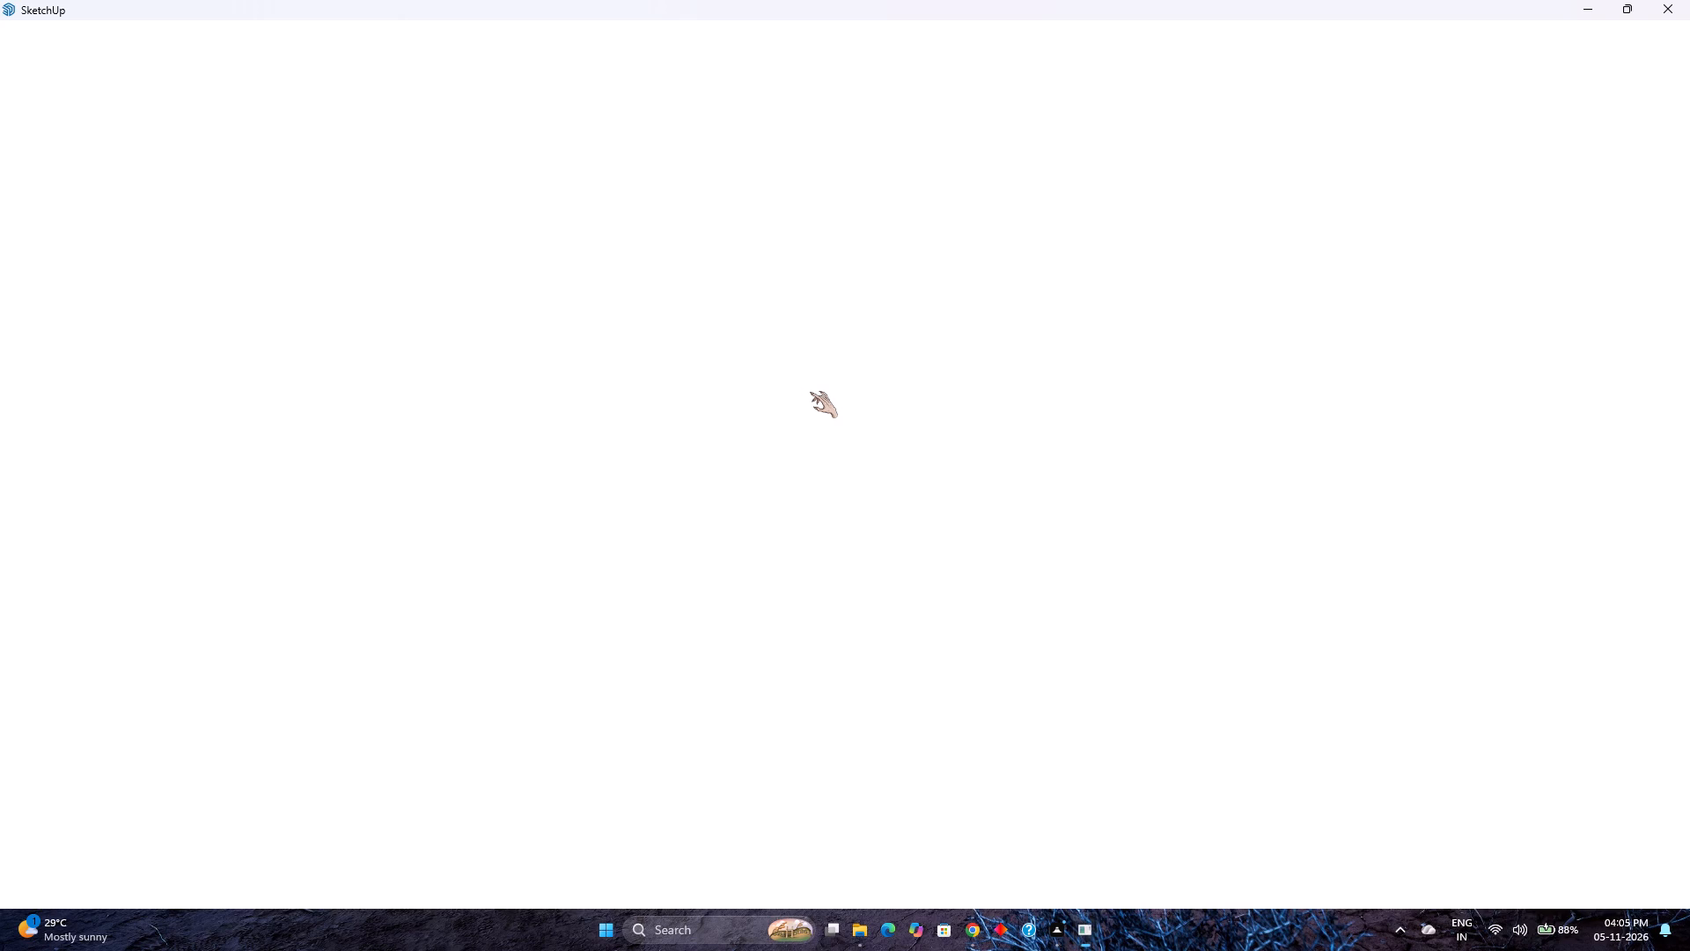
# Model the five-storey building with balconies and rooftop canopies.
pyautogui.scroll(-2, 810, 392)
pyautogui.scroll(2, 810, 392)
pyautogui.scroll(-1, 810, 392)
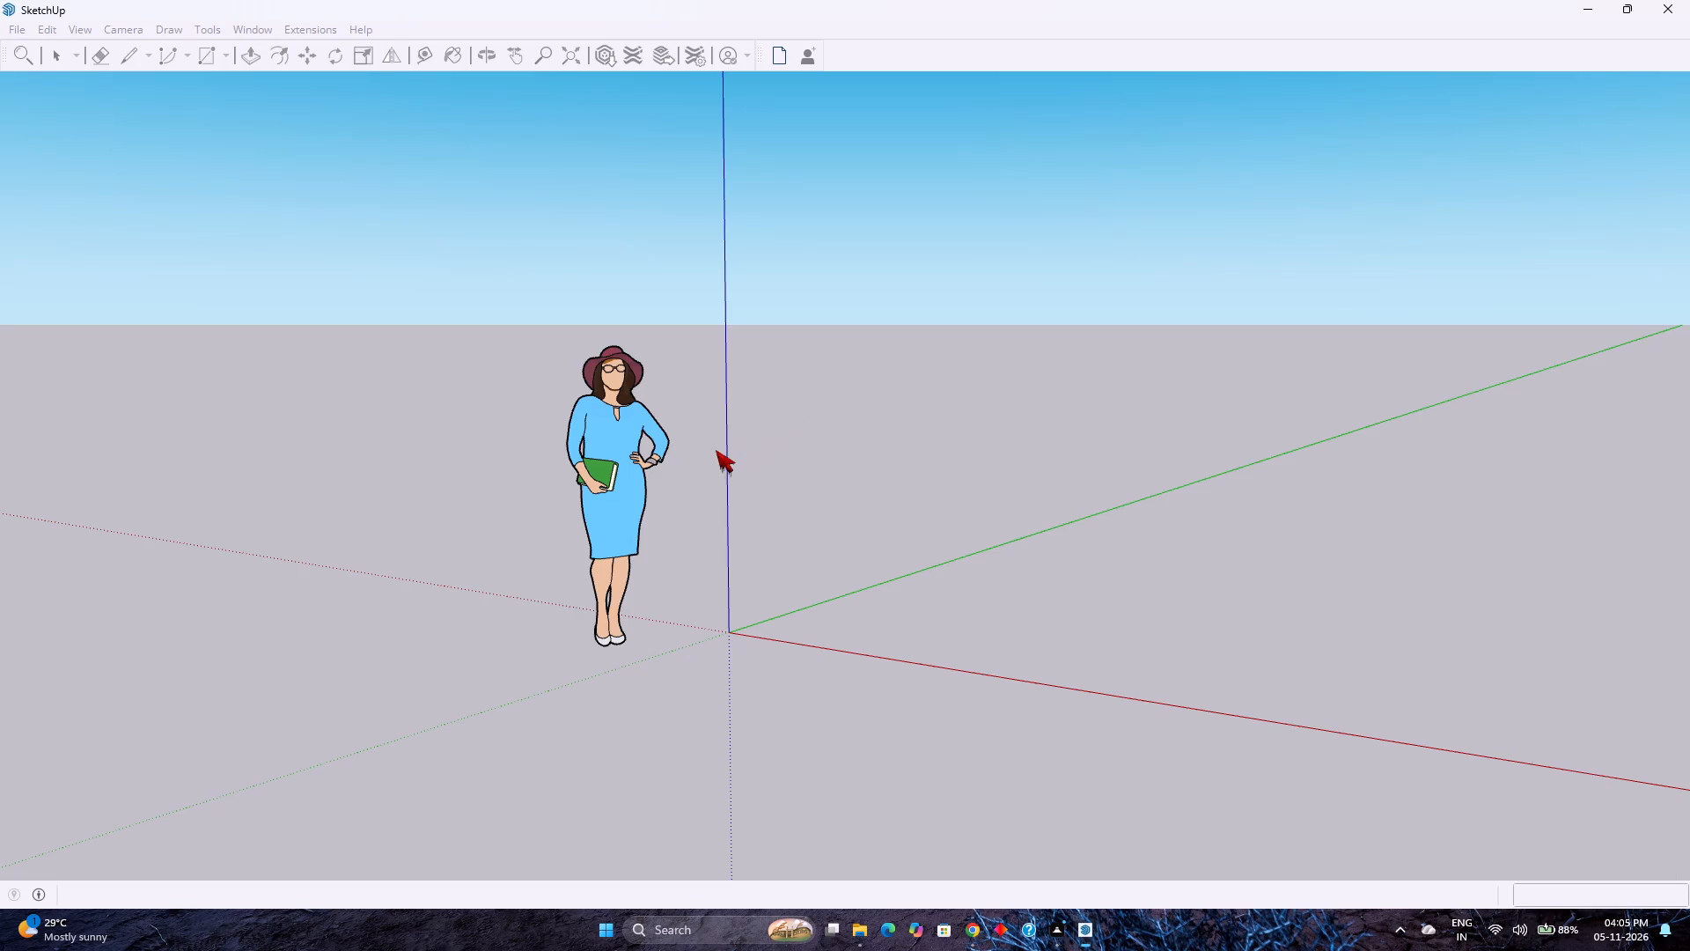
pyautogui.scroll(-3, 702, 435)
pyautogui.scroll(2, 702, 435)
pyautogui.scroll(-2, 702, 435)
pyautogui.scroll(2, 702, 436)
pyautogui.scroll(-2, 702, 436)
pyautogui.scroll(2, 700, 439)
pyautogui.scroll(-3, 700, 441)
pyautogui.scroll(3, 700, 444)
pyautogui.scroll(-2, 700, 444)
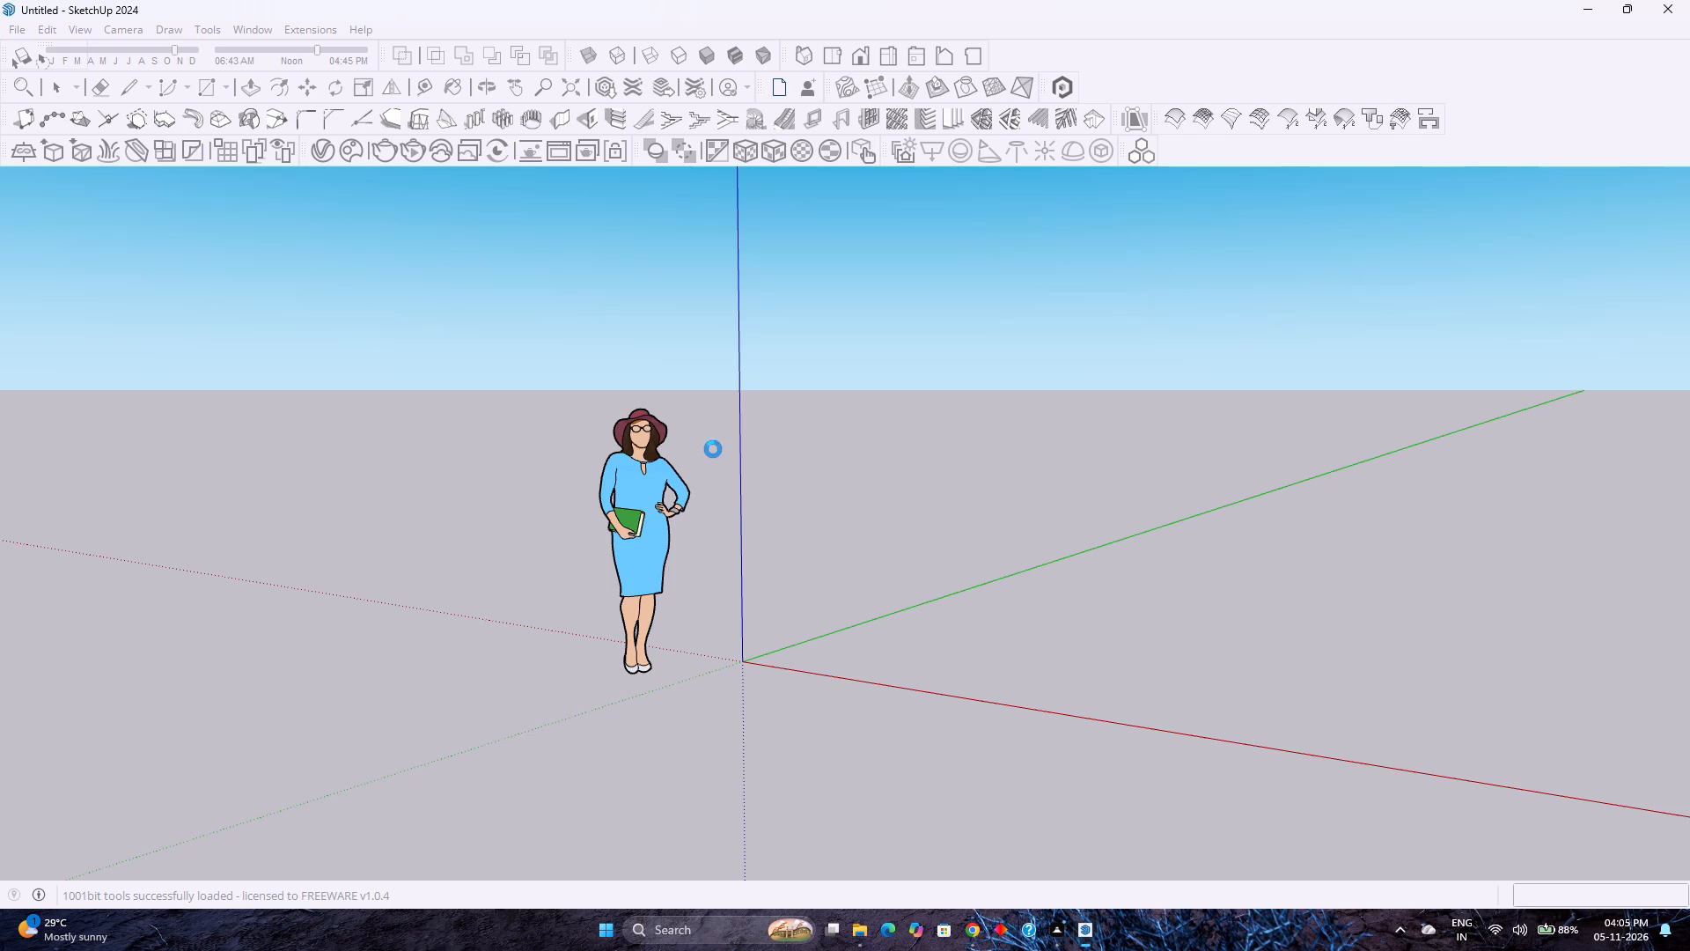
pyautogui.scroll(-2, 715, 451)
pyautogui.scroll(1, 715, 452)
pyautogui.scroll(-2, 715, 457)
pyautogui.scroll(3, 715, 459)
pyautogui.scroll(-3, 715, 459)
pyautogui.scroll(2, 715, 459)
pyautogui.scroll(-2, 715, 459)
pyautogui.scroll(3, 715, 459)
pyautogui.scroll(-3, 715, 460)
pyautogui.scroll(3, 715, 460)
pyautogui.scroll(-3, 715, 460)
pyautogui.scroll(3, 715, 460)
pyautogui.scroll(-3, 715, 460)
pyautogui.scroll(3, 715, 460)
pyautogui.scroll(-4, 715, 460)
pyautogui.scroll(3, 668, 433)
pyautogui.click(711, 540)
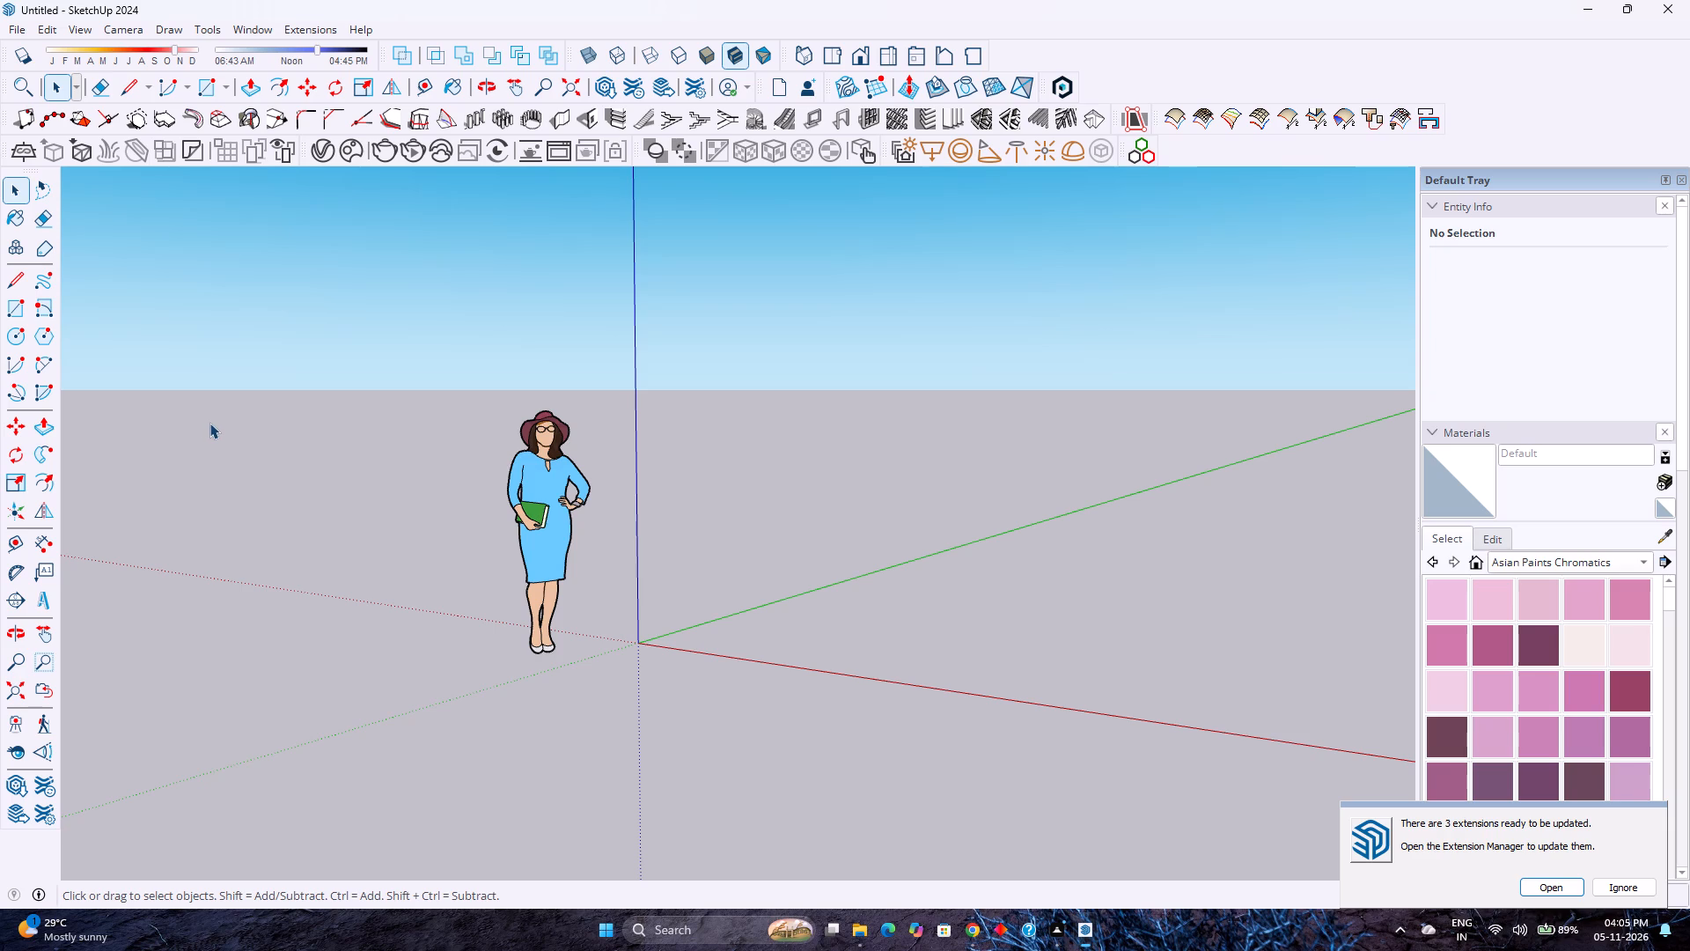
# Delete the default scale figure standing near the origin.
pyautogui.scroll(-3, 327, 489)
pyautogui.scroll(1, 323, 485)
pyautogui.scroll(-2, 323, 485)
pyautogui.scroll(2, 322, 485)
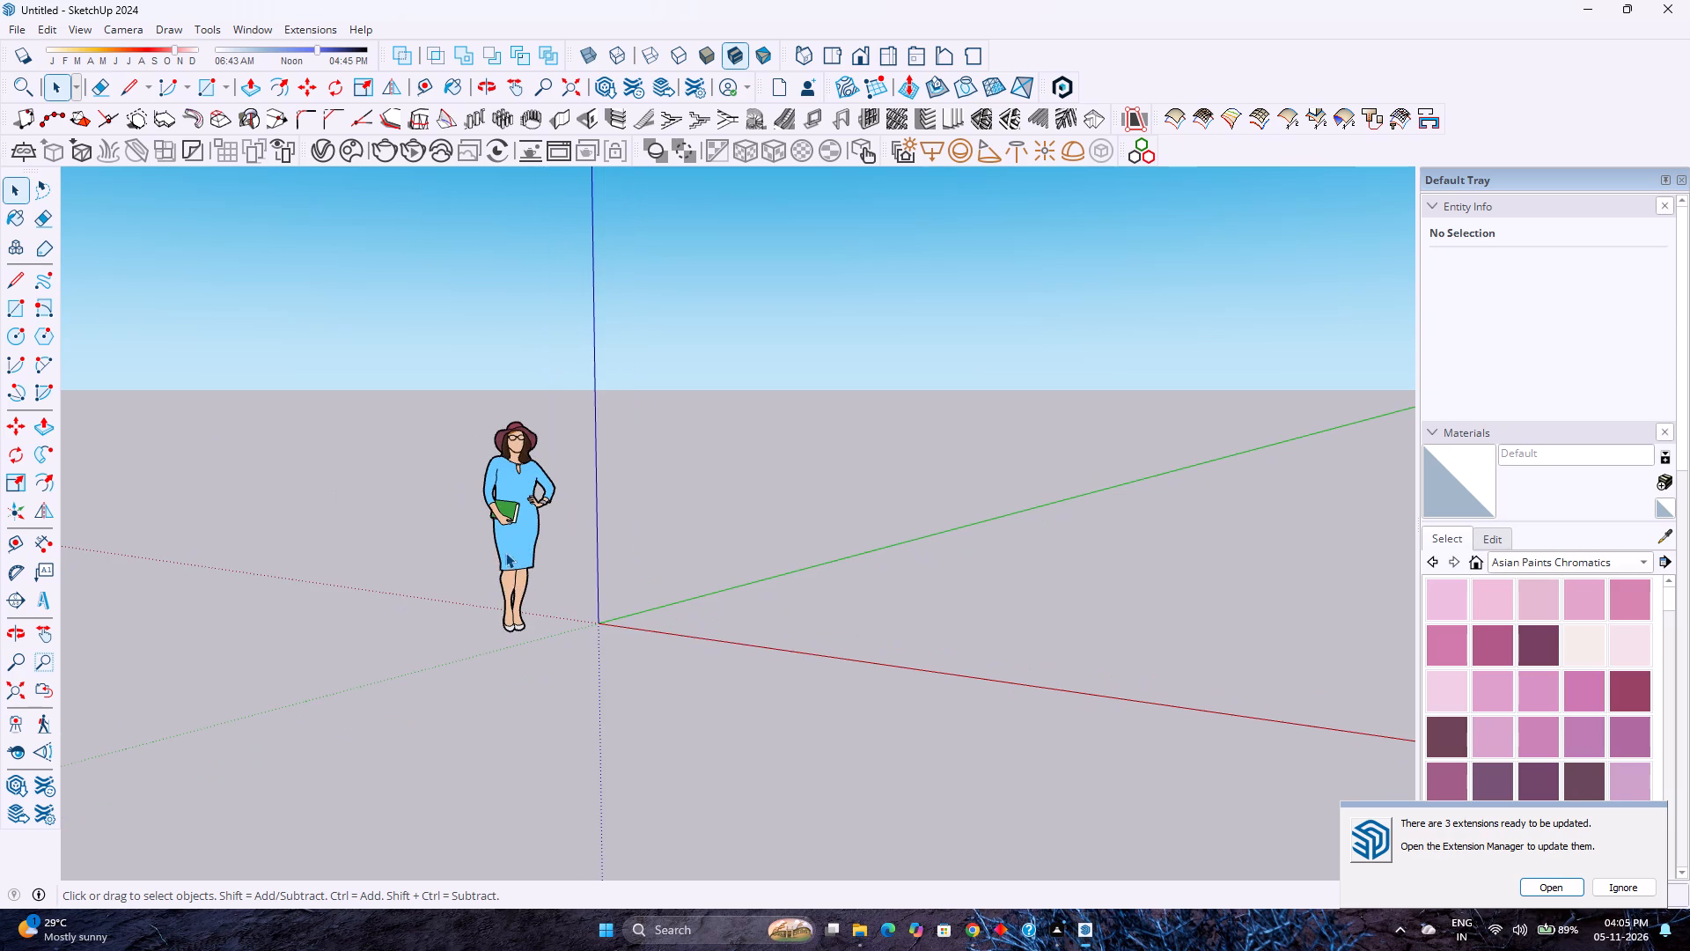
pyautogui.click(508, 525)
pyautogui.press('Delete')
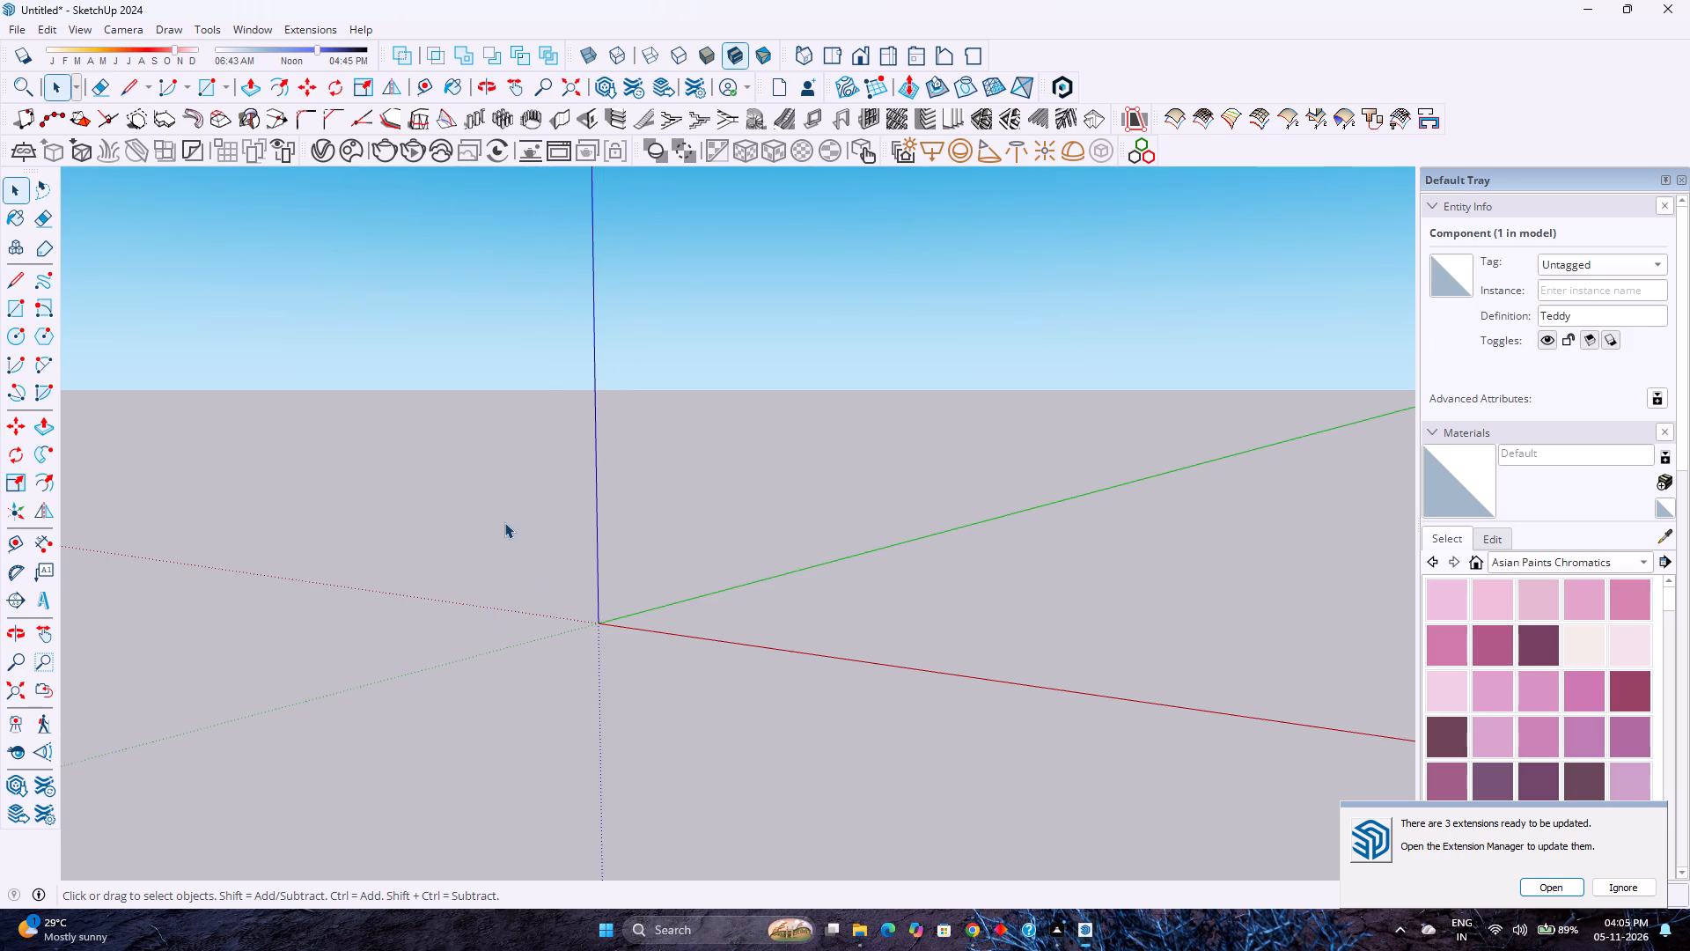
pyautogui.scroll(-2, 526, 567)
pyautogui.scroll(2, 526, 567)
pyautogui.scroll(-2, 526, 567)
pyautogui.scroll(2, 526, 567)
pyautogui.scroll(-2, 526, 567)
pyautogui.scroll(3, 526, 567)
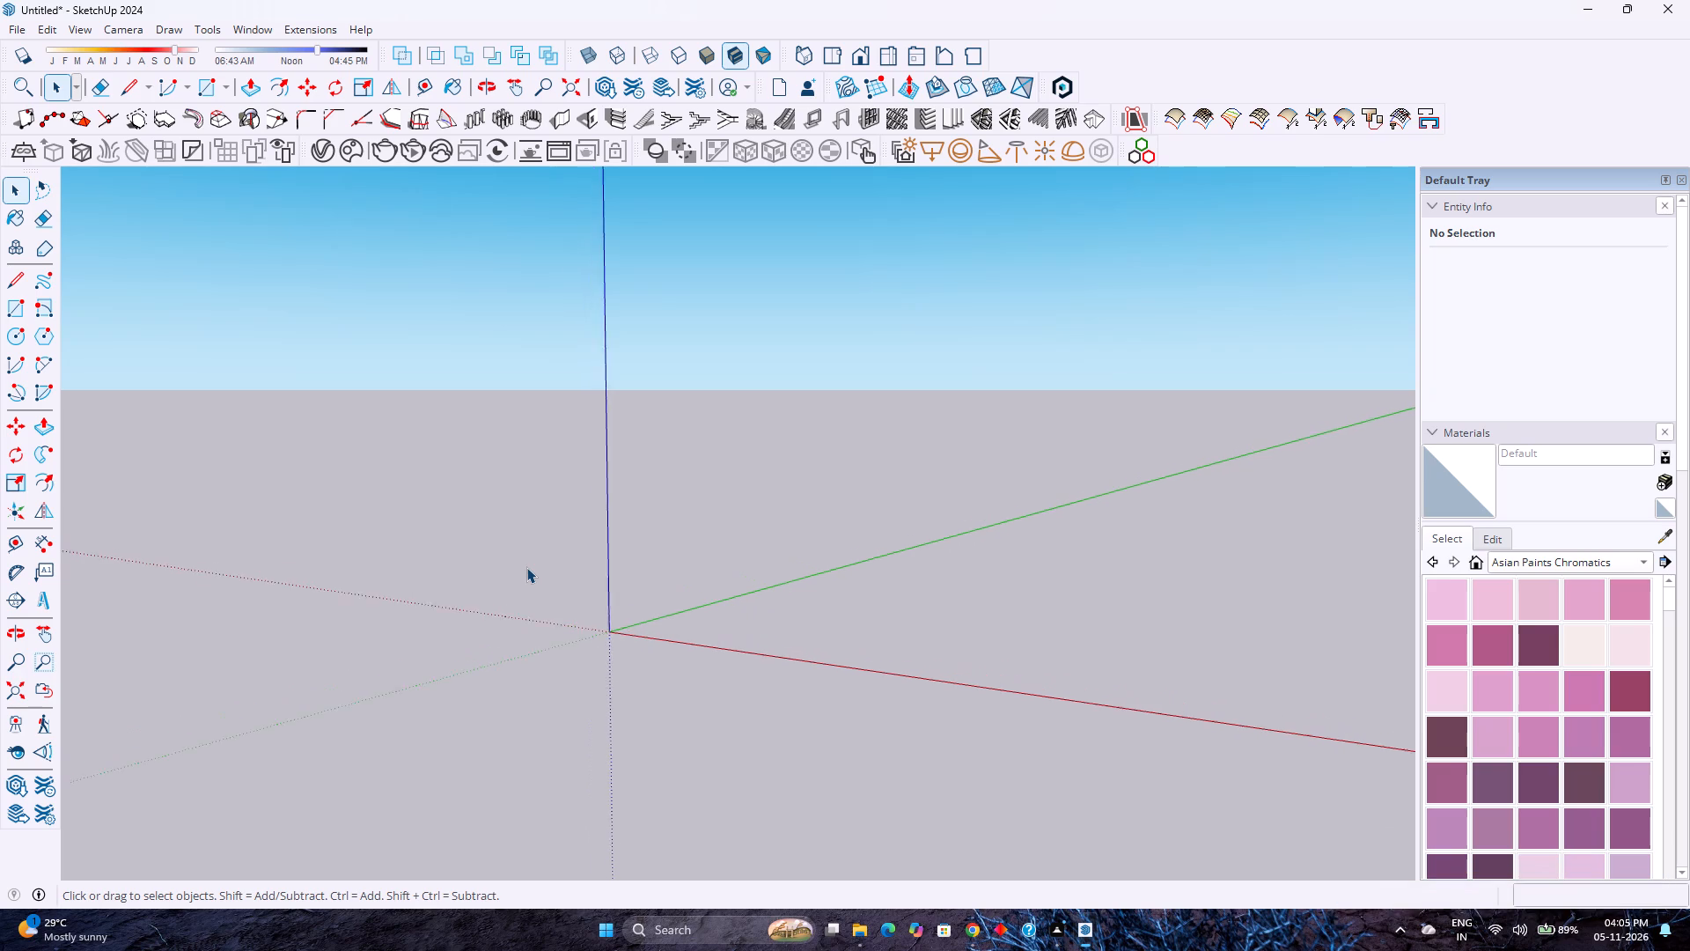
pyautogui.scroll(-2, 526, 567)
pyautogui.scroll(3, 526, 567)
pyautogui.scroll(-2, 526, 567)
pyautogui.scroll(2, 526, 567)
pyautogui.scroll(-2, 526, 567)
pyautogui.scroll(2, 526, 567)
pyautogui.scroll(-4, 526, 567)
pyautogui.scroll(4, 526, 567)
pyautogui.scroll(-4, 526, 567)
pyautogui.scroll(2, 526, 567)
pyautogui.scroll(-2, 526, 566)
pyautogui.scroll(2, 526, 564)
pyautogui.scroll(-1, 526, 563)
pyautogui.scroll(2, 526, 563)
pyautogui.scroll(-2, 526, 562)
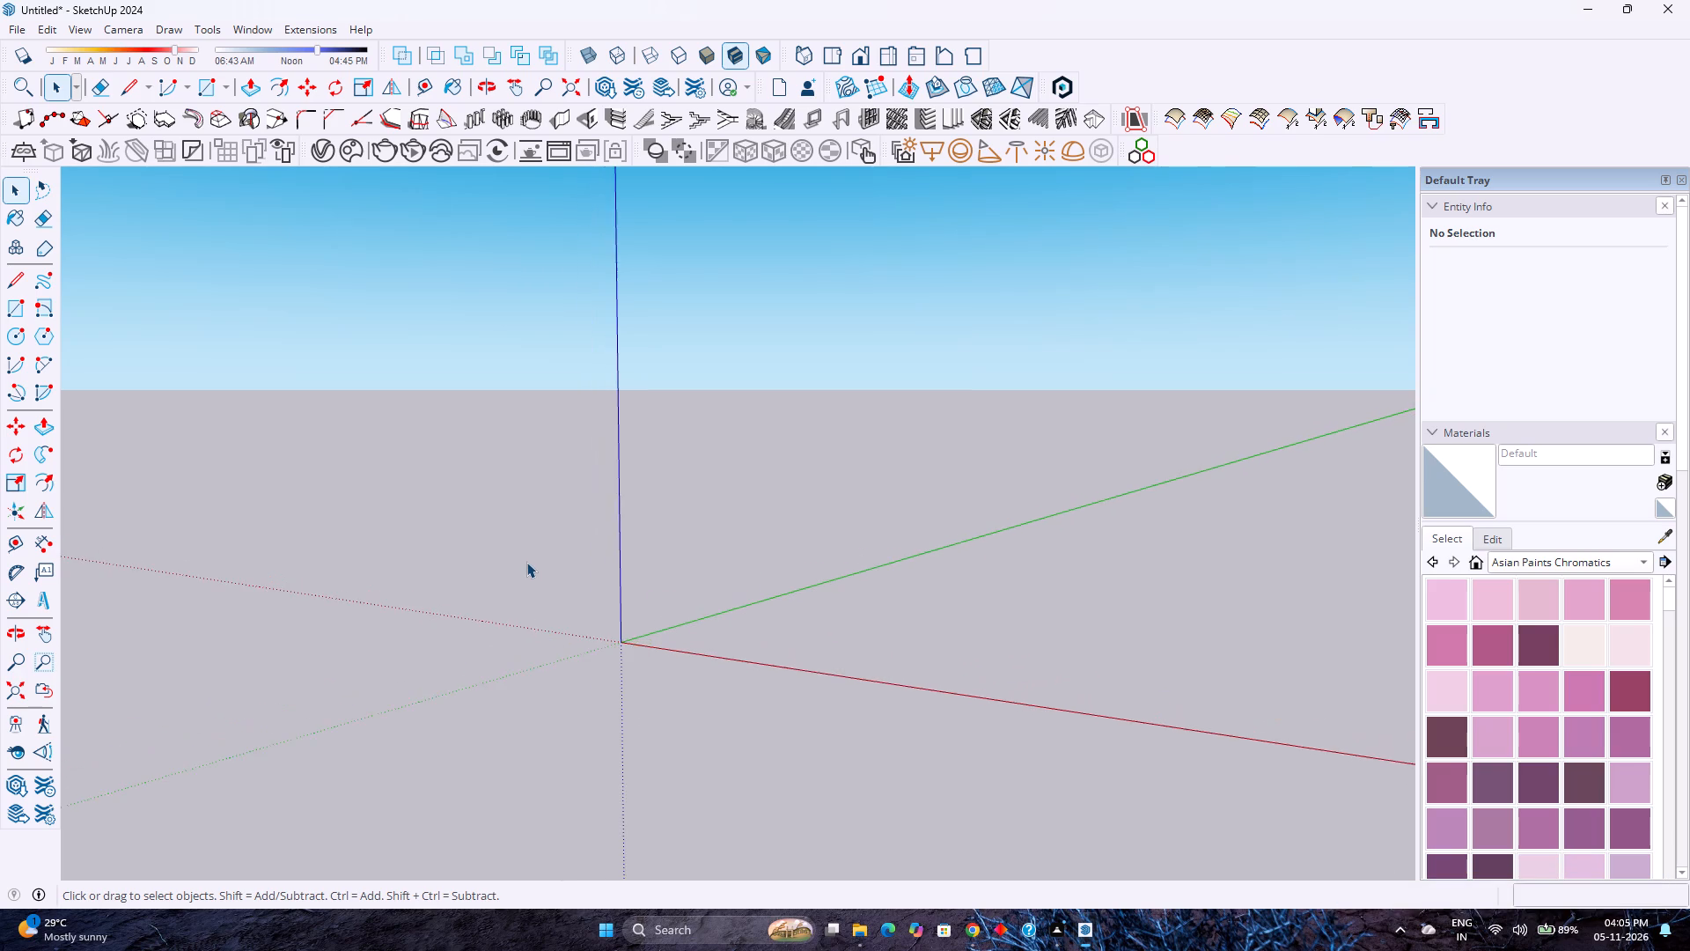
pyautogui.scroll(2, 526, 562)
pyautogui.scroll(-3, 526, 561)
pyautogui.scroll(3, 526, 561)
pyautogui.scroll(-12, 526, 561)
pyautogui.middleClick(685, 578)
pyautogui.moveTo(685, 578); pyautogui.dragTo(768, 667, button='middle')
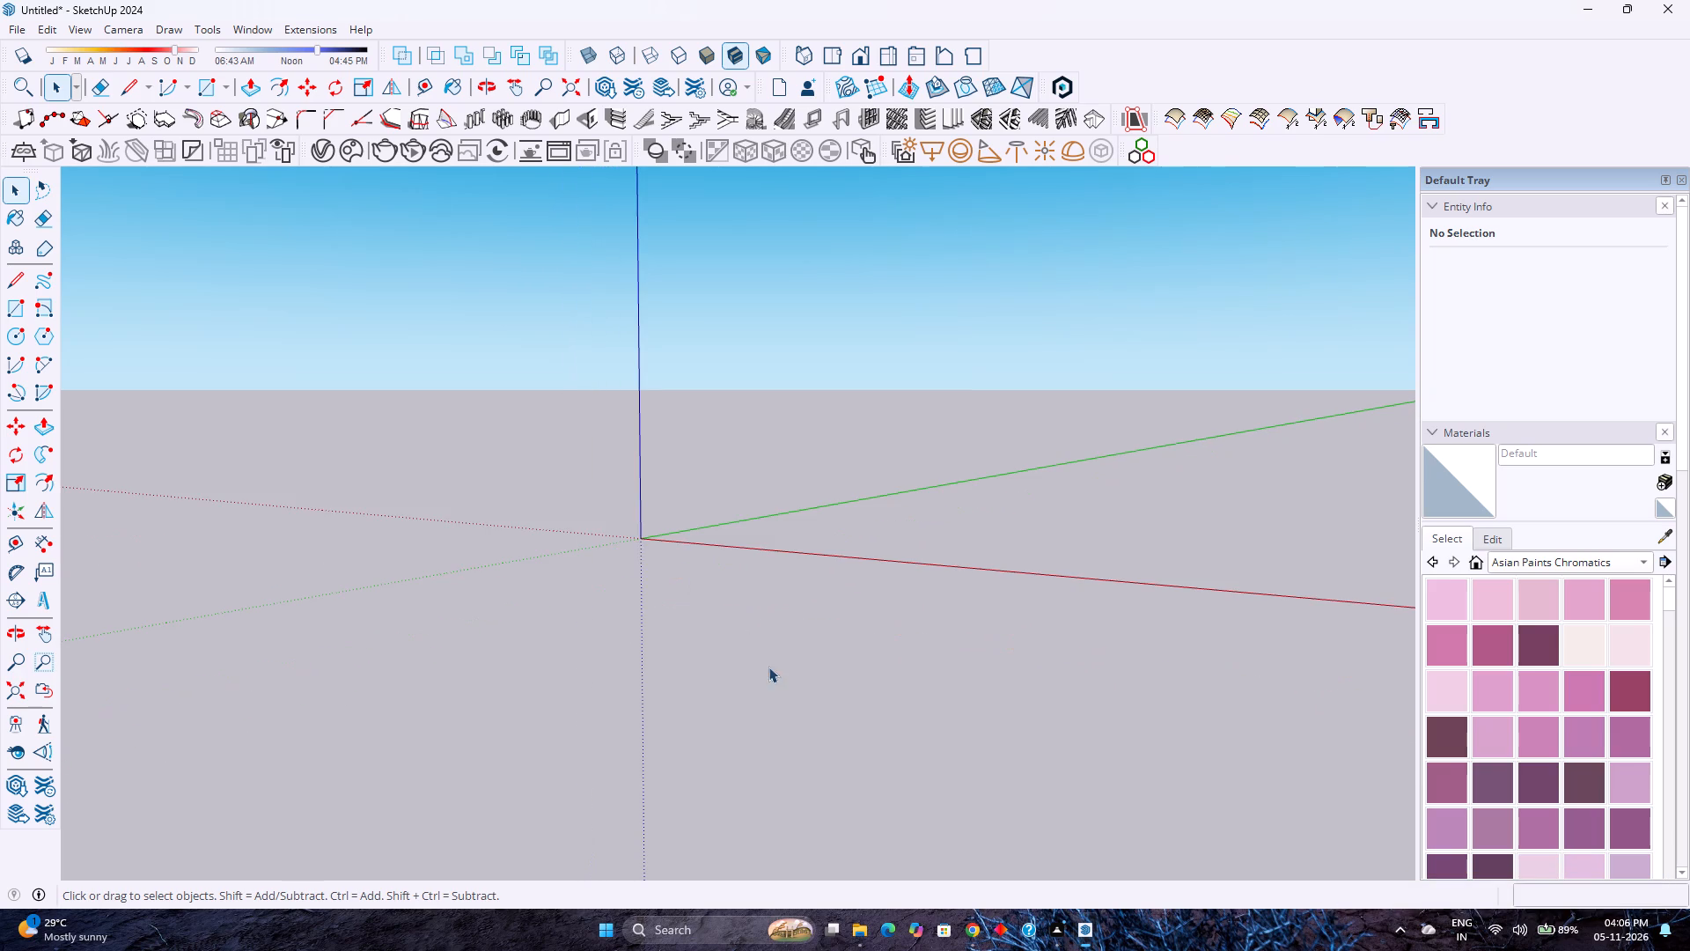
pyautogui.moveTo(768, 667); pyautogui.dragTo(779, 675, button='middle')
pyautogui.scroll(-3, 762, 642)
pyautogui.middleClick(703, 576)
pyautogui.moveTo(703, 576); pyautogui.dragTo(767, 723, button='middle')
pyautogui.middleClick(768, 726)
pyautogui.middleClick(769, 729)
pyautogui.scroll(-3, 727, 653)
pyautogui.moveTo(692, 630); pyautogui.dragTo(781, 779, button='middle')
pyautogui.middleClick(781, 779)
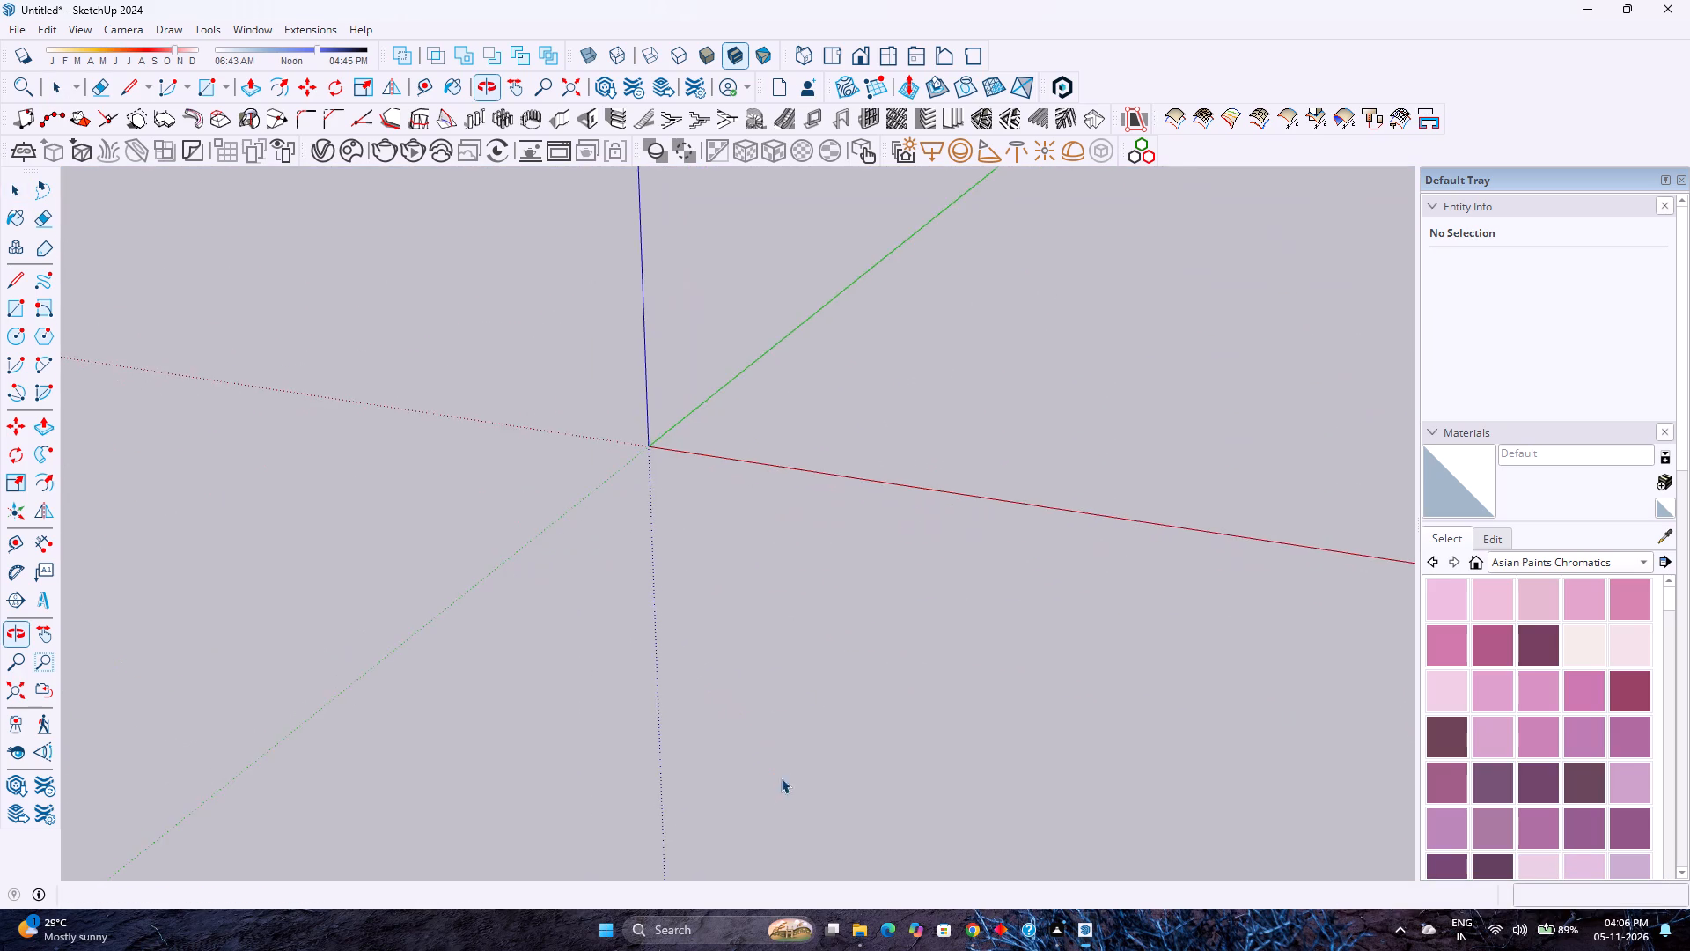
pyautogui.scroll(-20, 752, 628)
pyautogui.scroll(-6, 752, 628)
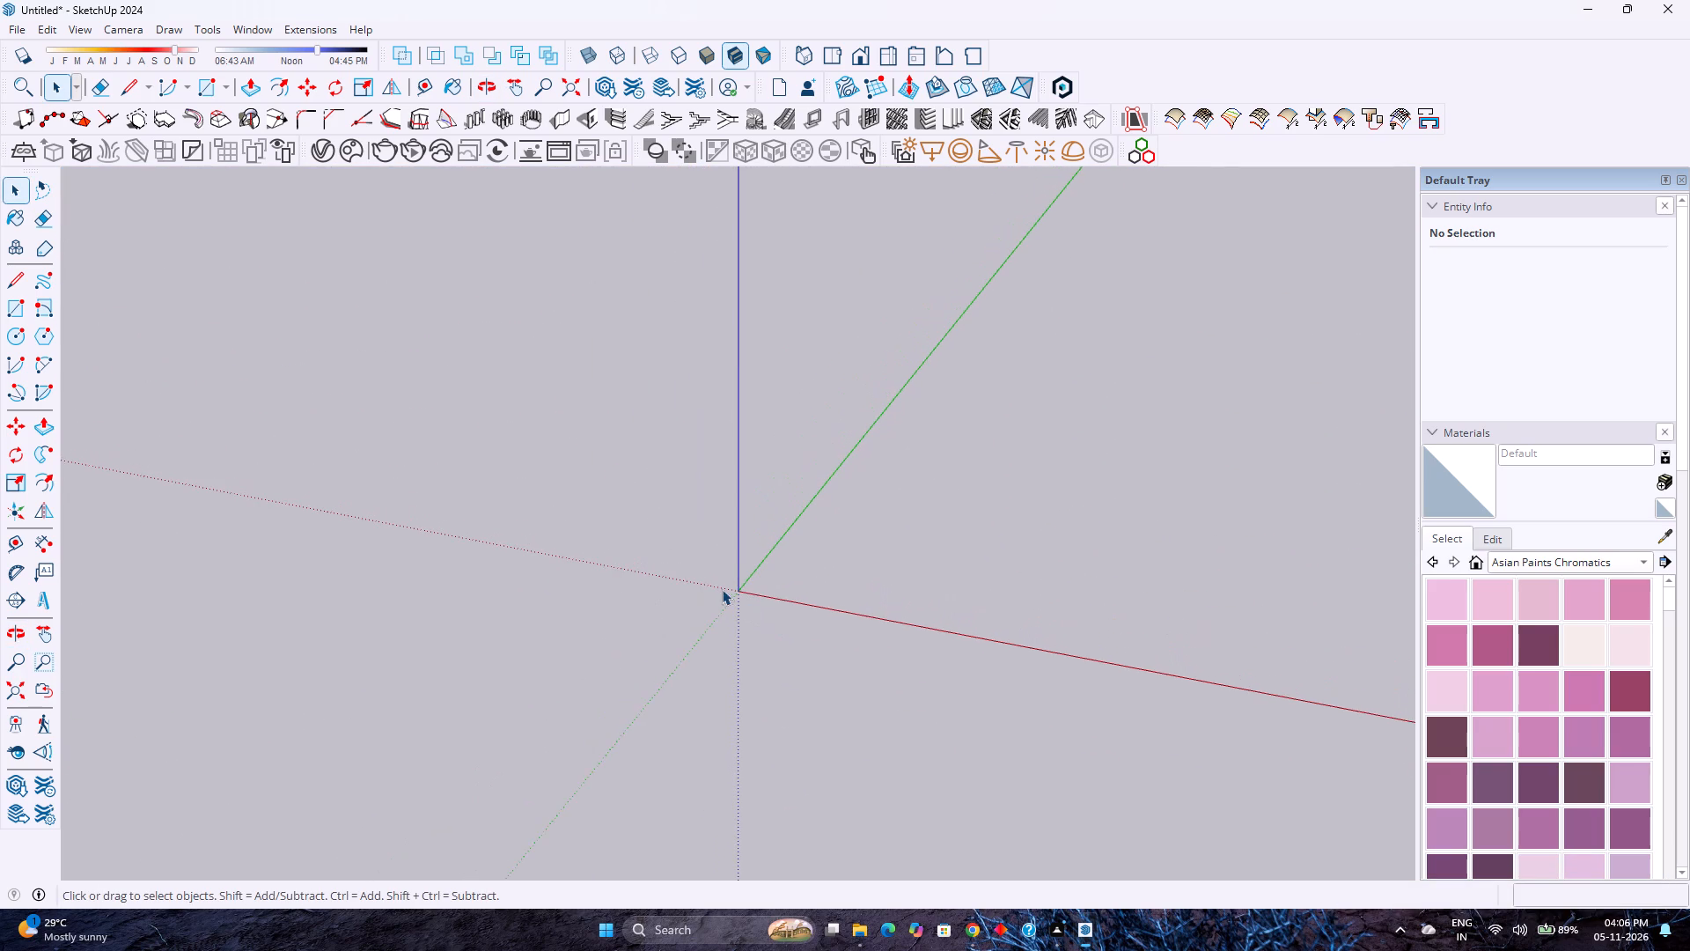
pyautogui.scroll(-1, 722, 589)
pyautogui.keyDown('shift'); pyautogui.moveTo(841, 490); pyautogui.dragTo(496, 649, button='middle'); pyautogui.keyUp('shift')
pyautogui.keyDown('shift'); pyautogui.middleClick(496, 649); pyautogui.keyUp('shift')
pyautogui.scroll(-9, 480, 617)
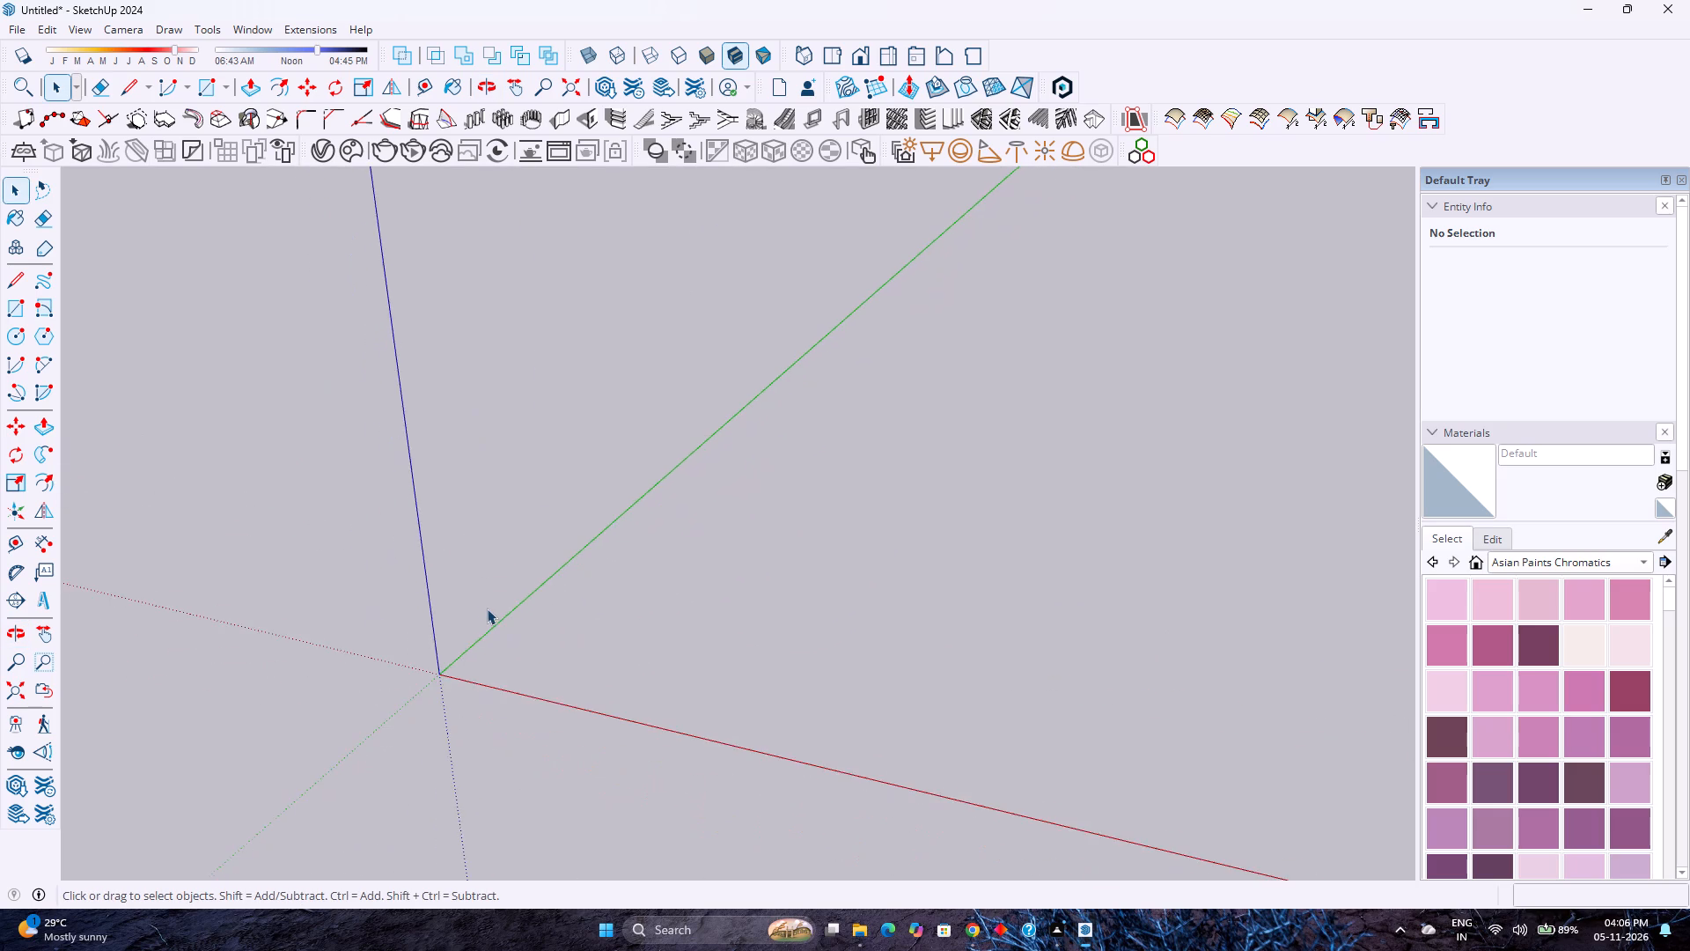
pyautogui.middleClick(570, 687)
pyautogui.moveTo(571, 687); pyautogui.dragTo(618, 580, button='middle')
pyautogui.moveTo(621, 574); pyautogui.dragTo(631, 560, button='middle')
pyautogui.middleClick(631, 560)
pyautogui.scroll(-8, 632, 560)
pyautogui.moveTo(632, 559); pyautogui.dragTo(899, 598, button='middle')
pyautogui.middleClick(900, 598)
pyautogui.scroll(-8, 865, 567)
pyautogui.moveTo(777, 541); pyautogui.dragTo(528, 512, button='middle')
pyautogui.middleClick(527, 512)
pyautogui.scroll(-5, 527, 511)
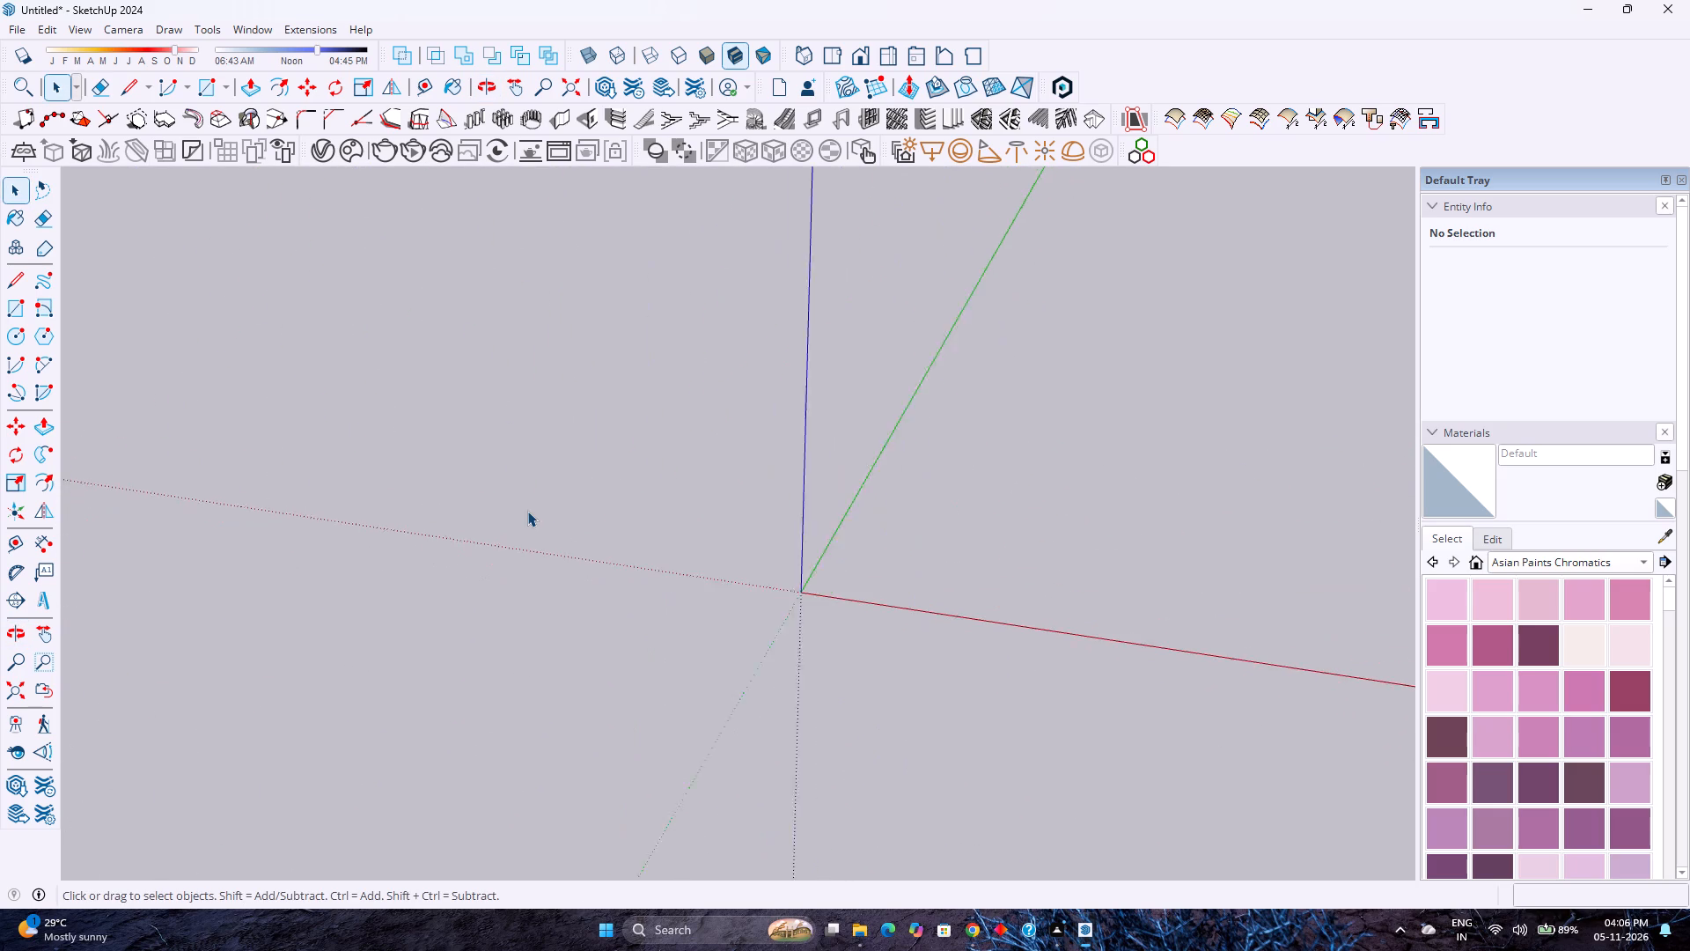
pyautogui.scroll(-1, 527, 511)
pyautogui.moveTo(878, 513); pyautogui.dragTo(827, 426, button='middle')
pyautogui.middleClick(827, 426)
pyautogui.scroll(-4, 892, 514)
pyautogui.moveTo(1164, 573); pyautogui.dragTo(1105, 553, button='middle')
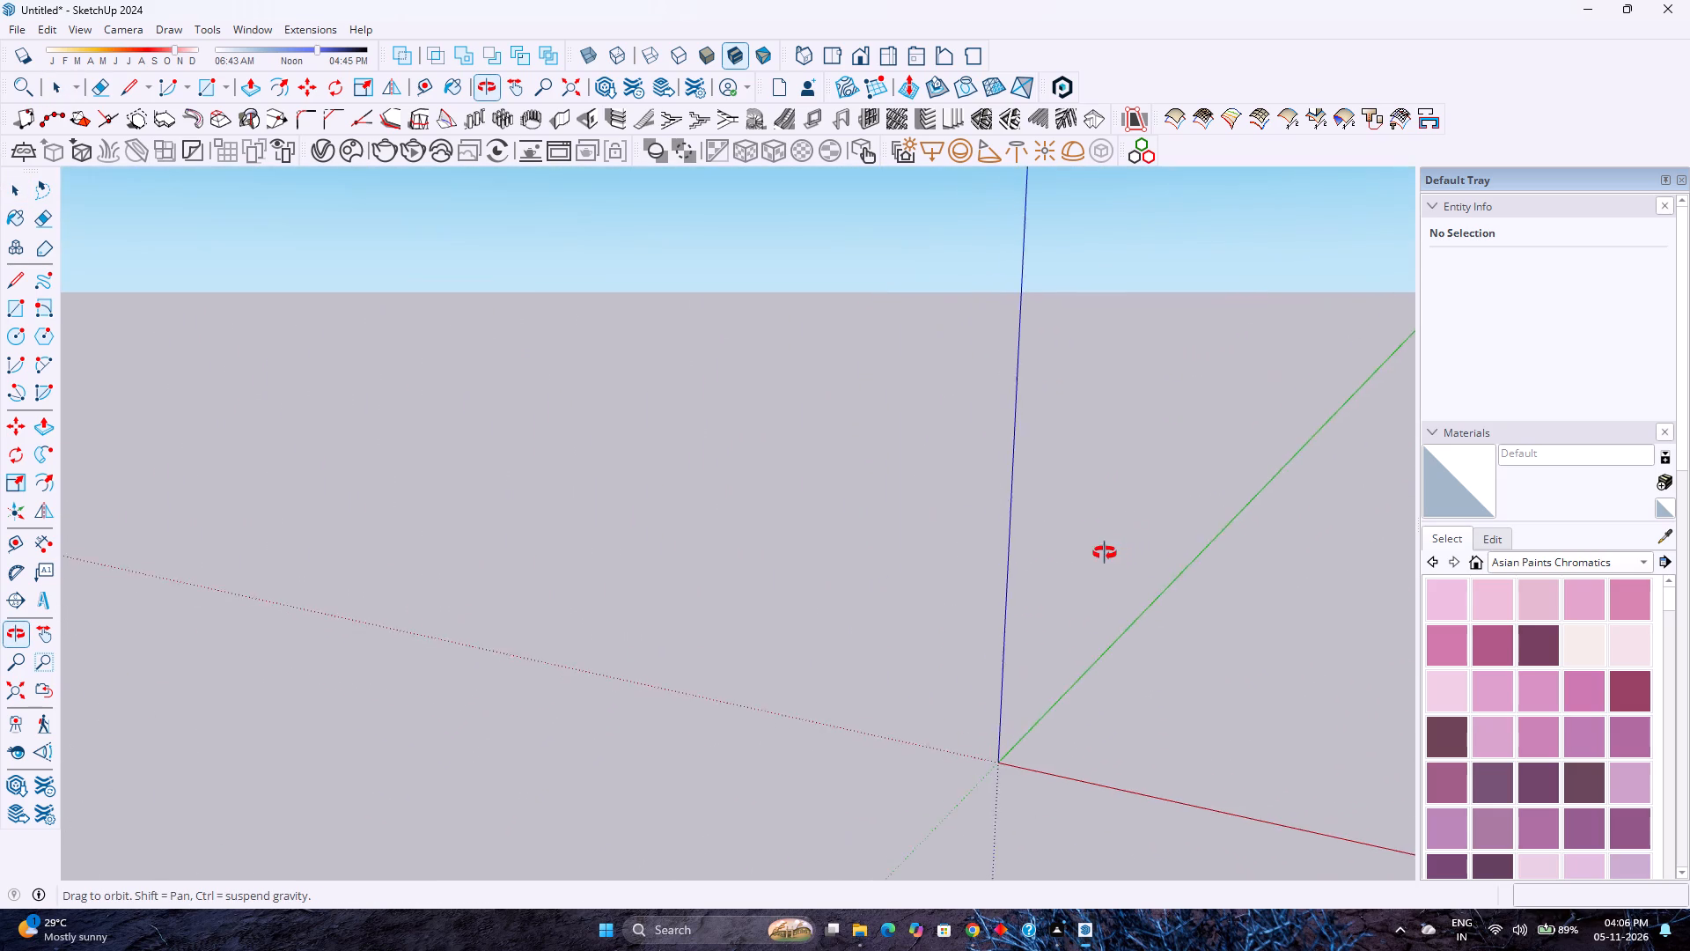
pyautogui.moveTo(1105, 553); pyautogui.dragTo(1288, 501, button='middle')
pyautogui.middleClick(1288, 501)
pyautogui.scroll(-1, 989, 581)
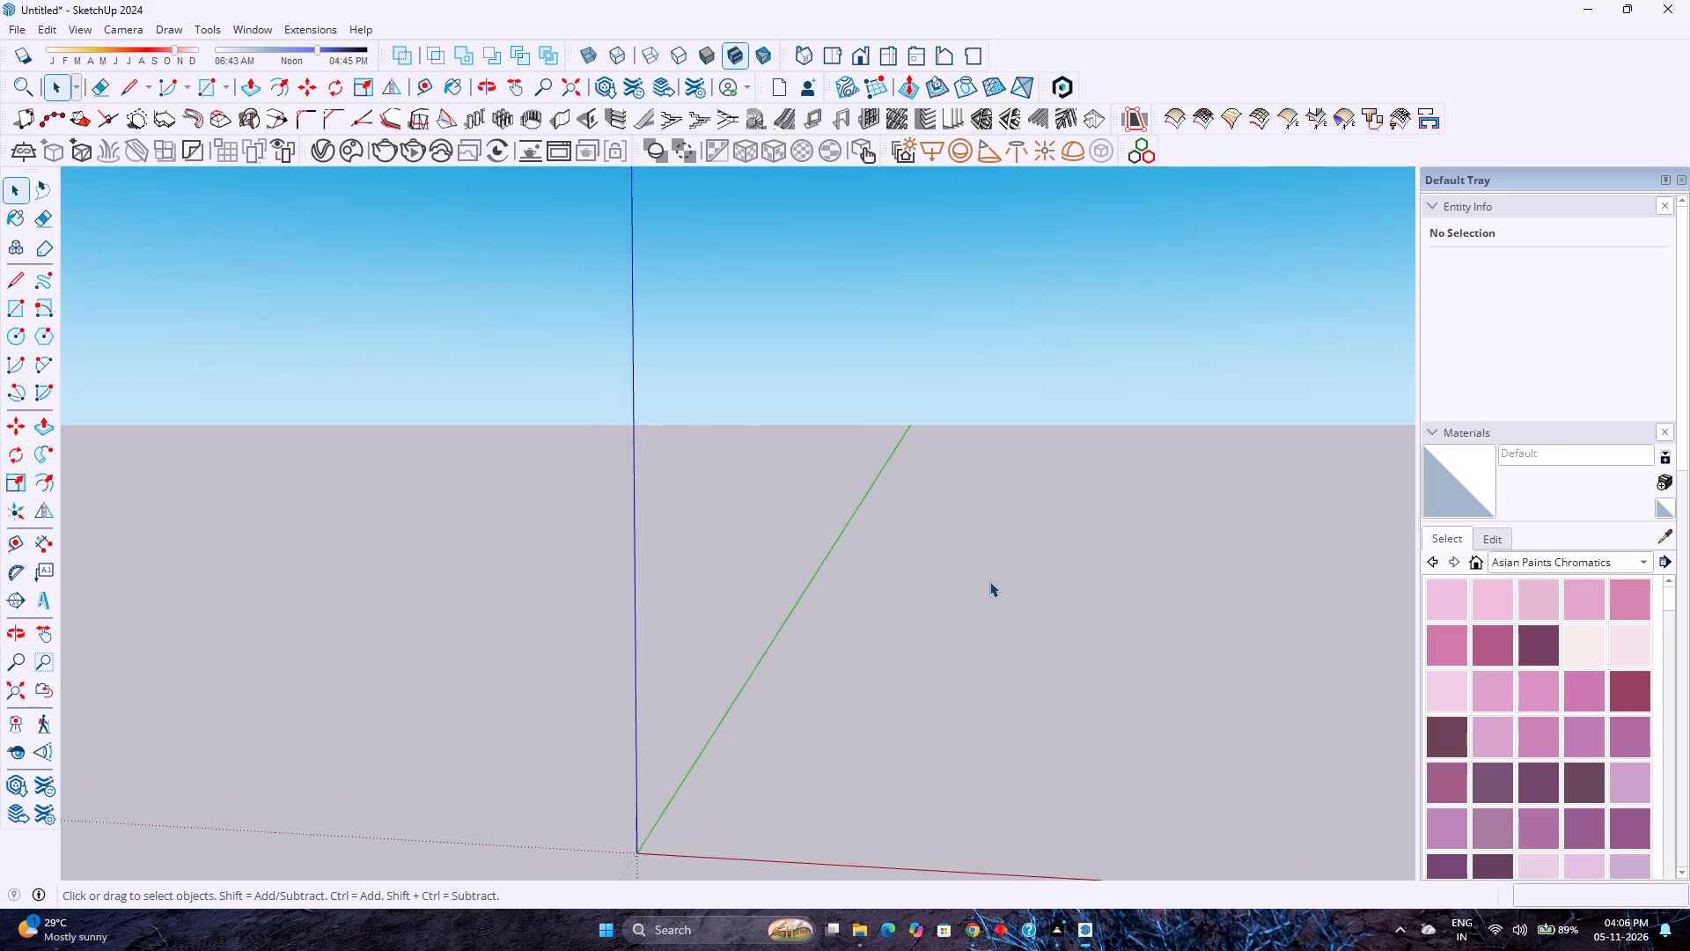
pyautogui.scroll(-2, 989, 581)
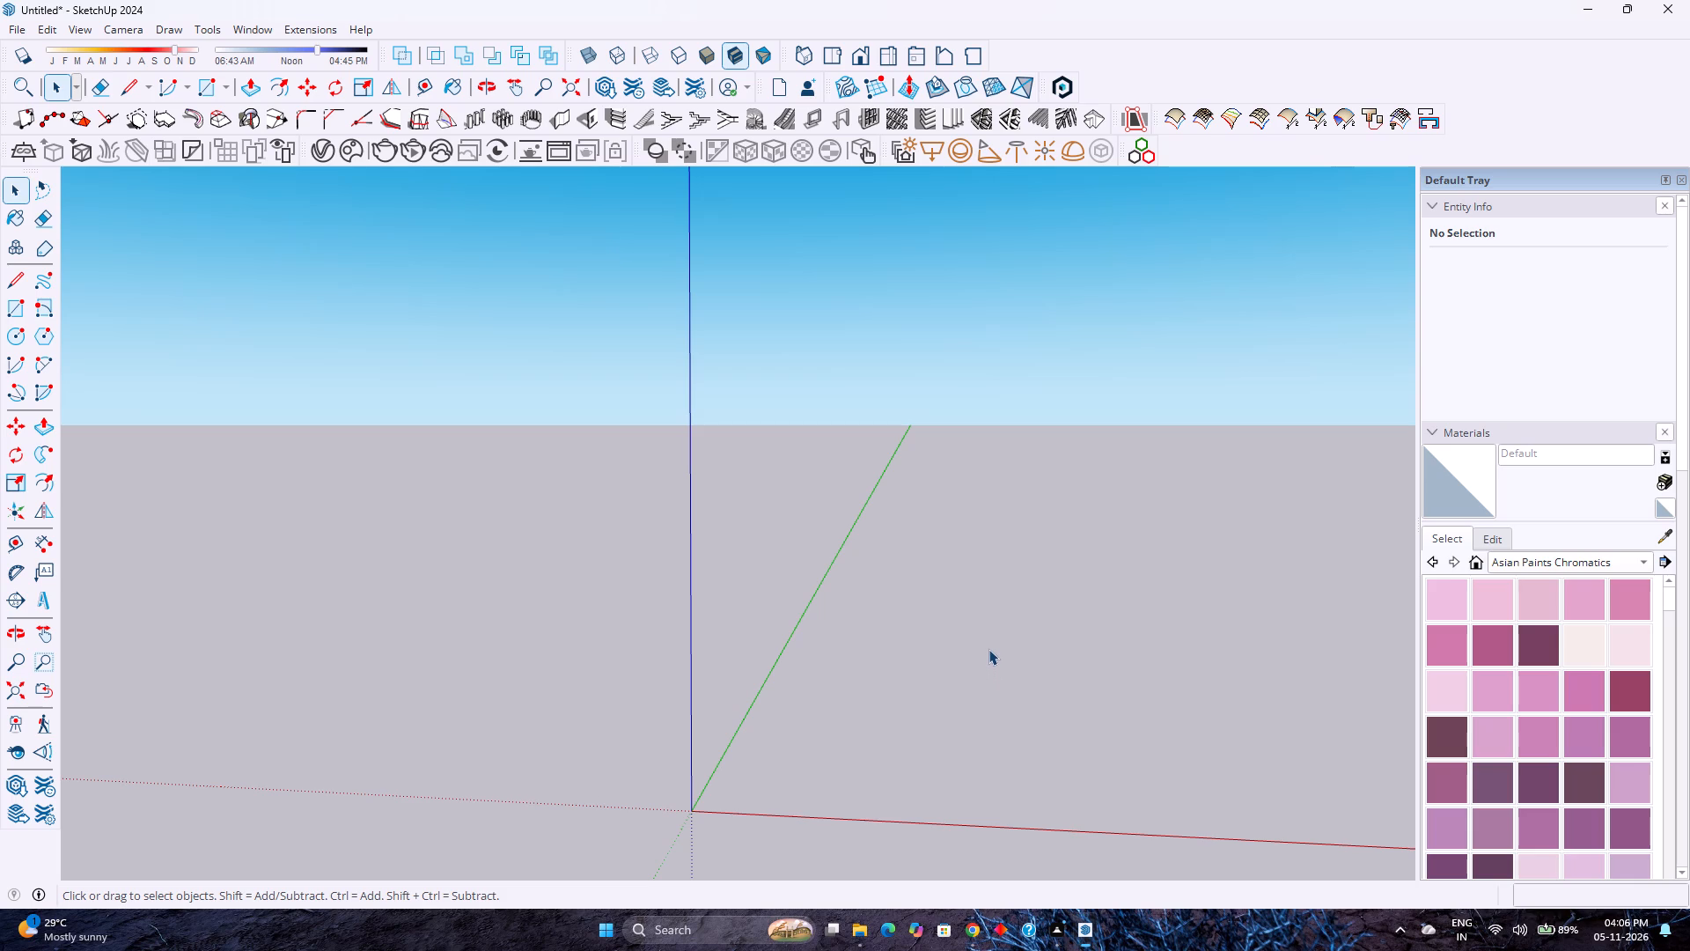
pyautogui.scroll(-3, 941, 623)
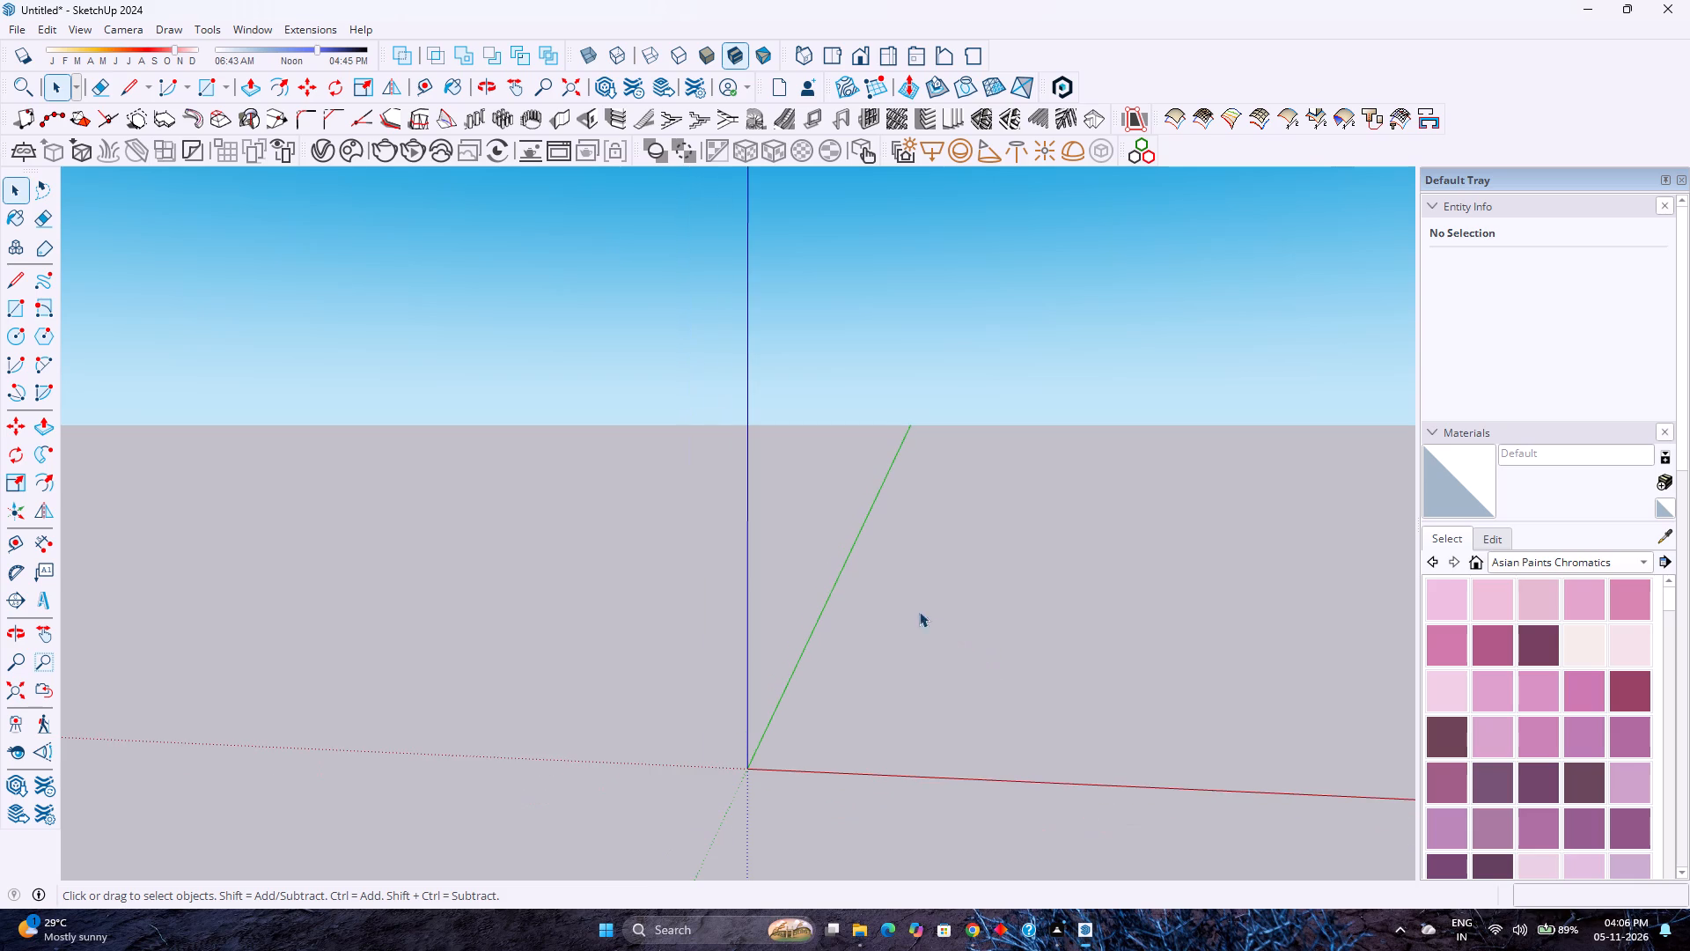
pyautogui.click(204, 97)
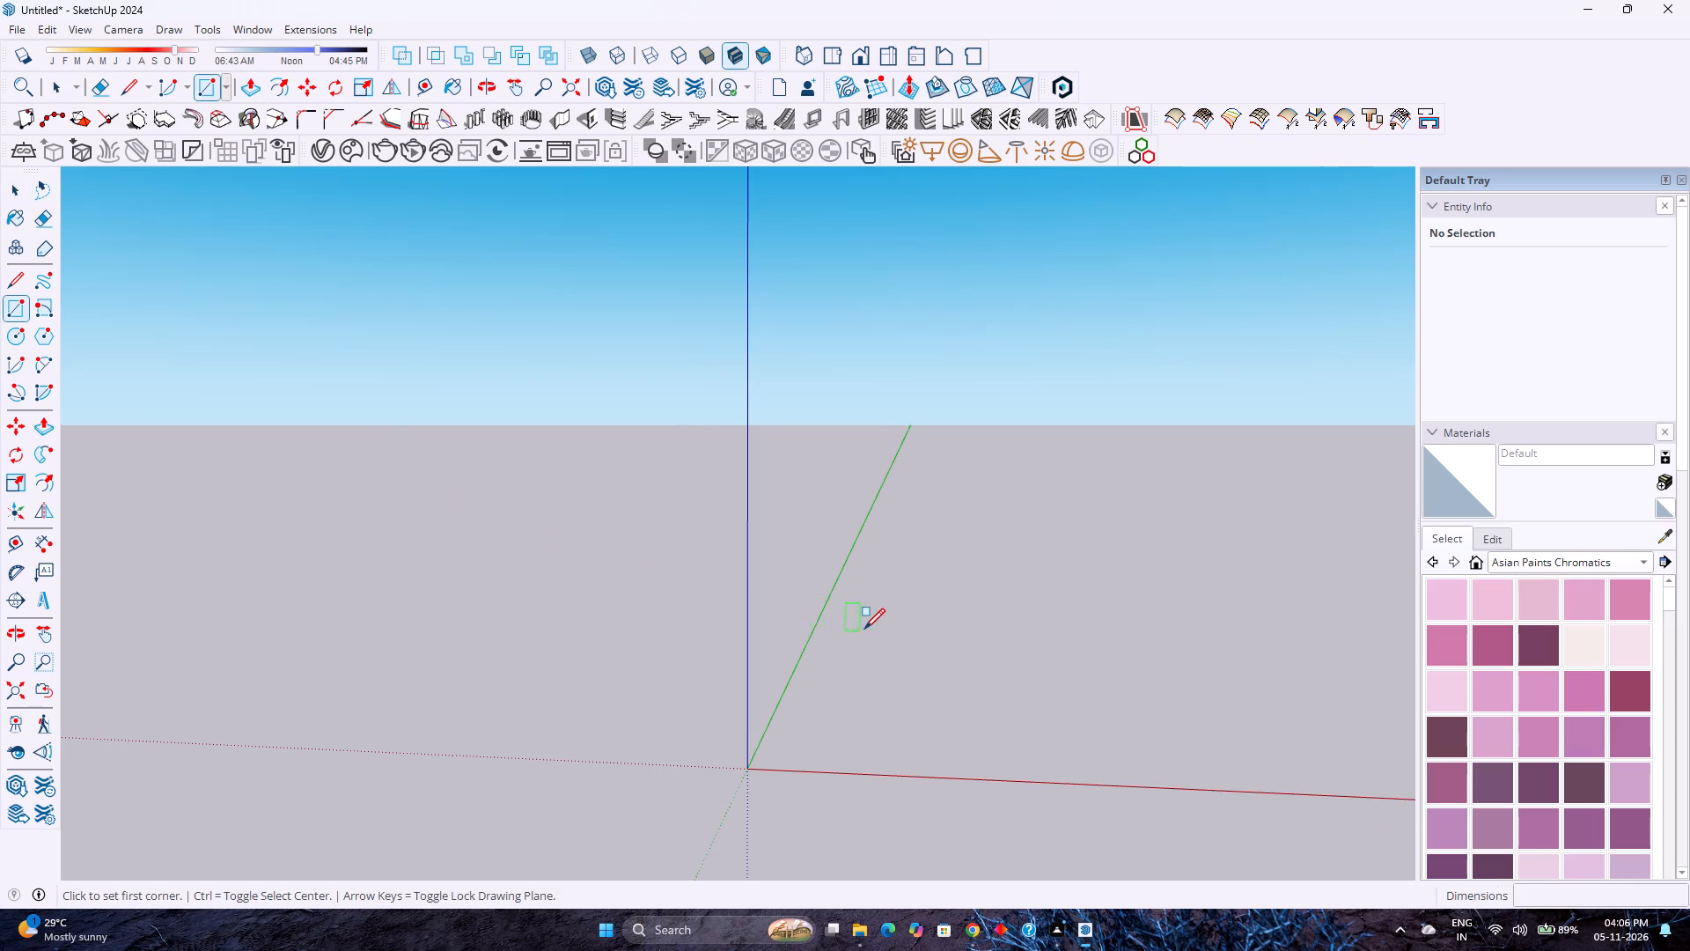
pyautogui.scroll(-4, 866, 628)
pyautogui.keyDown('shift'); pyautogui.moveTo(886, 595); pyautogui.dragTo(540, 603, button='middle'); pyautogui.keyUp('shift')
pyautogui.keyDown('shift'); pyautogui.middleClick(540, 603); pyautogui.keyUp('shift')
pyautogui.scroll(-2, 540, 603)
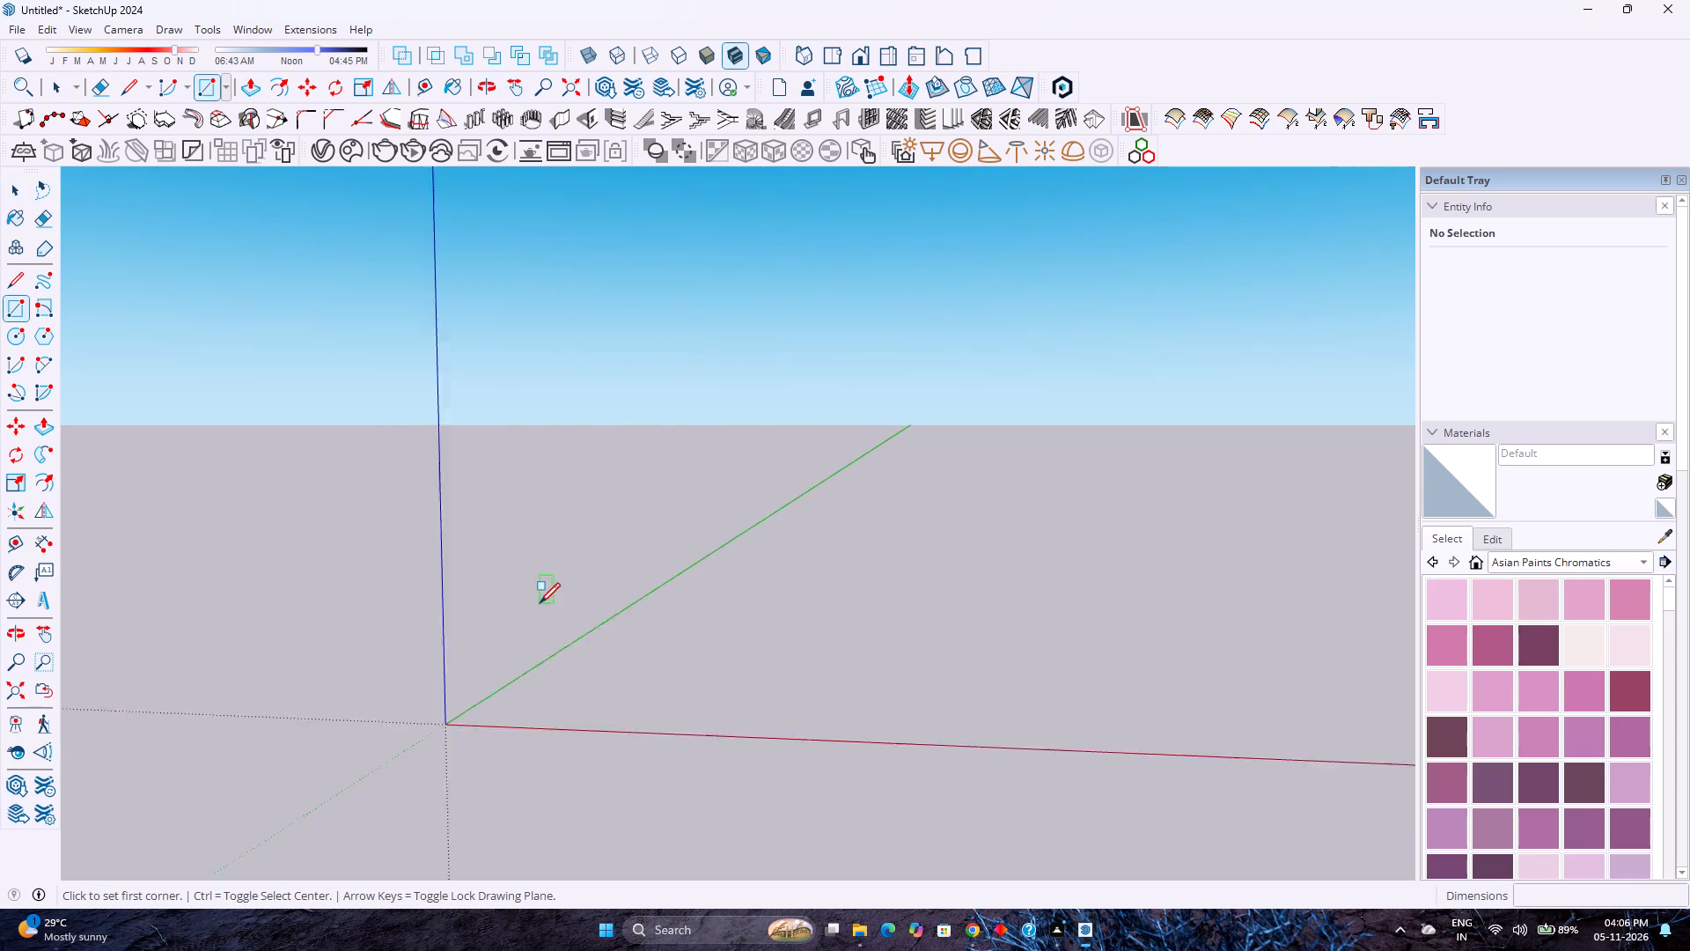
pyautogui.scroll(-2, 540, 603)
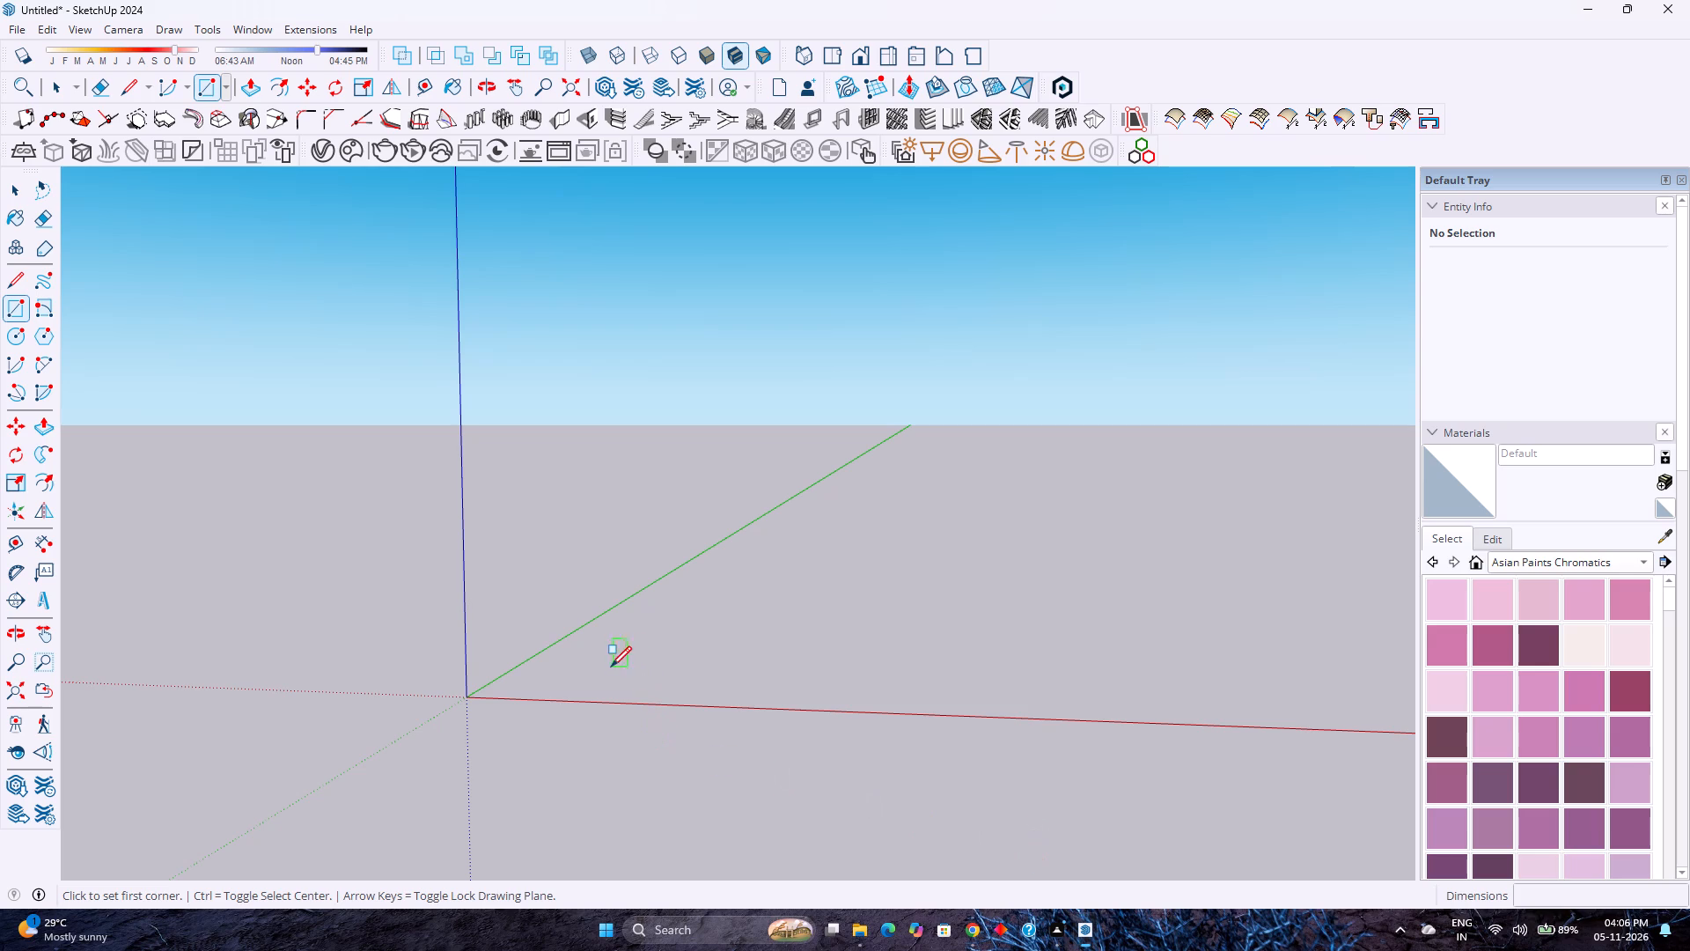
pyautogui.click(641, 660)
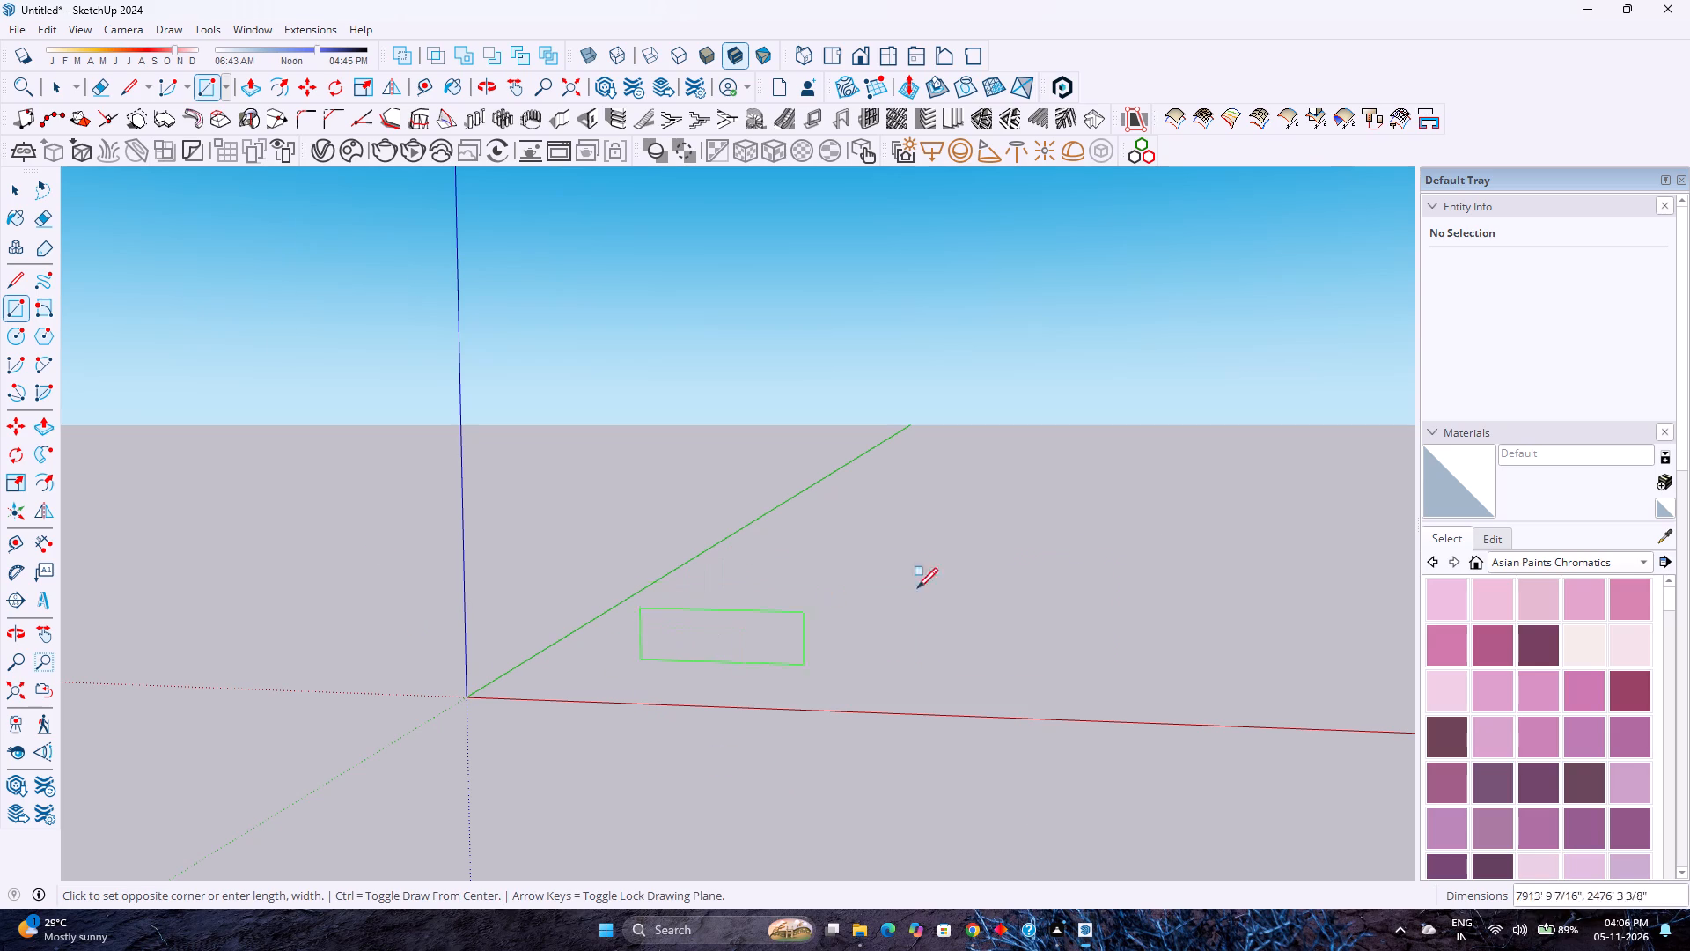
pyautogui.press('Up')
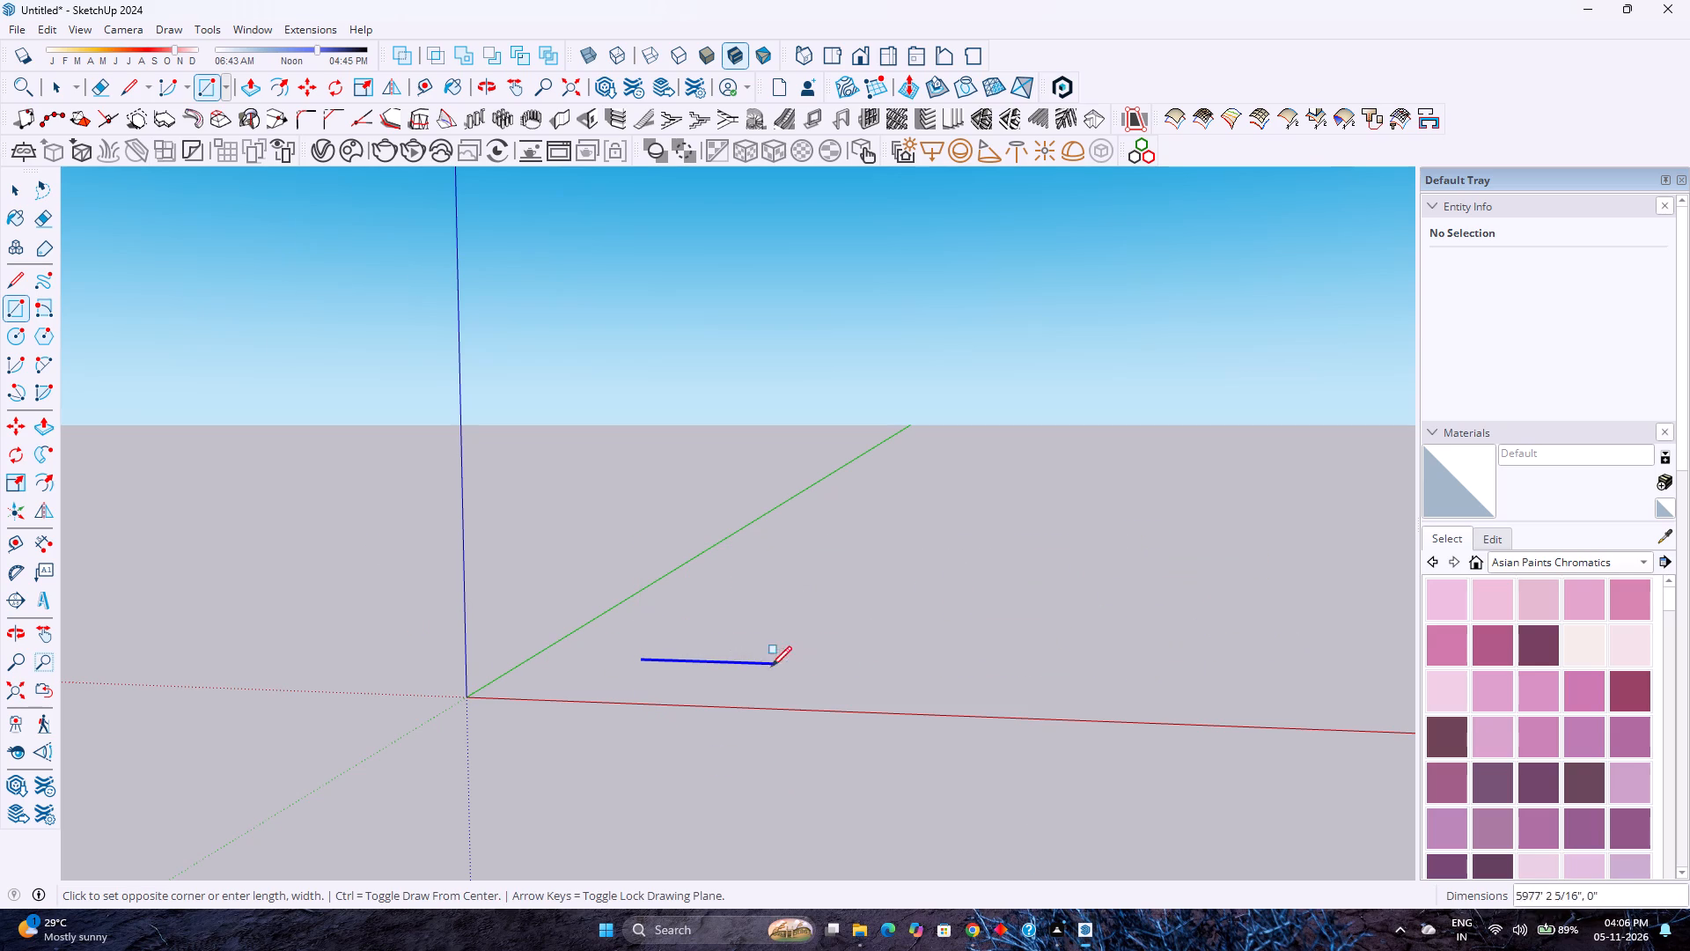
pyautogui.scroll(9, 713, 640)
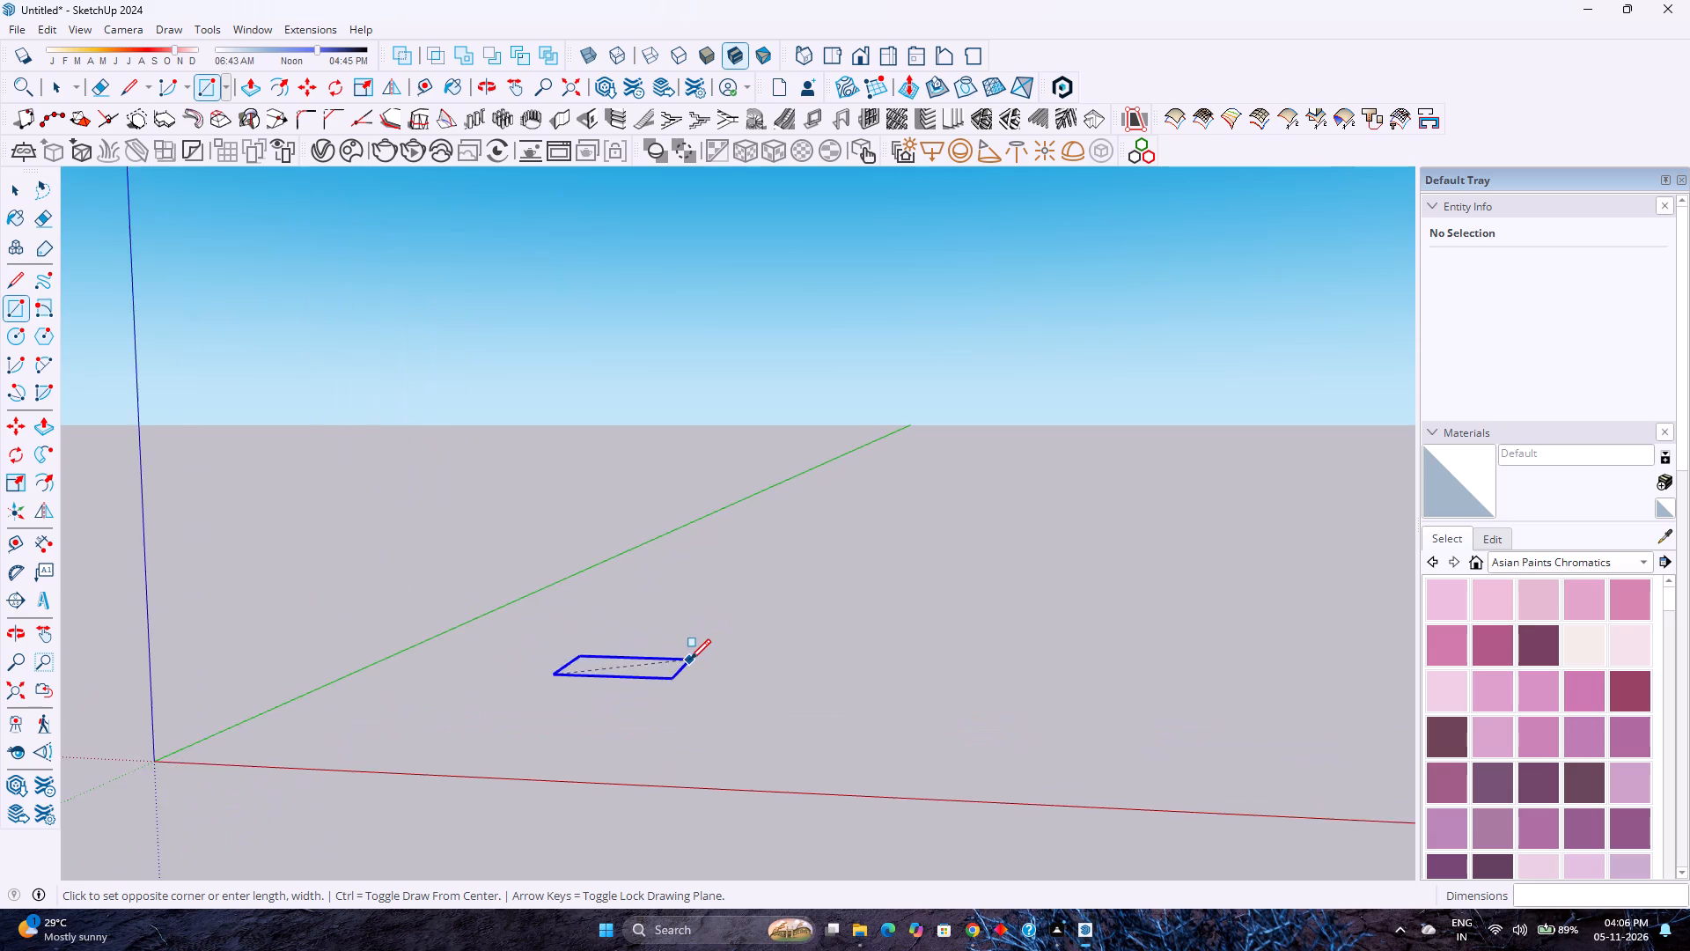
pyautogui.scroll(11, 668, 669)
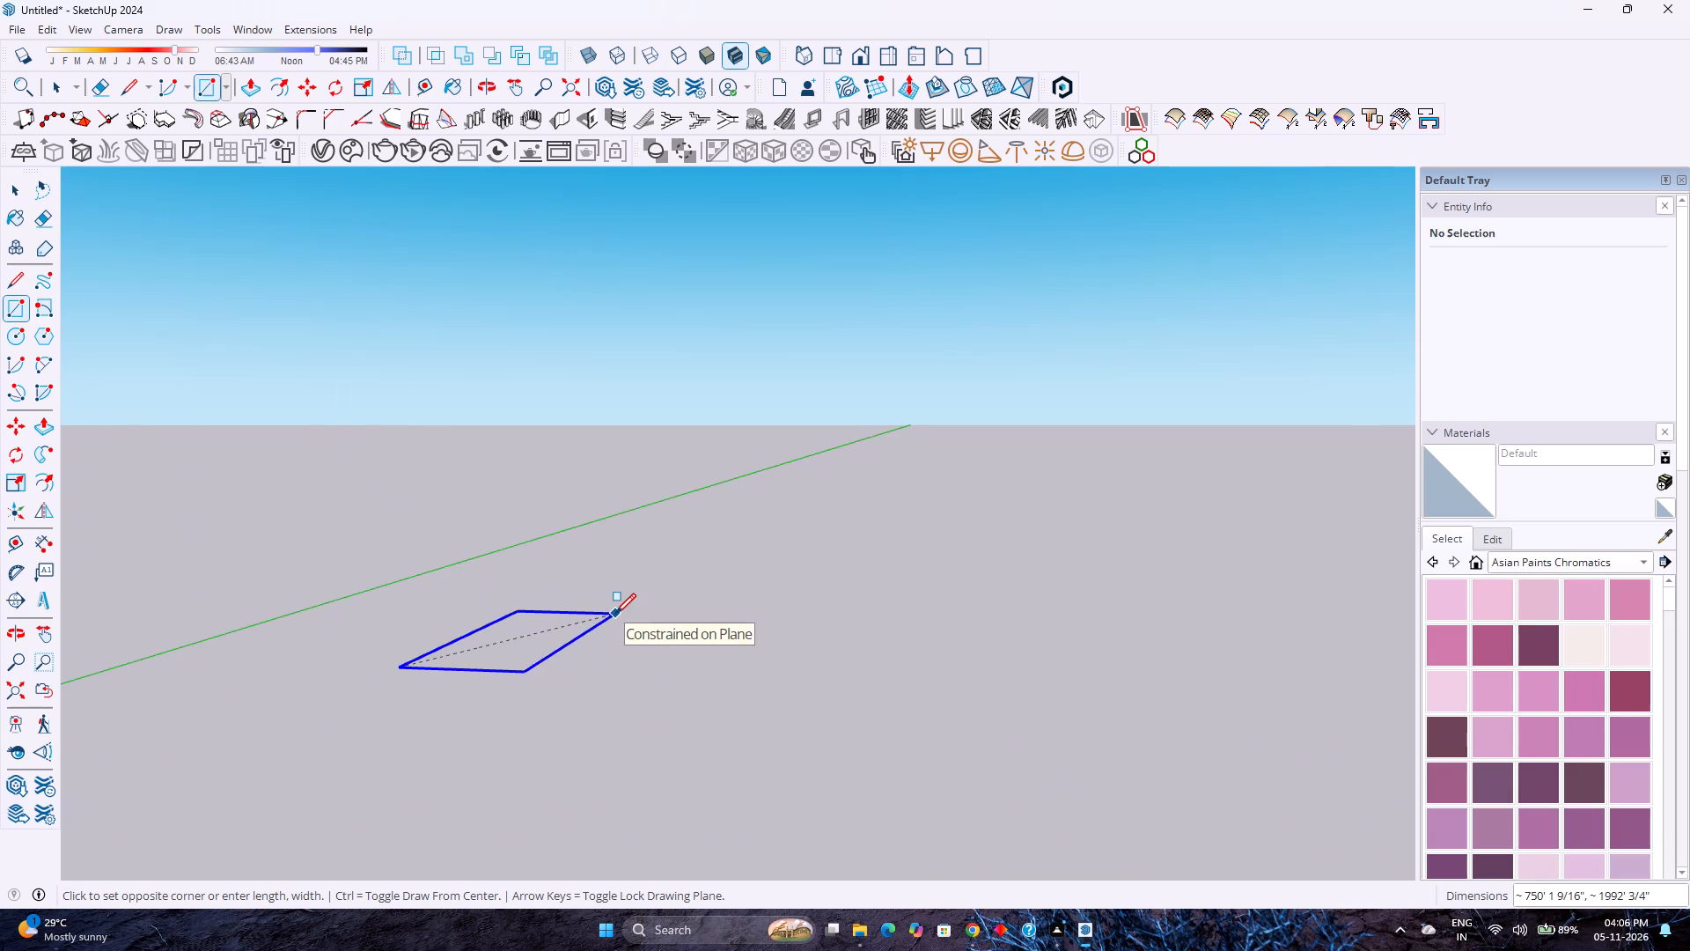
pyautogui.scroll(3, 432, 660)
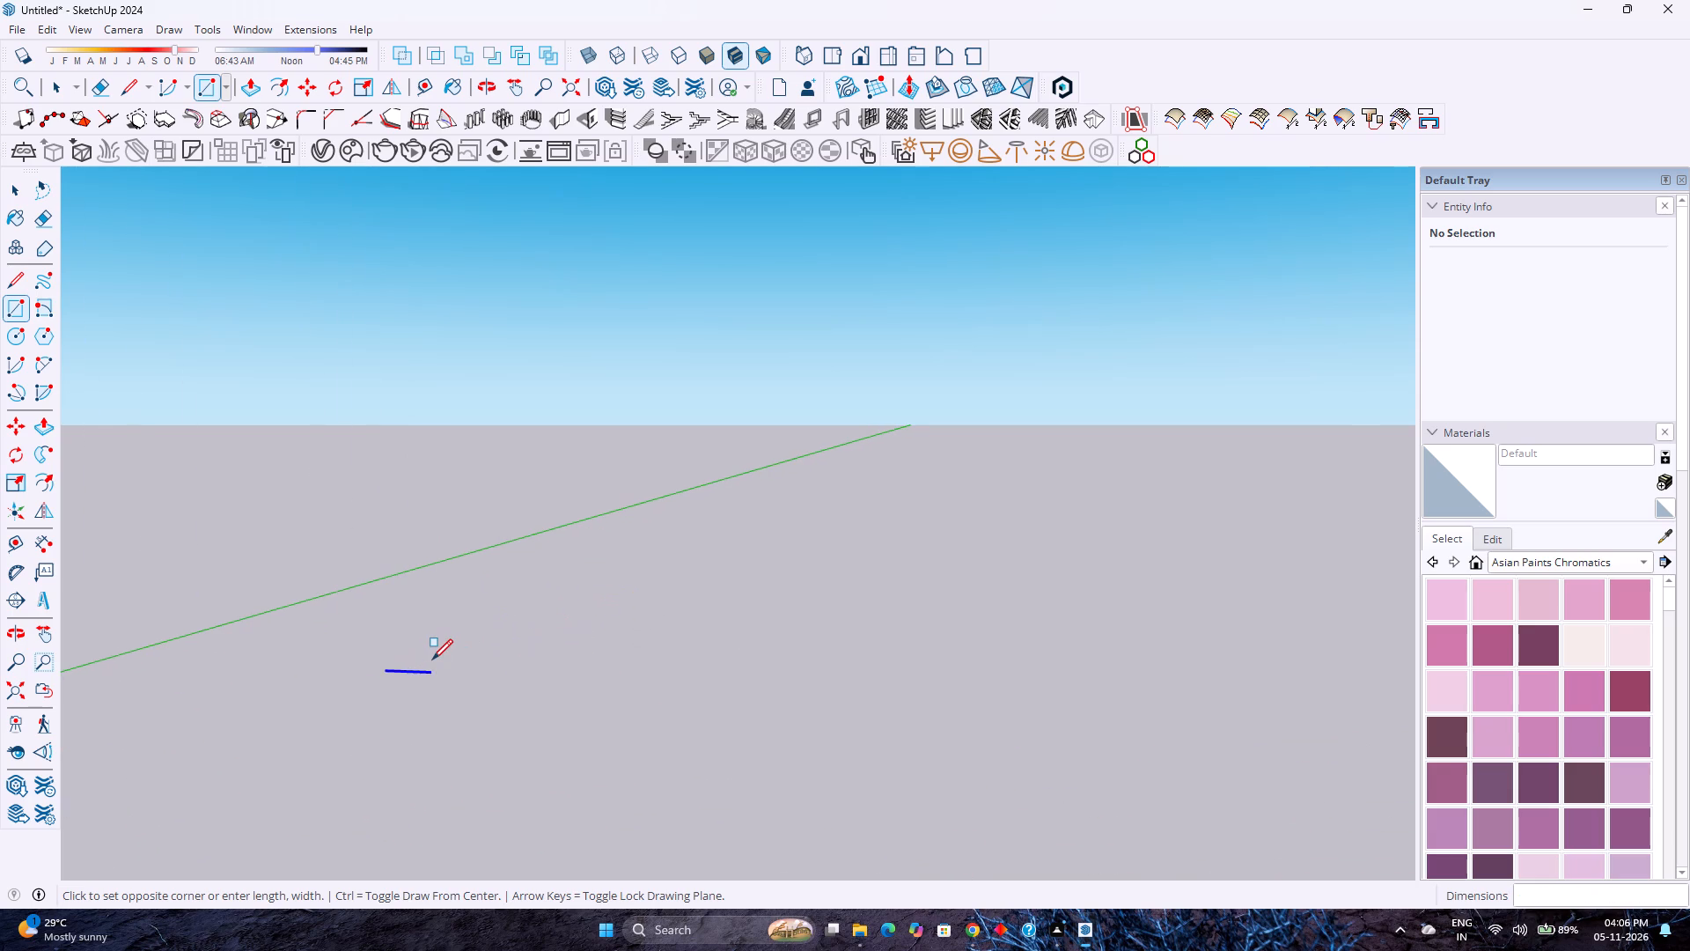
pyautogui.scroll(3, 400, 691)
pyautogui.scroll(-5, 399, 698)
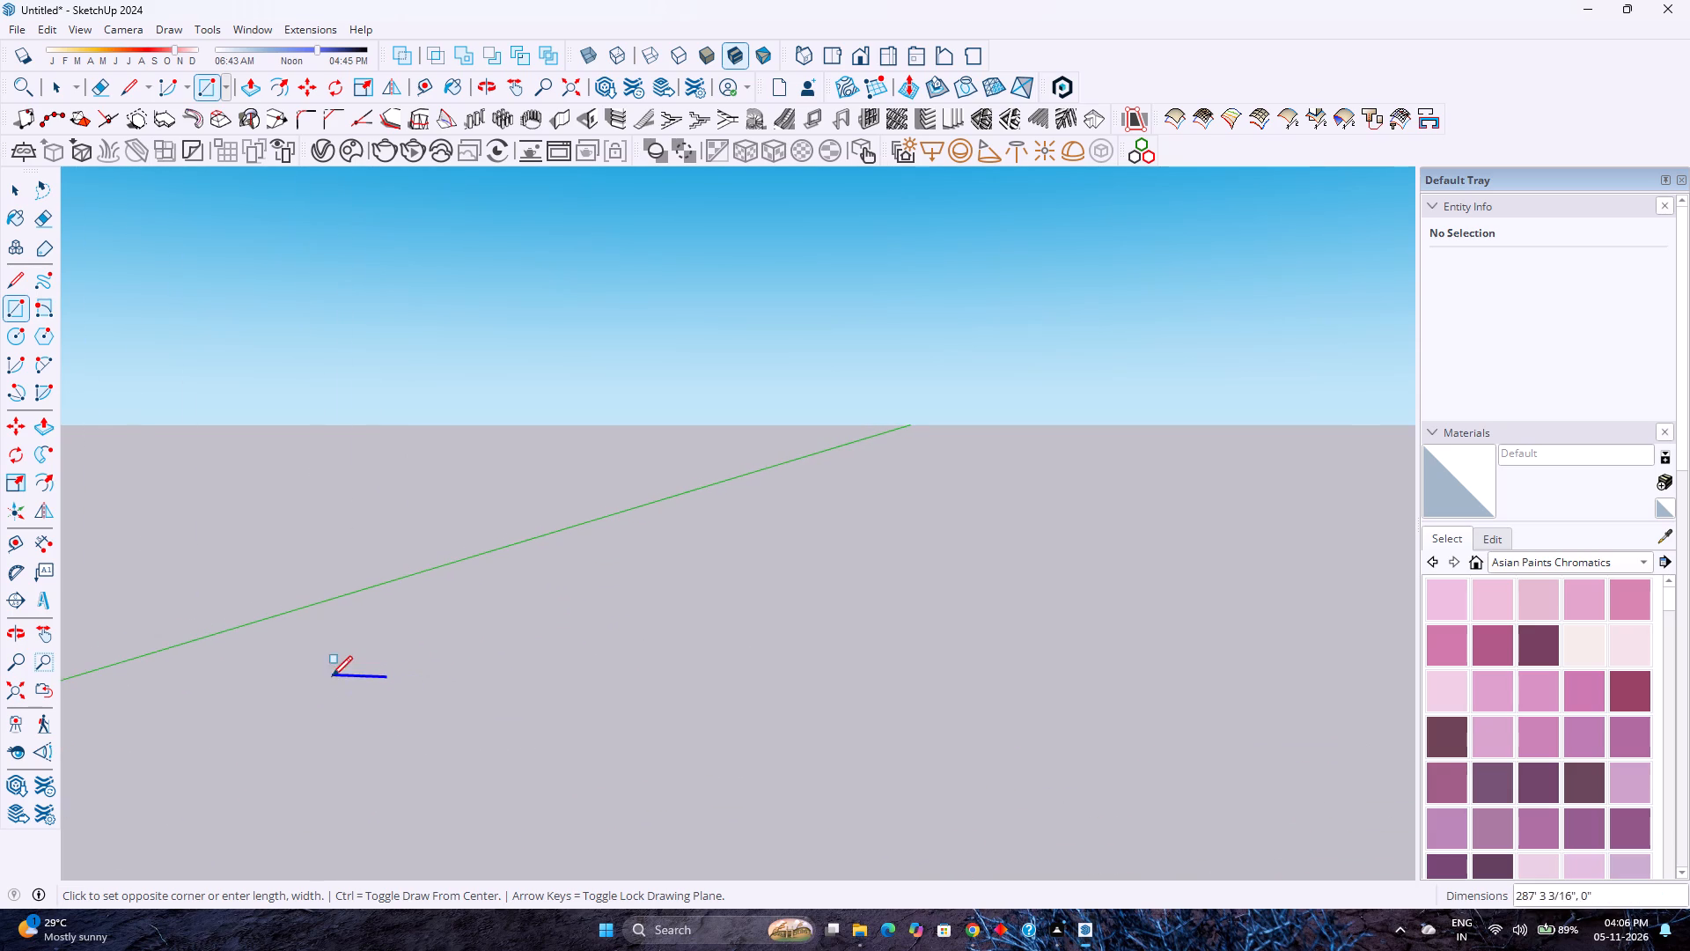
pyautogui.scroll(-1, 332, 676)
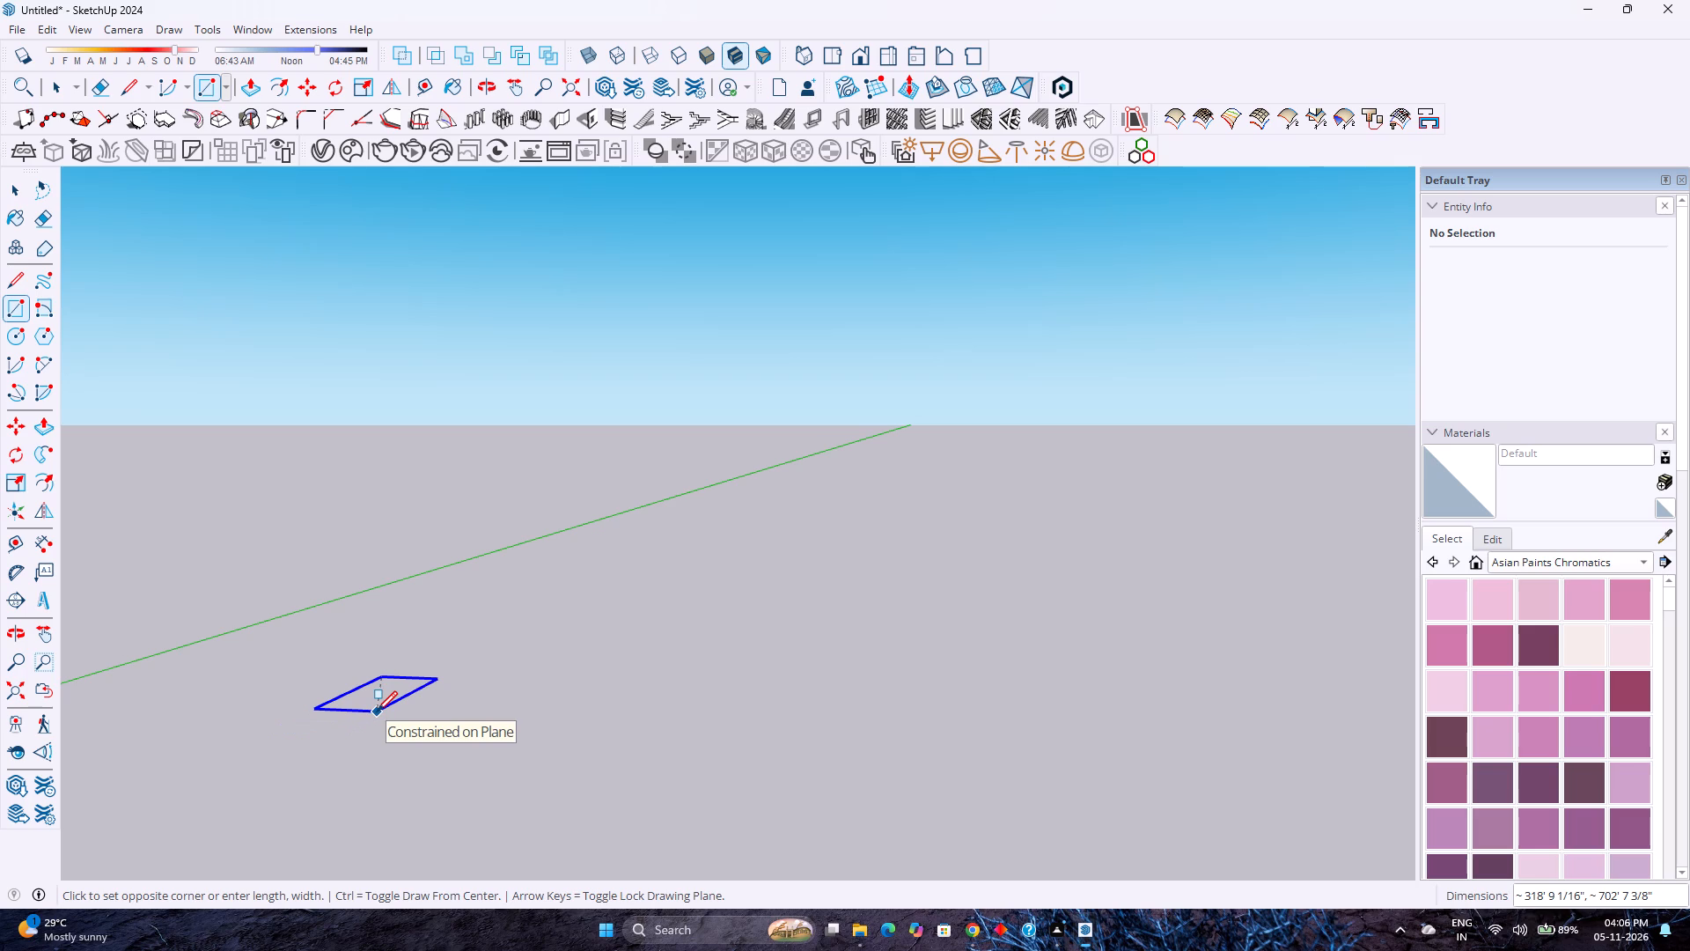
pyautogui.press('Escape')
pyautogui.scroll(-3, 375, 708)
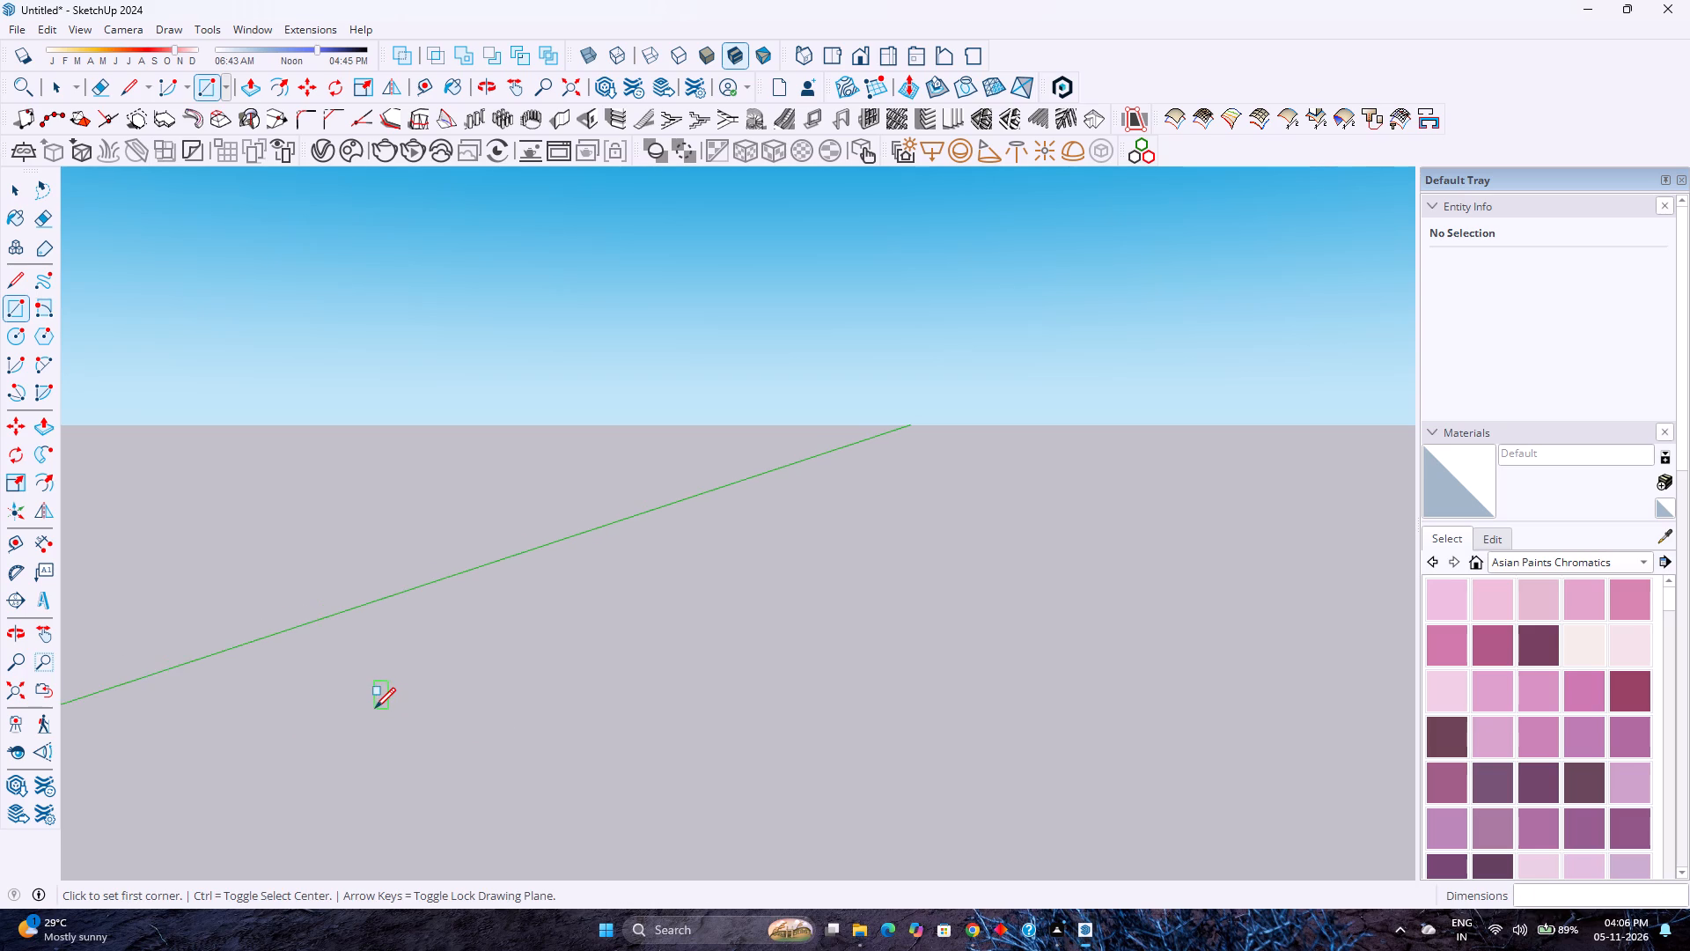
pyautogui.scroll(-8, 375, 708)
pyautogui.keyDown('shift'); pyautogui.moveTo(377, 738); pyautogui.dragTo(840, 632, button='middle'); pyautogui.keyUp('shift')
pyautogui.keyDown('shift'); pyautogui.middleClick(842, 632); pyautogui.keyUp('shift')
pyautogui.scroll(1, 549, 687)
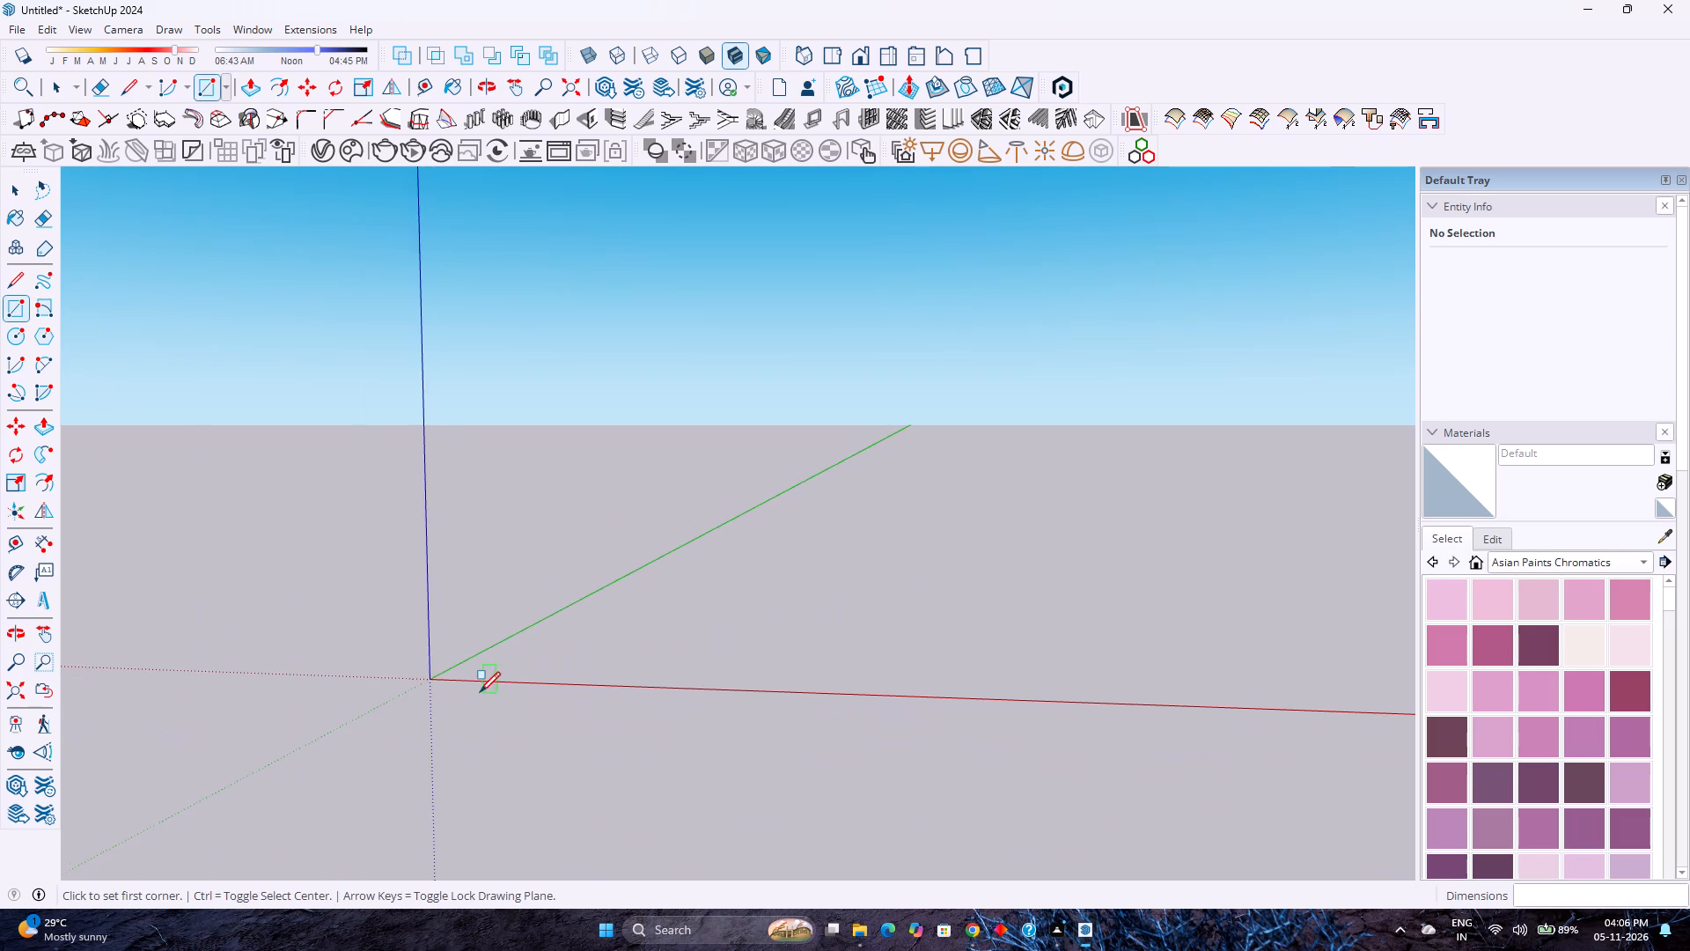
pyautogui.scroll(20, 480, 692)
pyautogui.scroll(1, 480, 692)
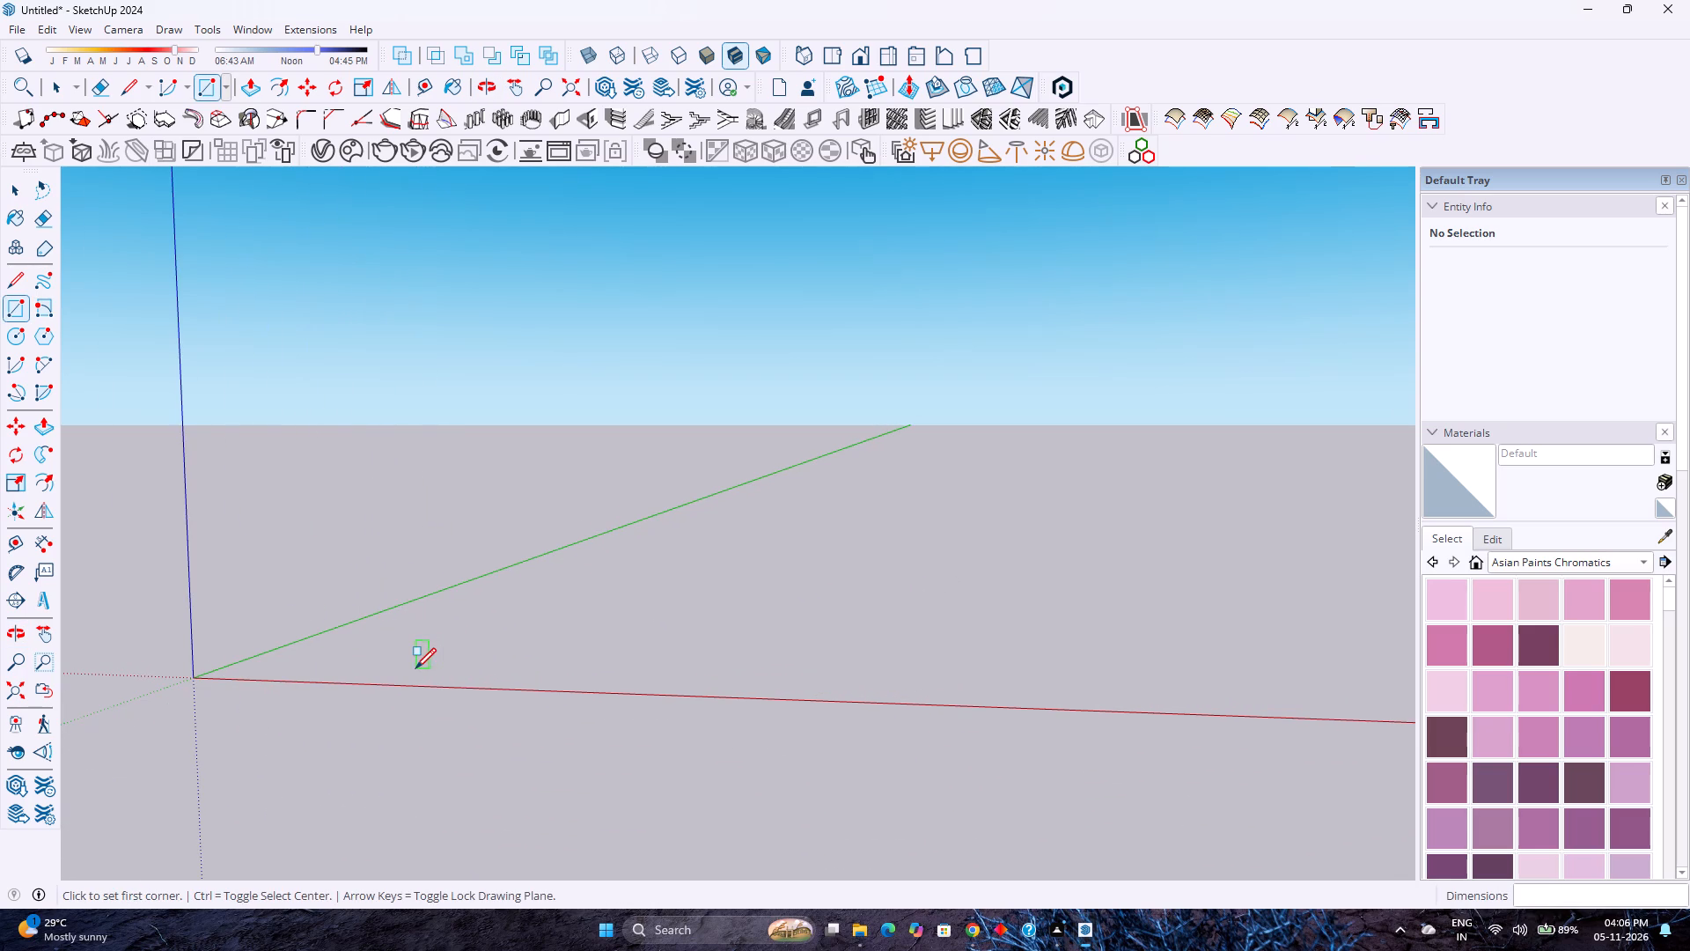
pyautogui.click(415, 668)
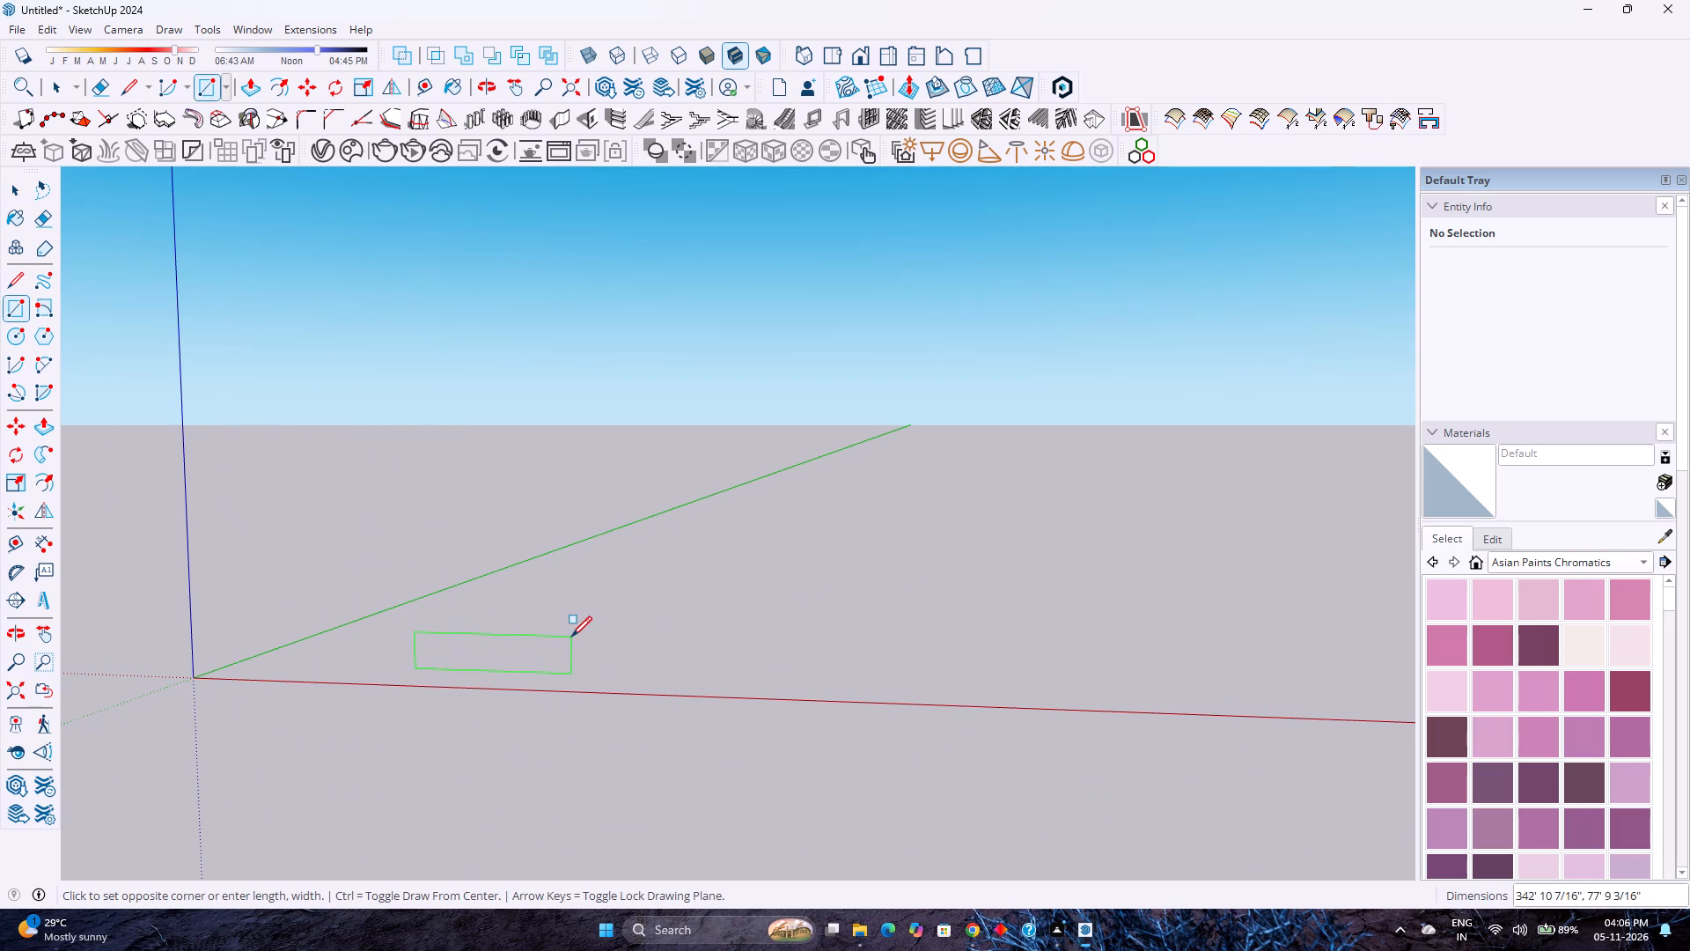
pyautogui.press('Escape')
# Draw a 50' by 30' rectangle flat on the ground plane beside the origin, with its long side along the red axis.
pyautogui.scroll(7, 366, 707)
pyautogui.keyDown('shift'); pyautogui.moveTo(263, 709); pyautogui.dragTo(468, 739, button='middle'); pyautogui.keyUp('shift')
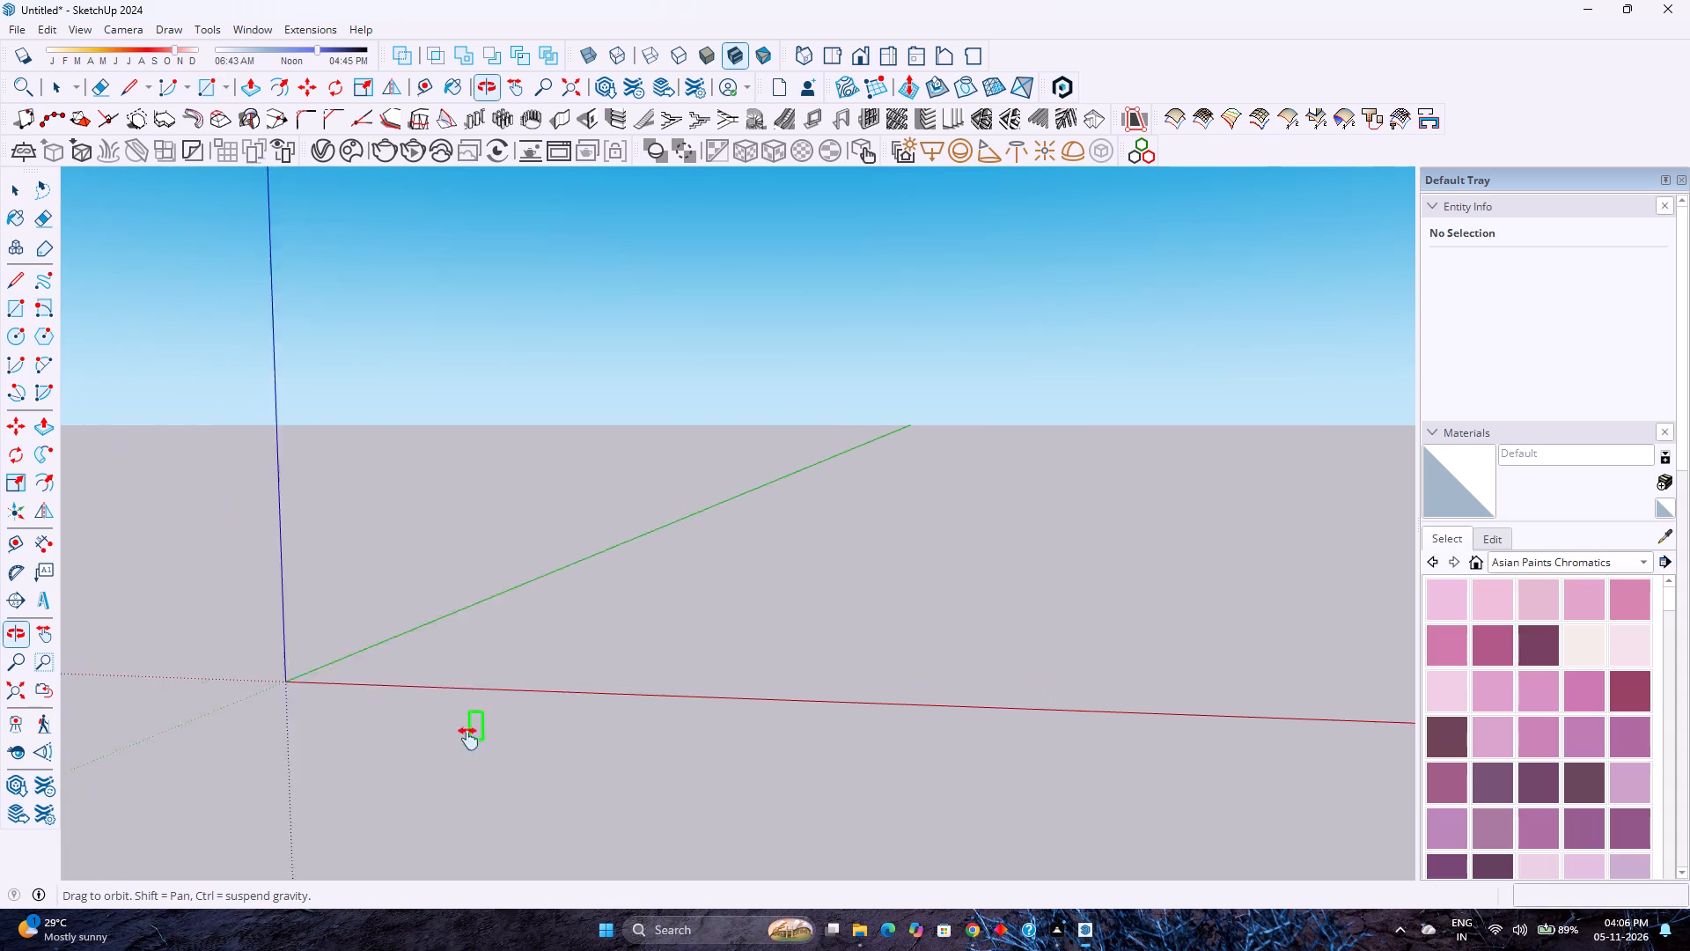
pyautogui.keyDown('shift'); pyautogui.moveTo(468, 739); pyautogui.dragTo(517, 778, button='middle'); pyautogui.keyUp('shift')
pyautogui.scroll(18, 337, 712)
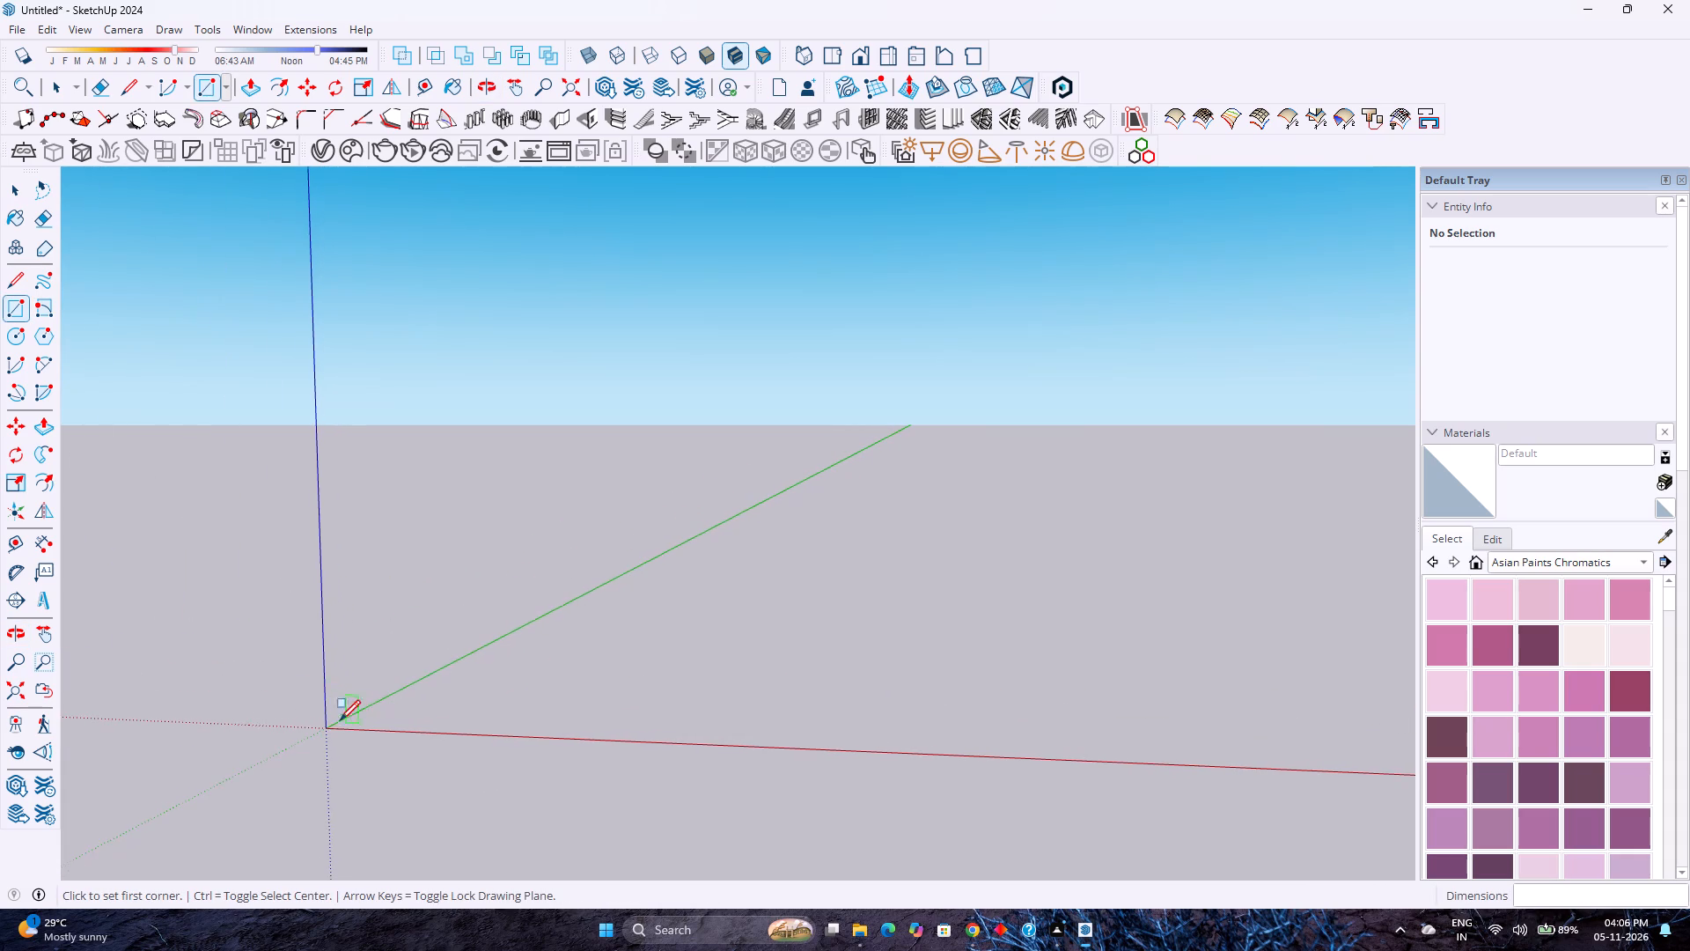
pyautogui.scroll(20, 340, 720)
pyautogui.scroll(1, 340, 720)
pyautogui.keyDown('shift'); pyautogui.moveTo(373, 781); pyautogui.dragTo(399, 741, button='middle'); pyautogui.keyUp('shift')
pyautogui.keyDown('shift'); pyautogui.scroll(1, 373, 780); pyautogui.keyUp('shift')
pyautogui.keyDown('shift'); pyautogui.middleClick(399, 741); pyautogui.keyUp('shift')
pyautogui.scroll(20, 393, 697)
pyautogui.scroll(3, 393, 697)
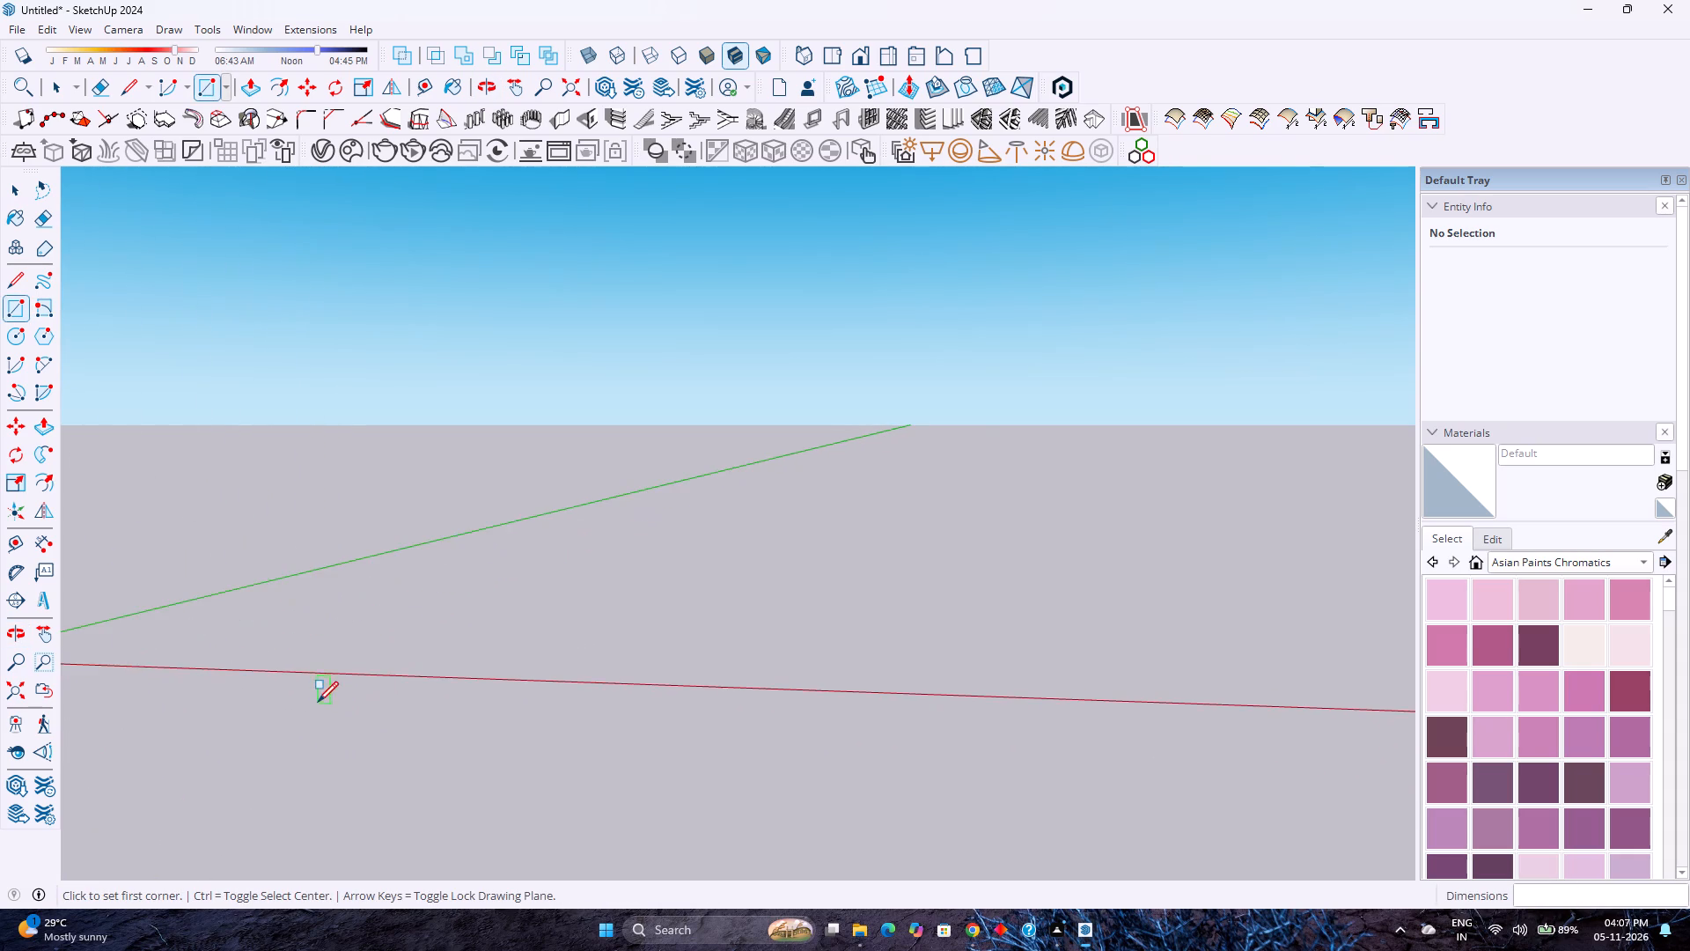
pyautogui.keyDown('shift'); pyautogui.moveTo(321, 701); pyautogui.dragTo(345, 707, button='middle'); pyautogui.keyUp('shift')
pyautogui.keyDown('shift'); pyautogui.moveTo(352, 710); pyautogui.dragTo(515, 728, button='middle'); pyautogui.keyUp('shift')
pyautogui.keyDown('shift'); pyautogui.middleClick(515, 728); pyautogui.keyUp('shift')
pyautogui.scroll(-3, 503, 719)
pyautogui.scroll(4, 455, 697)
pyautogui.click(430, 673)
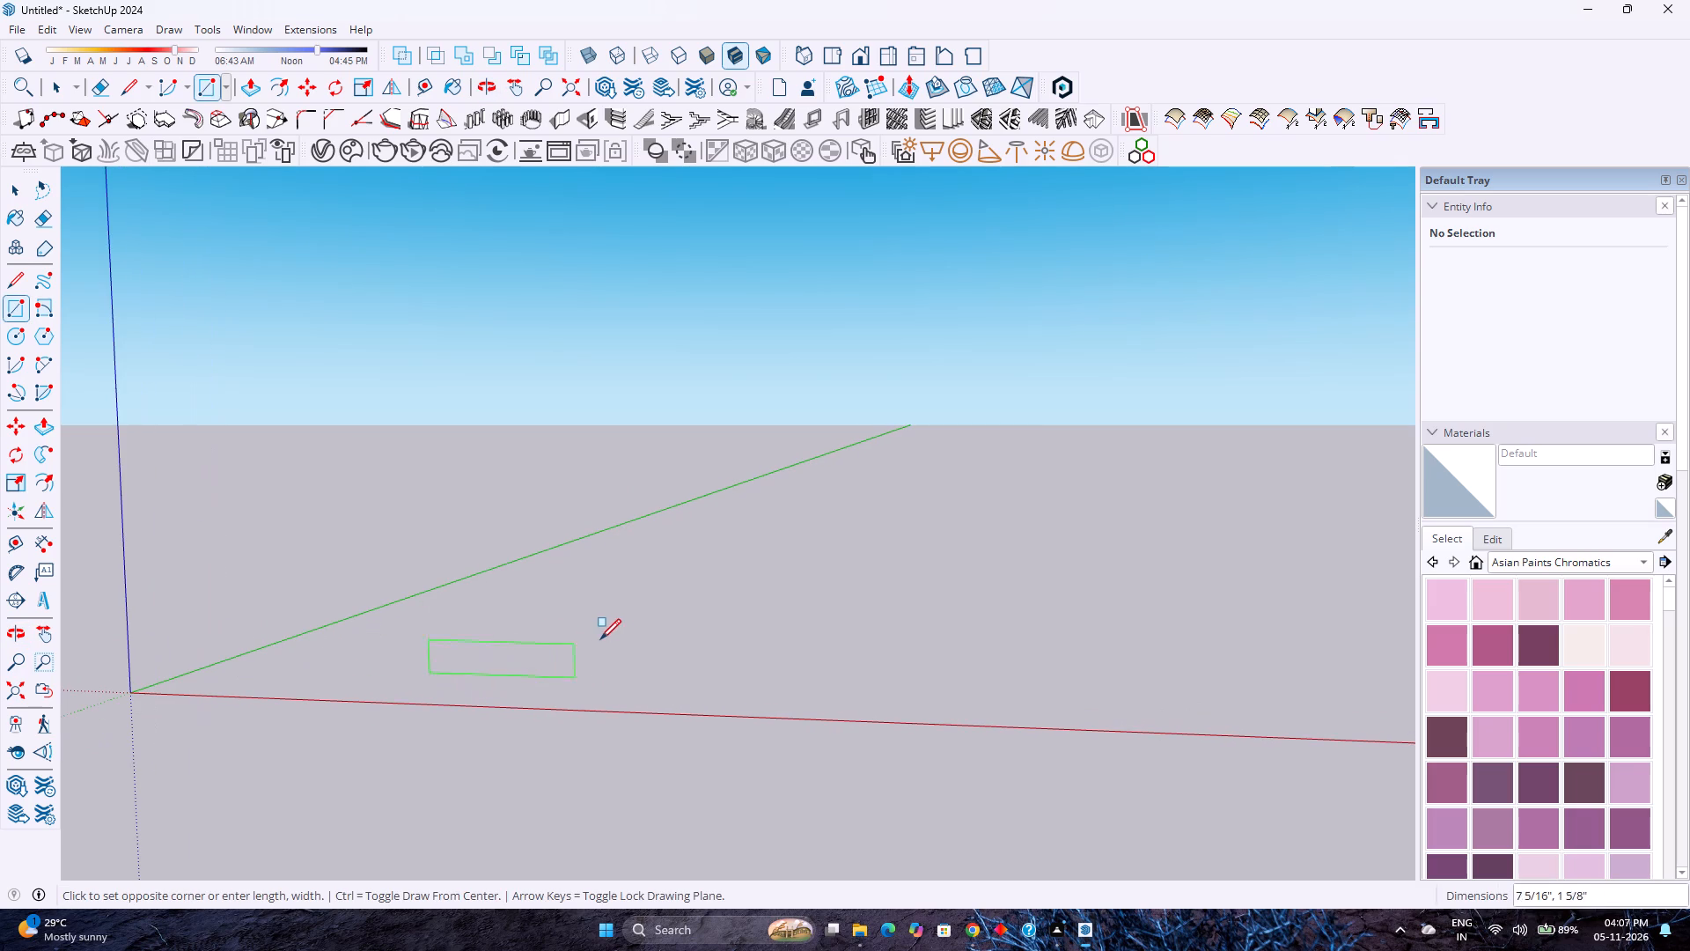
pyautogui.press('Up')
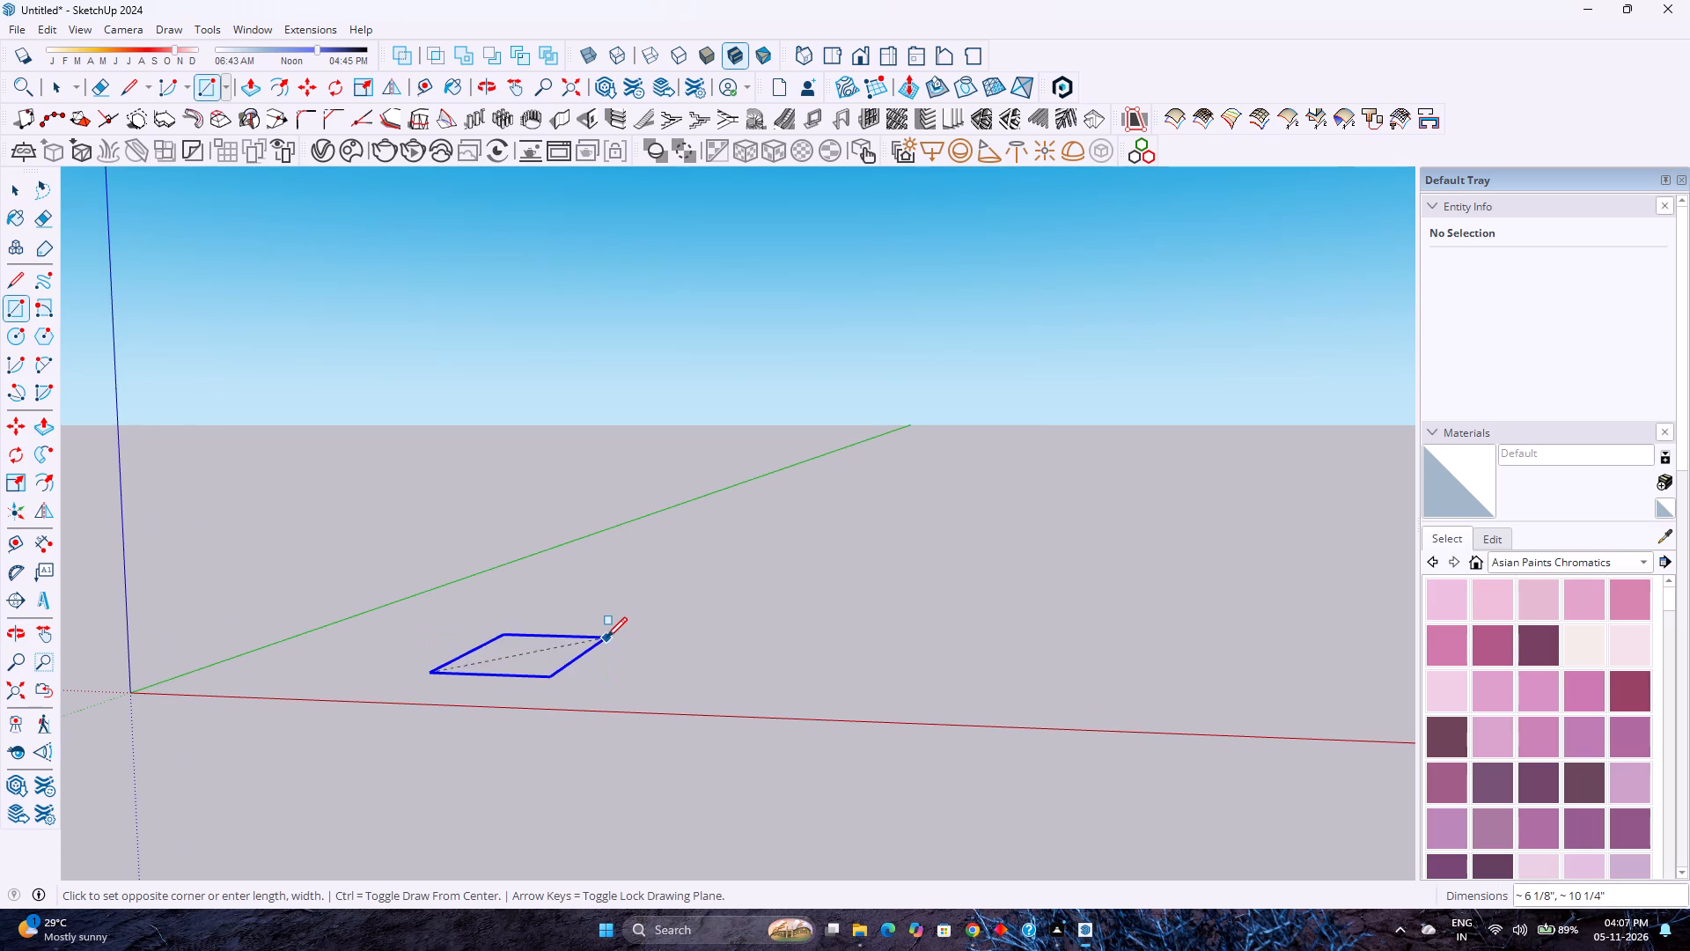
pyautogui.scroll(-6, 606, 638)
pyautogui.middleClick(606, 638)
pyautogui.middleClick(606, 638)
pyautogui.moveTo(606, 638); pyautogui.dragTo(590, 737, button='middle')
pyautogui.middleClick(590, 737)
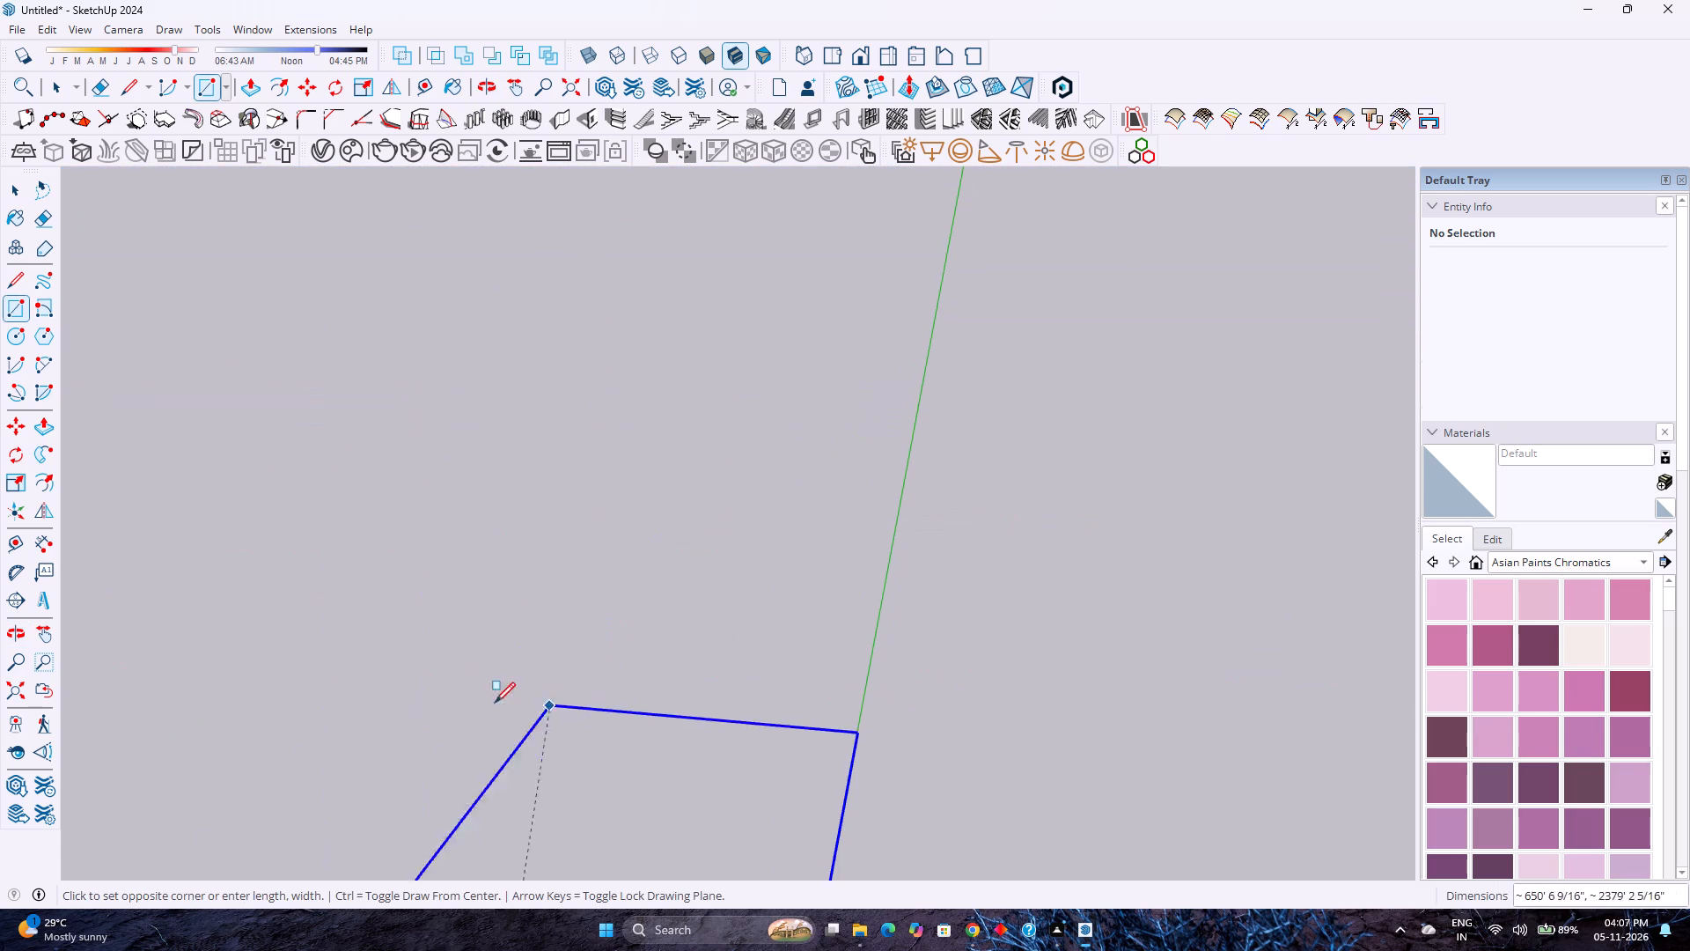
pyautogui.click(863, 55)
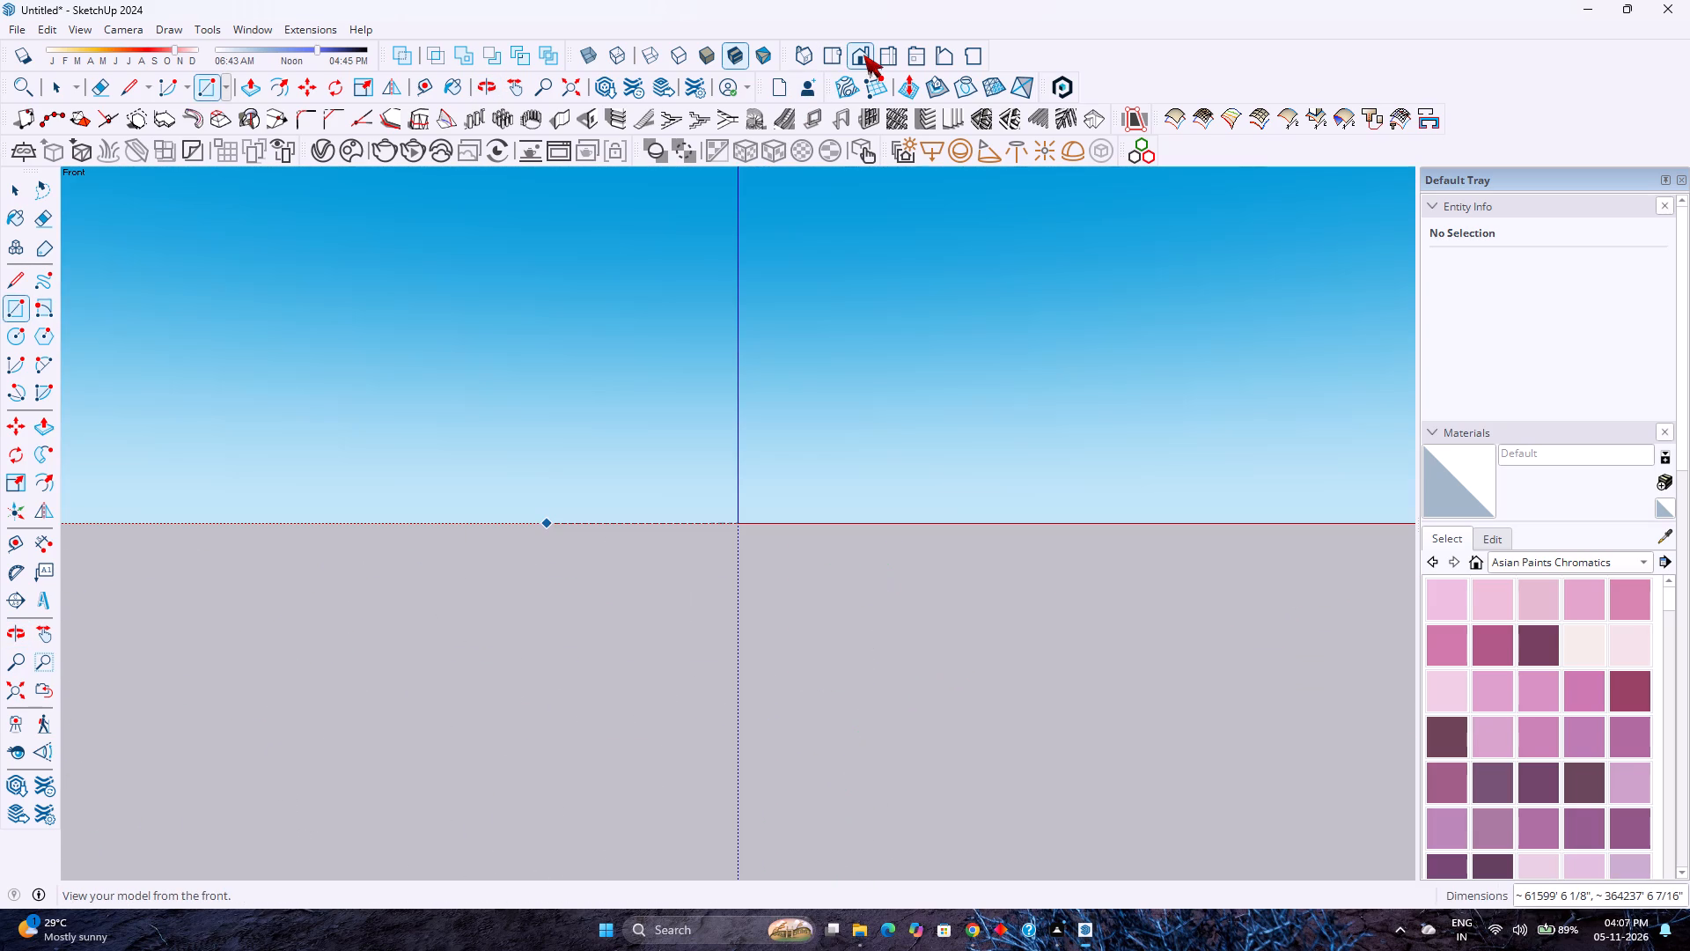
pyautogui.click(839, 54)
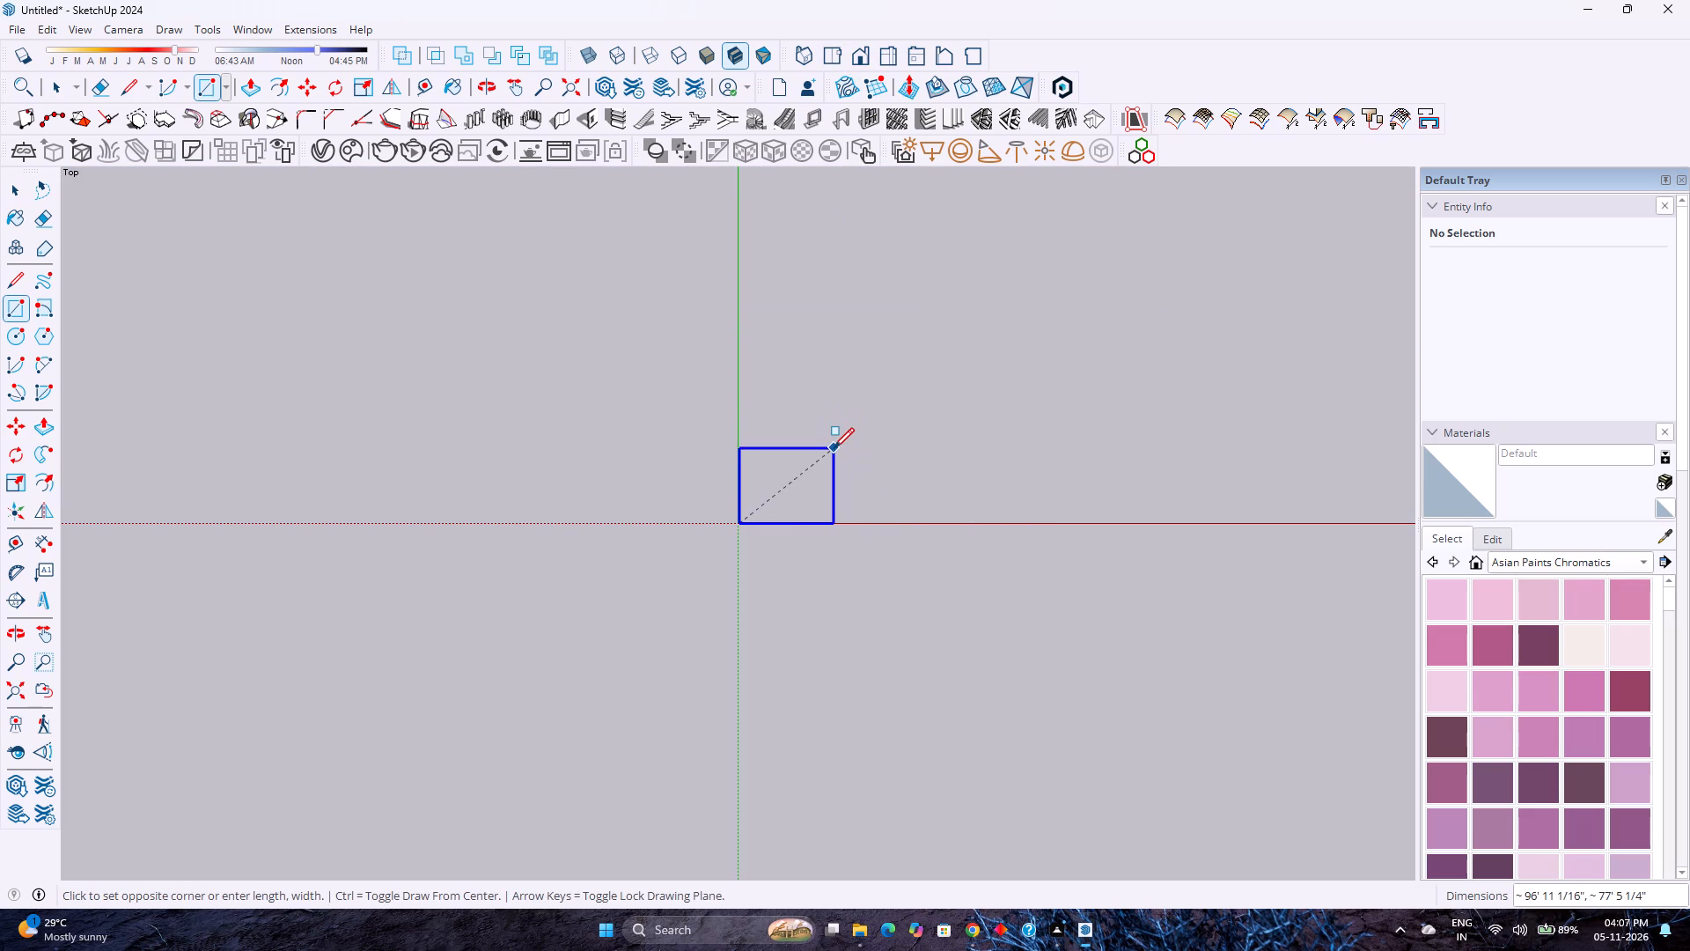
pyautogui.scroll(15, 788, 466)
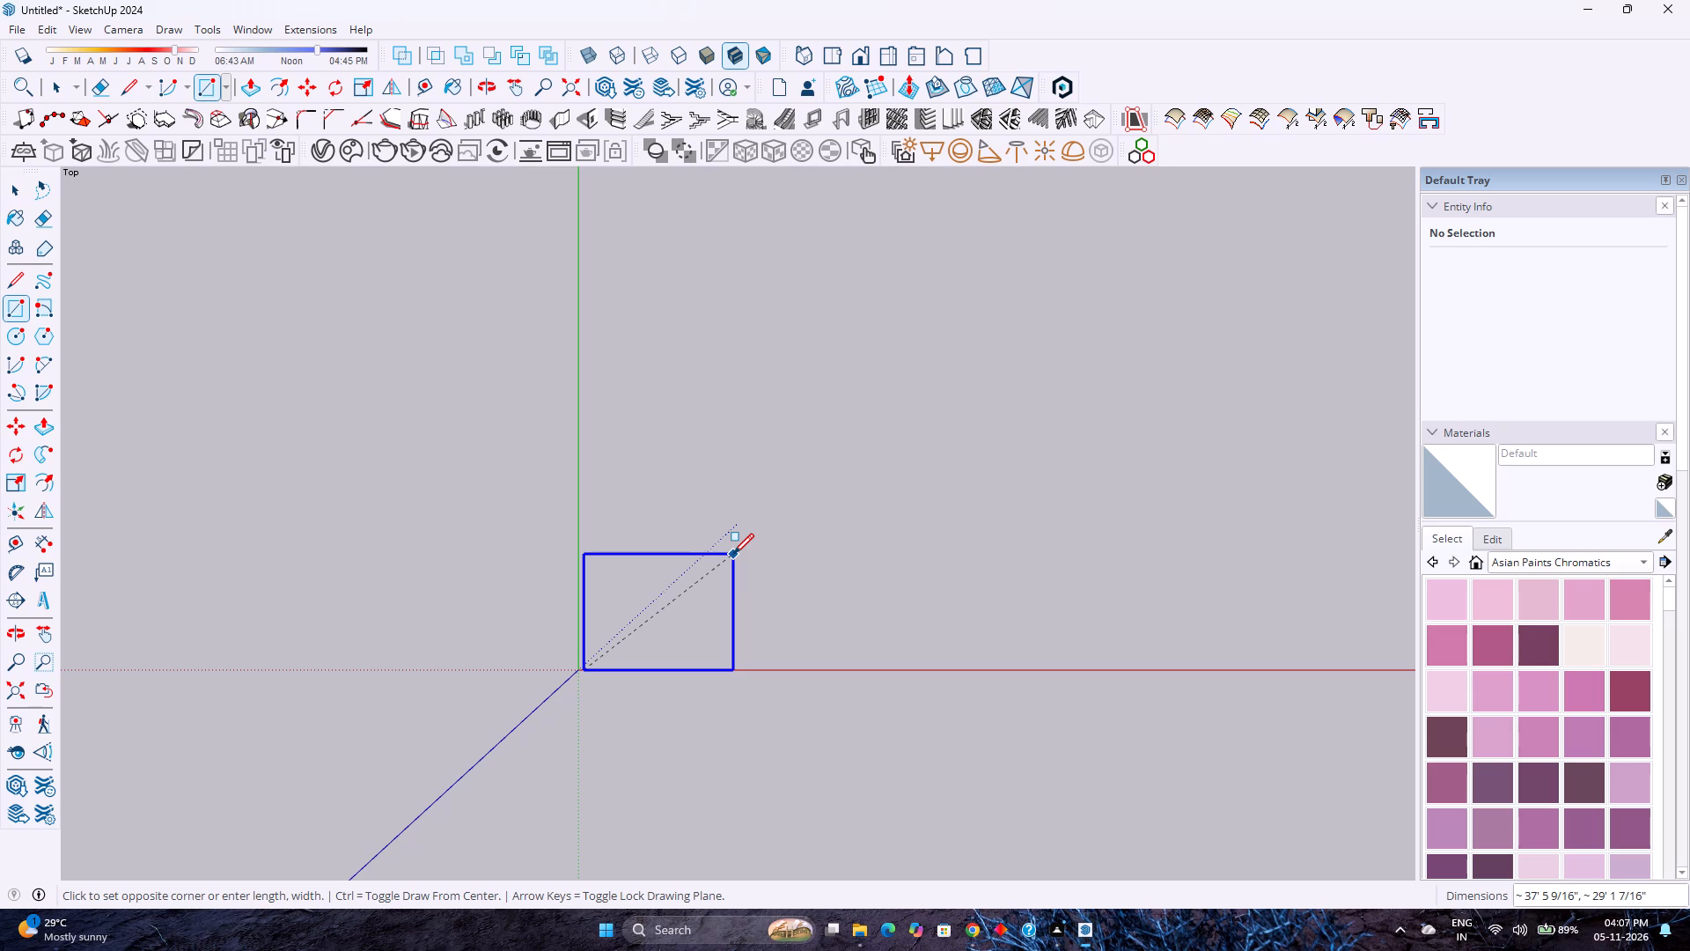
pyautogui.write('50')
pyautogui.press("'")
pyautogui.press(',')
pyautogui.write("30'")
pyautogui.press('Return')
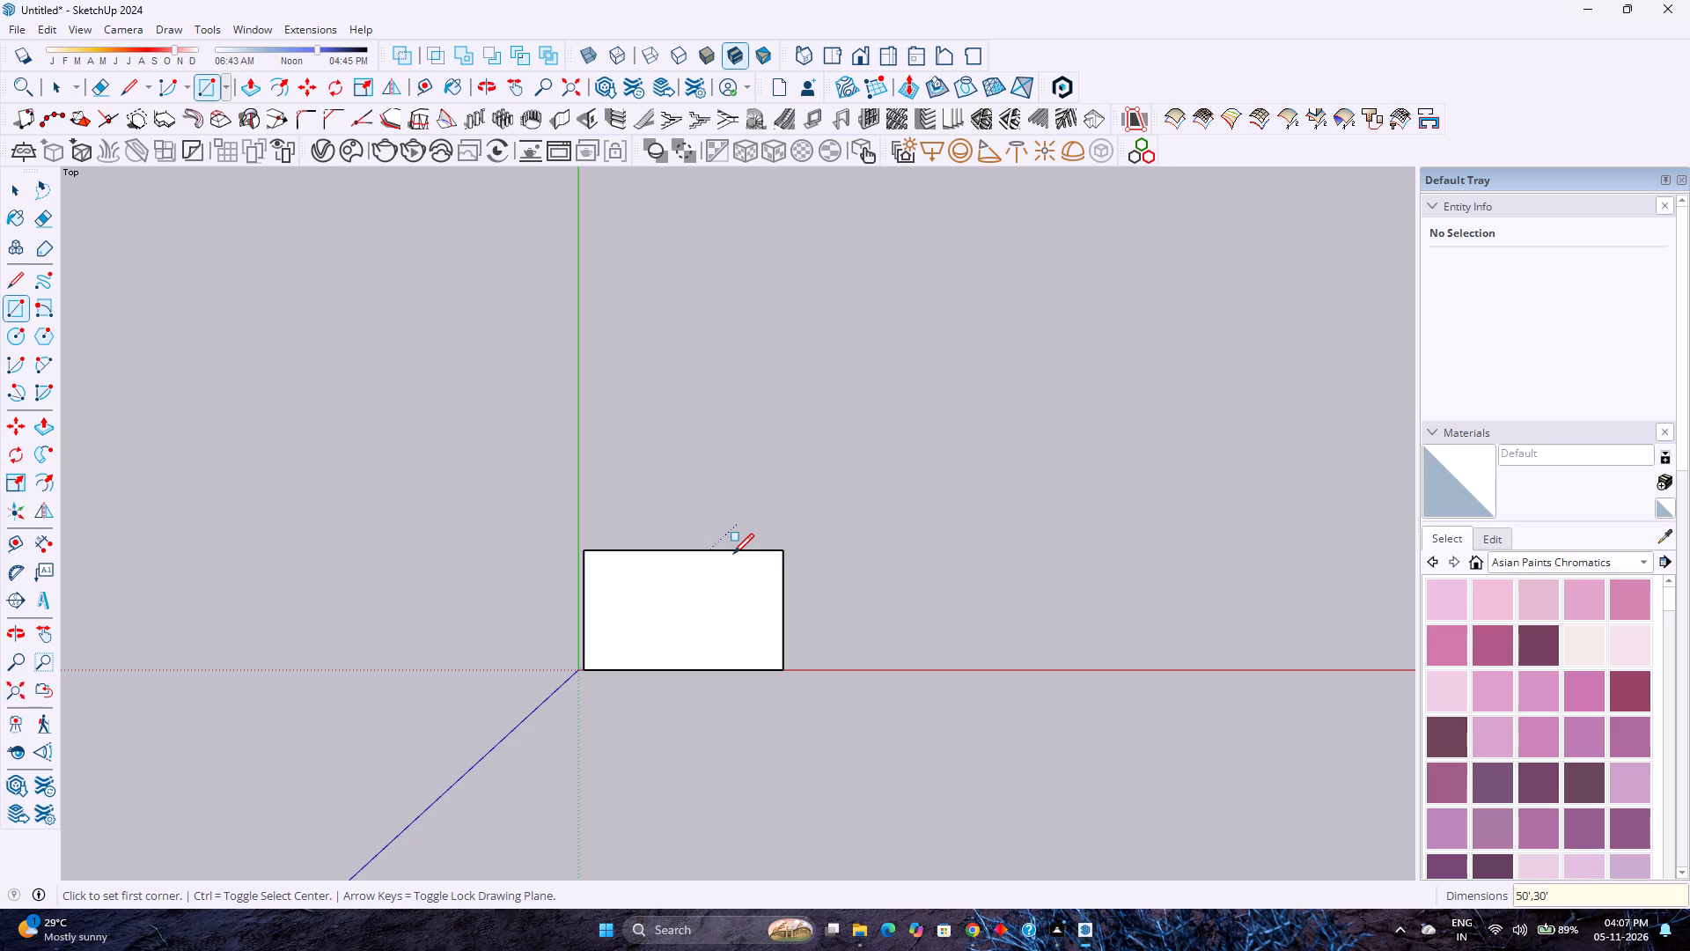
# Select the rectangle's face together with all its edges and make them a group.
pyautogui.press('space')
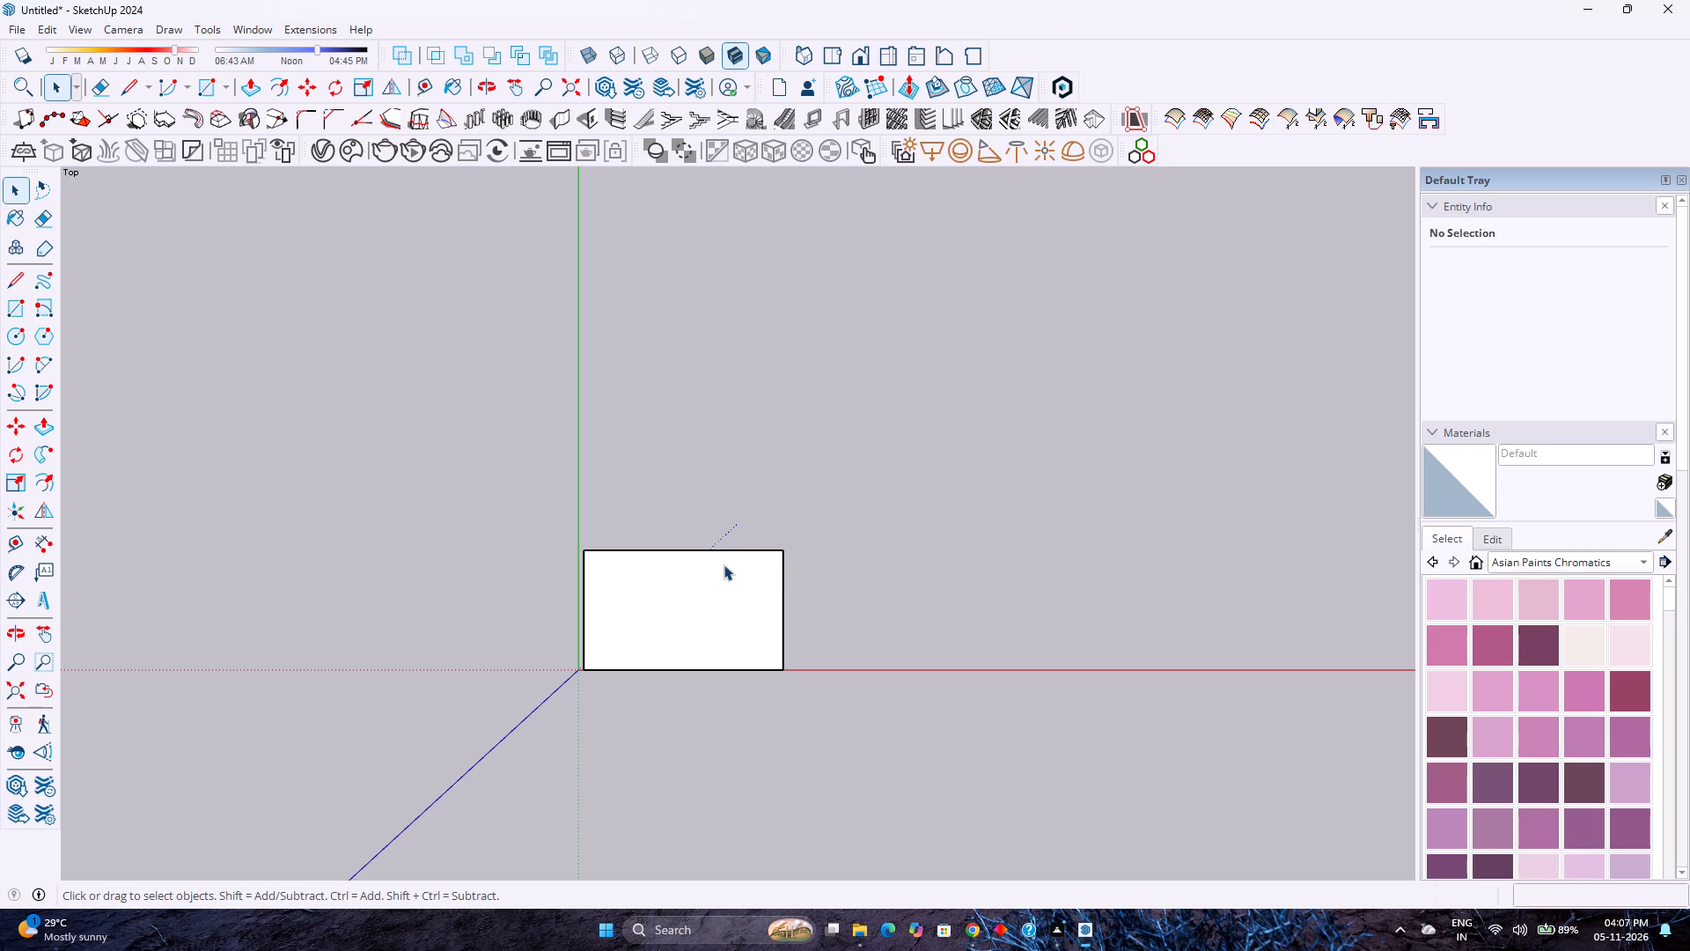
pyautogui.tripleClick(715, 598)
pyautogui.rightClick(719, 598)
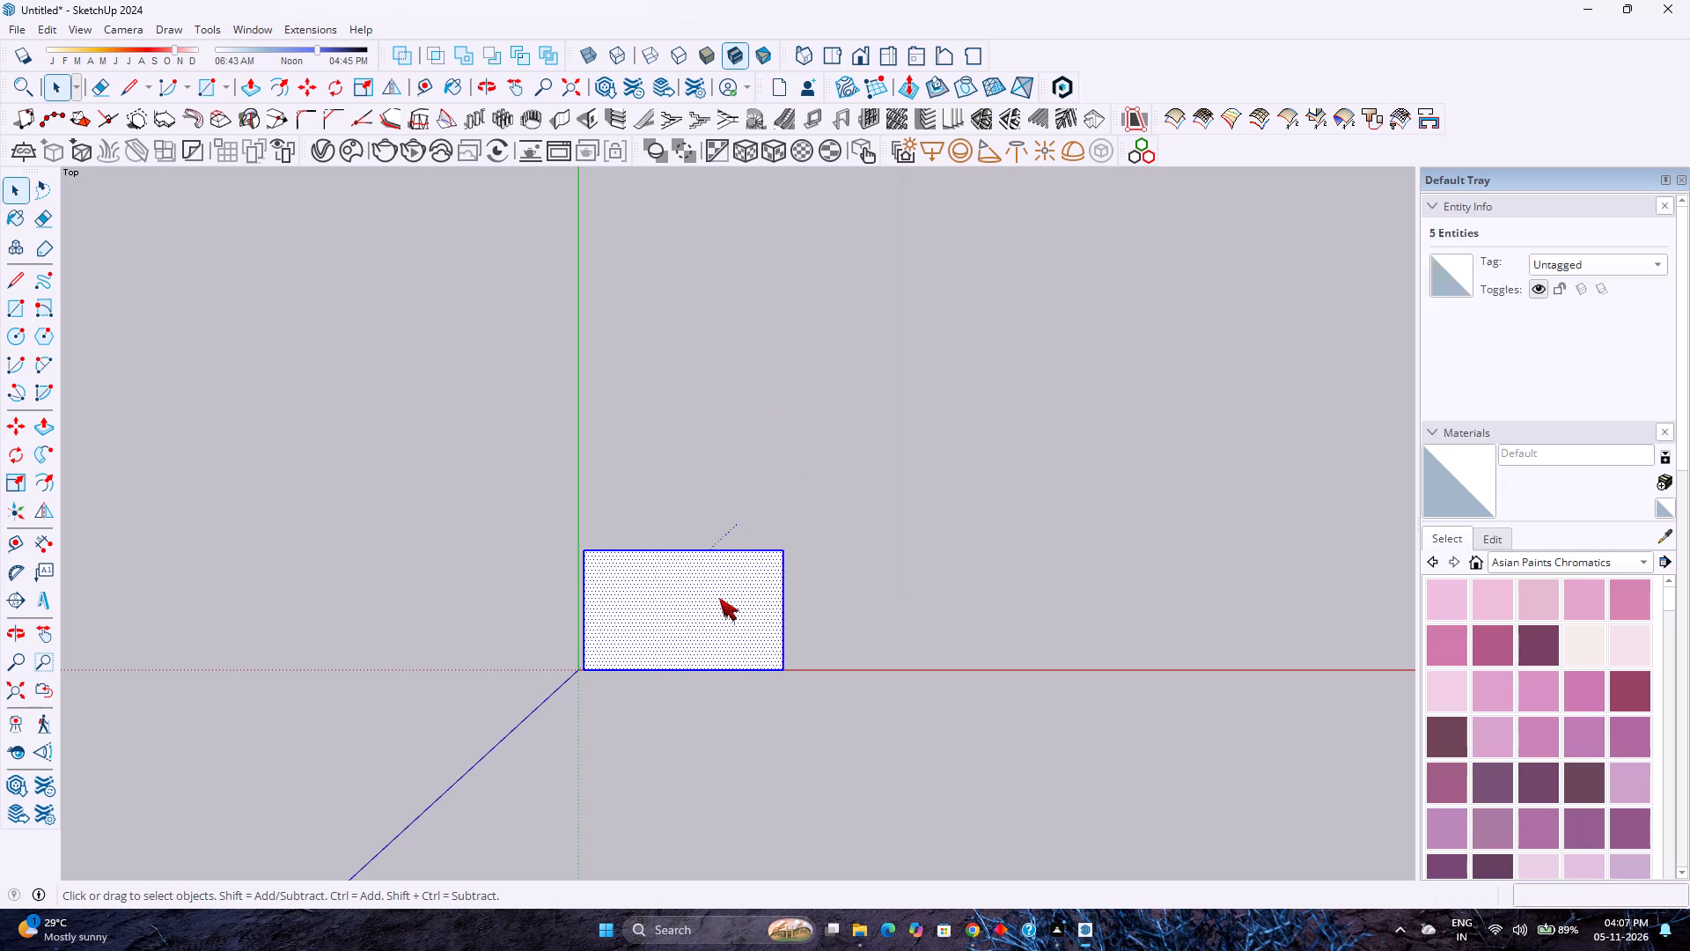
pyautogui.click(804, 294)
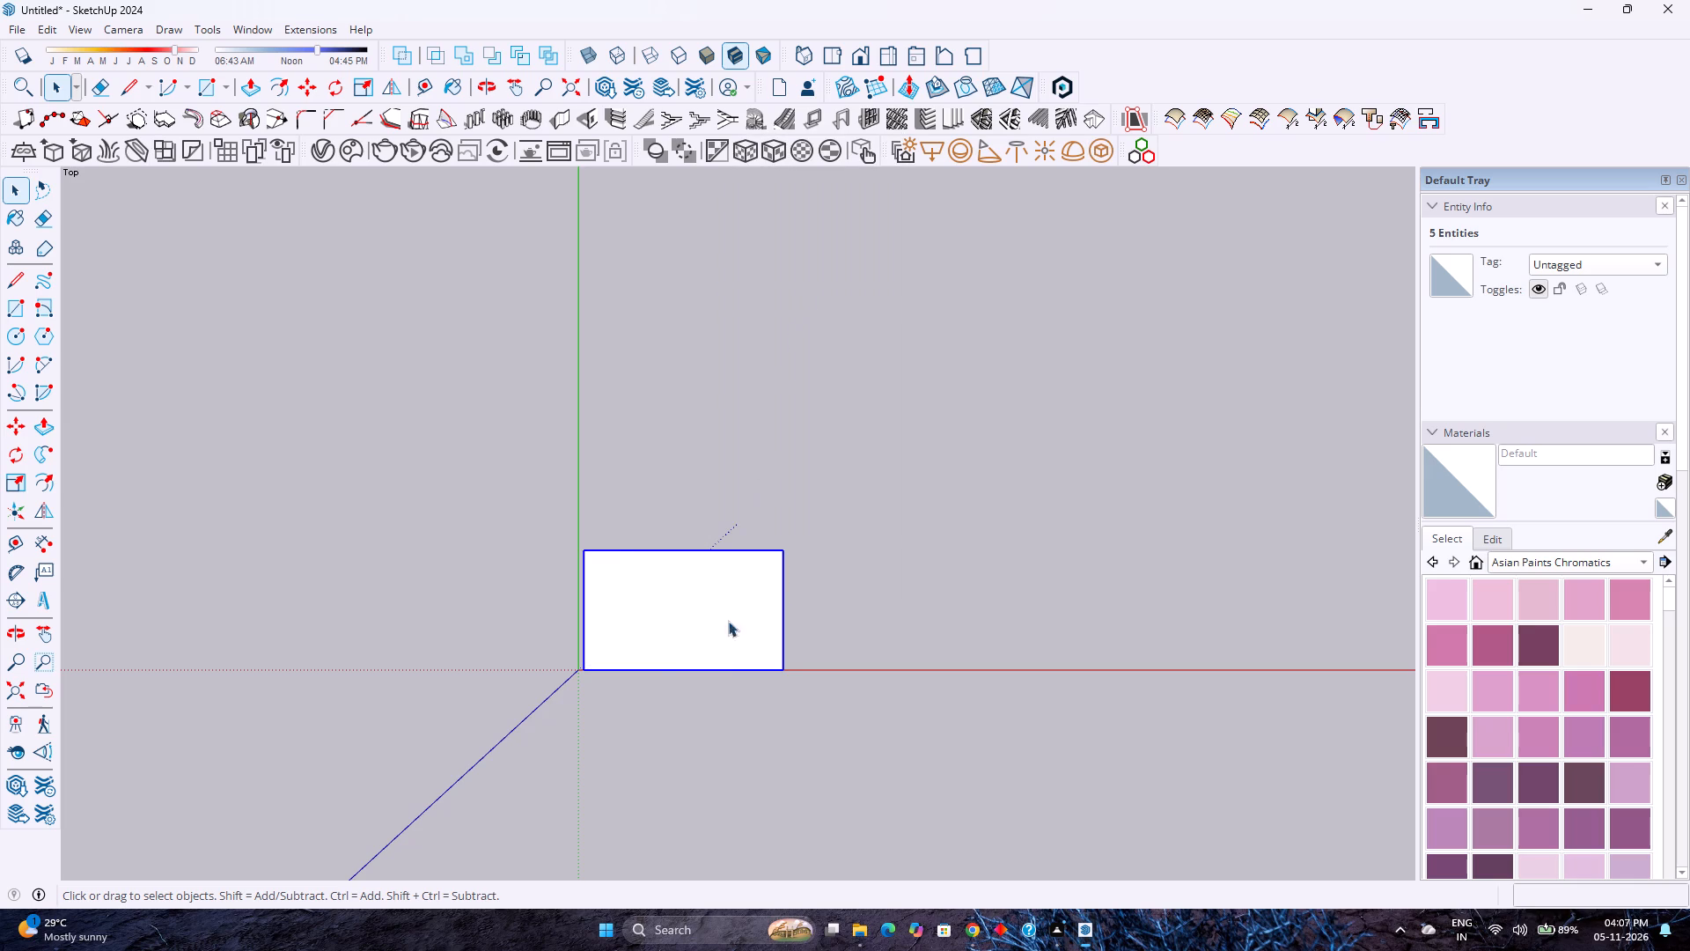
# Open the rectangle group for editing.
pyautogui.moveTo(753, 719); pyautogui.dragTo(623, 492, button='middle')
pyautogui.middleClick(633, 474)
pyautogui.moveTo(640, 661); pyautogui.dragTo(555, 586, button='middle')
pyautogui.moveTo(540, 574); pyautogui.dragTo(531, 565, button='middle')
pyautogui.moveTo(527, 560); pyautogui.dragTo(518, 520, button='middle')
pyautogui.middleClick(518, 520)
pyautogui.scroll(2, 590, 709)
pyautogui.moveTo(582, 698); pyautogui.dragTo(570, 627, button='middle')
pyautogui.middleClick(570, 615)
pyautogui.doubleClick(613, 547)
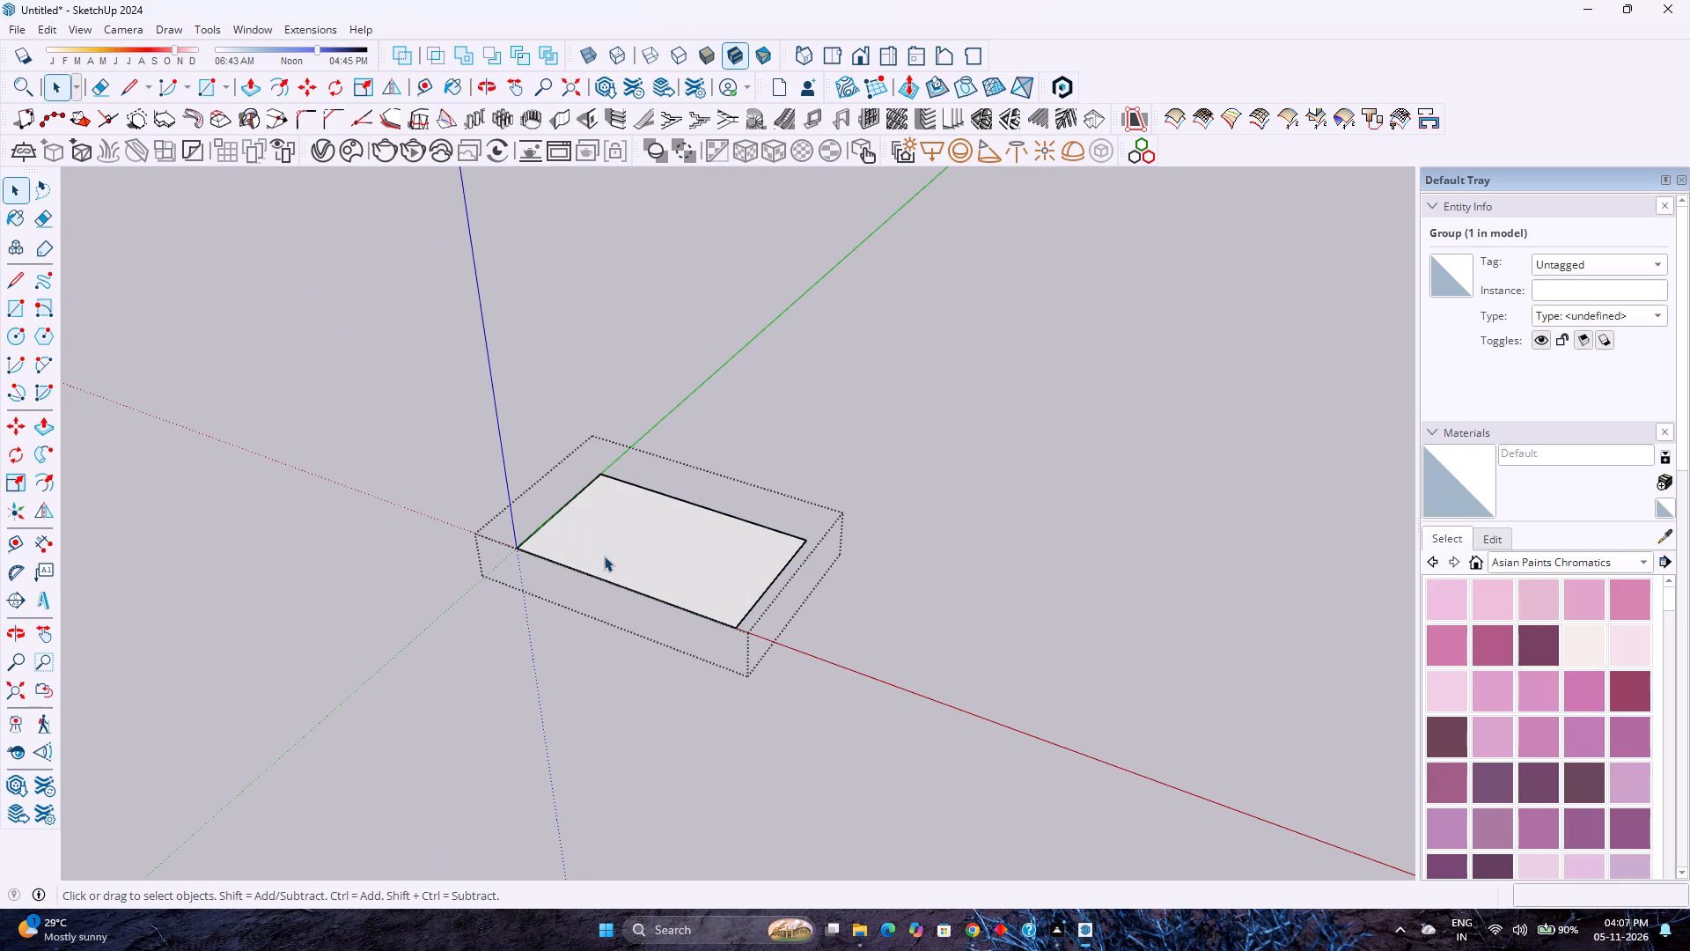
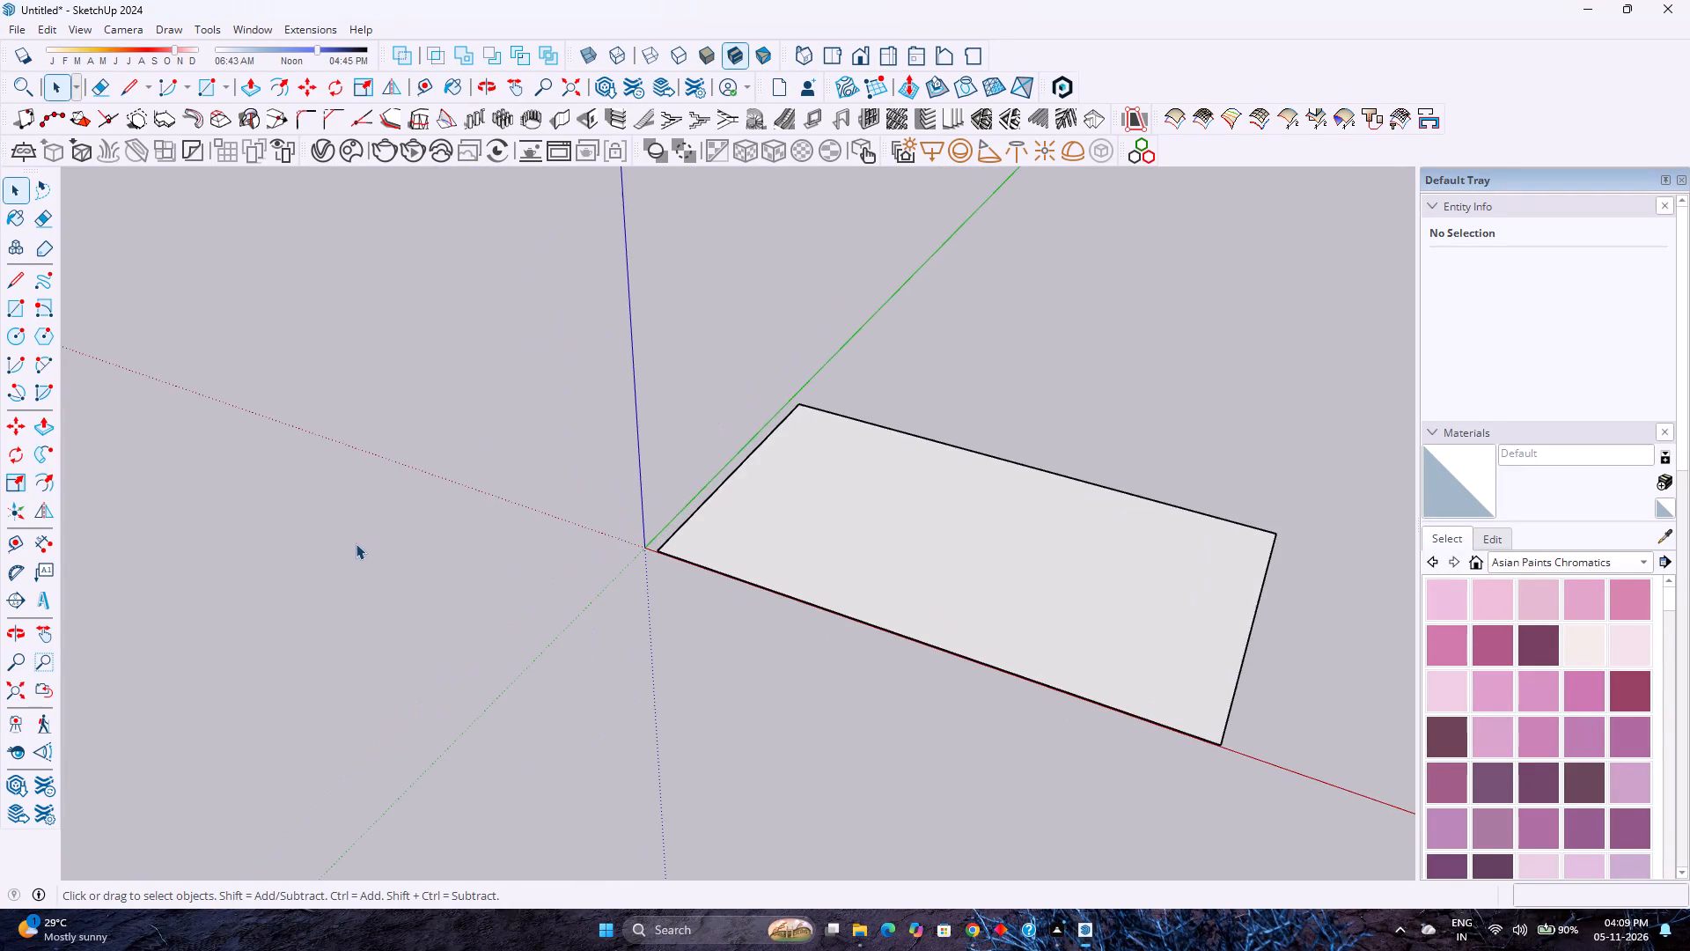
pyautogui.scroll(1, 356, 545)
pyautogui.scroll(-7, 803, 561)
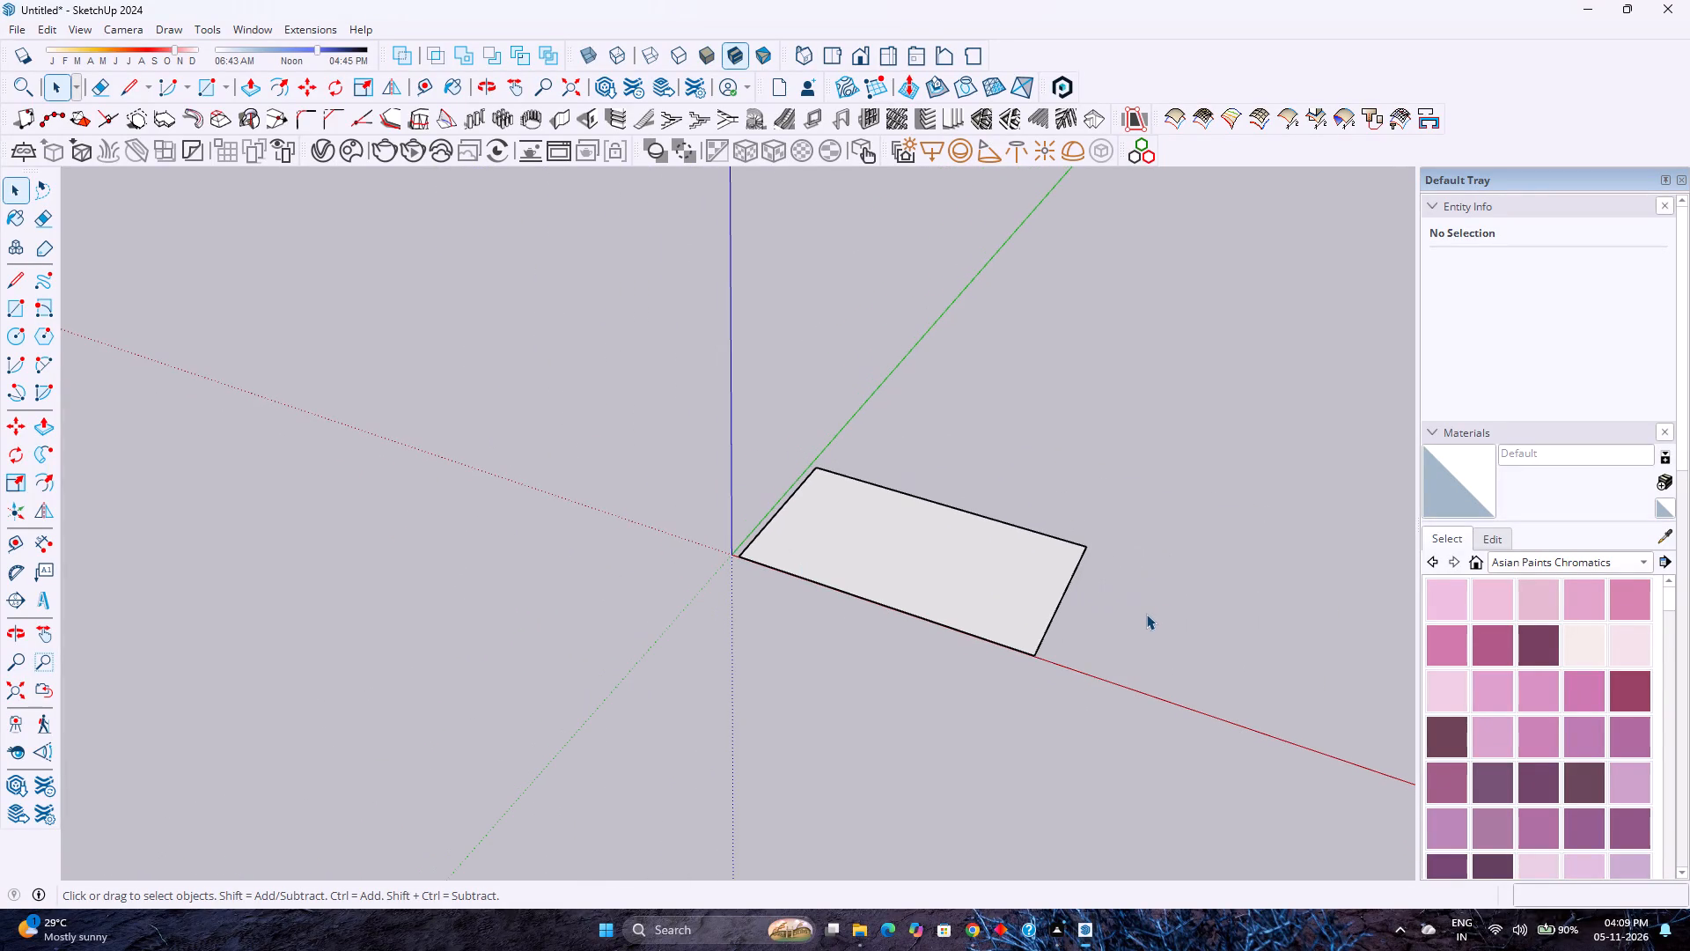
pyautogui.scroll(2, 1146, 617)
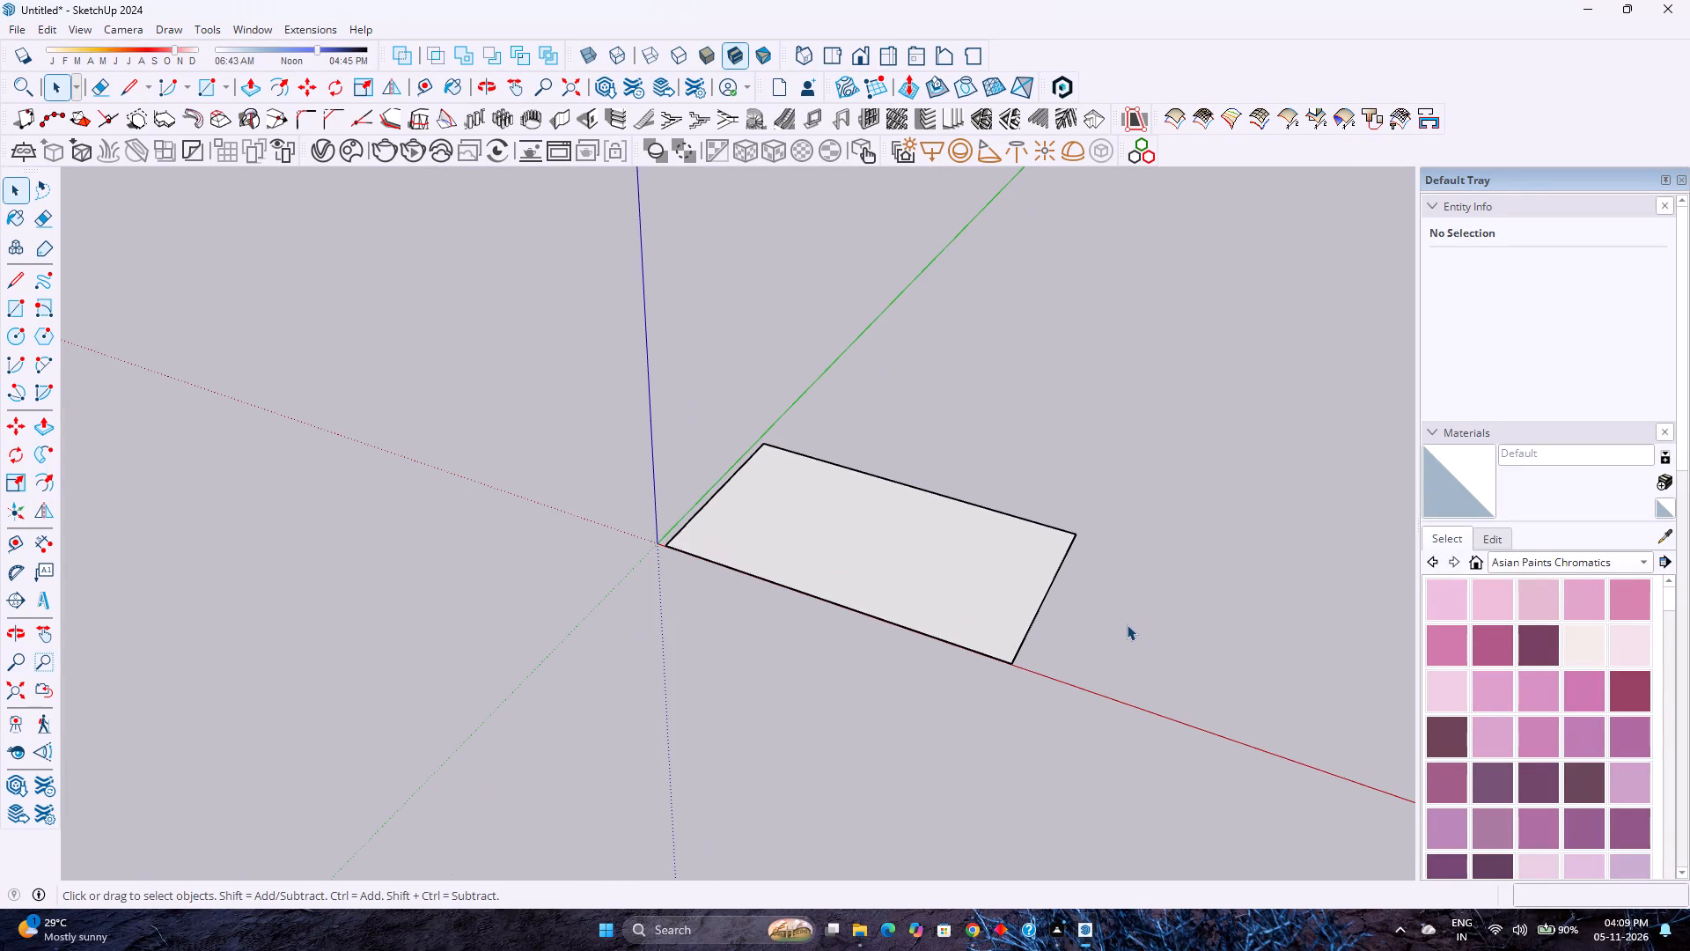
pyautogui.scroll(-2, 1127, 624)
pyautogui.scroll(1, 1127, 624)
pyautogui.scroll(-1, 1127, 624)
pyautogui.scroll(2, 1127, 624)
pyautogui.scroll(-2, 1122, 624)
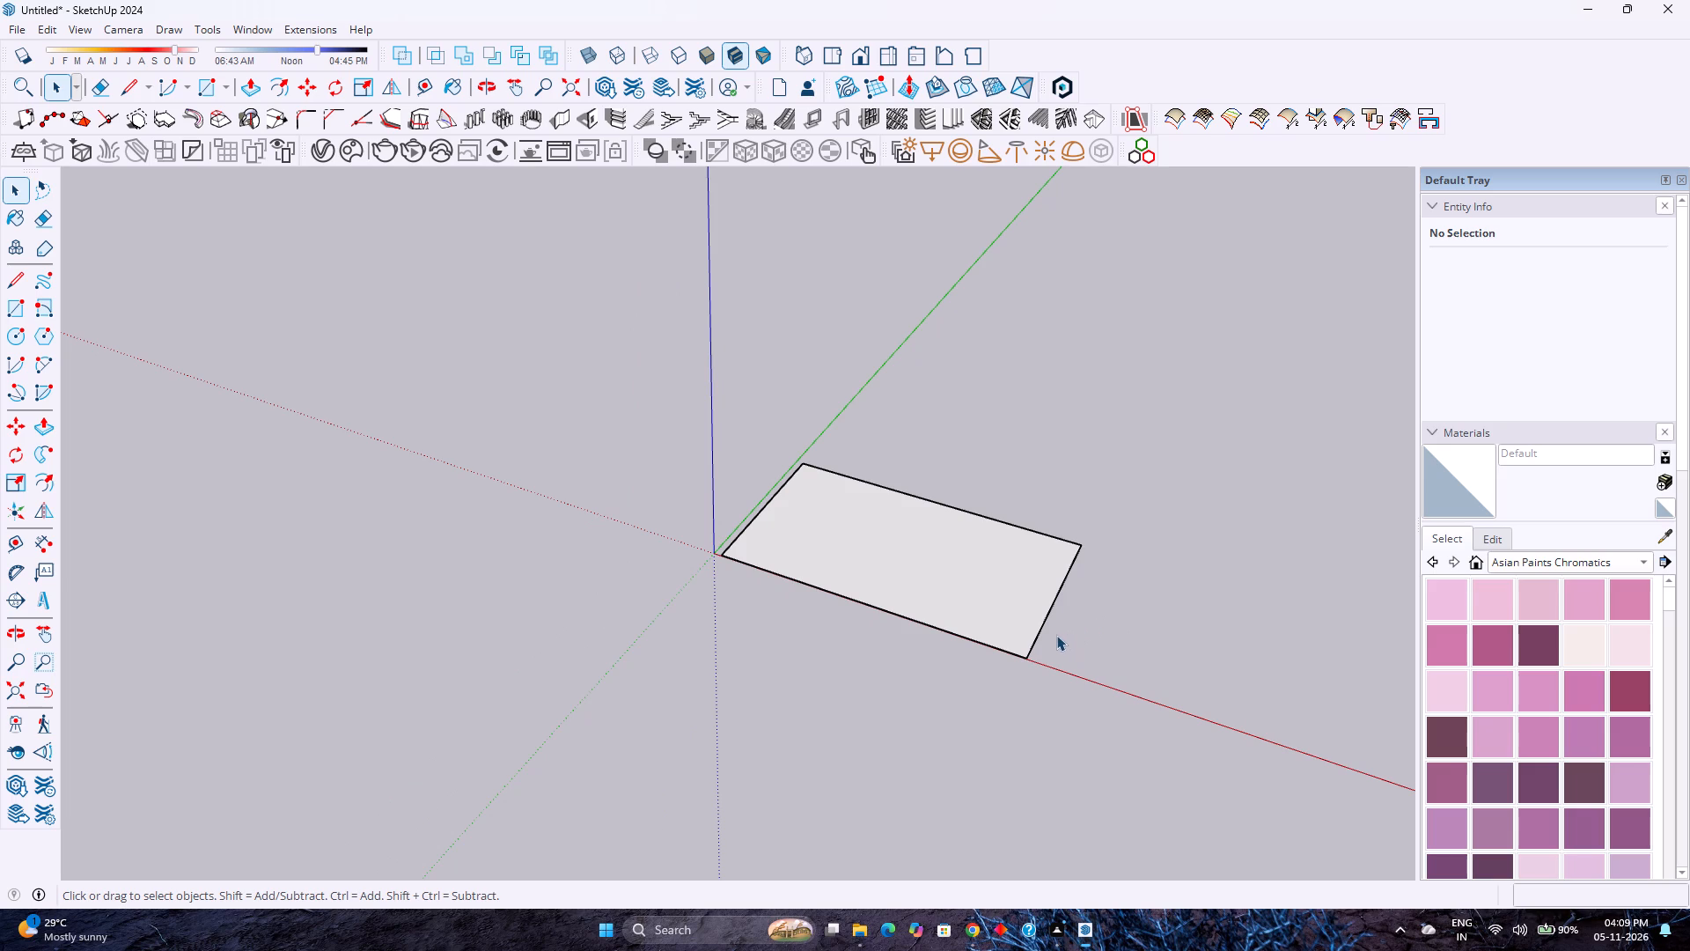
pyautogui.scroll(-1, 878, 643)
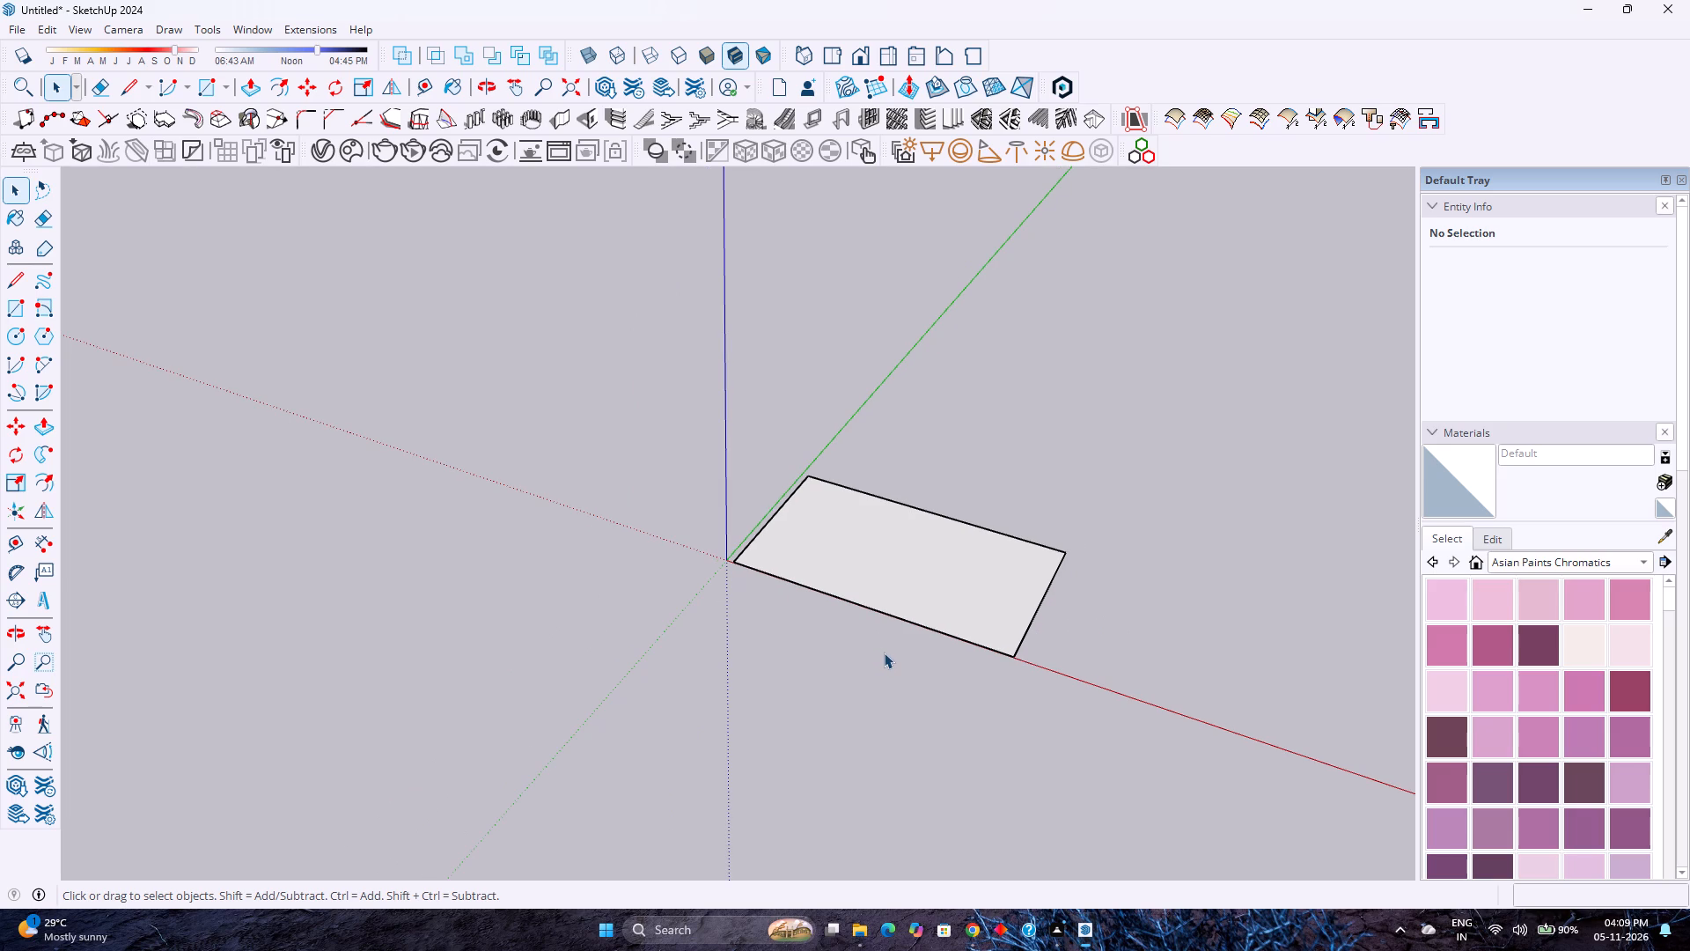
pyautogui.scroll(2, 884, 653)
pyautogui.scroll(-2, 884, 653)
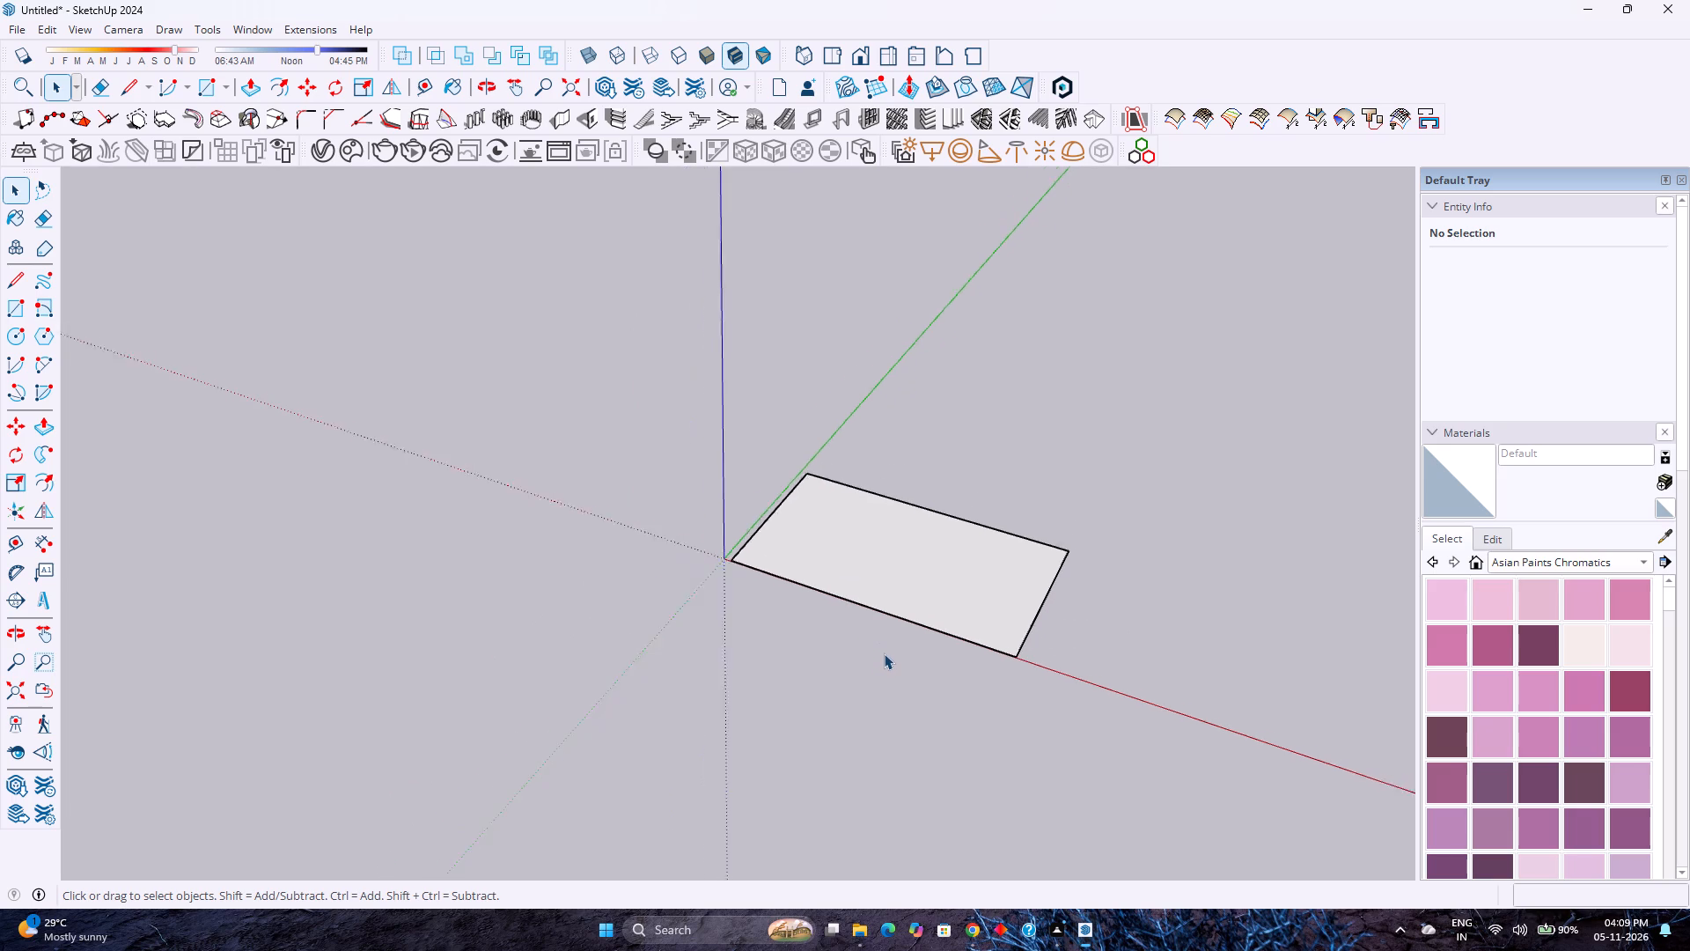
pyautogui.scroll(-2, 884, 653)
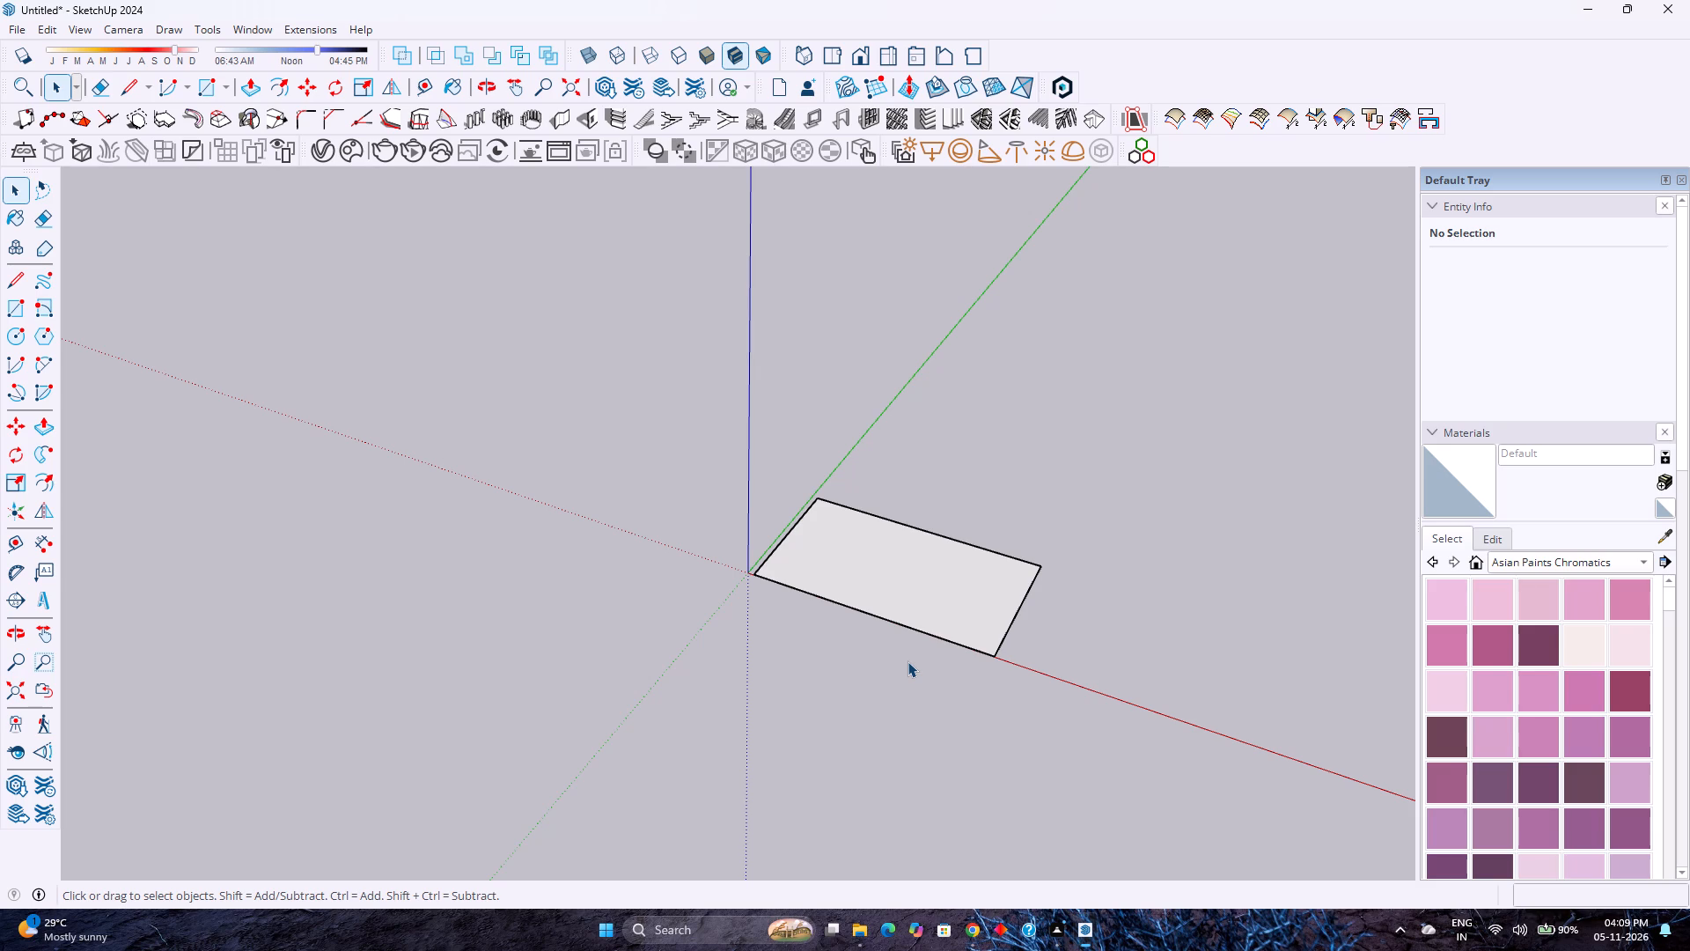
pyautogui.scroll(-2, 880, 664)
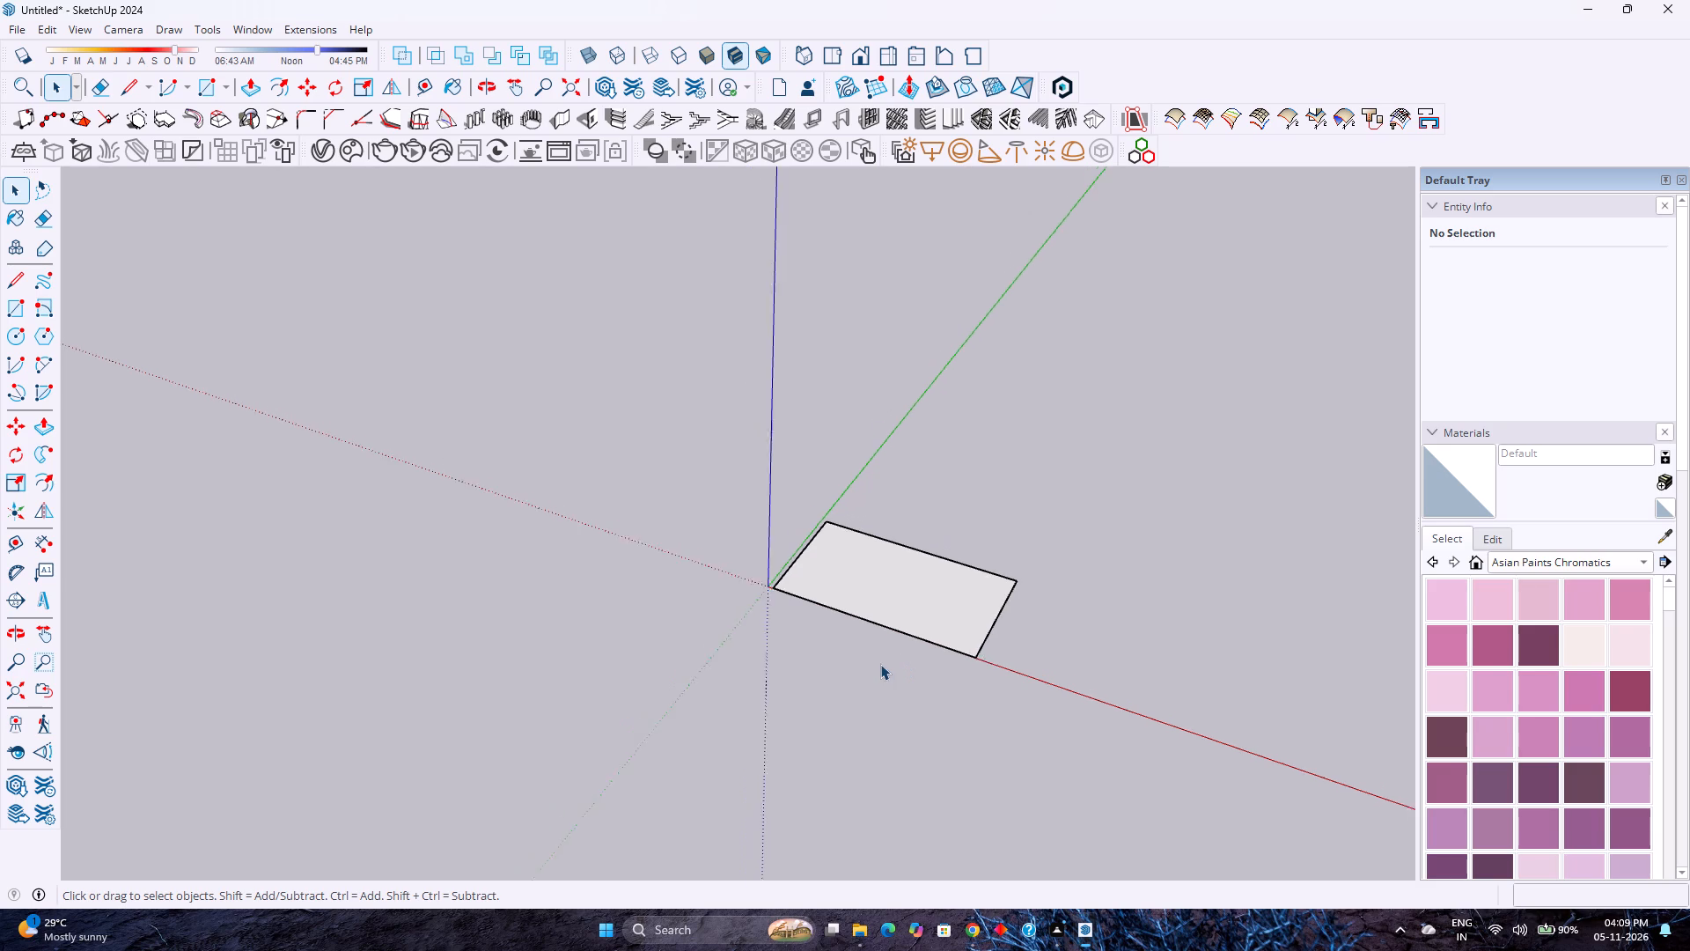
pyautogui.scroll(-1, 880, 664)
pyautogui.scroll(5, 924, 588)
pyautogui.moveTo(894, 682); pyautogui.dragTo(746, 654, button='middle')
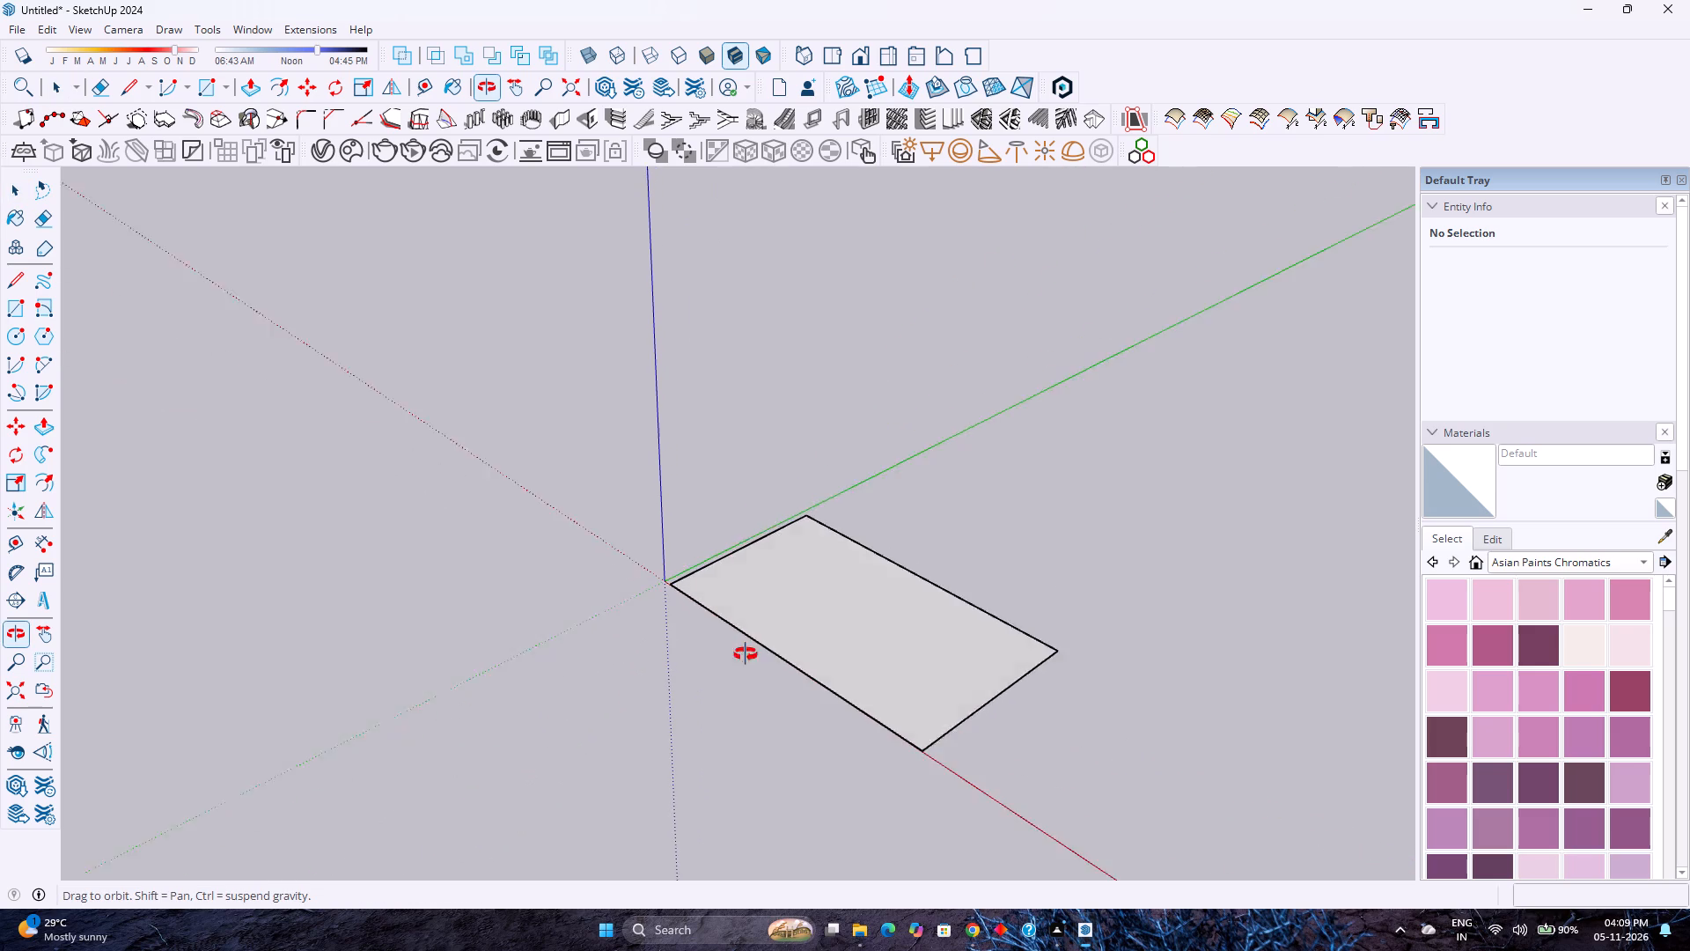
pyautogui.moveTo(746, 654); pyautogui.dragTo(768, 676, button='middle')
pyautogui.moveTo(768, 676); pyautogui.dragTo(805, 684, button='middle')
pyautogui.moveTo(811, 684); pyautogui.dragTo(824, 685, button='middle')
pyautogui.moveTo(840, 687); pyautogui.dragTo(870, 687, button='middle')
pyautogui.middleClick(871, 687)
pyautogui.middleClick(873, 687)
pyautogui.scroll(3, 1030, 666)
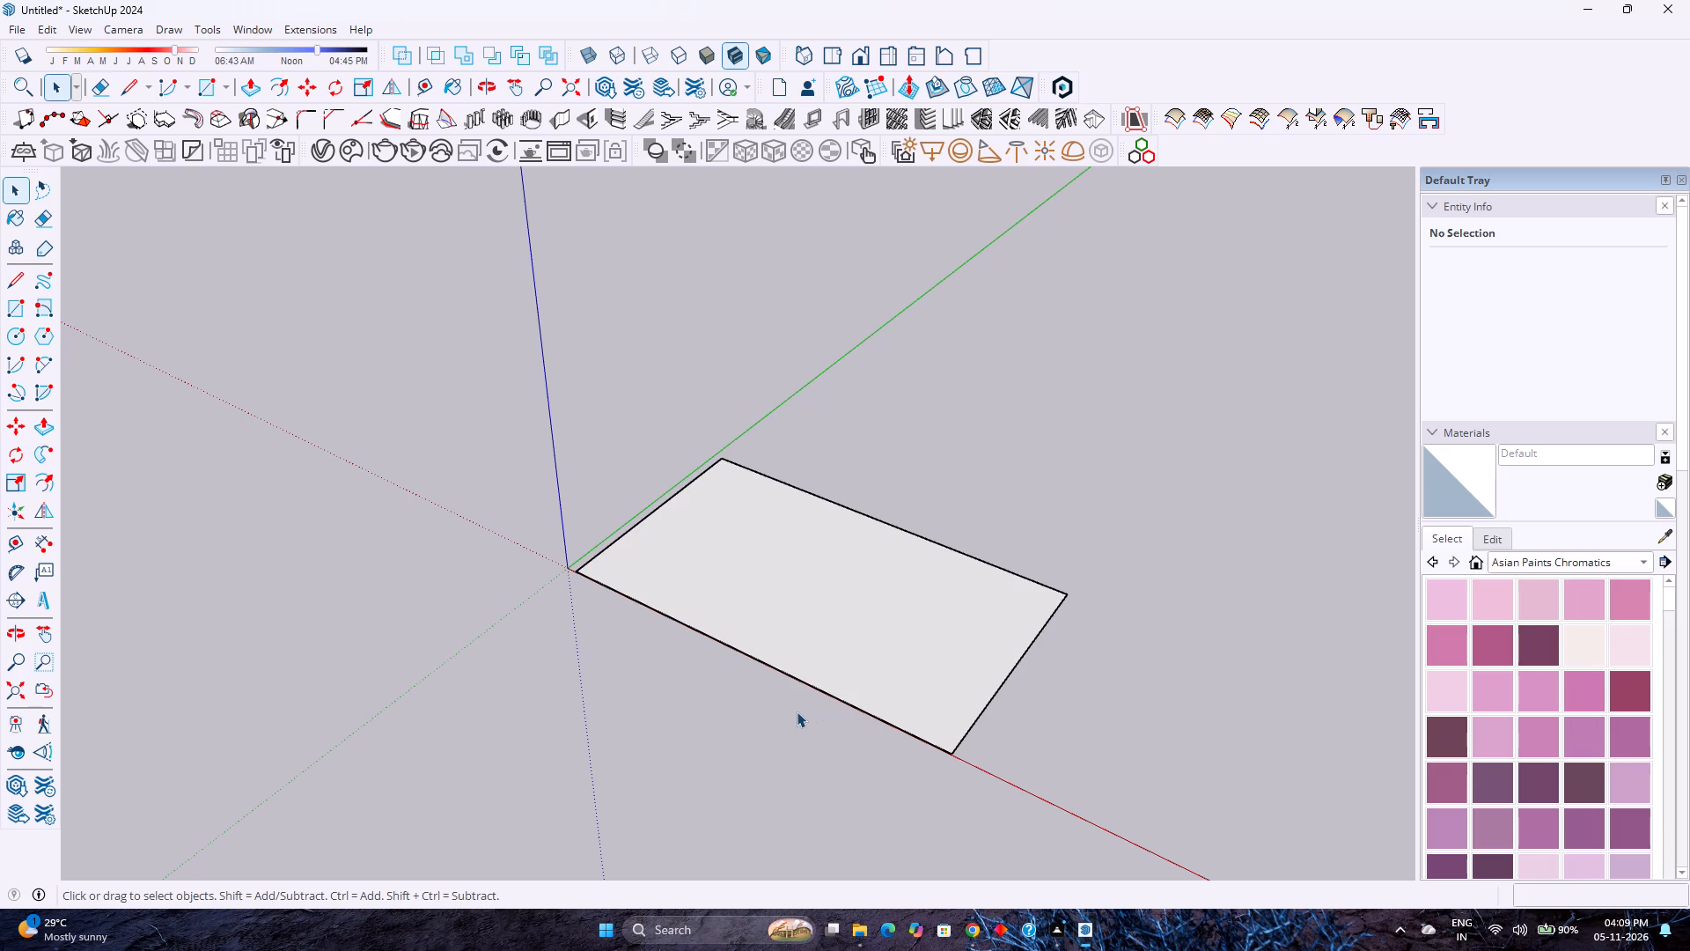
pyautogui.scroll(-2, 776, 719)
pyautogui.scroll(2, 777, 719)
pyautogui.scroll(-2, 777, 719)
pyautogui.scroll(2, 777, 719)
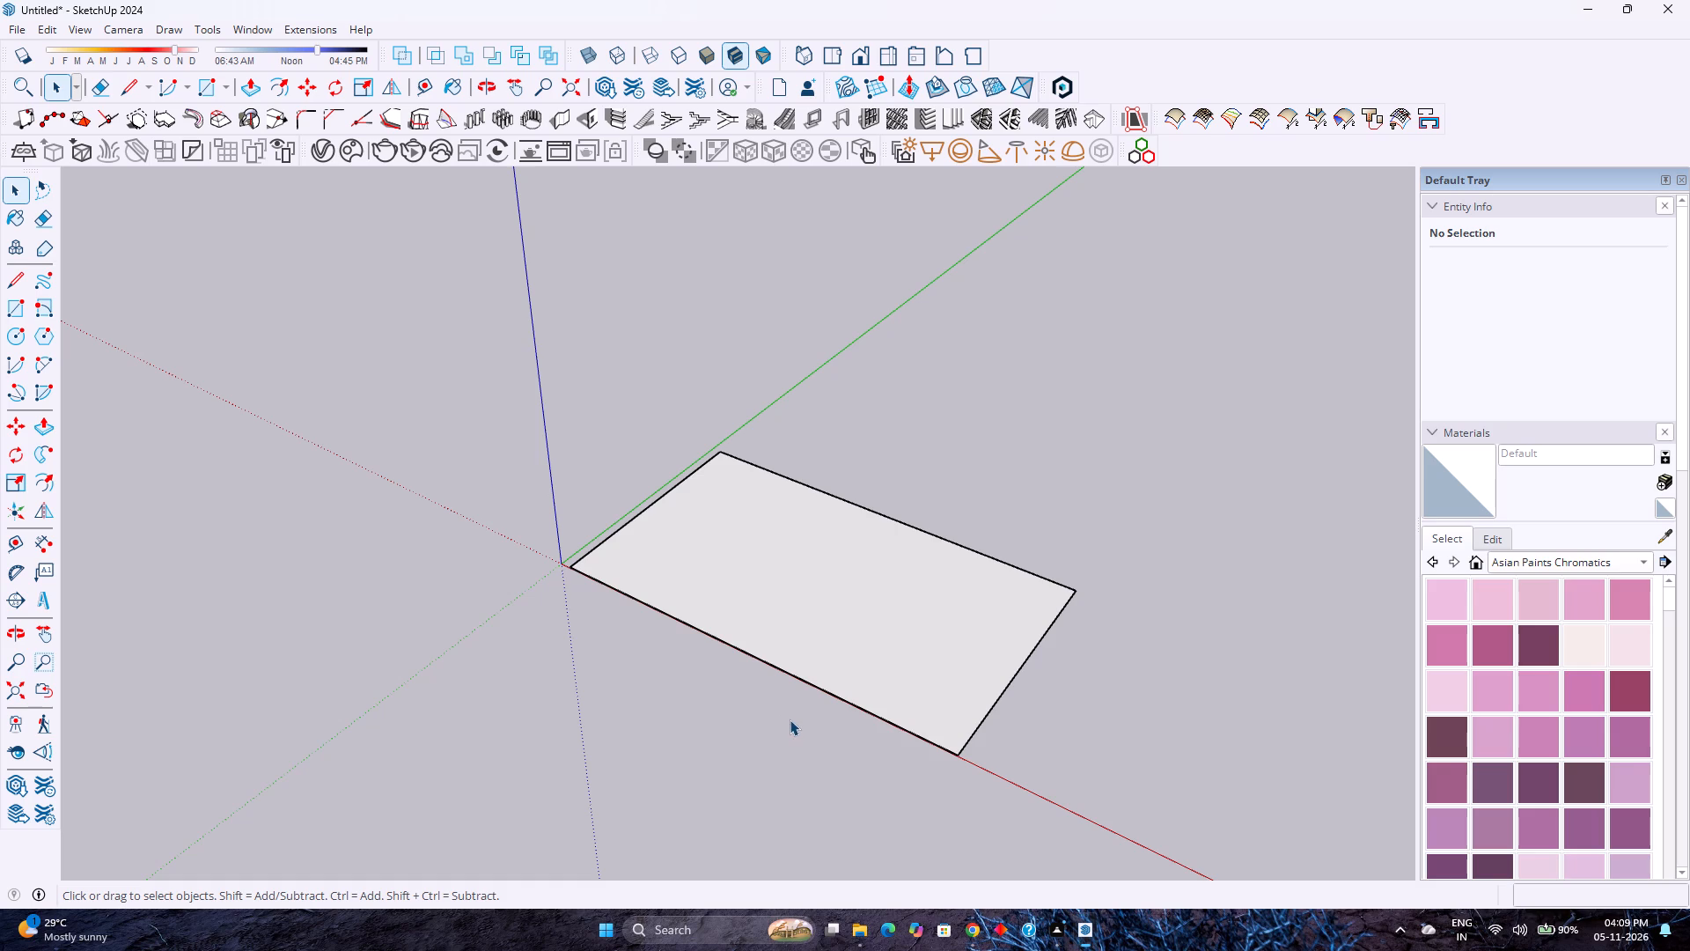
# Open the rectangle group for editing and offset the face's outline 9" inward.
pyautogui.doubleClick(775, 645)
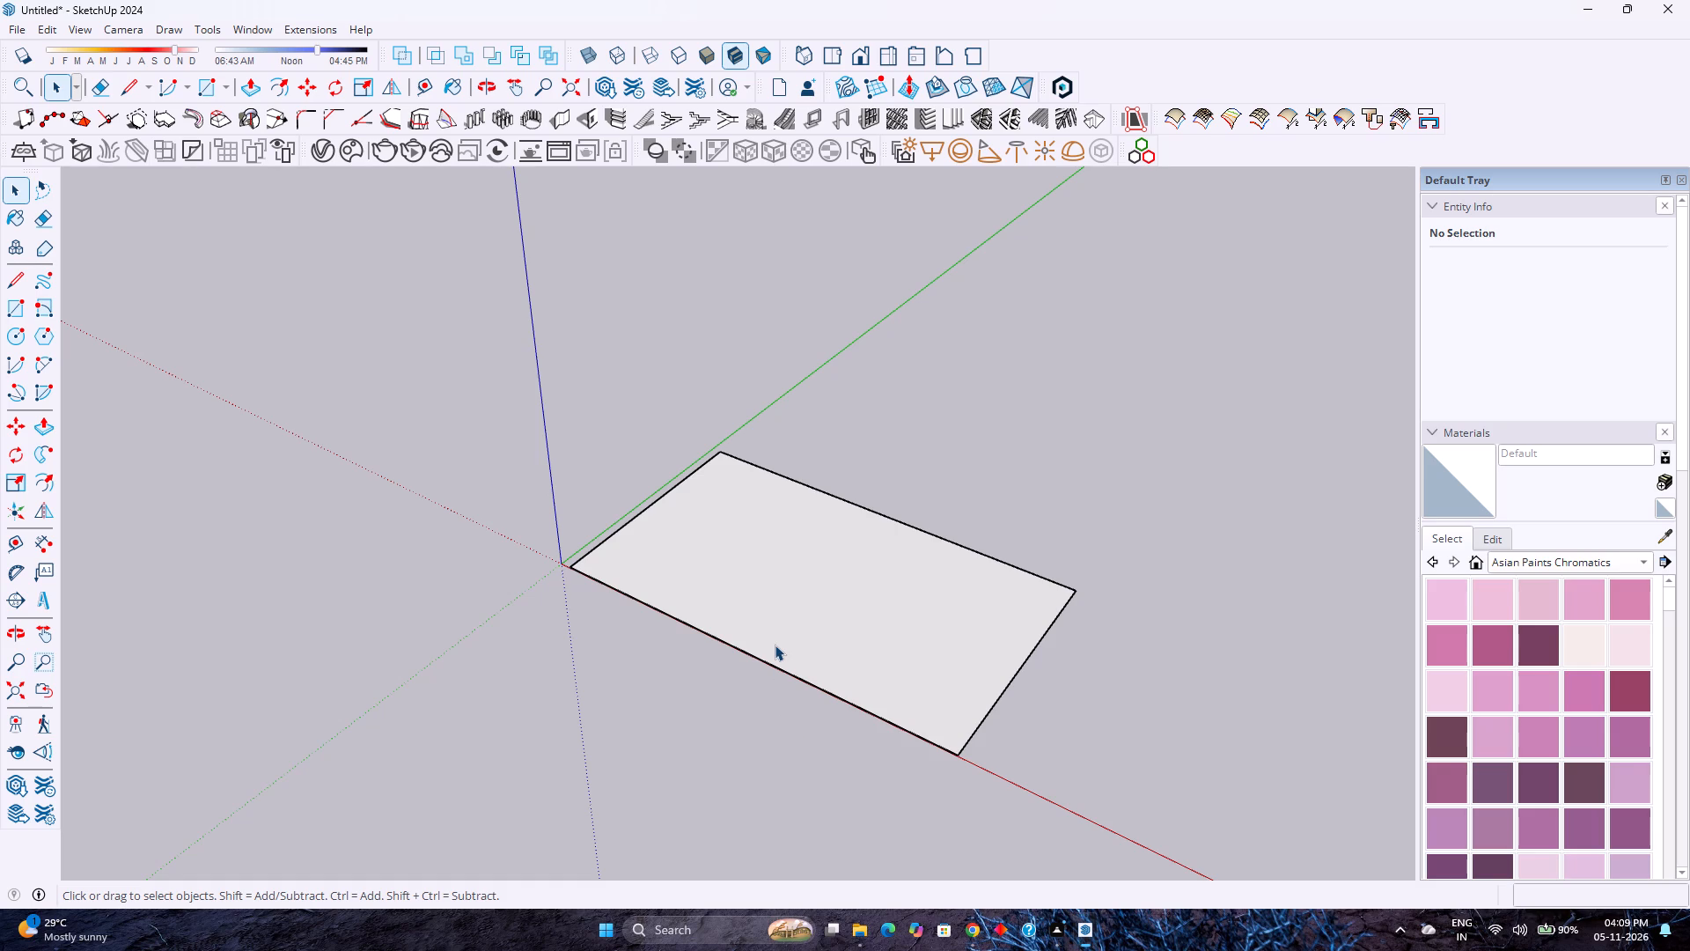
pyautogui.scroll(5, 773, 645)
pyautogui.middleClick(776, 644)
pyautogui.middleClick(776, 644)
pyautogui.moveTo(768, 656); pyautogui.dragTo(760, 661, button='middle')
pyautogui.moveTo(728, 672); pyautogui.dragTo(694, 679, button='middle')
pyautogui.middleClick(691, 679)
pyautogui.middleClick(690, 679)
pyautogui.scroll(-2, 687, 679)
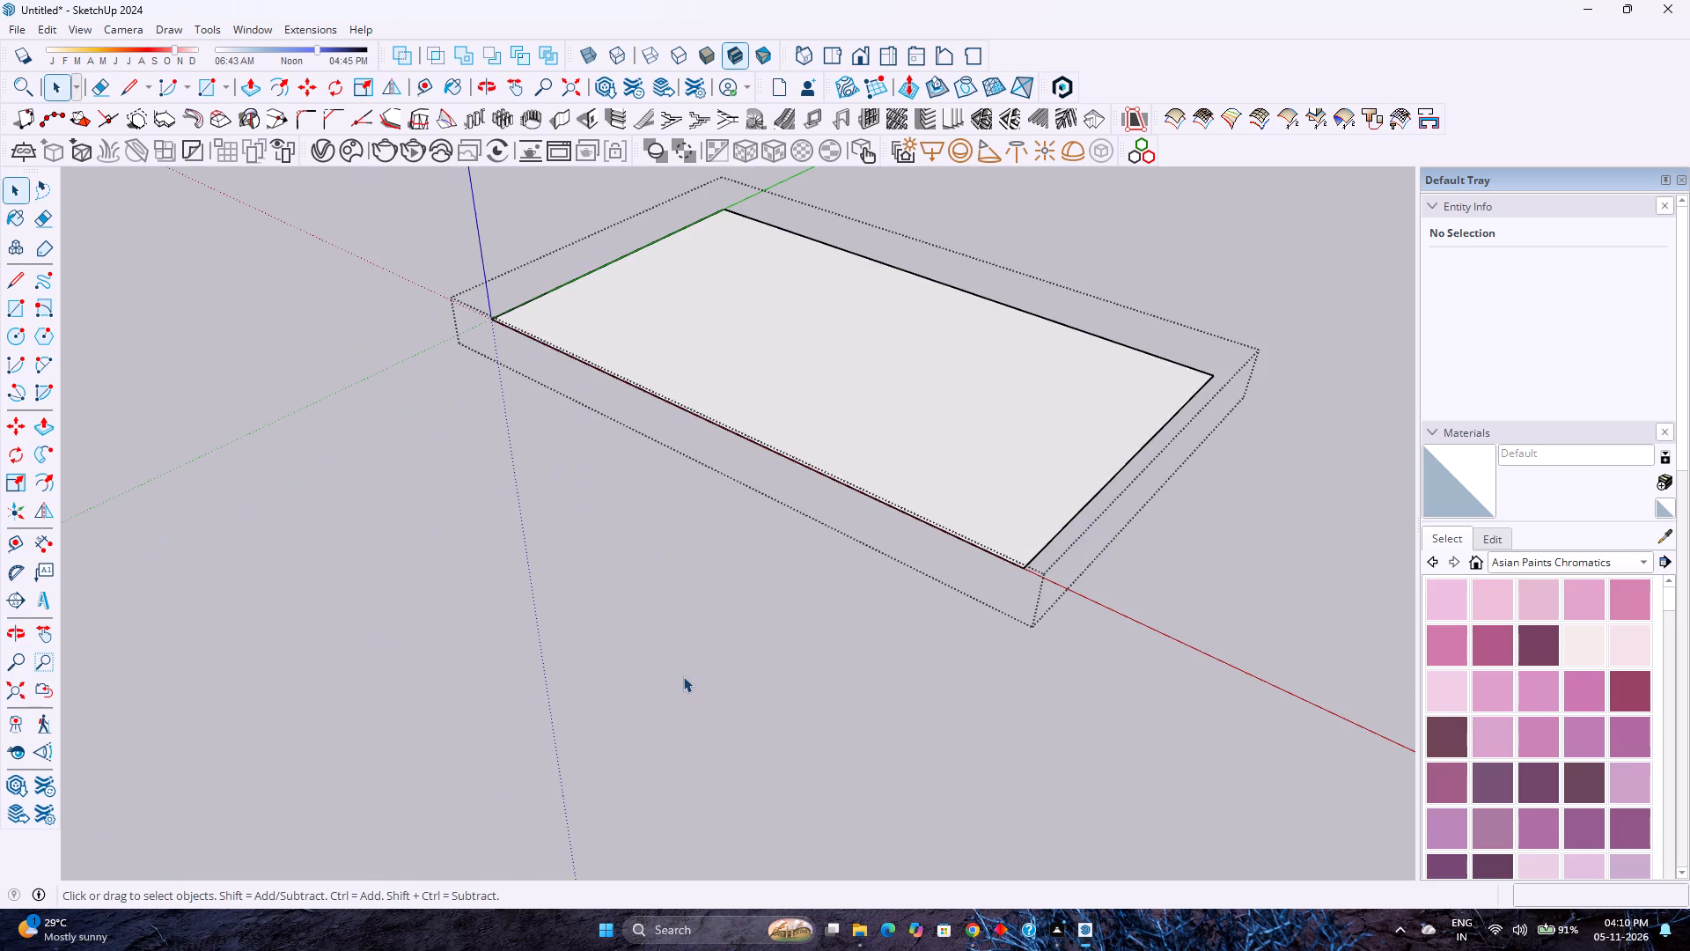
pyautogui.middleClick(852, 338)
pyautogui.middleClick(850, 338)
pyautogui.moveTo(825, 375); pyautogui.dragTo(785, 442, button='middle')
pyautogui.middleClick(785, 442)
pyautogui.moveTo(785, 442); pyautogui.dragTo(775, 507, button='middle')
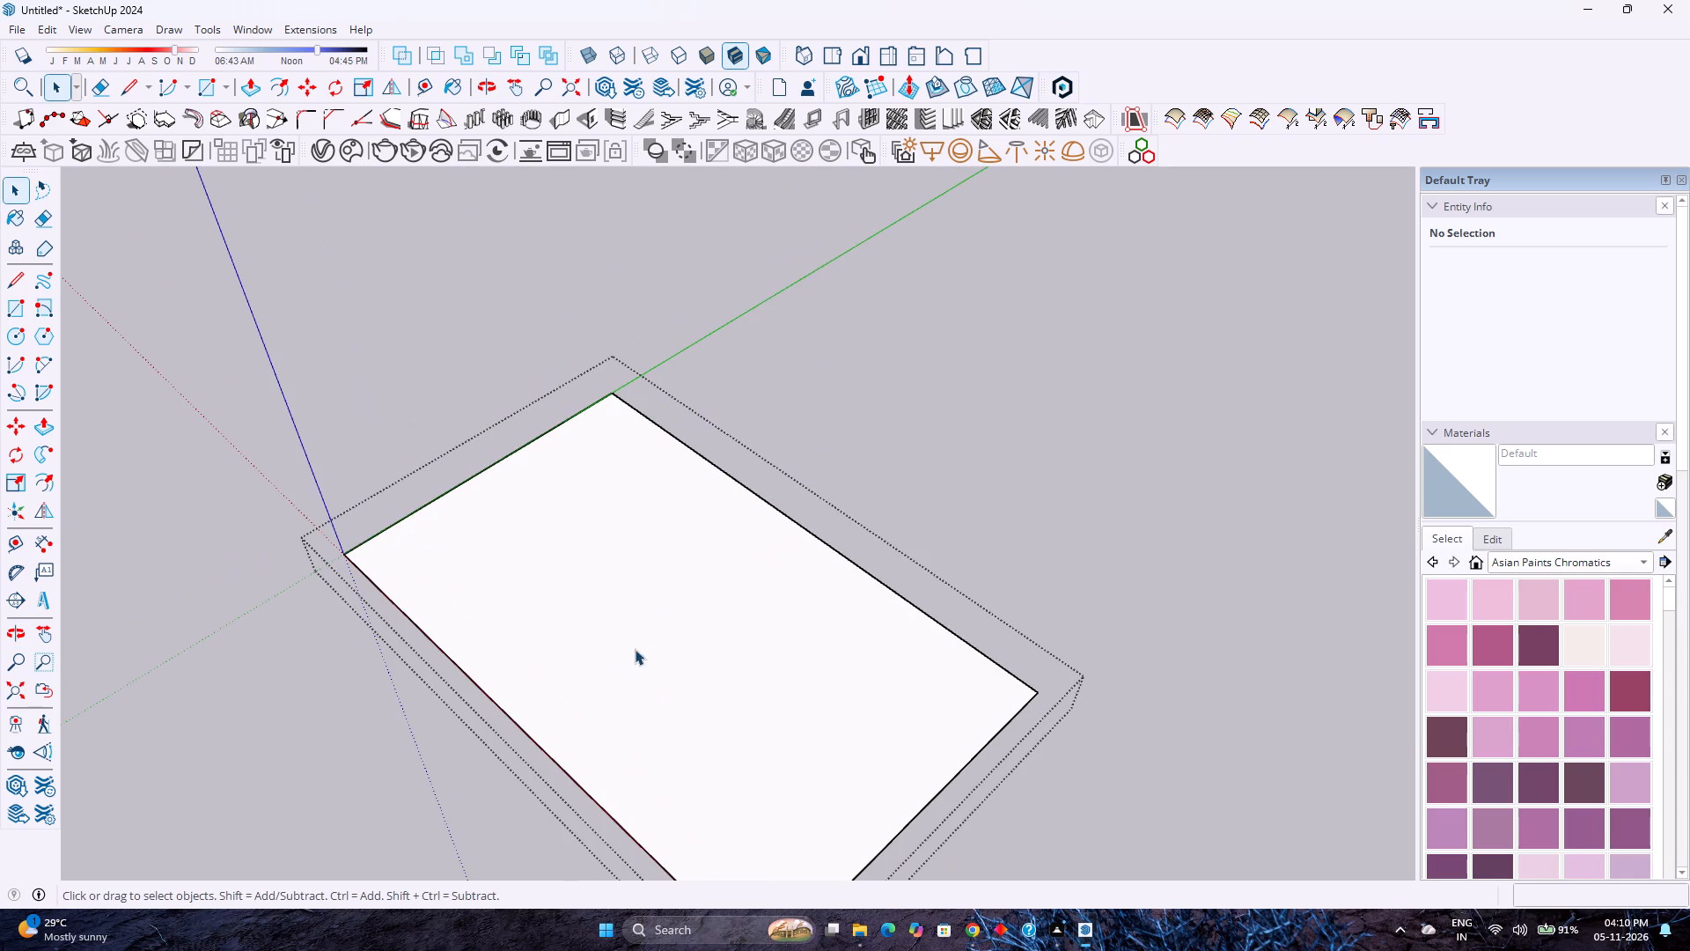
pyautogui.scroll(1, 588, 688)
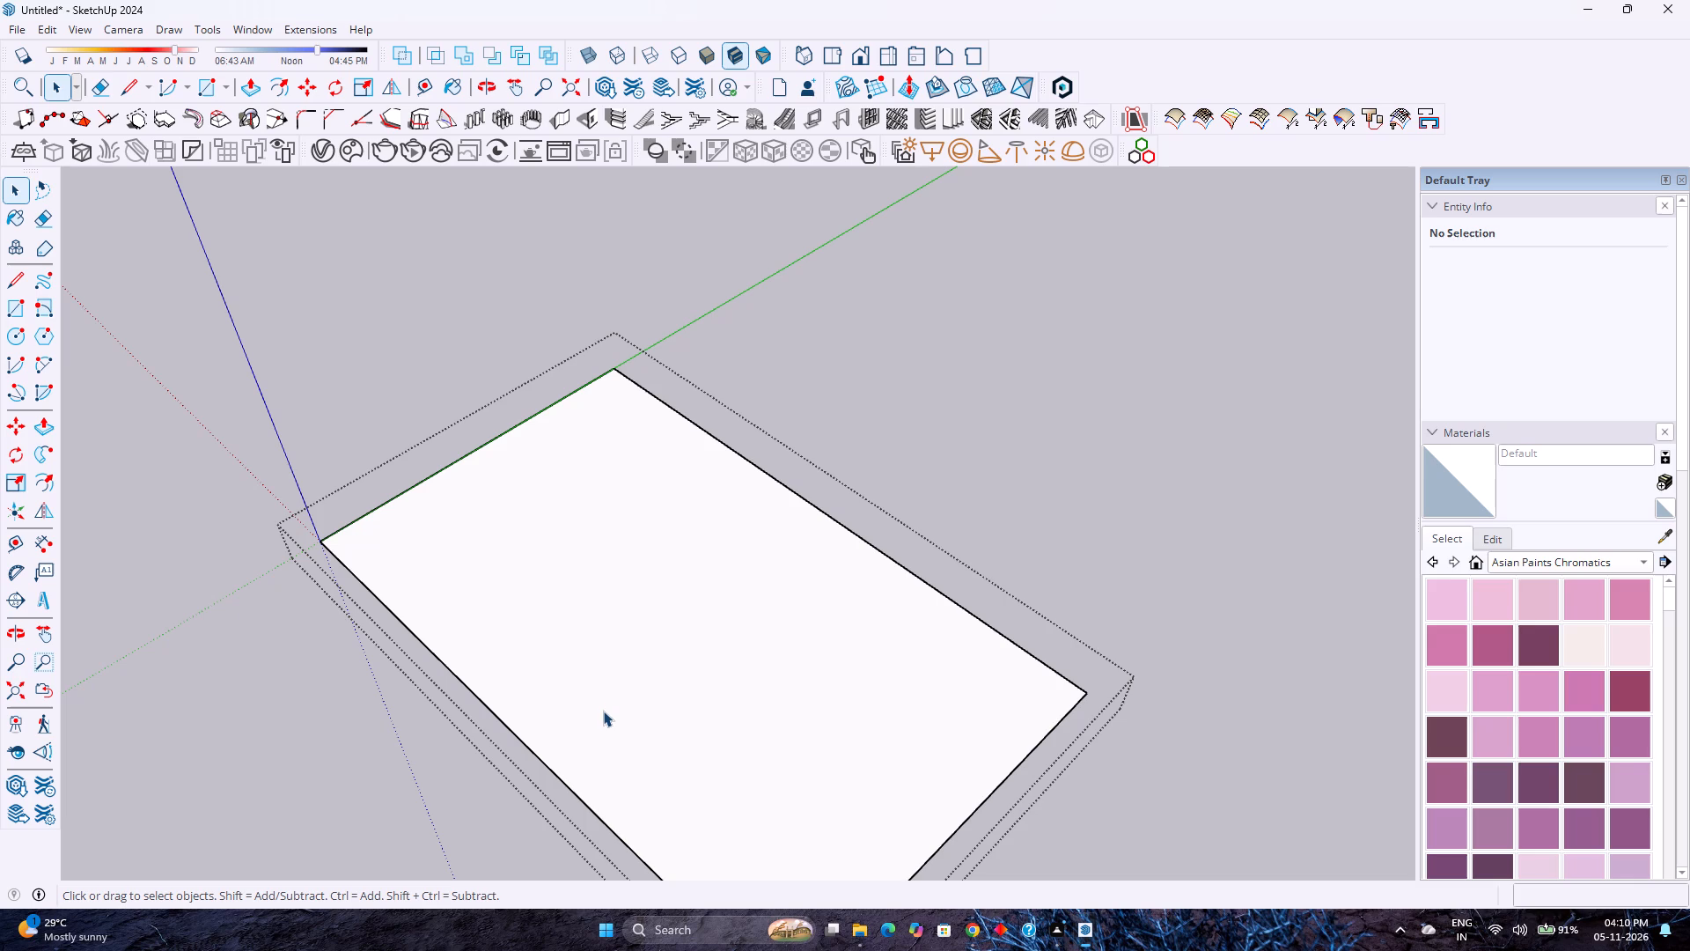
pyautogui.click(655, 553)
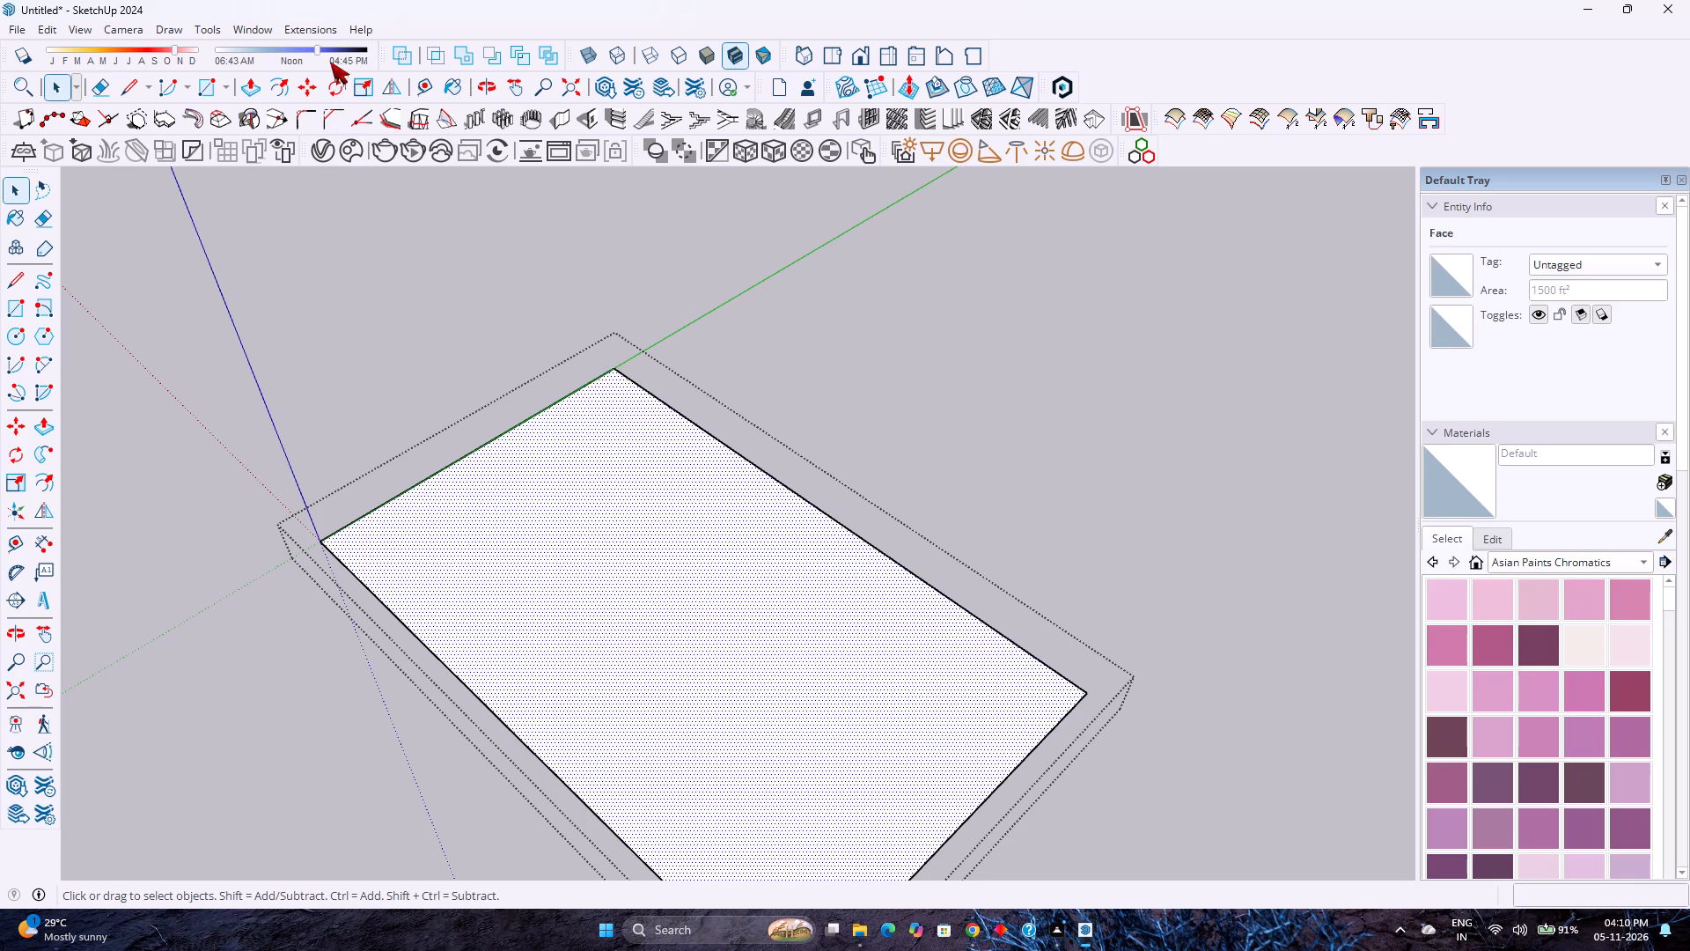
pyautogui.click(268, 91)
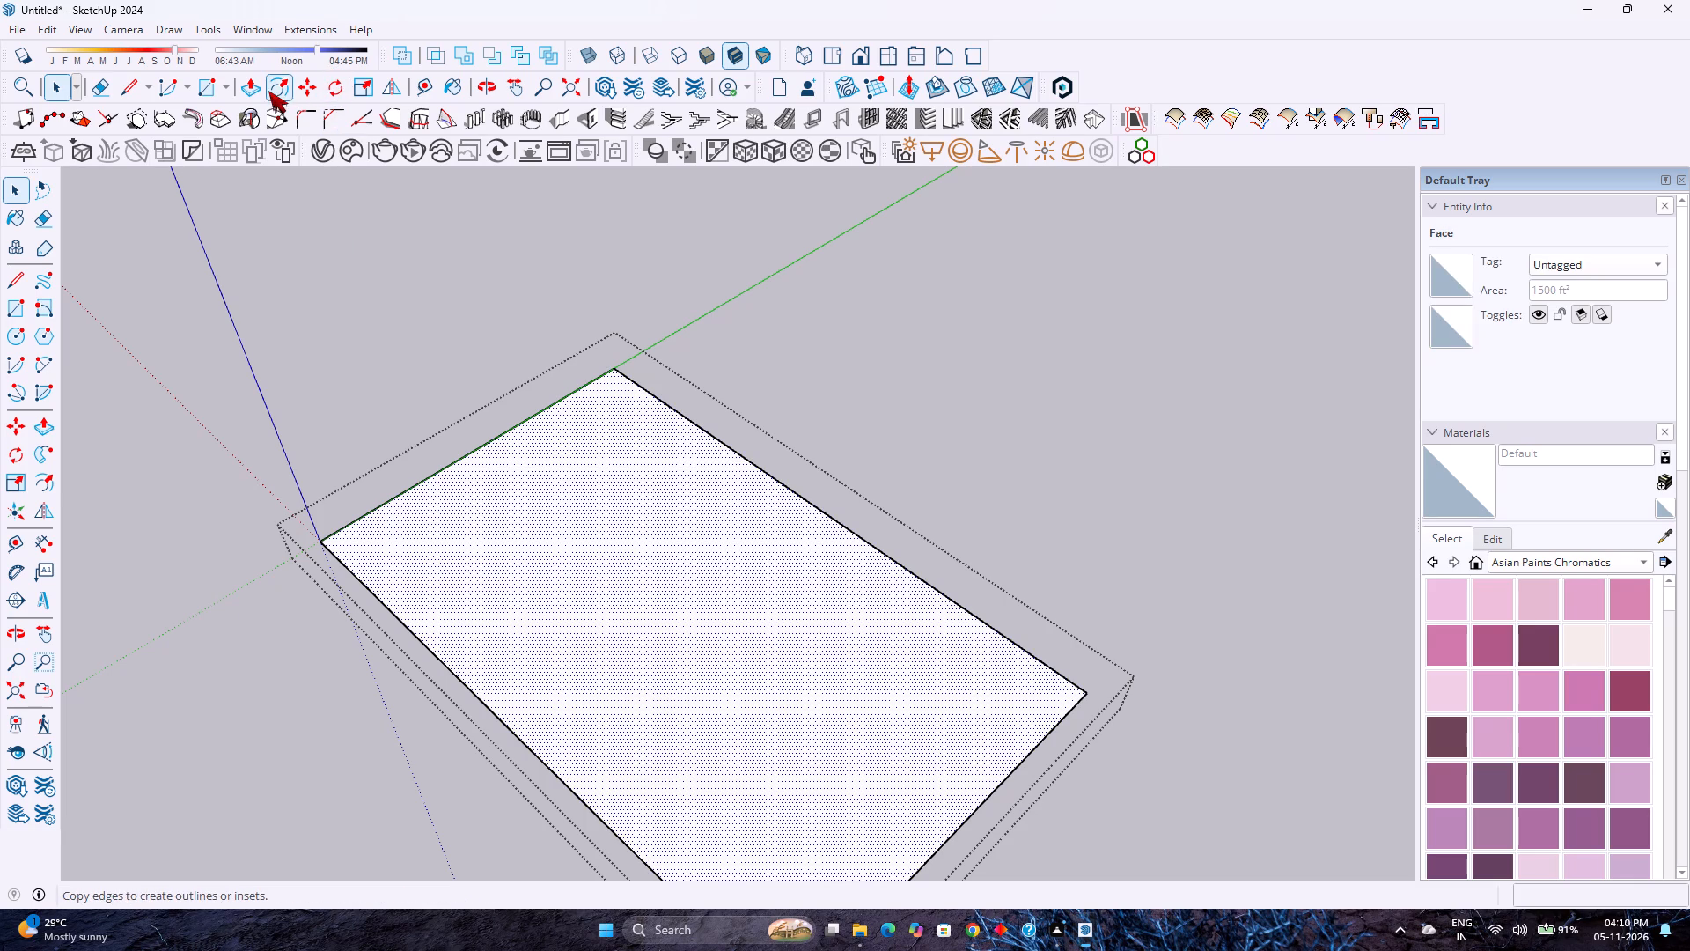
pyautogui.click(454, 504)
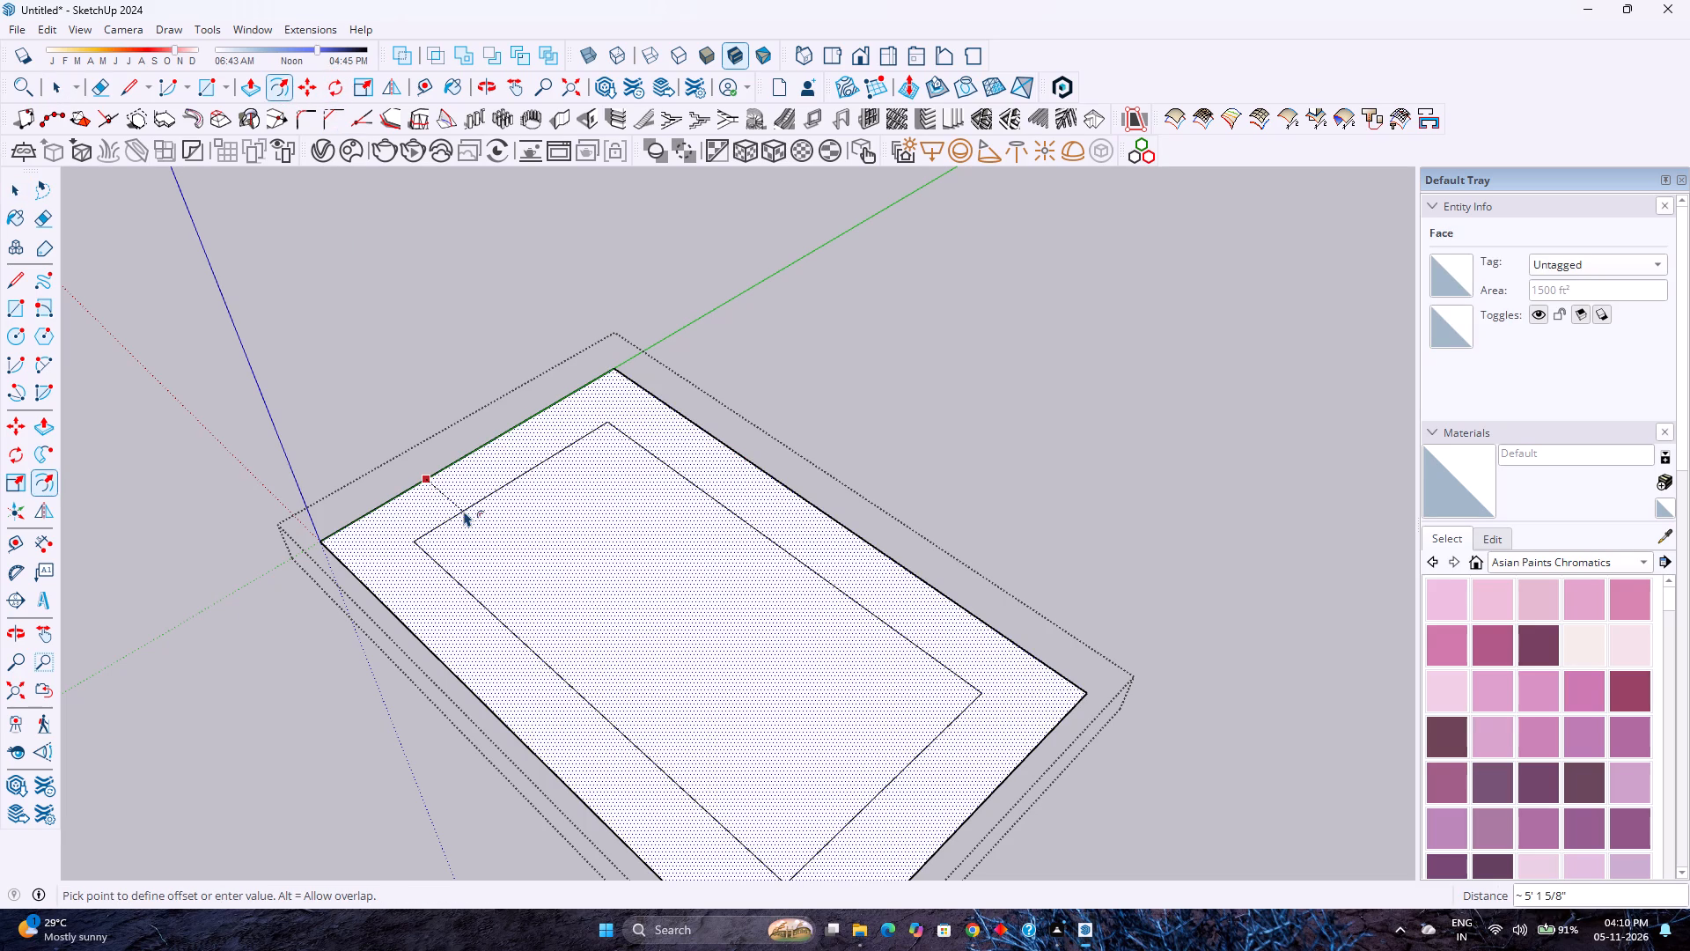
pyautogui.press('9')
pyautogui.press('Return')
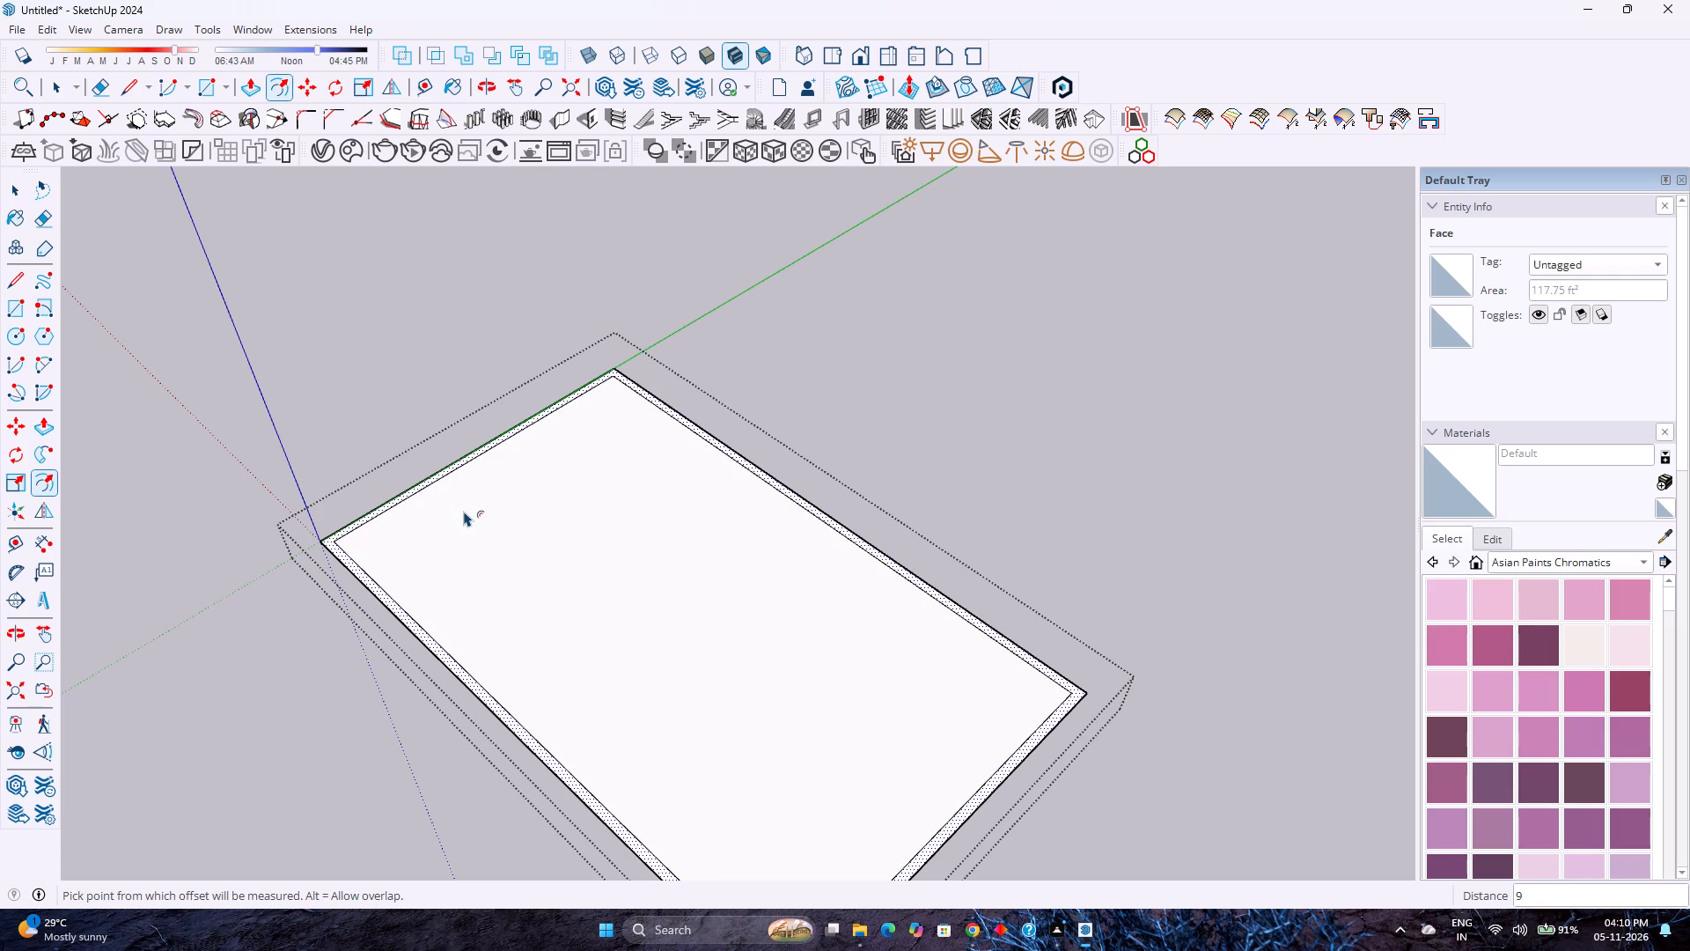
# Delete the inner face inside the offset outline, keeping only the narrow border strip.
pyautogui.scroll(-4, 465, 511)
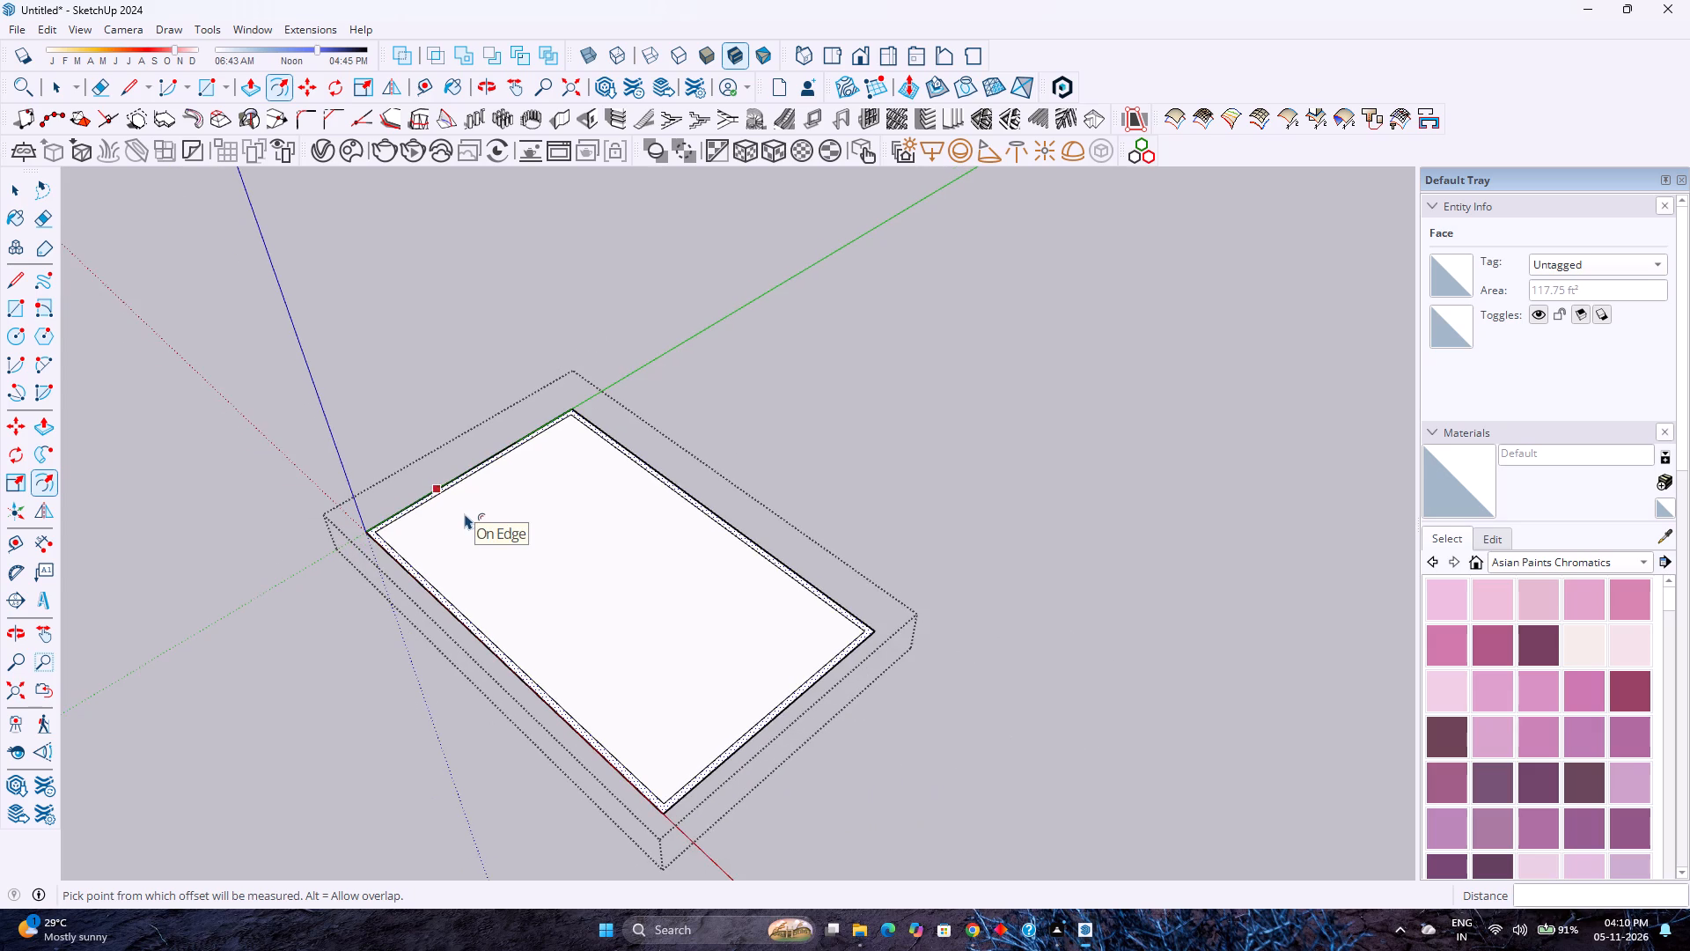
pyautogui.scroll(-2, 459, 517)
pyautogui.scroll(8, 443, 688)
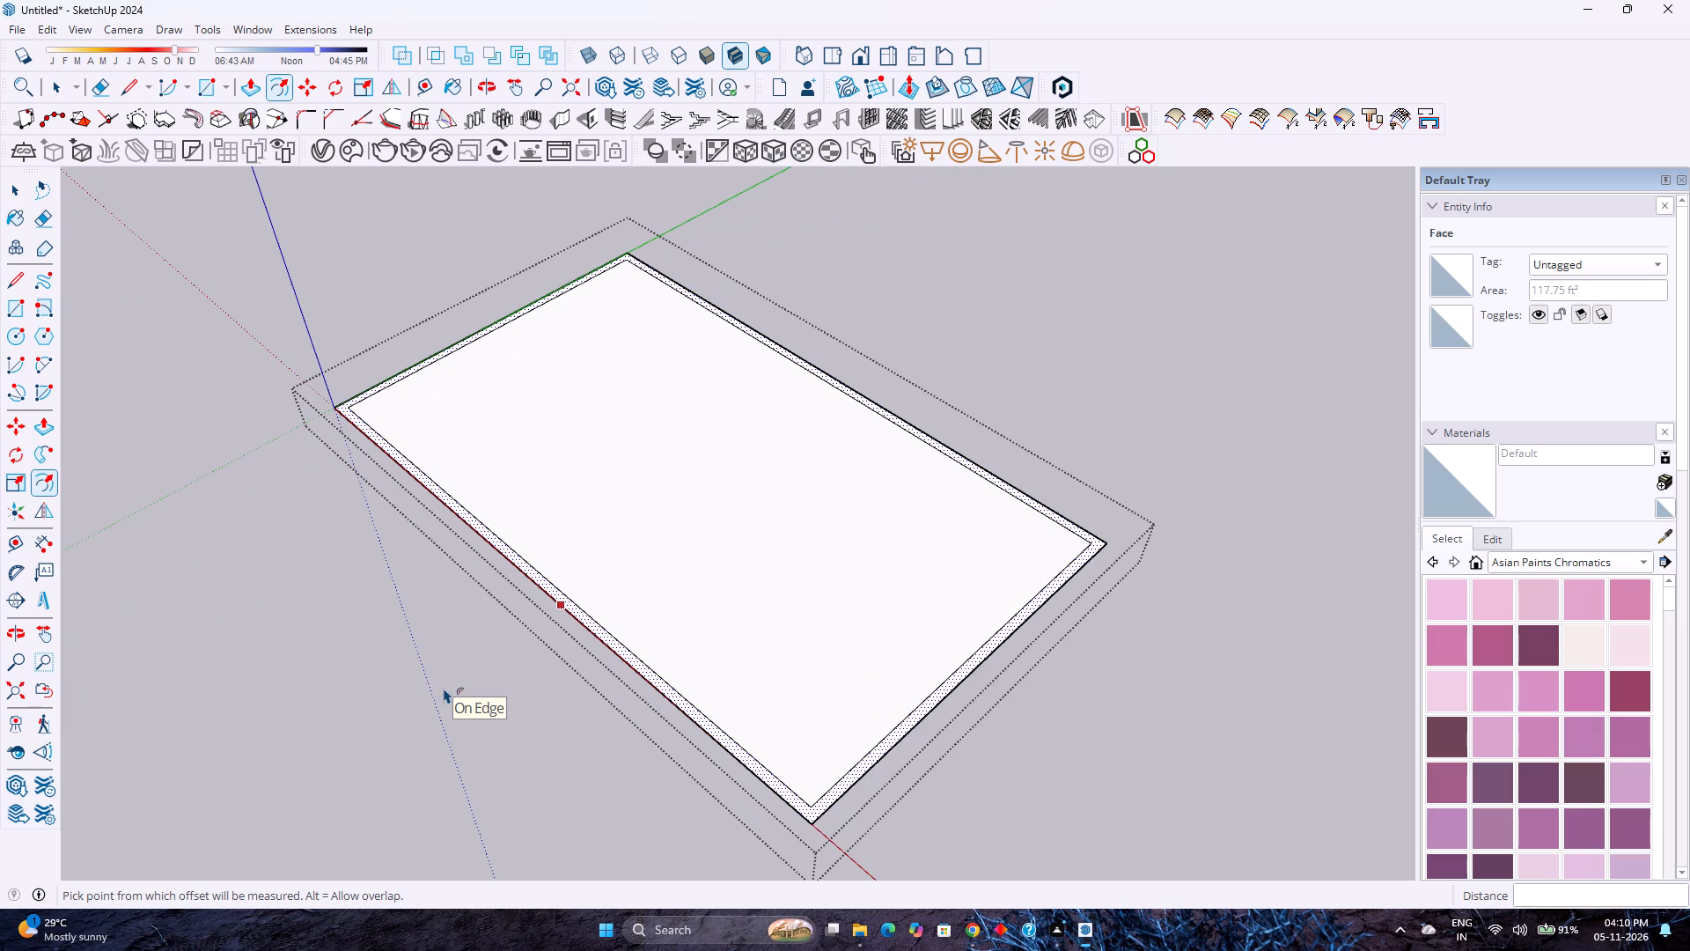
pyautogui.press('space')
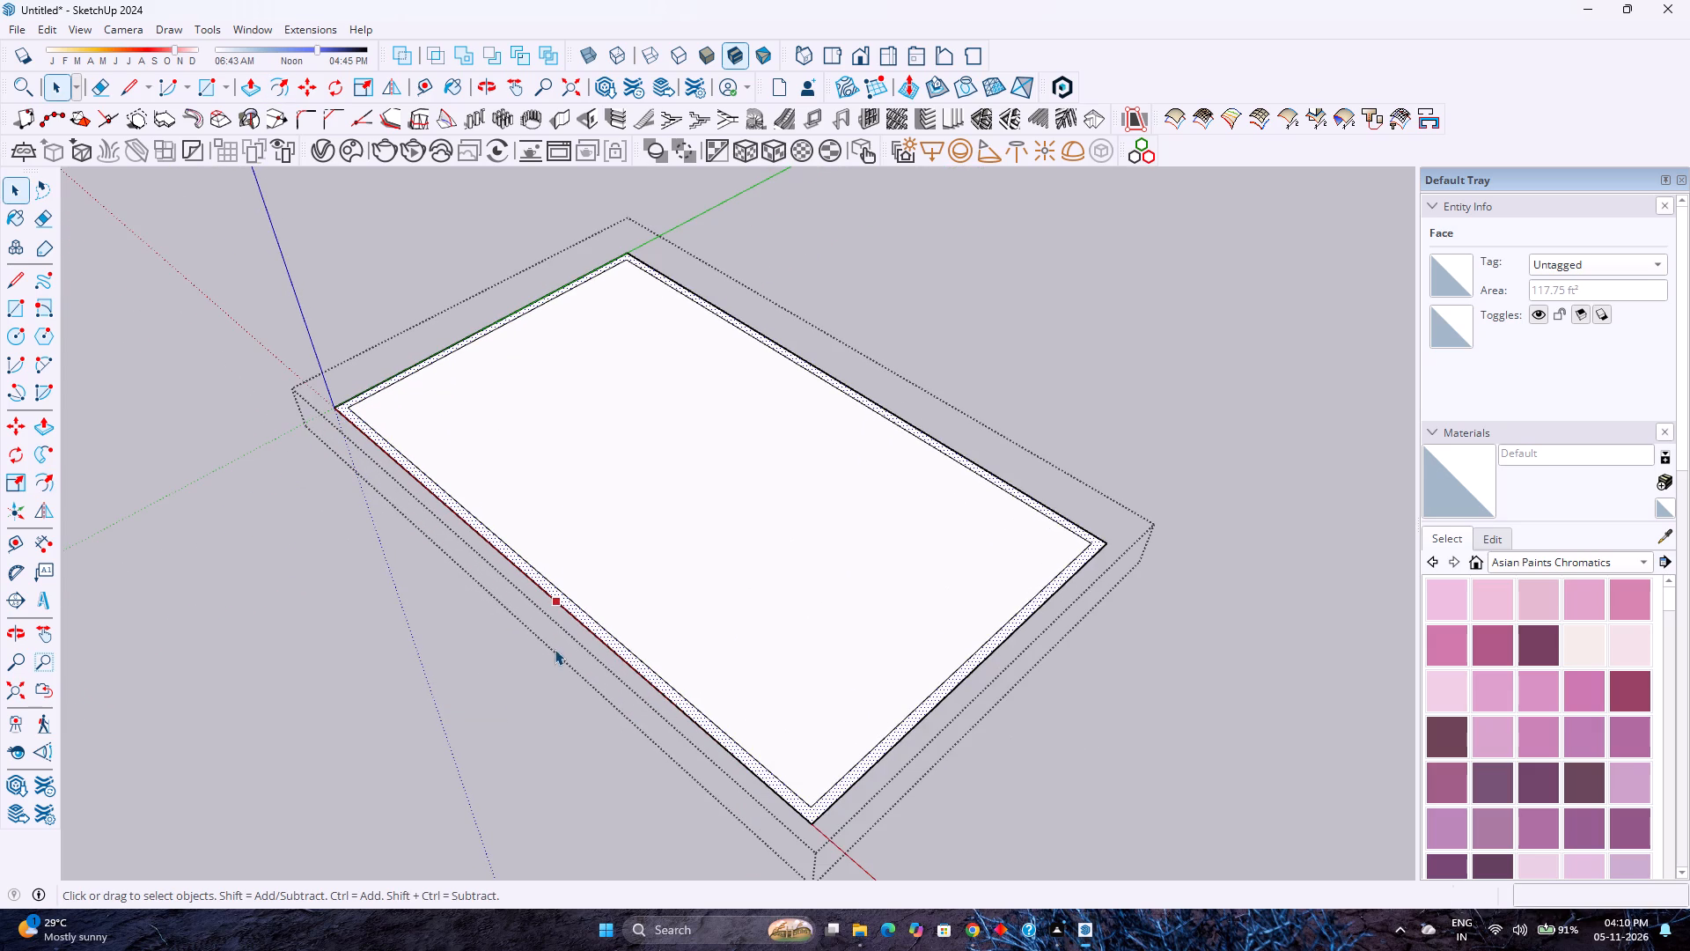
pyautogui.click(704, 558)
pyautogui.press('Delete')
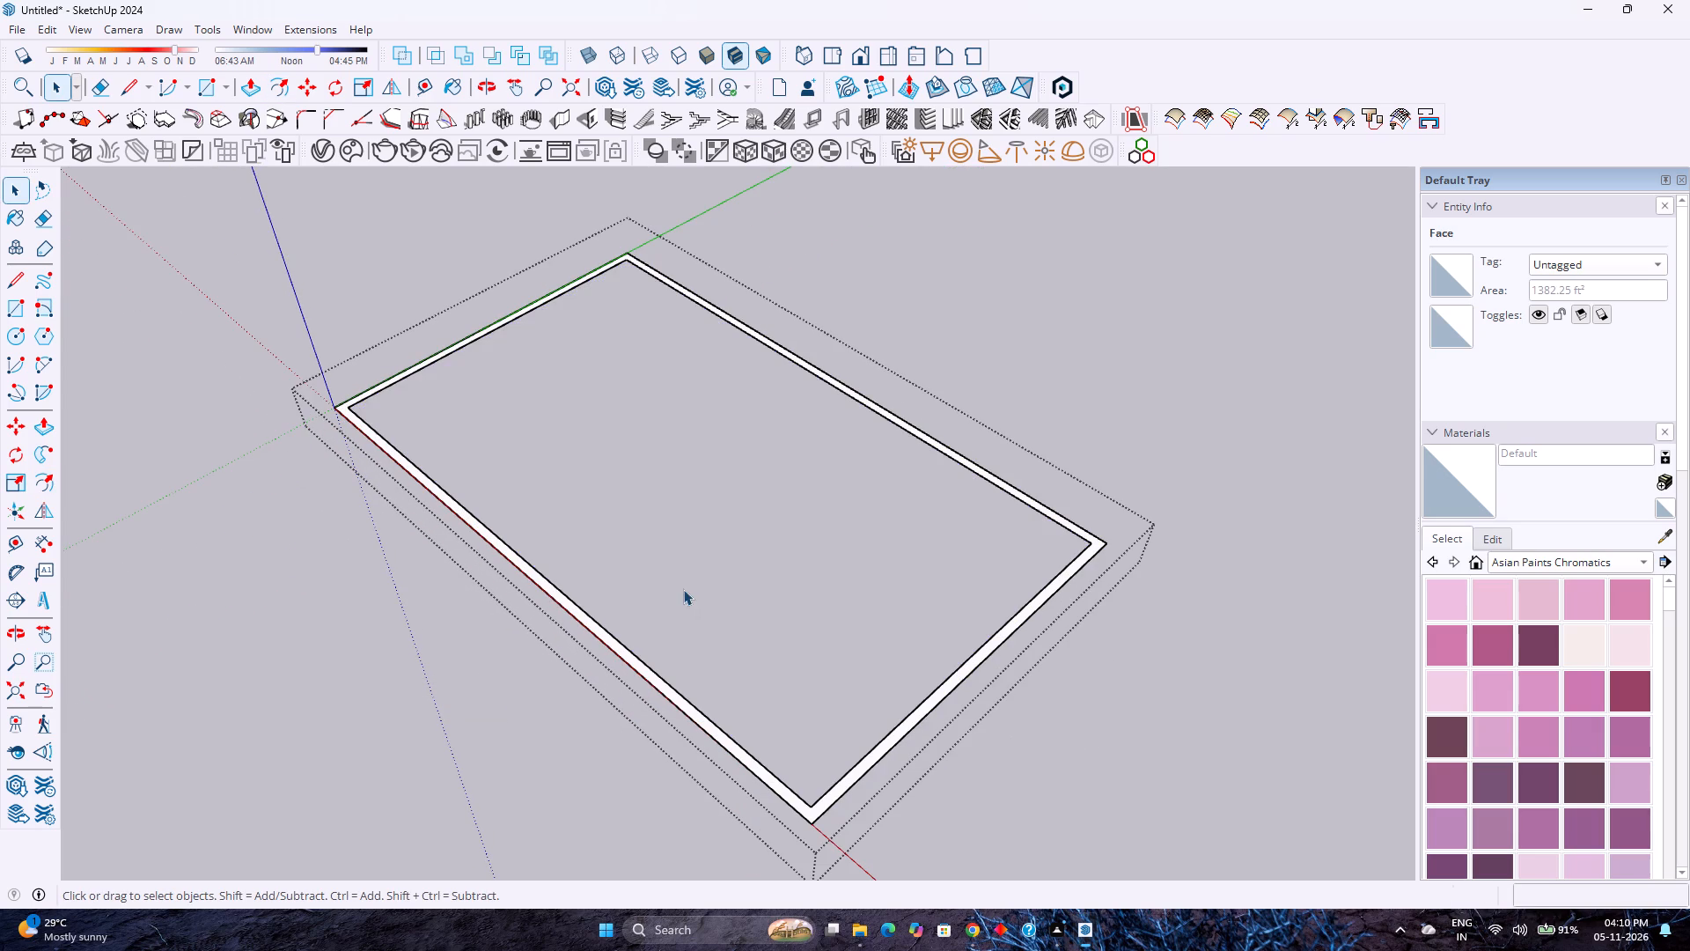
# Select the border strip's face together with all its edges and make them a nested group.
pyautogui.tripleClick(650, 675)
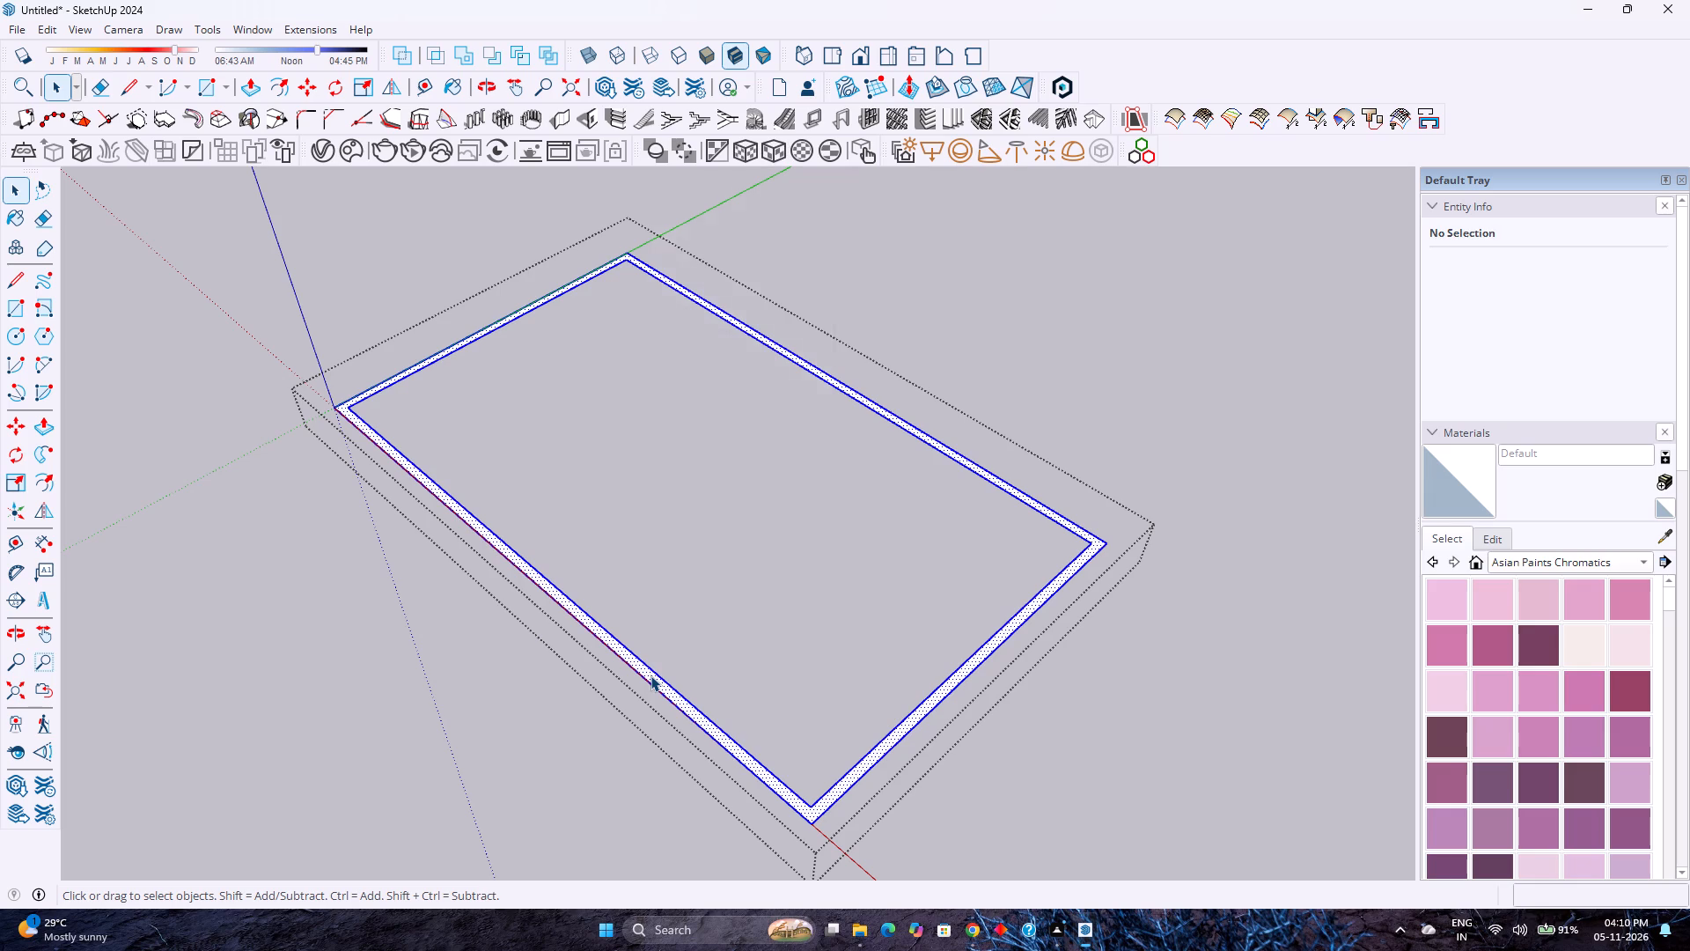
pyautogui.rightClick(650, 675)
pyautogui.click(757, 360)
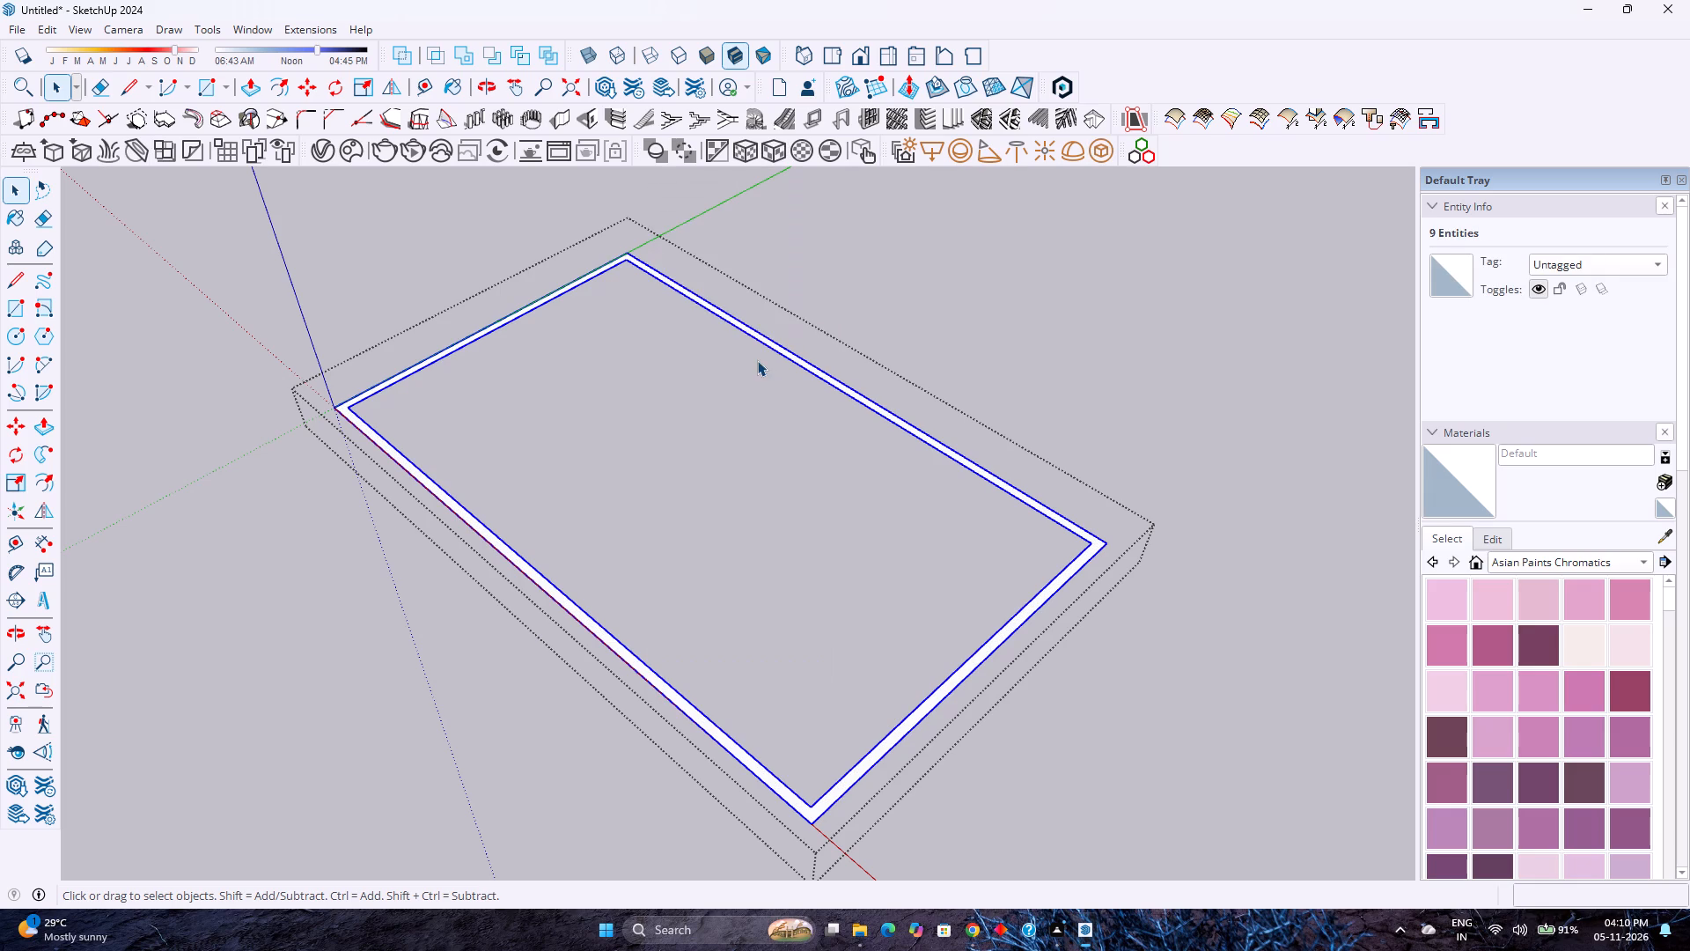
# Open the nested border group and push/pull its face up 30' to form the perimeter walls.
pyautogui.scroll(3, 602, 677)
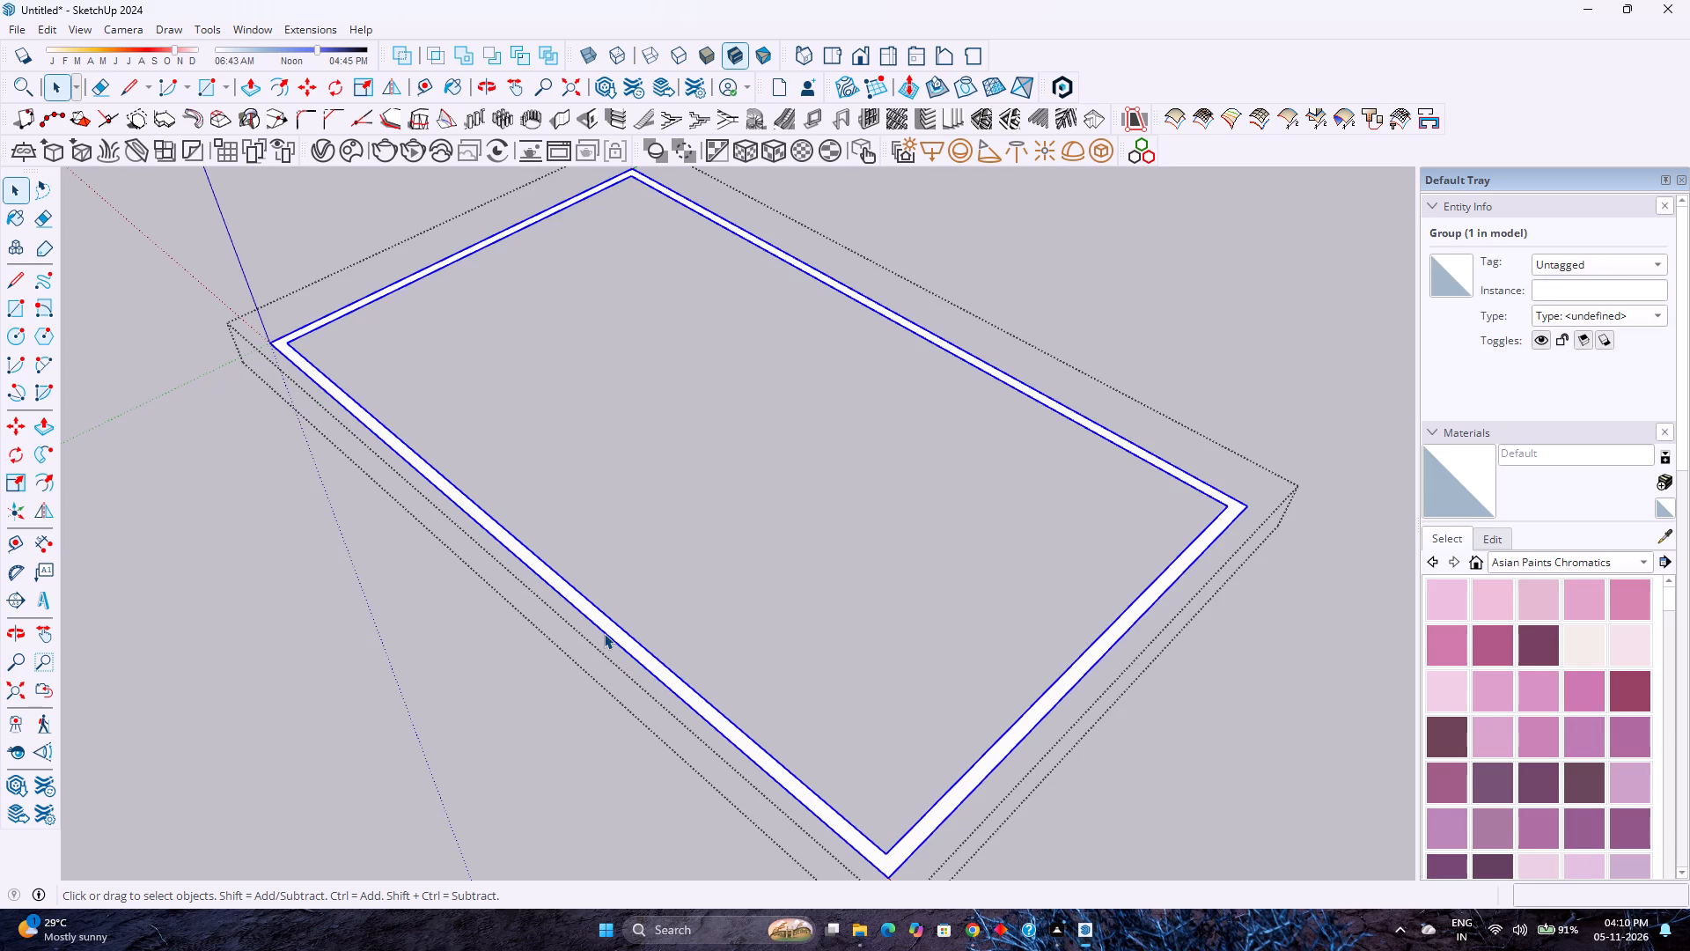
pyautogui.click(604, 633)
pyautogui.doubleClick(604, 628)
pyautogui.click(603, 627)
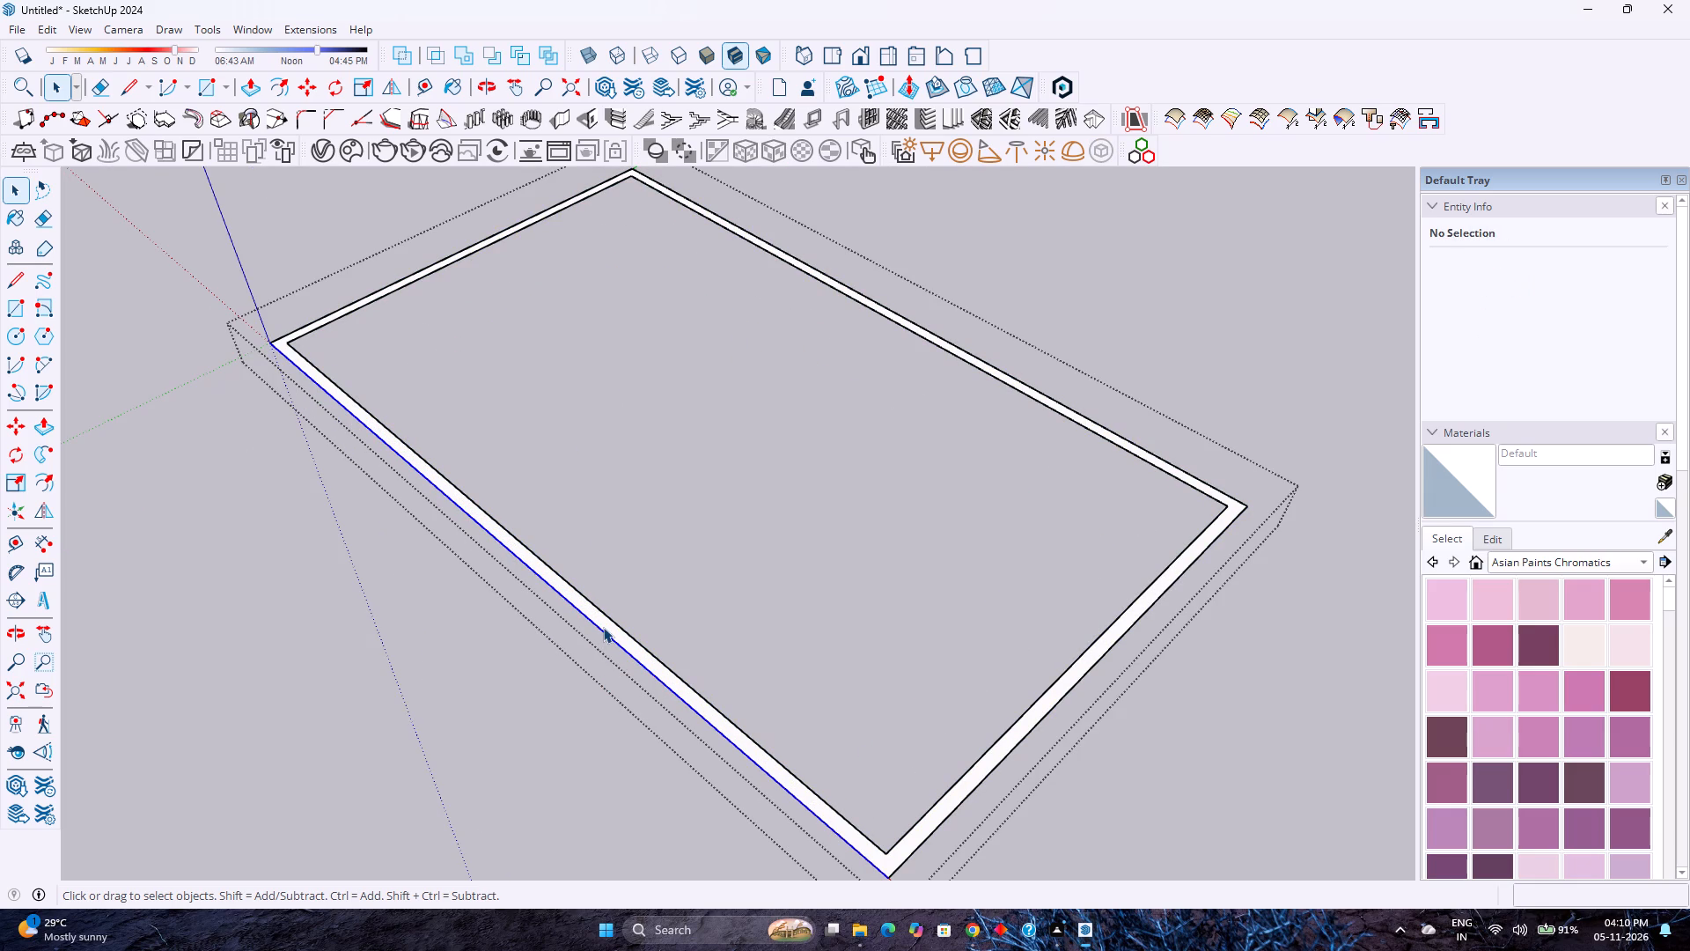
pyautogui.click(606, 626)
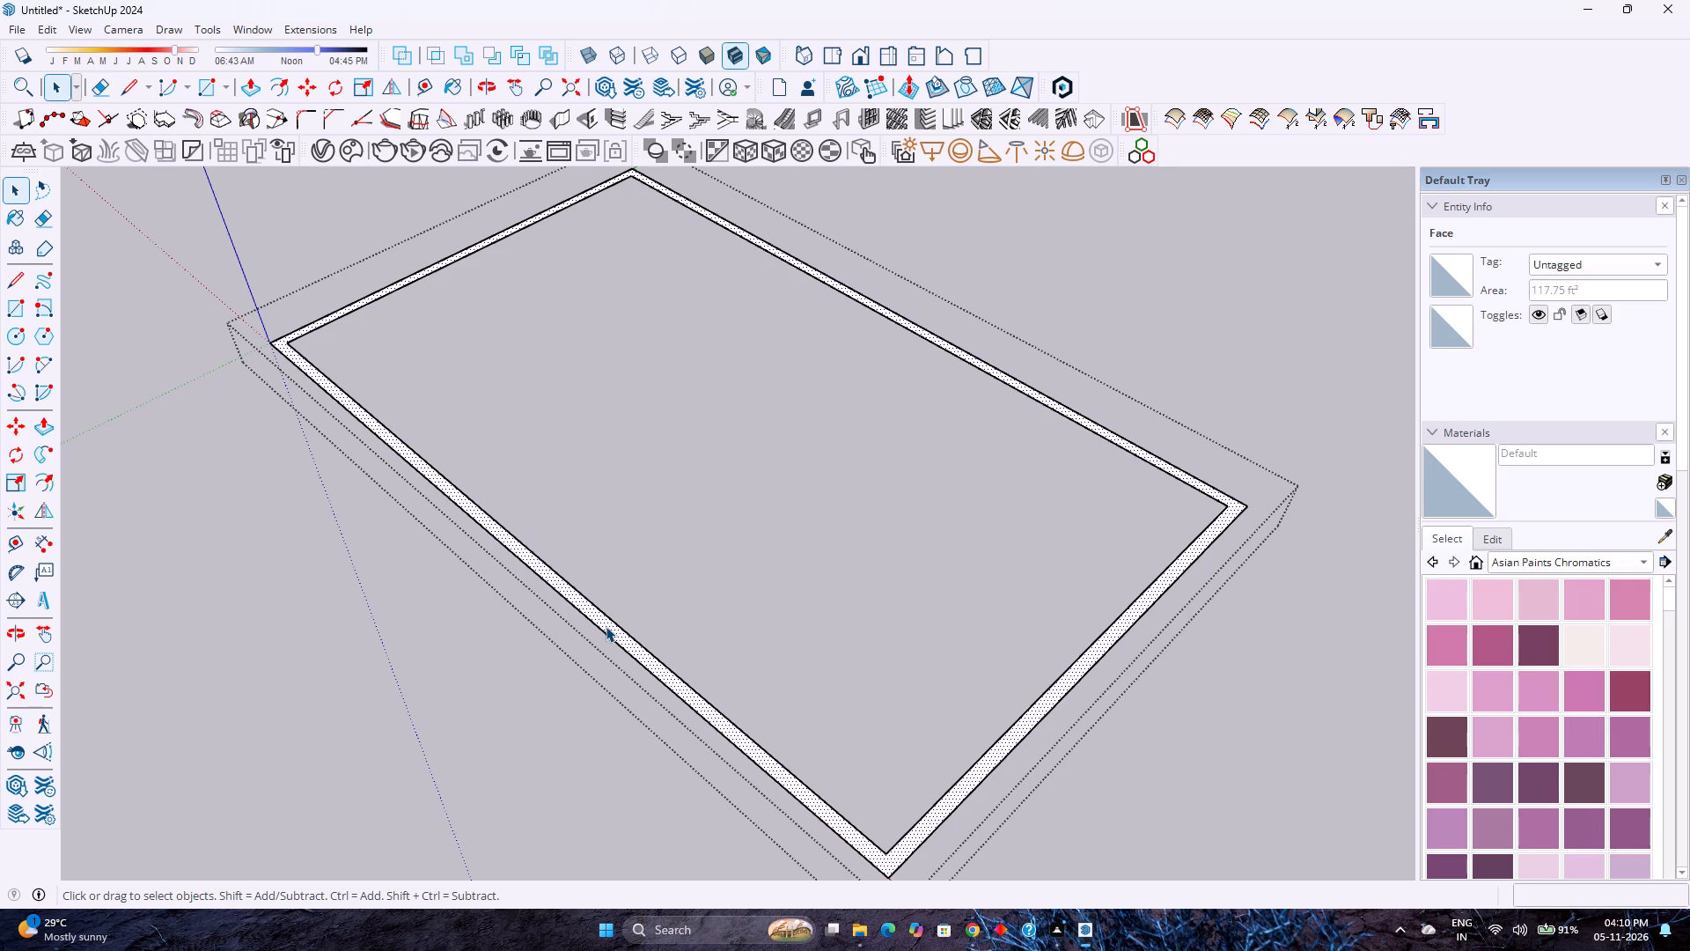
pyautogui.press('p')
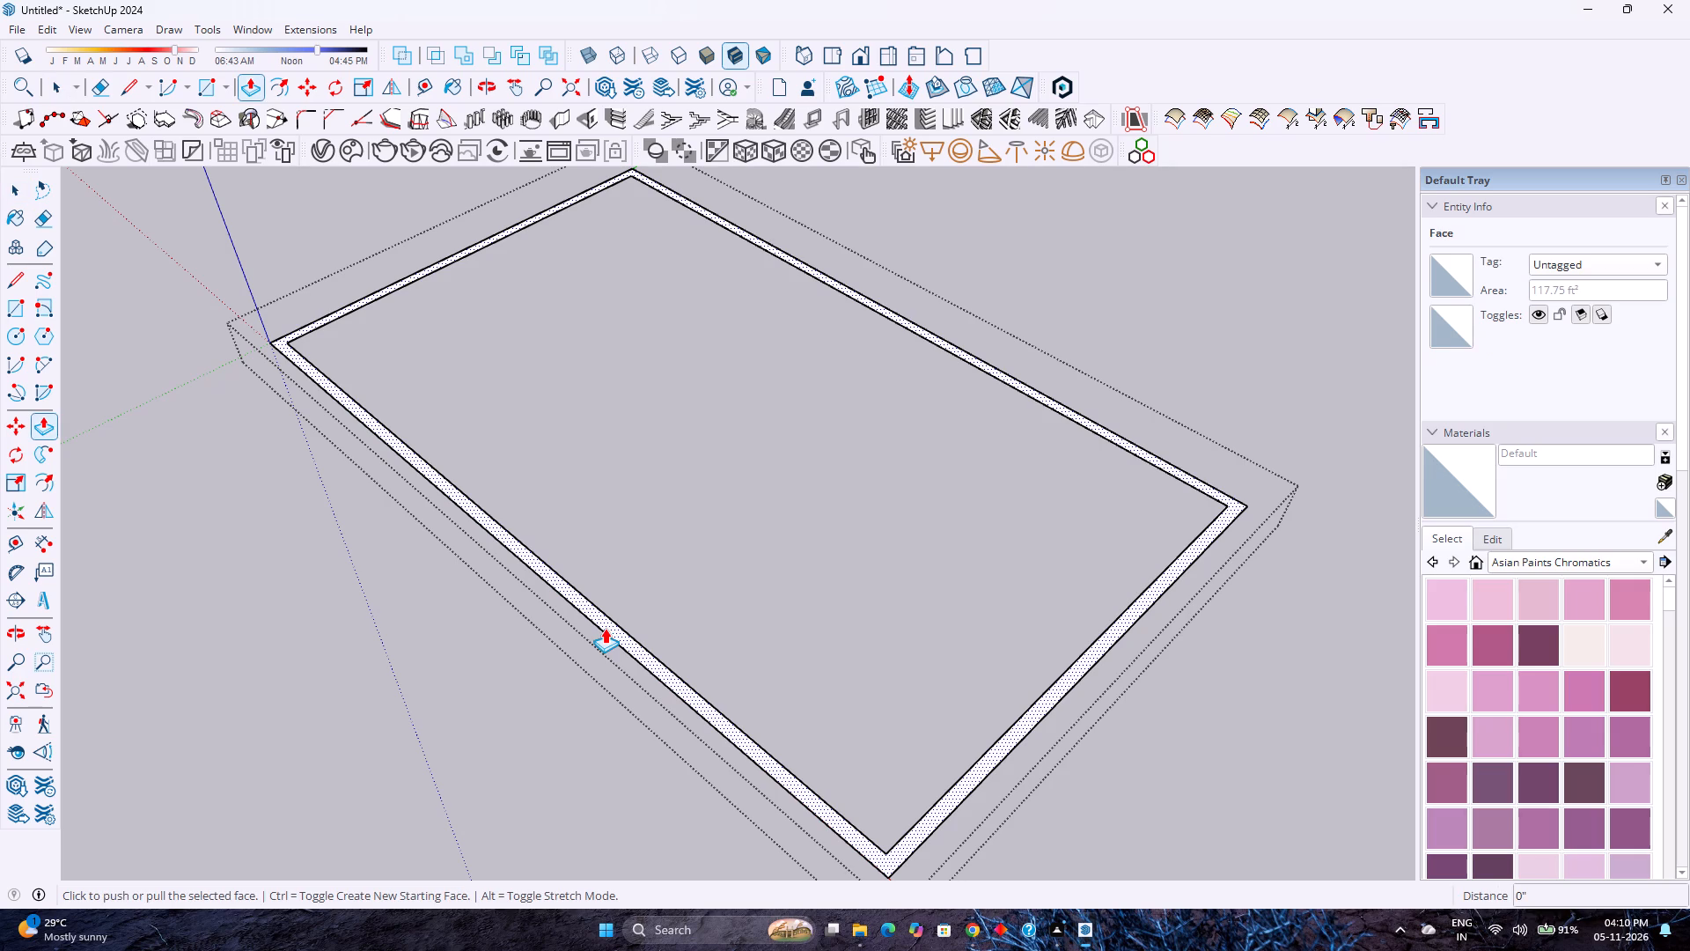
pyautogui.click(592, 615)
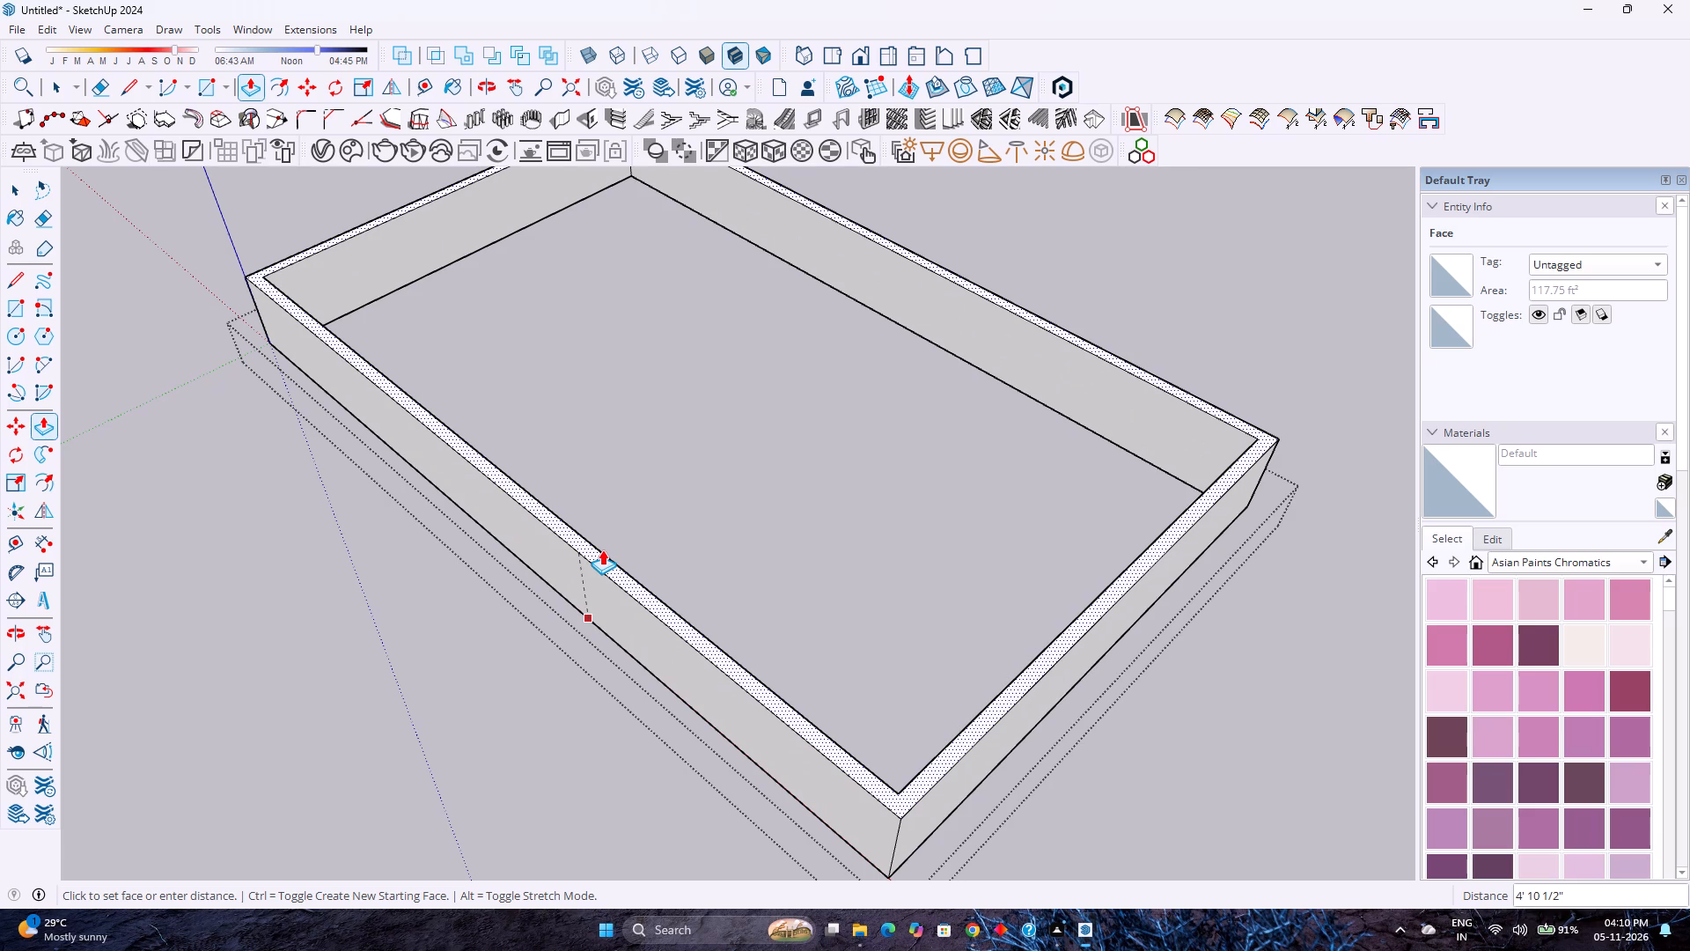
pyautogui.write("30'")
pyautogui.press('Return')
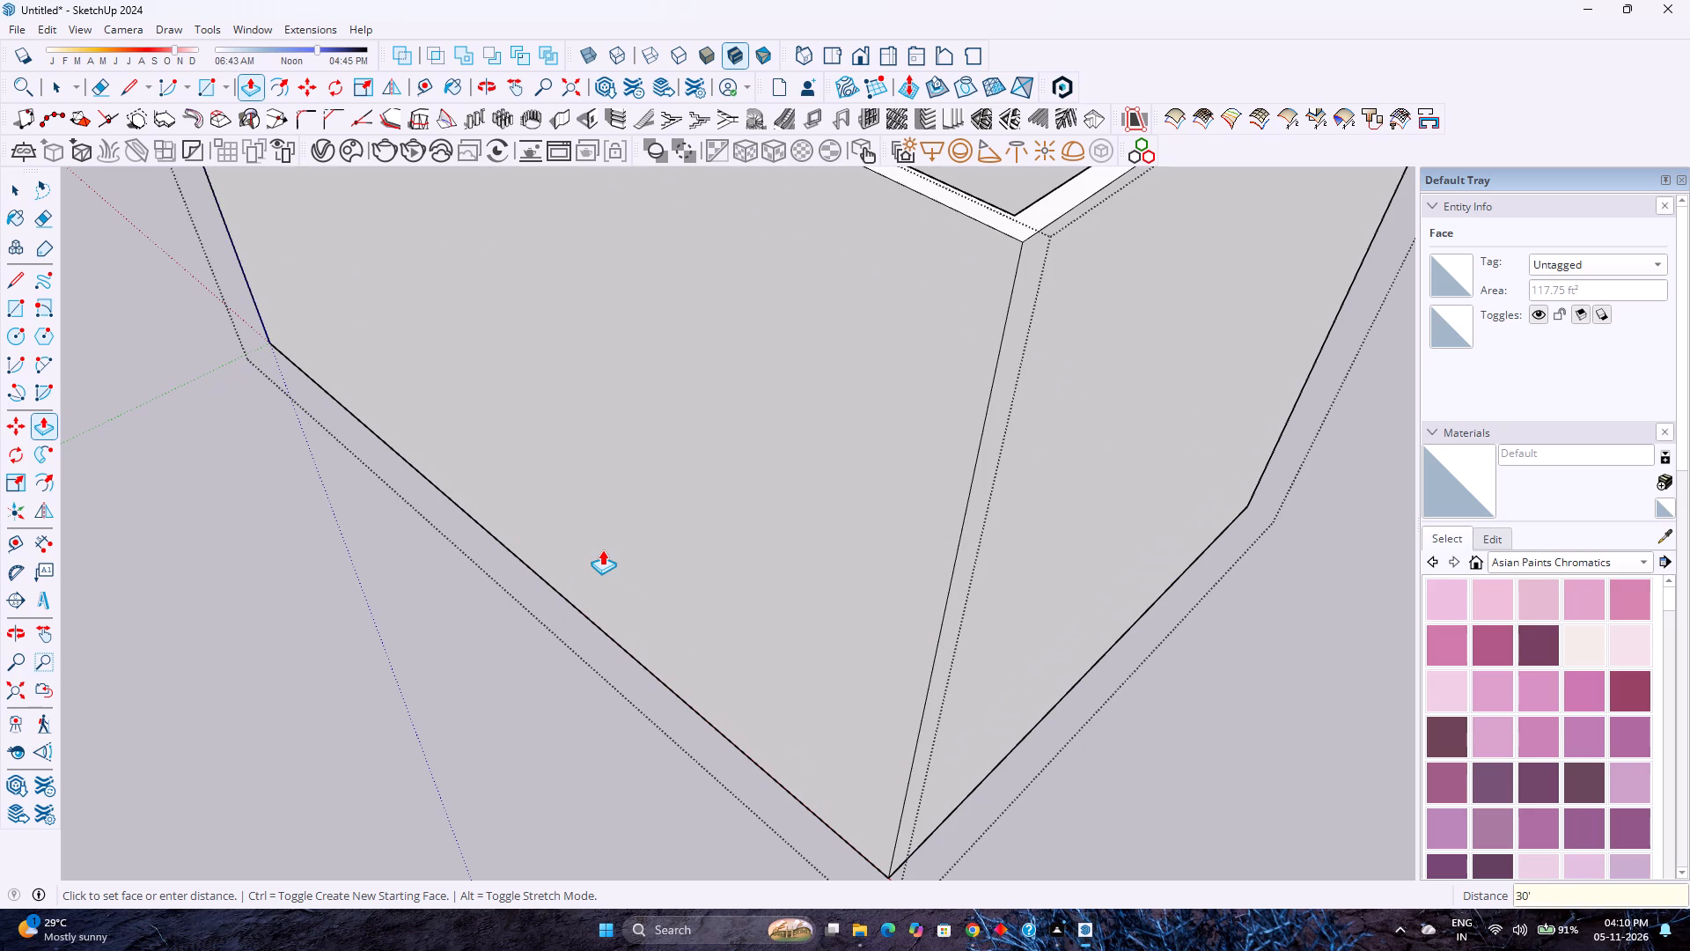
# Place a horizontal guide line 10' above the bottom edge of the long wall that runs along the red axis.
pyautogui.scroll(-8, 594, 519)
pyautogui.moveTo(614, 532); pyautogui.dragTo(812, 421, button='middle')
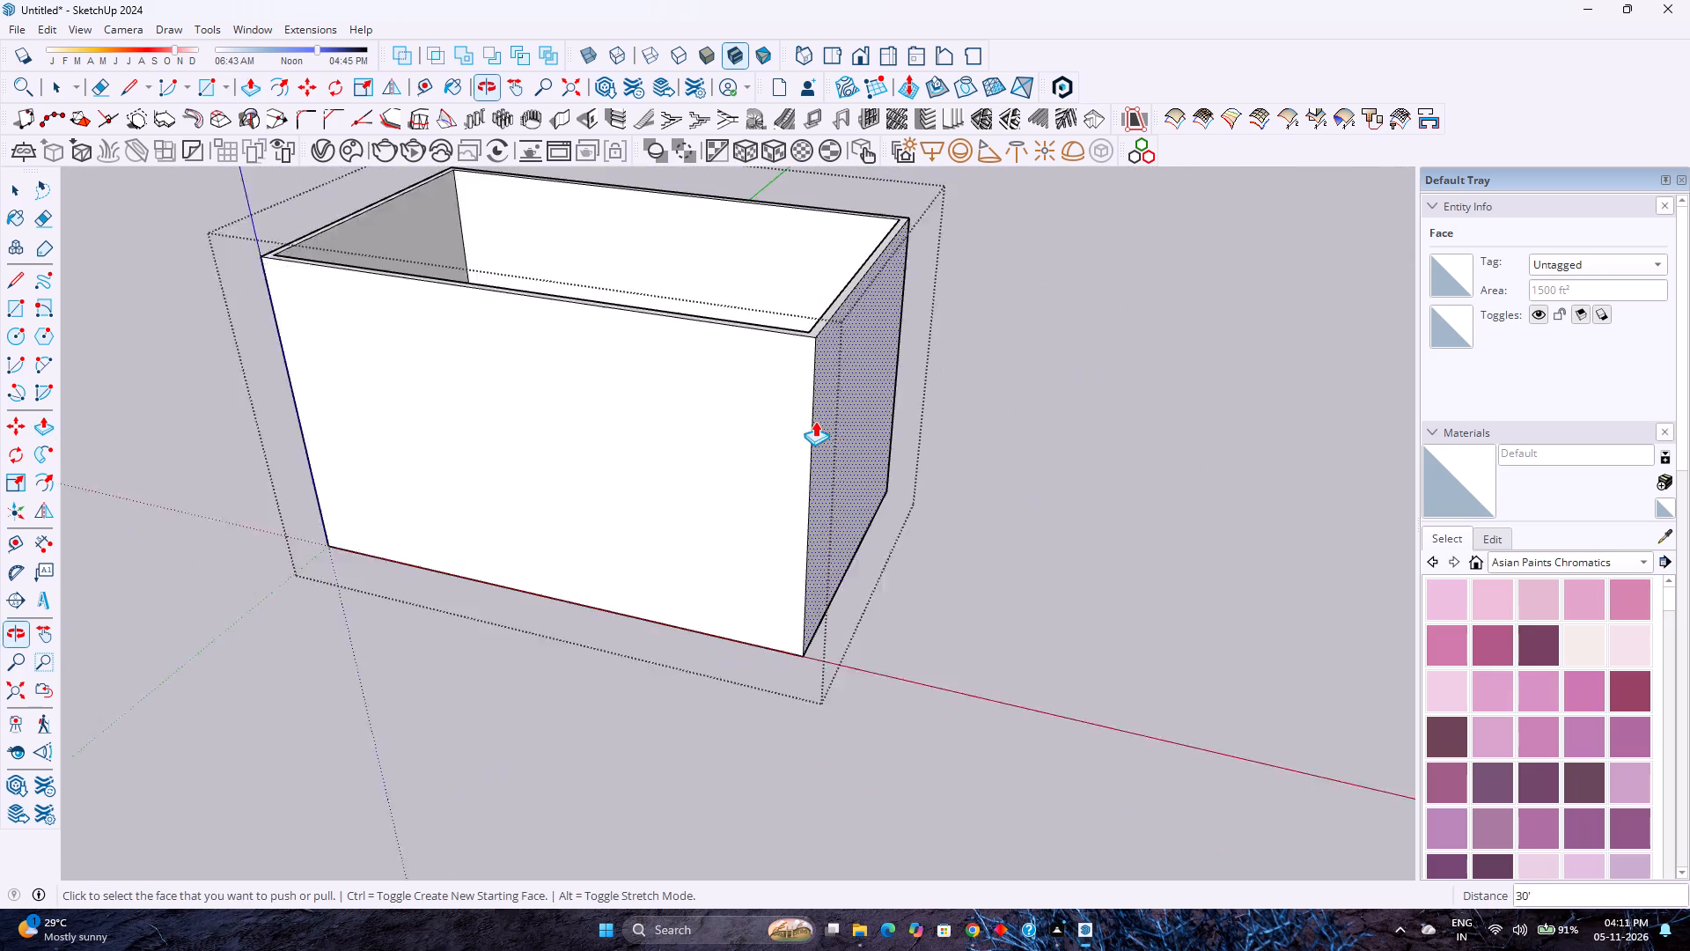
pyautogui.scroll(-2, 816, 421)
pyautogui.moveTo(666, 498); pyautogui.dragTo(664, 456, button='middle')
pyautogui.middleClick(664, 456)
pyautogui.click(434, 82)
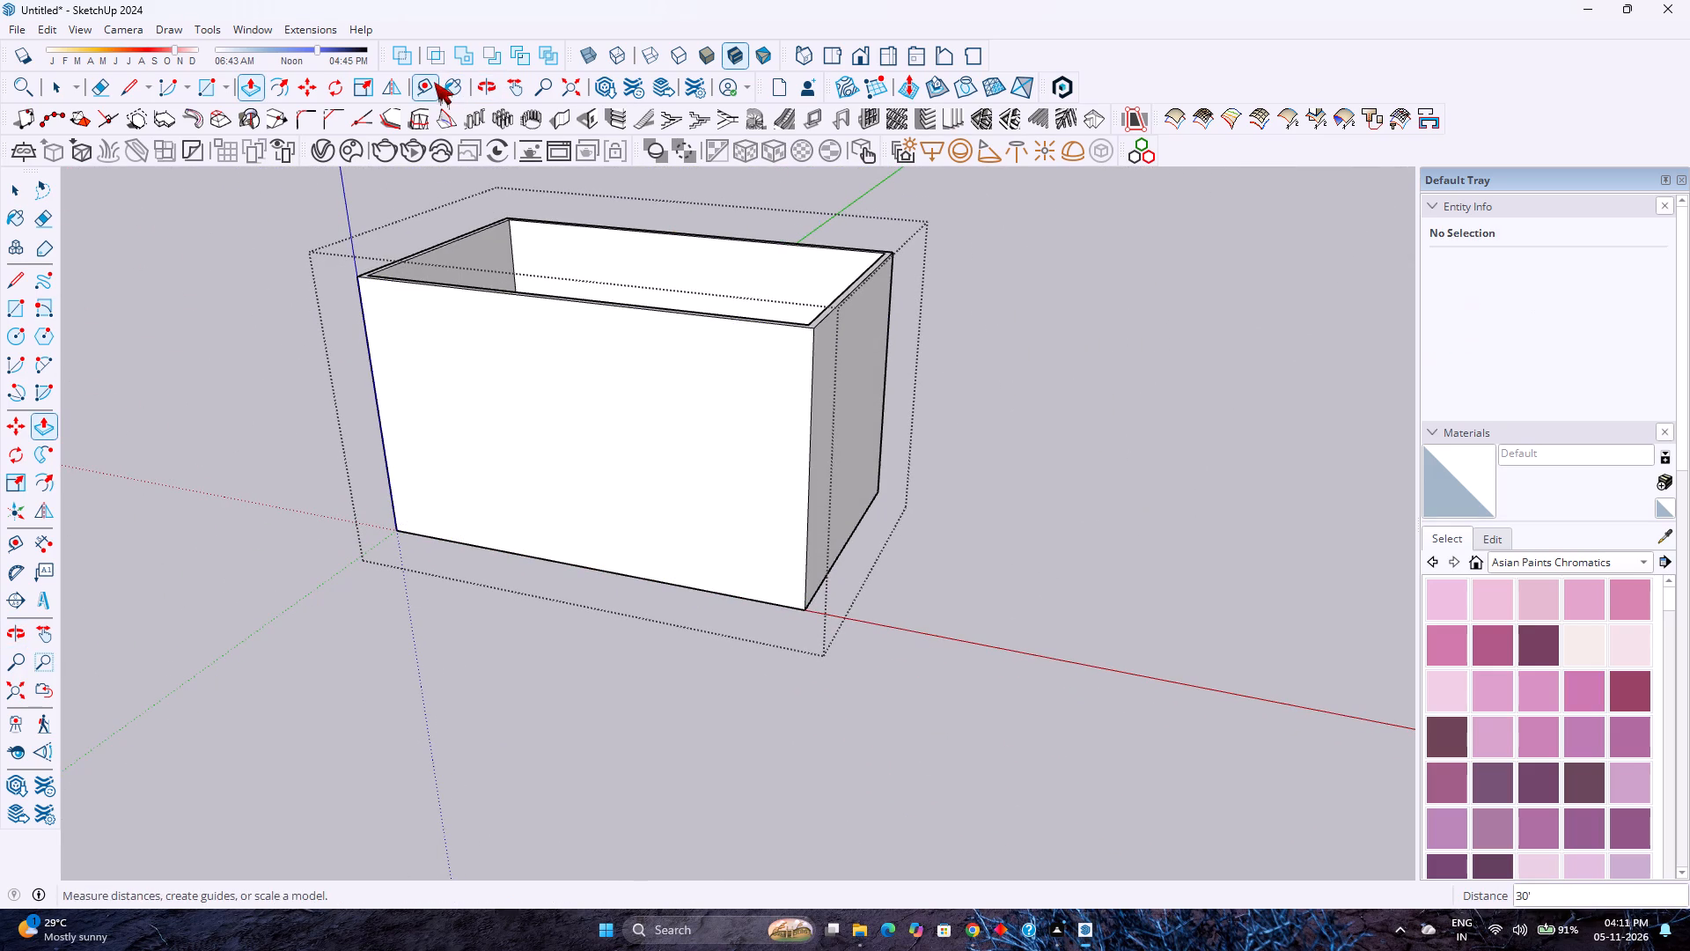
pyautogui.click(598, 573)
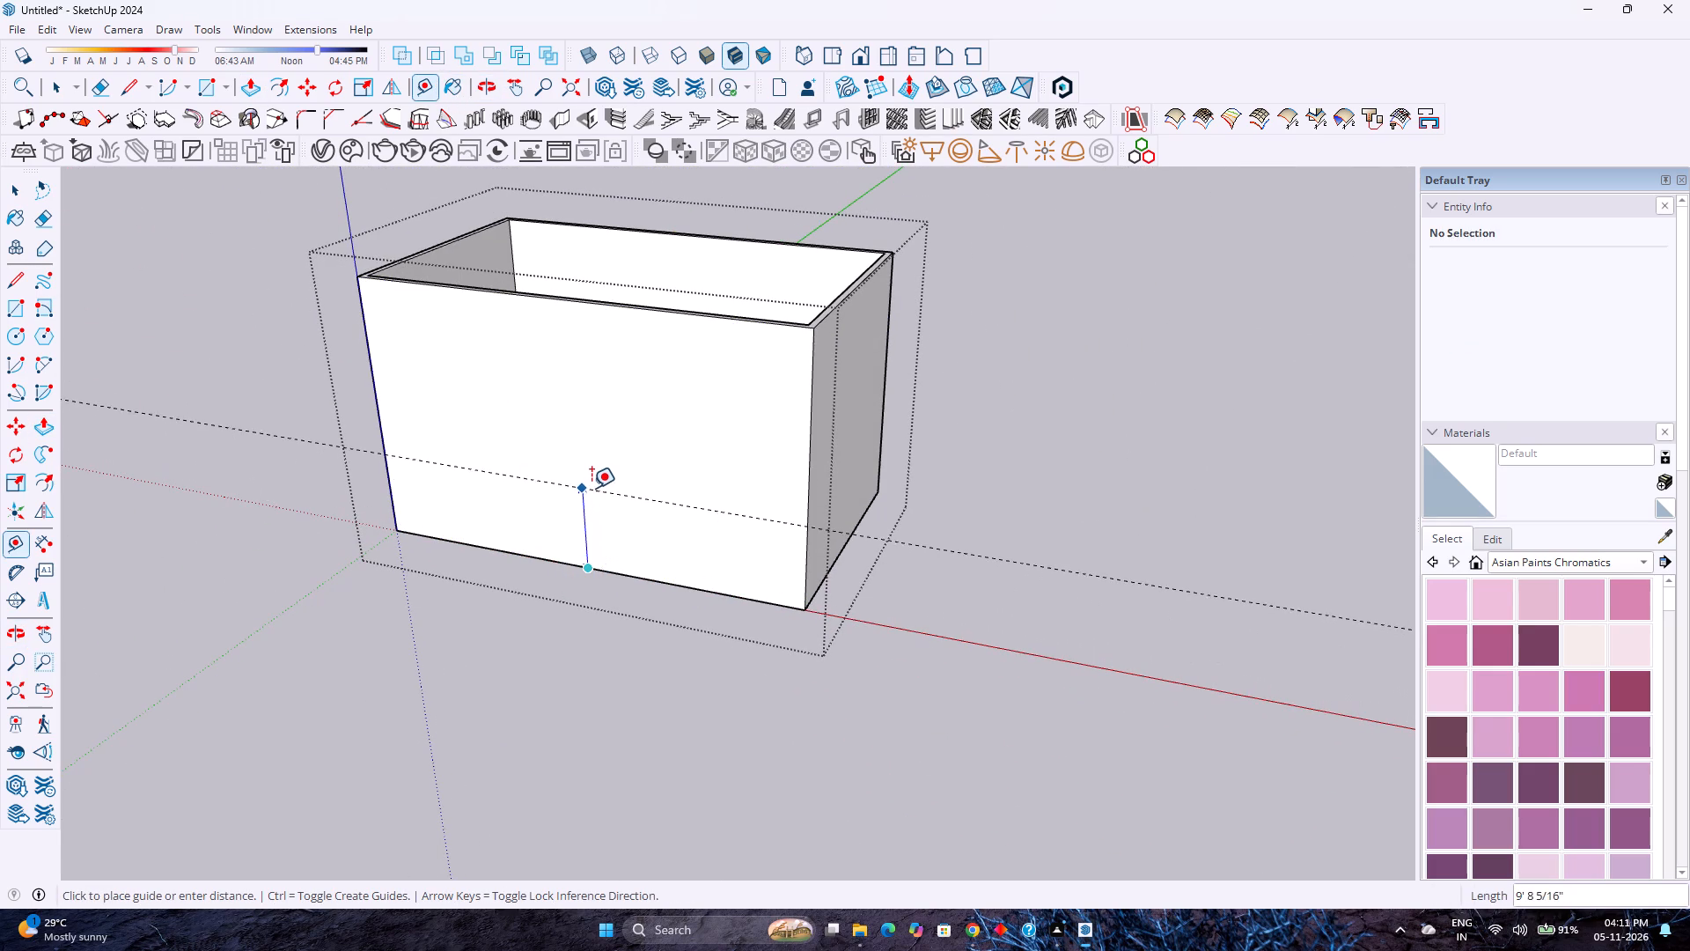
pyautogui.write("10'")
pyautogui.press('Return')
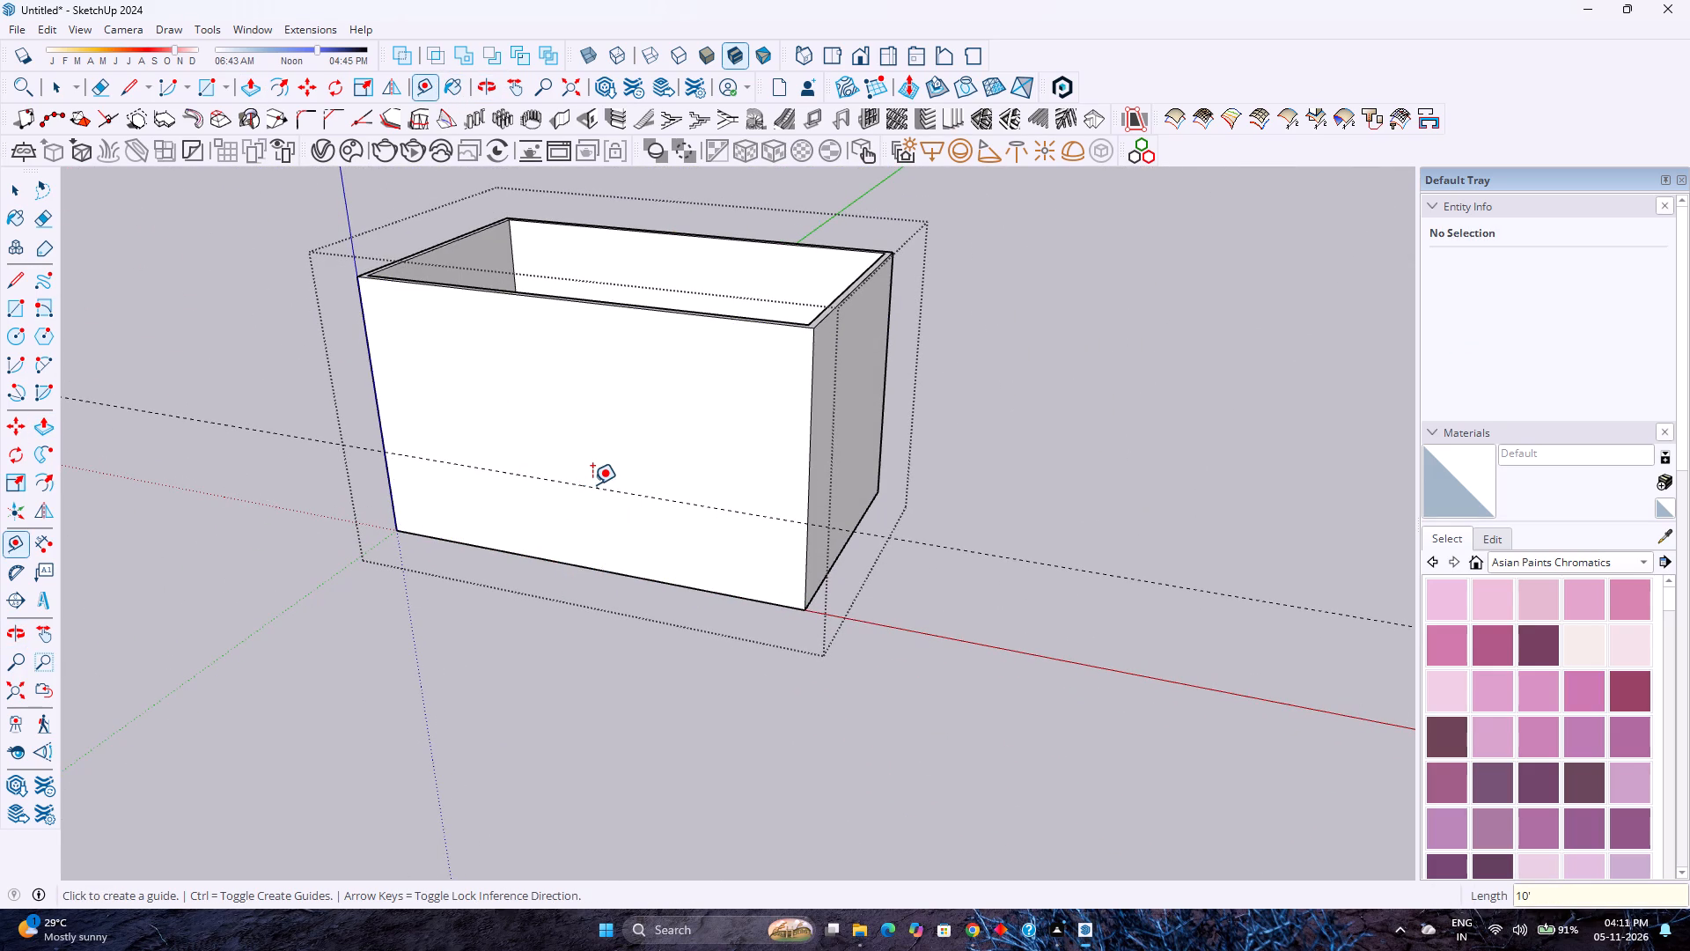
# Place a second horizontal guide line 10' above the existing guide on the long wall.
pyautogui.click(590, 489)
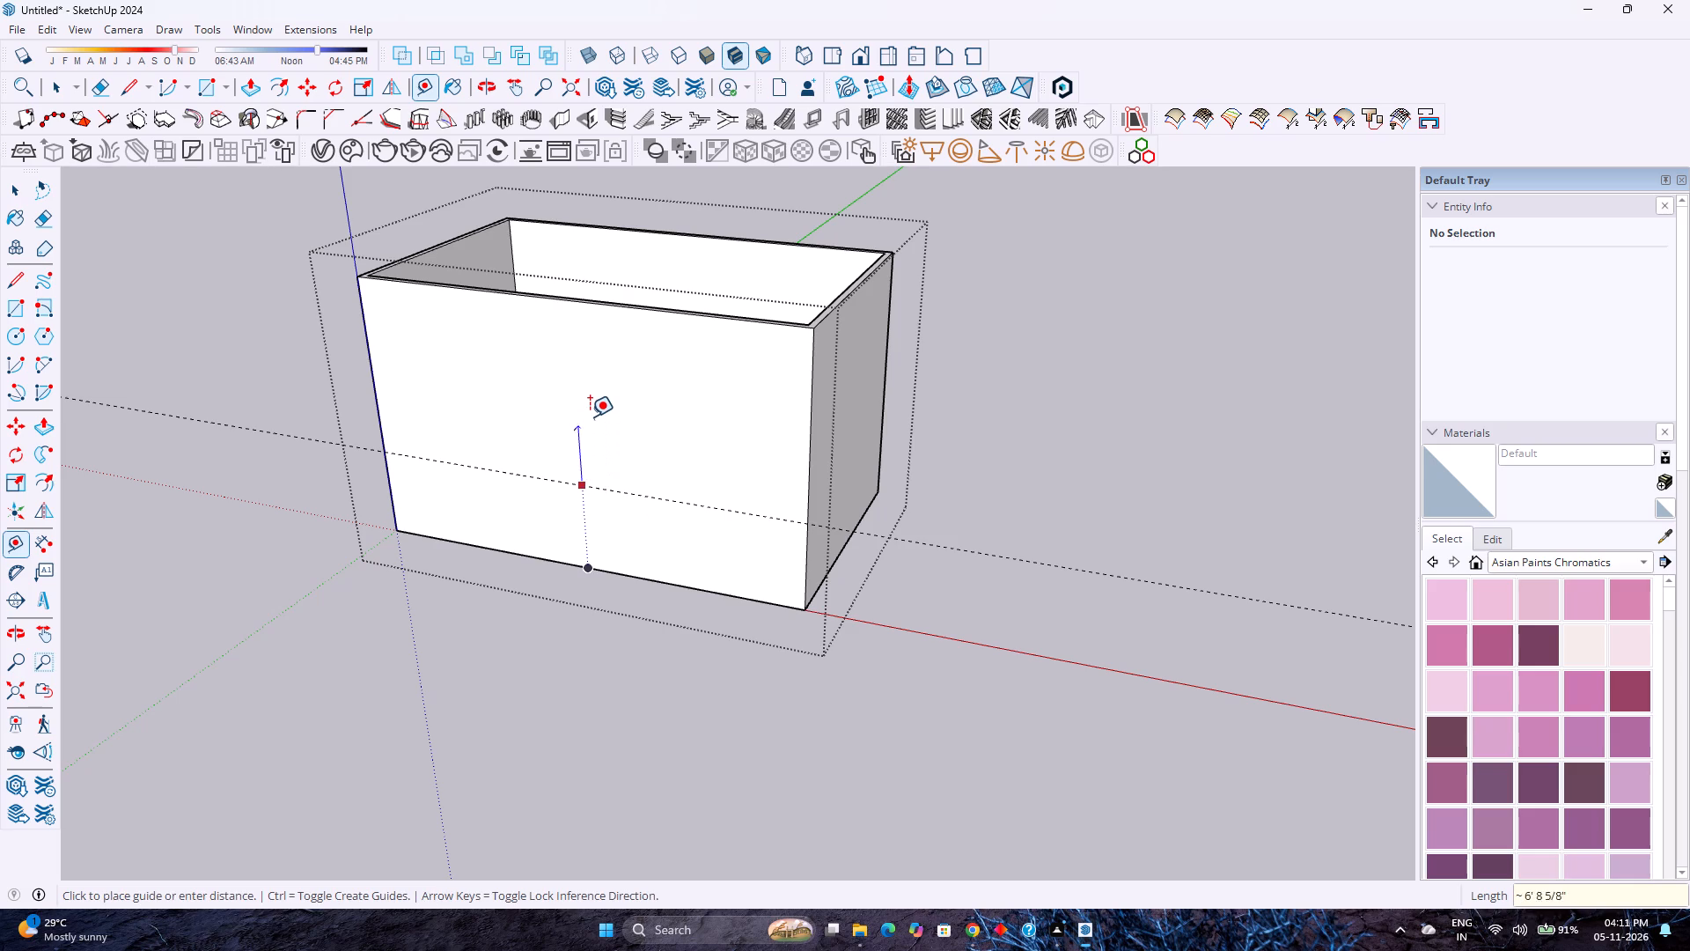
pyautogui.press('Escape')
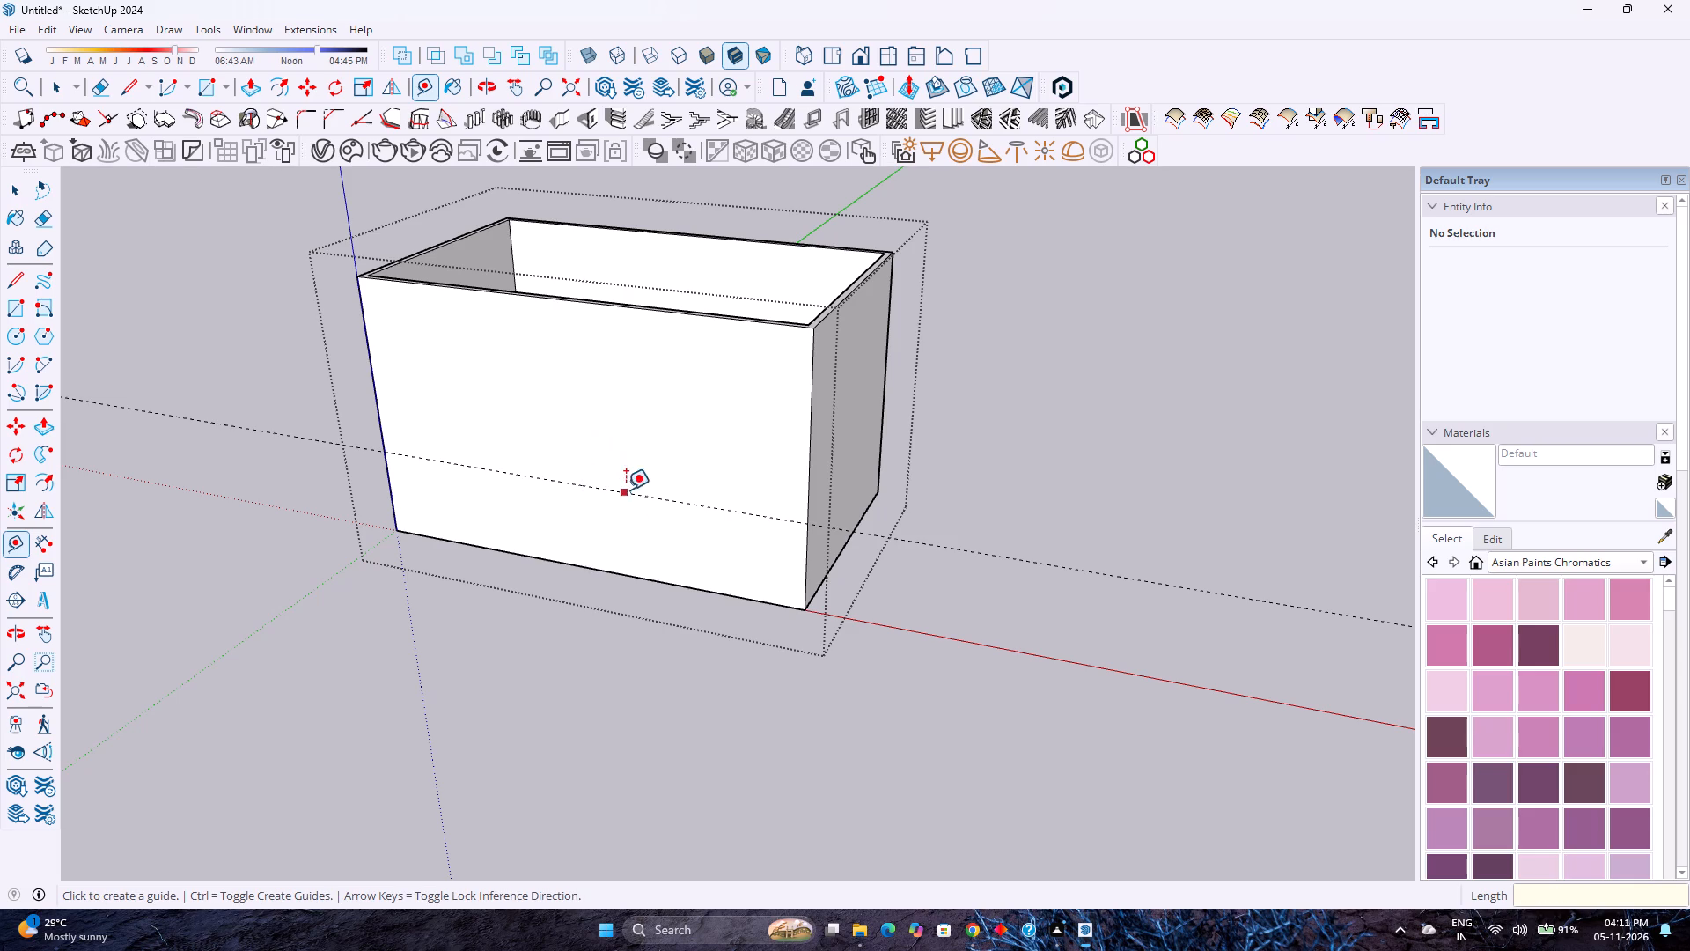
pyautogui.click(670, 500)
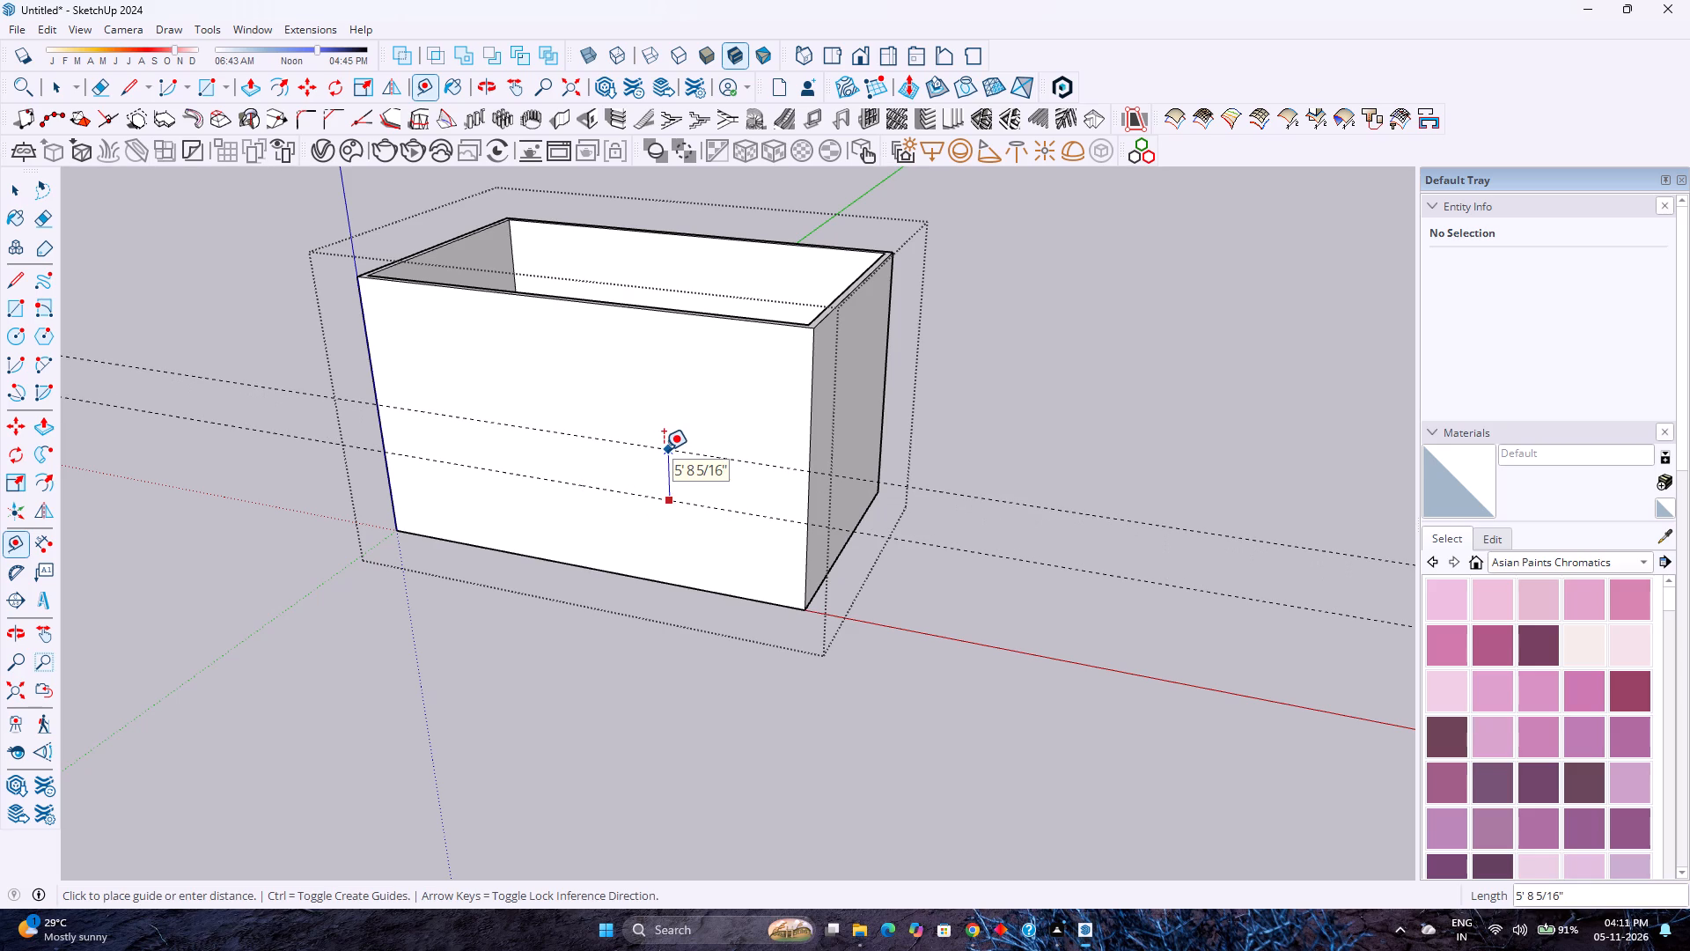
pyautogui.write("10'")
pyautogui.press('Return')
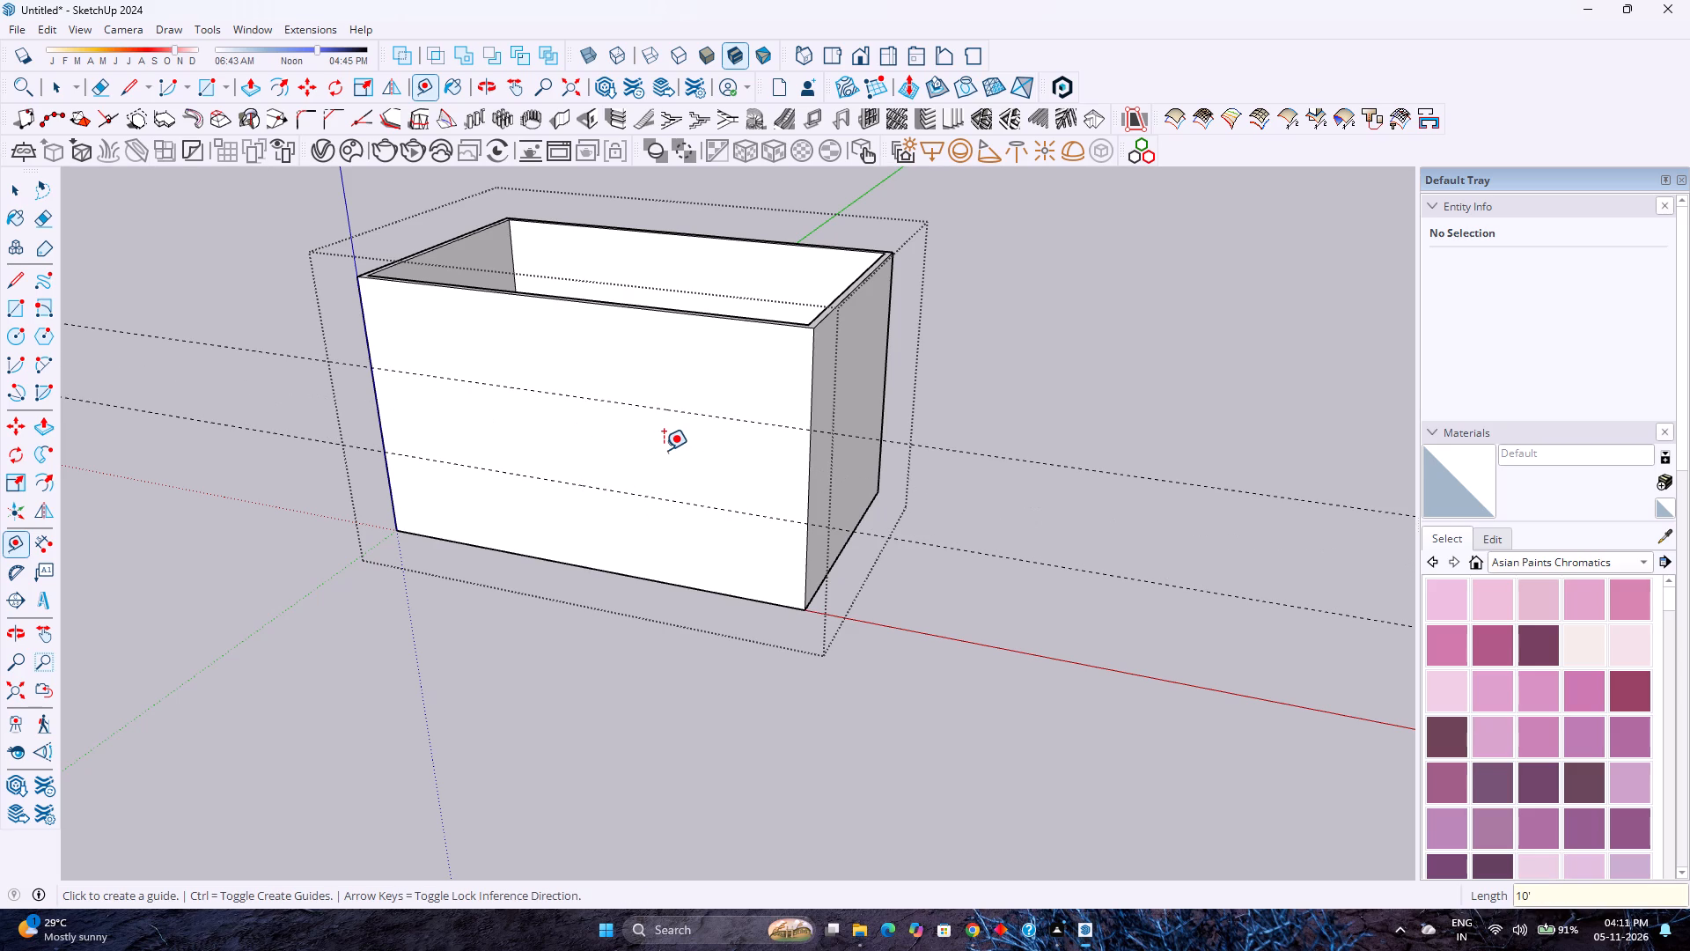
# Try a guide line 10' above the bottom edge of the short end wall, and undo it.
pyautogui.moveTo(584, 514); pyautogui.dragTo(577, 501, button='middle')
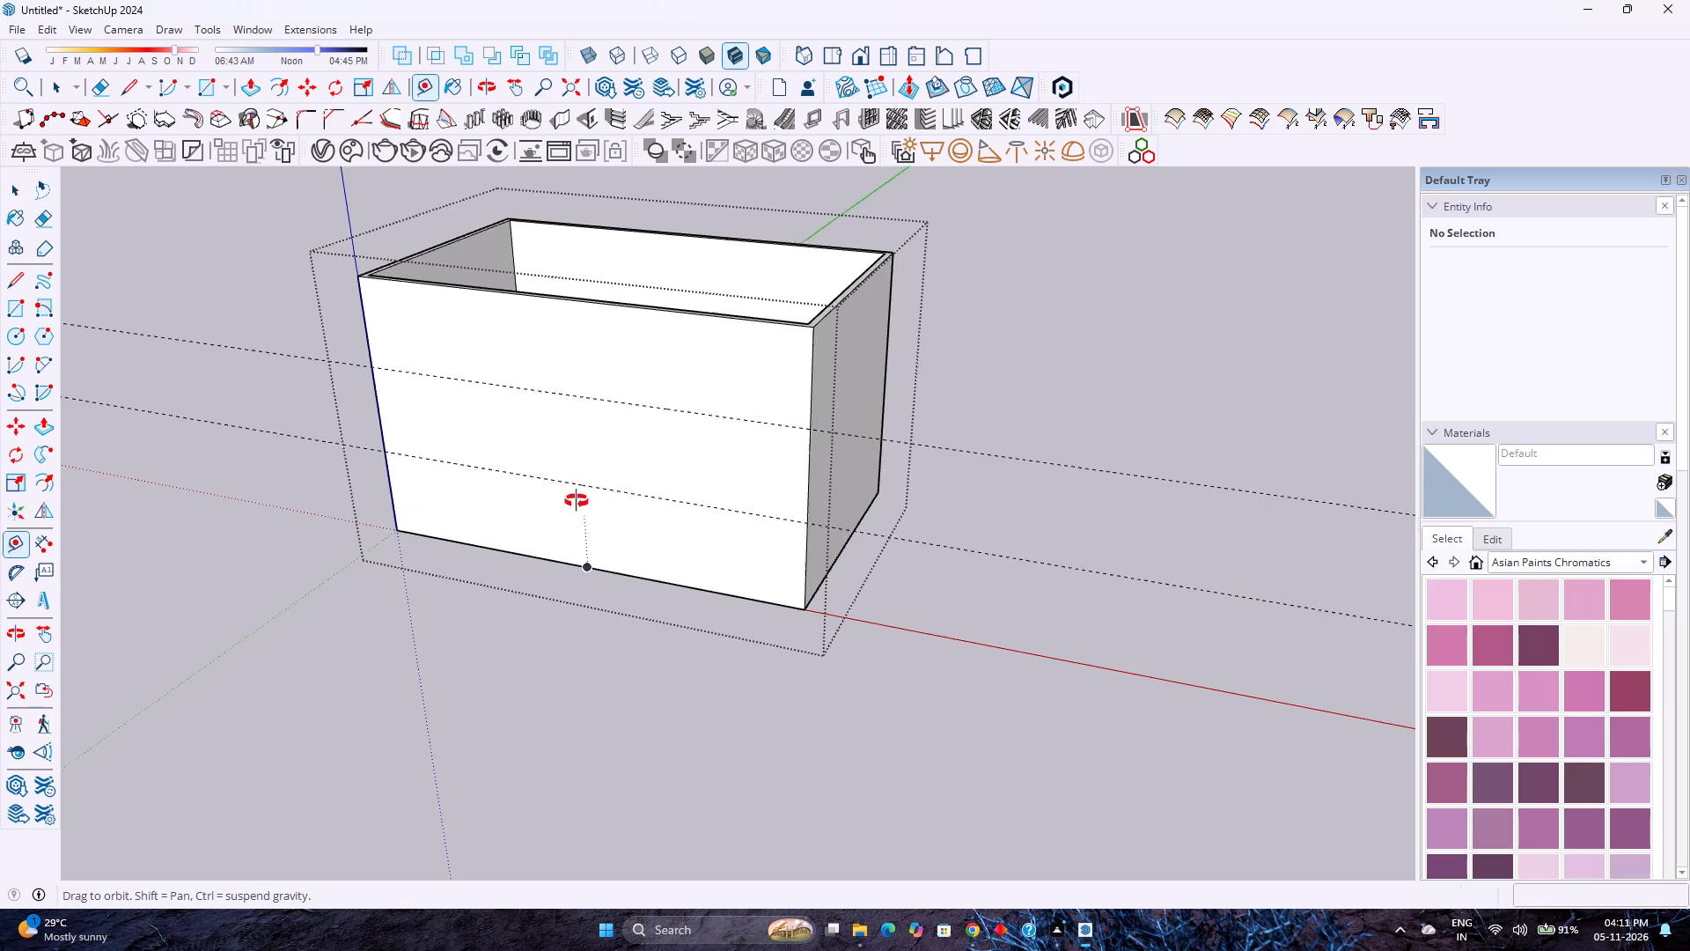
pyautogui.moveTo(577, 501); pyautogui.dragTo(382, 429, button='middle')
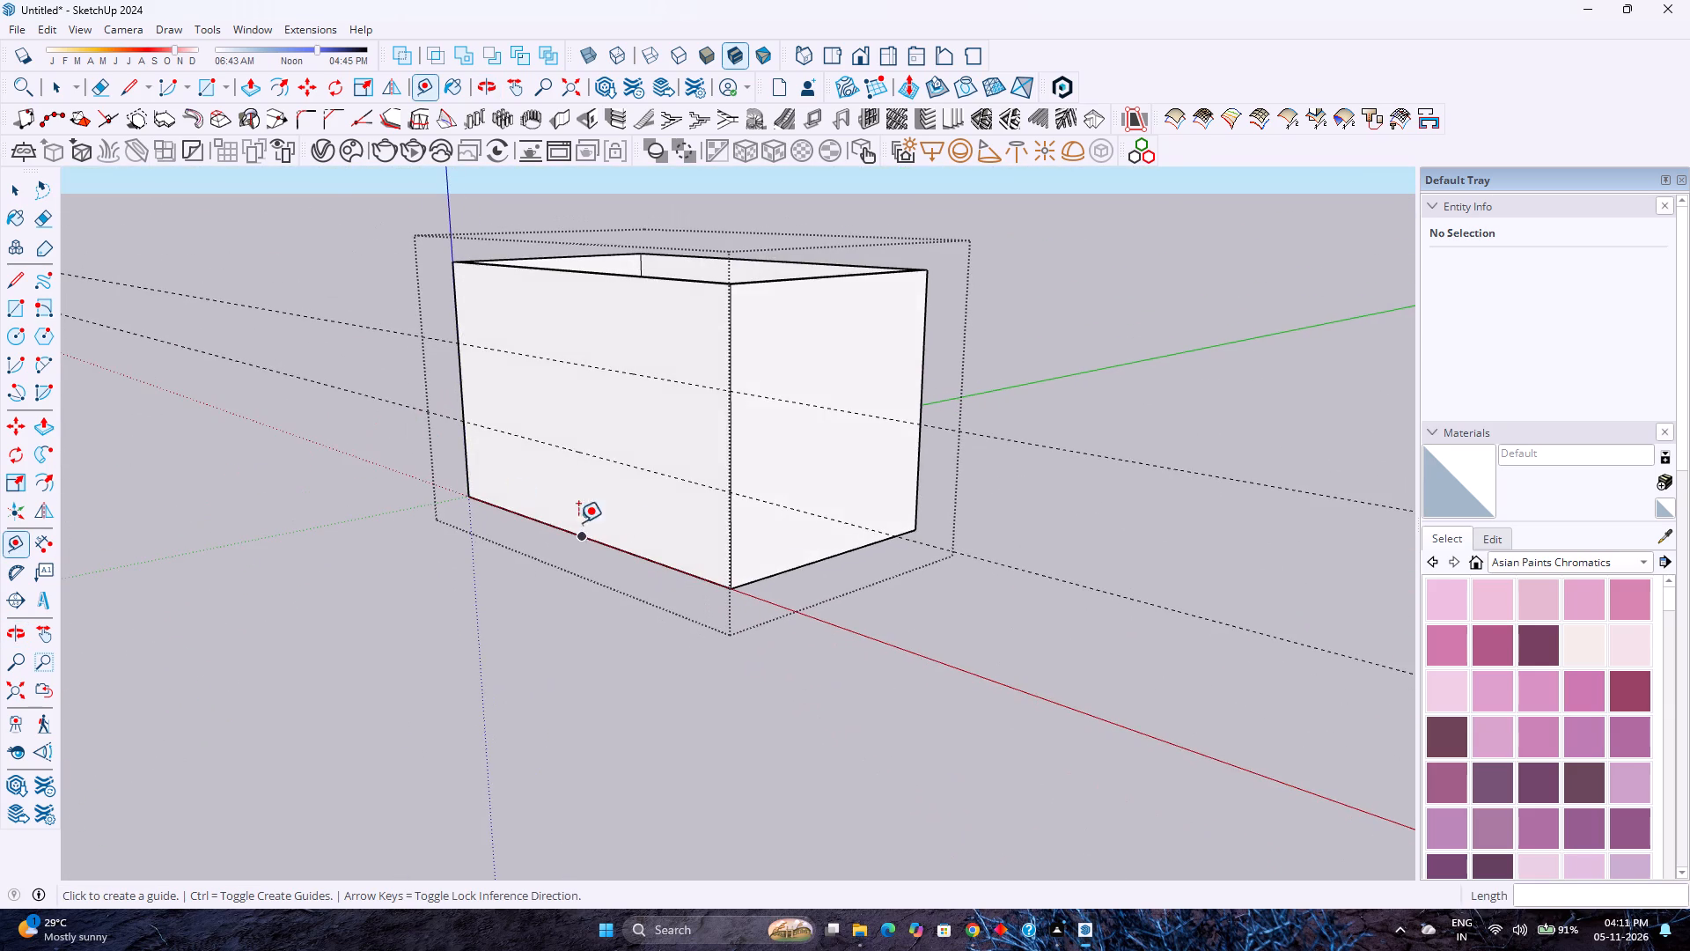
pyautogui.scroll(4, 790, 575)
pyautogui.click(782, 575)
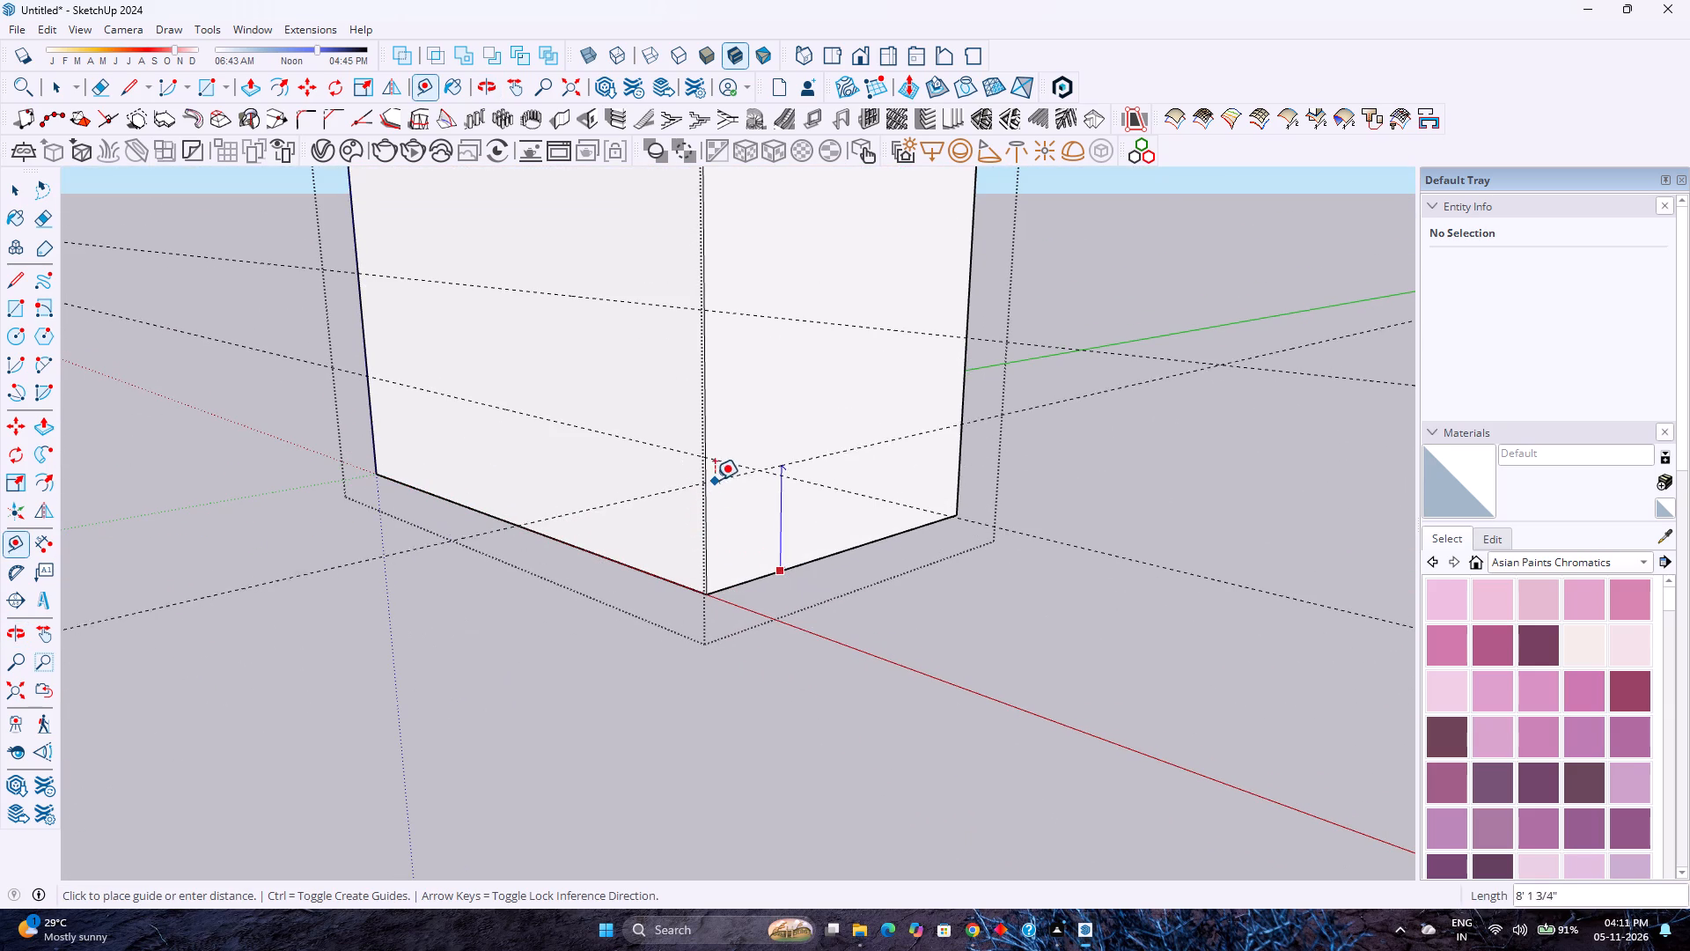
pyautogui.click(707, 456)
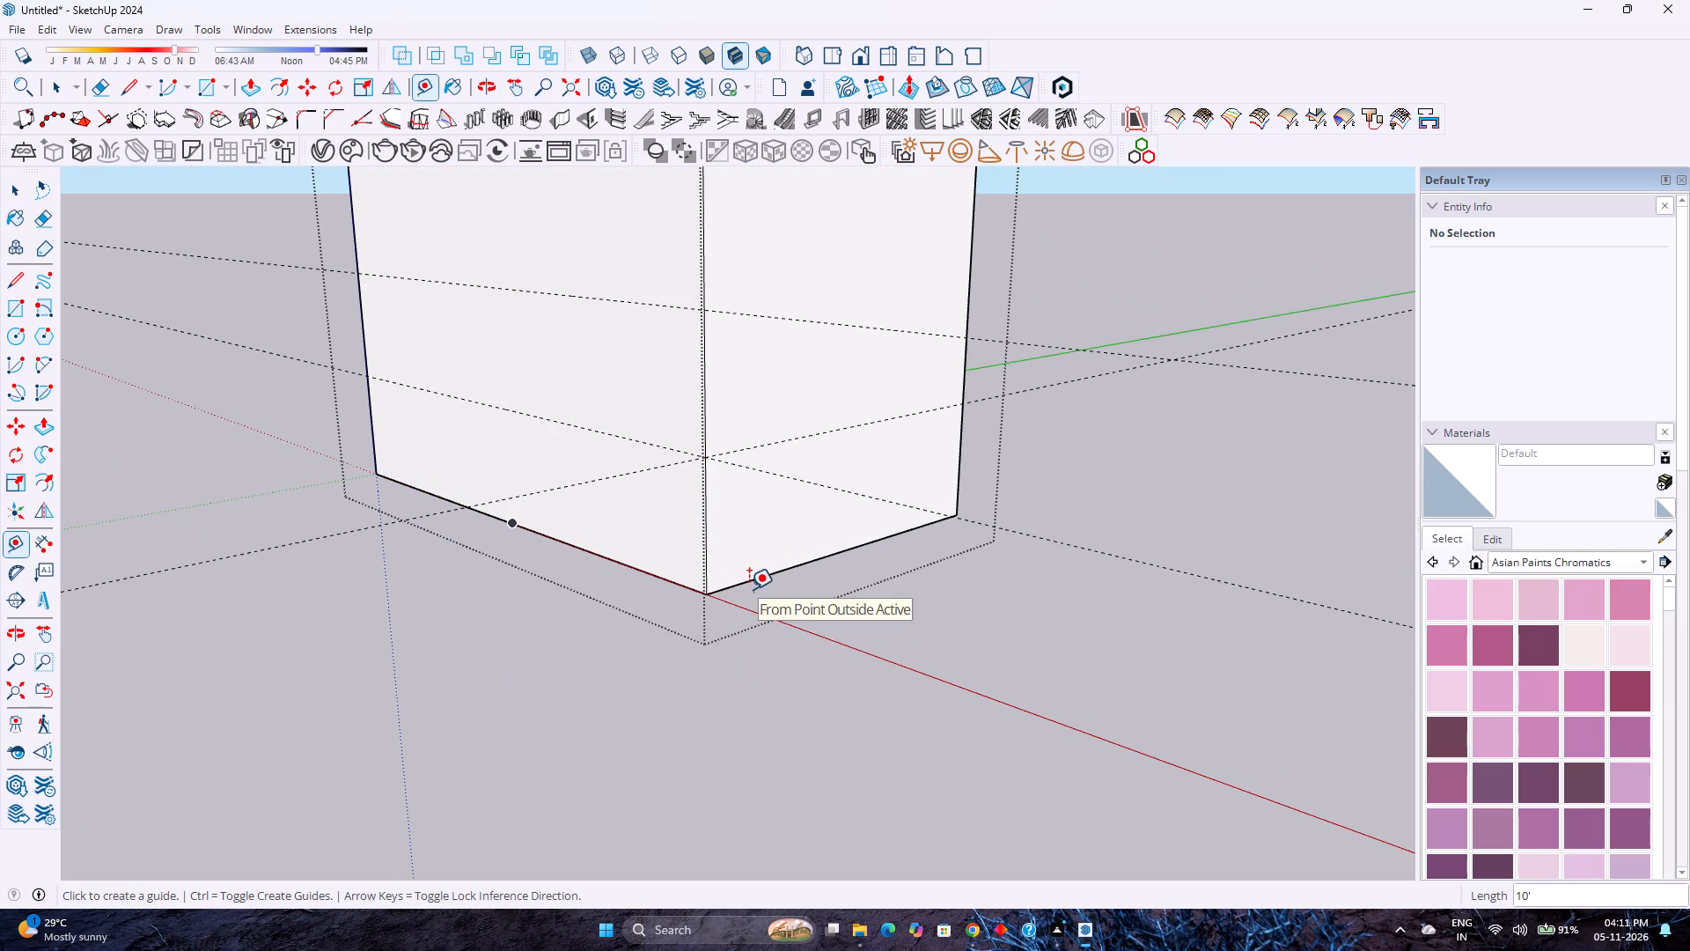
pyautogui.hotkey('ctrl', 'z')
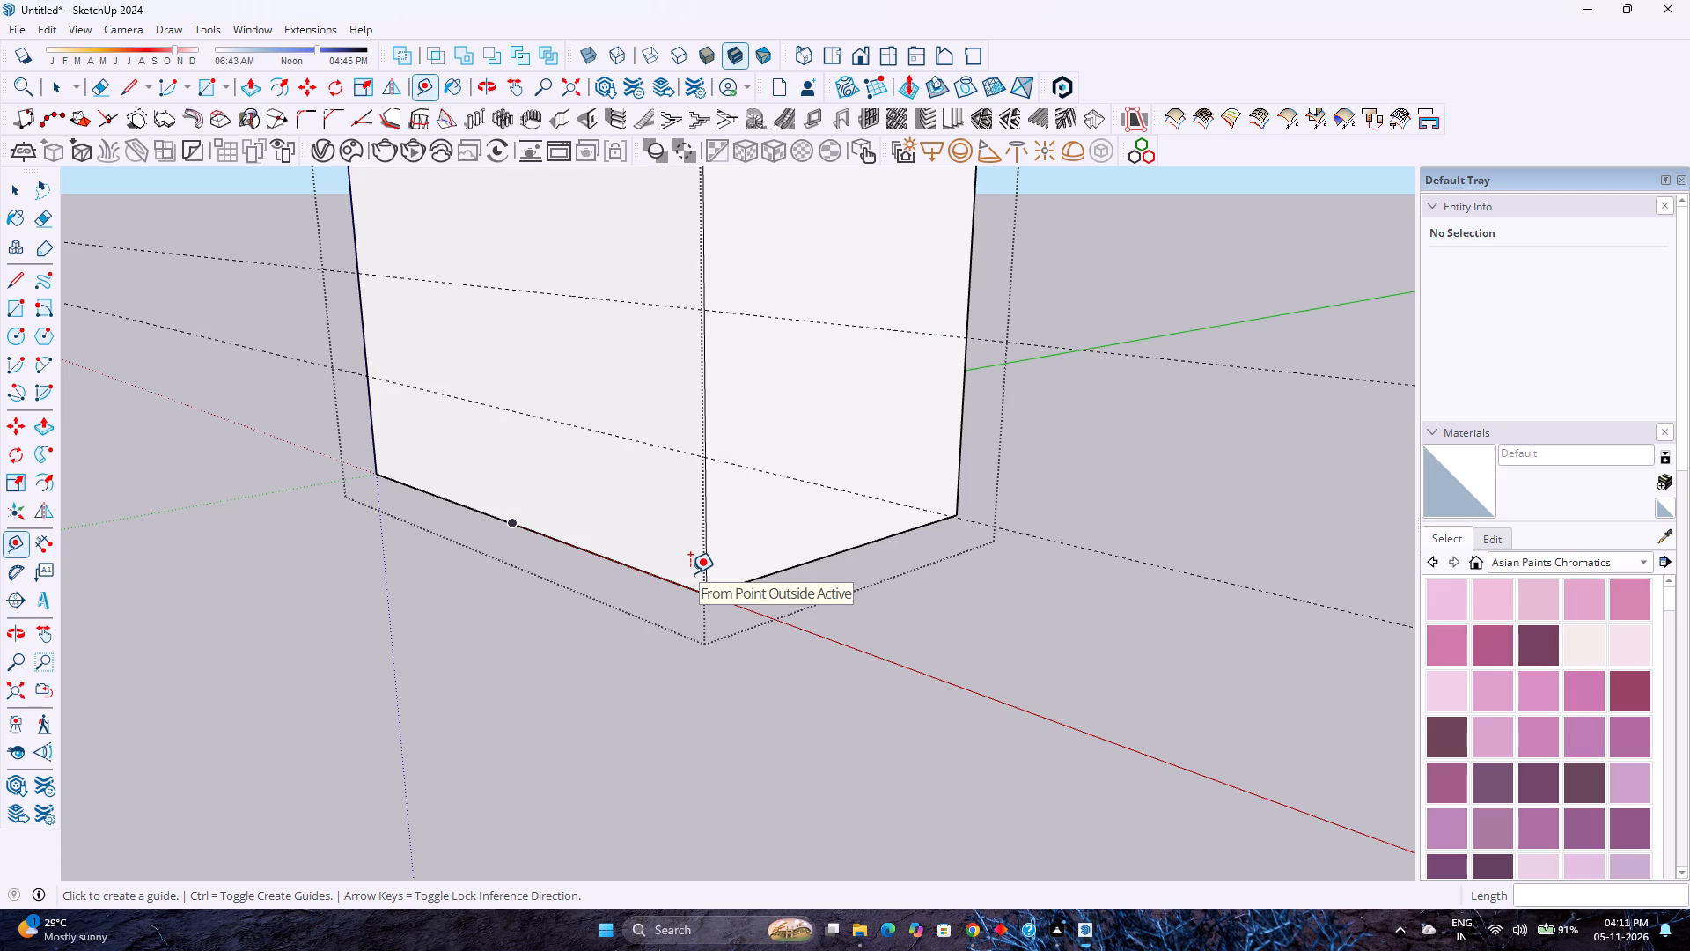
# Abandon a new guide from the long wall's bottom edge and undo both 10' guide lines.
pyautogui.keyDown('shift'); pyautogui.moveTo(682, 518); pyautogui.dragTo(684, 527, button='middle'); pyautogui.keyUp('shift')
pyautogui.keyDown('shift'); pyautogui.moveTo(685, 528); pyautogui.dragTo(740, 628, button='middle'); pyautogui.keyUp('shift')
pyautogui.keyDown('shift'); pyautogui.middleClick(741, 630); pyautogui.keyUp('shift')
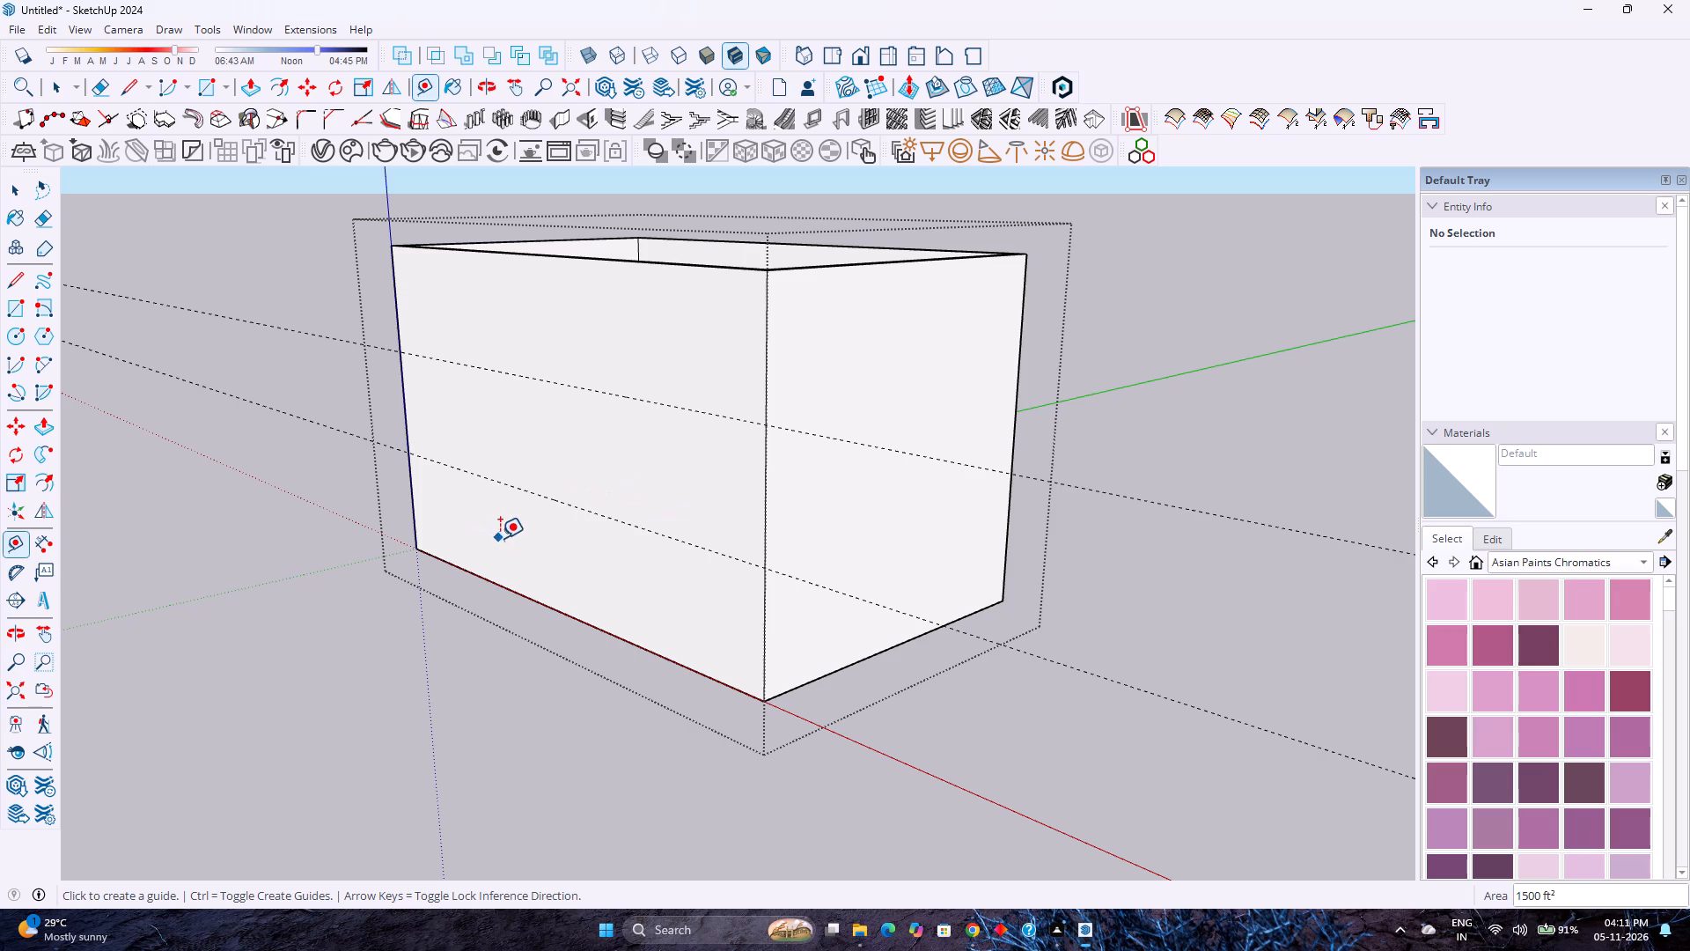
pyautogui.click(595, 629)
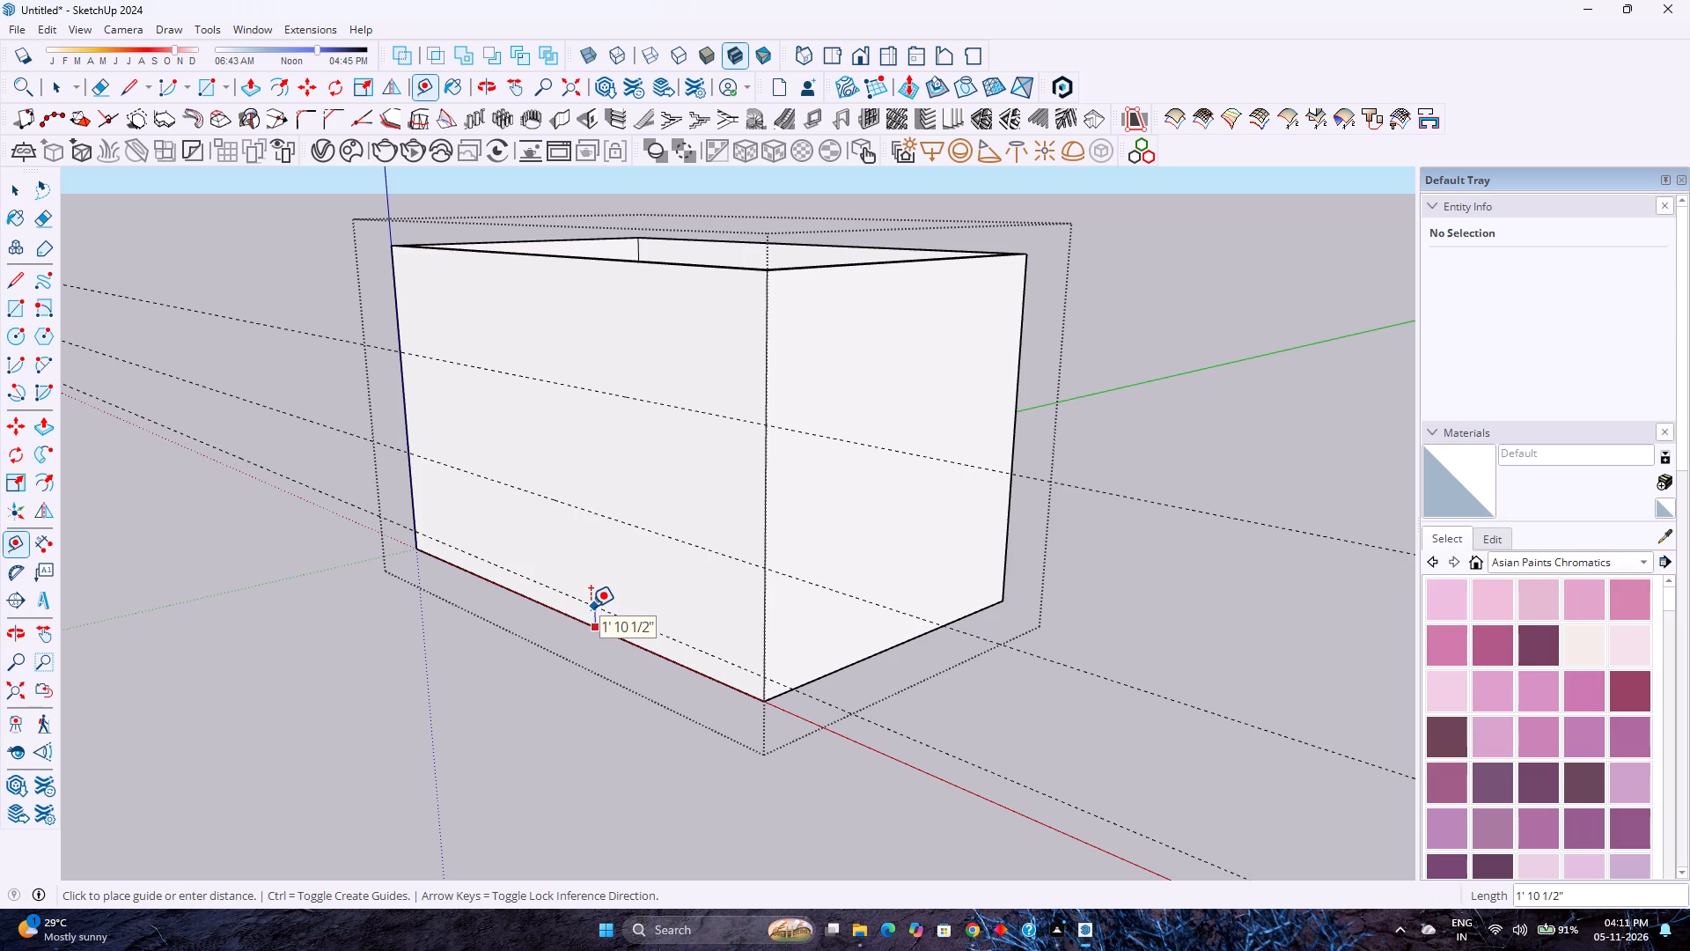
pyautogui.hotkey('ctrl', 'z')
pyautogui.hotkey('ctrl', 'z')
pyautogui.hotkey('ctrl', 'z')
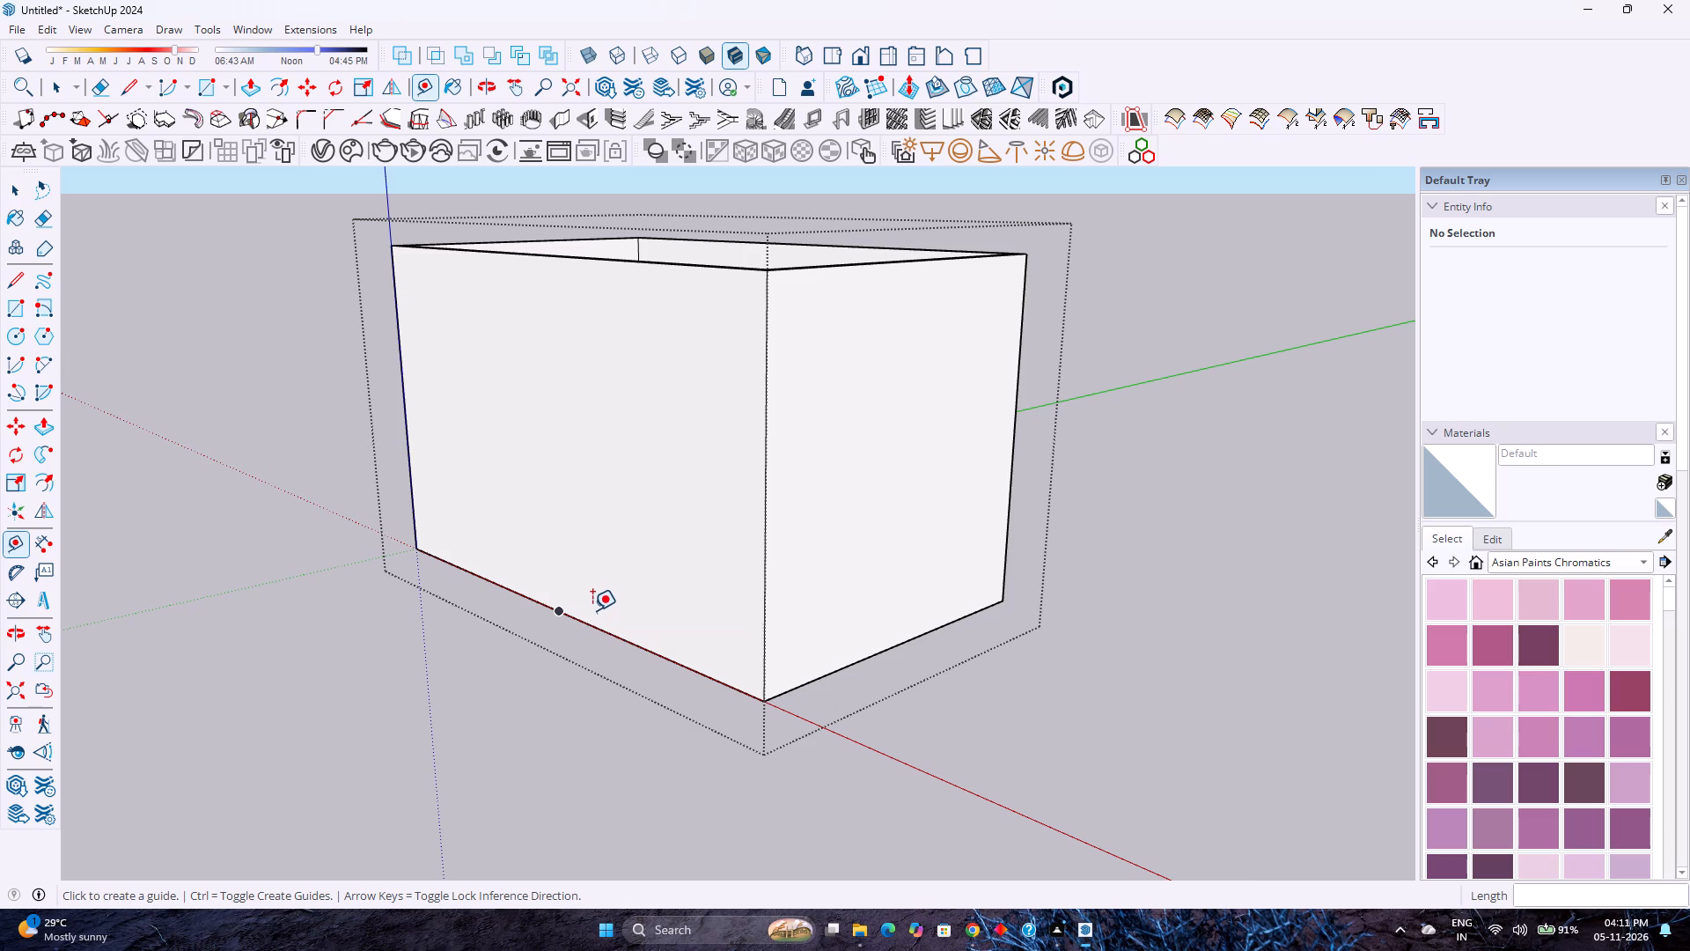
# Stack three horizontal guide lines on the long wall at 10'6" intervals, starting from its bottom edge.
pyautogui.click(645, 650)
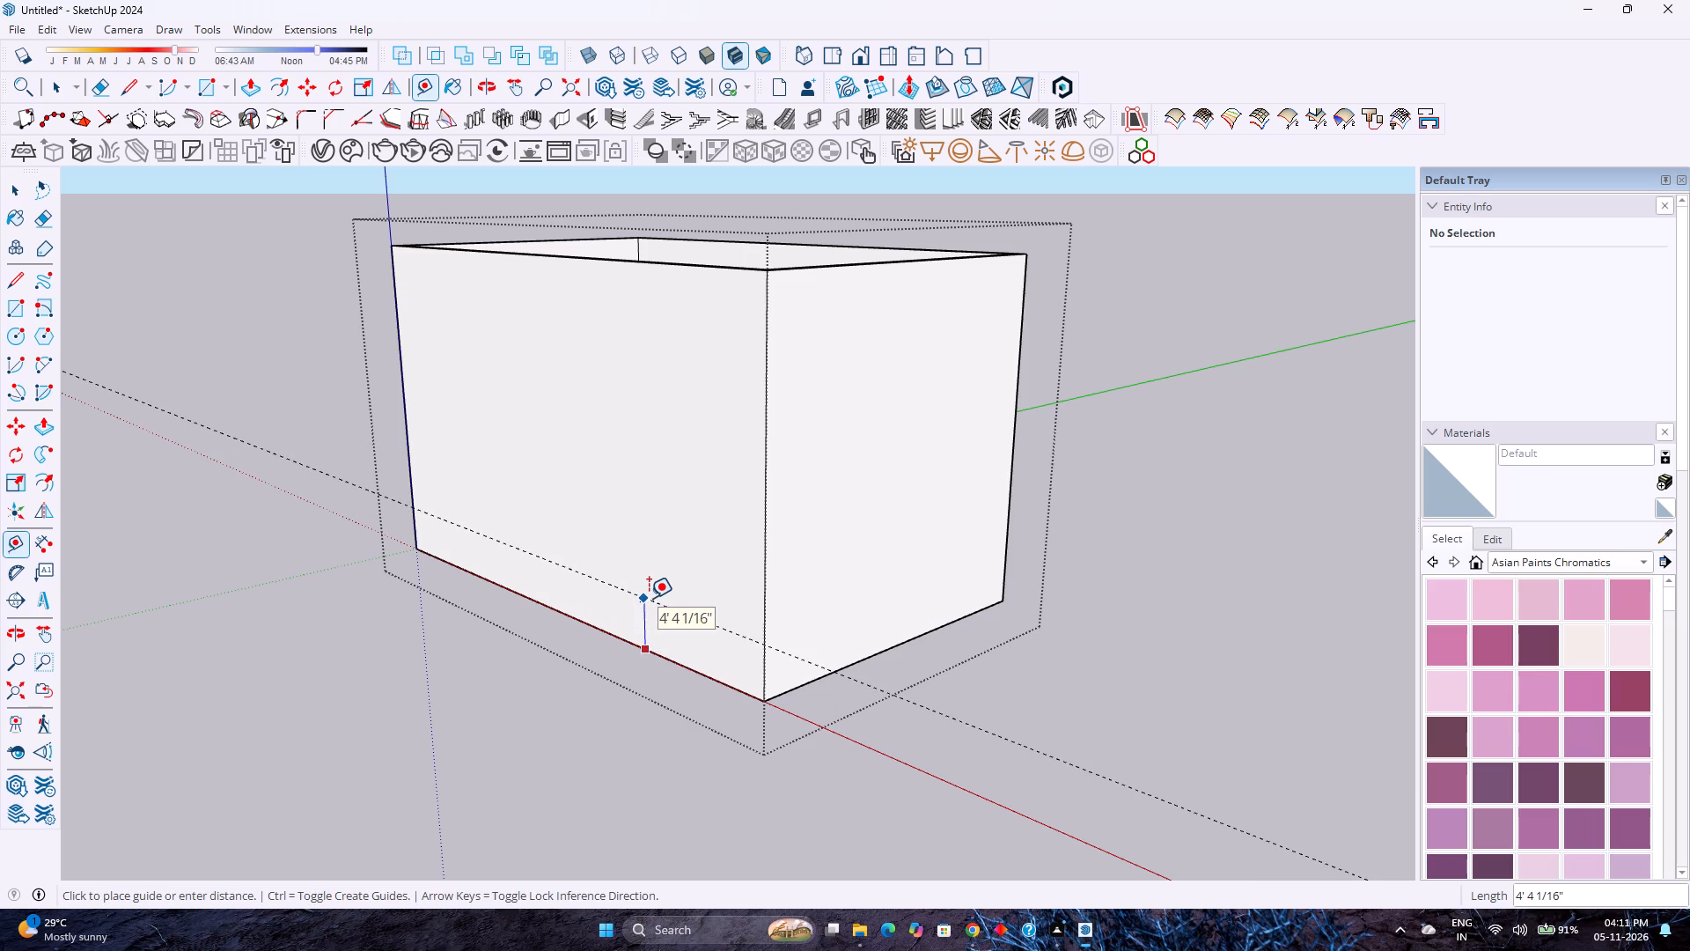
pyautogui.write('10\'6"')
pyautogui.press('Return')
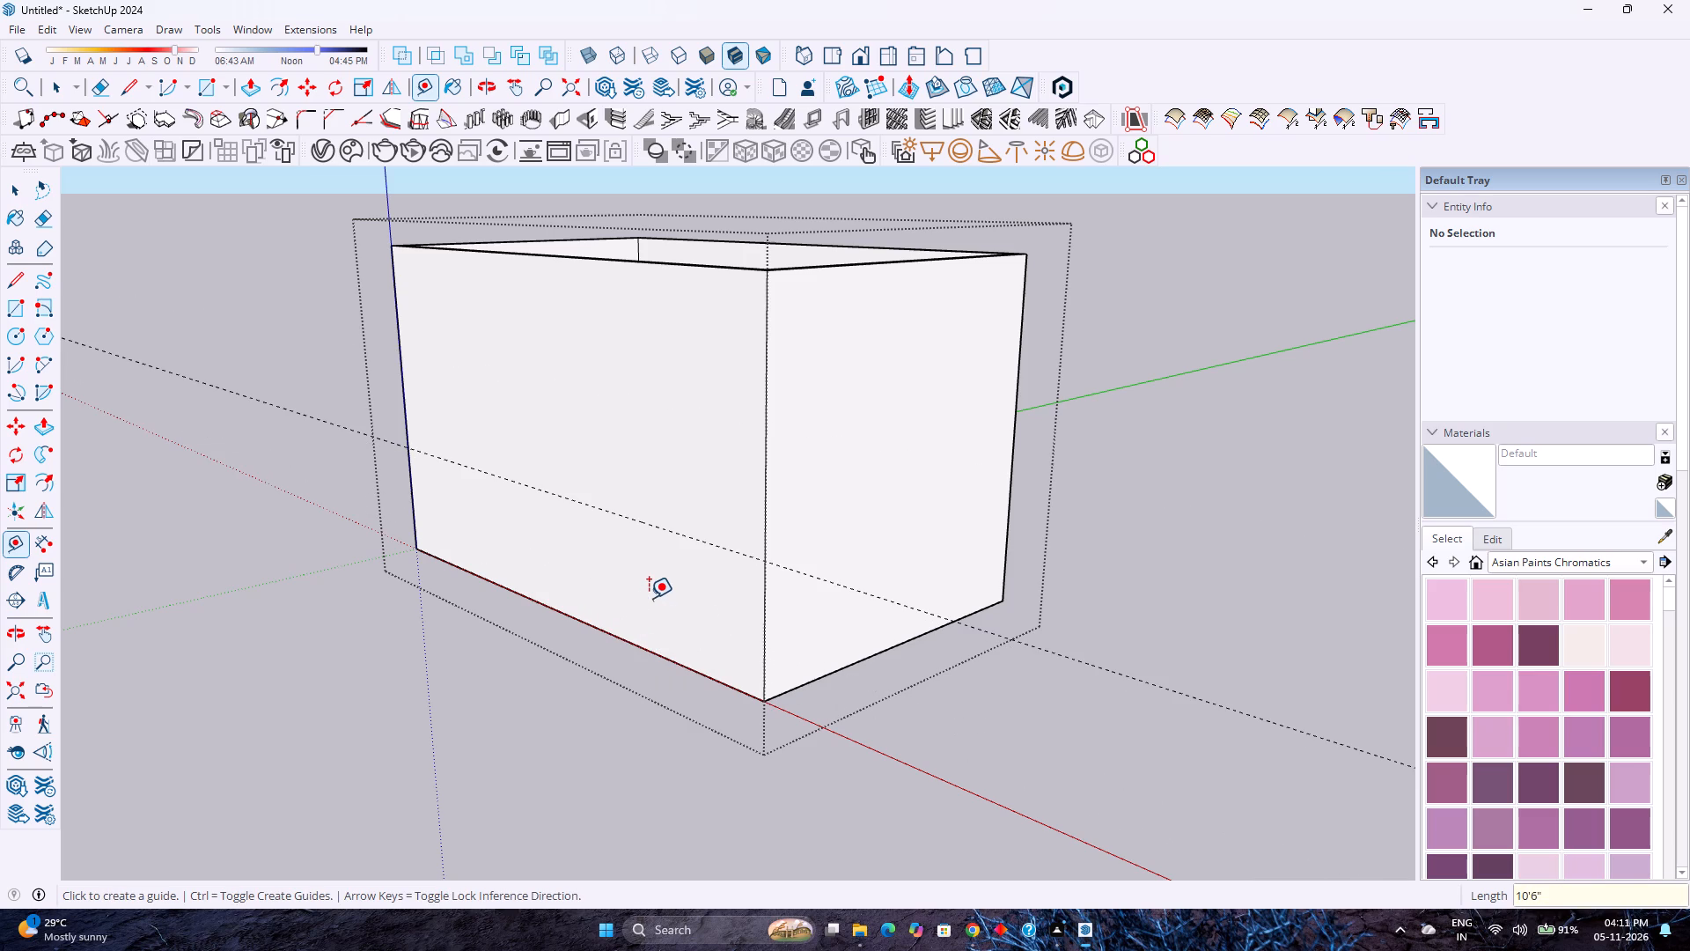
pyautogui.click(593, 498)
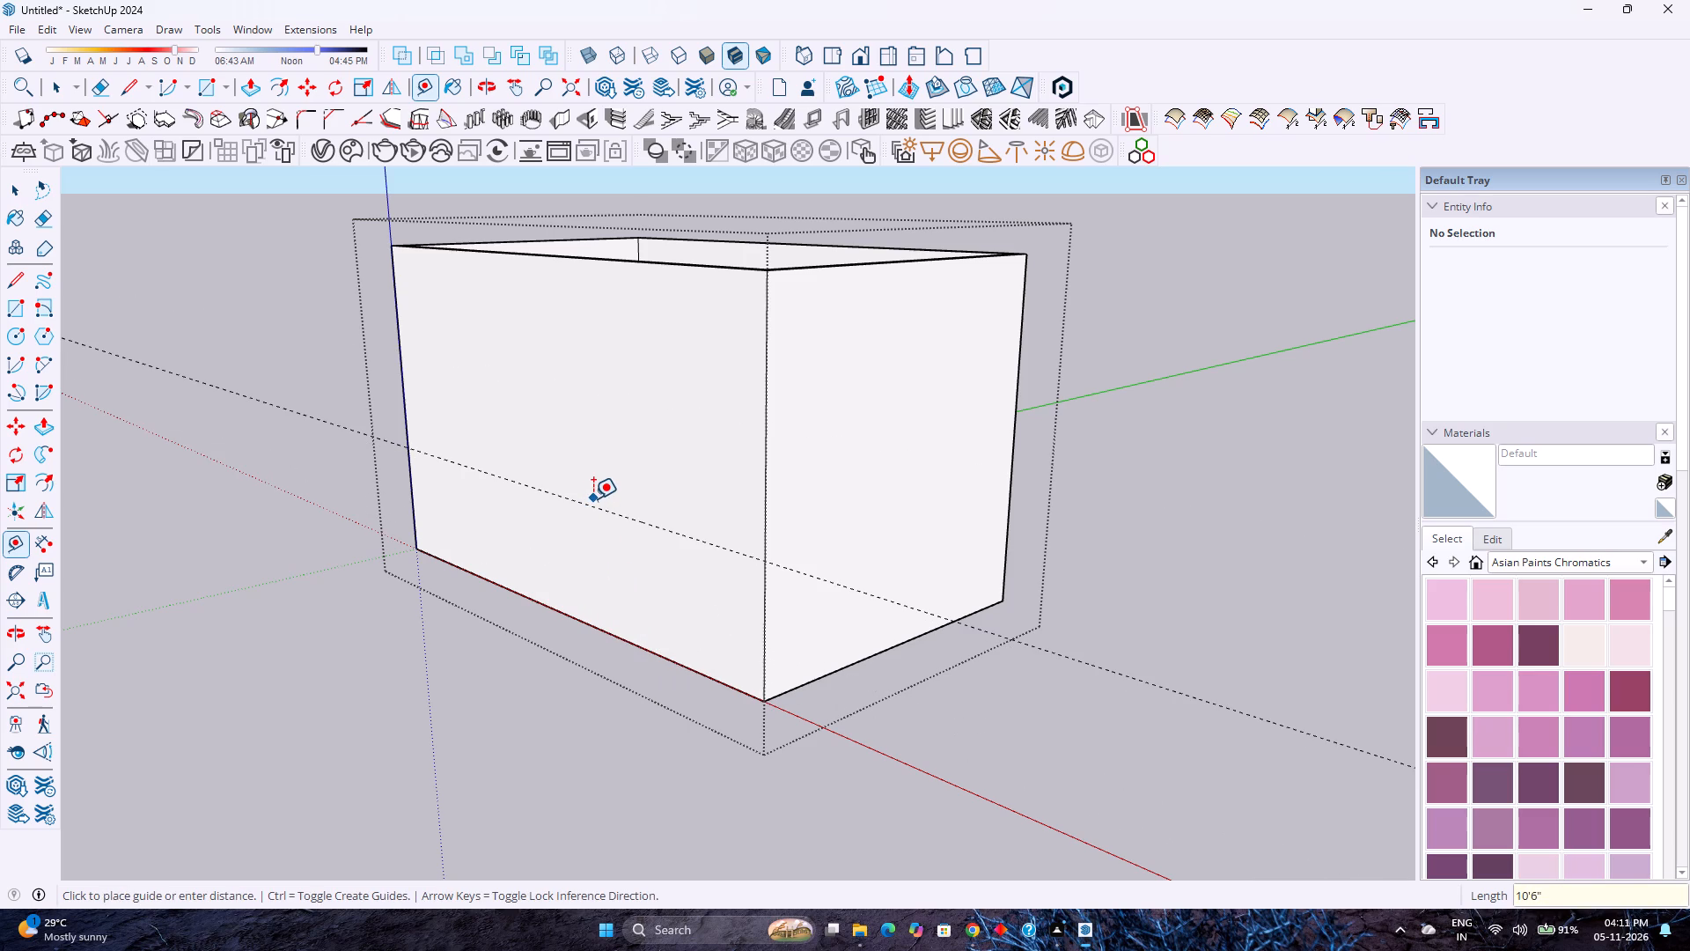
pyautogui.press('Escape')
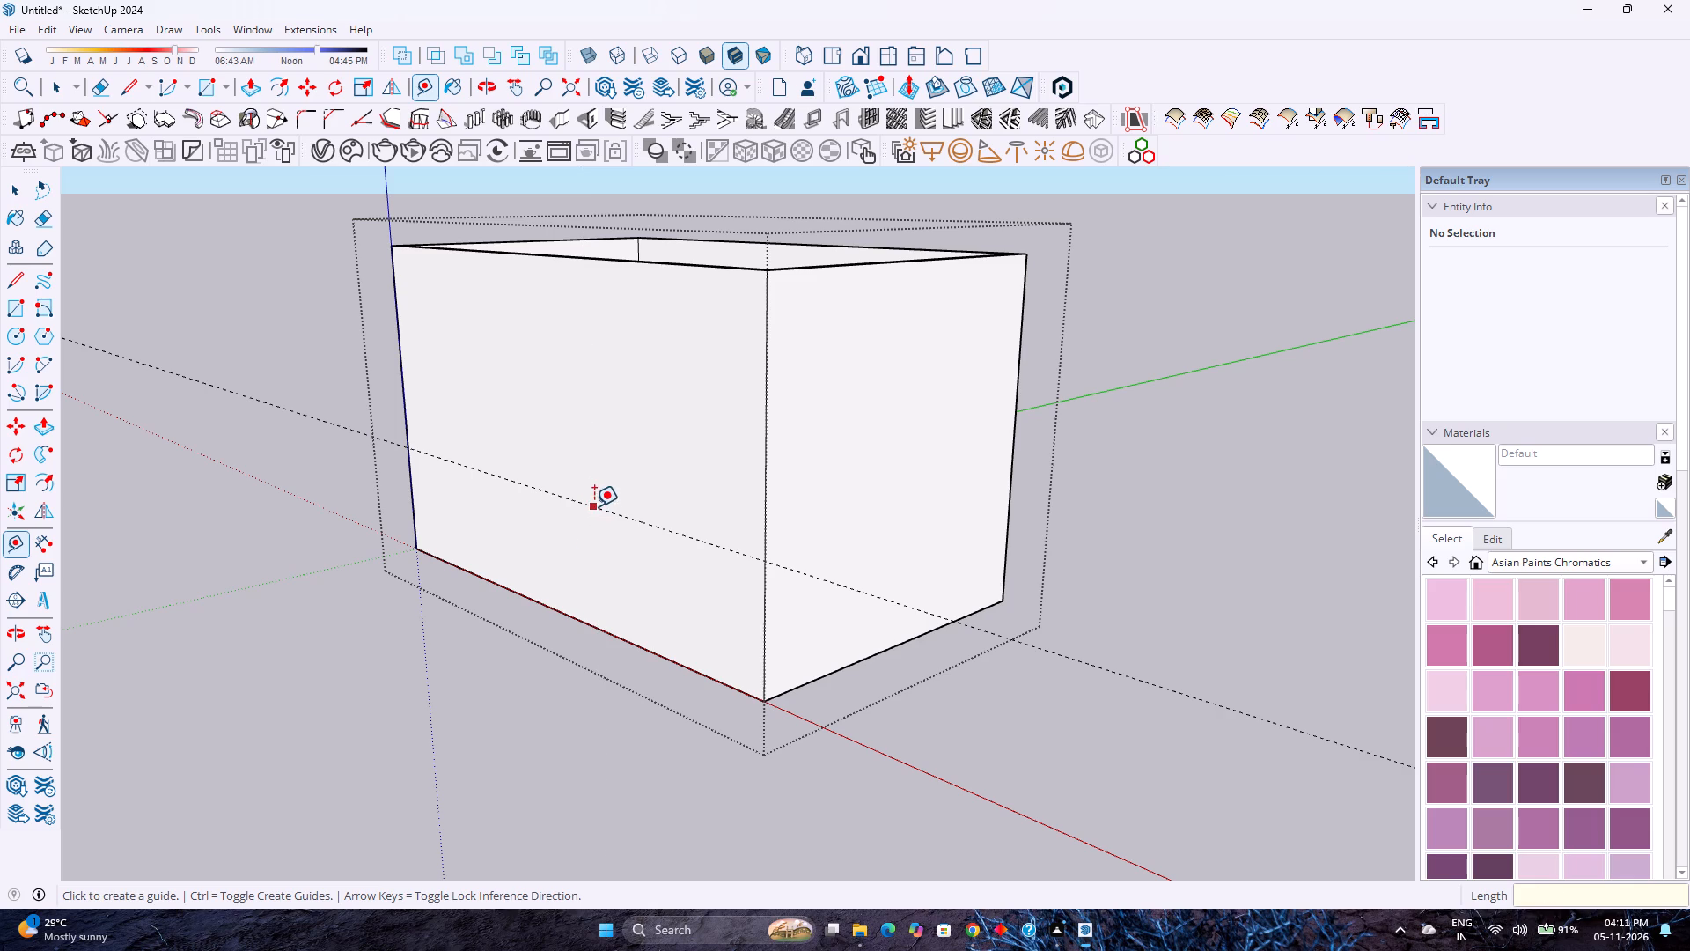
pyautogui.click(594, 506)
pyautogui.write("10'6")
pyautogui.hotkey('shift', '"')
pyautogui.press('Return')
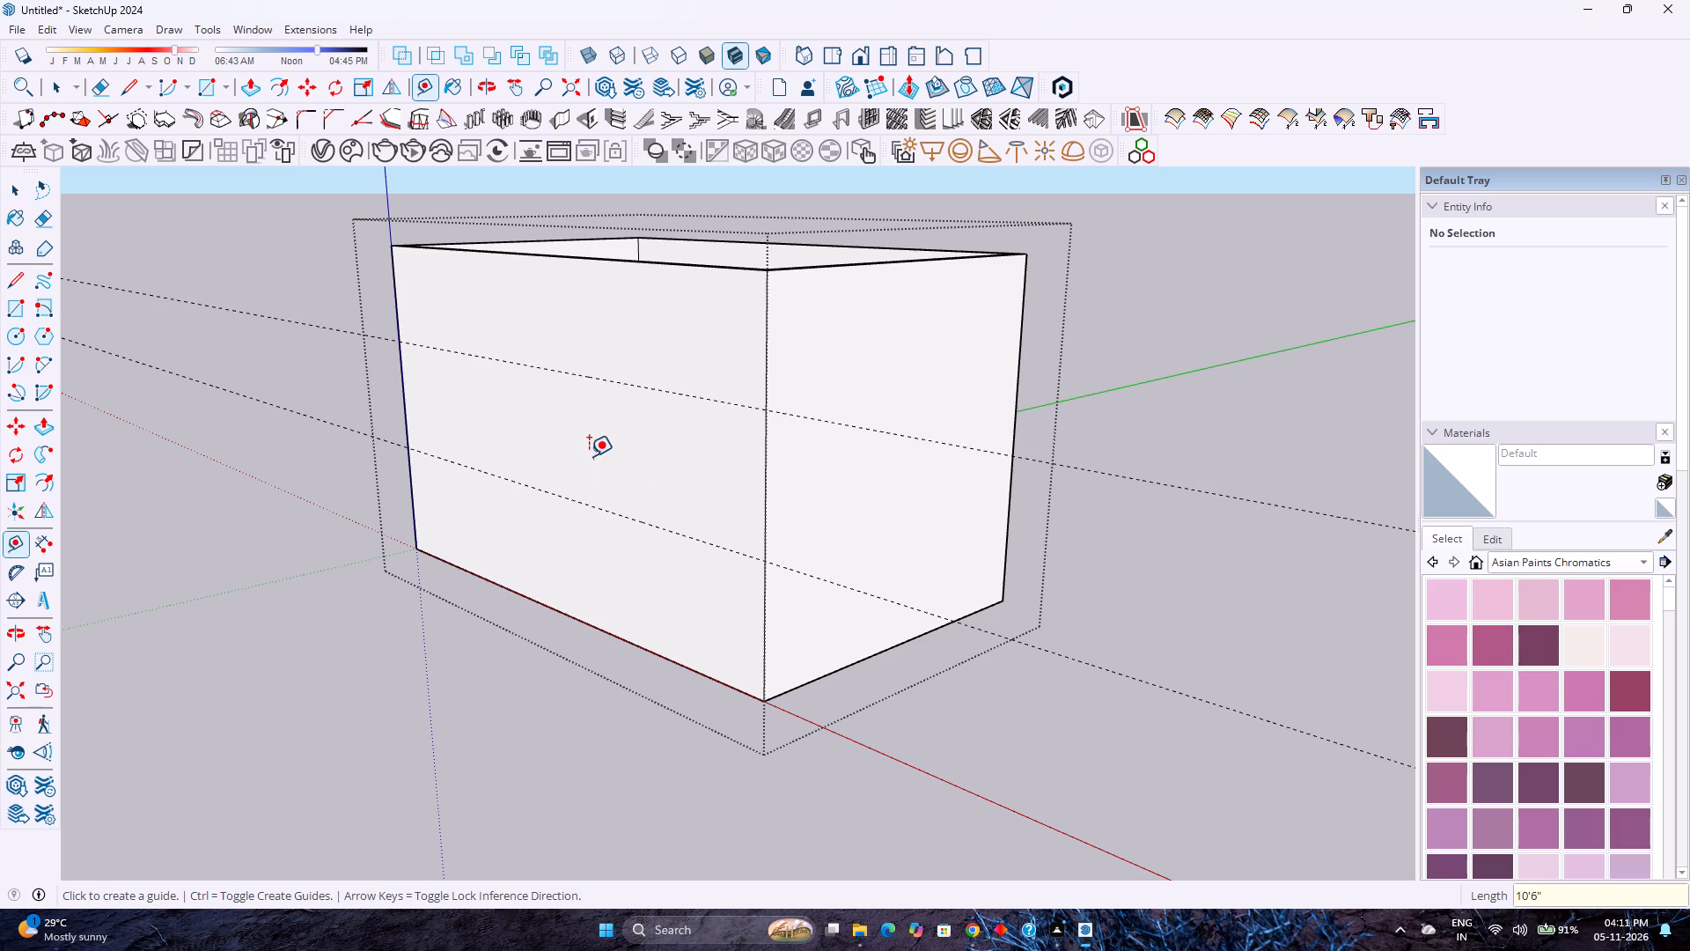
pyautogui.click(618, 381)
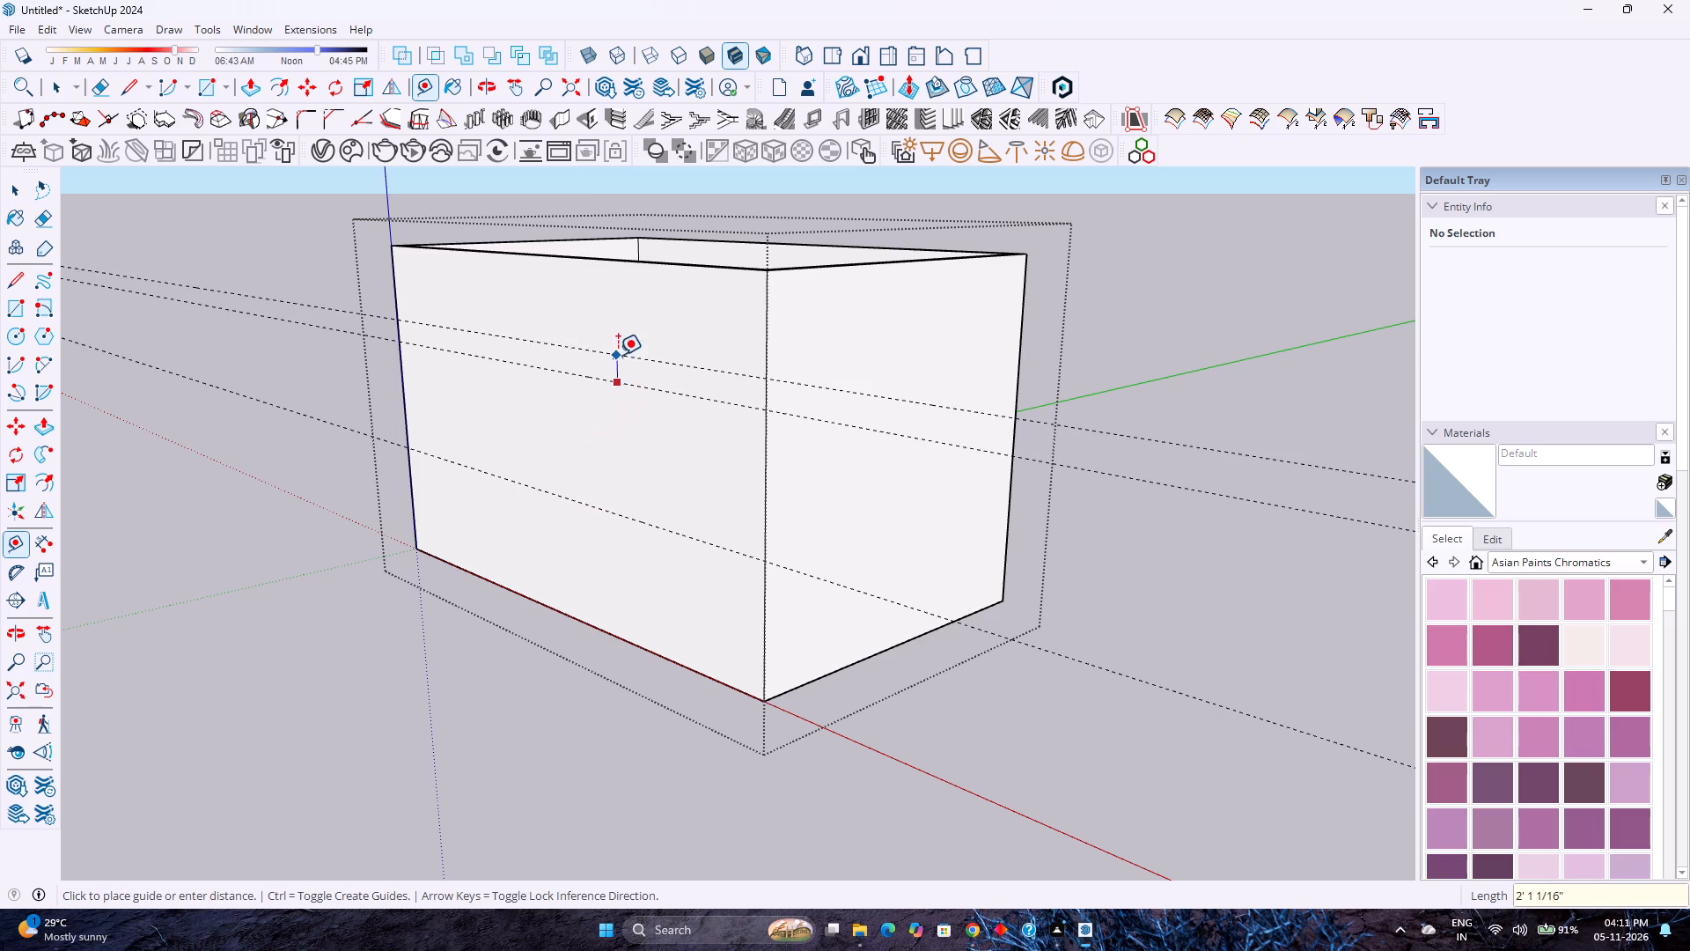
pyautogui.write('10\'6"')
pyautogui.press('Return')
# Push/pull the top rim face of the perimeter walls upward toward the highest guide line.
pyautogui.scroll(-2, 632, 284)
pyautogui.moveTo(628, 288); pyautogui.dragTo(556, 416, button='middle')
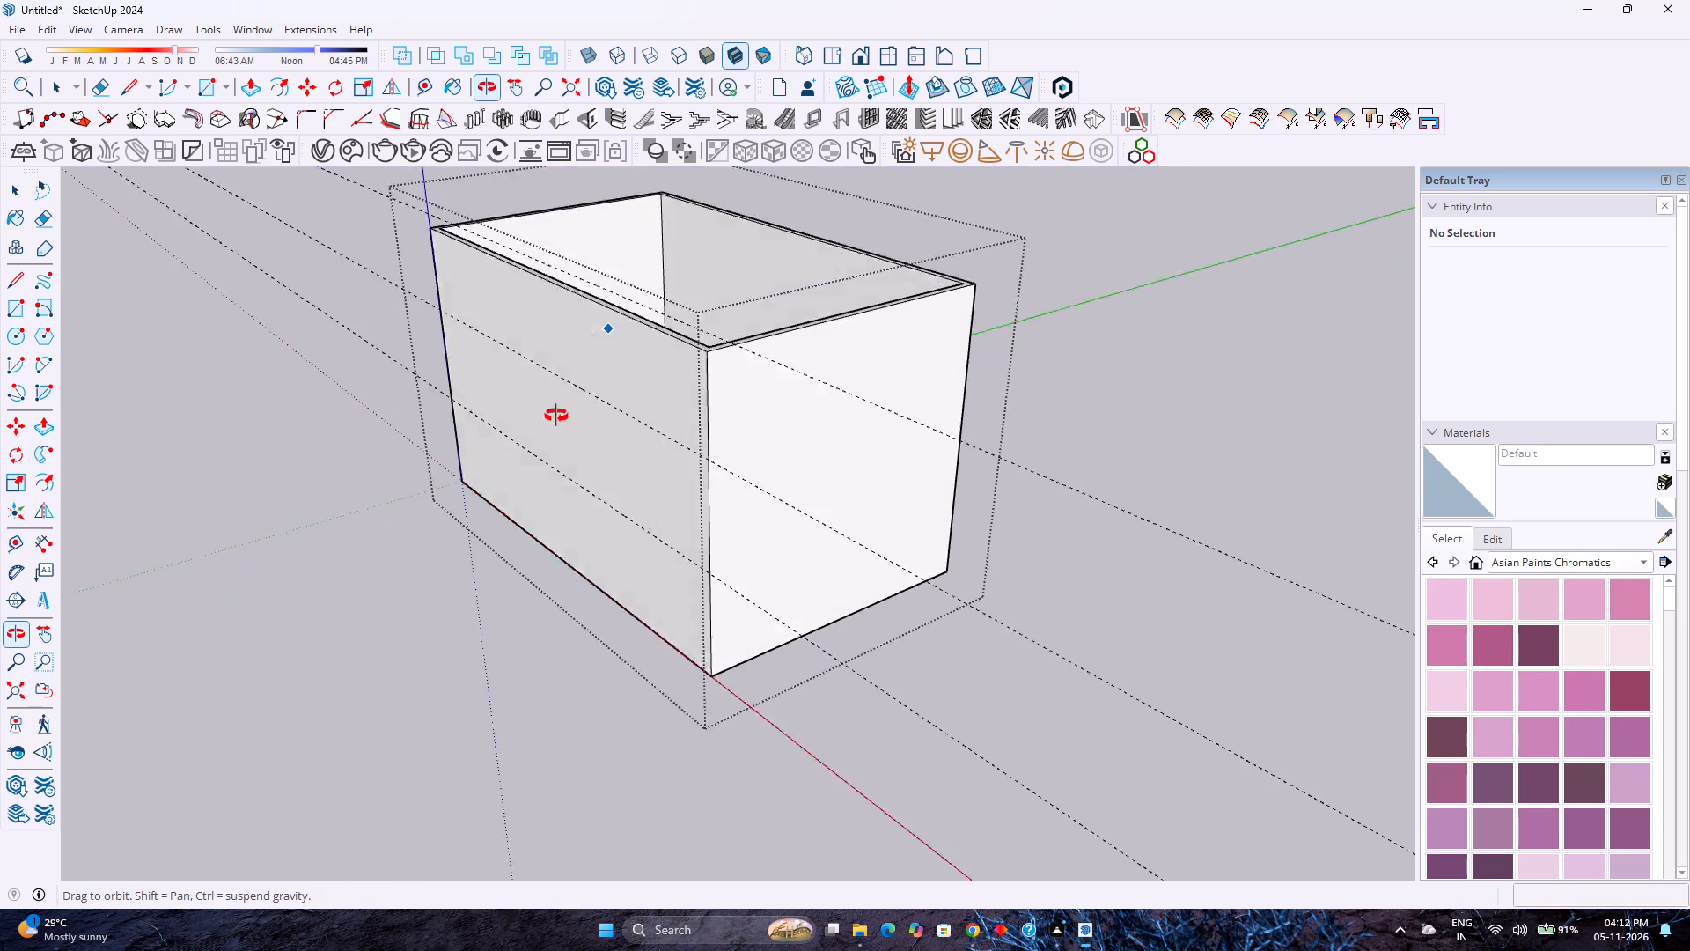
pyautogui.moveTo(556, 416); pyautogui.dragTo(135, 527, button='middle')
pyautogui.middleClick(135, 527)
pyautogui.press('p')
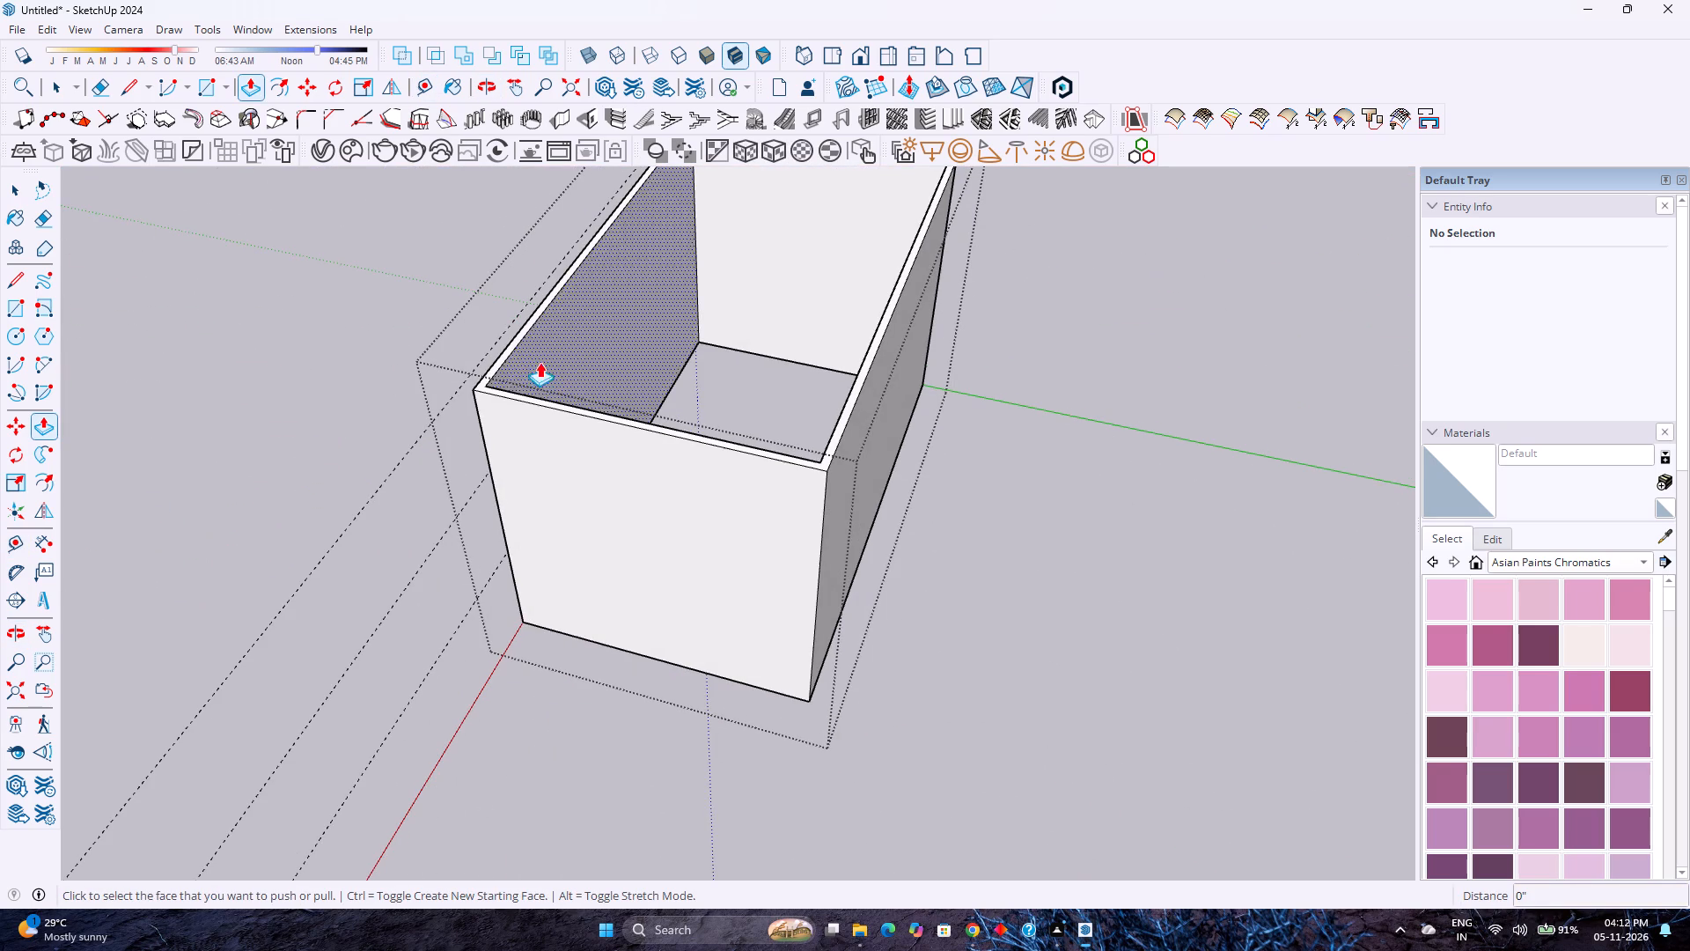
pyautogui.scroll(8, 465, 372)
pyautogui.click(495, 405)
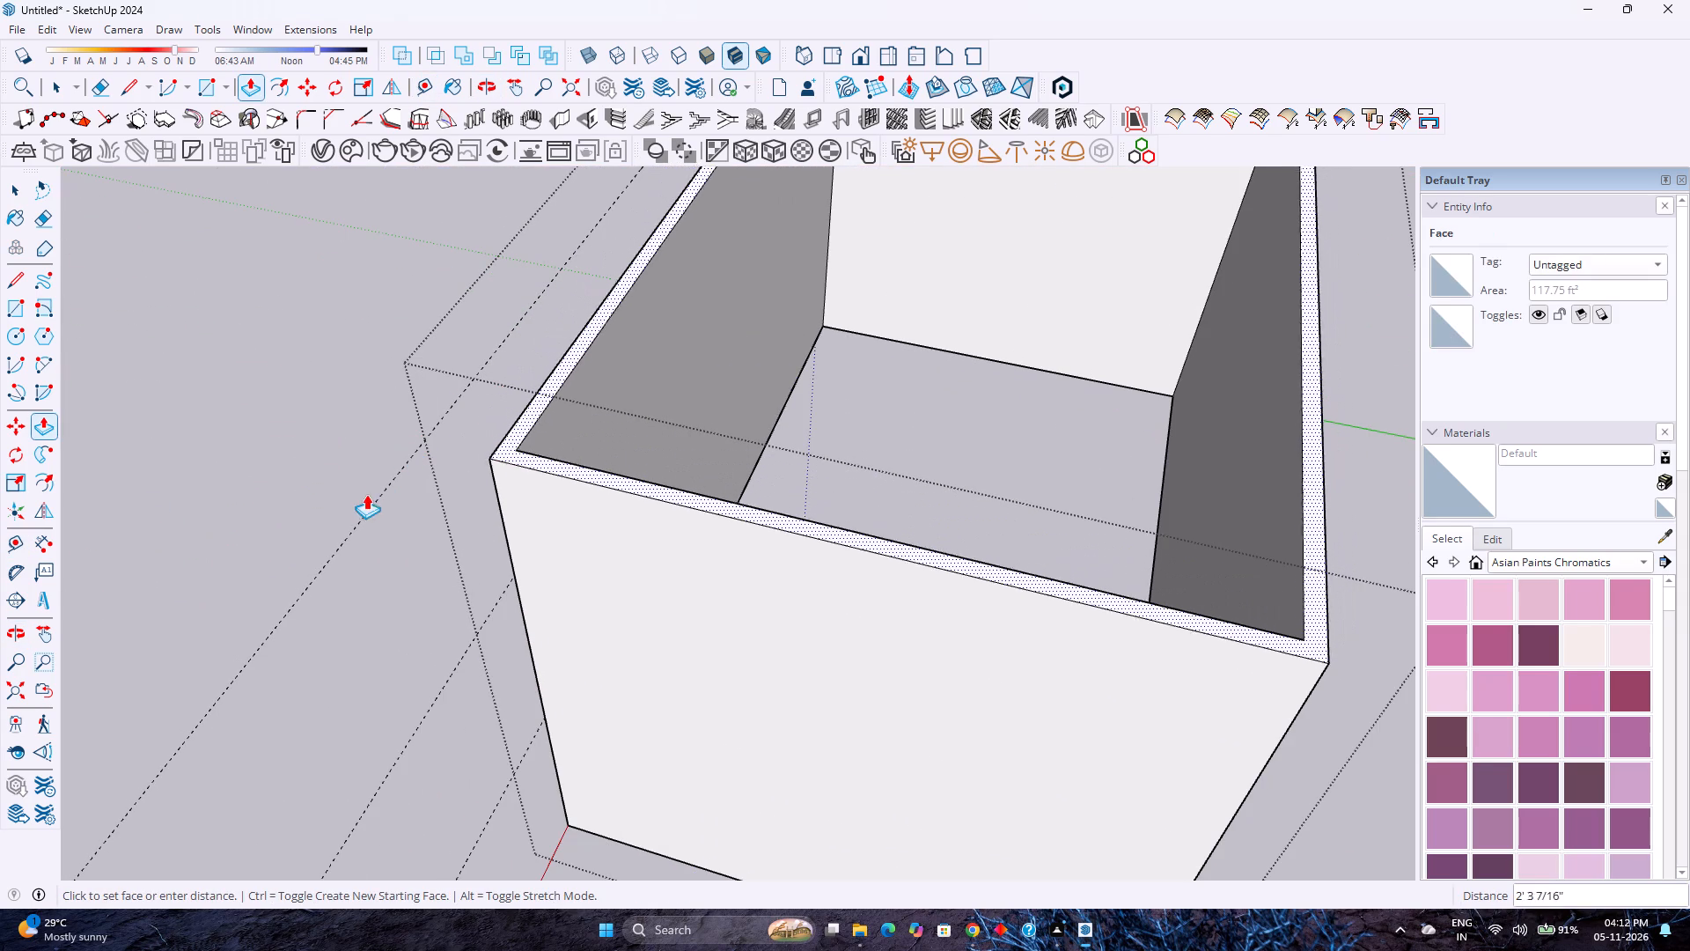
pyautogui.scroll(-4, 364, 503)
pyautogui.middleClick(321, 515)
pyautogui.moveTo(321, 515); pyautogui.dragTo(552, 425, button='middle')
pyautogui.moveTo(563, 421); pyautogui.dragTo(654, 401, button='middle')
pyautogui.middleClick(658, 400)
pyautogui.middleClick(665, 398)
pyautogui.middleClick(665, 398)
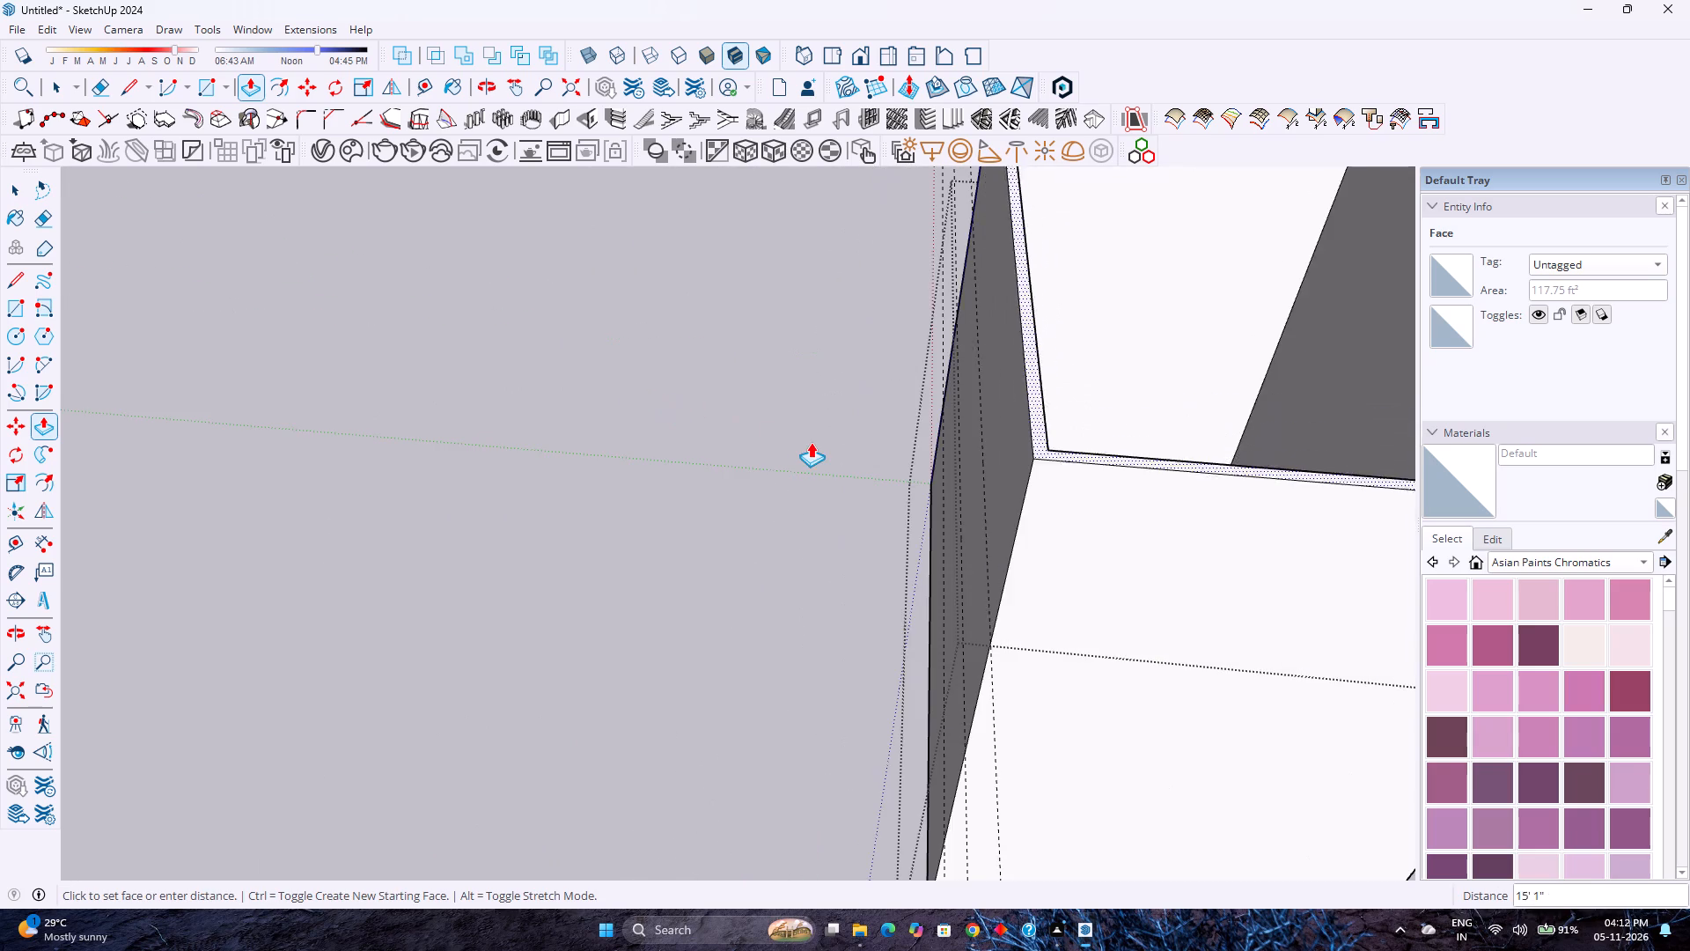
pyautogui.scroll(-8, 811, 442)
pyautogui.moveTo(680, 703); pyautogui.dragTo(1130, 604, button='middle')
pyautogui.middleClick(1130, 604)
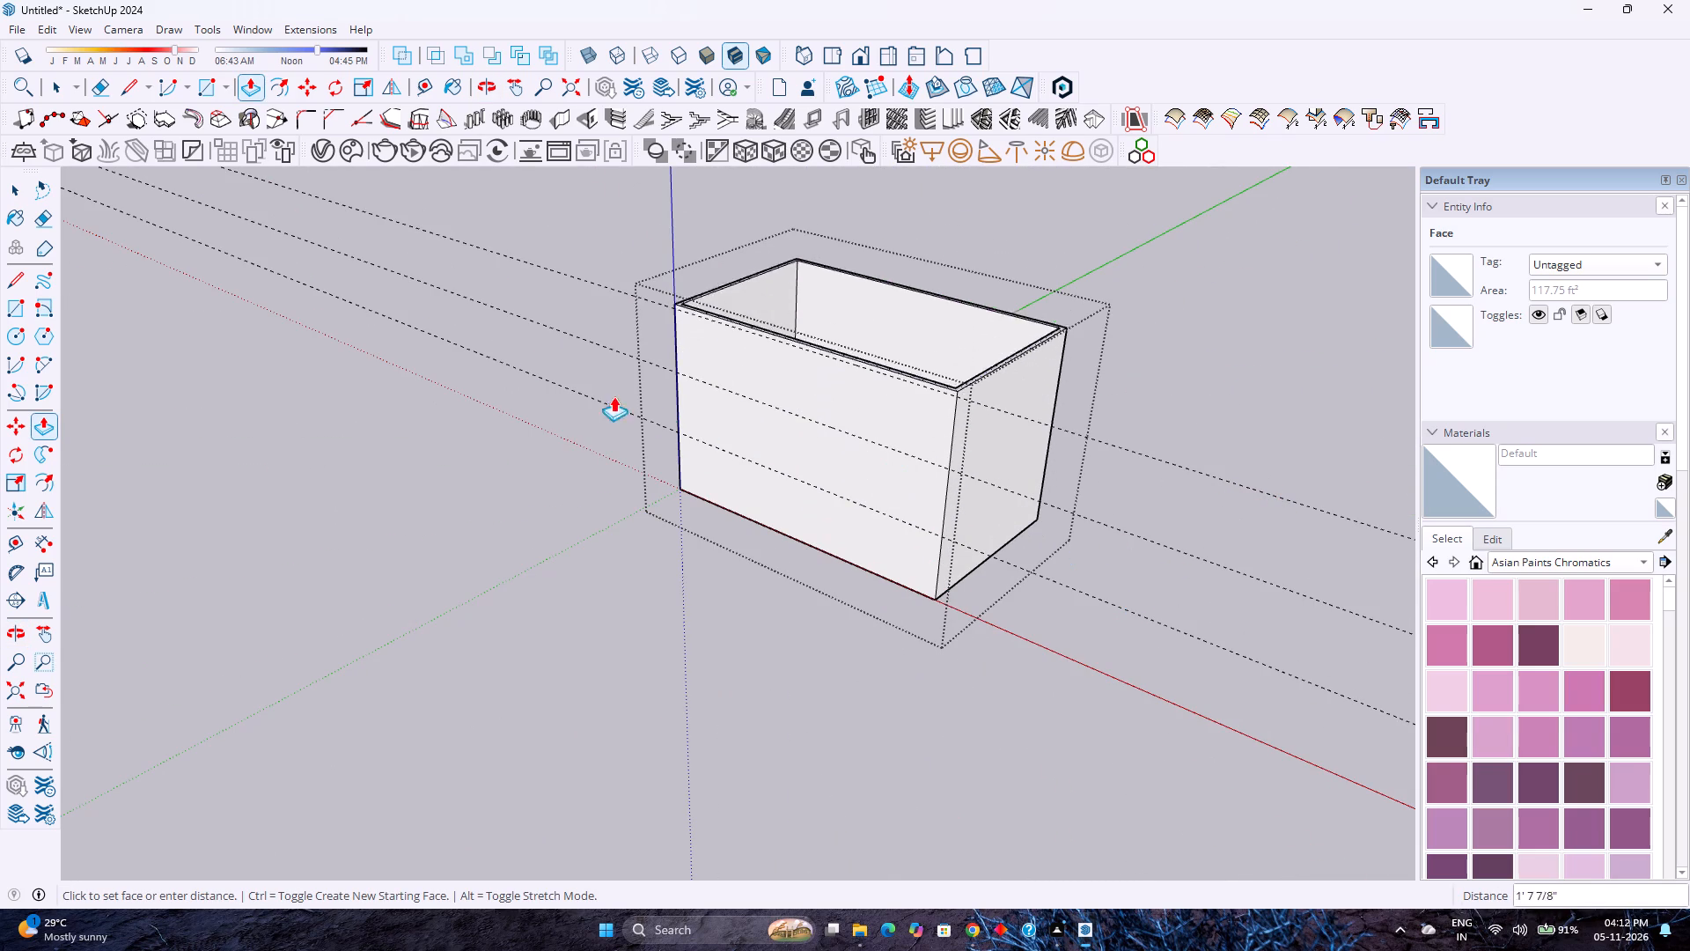
pyautogui.keyDown('shift'); pyautogui.moveTo(665, 287); pyautogui.dragTo(438, 601, button='middle'); pyautogui.keyUp('shift')
pyautogui.moveTo(363, 633); pyautogui.dragTo(371, 616, button='middle')
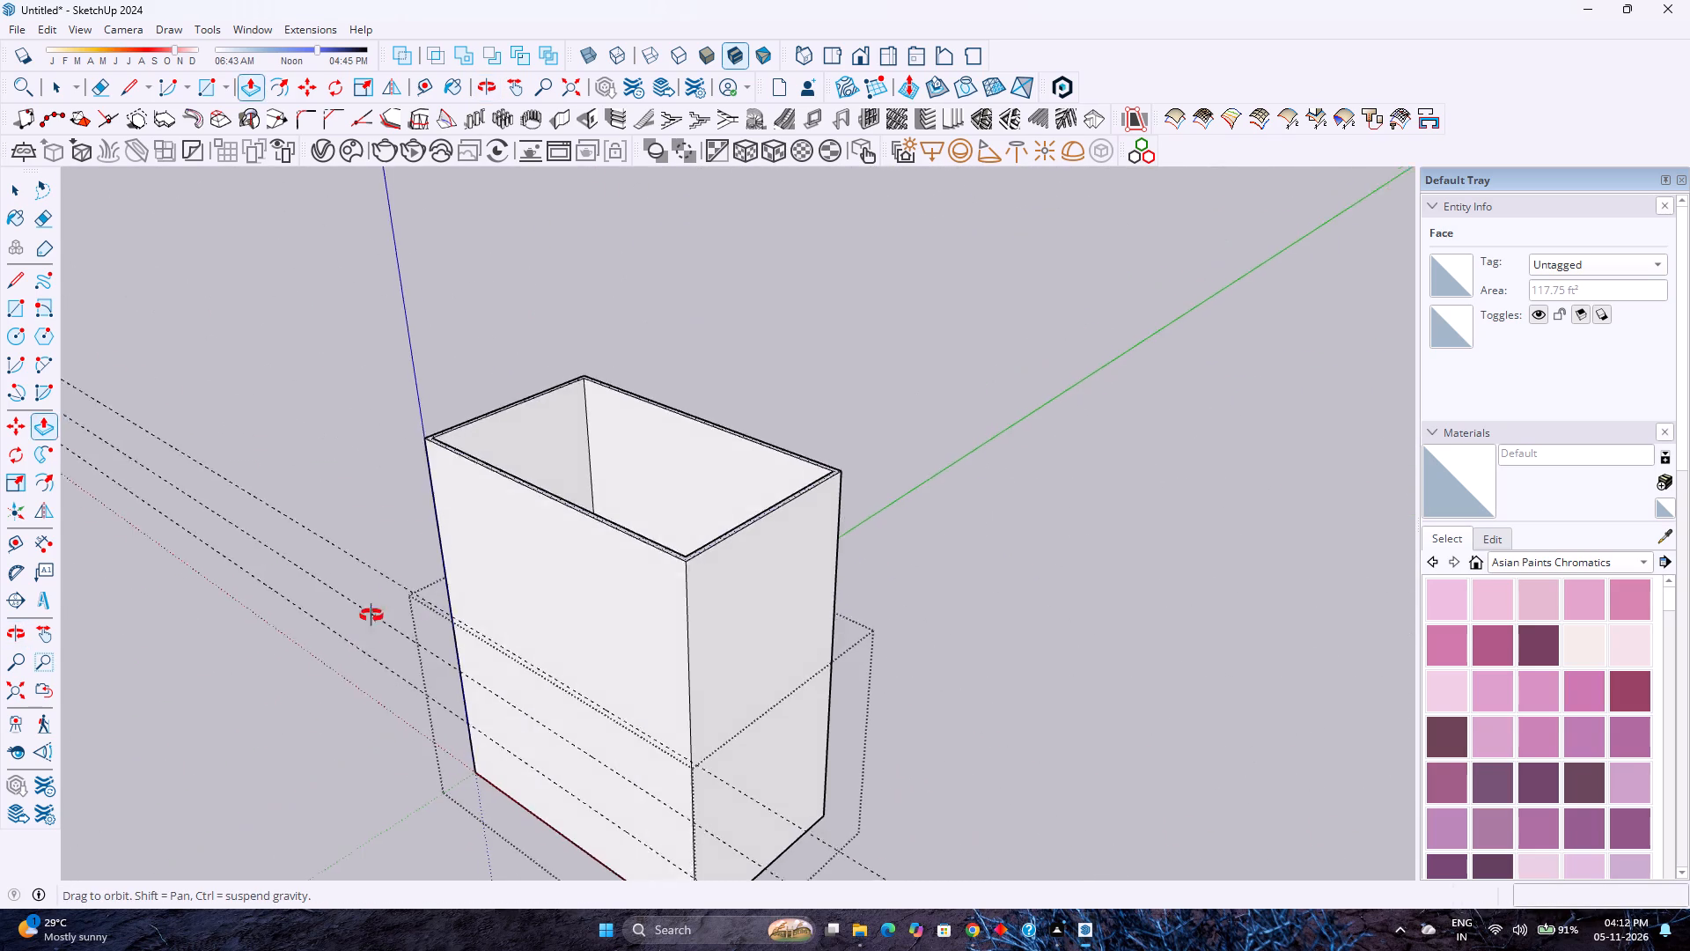
pyautogui.moveTo(371, 616); pyautogui.dragTo(618, 396, button='middle')
pyautogui.moveTo(891, 612); pyautogui.dragTo(422, 628, button='middle')
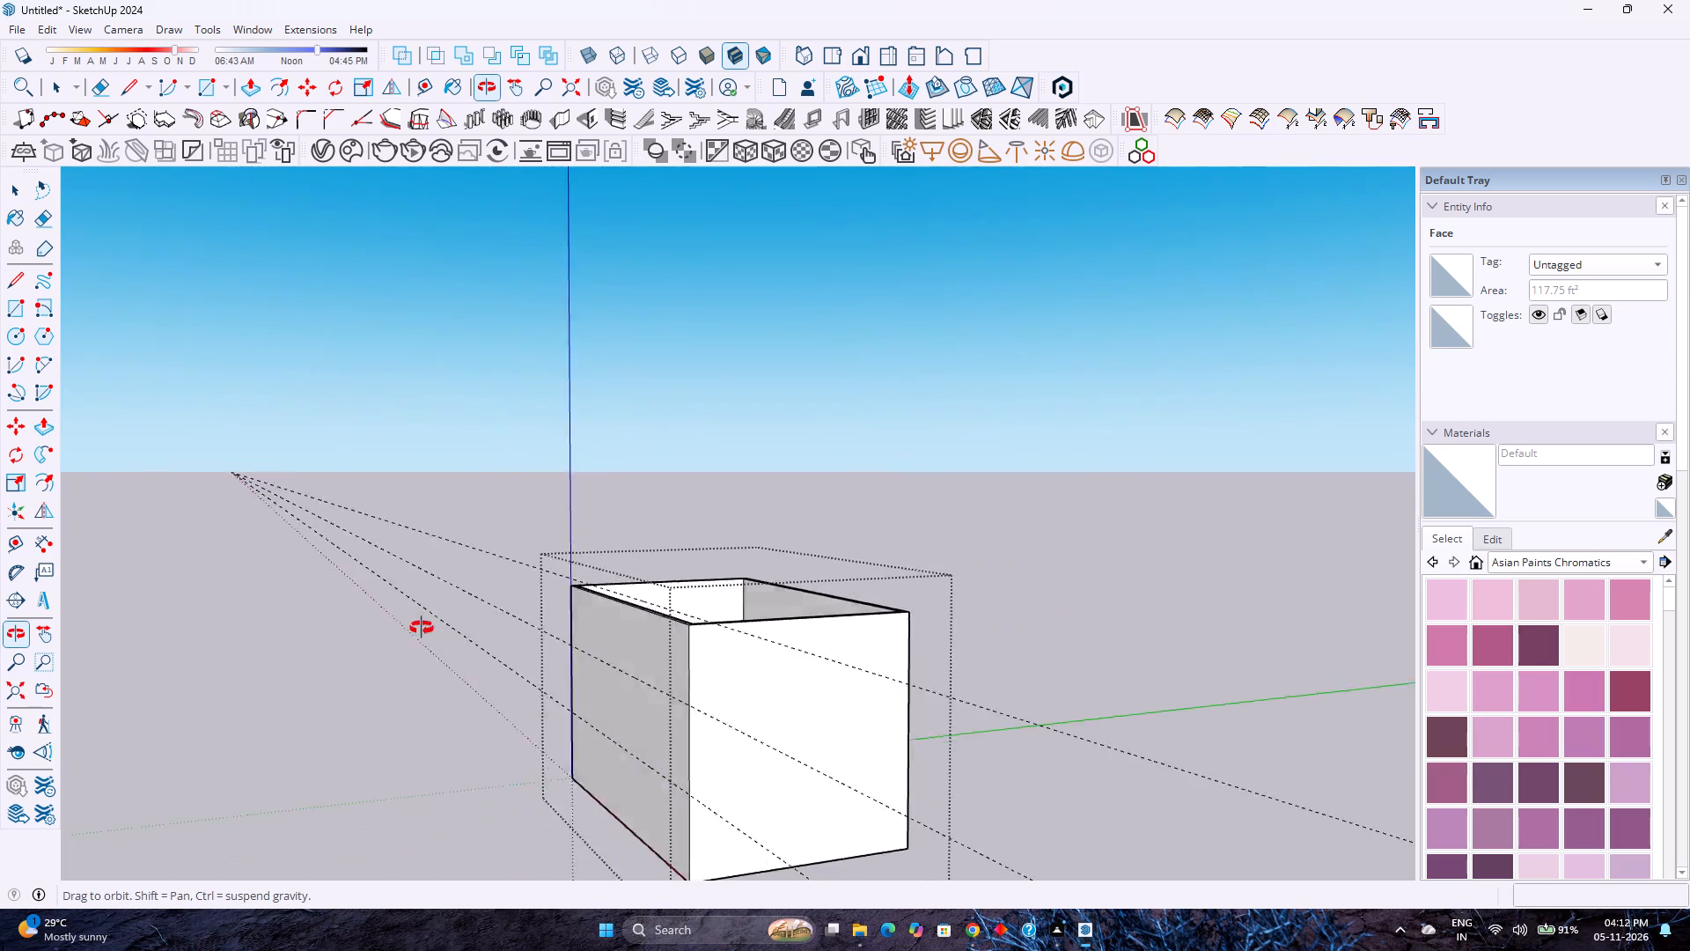
pyautogui.moveTo(422, 628); pyautogui.dragTo(276, 583, button='middle')
pyautogui.middleClick(276, 583)
pyautogui.middleClick(273, 579)
pyautogui.middleClick(273, 579)
pyautogui.middleClick(273, 578)
pyautogui.middleClick(285, 580)
pyautogui.middleClick(287, 580)
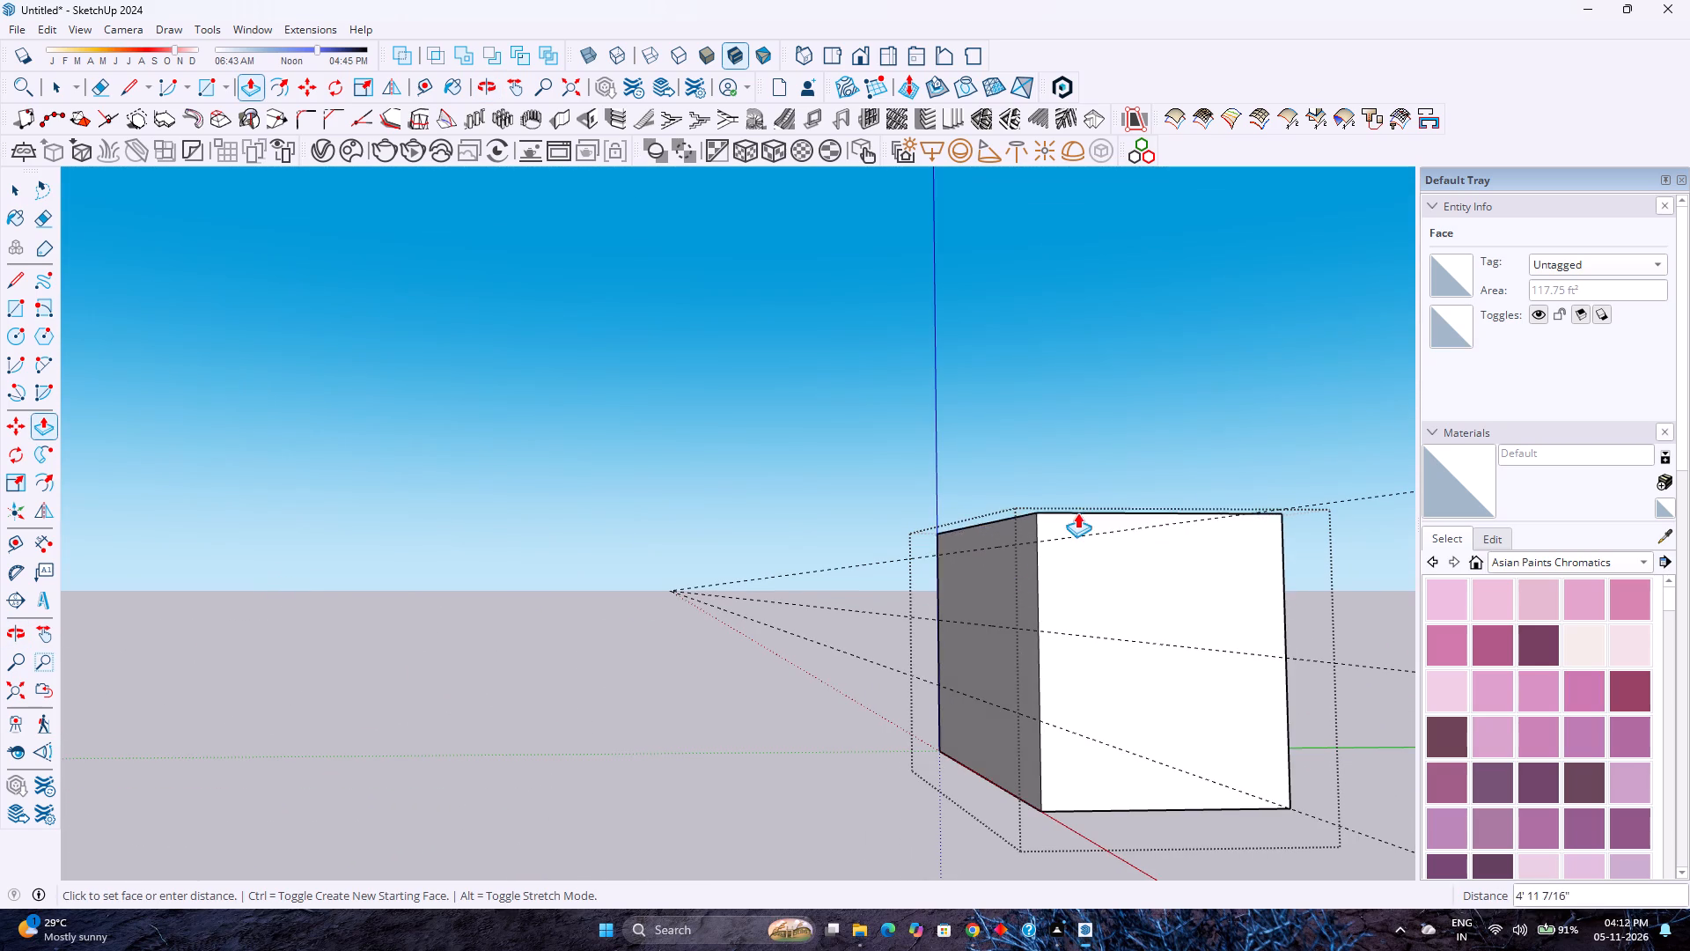
pyautogui.click(1126, 532)
# Push/pull the walls' top rim face again by about 1' 3/4" to align it with the highest guide line.
pyautogui.scroll(6, 1009, 541)
pyautogui.moveTo(923, 542); pyautogui.dragTo(905, 567, button='middle')
pyautogui.middleClick(880, 593)
pyautogui.moveTo(870, 601); pyautogui.dragTo(768, 641, button='middle')
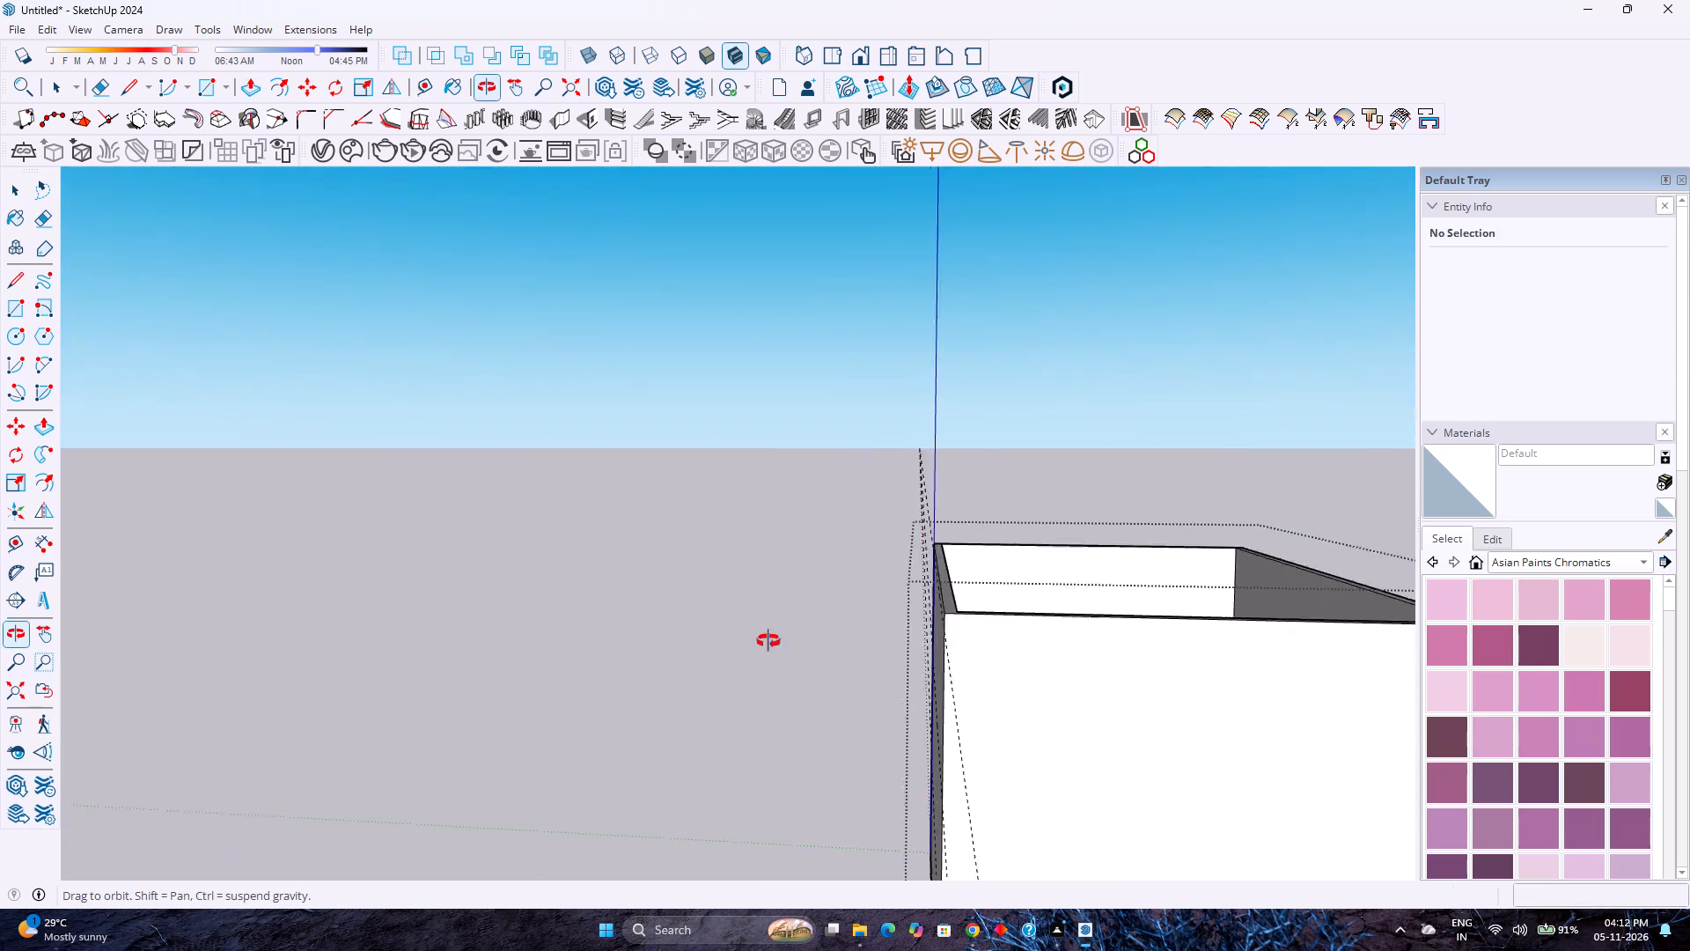
pyautogui.moveTo(768, 641); pyautogui.dragTo(819, 677, button='middle')
pyautogui.click(975, 642)
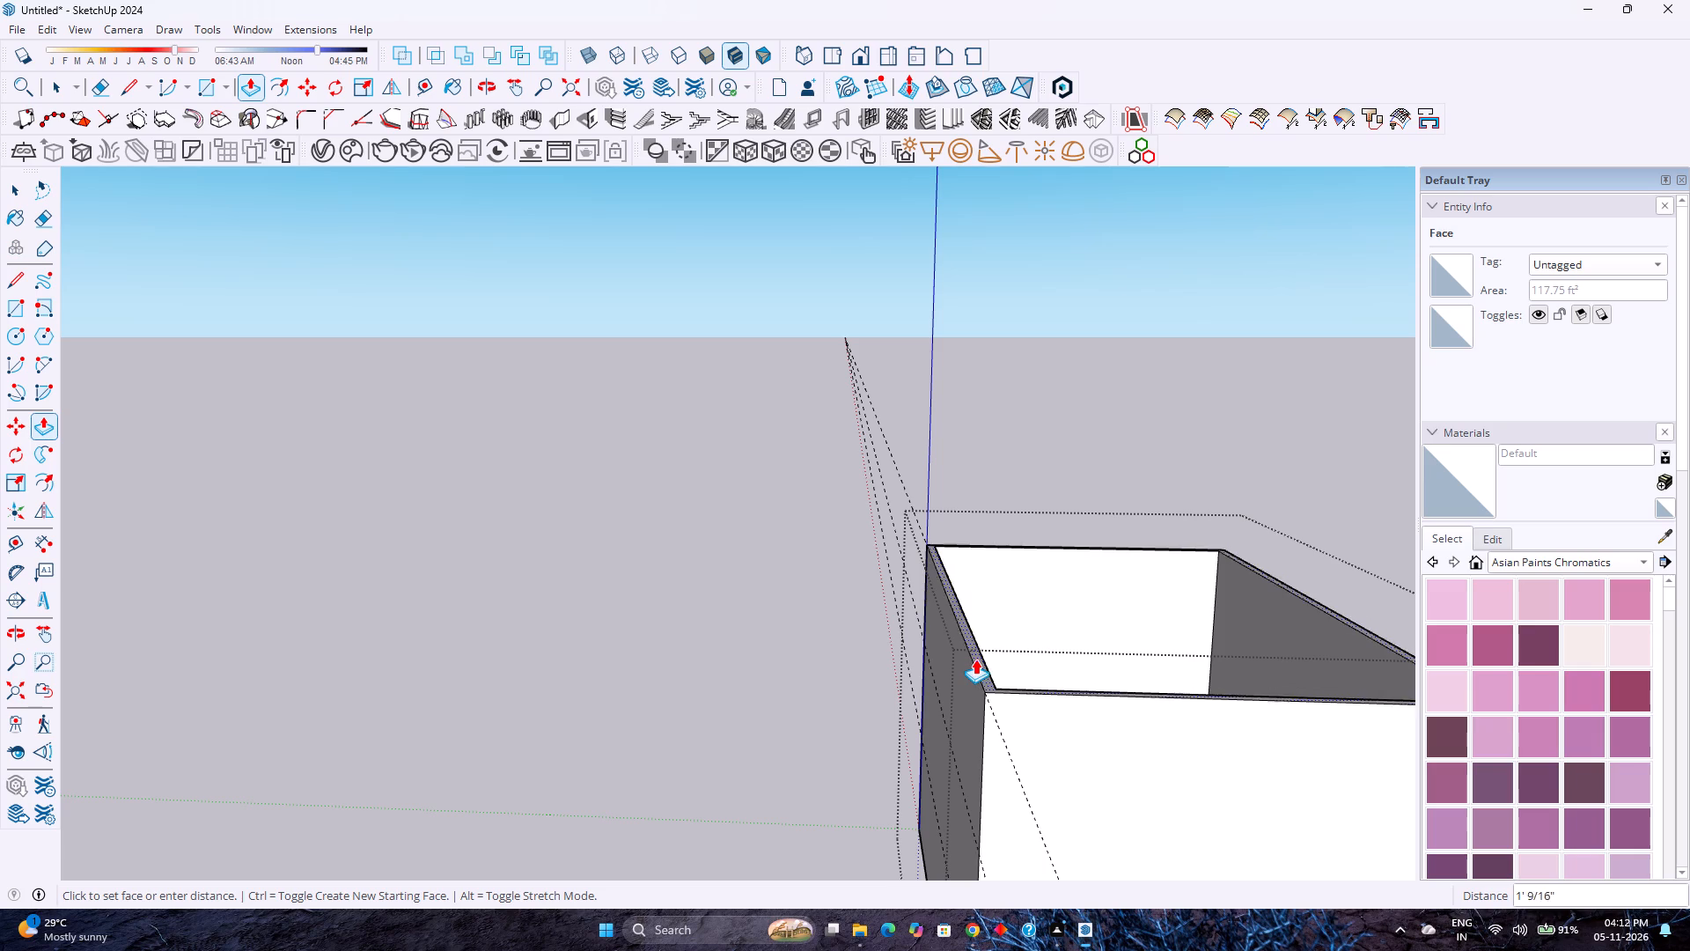
pyautogui.scroll(9, 974, 670)
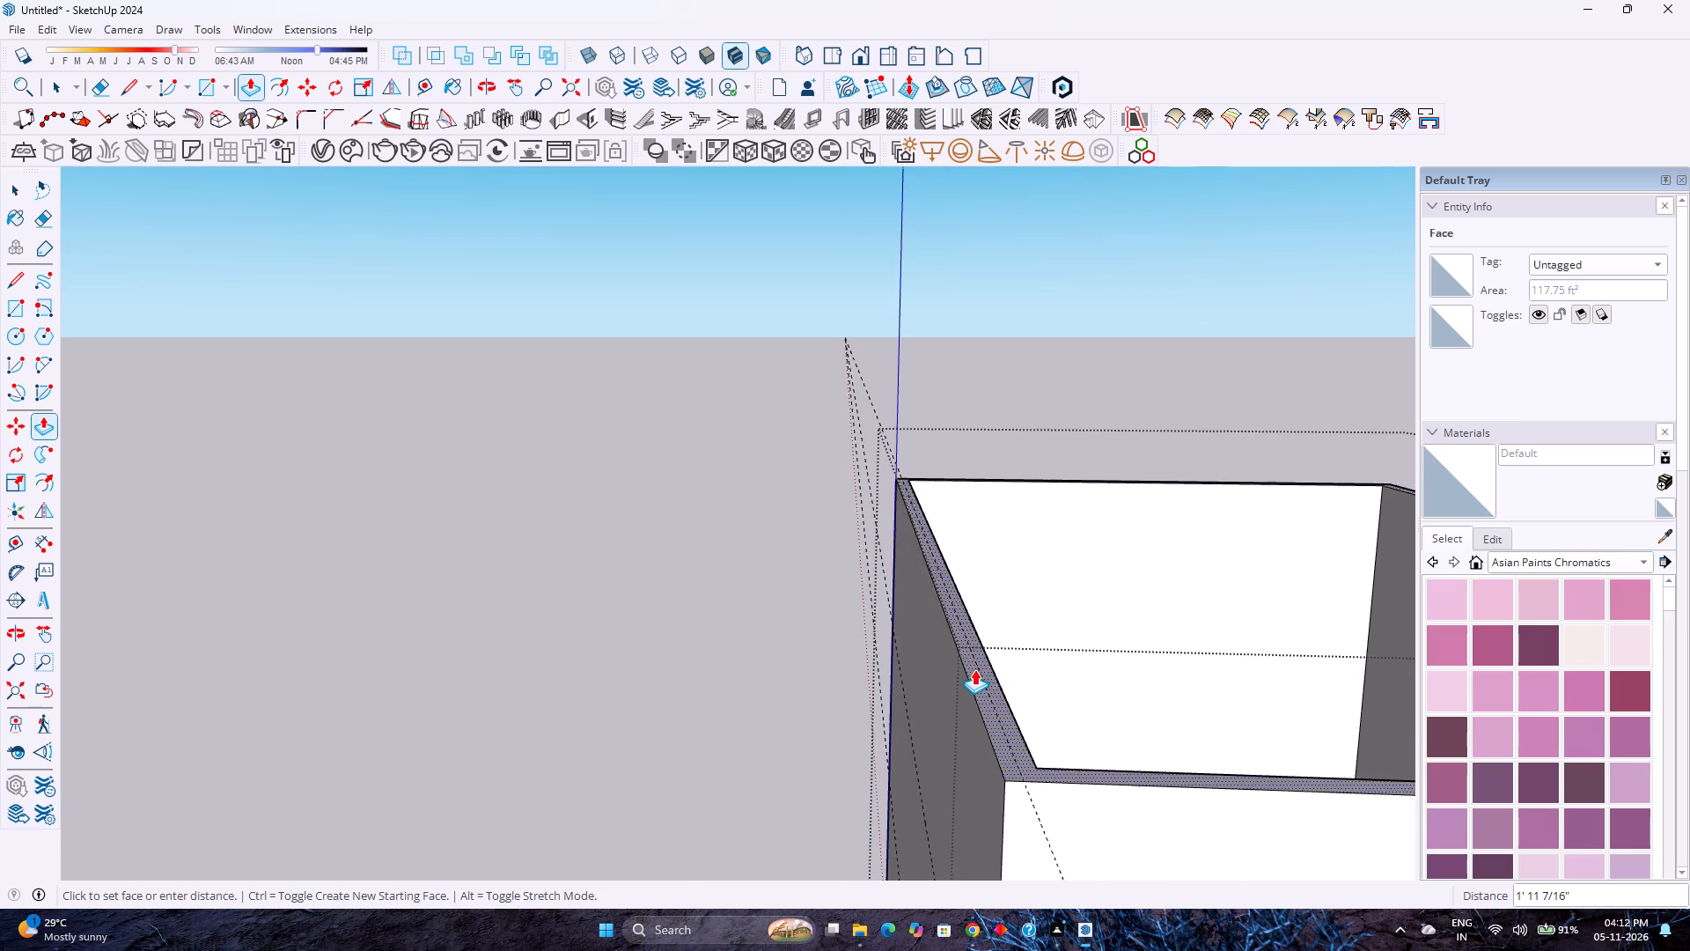
pyautogui.scroll(12, 974, 669)
pyautogui.moveTo(979, 661); pyautogui.dragTo(900, 639, button='middle')
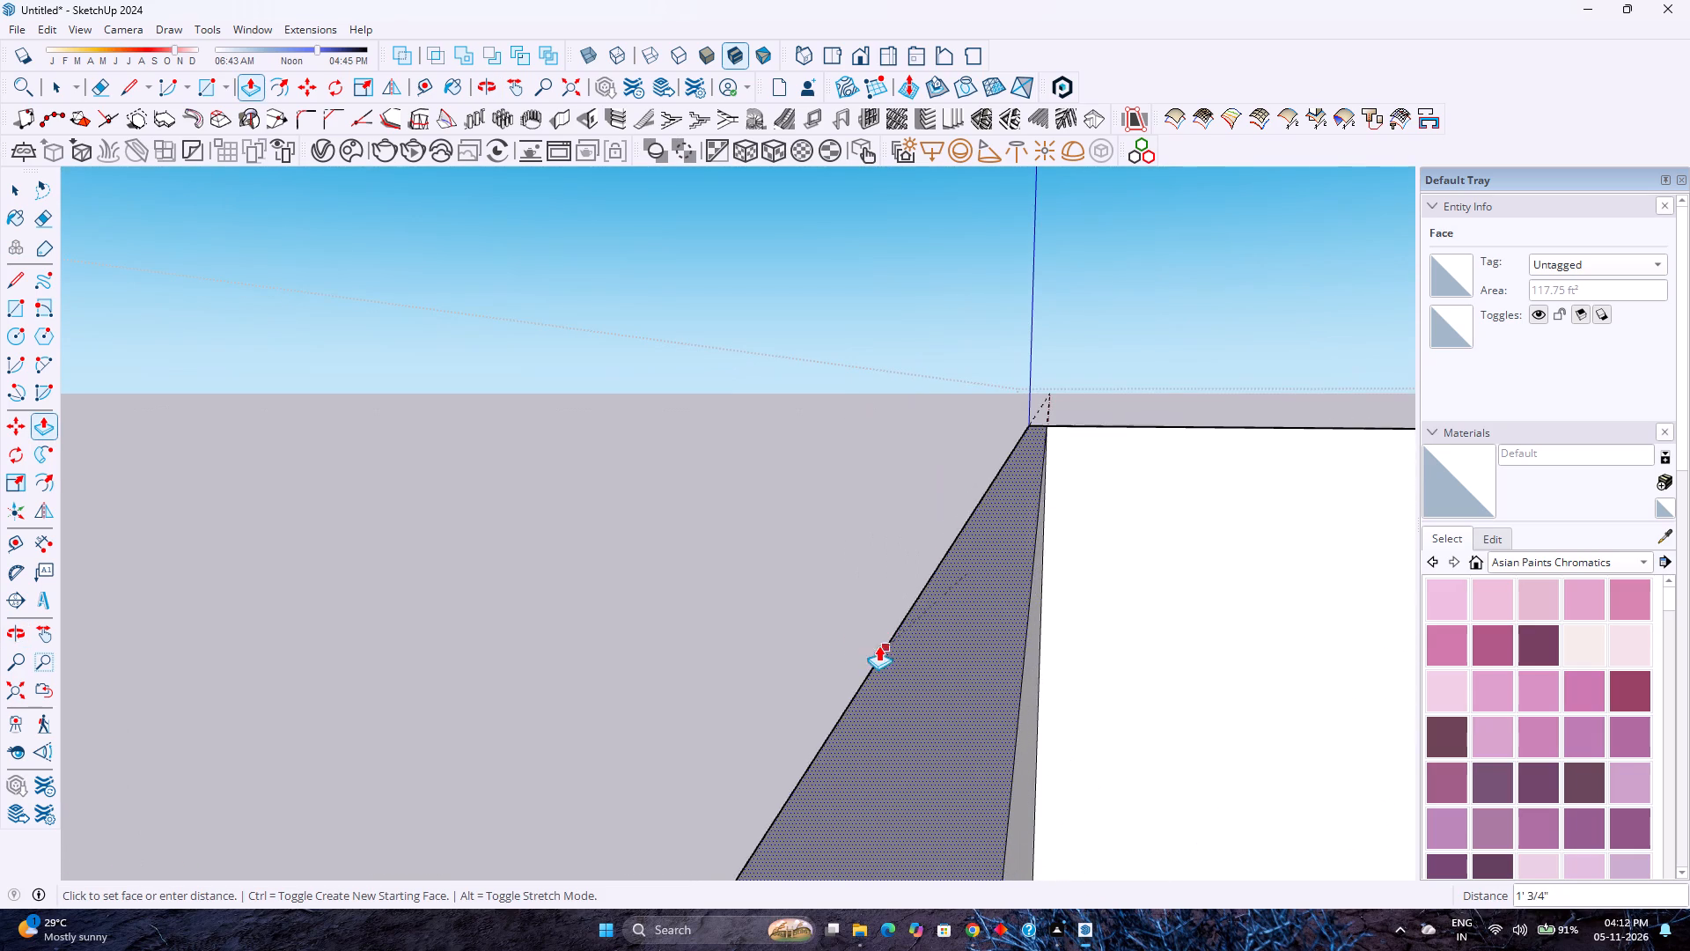
pyautogui.click(887, 649)
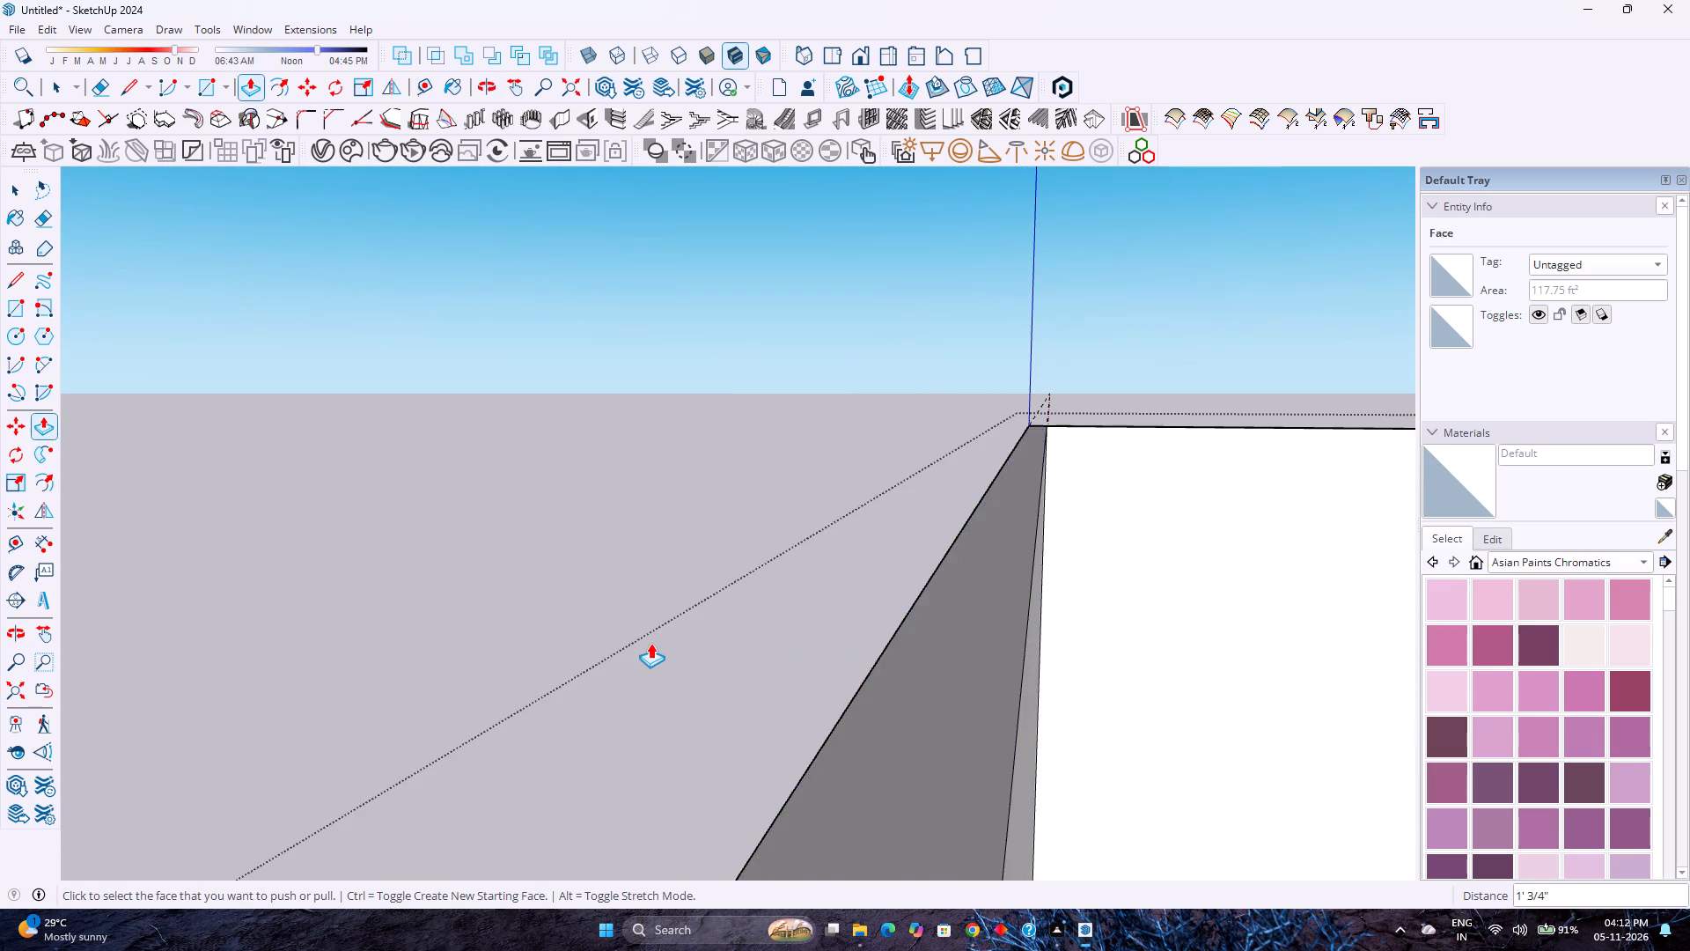
pyautogui.scroll(-8, 650, 643)
pyautogui.moveTo(304, 687); pyautogui.dragTo(854, 638, button='middle')
pyautogui.scroll(-7, 840, 633)
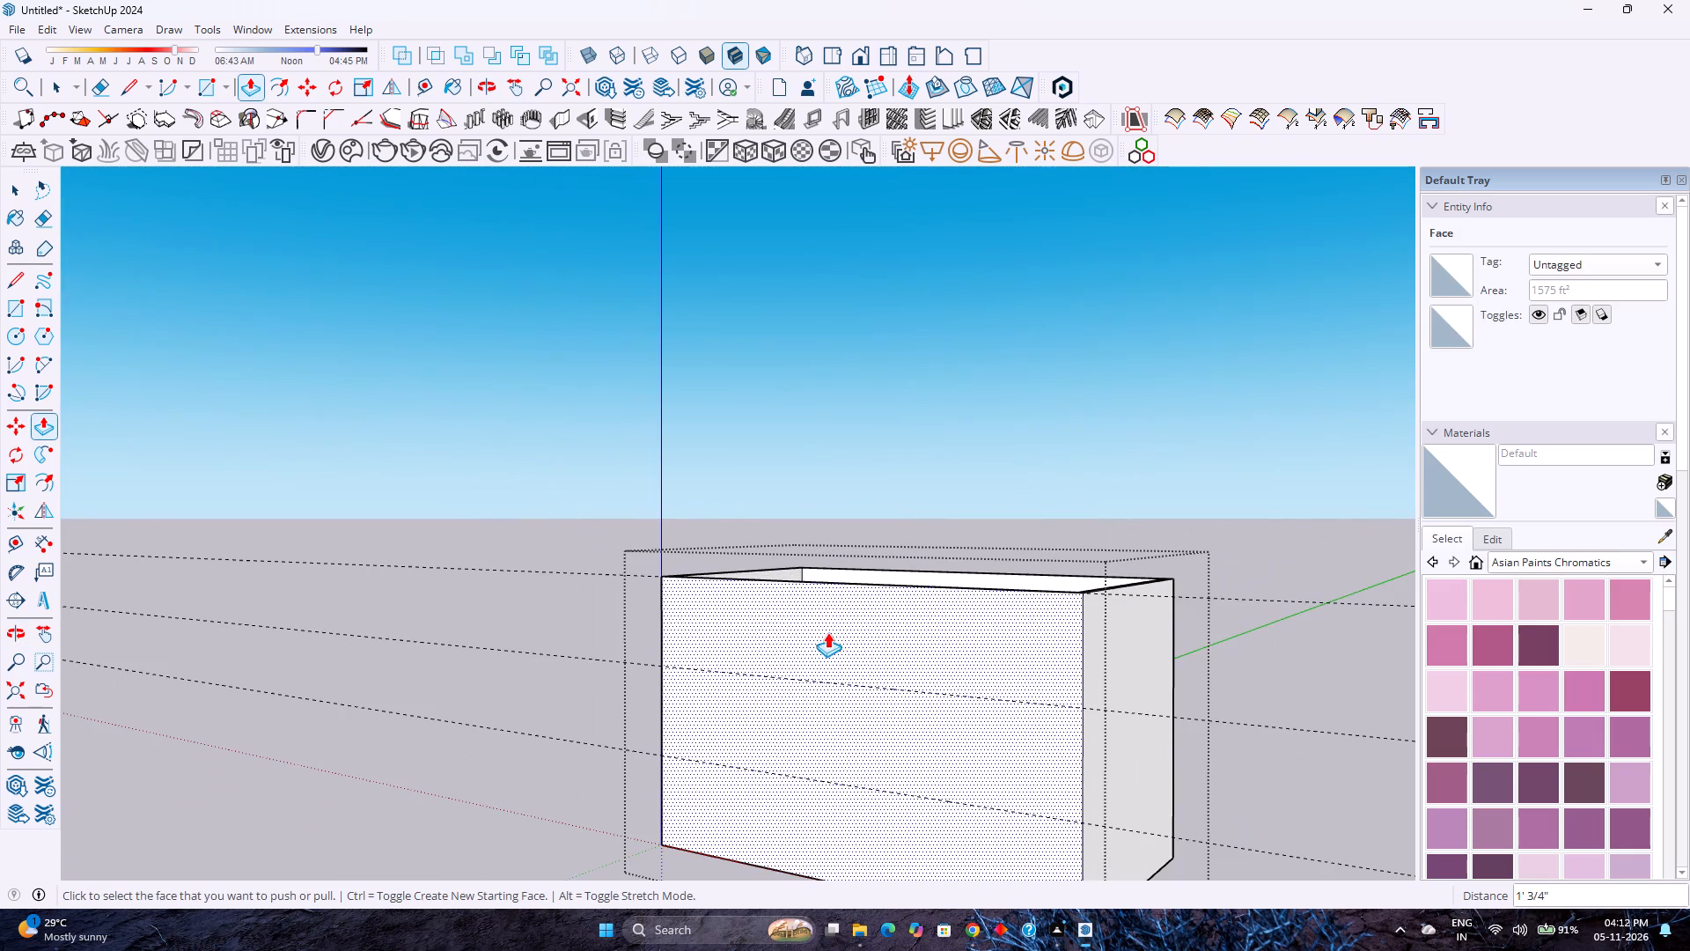
pyautogui.press('space')
# Inspect the walls from outside against the three guide levels.
pyautogui.scroll(-3, 807, 631)
pyautogui.scroll(4, 804, 638)
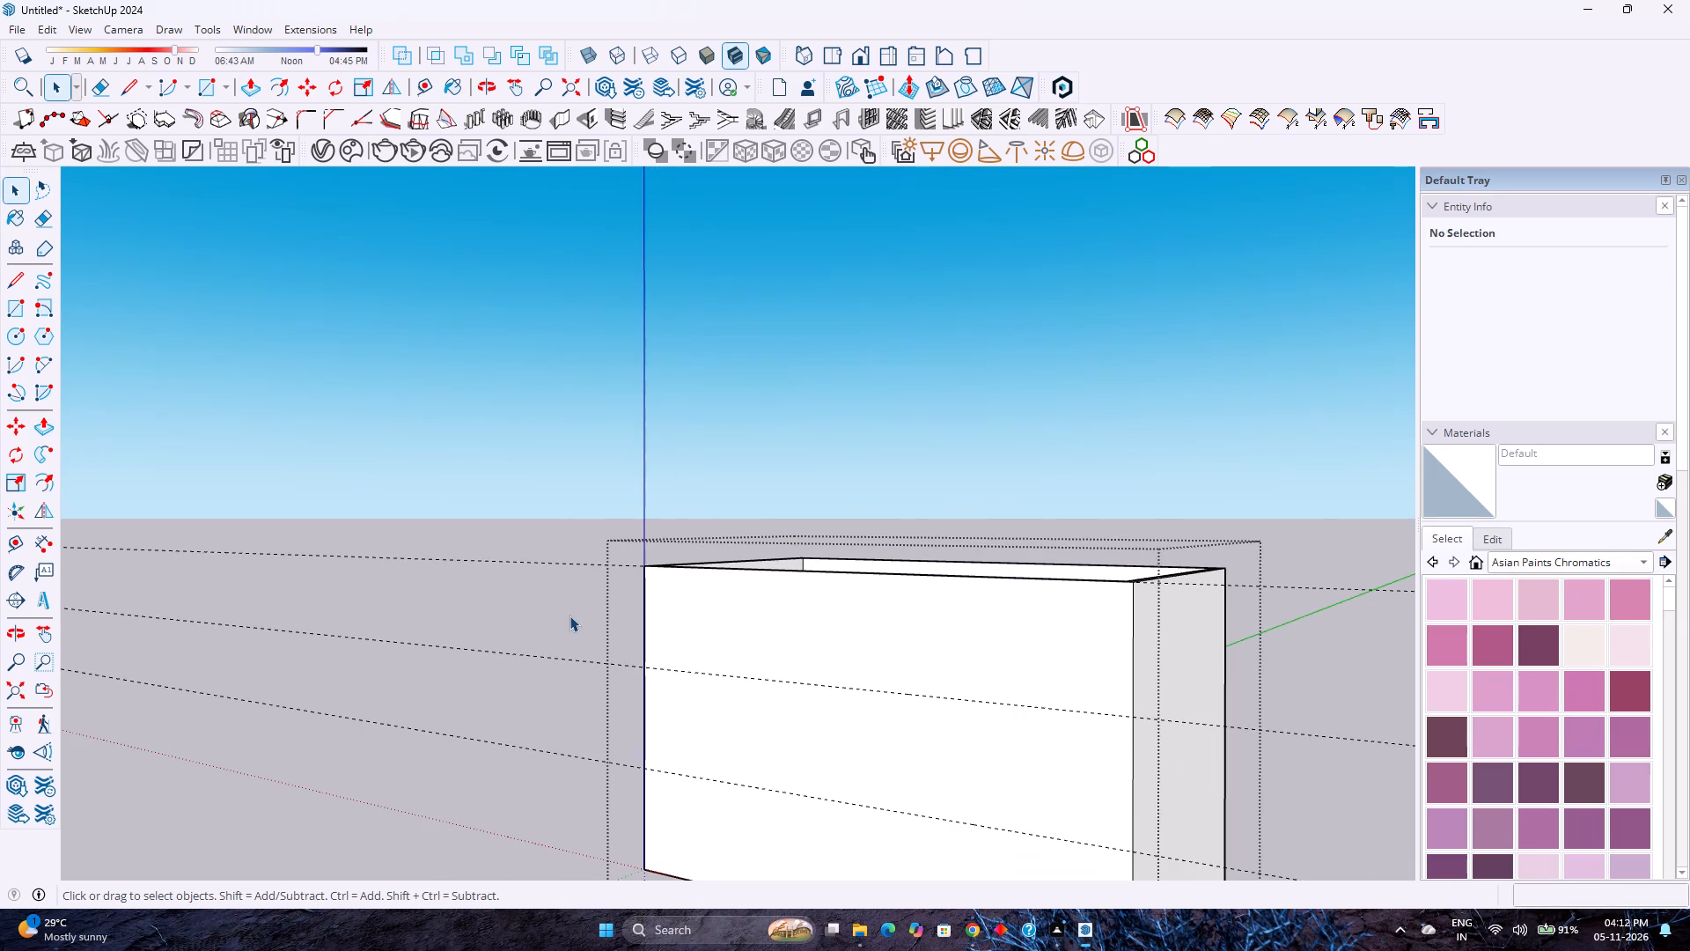
pyautogui.scroll(-4, 572, 616)
pyautogui.scroll(-4, 1072, 678)
pyautogui.scroll(7, 1171, 785)
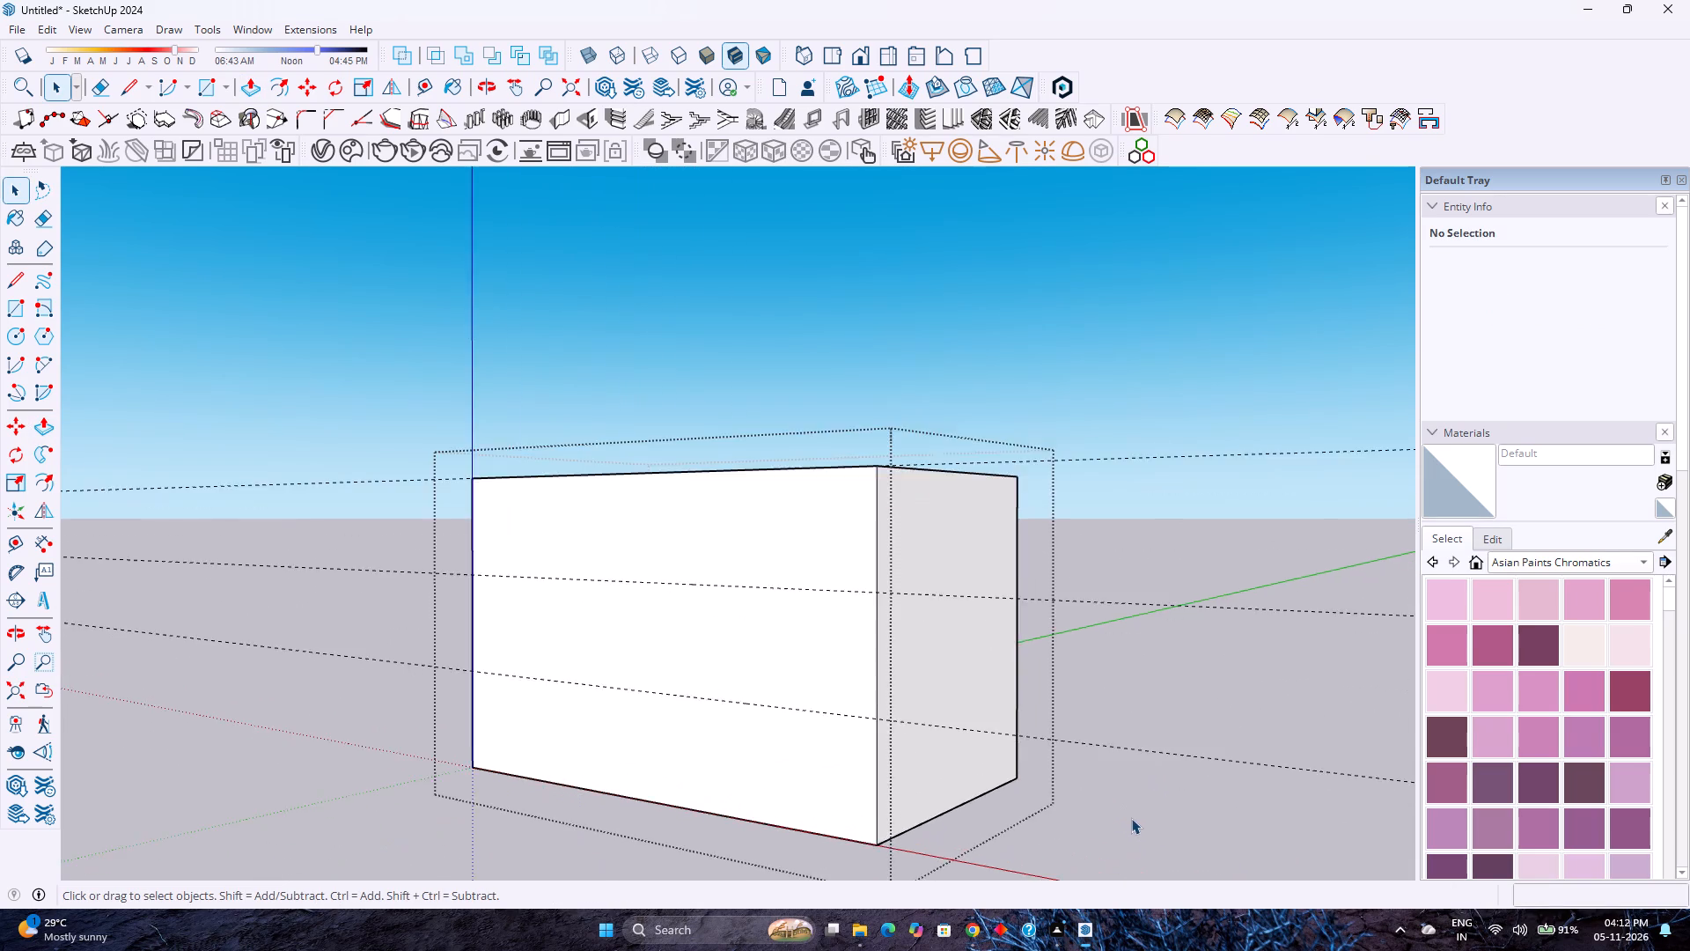
pyautogui.scroll(3, 1131, 818)
pyautogui.middleClick(1132, 823)
pyautogui.moveTo(1132, 823); pyautogui.dragTo(1148, 816, button='middle')
pyautogui.moveTo(1166, 805); pyautogui.dragTo(1185, 791, button='middle')
pyautogui.middleClick(1185, 790)
pyautogui.moveTo(1188, 797); pyautogui.dragTo(1202, 826, button='middle')
pyautogui.middleClick(1203, 829)
pyautogui.middleClick(1204, 830)
pyautogui.scroll(-7, 973, 719)
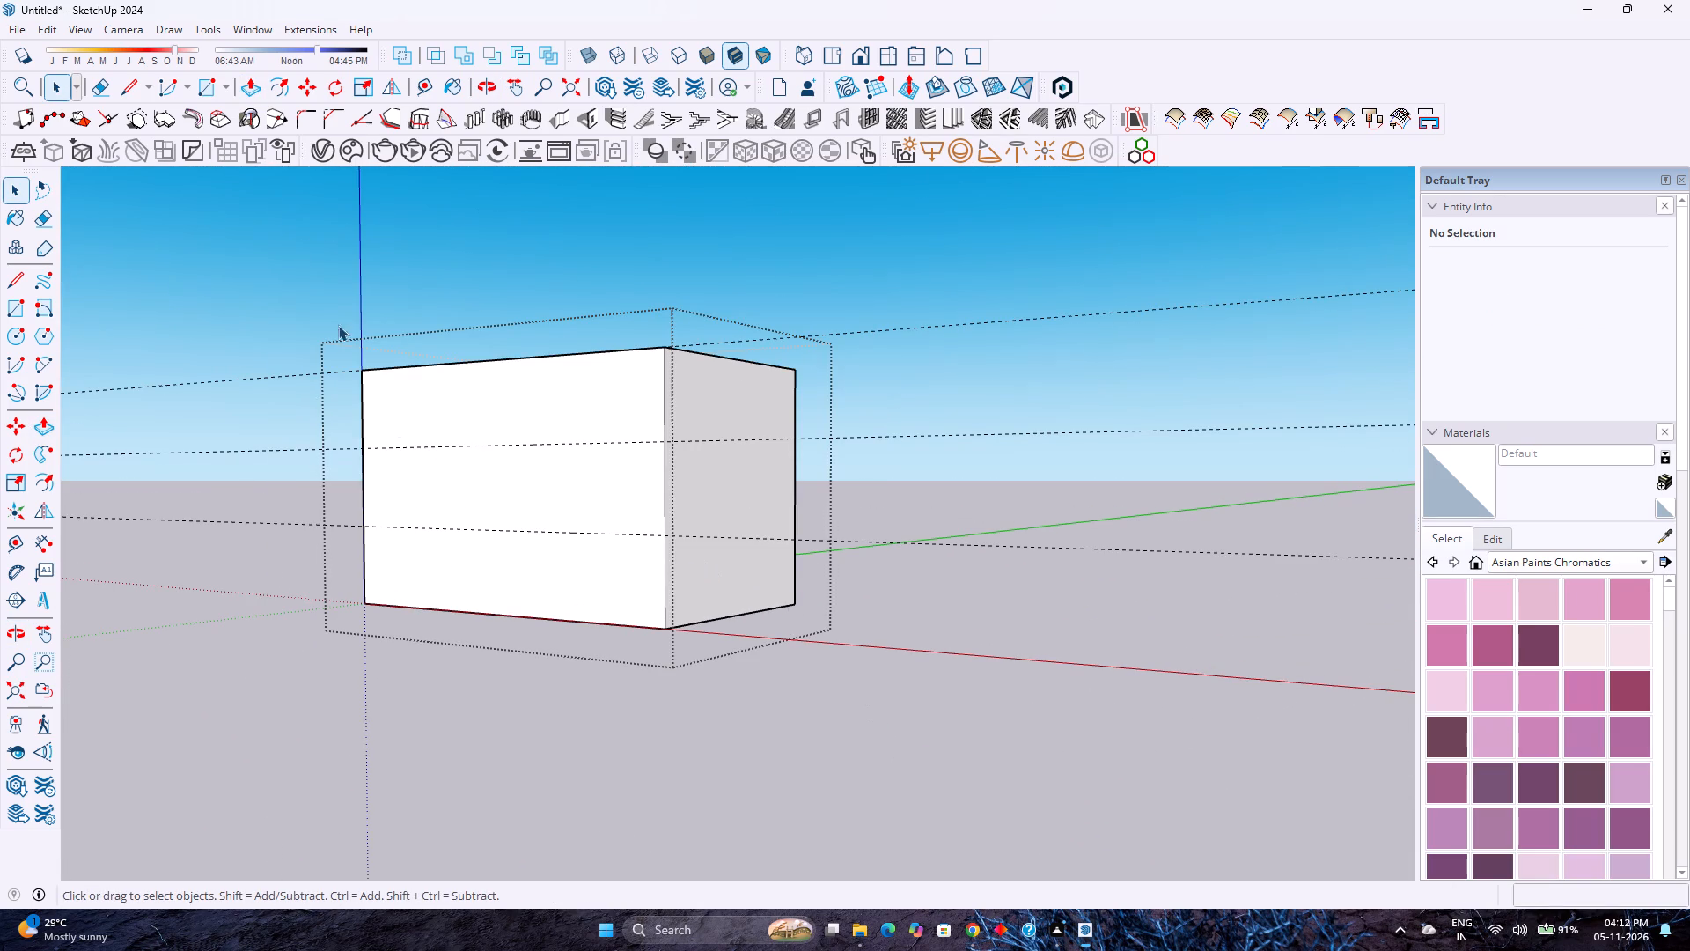
# Place horizontal sill guides on the long wall 3' above its bottom edge, the first-level guide and the second-level guide.
pyautogui.click(428, 90)
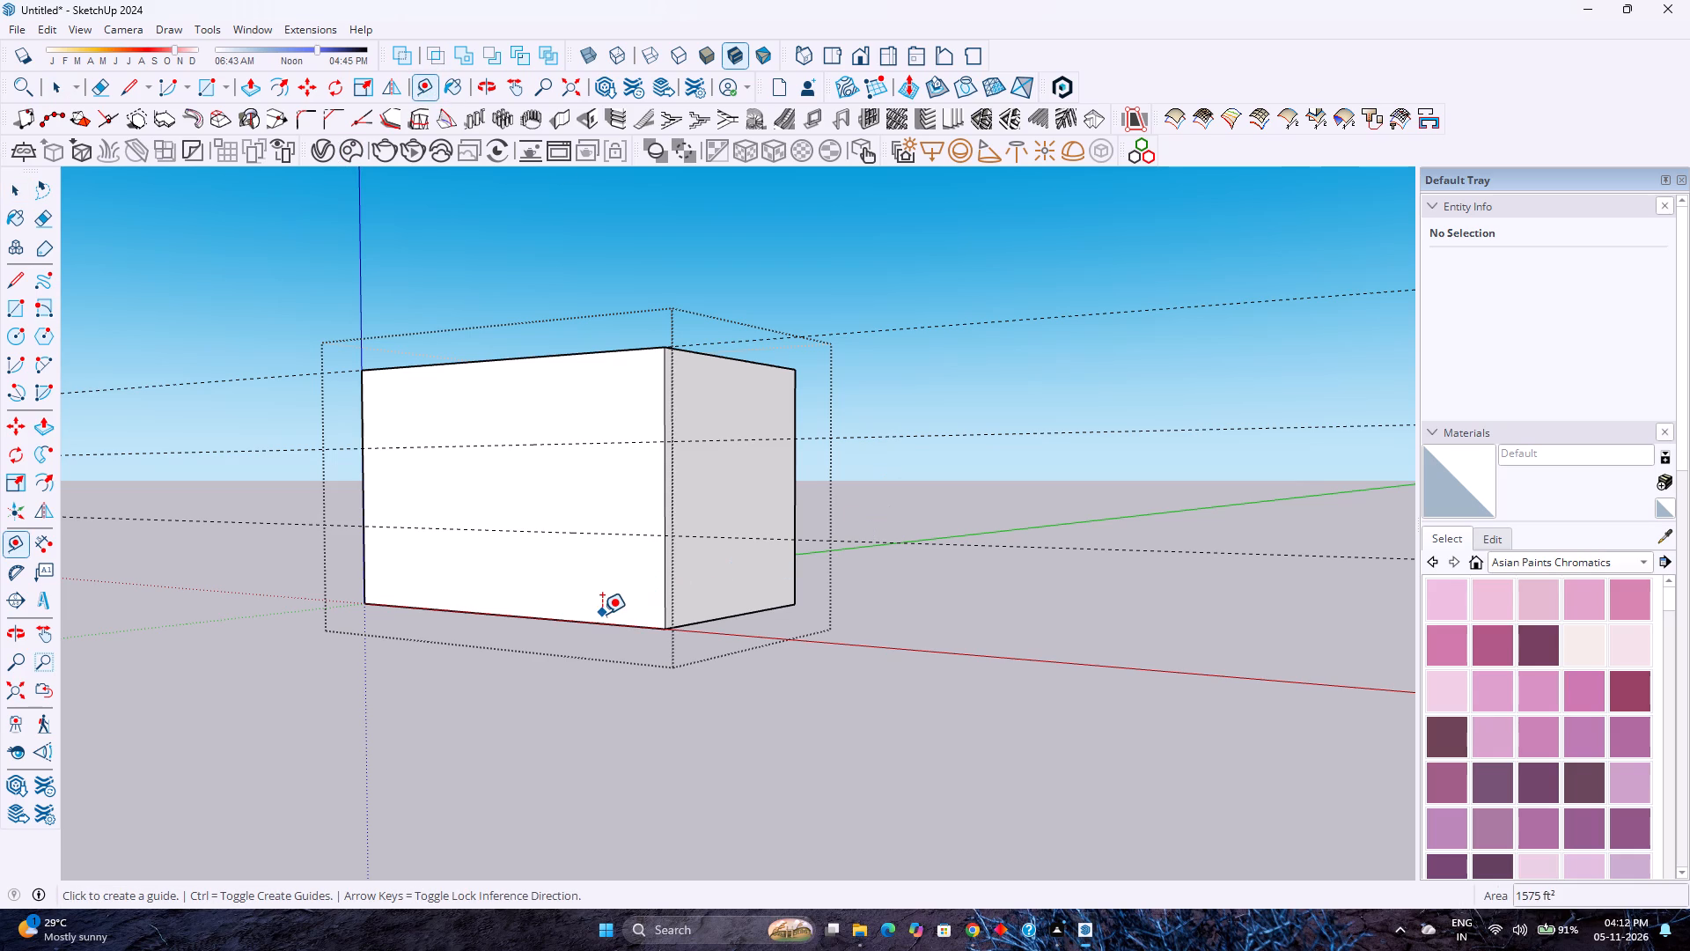
pyautogui.click(602, 624)
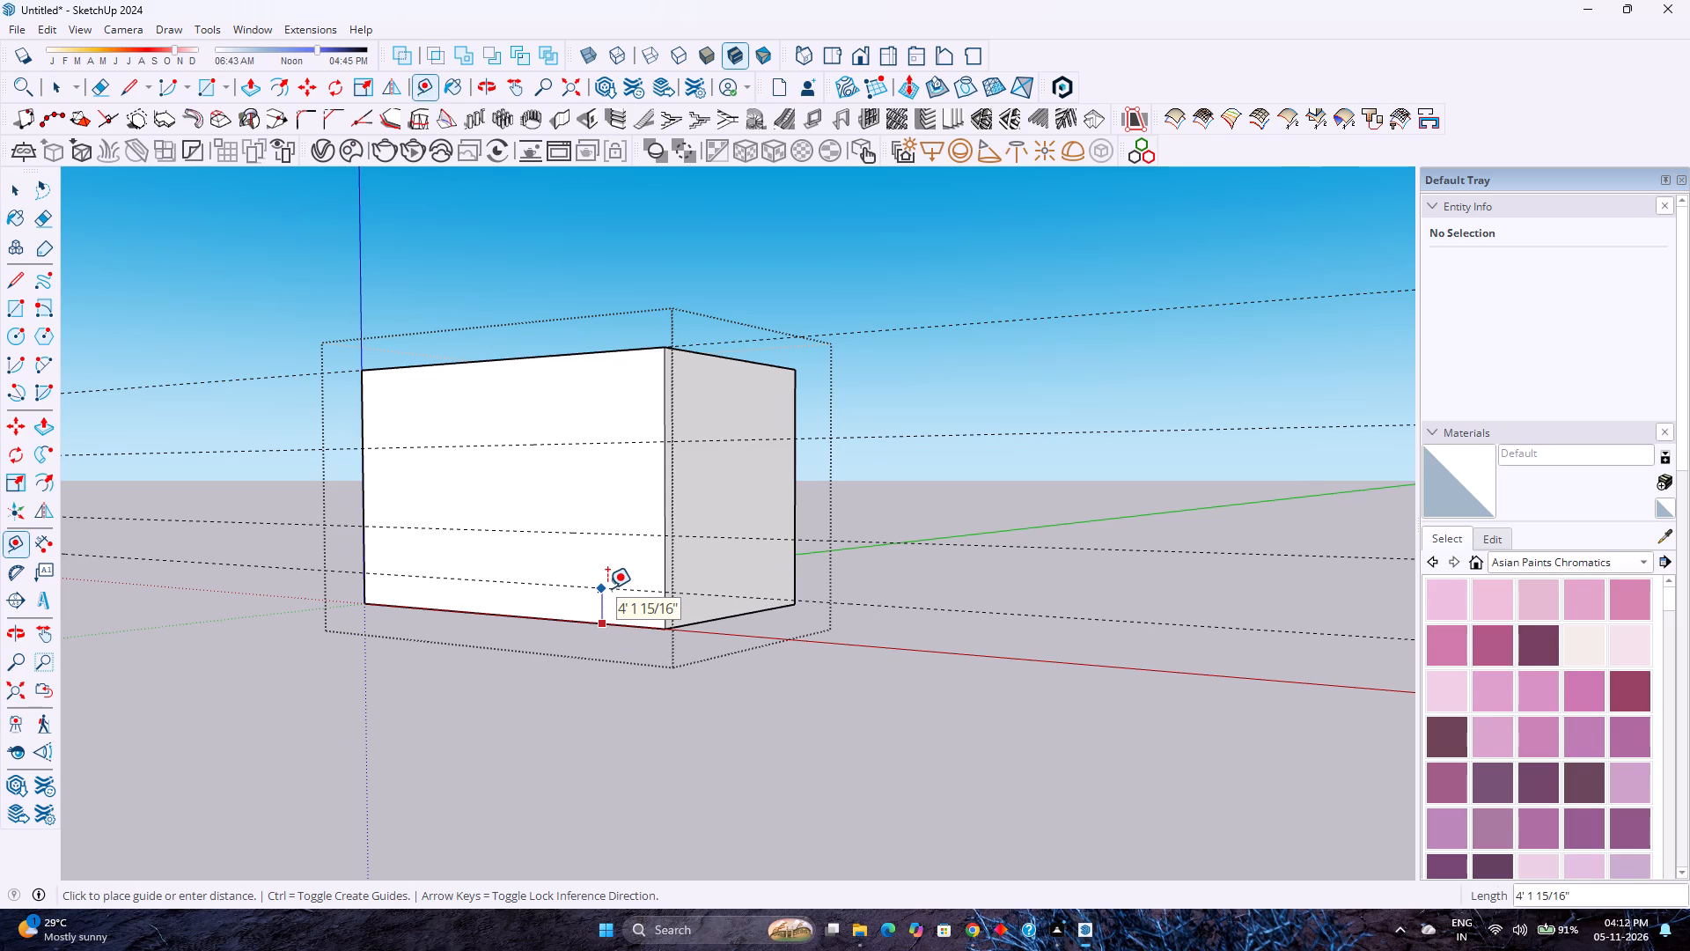
pyautogui.write("2'")
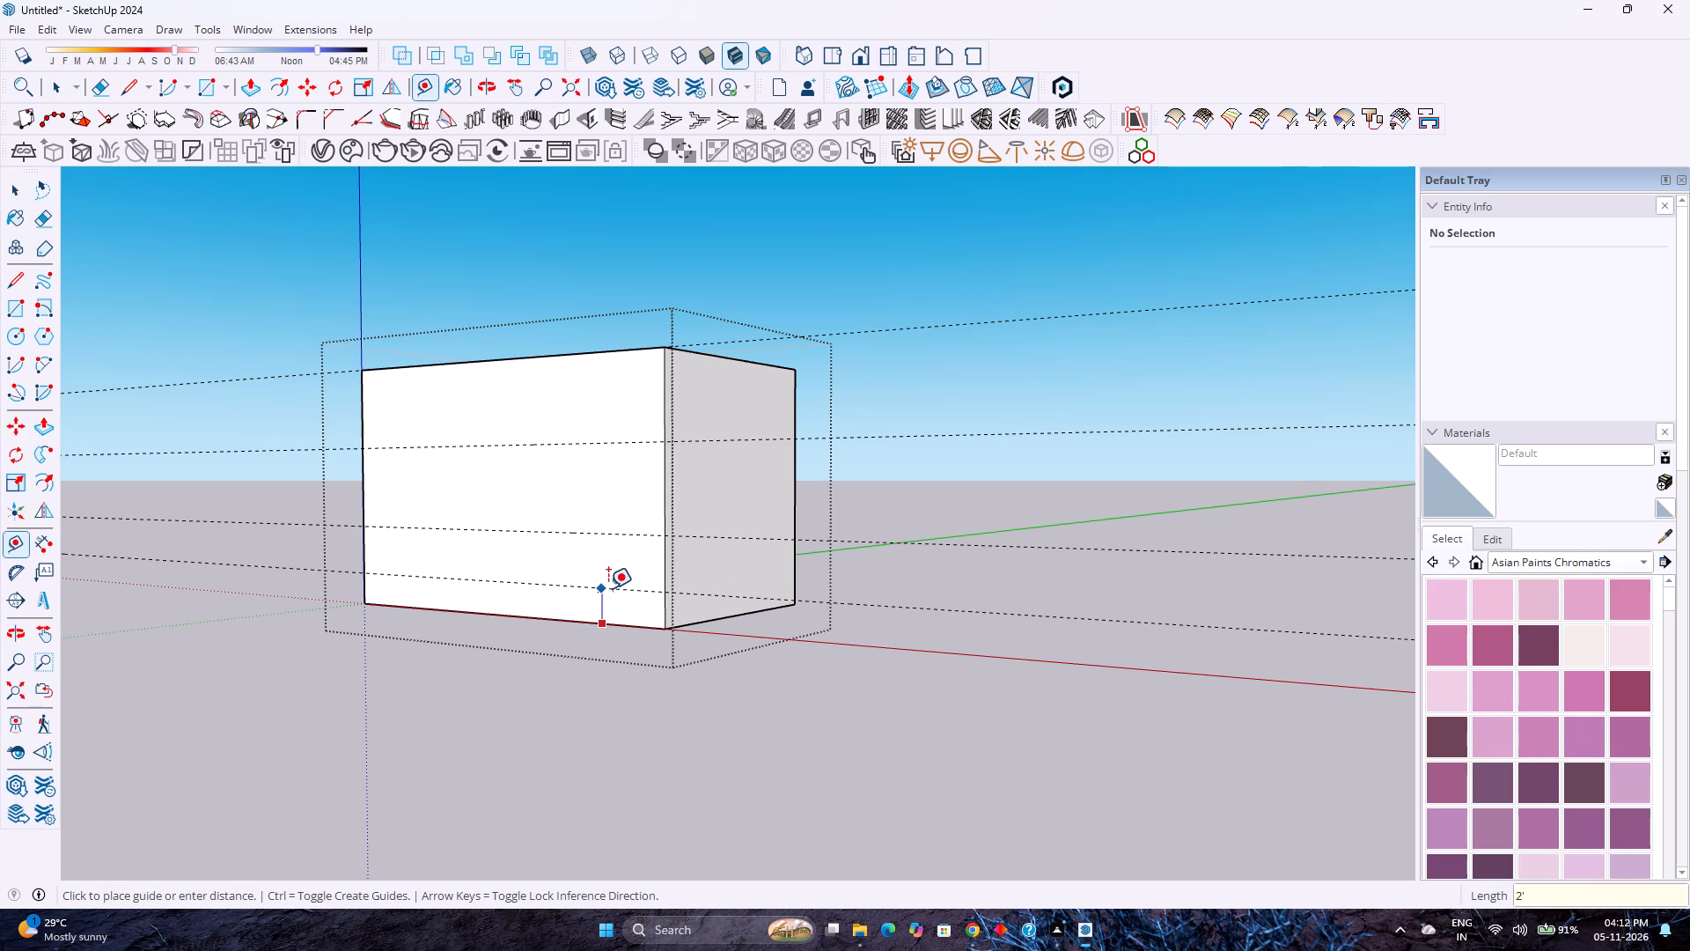
pyautogui.write('6"')
pyautogui.press('Return')
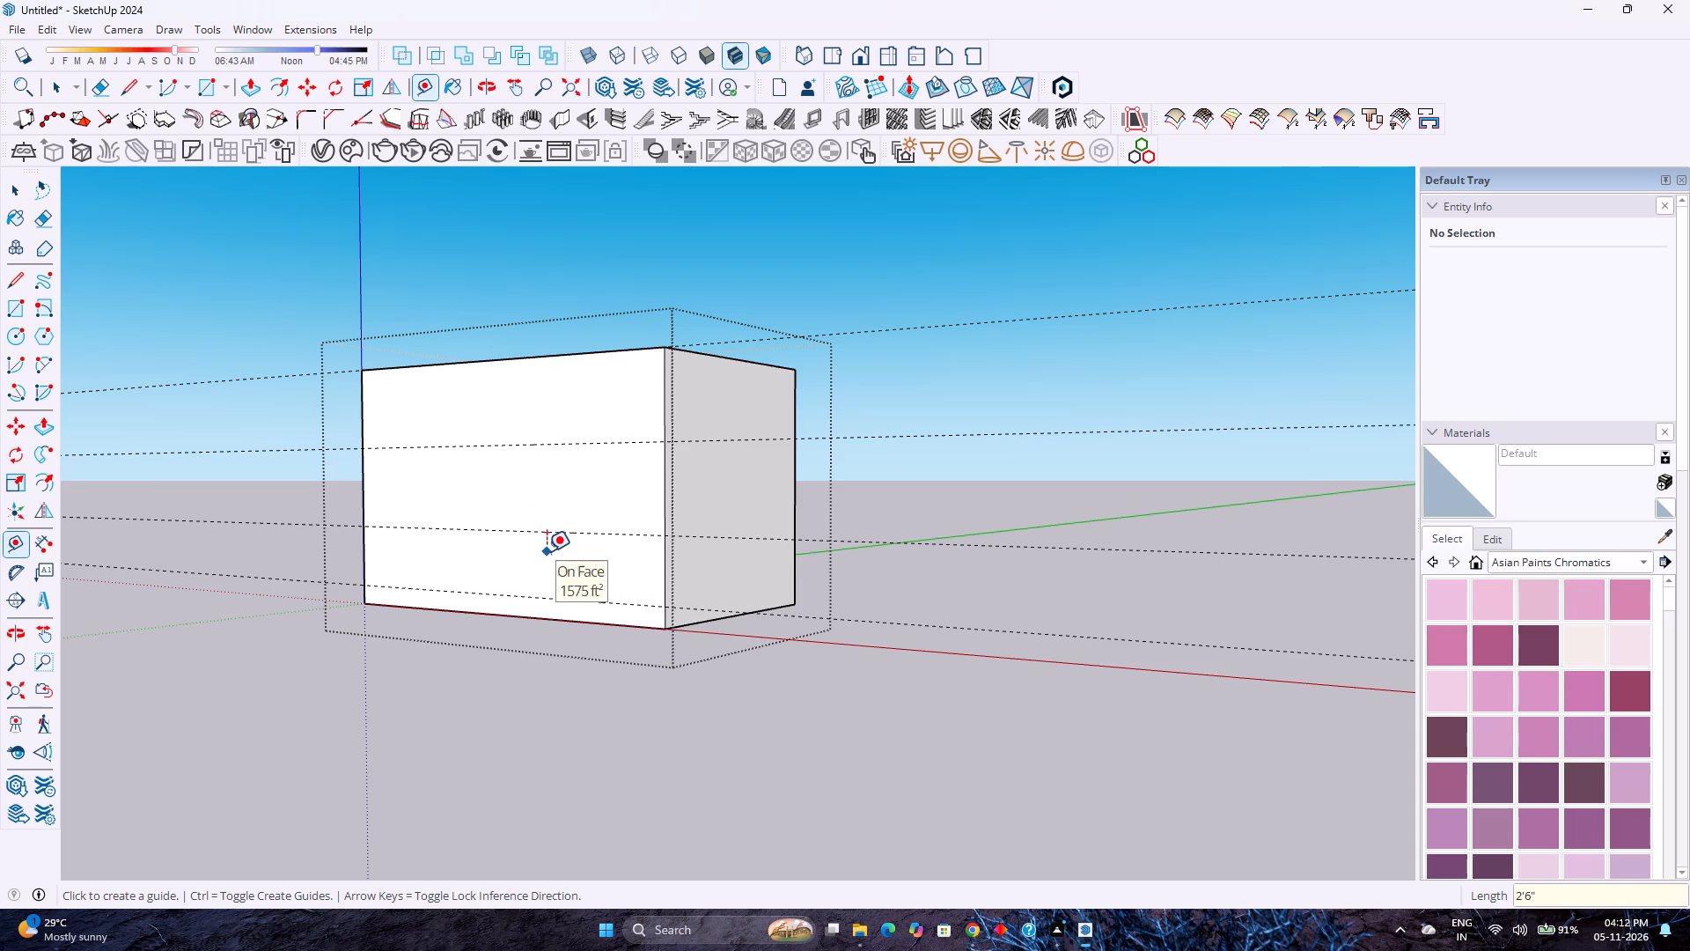
pyautogui.scroll(4, 511, 546)
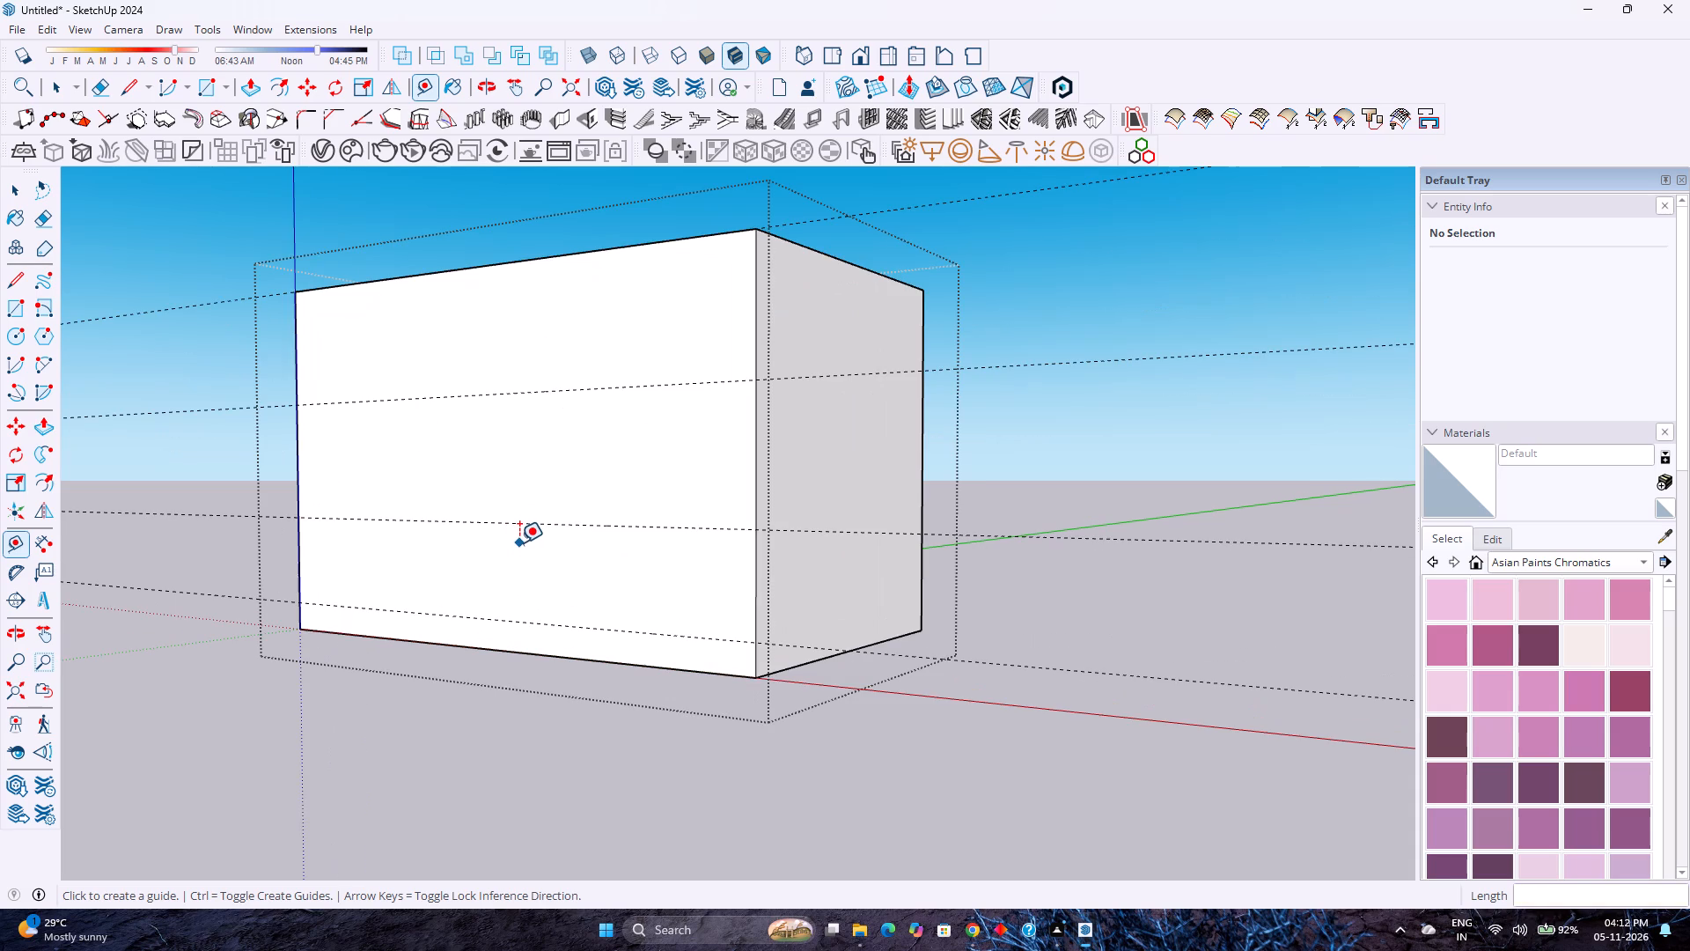
pyautogui.write("3'")
pyautogui.press('Return')
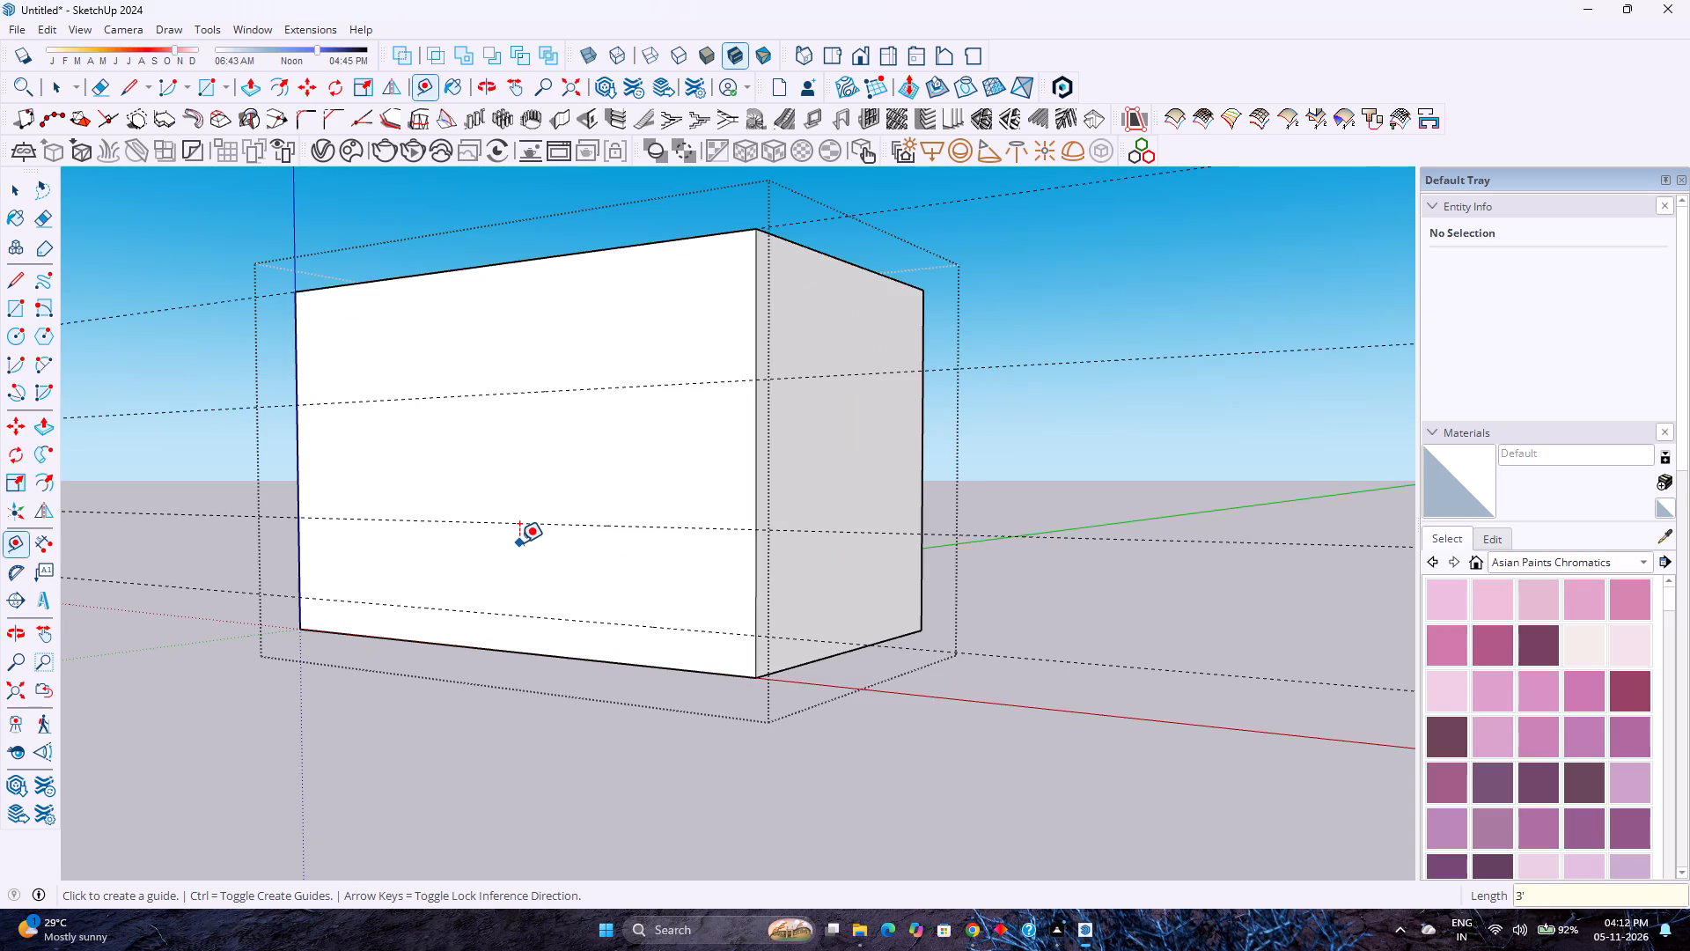
pyautogui.click(527, 525)
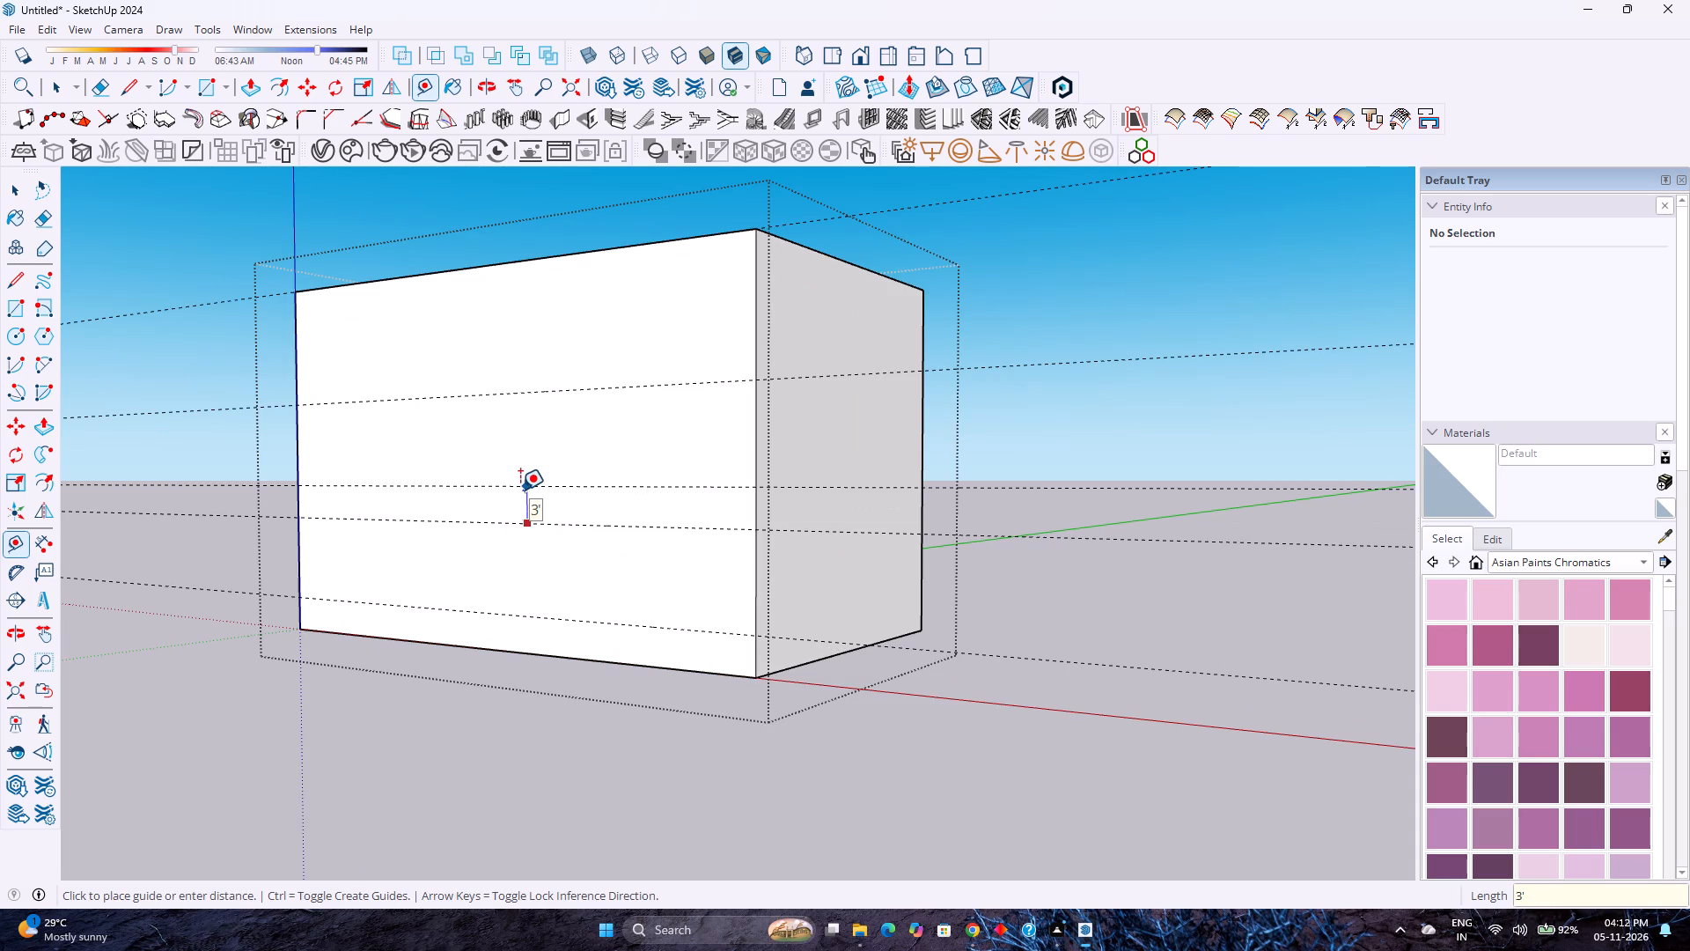
pyautogui.click(520, 490)
pyautogui.click(511, 389)
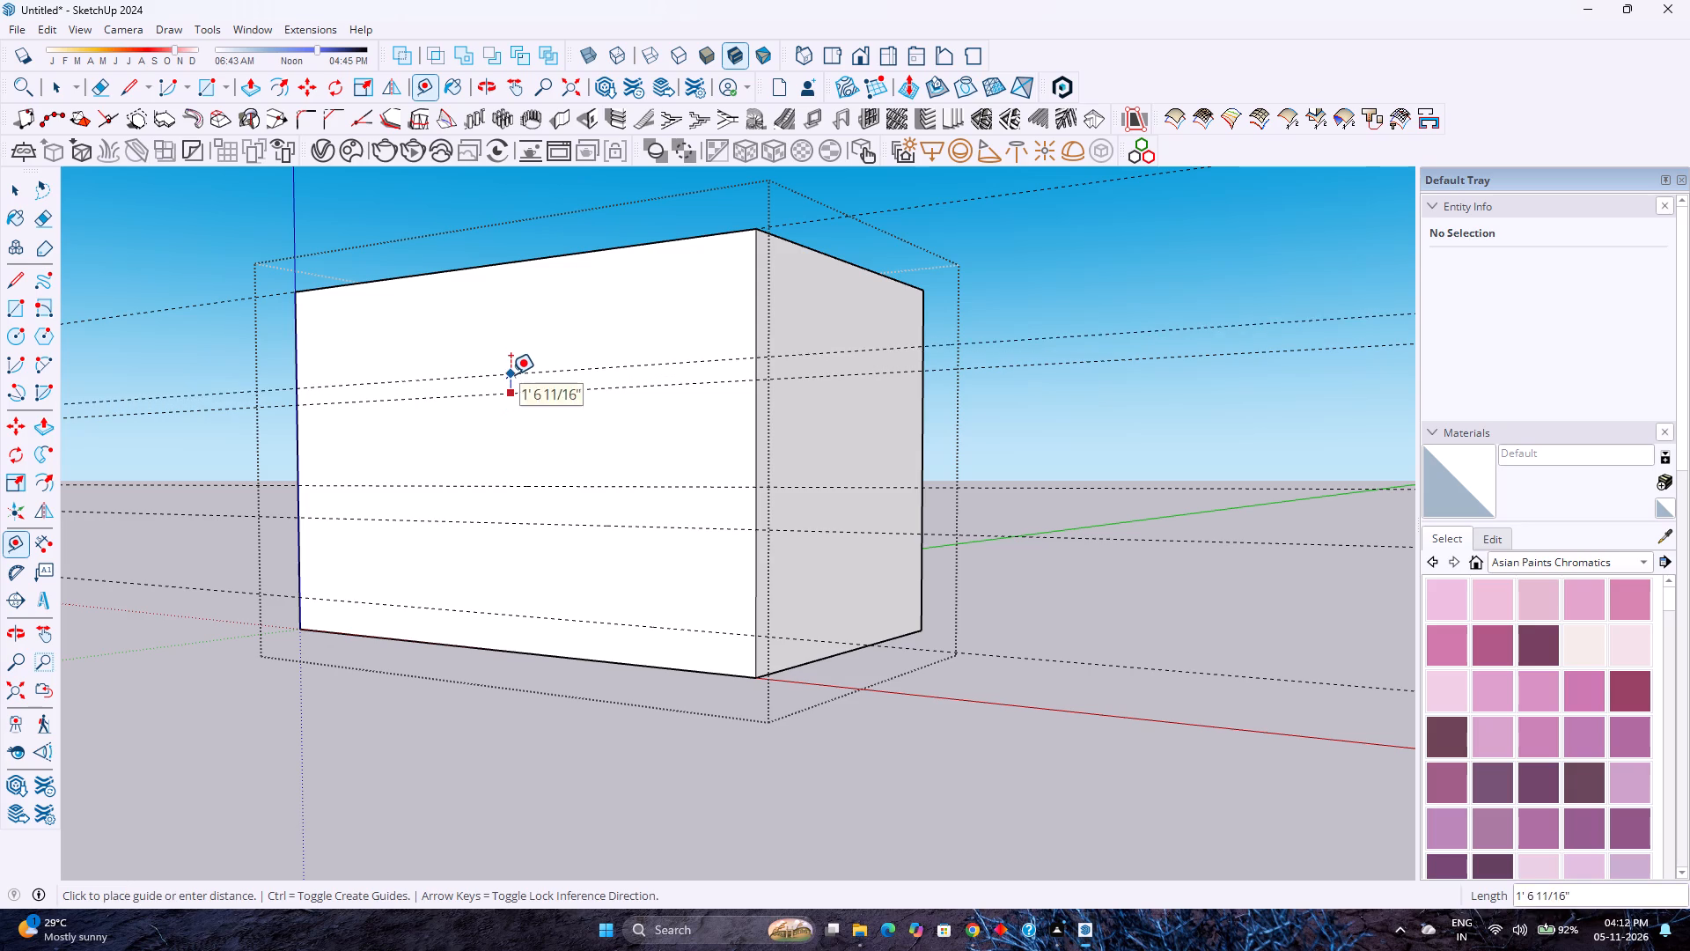
pyautogui.click(511, 366)
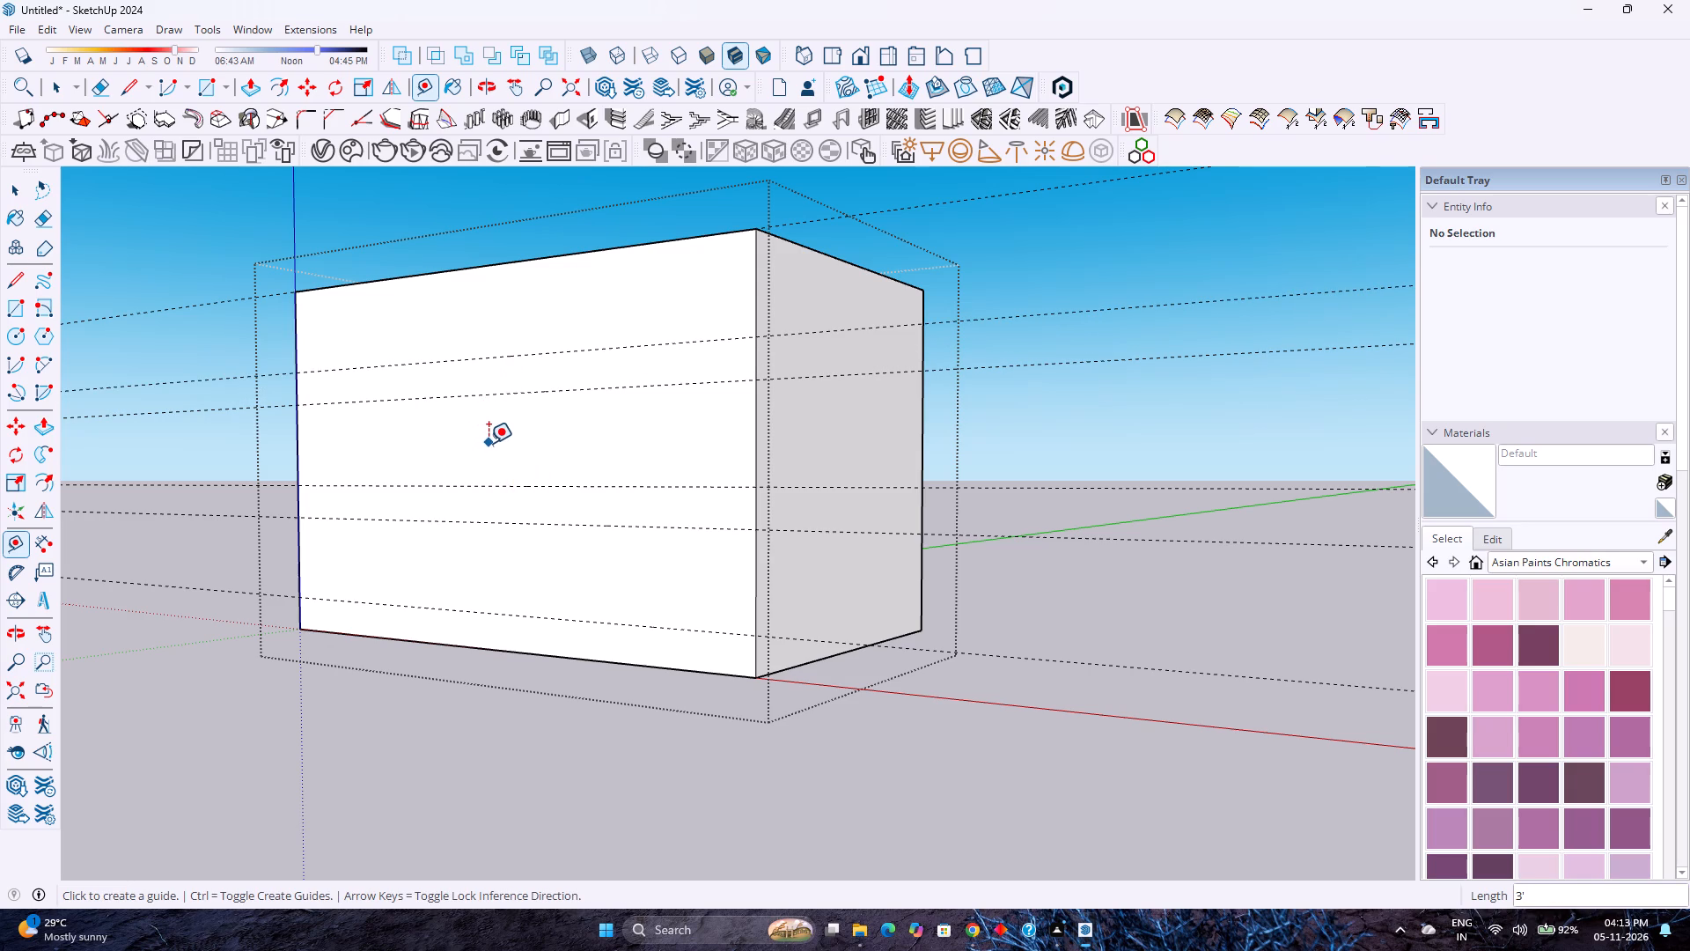
# Place a vertical guide 9' from the long wall's edge at the origin, and another 15' beyond that guide.
pyautogui.click(299, 447)
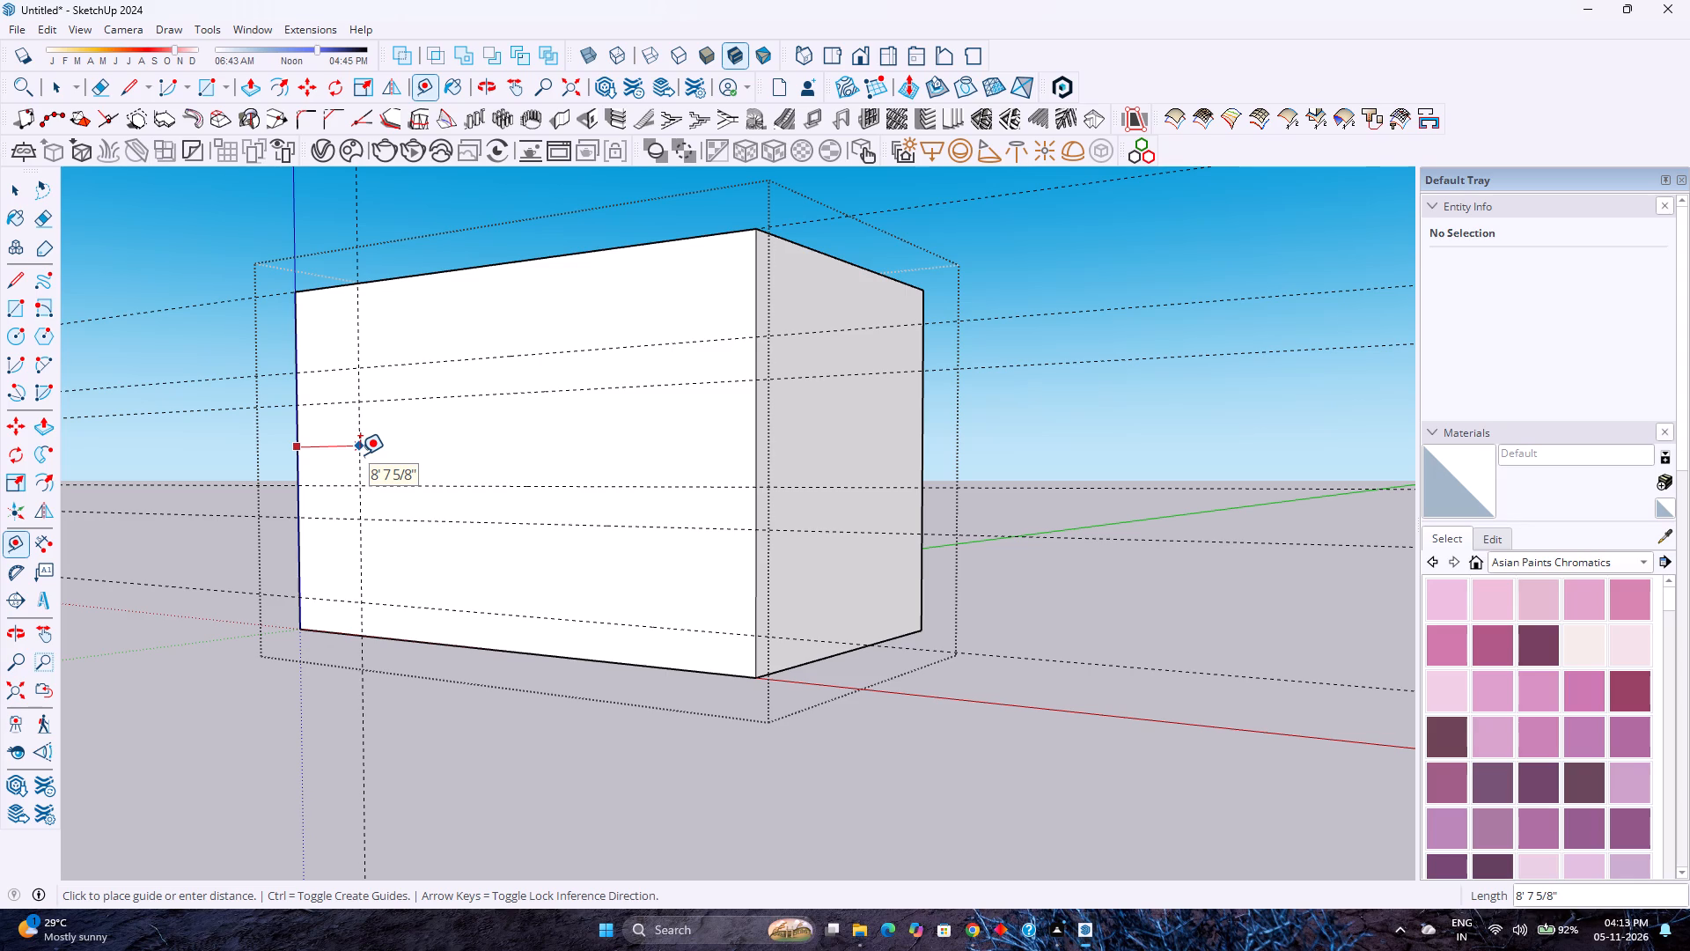
pyautogui.write("8'")
pyautogui.press('Return')
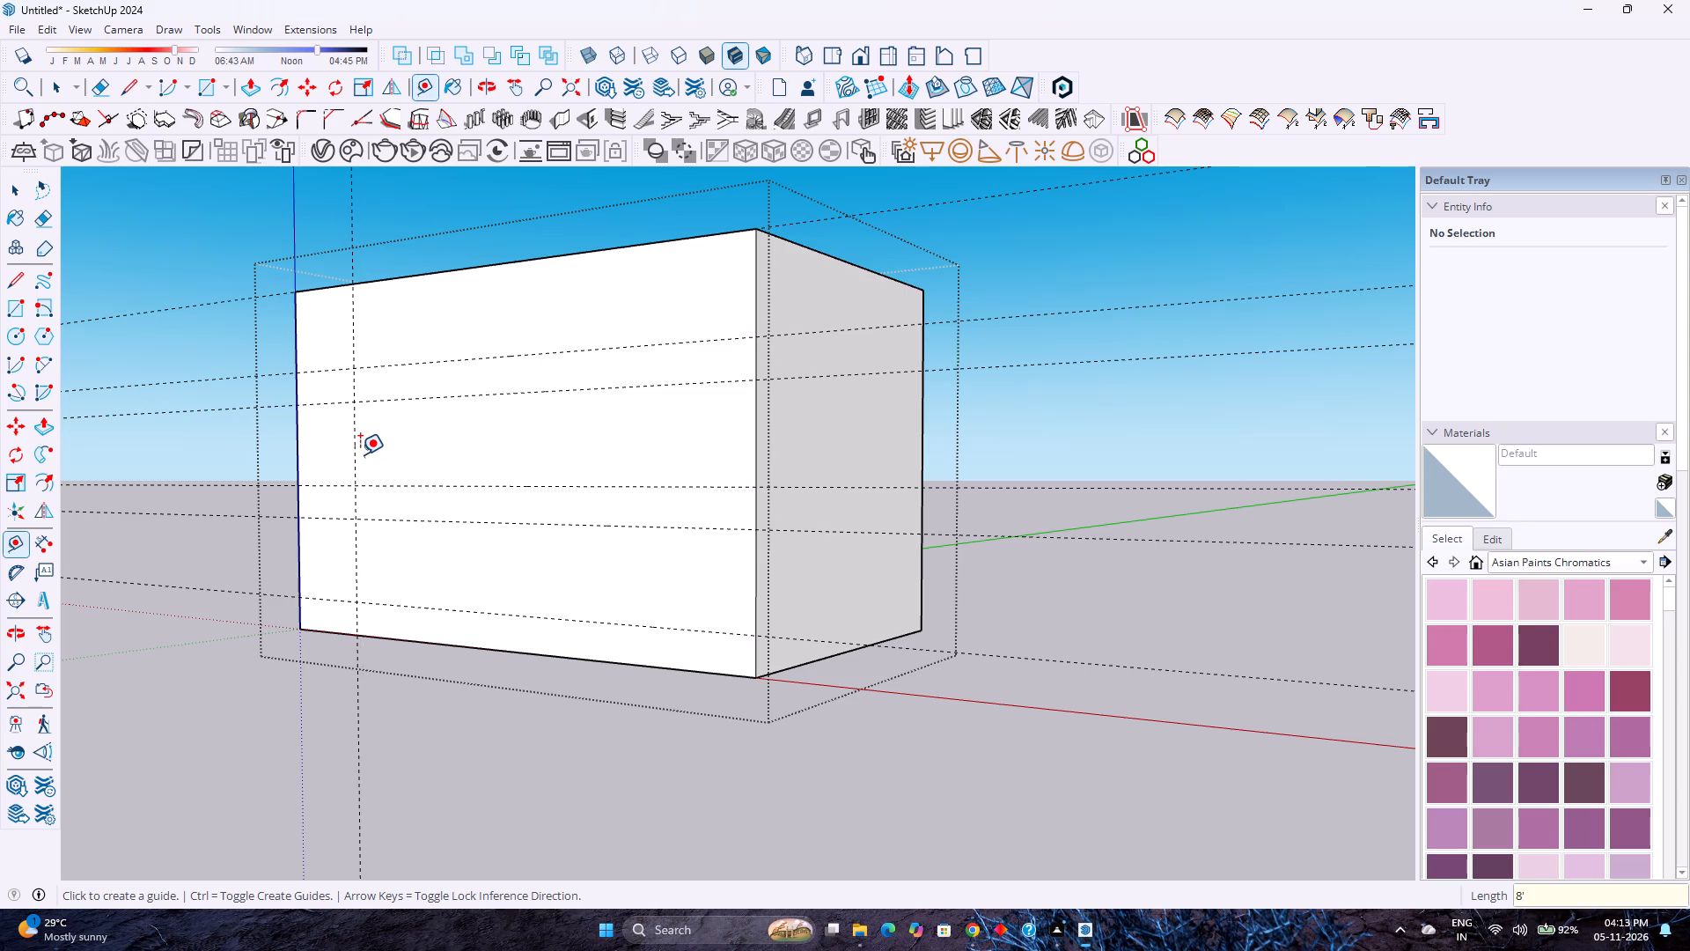
pyautogui.write("9'")
pyautogui.press('Return')
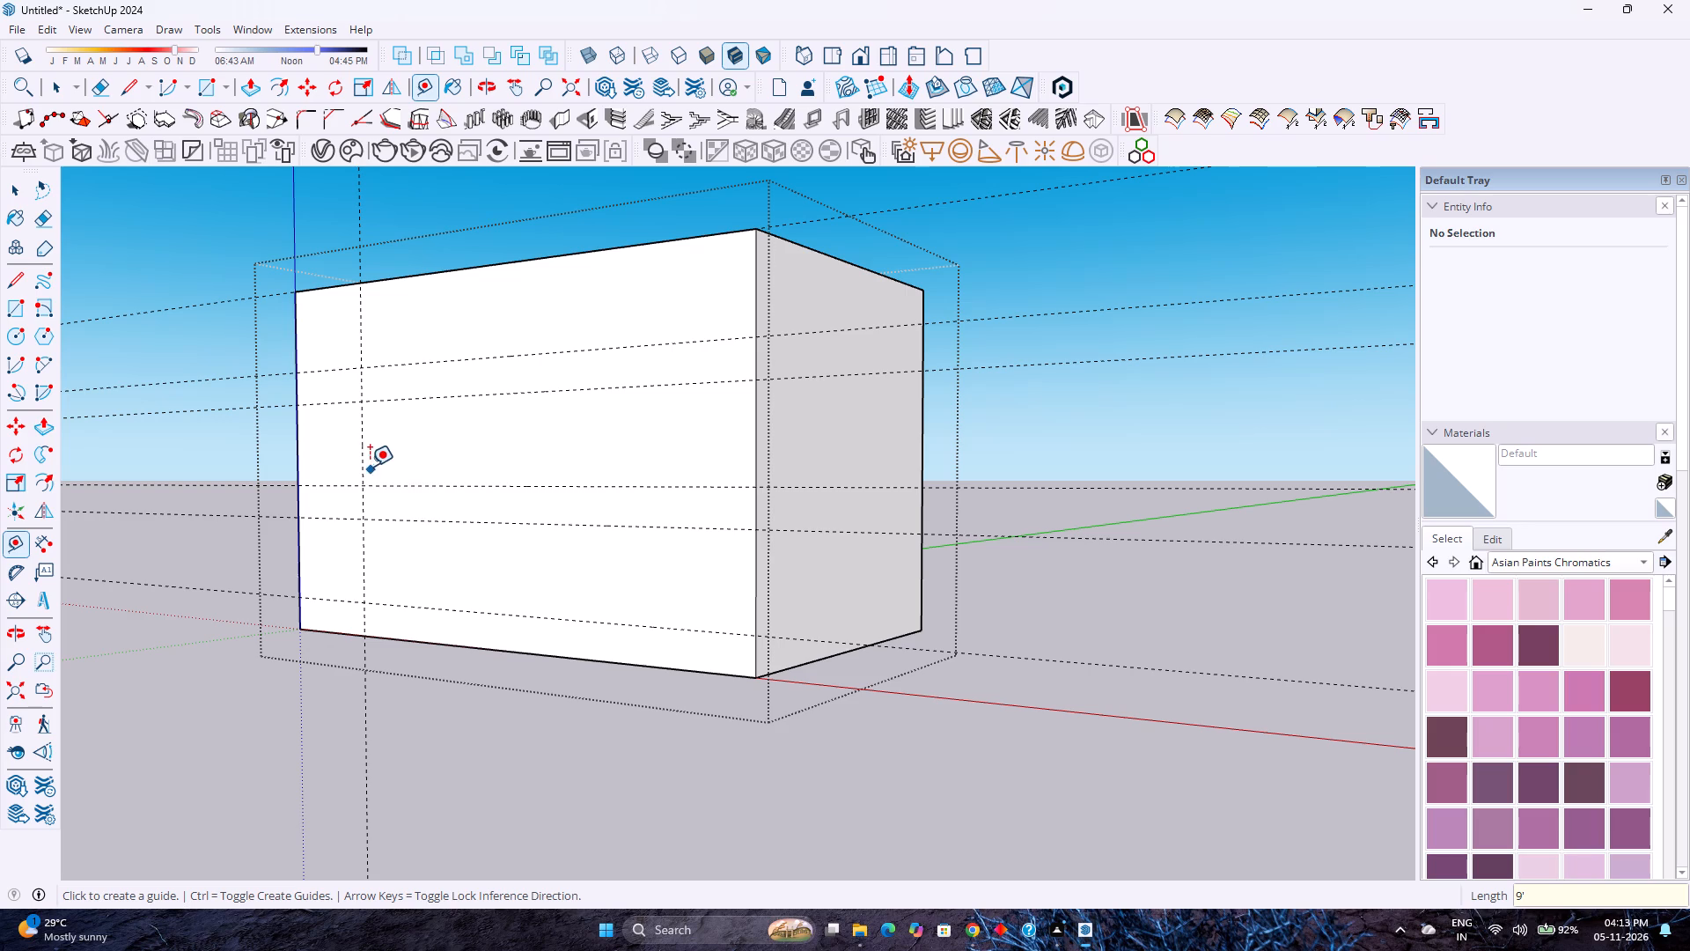
pyautogui.click(364, 431)
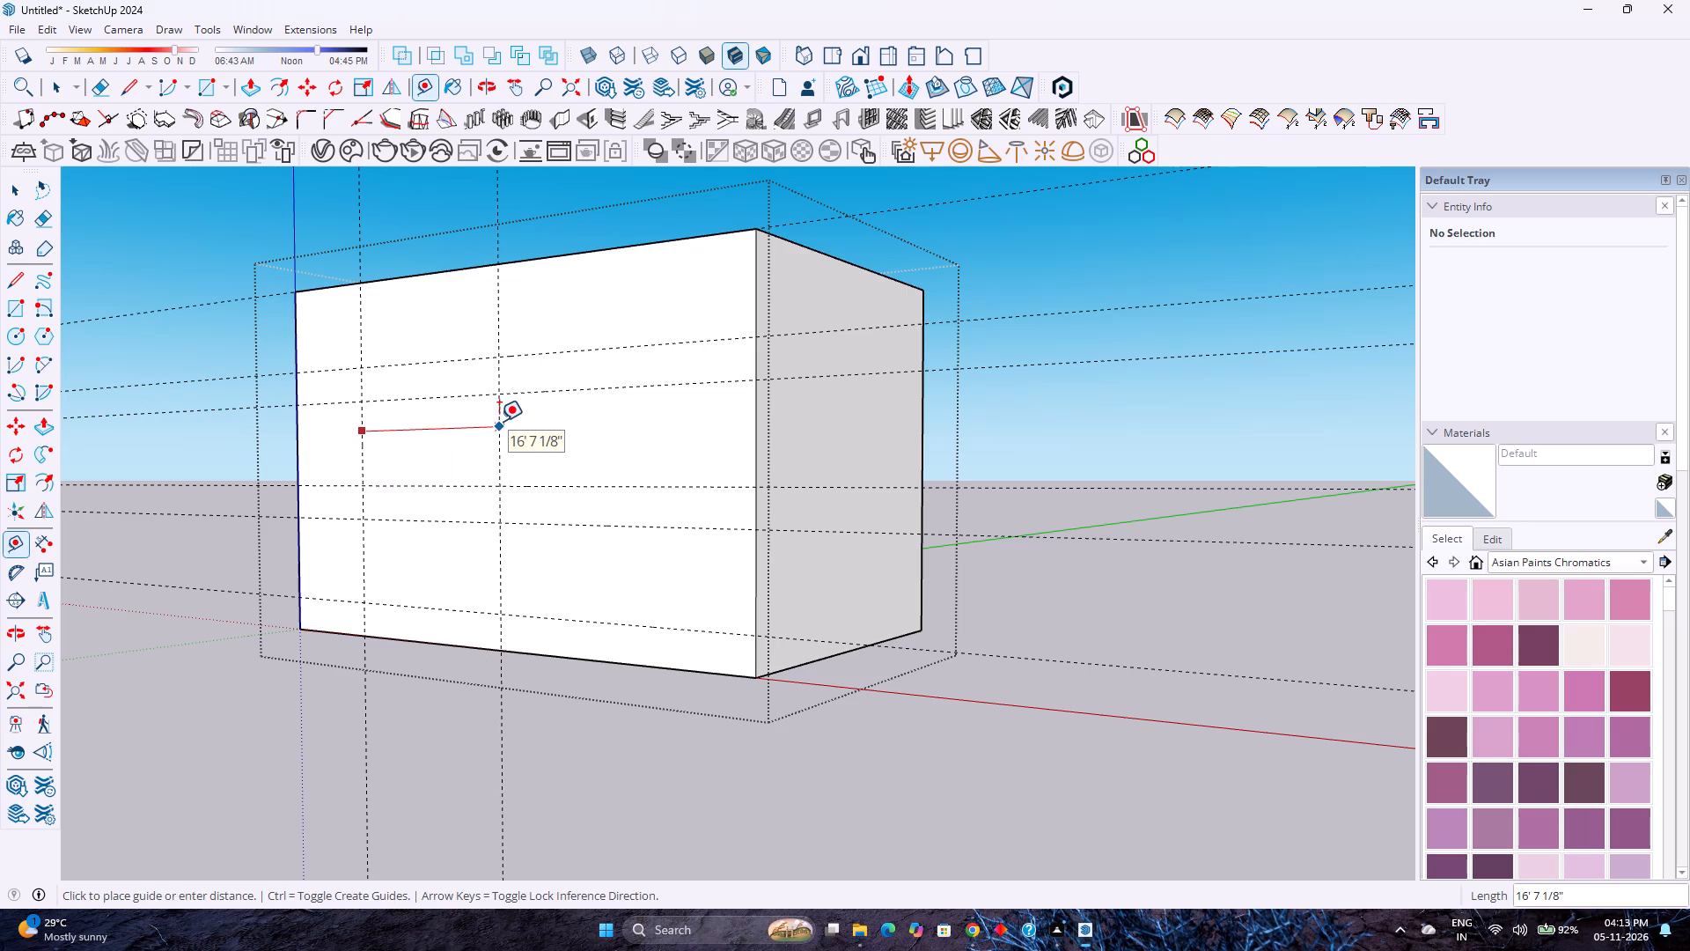
pyautogui.write("15'")
pyautogui.press('Return')
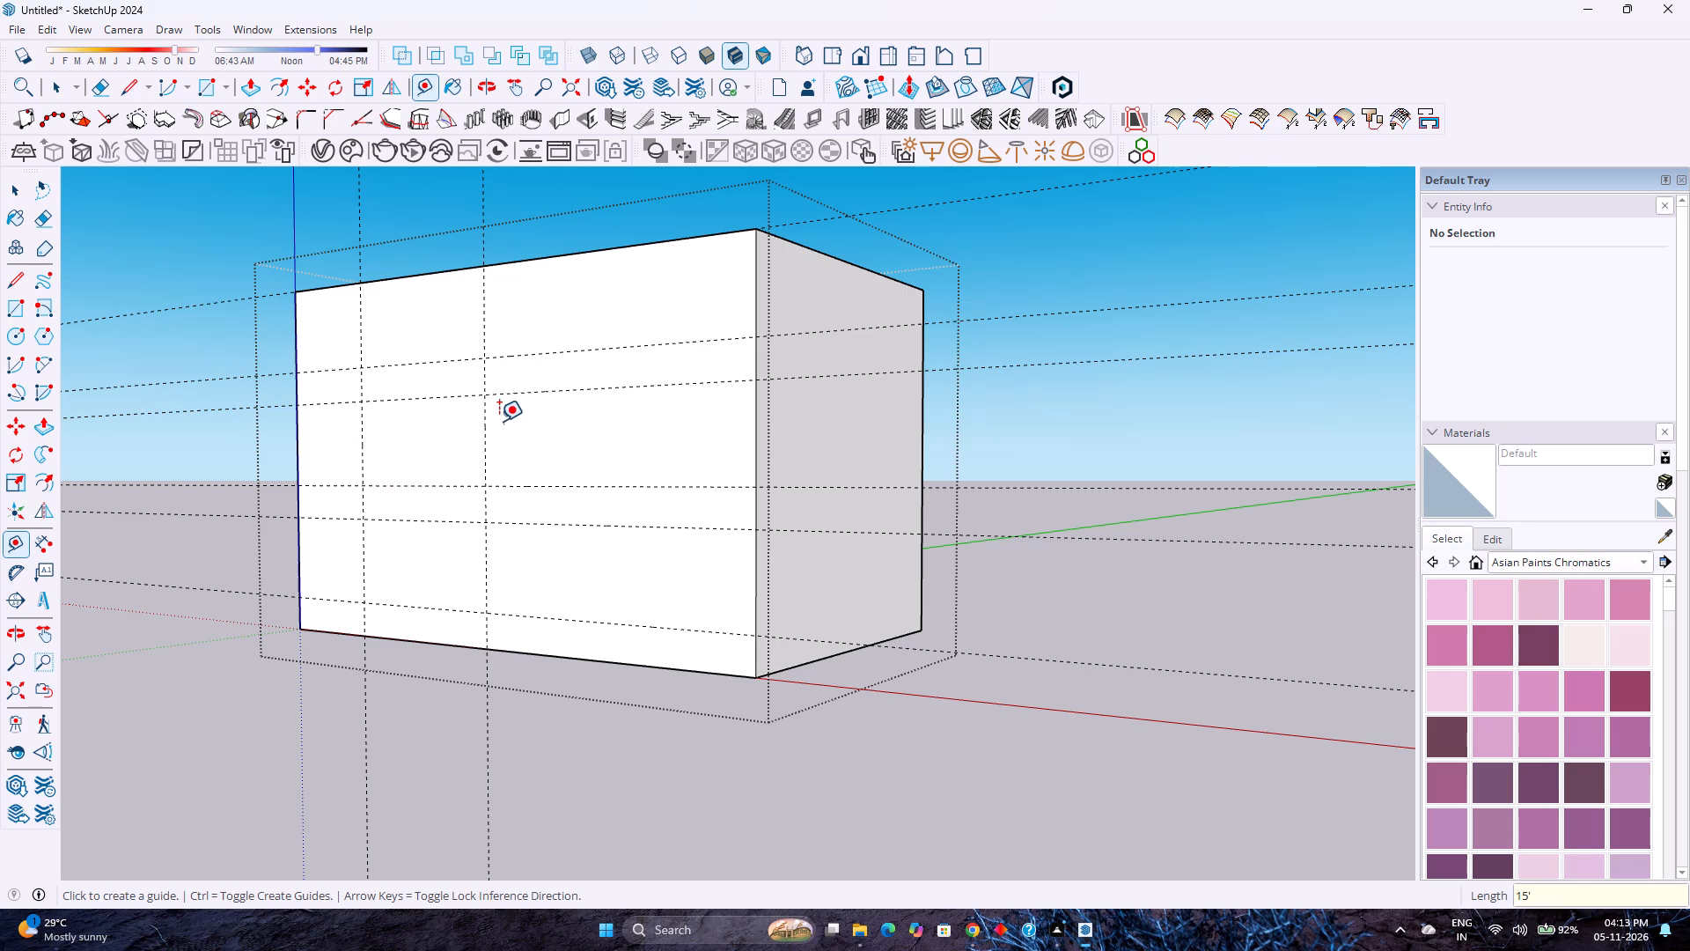
# Between those two vertical guides, add one 4' from the first guide and another 5' beyond it.
pyautogui.scroll(3, 511, 414)
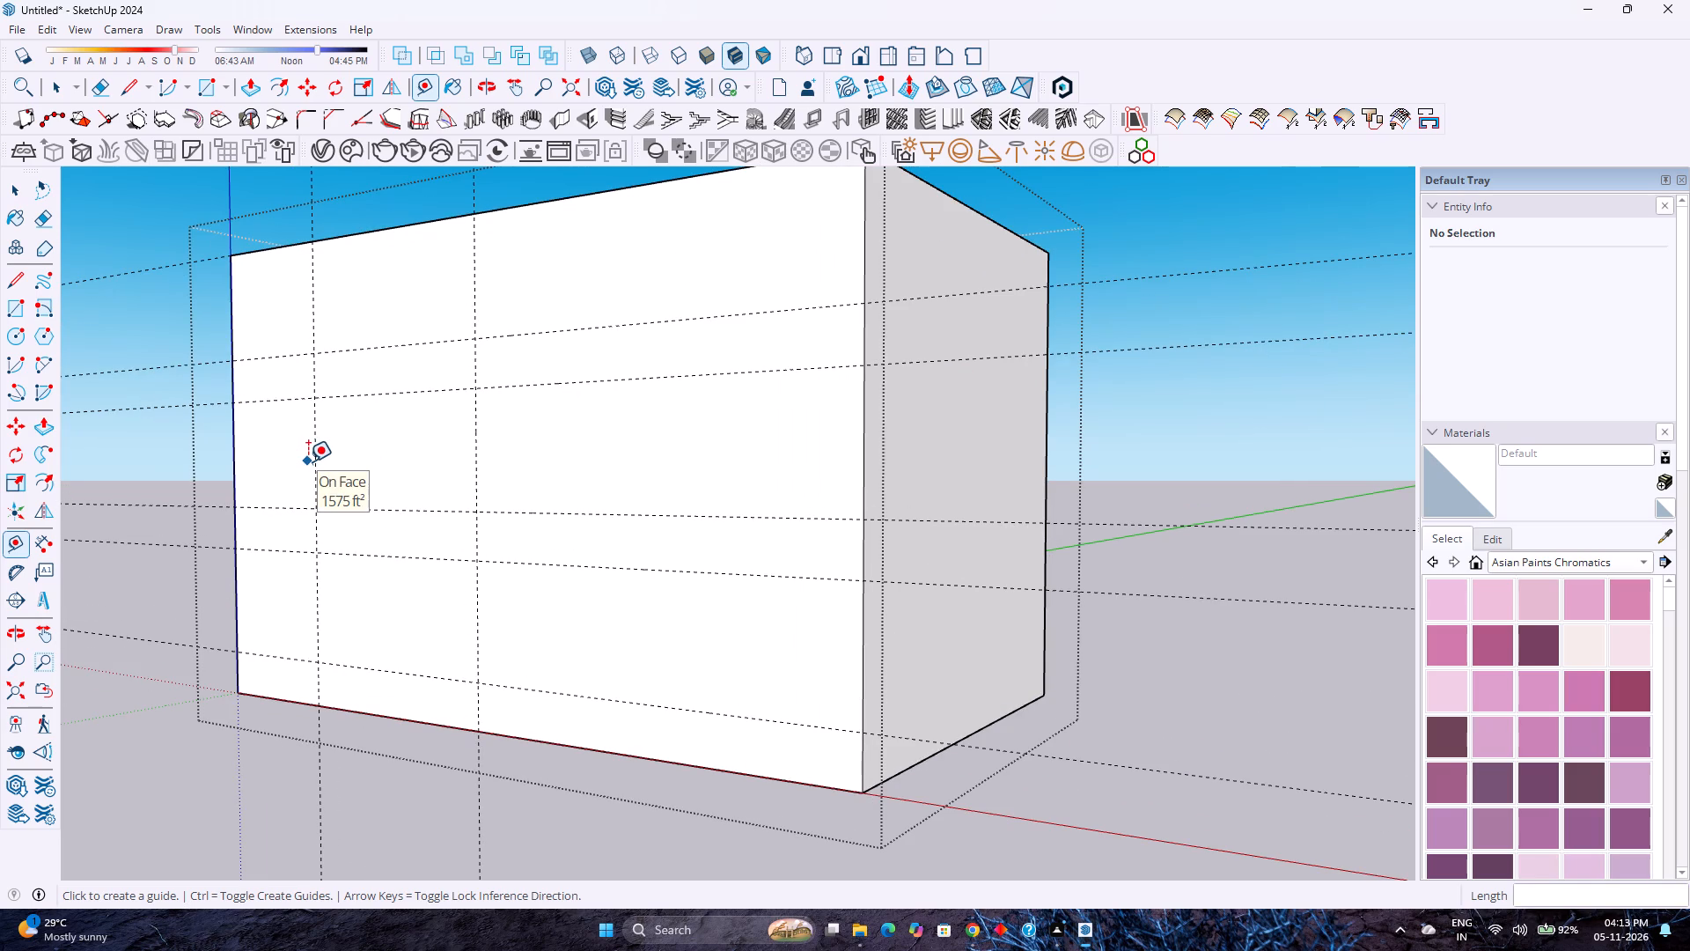
pyautogui.click(319, 455)
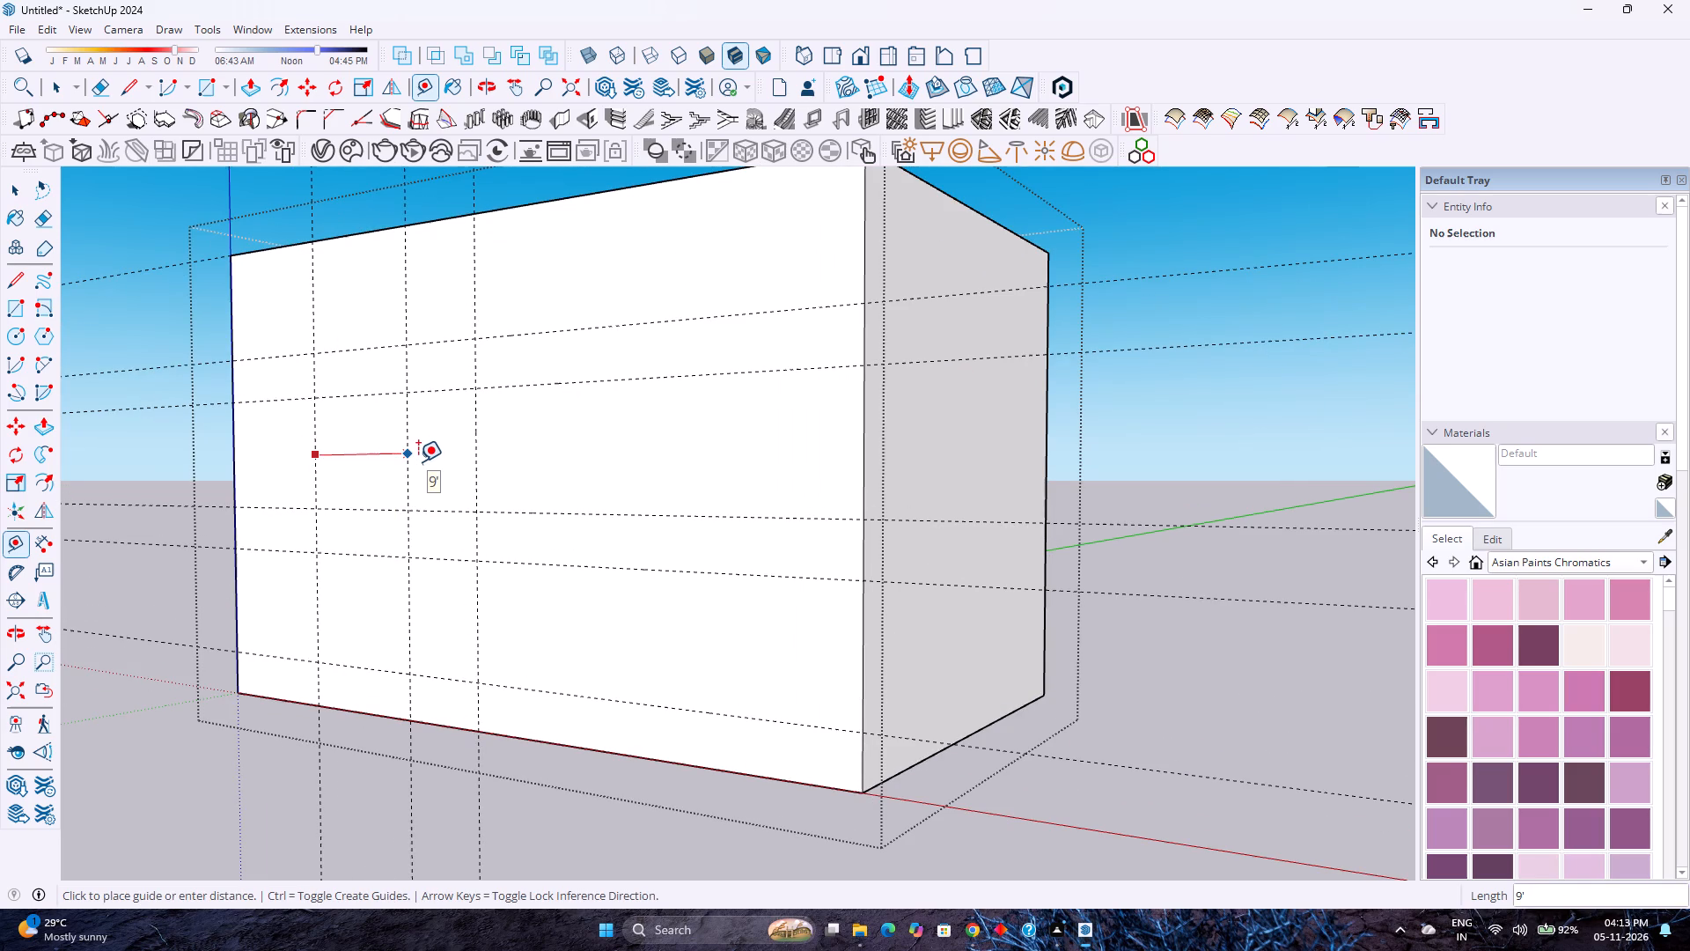
pyautogui.write("4'")
pyautogui.press('Return')
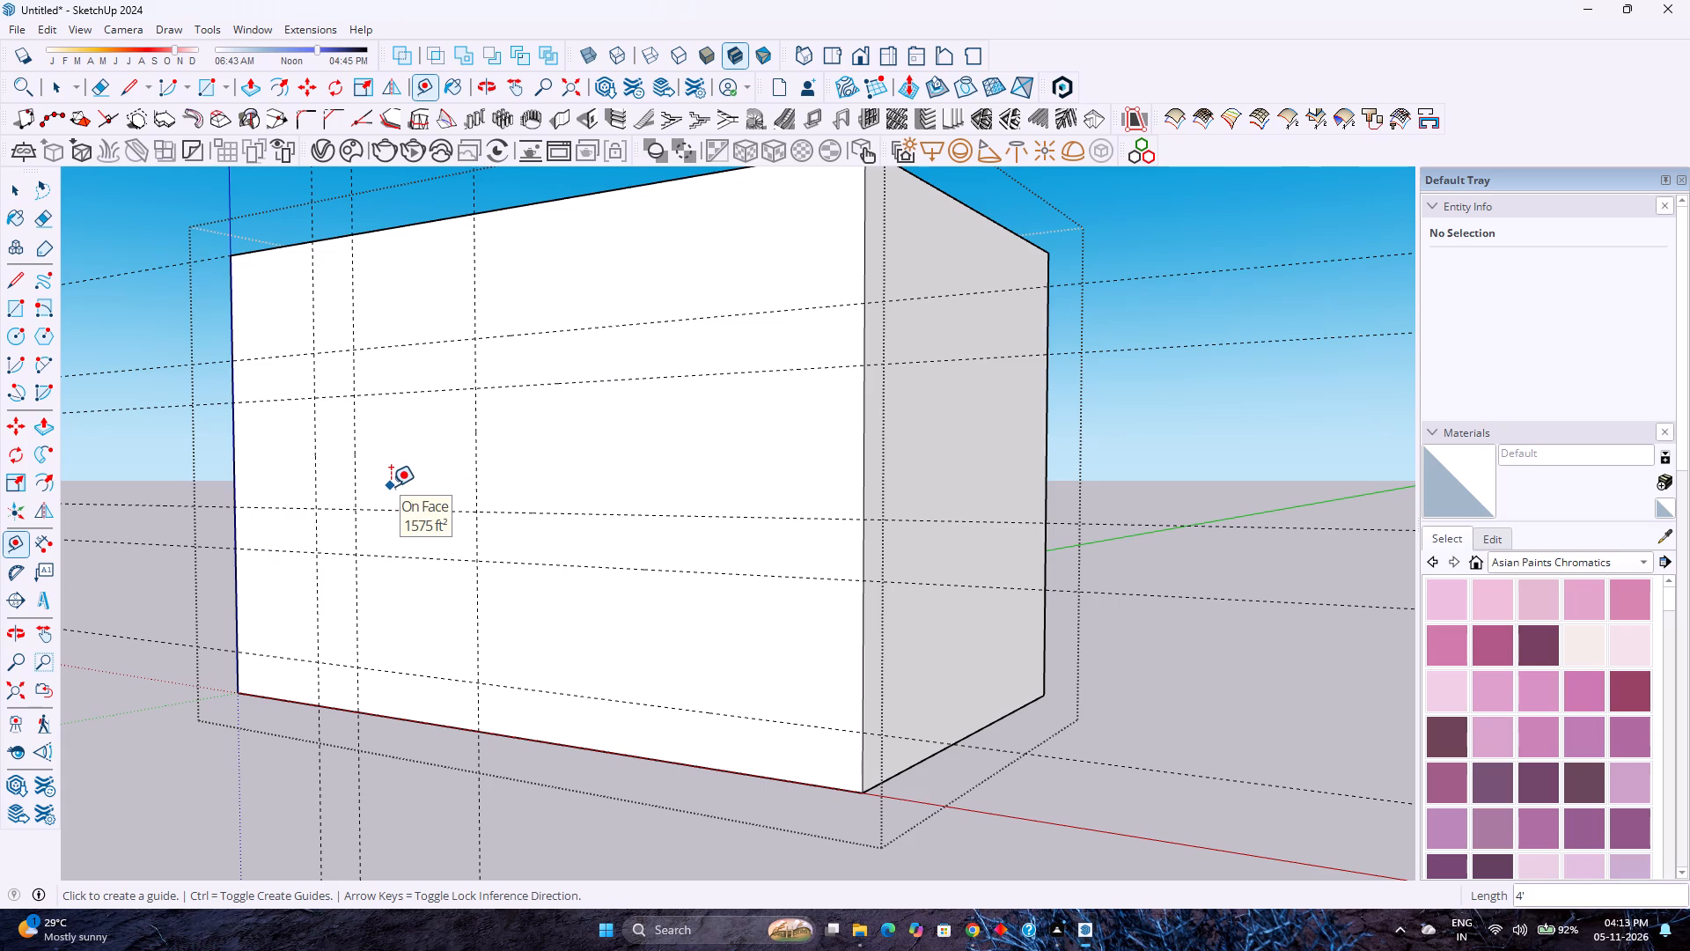
pyautogui.click(354, 439)
pyautogui.write('4\'6"')
pyautogui.press('Return')
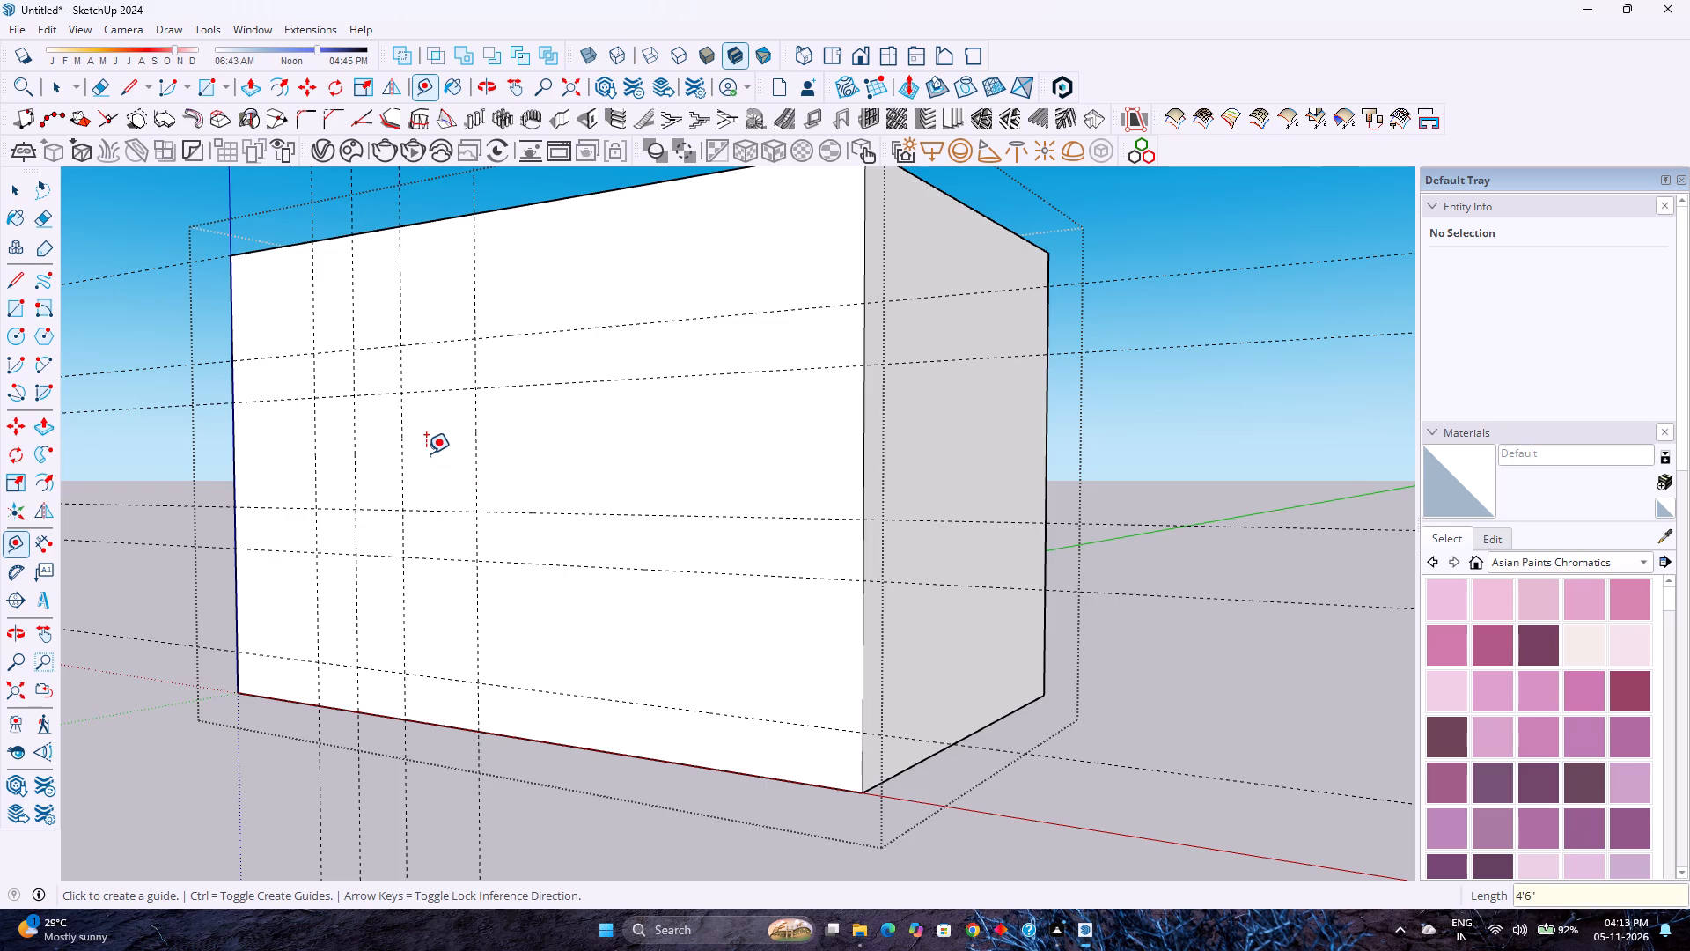
pyautogui.write("5'")
pyautogui.press('Return')
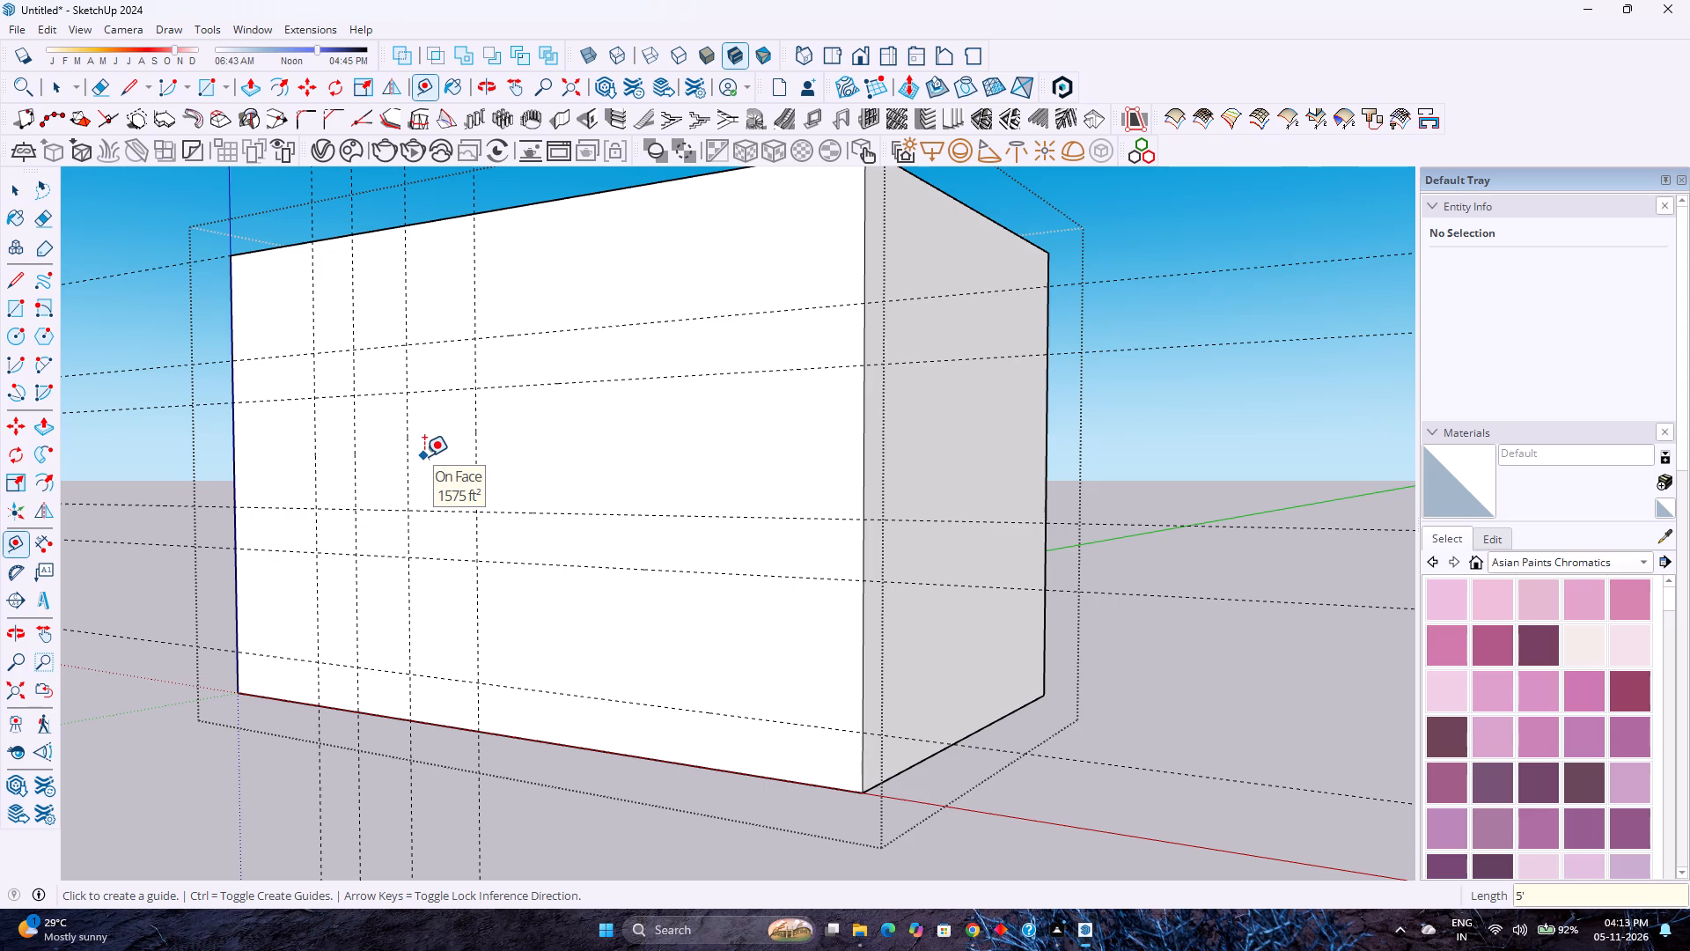
# Add a horizontal window-head guide 7' above the long wall's bottom edge.
pyautogui.scroll(-1, 424, 456)
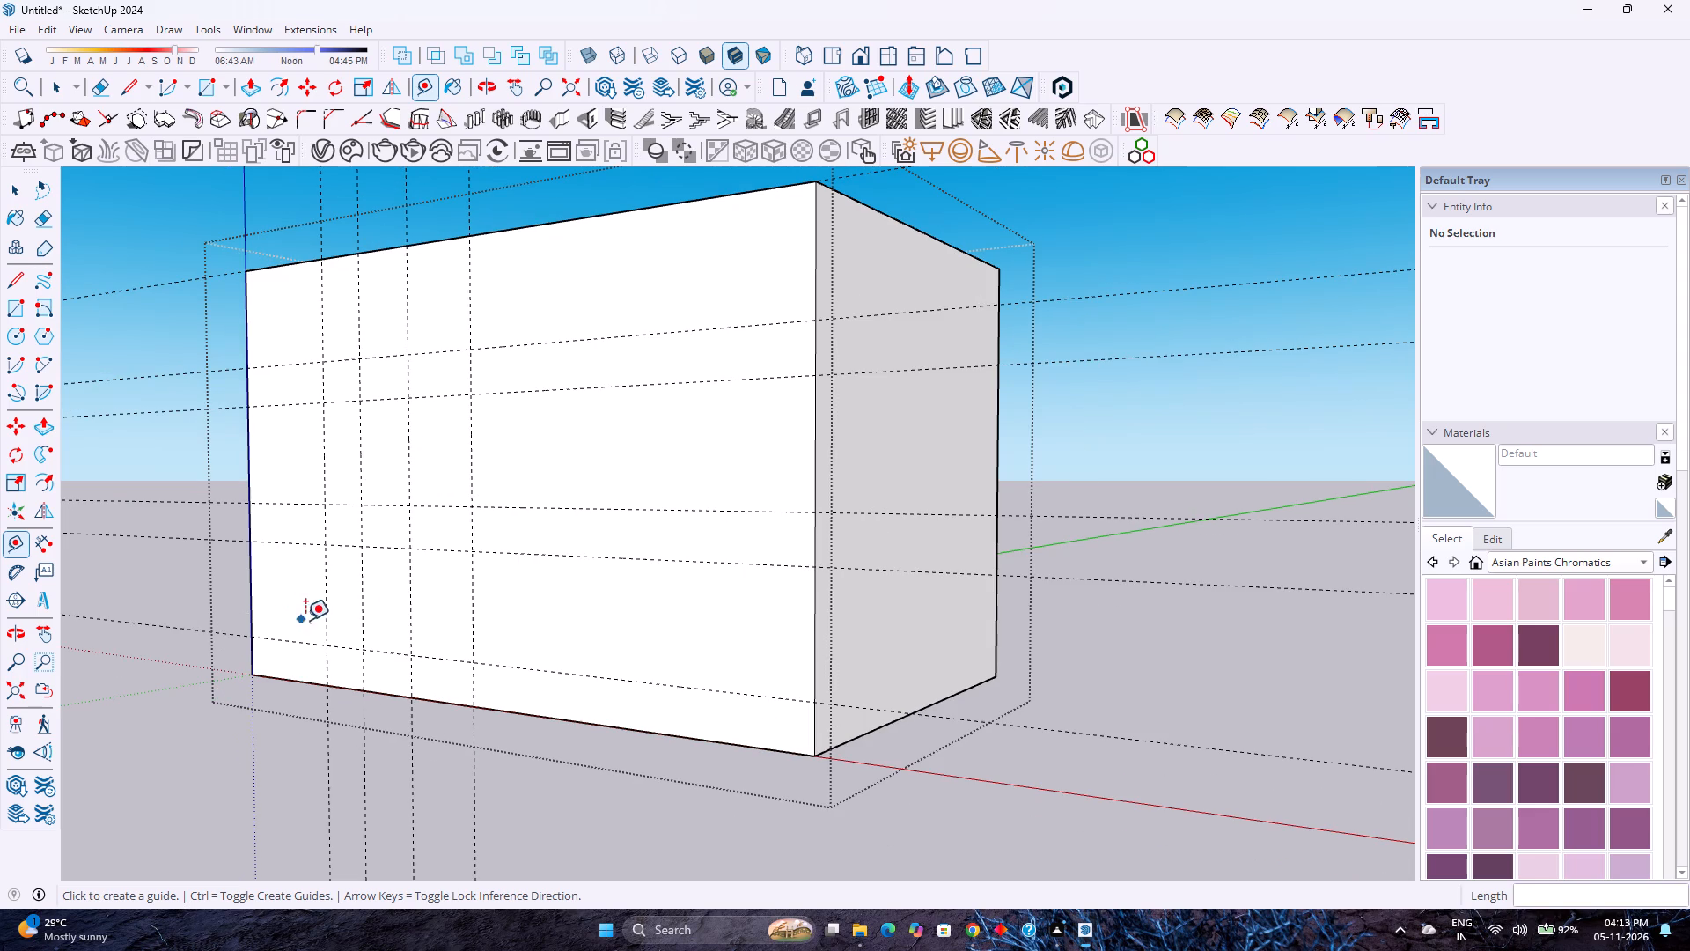
pyautogui.click(564, 560)
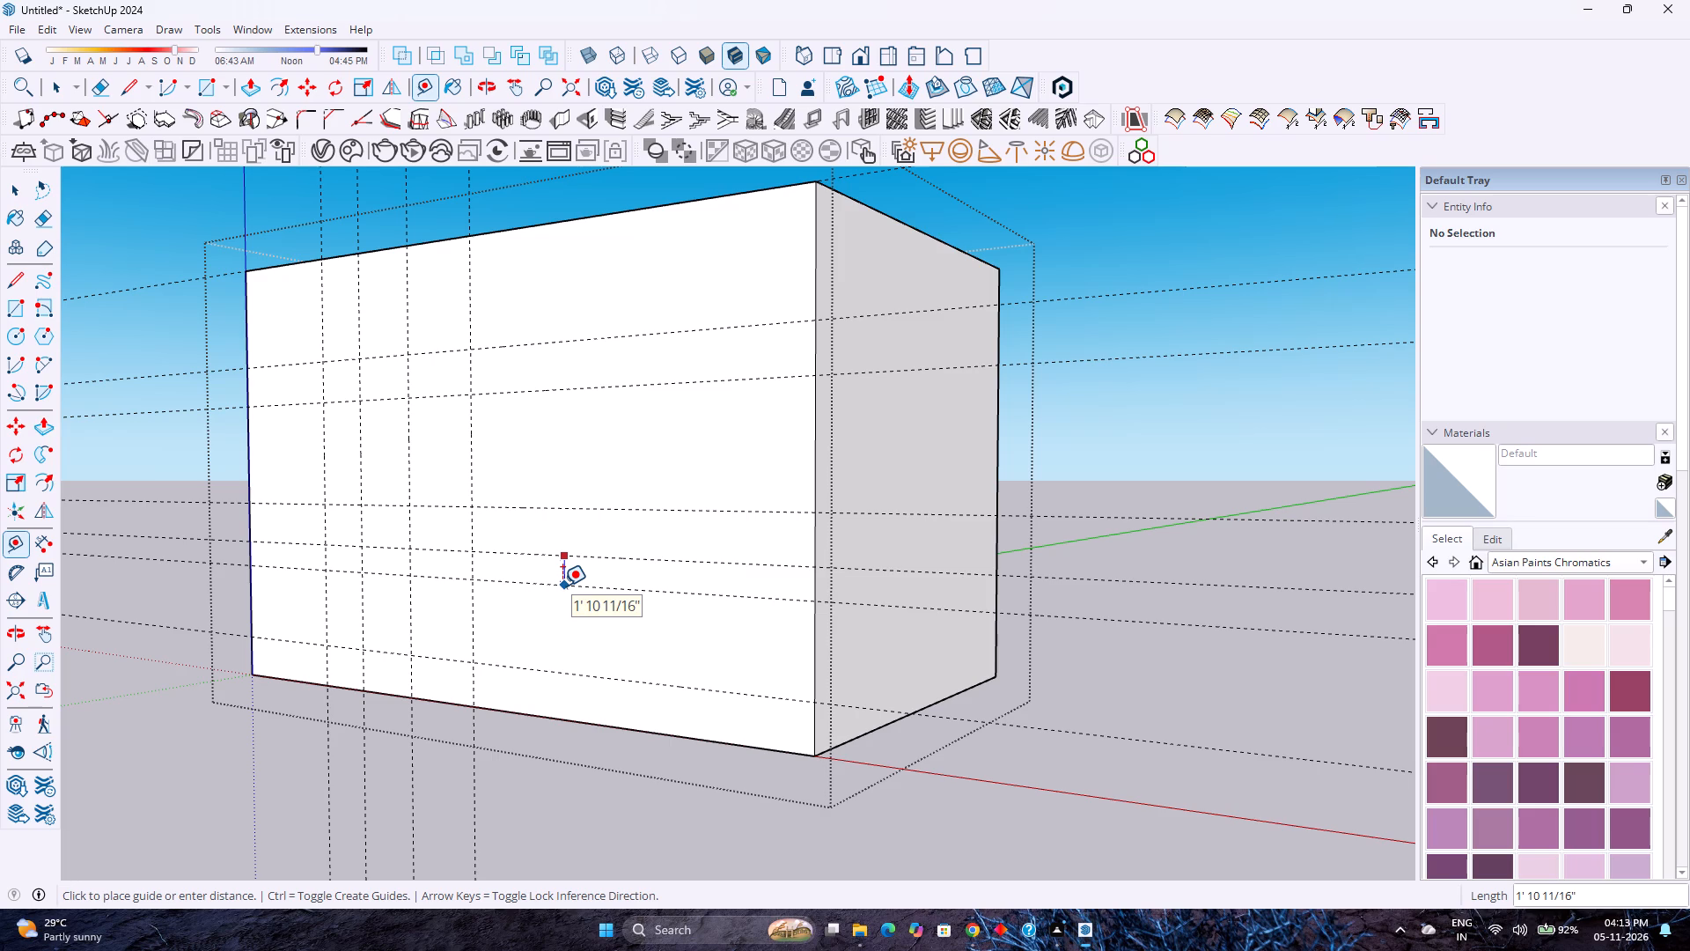
pyautogui.press('Escape')
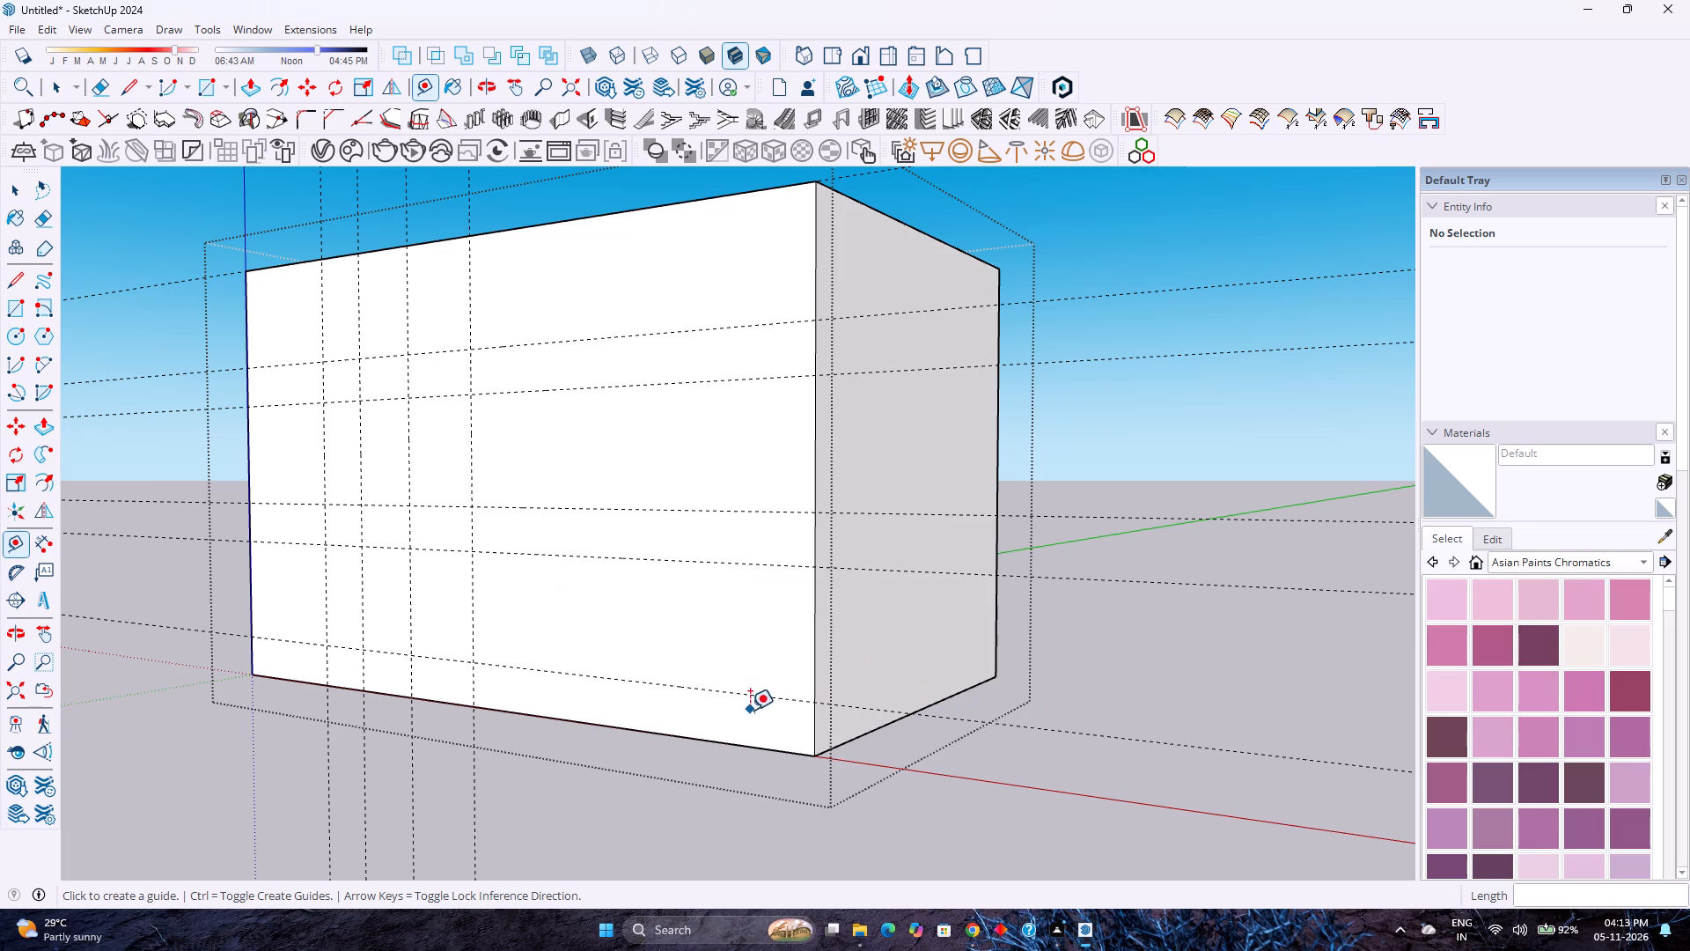
pyautogui.click(686, 734)
pyautogui.write("7'")
pyautogui.press('Return')
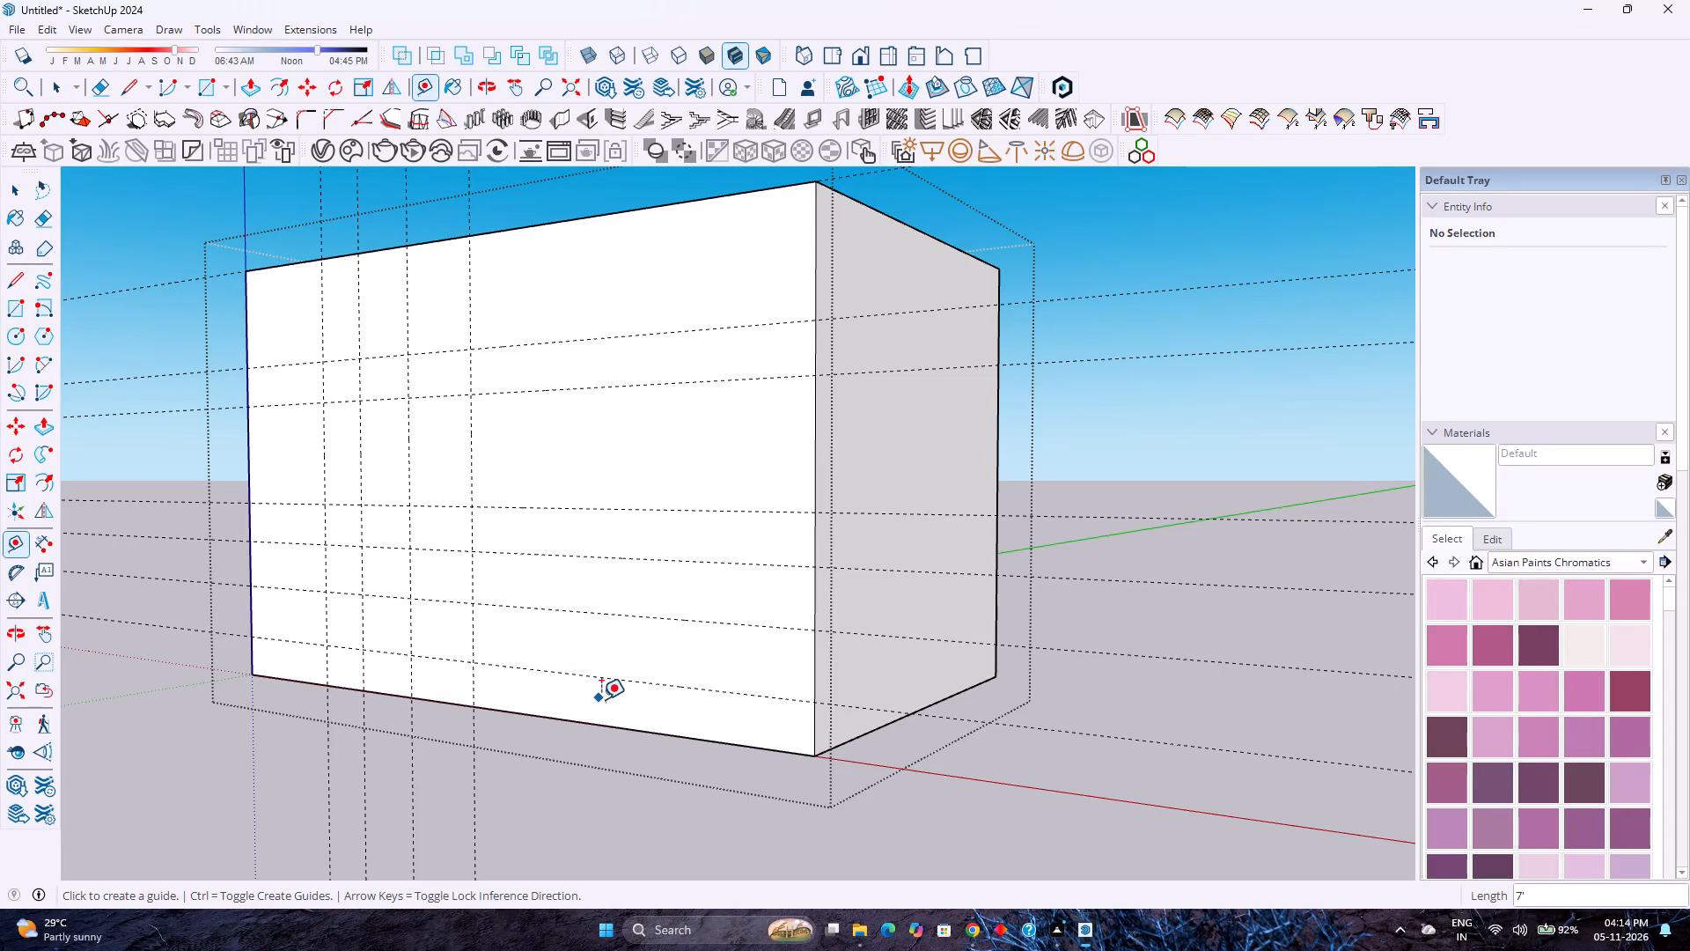
# Add a horizontal window-head guide 7' above the first 10'6" level guide on the long wall.
pyautogui.scroll(5, 362, 628)
pyautogui.middleClick(364, 627)
pyautogui.moveTo(367, 627); pyautogui.dragTo(421, 620, button='middle')
pyautogui.moveTo(453, 619); pyautogui.dragTo(537, 652, button='middle')
pyautogui.middleClick(534, 652)
pyautogui.middleClick(531, 655)
pyautogui.moveTo(511, 661); pyautogui.dragTo(430, 681, button='middle')
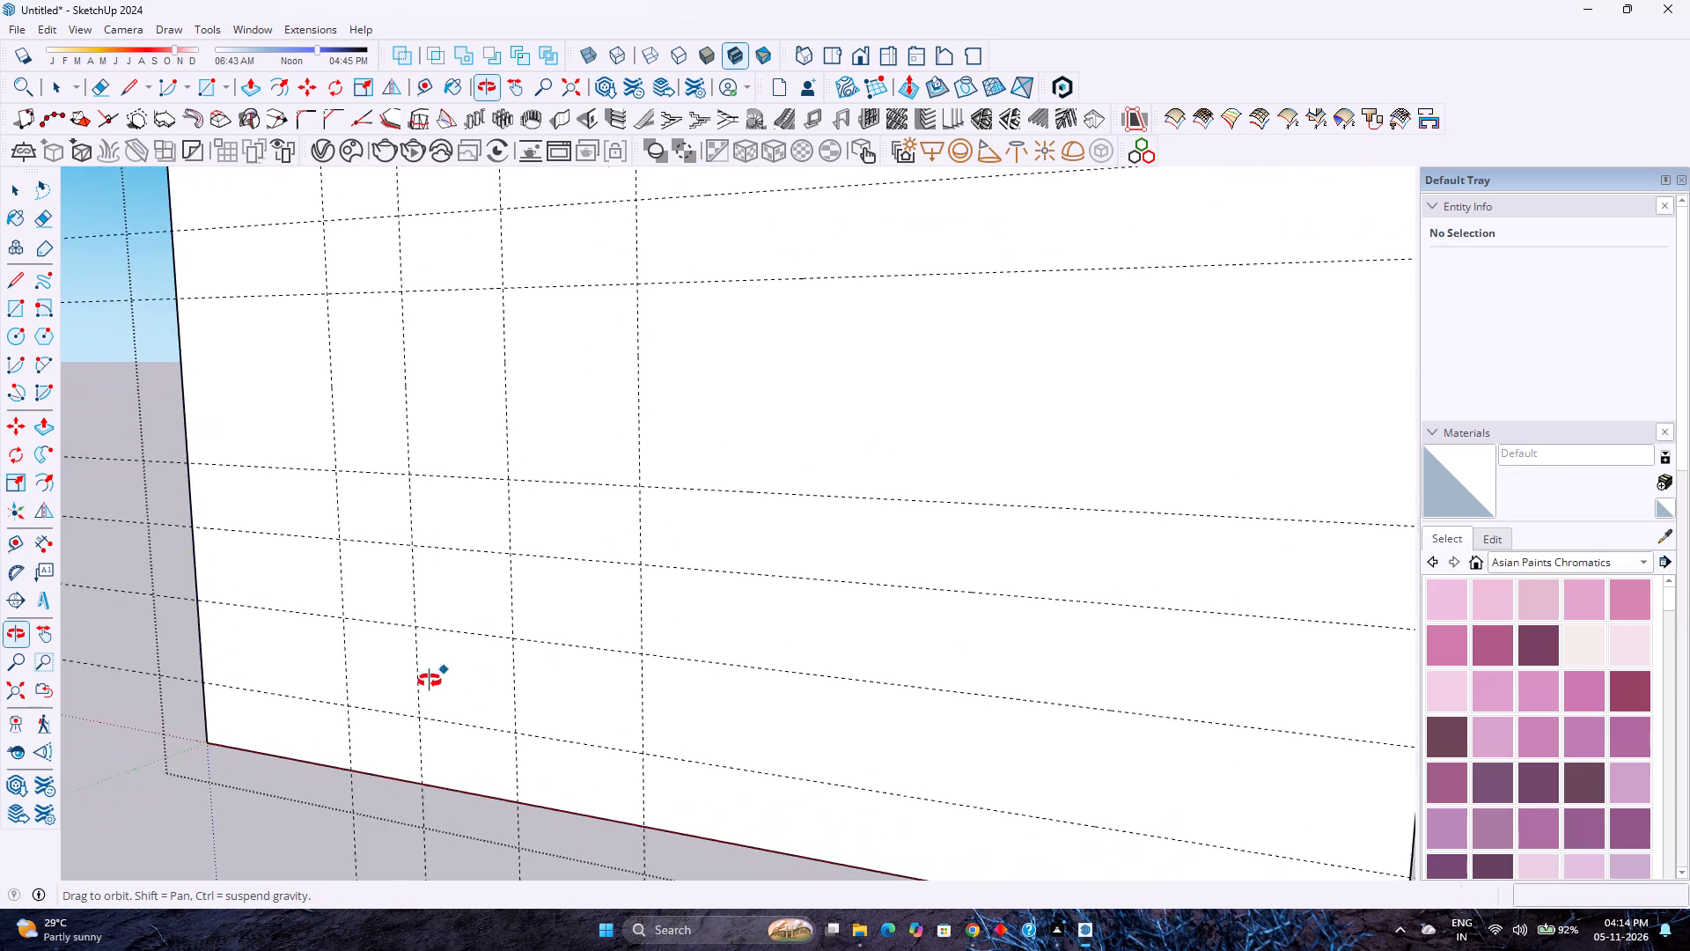
pyautogui.moveTo(430, 681); pyautogui.dragTo(415, 681, button='middle')
pyautogui.middleClick(415, 681)
pyautogui.scroll(-5, 415, 681)
pyautogui.click(603, 616)
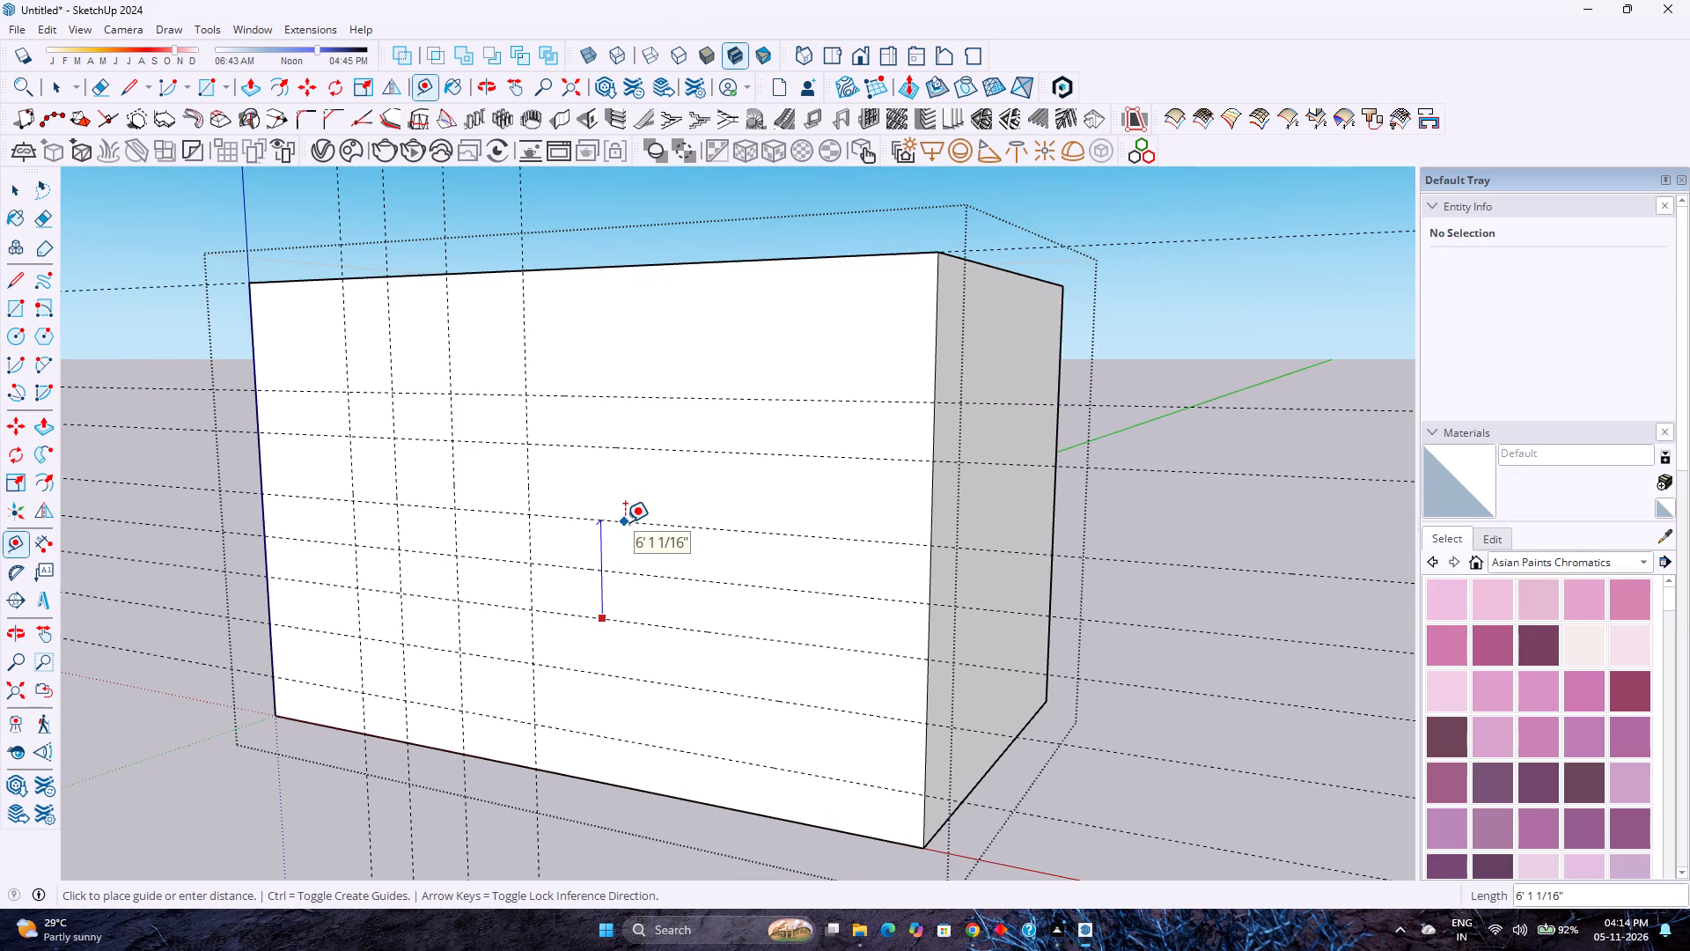
pyautogui.write("7'")
pyautogui.press('Return')
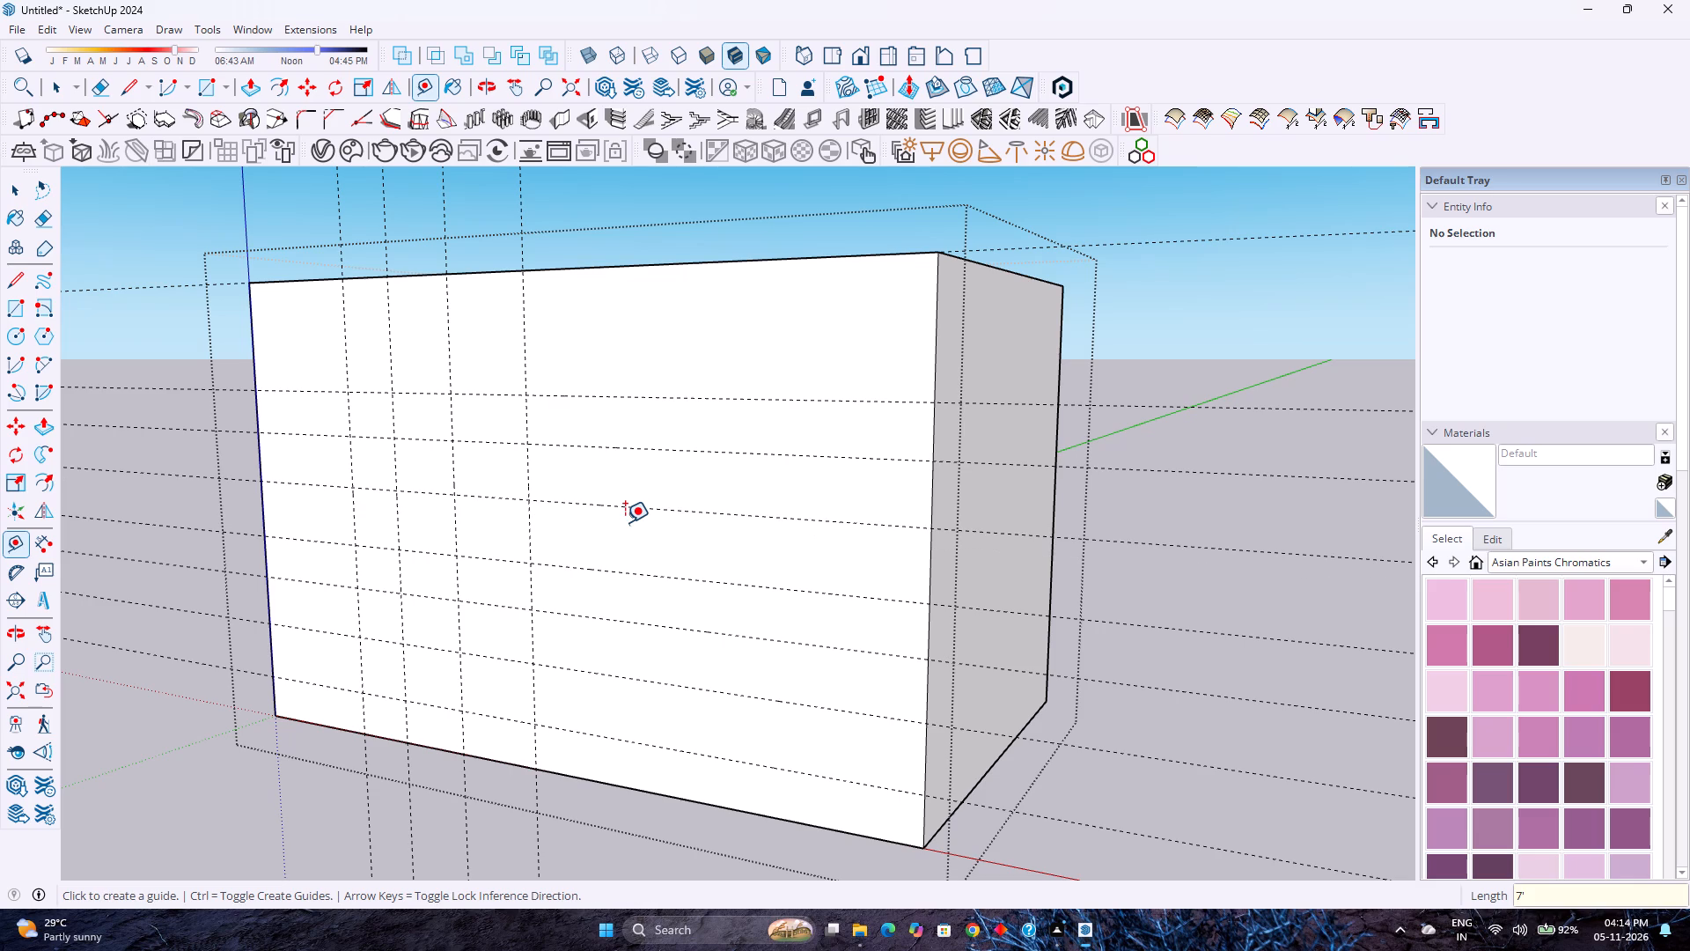
# Add a horizontal window-head guide 7' above the second 10'6" level guide on the long wall.
pyautogui.click(644, 502)
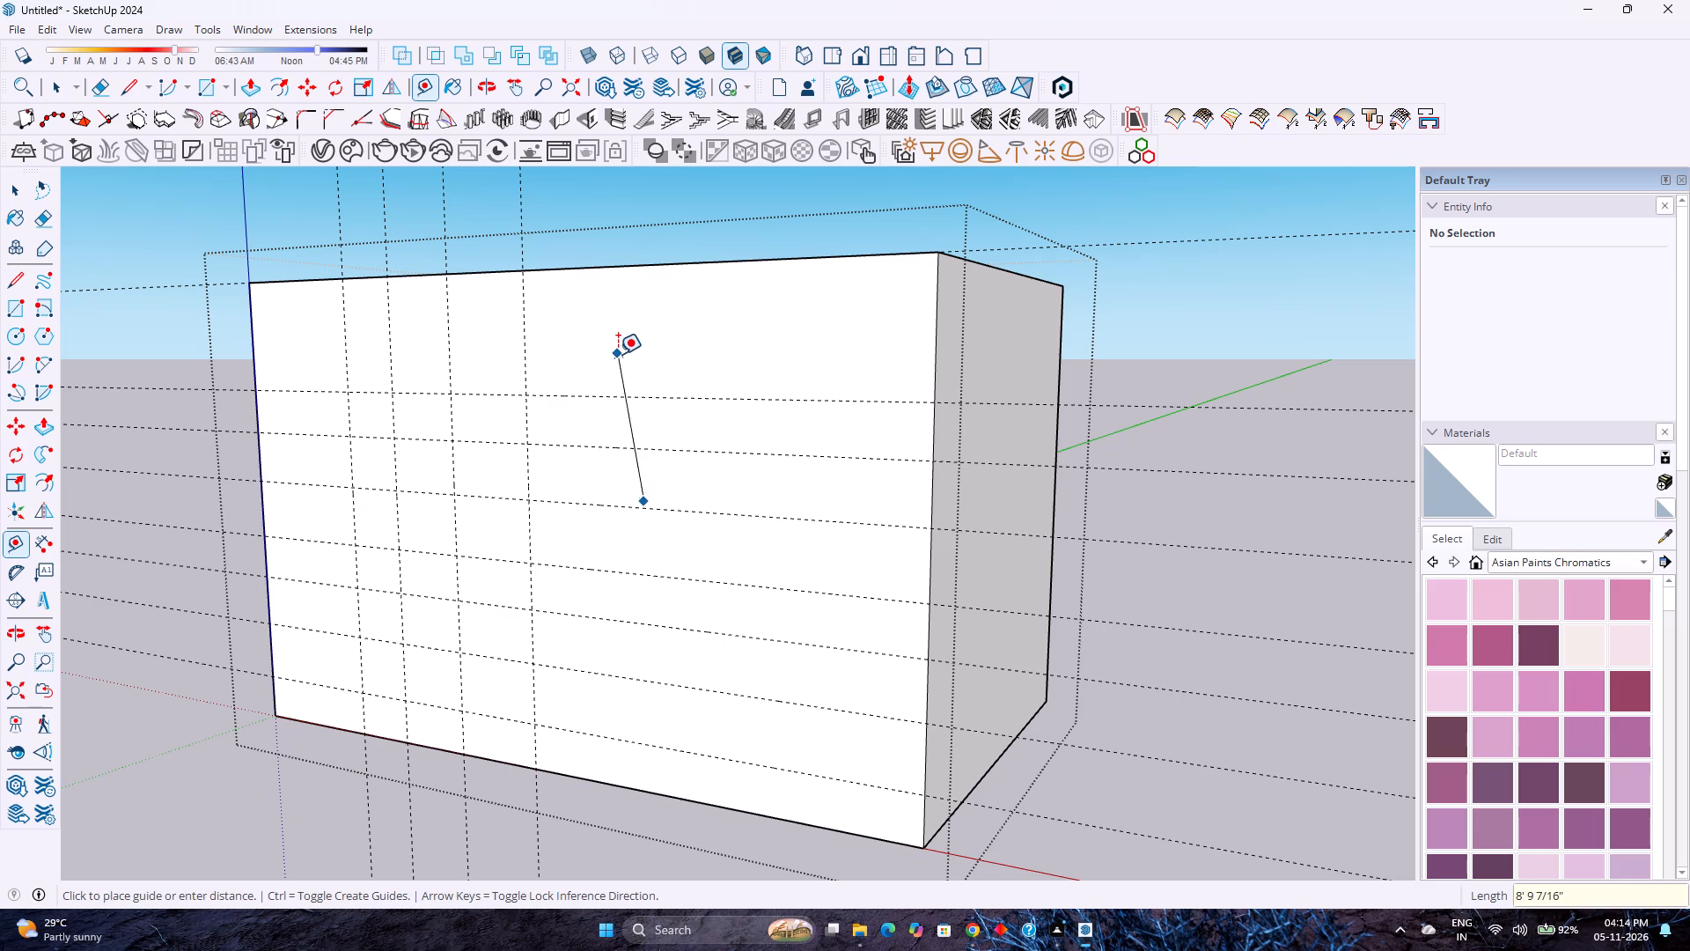
pyautogui.press('Escape')
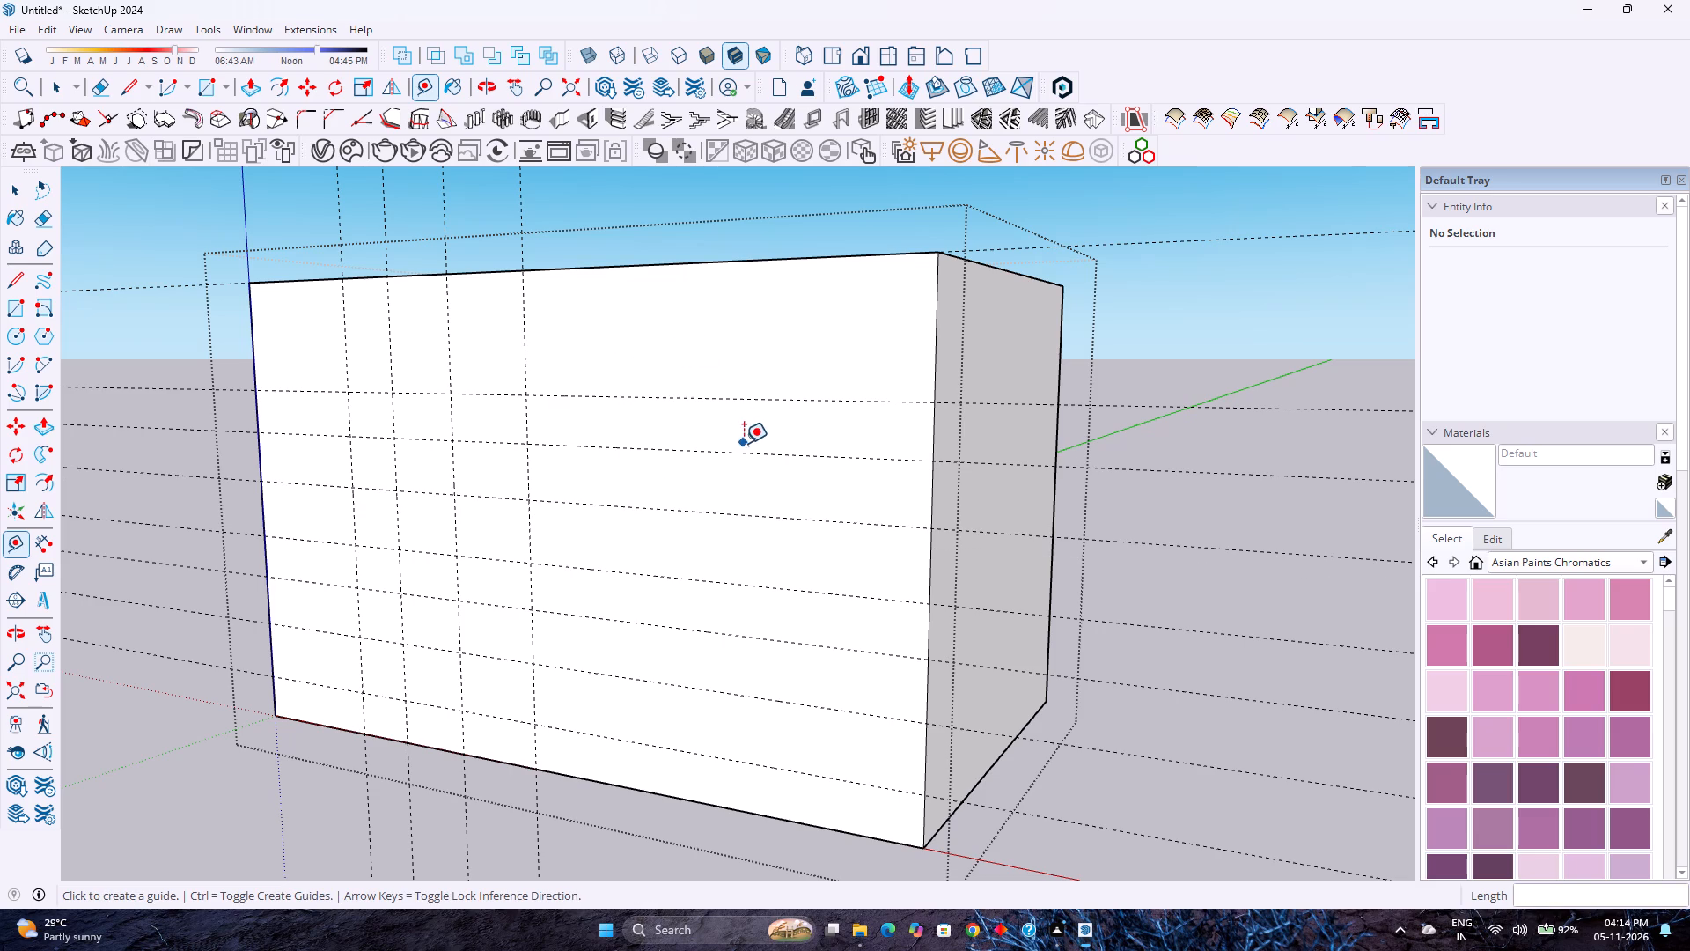
pyautogui.click(751, 460)
pyautogui.press('Escape')
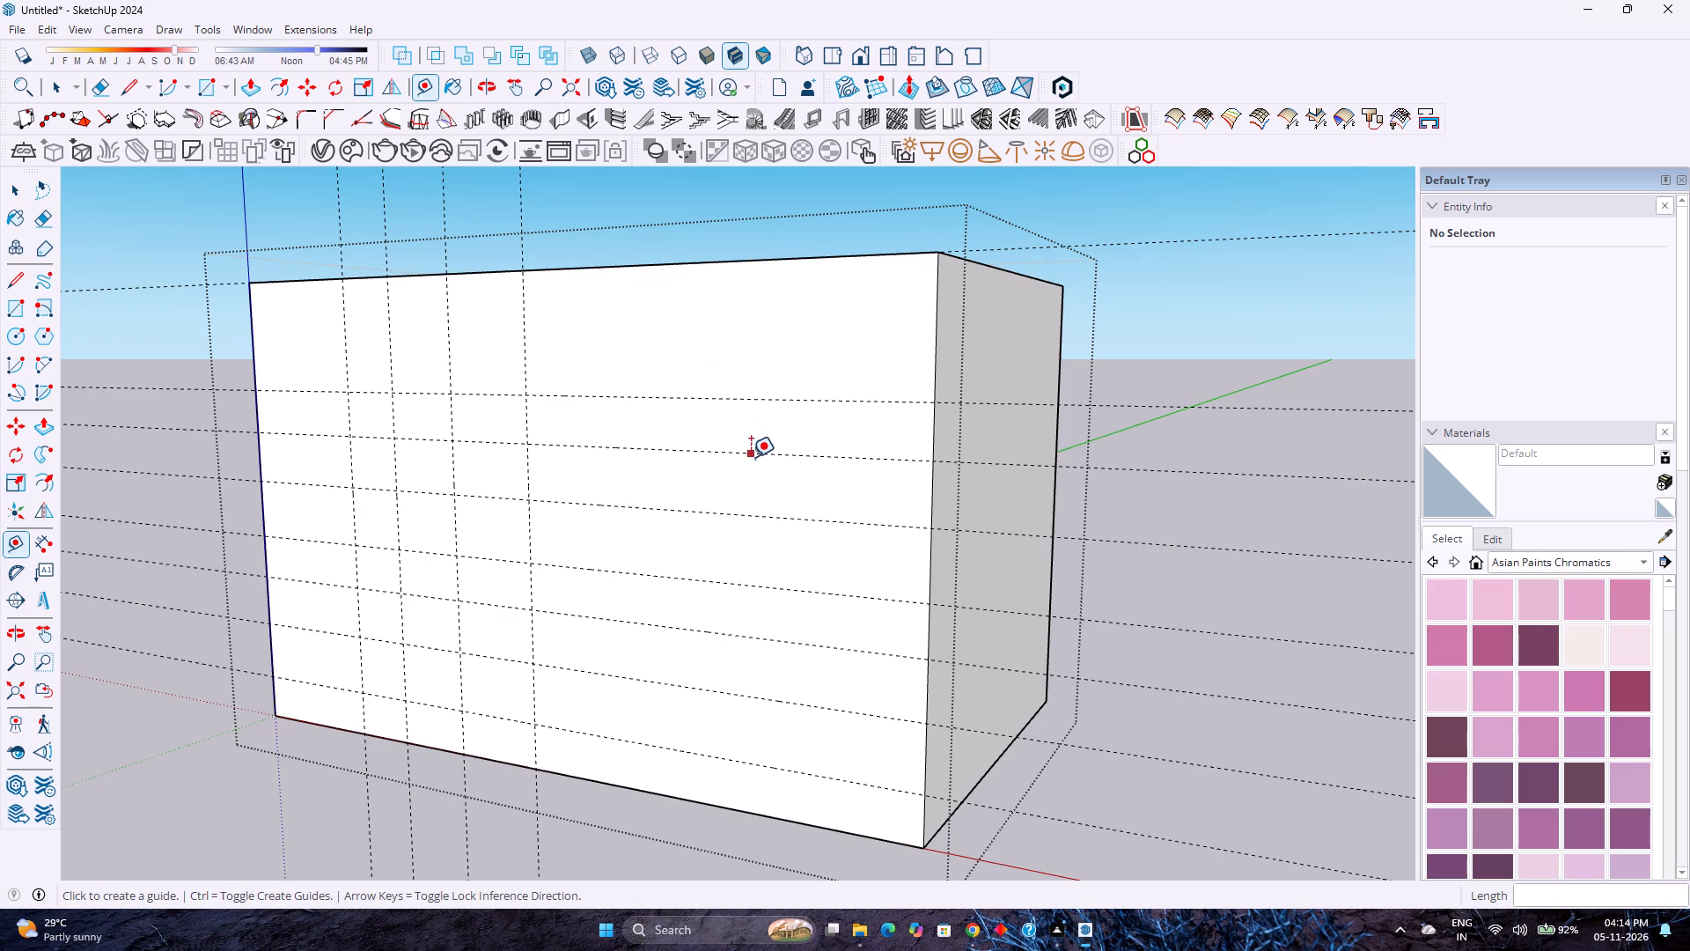
pyautogui.click(749, 448)
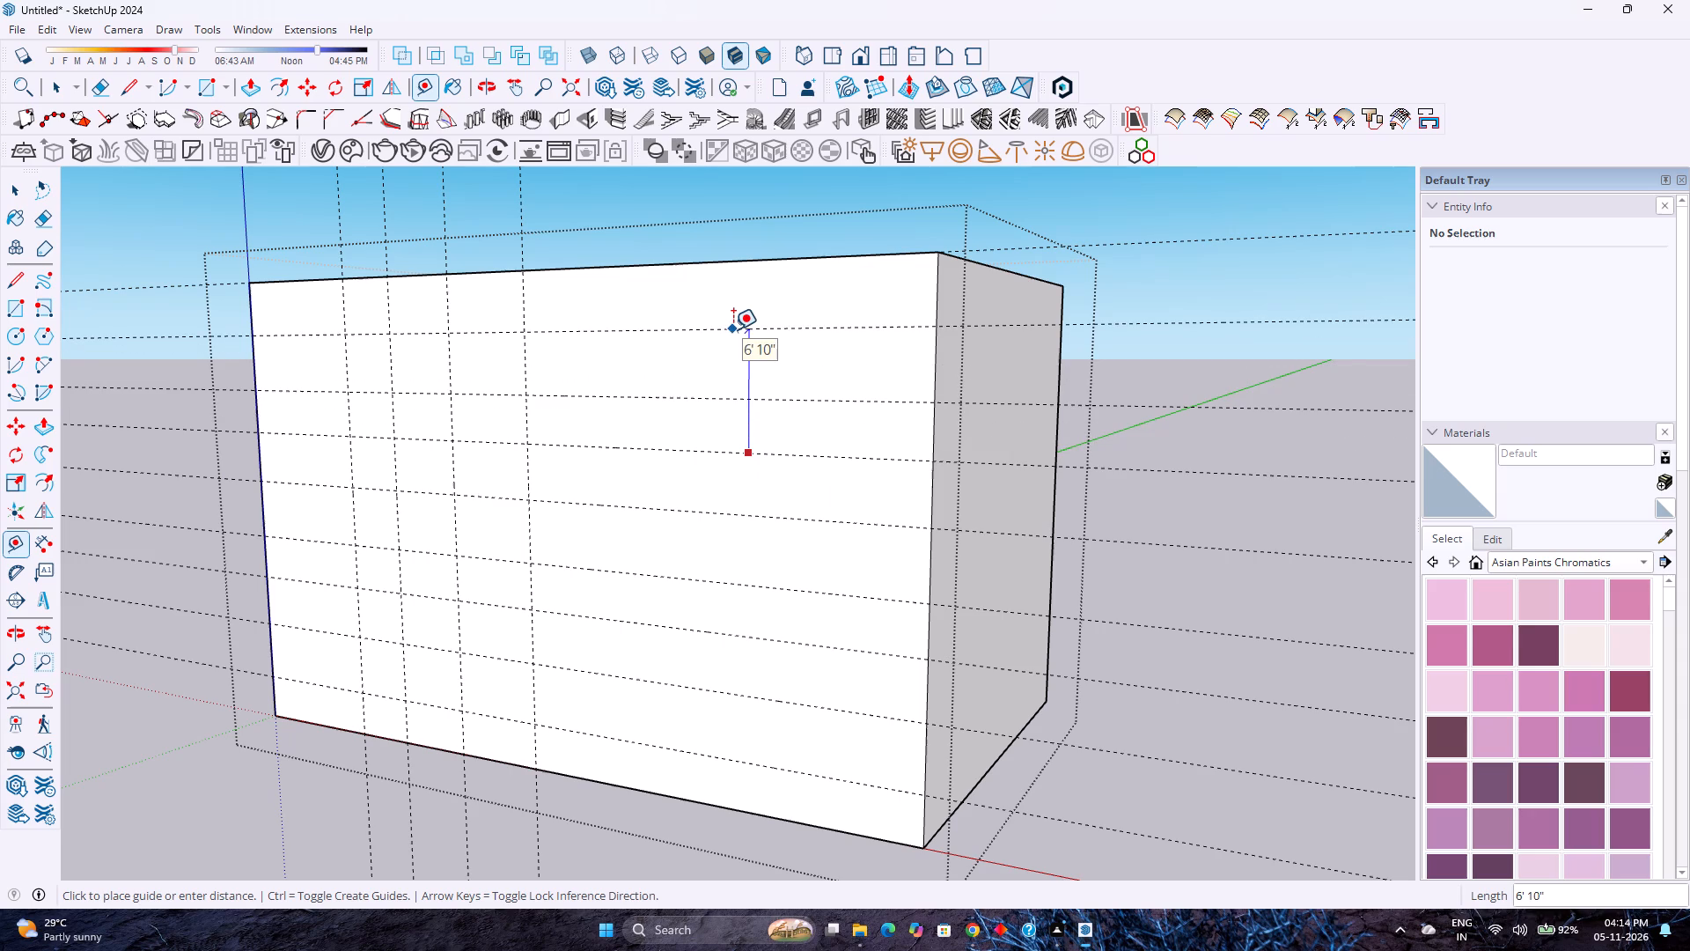
pyautogui.write("7'")
pyautogui.press('Return')
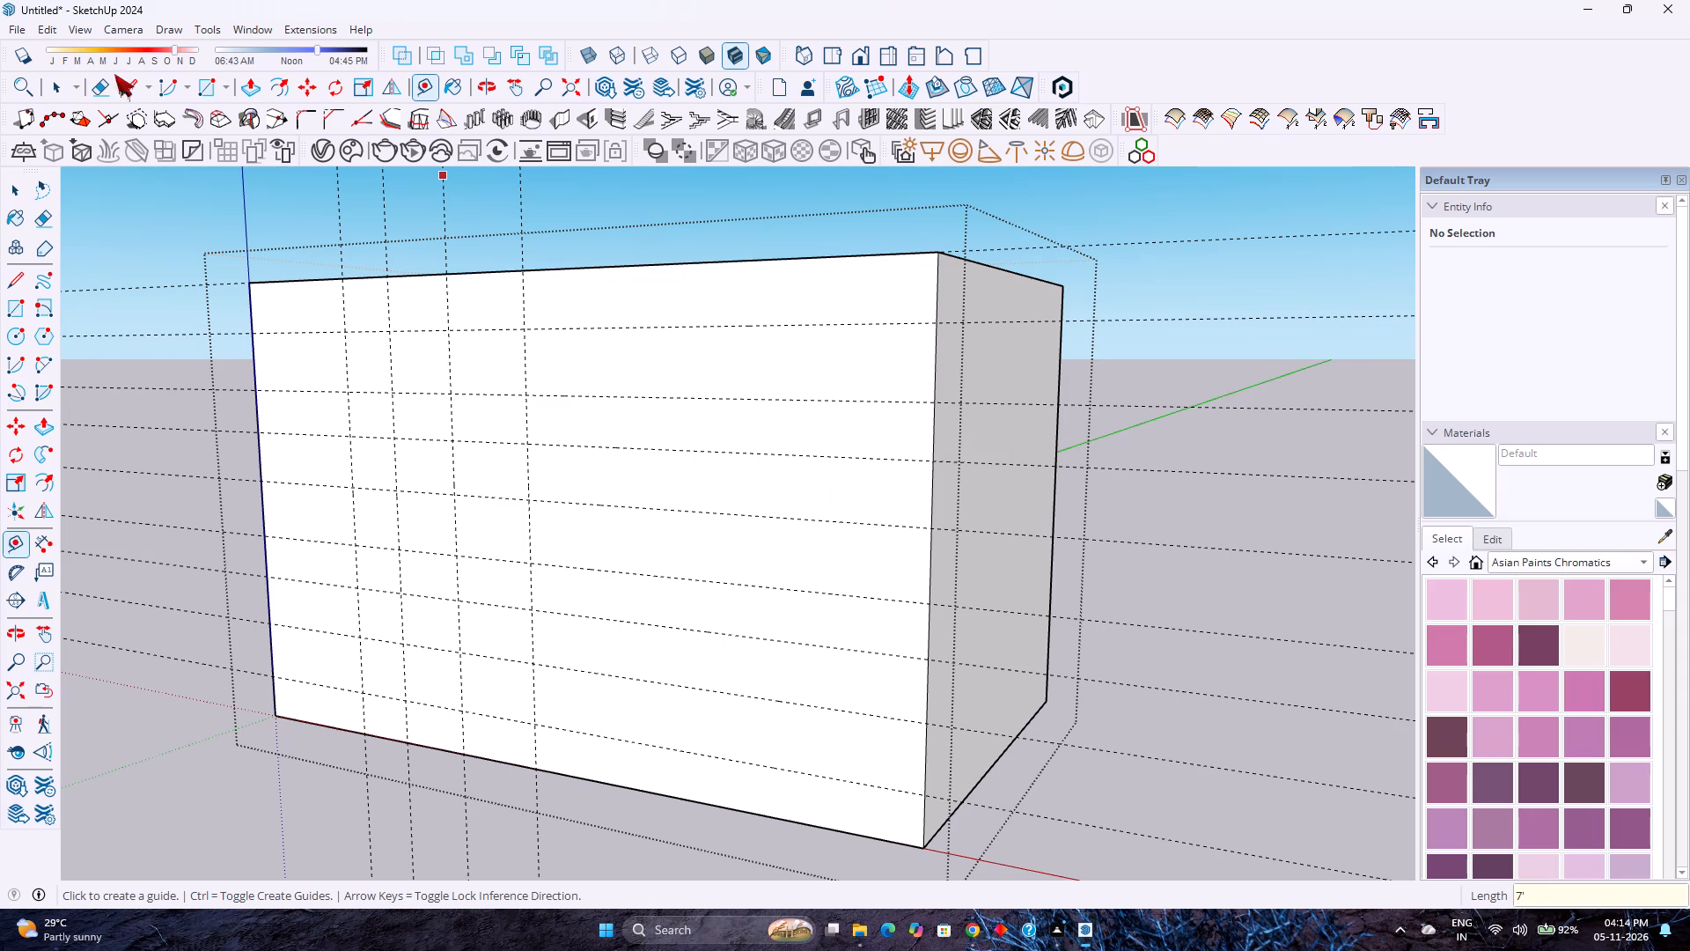
# Draw a 5' by 4' window rectangle on the lowest level, between the 3' and 7' guides and the middle two vertical guides.
pyautogui.click(203, 99)
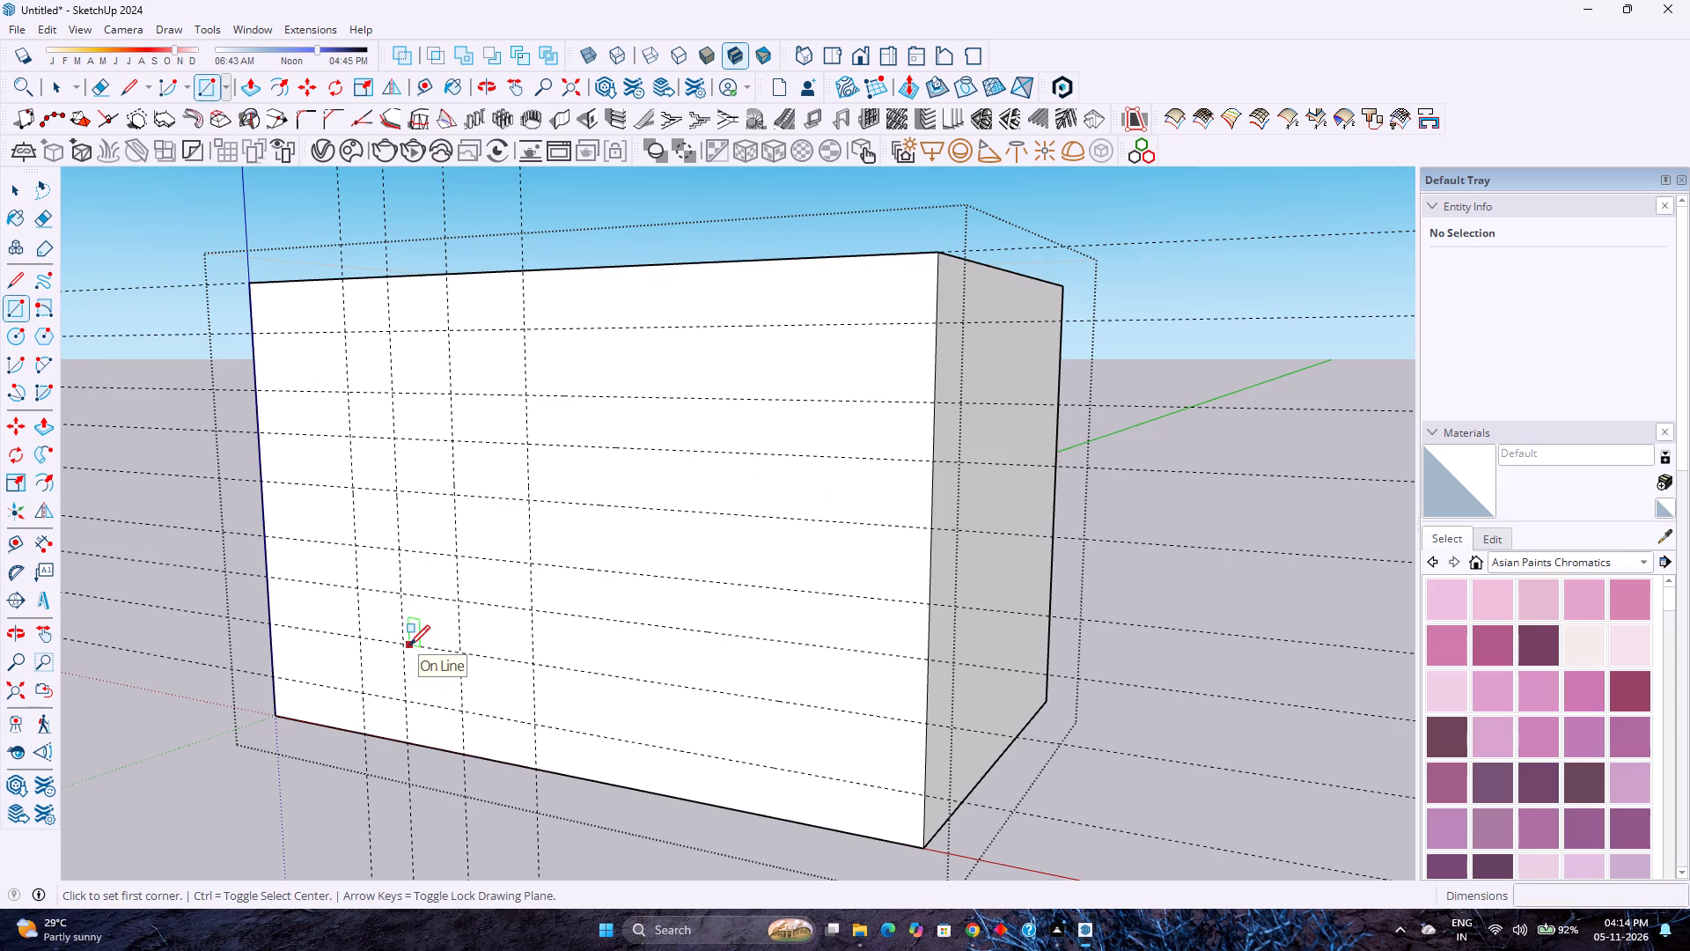
pyautogui.click(406, 645)
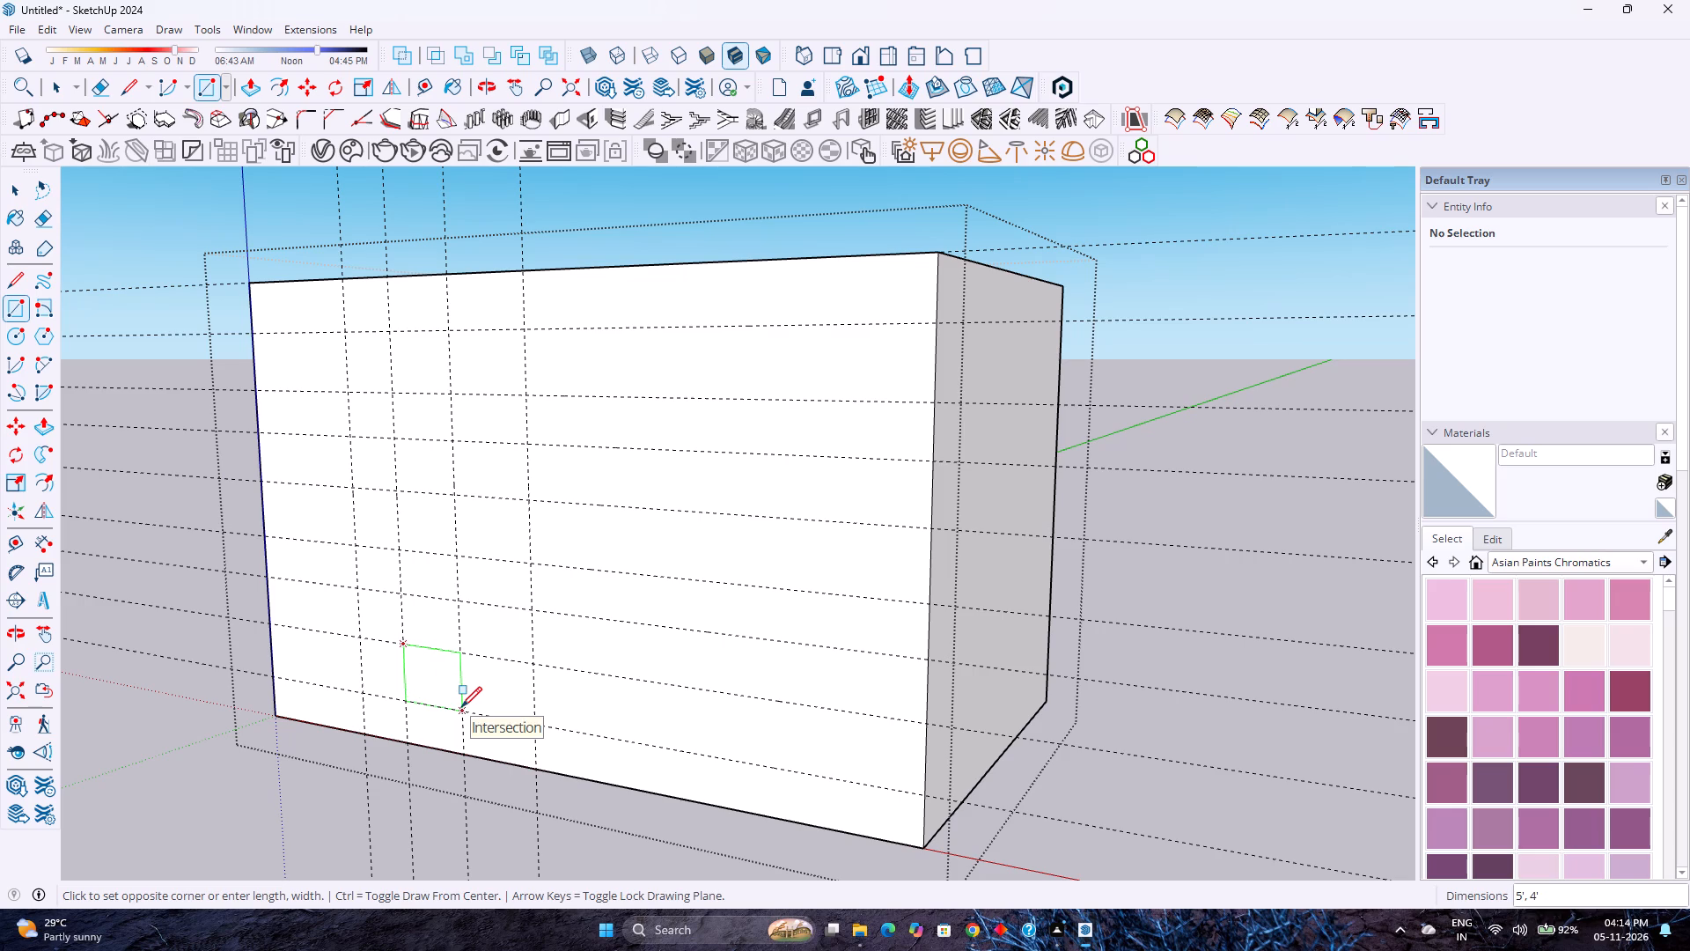
pyautogui.click(461, 707)
# Copy the lowest-level window rectangle with its edges up the wall to the top level at 21' and the middle level at 10'6".
pyautogui.press('space')
pyautogui.doubleClick(427, 682)
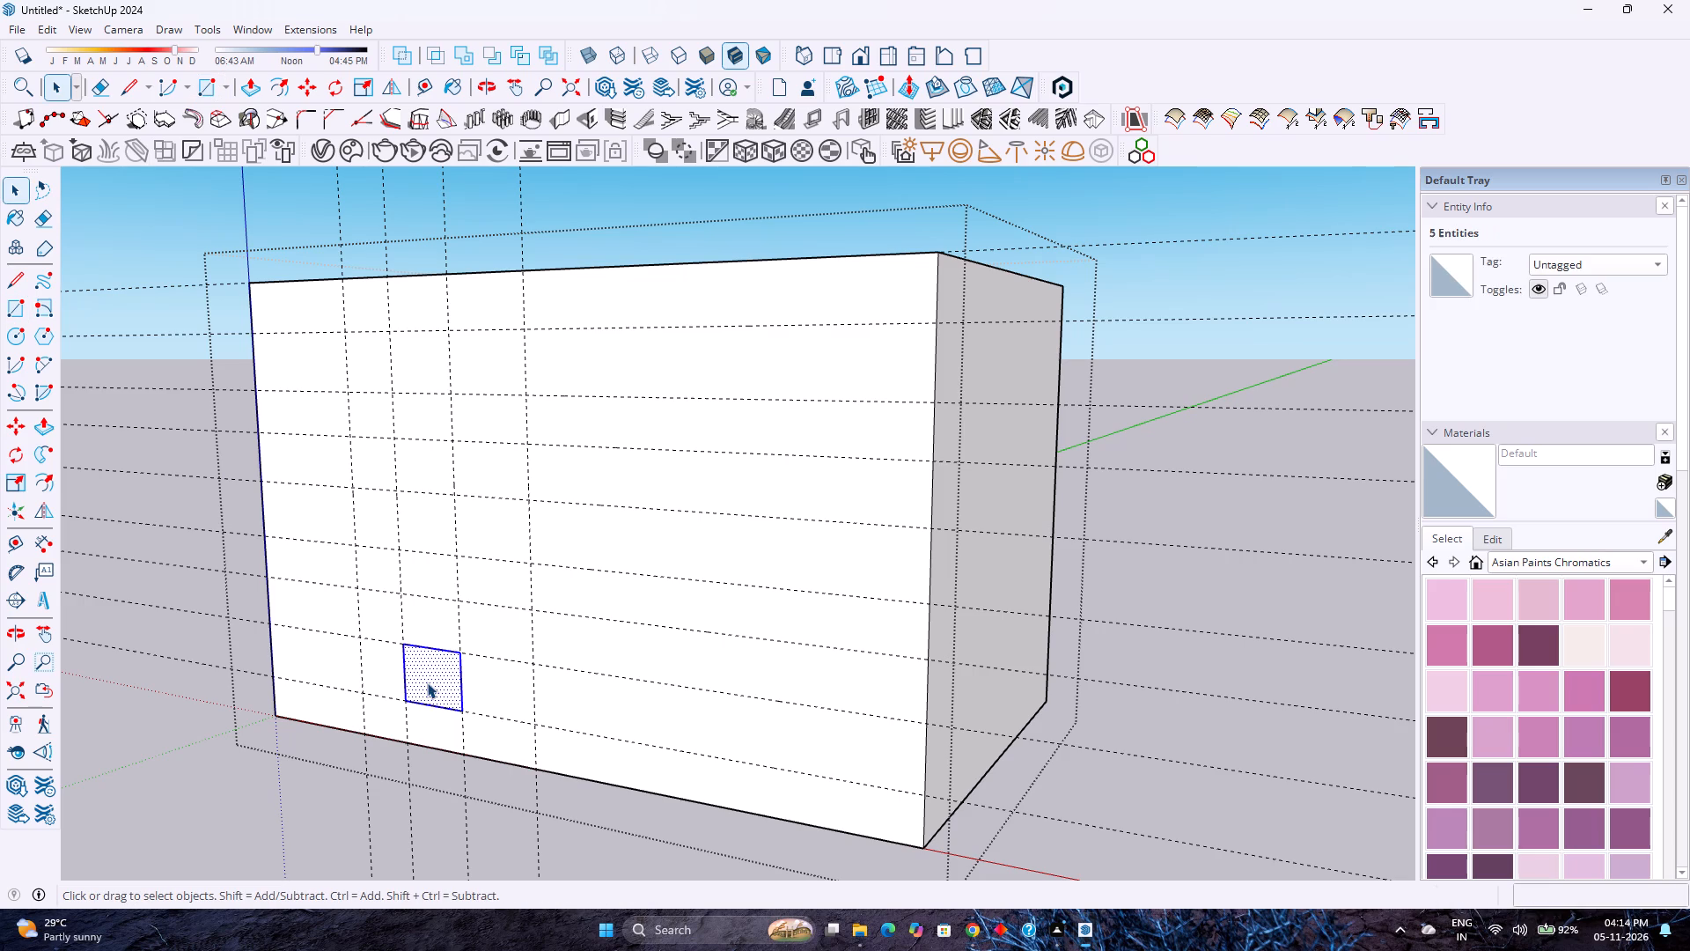
pyautogui.press('m')
pyautogui.click(463, 711)
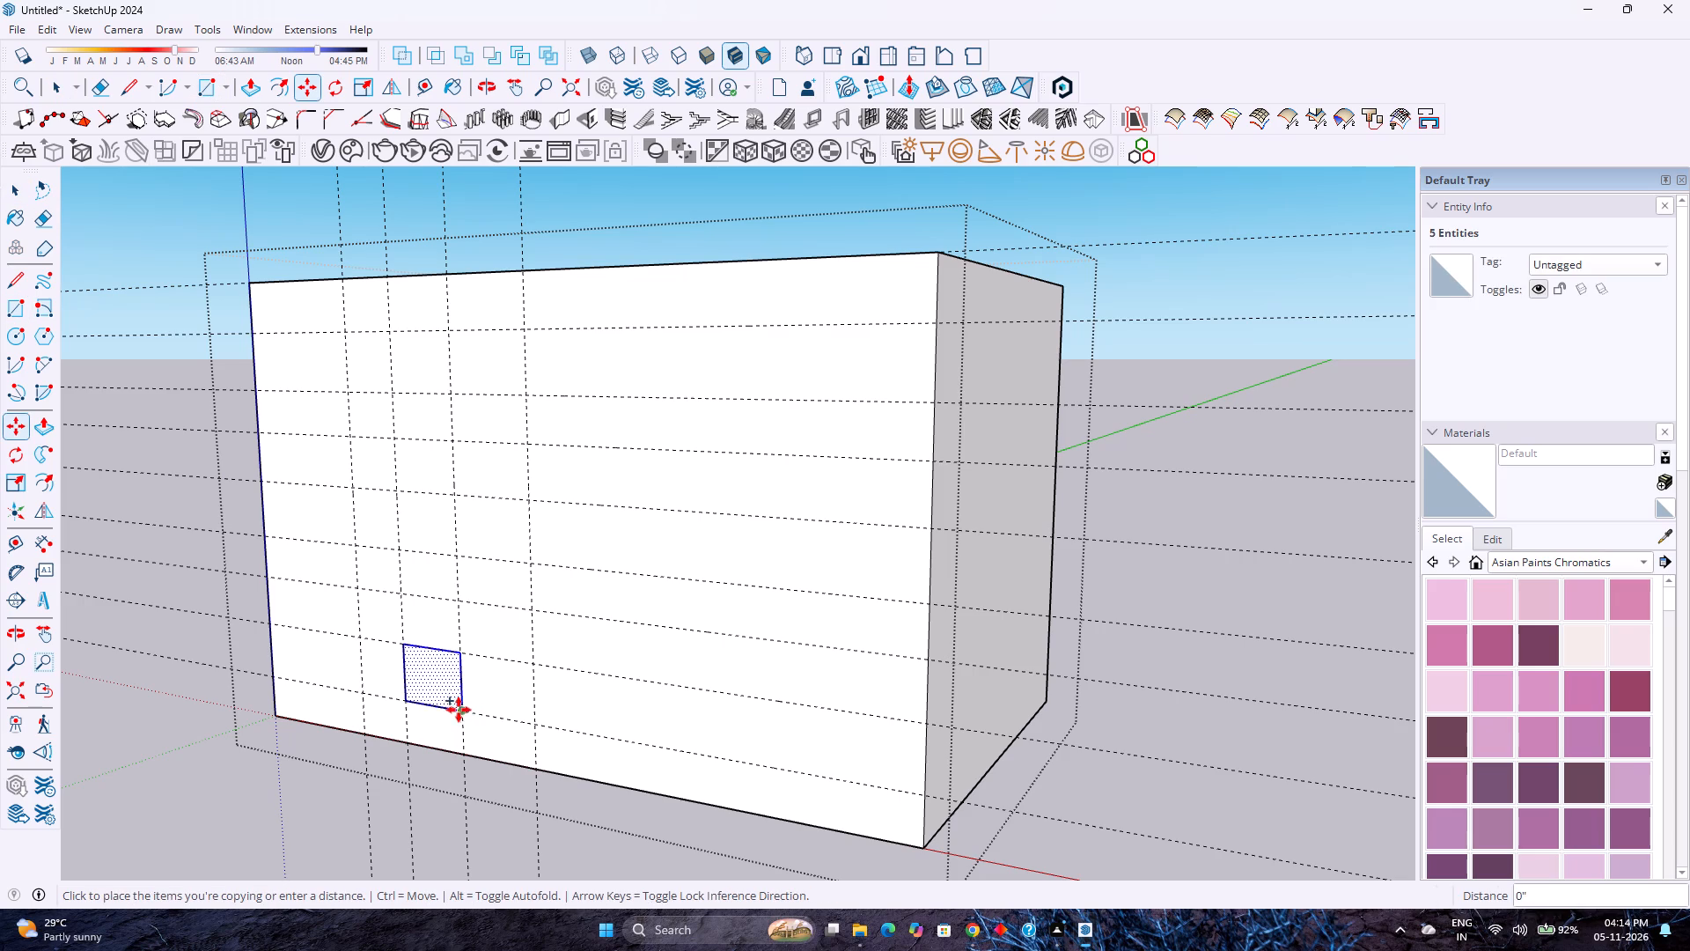
pyautogui.click(450, 393)
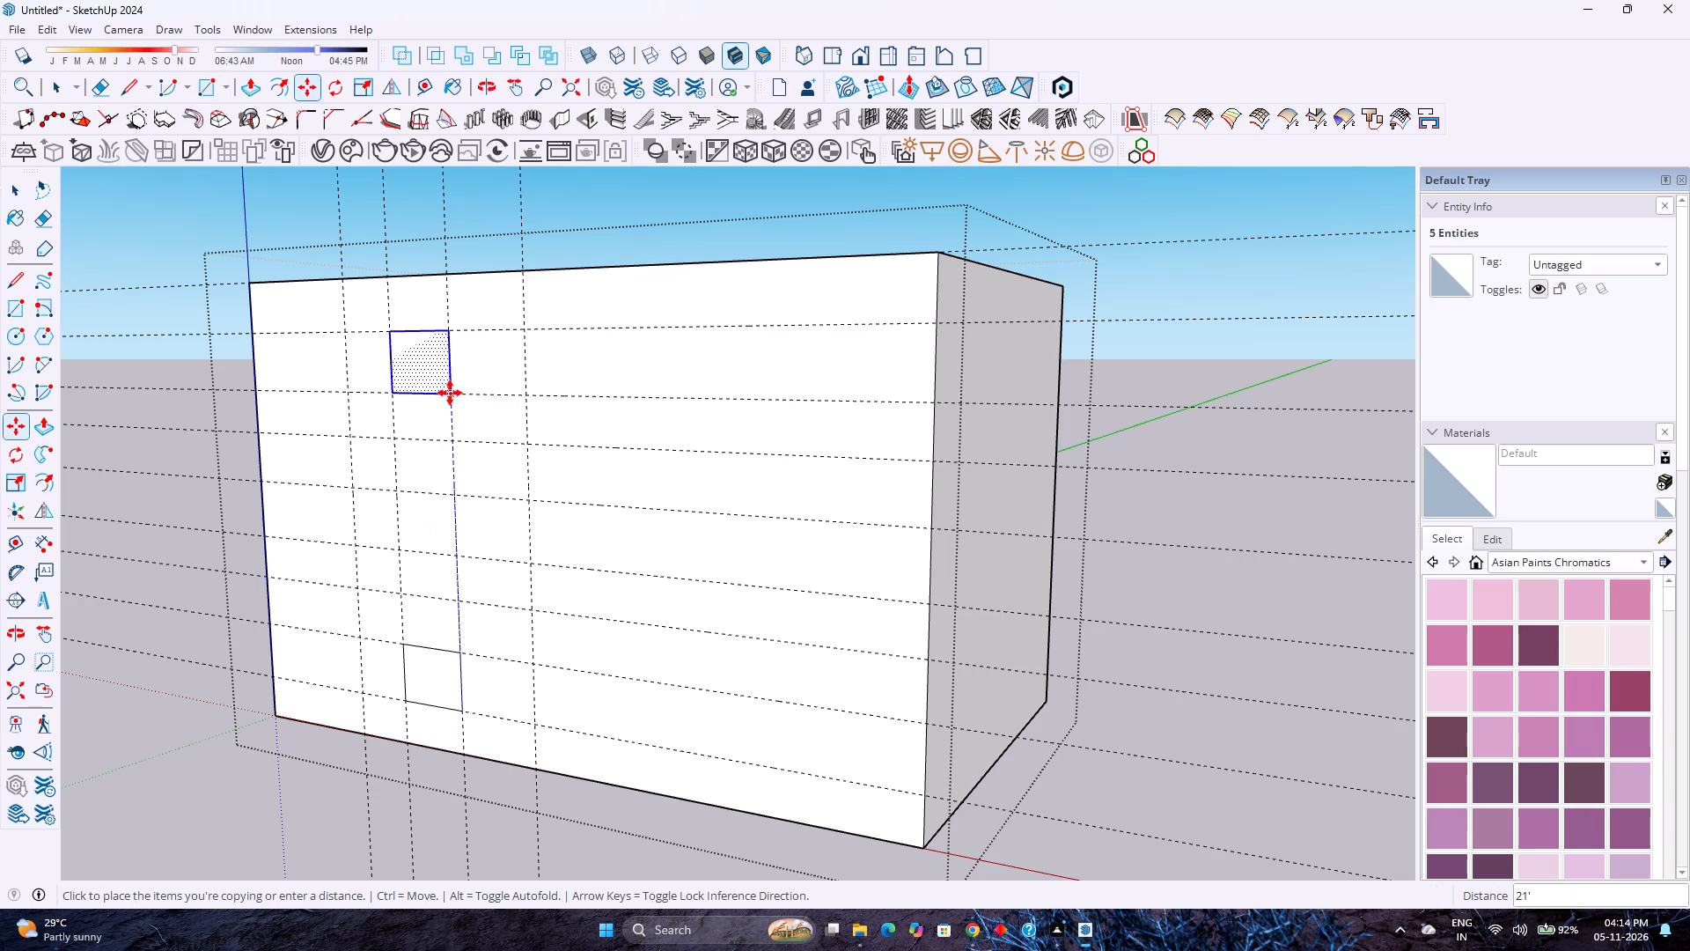
pyautogui.click(452, 394)
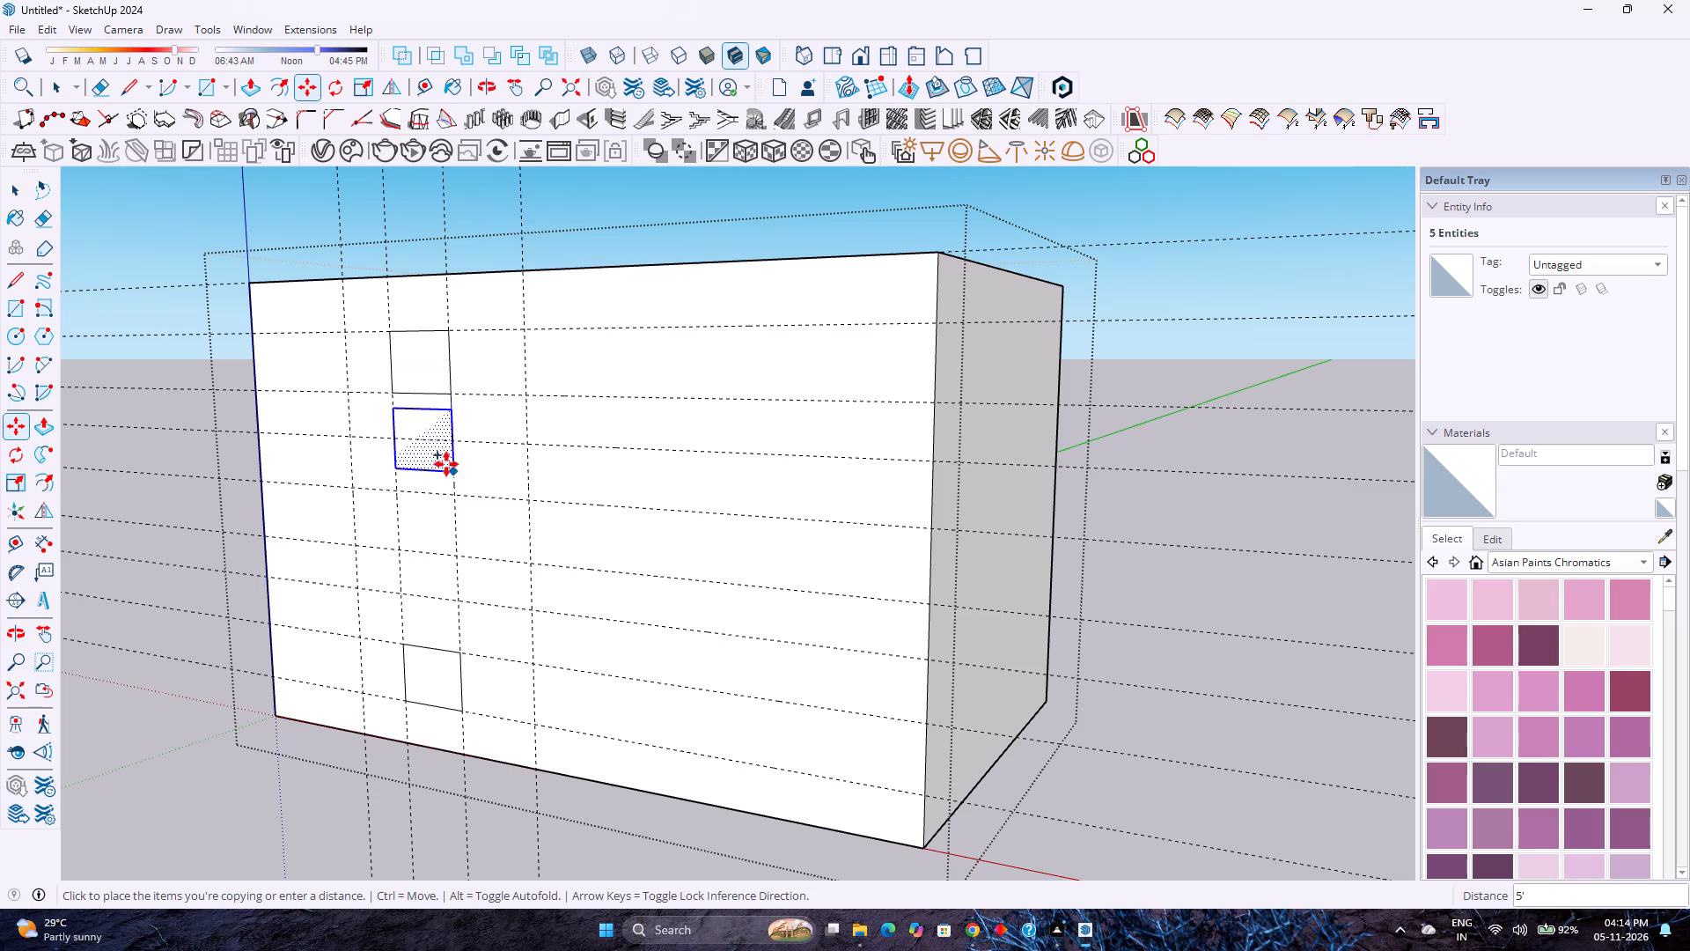
pyautogui.click(460, 557)
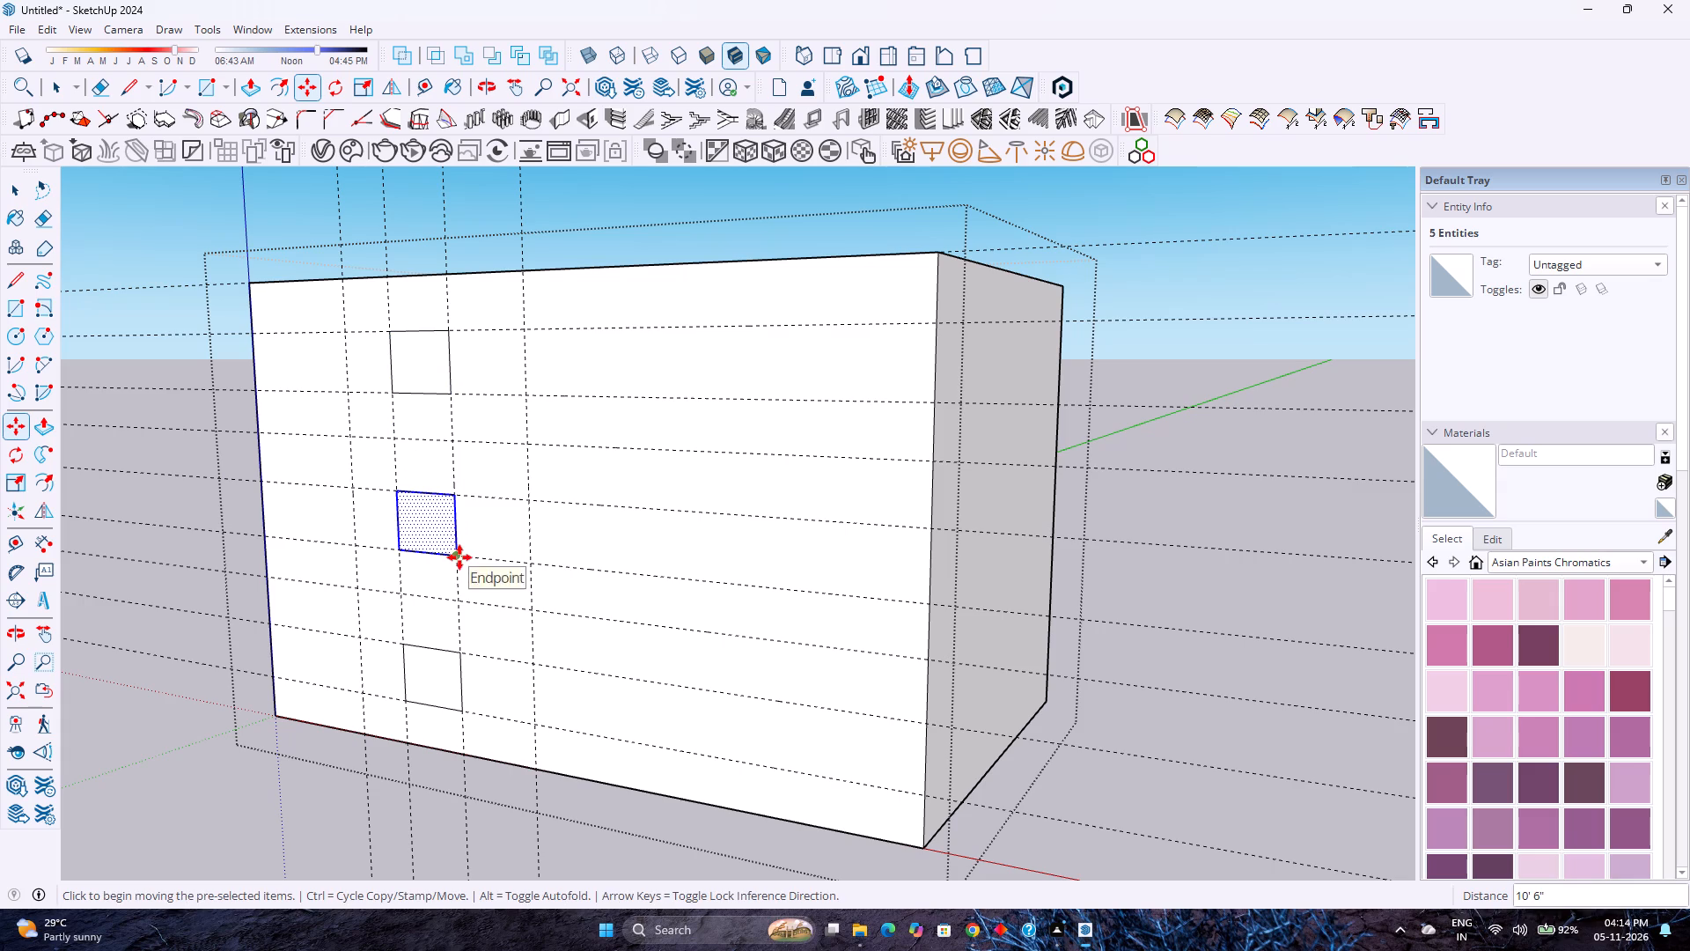
pyautogui.press('space')
# Delete the three horizontal window-head guides, one on each level of the long wall.
pyautogui.scroll(-4, 431, 614)
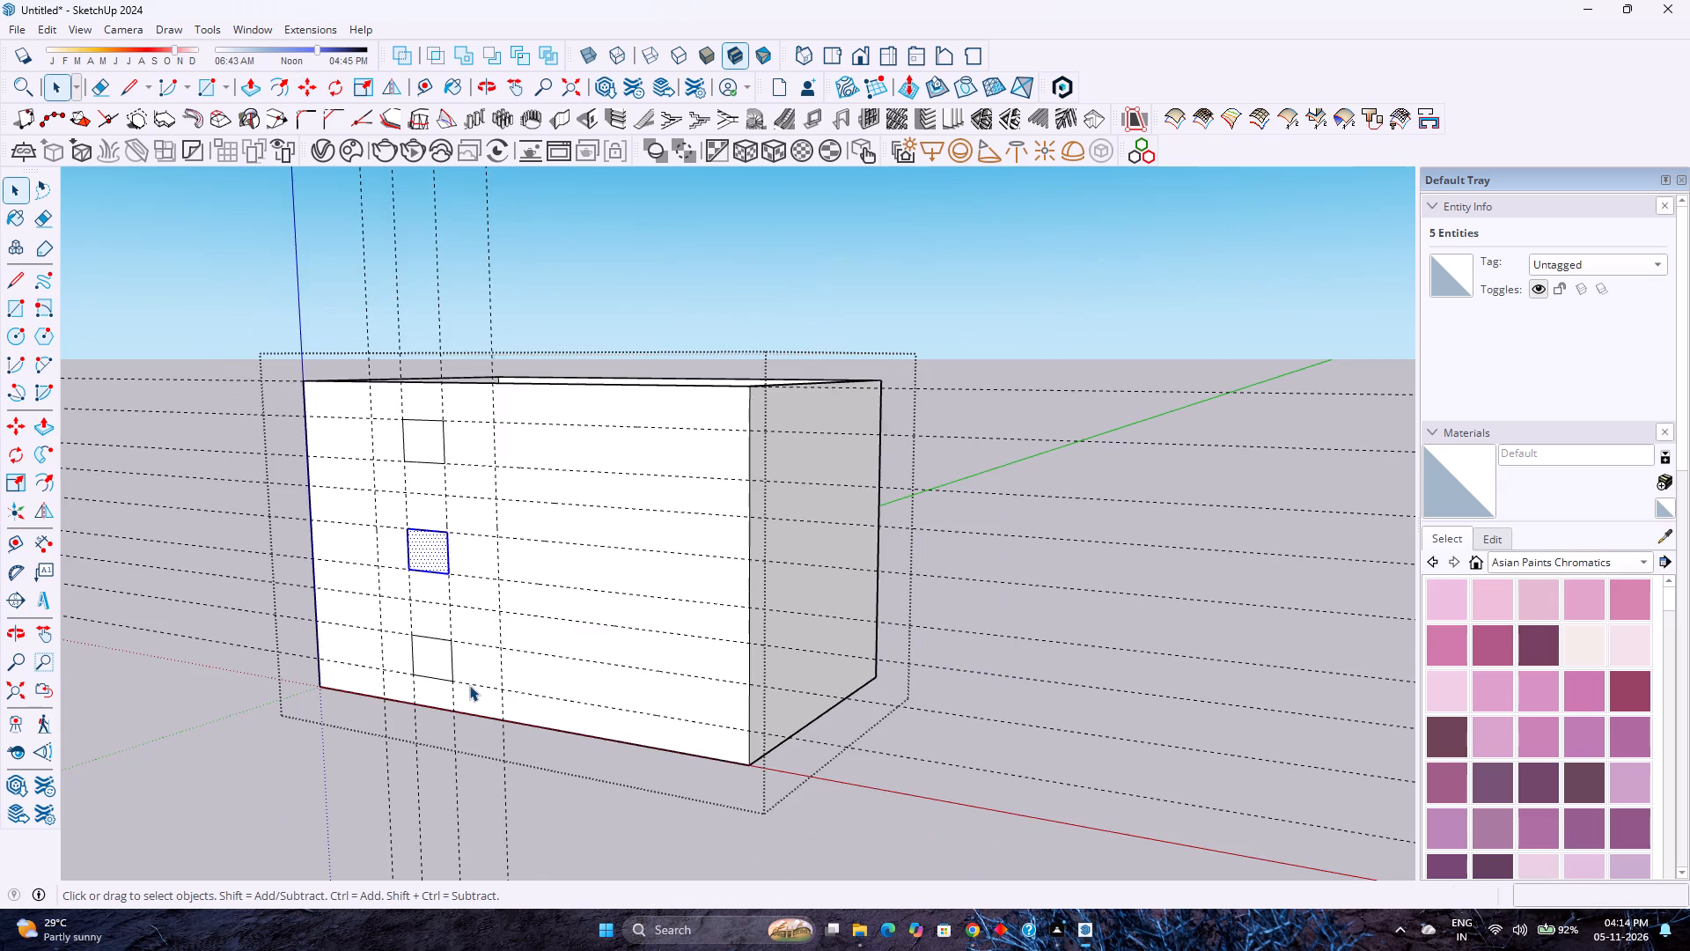
pyautogui.scroll(6, 470, 685)
pyautogui.middleClick(432, 679)
pyautogui.moveTo(429, 679); pyautogui.dragTo(408, 718, button='middle')
pyautogui.middleClick(408, 718)
pyautogui.scroll(-3, 404, 701)
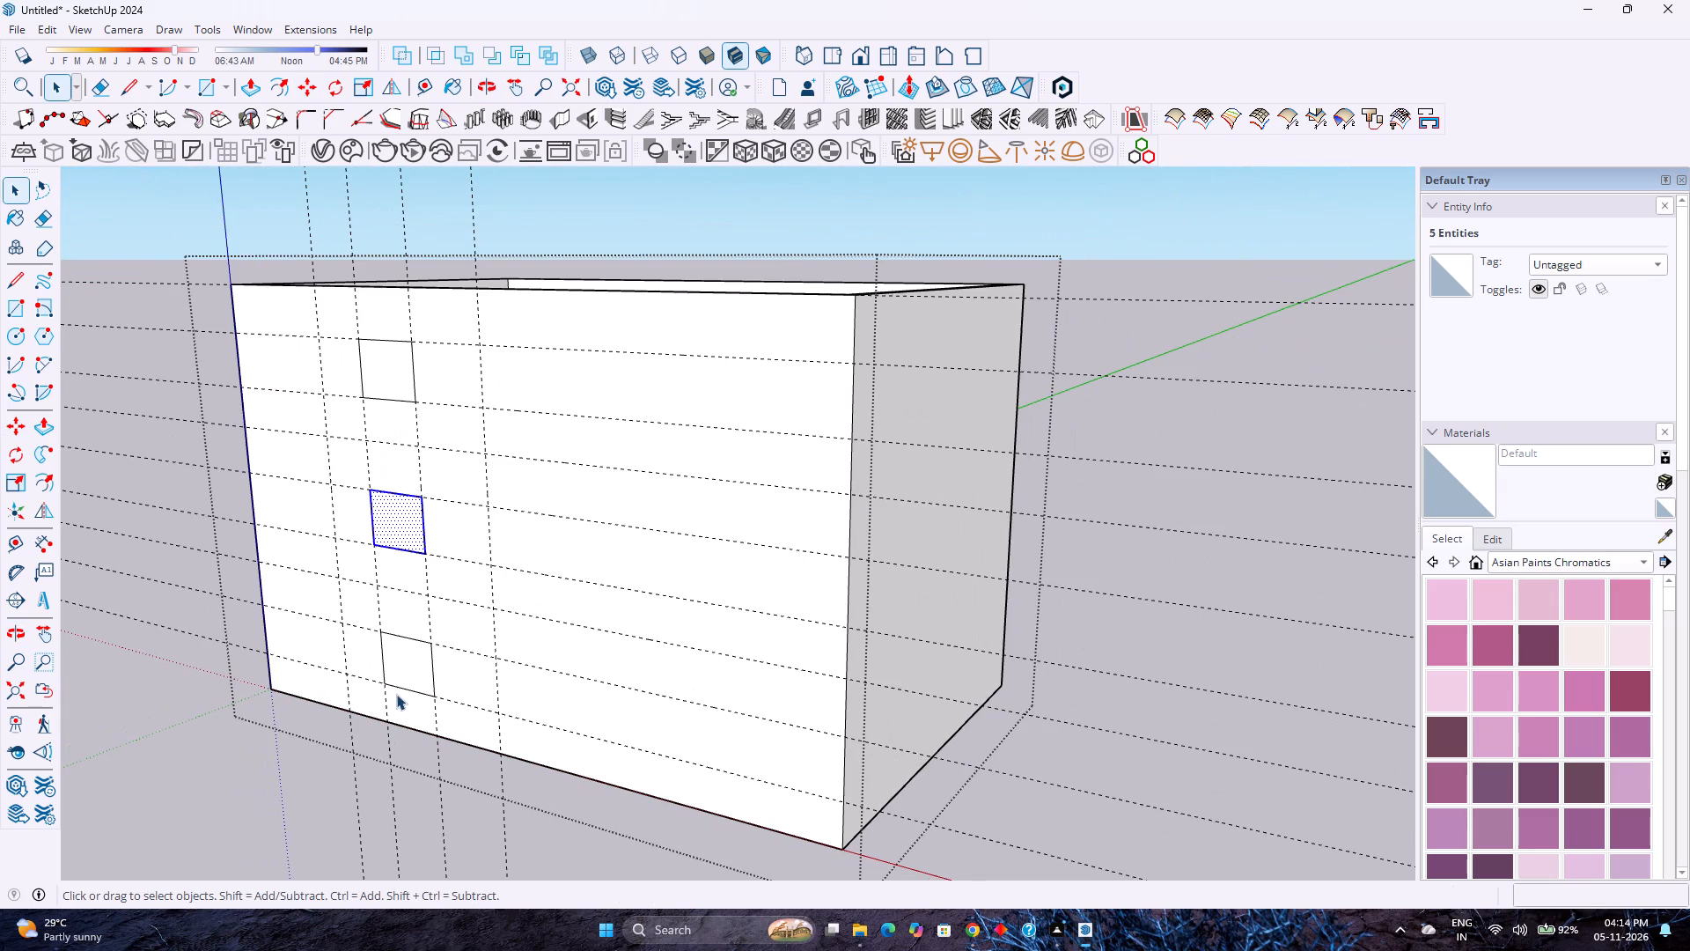
pyautogui.click(583, 680)
pyautogui.press('Delete')
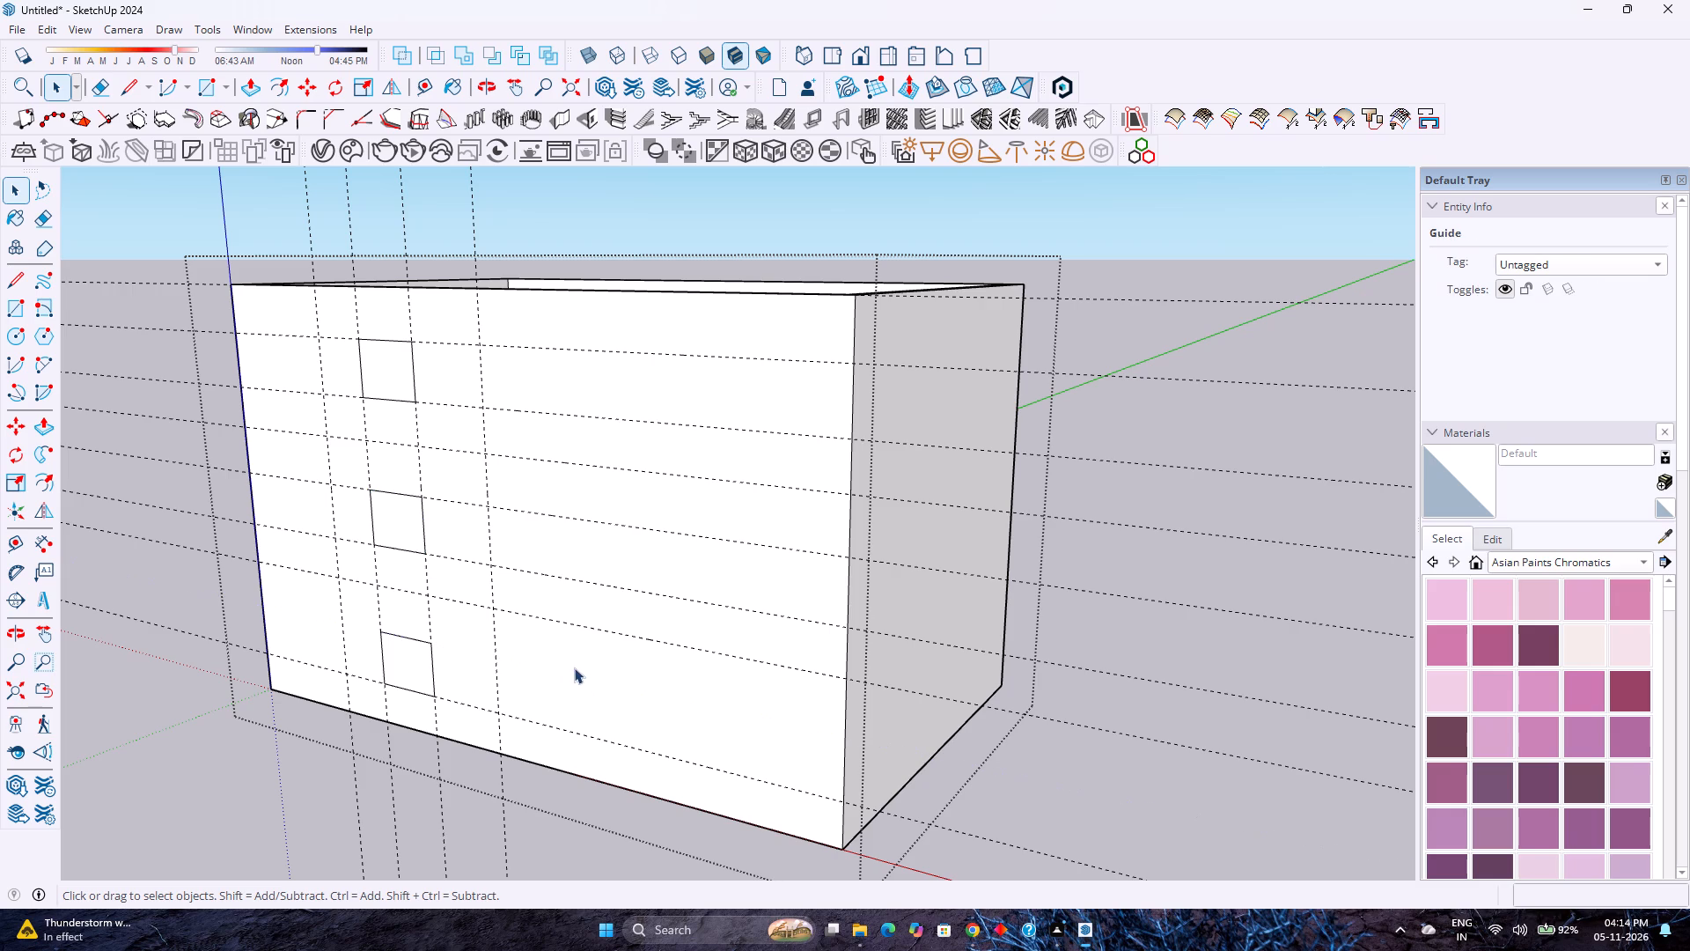
pyautogui.click(647, 530)
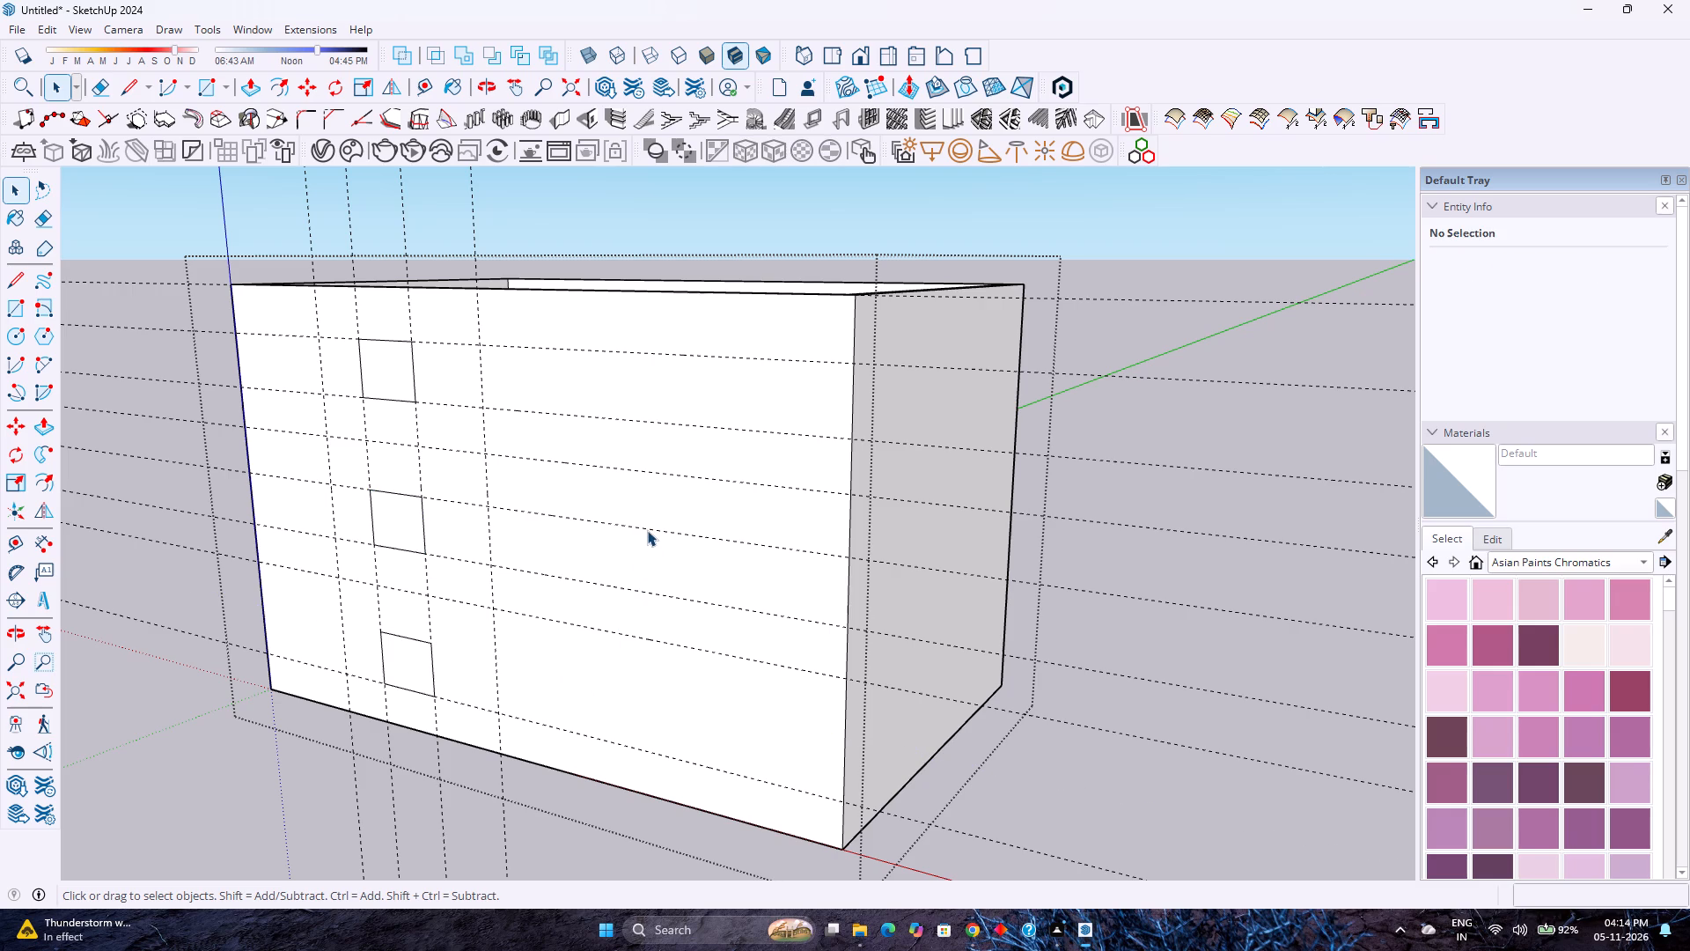
pyautogui.press('Delete')
pyautogui.click(666, 350)
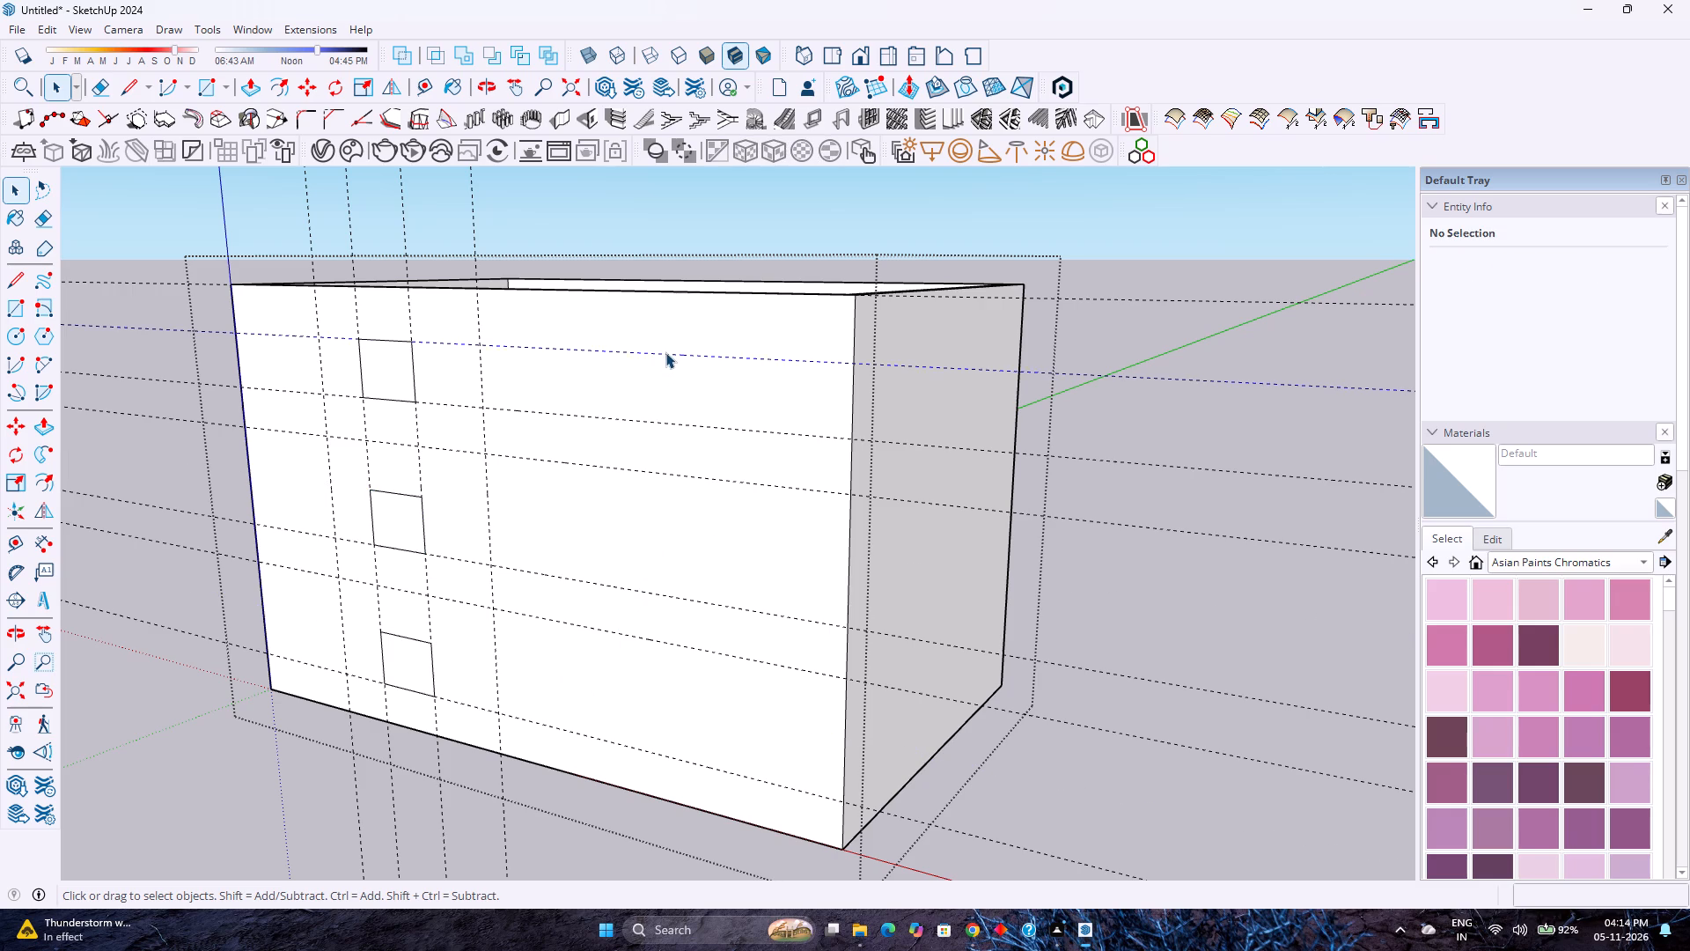
pyautogui.press('Delete')
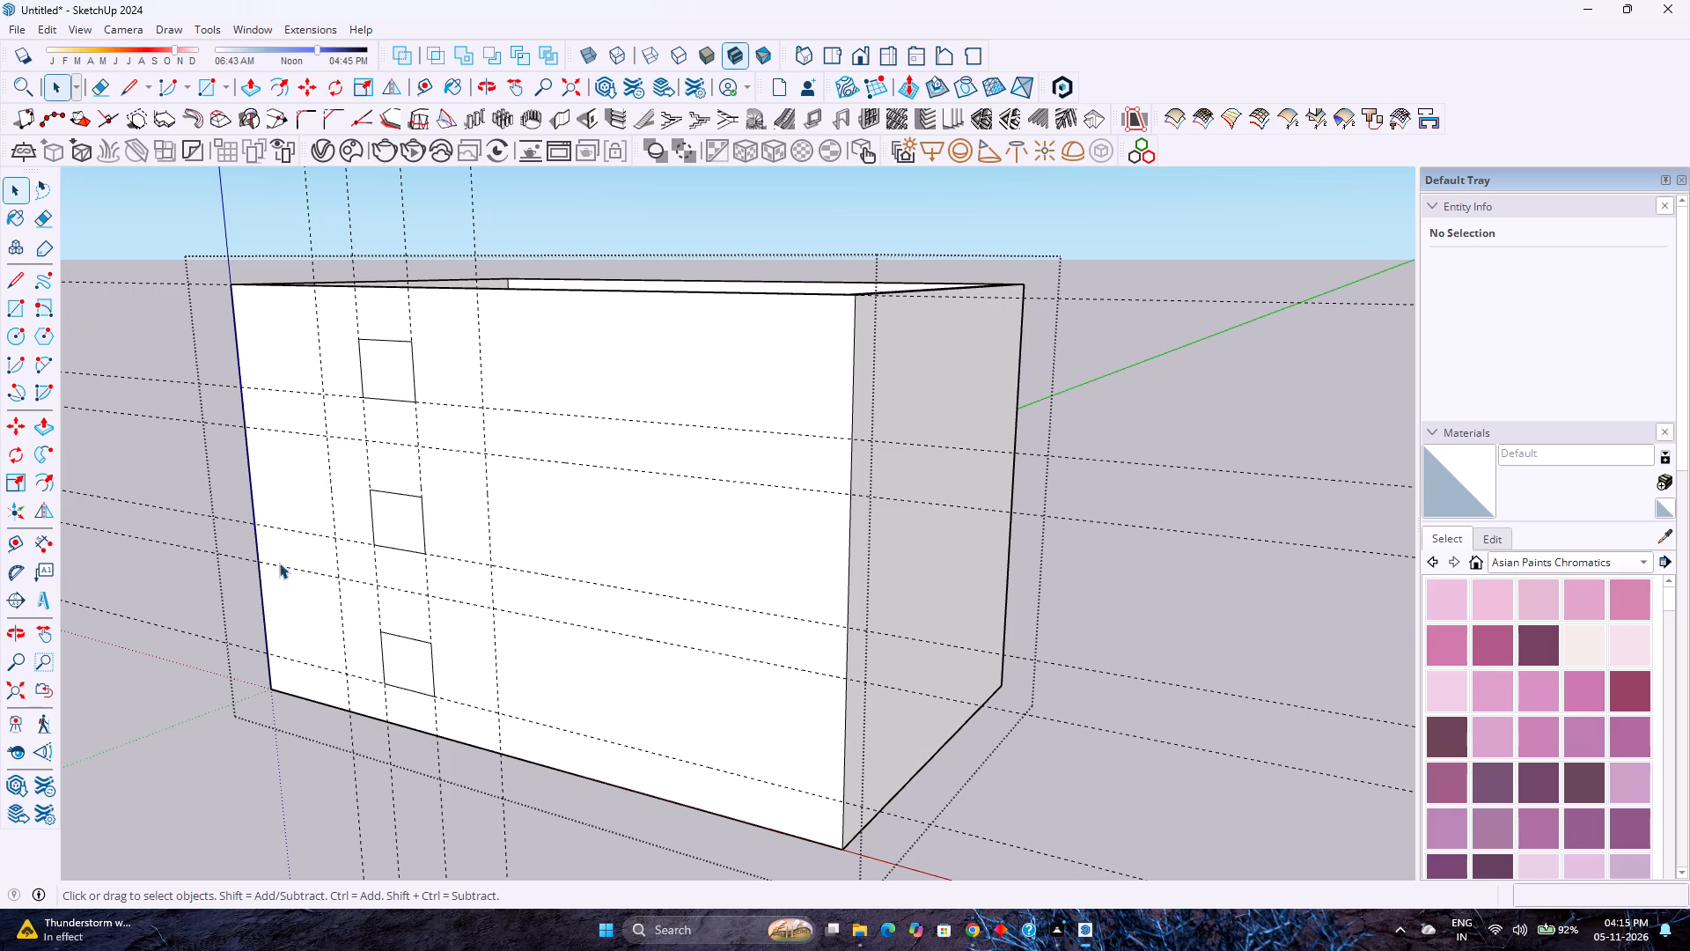
# Push the three window rectangles 9" into the long wall to cut the openings.
pyautogui.press('p')
pyautogui.click(400, 383)
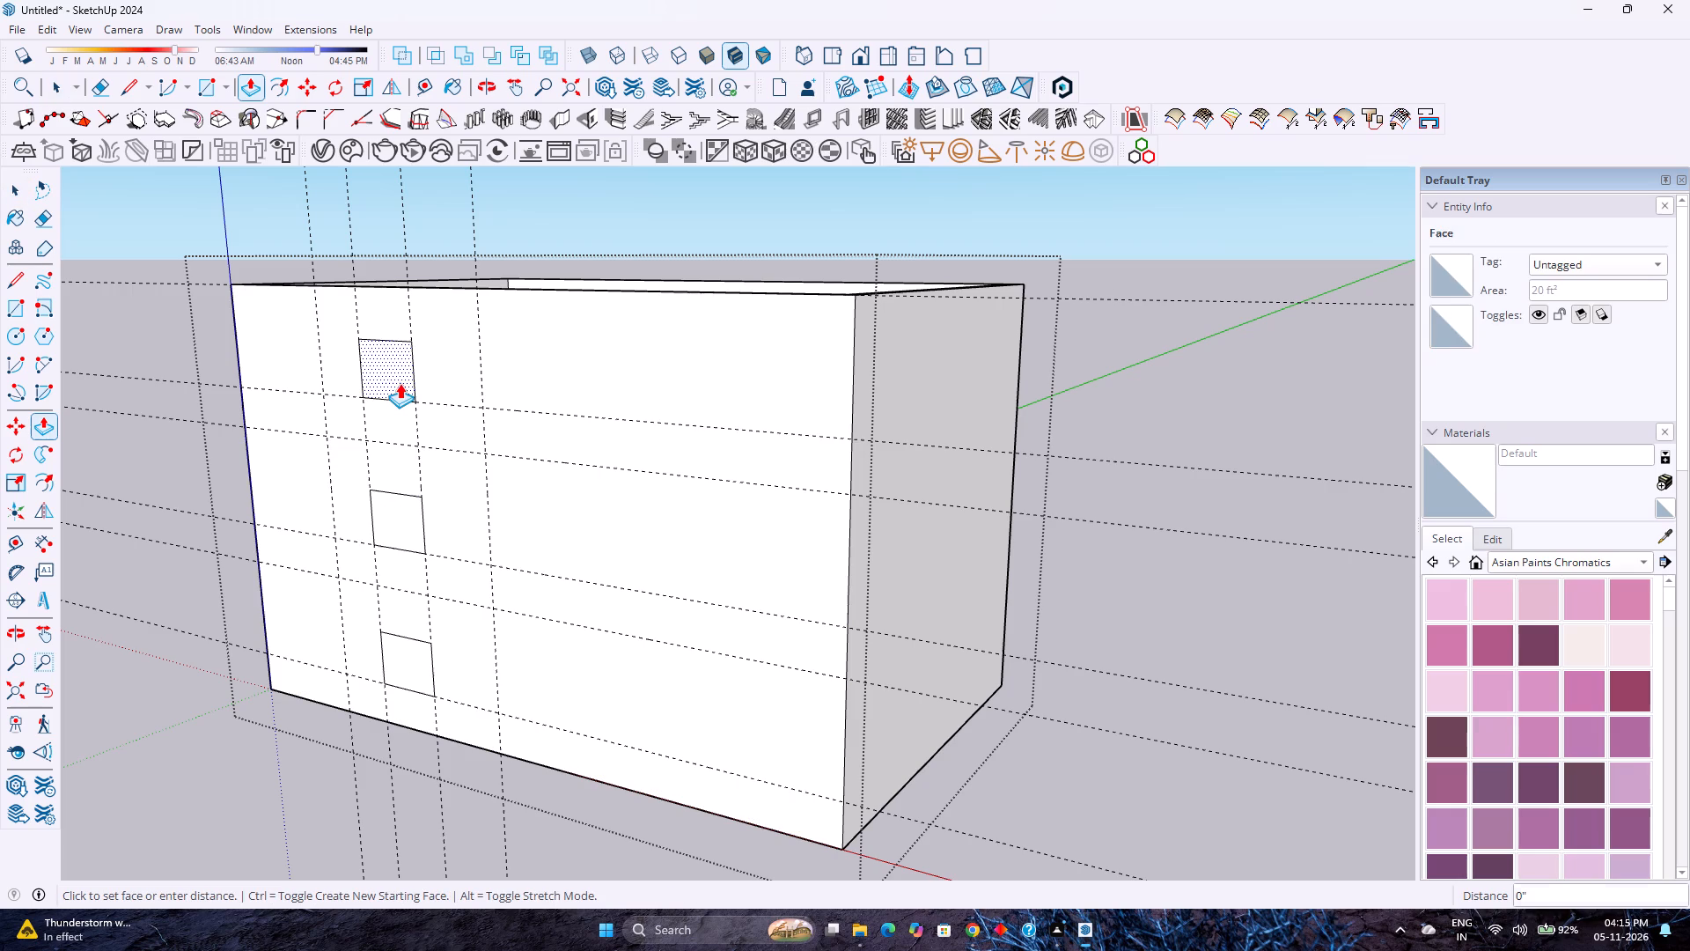
pyautogui.press('9')
pyautogui.press('Return')
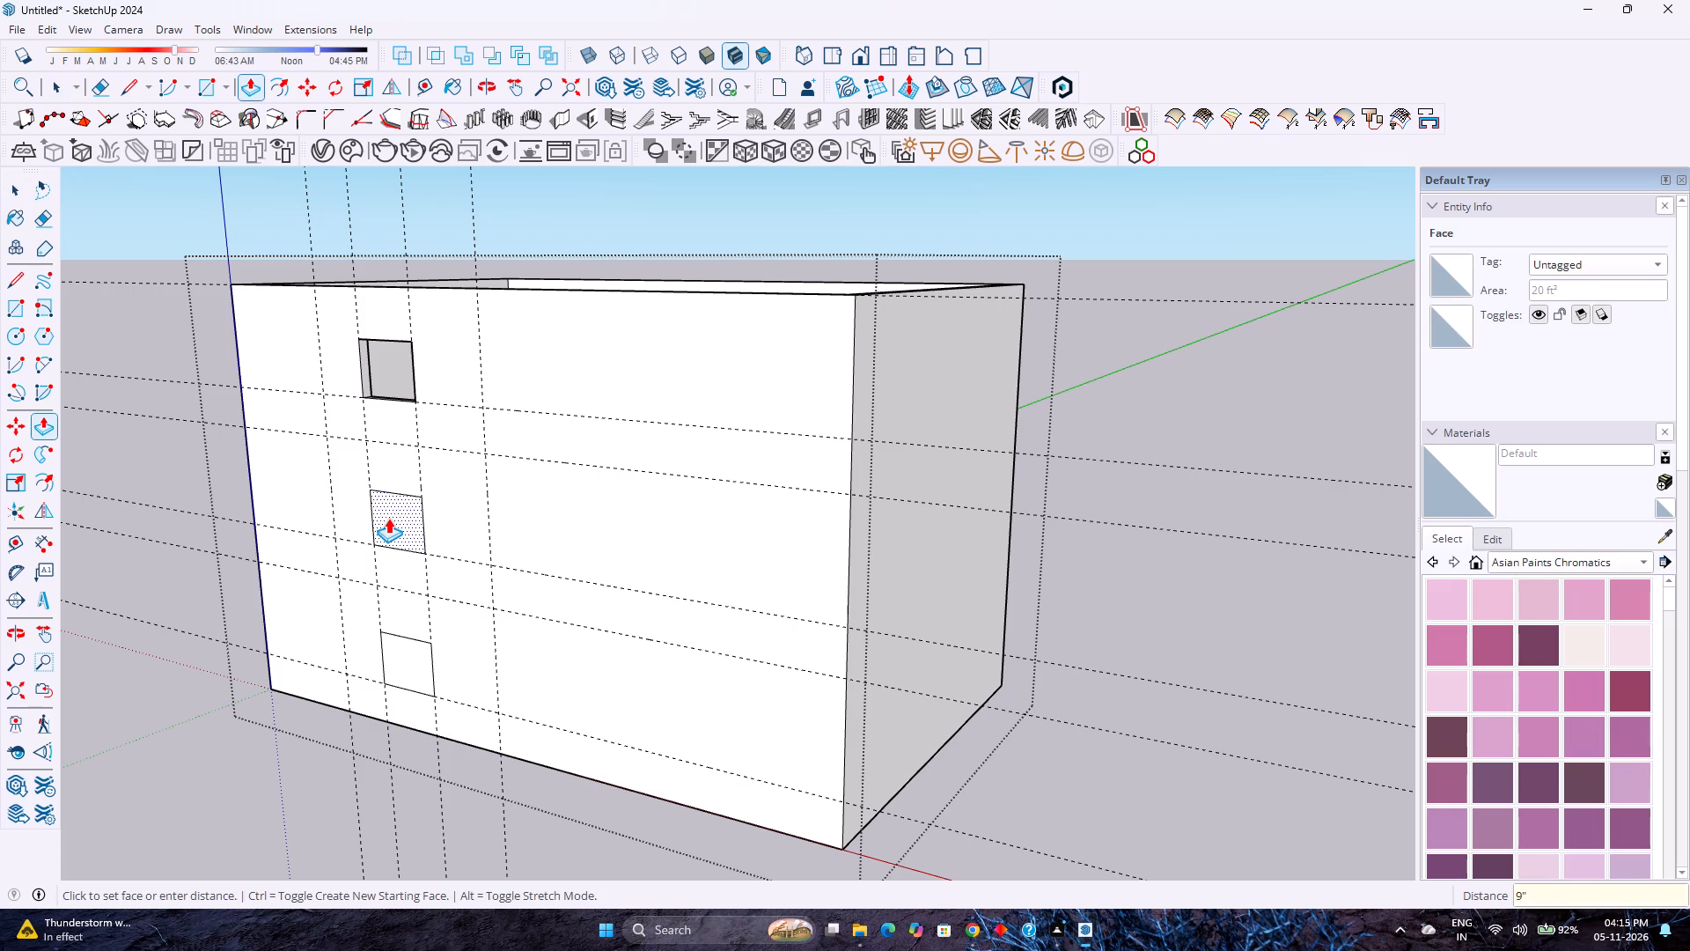
pyautogui.doubleClick(388, 518)
pyautogui.doubleClick(399, 653)
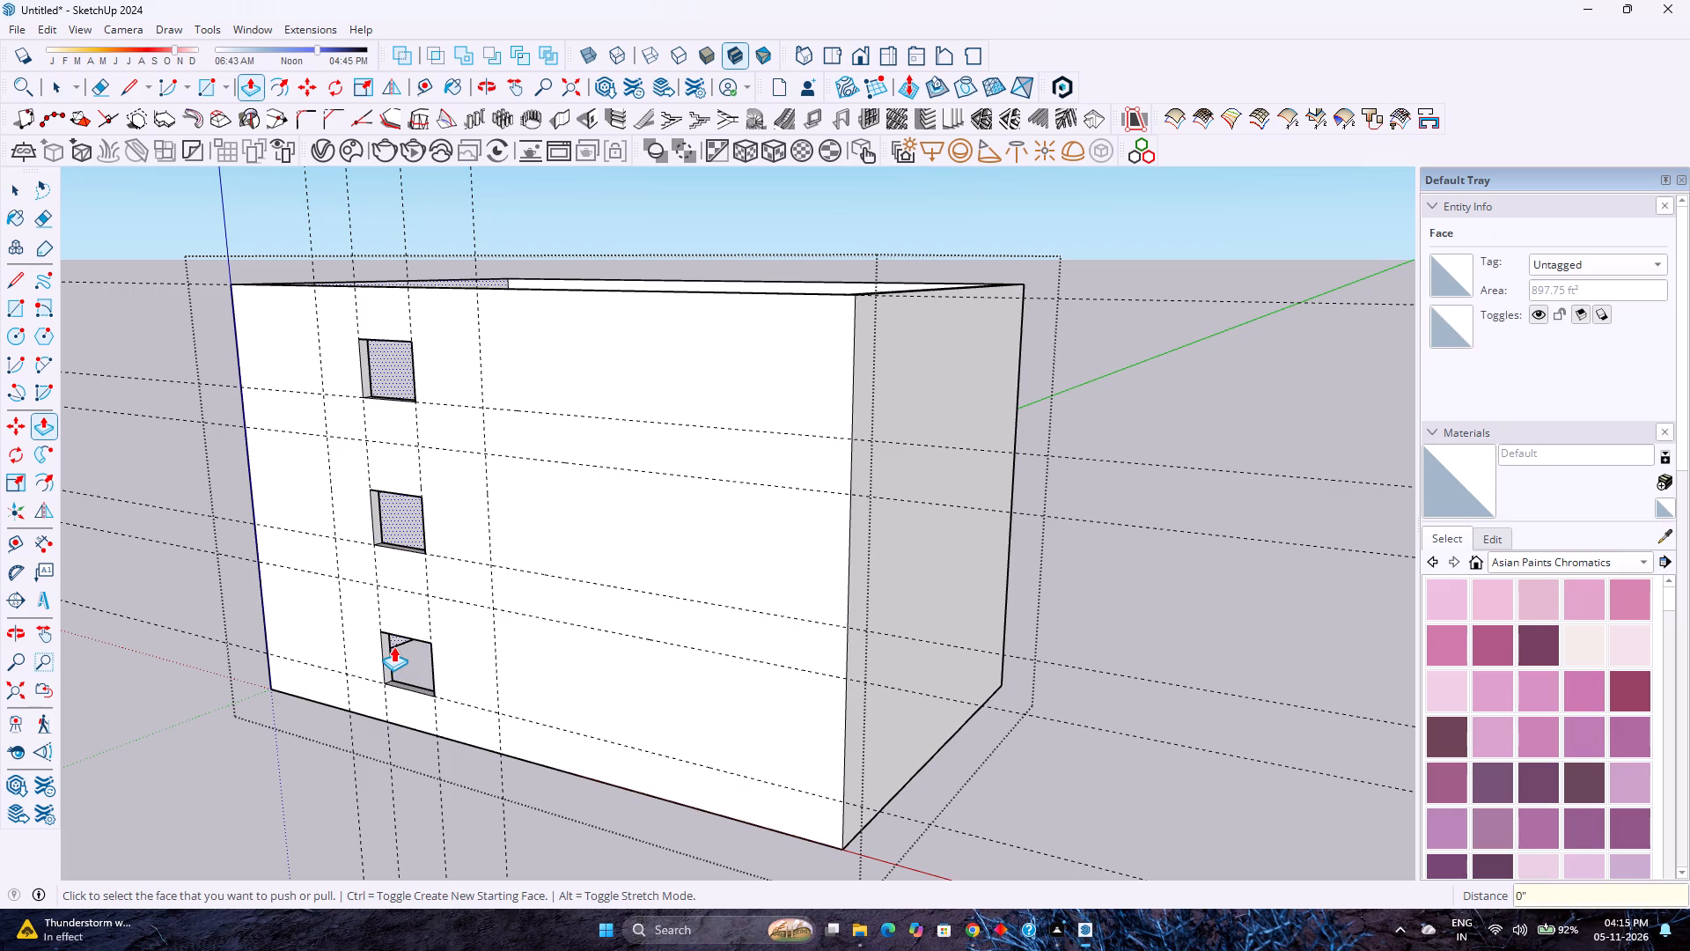
# Inspect the three stacked window openings in the long wall from different angles and distances.
pyautogui.scroll(-4, 401, 639)
pyautogui.scroll(1, 402, 639)
pyautogui.scroll(-1, 403, 638)
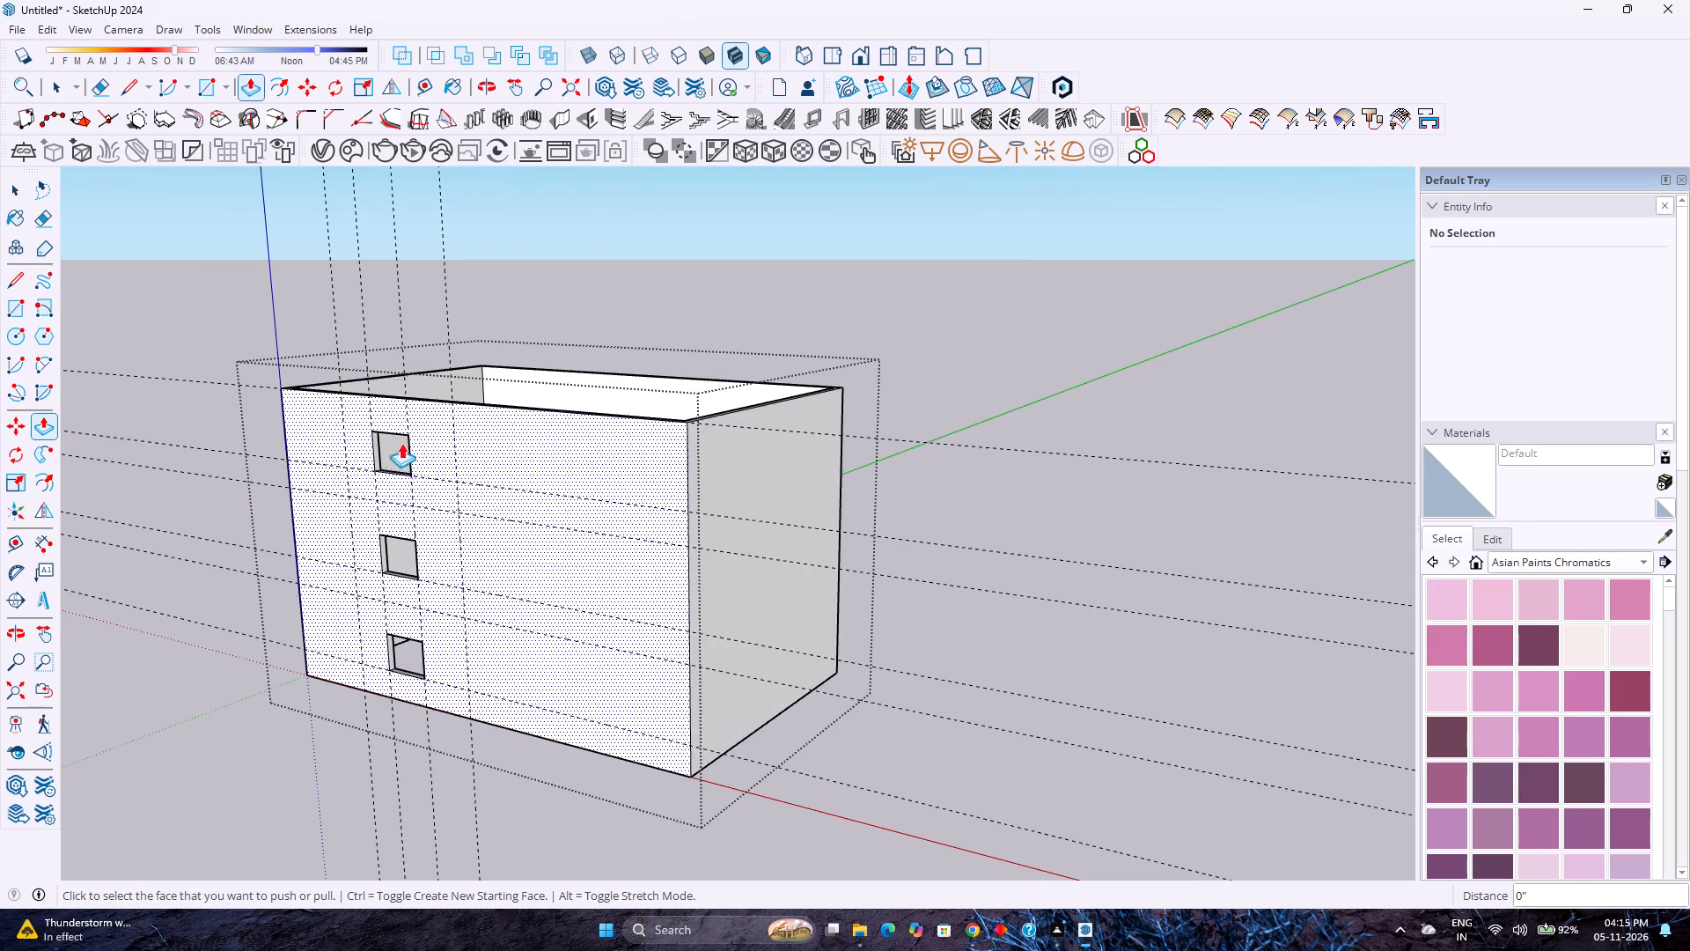
pyautogui.scroll(-1, 420, 487)
pyautogui.moveTo(424, 495); pyautogui.dragTo(423, 468, button='middle')
pyautogui.moveTo(423, 463); pyautogui.dragTo(427, 453, button='middle')
pyautogui.moveTo(430, 445); pyautogui.dragTo(437, 434, button='middle')
pyautogui.scroll(4, 412, 511)
pyautogui.scroll(3, 350, 551)
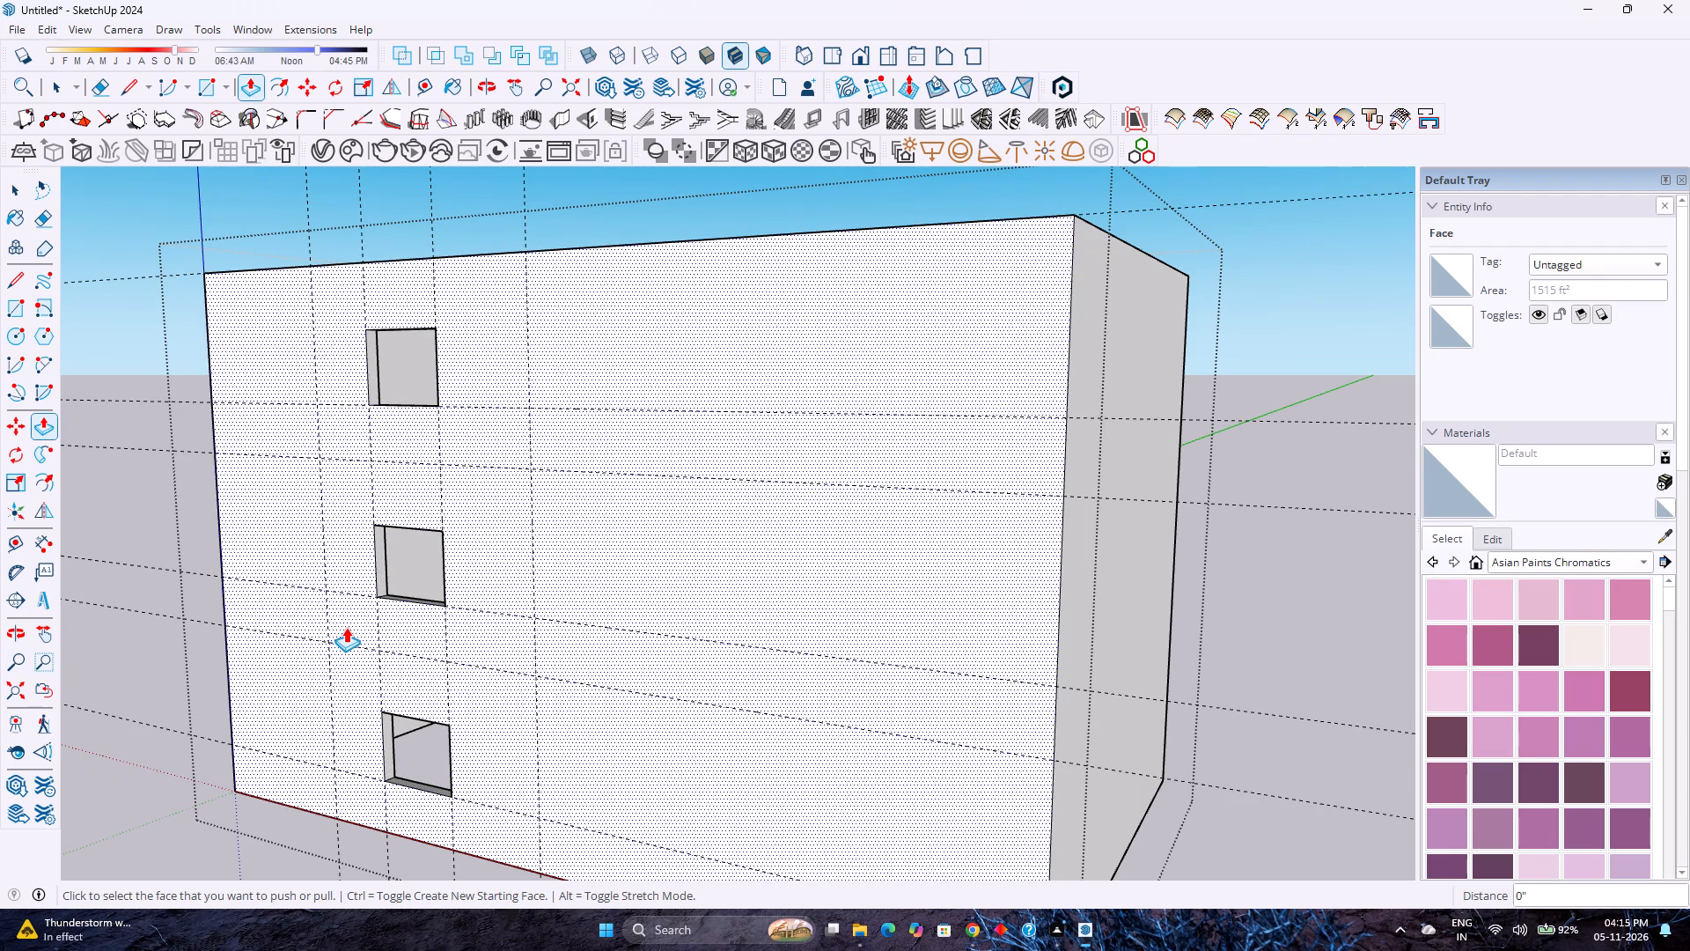
pyautogui.scroll(-2, 318, 584)
pyautogui.moveTo(320, 594); pyautogui.dragTo(320, 557, button='middle')
pyautogui.moveTo(320, 557); pyautogui.dragTo(334, 539, button='middle')
pyautogui.middleClick(334, 539)
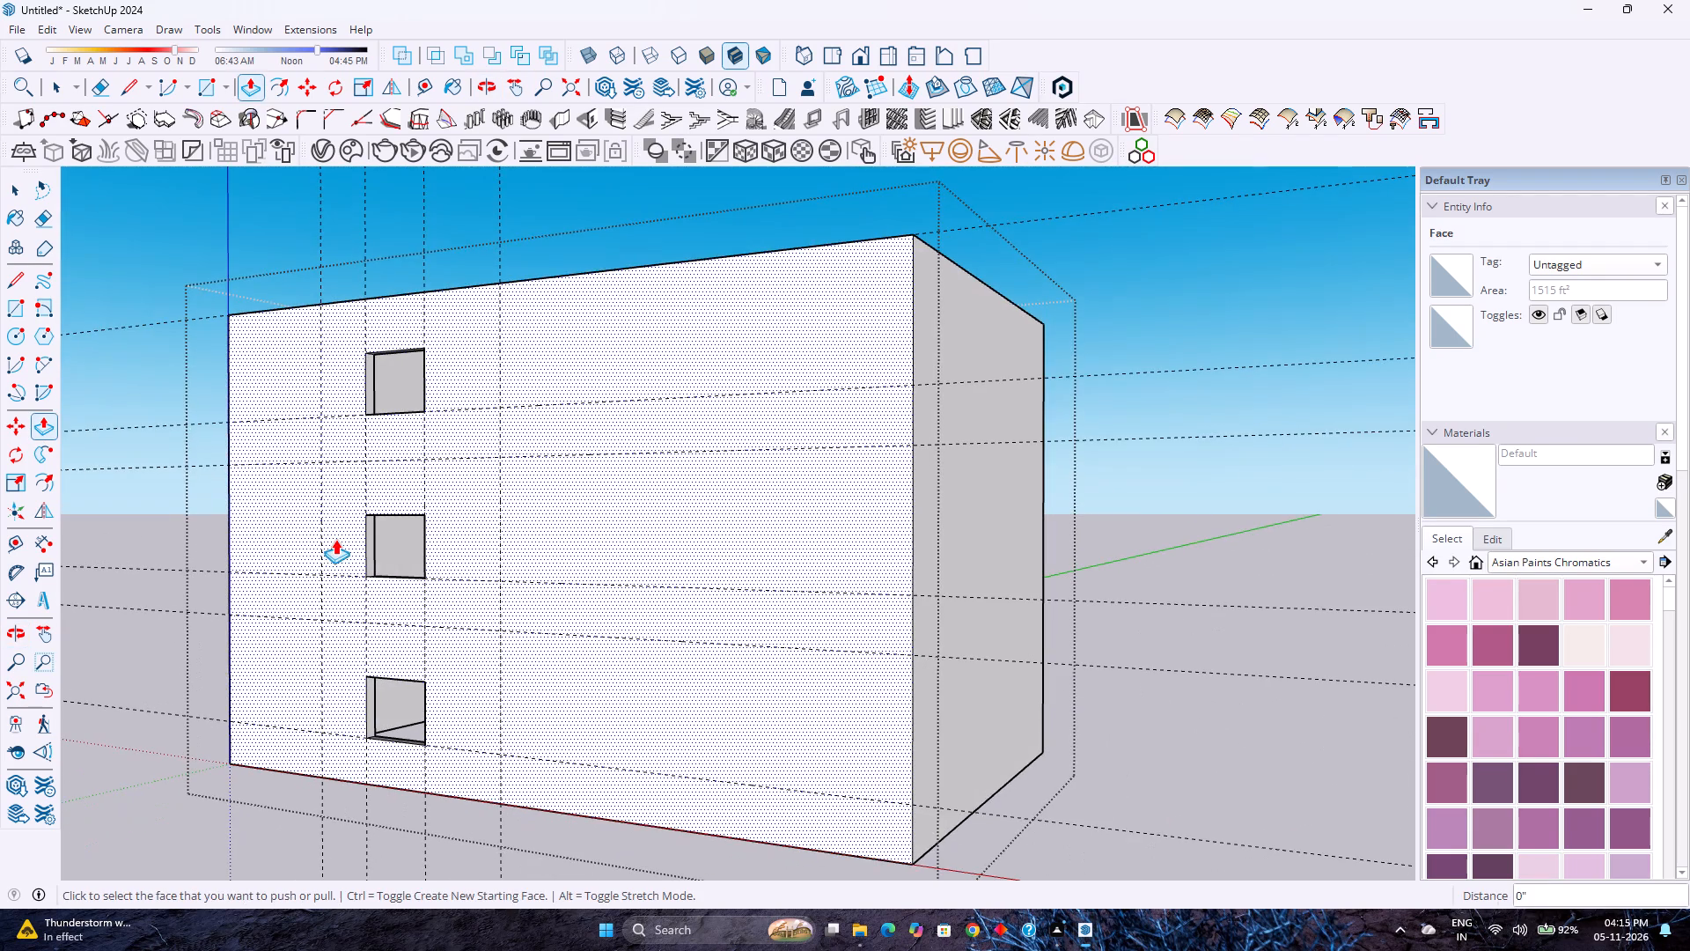
pyautogui.scroll(4, 335, 551)
pyautogui.scroll(-3, 335, 551)
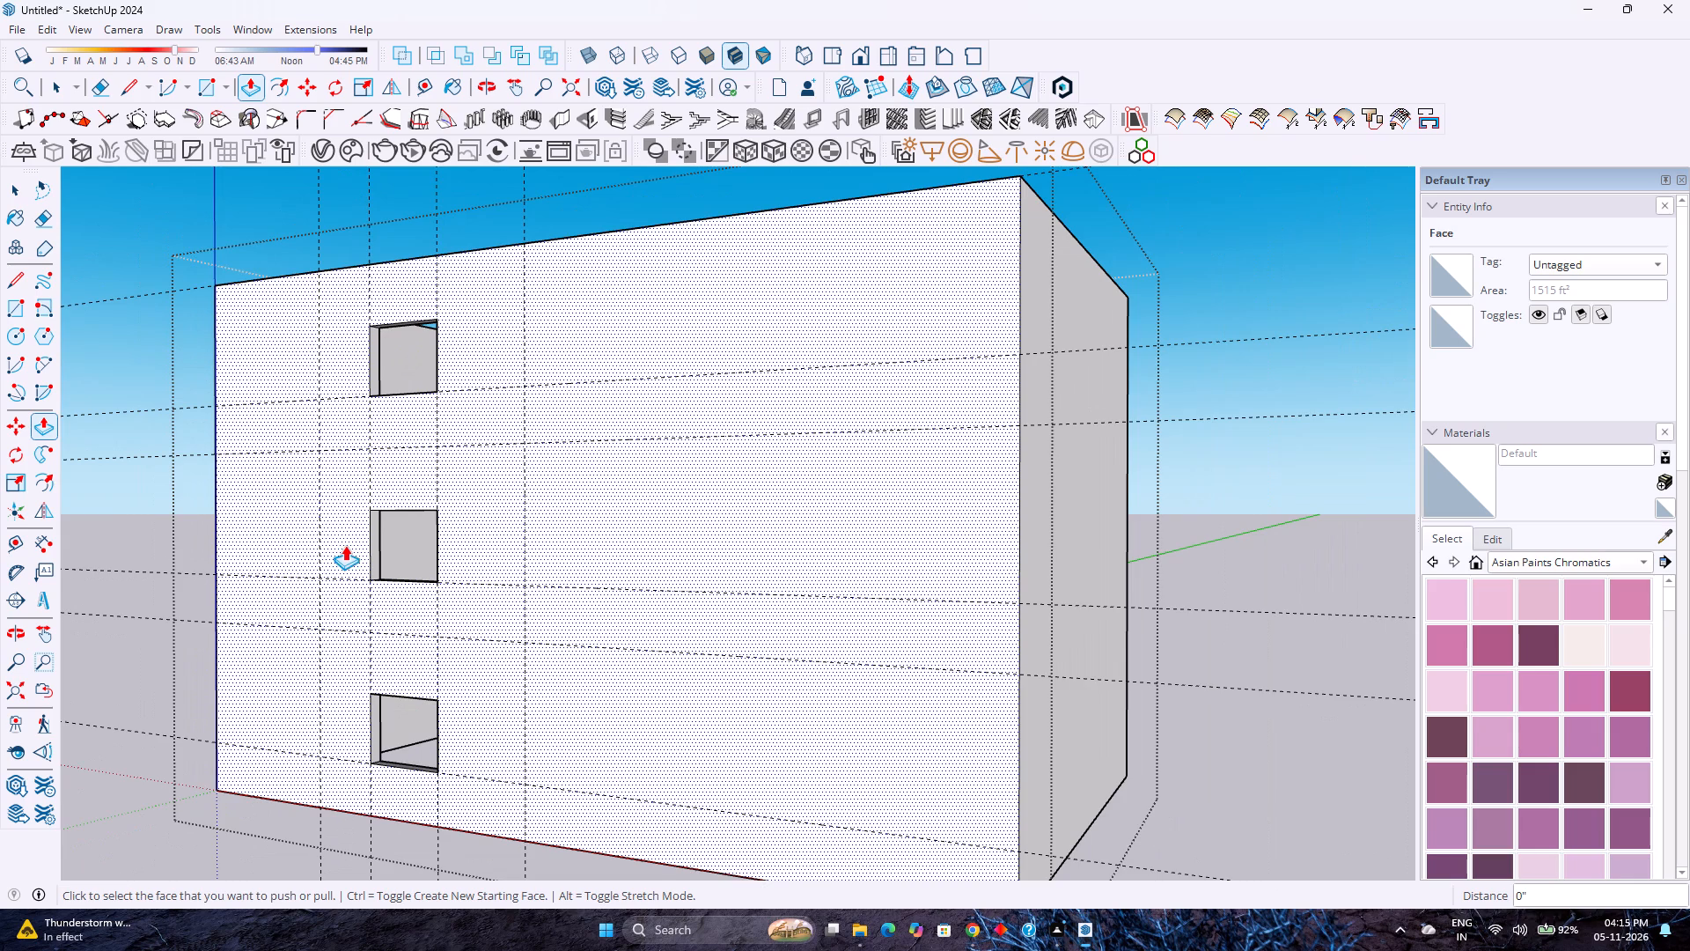
pyautogui.scroll(-2, 345, 545)
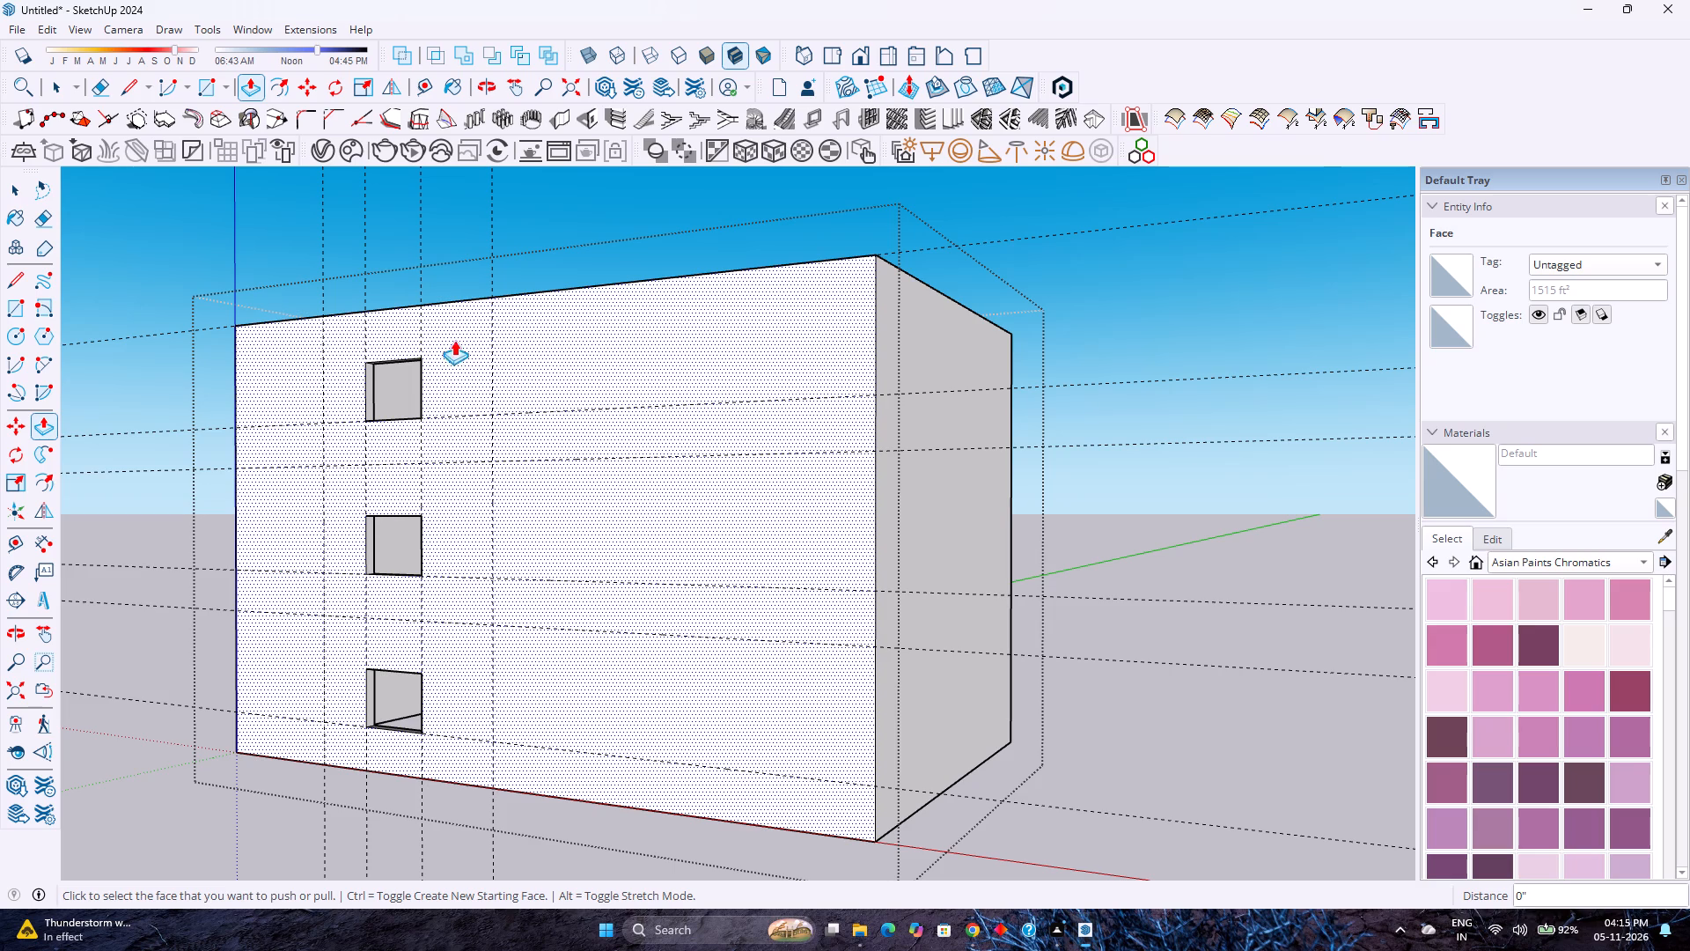
# Delete the vertical guide on the long wall that lies farthest from the origin corner.
pyautogui.press('space')
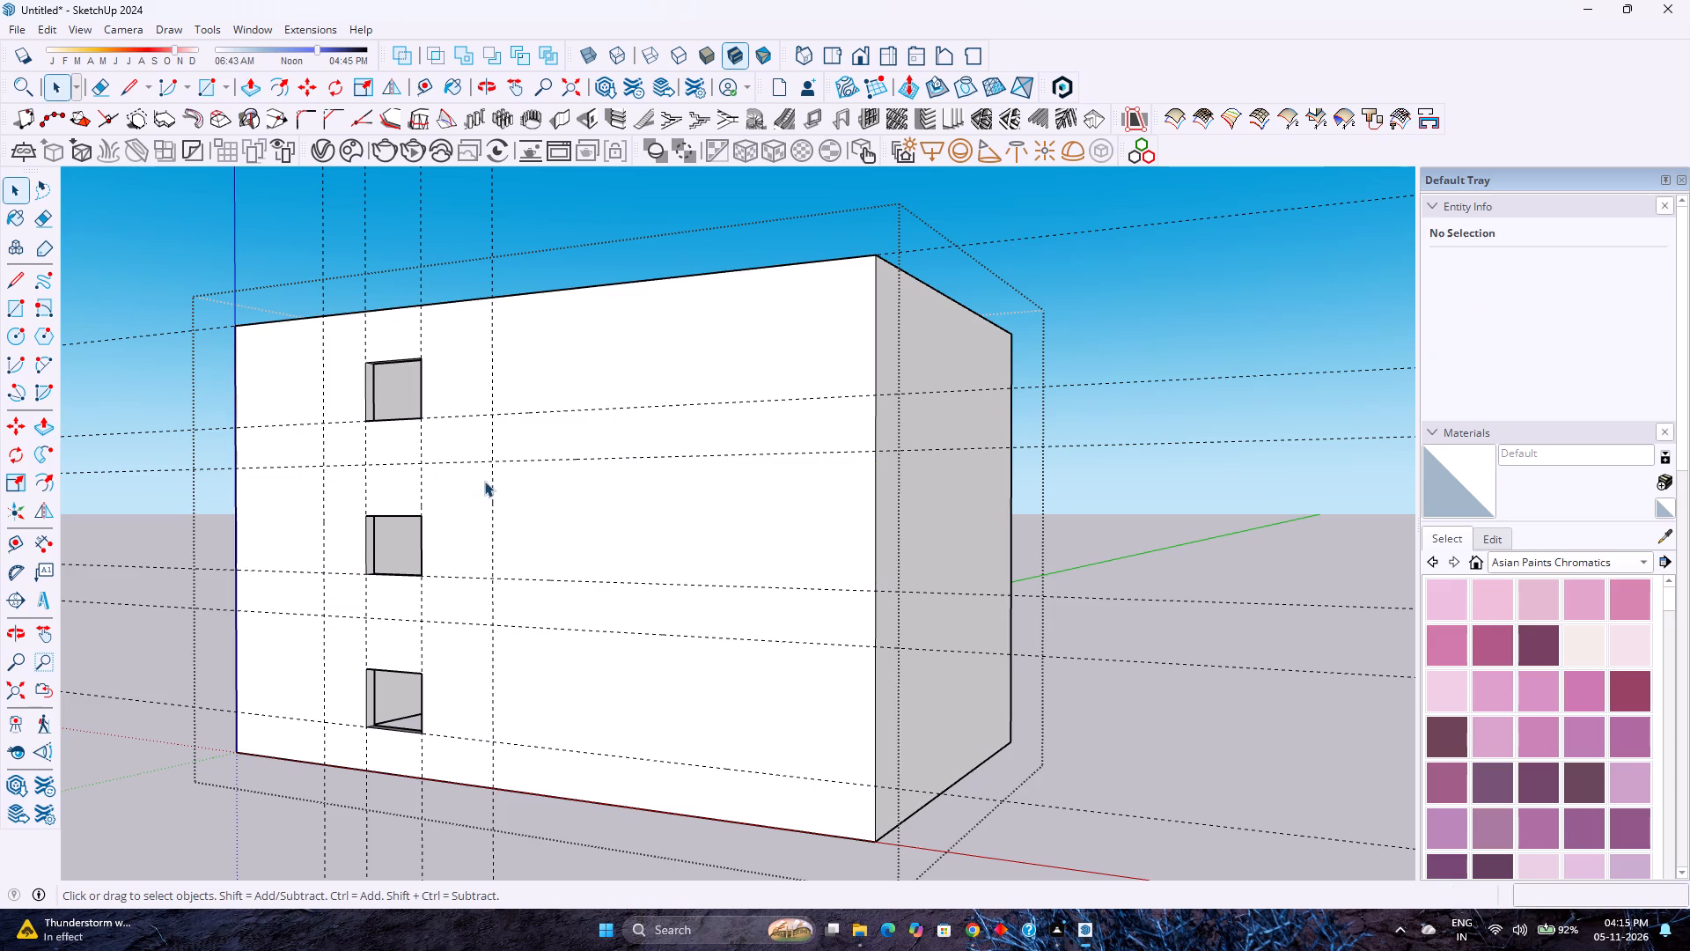
pyautogui.click(490, 490)
pyautogui.press('Delete')
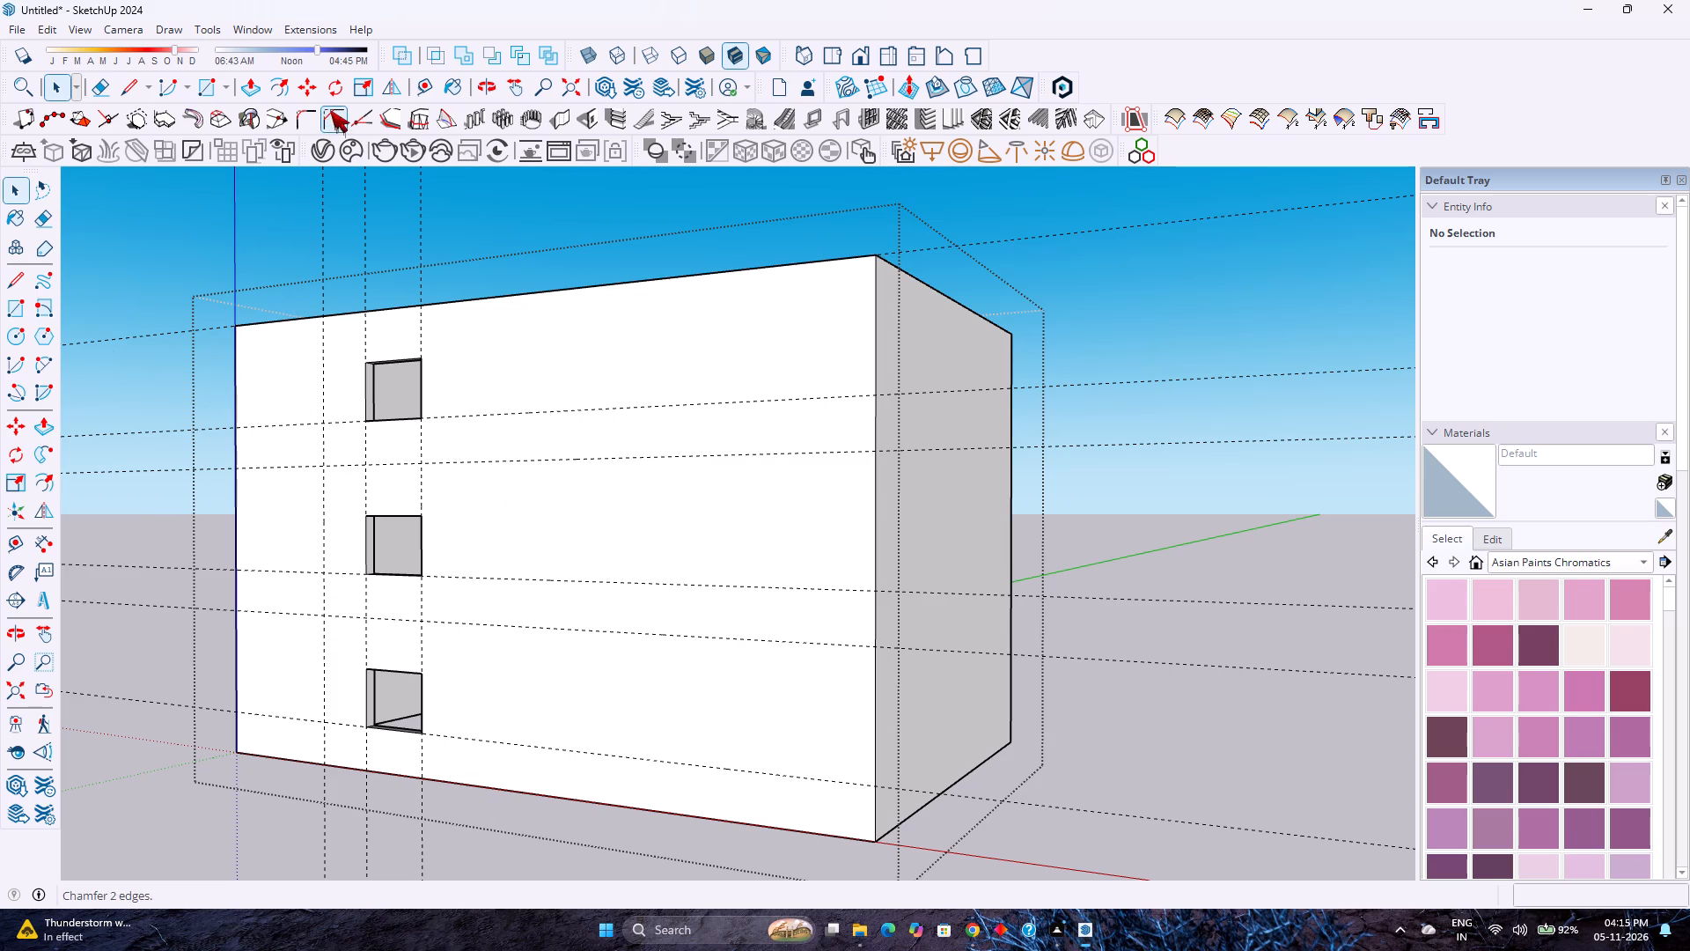
# Add a vertical guide 4' beyond the window column's edge, on the side away from the origin corner.
pyautogui.click(409, 91)
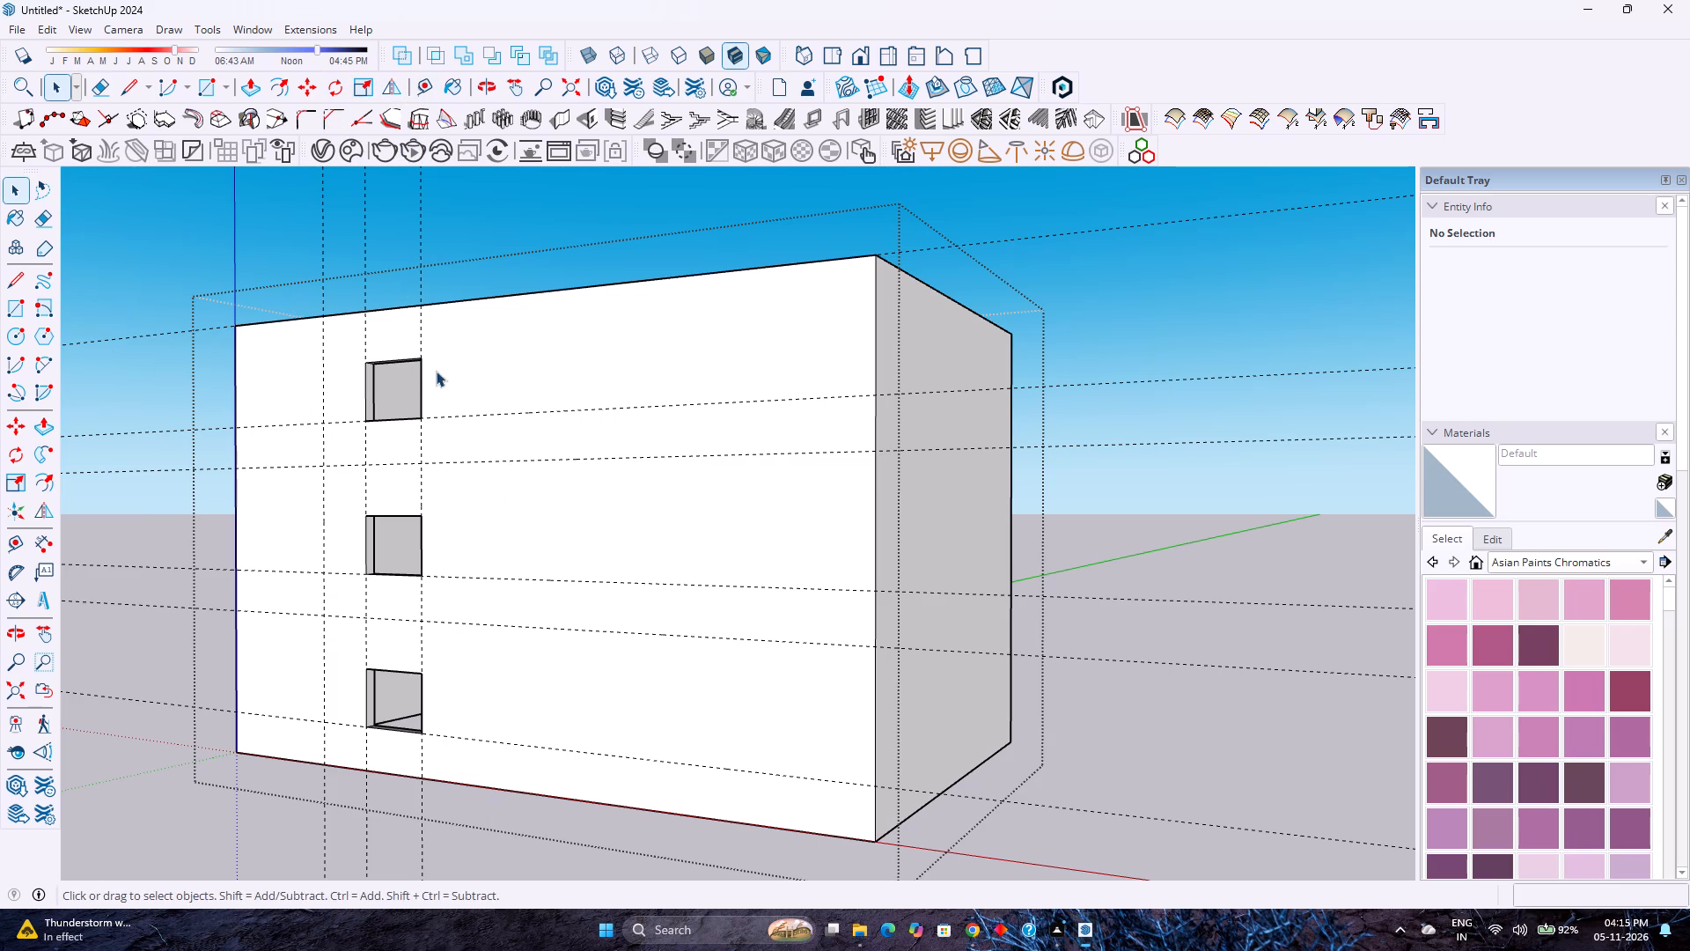
pyautogui.click(426, 94)
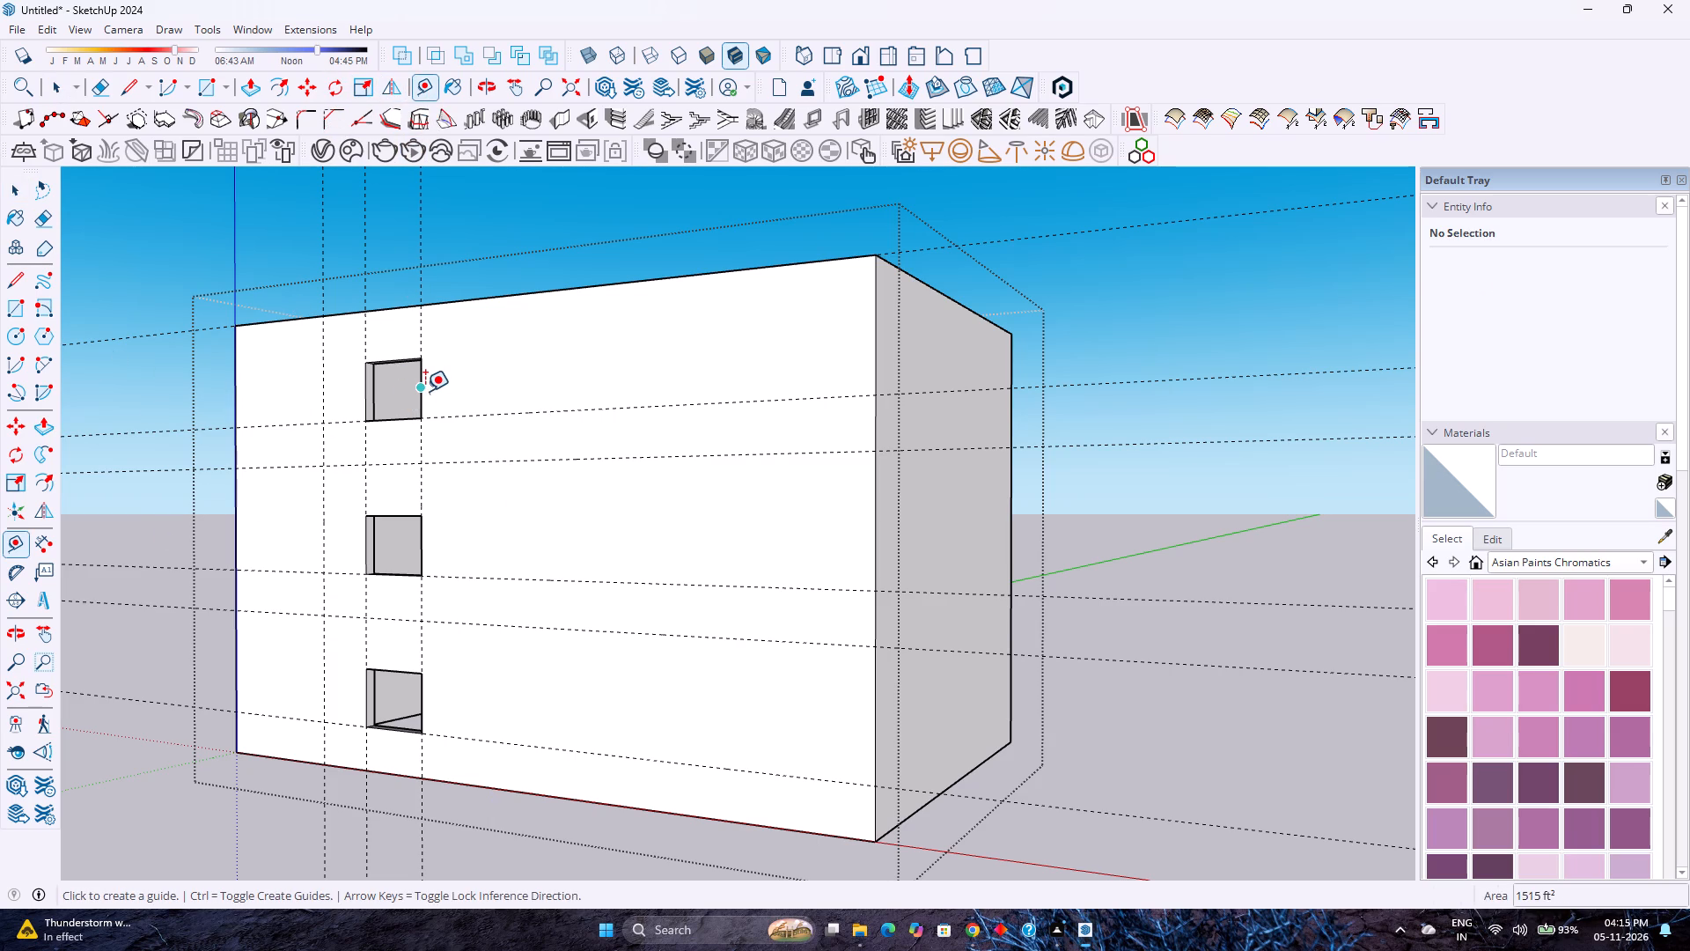
pyautogui.click(424, 387)
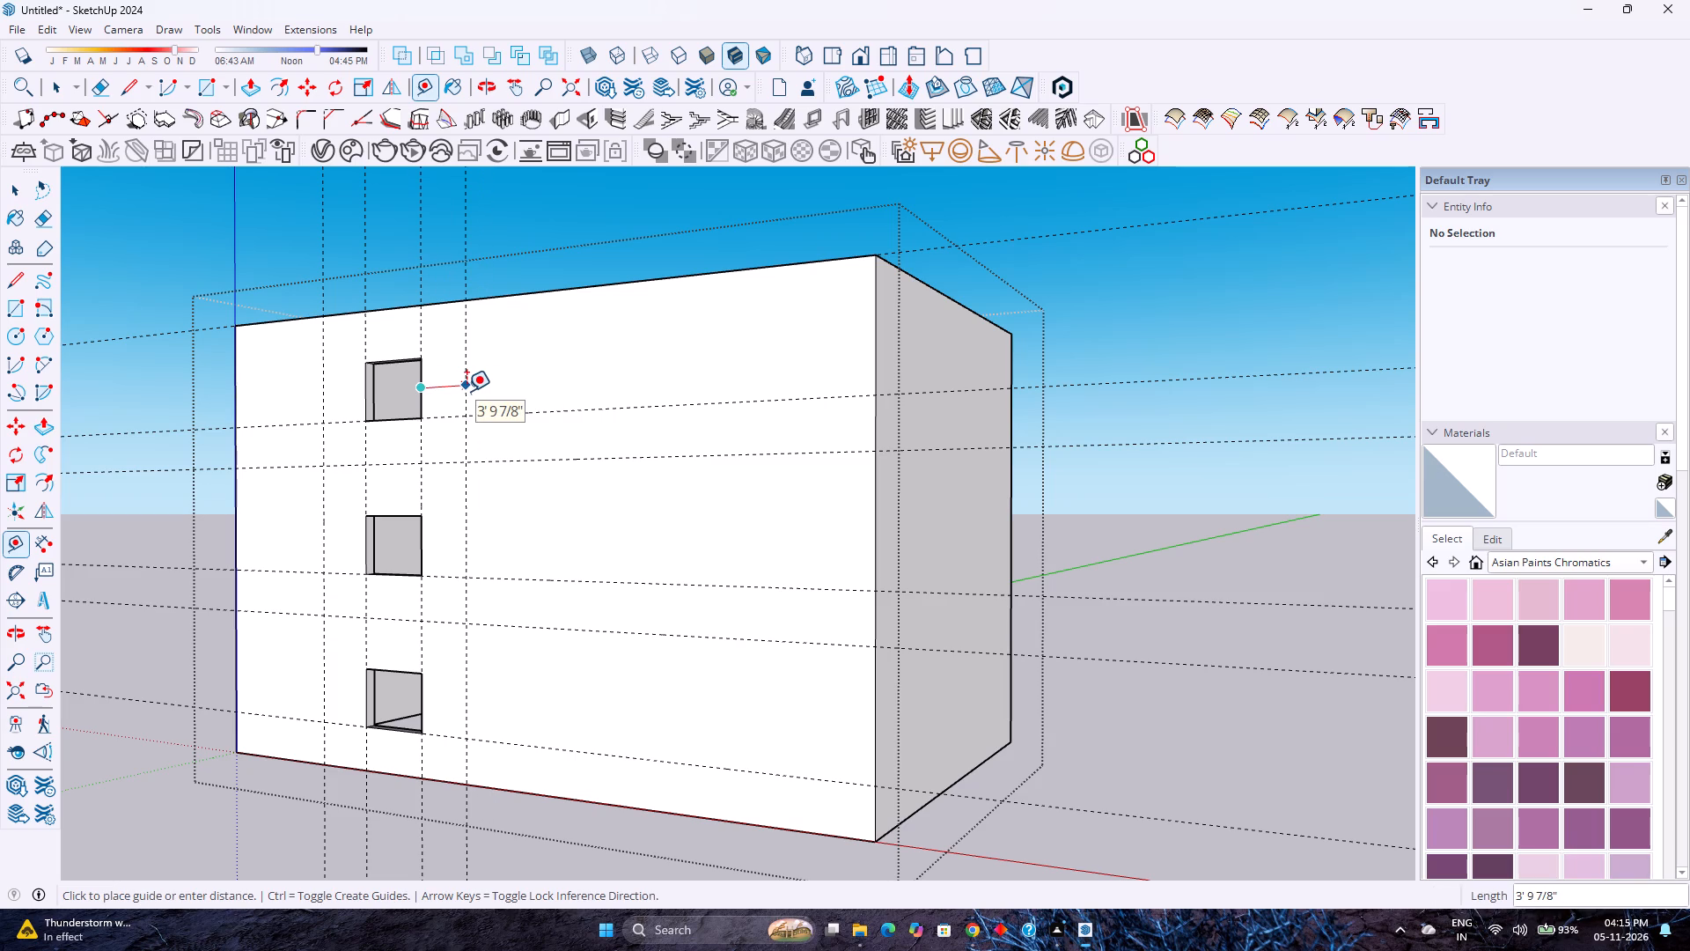
pyautogui.press('Right')
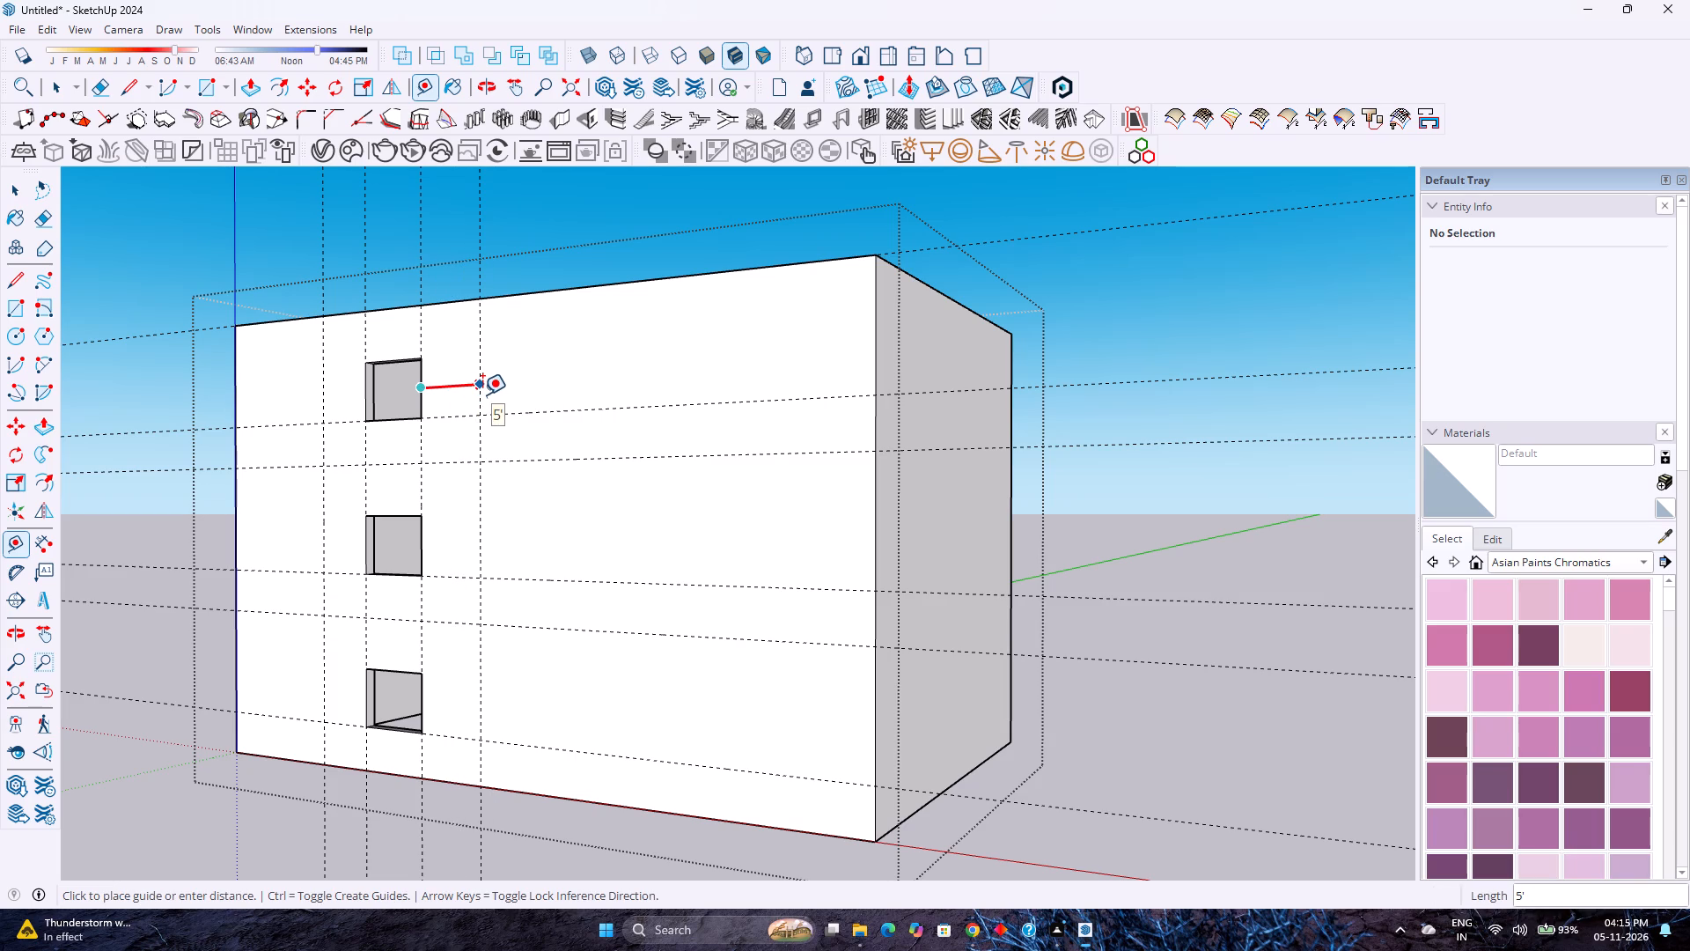
pyautogui.write("4'")
pyautogui.press('Return')
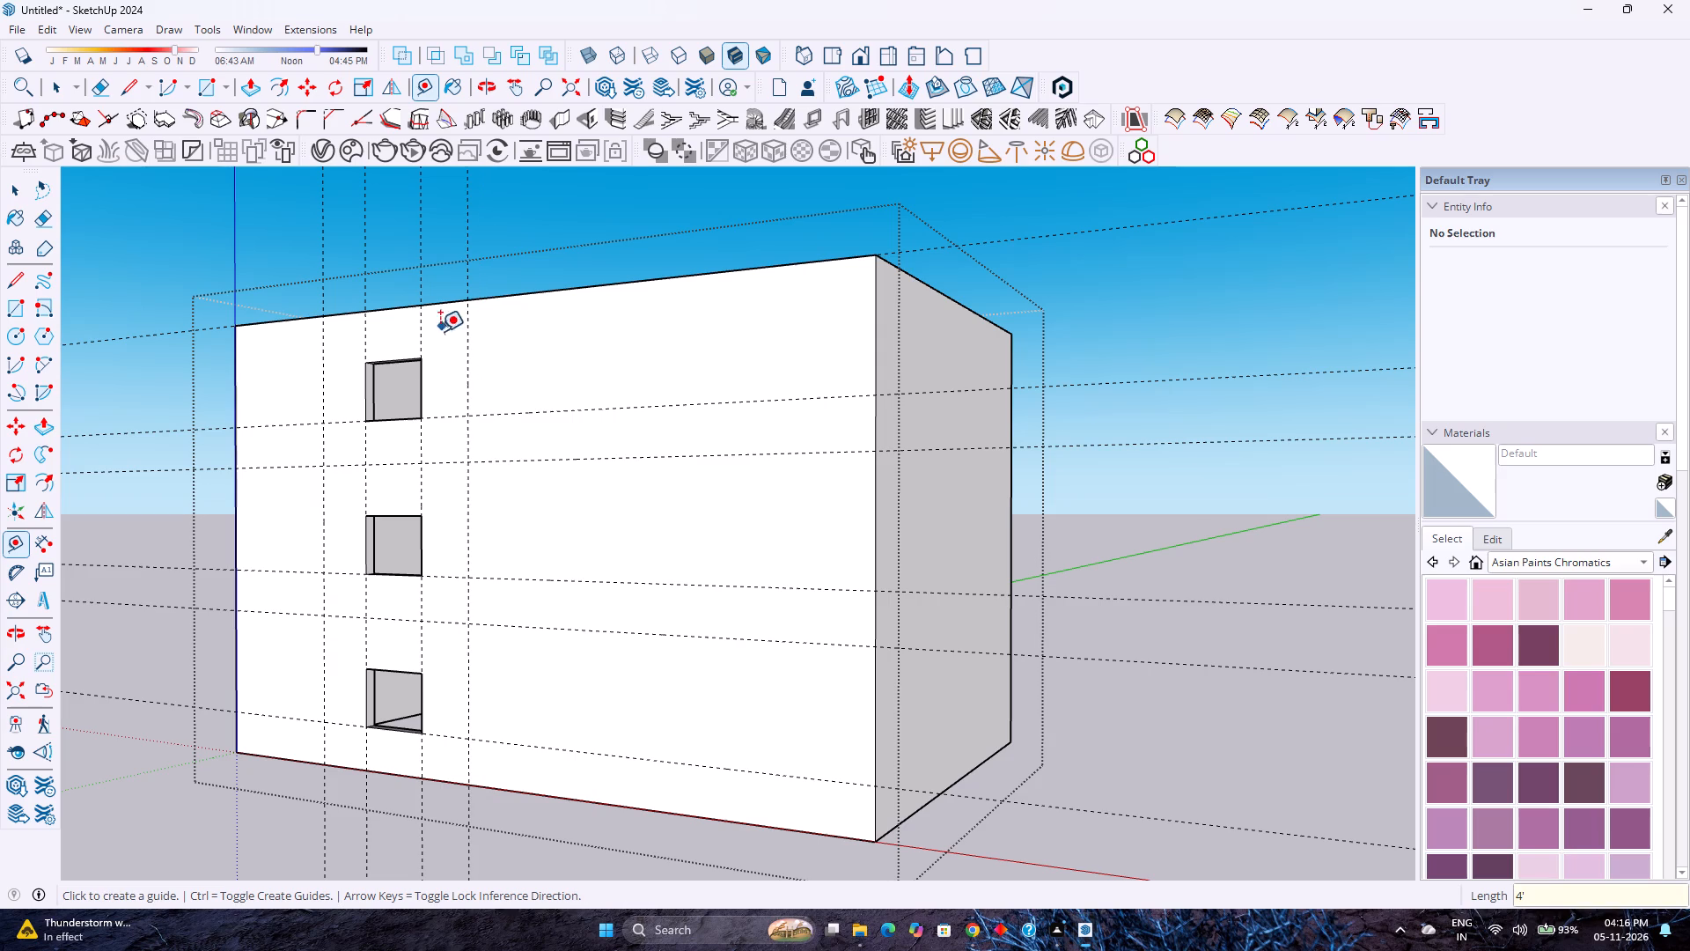
# Add another vertical guide 5' beyond the new one to mark the second window column's width.
pyautogui.click(467, 511)
pyautogui.write("5'")
pyautogui.press('Return')
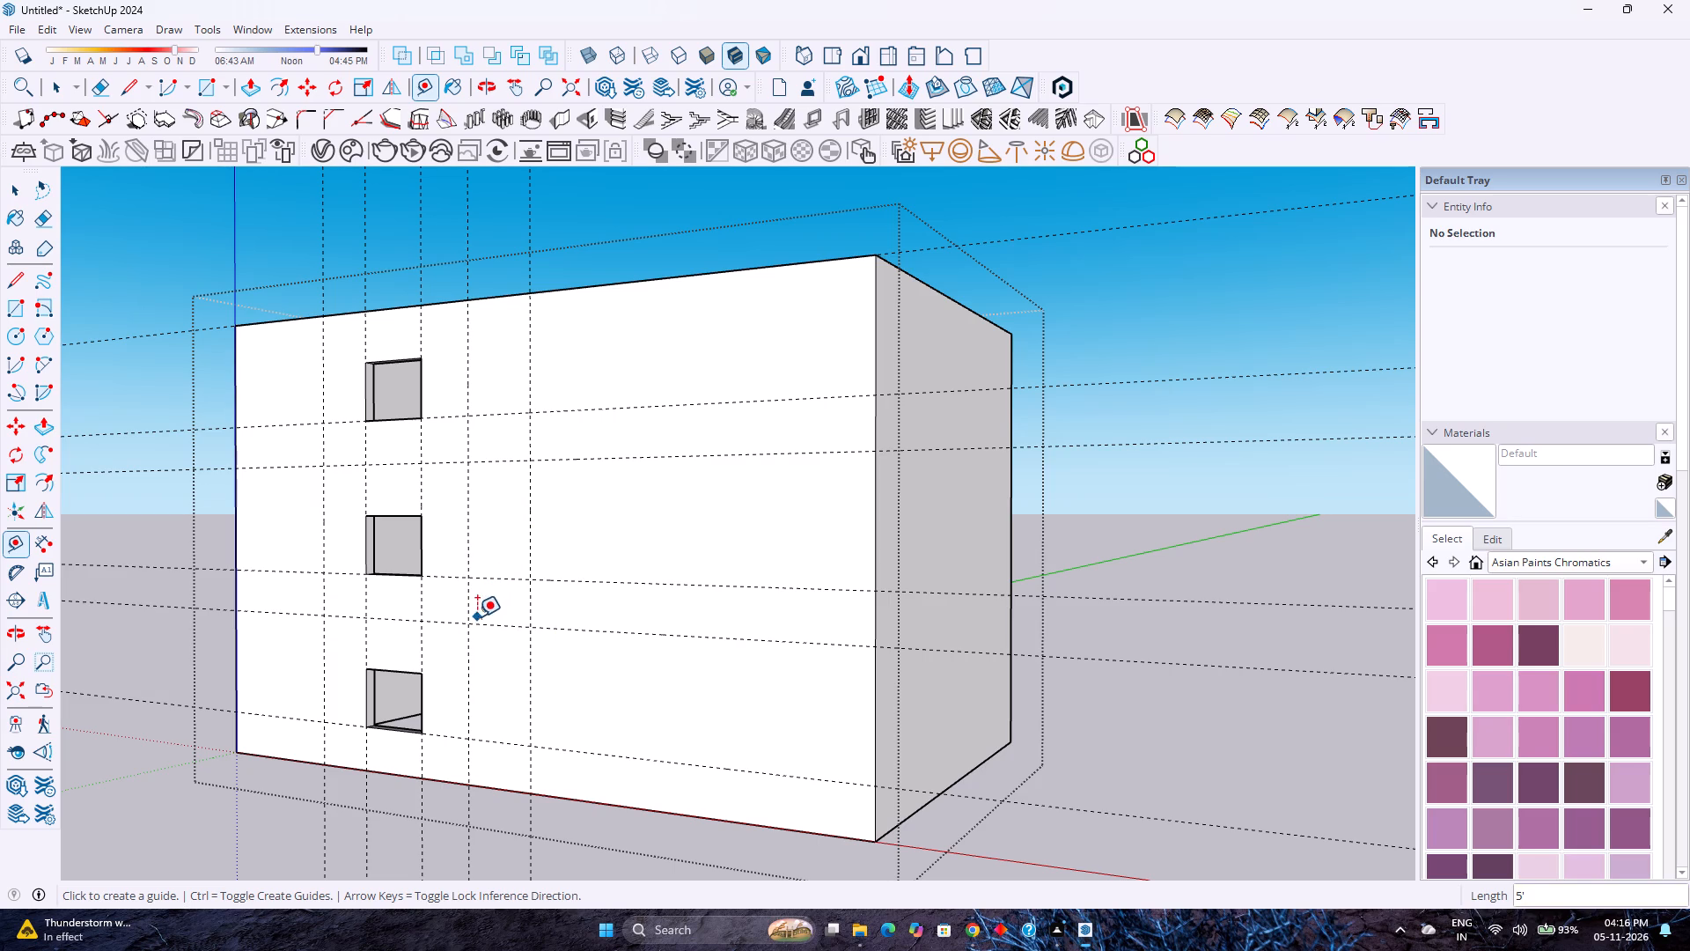
# Add a horizontal guide 4' above the lowest sill guide, aligned with the lowest window's top edge.
pyautogui.click(511, 744)
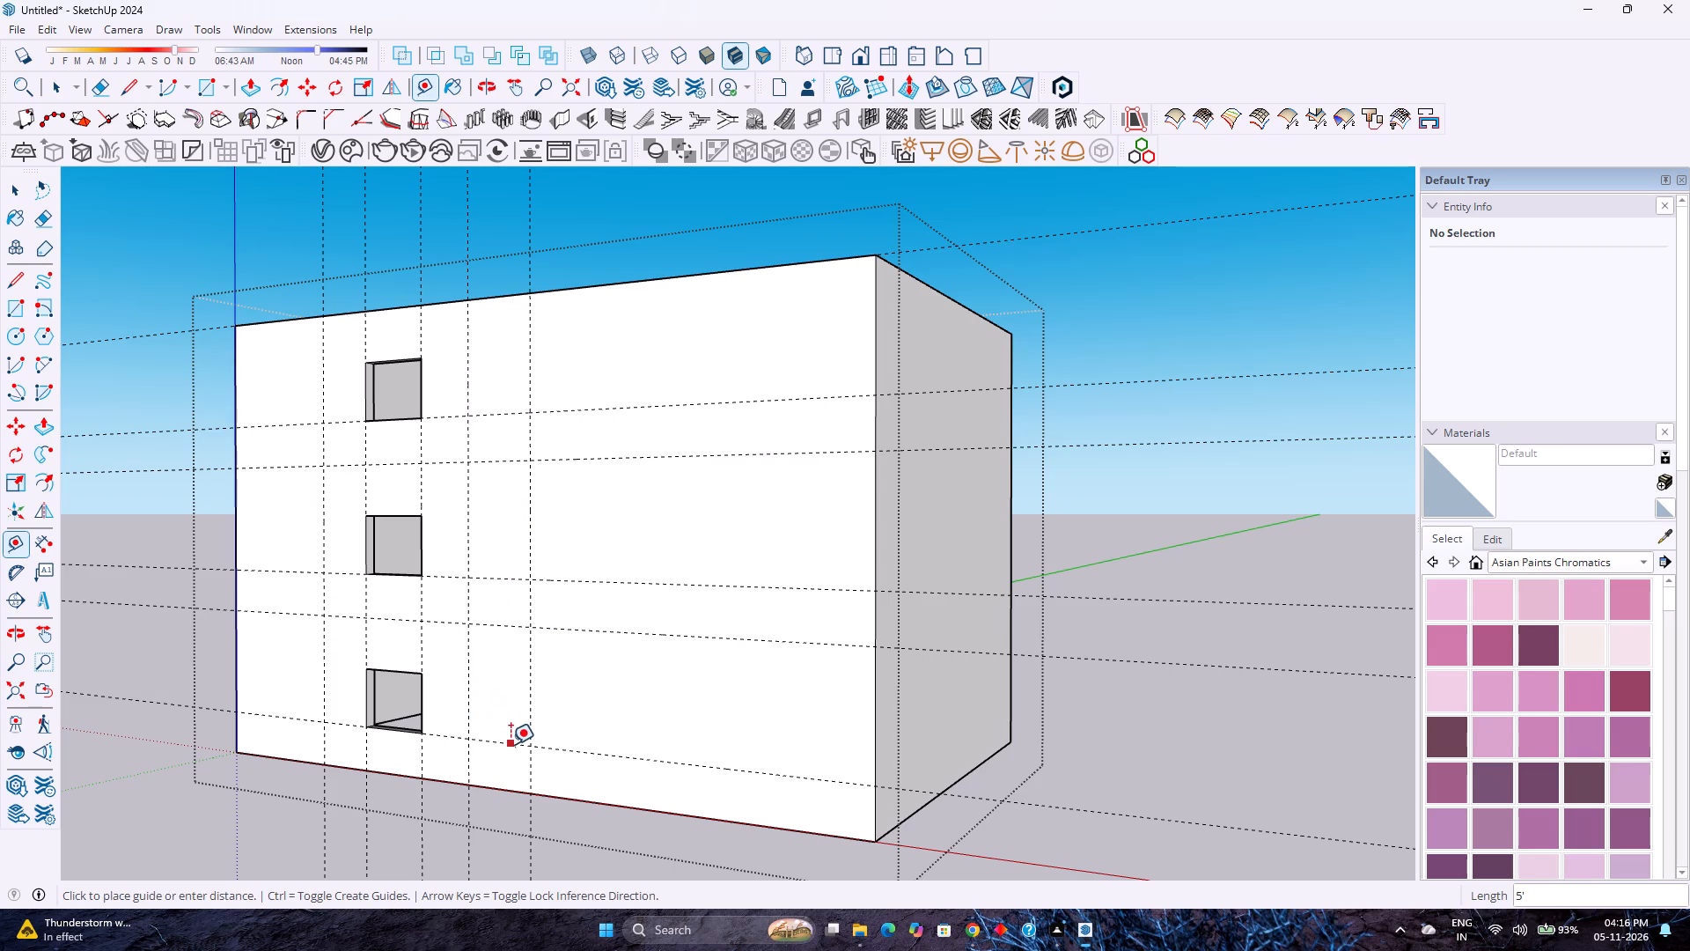
pyautogui.click(424, 675)
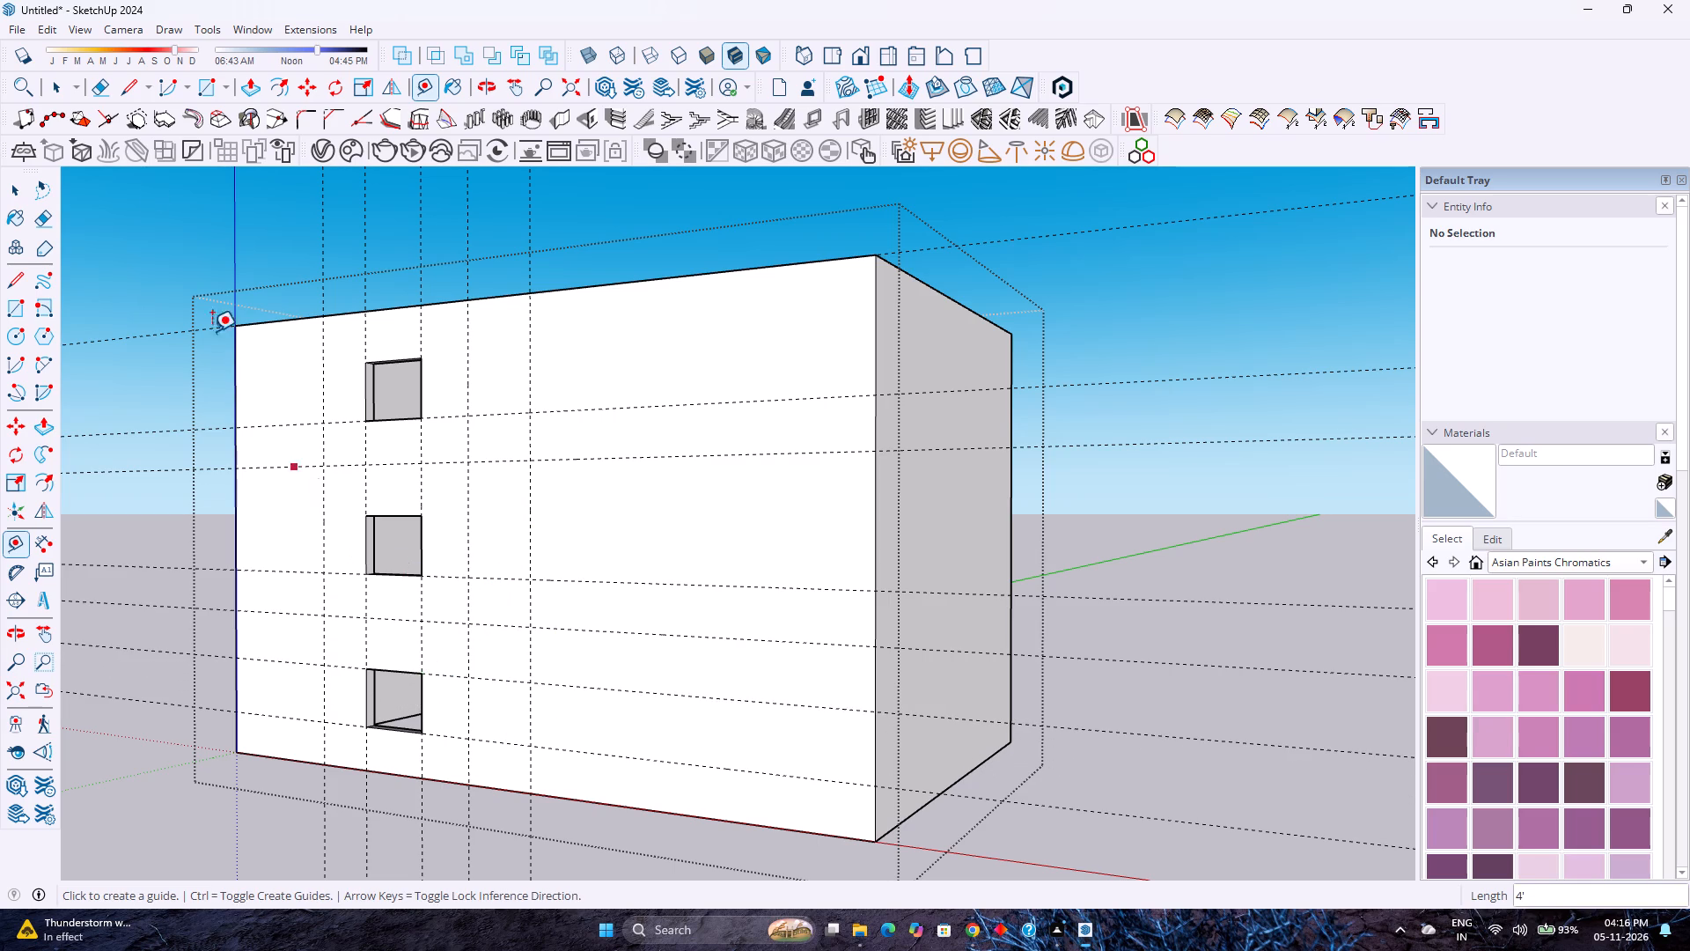
# Draw a 5' by 4' window rectangle on the lowest level between the two new vertical guides and the sill and head guides.
pyautogui.click(198, 92)
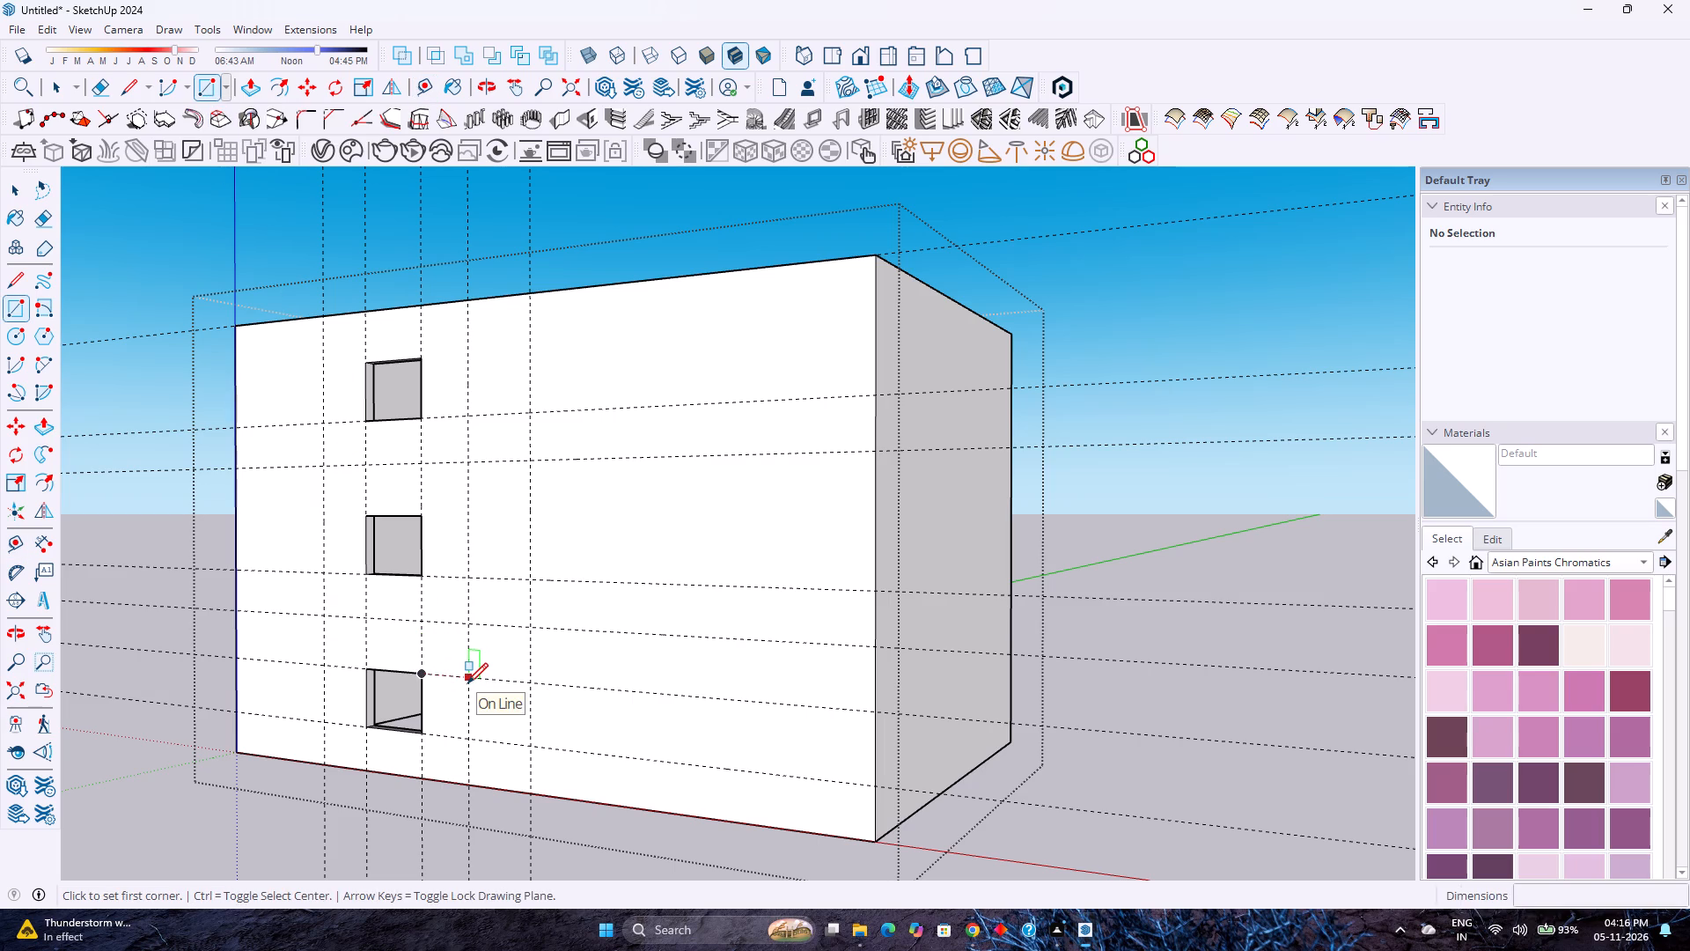
pyautogui.click(467, 683)
pyautogui.click(532, 744)
# Copy the new lowest-level window rectangle up 10'6" to the middle level's sill guide, and again to the top level's sill guide.
pyautogui.press('space')
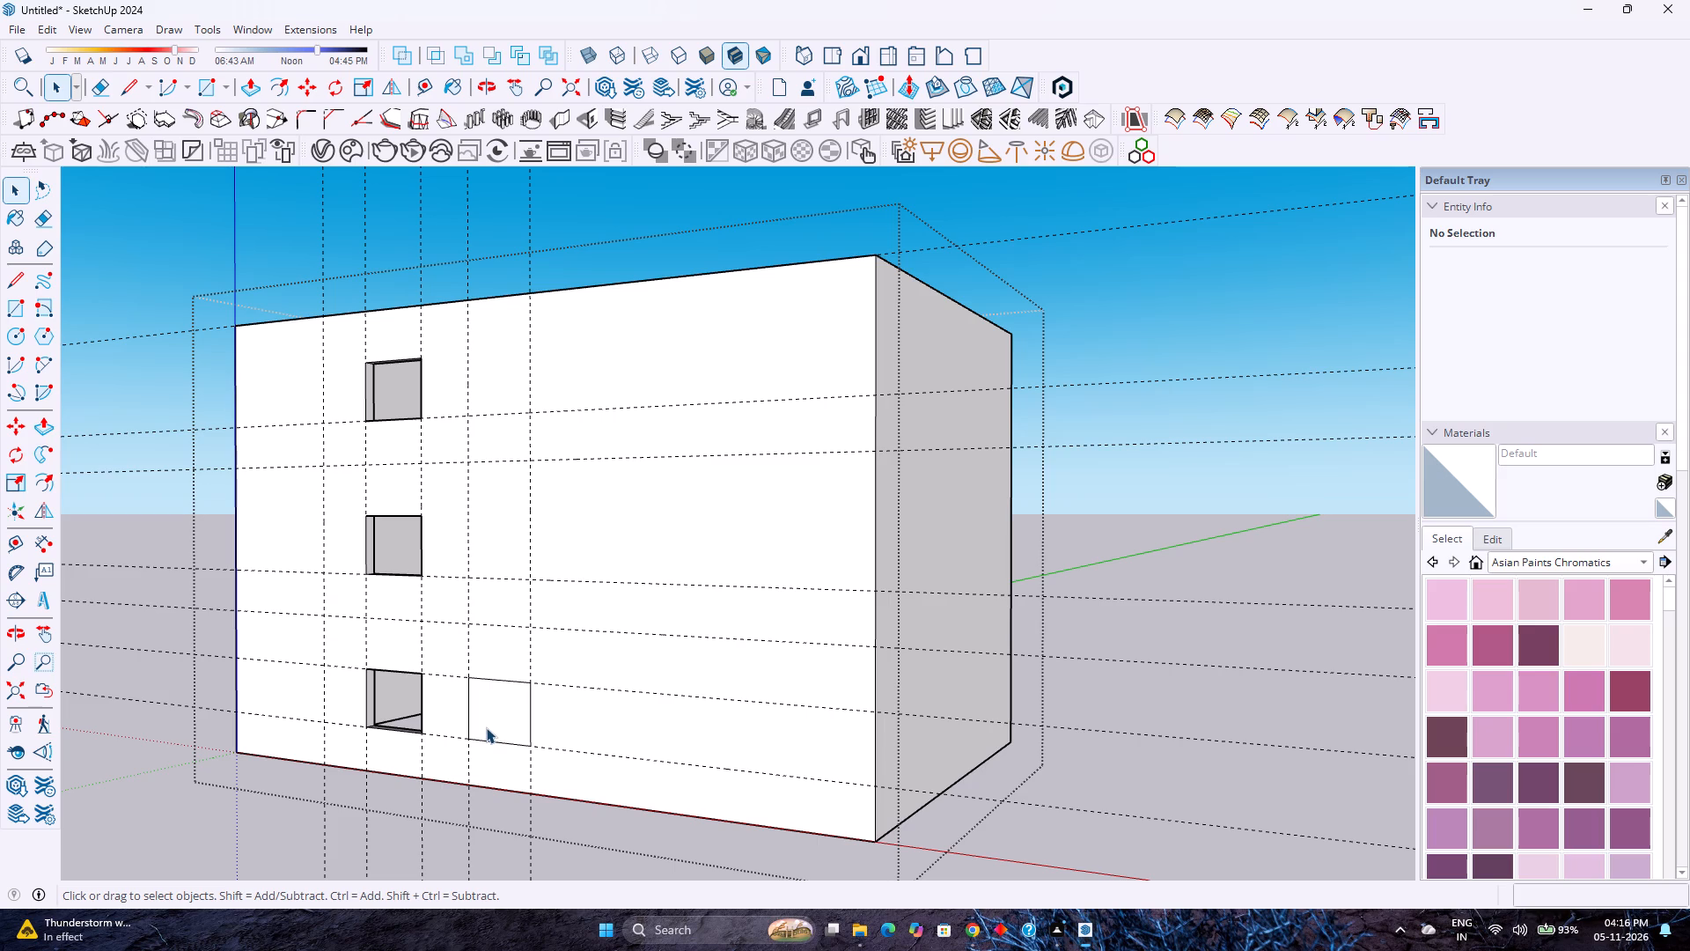
pyautogui.doubleClick(486, 726)
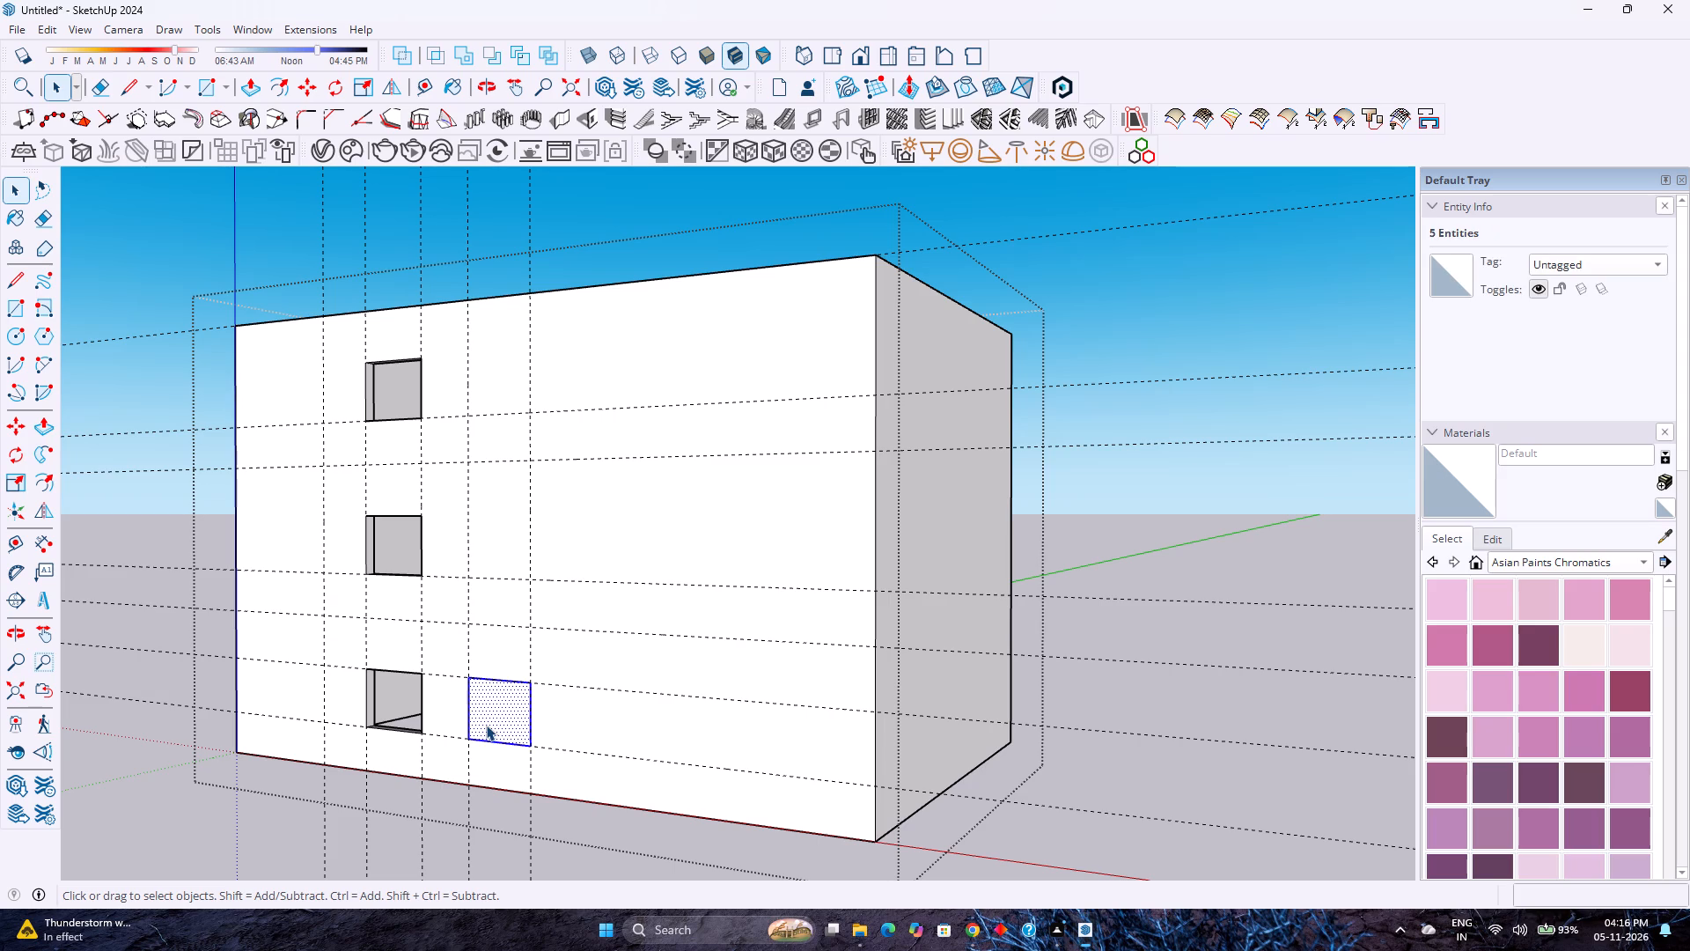
pyautogui.press('m')
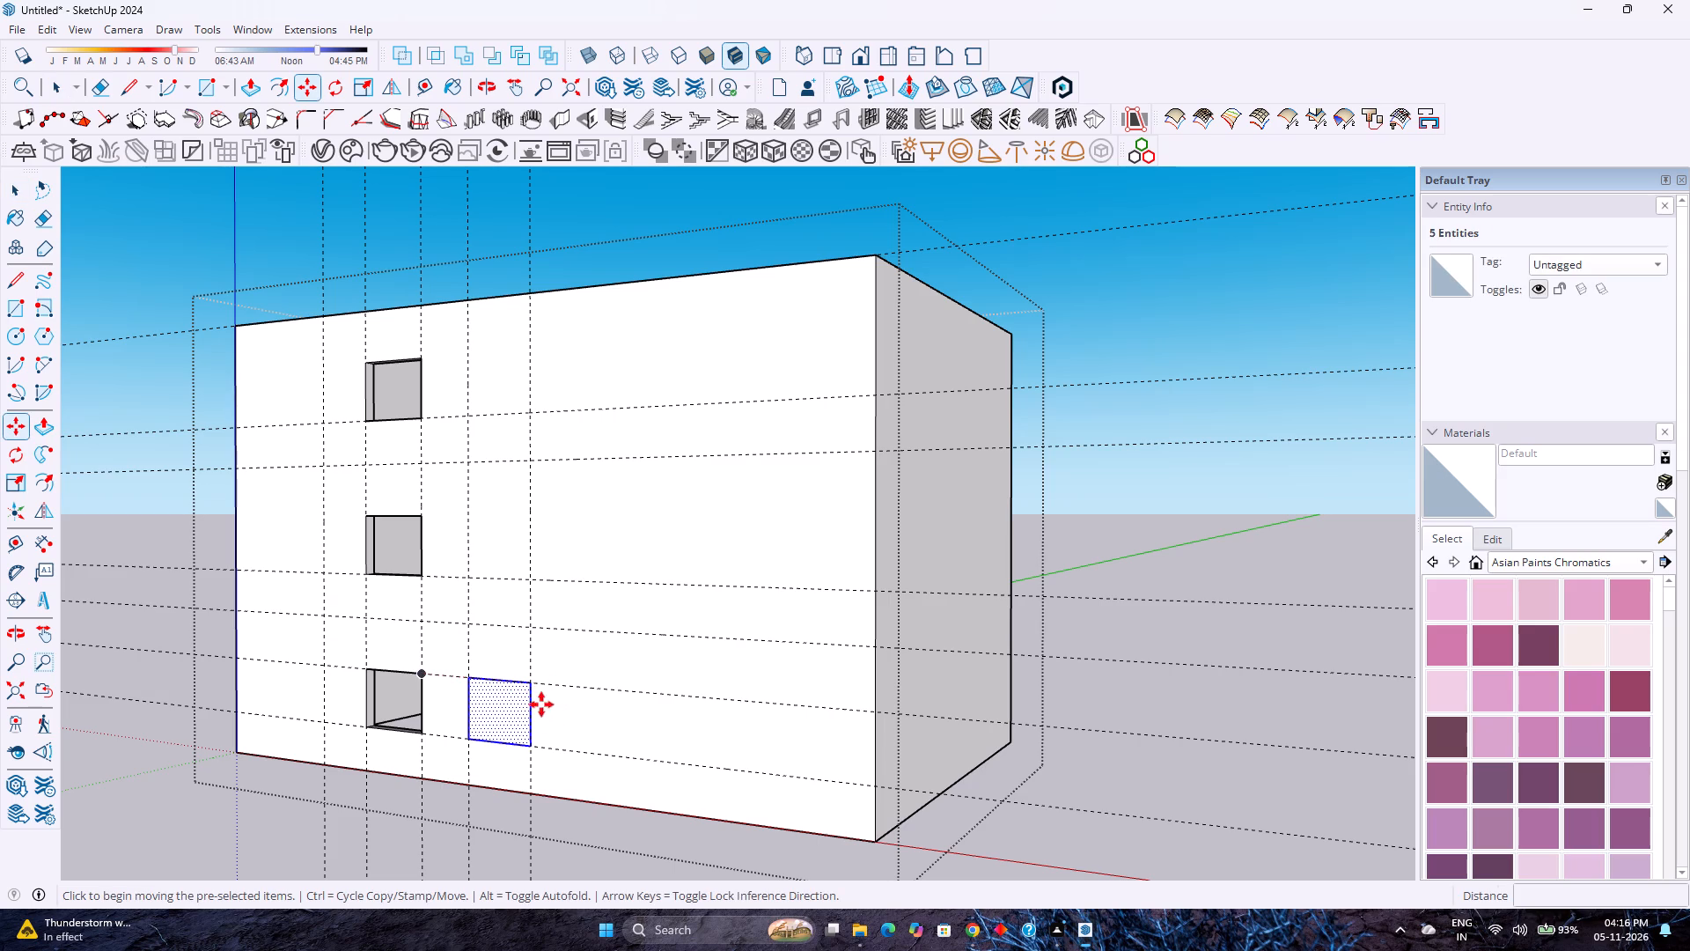
pyautogui.click(530, 743)
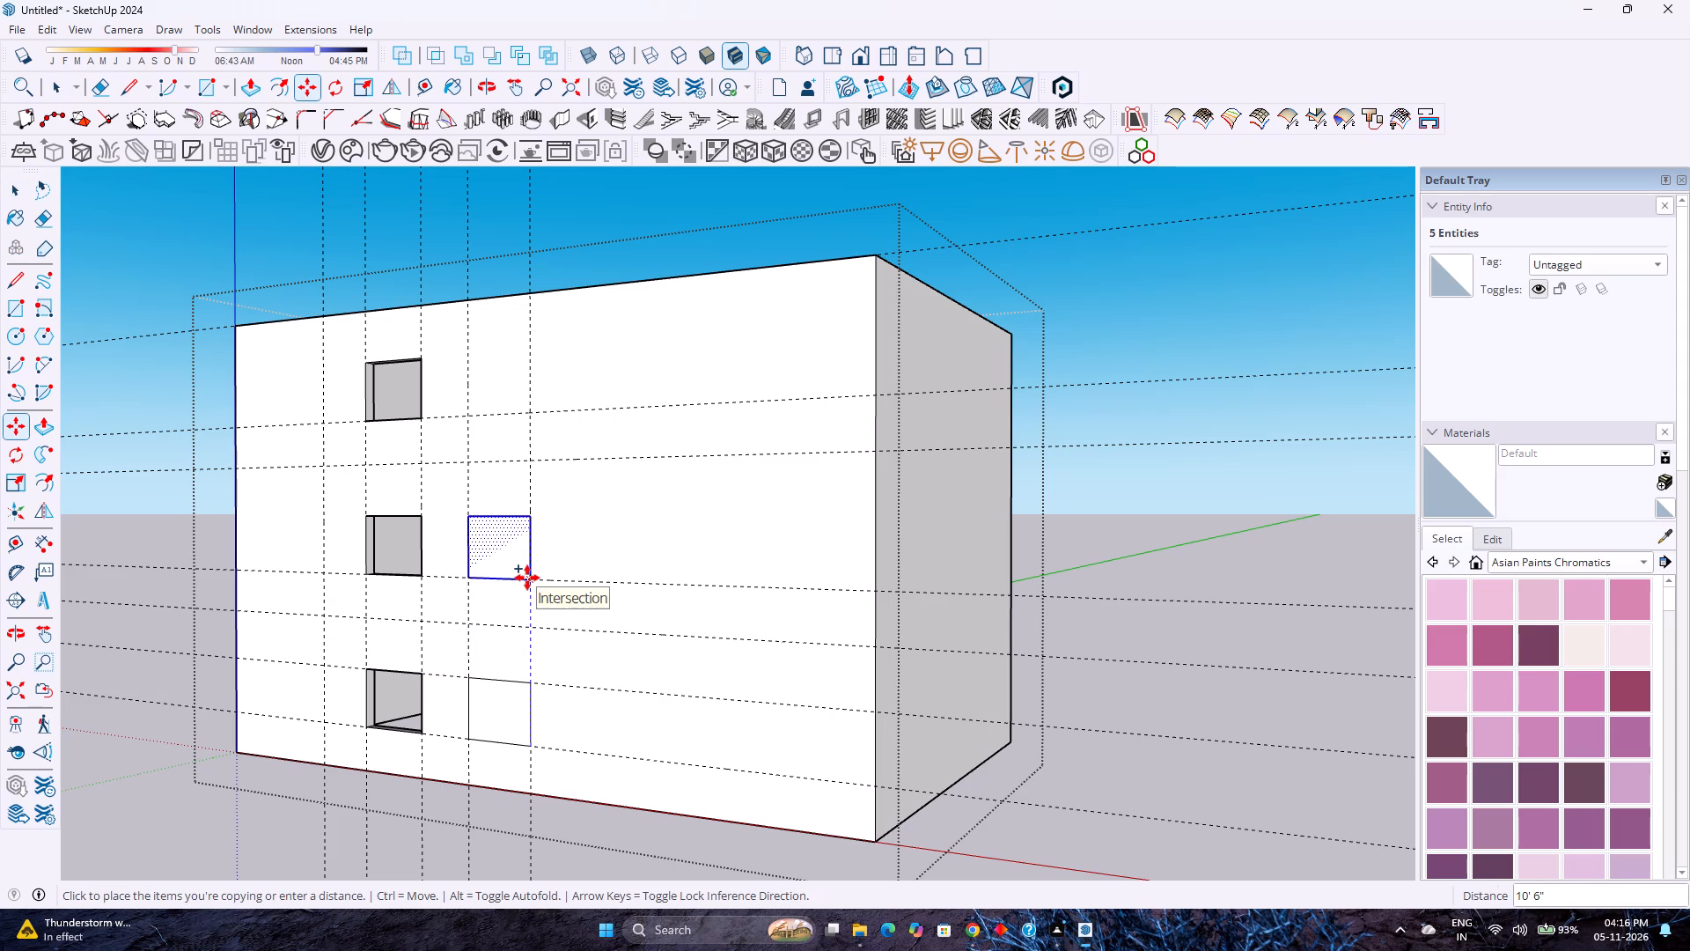
pyautogui.click(527, 578)
pyautogui.click(532, 577)
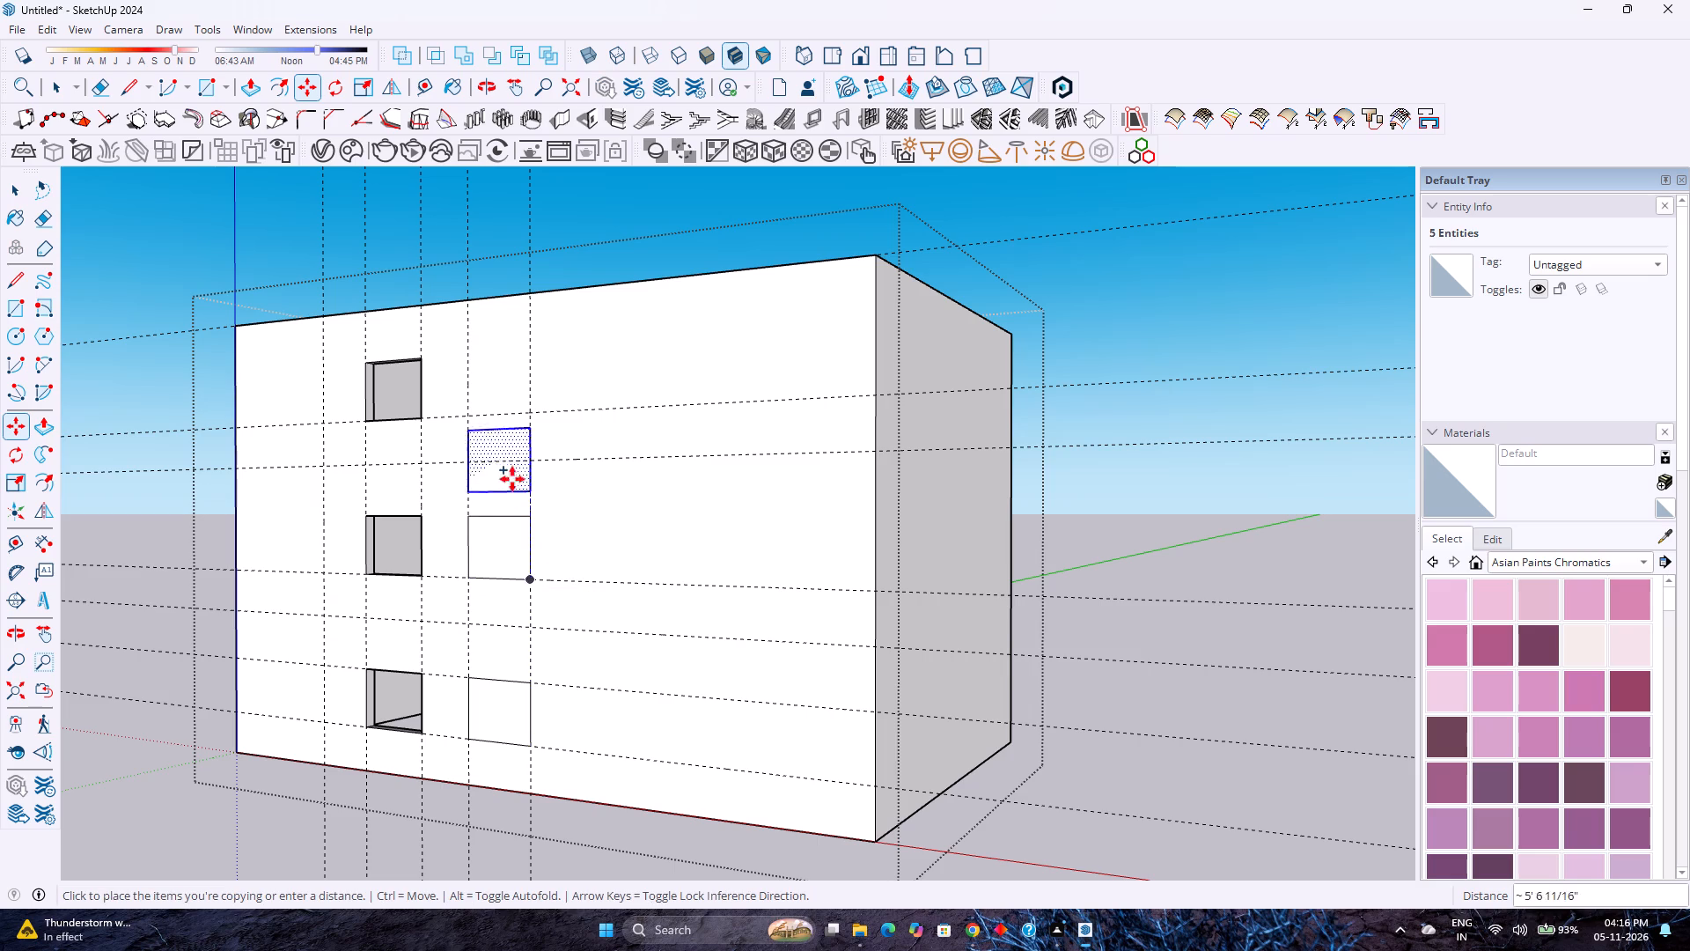
pyautogui.click(528, 417)
pyautogui.press('space')
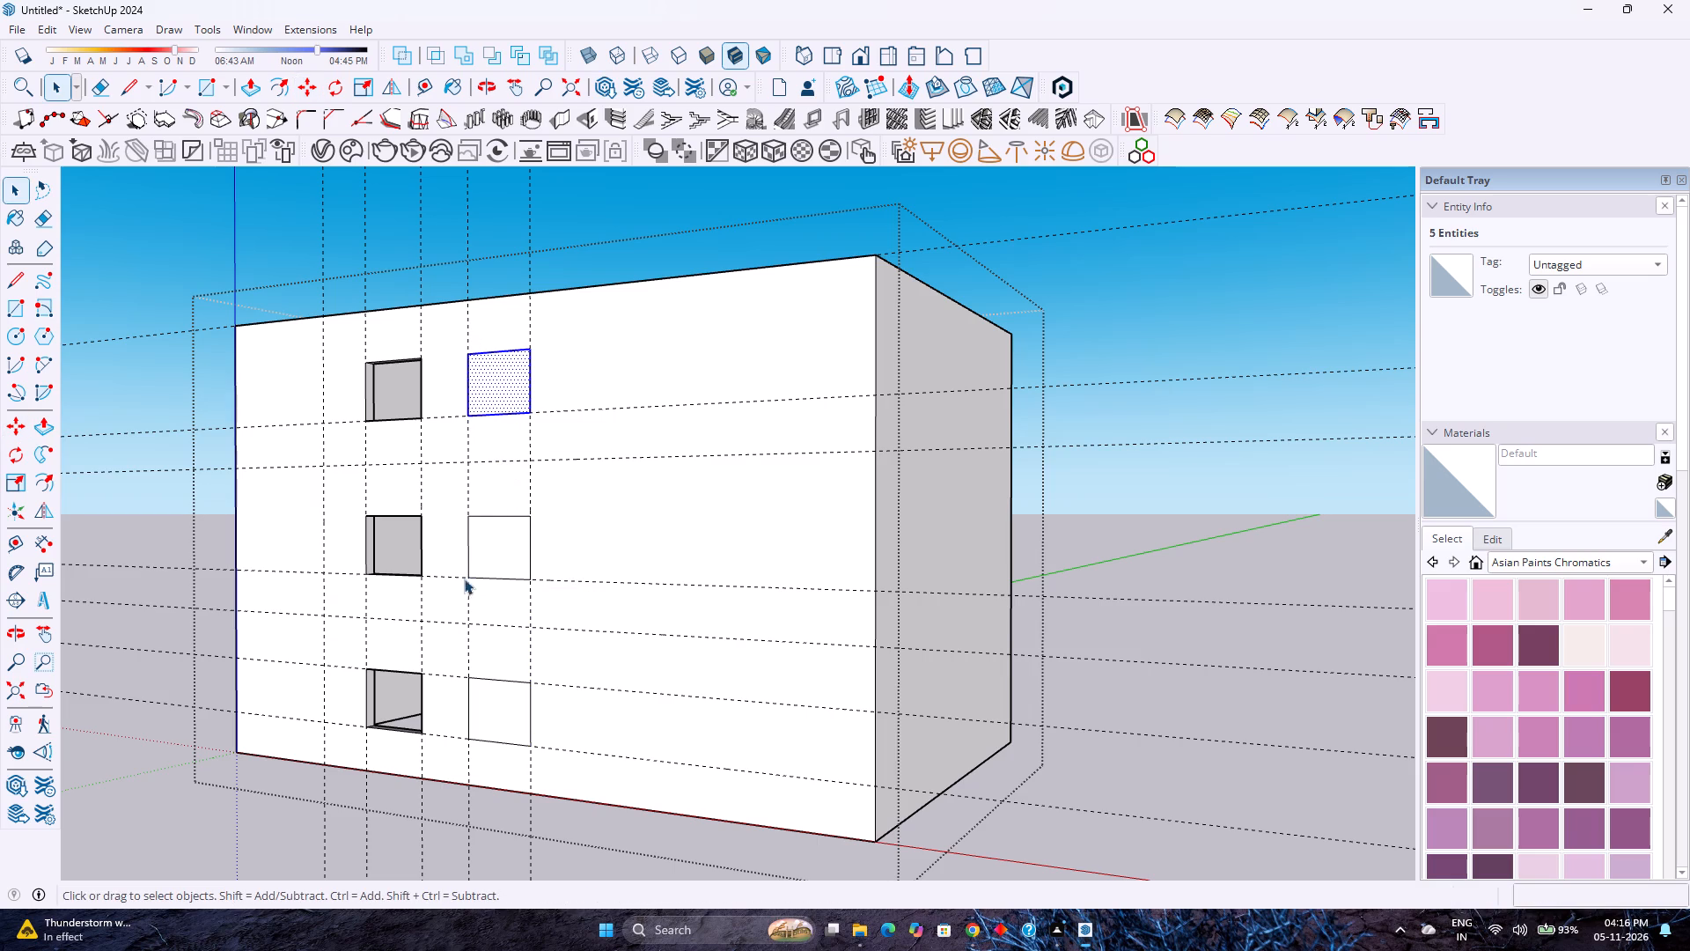
# Move the middle and top window rectangles of the second column together 5' along the red axis, away from the origin corner.
pyautogui.keyDown('ctrl'); pyautogui.doubleClick(513, 547); pyautogui.keyUp('ctrl')
pyautogui.press('m')
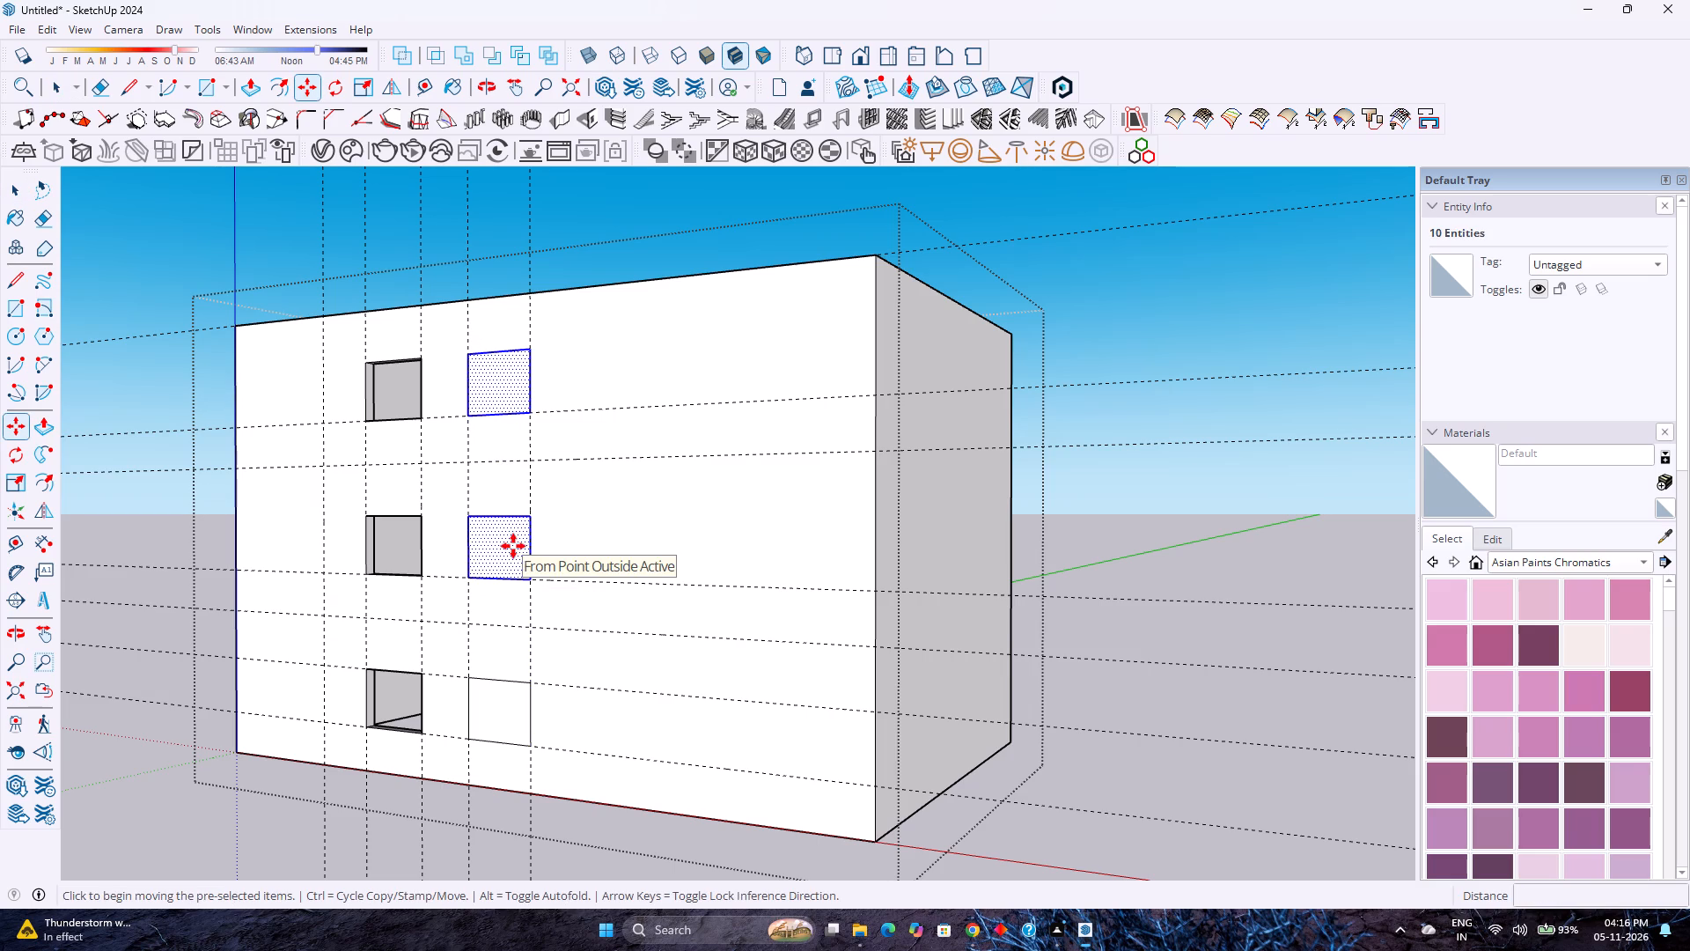
pyautogui.click(530, 580)
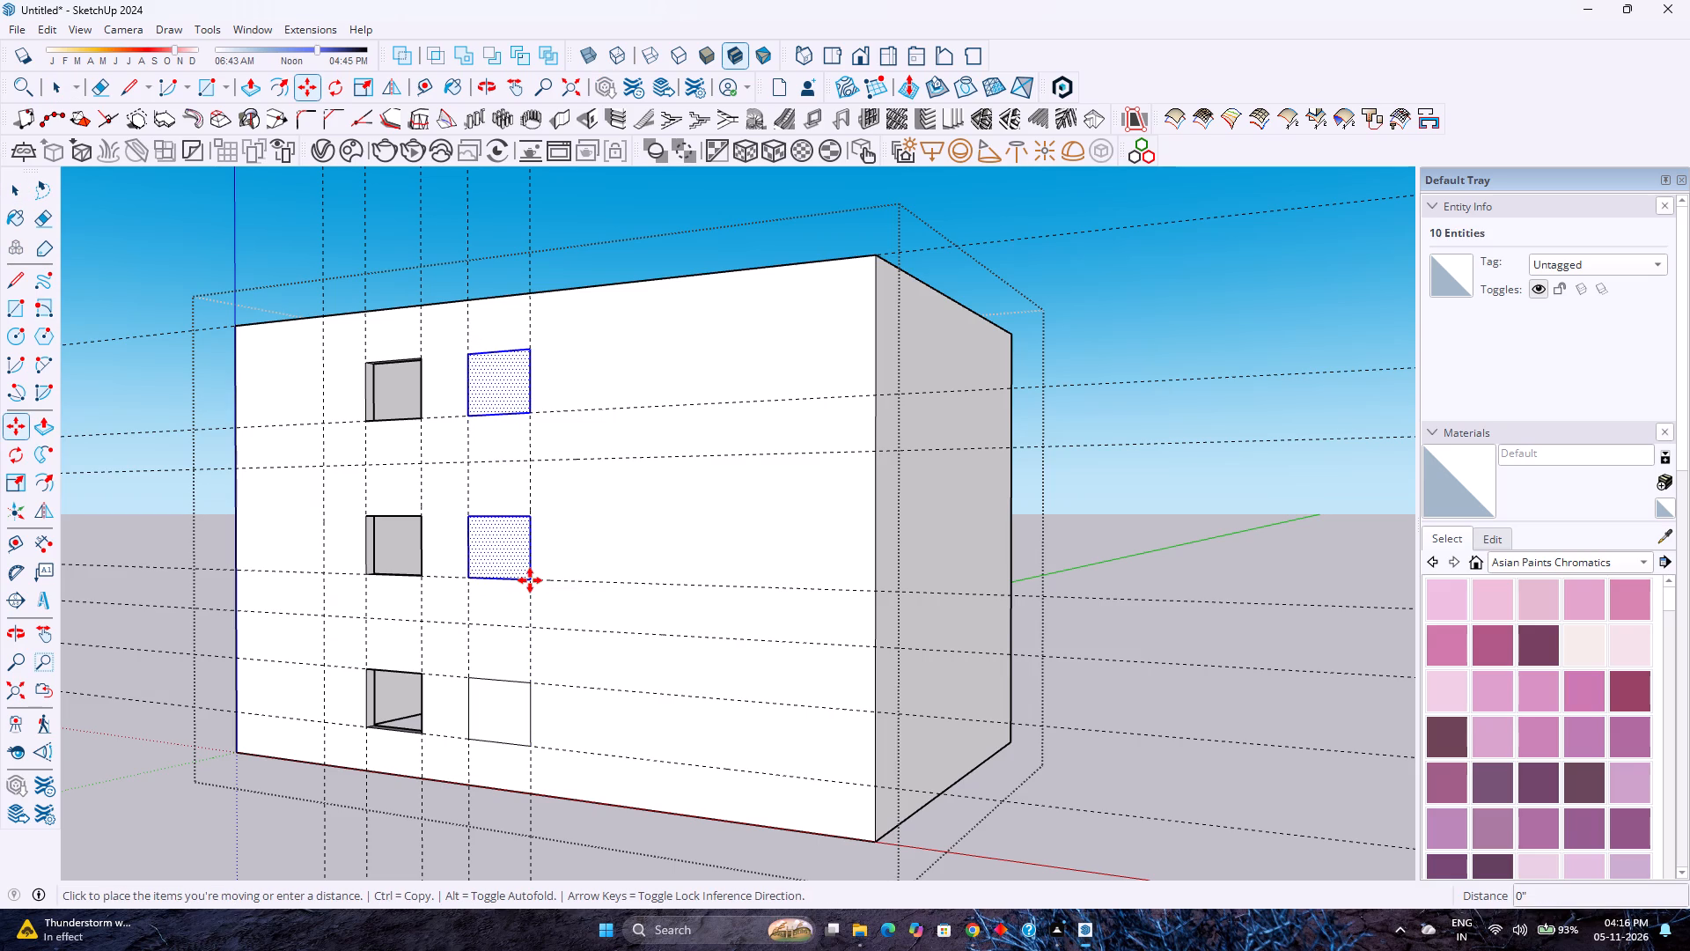
pyautogui.click(606, 592)
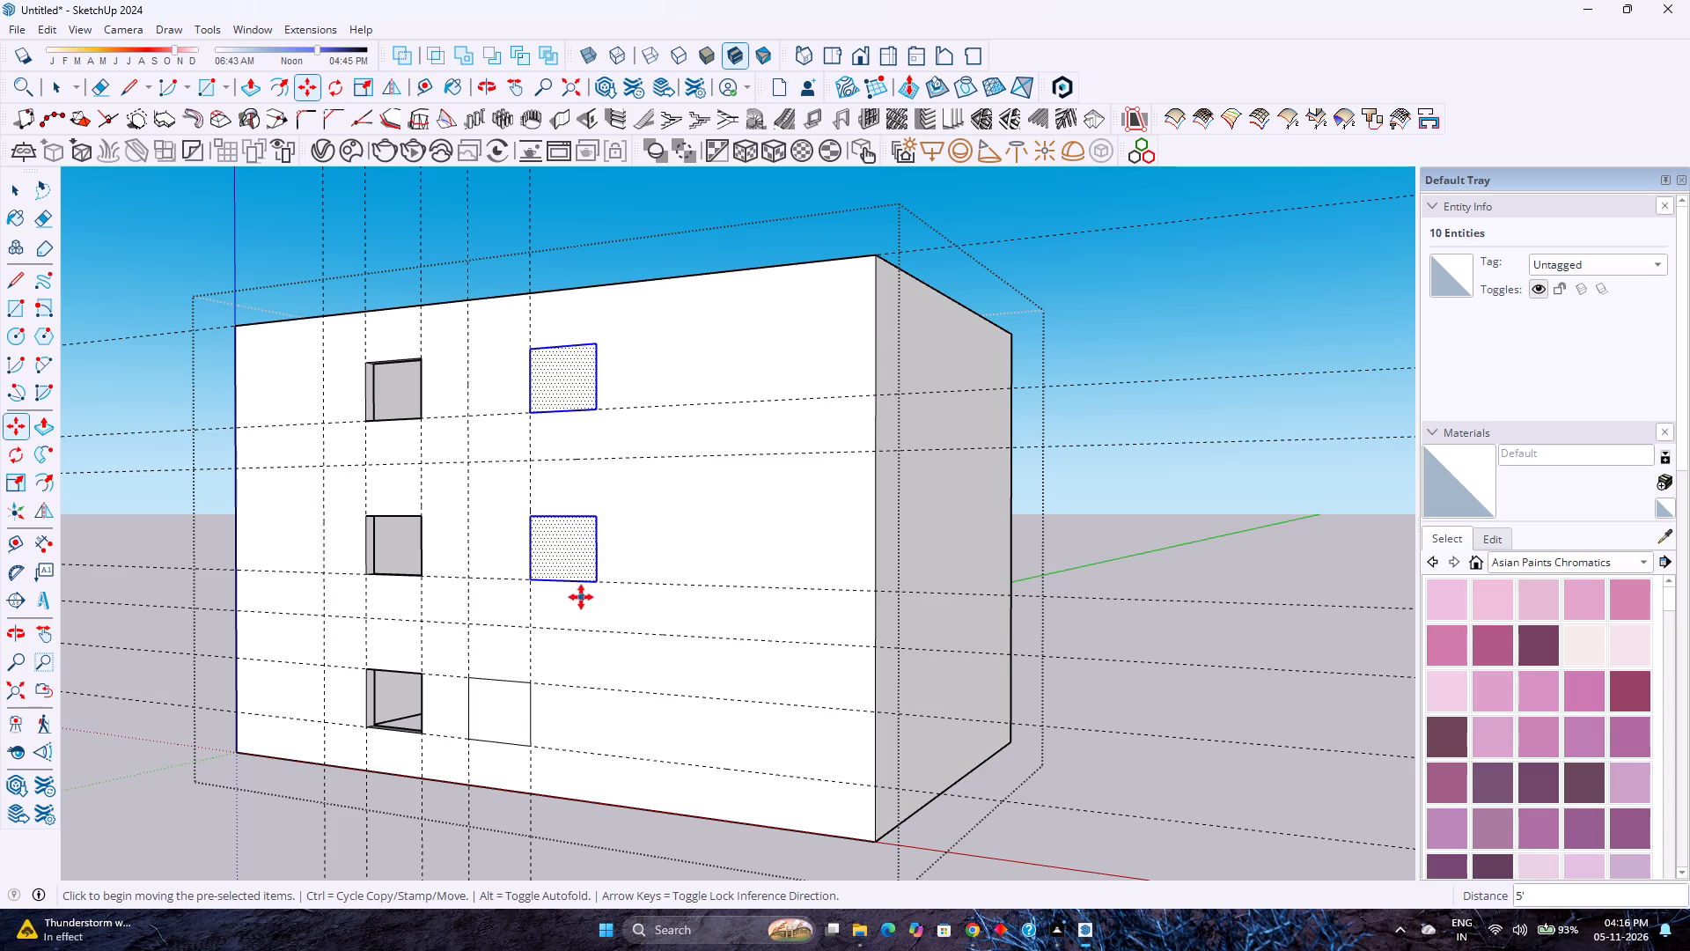
pyautogui.press('space')
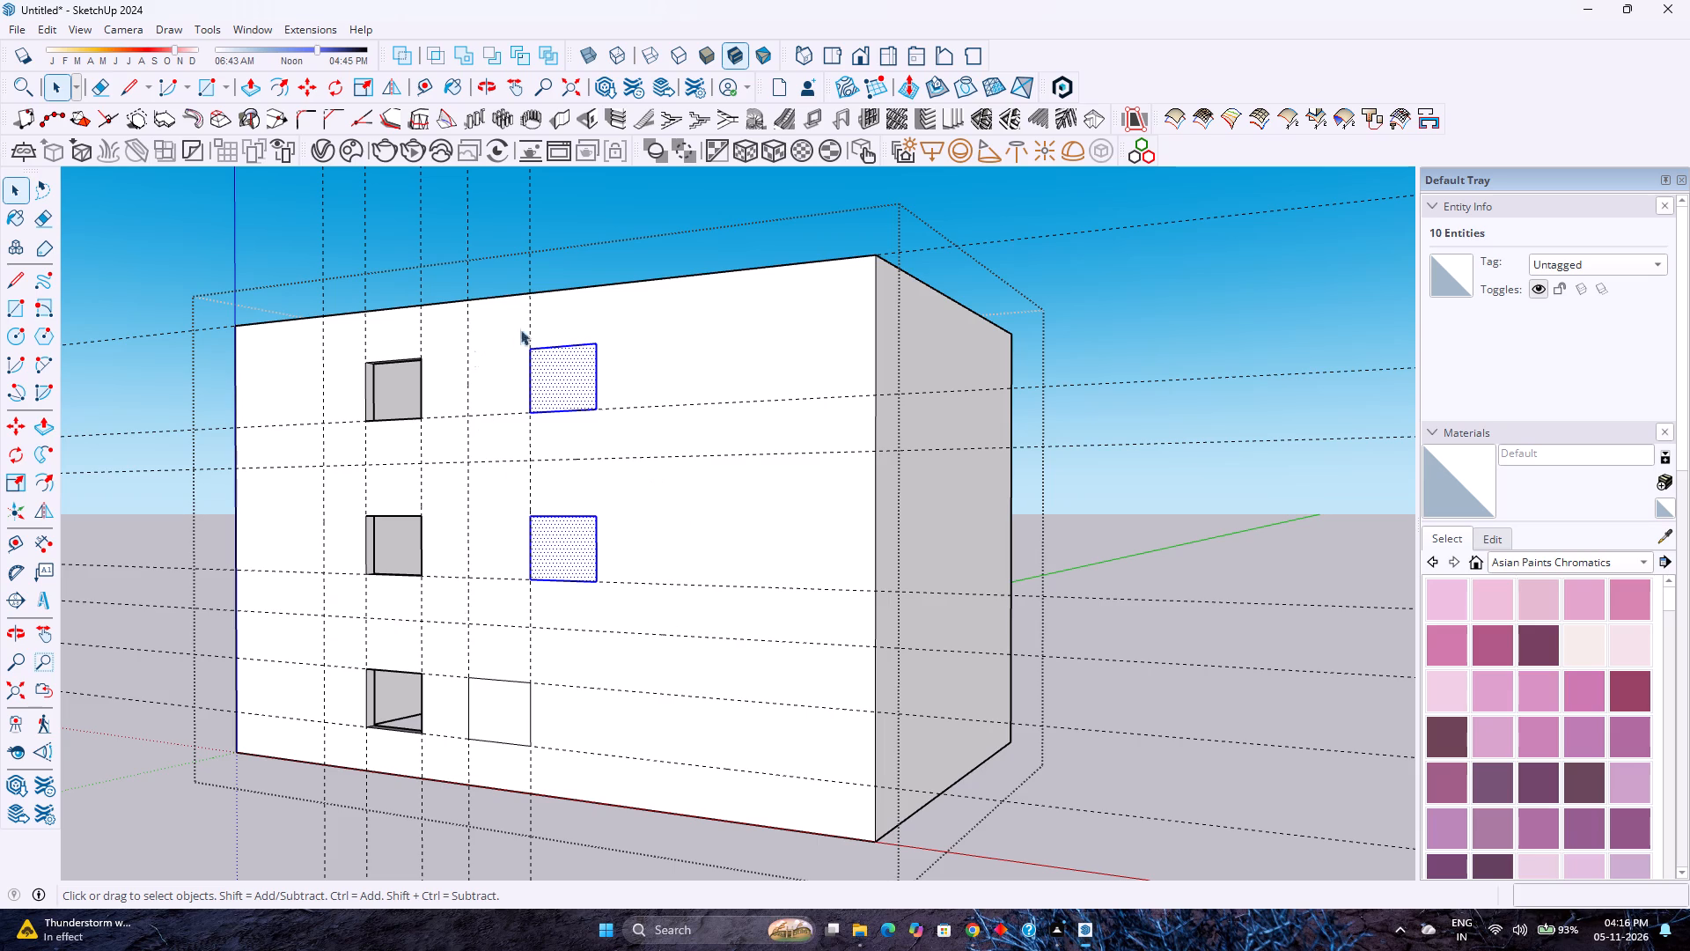
# Push the three new window rectangles through the wall with Push/Pull to cut openings on the middle, top and lowest levels.
pyautogui.press('p')
pyautogui.doubleClick(569, 549)
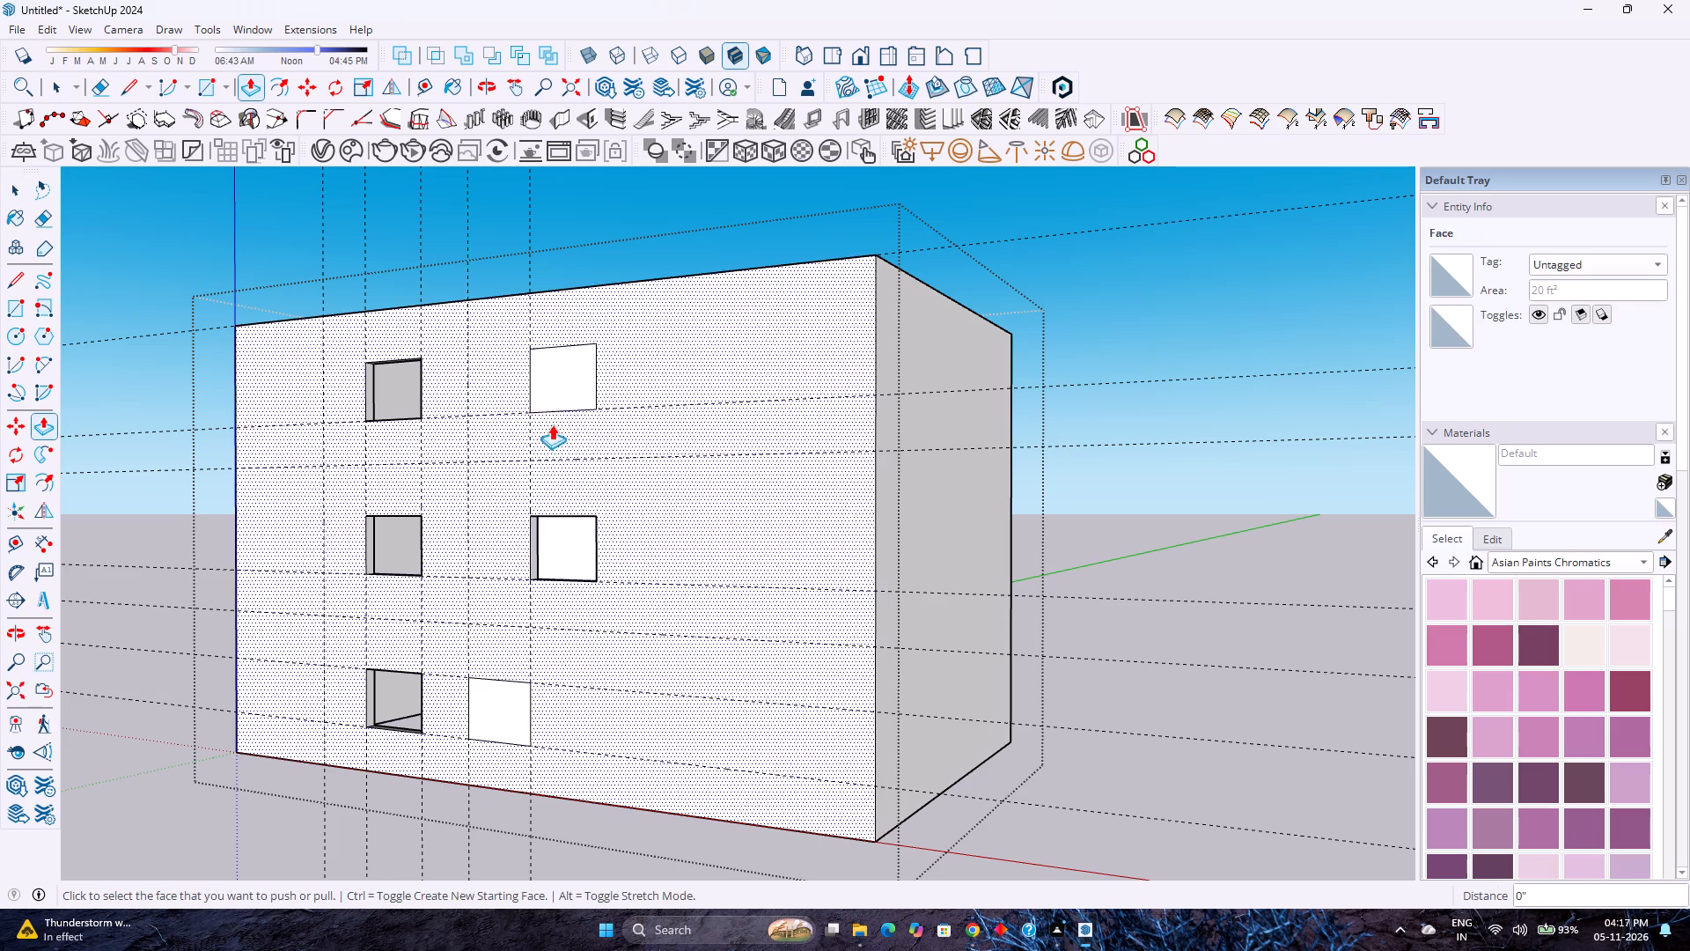
pyautogui.doubleClick(558, 393)
pyautogui.doubleClick(486, 704)
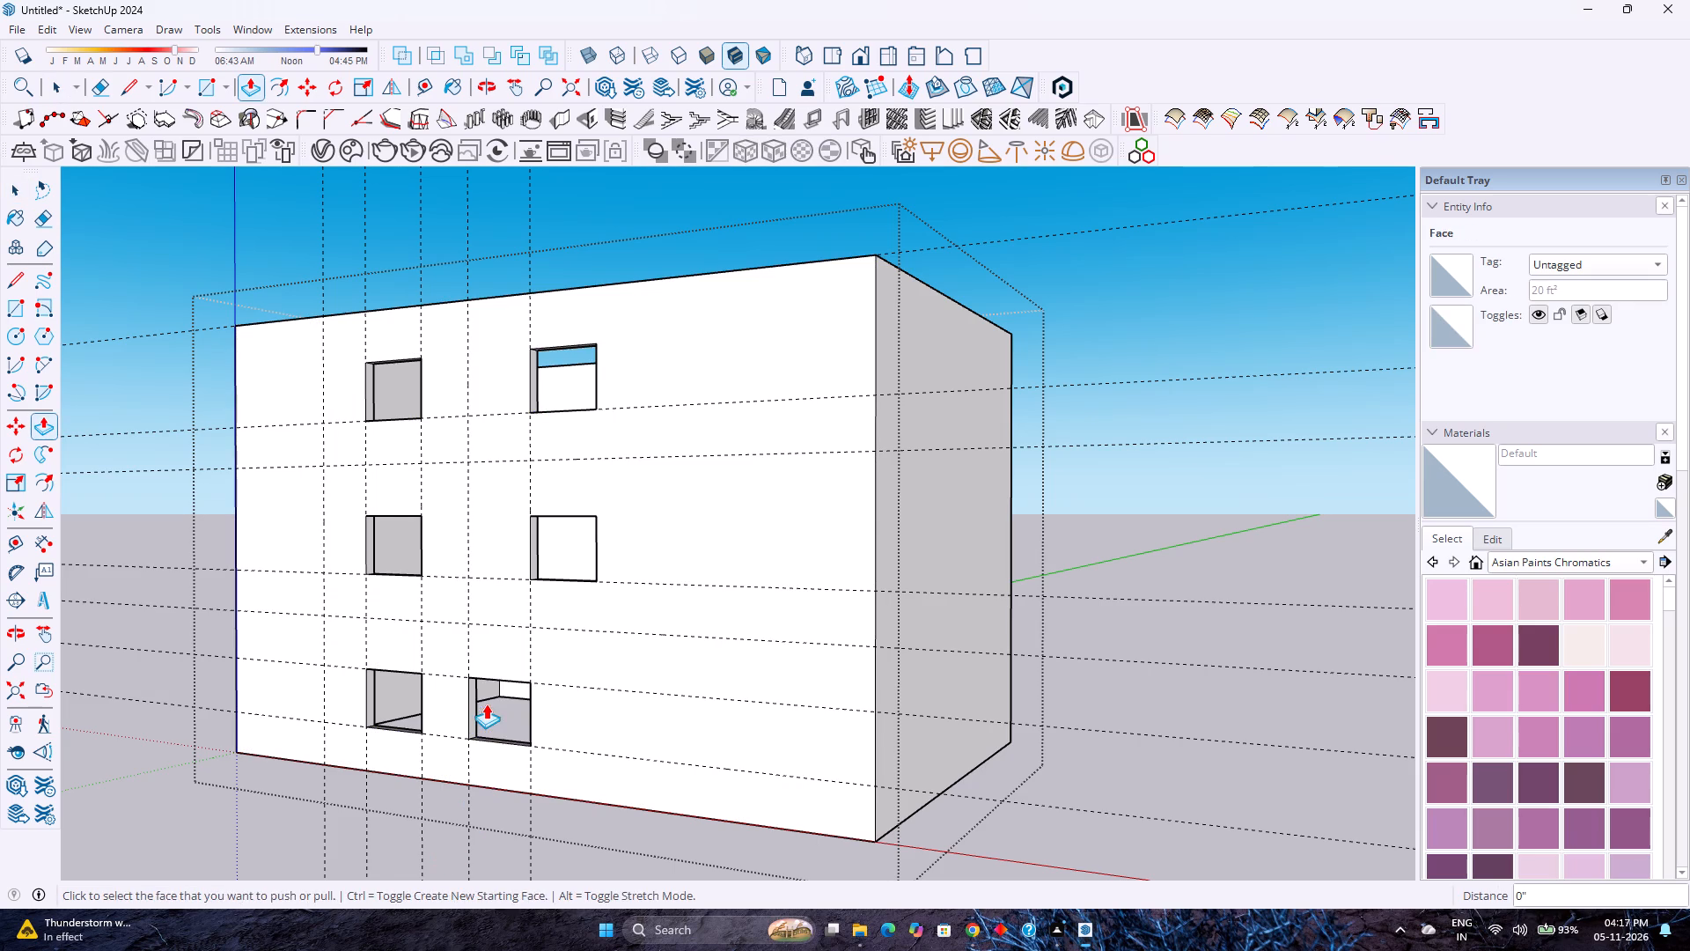
pyautogui.scroll(-2, 561, 667)
pyautogui.moveTo(562, 667); pyautogui.dragTo(599, 721, button='middle')
pyautogui.press('space')
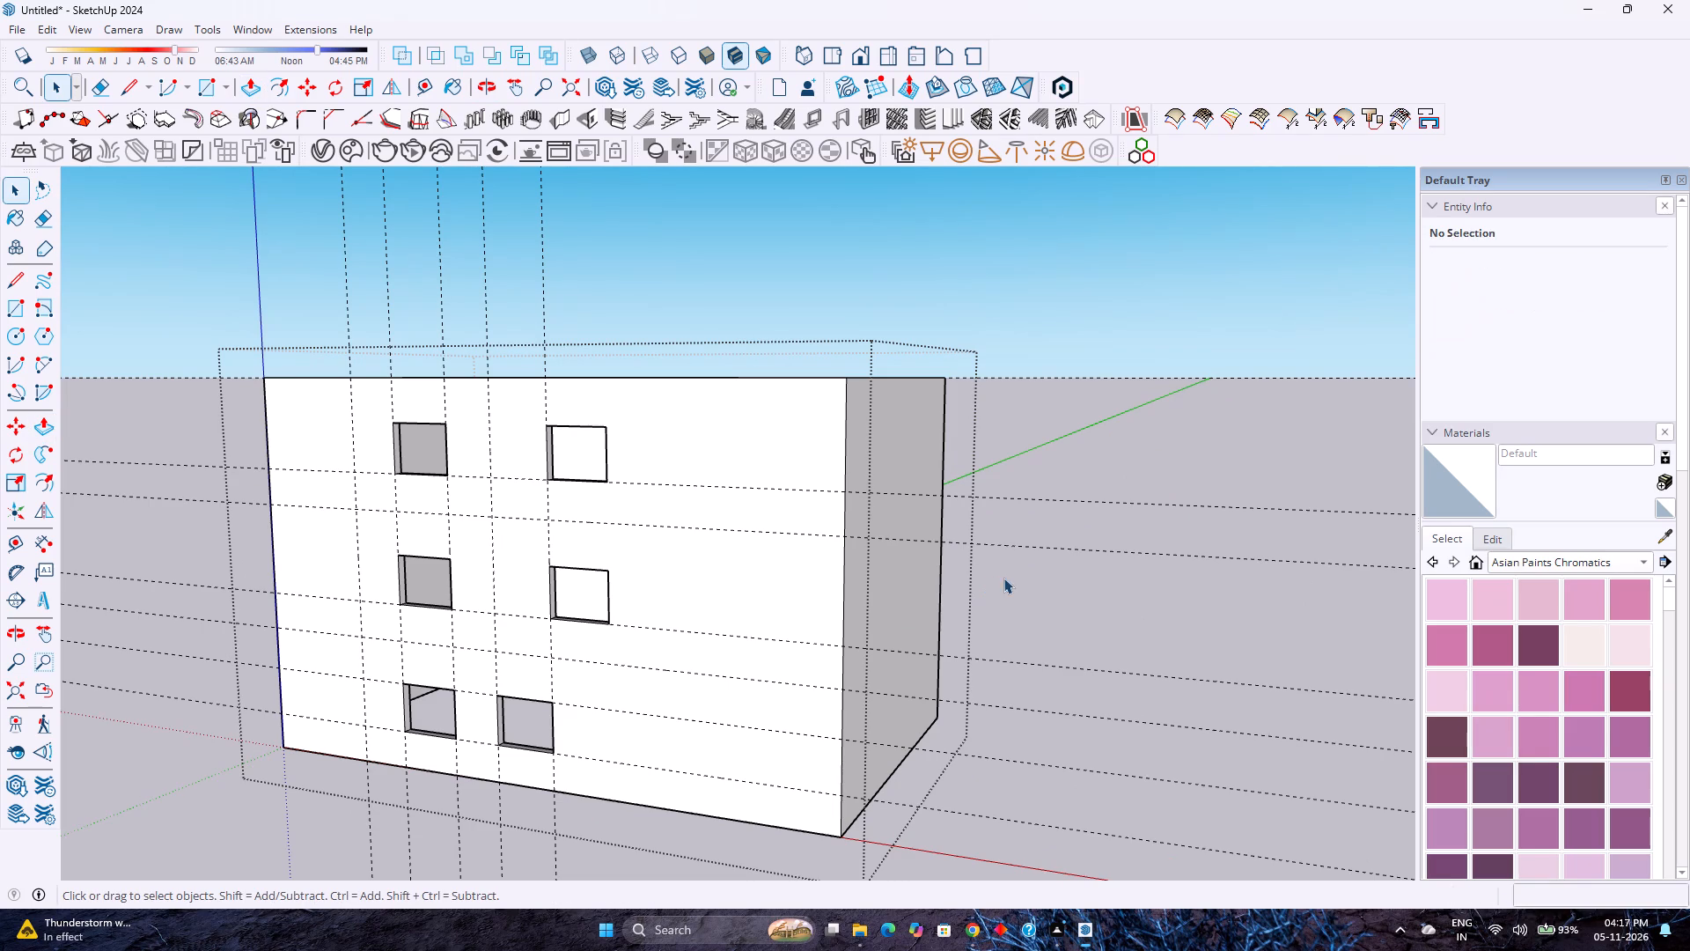
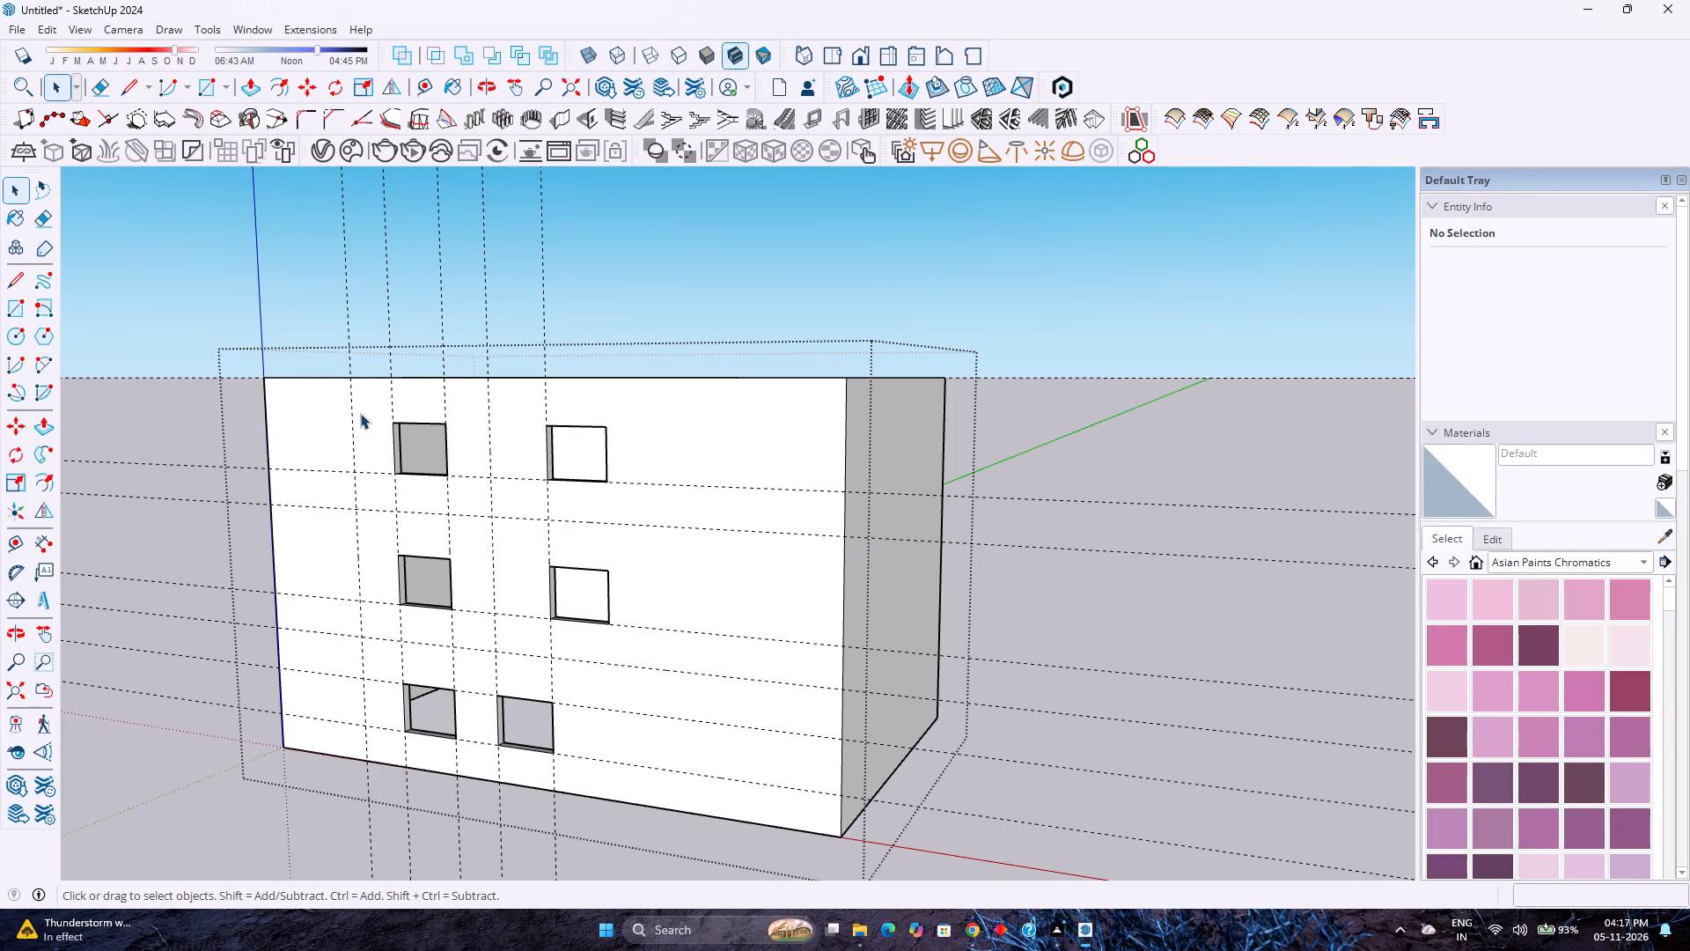
# Delete the four vertical guides running along the side edges of the two lowest-level windows, keeping the one nearest the origin corner.
pyautogui.click(547, 553)
pyautogui.doubleClick(547, 554)
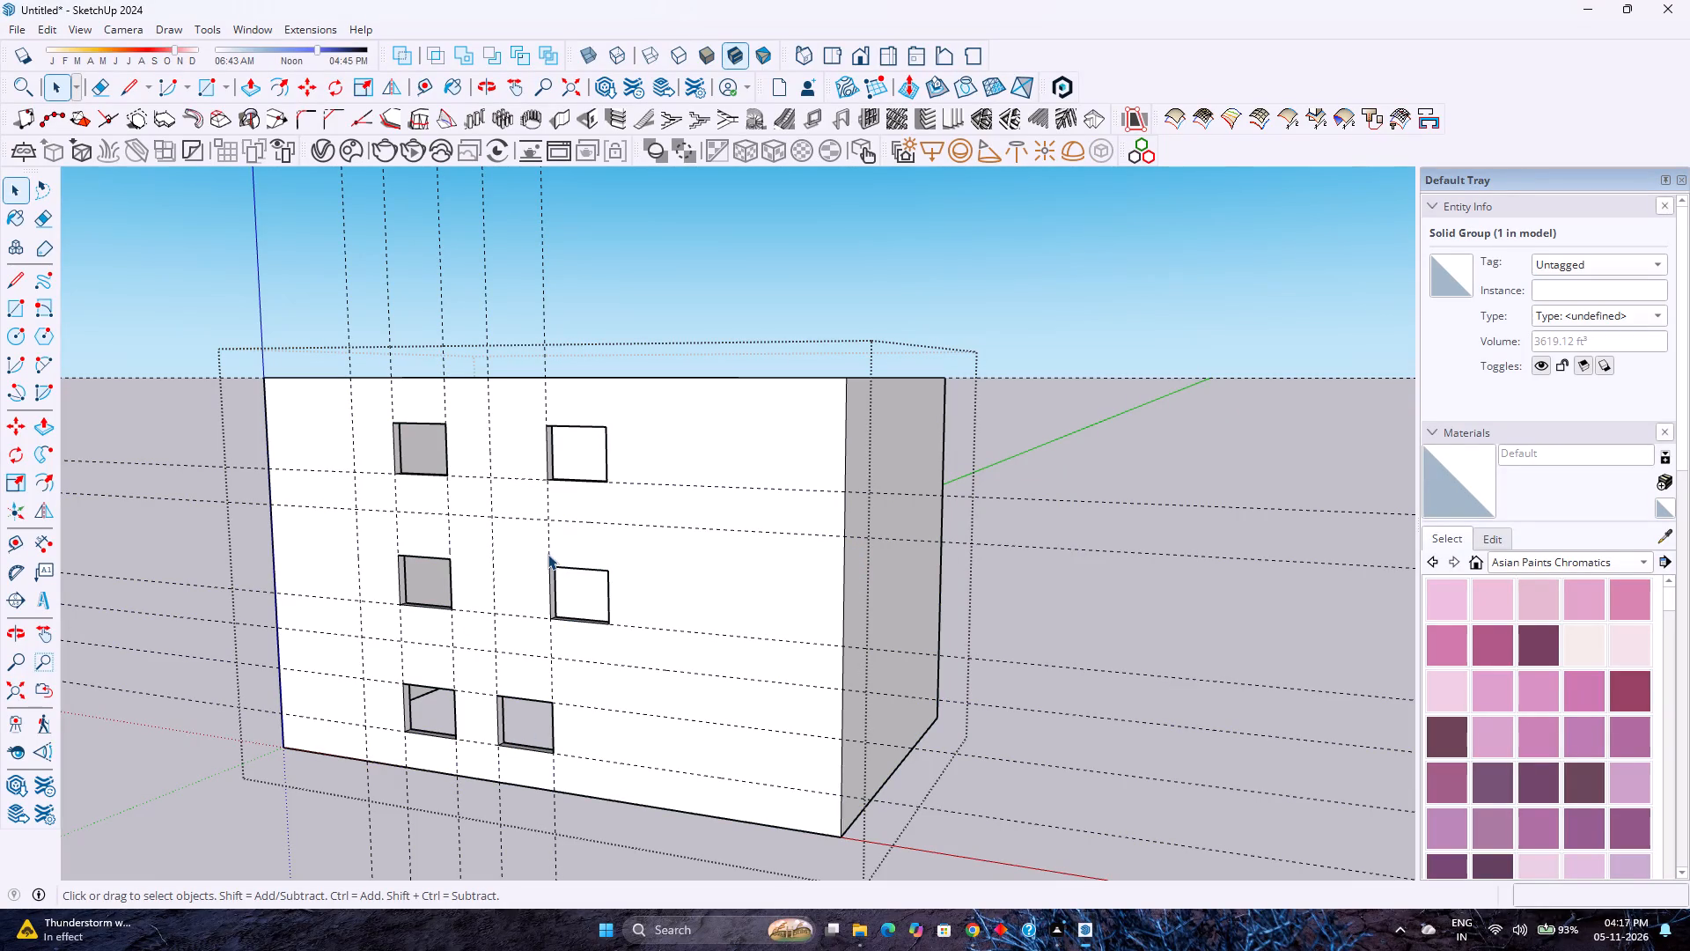
pyautogui.click(548, 549)
pyautogui.press('Delete')
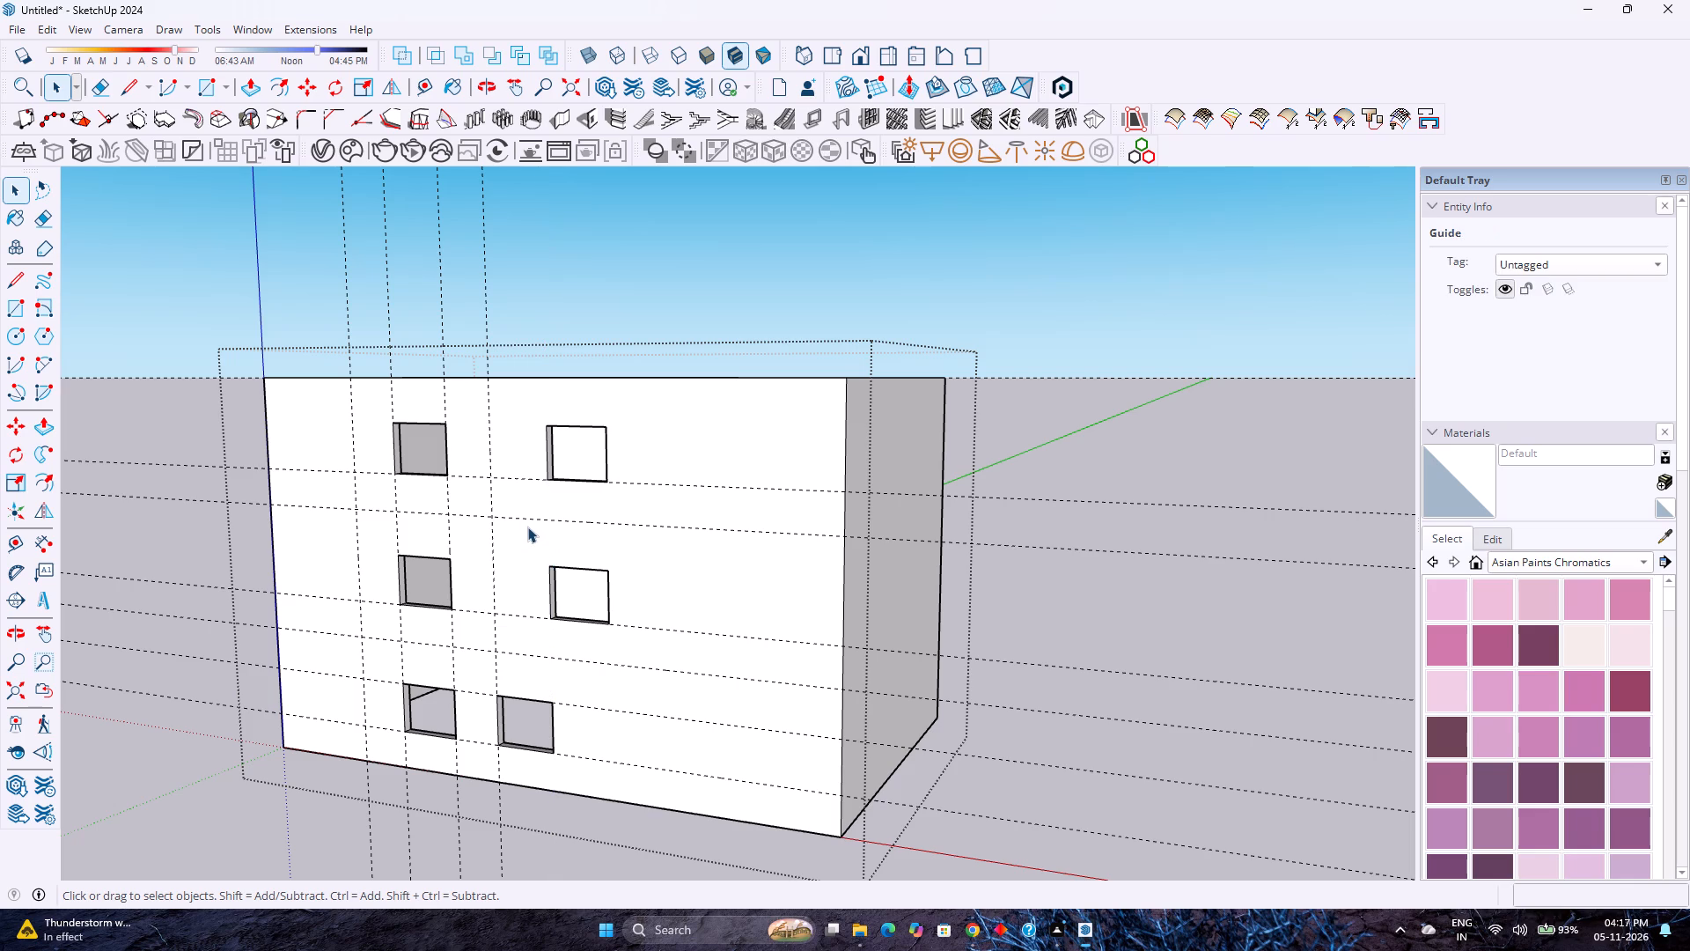
pyautogui.click(491, 526)
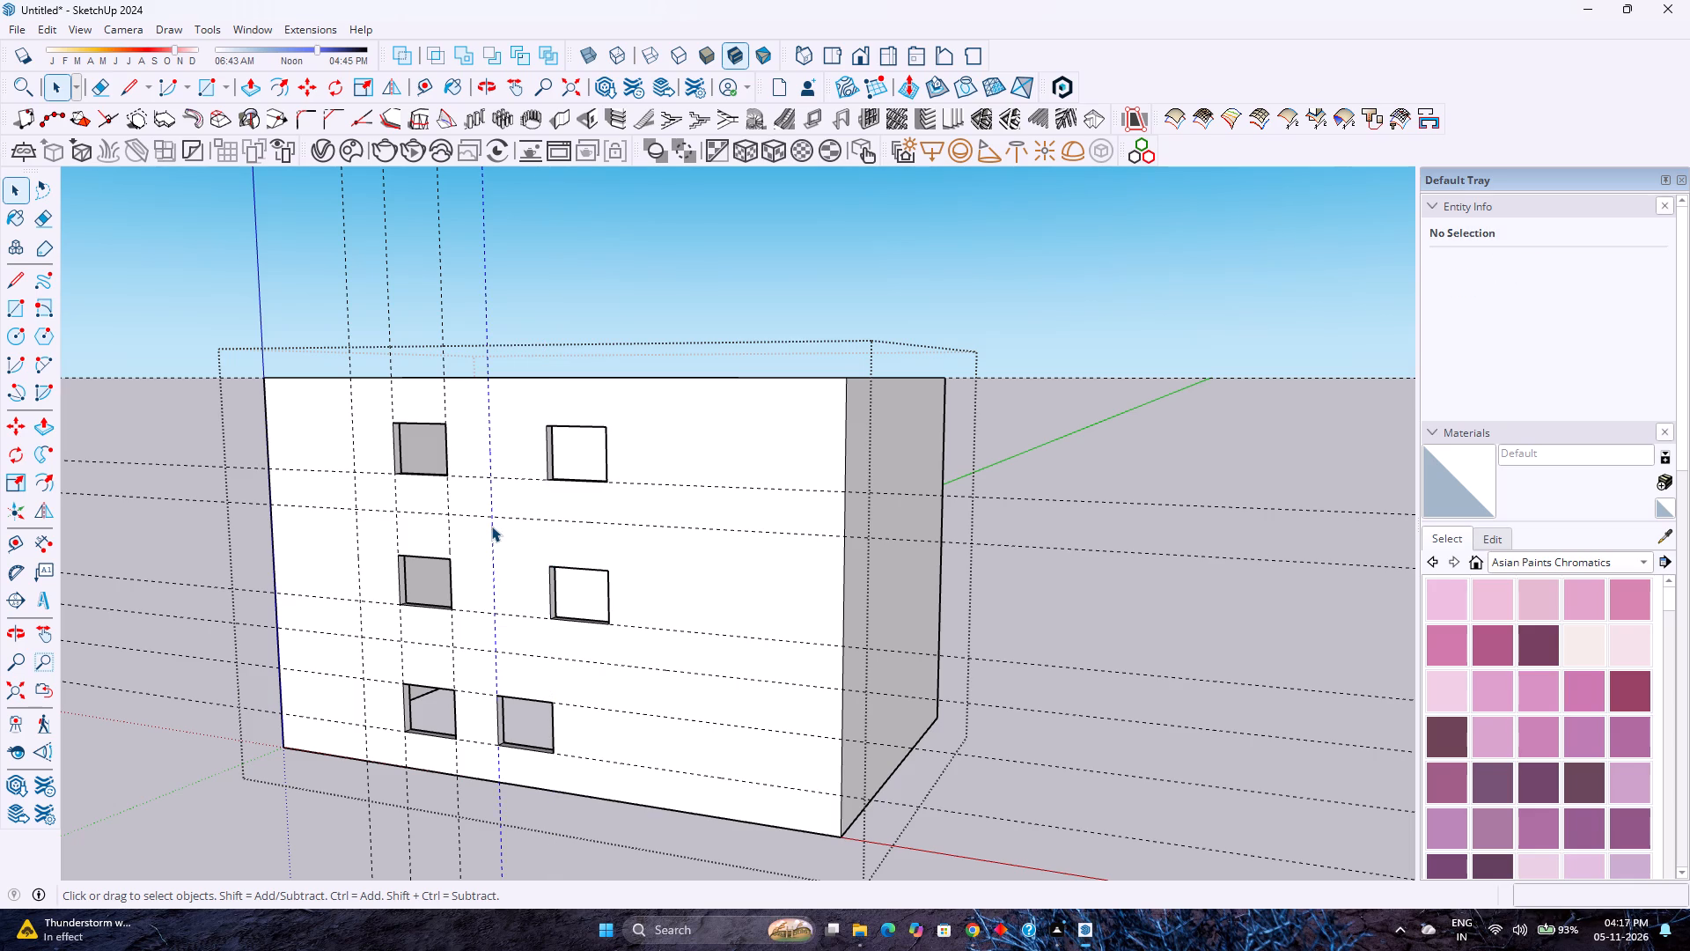
pyautogui.press('Delete')
pyautogui.click(450, 533)
pyautogui.press('Delete')
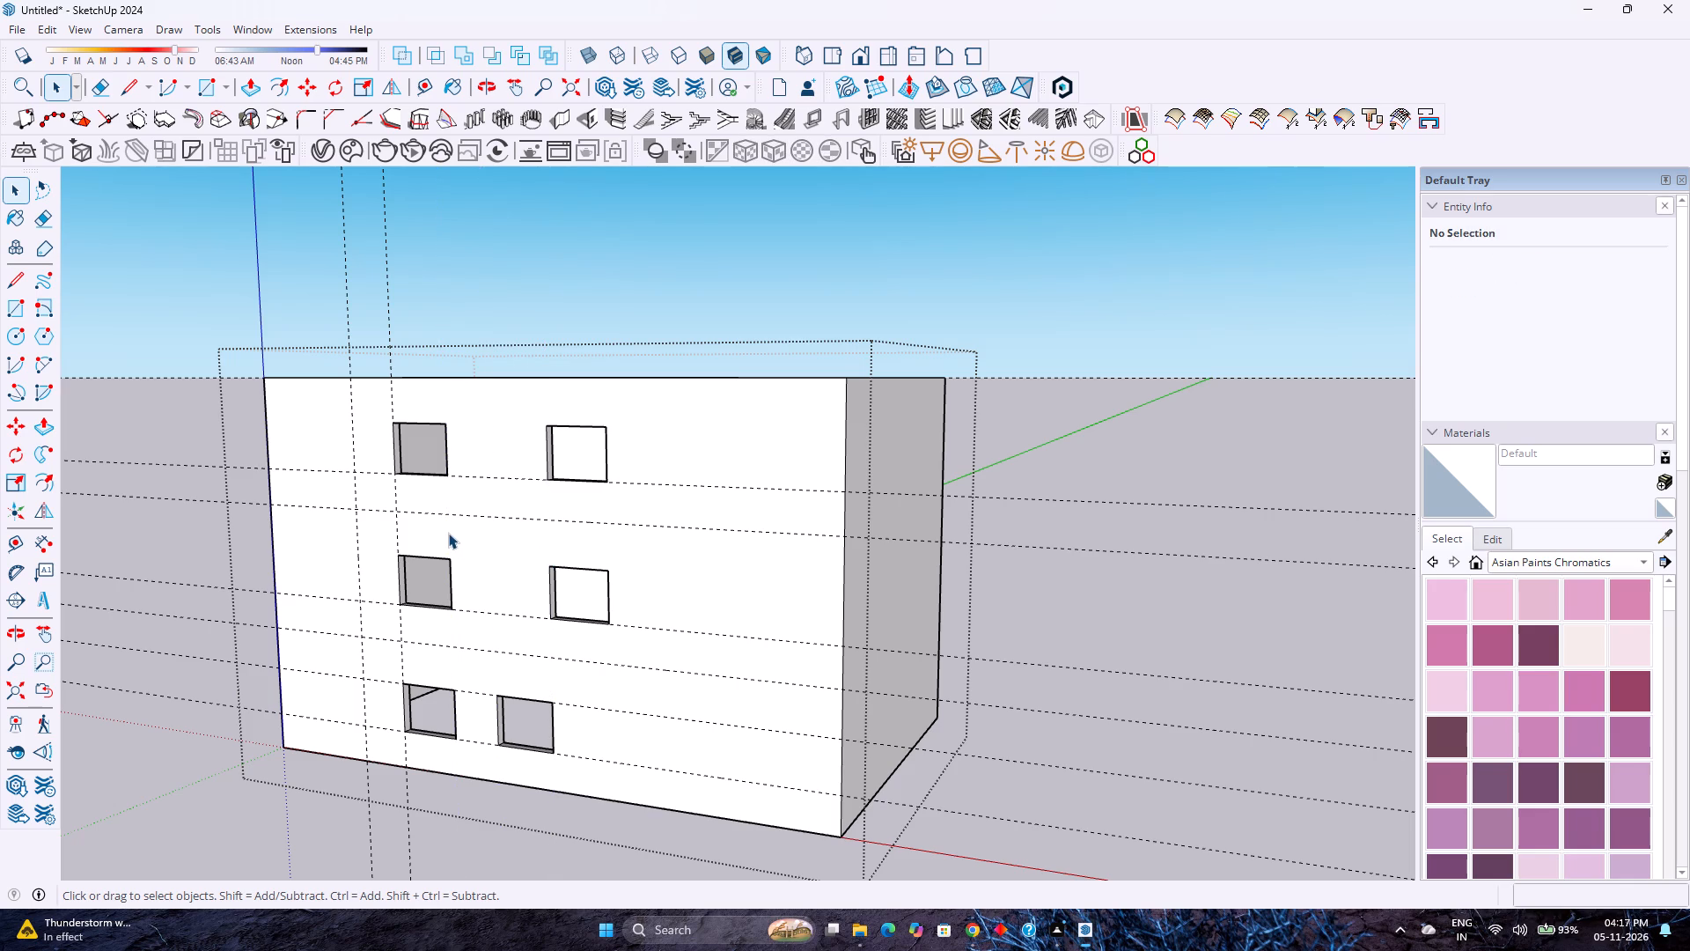
pyautogui.click(397, 541)
pyautogui.press('Delete')
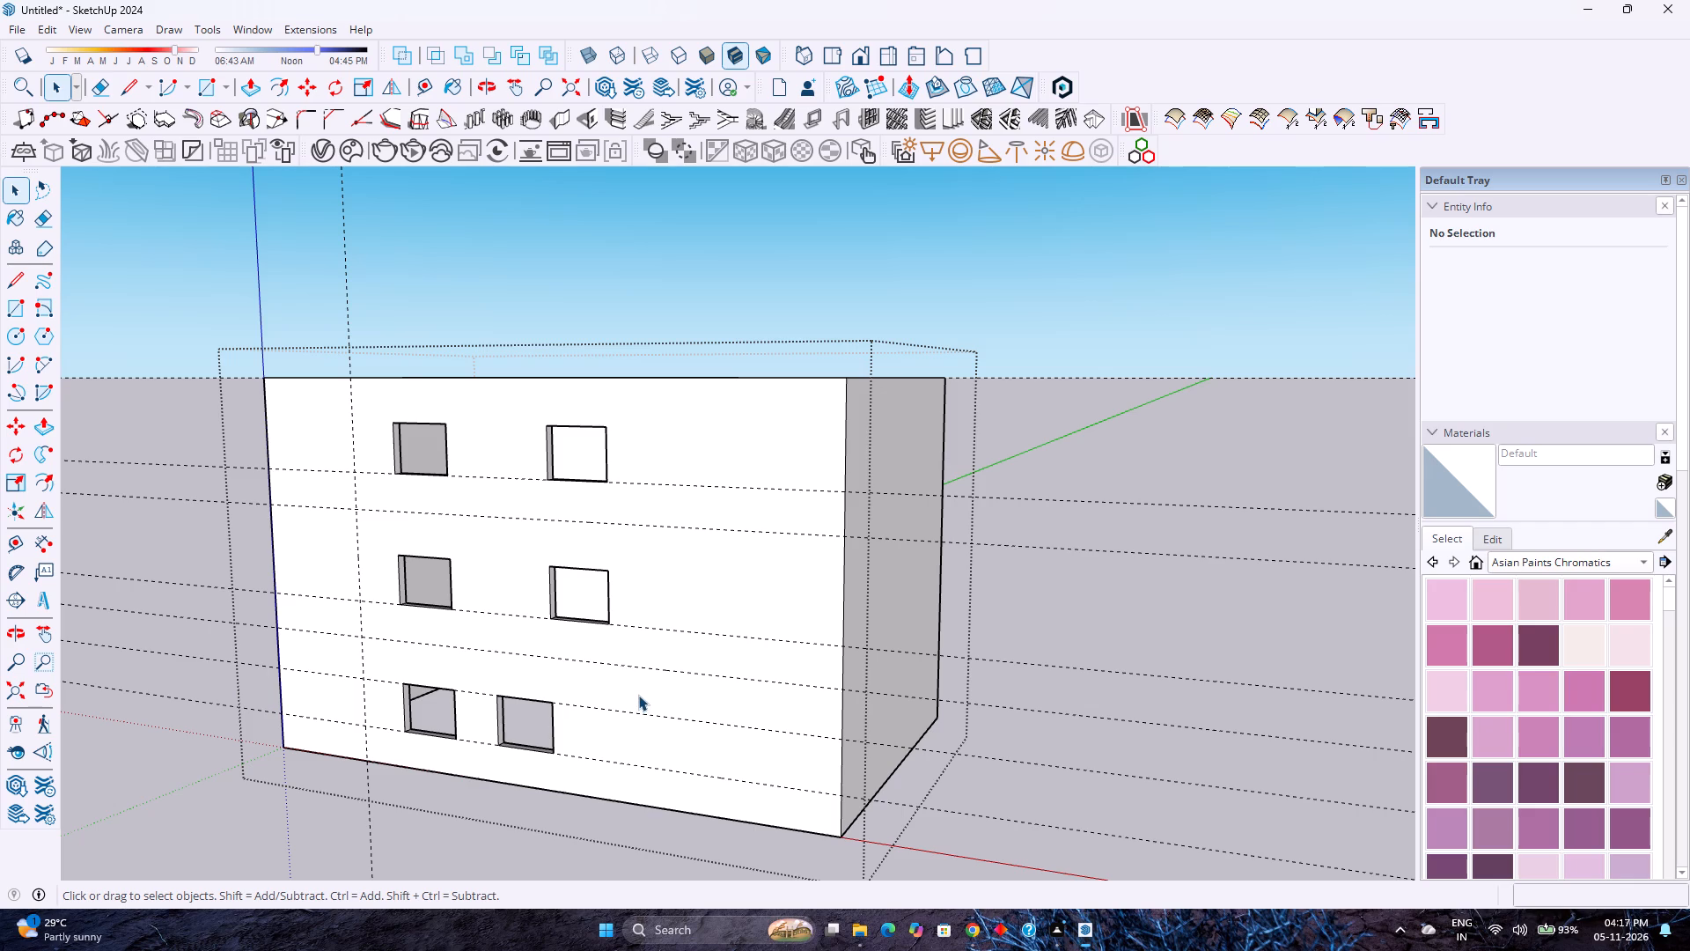
# Place a vertical guide 7' along the wall from the second lowest-level window's edge farther from the origin, using the Tape Measure.
pyautogui.moveTo(638, 694); pyautogui.dragTo(667, 697, button='middle')
pyautogui.moveTo(701, 713); pyautogui.dragTo(1203, 909, button='middle')
pyautogui.moveTo(1210, 909); pyautogui.dragTo(1222, 909, button='middle')
pyautogui.middleClick(1218, 905)
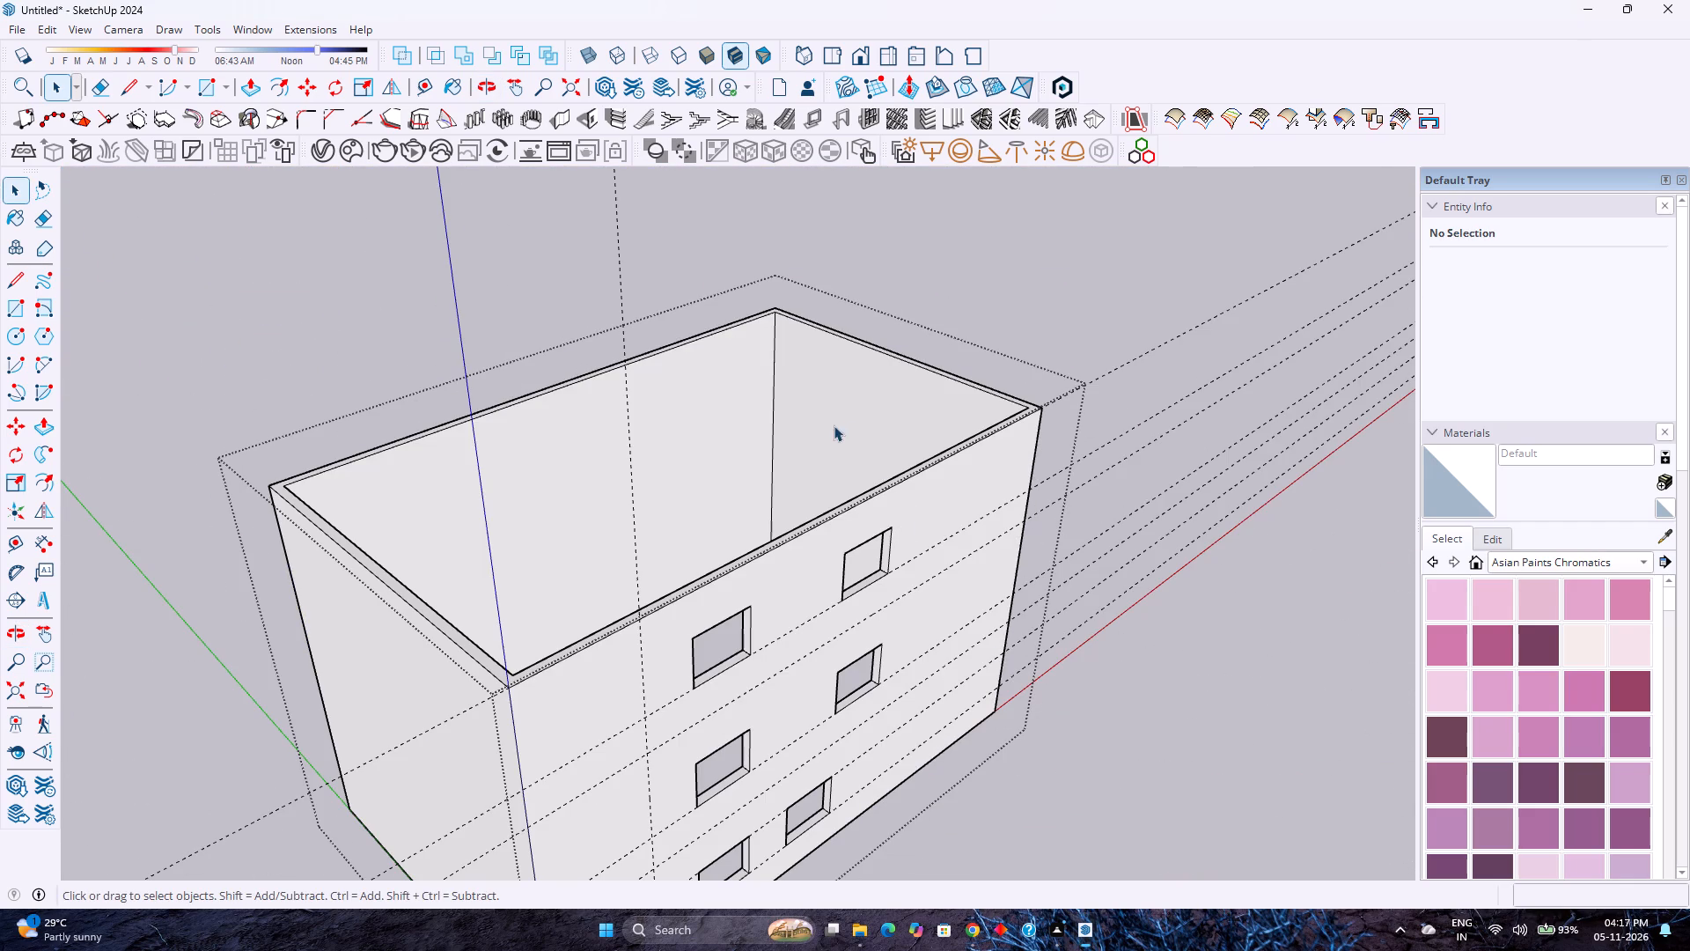
pyautogui.scroll(-1, 769, 458)
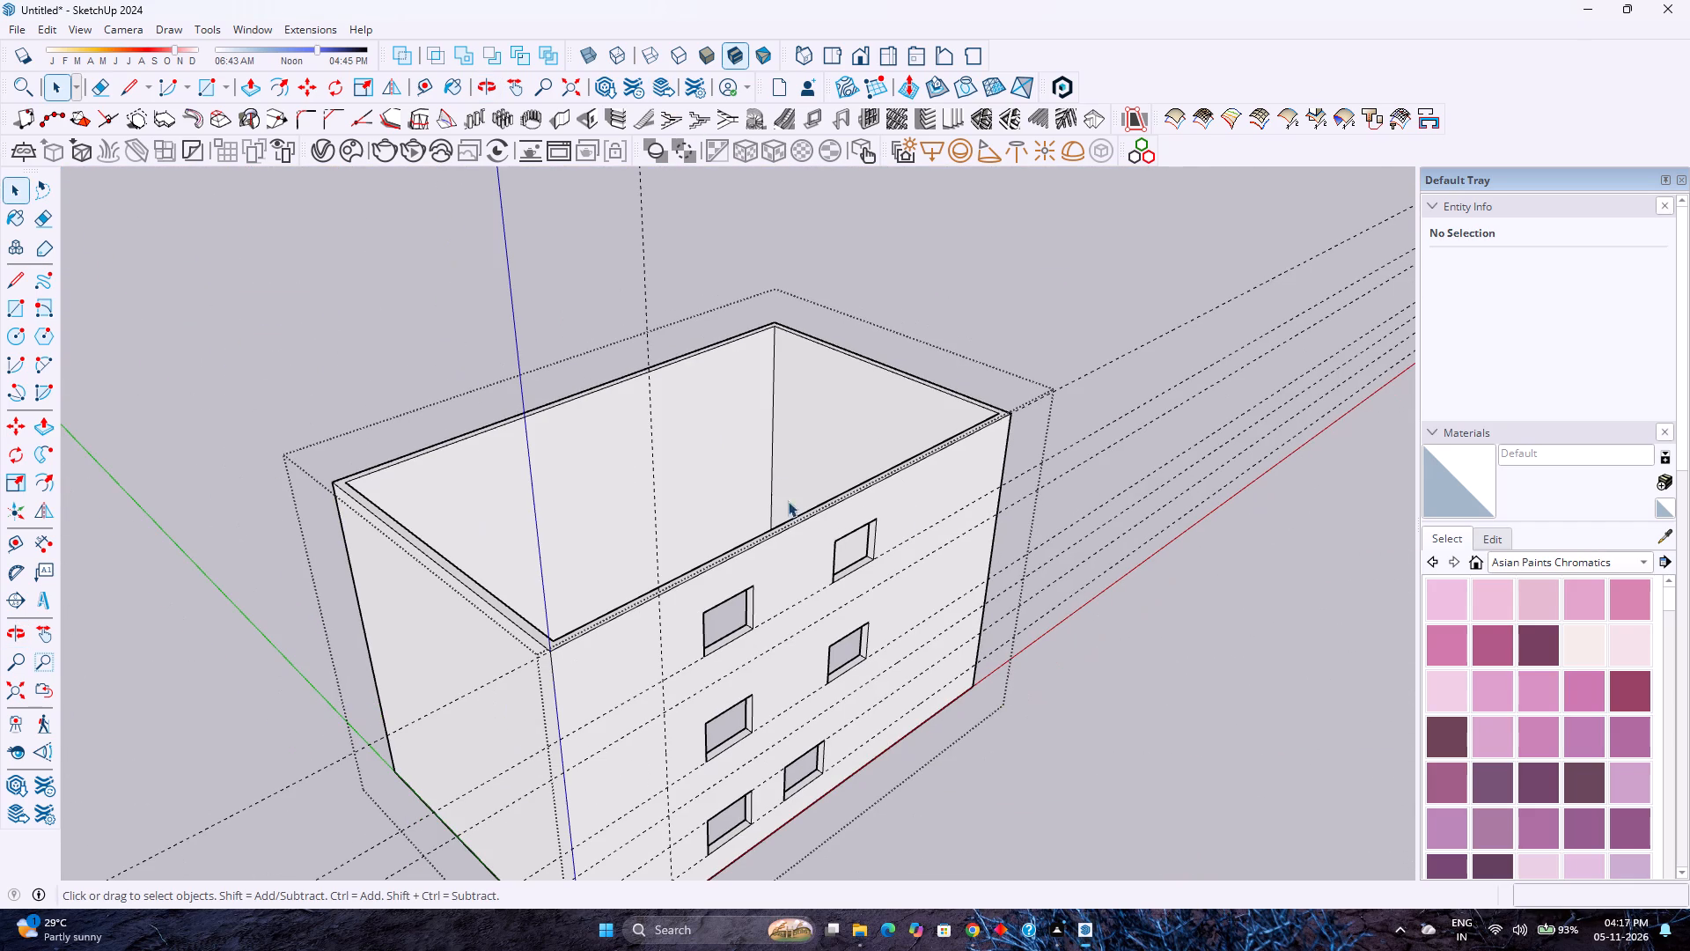
pyautogui.moveTo(901, 640); pyautogui.dragTo(639, 517, button='middle')
pyautogui.moveTo(639, 517); pyautogui.dragTo(631, 511, button='middle')
pyautogui.middleClick(631, 511)
pyautogui.scroll(-2, 631, 511)
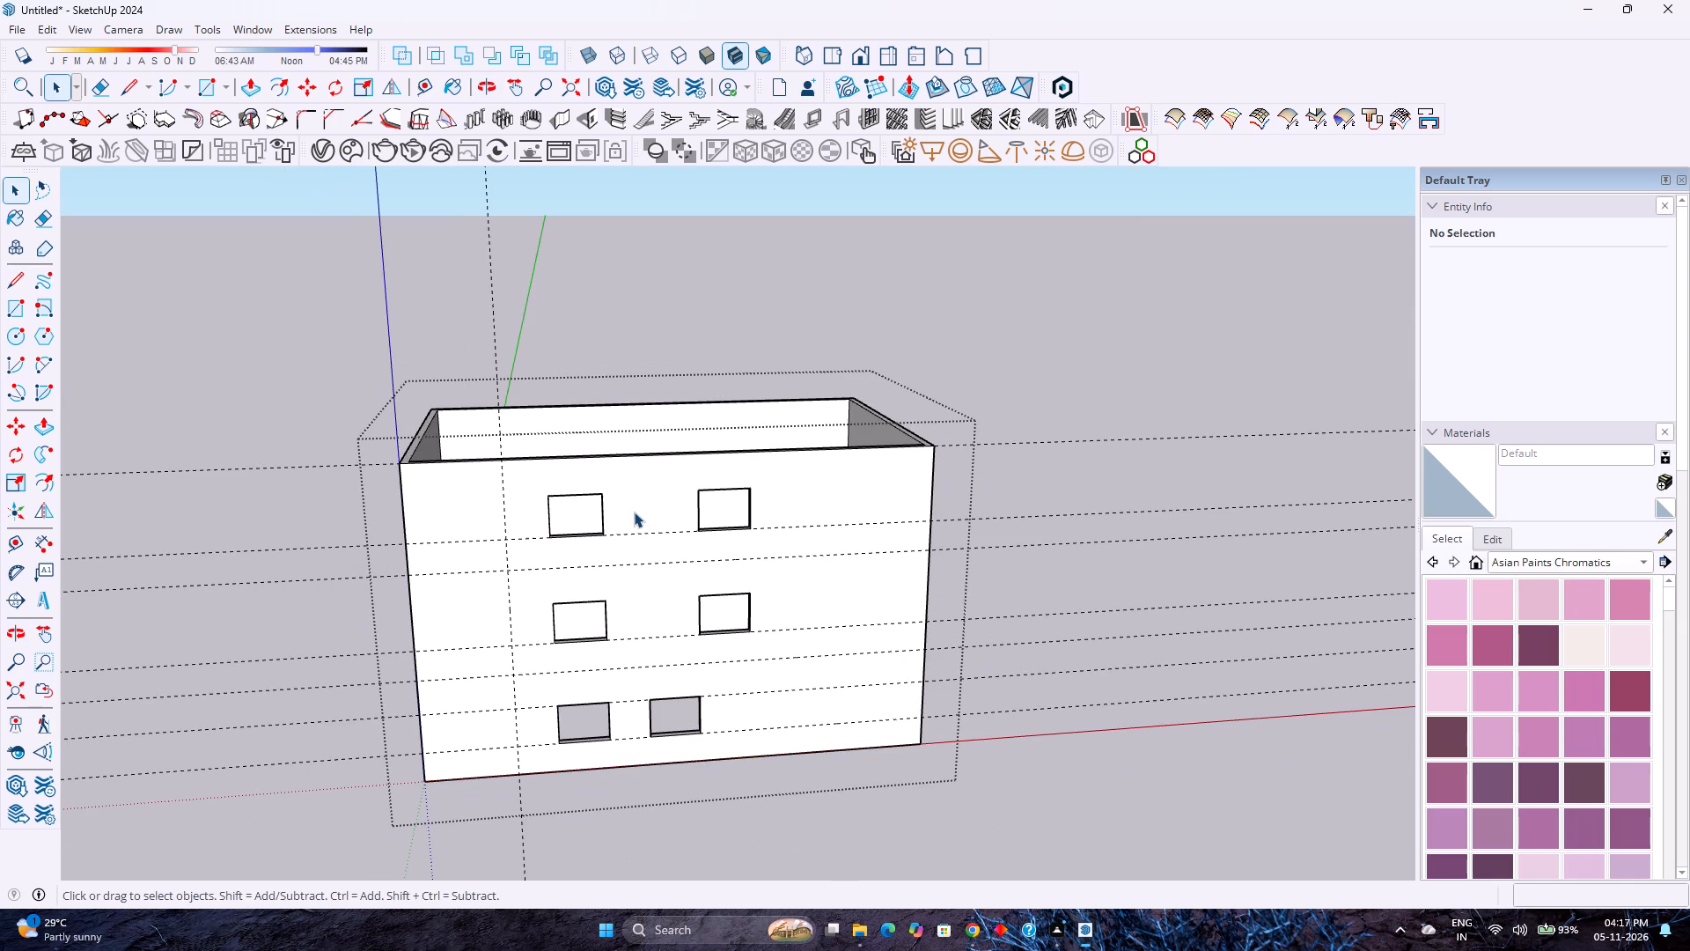
pyautogui.moveTo(746, 573); pyautogui.dragTo(680, 525, button='middle')
pyautogui.moveTo(622, 490); pyautogui.dragTo(590, 473, button='middle')
pyautogui.scroll(3, 636, 582)
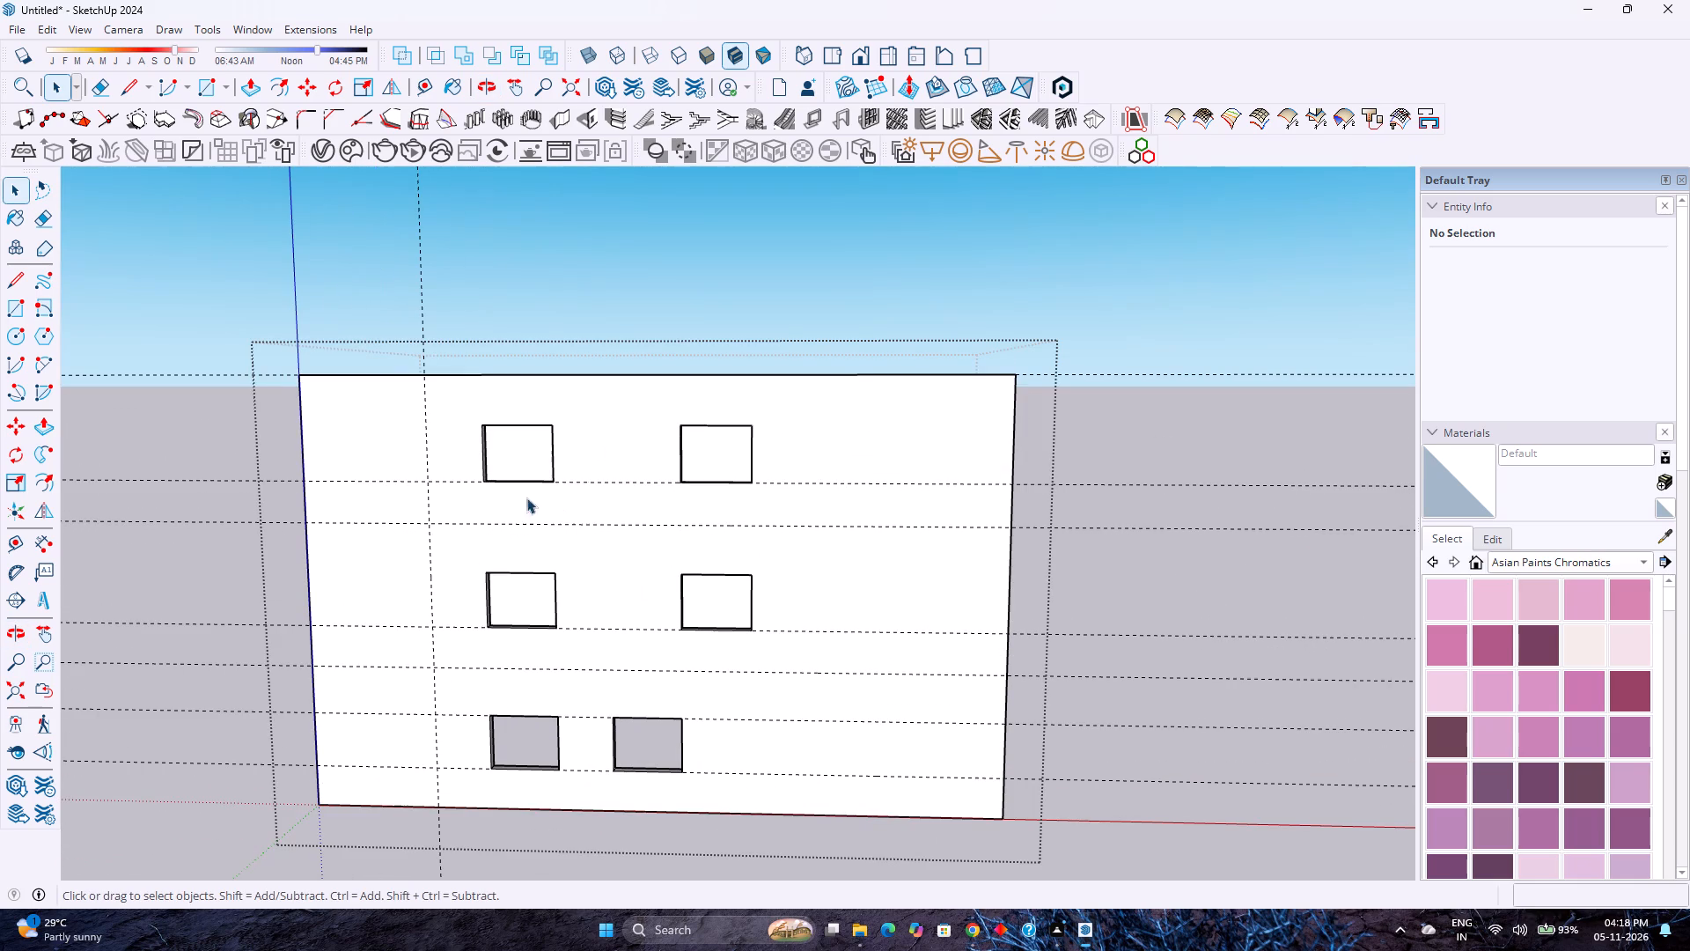
pyautogui.click(435, 94)
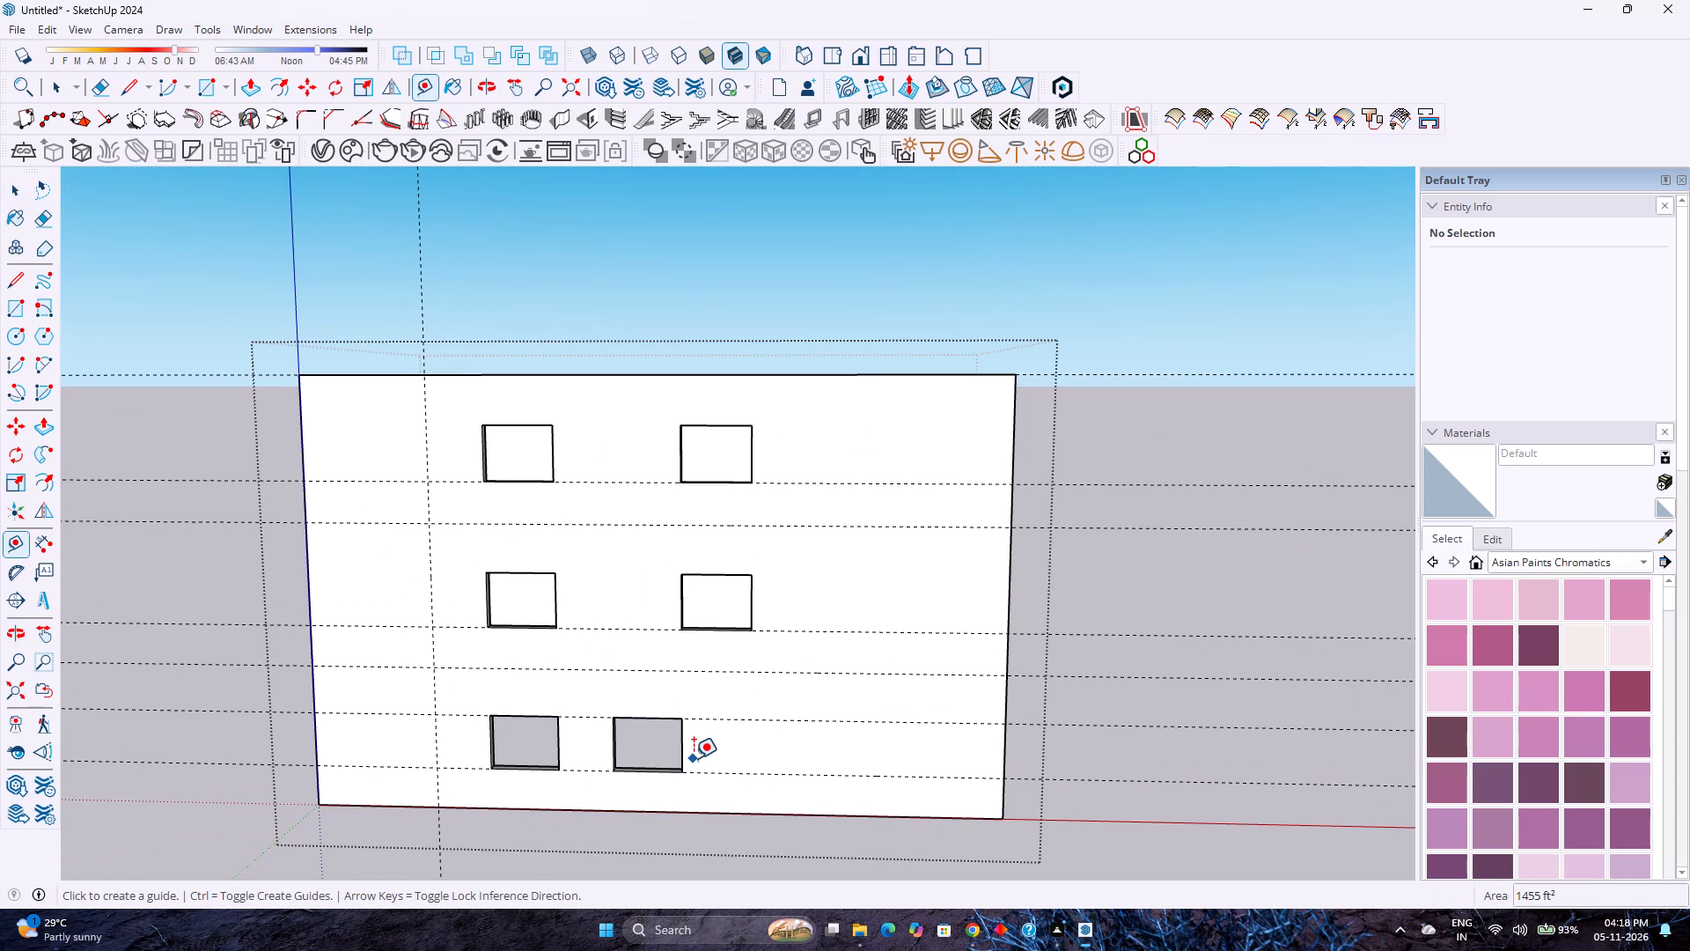
pyautogui.click(683, 745)
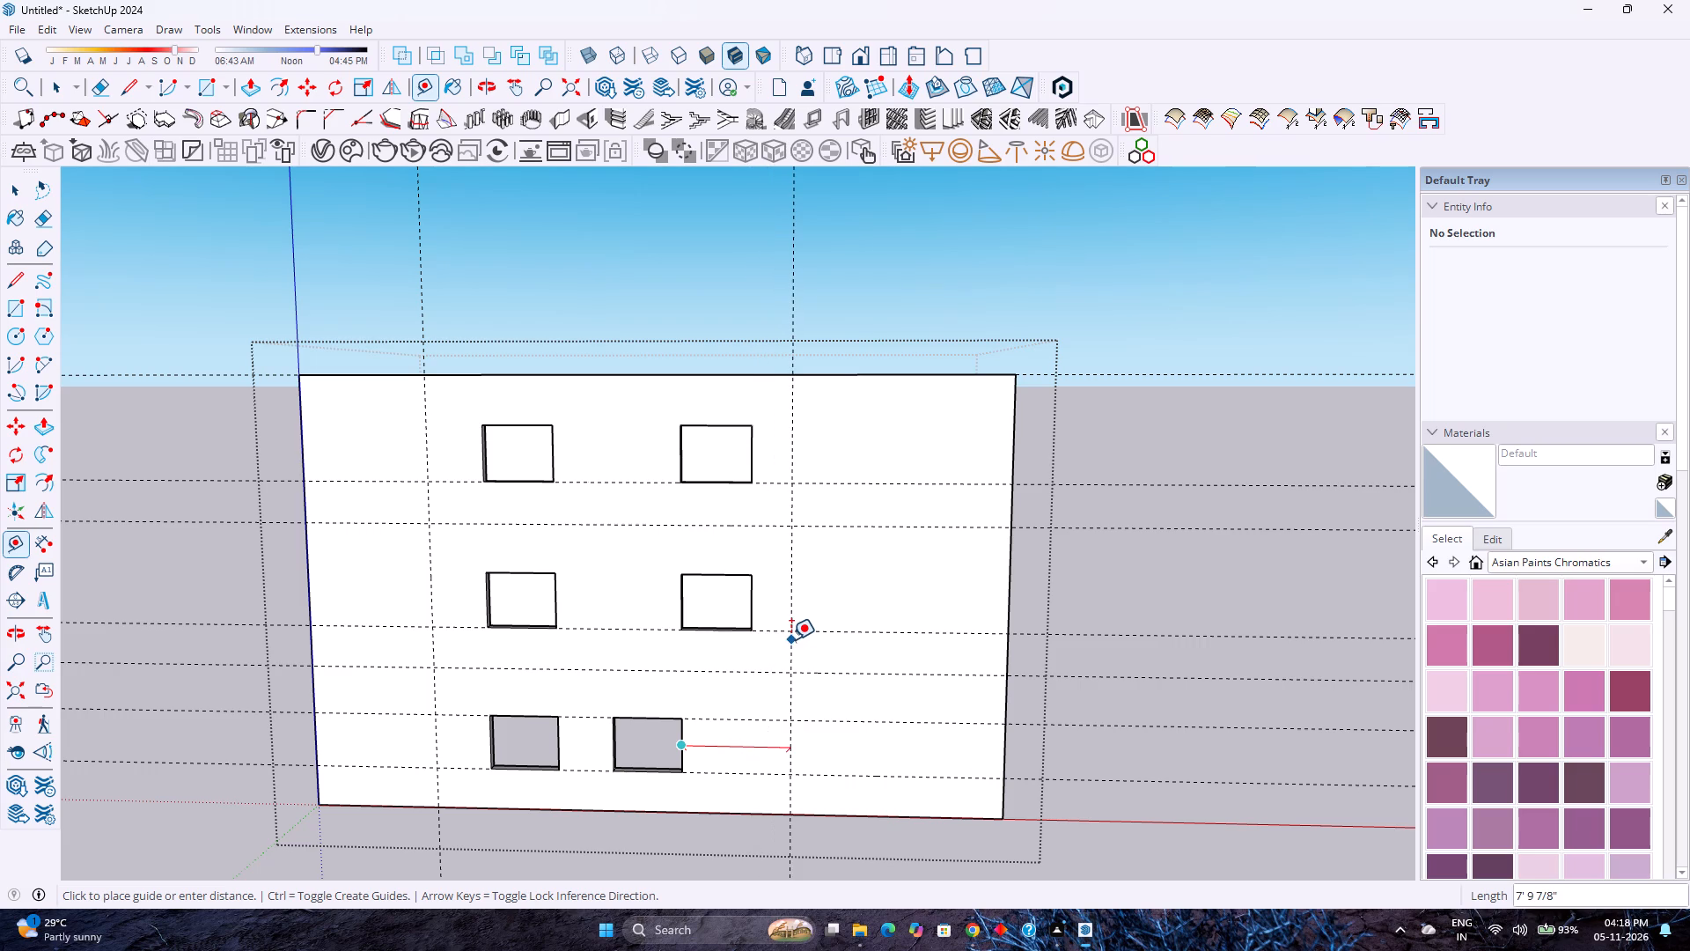
pyautogui.press('7')
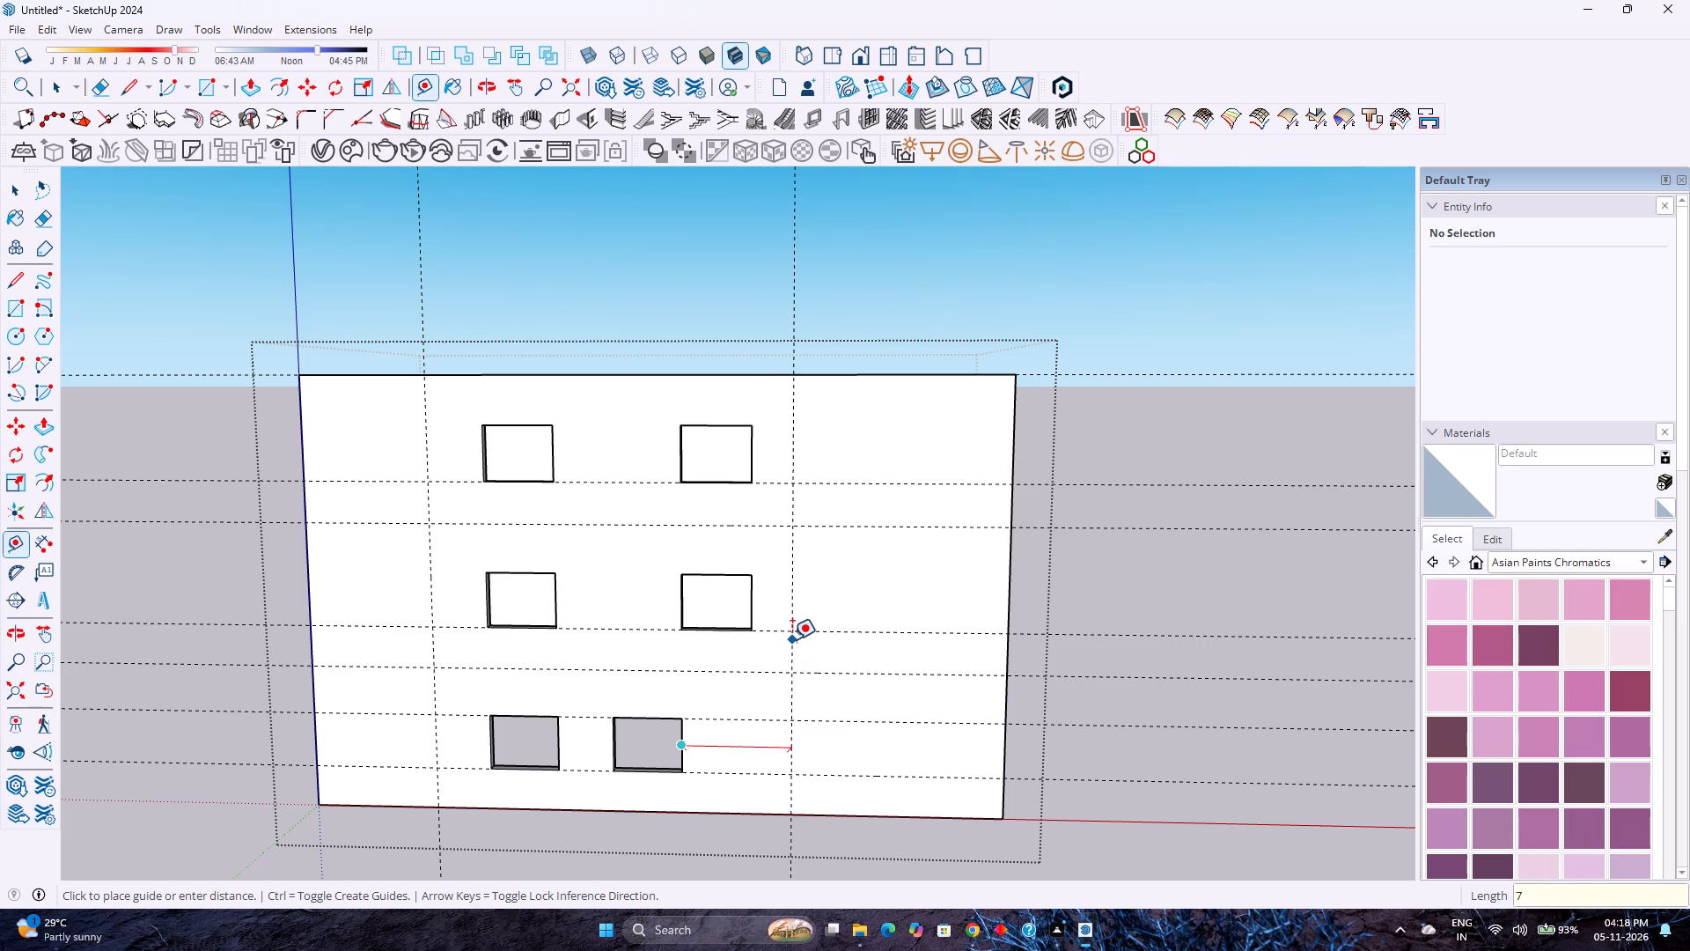
pyautogui.press("'")
pyautogui.press('Return')
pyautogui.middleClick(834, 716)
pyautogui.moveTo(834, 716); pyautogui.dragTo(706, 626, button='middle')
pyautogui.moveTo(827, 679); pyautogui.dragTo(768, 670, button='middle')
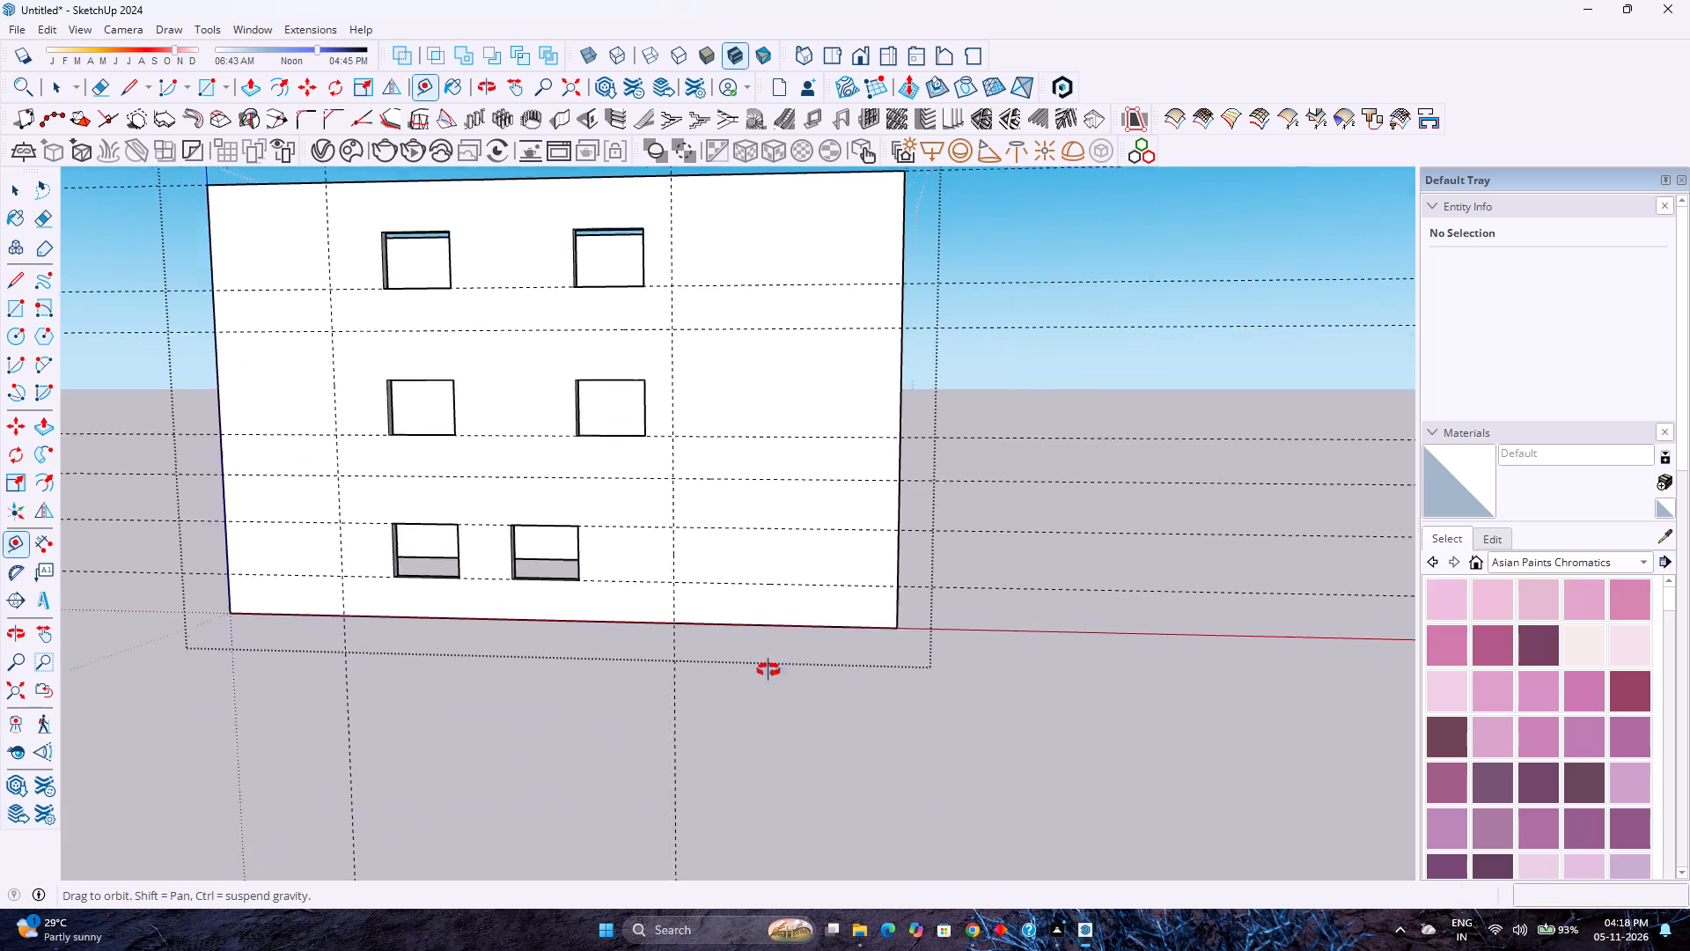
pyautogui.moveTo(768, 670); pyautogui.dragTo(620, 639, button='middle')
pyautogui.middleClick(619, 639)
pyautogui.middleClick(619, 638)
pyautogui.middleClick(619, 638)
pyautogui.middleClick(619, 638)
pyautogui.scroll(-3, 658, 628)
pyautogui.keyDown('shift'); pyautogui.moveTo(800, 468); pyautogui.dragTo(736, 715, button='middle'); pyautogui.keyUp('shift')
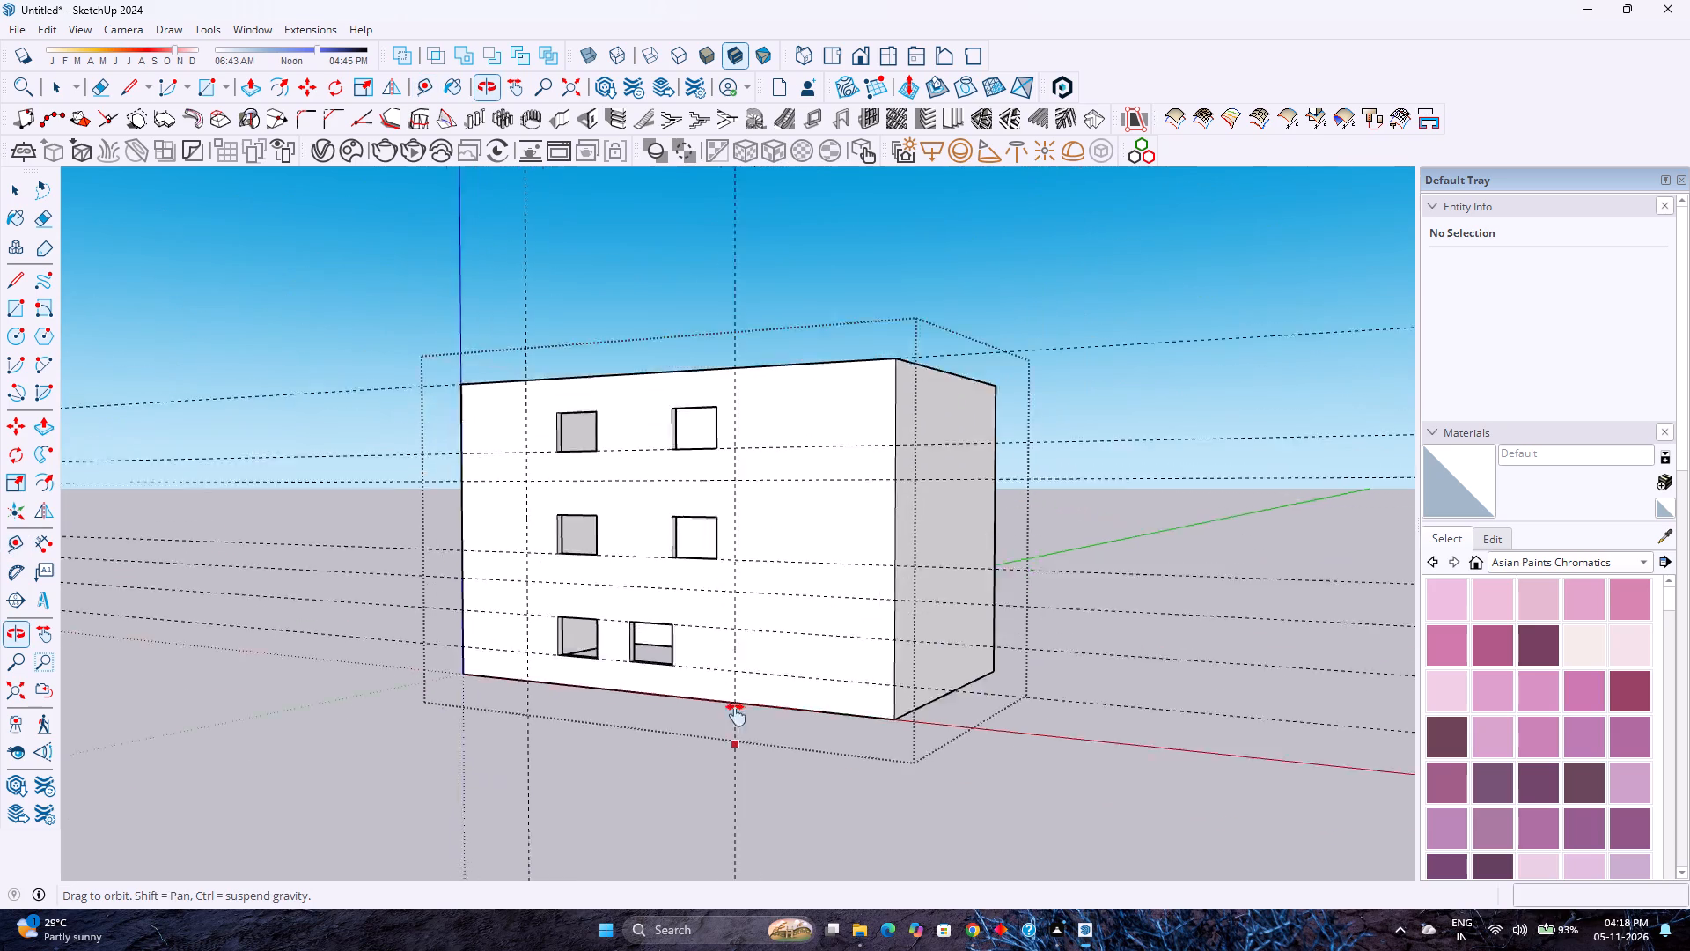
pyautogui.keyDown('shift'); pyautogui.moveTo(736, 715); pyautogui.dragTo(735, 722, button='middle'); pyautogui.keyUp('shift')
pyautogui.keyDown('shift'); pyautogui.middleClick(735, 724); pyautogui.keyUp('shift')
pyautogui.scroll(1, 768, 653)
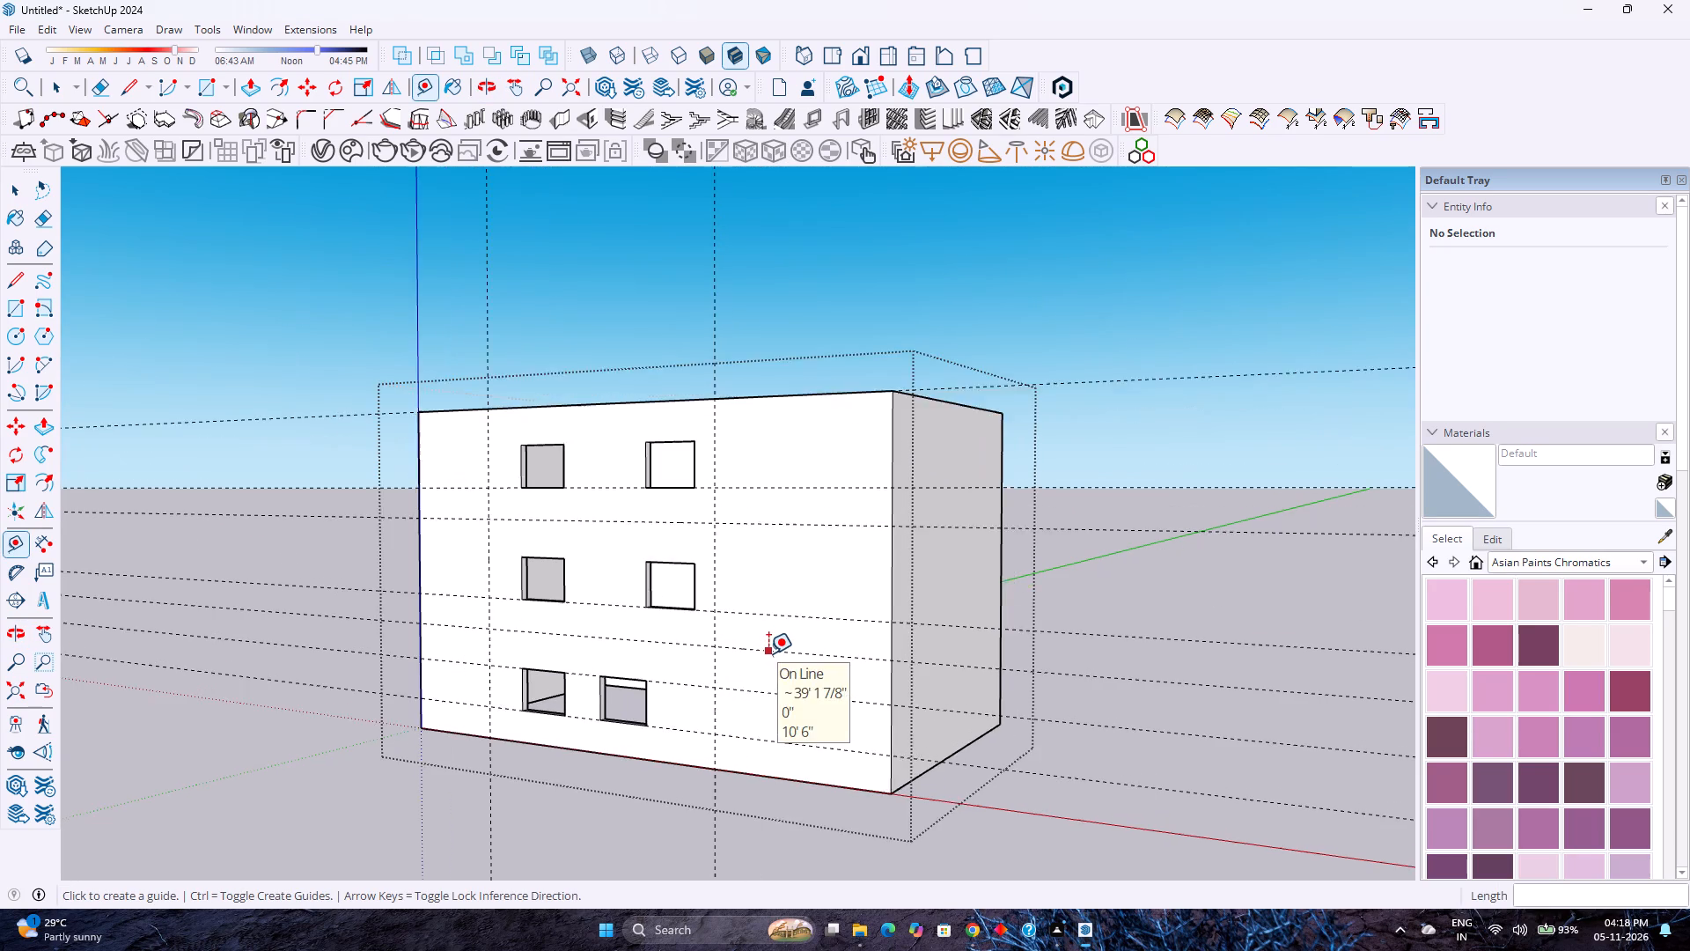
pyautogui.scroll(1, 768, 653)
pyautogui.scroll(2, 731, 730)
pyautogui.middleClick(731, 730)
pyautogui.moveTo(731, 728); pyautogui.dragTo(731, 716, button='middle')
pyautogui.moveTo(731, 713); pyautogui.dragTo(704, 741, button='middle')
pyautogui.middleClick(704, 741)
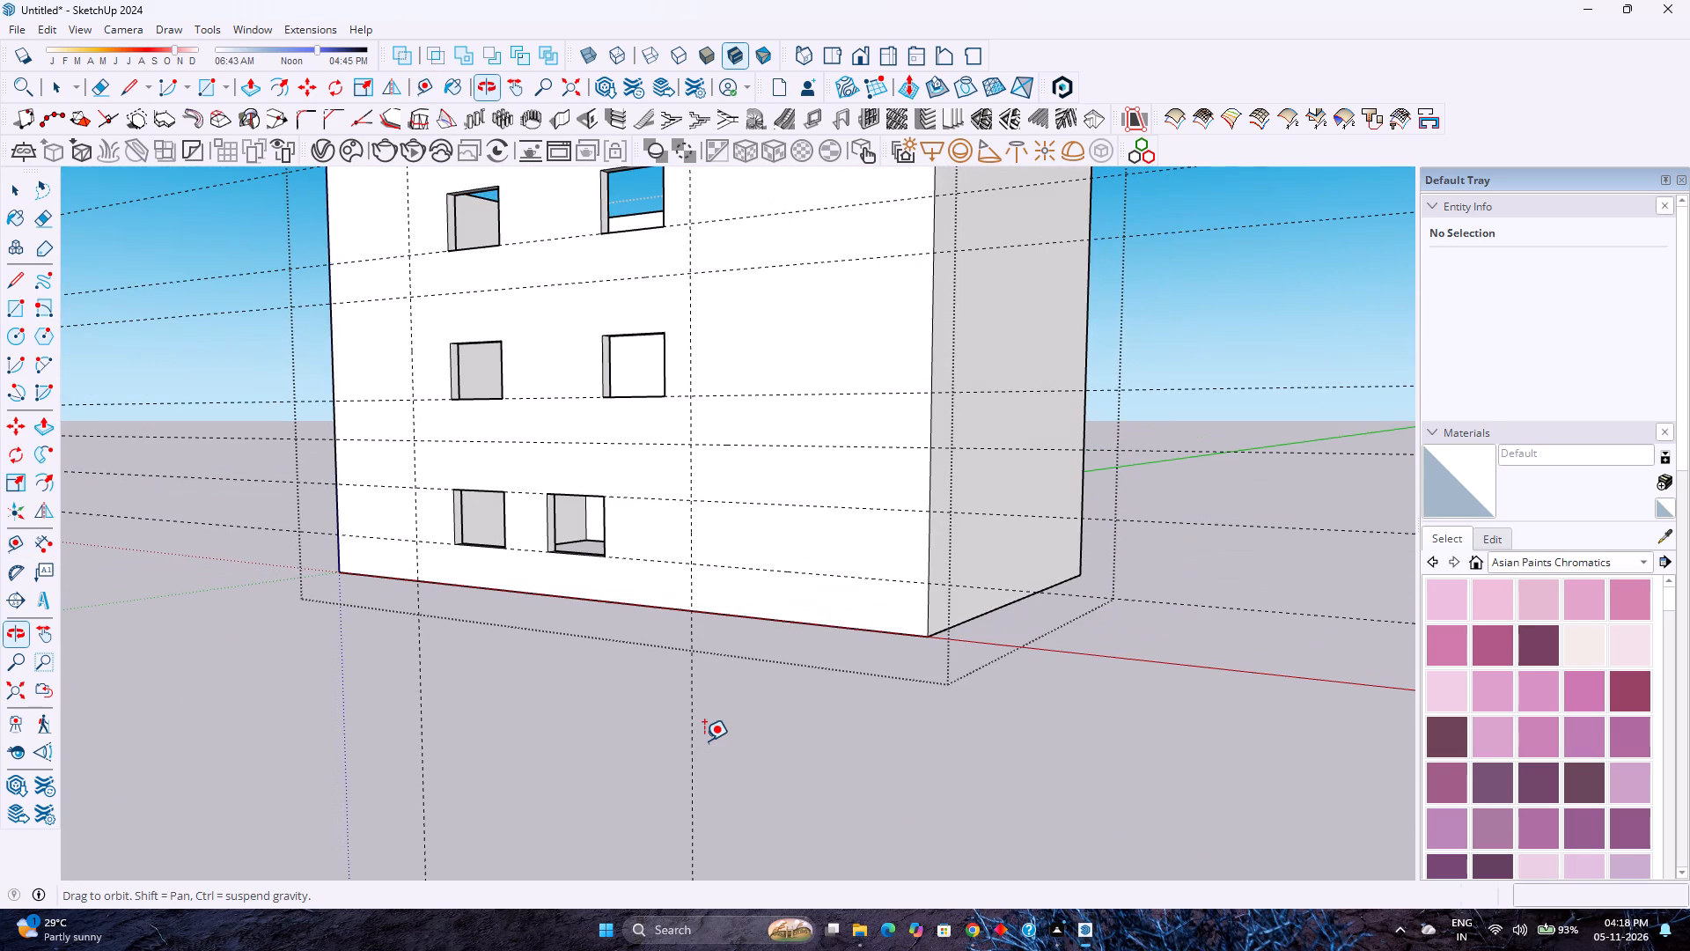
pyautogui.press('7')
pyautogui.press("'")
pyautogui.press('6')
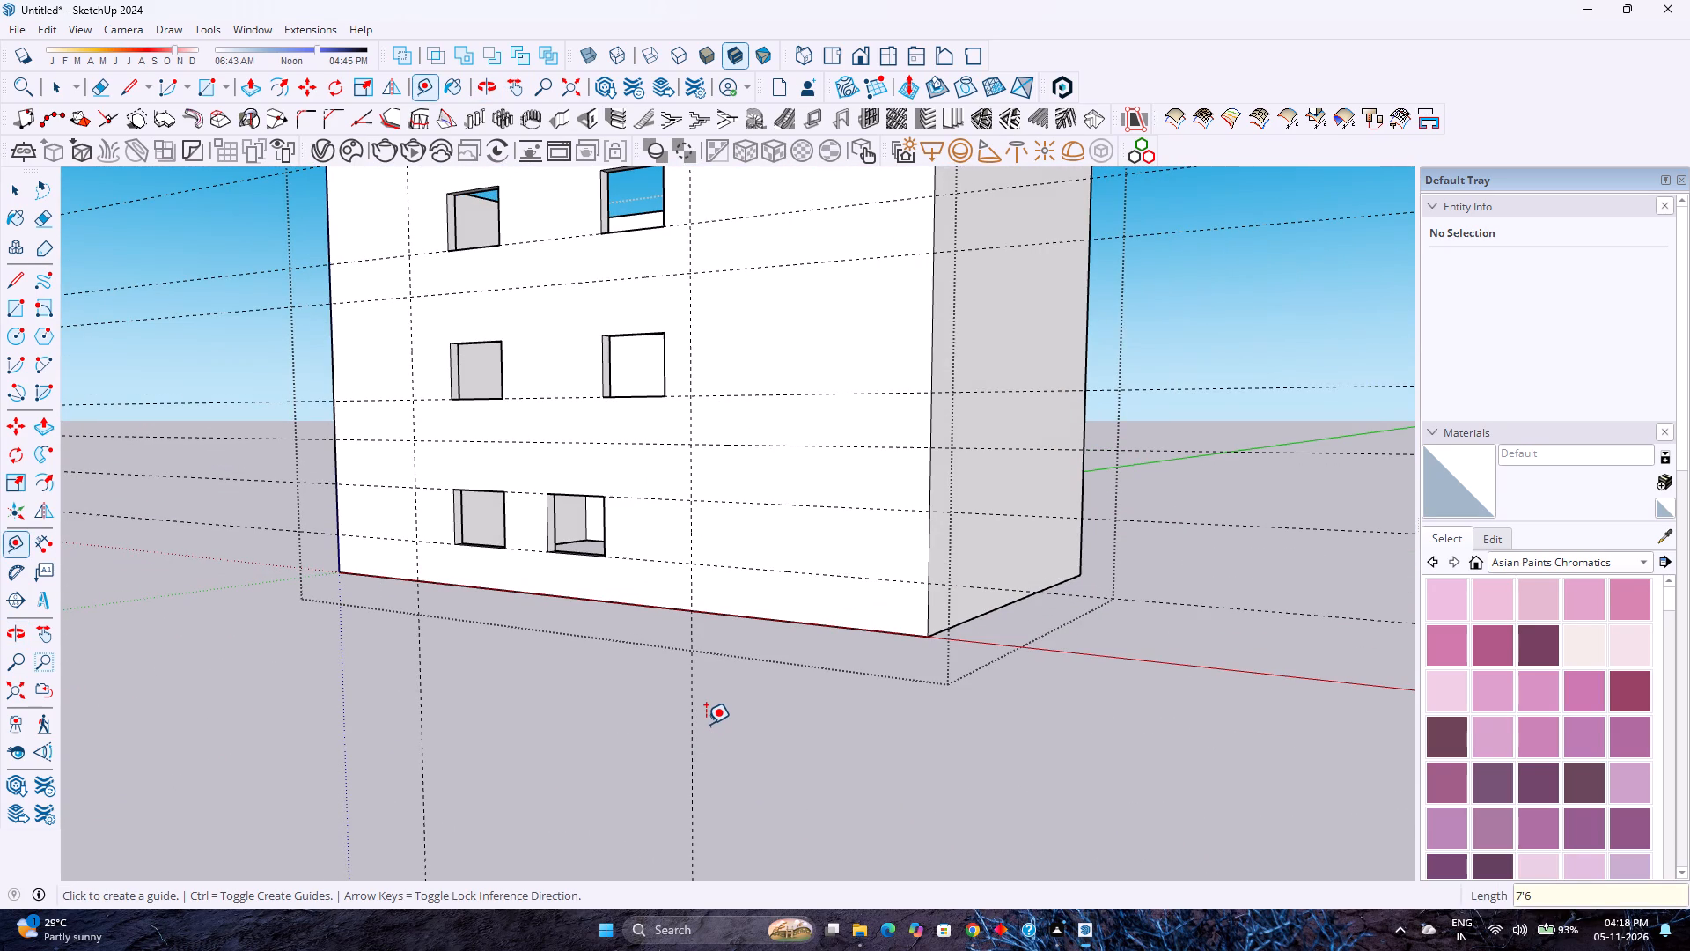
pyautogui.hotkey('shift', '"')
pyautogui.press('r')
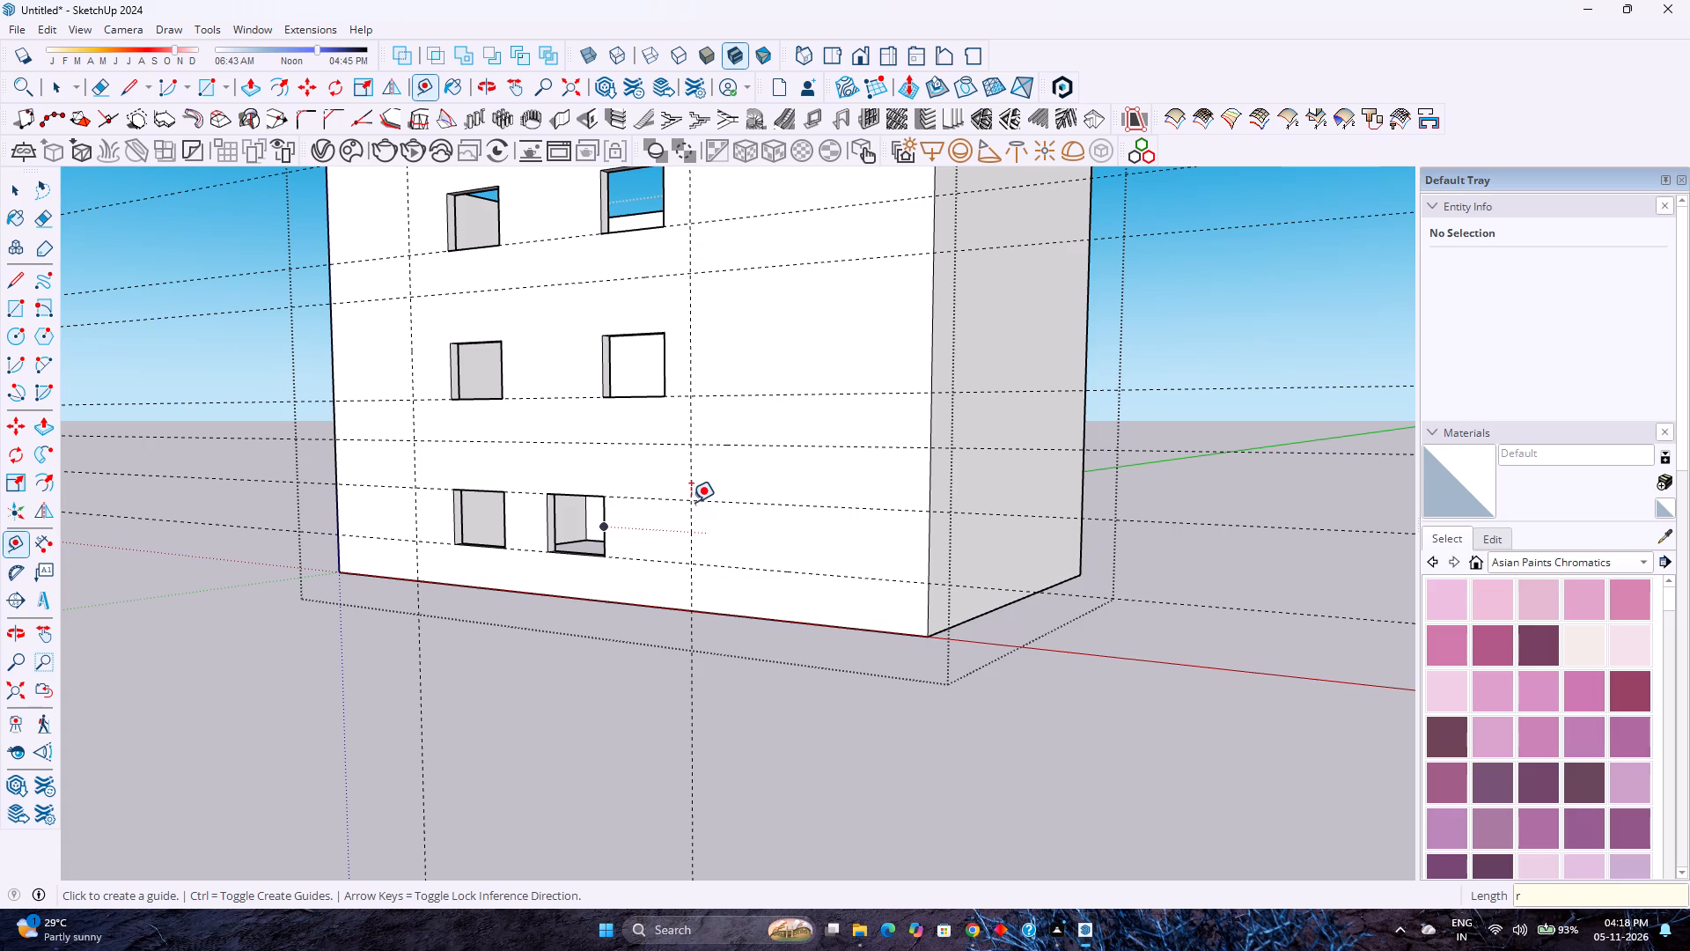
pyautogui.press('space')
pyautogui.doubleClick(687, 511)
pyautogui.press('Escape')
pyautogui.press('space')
# Draw a 5' by 4' window rectangle on the lowest level, starting where the new vertical guide crosses the head guide.
pyautogui.press('r')
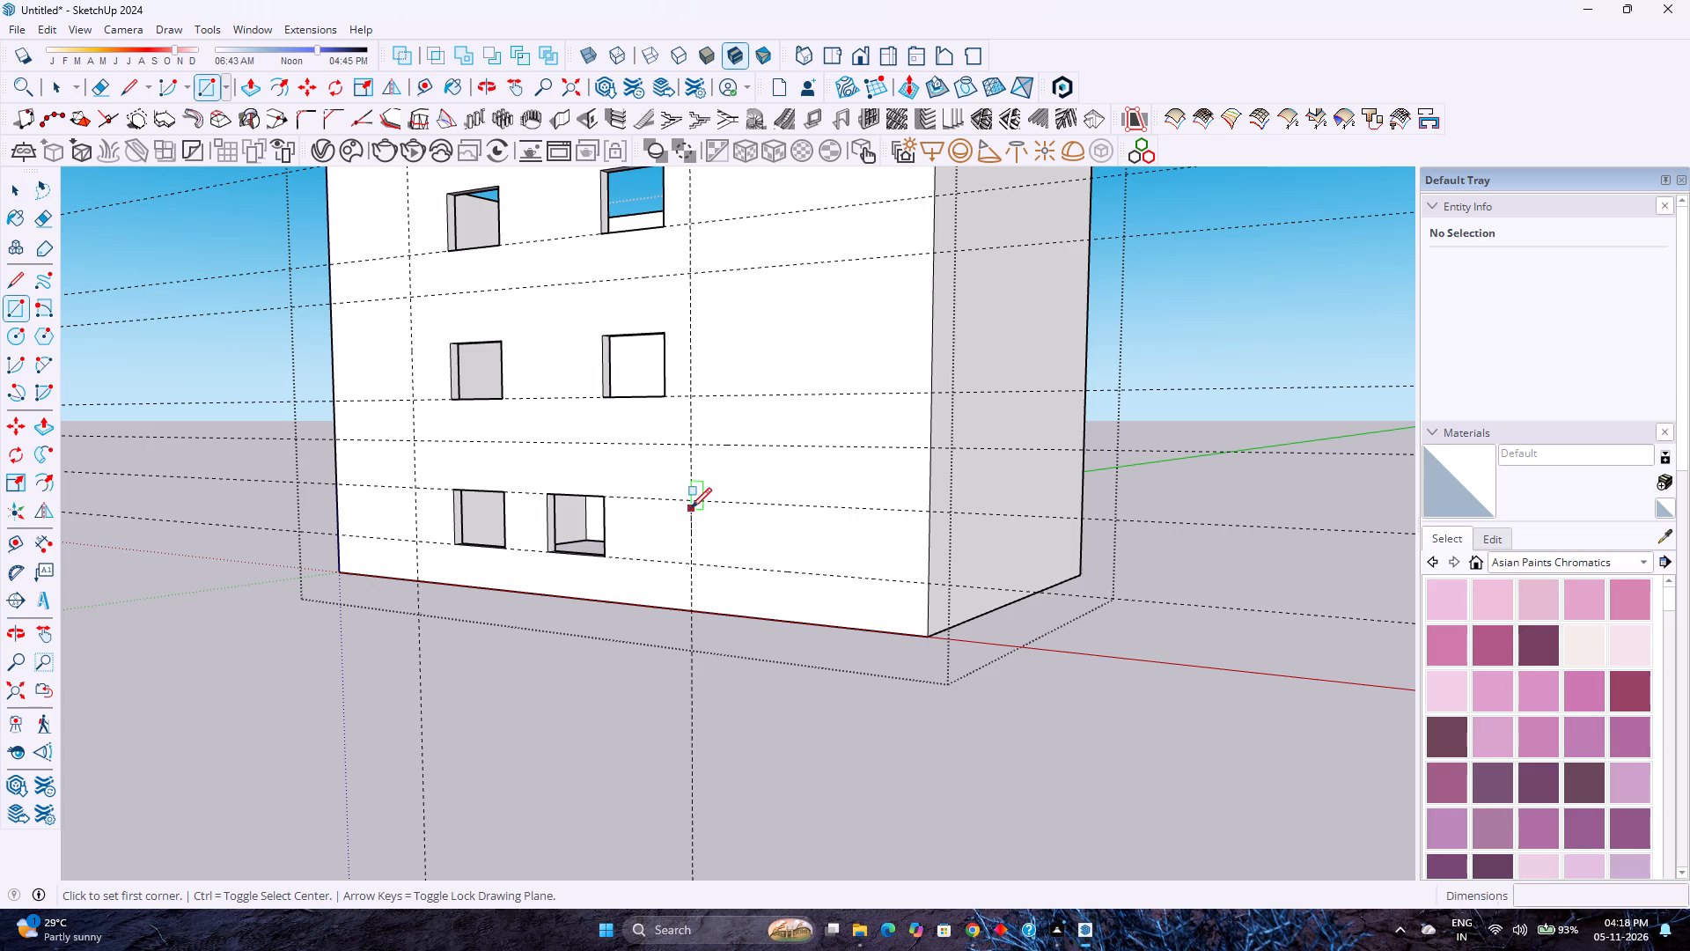
pyautogui.click(694, 500)
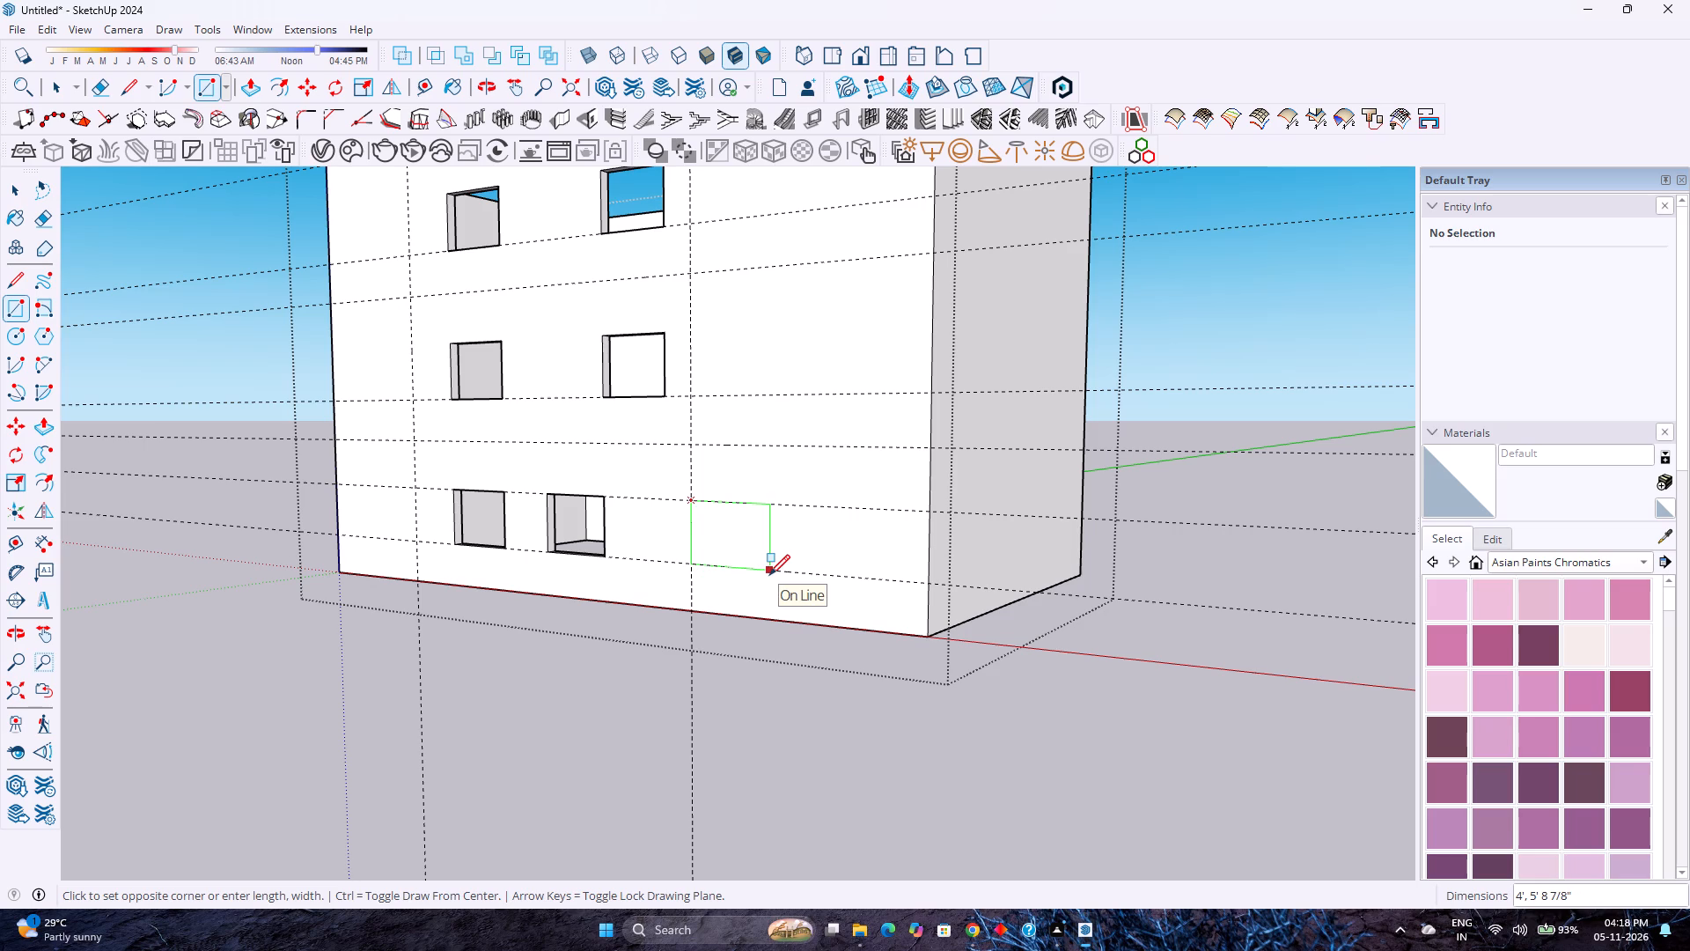
pyautogui.press('4')
pyautogui.write("',5'")
pyautogui.press('Return')
pyautogui.press('space')
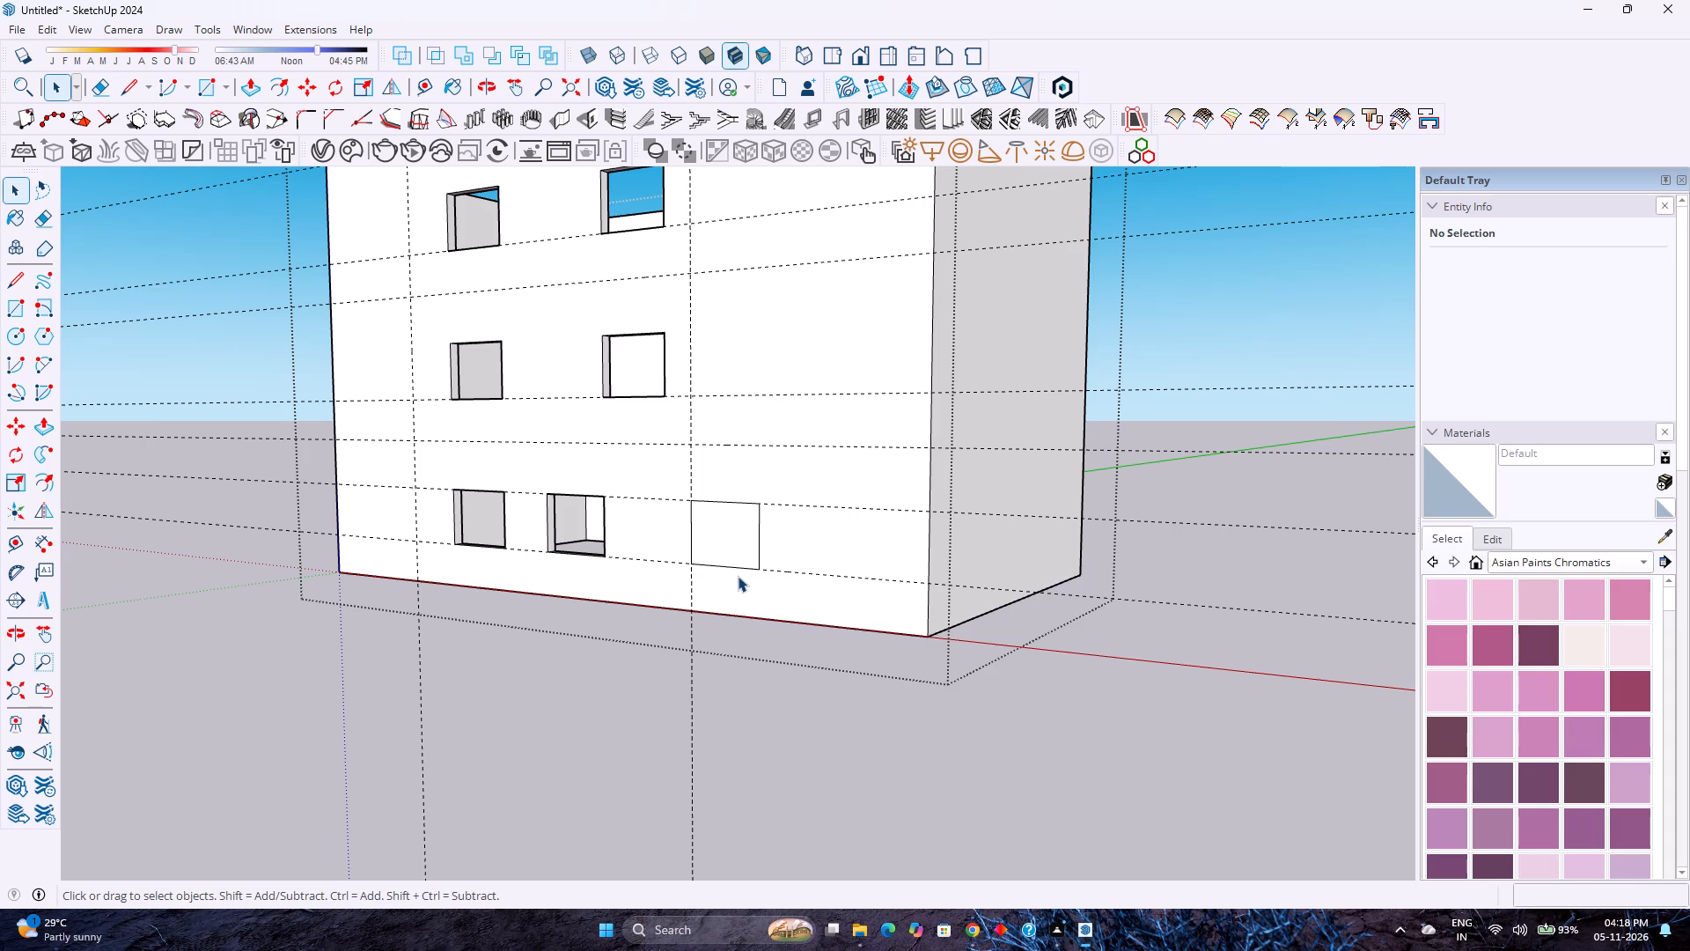
# Push the new lowest-level window rectangle 9" through the wall with Push/Pull to cut the third opening.
pyautogui.scroll(-2, 773, 533)
pyautogui.keyDown('shift'); pyautogui.moveTo(766, 527); pyautogui.dragTo(820, 615, button='middle'); pyautogui.keyUp('shift')
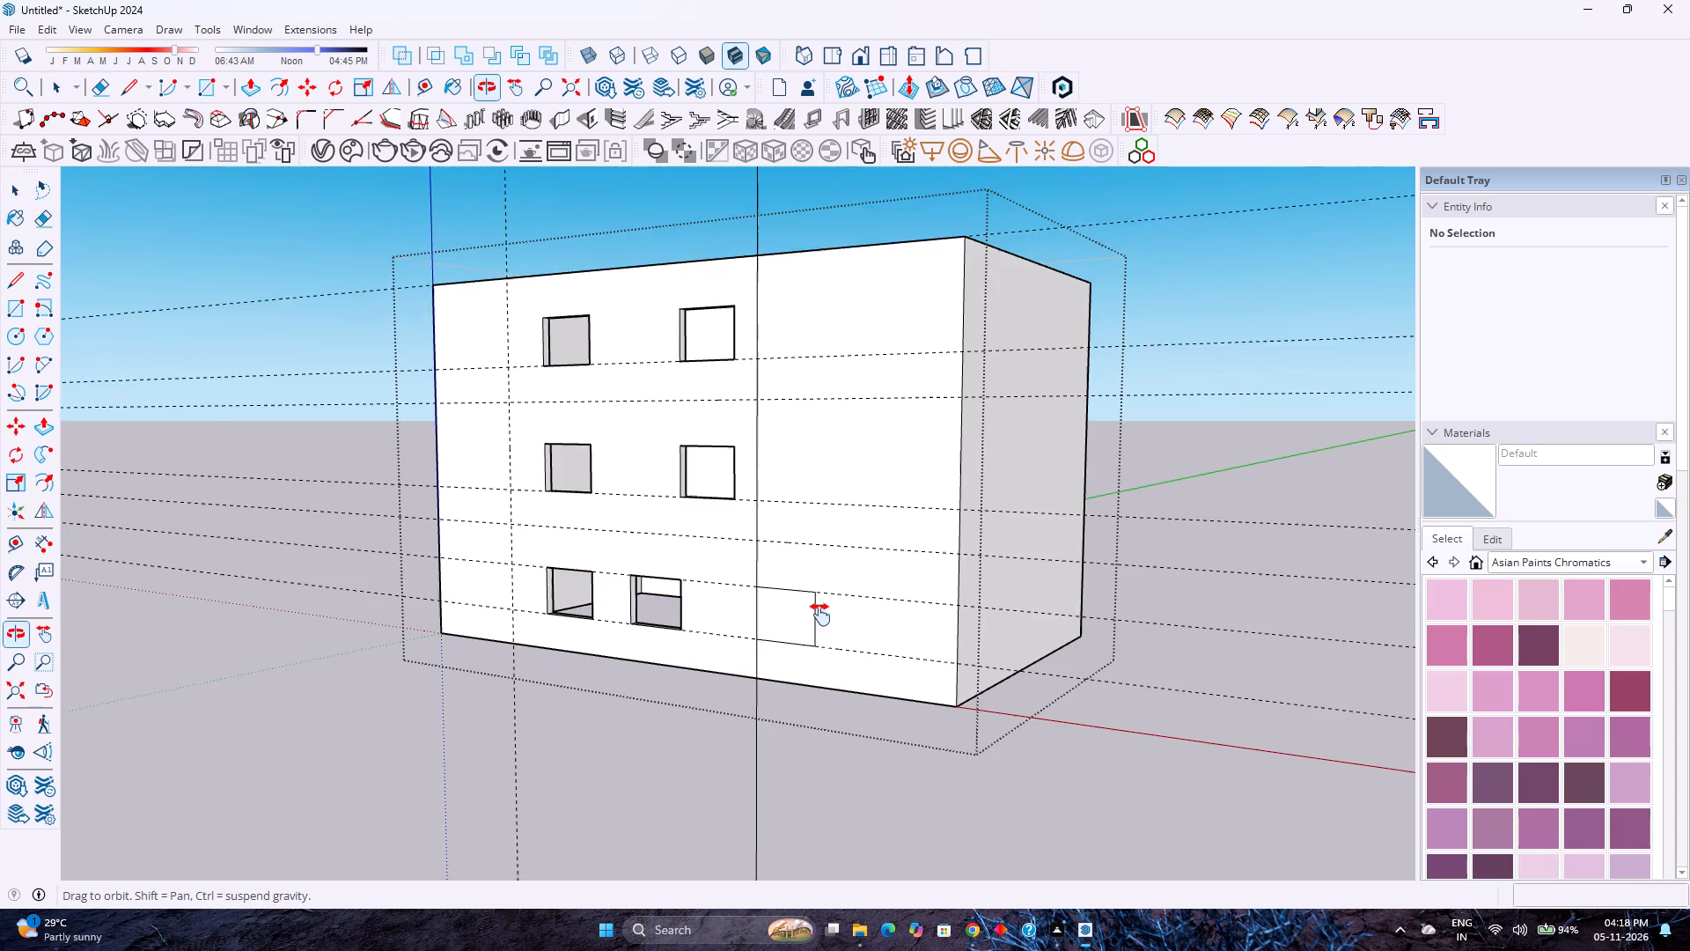
pyautogui.keyDown('shift'); pyautogui.moveTo(820, 615); pyautogui.dragTo(820, 616, button='middle'); pyautogui.keyUp('shift')
pyautogui.scroll(3, 789, 653)
pyautogui.moveTo(783, 644); pyautogui.dragTo(781, 627, button='middle')
pyautogui.middleClick(780, 621)
pyautogui.middleClick(780, 615)
pyautogui.middleClick(780, 615)
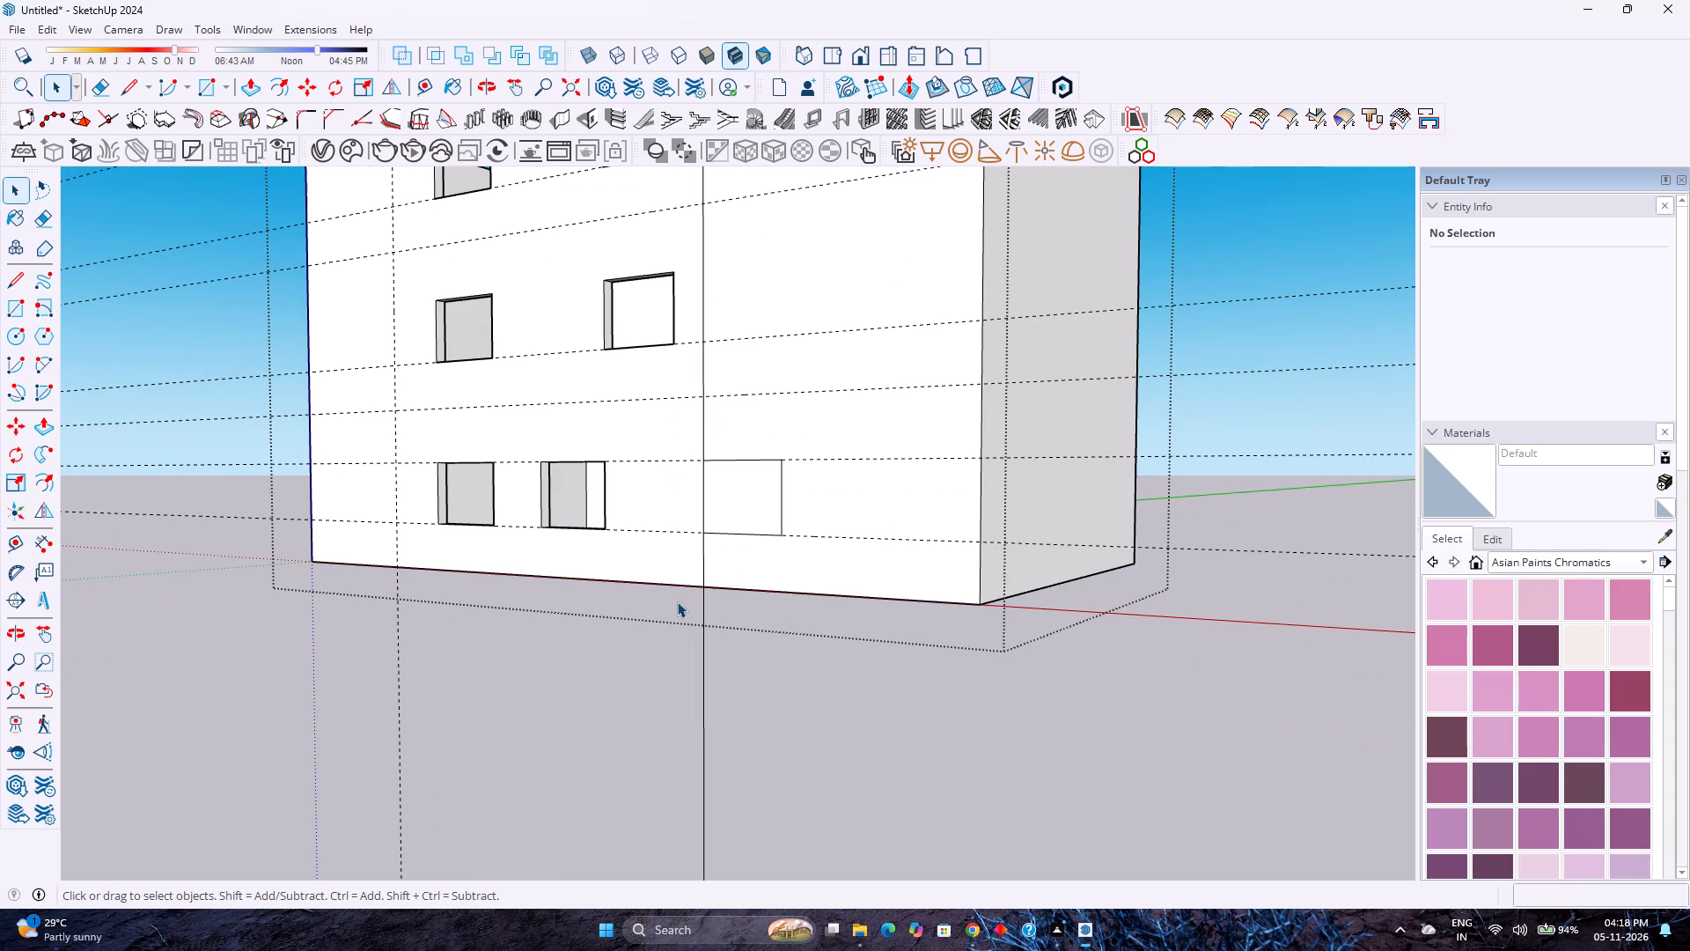
pyautogui.press('p')
pyautogui.click(735, 514)
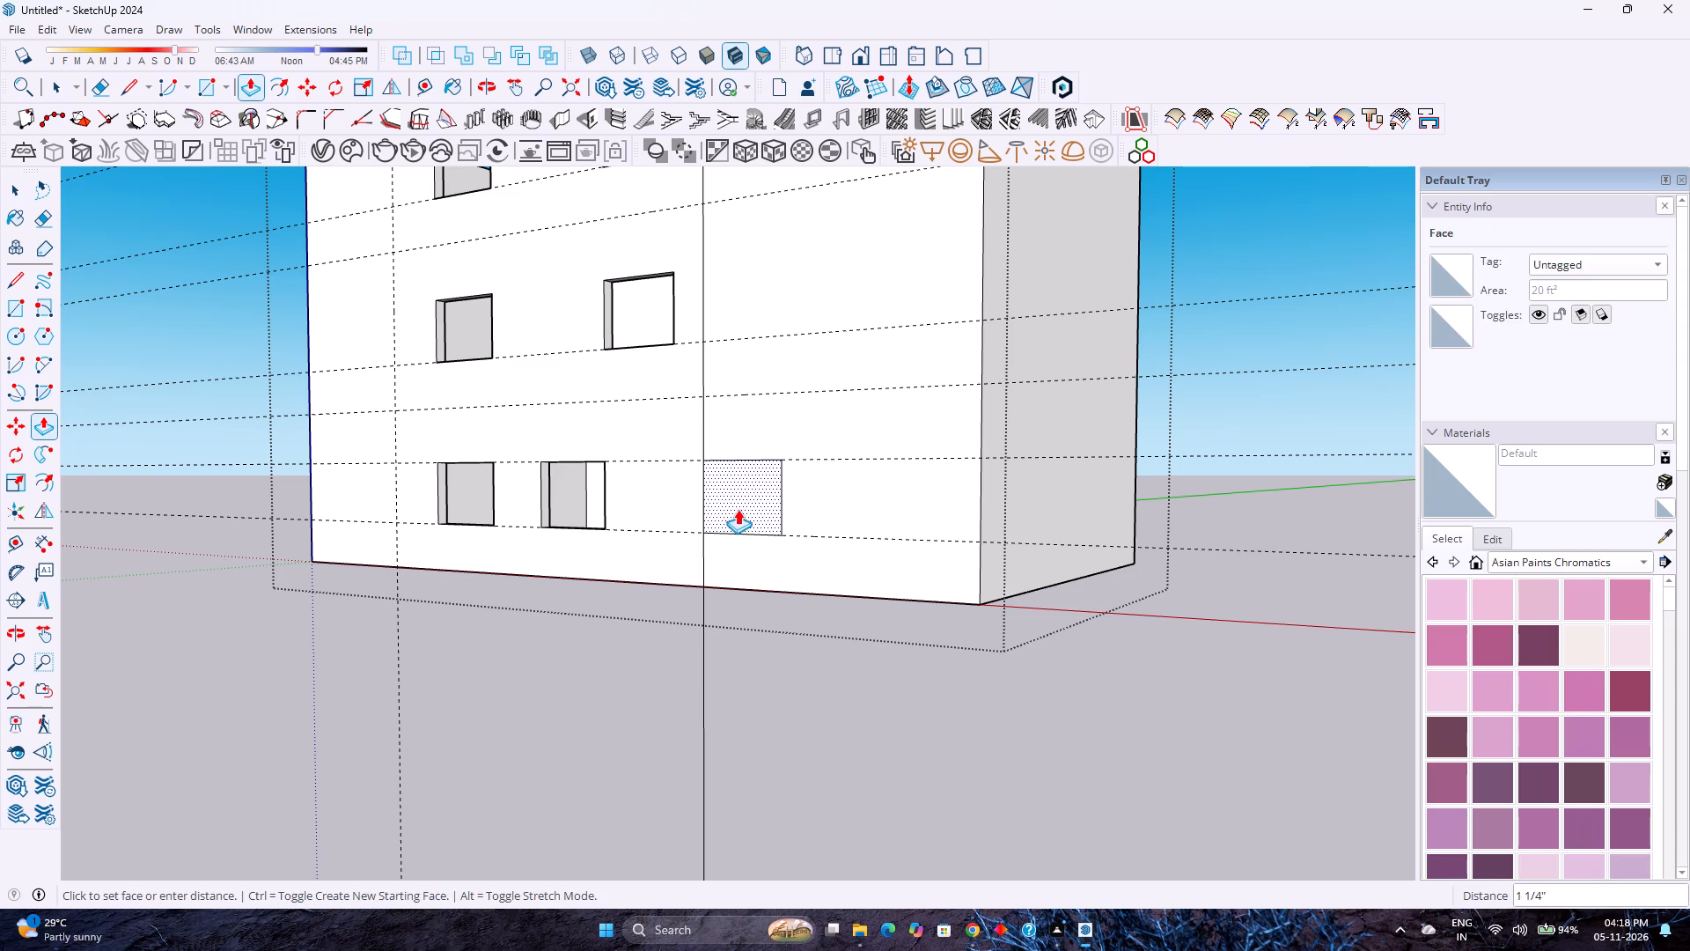
pyautogui.click(744, 503)
# Raise the head faces of all three lowest-level window openings by 1' with Push/Pull.
pyautogui.moveTo(716, 500); pyautogui.dragTo(1500, 474, button='middle')
pyautogui.moveTo(1500, 474); pyautogui.dragTo(1510, 473, button='middle')
pyautogui.scroll(1, 1498, 470)
pyautogui.scroll(10, 1018, 466)
pyautogui.middleClick(921, 454)
pyautogui.middleClick(919, 453)
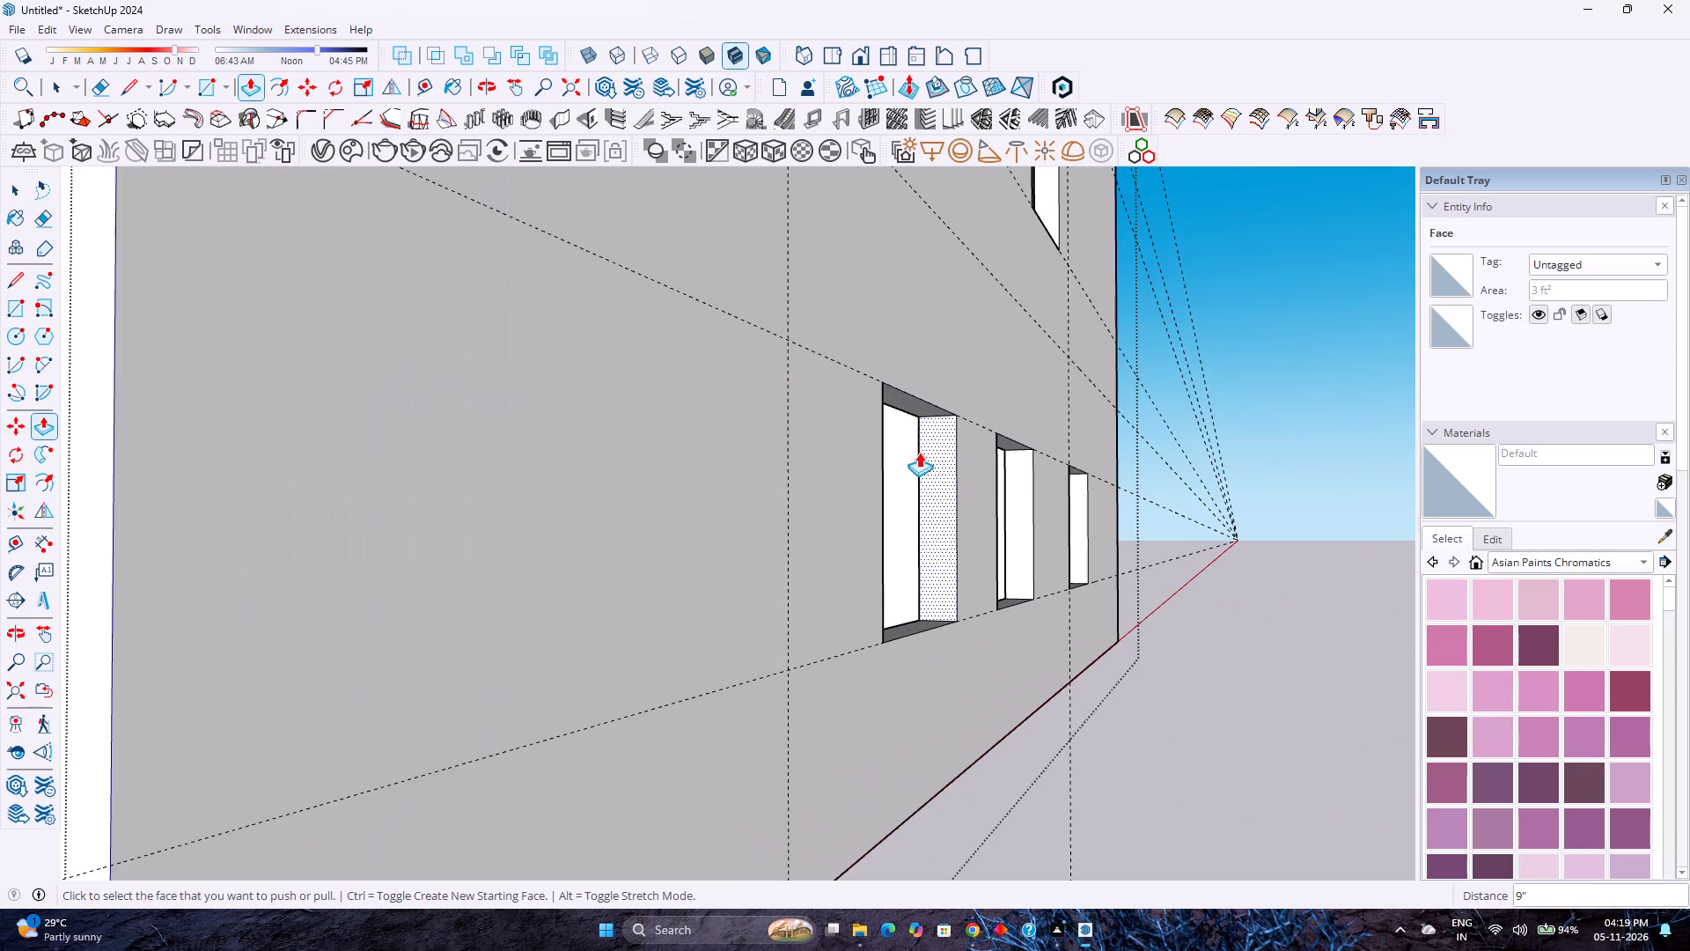
pyautogui.scroll(3, 742, 423)
pyautogui.moveTo(658, 483); pyautogui.dragTo(724, 435, button='middle')
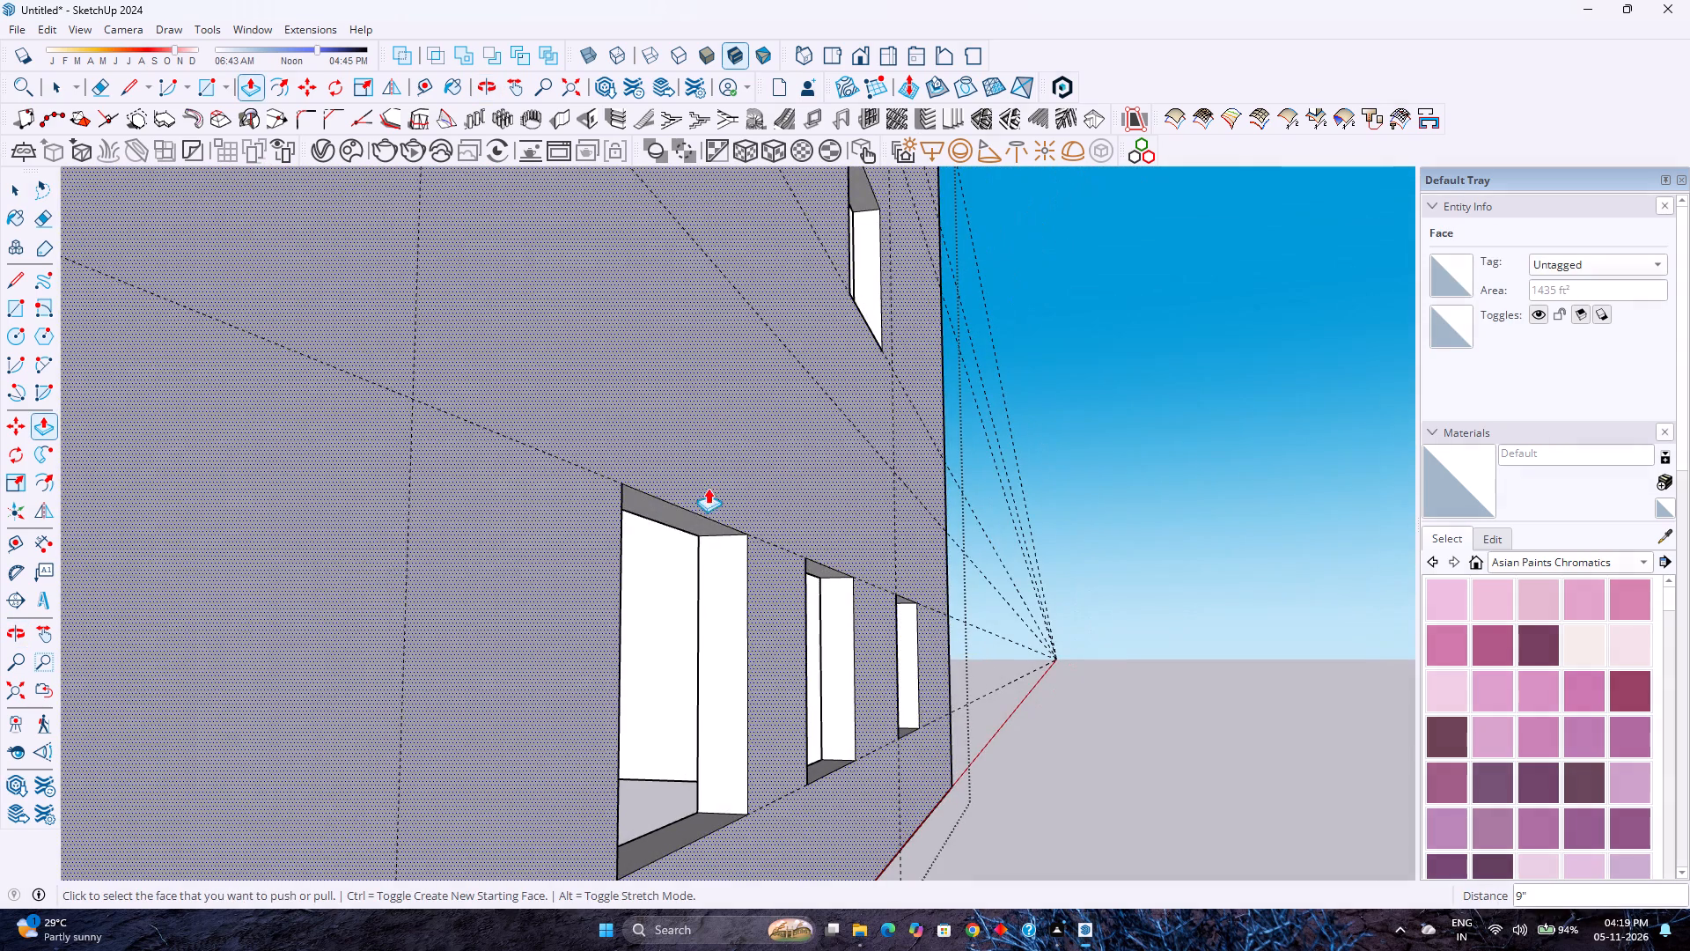
pyautogui.click(687, 520)
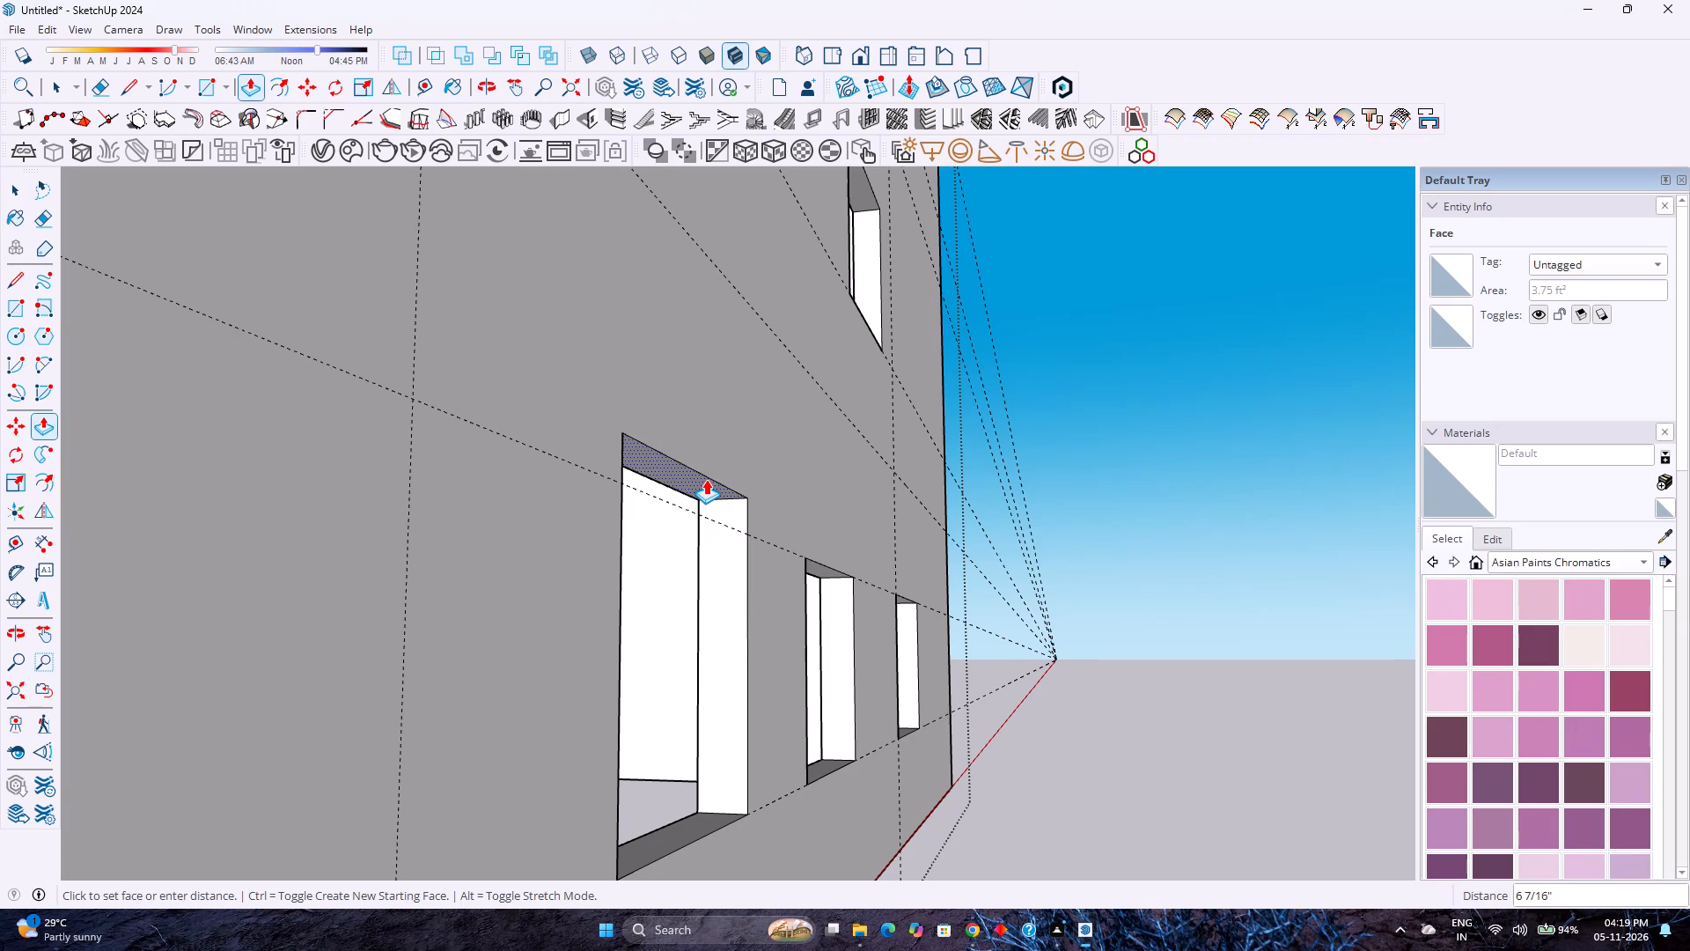
pyautogui.write("1'")
pyautogui.press('Return')
pyautogui.scroll(2, 848, 584)
pyautogui.moveTo(826, 582); pyautogui.dragTo(780, 533, button='middle')
pyautogui.middleClick(780, 533)
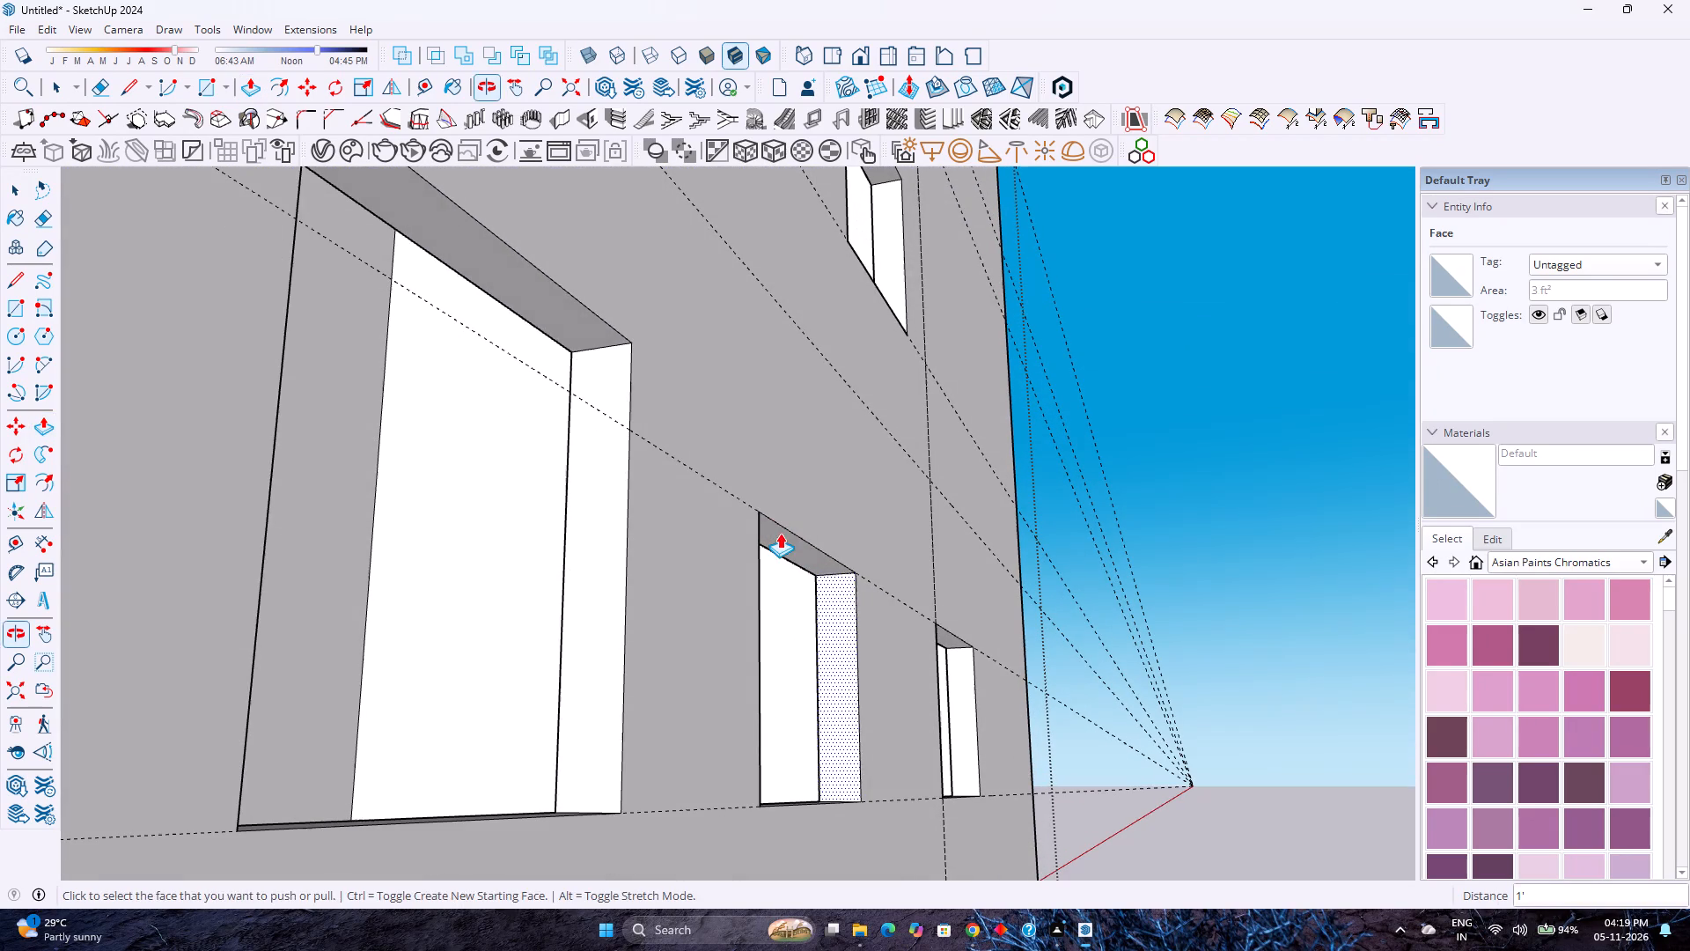
pyautogui.doubleClick(786, 540)
pyautogui.doubleClick(946, 636)
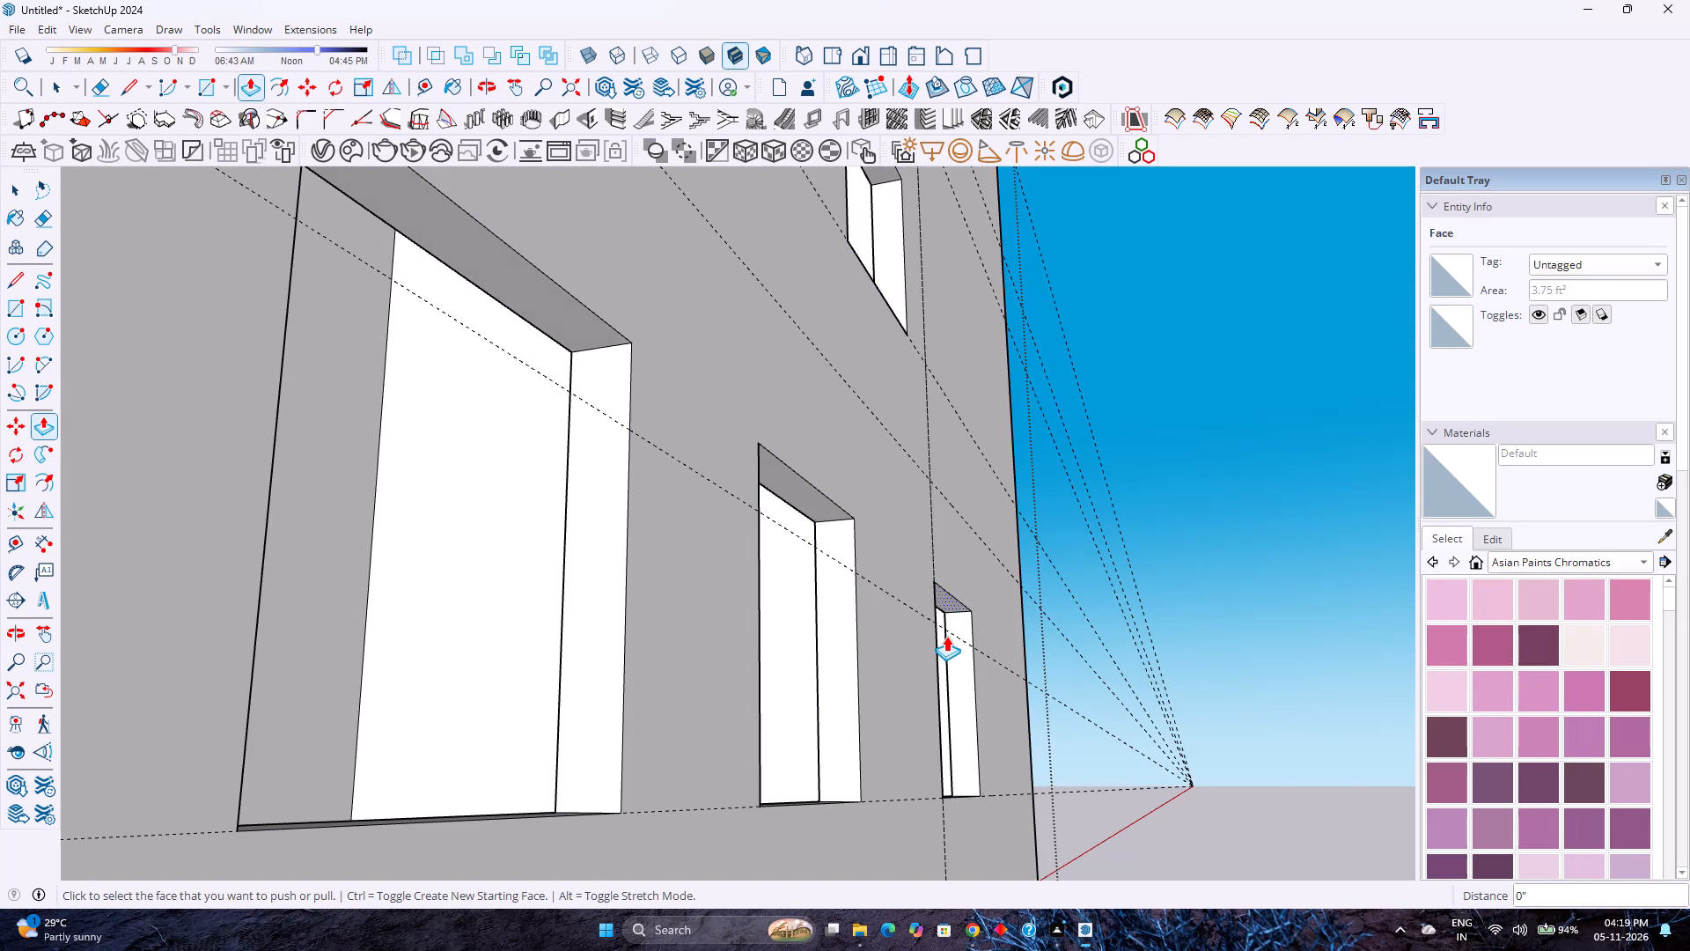
# Raise the head faces of the two middle-level window openings by the same 1' with Push/Pull.
pyautogui.moveTo(923, 605); pyautogui.dragTo(852, 660, button='middle')
pyautogui.scroll(-4, 854, 655)
pyautogui.scroll(4, 752, 399)
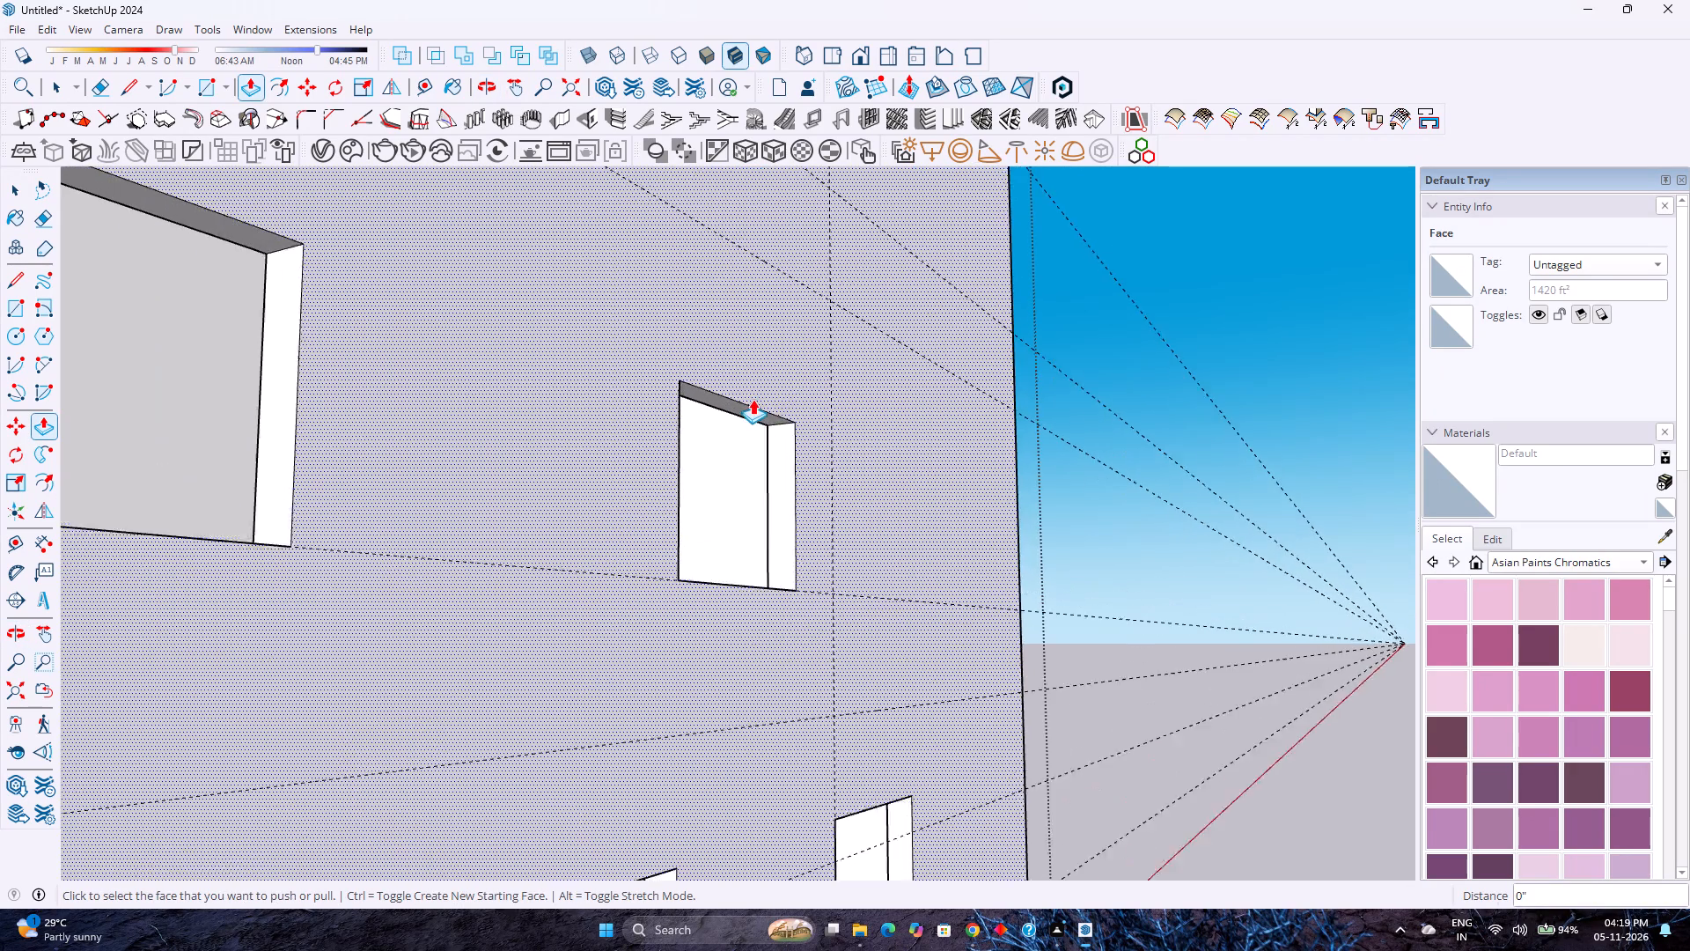
pyautogui.scroll(3, 753, 399)
pyautogui.moveTo(757, 427); pyautogui.dragTo(794, 418, button='middle')
pyautogui.doubleClick(900, 369)
pyautogui.scroll(-6, 899, 369)
pyautogui.scroll(2, 776, 265)
pyautogui.doubleClick(768, 269)
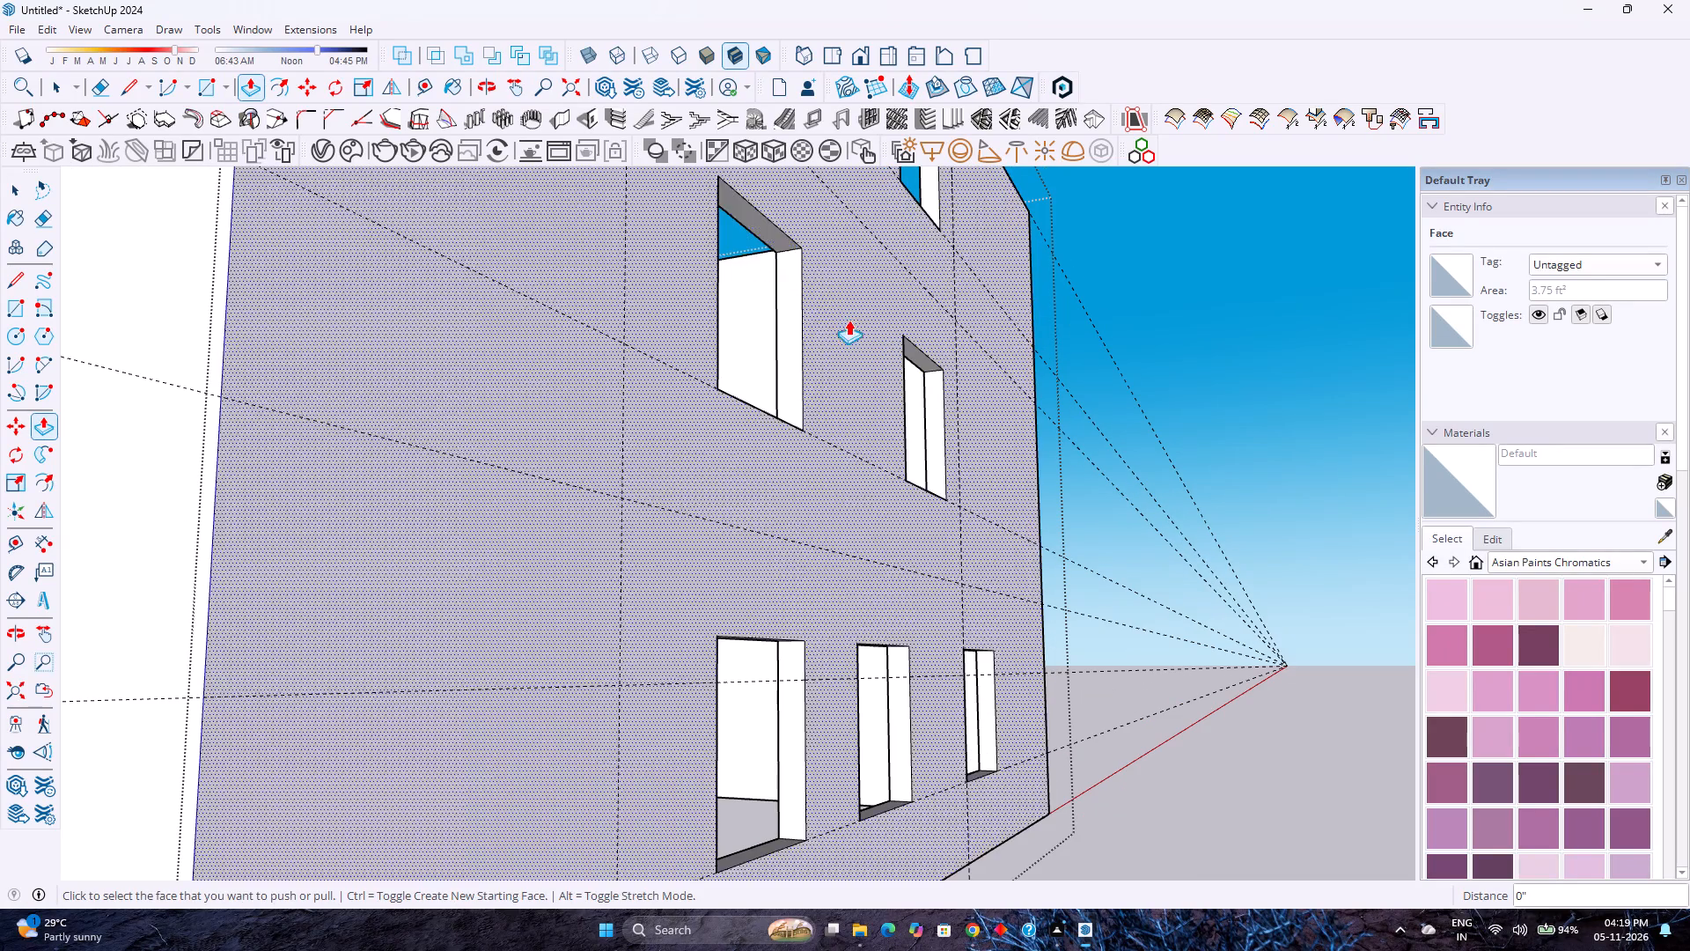
# Raise the head faces of the two top-level window openings by the same 1' with Push/Pull.
pyautogui.scroll(-4, 893, 344)
pyautogui.moveTo(900, 356); pyautogui.dragTo(768, 579, button='middle')
pyautogui.scroll(5, 840, 280)
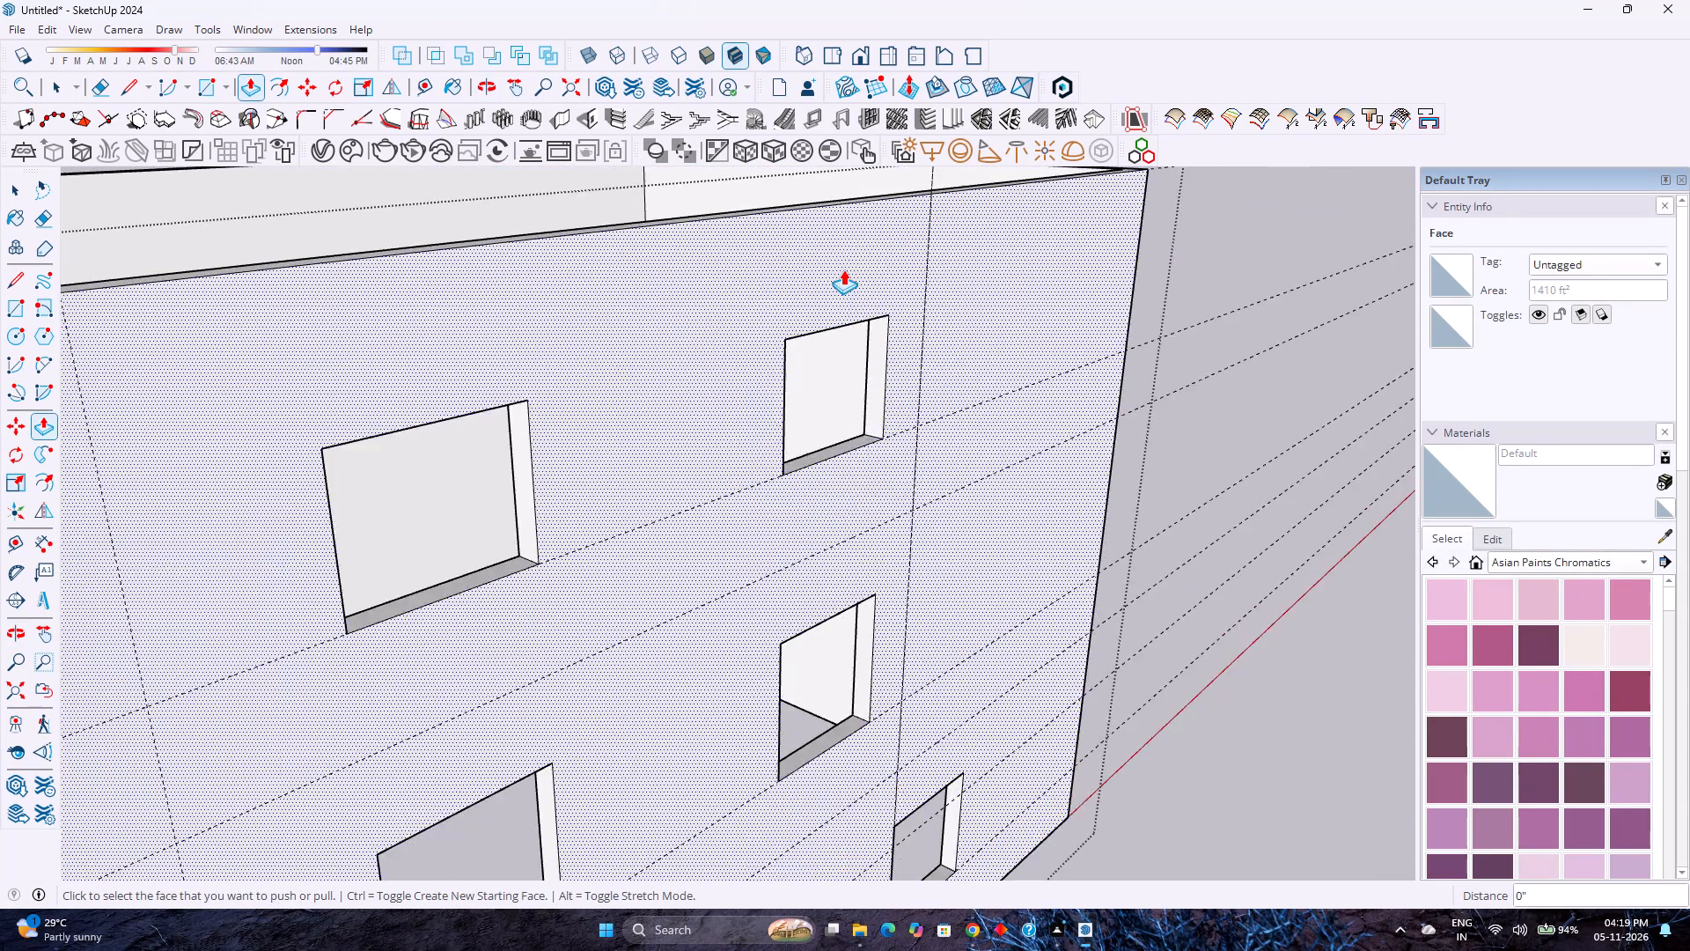
pyautogui.scroll(7, 843, 269)
pyautogui.moveTo(843, 315); pyautogui.dragTo(959, 178, button='middle')
pyautogui.middleClick(960, 178)
pyautogui.moveTo(834, 361); pyautogui.dragTo(864, 270, button='middle')
pyautogui.middleClick(864, 270)
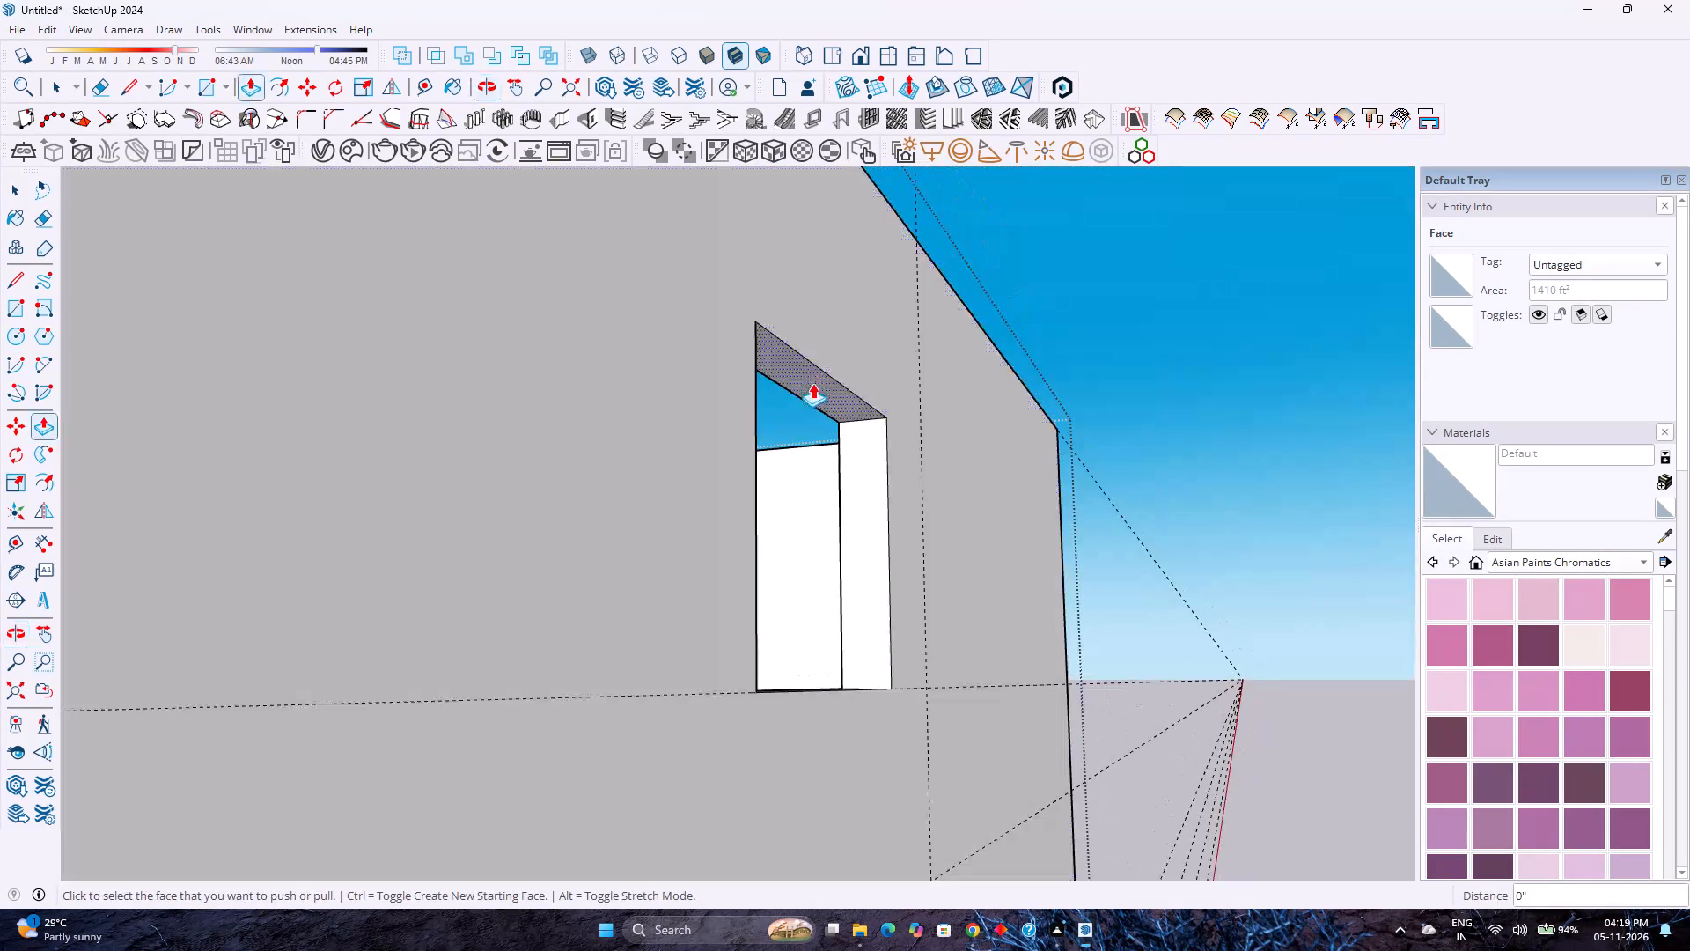
pyautogui.doubleClick(812, 385)
pyautogui.scroll(-7, 812, 385)
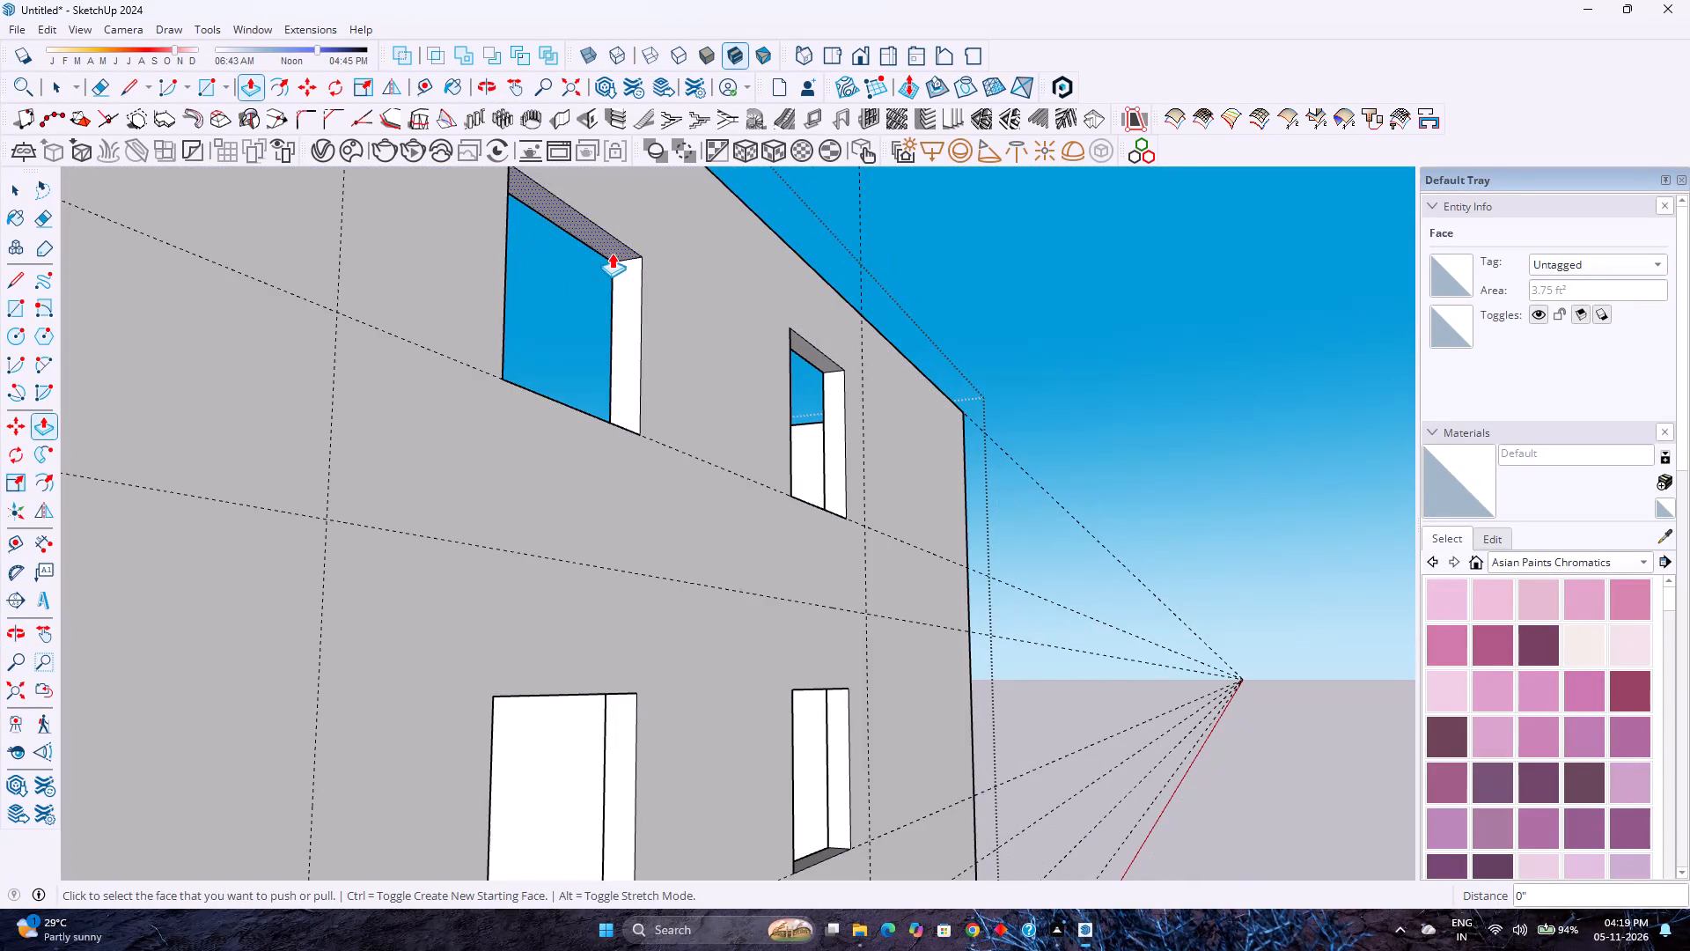
pyautogui.doubleClick(612, 253)
pyautogui.press('space')
pyautogui.scroll(-12, 842, 600)
pyautogui.moveTo(958, 571); pyautogui.dragTo(354, 621, button='middle')
pyautogui.scroll(-2, 665, 602)
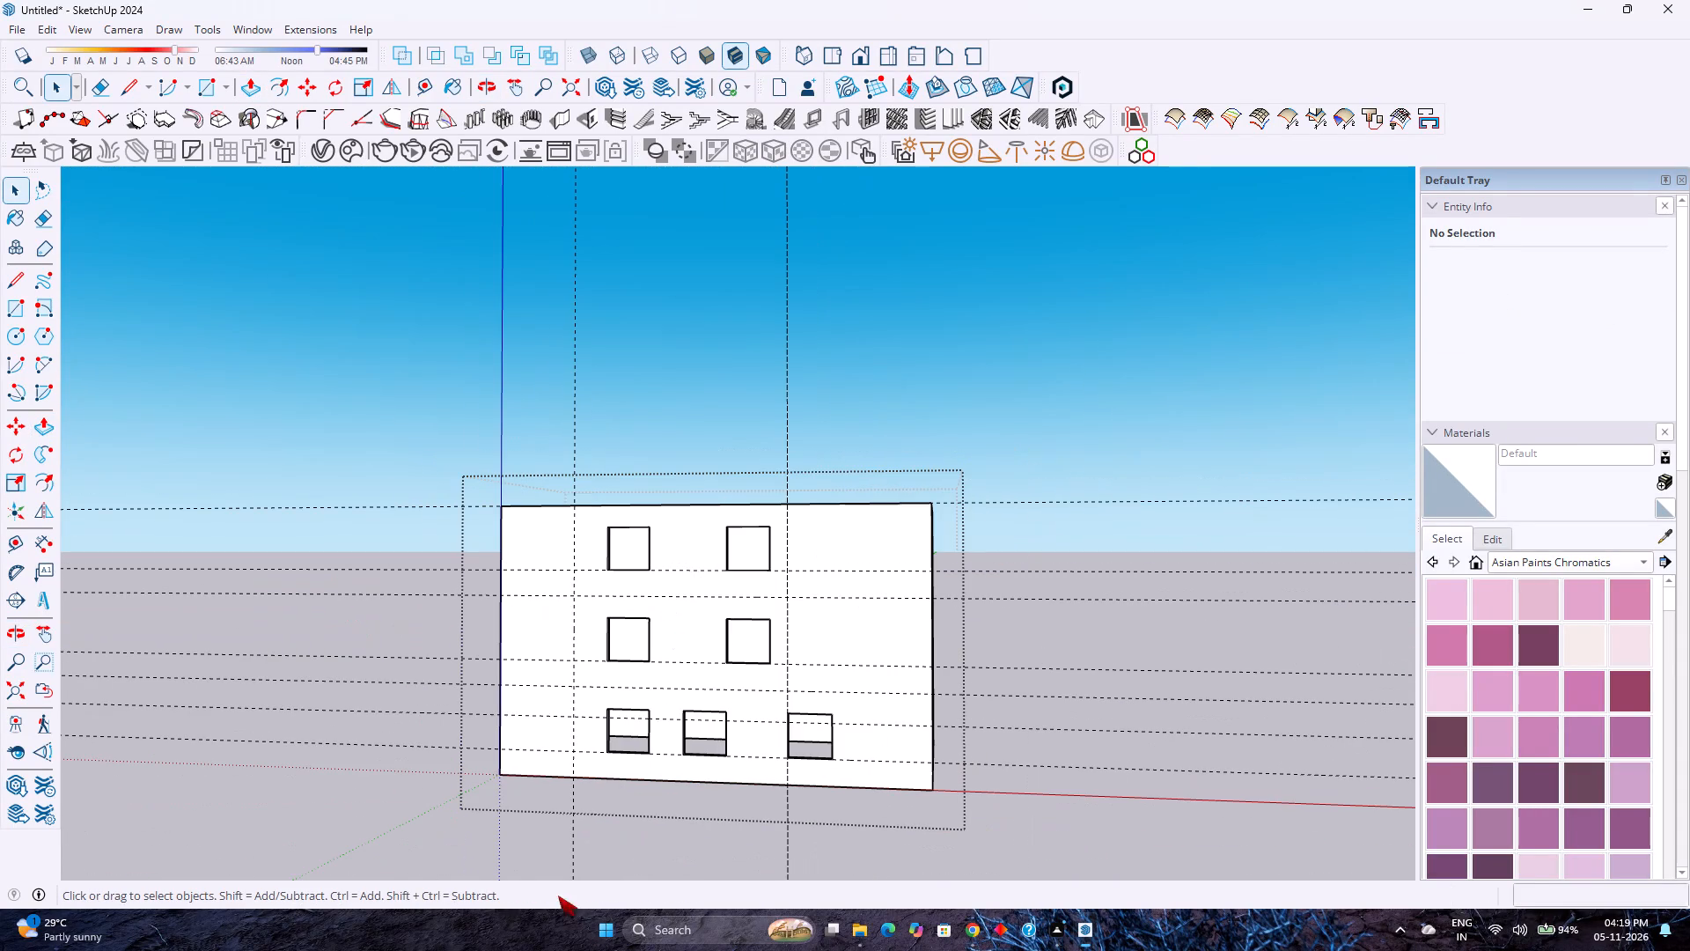
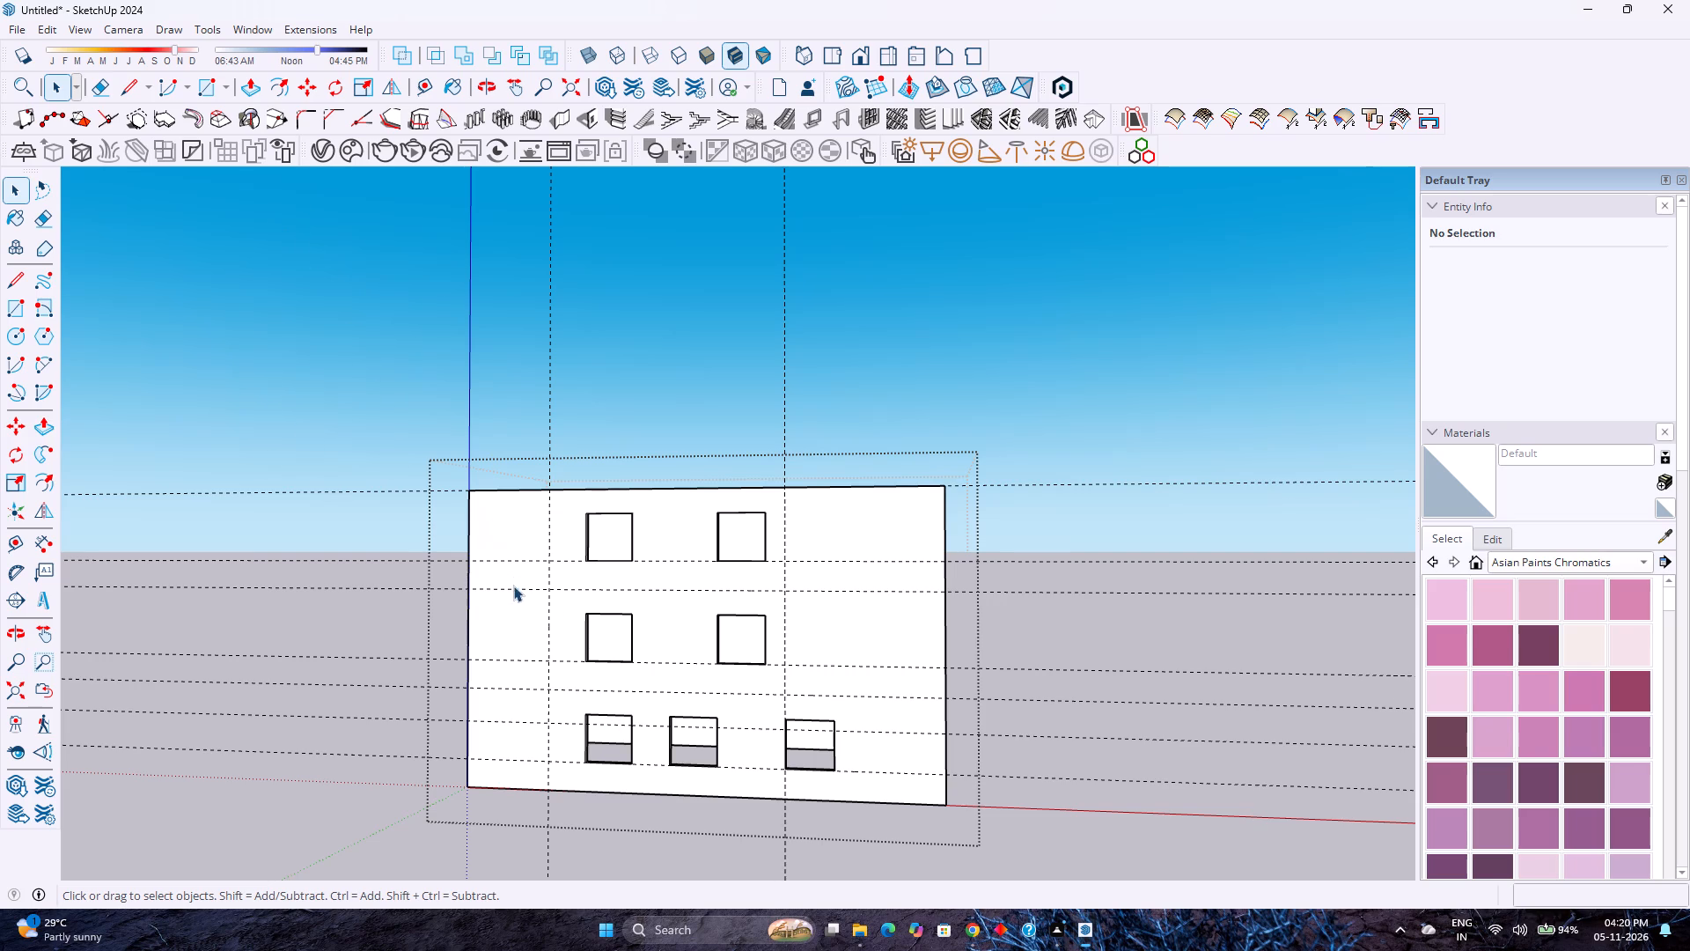
# Copy the window facade's vertical corner edge at the origin side 2' inward along the red axis.
pyautogui.click(470, 540)
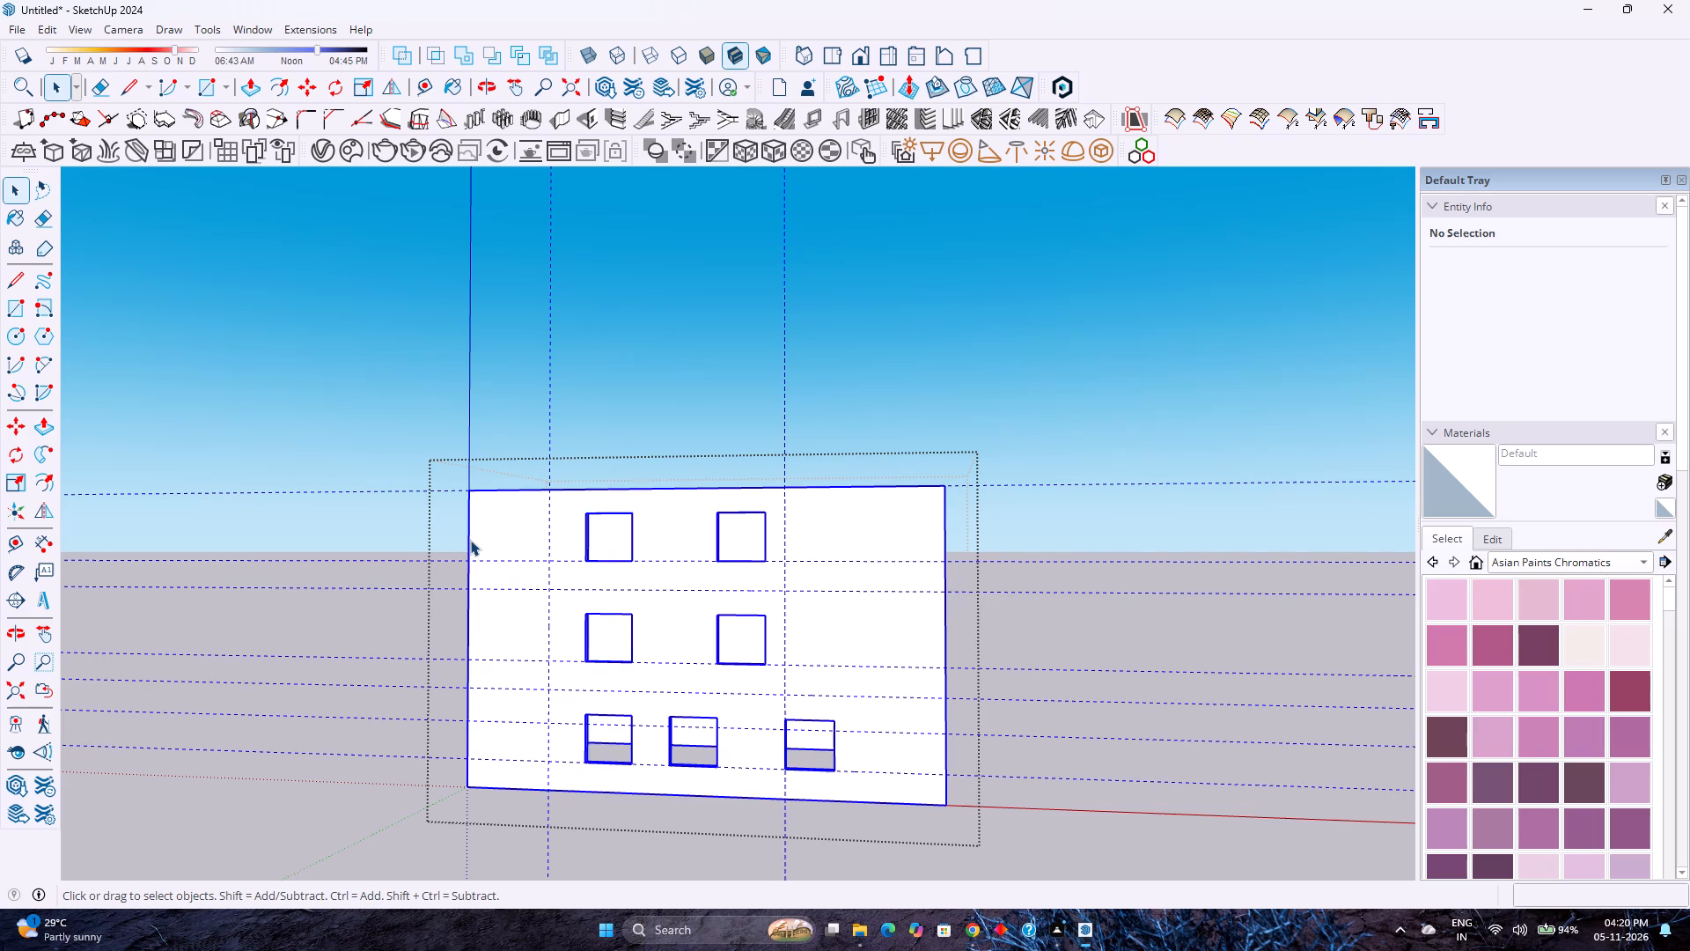
pyautogui.doubleClick(470, 540)
pyautogui.click(470, 540)
pyautogui.click(468, 542)
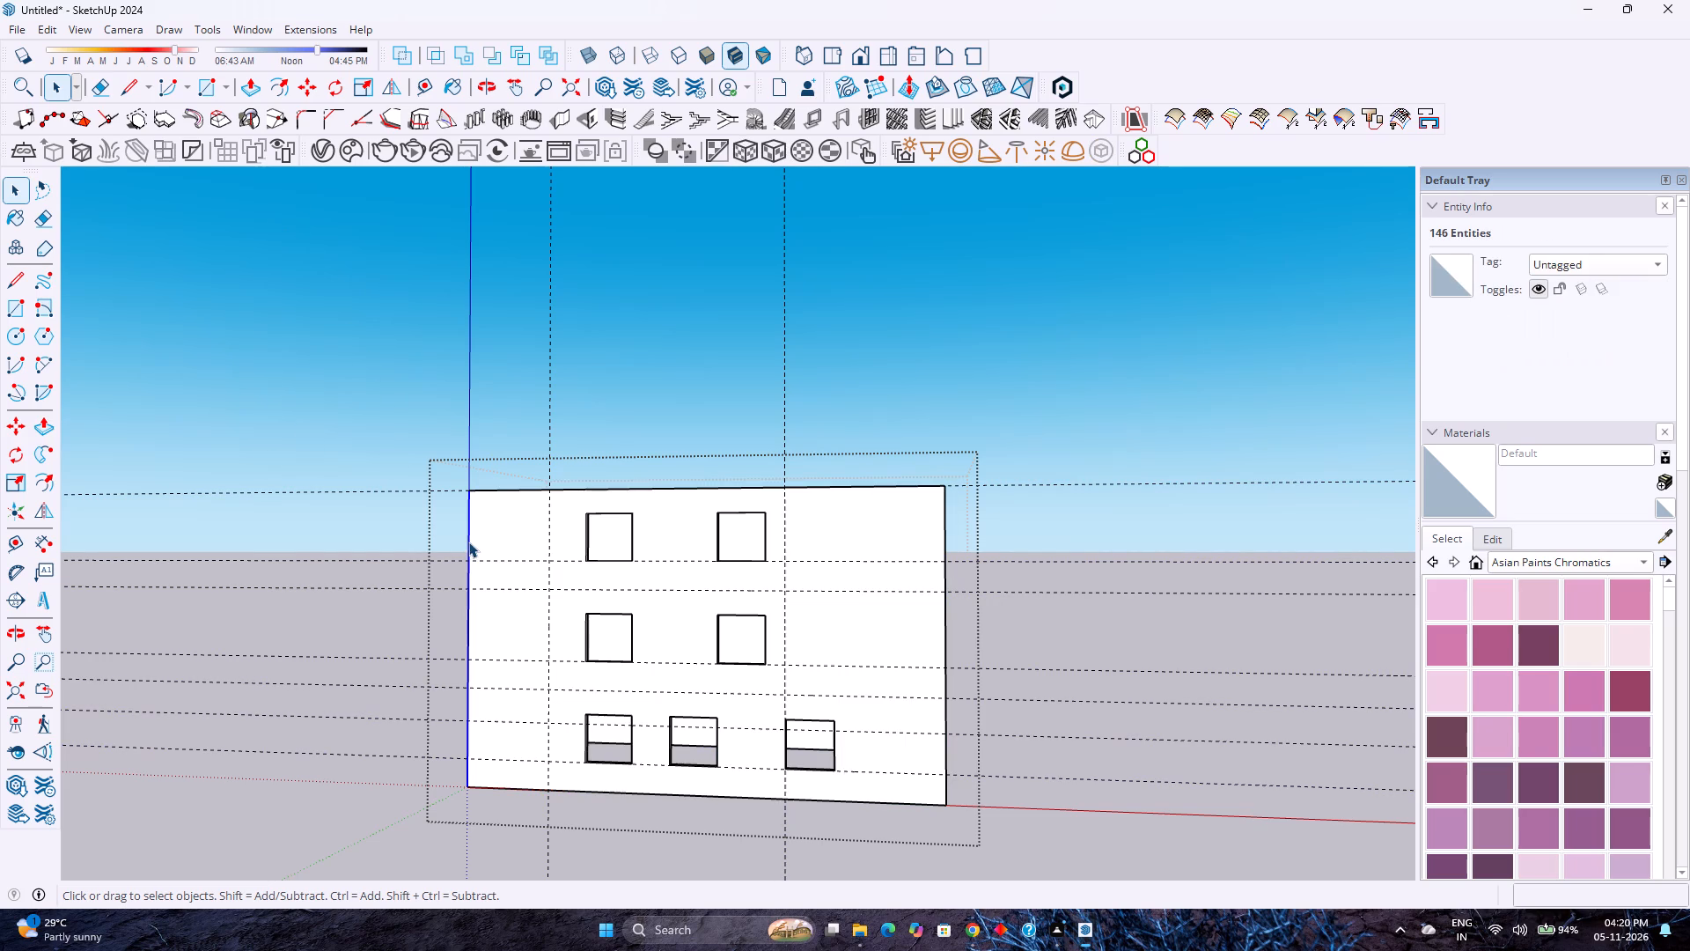
pyautogui.press('m')
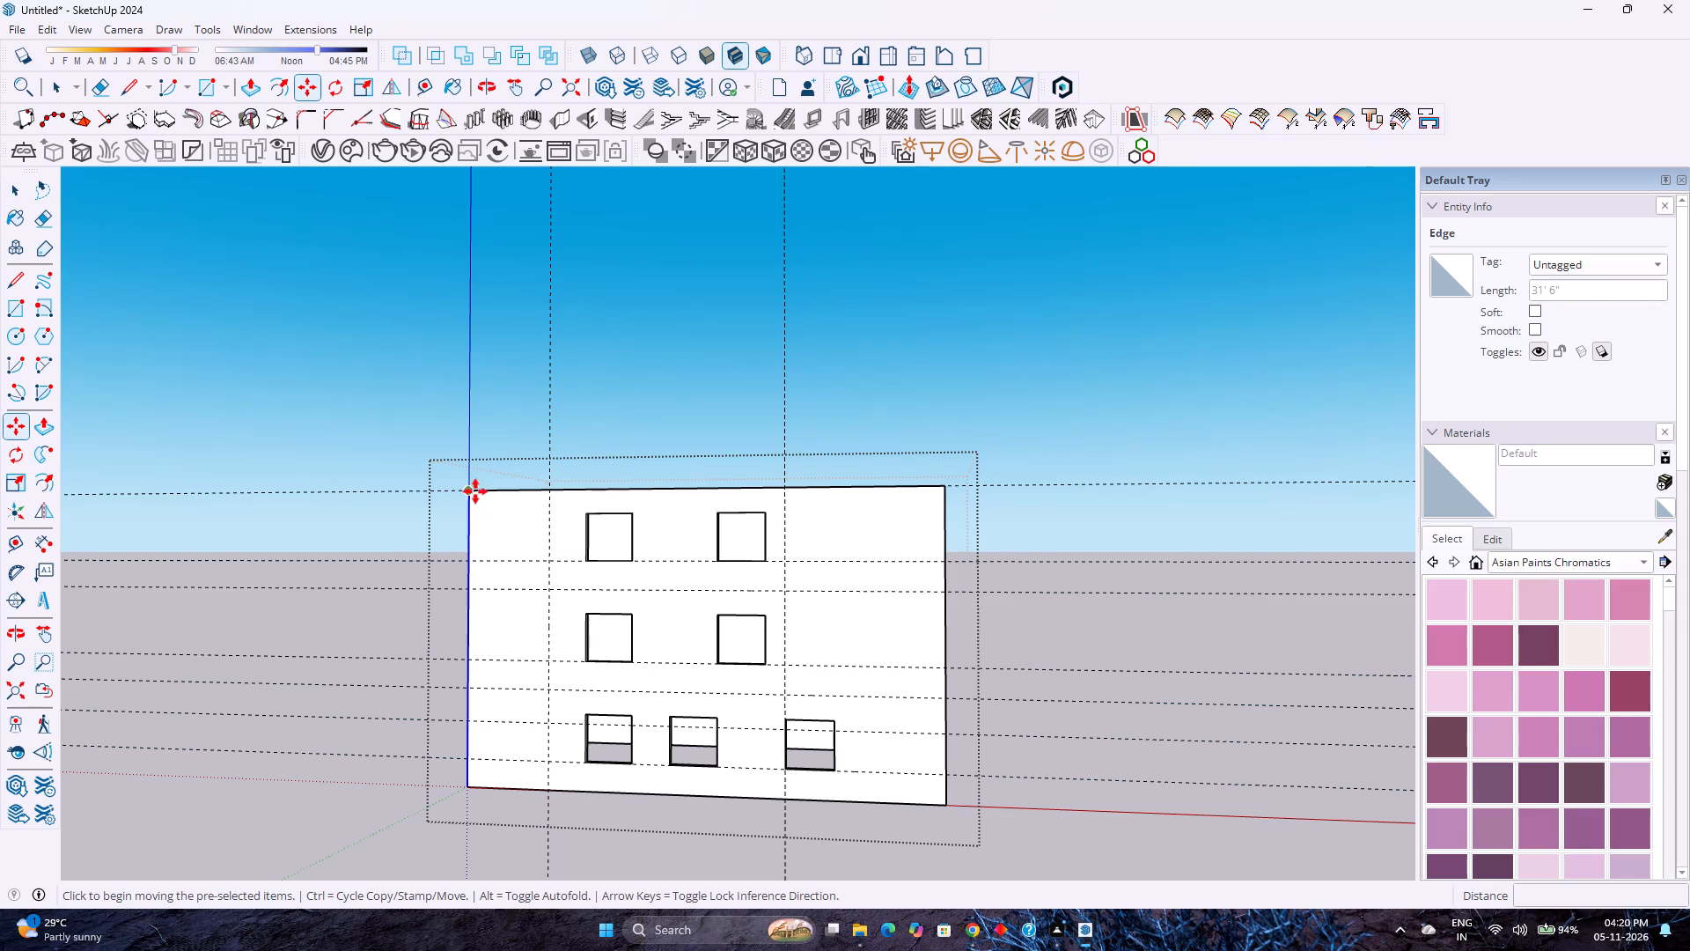
pyautogui.click(472, 493)
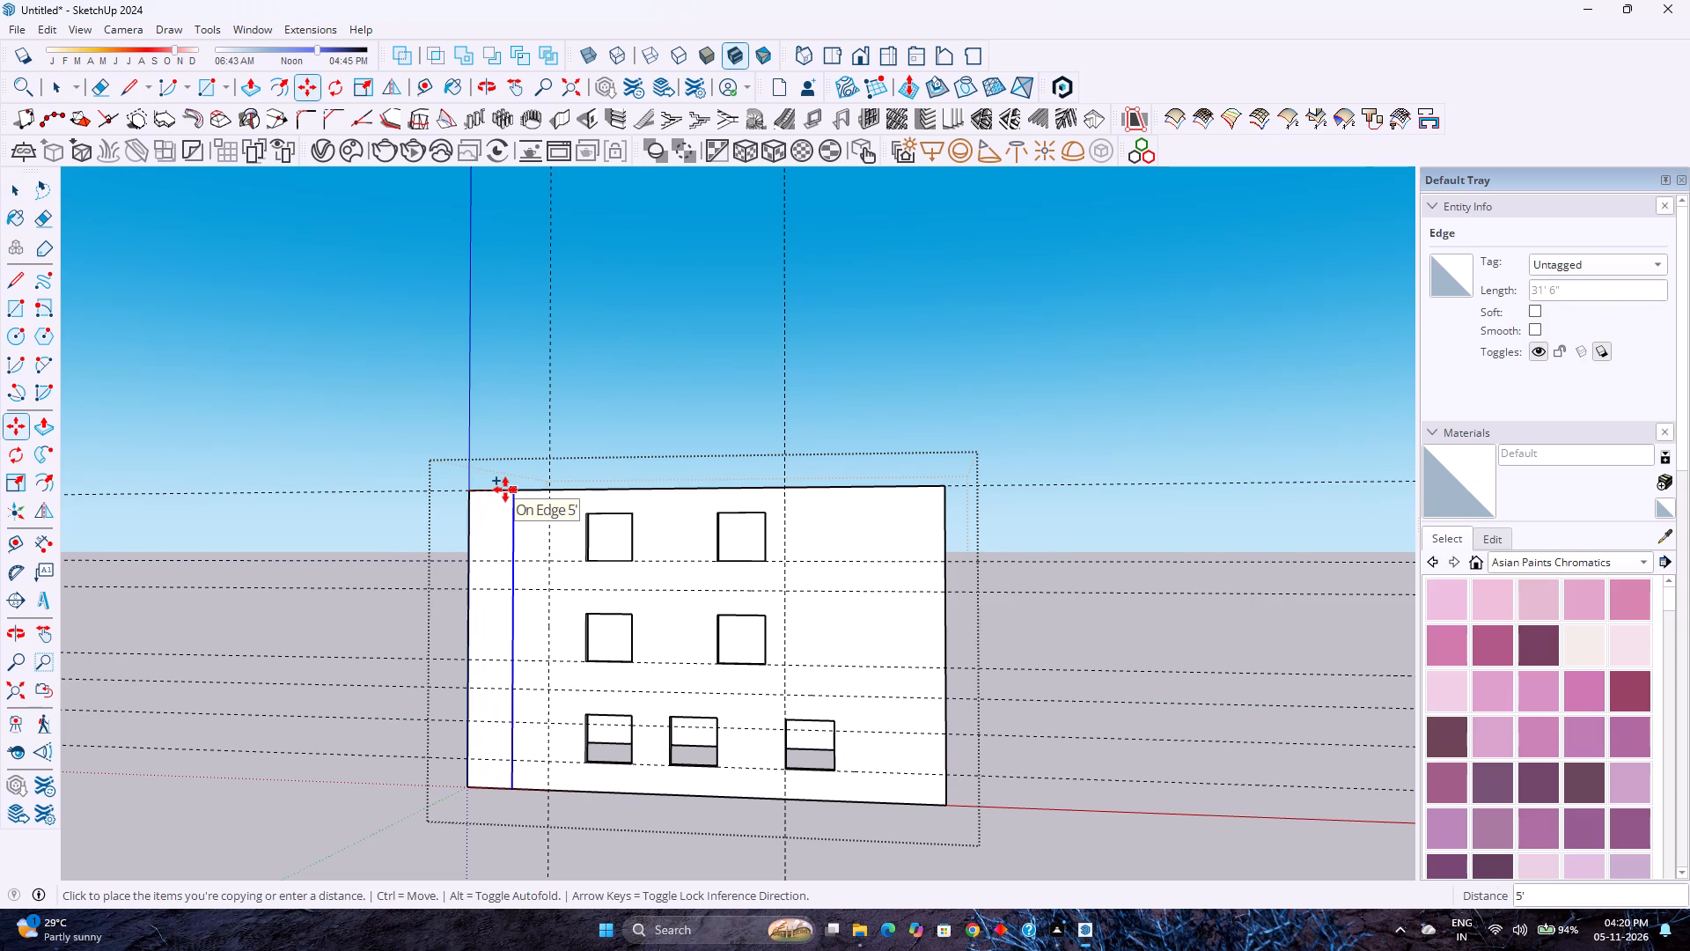
pyautogui.press('Right')
pyautogui.press('2')
pyautogui.press('Return')
pyautogui.write("2'")
pyautogui.press('Return')
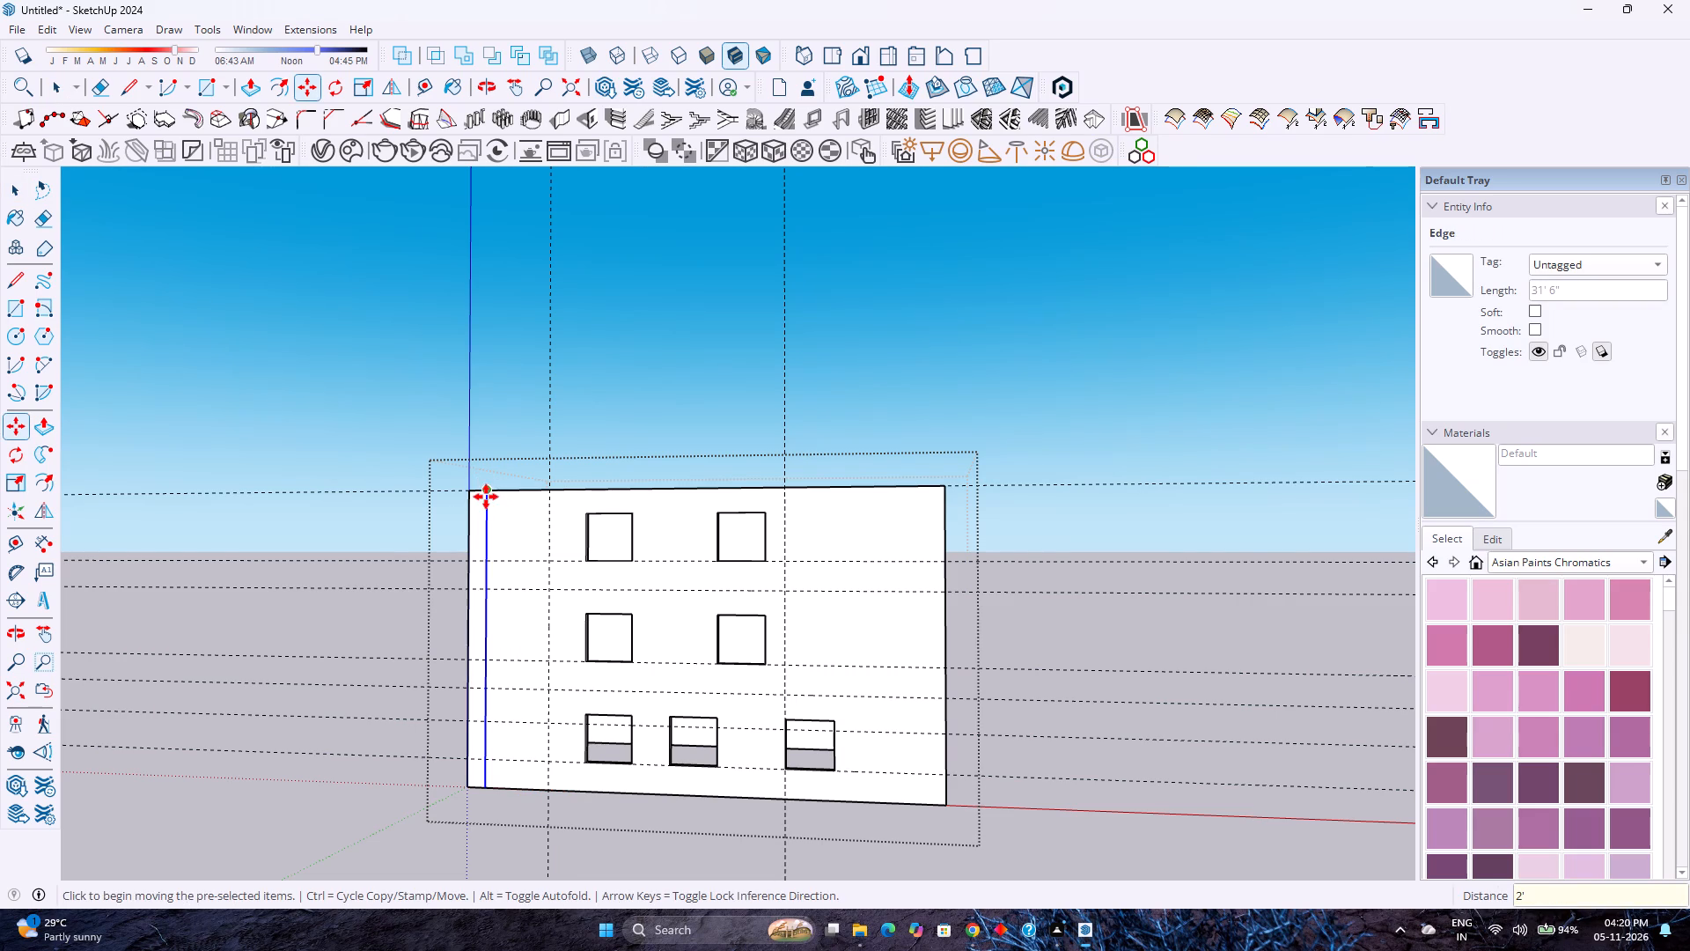
# Copy the new vertical edge a further 7' along the facade to the vertical guide.
pyautogui.click(486, 497)
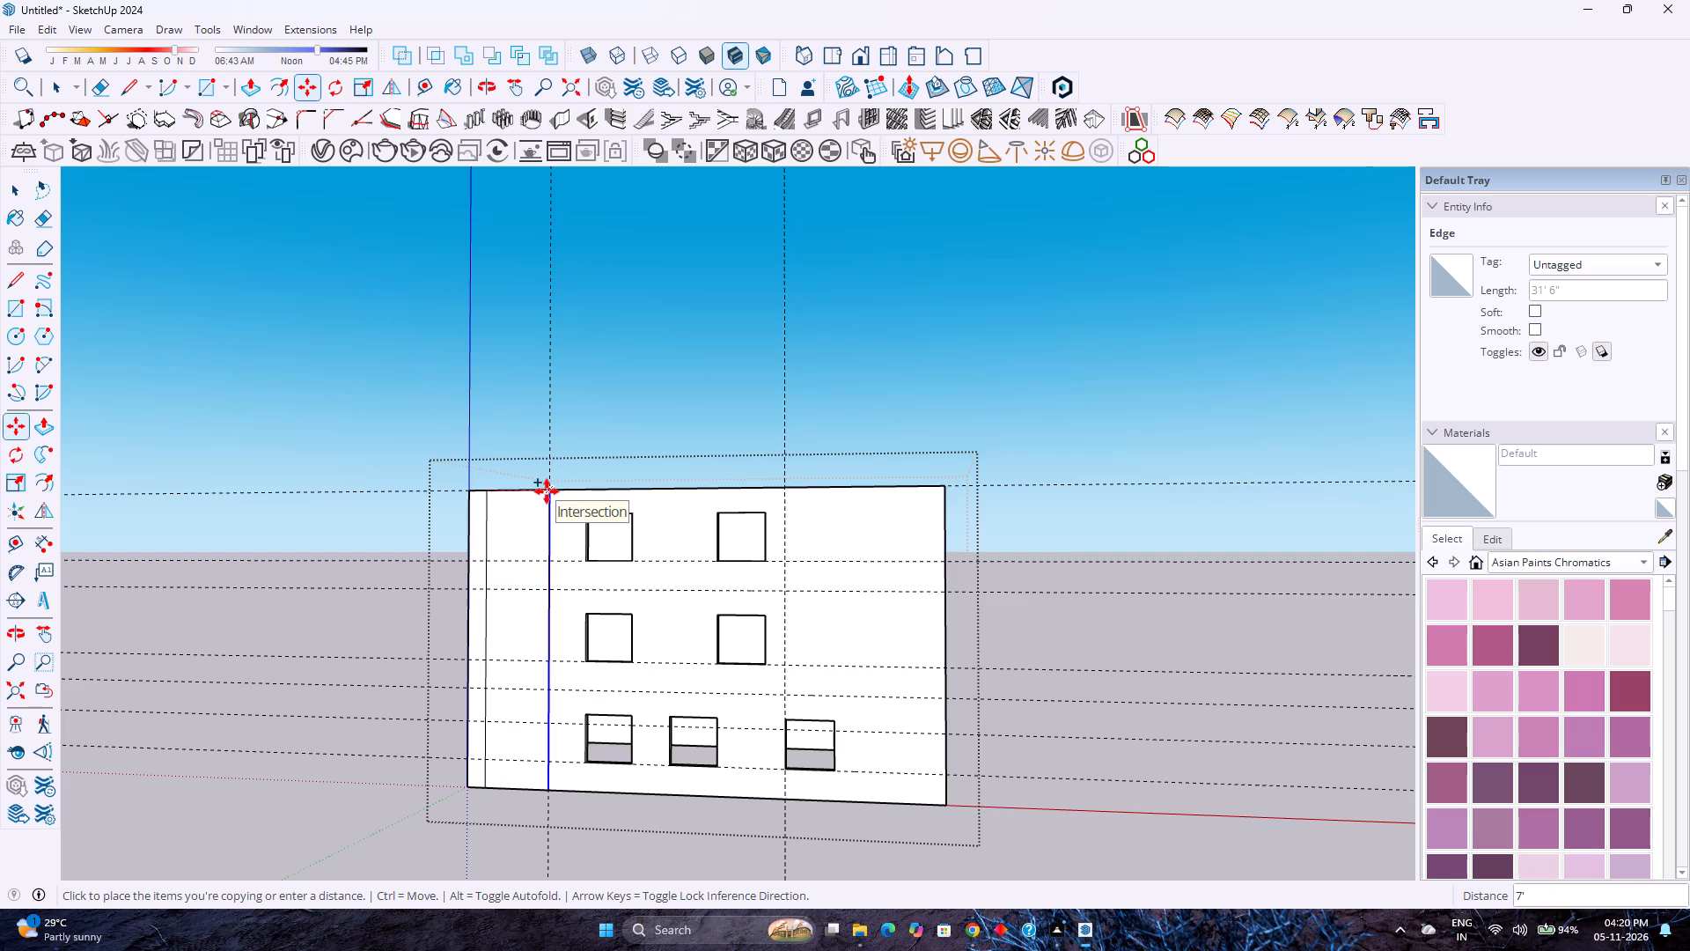
pyautogui.click(547, 491)
# Copy both new vertical edges 9" along the green axis onto the inner face of the window wall.
pyautogui.scroll(5, 547, 496)
pyautogui.moveTo(540, 500); pyautogui.dragTo(482, 676, button='middle')
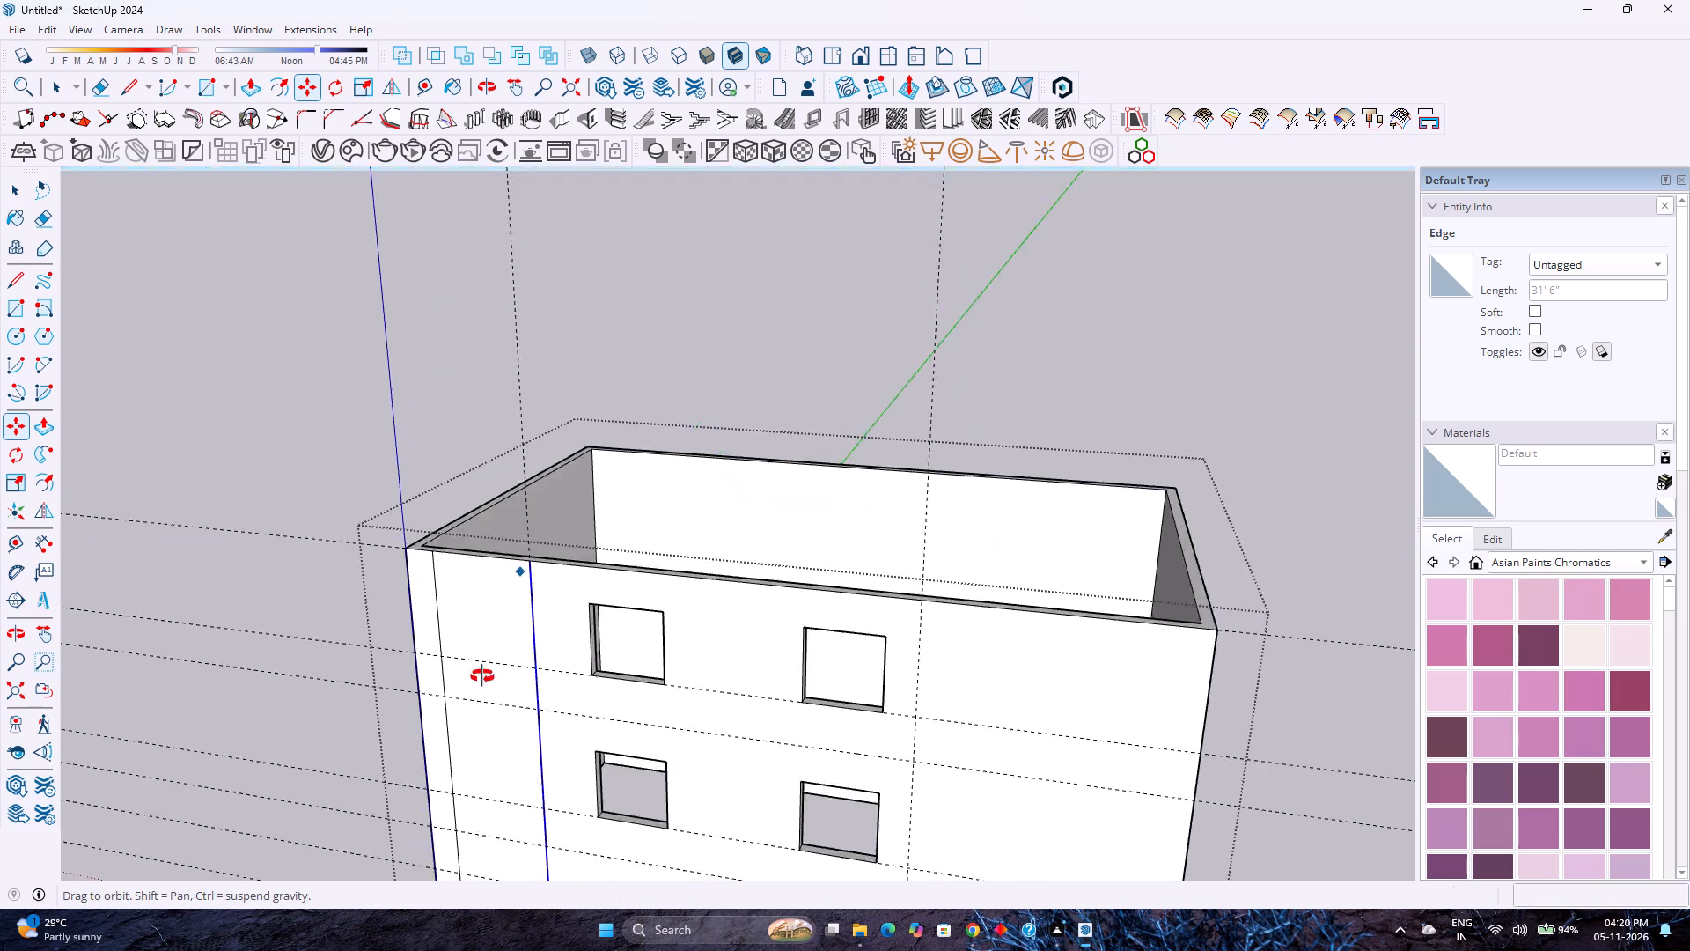
pyautogui.moveTo(482, 676); pyautogui.dragTo(380, 814, button='middle')
pyautogui.middleClick(380, 814)
pyautogui.scroll(4, 433, 692)
pyautogui.press('space')
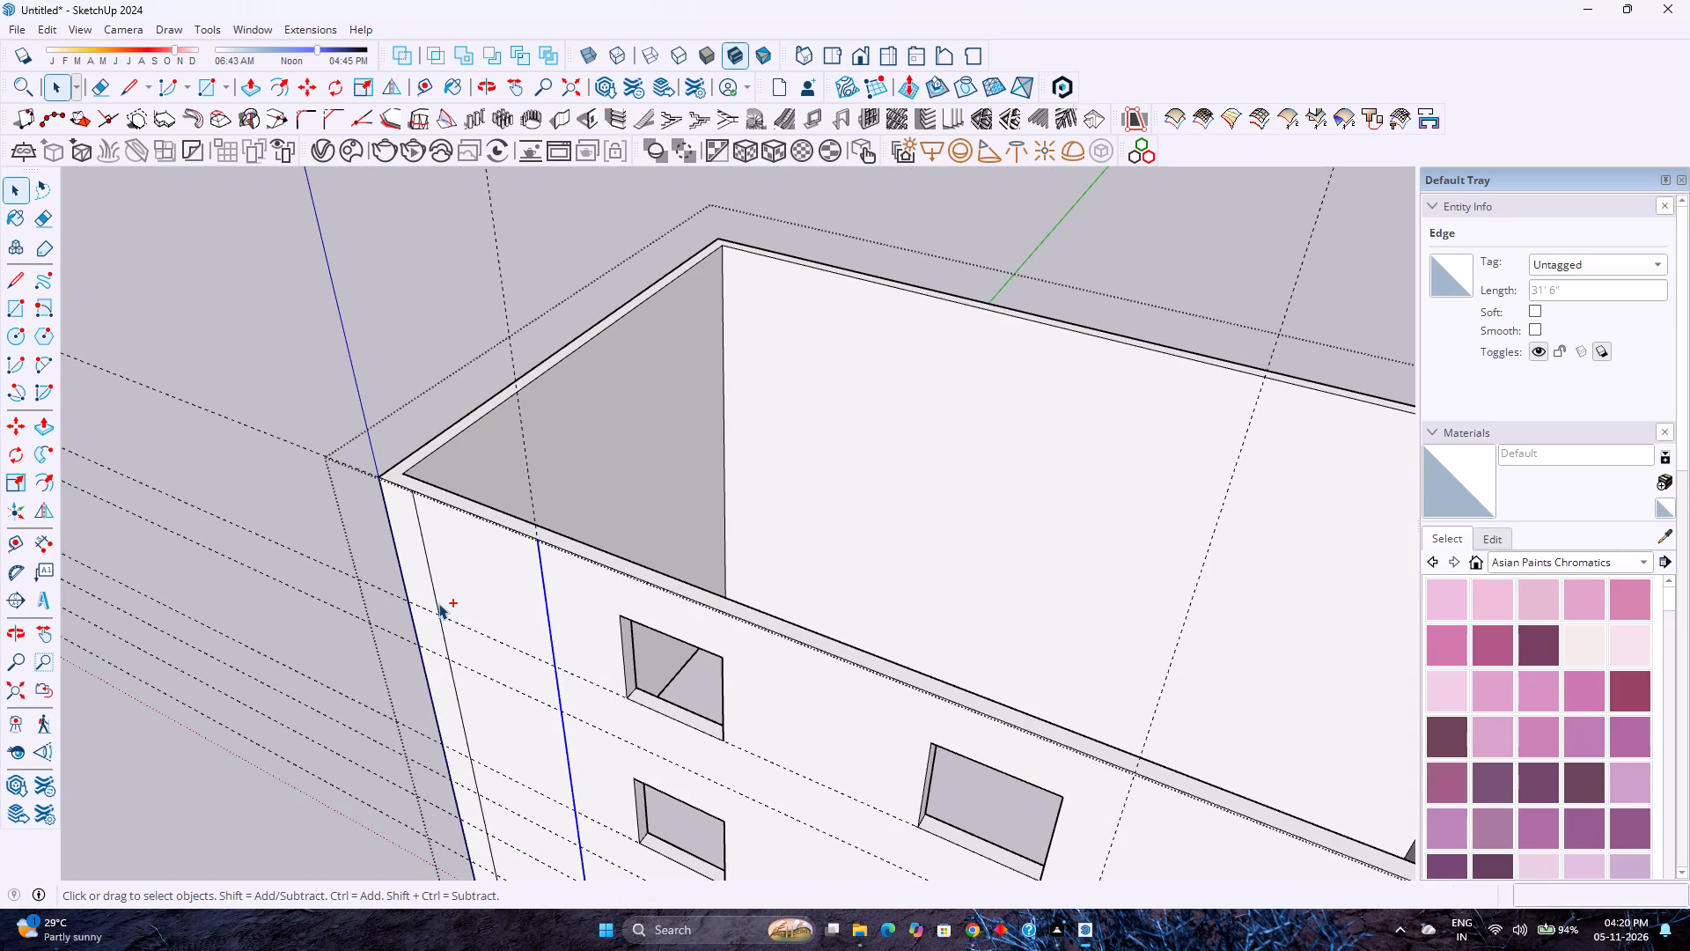
pyautogui.keyDown('ctrl'); pyautogui.click(433, 597); pyautogui.keyUp('ctrl')
pyautogui.press('m')
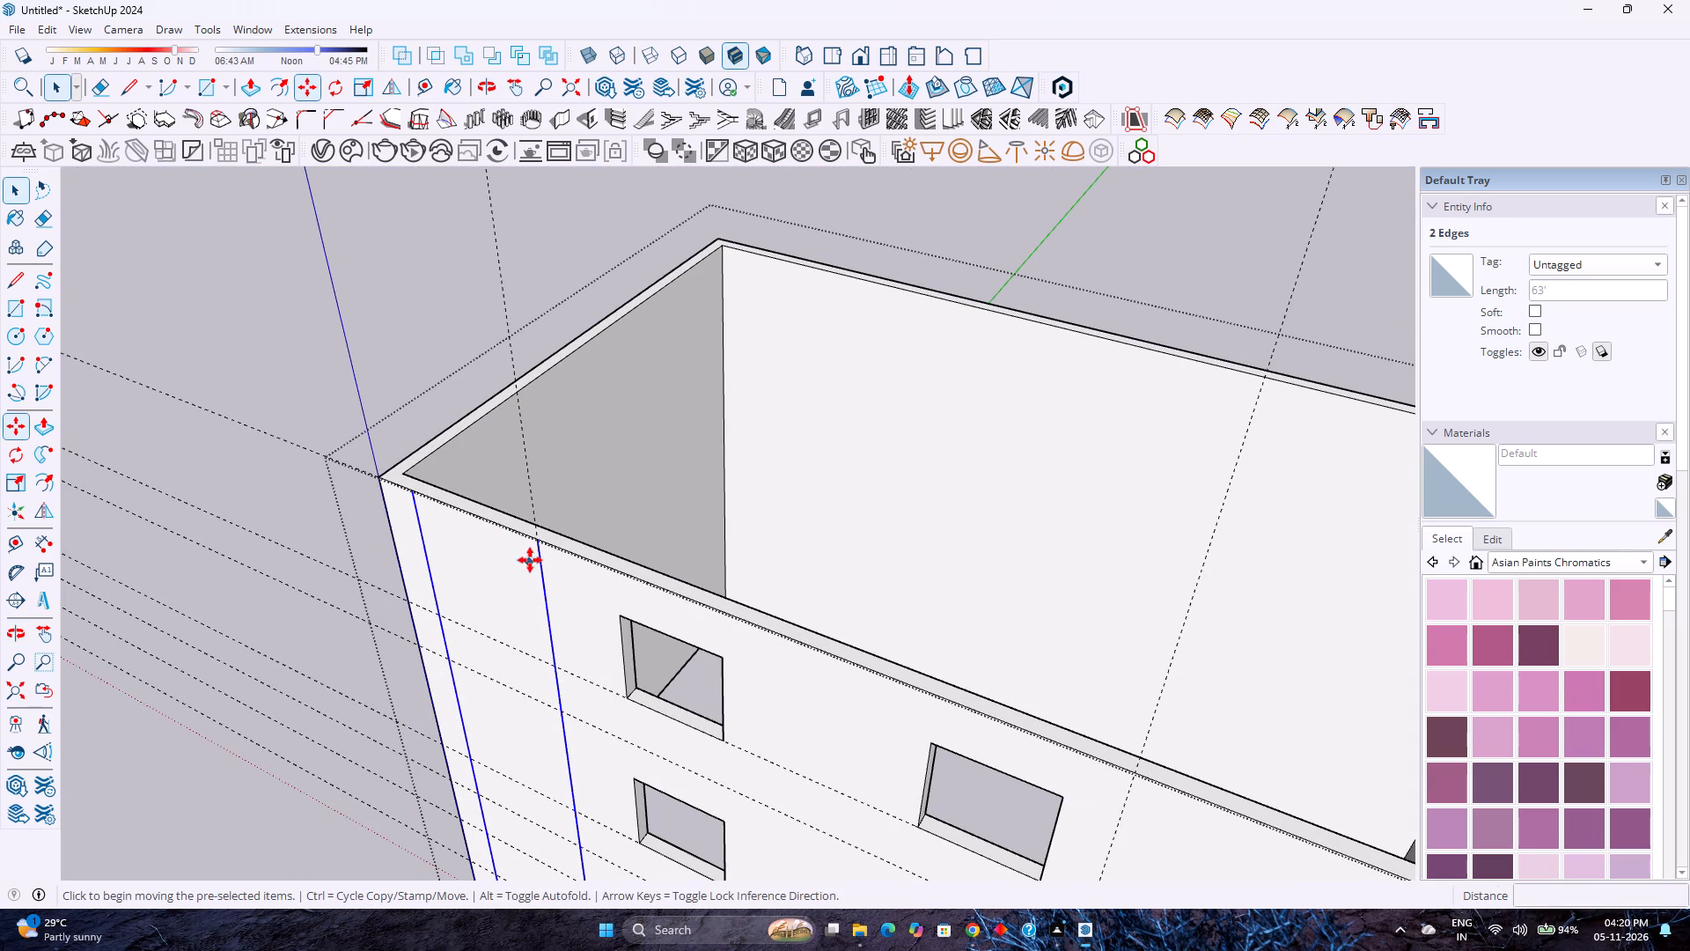
pyautogui.click(541, 541)
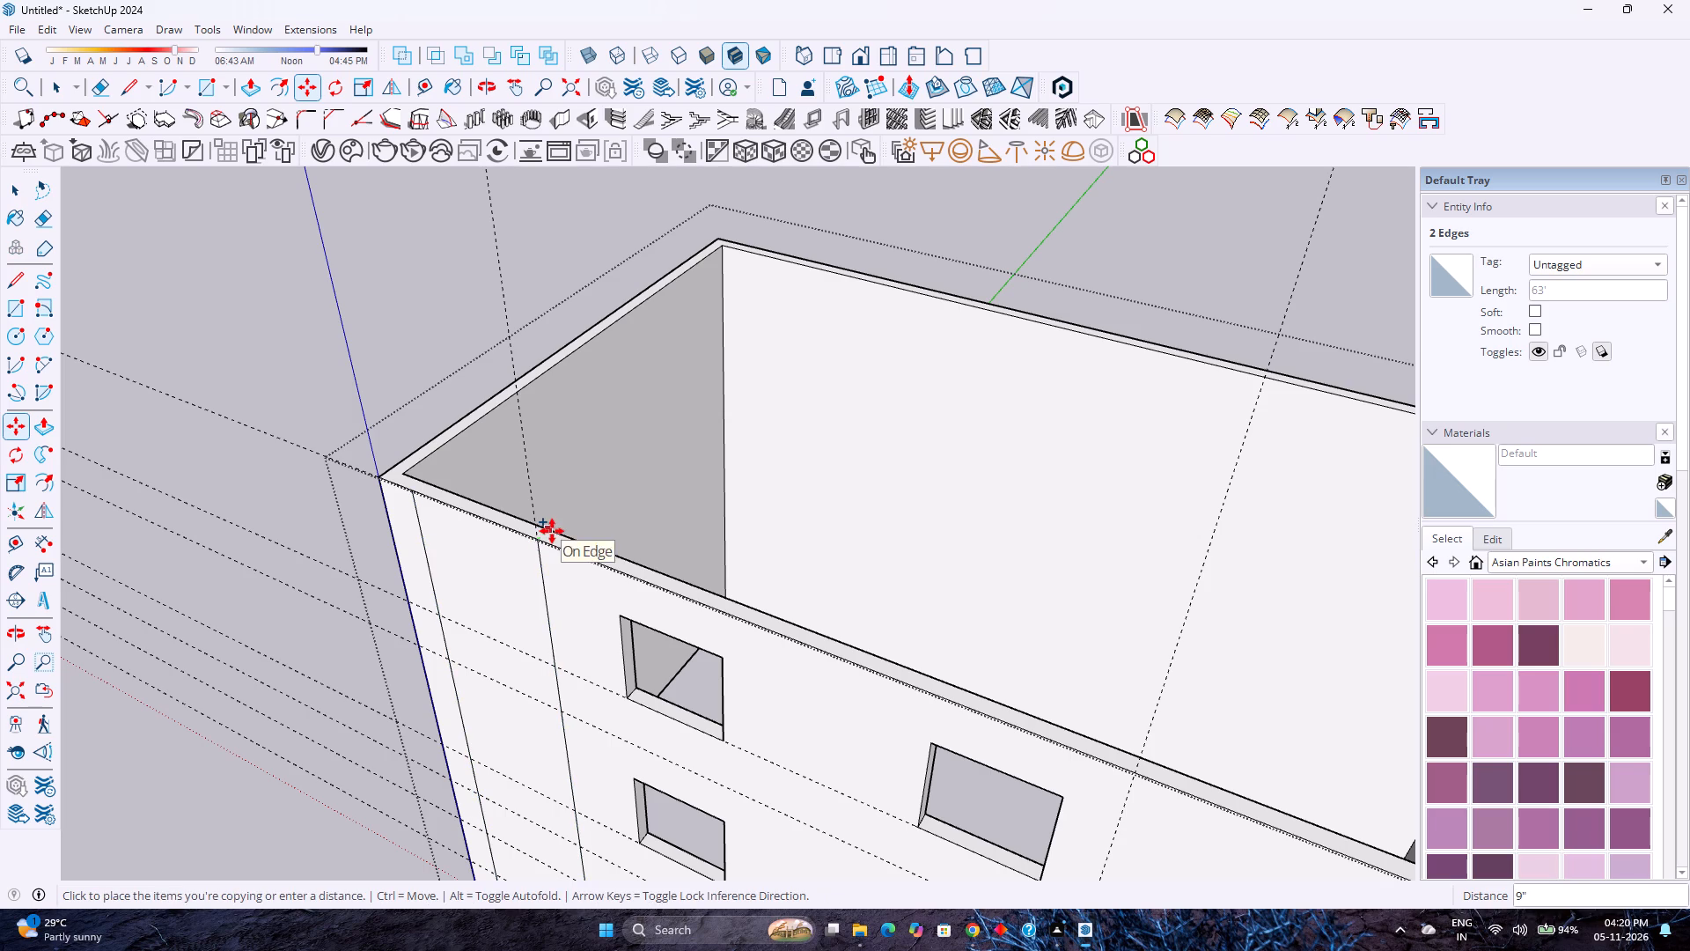
pyautogui.press('Left')
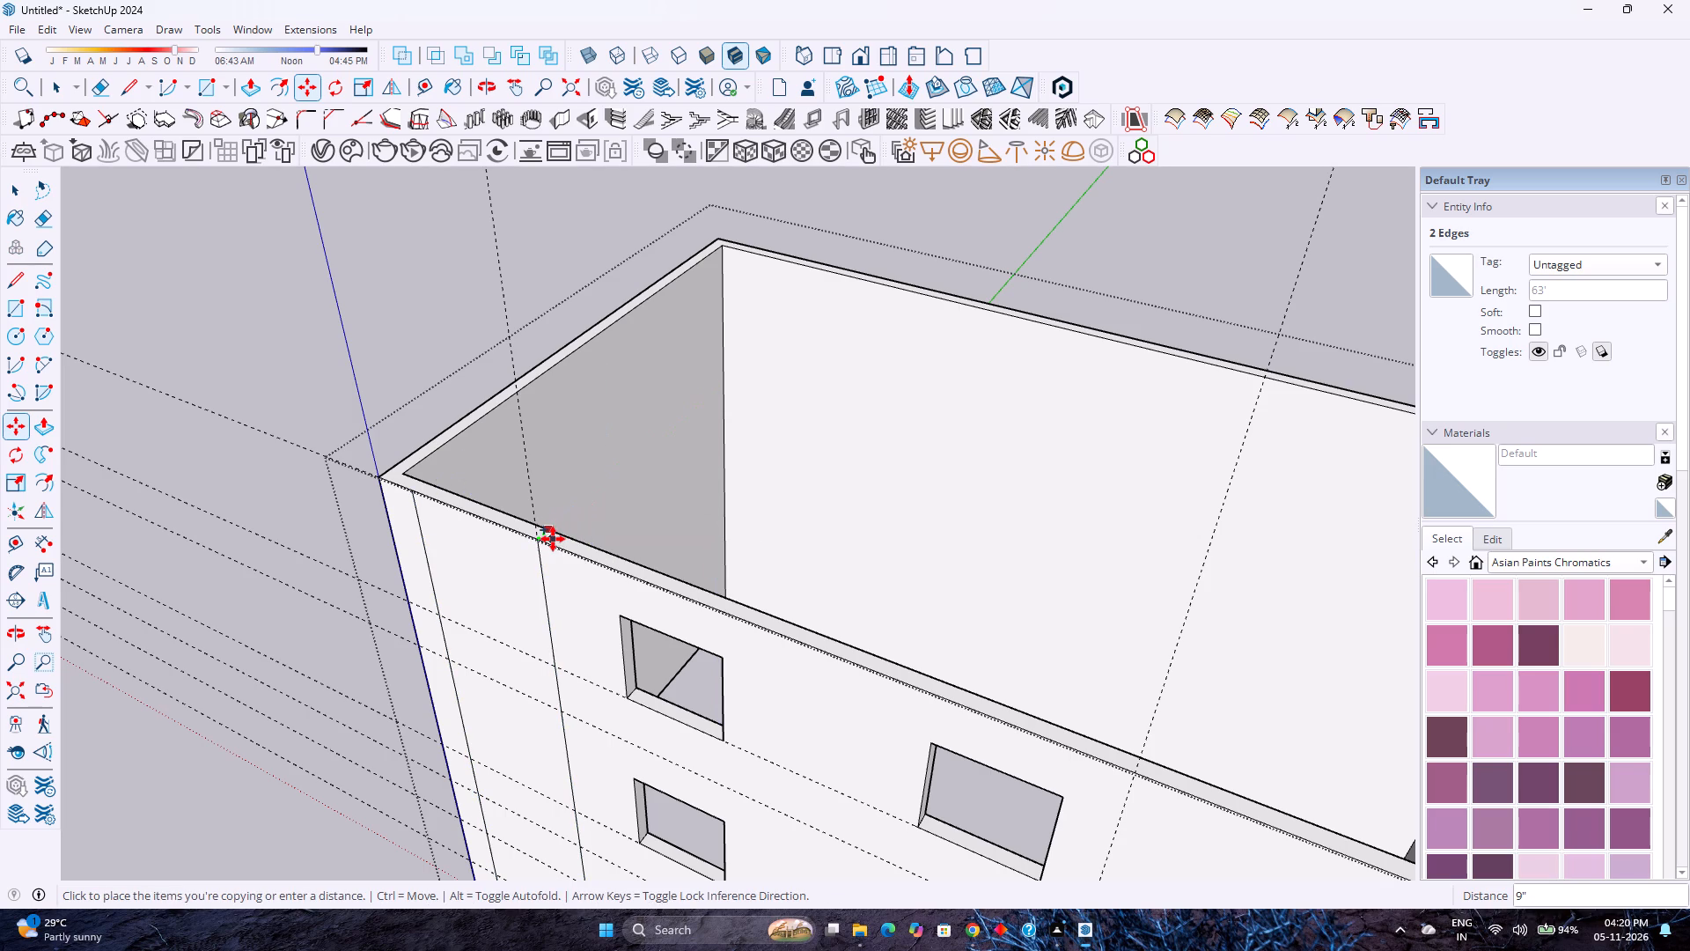
pyautogui.click(553, 539)
# Pull the inner wall strip between the two copied edges 2' into the building with Push/Pull.
pyautogui.middleClick(581, 534)
pyautogui.moveTo(581, 534); pyautogui.dragTo(543, 564, button='middle')
pyautogui.moveTo(539, 565); pyautogui.dragTo(417, 601, button='middle')
pyautogui.middleClick(414, 601)
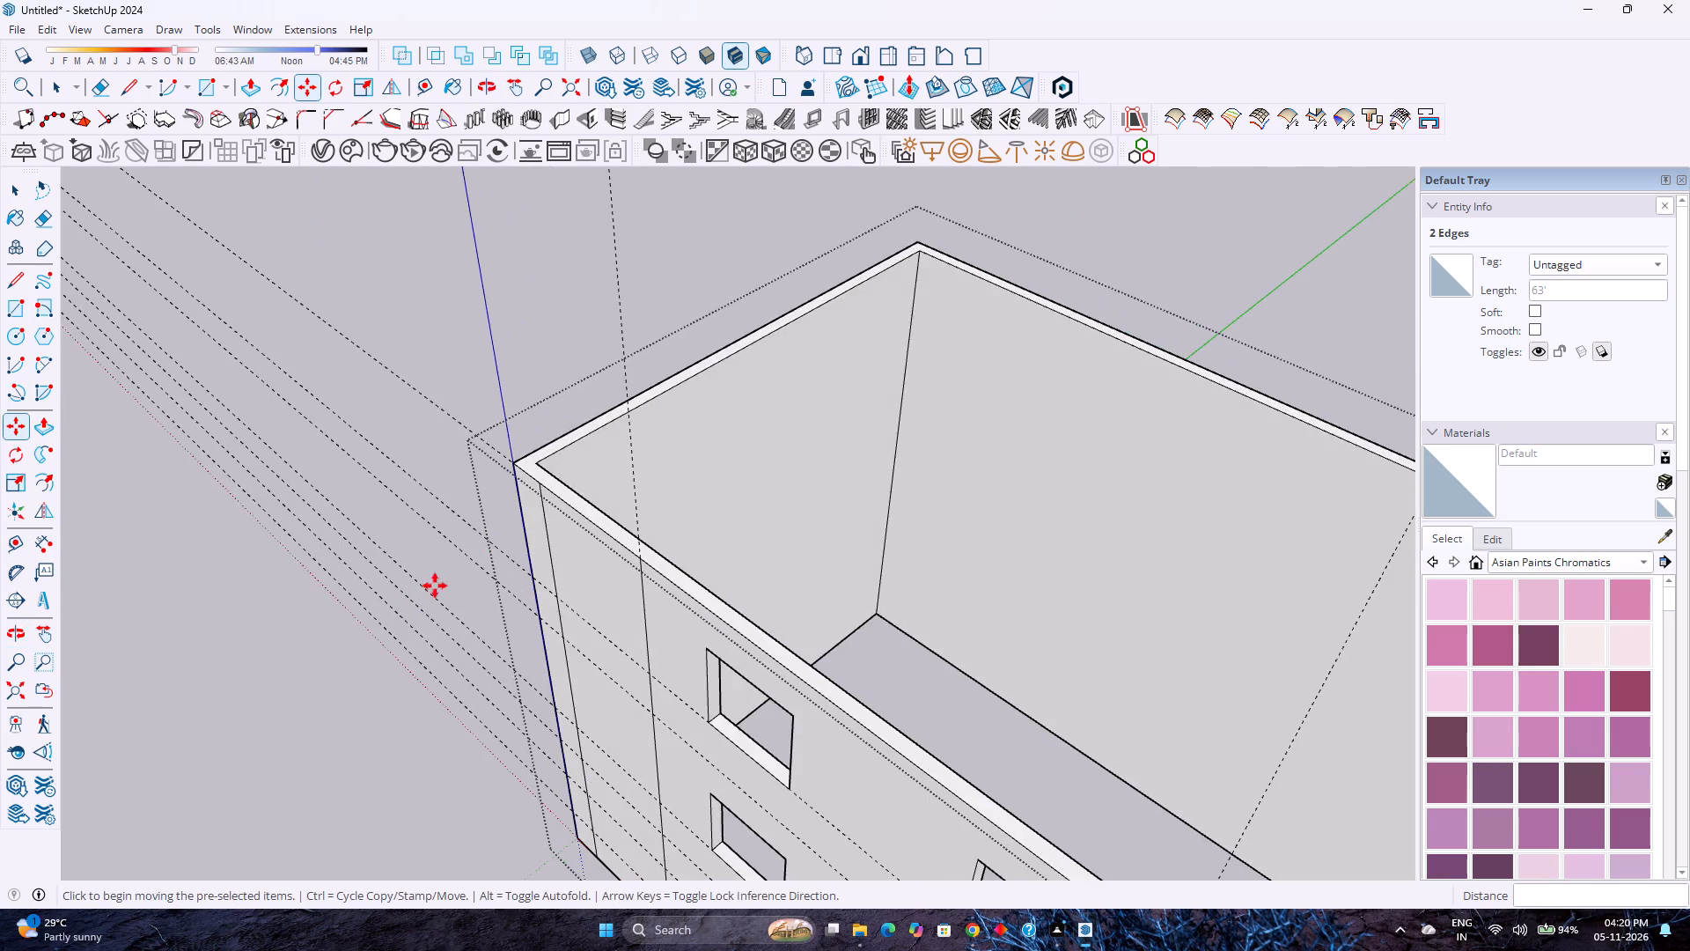
pyautogui.scroll(-3, 435, 586)
pyautogui.moveTo(463, 601); pyautogui.dragTo(455, 603, button='middle')
pyautogui.moveTo(450, 606); pyautogui.dragTo(97, 684, button='middle')
pyautogui.middleClick(96, 684)
pyautogui.scroll(10, 414, 479)
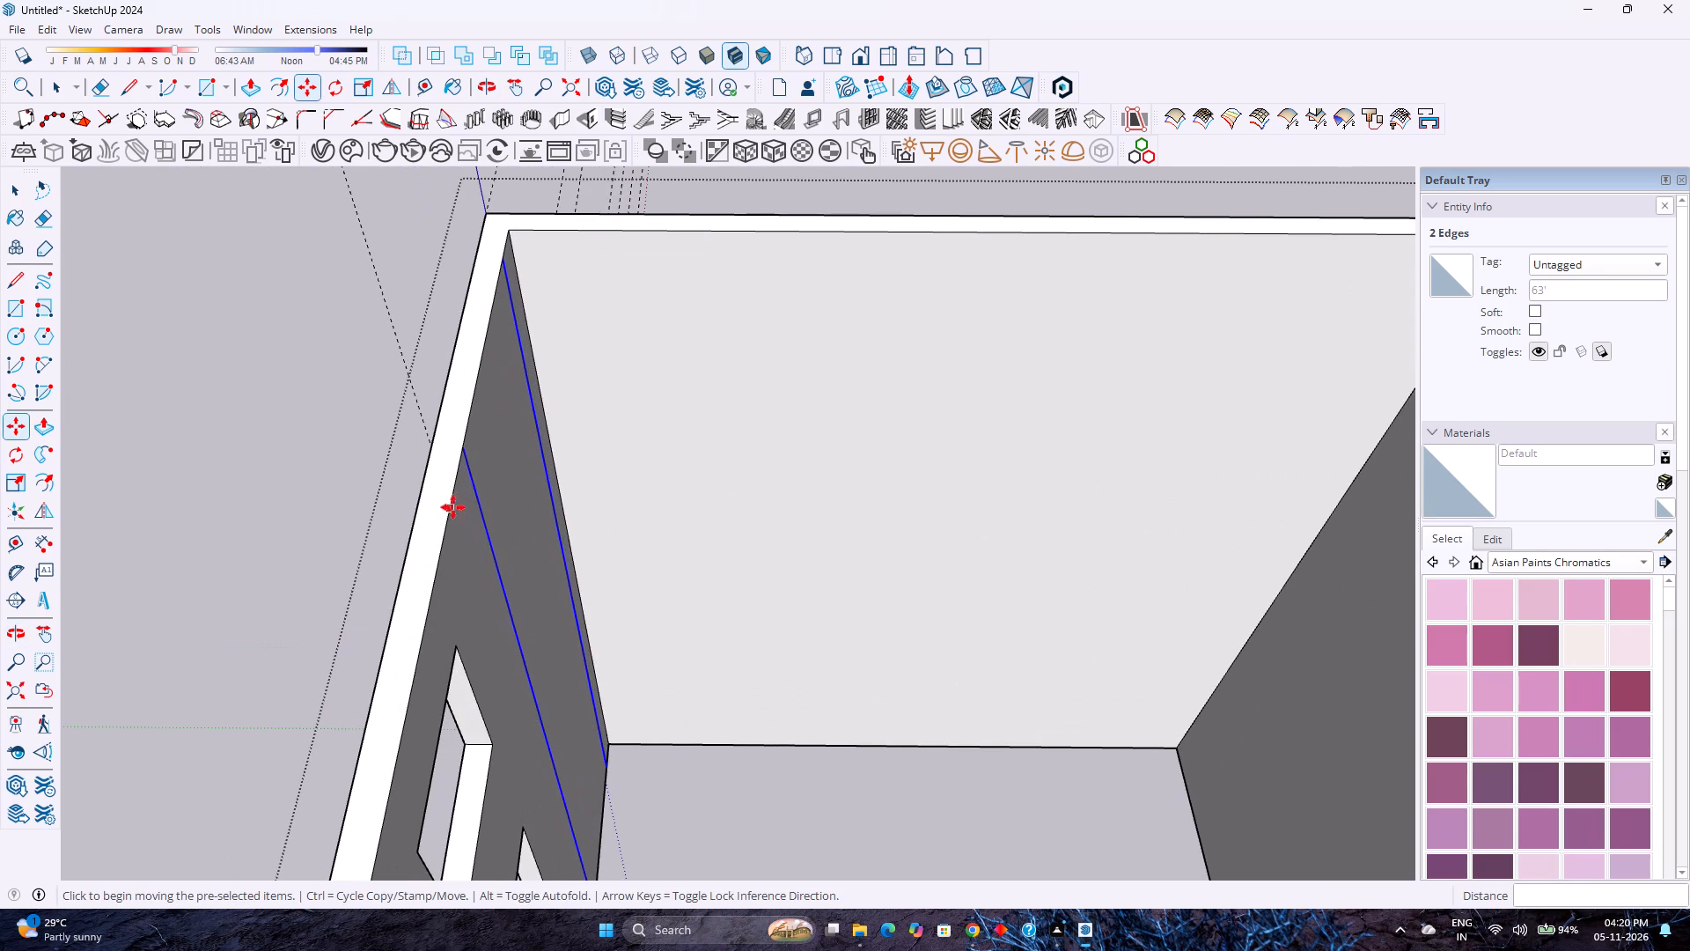
pyautogui.press('p')
pyautogui.click(509, 482)
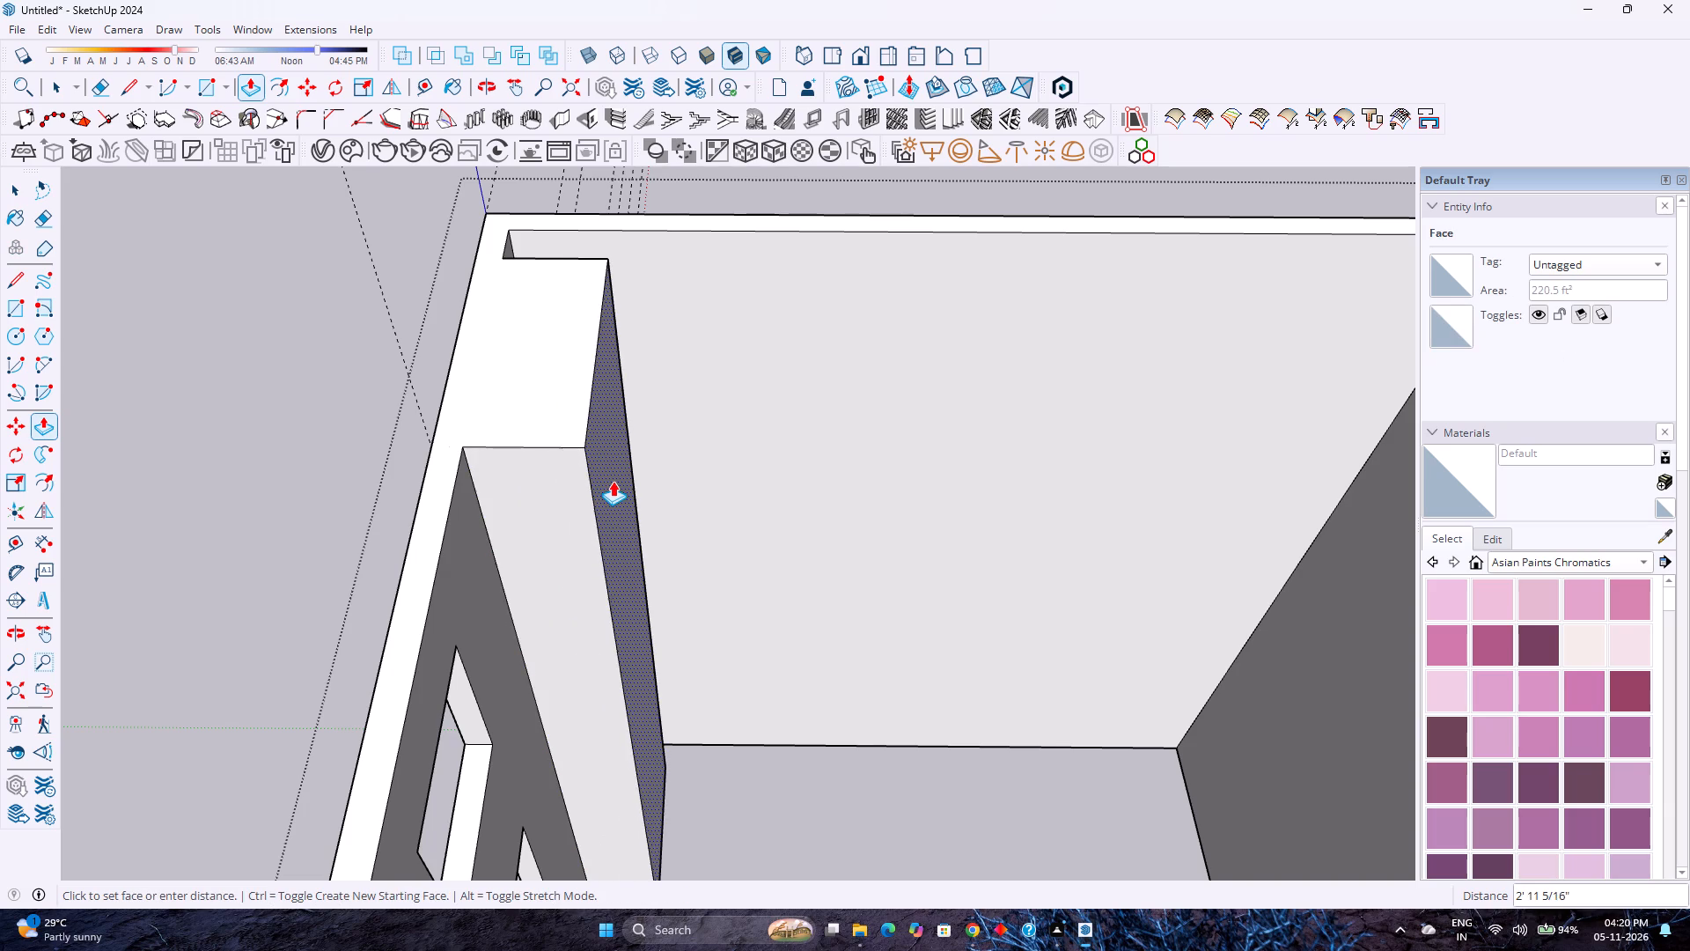
pyautogui.write("2'")
pyautogui.press('Return')
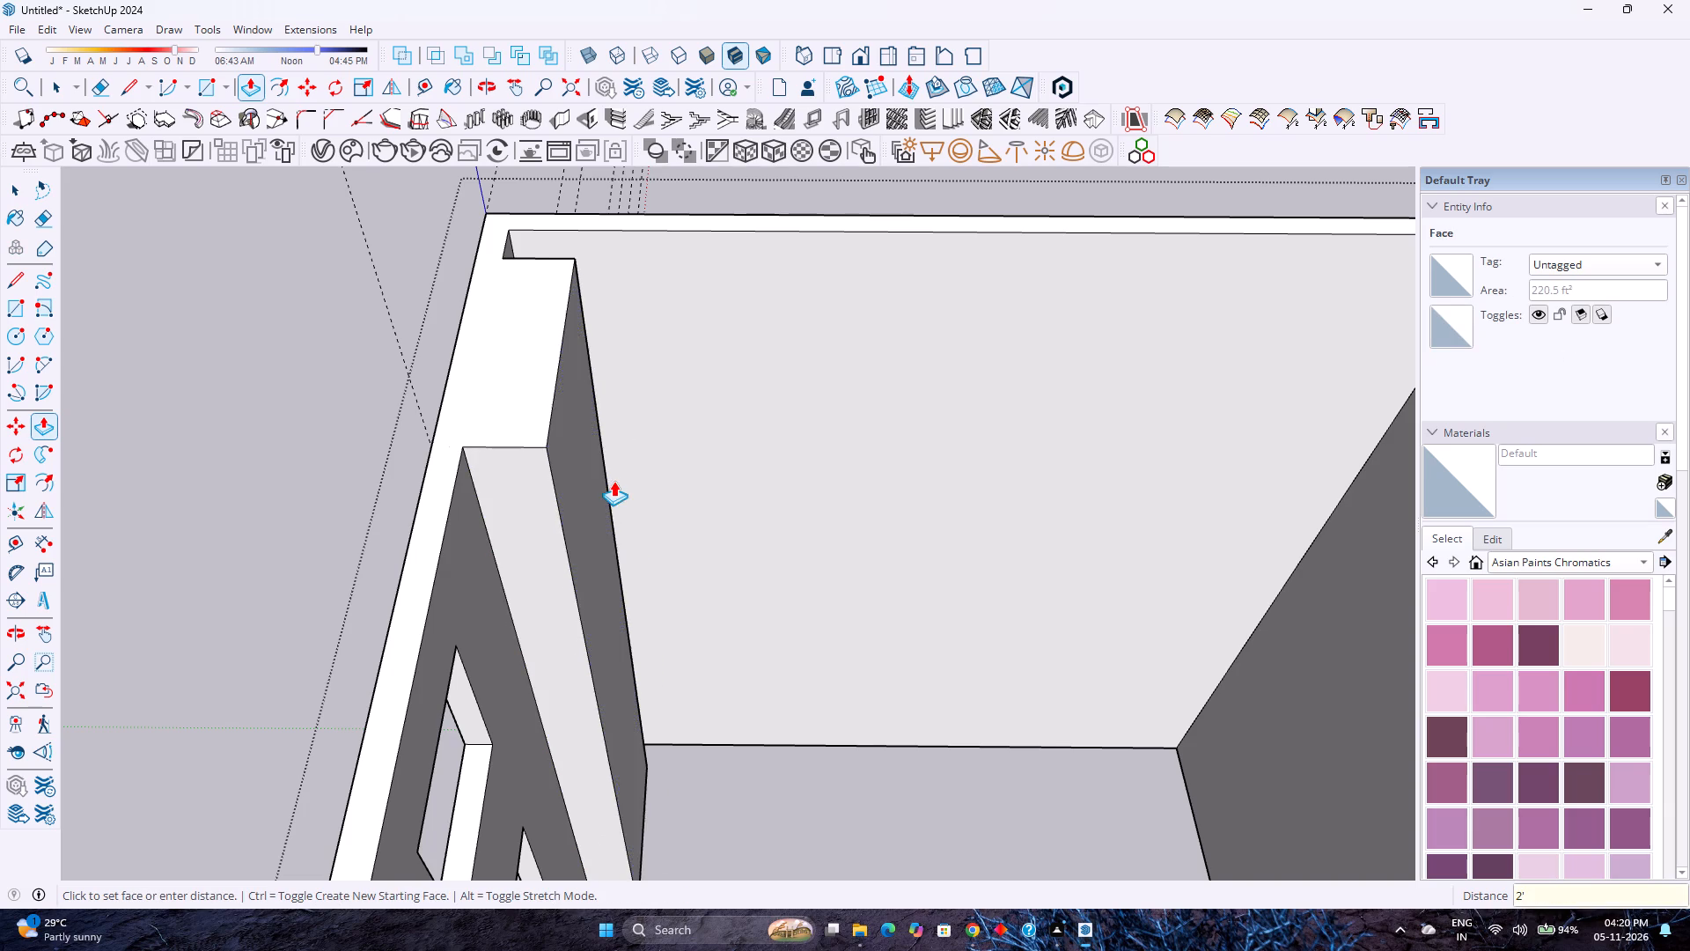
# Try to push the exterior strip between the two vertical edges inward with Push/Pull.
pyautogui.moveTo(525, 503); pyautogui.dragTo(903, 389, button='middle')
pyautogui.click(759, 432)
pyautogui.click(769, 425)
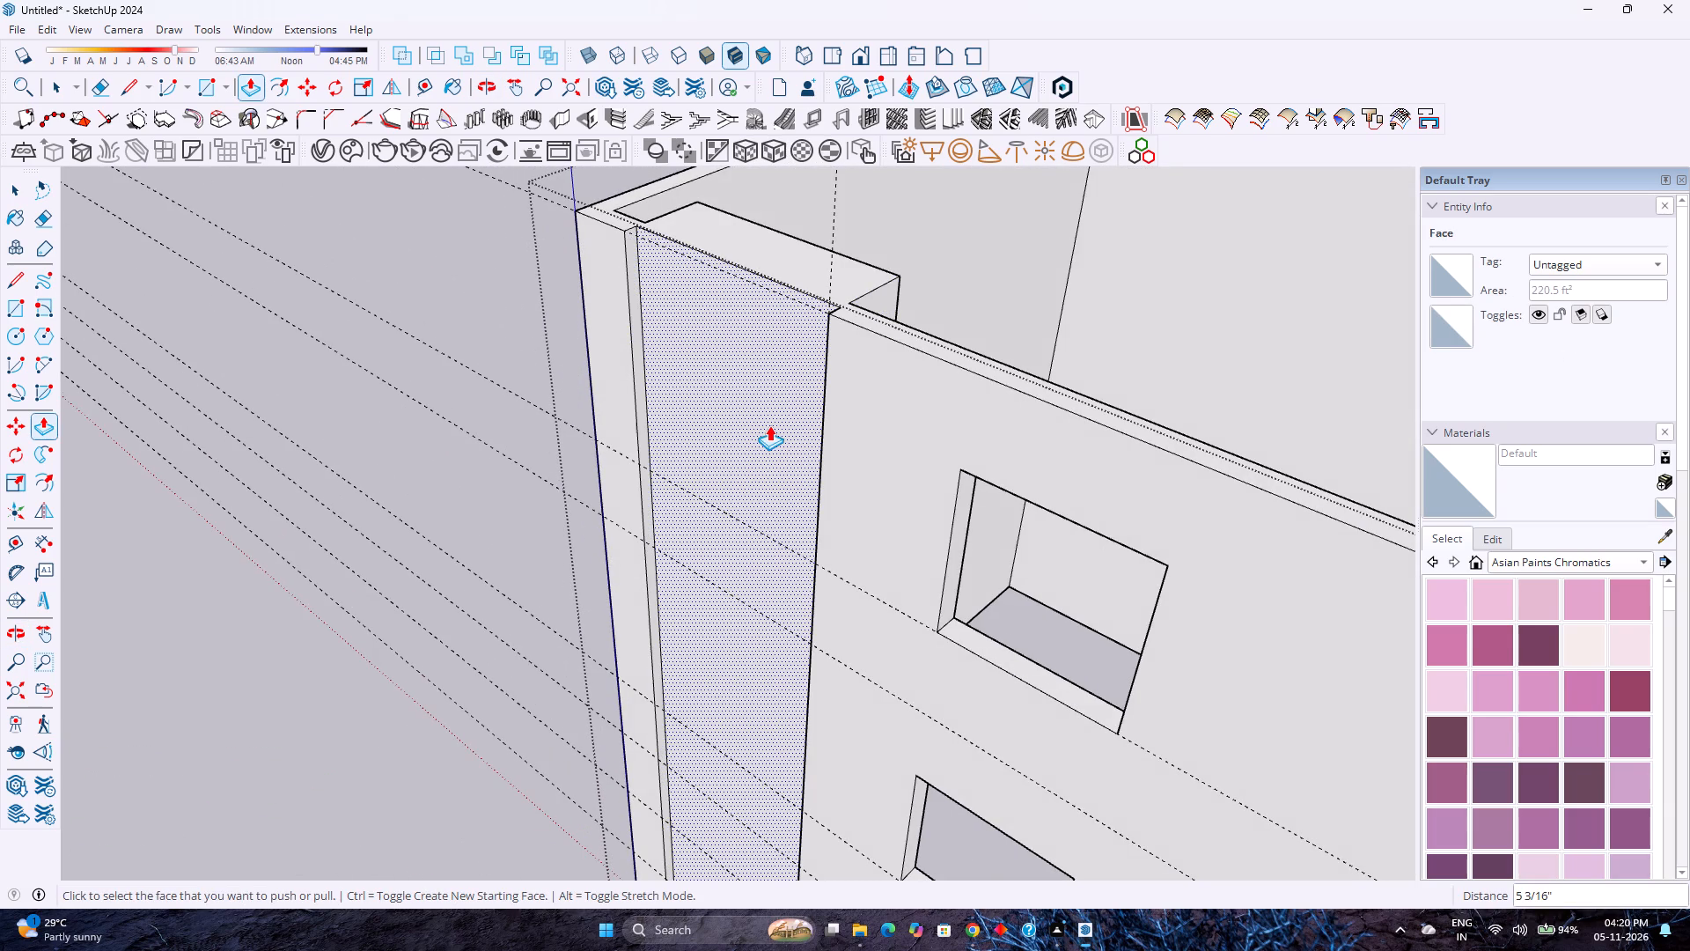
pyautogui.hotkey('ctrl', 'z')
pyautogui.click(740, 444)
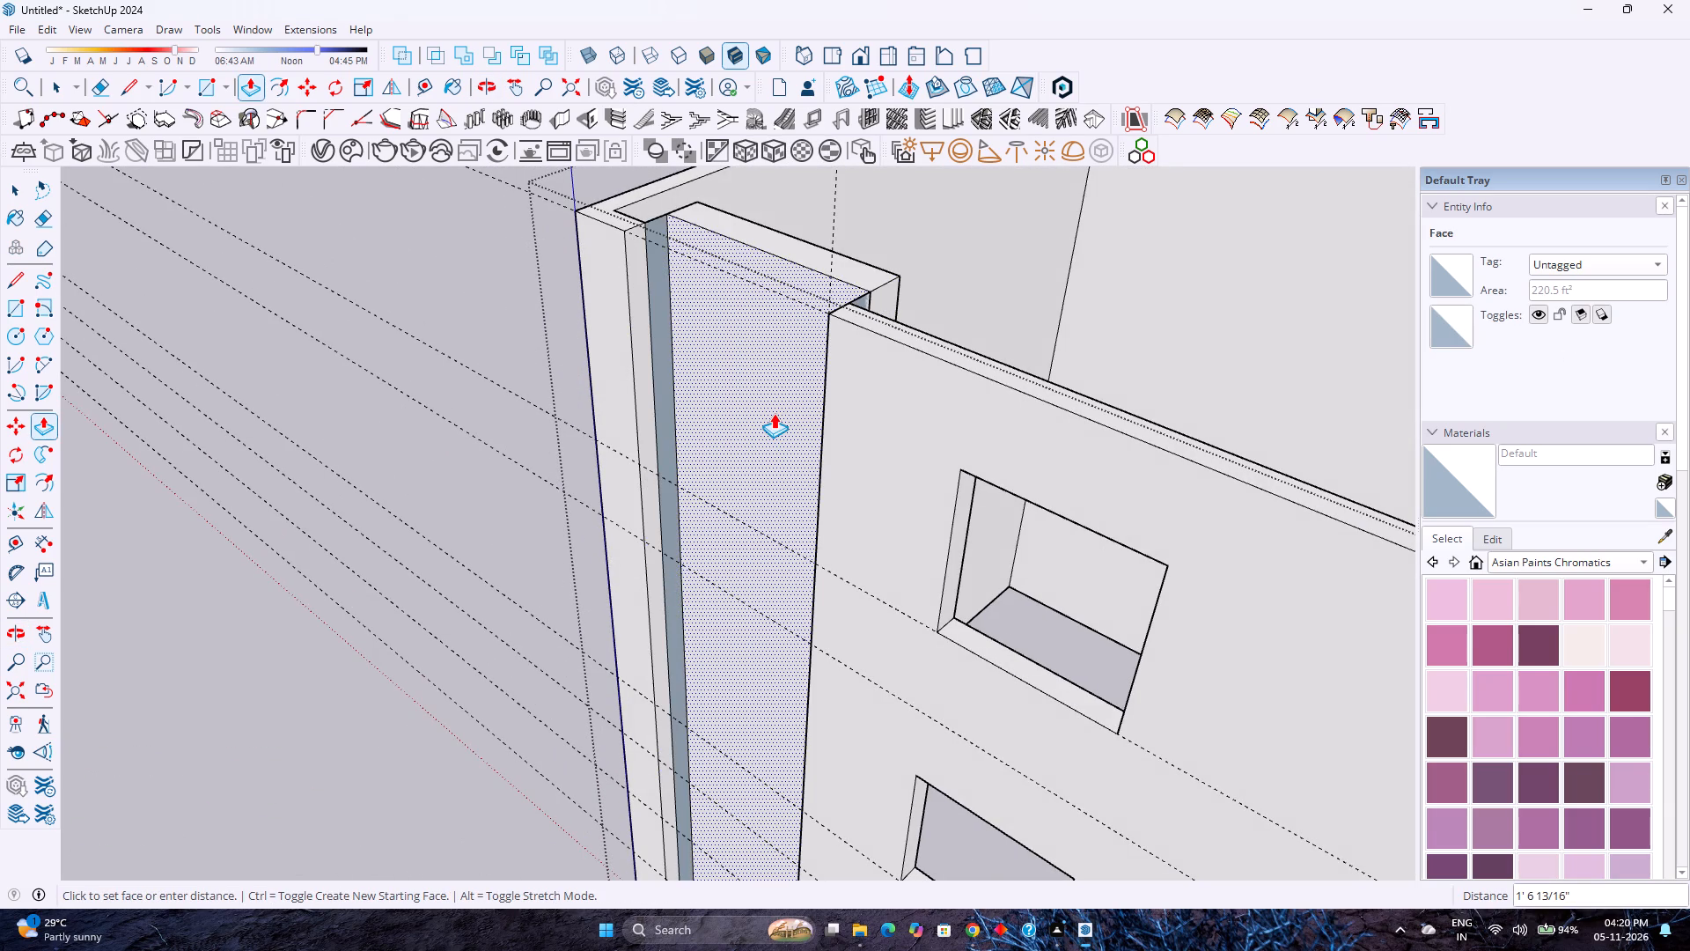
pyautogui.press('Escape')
# Pull the window-side end face of the interior projection outward by 9" with Push/Pull.
pyautogui.moveTo(839, 391); pyautogui.dragTo(514, 527, button='middle')
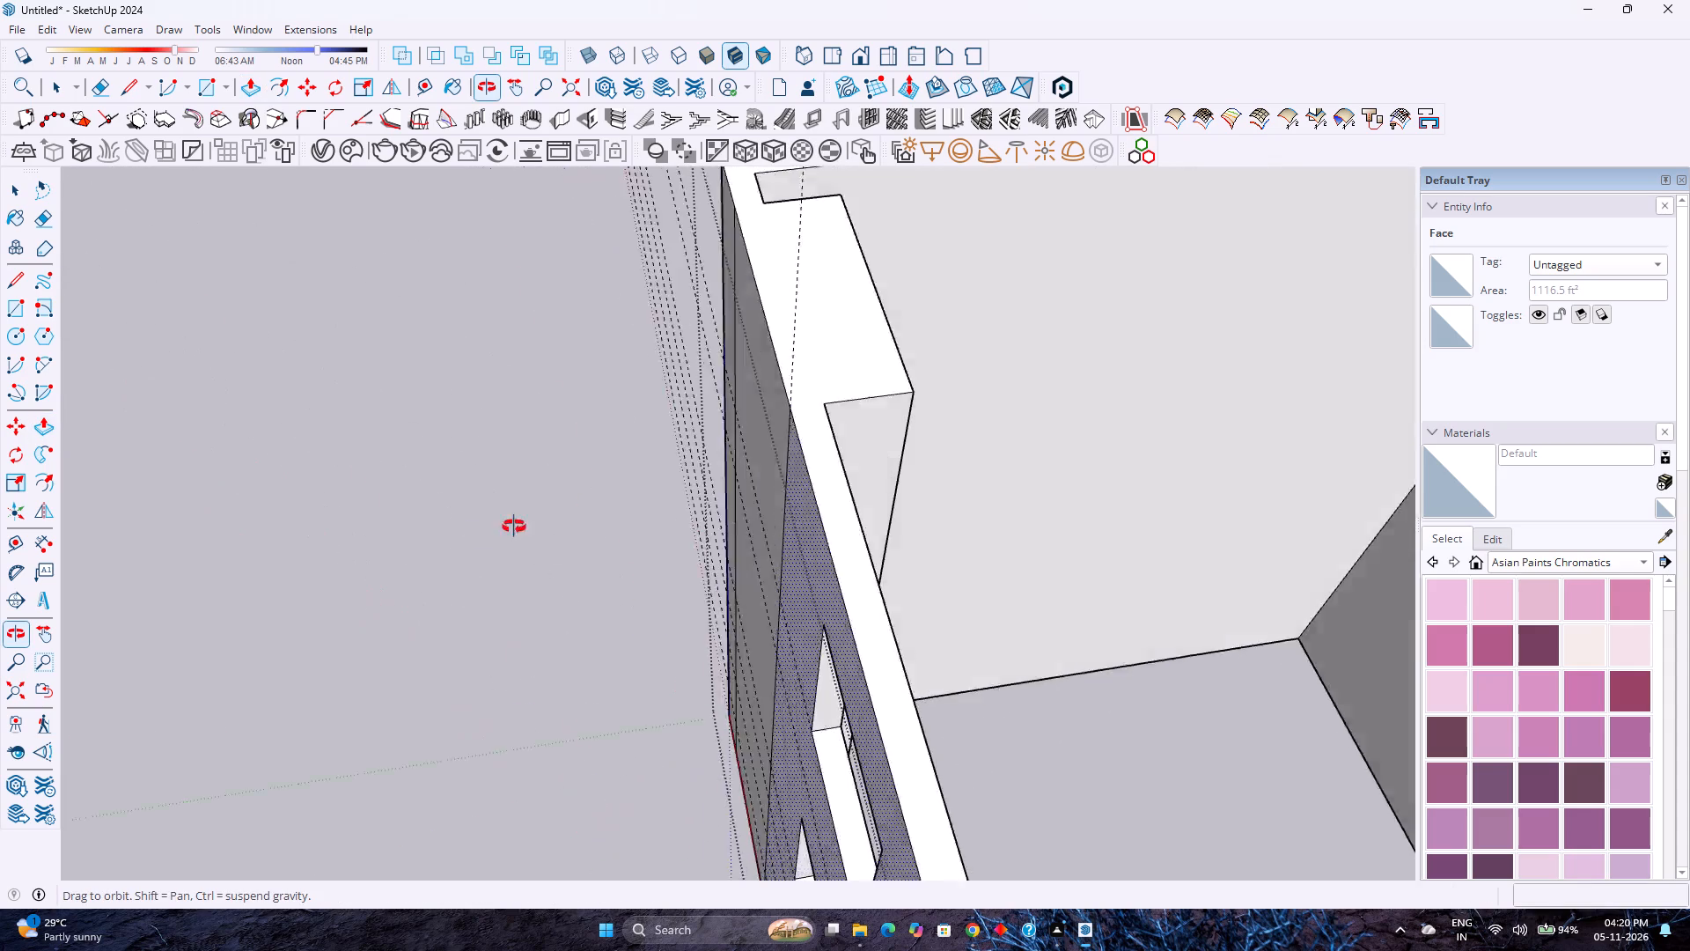
pyautogui.moveTo(514, 527); pyautogui.dragTo(460, 540, button='middle')
pyautogui.middleClick(460, 540)
pyautogui.click(840, 459)
pyautogui.press('9')
pyautogui.press('Return')
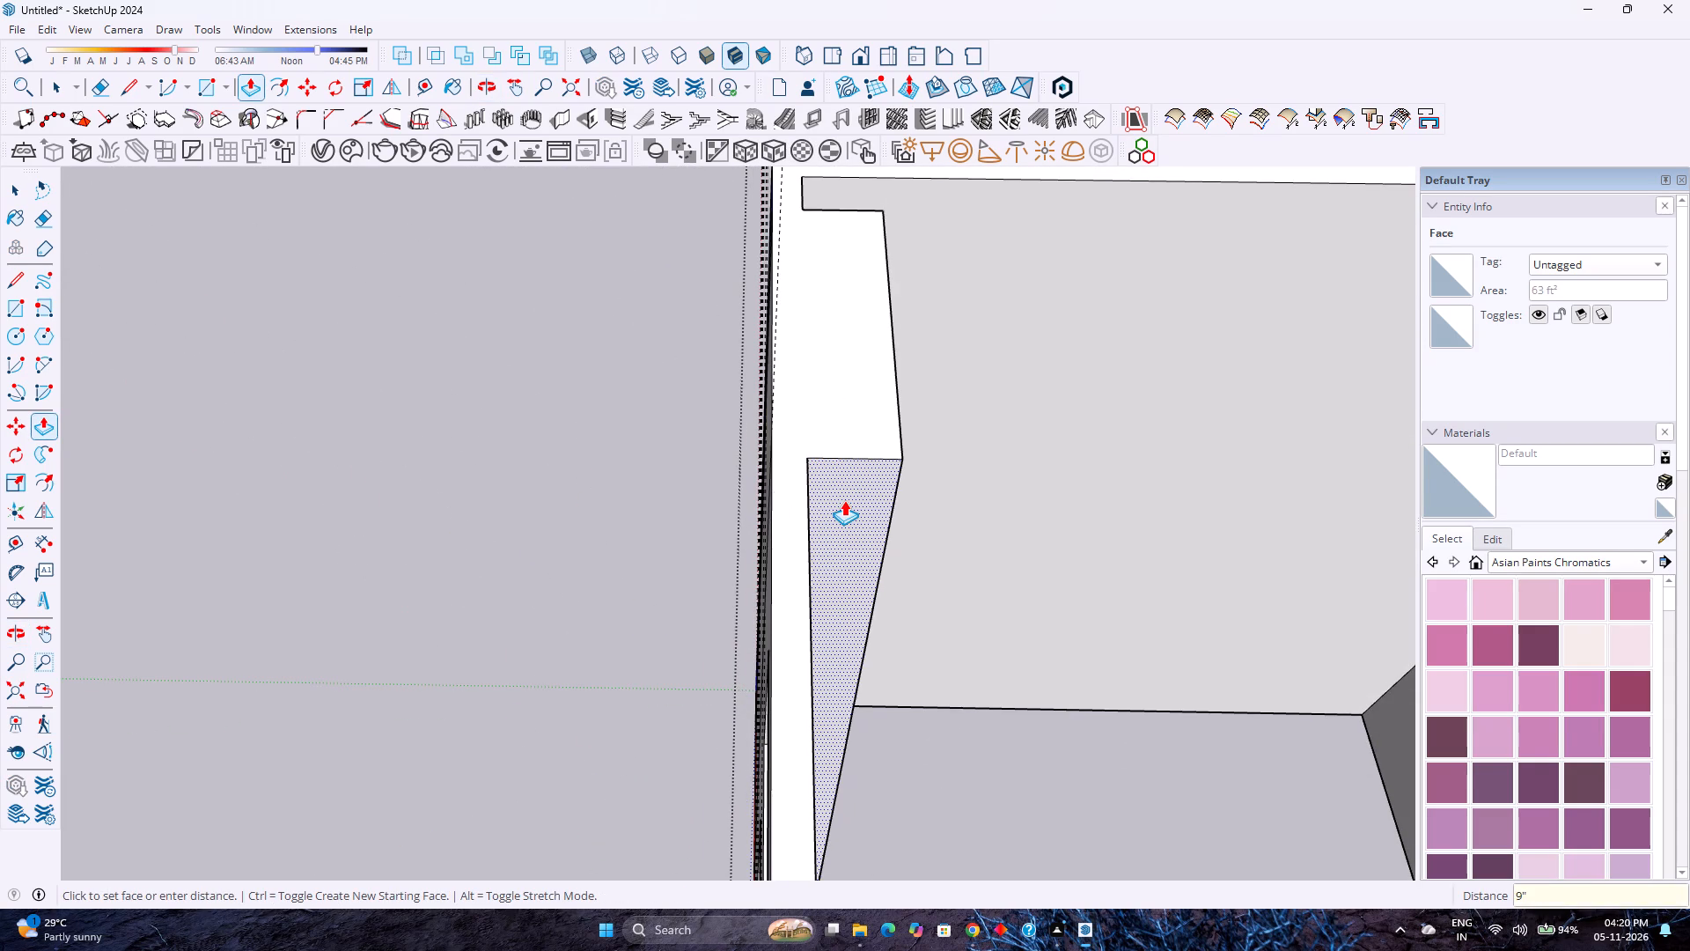
# Extend the projection's corner-side end face across the gap to the adjoining side wall with Push/Pull.
pyautogui.moveTo(899, 468); pyautogui.dragTo(327, 618, button='middle')
pyautogui.moveTo(289, 622); pyautogui.dragTo(86, 639, button='middle')
pyautogui.moveTo(1079, 585); pyautogui.dragTo(852, 509, button='middle')
pyautogui.middleClick(852, 509)
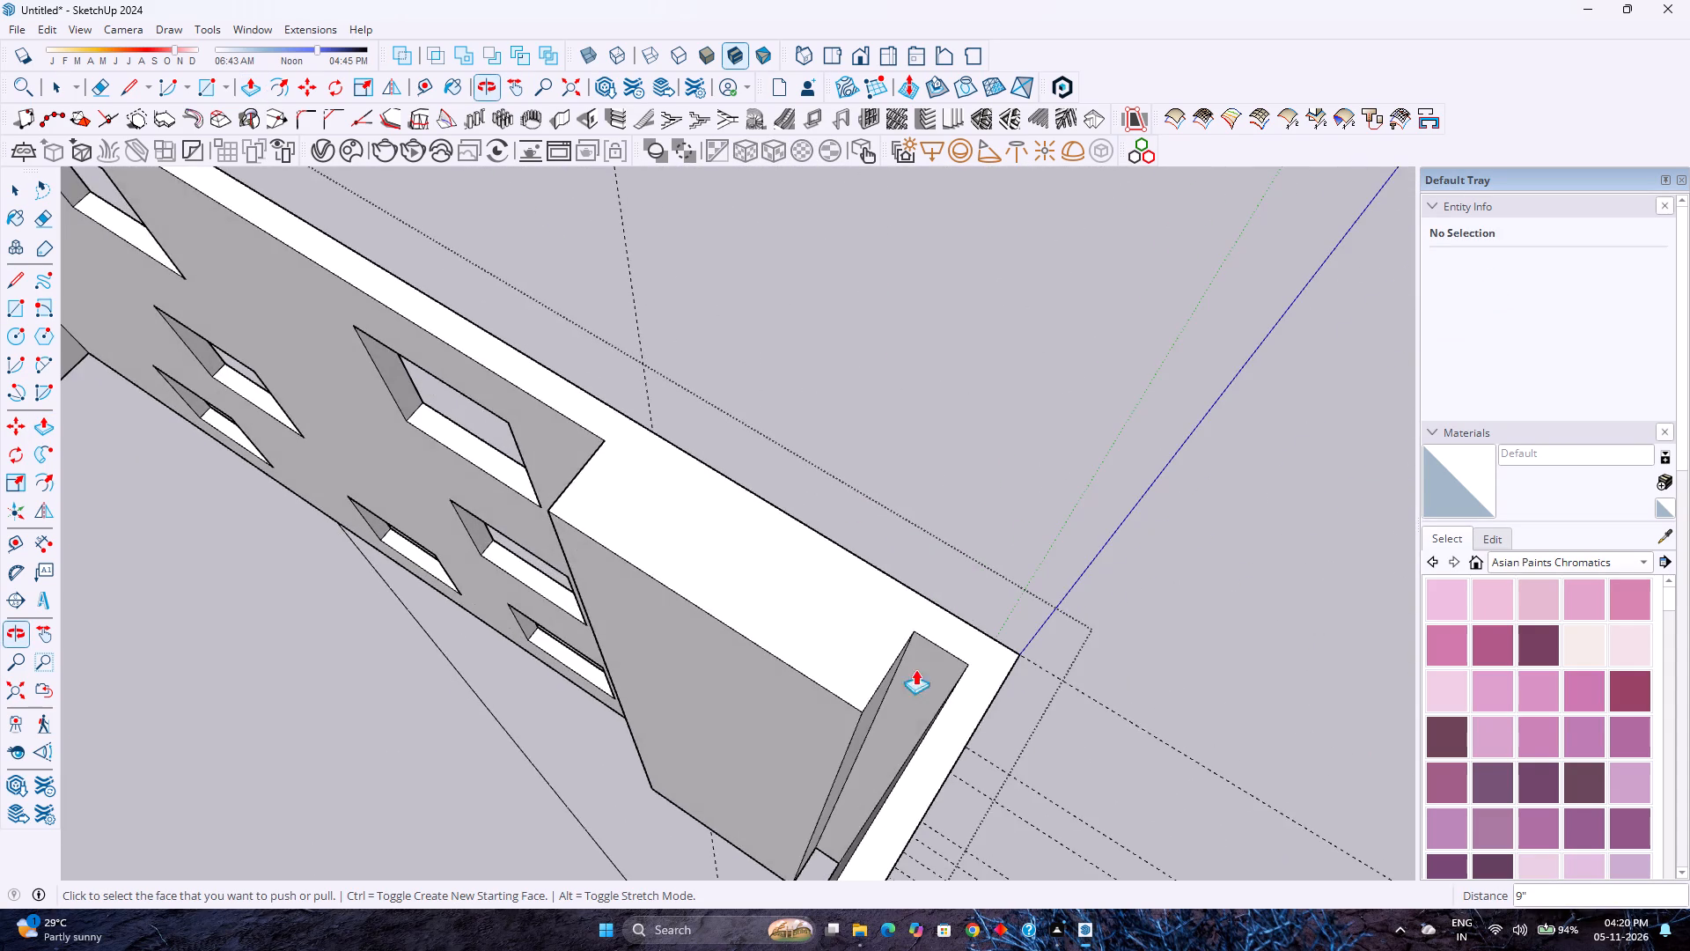
pyautogui.scroll(3, 906, 715)
pyautogui.moveTo(875, 687); pyautogui.dragTo(849, 665, button='middle')
pyautogui.middleClick(834, 652)
pyautogui.middleClick(828, 645)
pyautogui.click(871, 704)
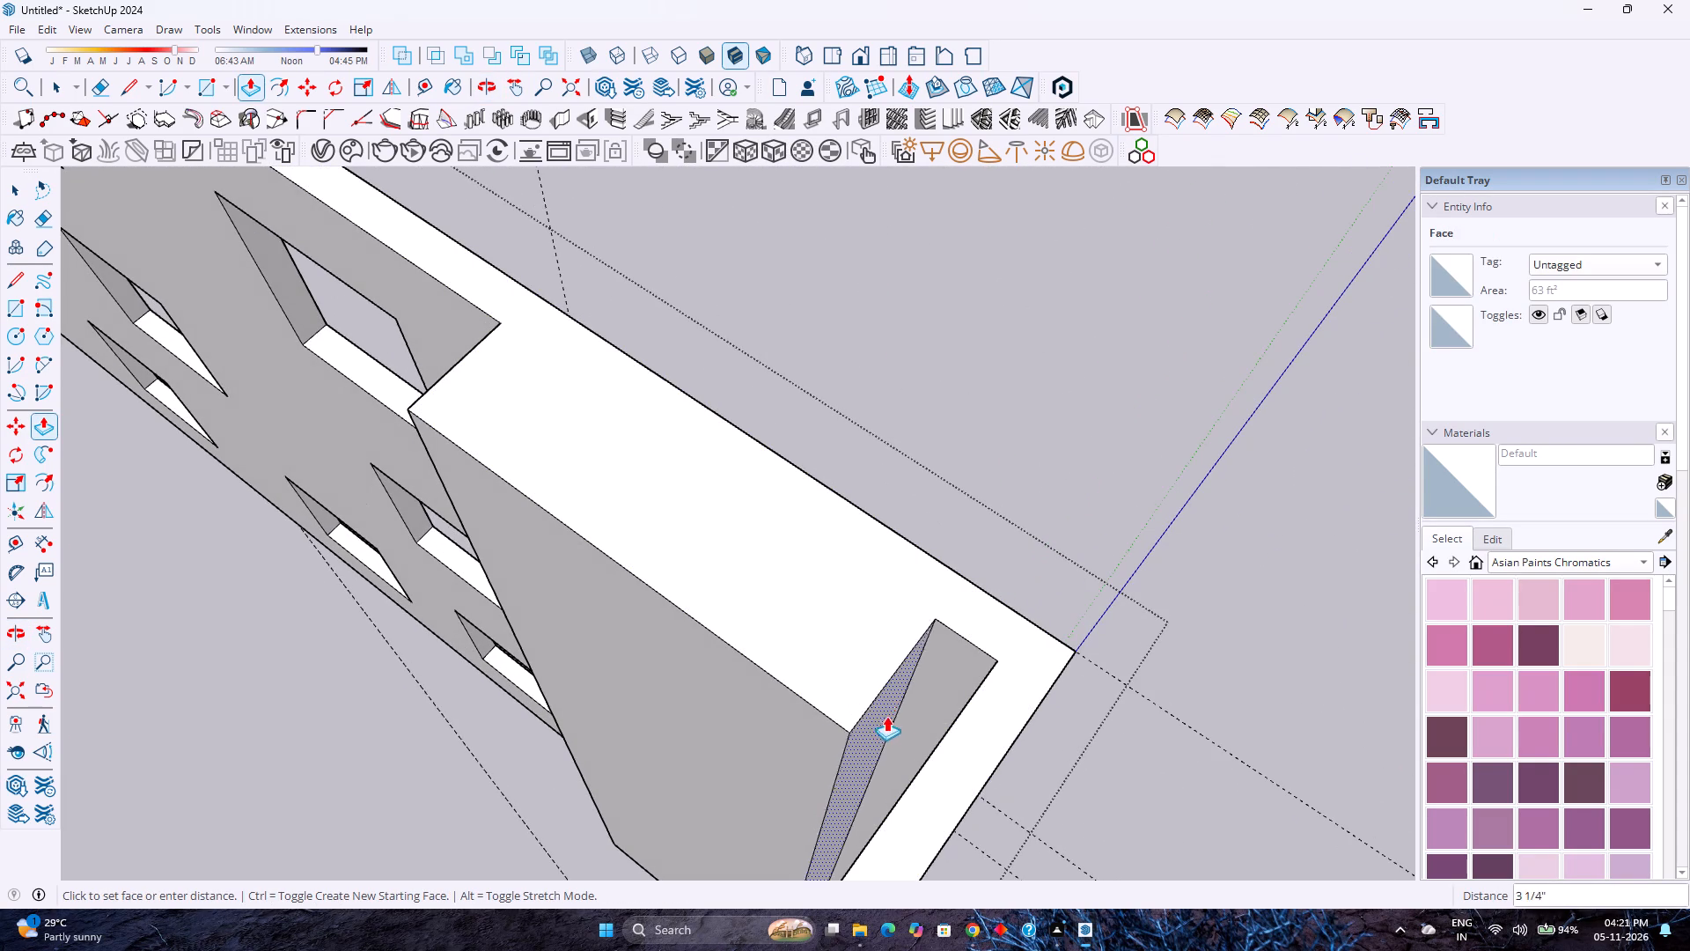
pyautogui.press('9')
pyautogui.press('9')
pyautogui.press('Return')
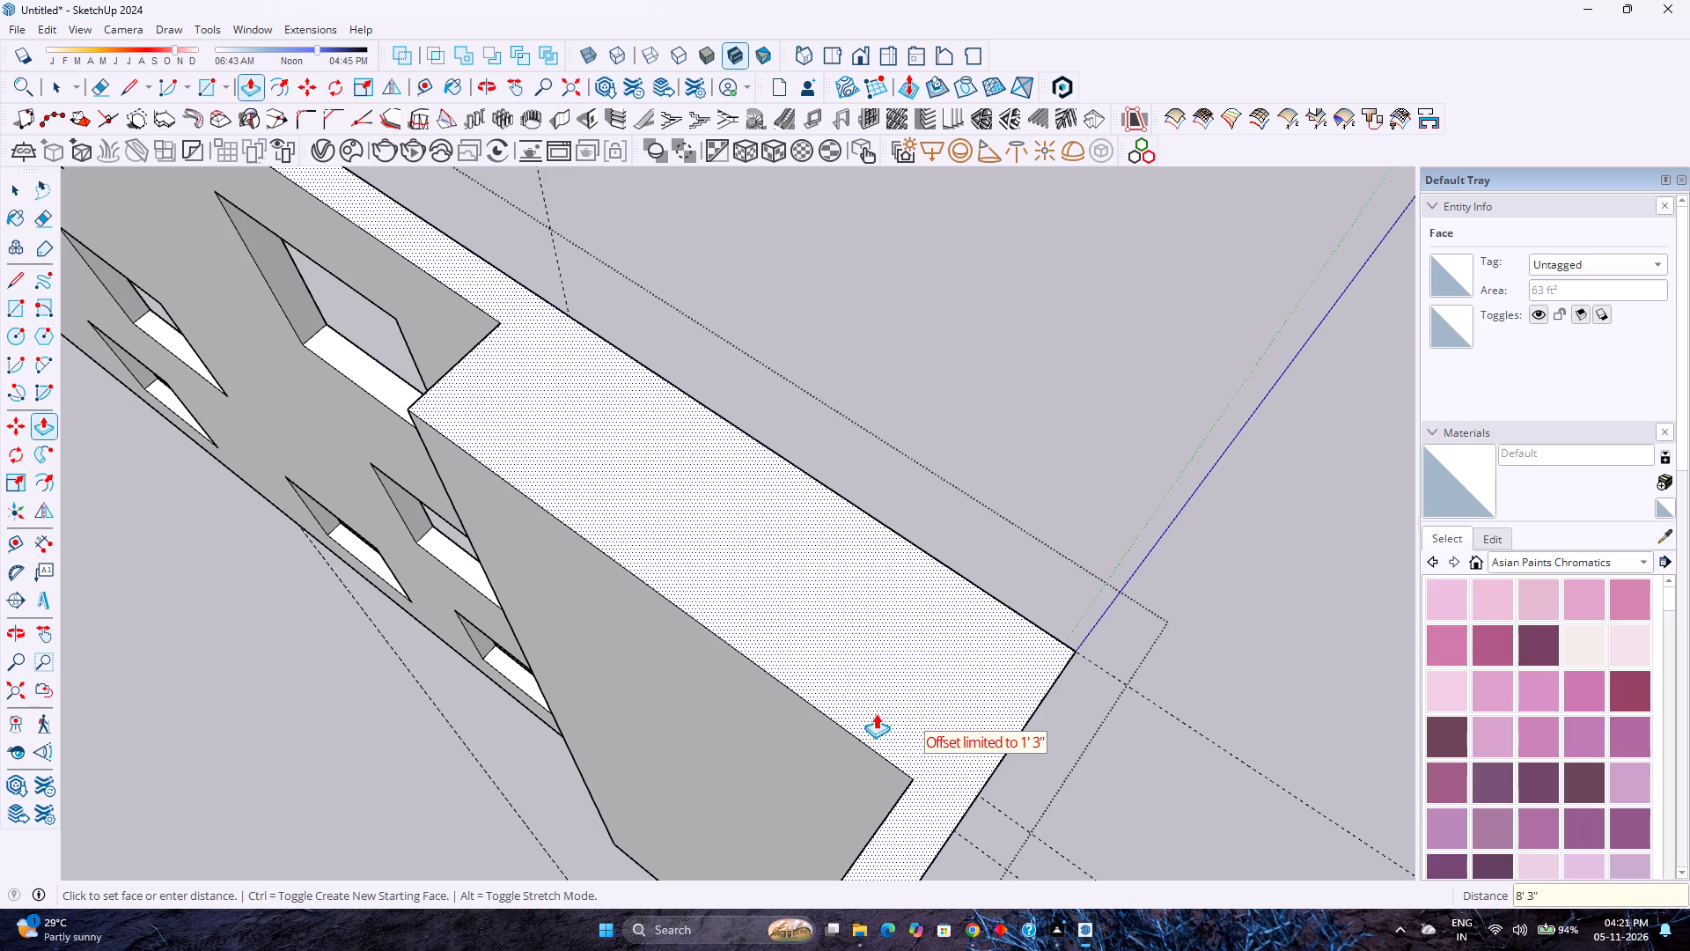
# Push the exterior strip between the two vertical edges 2' inward to form a full-height facade recess.
pyautogui.scroll(-2, 873, 704)
pyautogui.moveTo(902, 660); pyautogui.dragTo(260, 729, button='middle')
pyautogui.middleClick(257, 729)
pyautogui.scroll(-3, 636, 623)
pyautogui.moveTo(721, 667); pyautogui.dragTo(601, 617, button='middle')
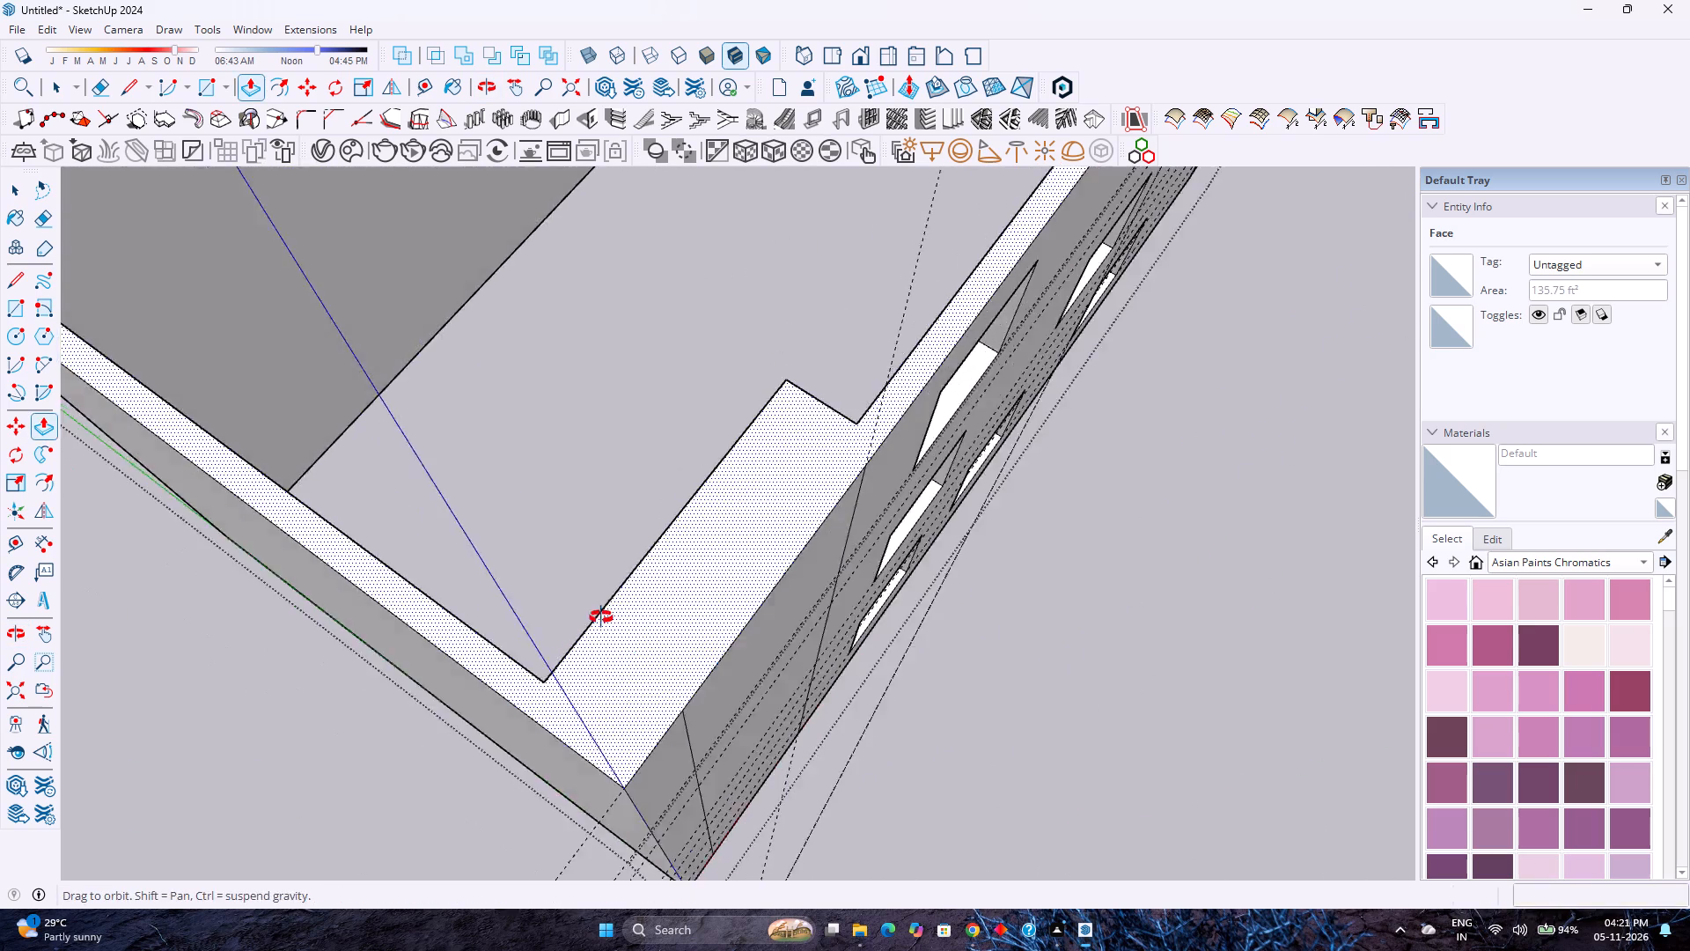
pyautogui.moveTo(601, 617); pyautogui.dragTo(509, 577, button='middle')
pyautogui.moveTo(709, 720); pyautogui.dragTo(604, 593, button='middle')
pyautogui.scroll(1, 606, 596)
pyautogui.click(786, 741)
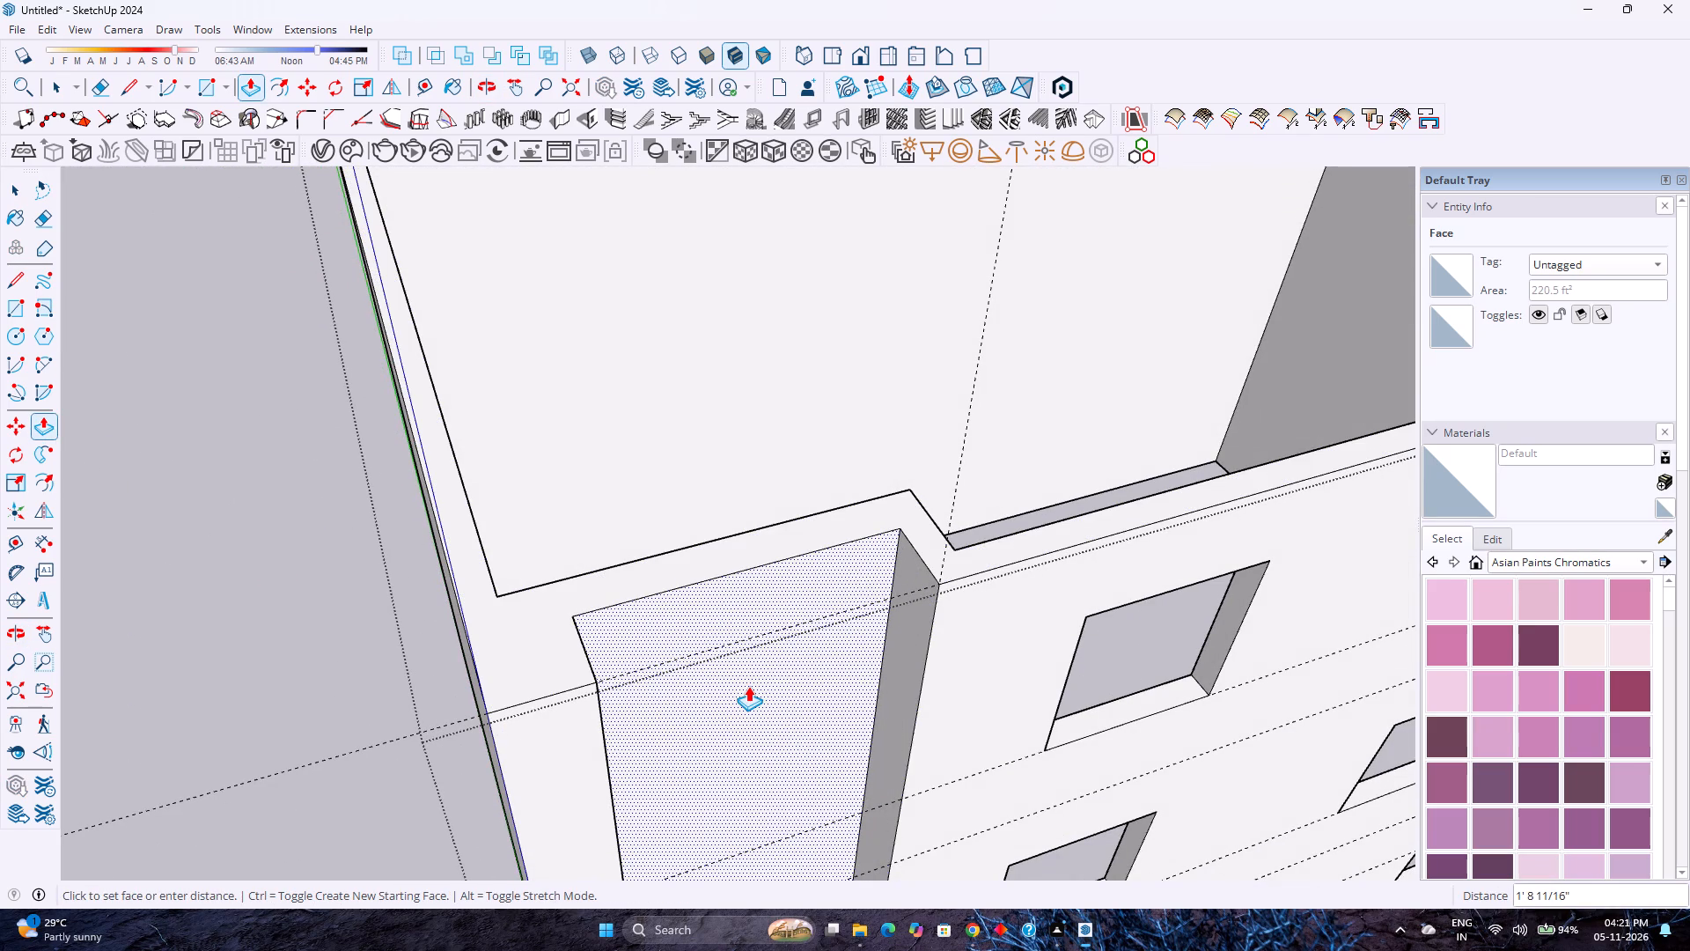
pyautogui.write("2'")
pyautogui.press('Return')
# Pull the long inner face of the interior projection 1' farther into the building with Push/Pull.
pyautogui.scroll(-5, 747, 686)
pyautogui.moveTo(781, 741); pyautogui.dragTo(601, 633, button='middle')
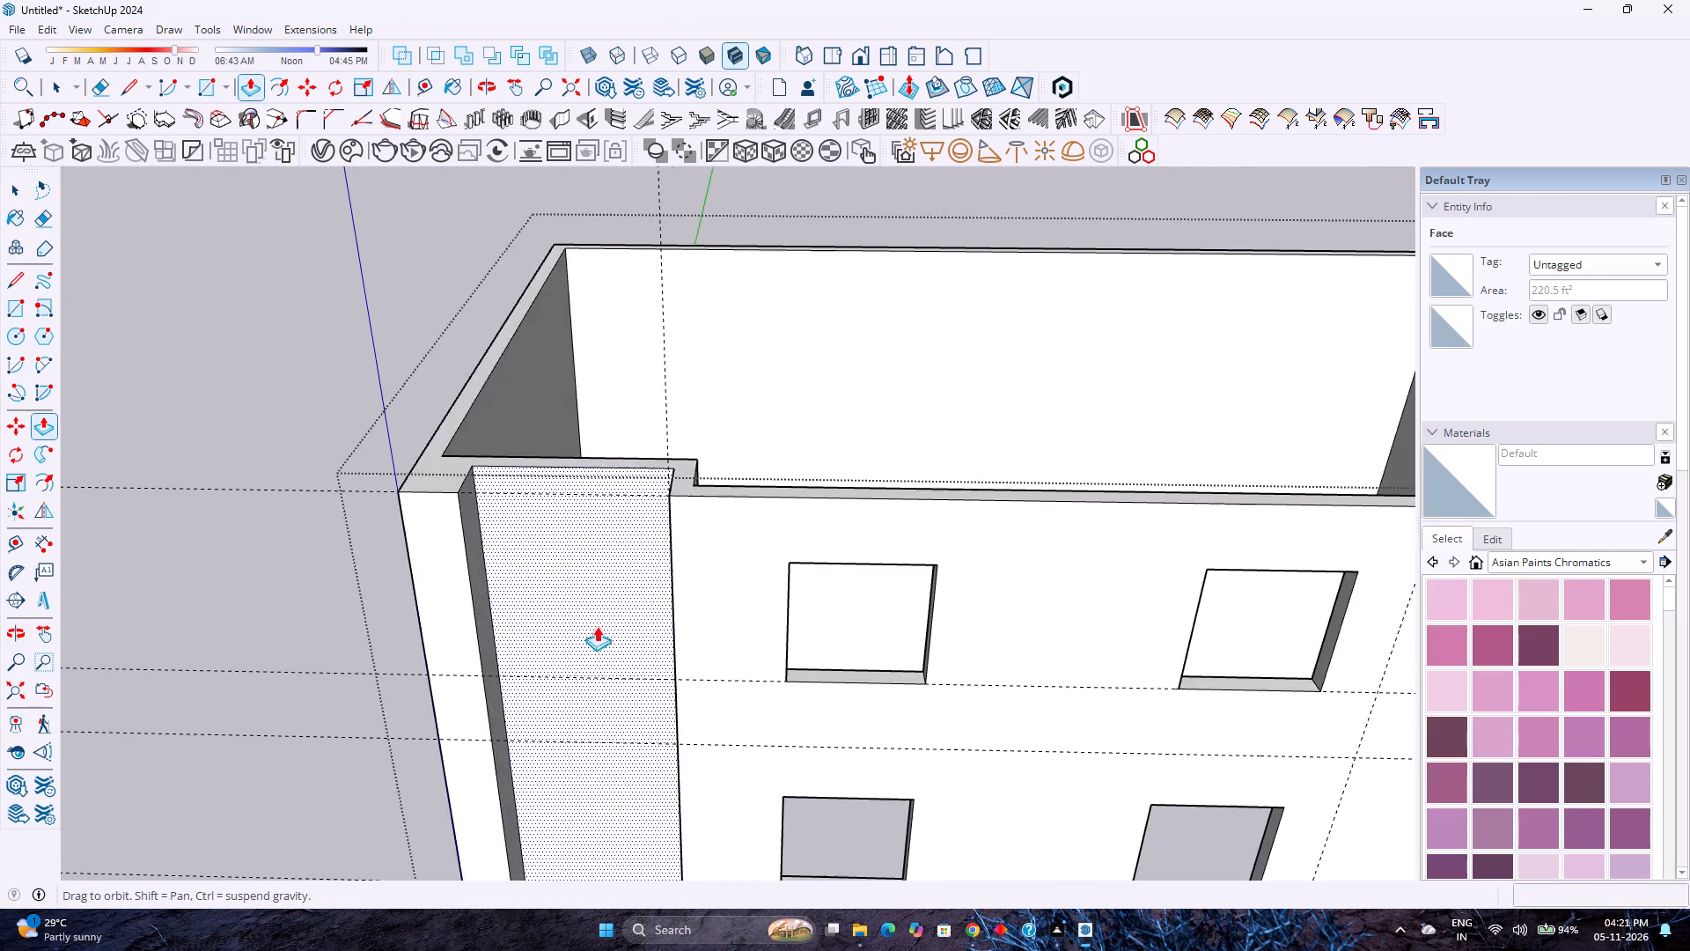
pyautogui.scroll(-4, 591, 616)
pyautogui.moveTo(714, 713); pyautogui.dragTo(689, 695, button='middle')
pyautogui.moveTo(689, 695); pyautogui.dragTo(651, 659, button='middle')
pyautogui.moveTo(651, 659); pyautogui.dragTo(636, 625, button='middle')
pyautogui.scroll(-2, 641, 606)
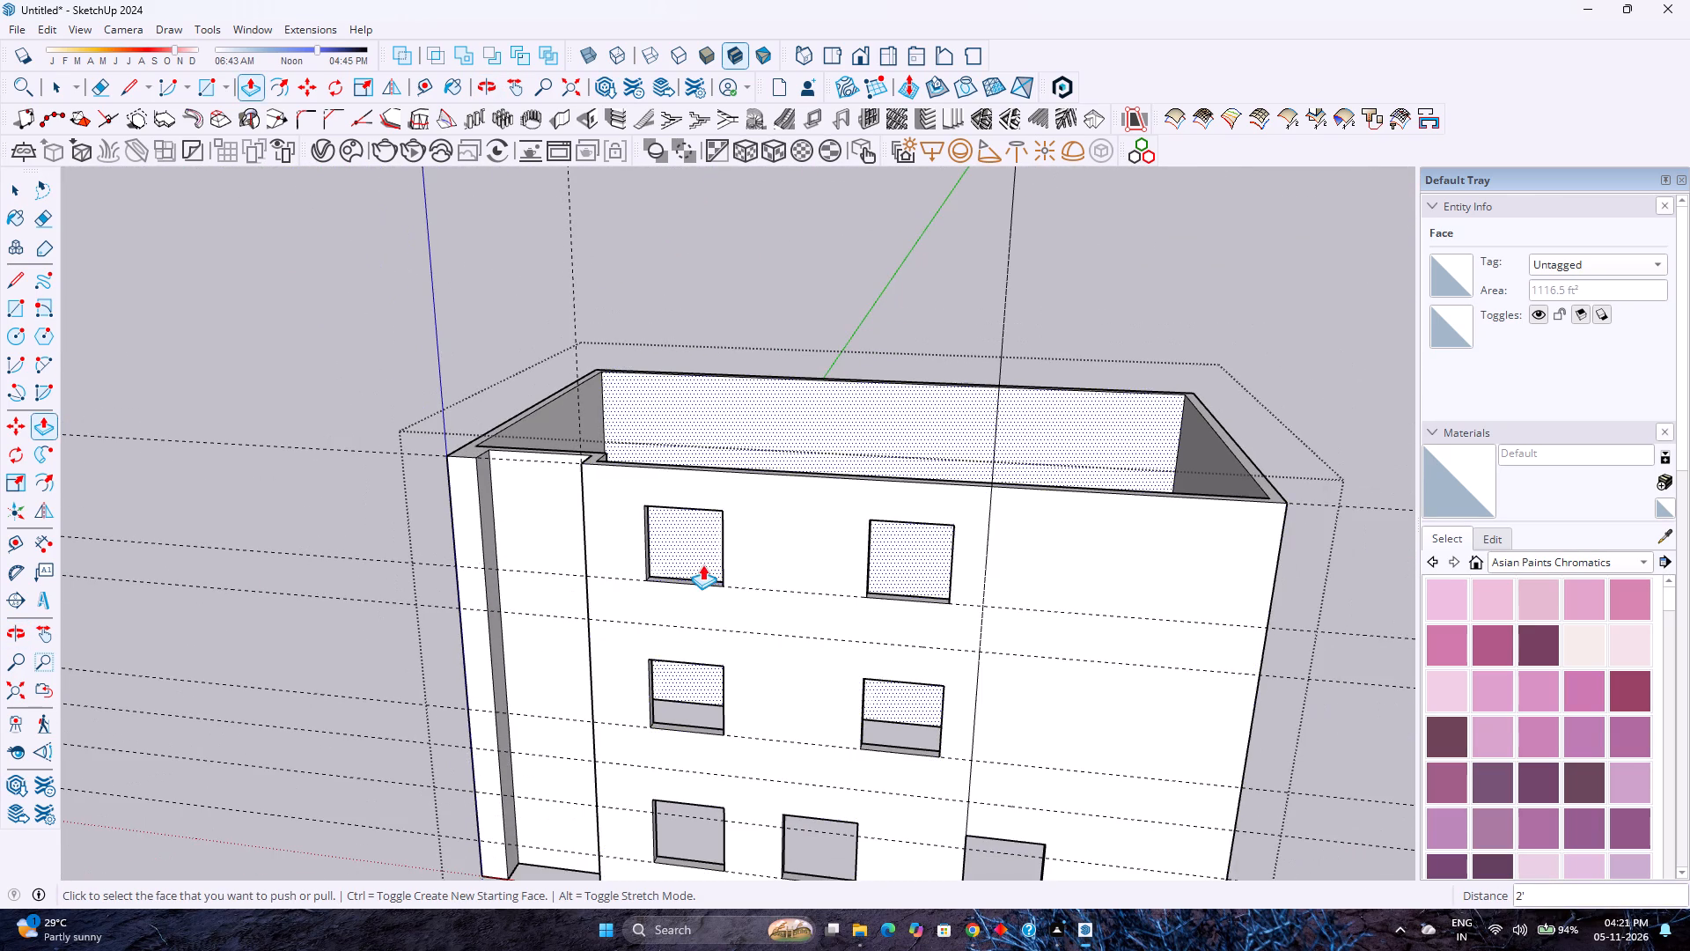
pyautogui.moveTo(687, 538); pyautogui.dragTo(175, 789, button='middle')
pyautogui.scroll(3, 592, 340)
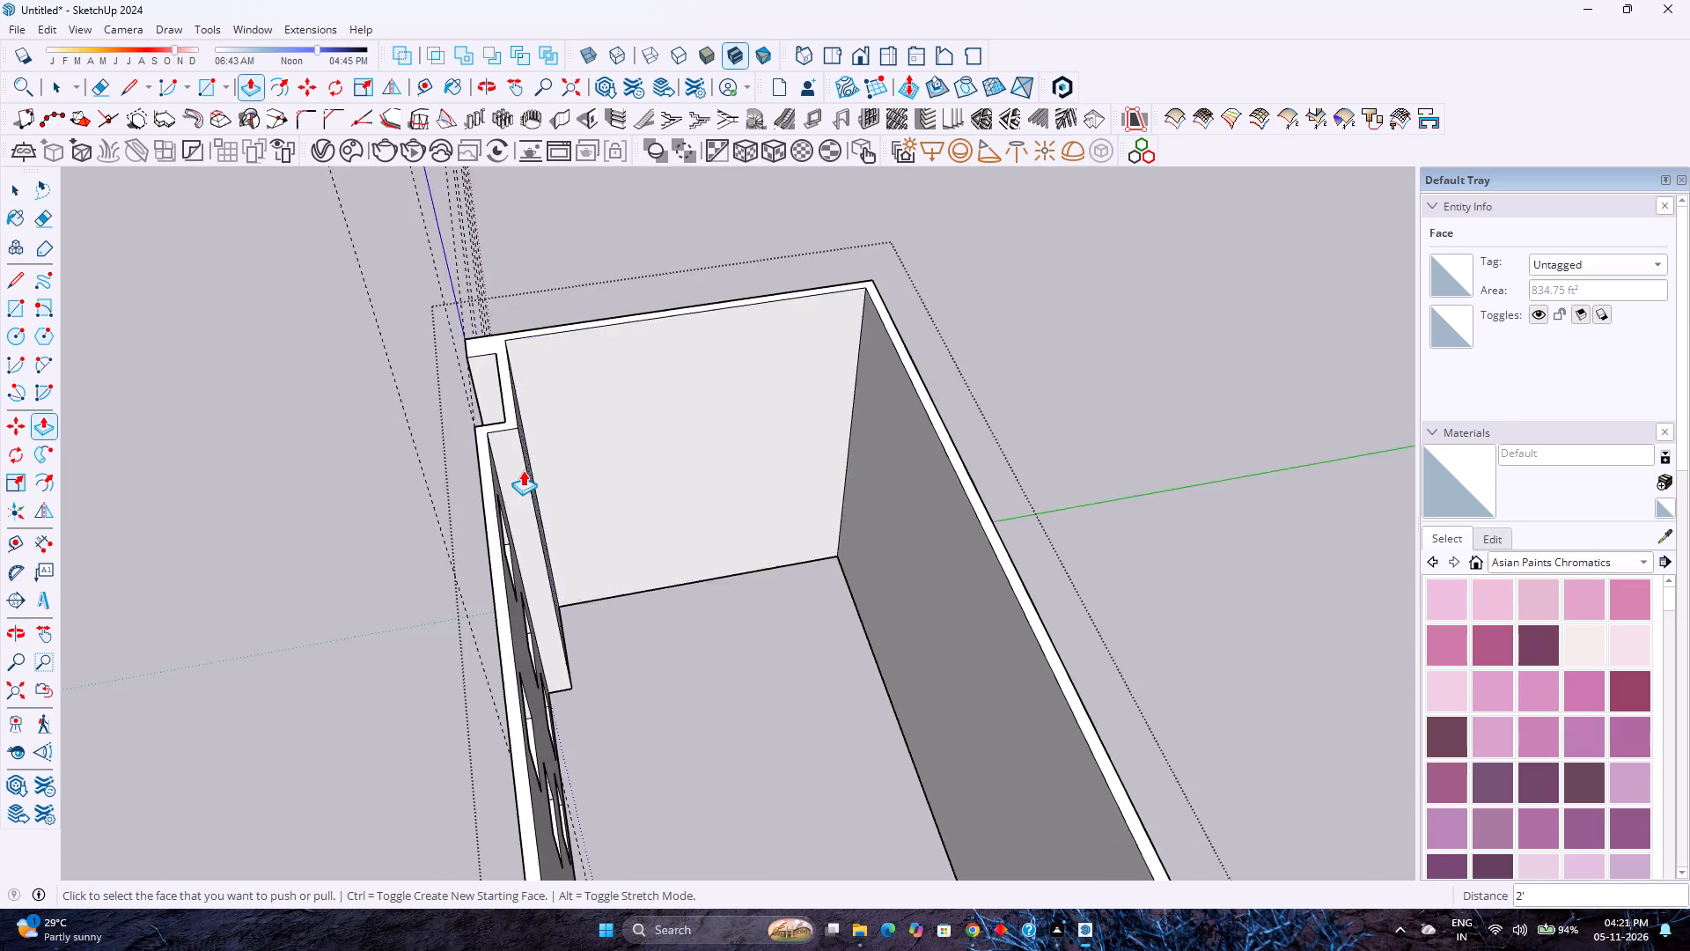
pyautogui.scroll(5, 523, 470)
pyautogui.moveTo(529, 453); pyautogui.dragTo(329, 505, button='middle')
pyautogui.click(463, 410)
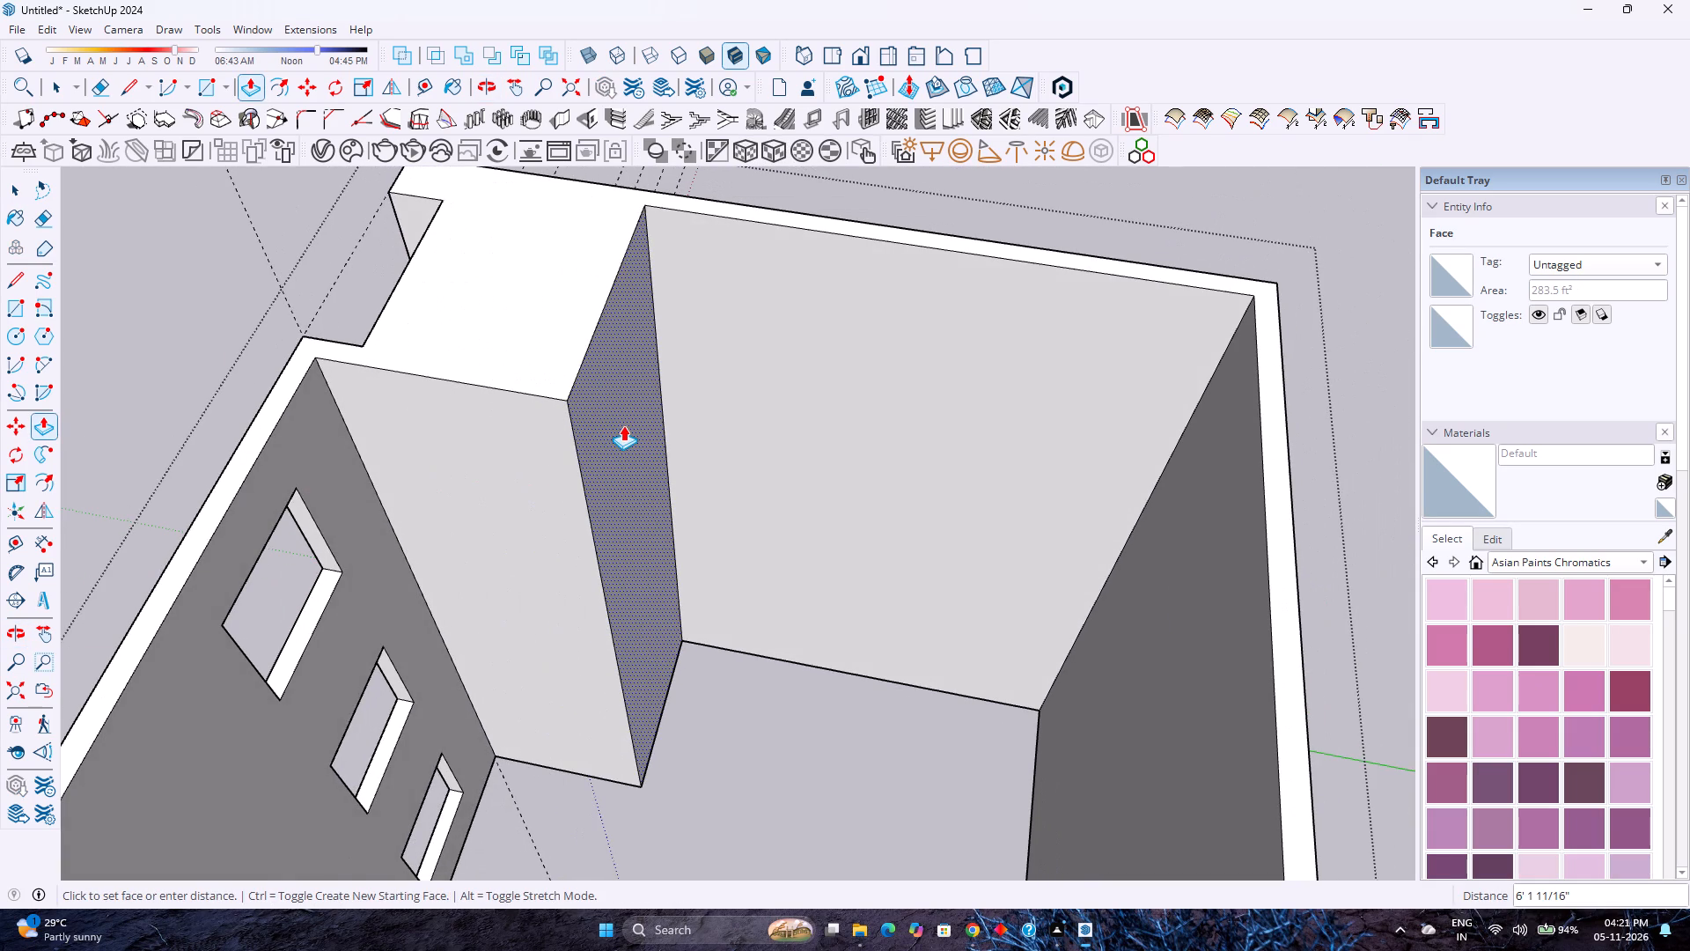
pyautogui.press('1')
pyautogui.press("'")
pyautogui.press('Return')
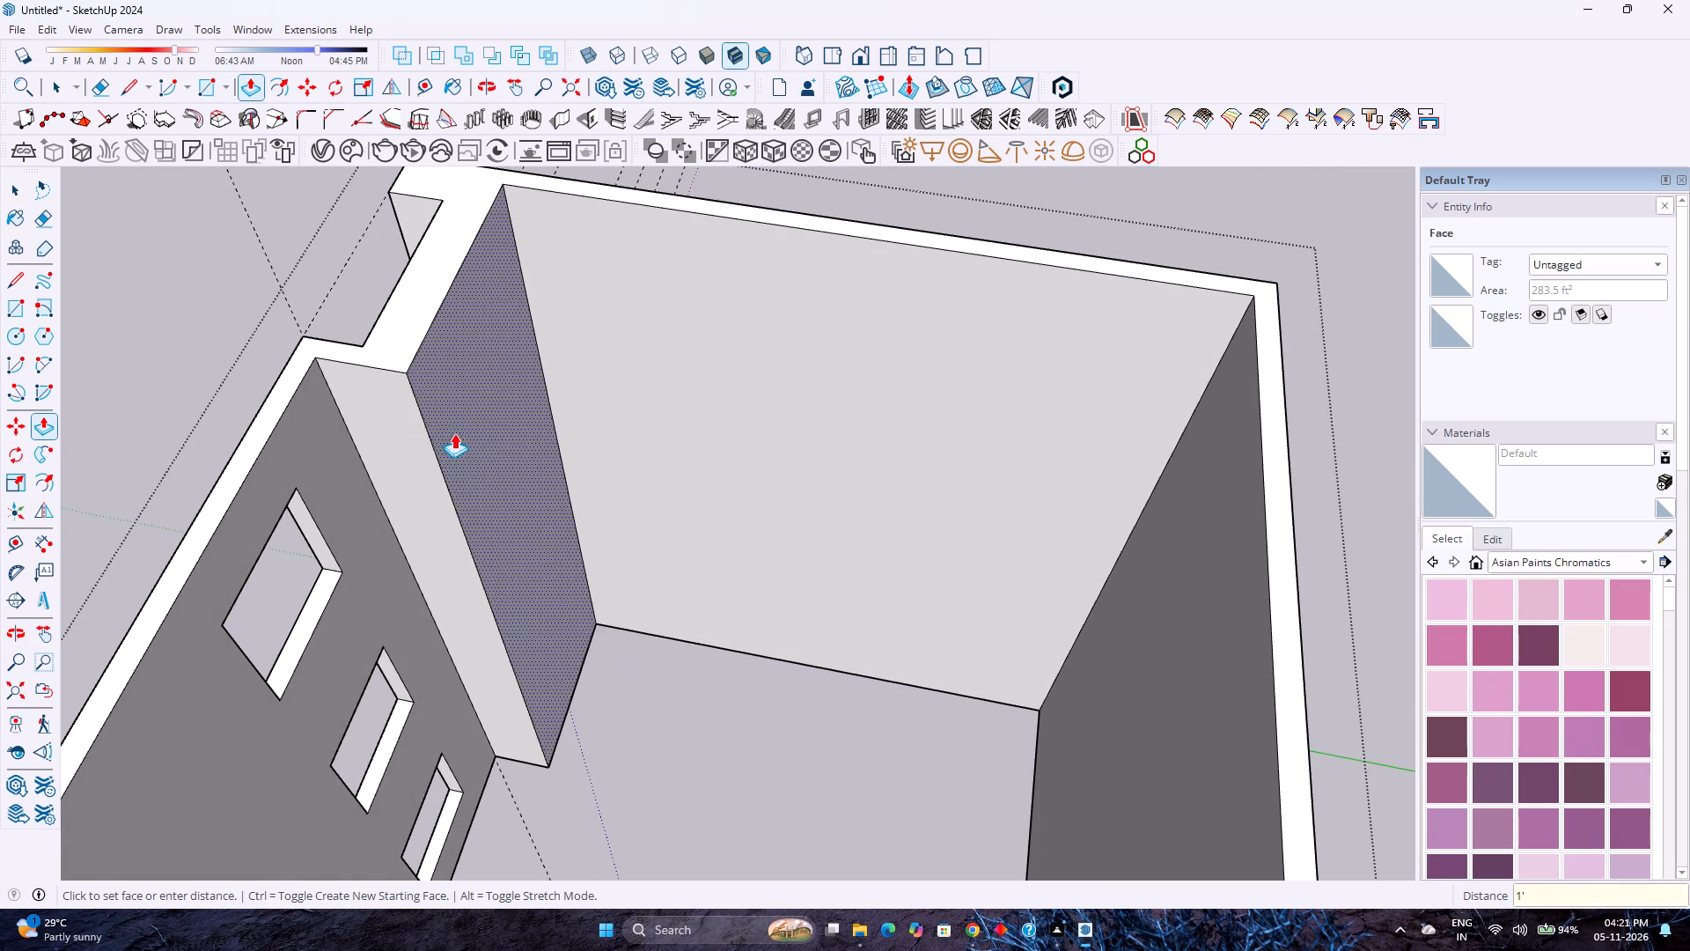
# Deepen the full-height exterior recess by a further 1' with Push/Pull.
pyautogui.moveTo(428, 432); pyautogui.dragTo(1083, 390, button='middle')
pyautogui.middleClick(1084, 390)
pyautogui.click(783, 473)
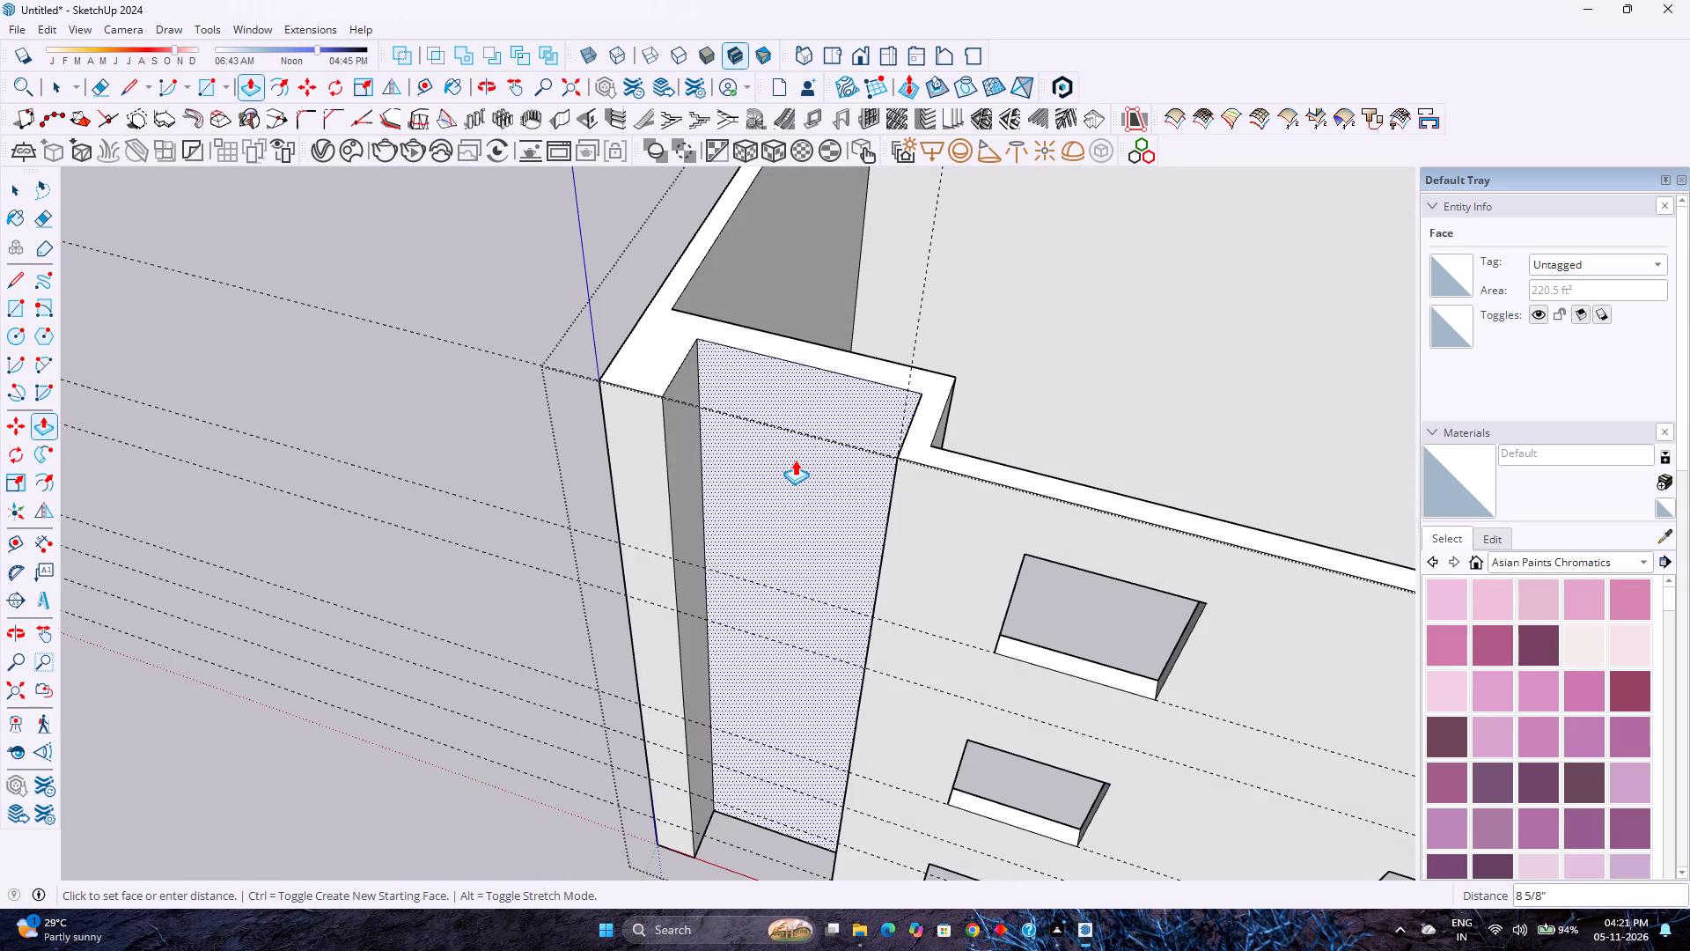
pyautogui.write("1'")
pyautogui.press('Return')
# Examine the recessed window facade and the blank end wall from outside the building.
pyautogui.scroll(-7, 799, 455)
pyautogui.moveTo(786, 517); pyautogui.dragTo(760, 468, button='middle')
pyautogui.moveTo(752, 452); pyautogui.dragTo(721, 394, button='middle')
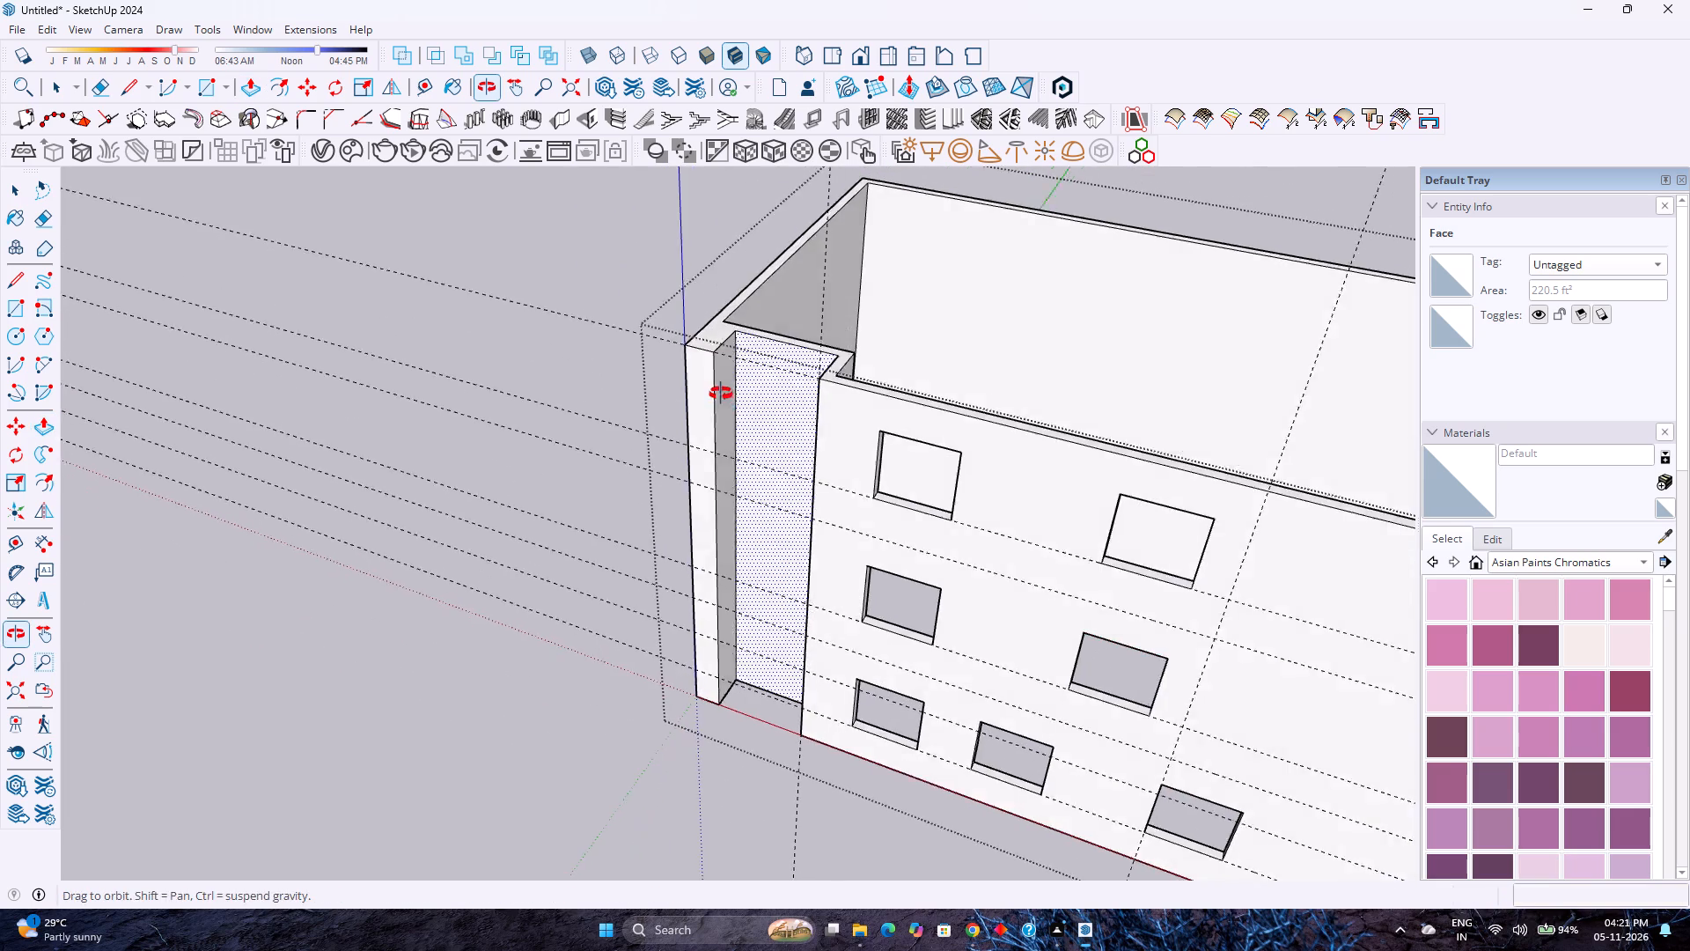
pyautogui.middleClick(721, 394)
pyautogui.moveTo(721, 394); pyautogui.dragTo(722, 394, button='middle')
pyautogui.middleClick(721, 391)
pyautogui.scroll(-4, 722, 385)
pyautogui.moveTo(810, 461); pyautogui.dragTo(753, 353, button='middle')
pyautogui.middleClick(753, 352)
pyautogui.scroll(-1, 779, 358)
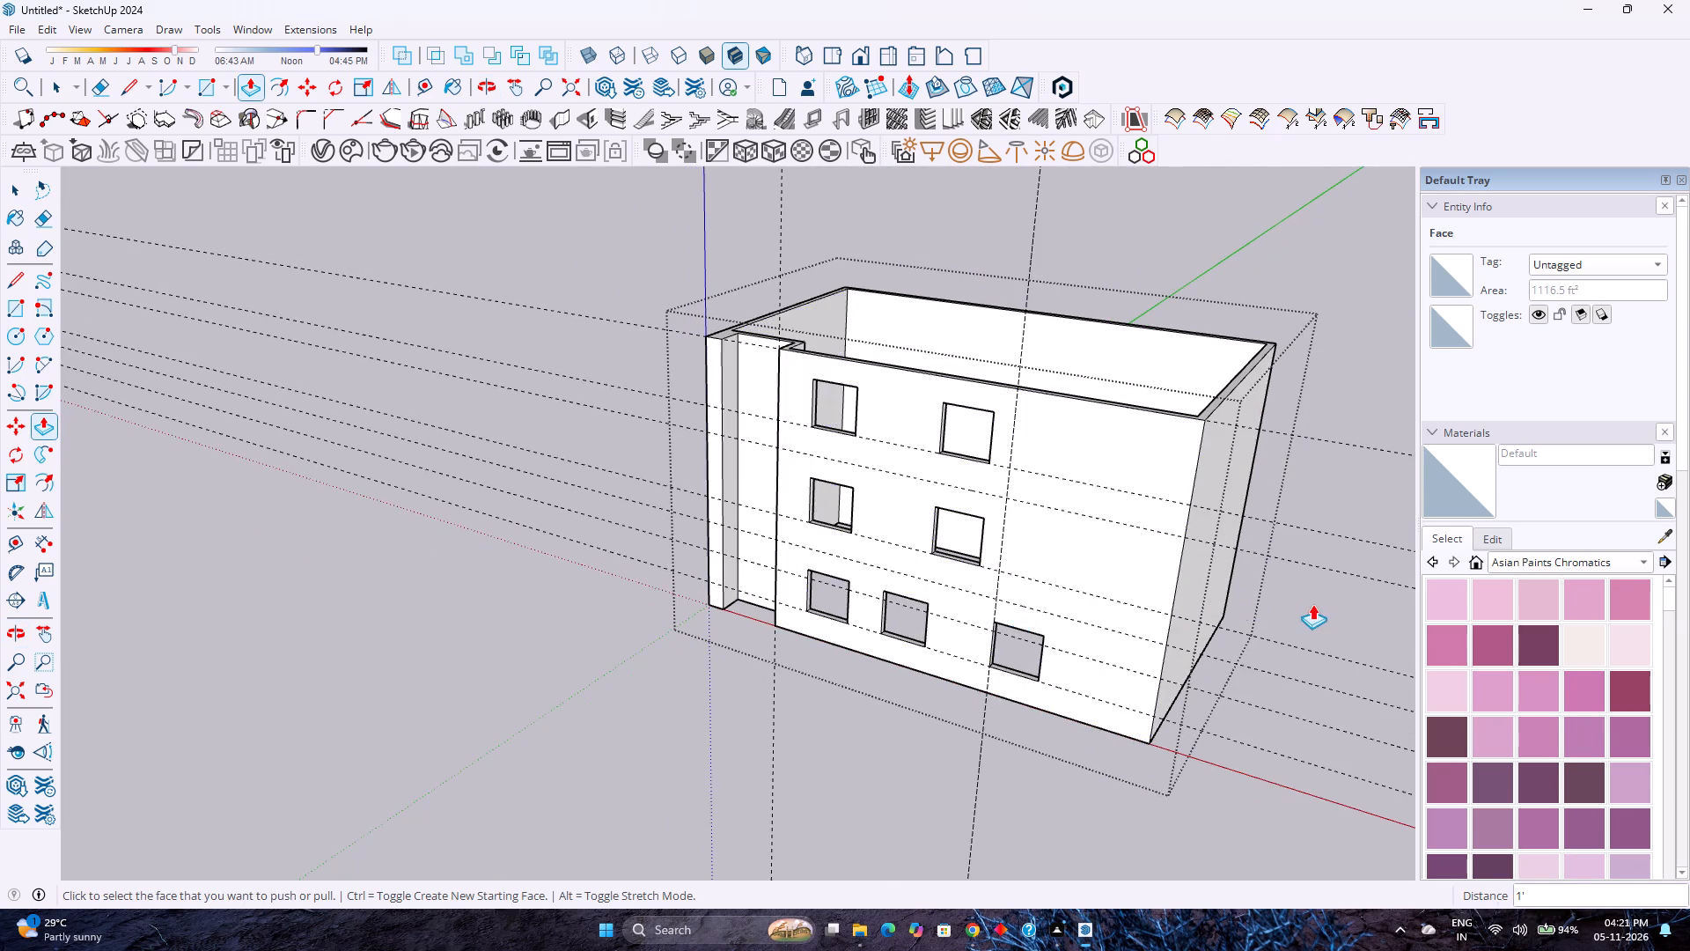
pyautogui.scroll(7, 1317, 604)
pyautogui.moveTo(1263, 597); pyautogui.dragTo(1139, 533, button='middle')
pyautogui.moveTo(1144, 530); pyautogui.dragTo(1209, 504, button='middle')
pyautogui.middleClick(1209, 503)
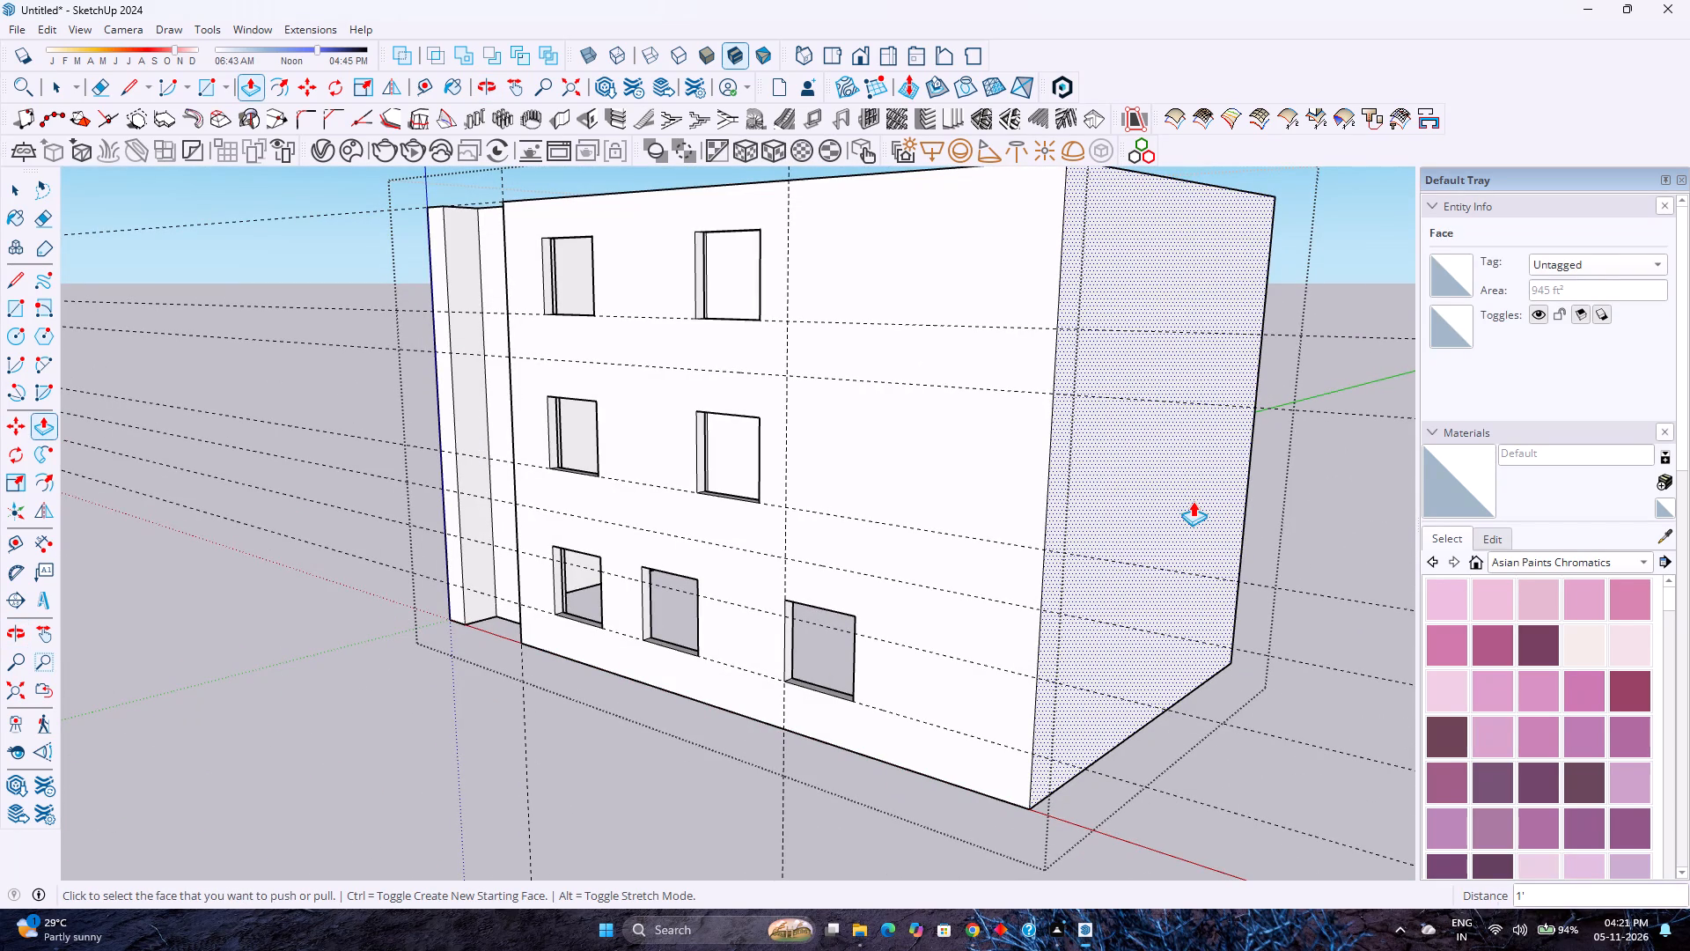
pyautogui.scroll(-2, 1172, 490)
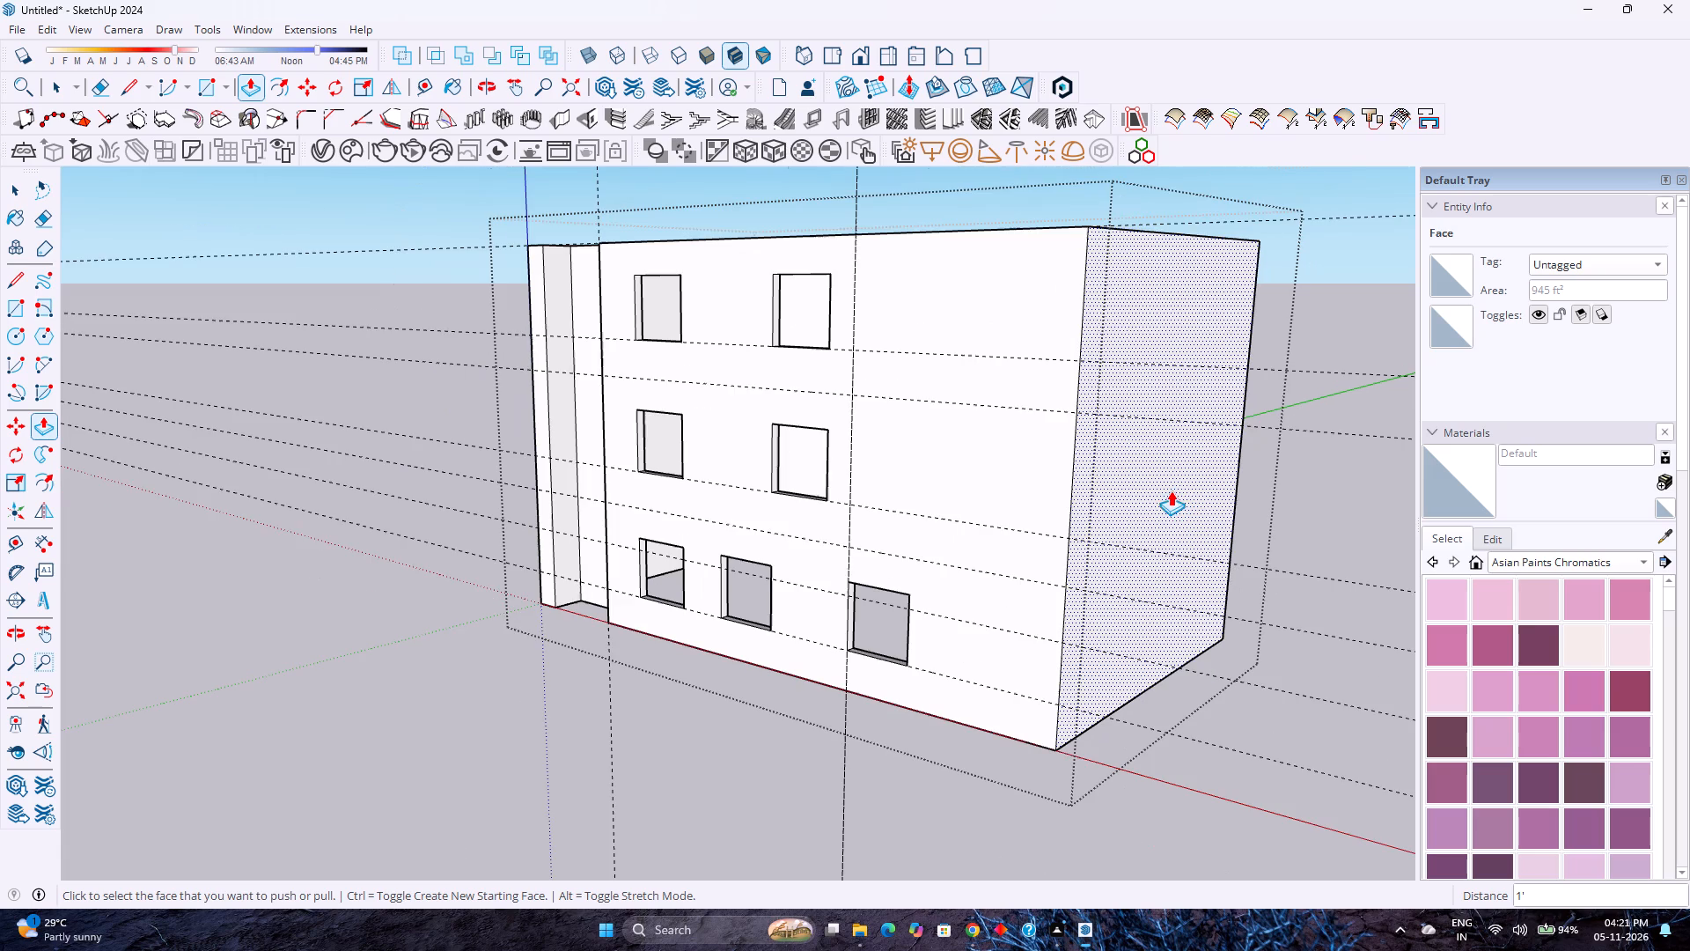
pyautogui.scroll(6, 1021, 377)
pyautogui.scroll(-2, 1012, 374)
pyautogui.scroll(2, 1012, 377)
pyautogui.scroll(-3, 1012, 377)
pyautogui.scroll(1, 1012, 377)
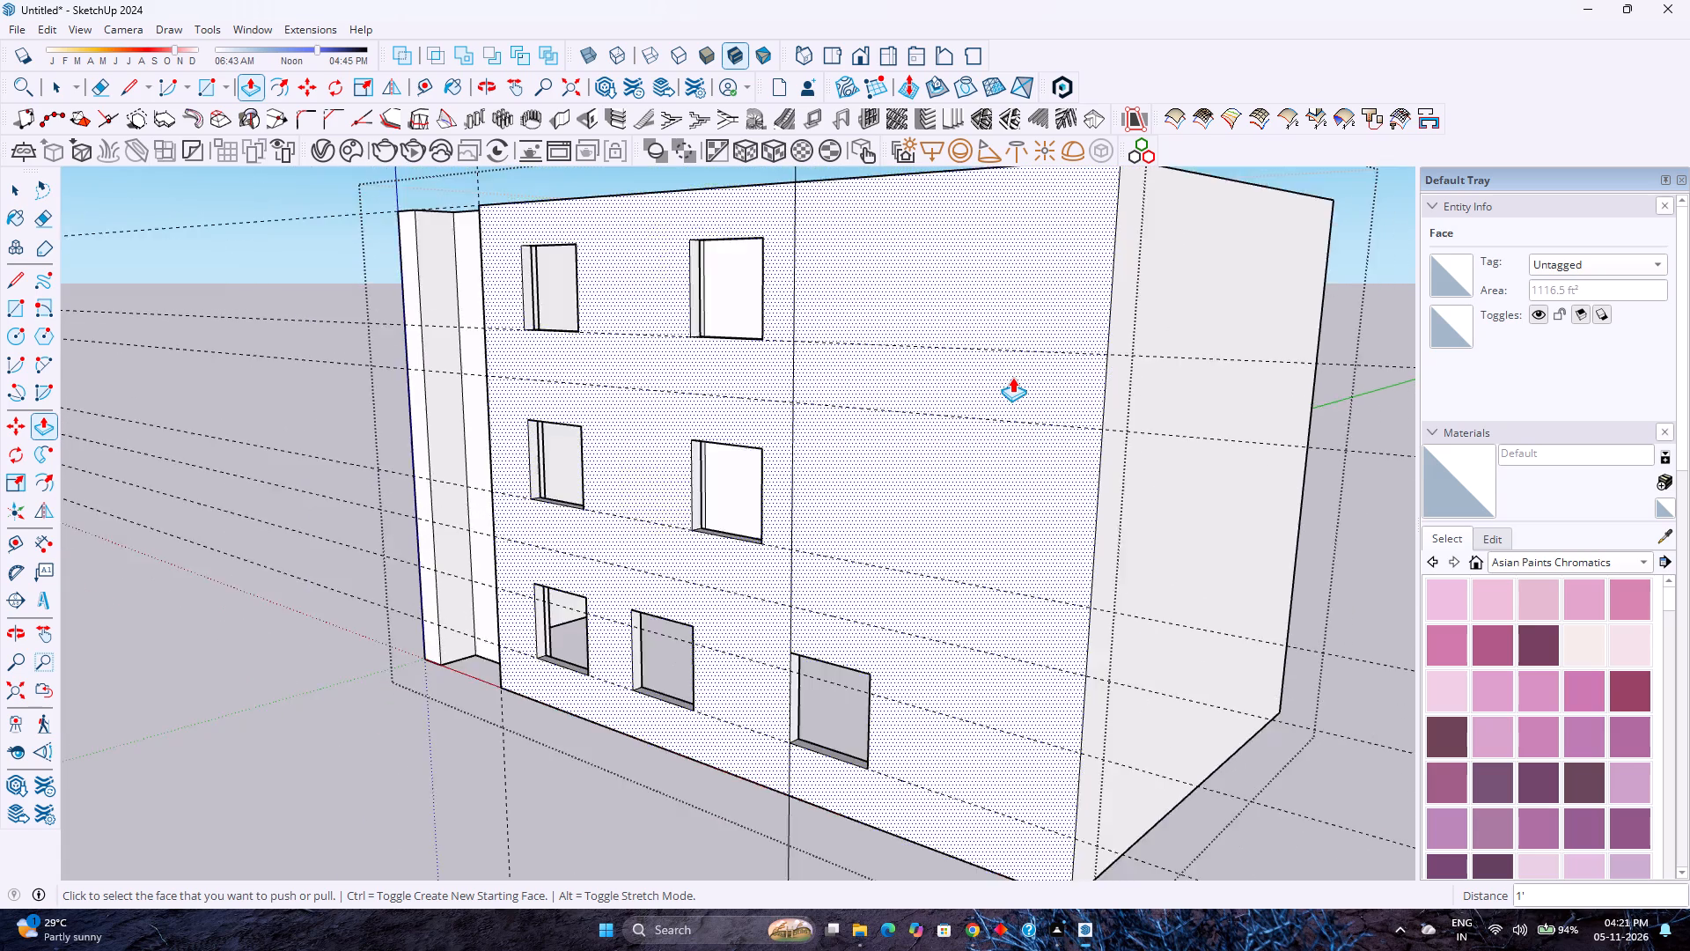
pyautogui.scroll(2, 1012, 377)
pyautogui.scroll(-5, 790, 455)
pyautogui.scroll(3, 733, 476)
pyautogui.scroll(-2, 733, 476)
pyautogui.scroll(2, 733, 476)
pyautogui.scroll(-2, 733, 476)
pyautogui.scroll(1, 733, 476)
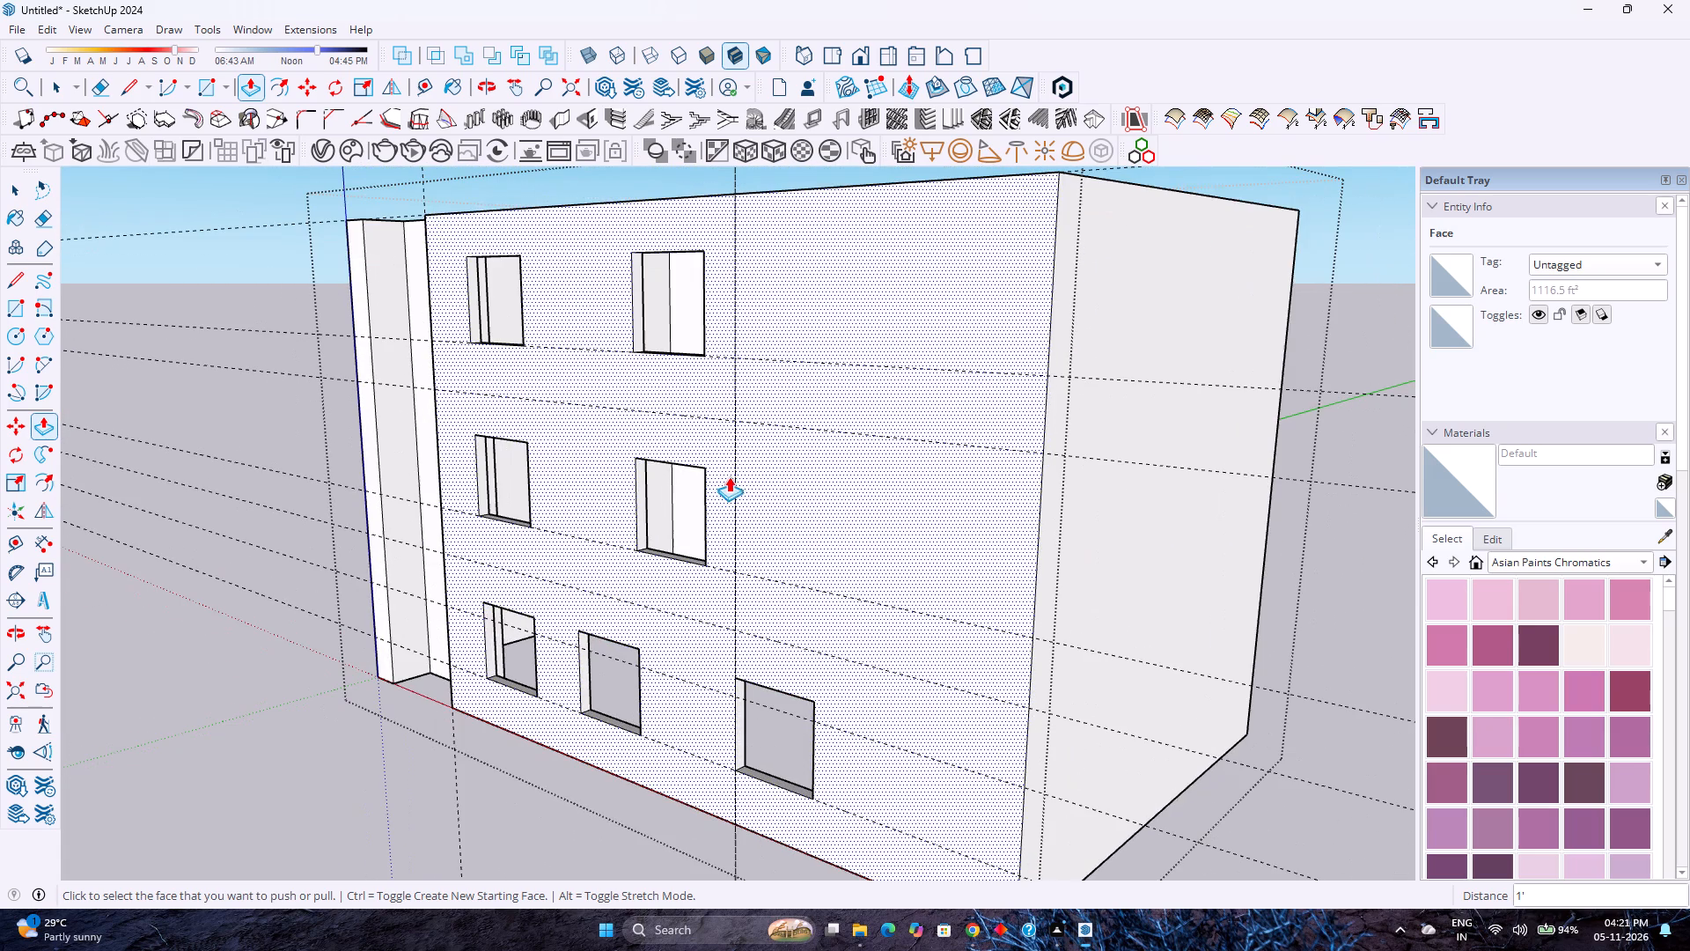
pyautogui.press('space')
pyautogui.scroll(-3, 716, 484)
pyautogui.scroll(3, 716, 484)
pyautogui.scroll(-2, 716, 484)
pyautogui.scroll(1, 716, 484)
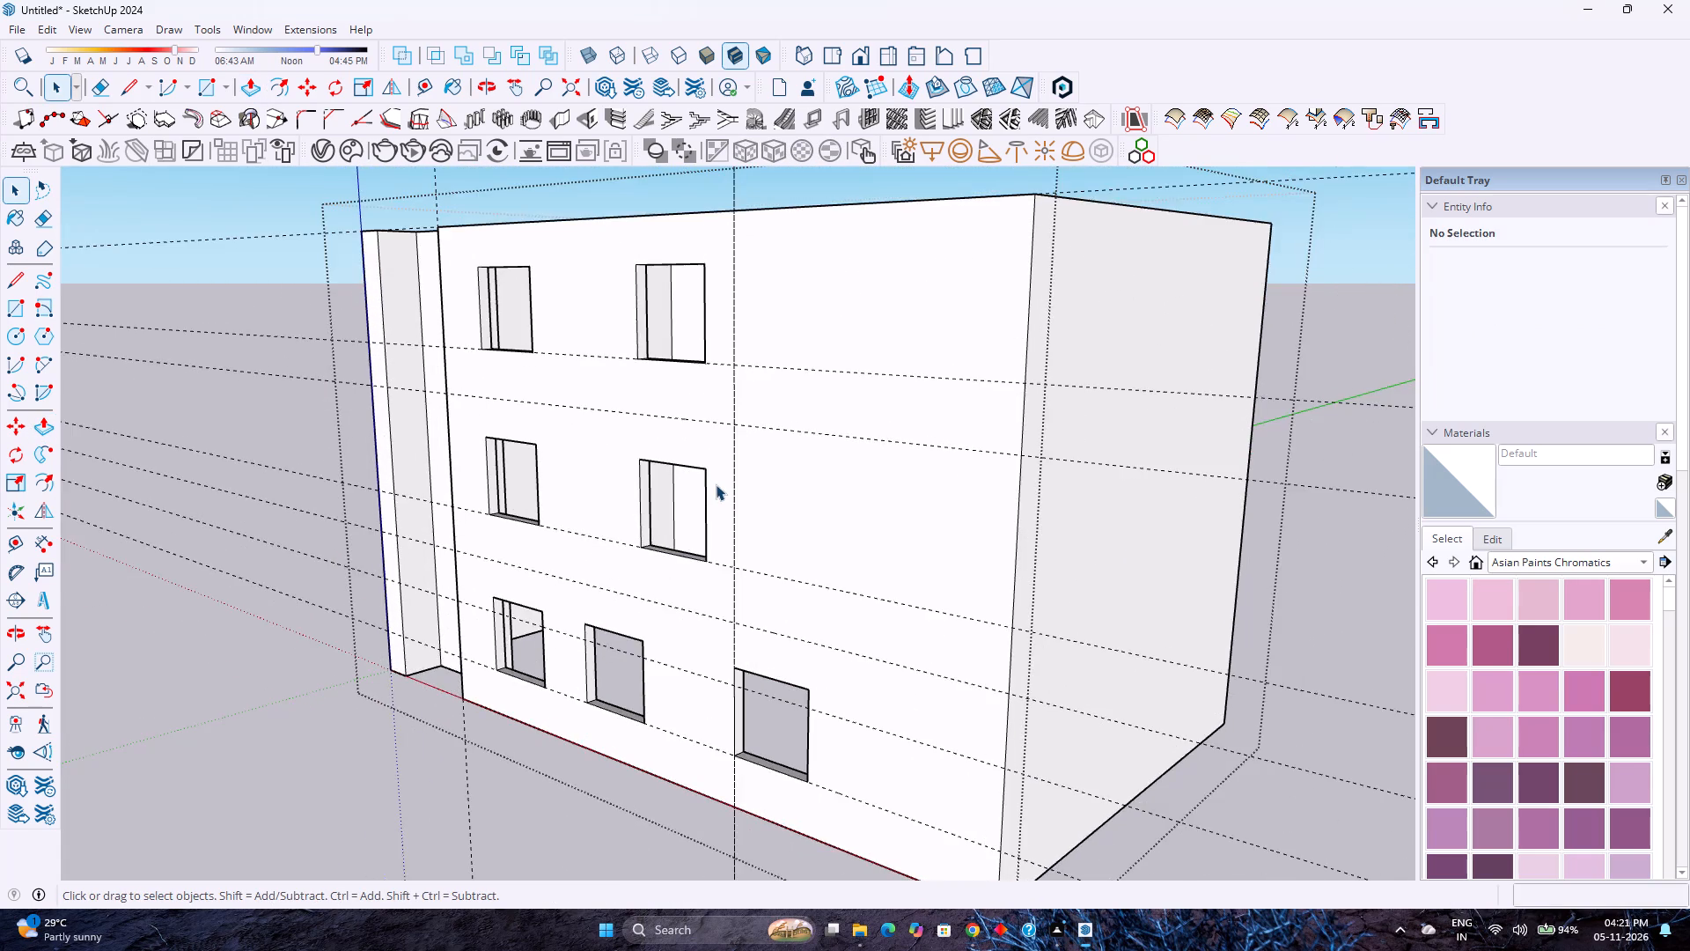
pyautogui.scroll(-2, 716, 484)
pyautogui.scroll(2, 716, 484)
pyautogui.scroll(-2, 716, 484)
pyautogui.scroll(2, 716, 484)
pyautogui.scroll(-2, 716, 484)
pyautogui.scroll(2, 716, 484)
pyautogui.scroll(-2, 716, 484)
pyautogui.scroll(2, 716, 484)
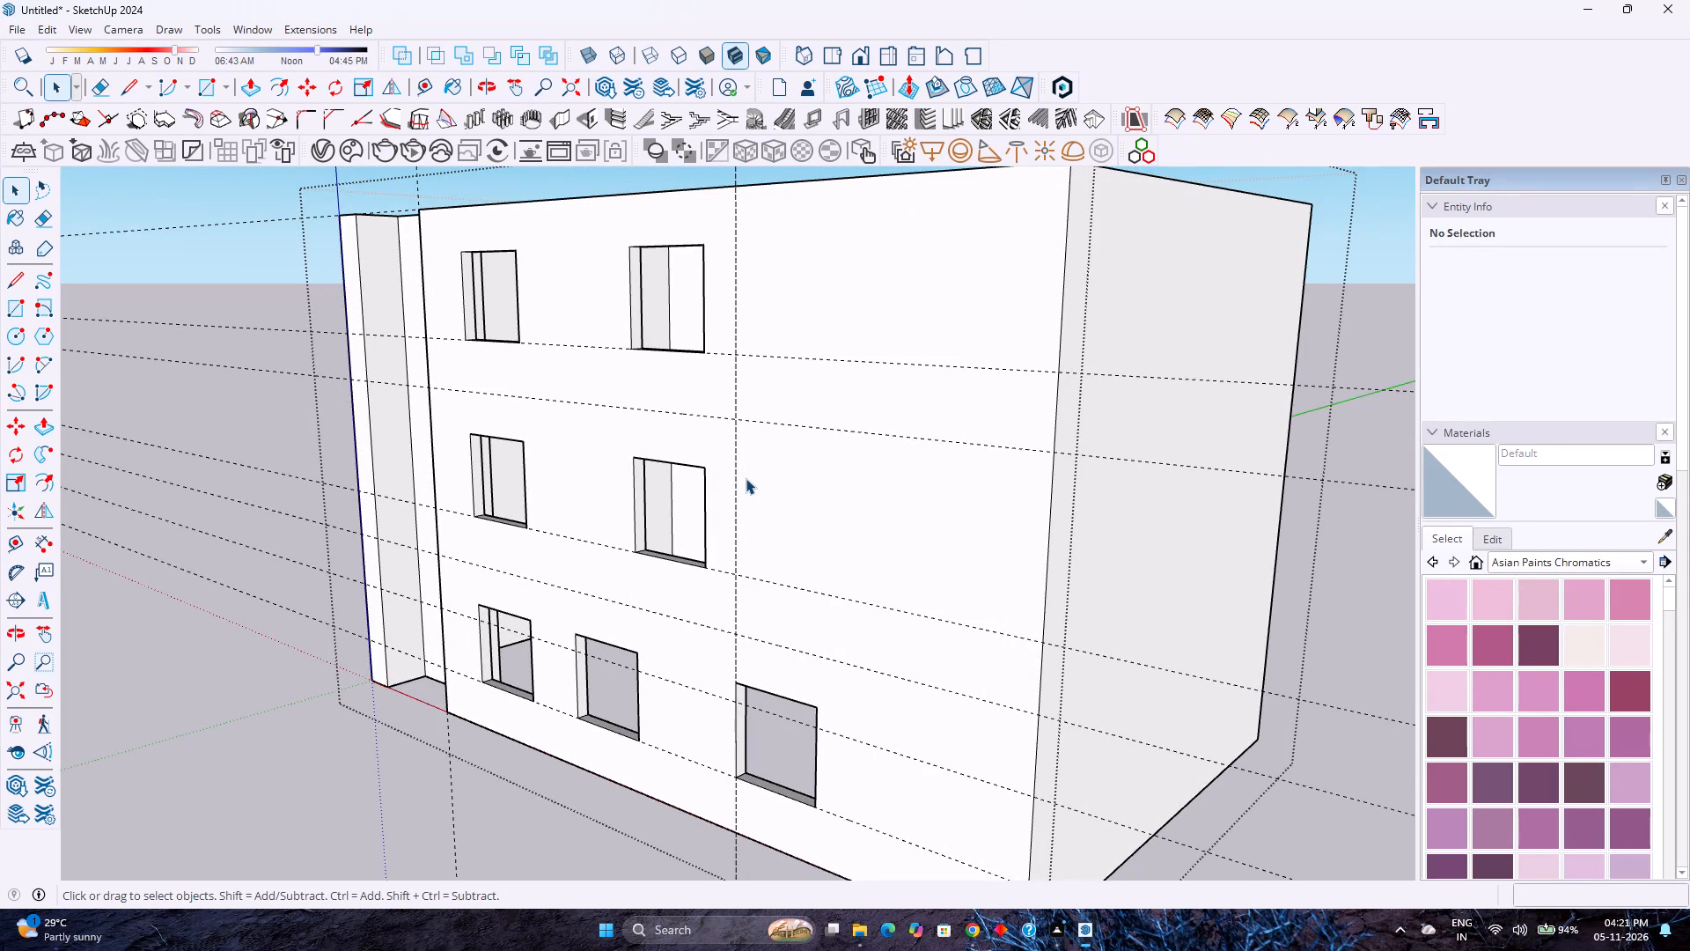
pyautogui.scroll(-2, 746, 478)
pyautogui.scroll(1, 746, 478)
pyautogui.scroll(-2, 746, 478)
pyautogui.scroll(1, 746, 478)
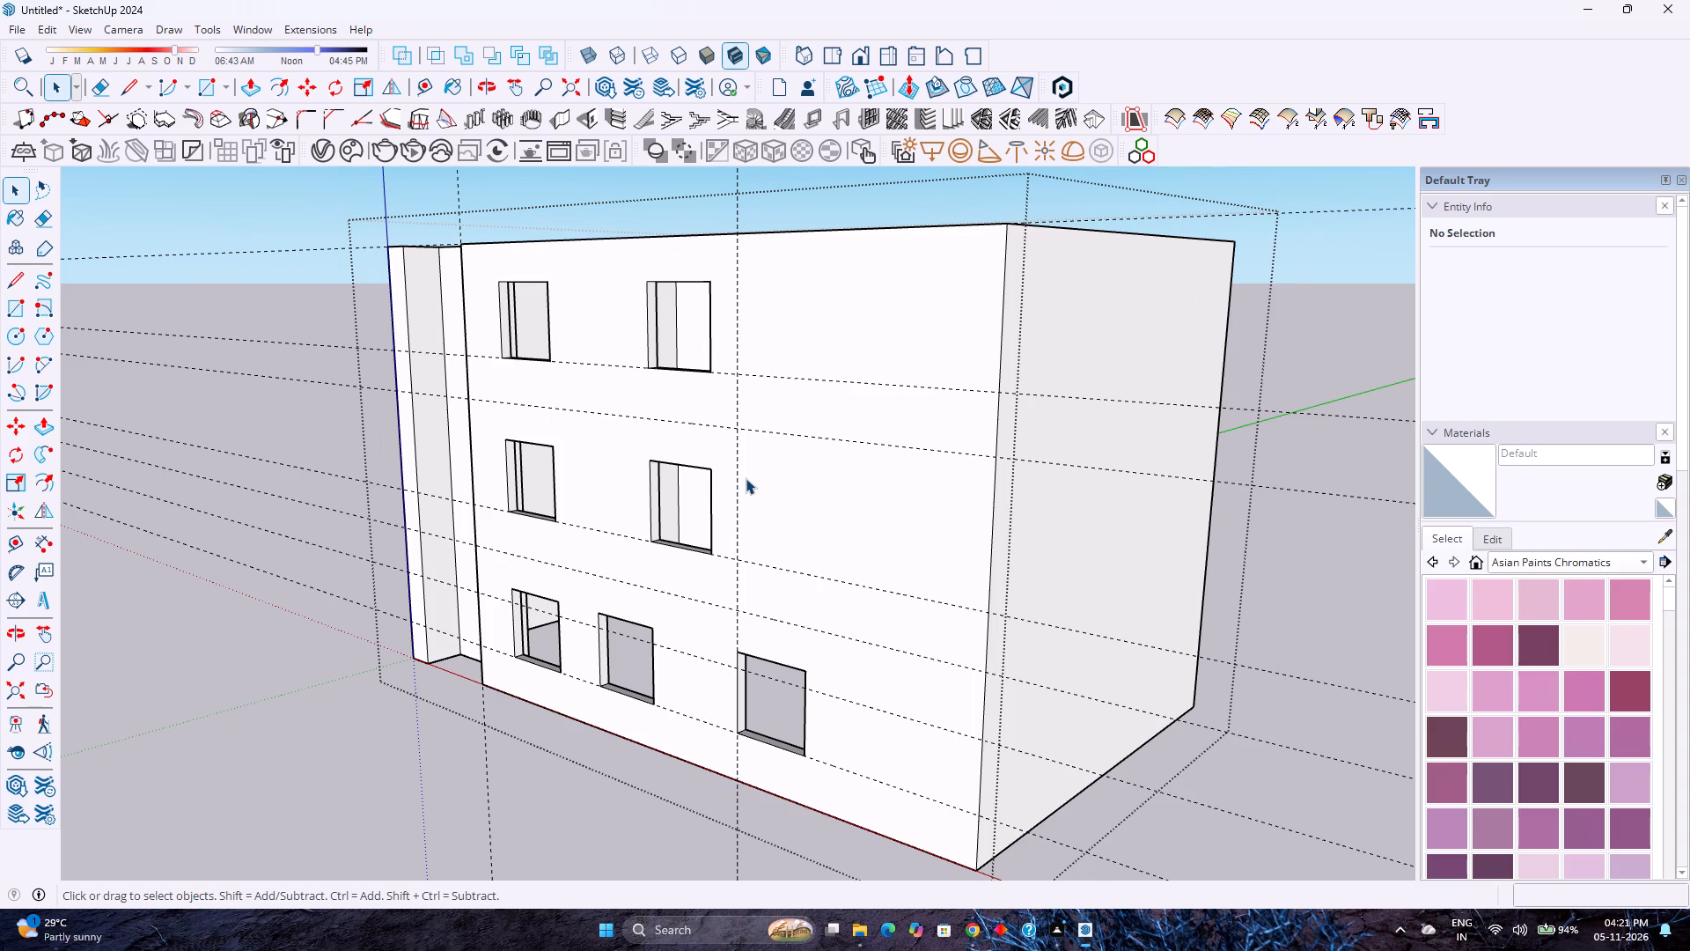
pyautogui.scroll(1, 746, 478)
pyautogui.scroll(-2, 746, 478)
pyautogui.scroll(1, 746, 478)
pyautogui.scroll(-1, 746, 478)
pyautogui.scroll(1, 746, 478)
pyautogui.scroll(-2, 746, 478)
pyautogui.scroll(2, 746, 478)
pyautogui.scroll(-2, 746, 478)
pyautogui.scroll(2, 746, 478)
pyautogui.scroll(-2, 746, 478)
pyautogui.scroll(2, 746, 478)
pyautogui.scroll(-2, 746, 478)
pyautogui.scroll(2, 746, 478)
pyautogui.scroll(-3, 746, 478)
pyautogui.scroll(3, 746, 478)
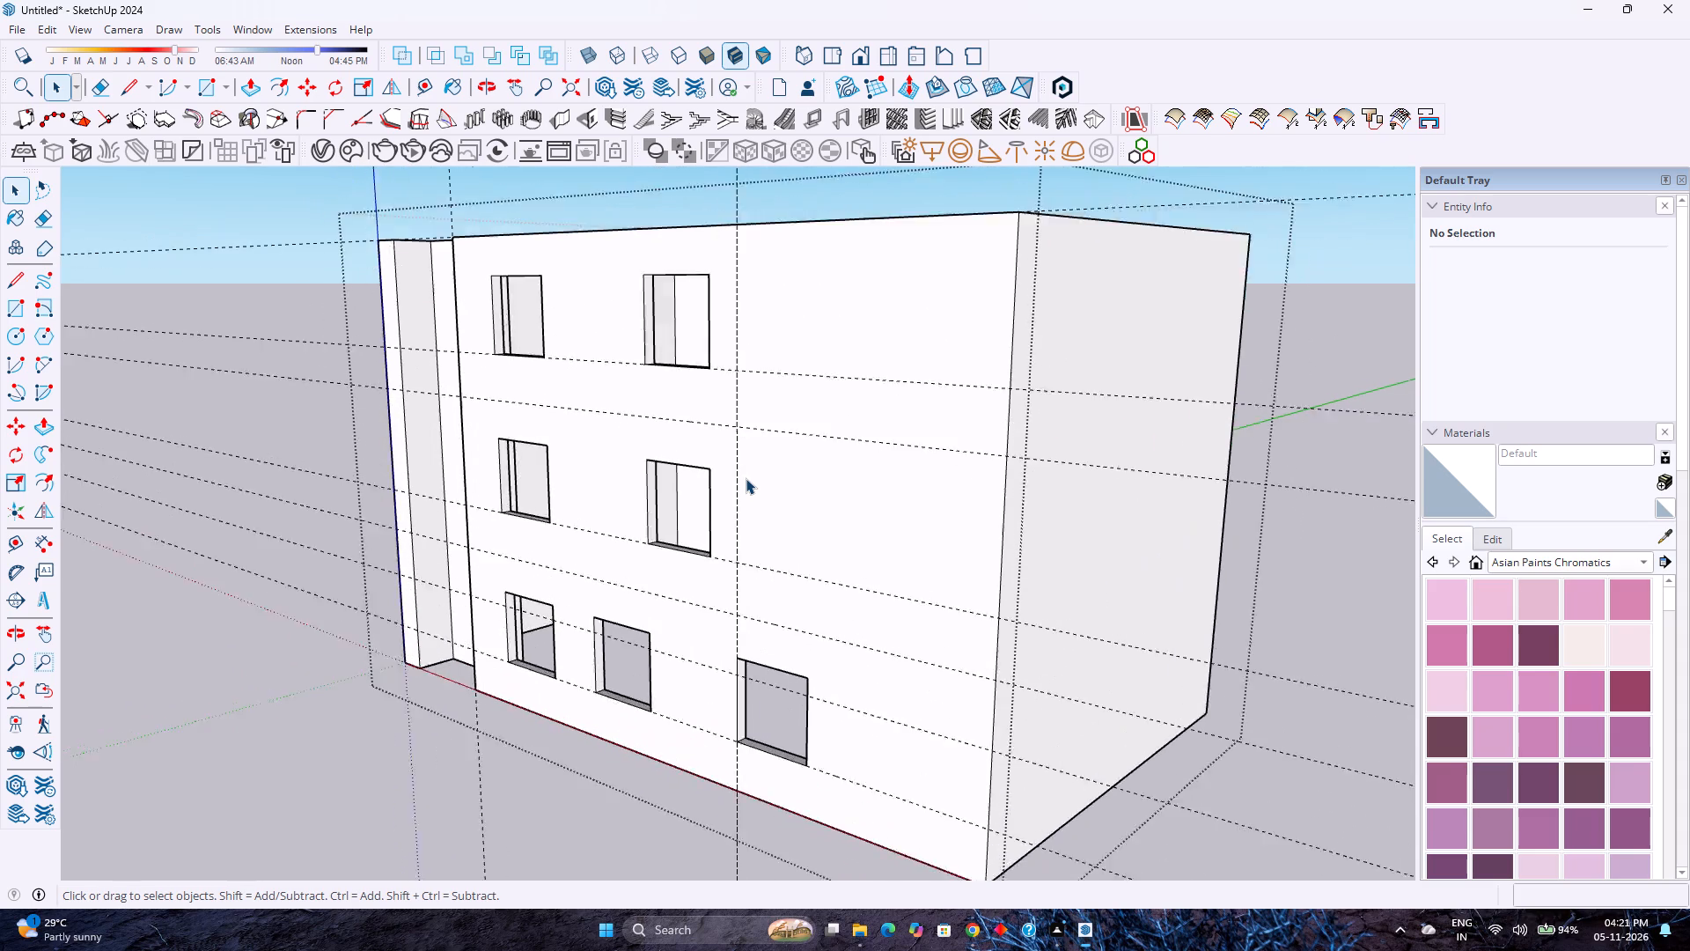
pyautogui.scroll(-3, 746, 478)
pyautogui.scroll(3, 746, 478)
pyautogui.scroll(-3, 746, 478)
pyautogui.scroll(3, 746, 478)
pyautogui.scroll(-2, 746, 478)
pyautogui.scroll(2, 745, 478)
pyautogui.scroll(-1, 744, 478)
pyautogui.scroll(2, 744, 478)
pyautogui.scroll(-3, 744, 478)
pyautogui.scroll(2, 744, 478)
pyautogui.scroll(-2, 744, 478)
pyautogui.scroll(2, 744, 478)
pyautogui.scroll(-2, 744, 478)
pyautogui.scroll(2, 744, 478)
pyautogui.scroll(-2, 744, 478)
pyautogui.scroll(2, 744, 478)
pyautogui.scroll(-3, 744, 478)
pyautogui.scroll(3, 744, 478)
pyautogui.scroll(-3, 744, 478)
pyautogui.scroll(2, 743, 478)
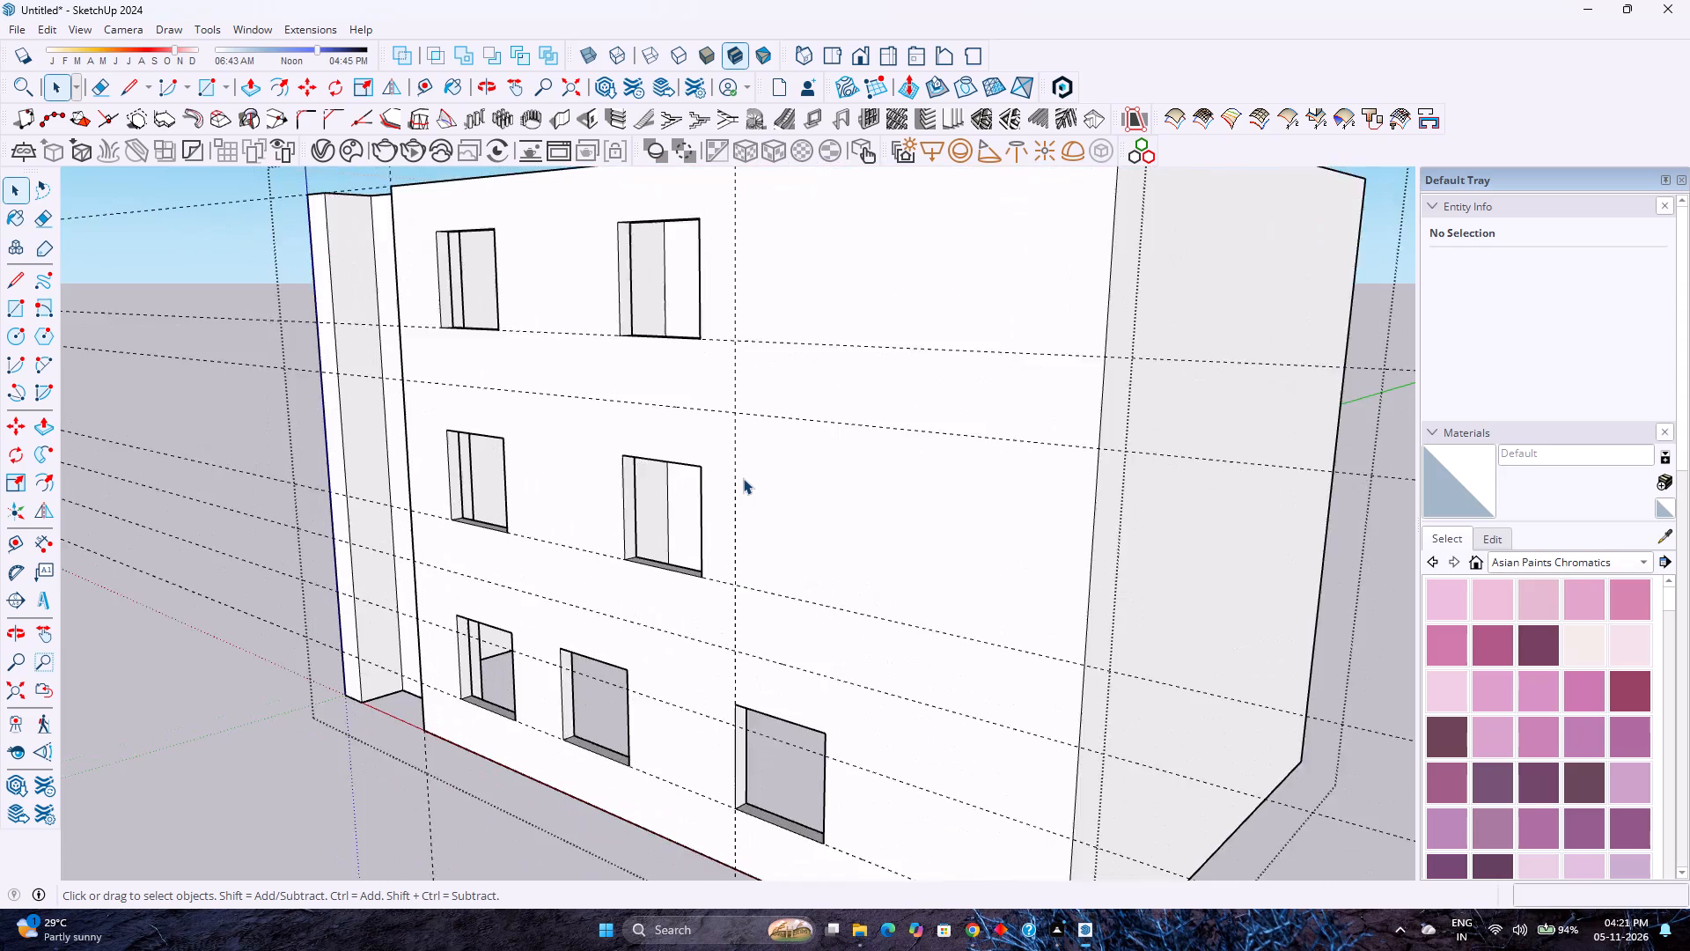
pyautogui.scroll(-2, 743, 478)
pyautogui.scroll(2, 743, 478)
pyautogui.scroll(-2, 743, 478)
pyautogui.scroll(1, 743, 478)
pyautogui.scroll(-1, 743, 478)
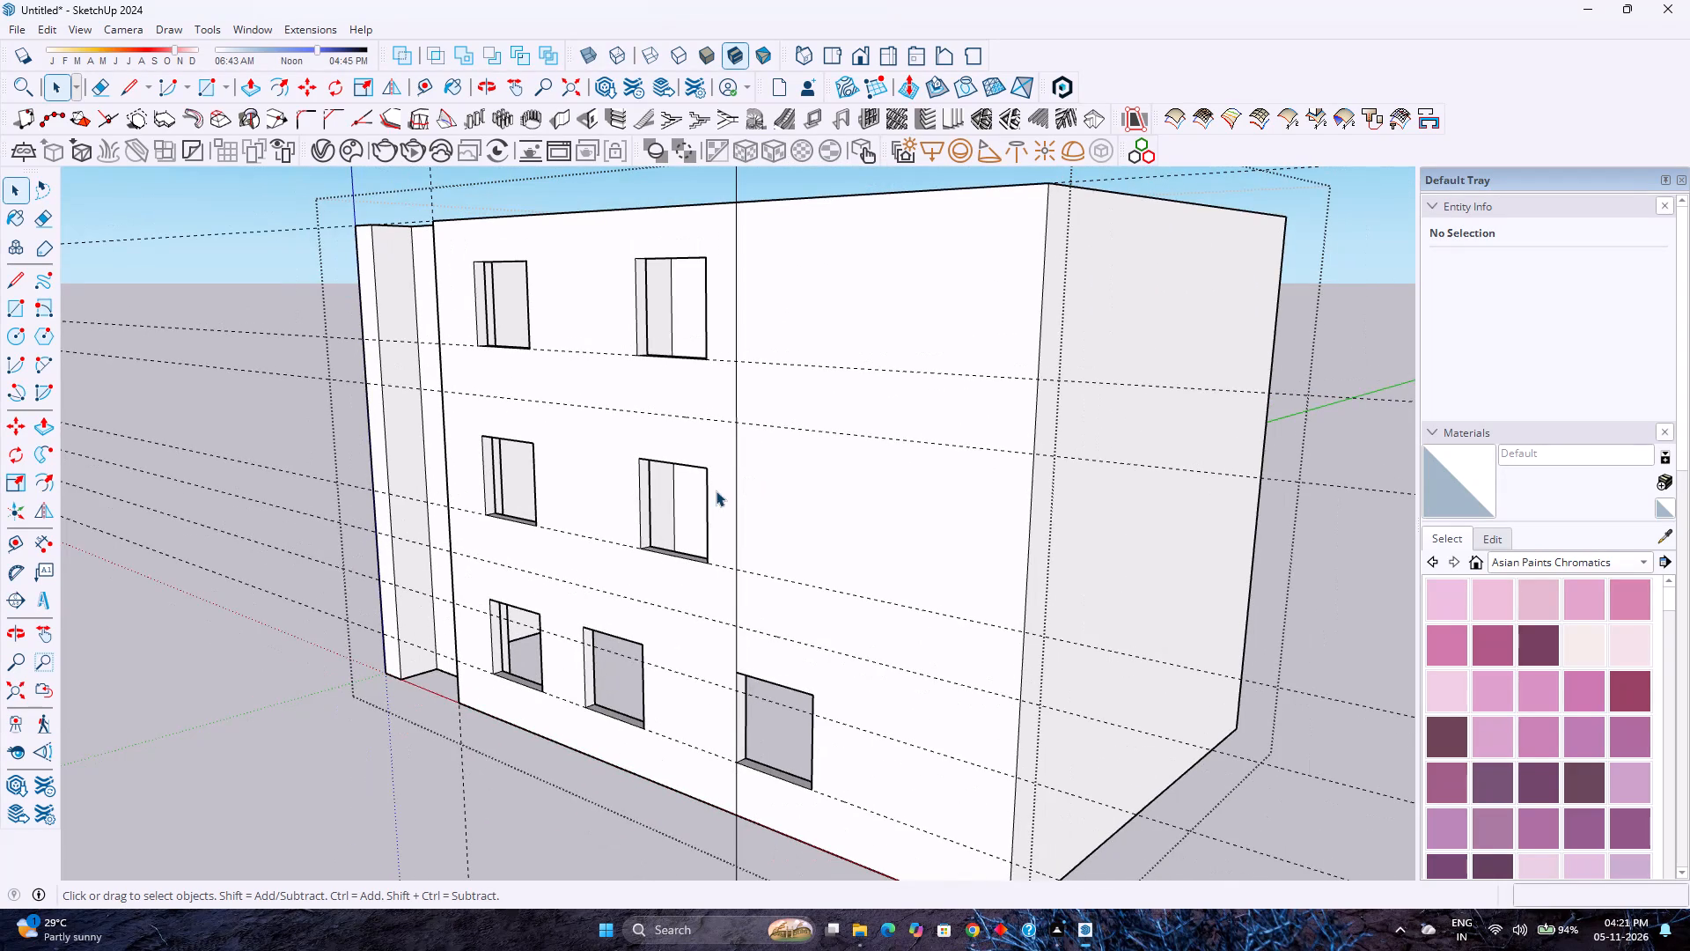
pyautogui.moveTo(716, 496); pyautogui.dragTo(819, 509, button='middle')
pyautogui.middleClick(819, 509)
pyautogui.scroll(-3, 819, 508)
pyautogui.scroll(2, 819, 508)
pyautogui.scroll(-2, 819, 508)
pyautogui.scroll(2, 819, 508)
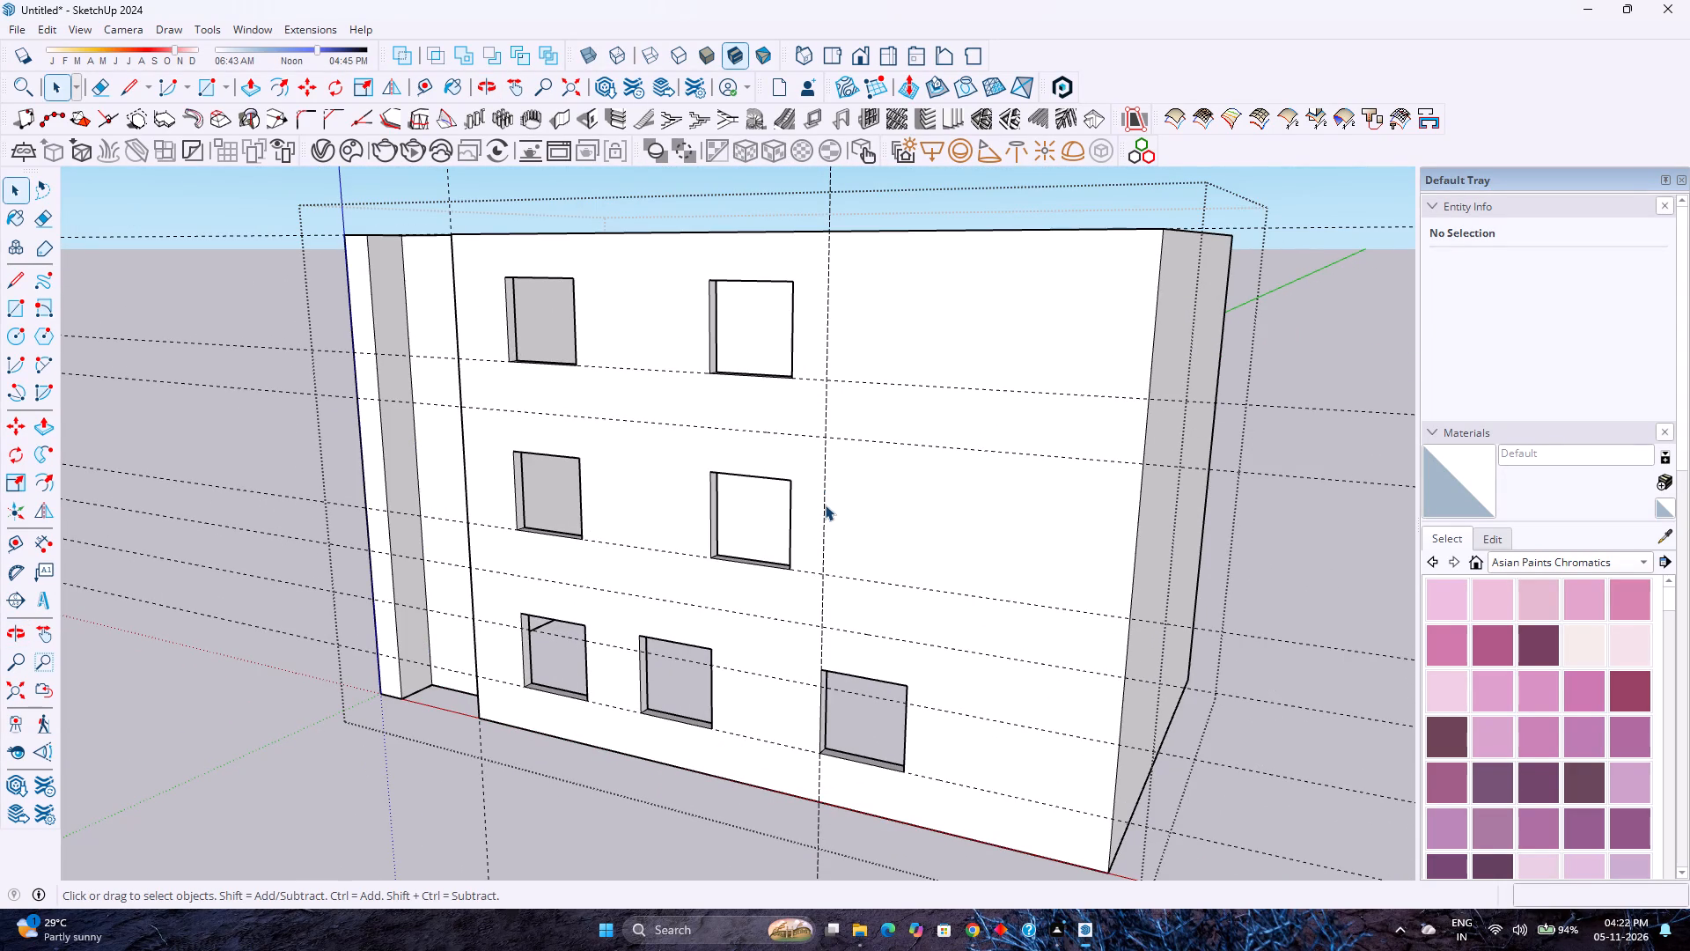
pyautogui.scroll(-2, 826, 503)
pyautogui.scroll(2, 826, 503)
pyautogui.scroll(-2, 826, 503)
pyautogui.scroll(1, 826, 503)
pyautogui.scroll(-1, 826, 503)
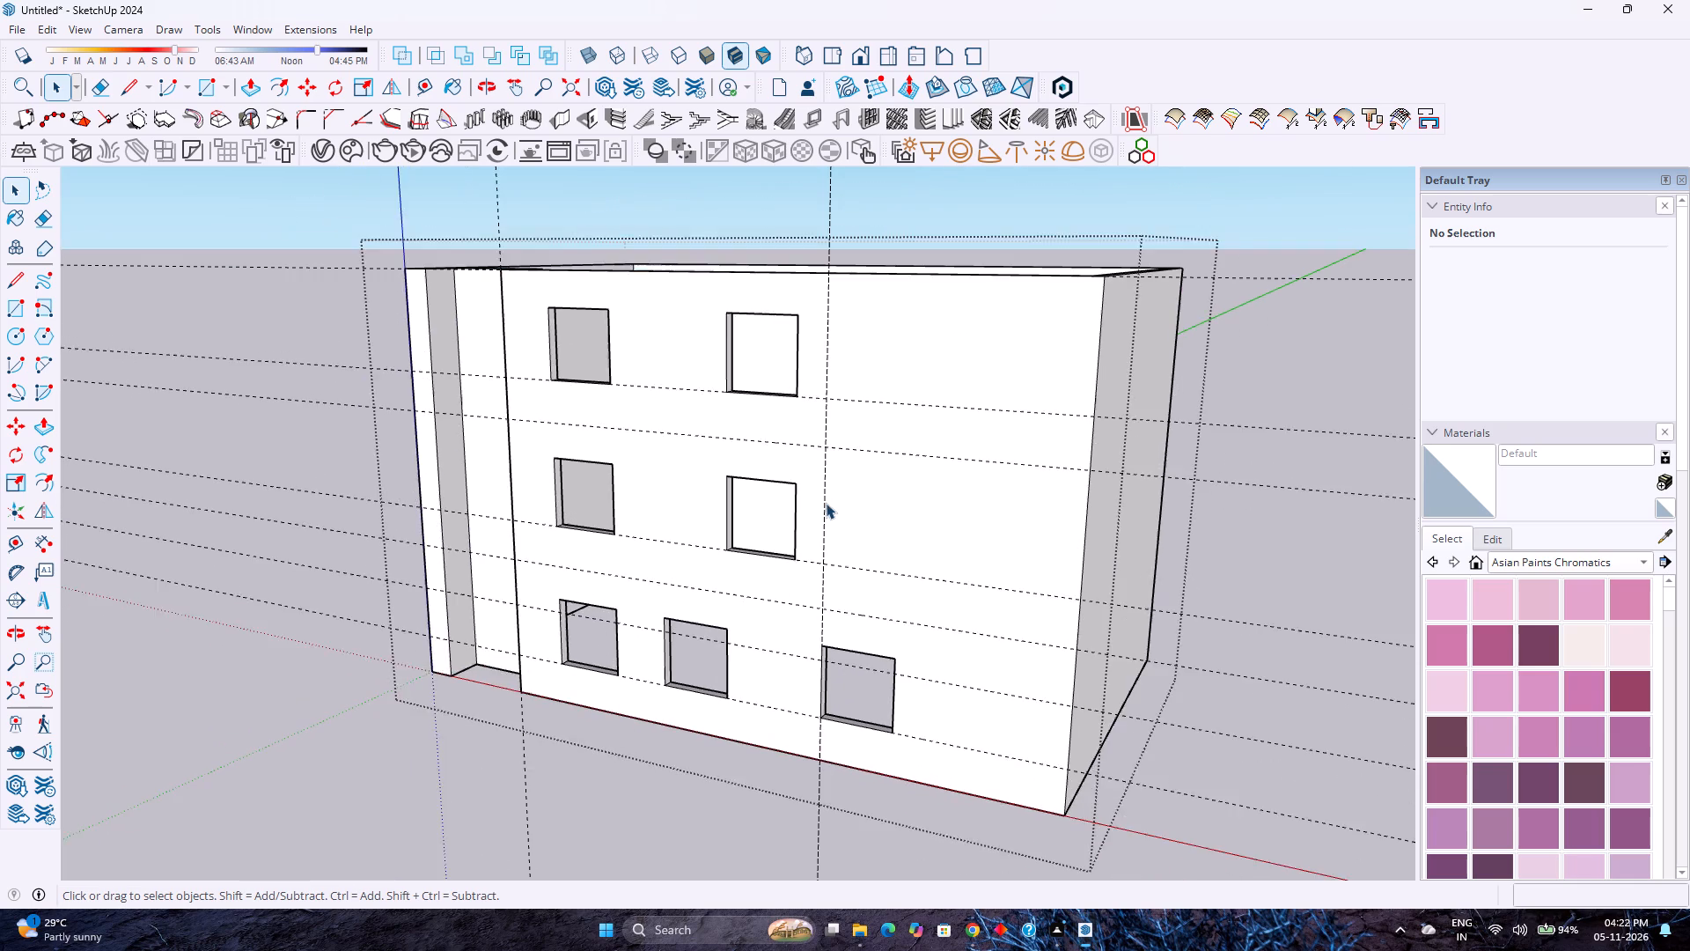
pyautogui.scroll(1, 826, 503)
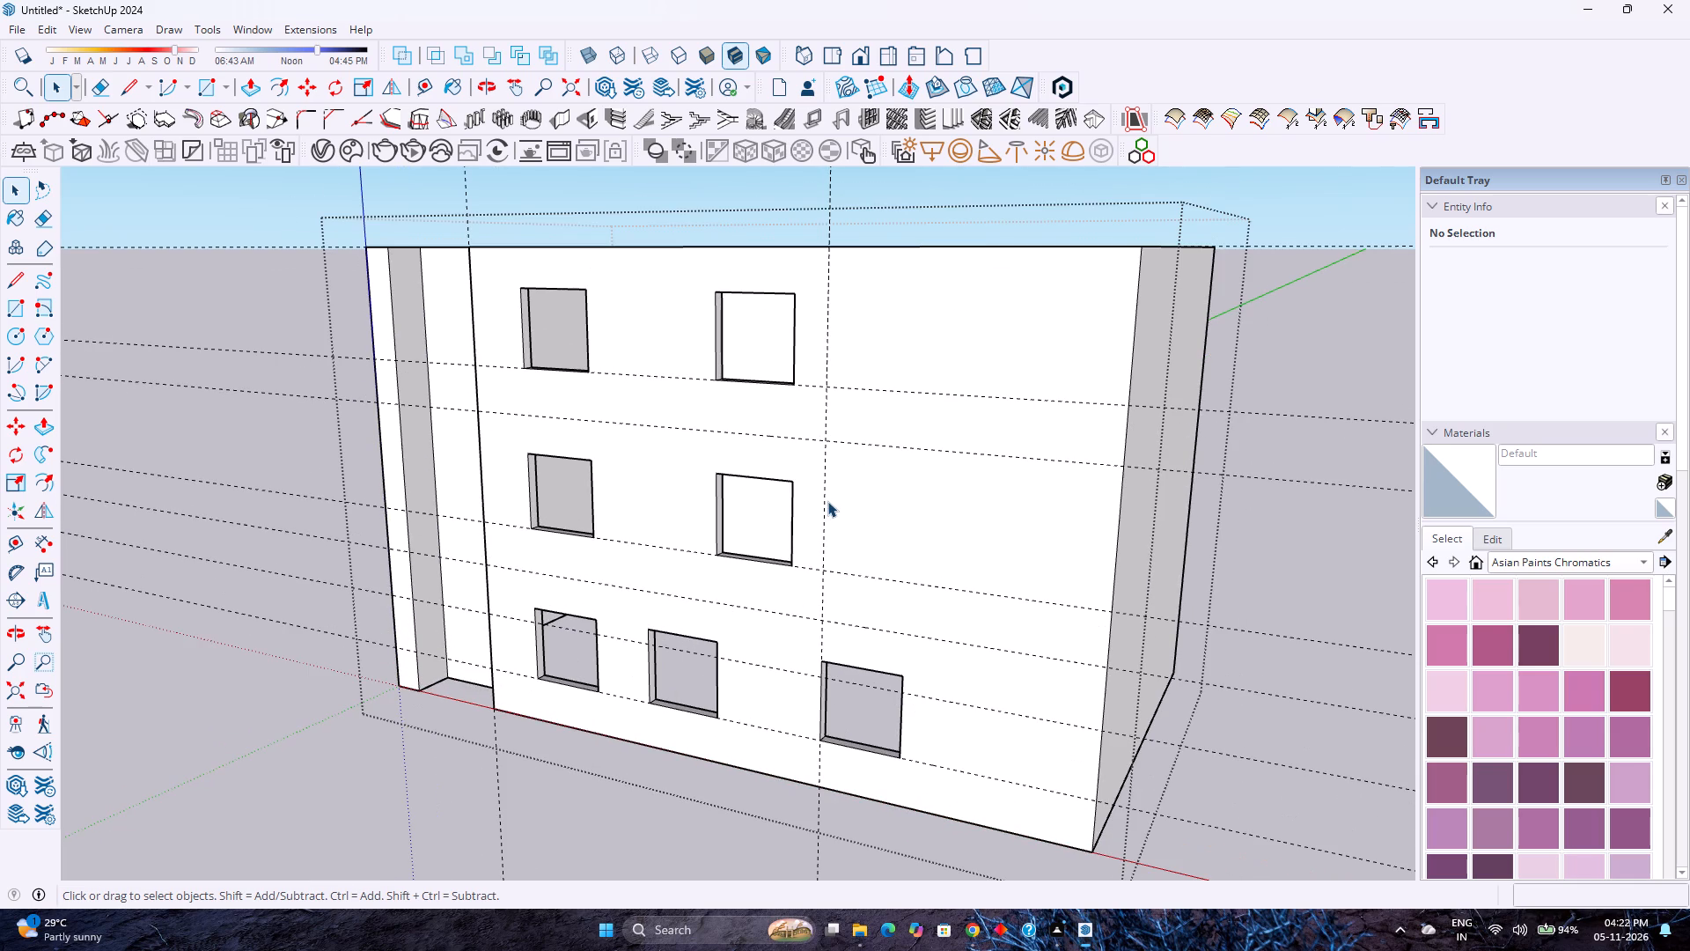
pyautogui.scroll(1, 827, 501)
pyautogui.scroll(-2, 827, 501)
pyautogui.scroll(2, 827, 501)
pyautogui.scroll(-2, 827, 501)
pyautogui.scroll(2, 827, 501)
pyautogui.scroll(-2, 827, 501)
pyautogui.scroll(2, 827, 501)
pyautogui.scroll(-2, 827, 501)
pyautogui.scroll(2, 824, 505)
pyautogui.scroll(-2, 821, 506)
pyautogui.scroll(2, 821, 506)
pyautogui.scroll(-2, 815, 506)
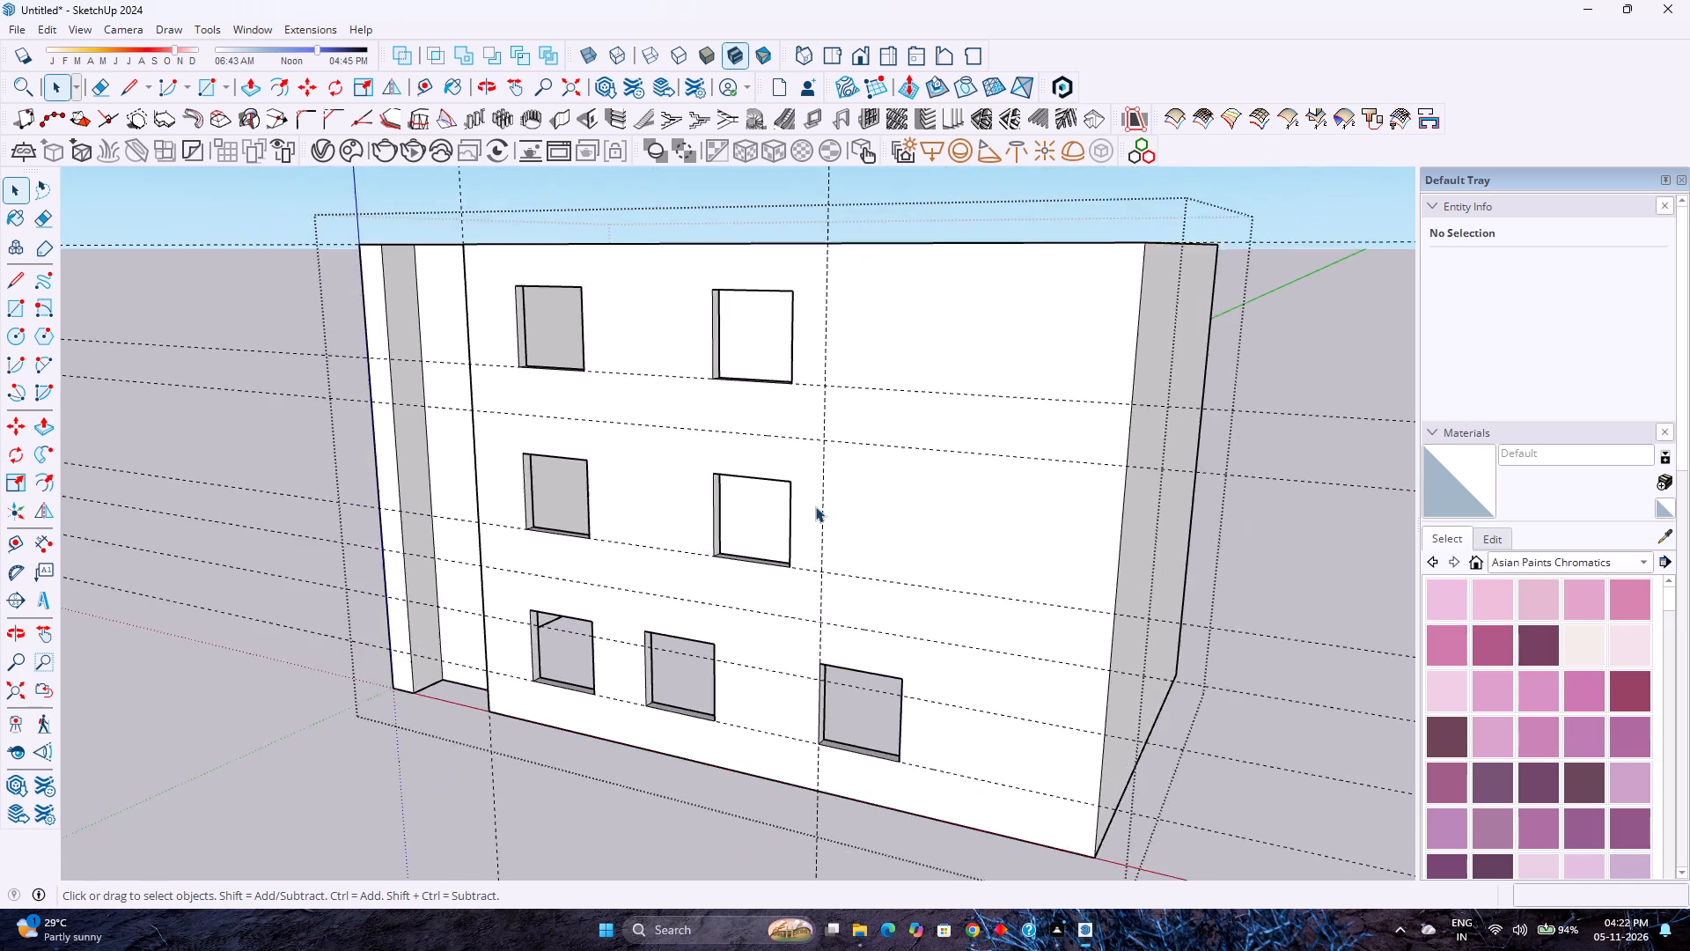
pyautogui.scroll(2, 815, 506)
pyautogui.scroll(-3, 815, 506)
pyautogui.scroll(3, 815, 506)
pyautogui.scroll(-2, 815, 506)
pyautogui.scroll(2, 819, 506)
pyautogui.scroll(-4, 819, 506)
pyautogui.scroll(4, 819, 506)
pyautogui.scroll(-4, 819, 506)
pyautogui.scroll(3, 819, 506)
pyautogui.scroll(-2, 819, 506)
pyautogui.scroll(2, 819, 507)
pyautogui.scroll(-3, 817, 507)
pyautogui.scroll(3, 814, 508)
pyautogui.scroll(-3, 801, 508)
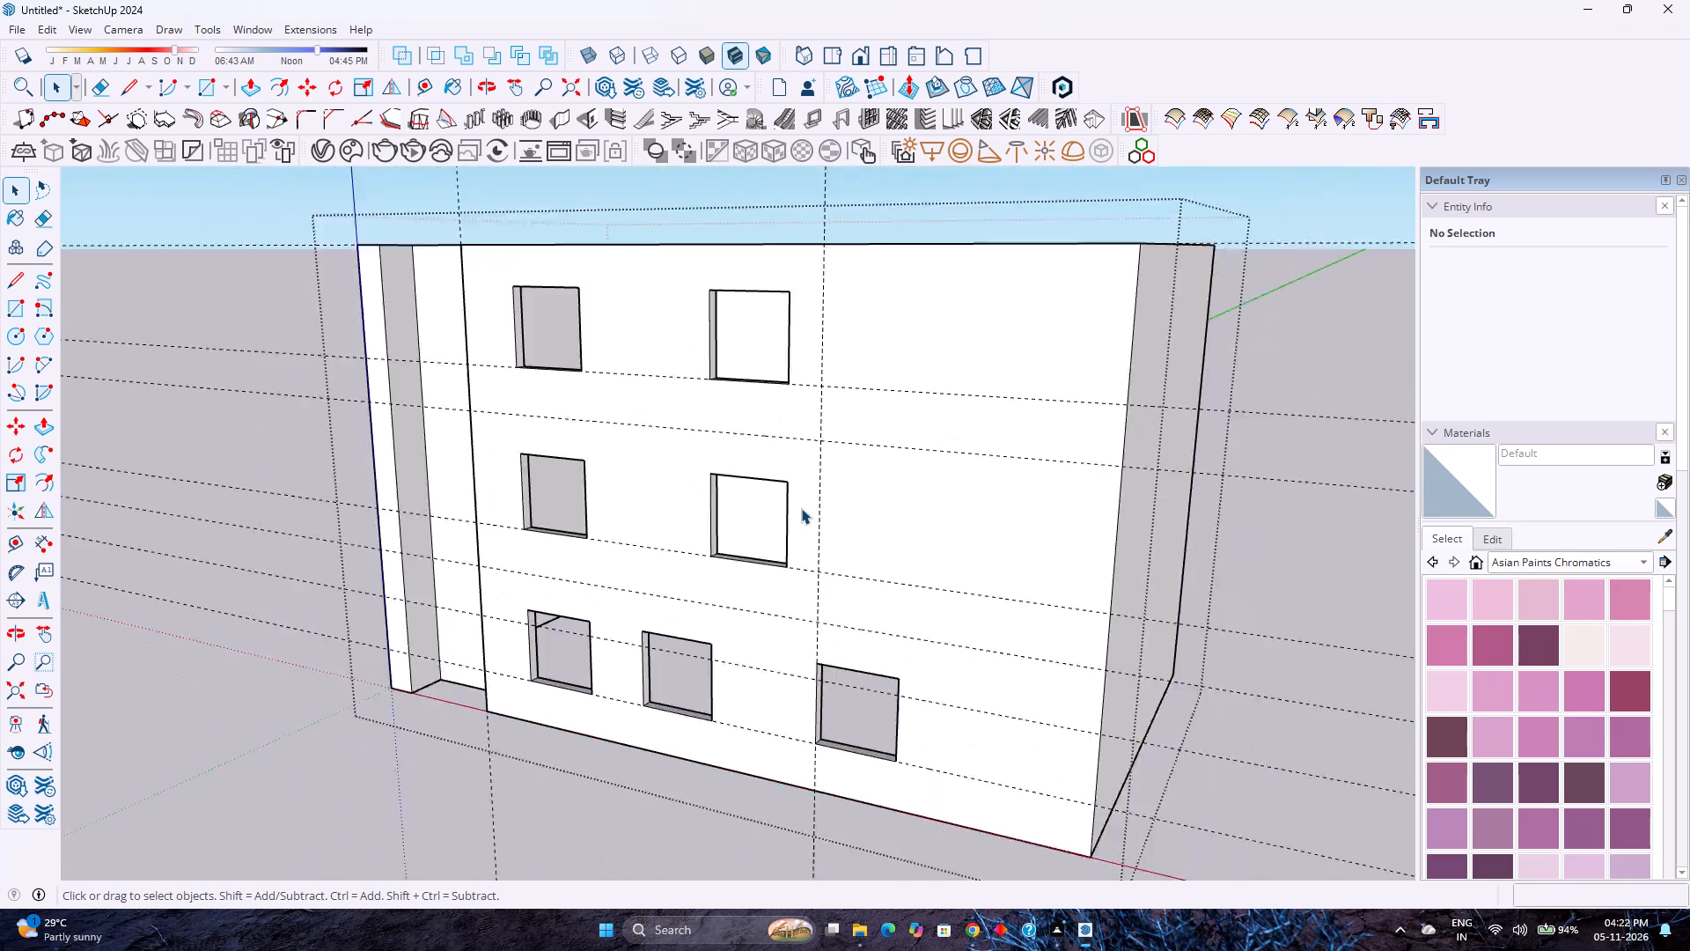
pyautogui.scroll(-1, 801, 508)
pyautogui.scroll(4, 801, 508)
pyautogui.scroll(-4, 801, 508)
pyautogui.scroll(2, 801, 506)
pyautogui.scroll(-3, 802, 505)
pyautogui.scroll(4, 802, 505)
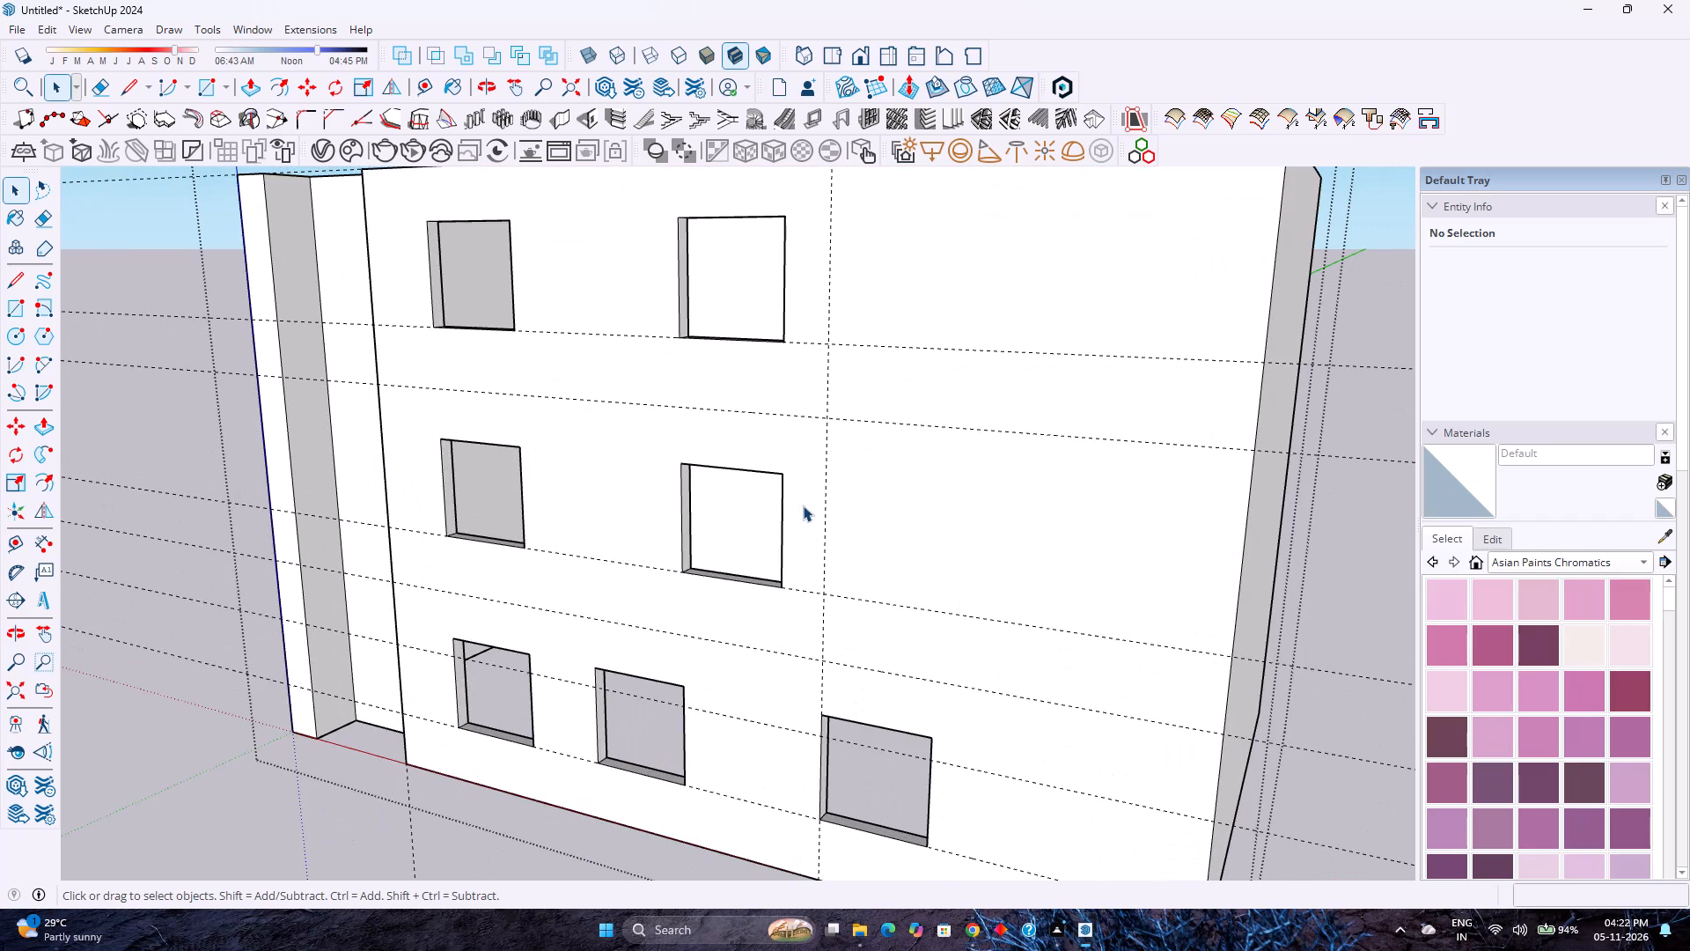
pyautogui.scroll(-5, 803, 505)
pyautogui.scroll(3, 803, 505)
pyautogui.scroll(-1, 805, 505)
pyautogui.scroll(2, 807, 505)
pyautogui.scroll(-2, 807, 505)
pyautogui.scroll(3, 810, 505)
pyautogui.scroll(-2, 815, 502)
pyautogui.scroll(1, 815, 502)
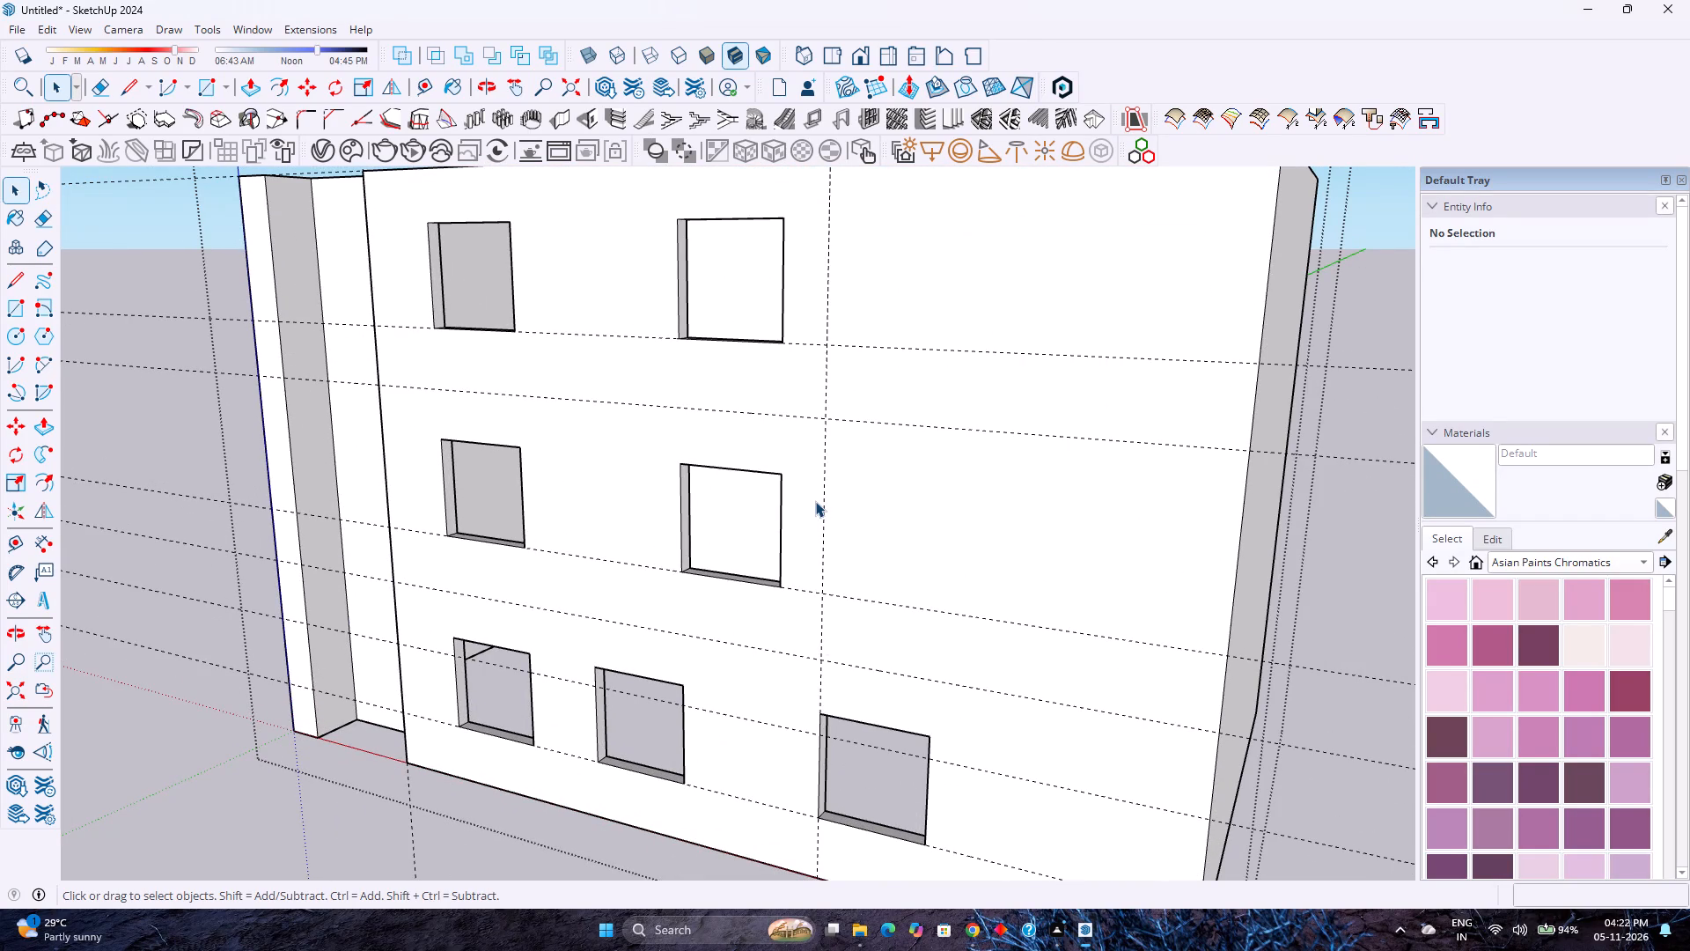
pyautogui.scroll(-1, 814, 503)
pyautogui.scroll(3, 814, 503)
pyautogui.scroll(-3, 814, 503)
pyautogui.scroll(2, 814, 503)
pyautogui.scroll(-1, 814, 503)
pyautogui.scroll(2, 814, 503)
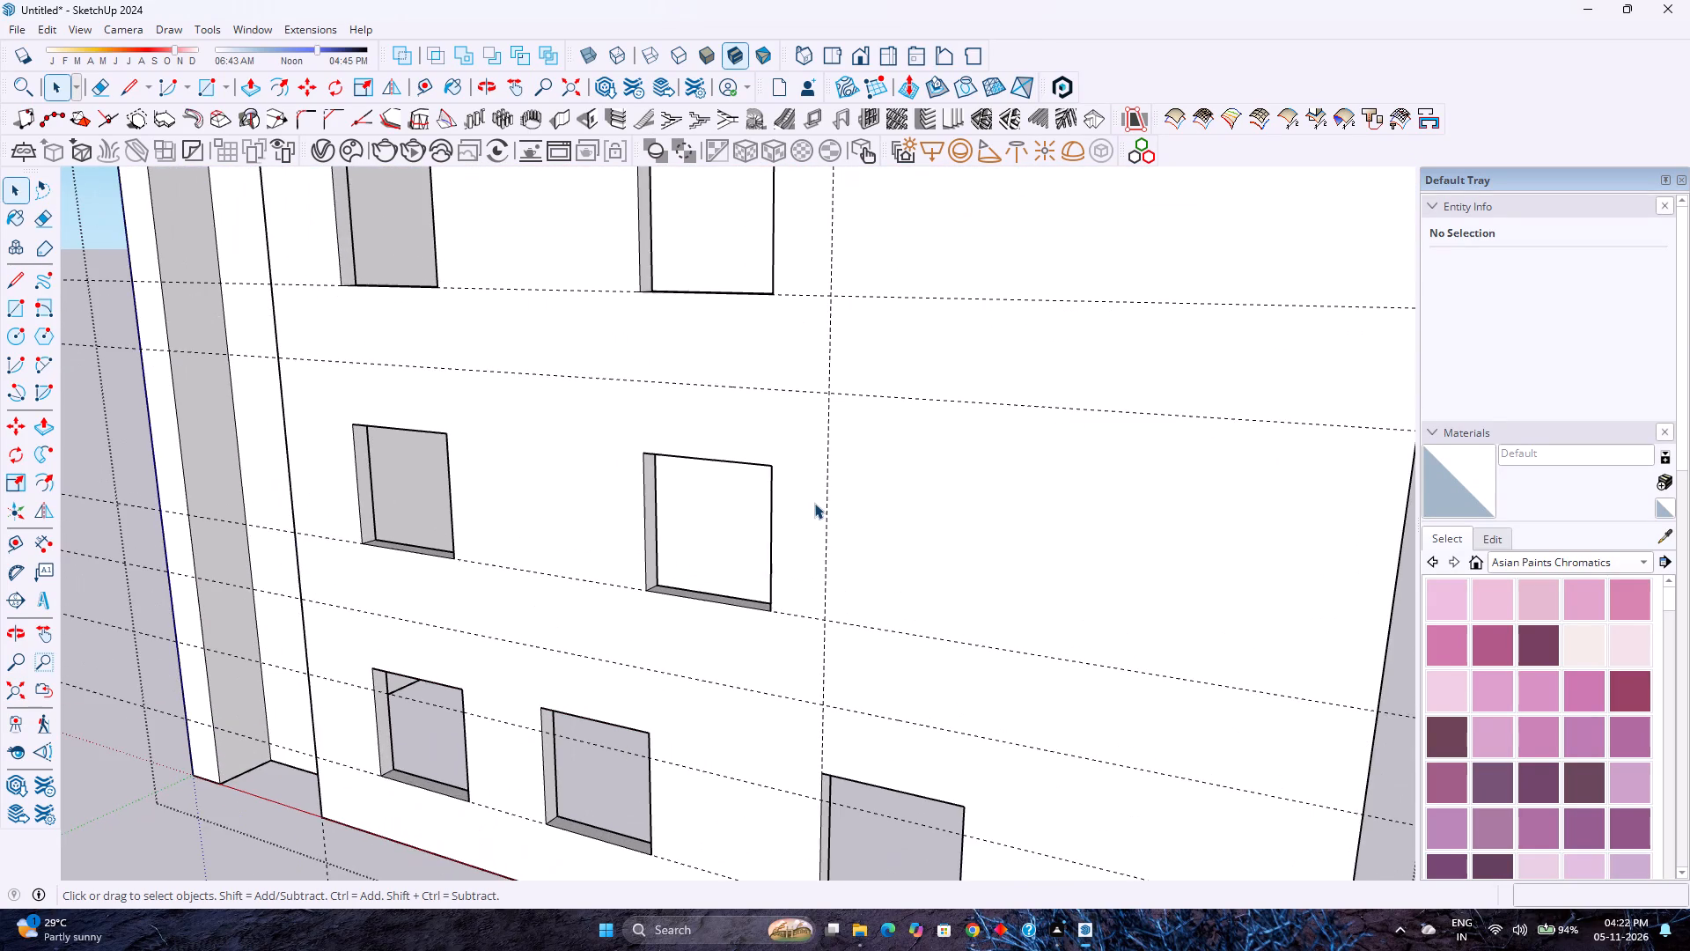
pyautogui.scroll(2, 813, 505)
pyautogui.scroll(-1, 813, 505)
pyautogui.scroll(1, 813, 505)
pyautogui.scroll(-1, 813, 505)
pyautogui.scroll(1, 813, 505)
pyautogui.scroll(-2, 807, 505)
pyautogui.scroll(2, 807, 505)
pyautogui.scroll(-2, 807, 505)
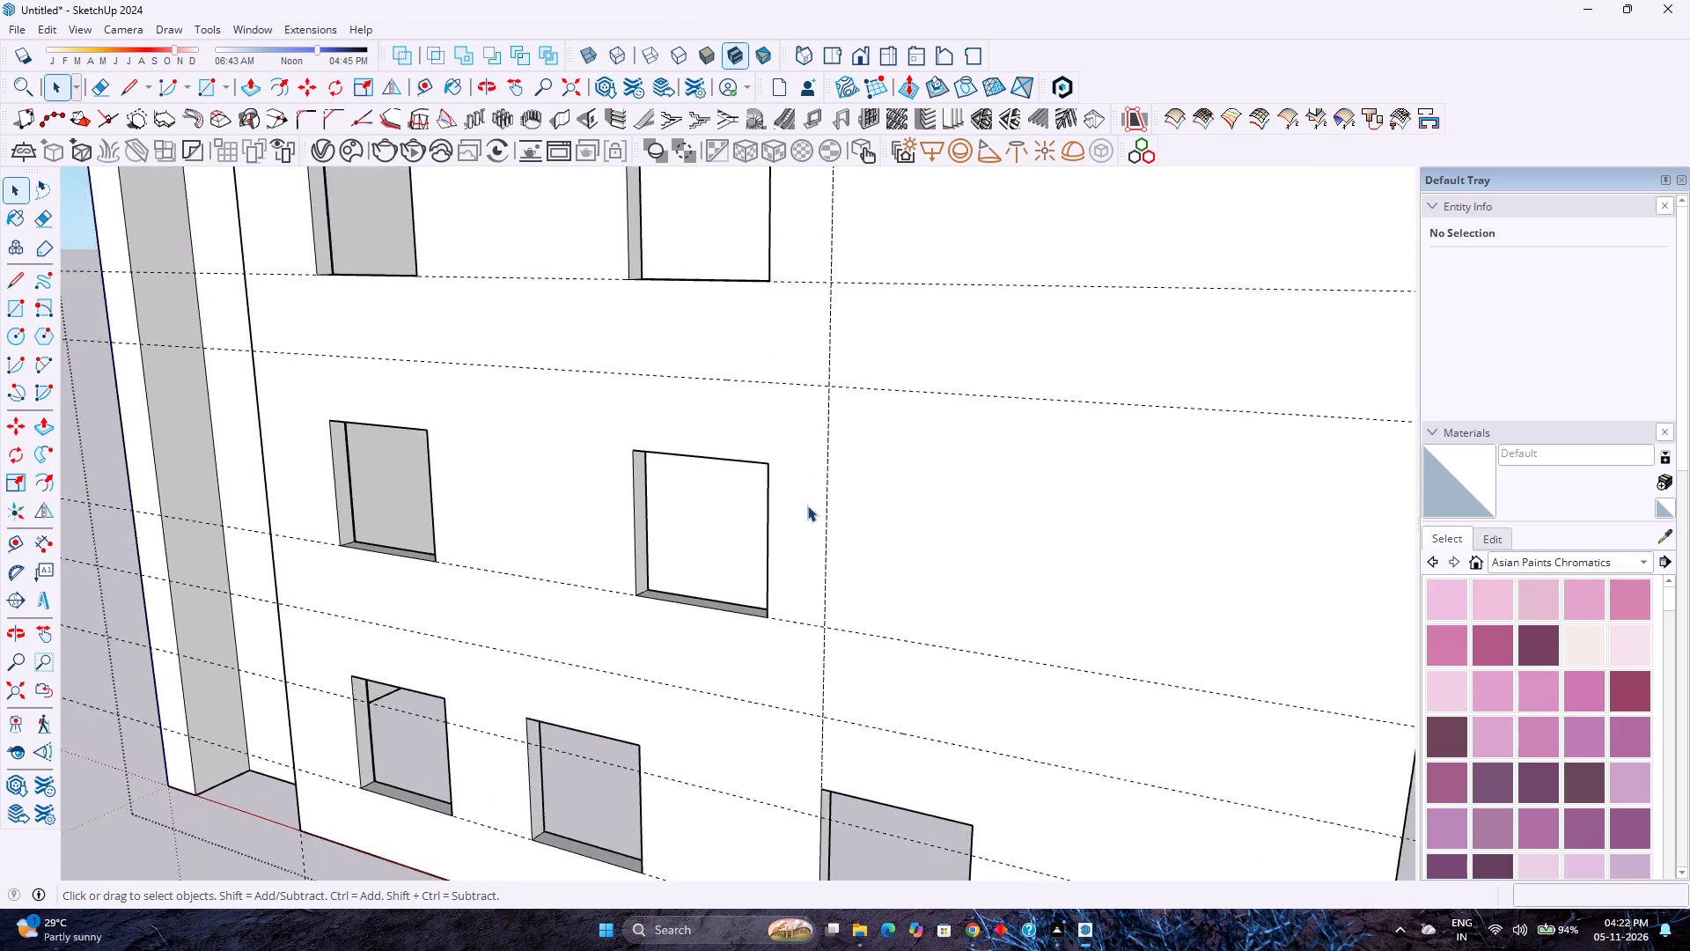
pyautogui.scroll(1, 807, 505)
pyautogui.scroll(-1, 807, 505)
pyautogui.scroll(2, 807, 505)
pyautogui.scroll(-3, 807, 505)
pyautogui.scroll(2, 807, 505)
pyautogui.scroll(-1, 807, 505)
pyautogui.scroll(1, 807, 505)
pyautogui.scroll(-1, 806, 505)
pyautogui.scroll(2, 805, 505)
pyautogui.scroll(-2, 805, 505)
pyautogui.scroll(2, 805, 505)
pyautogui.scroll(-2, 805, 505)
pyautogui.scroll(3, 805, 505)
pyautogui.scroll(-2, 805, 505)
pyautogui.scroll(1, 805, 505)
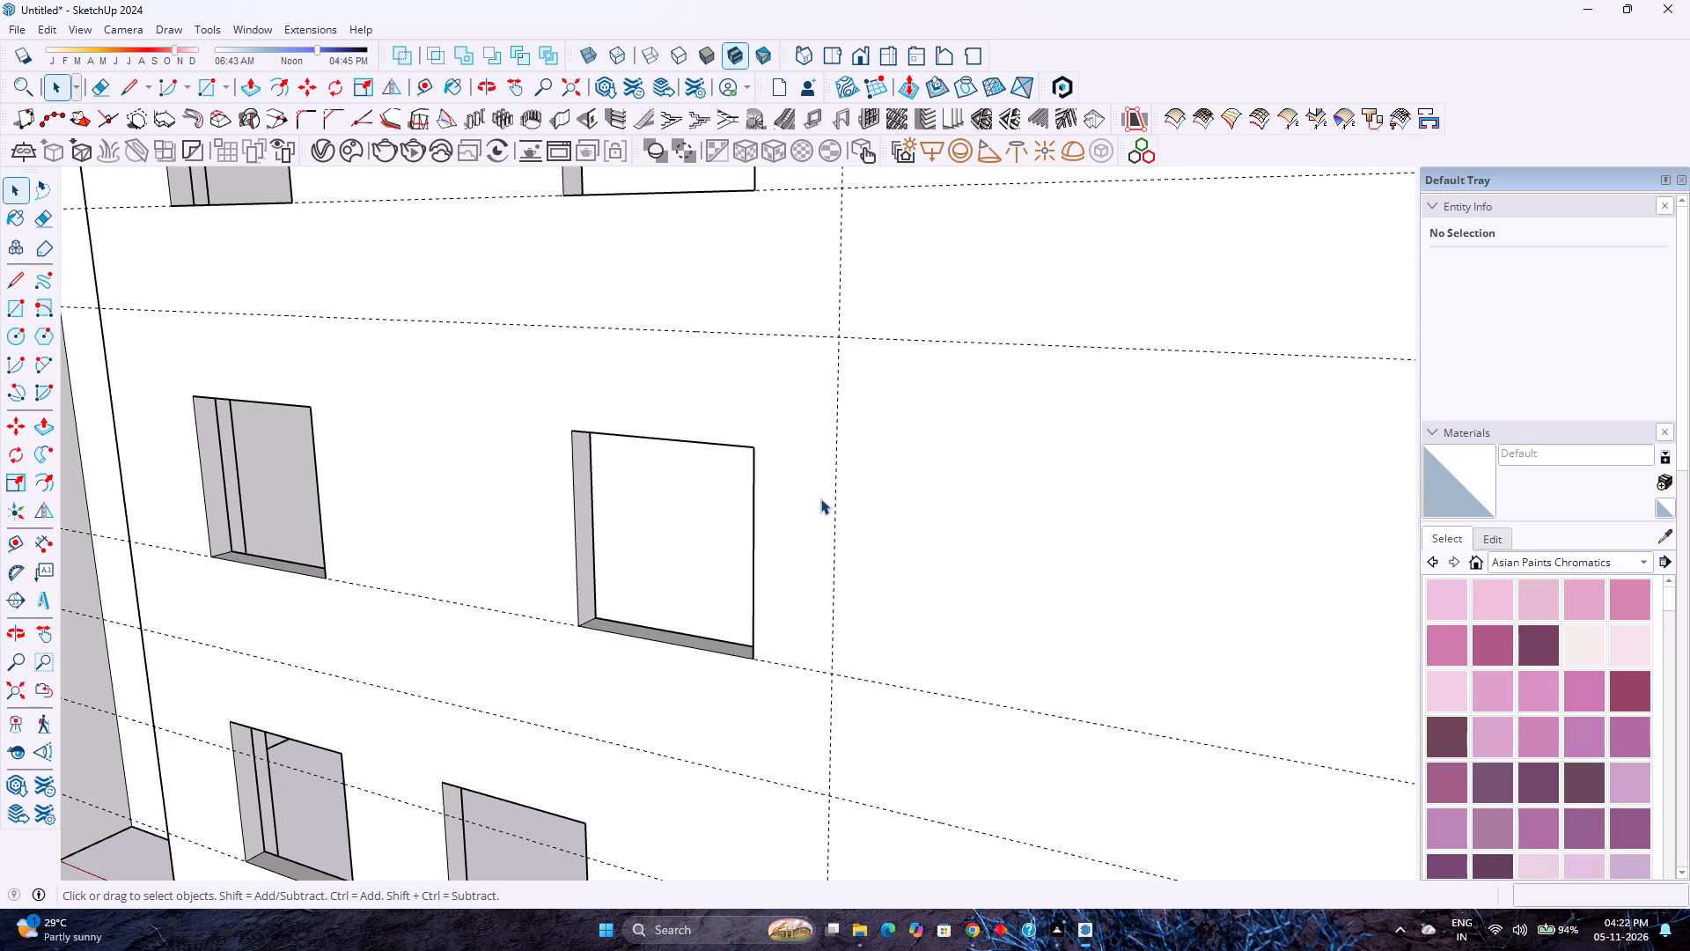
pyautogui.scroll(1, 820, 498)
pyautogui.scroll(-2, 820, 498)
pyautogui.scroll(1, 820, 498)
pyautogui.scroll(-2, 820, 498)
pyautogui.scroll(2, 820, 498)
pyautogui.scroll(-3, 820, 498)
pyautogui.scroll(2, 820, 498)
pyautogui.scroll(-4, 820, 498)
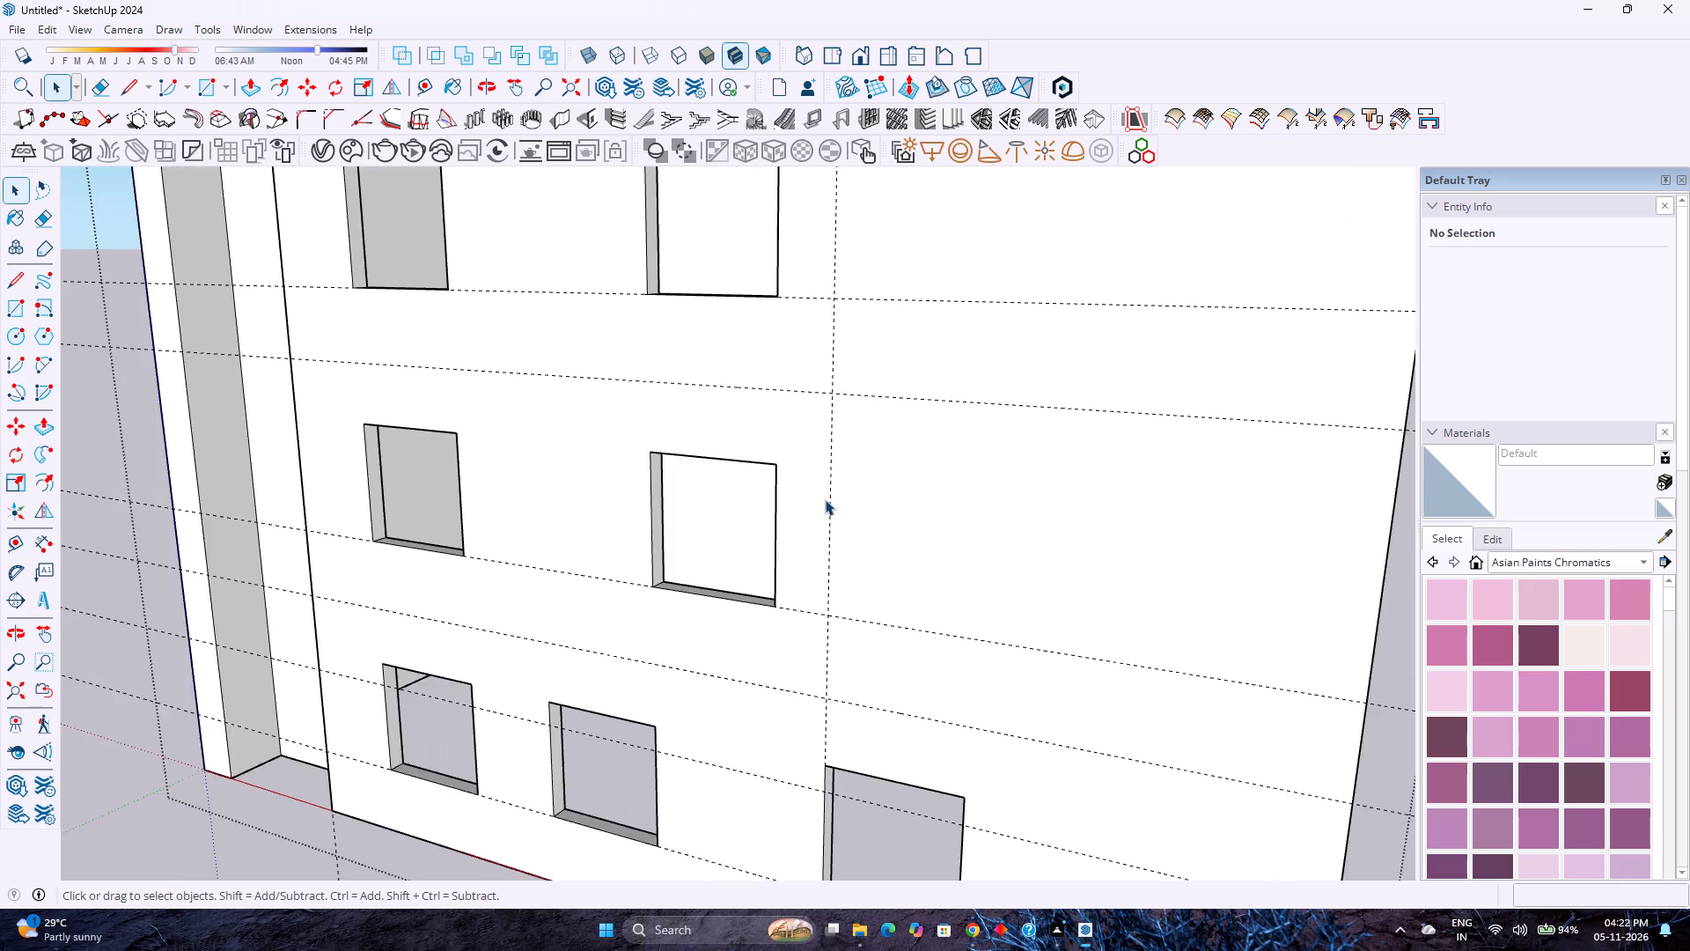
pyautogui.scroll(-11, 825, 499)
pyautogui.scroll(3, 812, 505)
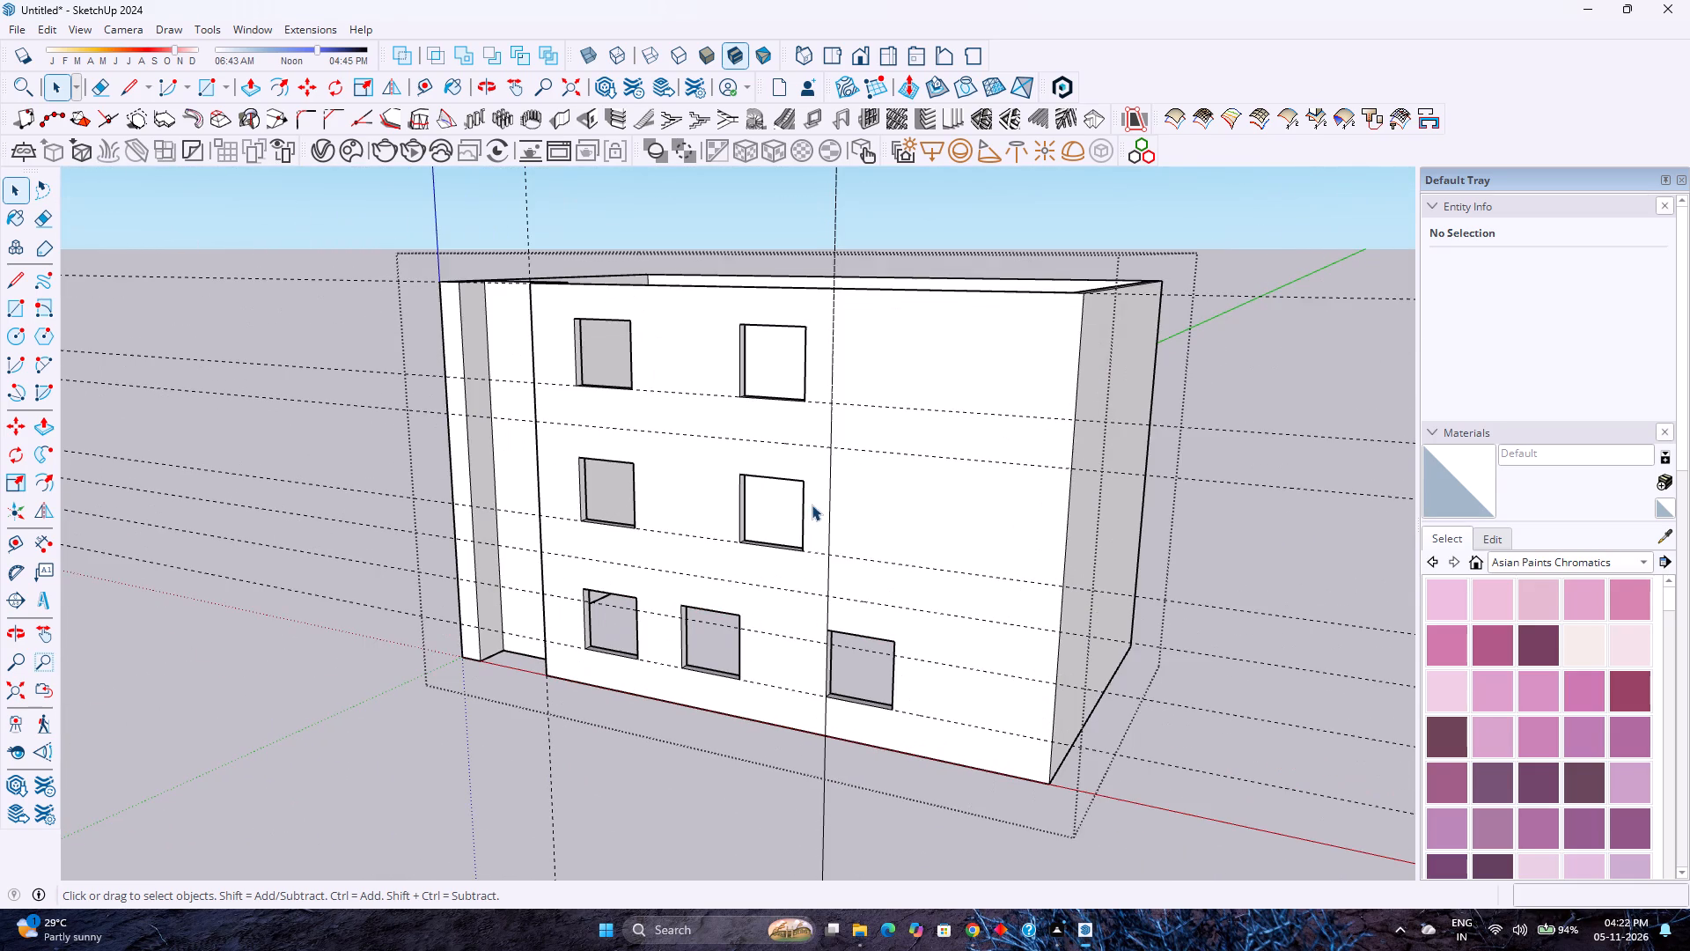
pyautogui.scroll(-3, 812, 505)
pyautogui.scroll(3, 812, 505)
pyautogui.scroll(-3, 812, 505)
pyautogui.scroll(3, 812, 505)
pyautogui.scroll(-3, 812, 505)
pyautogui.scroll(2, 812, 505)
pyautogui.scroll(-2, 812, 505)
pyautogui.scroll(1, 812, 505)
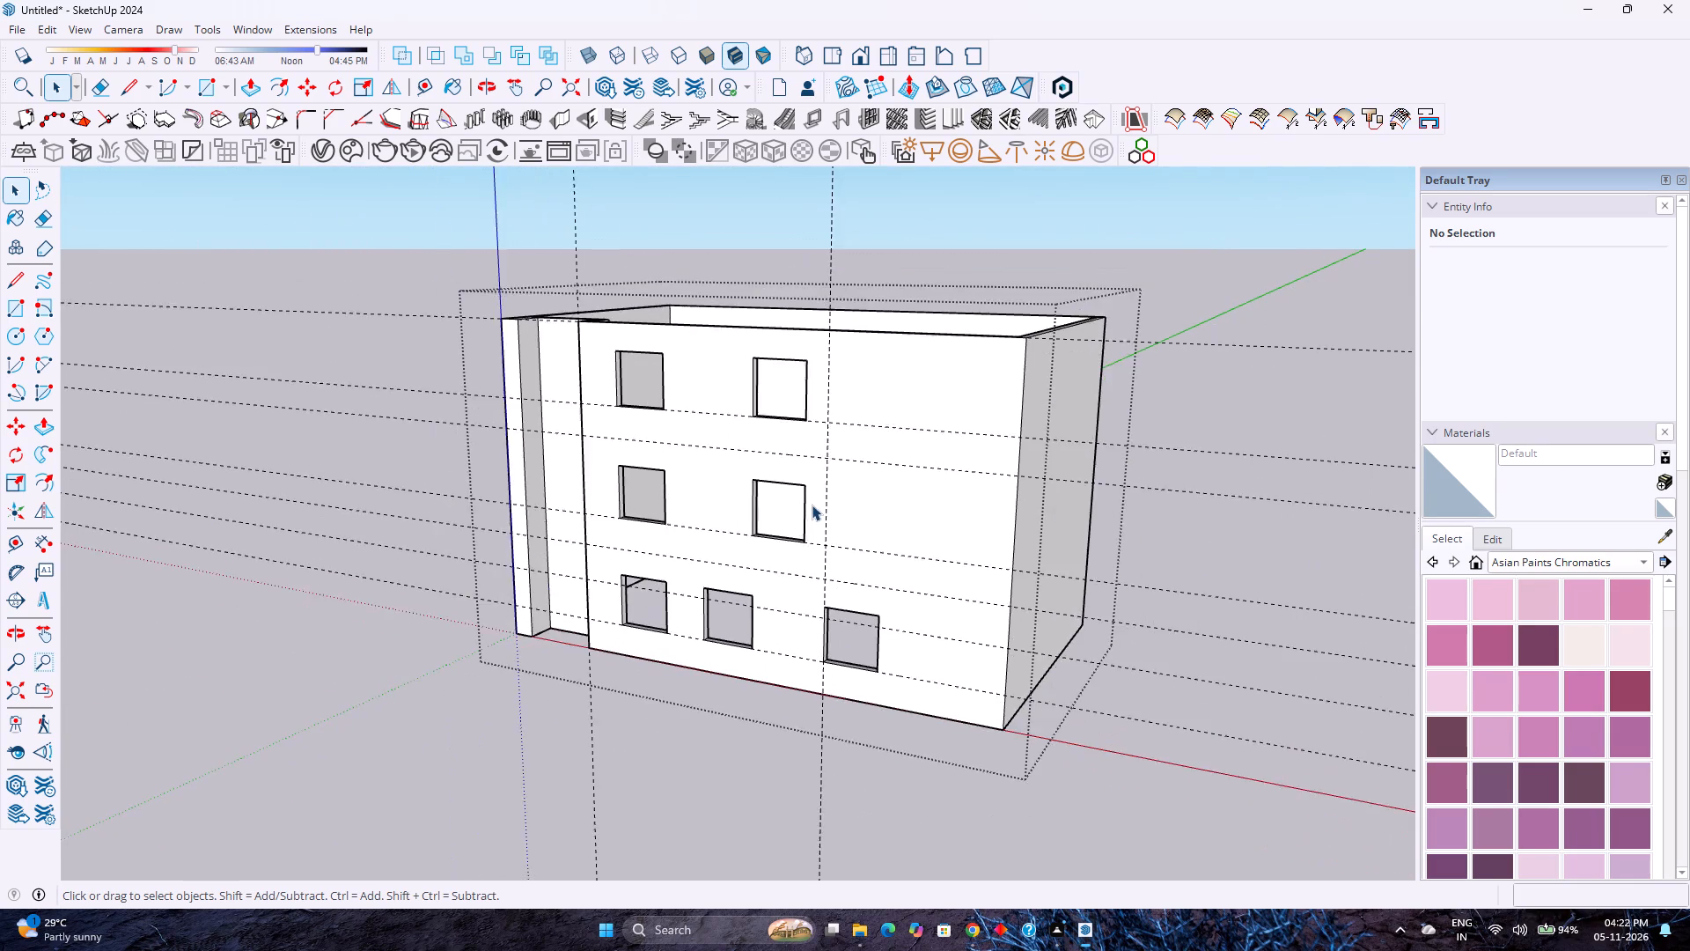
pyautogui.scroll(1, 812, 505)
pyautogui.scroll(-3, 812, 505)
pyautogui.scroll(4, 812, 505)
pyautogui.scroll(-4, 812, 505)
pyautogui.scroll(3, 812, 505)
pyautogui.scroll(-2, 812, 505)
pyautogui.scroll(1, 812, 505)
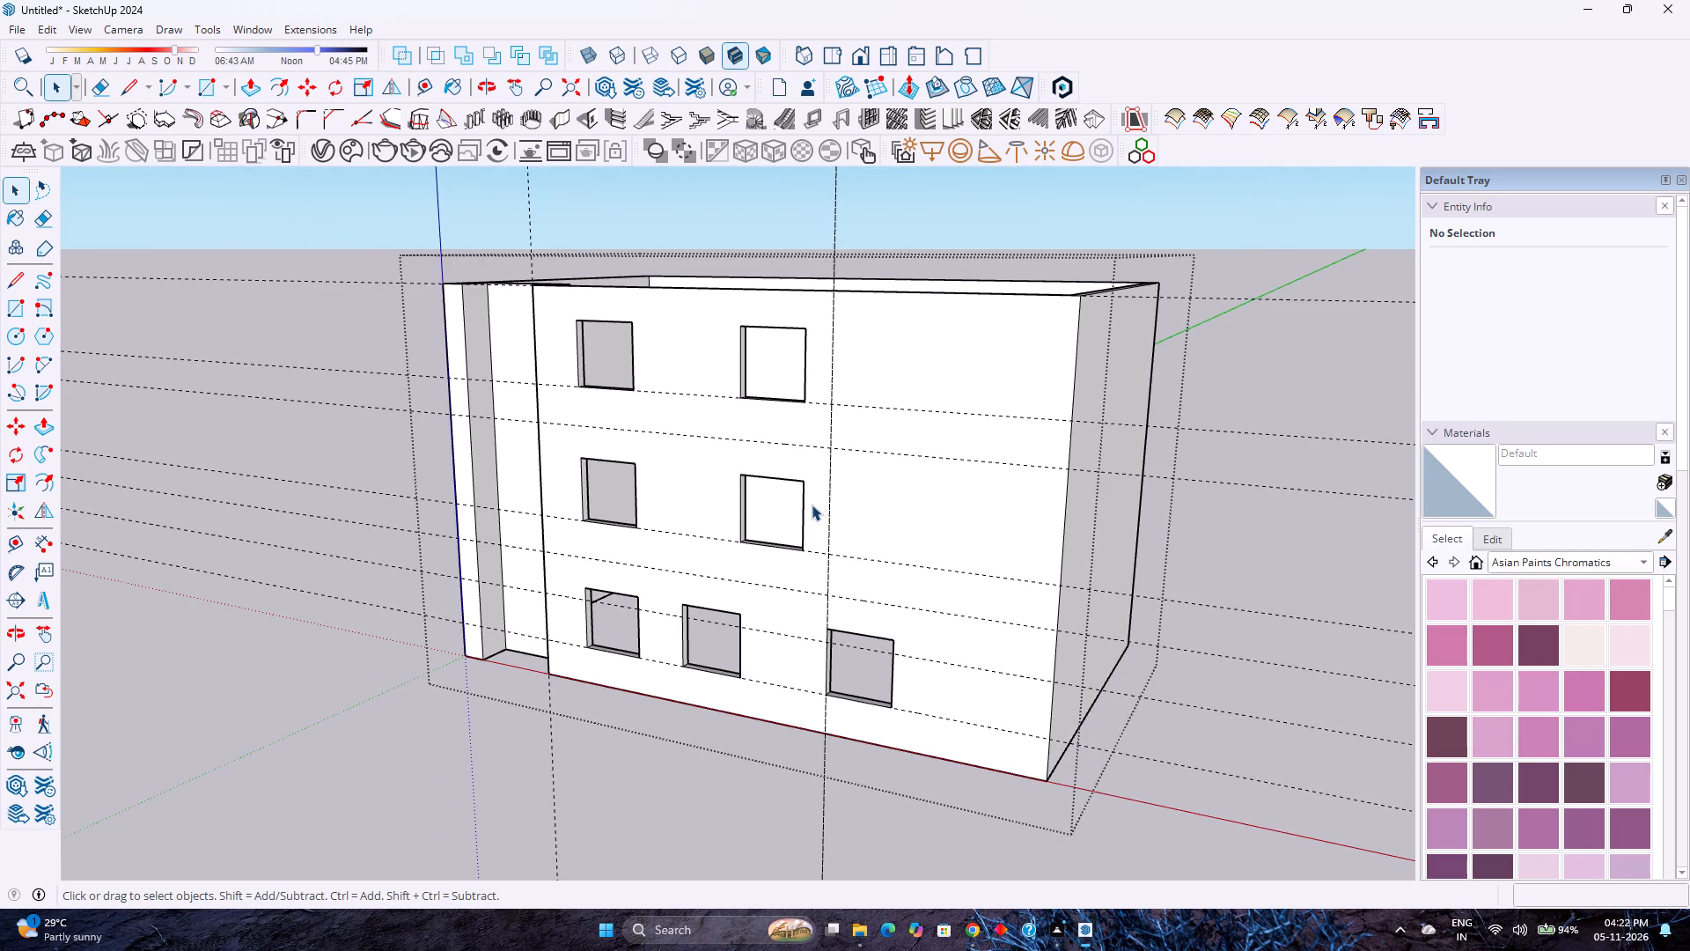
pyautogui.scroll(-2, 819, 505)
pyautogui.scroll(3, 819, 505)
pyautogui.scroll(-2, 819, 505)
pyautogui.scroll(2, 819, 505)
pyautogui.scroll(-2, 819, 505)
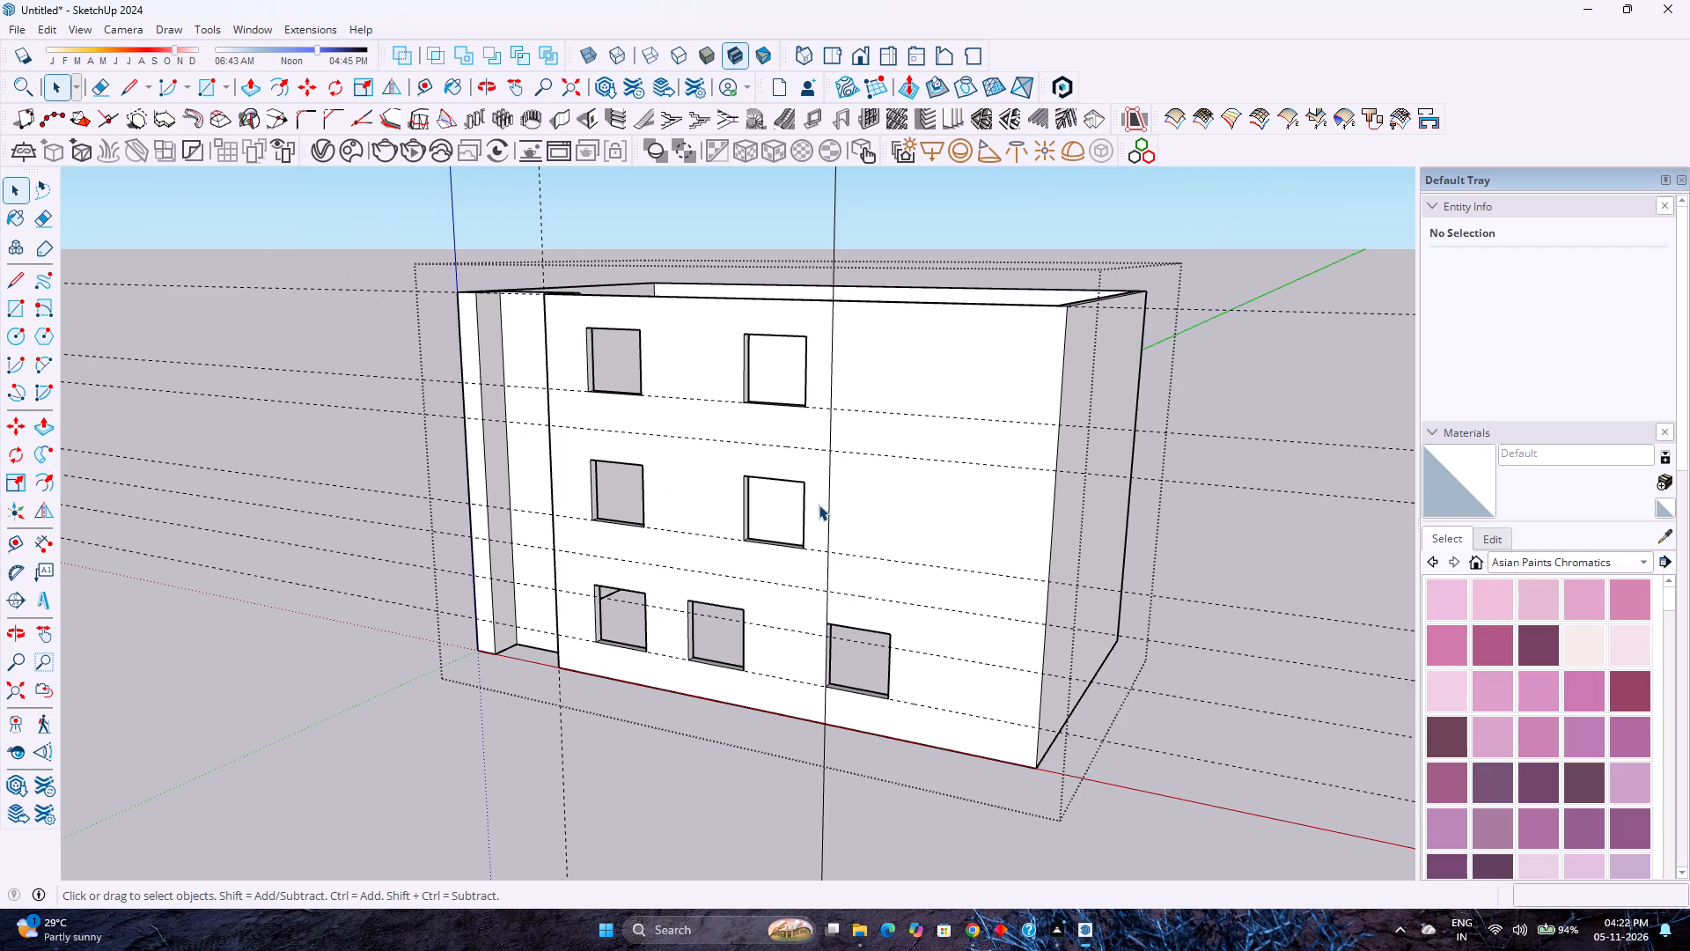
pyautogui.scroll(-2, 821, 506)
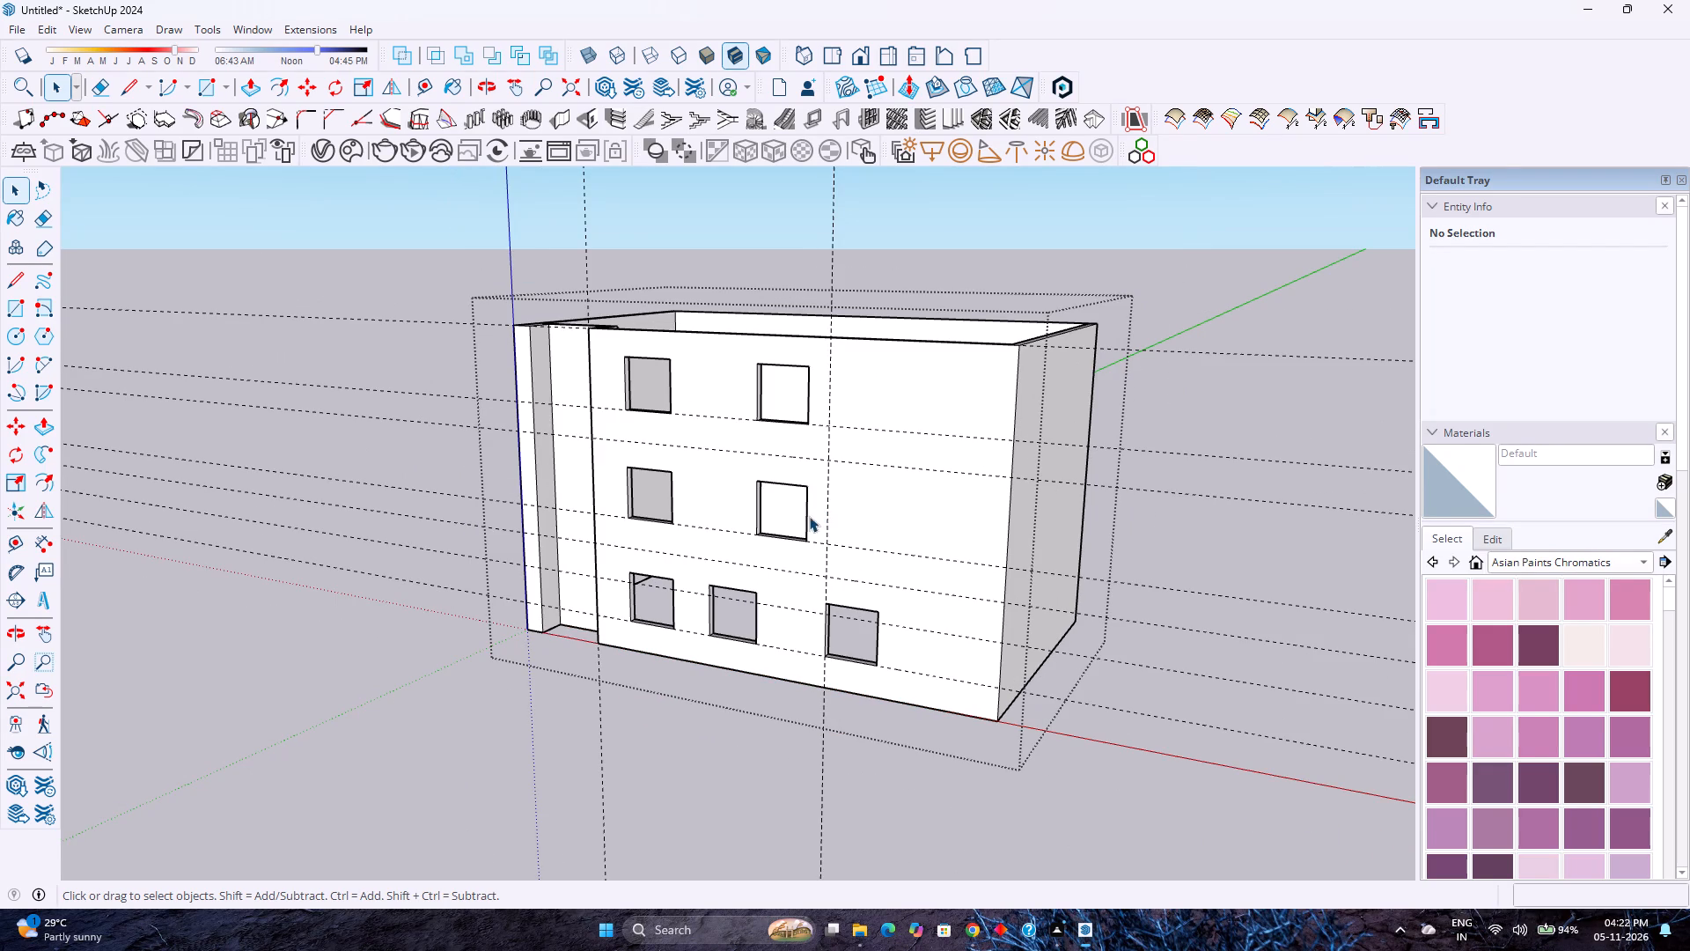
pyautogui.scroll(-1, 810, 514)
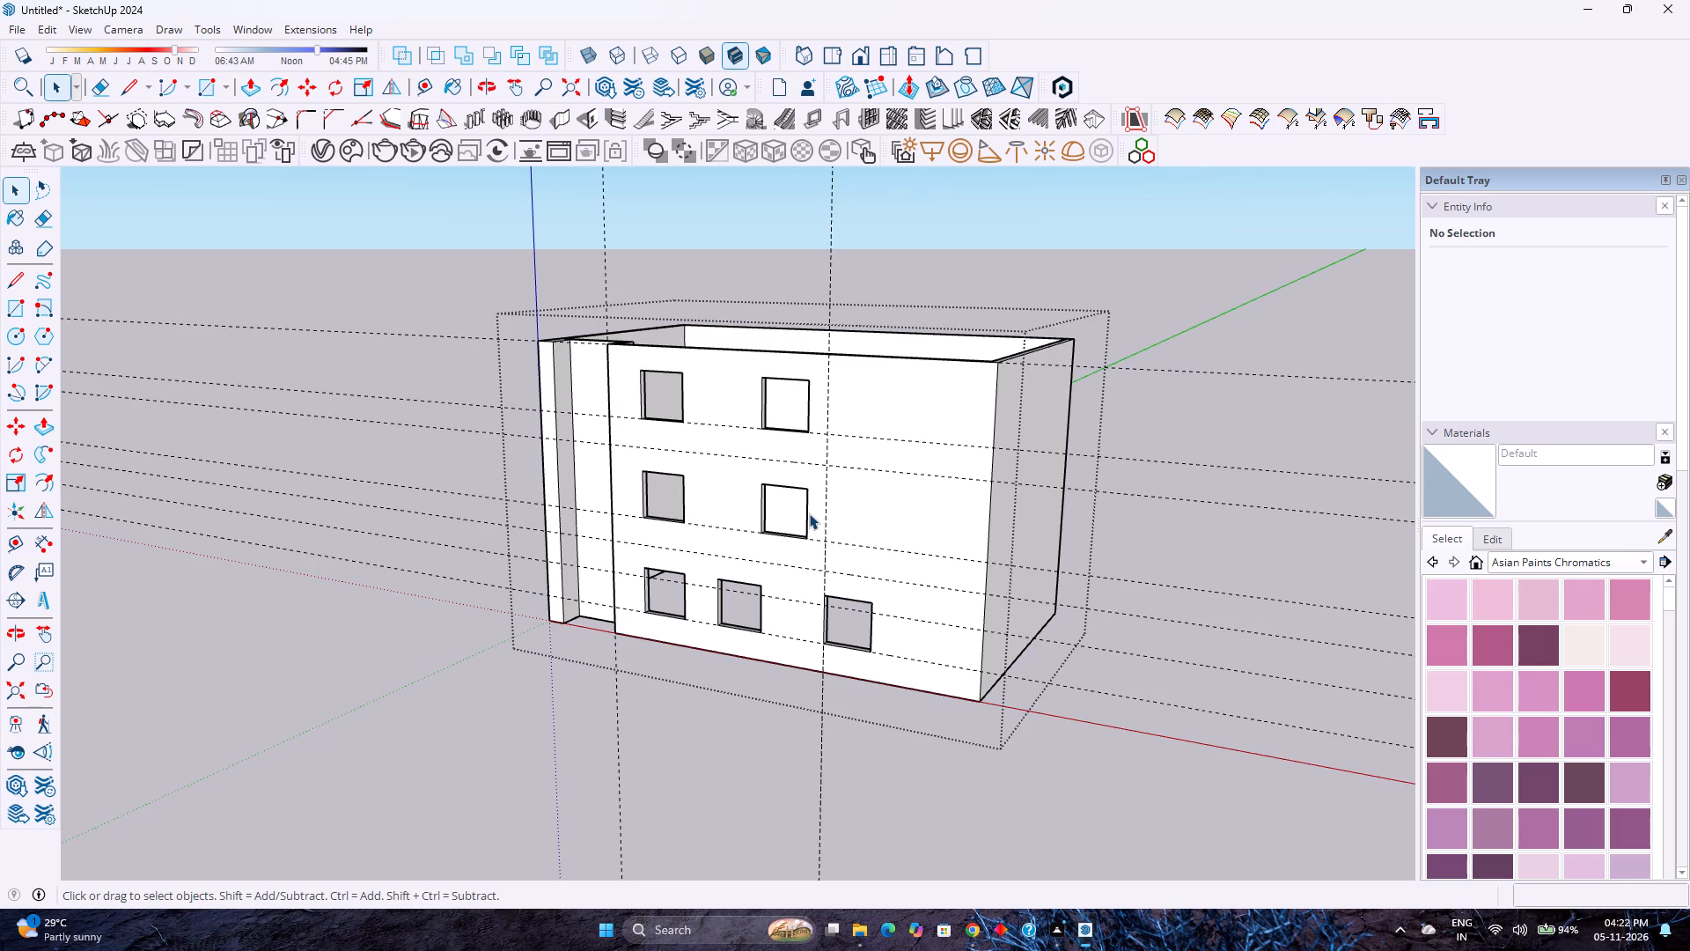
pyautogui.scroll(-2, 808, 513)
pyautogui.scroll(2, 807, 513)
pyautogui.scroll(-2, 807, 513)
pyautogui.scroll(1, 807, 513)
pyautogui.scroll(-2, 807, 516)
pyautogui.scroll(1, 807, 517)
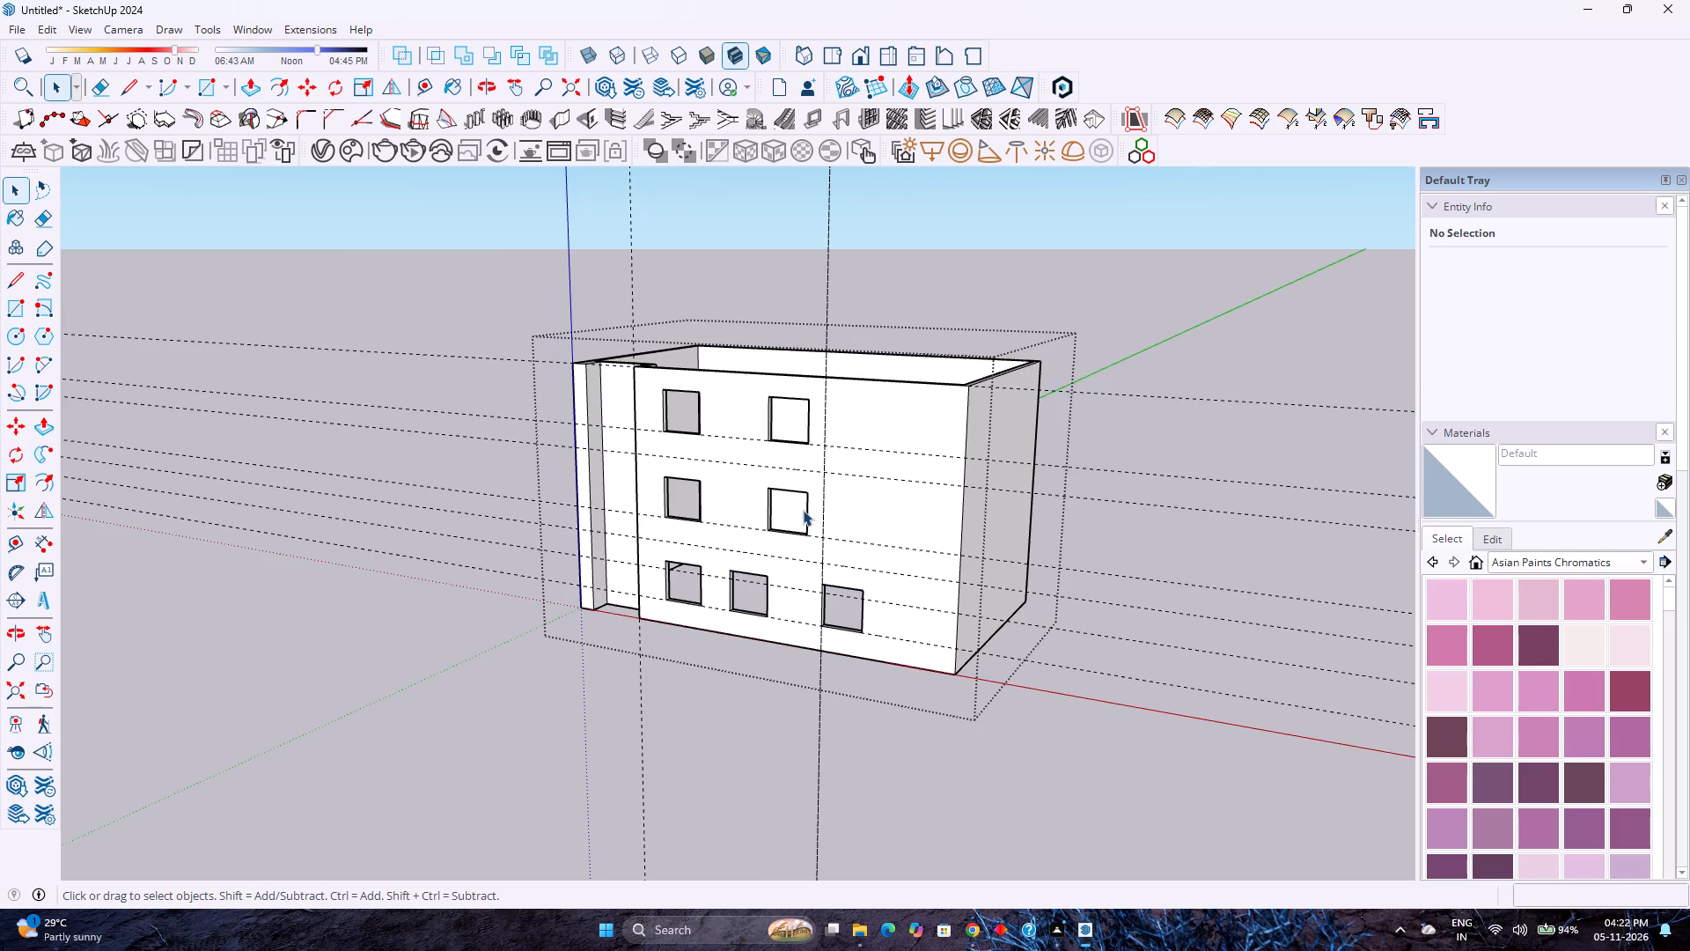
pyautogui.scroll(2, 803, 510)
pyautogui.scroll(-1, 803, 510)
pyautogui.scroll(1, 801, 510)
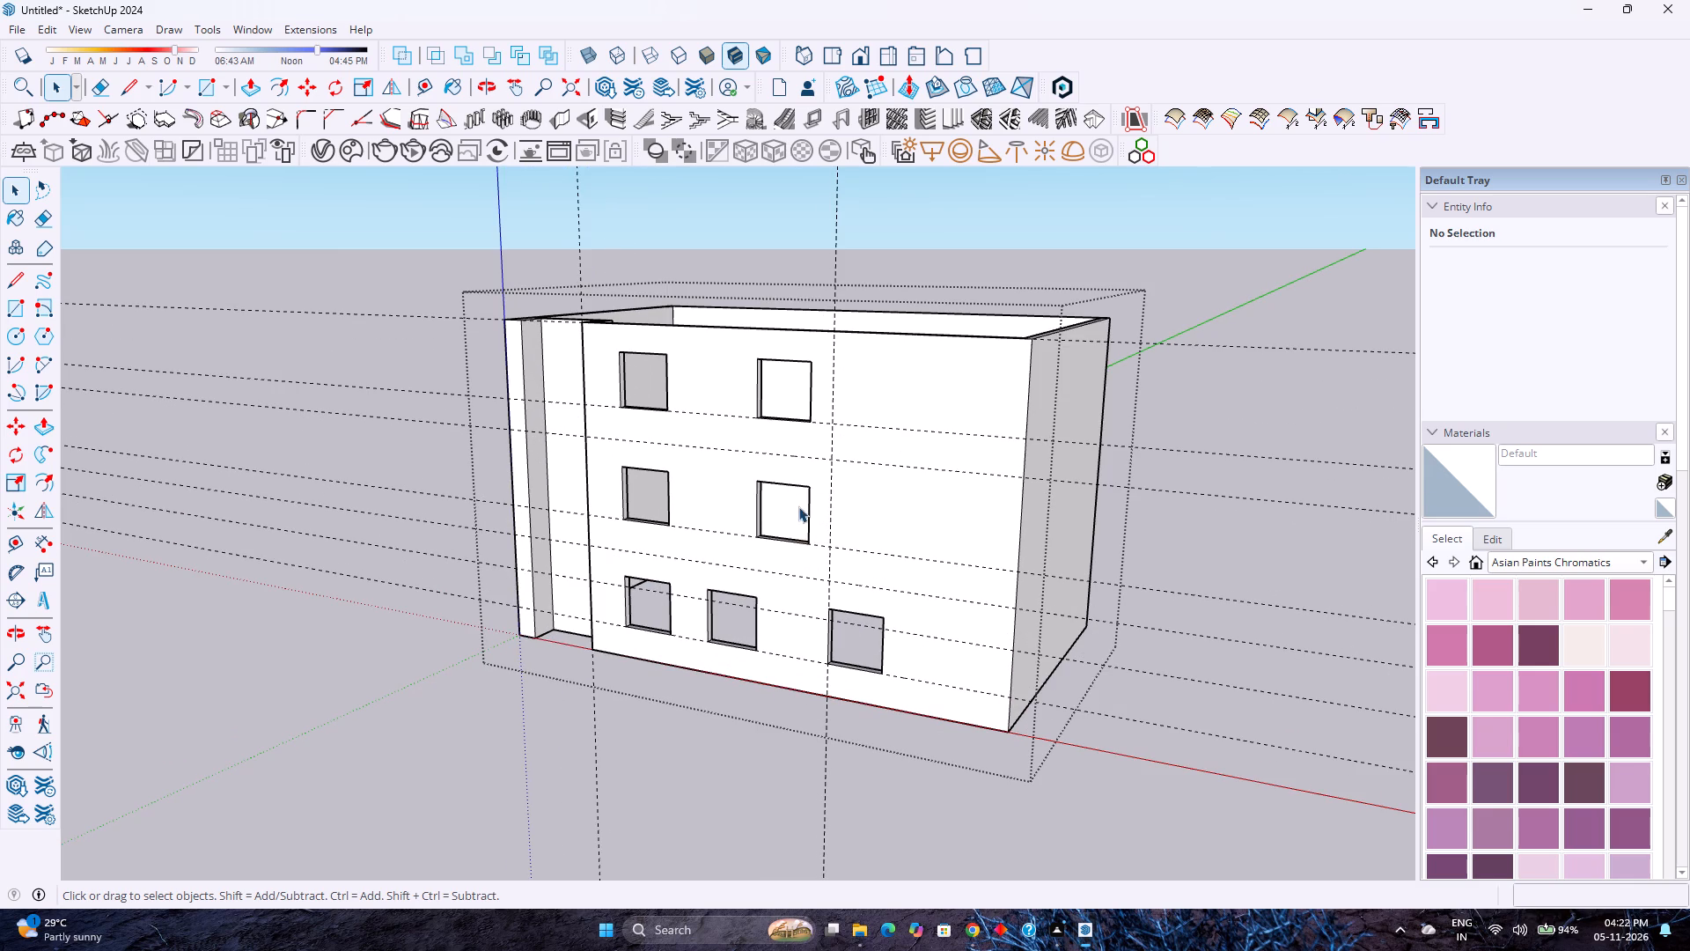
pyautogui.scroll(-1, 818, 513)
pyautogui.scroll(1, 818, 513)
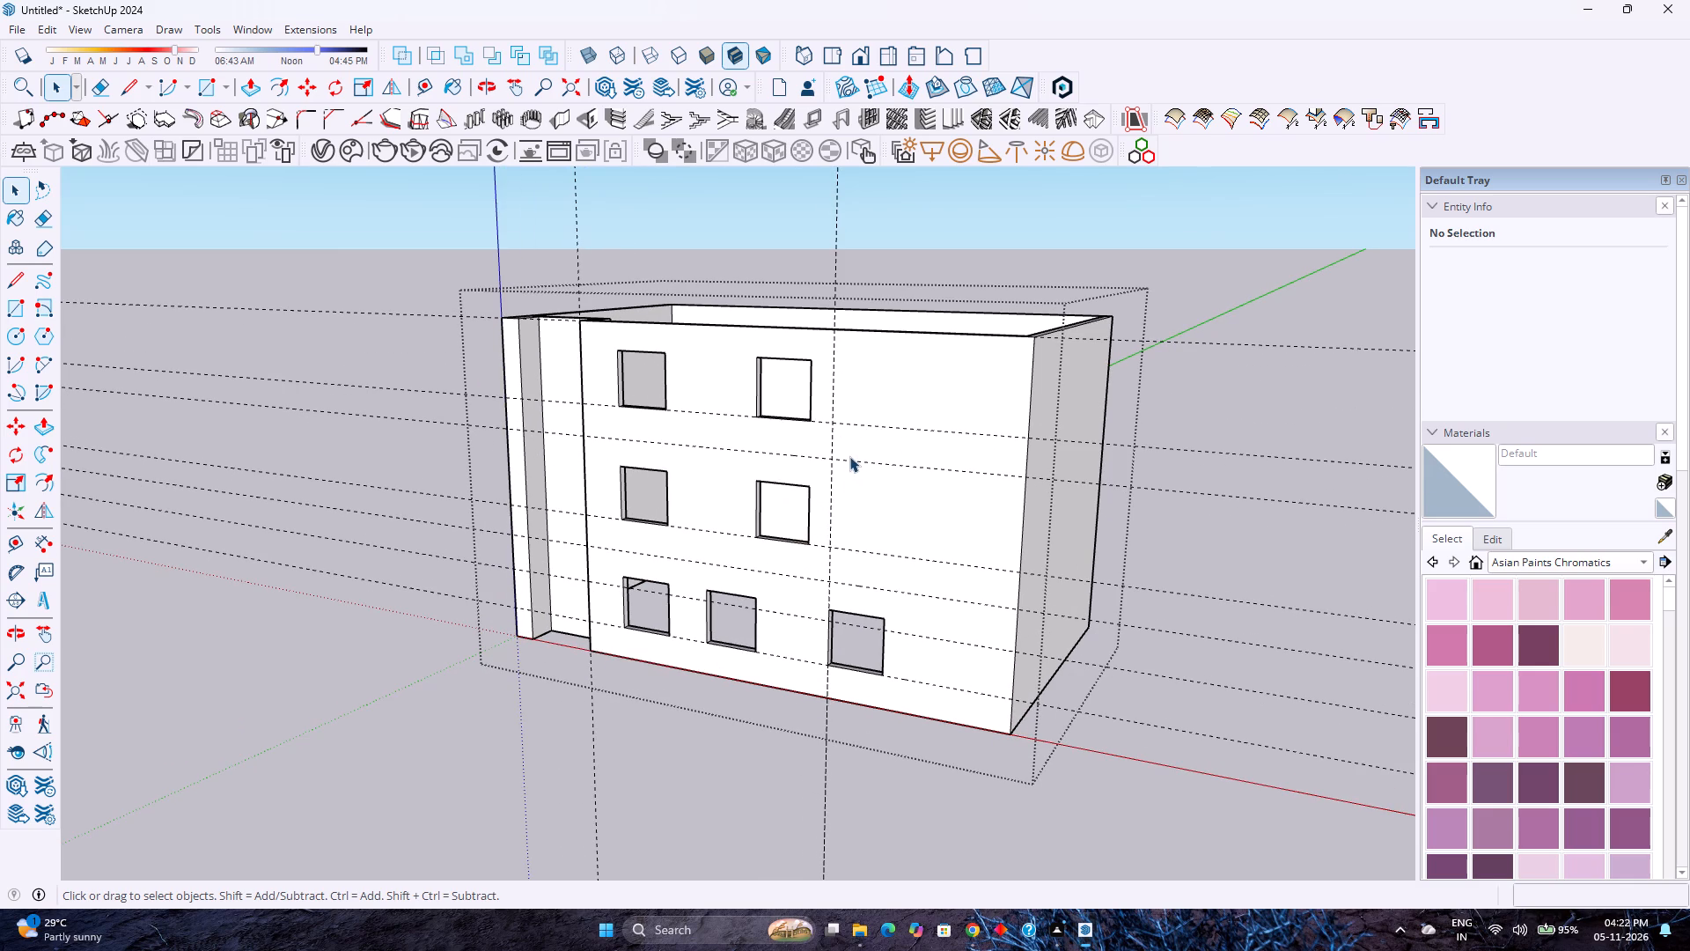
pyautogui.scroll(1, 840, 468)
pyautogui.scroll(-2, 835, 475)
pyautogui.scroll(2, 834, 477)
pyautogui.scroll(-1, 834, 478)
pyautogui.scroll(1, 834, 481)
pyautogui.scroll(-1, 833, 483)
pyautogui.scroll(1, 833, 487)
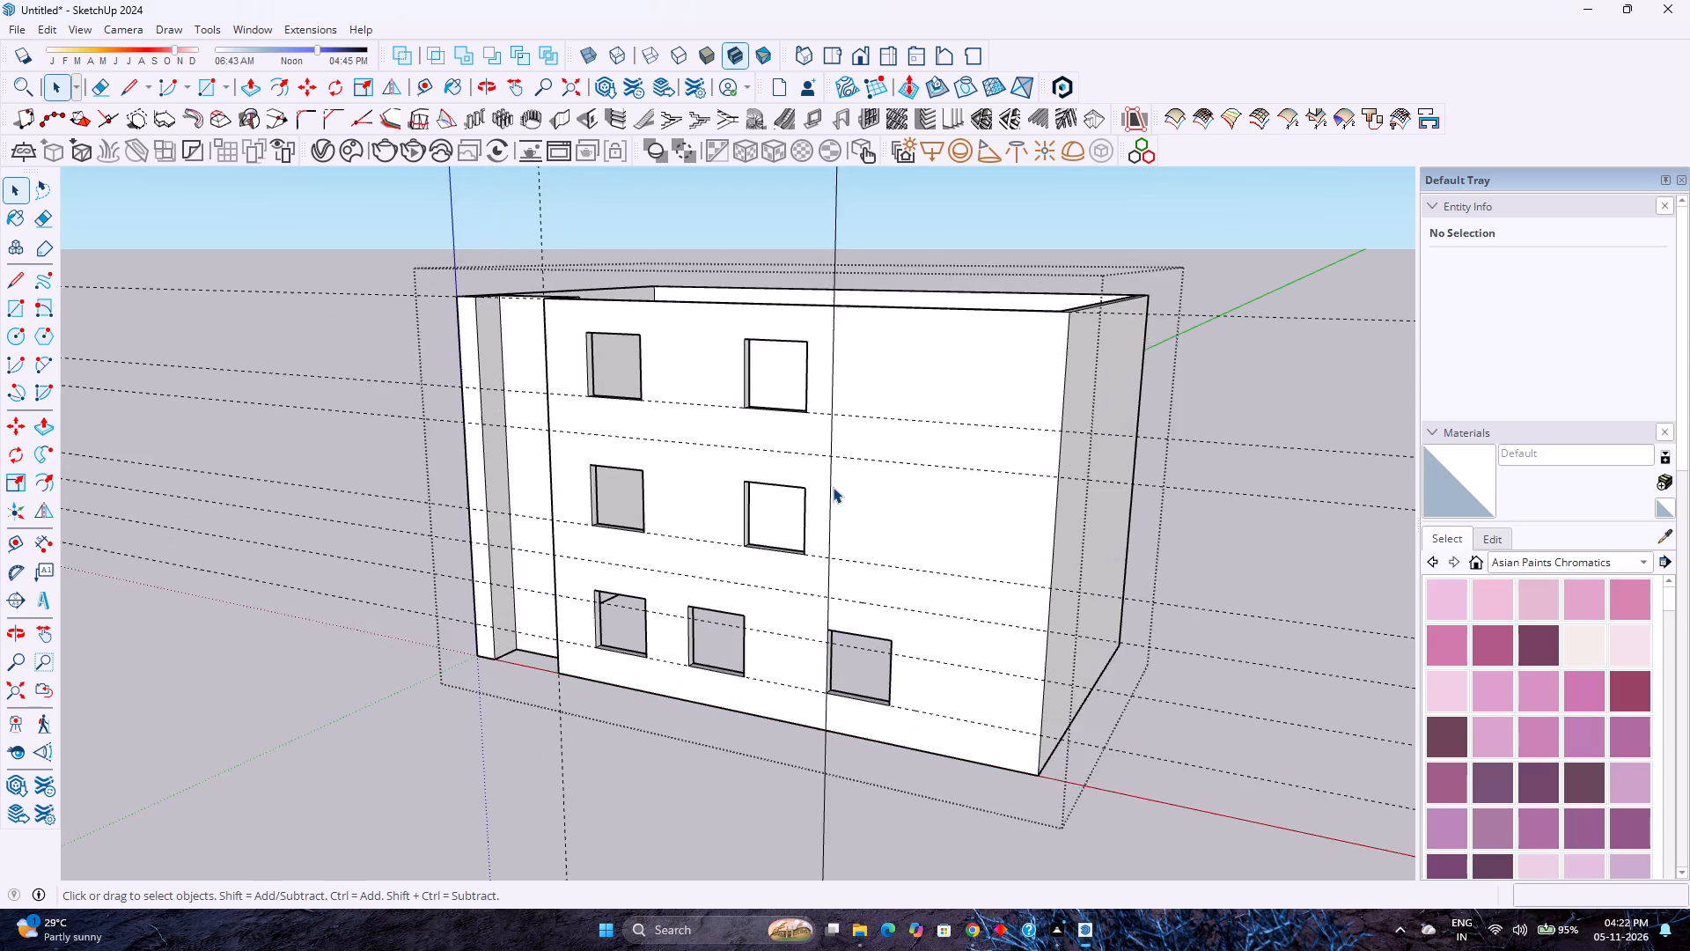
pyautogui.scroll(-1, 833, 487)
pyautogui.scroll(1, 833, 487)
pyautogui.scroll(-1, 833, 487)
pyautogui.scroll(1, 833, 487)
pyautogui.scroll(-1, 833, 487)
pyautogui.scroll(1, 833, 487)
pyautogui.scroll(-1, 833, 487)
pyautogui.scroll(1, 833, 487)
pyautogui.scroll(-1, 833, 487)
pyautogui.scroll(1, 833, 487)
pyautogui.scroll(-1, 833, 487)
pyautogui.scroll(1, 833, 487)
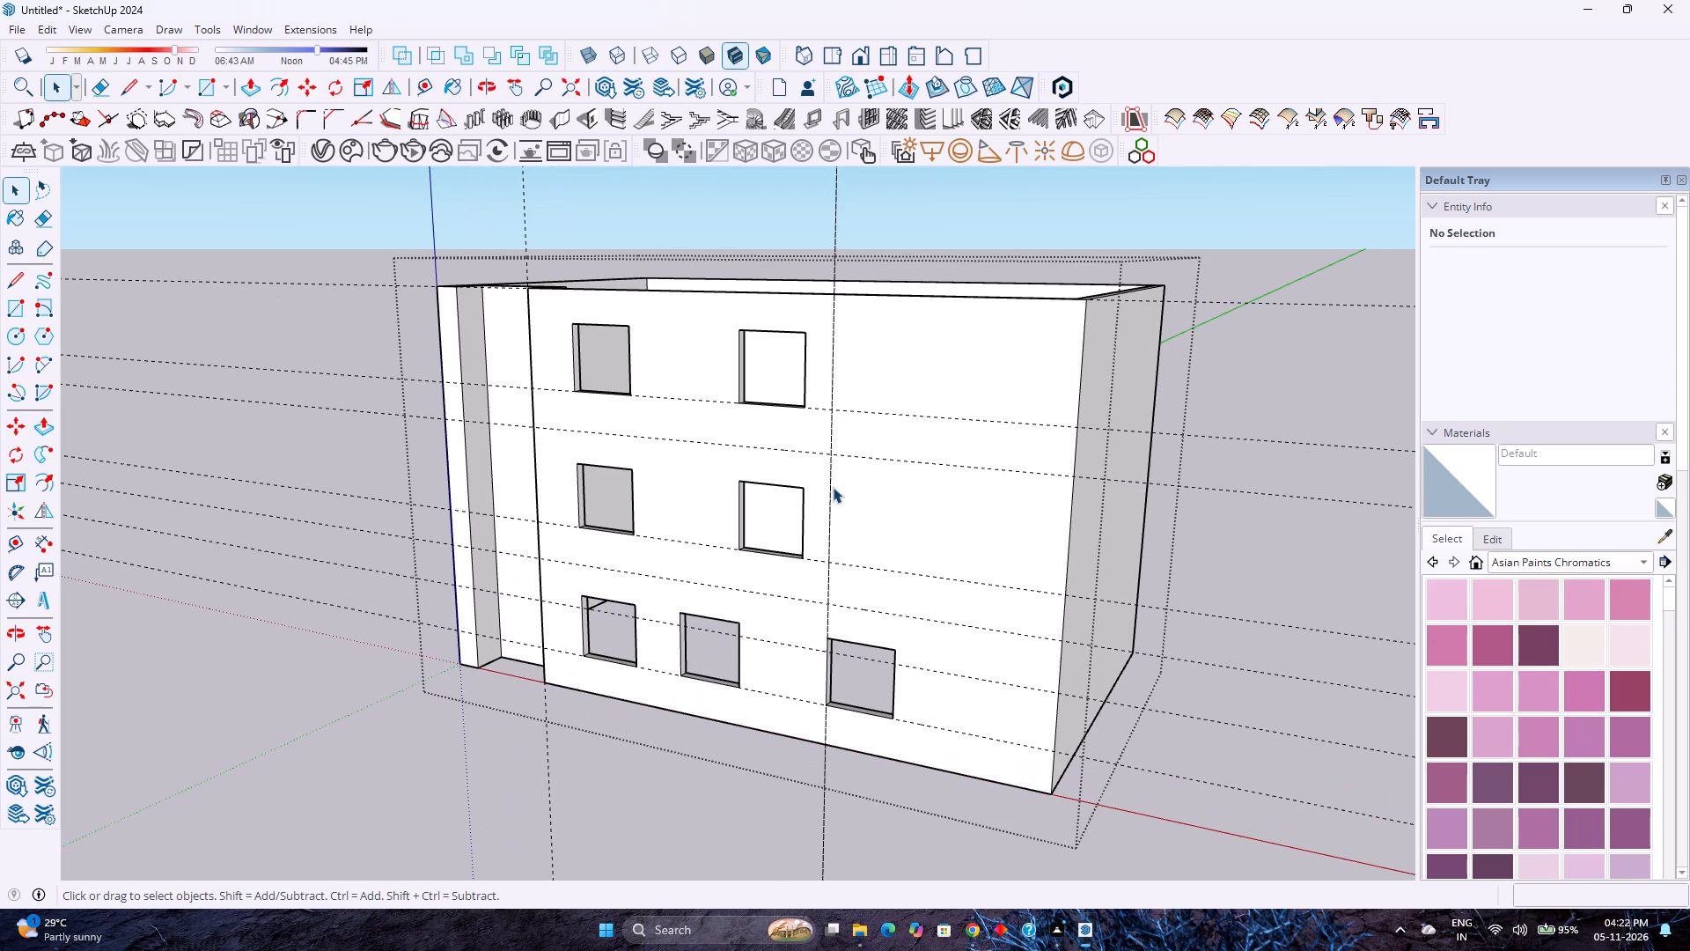
# Examine the window openings and full-height recess on the long facade from a near ground-level exterior viewpoint.
pyautogui.moveTo(863, 469); pyautogui.dragTo(950, 371, button='middle')
pyautogui.middleClick(950, 371)
pyautogui.scroll(4, 1245, 244)
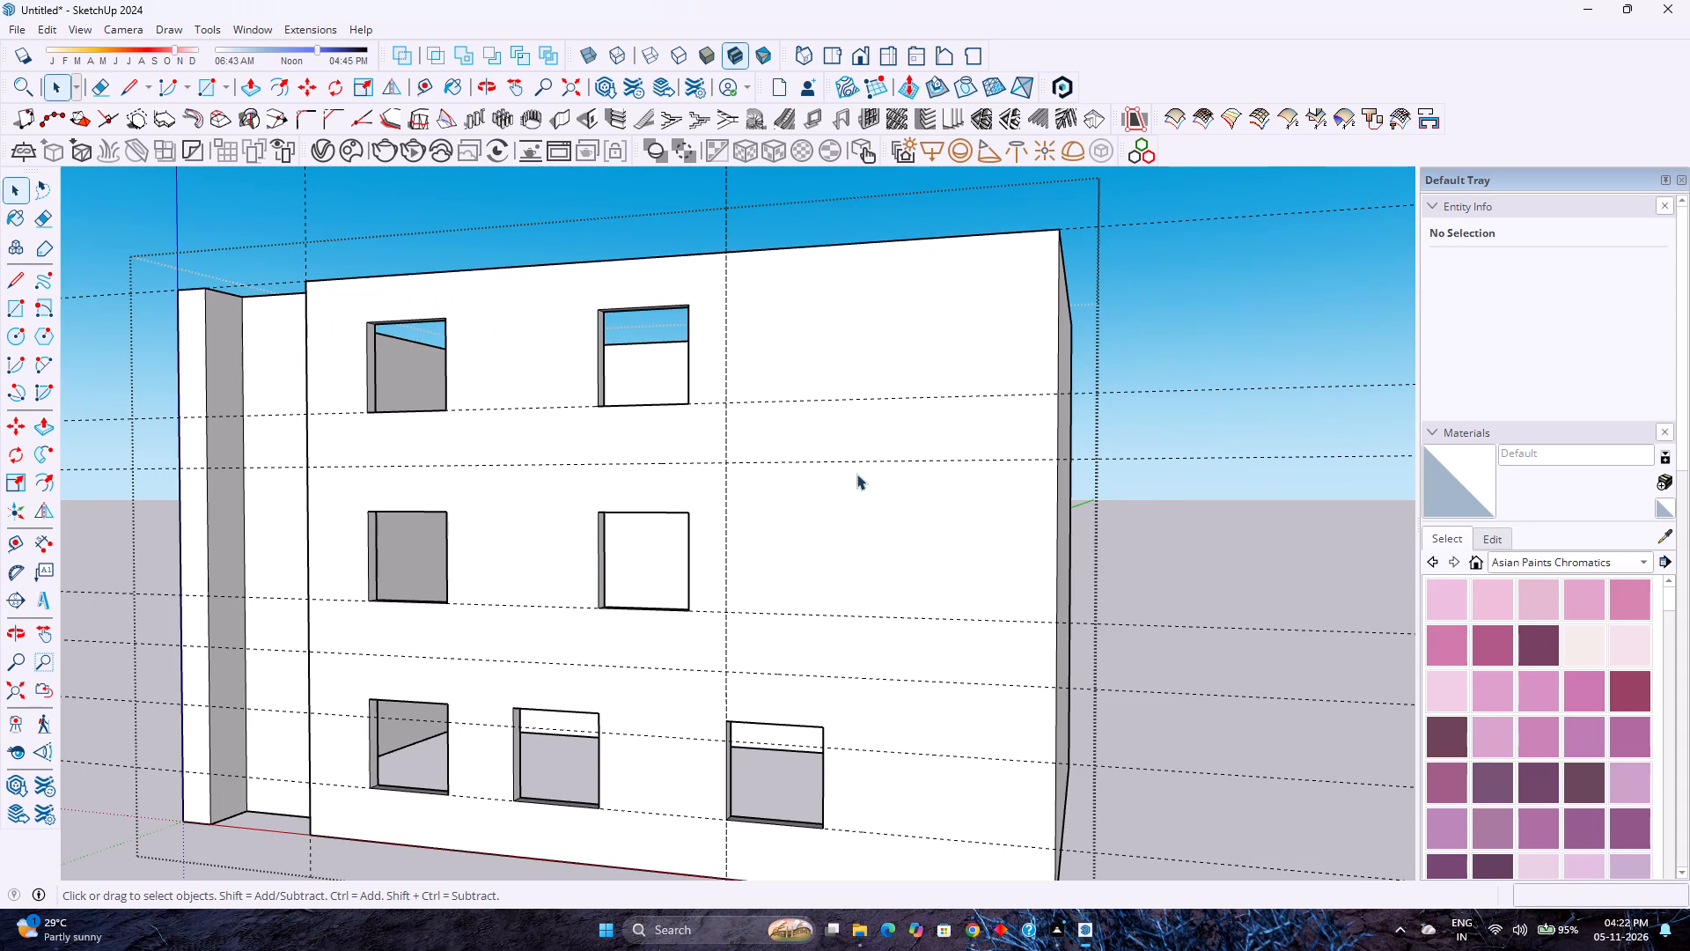
pyautogui.scroll(1, 781, 492)
pyautogui.scroll(-4, 771, 498)
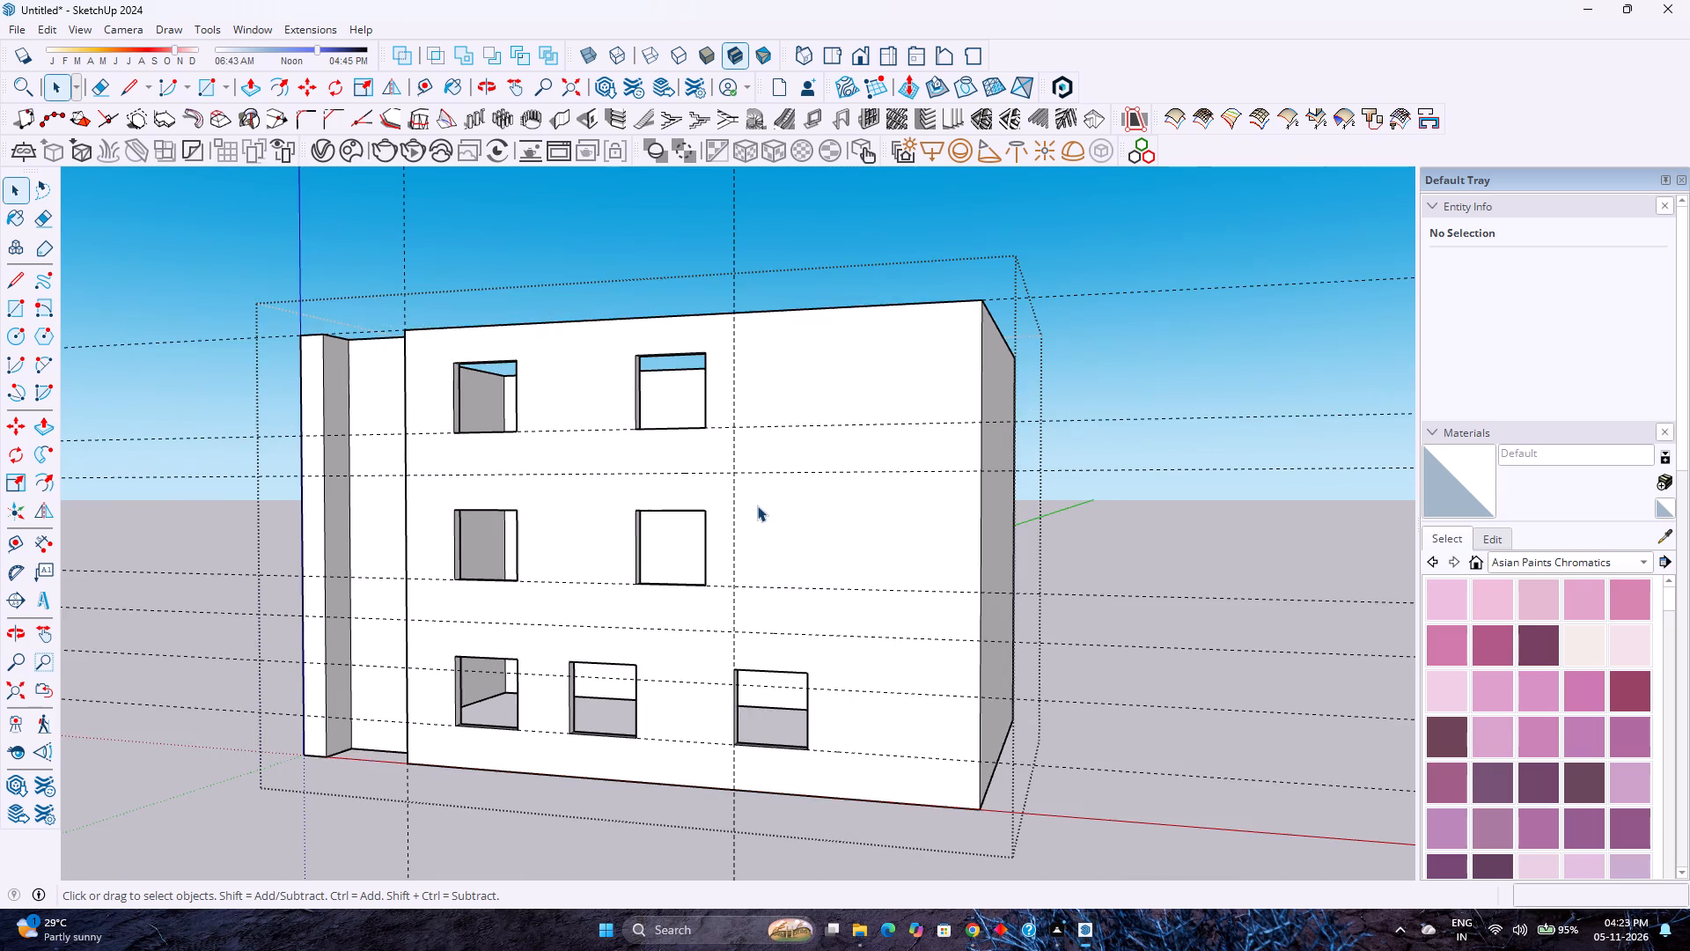
pyautogui.scroll(1, 757, 505)
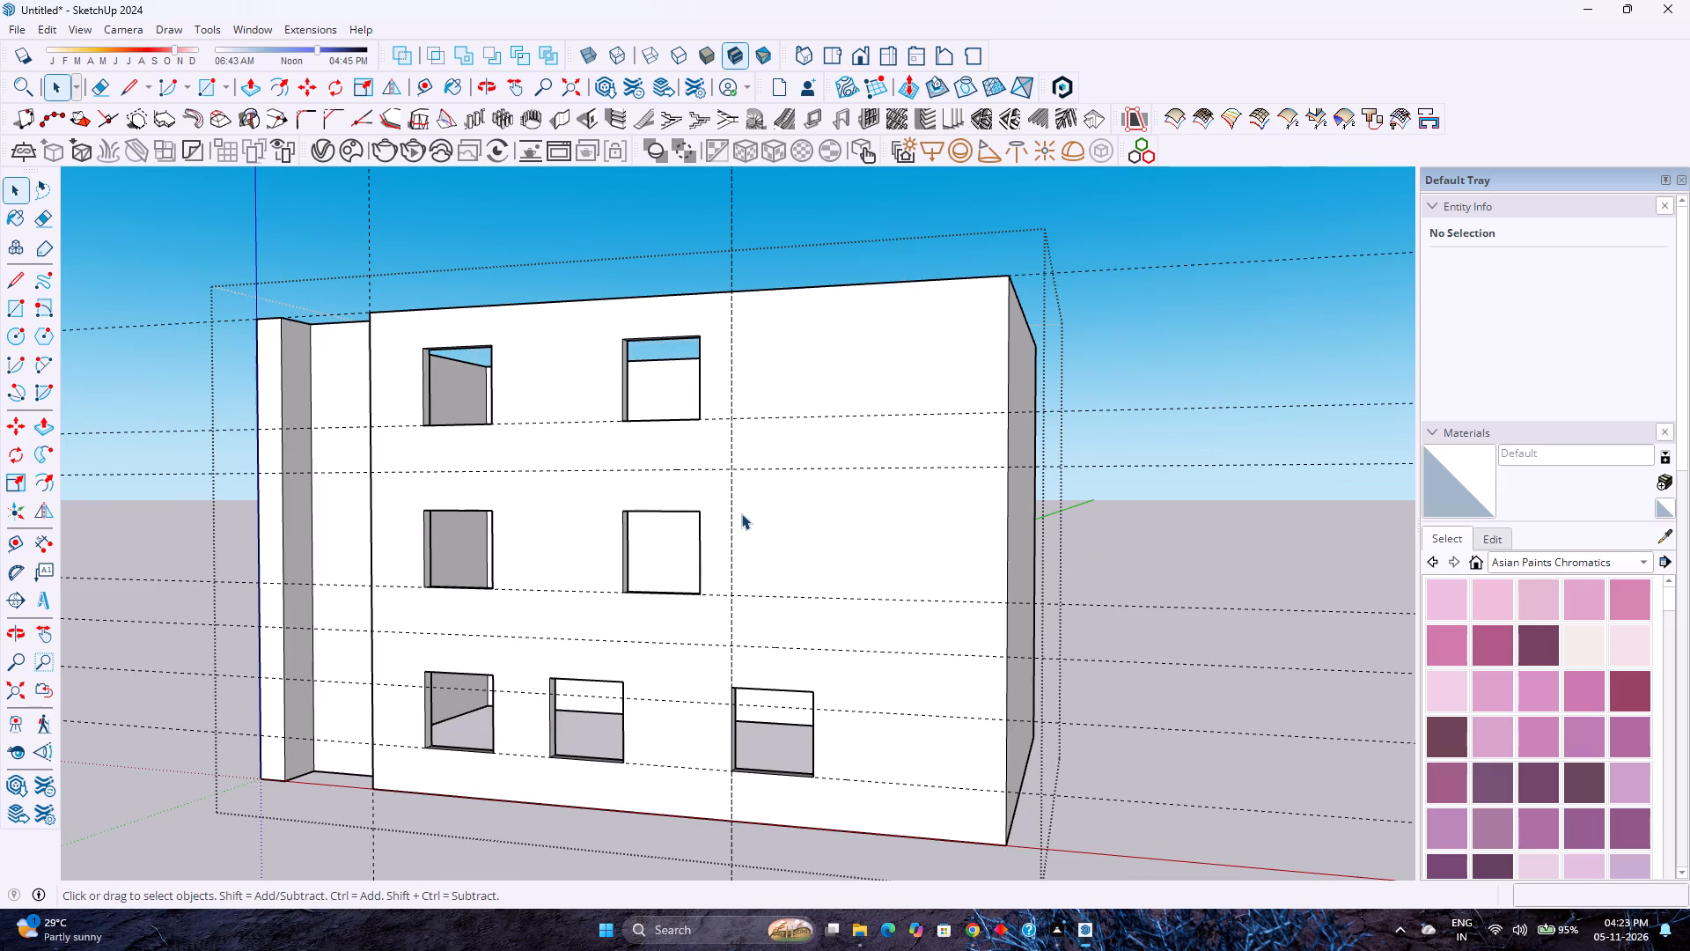
pyautogui.scroll(-1, 741, 513)
pyautogui.scroll(1, 741, 513)
pyautogui.scroll(-1, 741, 513)
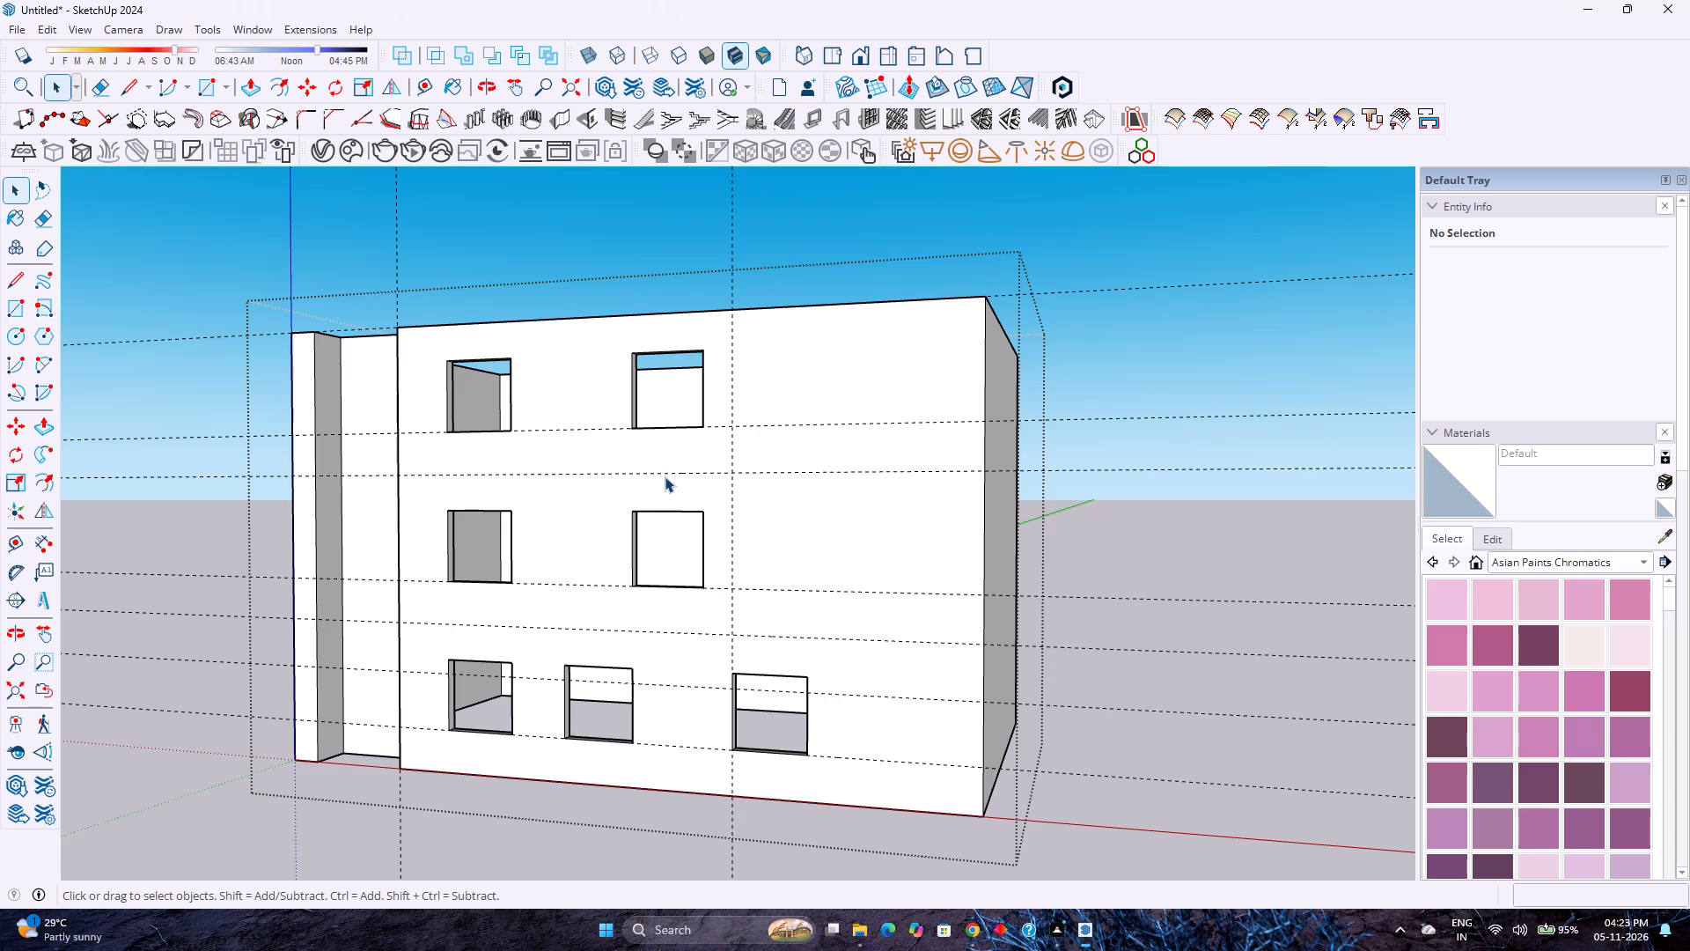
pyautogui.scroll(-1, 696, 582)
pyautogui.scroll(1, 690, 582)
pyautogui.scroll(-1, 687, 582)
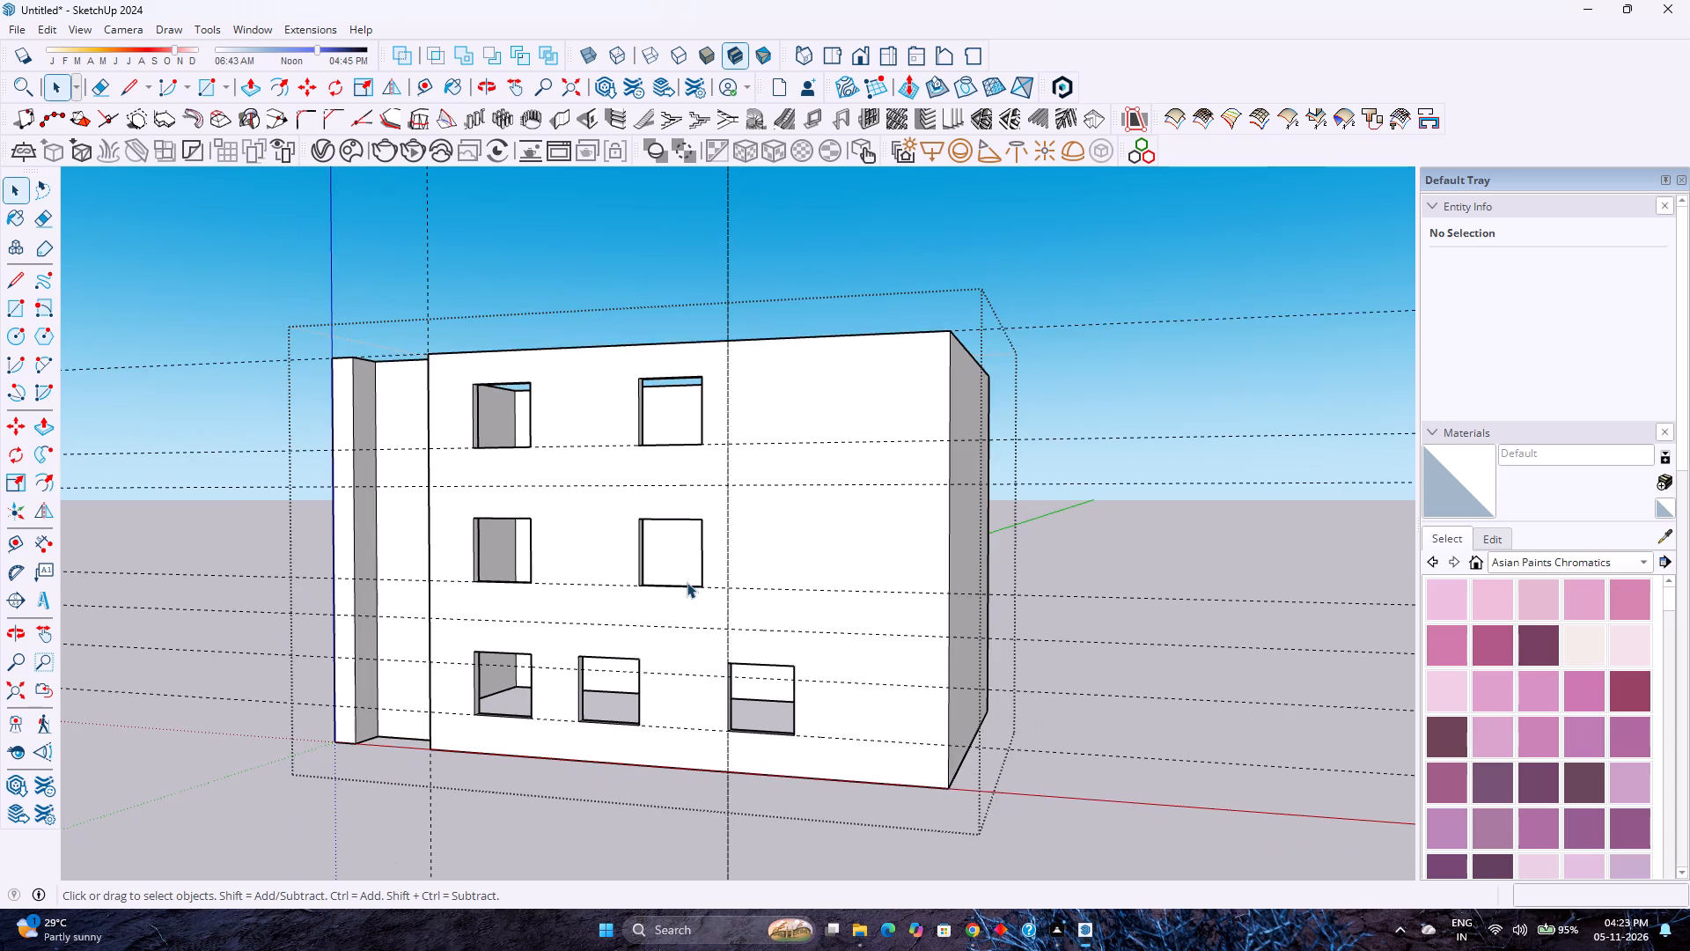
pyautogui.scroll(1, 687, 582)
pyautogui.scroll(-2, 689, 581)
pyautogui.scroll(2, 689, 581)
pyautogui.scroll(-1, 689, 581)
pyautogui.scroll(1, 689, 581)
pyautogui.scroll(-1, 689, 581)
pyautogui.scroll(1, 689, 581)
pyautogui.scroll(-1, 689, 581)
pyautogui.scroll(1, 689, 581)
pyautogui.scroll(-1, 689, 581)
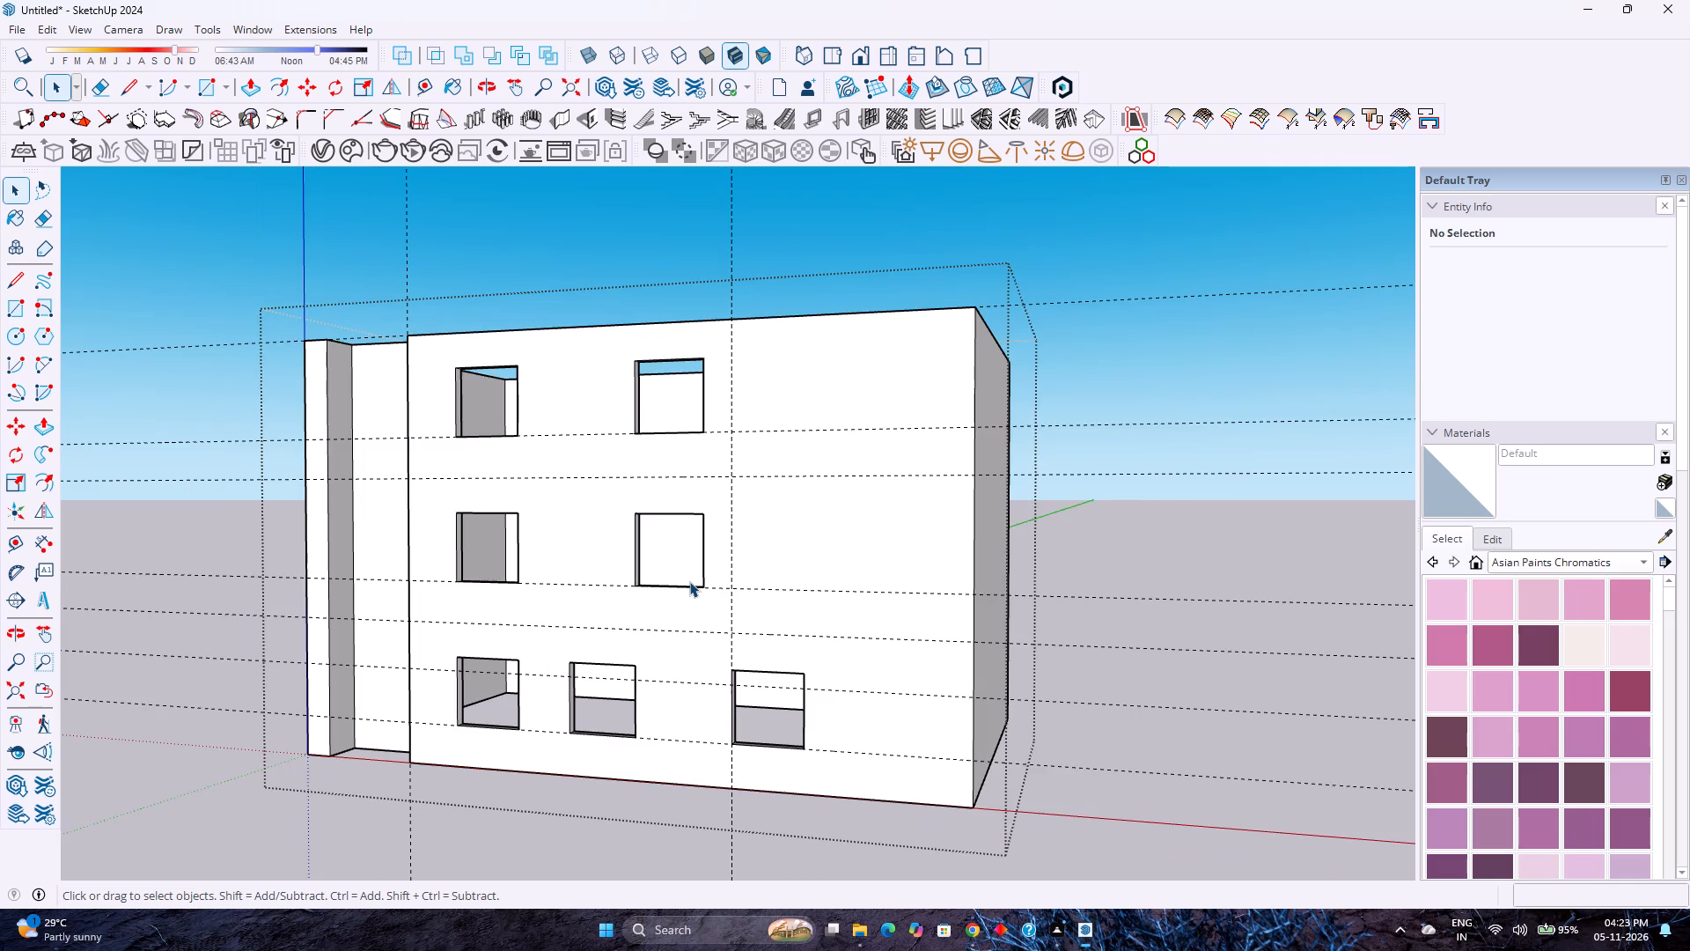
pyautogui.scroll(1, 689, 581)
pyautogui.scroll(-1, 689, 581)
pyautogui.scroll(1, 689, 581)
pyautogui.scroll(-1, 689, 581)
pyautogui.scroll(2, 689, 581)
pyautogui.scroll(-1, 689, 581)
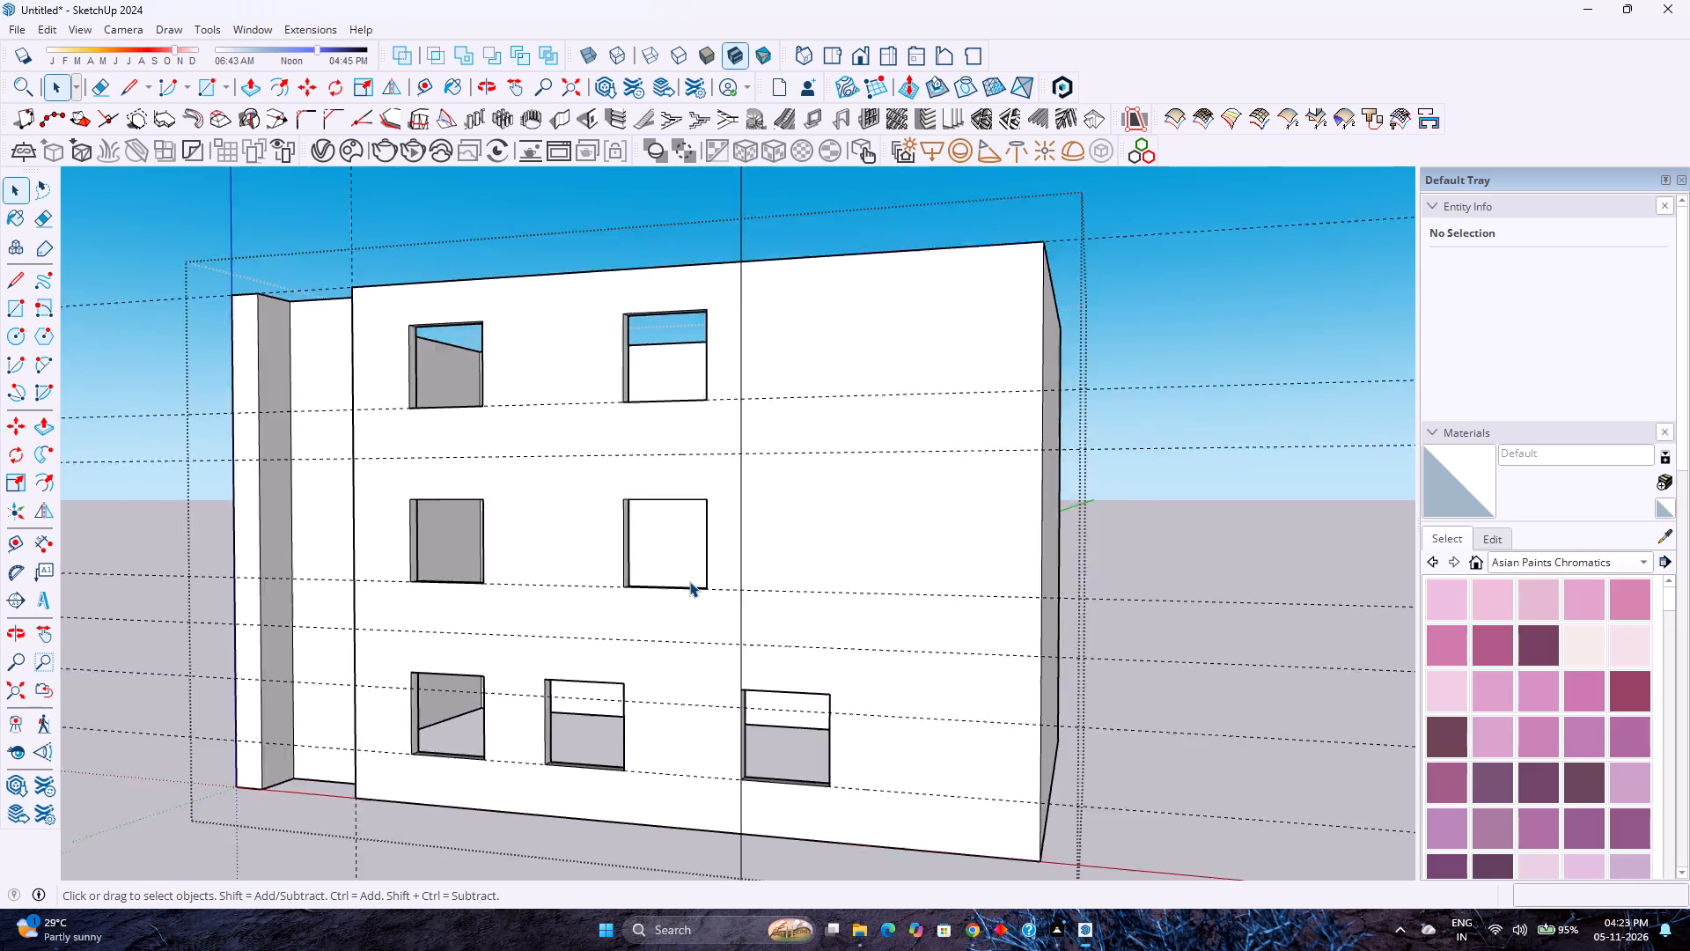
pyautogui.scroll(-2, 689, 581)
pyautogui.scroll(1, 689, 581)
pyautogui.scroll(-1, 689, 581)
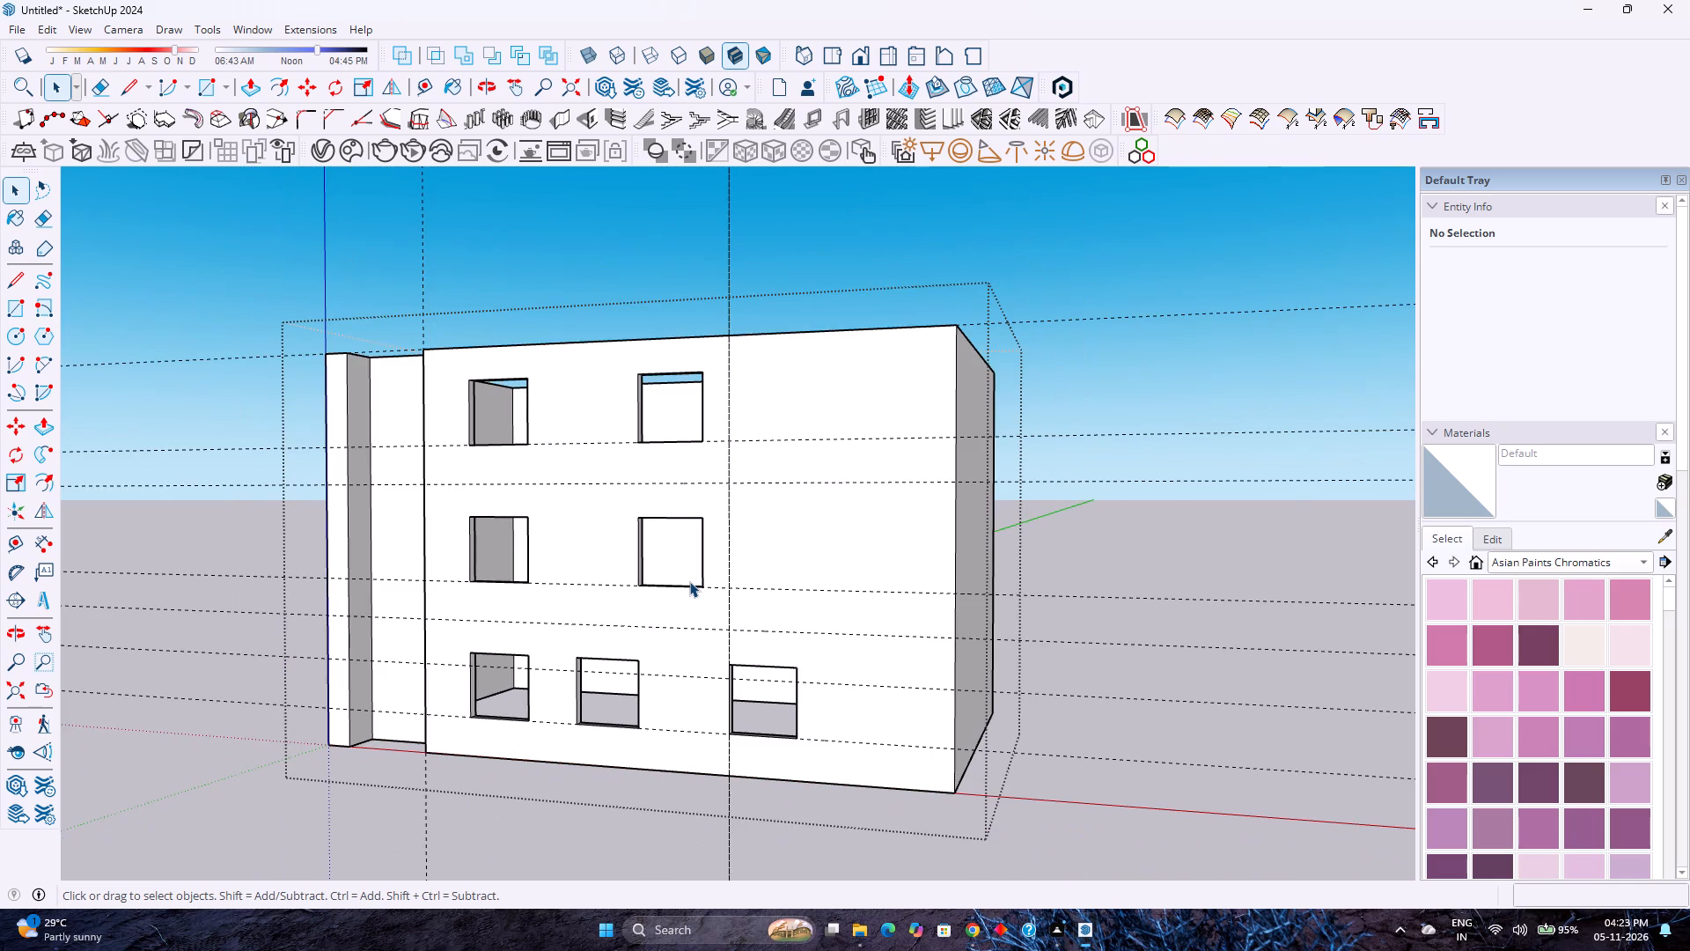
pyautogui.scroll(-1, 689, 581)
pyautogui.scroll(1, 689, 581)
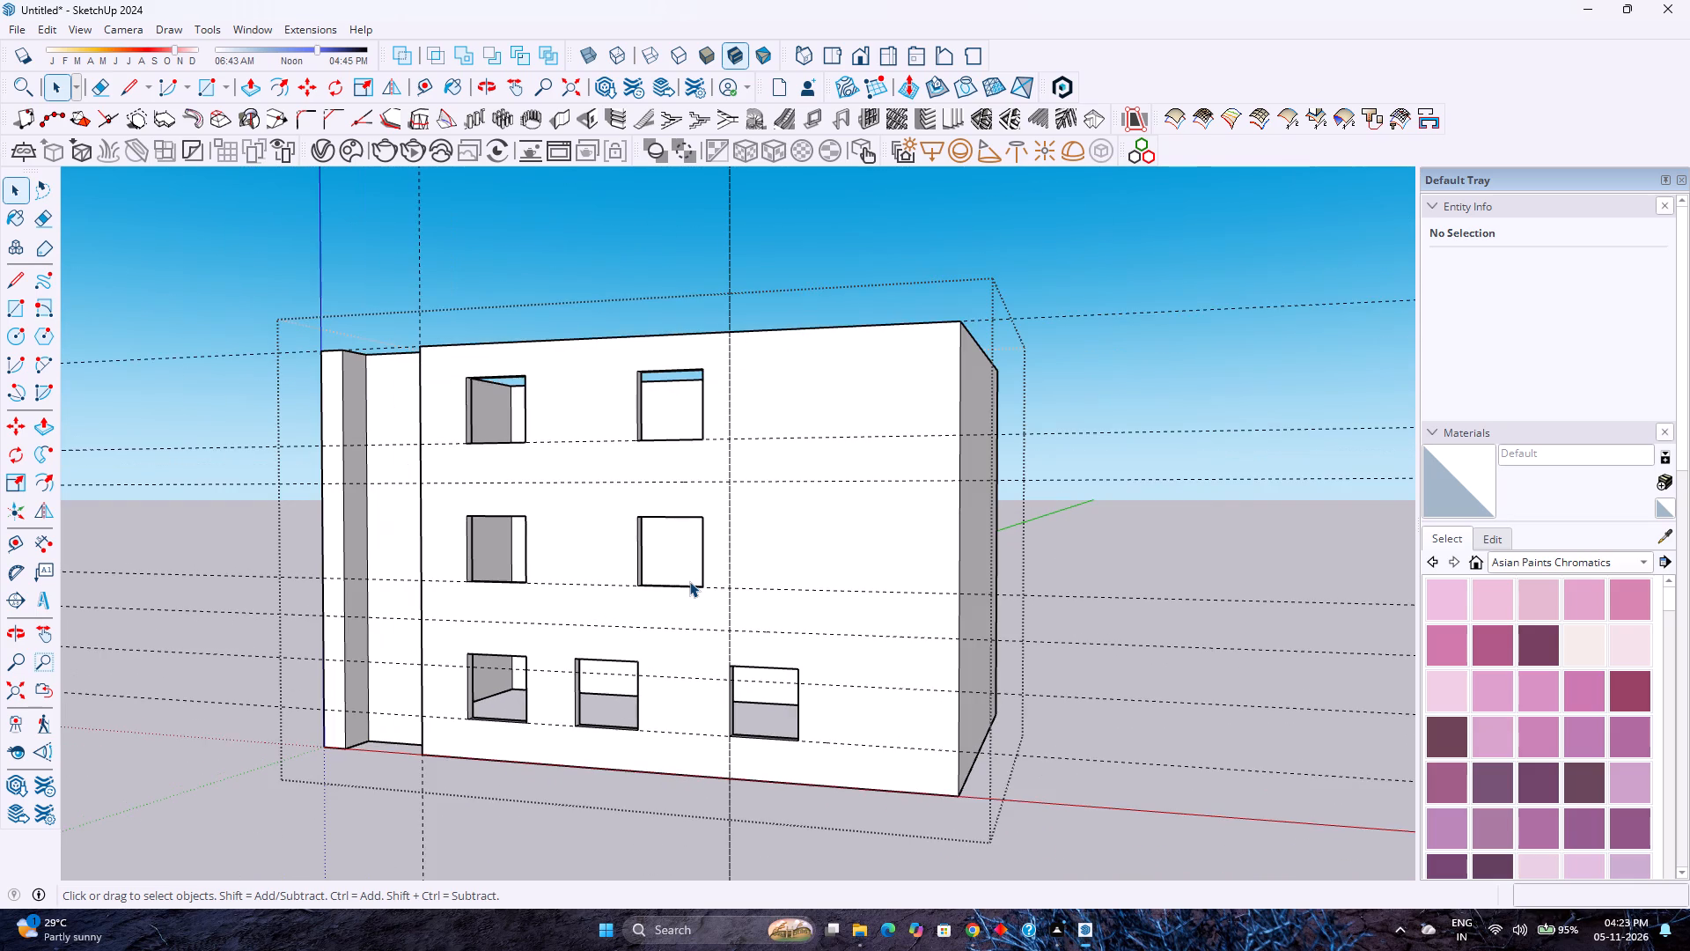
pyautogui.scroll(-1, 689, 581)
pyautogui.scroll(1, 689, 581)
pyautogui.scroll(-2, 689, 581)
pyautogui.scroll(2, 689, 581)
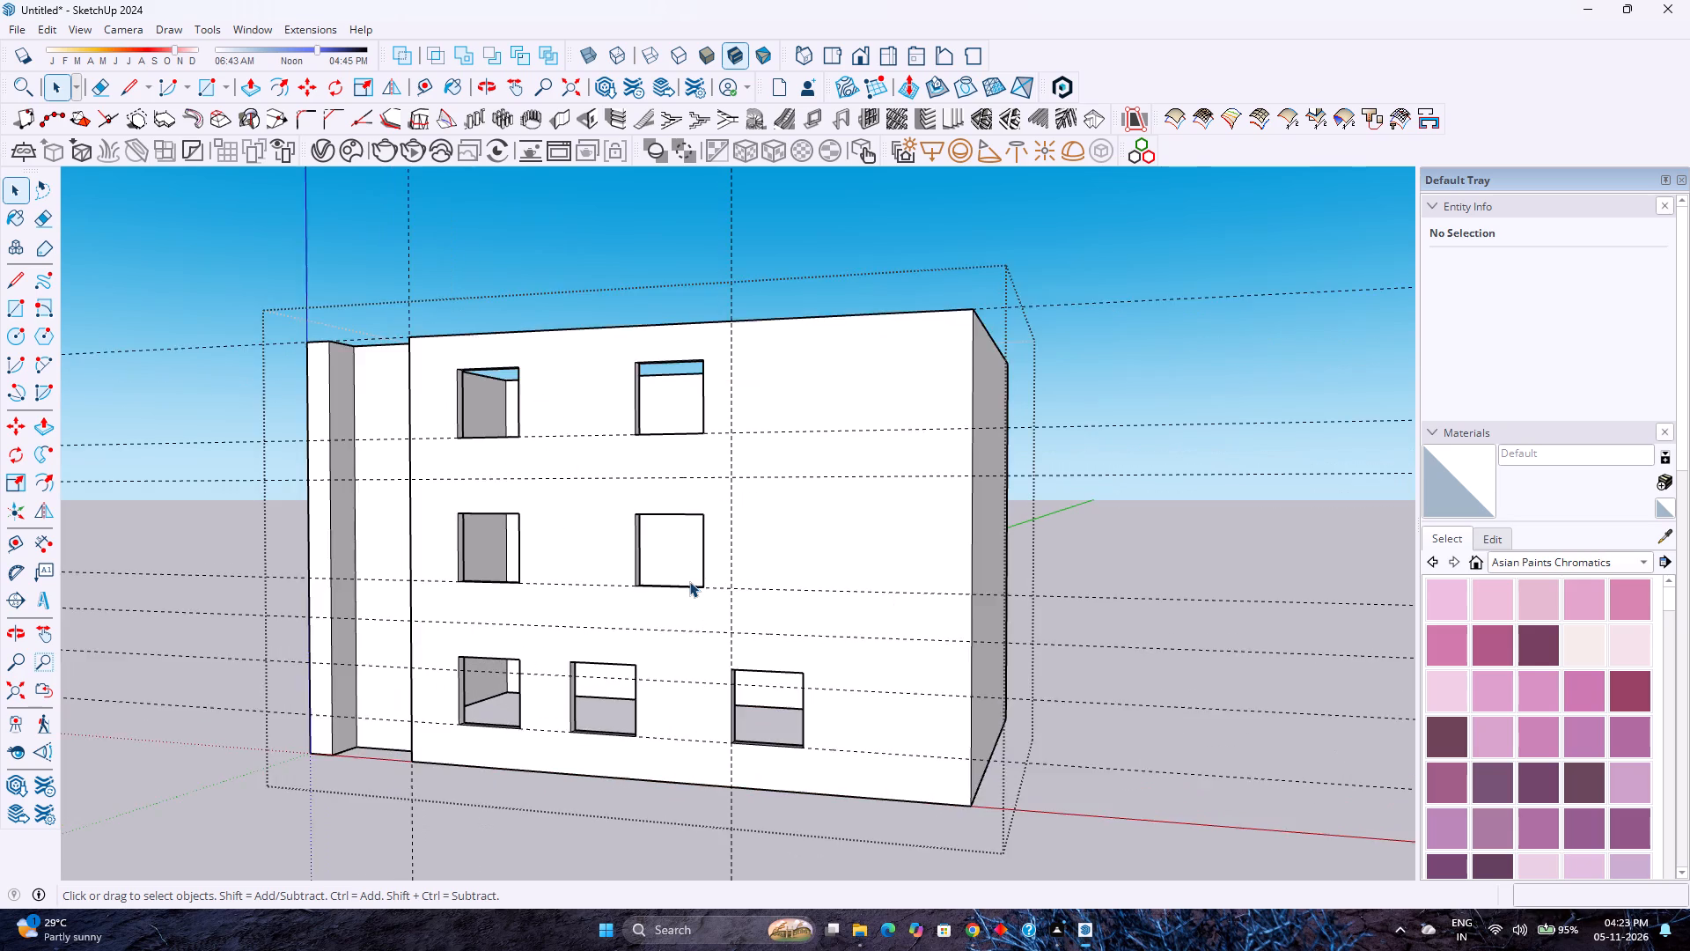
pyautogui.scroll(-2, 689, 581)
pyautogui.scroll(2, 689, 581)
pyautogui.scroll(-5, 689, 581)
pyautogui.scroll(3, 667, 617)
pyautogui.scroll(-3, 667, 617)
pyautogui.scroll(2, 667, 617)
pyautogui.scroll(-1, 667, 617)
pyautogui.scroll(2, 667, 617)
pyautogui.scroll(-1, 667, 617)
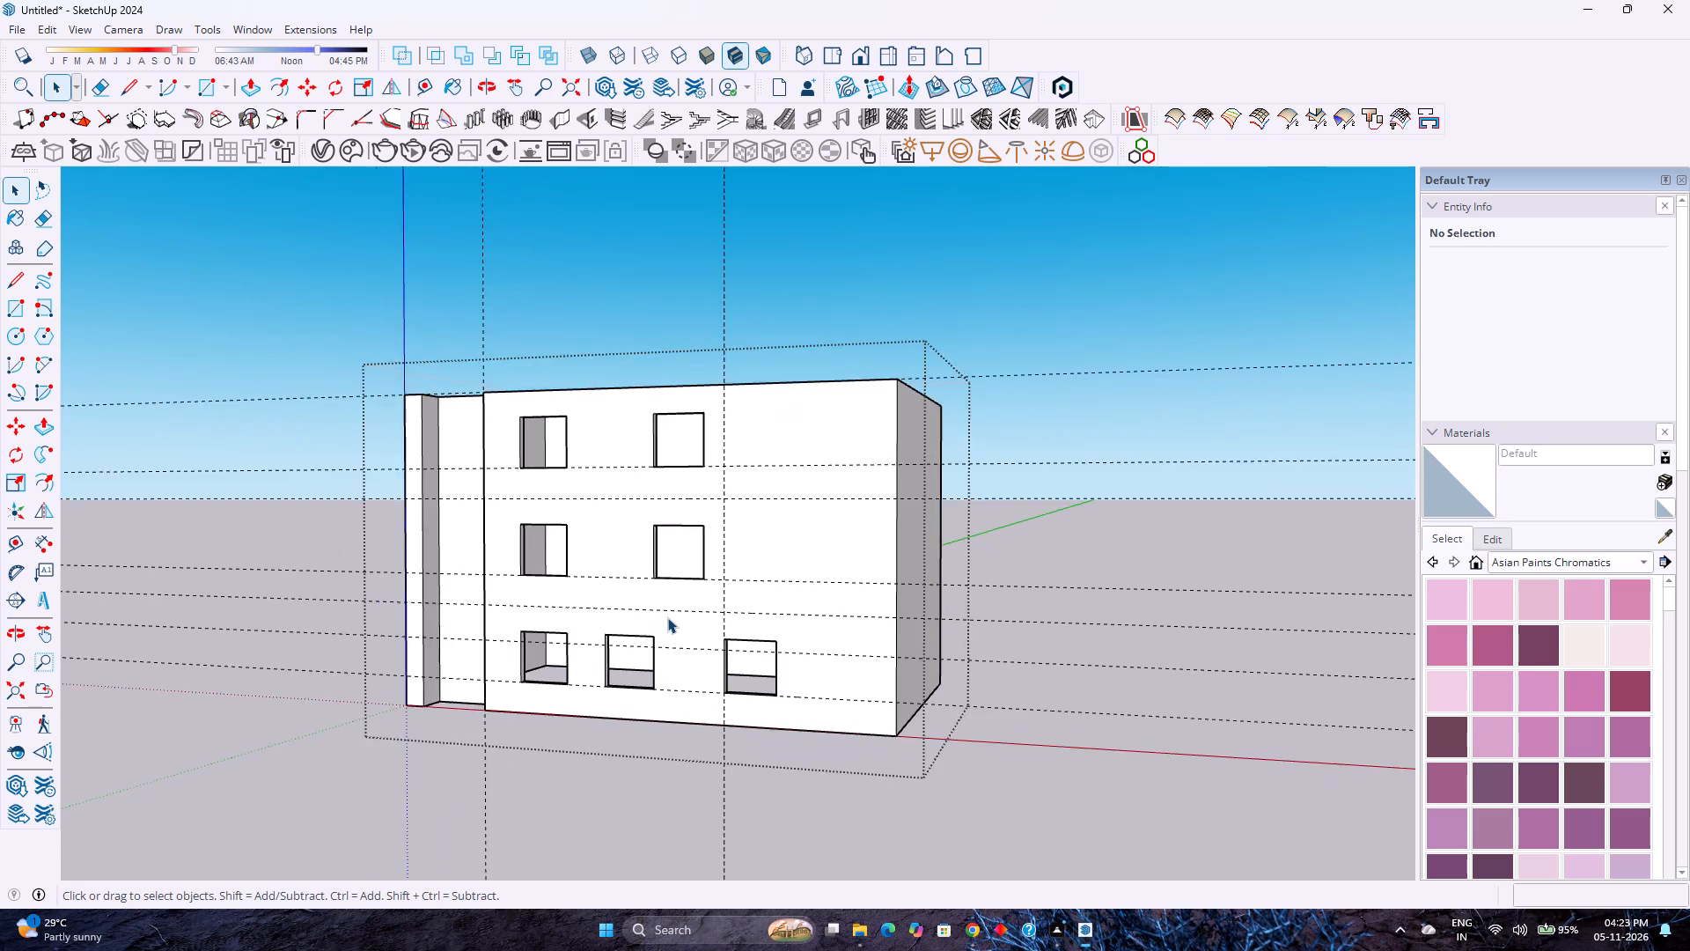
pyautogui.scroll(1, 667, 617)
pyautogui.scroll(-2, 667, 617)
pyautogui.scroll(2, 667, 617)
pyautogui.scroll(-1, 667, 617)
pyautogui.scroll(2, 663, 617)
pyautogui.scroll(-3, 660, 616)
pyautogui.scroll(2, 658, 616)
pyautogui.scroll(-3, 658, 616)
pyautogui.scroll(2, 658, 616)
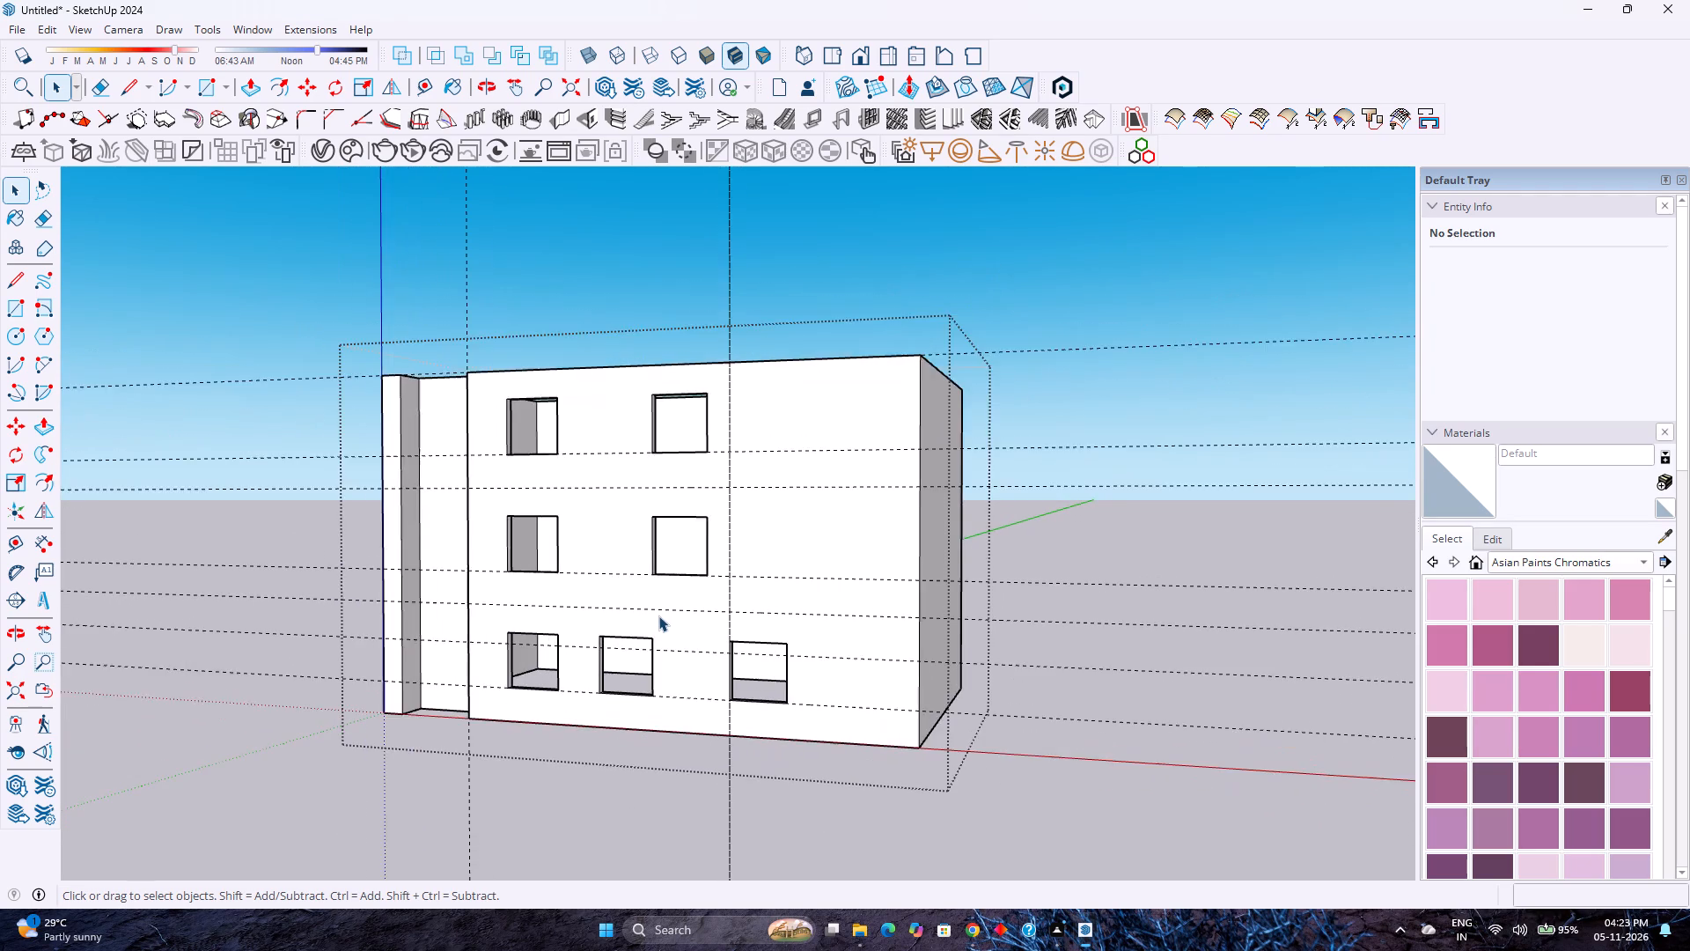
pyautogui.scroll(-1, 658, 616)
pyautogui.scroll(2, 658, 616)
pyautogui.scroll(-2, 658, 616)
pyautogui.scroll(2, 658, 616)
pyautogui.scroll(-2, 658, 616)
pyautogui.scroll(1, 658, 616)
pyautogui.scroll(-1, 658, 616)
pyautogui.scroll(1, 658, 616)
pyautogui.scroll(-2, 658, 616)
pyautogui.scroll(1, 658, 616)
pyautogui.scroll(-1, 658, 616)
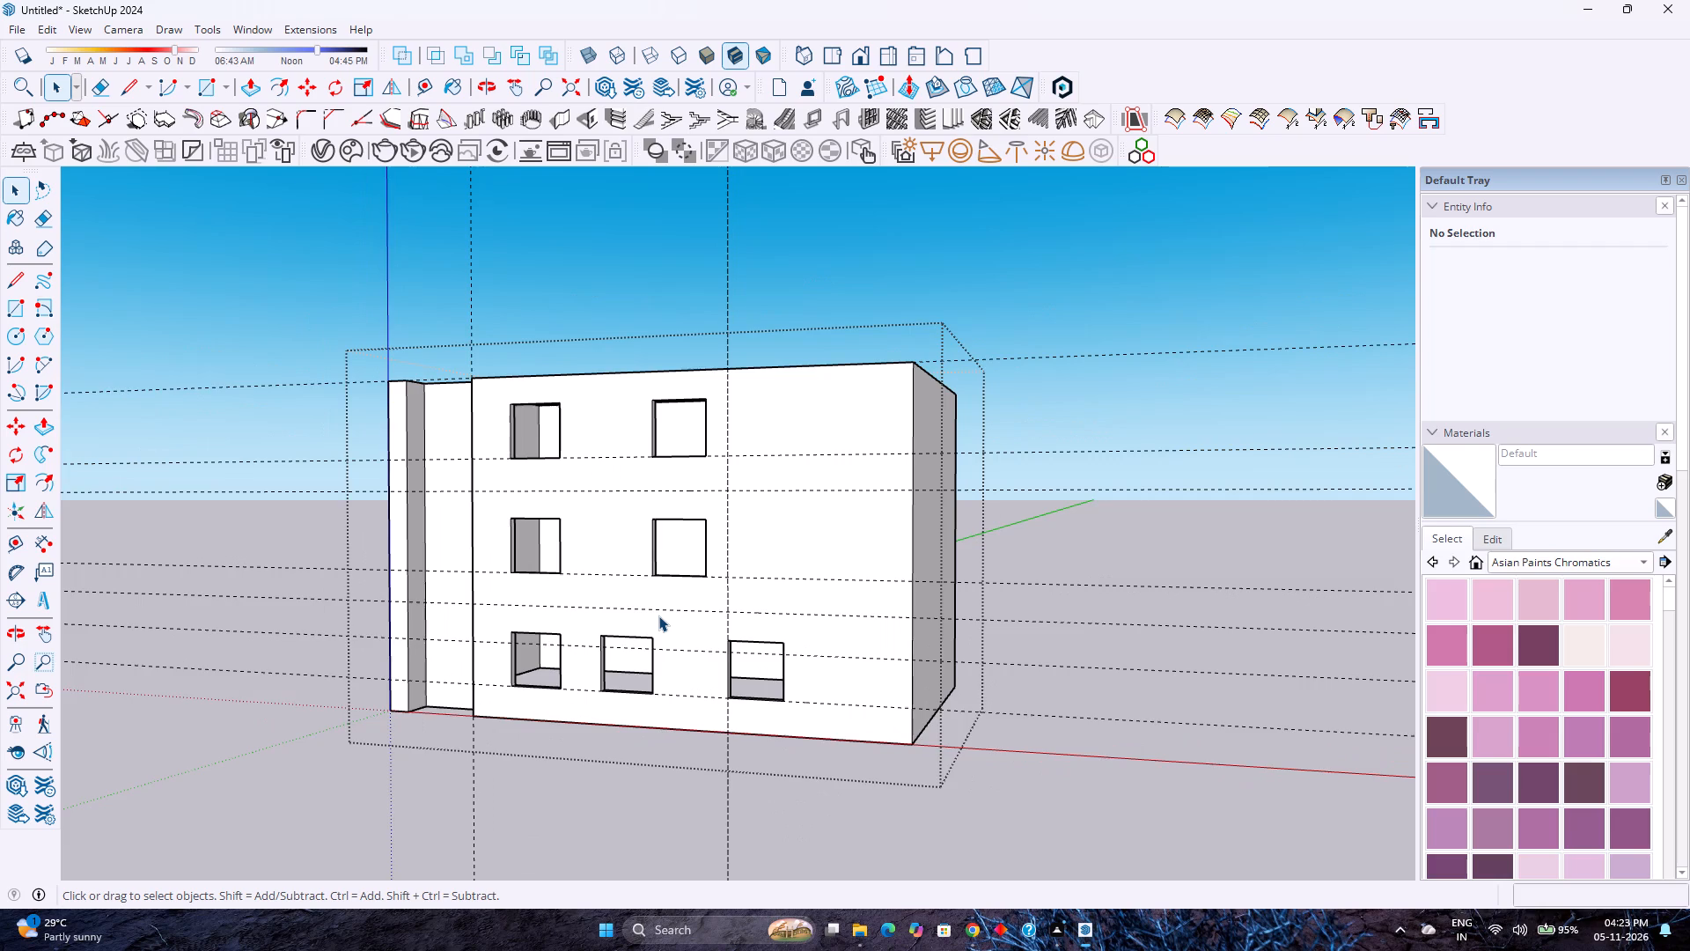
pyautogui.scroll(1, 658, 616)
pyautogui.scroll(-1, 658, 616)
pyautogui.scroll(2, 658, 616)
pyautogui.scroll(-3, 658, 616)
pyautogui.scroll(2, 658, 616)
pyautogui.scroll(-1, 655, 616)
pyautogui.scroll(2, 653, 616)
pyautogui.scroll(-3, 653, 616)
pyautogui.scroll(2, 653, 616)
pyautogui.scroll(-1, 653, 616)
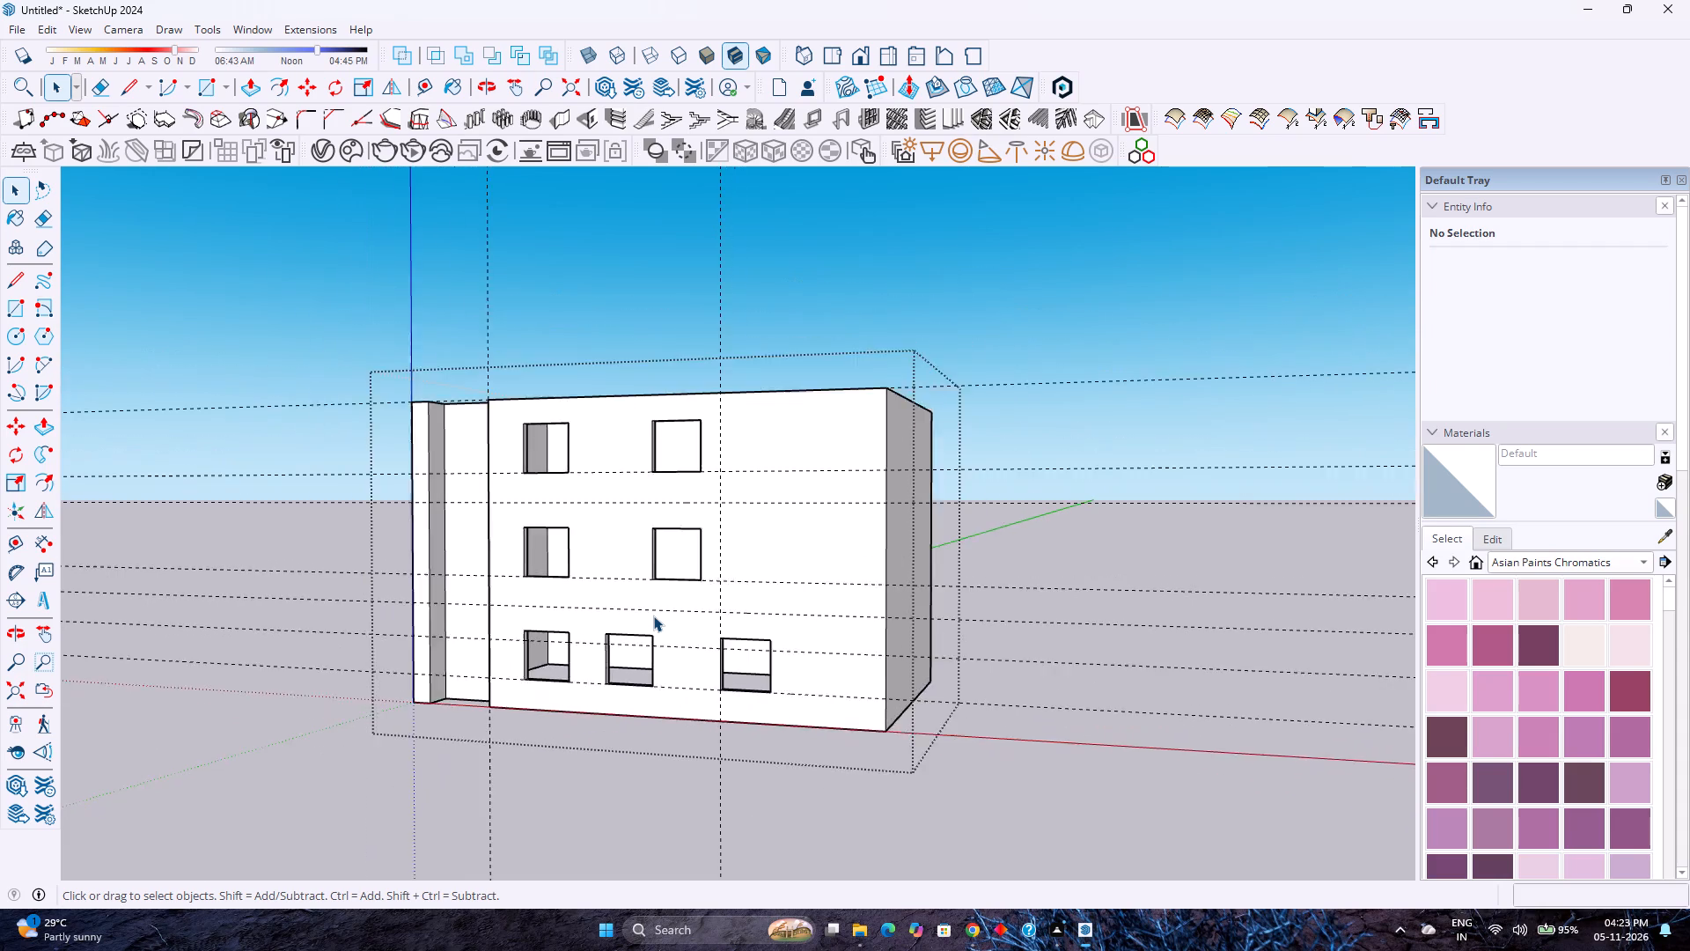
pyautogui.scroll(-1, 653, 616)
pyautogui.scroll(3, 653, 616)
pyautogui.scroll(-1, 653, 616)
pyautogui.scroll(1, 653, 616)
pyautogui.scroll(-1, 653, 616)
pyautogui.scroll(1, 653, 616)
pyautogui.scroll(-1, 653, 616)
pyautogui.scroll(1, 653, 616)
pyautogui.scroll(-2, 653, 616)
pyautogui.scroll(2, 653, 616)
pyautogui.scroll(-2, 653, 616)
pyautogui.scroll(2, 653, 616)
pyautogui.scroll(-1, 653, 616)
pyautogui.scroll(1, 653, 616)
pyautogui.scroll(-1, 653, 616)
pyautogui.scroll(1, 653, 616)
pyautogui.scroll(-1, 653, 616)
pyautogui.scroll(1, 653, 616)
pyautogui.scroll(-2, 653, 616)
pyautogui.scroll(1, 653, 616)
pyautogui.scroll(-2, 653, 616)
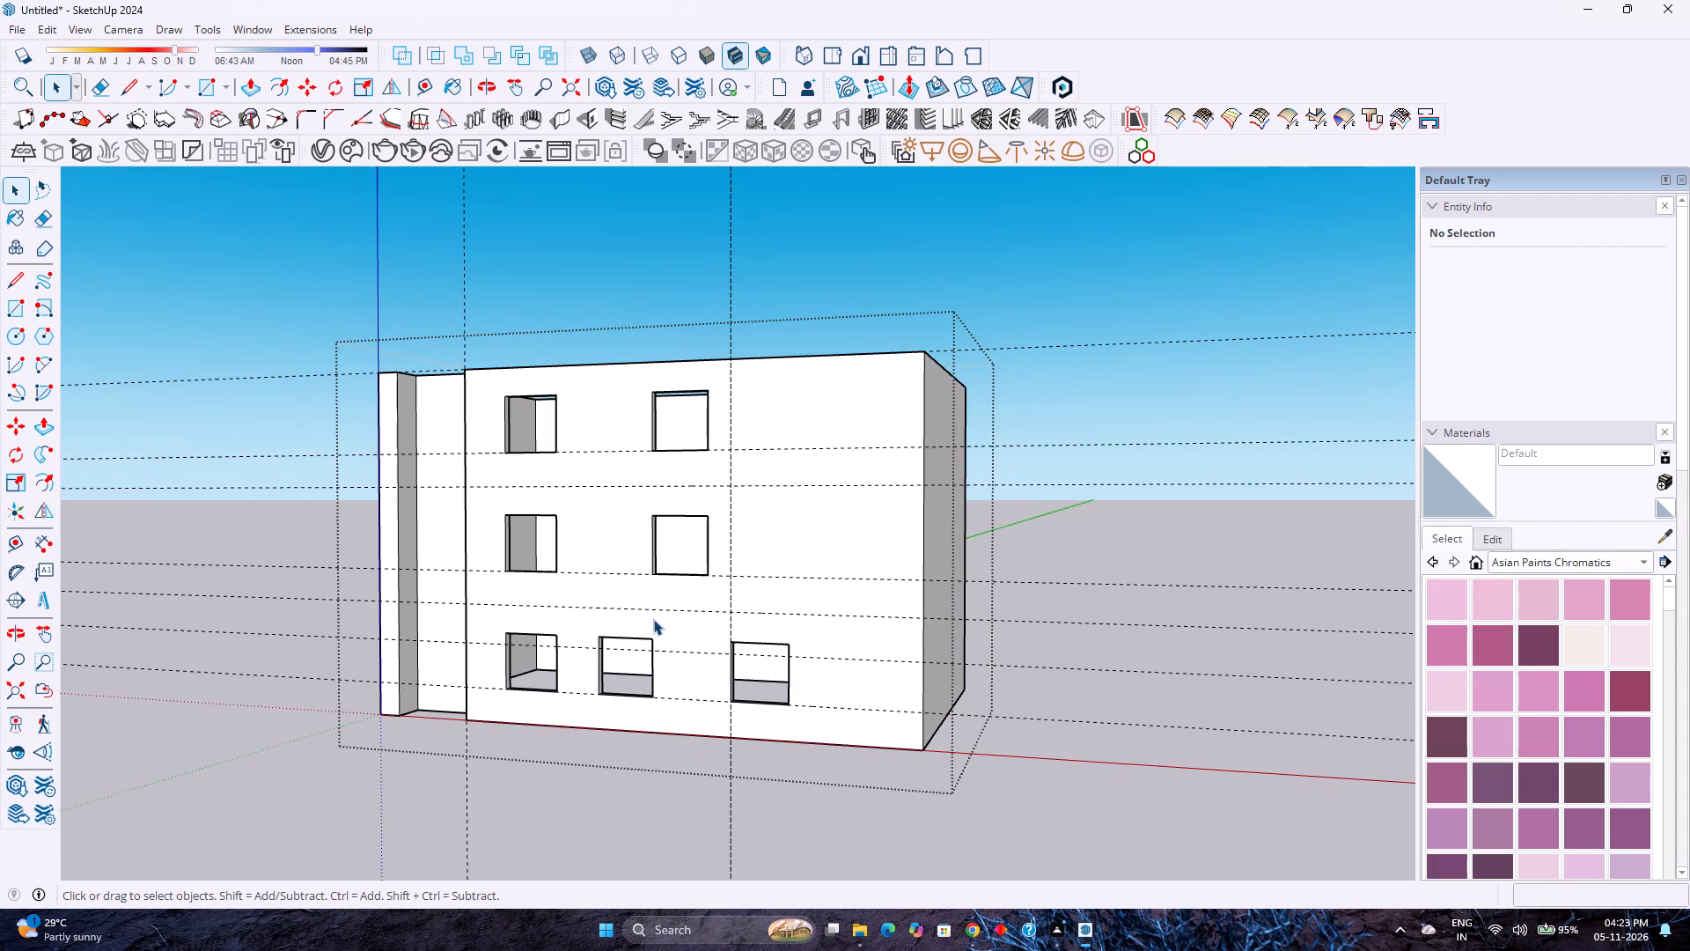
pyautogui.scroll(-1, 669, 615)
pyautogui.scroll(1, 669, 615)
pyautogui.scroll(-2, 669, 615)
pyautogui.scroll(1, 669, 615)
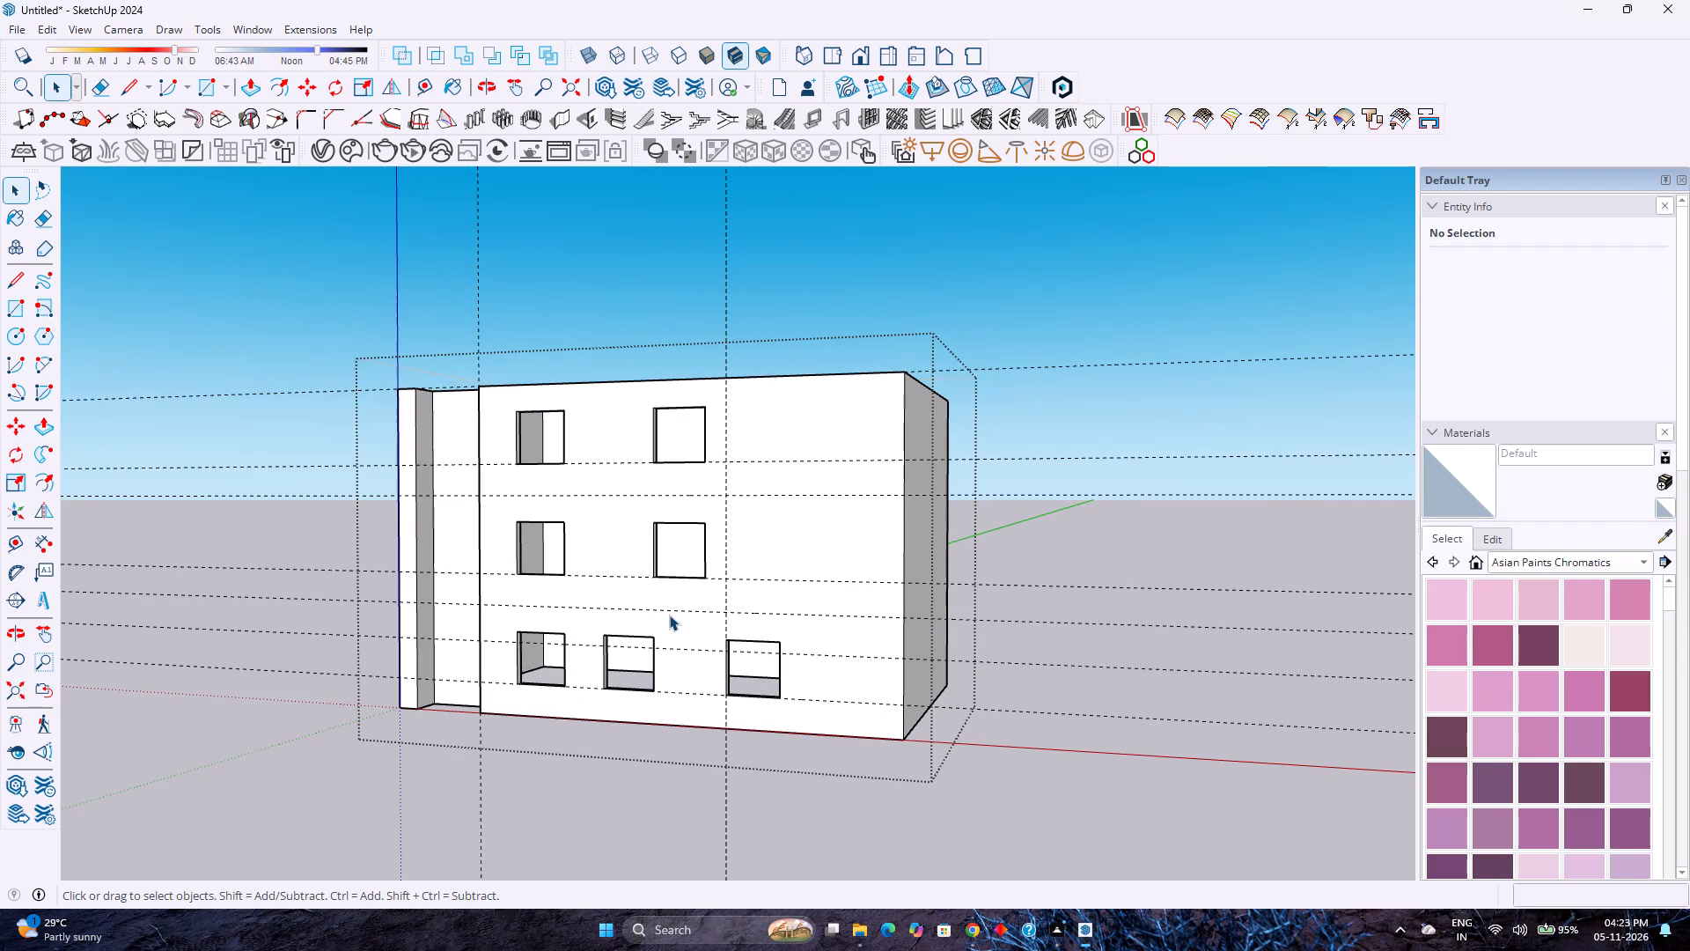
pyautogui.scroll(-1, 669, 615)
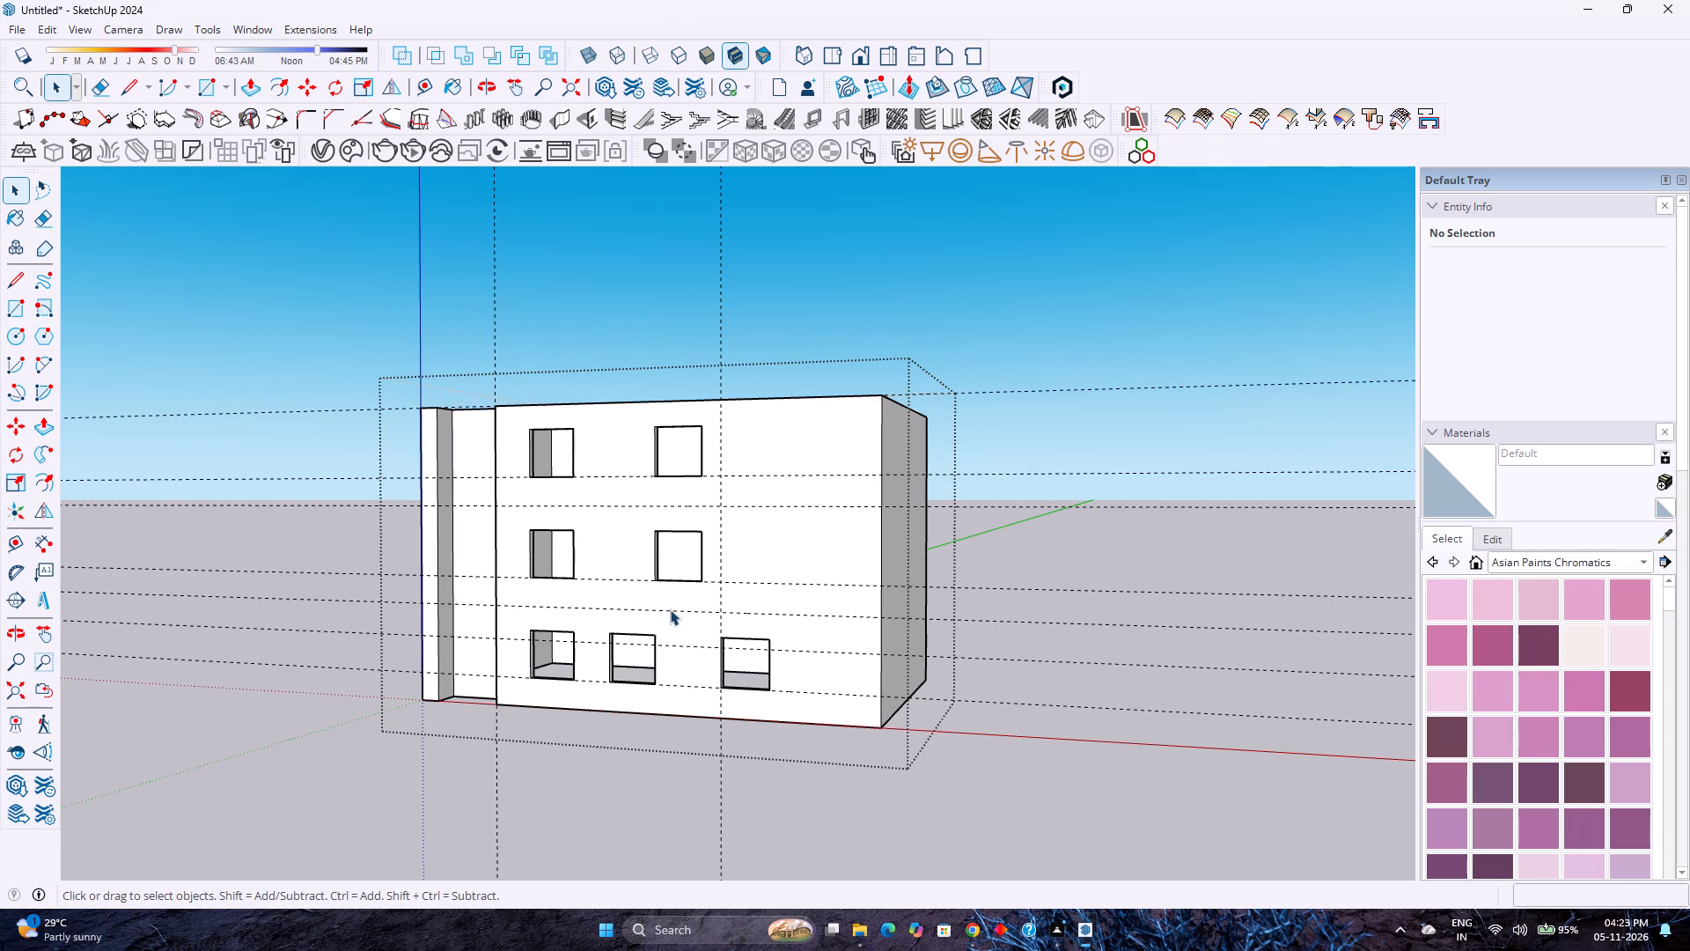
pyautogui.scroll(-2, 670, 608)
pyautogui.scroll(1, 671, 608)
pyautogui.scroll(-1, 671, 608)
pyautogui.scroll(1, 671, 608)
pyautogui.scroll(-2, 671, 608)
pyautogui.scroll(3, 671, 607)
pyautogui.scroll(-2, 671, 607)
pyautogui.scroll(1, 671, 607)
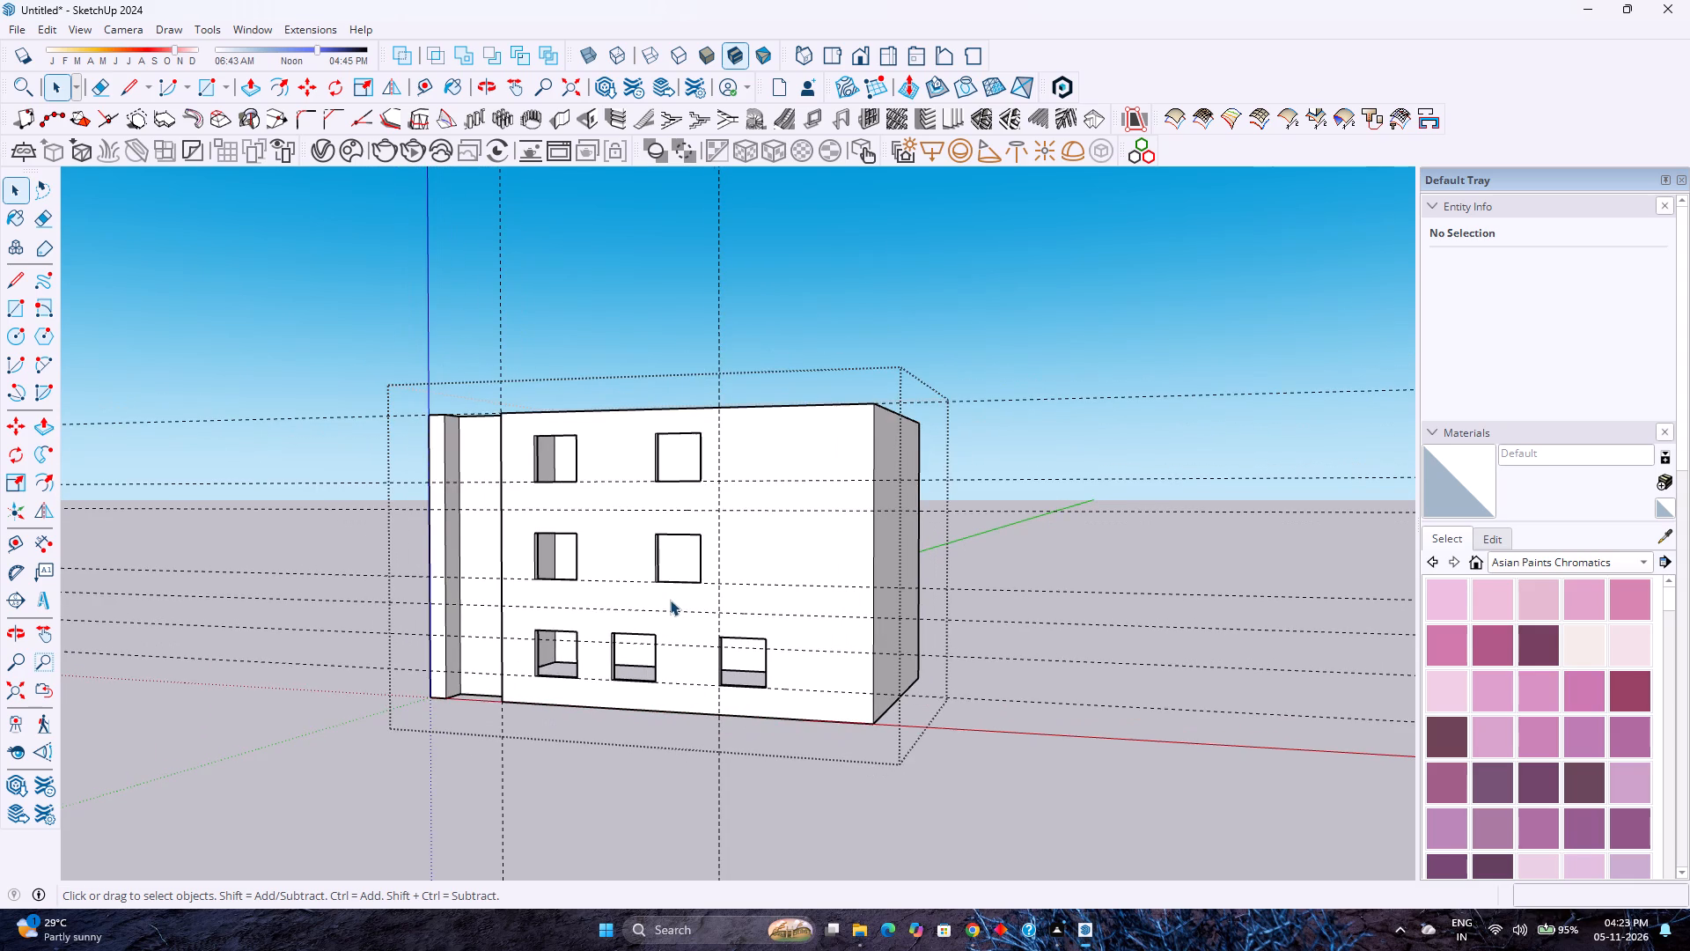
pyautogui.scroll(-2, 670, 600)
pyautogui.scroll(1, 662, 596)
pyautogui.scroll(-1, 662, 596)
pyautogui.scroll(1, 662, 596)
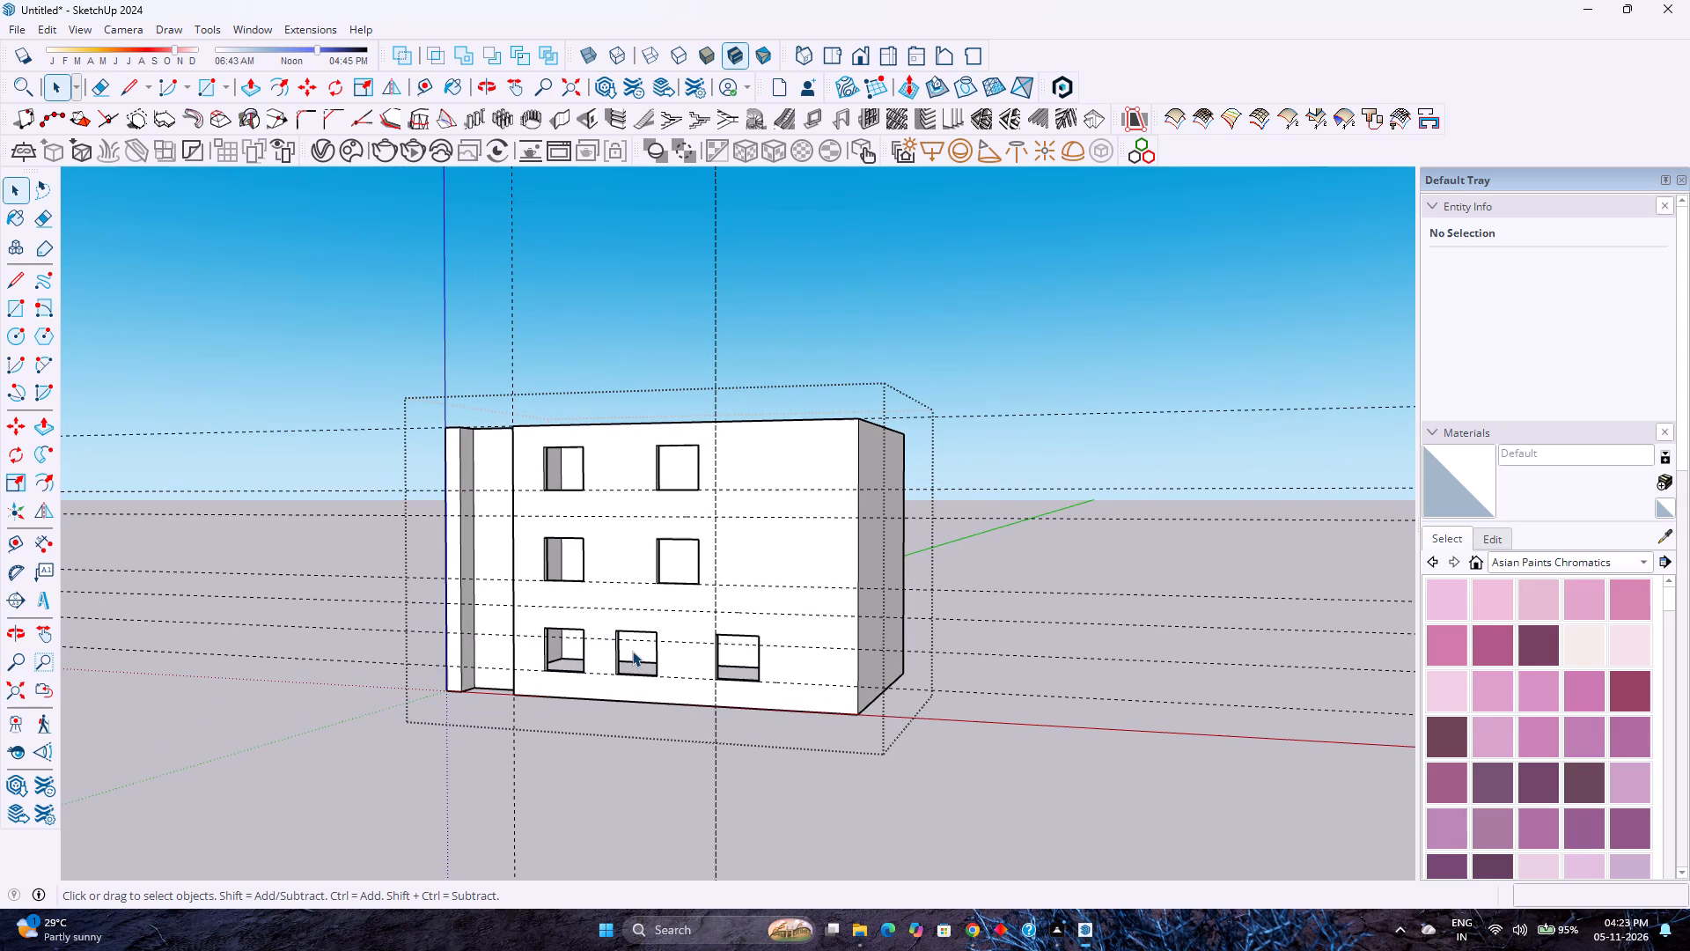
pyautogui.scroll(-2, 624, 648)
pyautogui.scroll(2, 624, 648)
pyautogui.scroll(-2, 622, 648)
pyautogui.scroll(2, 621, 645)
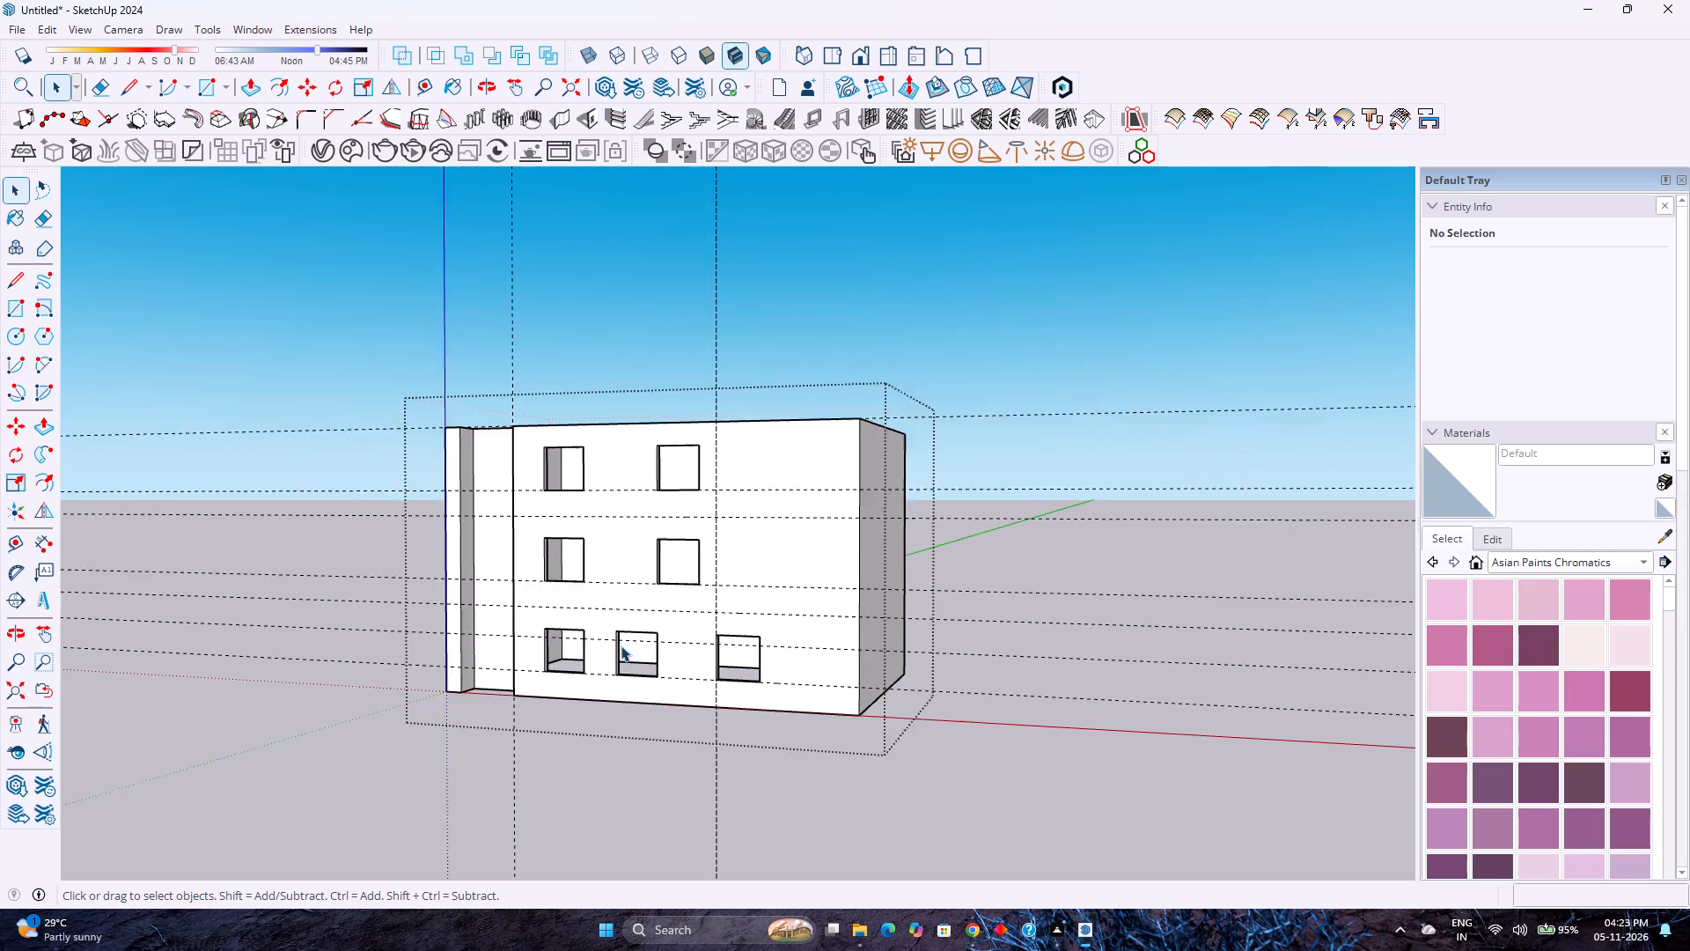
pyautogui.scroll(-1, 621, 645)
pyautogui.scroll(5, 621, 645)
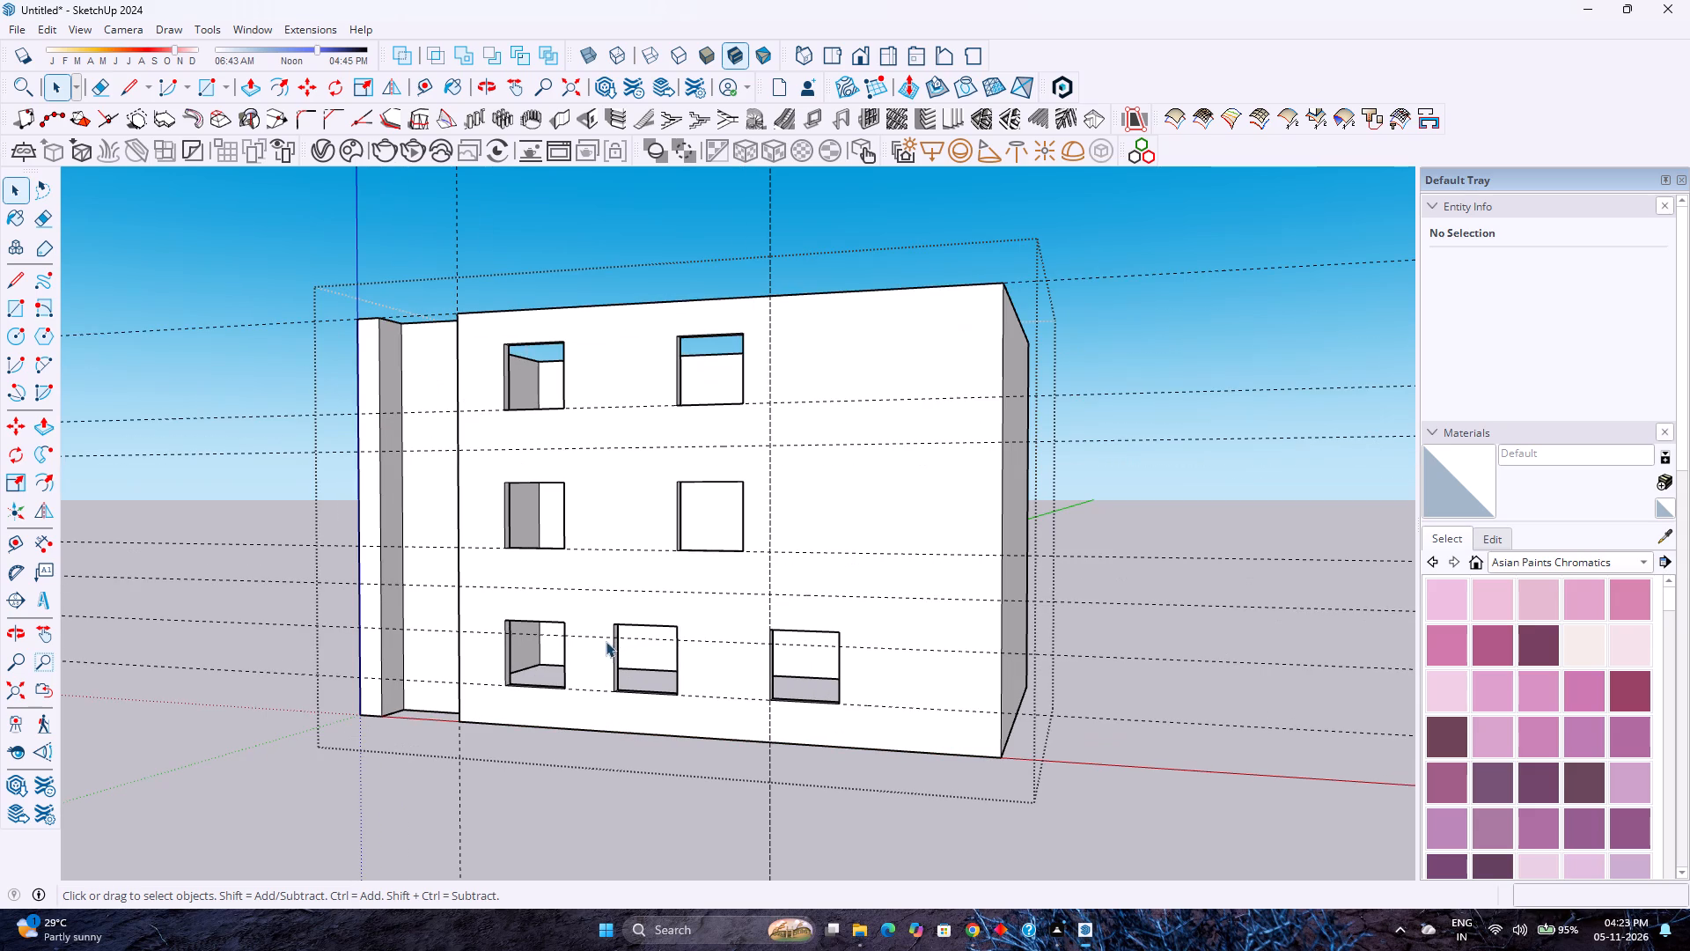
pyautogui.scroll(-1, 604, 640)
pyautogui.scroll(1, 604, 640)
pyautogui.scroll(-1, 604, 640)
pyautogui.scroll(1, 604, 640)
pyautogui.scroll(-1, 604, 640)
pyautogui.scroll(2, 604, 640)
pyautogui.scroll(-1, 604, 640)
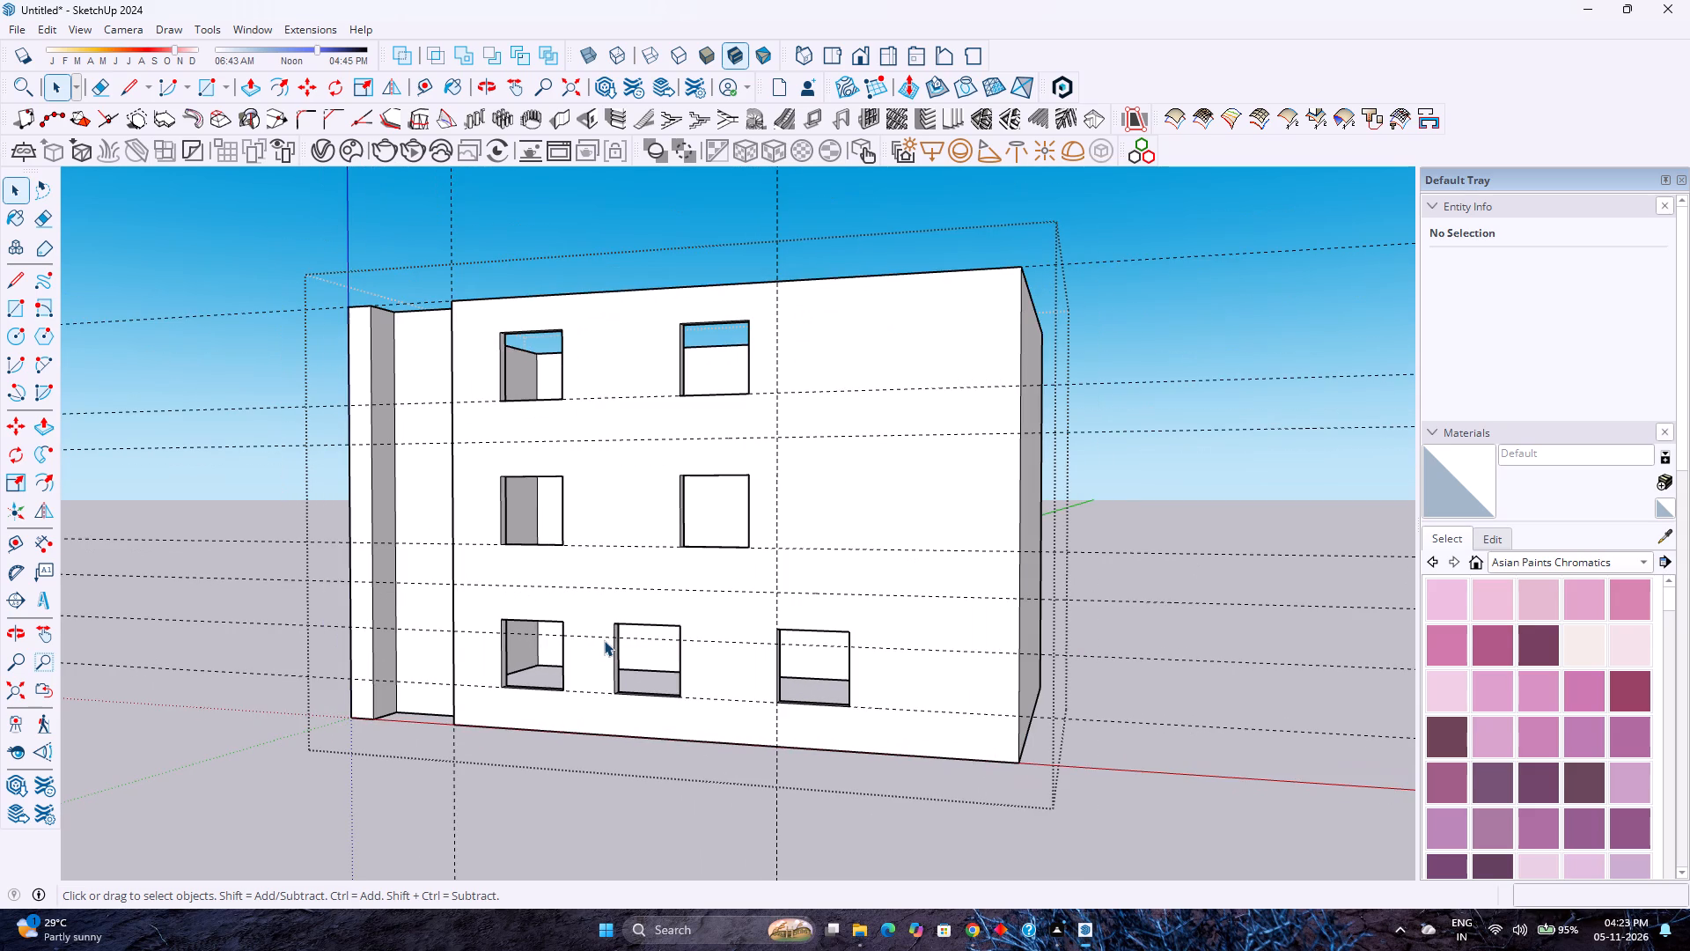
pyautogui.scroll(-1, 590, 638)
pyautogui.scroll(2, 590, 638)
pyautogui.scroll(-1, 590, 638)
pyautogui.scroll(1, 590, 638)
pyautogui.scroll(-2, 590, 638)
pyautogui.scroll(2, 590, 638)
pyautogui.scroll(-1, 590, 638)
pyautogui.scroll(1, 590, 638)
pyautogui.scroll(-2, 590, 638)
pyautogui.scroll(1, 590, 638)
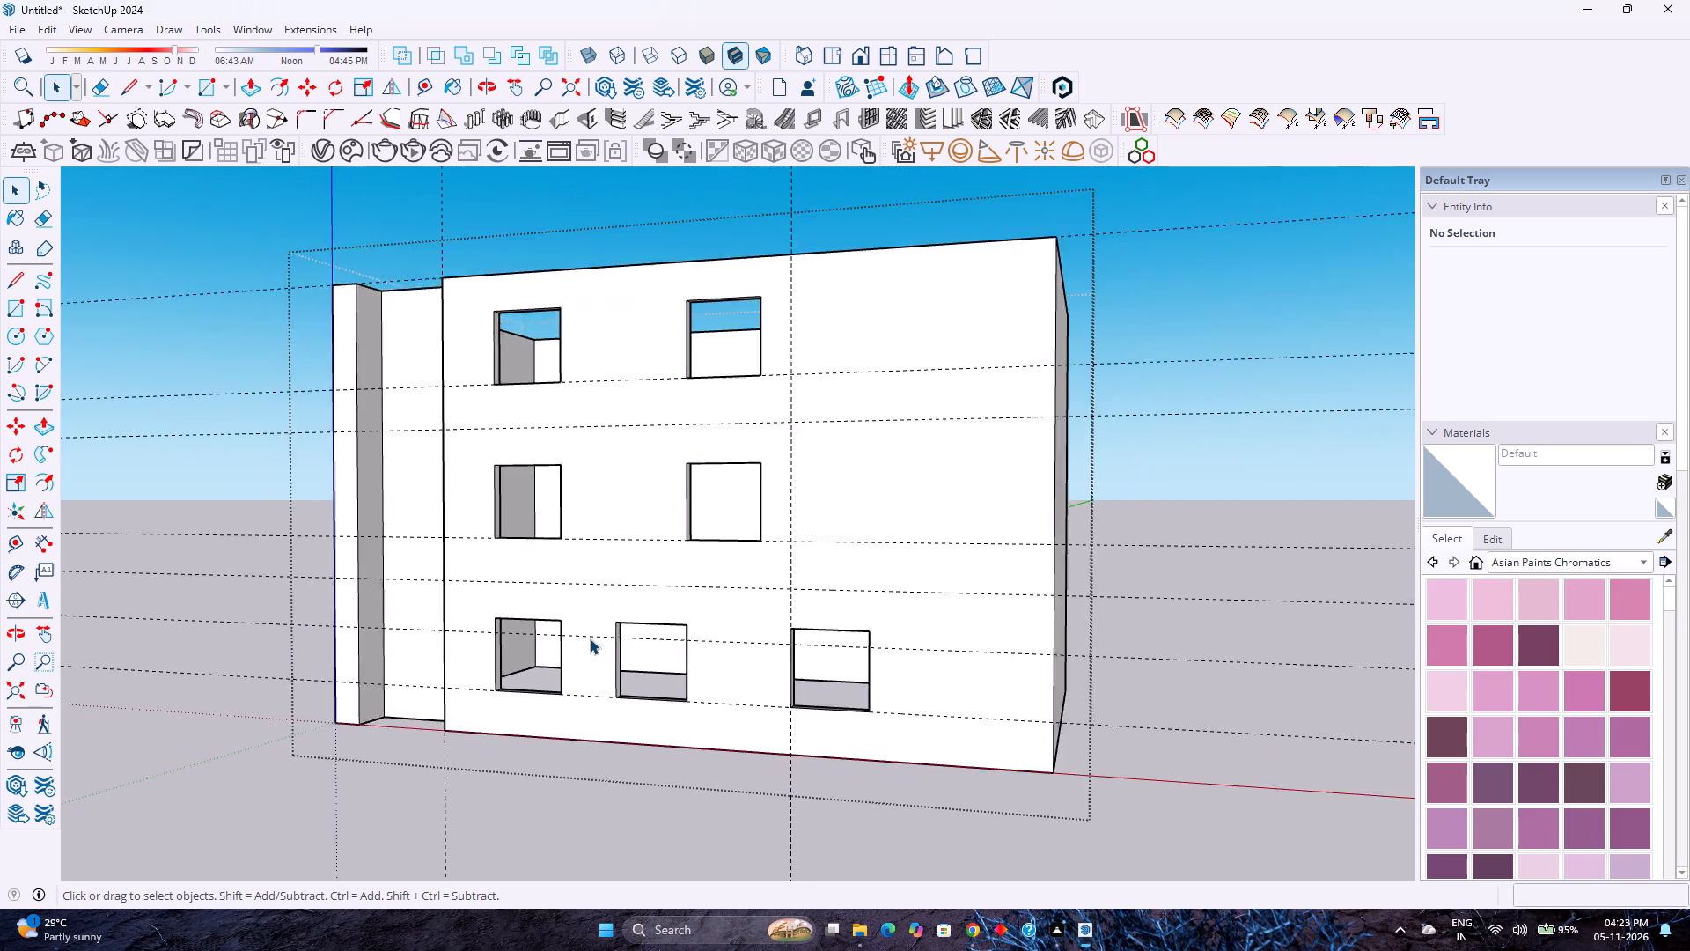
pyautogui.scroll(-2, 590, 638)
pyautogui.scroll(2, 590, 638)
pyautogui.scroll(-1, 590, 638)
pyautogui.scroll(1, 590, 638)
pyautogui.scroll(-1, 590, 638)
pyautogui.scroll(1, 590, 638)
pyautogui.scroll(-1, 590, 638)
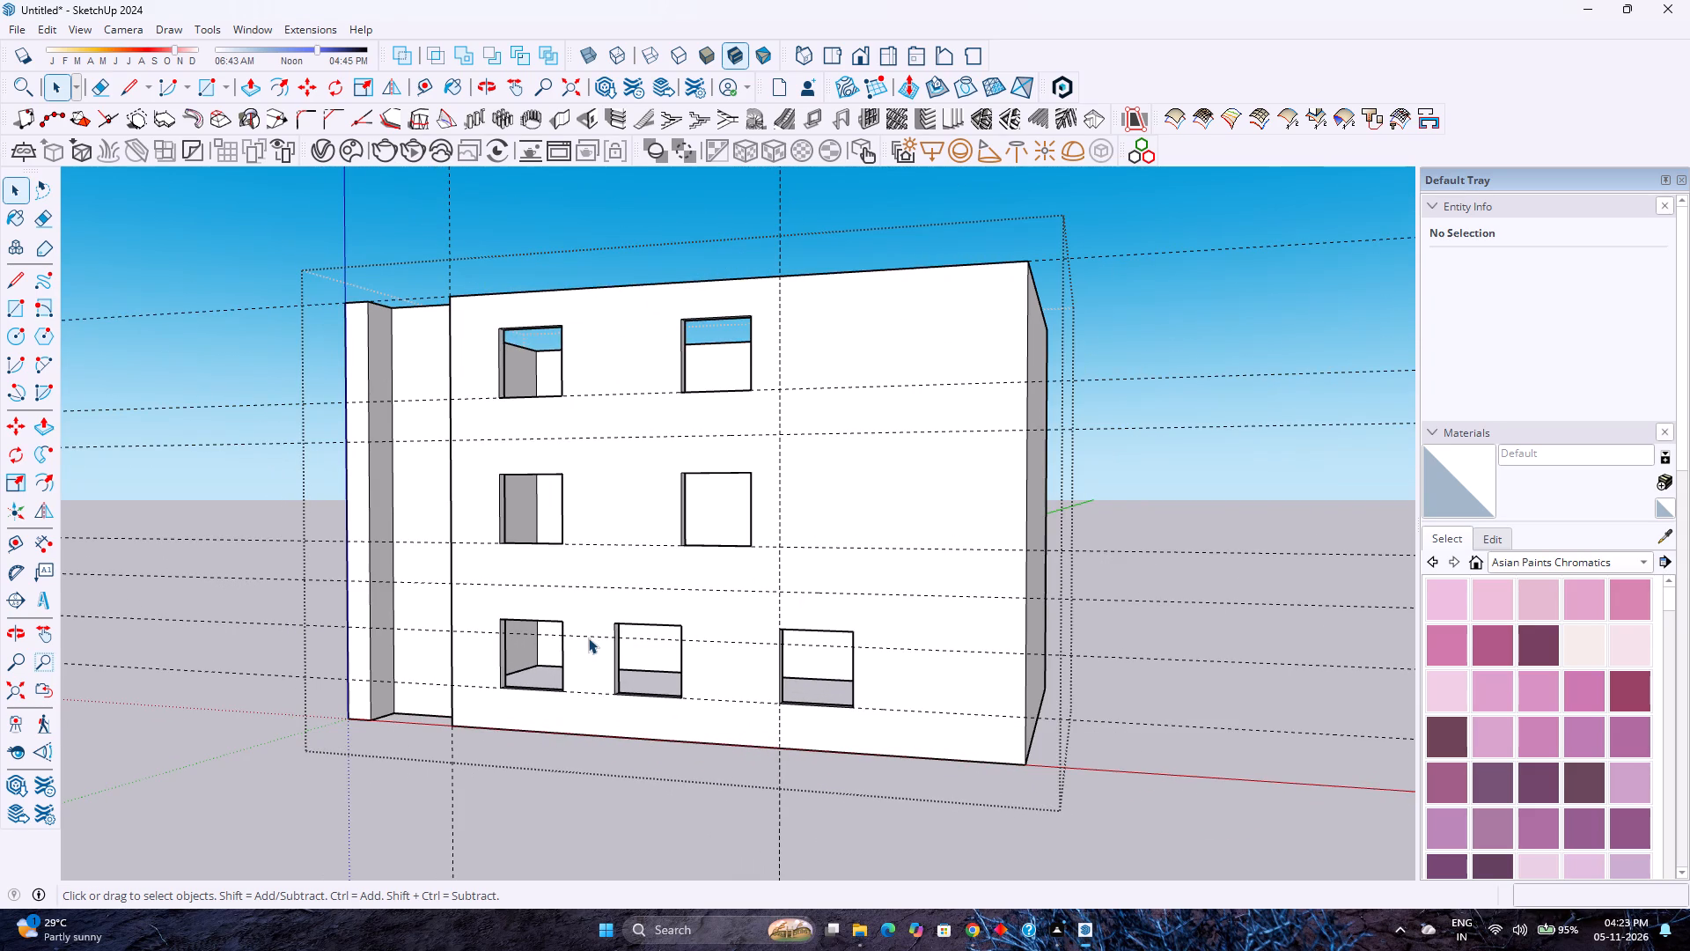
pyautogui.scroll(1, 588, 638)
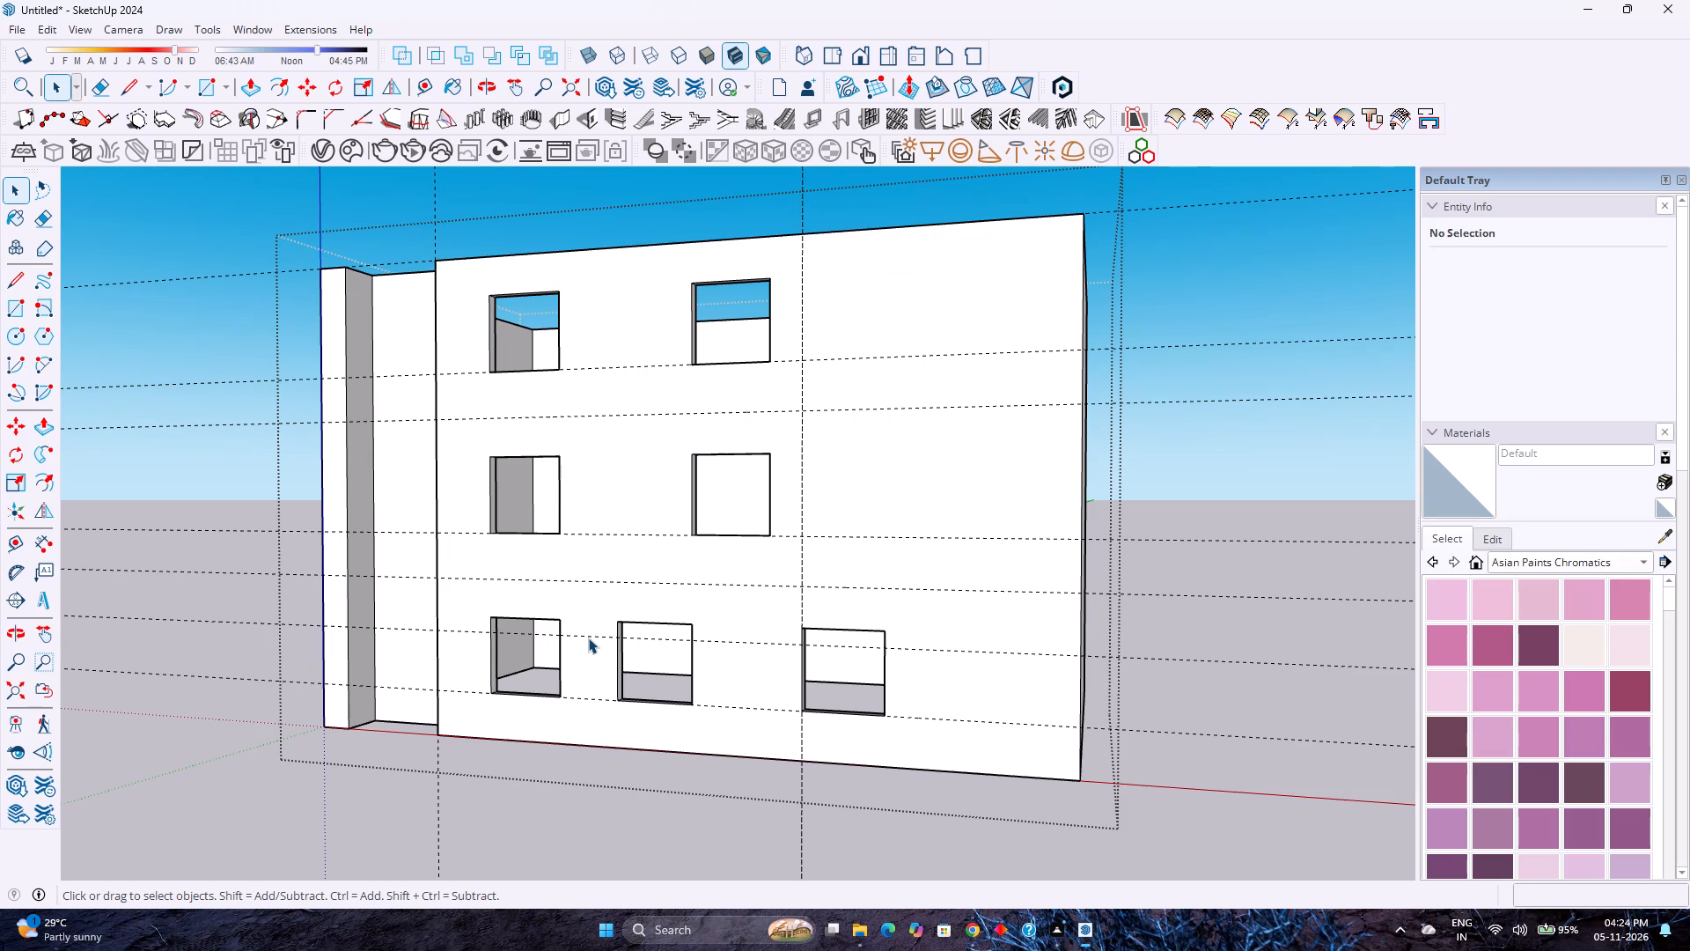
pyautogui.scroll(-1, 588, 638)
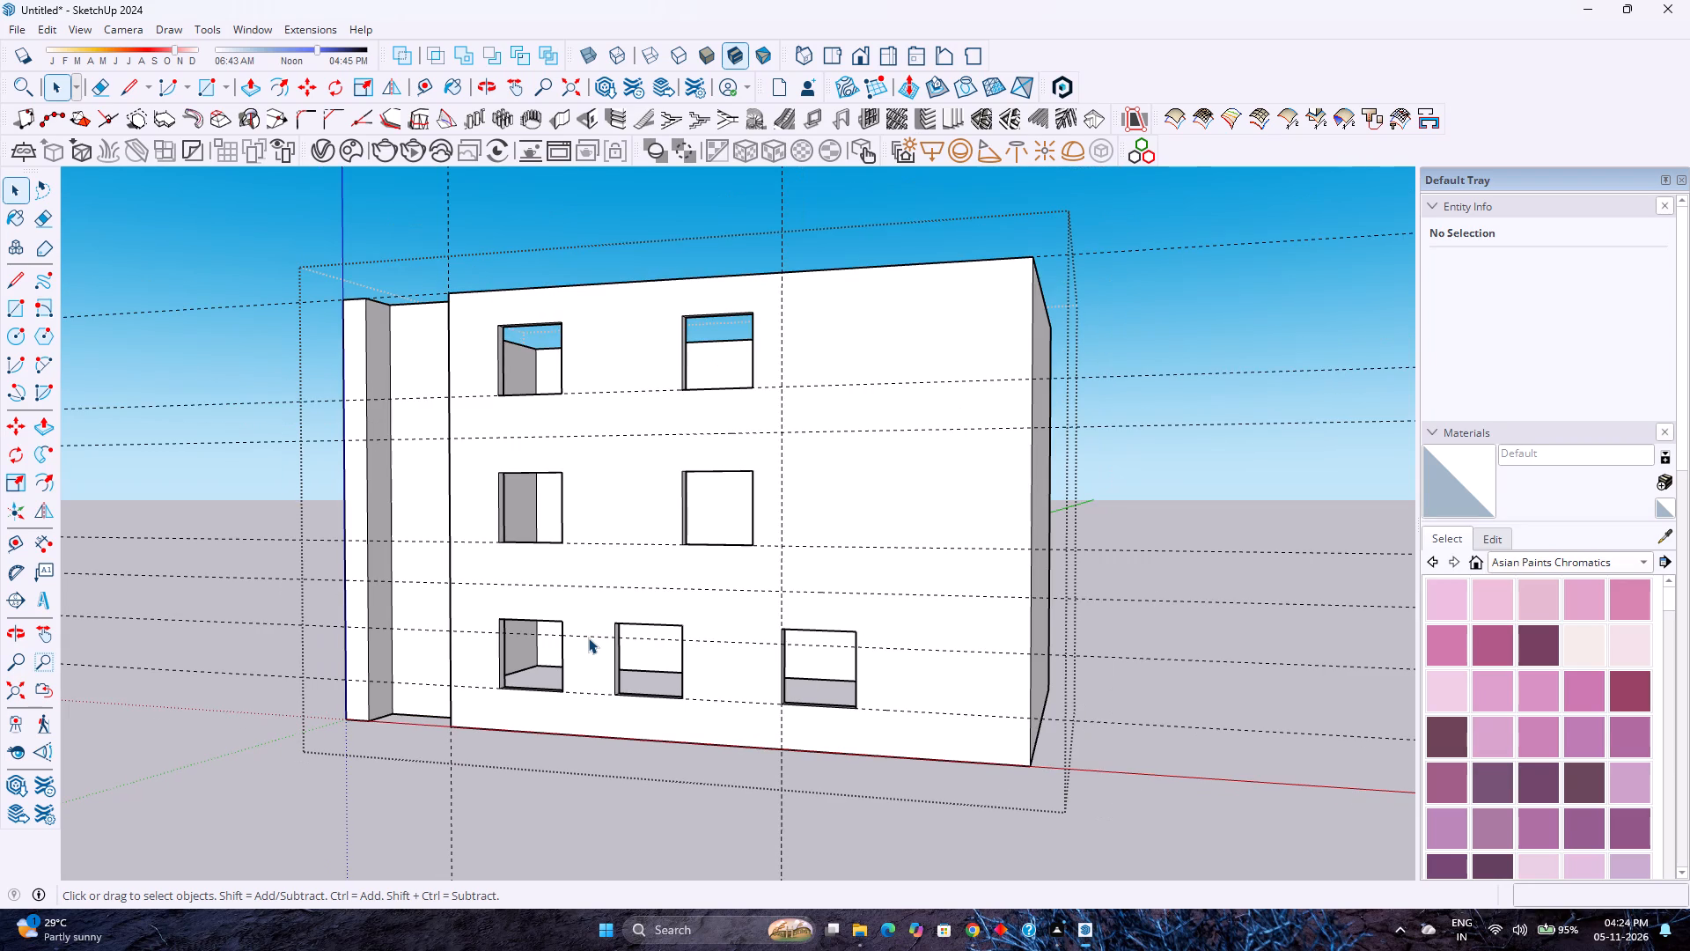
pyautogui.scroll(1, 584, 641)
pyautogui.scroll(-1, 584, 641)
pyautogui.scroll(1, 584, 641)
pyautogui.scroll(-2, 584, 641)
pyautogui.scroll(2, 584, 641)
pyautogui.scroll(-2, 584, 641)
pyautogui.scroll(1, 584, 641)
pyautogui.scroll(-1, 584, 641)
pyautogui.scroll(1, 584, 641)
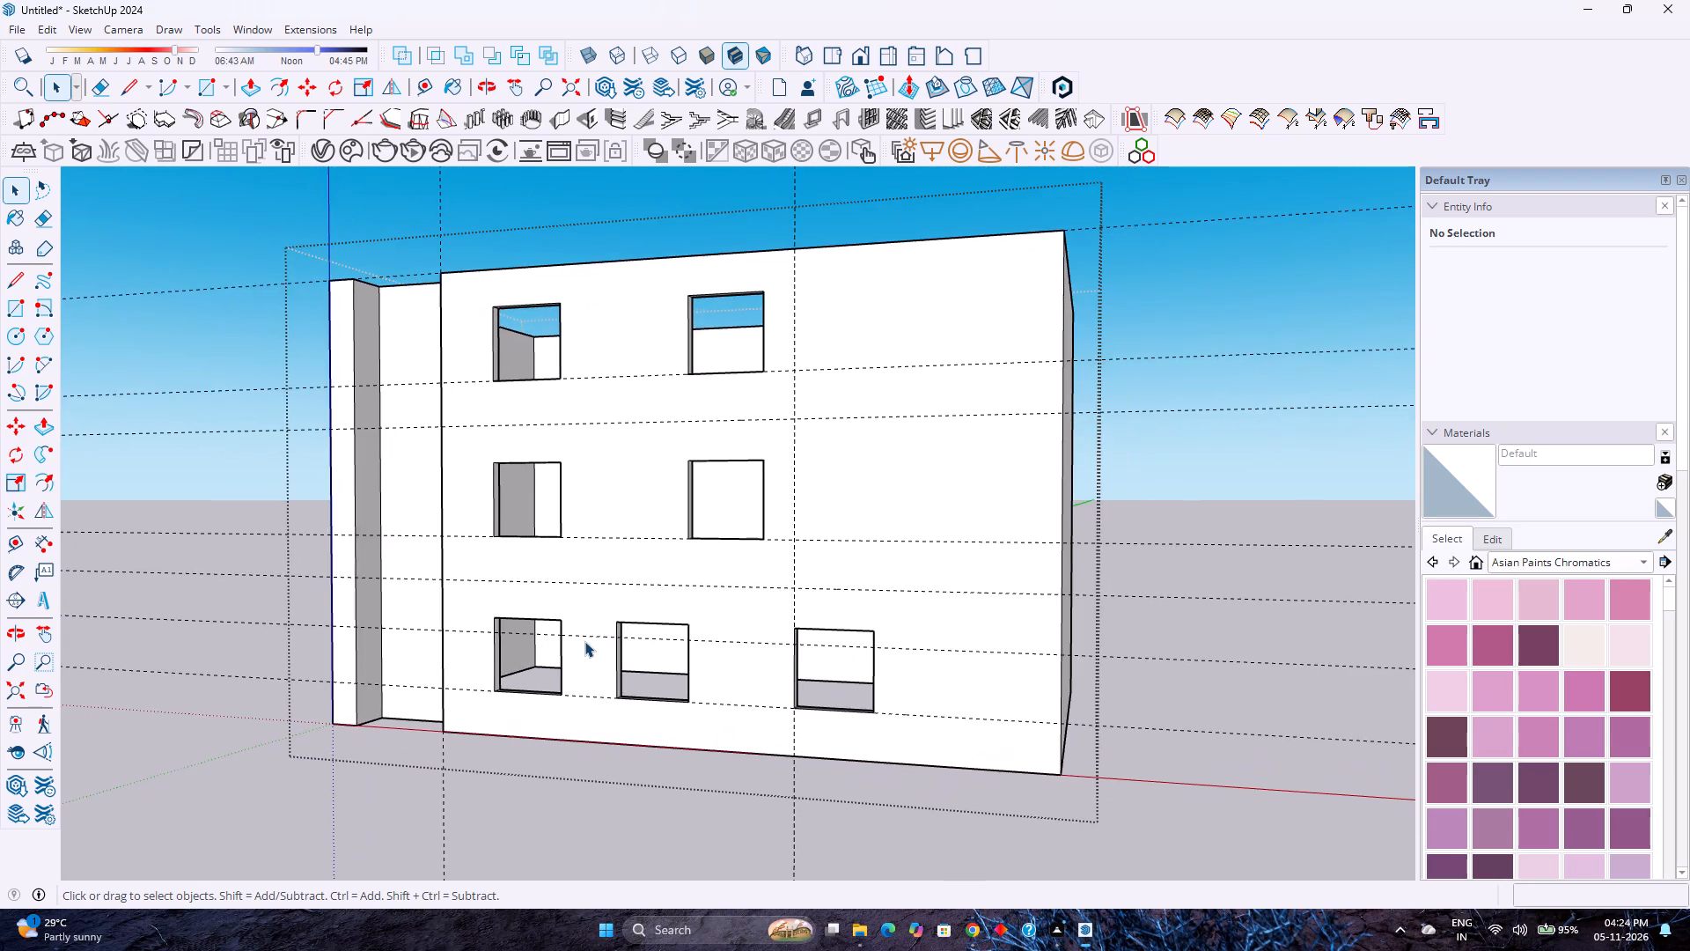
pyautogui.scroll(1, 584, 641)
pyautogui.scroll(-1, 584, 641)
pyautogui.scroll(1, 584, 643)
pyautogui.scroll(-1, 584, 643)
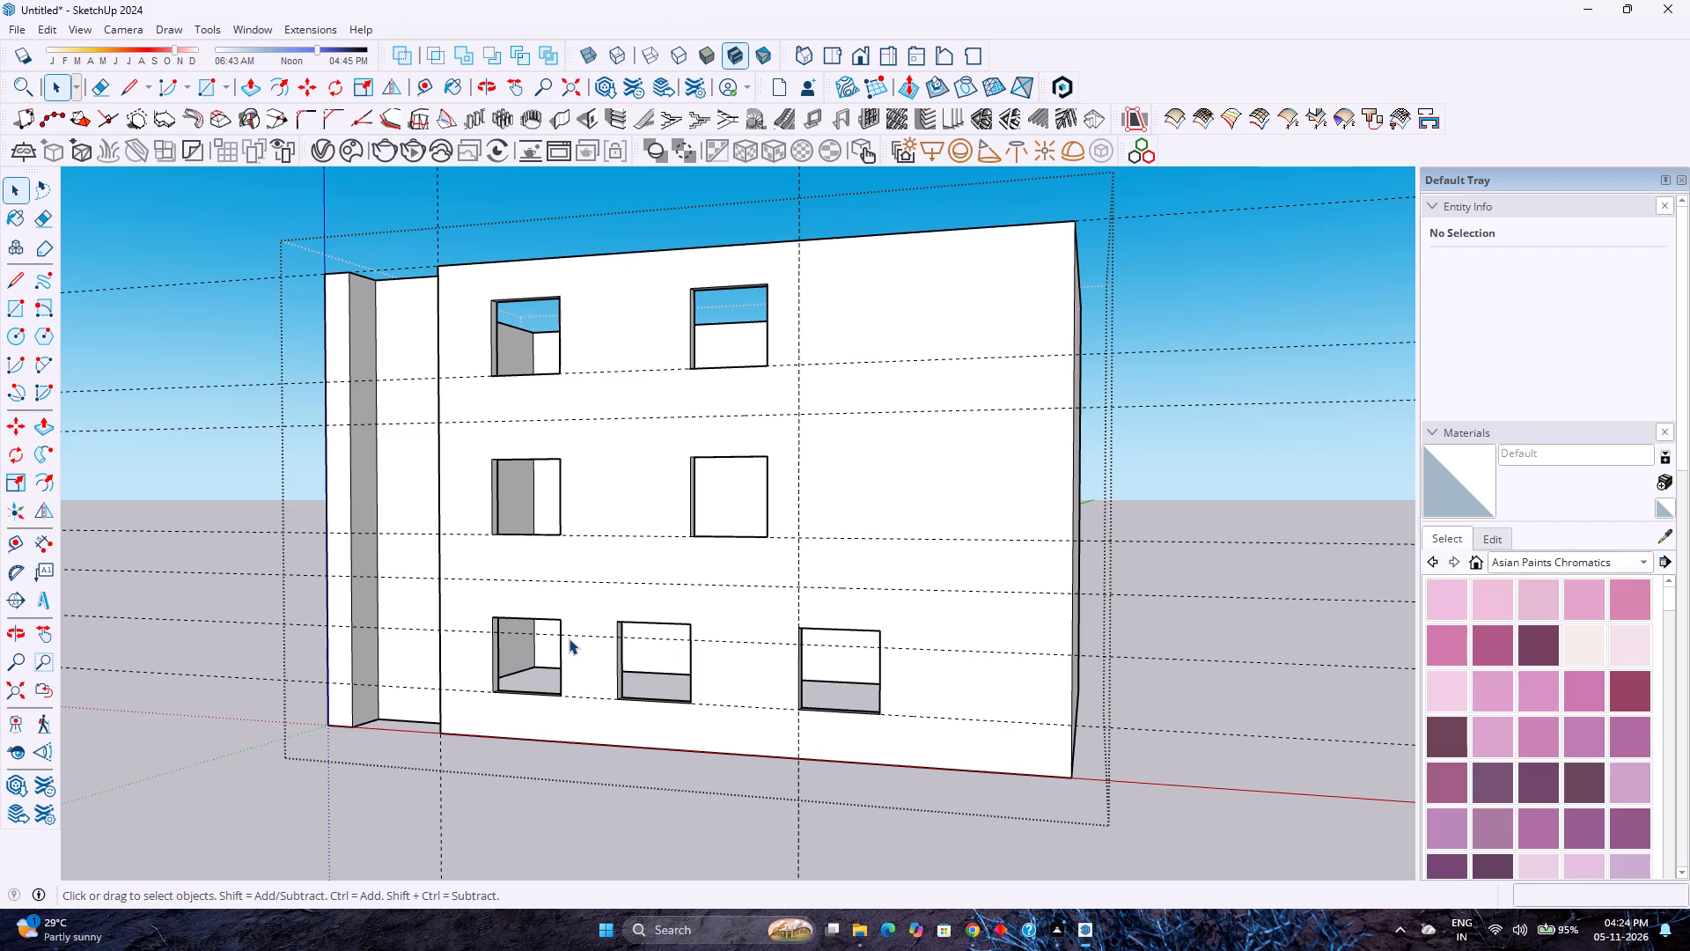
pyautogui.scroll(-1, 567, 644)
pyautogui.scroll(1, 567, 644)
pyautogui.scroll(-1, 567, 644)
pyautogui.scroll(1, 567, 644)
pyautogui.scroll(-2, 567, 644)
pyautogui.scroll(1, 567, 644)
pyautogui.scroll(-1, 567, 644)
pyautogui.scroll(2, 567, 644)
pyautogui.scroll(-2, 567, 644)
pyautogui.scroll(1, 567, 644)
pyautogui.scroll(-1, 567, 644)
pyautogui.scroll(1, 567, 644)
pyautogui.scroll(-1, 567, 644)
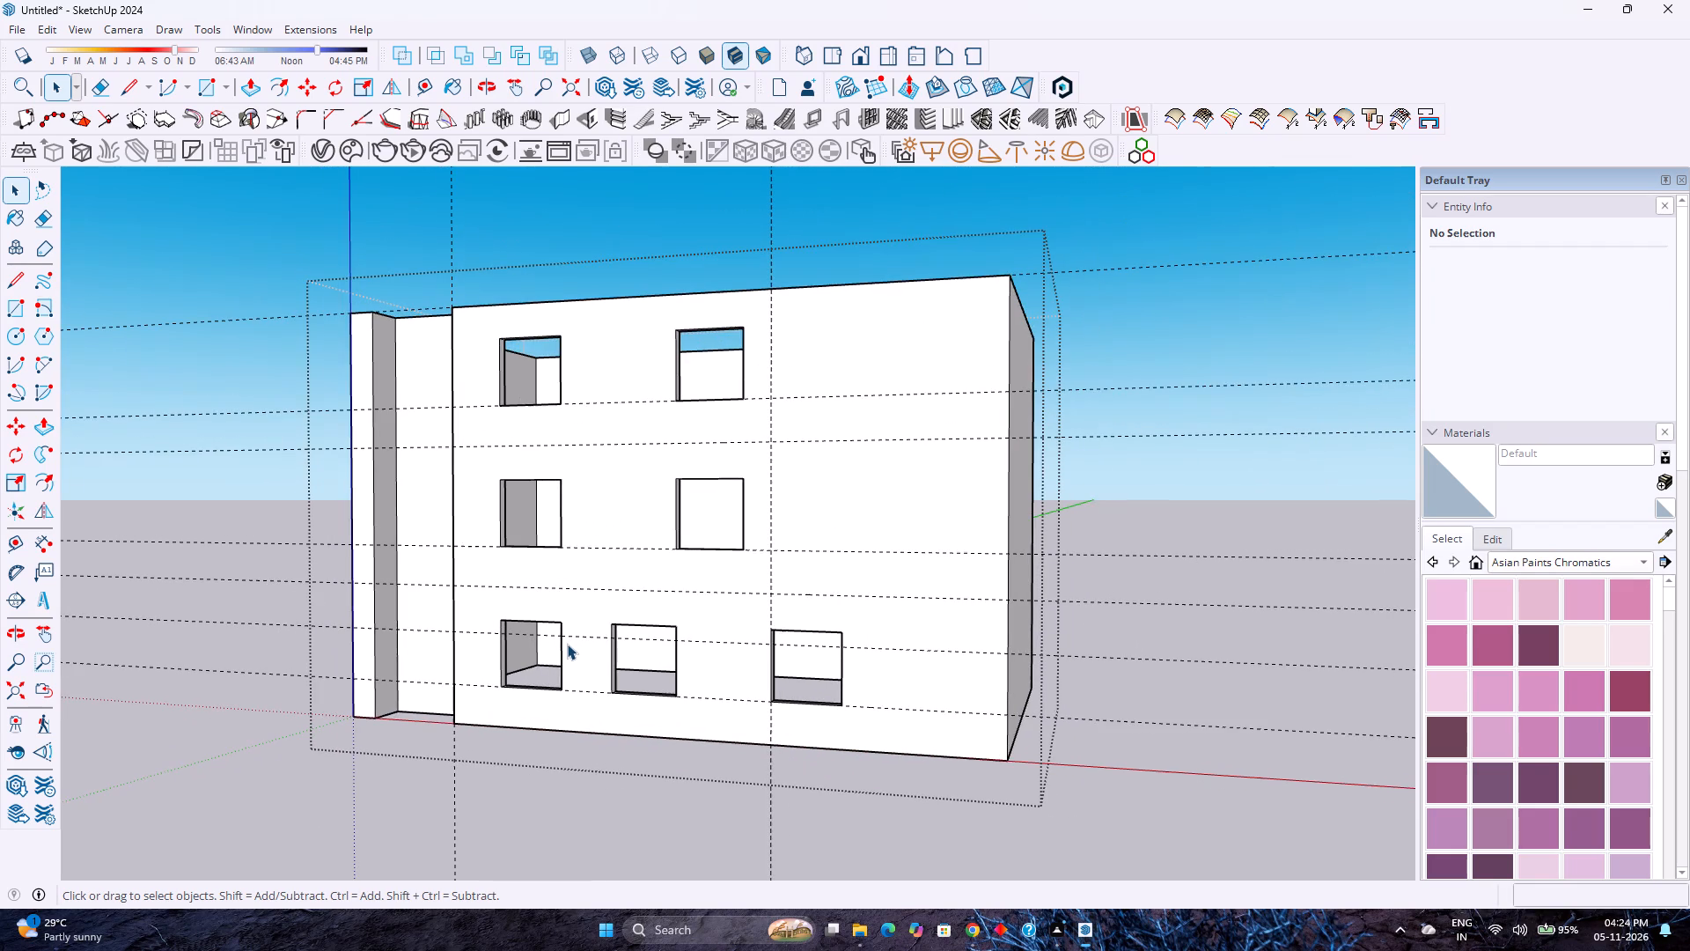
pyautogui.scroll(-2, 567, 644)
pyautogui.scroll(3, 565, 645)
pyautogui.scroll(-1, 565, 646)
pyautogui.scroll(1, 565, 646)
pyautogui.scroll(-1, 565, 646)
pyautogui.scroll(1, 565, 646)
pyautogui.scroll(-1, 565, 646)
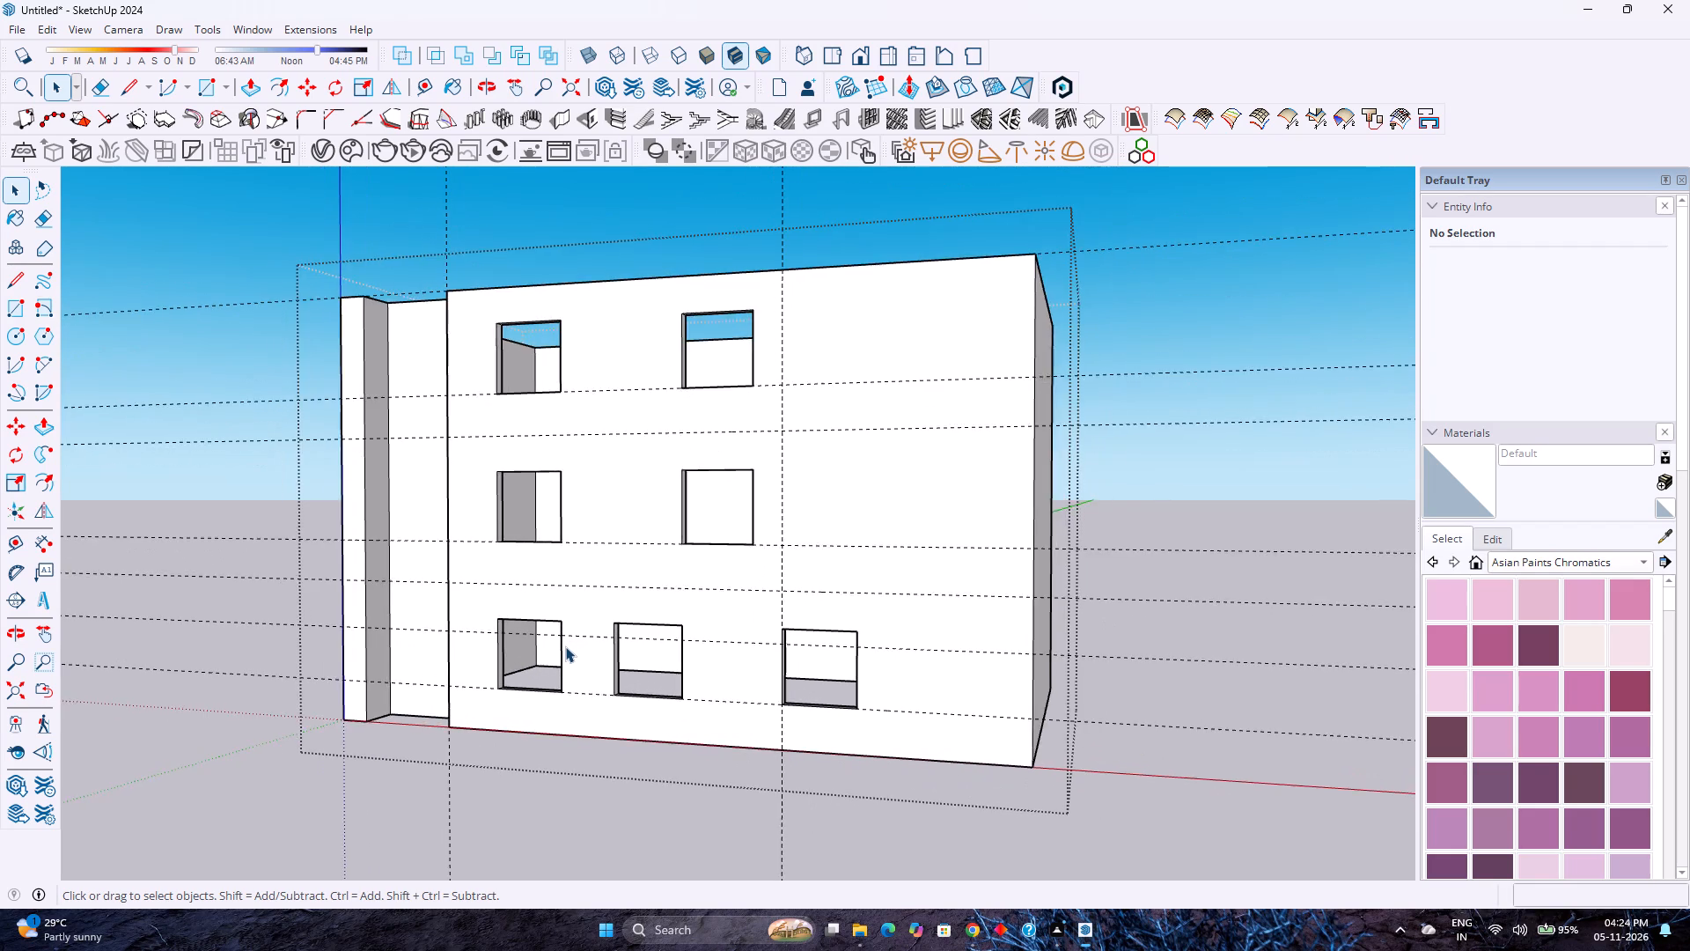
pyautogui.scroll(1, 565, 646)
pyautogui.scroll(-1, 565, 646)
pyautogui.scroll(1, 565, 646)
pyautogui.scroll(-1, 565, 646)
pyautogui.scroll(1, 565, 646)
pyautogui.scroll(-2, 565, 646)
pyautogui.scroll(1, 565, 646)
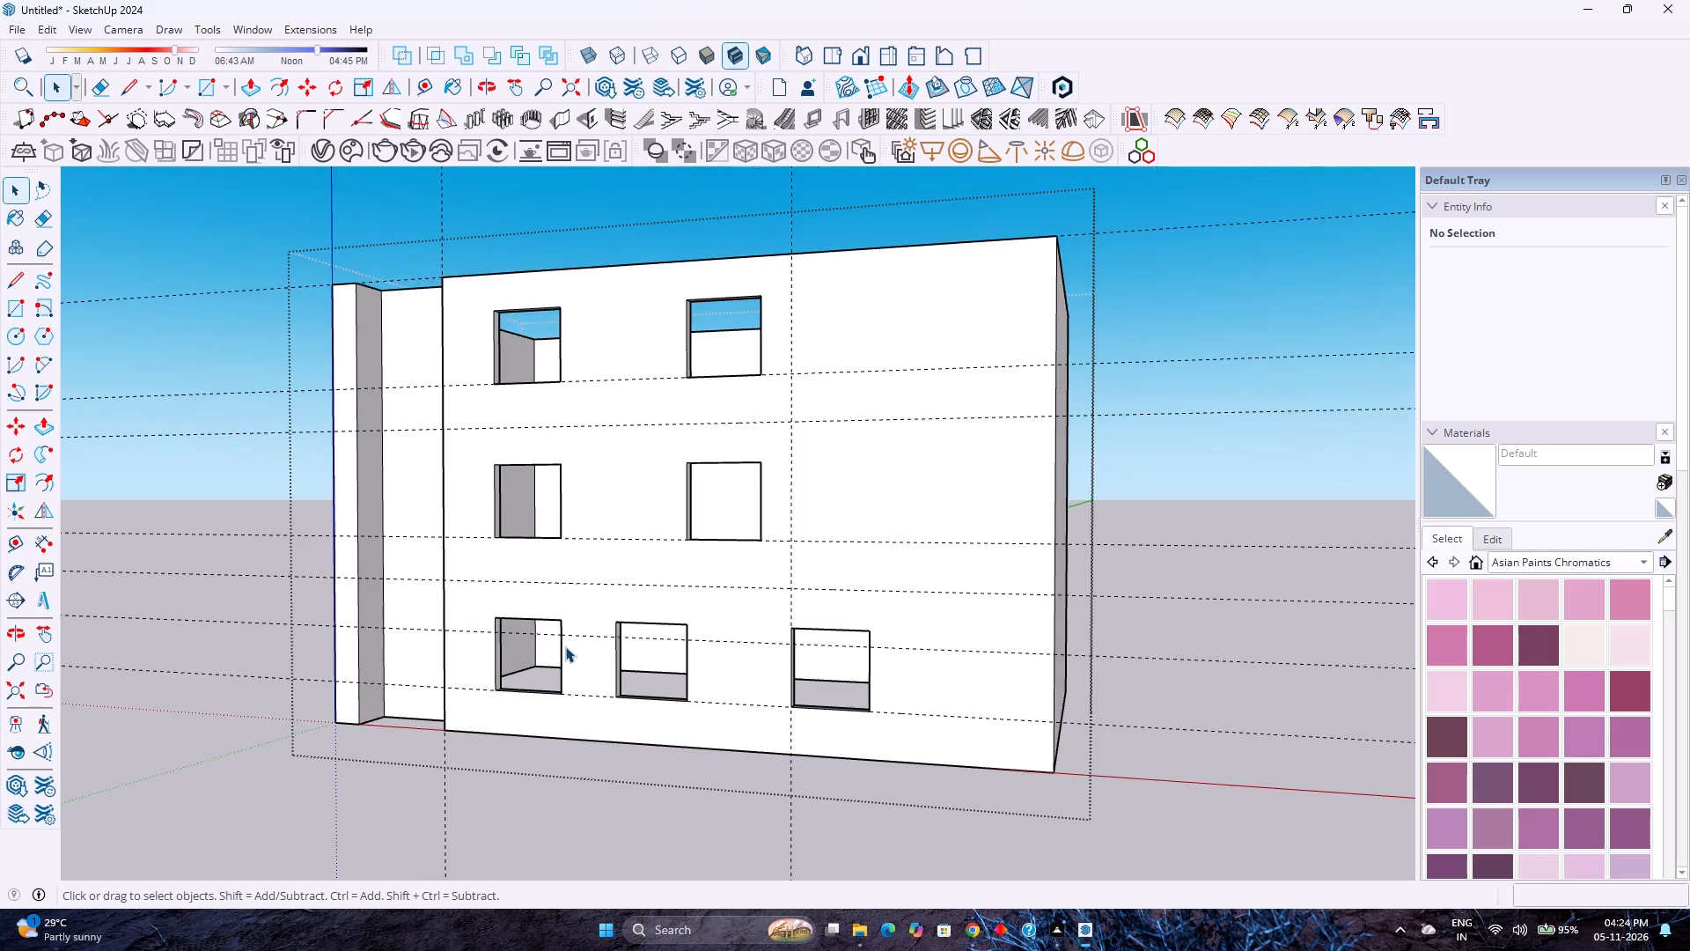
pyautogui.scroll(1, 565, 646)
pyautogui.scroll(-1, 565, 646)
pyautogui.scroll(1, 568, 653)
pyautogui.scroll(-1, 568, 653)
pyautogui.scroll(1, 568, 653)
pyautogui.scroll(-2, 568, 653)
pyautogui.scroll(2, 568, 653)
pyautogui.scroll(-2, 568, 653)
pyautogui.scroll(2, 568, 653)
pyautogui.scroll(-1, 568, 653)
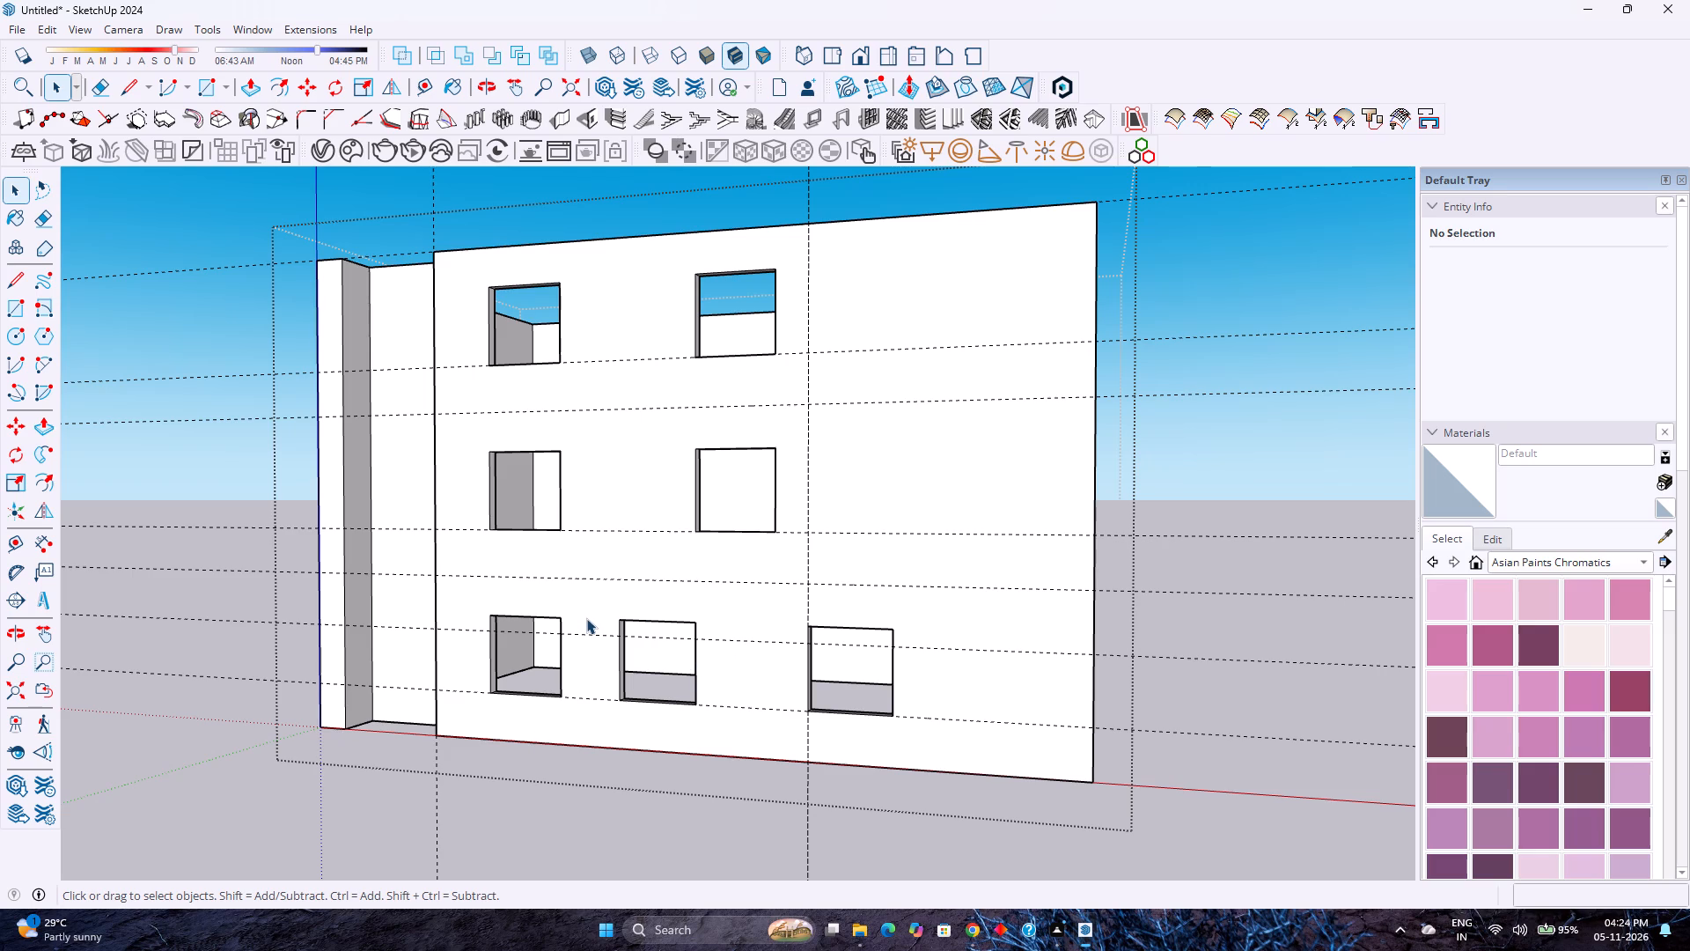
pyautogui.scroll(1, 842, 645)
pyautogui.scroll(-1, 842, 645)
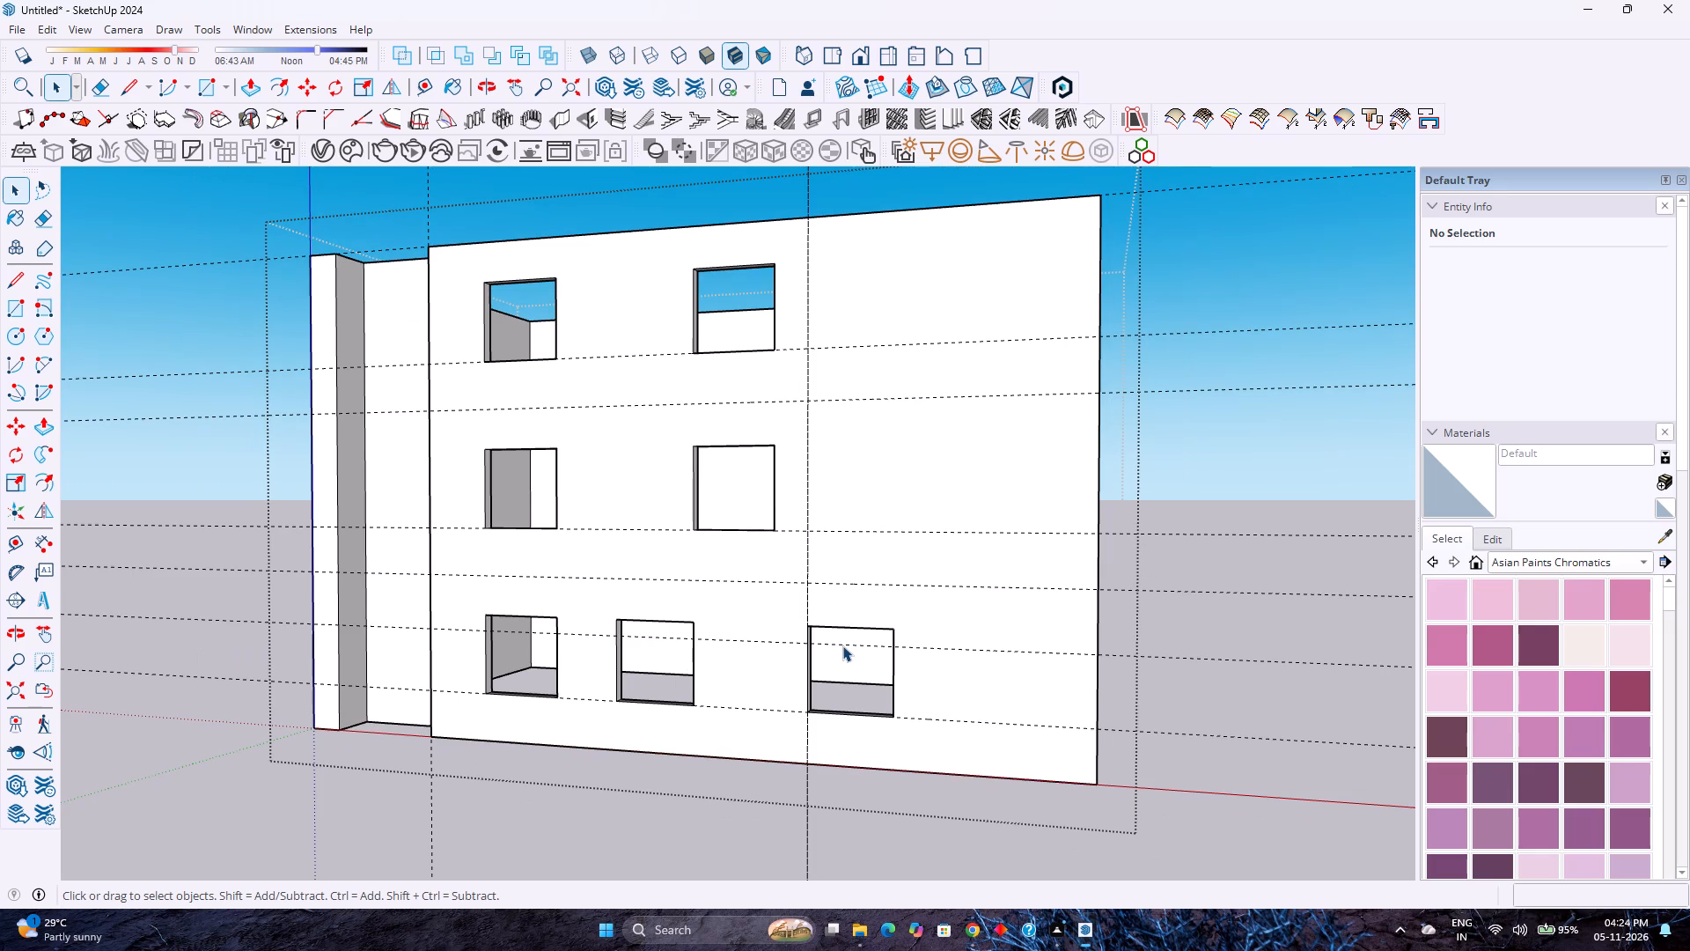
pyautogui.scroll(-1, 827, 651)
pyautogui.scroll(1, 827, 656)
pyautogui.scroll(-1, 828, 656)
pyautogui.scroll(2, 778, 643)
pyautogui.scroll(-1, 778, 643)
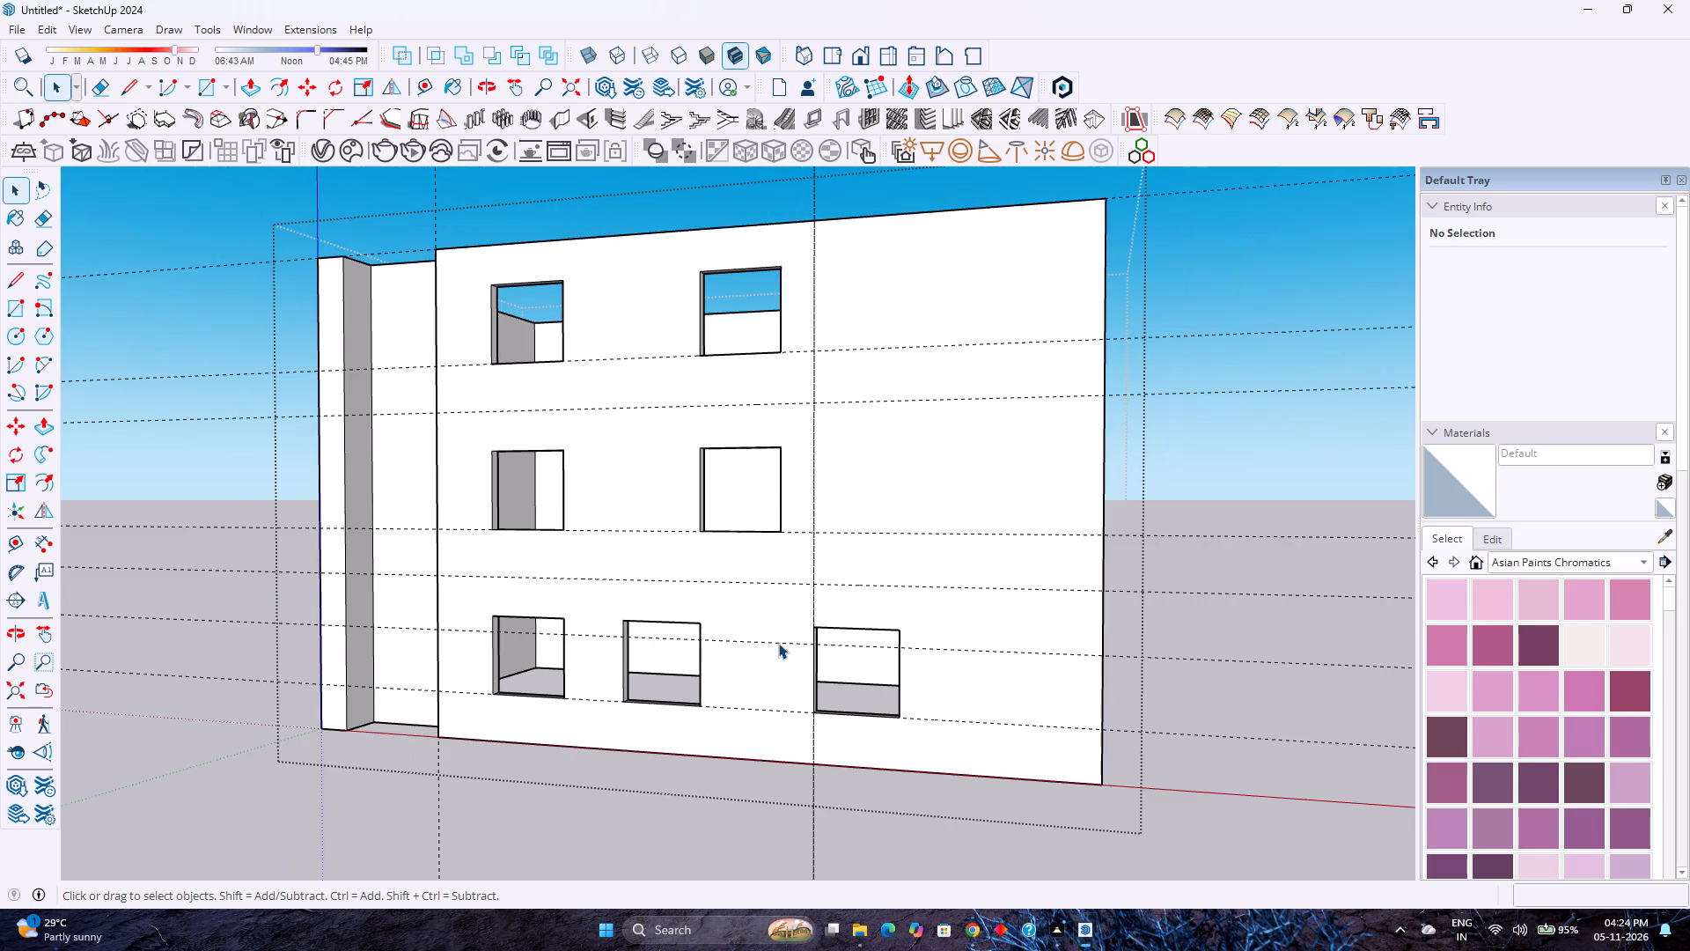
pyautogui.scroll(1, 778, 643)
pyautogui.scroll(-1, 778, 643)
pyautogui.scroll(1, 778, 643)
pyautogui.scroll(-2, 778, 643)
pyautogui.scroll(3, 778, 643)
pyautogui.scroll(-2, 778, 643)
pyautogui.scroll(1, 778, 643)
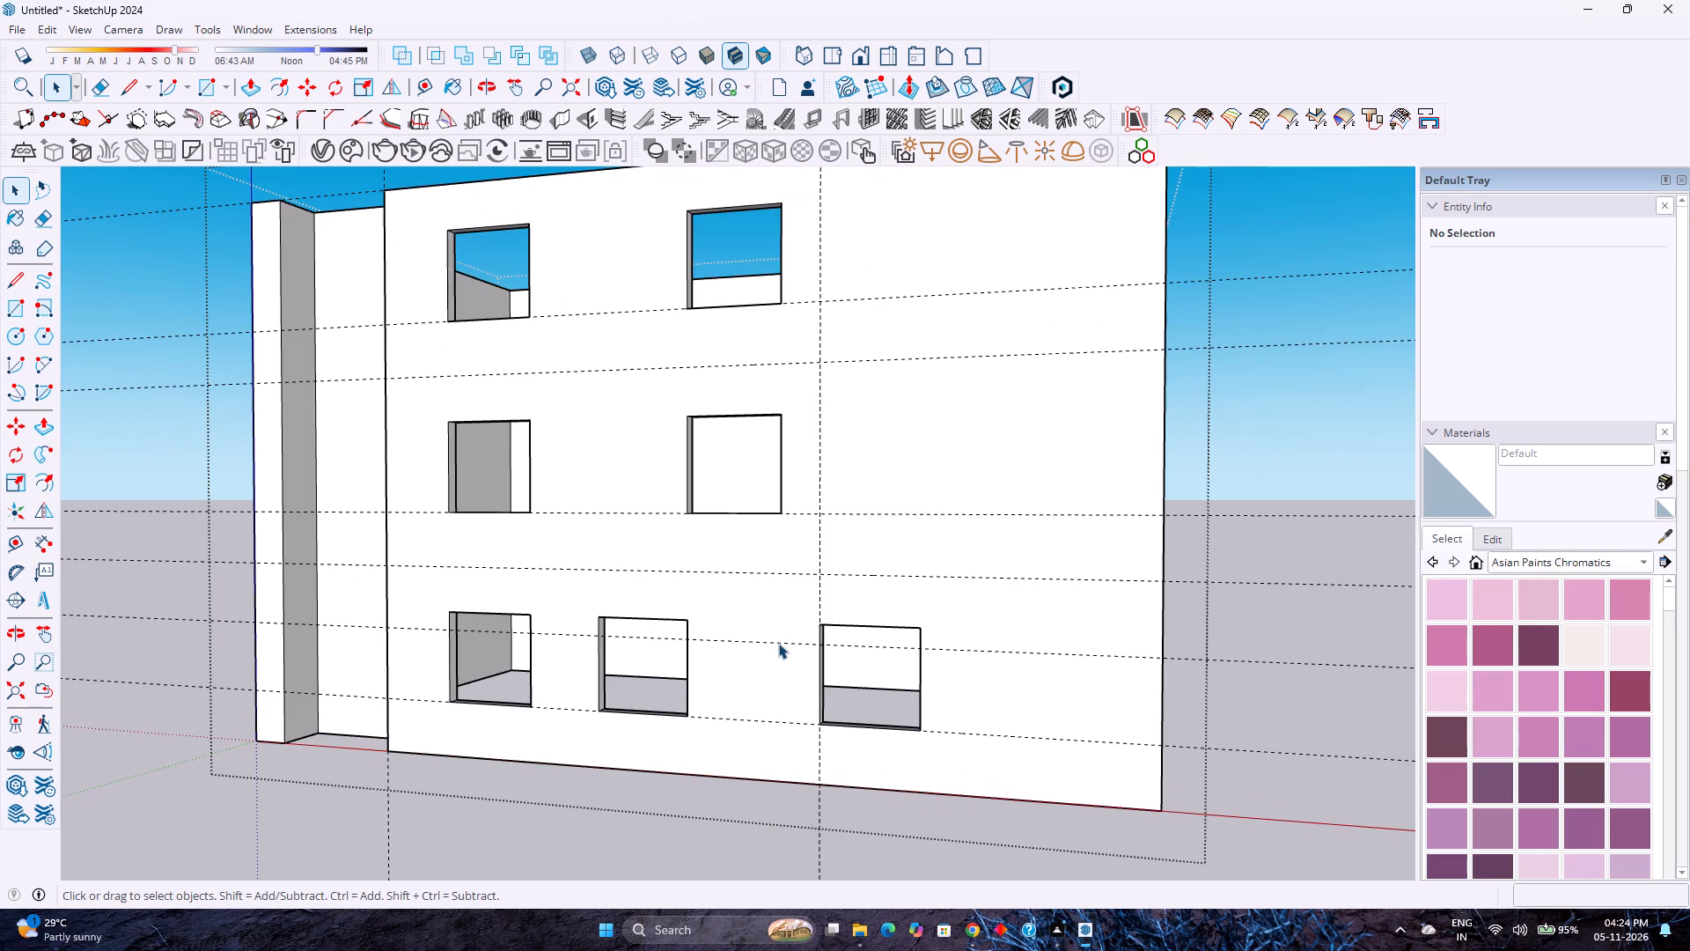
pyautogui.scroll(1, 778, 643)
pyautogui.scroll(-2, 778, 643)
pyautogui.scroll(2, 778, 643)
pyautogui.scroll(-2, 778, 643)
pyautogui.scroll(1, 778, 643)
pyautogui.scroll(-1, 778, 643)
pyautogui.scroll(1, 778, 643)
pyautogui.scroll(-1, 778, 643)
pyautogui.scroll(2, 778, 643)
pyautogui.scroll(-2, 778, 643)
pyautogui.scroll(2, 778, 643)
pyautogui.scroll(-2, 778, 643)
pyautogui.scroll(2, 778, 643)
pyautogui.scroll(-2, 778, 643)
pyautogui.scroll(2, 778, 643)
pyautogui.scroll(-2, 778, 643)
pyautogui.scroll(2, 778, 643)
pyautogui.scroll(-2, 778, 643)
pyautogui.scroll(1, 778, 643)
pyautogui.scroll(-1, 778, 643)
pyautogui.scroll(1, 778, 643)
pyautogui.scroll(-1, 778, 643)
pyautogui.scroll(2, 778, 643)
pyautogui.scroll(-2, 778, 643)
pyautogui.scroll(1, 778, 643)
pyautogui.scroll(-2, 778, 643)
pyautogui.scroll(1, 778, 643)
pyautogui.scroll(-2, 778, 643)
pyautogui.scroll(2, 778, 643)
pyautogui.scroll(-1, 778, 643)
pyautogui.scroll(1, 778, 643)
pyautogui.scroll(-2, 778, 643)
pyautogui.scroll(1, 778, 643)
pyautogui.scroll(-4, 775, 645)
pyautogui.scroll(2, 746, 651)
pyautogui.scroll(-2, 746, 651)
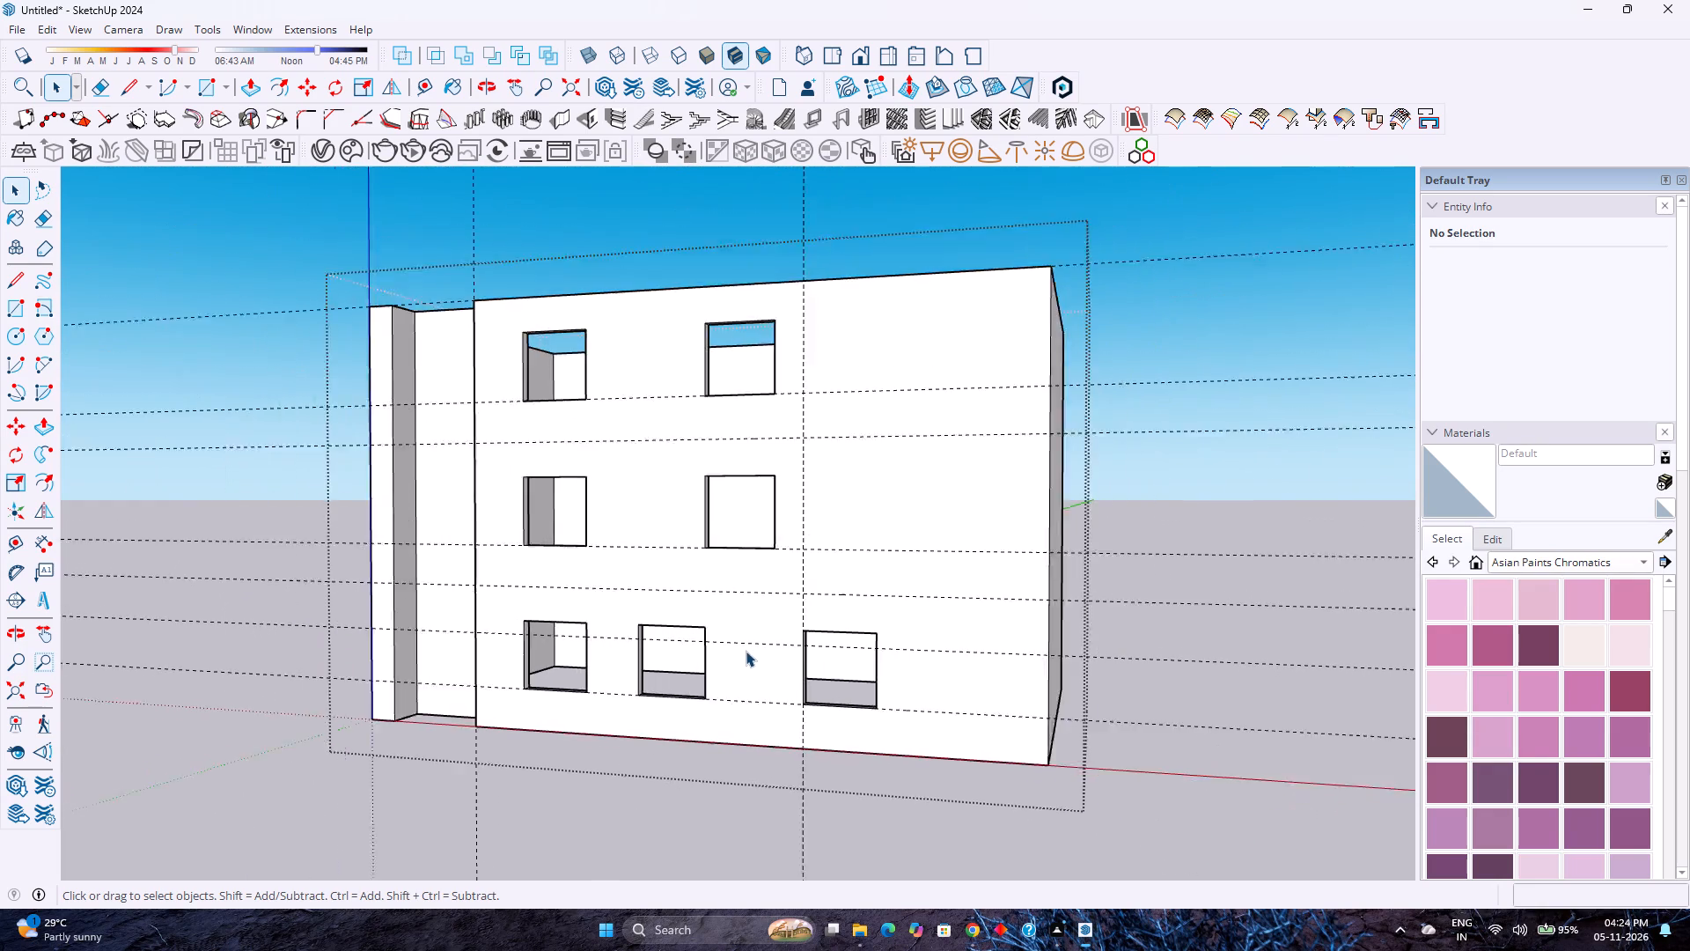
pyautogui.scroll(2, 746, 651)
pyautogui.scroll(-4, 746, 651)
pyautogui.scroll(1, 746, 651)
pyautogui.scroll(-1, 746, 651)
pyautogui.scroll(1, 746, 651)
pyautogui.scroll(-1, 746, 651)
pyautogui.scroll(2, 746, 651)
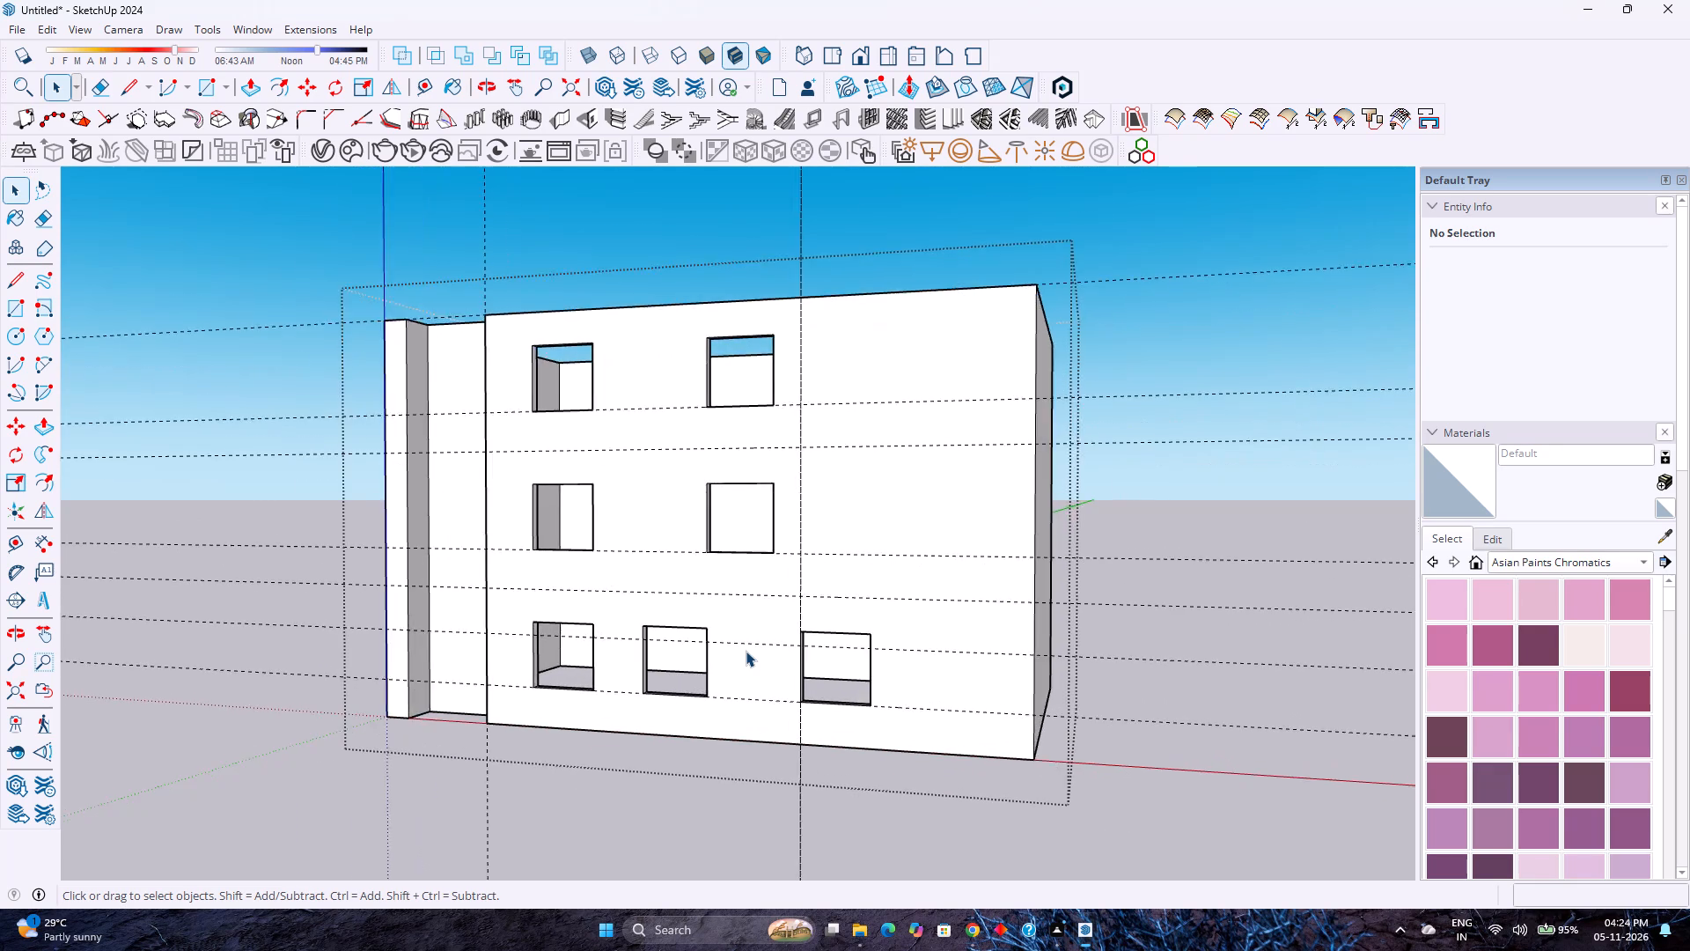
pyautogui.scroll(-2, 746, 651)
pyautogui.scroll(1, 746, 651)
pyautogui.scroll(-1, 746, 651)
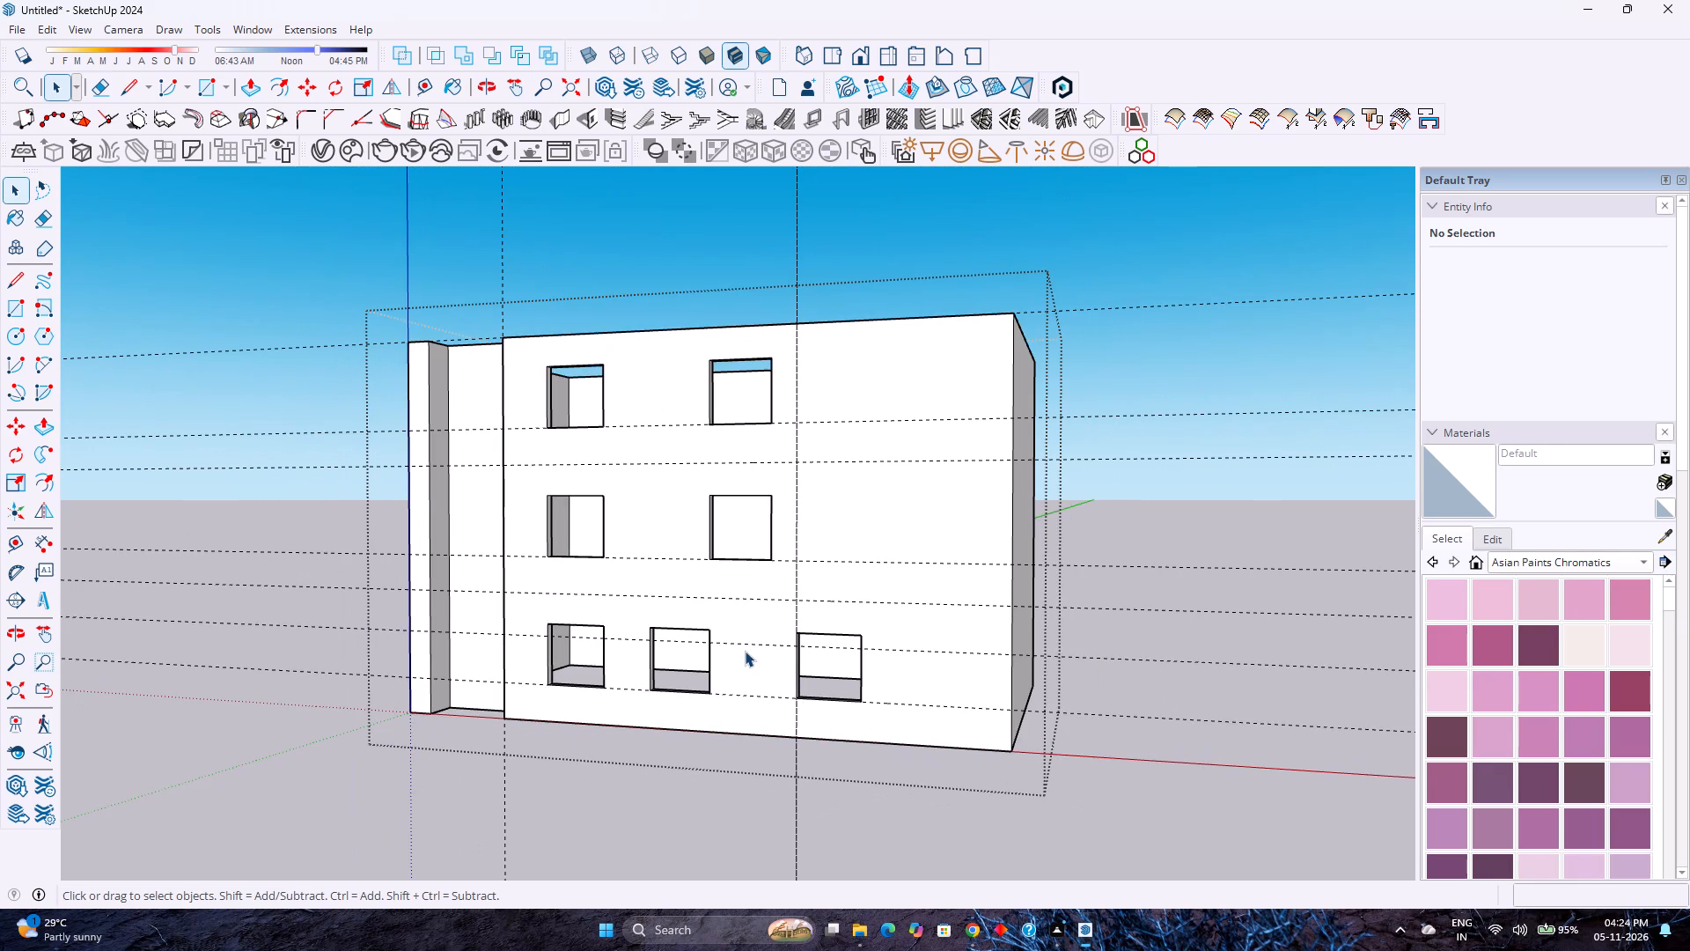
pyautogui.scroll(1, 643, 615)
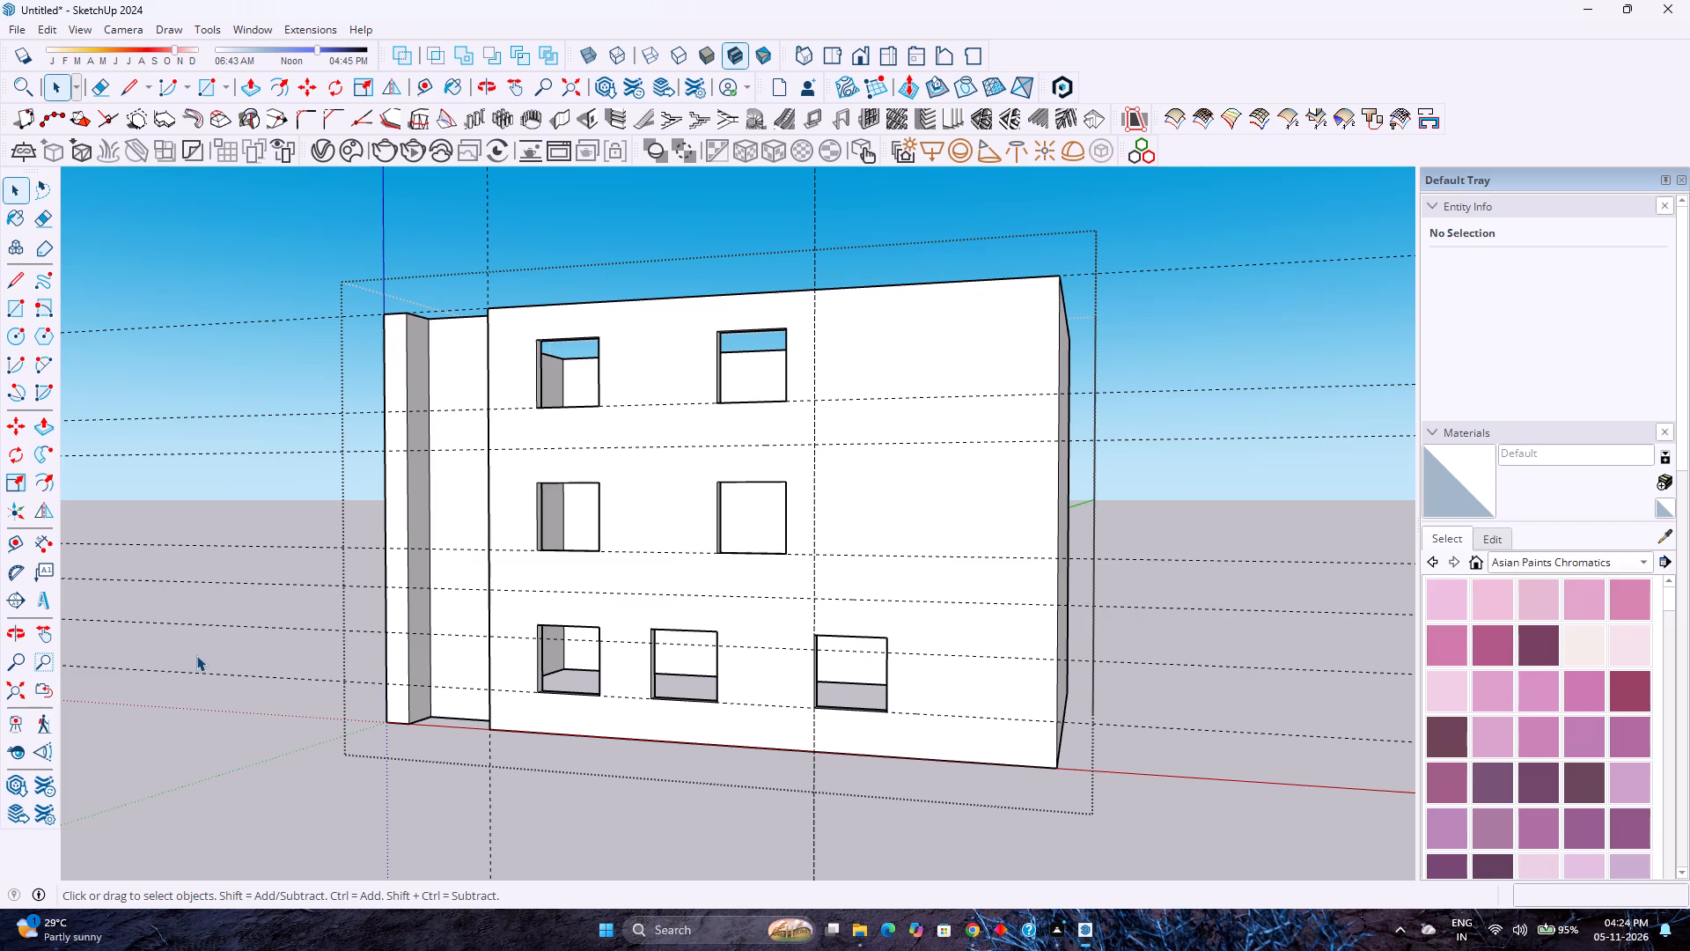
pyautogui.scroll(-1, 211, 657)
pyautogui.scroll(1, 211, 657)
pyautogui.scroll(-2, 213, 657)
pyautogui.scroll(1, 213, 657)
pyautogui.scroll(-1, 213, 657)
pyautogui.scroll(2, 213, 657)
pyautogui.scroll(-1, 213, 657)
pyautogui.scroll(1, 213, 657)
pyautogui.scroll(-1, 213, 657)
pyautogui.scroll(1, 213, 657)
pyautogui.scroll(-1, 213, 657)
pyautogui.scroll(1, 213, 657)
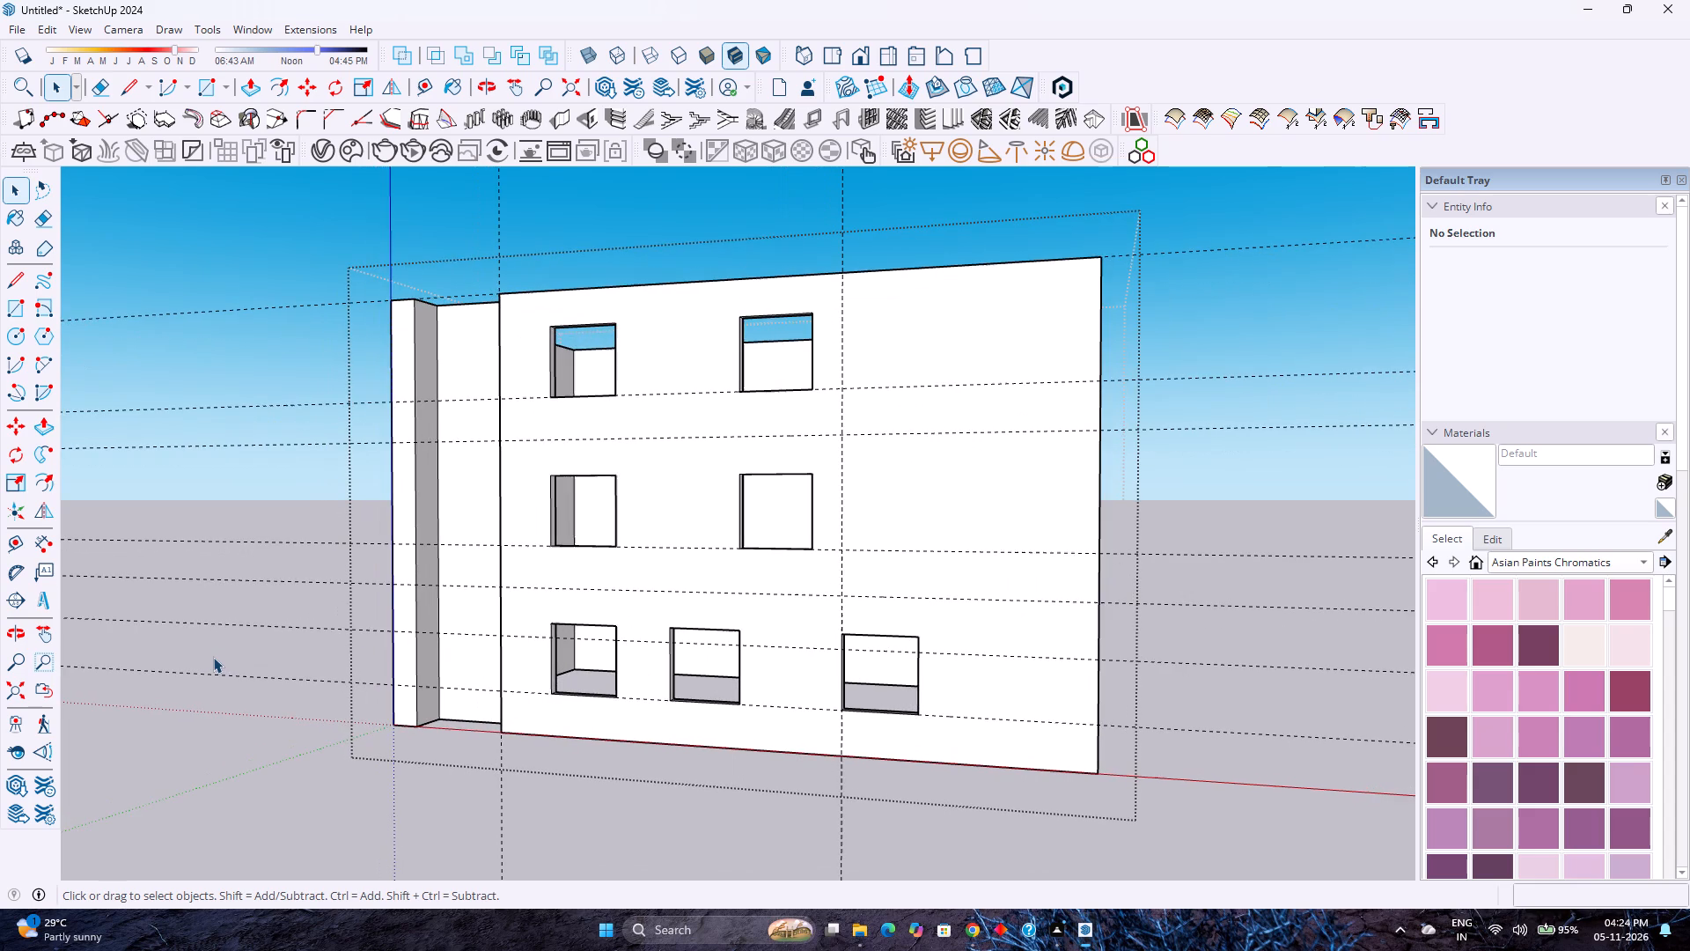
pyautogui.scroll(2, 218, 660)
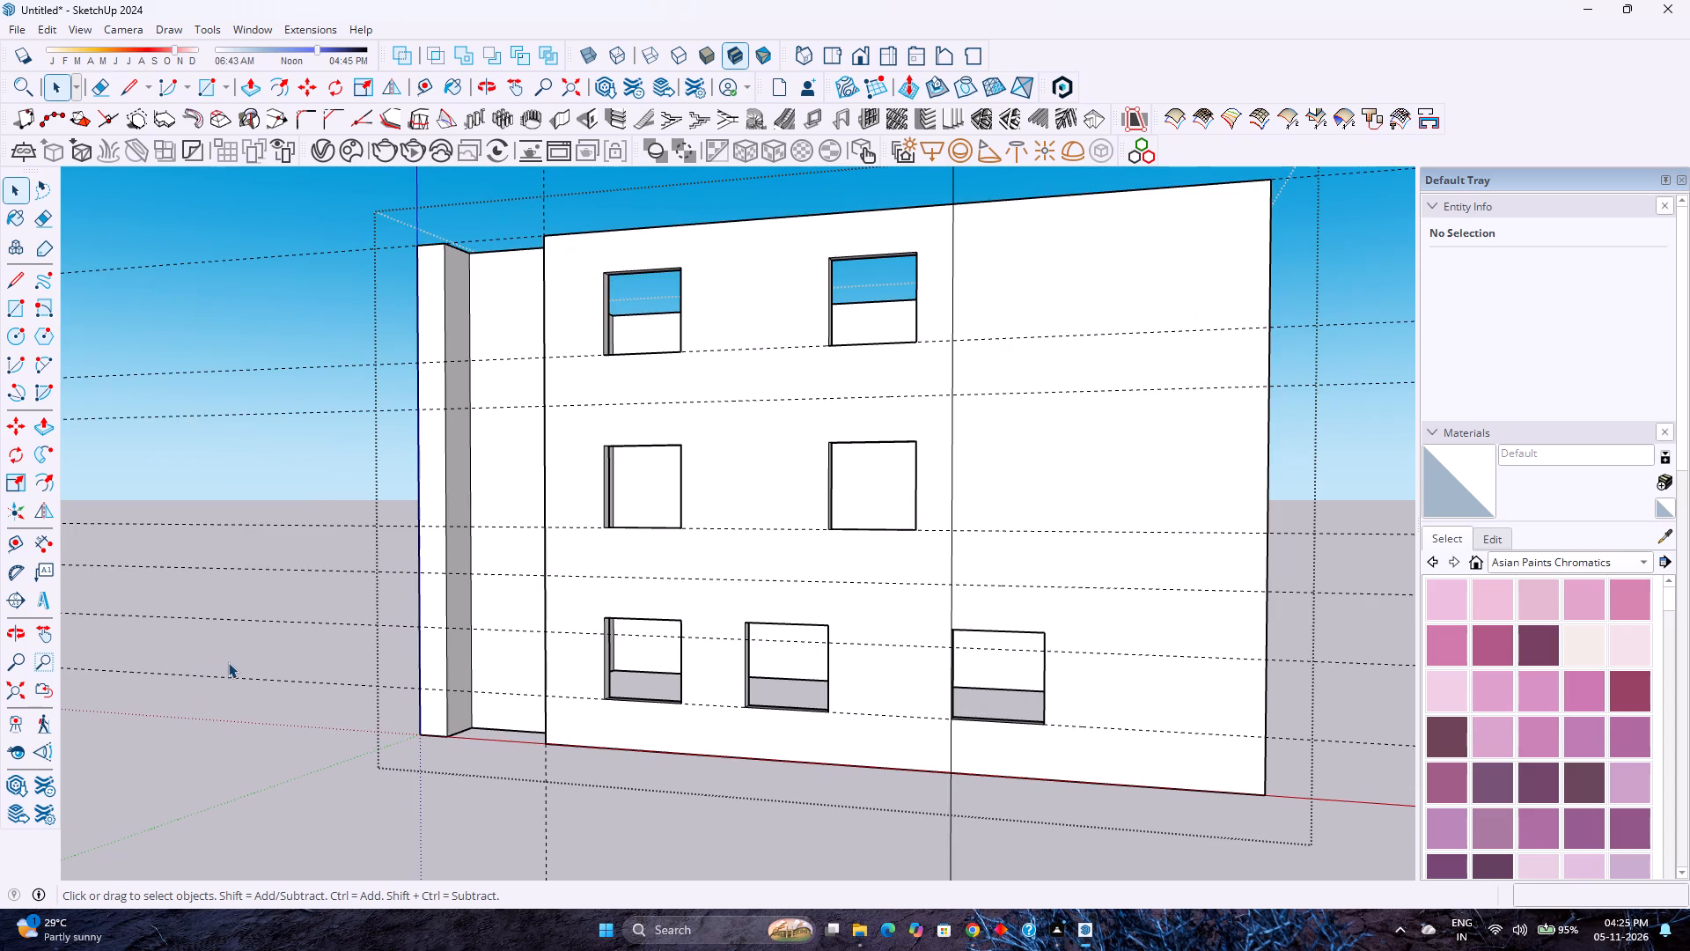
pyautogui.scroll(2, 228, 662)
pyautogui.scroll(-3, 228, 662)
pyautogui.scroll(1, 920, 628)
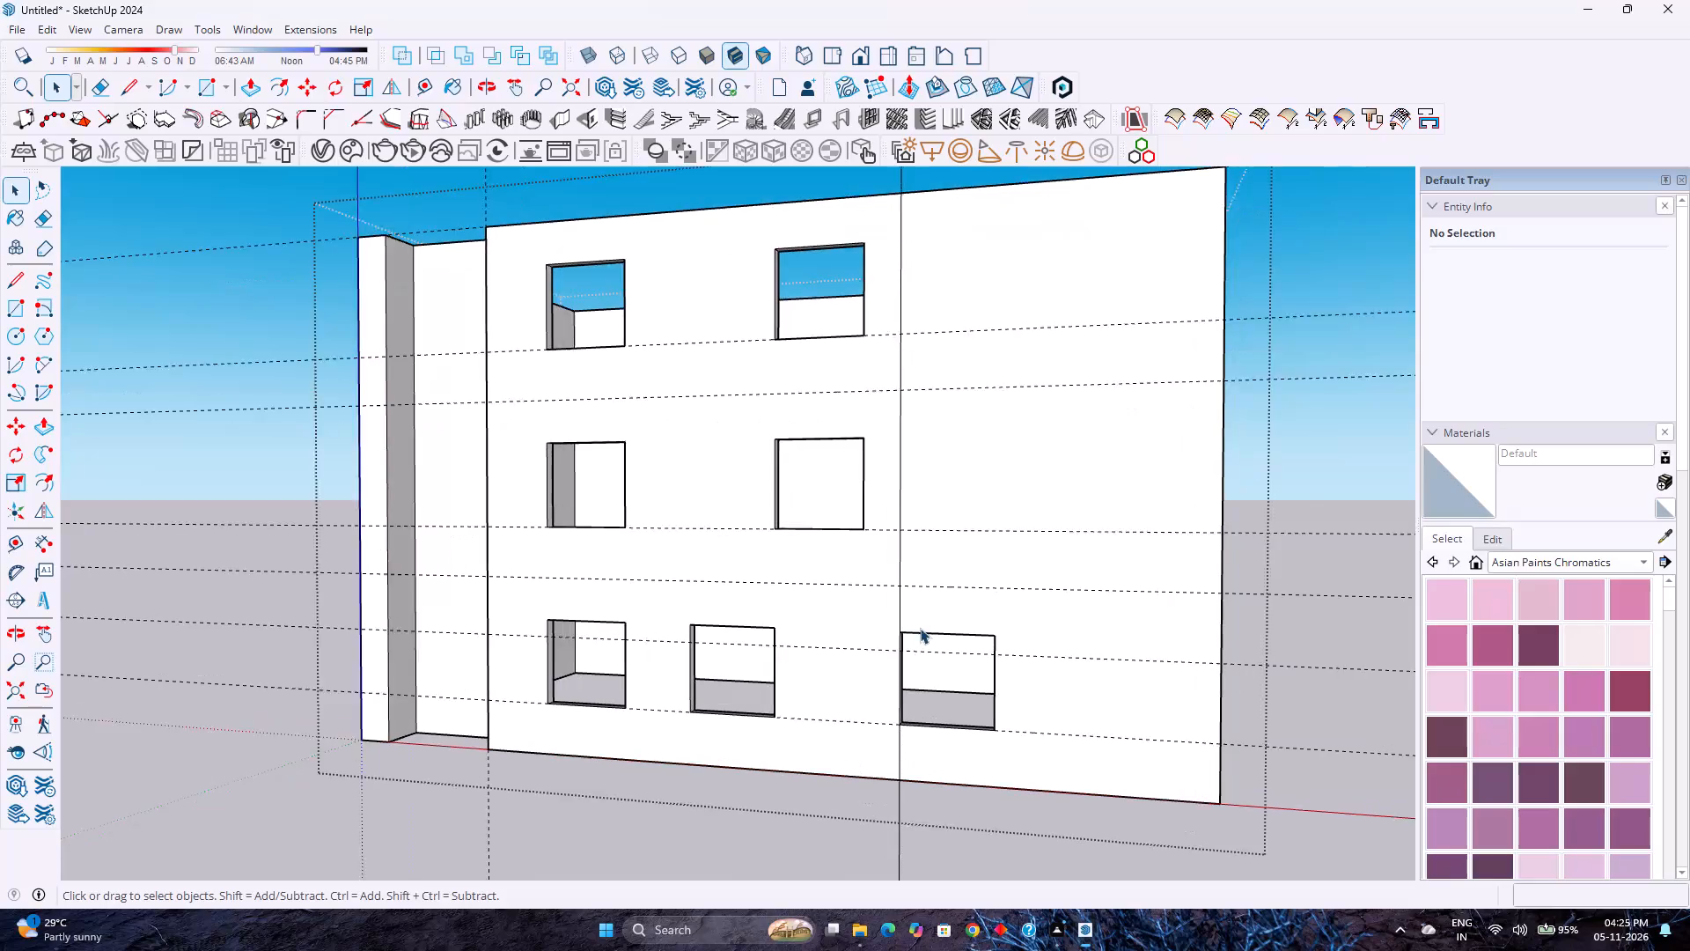
# Examine the long facade's window openings and select the guide line crossing the ground-level windows for inspection.
pyautogui.scroll(1, 920, 628)
pyautogui.moveTo(920, 628); pyautogui.dragTo(775, 619, button='middle')
pyautogui.scroll(-2, 775, 619)
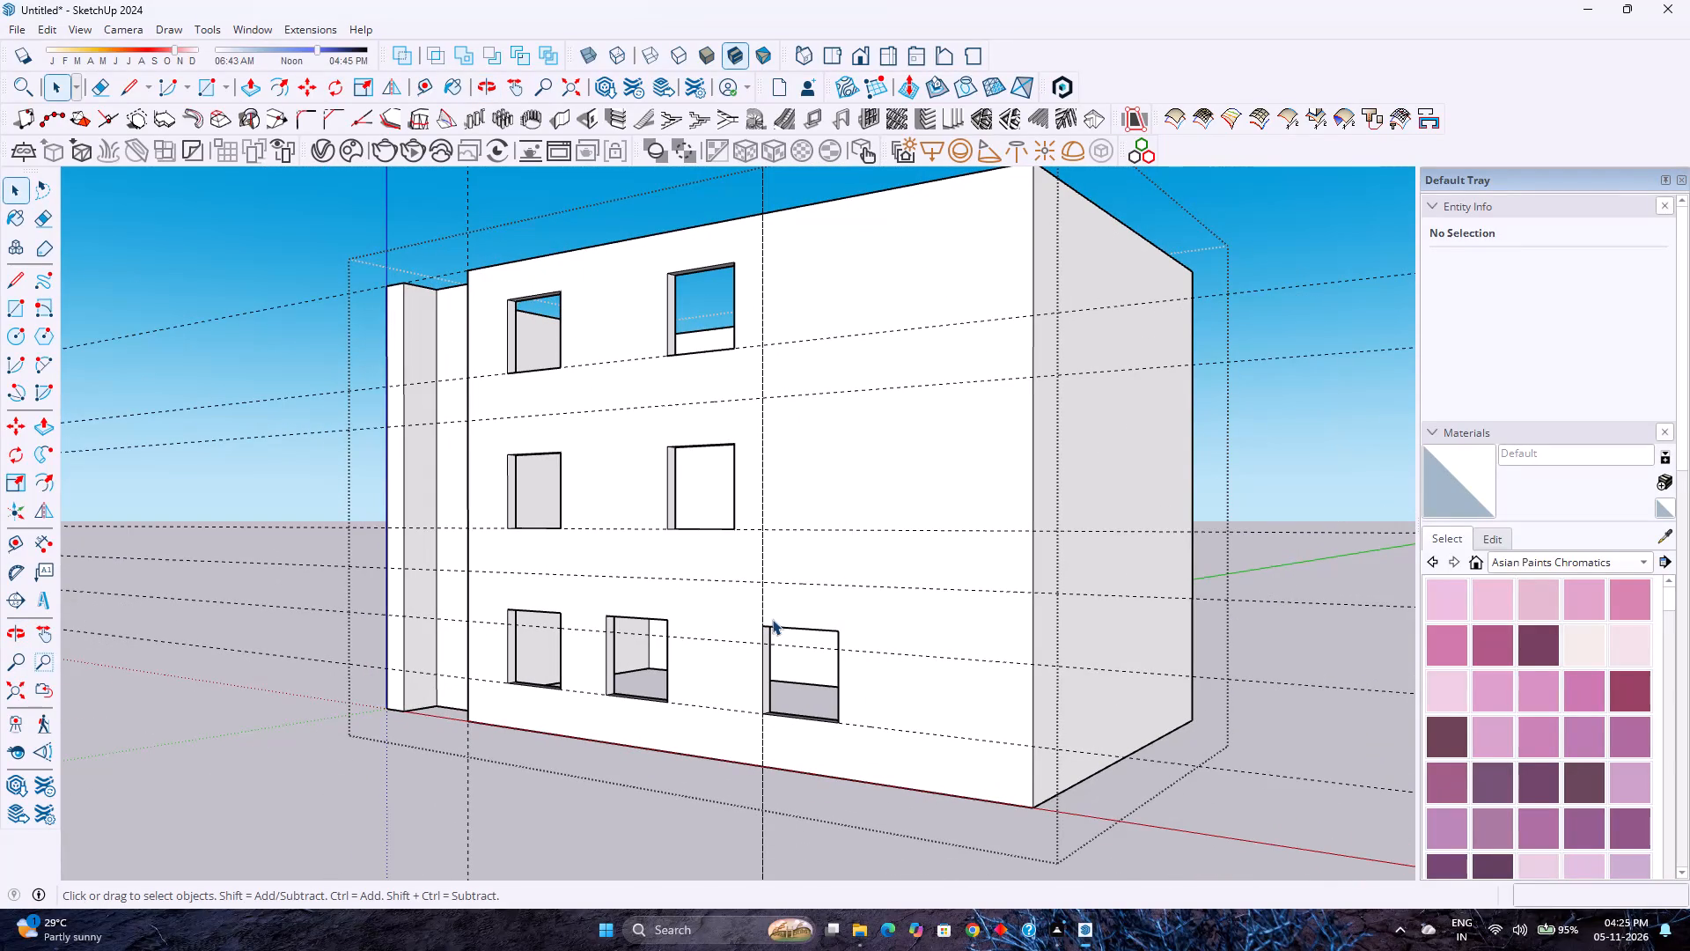
pyautogui.scroll(2, 771, 619)
pyautogui.scroll(-2, 771, 619)
pyautogui.scroll(1, 771, 619)
pyautogui.scroll(-1, 771, 619)
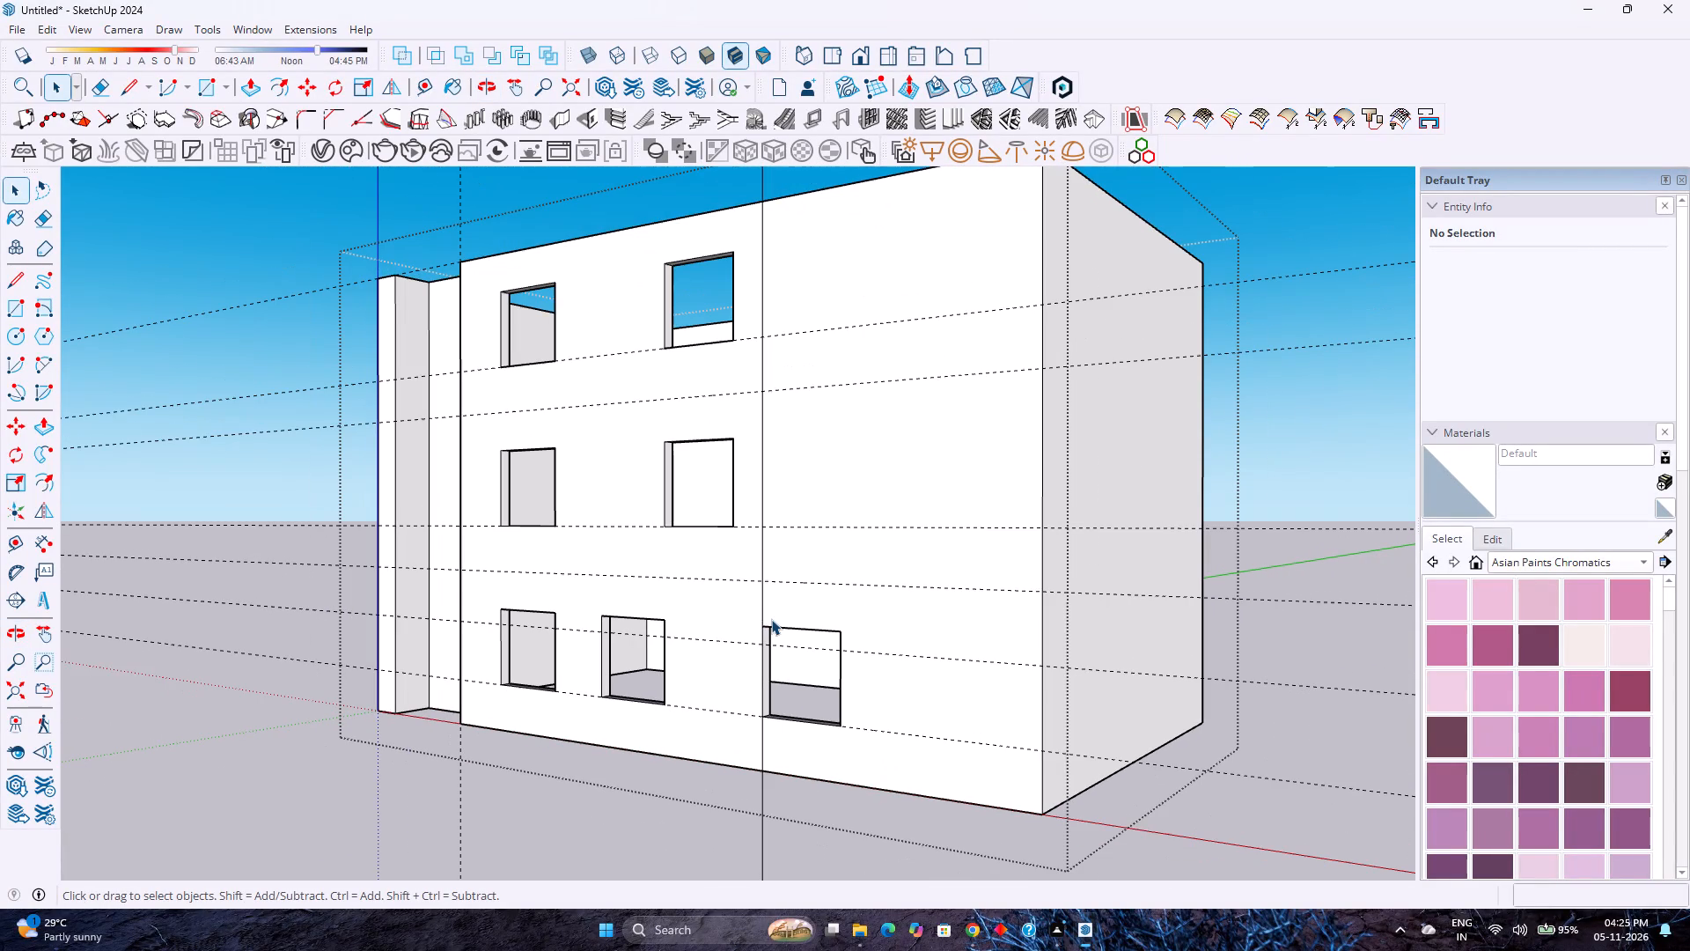
pyautogui.scroll(1, 771, 619)
pyautogui.scroll(-1, 771, 619)
pyautogui.scroll(1, 771, 619)
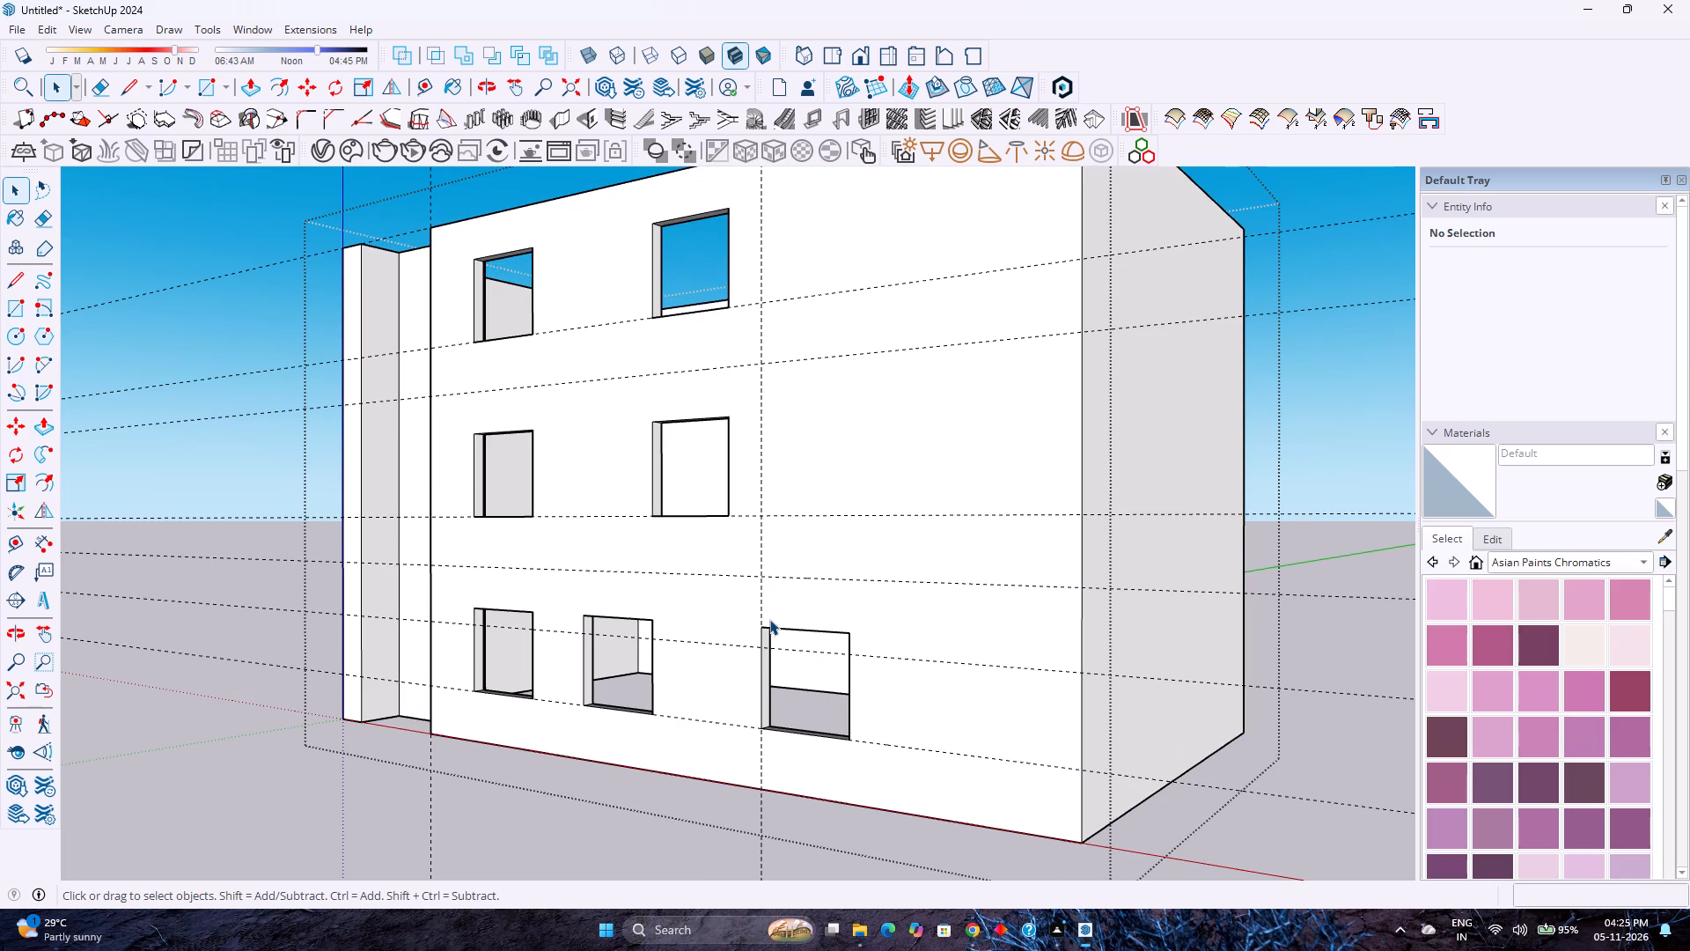
pyautogui.click(686, 644)
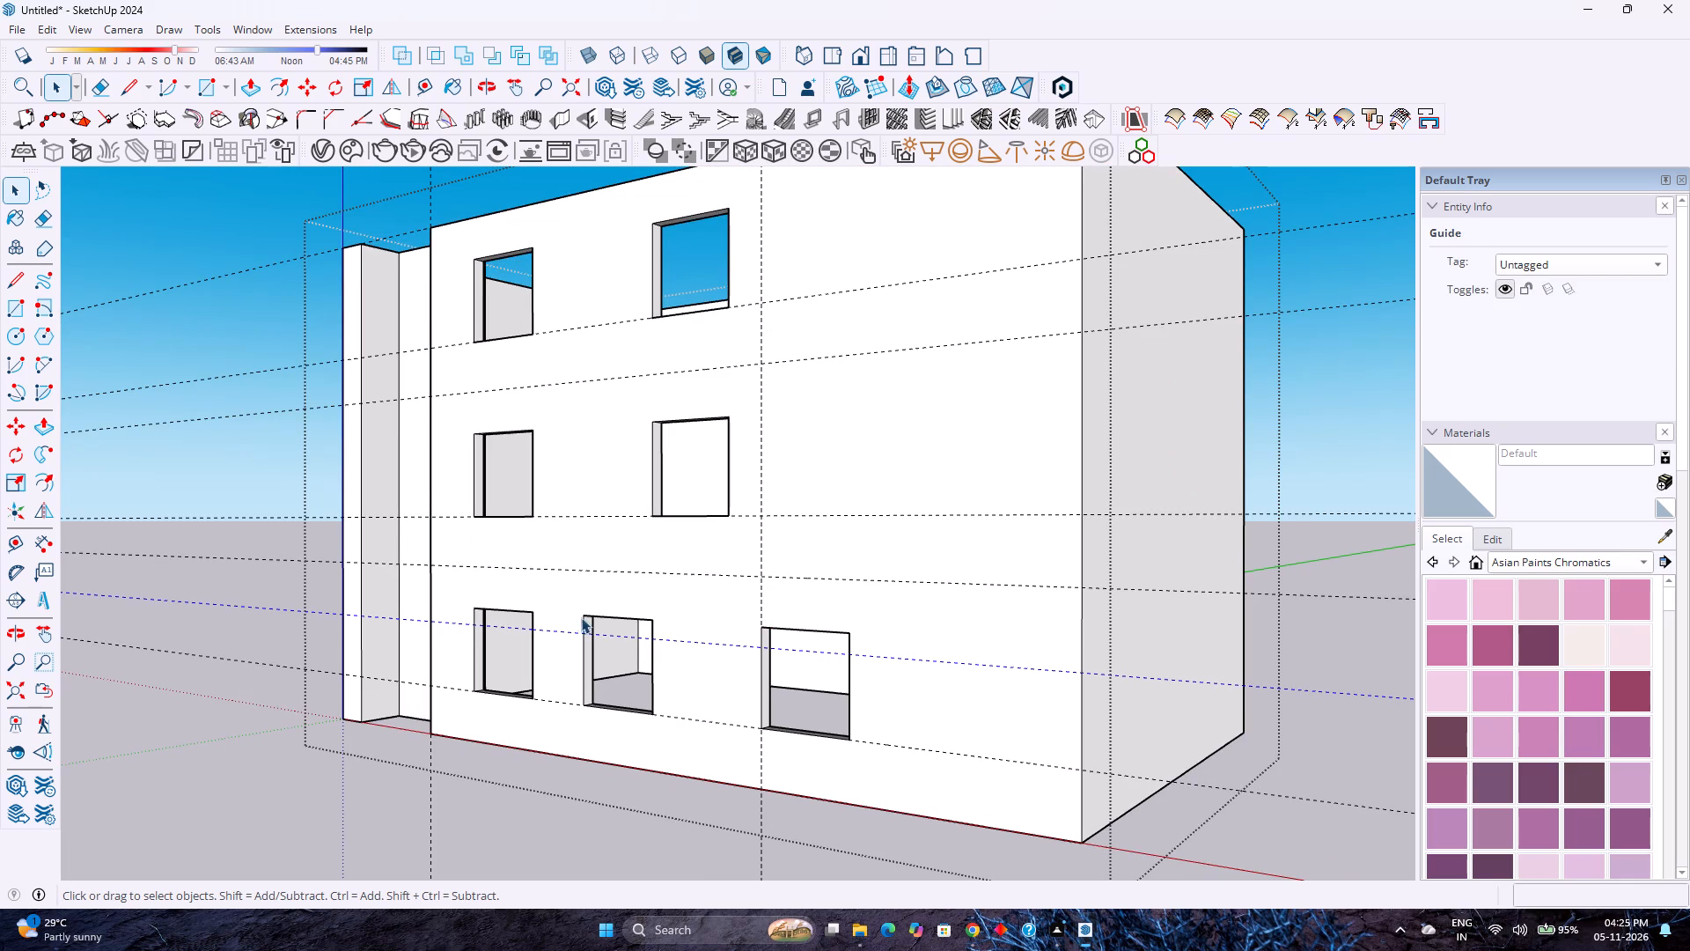
pyautogui.scroll(-1, 707, 655)
pyautogui.scroll(1, 707, 655)
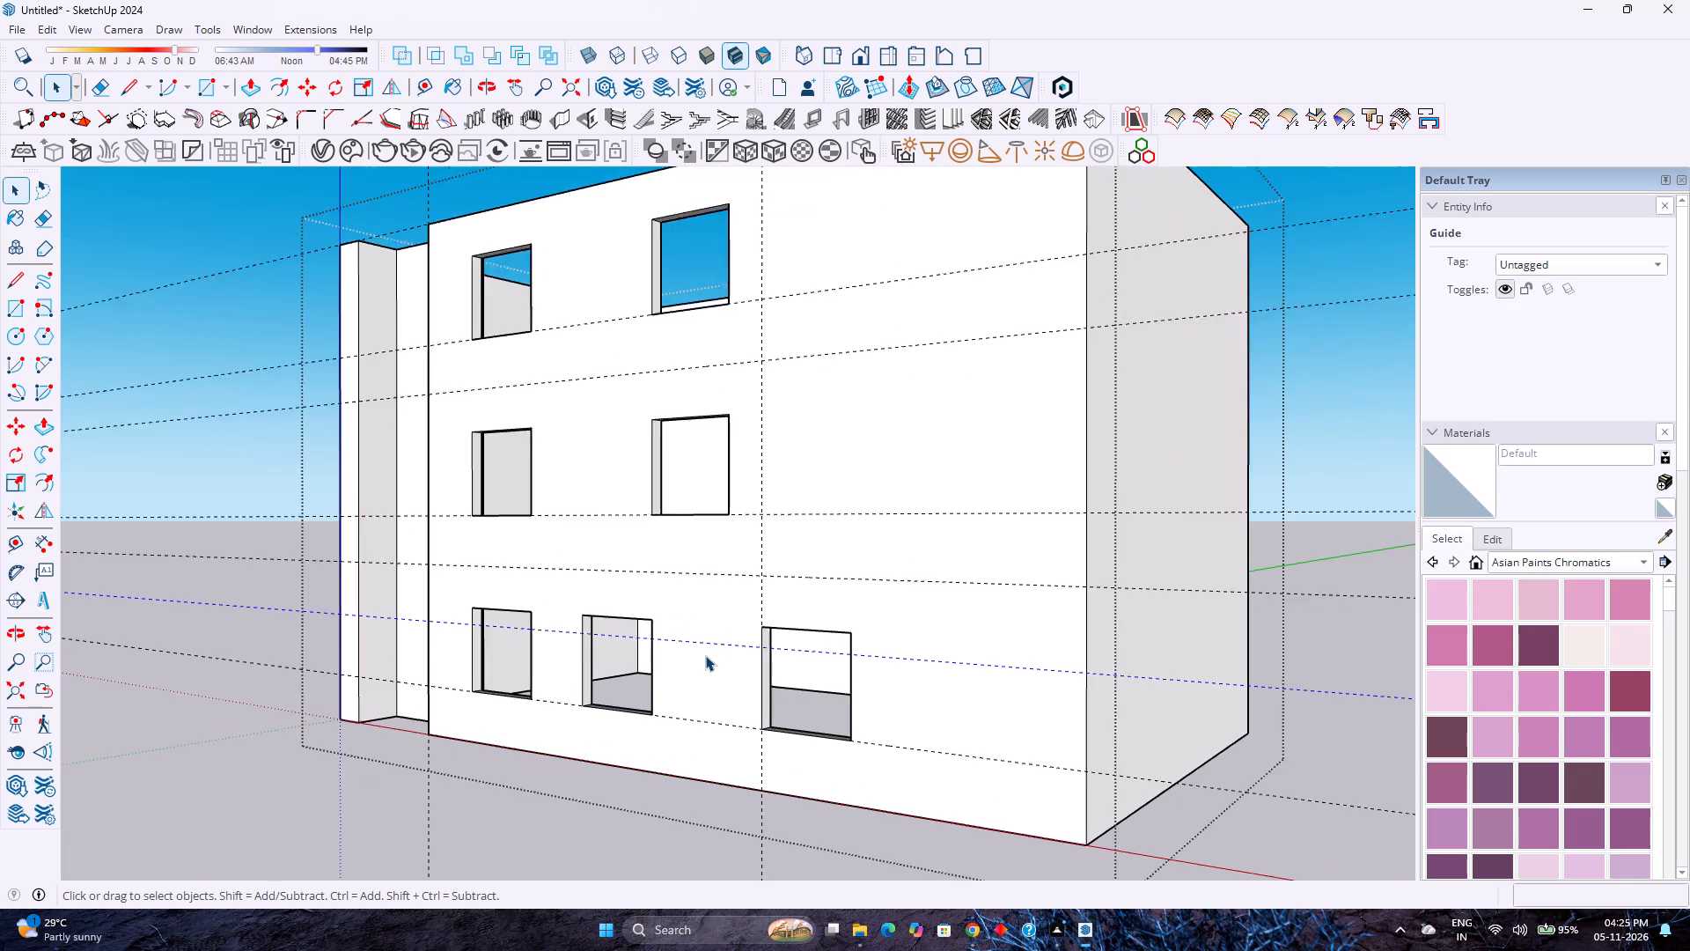
pyautogui.scroll(-3, 705, 655)
pyautogui.scroll(2, 696, 652)
pyautogui.scroll(-2, 692, 649)
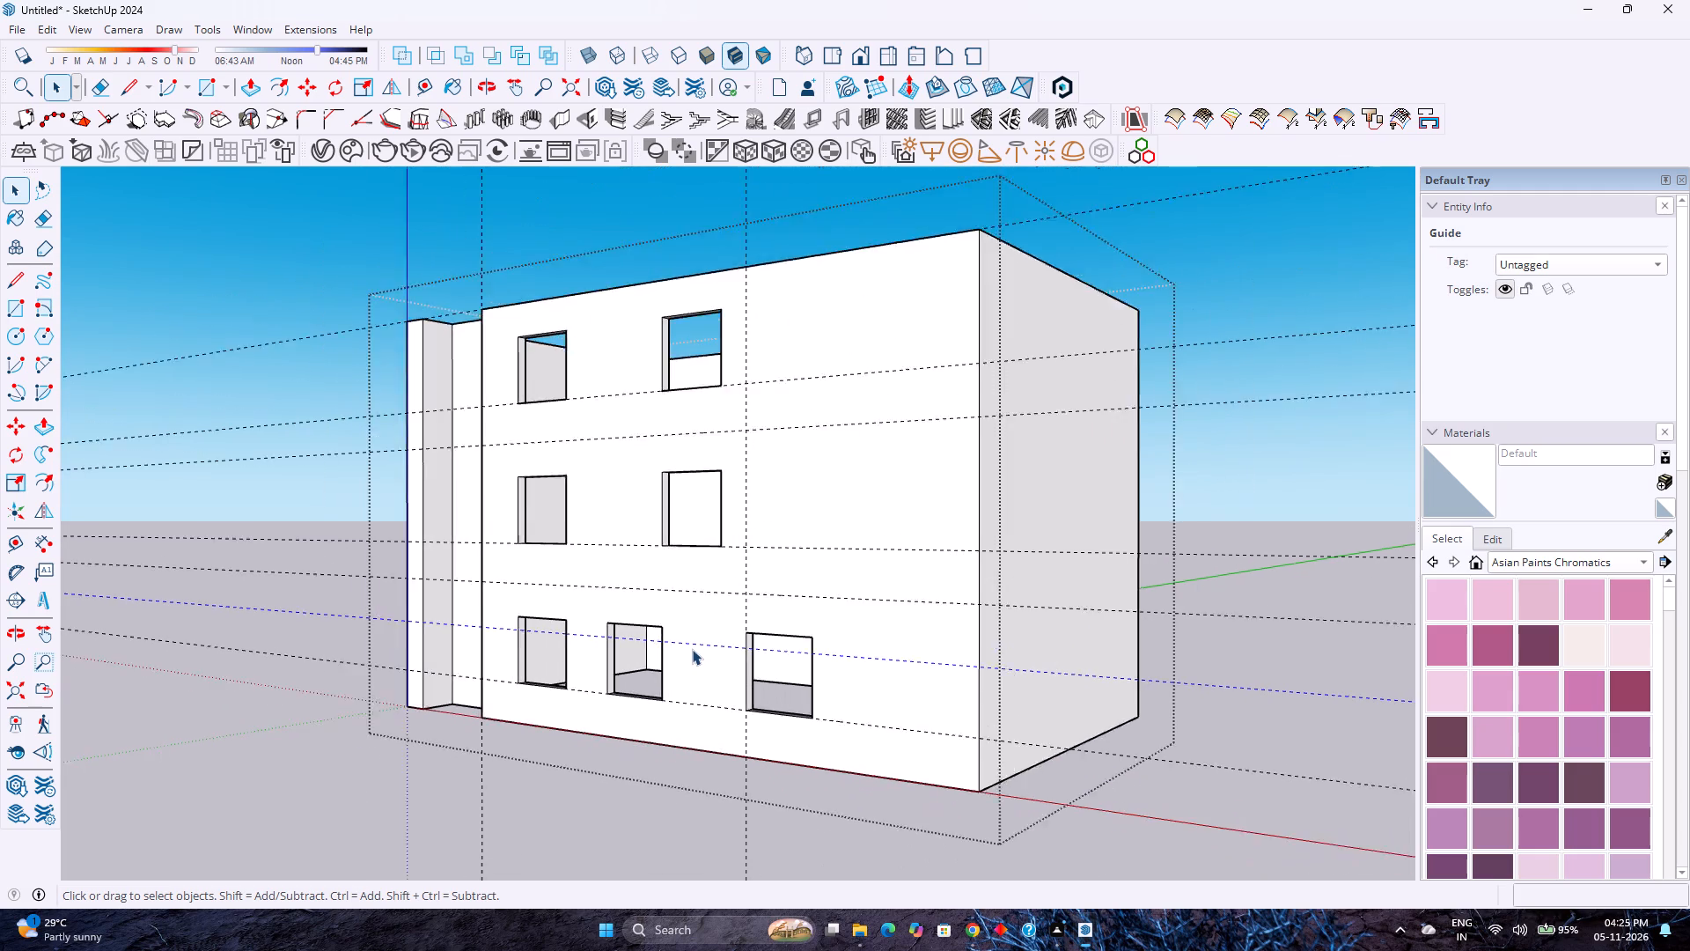
pyautogui.scroll(1, 692, 649)
pyautogui.scroll(-1, 692, 649)
pyautogui.scroll(1, 692, 649)
pyautogui.scroll(-1, 691, 650)
pyautogui.scroll(1, 691, 650)
pyautogui.scroll(-1, 691, 650)
pyautogui.scroll(1, 691, 650)
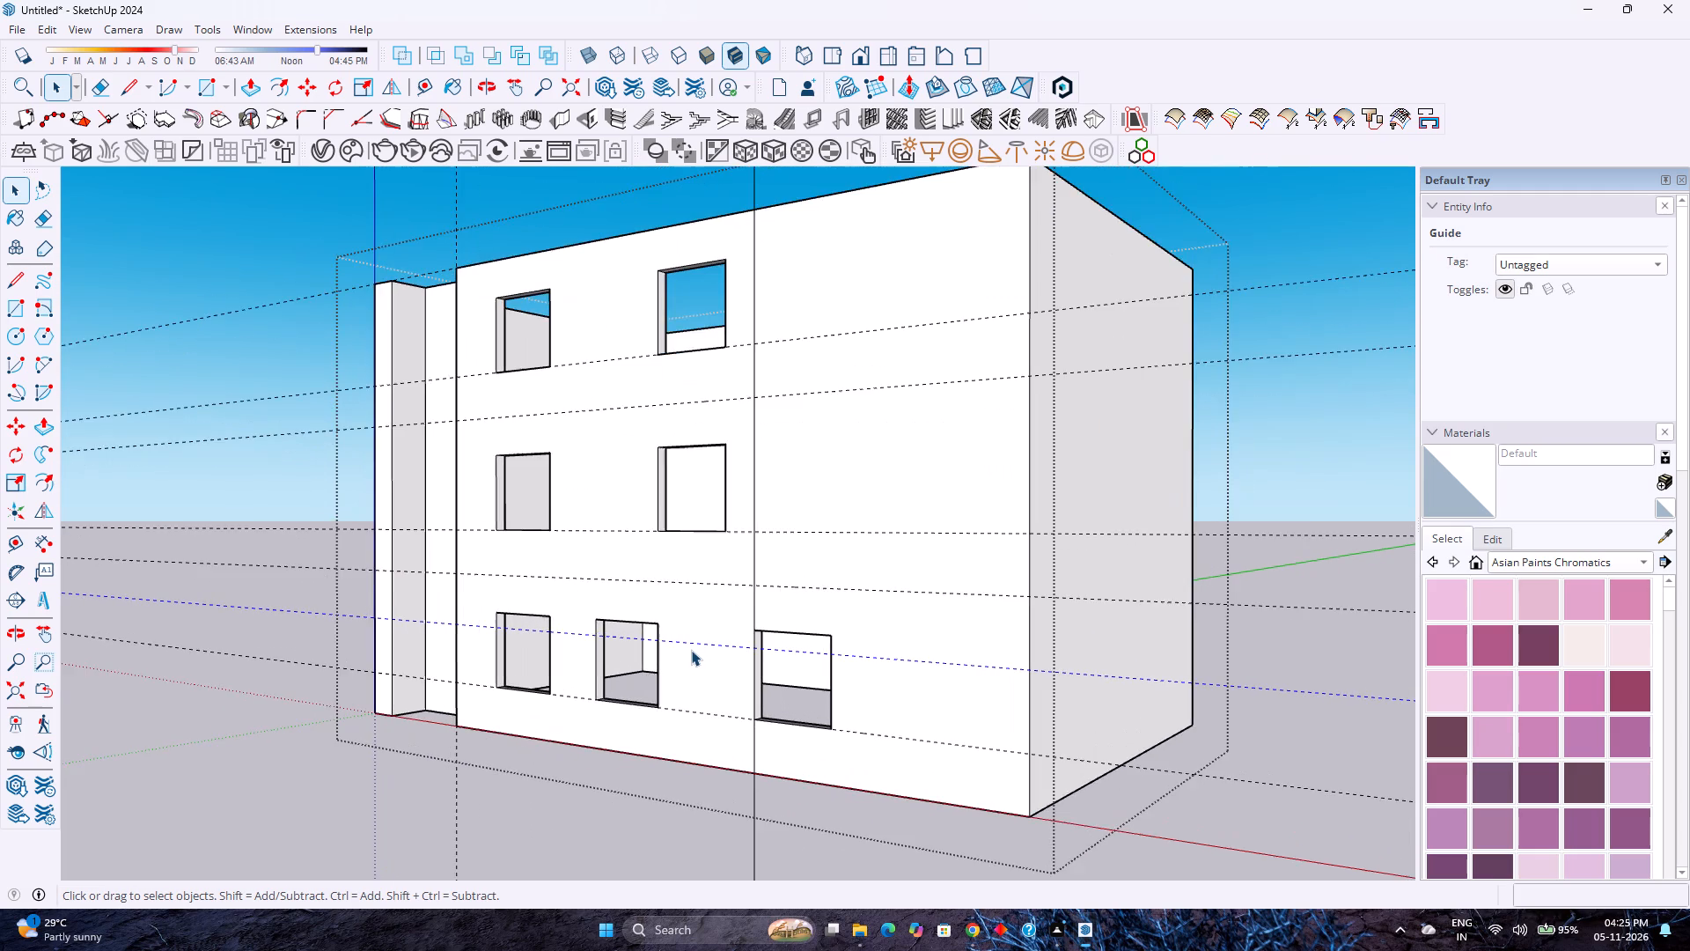
pyautogui.scroll(3, 691, 650)
pyautogui.moveTo(658, 651); pyautogui.dragTo(668, 653, button='middle')
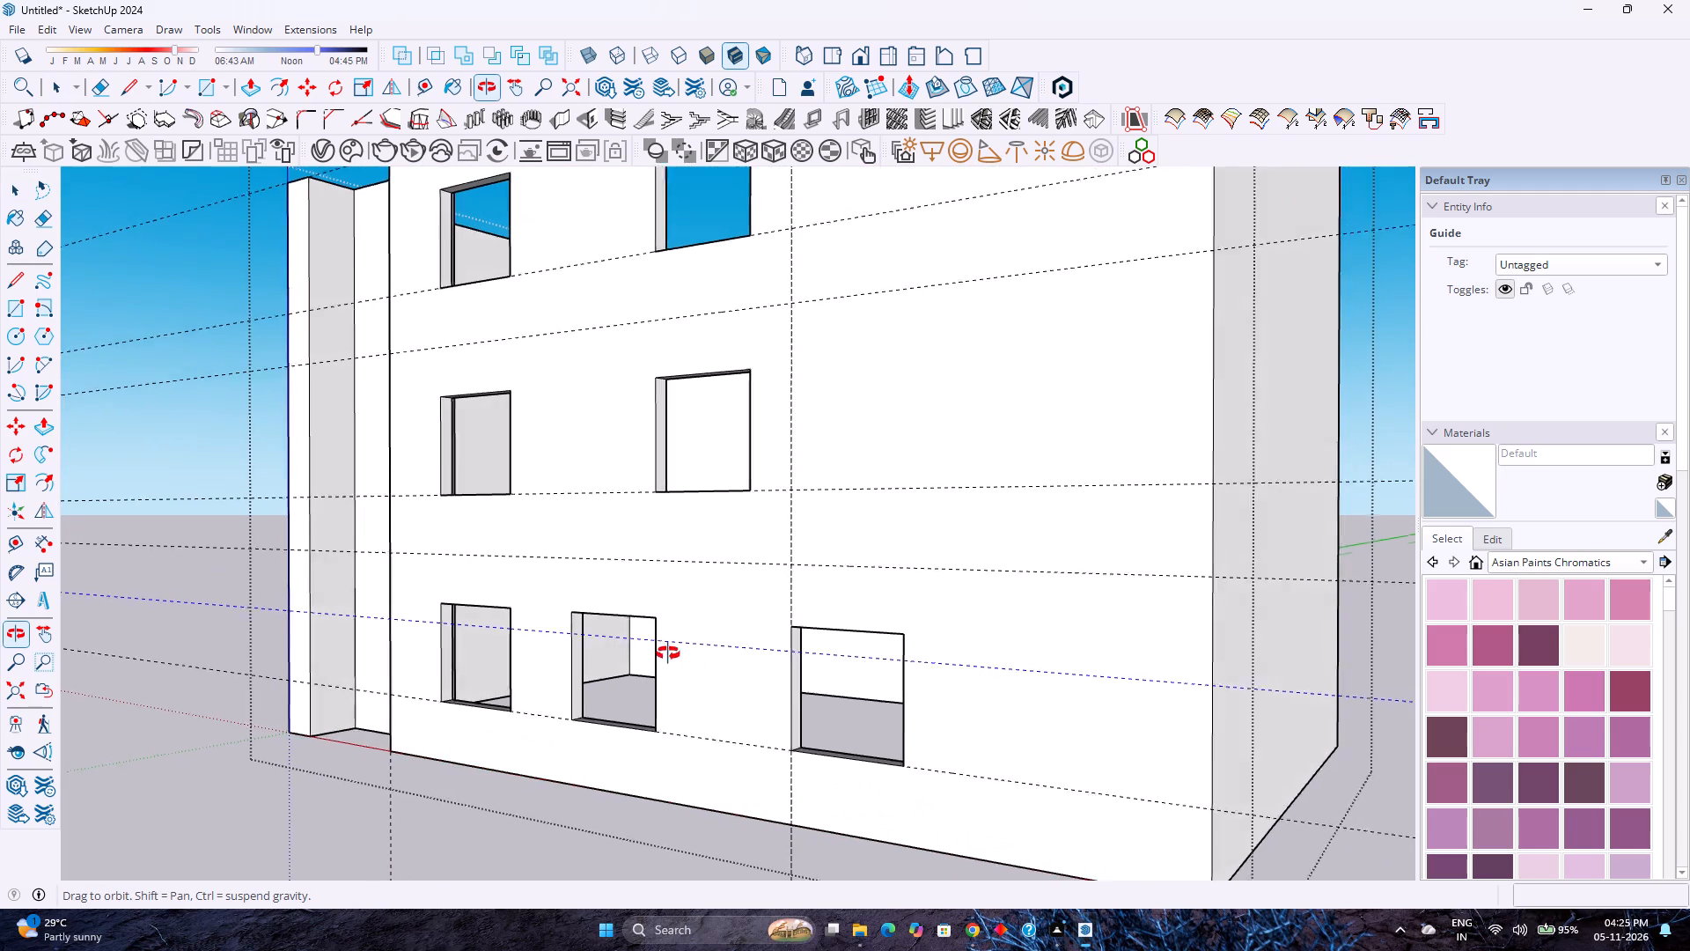
pyautogui.moveTo(668, 653); pyautogui.dragTo(808, 667, button='middle')
pyautogui.scroll(-1, 808, 667)
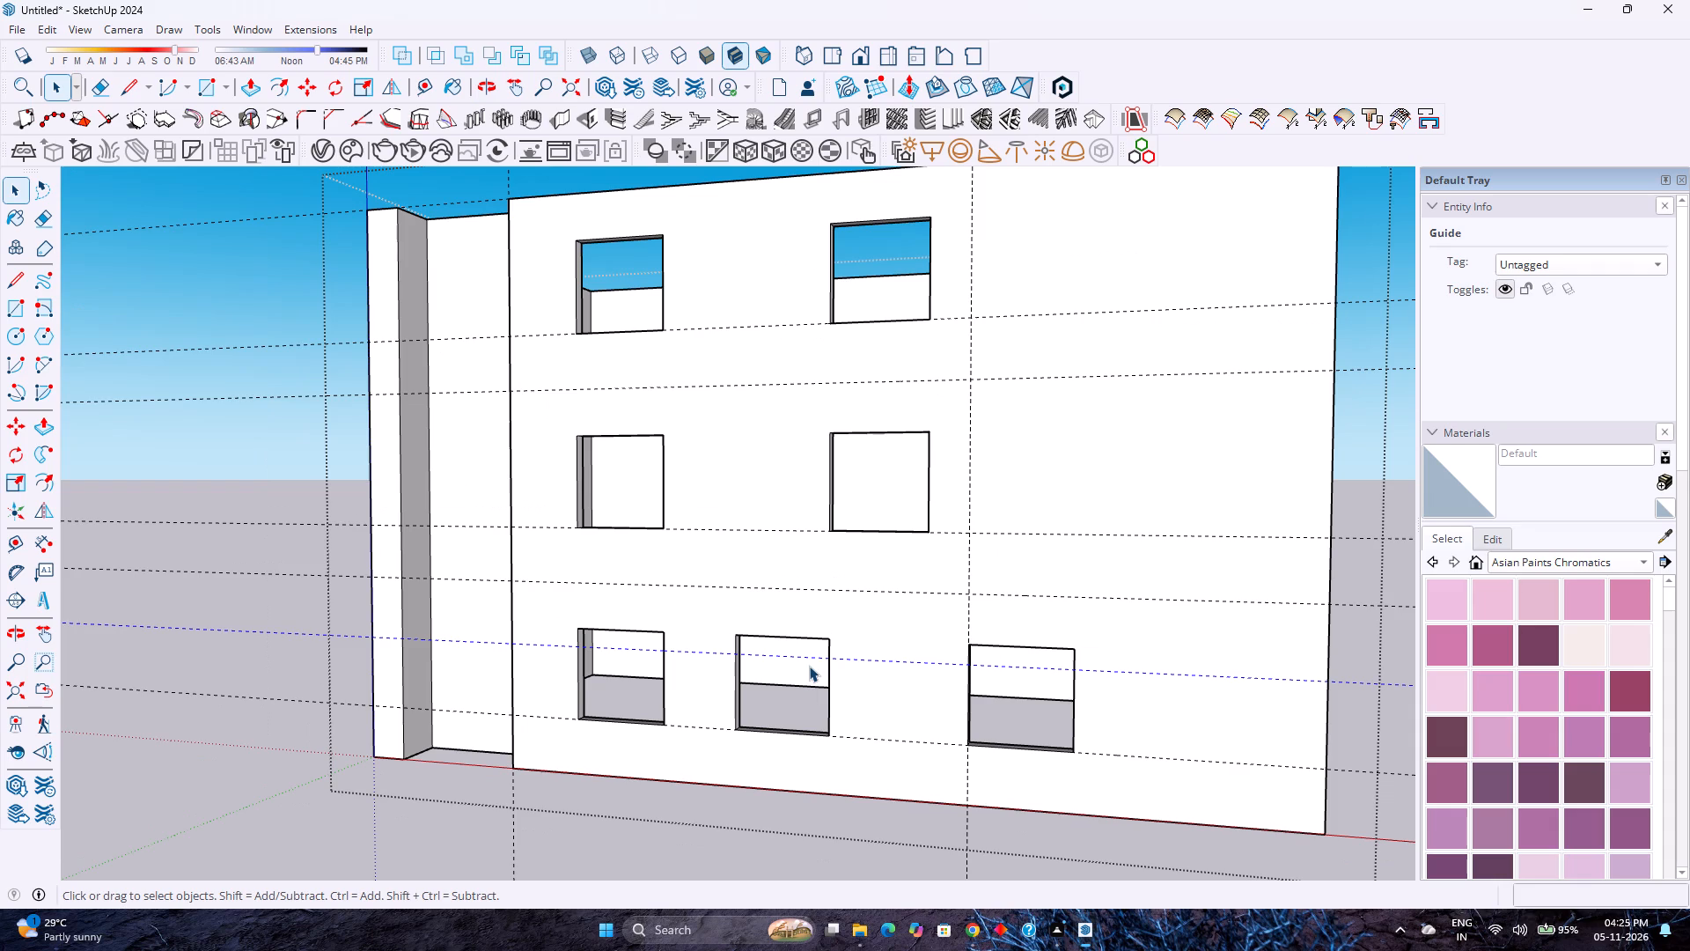
pyautogui.scroll(-1, 809, 666)
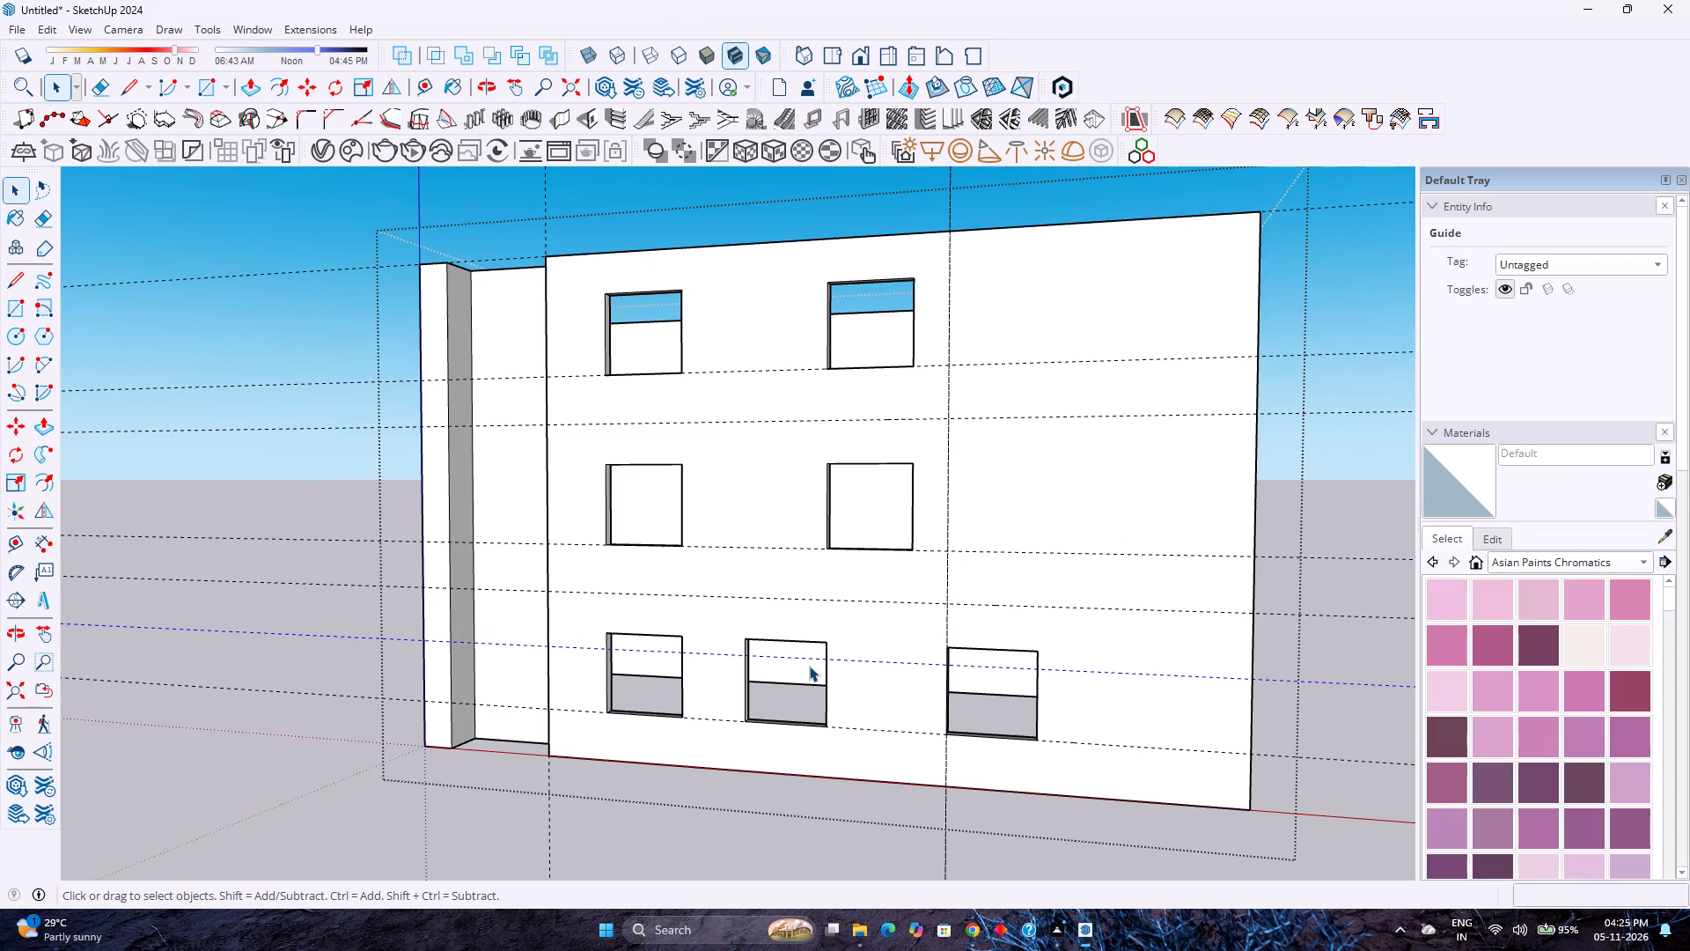
pyautogui.scroll(4, 1148, 582)
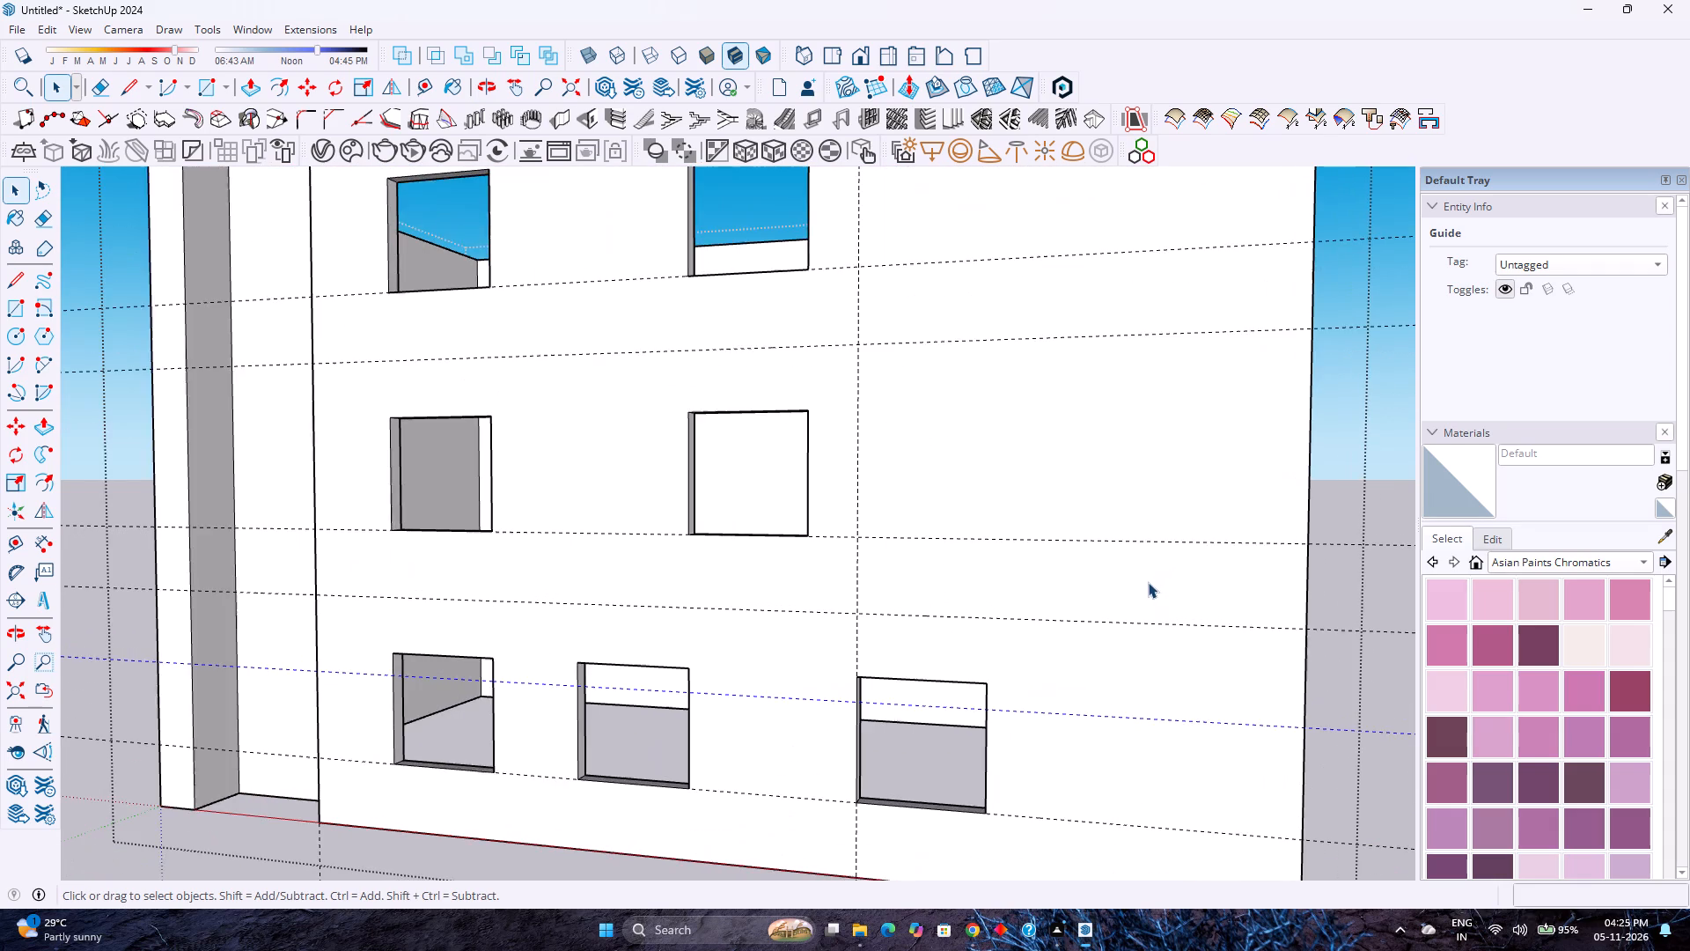
# Examine the long window facade and the adjoining blank end wall from a raised exterior corner viewpoint.
pyautogui.scroll(2, 1148, 582)
pyautogui.moveTo(1143, 585); pyautogui.dragTo(1003, 620, button='middle')
pyautogui.middleClick(1003, 620)
pyautogui.scroll(-4, 1003, 606)
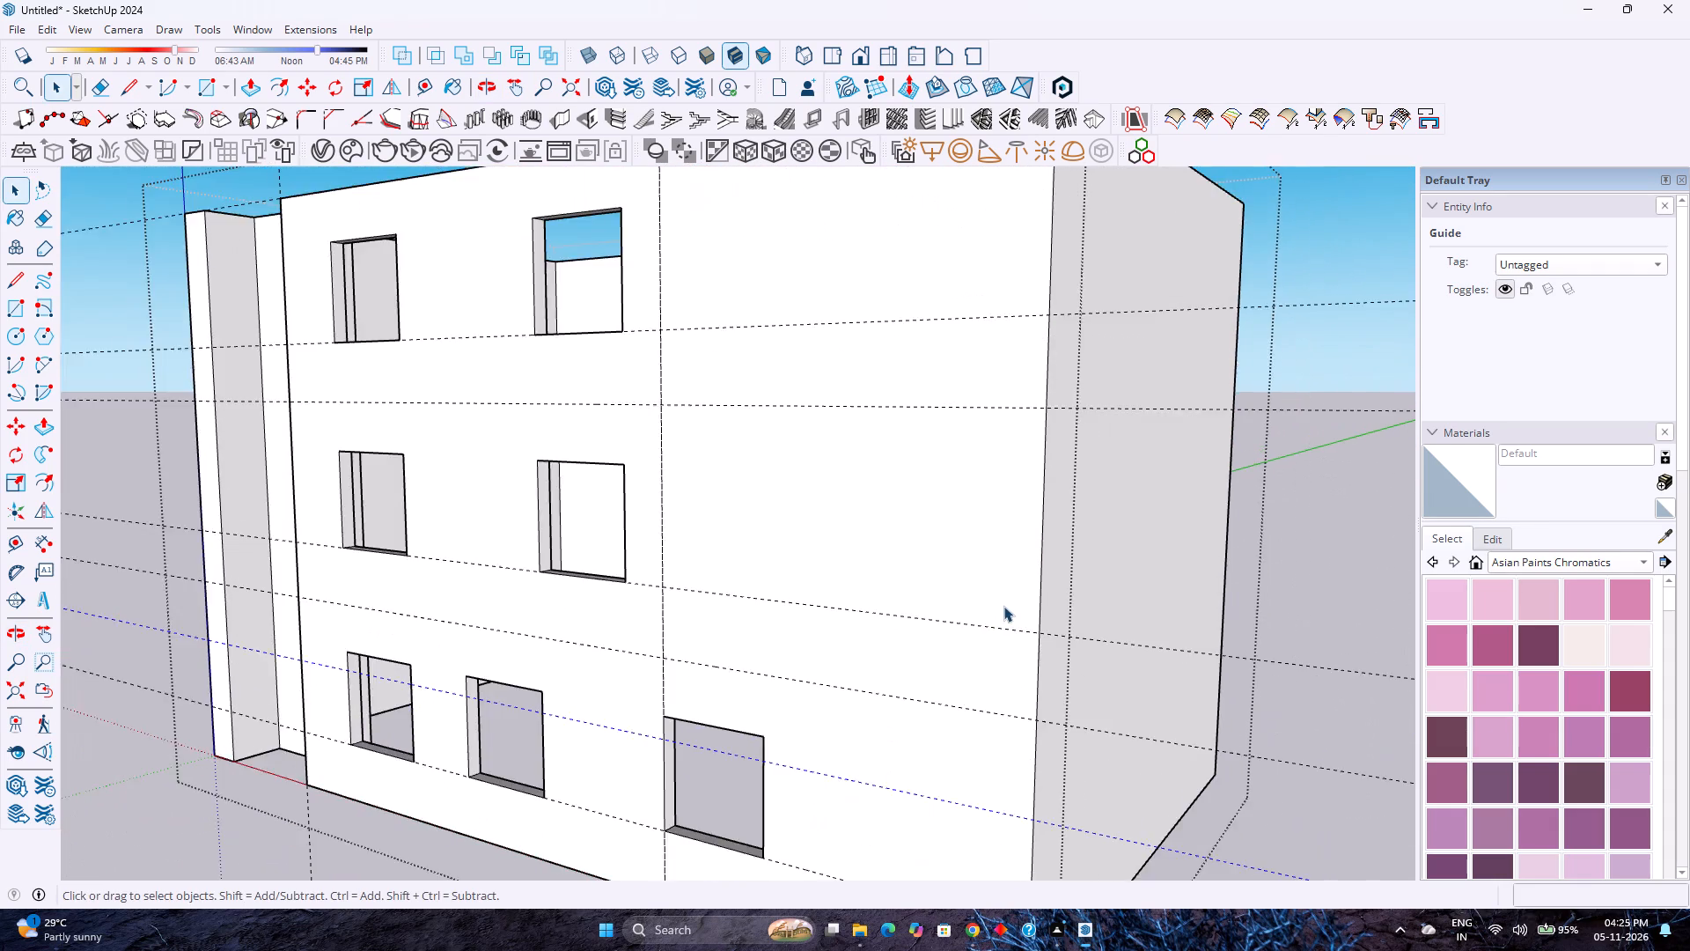
pyautogui.scroll(3, 1003, 606)
pyautogui.scroll(-7, 1003, 606)
pyautogui.scroll(2, 1003, 606)
pyautogui.scroll(-1, 1003, 606)
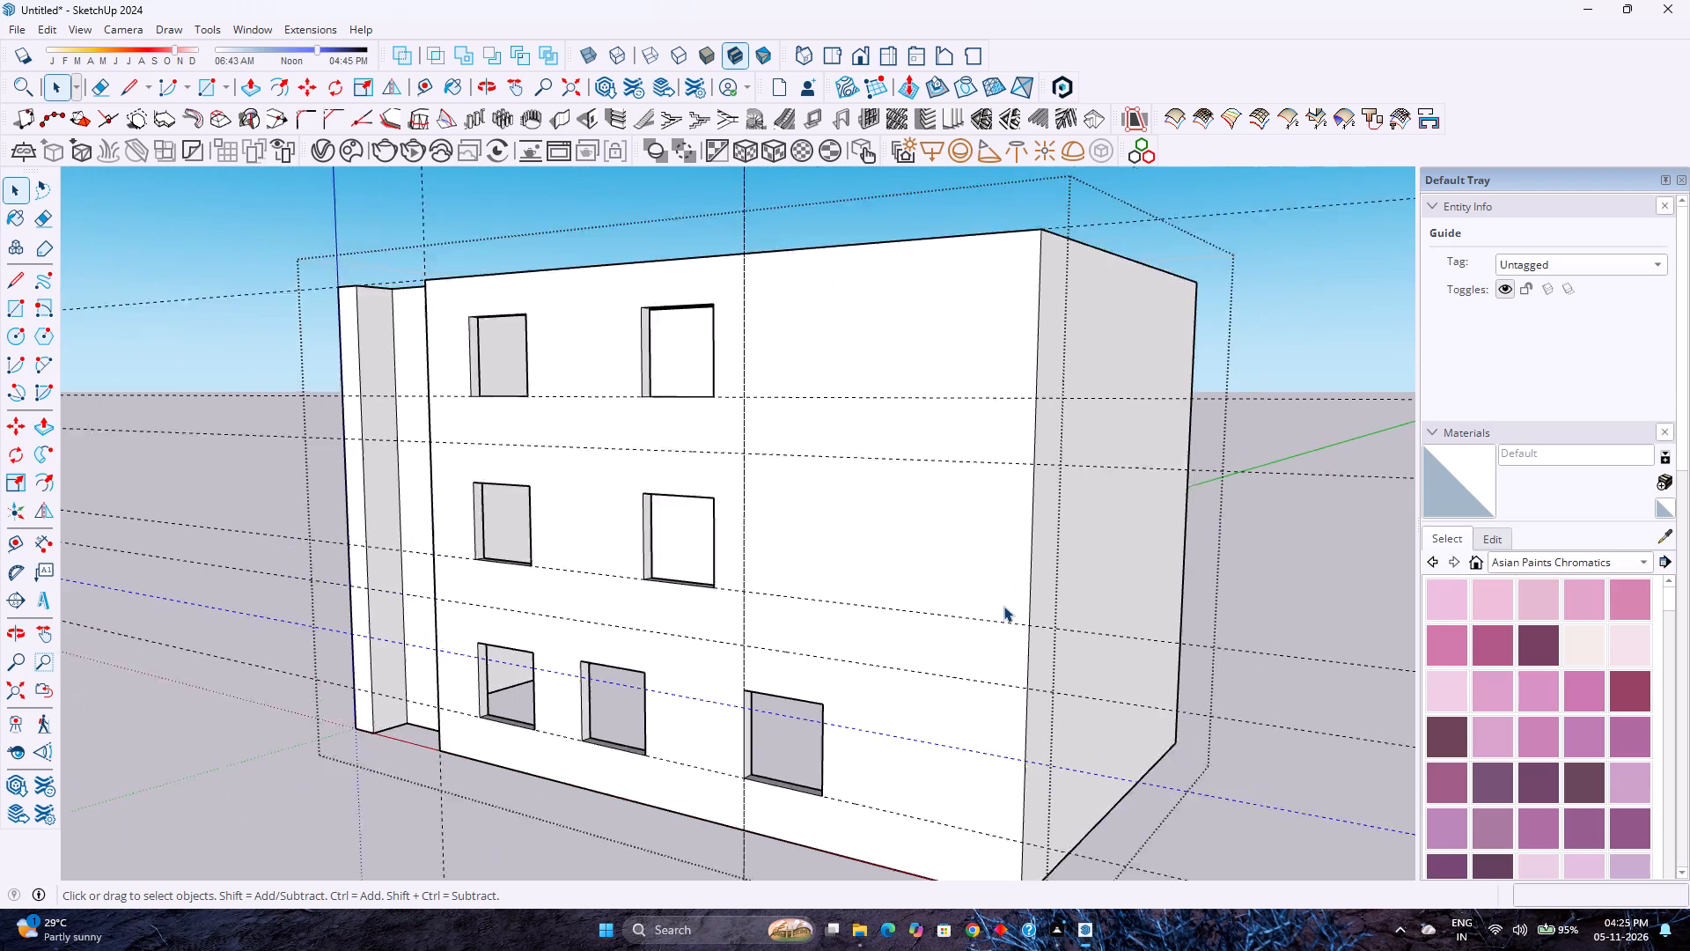
pyautogui.scroll(1, 1003, 606)
pyautogui.scroll(3, 849, 586)
pyautogui.scroll(-2, 849, 586)
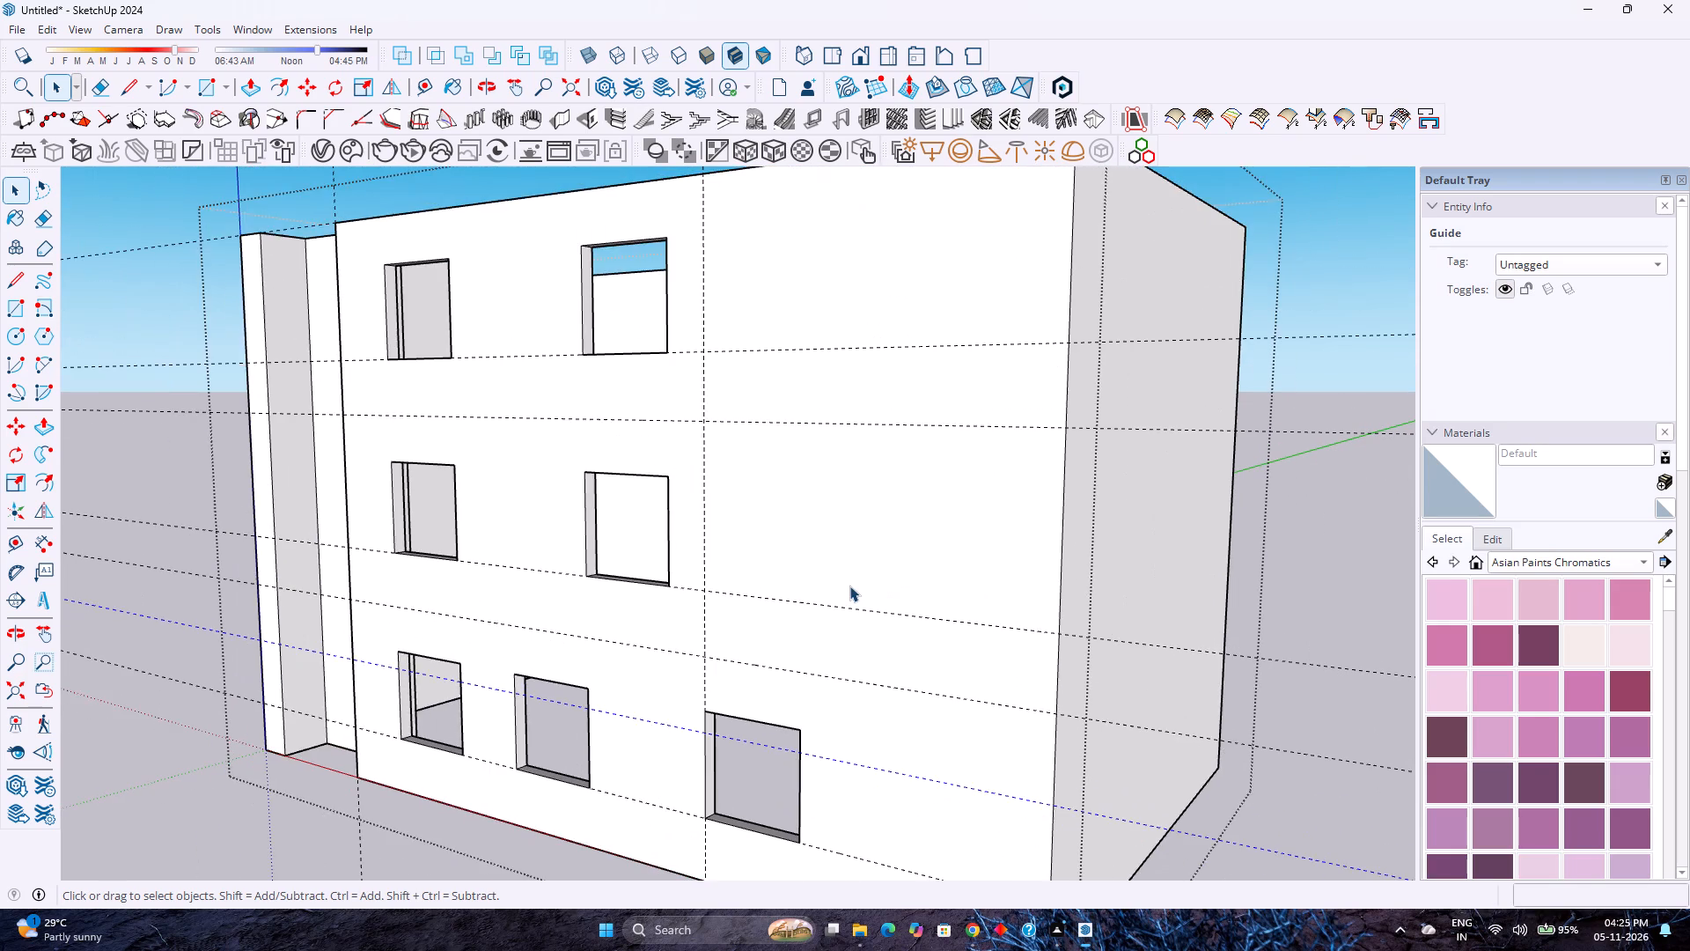
pyautogui.scroll(-3, 849, 586)
pyautogui.scroll(1, 849, 586)
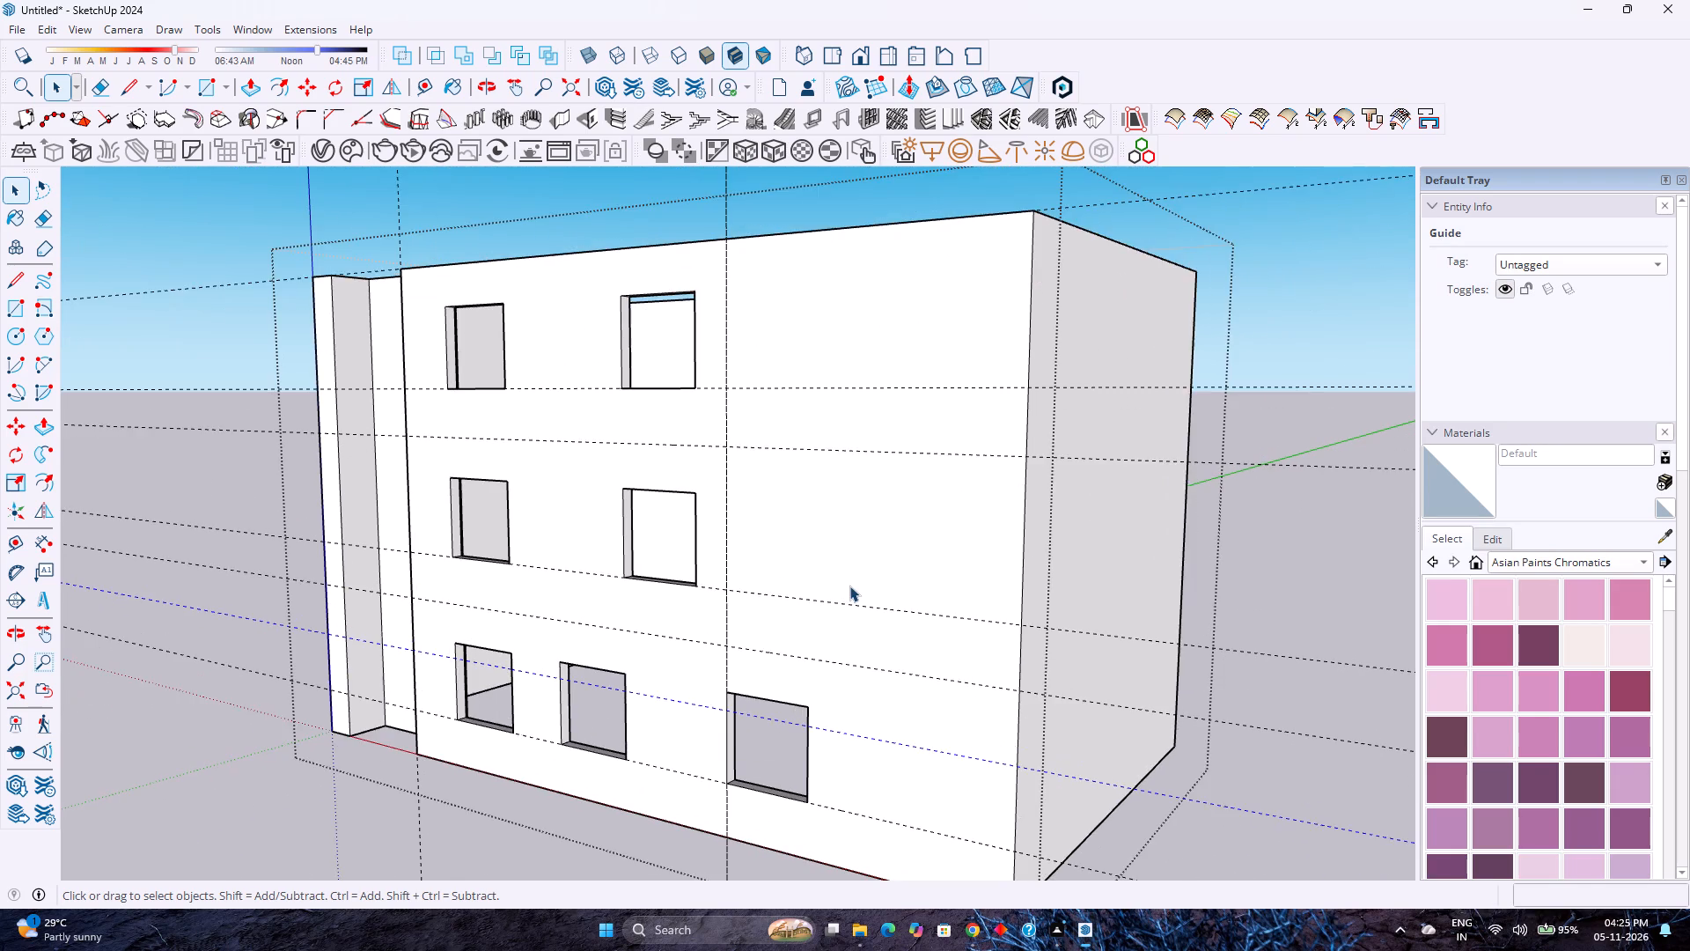
pyautogui.scroll(1, 849, 586)
pyautogui.scroll(-1, 849, 586)
pyautogui.scroll(1, 849, 586)
pyautogui.scroll(-4, 849, 586)
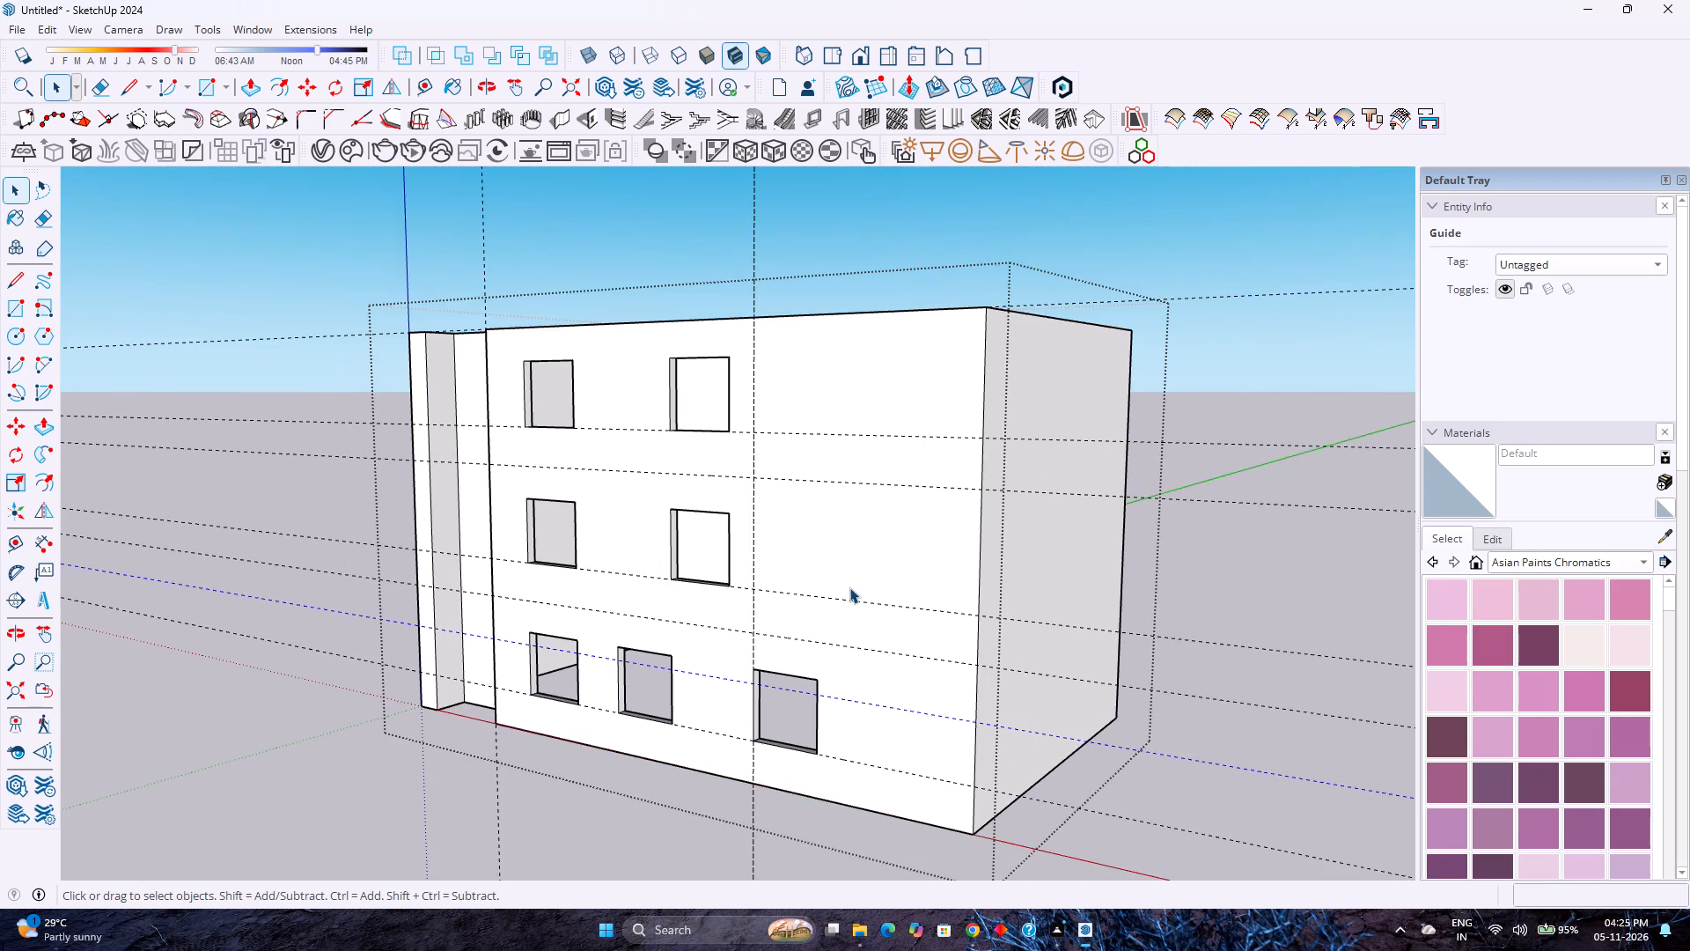
pyautogui.scroll(-2, 849, 587)
pyautogui.scroll(1, 849, 587)
pyautogui.scroll(-1, 849, 587)
pyautogui.scroll(1, 849, 587)
pyautogui.scroll(-1, 849, 587)
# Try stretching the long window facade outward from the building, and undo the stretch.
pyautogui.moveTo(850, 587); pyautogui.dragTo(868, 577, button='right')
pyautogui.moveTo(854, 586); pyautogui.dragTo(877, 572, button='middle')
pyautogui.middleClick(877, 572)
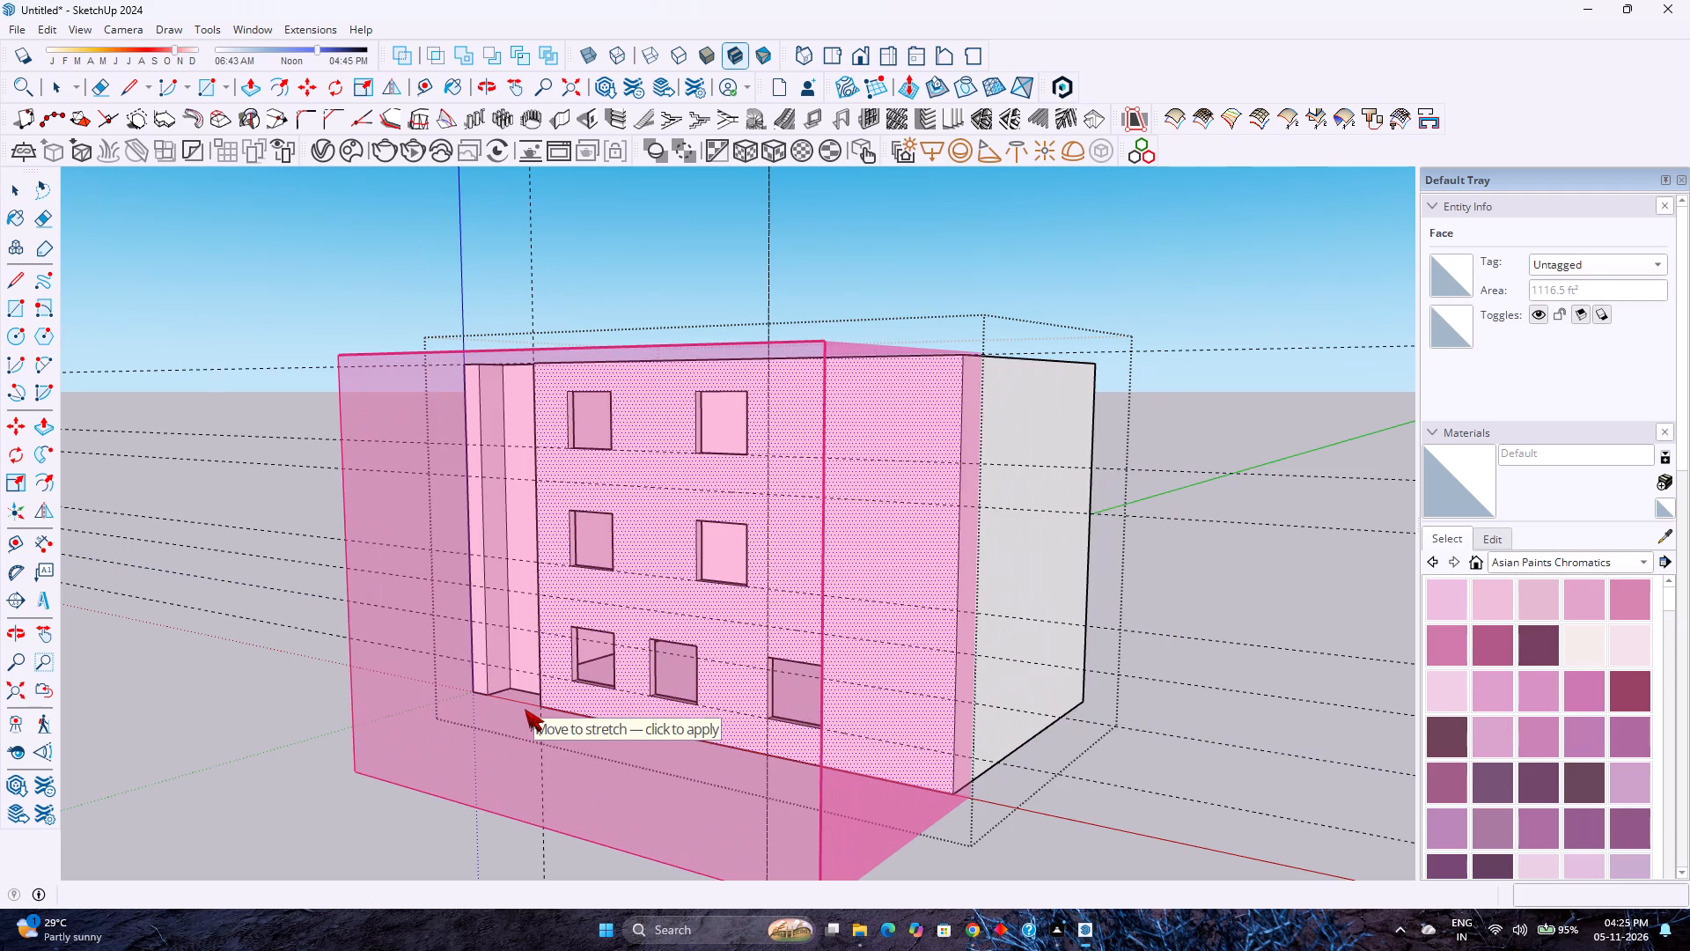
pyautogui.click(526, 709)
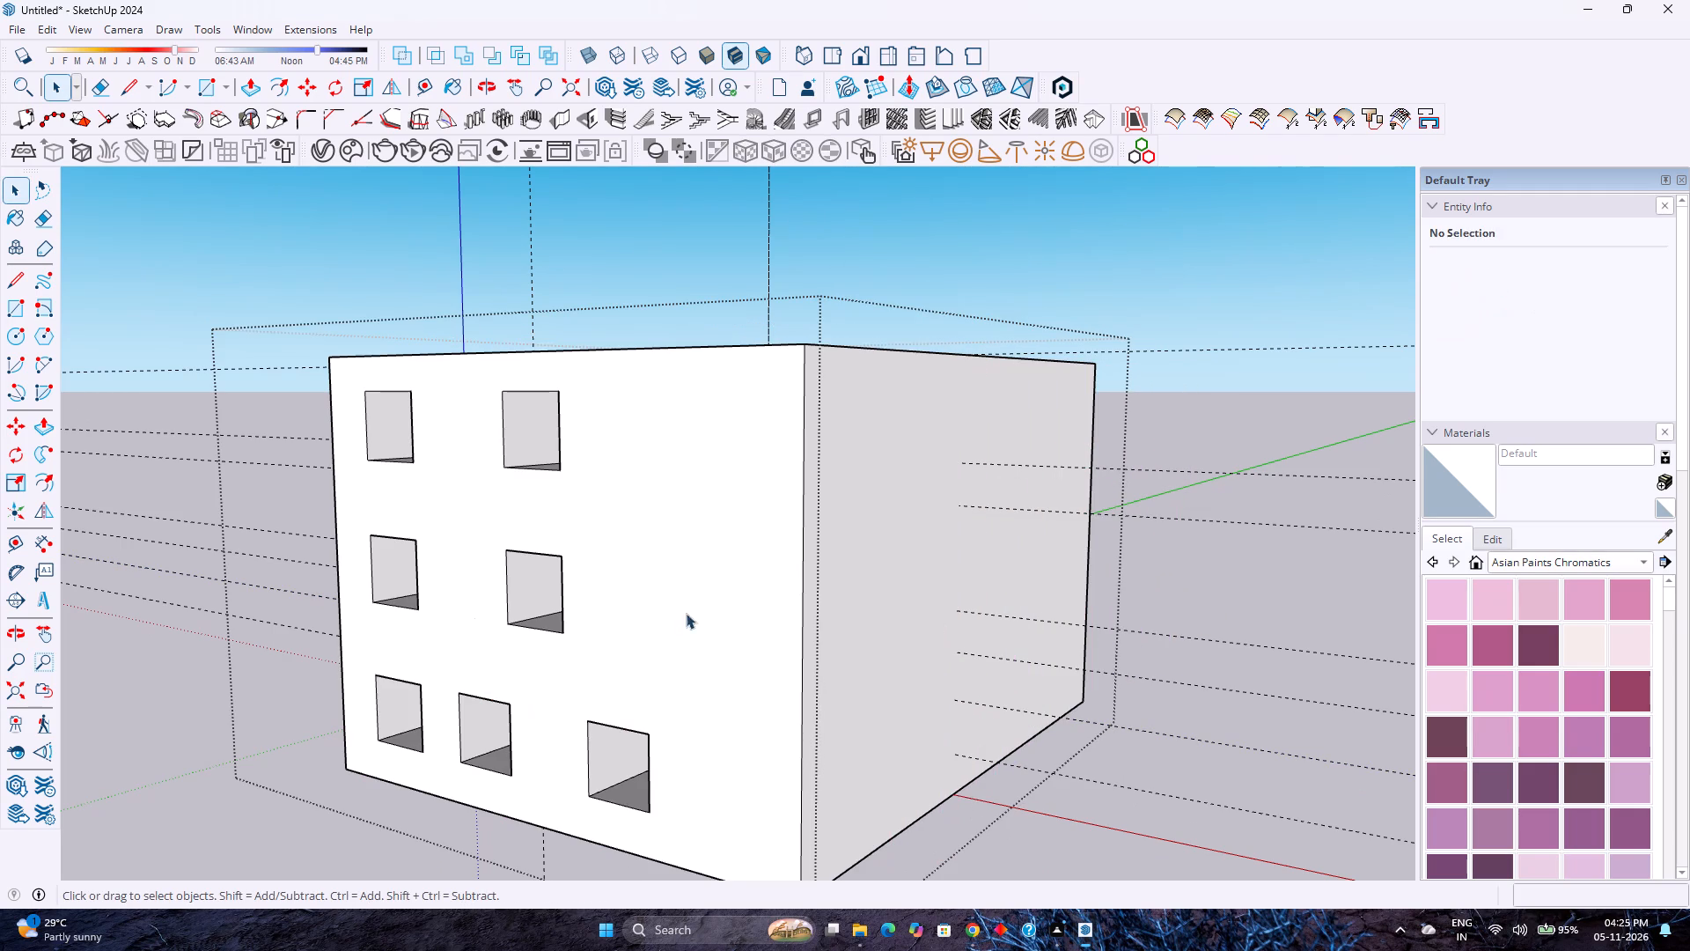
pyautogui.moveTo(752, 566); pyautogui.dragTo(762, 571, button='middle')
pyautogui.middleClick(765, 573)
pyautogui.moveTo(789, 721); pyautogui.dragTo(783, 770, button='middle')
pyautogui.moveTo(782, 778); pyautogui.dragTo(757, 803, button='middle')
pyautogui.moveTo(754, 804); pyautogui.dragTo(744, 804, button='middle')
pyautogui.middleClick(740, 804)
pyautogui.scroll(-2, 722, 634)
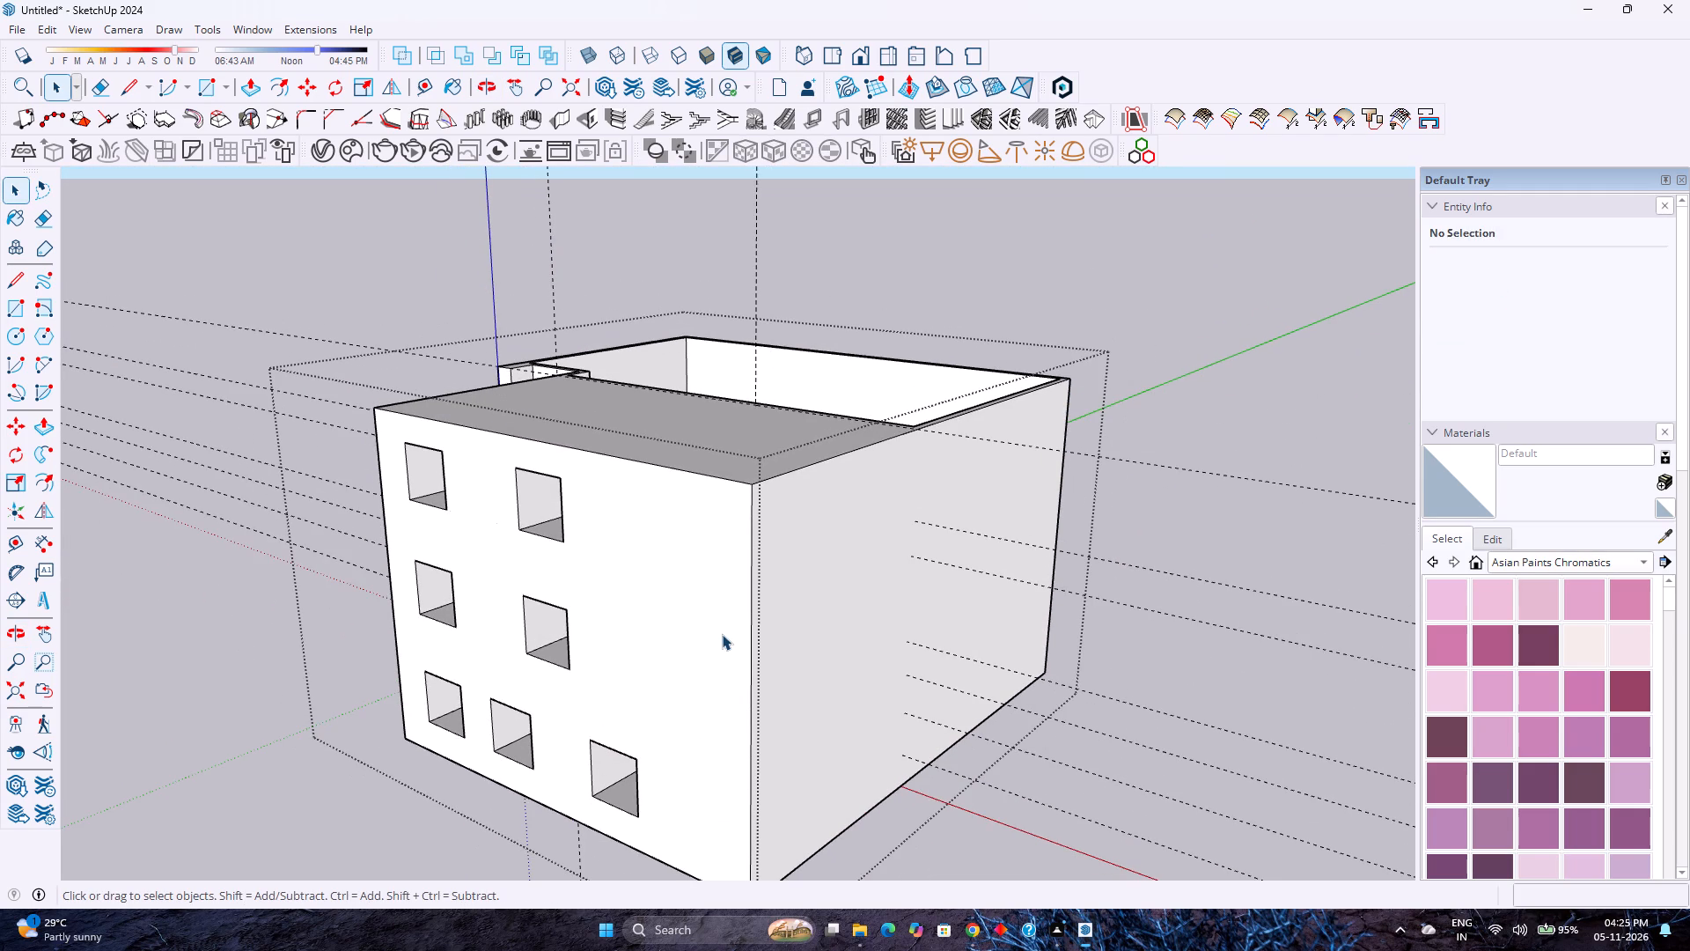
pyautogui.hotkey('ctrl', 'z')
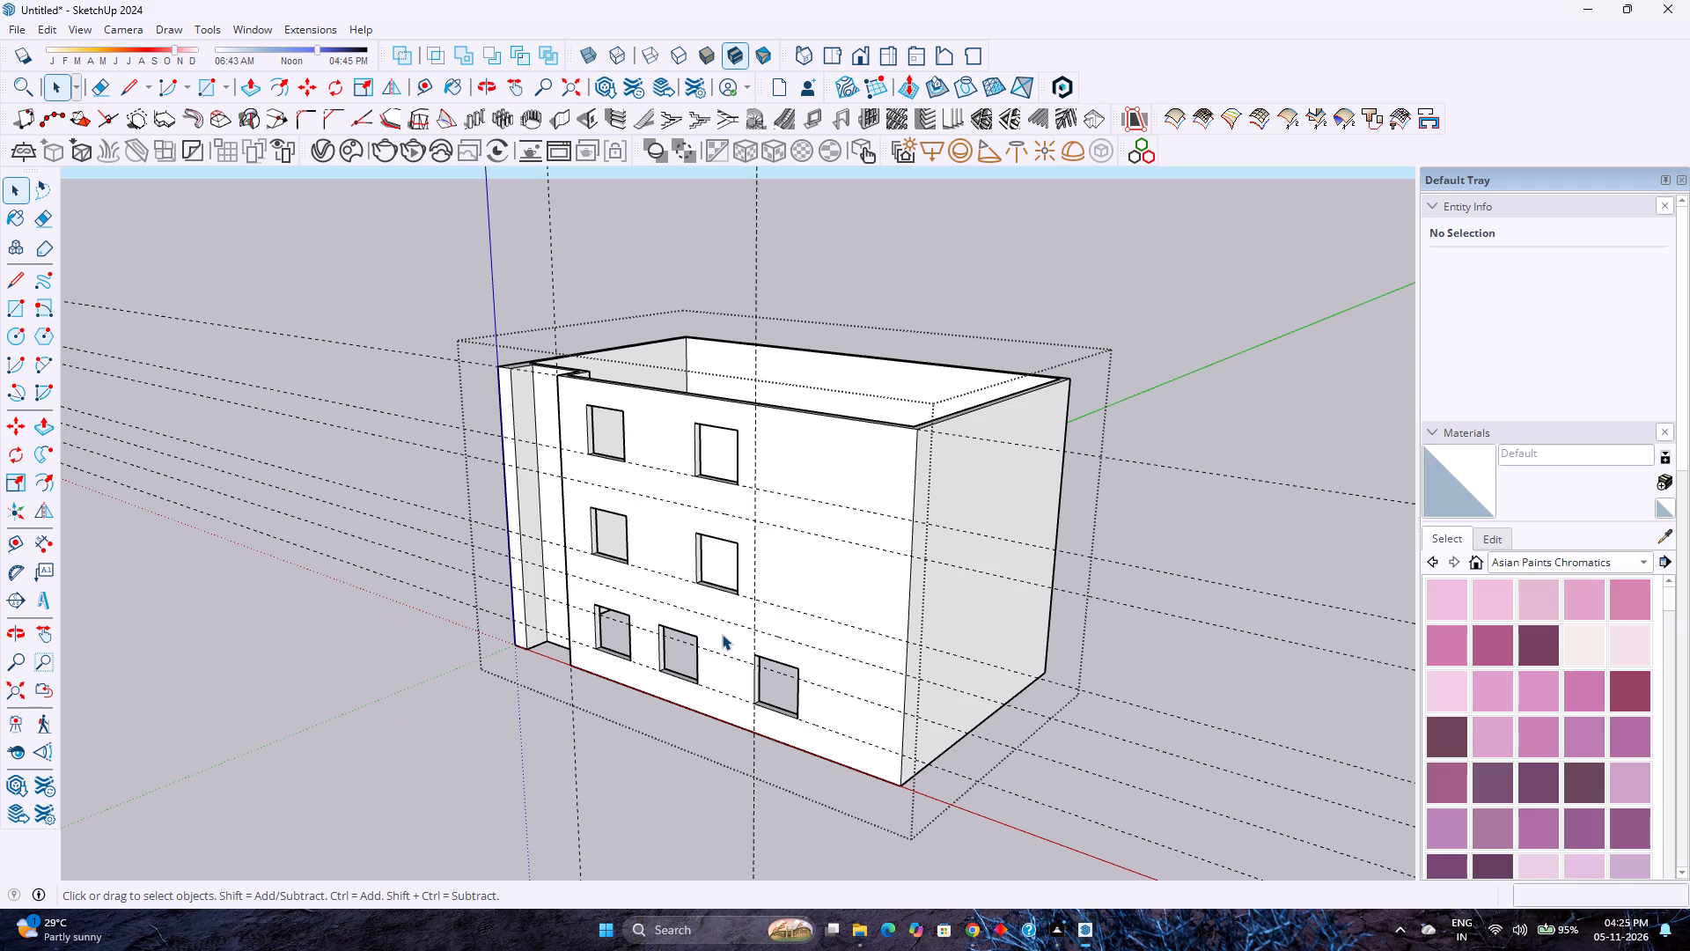
# Examine the open-topped shell, its window facade and blank end wall from raised and near ground-level exterior viewpoints.
pyautogui.scroll(-1, 851, 597)
pyautogui.scroll(5, 853, 597)
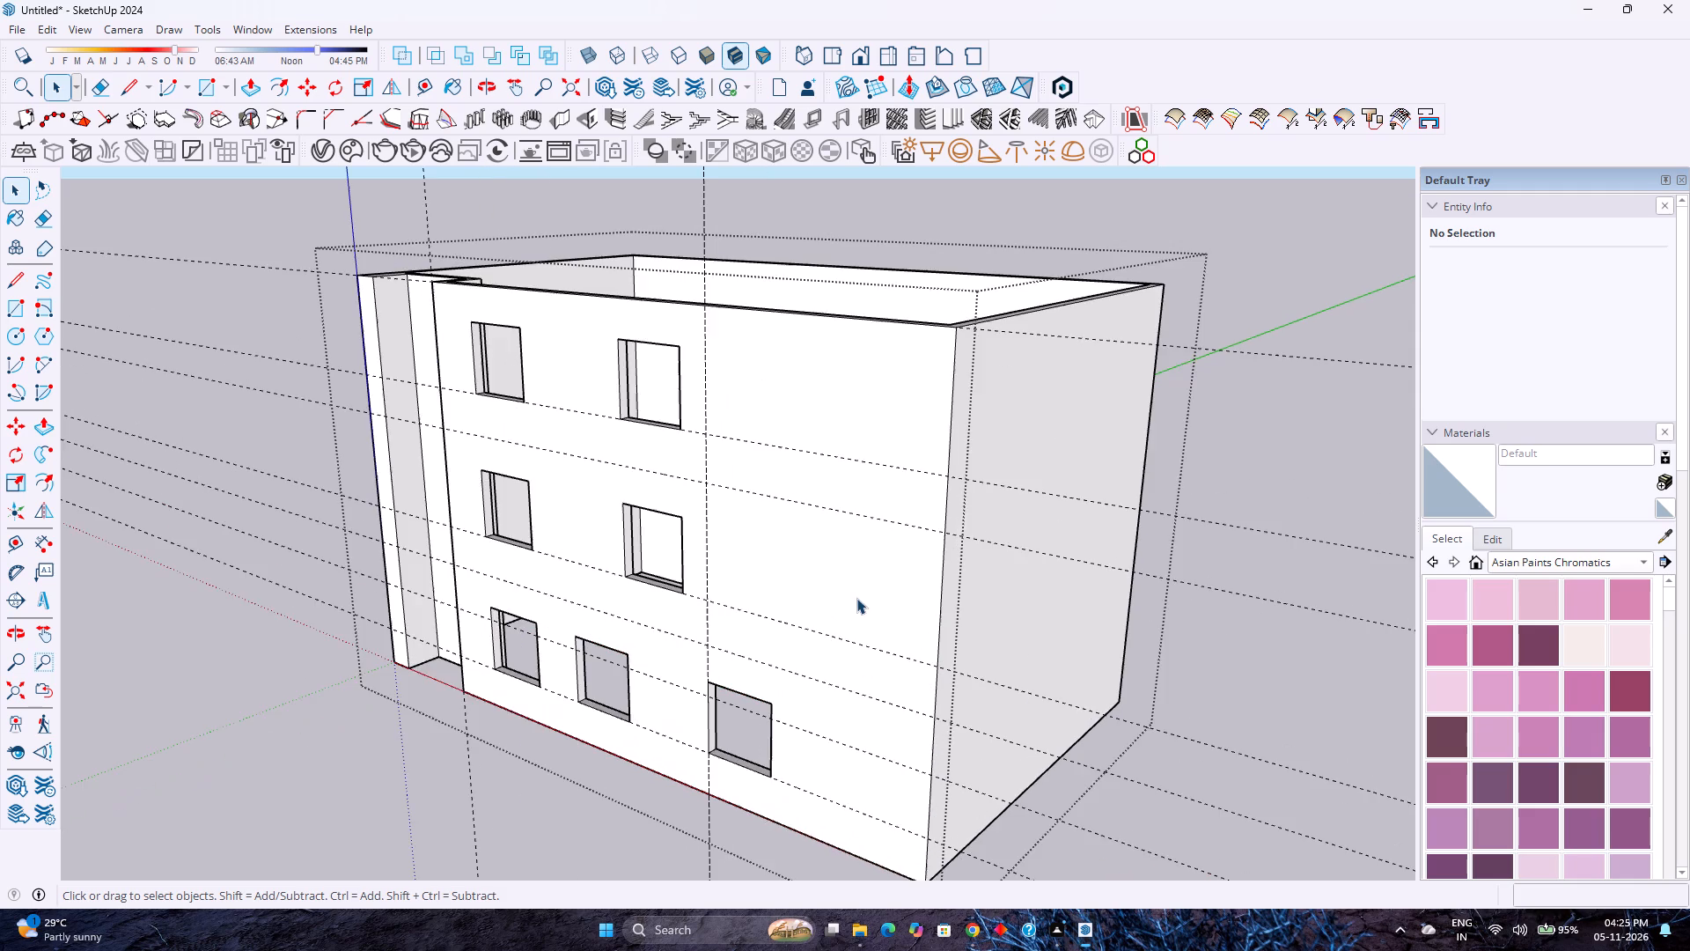
pyautogui.scroll(-4, 855, 608)
pyautogui.scroll(1, 838, 602)
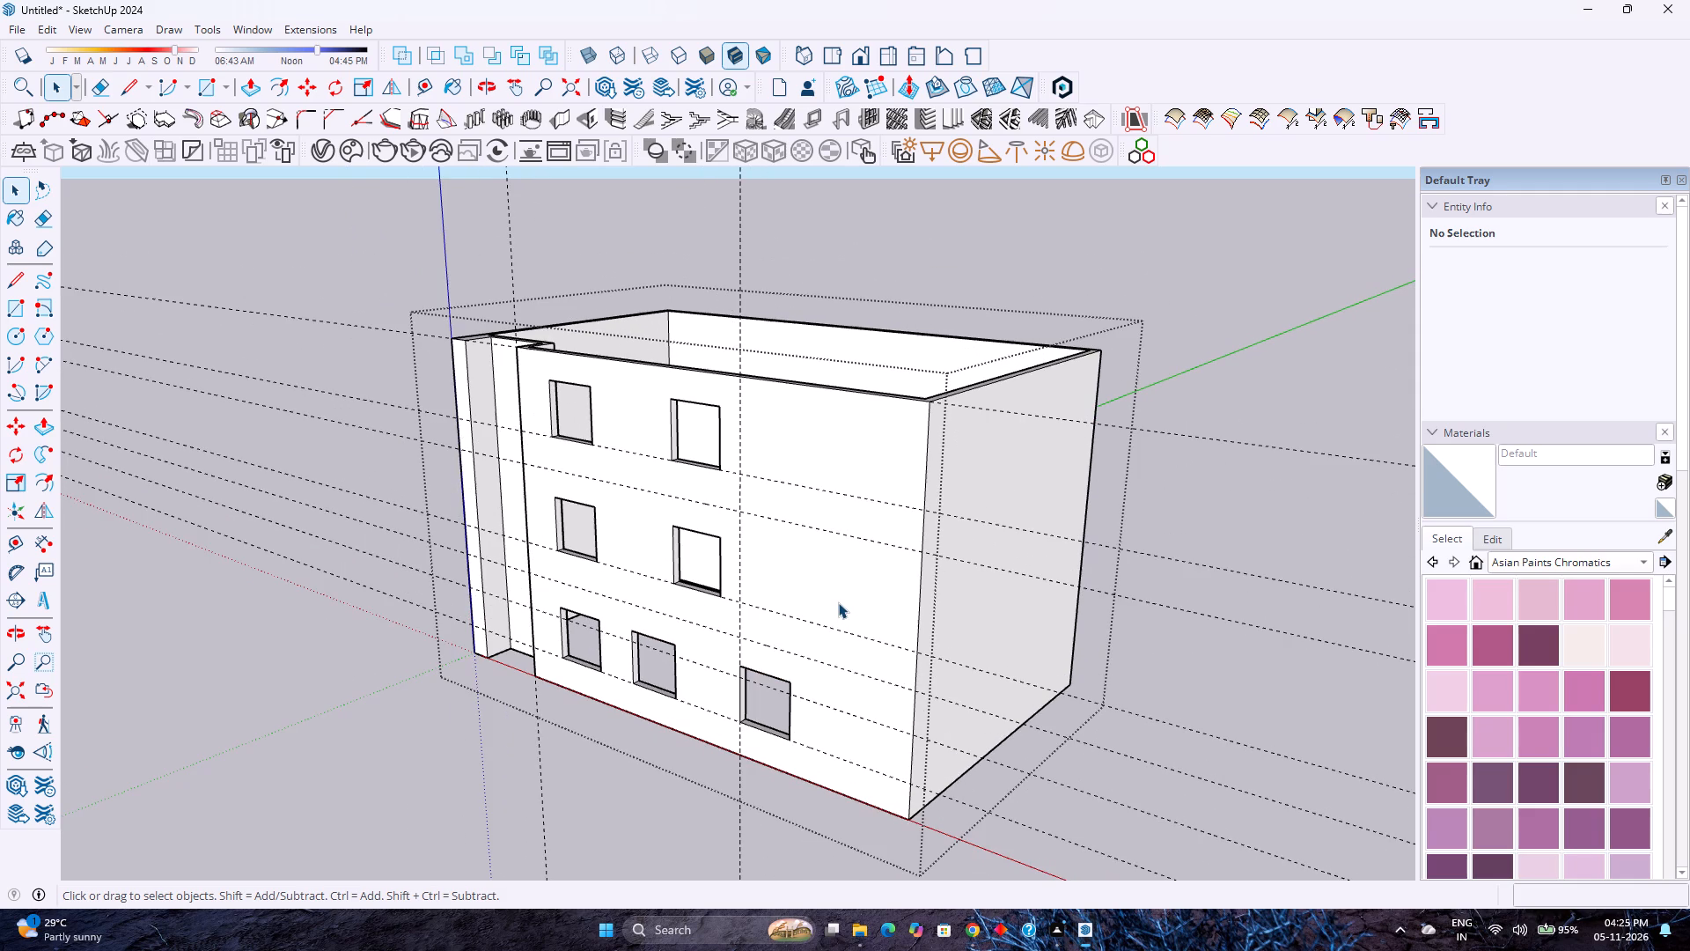
pyautogui.scroll(1, 851, 597)
pyautogui.middleClick(851, 597)
pyautogui.middleClick(851, 597)
pyautogui.moveTo(849, 600); pyautogui.dragTo(814, 628, button='middle')
pyautogui.moveTo(814, 628); pyautogui.dragTo(800, 638, button='middle')
pyautogui.moveTo(797, 639); pyautogui.dragTo(793, 645, button='middle')
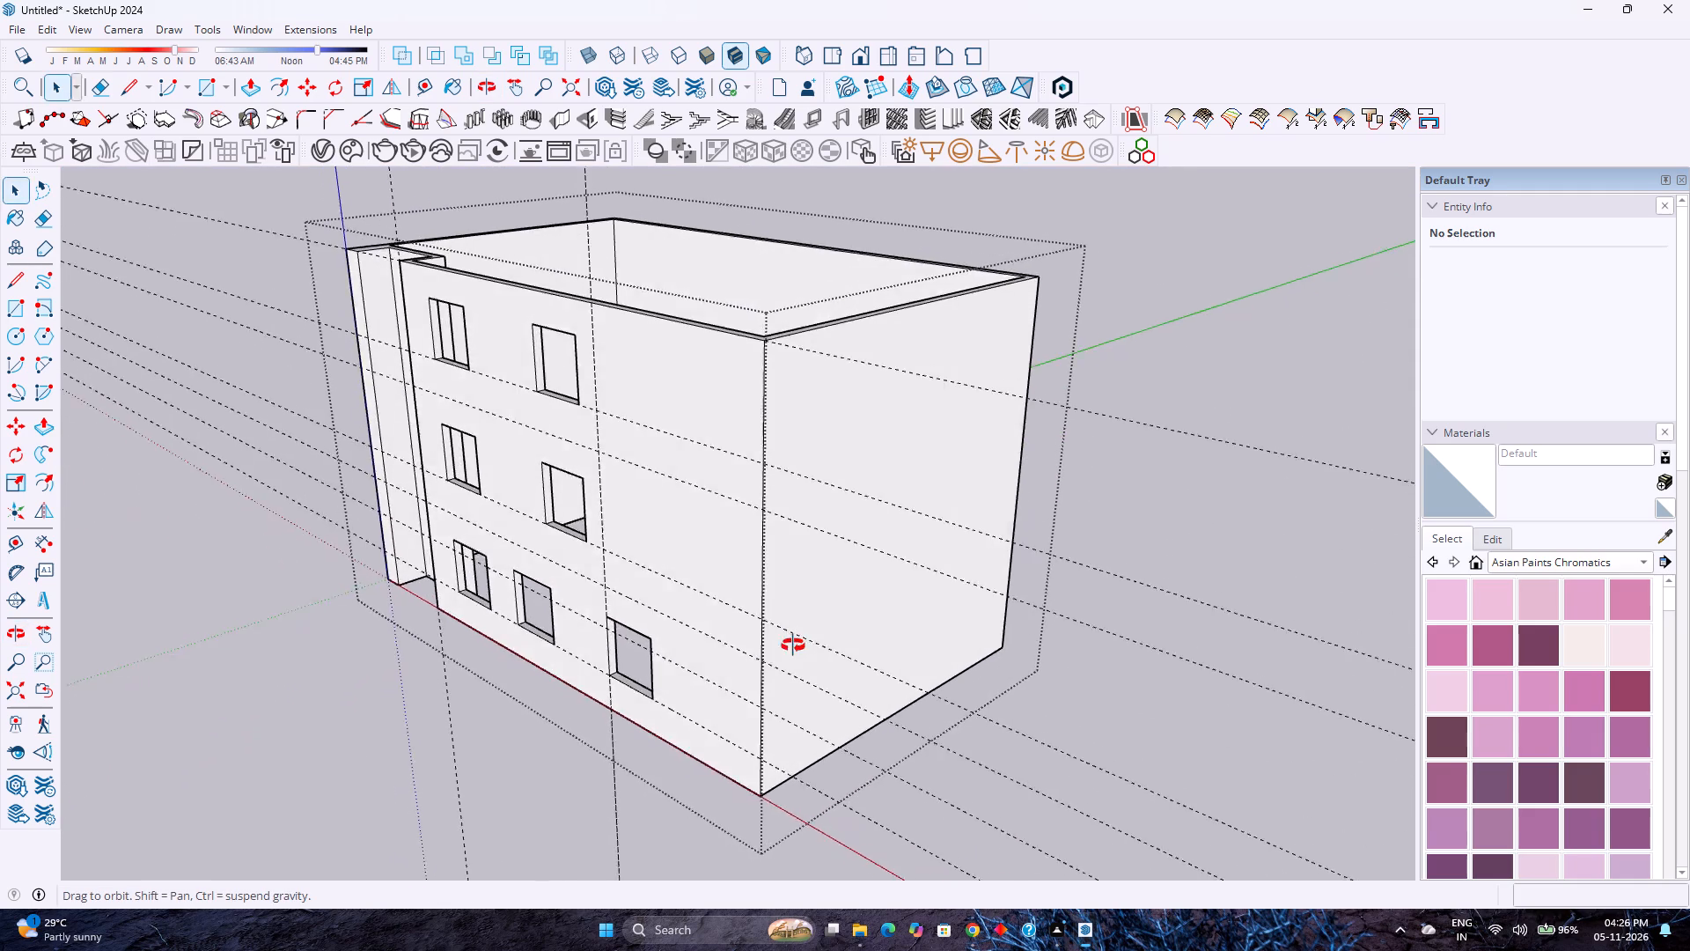
pyautogui.moveTo(793, 645); pyautogui.dragTo(916, 659, button='middle')
pyautogui.scroll(-2, 922, 550)
pyautogui.moveTo(877, 564); pyautogui.dragTo(773, 463, button='middle')
pyautogui.middleClick(772, 456)
pyautogui.middleClick(894, 320)
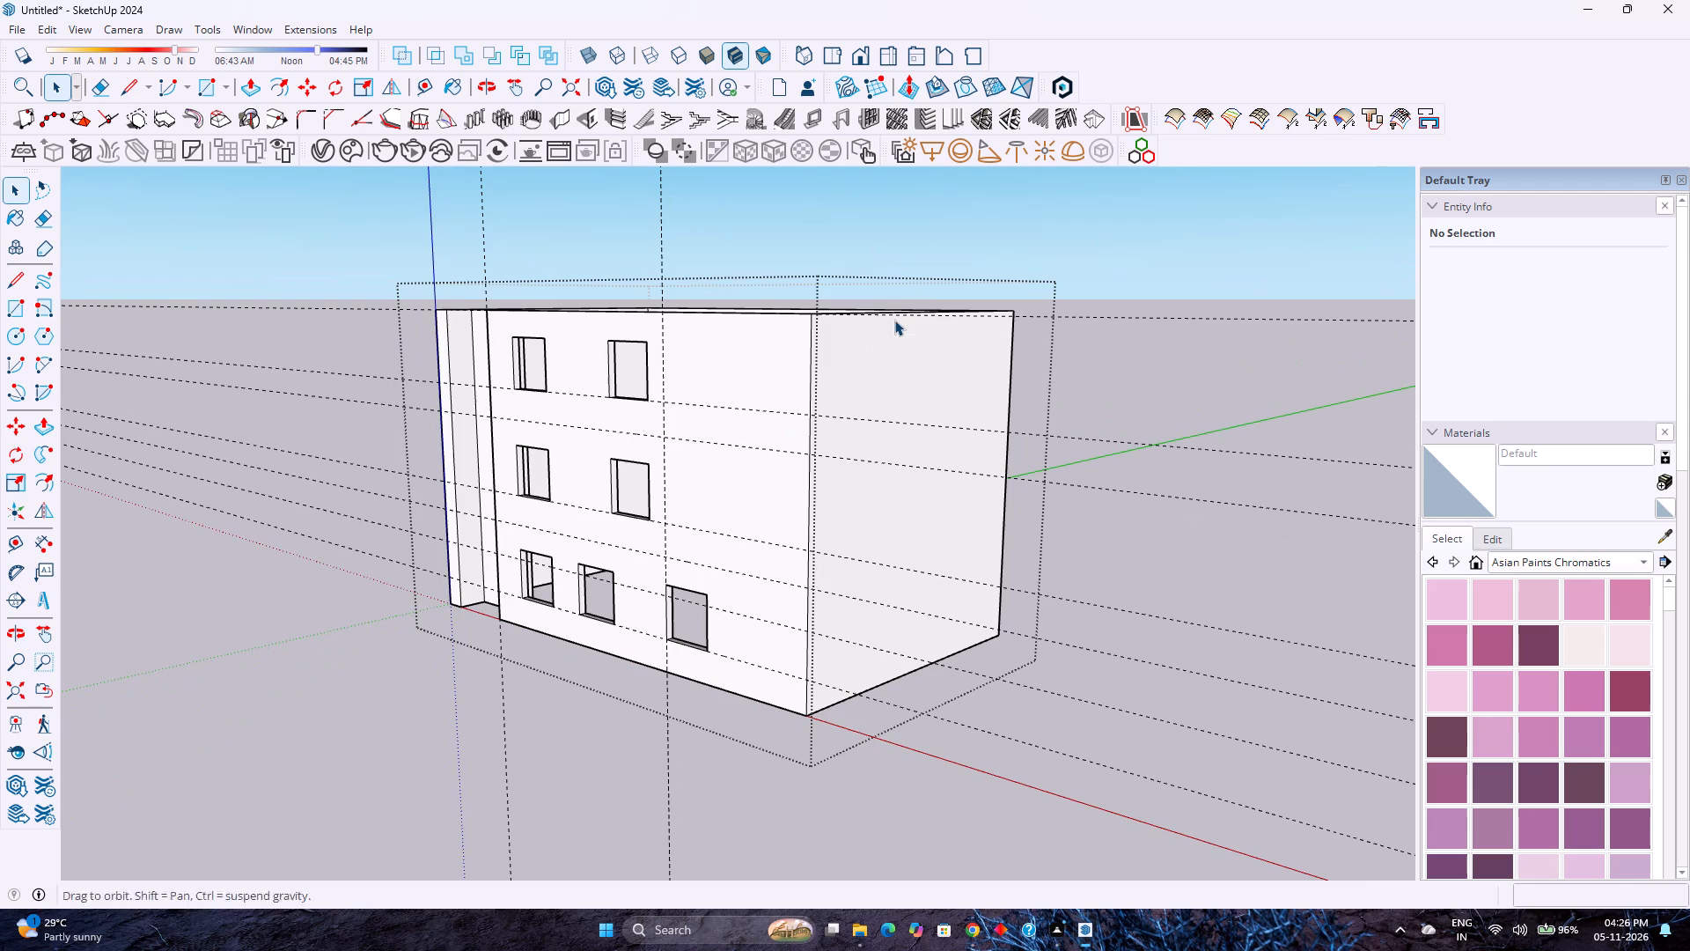
pyautogui.scroll(3, 650, 360)
pyautogui.scroll(-1, 662, 407)
pyautogui.moveTo(672, 438); pyautogui.dragTo(755, 429, button='middle')
pyautogui.middleClick(755, 429)
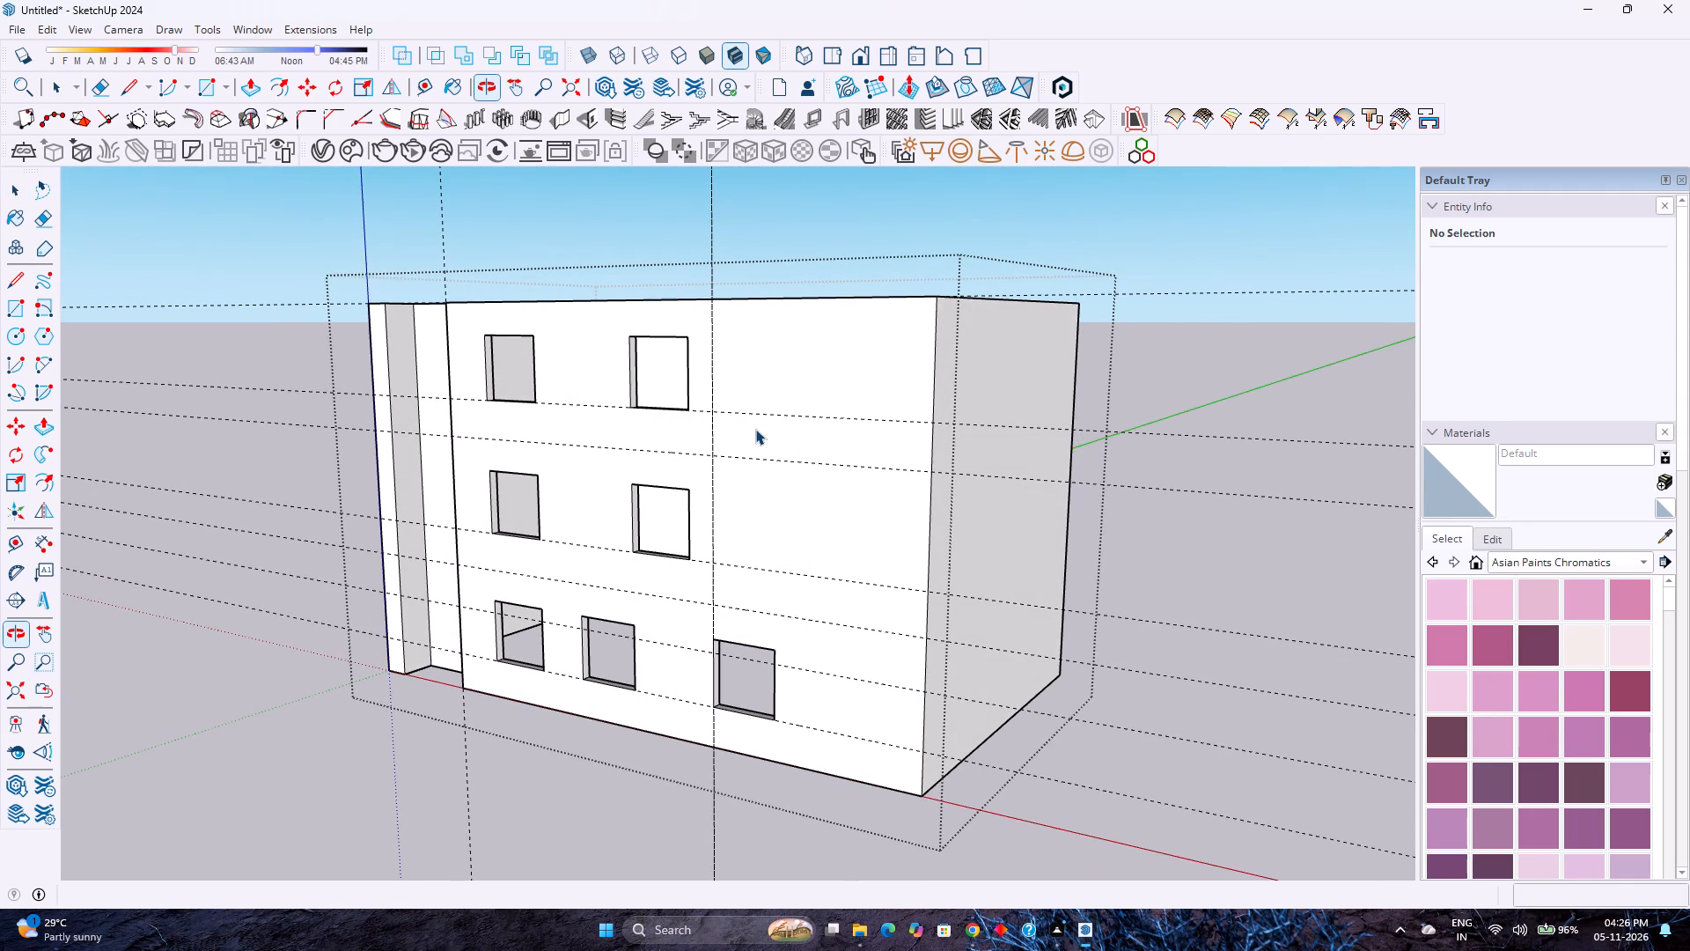
pyautogui.scroll(2, 743, 578)
pyautogui.moveTo(743, 572); pyautogui.dragTo(731, 522, button='middle')
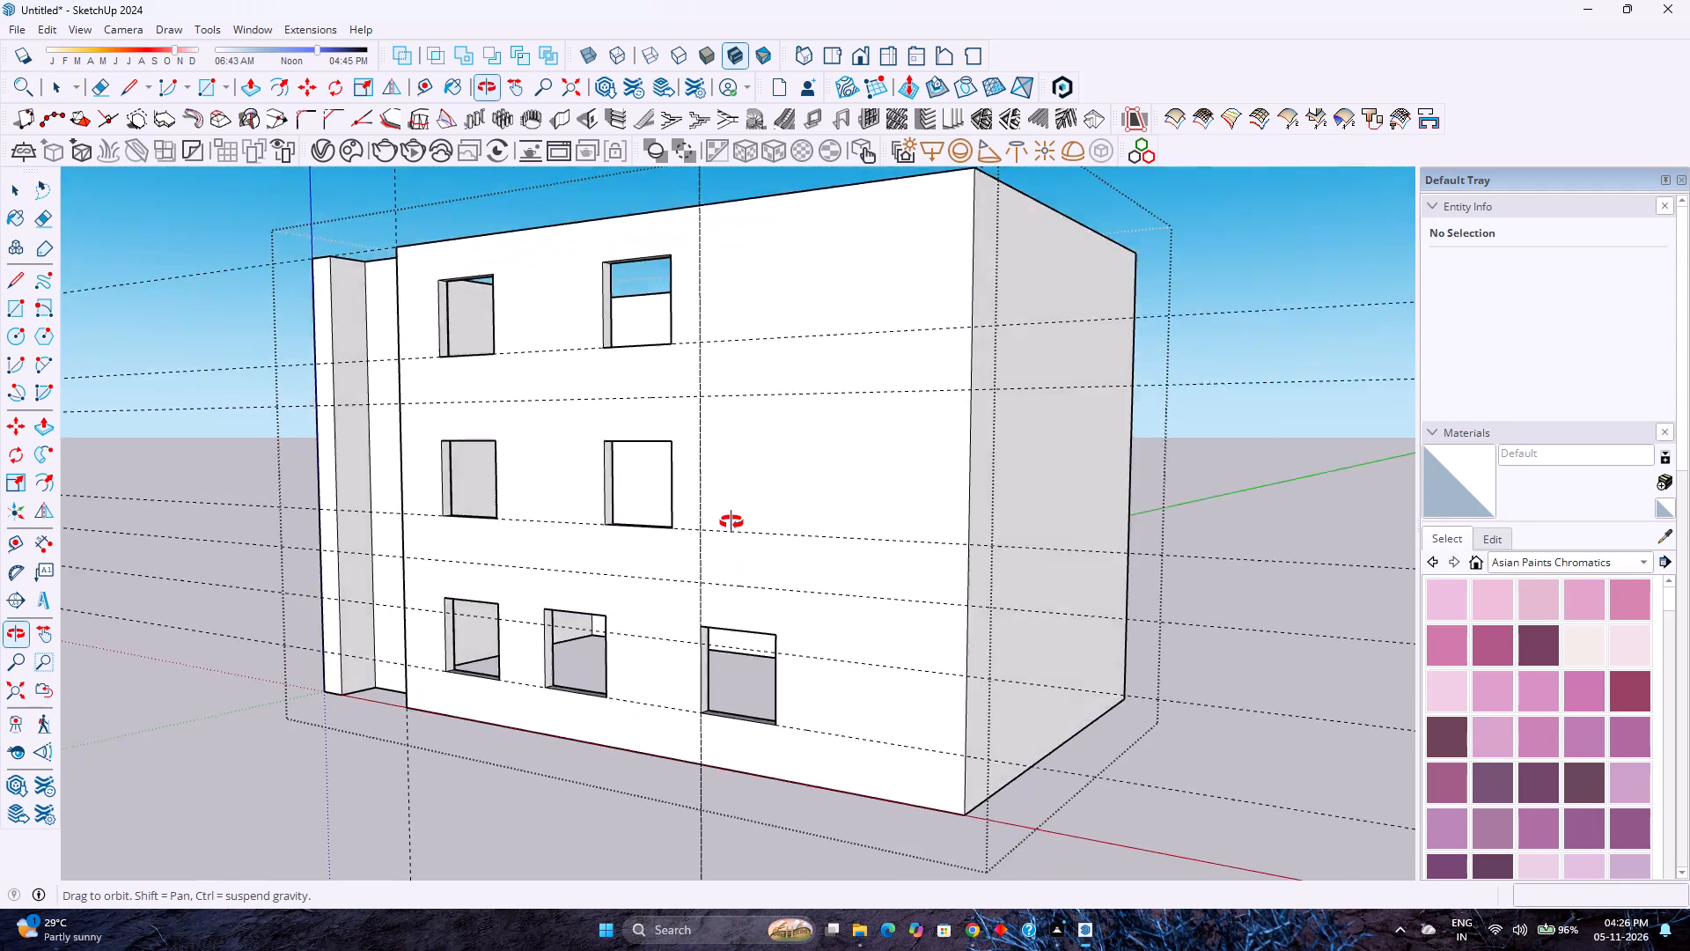
pyautogui.moveTo(731, 522); pyautogui.dragTo(715, 494, button='middle')
pyautogui.middleClick(715, 494)
pyautogui.middleClick(715, 494)
pyautogui.middleClick(715, 494)
pyautogui.middleClick(715, 494)
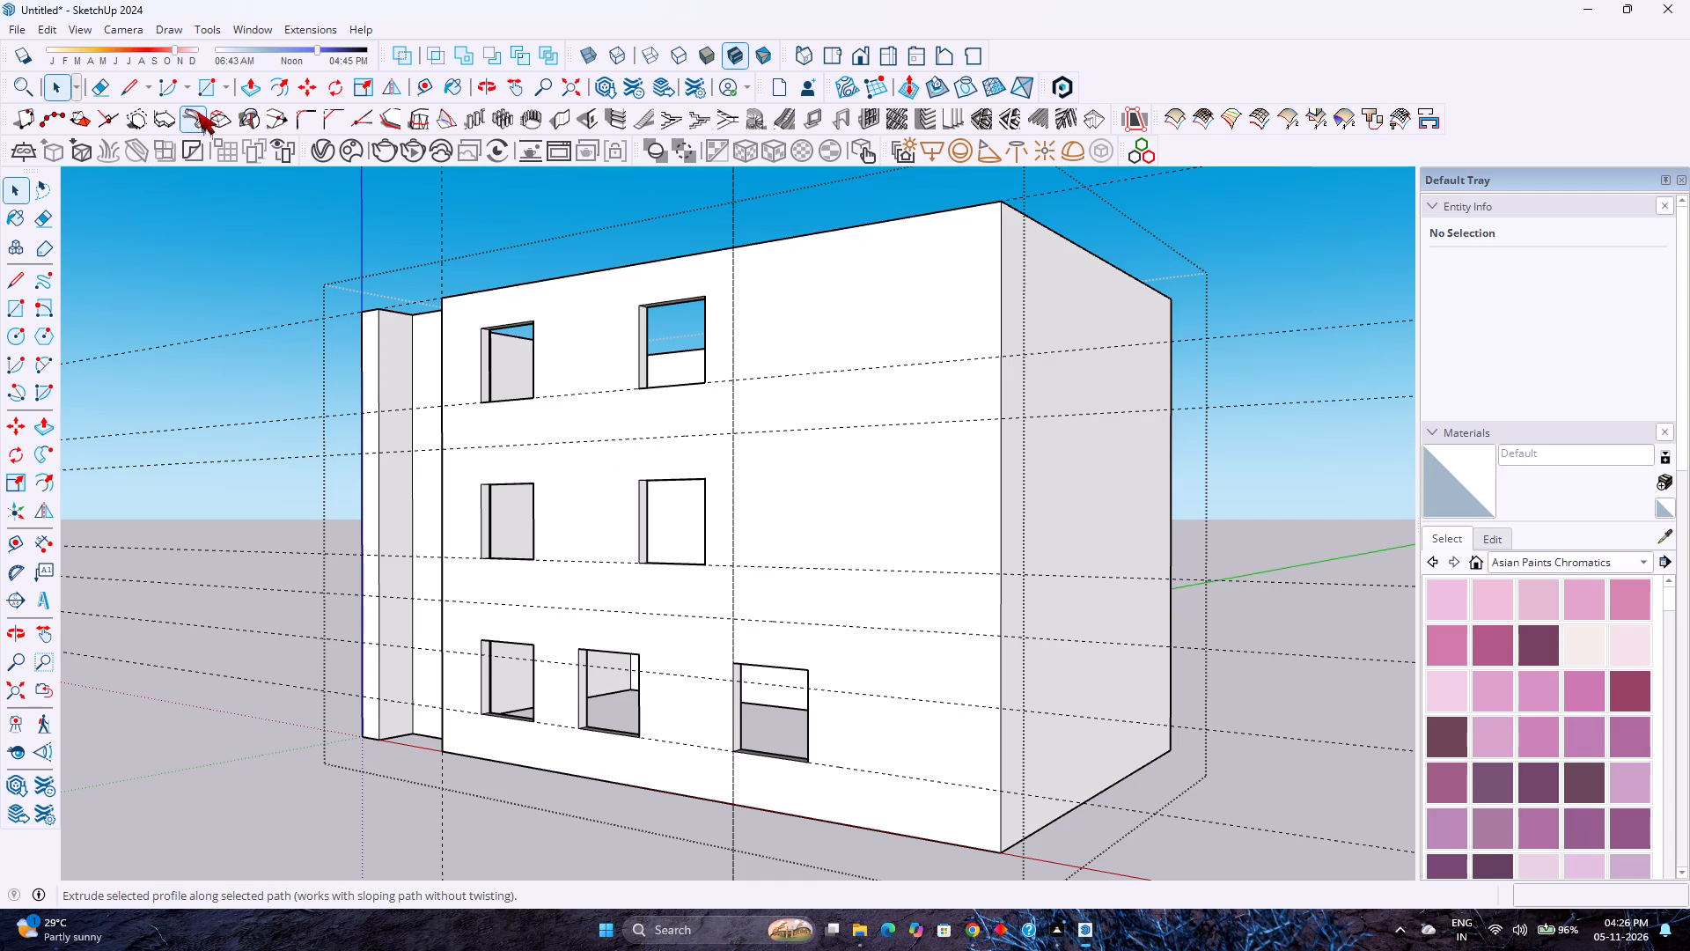
pyautogui.click(261, 98)
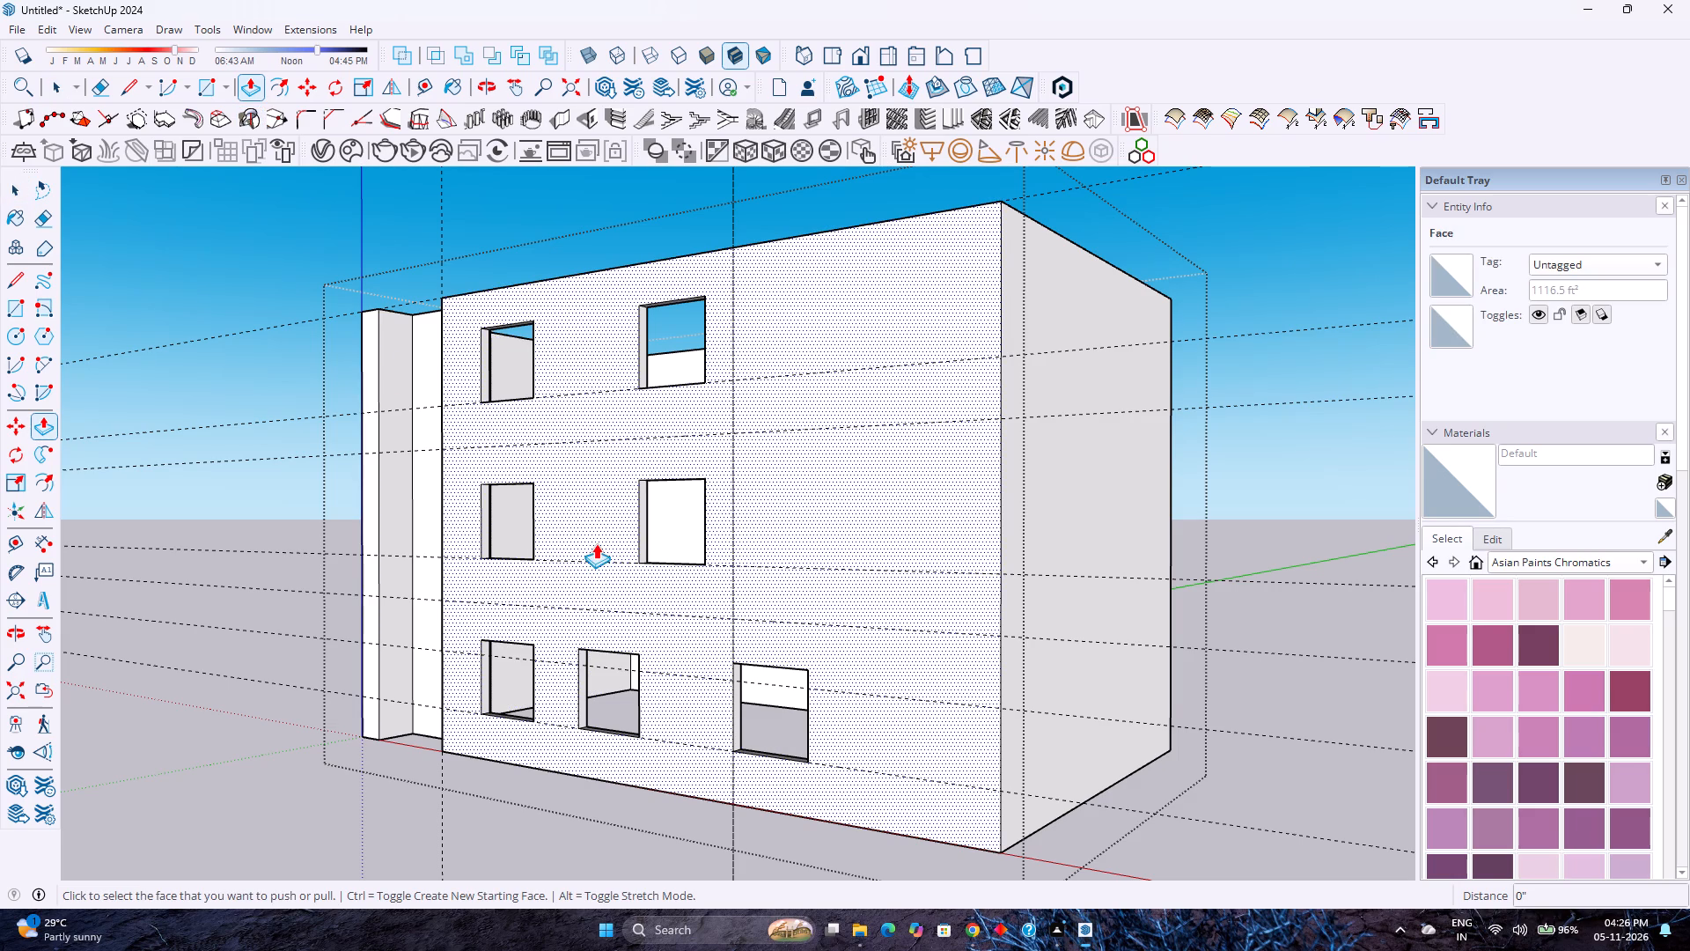
pyautogui.press('space')
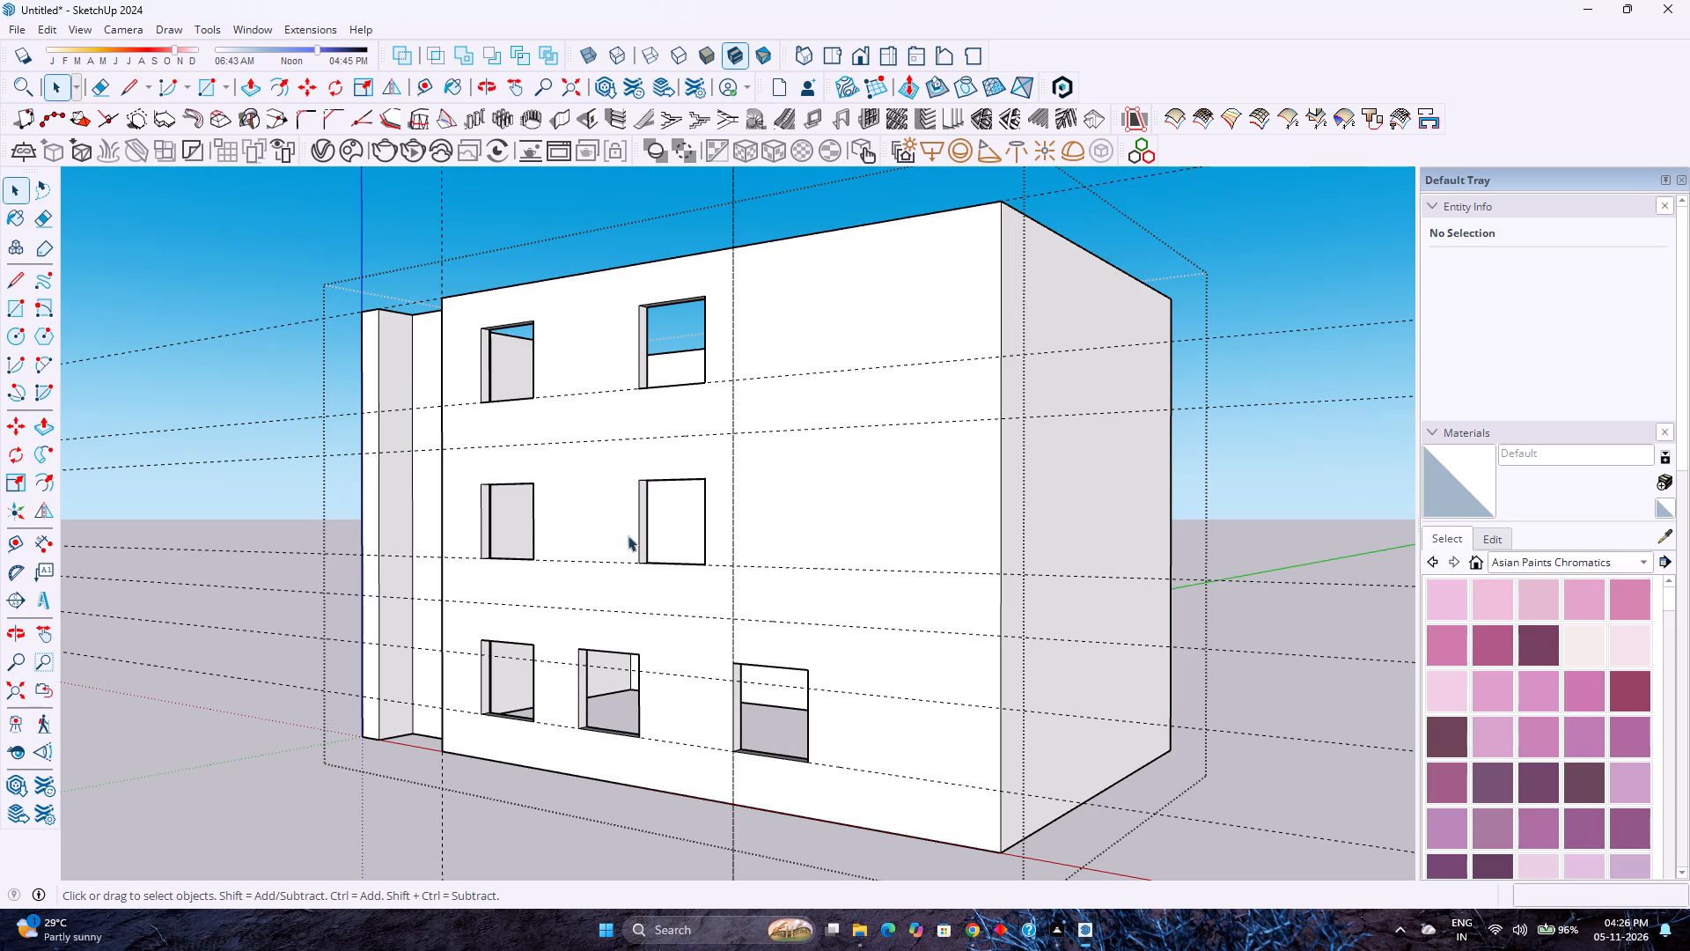
# Select the long window facade and the adjoining blank end wall in turn for inspection, leaving both unedited.
pyautogui.scroll(-1, 651, 543)
pyautogui.scroll(1, 651, 543)
pyautogui.scroll(-1, 651, 543)
pyautogui.scroll(1, 651, 543)
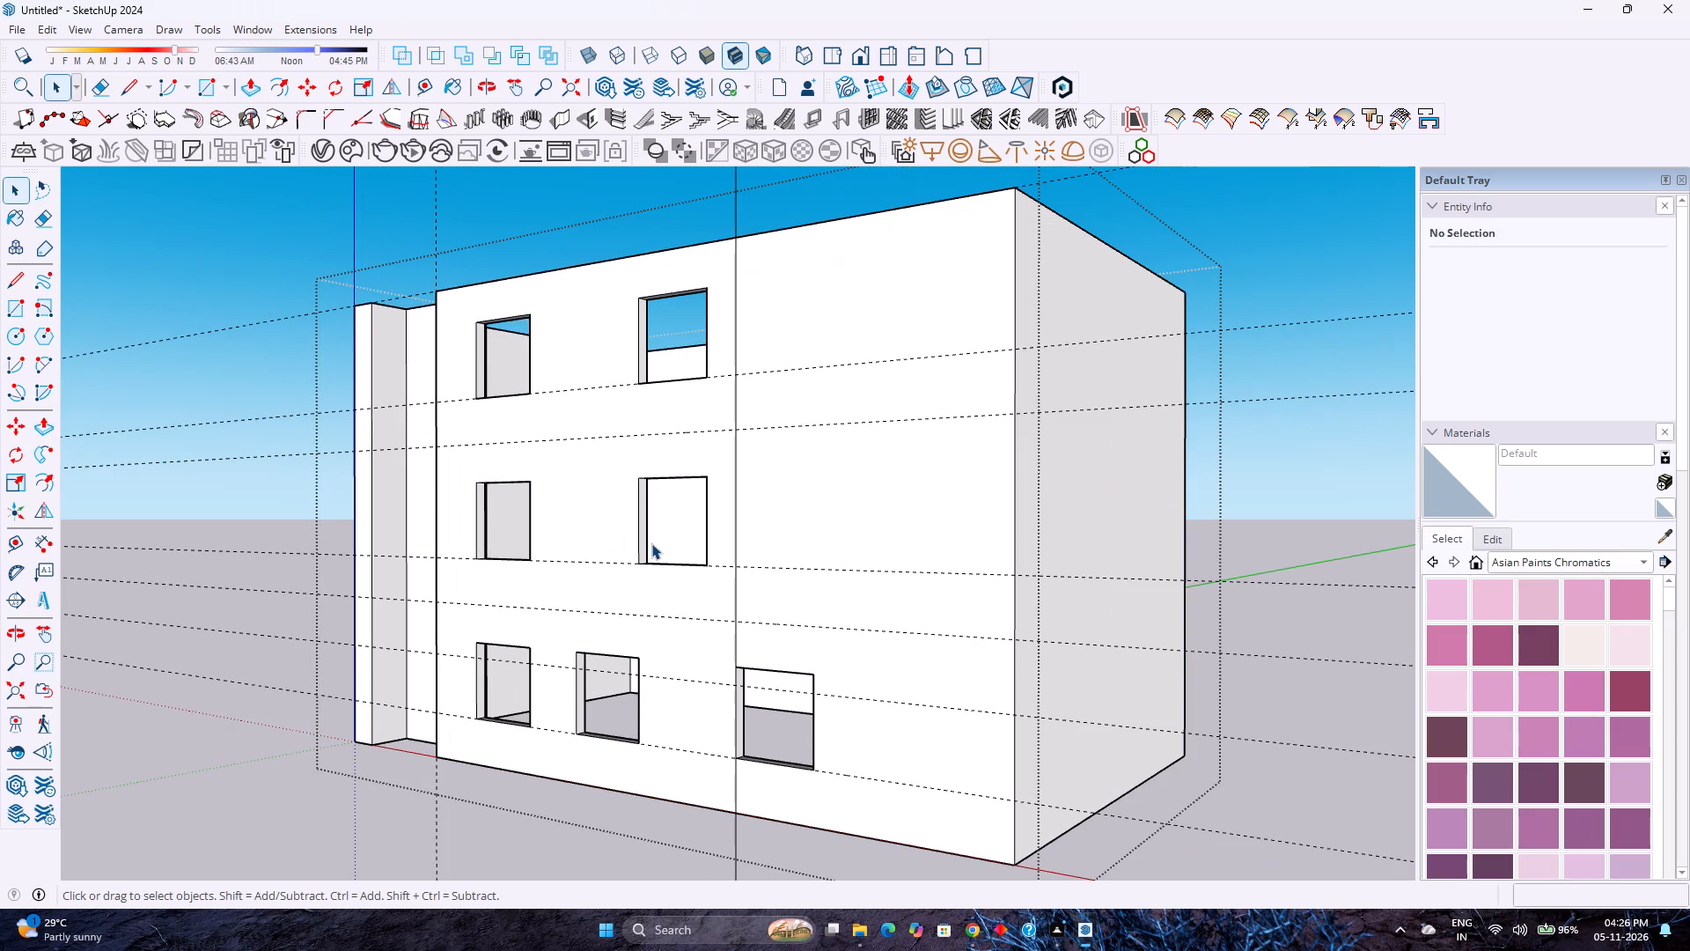
pyautogui.click(569, 524)
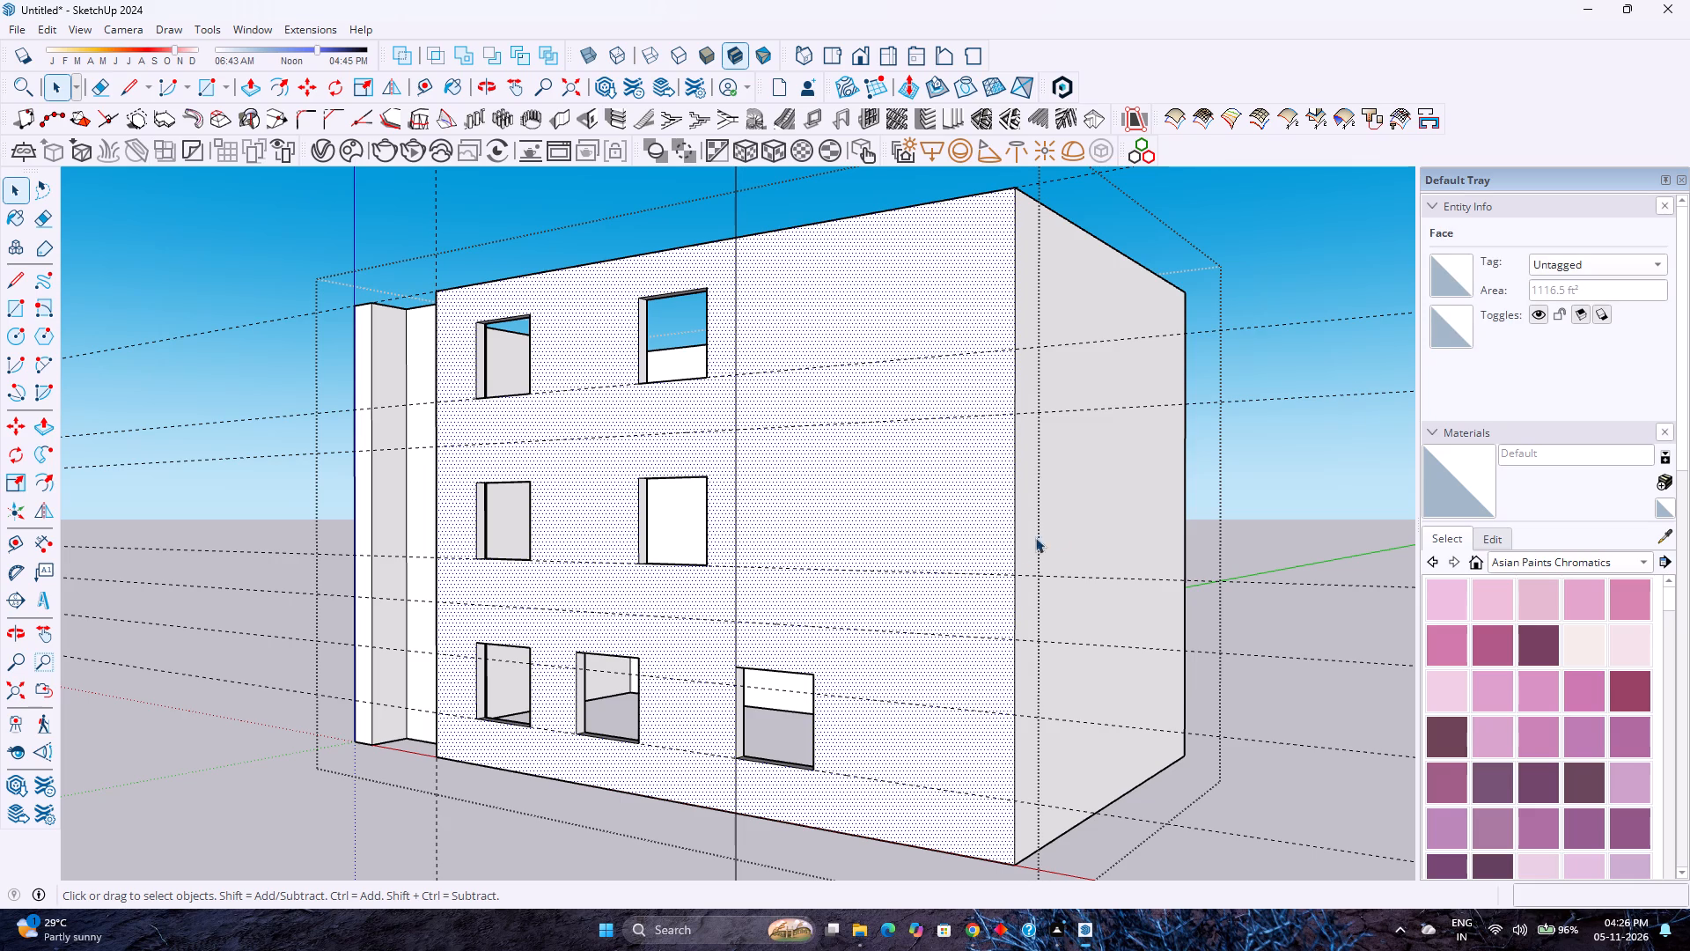
pyautogui.click(1065, 524)
pyautogui.click(970, 524)
pyautogui.click(1053, 516)
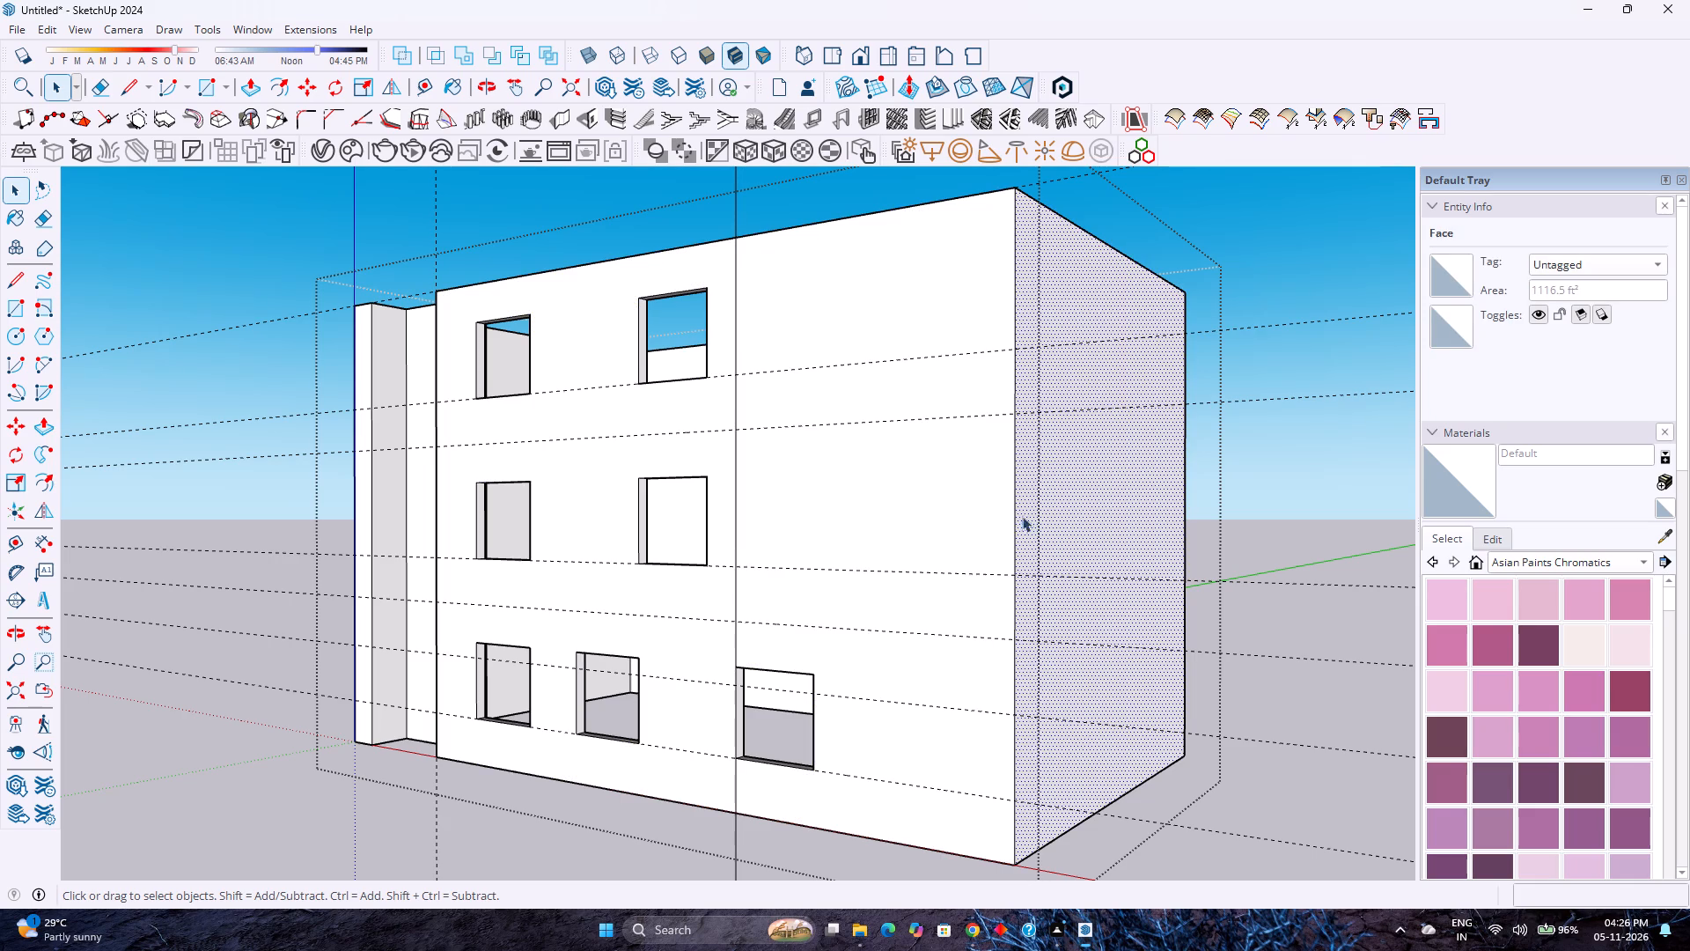
pyautogui.click(1001, 518)
pyautogui.rightClick(1001, 518)
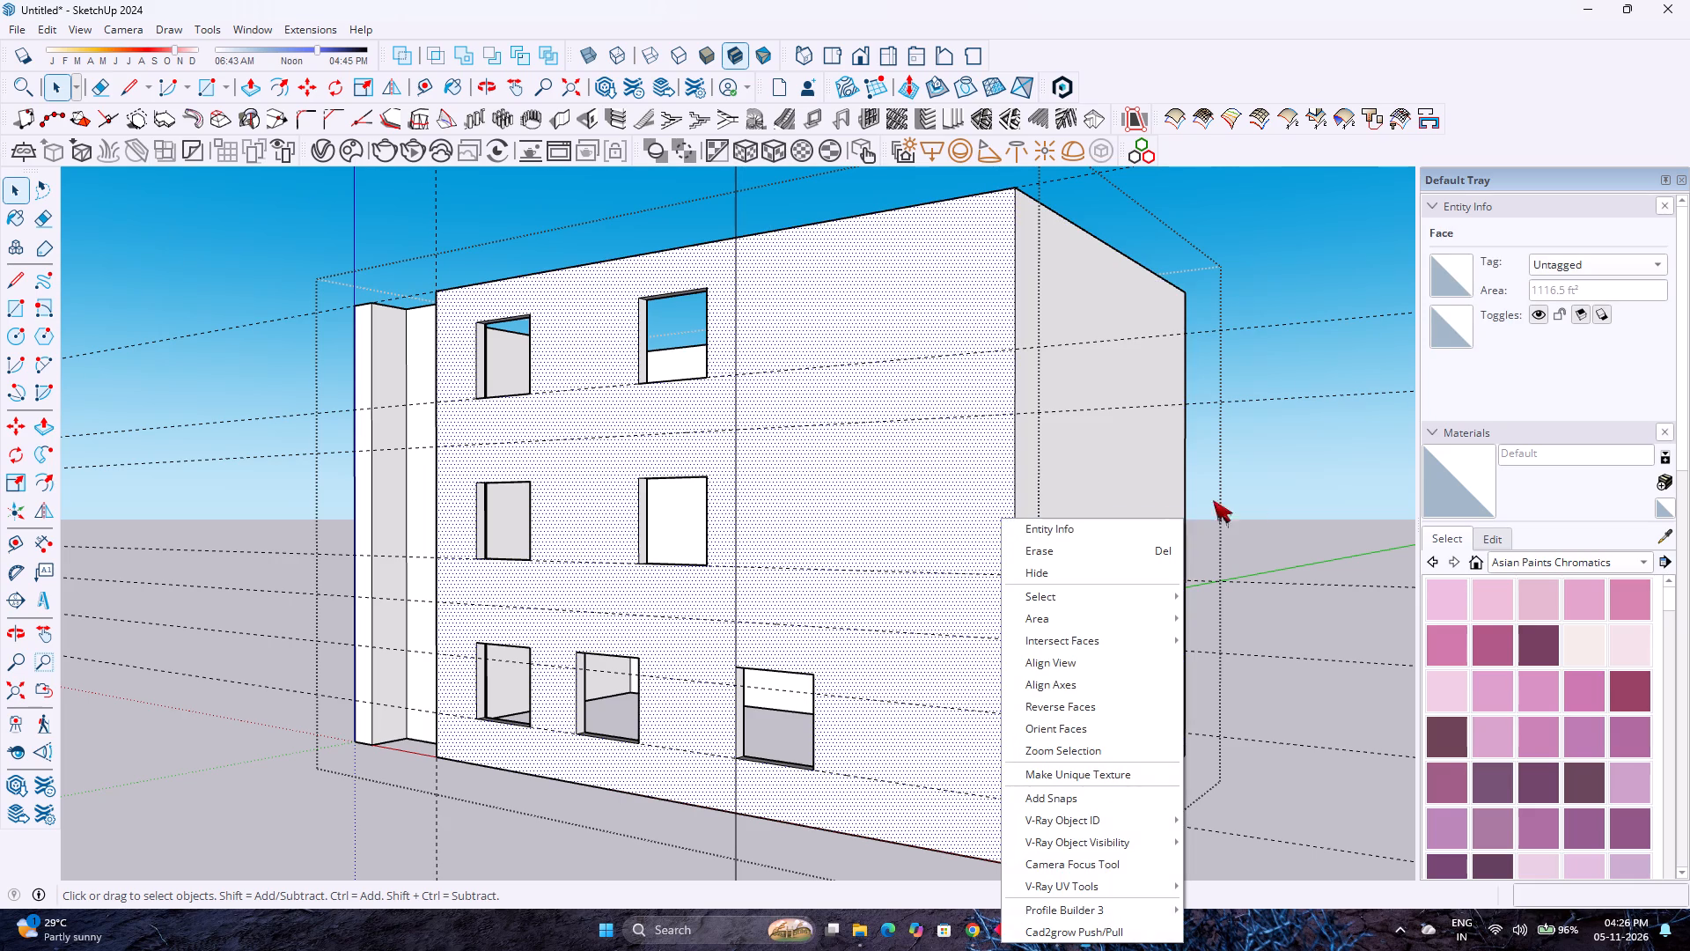
pyautogui.click(1309, 481)
# Select the whole building group, reopen it for editing, and select the outer corner edge with its adjoining wall faces.
pyautogui.moveTo(1292, 590); pyautogui.dragTo(1217, 576)
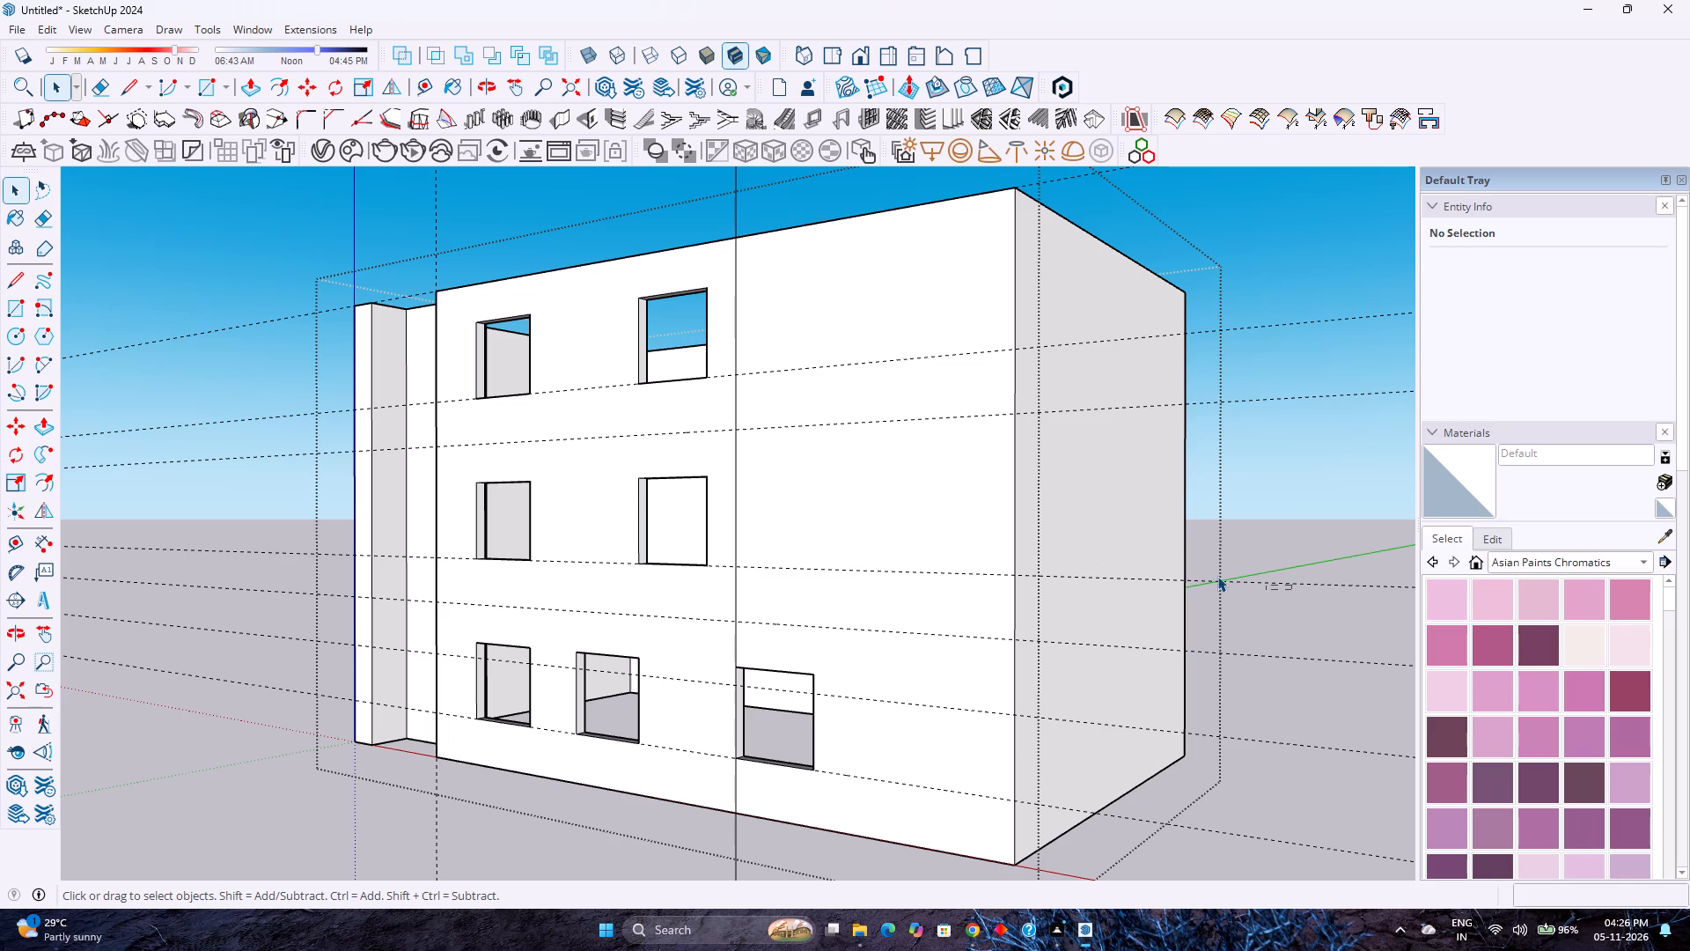
pyautogui.moveTo(1217, 576); pyautogui.dragTo(959, 472)
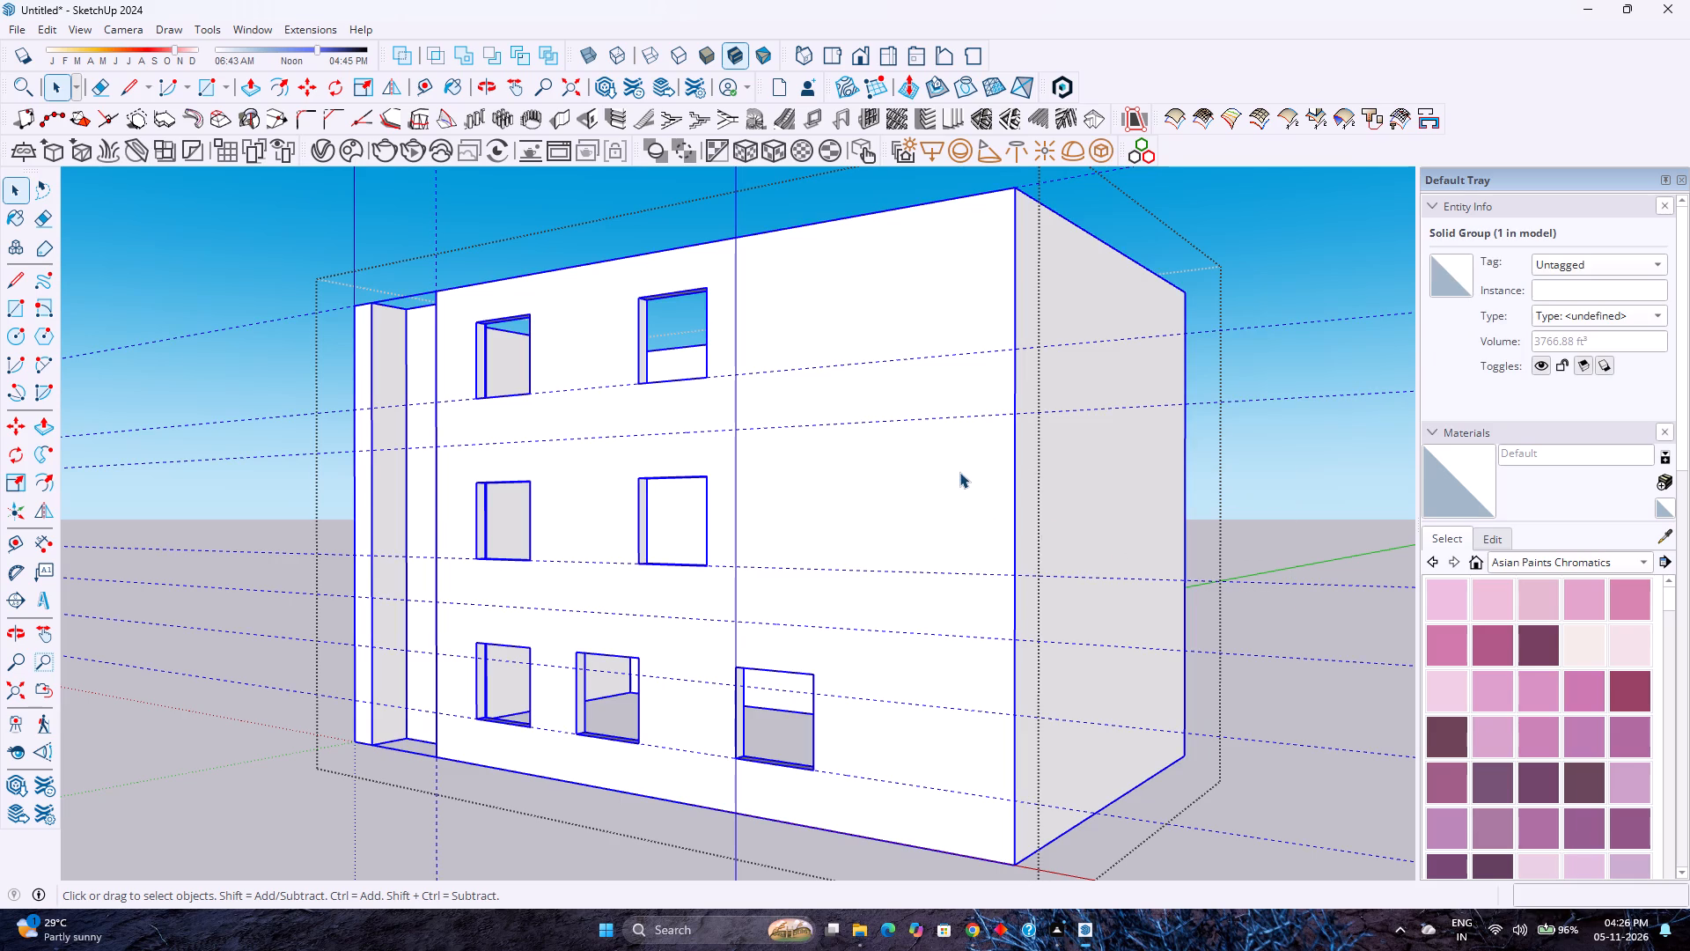
pyautogui.click(959, 472)
pyautogui.click(959, 472)
pyautogui.moveTo(1096, 559); pyautogui.dragTo(1060, 544)
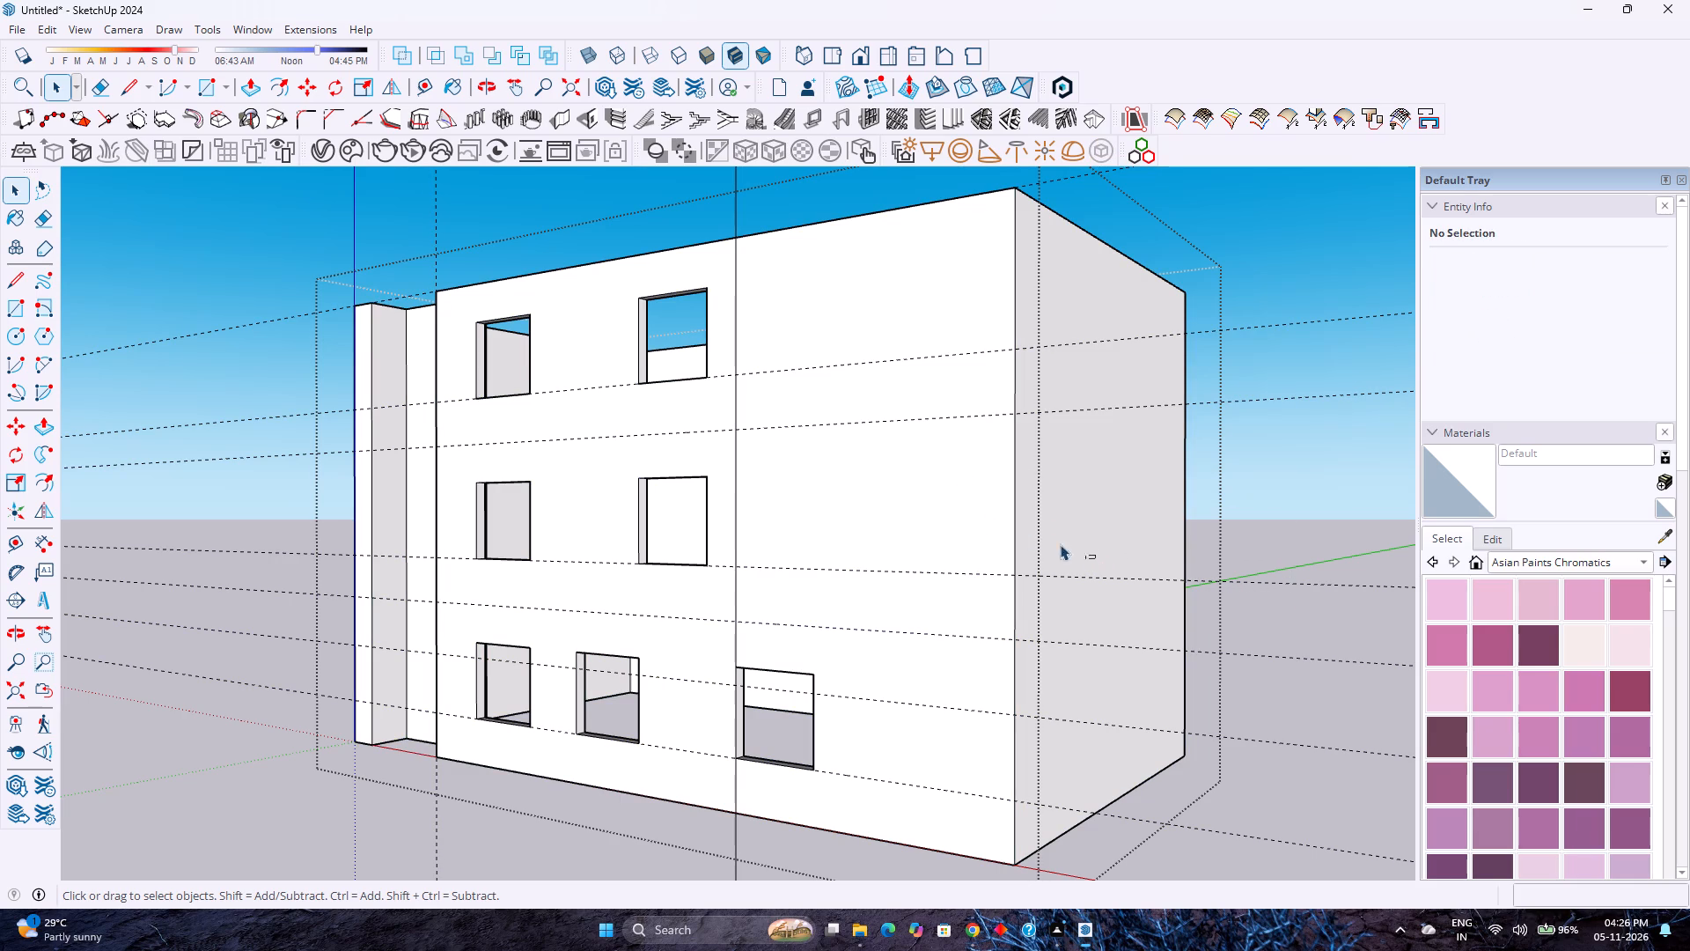
pyautogui.moveTo(1060, 544); pyautogui.dragTo(961, 505)
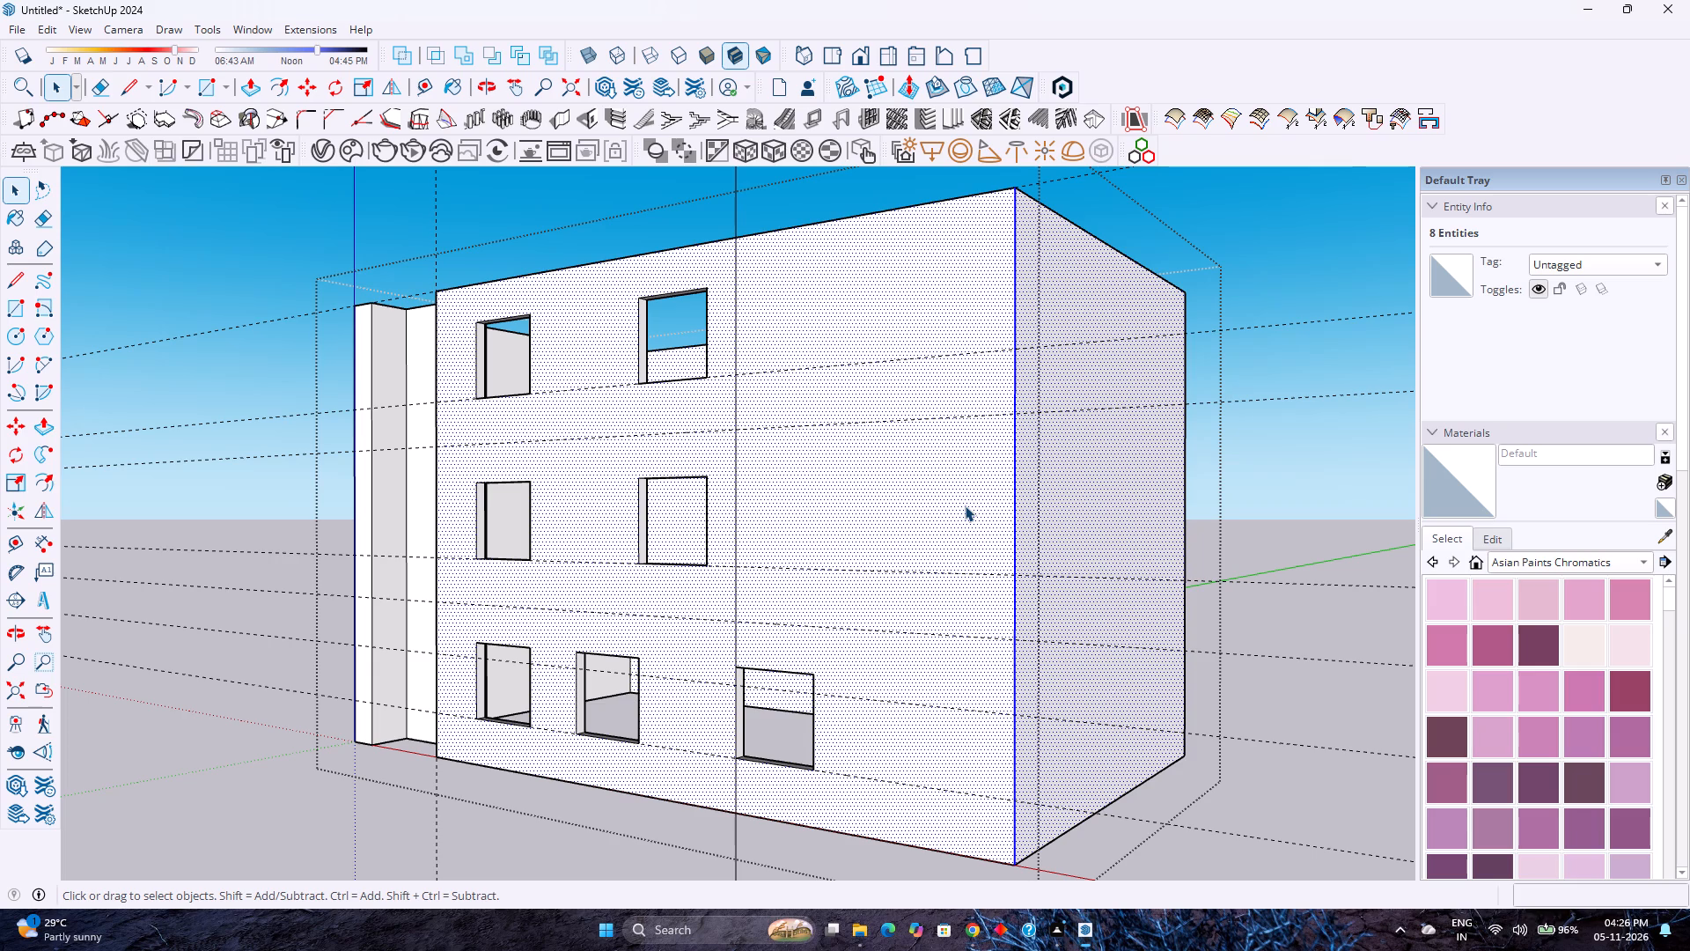
# Inspect the blank end wall's far vertical edge and the corner edge it shares with the window facade.
pyautogui.scroll(1, 966, 523)
pyautogui.scroll(-1, 966, 523)
pyautogui.scroll(1, 966, 523)
pyautogui.scroll(-1, 966, 523)
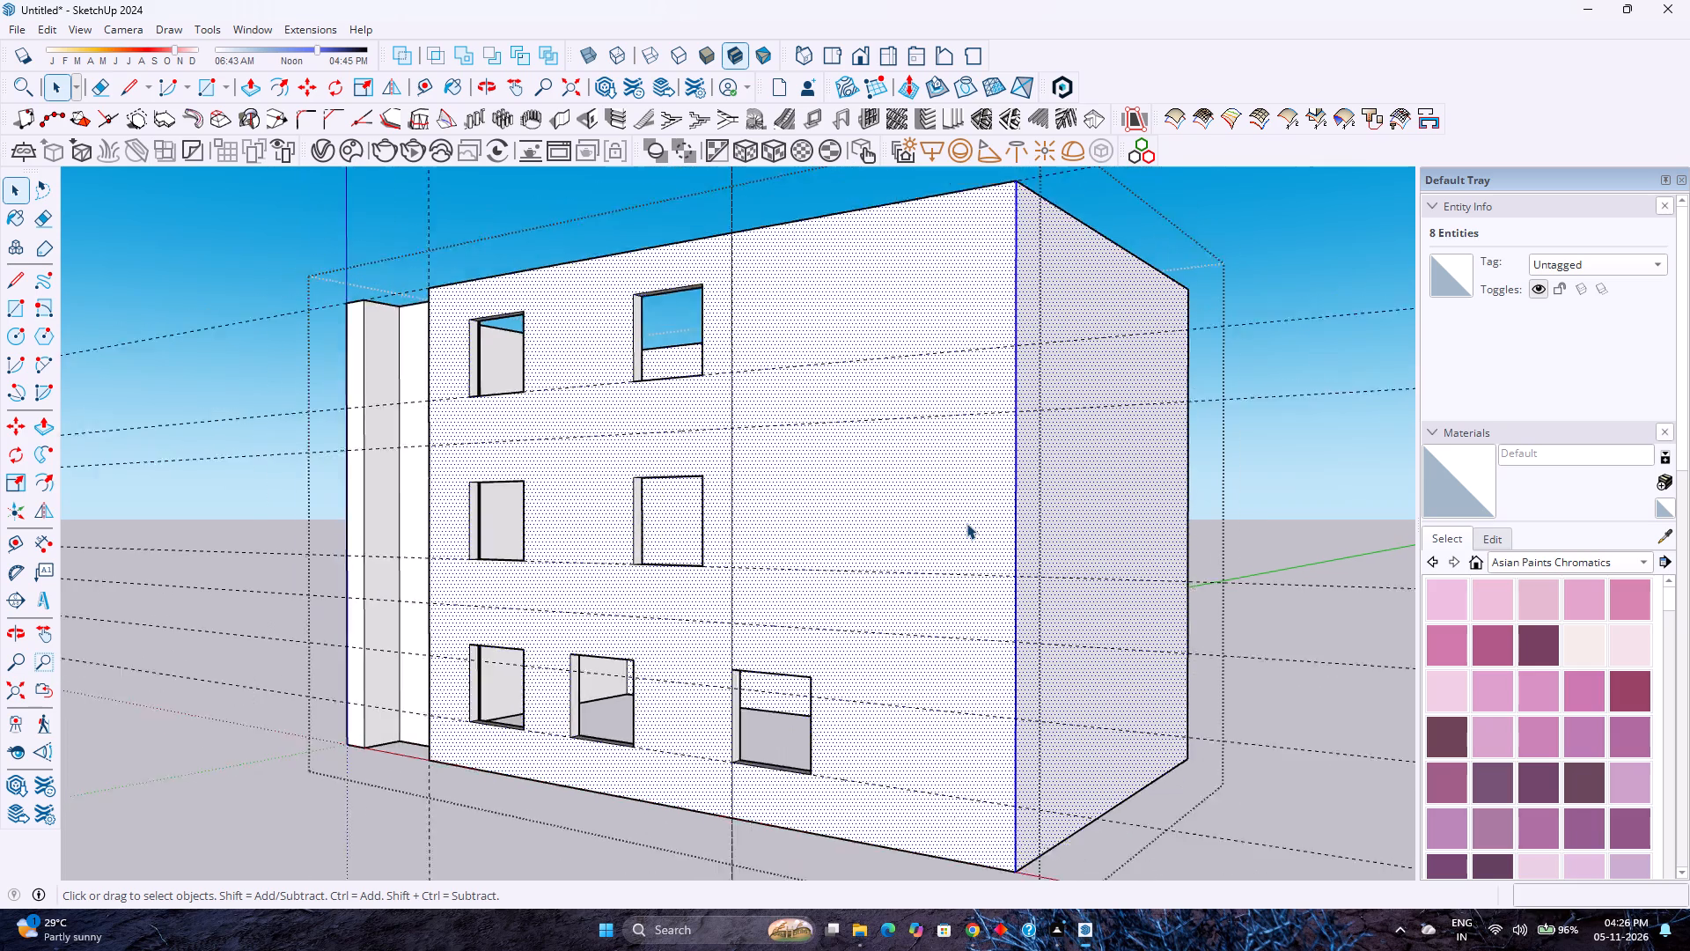
pyautogui.scroll(-3, 966, 523)
pyautogui.scroll(1, 966, 520)
pyautogui.scroll(-1, 966, 520)
pyautogui.scroll(2, 966, 520)
pyautogui.scroll(-1, 966, 520)
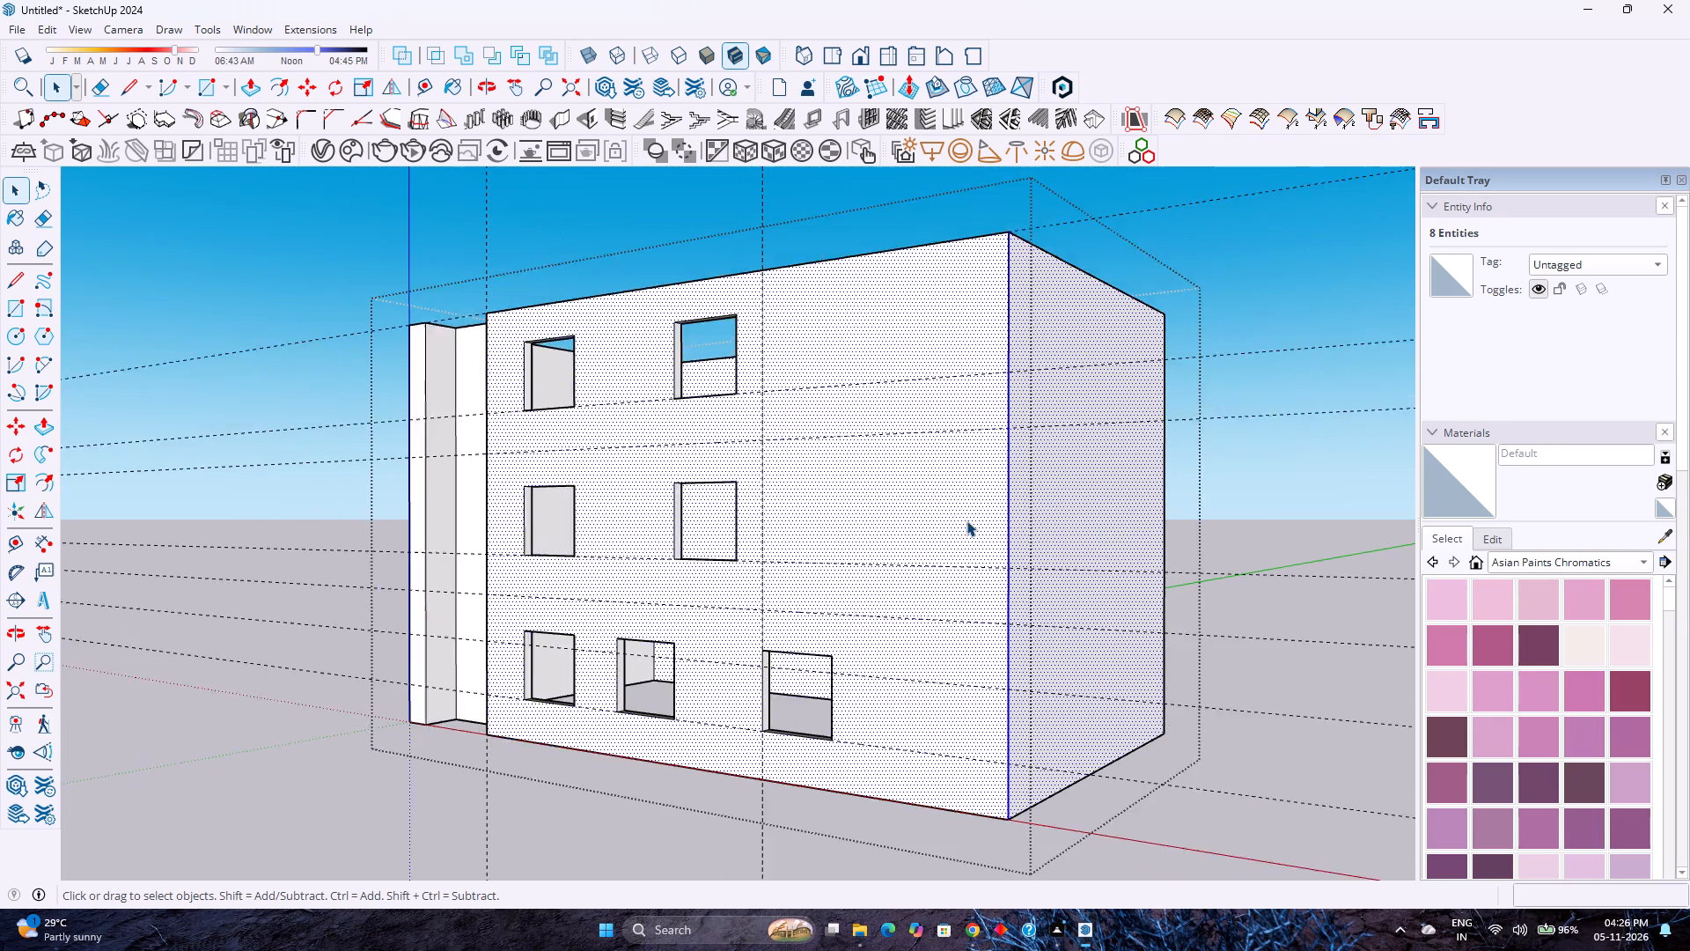
pyautogui.scroll(-1, 966, 520)
pyautogui.scroll(2, 966, 520)
pyautogui.scroll(-2, 966, 520)
pyautogui.scroll(1, 966, 520)
pyautogui.scroll(-2, 966, 520)
pyautogui.scroll(2, 966, 520)
pyautogui.scroll(-2, 966, 520)
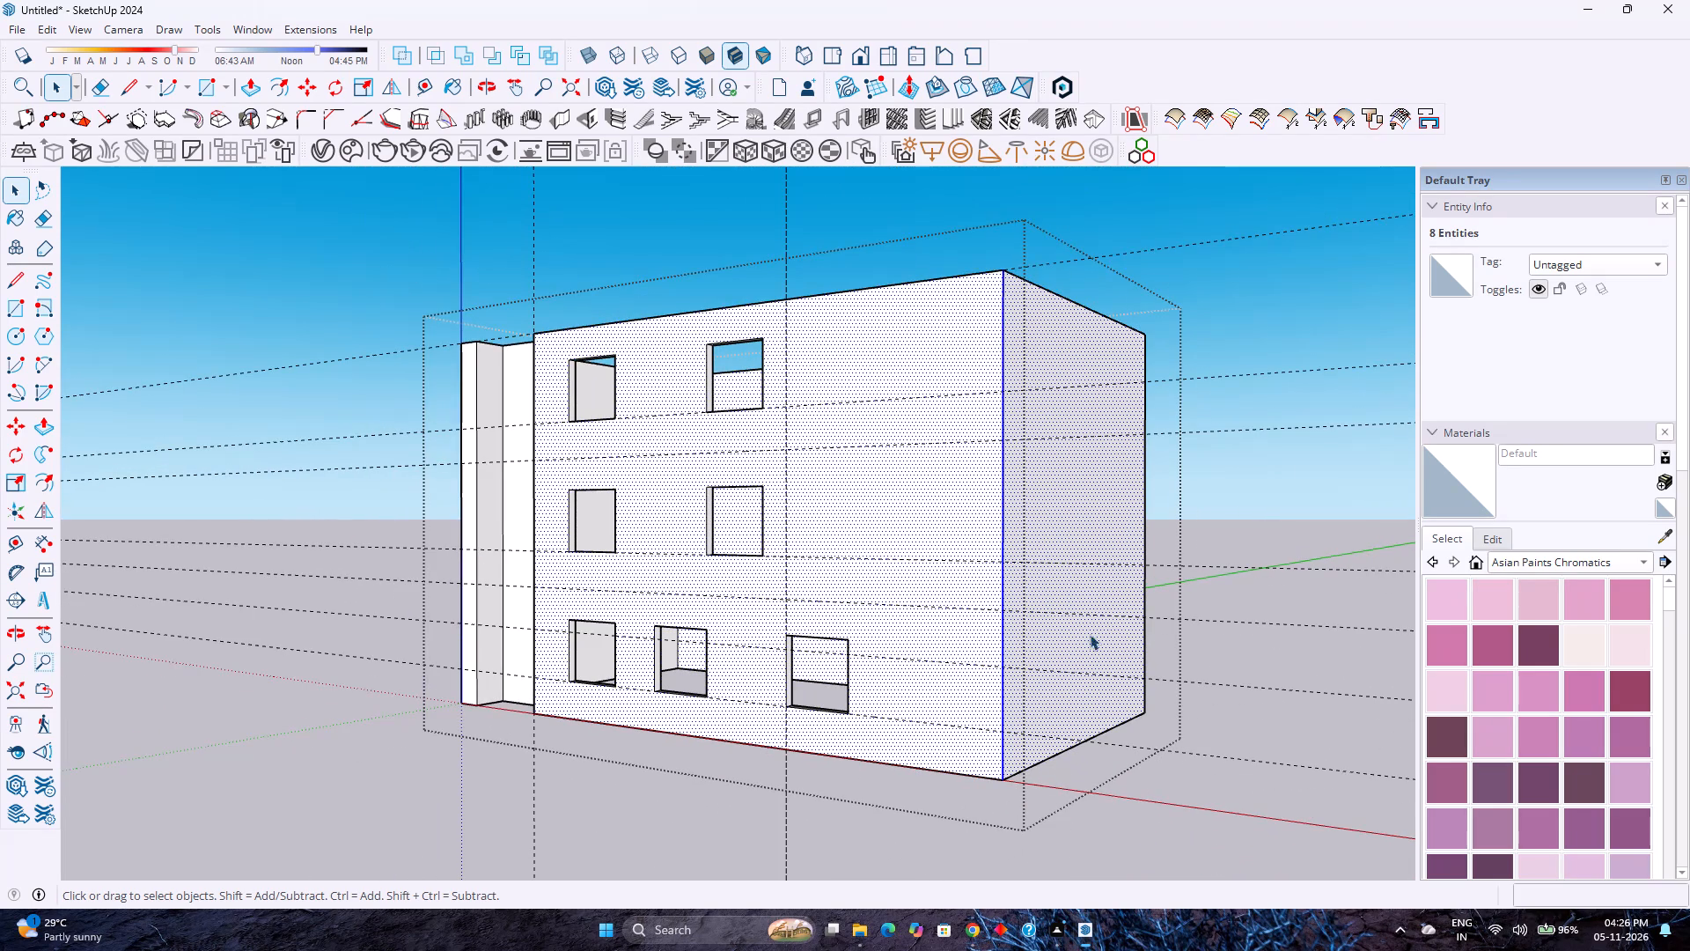
pyautogui.click(1146, 494)
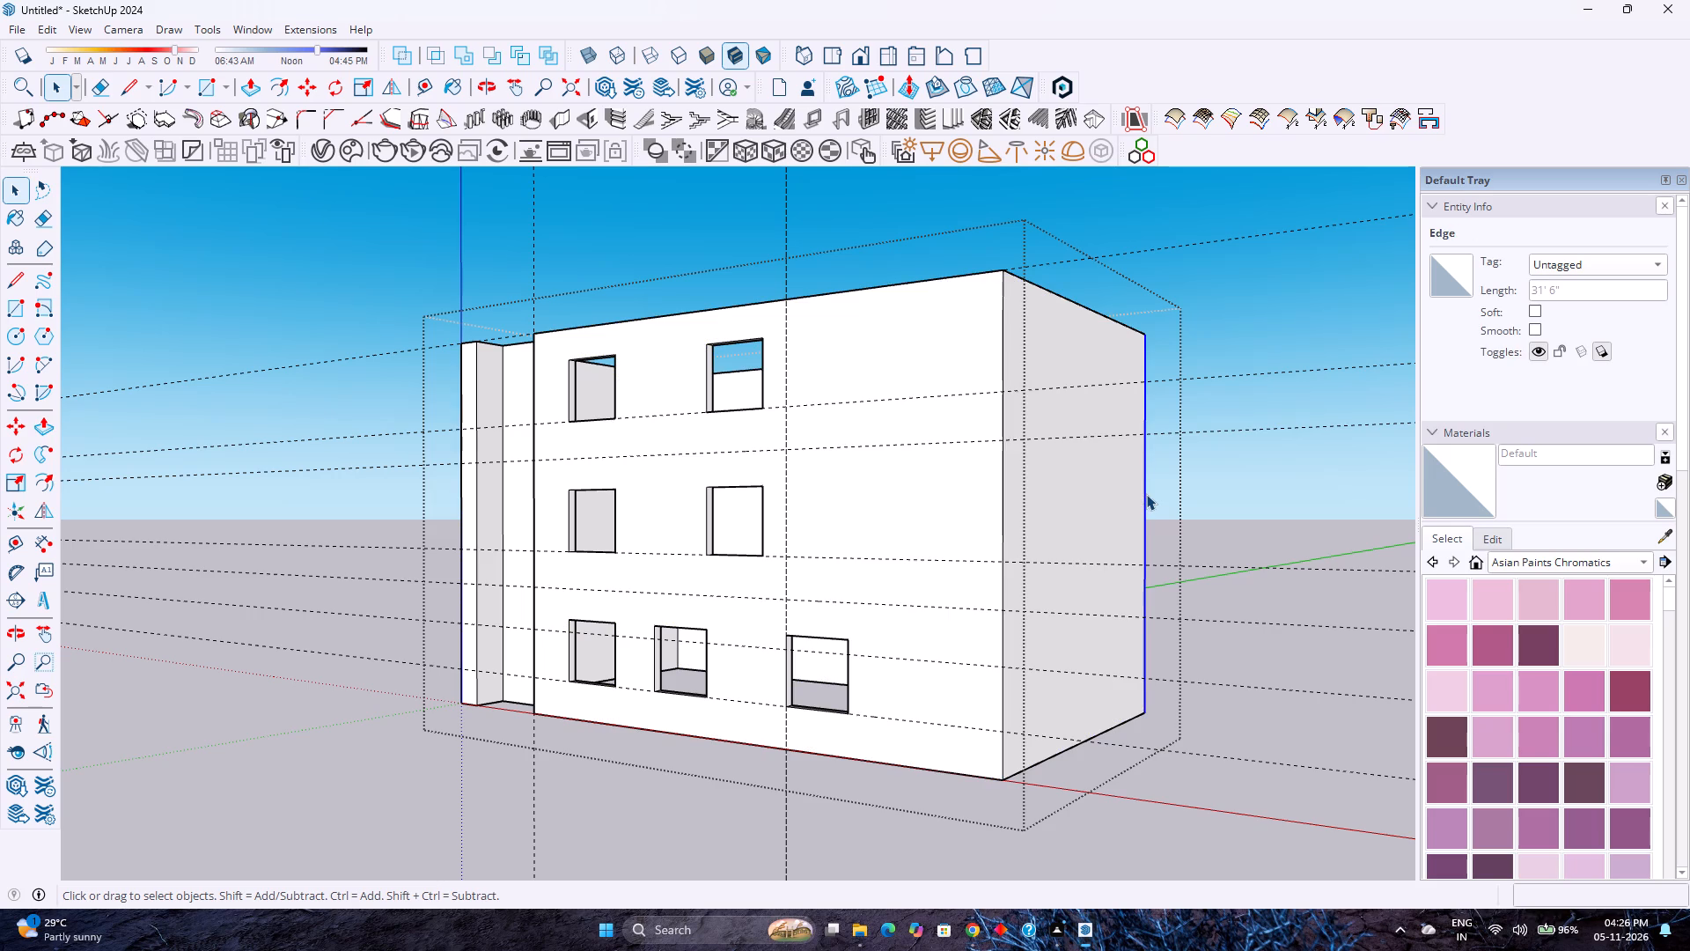
pyautogui.click(1001, 516)
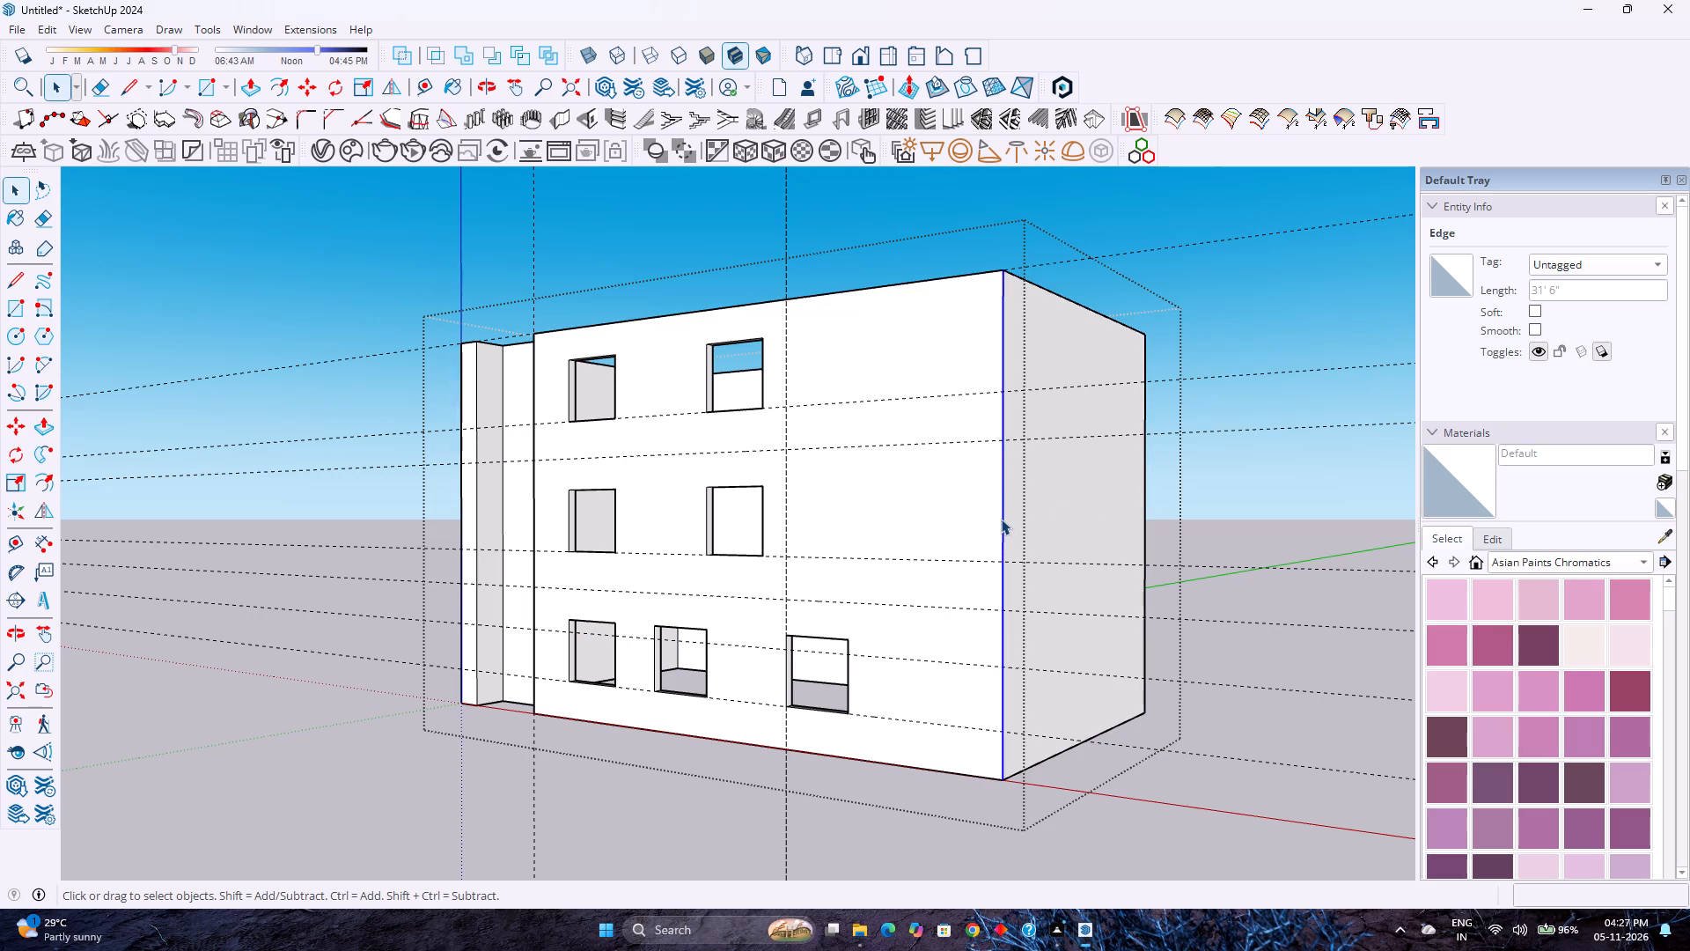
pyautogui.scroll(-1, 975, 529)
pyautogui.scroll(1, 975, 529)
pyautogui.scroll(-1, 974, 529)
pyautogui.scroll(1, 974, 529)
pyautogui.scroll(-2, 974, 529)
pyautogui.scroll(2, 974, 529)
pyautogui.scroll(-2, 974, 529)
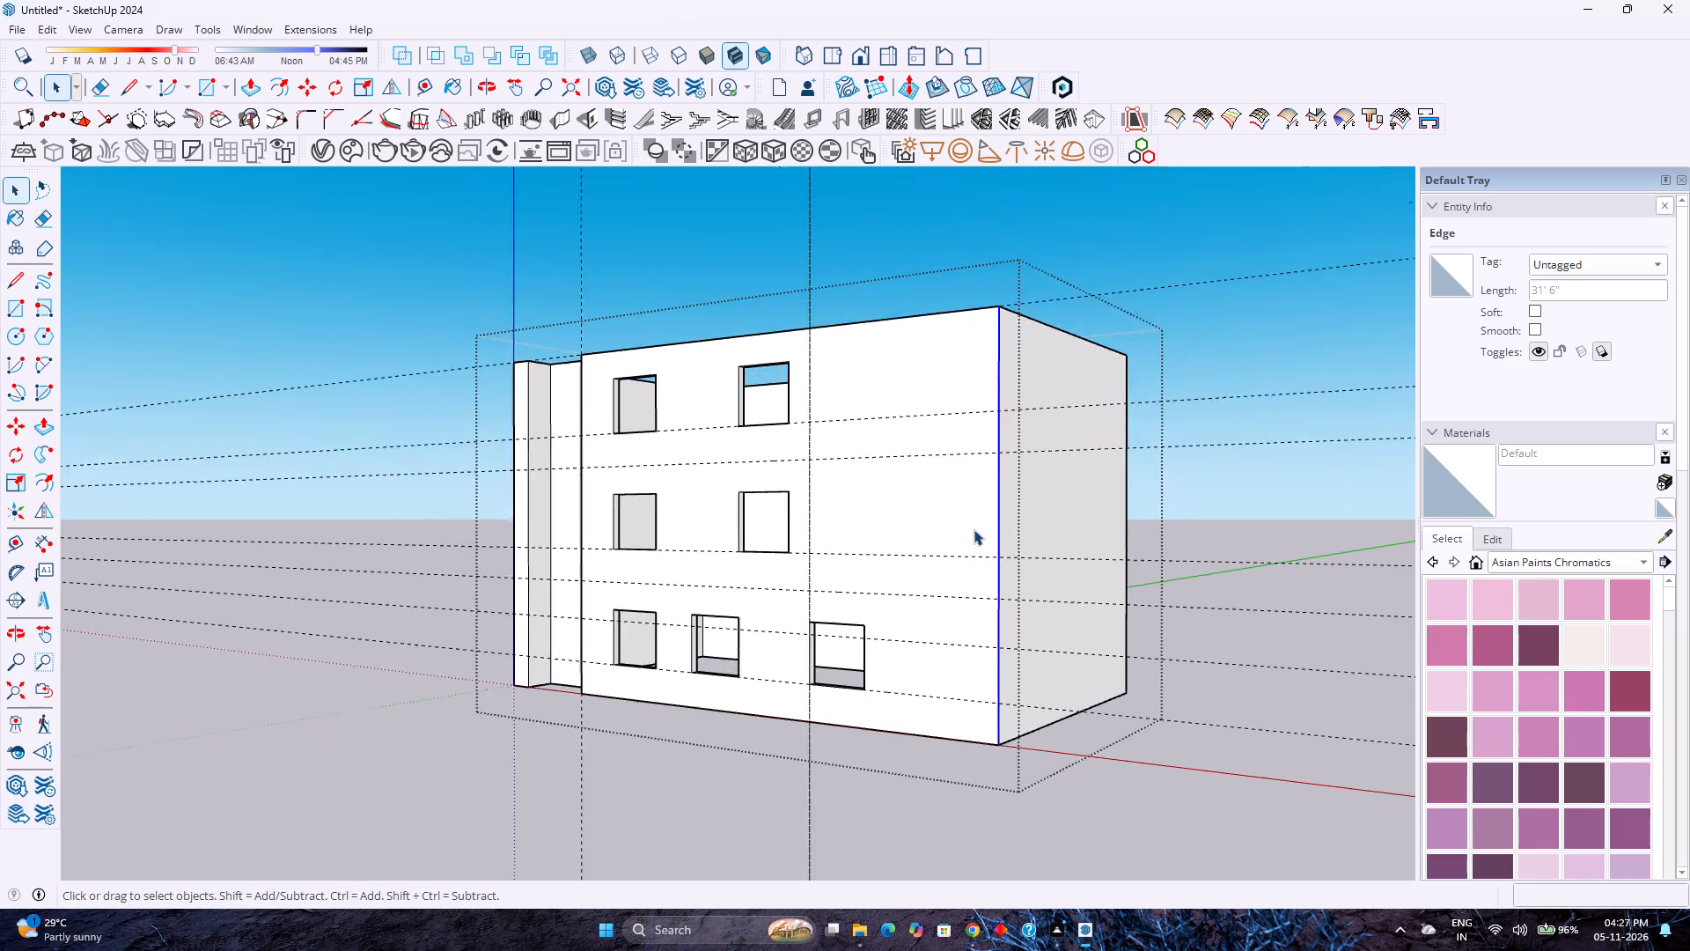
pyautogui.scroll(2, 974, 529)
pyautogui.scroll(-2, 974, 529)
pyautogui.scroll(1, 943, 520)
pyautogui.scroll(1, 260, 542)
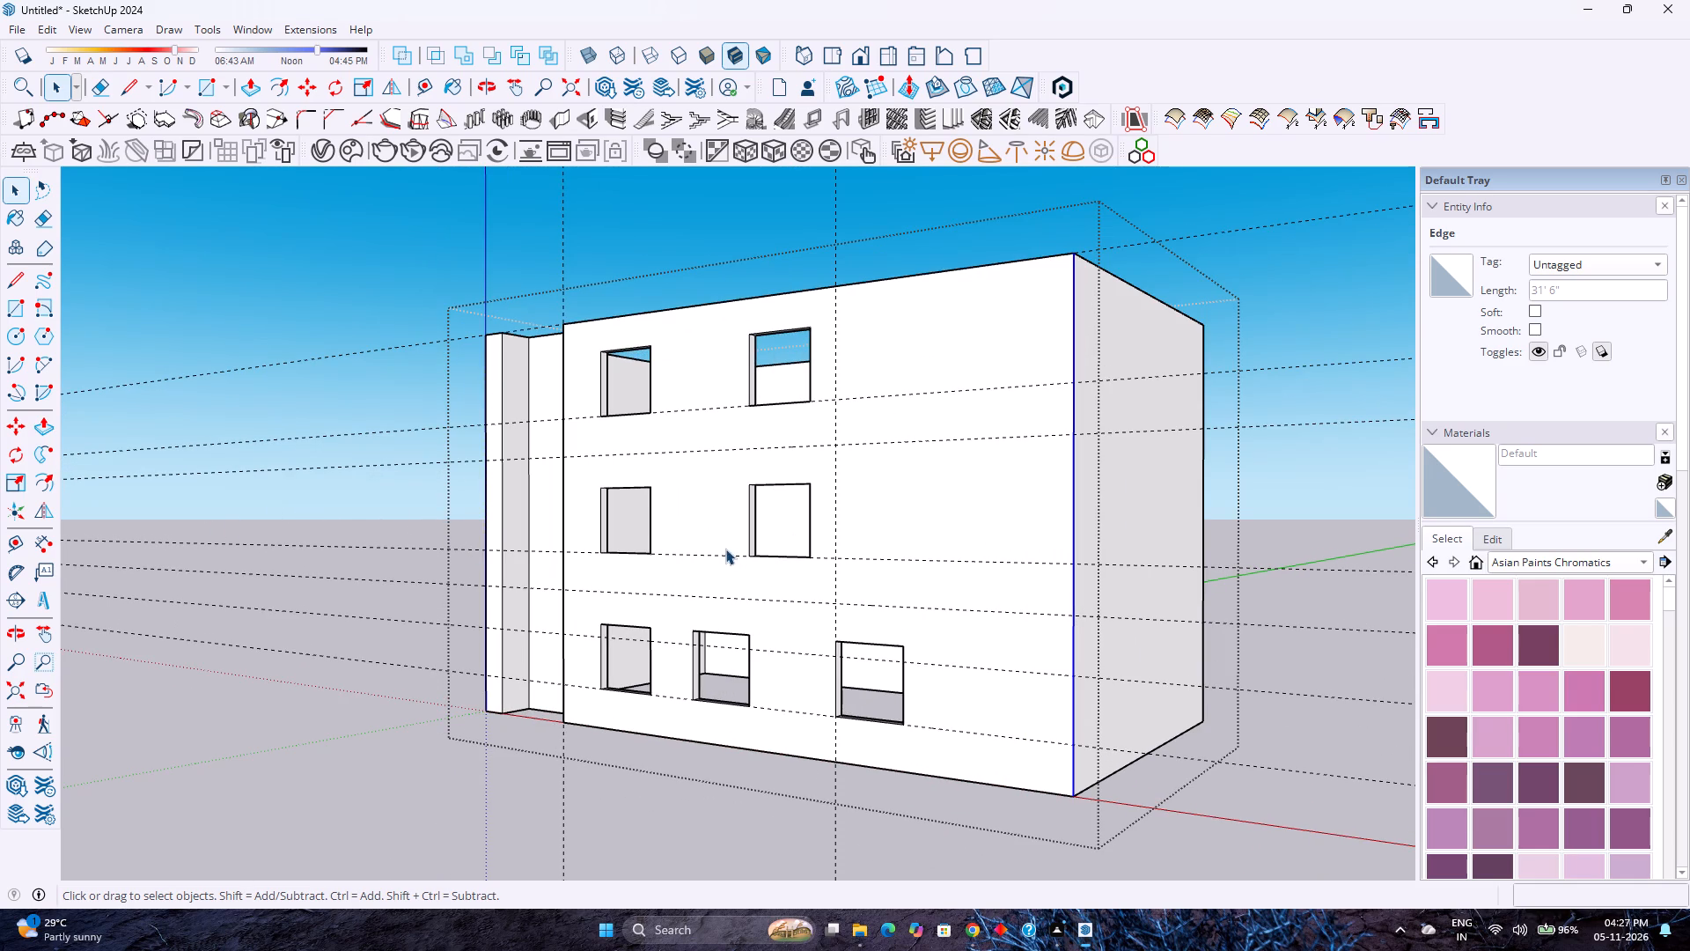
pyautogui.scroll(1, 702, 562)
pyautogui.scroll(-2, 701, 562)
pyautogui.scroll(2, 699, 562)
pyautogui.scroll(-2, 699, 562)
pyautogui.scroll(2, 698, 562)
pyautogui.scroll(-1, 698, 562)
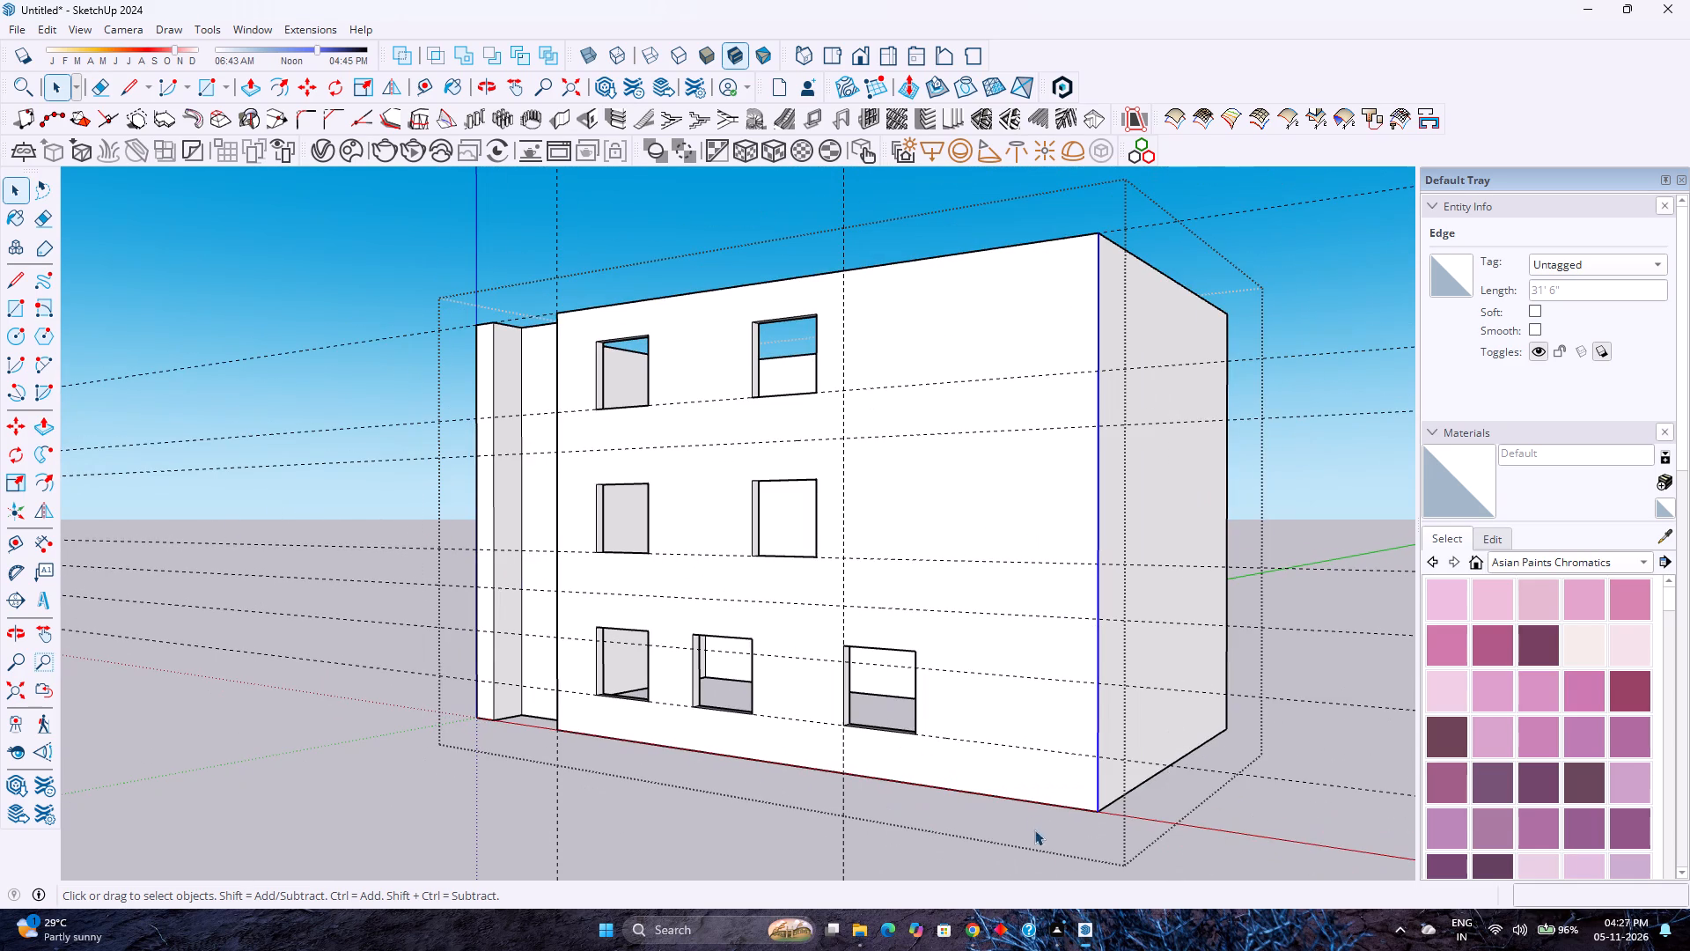
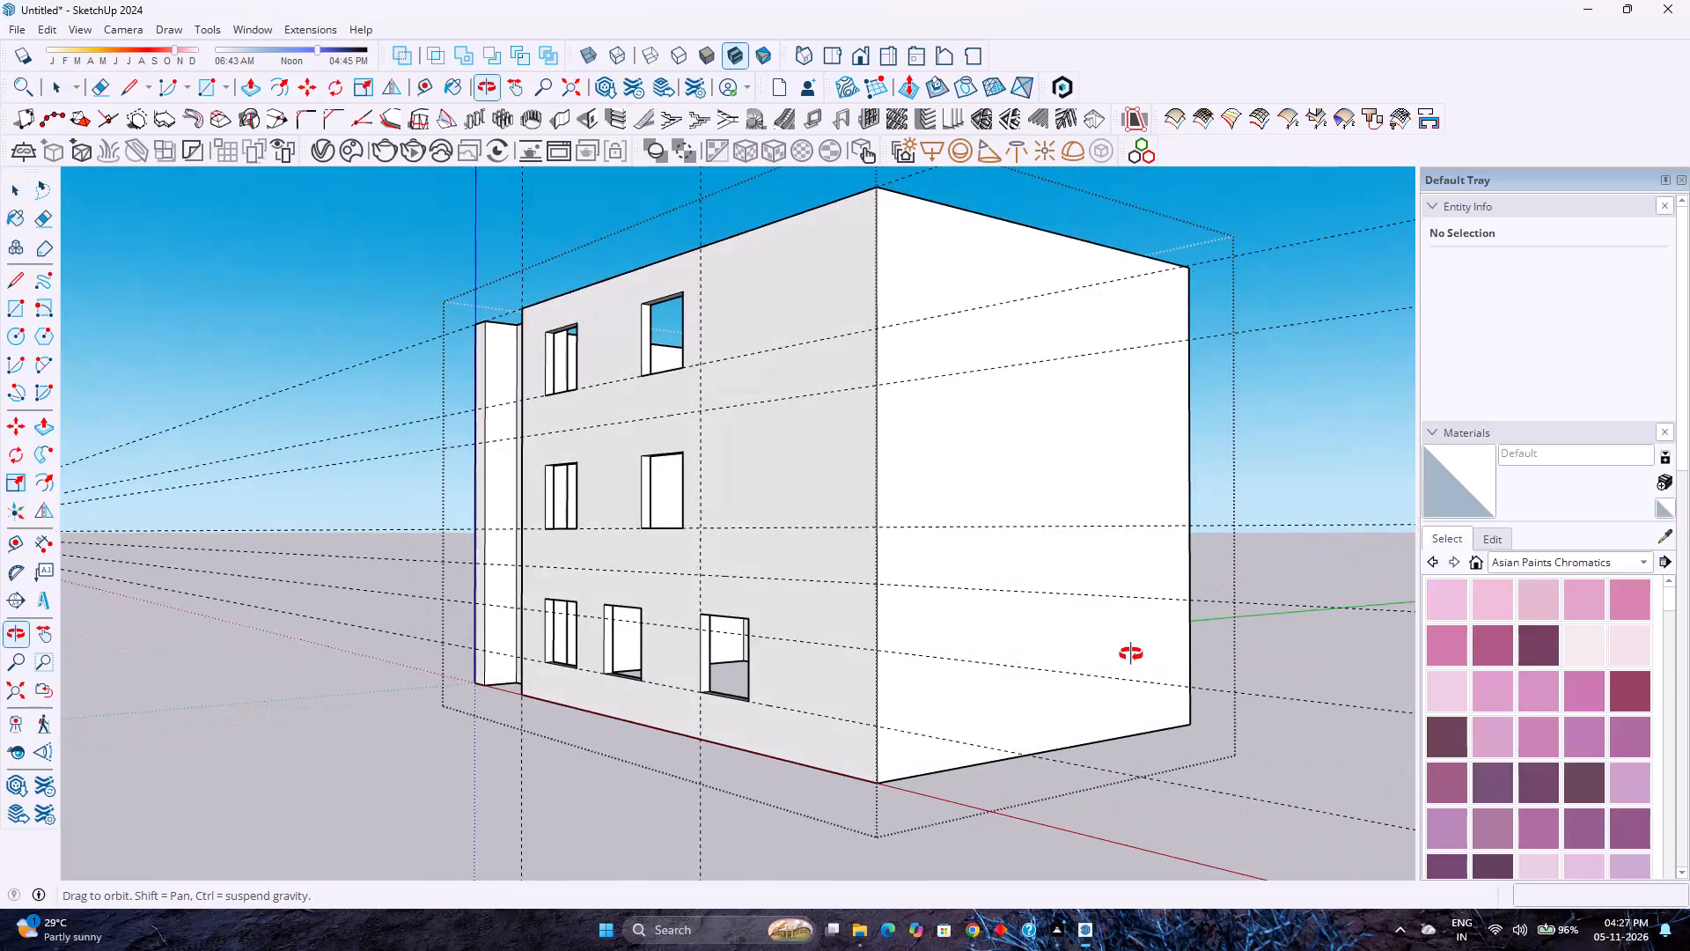
# Examine the blank end wall and the windowless rear wall from around the building's outer corners.
pyautogui.middleClick(1131, 654)
pyautogui.scroll(-3, 1131, 654)
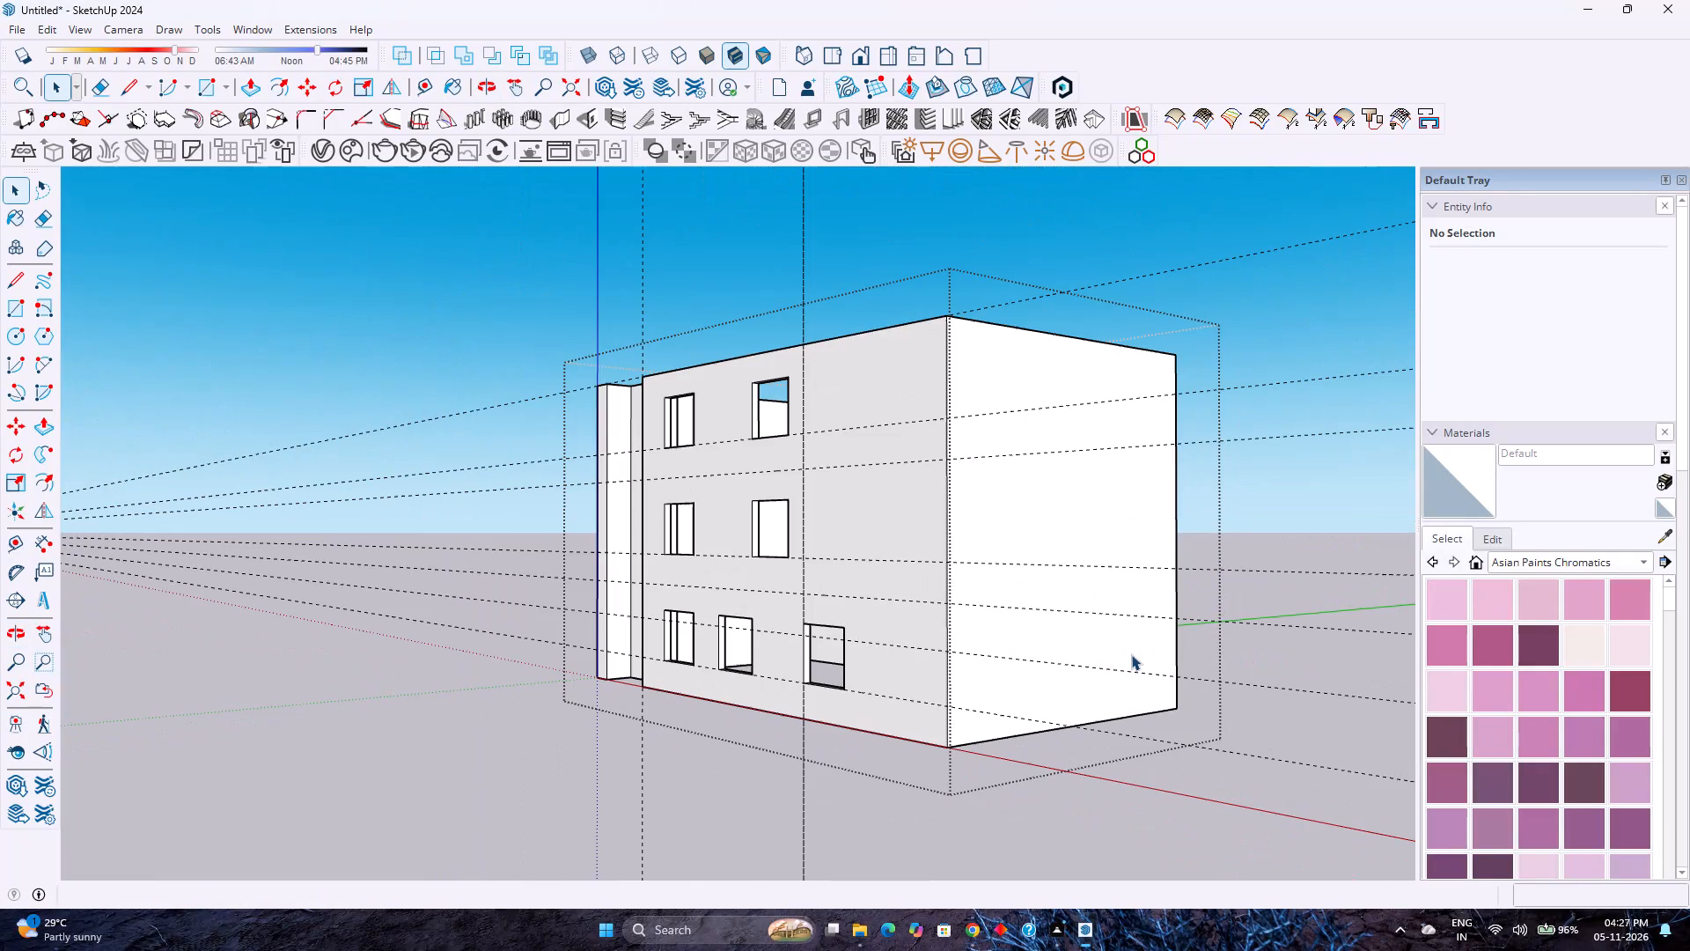
pyautogui.moveTo(1240, 587); pyautogui.dragTo(872, 618, button='middle')
pyautogui.moveTo(849, 618); pyautogui.dragTo(541, 620, button='middle')
pyautogui.middleClick(537, 620)
pyautogui.middleClick(527, 620)
pyautogui.middleClick(525, 620)
pyautogui.middleClick(525, 620)
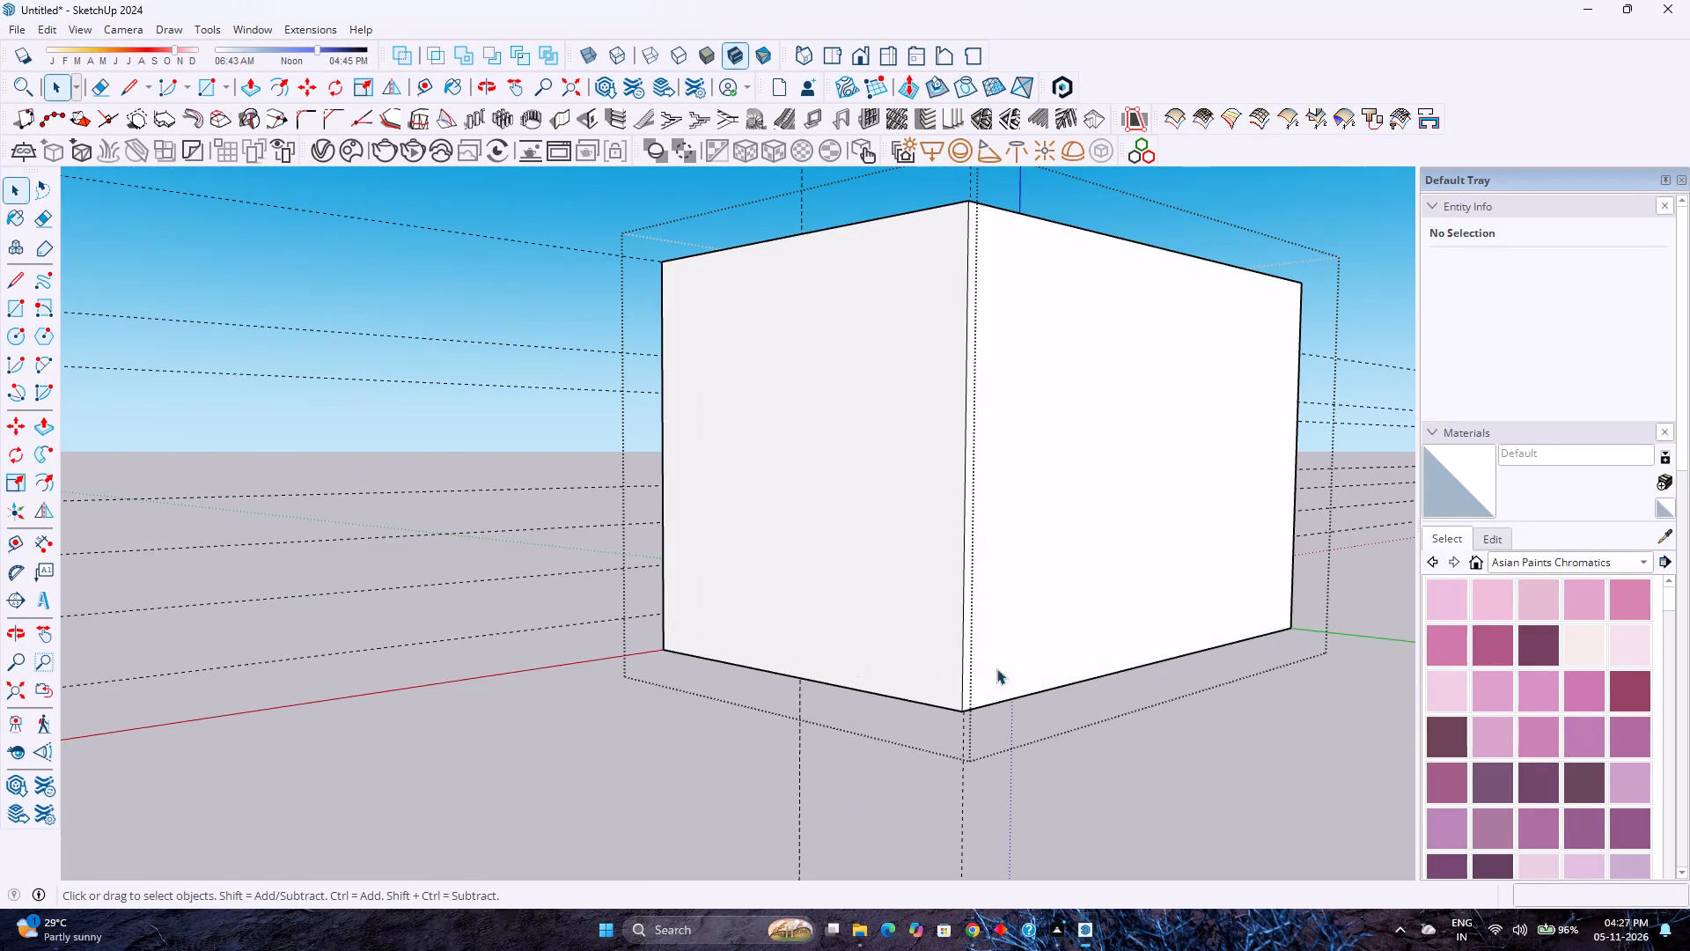
pyautogui.scroll(-3, 785, 682)
pyautogui.scroll(2, 785, 682)
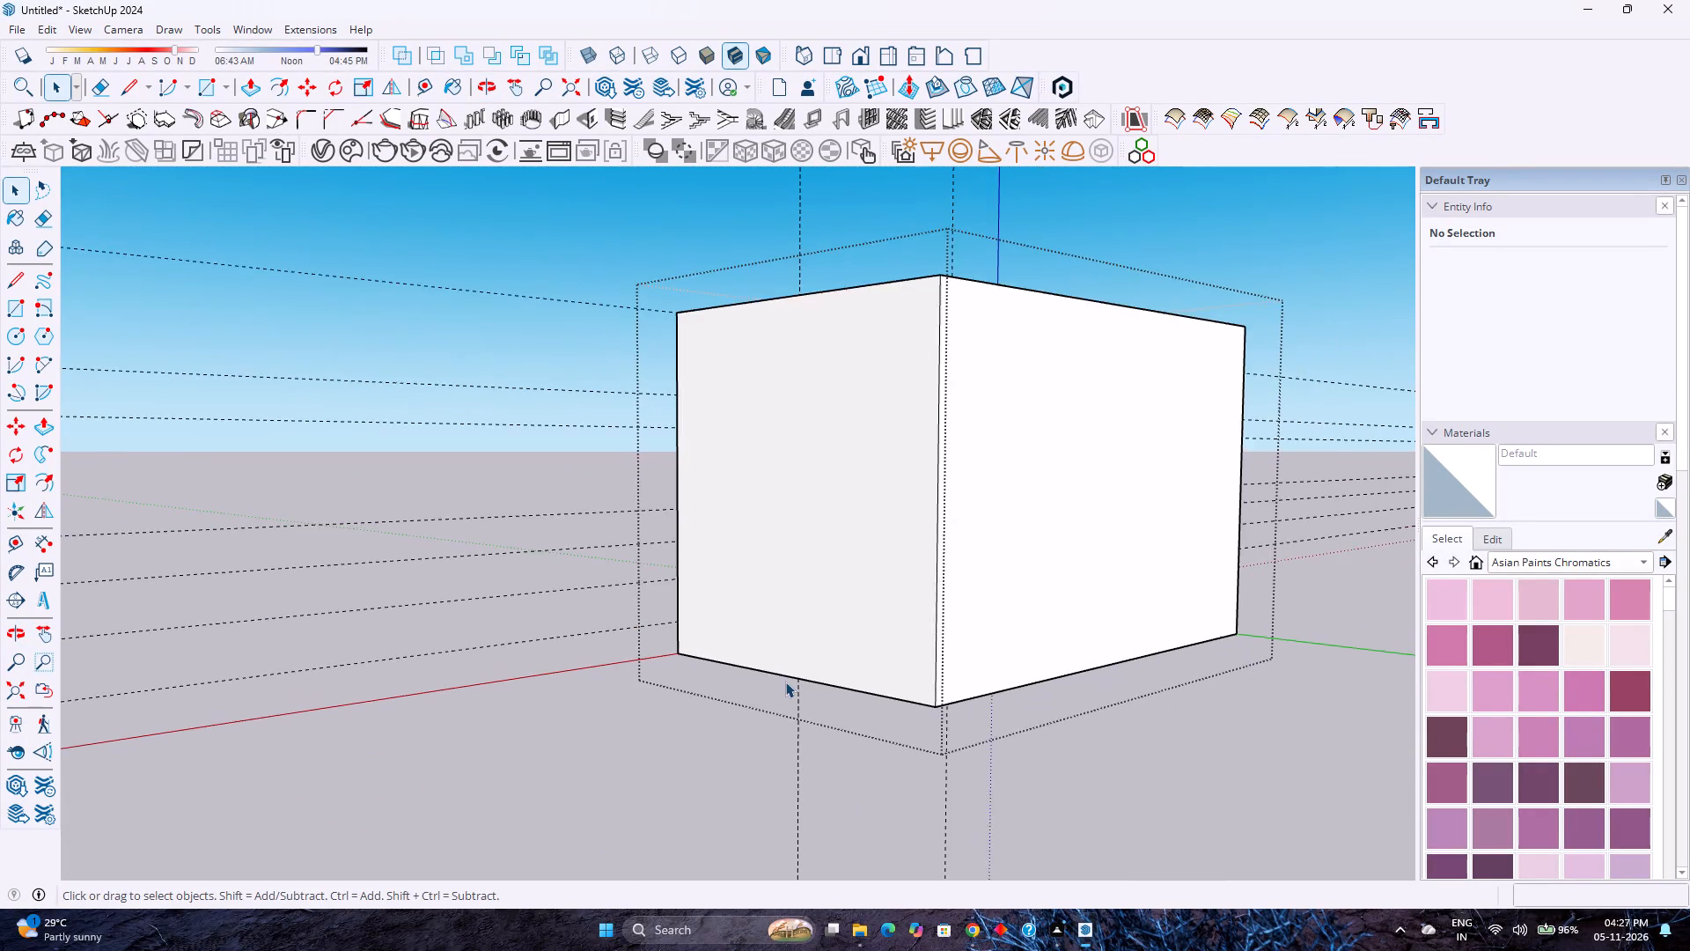
pyautogui.scroll(-1, 785, 682)
pyautogui.scroll(2, 783, 682)
pyautogui.scroll(-1, 781, 682)
pyautogui.moveTo(764, 679); pyautogui.dragTo(951, 699, button='middle')
pyautogui.moveTo(1011, 699); pyautogui.dragTo(1212, 688, button='middle')
pyautogui.moveTo(1223, 686); pyautogui.dragTo(1231, 685, button='middle')
pyautogui.middleClick(1238, 685)
pyautogui.moveTo(574, 635); pyautogui.dragTo(1056, 648, button='middle')
pyautogui.moveTo(463, 630); pyautogui.dragTo(511, 630, button='middle')
# Examine the window facade and its full-height recess from frontal, oblique and low exterior viewpoints.
pyautogui.scroll(-1, 540, 586)
pyautogui.scroll(1, 949, 353)
pyautogui.scroll(3, 833, 357)
pyautogui.moveTo(804, 503); pyautogui.dragTo(774, 510, button='middle')
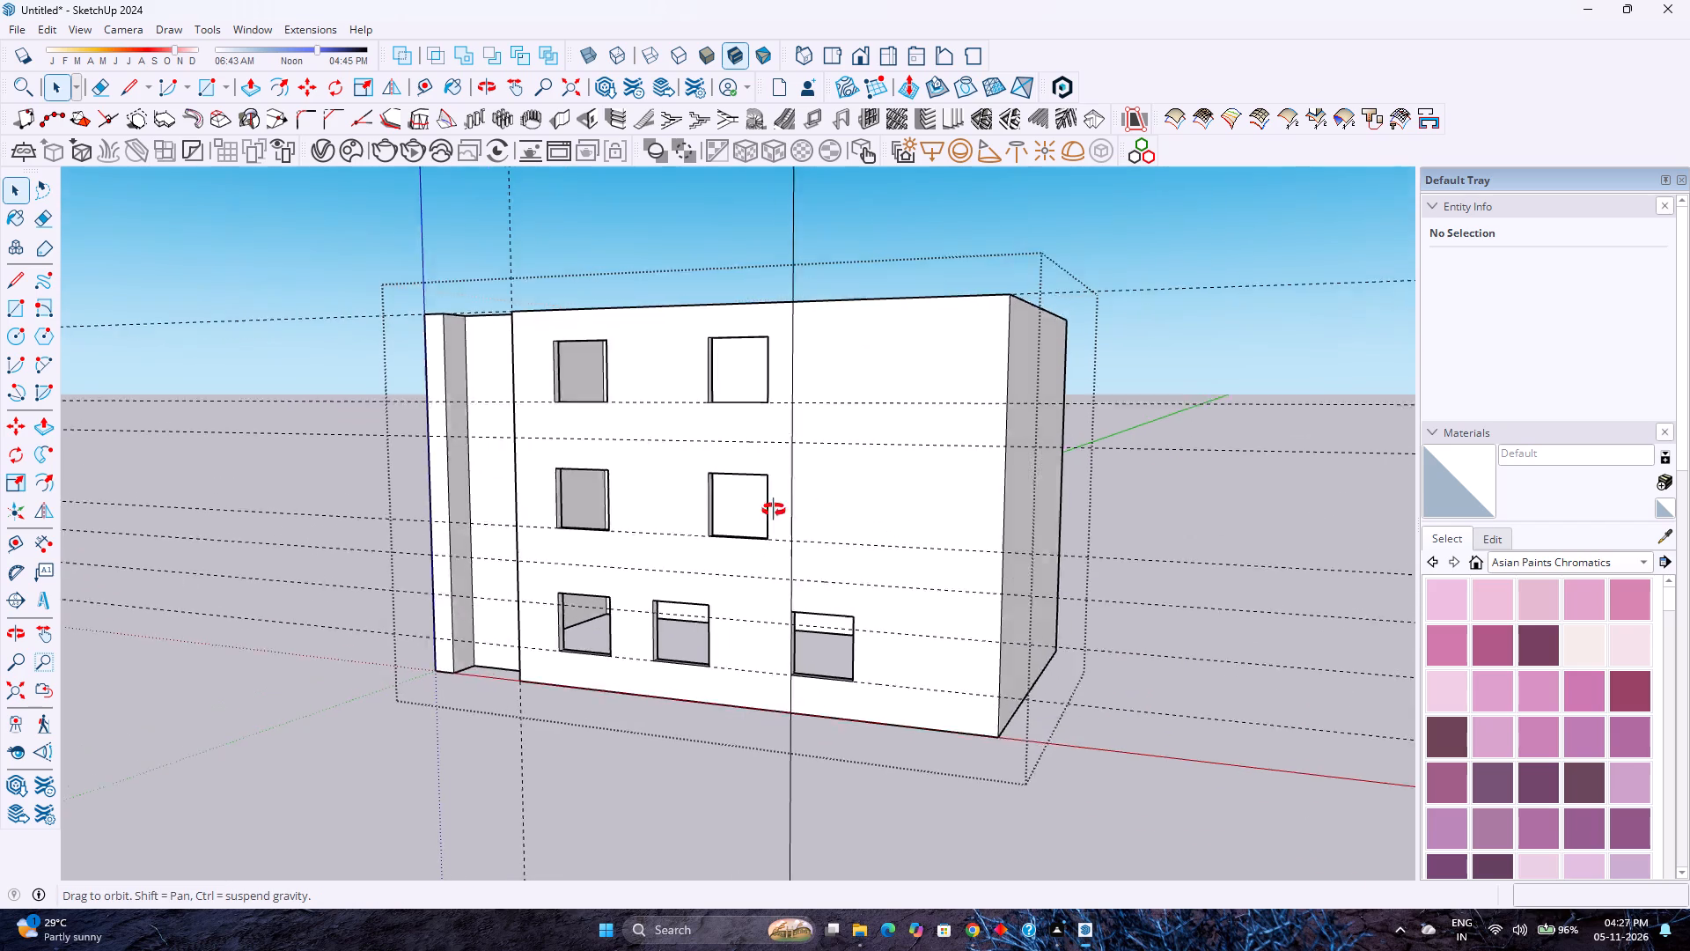
pyautogui.moveTo(774, 510); pyautogui.dragTo(538, 496, button='middle')
pyautogui.middleClick(538, 496)
pyautogui.moveTo(540, 496); pyautogui.dragTo(858, 481, button='middle')
pyautogui.moveTo(858, 481); pyautogui.dragTo(822, 475, button='middle')
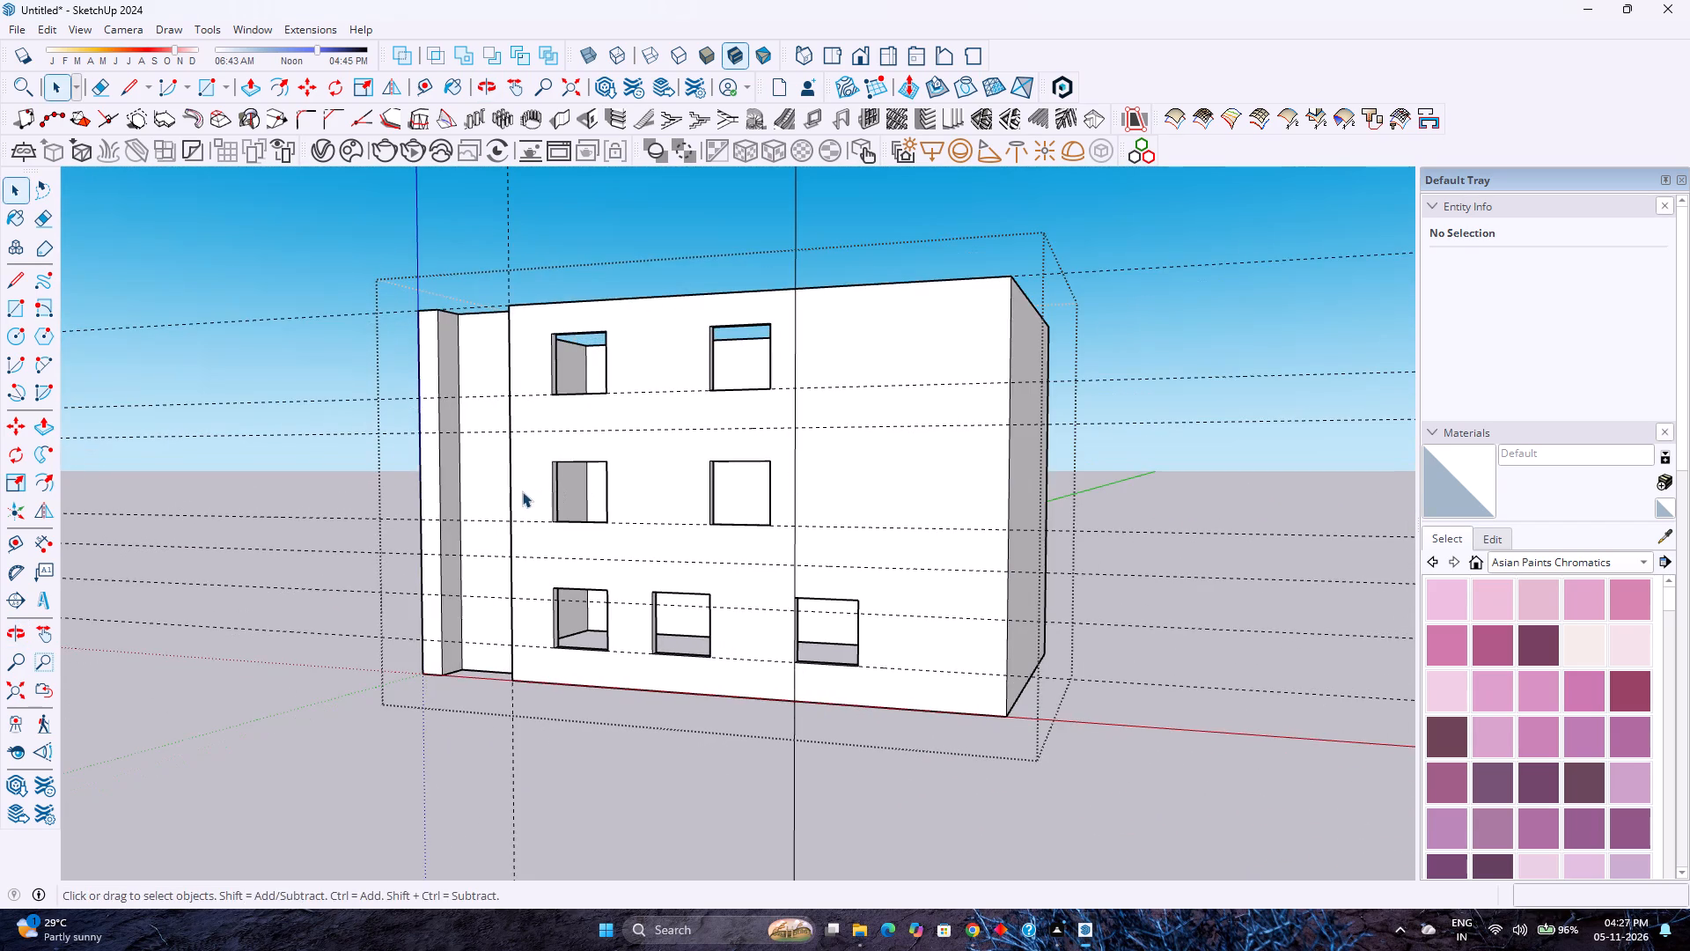
pyautogui.moveTo(549, 493); pyautogui.dragTo(576, 493, button='middle')
pyautogui.moveTo(576, 493); pyautogui.dragTo(650, 490, button='middle')
pyautogui.middleClick(650, 490)
pyautogui.scroll(-3, 654, 490)
pyautogui.moveTo(688, 503); pyautogui.dragTo(624, 505, button='middle')
pyautogui.moveTo(624, 505); pyautogui.dragTo(691, 505, button='middle')
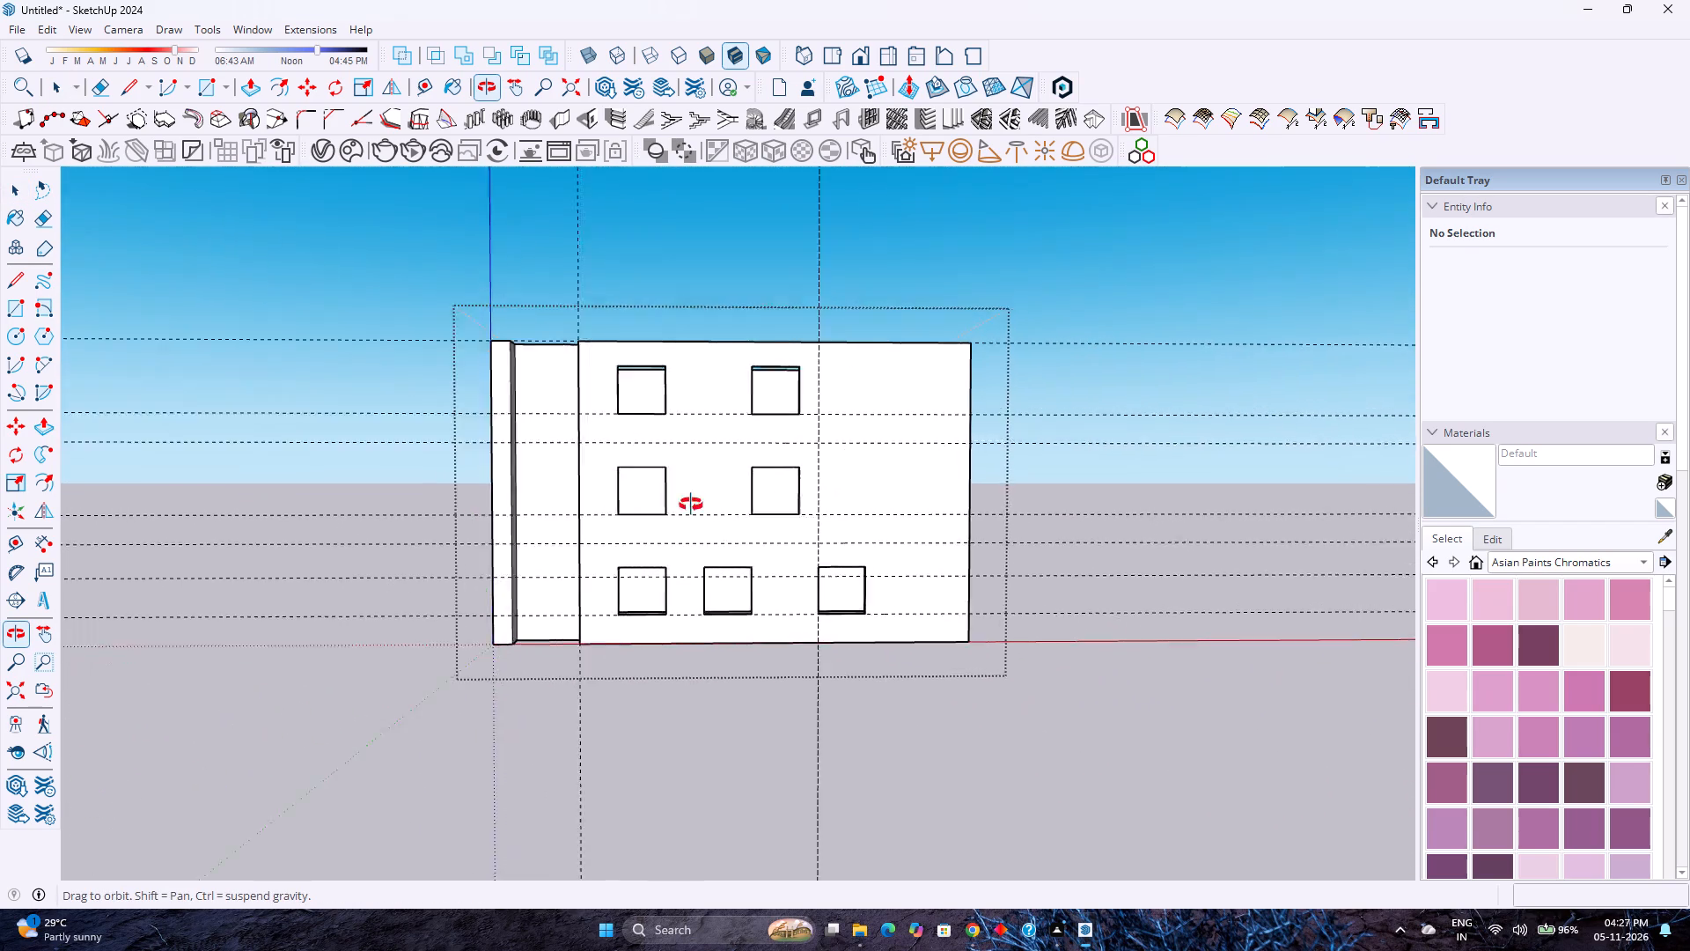
pyautogui.moveTo(691, 505); pyautogui.dragTo(616, 511, button='middle')
pyautogui.middleClick(615, 511)
pyautogui.middleClick(615, 511)
pyautogui.scroll(2, 612, 511)
pyautogui.scroll(-3, 612, 511)
pyautogui.scroll(2, 612, 511)
pyautogui.scroll(-2, 612, 511)
pyautogui.moveTo(611, 509); pyautogui.dragTo(492, 456, button='middle')
pyautogui.middleClick(492, 456)
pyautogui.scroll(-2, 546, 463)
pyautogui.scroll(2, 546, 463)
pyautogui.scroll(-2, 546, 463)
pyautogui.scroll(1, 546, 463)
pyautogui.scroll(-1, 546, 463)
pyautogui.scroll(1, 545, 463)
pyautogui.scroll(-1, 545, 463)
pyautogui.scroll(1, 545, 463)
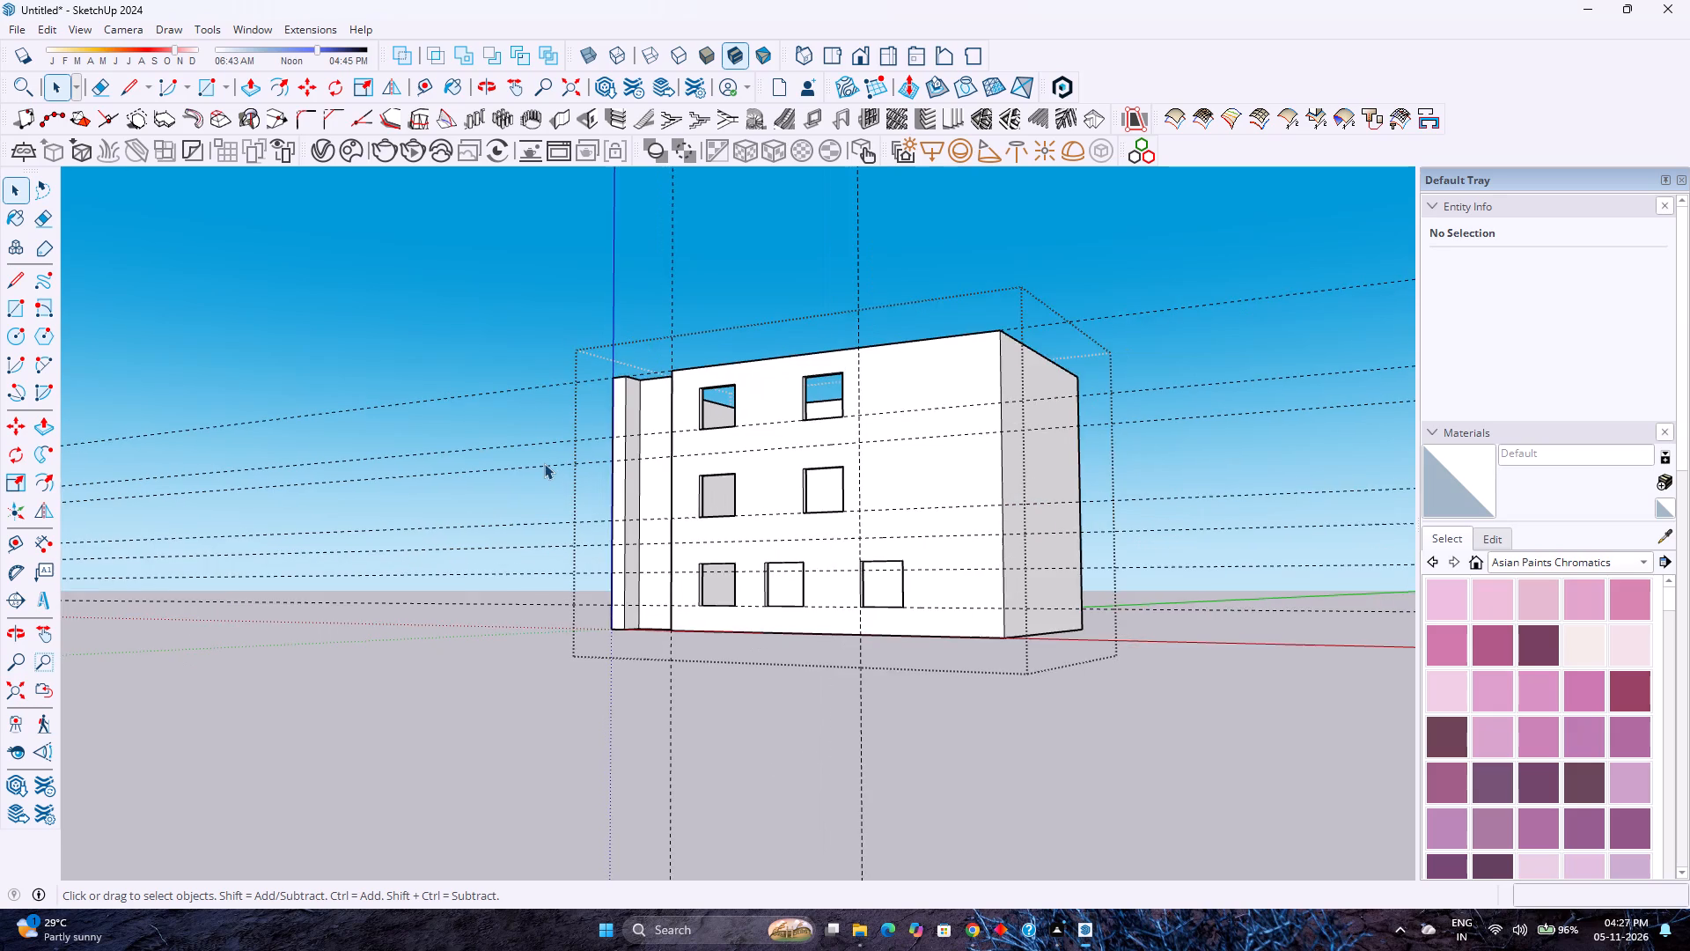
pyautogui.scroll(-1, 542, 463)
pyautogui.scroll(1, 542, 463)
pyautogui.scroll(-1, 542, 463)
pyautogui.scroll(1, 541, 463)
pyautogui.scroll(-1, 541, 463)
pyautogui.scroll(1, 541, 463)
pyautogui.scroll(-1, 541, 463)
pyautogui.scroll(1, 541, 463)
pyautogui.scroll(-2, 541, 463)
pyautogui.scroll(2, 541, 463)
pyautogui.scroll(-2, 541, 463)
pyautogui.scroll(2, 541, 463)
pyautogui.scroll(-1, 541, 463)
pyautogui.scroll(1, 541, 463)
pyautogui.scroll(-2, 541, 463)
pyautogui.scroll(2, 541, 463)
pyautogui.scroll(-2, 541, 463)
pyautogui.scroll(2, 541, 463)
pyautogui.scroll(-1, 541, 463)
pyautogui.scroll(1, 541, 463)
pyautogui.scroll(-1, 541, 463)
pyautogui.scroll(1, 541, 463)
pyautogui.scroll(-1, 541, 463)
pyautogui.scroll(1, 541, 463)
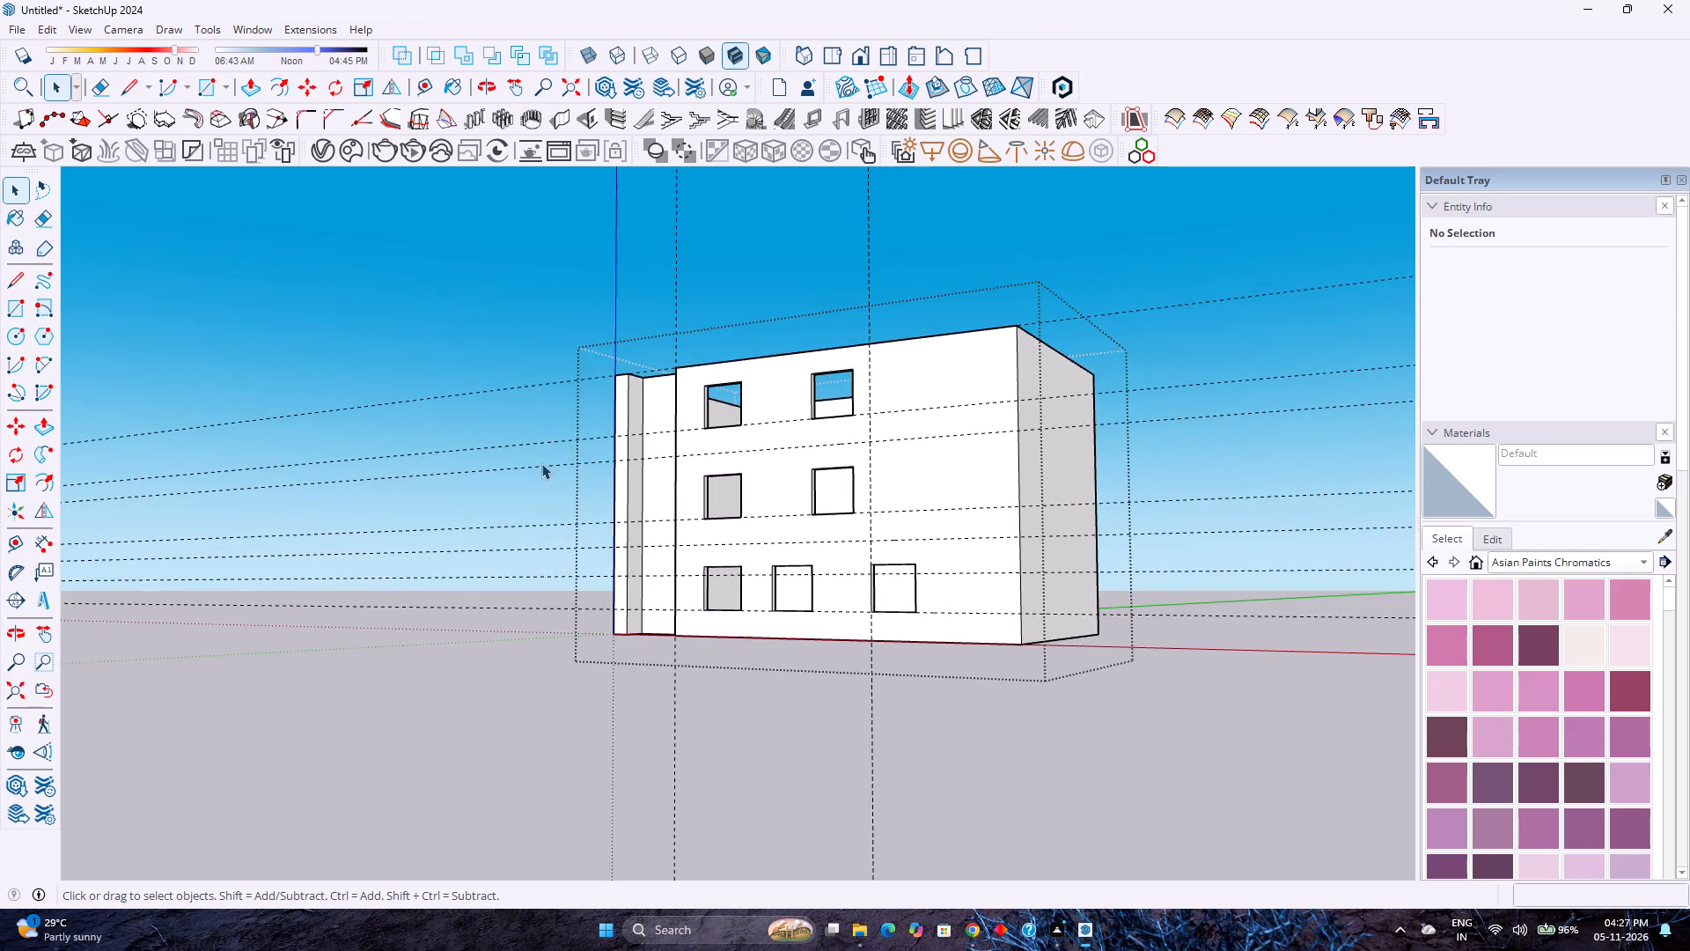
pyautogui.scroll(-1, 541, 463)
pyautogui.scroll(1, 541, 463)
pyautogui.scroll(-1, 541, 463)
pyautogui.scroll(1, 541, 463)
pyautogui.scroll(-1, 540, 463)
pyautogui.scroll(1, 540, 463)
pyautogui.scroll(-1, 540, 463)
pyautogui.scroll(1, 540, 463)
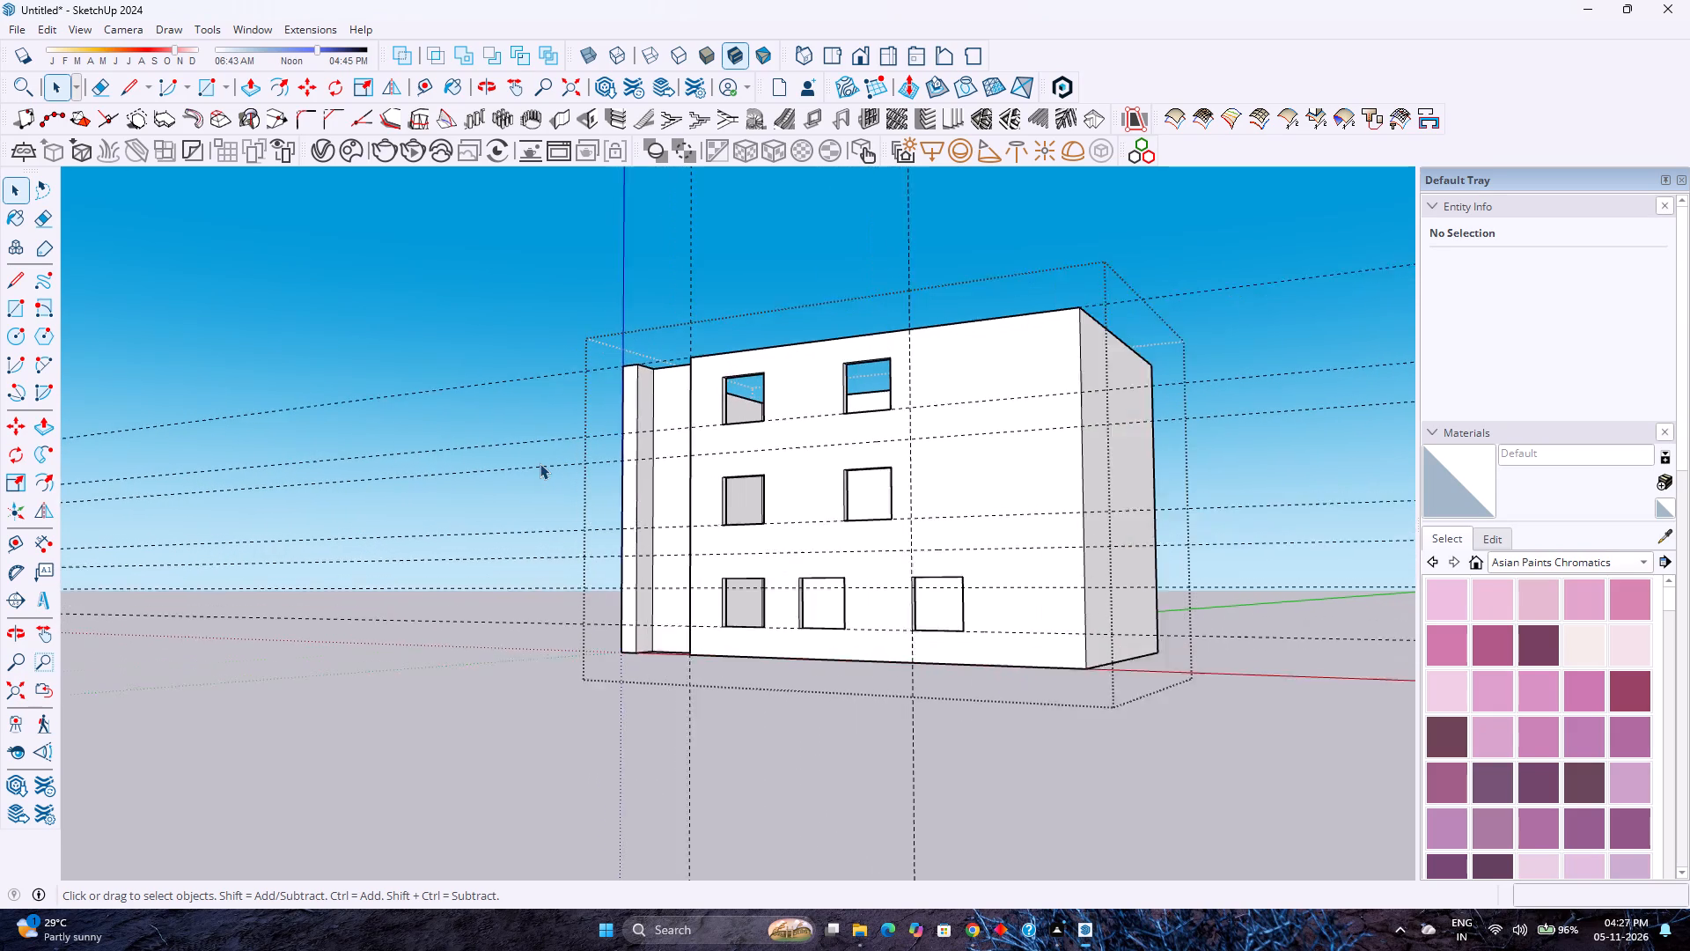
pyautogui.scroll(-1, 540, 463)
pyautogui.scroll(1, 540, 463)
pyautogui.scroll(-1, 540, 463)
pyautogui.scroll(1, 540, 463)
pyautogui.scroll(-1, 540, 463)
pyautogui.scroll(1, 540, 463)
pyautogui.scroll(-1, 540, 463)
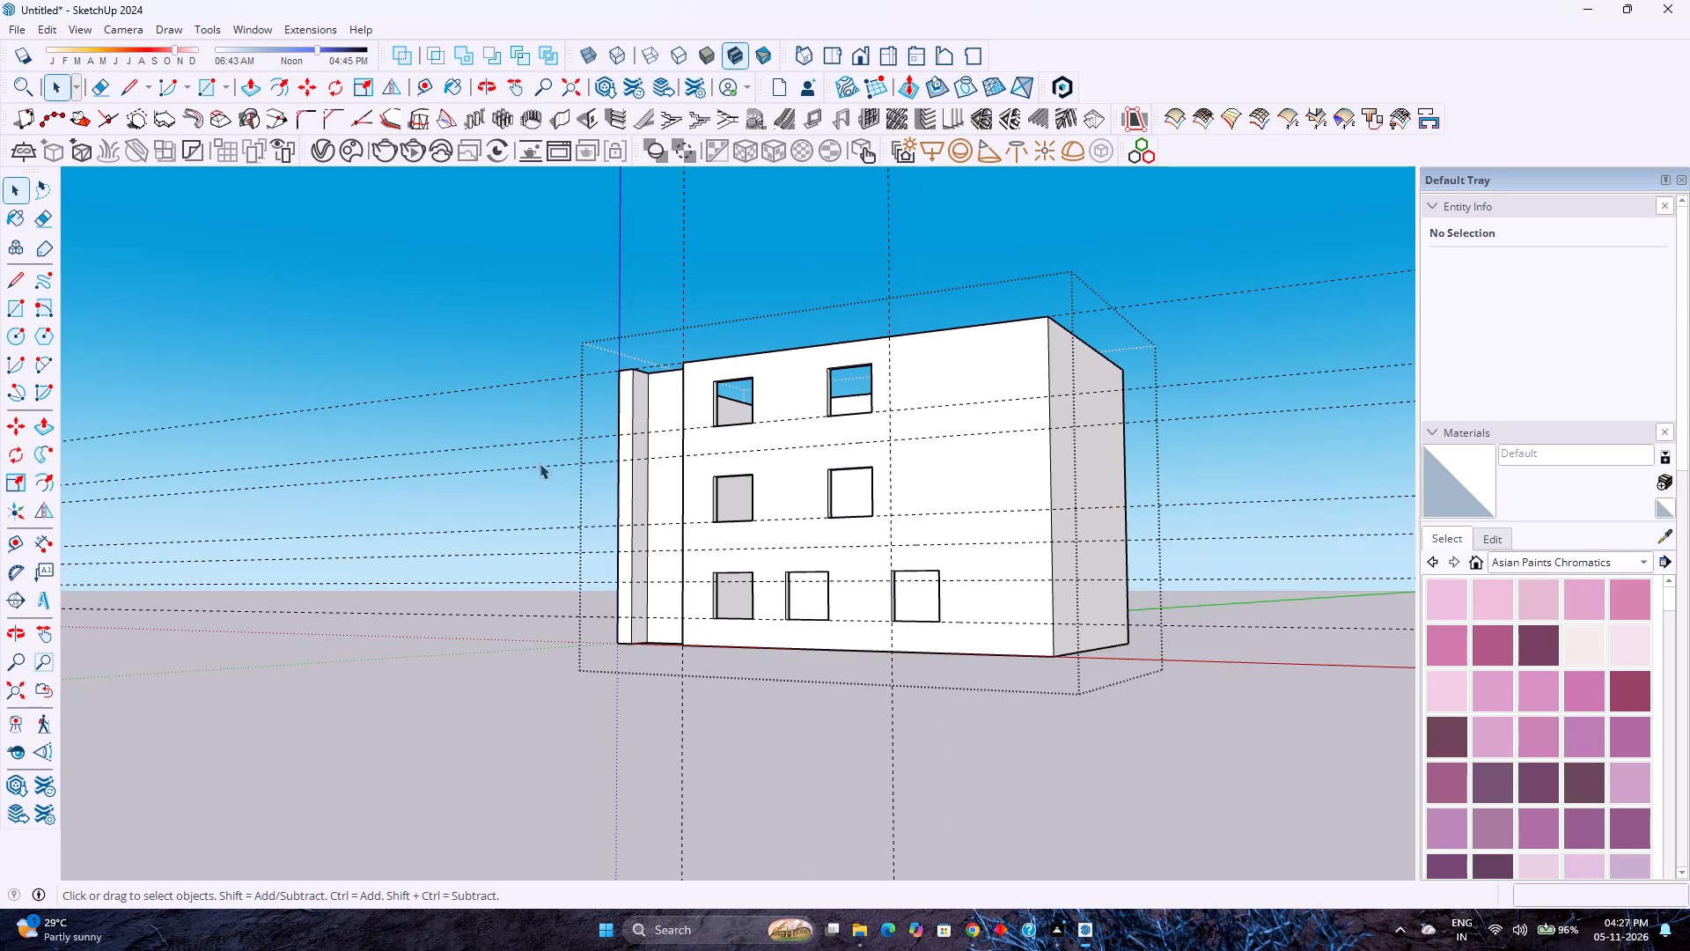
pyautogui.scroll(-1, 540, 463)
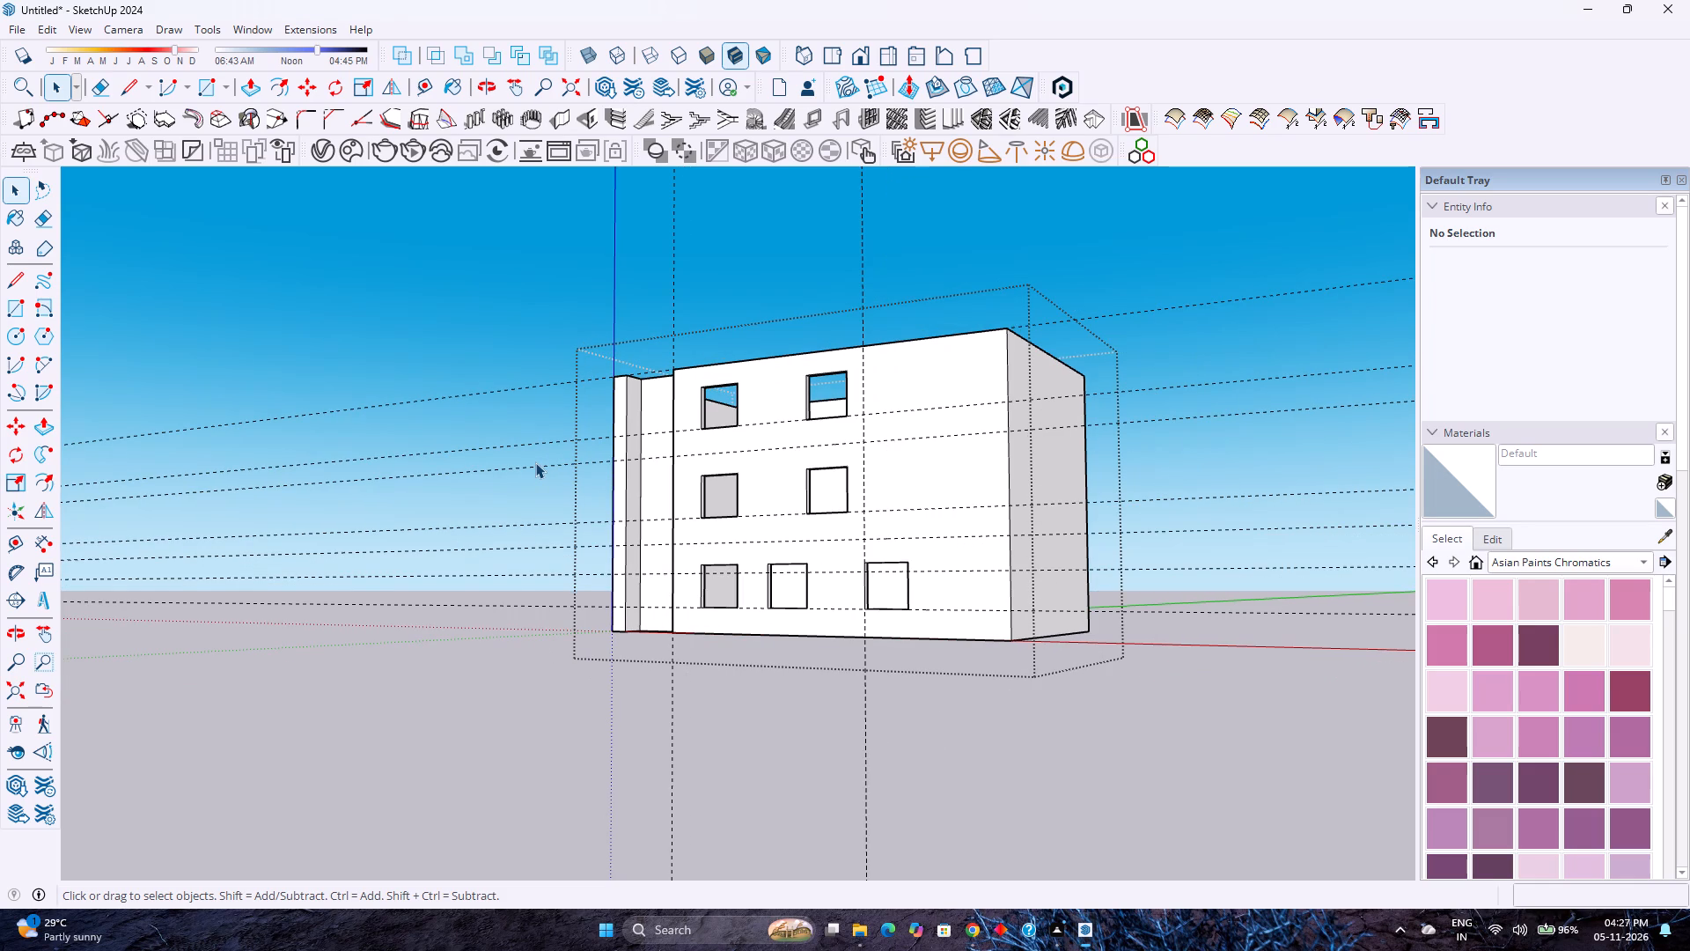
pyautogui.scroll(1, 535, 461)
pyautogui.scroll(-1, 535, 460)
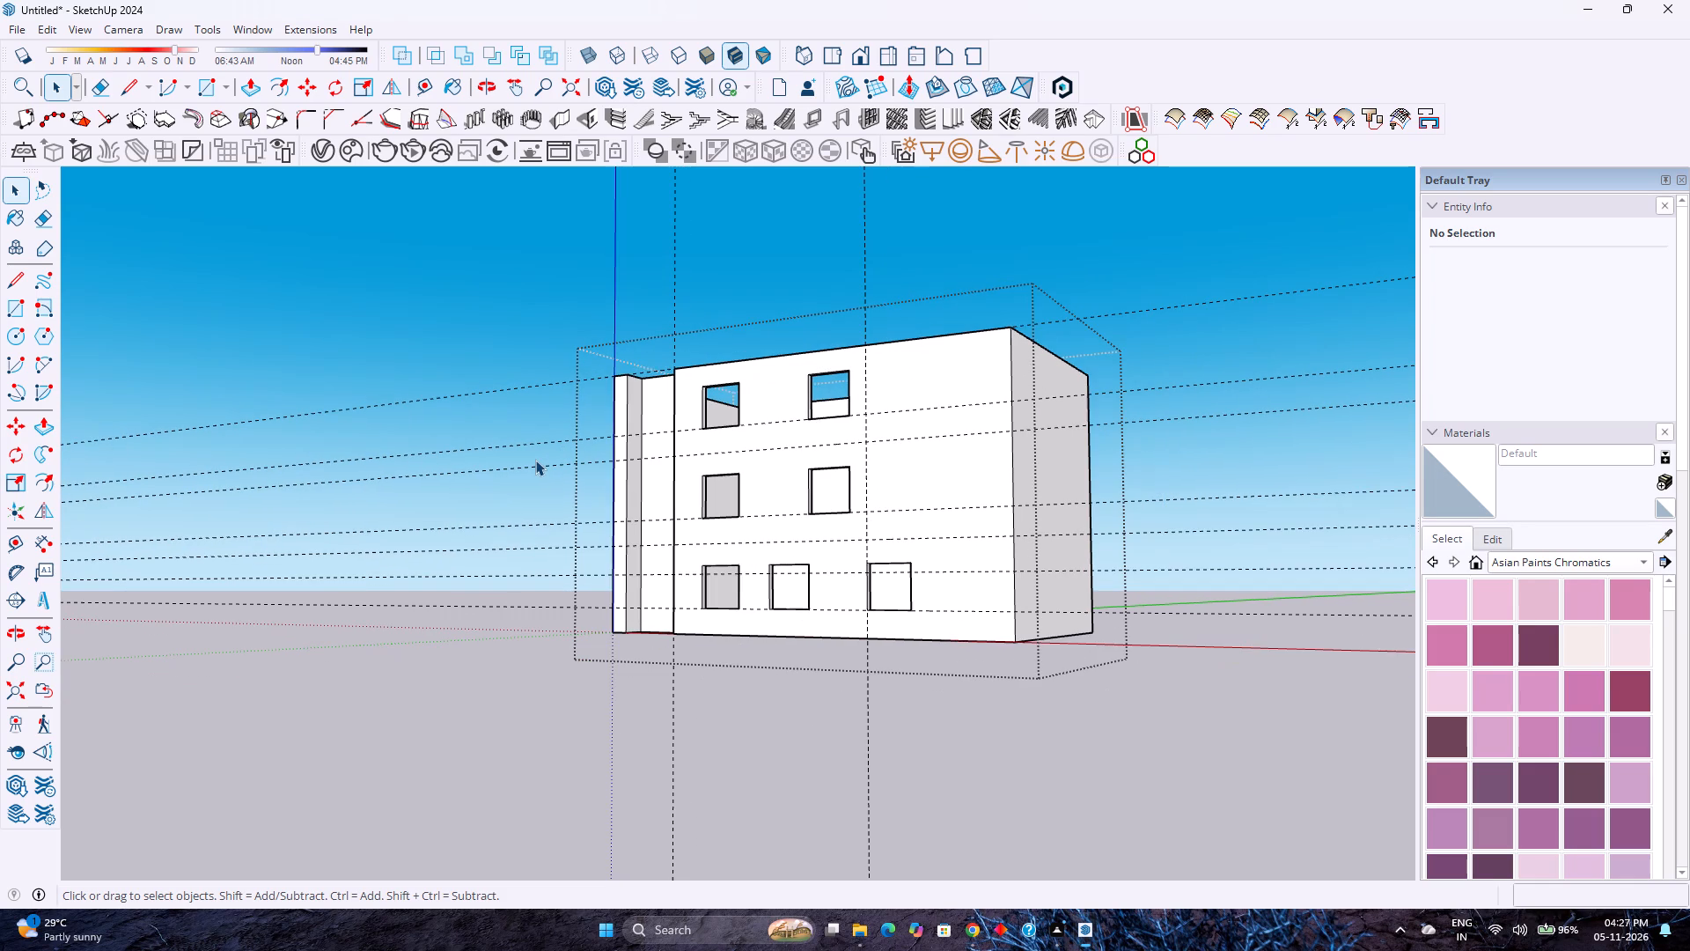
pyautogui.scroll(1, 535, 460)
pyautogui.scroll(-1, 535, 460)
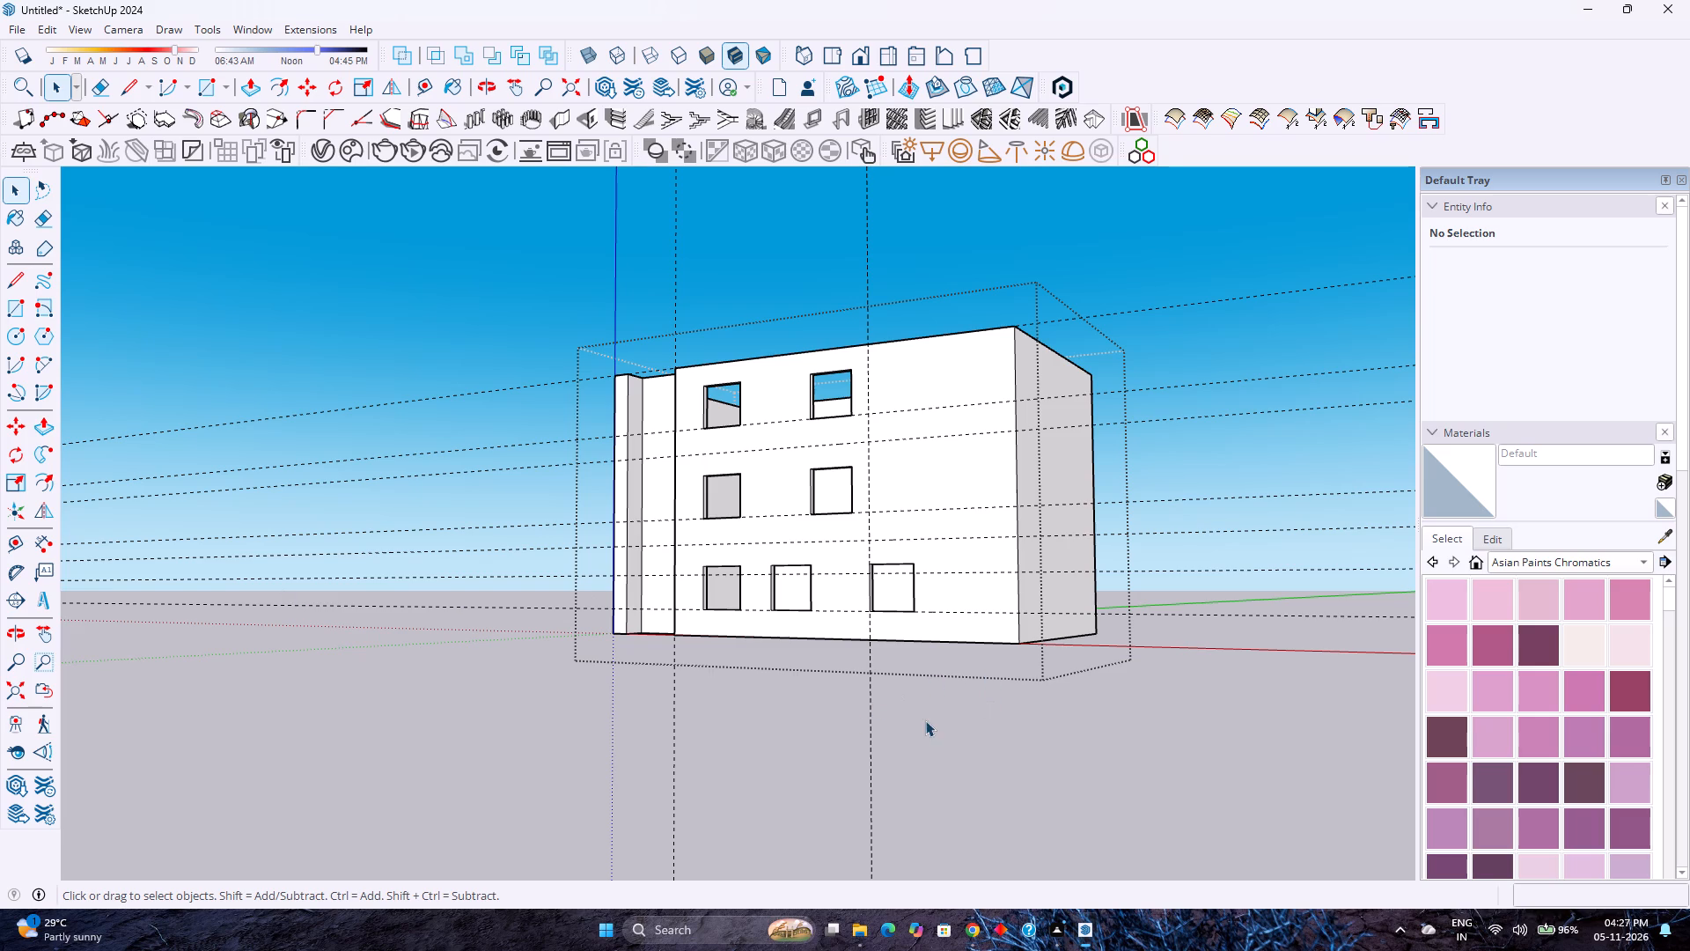
# Inspect the lower-level window openings and their guide lines up close, along with the whole window facade.
pyautogui.scroll(2, 856, 638)
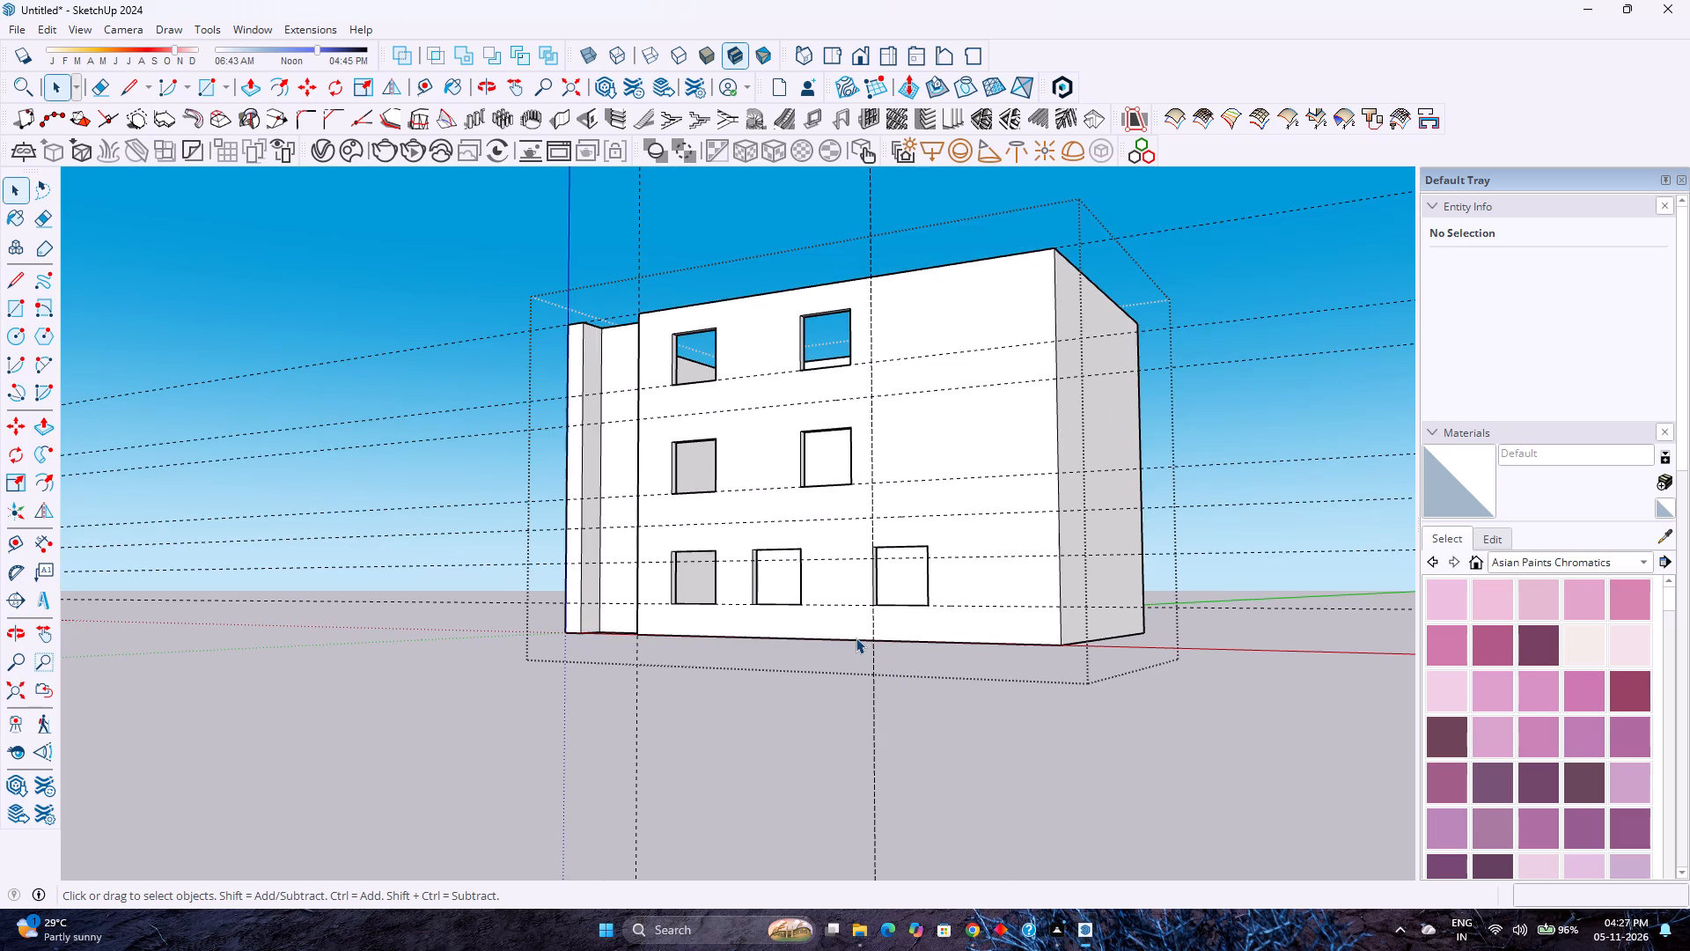
pyautogui.scroll(1, 856, 638)
pyautogui.scroll(9, 990, 543)
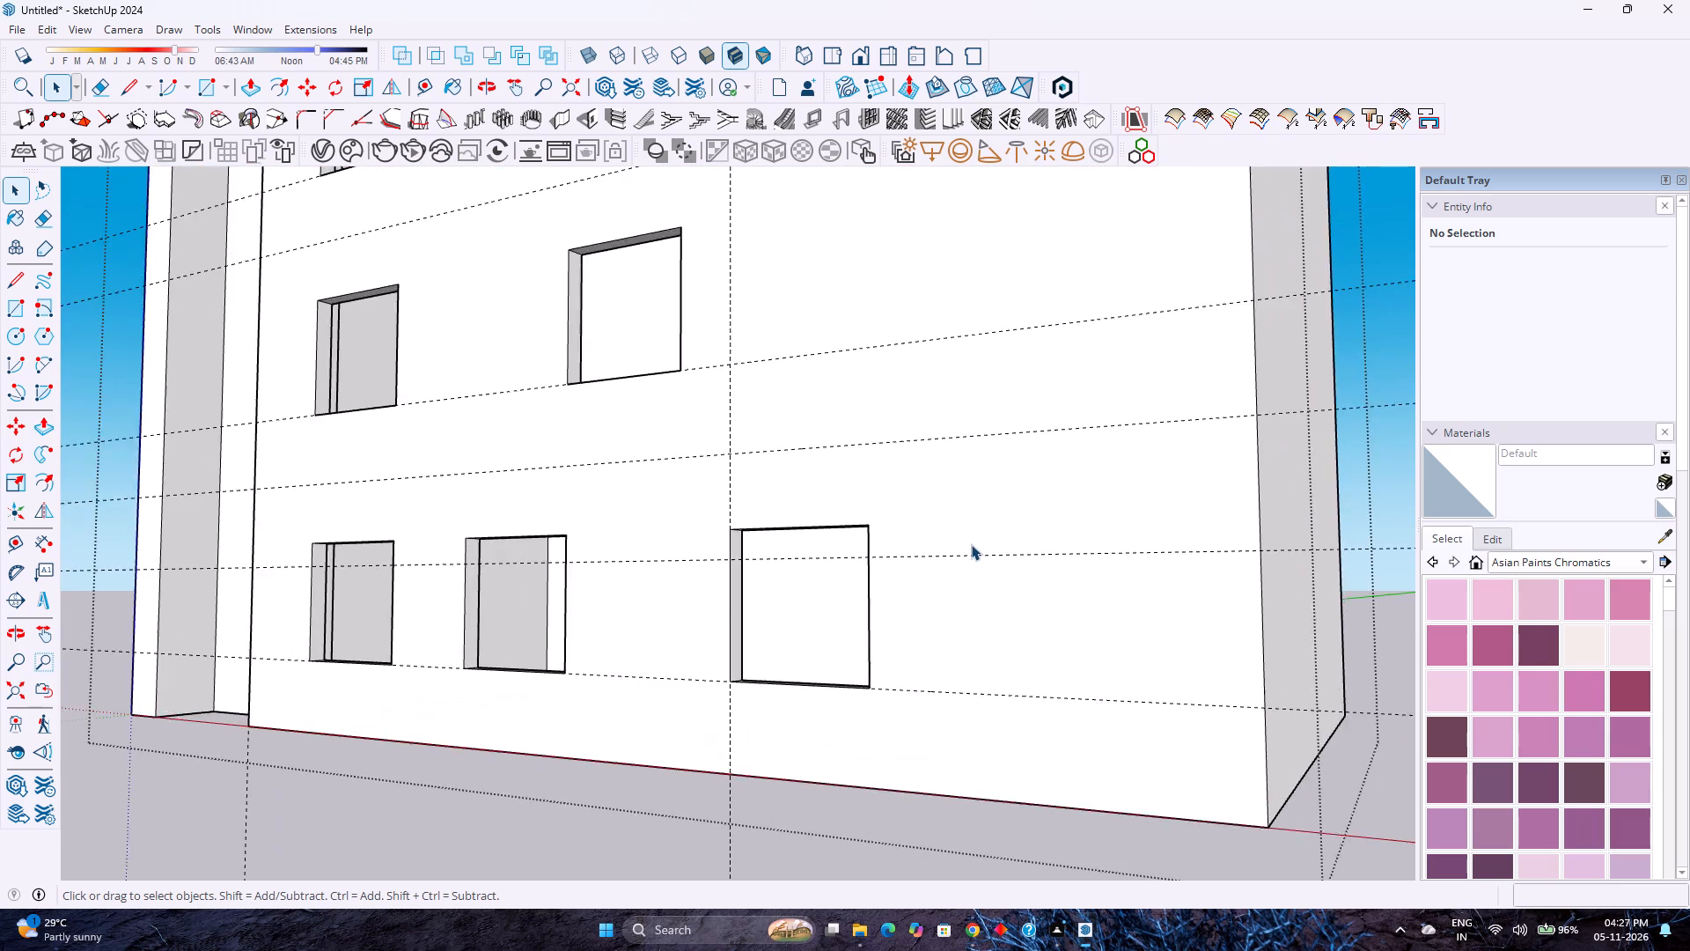
pyautogui.scroll(3, 971, 547)
pyautogui.scroll(-7, 971, 547)
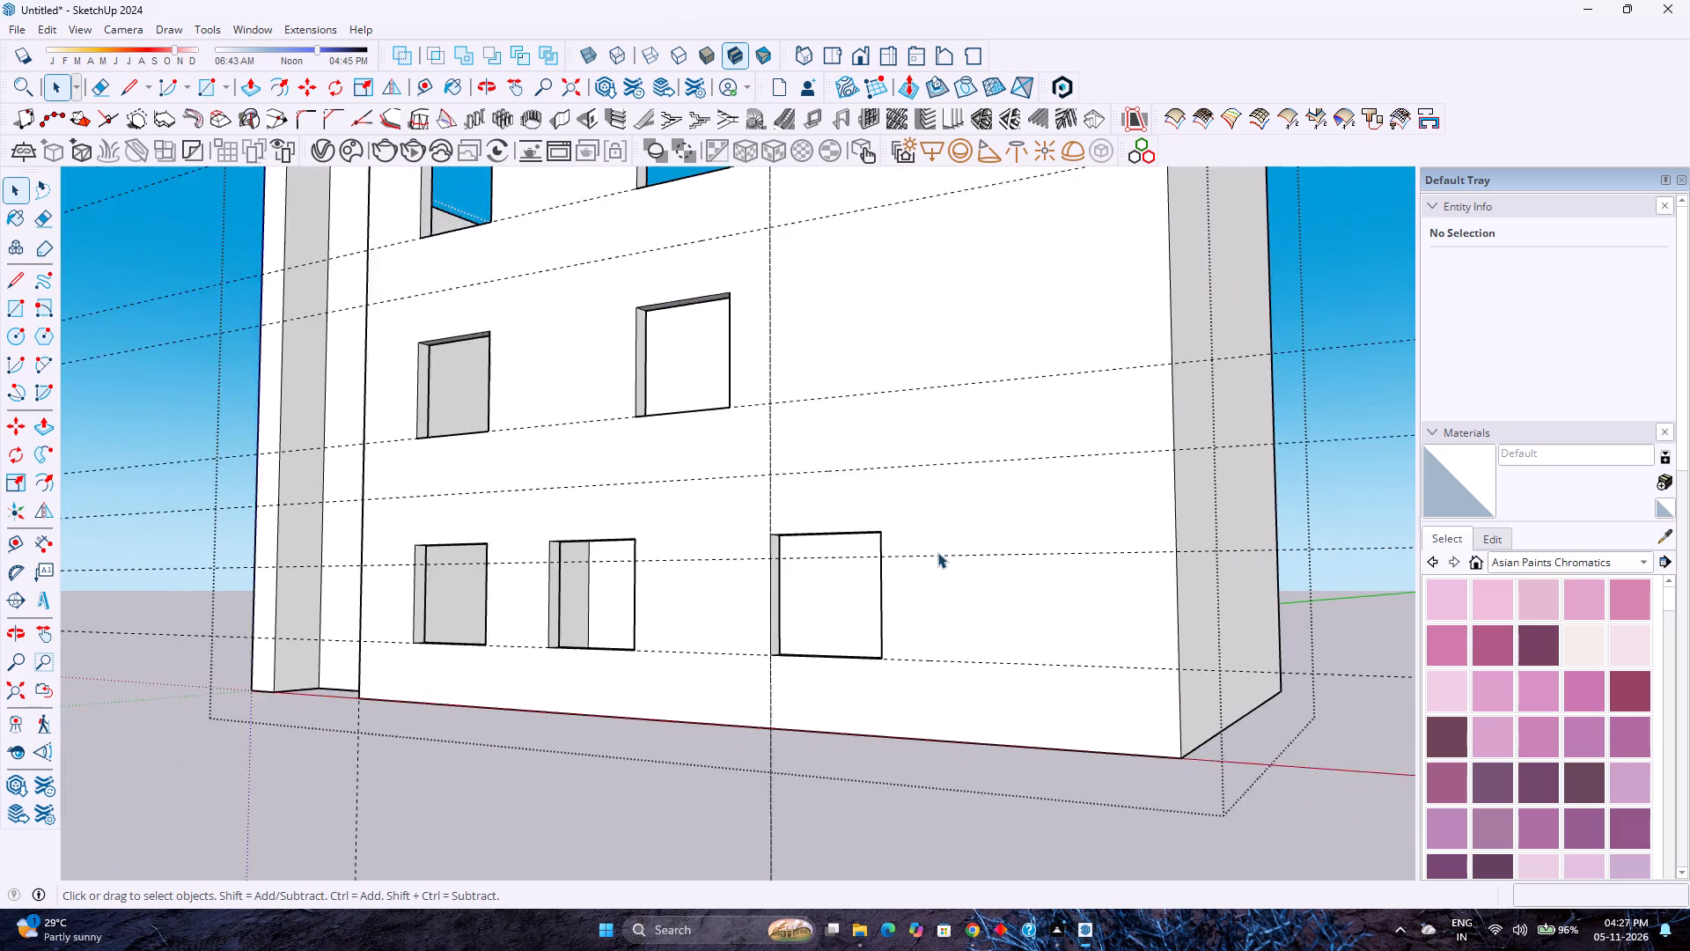
pyautogui.scroll(-7, 937, 552)
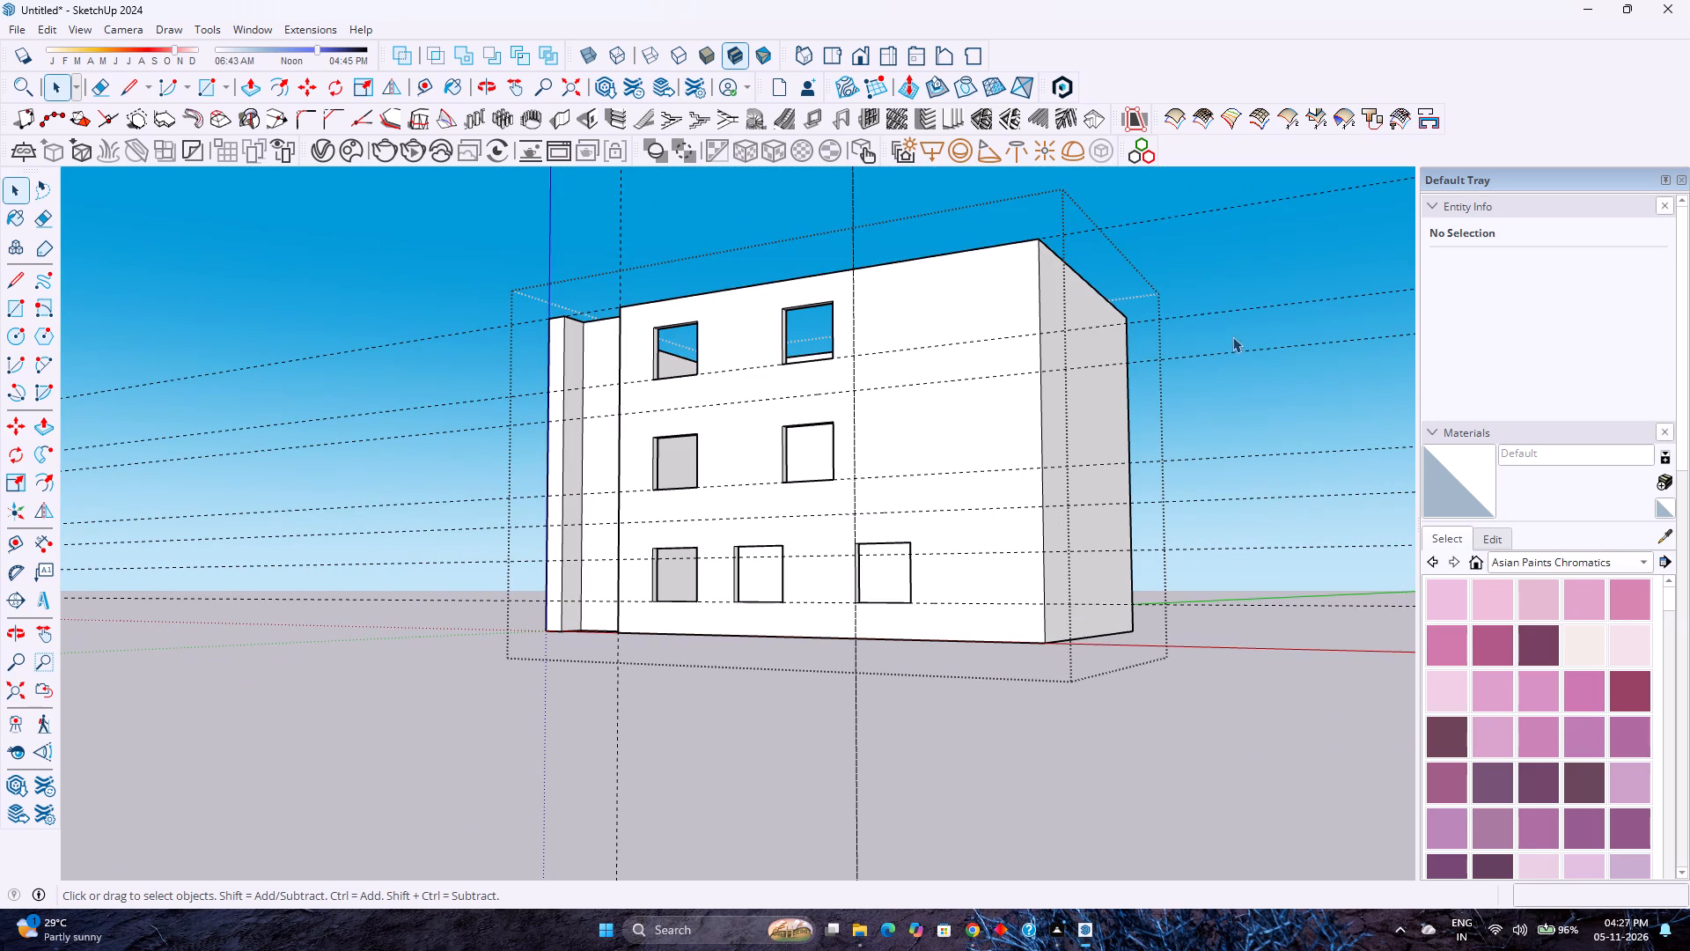
pyautogui.scroll(4, 1268, 327)
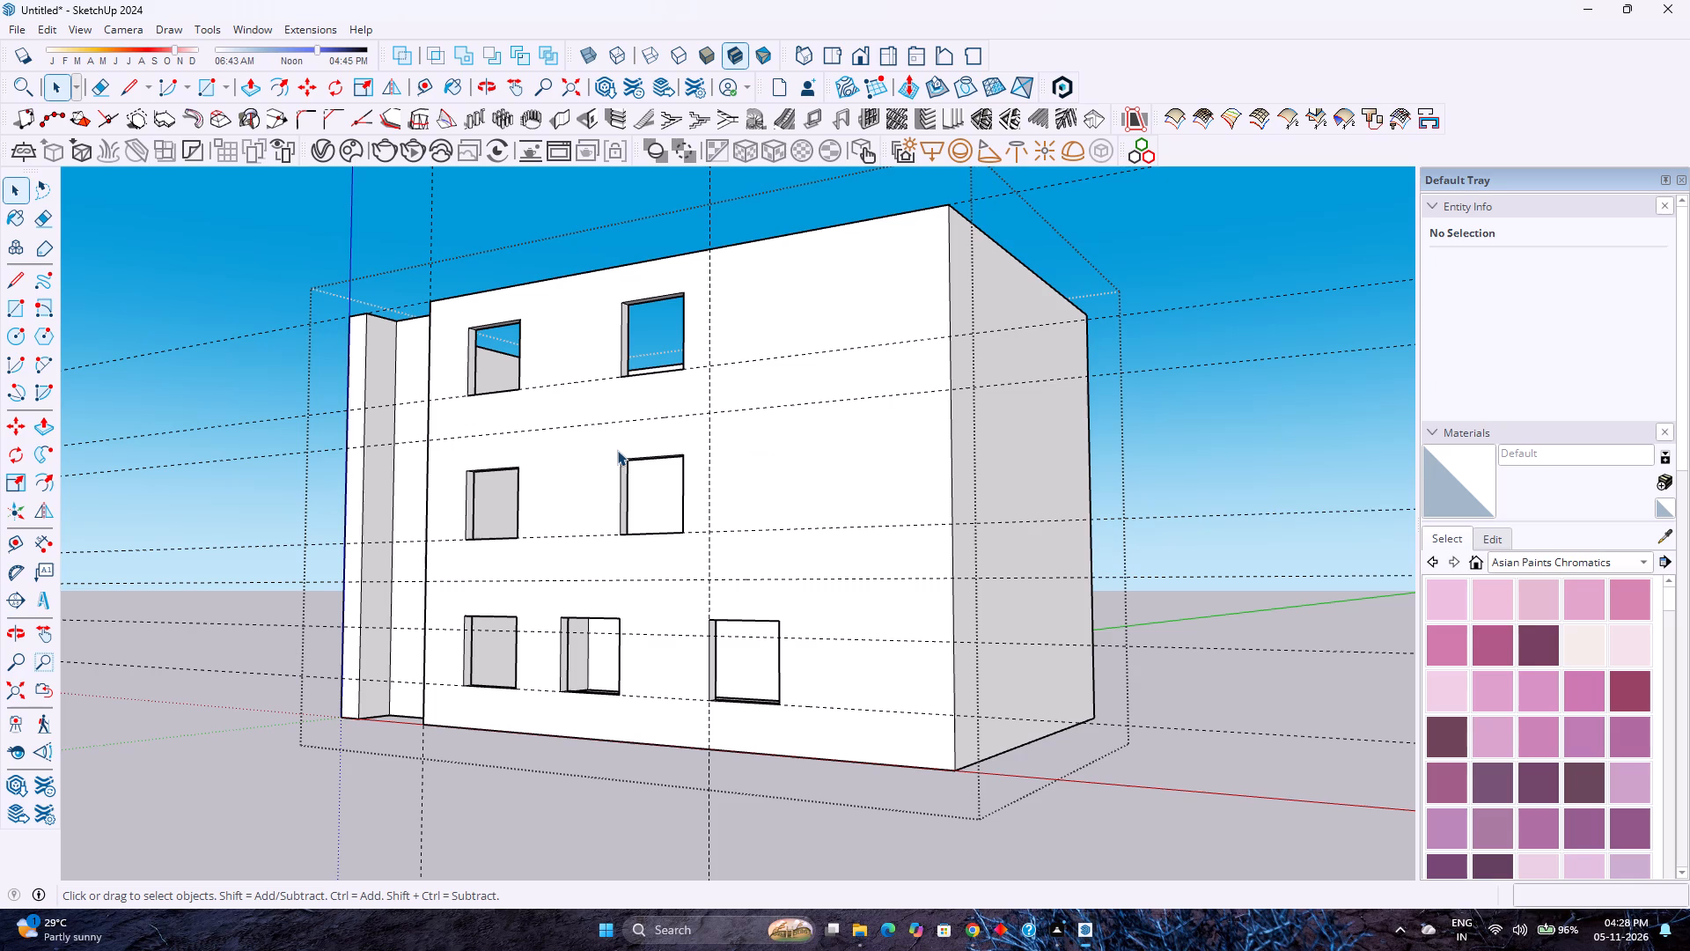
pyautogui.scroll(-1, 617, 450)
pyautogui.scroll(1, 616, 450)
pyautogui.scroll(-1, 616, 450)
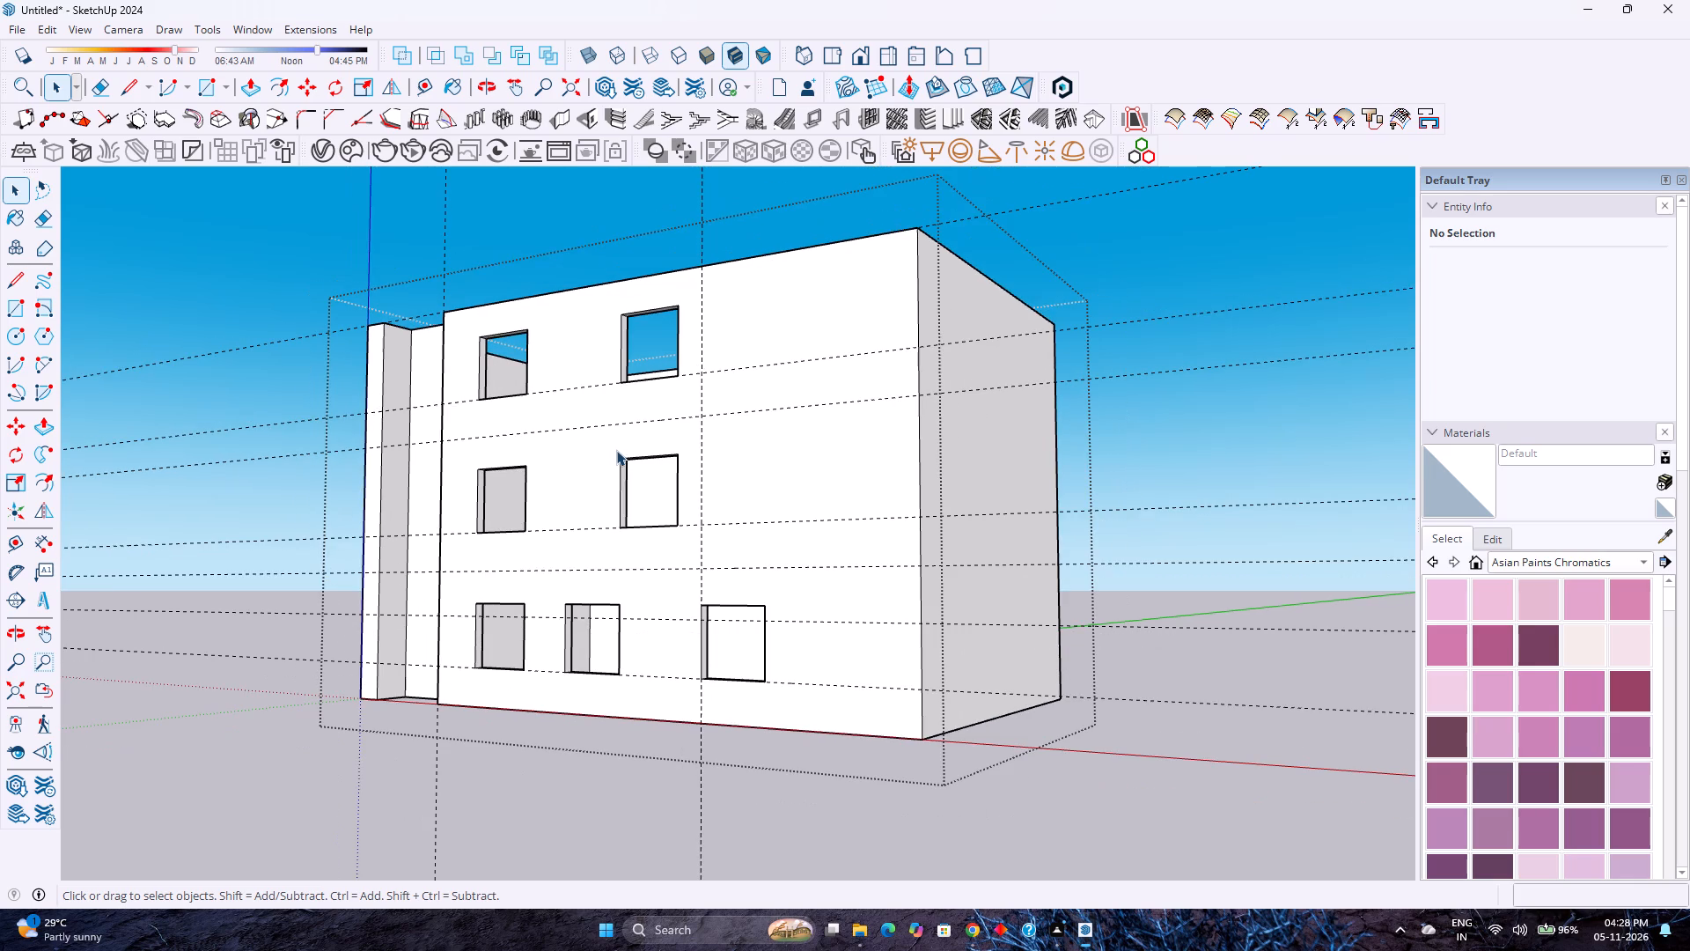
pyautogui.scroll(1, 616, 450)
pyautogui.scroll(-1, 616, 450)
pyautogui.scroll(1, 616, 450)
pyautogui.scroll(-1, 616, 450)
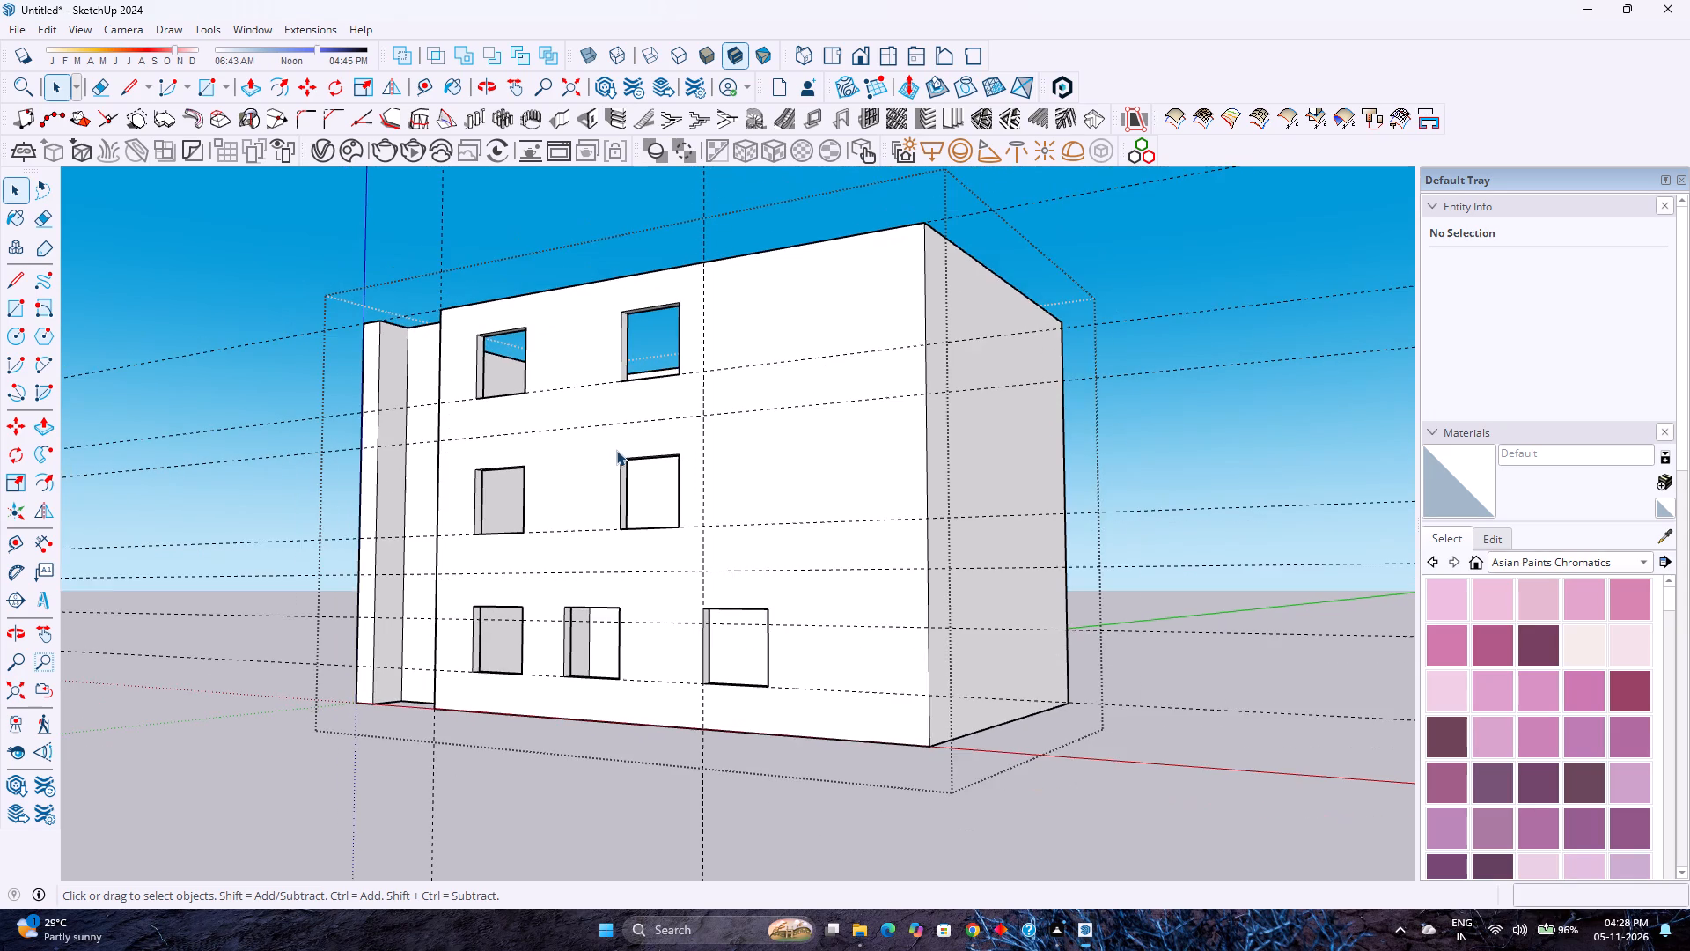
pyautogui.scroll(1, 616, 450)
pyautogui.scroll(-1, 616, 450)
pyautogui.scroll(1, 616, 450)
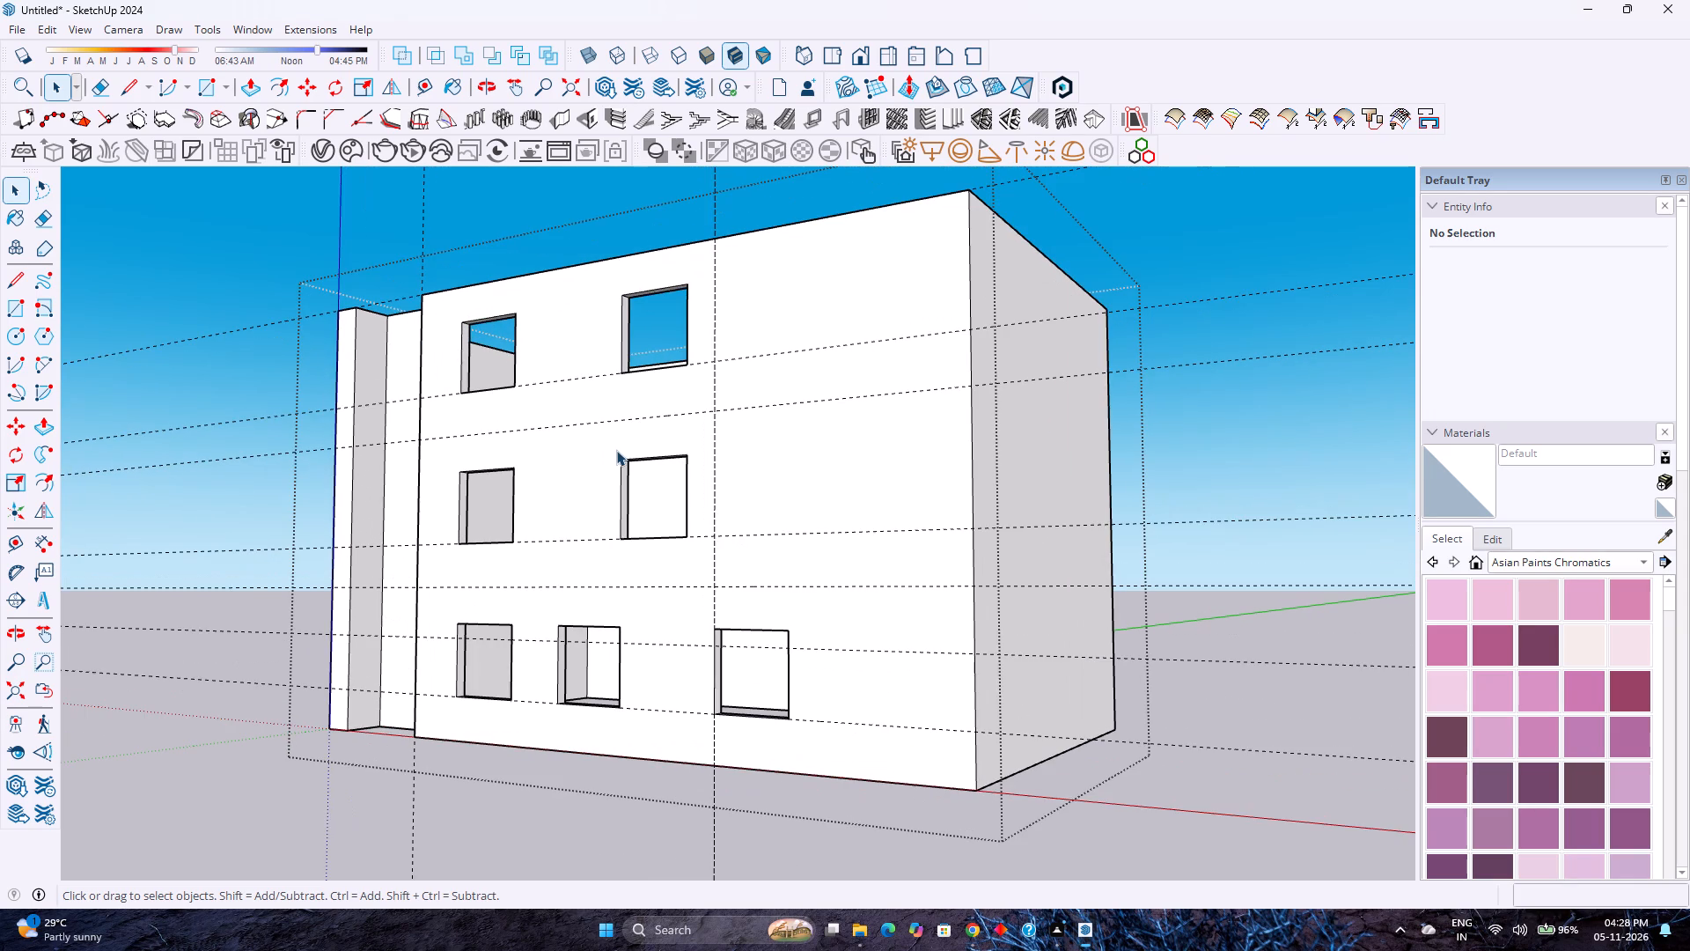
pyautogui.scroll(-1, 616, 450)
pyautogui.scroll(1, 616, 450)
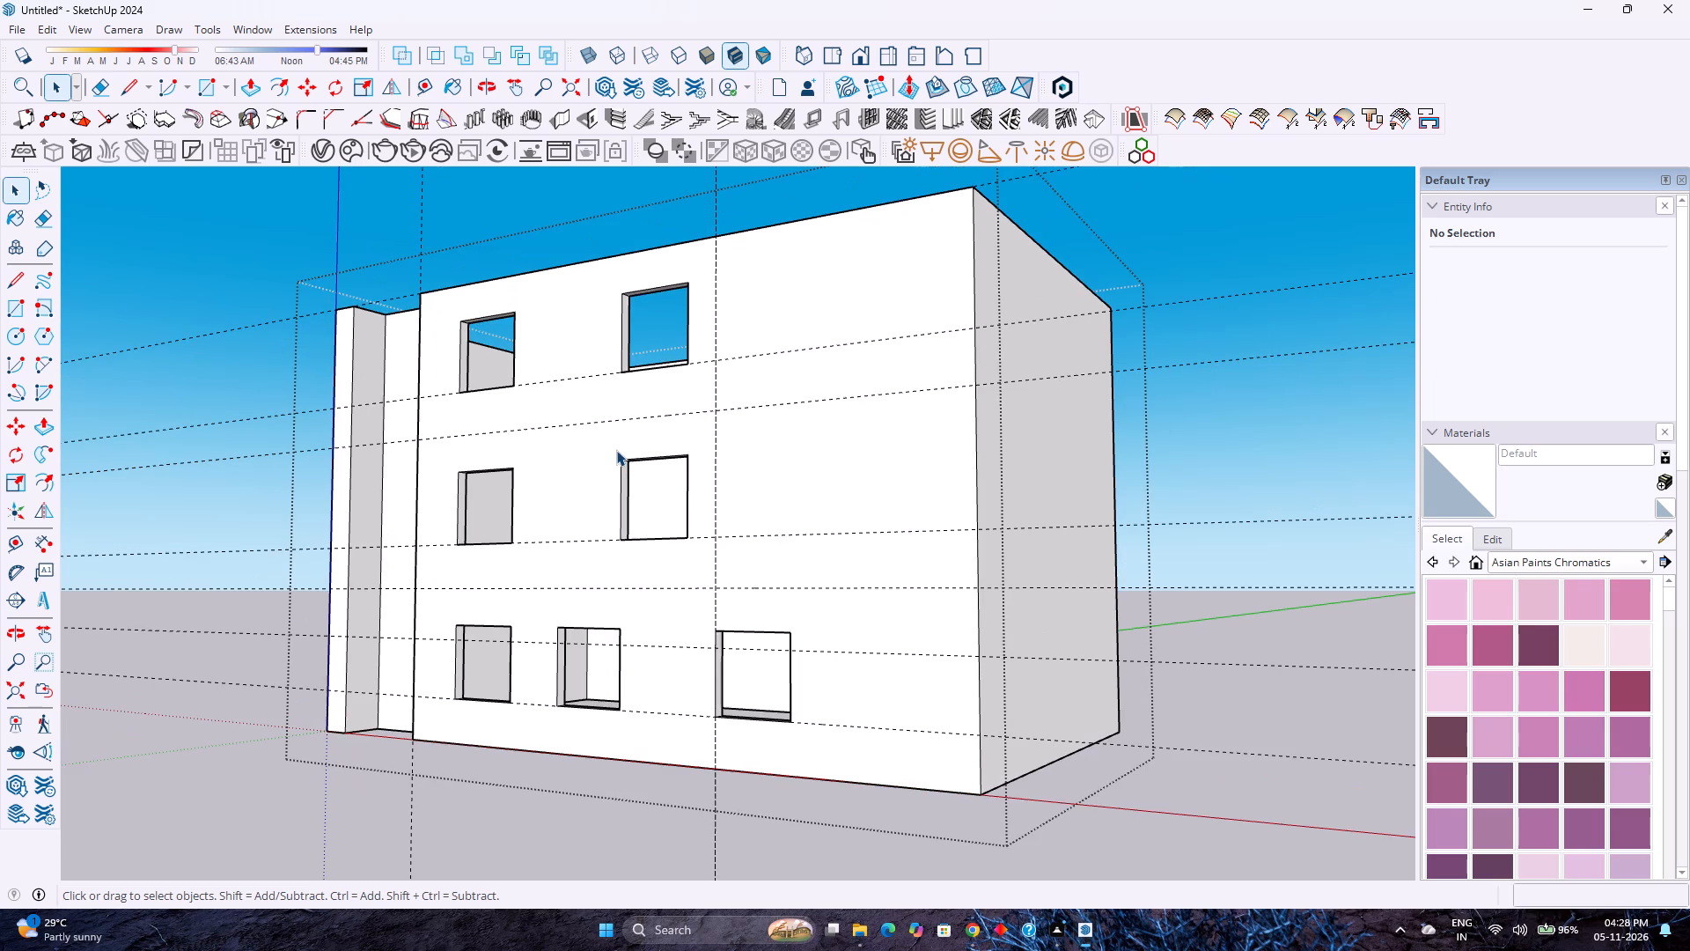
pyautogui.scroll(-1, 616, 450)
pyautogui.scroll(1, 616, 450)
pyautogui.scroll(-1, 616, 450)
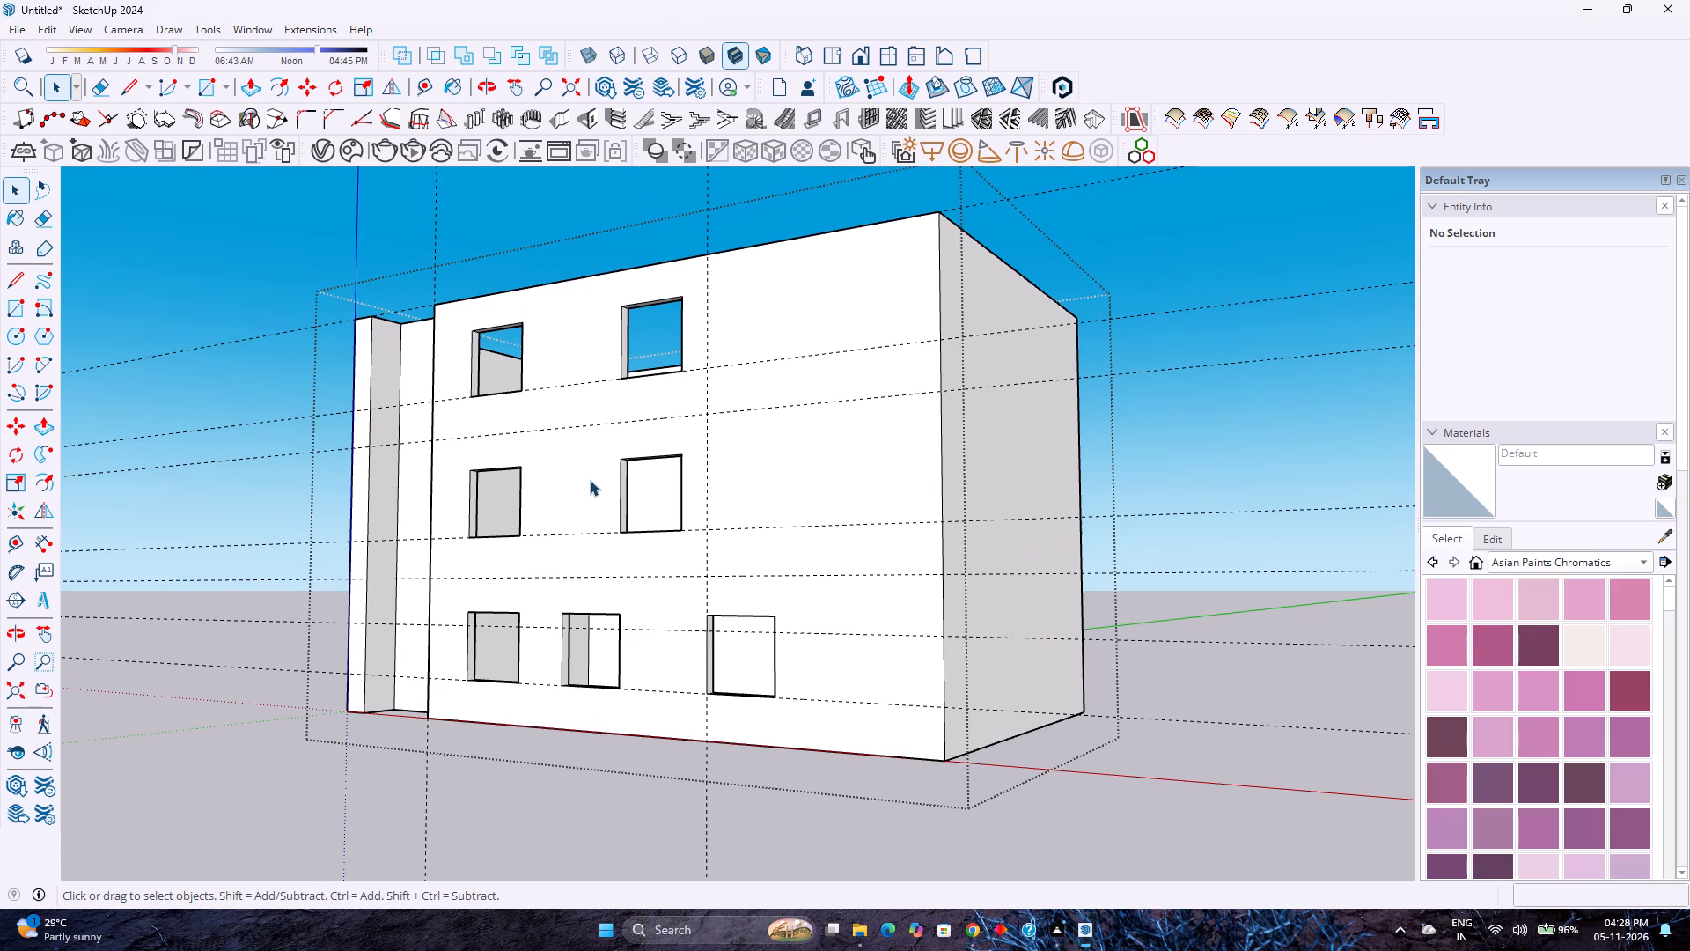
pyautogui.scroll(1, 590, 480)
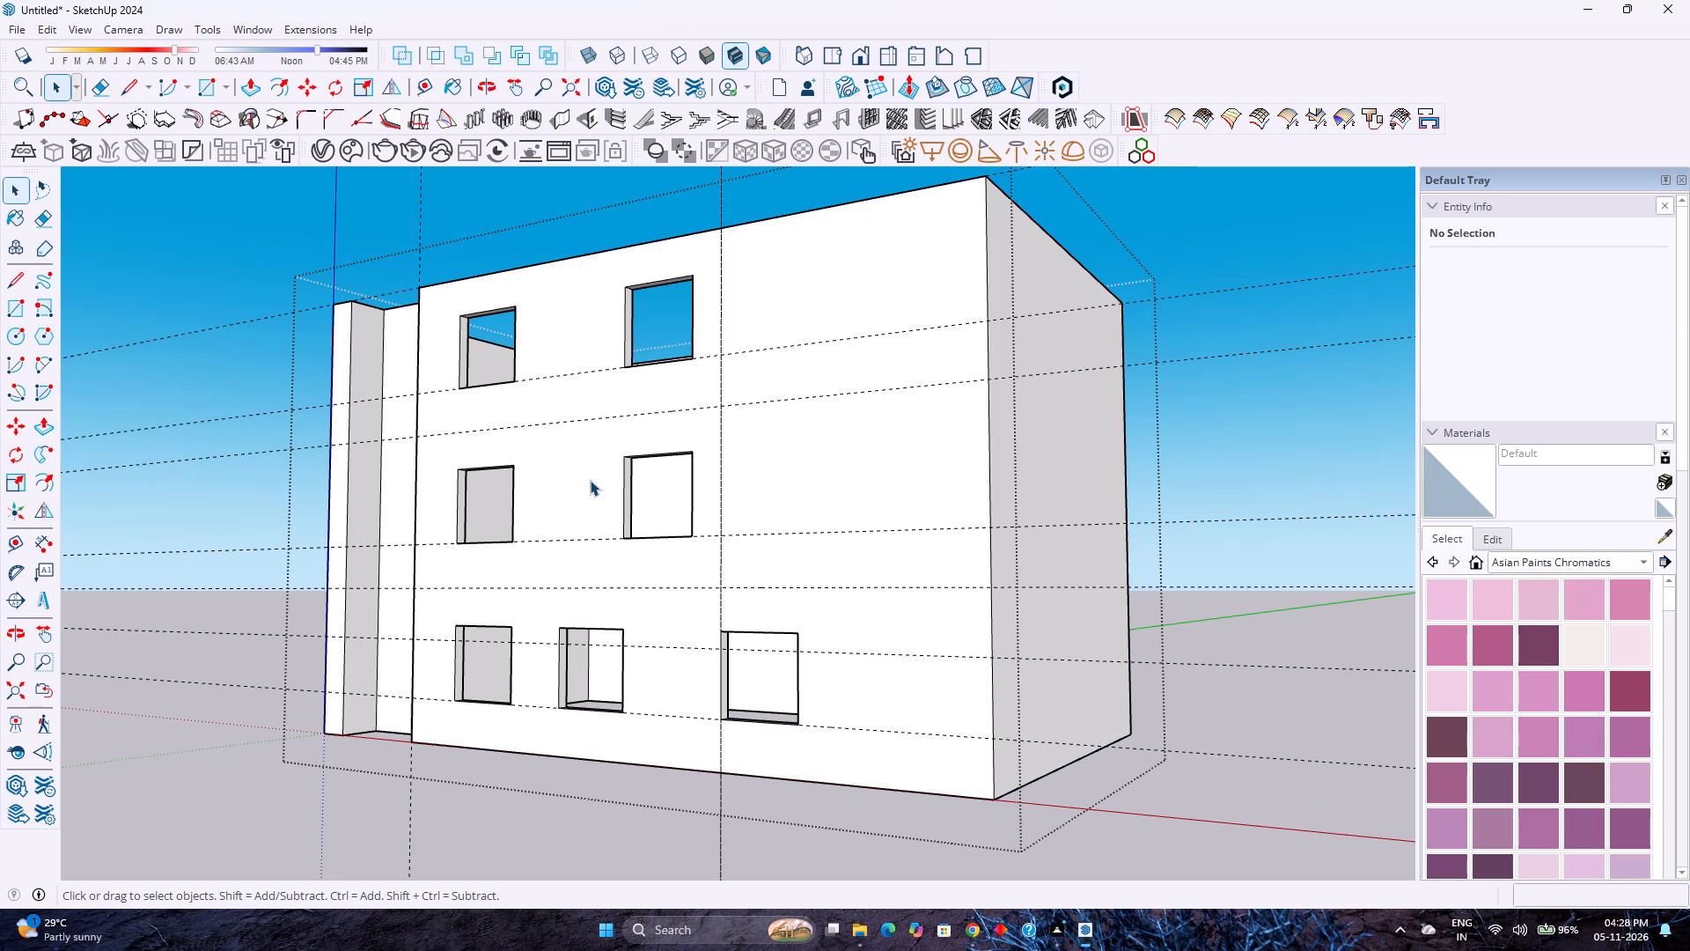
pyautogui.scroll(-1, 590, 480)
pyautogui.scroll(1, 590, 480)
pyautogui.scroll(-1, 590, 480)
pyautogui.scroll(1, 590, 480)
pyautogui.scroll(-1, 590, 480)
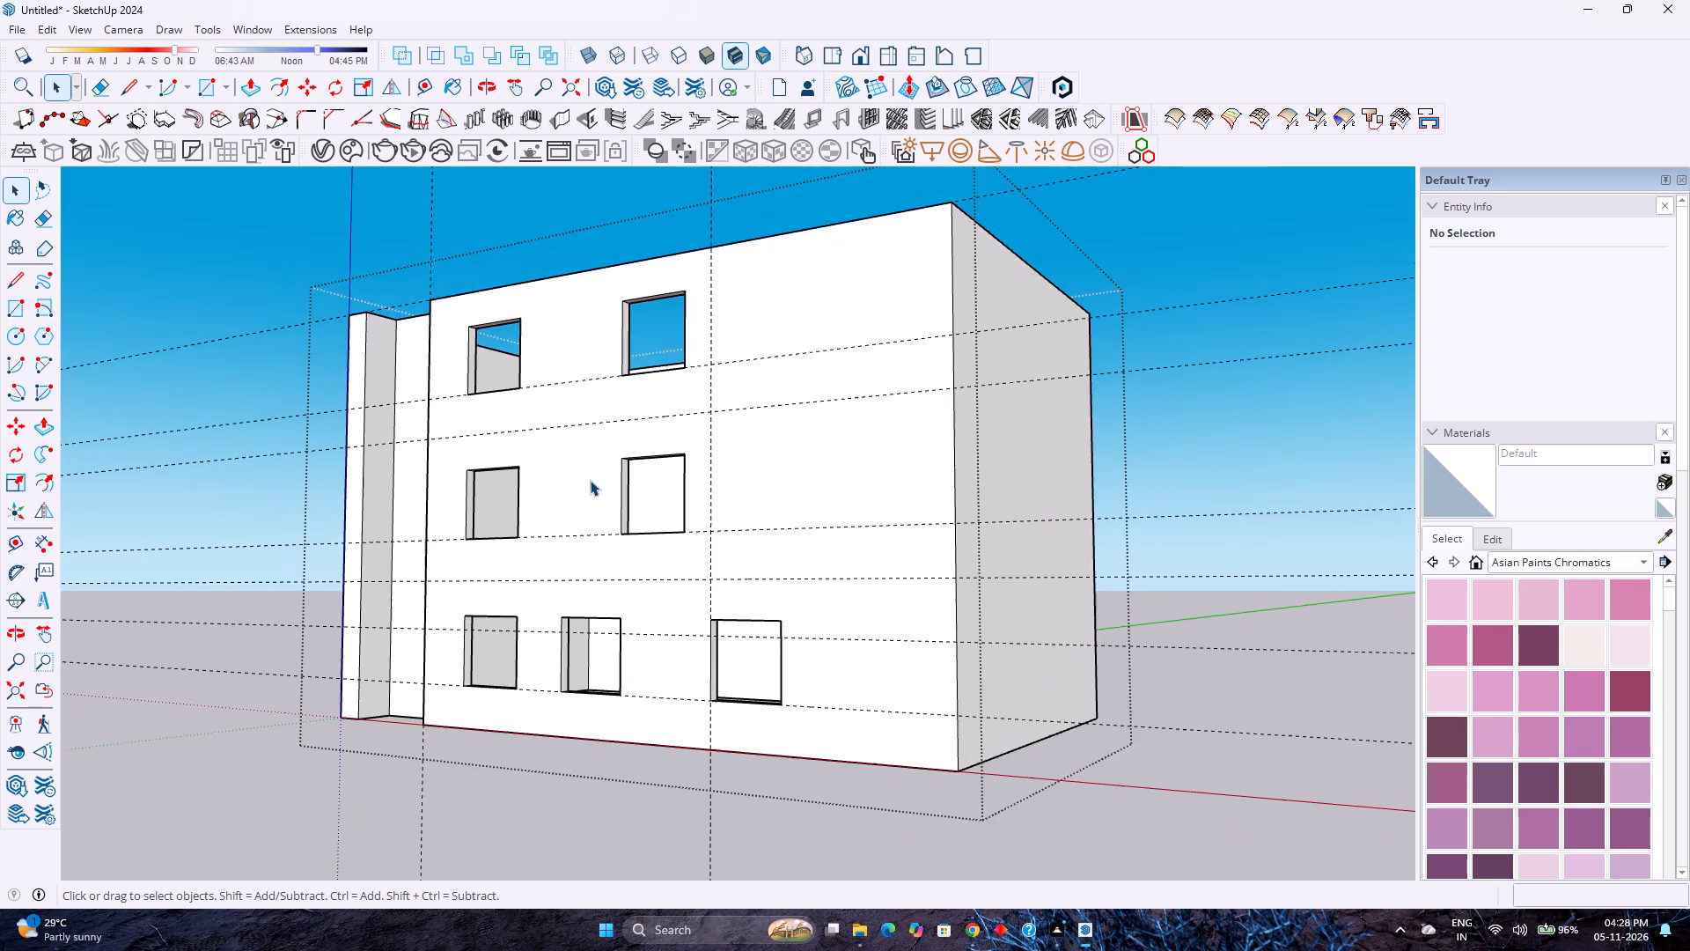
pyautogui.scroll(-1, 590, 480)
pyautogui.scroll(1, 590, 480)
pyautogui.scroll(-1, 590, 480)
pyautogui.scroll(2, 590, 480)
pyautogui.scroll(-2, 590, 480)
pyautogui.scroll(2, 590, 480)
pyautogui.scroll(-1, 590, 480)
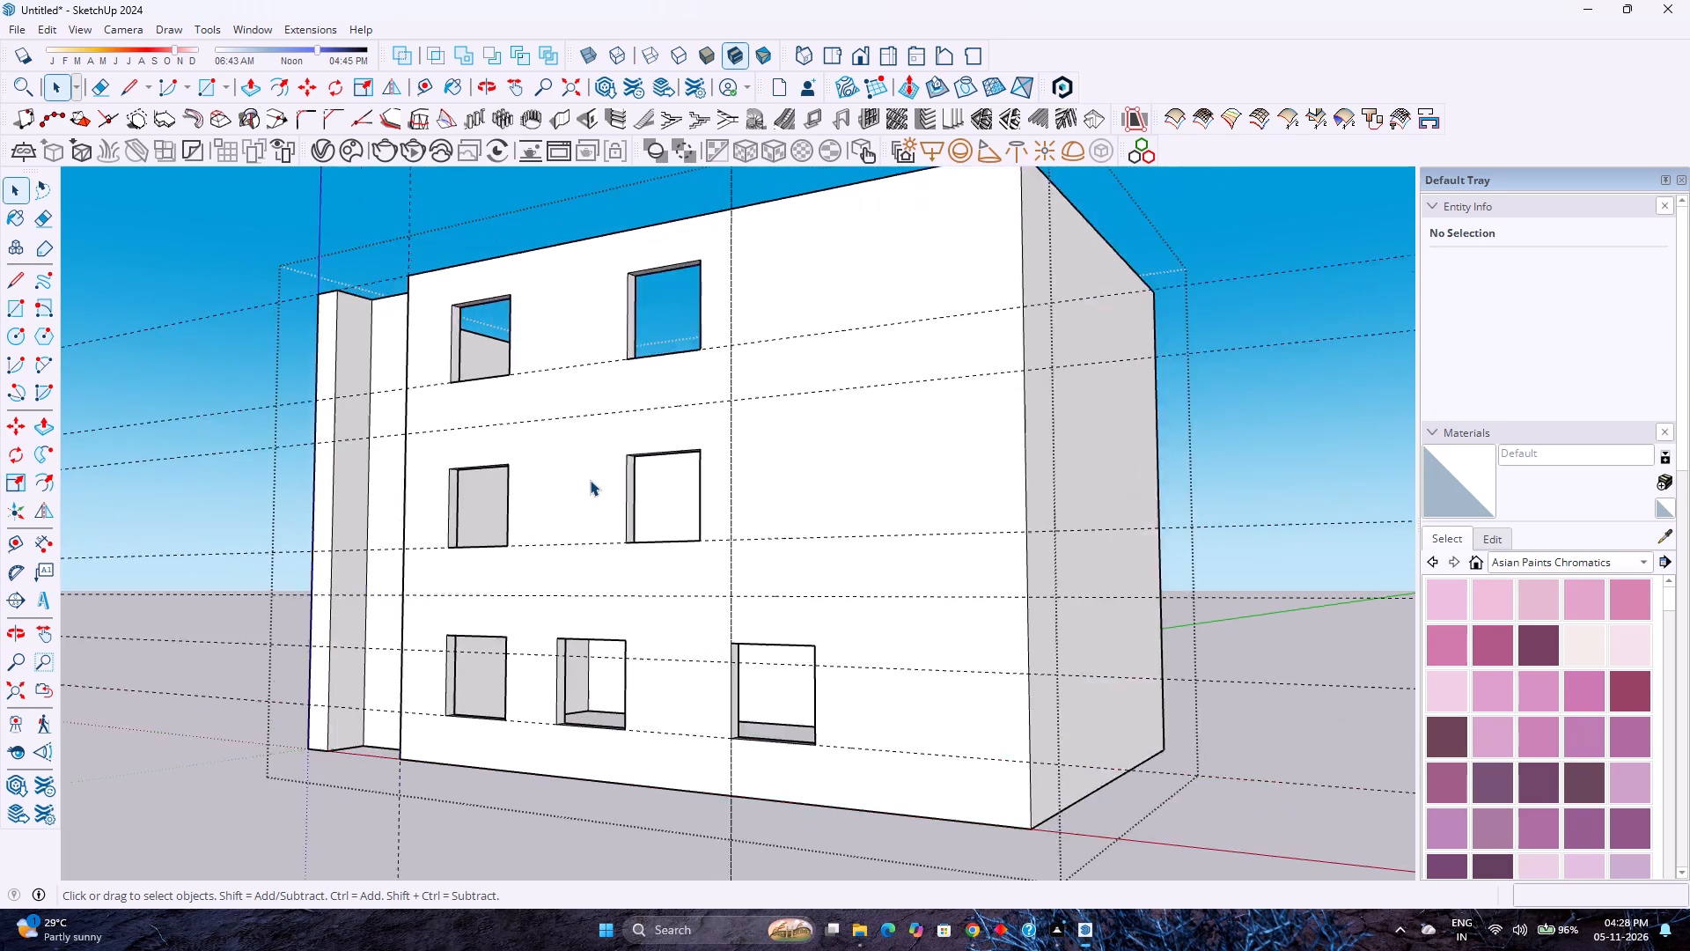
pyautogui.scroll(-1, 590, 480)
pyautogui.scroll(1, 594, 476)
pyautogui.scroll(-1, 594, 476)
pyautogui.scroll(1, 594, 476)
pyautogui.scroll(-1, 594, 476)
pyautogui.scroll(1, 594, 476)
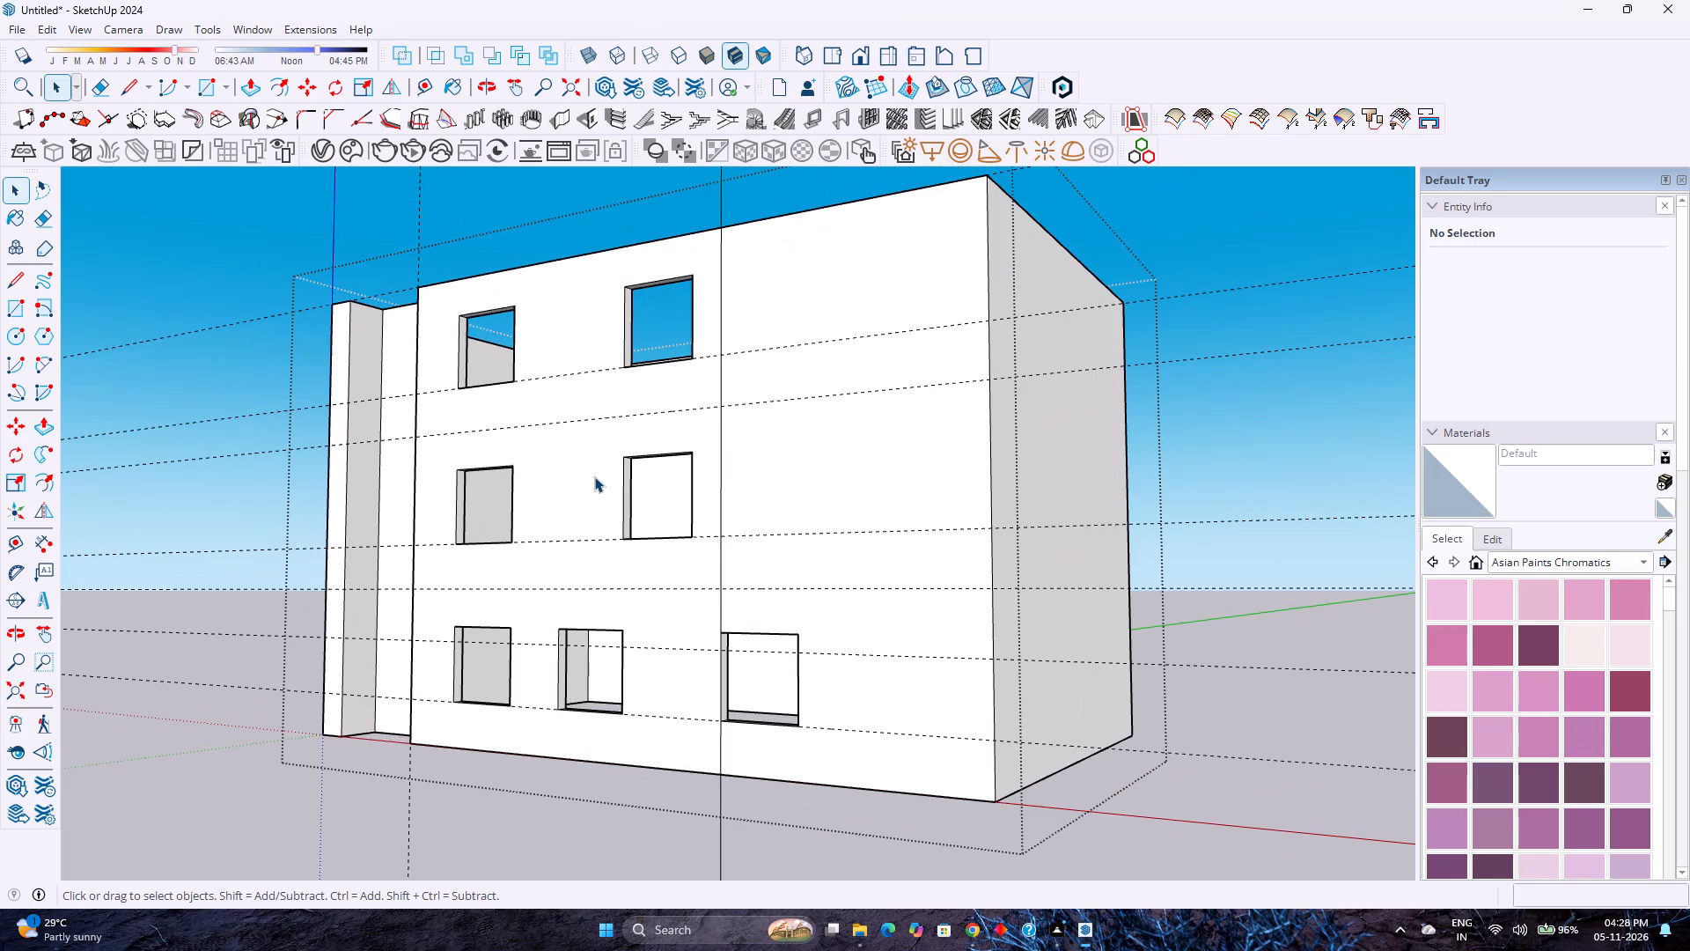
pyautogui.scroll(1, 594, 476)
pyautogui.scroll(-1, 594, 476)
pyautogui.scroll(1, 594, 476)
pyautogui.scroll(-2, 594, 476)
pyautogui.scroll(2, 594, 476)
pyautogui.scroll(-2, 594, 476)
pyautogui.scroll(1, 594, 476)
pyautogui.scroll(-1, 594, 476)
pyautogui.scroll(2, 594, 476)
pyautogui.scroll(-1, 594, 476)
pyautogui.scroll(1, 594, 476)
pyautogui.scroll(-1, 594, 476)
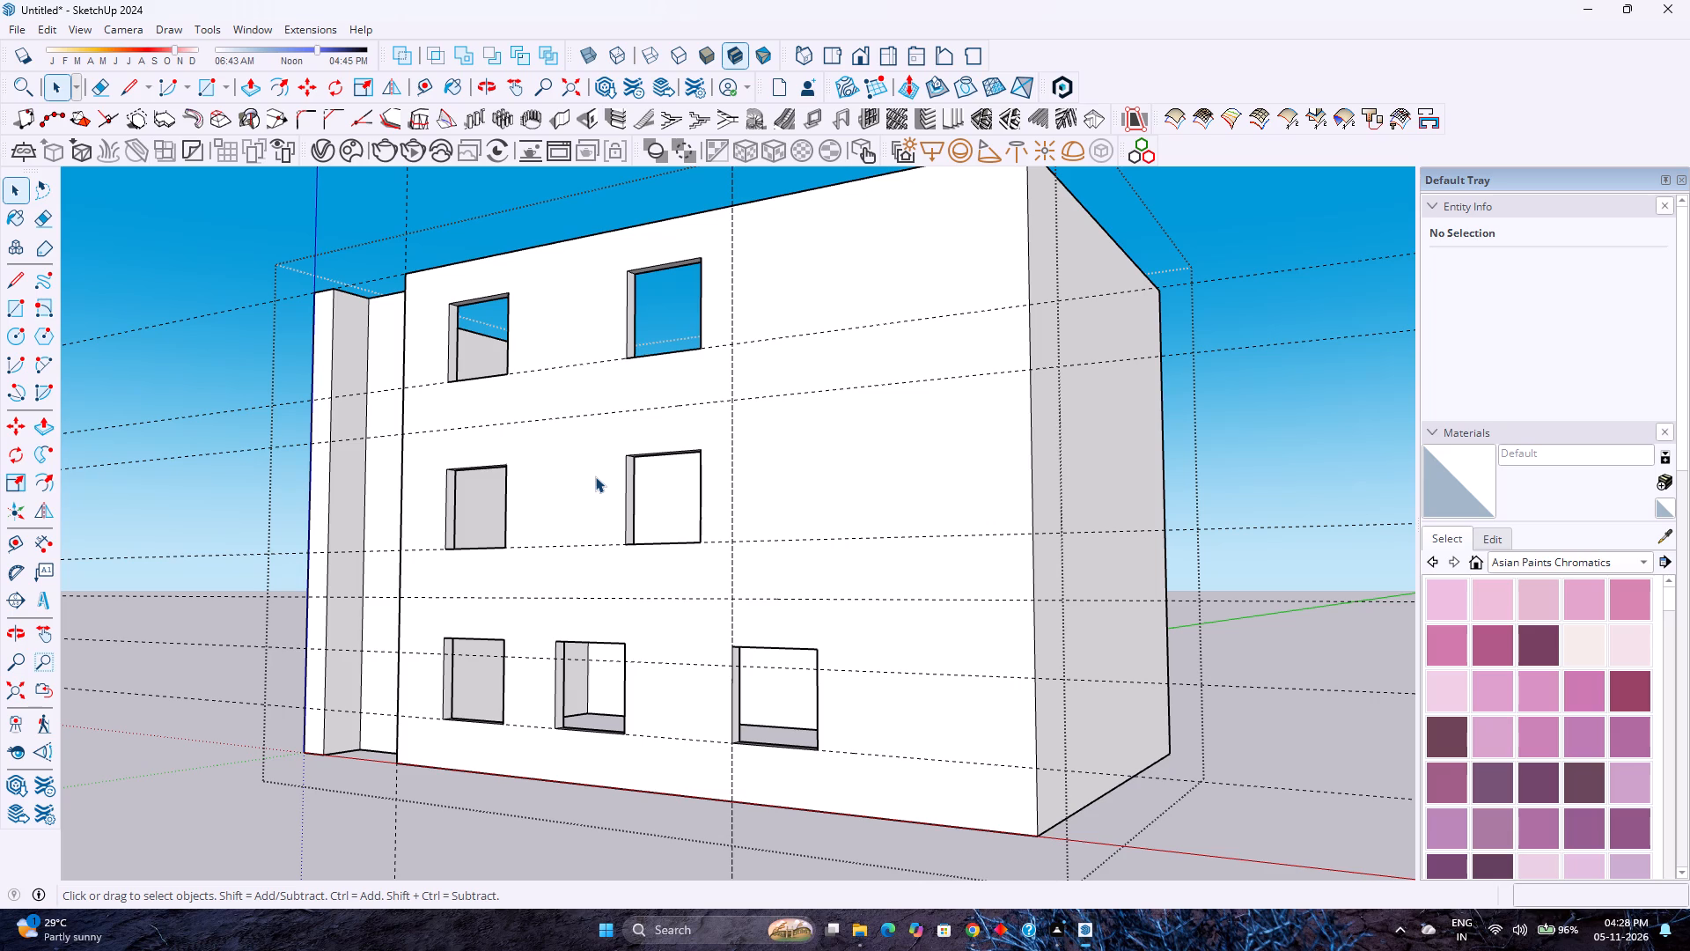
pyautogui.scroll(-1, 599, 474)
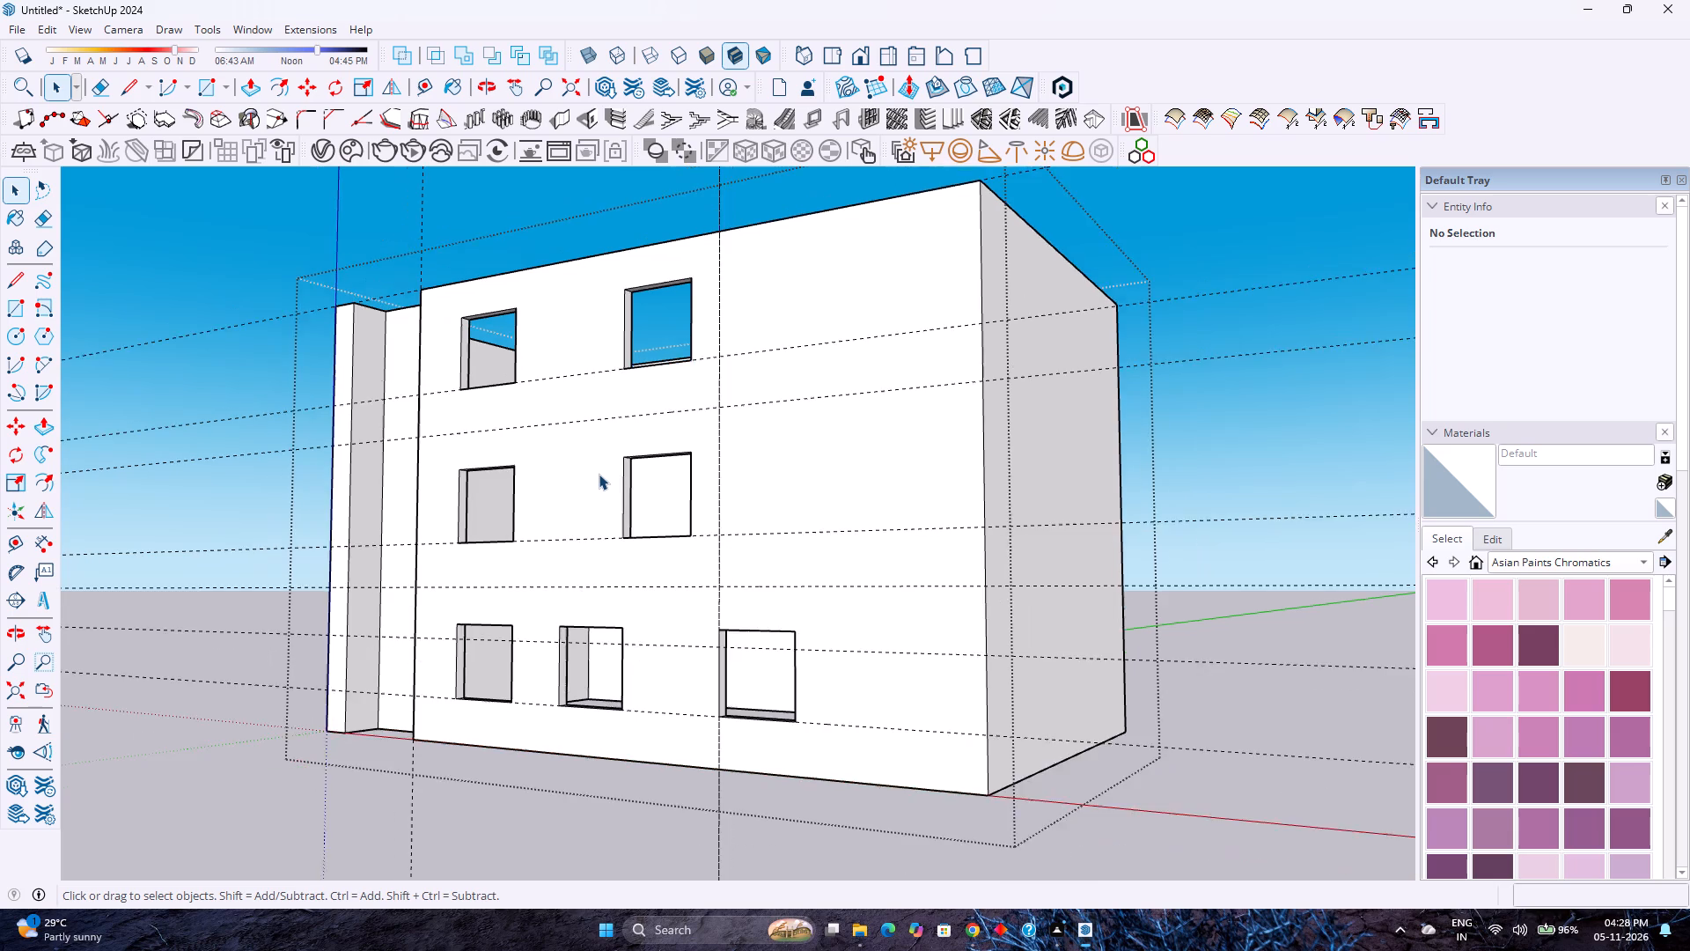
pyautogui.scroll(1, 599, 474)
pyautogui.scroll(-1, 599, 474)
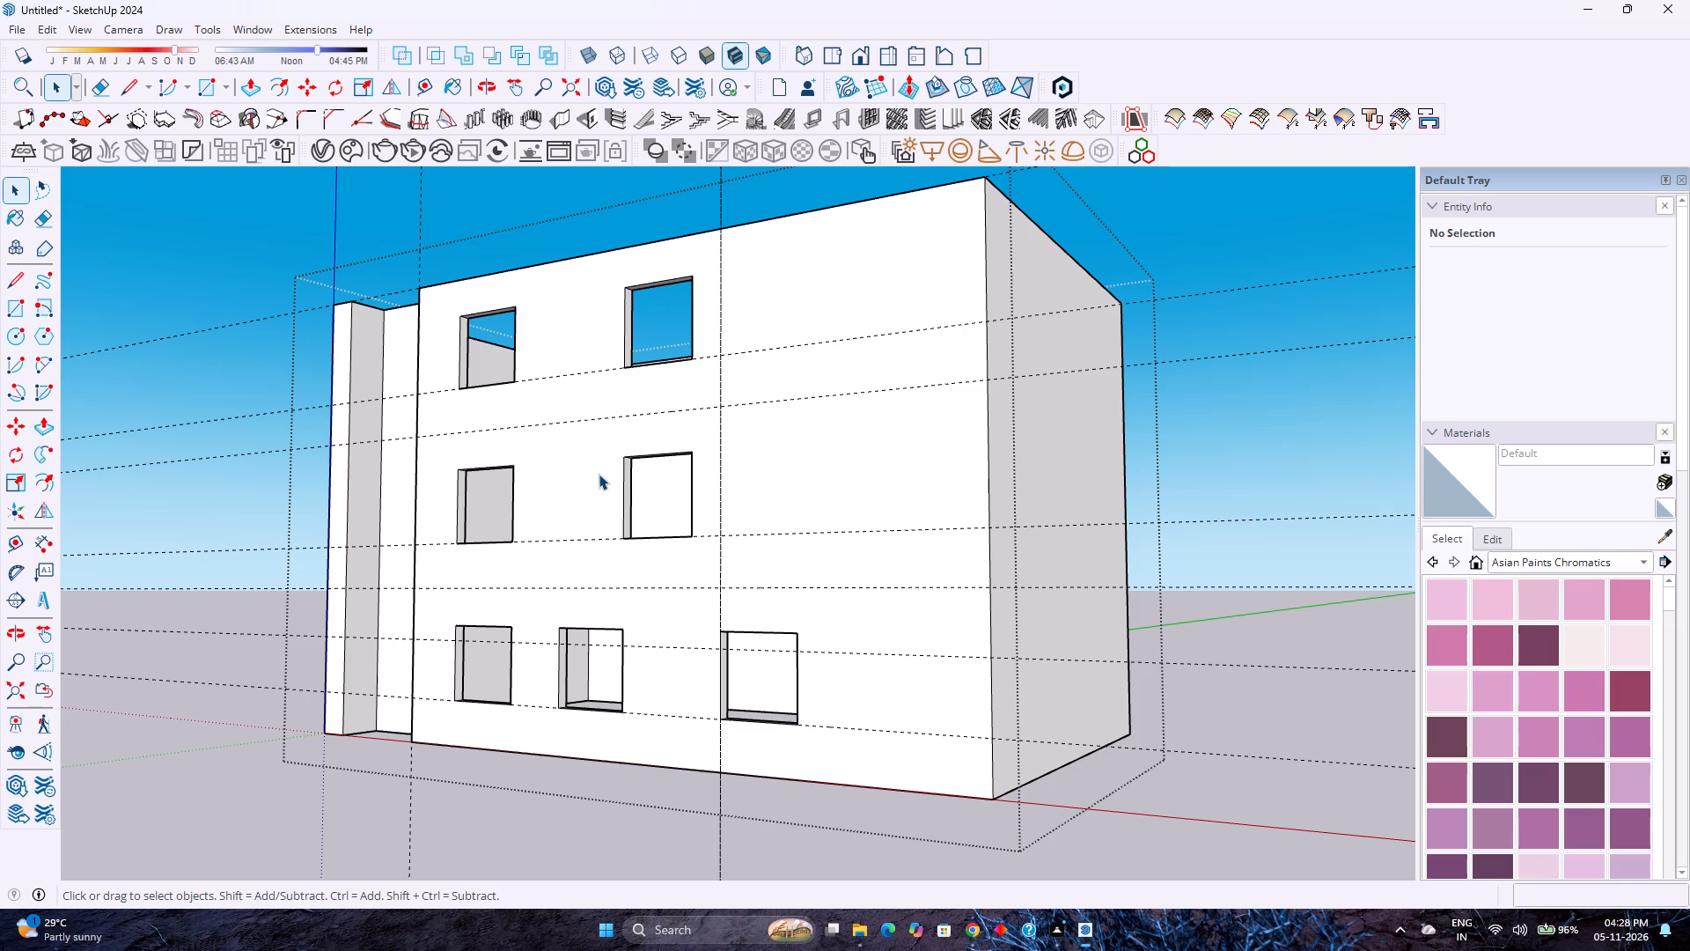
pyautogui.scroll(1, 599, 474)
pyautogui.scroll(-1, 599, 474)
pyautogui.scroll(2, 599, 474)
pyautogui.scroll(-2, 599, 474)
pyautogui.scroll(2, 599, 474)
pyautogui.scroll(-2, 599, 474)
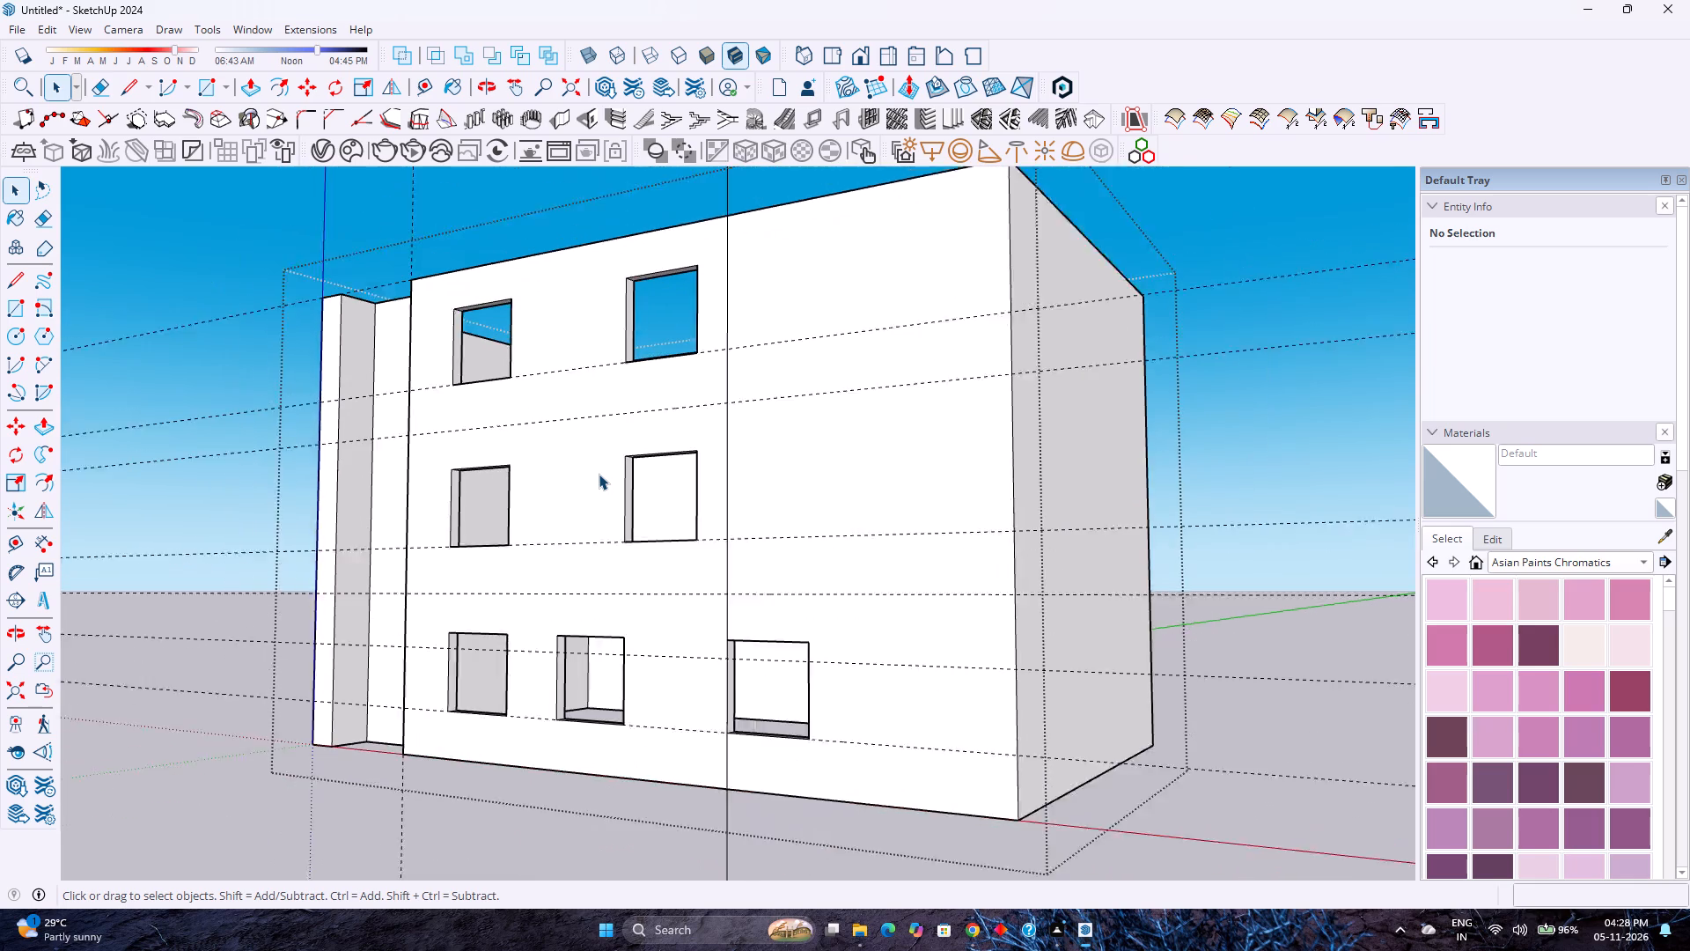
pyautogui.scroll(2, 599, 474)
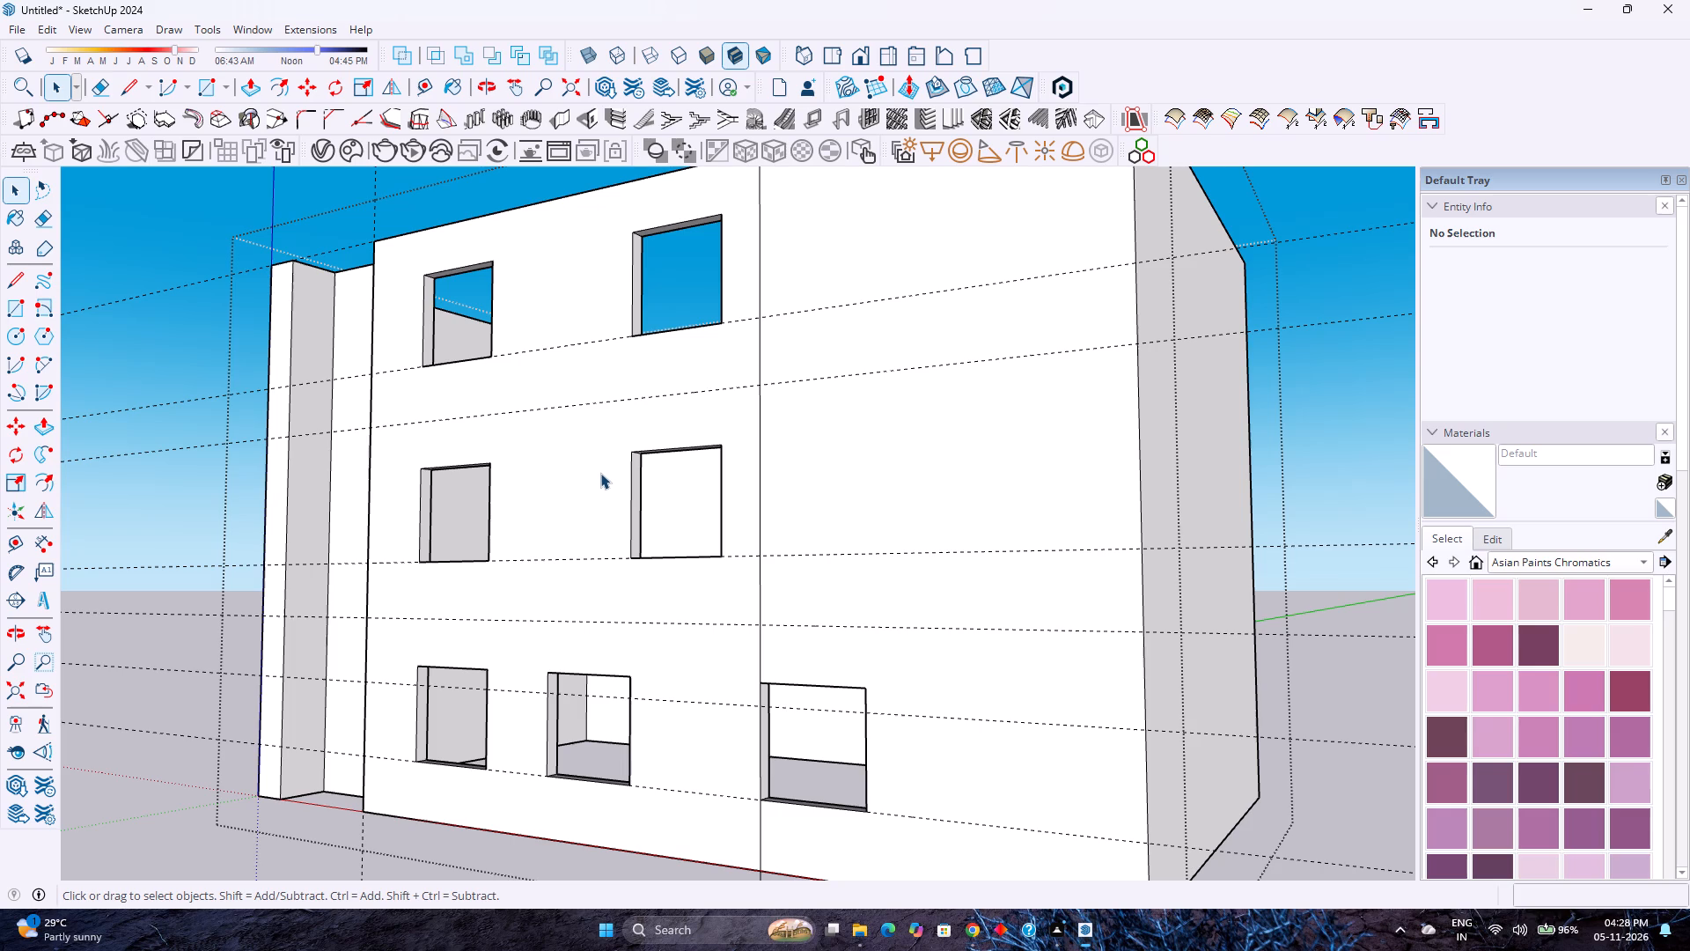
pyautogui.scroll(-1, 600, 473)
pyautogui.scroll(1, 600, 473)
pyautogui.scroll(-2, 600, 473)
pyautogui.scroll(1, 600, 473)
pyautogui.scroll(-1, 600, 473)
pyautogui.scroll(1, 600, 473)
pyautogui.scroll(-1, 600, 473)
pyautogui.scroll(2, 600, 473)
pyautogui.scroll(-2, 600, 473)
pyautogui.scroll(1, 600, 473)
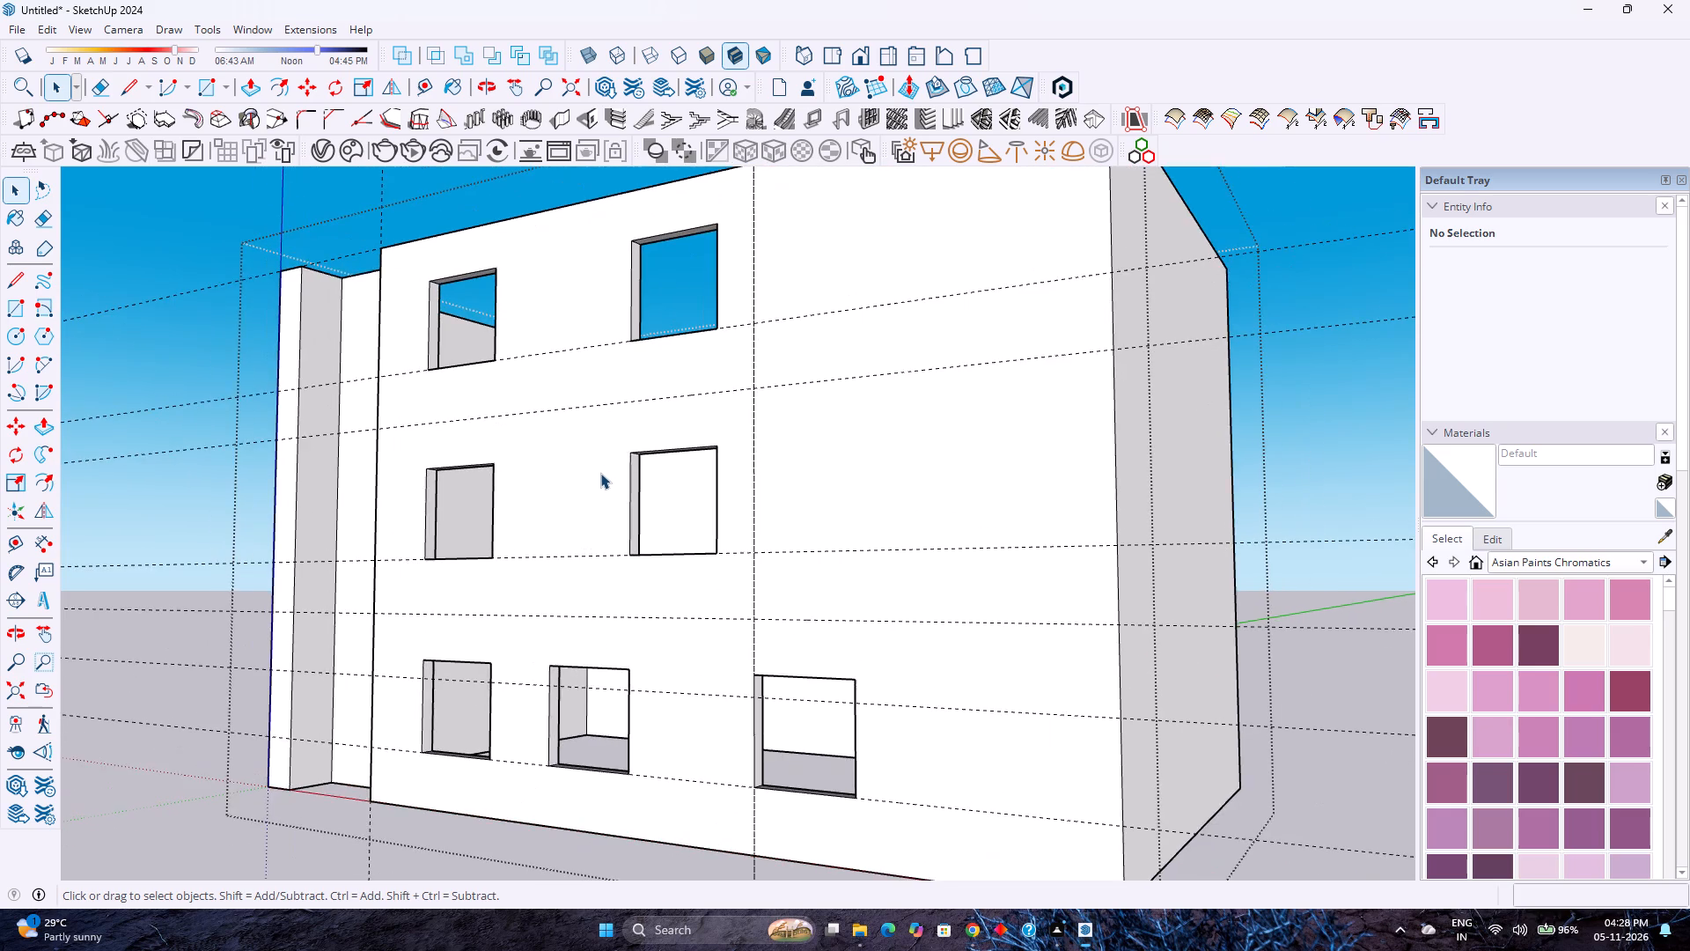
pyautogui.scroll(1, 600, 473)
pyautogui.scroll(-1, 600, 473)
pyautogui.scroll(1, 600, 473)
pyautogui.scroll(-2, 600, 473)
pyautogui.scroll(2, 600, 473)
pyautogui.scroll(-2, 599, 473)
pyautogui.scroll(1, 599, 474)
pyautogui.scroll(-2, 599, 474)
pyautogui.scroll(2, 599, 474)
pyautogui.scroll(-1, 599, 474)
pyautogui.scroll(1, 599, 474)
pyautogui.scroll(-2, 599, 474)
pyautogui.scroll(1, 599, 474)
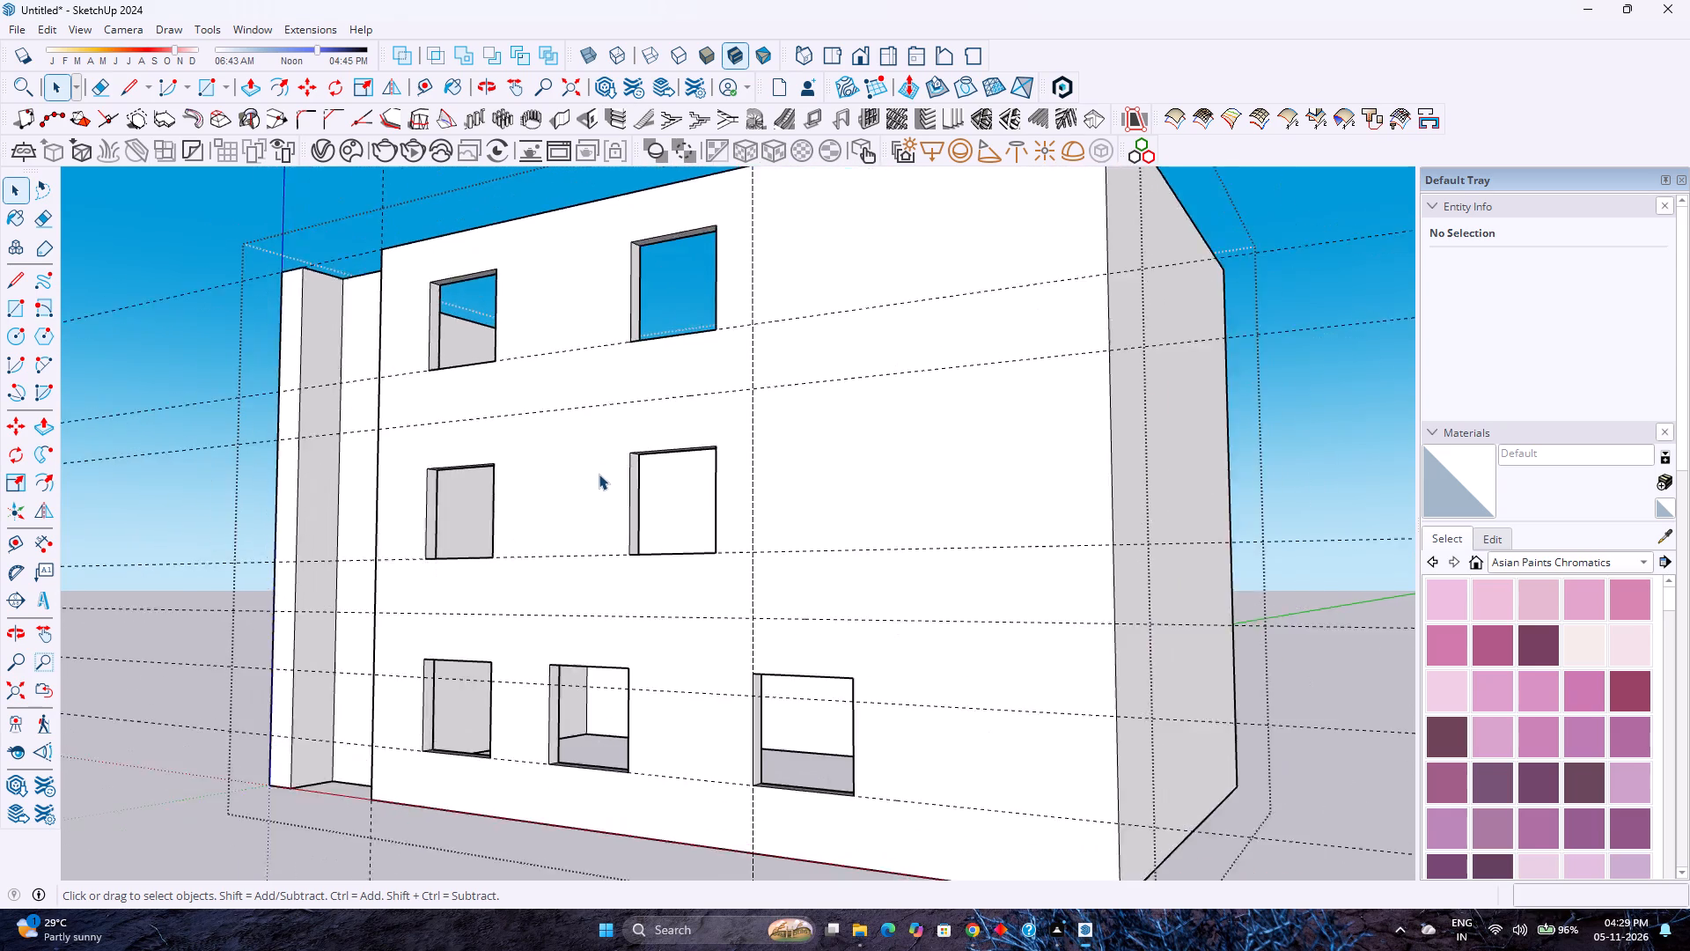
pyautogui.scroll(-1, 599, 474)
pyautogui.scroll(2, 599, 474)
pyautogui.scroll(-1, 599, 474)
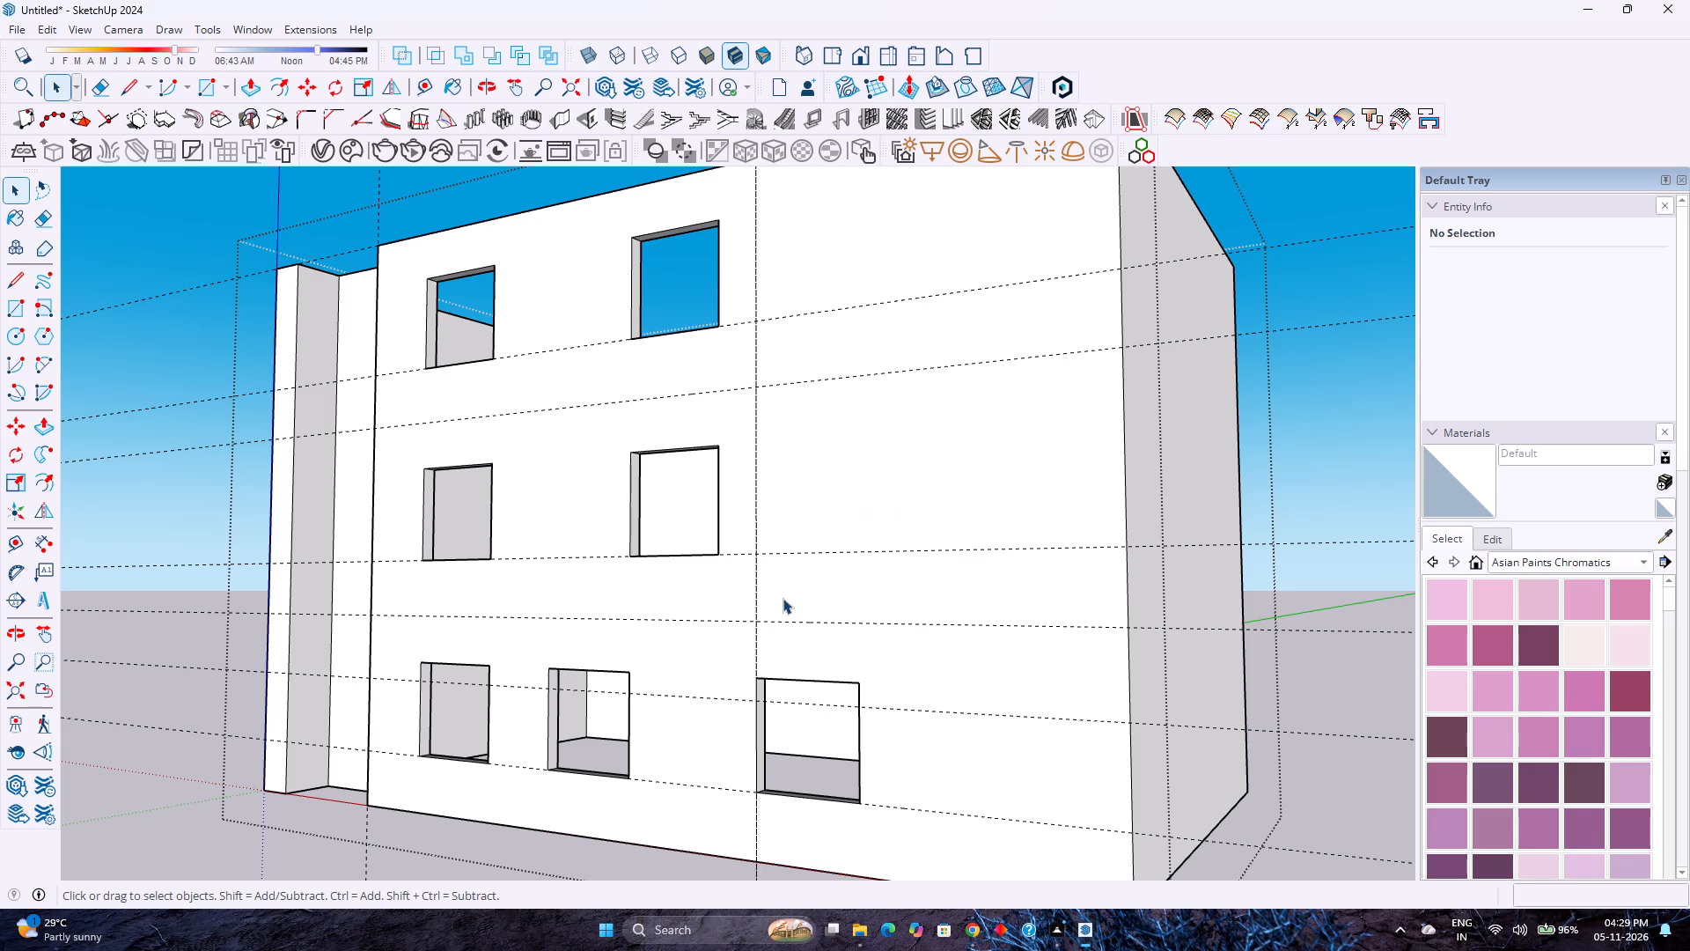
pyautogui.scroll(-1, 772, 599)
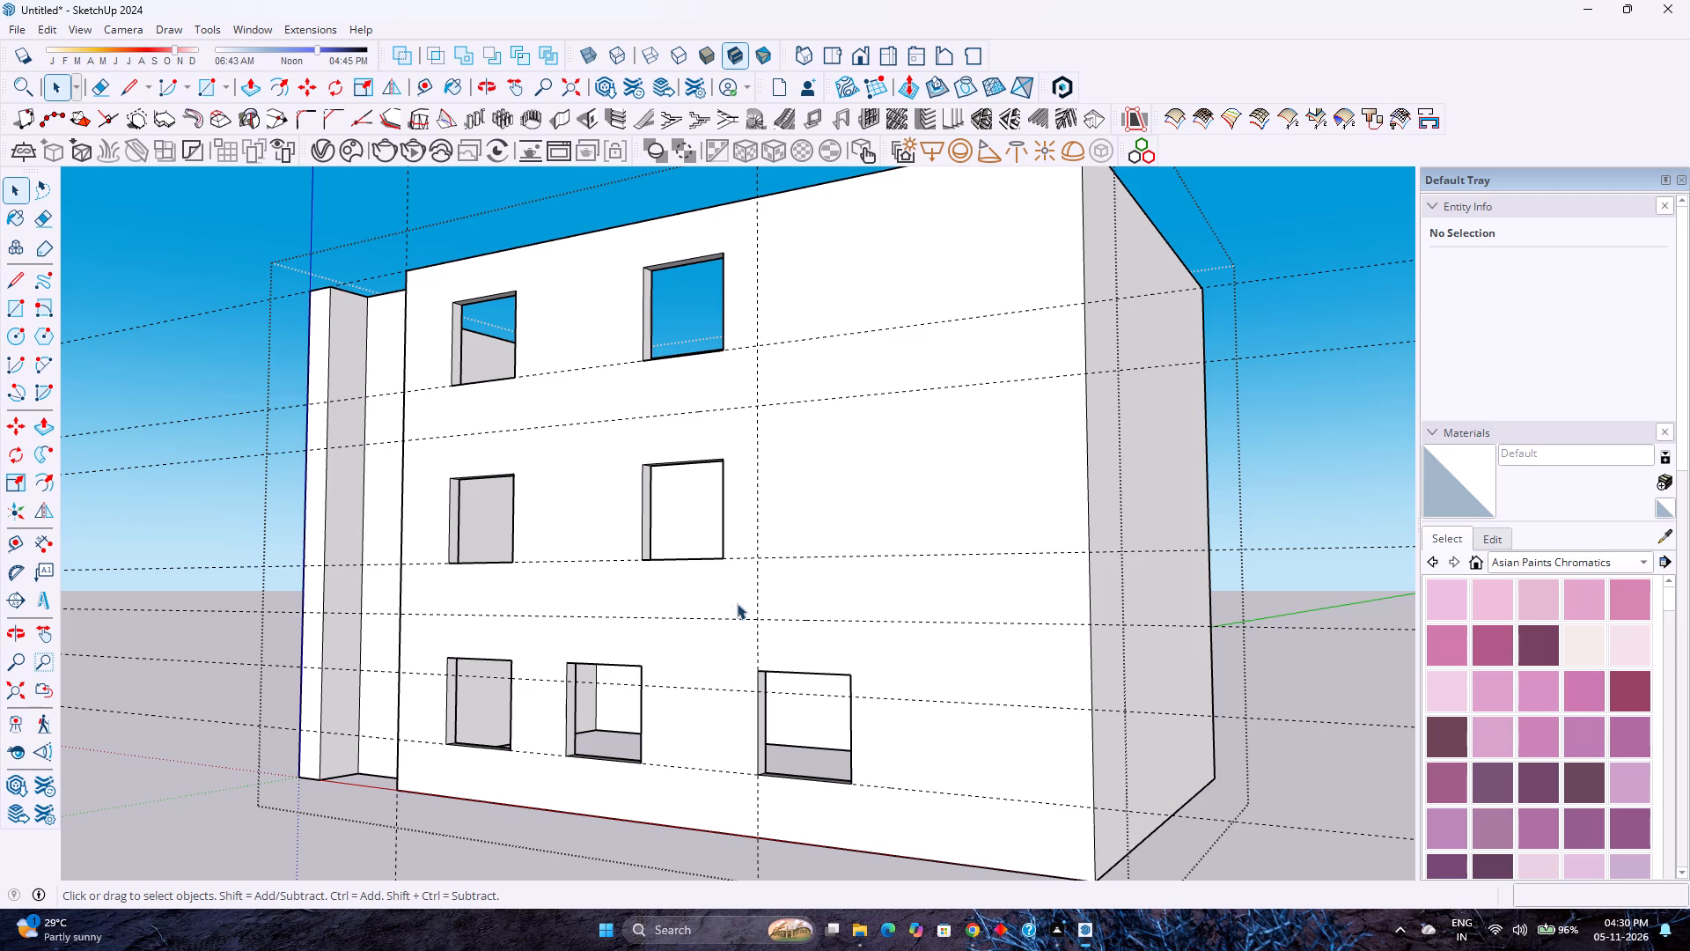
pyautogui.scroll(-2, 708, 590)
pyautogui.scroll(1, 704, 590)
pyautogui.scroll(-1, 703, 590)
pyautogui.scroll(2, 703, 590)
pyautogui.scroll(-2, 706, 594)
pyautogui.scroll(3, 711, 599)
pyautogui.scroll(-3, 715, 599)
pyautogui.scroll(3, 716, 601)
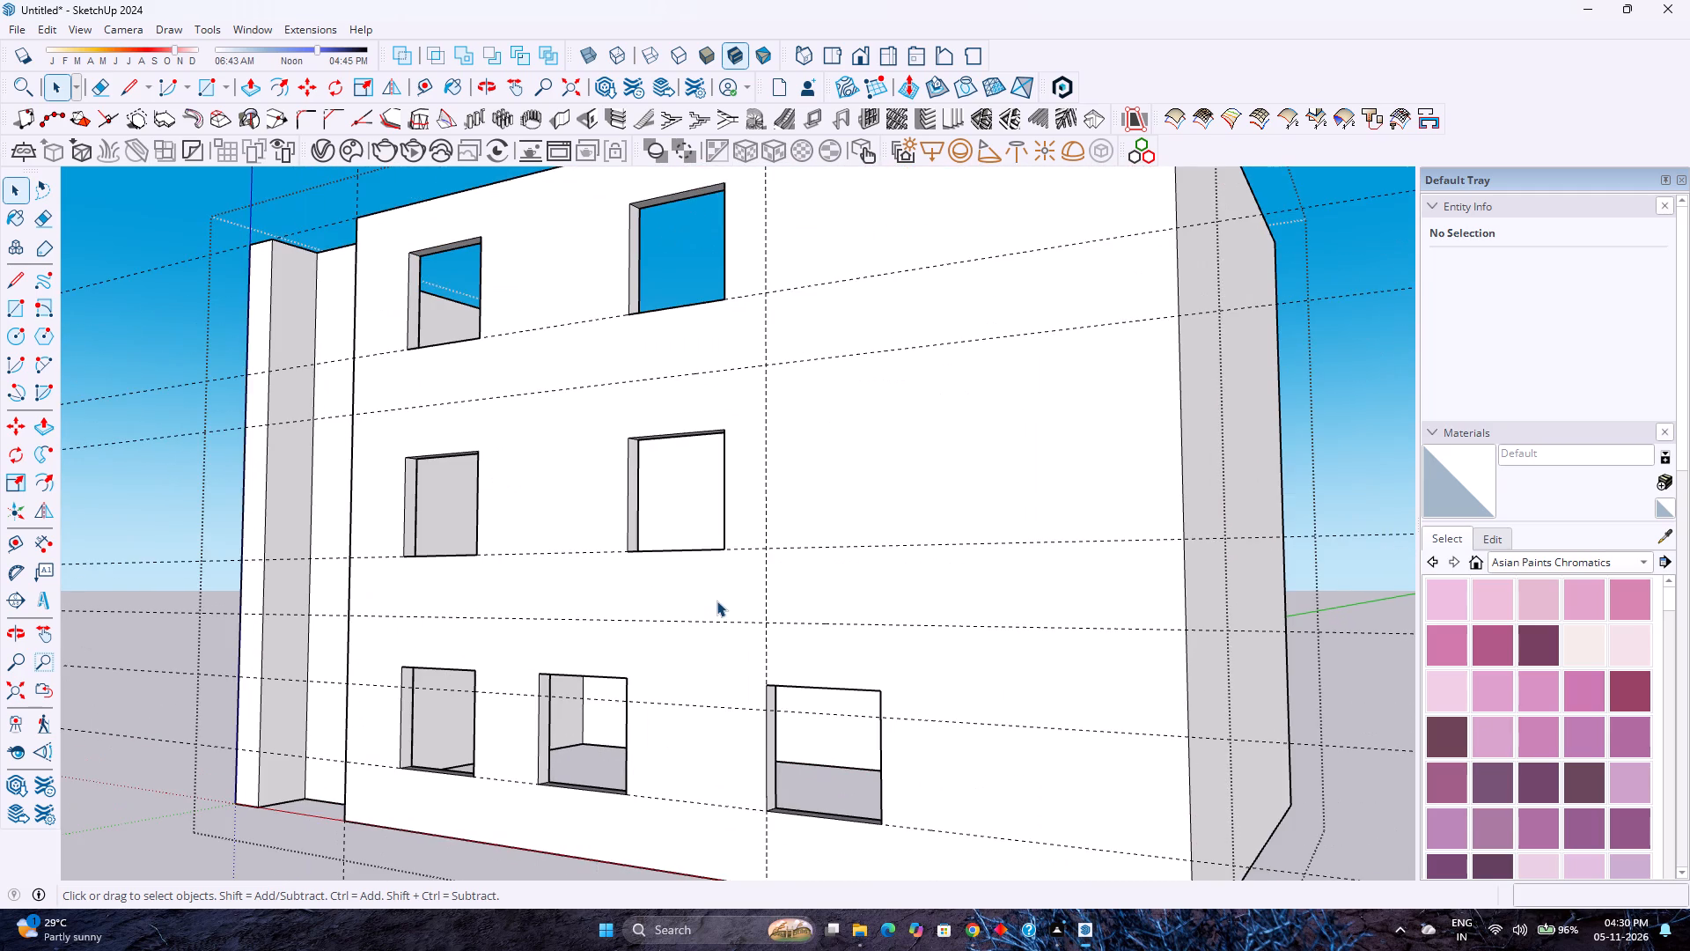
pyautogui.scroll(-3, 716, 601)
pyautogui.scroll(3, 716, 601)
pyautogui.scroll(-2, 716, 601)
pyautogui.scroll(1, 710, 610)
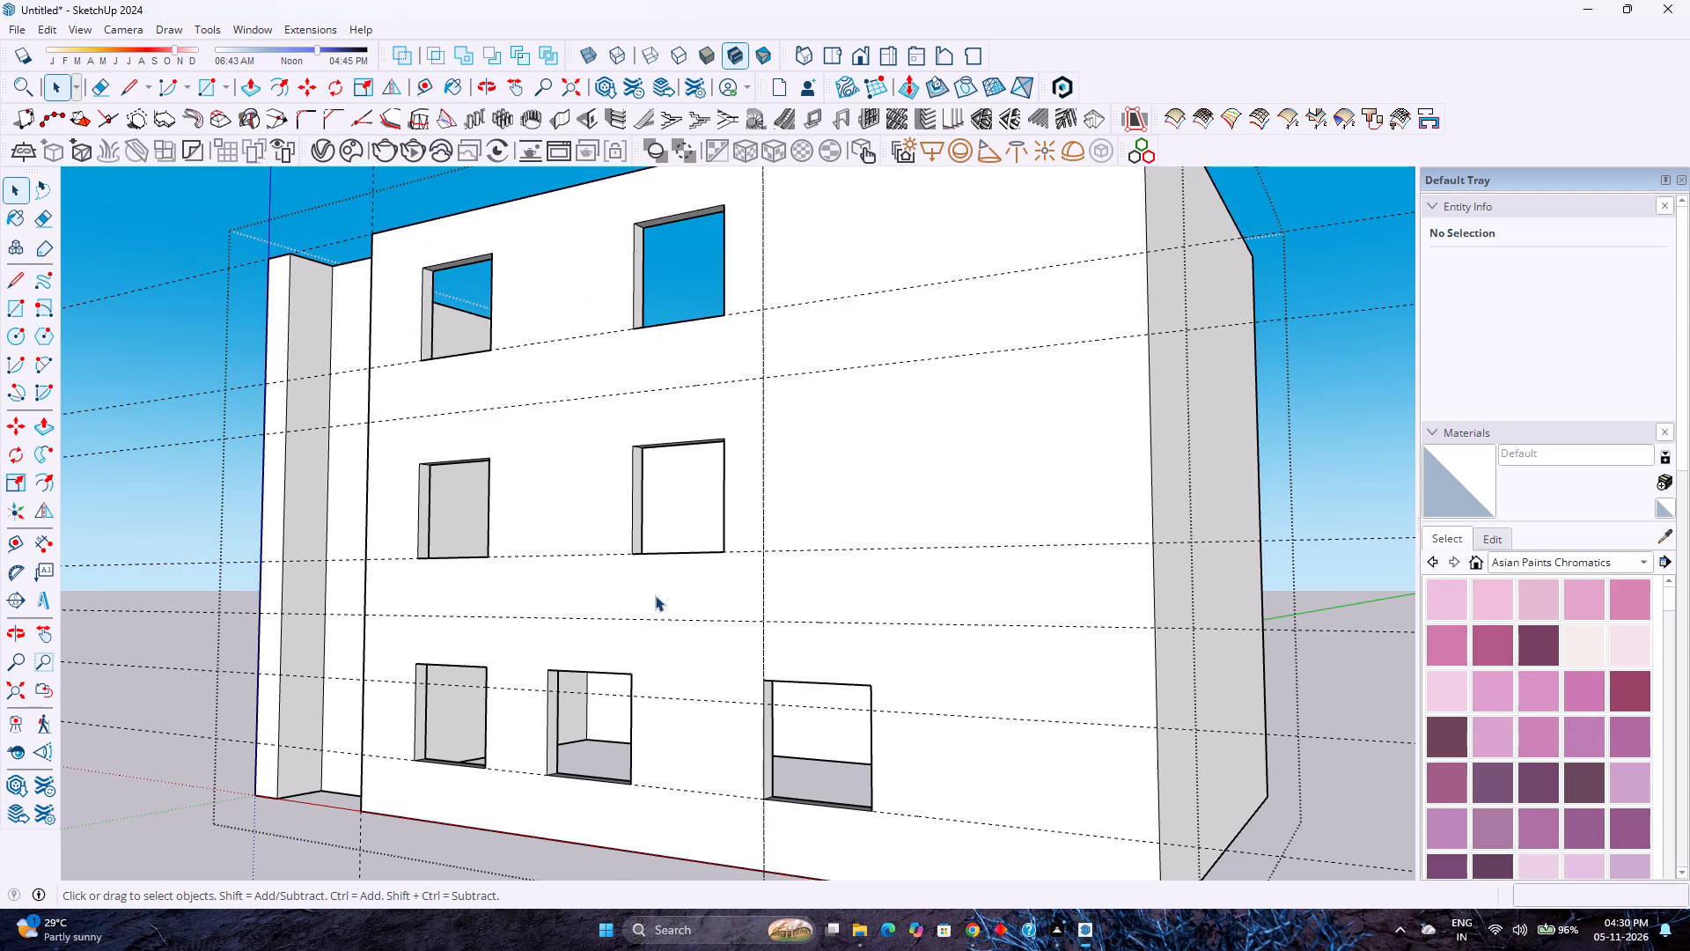
# Inspect the middle-level window openings and the guide lines between the middle and lower levels up close.
pyautogui.scroll(3, 640, 580)
pyautogui.scroll(-2, 639, 582)
pyautogui.scroll(1, 639, 582)
pyautogui.scroll(-3, 639, 582)
pyautogui.scroll(2, 639, 582)
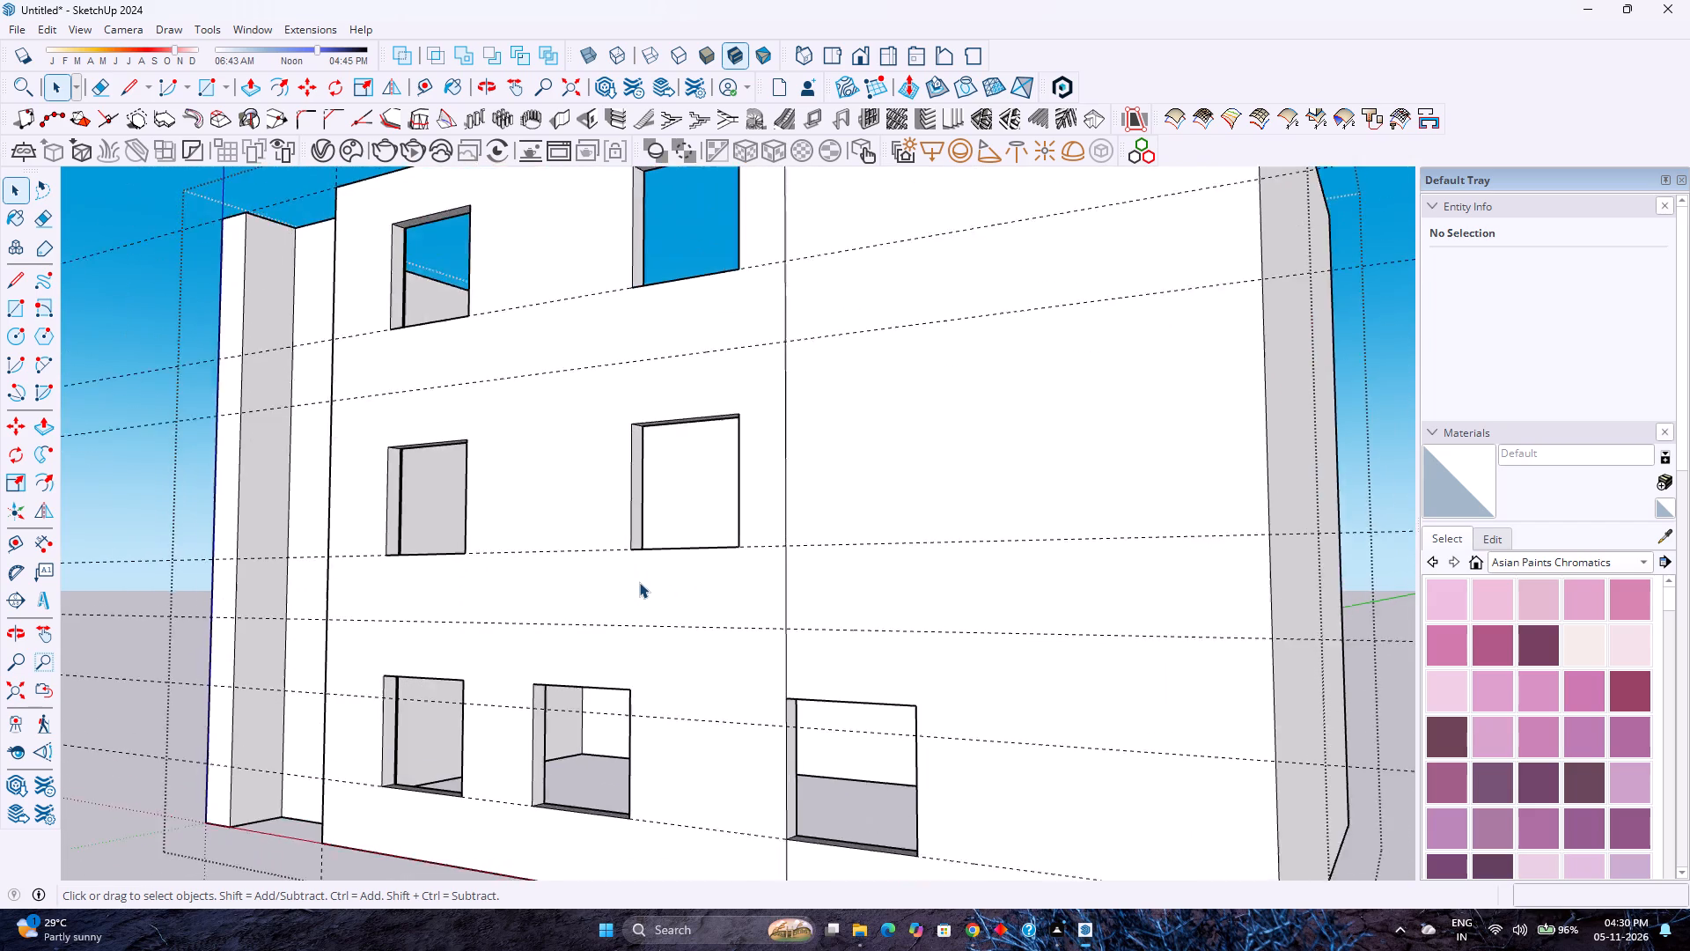
pyautogui.scroll(-2, 639, 583)
pyautogui.scroll(3, 639, 583)
pyautogui.scroll(-2, 636, 586)
pyautogui.scroll(3, 636, 586)
pyautogui.scroll(-1, 636, 591)
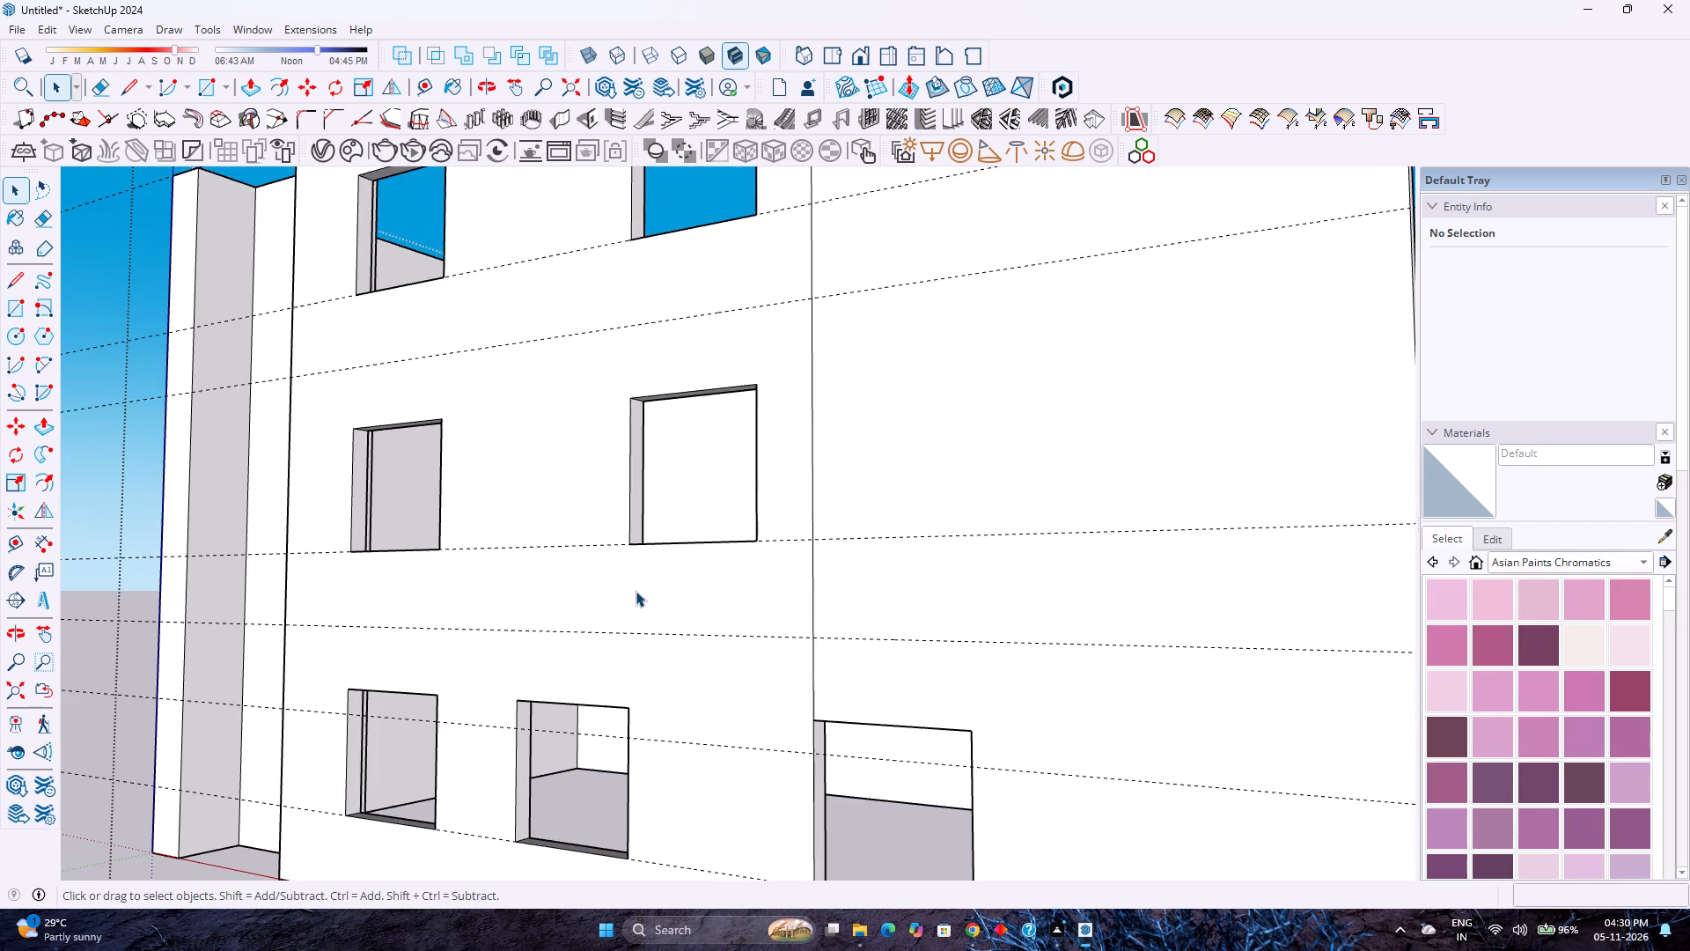
pyautogui.scroll(-1, 636, 591)
pyautogui.scroll(1, 635, 593)
pyautogui.scroll(-1, 635, 593)
pyautogui.scroll(1, 635, 593)
pyautogui.scroll(-1, 635, 593)
pyautogui.scroll(1, 635, 593)
pyautogui.scroll(-2, 635, 593)
pyautogui.scroll(2, 635, 593)
pyautogui.scroll(-2, 635, 593)
pyautogui.scroll(2, 635, 593)
pyautogui.scroll(-2, 628, 598)
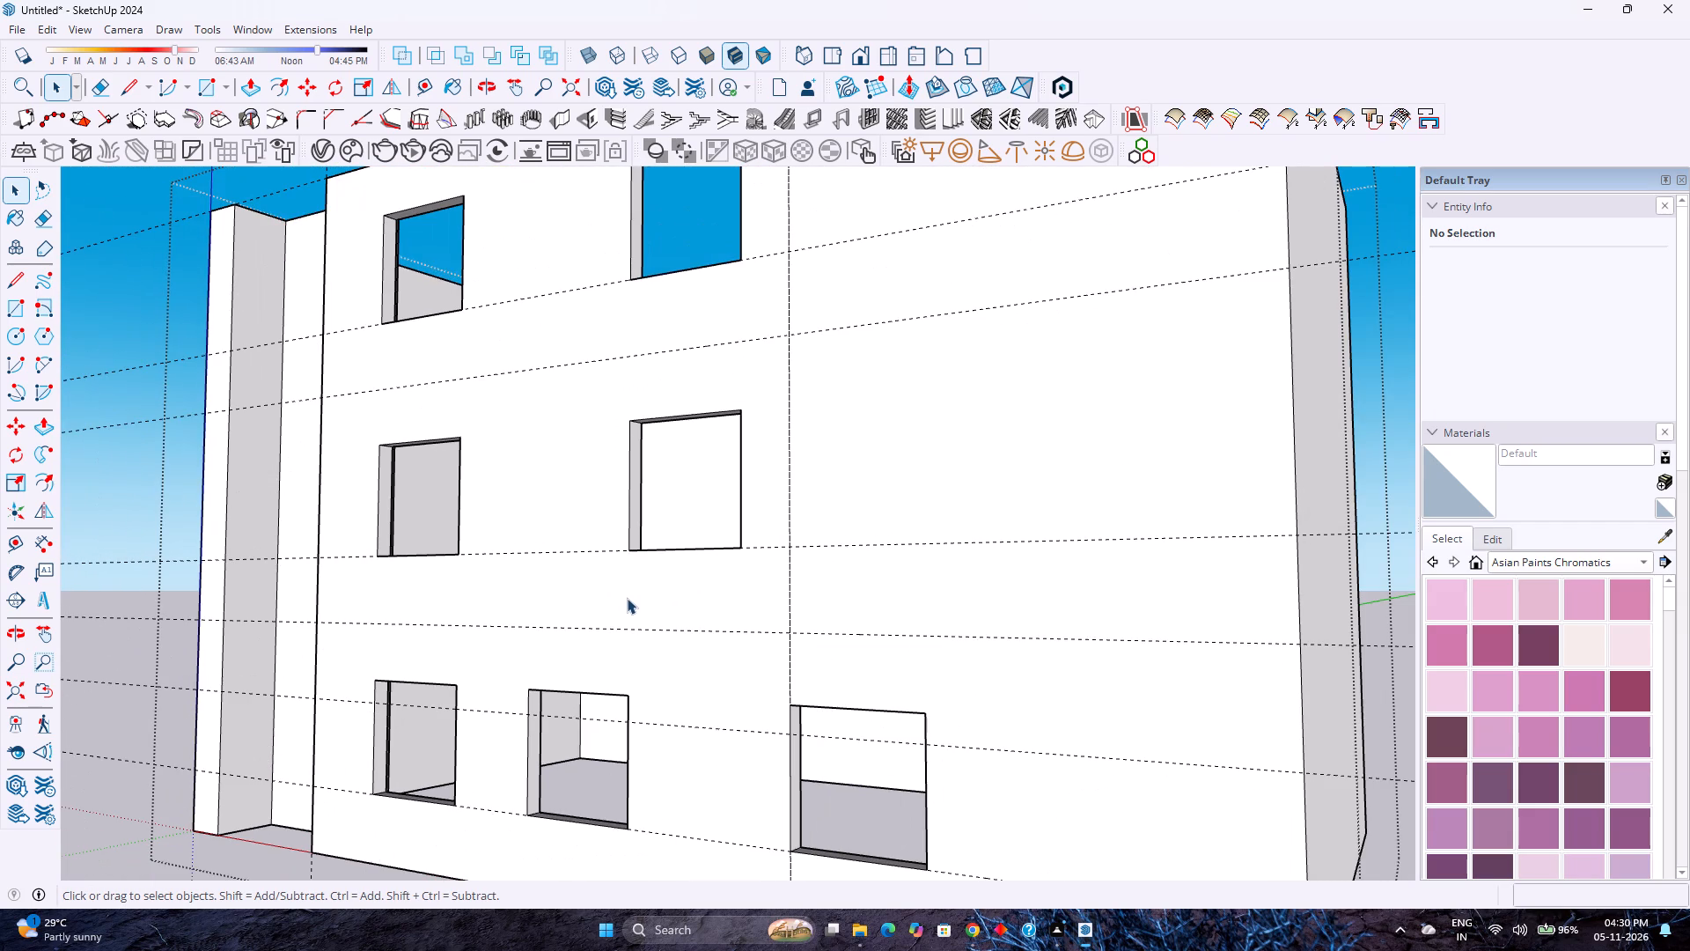
pyautogui.scroll(-2, 620, 604)
pyautogui.scroll(2, 619, 606)
pyautogui.scroll(-2, 619, 606)
pyautogui.scroll(2, 619, 606)
pyautogui.scroll(-2, 619, 606)
pyautogui.scroll(5, 619, 606)
pyautogui.scroll(-3, 618, 606)
pyautogui.scroll(2, 618, 606)
pyautogui.scroll(-2, 618, 606)
pyautogui.scroll(3, 618, 606)
pyautogui.scroll(-1, 618, 606)
pyautogui.scroll(3, 620, 606)
pyautogui.scroll(-2, 620, 606)
pyautogui.scroll(1, 620, 606)
pyautogui.scroll(-2, 620, 606)
pyautogui.scroll(3, 620, 606)
pyautogui.scroll(-1, 619, 612)
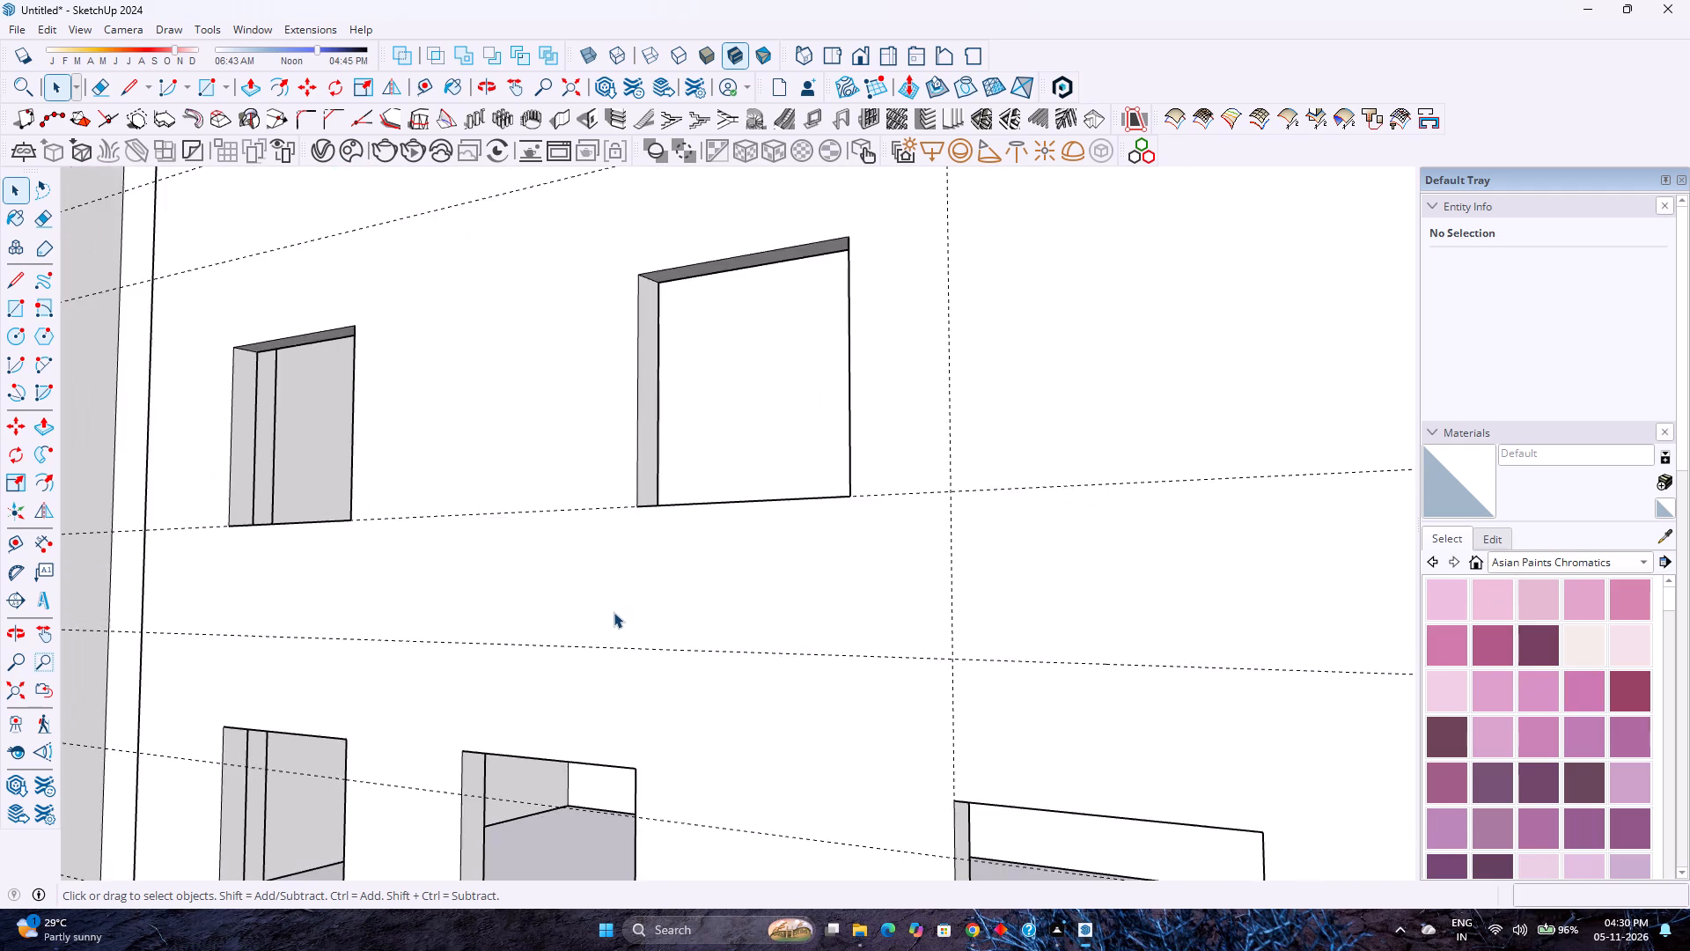
pyautogui.scroll(2, 614, 612)
pyautogui.scroll(-2, 608, 613)
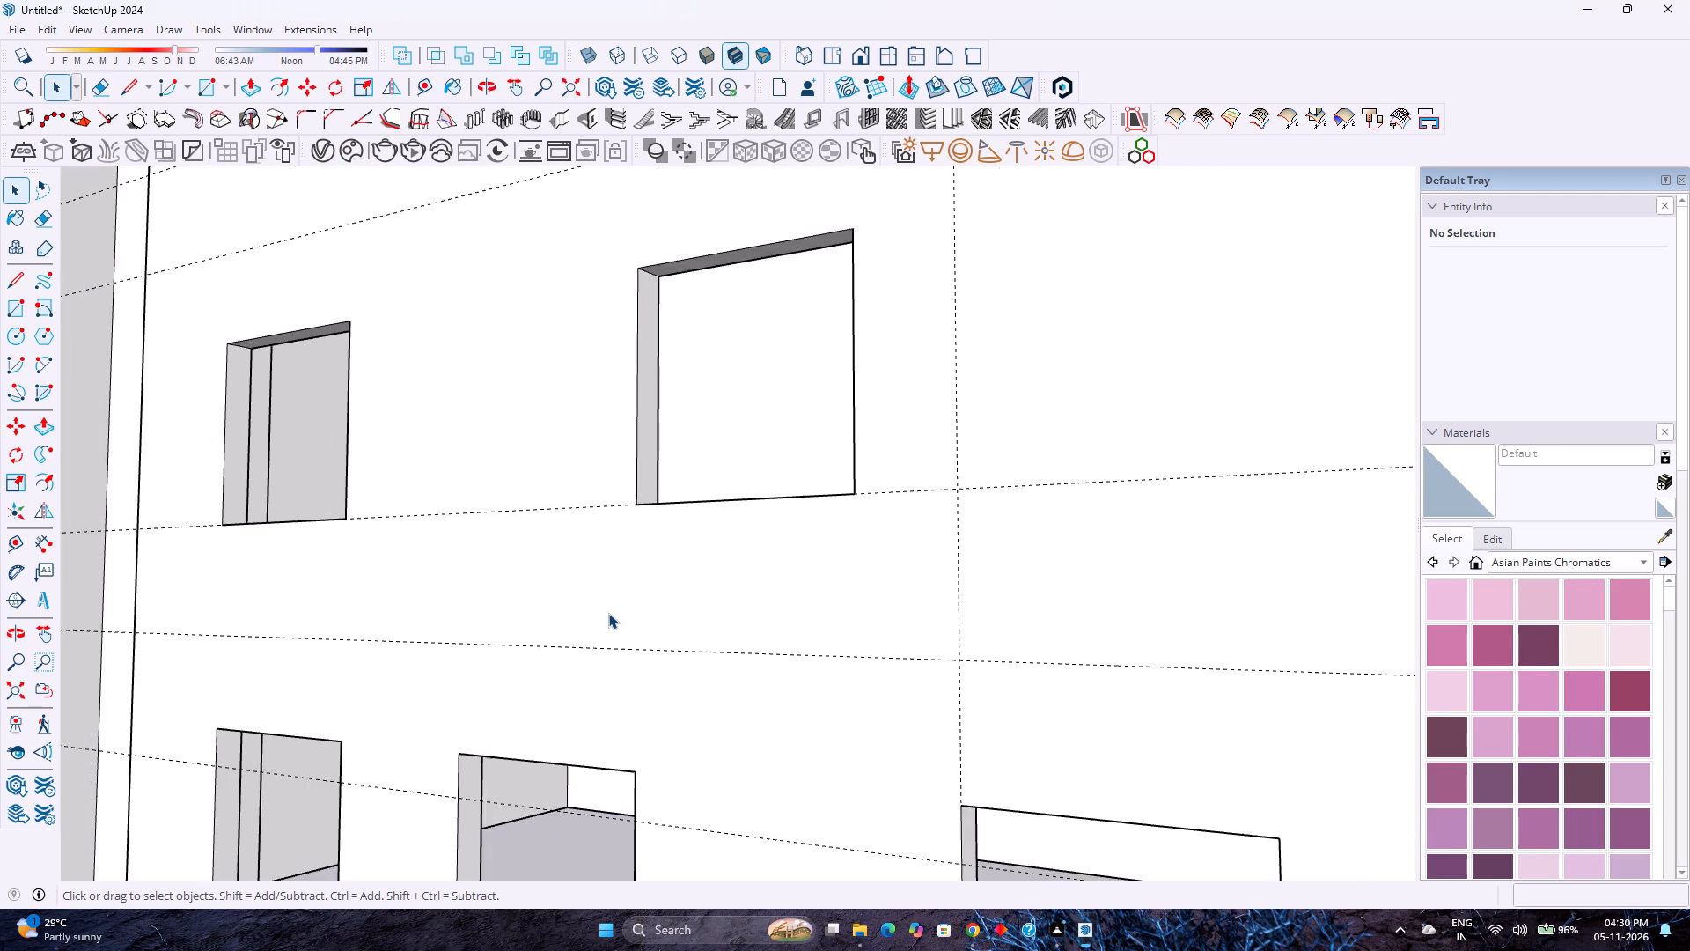
pyautogui.scroll(1, 608, 613)
pyautogui.scroll(-1, 608, 613)
pyautogui.scroll(2, 608, 613)
pyautogui.scroll(-2, 608, 613)
pyautogui.scroll(2, 608, 613)
pyautogui.scroll(-2, 608, 613)
pyautogui.scroll(2, 608, 613)
pyautogui.scroll(-3, 608, 613)
pyautogui.scroll(2, 608, 613)
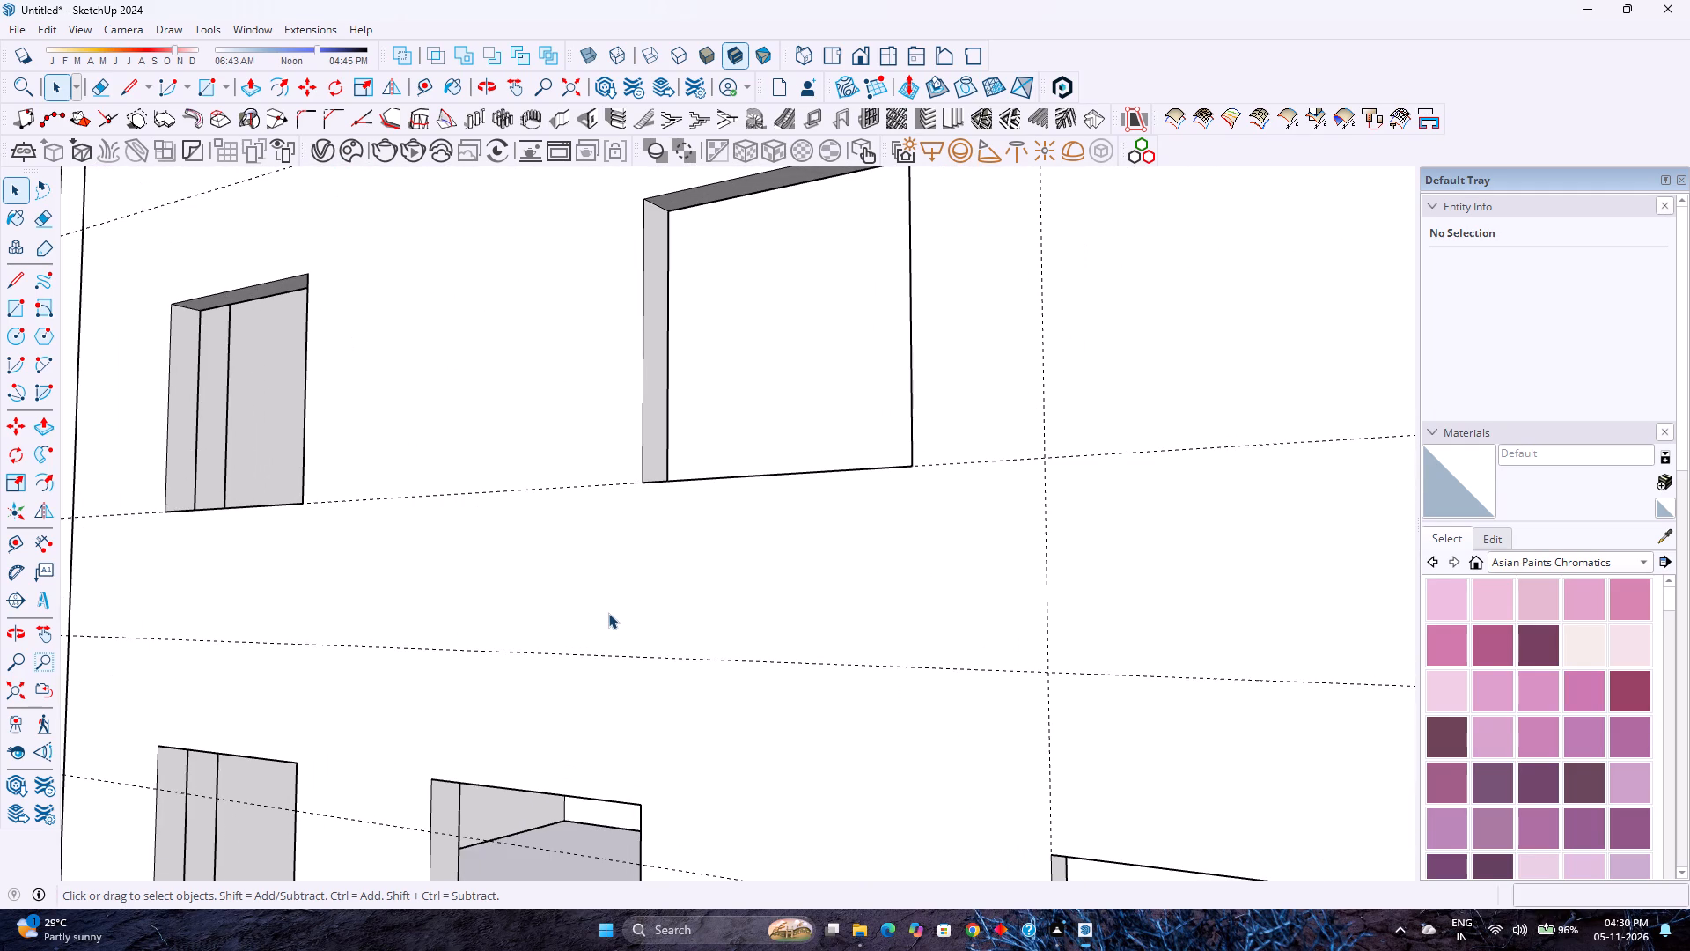
pyautogui.scroll(-2, 627, 613)
pyautogui.scroll(1, 626, 613)
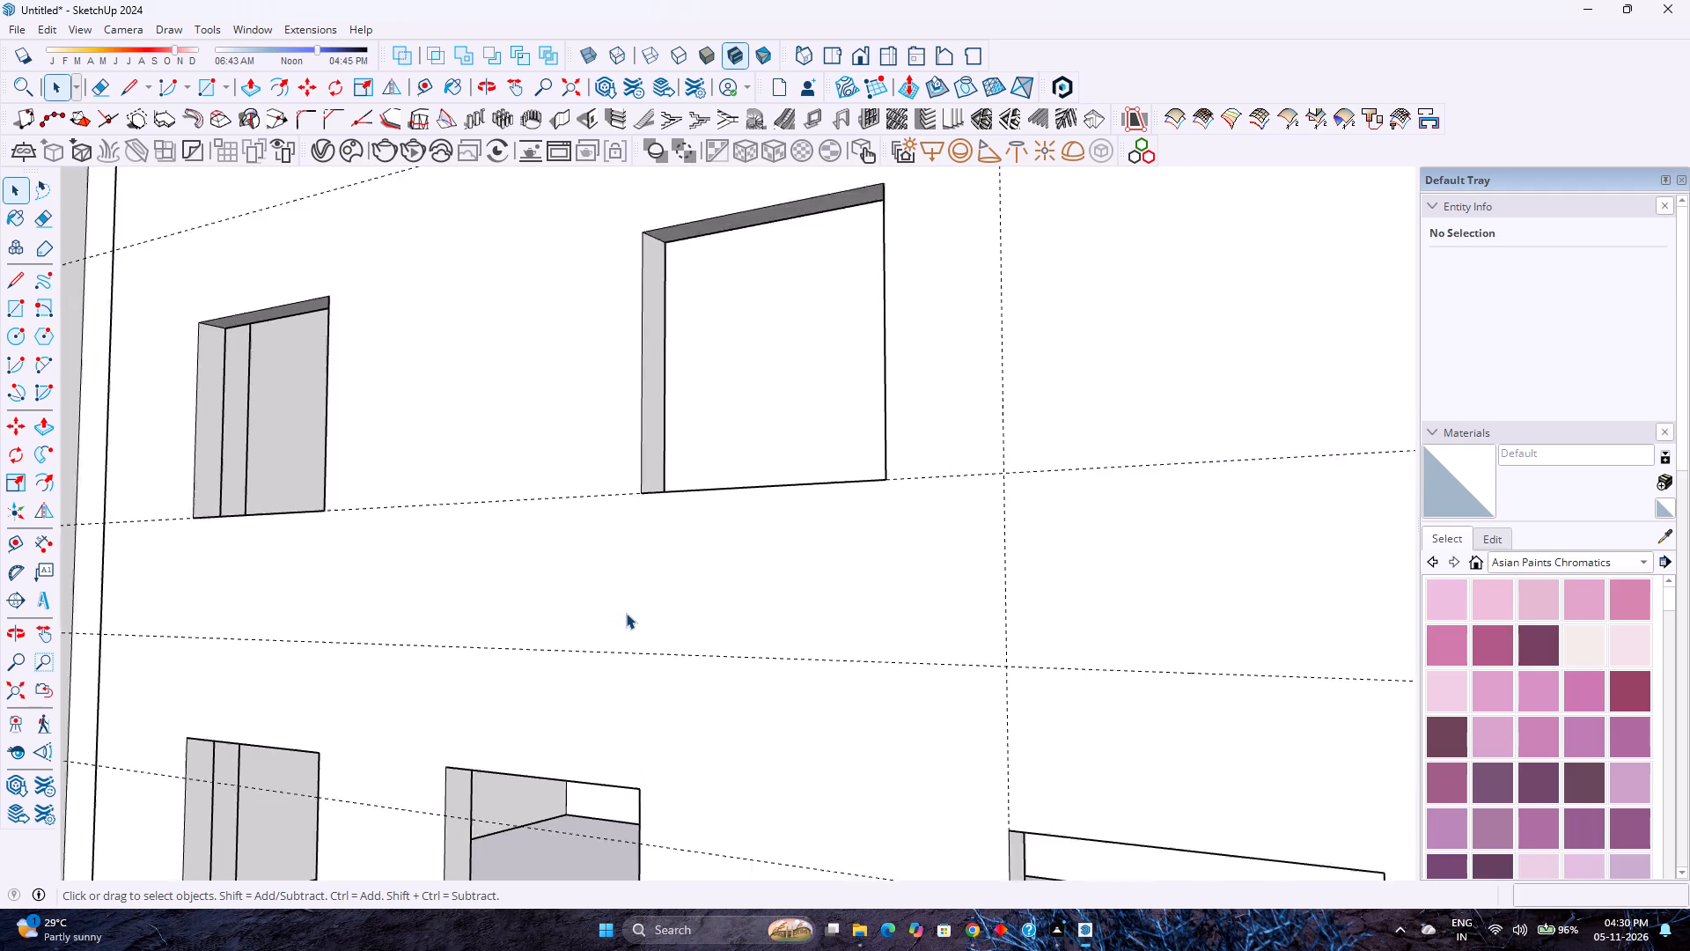
pyautogui.scroll(1, 626, 613)
pyautogui.scroll(-3, 626, 613)
pyautogui.scroll(1, 626, 613)
pyautogui.scroll(-4, 626, 613)
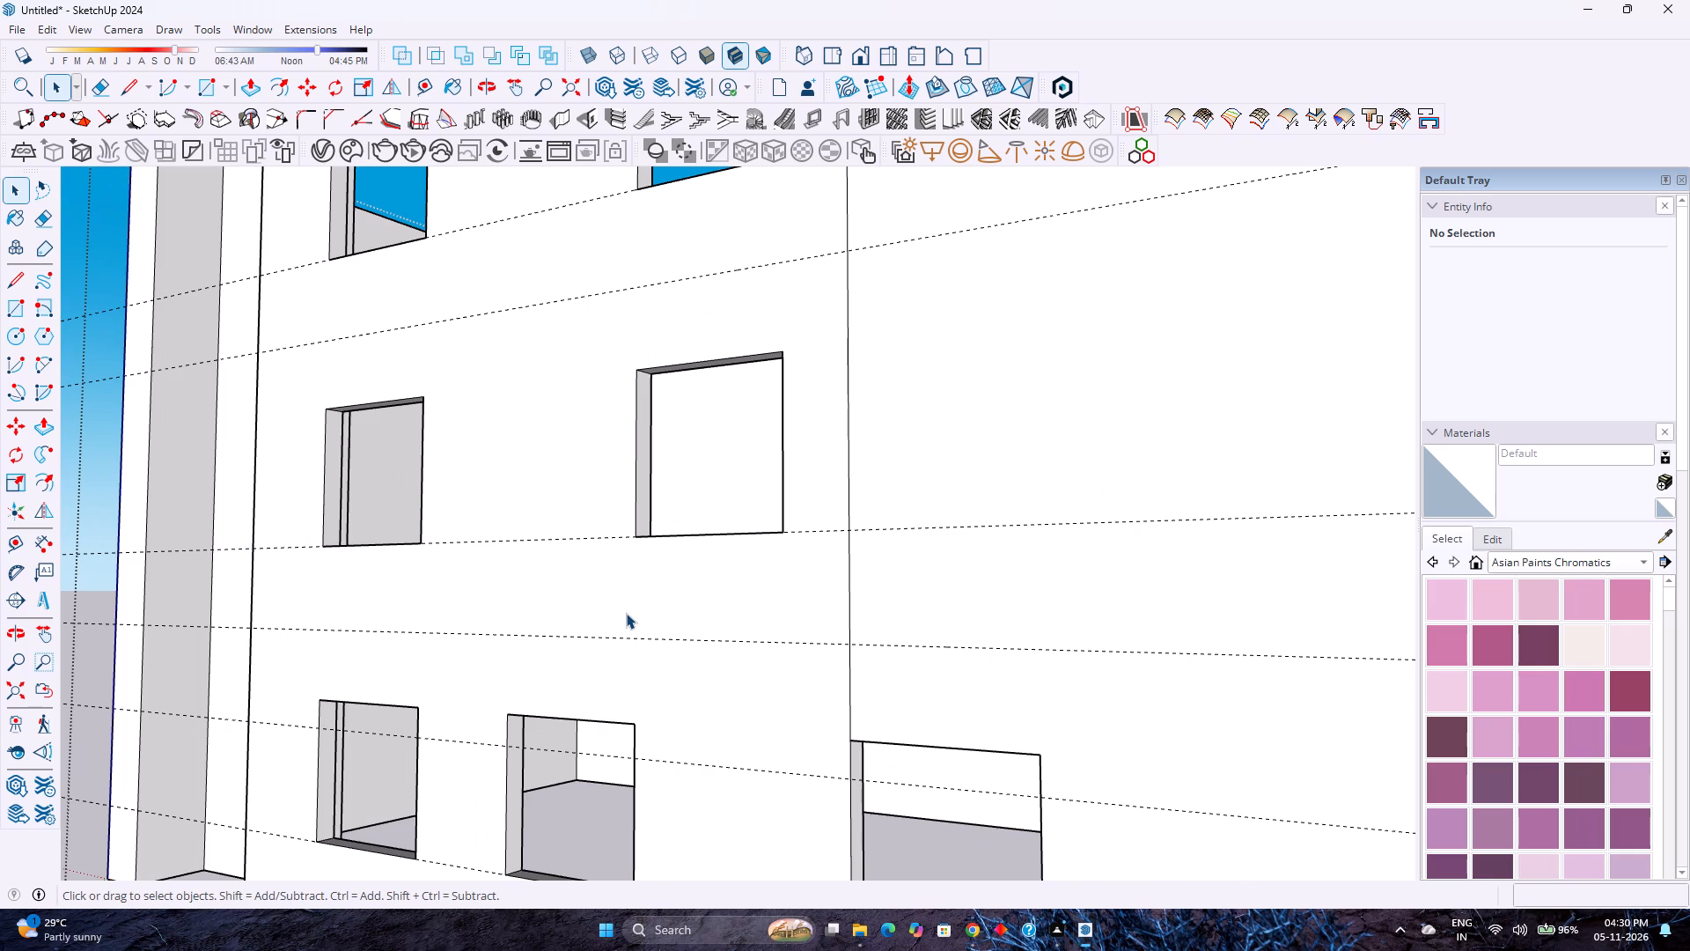
pyautogui.scroll(2, 636, 613)
pyautogui.scroll(-2, 636, 613)
pyautogui.scroll(1, 636, 613)
pyautogui.scroll(-1, 636, 613)
pyautogui.scroll(1, 636, 613)
pyautogui.scroll(-3, 636, 613)
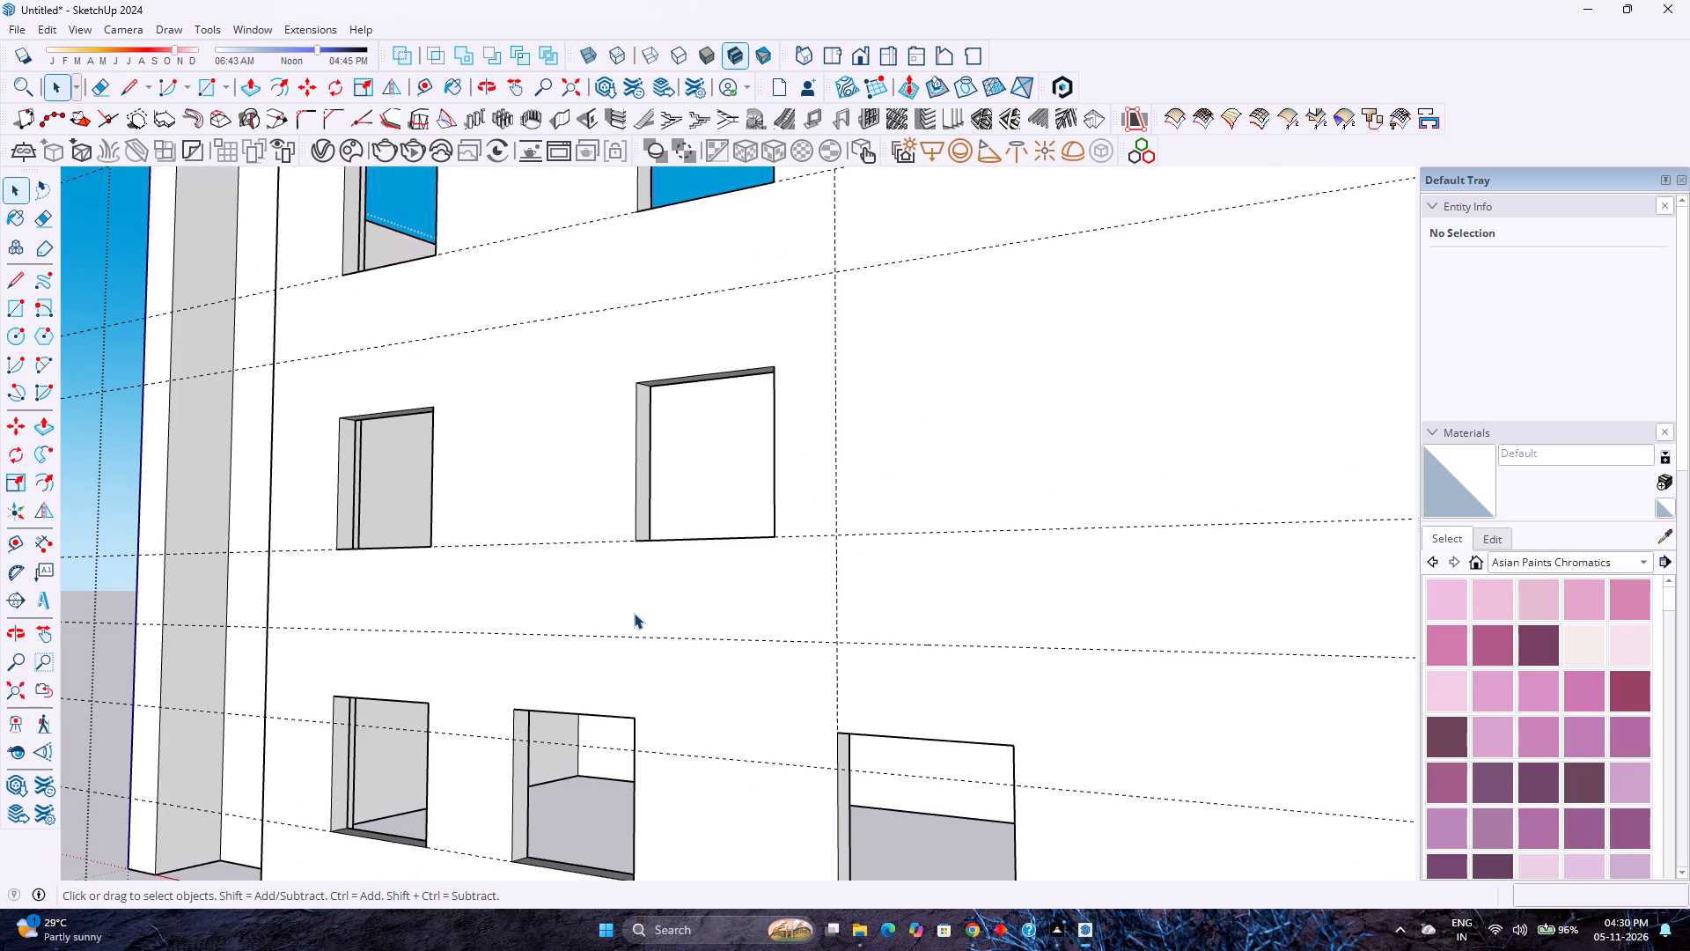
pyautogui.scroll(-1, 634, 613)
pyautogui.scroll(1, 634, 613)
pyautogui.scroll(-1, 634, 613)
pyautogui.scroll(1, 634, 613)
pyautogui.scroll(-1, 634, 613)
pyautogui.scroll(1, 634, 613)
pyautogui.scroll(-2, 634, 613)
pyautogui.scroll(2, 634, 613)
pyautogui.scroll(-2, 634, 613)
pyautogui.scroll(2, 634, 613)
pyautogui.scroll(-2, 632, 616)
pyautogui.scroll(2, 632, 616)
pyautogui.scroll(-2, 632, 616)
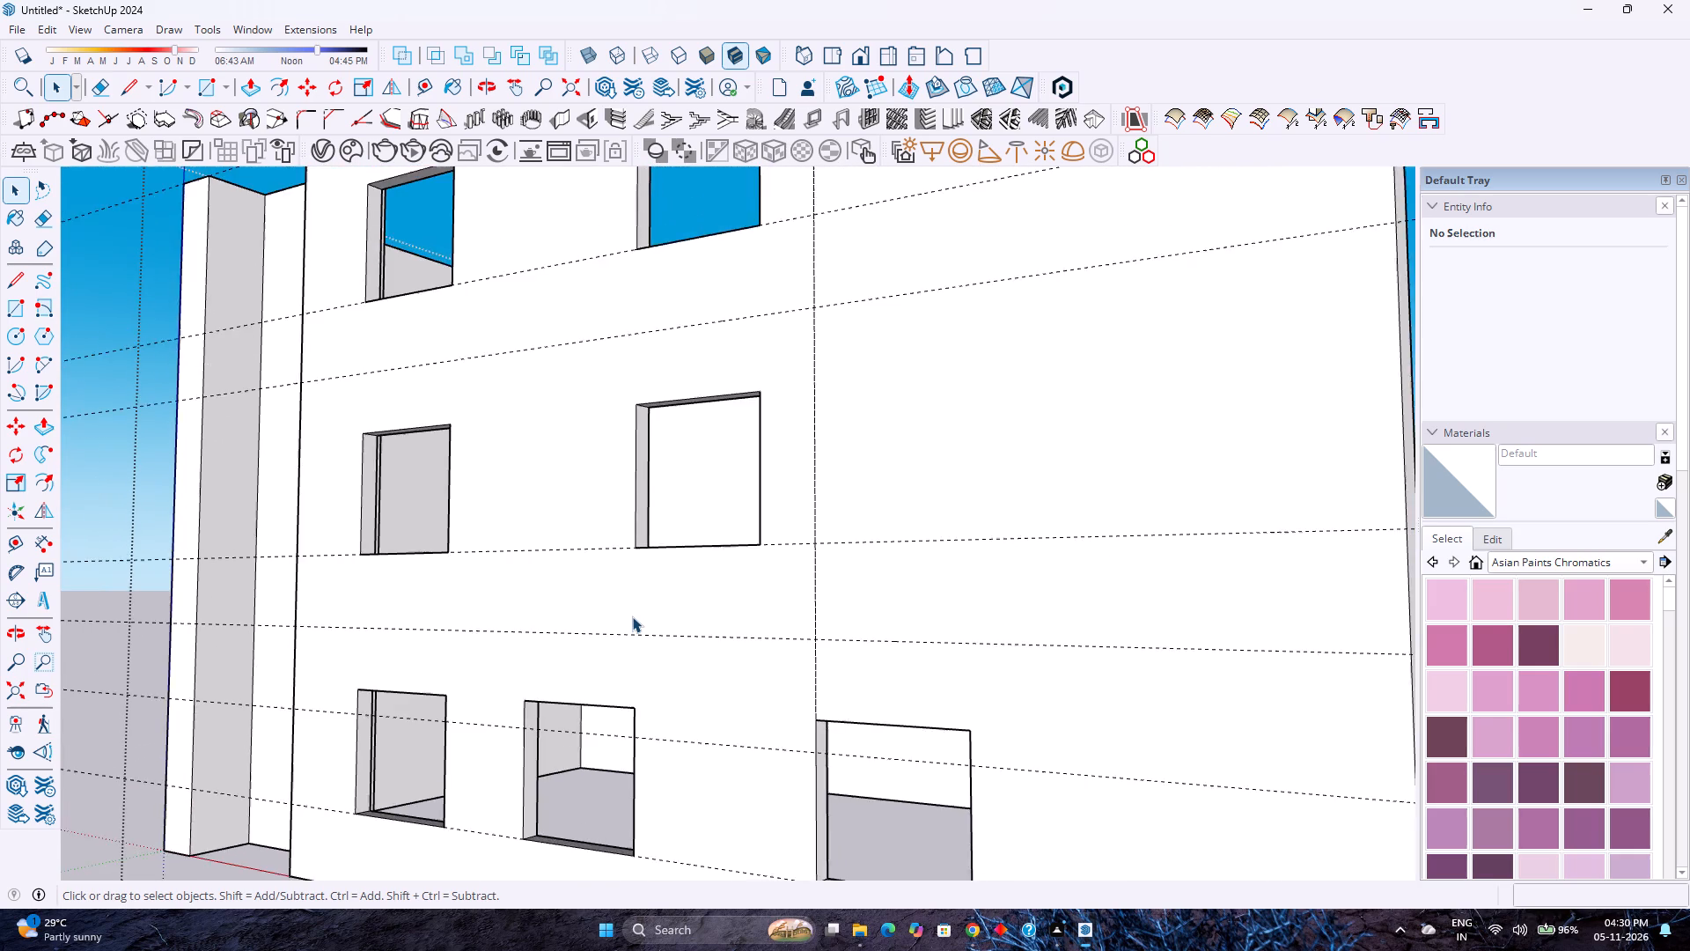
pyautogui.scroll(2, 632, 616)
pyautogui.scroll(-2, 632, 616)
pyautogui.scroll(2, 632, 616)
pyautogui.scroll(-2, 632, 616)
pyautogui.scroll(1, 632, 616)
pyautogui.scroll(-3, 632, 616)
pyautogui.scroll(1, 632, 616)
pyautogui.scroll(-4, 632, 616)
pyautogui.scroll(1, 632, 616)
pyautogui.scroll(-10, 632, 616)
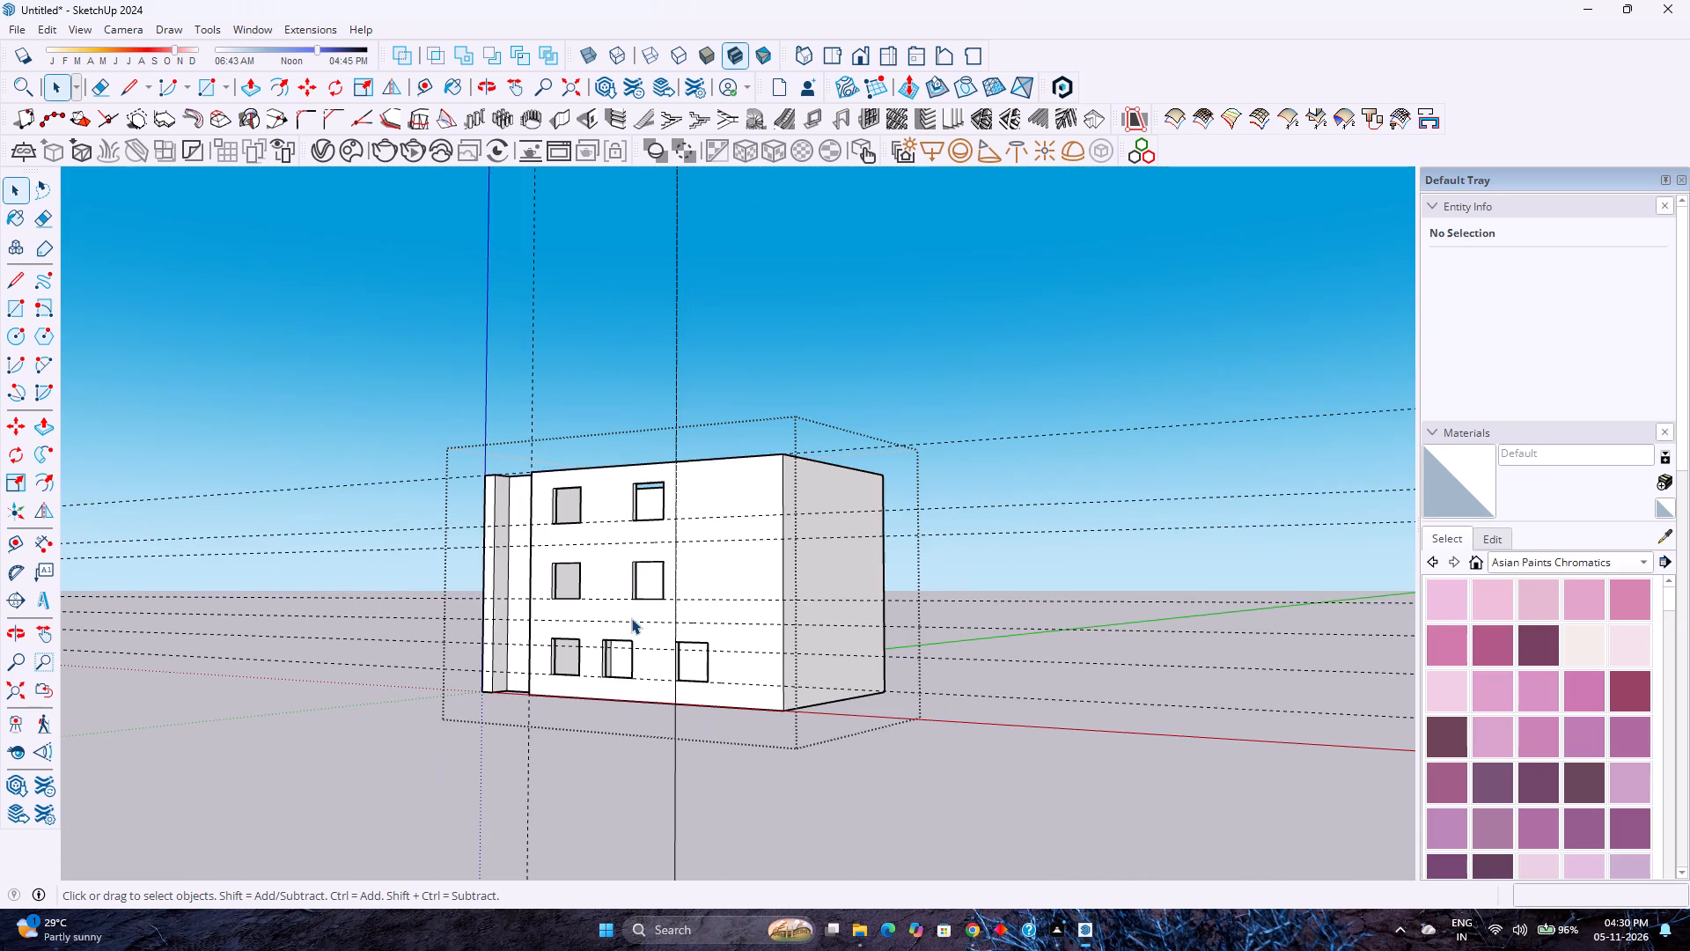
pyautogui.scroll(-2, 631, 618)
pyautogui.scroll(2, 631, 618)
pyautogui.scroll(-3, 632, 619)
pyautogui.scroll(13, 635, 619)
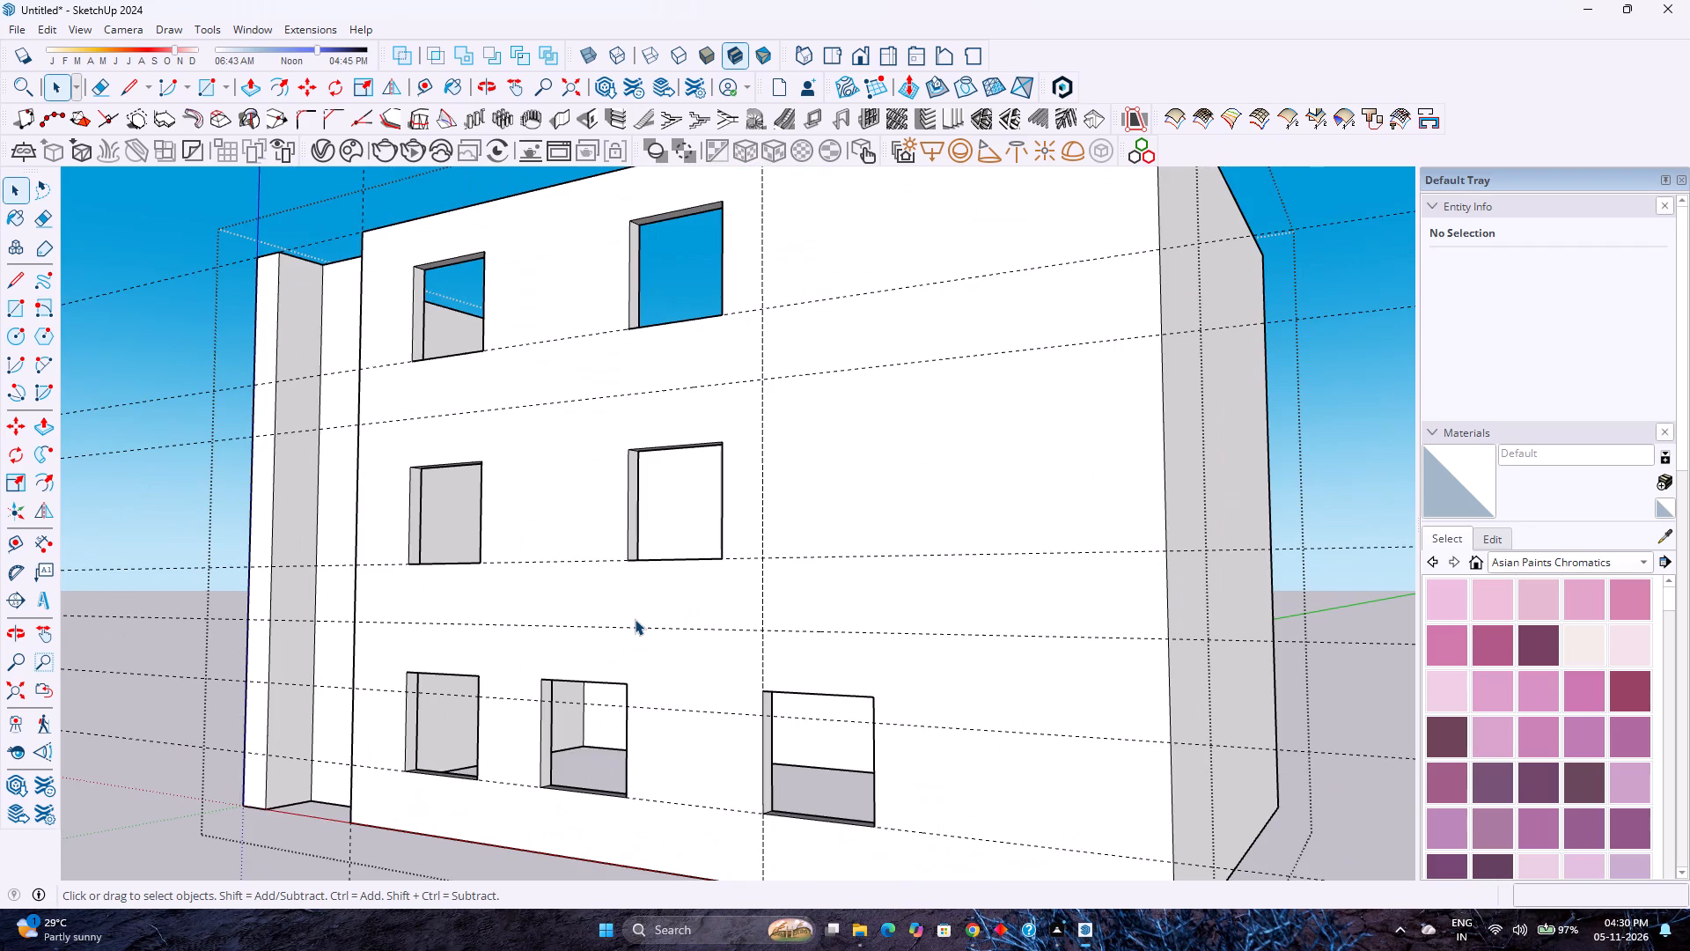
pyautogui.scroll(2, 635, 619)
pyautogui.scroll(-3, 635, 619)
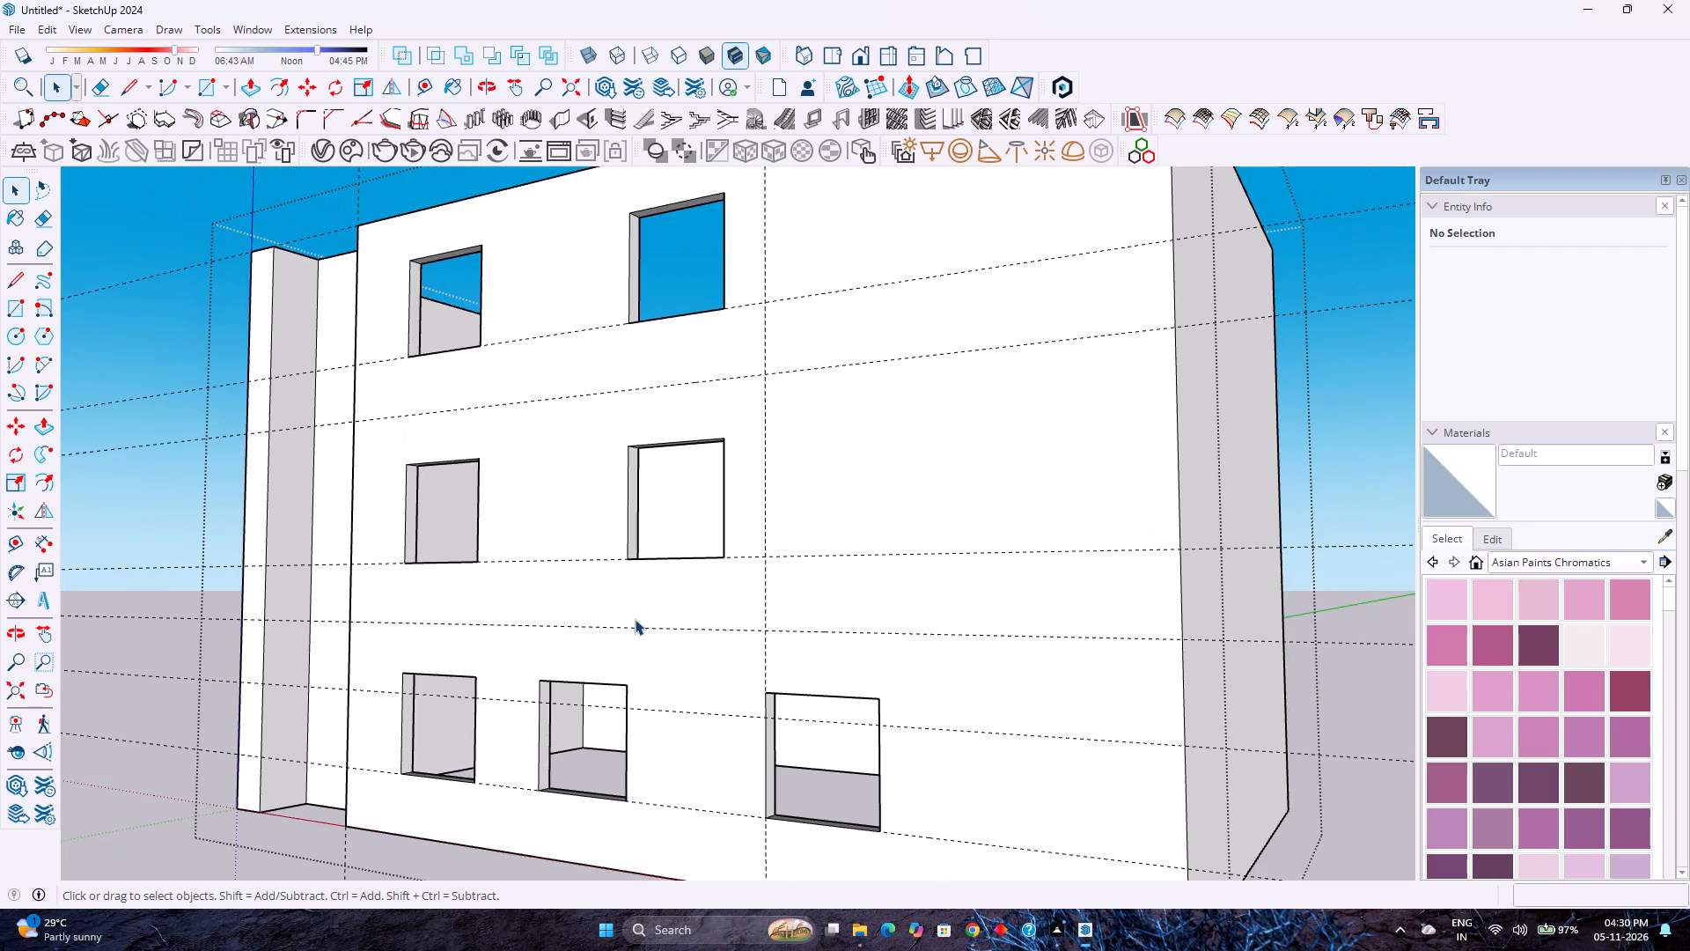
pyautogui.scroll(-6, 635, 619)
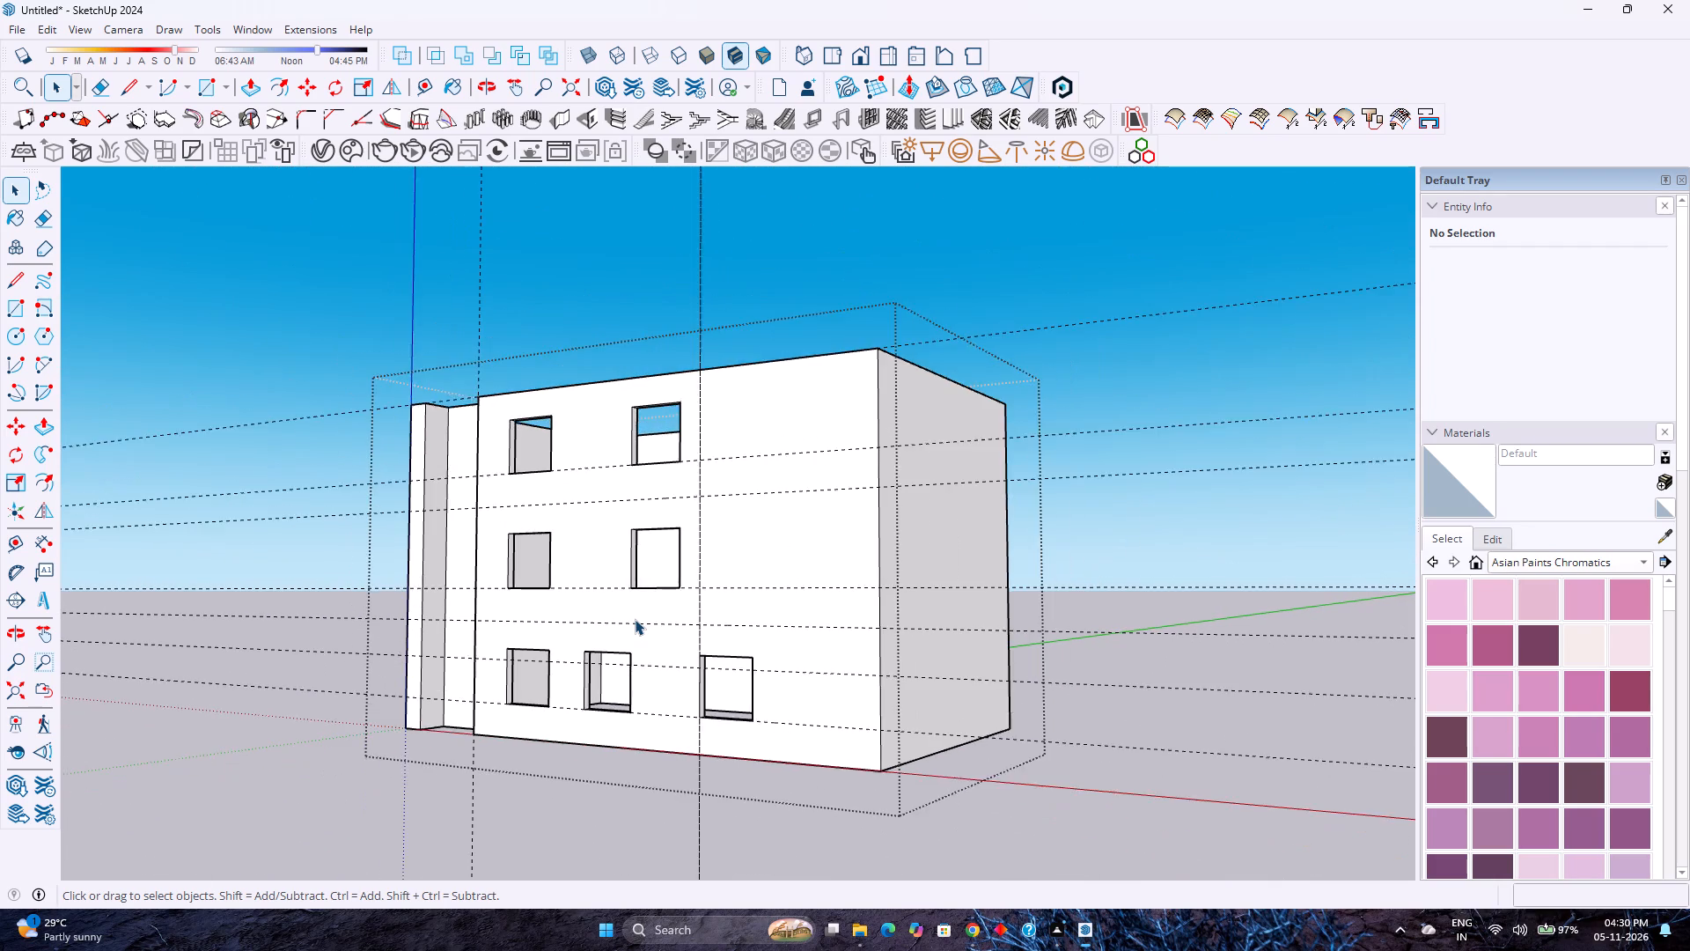
# Examine the whole window facade and the middle-level window openings with their guide lines up close.
pyautogui.scroll(-6, 635, 619)
pyautogui.scroll(2, 641, 619)
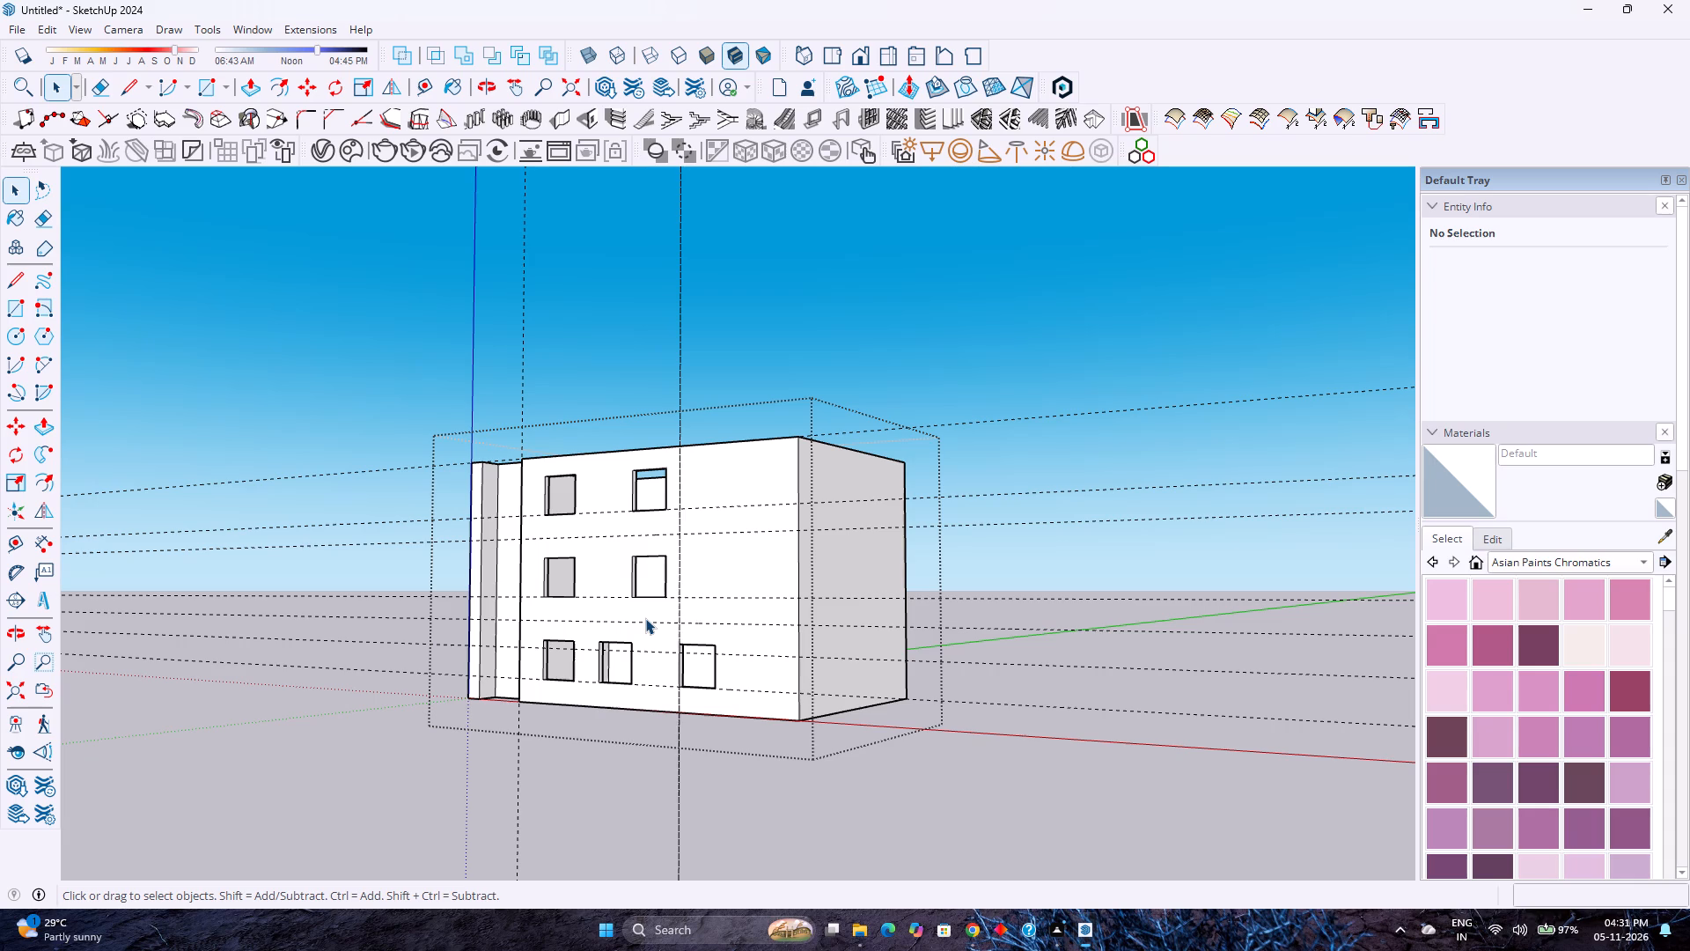
pyautogui.scroll(-2, 645, 618)
pyautogui.scroll(2, 645, 618)
pyautogui.scroll(-1, 645, 618)
pyautogui.scroll(17, 645, 618)
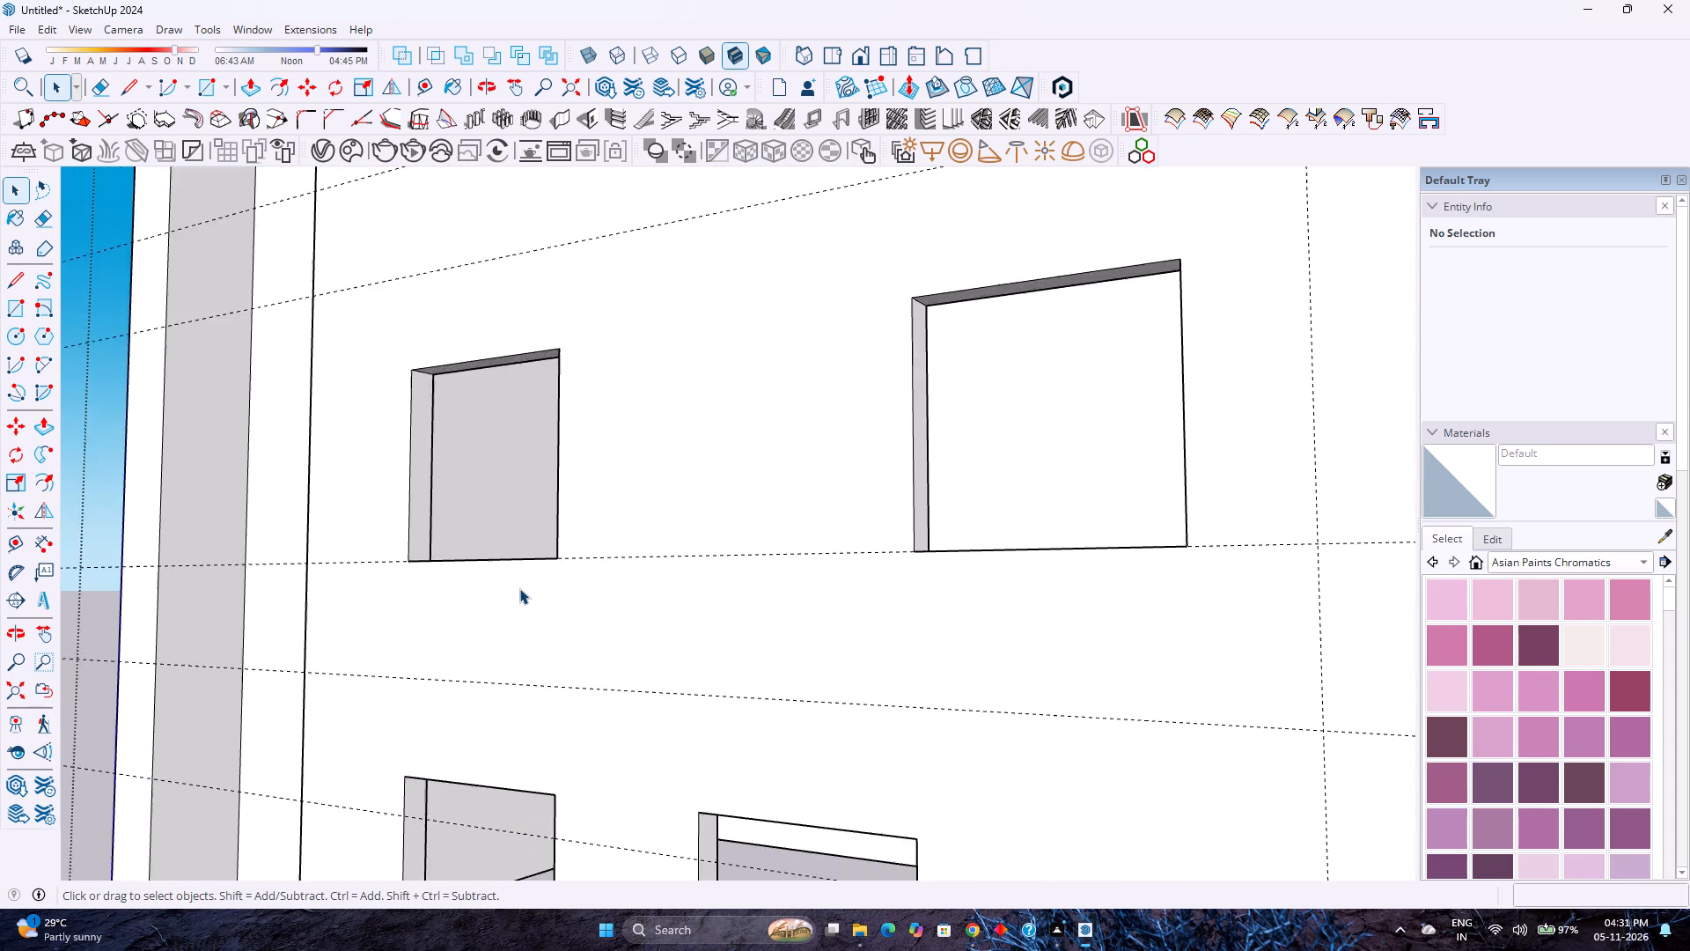
pyautogui.scroll(-12, 519, 588)
pyautogui.scroll(2, 531, 590)
pyautogui.scroll(-2, 533, 591)
pyautogui.scroll(1, 533, 591)
pyautogui.scroll(-1, 533, 591)
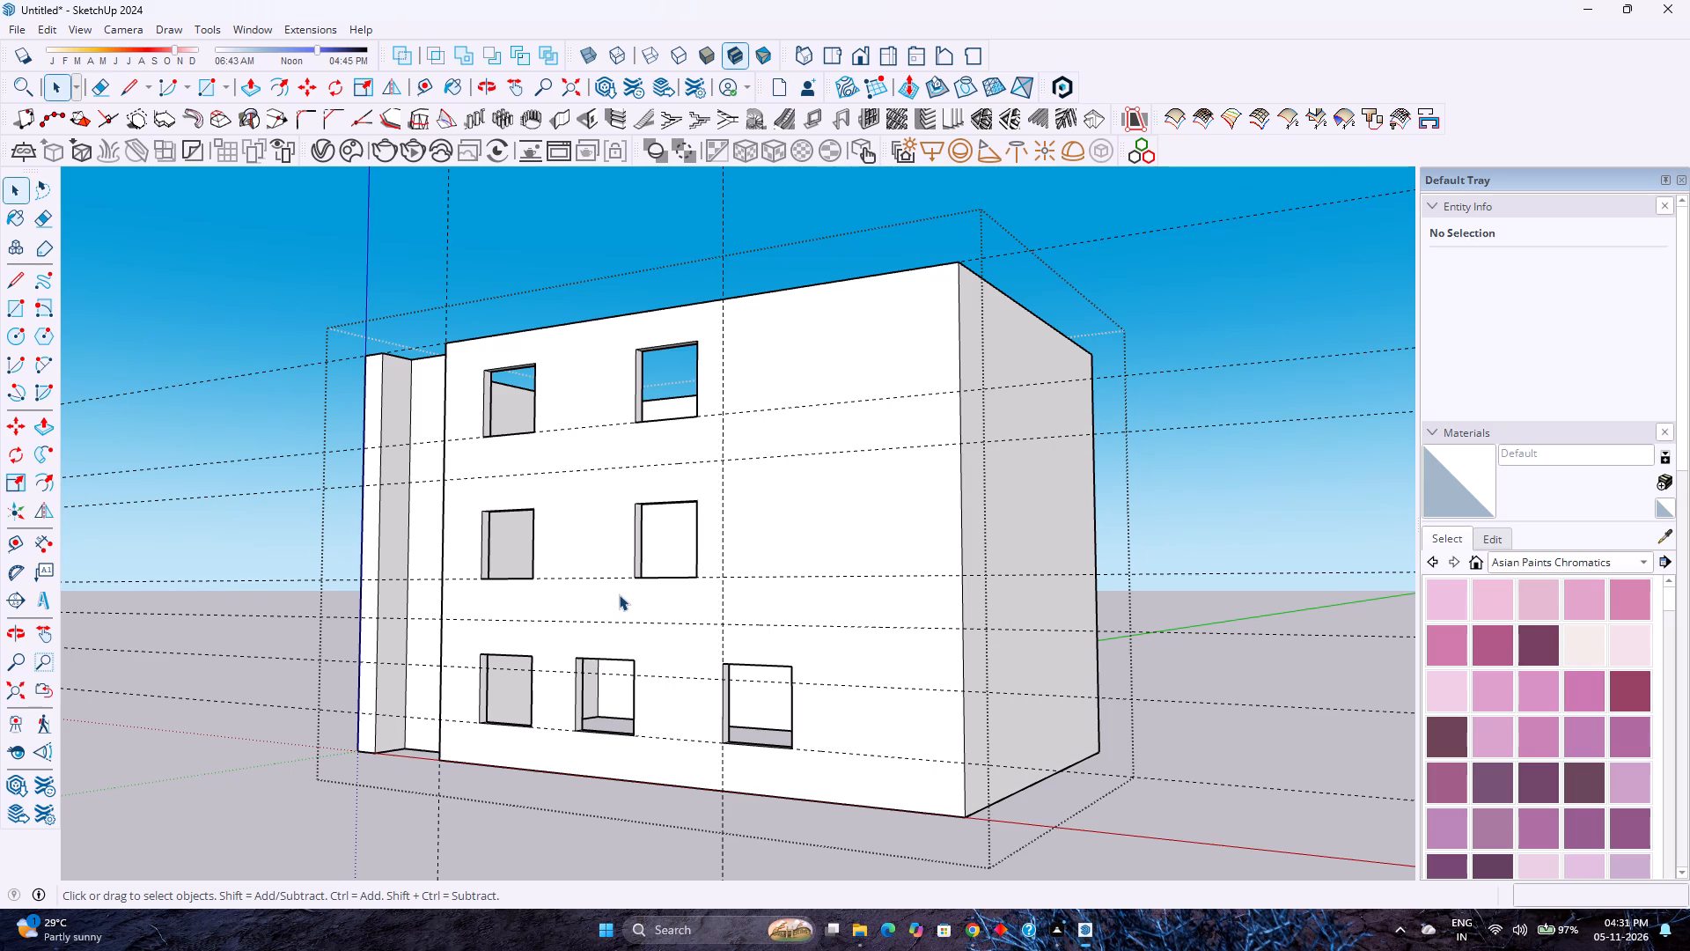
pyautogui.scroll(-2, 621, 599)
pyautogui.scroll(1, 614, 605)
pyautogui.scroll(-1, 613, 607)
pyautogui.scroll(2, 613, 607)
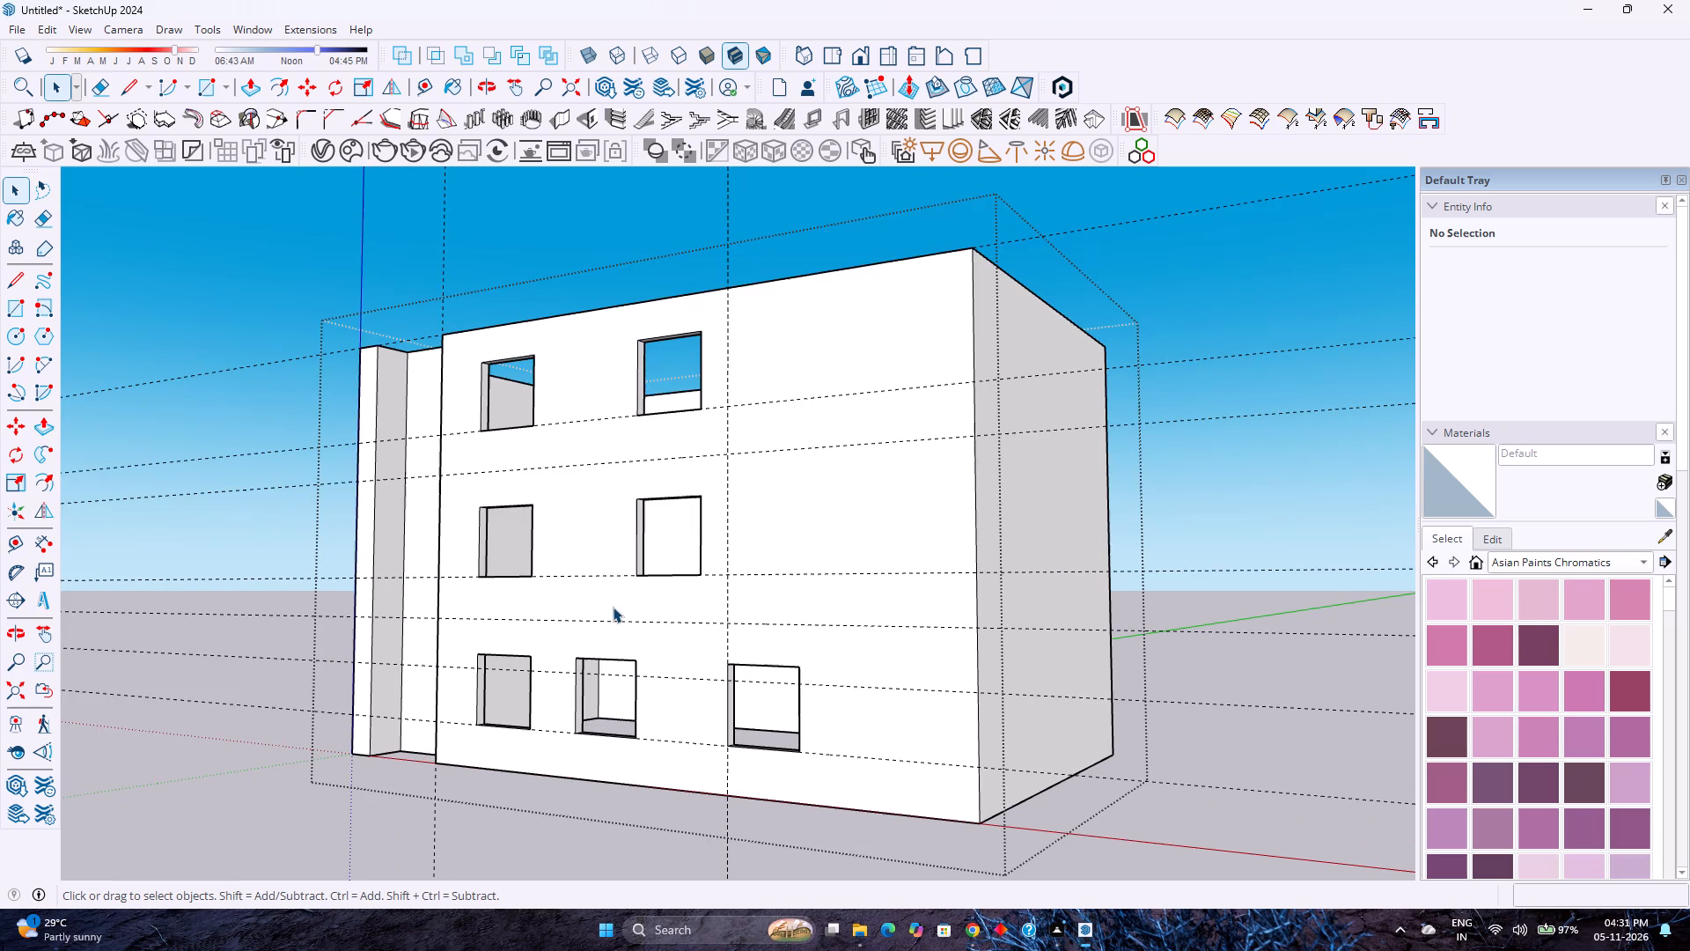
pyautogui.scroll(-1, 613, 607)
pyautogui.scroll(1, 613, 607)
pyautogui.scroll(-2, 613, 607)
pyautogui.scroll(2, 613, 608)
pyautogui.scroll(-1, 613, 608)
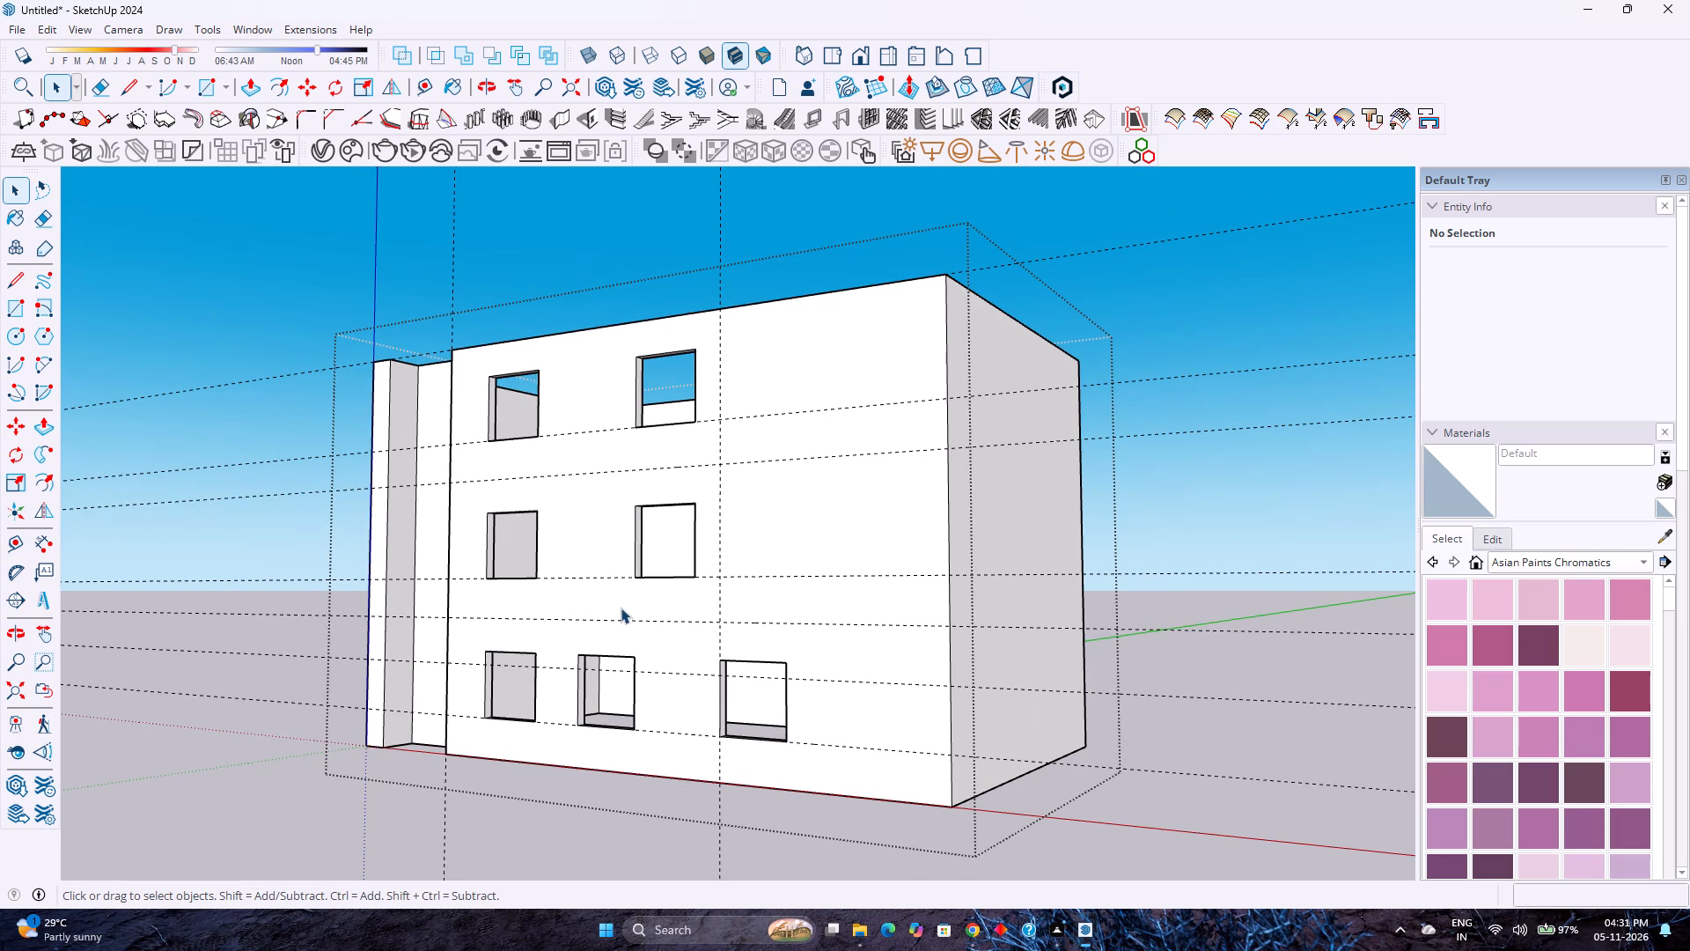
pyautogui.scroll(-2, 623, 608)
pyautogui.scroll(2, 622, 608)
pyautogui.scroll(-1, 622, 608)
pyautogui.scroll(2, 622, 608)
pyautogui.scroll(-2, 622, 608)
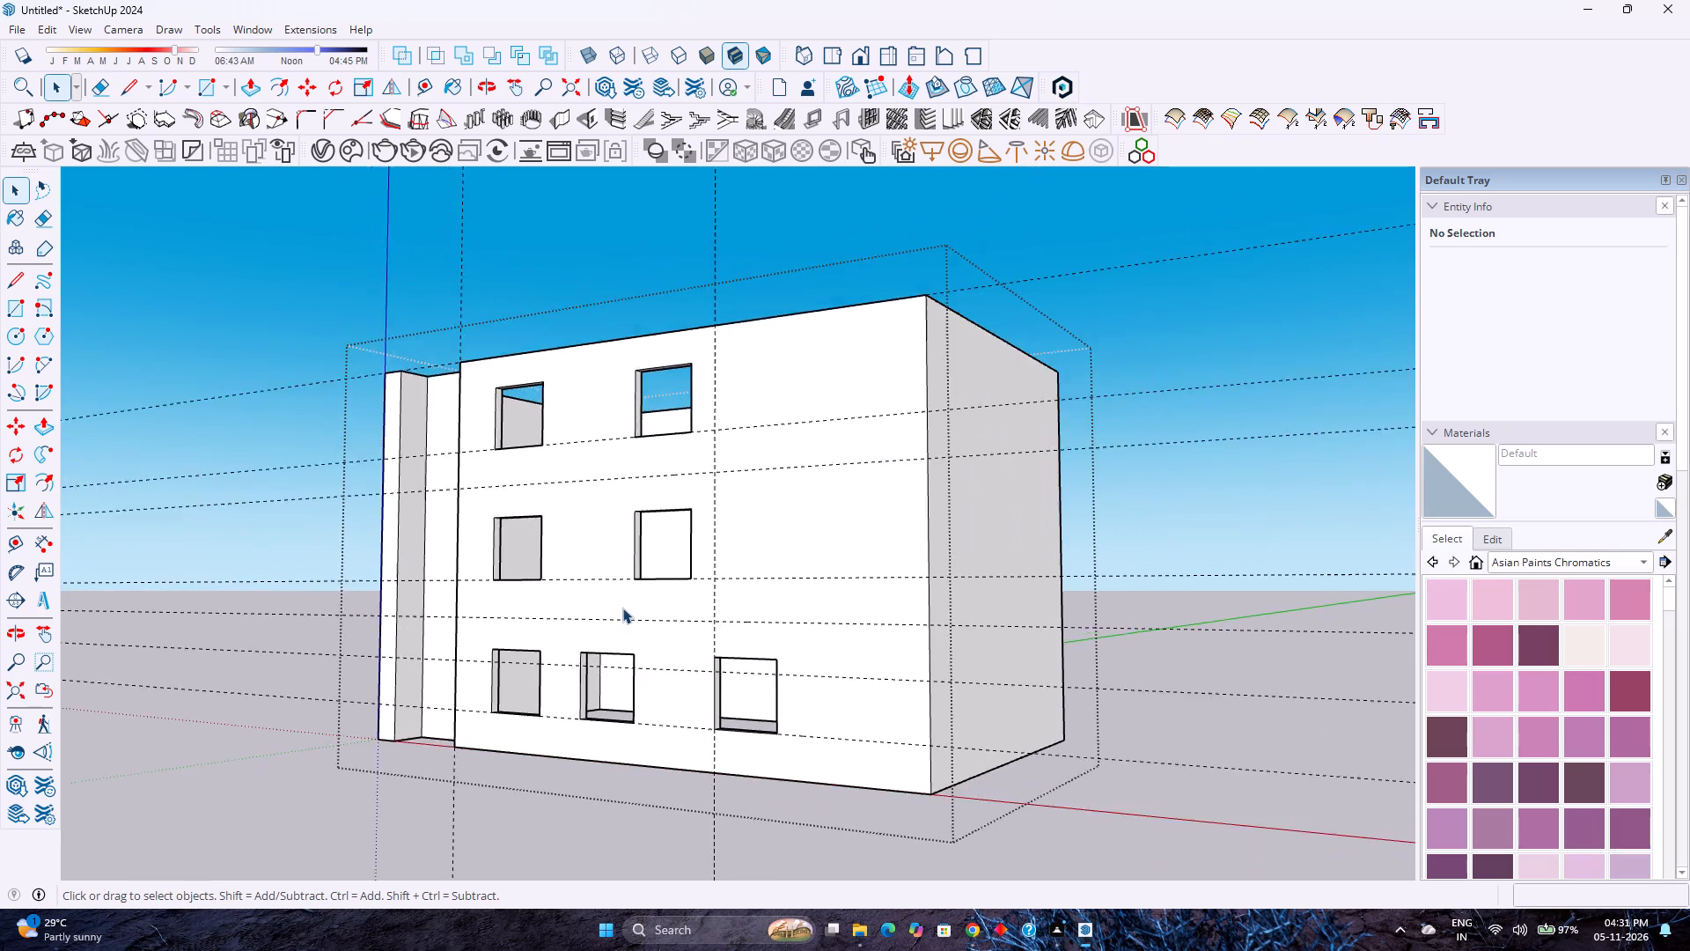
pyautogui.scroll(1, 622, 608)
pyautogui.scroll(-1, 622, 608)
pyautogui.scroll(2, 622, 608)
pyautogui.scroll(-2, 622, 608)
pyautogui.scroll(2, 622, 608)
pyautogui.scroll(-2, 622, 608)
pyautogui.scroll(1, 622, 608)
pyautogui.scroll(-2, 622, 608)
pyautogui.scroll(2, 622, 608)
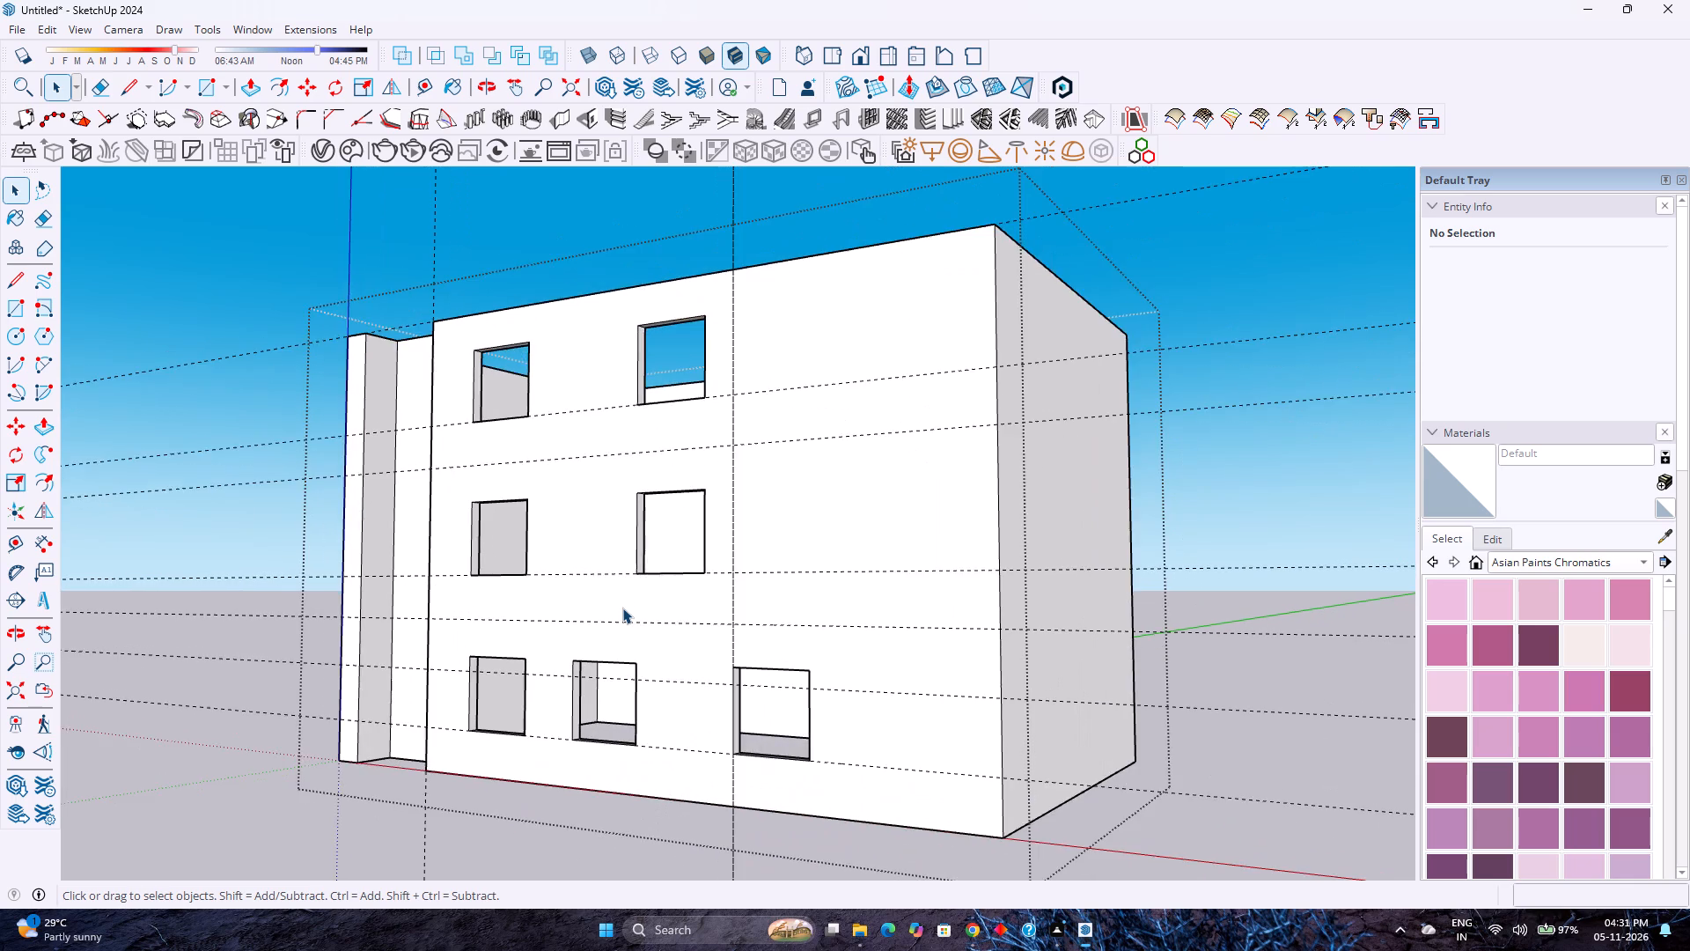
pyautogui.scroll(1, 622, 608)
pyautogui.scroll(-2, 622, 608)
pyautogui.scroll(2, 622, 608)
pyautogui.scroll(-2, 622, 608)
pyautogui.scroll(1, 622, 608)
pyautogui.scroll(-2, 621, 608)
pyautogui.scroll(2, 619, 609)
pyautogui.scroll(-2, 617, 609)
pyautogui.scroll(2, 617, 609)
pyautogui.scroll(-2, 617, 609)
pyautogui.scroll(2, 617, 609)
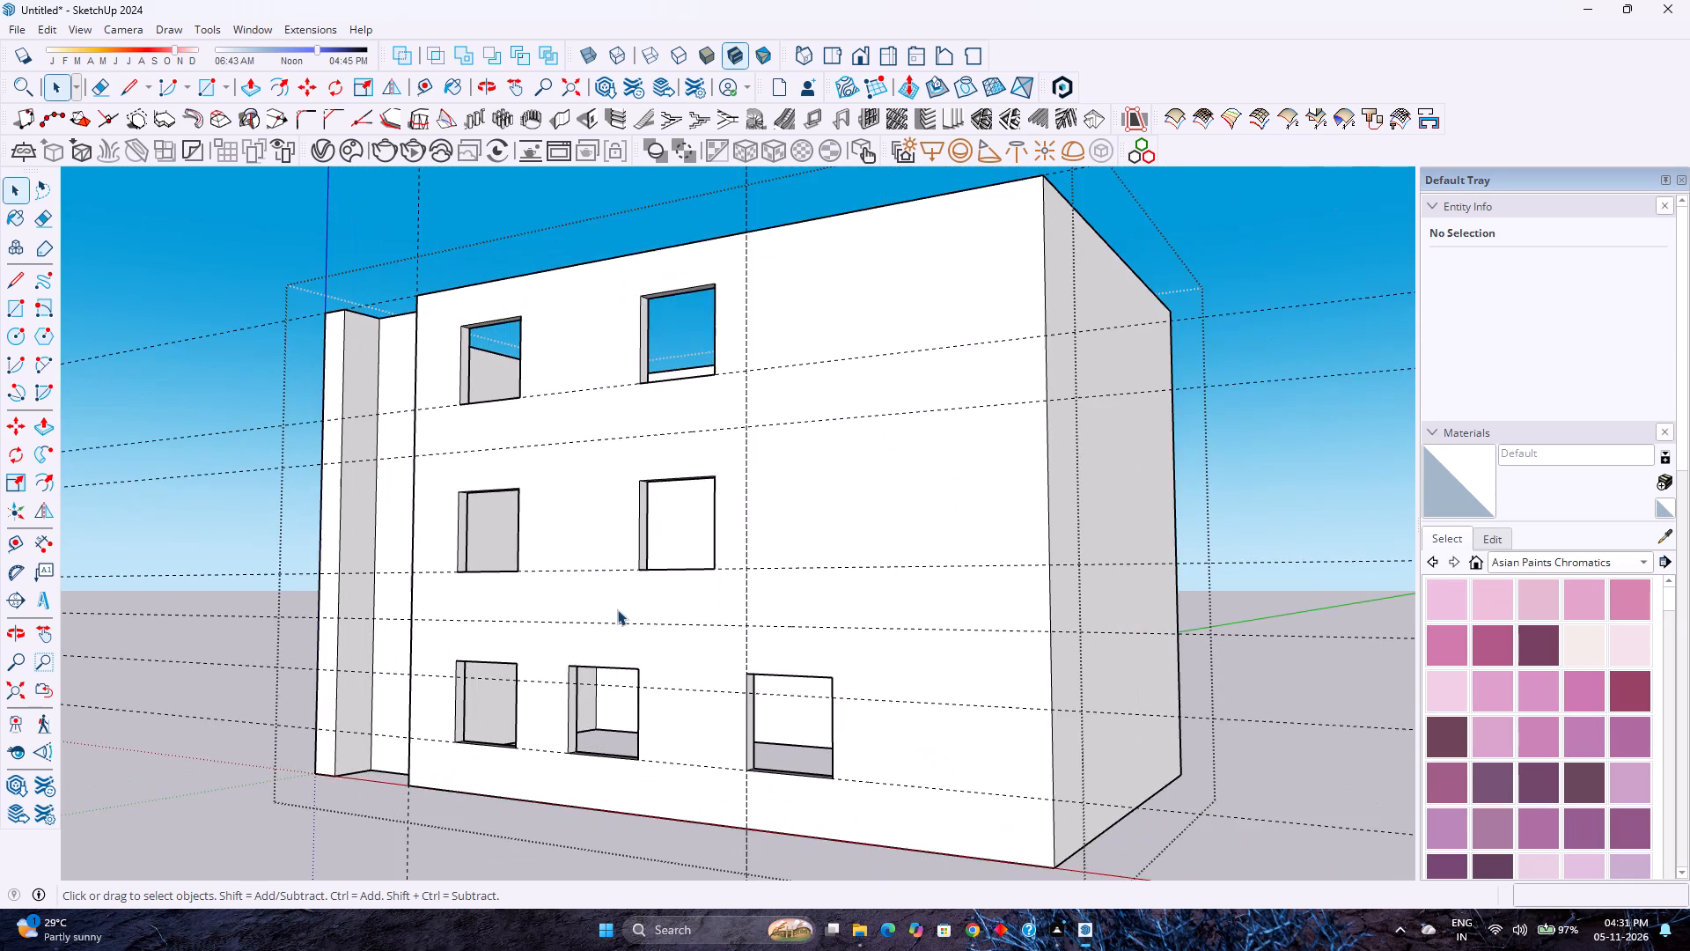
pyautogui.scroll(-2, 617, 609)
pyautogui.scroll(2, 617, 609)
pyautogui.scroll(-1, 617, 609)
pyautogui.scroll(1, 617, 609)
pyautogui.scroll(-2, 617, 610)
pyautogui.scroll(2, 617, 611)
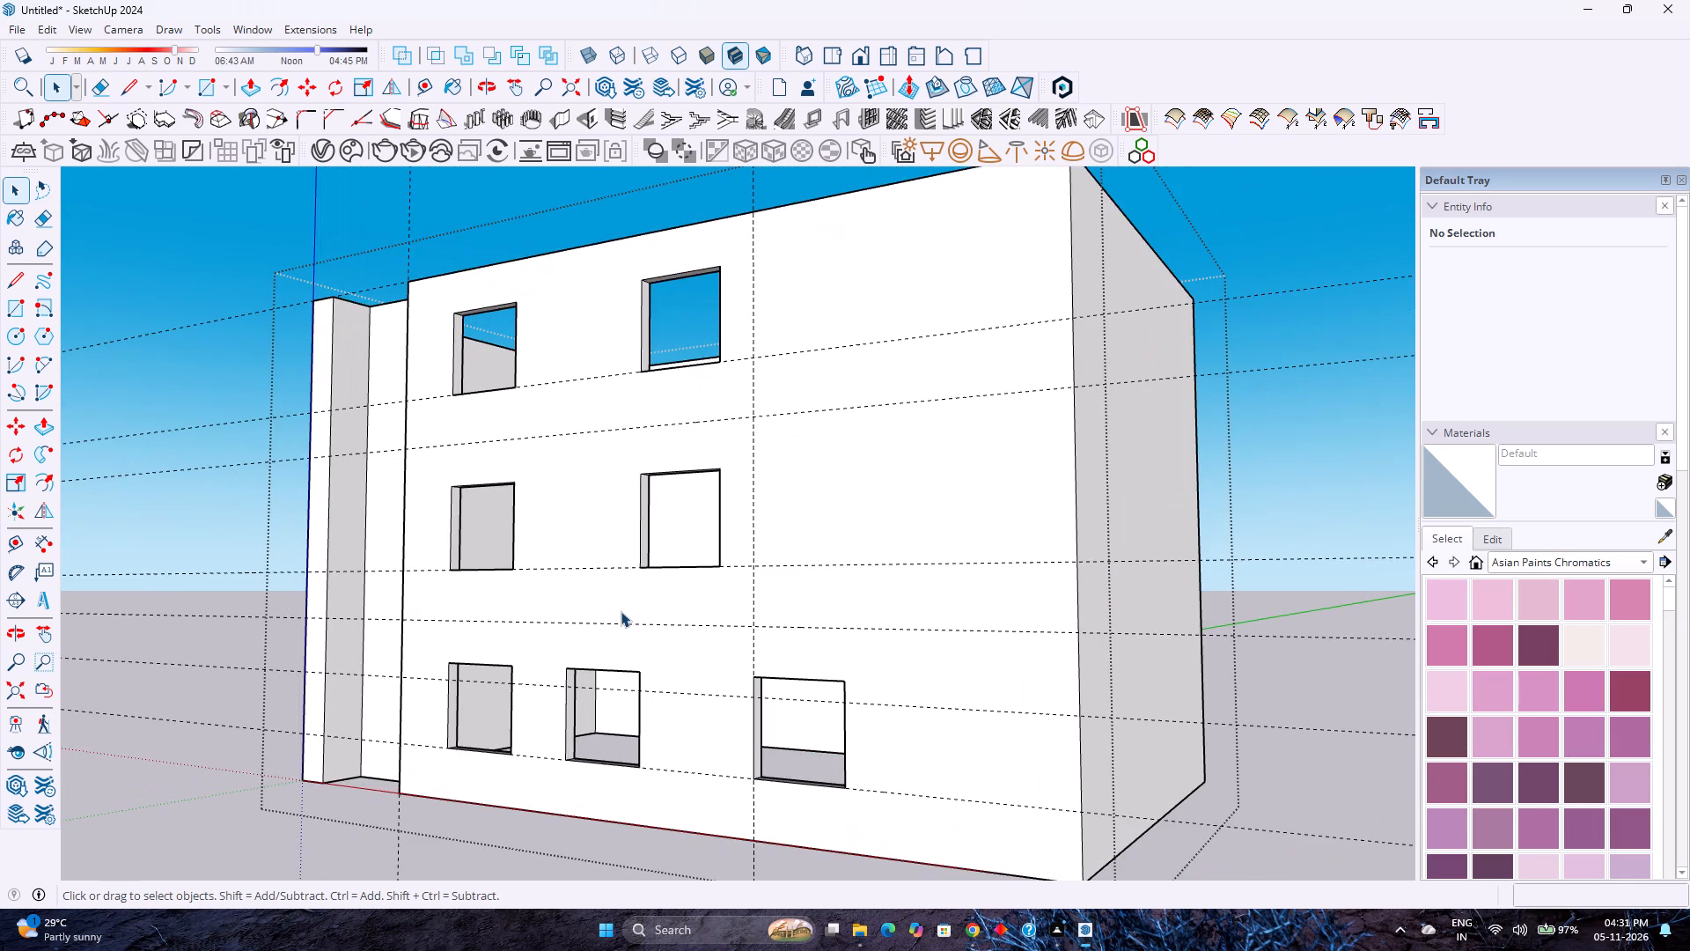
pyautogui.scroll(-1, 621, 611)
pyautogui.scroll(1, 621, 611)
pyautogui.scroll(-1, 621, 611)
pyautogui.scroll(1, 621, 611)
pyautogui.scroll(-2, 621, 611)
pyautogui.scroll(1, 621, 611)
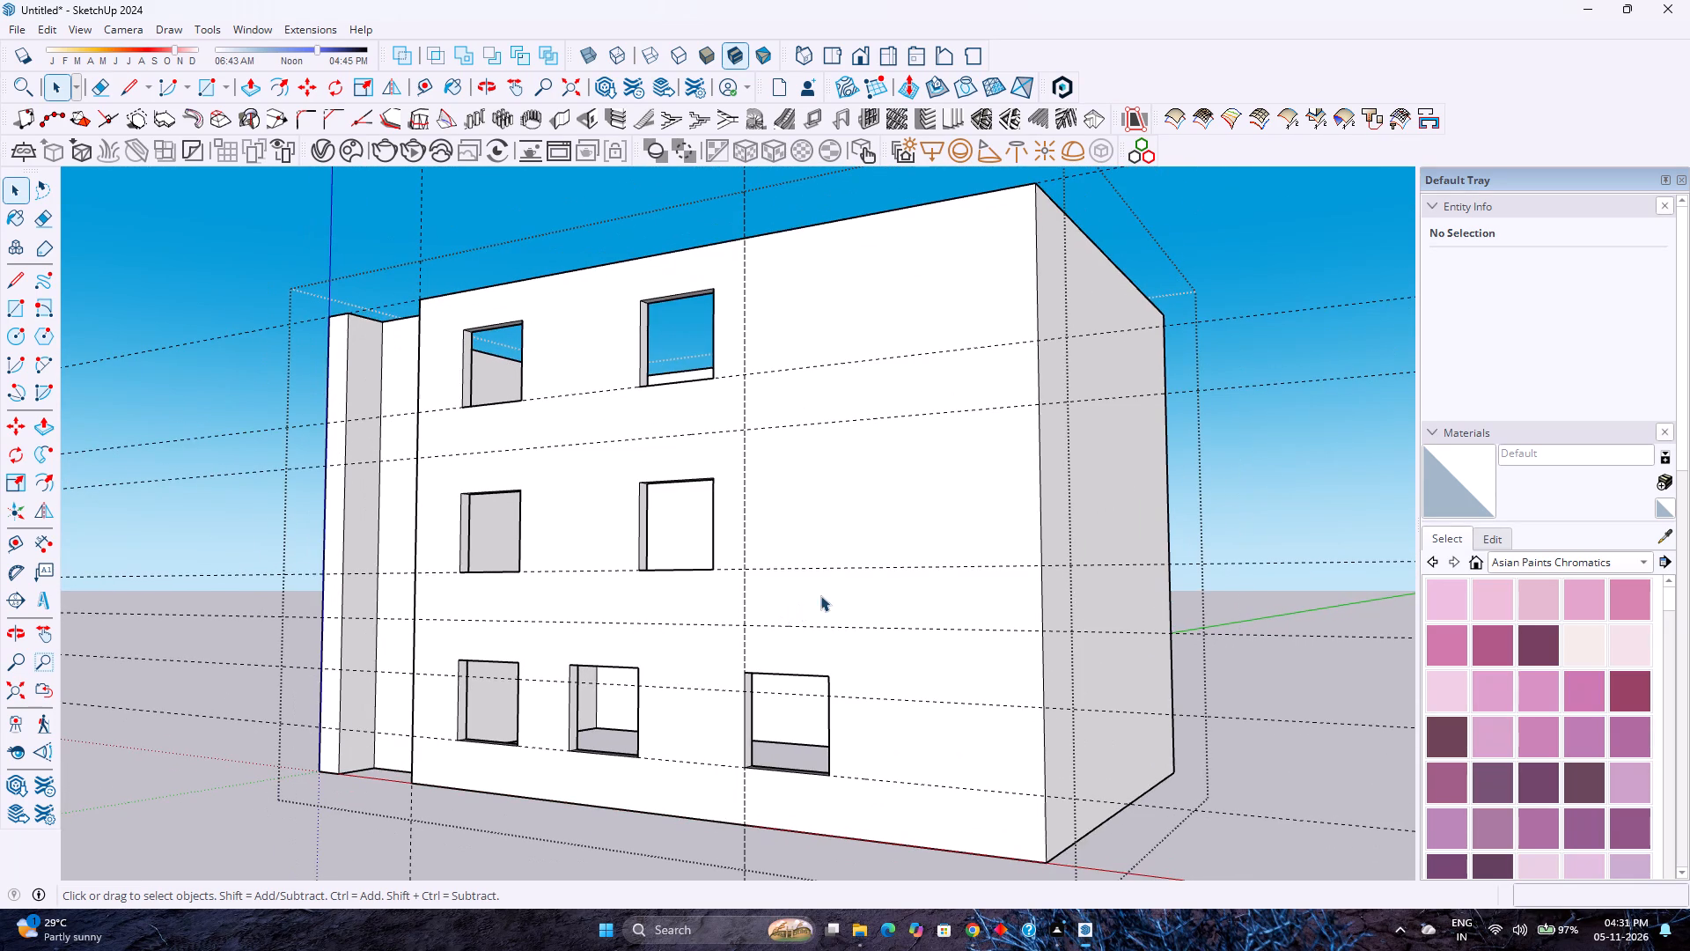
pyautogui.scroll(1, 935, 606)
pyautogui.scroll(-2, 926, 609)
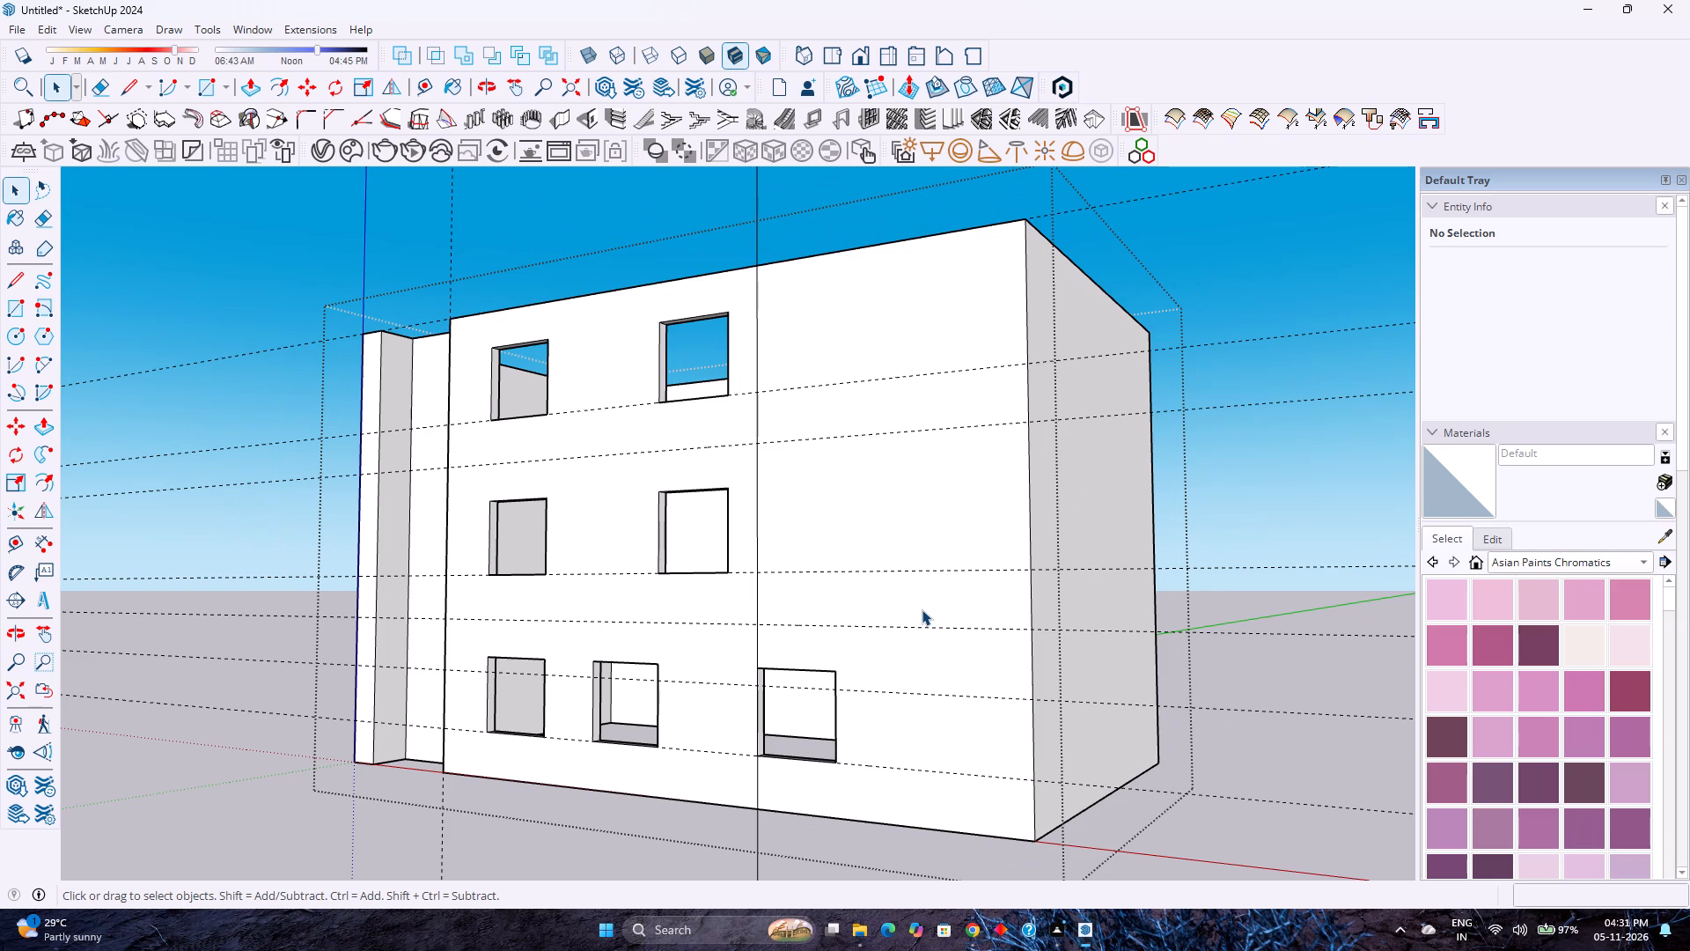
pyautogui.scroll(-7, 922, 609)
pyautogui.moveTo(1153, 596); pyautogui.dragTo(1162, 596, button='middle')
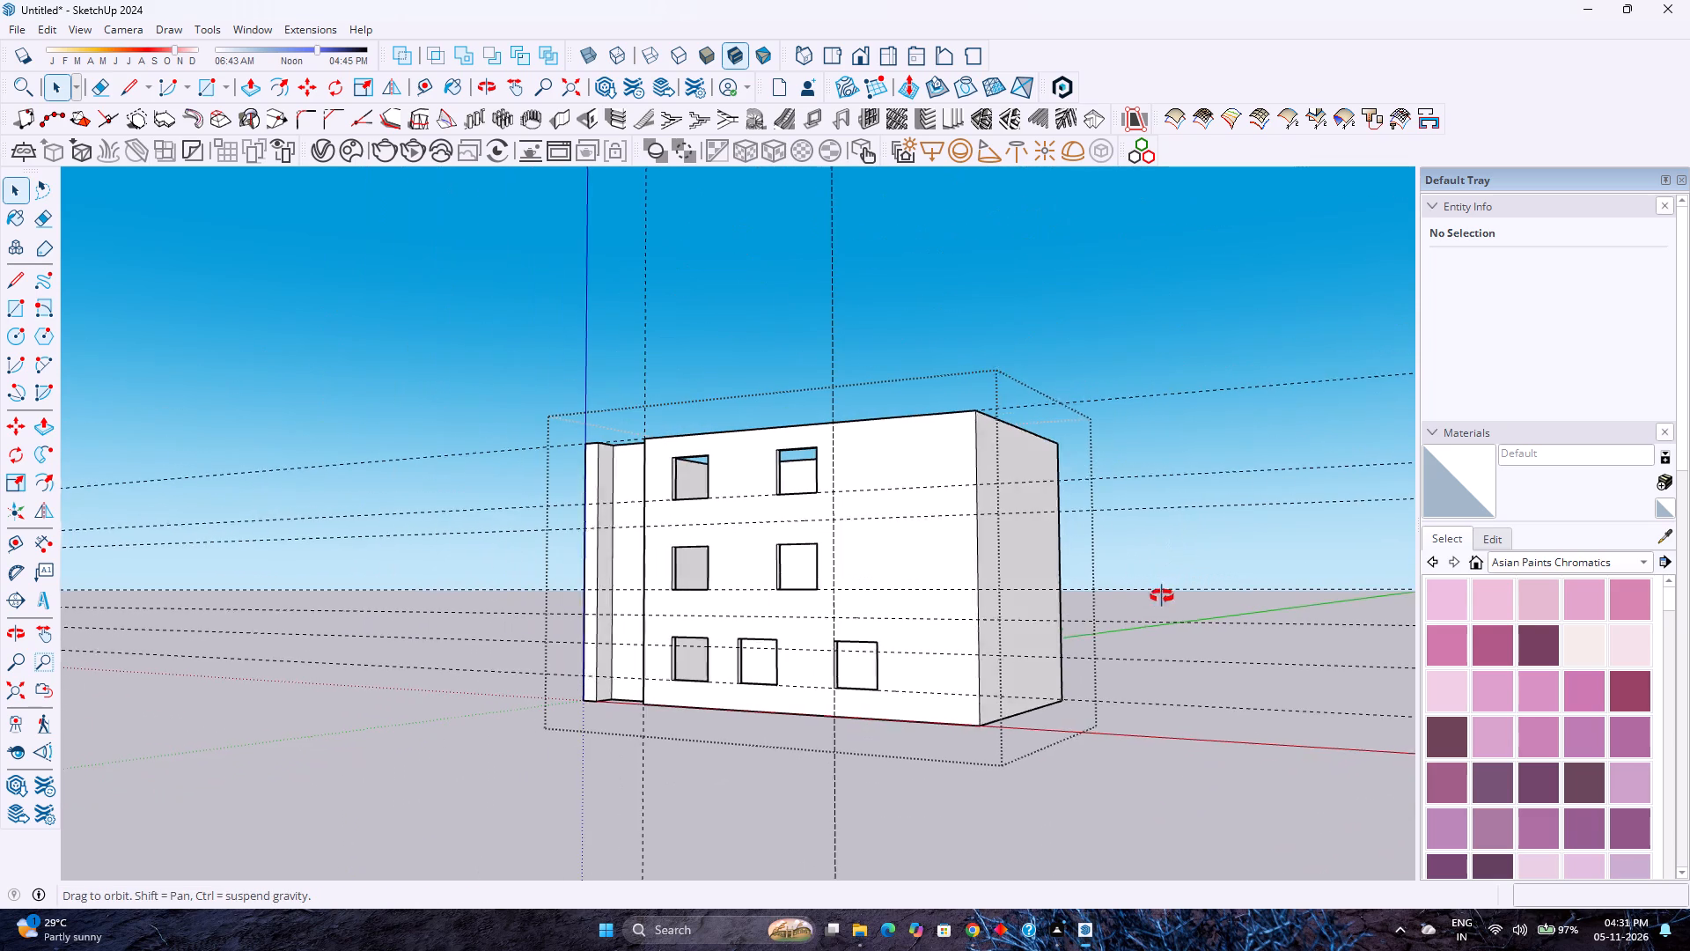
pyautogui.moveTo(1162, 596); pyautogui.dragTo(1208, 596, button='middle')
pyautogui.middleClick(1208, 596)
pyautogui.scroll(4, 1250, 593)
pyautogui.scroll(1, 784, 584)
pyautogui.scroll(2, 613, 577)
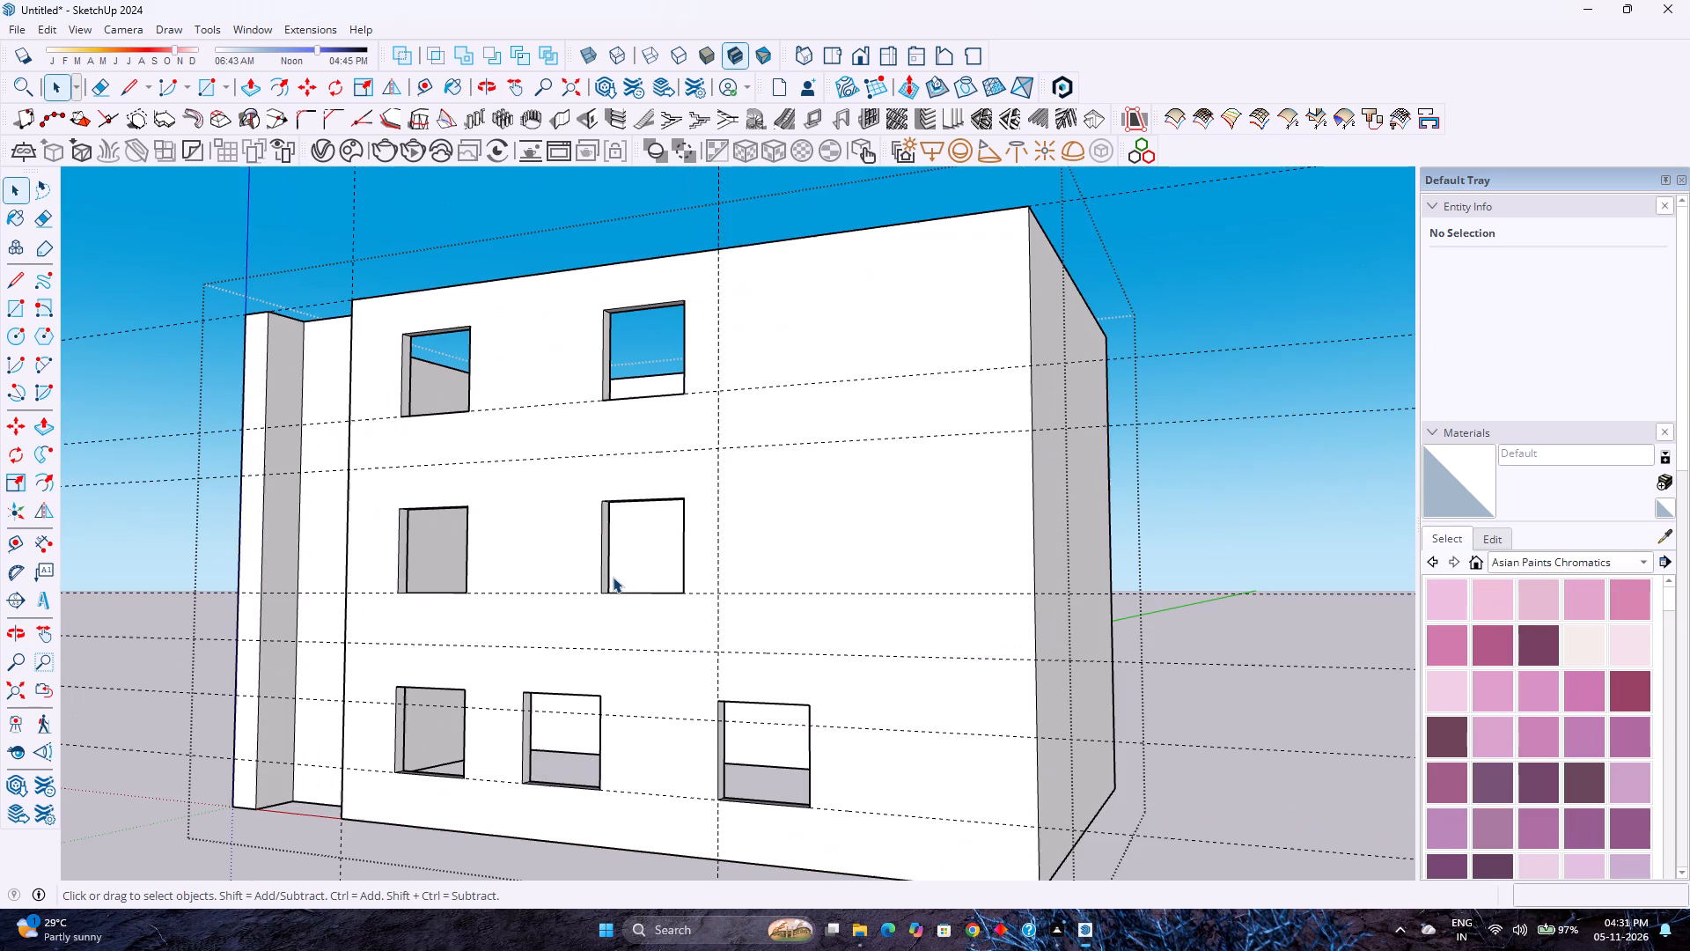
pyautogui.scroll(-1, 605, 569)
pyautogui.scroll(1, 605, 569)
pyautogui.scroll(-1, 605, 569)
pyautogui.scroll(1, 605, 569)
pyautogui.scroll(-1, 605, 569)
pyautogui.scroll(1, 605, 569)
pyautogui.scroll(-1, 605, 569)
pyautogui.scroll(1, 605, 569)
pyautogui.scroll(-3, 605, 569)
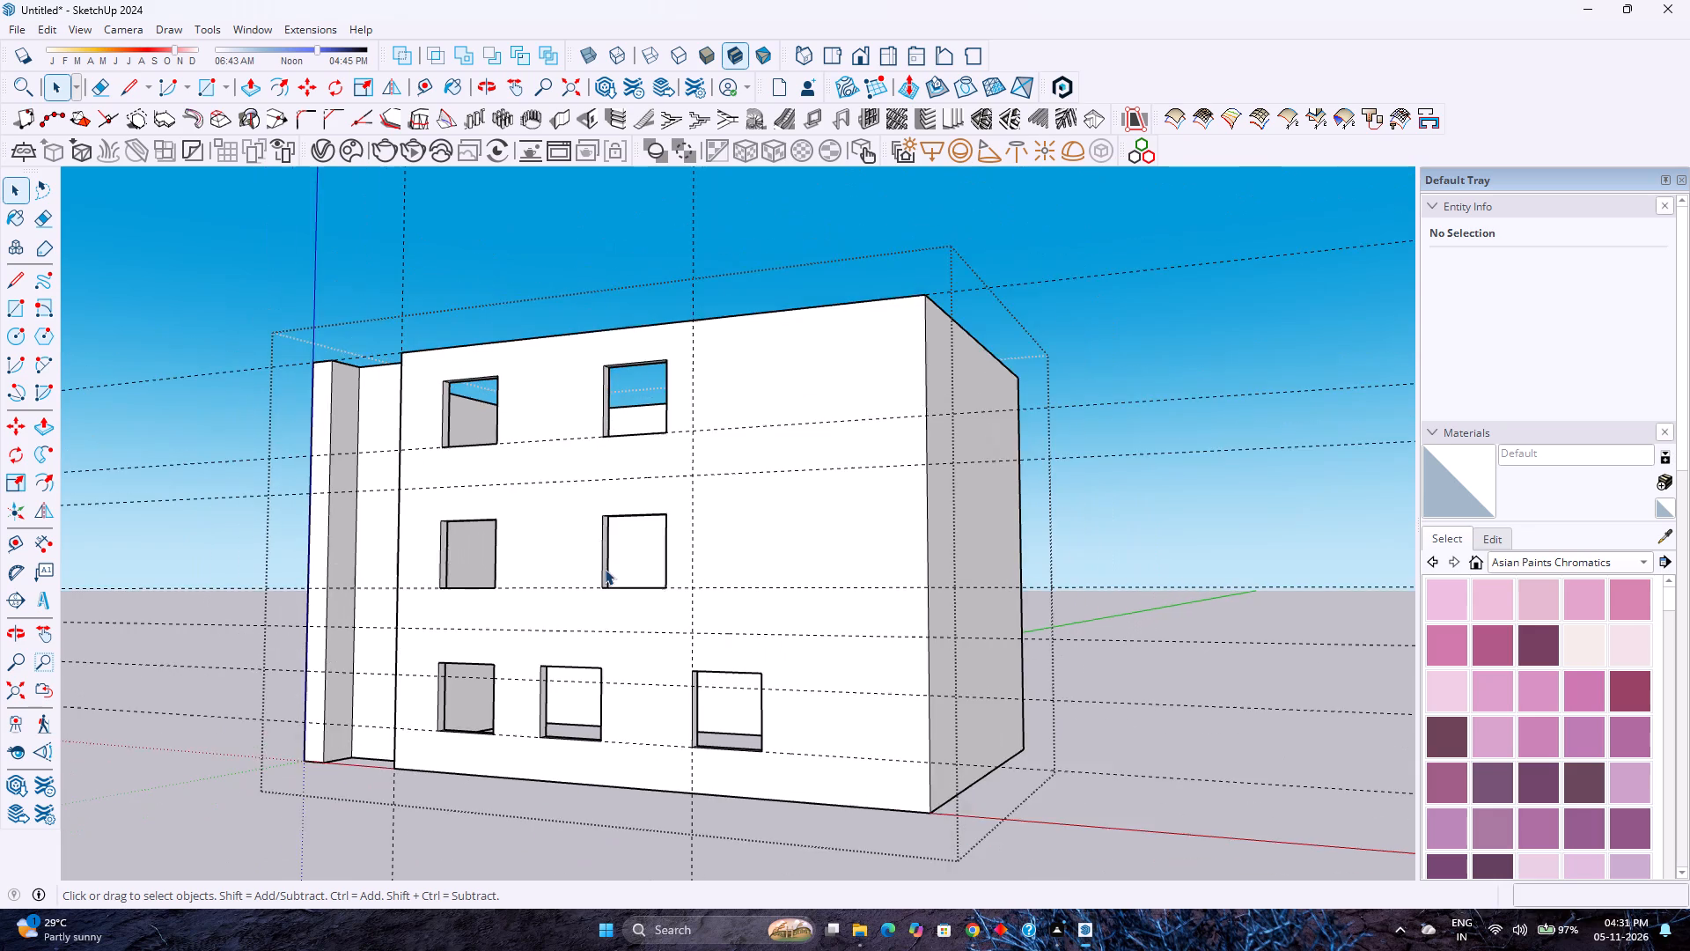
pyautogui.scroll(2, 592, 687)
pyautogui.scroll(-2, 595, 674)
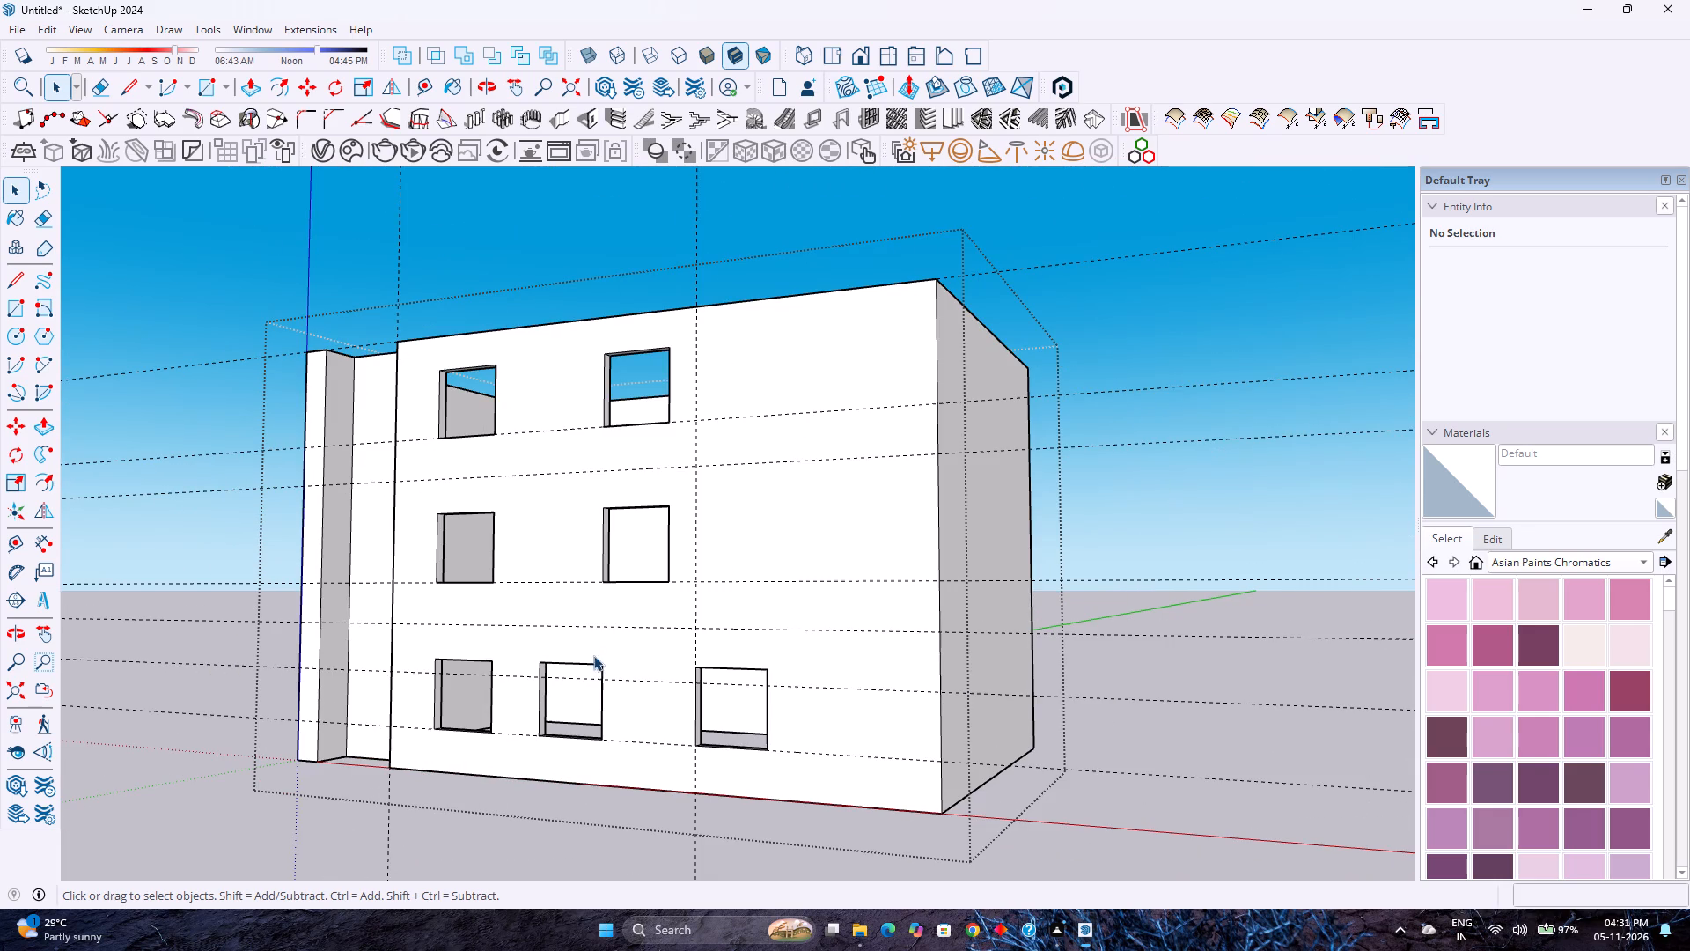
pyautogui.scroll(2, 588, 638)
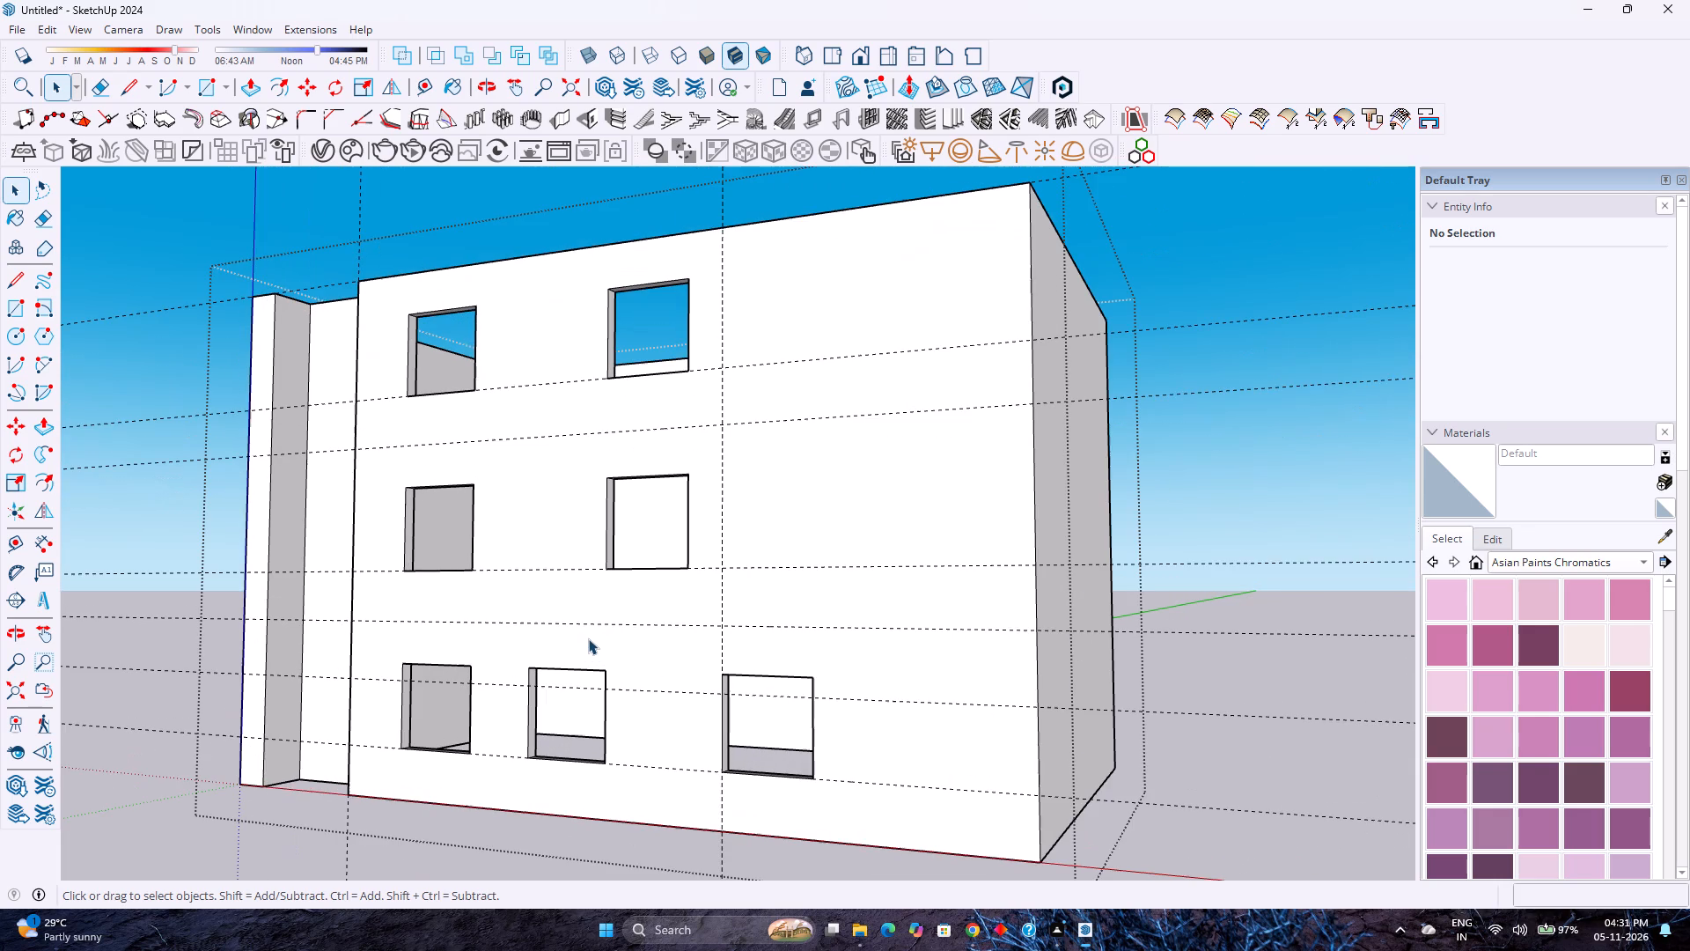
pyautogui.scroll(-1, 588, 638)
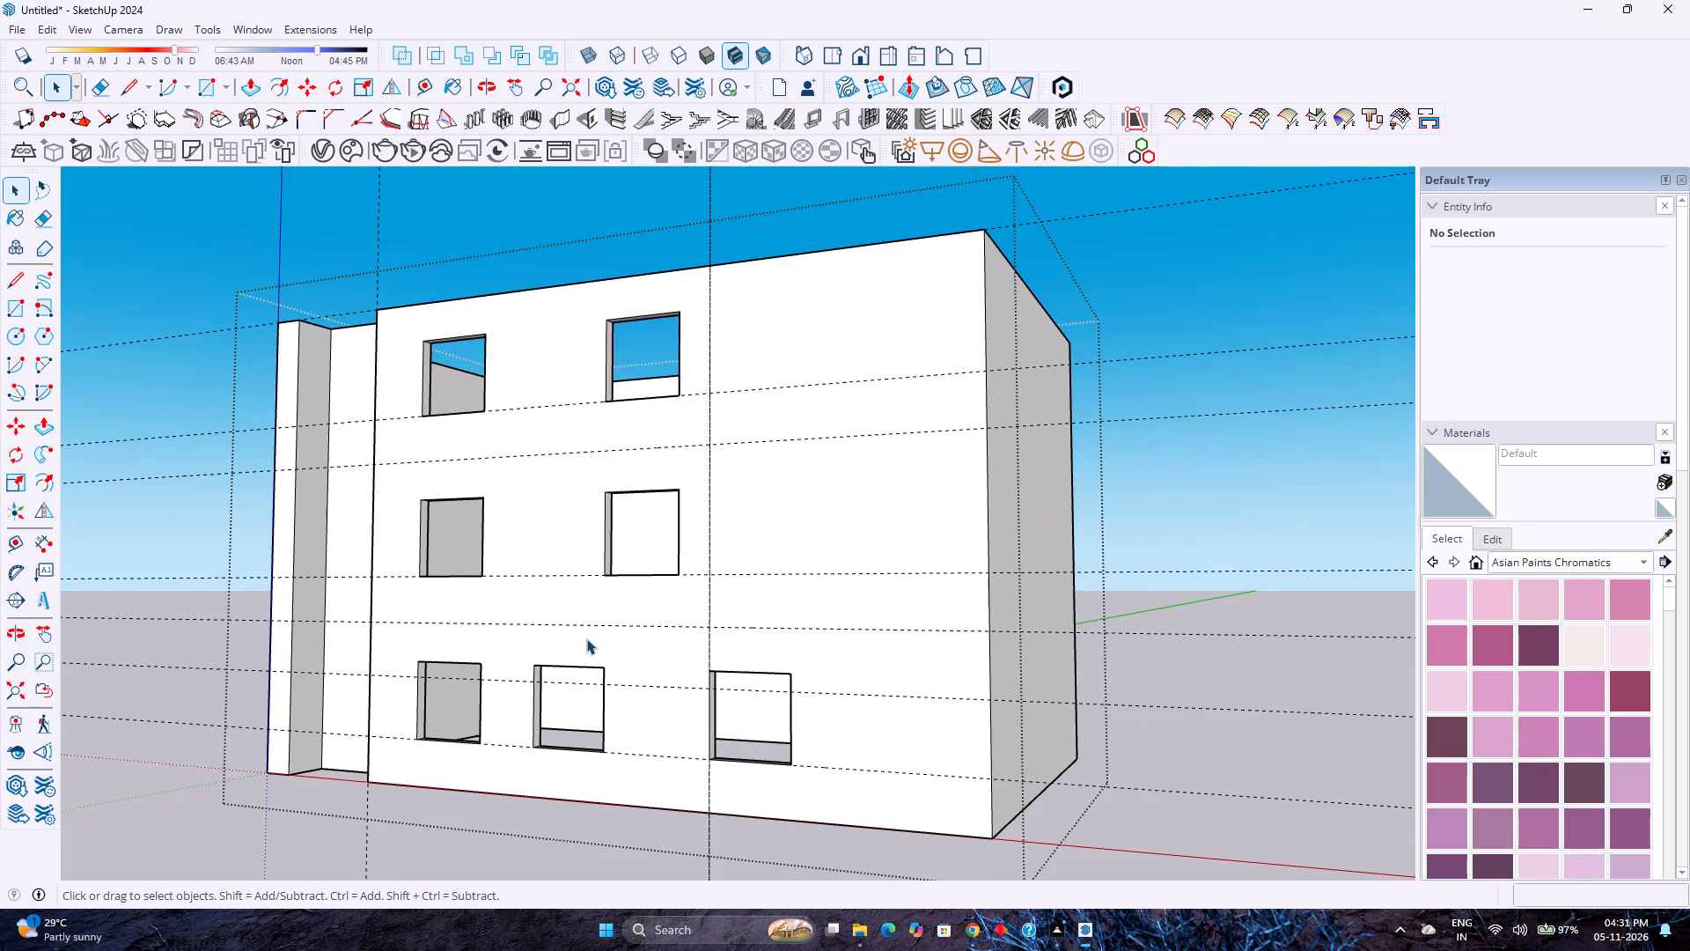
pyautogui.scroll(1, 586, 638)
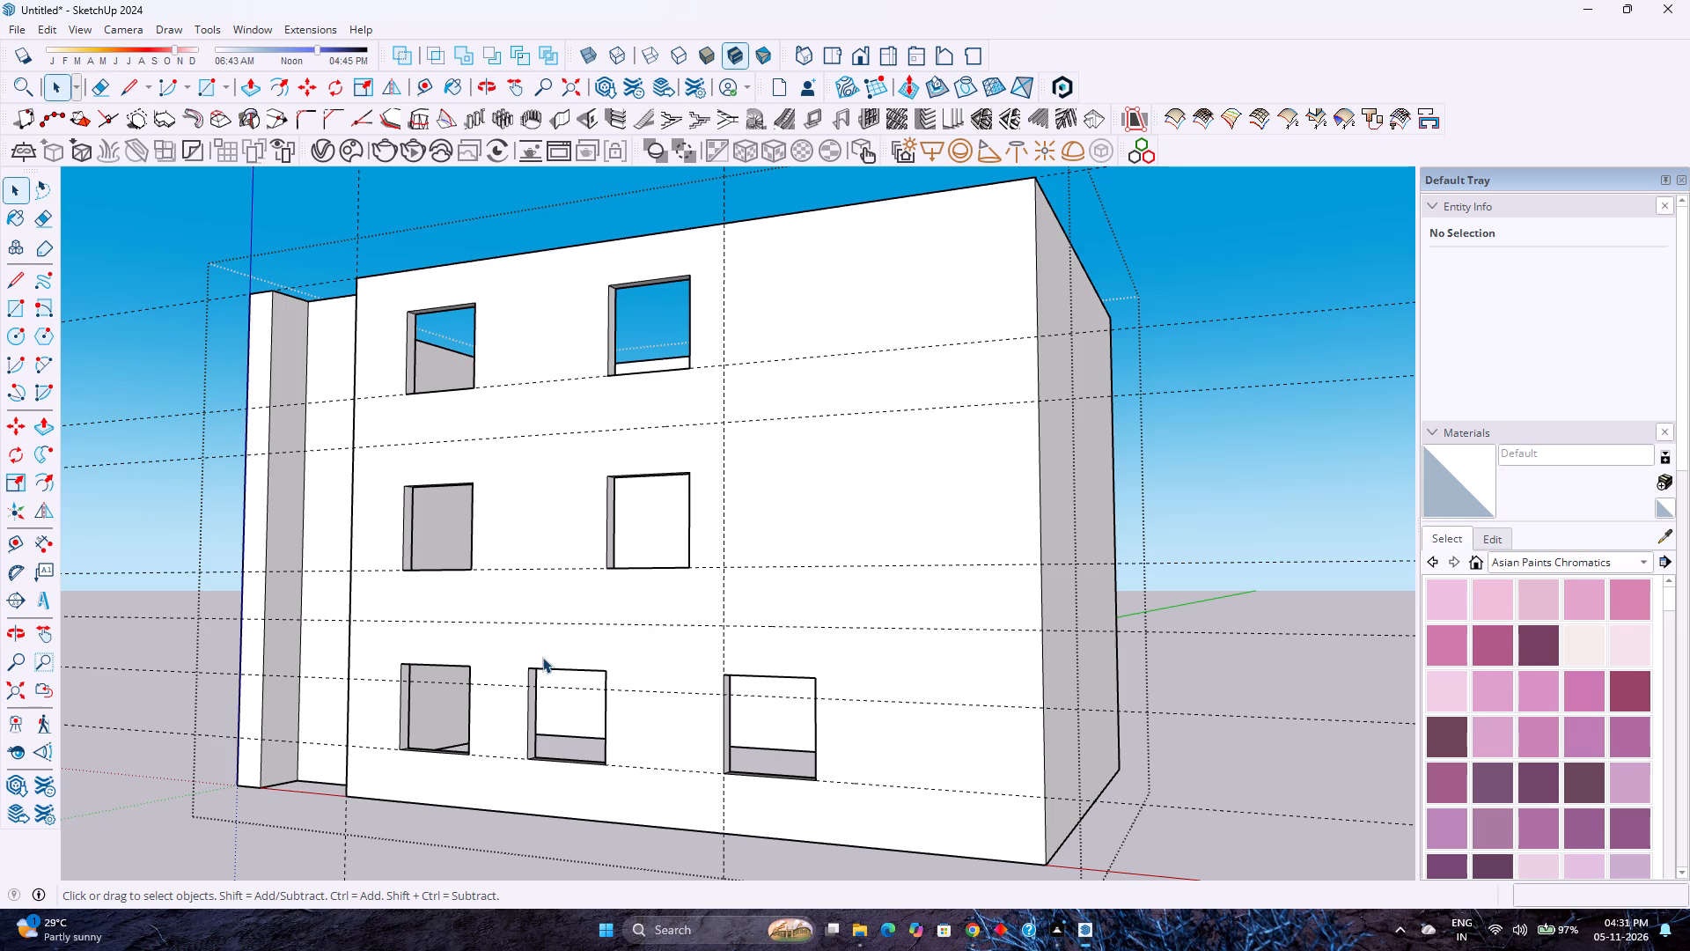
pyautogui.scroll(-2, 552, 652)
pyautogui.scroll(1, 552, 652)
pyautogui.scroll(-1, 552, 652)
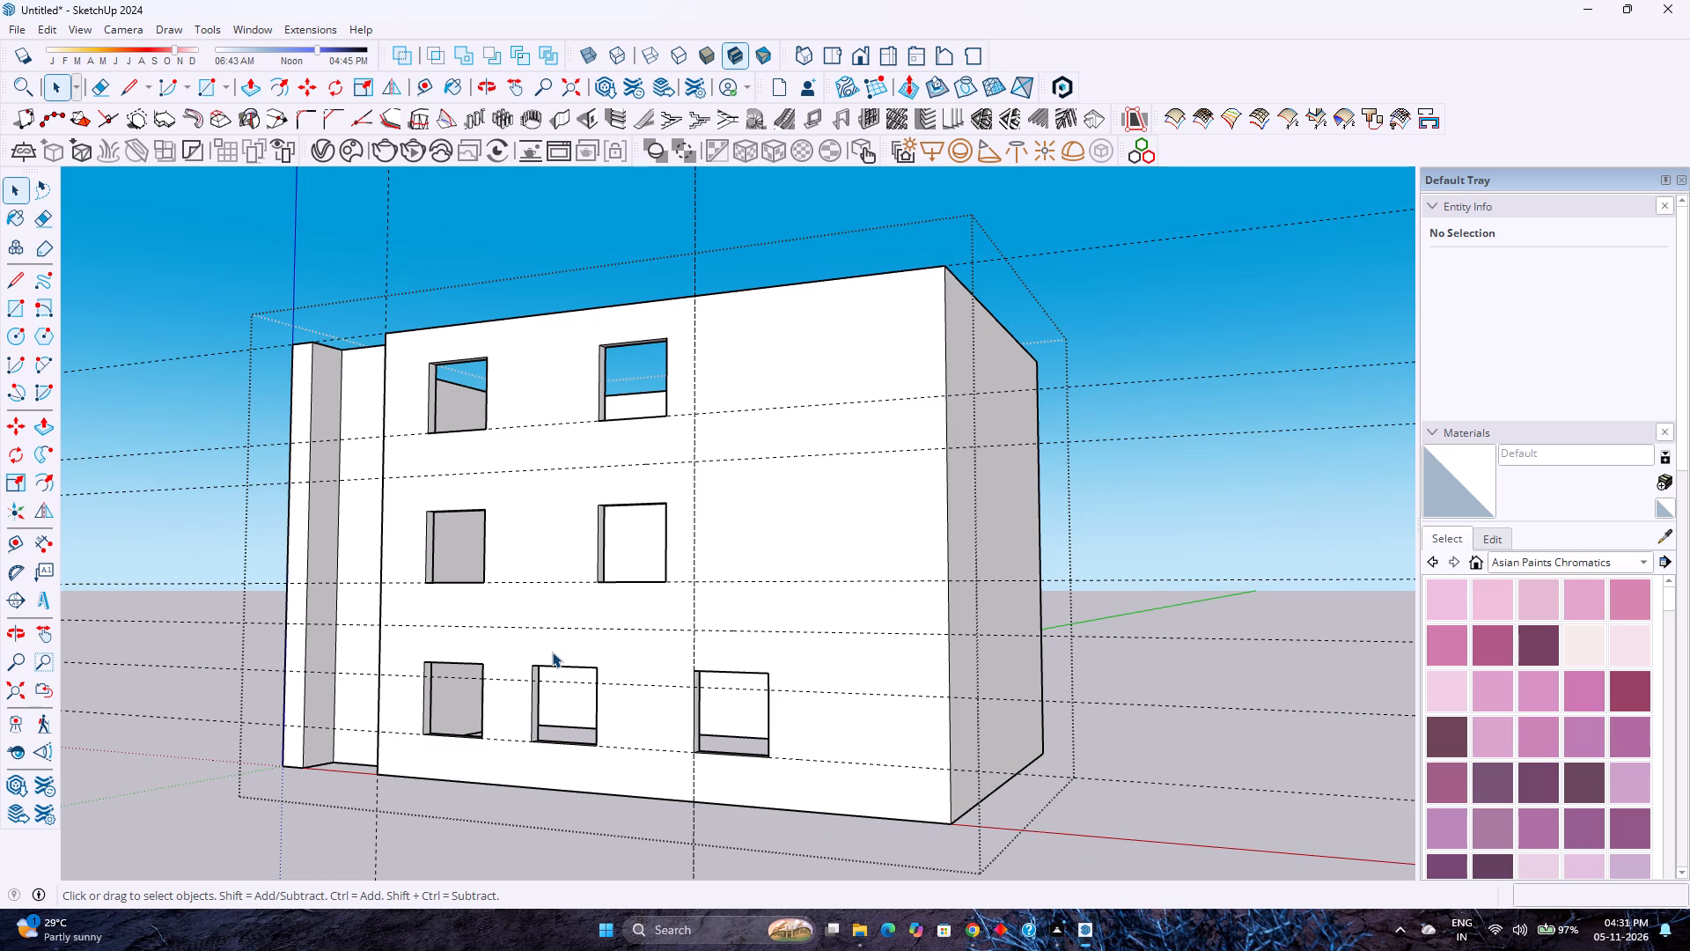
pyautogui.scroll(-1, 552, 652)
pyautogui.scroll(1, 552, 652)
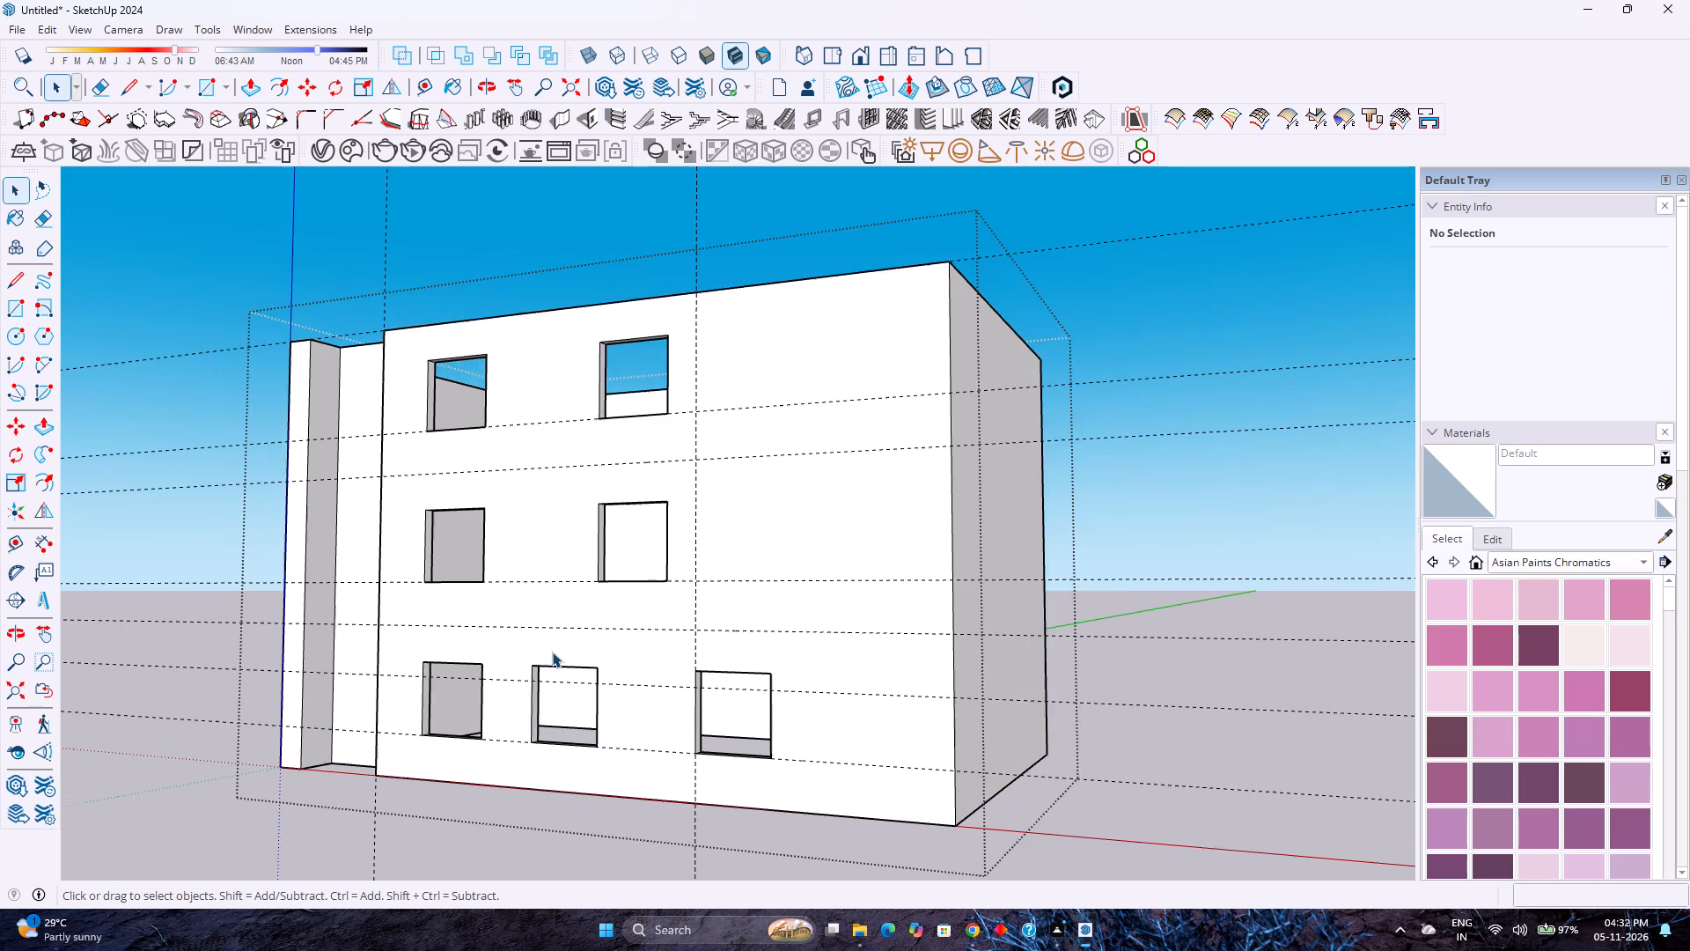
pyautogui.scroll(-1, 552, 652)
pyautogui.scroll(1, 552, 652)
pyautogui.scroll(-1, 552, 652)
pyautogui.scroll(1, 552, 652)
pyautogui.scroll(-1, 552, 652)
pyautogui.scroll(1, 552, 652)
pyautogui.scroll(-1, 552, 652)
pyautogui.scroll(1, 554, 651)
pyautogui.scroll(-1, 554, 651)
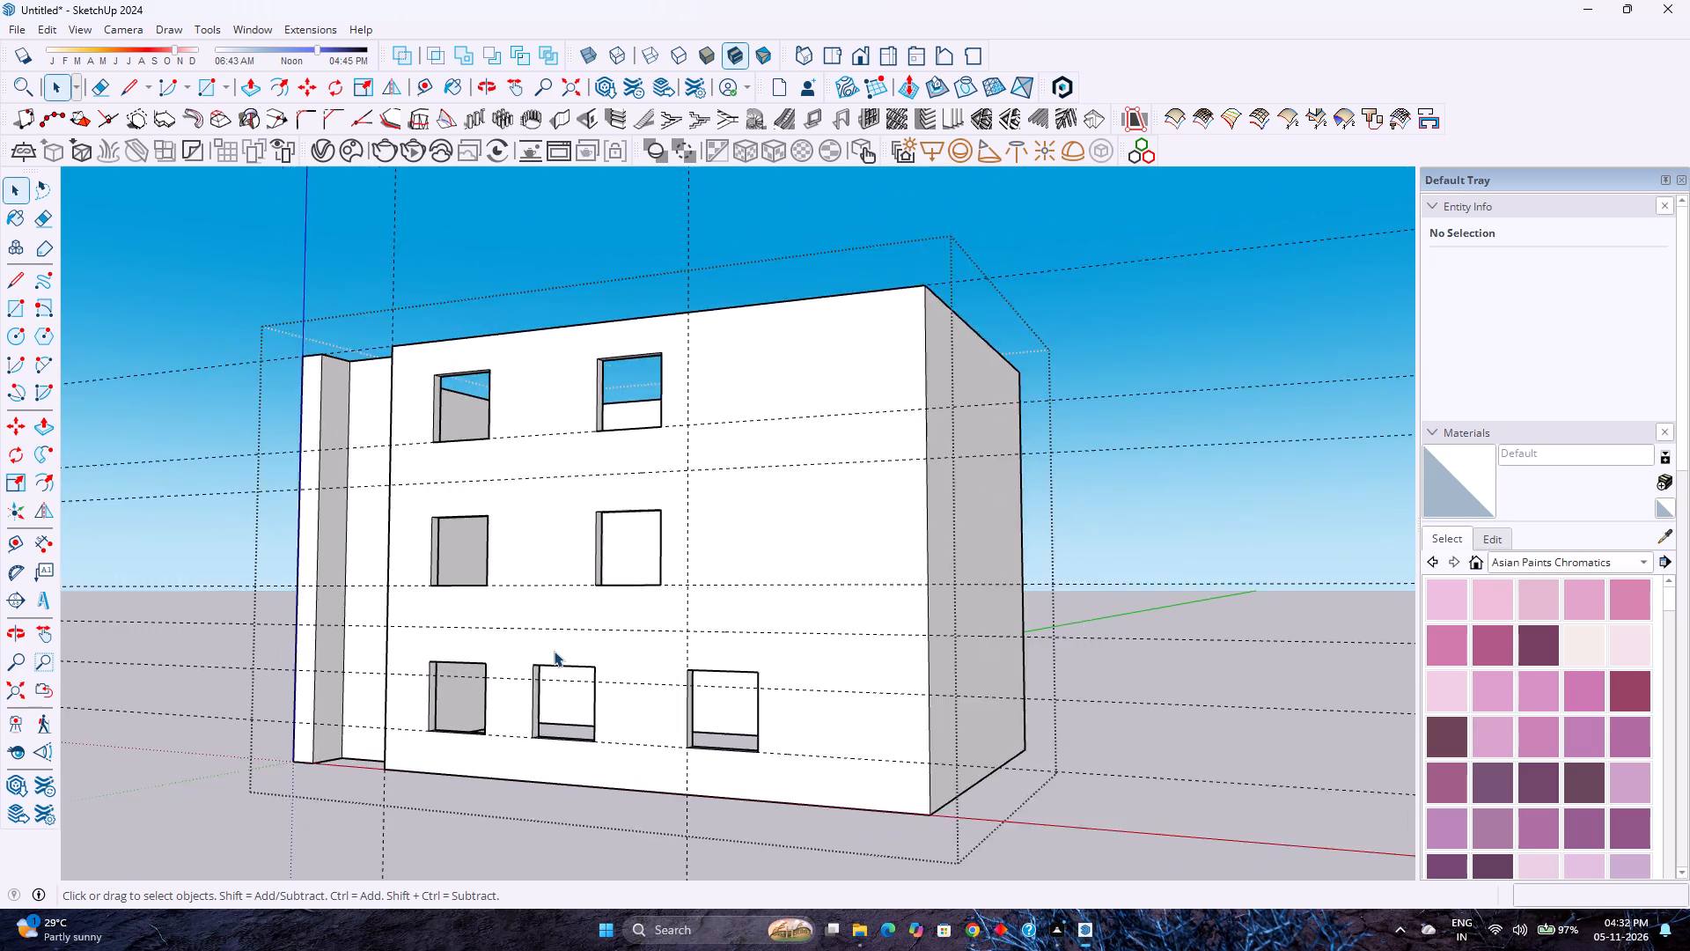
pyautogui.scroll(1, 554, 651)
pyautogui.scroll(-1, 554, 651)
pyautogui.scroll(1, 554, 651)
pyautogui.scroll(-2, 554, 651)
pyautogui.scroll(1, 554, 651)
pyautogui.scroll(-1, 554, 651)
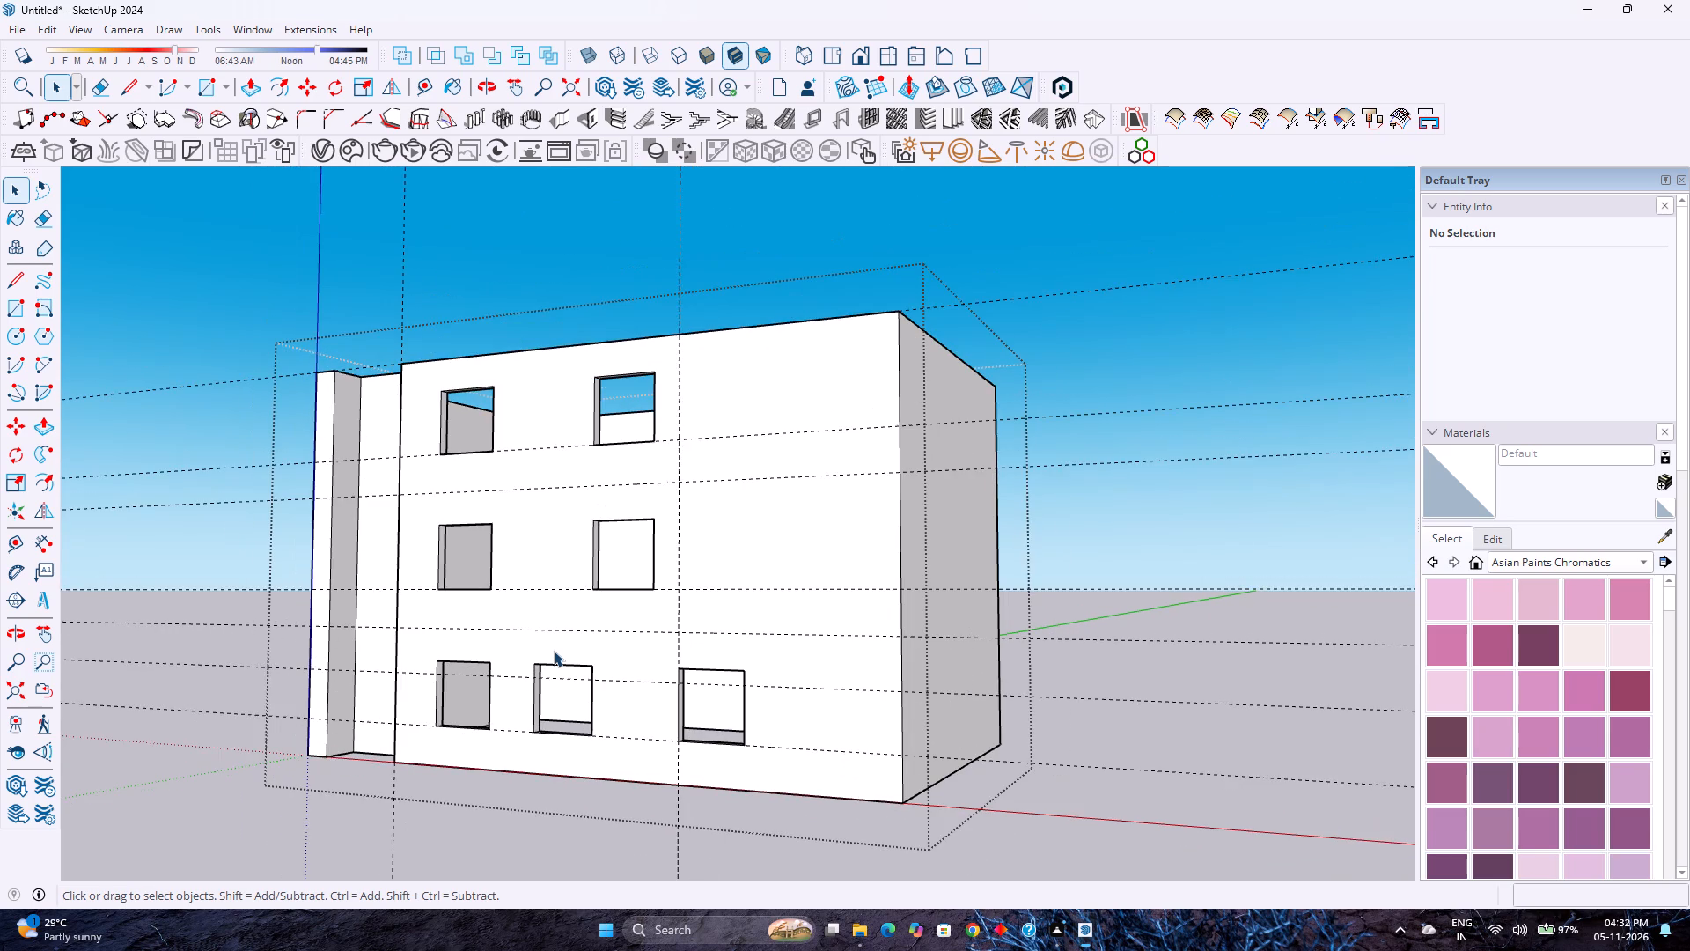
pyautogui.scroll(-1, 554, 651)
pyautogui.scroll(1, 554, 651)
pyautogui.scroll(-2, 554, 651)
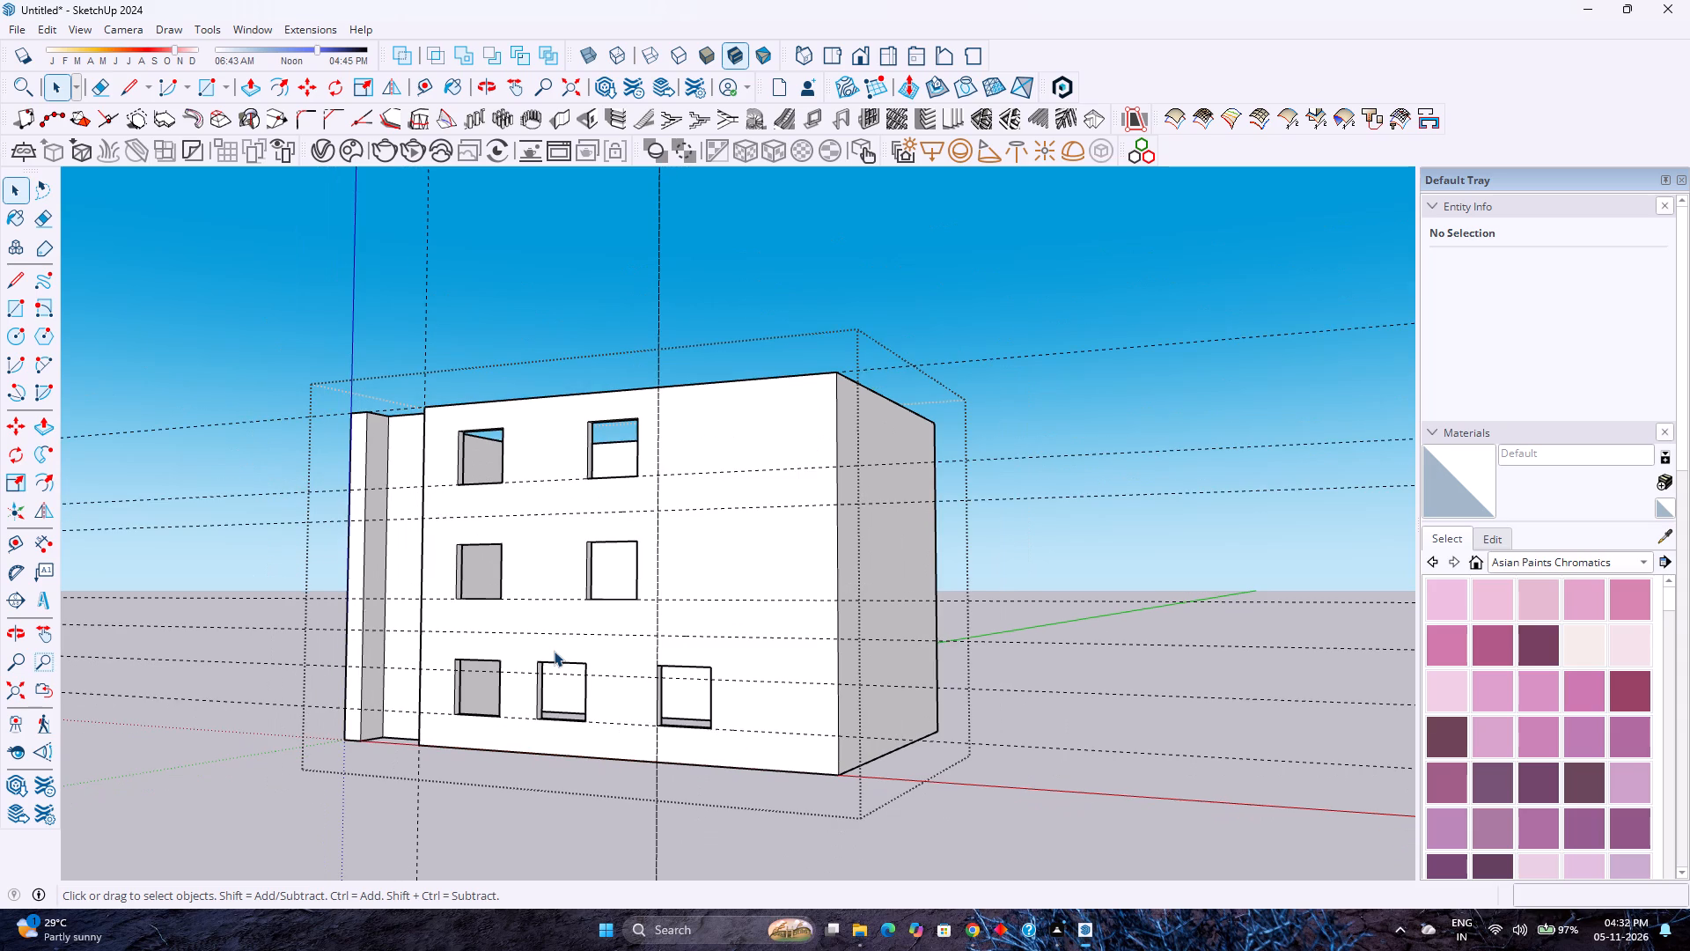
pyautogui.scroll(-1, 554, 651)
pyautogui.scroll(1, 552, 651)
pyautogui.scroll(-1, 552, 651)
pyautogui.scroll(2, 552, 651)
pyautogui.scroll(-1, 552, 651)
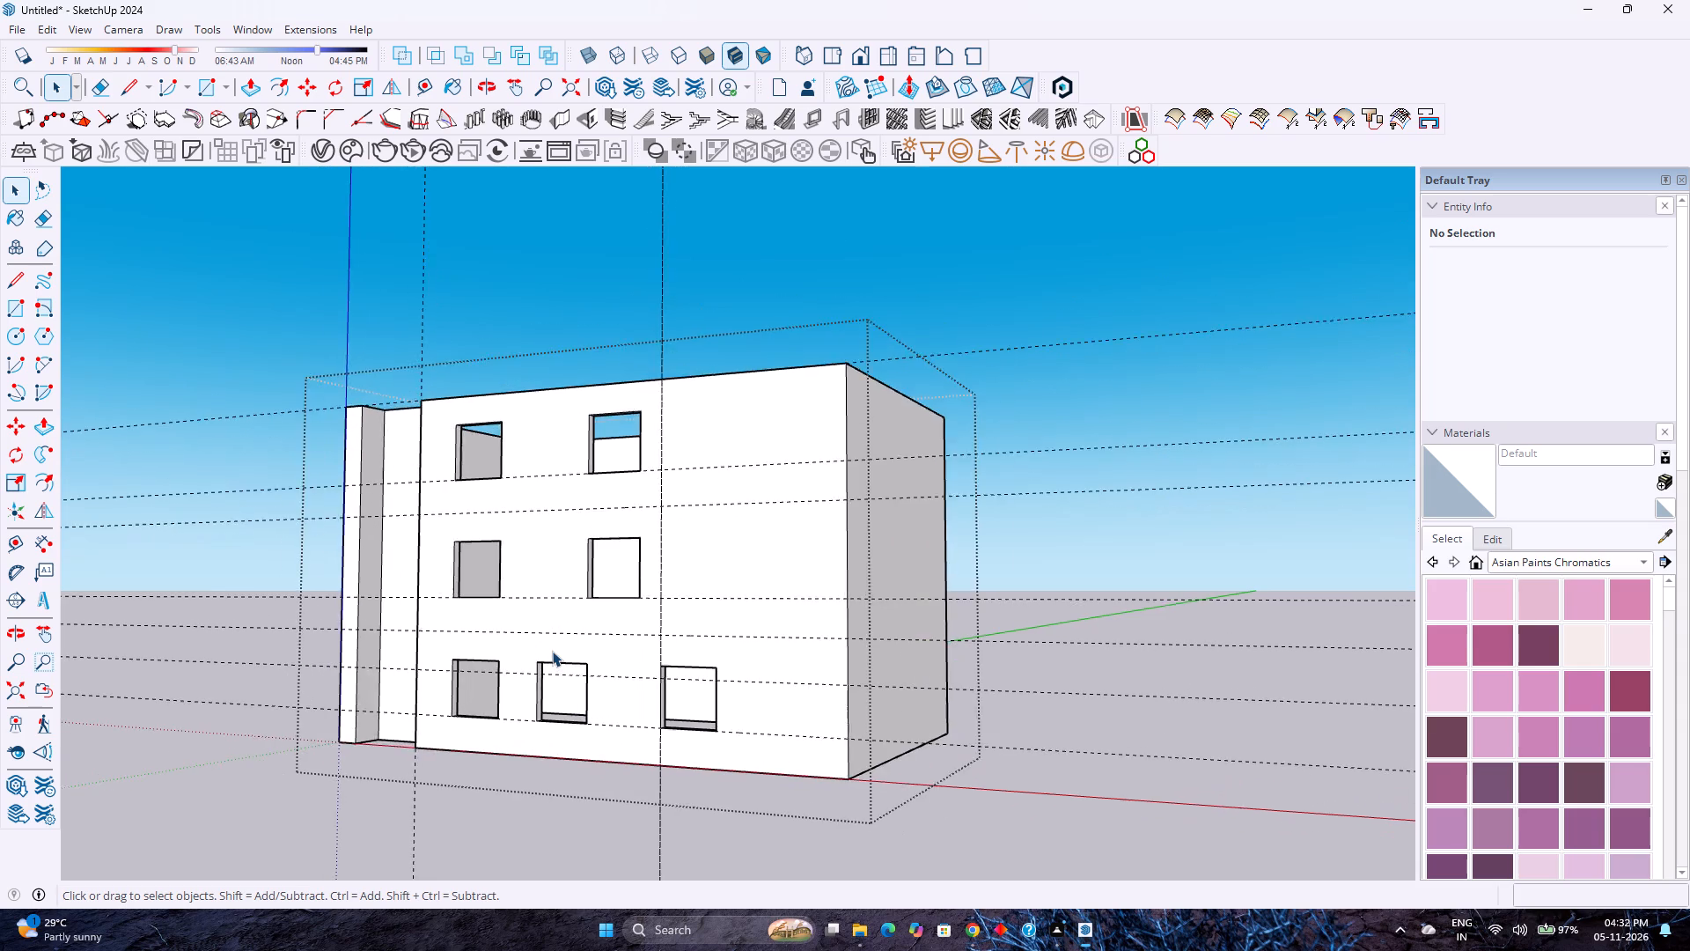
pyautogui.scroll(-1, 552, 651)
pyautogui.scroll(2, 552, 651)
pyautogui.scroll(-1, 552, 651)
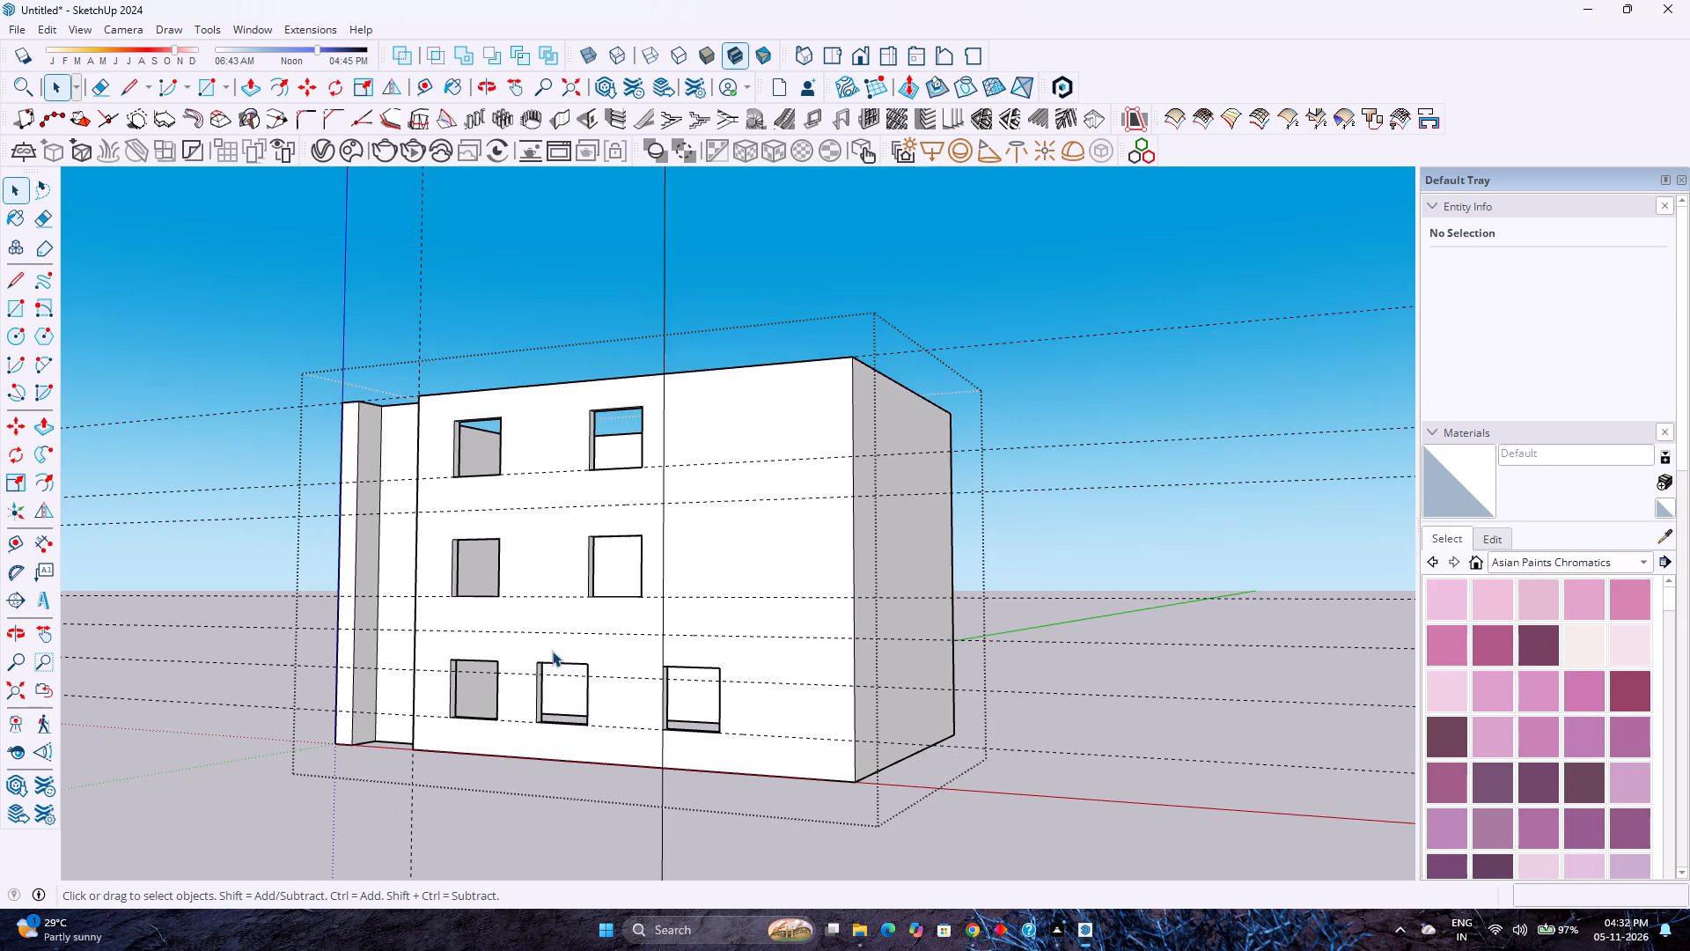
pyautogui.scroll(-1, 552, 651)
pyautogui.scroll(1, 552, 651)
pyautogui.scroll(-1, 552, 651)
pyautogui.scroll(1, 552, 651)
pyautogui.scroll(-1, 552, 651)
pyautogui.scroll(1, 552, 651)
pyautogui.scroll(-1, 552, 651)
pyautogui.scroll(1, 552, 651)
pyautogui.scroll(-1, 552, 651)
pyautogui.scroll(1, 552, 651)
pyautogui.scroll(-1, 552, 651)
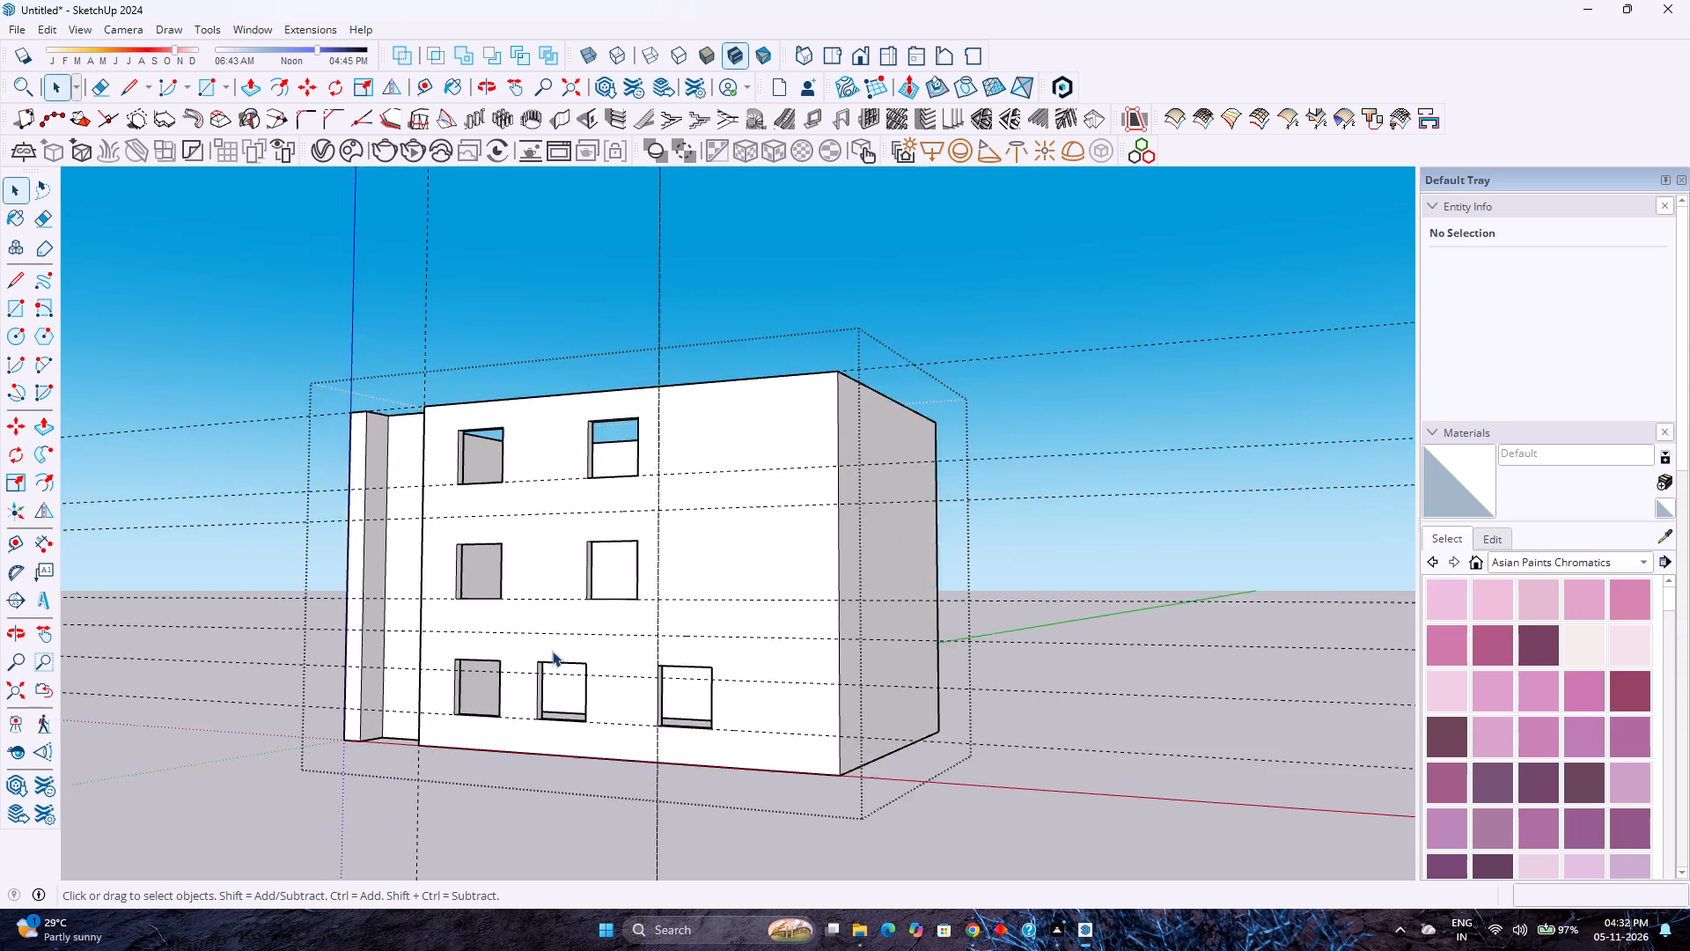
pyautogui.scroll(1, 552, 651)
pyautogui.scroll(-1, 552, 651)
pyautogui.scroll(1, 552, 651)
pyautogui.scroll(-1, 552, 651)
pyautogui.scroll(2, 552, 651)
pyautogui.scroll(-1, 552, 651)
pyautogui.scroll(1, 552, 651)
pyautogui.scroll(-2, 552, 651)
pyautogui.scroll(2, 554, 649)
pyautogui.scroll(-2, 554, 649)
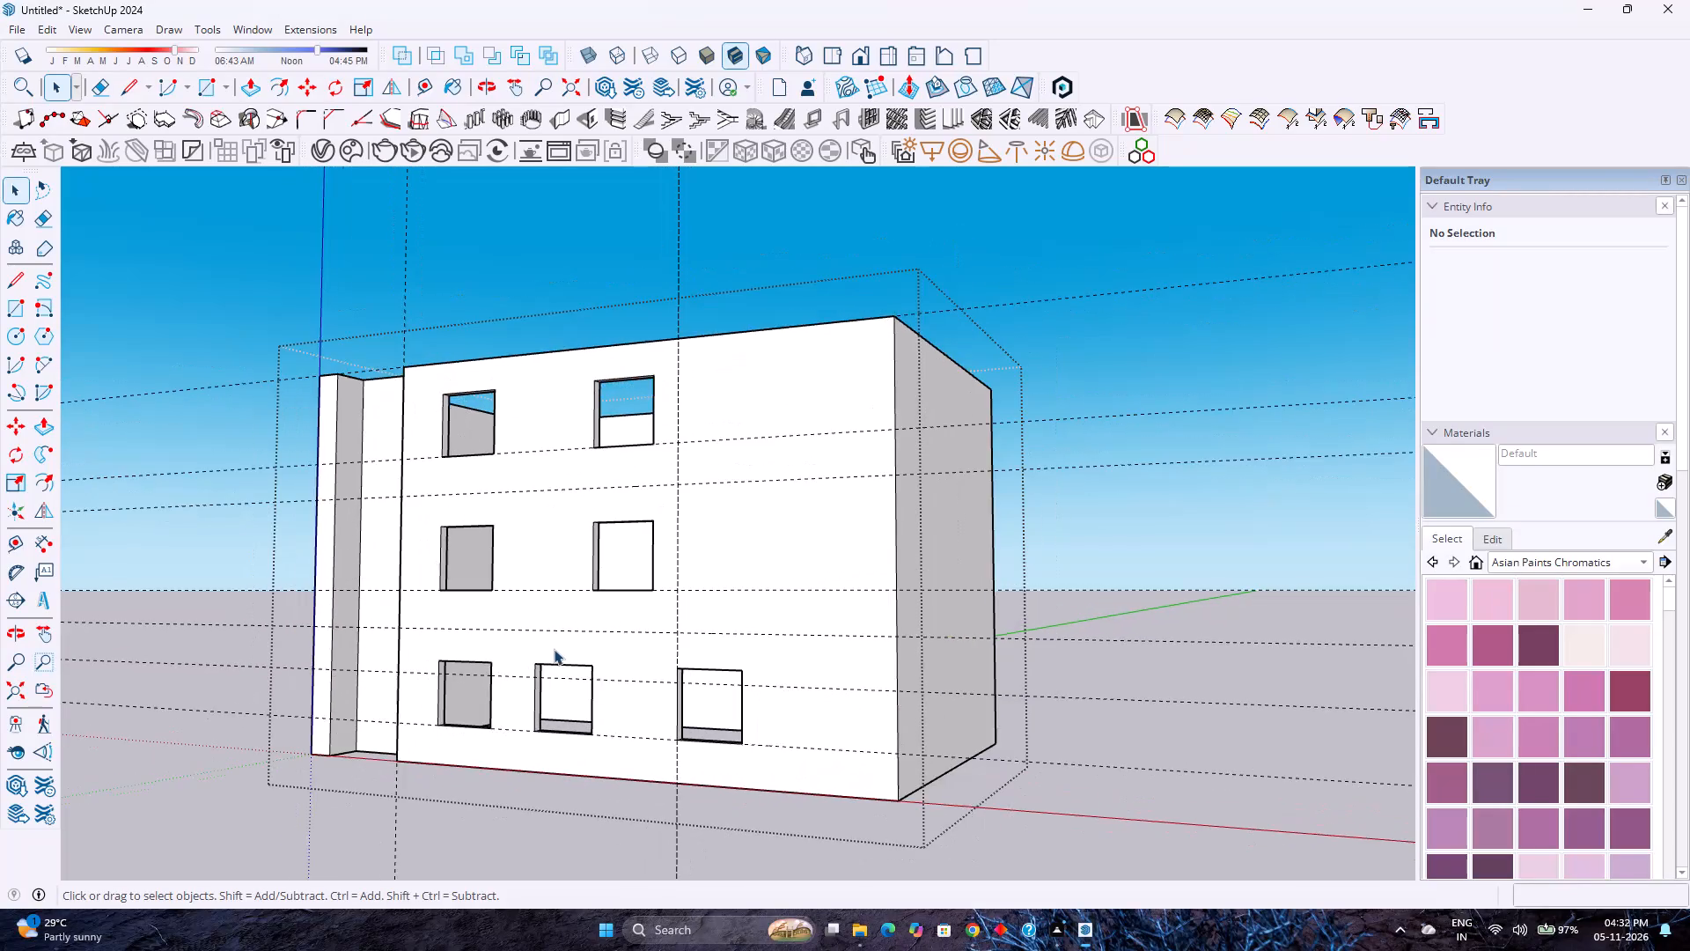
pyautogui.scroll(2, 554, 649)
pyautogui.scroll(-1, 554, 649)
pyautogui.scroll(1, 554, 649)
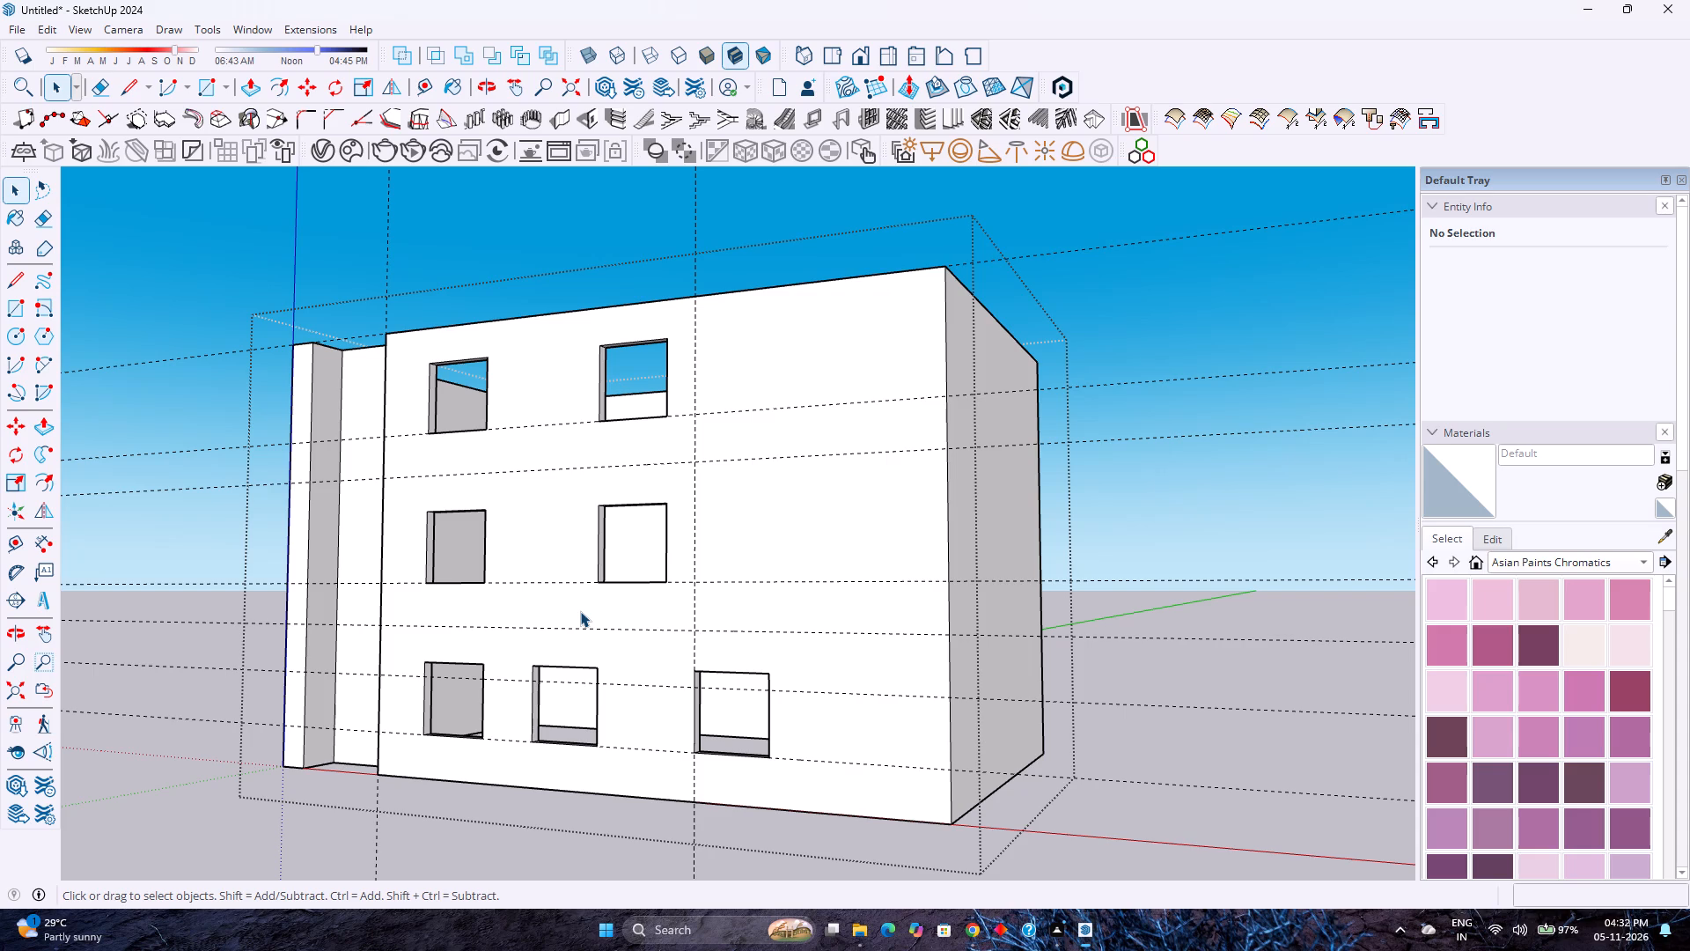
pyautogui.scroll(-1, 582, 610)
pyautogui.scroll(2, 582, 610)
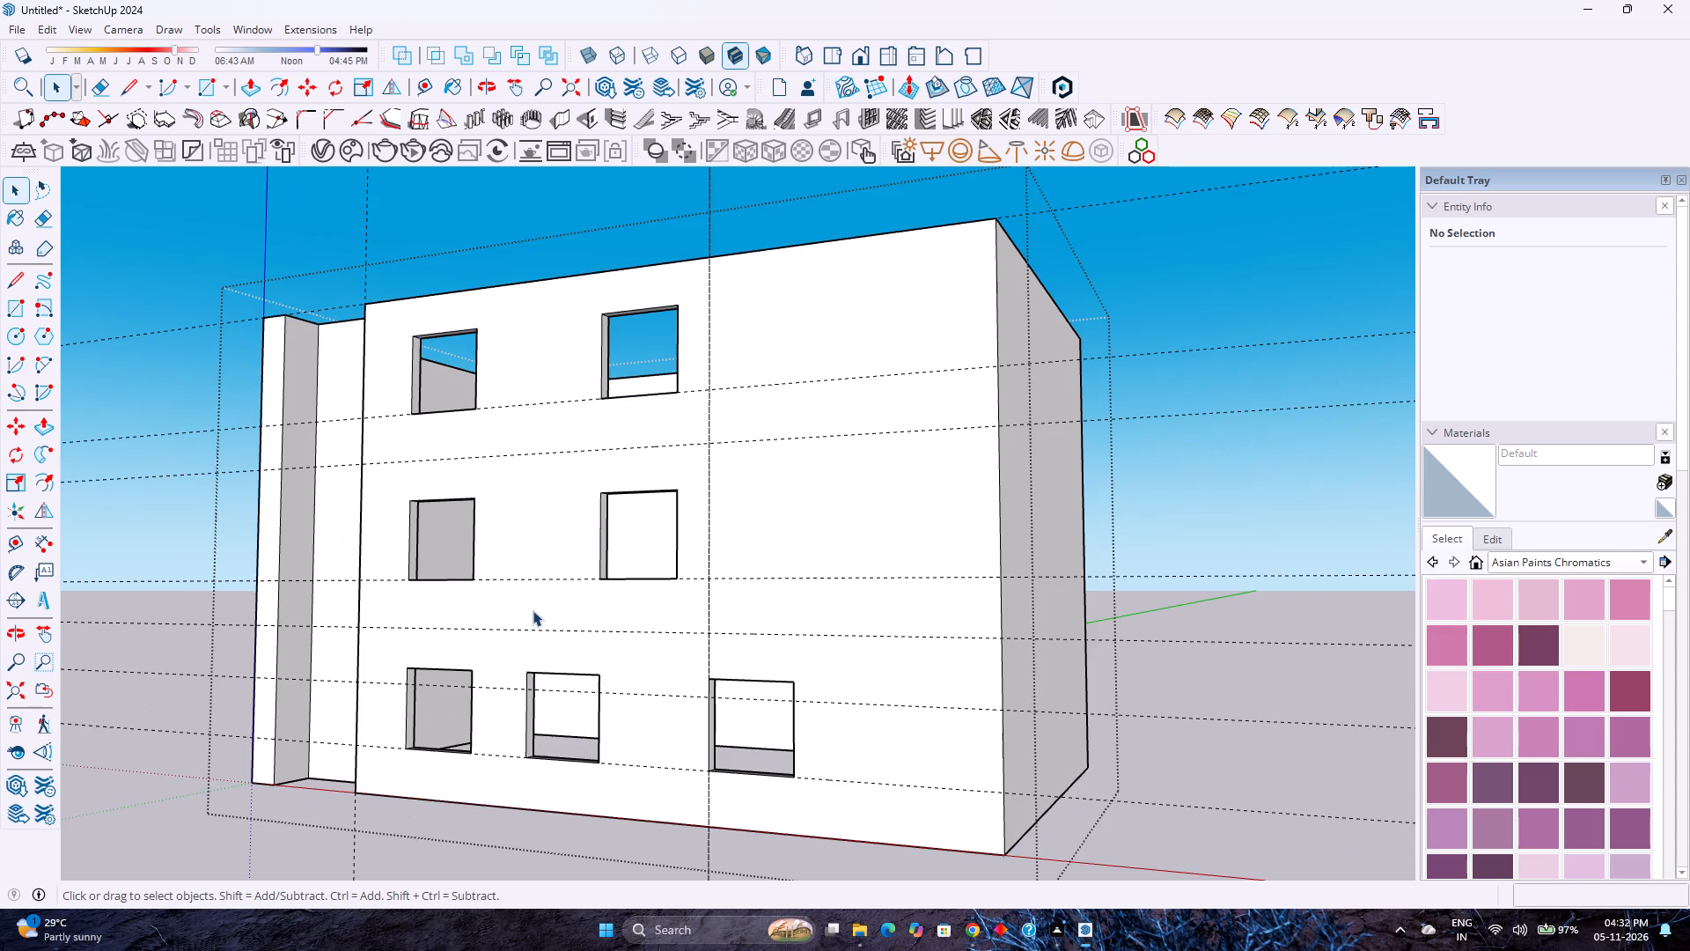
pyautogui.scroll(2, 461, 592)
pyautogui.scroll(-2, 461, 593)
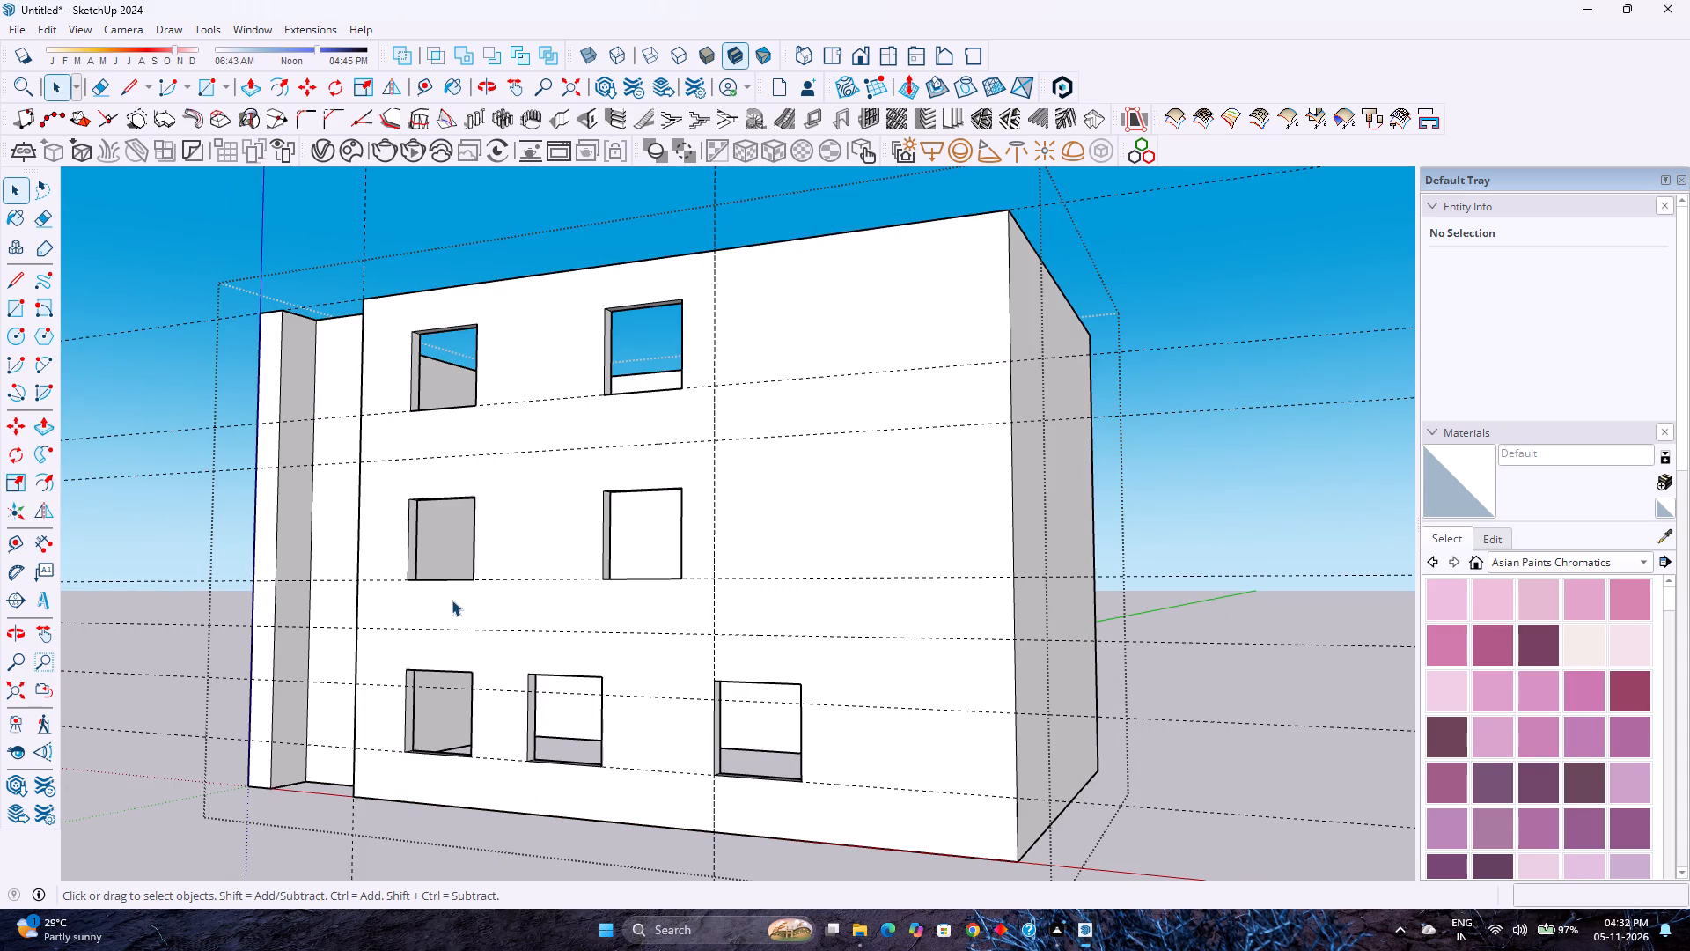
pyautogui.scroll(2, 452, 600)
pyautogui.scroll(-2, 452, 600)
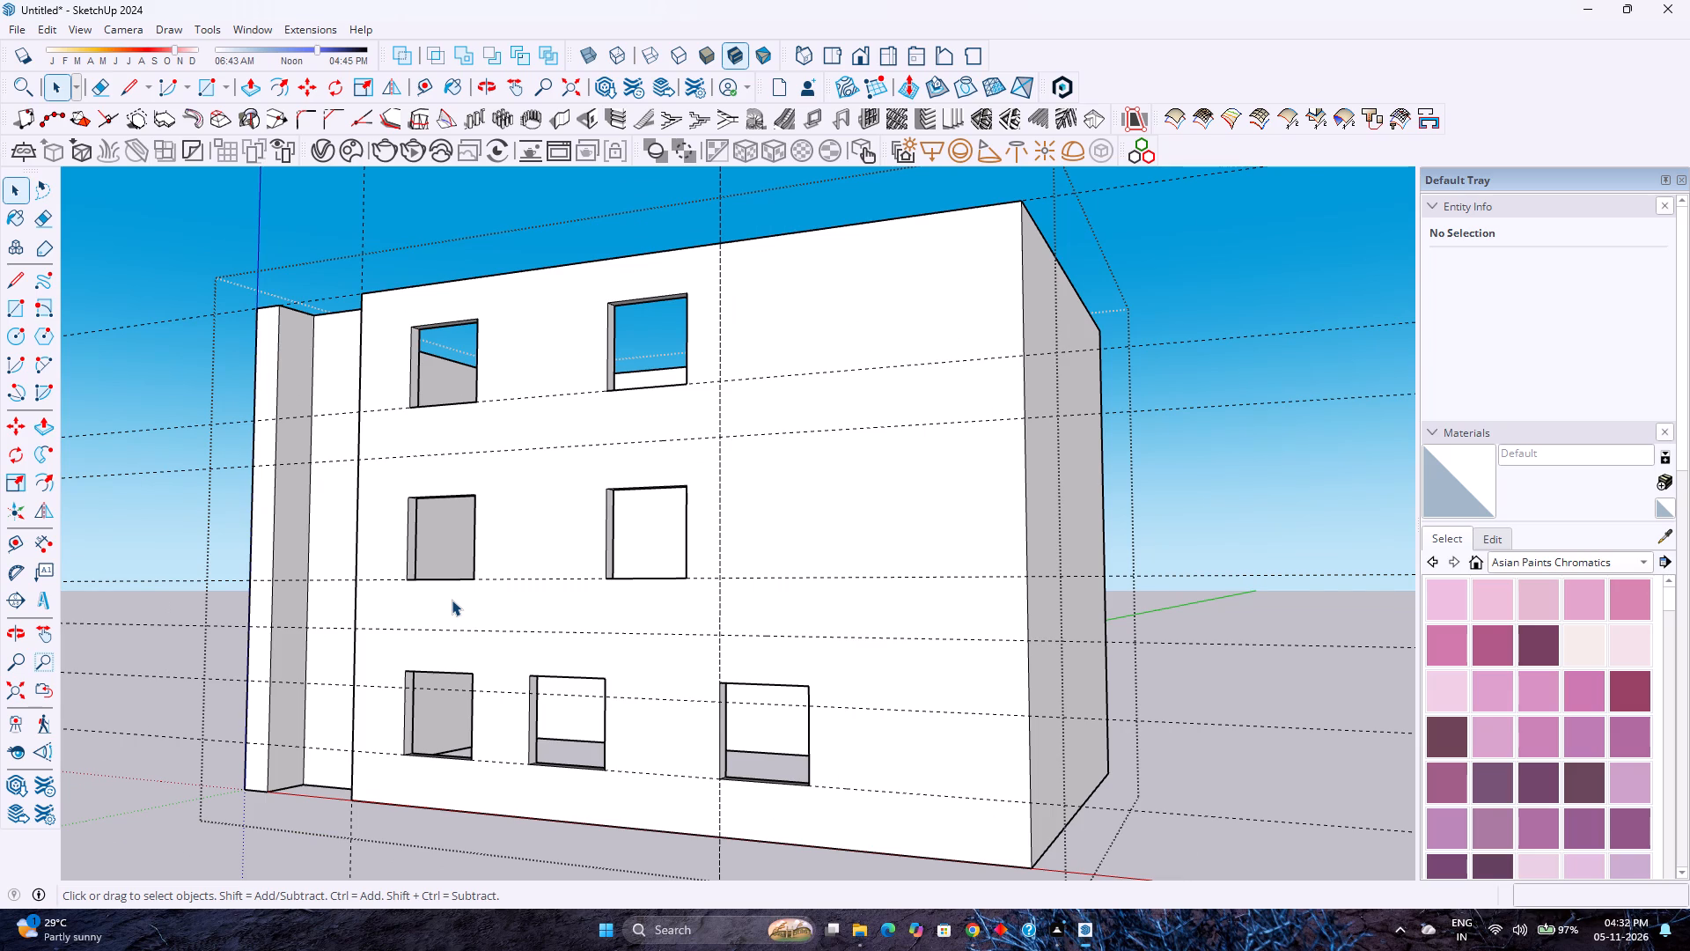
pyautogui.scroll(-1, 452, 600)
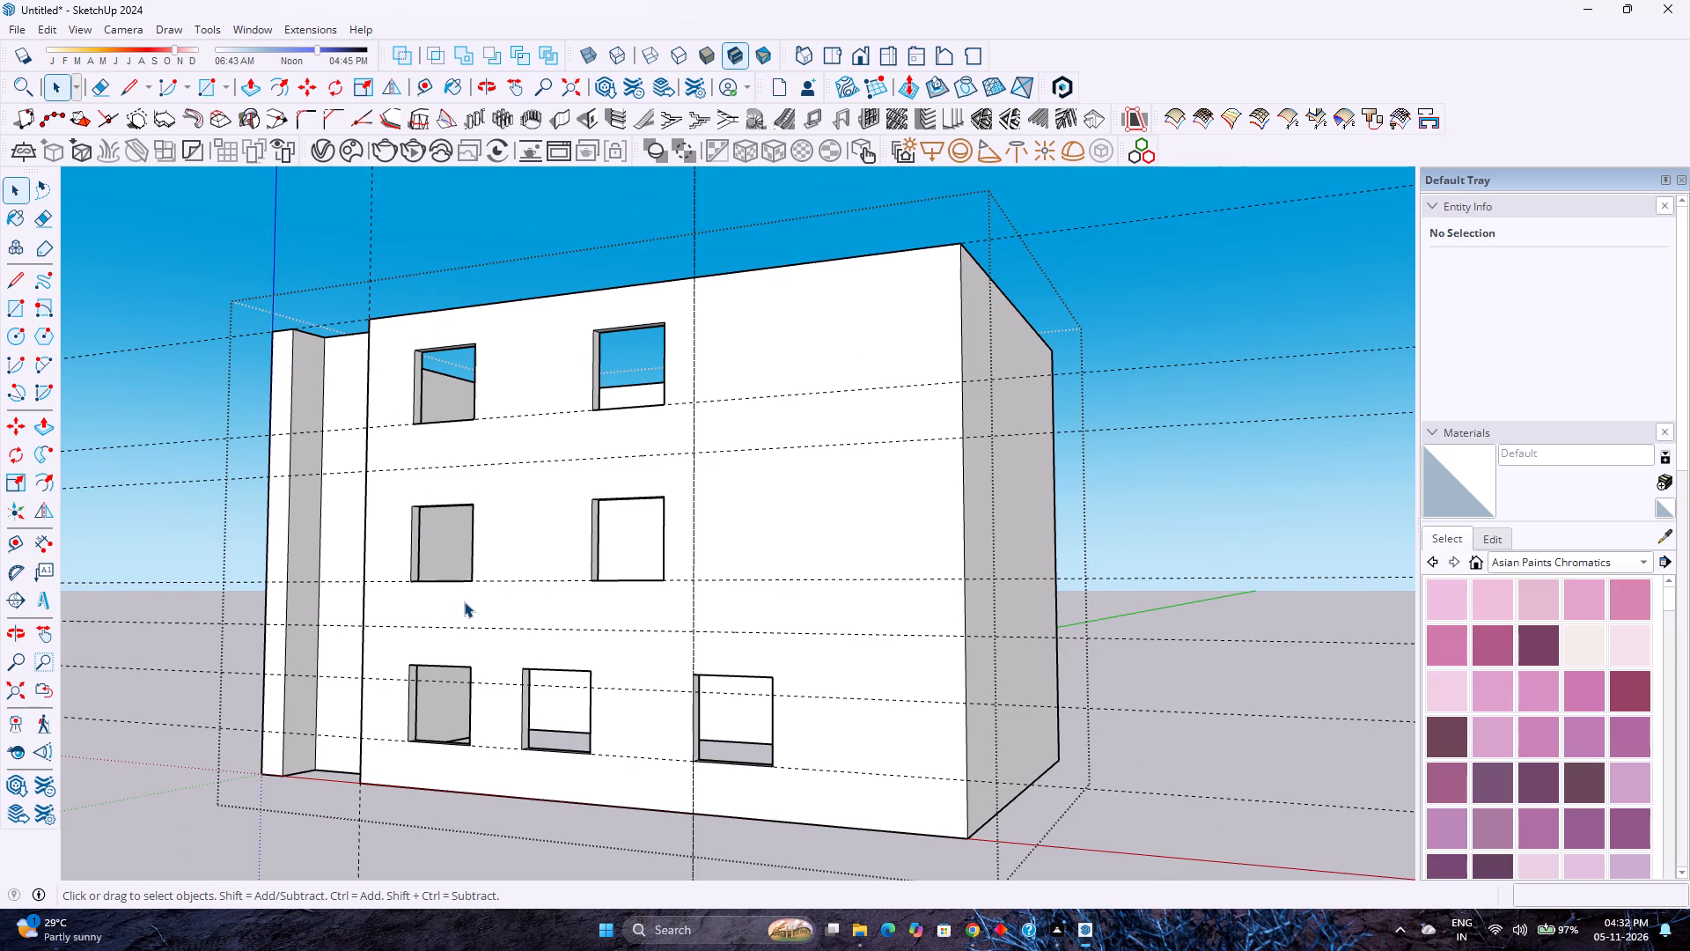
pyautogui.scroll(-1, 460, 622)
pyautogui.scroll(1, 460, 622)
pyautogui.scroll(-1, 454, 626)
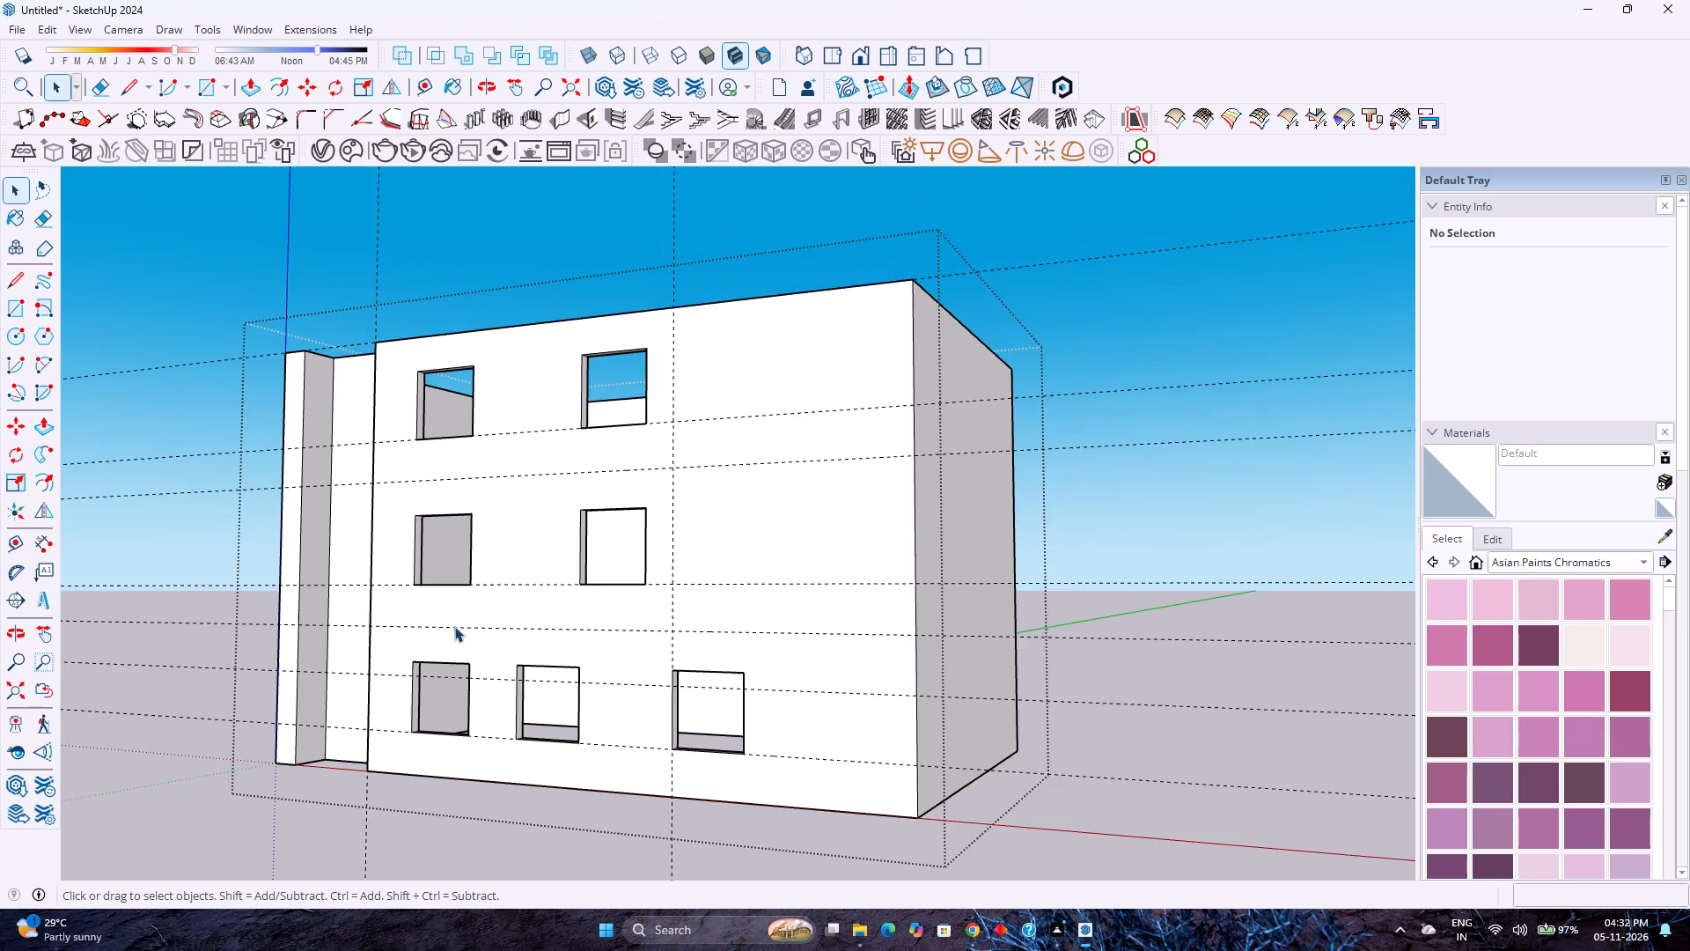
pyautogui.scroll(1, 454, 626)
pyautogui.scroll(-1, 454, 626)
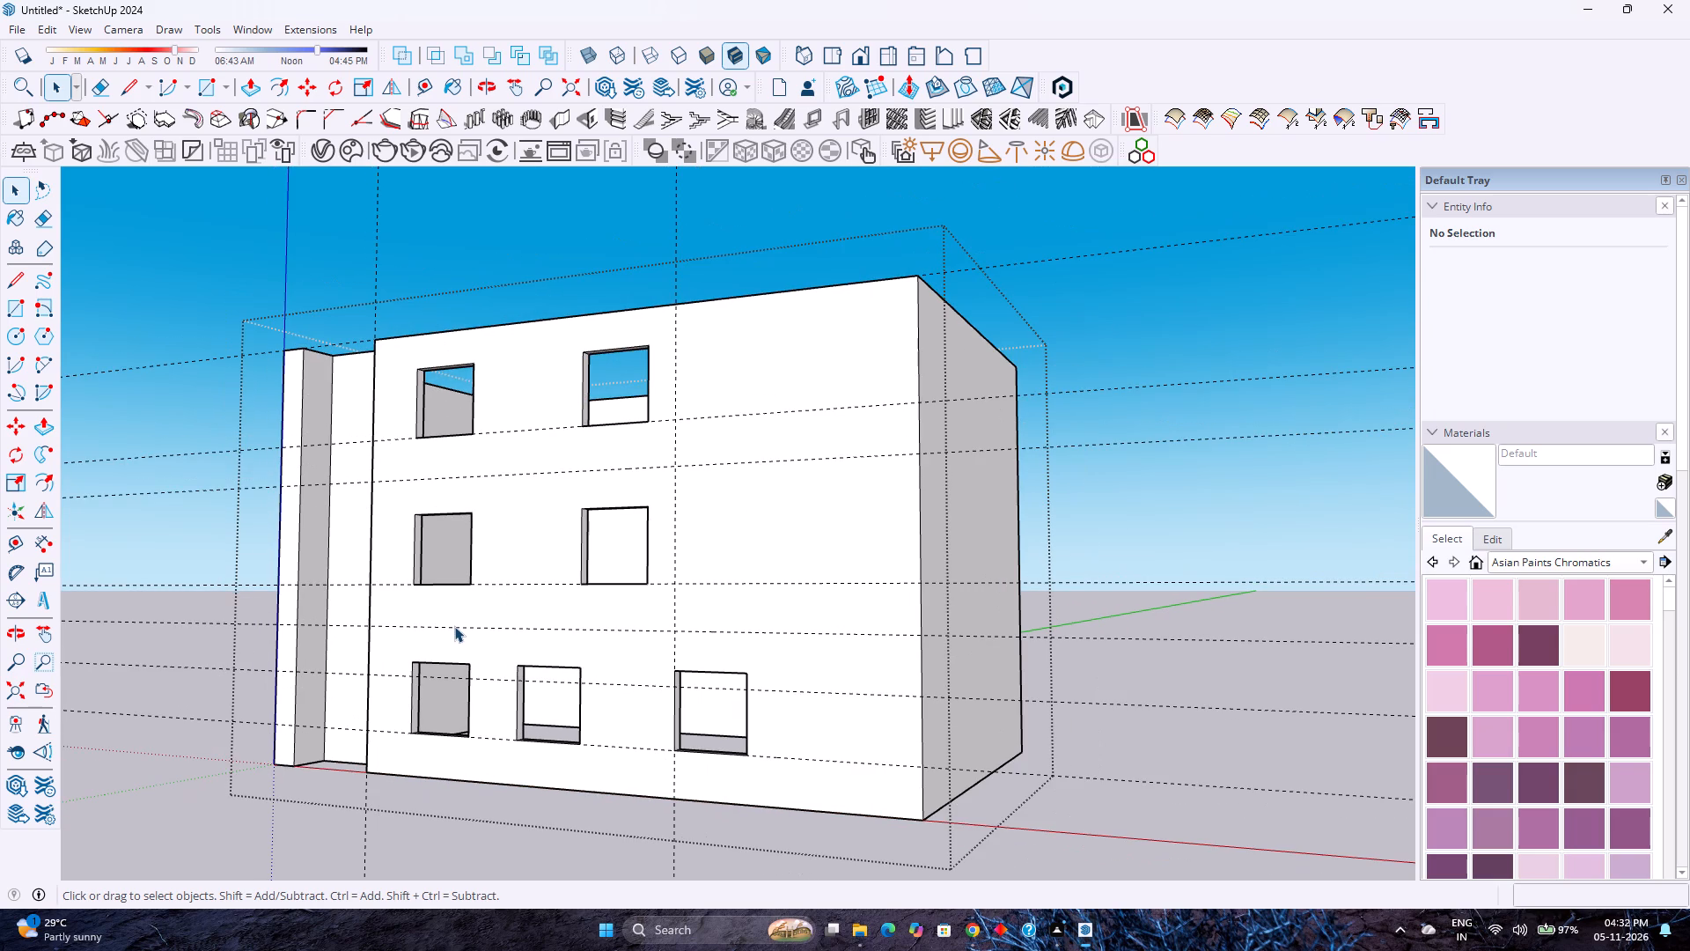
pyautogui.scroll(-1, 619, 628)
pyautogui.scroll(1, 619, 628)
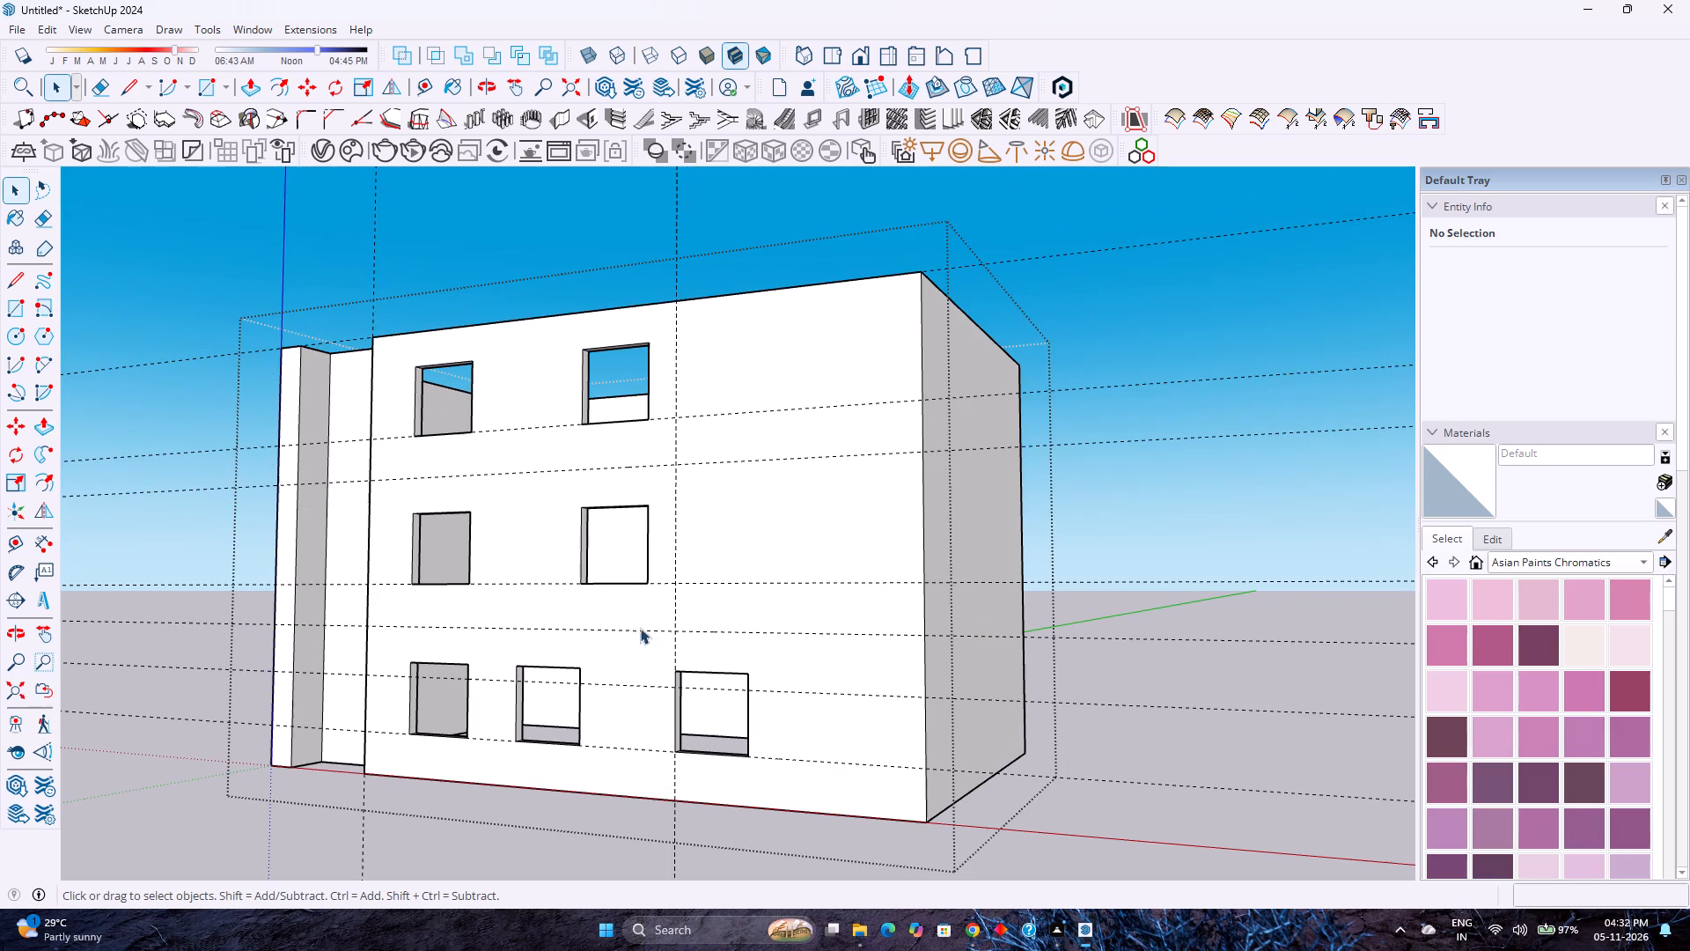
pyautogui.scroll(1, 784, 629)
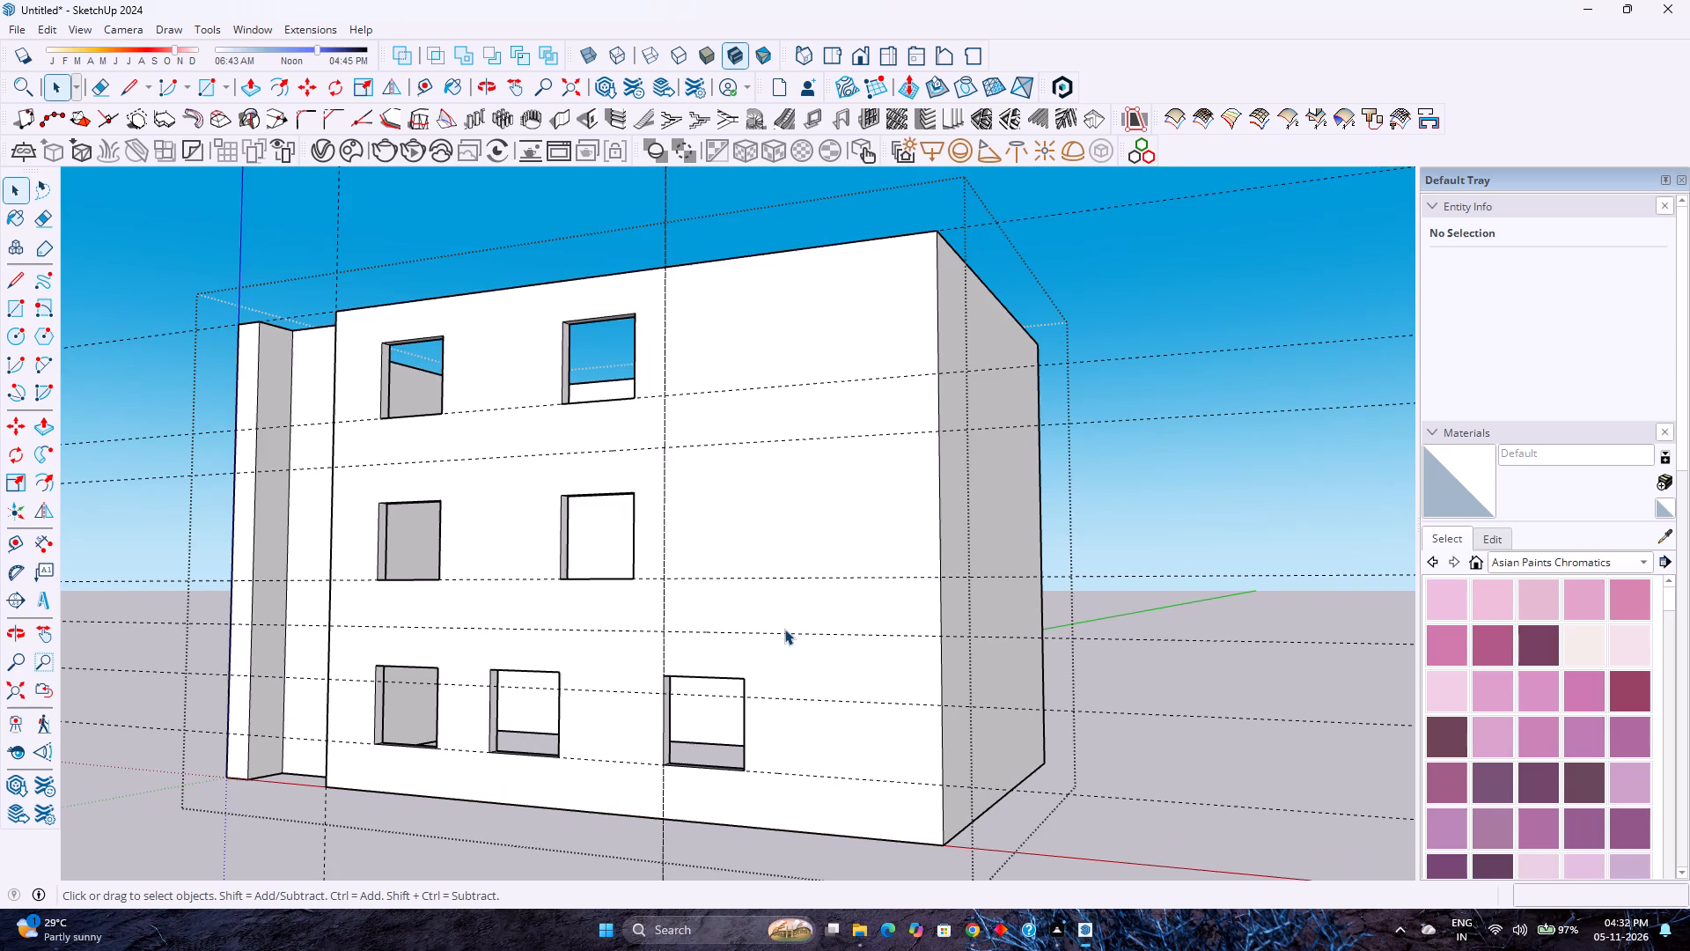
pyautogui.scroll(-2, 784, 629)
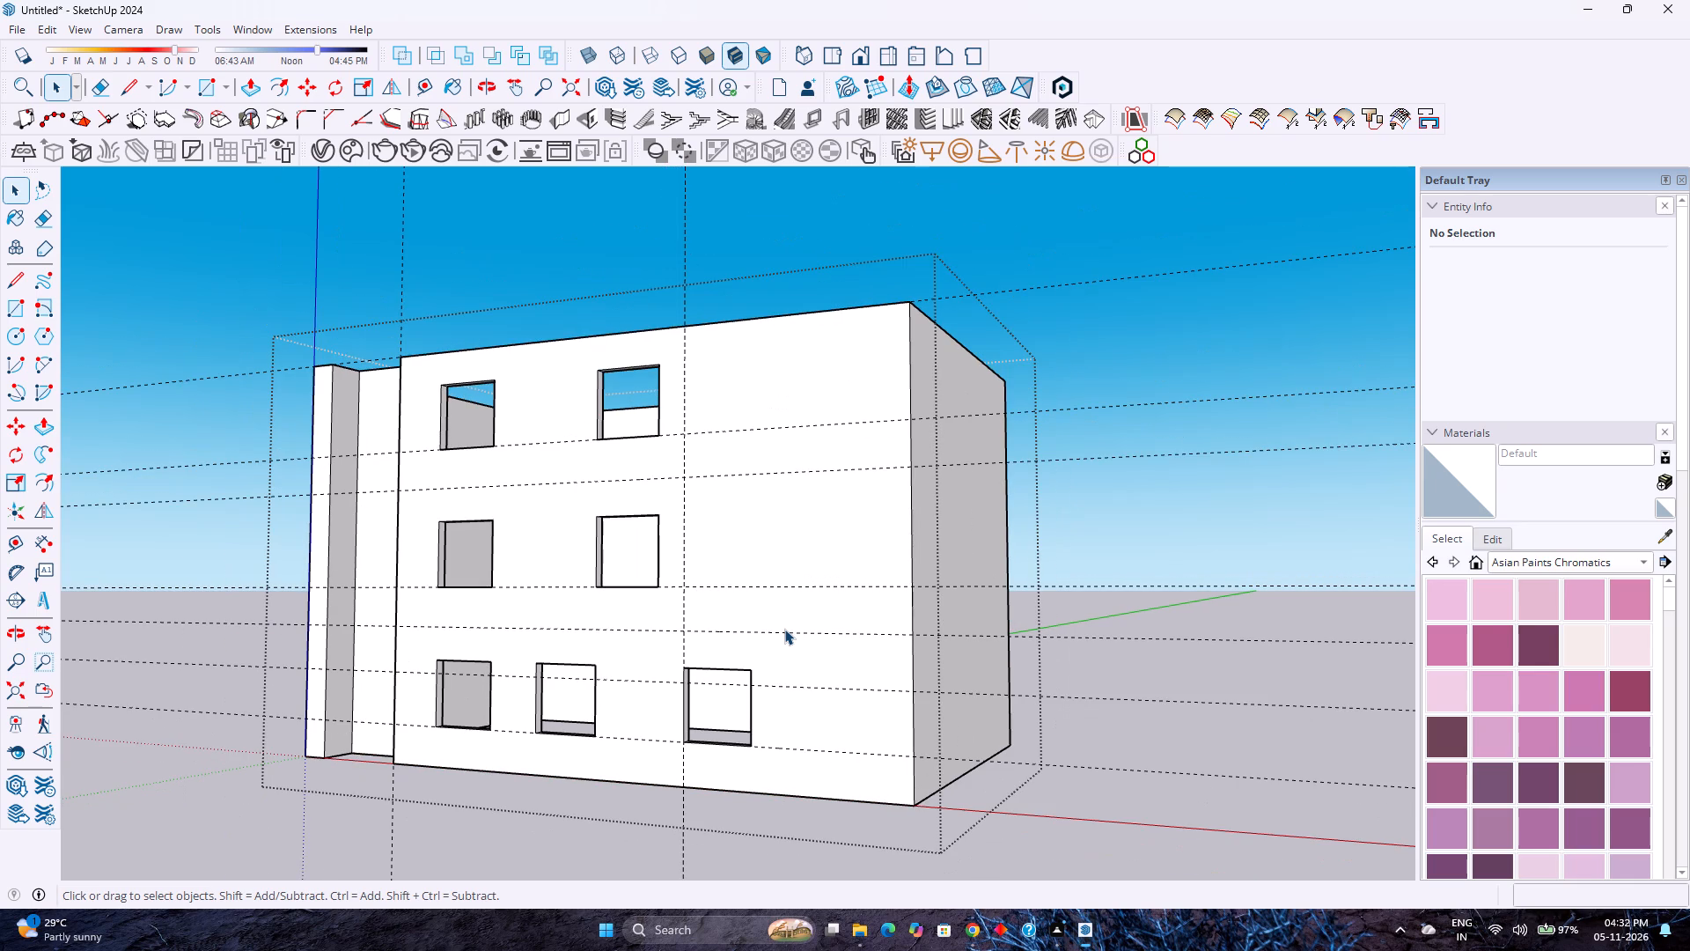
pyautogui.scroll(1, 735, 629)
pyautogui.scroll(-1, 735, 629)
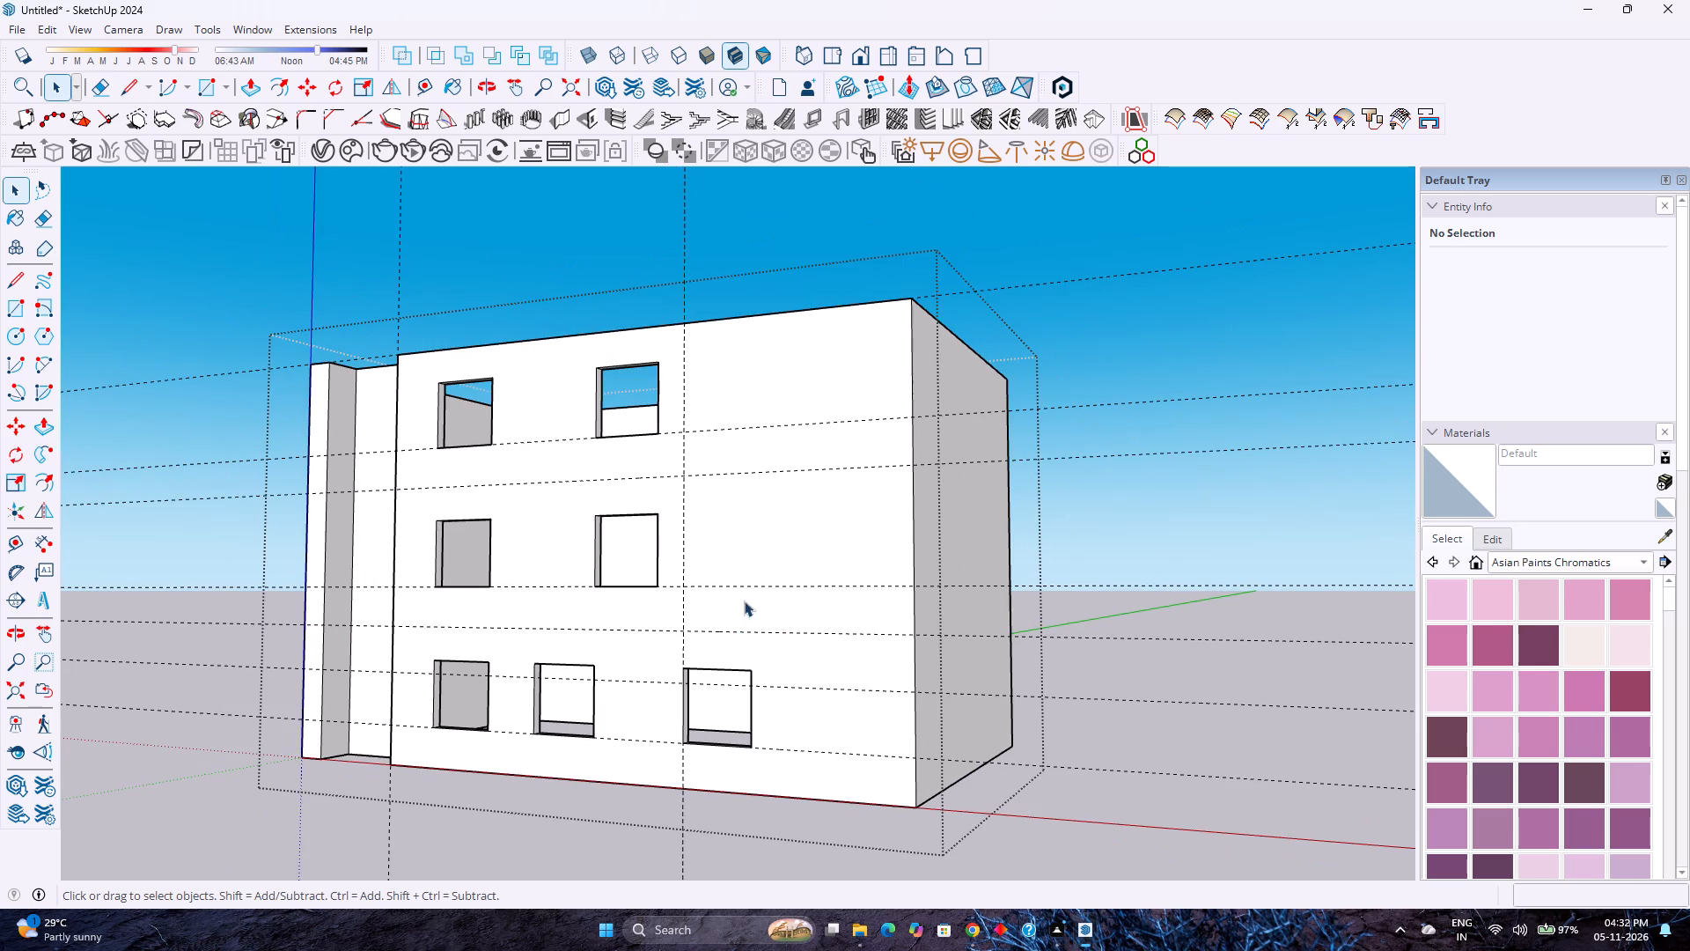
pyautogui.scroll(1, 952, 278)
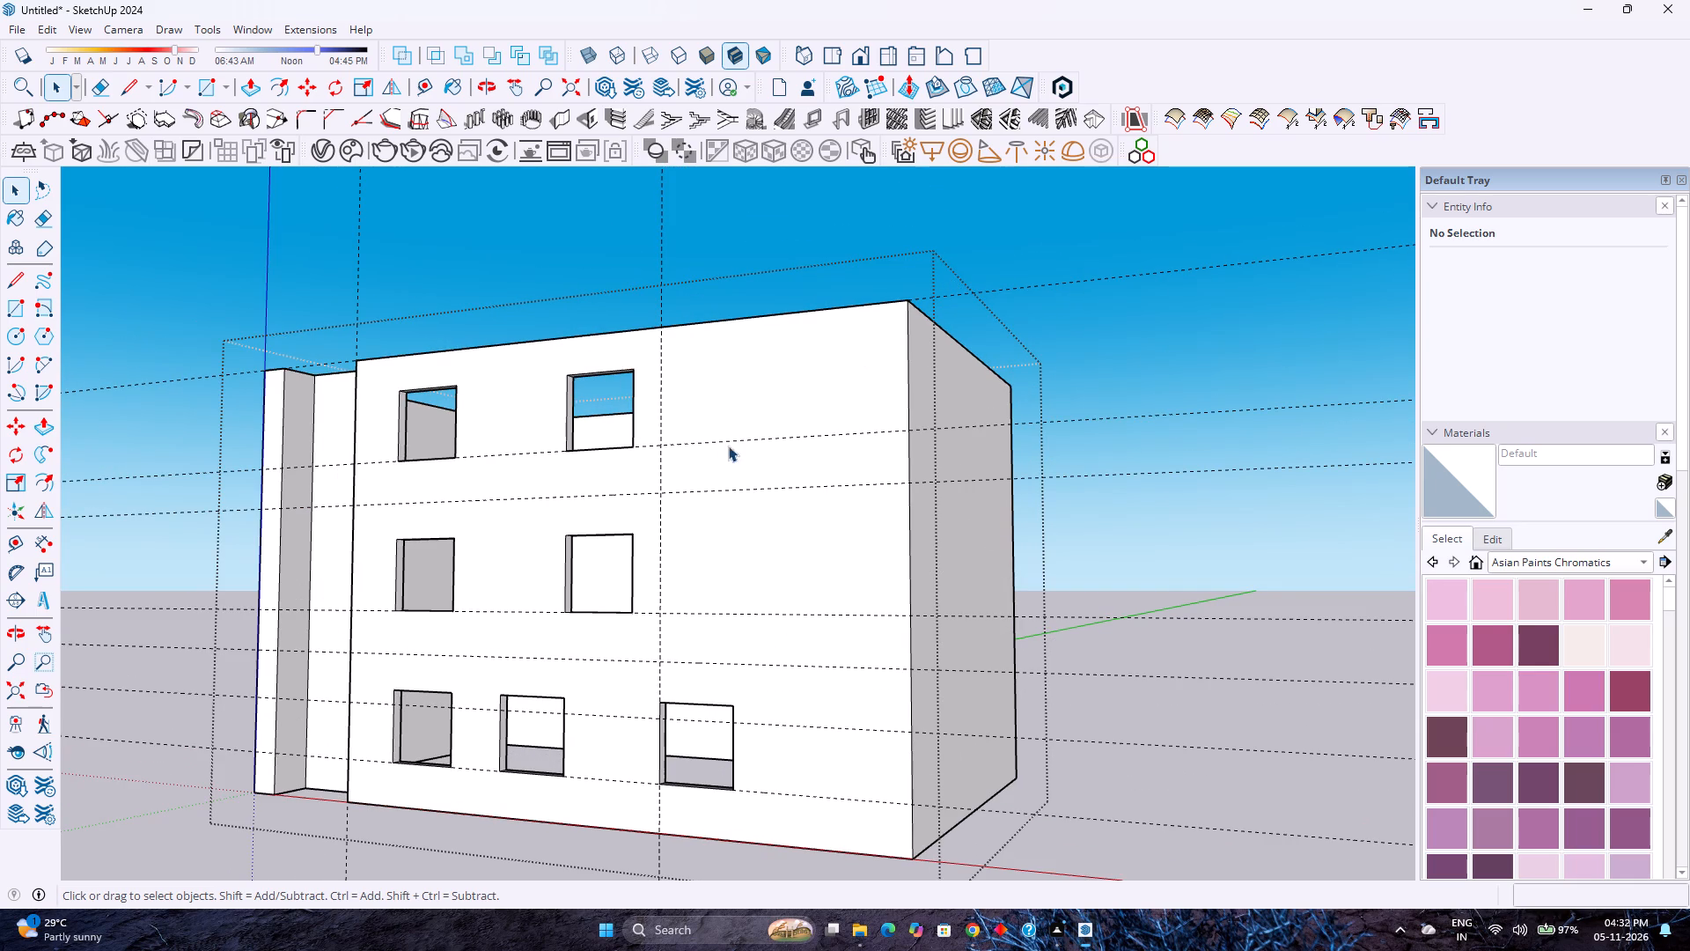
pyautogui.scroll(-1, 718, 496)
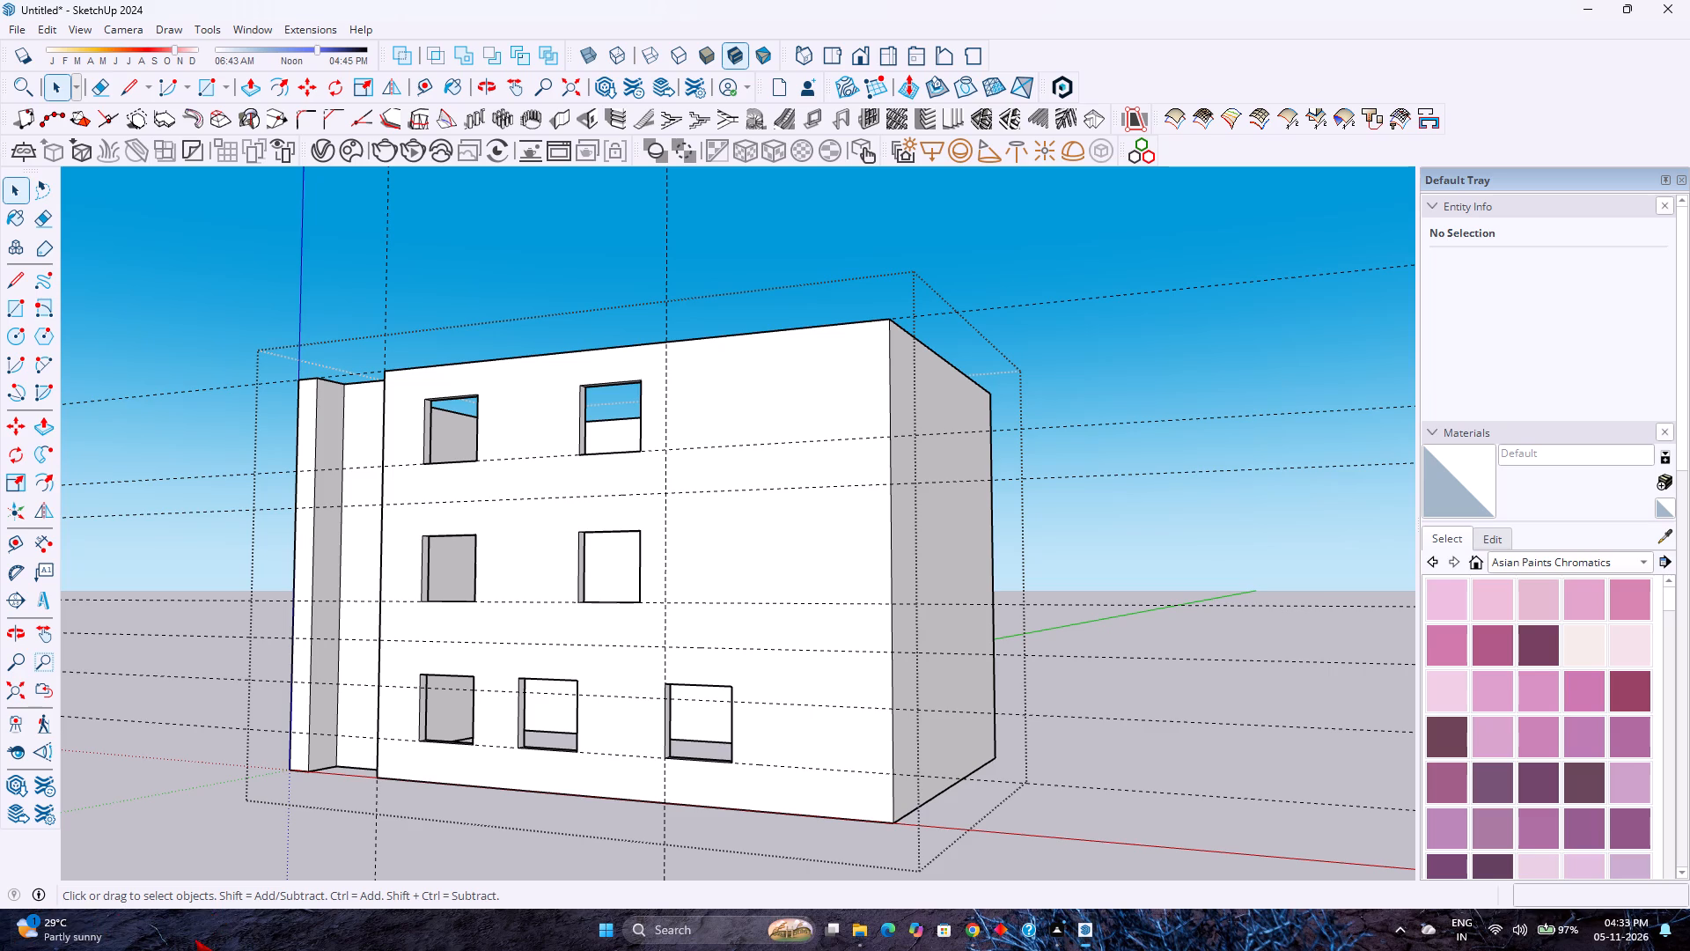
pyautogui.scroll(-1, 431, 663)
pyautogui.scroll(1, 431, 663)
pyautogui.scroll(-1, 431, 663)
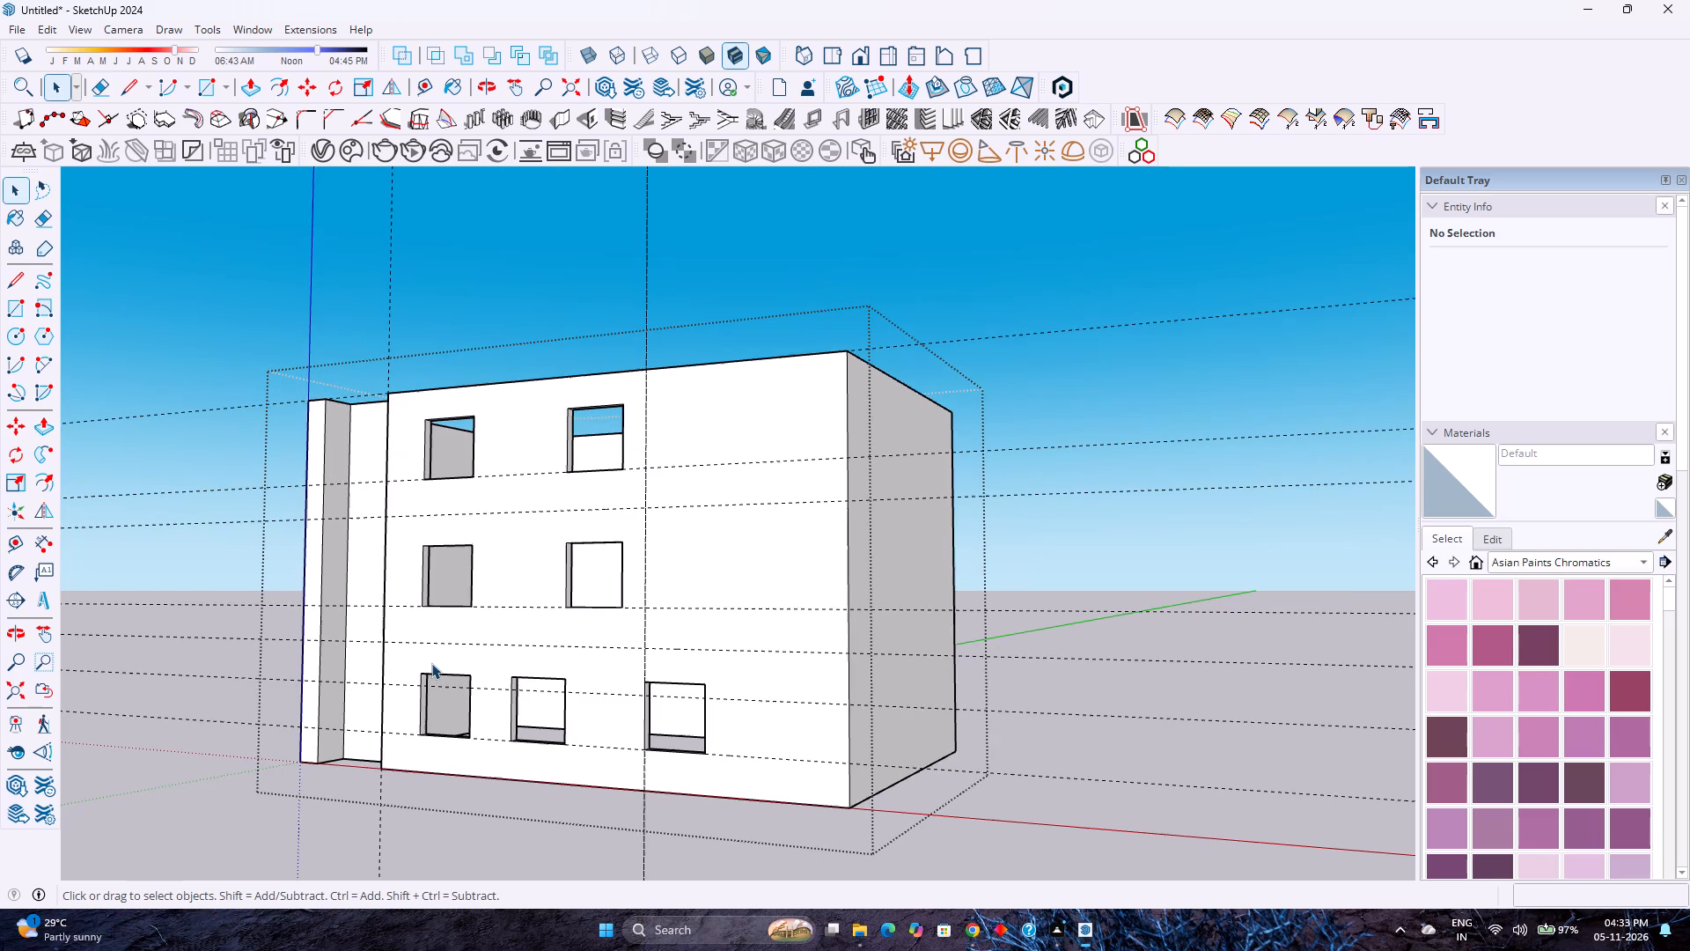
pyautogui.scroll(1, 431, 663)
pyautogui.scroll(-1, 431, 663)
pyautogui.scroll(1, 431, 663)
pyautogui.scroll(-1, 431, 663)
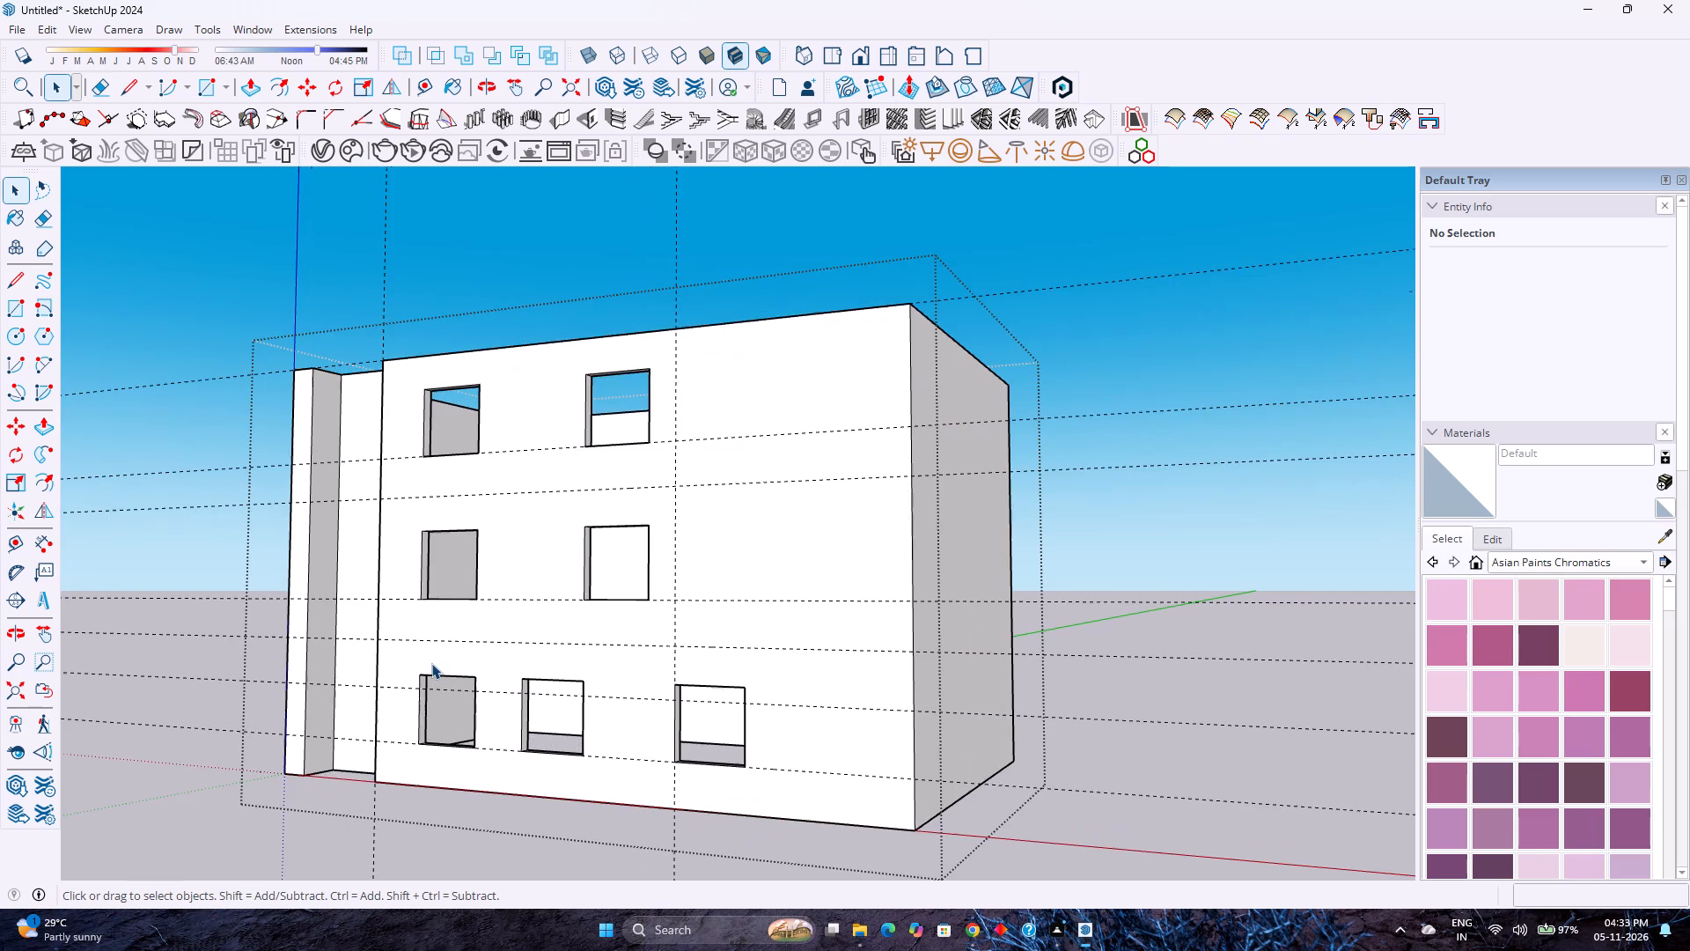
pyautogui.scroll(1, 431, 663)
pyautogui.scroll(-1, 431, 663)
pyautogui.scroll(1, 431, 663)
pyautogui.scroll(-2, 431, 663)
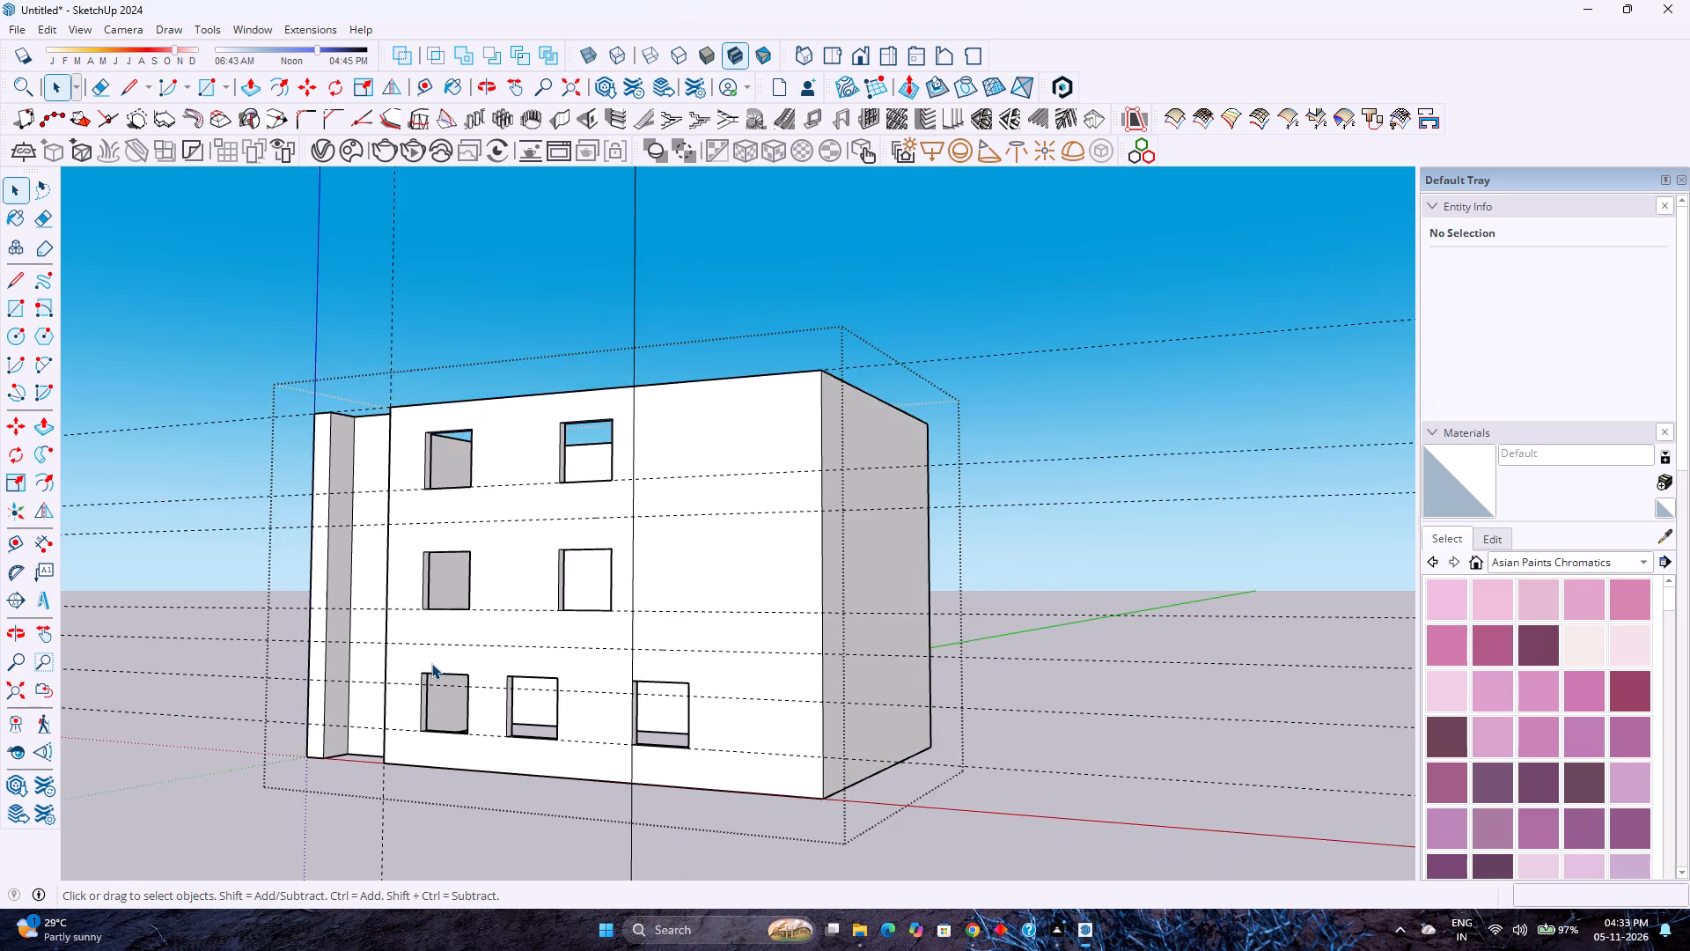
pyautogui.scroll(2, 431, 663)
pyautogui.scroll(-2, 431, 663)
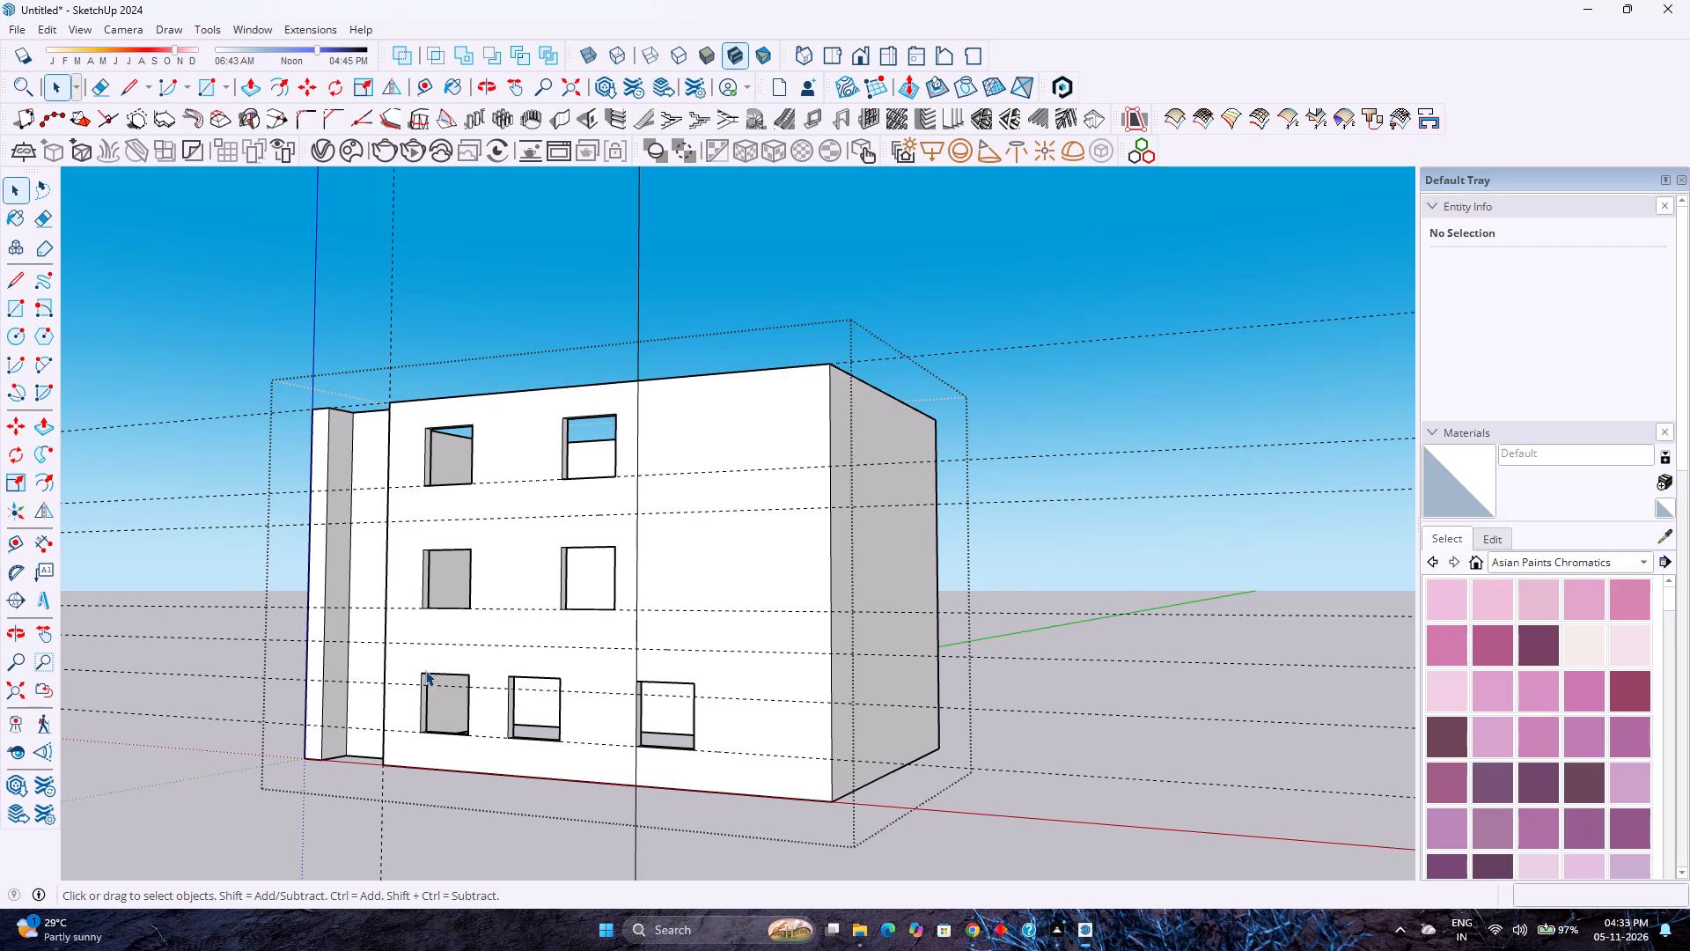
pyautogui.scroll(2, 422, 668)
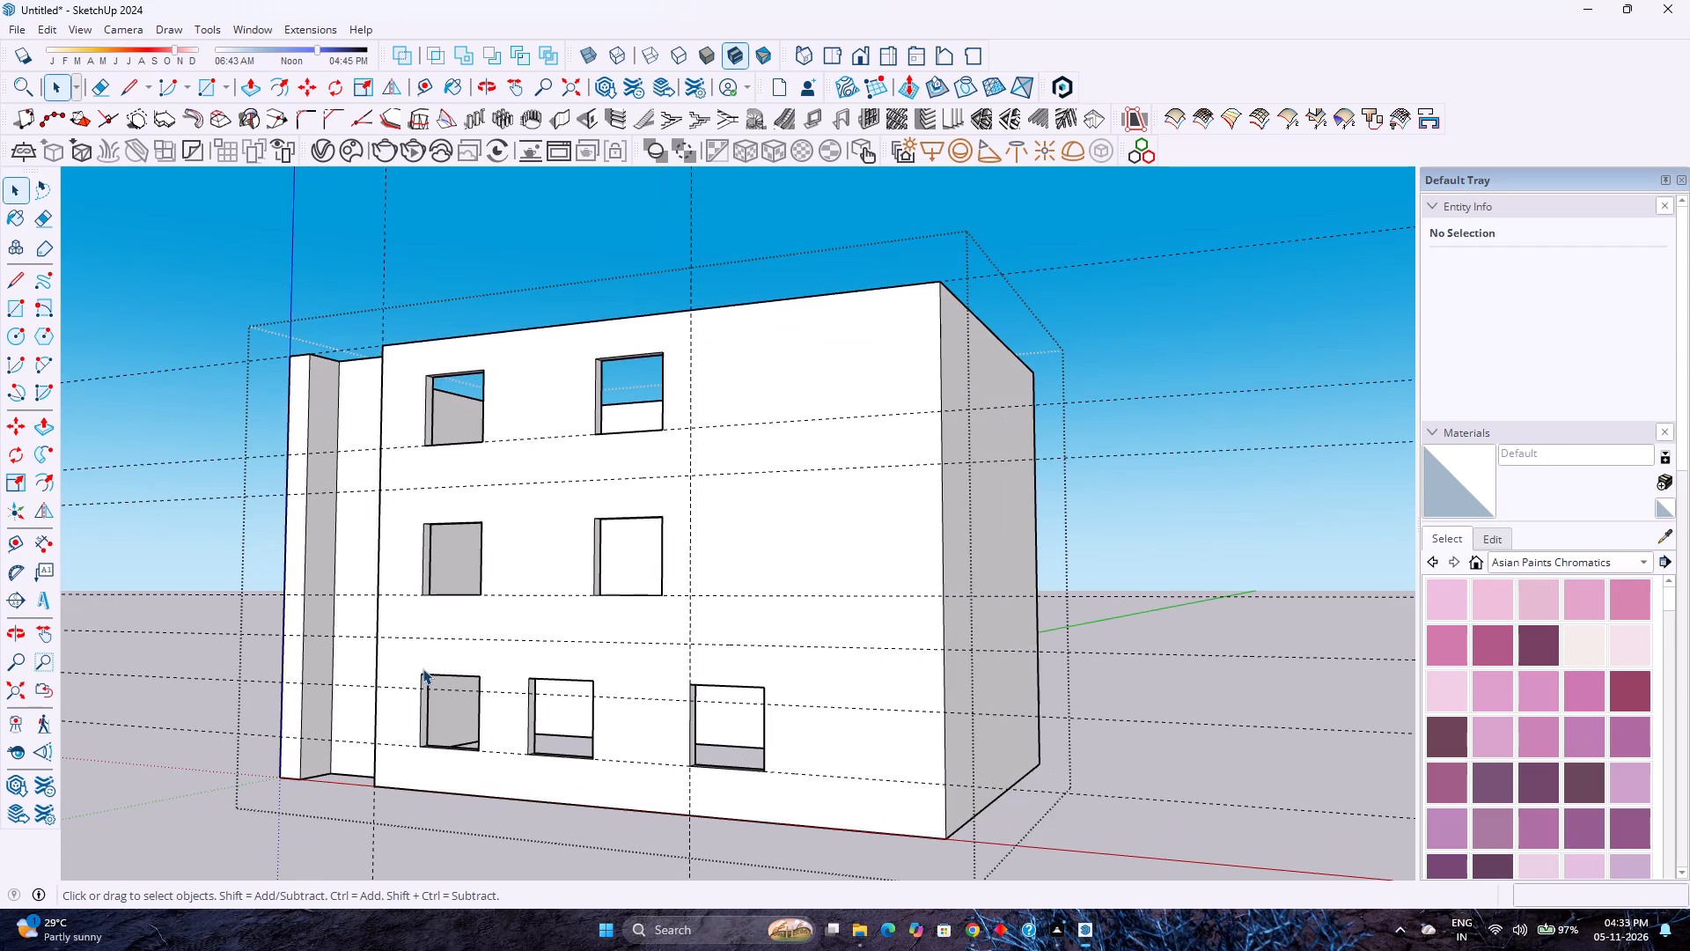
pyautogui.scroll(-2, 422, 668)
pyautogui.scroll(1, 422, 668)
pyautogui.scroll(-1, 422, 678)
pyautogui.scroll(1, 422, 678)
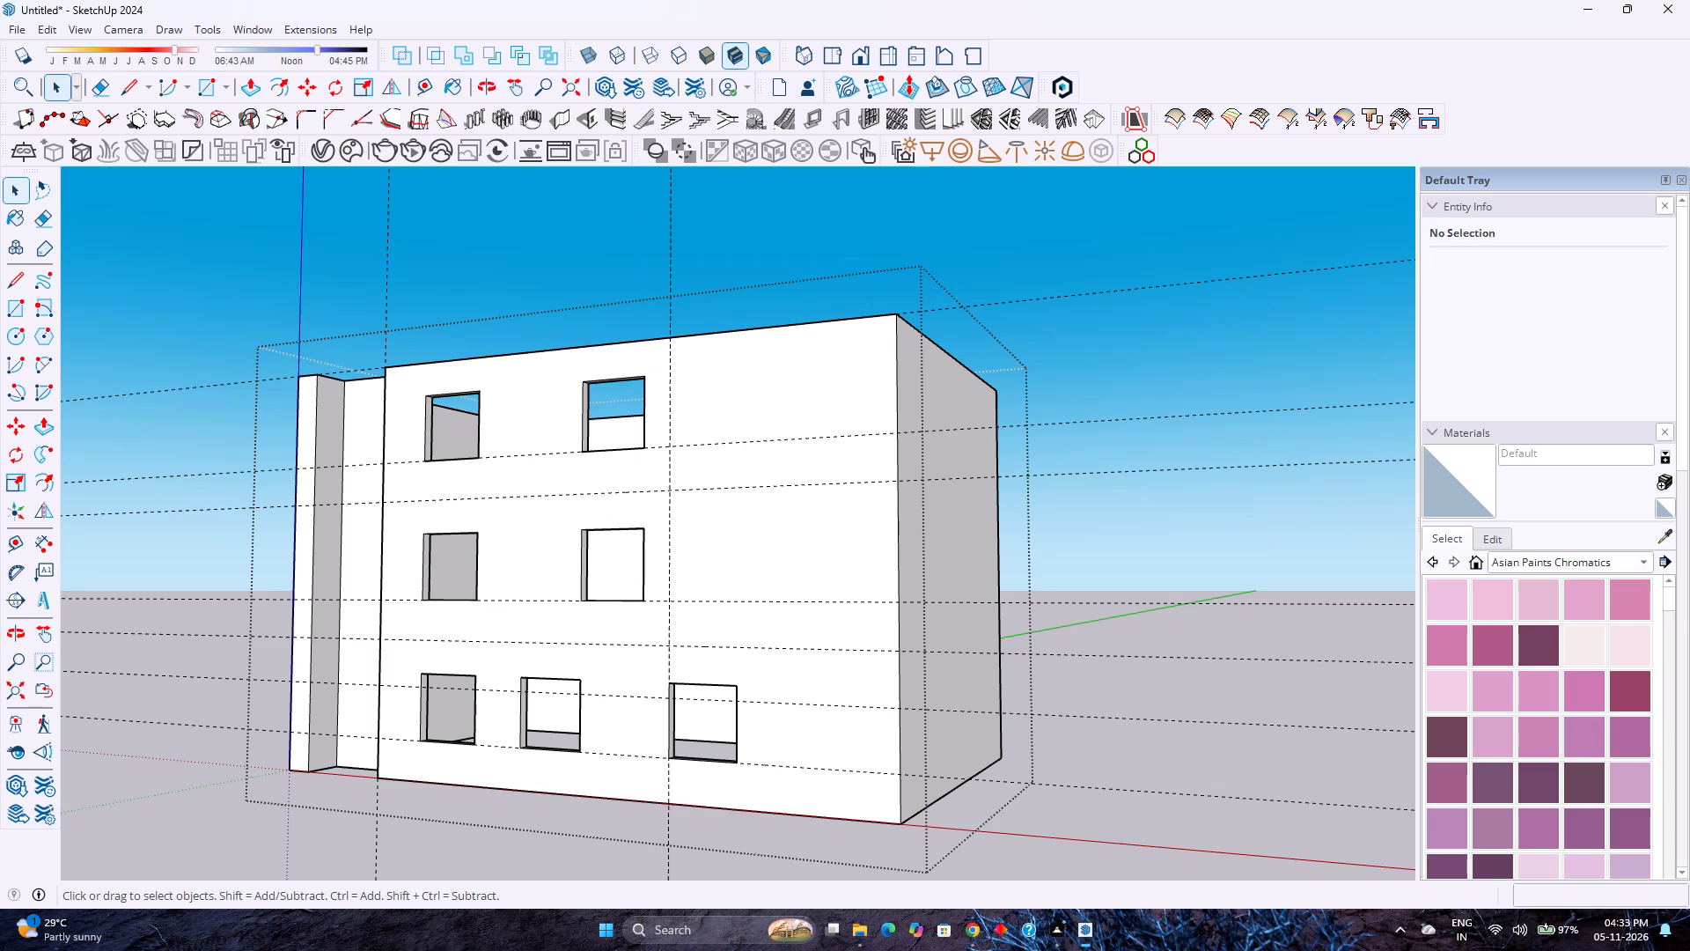
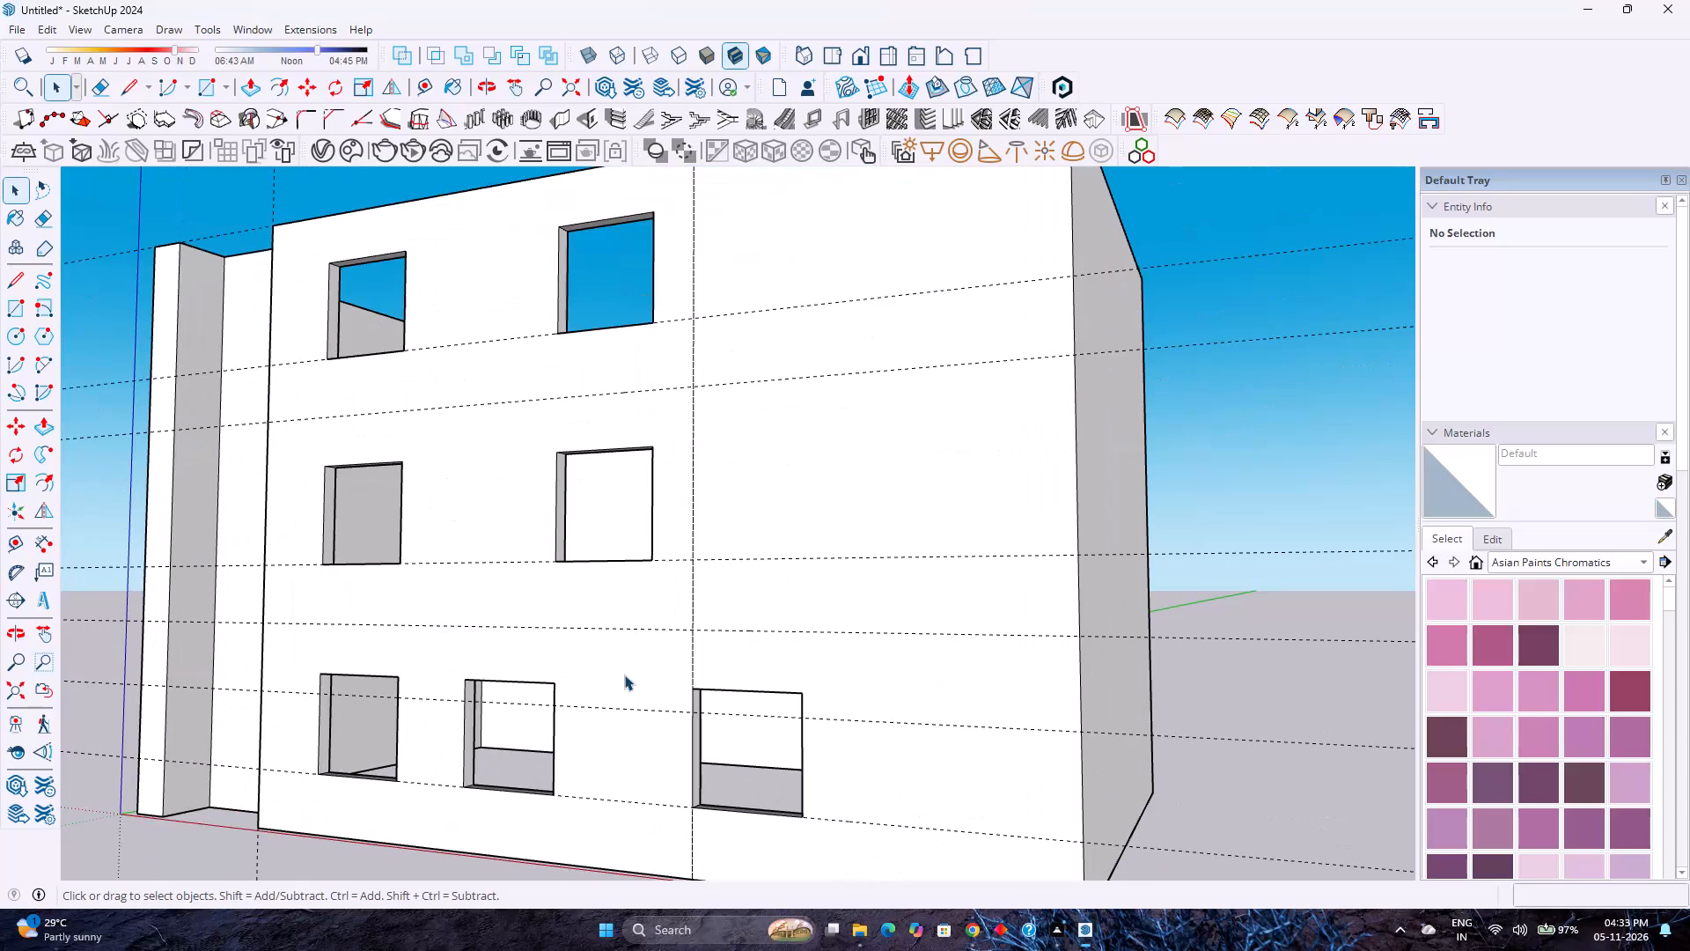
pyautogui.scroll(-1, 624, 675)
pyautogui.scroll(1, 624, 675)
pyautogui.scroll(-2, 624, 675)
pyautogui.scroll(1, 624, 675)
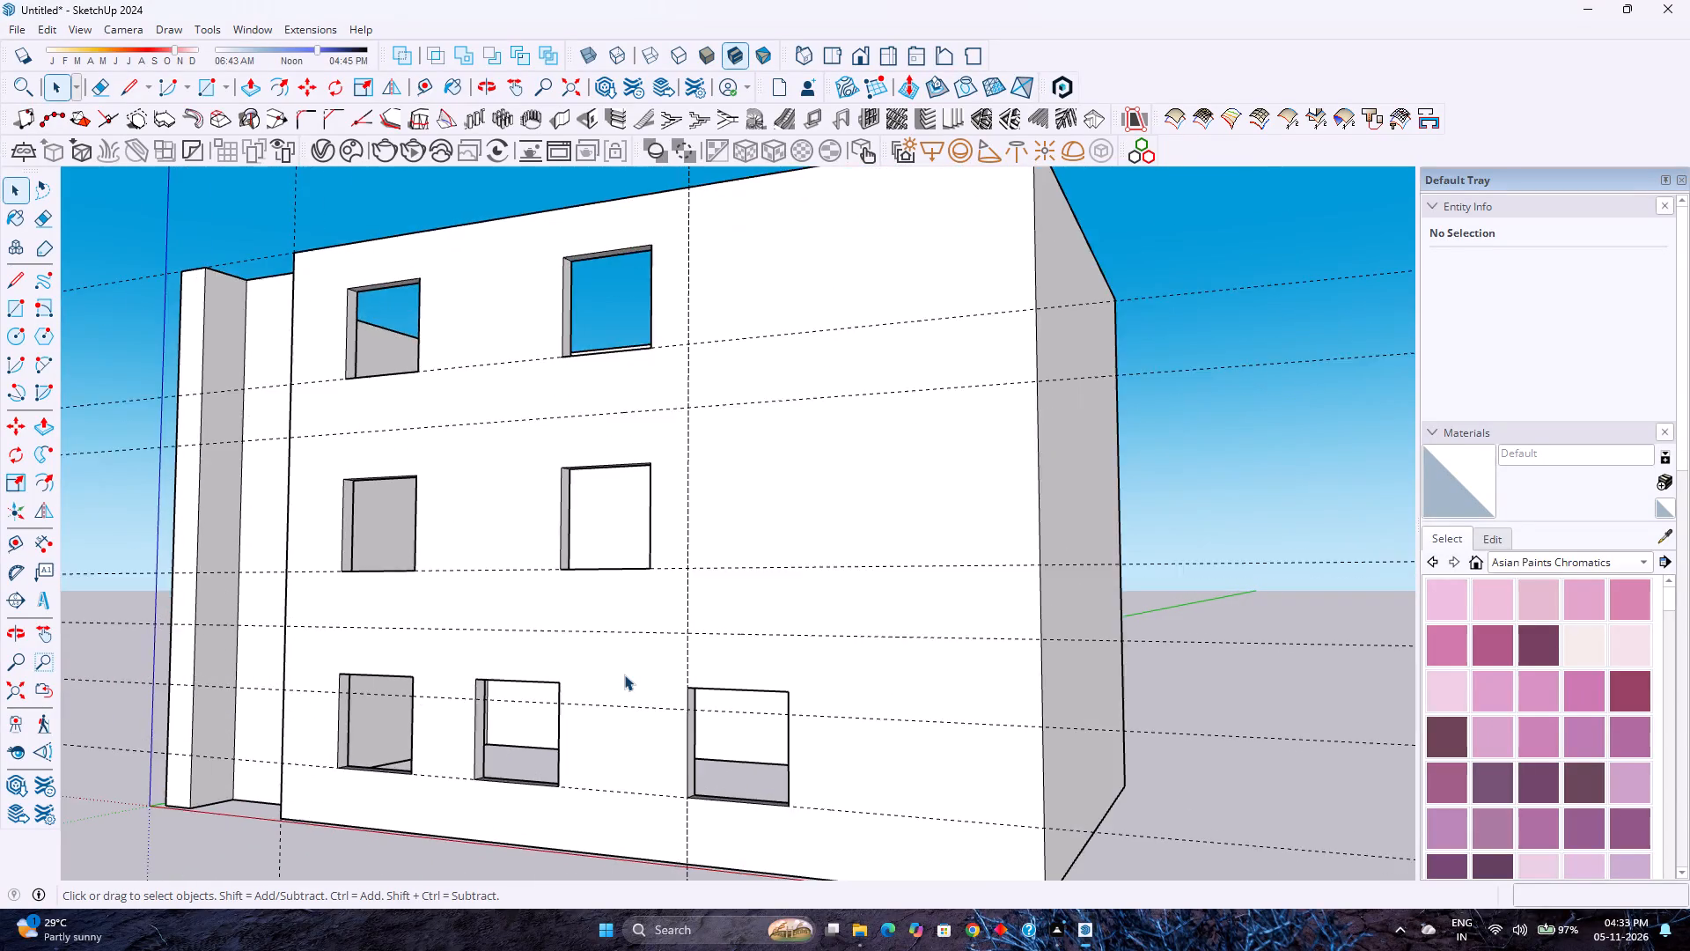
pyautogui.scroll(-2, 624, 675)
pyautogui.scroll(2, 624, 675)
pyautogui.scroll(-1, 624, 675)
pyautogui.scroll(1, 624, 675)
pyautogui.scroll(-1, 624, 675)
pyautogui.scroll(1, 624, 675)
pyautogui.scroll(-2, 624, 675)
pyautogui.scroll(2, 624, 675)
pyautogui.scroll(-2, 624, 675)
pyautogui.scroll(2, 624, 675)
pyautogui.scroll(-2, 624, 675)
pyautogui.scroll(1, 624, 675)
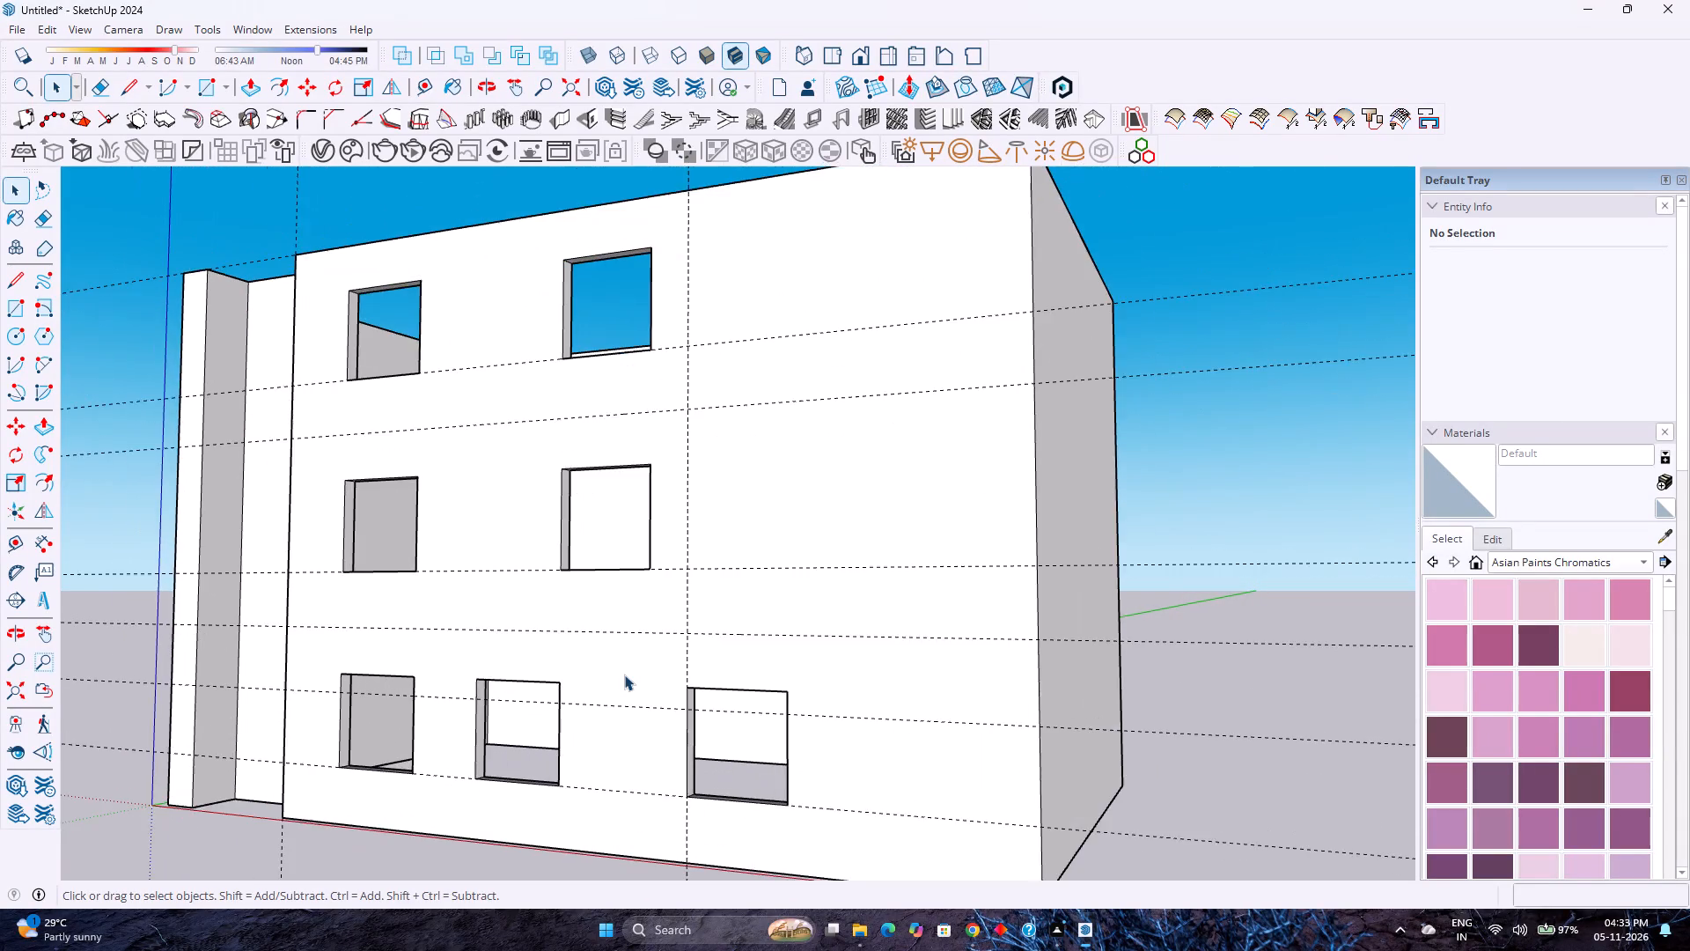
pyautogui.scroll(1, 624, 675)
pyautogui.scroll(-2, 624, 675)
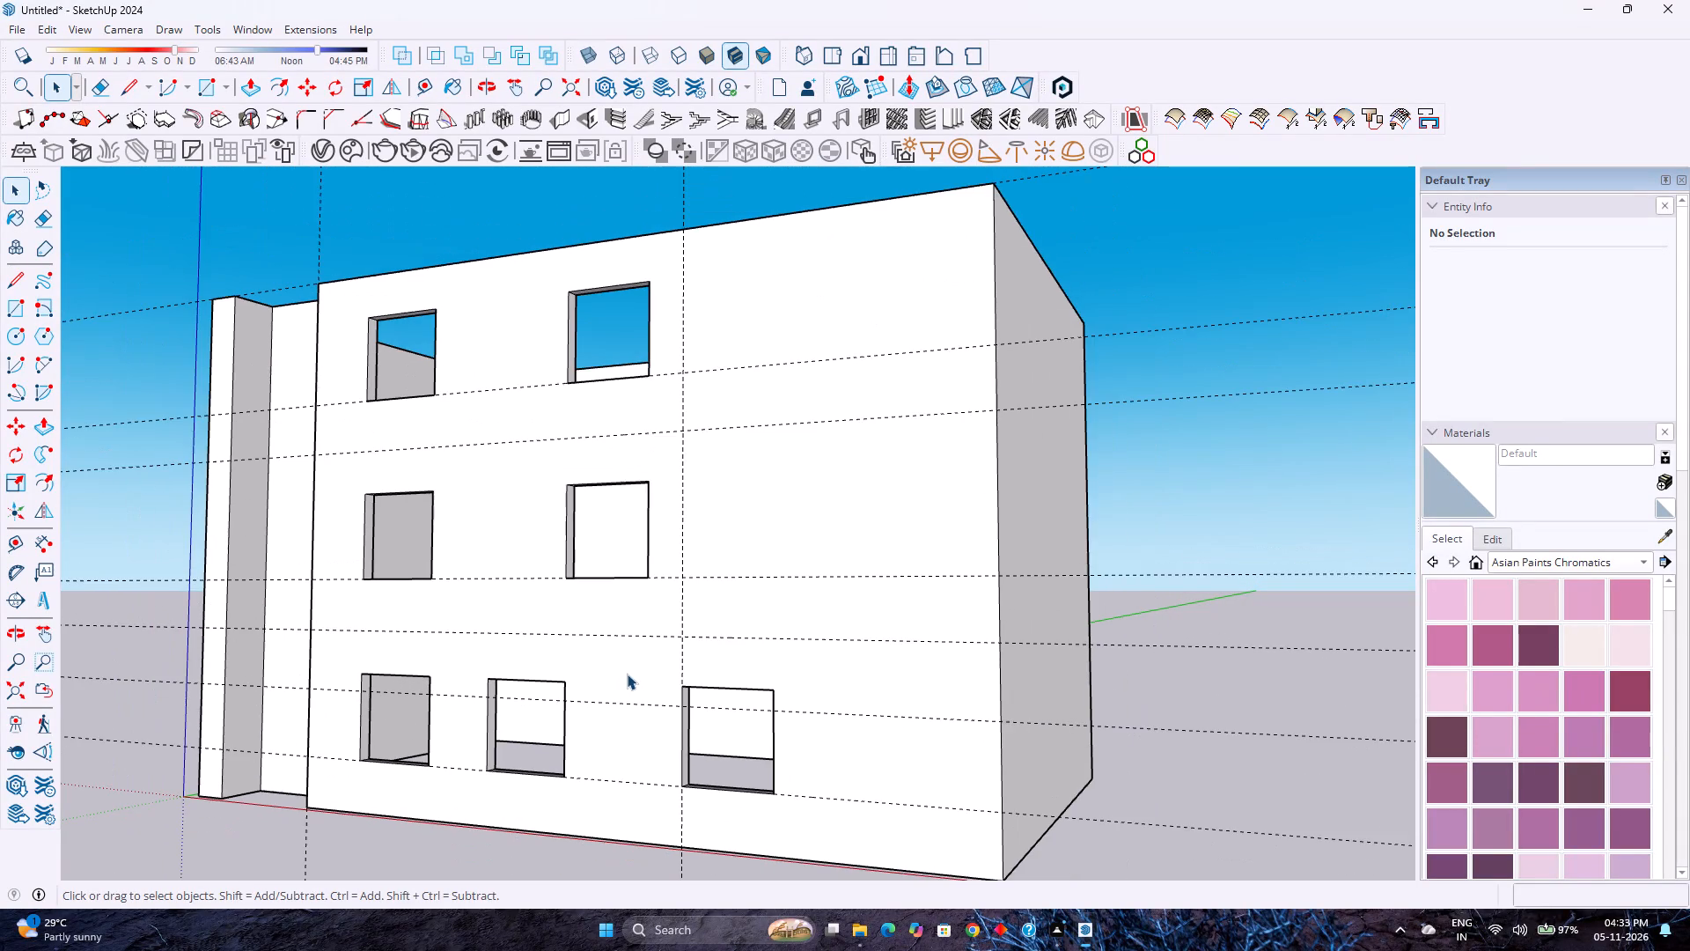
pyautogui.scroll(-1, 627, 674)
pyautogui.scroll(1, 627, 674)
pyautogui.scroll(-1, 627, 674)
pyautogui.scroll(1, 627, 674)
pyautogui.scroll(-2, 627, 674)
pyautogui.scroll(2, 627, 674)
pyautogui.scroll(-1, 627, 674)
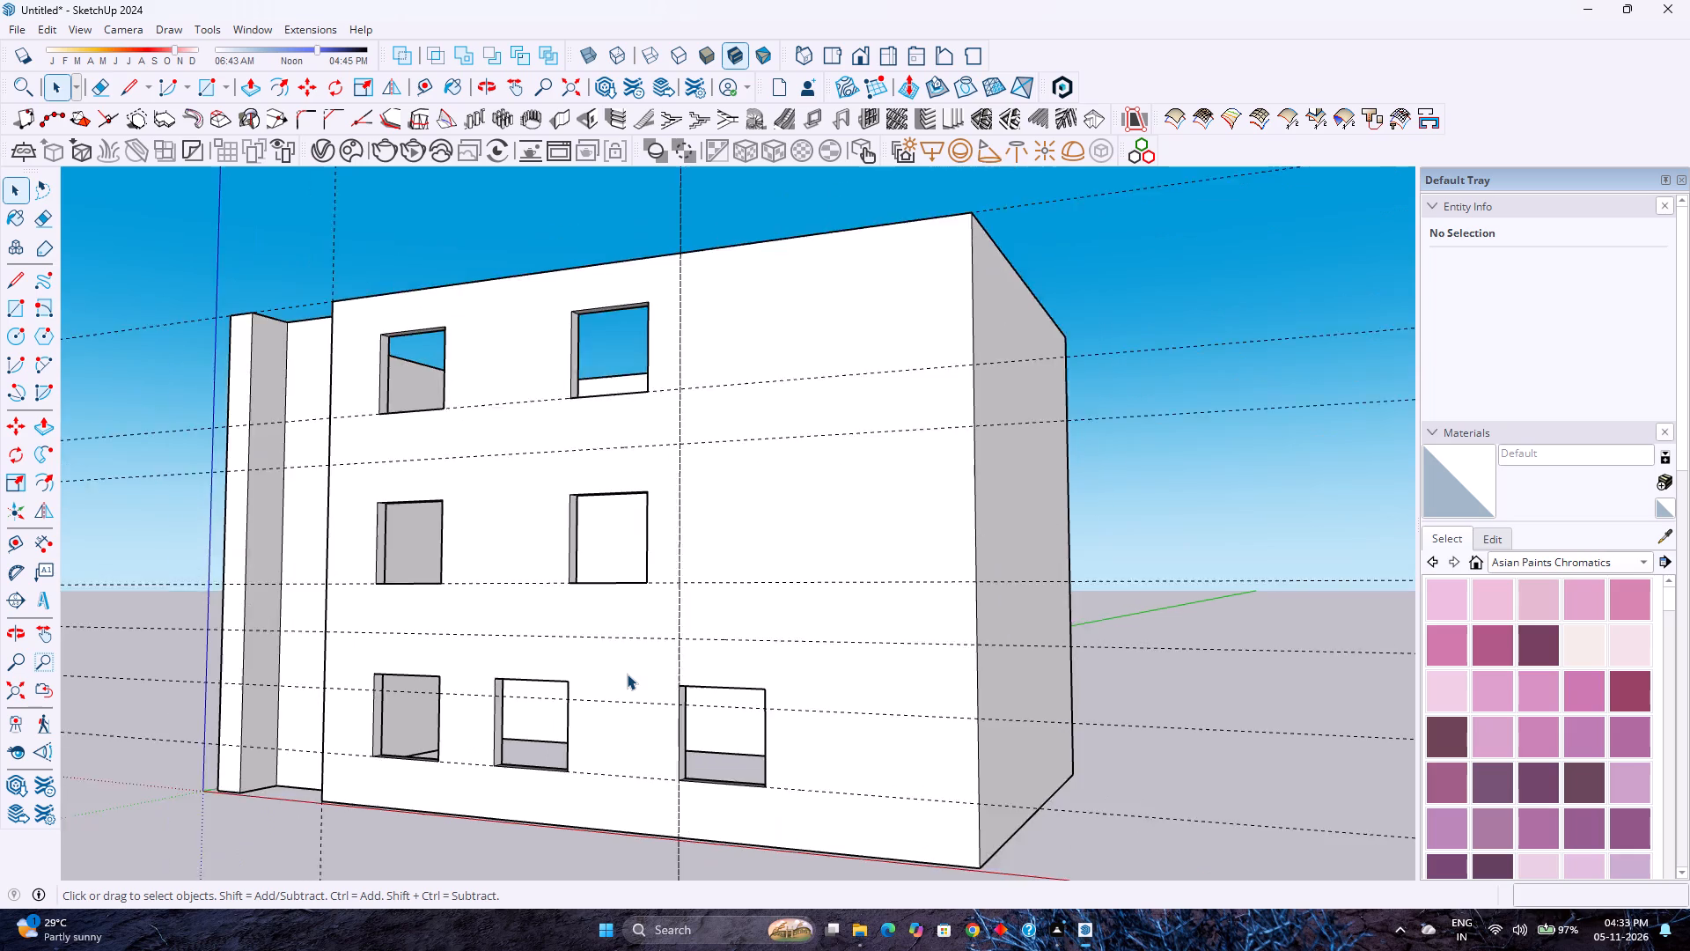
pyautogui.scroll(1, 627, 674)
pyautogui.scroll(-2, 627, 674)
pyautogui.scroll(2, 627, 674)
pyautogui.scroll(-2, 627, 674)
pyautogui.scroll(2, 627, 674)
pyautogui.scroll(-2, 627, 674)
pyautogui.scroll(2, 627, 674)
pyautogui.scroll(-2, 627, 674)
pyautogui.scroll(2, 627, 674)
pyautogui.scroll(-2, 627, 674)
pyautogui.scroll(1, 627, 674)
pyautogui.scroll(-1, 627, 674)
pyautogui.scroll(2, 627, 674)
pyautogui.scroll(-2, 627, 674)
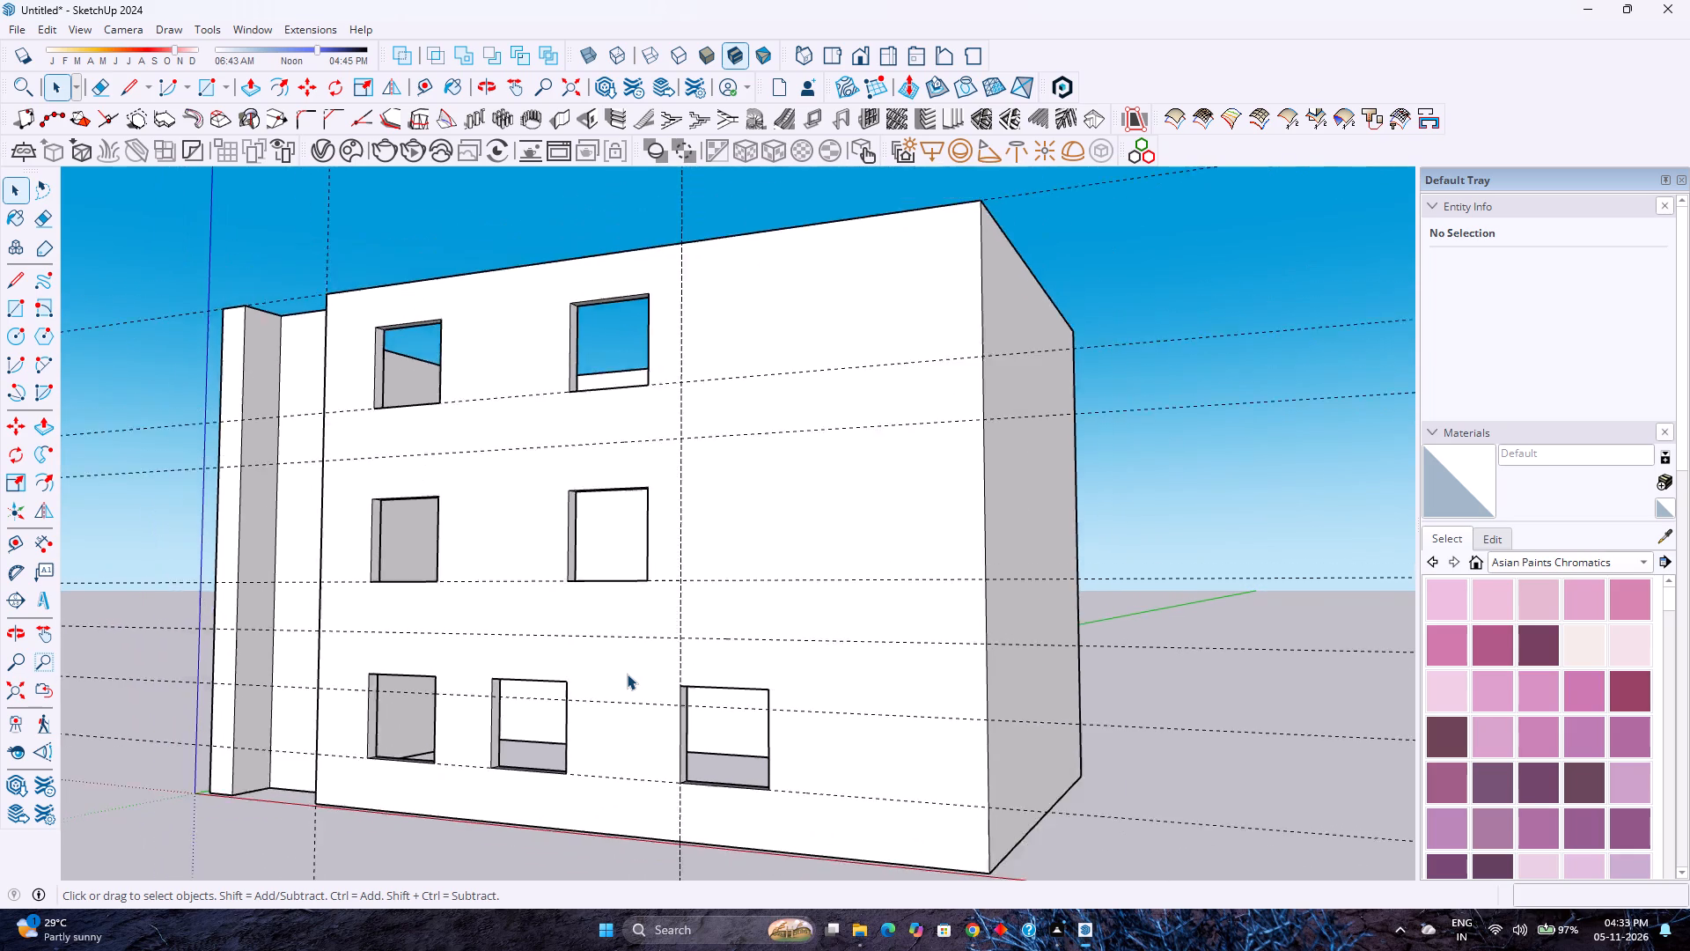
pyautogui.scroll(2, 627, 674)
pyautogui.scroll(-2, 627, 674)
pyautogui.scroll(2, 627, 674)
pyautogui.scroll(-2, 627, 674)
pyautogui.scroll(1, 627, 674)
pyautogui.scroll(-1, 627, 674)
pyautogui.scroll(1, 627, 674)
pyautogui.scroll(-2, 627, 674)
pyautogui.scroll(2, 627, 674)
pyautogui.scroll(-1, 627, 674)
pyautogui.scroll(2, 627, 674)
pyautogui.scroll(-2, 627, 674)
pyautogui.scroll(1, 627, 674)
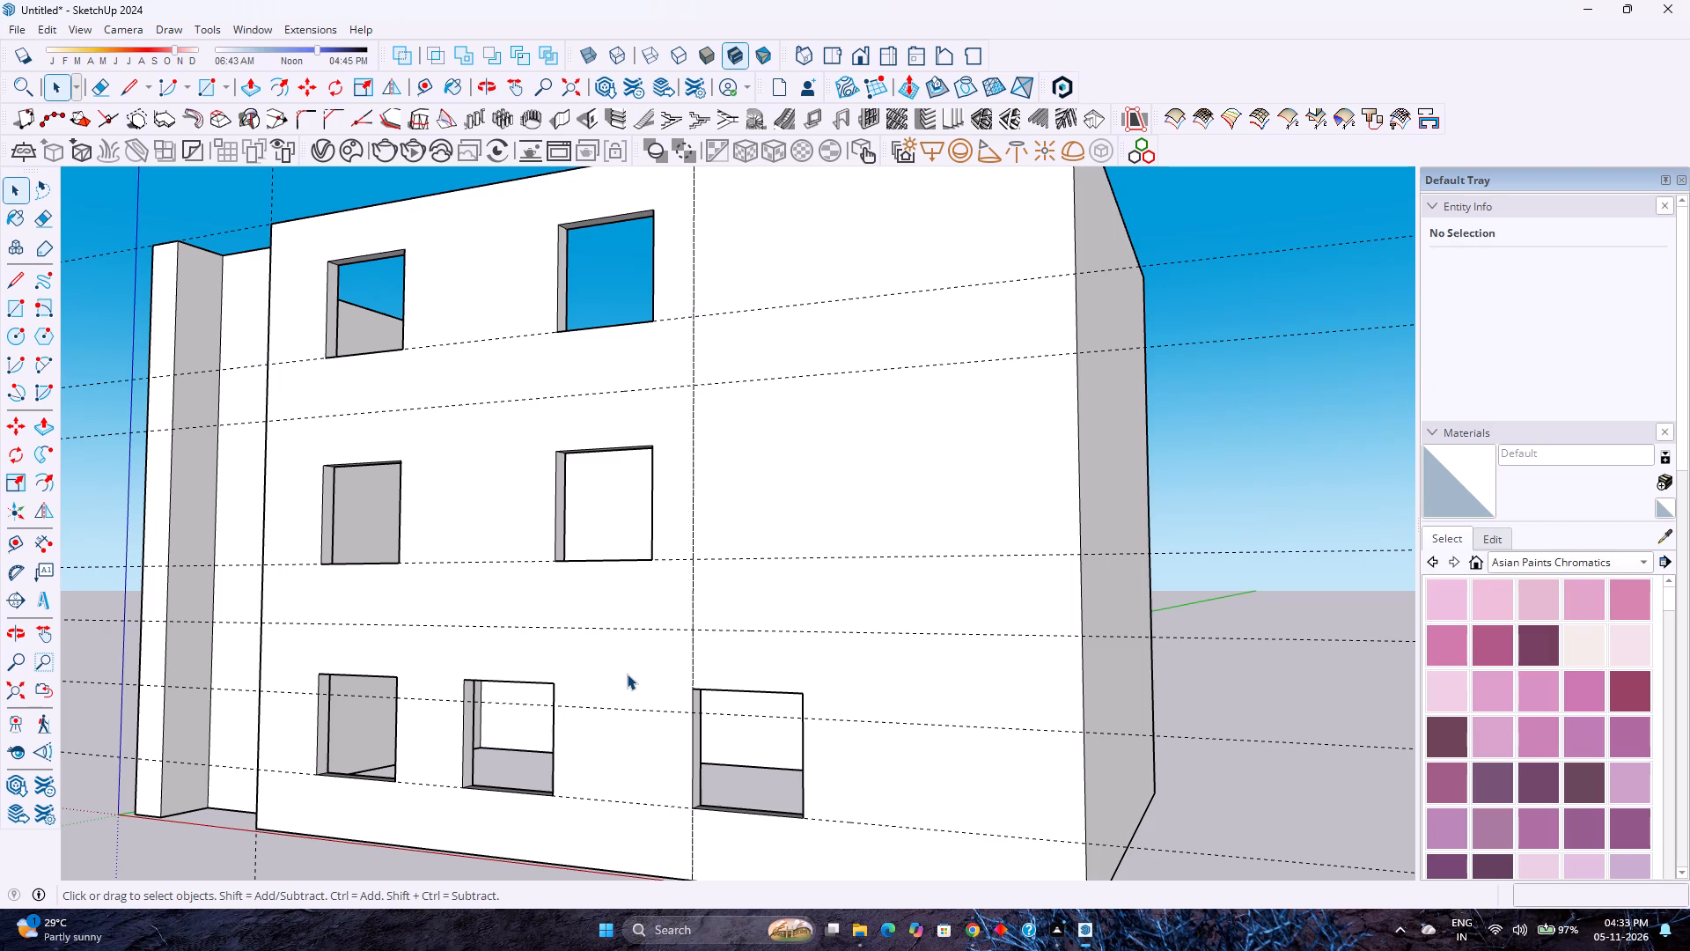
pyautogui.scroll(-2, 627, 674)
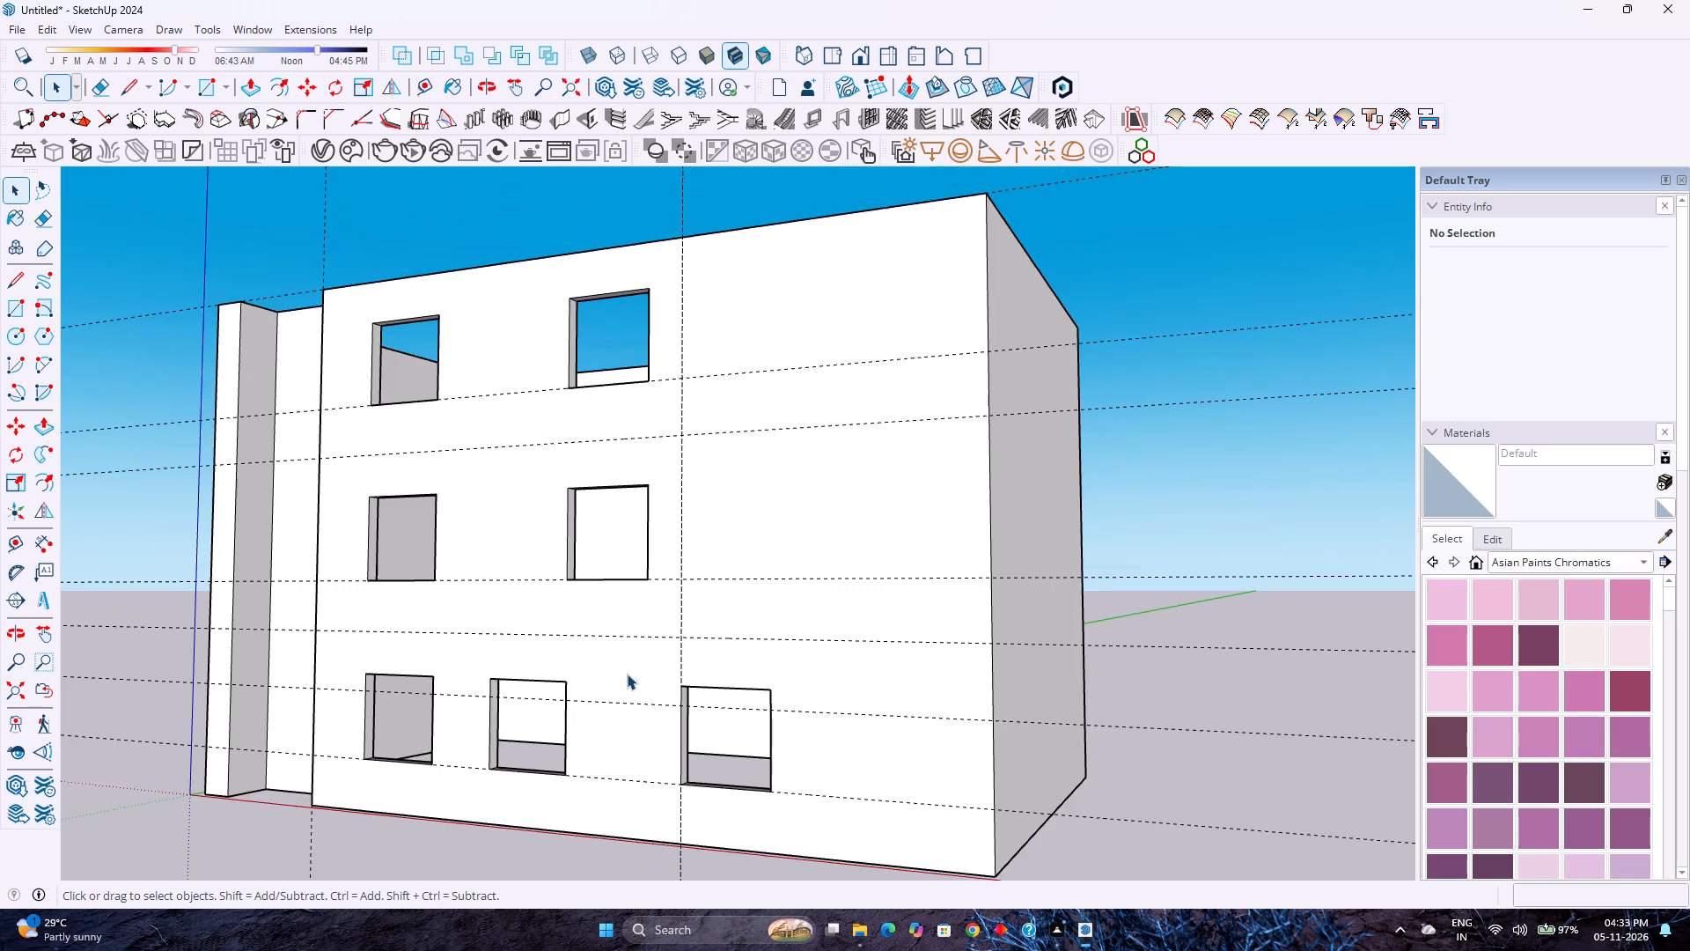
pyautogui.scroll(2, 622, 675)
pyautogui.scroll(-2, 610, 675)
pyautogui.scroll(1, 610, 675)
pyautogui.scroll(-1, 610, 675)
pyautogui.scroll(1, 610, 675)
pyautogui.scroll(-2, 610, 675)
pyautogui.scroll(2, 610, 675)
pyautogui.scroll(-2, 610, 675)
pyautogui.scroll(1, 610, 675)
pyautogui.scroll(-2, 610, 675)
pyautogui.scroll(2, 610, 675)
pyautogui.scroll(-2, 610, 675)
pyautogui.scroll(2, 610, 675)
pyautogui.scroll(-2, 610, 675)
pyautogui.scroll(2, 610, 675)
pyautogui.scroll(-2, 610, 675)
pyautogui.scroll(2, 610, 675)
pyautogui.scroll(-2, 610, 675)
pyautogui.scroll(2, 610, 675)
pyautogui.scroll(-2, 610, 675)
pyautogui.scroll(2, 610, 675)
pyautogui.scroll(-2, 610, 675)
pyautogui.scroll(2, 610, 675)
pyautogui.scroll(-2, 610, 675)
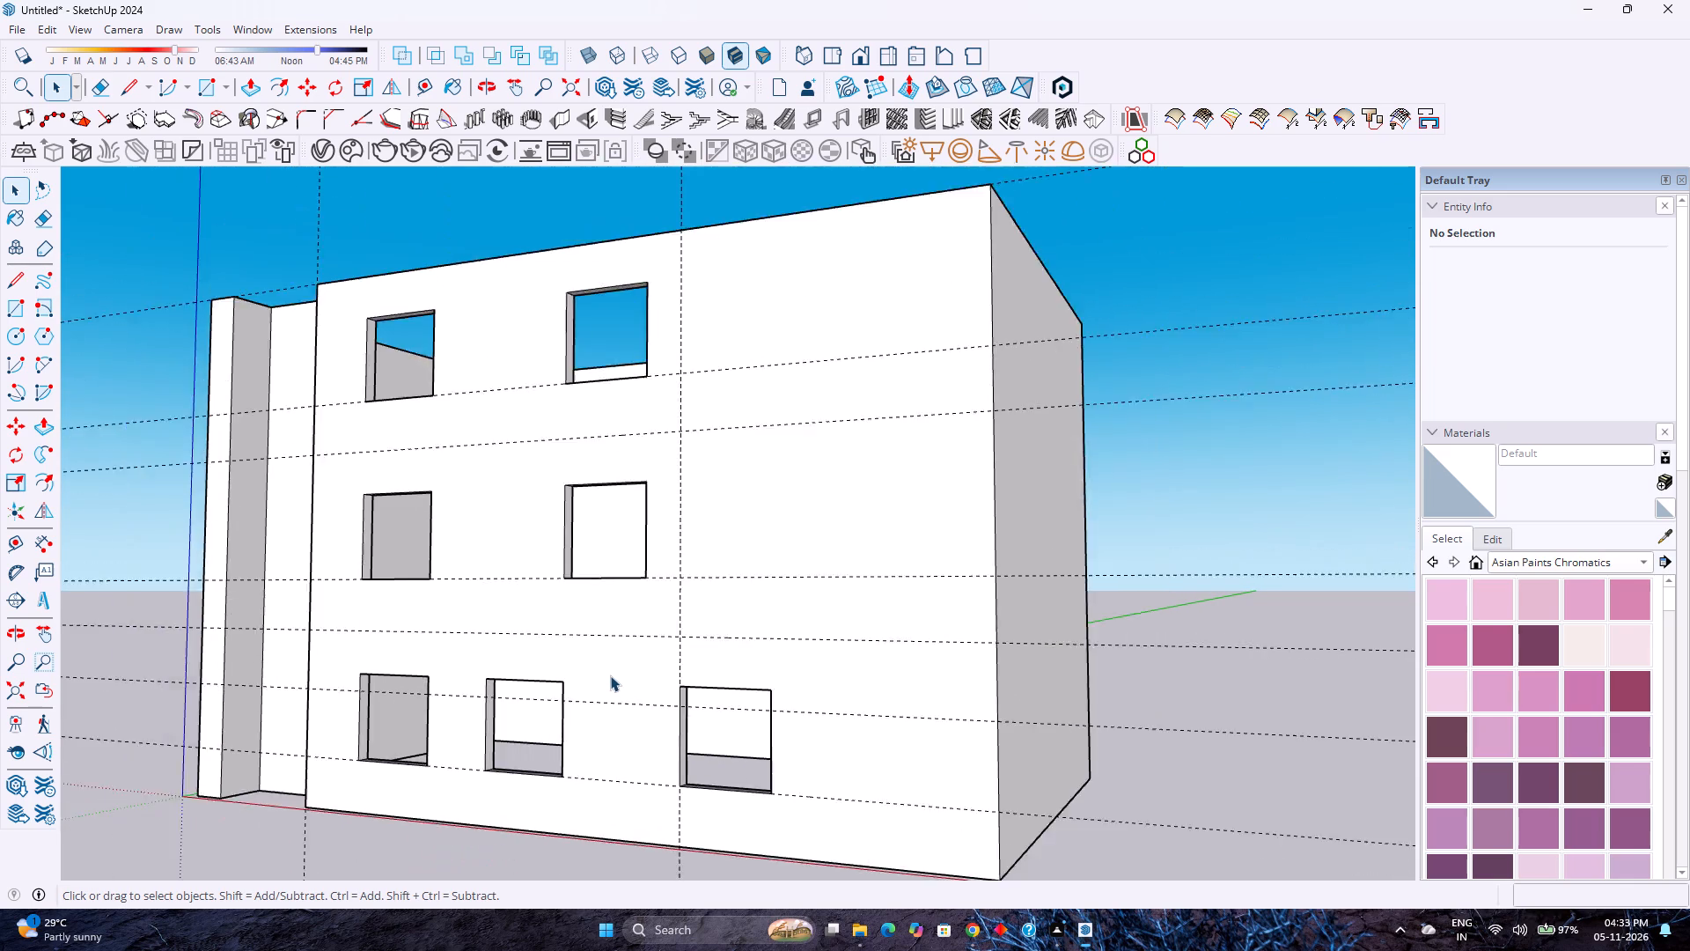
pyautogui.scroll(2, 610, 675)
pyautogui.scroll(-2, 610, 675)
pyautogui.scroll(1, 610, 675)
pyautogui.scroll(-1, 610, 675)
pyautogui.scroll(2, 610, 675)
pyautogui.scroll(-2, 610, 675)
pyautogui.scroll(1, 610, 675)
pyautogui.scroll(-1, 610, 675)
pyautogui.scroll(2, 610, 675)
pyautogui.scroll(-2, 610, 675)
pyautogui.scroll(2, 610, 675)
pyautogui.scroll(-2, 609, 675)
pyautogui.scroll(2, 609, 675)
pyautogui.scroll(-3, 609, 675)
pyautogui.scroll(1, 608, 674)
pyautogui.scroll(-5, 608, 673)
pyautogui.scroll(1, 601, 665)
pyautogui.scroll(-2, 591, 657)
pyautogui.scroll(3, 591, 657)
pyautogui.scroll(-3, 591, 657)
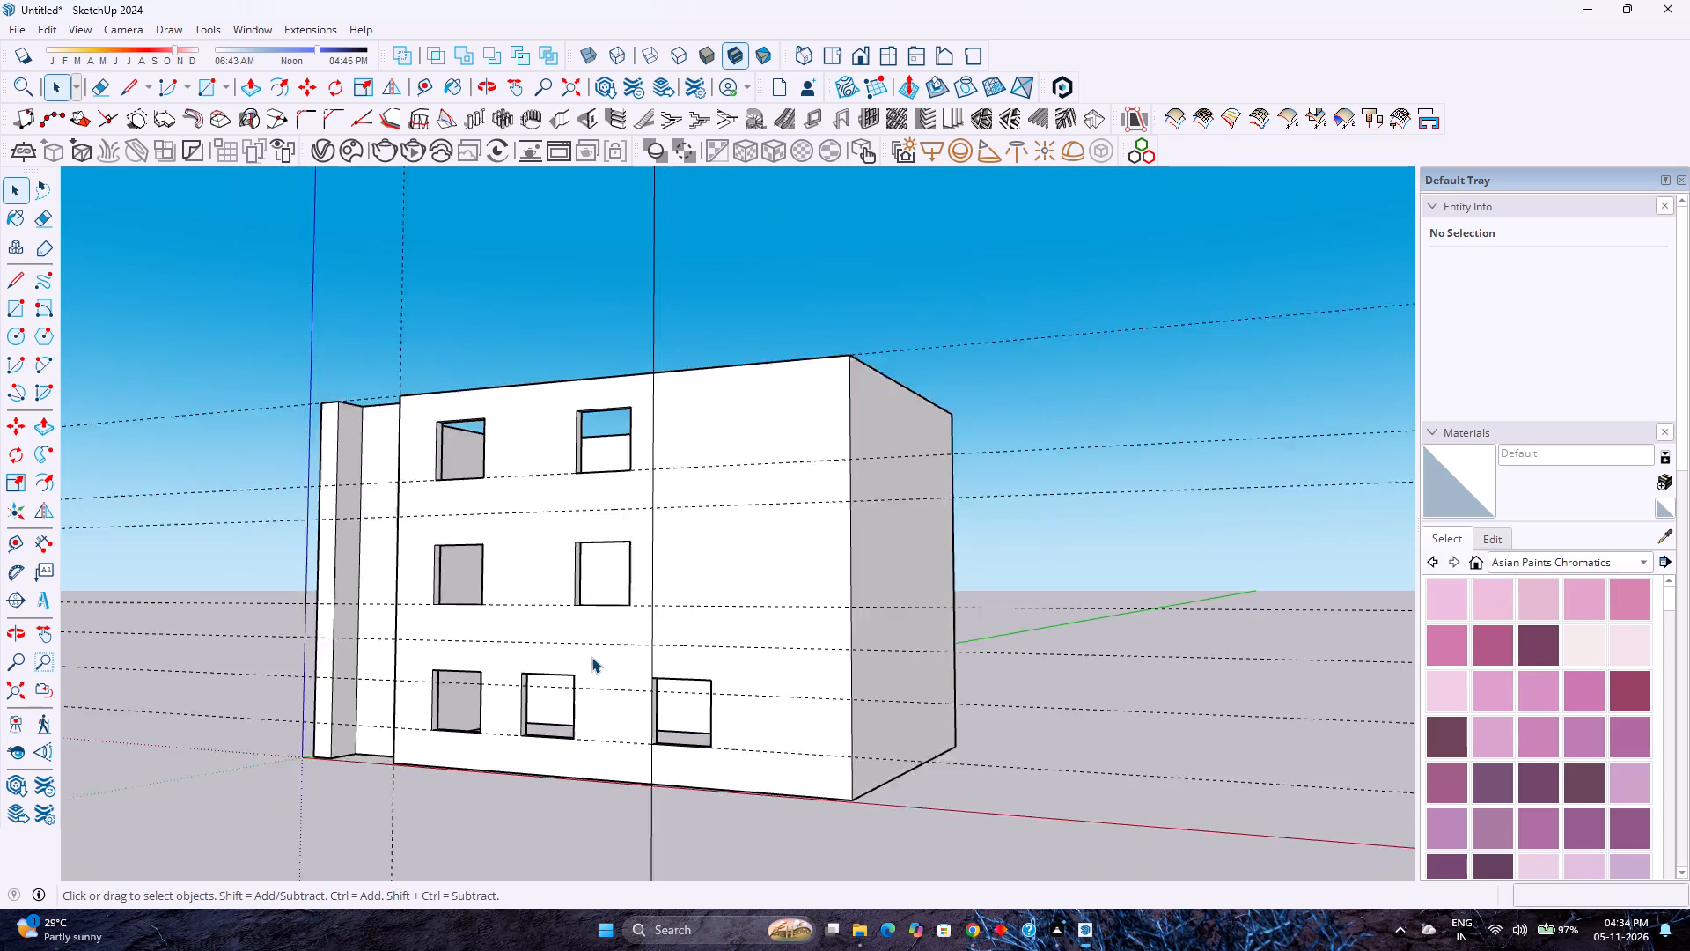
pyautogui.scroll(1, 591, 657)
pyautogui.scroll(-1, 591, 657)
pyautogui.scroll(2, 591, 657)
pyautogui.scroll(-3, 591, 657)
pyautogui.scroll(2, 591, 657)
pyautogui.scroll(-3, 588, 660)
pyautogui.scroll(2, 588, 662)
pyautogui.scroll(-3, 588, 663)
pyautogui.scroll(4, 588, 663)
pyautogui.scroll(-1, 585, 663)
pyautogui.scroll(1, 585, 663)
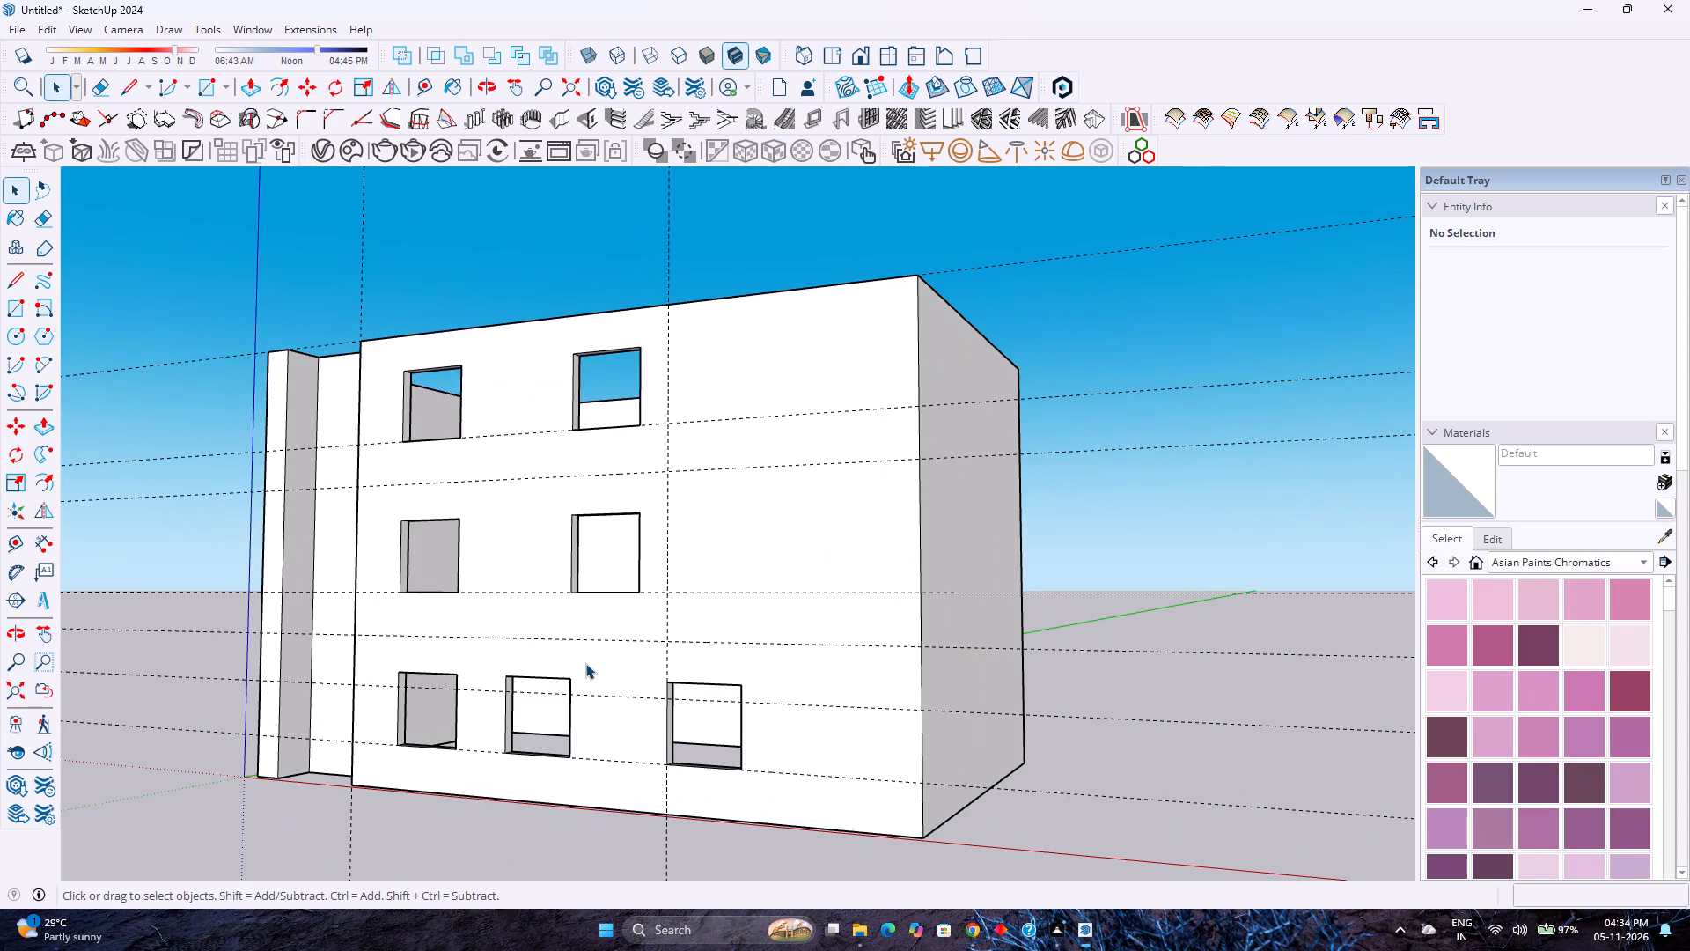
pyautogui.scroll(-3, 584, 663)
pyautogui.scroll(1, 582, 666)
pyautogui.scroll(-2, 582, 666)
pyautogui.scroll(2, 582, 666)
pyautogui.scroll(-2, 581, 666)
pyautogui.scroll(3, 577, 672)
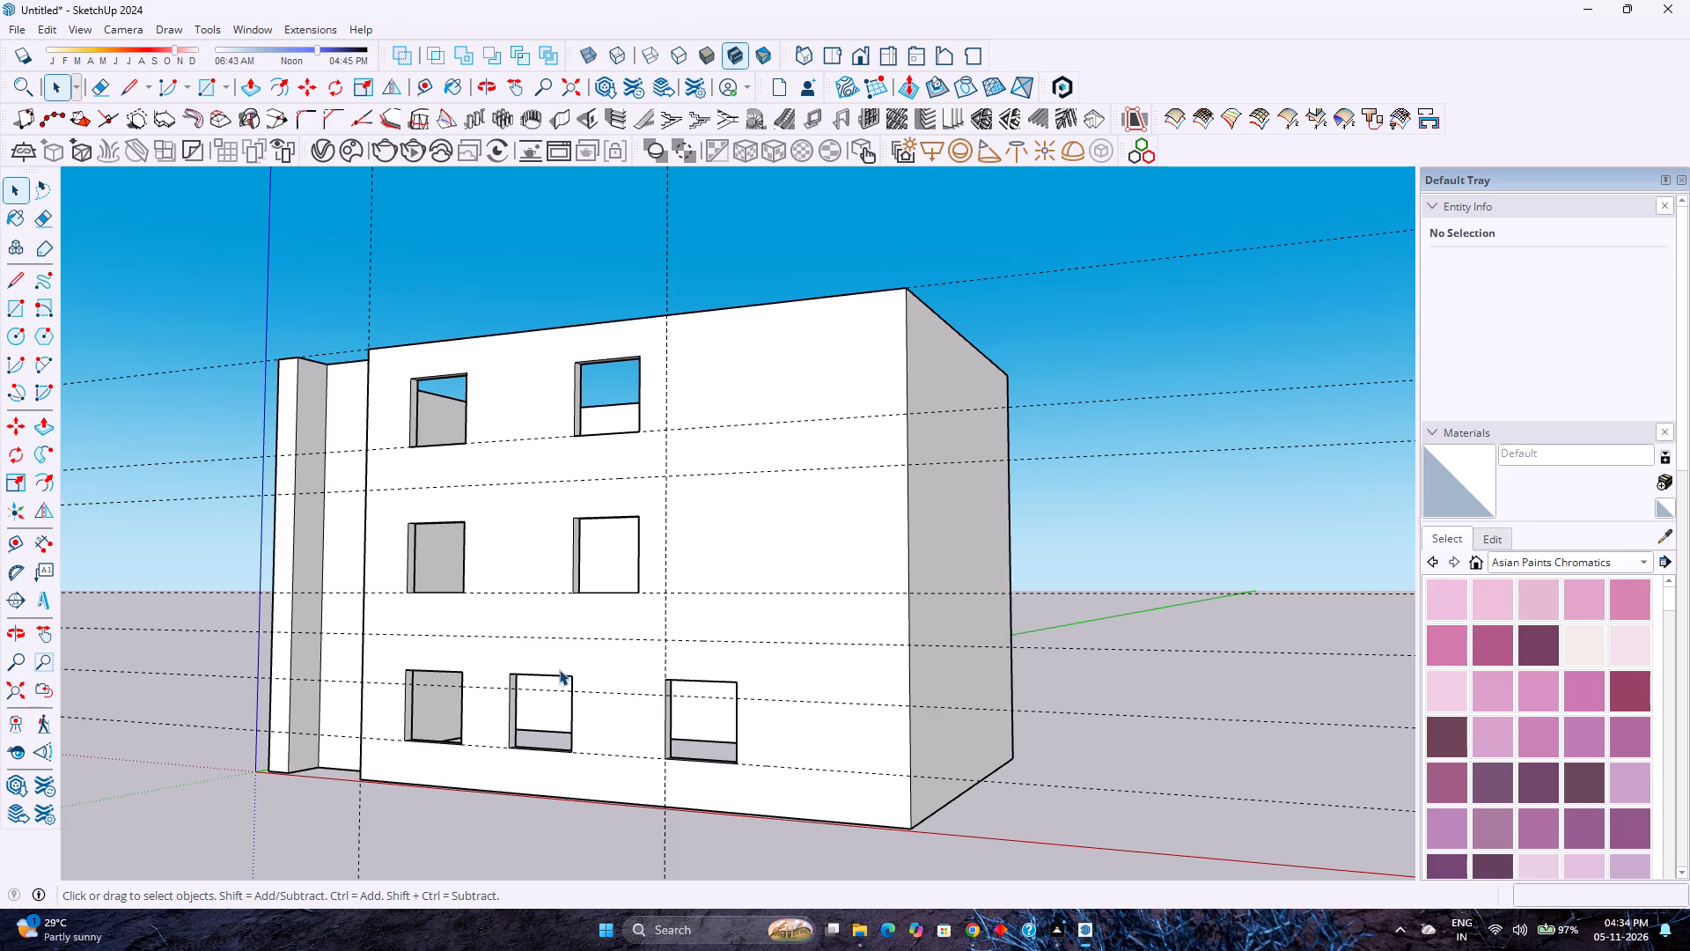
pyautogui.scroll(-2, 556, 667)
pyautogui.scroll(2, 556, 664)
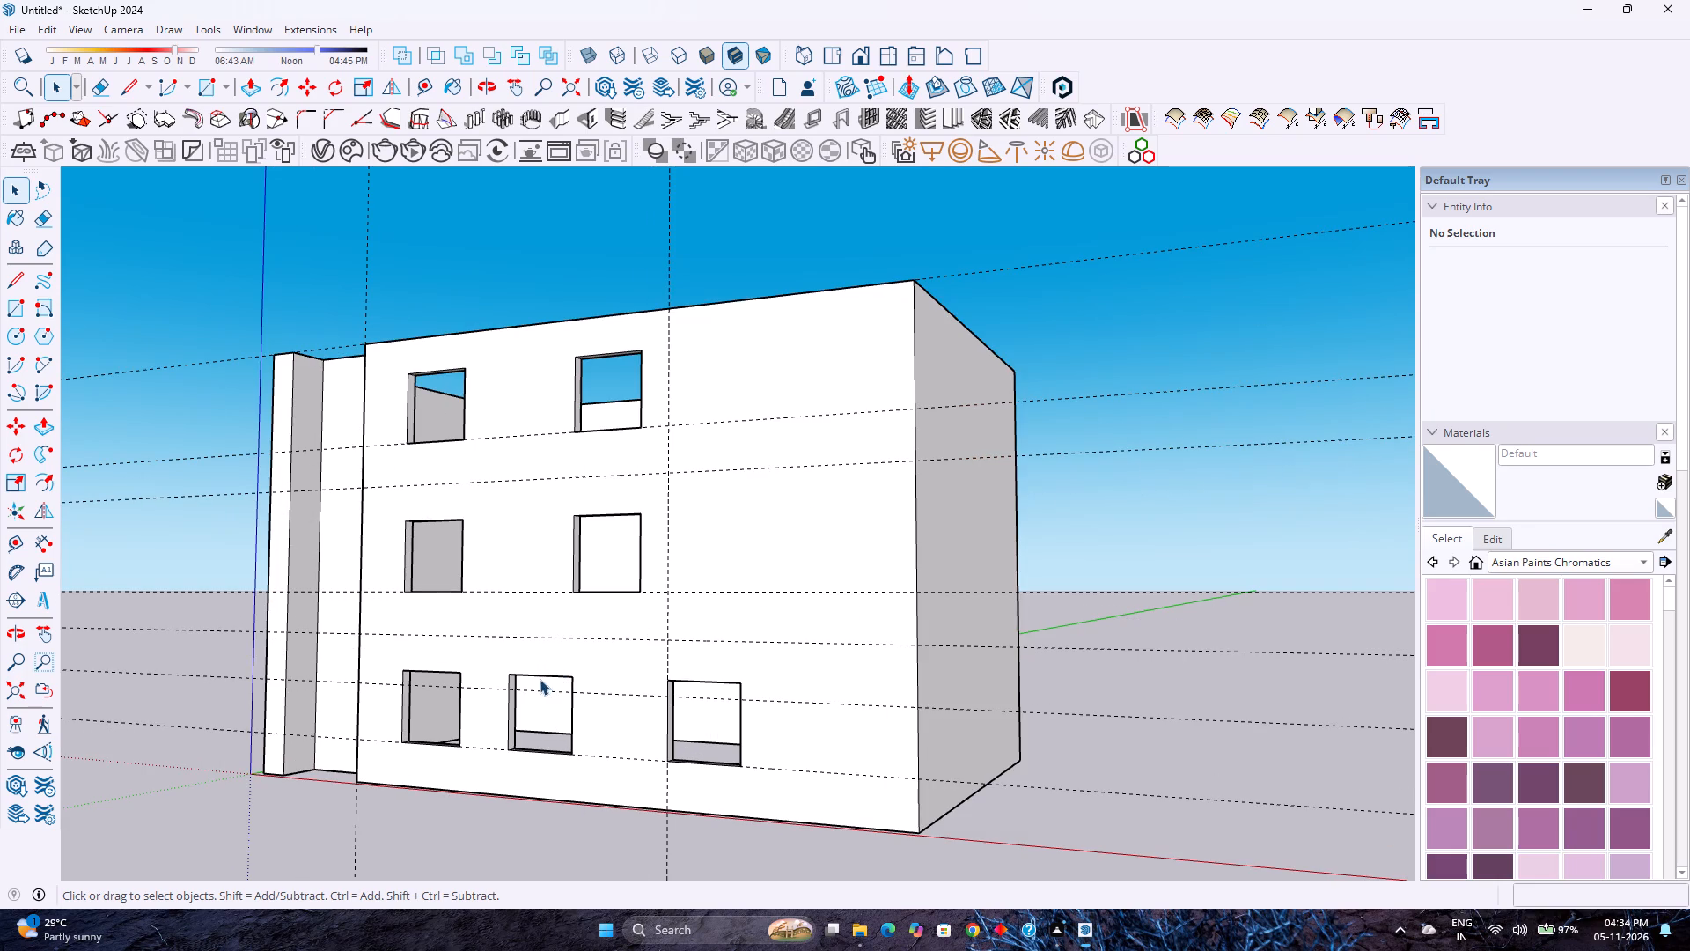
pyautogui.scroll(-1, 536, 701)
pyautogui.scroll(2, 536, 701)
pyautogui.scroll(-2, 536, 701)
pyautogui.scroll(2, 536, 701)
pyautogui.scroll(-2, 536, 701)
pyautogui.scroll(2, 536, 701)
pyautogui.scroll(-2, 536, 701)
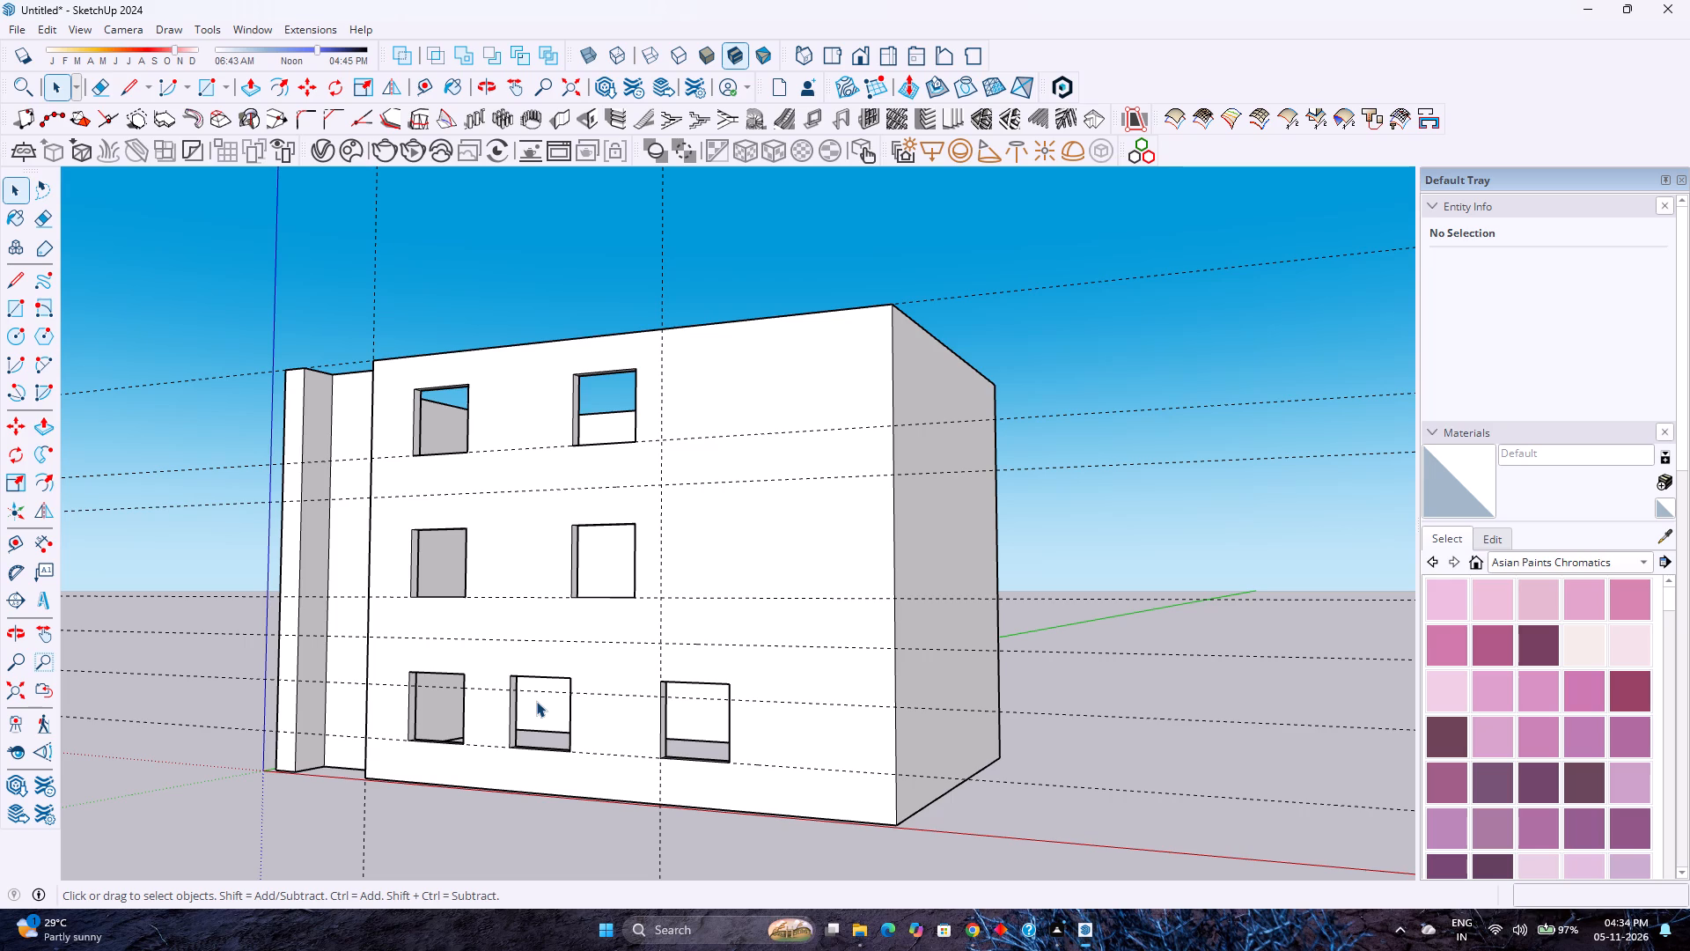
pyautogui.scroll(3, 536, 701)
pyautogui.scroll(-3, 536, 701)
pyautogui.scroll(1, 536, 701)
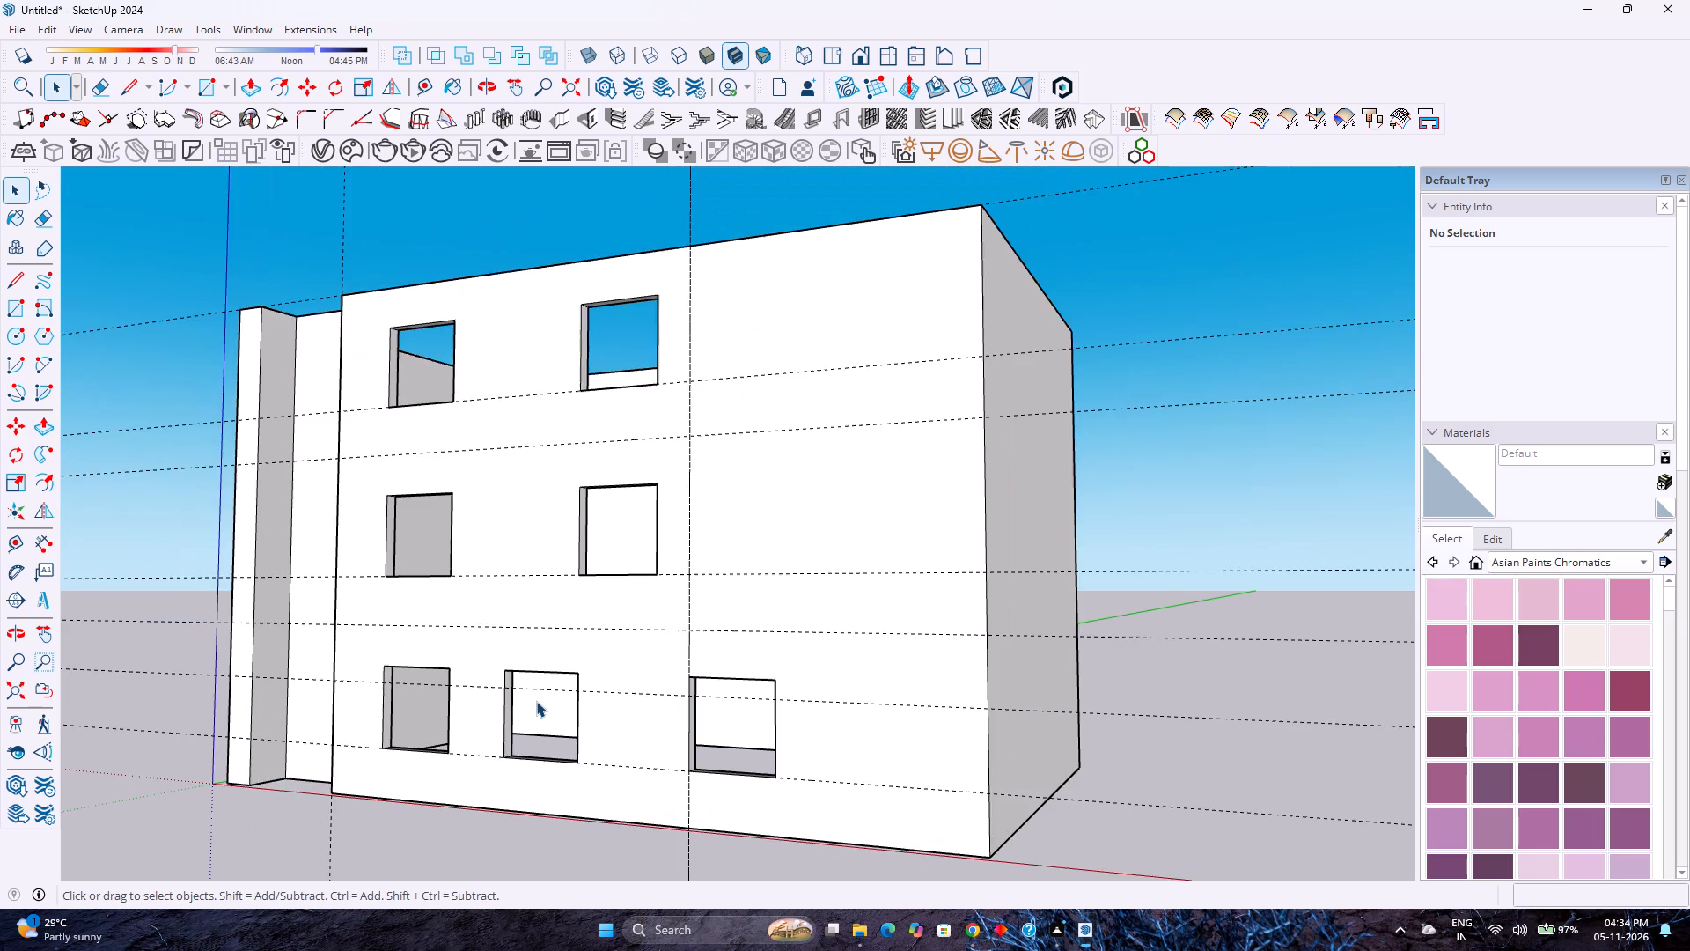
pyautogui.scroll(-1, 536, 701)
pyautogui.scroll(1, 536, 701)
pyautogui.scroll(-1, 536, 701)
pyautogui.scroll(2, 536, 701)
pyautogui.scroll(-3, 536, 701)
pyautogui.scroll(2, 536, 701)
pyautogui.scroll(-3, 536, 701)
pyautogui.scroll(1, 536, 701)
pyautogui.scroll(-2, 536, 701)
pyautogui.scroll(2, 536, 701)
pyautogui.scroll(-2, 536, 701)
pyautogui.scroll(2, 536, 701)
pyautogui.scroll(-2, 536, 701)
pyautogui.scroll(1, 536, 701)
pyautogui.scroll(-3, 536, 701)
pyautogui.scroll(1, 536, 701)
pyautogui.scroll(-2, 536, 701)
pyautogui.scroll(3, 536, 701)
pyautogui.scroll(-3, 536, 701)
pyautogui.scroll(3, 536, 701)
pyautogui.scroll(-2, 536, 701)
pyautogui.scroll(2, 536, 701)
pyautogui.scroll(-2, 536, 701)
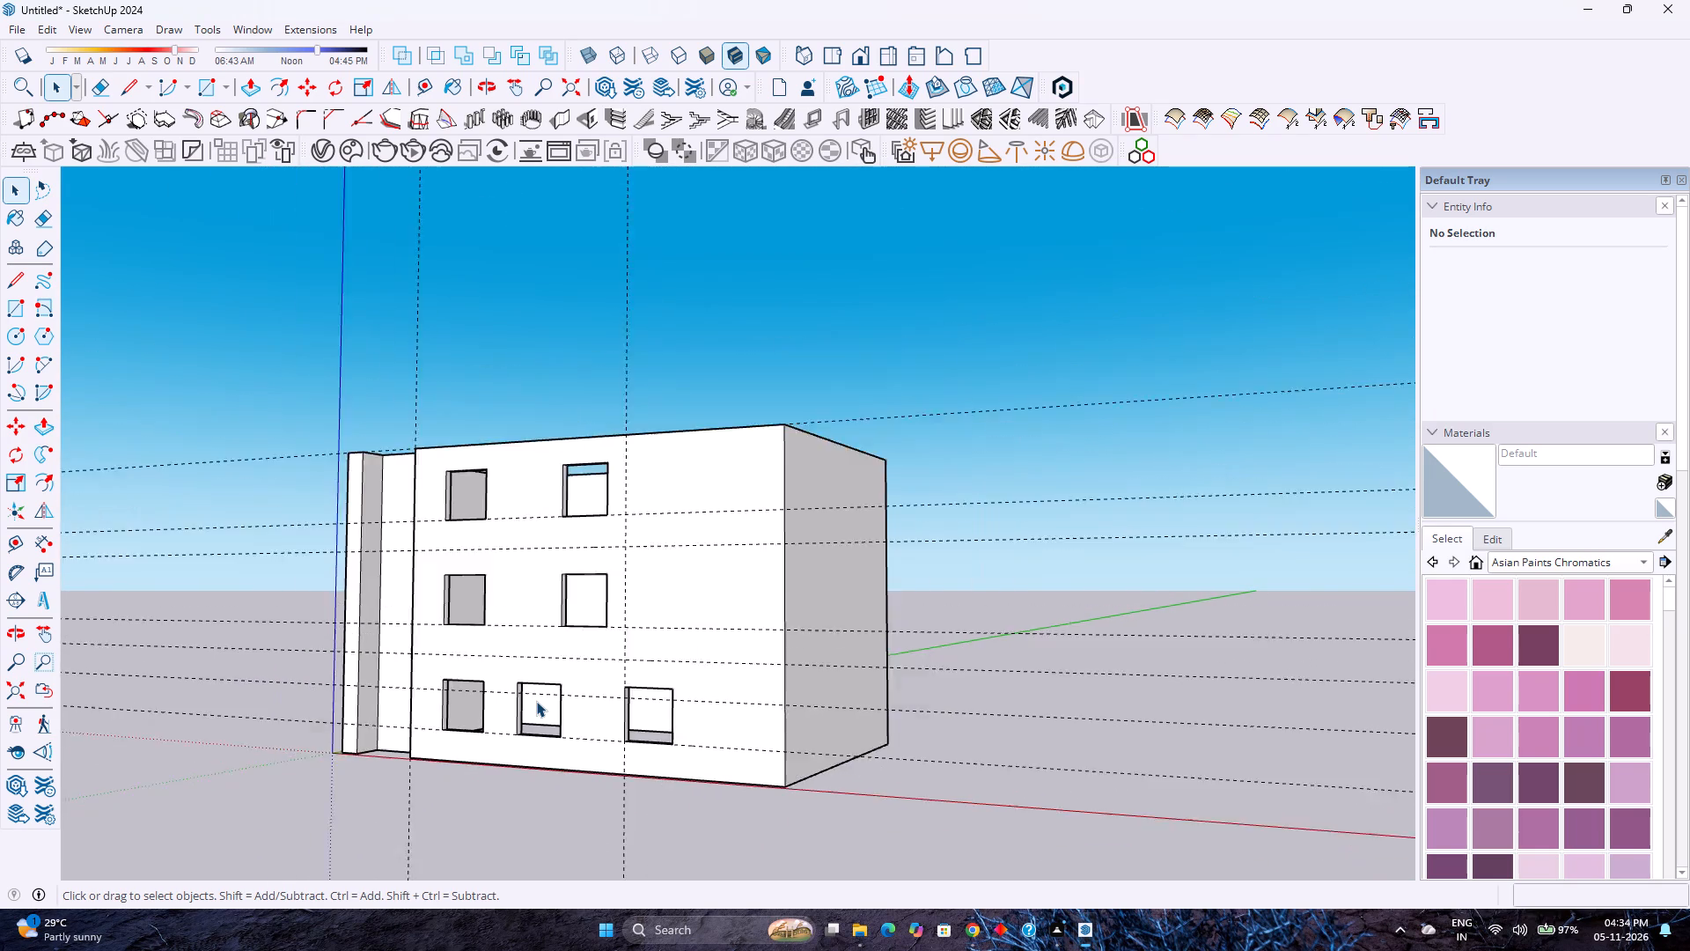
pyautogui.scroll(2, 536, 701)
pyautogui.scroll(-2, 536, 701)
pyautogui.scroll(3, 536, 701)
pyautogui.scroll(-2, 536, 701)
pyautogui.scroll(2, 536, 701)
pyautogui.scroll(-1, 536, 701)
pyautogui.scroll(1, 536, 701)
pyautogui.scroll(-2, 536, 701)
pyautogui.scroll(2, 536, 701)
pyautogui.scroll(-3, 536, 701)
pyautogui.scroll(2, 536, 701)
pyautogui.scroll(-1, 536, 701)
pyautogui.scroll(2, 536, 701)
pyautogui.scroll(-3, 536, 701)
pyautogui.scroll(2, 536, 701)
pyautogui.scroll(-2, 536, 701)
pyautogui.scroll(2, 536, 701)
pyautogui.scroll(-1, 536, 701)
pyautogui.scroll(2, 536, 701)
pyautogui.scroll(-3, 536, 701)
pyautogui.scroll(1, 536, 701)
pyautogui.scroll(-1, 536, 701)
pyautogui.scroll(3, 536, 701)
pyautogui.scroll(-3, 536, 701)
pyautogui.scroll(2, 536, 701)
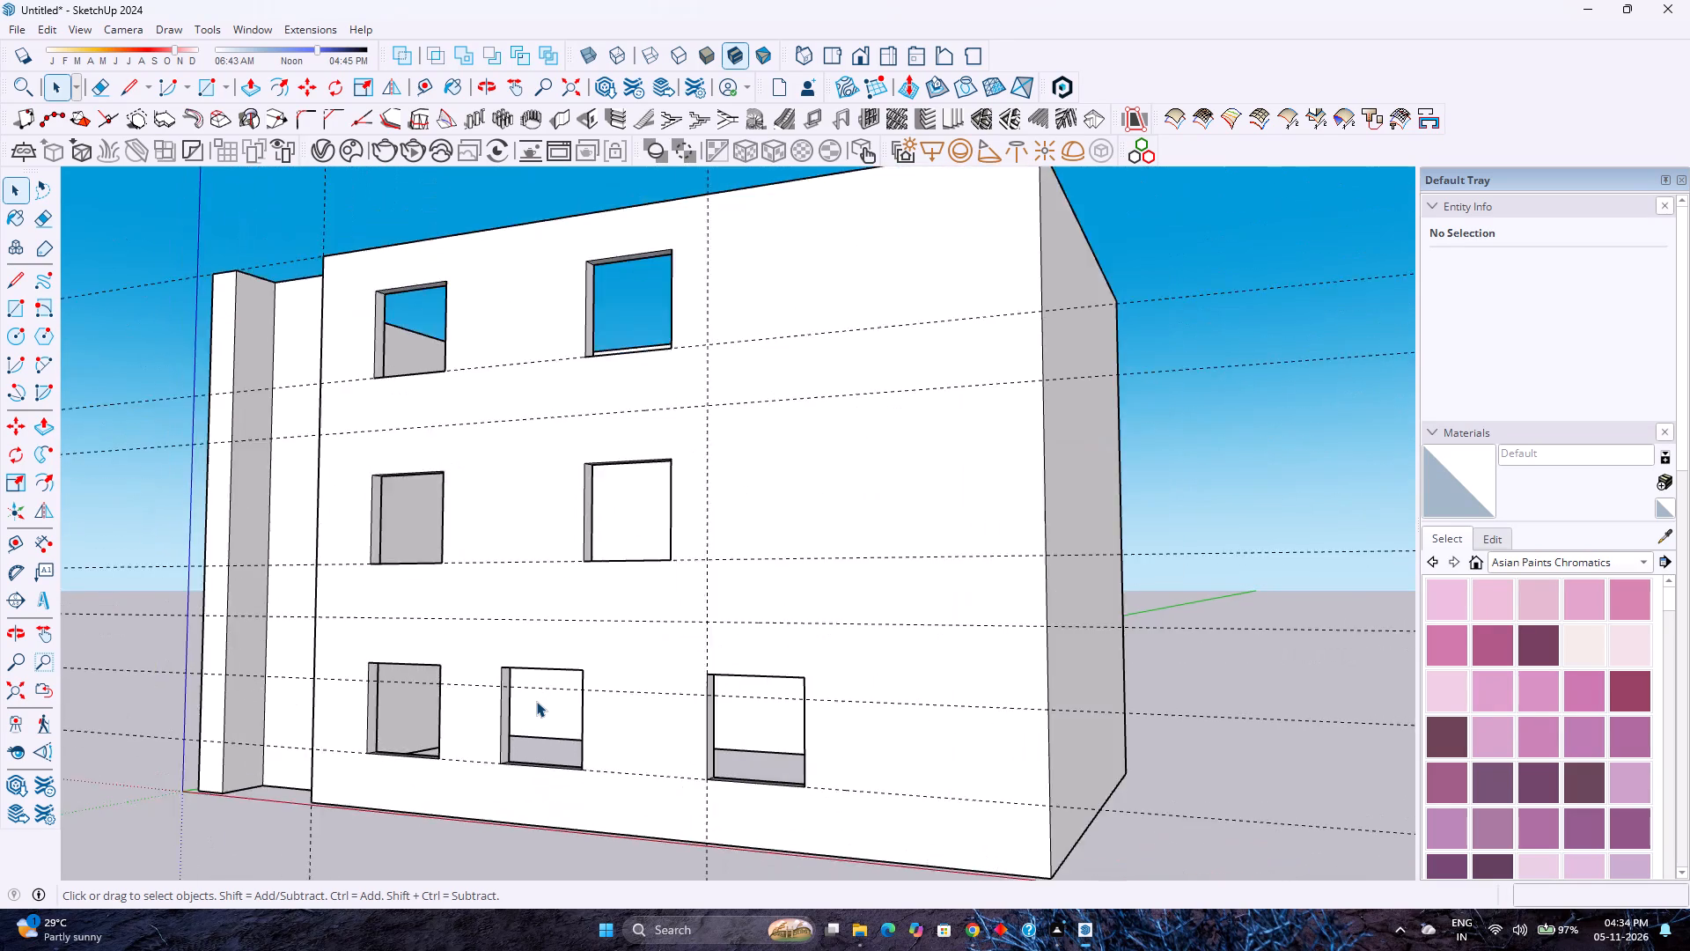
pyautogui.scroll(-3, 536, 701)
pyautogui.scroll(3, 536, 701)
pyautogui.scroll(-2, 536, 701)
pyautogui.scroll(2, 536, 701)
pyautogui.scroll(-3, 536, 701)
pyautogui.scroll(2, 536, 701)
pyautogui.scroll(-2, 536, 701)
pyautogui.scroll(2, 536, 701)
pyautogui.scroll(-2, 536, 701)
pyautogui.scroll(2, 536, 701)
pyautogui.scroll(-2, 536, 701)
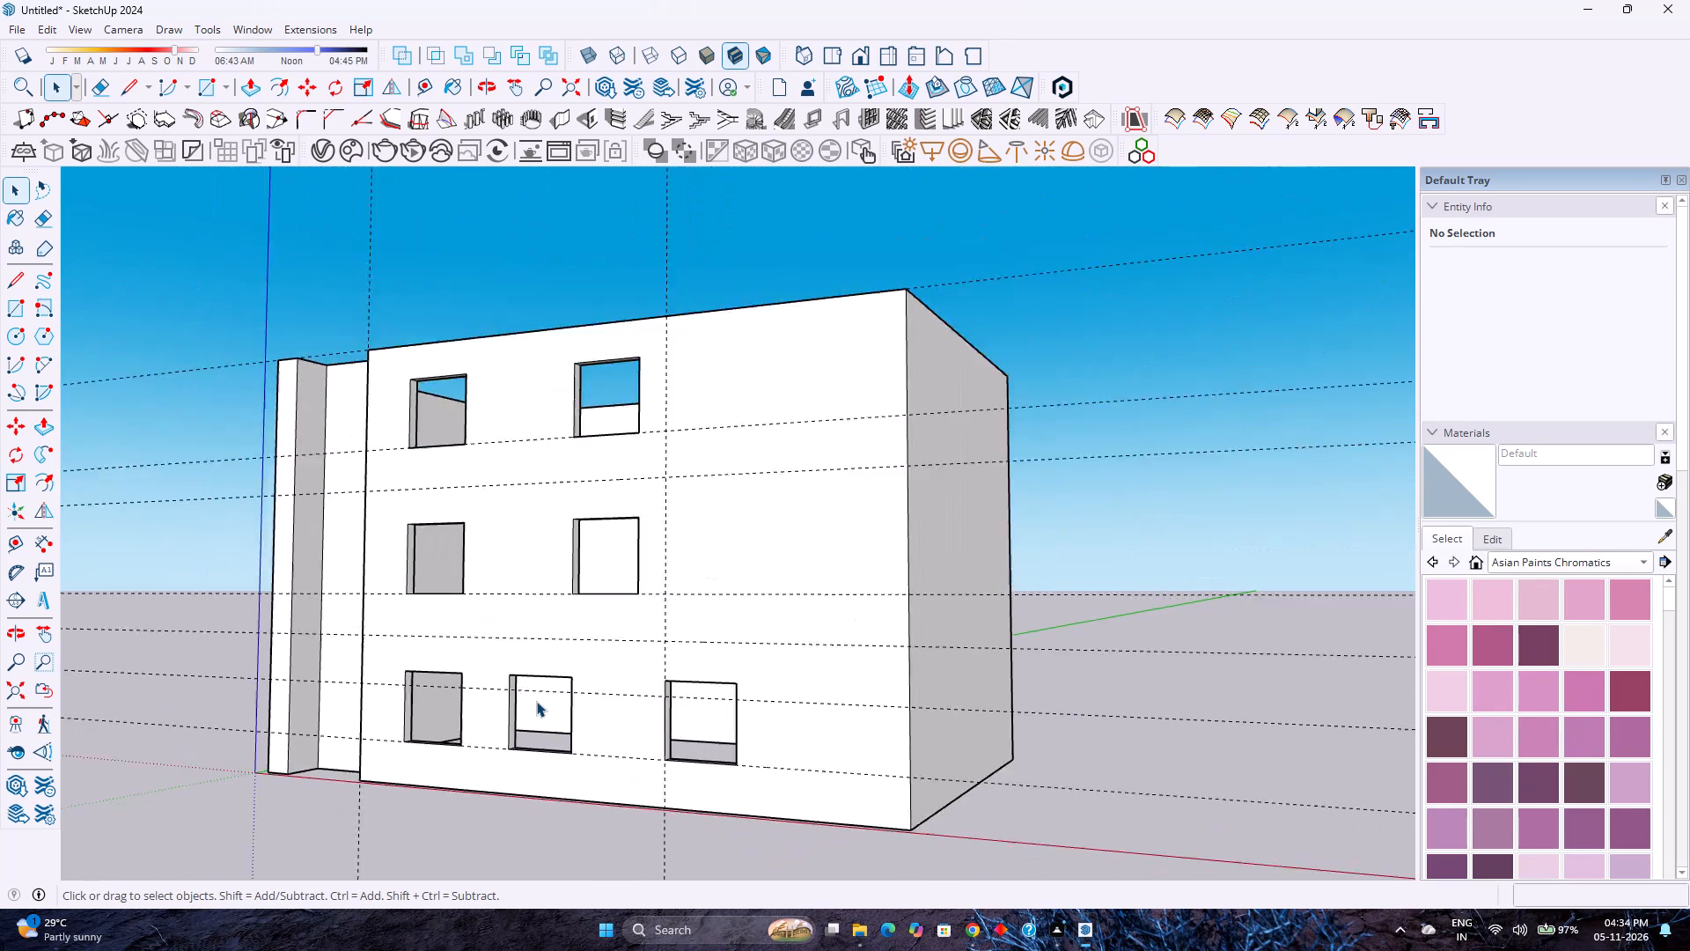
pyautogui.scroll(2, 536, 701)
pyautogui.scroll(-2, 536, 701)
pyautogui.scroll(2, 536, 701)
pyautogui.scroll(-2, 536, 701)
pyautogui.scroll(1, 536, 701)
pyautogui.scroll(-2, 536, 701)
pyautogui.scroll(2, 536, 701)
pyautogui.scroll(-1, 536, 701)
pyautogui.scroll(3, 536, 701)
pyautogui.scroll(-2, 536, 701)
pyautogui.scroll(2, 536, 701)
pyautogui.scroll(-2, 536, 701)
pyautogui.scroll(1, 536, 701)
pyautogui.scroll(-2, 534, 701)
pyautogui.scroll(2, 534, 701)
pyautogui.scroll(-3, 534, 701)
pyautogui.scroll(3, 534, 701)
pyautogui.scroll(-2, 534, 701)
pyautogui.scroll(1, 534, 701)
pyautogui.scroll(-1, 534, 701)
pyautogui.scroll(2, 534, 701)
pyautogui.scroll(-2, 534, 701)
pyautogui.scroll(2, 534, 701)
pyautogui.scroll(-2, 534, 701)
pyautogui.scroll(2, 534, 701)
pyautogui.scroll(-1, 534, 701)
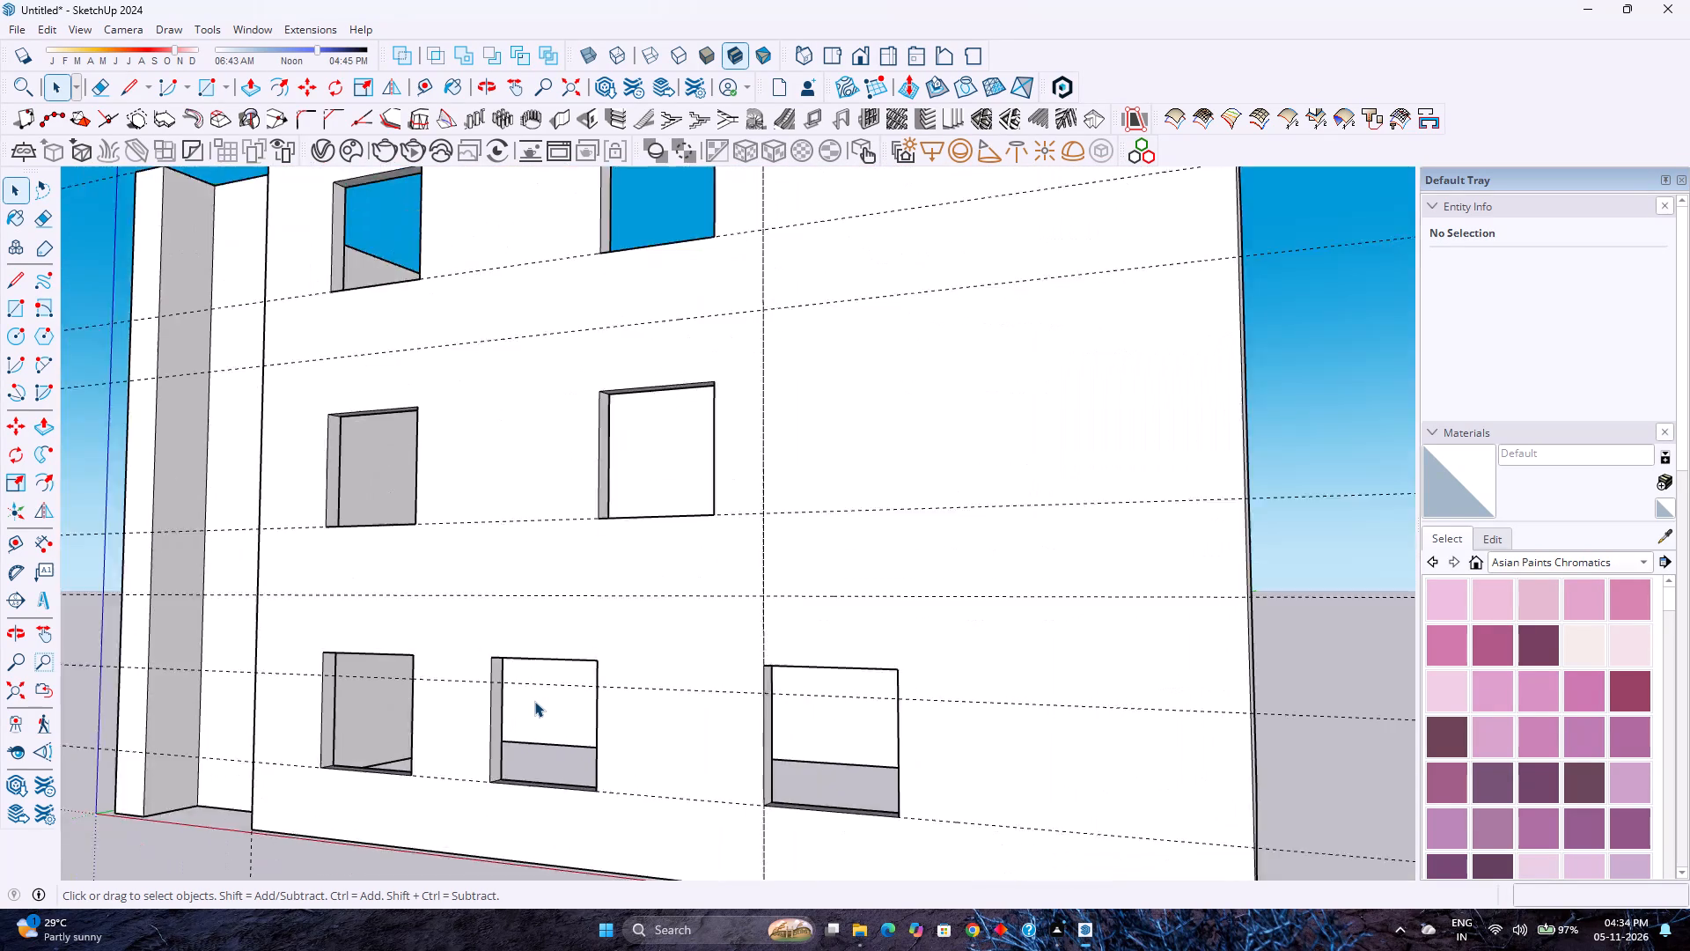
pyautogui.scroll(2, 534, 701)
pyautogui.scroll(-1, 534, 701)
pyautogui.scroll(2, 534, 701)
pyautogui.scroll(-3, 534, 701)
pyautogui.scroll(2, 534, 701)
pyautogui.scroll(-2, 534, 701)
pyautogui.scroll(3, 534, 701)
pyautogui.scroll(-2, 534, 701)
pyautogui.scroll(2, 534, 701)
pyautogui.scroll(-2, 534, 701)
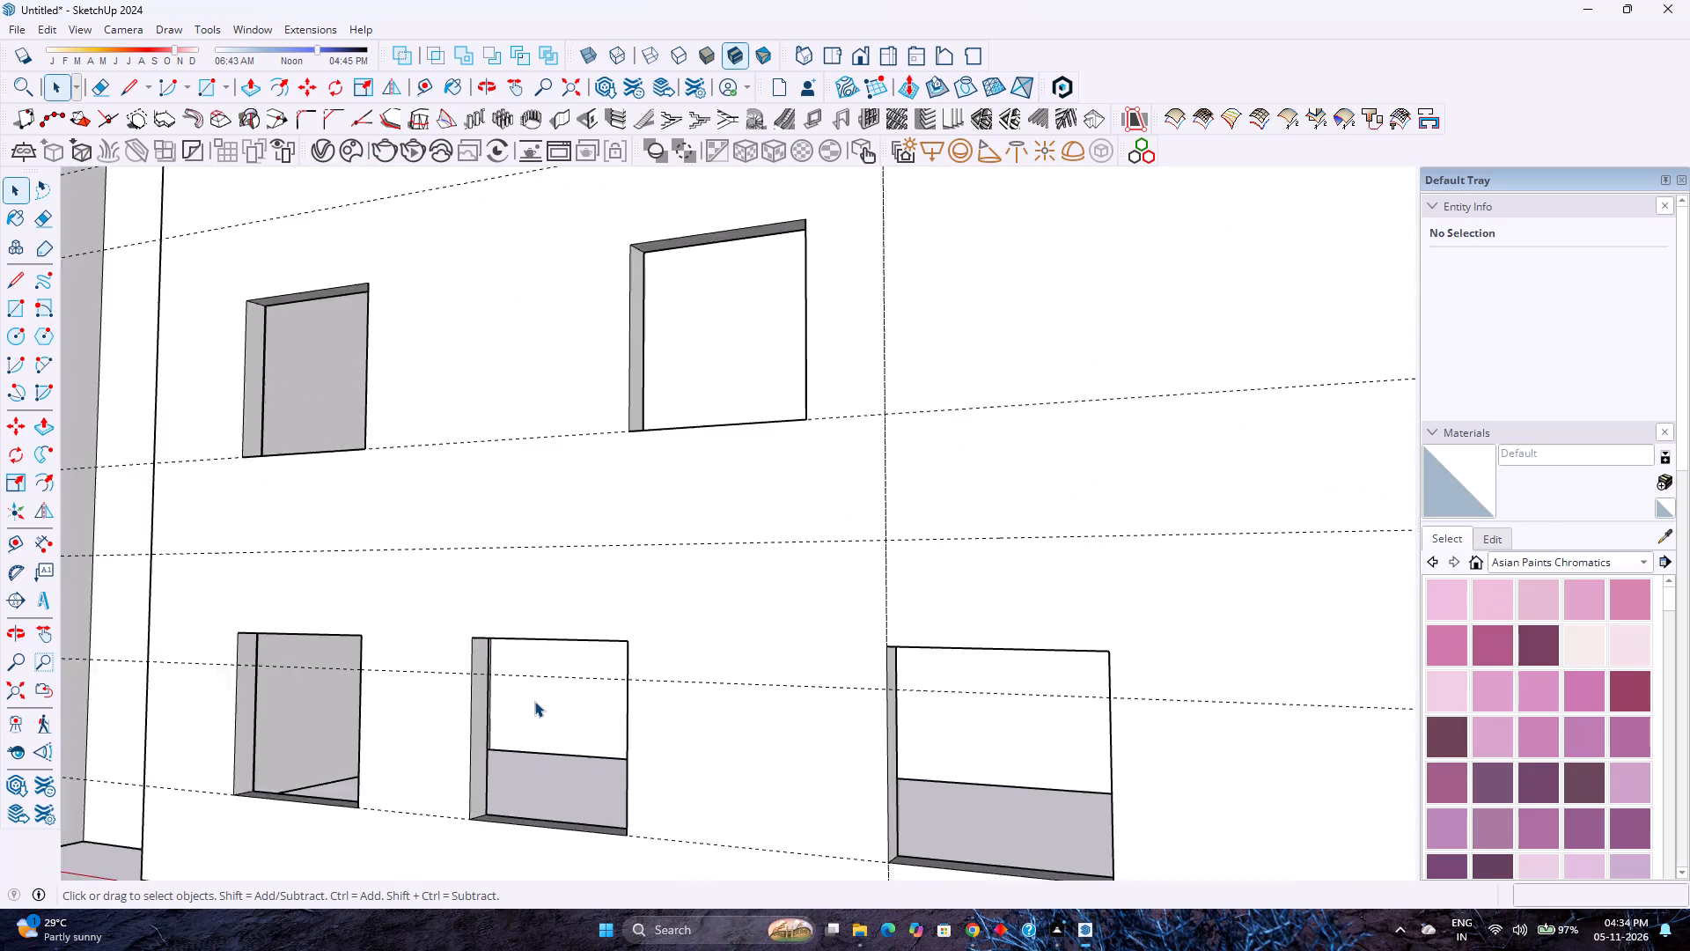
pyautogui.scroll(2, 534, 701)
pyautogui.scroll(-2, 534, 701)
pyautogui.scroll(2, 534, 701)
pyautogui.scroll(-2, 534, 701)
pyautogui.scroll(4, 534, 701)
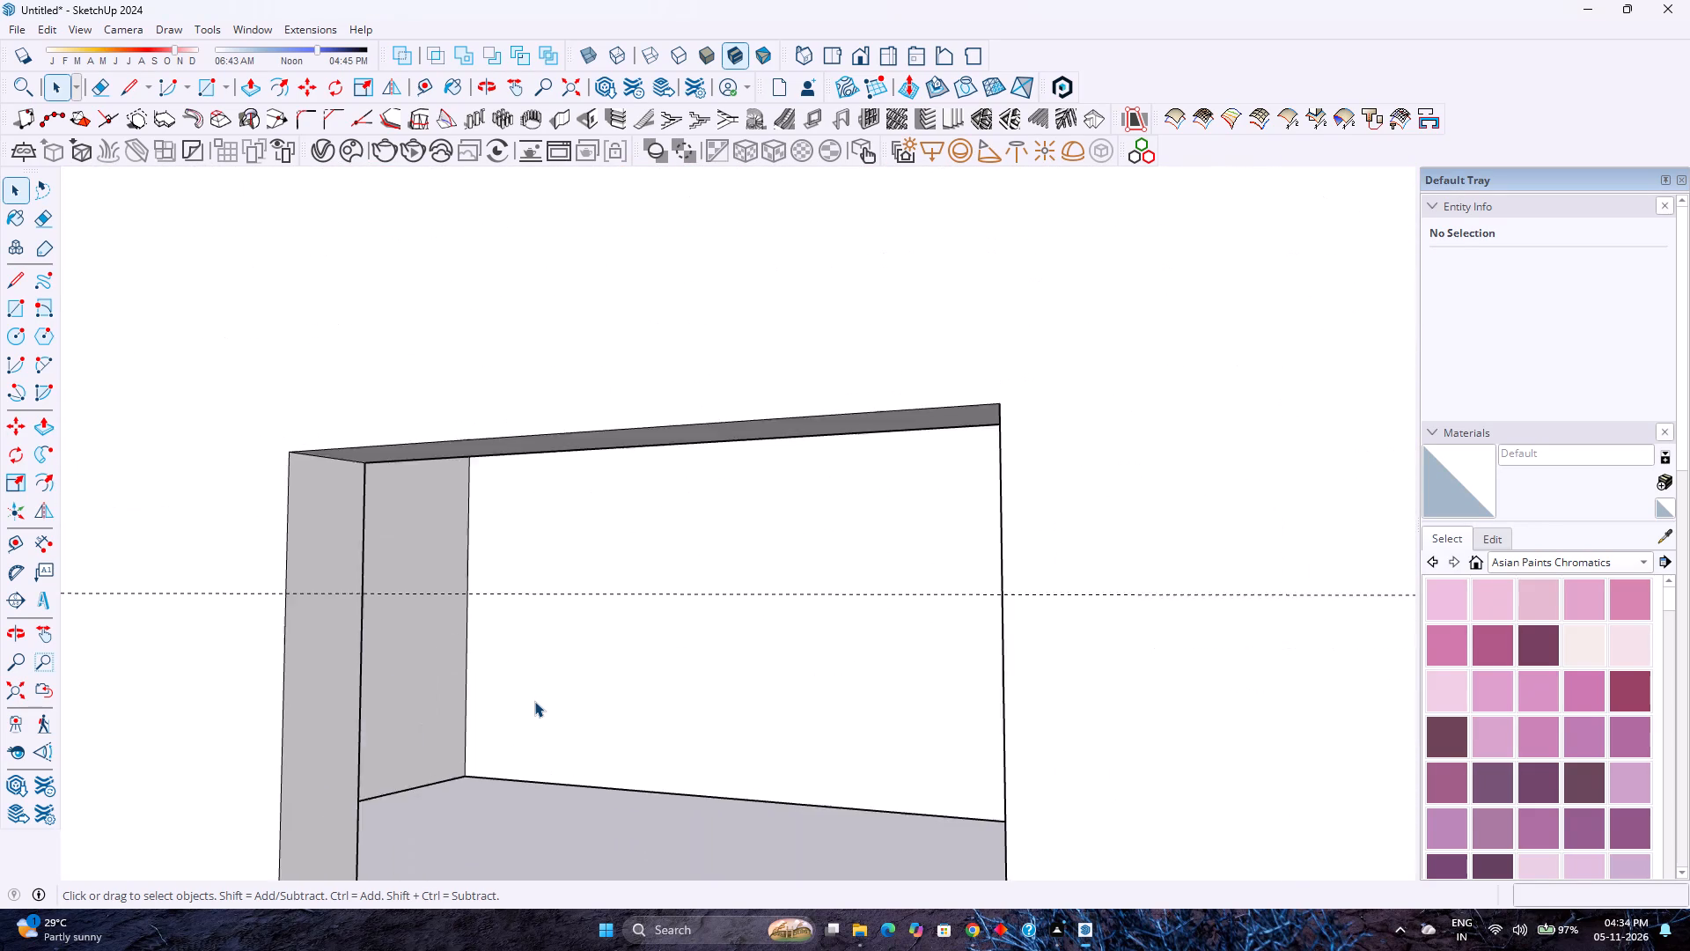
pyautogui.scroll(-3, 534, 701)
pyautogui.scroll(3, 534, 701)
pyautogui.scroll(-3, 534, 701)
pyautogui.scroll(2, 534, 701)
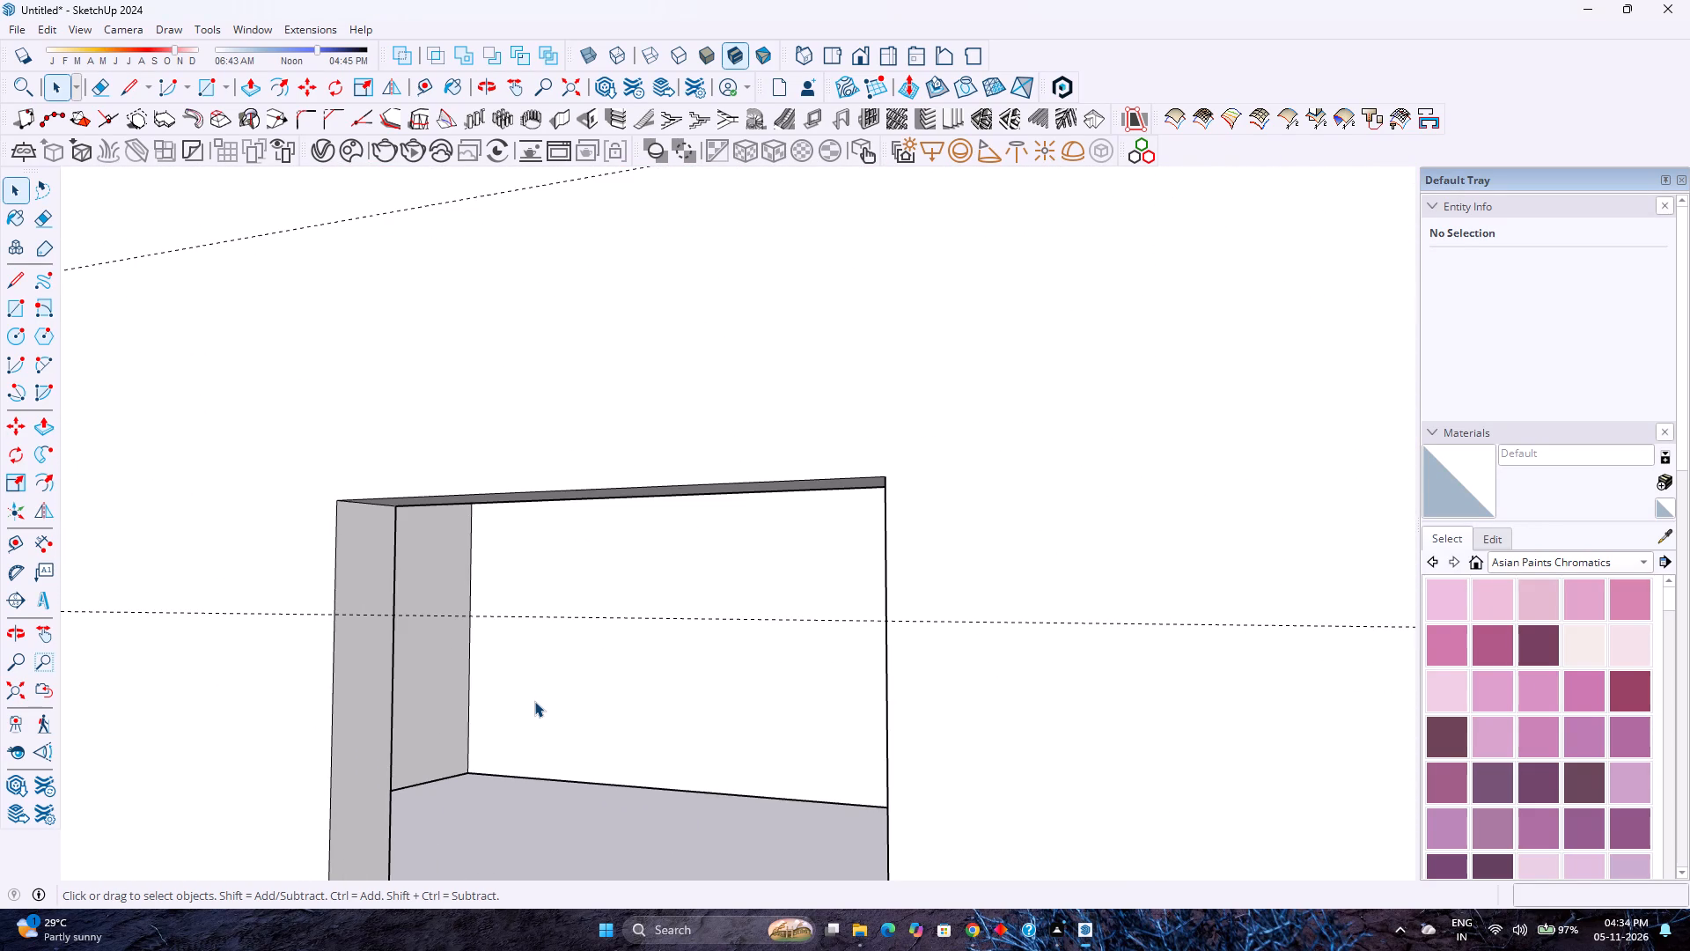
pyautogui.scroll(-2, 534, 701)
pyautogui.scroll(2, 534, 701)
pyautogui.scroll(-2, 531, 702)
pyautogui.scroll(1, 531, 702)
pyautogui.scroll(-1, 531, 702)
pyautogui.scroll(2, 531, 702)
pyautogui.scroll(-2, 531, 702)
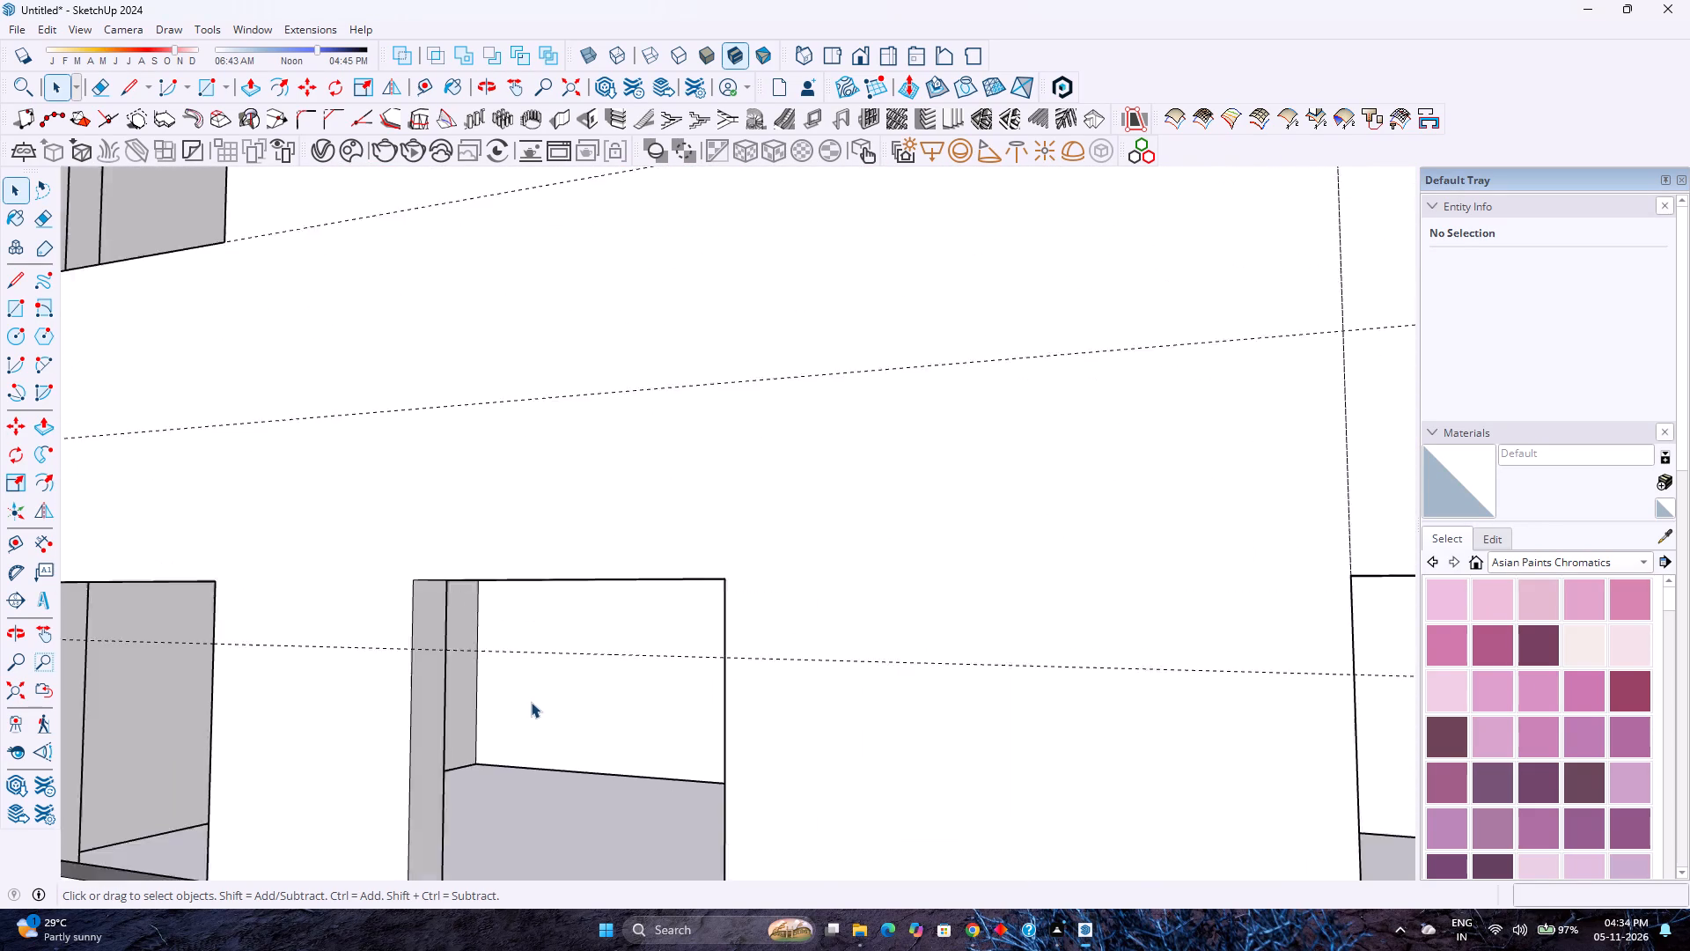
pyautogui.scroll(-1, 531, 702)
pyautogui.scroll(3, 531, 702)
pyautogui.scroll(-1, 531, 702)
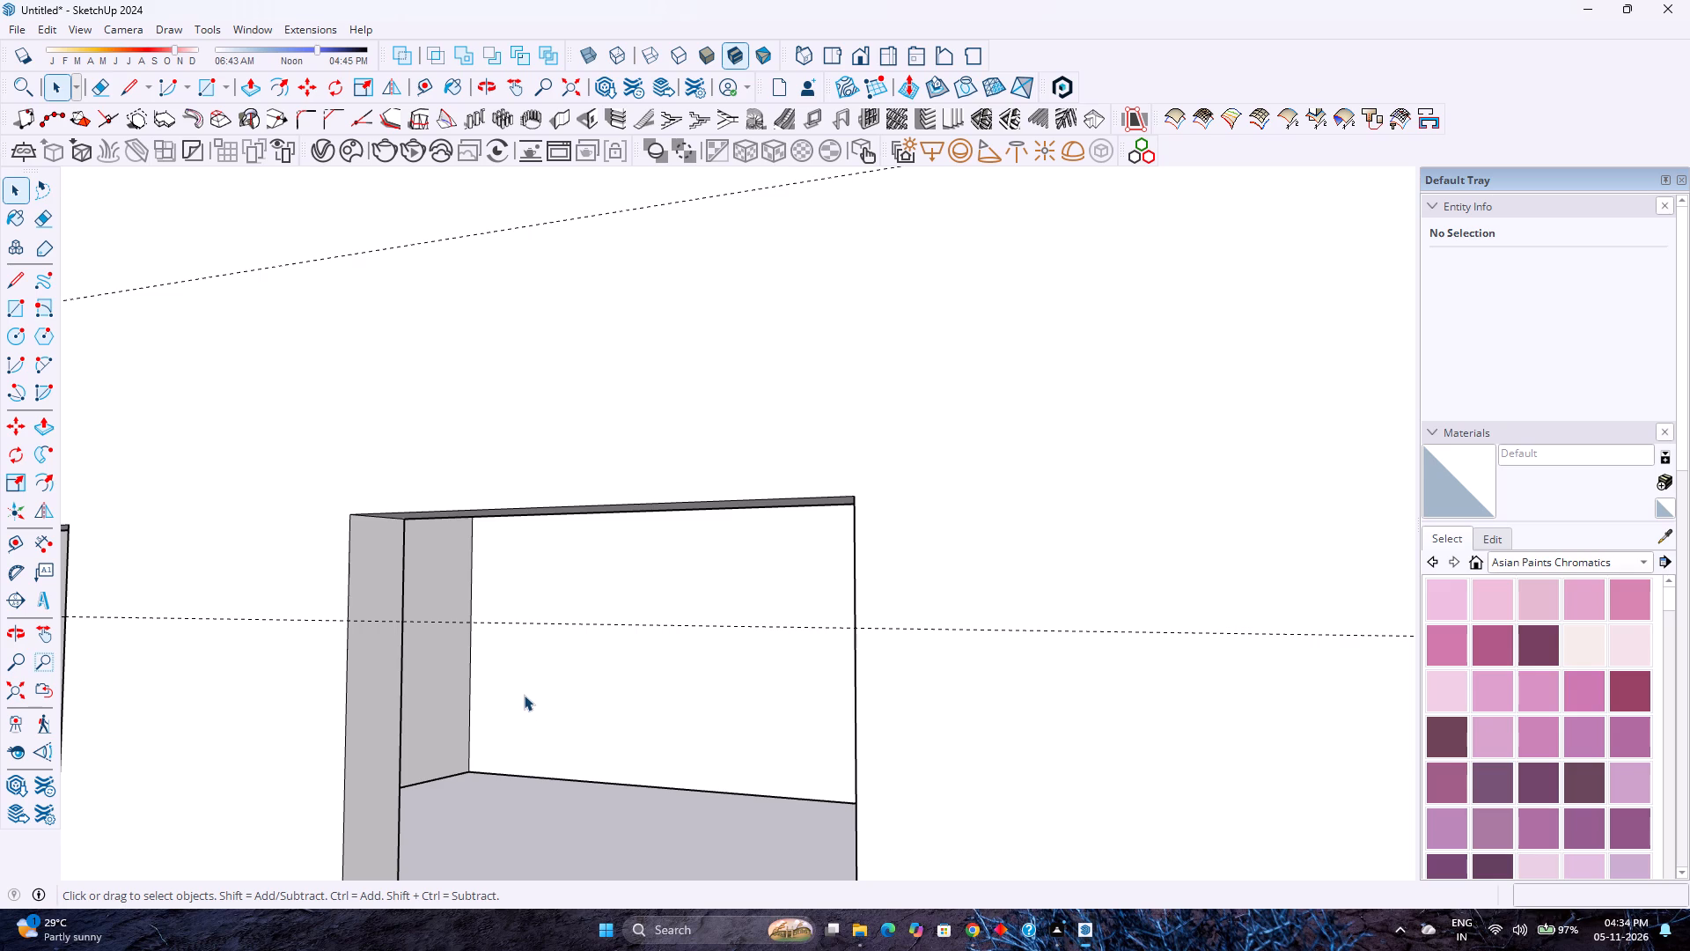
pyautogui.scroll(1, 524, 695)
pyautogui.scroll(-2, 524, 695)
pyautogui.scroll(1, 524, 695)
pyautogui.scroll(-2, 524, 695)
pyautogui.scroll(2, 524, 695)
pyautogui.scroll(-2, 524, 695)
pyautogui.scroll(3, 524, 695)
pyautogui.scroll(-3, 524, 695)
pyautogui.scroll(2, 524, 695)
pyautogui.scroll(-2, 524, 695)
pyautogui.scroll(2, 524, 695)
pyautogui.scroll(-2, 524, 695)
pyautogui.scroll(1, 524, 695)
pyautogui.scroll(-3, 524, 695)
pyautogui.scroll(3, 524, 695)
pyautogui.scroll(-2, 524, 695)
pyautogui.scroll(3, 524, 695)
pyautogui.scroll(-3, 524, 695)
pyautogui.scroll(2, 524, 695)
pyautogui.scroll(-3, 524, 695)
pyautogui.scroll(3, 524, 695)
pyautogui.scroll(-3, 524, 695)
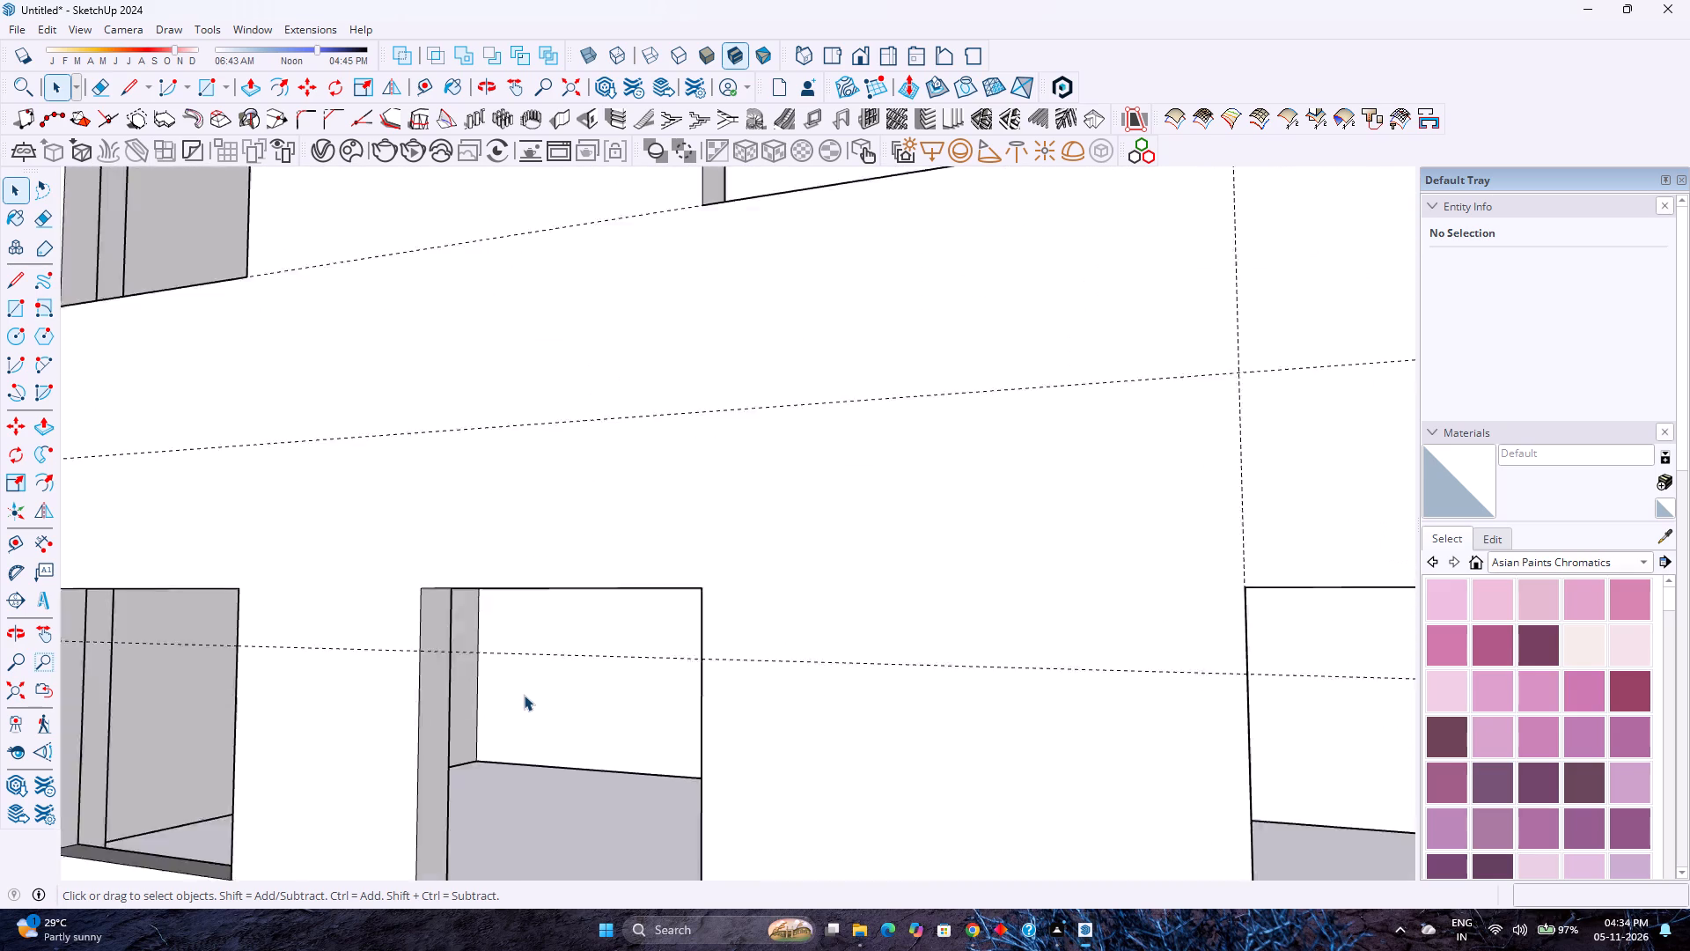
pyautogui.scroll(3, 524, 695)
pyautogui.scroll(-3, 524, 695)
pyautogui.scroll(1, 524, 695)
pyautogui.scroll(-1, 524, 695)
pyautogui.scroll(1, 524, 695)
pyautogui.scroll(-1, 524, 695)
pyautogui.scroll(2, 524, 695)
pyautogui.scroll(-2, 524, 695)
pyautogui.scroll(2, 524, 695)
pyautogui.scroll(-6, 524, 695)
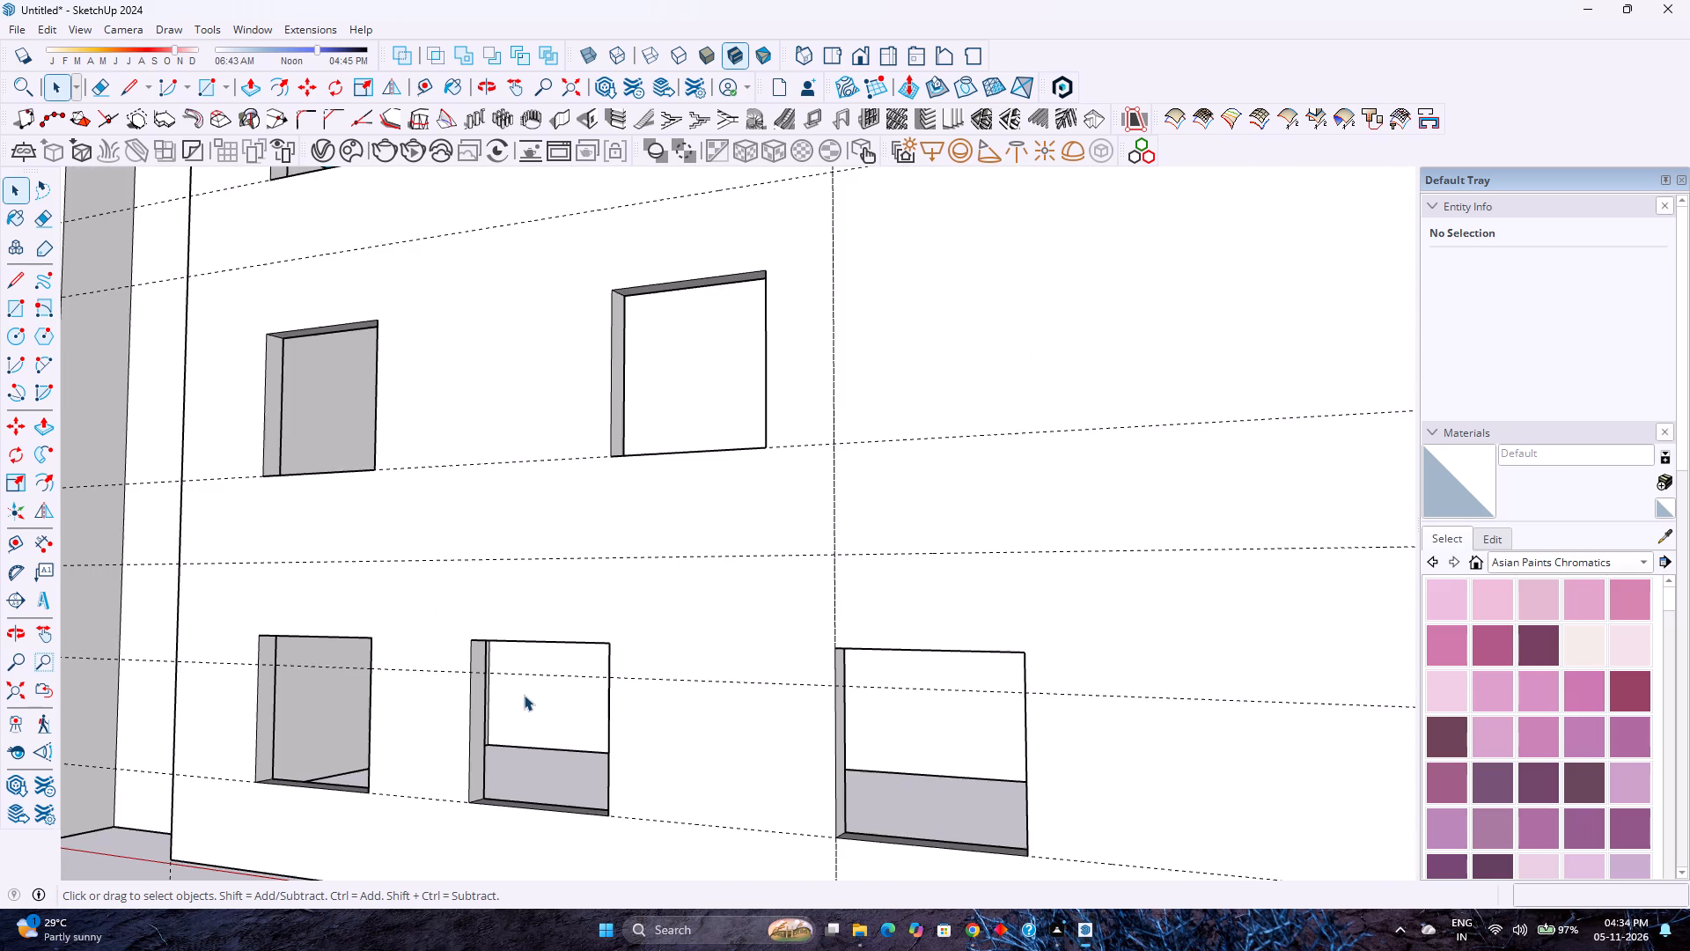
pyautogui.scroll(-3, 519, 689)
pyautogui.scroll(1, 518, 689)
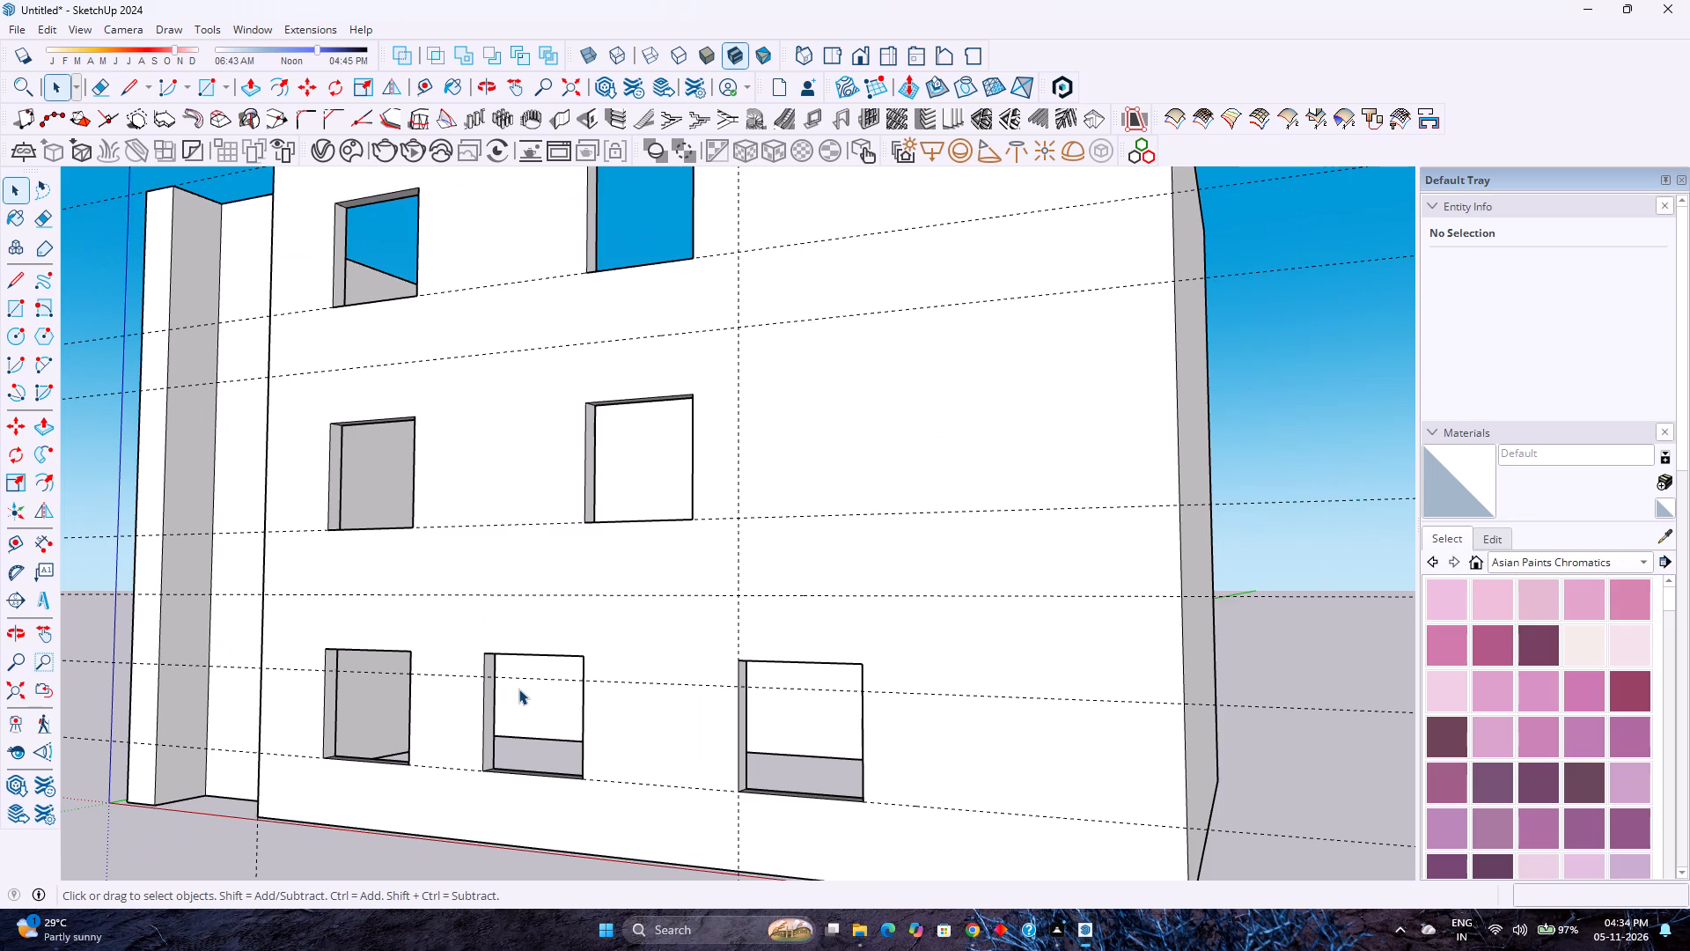
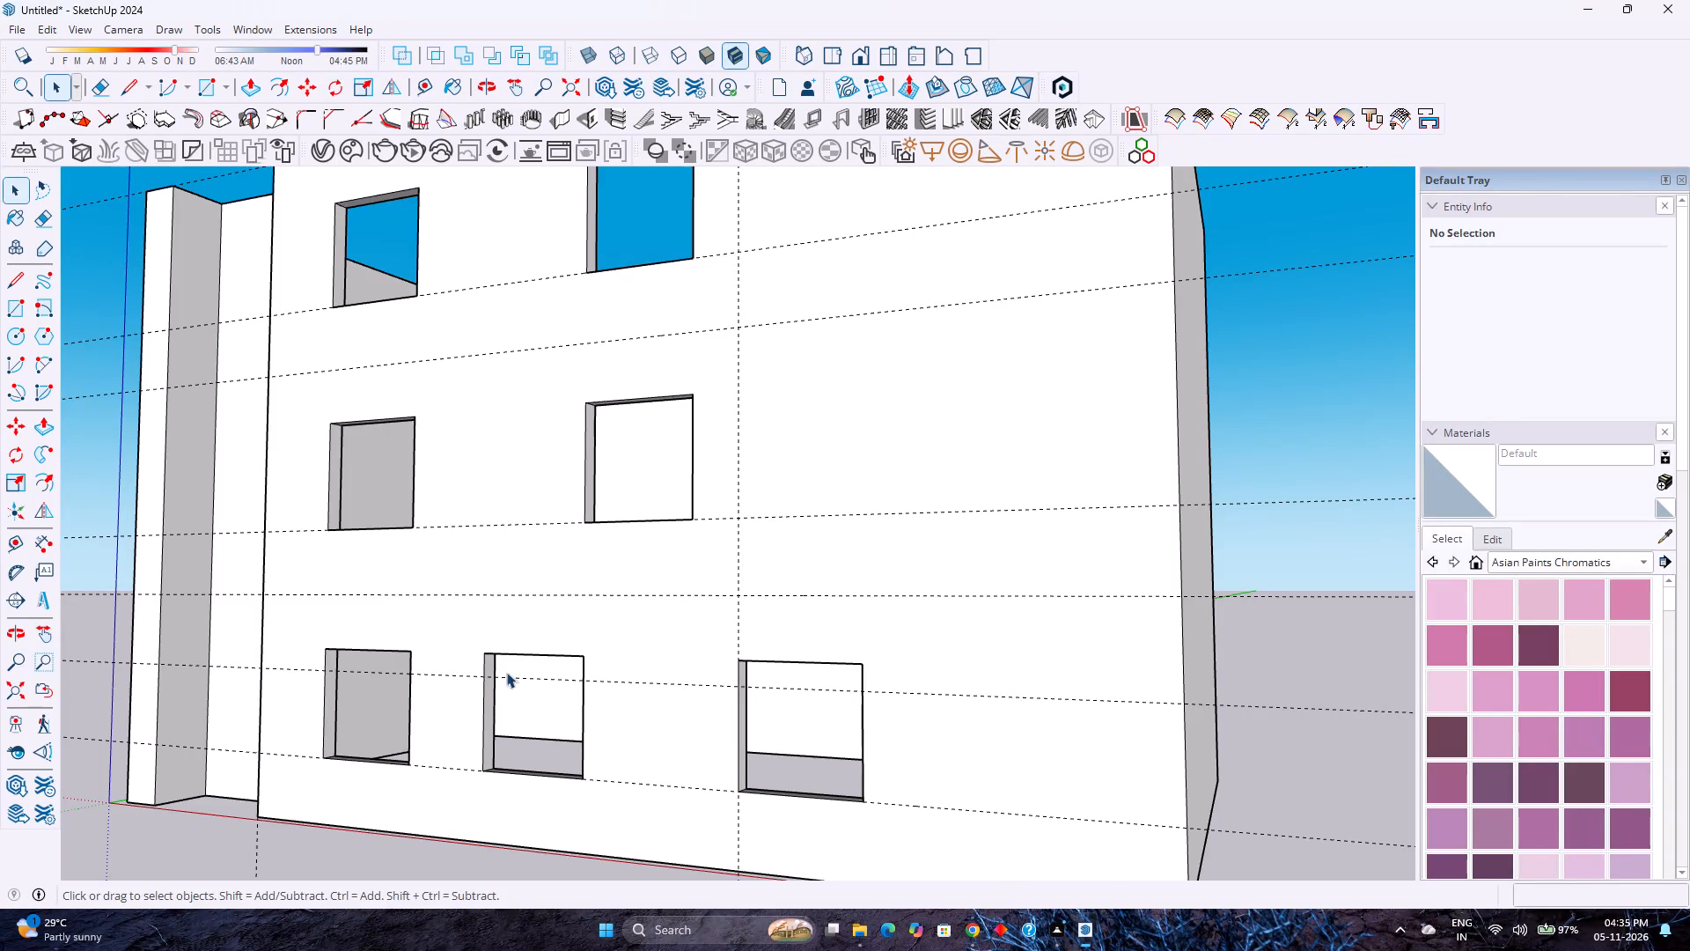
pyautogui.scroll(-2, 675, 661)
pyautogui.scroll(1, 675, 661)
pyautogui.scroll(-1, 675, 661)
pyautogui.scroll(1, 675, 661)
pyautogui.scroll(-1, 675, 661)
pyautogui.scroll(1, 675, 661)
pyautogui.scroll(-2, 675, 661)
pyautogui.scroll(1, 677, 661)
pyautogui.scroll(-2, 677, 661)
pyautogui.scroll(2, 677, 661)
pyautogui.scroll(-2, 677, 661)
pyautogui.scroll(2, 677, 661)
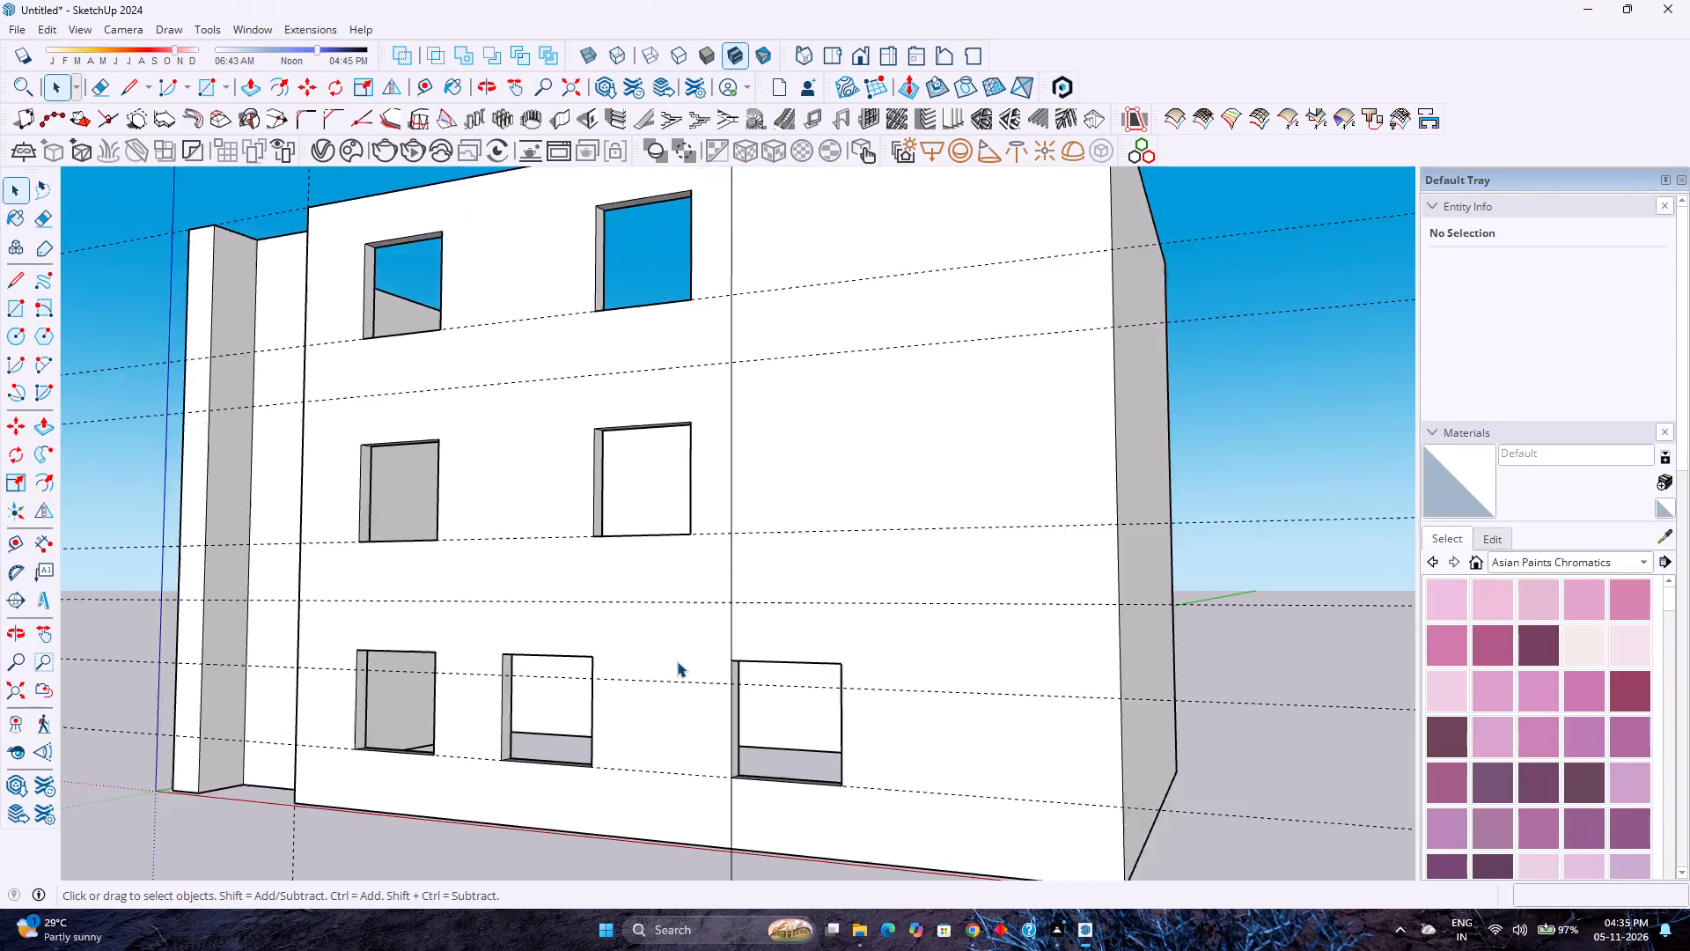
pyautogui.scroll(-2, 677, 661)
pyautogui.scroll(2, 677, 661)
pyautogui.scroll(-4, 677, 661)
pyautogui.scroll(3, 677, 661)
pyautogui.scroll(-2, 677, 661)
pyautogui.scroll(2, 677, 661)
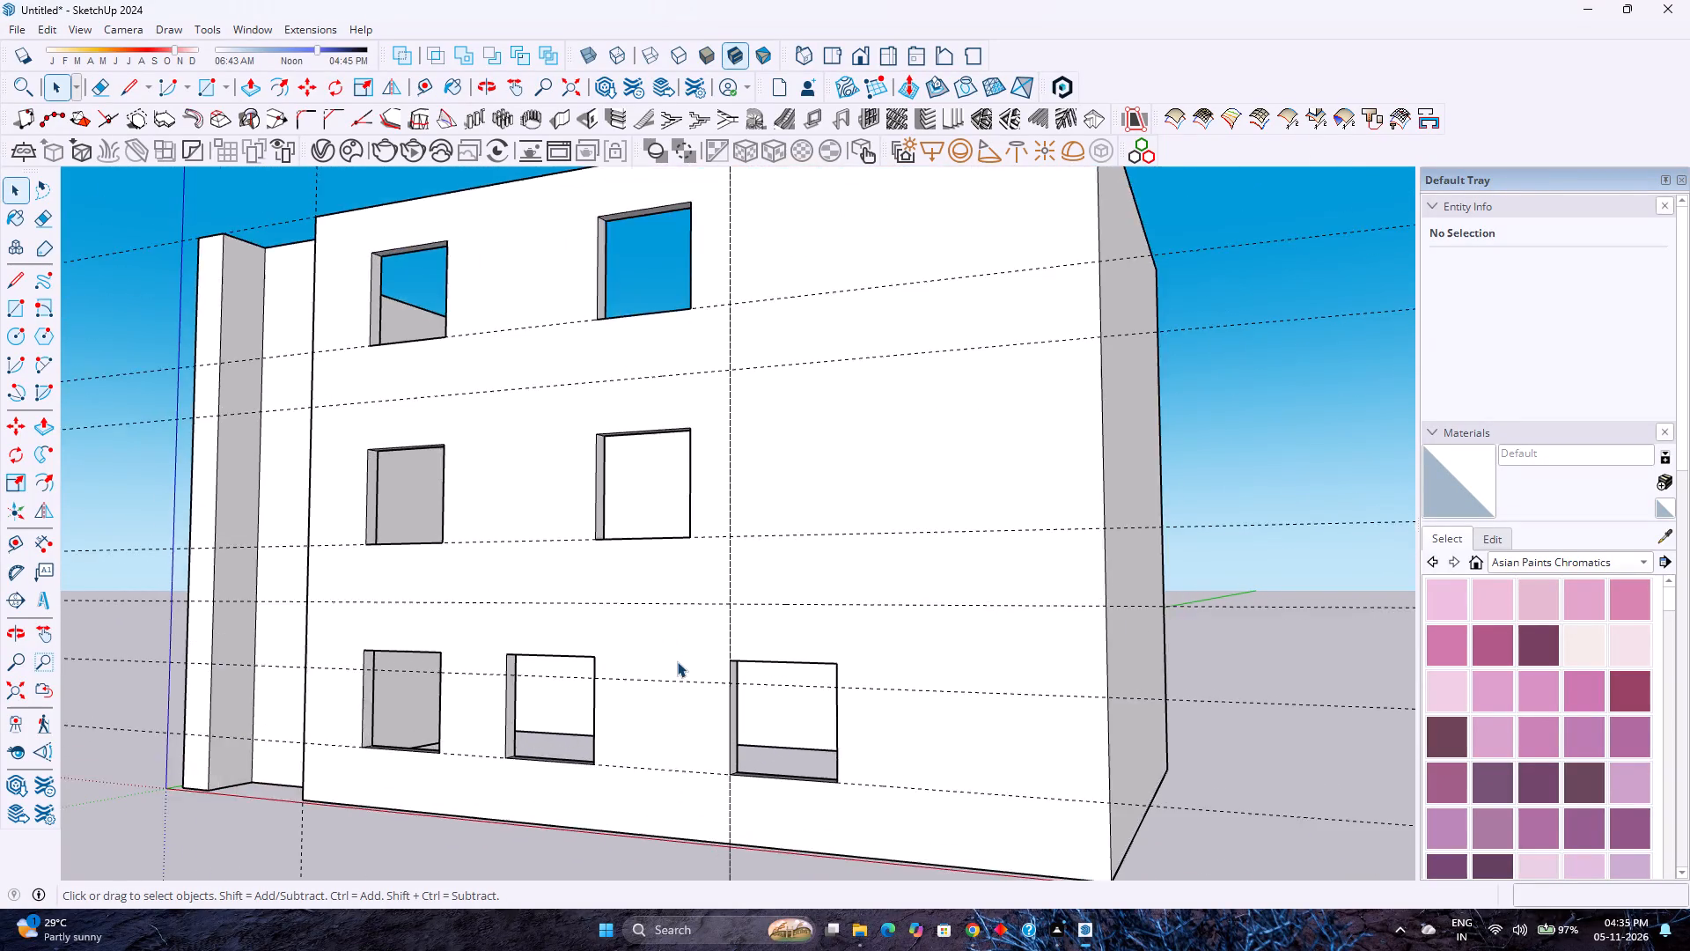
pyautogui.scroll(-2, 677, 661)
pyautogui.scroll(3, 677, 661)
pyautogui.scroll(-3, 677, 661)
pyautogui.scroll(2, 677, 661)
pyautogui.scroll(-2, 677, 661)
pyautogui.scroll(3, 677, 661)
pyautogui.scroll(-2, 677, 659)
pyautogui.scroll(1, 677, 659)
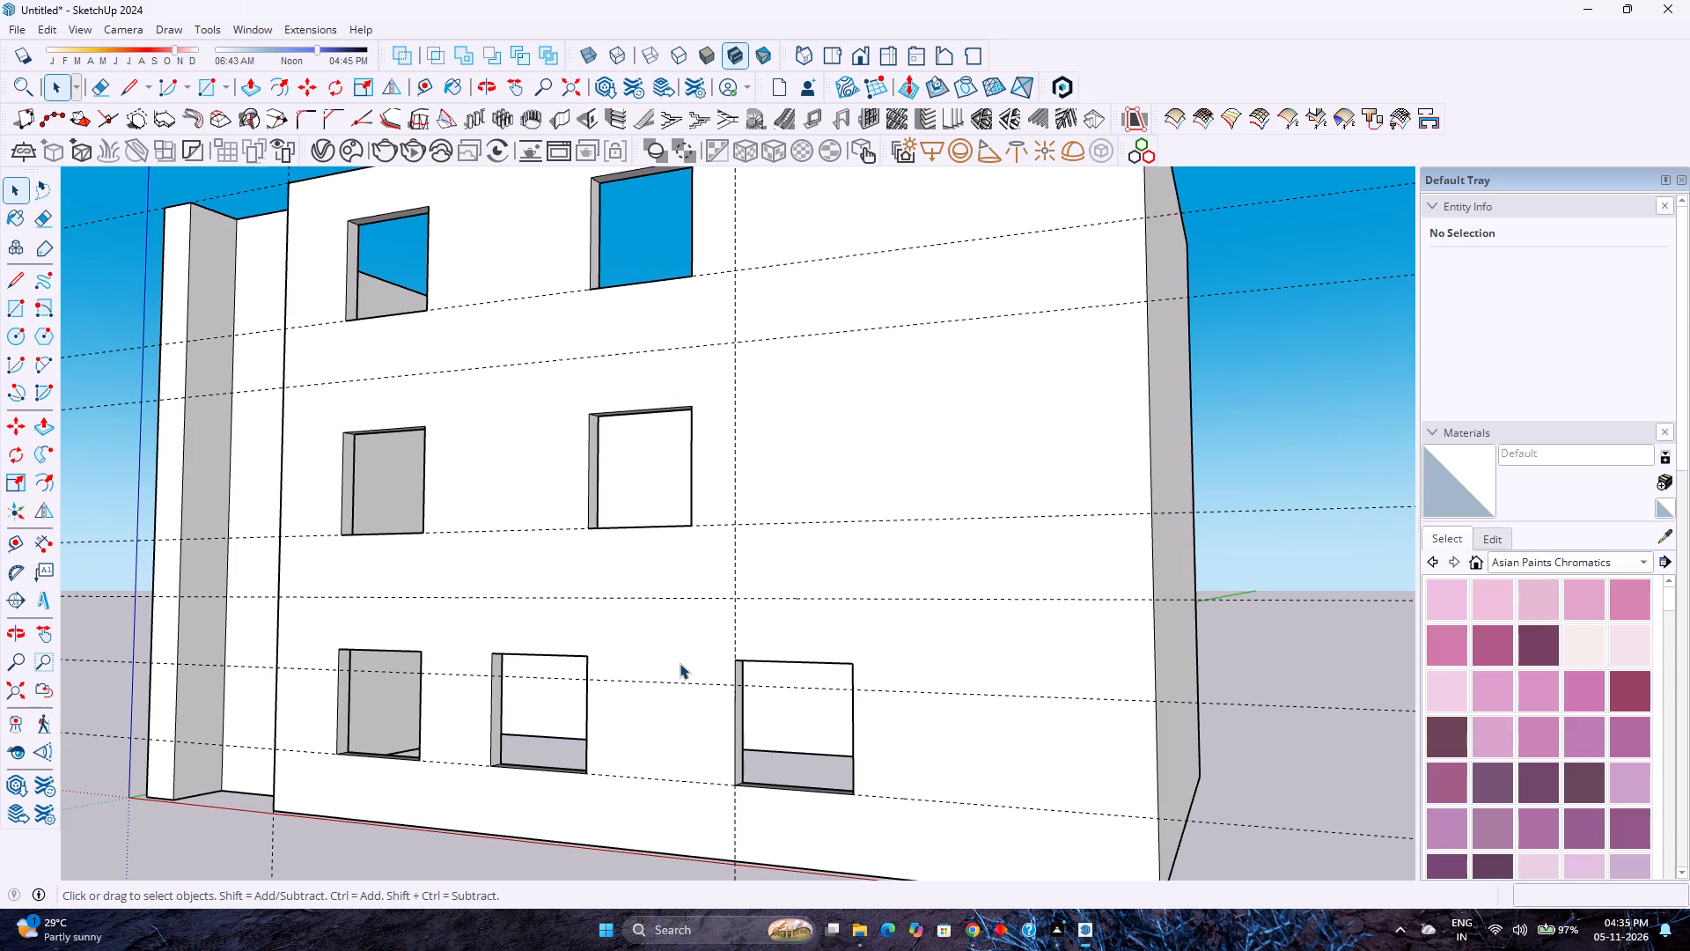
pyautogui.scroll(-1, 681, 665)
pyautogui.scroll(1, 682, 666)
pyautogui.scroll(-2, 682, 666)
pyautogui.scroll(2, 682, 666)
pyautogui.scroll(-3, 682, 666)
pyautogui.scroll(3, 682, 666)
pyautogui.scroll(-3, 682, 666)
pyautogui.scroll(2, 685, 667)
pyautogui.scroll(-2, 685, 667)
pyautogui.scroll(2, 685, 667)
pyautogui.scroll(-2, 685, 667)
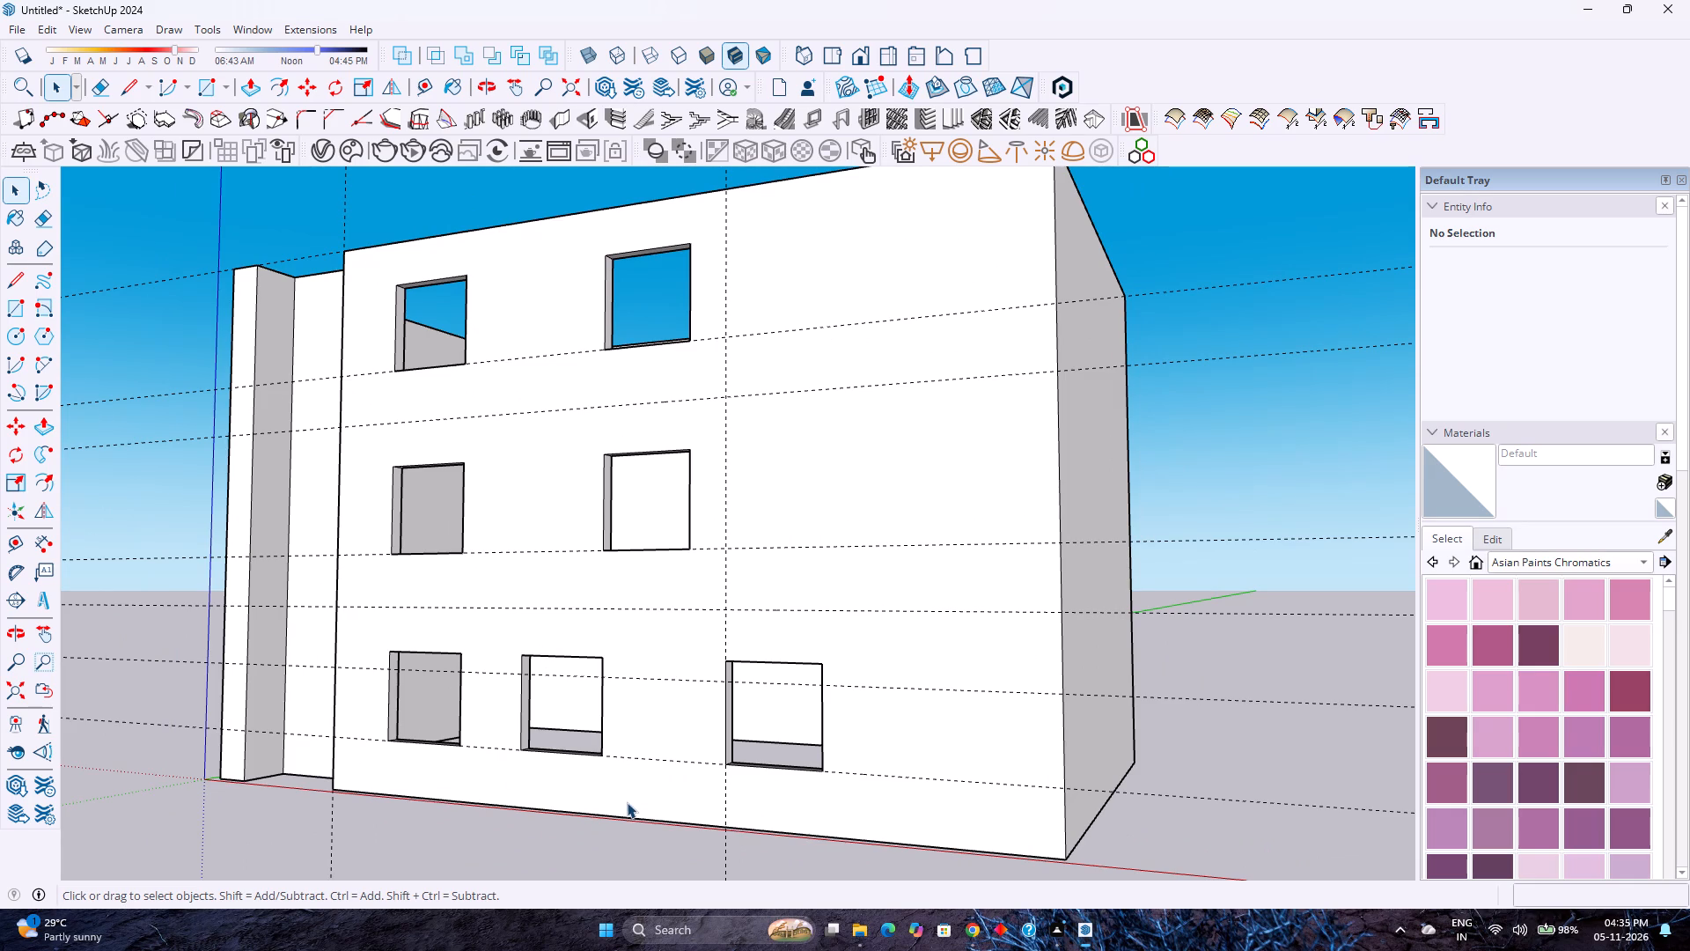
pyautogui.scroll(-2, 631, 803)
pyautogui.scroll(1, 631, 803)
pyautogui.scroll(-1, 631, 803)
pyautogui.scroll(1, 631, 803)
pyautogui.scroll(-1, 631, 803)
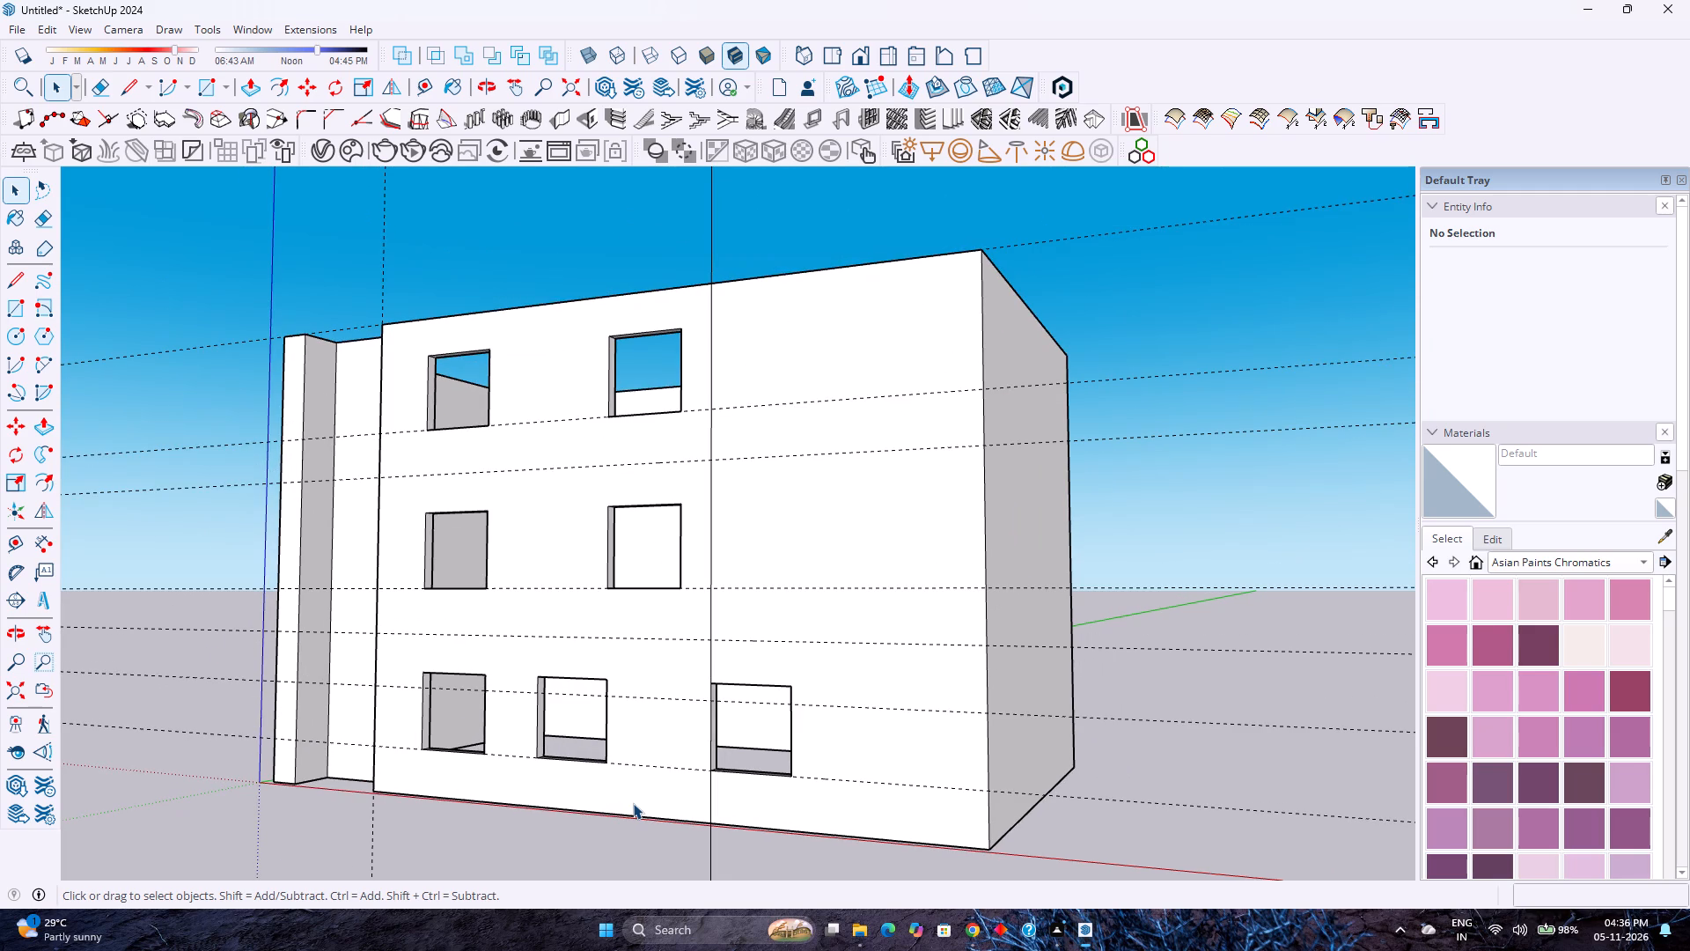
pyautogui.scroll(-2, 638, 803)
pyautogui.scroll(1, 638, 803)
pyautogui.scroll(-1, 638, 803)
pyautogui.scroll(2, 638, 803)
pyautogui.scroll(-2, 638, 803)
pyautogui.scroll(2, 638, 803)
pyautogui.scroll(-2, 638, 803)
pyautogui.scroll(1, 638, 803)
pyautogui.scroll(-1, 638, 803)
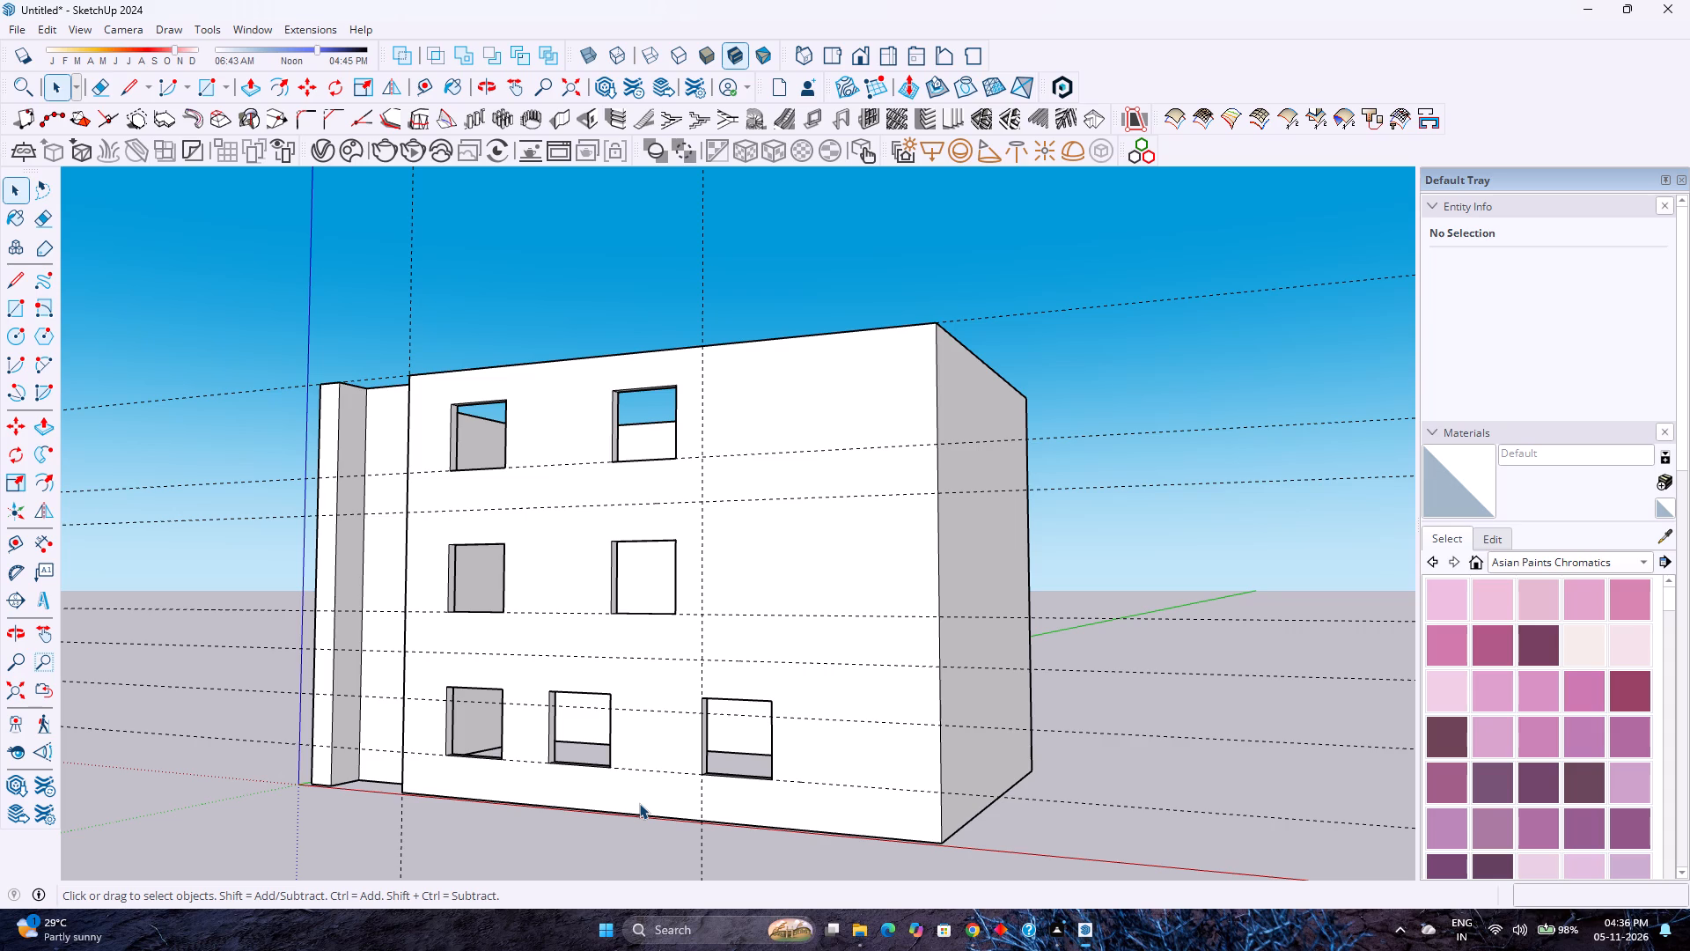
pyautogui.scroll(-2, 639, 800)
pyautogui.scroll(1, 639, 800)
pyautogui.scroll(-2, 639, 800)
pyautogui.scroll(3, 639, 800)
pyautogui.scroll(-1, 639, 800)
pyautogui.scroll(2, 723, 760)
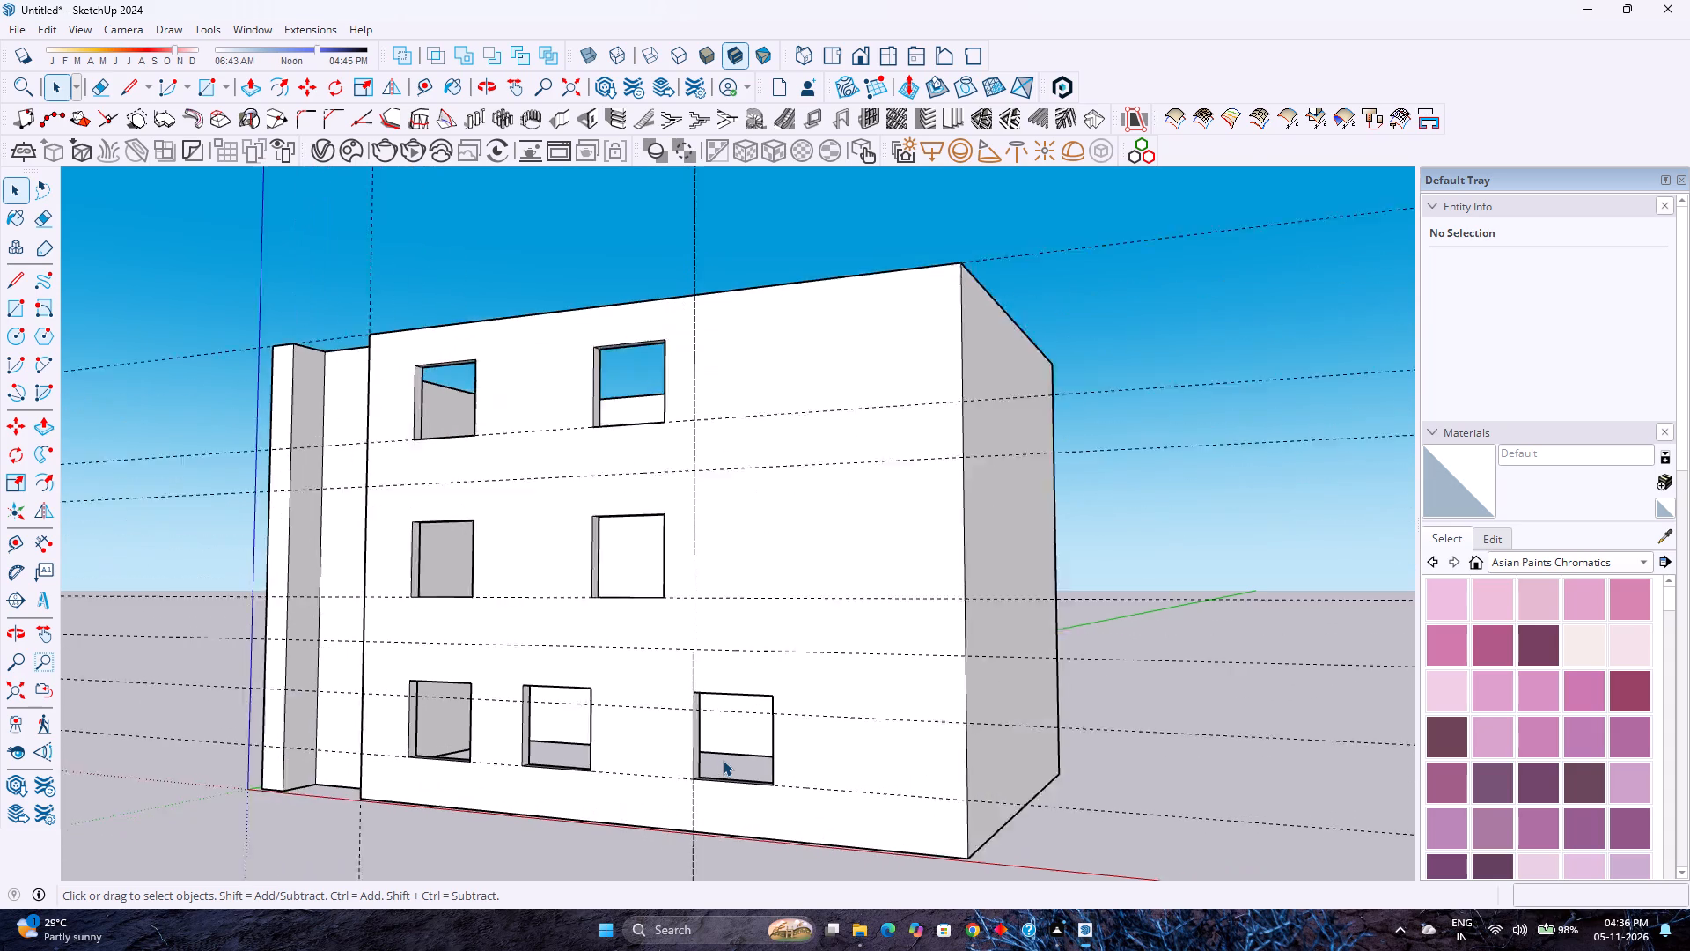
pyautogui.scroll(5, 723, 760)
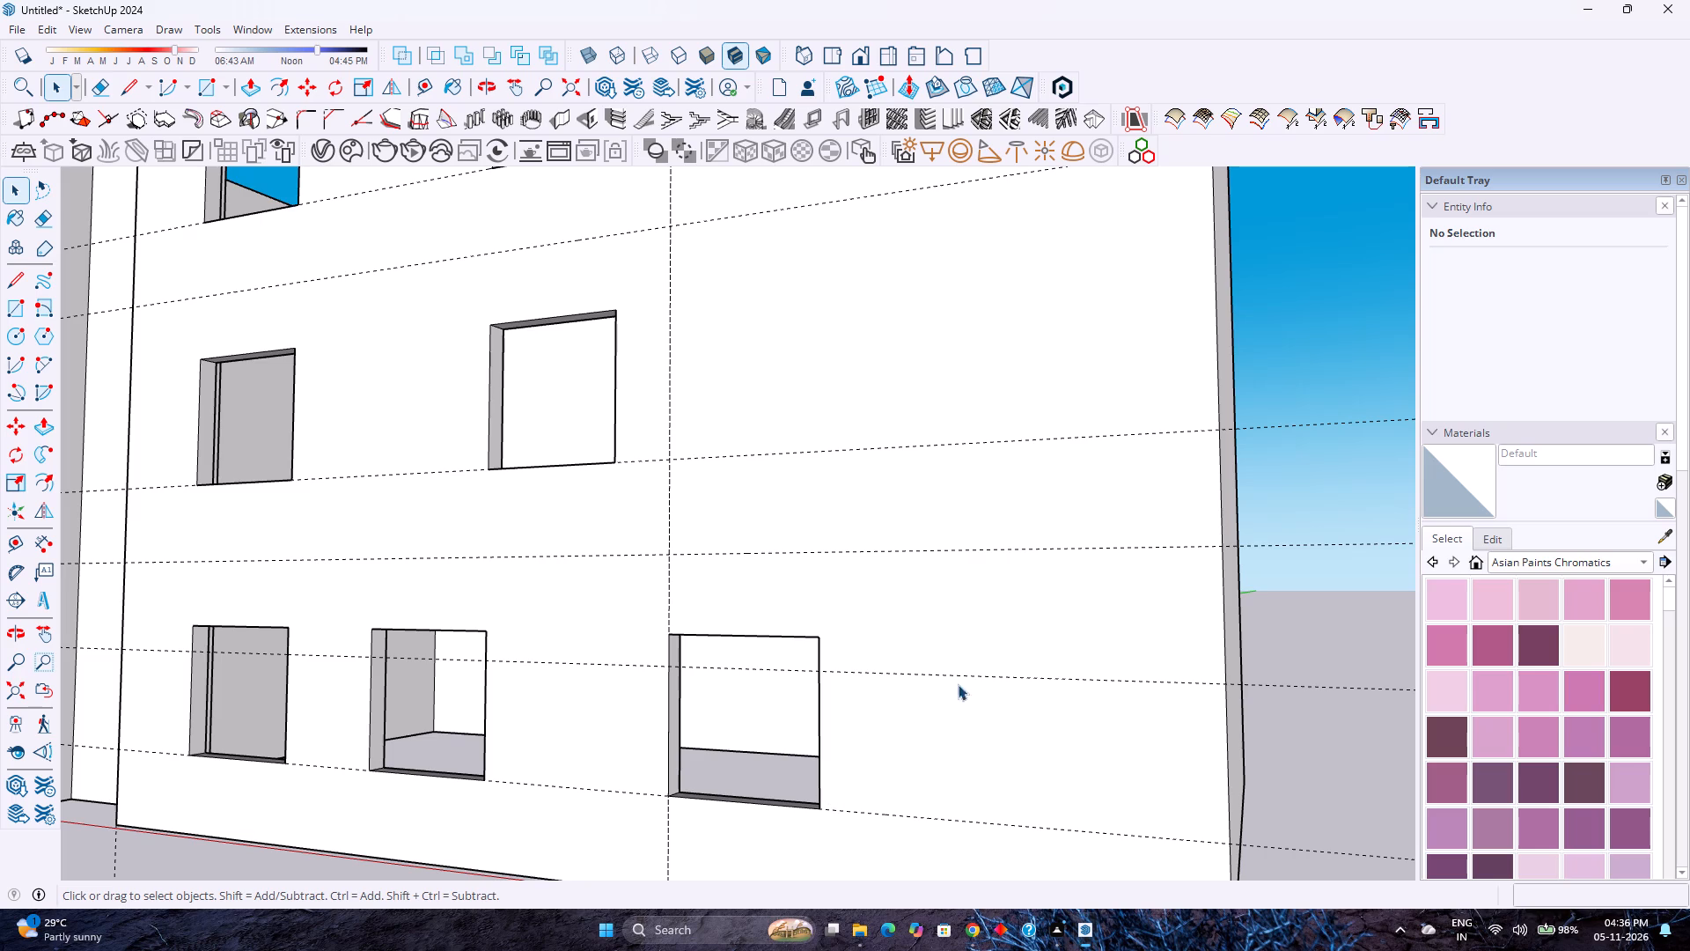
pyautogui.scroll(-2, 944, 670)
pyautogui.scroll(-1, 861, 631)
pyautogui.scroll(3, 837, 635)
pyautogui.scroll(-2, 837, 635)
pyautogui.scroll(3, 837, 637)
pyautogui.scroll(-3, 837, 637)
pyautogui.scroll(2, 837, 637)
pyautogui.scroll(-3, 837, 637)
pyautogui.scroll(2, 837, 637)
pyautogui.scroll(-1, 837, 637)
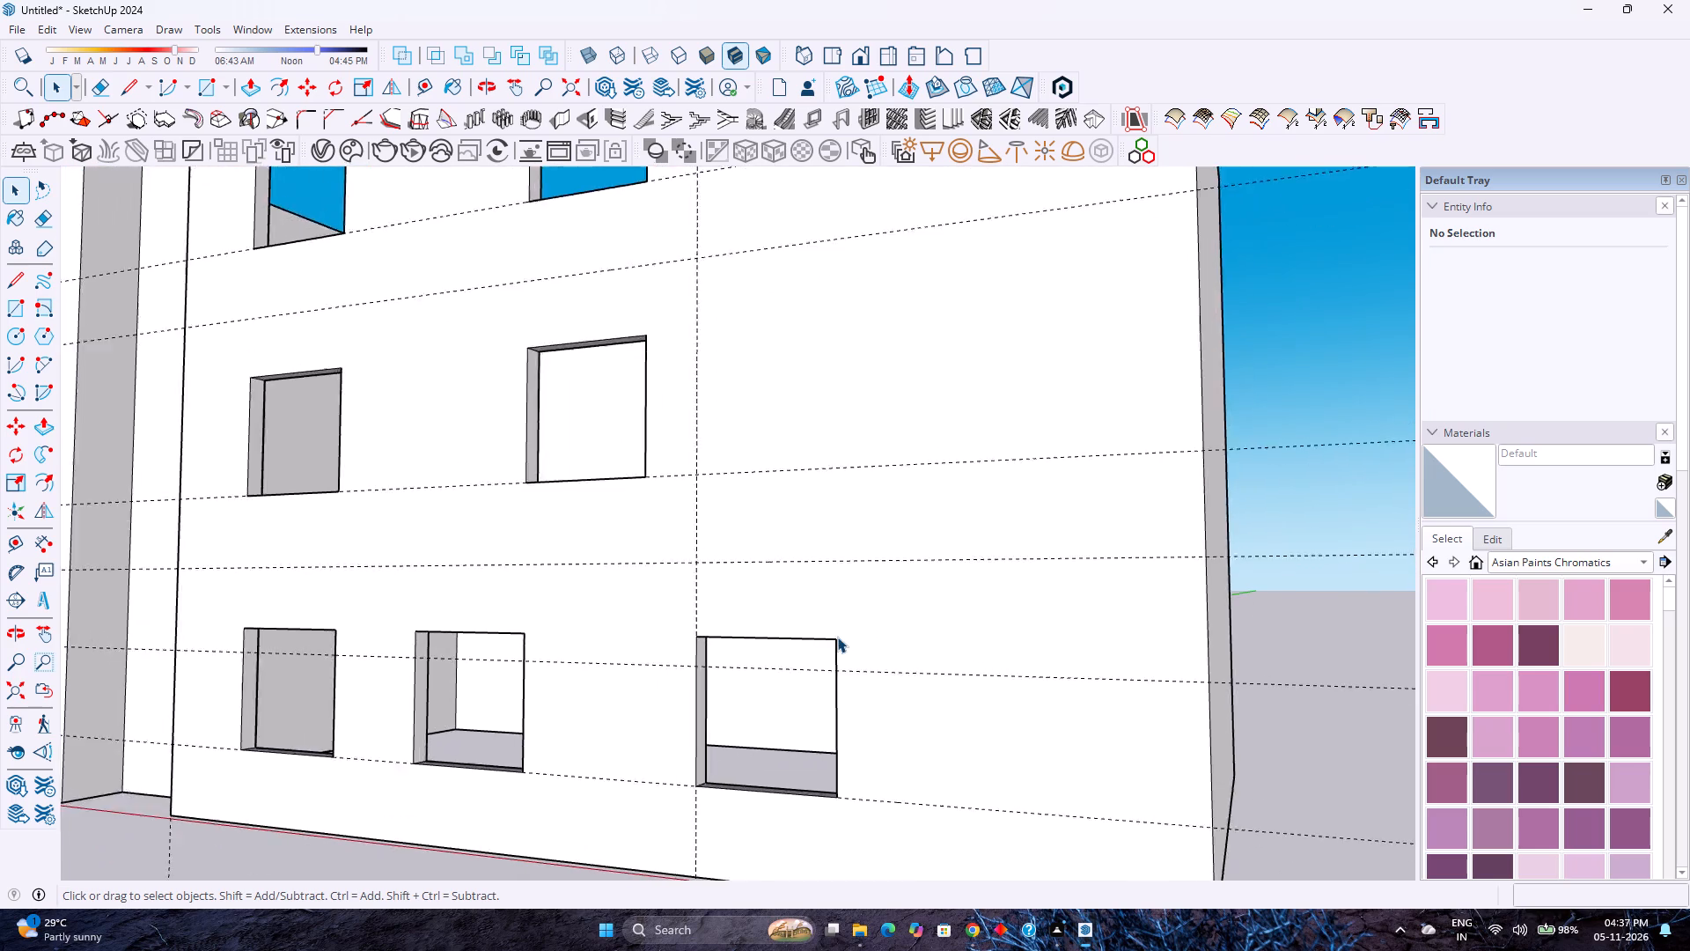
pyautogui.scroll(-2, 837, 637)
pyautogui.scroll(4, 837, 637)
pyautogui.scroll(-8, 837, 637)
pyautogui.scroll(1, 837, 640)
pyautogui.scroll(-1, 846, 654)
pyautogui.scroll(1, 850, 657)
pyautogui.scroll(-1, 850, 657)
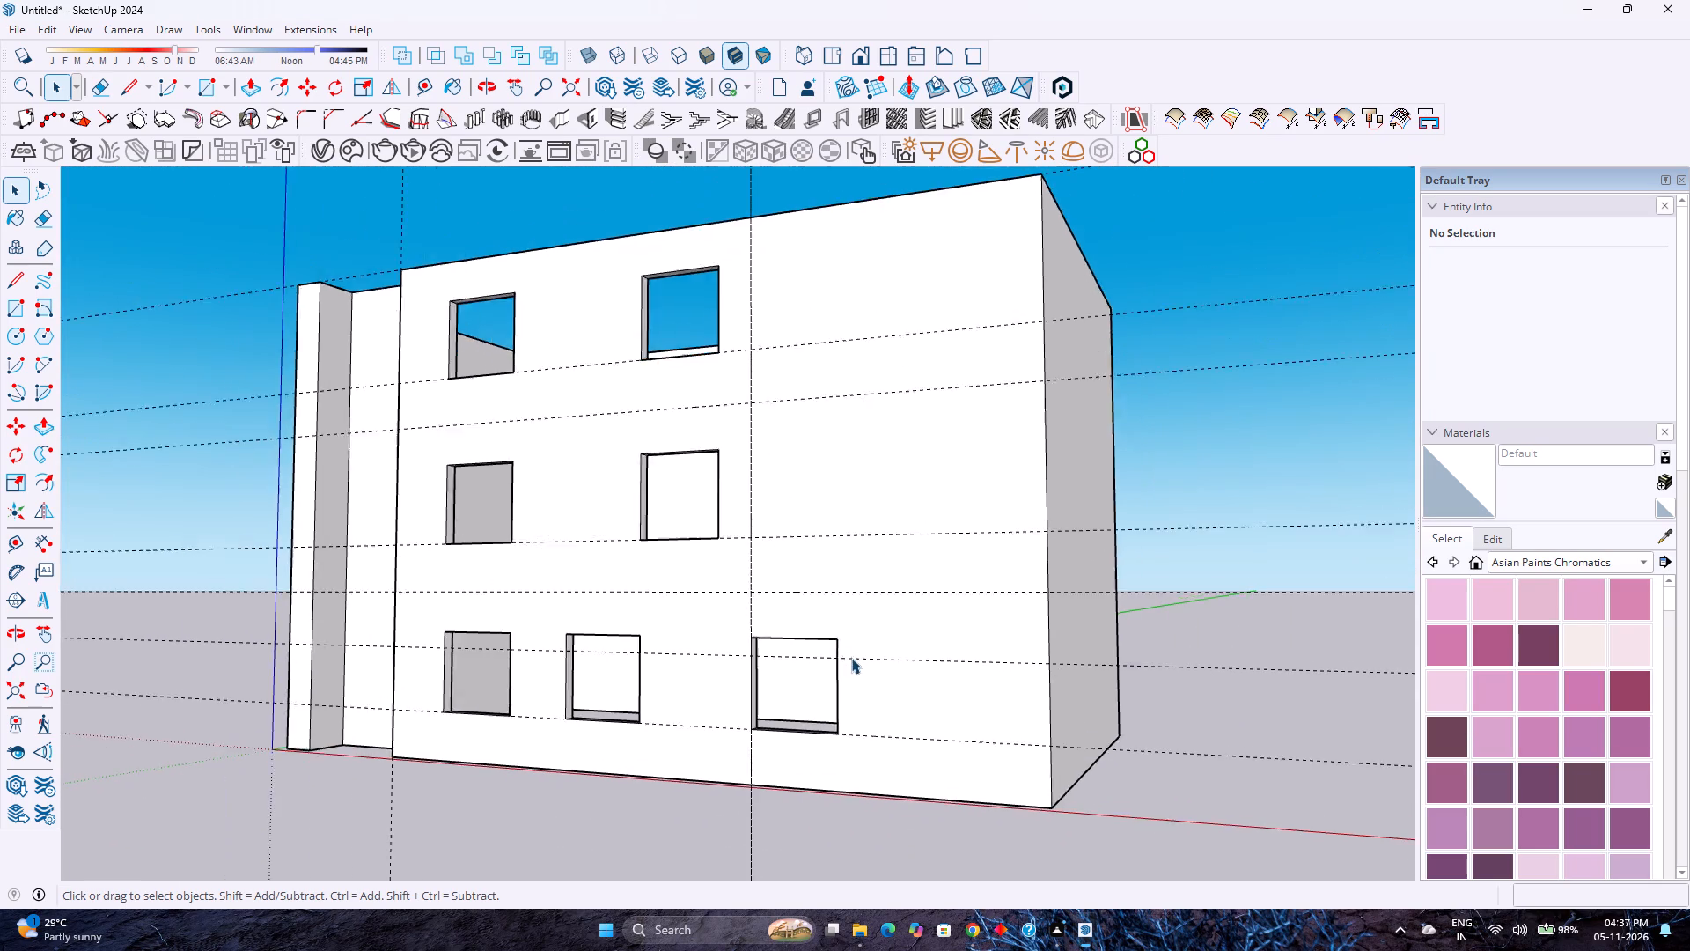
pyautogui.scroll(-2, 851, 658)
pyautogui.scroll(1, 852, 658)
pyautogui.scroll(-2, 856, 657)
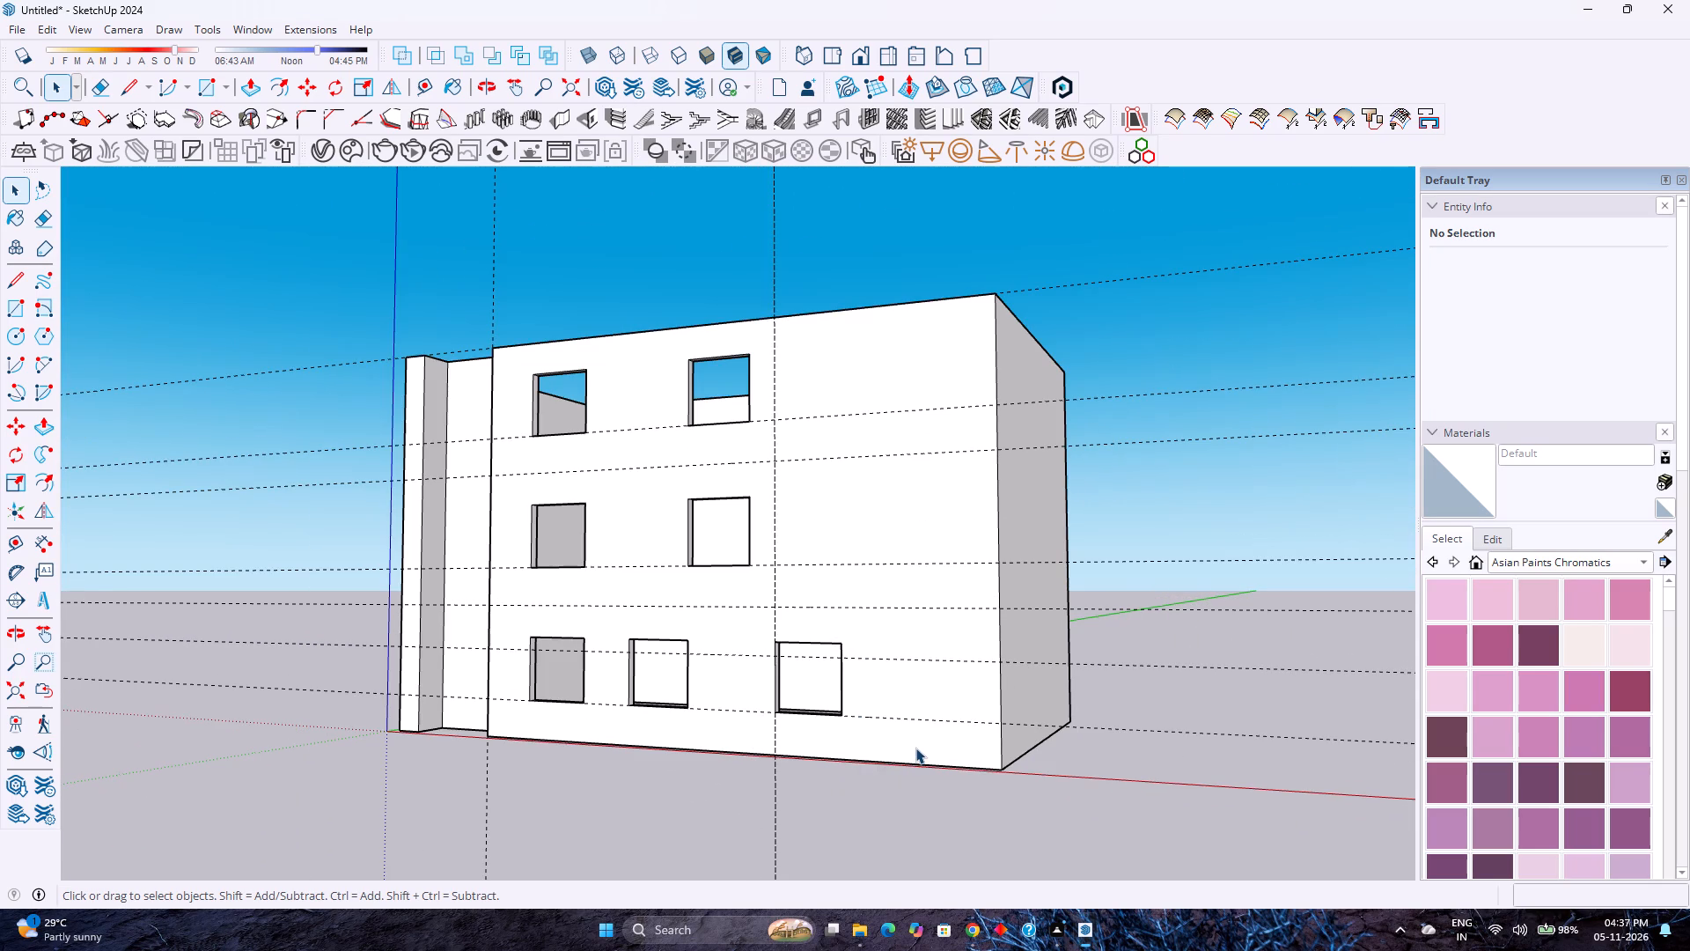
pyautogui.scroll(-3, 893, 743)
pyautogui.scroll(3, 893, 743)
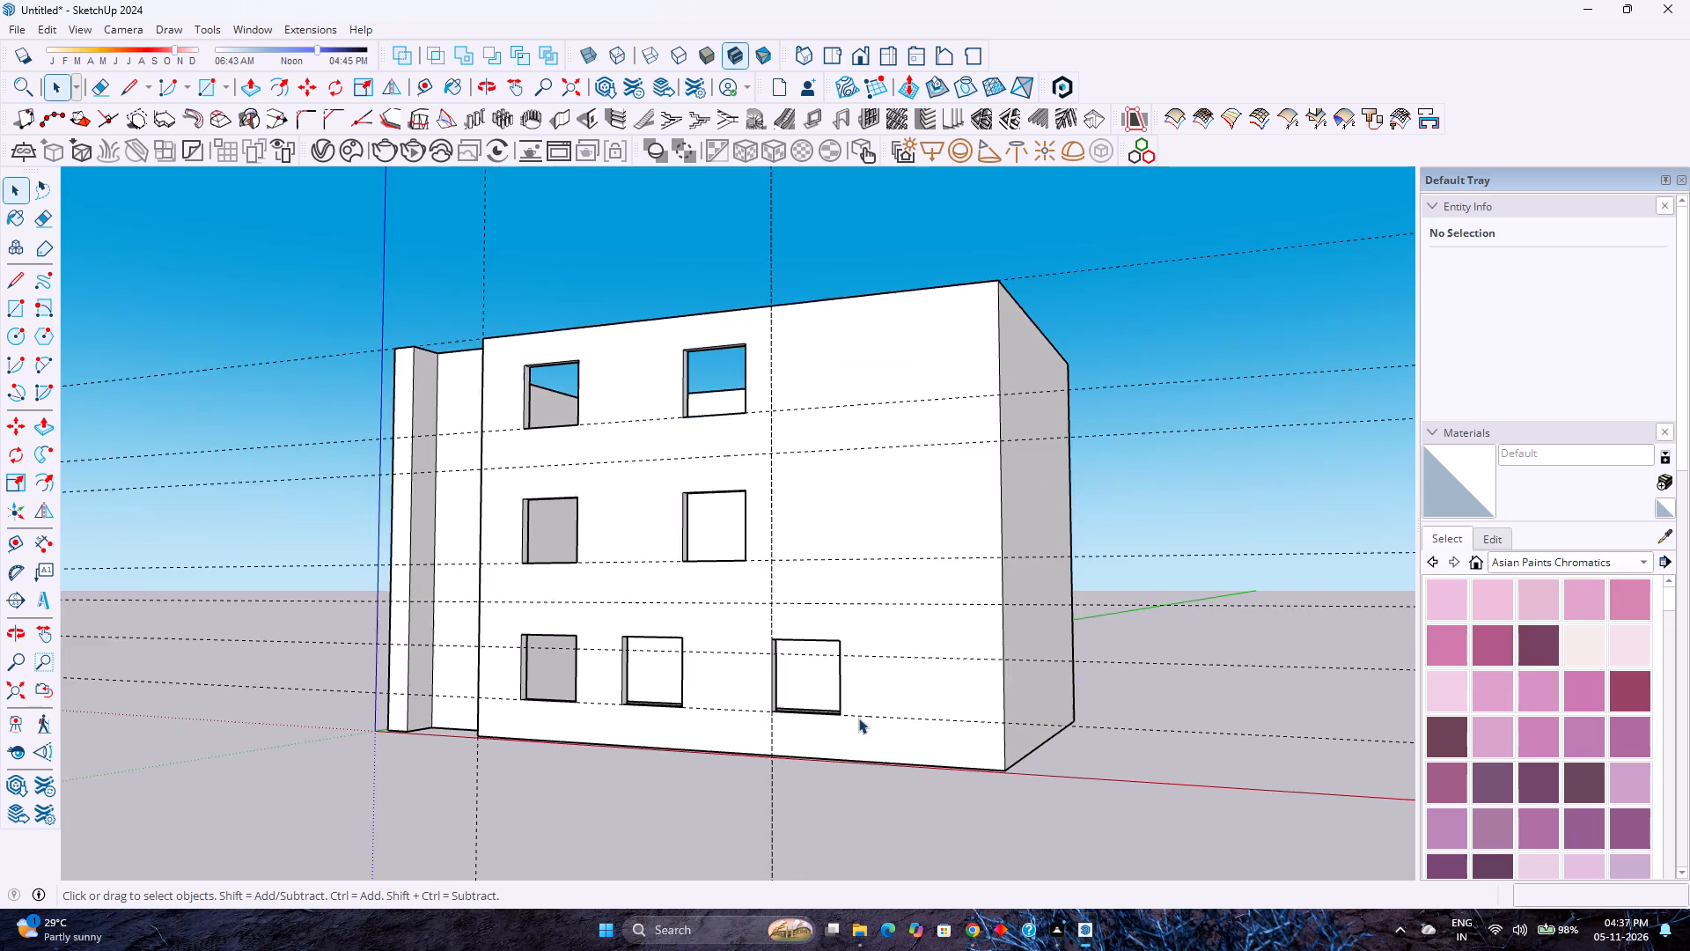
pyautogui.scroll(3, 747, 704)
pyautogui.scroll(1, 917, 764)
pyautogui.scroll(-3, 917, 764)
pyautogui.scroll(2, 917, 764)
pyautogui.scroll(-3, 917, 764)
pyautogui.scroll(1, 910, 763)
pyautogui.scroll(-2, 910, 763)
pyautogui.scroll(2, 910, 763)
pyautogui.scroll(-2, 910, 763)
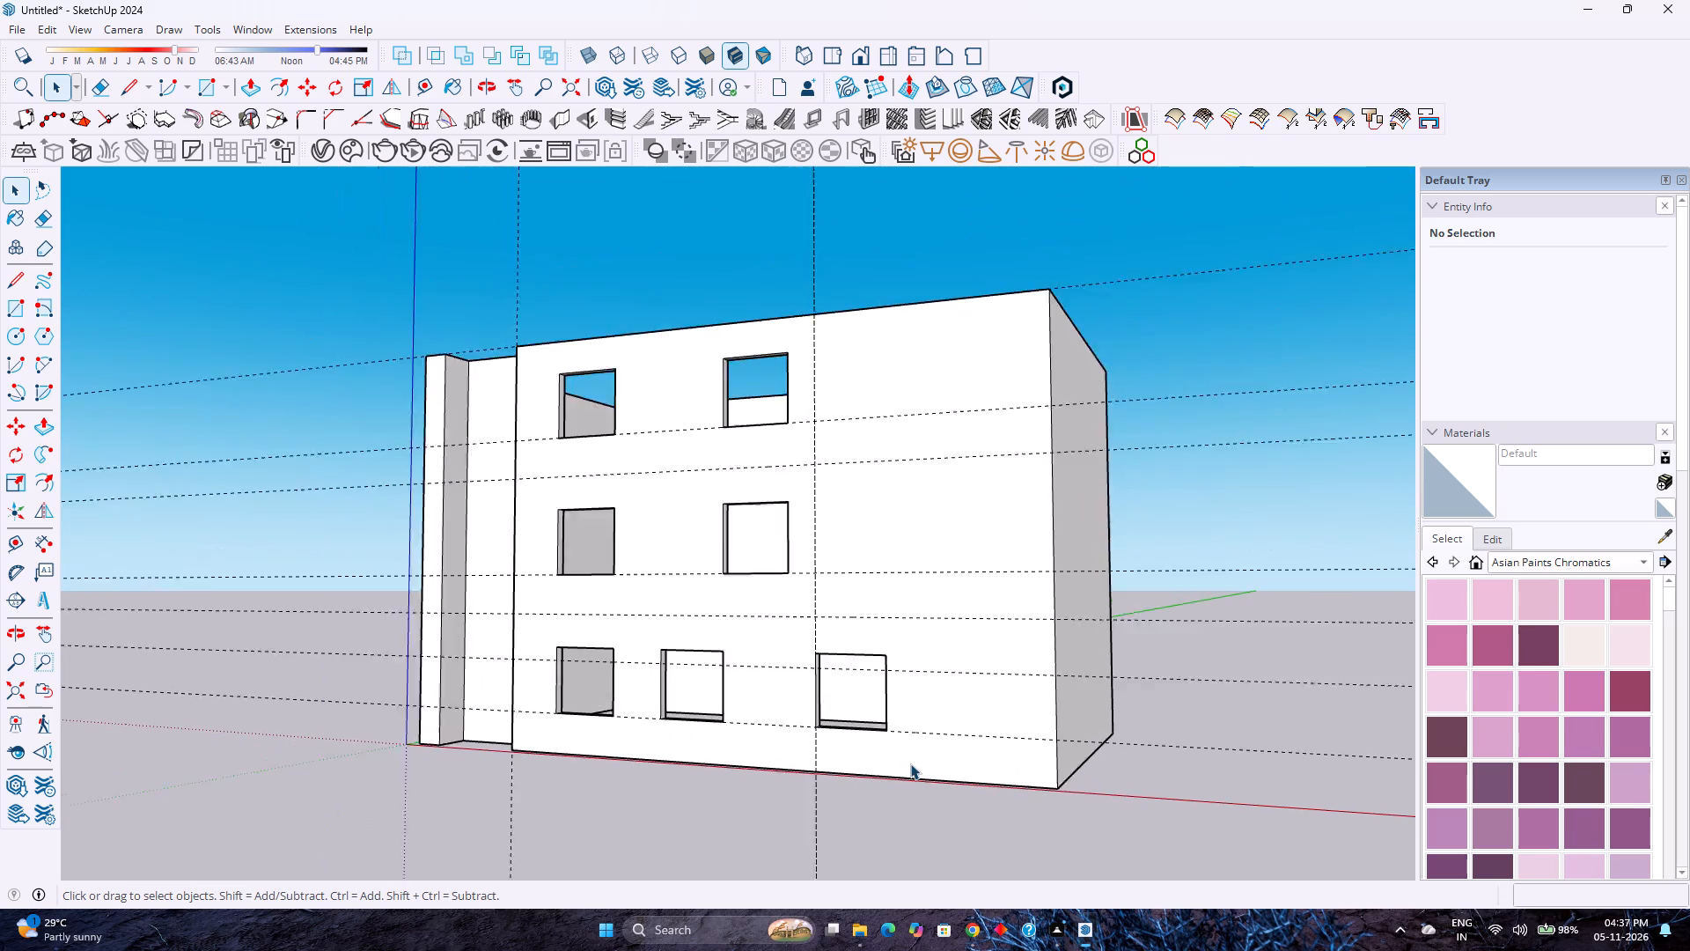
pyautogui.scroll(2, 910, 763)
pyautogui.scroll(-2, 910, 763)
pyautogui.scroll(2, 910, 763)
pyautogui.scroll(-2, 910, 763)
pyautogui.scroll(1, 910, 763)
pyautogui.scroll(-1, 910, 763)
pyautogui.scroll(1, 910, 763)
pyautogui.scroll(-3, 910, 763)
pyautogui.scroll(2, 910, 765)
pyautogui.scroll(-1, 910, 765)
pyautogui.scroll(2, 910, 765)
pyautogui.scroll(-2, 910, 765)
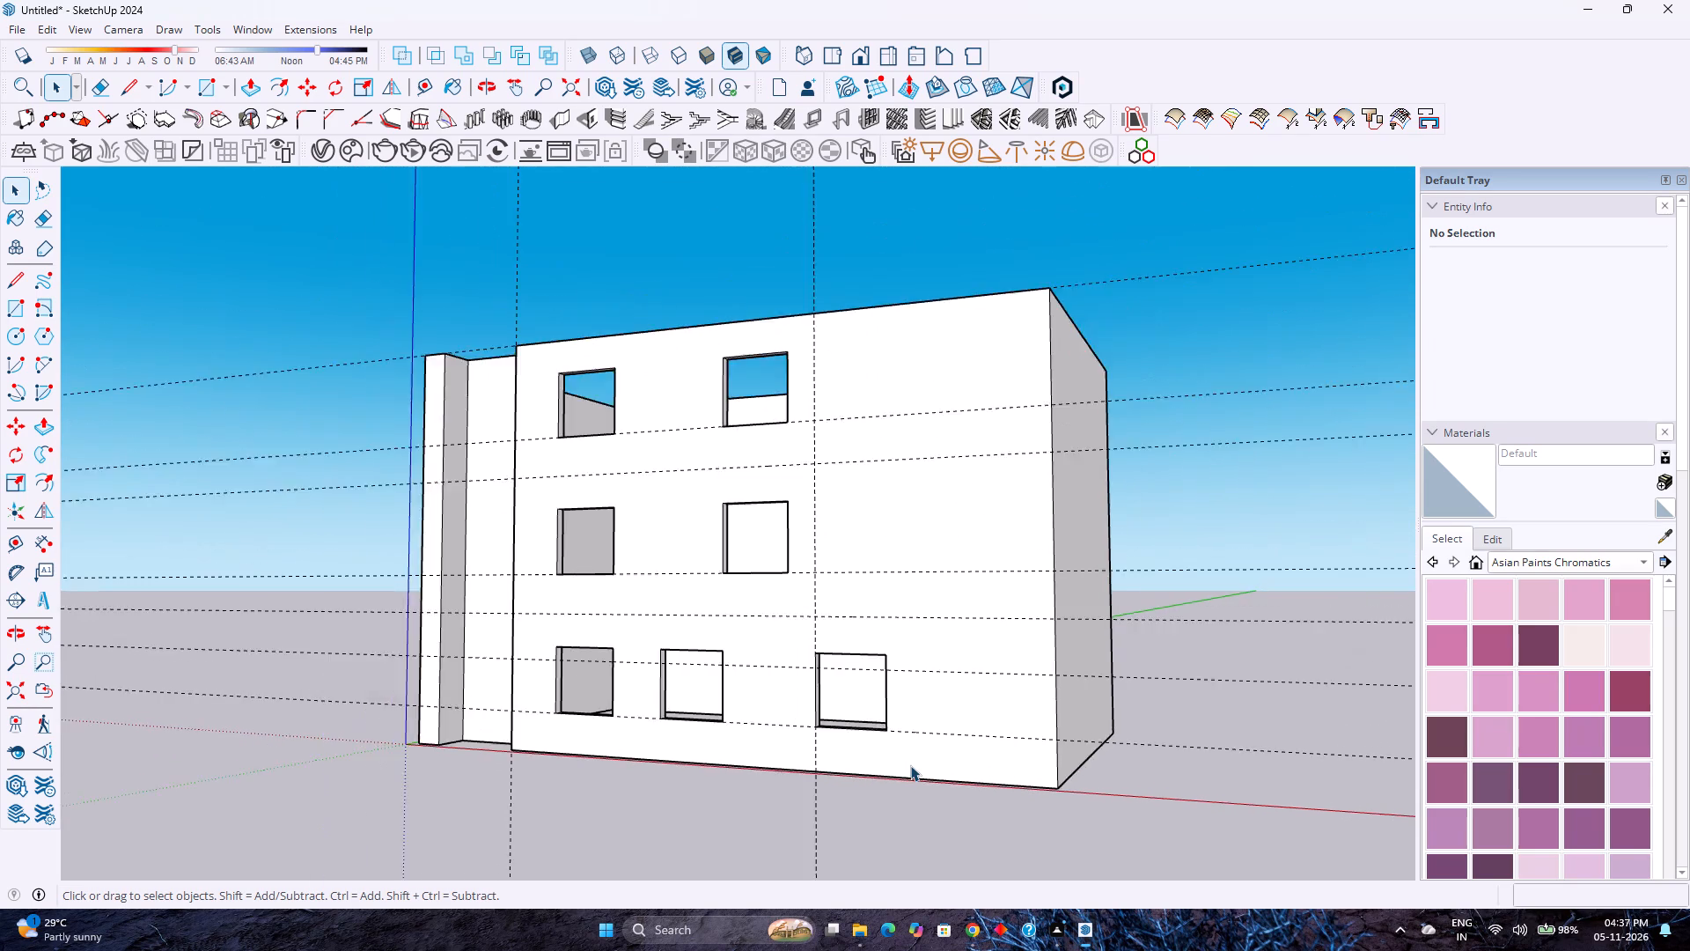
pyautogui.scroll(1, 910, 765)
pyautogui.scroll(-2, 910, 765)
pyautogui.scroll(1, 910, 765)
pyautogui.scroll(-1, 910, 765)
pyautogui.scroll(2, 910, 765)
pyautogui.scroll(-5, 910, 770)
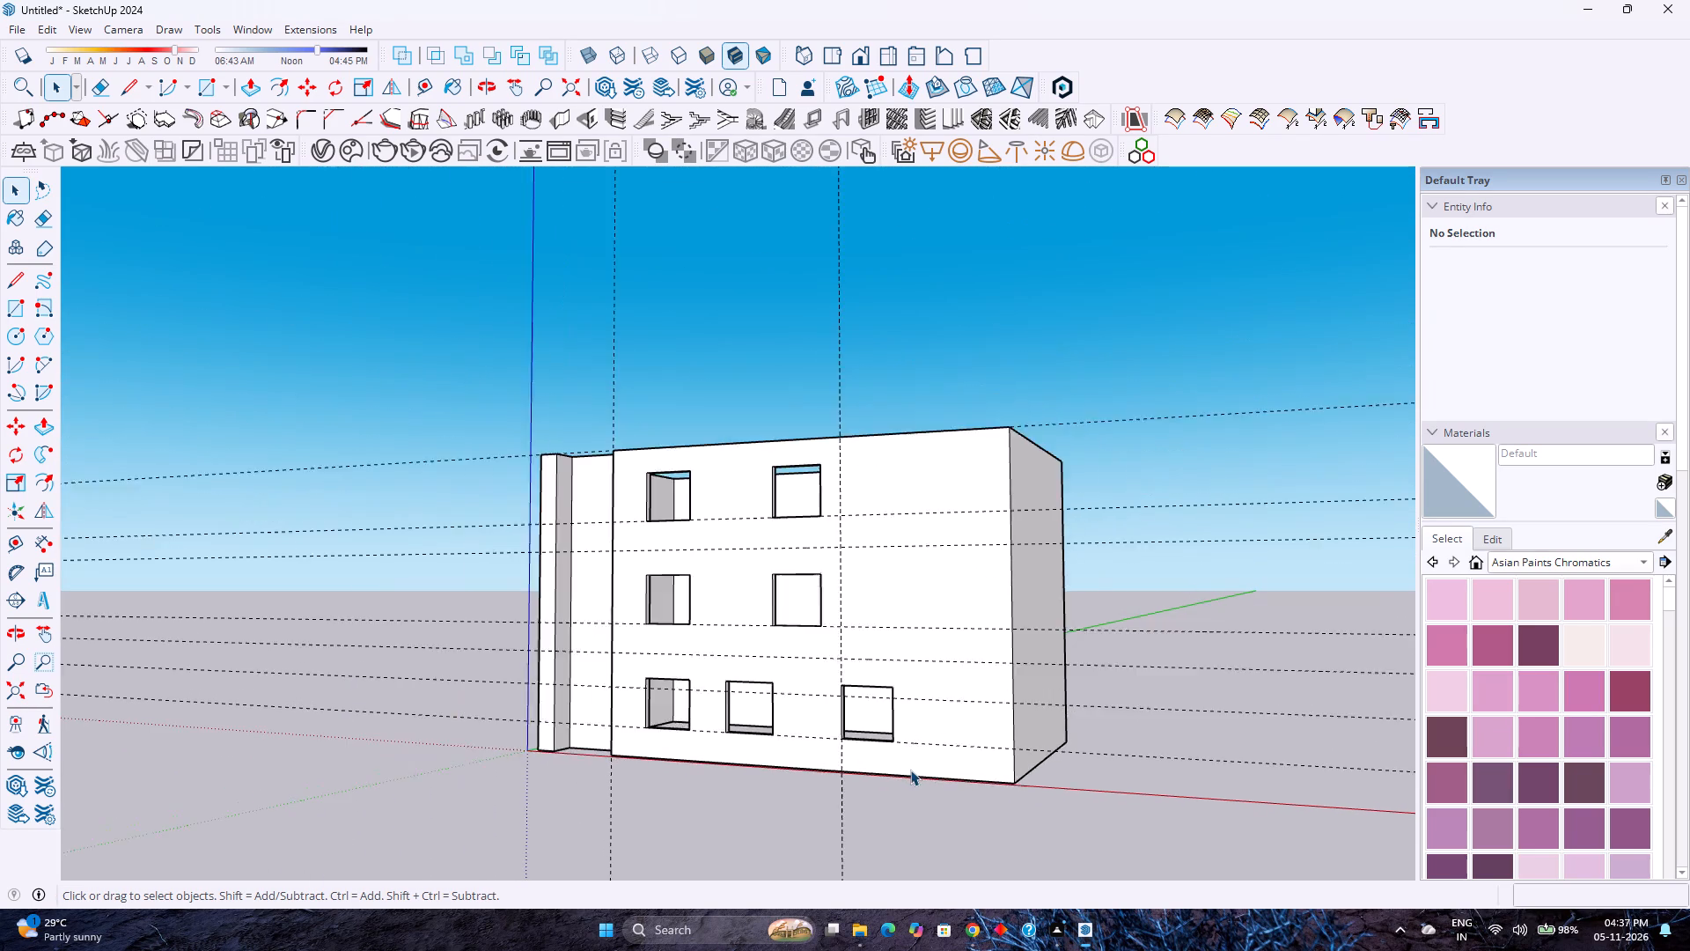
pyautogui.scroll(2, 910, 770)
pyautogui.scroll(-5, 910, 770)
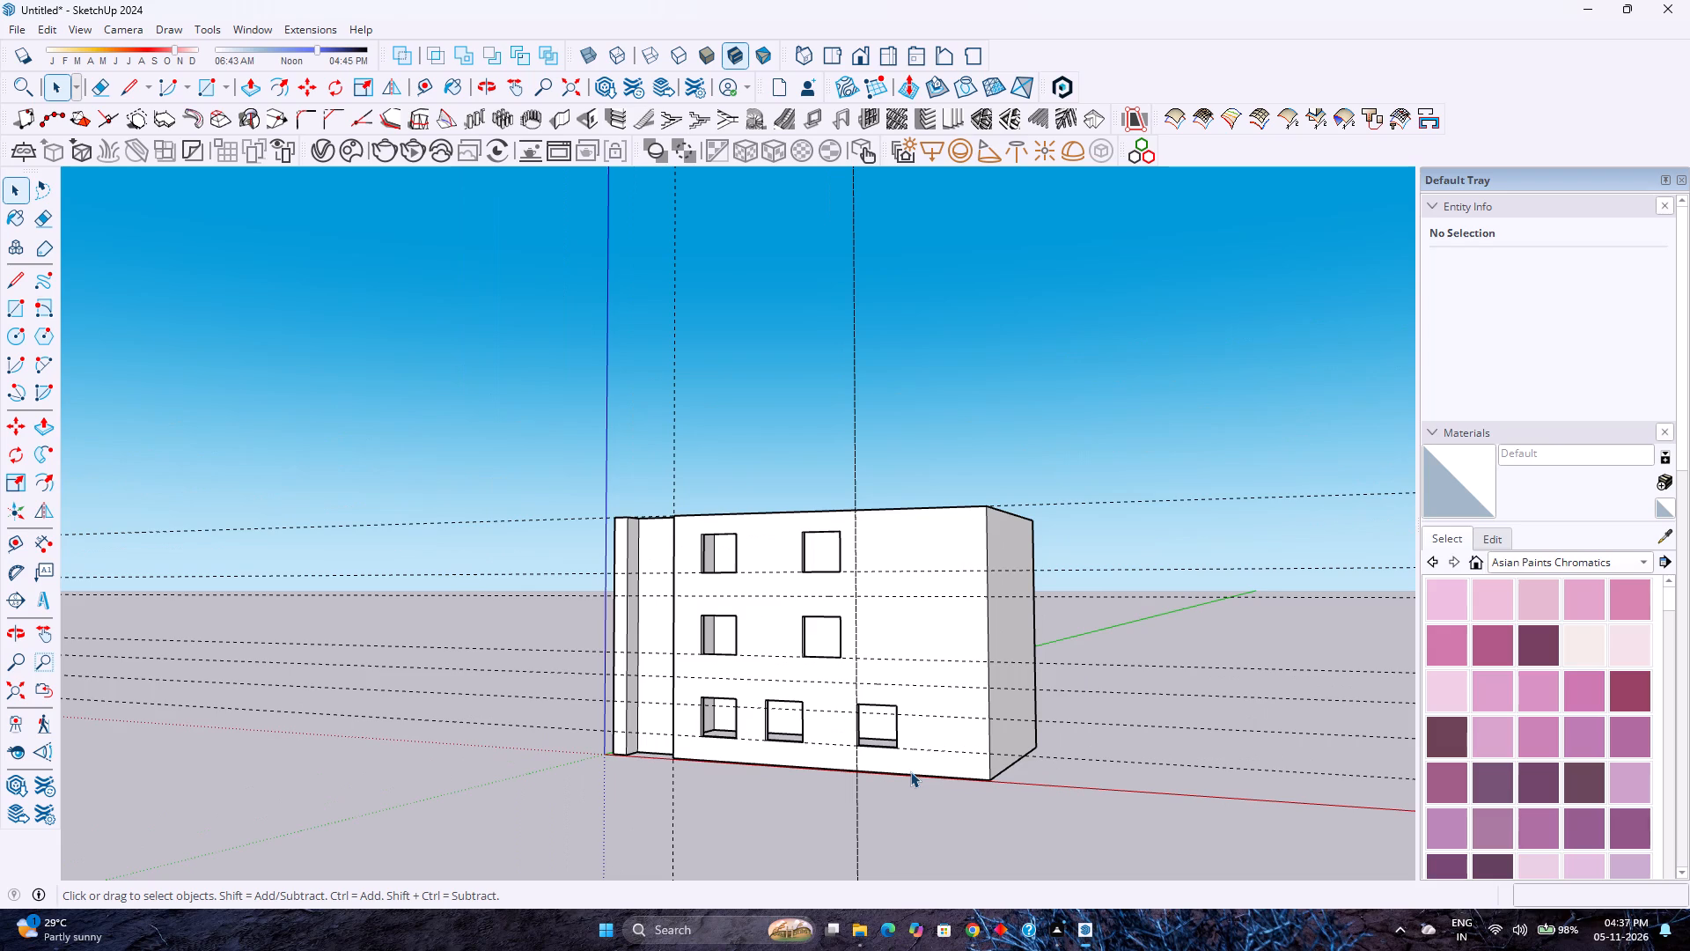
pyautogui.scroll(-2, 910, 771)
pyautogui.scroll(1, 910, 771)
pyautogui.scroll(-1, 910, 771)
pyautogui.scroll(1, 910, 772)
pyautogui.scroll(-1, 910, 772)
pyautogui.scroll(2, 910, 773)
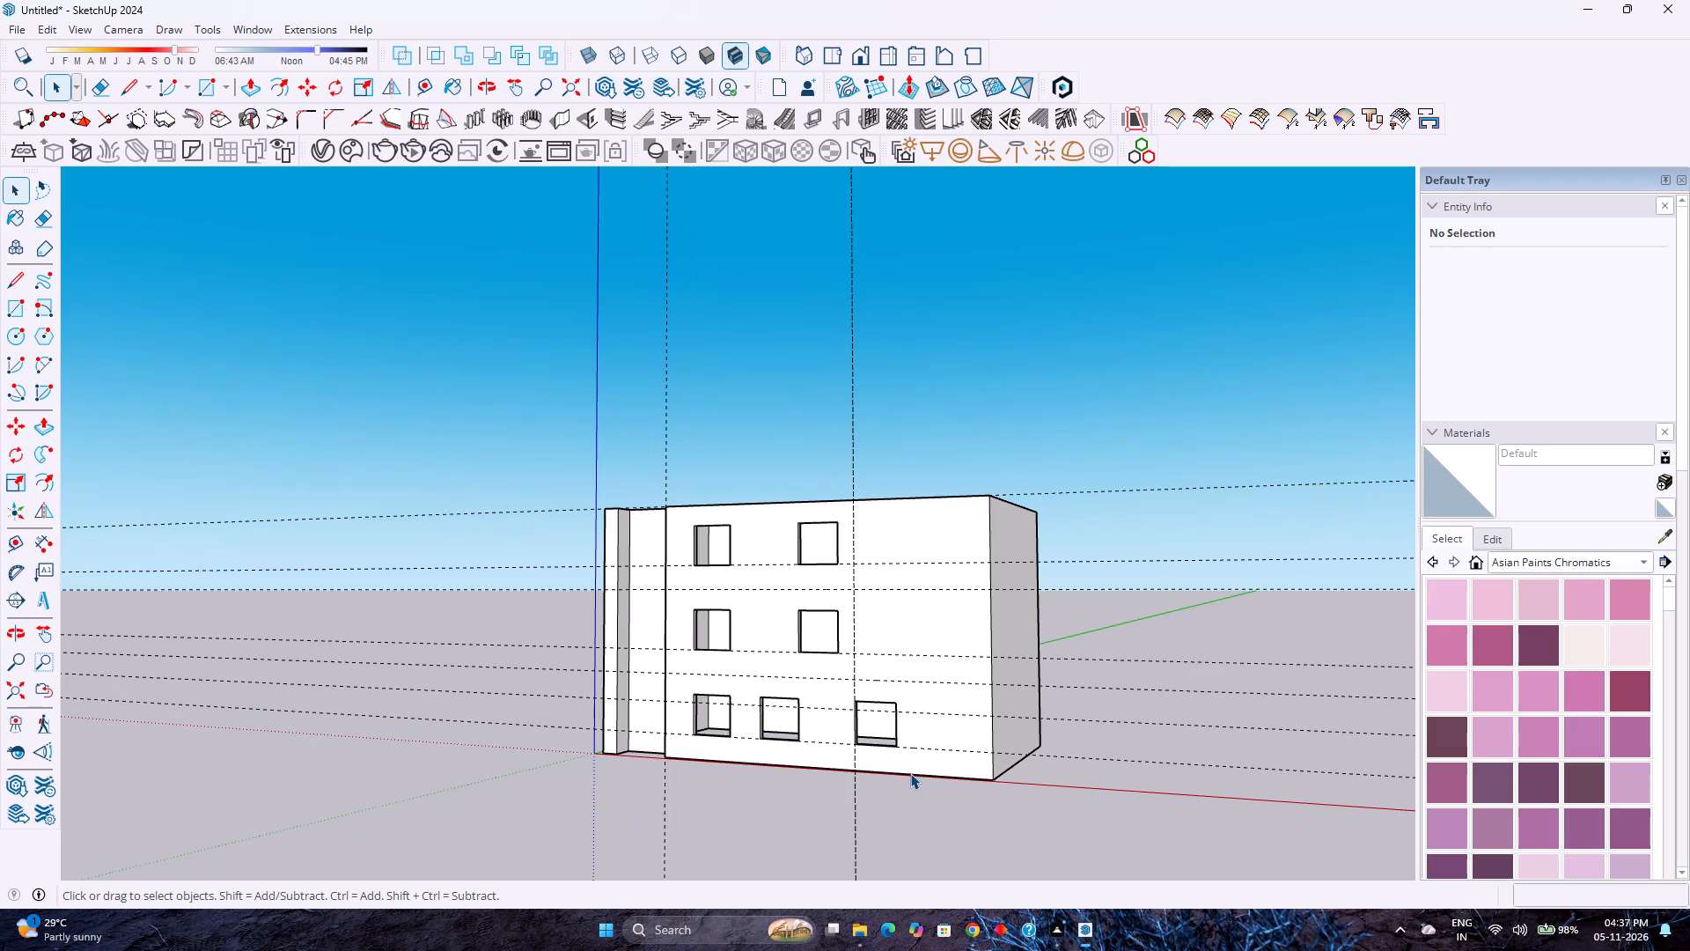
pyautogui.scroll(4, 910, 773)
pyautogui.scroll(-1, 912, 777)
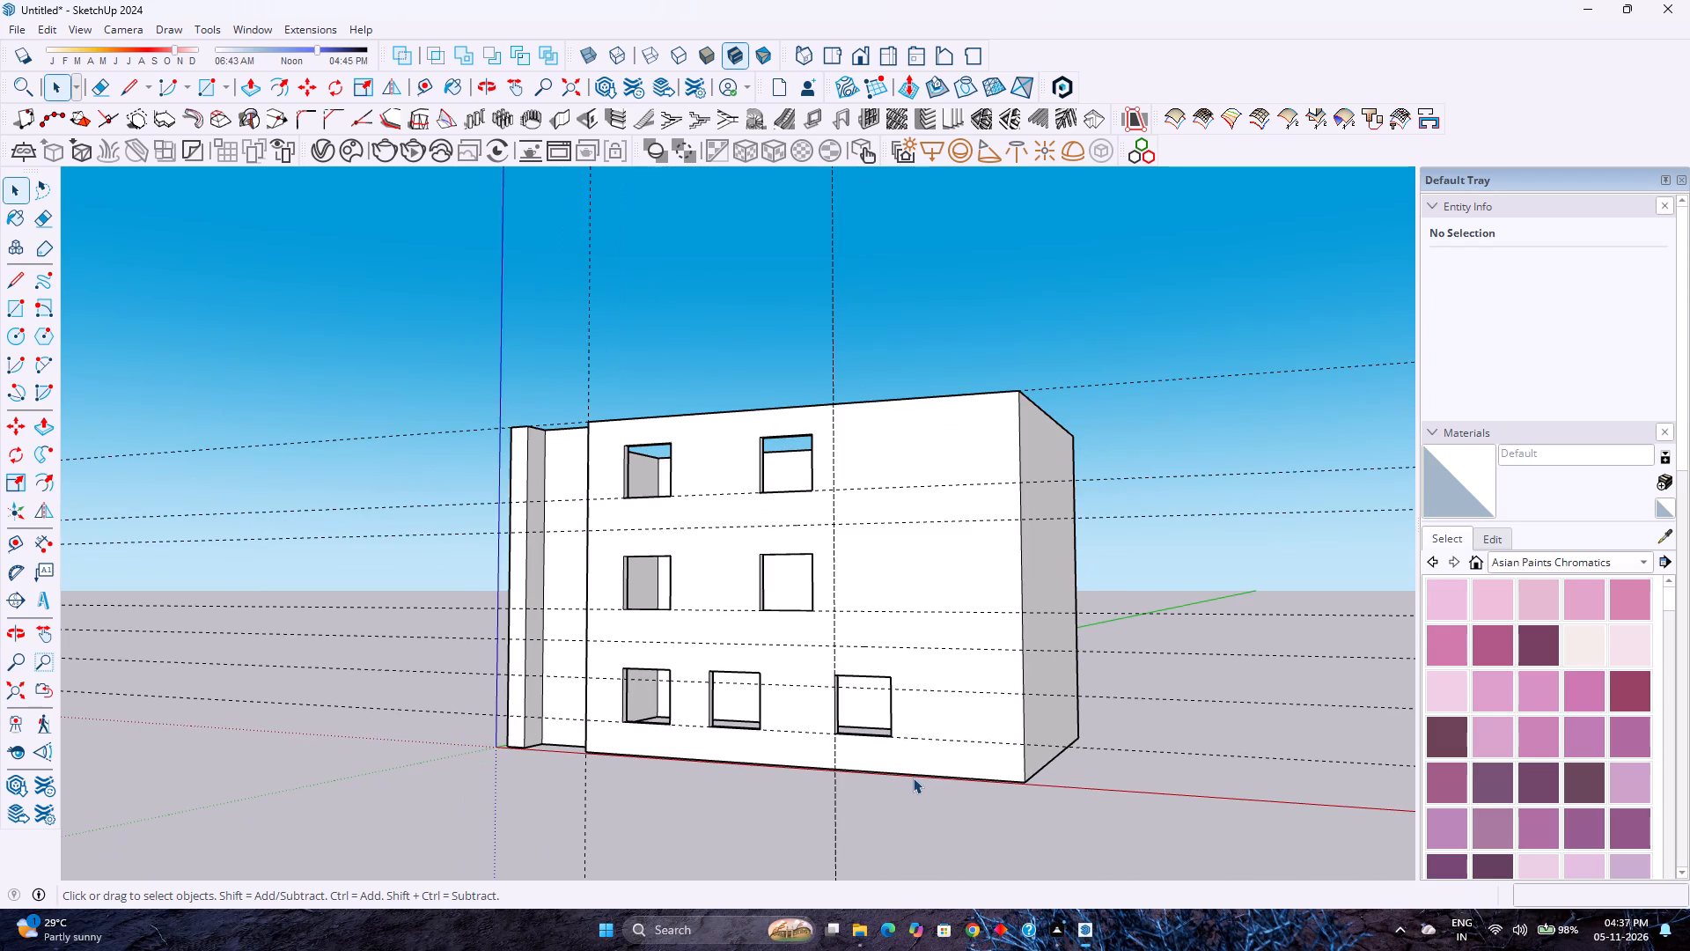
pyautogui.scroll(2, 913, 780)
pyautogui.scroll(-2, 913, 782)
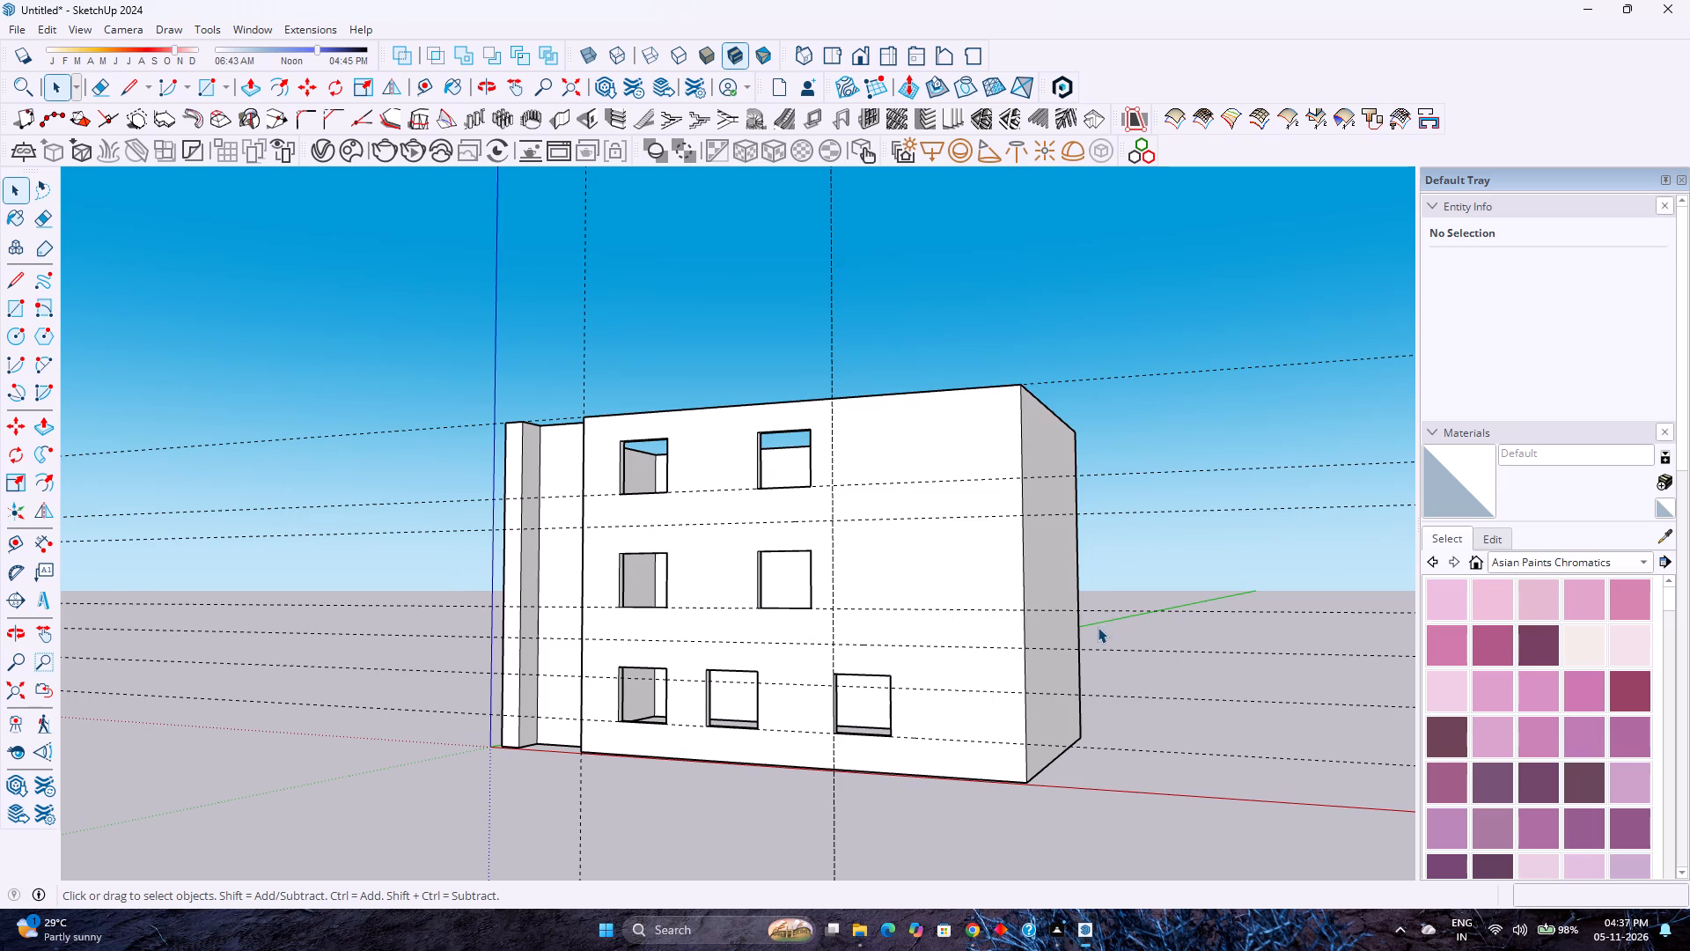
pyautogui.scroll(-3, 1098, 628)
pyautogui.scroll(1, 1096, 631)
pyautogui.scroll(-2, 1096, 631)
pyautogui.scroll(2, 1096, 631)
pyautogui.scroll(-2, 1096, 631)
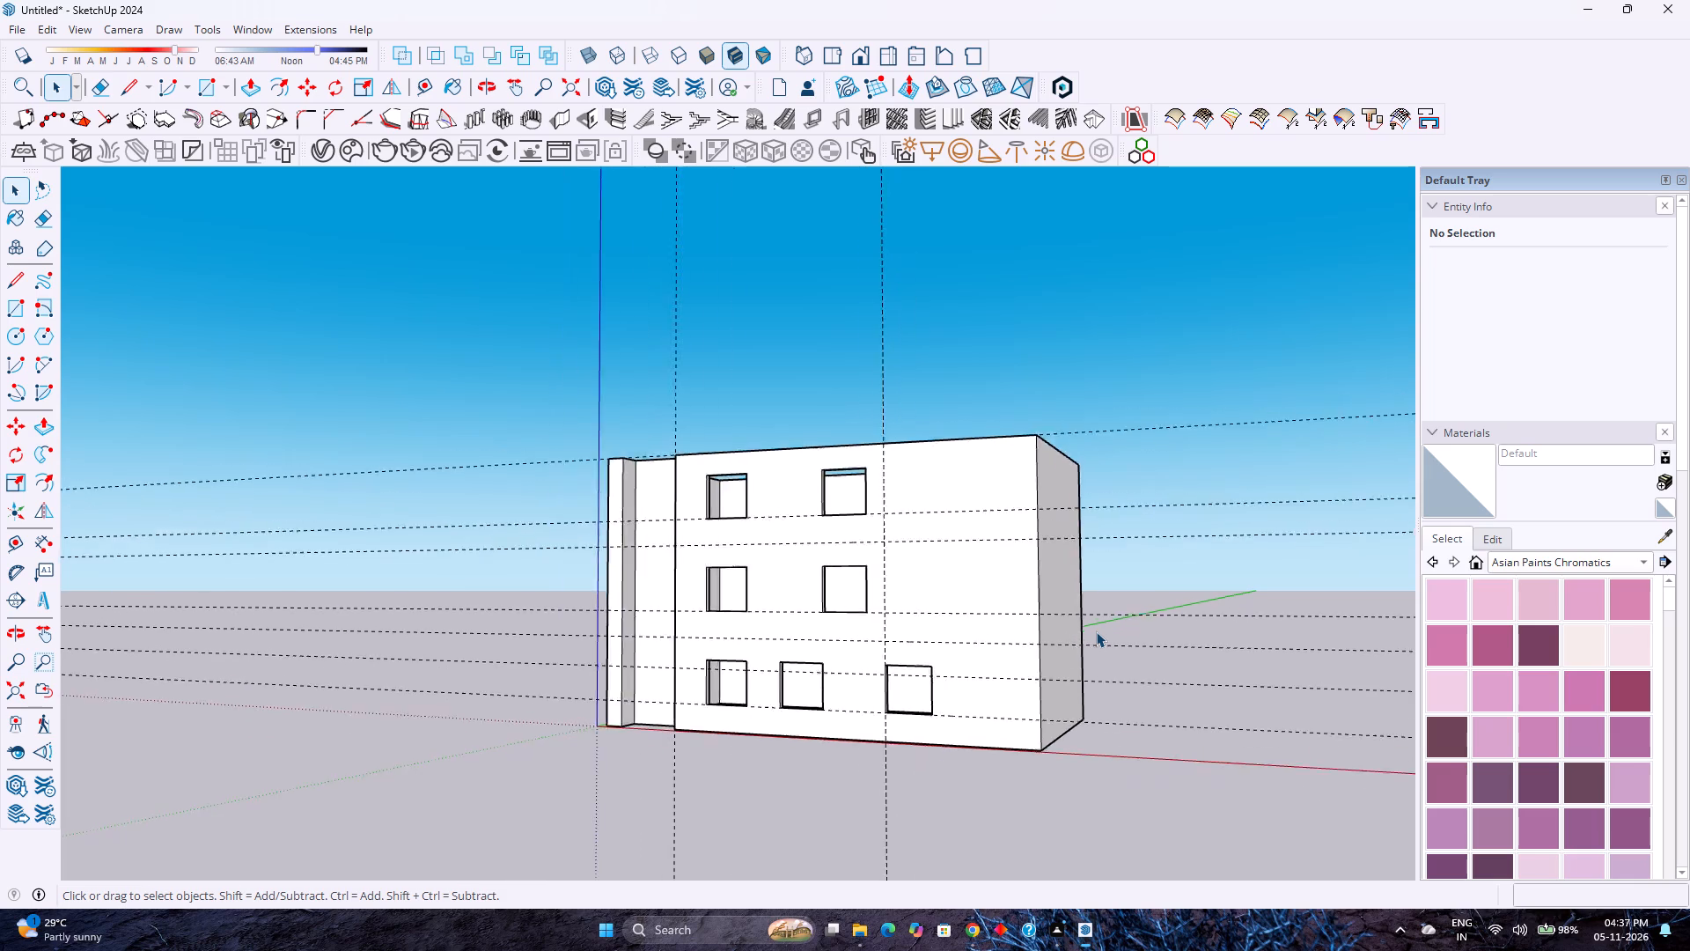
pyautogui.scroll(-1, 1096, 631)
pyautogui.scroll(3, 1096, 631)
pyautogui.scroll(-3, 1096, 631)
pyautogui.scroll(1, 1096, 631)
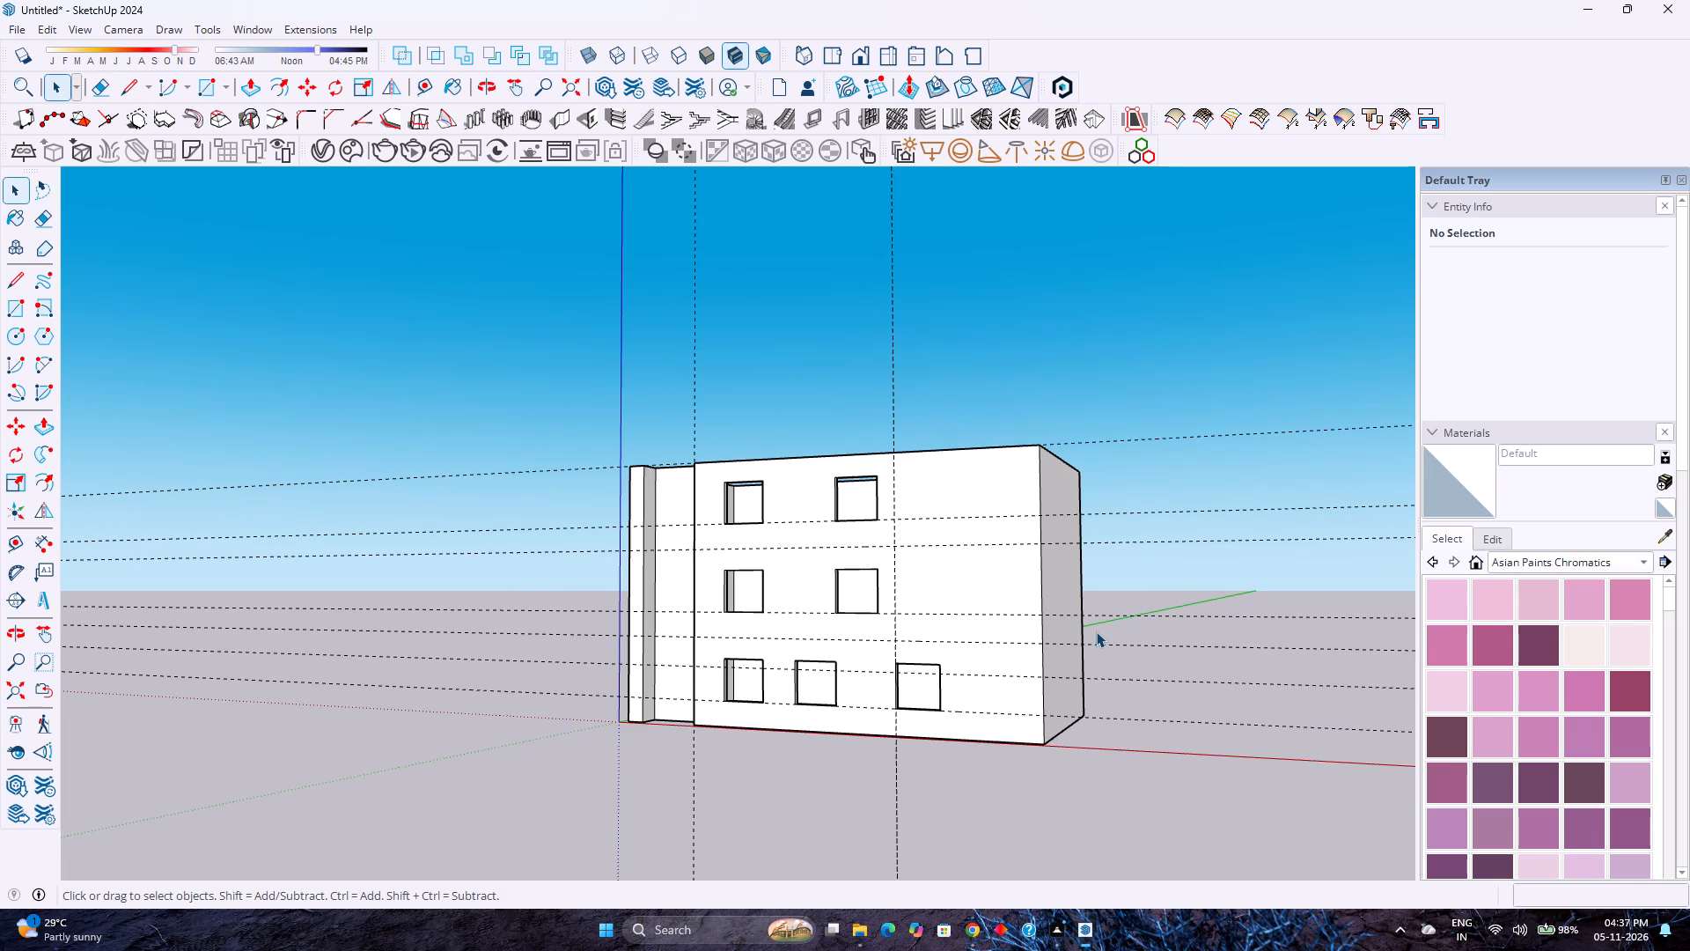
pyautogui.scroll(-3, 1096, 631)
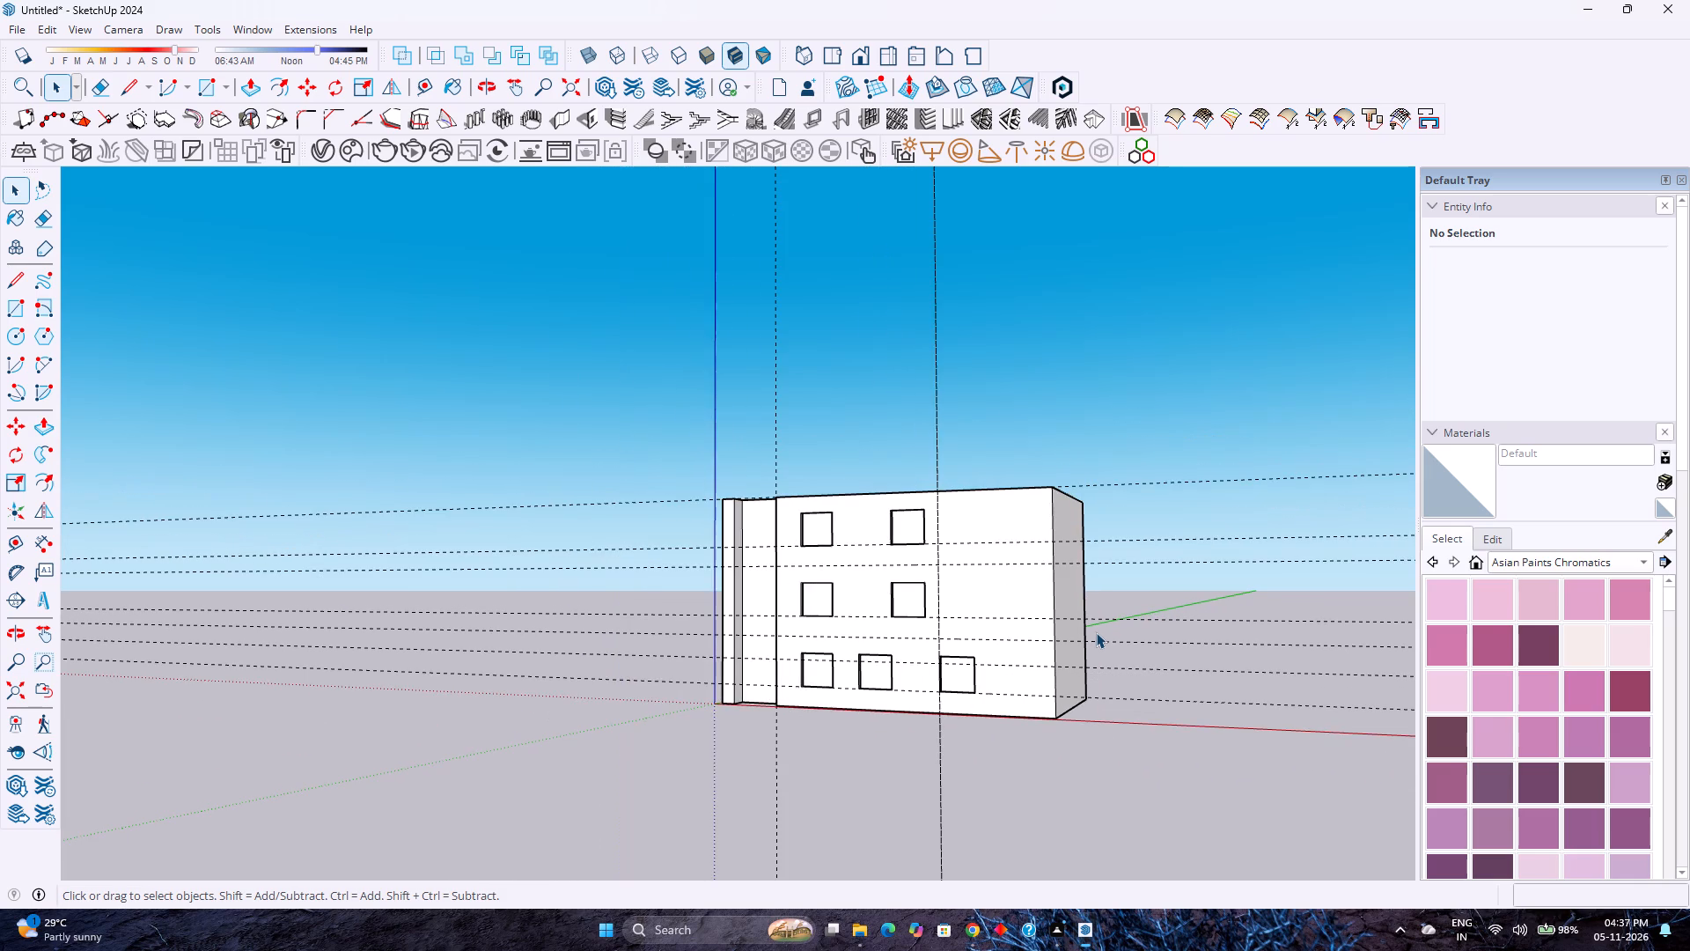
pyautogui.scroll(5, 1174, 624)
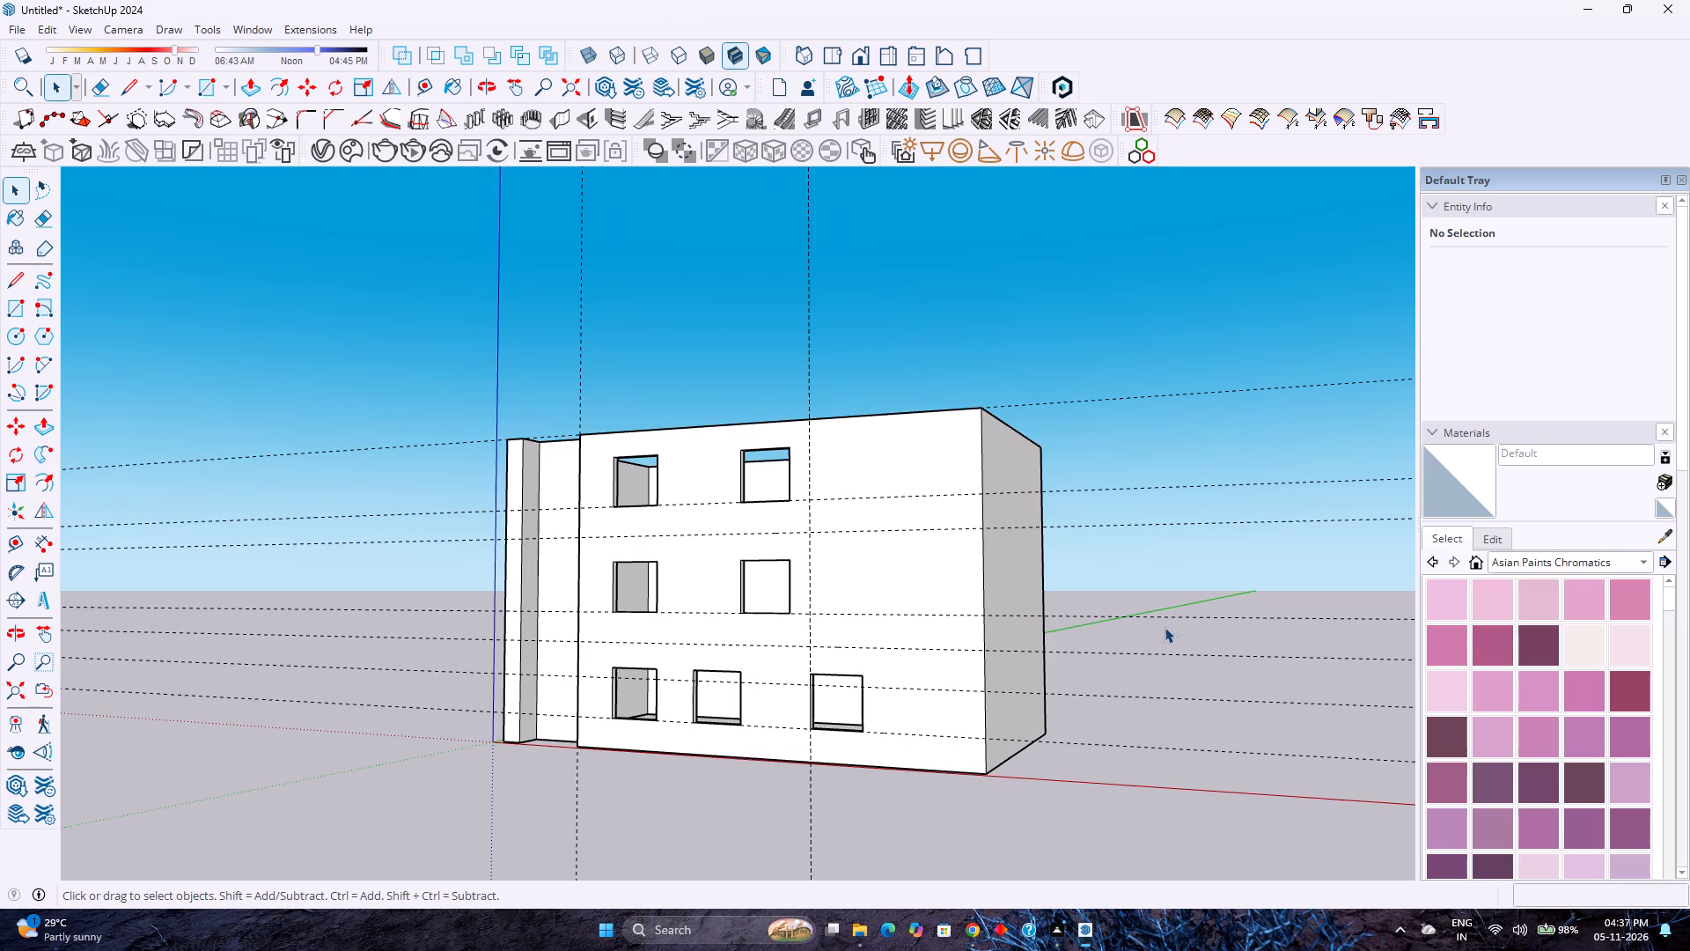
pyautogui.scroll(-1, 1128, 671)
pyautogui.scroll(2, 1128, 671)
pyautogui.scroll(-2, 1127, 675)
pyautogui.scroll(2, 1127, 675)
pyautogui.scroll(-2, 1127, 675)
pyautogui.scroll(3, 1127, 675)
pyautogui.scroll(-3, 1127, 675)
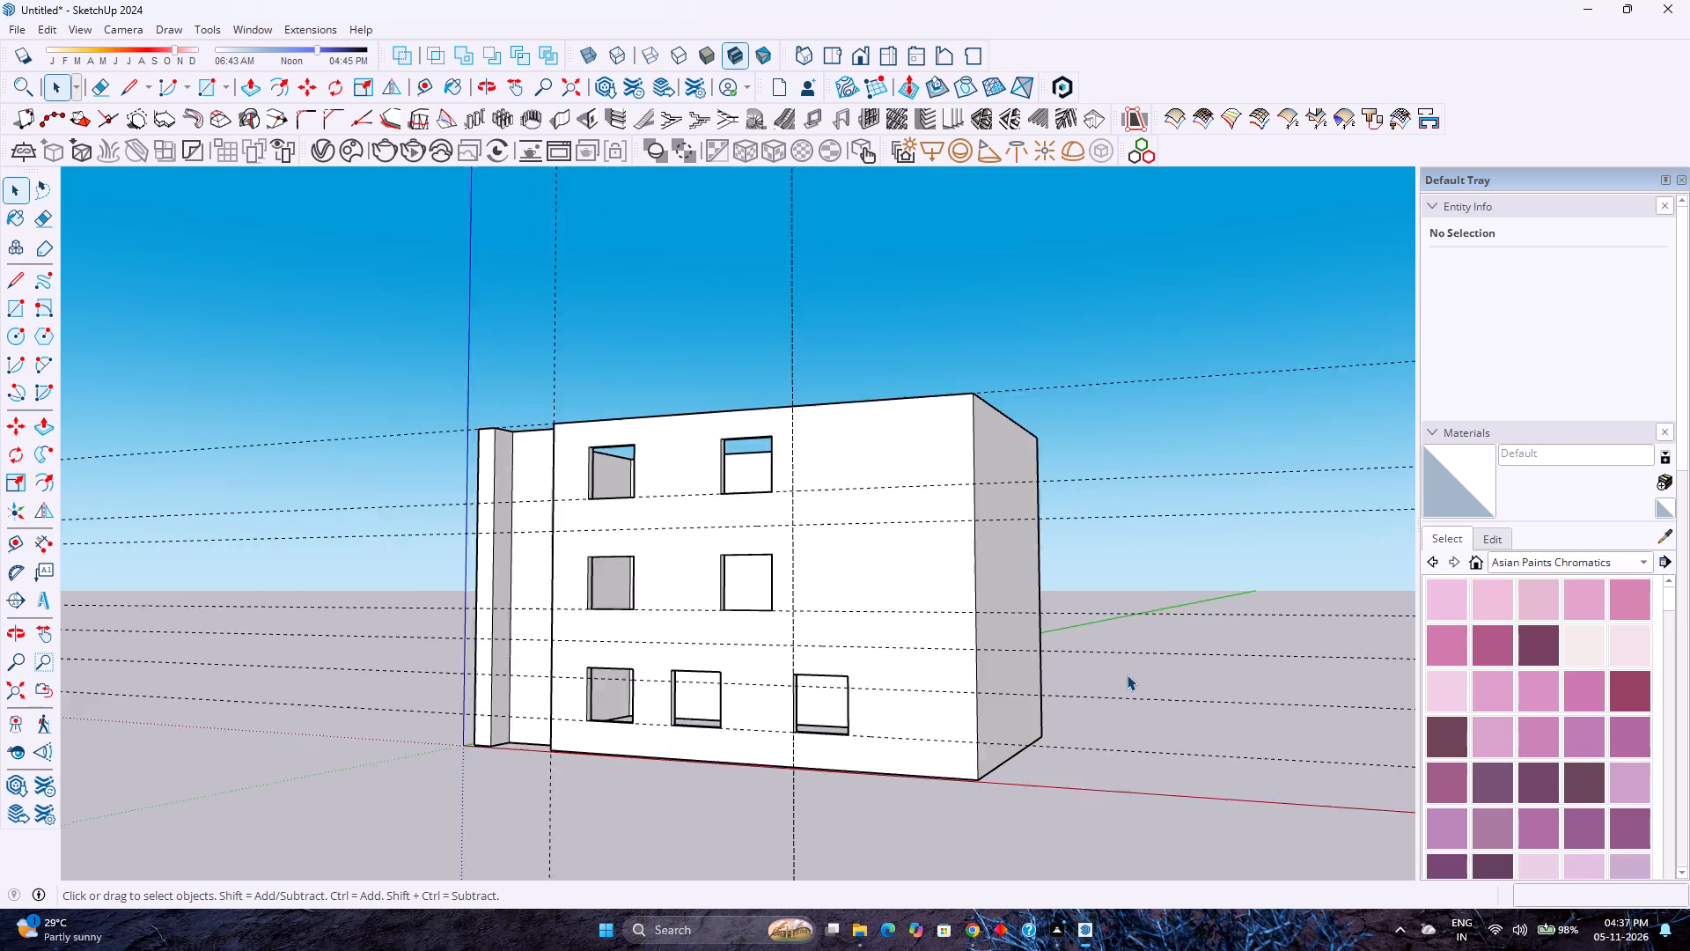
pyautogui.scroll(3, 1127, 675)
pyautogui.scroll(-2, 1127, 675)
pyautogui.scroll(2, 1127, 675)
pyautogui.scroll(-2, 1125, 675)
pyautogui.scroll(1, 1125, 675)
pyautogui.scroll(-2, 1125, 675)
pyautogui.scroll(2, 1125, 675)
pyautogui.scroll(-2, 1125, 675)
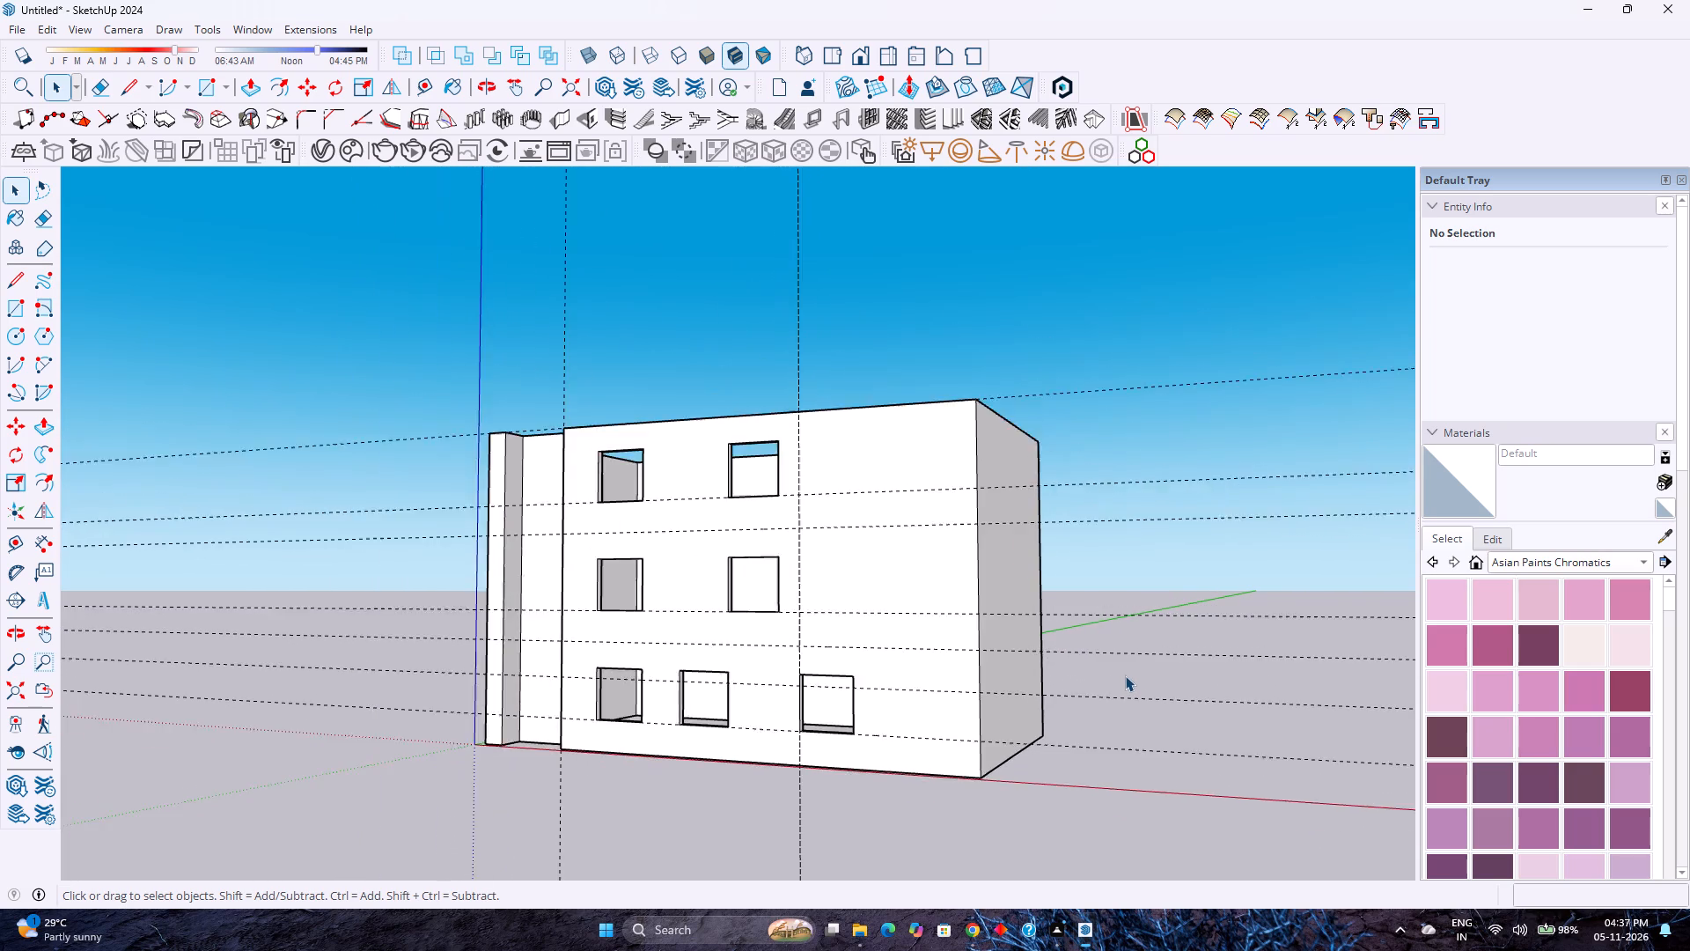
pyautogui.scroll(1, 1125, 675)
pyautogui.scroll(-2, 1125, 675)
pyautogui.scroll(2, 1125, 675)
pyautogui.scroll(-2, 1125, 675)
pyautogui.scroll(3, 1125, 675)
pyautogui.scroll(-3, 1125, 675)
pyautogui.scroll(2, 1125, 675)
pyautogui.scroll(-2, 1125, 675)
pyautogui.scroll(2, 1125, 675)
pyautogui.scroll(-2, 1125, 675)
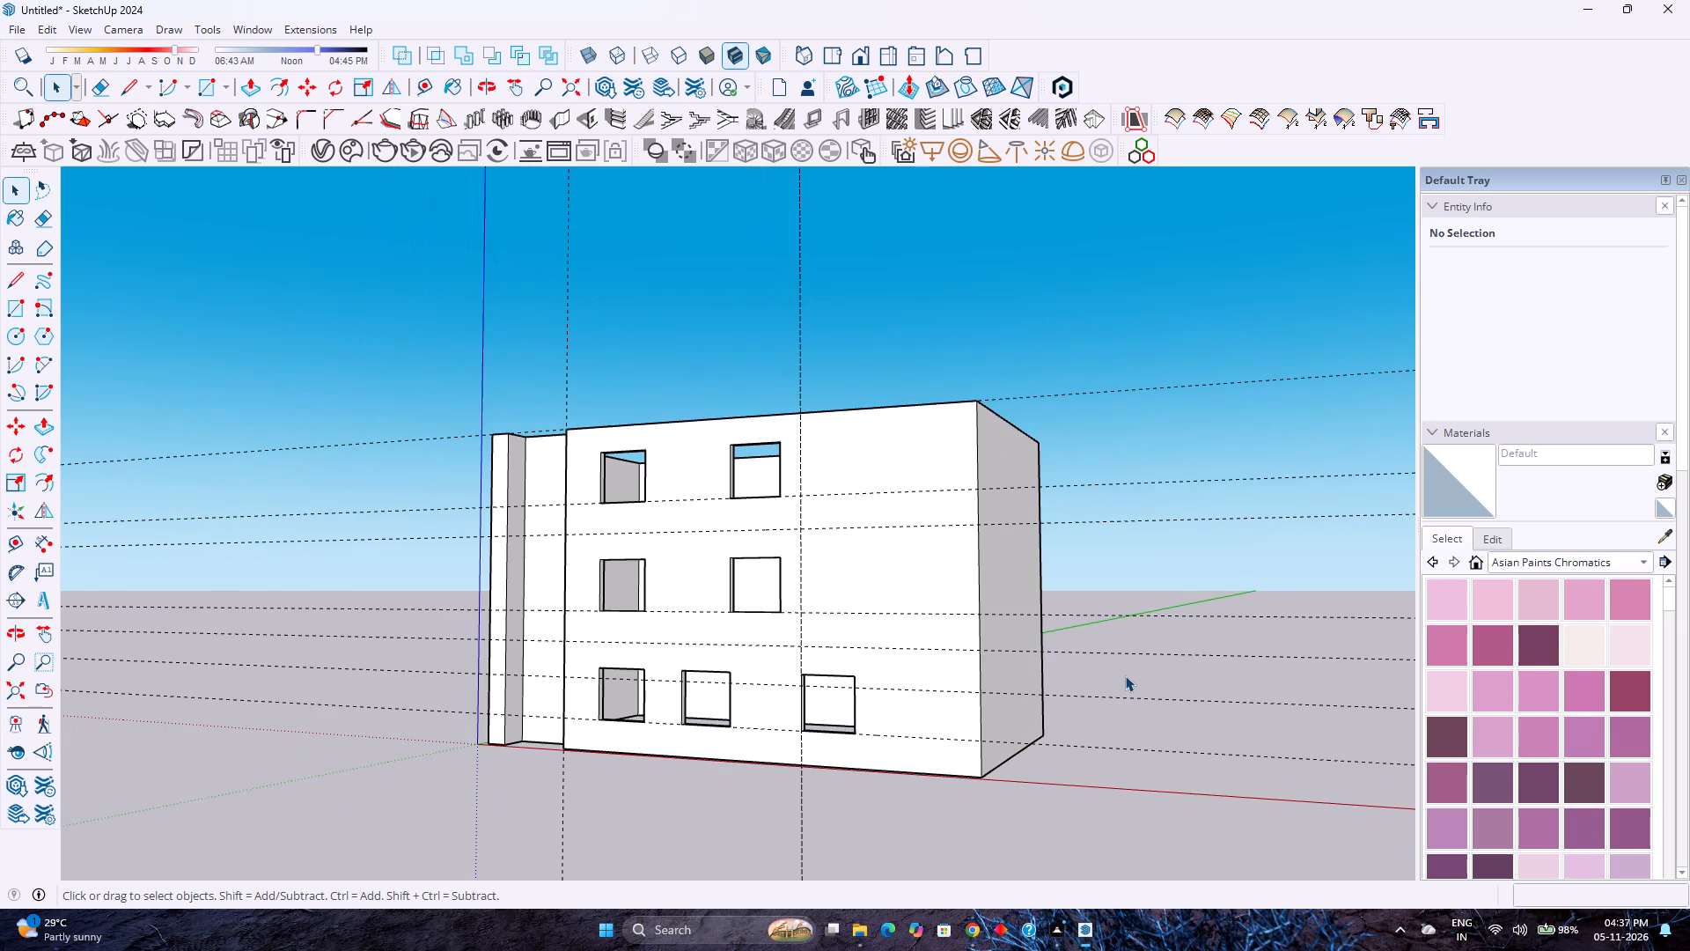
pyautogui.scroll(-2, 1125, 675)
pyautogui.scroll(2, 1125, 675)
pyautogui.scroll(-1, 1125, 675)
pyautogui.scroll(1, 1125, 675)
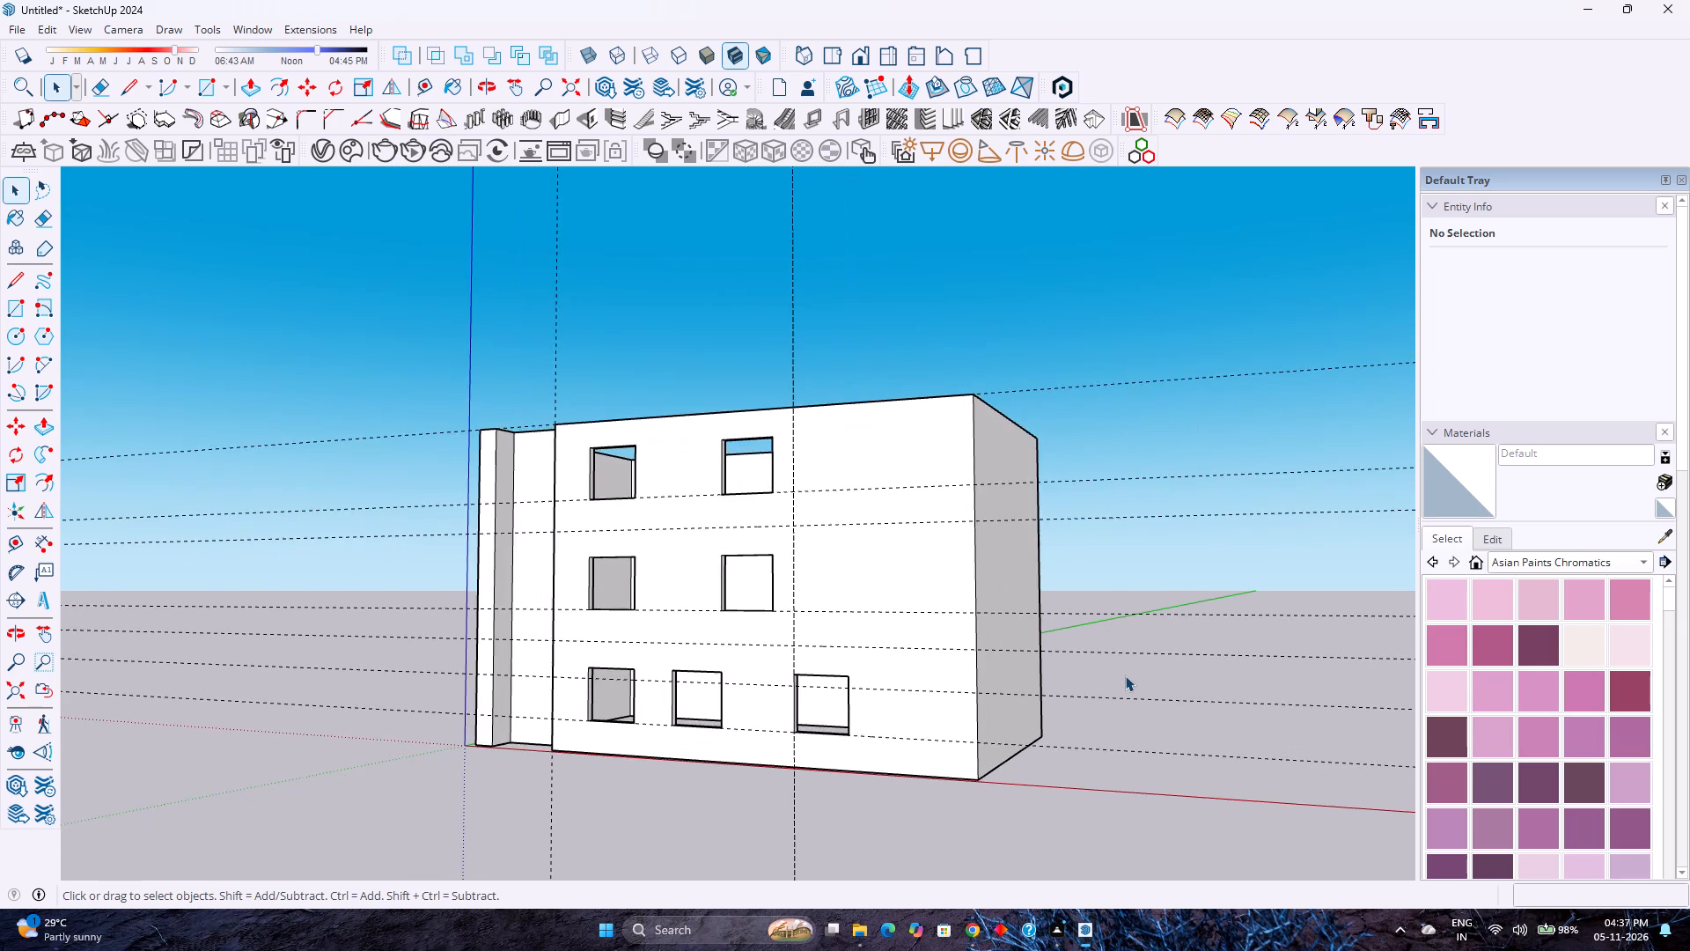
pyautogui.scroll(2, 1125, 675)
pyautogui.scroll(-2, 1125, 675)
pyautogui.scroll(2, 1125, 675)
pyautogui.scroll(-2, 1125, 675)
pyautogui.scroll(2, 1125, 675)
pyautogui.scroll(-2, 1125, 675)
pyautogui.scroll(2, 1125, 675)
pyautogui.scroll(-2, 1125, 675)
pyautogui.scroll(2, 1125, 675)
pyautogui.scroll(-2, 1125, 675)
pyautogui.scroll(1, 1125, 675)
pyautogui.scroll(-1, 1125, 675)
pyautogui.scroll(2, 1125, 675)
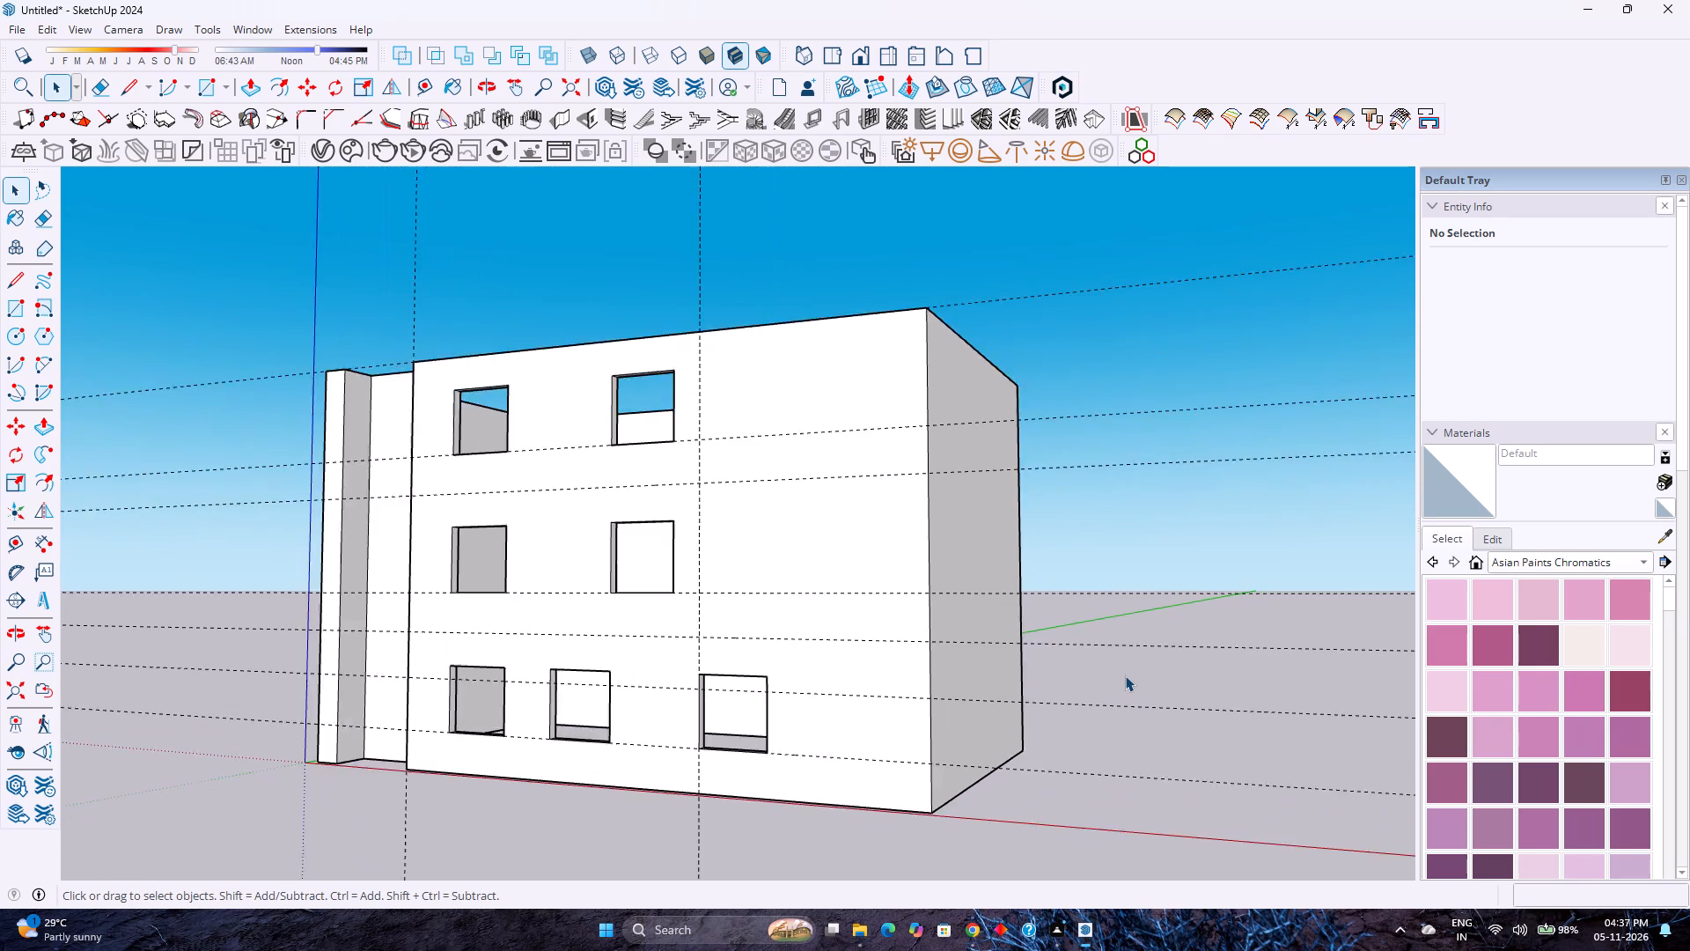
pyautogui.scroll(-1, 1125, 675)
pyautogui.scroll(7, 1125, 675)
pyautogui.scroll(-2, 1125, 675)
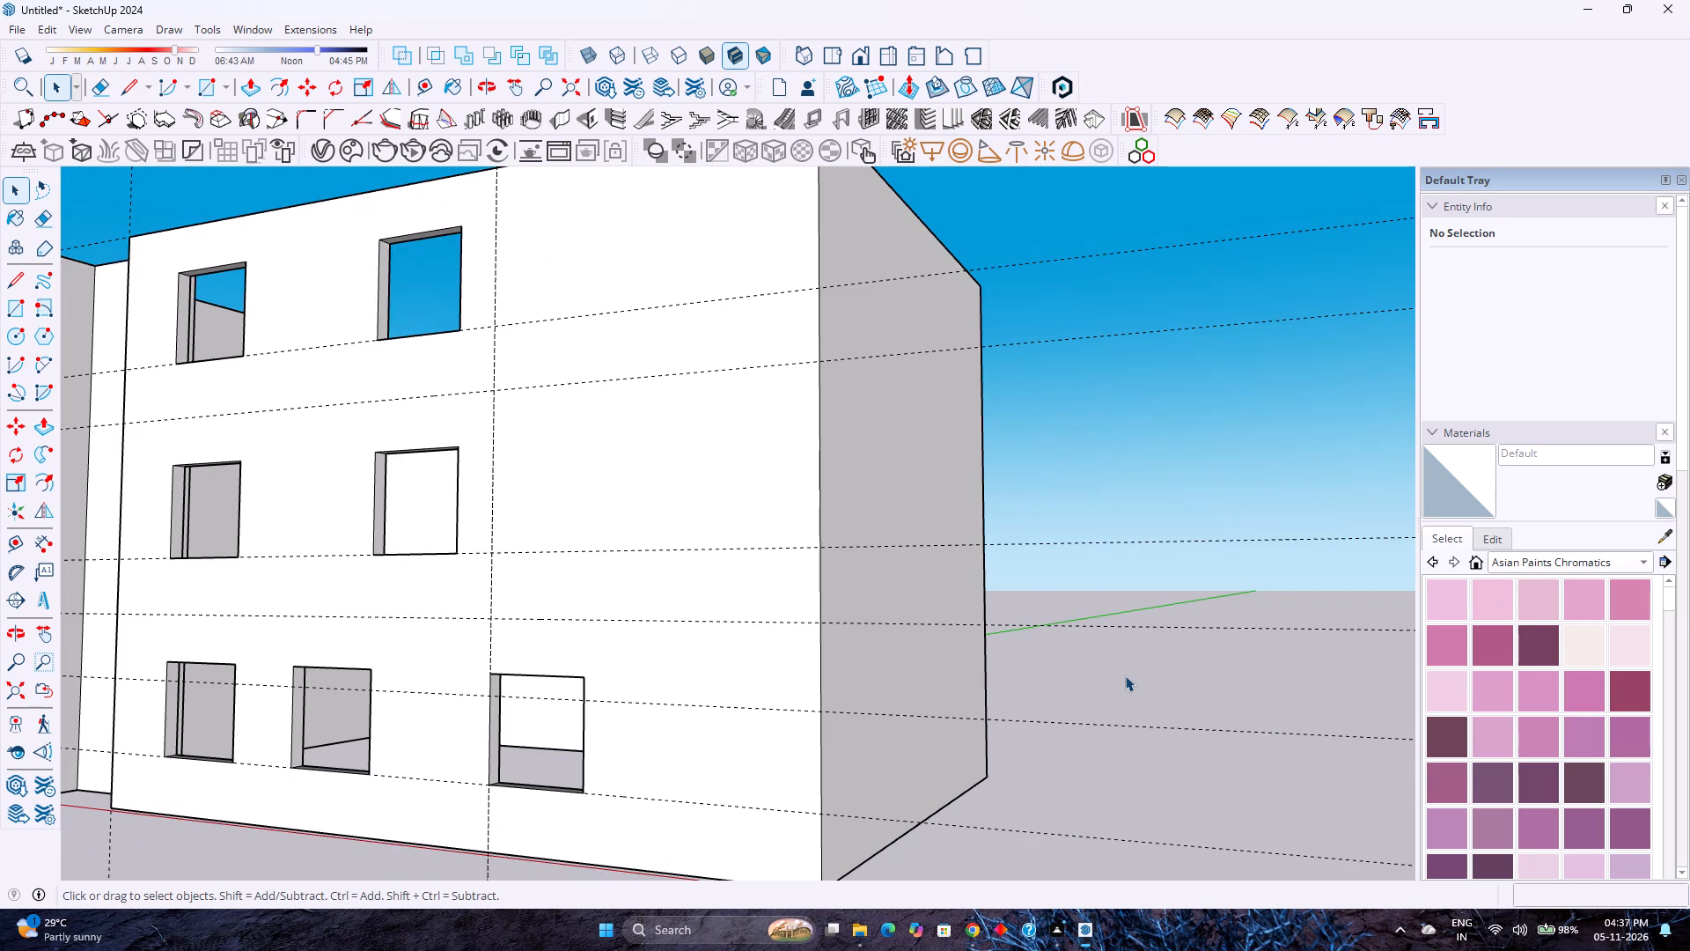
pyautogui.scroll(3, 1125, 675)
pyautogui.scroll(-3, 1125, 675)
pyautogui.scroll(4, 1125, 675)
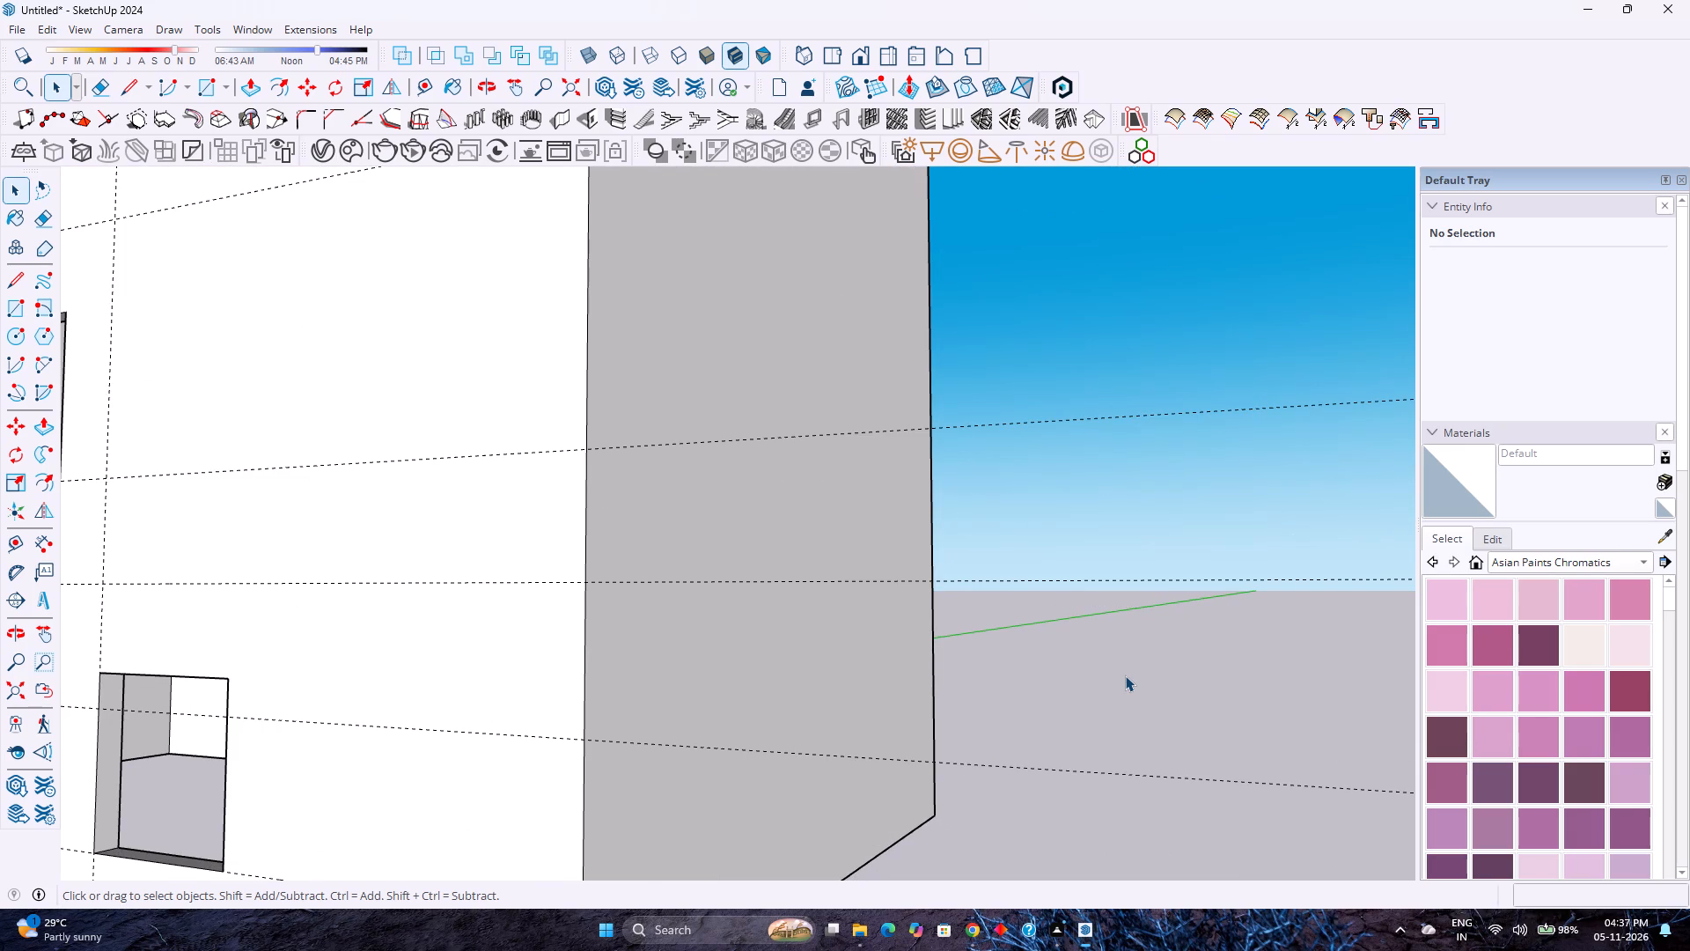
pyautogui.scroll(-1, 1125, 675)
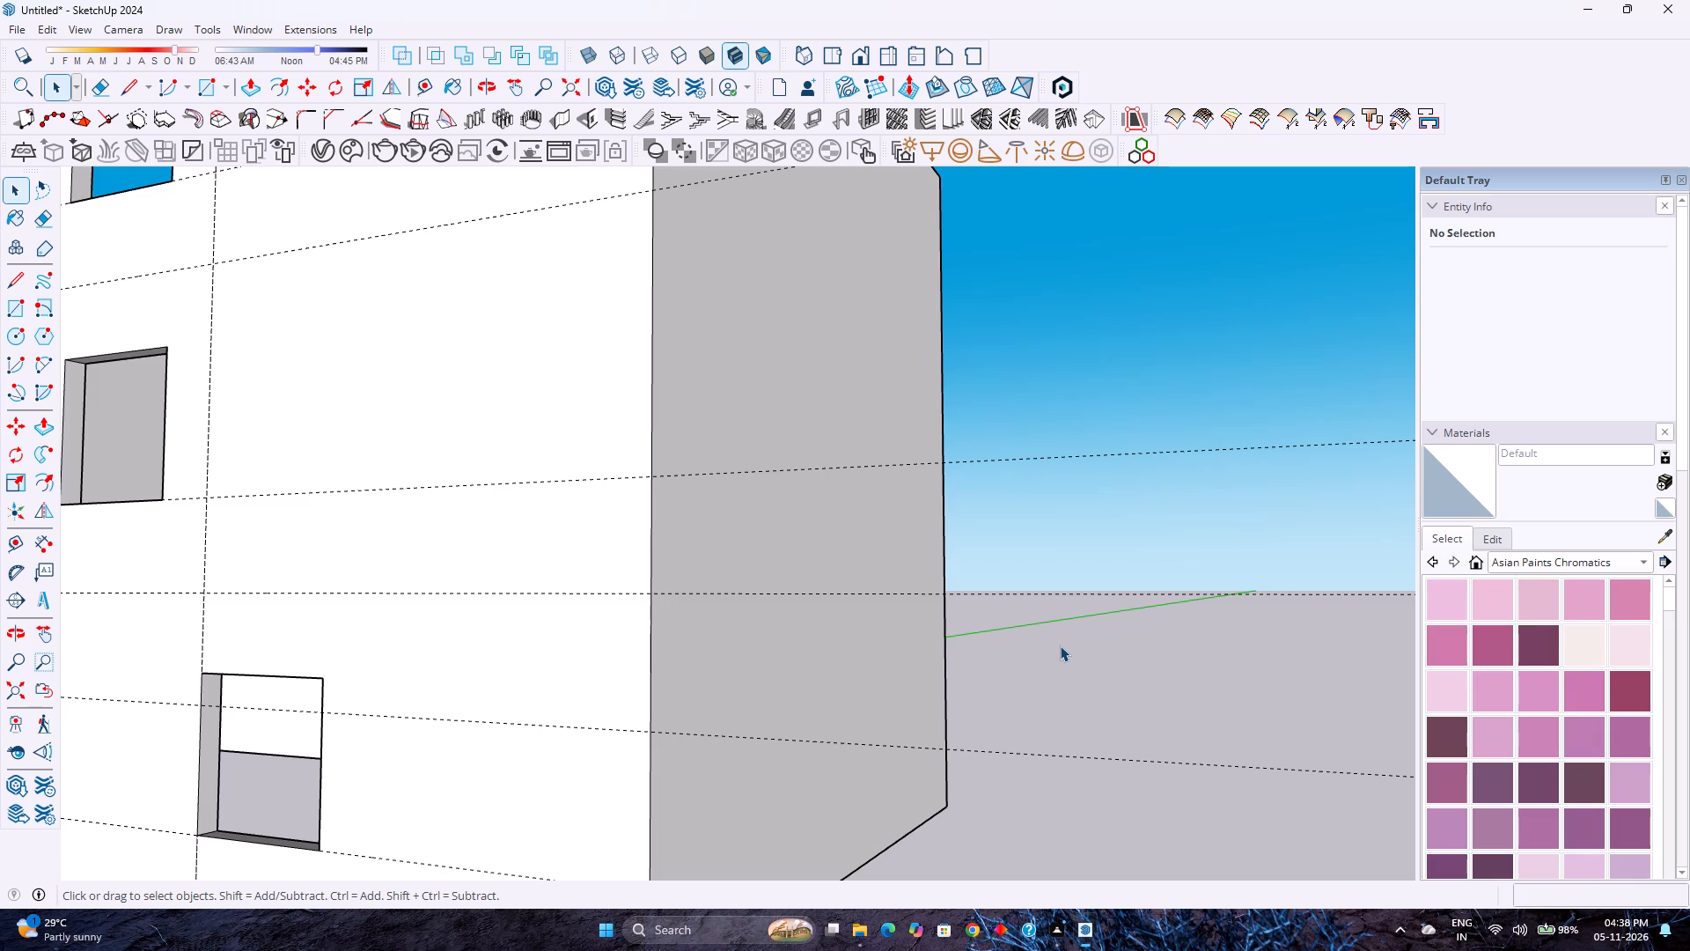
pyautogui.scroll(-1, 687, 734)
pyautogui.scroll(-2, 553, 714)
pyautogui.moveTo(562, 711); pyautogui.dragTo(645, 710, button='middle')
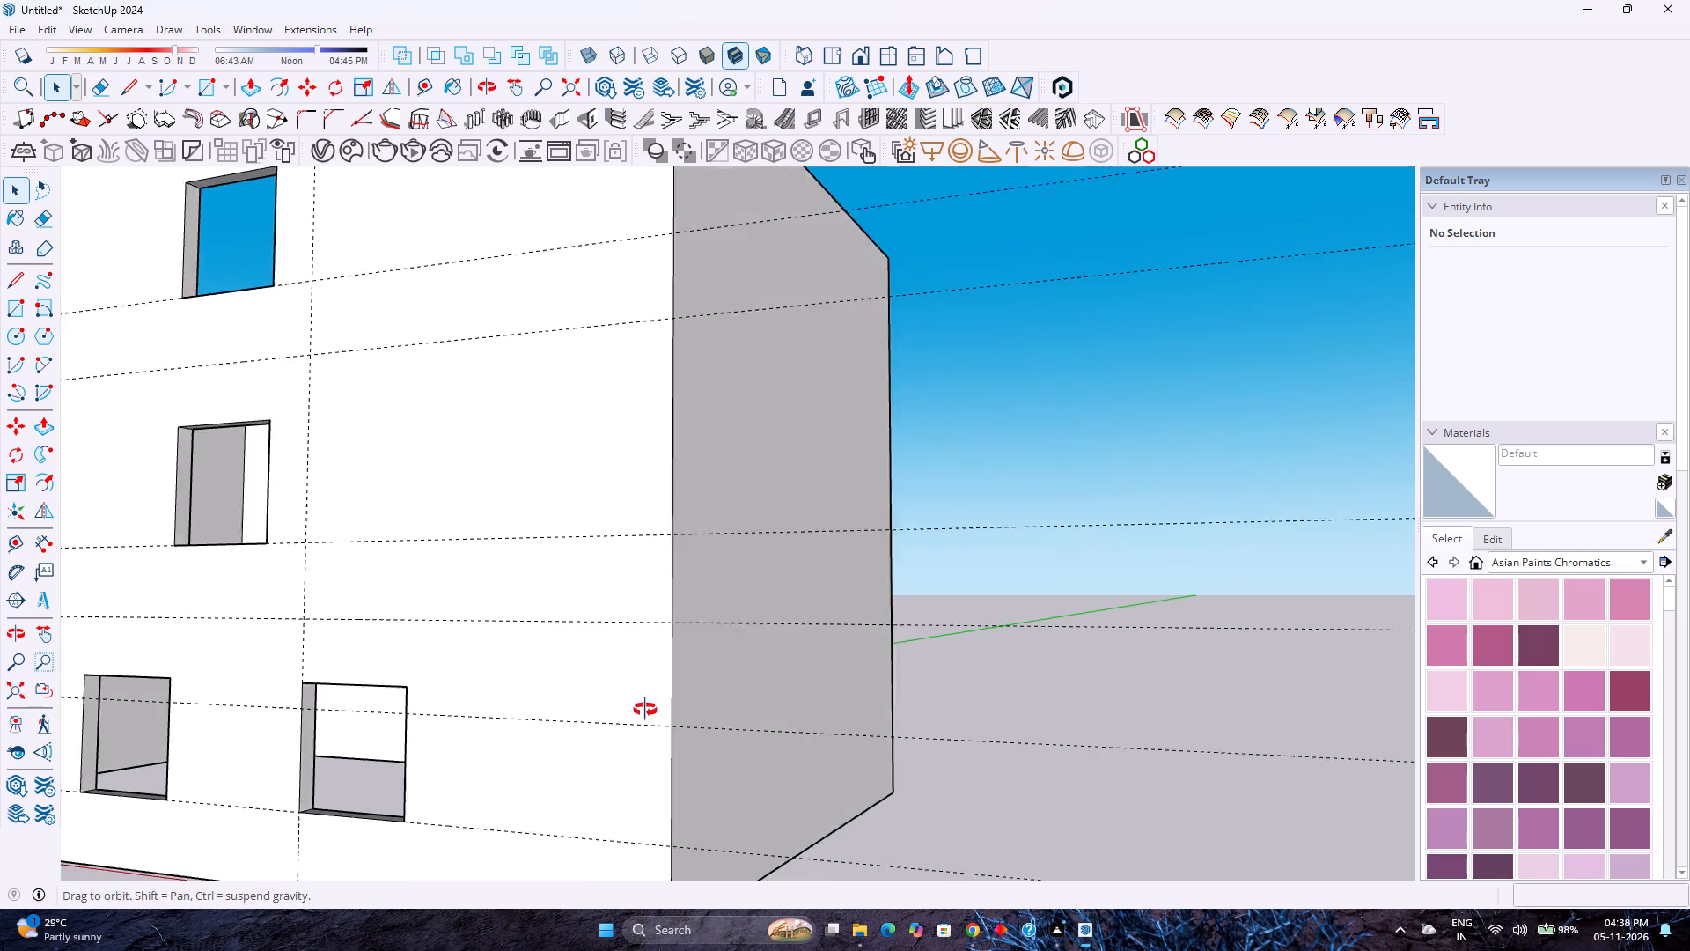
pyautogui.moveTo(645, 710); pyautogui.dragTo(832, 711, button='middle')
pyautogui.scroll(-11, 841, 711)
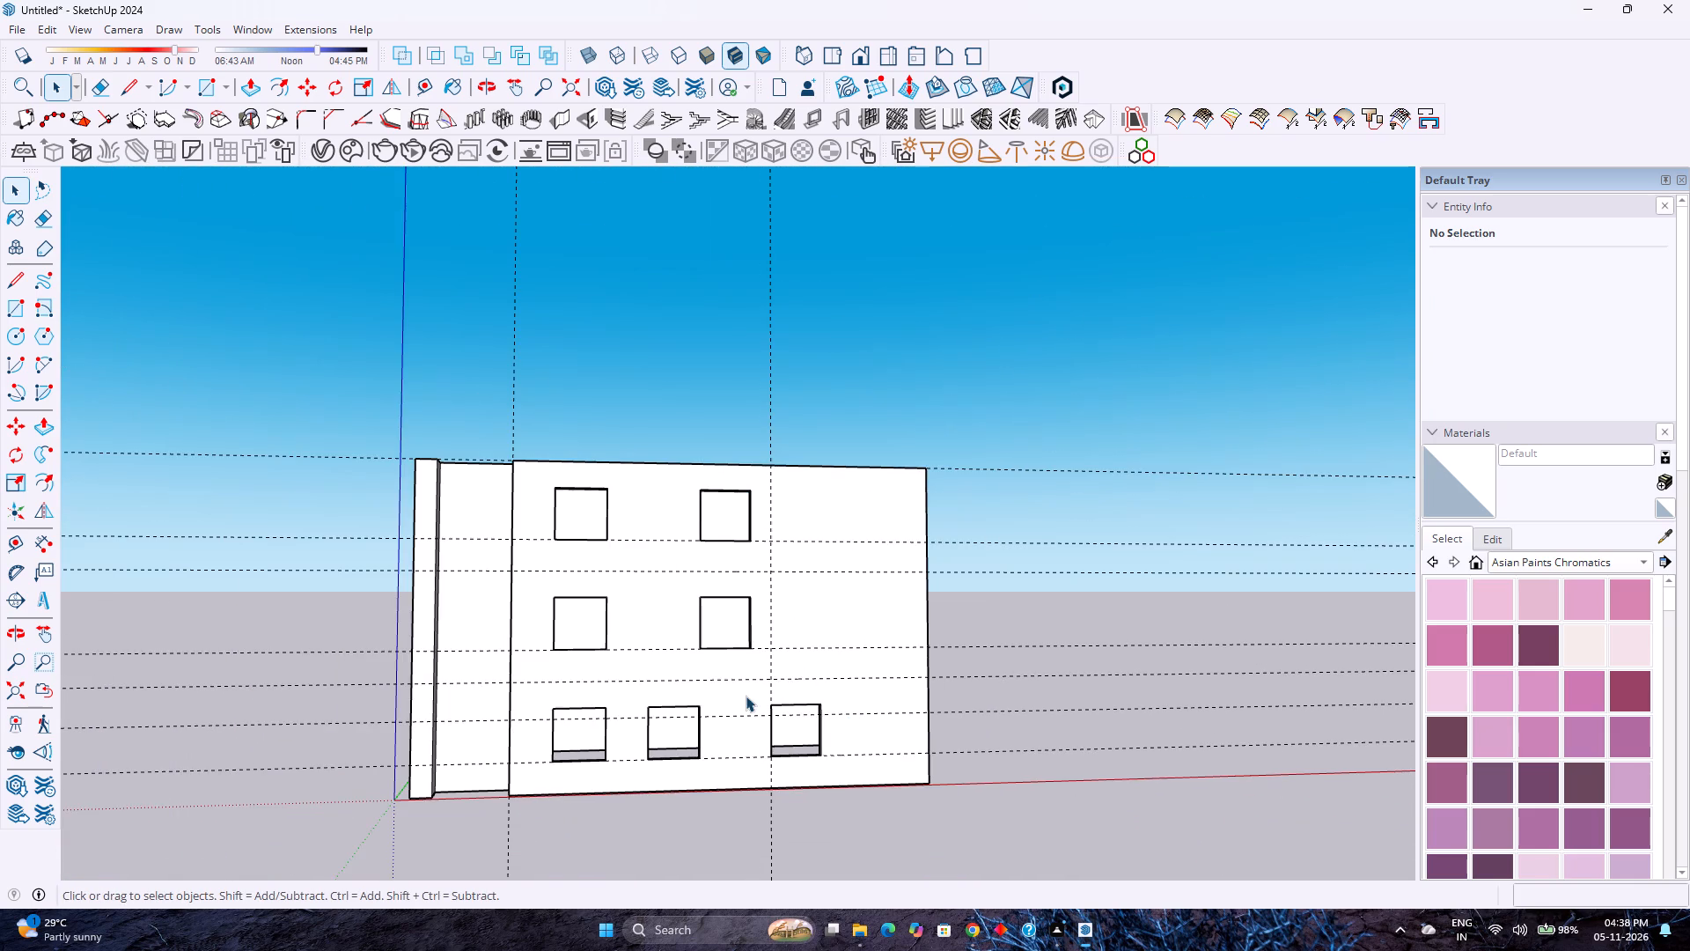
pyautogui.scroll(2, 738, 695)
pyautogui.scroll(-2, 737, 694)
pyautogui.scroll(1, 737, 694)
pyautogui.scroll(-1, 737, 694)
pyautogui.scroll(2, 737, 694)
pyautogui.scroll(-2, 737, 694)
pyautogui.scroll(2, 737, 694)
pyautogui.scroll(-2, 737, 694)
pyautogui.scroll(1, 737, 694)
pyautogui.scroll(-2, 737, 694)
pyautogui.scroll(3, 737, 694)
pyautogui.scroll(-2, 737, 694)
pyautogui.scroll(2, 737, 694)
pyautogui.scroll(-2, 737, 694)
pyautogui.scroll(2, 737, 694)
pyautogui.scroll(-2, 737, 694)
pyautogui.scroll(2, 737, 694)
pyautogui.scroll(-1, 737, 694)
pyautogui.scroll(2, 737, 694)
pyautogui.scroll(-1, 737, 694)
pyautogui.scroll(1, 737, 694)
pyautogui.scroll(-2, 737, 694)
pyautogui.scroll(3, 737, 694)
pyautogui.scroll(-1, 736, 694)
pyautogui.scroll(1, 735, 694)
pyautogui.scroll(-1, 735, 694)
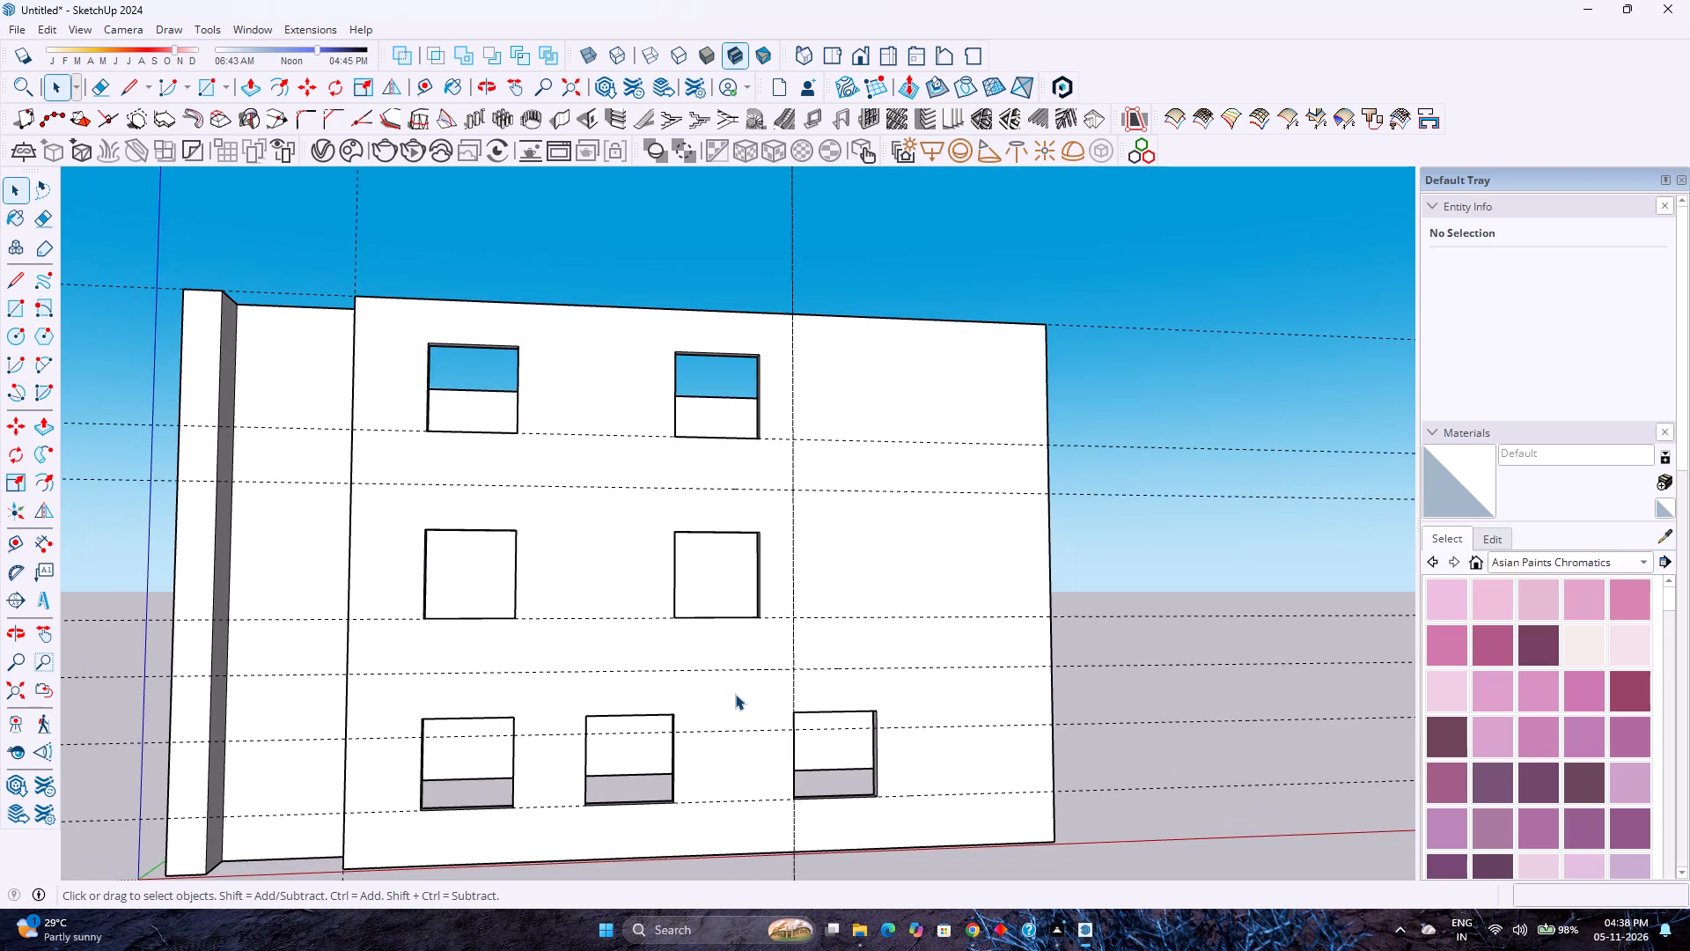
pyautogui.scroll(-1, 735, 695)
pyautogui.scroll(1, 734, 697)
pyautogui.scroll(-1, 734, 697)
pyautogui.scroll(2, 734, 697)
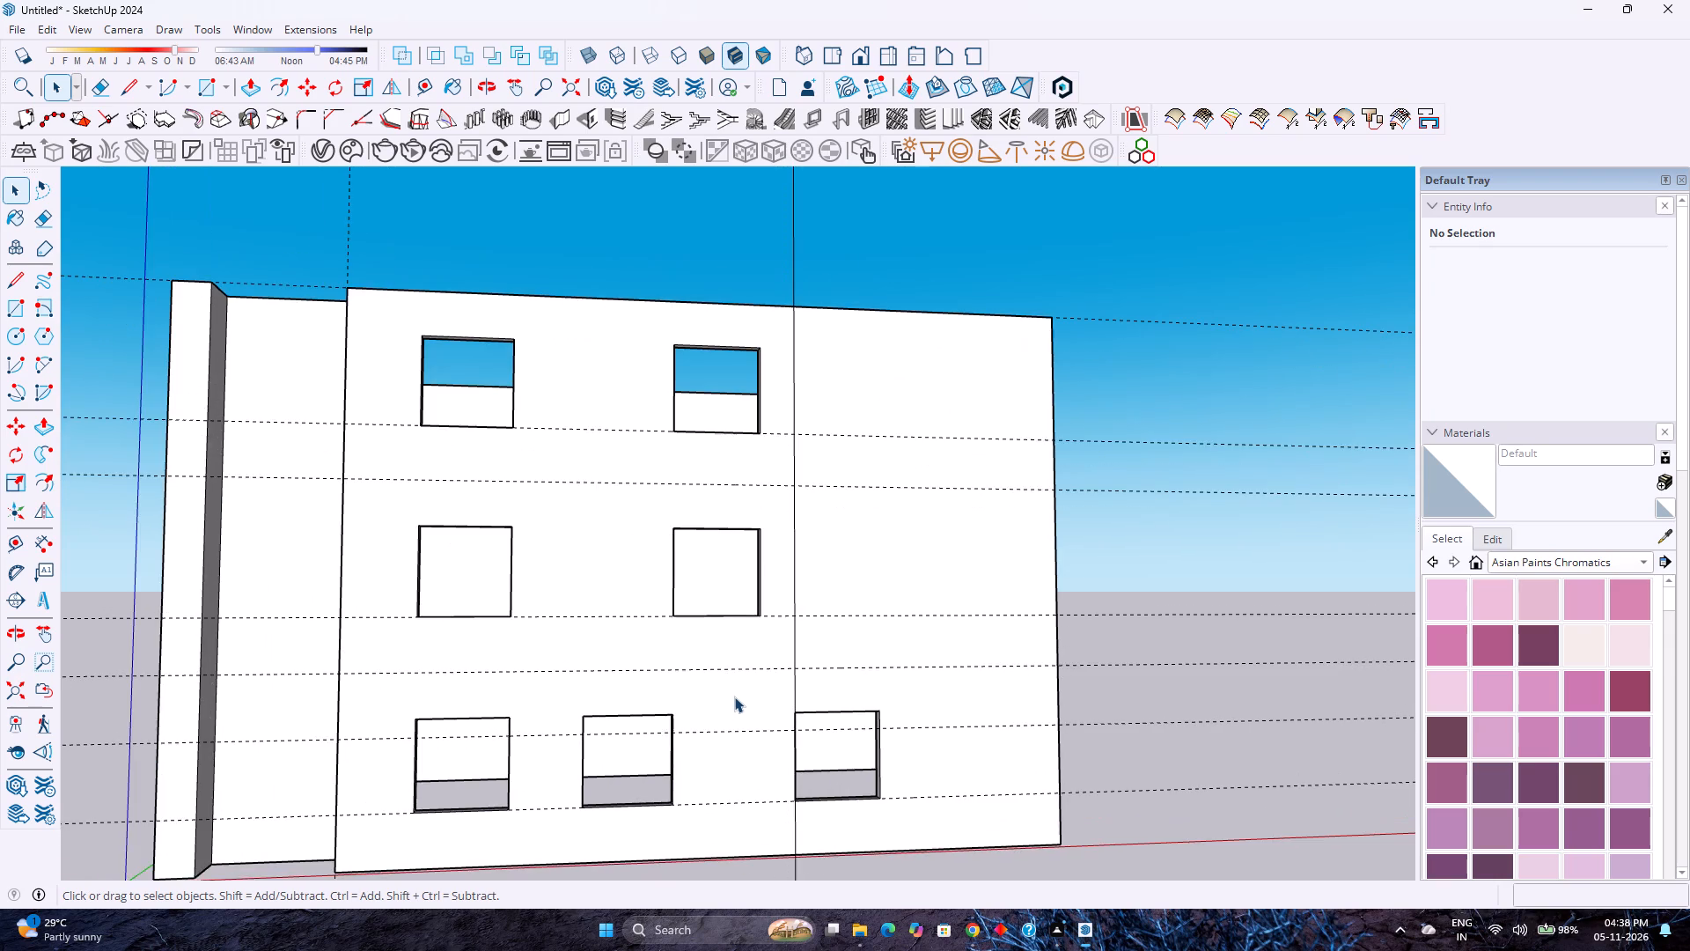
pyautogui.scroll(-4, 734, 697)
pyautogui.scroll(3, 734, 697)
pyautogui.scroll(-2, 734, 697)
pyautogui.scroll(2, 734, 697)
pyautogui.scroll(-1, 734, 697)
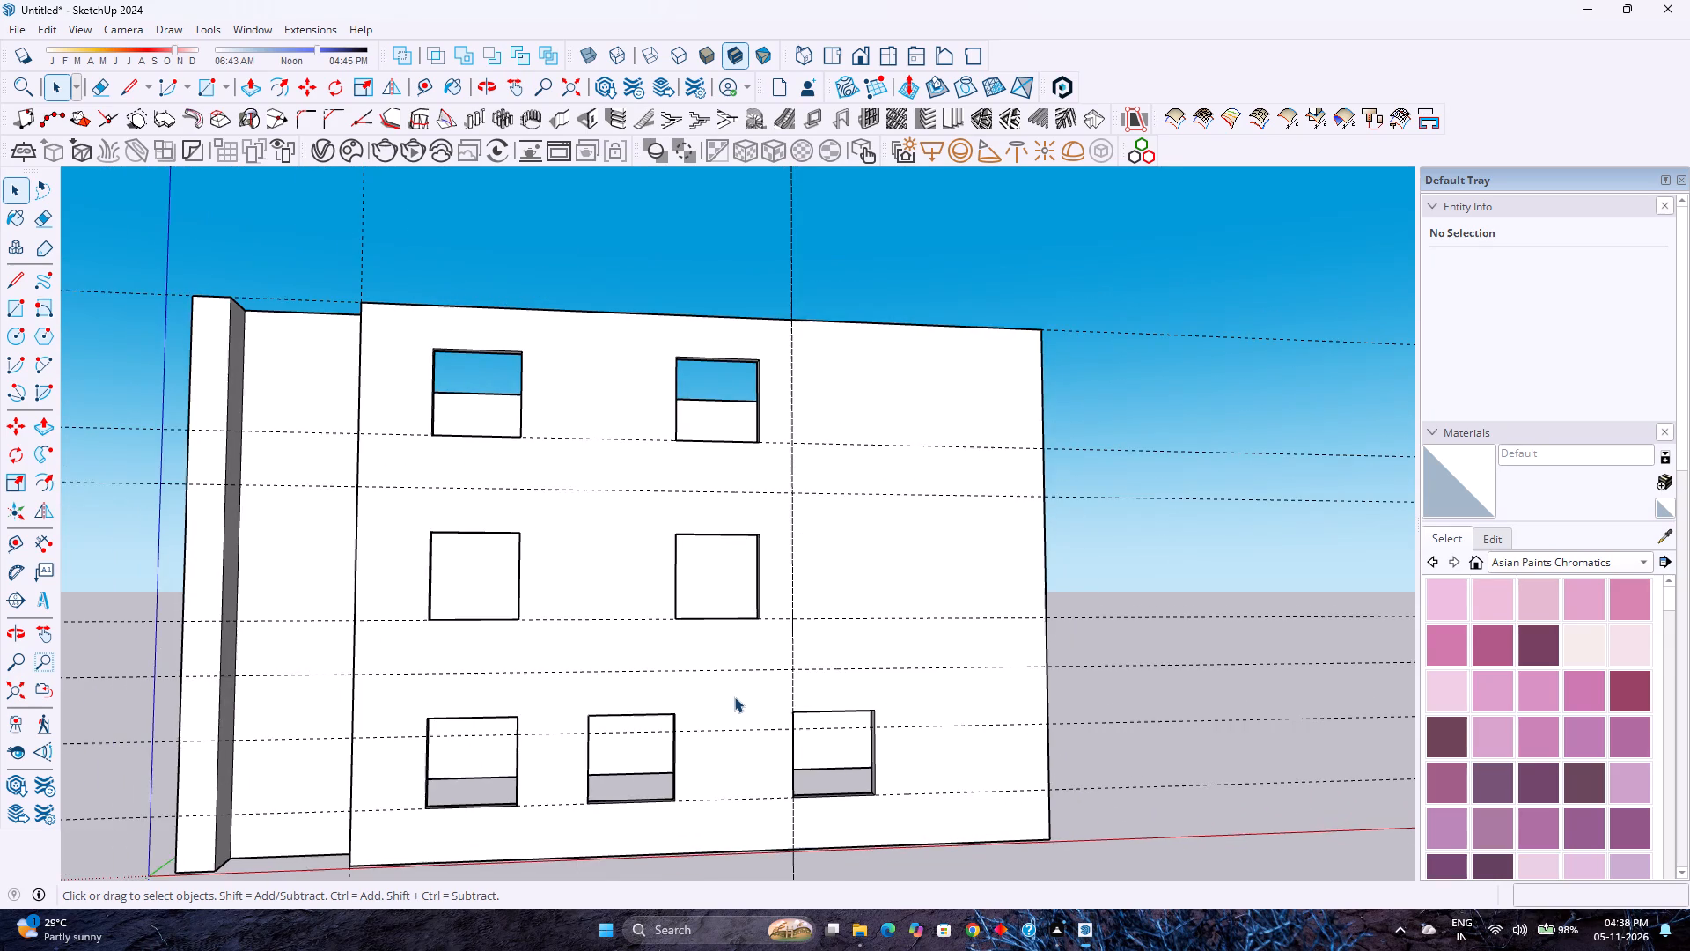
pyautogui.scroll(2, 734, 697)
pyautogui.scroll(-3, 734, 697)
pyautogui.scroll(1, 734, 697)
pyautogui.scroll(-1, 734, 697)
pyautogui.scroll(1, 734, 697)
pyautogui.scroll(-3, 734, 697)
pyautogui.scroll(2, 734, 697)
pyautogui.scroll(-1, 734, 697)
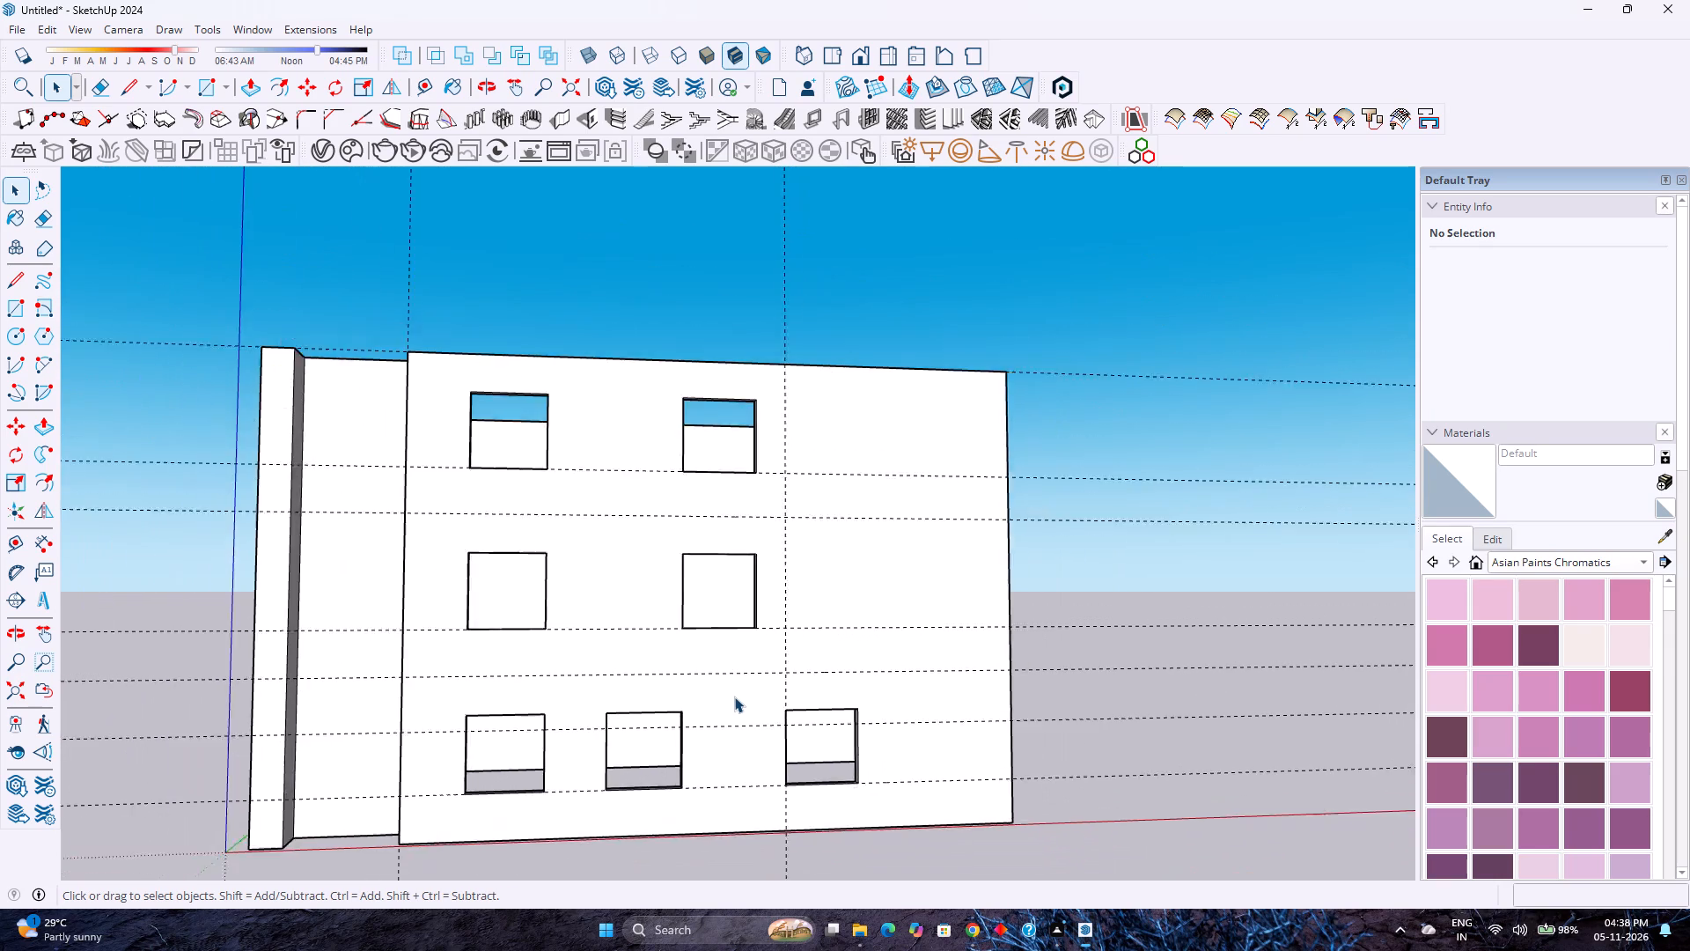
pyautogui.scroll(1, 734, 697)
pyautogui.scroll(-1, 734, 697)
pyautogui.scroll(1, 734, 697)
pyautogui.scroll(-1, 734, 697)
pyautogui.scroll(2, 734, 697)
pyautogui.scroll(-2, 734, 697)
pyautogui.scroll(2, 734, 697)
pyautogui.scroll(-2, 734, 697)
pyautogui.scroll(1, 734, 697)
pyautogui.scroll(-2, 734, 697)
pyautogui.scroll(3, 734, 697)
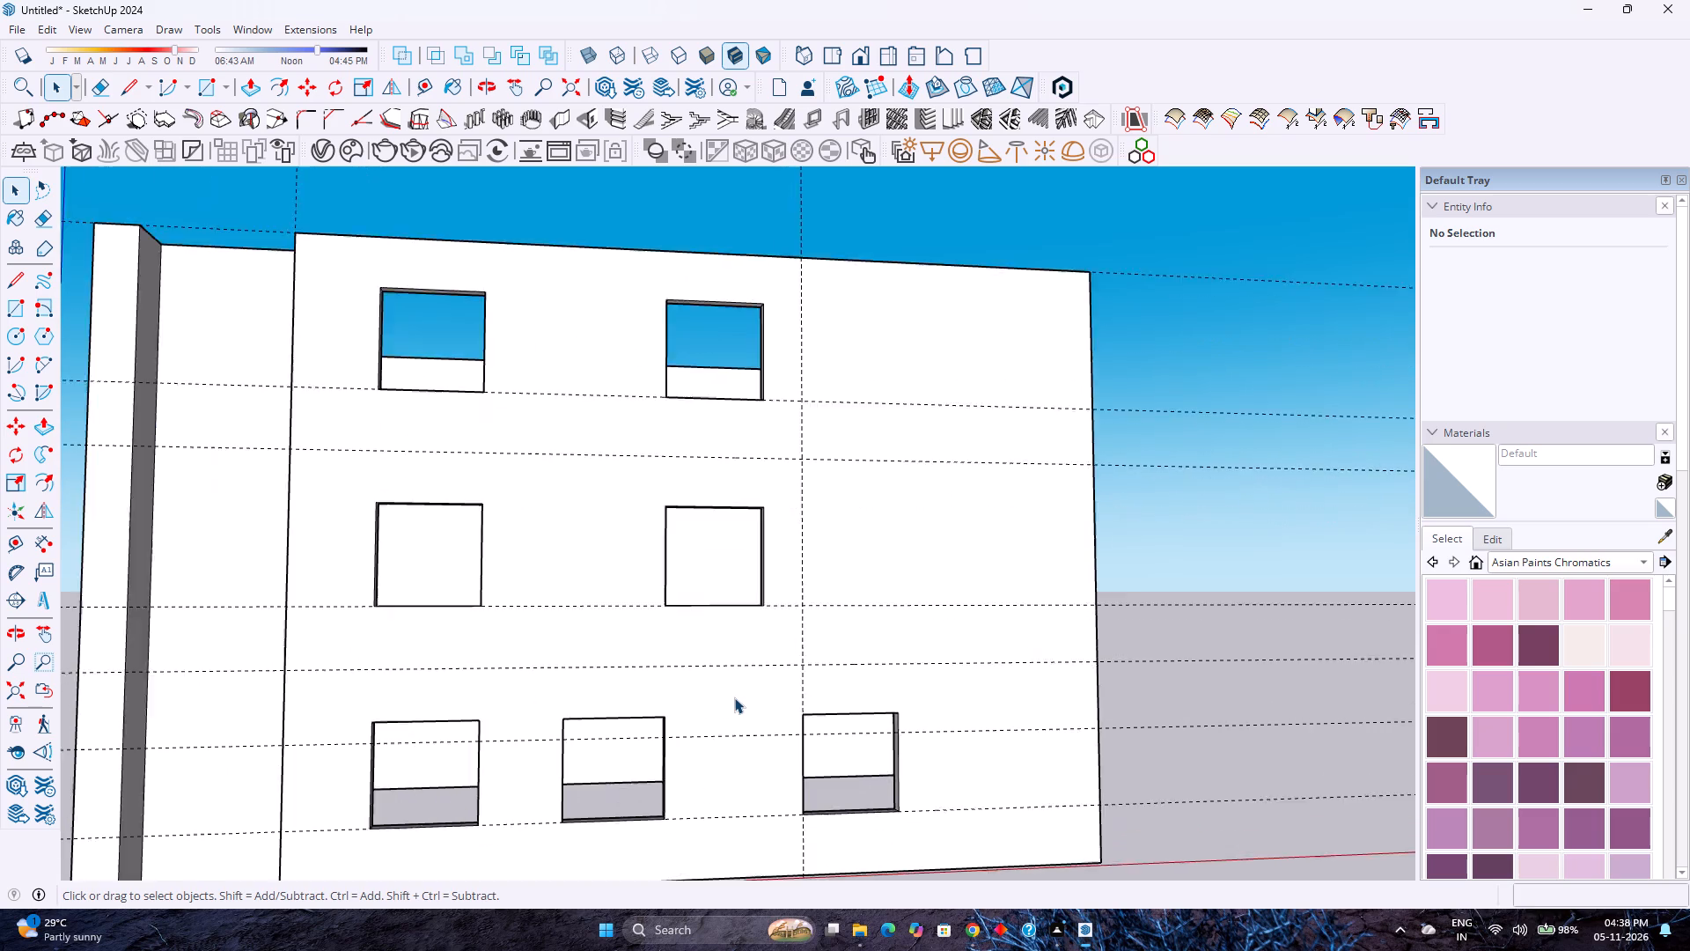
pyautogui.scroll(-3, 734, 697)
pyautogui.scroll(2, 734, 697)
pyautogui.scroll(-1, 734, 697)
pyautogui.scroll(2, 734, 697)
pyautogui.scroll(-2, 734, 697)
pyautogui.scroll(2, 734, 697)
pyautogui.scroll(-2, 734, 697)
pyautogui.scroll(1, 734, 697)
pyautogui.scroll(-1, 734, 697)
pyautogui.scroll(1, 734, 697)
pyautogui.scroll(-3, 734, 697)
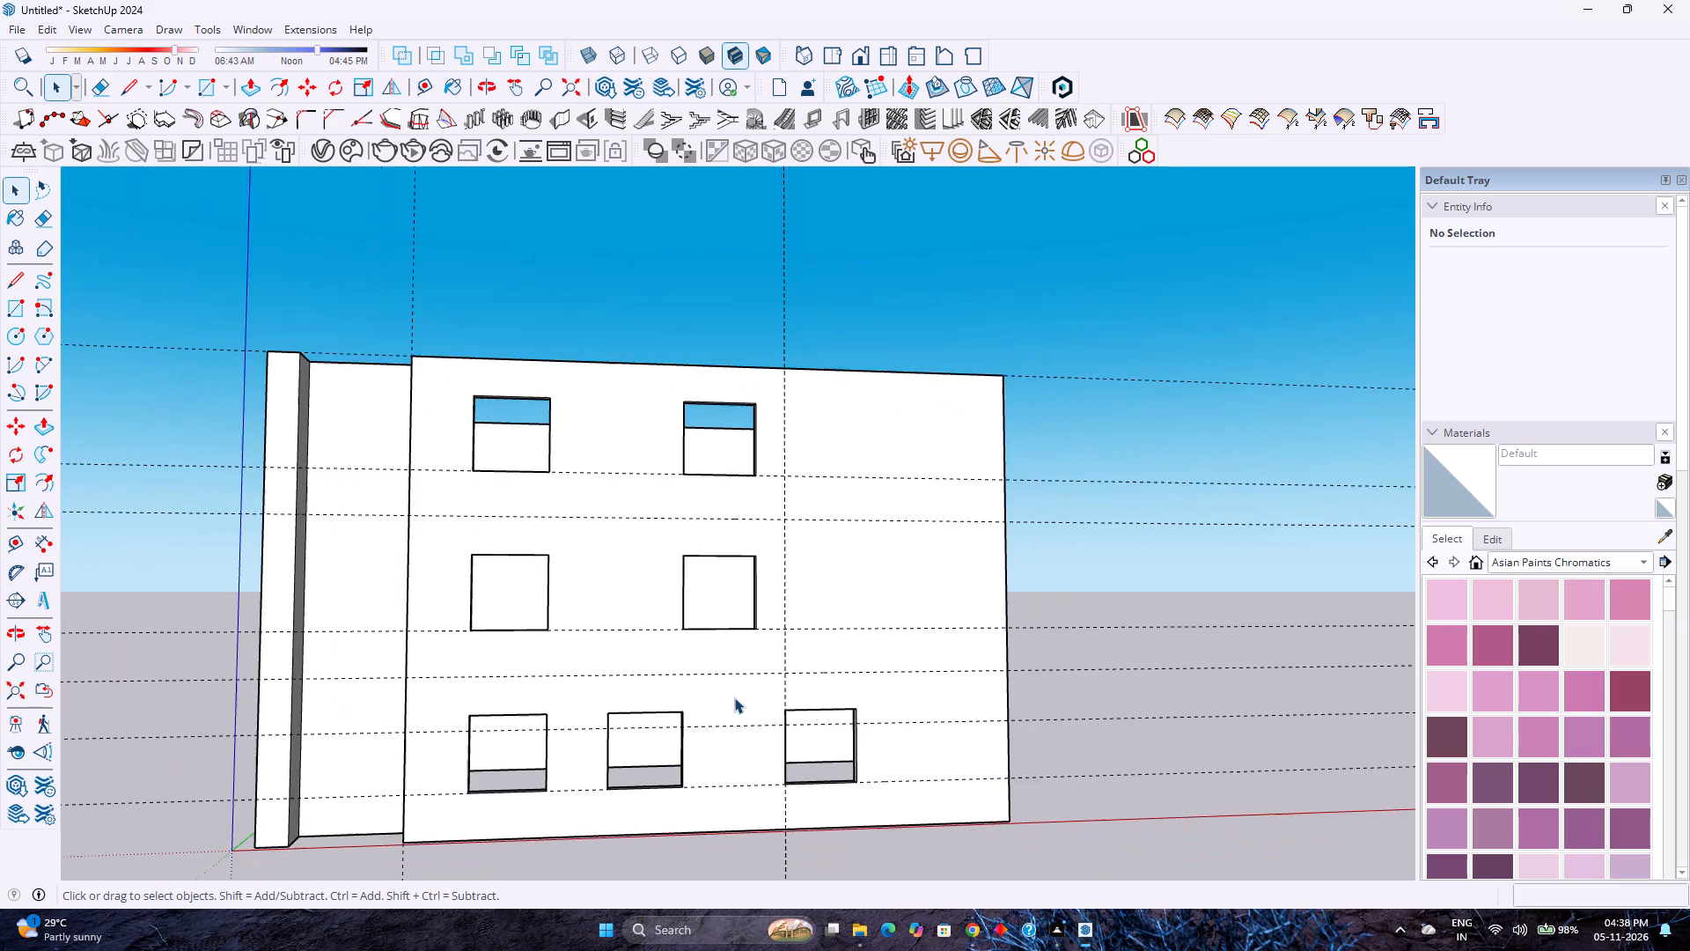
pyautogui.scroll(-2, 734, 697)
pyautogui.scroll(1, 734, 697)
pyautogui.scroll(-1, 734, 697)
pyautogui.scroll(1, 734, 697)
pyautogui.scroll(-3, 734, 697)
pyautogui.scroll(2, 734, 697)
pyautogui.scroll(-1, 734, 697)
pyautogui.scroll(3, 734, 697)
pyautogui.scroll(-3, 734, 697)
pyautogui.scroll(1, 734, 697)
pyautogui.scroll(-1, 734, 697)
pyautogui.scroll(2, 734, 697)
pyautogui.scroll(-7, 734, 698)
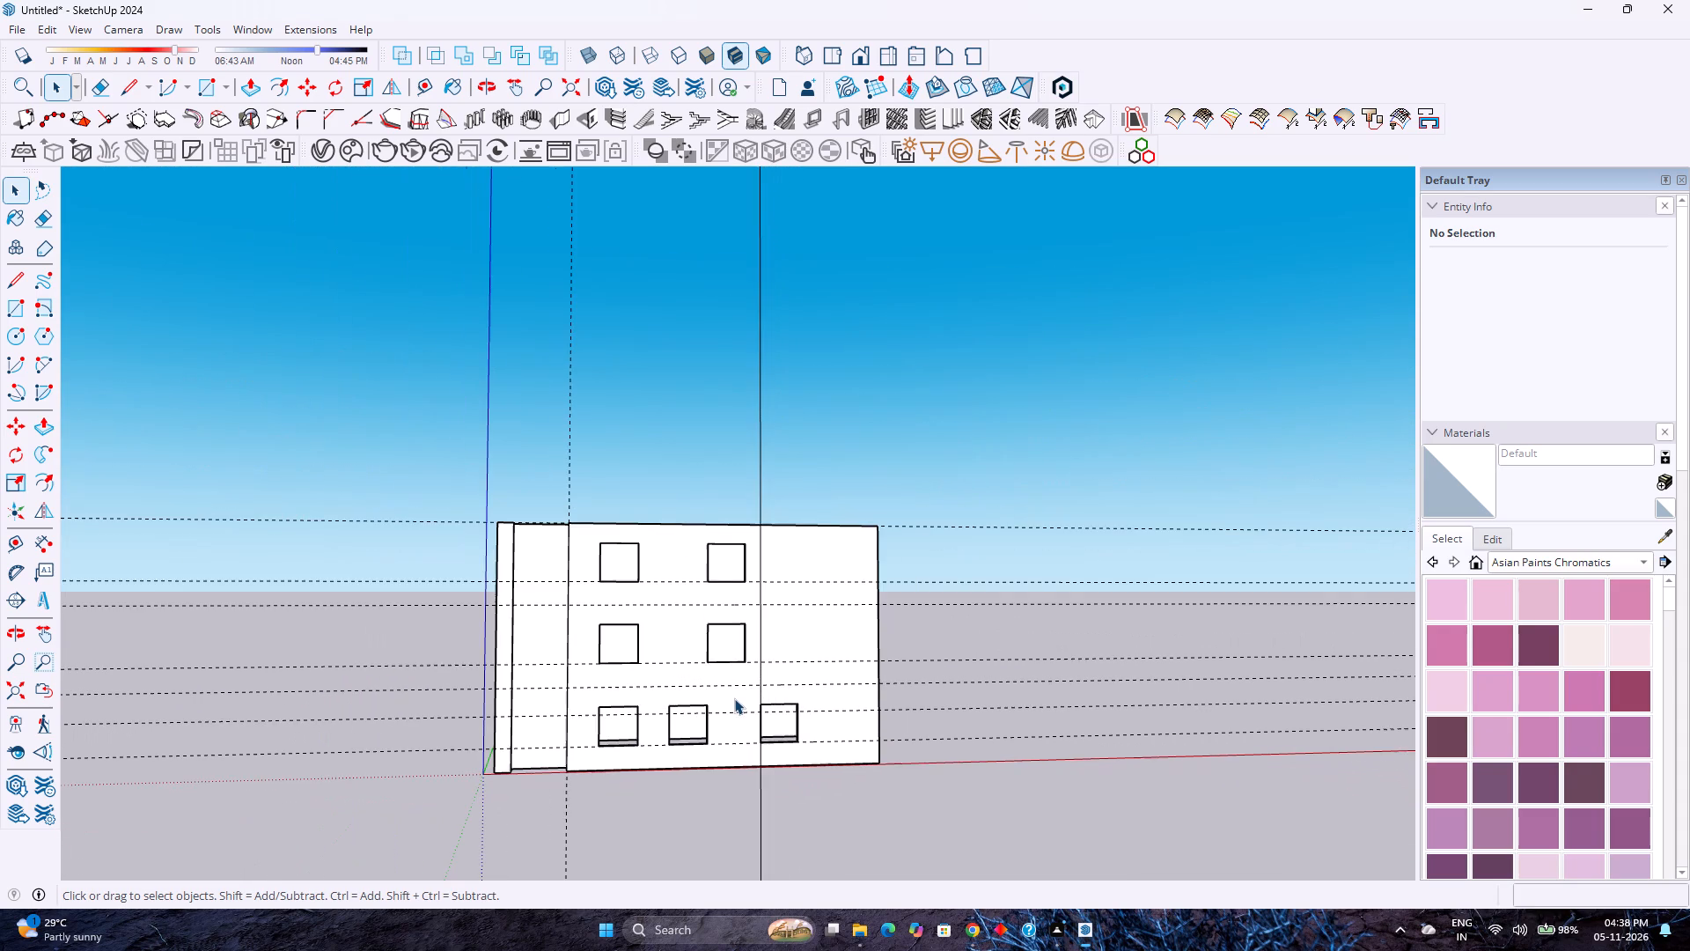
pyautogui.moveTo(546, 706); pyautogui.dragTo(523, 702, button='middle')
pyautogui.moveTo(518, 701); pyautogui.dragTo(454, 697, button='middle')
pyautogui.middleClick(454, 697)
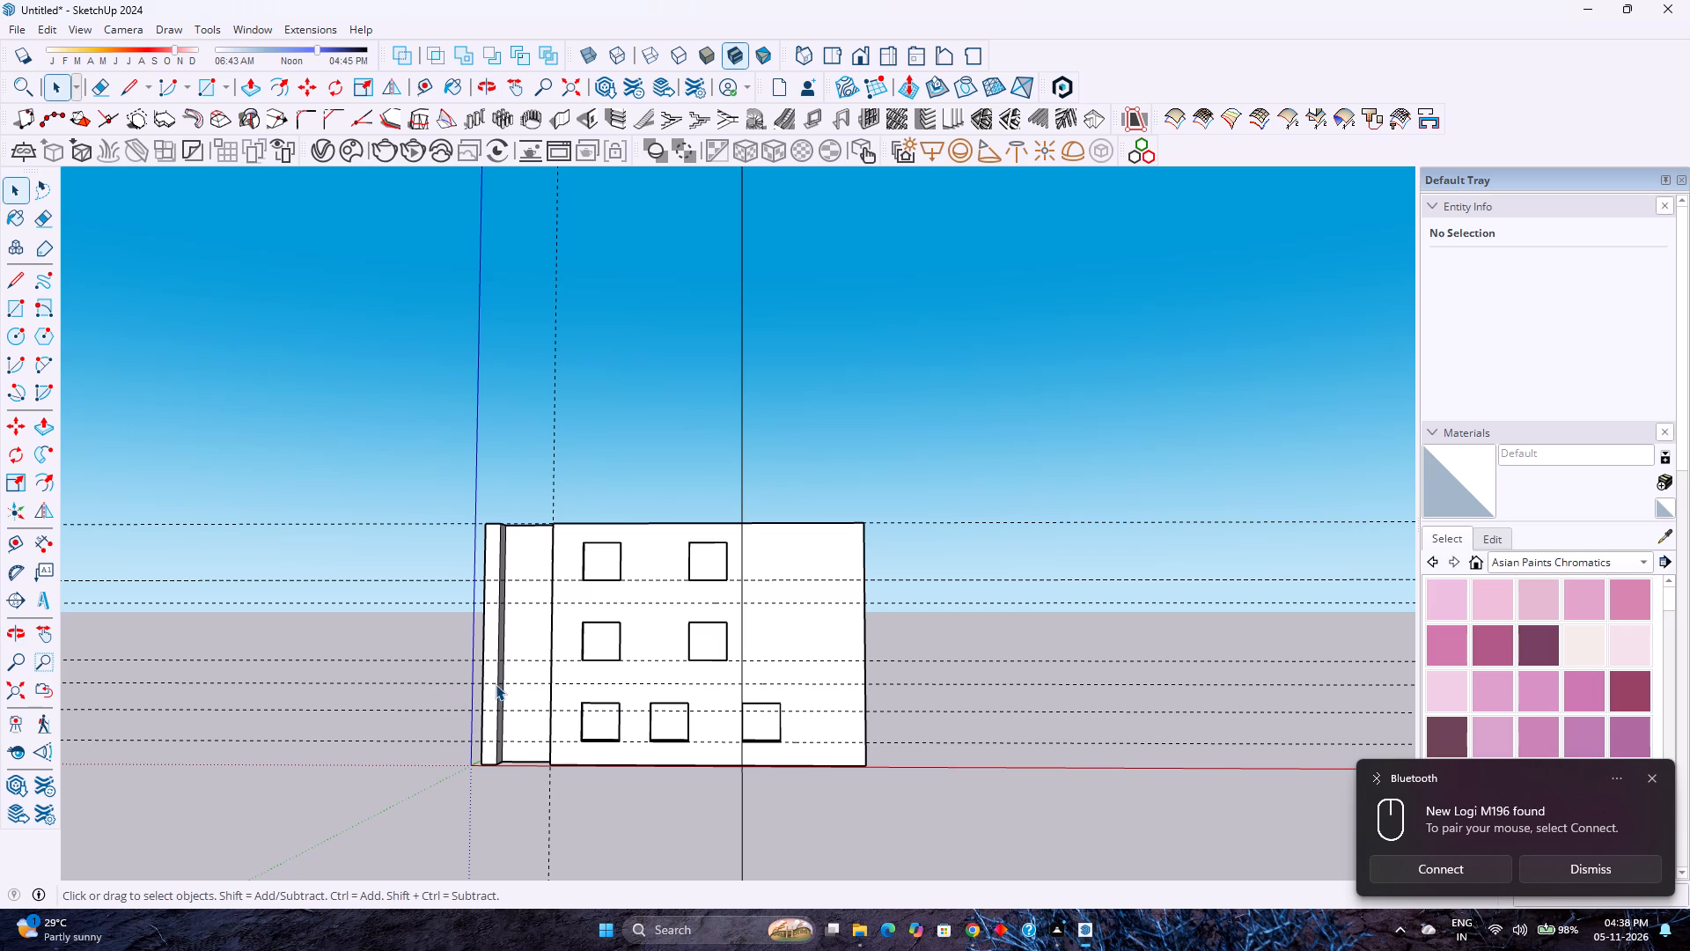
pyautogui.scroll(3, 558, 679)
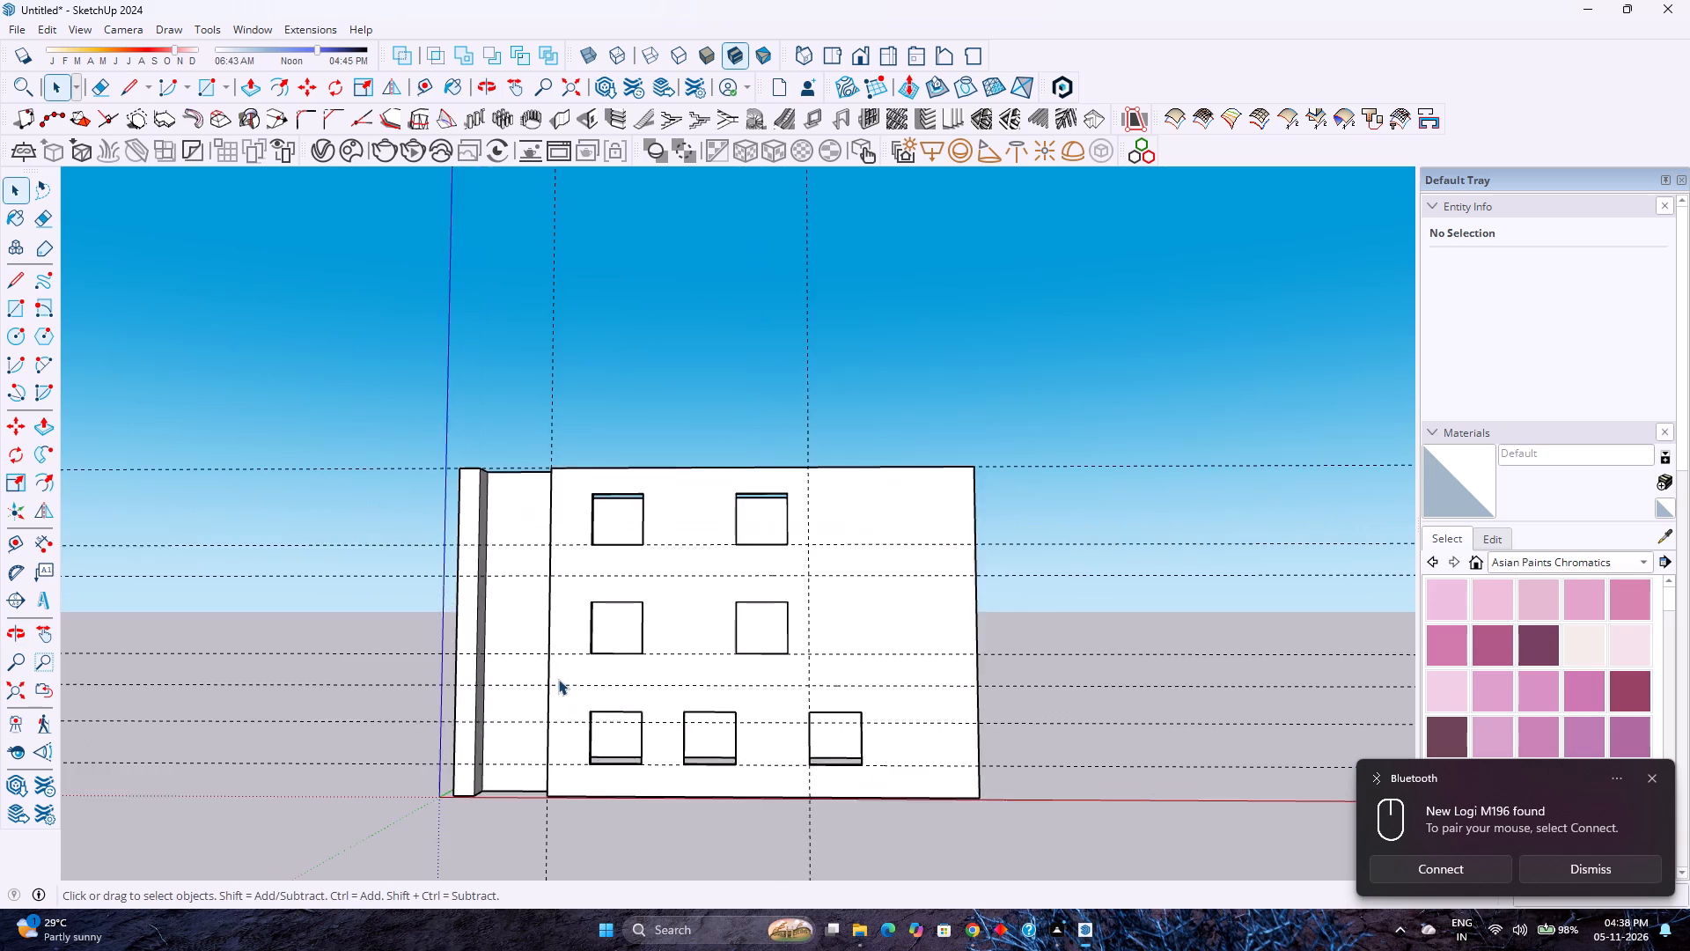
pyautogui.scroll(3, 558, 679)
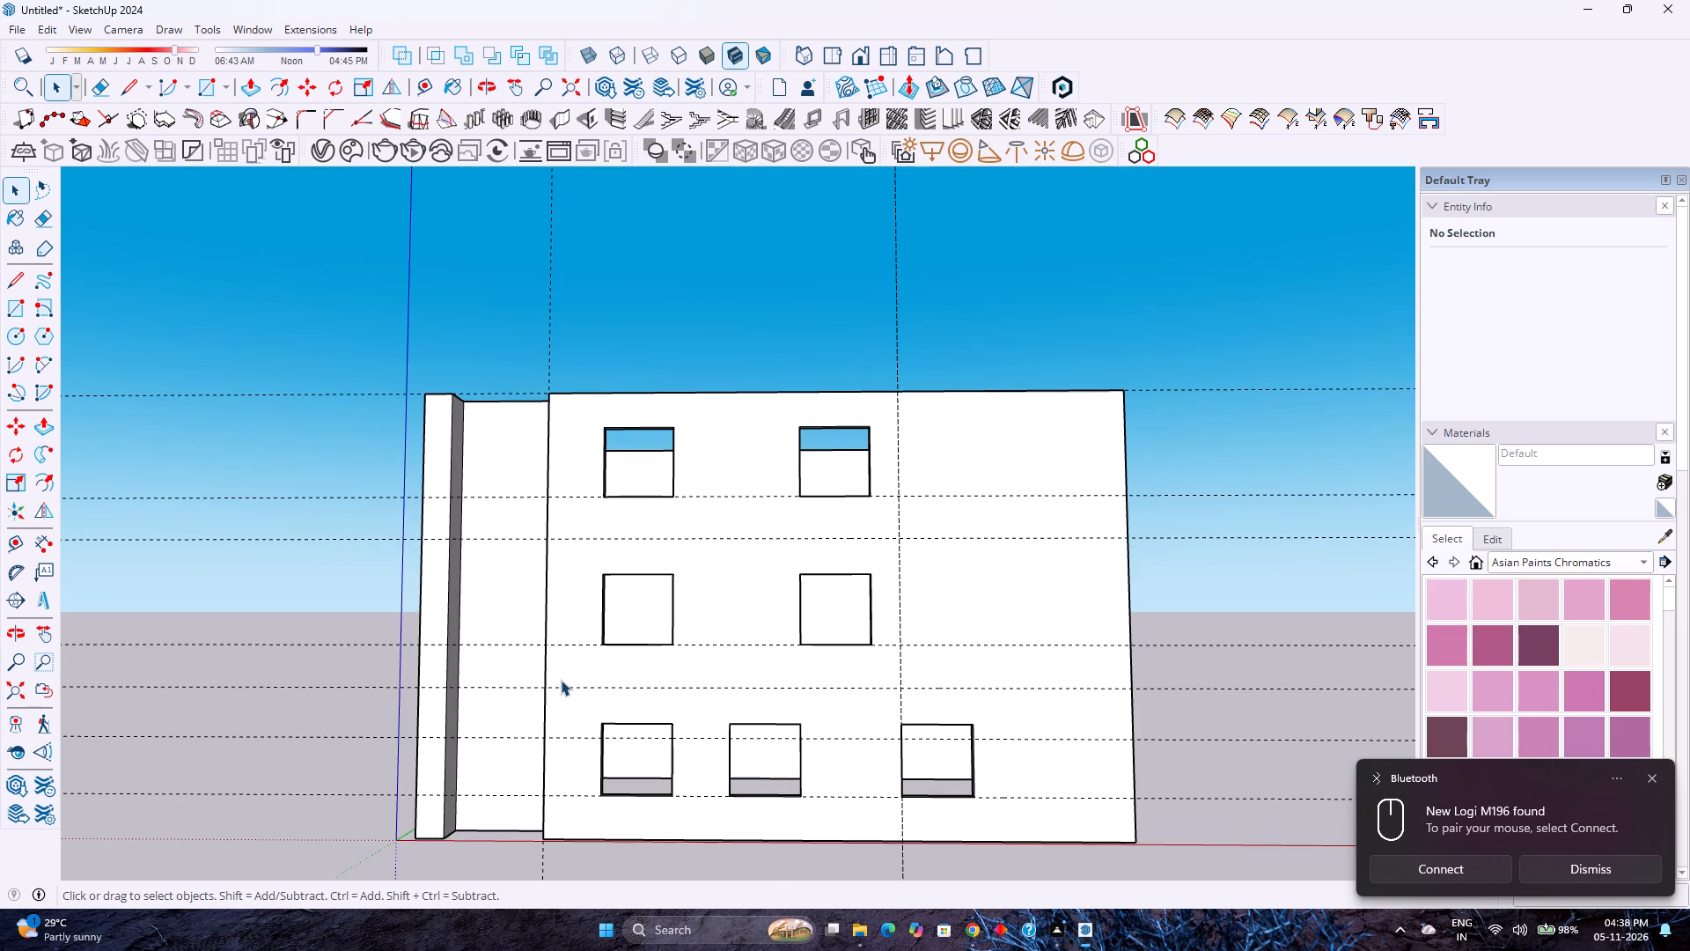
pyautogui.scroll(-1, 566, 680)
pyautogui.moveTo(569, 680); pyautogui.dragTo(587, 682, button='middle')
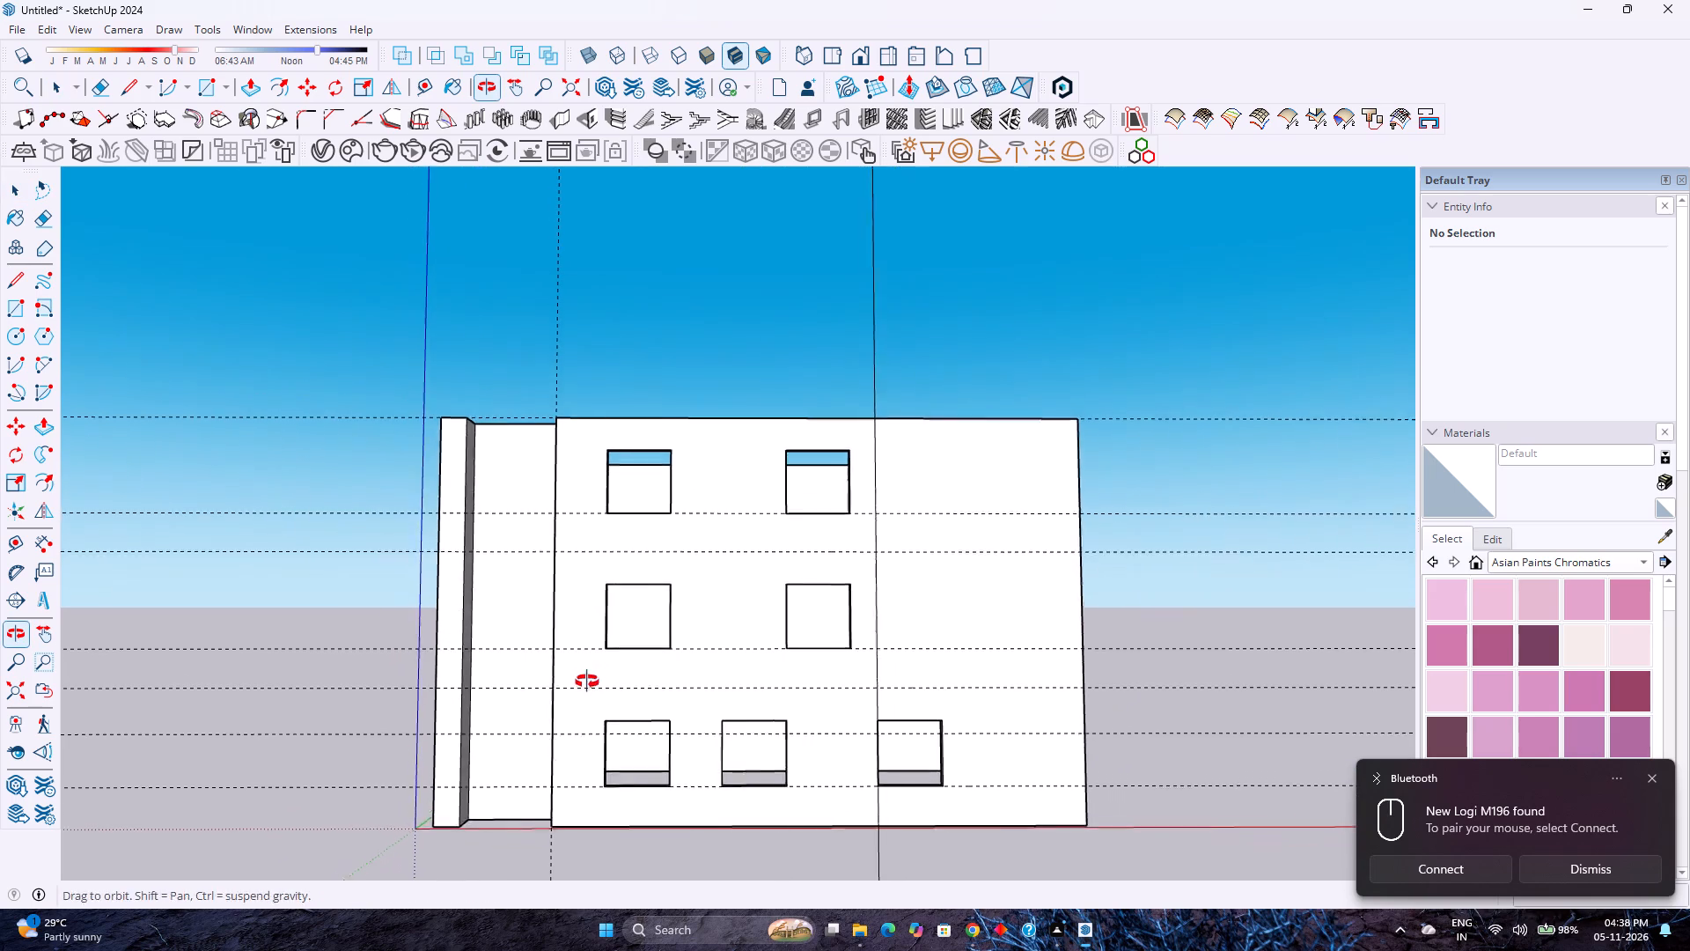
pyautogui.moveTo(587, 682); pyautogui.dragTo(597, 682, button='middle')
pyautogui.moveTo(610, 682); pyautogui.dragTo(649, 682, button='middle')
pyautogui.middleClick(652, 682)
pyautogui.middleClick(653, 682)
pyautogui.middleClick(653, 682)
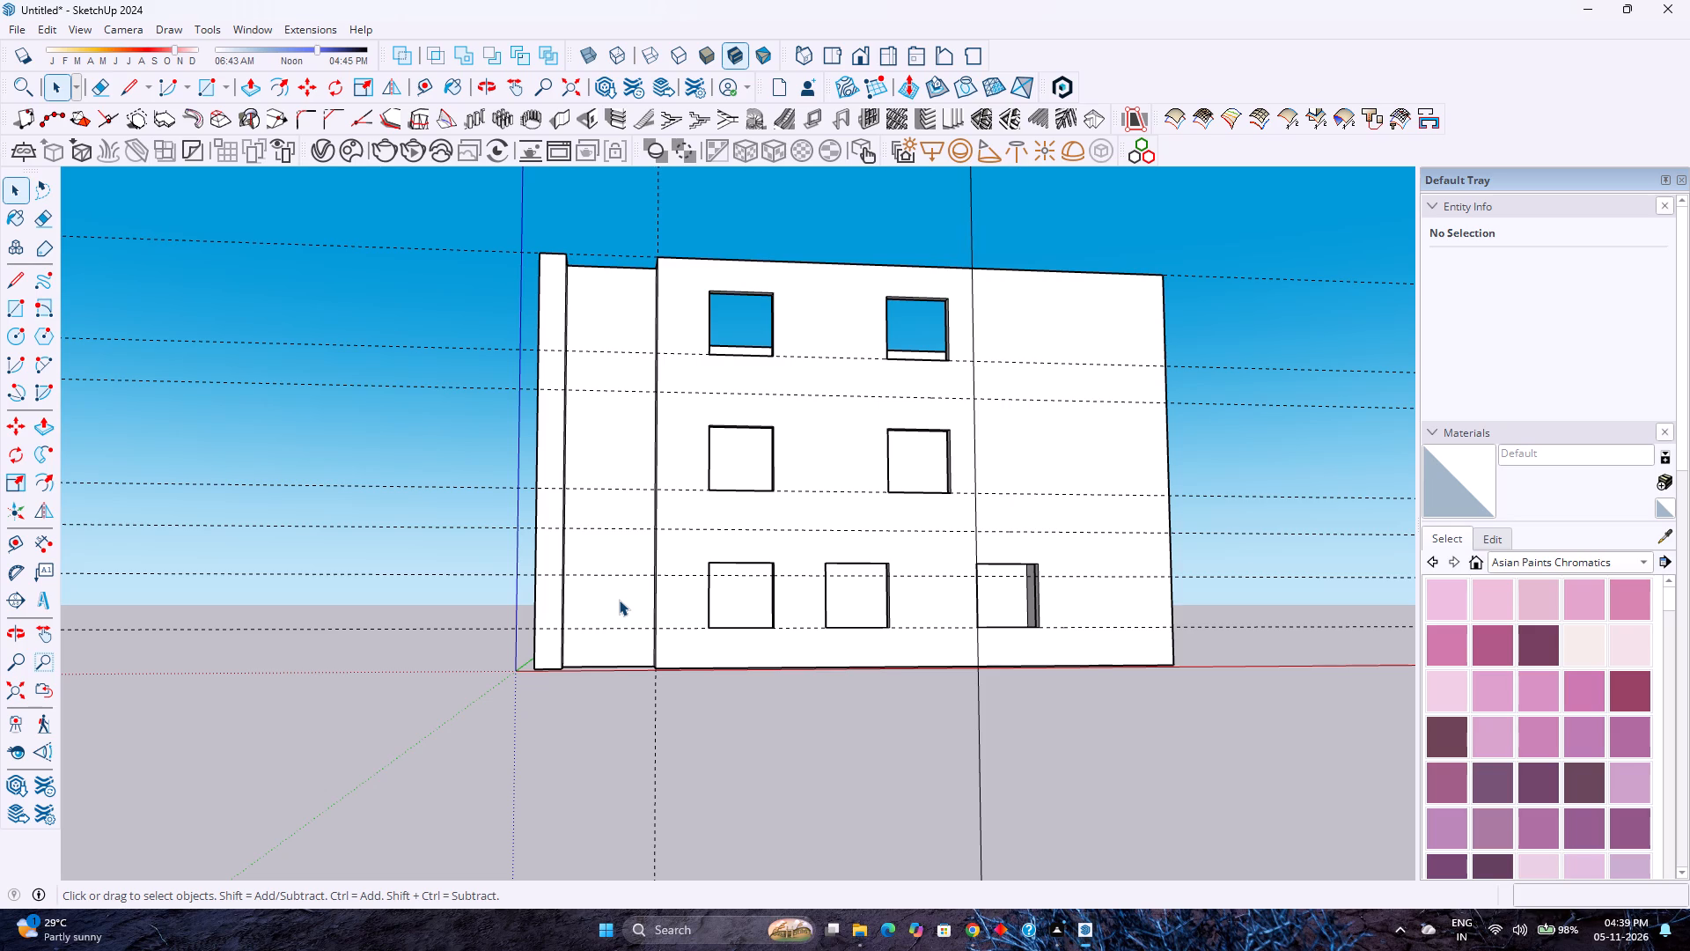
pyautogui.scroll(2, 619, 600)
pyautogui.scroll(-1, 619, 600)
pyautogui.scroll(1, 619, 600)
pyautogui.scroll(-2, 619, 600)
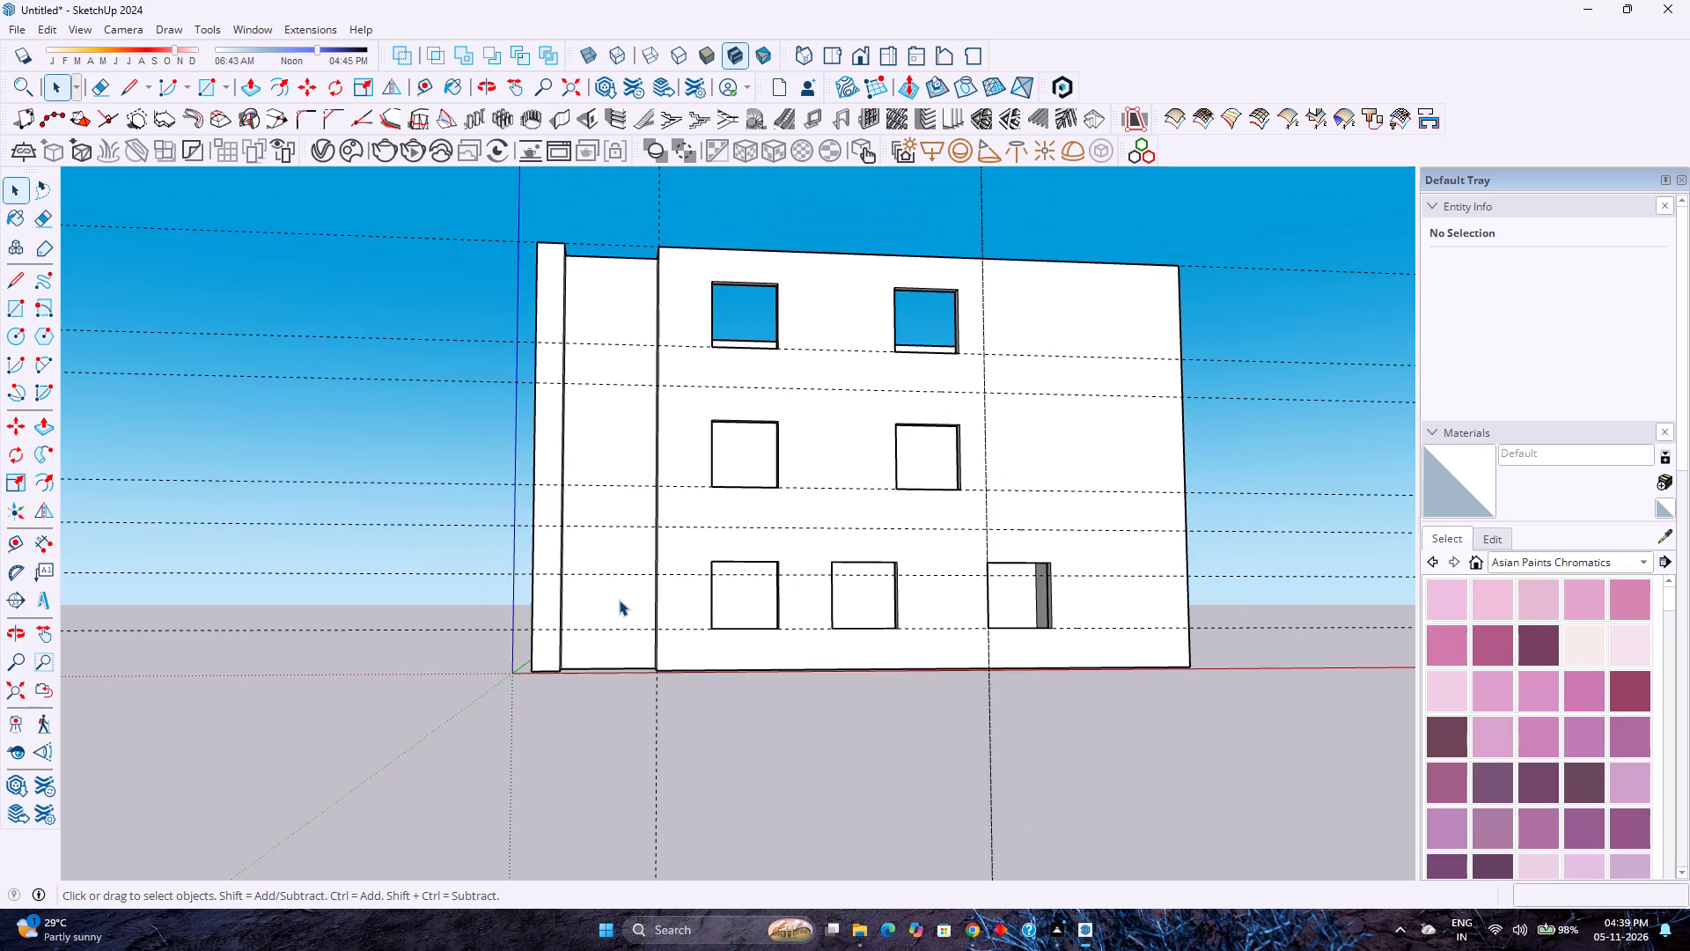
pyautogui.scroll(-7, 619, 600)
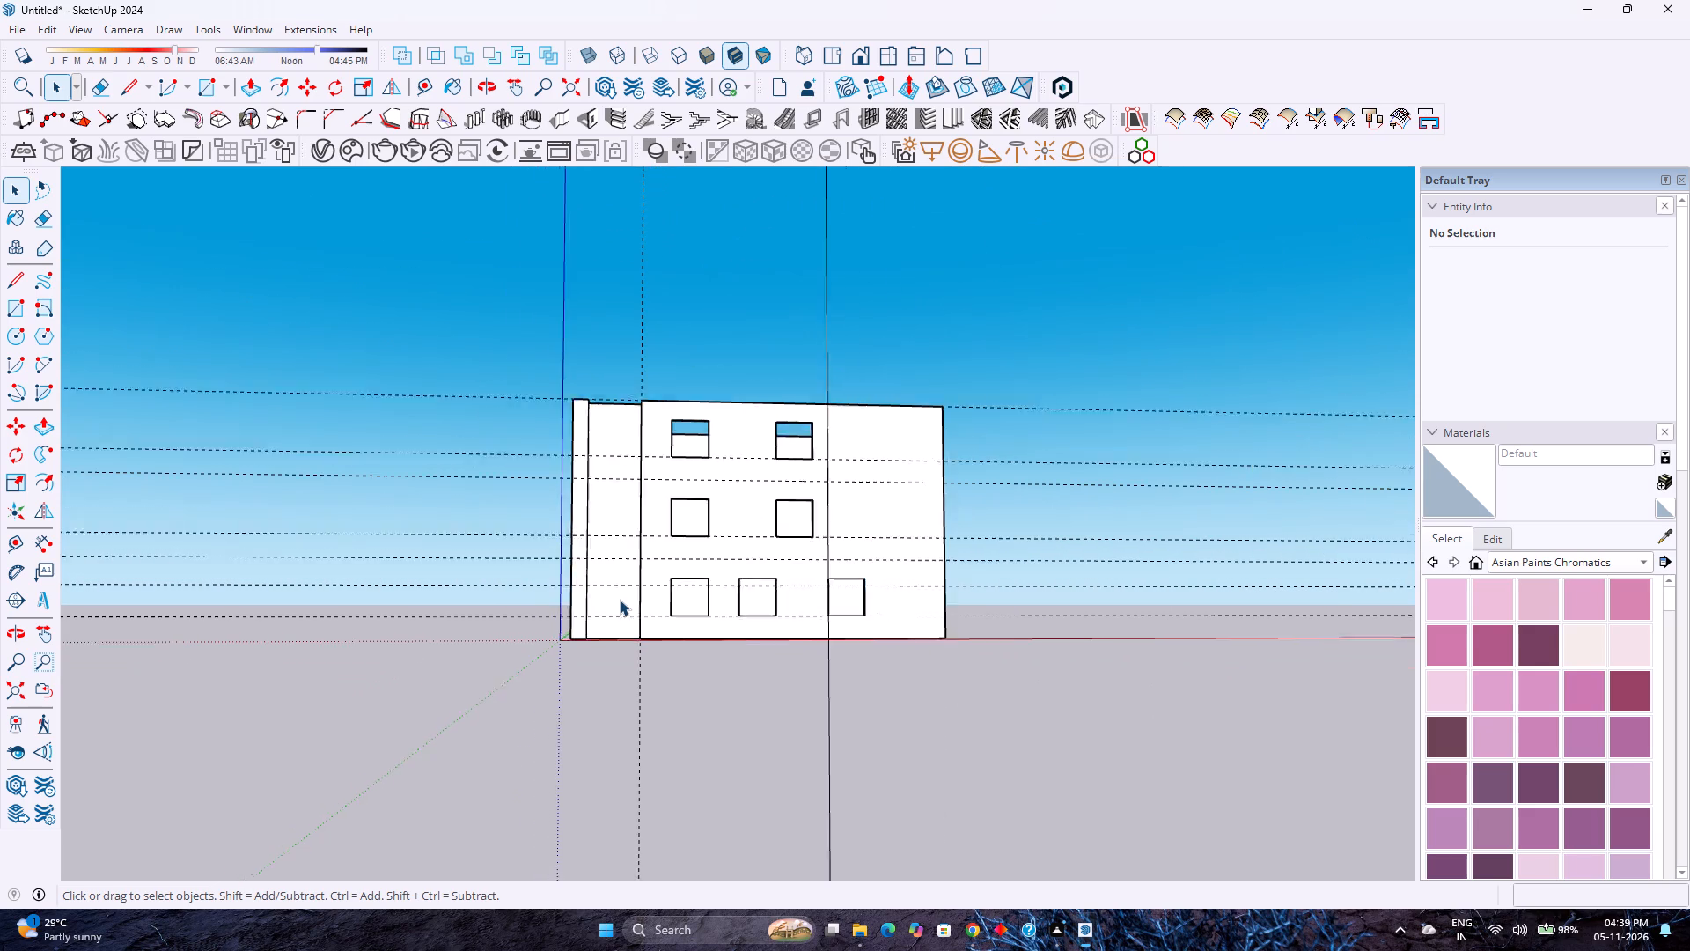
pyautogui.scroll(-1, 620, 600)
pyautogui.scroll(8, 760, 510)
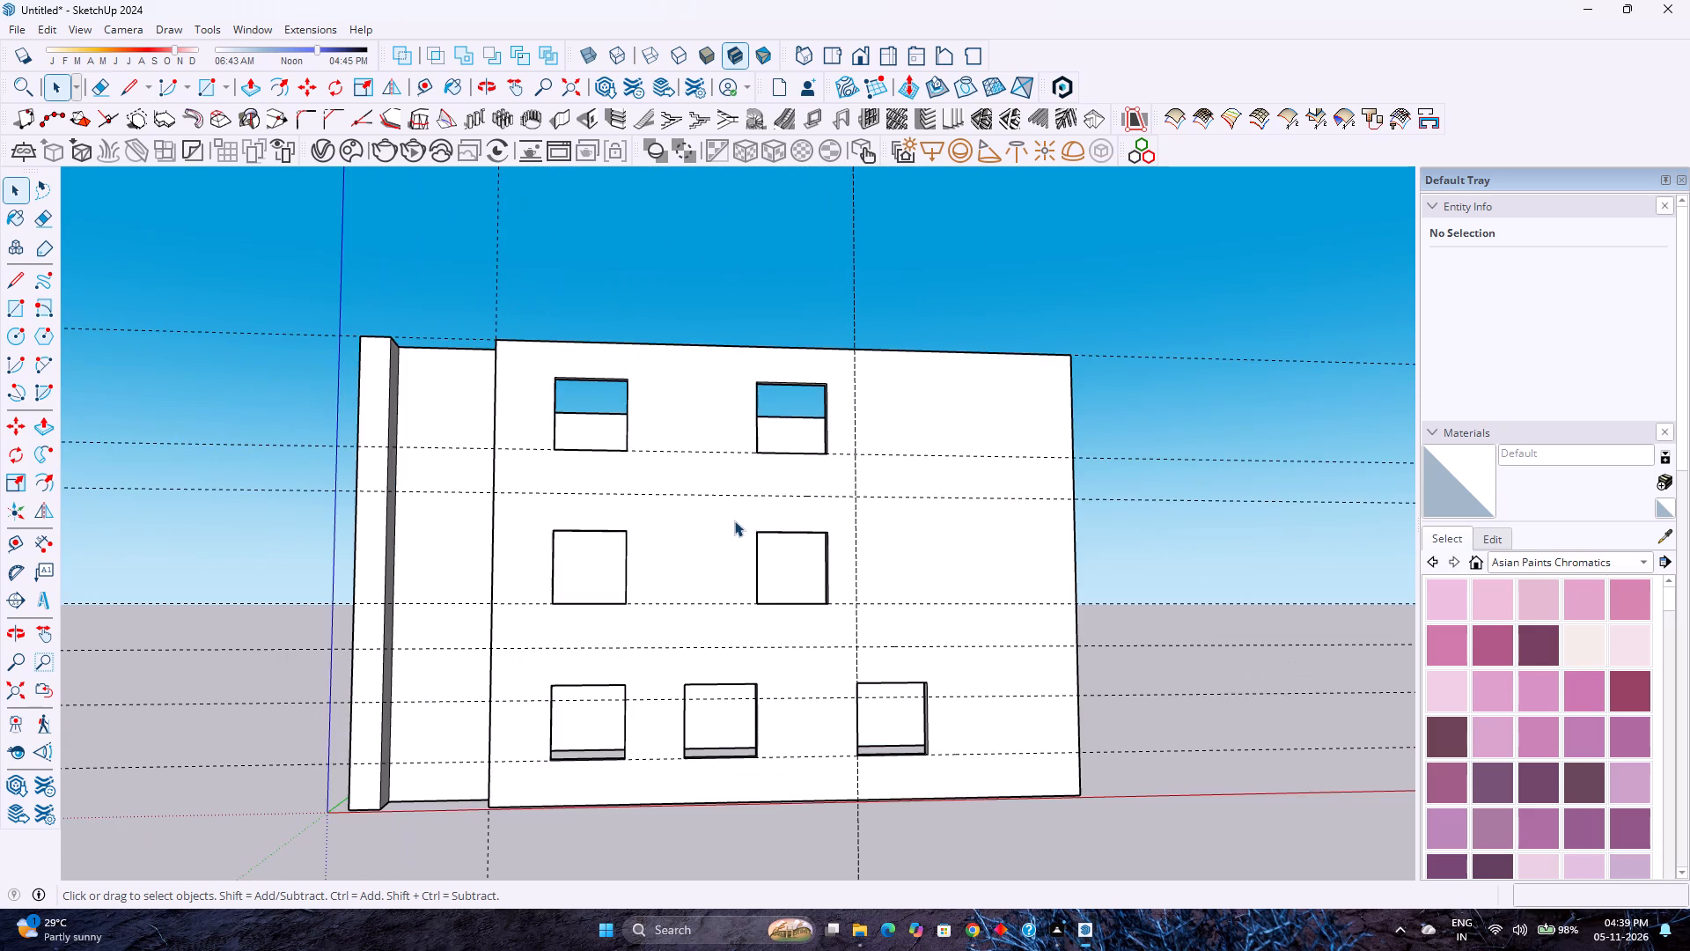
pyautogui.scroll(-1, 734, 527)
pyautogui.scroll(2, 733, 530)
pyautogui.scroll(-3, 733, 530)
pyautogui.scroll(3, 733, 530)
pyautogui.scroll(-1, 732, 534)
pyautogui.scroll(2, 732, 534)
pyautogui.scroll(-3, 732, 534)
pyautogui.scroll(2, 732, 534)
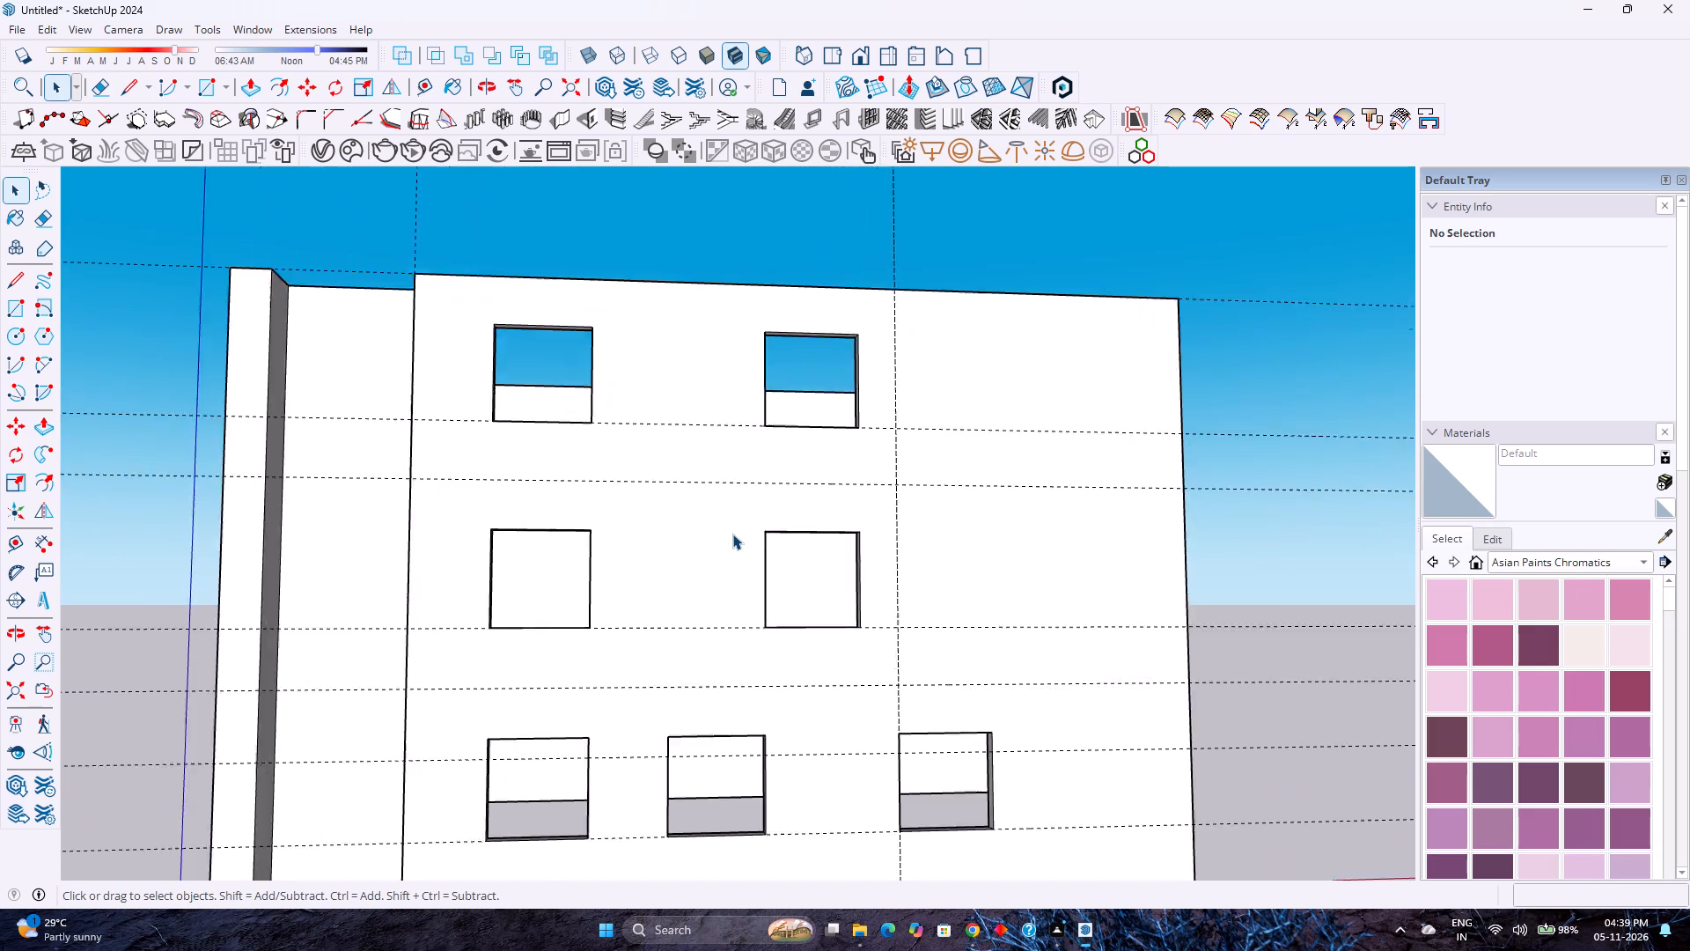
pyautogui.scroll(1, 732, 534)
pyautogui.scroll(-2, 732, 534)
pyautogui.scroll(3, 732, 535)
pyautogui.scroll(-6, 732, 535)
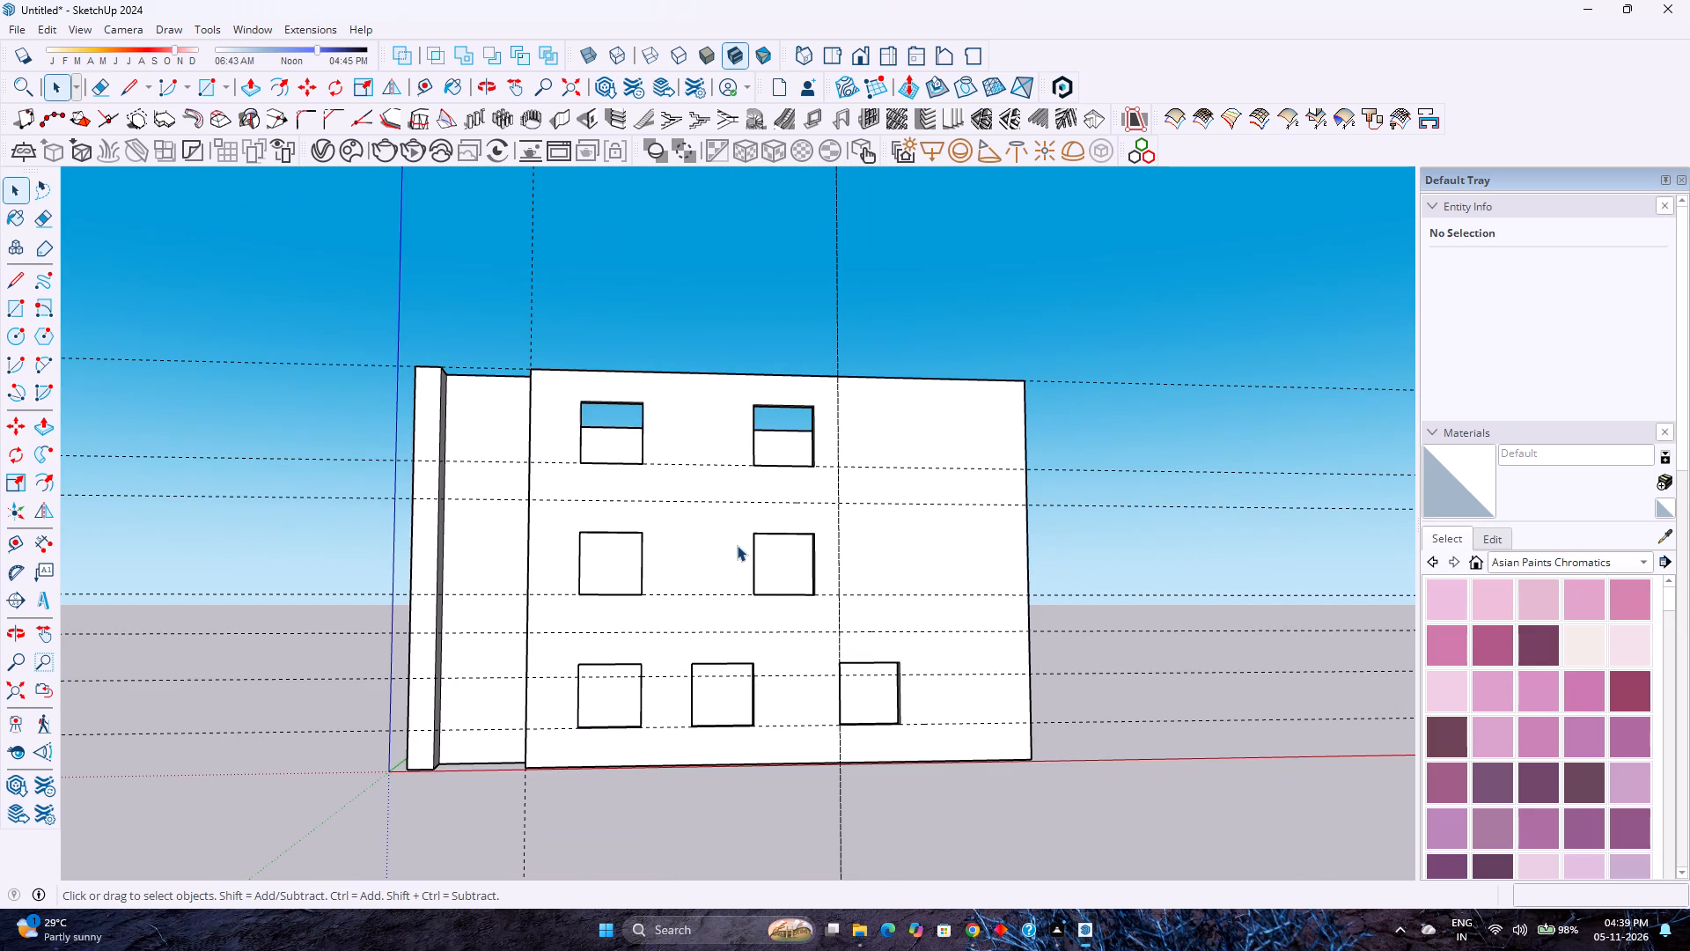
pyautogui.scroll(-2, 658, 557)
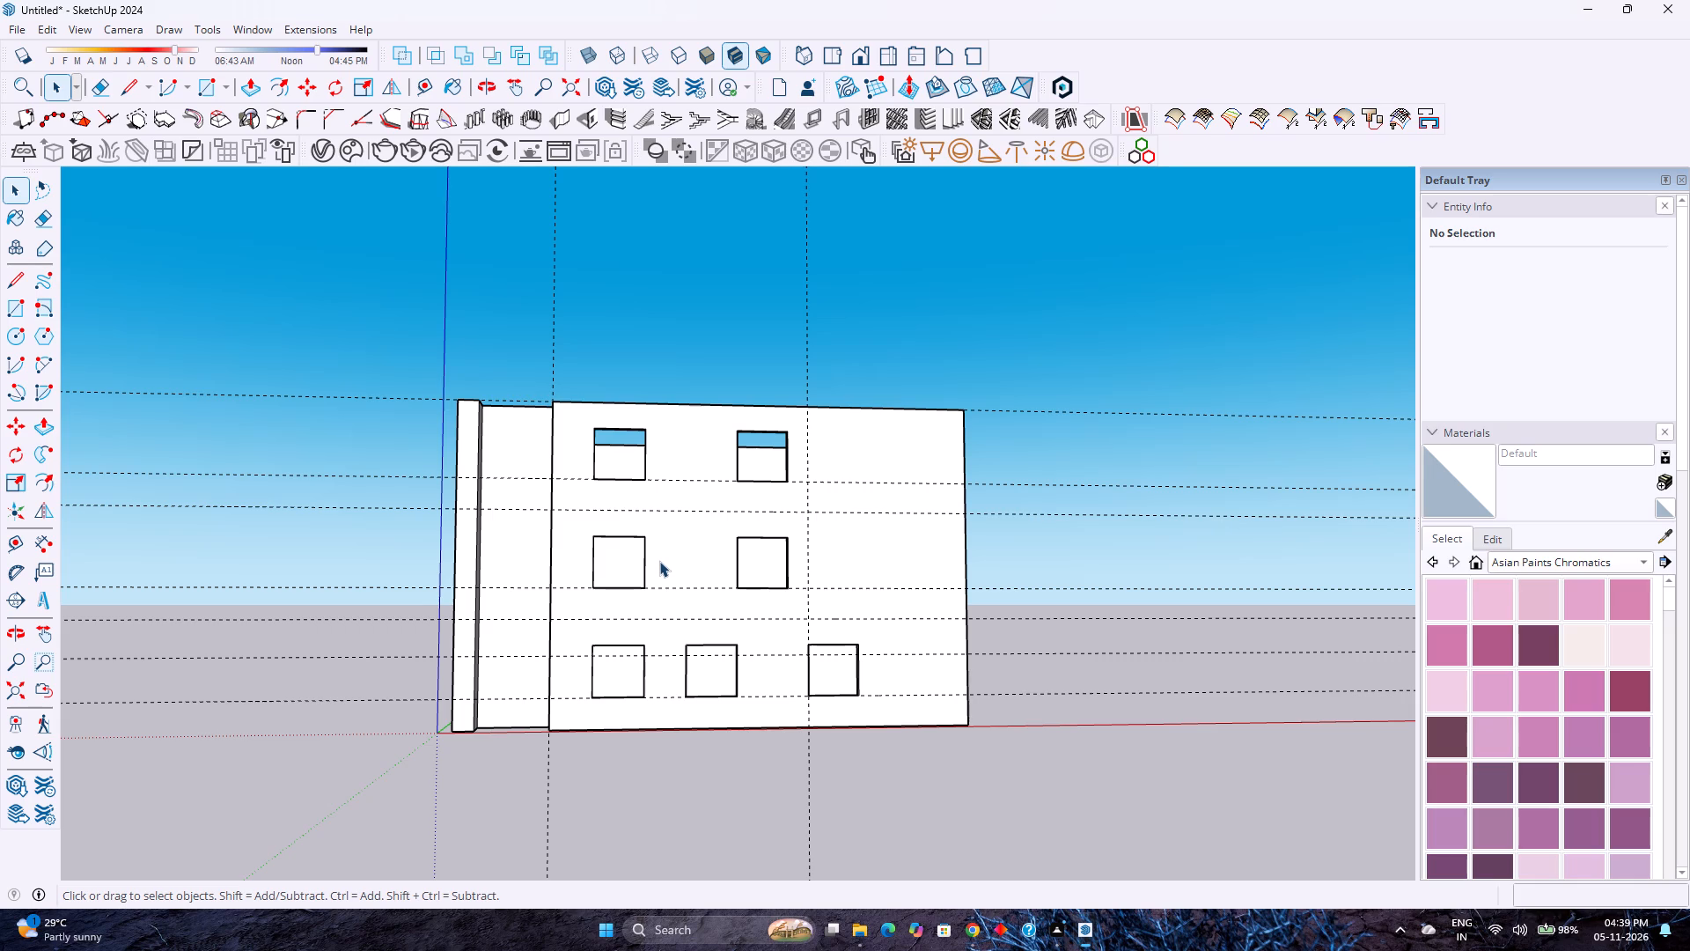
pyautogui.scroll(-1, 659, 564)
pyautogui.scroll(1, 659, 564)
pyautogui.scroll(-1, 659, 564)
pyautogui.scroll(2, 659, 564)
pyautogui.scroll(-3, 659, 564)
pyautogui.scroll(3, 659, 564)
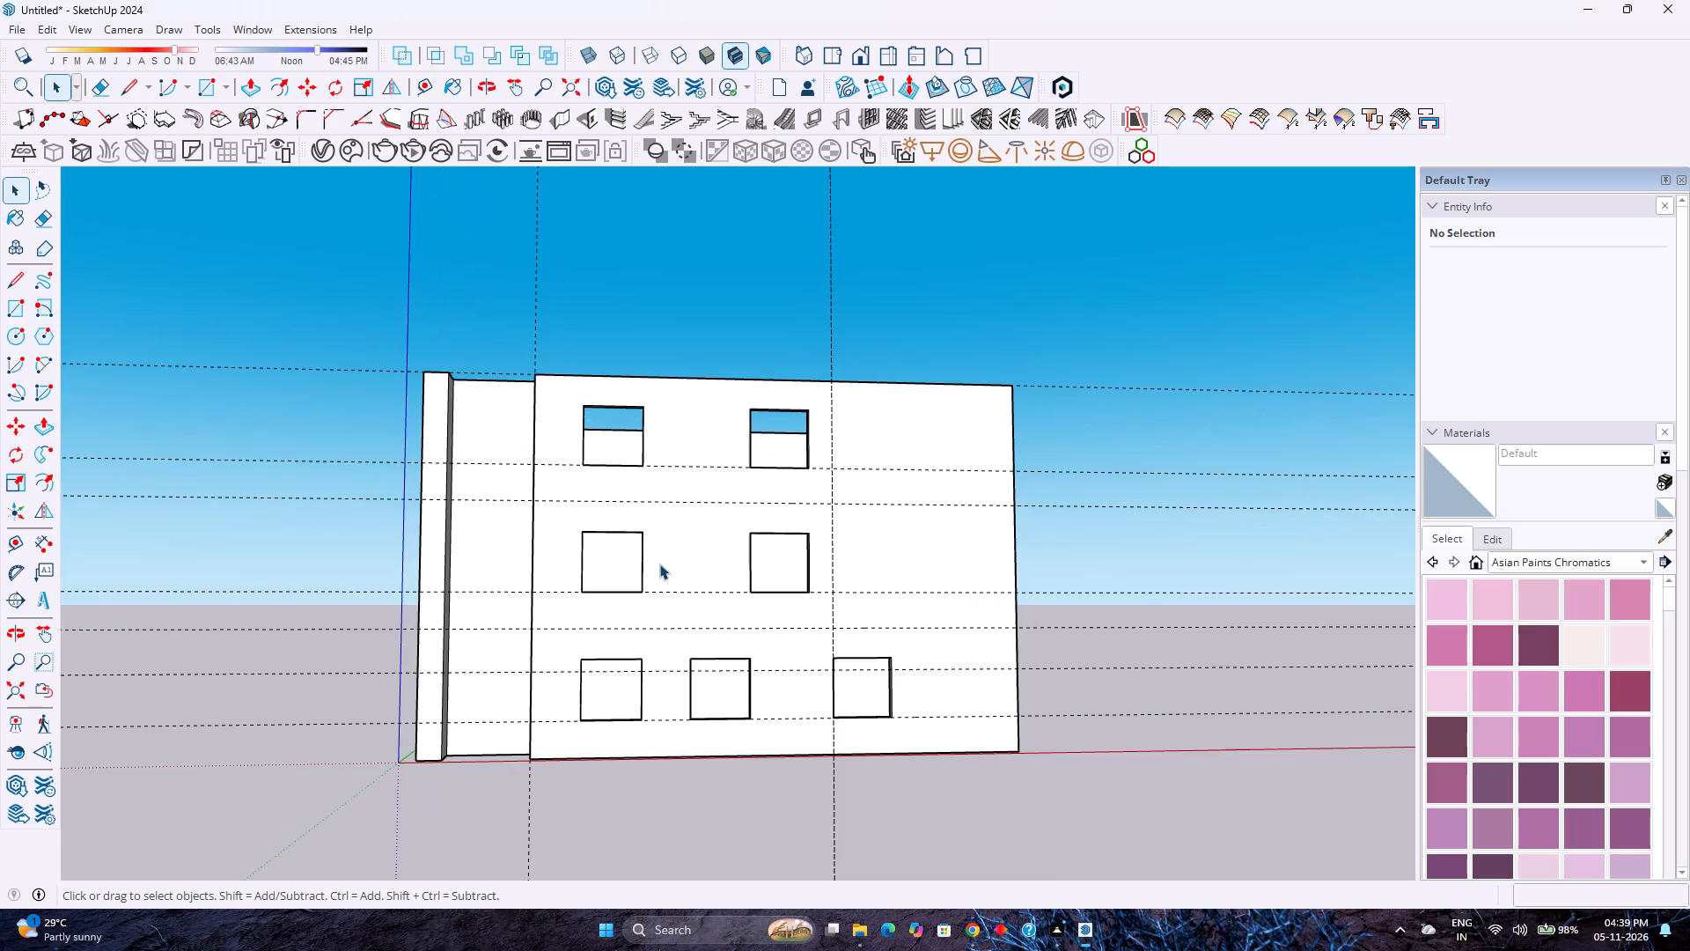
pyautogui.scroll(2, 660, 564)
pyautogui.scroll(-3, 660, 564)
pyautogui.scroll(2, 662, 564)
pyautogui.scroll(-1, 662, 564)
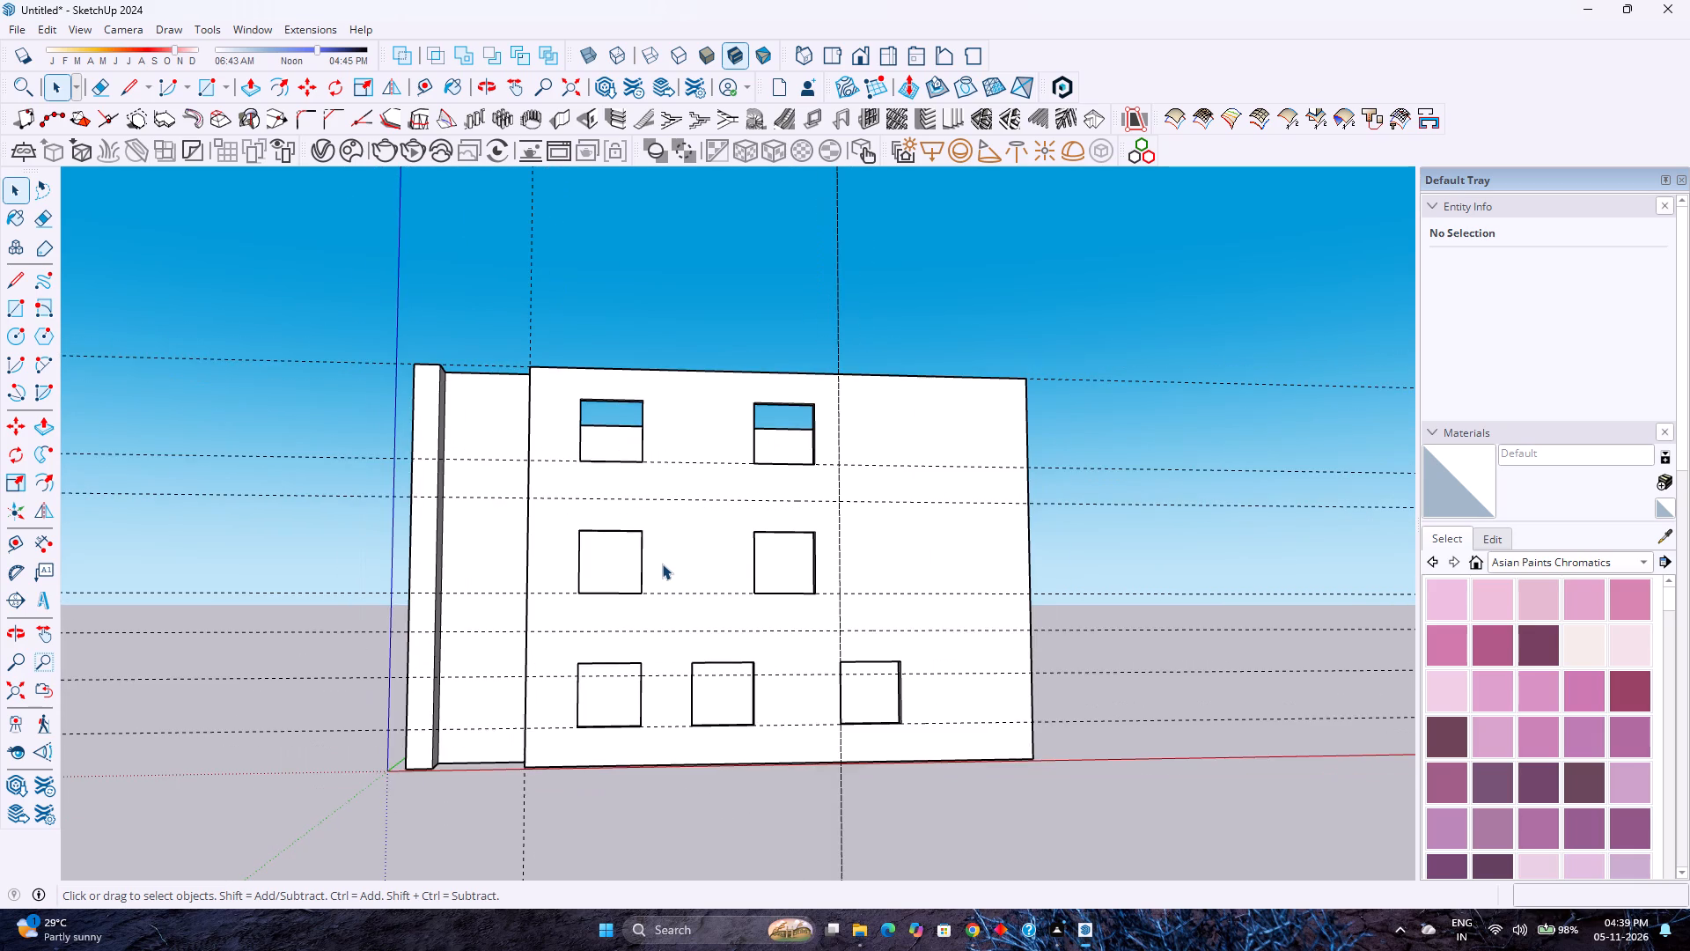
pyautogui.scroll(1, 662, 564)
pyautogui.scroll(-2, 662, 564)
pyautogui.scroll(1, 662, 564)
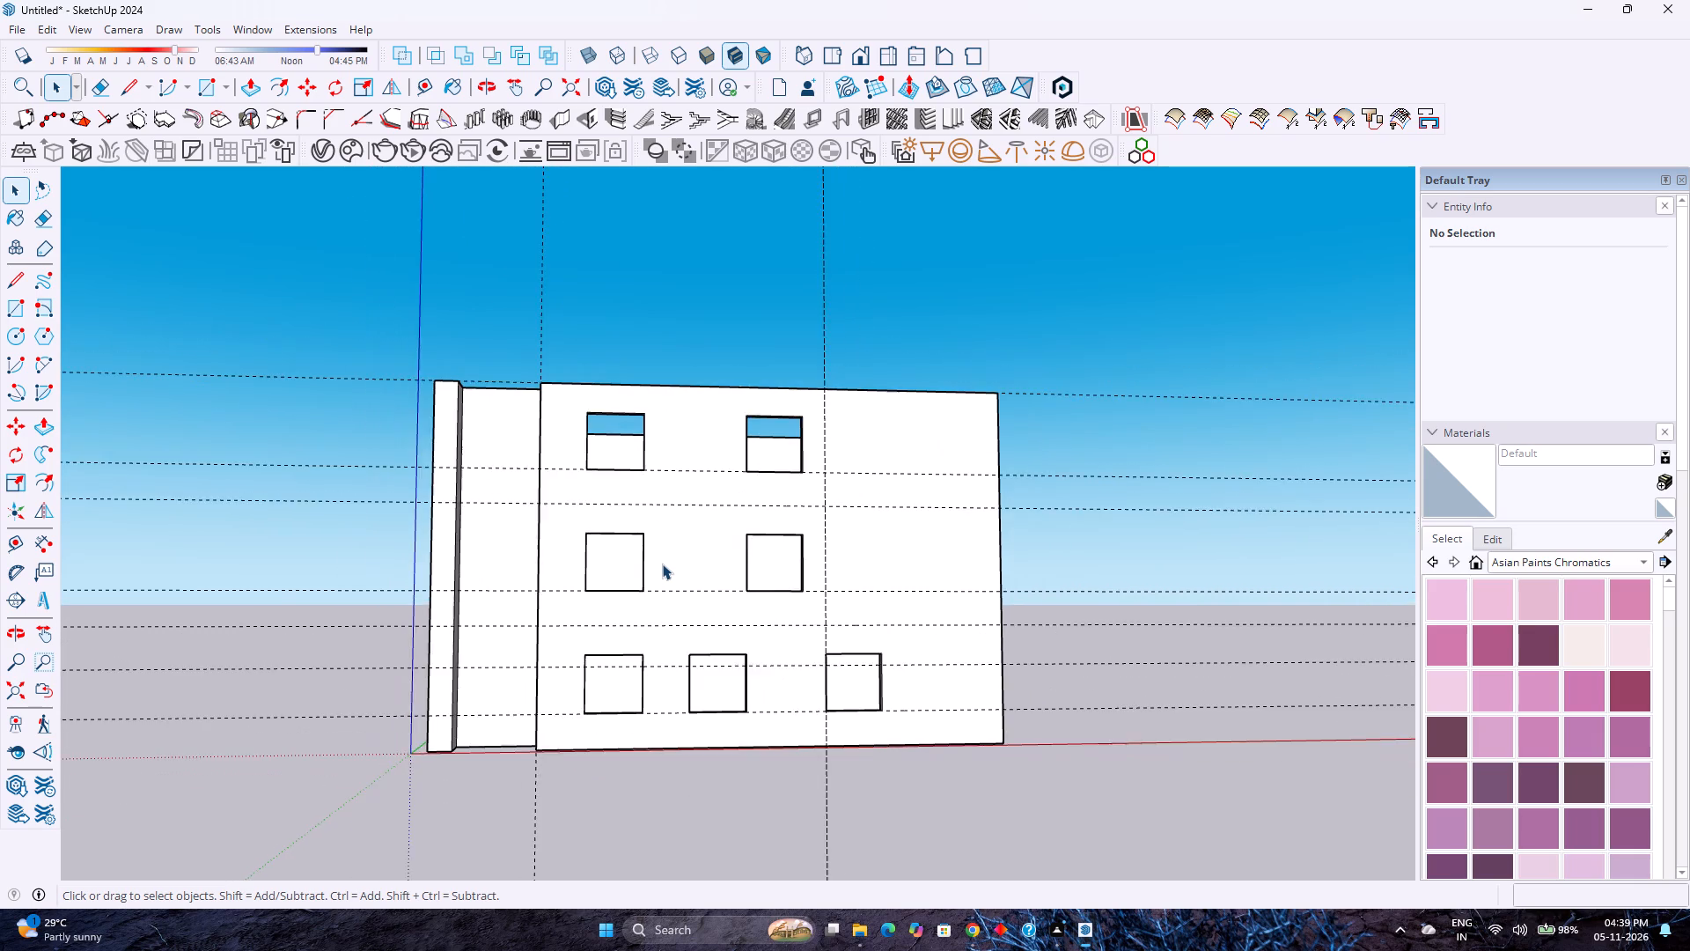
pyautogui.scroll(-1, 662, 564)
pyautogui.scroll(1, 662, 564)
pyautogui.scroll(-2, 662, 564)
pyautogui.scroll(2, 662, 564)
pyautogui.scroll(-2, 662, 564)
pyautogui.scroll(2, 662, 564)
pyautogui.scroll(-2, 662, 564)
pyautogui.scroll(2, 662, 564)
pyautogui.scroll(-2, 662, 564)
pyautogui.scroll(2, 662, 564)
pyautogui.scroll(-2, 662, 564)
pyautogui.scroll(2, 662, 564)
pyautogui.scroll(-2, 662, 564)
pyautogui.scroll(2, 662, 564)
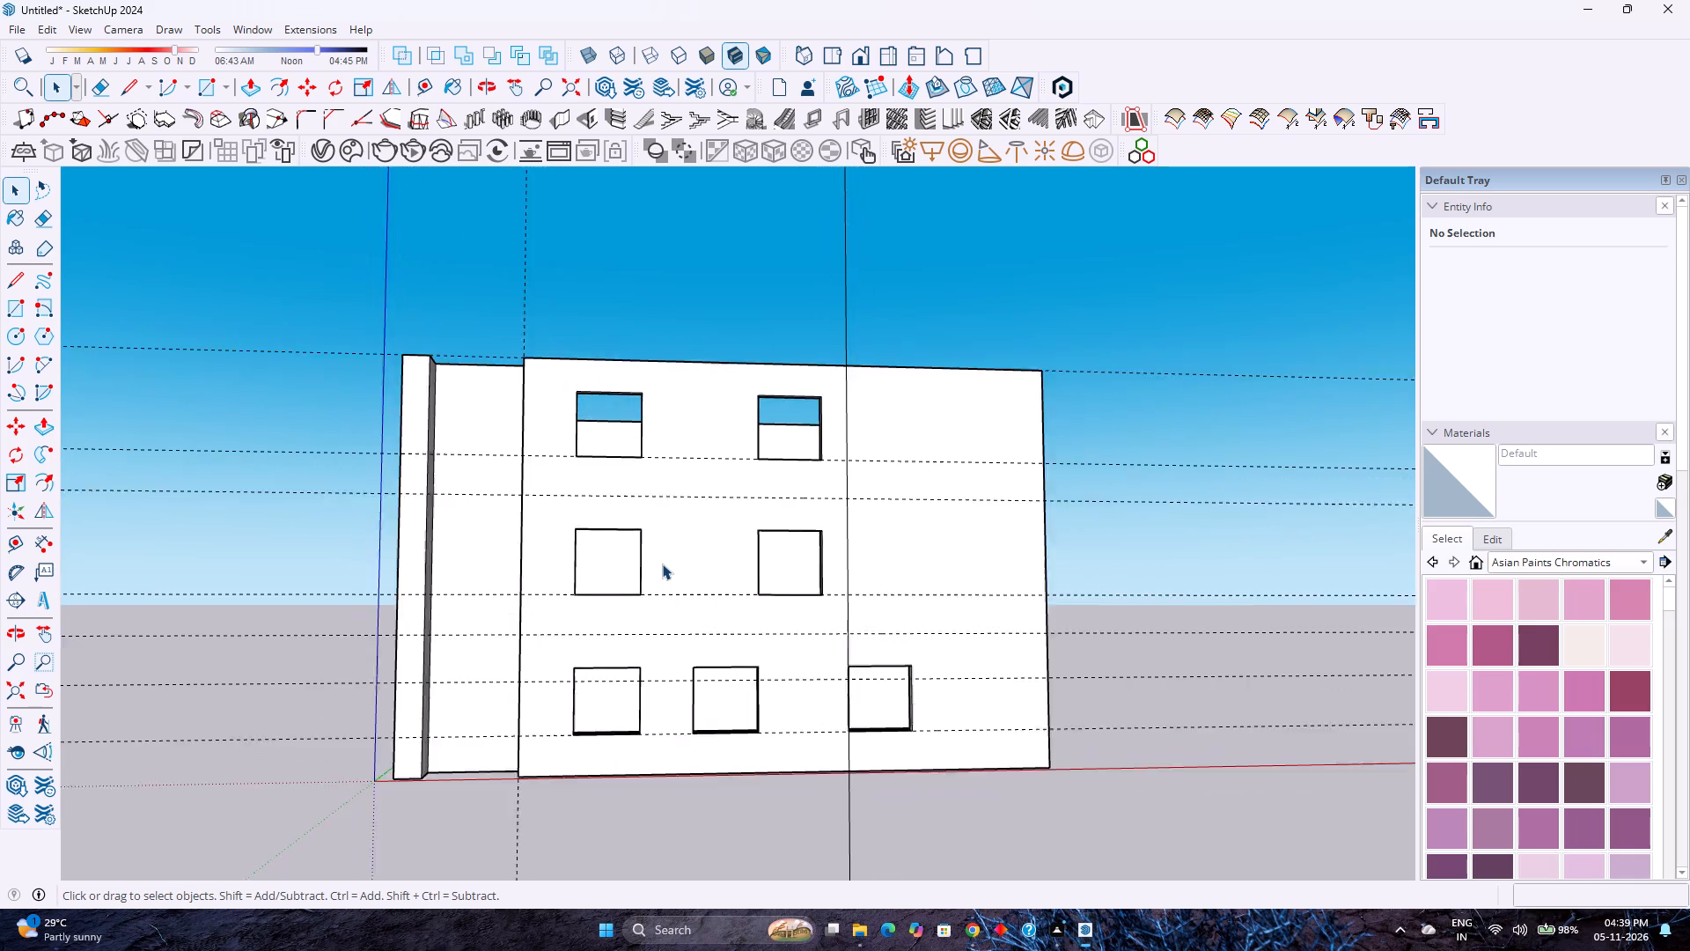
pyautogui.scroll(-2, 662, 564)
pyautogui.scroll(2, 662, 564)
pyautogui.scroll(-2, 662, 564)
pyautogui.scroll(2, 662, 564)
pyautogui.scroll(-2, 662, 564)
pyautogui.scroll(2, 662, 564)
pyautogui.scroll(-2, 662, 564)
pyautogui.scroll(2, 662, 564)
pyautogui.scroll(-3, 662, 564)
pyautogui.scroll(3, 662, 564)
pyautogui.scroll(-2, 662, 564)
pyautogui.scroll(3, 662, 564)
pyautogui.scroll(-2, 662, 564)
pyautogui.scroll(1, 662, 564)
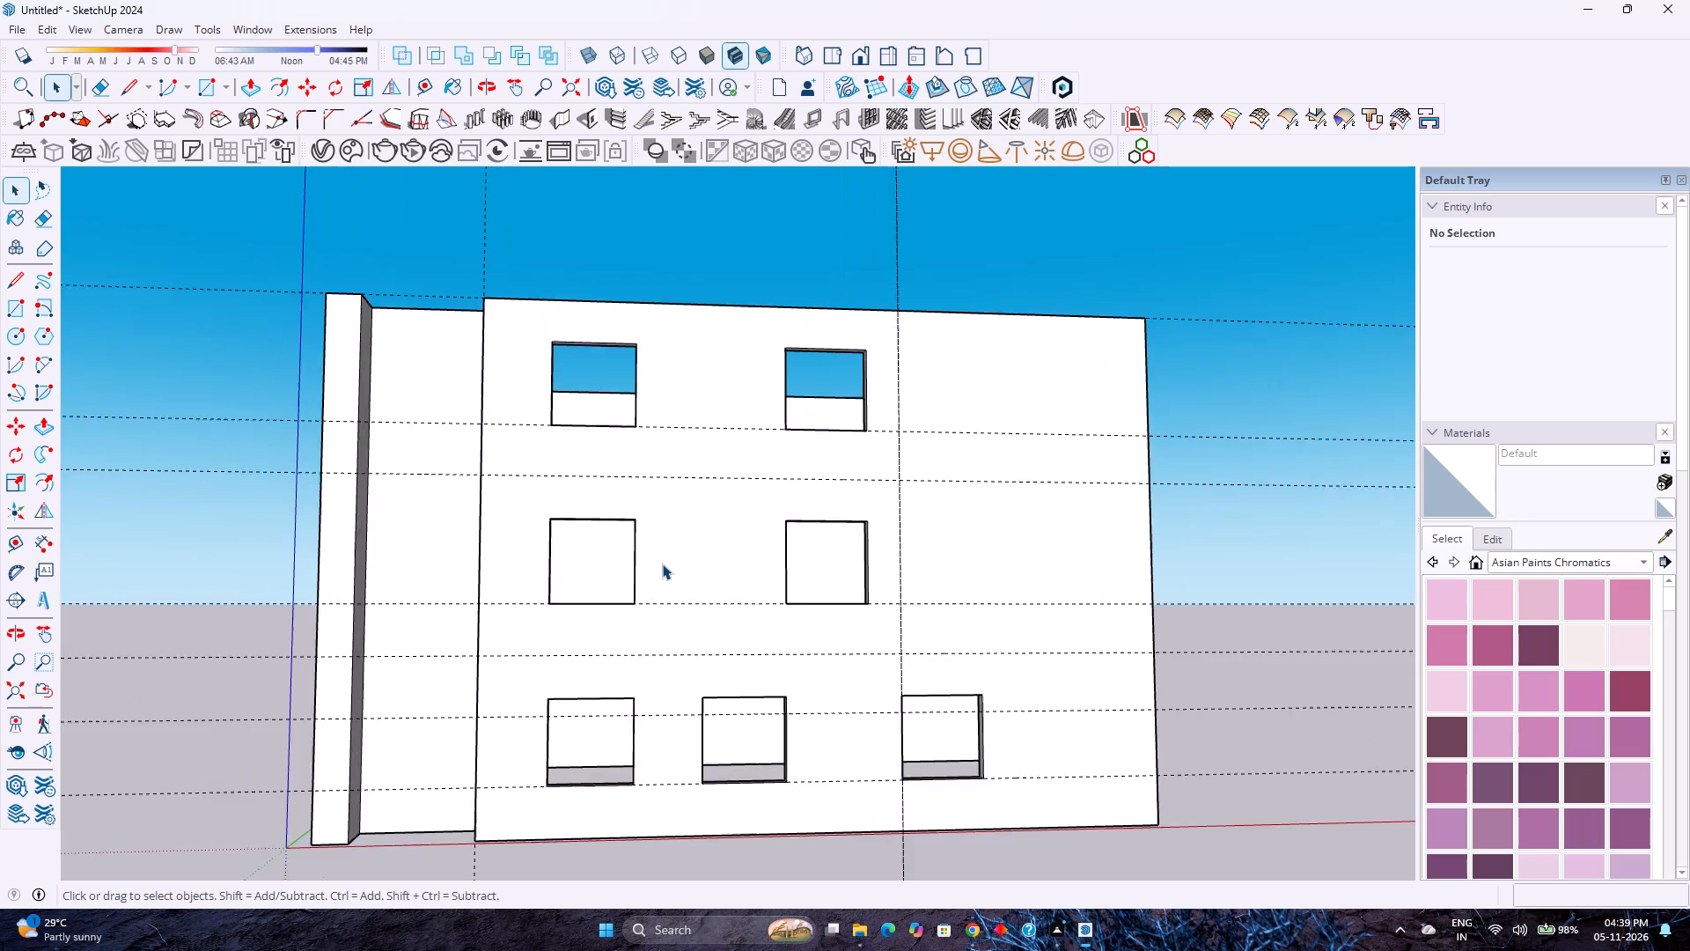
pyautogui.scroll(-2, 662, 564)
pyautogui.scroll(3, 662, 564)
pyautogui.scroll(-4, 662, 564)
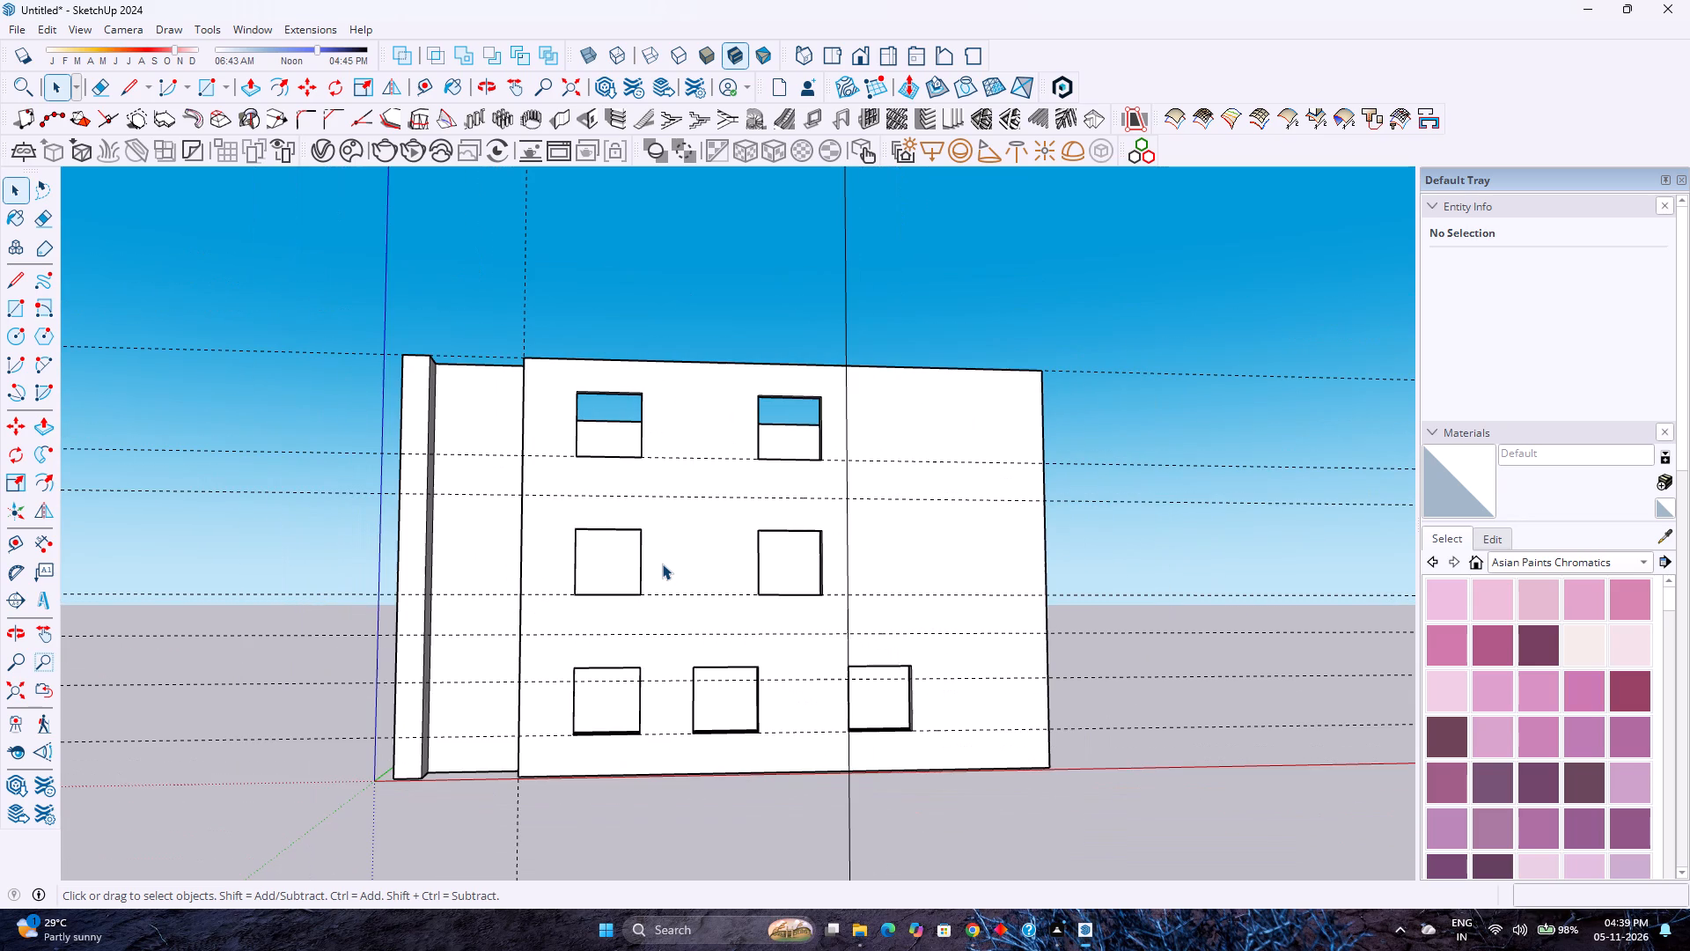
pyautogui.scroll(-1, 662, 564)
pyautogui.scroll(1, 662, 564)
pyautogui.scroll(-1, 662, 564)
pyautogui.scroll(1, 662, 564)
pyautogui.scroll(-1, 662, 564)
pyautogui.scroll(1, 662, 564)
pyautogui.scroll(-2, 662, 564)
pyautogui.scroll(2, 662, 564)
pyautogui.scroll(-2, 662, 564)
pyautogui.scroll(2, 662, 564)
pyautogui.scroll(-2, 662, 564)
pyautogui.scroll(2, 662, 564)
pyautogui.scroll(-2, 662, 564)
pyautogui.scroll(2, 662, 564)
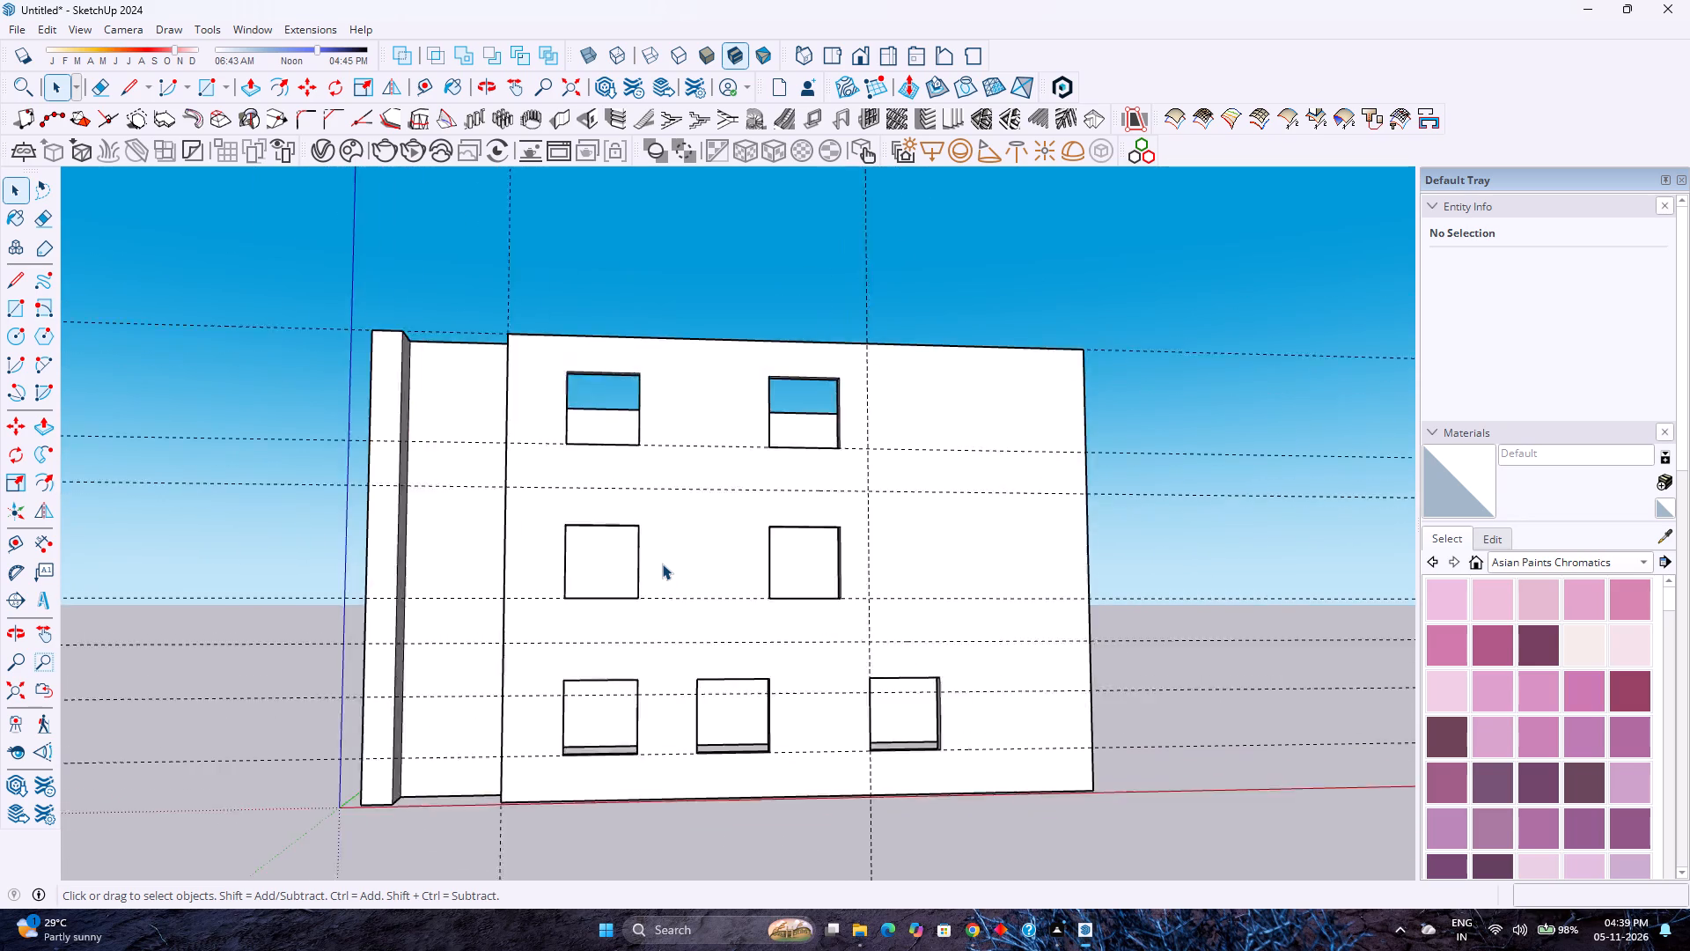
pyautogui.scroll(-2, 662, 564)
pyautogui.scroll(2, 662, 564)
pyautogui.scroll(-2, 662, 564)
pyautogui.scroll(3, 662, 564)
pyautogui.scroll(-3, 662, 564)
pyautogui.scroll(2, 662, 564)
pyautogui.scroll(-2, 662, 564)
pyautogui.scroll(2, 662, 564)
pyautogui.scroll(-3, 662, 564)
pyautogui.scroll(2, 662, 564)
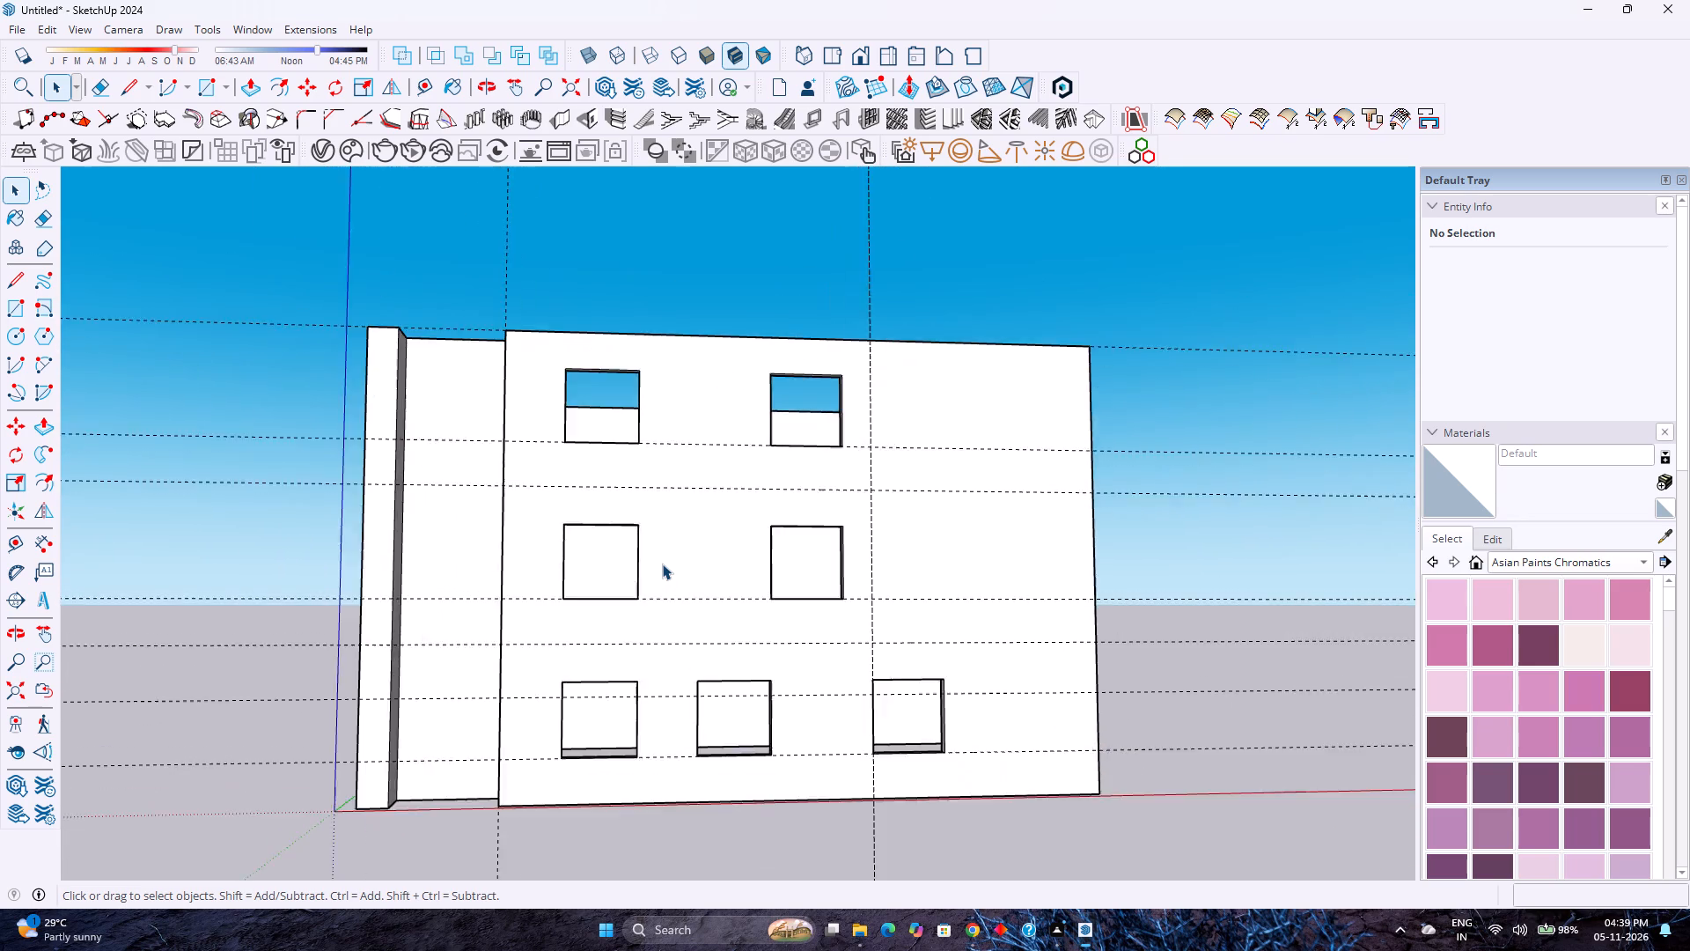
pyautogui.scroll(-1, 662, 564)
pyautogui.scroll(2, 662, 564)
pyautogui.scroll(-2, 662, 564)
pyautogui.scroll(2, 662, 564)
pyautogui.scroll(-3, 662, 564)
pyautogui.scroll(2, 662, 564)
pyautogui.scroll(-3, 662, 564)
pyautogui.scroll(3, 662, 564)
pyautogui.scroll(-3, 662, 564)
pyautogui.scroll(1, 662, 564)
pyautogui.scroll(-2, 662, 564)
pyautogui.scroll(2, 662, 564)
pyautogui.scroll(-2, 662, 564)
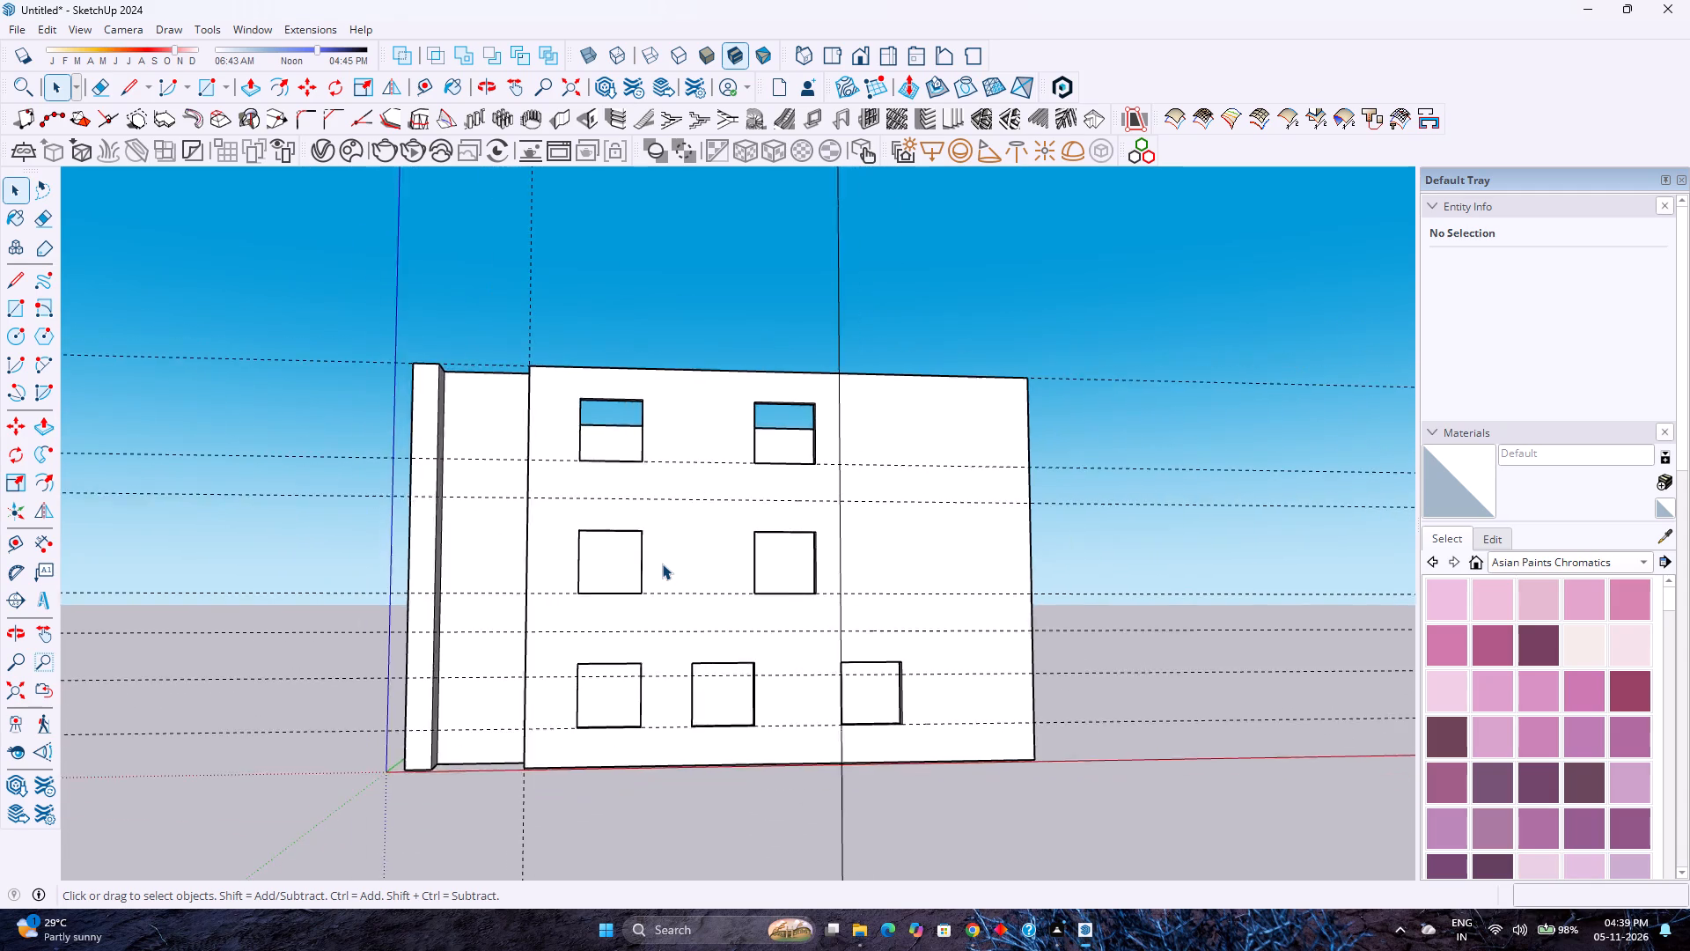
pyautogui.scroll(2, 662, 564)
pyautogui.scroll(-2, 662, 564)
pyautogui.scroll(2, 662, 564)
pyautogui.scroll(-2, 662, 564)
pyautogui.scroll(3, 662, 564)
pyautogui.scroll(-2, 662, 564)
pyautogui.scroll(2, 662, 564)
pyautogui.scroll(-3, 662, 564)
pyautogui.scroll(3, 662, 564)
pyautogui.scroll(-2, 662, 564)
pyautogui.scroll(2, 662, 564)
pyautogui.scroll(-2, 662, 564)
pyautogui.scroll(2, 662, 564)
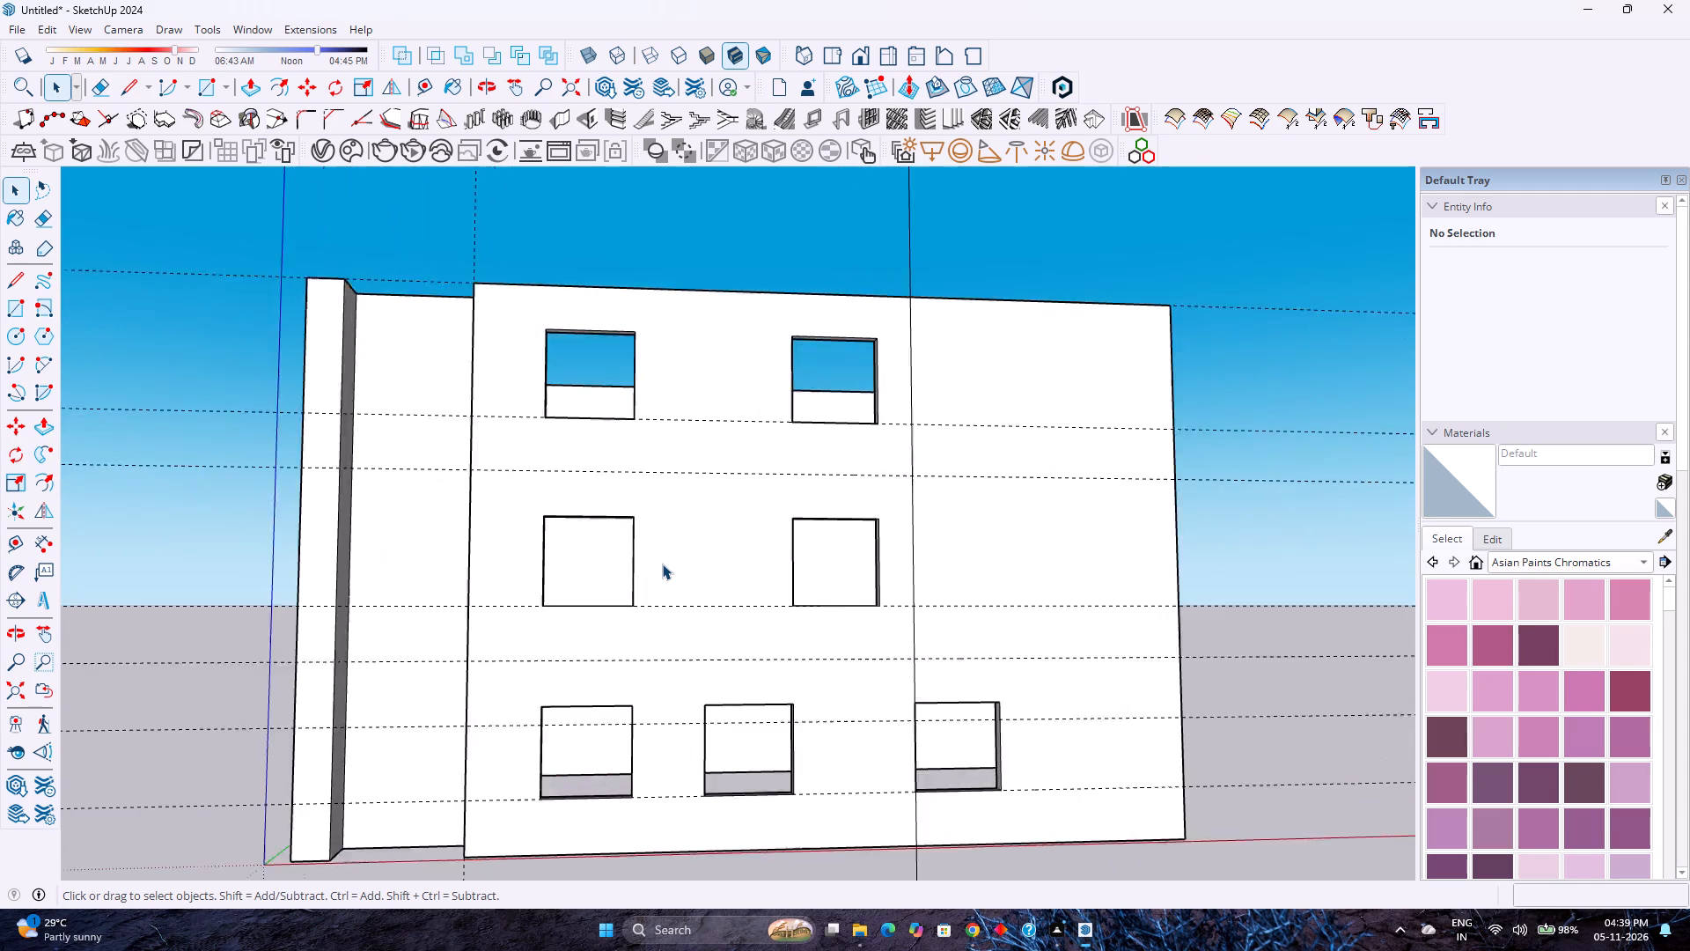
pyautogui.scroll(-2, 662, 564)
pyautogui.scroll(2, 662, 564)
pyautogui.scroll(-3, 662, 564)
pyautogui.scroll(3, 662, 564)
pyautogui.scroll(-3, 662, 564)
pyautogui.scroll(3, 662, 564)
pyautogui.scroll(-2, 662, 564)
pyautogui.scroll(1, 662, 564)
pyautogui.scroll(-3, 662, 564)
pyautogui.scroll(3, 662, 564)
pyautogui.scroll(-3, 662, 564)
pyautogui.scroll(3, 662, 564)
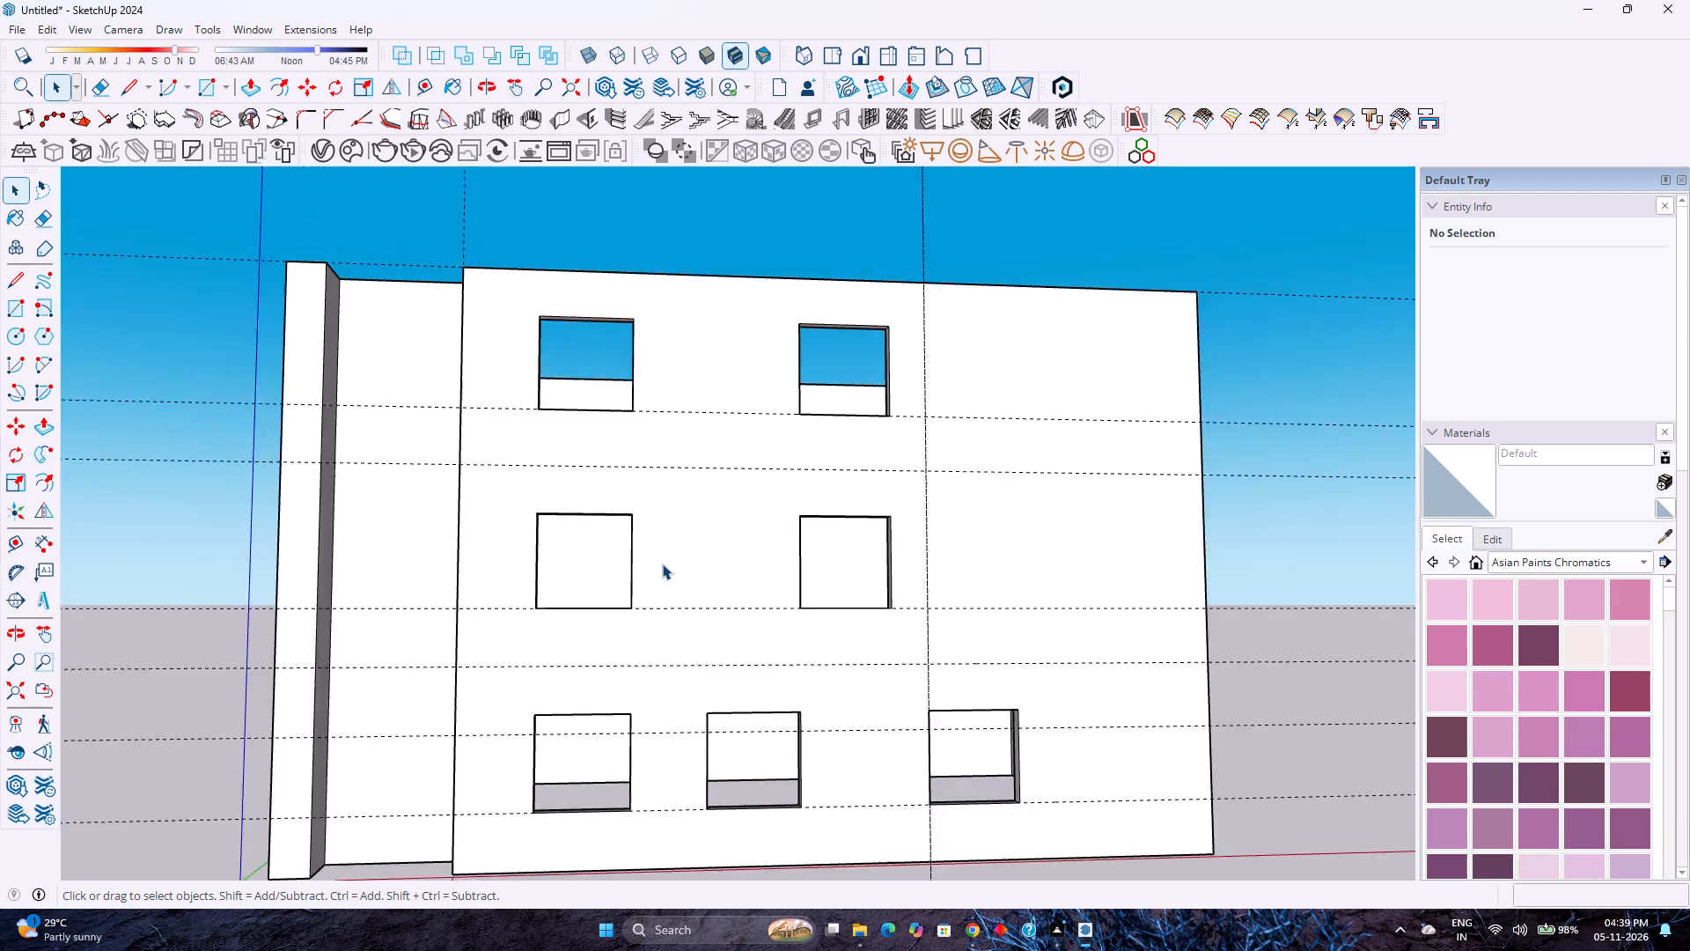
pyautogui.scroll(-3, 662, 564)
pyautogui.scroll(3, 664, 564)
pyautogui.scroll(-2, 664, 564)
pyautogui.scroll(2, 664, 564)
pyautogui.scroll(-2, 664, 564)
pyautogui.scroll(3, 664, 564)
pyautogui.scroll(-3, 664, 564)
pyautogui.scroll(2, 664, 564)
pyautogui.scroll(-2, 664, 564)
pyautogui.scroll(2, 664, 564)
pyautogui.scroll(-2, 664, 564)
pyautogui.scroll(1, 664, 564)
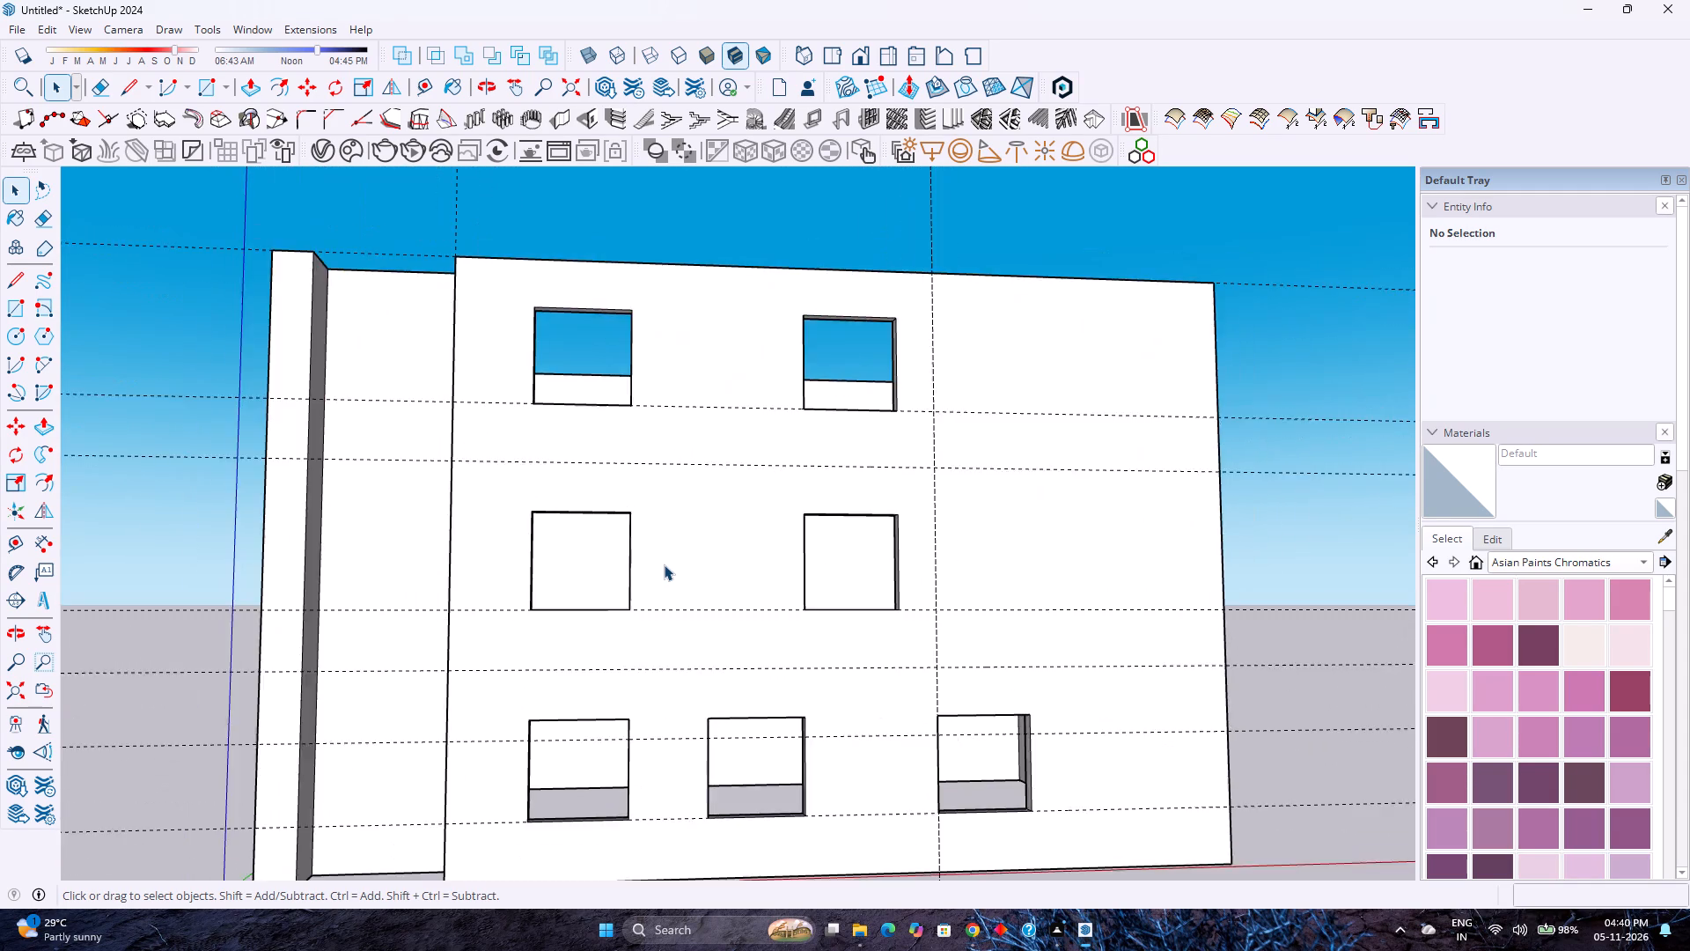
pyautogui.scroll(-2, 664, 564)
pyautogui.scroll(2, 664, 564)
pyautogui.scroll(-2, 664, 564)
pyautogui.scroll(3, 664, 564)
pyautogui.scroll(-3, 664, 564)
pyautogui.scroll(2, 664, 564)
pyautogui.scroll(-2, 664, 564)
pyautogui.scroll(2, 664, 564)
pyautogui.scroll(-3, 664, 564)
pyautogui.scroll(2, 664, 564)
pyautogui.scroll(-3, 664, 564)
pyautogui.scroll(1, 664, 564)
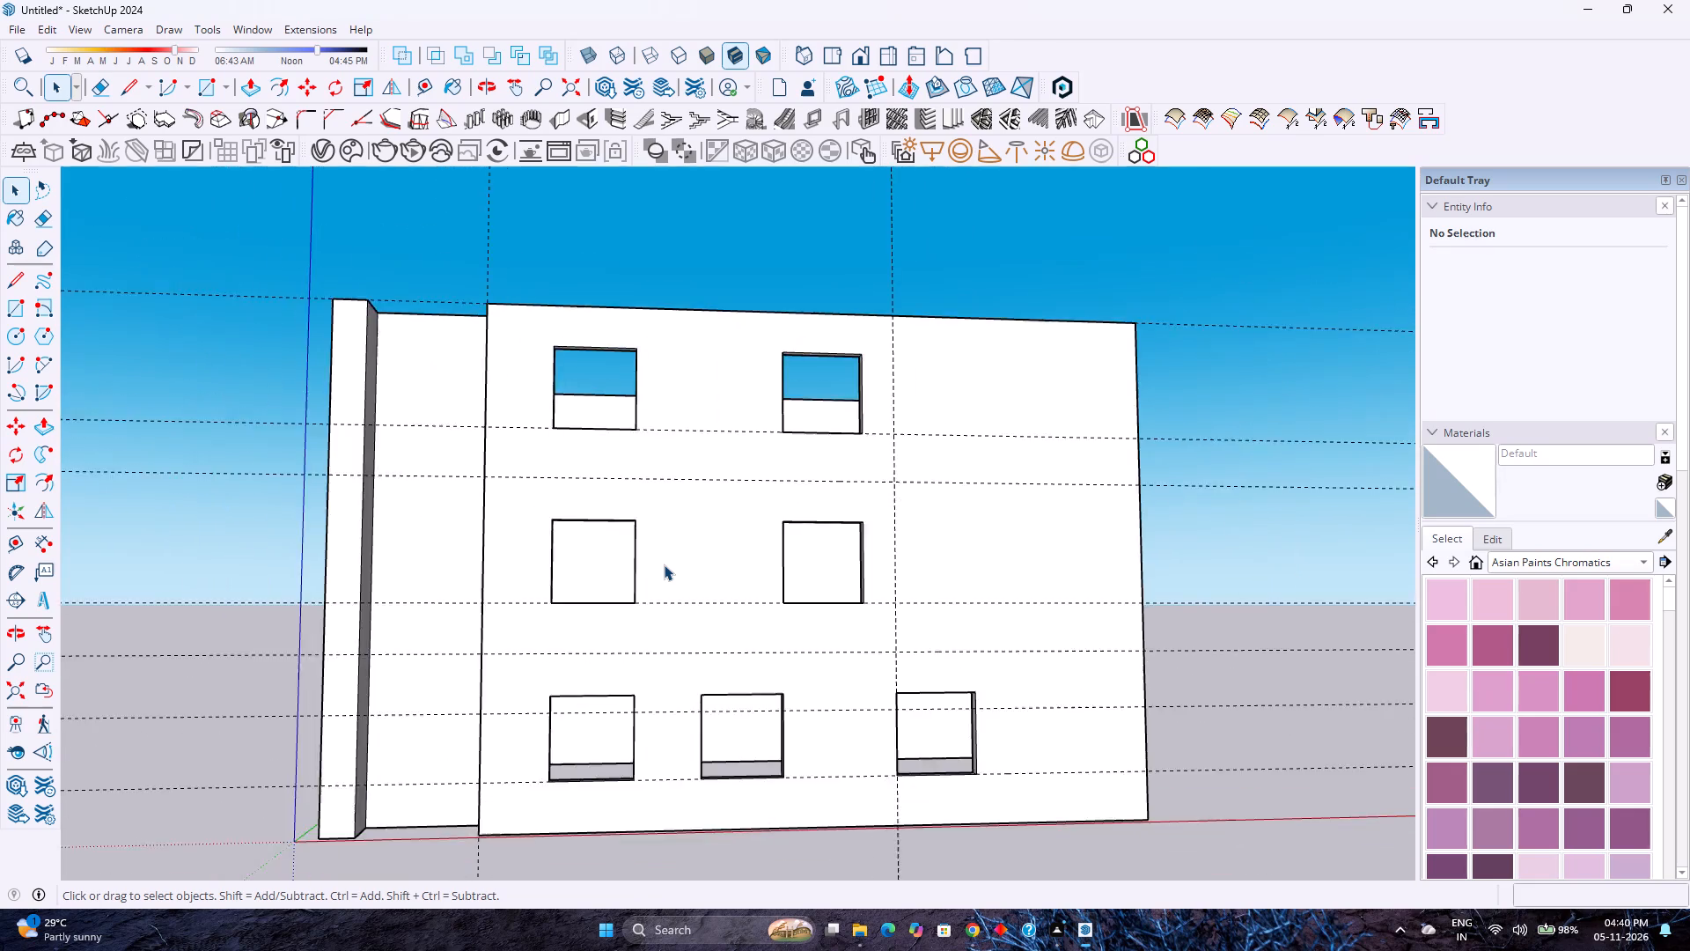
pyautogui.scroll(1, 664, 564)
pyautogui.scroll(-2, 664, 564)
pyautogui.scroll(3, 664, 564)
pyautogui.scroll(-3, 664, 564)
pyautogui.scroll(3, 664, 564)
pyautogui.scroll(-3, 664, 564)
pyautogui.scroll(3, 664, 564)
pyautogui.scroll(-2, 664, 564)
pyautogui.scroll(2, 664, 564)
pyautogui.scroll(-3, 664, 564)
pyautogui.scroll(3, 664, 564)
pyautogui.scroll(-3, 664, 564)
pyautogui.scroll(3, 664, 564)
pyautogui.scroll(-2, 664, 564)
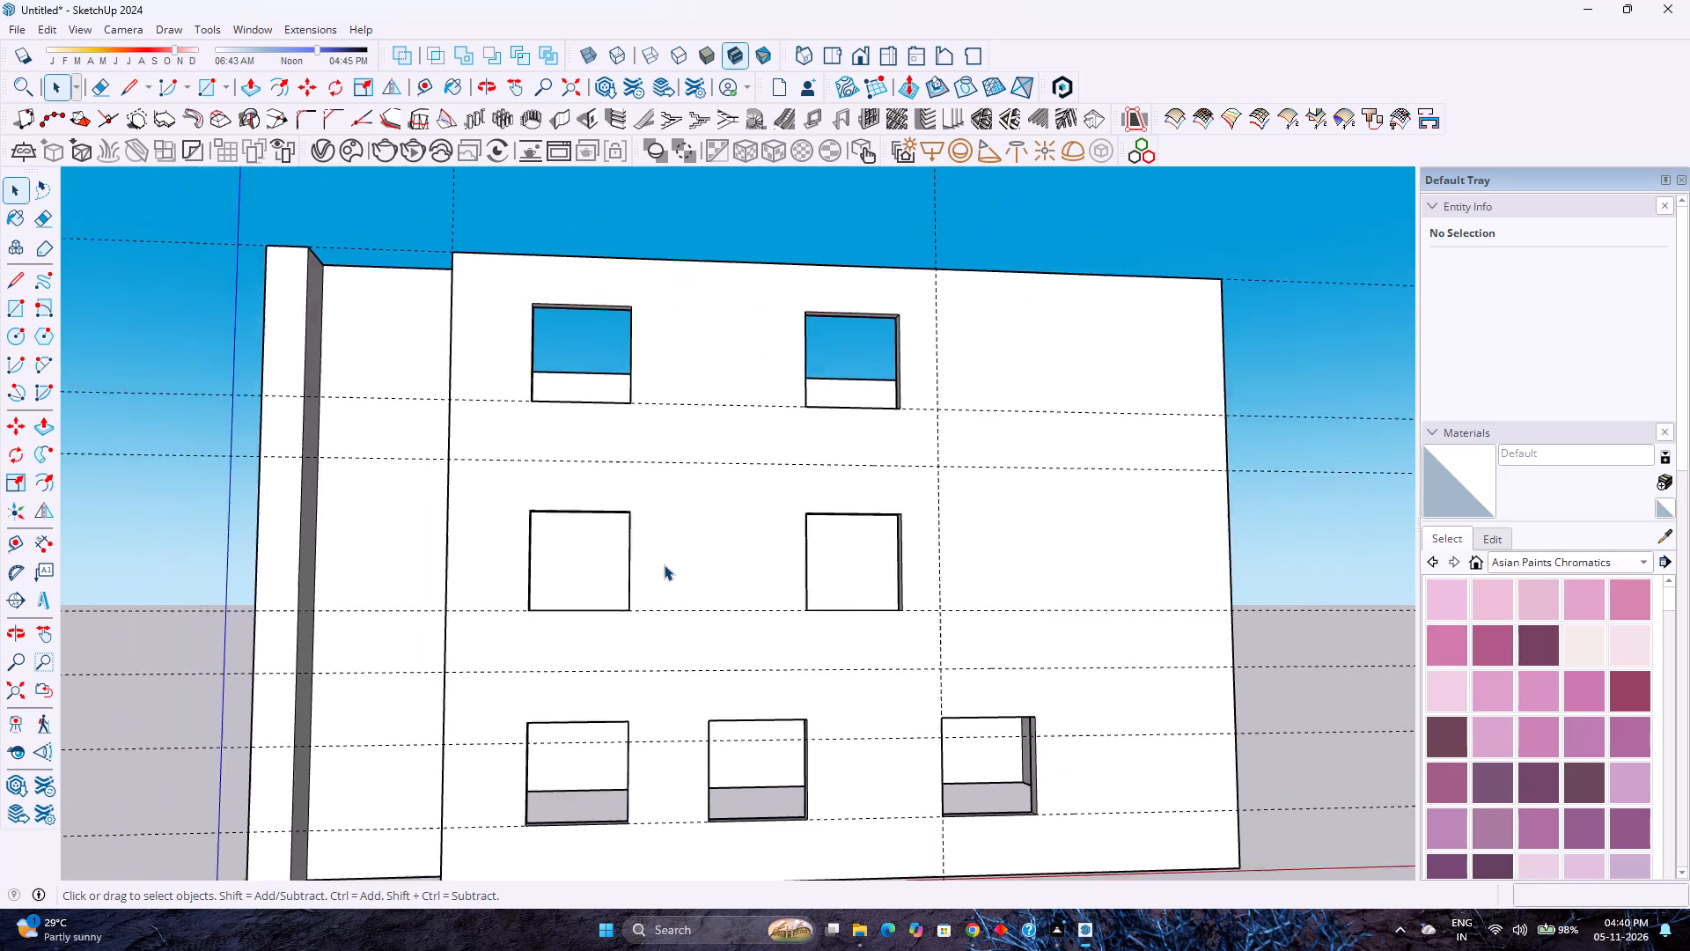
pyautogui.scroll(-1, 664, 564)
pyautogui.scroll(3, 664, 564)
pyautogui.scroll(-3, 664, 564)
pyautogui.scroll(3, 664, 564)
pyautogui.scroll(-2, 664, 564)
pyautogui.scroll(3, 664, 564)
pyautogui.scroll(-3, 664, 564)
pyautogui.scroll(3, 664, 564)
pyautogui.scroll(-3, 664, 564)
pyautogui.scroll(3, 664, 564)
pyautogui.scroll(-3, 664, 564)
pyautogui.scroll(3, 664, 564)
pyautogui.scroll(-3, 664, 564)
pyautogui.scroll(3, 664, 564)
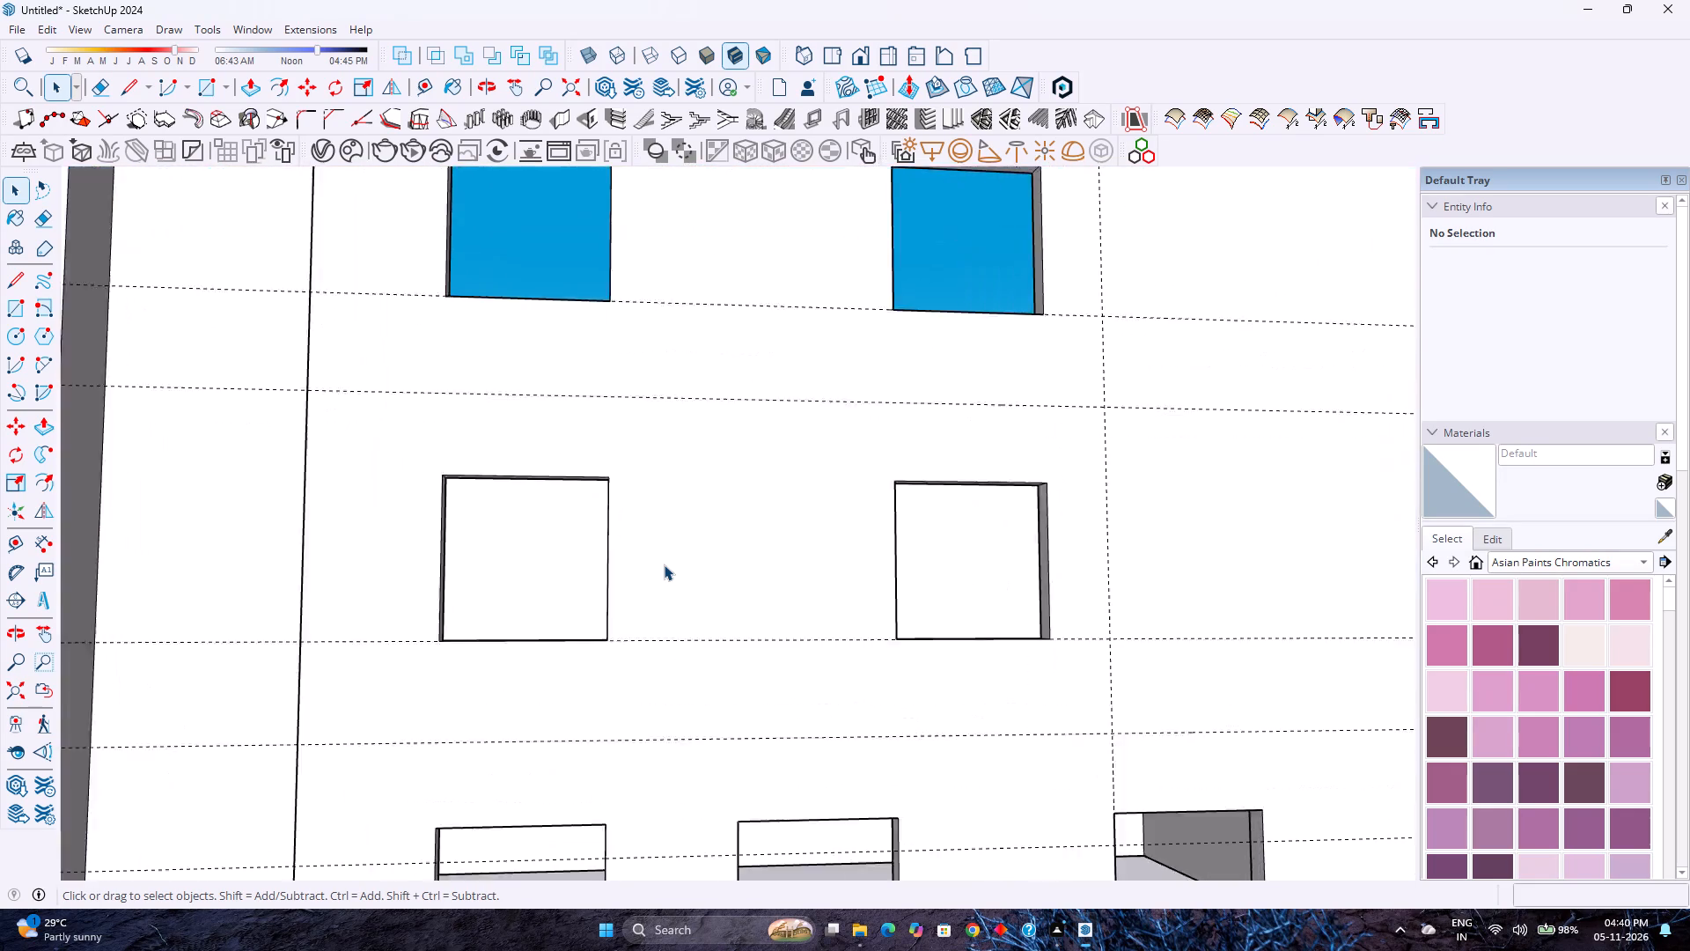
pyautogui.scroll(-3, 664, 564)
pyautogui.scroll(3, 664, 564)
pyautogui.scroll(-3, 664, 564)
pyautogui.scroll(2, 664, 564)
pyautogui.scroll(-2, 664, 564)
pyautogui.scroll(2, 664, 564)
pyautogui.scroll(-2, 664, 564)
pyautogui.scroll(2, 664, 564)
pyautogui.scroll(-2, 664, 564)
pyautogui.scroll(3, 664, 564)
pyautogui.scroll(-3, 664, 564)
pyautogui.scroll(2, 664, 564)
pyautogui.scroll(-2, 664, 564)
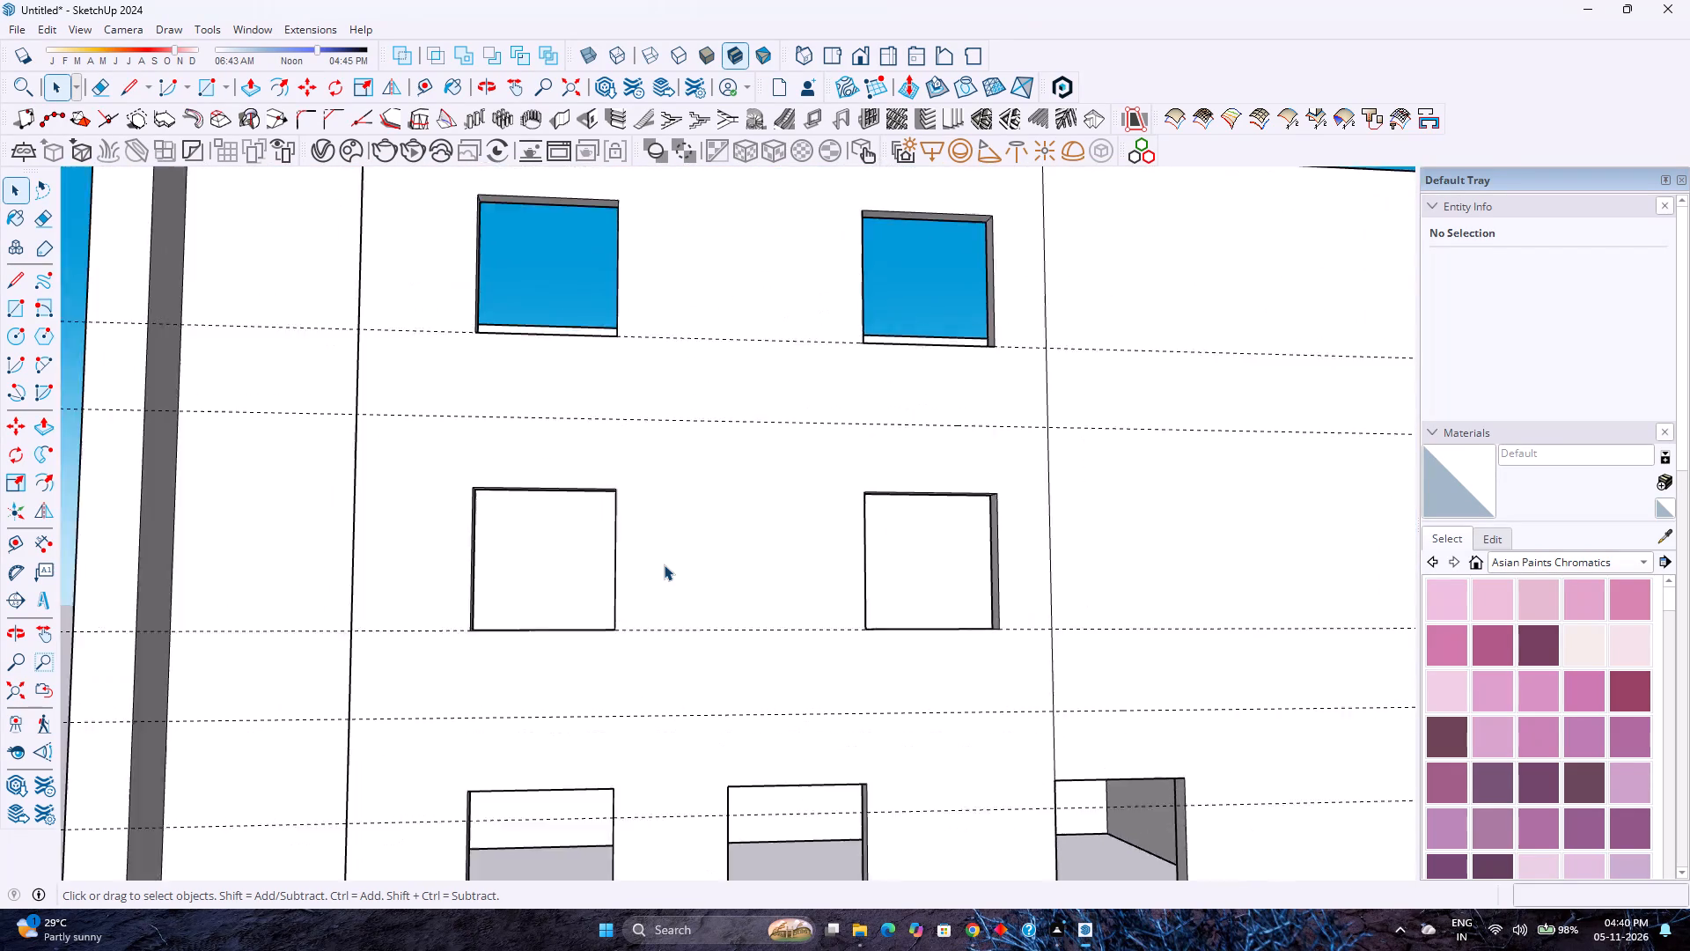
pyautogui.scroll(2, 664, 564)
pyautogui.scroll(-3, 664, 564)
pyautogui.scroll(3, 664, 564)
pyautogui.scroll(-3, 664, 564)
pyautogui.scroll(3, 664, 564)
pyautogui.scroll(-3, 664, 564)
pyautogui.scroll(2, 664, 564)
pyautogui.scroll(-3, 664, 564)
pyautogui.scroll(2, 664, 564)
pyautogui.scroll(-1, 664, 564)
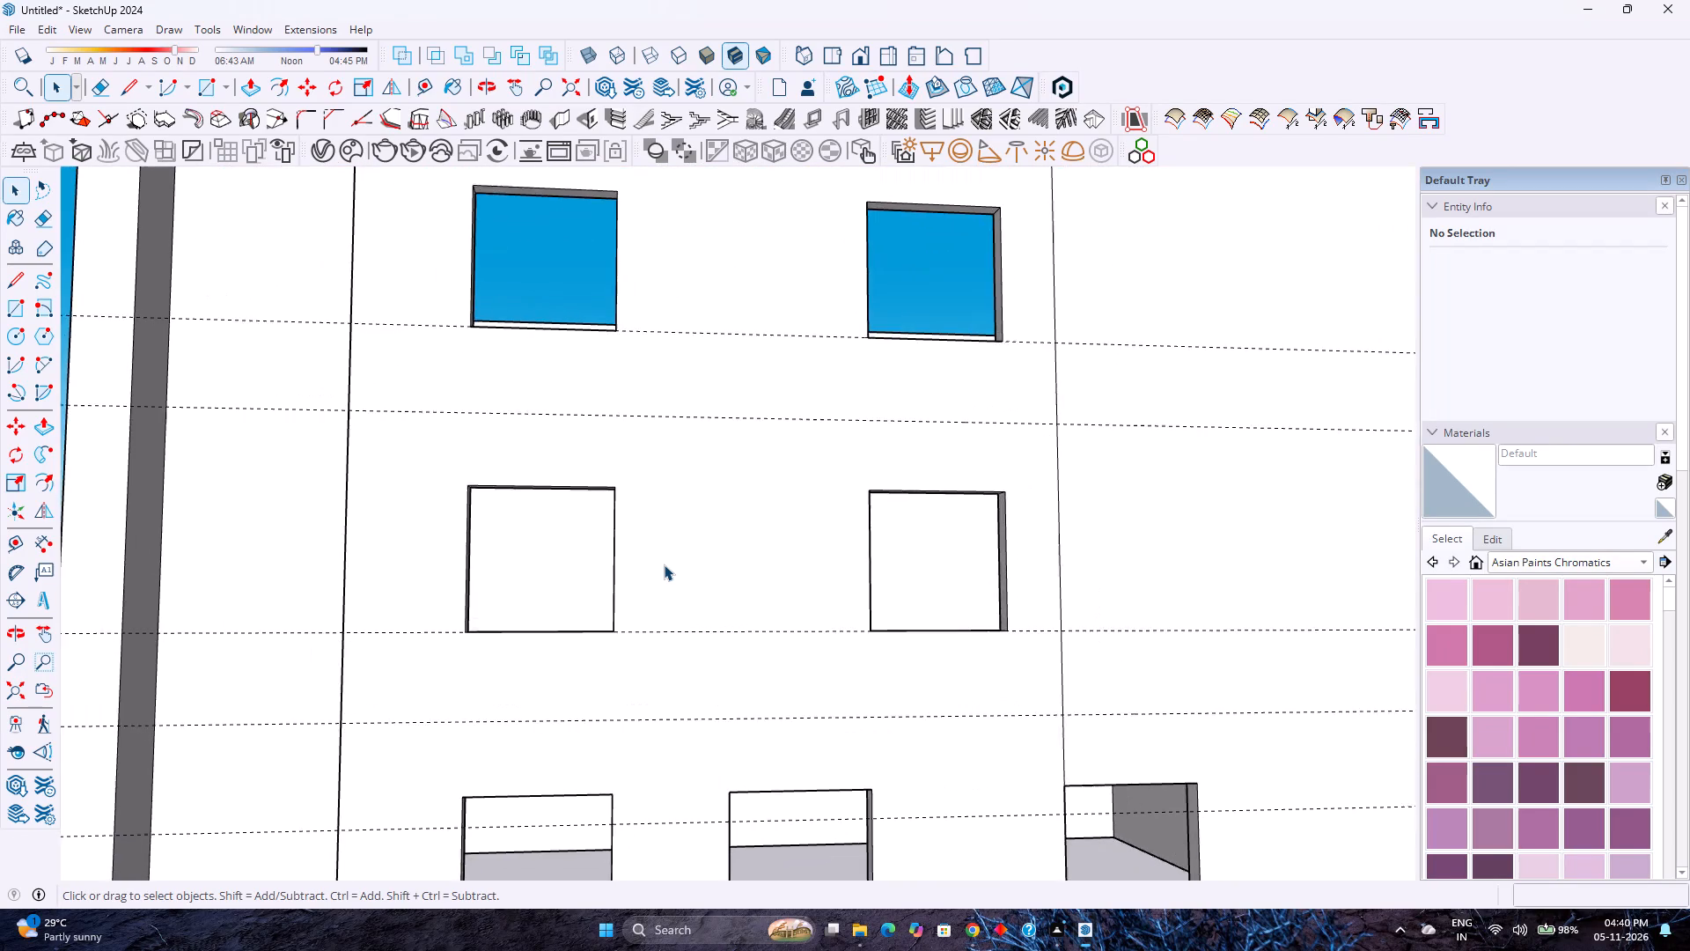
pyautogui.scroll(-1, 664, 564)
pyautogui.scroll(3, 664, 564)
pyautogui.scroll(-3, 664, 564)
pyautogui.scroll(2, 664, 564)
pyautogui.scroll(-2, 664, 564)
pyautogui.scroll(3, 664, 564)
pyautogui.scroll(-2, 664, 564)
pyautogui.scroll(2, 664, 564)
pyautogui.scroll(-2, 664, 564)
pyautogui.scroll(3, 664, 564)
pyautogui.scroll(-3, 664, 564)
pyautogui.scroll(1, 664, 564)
# Examine the whole window facade and its full-height recess from several angles.
pyautogui.scroll(-11, 665, 564)
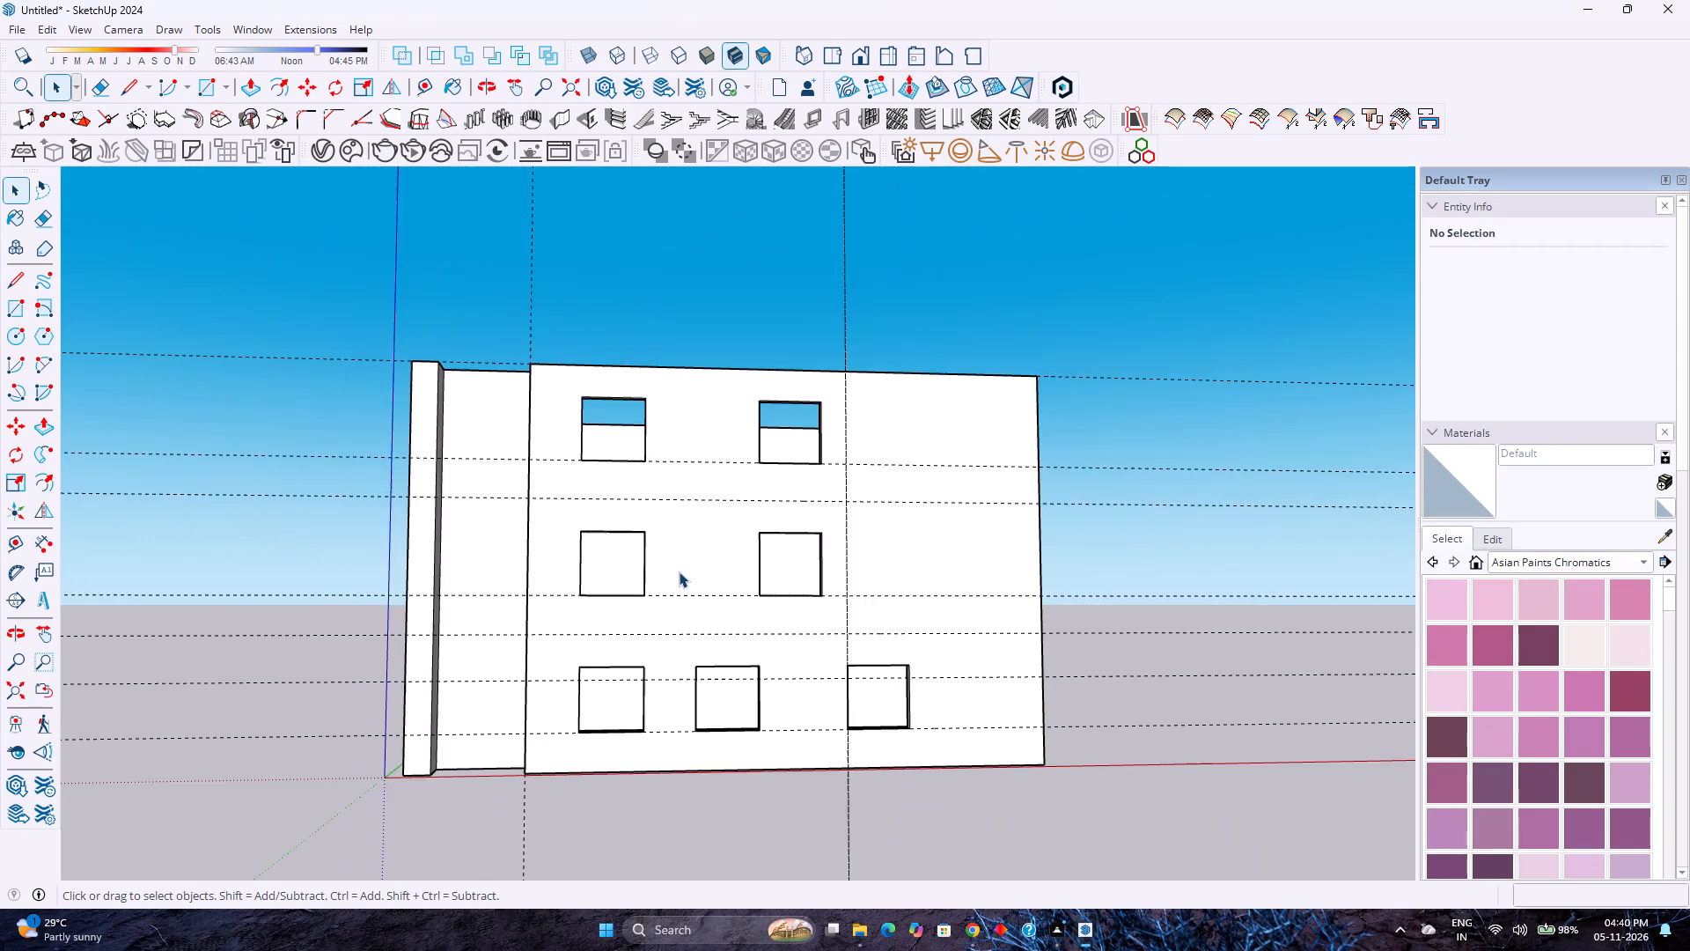
pyautogui.scroll(-1, 747, 569)
pyautogui.moveTo(727, 579); pyautogui.dragTo(653, 598, button='middle')
pyautogui.middleClick(653, 598)
pyautogui.scroll(-3, 653, 598)
pyautogui.scroll(2, 653, 596)
pyautogui.scroll(3, 738, 554)
pyautogui.moveTo(726, 560); pyautogui.dragTo(698, 566, button='middle')
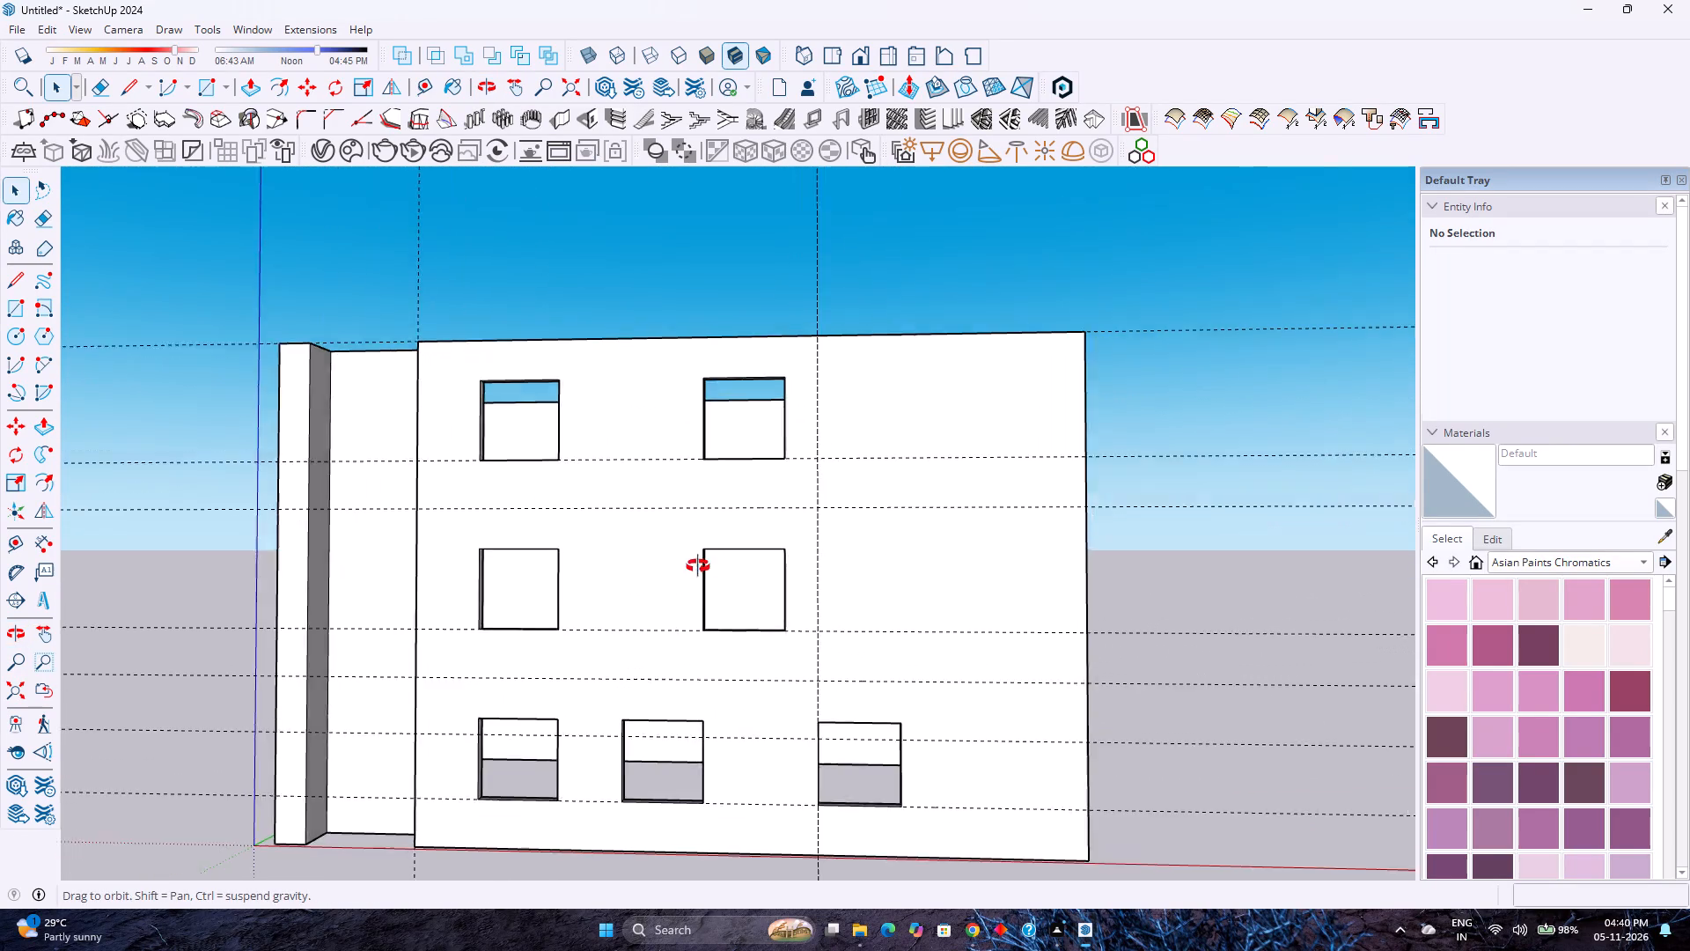
pyautogui.moveTo(698, 566); pyautogui.dragTo(665, 573, button='middle')
pyautogui.moveTo(654, 574); pyautogui.dragTo(620, 577, button='middle')
pyautogui.middleClick(620, 577)
pyautogui.scroll(1, 535, 557)
pyautogui.scroll(-1, 535, 557)
pyautogui.scroll(1, 535, 557)
pyautogui.scroll(-1, 535, 557)
pyautogui.scroll(3, 535, 557)
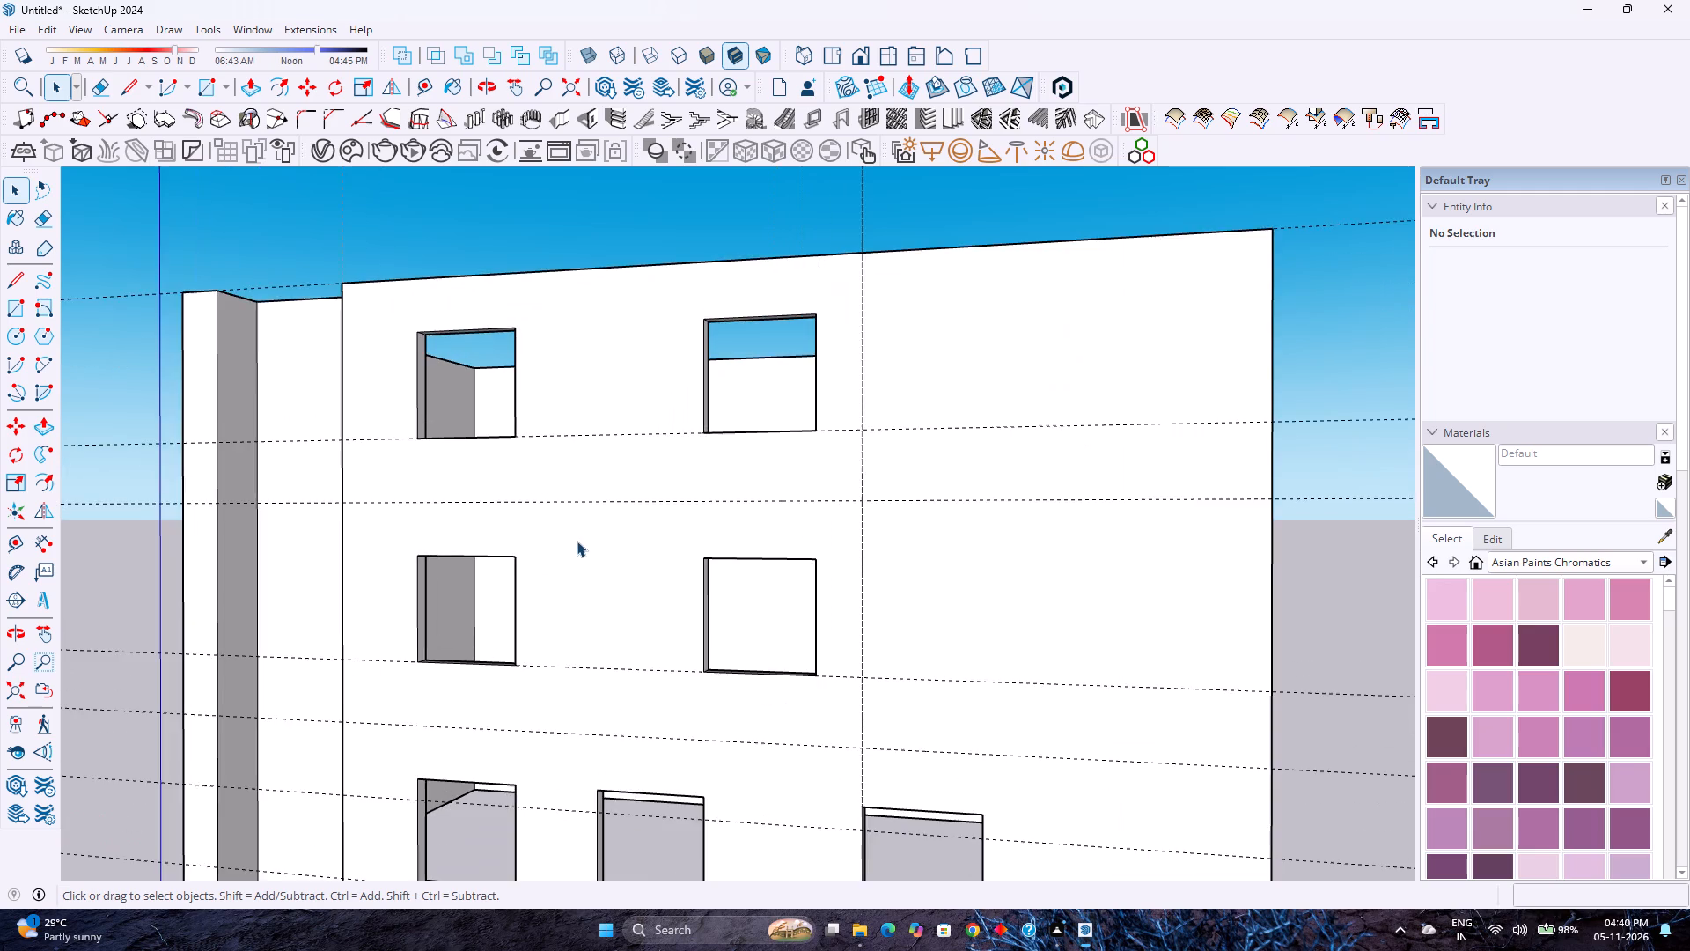
pyautogui.scroll(-5, 577, 541)
pyautogui.moveTo(579, 590); pyautogui.dragTo(675, 565, button='middle')
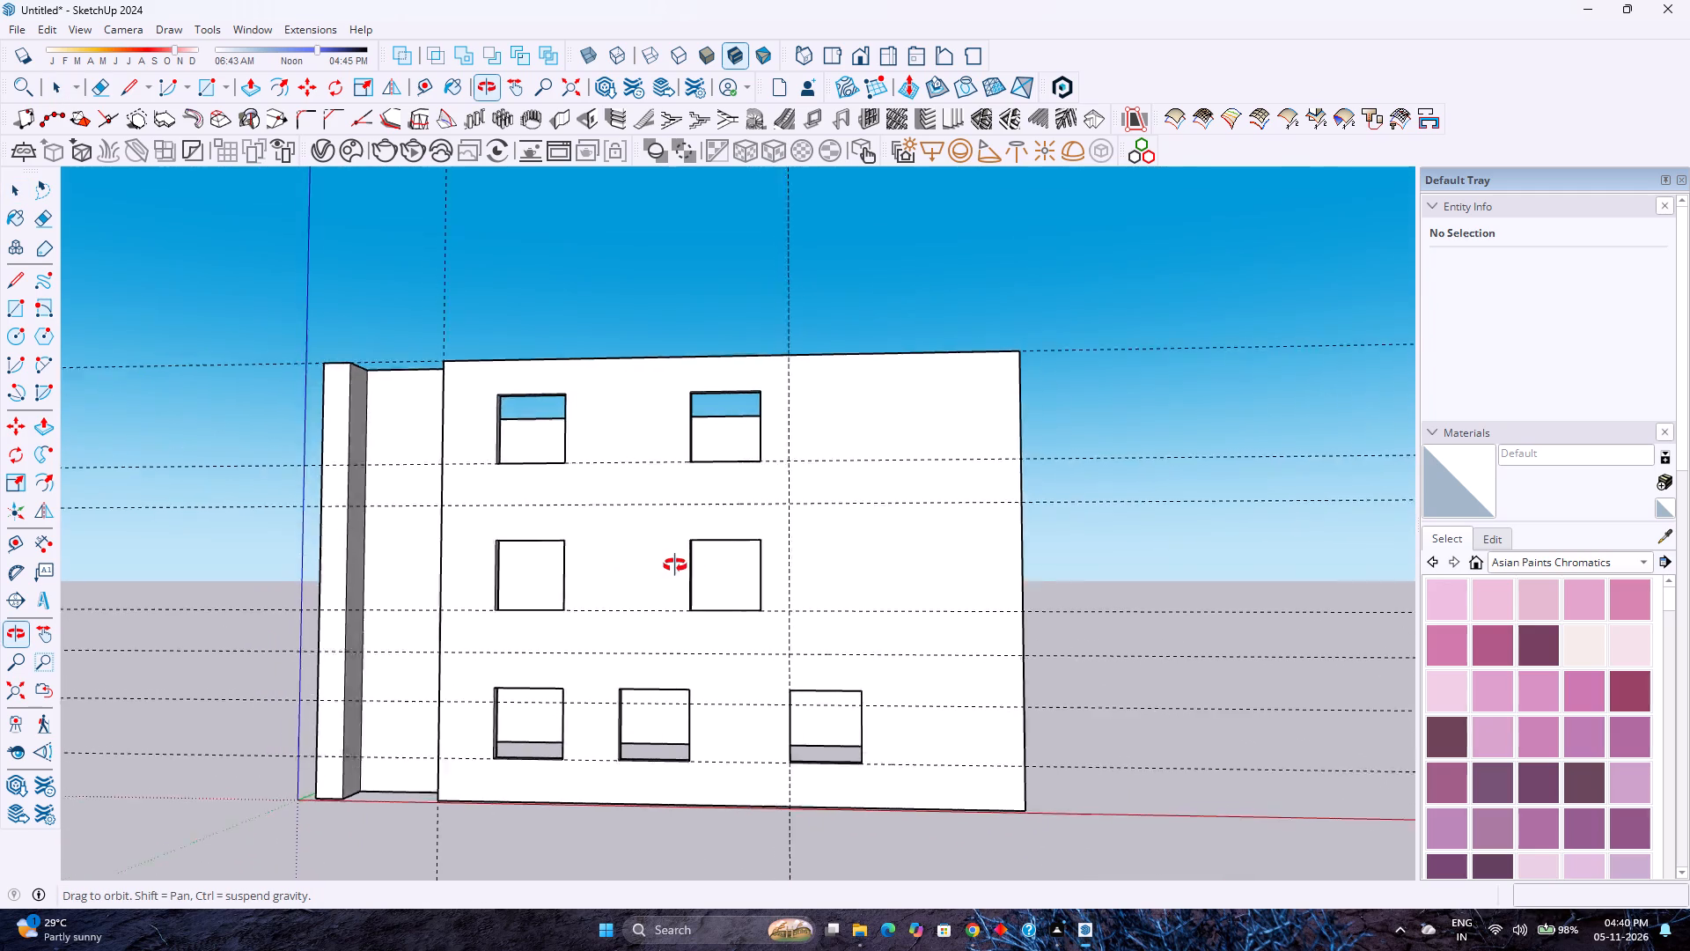
pyautogui.moveTo(675, 565); pyautogui.dragTo(746, 570, button='middle')
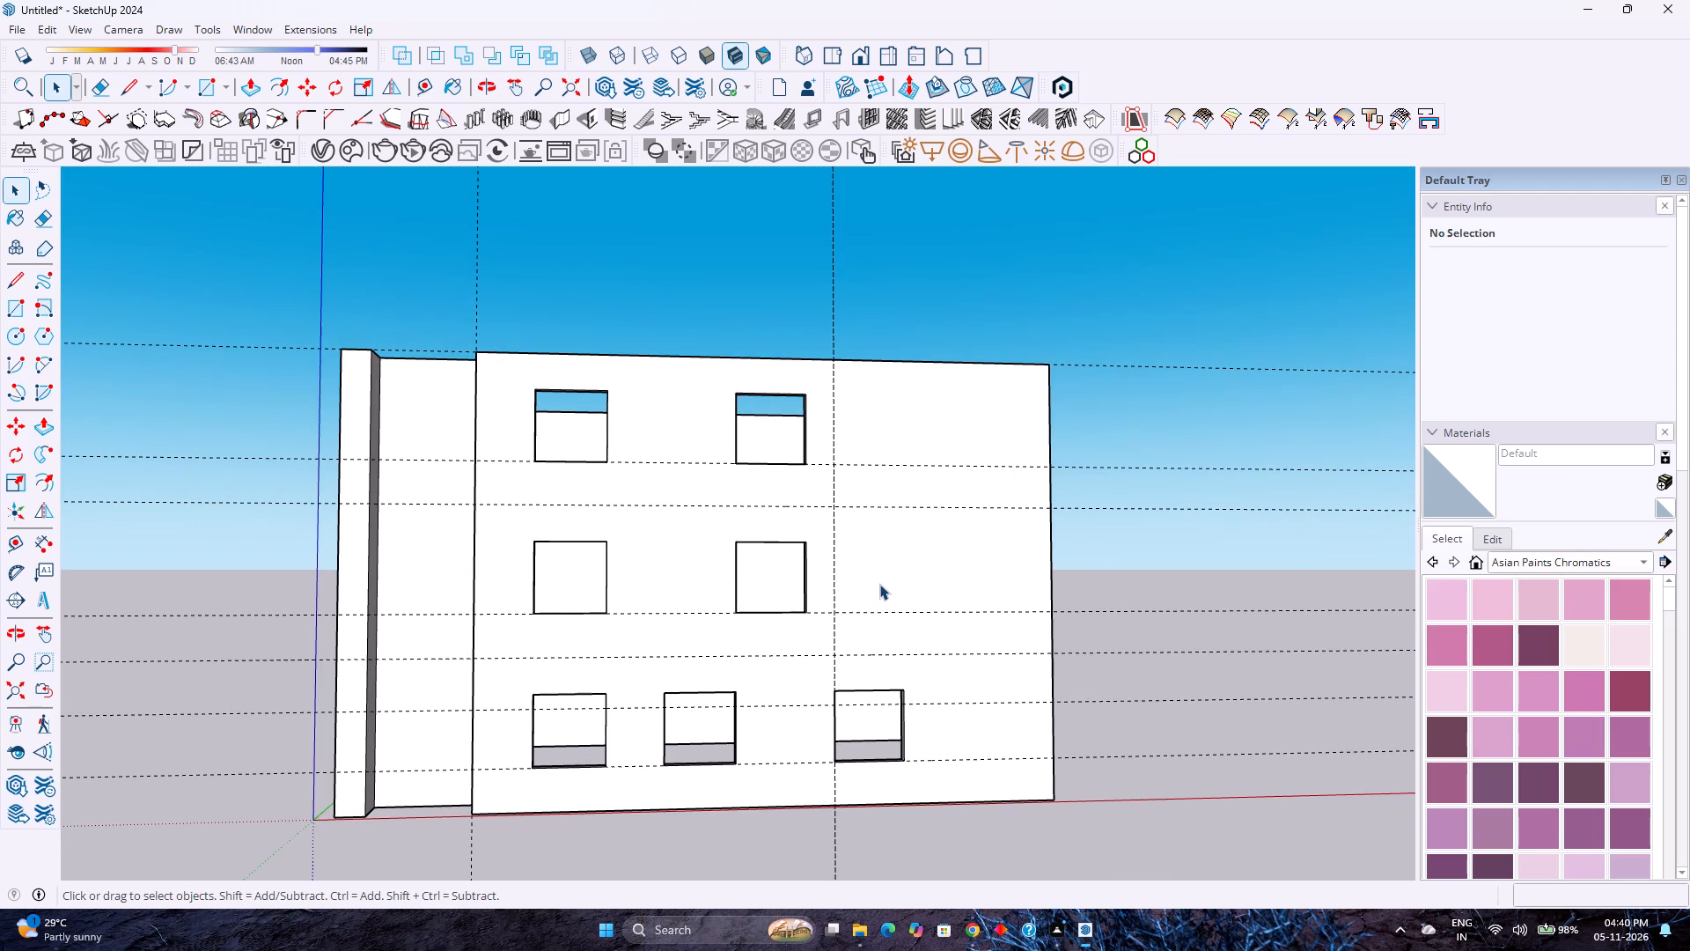
pyautogui.scroll(3, 879, 584)
pyautogui.scroll(-3, 880, 583)
pyautogui.moveTo(896, 589); pyautogui.dragTo(872, 590, button='middle')
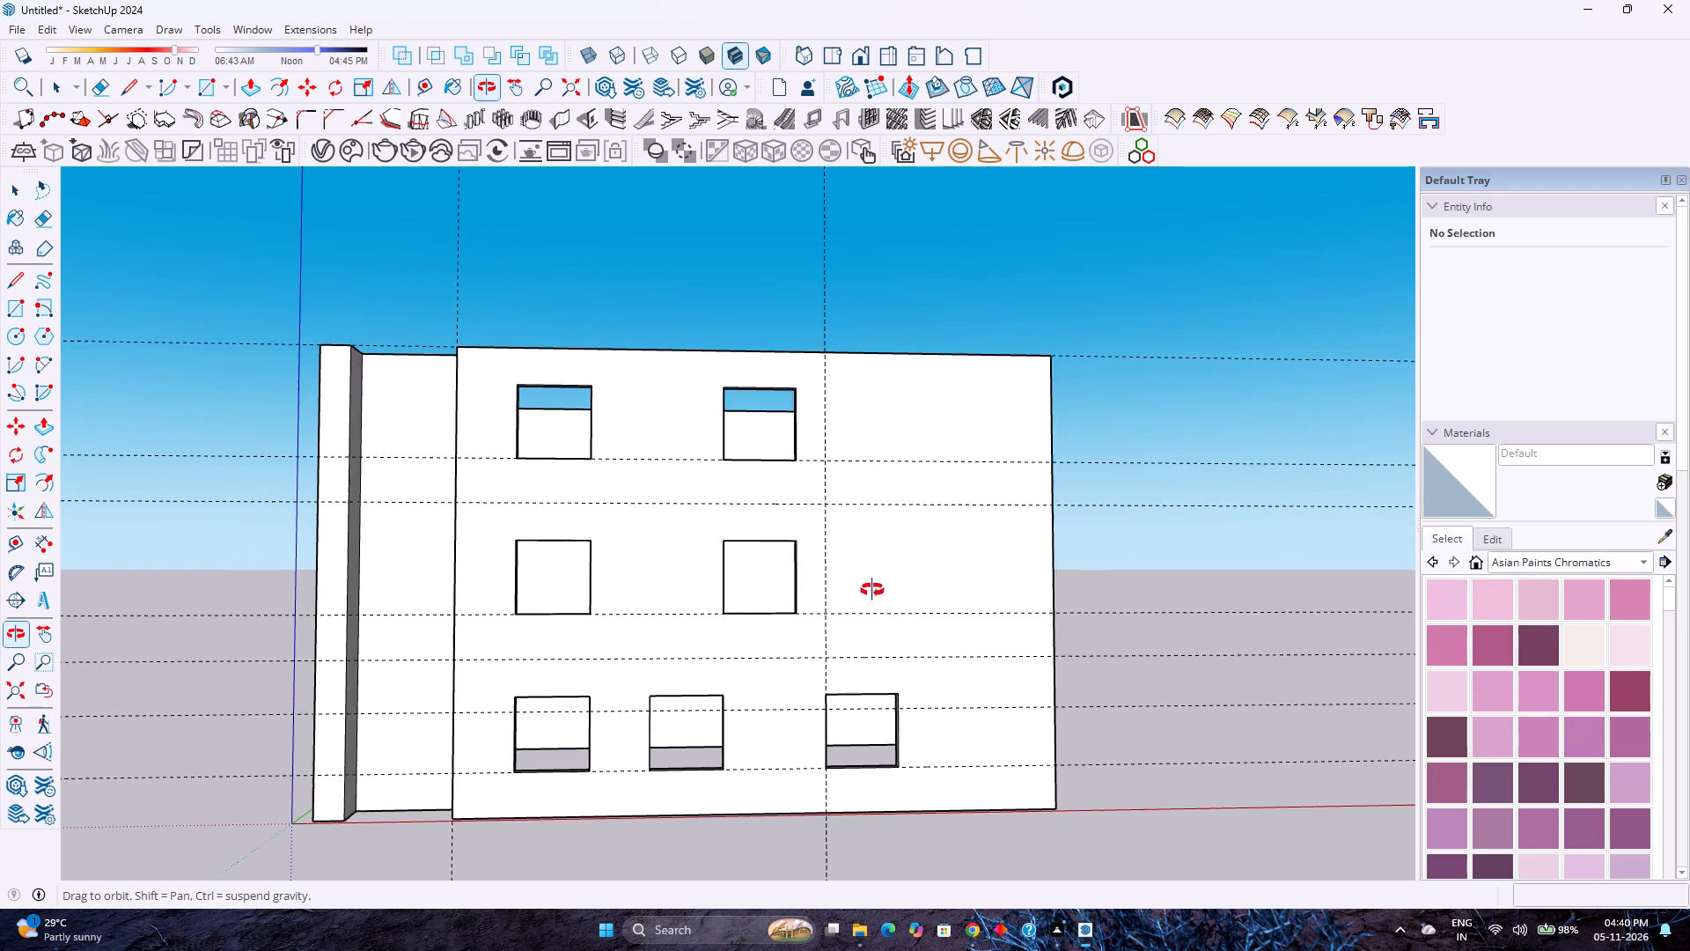
pyautogui.moveTo(872, 590); pyautogui.dragTo(1034, 612, button='middle')
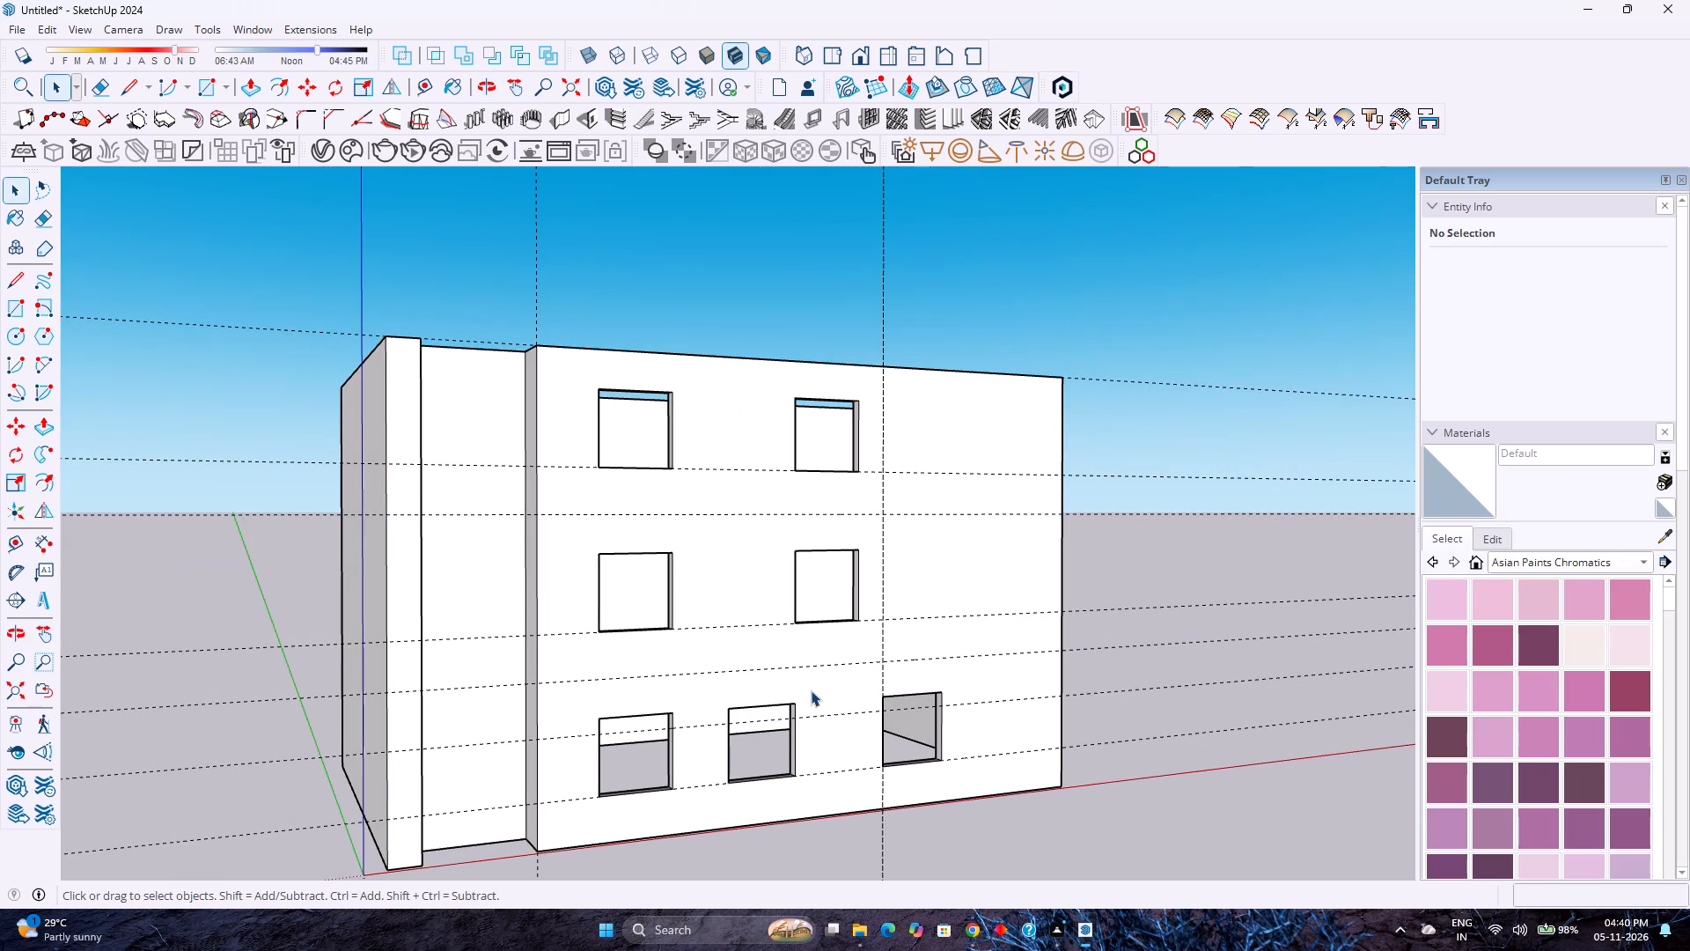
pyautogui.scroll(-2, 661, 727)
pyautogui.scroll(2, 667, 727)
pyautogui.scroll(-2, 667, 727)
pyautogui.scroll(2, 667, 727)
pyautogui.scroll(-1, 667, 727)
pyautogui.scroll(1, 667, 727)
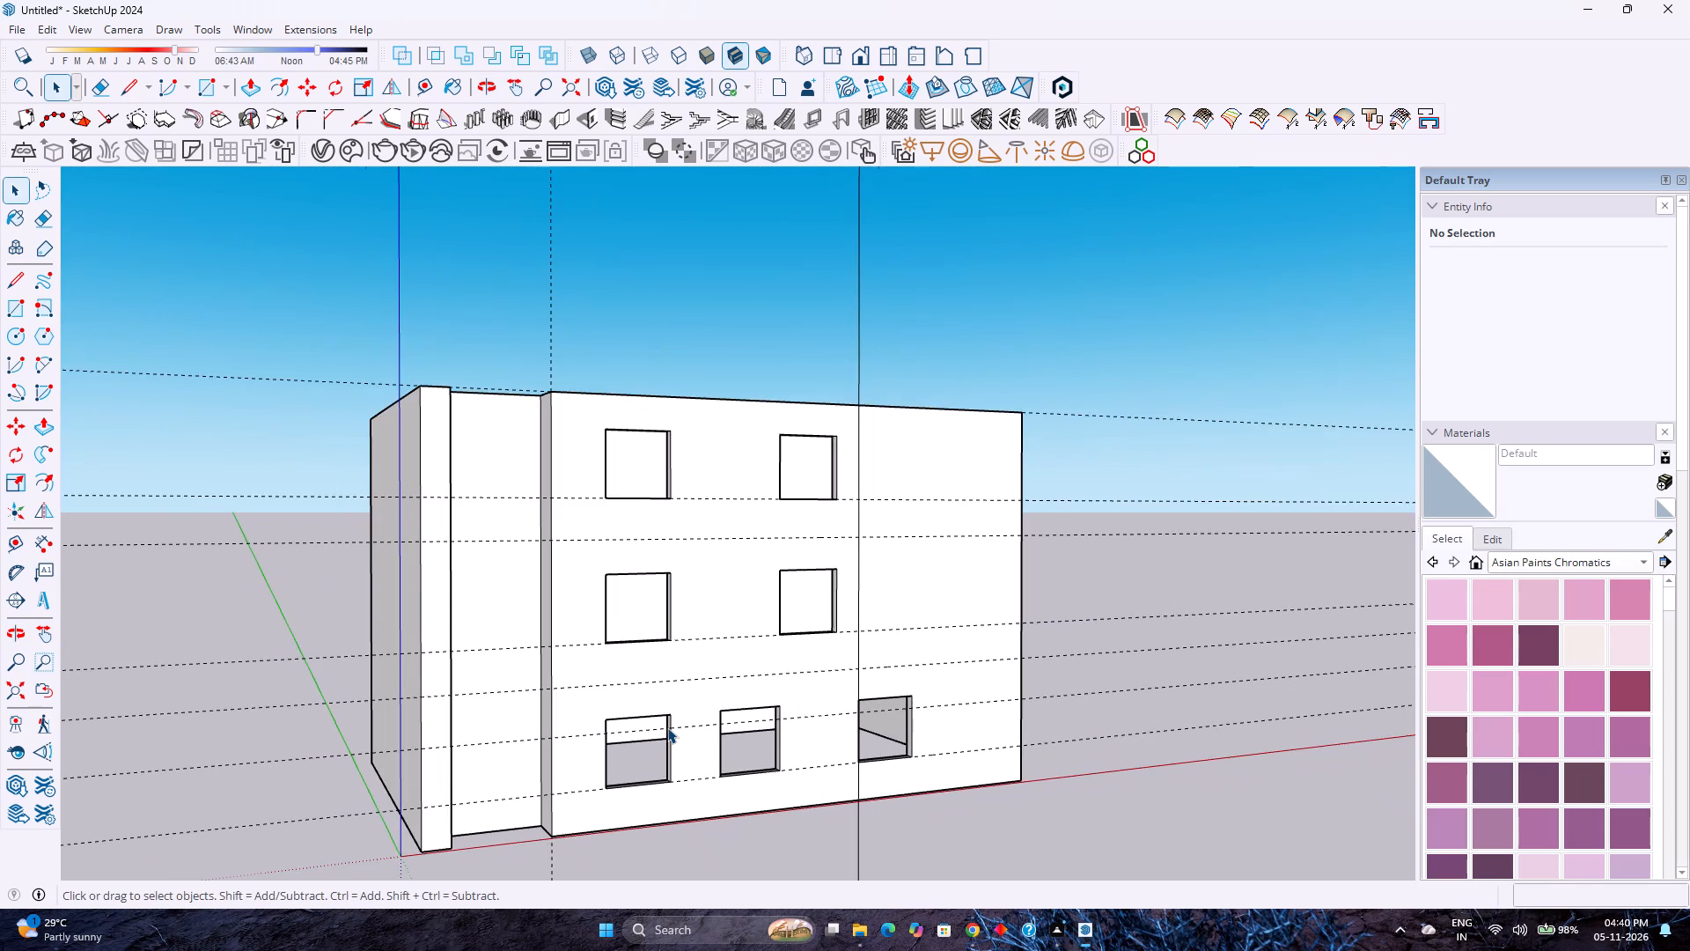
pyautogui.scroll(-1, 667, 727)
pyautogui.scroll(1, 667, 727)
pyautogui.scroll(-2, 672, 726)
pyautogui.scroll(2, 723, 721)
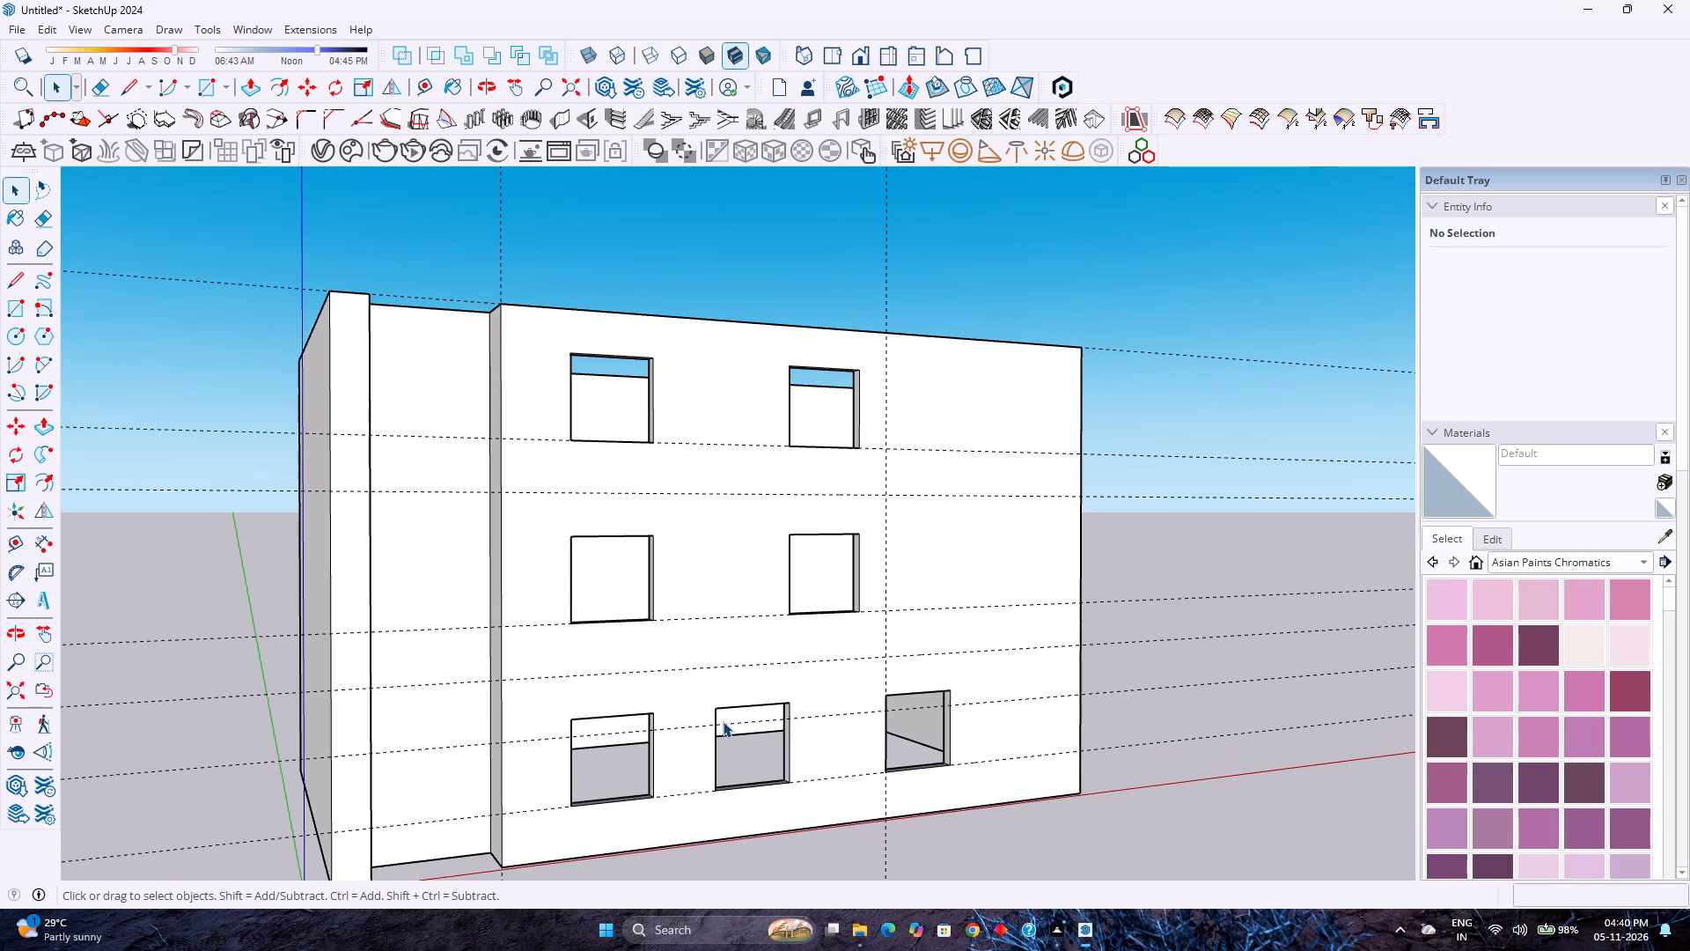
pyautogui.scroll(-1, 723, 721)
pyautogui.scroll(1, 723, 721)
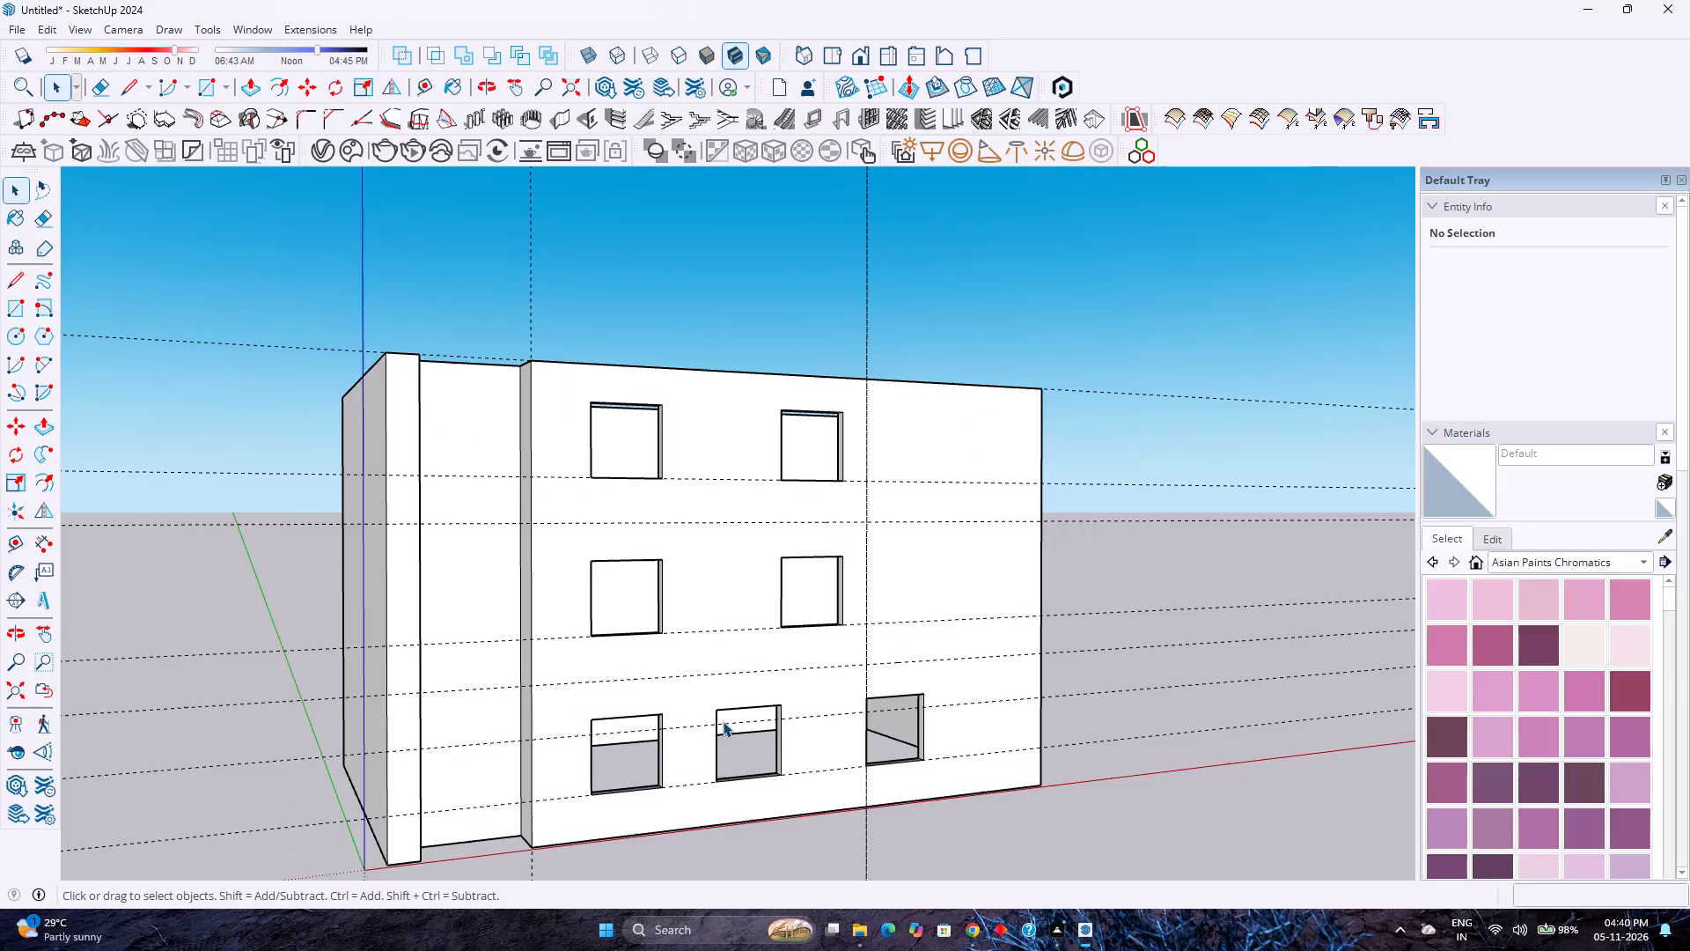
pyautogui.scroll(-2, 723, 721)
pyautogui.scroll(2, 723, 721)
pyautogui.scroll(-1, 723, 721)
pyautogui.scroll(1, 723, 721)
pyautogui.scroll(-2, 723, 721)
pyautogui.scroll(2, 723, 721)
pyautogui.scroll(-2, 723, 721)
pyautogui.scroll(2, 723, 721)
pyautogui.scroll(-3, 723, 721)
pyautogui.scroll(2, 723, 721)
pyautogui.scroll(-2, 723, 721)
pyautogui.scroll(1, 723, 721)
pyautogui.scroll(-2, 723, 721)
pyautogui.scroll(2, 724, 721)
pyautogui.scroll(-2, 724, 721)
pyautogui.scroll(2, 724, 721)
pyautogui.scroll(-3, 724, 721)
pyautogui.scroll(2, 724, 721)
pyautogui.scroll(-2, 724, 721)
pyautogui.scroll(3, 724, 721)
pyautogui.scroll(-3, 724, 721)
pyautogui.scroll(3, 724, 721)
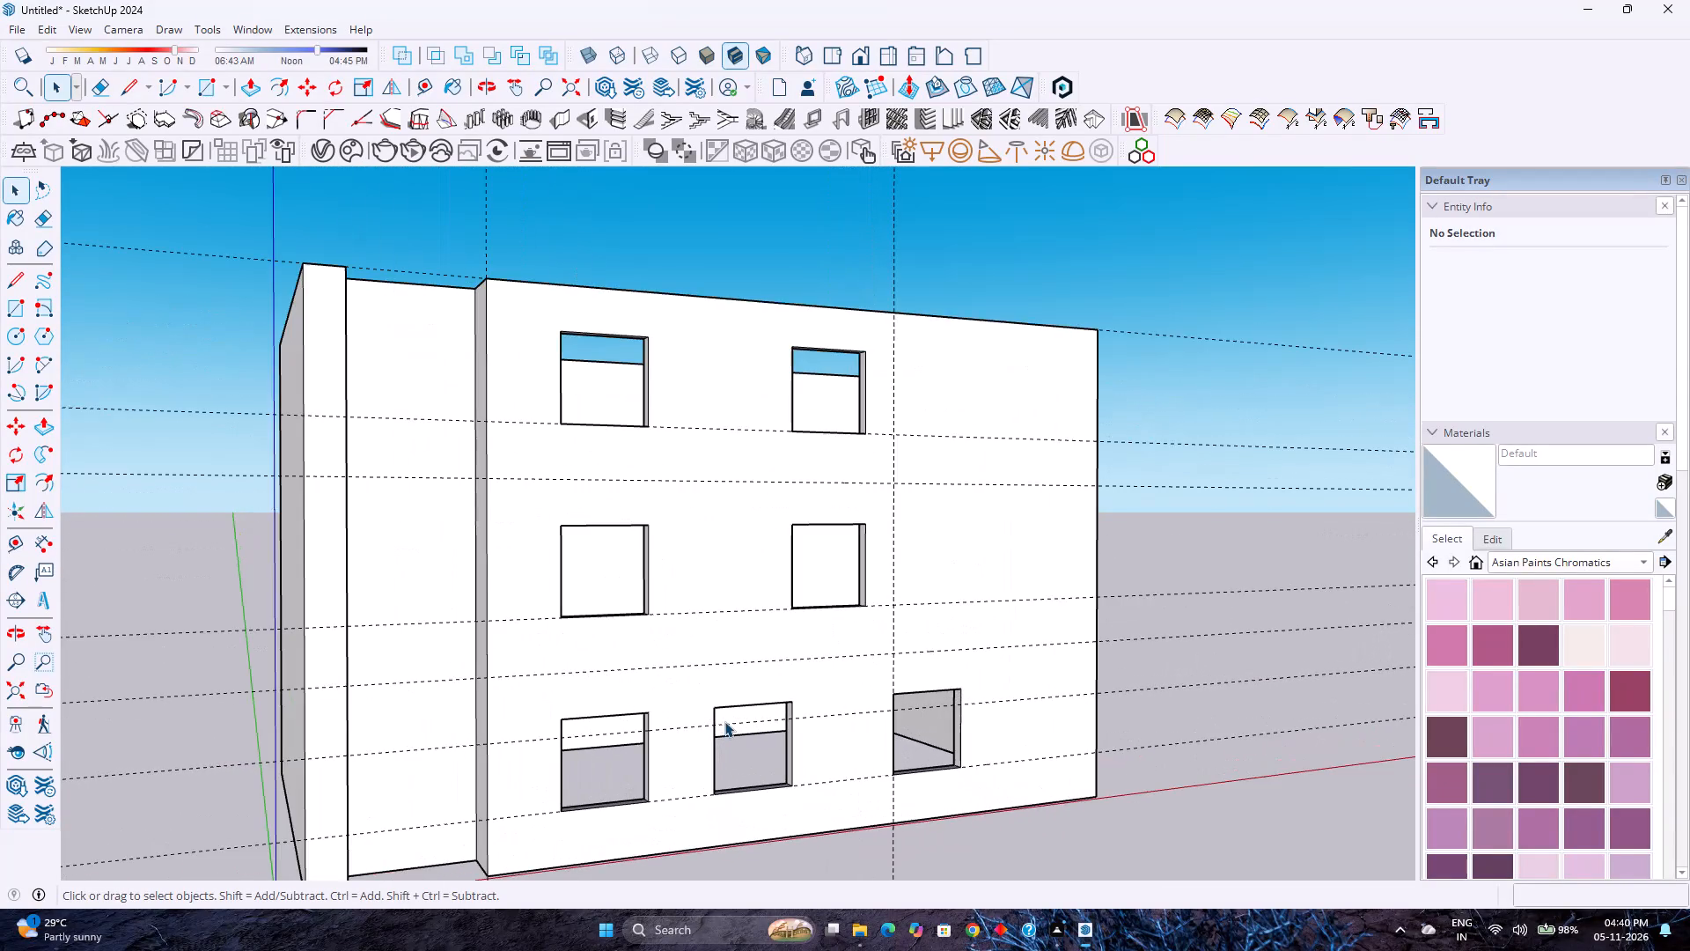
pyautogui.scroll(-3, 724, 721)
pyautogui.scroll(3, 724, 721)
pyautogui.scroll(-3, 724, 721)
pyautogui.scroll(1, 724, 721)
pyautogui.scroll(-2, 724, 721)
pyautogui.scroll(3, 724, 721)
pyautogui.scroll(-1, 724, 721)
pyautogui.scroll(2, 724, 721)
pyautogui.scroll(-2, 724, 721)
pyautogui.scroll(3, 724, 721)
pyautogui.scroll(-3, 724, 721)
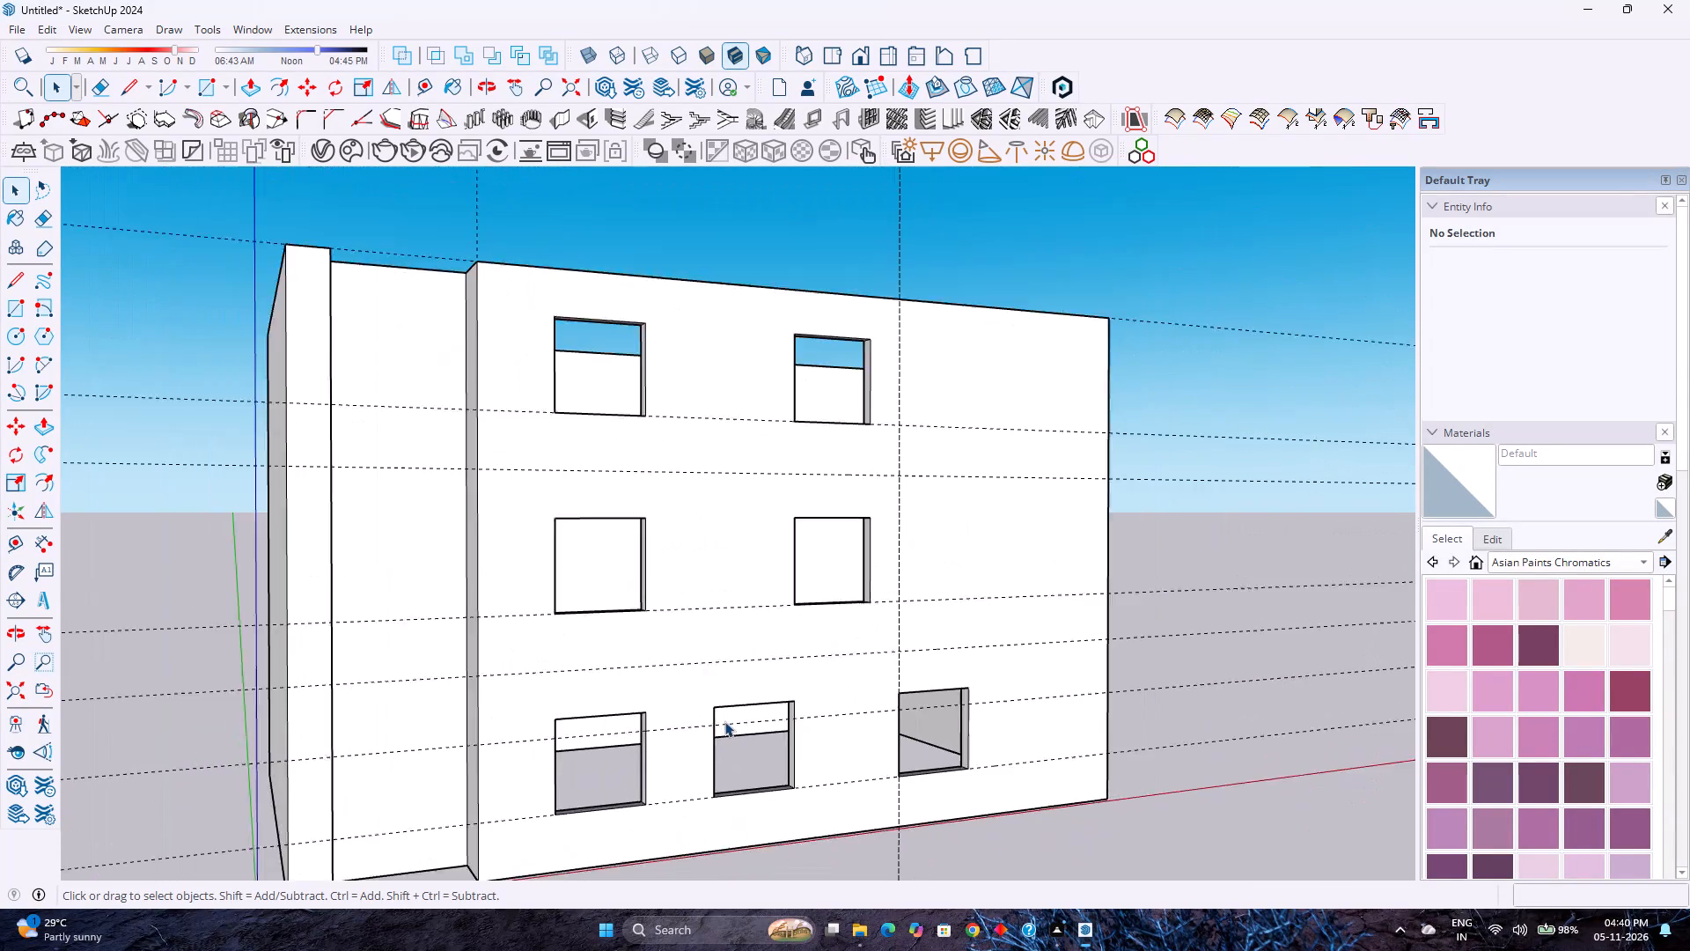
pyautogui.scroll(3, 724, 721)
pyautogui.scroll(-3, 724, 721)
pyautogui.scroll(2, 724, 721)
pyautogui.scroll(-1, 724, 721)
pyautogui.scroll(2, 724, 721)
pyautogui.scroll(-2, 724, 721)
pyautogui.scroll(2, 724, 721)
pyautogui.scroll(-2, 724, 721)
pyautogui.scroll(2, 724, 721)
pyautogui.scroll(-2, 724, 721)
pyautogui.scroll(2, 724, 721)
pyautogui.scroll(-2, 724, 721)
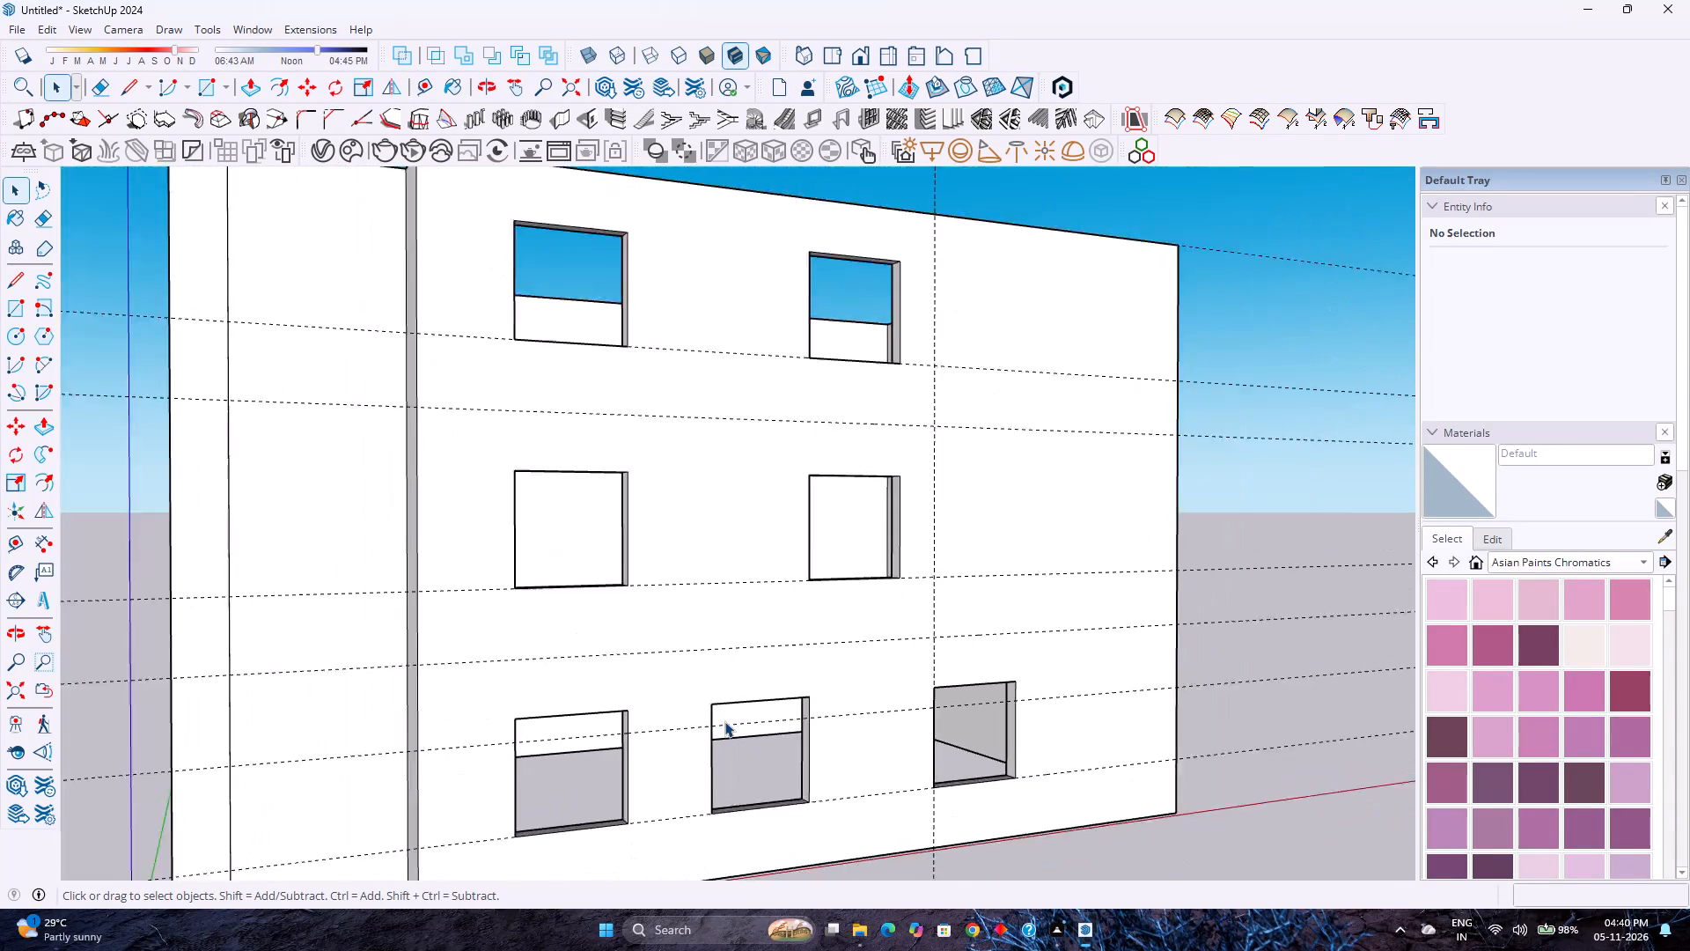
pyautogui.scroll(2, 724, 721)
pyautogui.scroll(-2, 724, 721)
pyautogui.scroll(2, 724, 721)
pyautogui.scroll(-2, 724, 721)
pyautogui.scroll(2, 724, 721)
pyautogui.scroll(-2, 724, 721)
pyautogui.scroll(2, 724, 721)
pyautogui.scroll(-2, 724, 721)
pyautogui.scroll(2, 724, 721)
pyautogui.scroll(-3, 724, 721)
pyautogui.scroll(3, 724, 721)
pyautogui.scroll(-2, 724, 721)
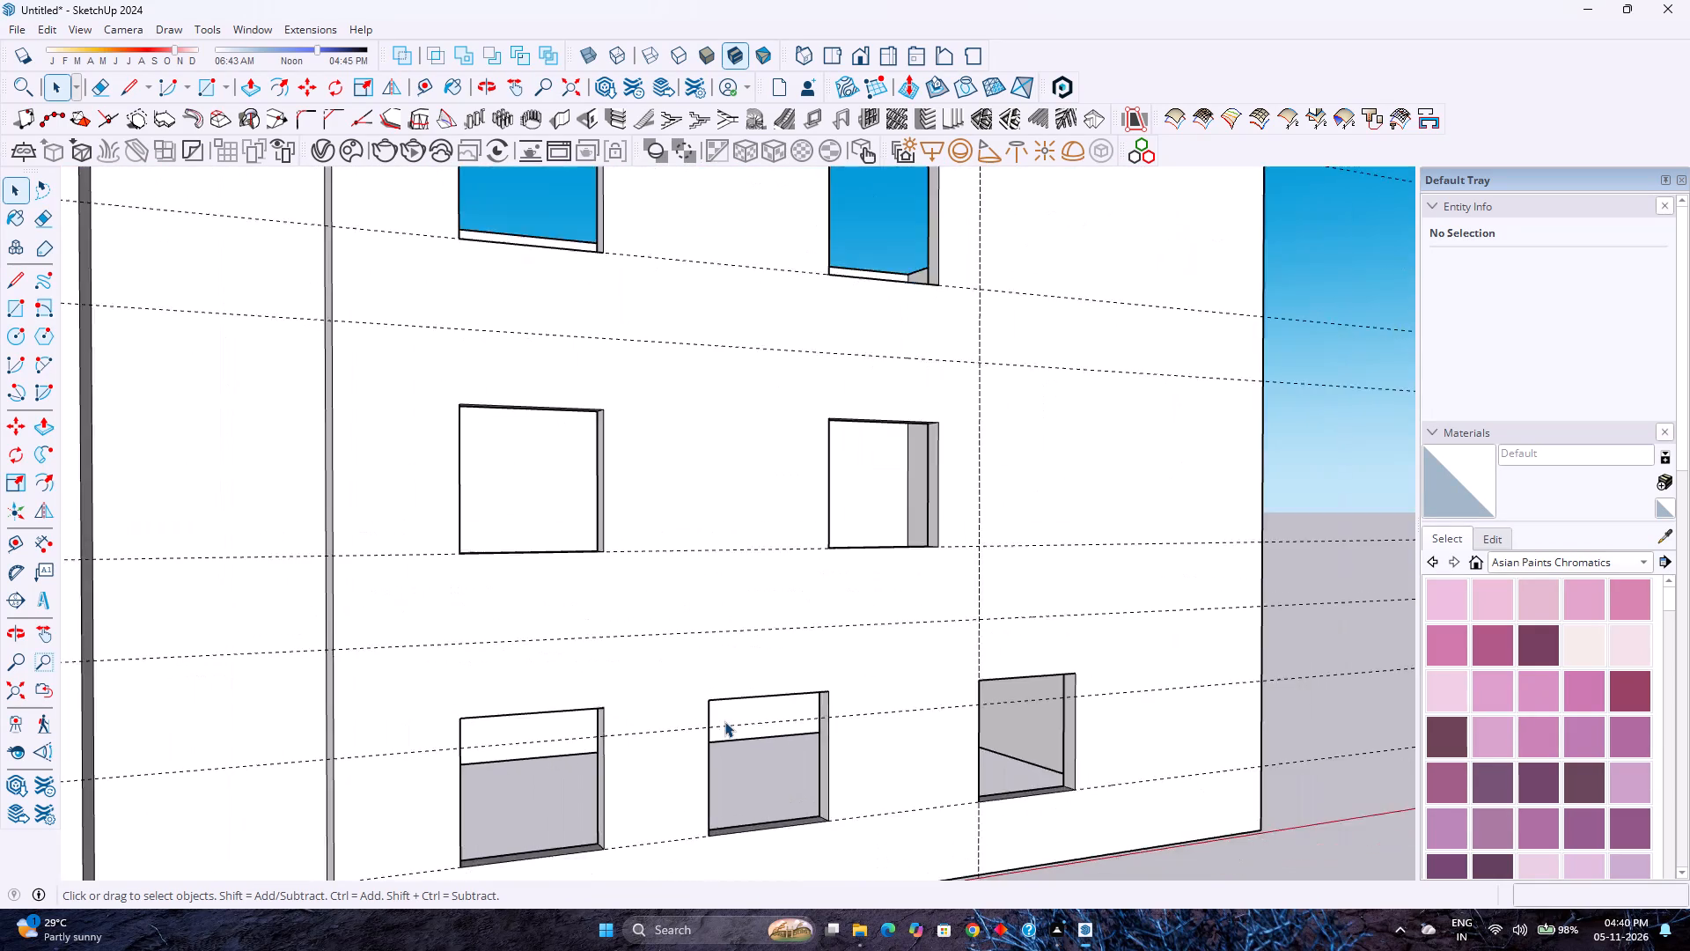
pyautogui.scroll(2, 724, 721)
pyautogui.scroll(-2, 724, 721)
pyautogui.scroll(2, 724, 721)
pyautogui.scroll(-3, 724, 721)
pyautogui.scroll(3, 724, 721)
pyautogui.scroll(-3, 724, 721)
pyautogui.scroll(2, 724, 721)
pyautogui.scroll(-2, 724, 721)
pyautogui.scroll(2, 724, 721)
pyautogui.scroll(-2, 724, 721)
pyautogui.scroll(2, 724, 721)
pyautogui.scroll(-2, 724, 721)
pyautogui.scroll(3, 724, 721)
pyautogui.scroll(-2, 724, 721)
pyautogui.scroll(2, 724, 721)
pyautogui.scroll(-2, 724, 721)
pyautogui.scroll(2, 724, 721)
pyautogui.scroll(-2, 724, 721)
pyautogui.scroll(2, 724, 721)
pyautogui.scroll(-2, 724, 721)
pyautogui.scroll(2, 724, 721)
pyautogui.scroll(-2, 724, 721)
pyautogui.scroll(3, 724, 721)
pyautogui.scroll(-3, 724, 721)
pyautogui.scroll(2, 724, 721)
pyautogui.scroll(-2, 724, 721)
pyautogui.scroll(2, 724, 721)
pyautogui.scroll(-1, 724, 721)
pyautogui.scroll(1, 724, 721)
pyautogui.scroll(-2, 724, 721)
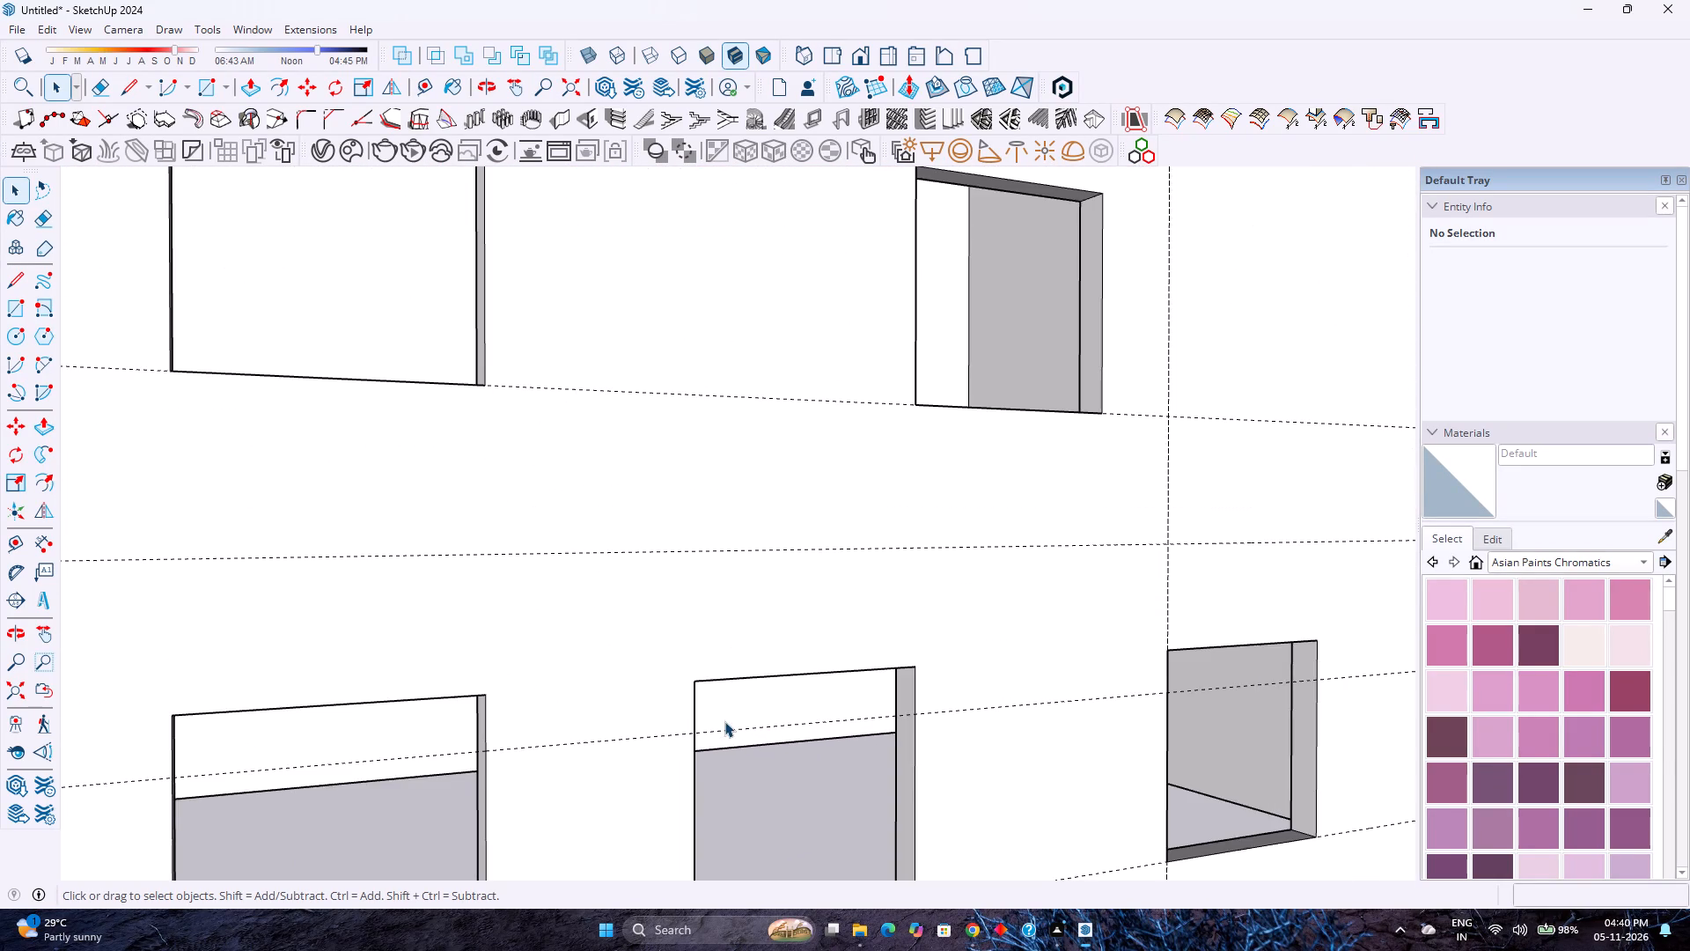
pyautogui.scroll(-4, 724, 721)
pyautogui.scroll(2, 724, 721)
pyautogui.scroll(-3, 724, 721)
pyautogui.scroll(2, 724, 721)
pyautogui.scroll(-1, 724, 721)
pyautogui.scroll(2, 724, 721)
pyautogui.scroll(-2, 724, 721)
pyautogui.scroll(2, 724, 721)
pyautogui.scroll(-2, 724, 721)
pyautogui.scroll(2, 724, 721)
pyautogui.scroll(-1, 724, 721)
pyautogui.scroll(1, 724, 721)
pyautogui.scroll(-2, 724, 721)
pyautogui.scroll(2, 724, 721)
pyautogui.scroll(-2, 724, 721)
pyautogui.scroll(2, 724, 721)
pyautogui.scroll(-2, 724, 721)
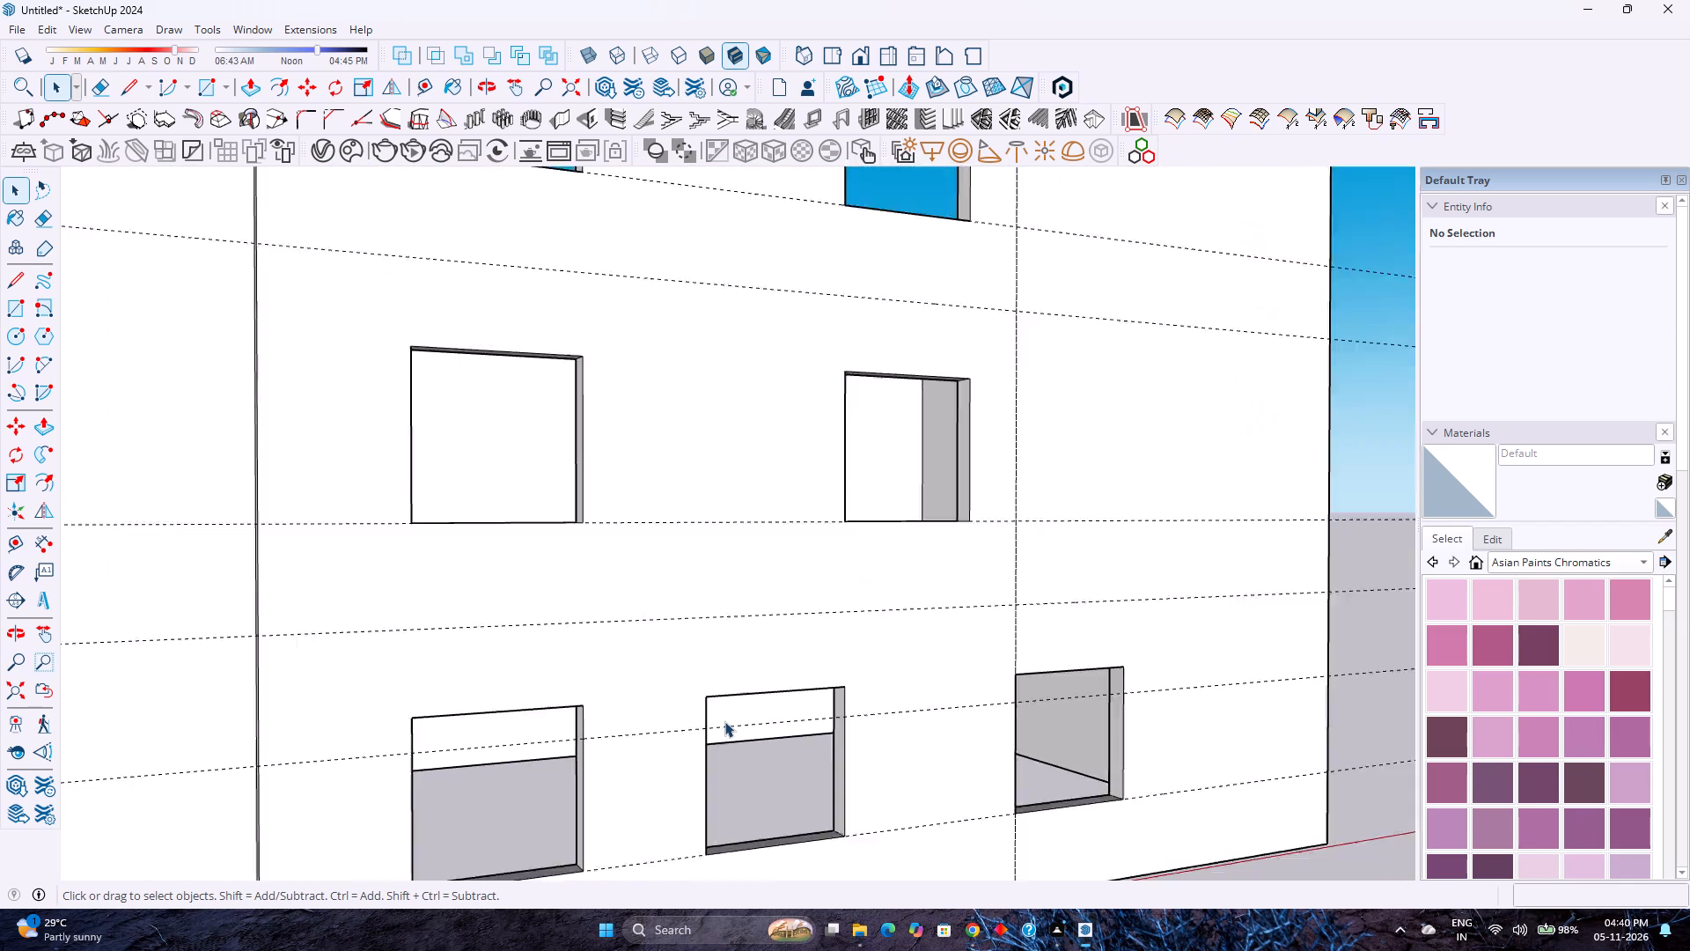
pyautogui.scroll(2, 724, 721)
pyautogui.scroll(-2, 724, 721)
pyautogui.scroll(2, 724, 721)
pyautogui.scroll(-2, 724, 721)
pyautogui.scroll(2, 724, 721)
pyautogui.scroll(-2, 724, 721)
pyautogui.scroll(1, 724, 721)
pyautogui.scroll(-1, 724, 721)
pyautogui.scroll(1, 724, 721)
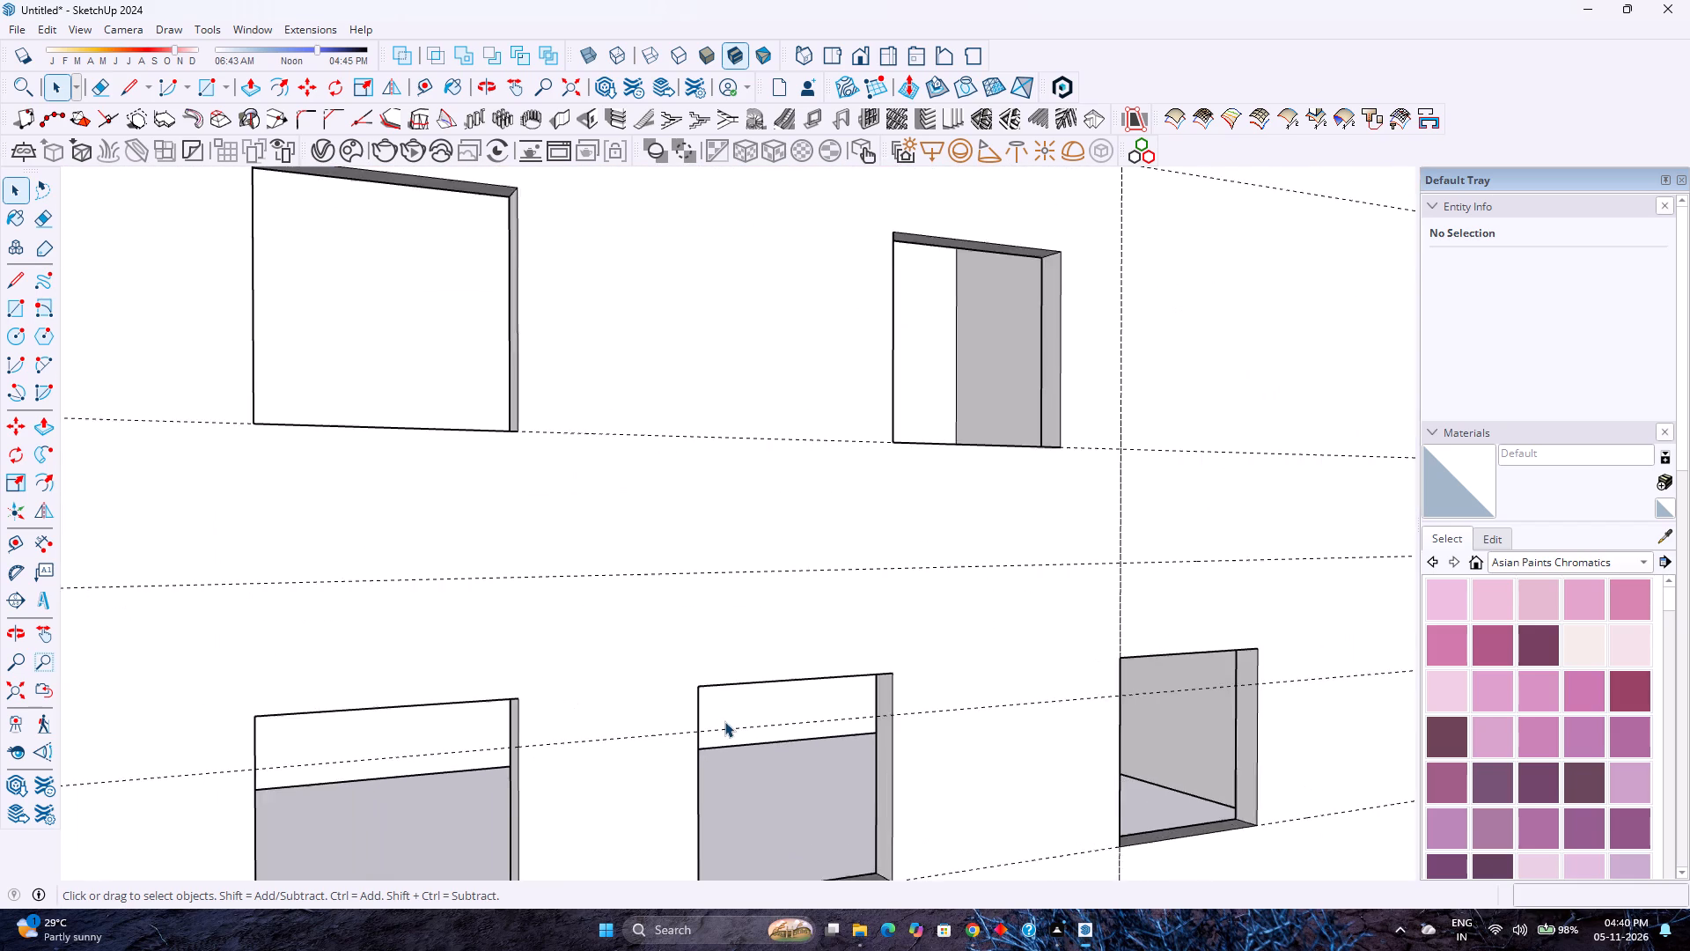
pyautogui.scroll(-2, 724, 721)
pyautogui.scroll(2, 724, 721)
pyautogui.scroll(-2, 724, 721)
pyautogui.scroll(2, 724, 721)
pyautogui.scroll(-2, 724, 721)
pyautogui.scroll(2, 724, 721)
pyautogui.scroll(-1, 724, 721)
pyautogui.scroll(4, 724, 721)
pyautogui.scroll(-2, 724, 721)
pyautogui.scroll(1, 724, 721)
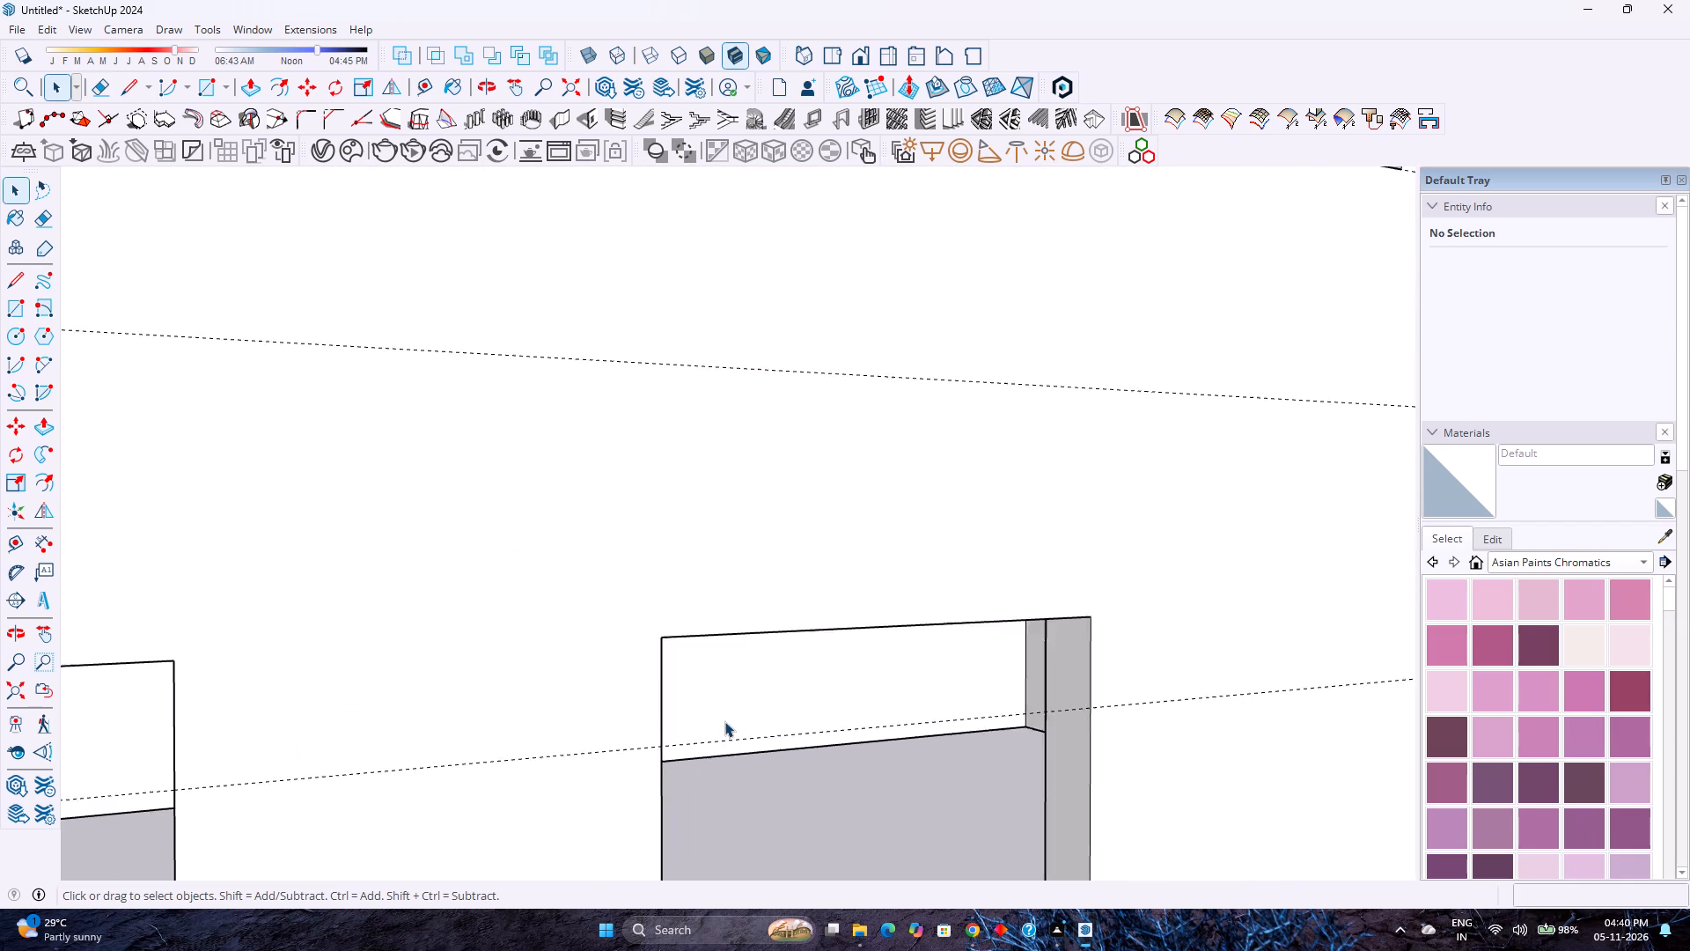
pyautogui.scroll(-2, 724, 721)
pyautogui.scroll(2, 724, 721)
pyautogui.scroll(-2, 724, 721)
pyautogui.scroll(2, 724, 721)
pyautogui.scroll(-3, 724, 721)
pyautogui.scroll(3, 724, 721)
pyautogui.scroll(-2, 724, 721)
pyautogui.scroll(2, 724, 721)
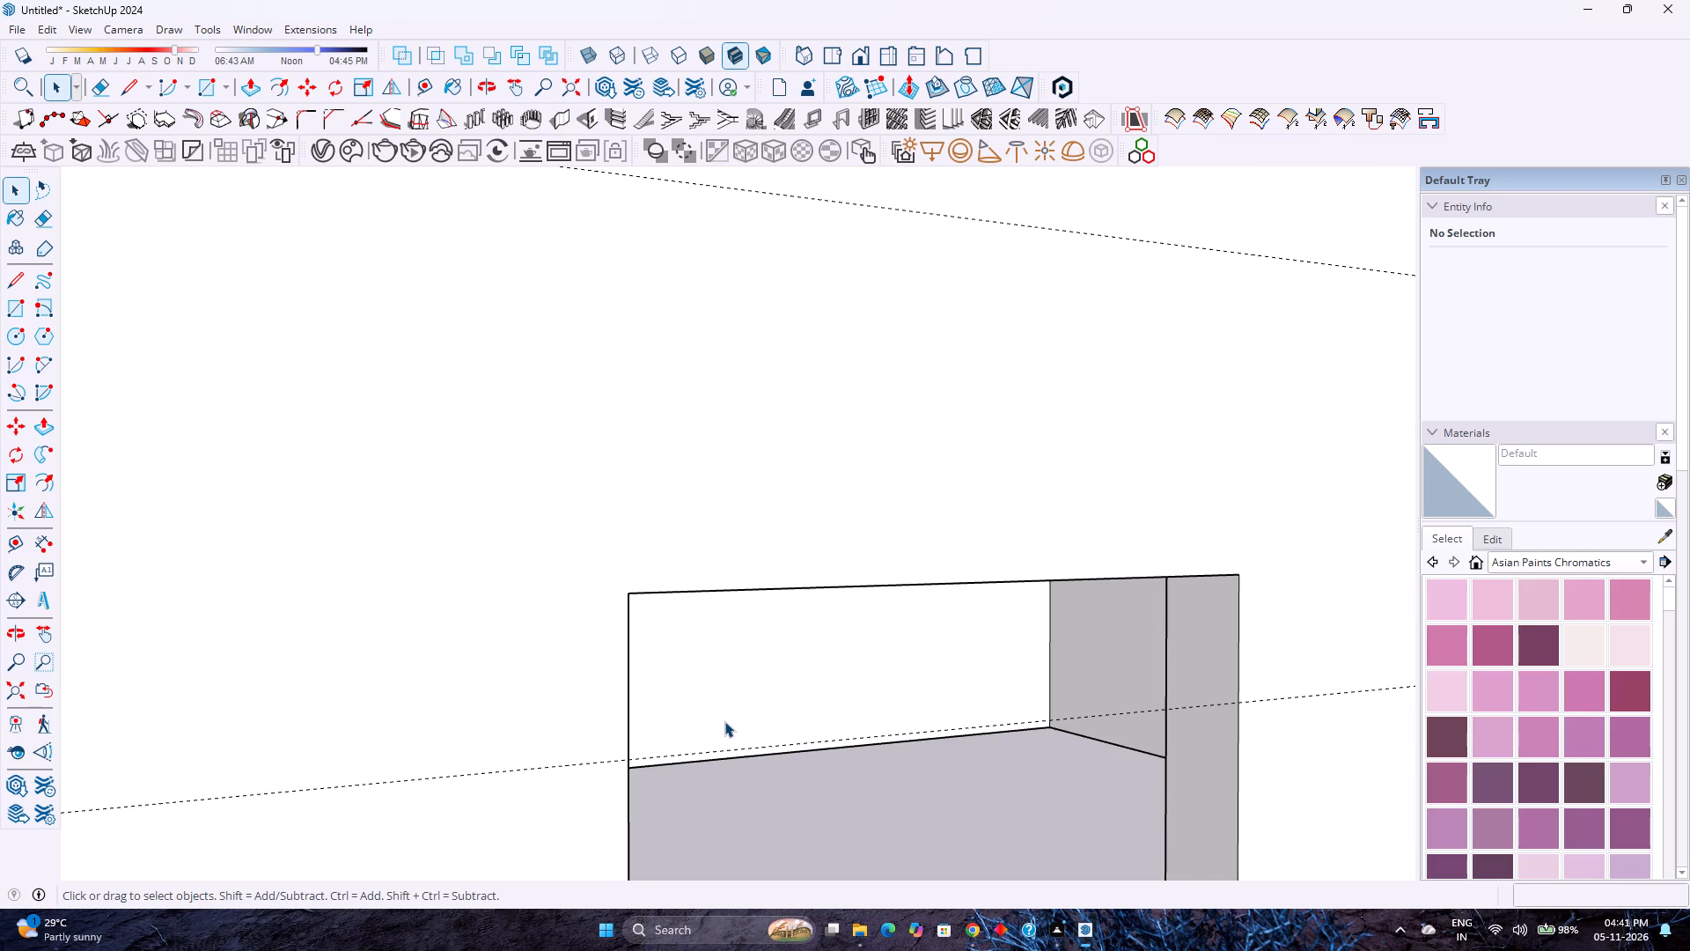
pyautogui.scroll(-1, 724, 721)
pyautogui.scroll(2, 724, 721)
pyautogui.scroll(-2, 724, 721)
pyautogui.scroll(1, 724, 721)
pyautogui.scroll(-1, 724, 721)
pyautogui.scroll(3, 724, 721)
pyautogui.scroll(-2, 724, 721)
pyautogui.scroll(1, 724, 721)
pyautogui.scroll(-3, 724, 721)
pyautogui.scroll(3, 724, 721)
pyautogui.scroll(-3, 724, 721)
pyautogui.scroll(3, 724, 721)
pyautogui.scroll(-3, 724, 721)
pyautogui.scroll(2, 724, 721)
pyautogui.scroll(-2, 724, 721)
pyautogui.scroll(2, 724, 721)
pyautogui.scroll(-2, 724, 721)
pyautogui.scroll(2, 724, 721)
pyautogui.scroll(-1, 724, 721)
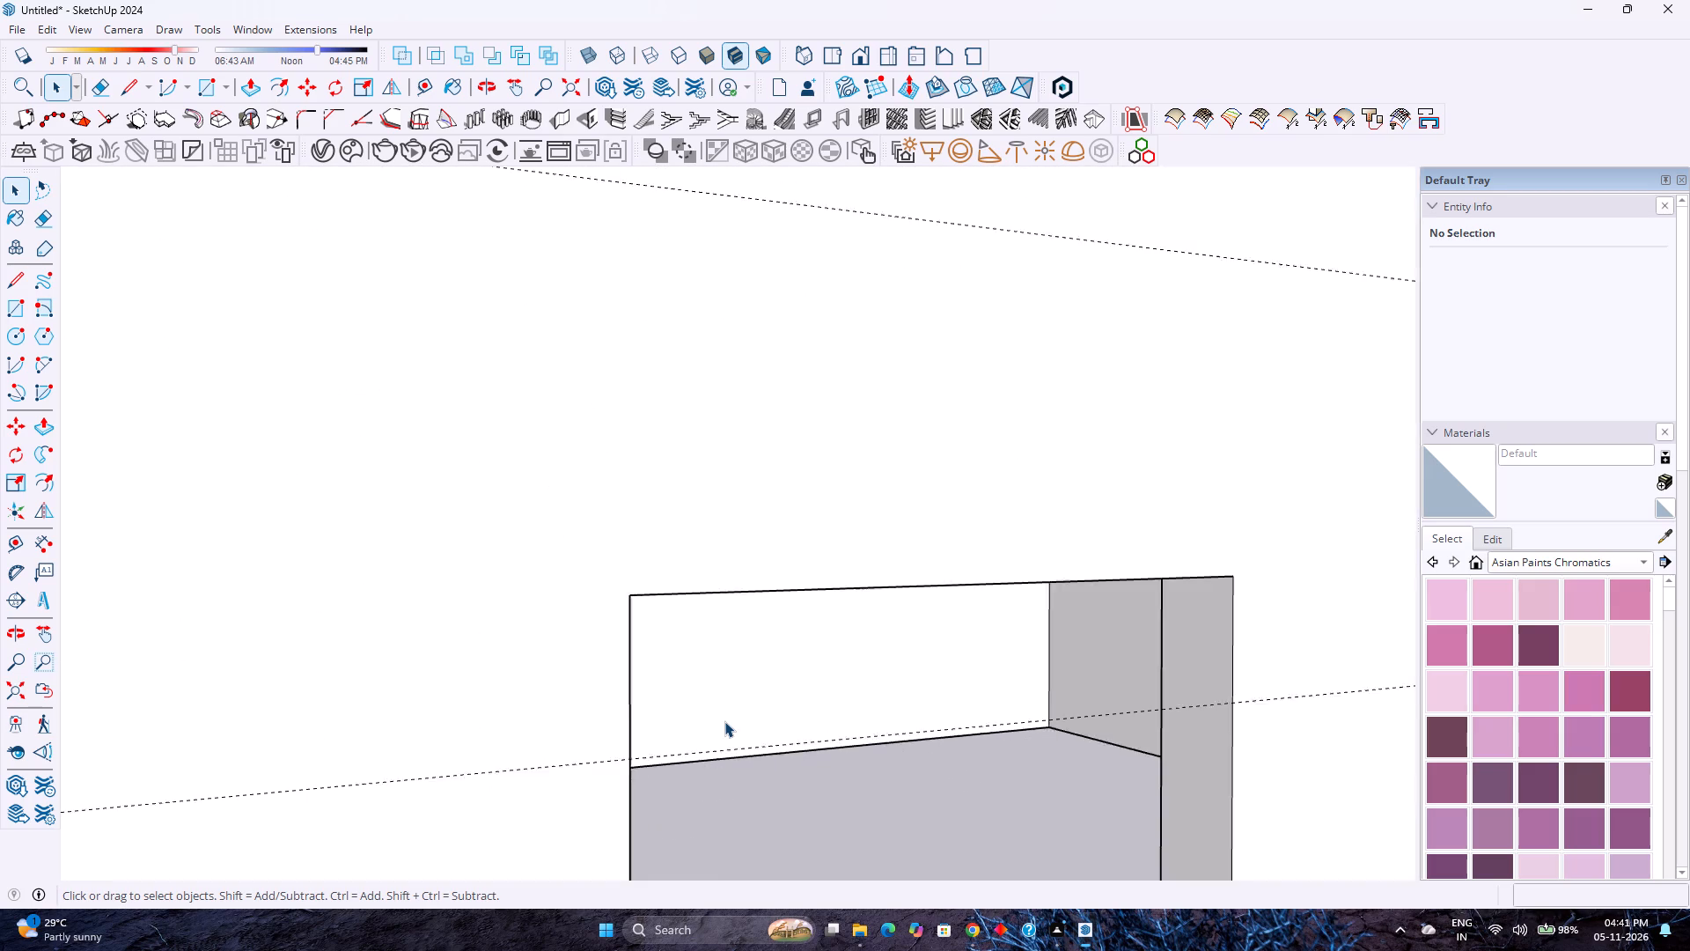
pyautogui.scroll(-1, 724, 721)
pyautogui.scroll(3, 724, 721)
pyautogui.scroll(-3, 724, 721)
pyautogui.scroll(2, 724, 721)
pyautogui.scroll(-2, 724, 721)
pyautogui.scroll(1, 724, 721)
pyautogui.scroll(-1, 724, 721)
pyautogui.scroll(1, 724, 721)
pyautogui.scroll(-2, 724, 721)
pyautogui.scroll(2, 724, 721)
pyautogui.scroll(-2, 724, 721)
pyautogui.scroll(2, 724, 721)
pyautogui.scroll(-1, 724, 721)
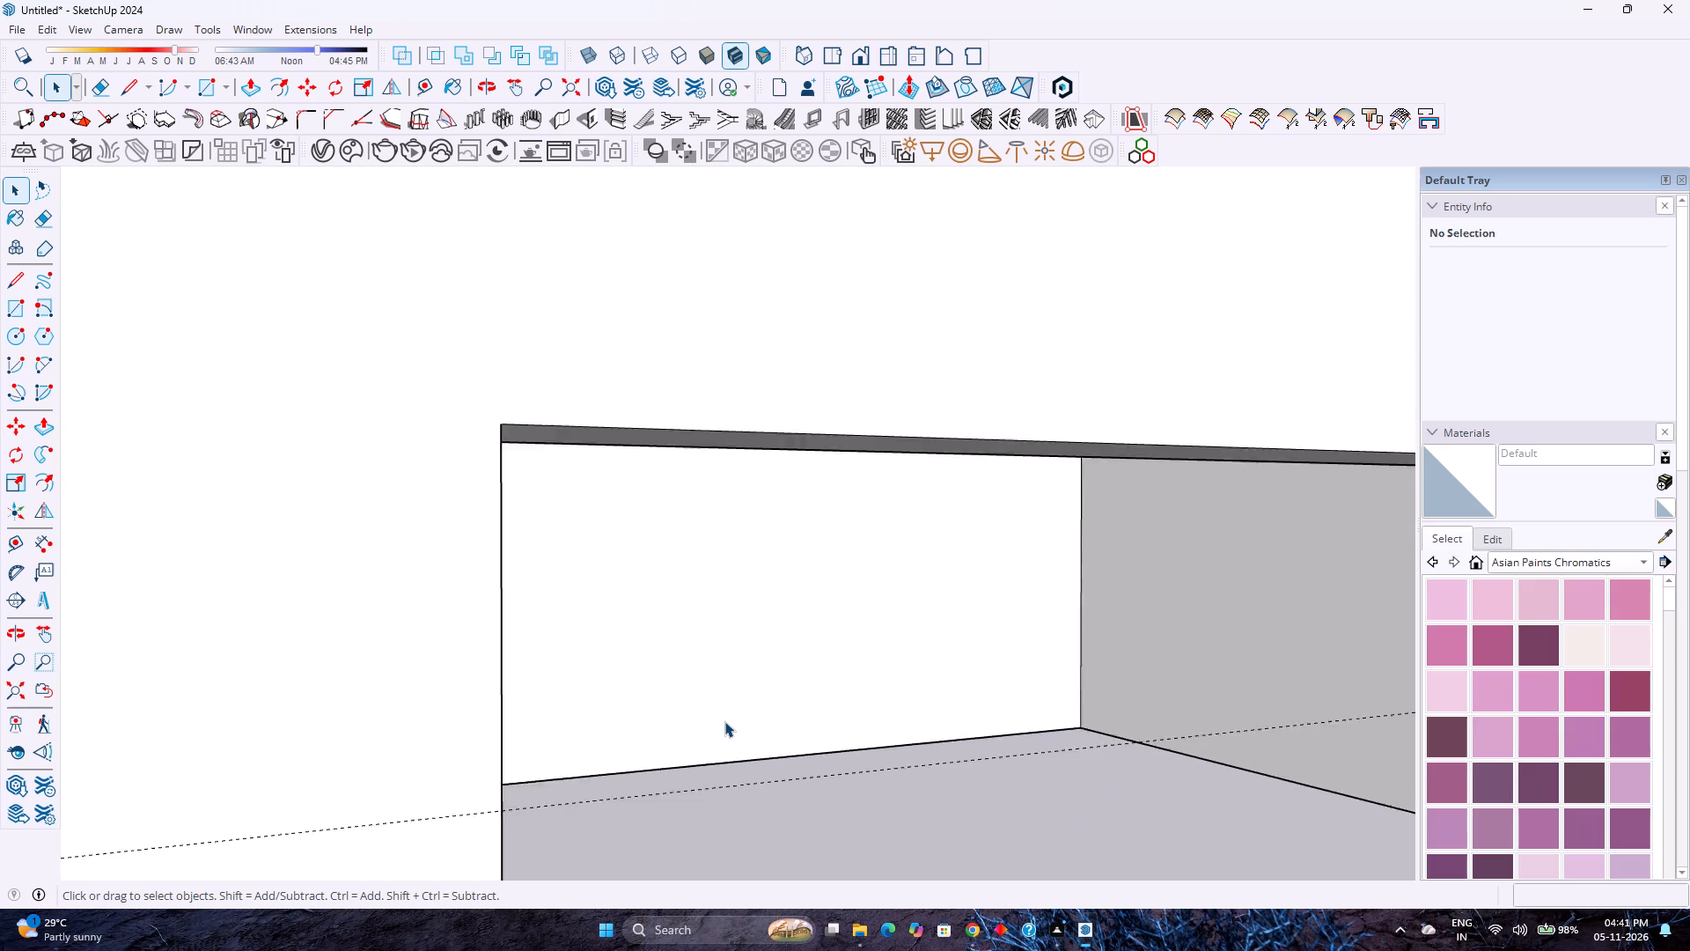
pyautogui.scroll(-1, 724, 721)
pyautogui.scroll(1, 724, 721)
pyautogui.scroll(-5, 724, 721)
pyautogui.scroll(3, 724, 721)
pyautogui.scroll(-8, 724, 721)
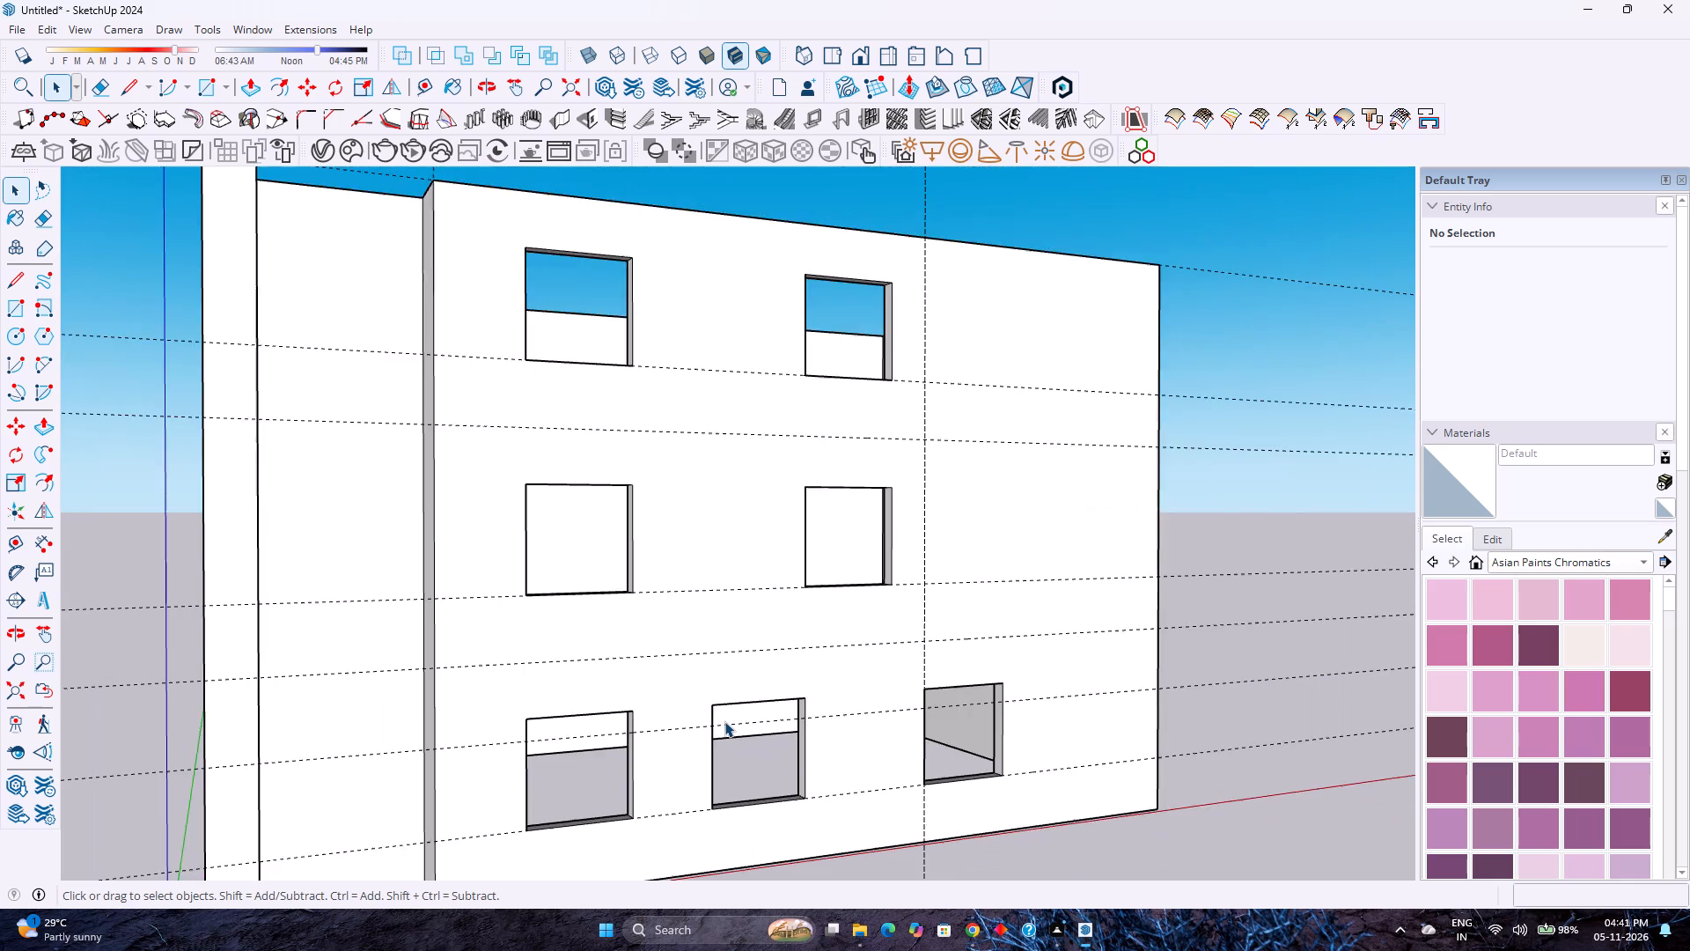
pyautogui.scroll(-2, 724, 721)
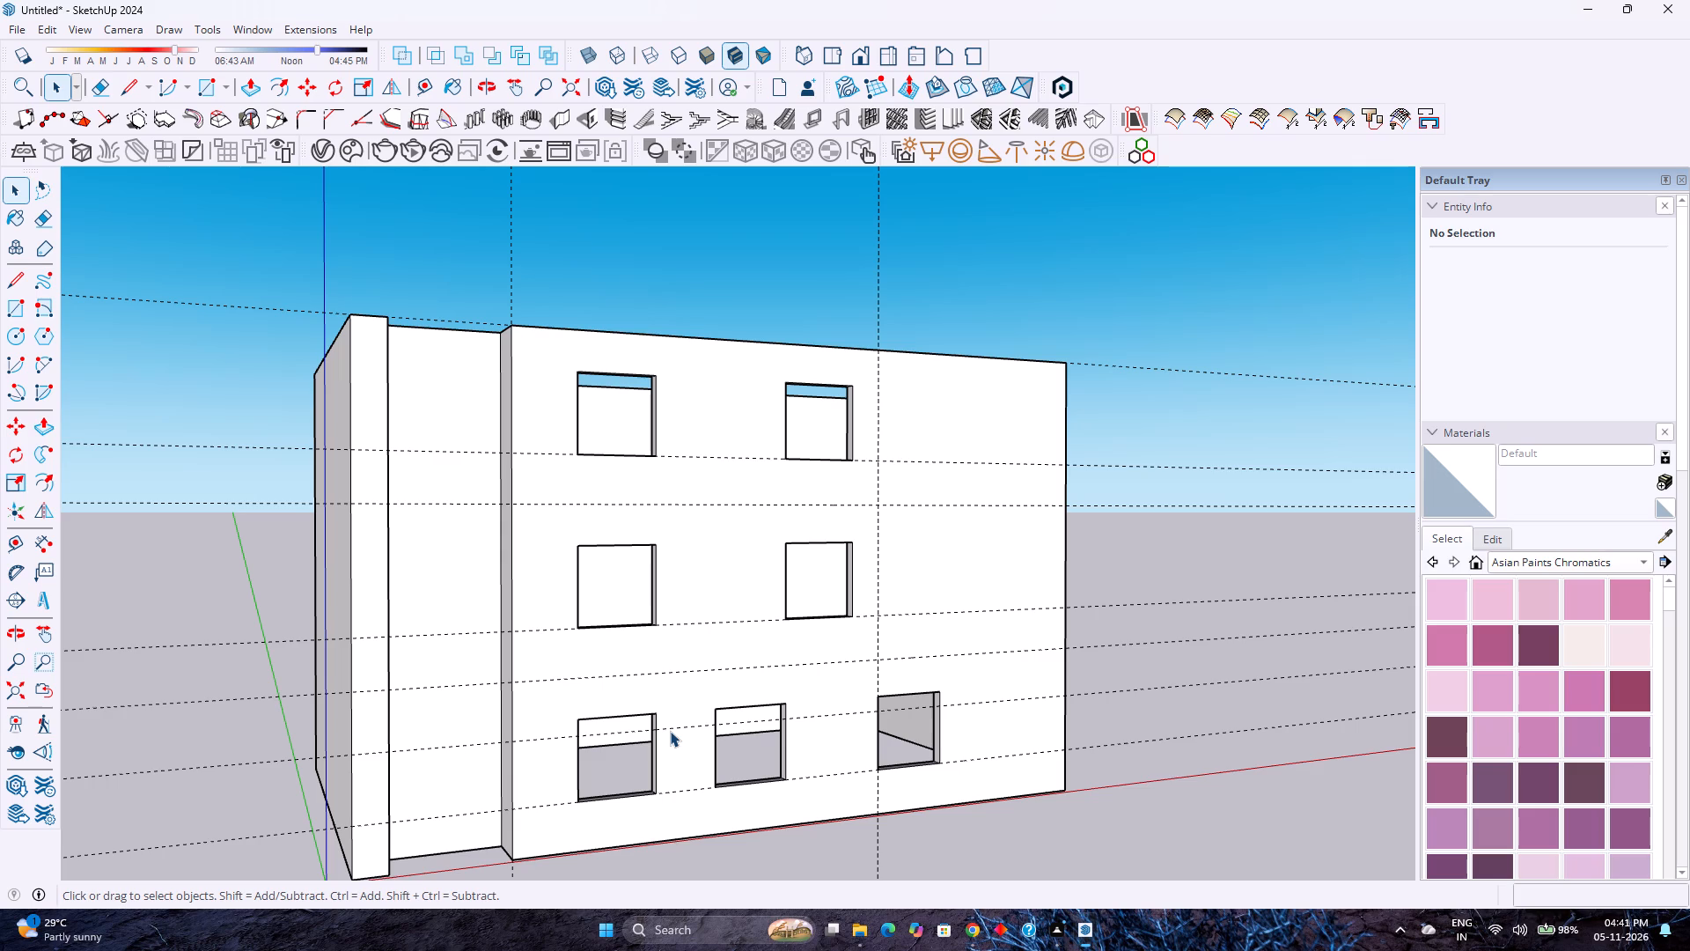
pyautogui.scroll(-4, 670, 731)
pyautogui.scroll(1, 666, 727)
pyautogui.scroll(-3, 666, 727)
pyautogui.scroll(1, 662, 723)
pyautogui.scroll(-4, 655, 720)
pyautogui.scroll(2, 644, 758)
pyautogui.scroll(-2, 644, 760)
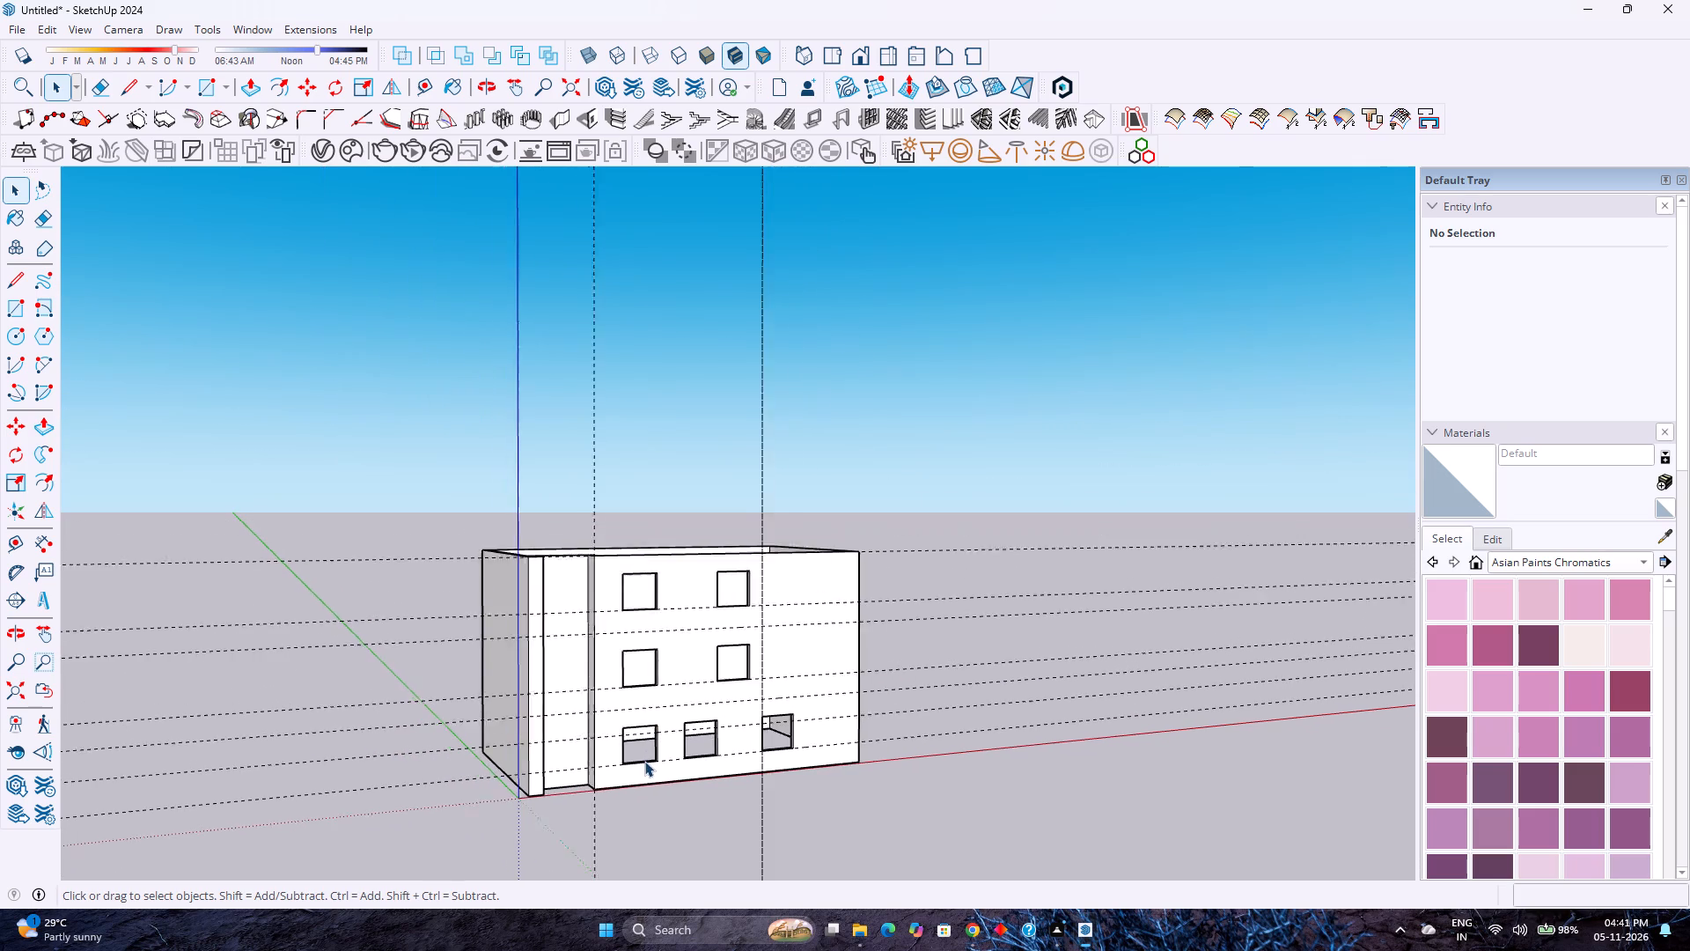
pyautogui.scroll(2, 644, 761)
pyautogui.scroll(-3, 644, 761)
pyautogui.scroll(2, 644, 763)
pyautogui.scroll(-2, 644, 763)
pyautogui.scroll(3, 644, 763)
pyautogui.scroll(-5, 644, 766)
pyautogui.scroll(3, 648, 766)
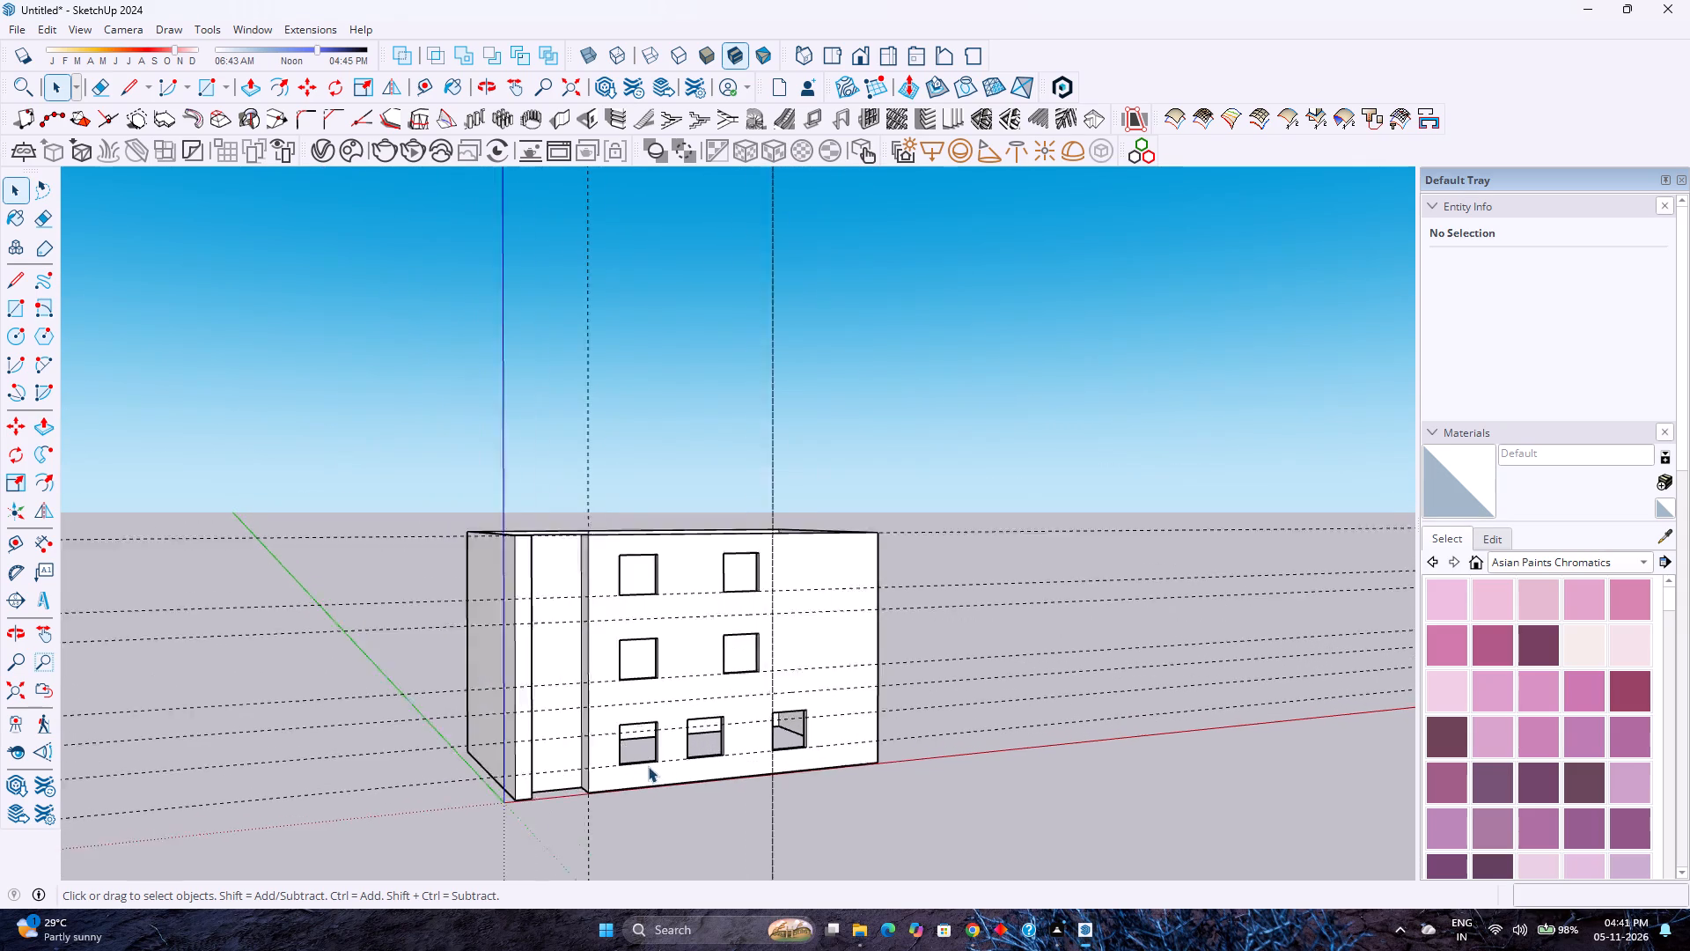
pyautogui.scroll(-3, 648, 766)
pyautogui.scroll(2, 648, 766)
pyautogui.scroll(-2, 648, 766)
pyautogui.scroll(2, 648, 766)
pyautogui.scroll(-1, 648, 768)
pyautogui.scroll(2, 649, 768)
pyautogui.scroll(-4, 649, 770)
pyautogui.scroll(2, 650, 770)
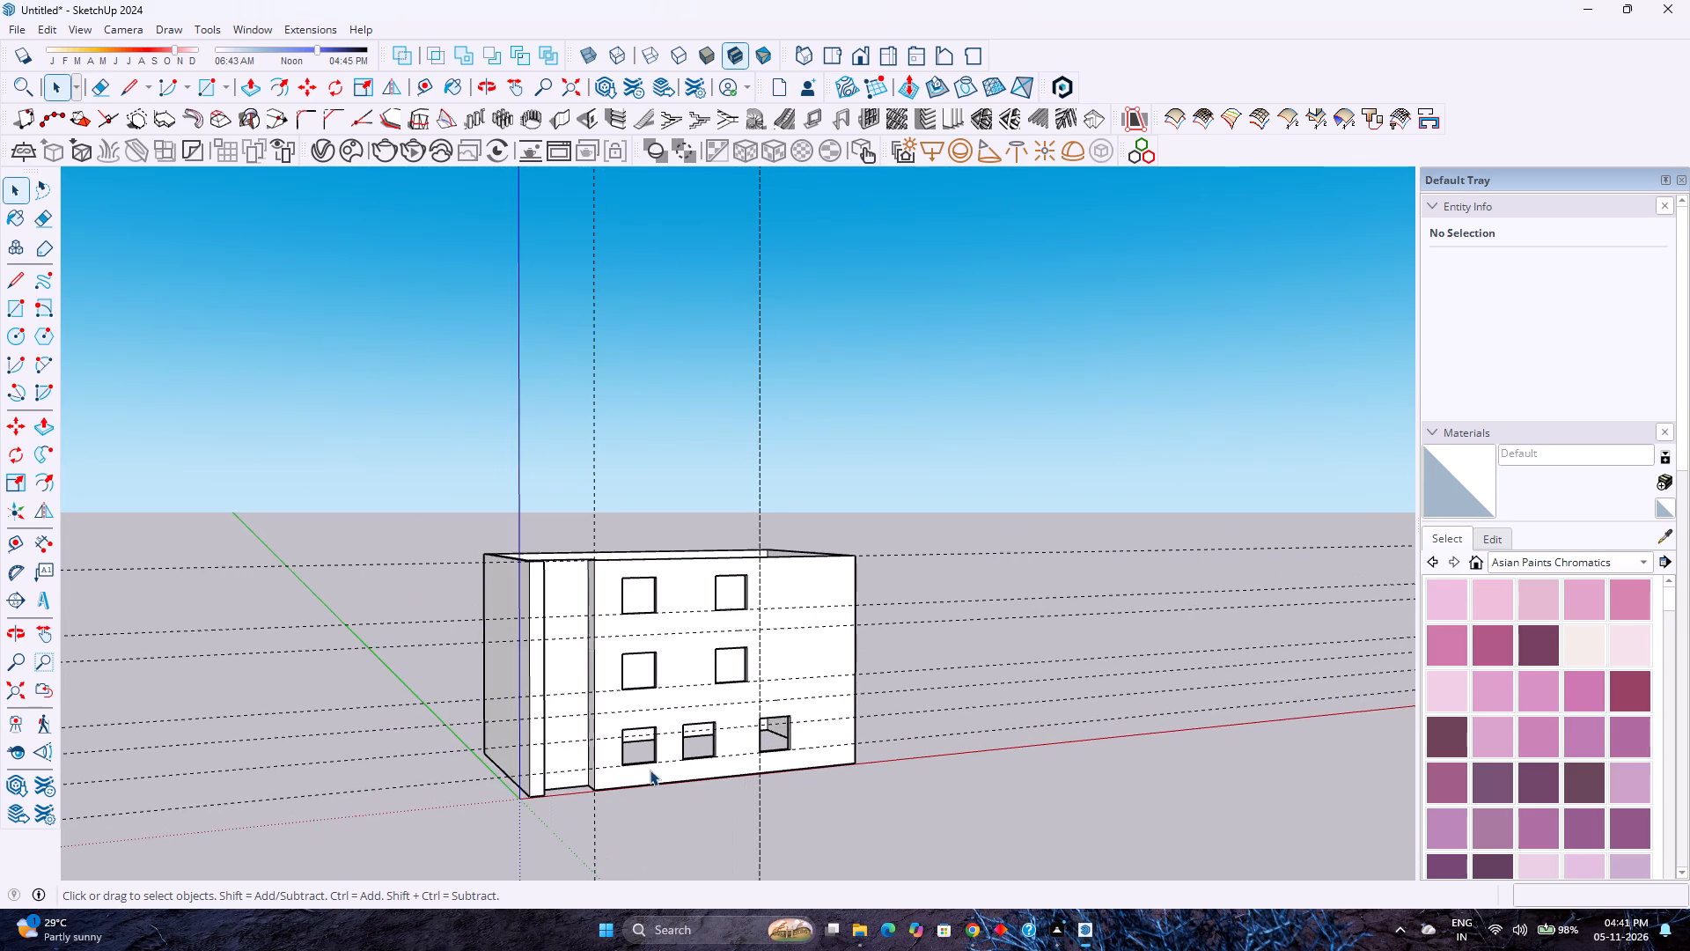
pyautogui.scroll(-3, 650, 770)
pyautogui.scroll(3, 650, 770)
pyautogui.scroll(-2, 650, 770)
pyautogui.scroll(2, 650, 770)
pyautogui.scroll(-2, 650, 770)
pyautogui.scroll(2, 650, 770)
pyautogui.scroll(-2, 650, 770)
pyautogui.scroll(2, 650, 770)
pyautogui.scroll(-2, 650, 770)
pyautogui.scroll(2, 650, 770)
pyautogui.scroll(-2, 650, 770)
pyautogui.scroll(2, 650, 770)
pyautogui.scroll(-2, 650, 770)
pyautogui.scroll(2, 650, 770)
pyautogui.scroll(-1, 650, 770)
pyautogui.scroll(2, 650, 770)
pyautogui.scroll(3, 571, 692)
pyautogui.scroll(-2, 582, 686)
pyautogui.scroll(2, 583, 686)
# Examine the window facade, its full-height recess and the adjoining end wall from frontal, oblique and low viewpoints.
pyautogui.moveTo(666, 689); pyautogui.dragTo(505, 683, button='middle')
pyautogui.middleClick(456, 678)
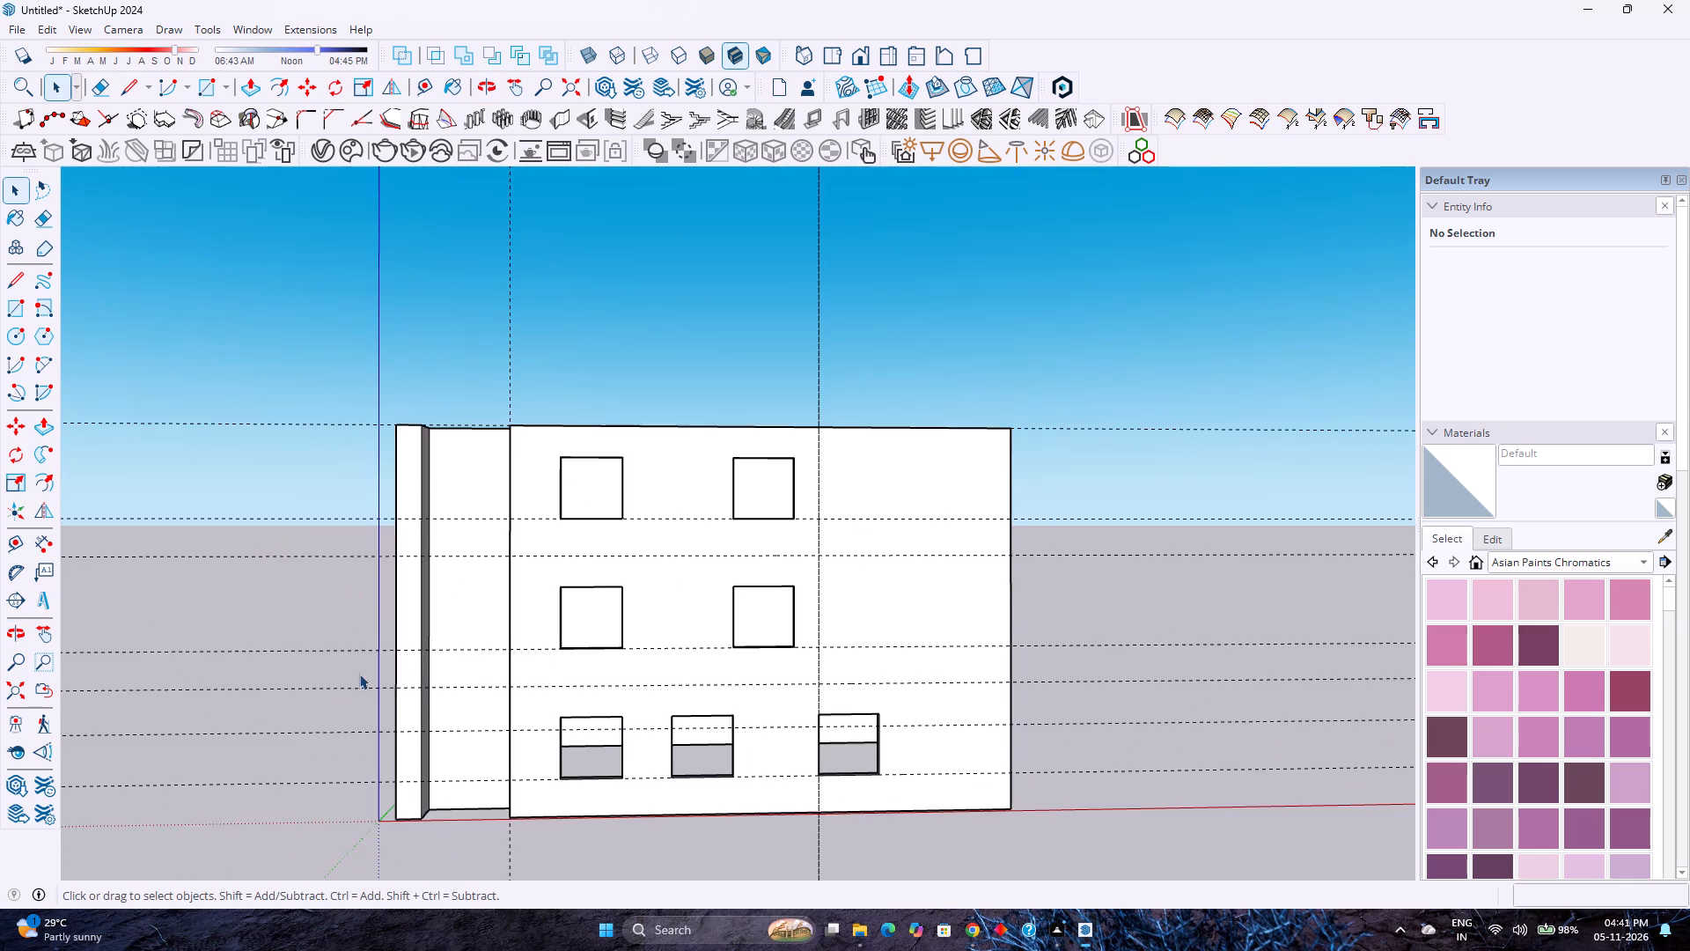
pyautogui.scroll(-6, 357, 660)
pyautogui.moveTo(447, 657); pyautogui.dragTo(162, 651, button='middle')
pyautogui.middleClick(162, 651)
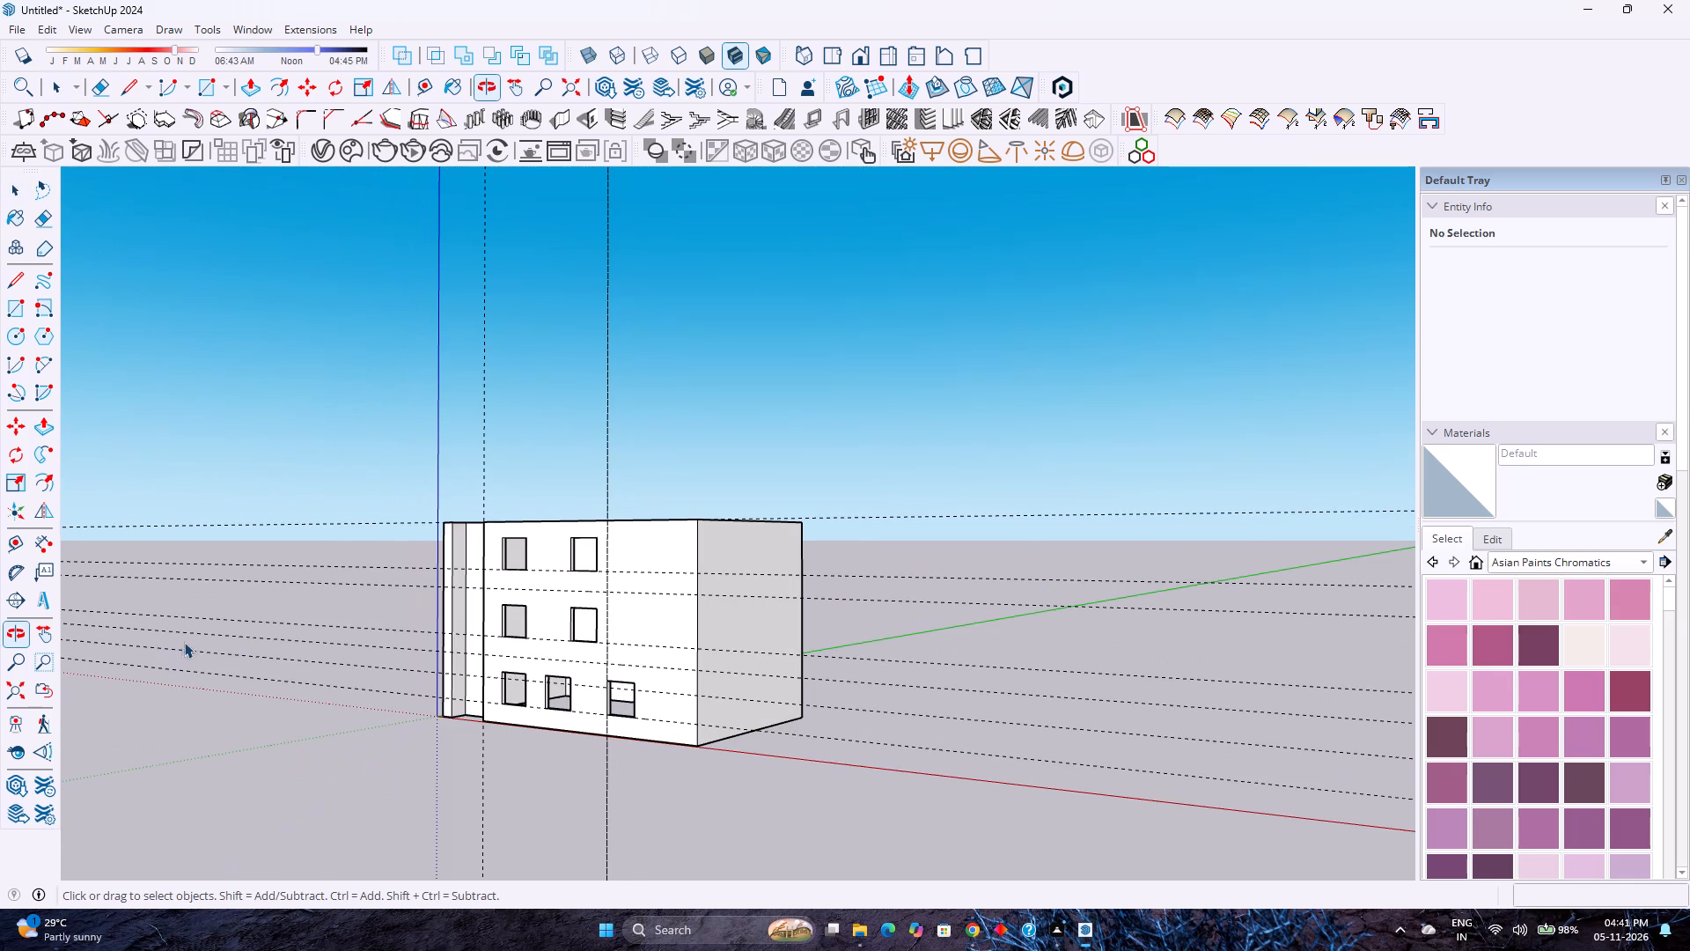
pyautogui.scroll(4, 209, 622)
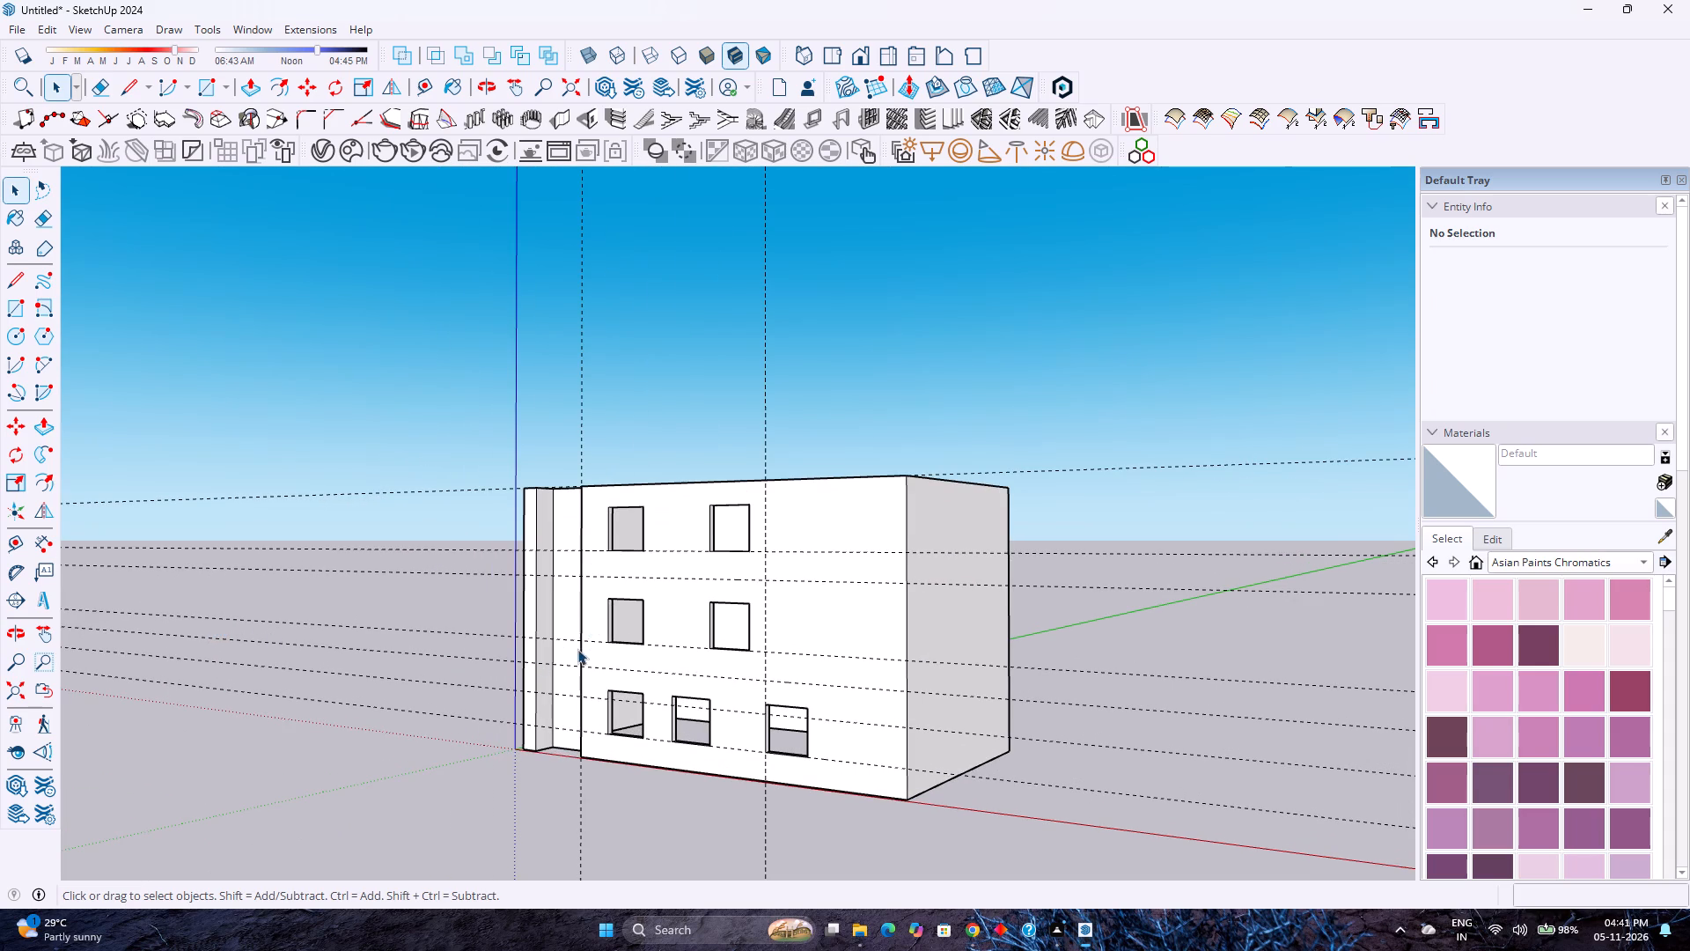
pyautogui.moveTo(582, 644); pyautogui.dragTo(592, 609, button='middle')
pyautogui.middleClick(593, 608)
pyautogui.scroll(3, 797, 483)
pyautogui.moveTo(696, 646); pyautogui.dragTo(709, 607, button='middle')
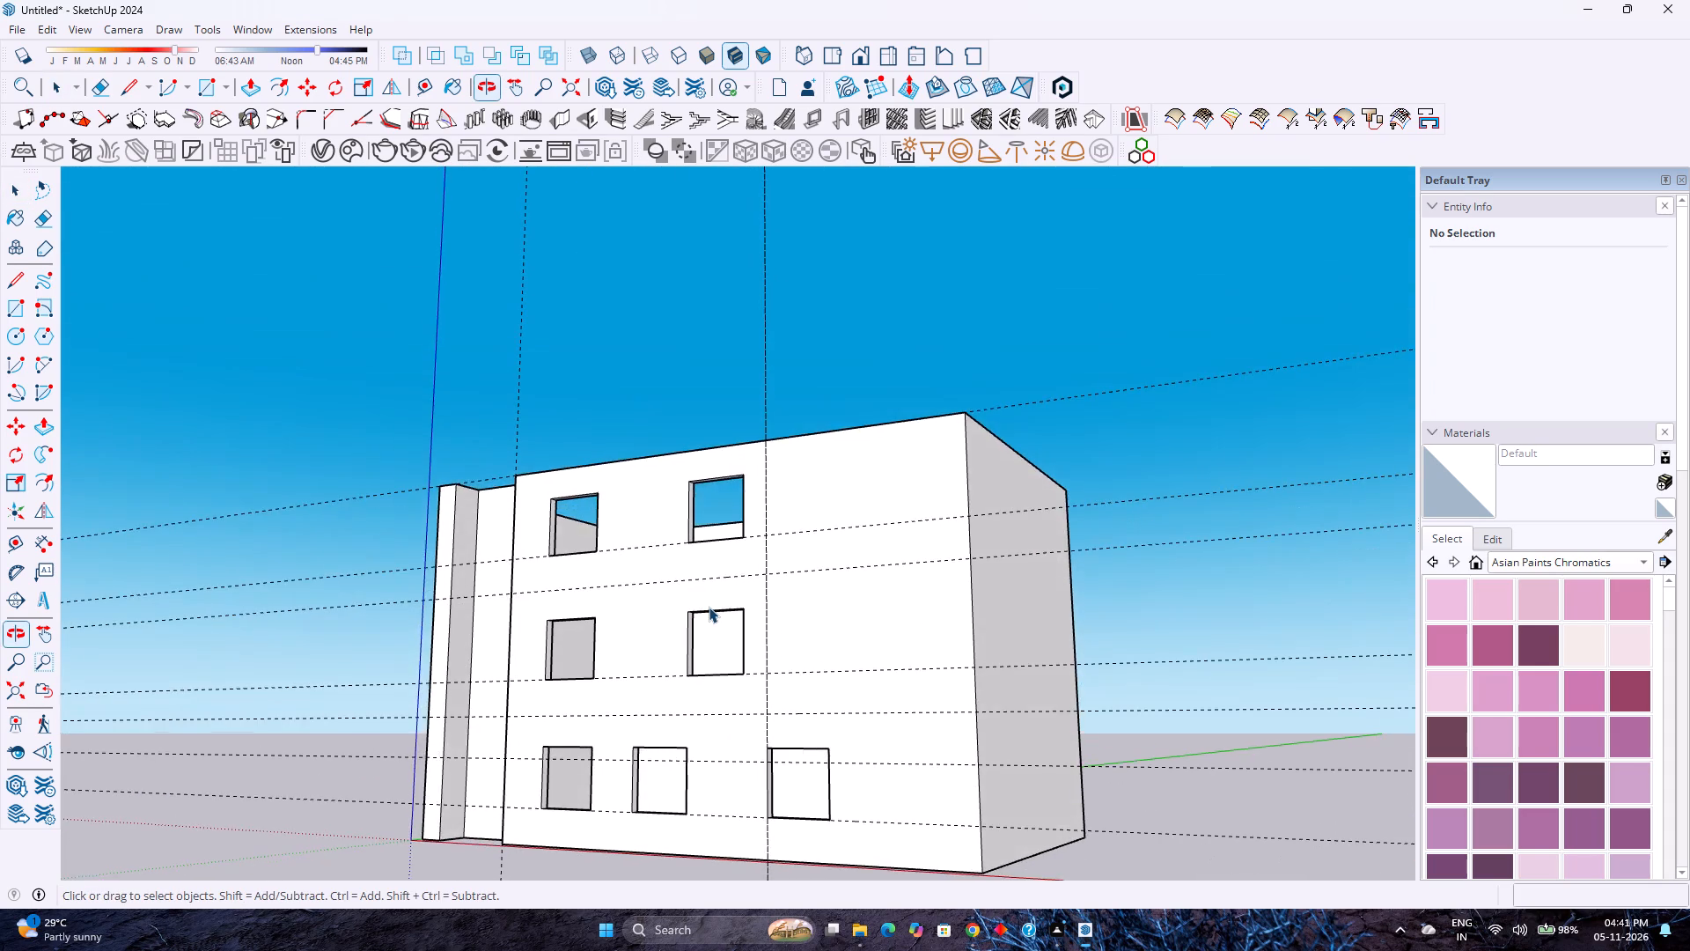
pyautogui.scroll(-2, 709, 607)
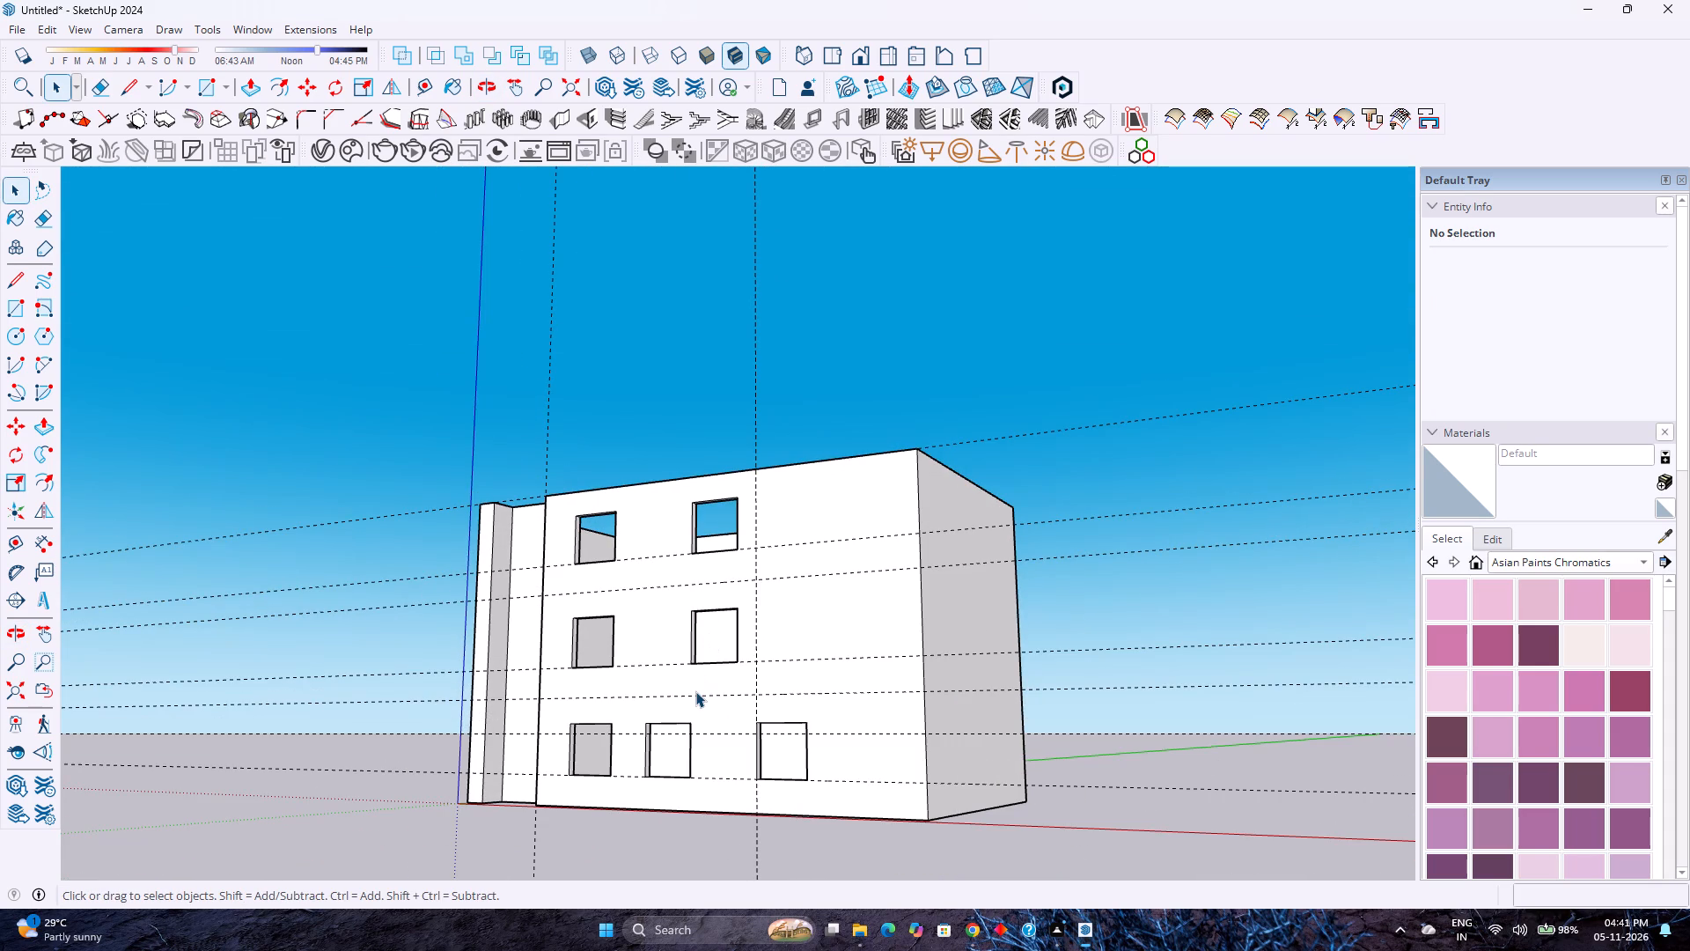
pyautogui.scroll(5, 695, 691)
pyautogui.scroll(-2, 695, 691)
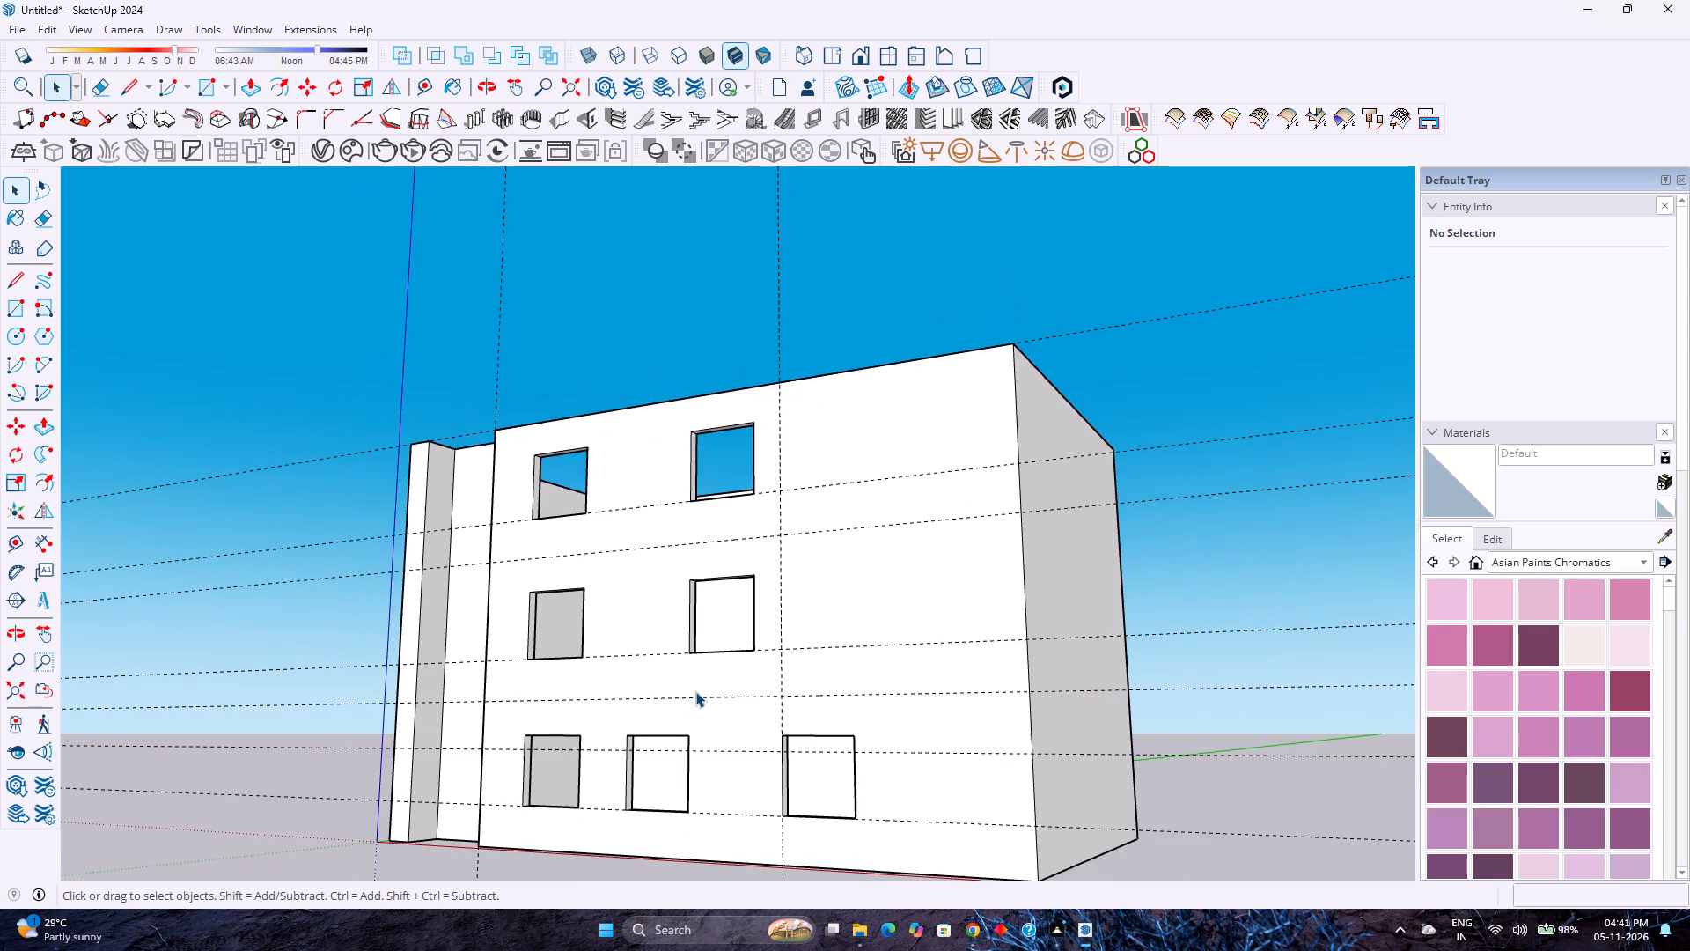
pyautogui.scroll(-2, 710, 686)
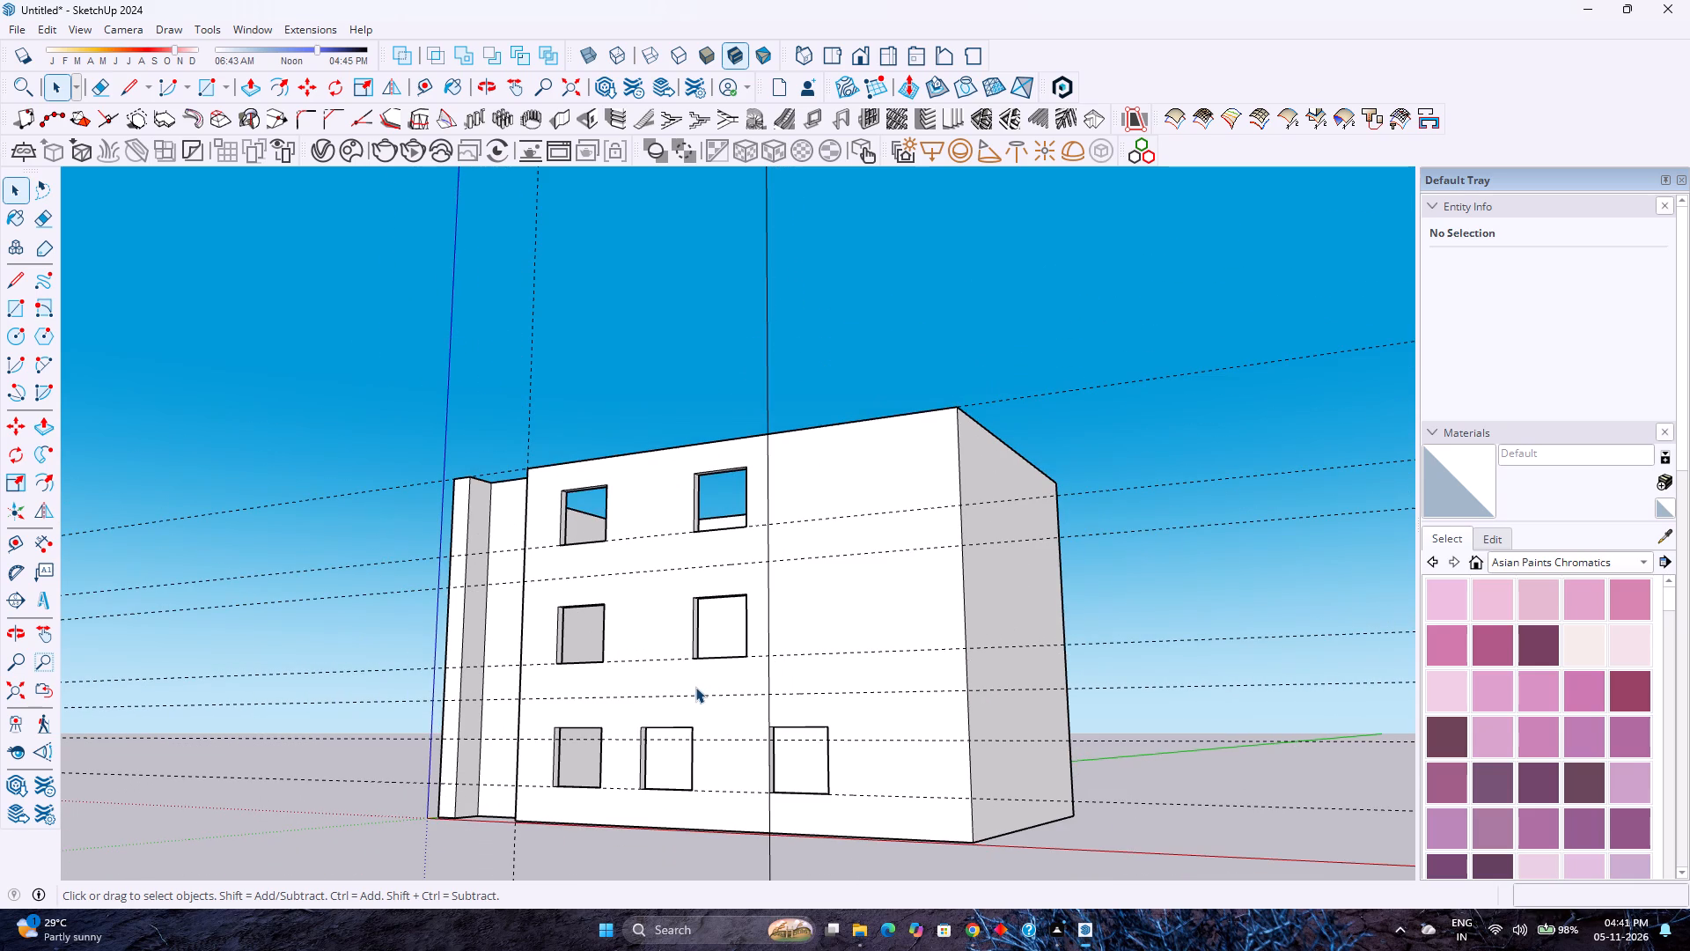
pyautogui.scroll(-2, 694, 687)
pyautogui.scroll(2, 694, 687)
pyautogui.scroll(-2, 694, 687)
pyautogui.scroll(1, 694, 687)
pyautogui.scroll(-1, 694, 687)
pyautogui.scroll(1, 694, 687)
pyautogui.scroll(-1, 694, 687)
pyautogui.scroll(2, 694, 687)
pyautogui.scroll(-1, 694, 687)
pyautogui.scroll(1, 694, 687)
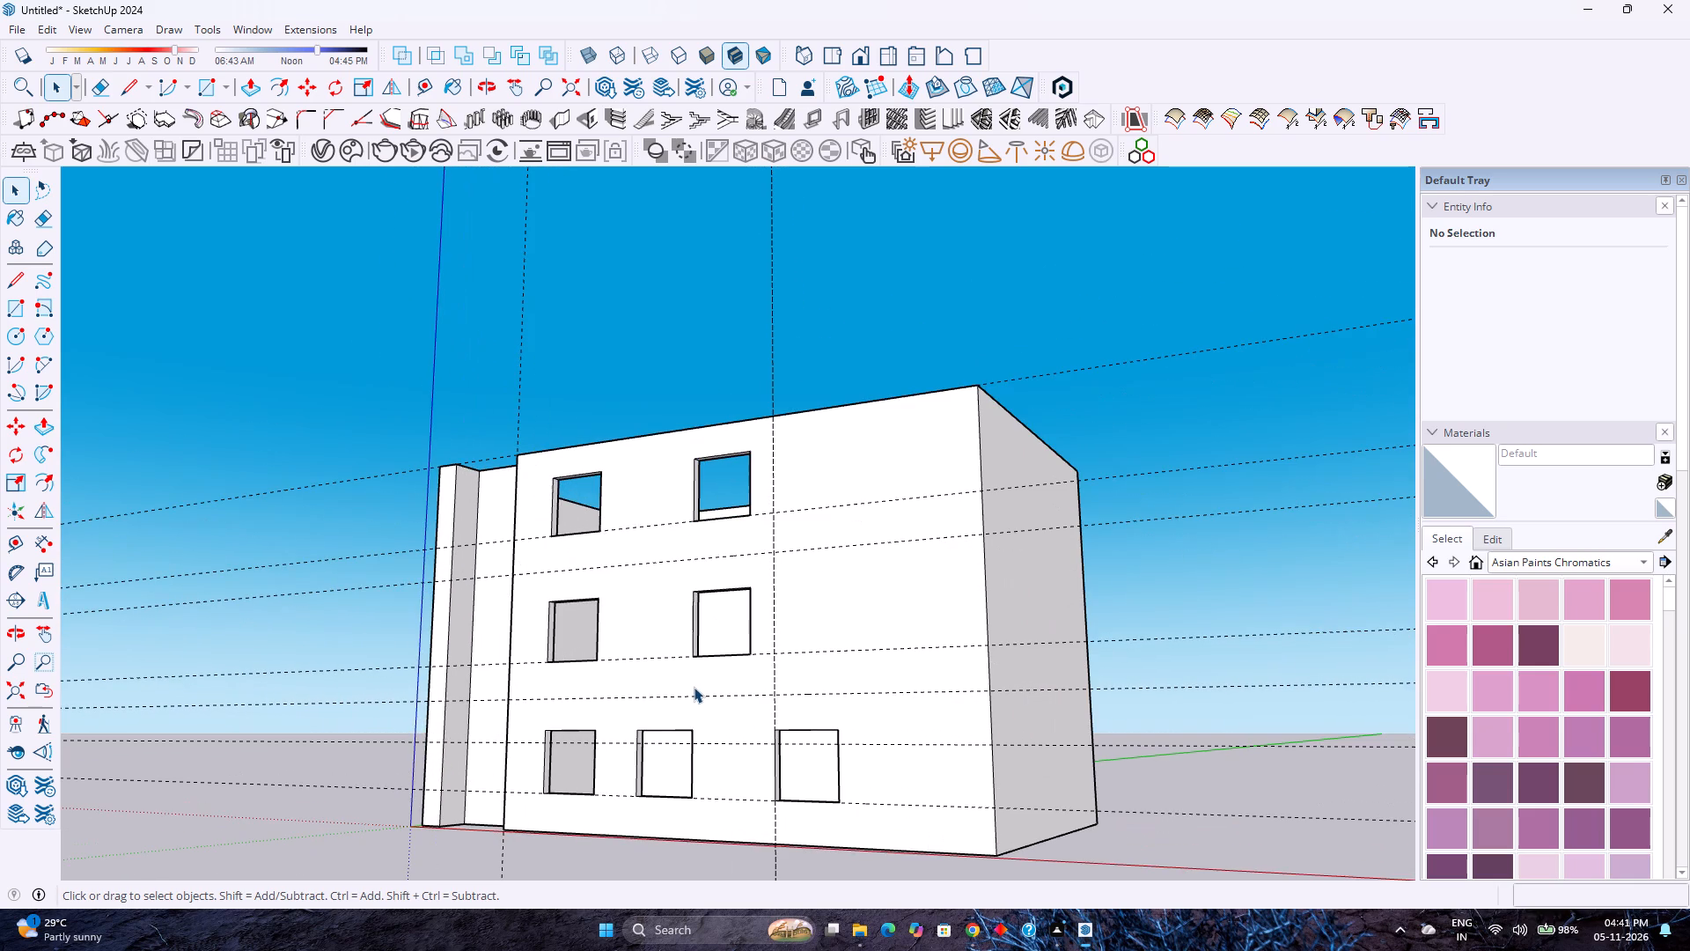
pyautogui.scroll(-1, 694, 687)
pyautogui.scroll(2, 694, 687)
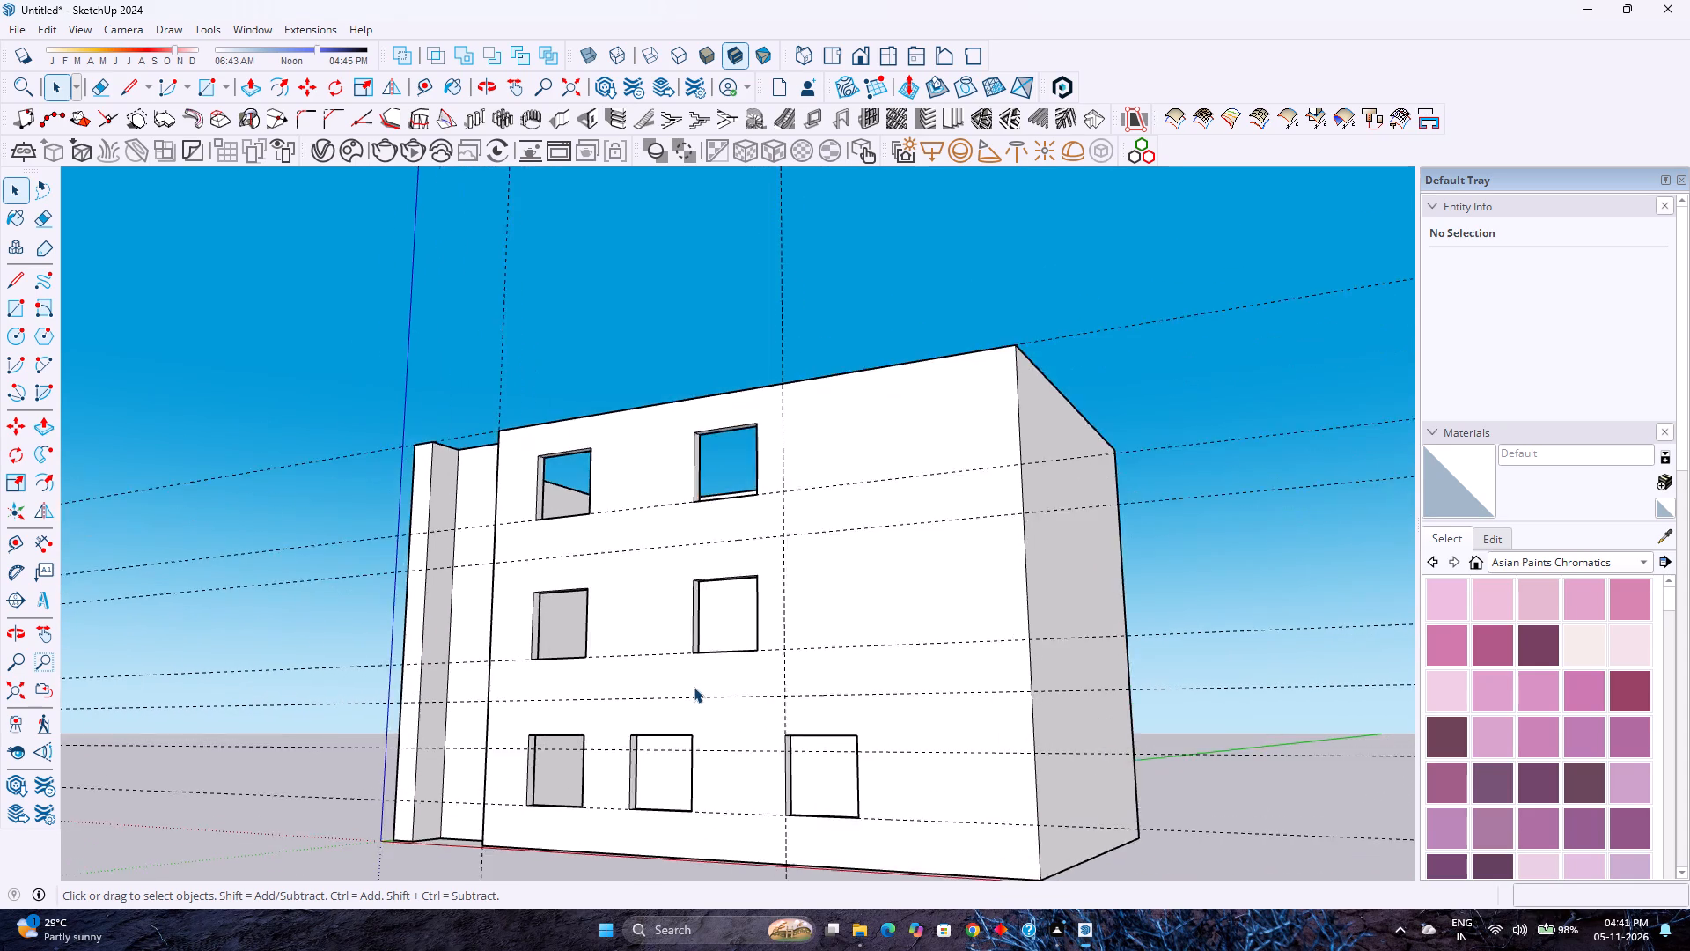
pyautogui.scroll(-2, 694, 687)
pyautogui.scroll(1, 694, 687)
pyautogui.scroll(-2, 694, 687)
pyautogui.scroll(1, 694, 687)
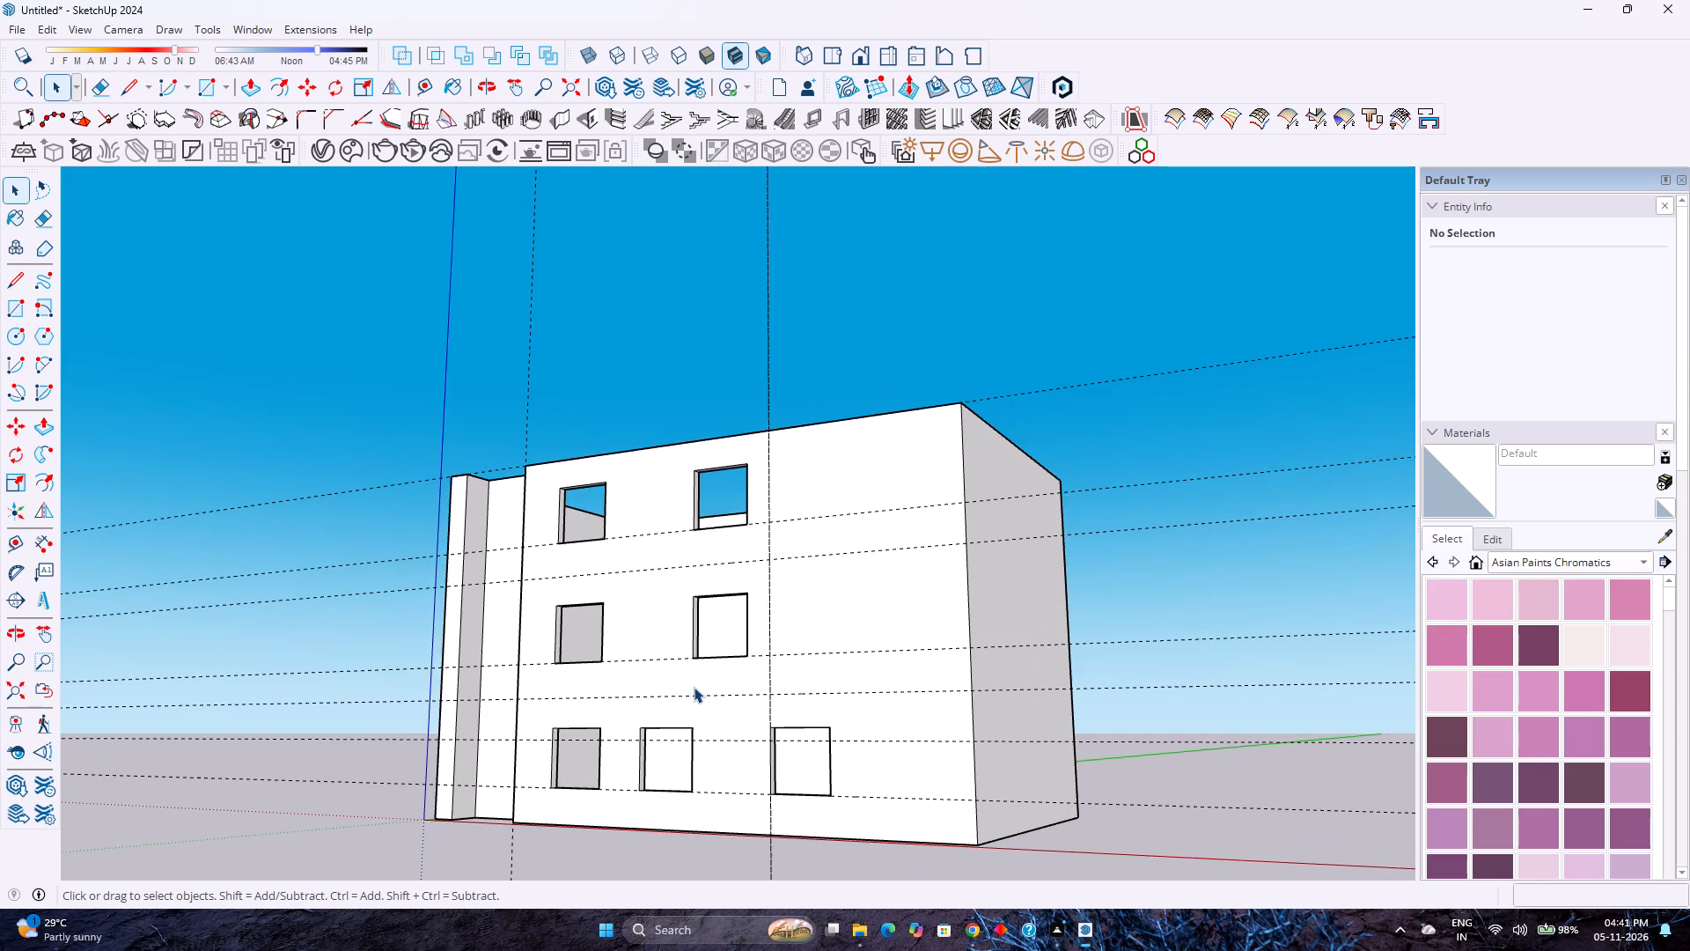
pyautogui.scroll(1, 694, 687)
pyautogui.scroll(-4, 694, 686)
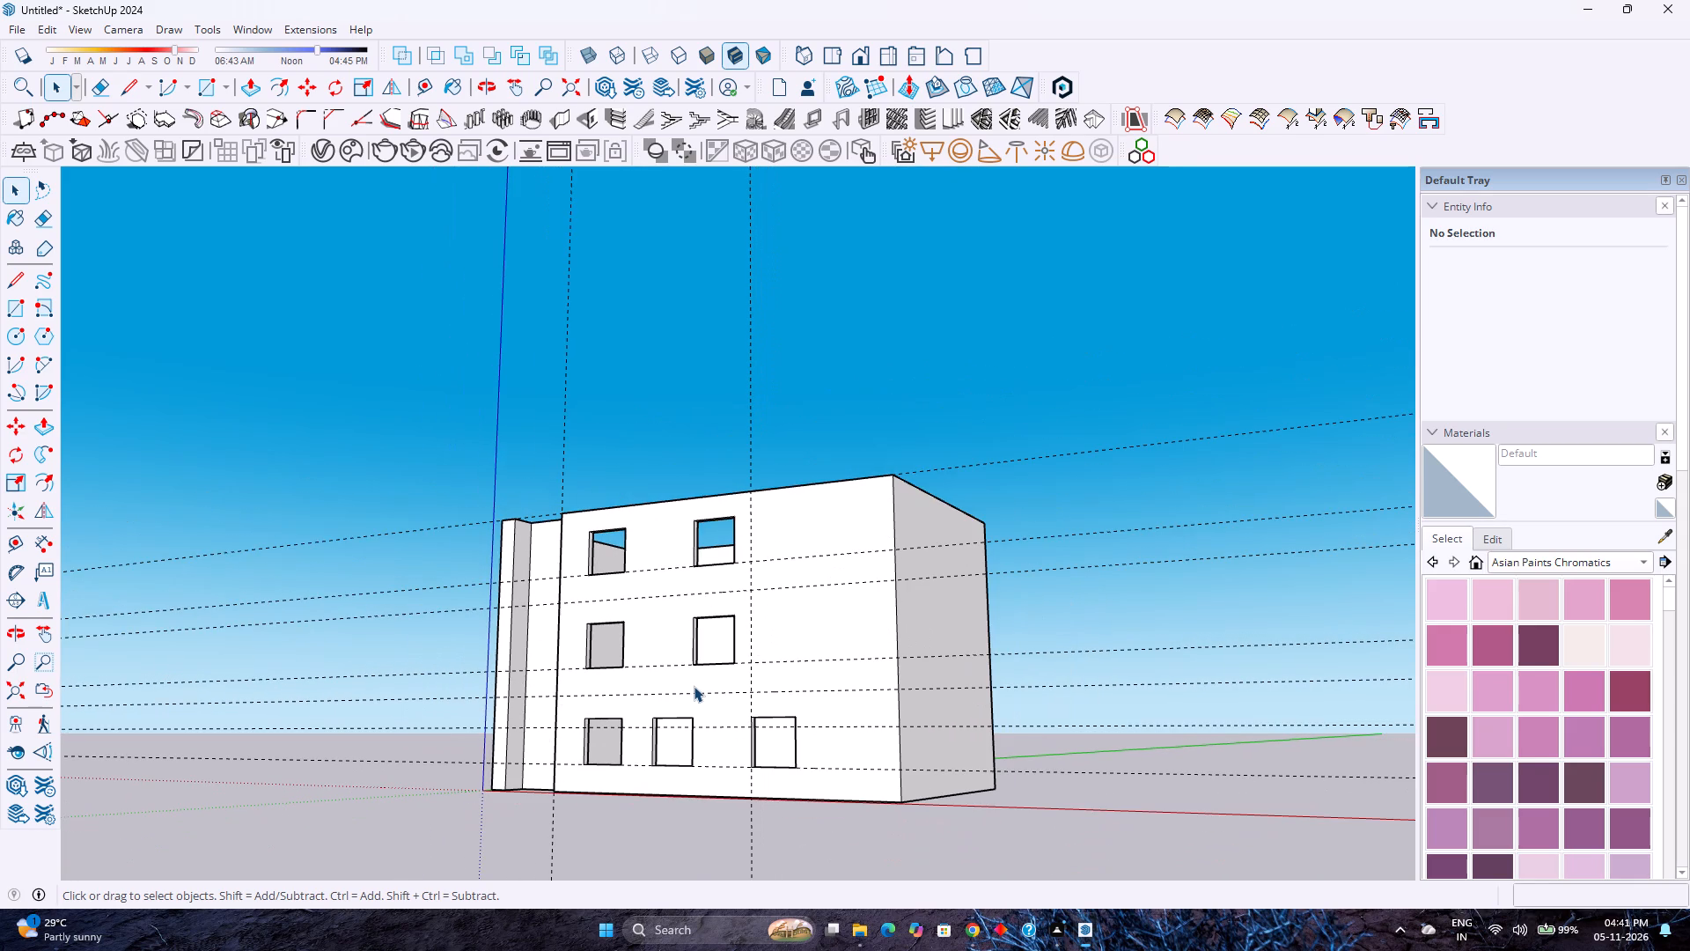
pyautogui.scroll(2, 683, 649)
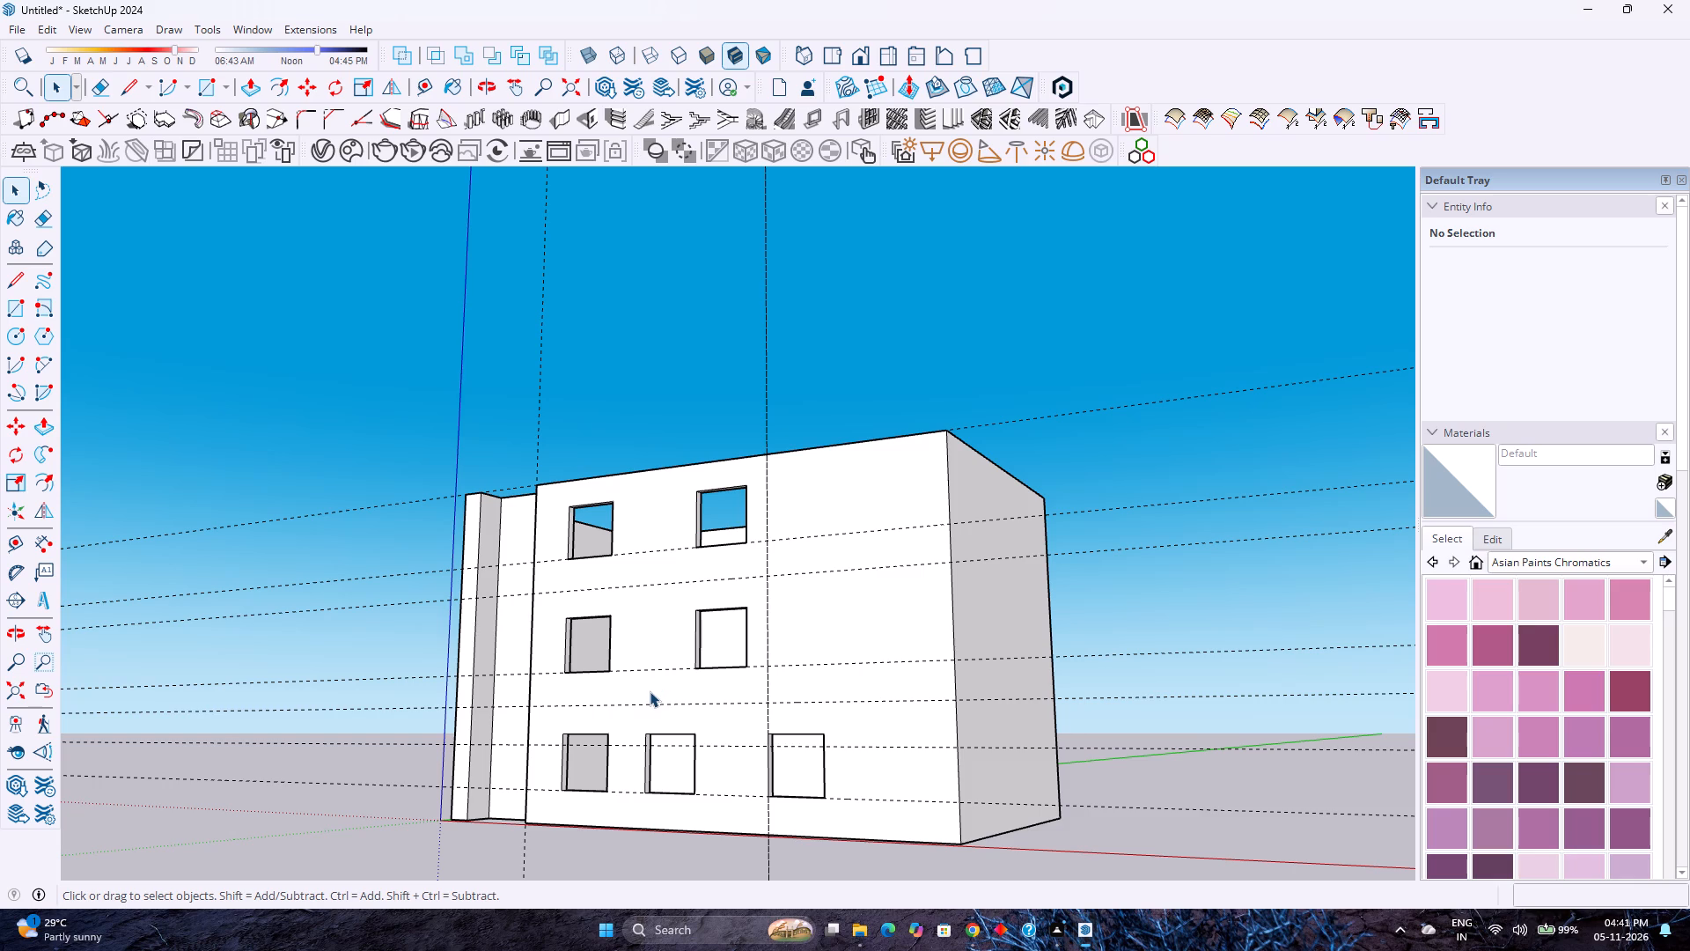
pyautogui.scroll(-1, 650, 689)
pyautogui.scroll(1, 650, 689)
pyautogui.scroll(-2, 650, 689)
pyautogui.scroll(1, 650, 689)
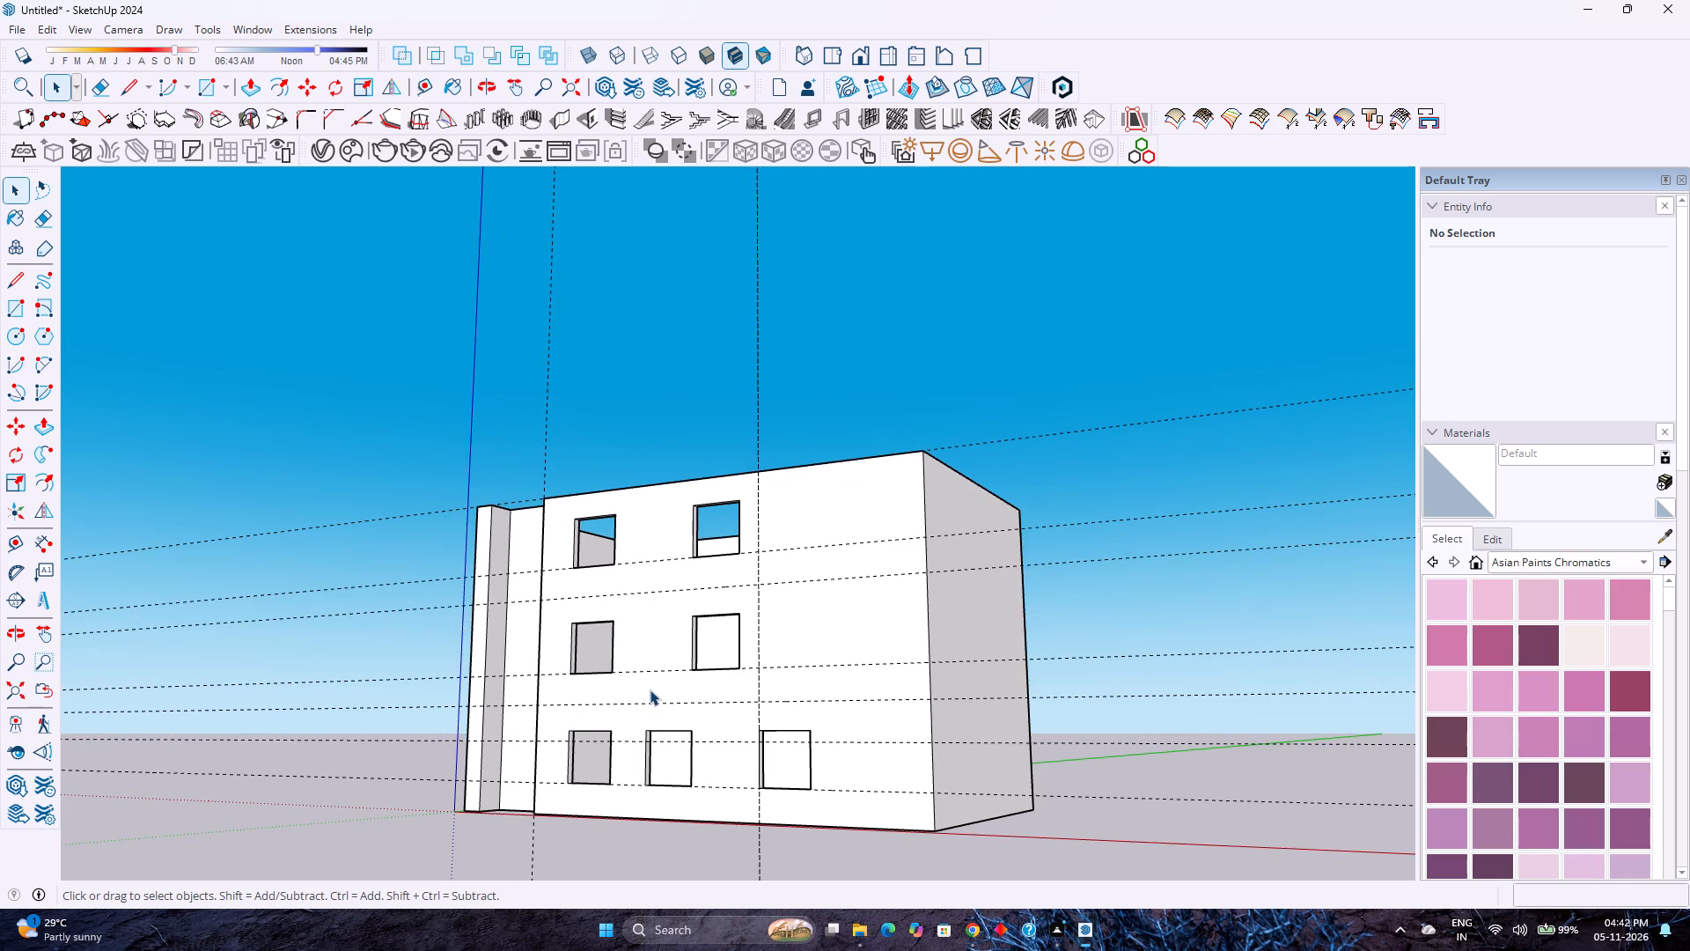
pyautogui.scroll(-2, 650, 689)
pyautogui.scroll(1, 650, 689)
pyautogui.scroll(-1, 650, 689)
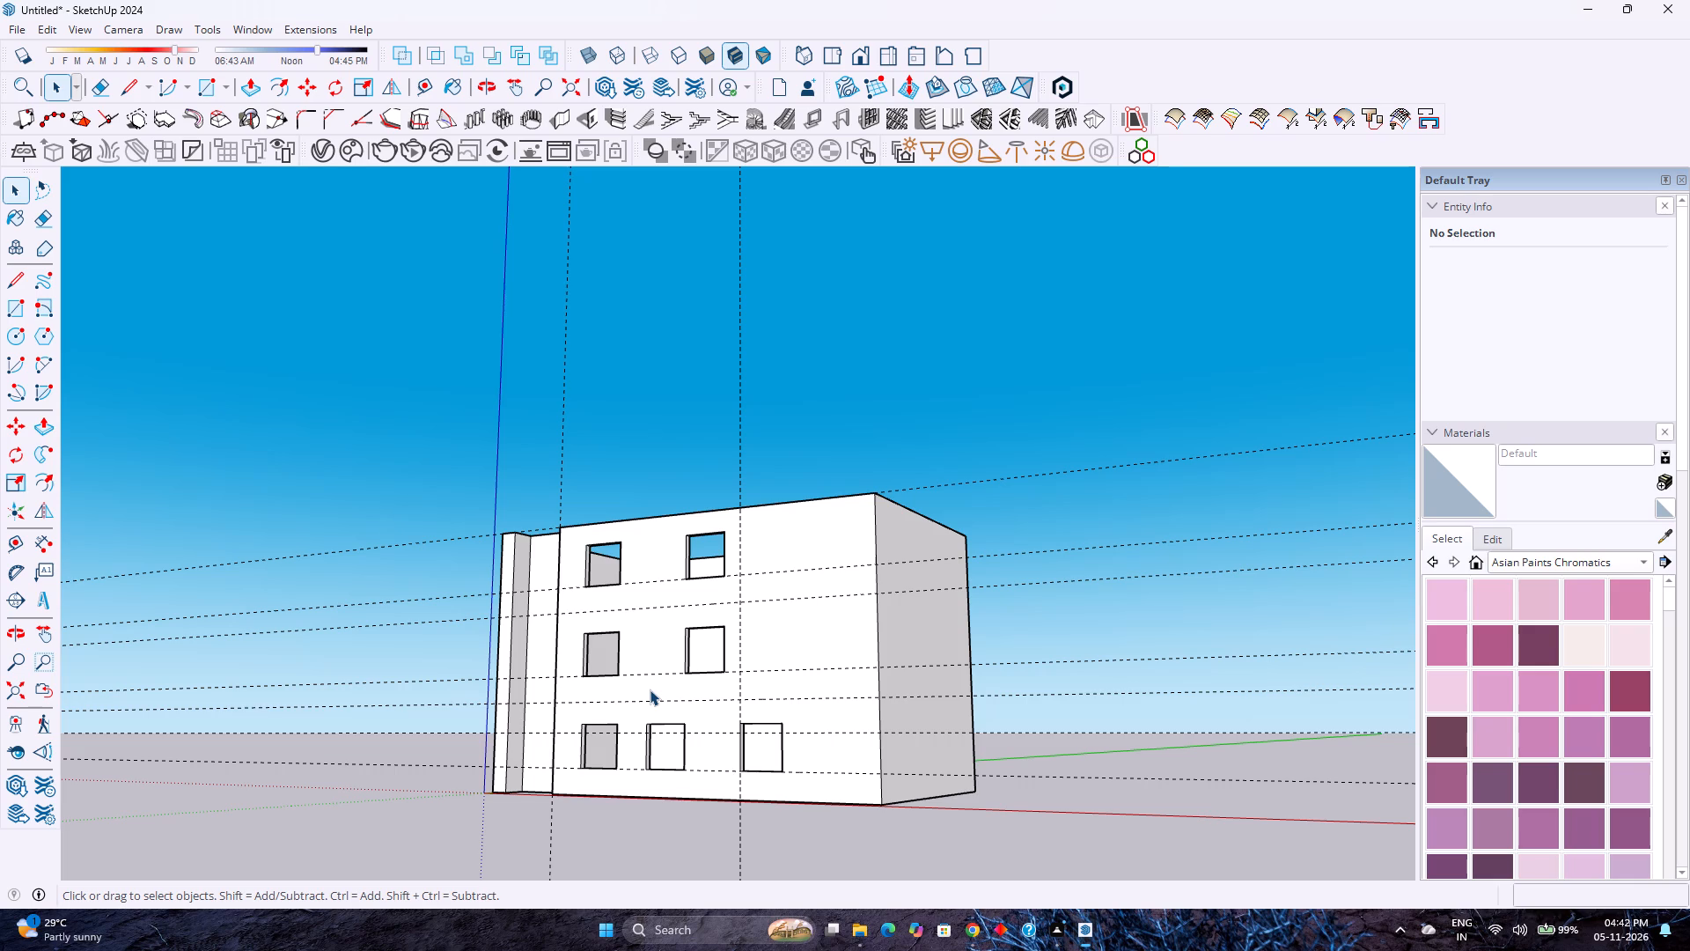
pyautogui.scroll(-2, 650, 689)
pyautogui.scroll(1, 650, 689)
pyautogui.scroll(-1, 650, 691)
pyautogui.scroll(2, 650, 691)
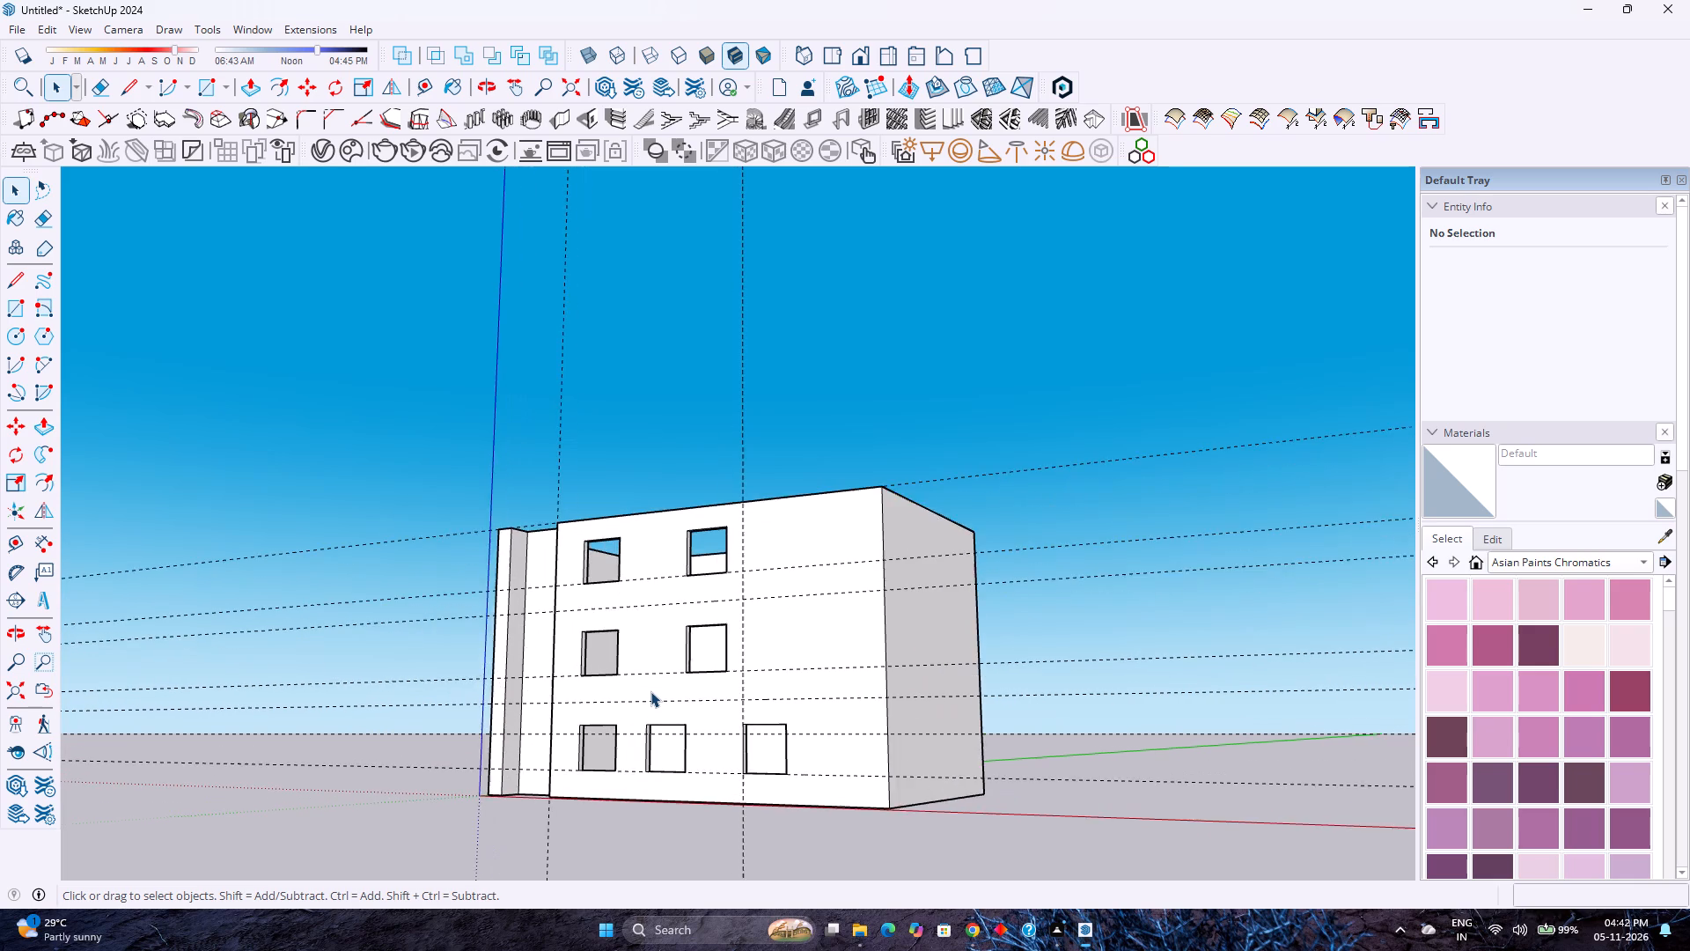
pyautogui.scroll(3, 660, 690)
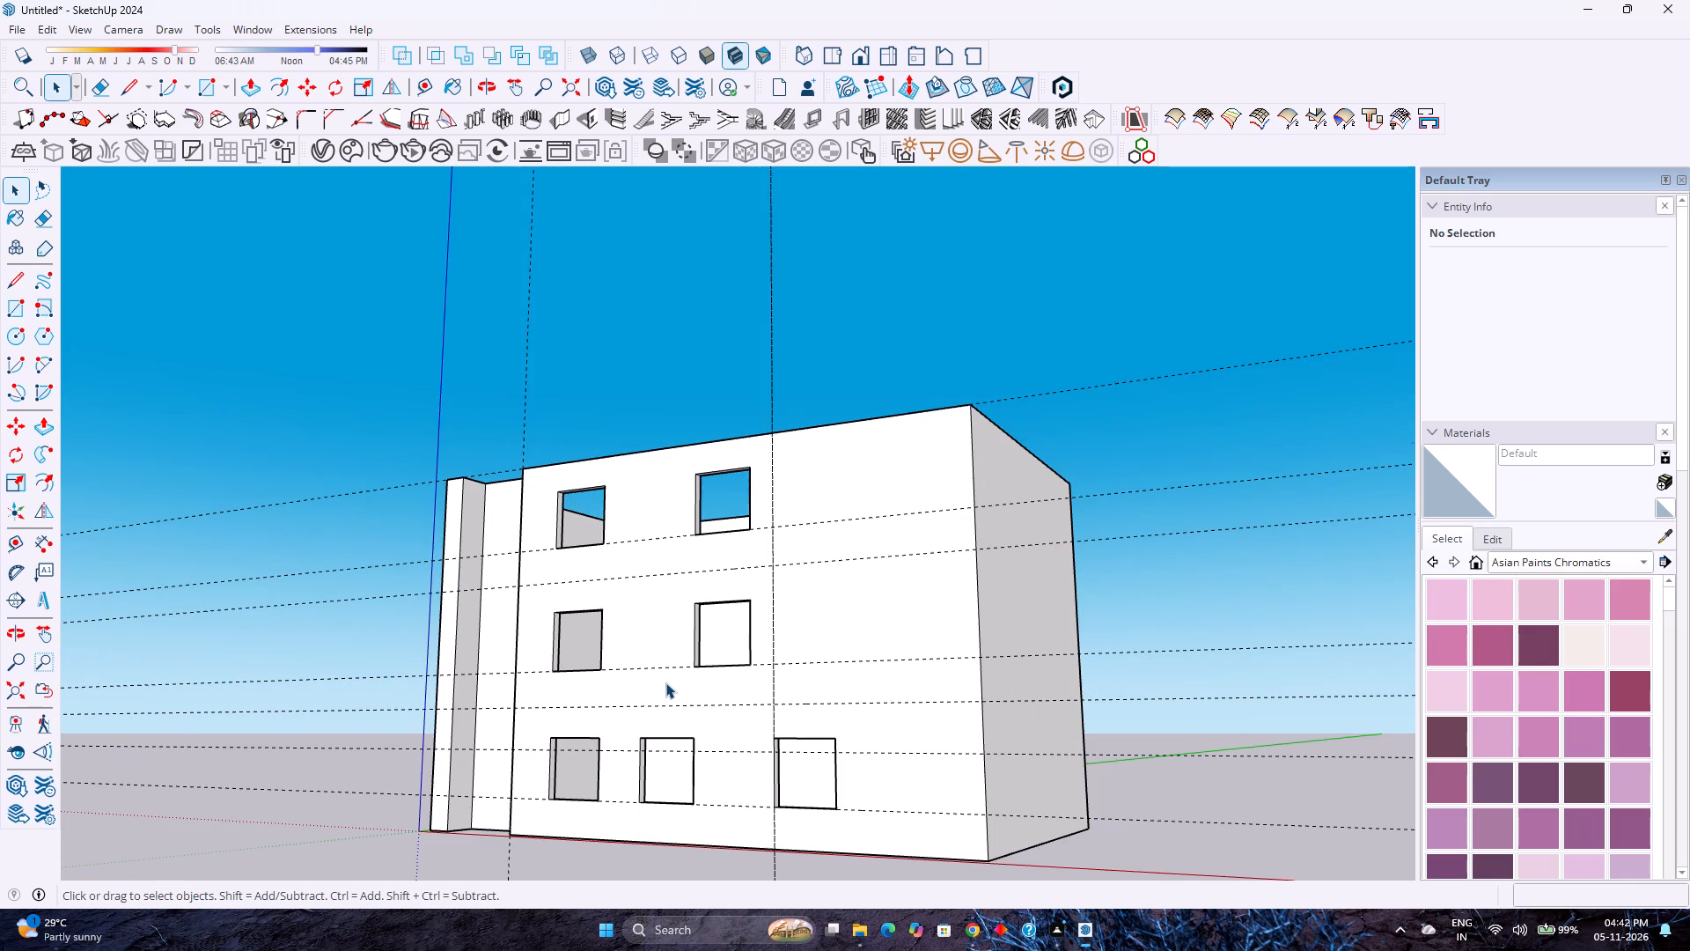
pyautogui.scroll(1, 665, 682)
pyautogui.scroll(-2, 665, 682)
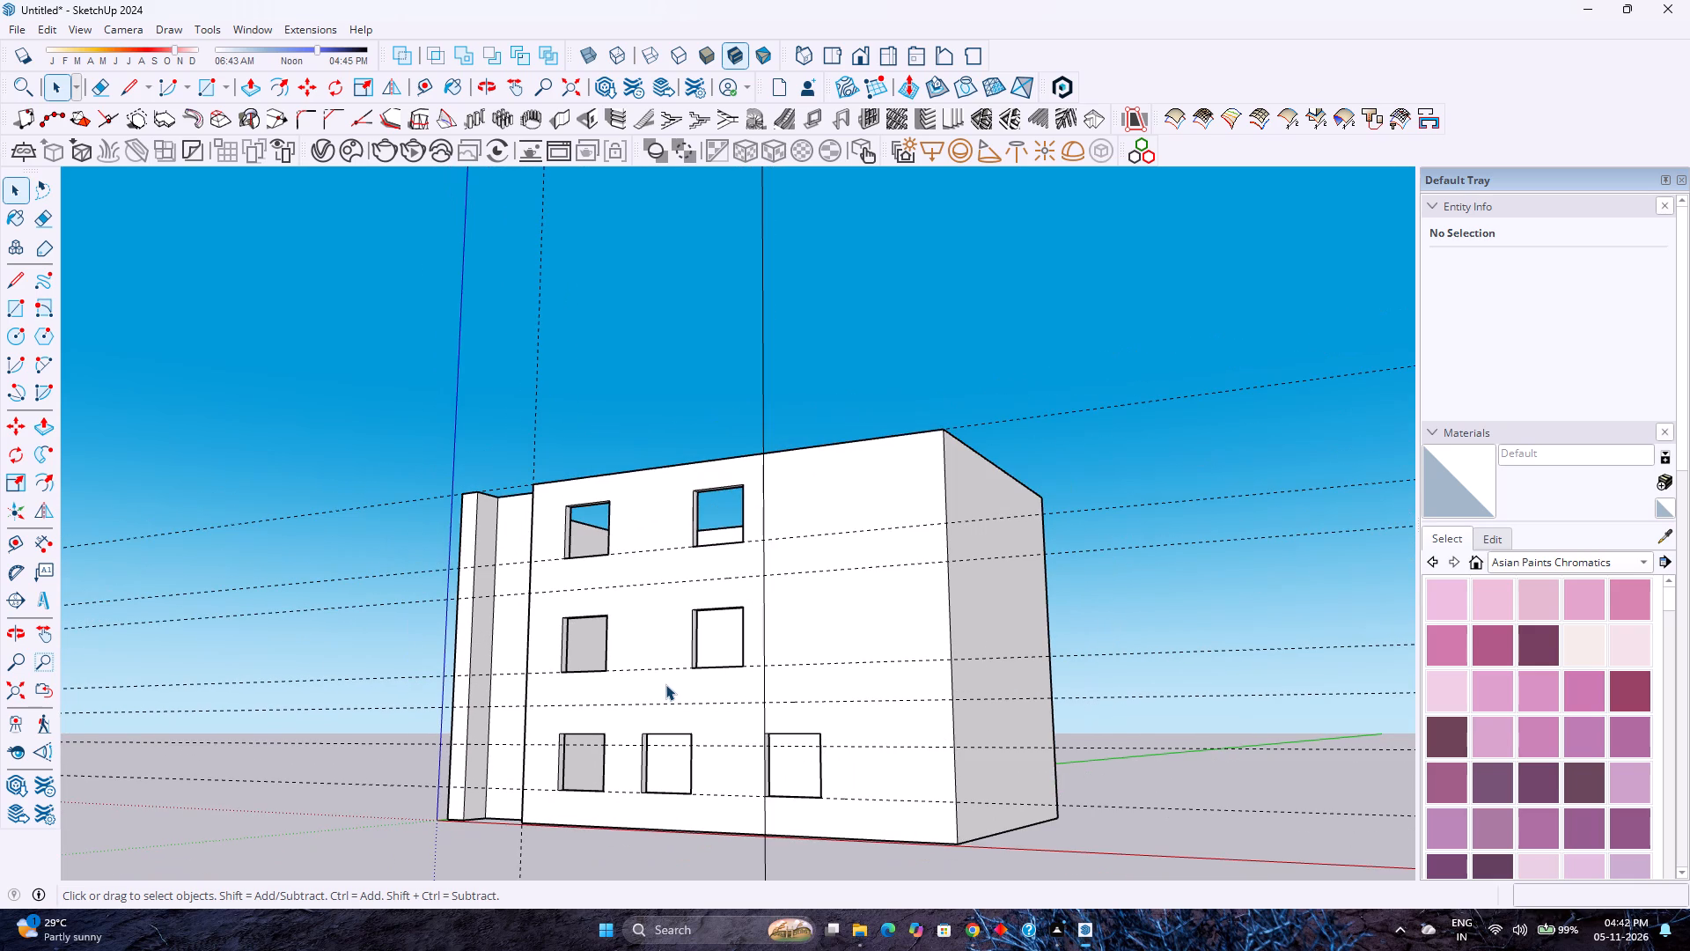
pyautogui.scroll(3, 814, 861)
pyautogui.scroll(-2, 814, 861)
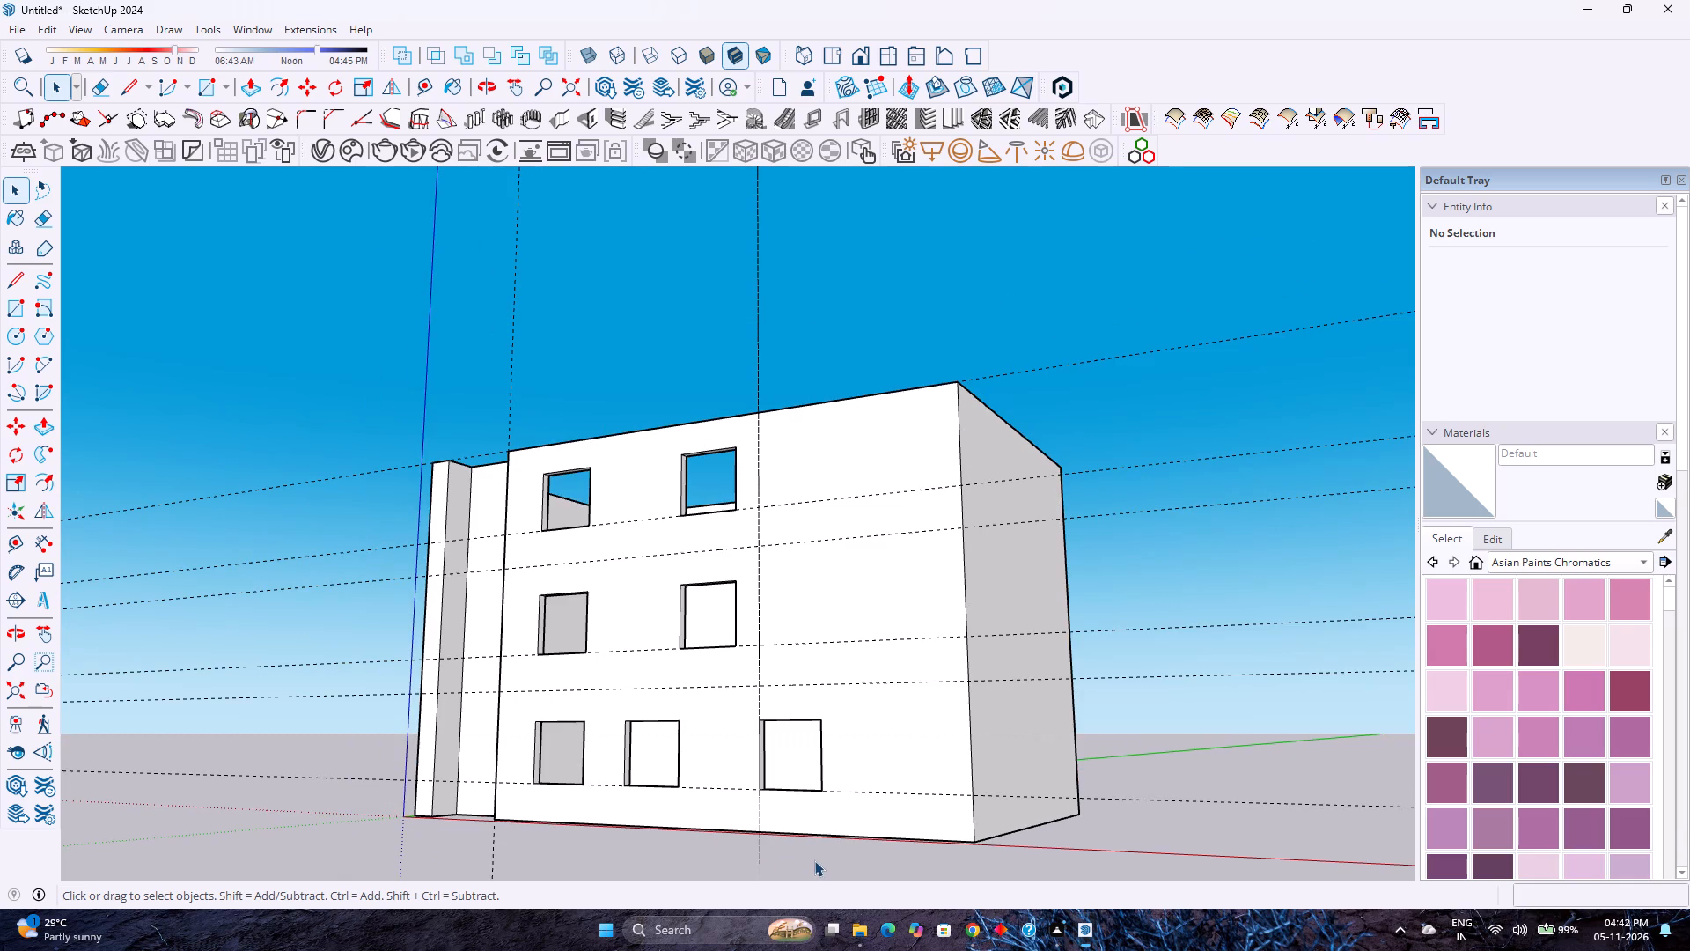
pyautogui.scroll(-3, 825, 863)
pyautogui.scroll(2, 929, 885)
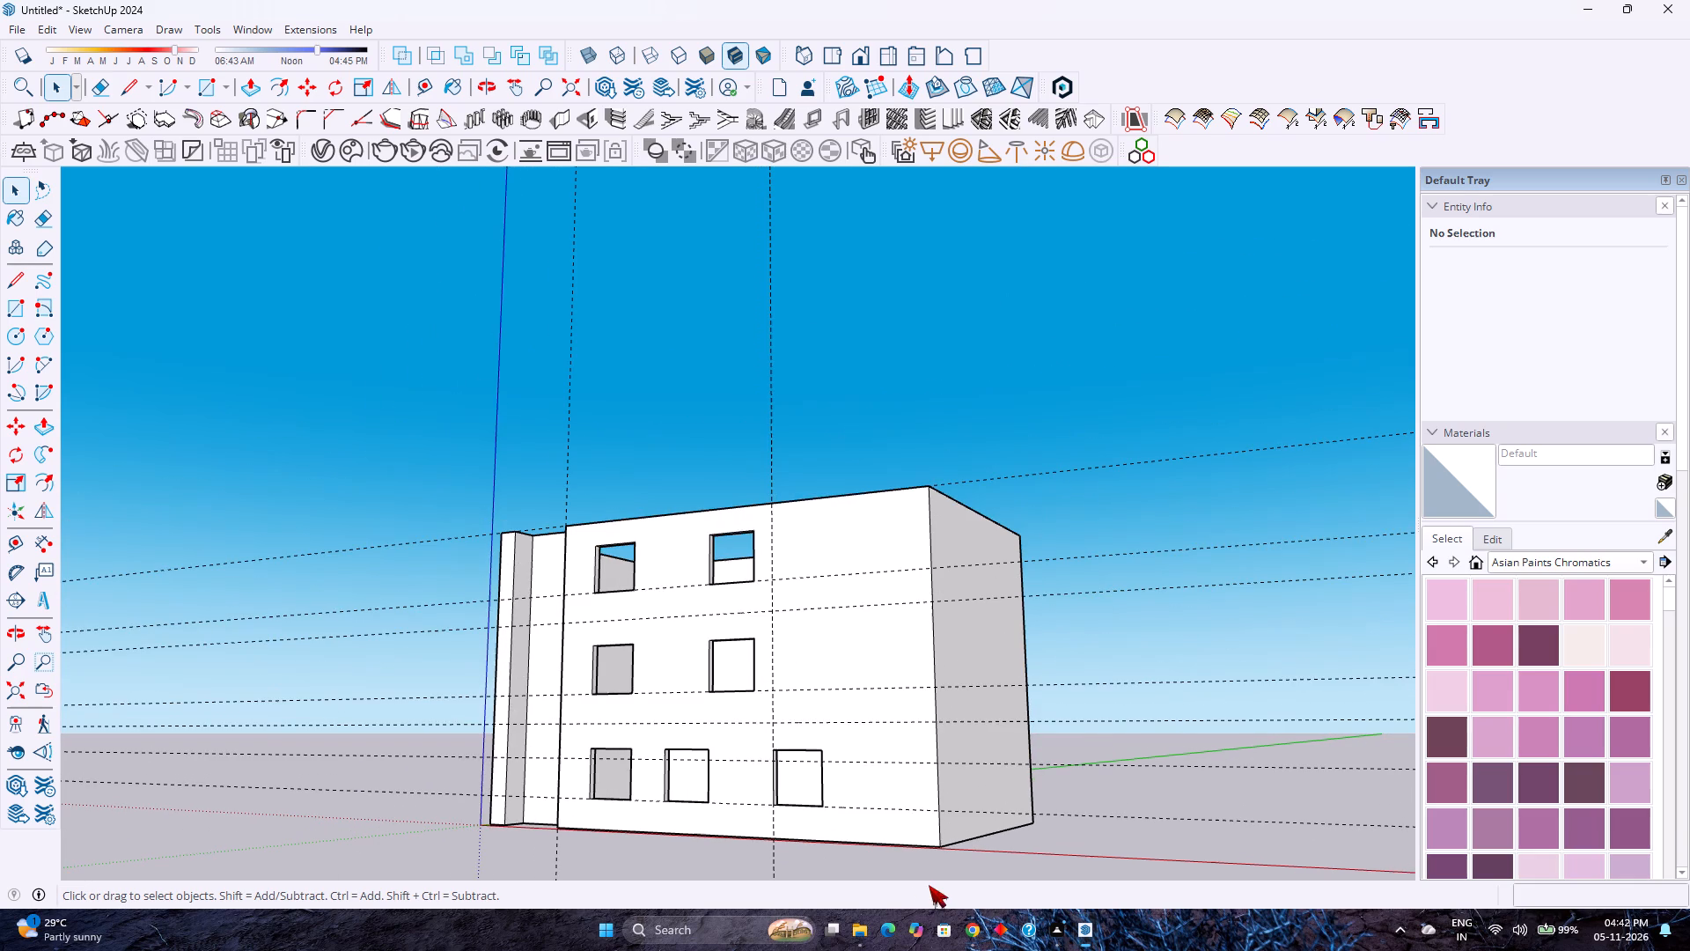
# Examine the window openings on all three levels and the blank end of the facade at closer range.
pyautogui.scroll(7, 929, 885)
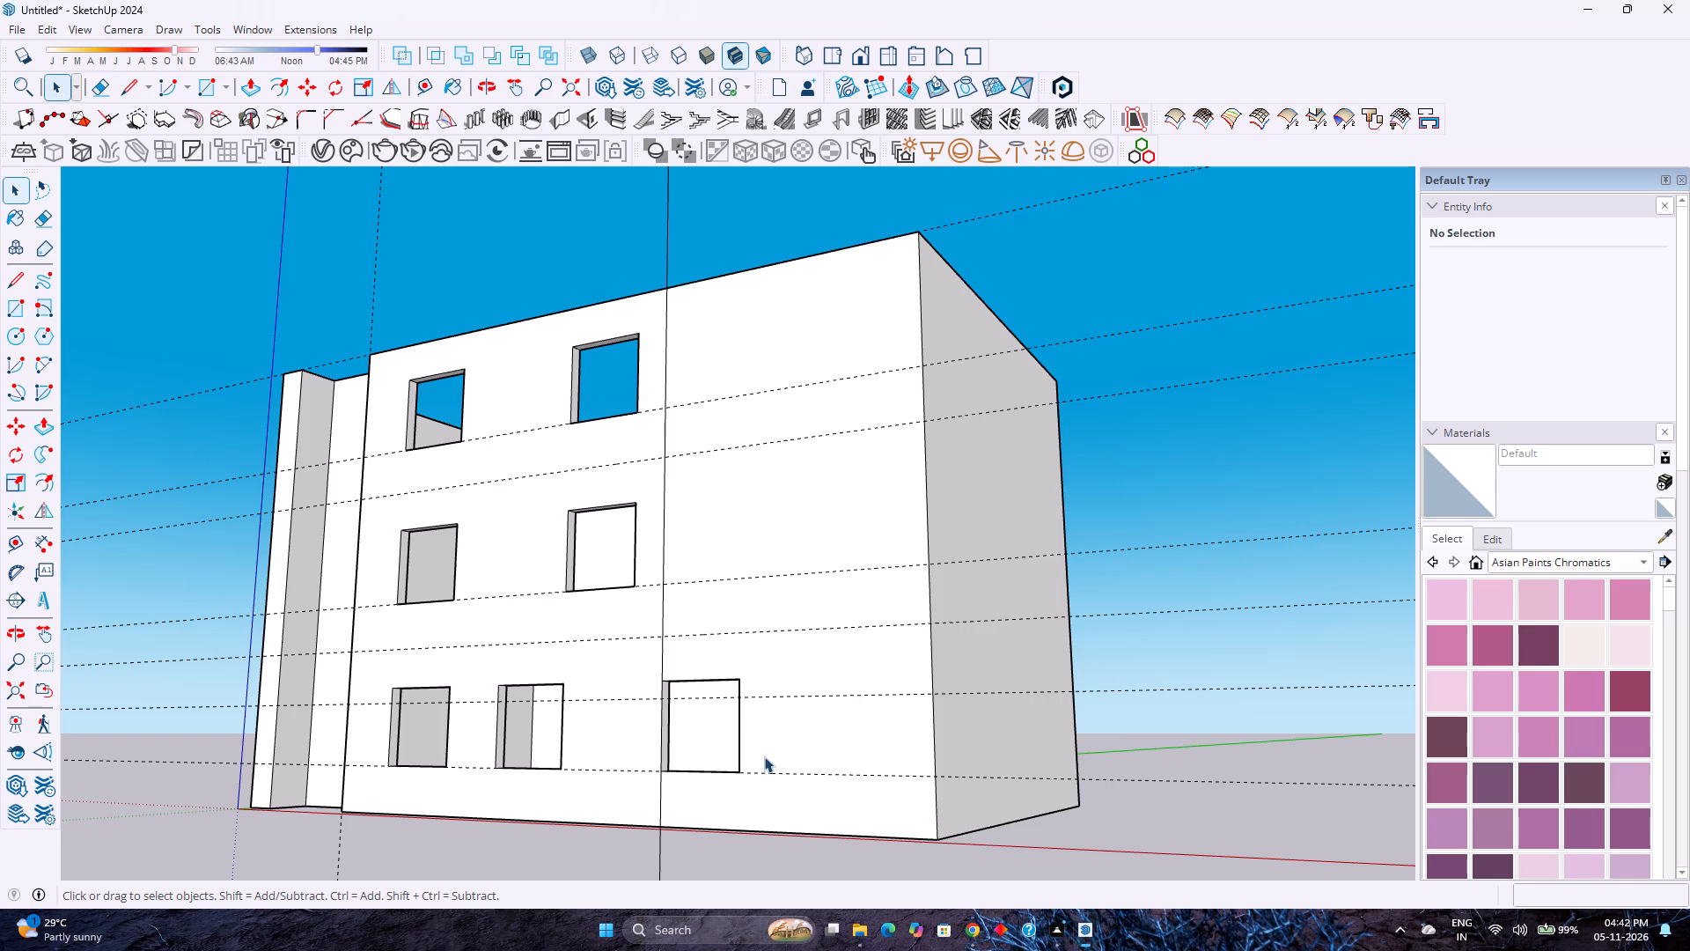
pyautogui.moveTo(482, 710); pyautogui.dragTo(544, 741, button='middle')
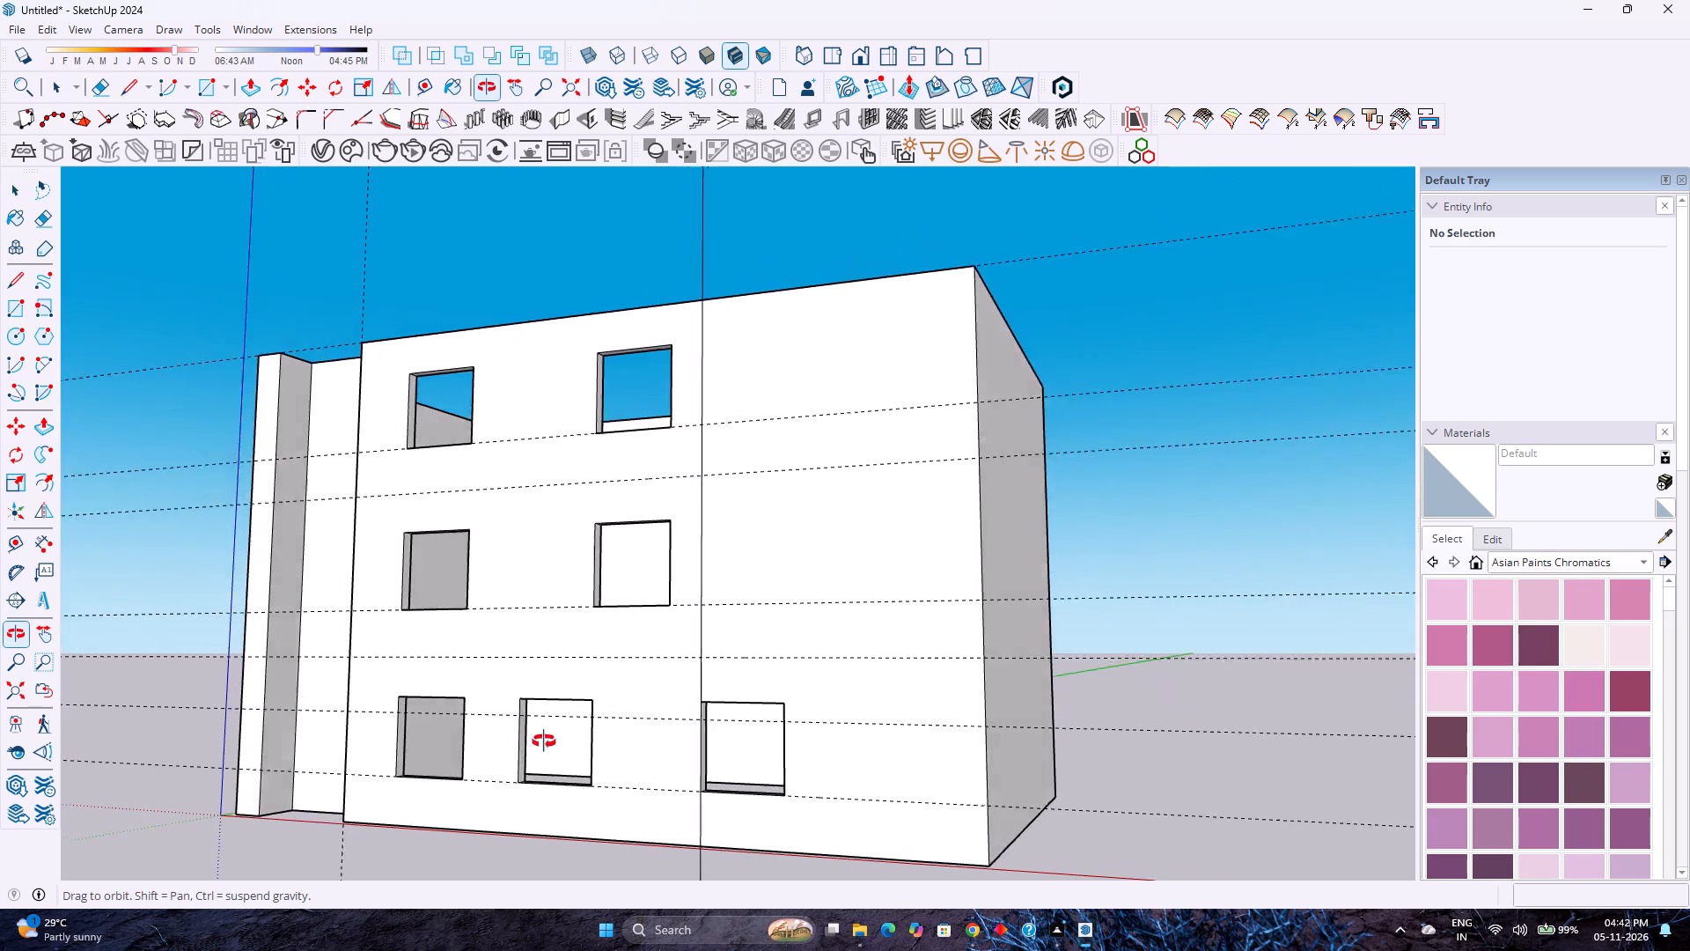
pyautogui.moveTo(544, 741); pyautogui.dragTo(737, 735, button='middle')
pyautogui.moveTo(737, 735); pyautogui.dragTo(522, 720, button='middle')
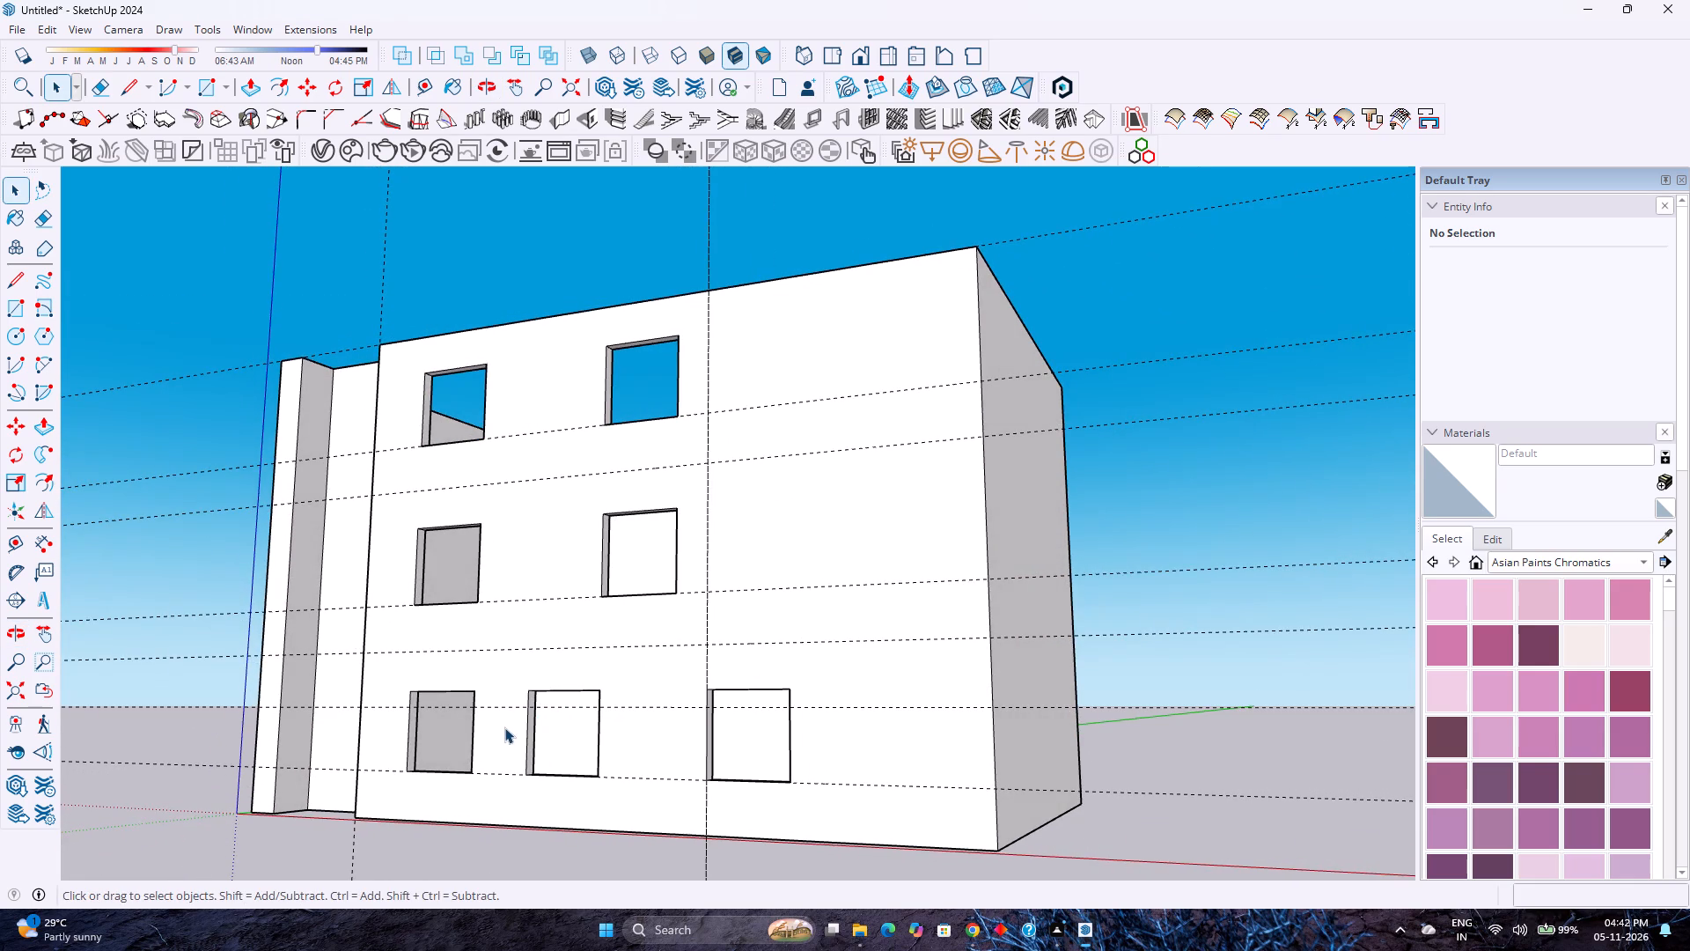
pyautogui.middleClick(504, 727)
pyautogui.scroll(1, 503, 727)
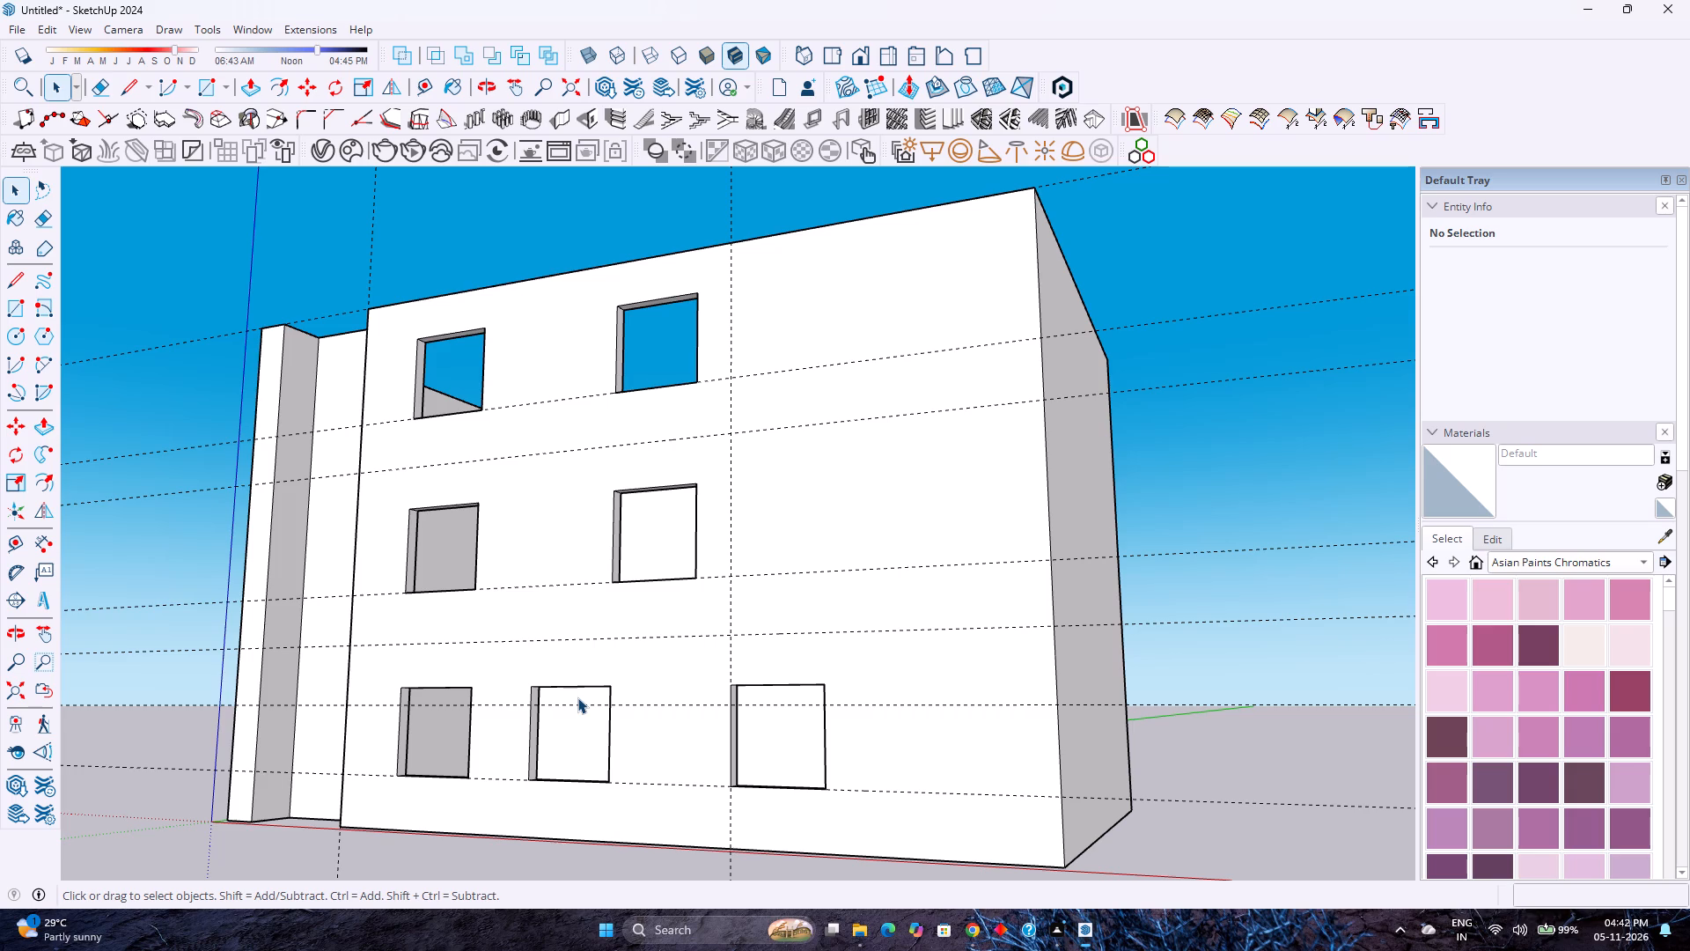
pyautogui.scroll(-3, 577, 697)
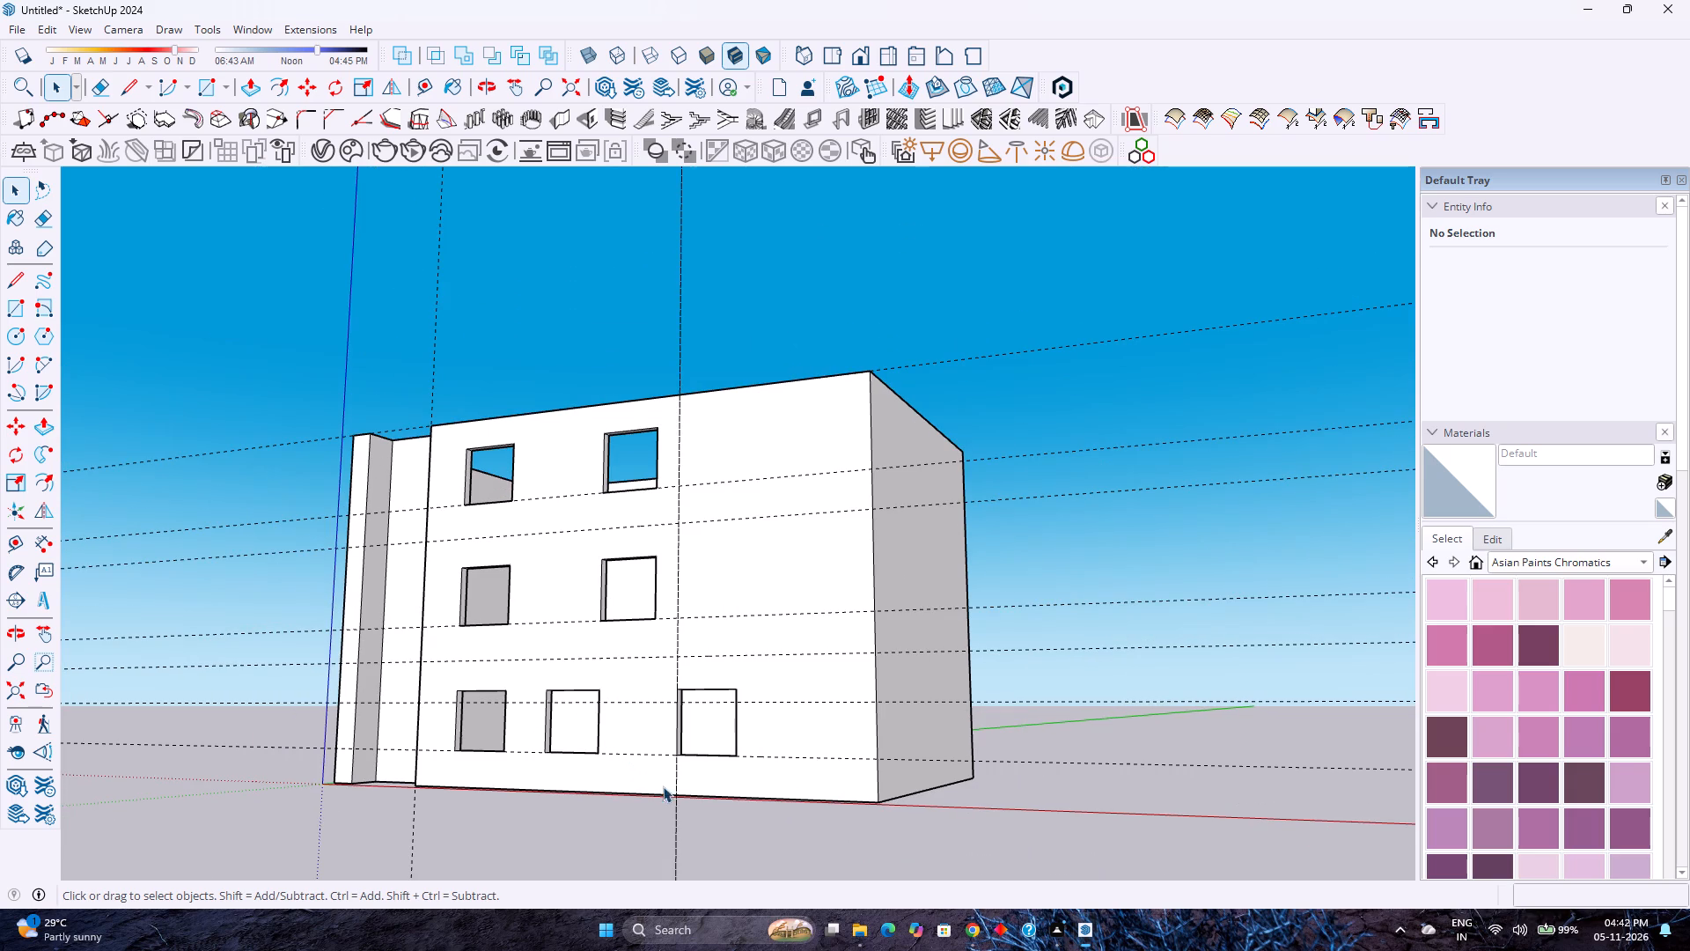
pyautogui.scroll(3, 712, 819)
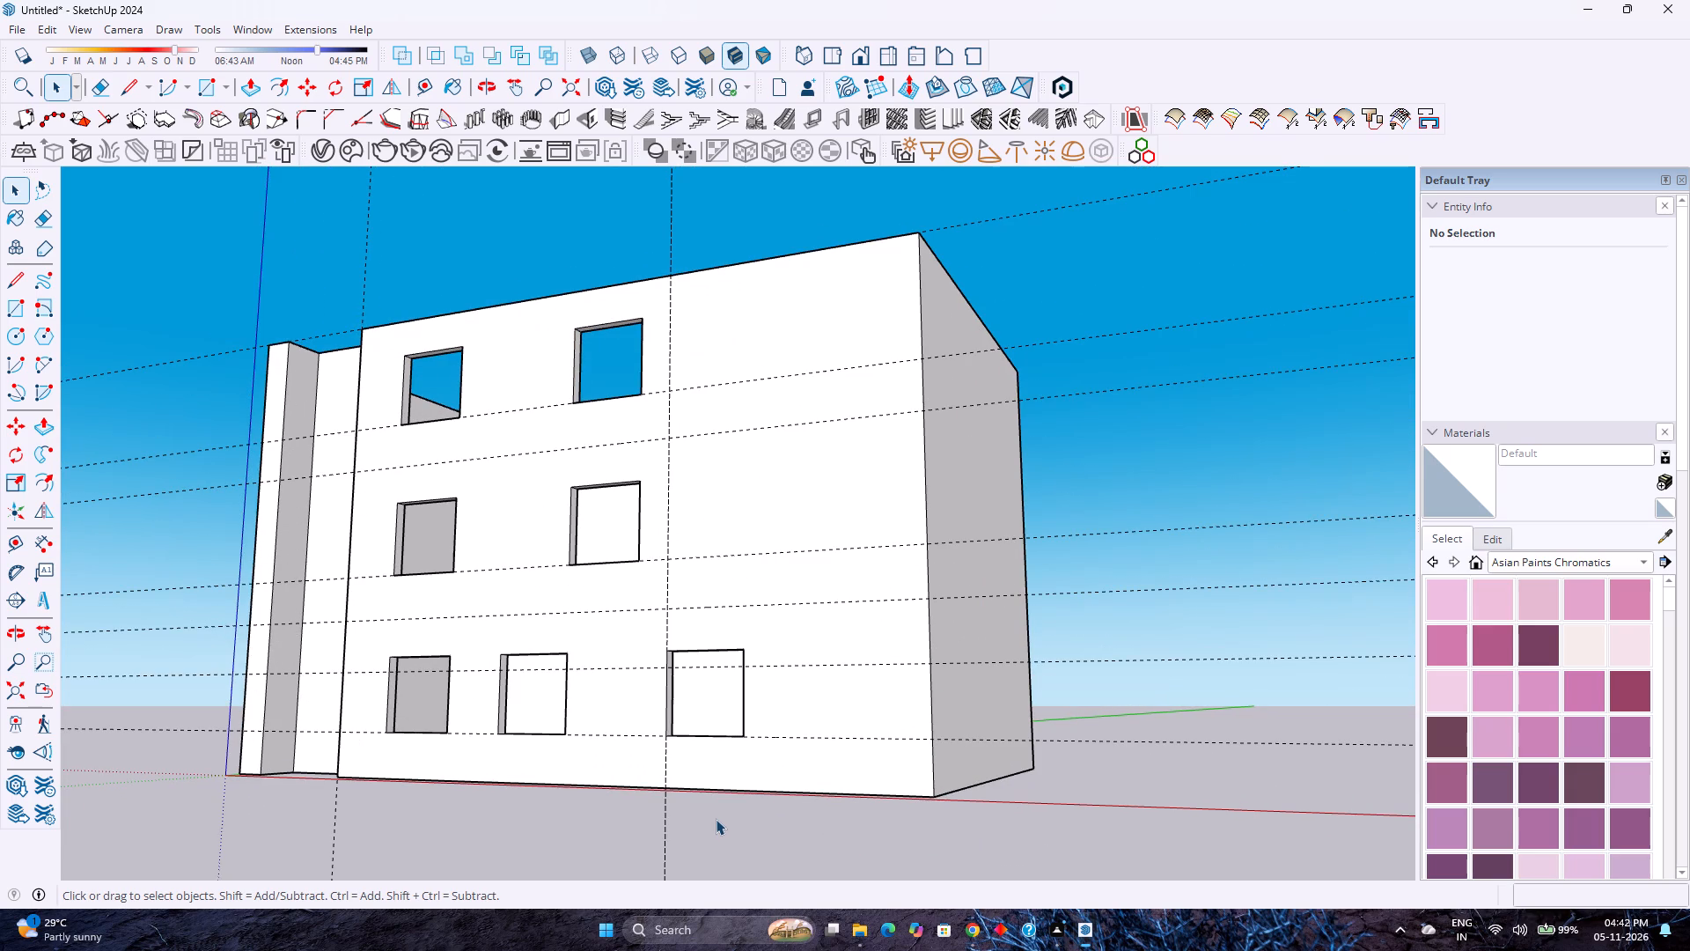
pyautogui.scroll(2, 648, 712)
pyautogui.scroll(-1, 648, 712)
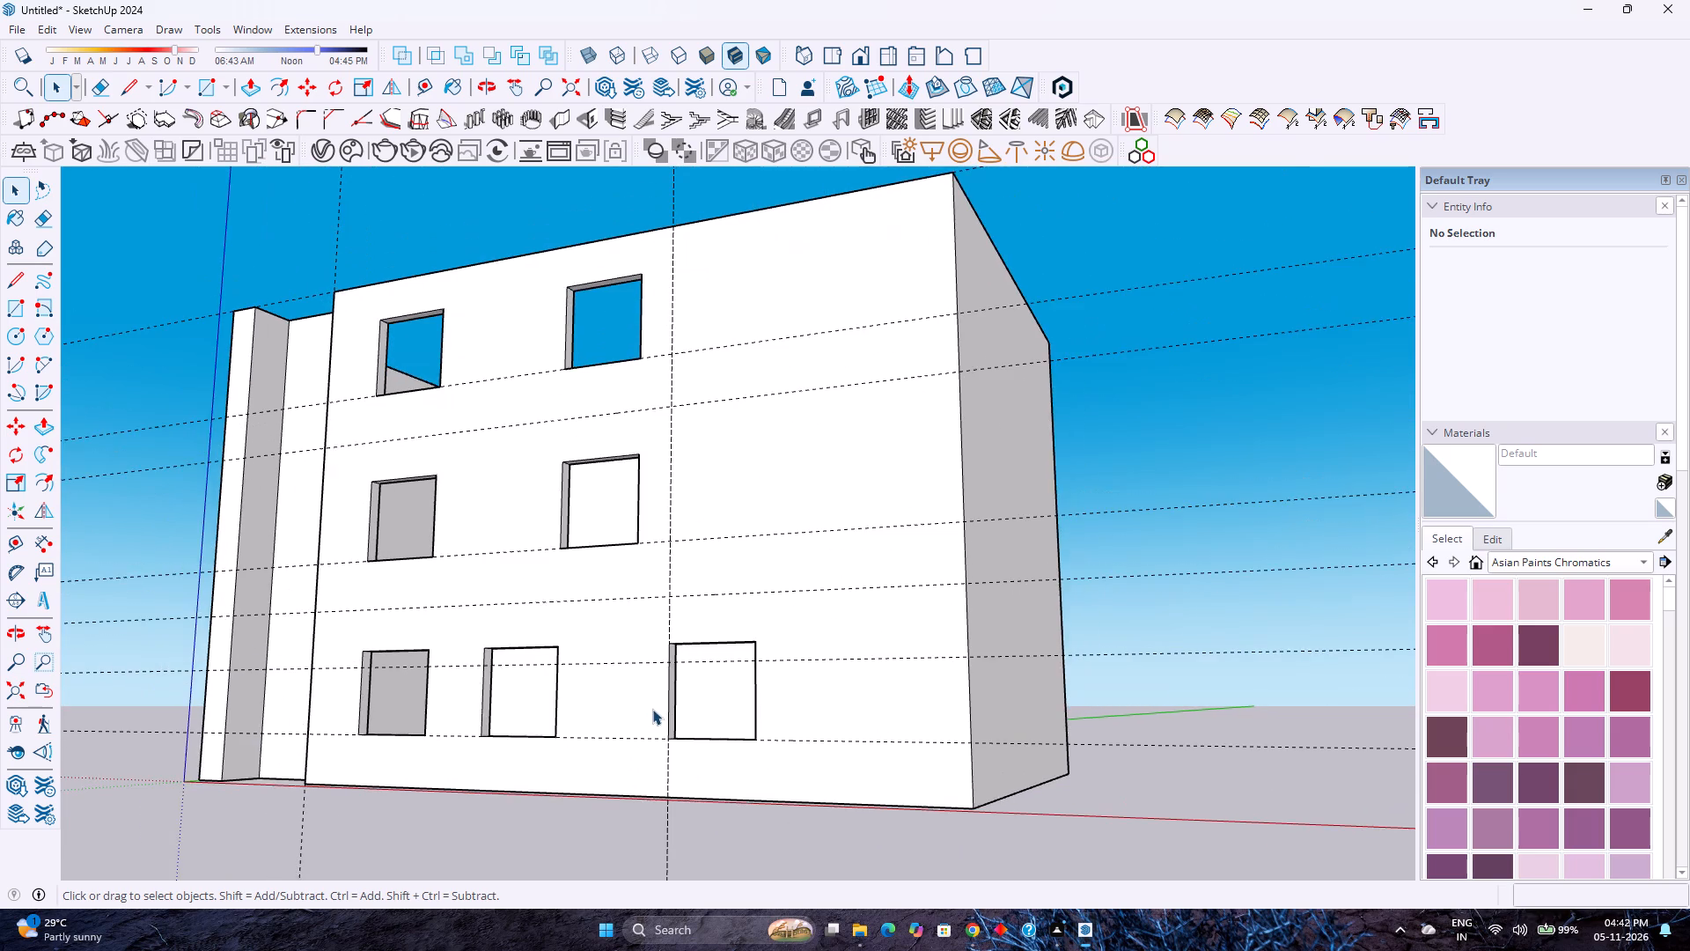
pyautogui.scroll(2, 652, 709)
pyautogui.scroll(-4, 672, 707)
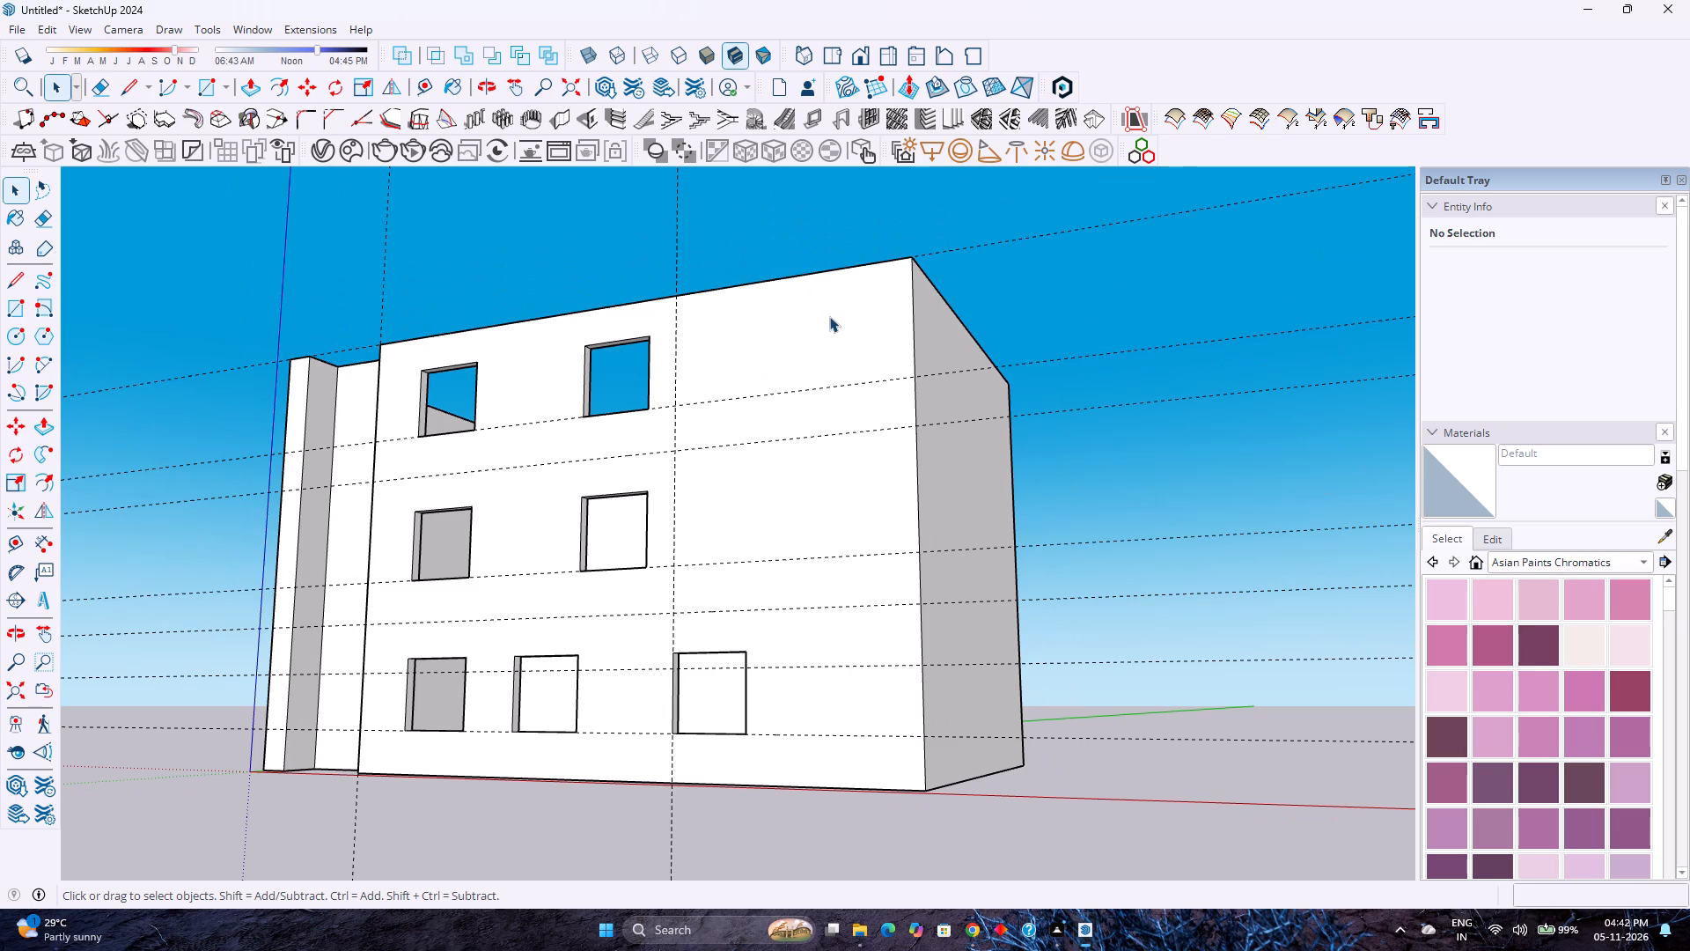
pyautogui.scroll(2, 831, 313)
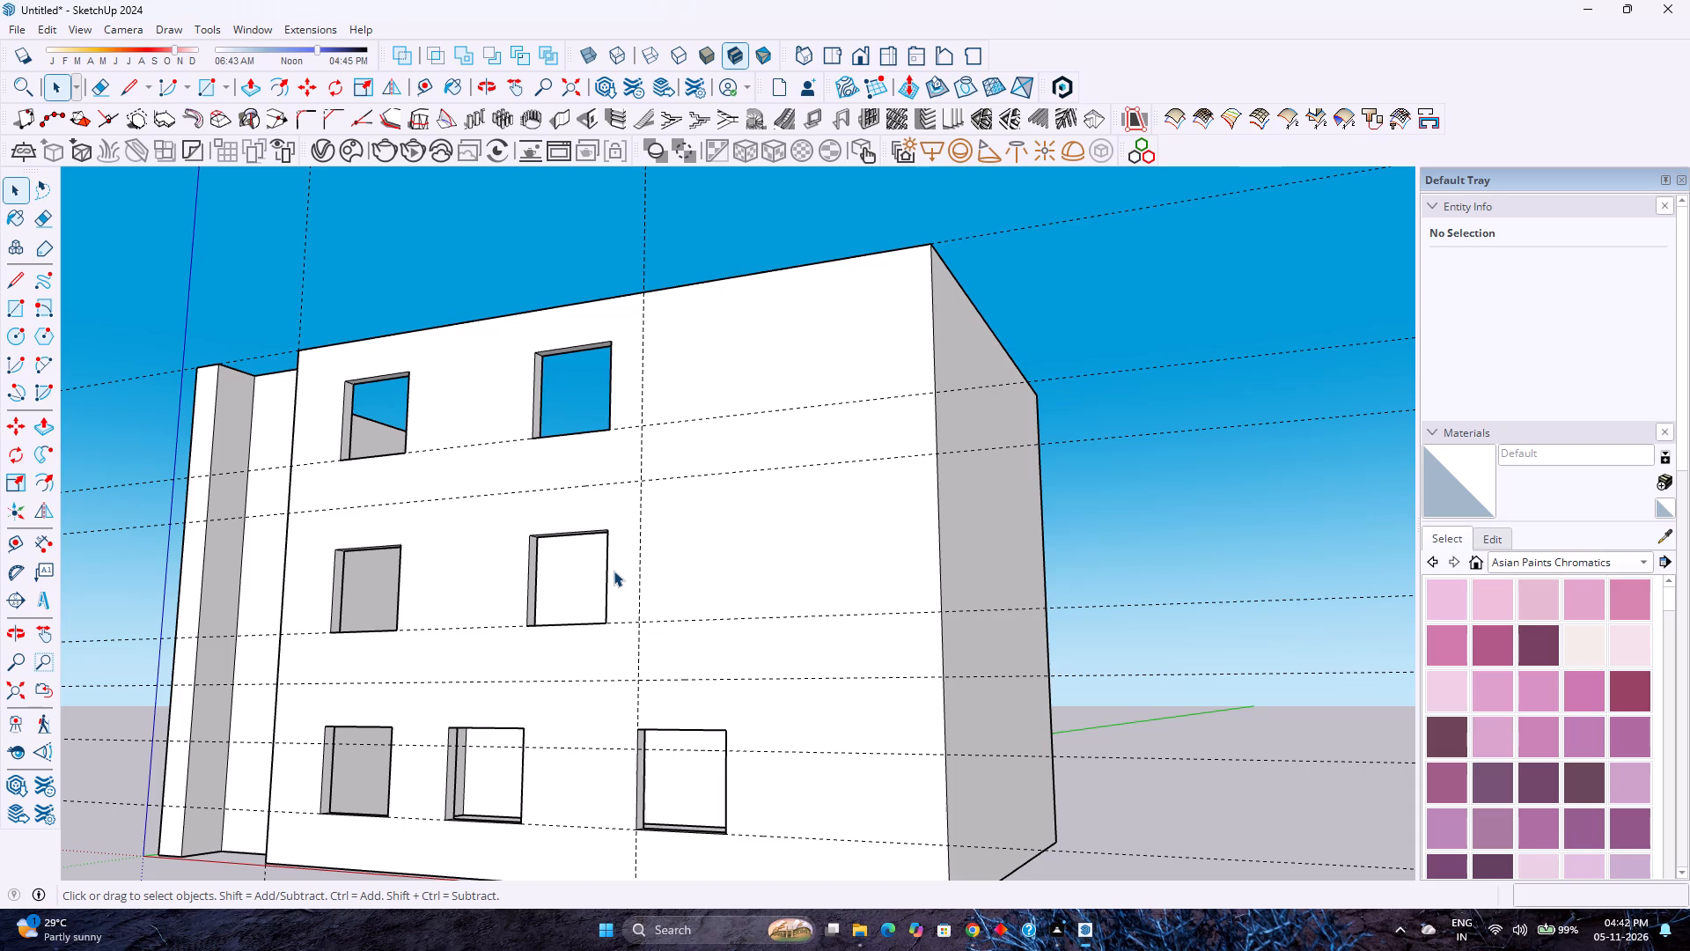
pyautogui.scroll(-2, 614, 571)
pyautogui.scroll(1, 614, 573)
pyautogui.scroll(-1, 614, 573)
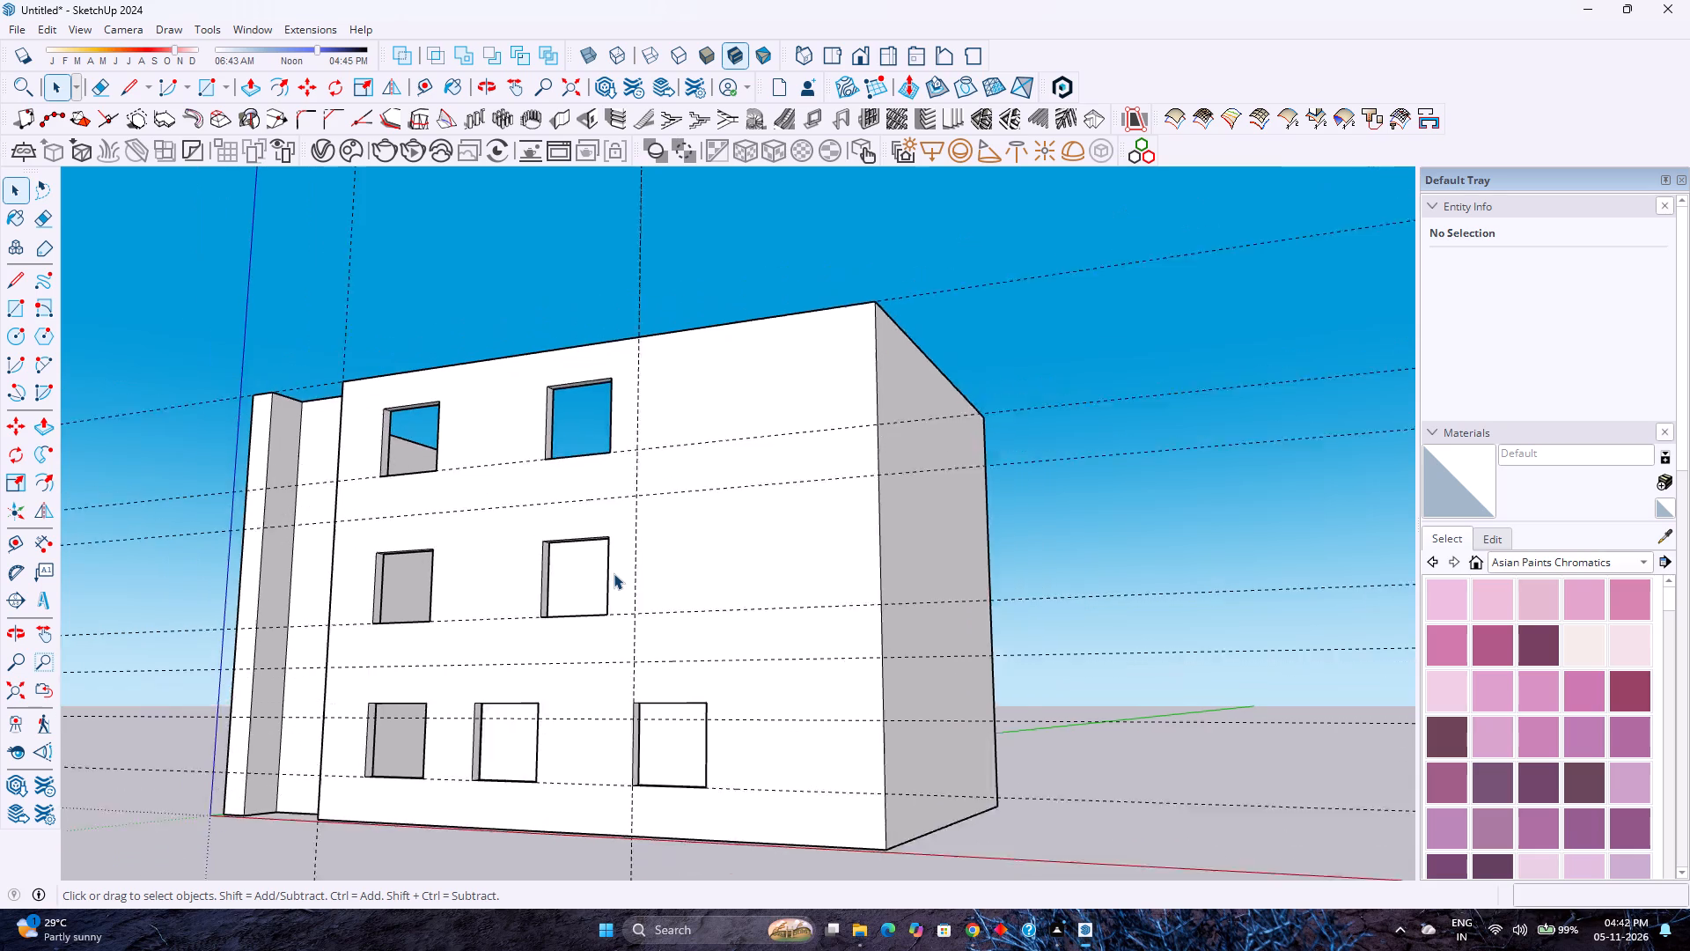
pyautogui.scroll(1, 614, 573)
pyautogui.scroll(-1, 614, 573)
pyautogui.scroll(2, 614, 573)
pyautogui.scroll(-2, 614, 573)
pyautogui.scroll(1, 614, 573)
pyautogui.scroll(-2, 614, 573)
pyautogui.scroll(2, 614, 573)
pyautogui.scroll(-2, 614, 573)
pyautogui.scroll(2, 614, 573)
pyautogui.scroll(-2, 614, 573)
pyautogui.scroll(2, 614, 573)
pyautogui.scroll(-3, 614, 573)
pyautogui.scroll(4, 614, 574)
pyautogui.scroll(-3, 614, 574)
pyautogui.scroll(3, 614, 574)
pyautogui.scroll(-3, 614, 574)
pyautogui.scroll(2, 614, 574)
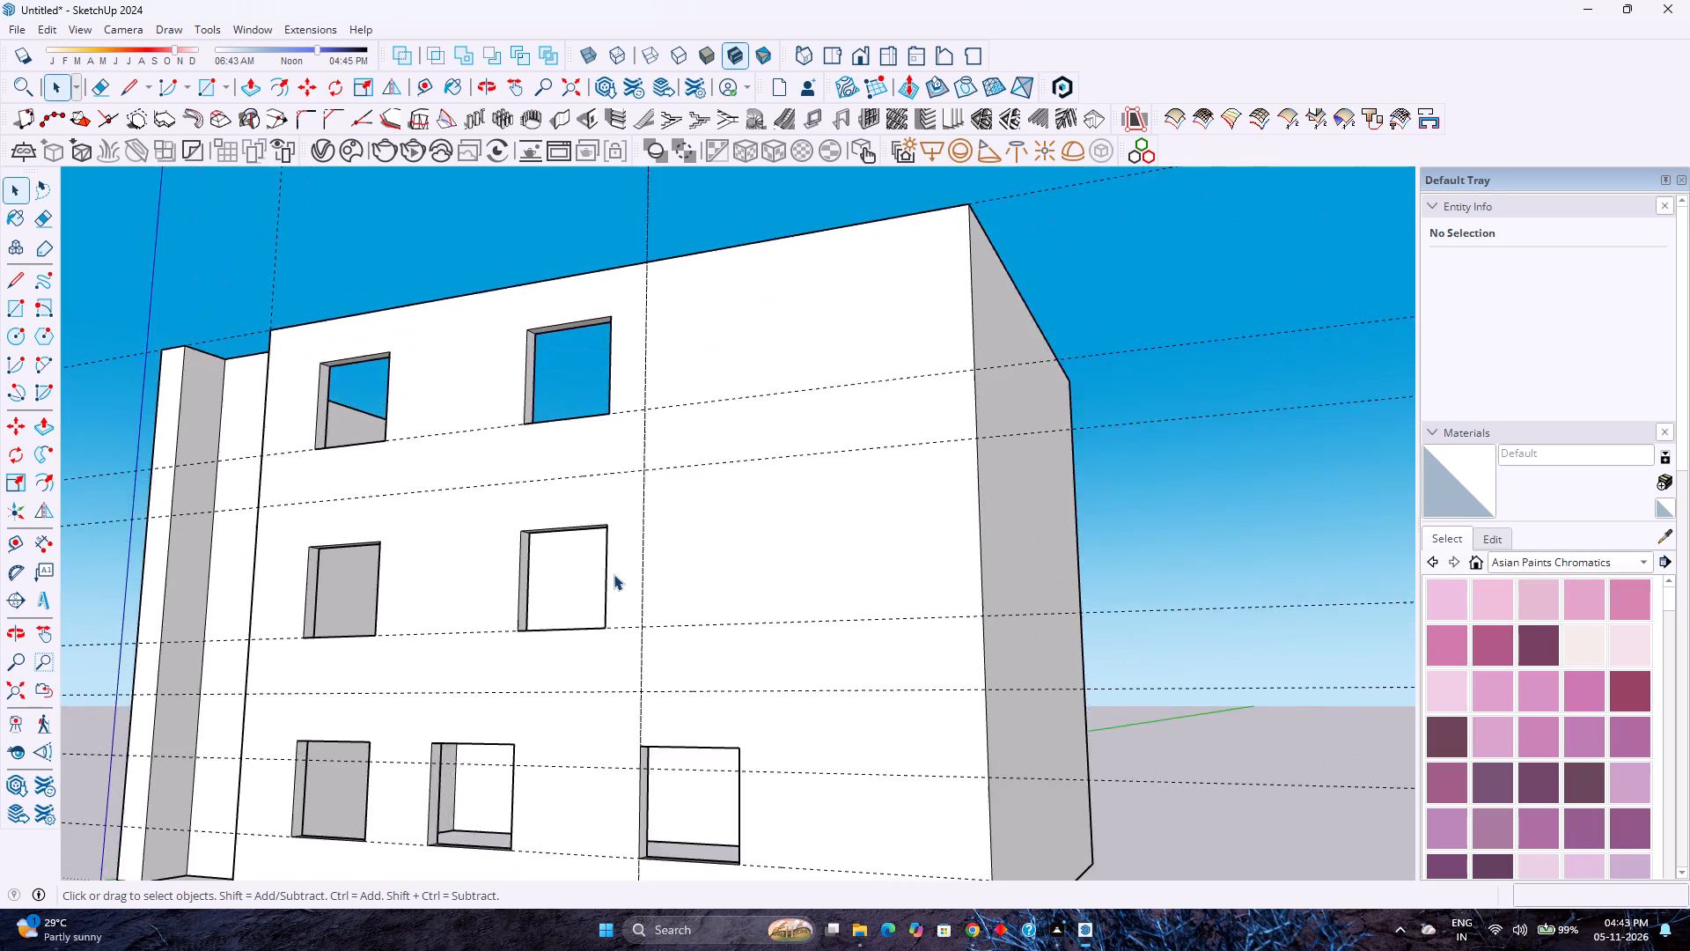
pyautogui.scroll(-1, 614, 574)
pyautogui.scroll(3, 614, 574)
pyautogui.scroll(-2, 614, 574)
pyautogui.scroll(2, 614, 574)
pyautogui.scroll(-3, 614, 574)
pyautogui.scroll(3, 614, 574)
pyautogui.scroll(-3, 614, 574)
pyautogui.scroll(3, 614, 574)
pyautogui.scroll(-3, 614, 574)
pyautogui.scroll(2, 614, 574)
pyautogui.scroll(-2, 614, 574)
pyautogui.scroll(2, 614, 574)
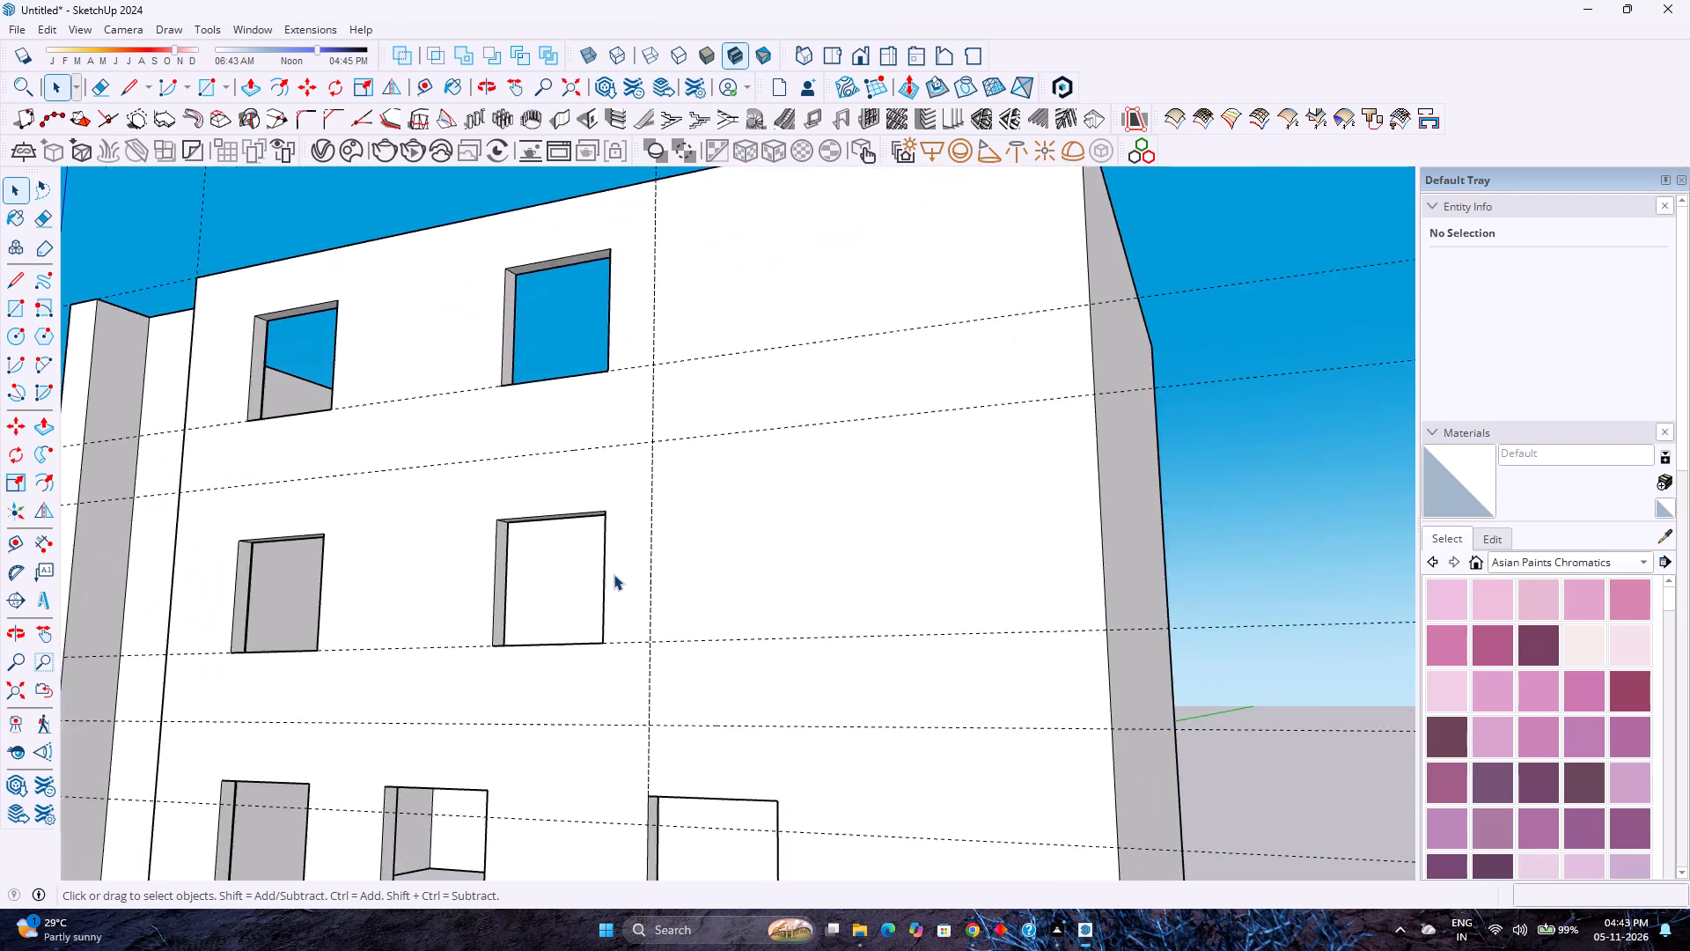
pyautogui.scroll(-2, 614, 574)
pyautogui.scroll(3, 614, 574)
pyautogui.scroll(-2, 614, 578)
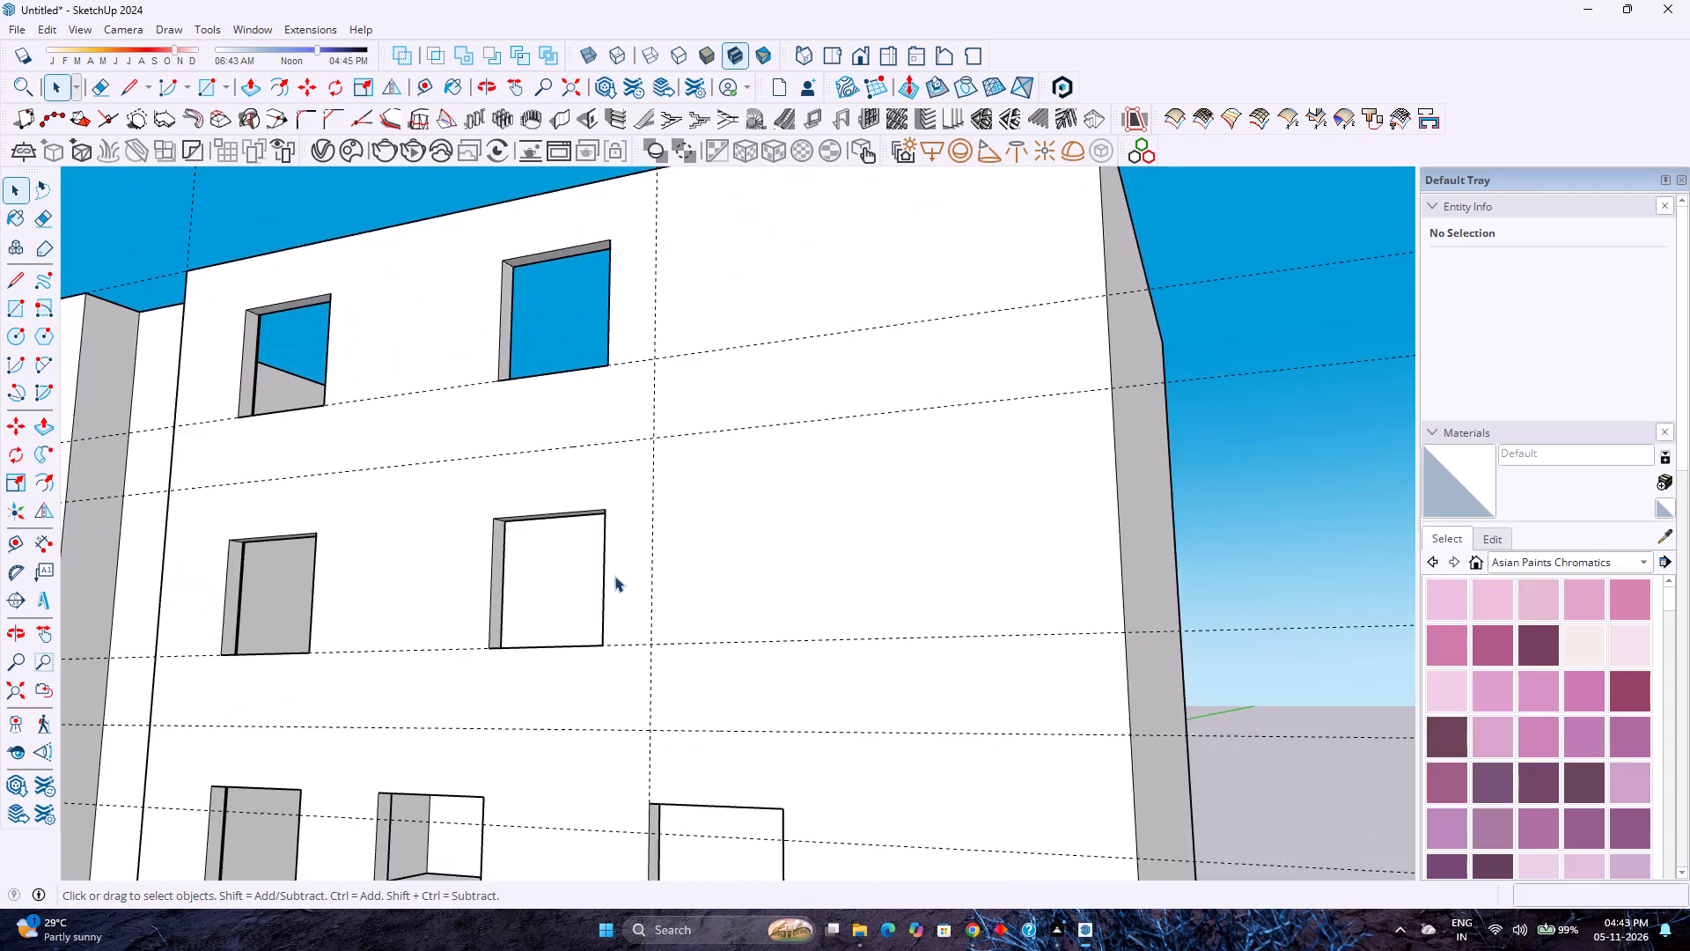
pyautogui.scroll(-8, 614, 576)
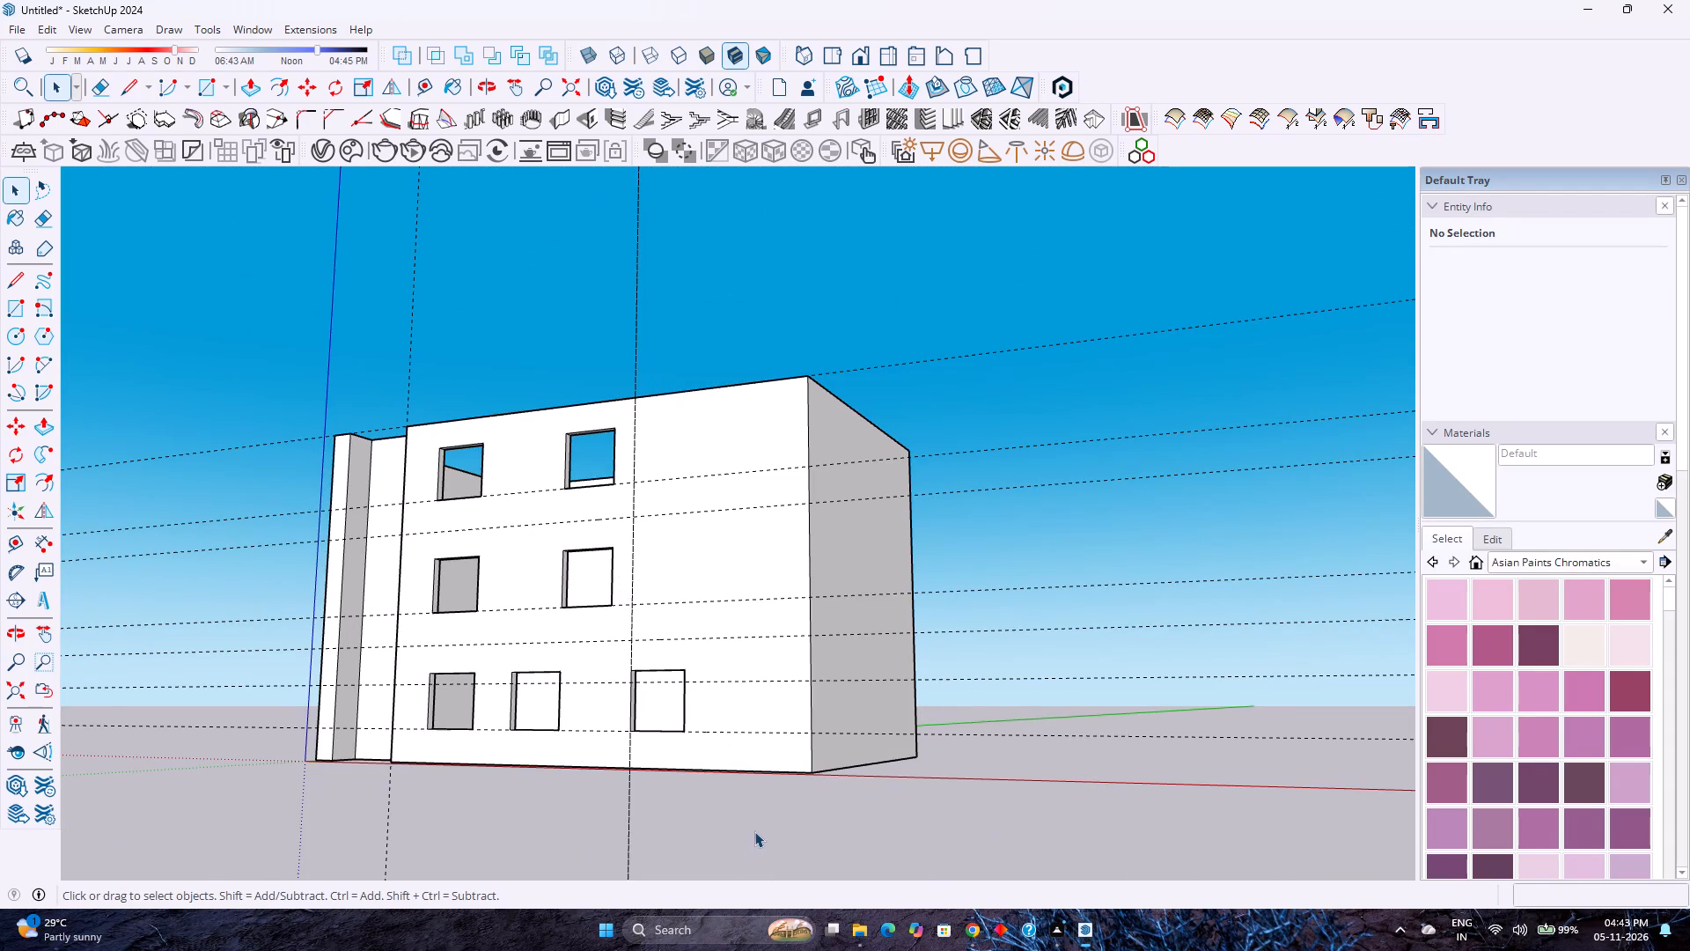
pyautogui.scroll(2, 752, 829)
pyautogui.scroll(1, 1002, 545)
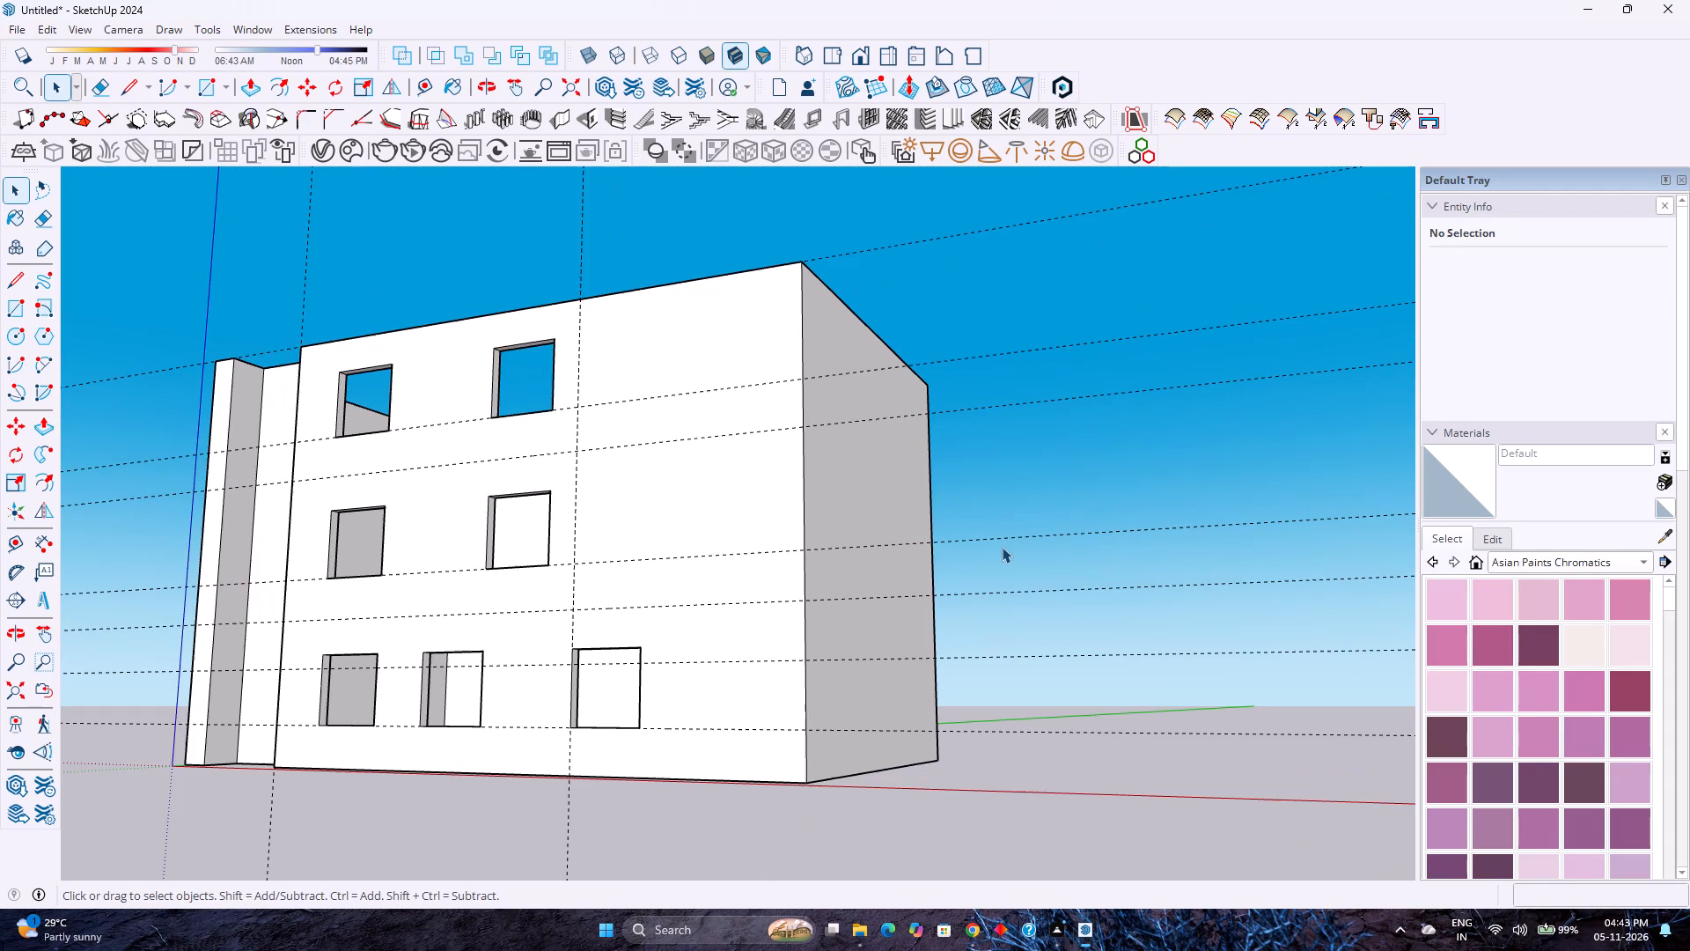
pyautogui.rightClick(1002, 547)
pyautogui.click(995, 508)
# Examine the lower window openings and the overall facade layout from an oblique view and then from the front.
pyautogui.scroll(-2, 533, 652)
pyautogui.scroll(1, 533, 652)
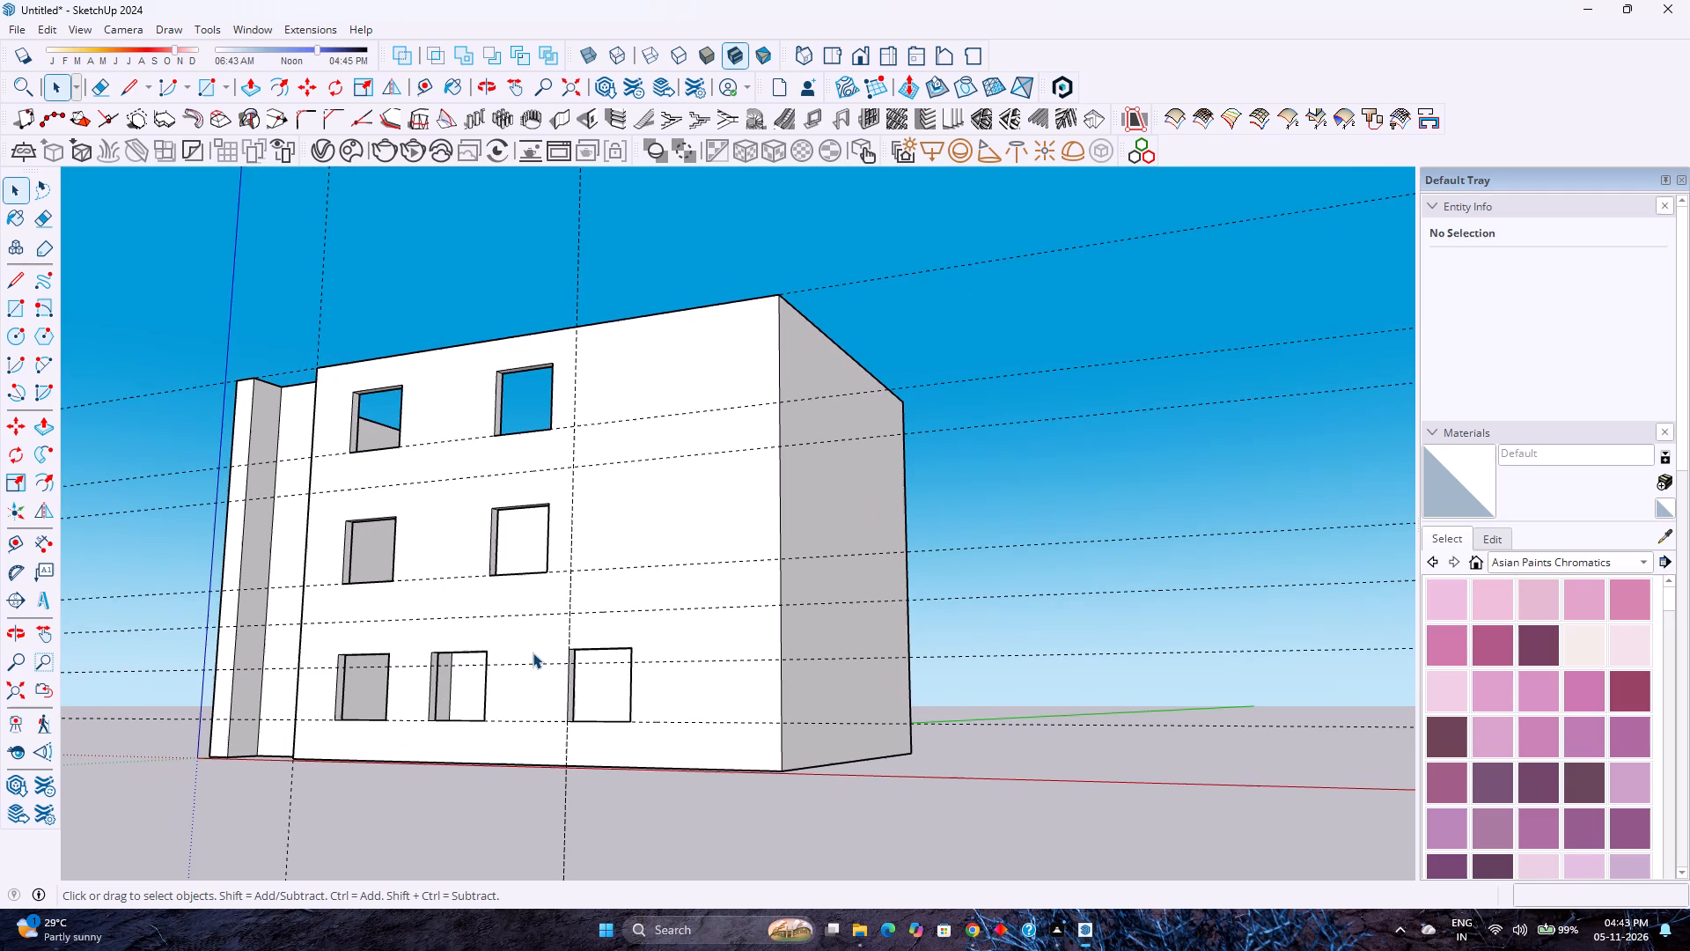
pyautogui.scroll(2, 538, 652)
pyautogui.scroll(-1, 538, 652)
pyautogui.scroll(4, 538, 652)
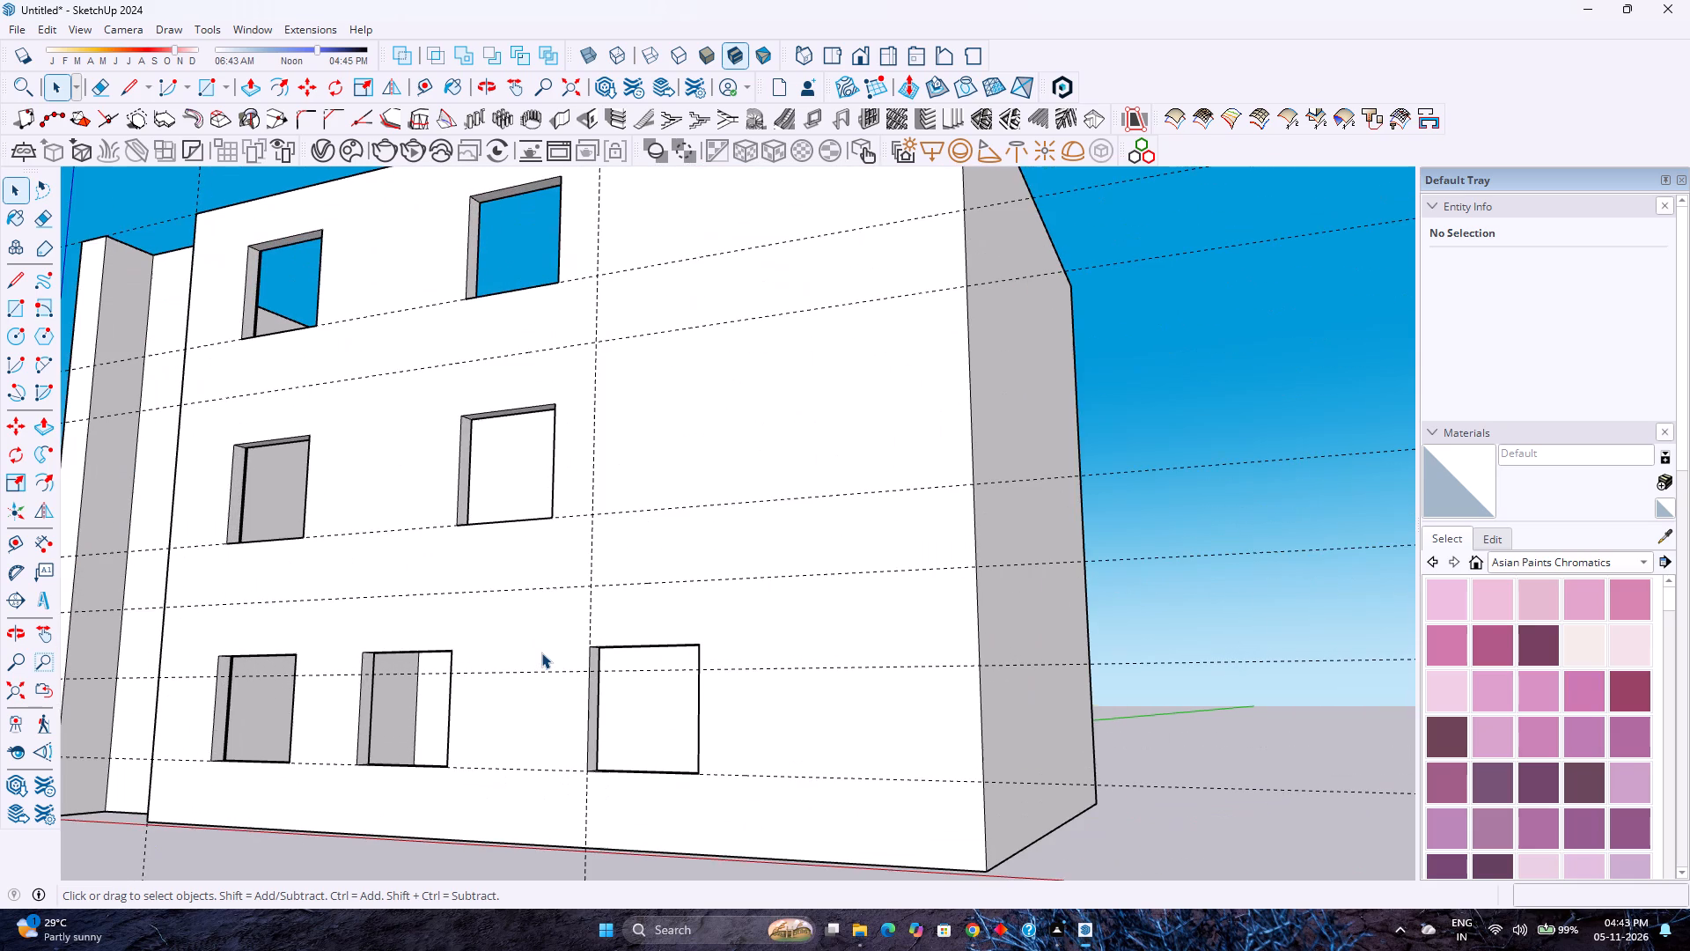
pyautogui.scroll(-6, 541, 652)
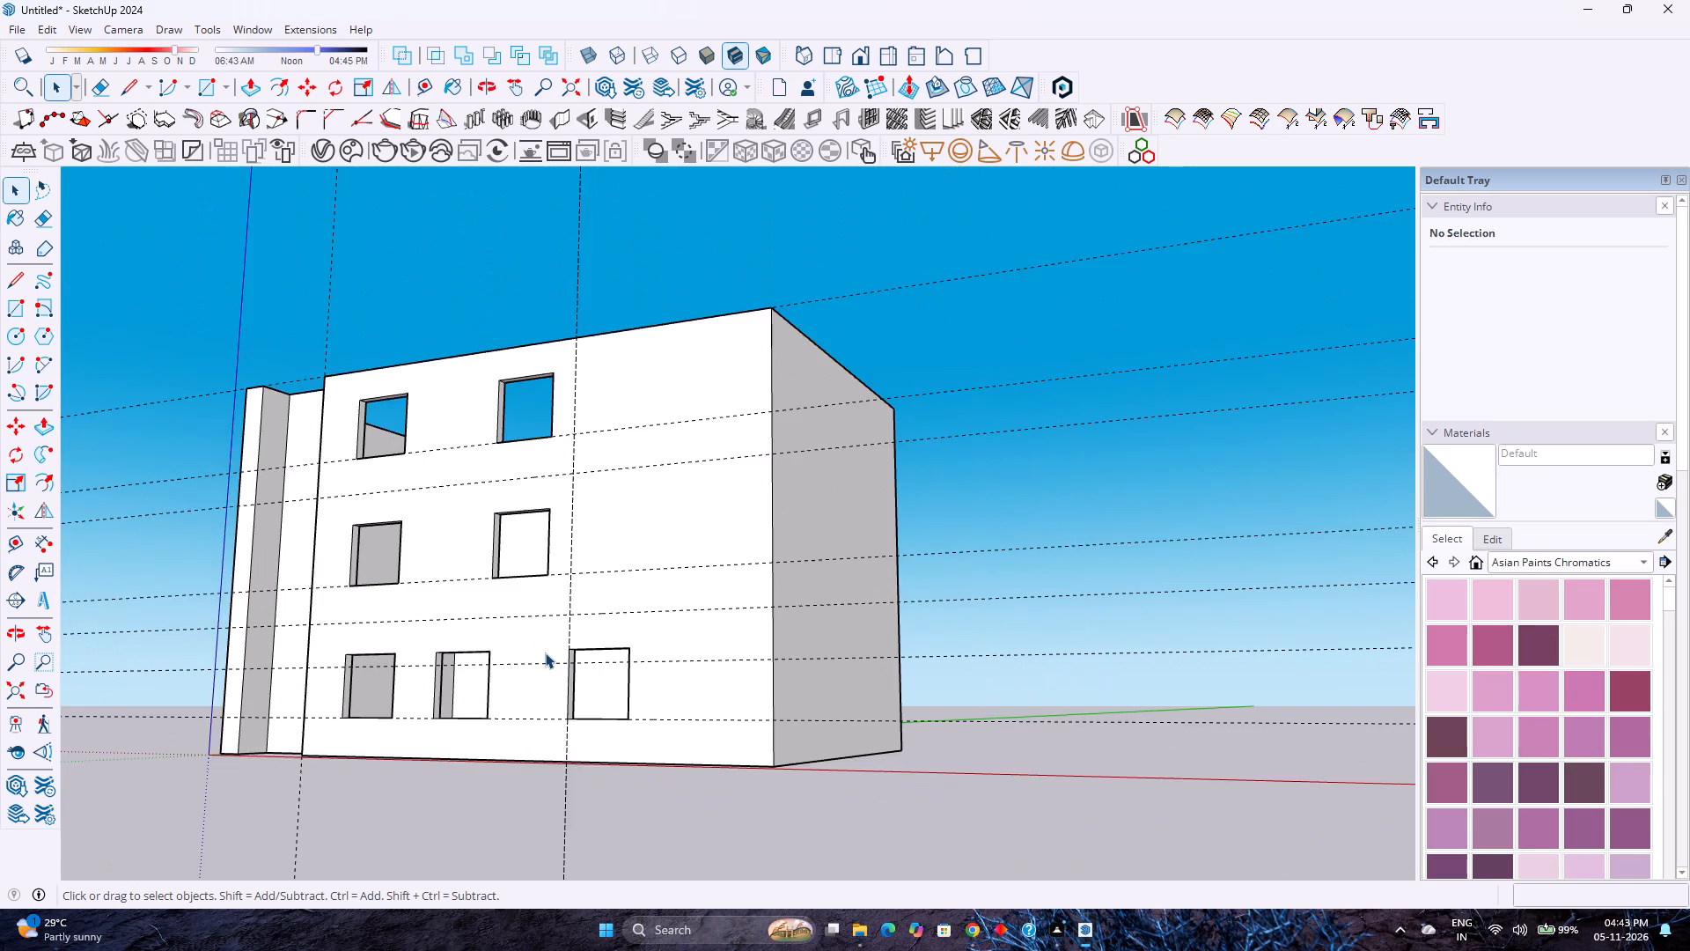
pyautogui.scroll(-2, 545, 652)
pyautogui.moveTo(340, 558); pyautogui.dragTo(474, 655, button='middle')
pyautogui.moveTo(474, 655); pyautogui.dragTo(489, 663, button='middle')
pyautogui.moveTo(489, 663); pyautogui.dragTo(518, 673, button='middle')
pyautogui.moveTo(593, 675); pyautogui.dragTo(681, 652, button='middle')
pyautogui.middleClick(682, 652)
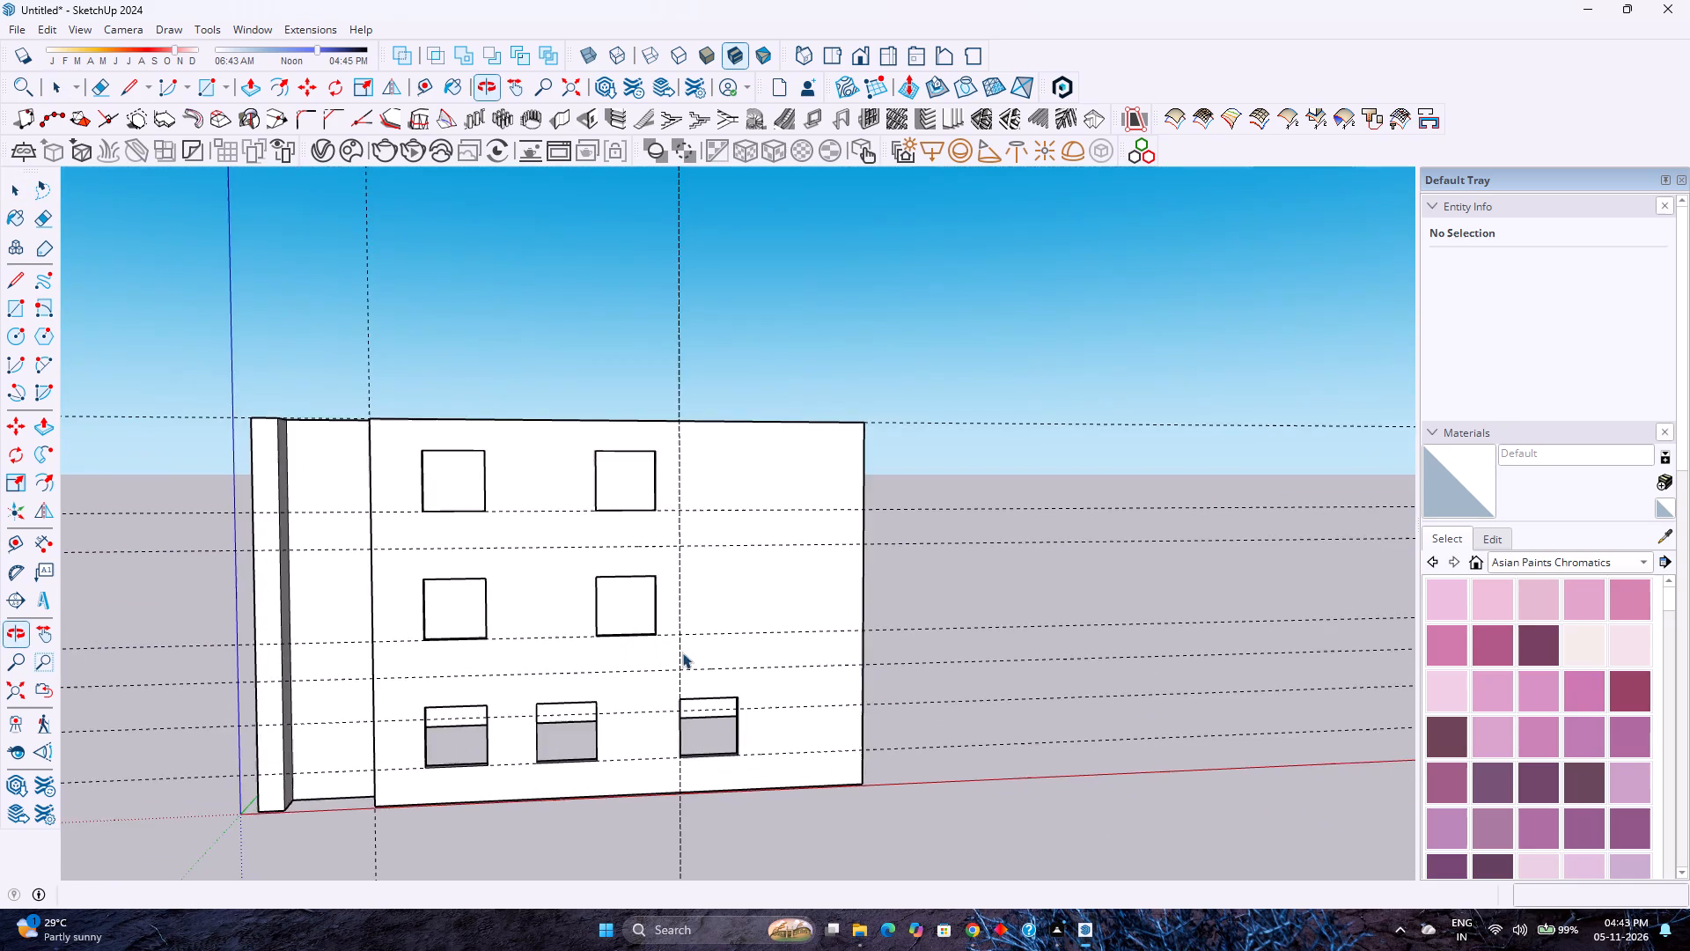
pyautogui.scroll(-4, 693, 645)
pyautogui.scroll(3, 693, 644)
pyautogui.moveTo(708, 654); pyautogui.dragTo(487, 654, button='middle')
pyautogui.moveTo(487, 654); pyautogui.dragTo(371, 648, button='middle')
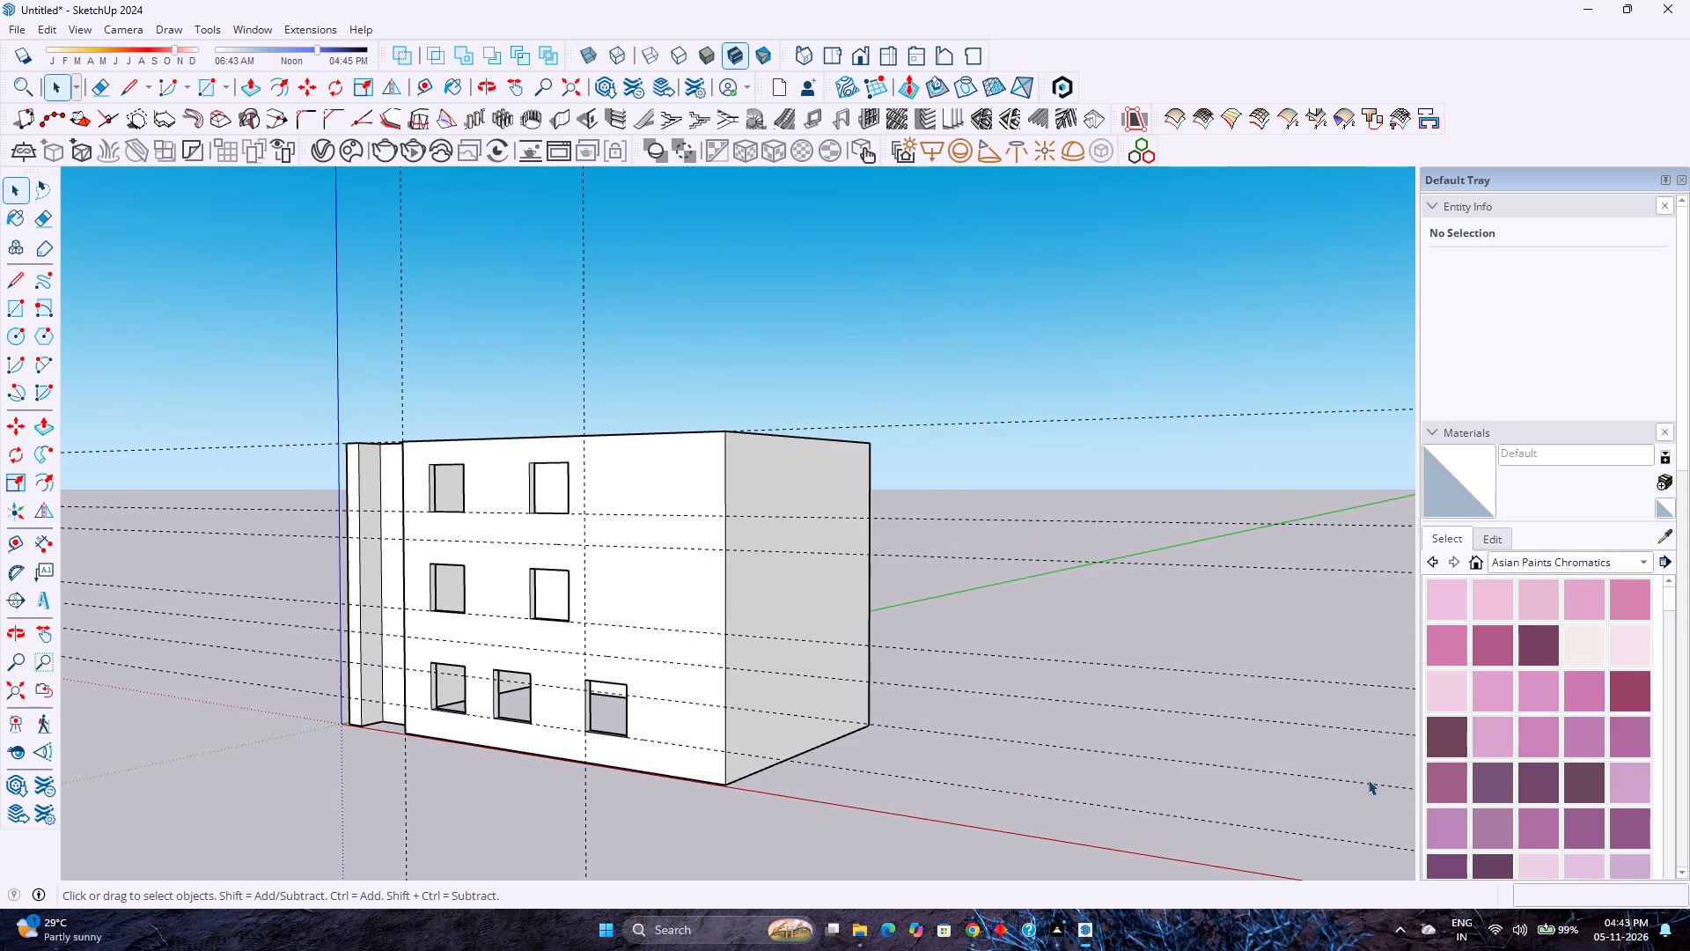
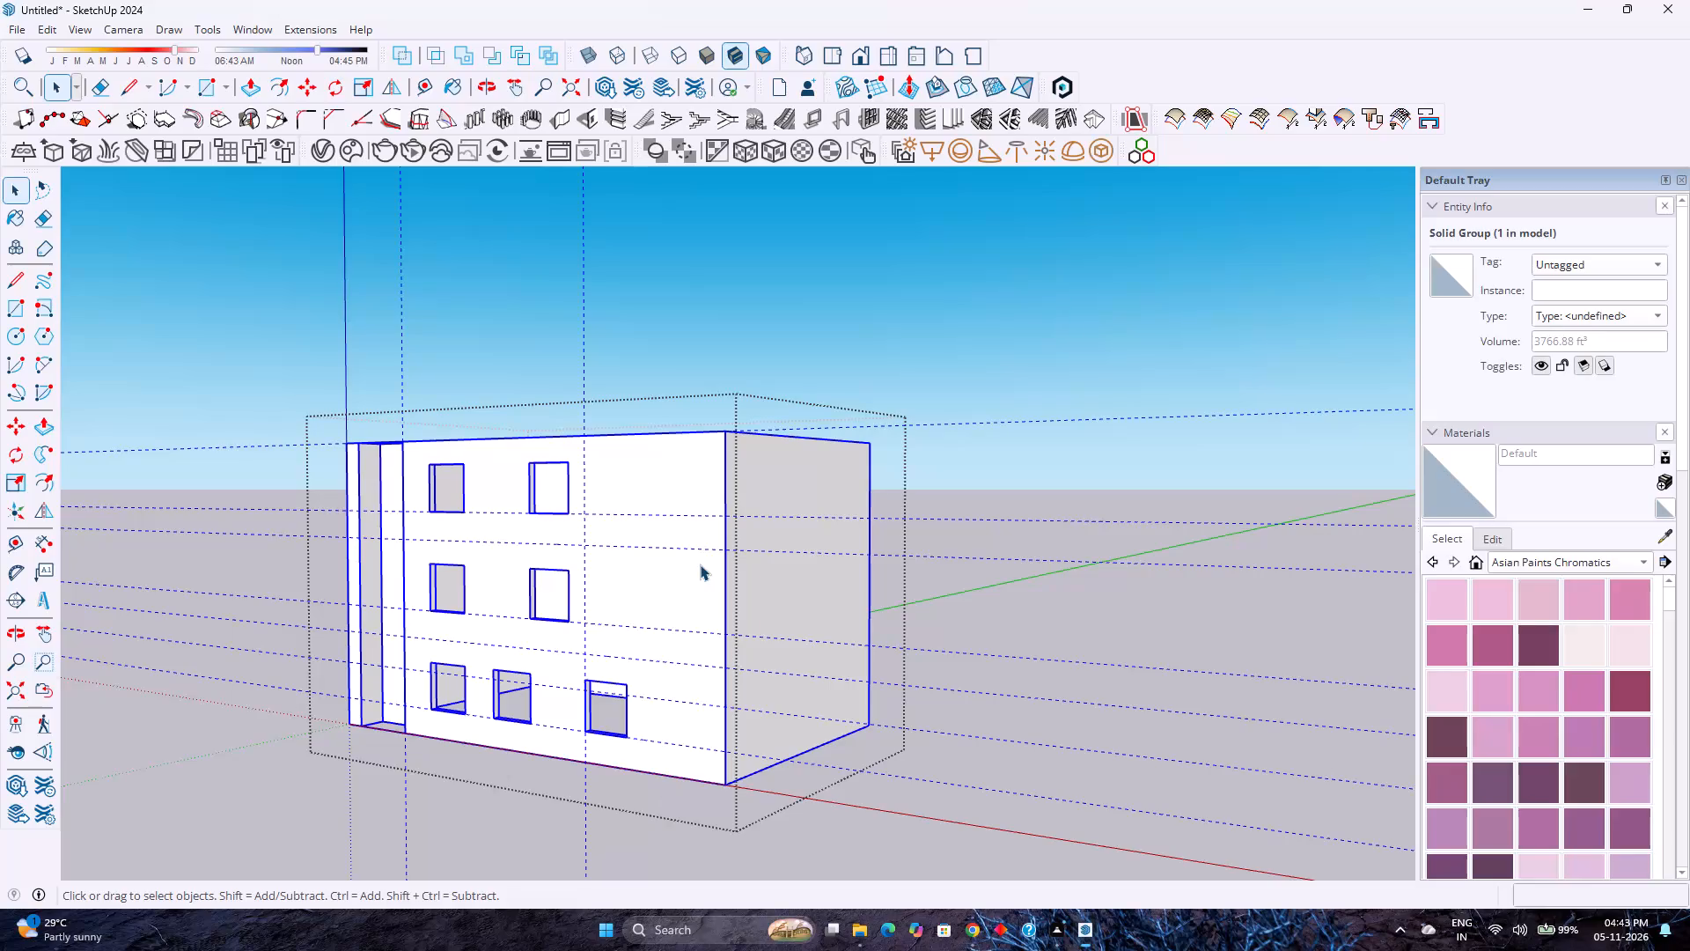
# Open the building shell group for editing.
pyautogui.doubleClick(700, 564)
# Examine the whole building shell from a distance, and the lower windows and base of the facade recess at close range.
pyautogui.scroll(-1, 525, 626)
pyautogui.middleClick(525, 626)
pyautogui.middleClick(530, 623)
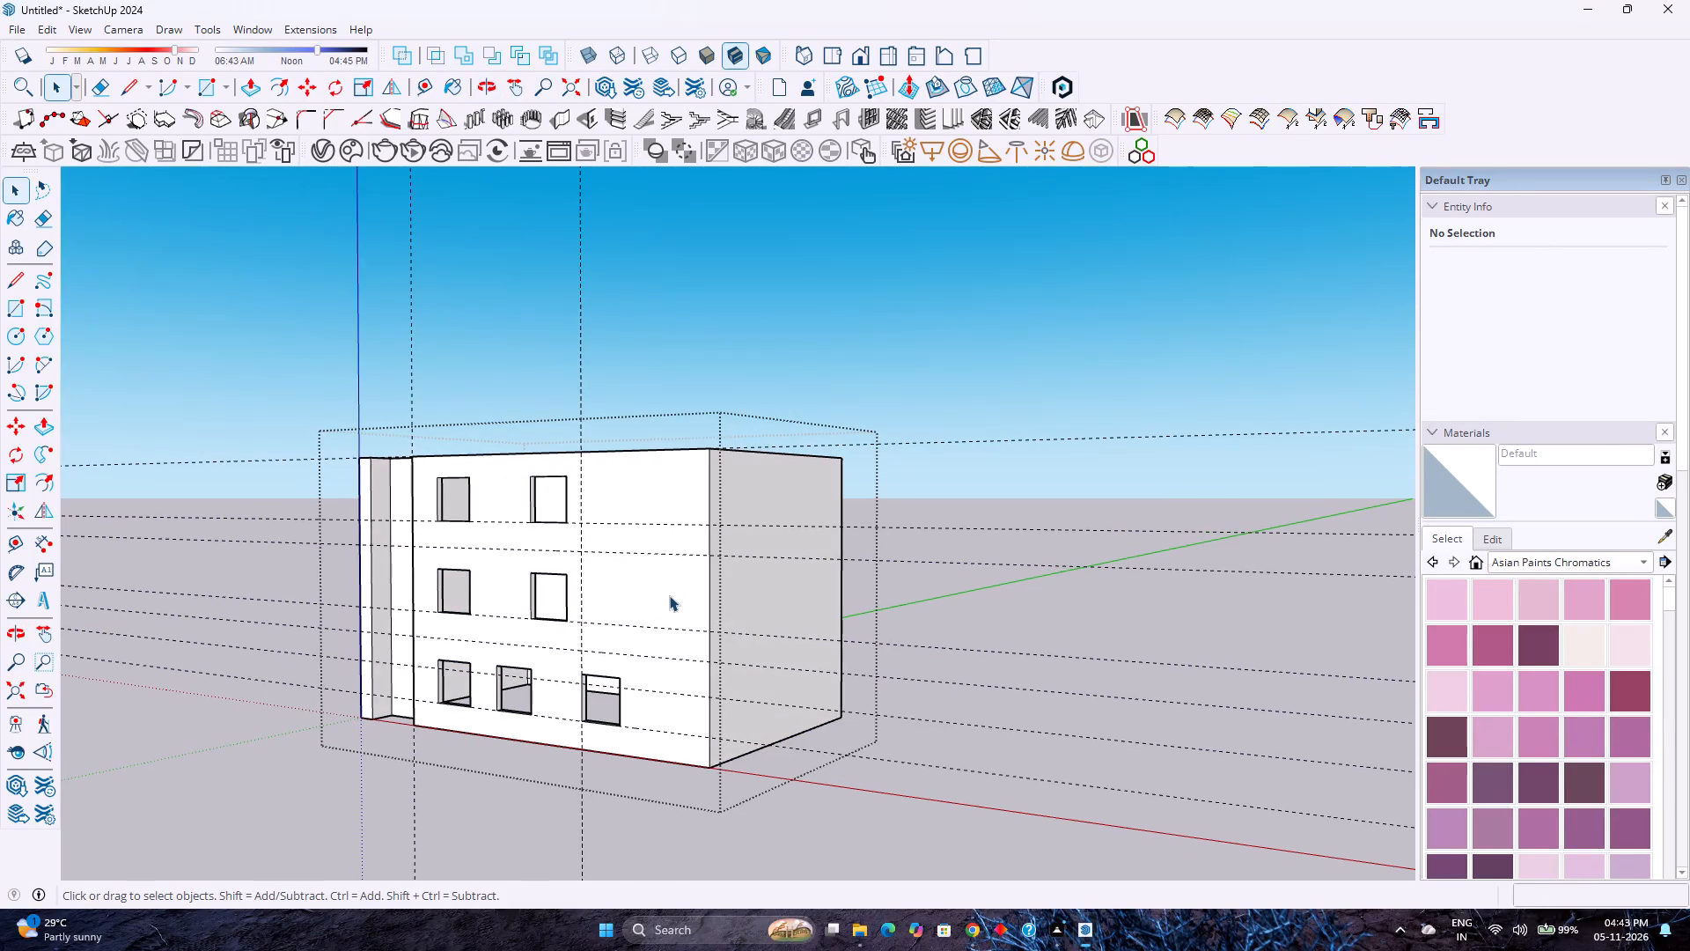
pyautogui.middleClick(672, 595)
pyautogui.scroll(-5, 673, 595)
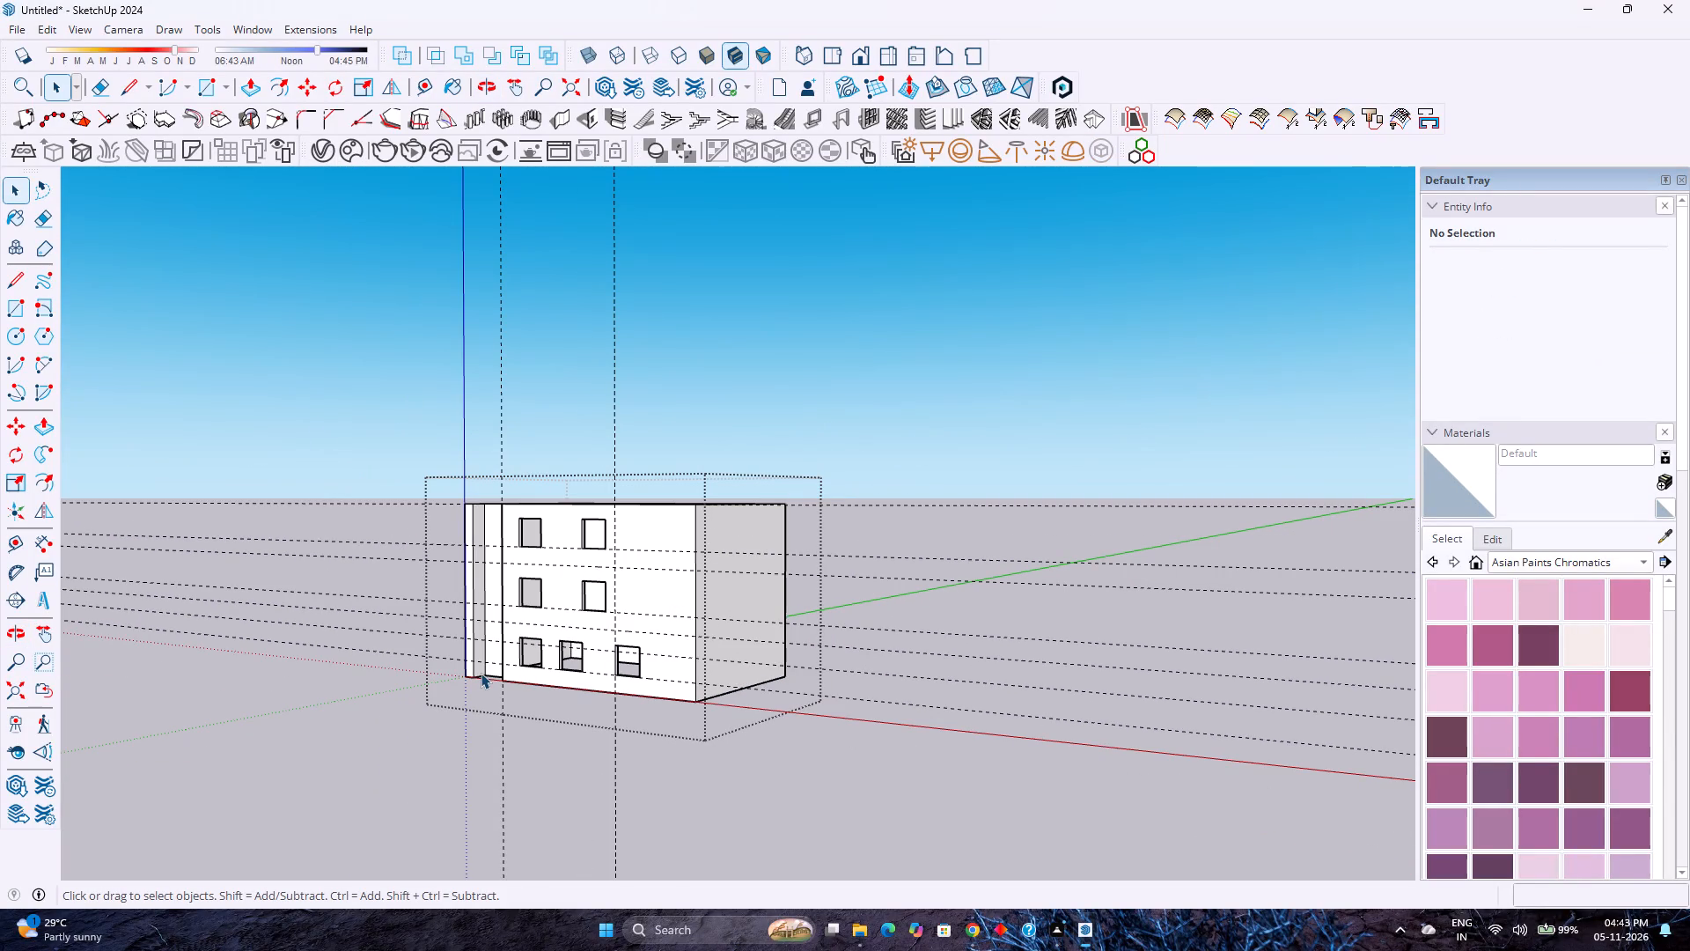
pyautogui.scroll(-2, 481, 673)
pyautogui.scroll(2, 481, 673)
pyautogui.scroll(-2, 481, 673)
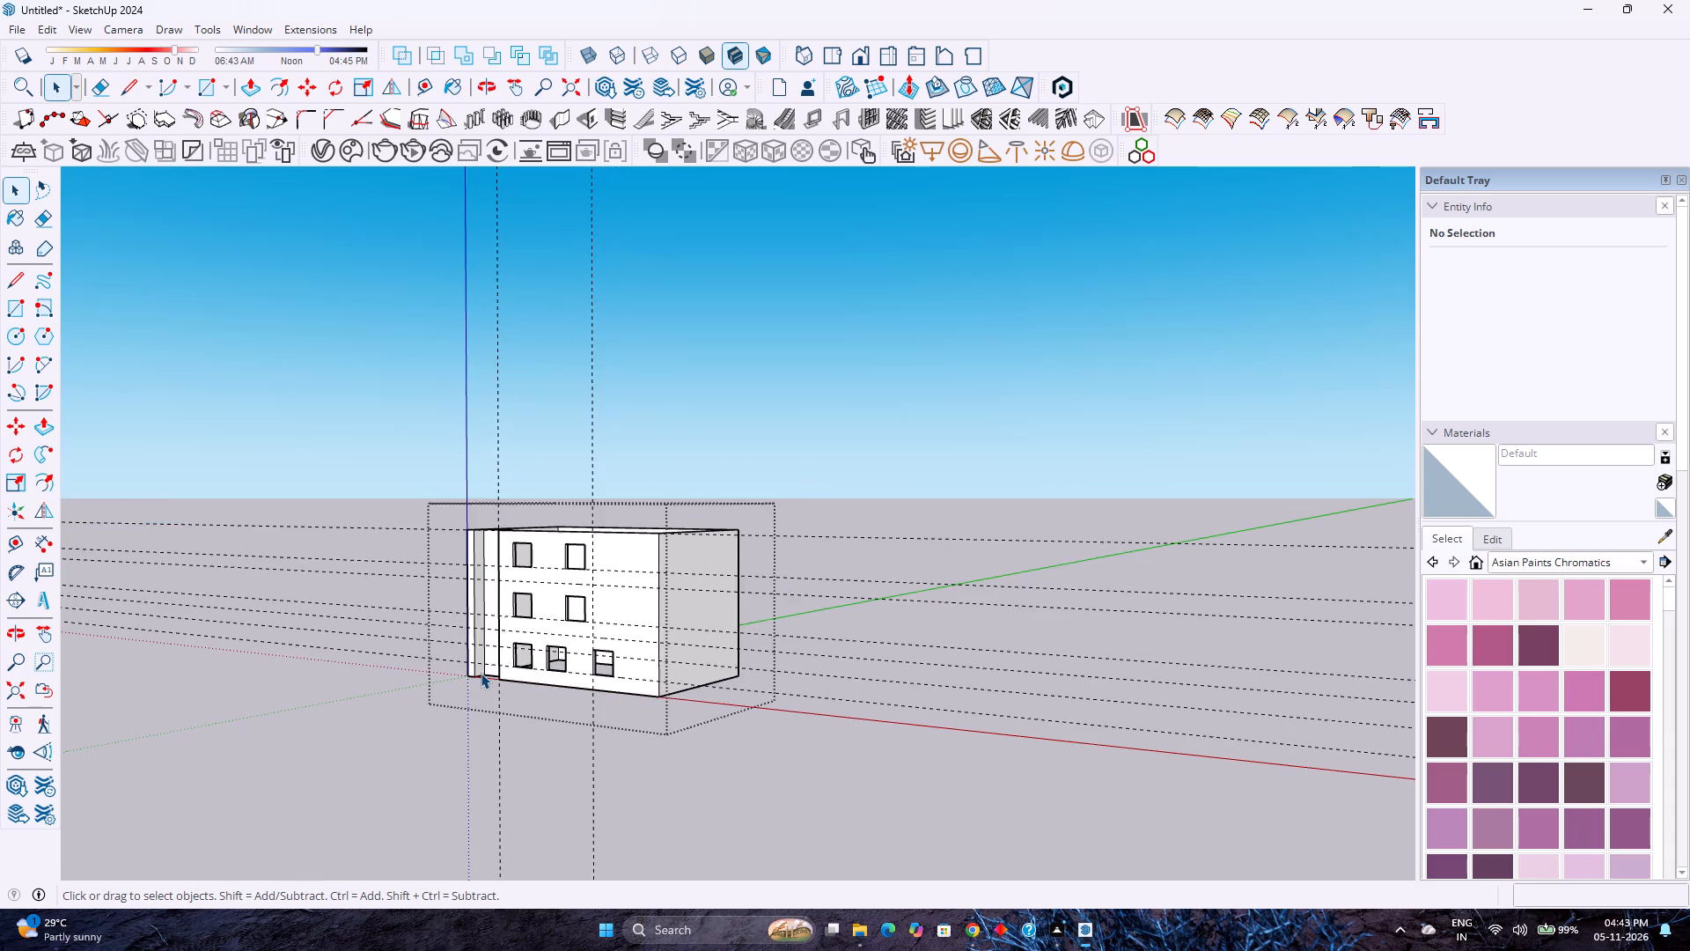
pyautogui.scroll(-1, 481, 673)
pyautogui.scroll(2, 481, 673)
pyautogui.scroll(-2, 481, 673)
pyautogui.scroll(2, 481, 674)
pyautogui.scroll(-2, 481, 674)
pyautogui.scroll(2, 481, 674)
pyautogui.scroll(-1, 481, 674)
pyautogui.scroll(1, 481, 674)
pyautogui.scroll(-2, 481, 674)
pyautogui.scroll(2, 481, 674)
pyautogui.scroll(-2, 481, 674)
pyautogui.scroll(2, 481, 674)
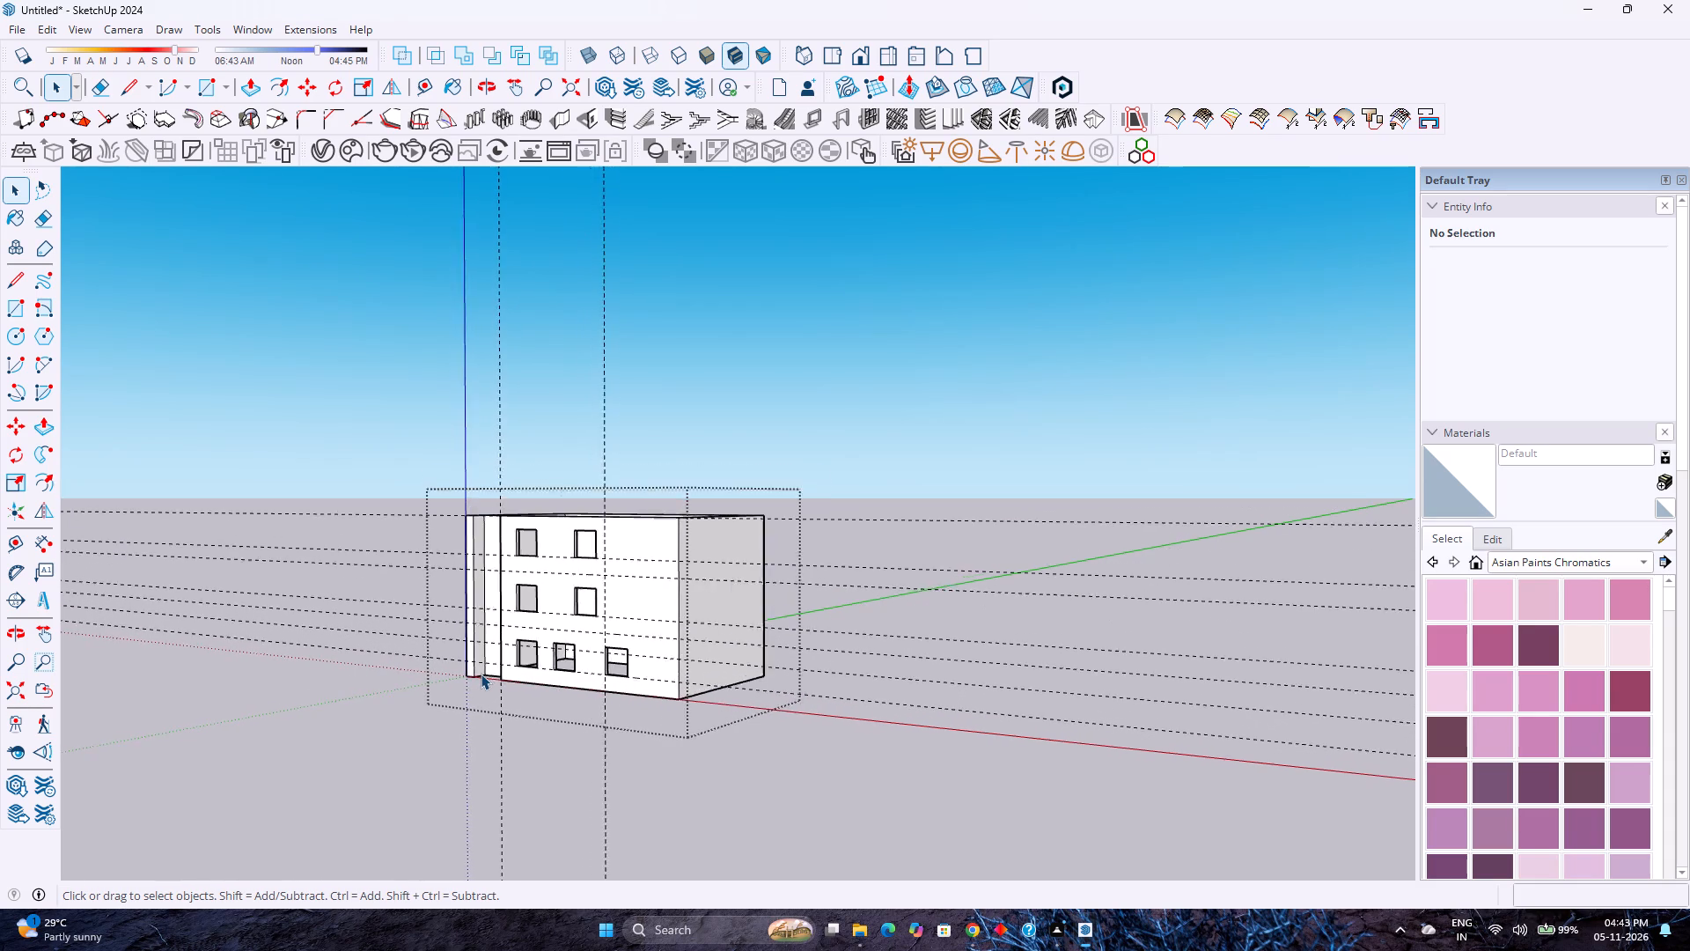
pyautogui.scroll(11, 495, 676)
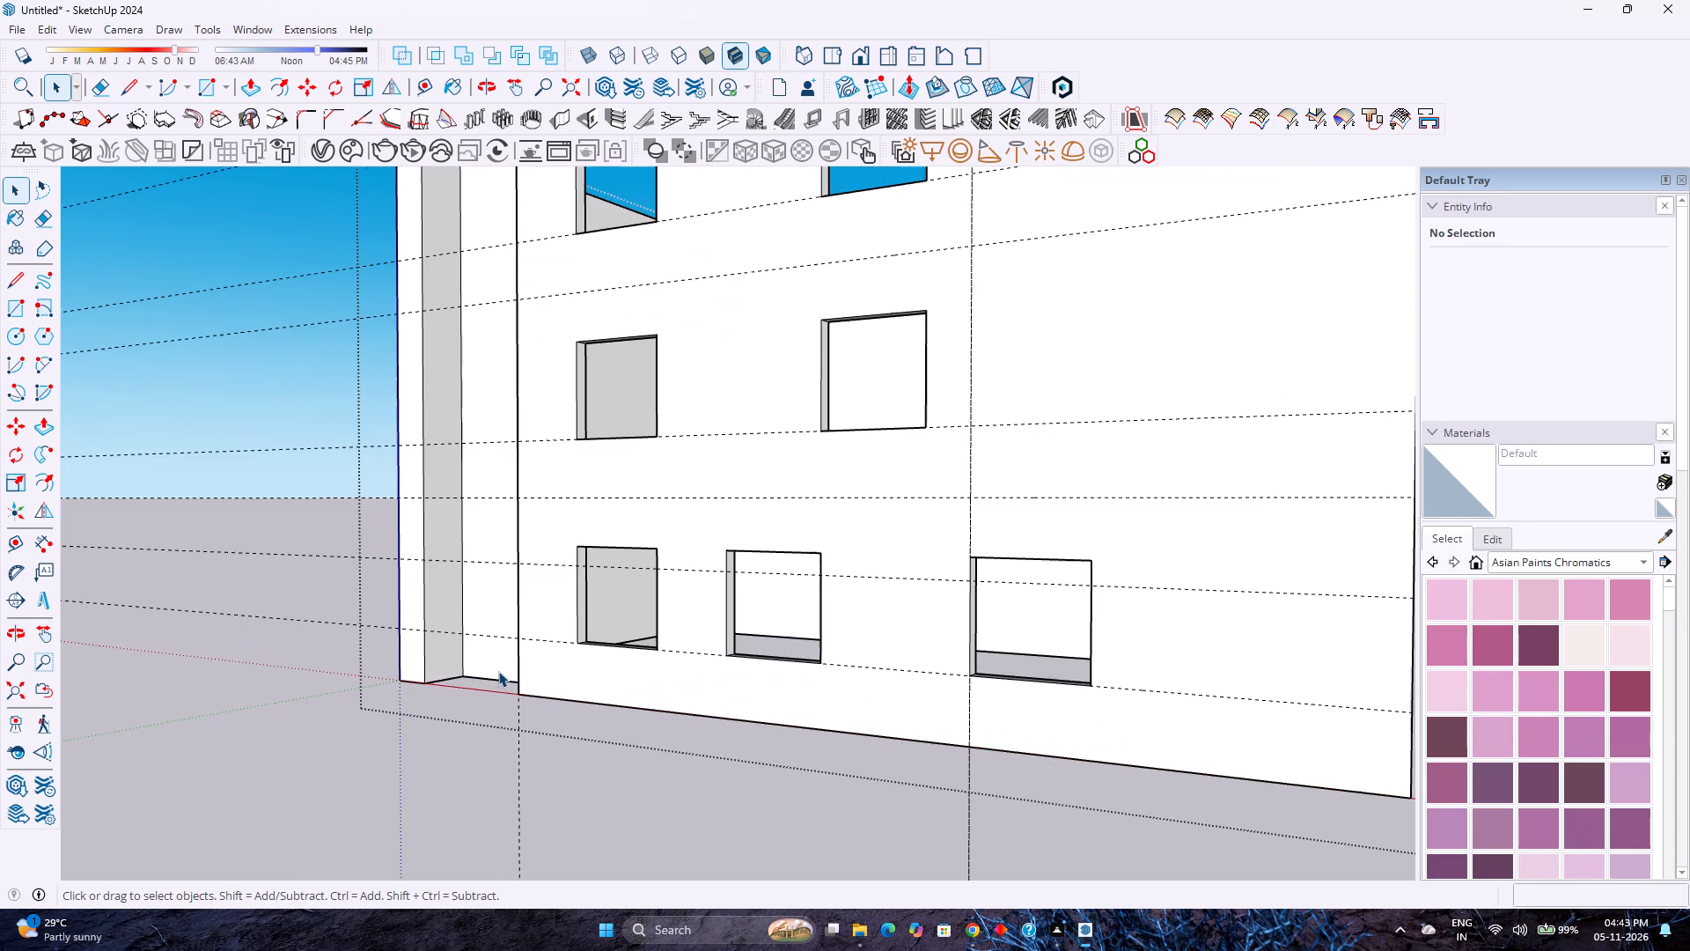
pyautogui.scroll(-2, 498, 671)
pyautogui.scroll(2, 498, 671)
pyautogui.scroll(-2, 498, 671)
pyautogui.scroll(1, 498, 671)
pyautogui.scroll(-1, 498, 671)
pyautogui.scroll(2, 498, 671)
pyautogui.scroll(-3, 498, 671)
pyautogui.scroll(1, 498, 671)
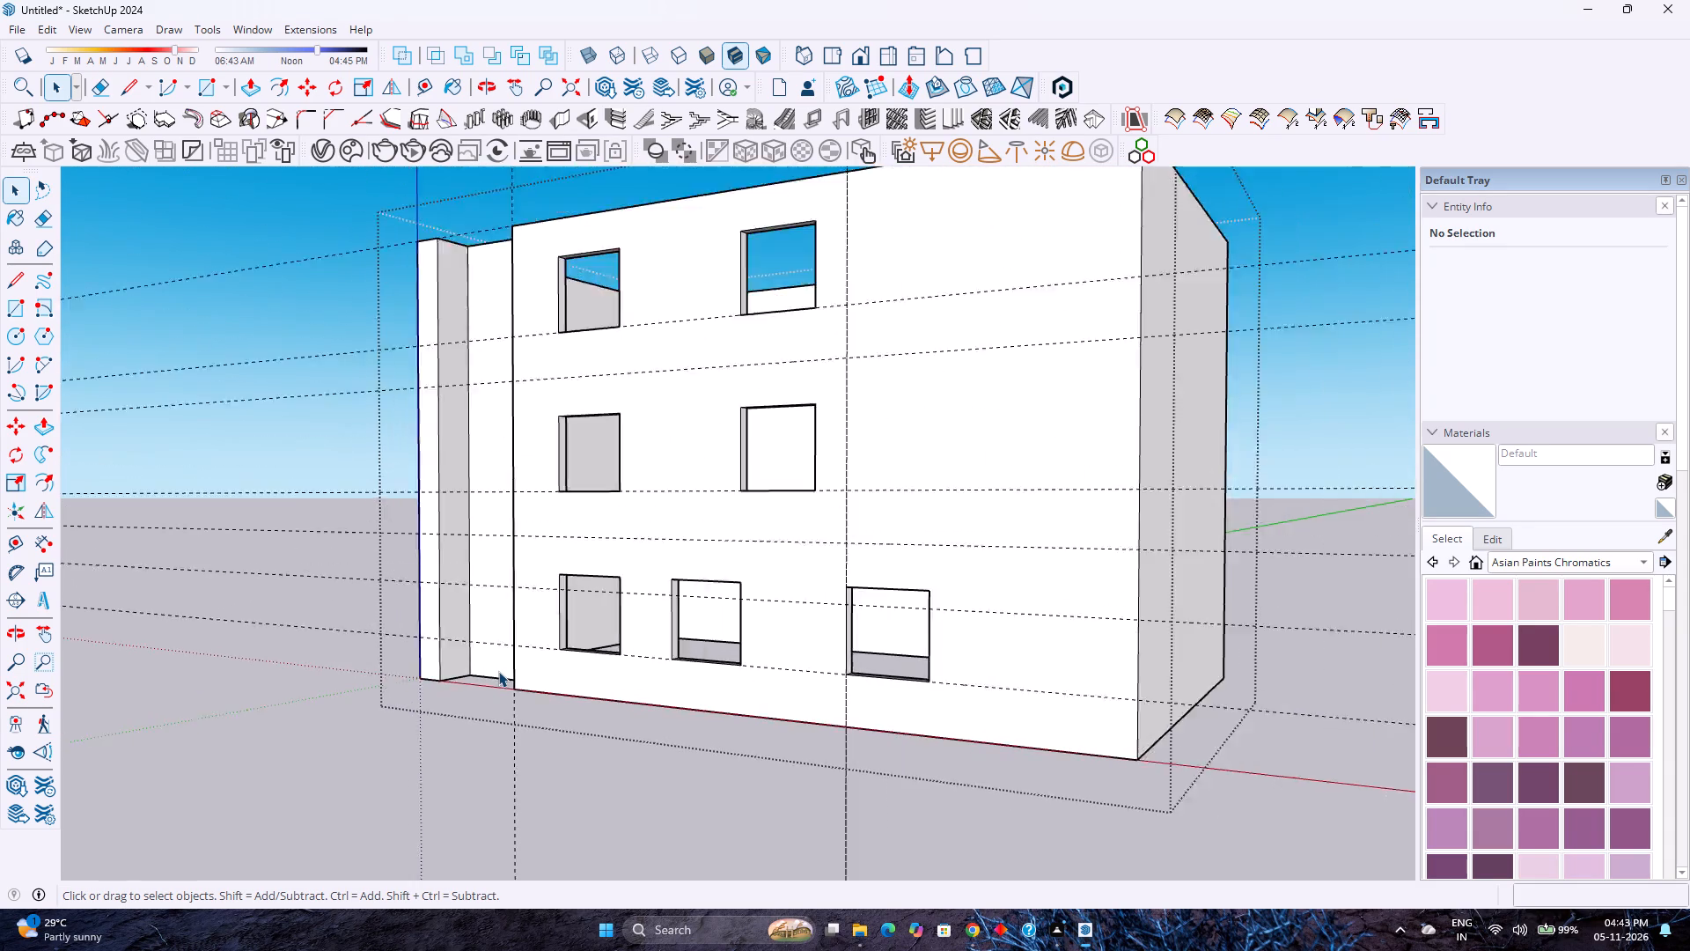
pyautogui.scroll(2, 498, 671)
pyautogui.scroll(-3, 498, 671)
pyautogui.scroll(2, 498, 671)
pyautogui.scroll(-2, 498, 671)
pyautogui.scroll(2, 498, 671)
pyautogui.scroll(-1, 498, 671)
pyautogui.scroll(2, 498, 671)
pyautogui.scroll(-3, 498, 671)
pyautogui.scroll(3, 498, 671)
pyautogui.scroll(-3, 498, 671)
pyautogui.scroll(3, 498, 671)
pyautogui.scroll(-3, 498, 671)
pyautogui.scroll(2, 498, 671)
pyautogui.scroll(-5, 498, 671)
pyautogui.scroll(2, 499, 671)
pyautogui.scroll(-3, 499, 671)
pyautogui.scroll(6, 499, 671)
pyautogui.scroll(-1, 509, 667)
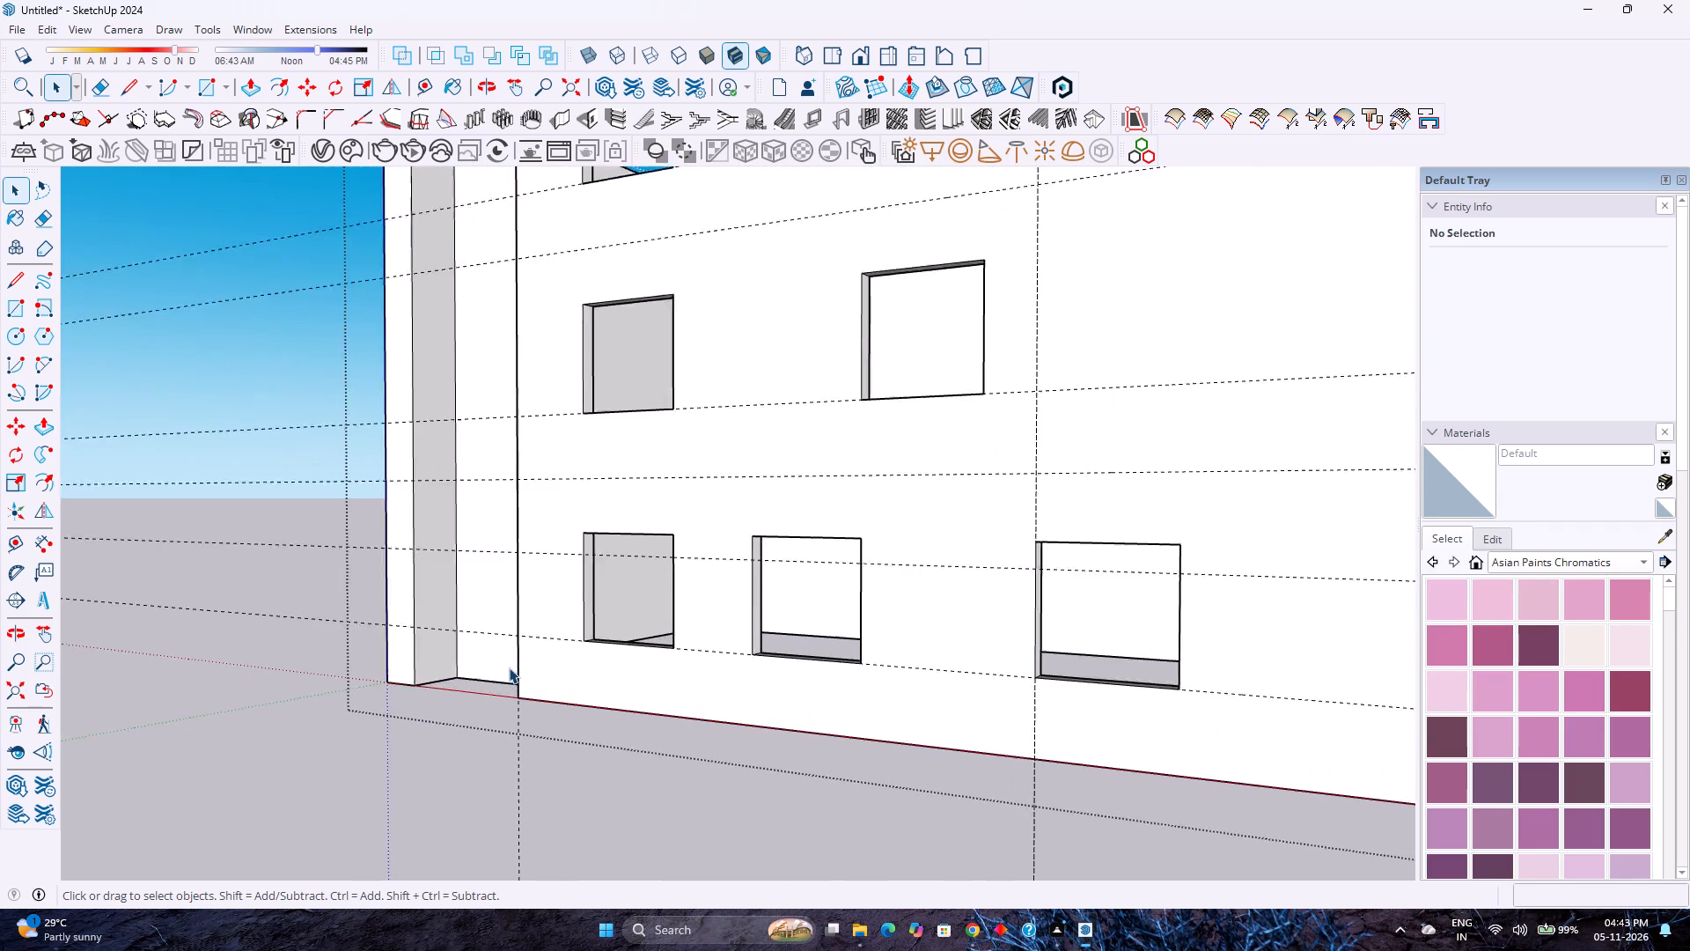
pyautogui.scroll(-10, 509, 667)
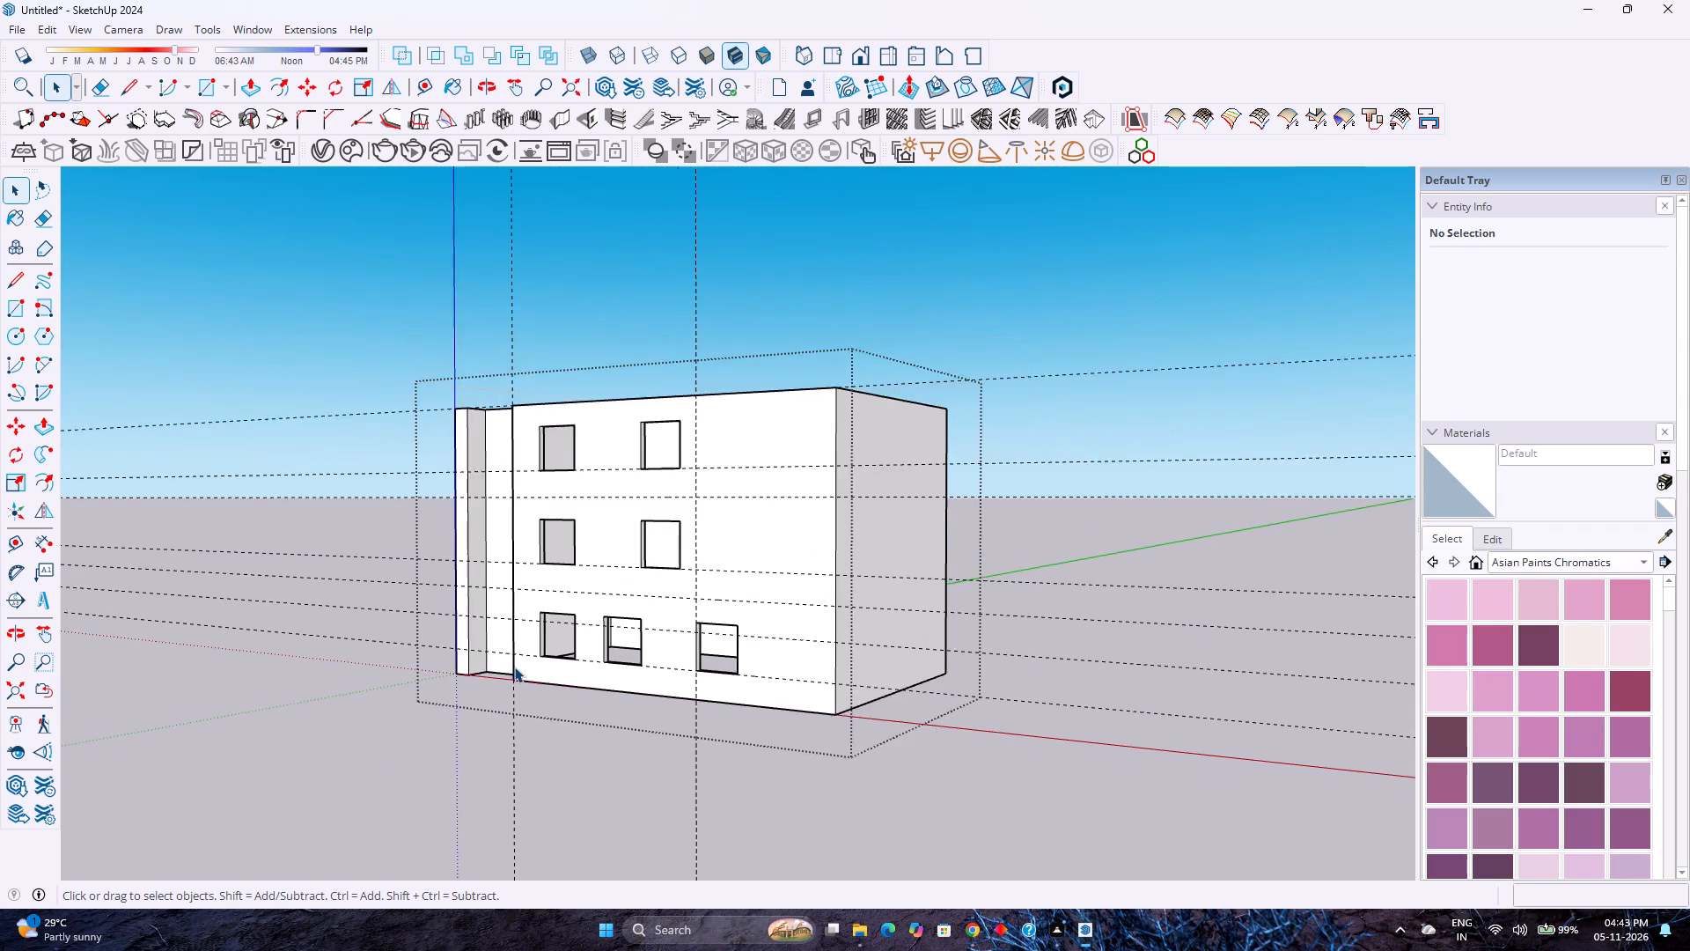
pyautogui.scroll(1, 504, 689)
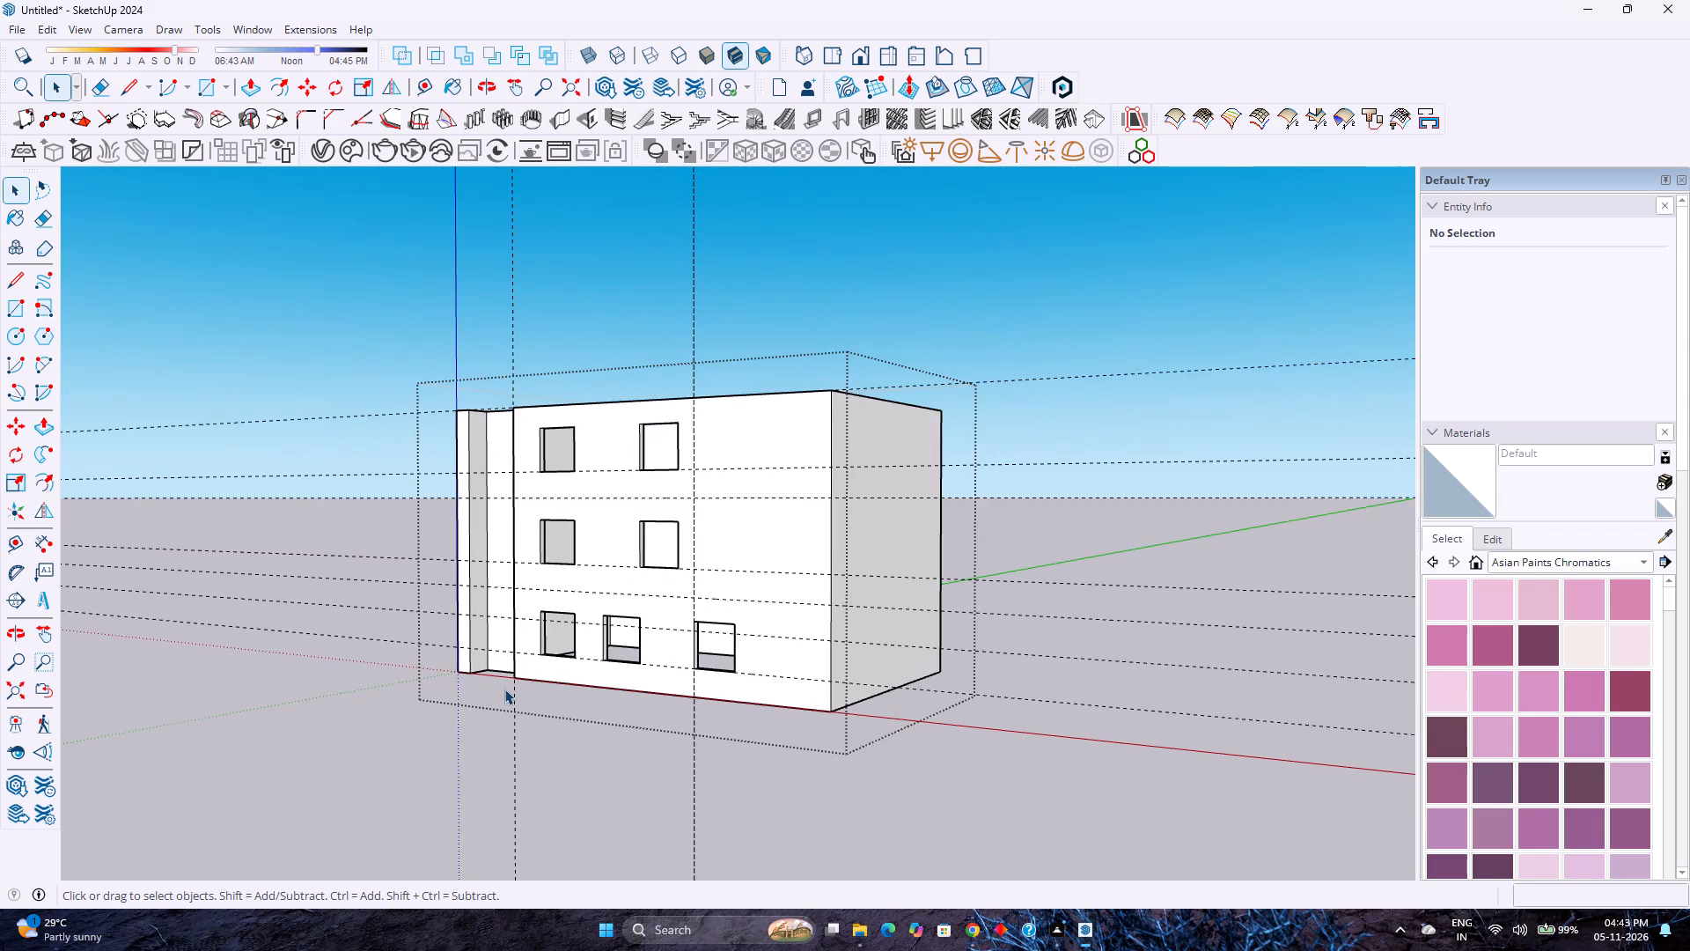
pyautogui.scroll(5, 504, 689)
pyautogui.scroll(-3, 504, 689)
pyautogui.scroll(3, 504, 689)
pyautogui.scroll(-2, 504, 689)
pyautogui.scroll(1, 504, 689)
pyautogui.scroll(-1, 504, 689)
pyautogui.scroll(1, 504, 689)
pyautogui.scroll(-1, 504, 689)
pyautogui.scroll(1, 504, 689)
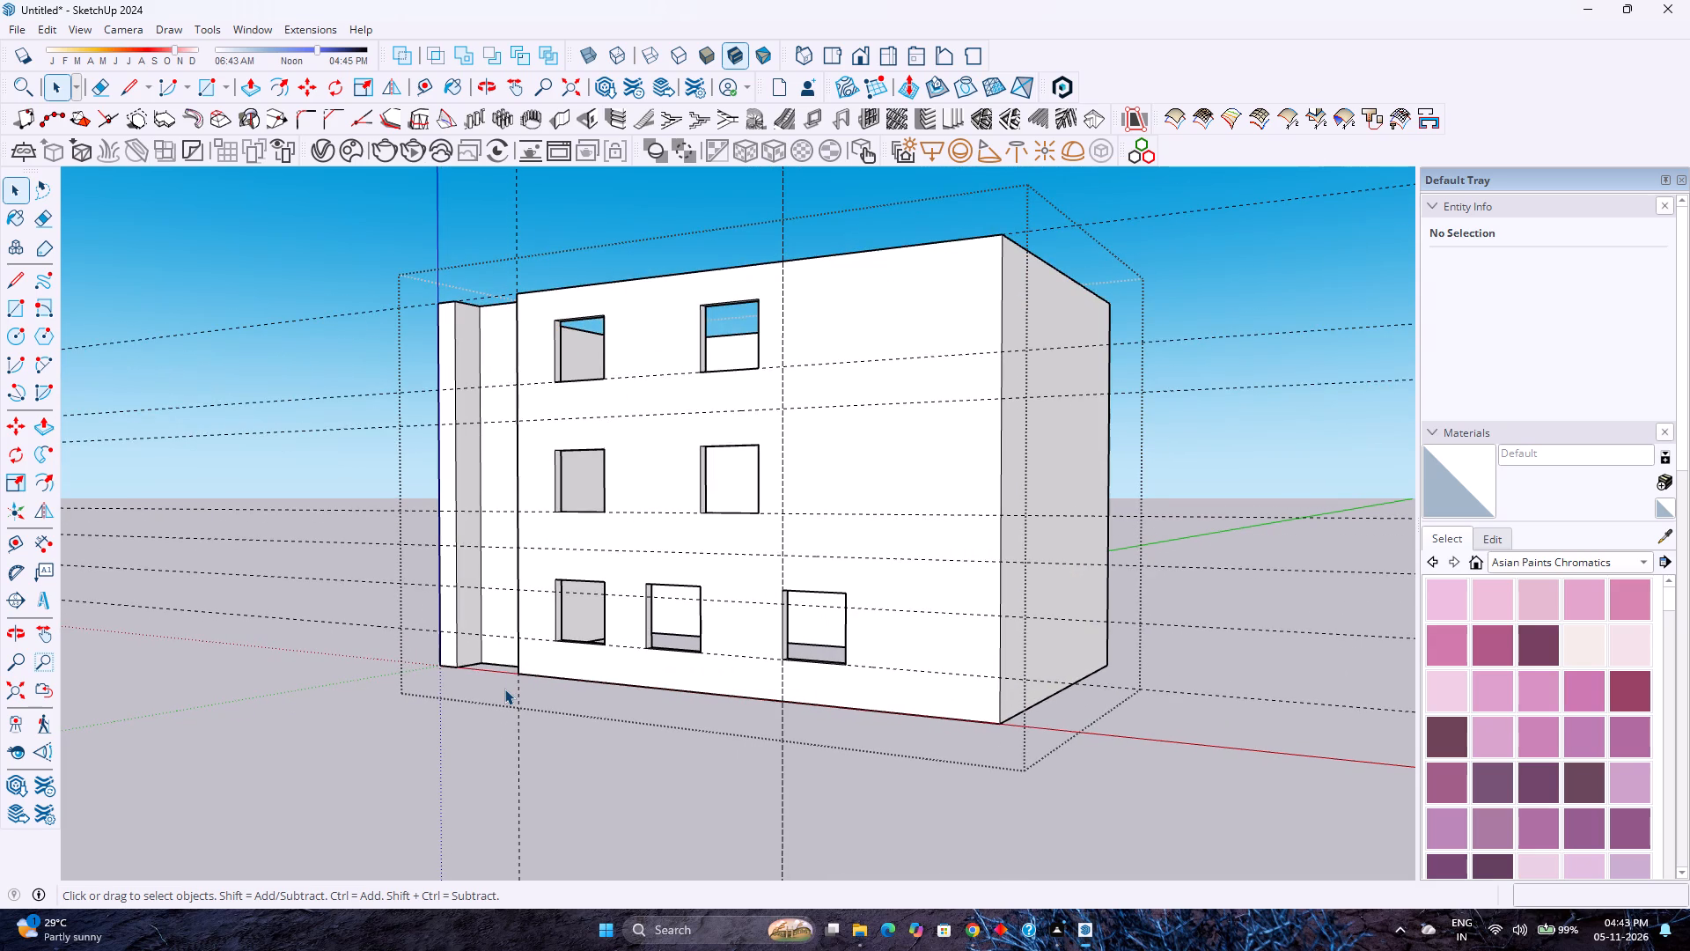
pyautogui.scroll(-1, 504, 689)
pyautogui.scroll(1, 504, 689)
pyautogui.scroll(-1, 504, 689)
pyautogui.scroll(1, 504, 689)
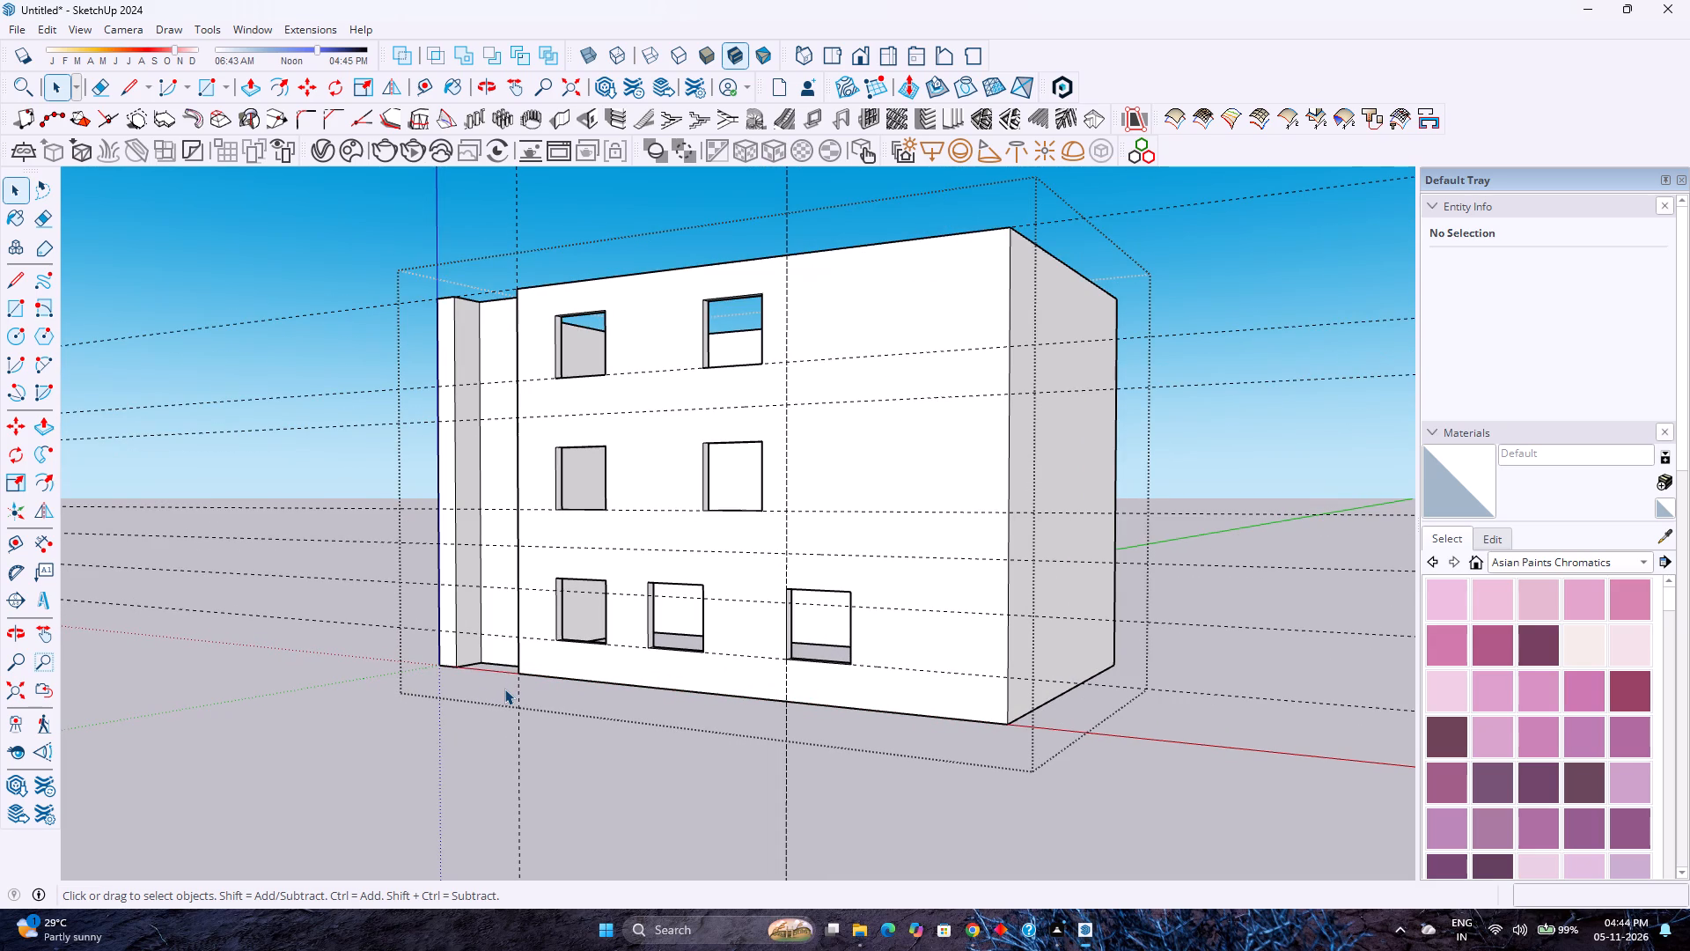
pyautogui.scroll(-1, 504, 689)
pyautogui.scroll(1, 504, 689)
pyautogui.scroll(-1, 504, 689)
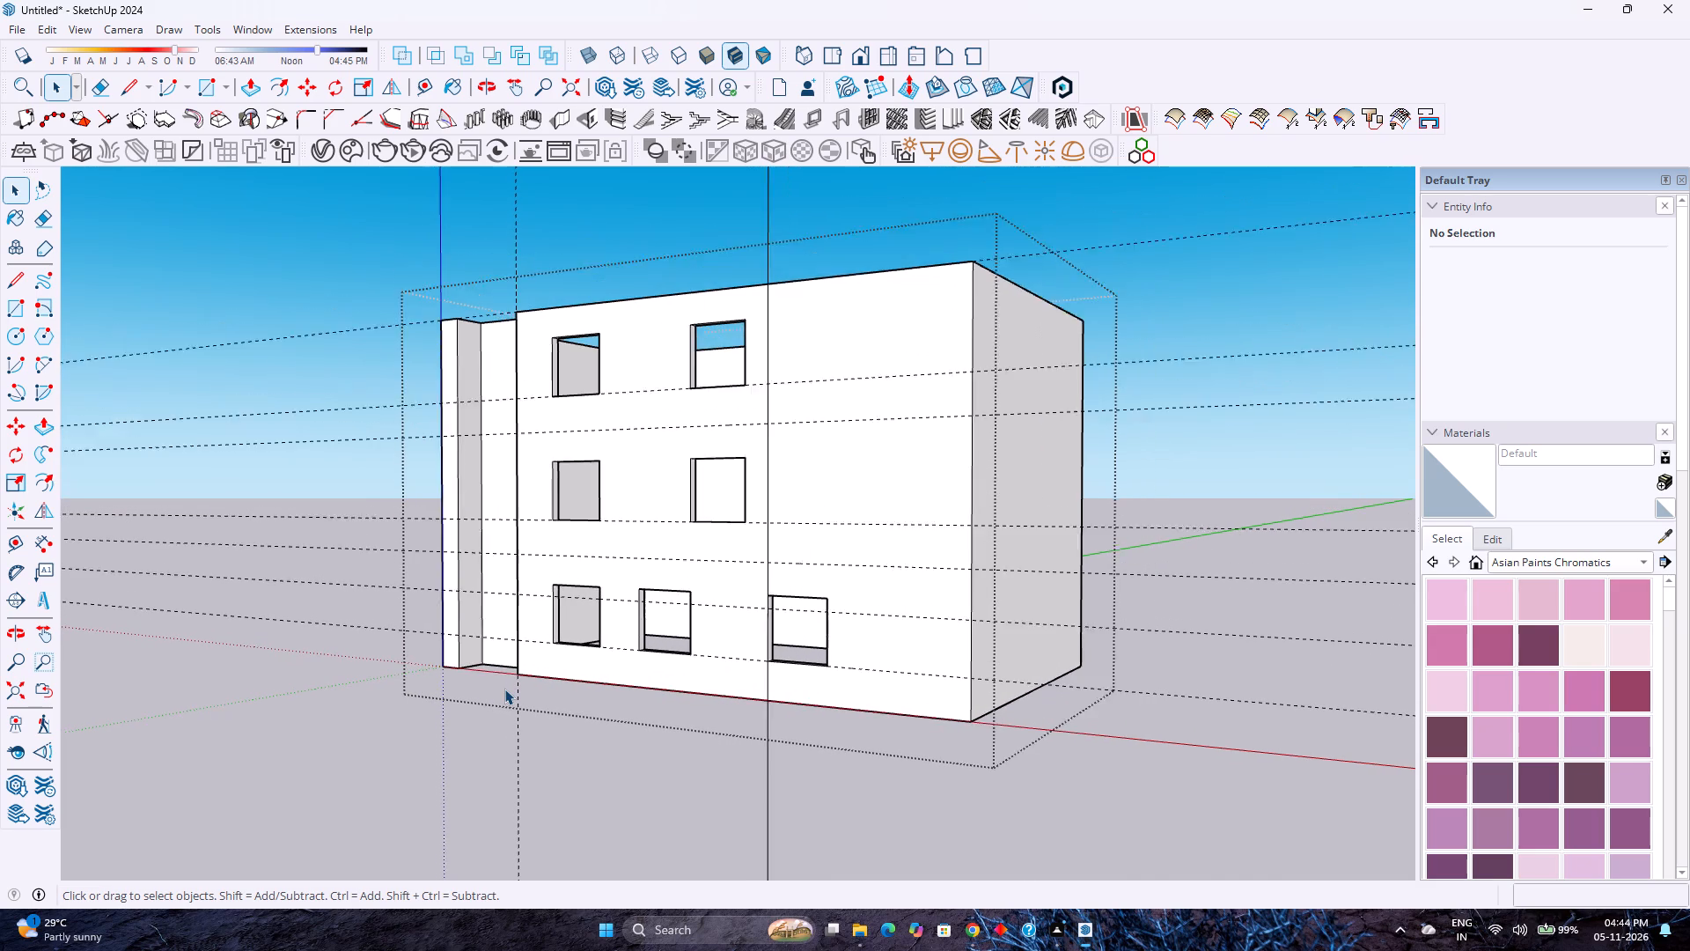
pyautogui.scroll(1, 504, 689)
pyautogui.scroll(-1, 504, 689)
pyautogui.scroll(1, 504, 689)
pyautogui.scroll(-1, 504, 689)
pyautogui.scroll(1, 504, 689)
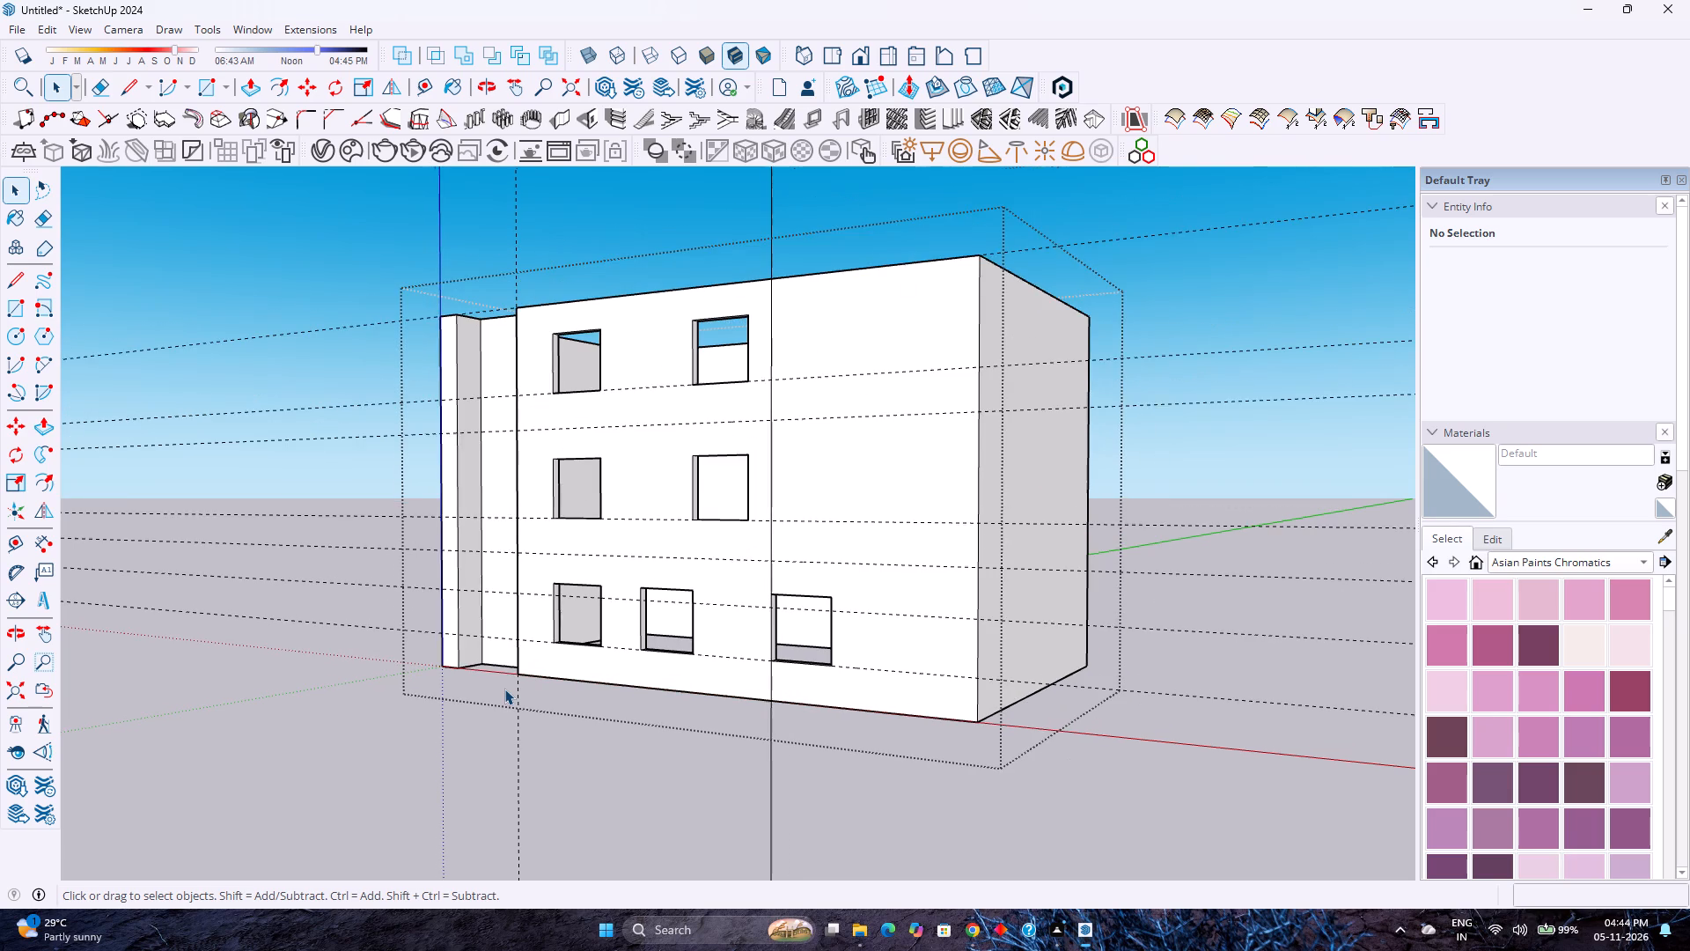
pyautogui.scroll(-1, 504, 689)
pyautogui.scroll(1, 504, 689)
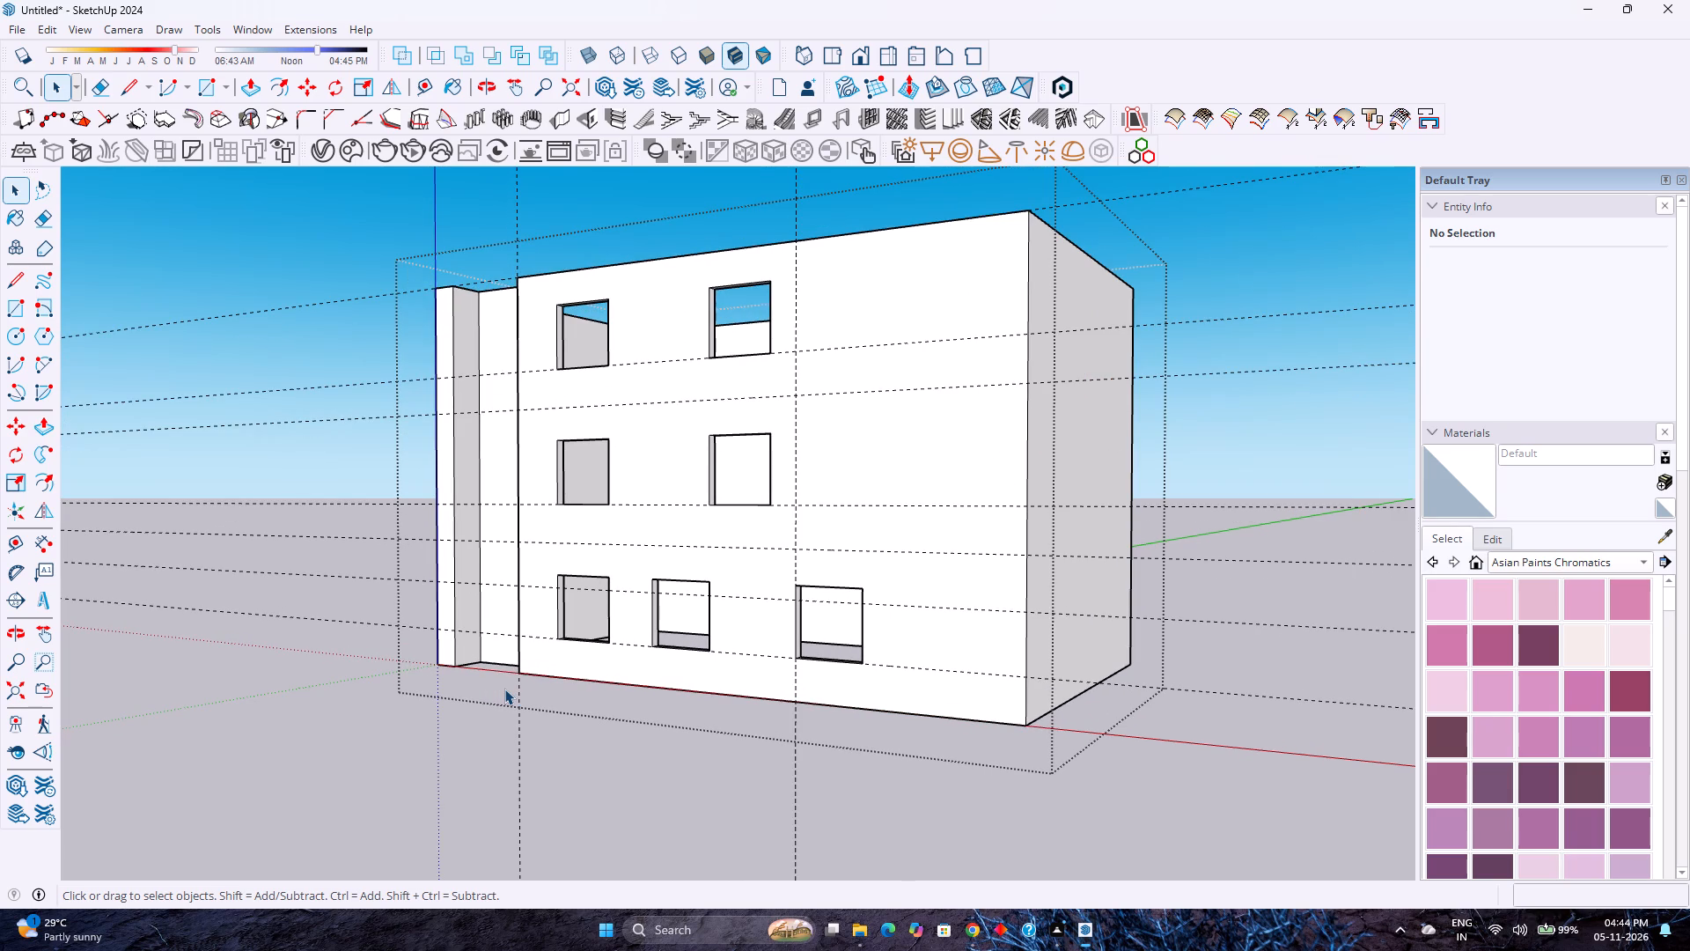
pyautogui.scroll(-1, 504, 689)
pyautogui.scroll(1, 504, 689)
# Leave and reopen the building shell group, and select the main facade face containing the window openings.
pyautogui.rightClick(504, 689)
pyautogui.click(448, 704)
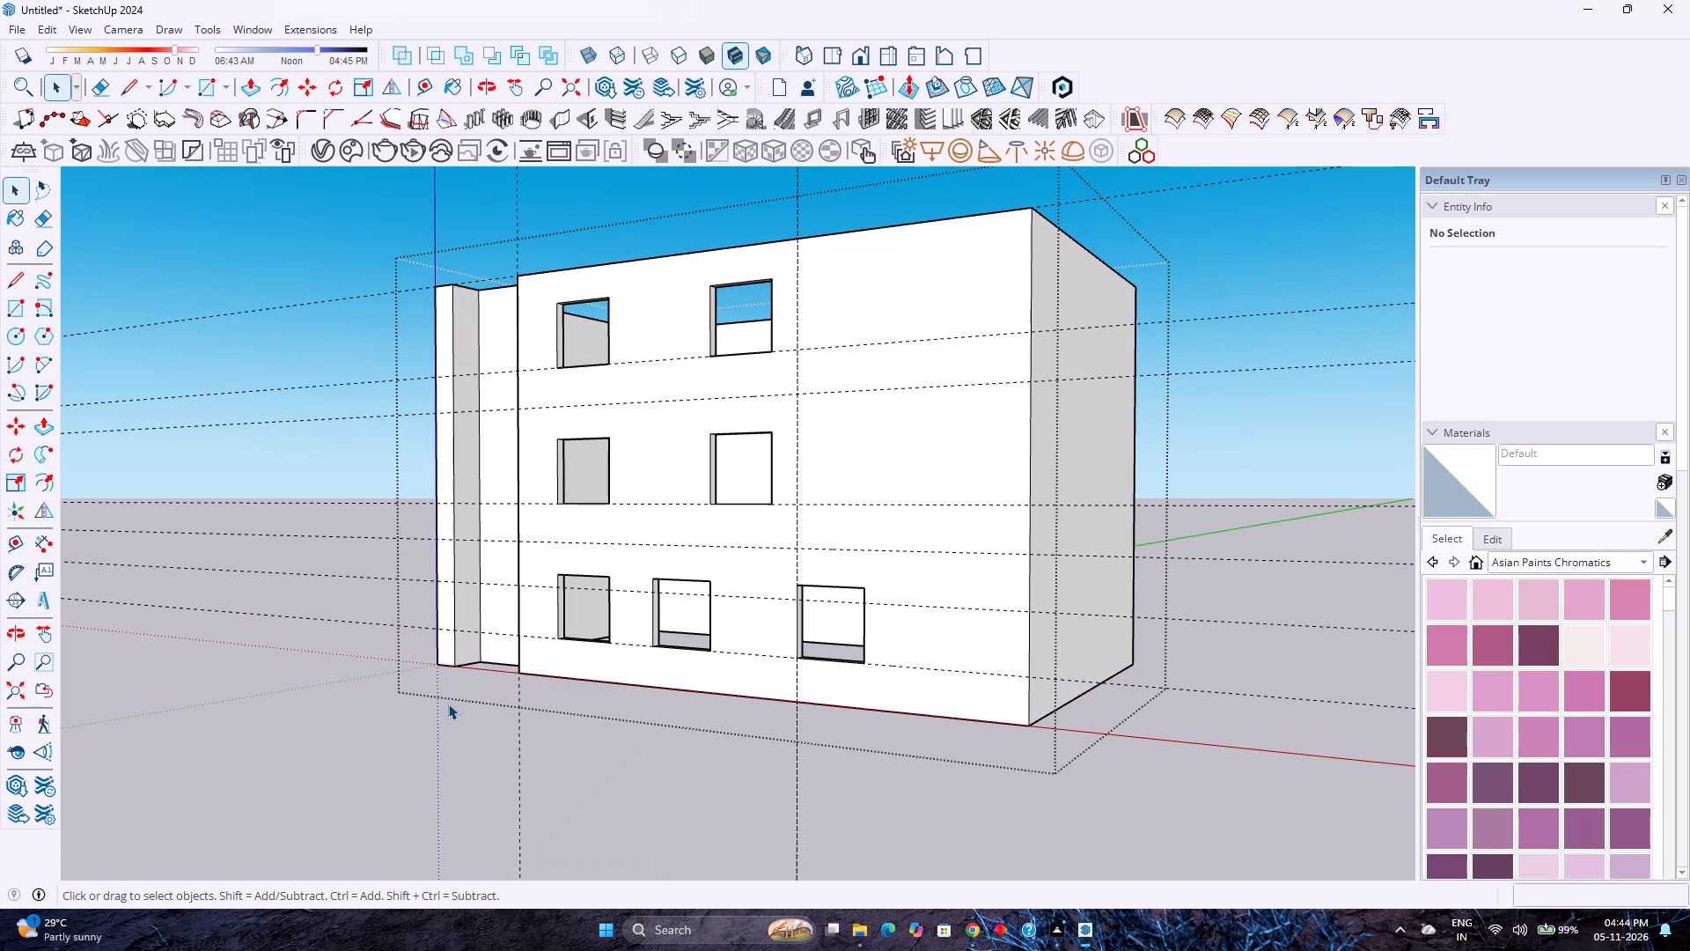
pyautogui.click(545, 652)
pyautogui.doubleClick(545, 652)
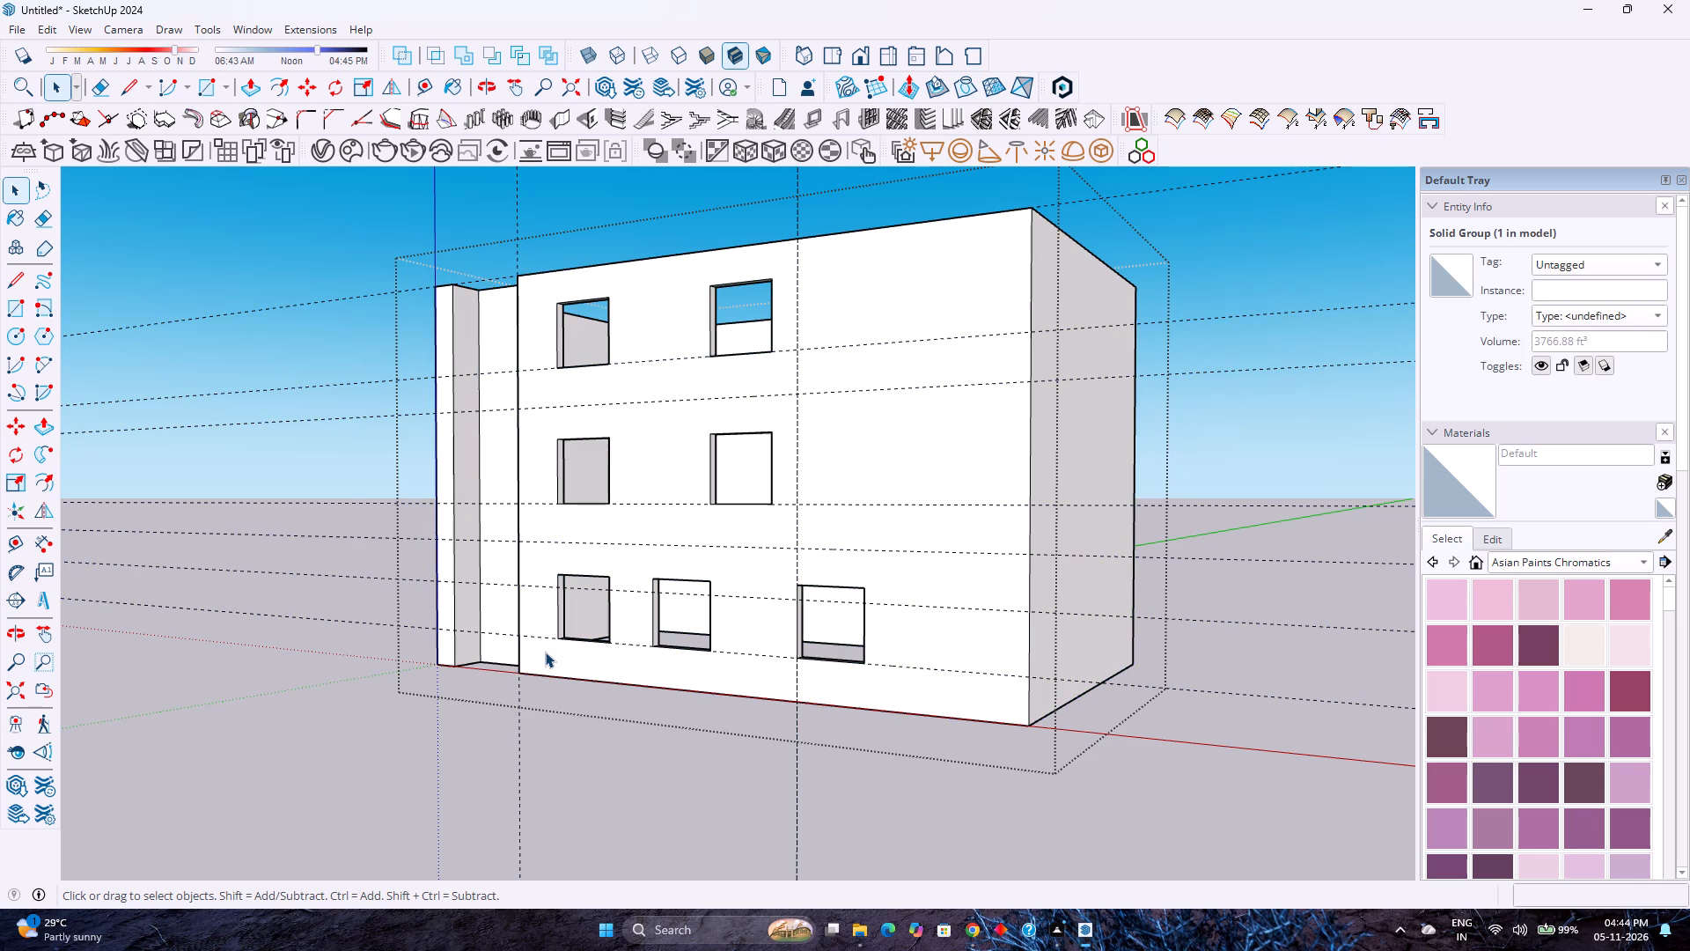
pyautogui.click(540, 657)
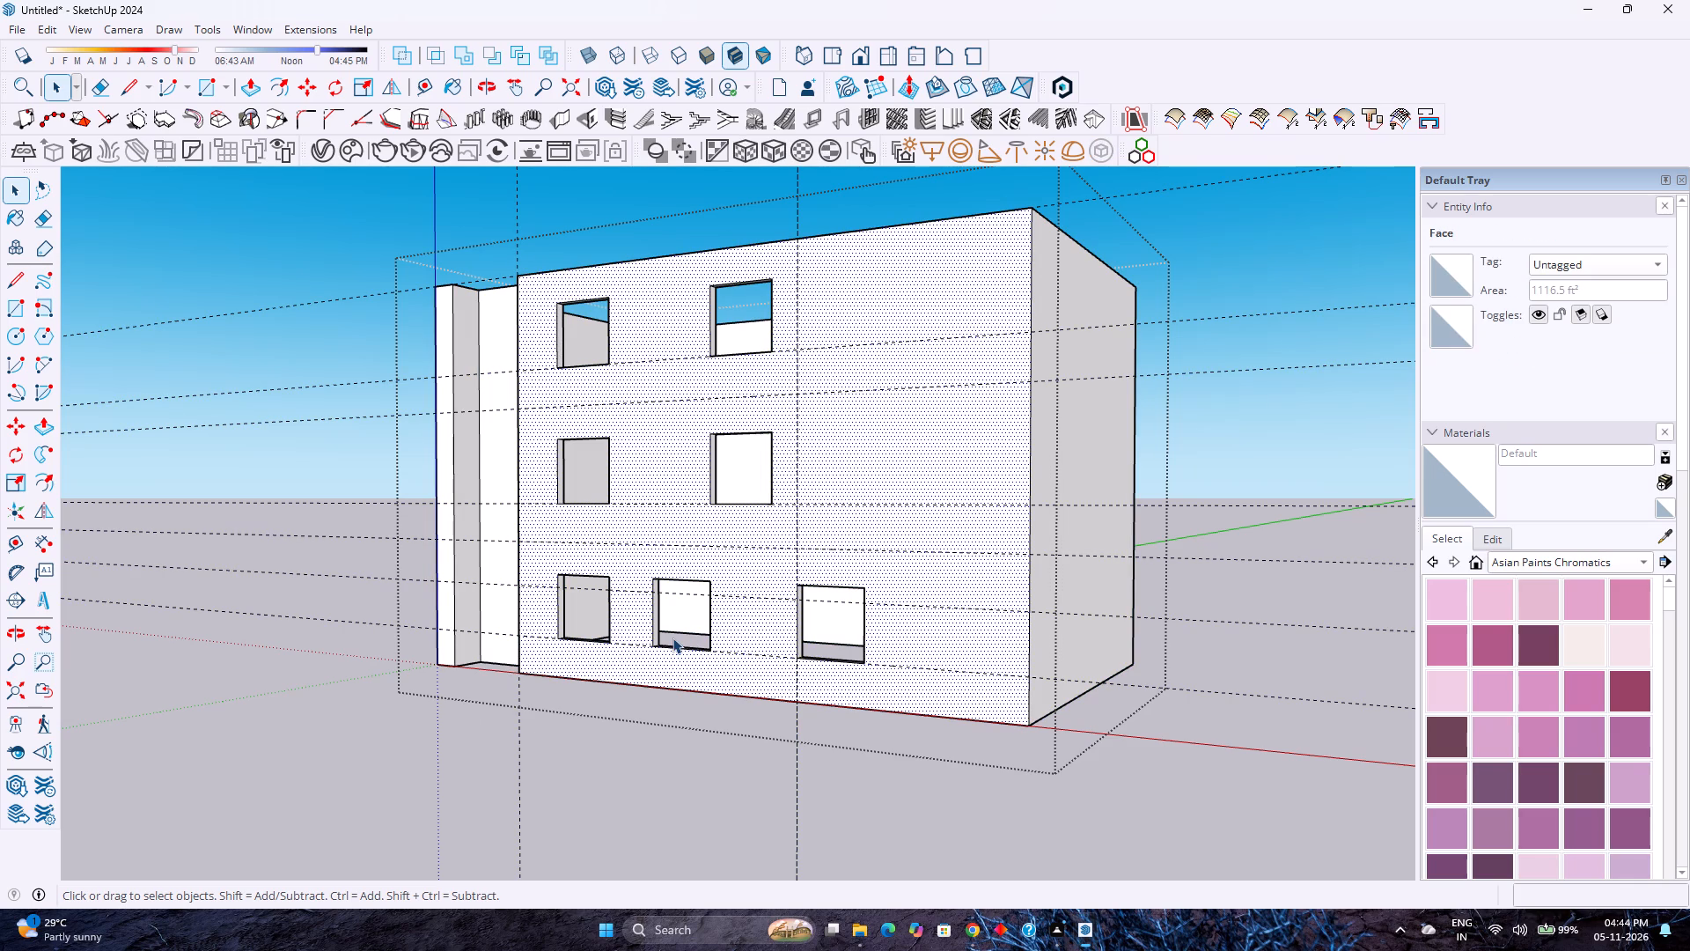
# Examine the window facade, full-height recess, blank end wall and open top from oblique, low, raised and frontal viewpoints.
pyautogui.moveTo(761, 738); pyautogui.dragTo(479, 697, button='middle')
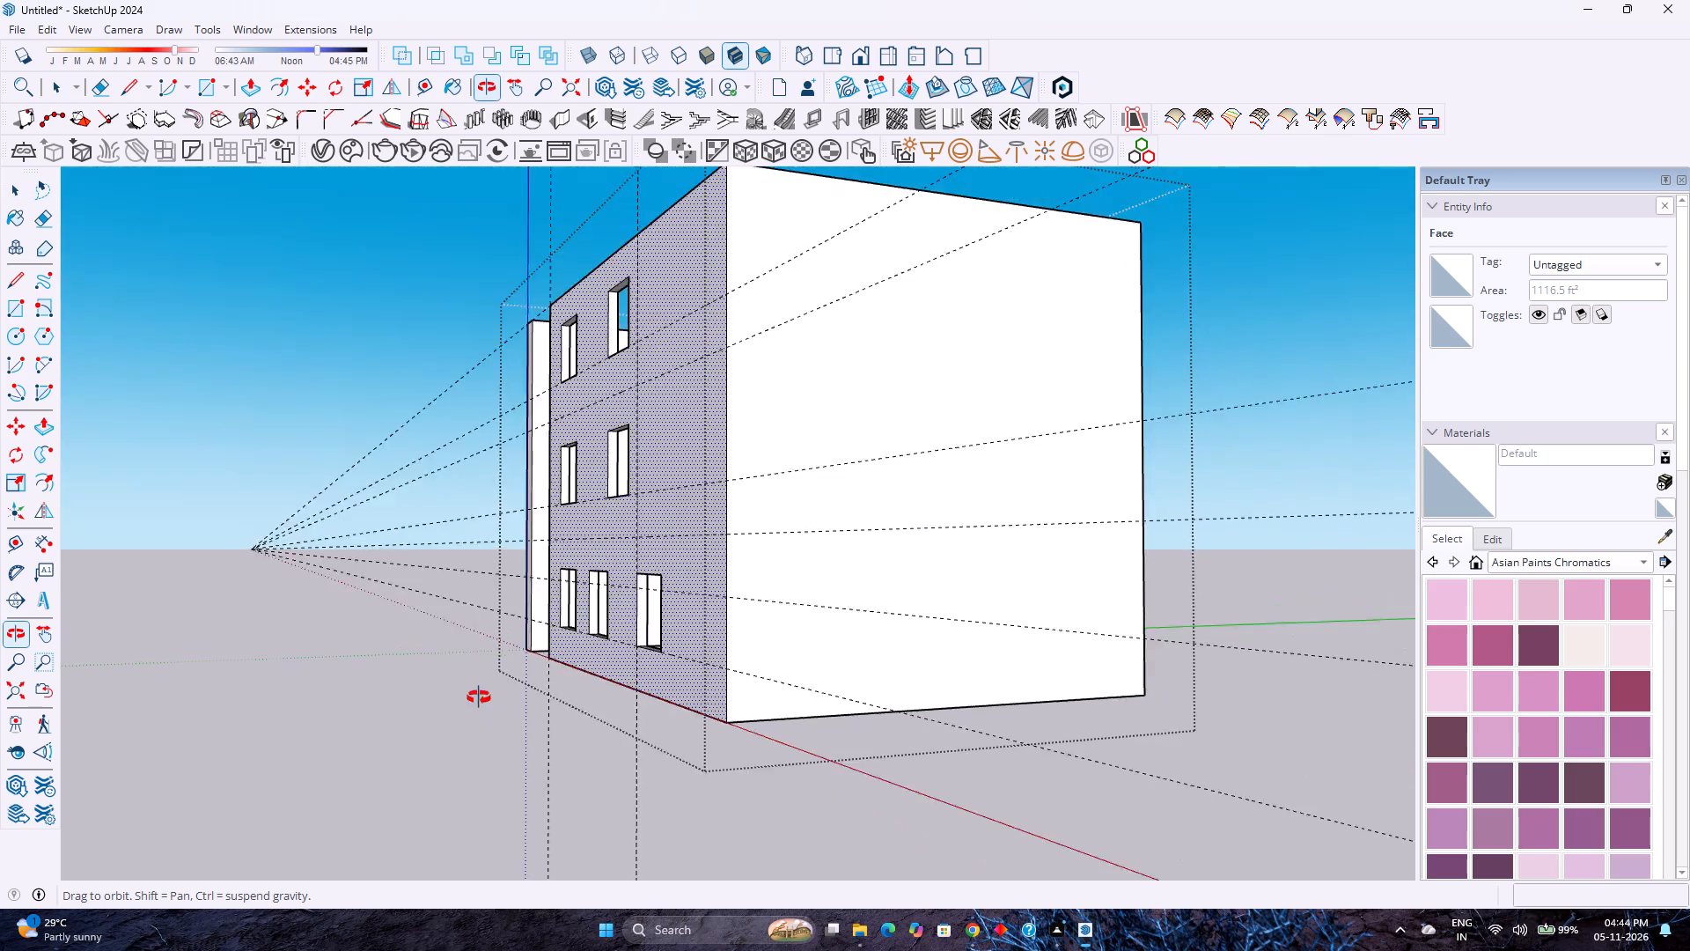
pyautogui.moveTo(479, 697); pyautogui.dragTo(475, 677, button='middle')
pyautogui.moveTo(473, 678); pyautogui.dragTo(452, 681, button='middle')
pyautogui.middleClick(450, 682)
pyautogui.middleClick(449, 682)
pyautogui.scroll(-7, 457, 679)
pyautogui.moveTo(471, 672); pyautogui.dragTo(475, 673, button='middle')
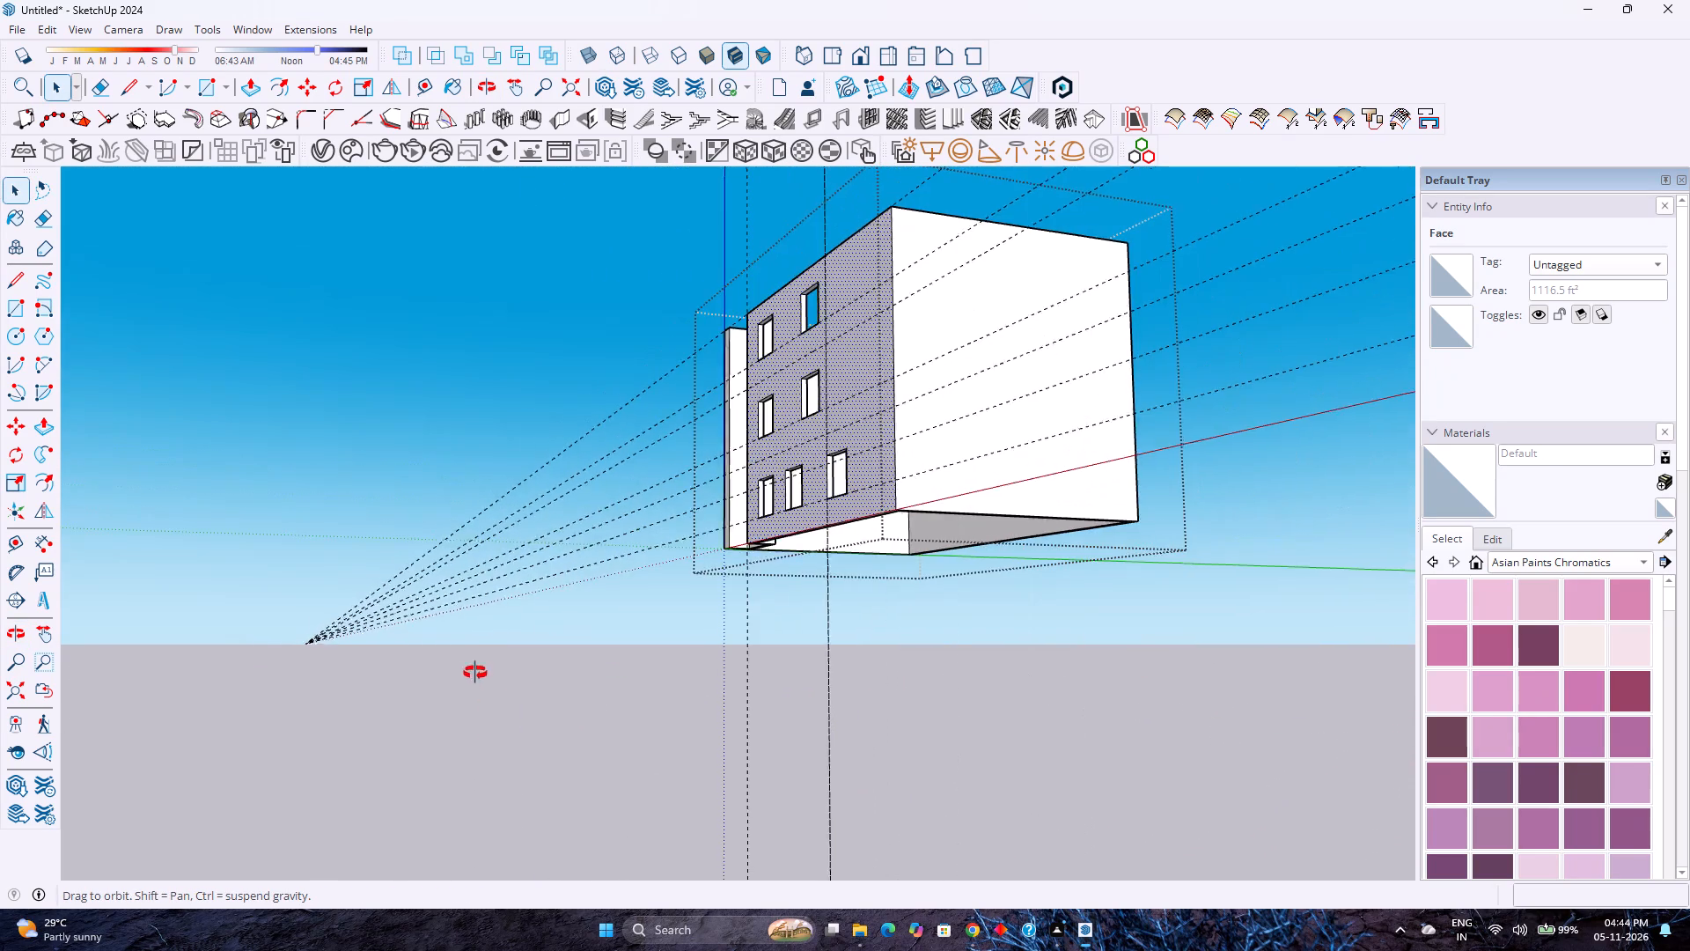
pyautogui.moveTo(475, 673); pyautogui.dragTo(470, 721, button='middle')
pyautogui.moveTo(459, 716); pyautogui.dragTo(448, 711, button='middle')
pyautogui.middleClick(405, 719)
pyautogui.scroll(4, 731, 495)
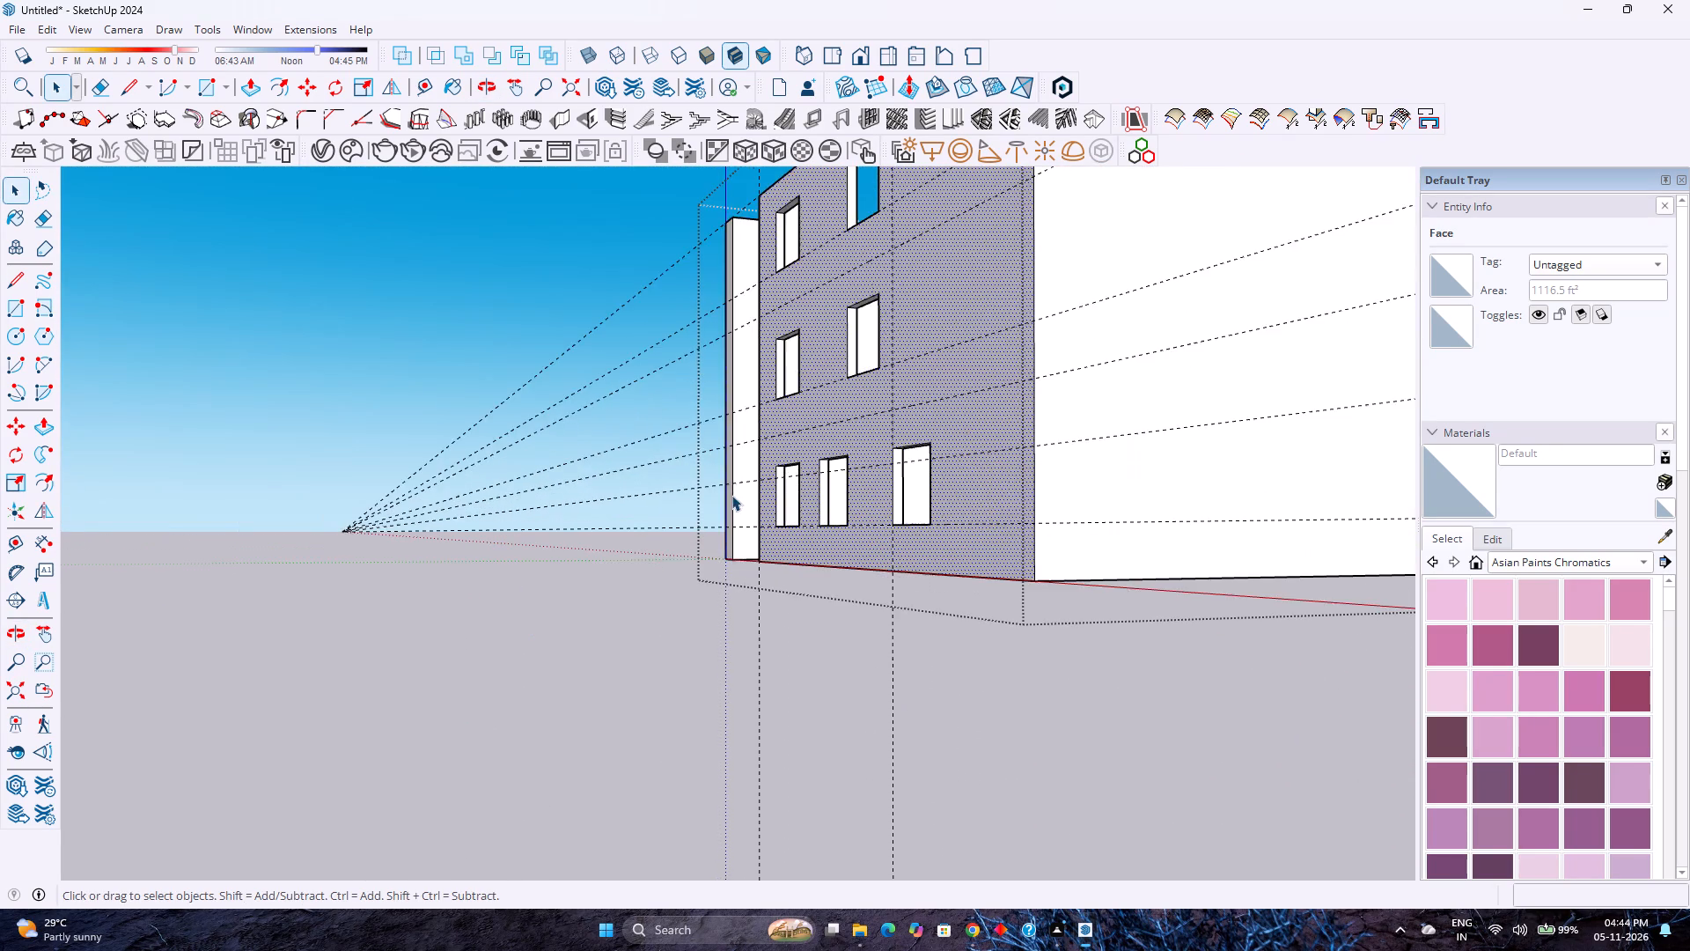
pyautogui.scroll(6, 731, 495)
pyautogui.scroll(-2, 739, 555)
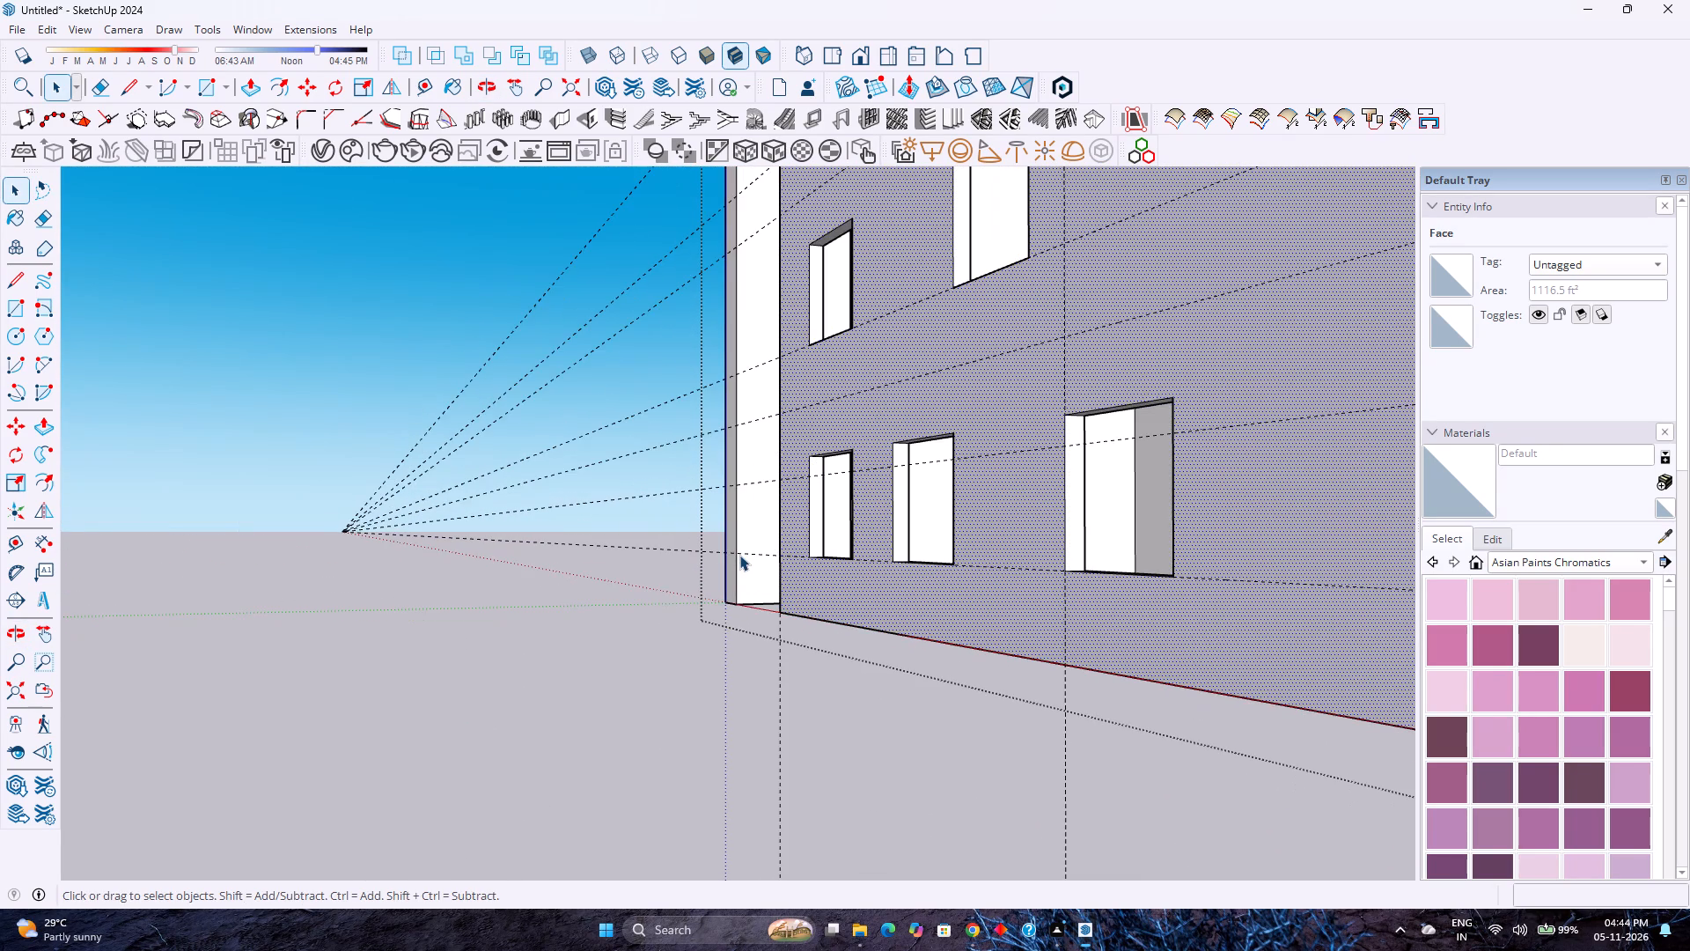
pyautogui.moveTo(739, 555); pyautogui.dragTo(733, 635, button='middle')
pyautogui.middleClick(733, 635)
pyautogui.scroll(-10, 731, 620)
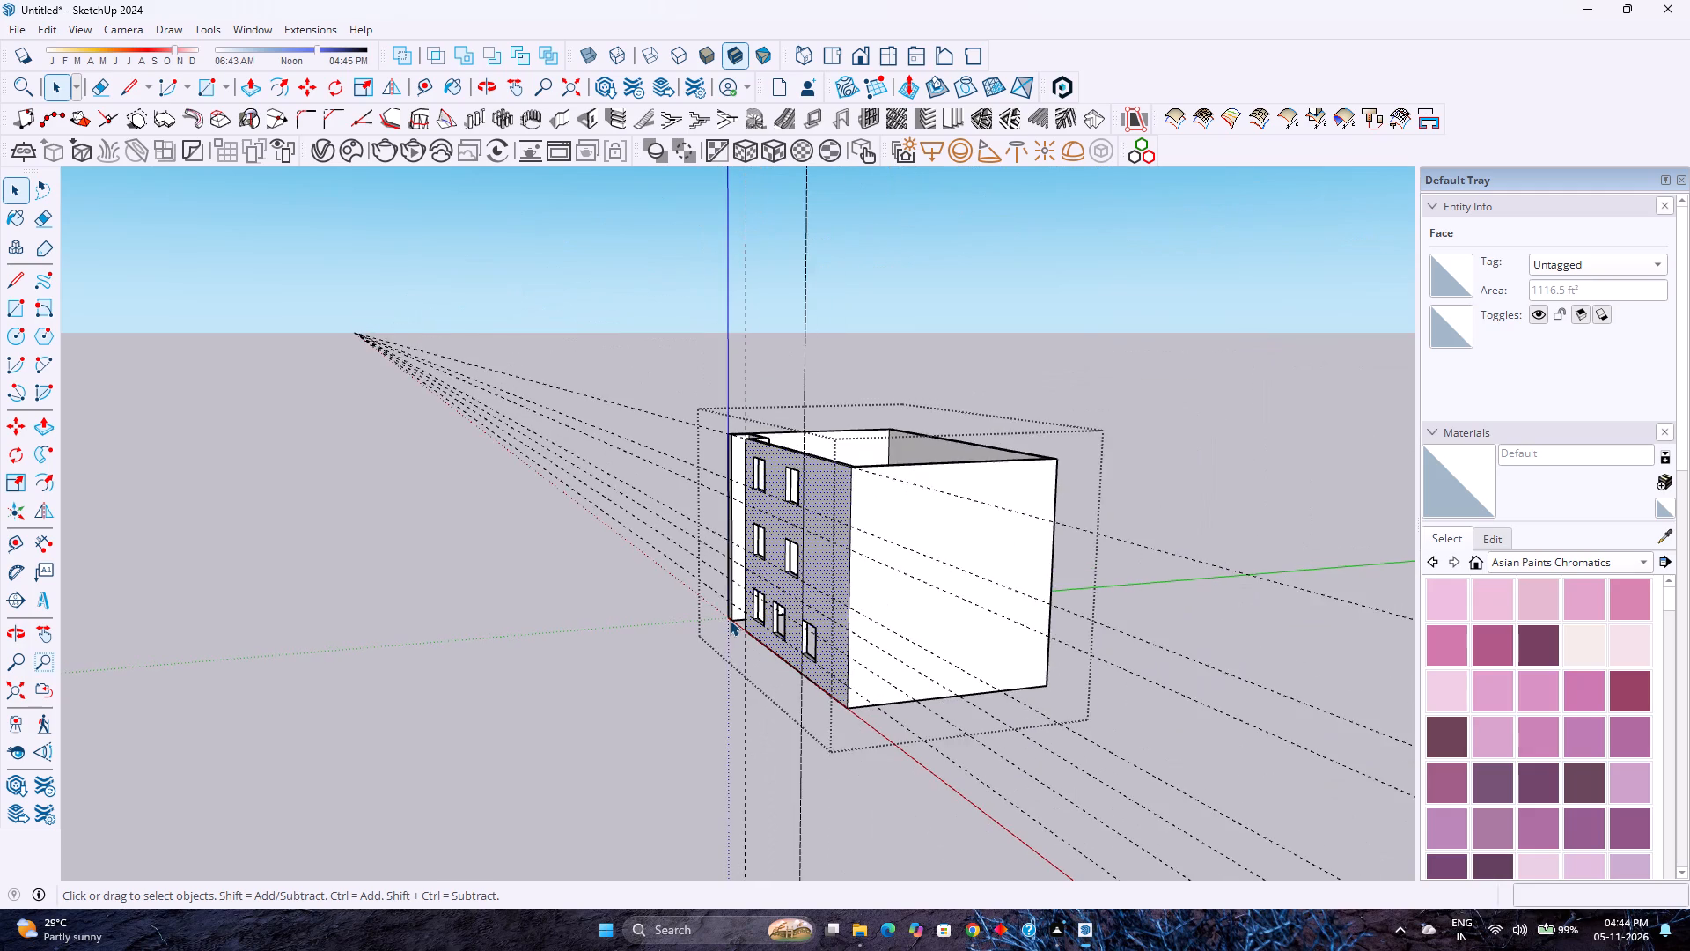
pyautogui.scroll(-3, 730, 620)
pyautogui.moveTo(726, 619); pyautogui.dragTo(1270, 595, button='middle')
pyautogui.middleClick(1270, 595)
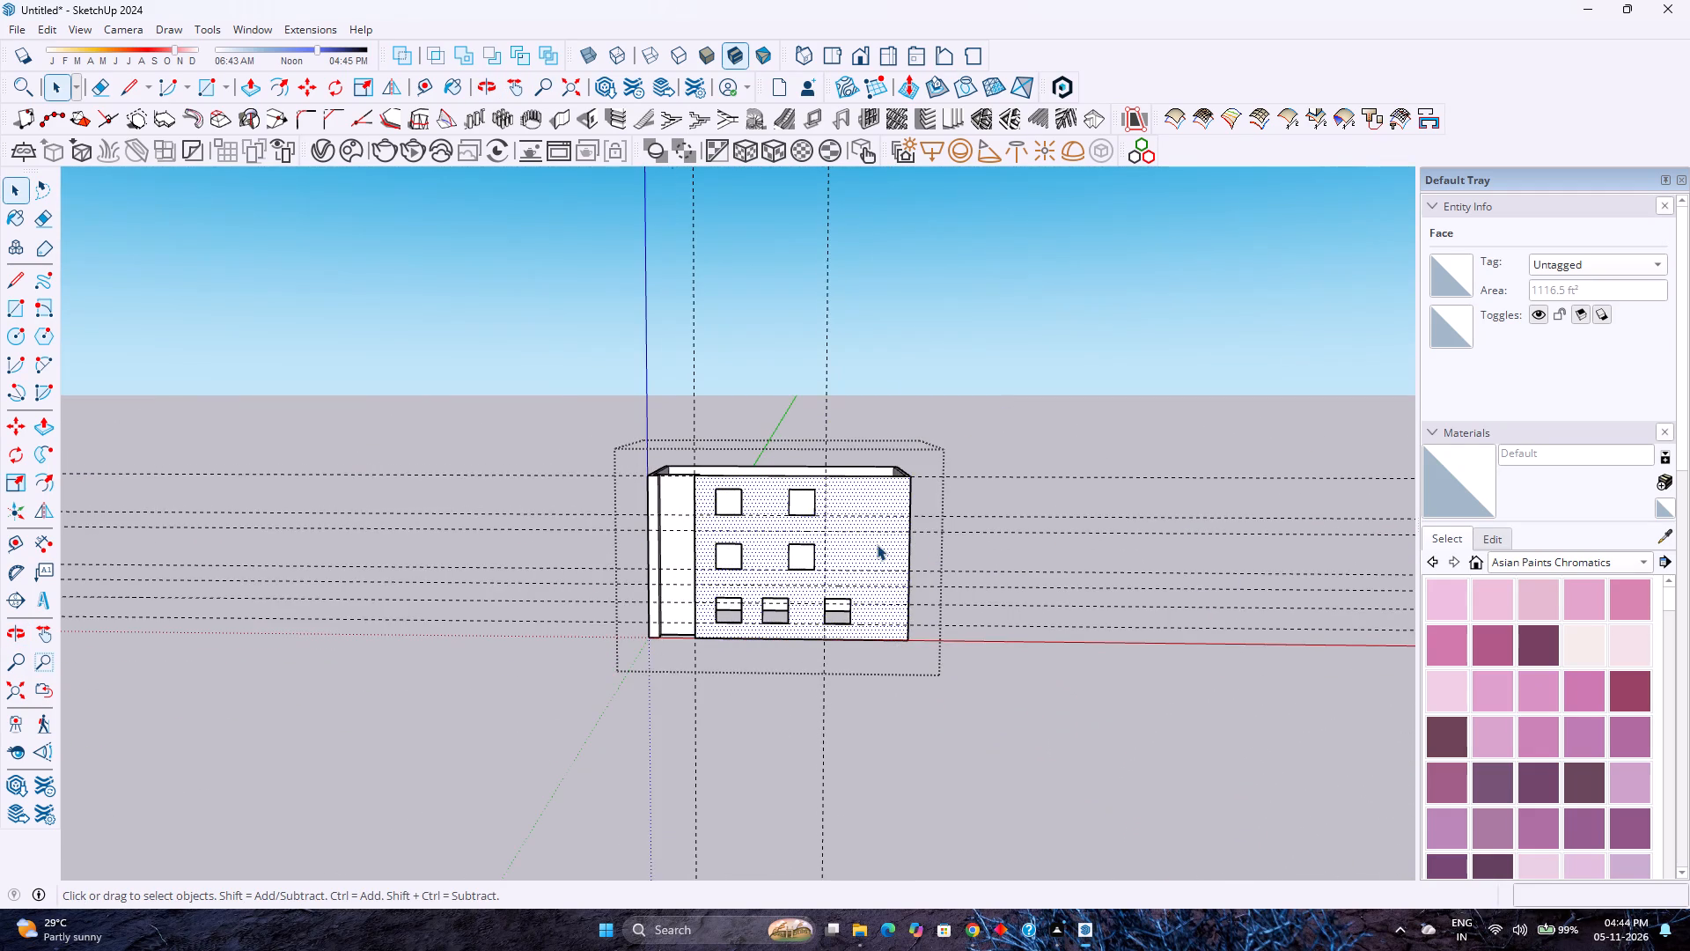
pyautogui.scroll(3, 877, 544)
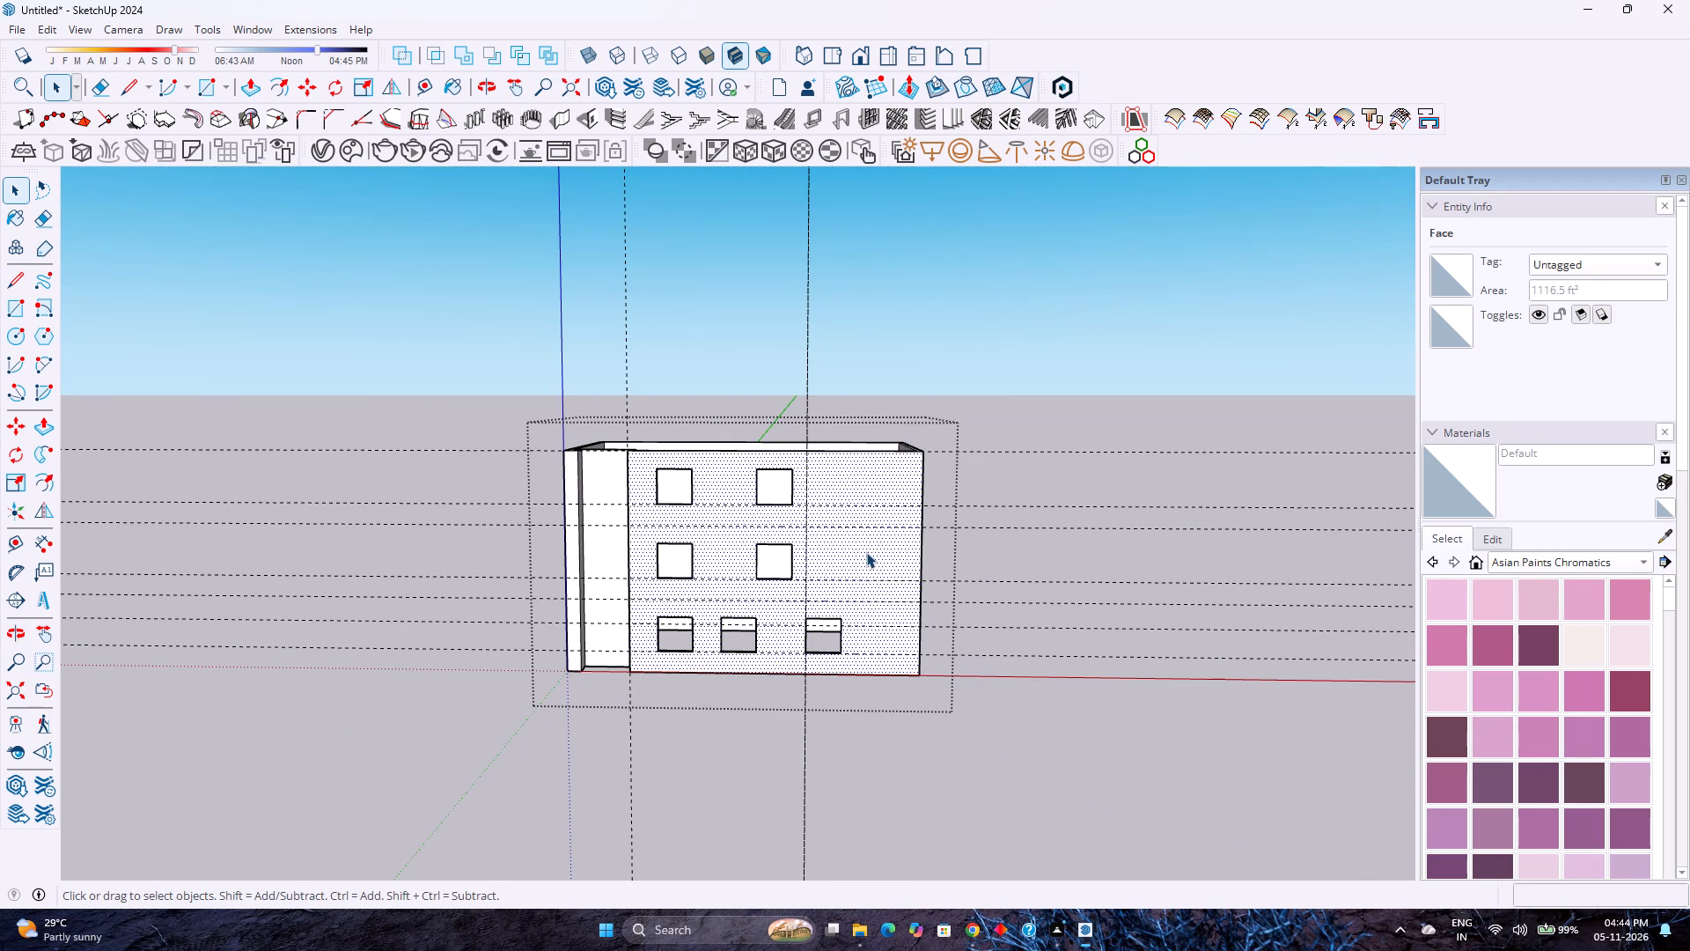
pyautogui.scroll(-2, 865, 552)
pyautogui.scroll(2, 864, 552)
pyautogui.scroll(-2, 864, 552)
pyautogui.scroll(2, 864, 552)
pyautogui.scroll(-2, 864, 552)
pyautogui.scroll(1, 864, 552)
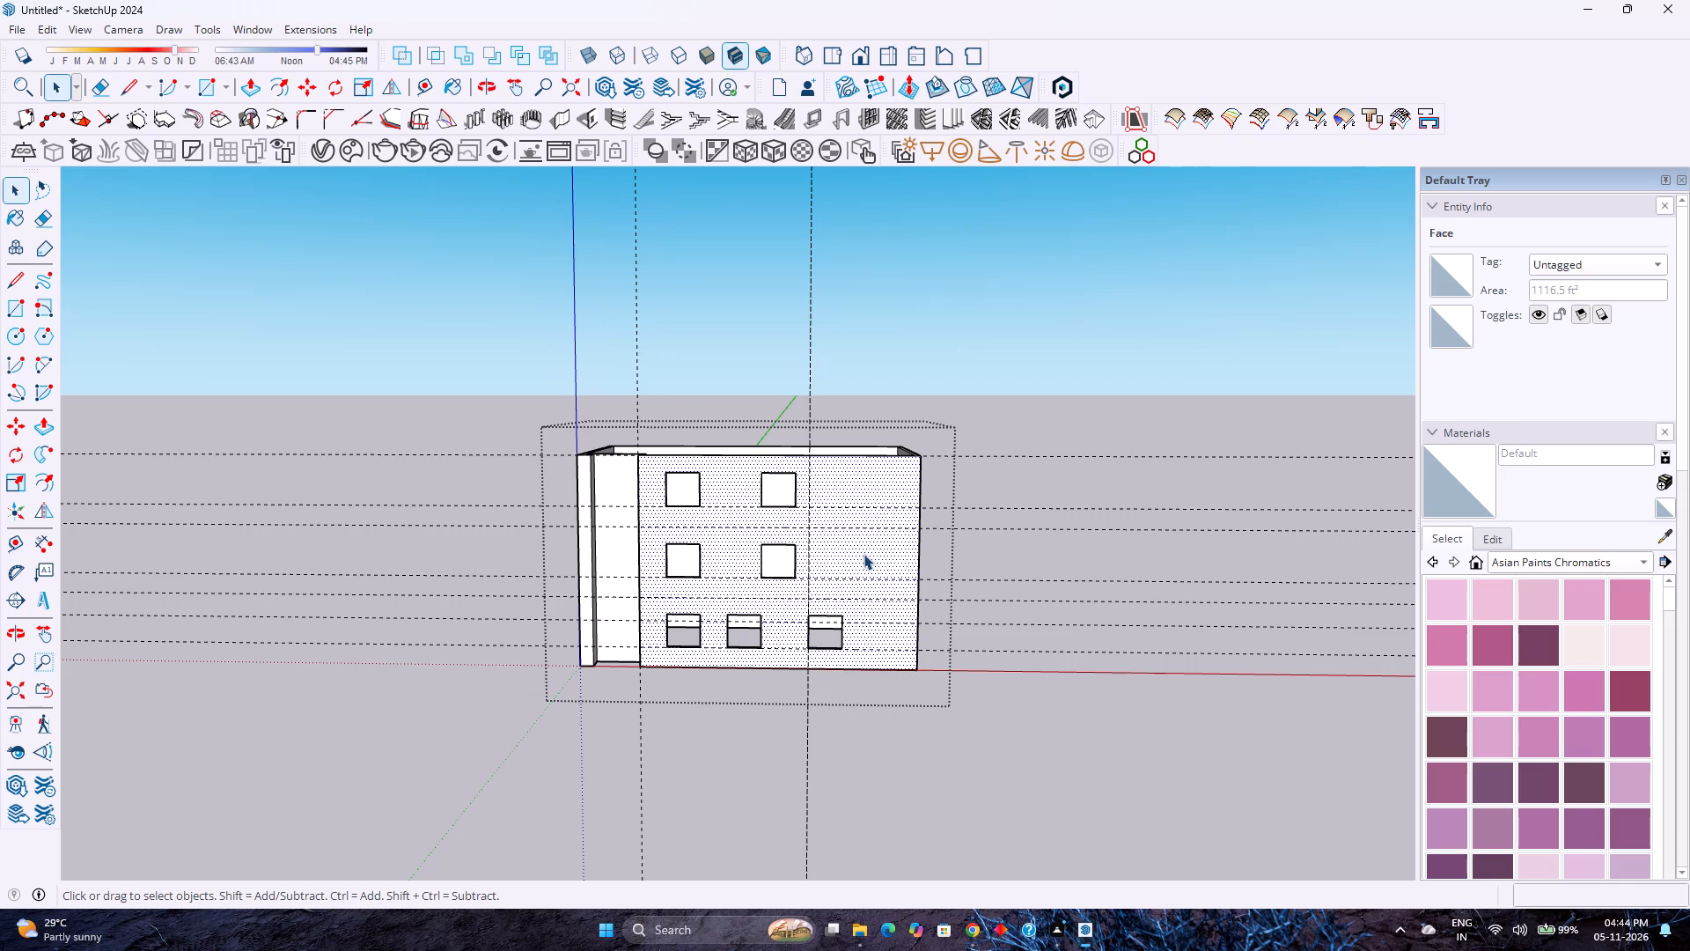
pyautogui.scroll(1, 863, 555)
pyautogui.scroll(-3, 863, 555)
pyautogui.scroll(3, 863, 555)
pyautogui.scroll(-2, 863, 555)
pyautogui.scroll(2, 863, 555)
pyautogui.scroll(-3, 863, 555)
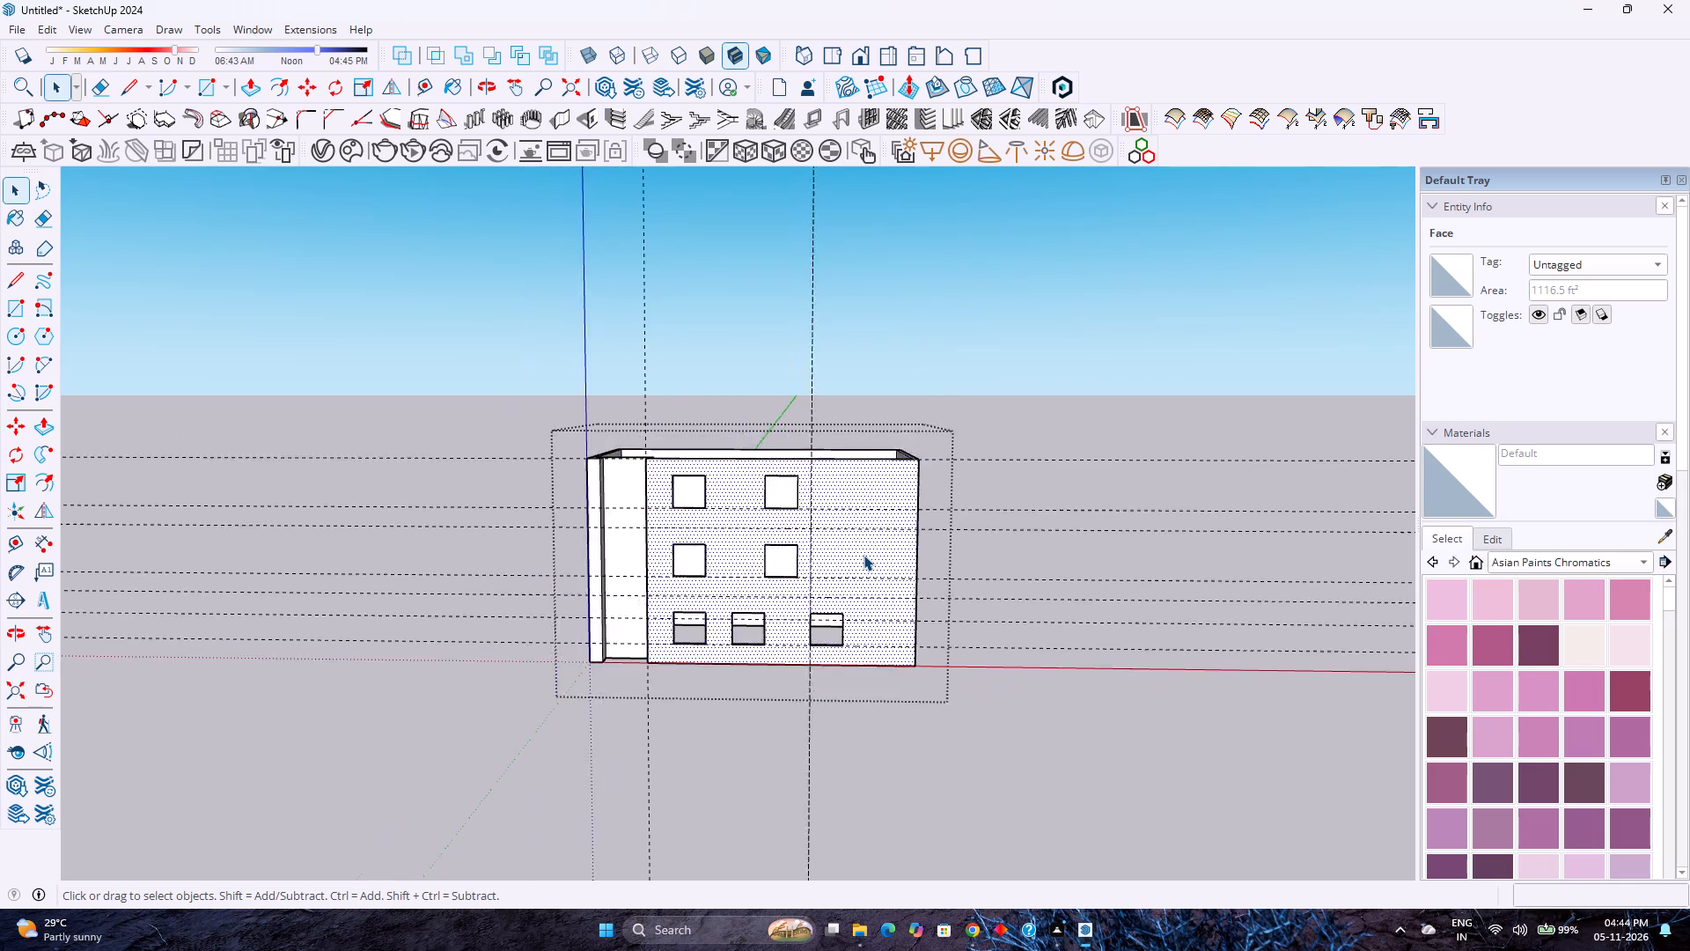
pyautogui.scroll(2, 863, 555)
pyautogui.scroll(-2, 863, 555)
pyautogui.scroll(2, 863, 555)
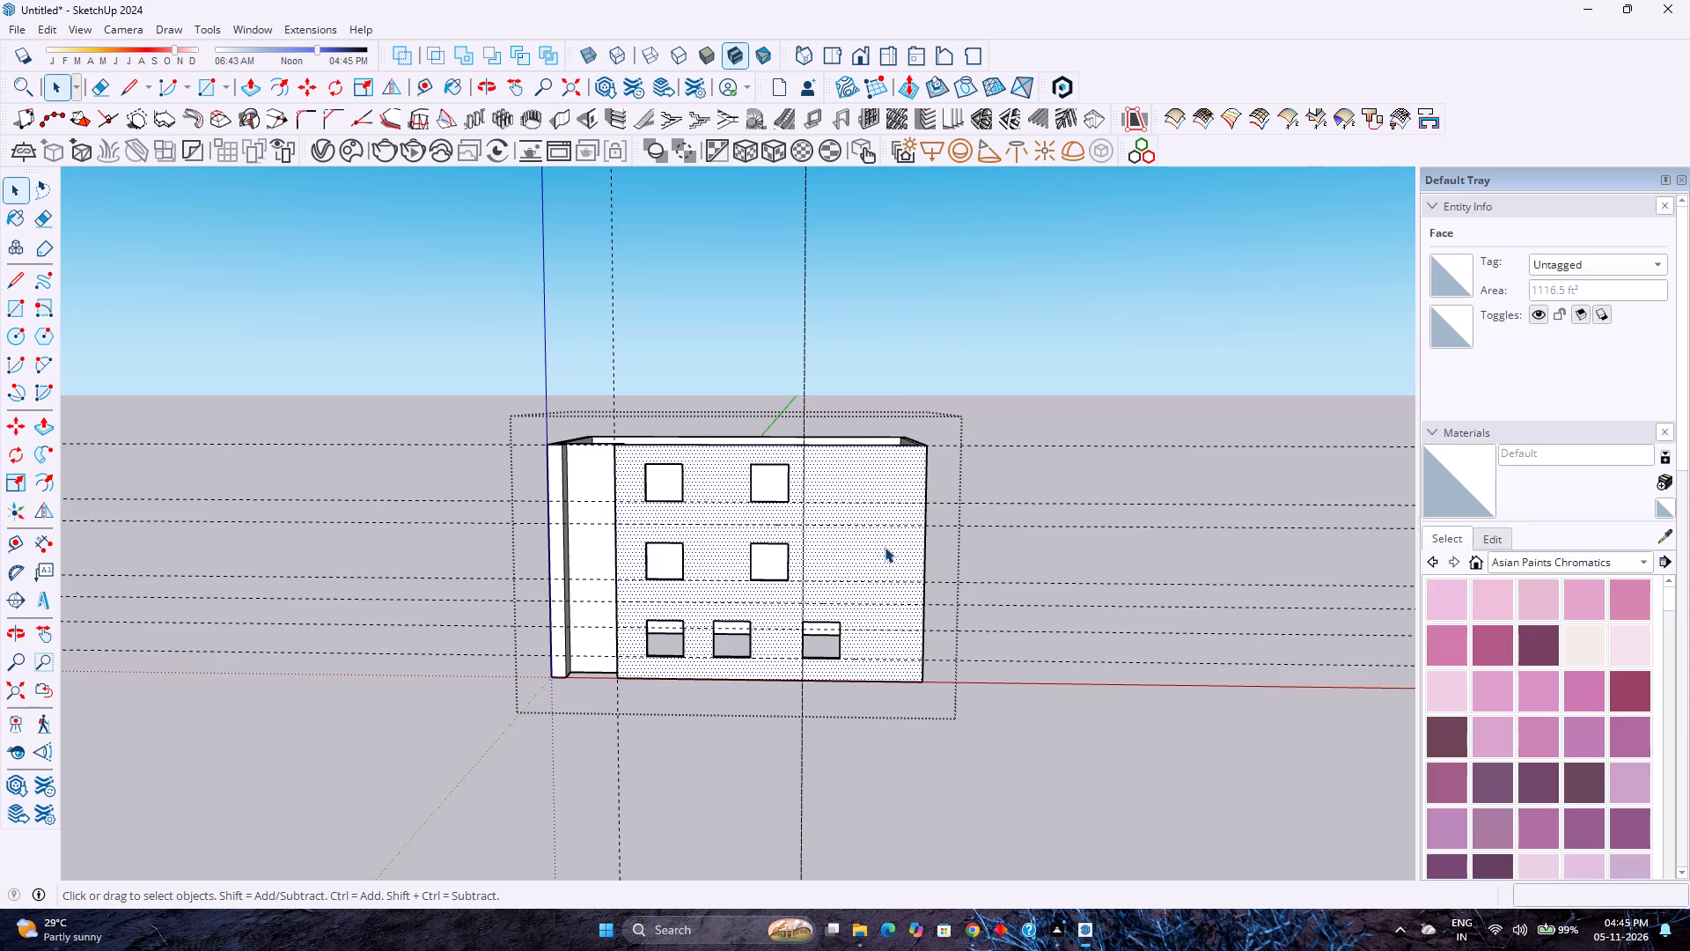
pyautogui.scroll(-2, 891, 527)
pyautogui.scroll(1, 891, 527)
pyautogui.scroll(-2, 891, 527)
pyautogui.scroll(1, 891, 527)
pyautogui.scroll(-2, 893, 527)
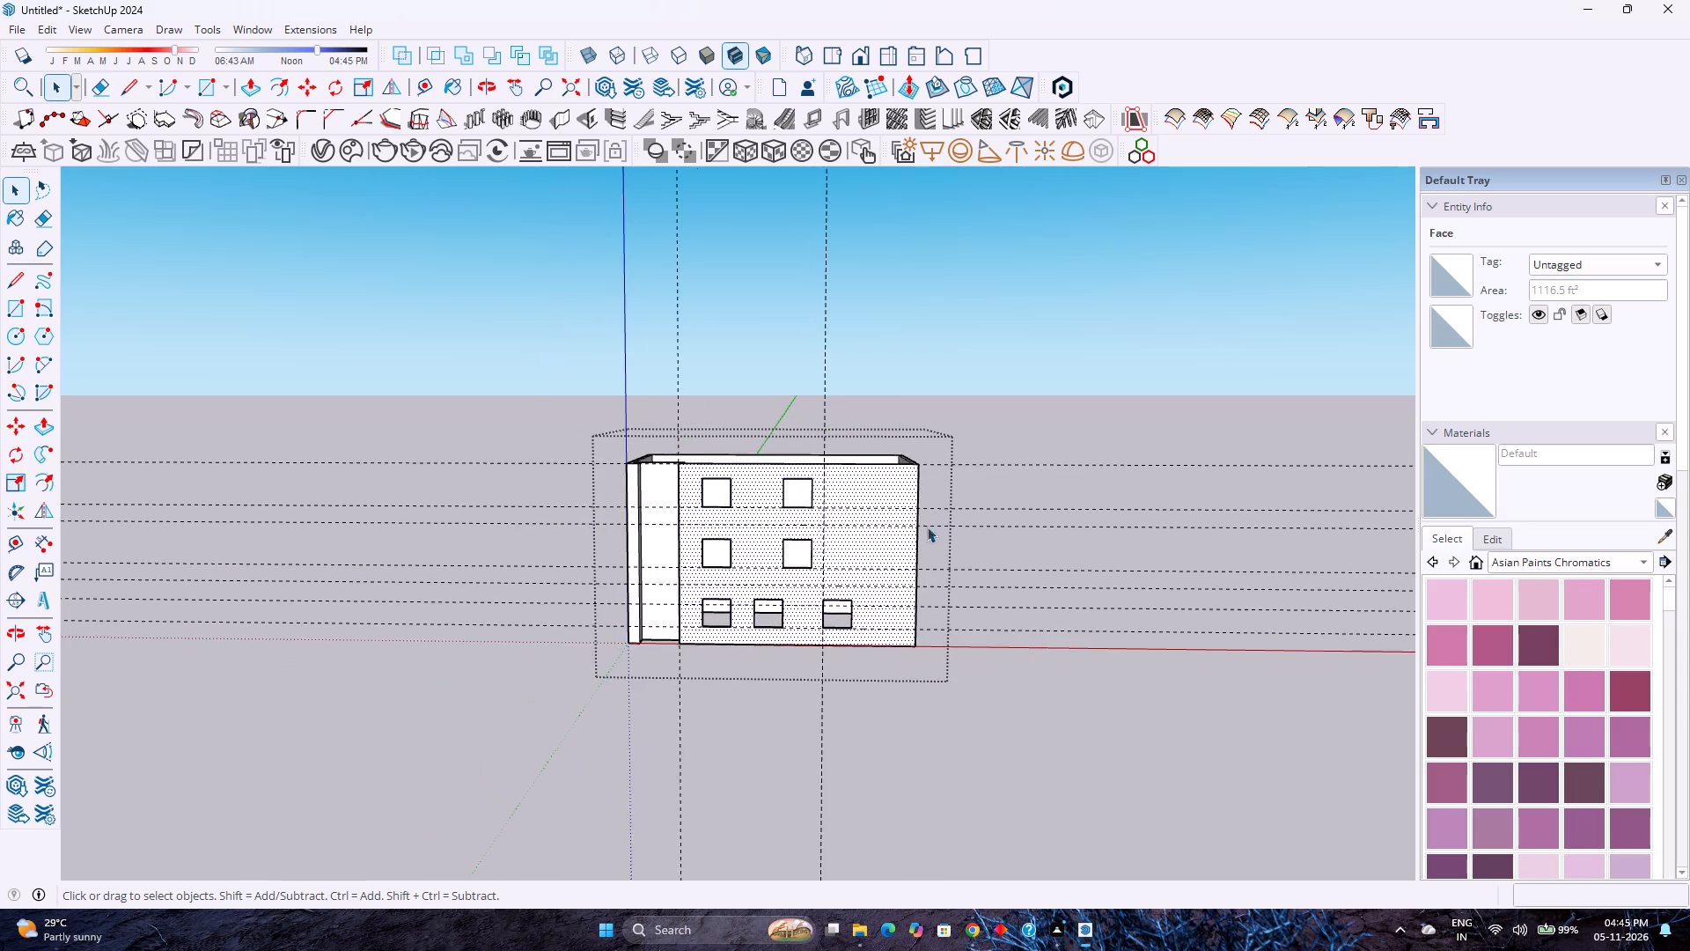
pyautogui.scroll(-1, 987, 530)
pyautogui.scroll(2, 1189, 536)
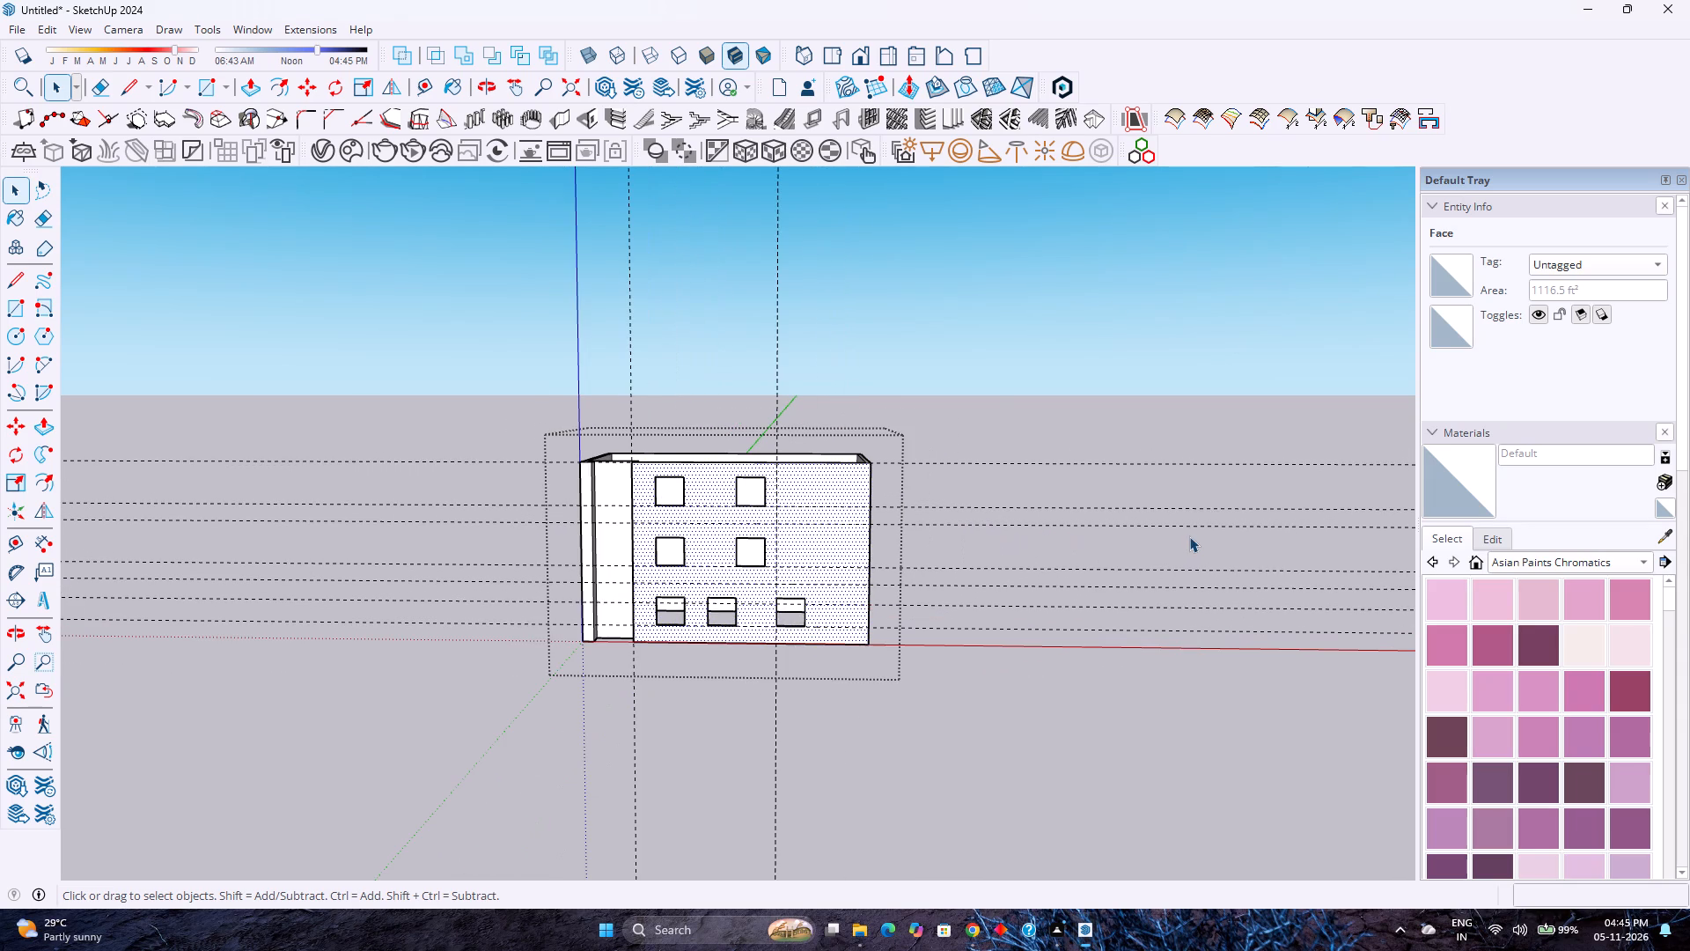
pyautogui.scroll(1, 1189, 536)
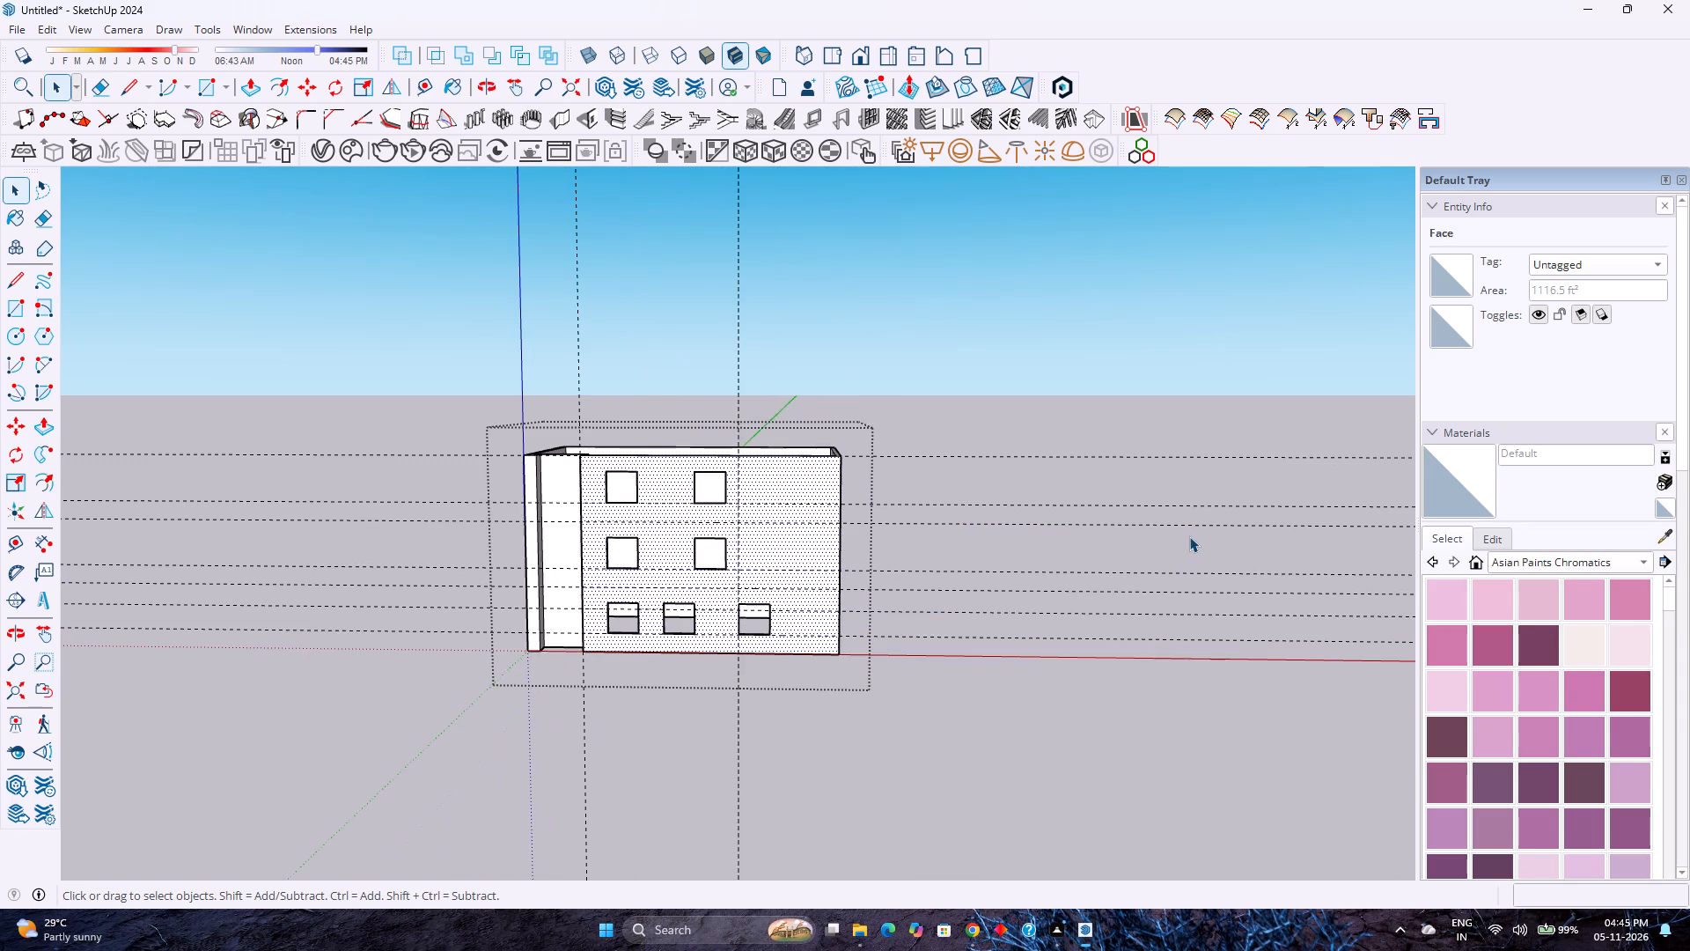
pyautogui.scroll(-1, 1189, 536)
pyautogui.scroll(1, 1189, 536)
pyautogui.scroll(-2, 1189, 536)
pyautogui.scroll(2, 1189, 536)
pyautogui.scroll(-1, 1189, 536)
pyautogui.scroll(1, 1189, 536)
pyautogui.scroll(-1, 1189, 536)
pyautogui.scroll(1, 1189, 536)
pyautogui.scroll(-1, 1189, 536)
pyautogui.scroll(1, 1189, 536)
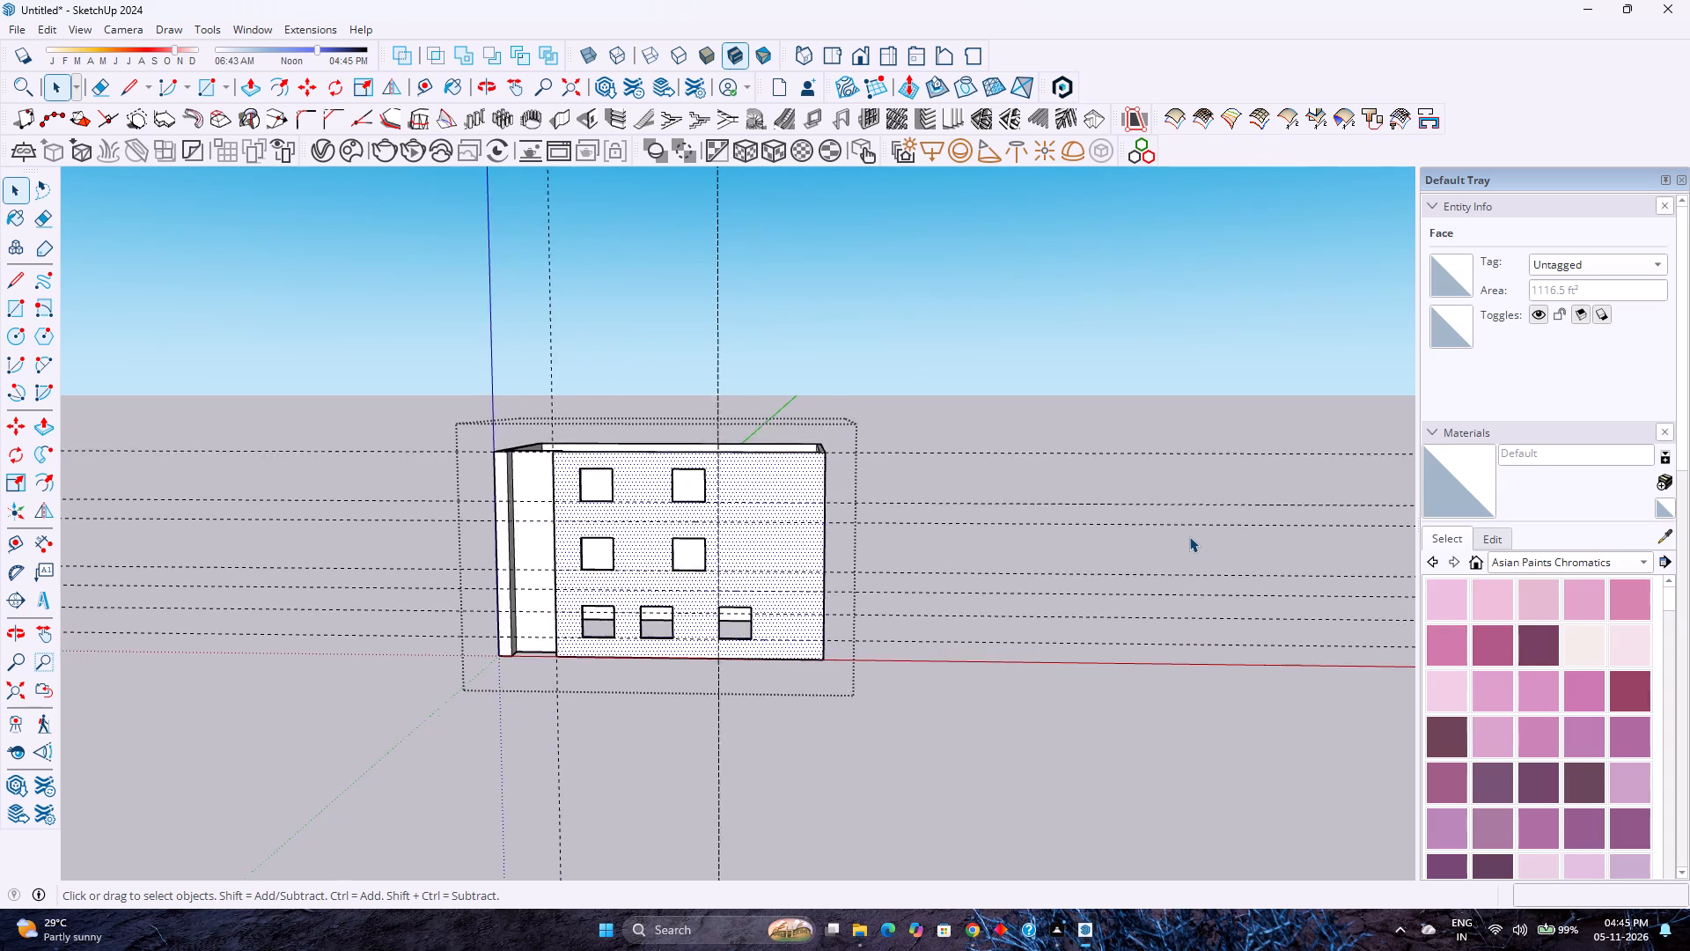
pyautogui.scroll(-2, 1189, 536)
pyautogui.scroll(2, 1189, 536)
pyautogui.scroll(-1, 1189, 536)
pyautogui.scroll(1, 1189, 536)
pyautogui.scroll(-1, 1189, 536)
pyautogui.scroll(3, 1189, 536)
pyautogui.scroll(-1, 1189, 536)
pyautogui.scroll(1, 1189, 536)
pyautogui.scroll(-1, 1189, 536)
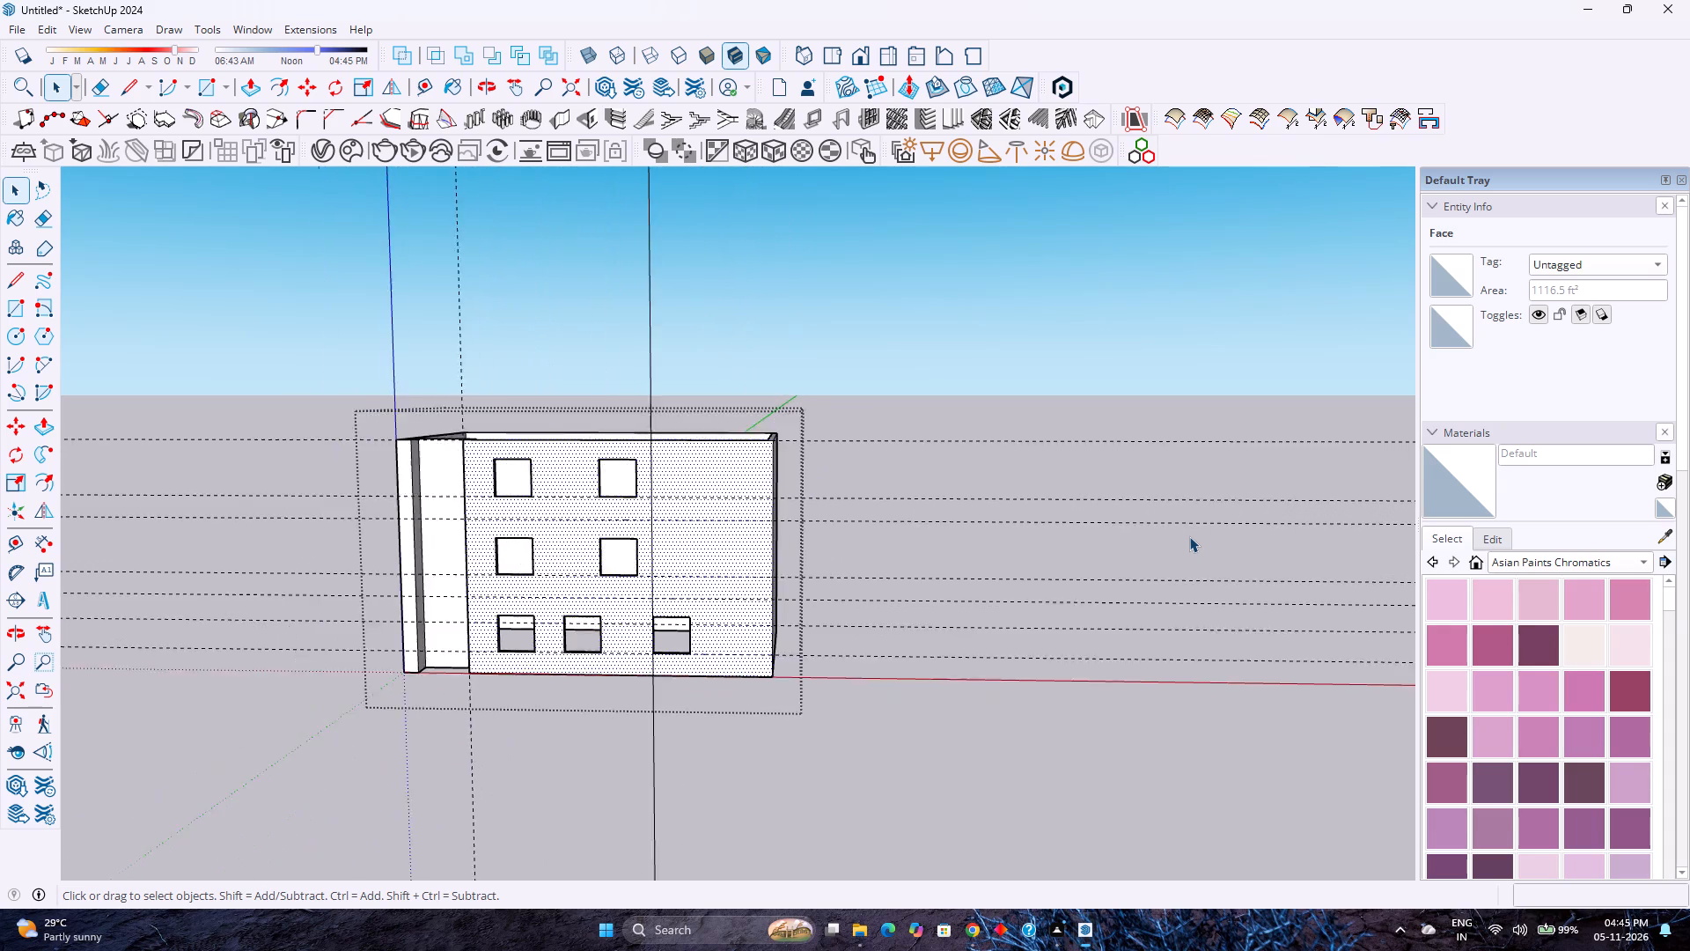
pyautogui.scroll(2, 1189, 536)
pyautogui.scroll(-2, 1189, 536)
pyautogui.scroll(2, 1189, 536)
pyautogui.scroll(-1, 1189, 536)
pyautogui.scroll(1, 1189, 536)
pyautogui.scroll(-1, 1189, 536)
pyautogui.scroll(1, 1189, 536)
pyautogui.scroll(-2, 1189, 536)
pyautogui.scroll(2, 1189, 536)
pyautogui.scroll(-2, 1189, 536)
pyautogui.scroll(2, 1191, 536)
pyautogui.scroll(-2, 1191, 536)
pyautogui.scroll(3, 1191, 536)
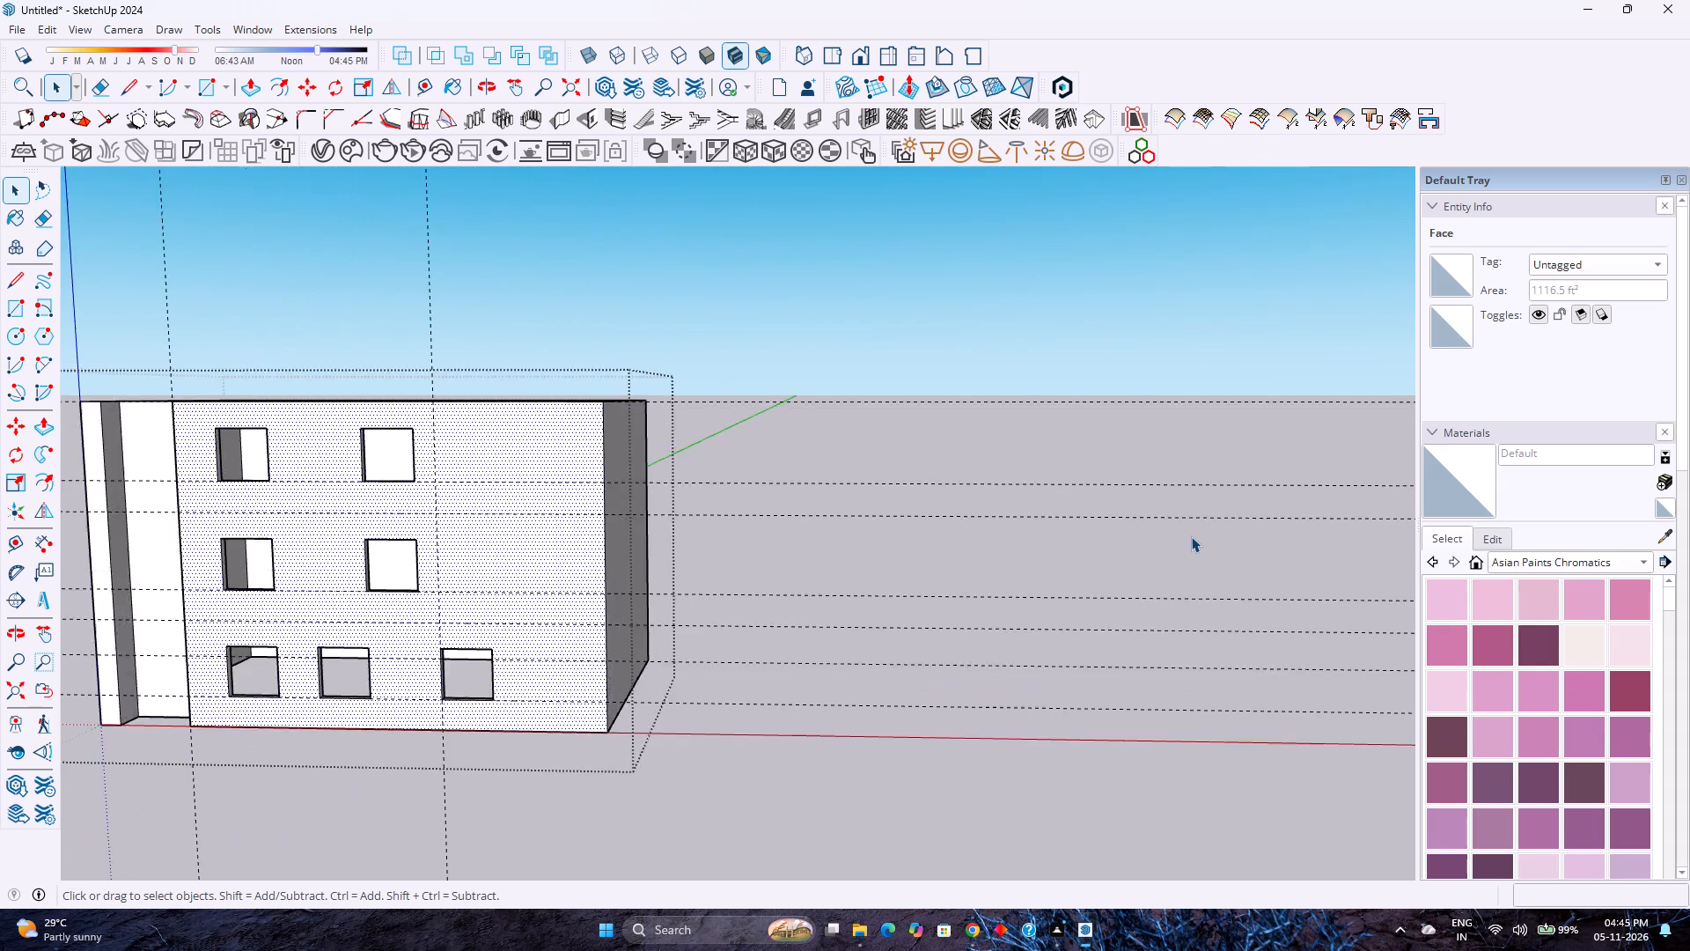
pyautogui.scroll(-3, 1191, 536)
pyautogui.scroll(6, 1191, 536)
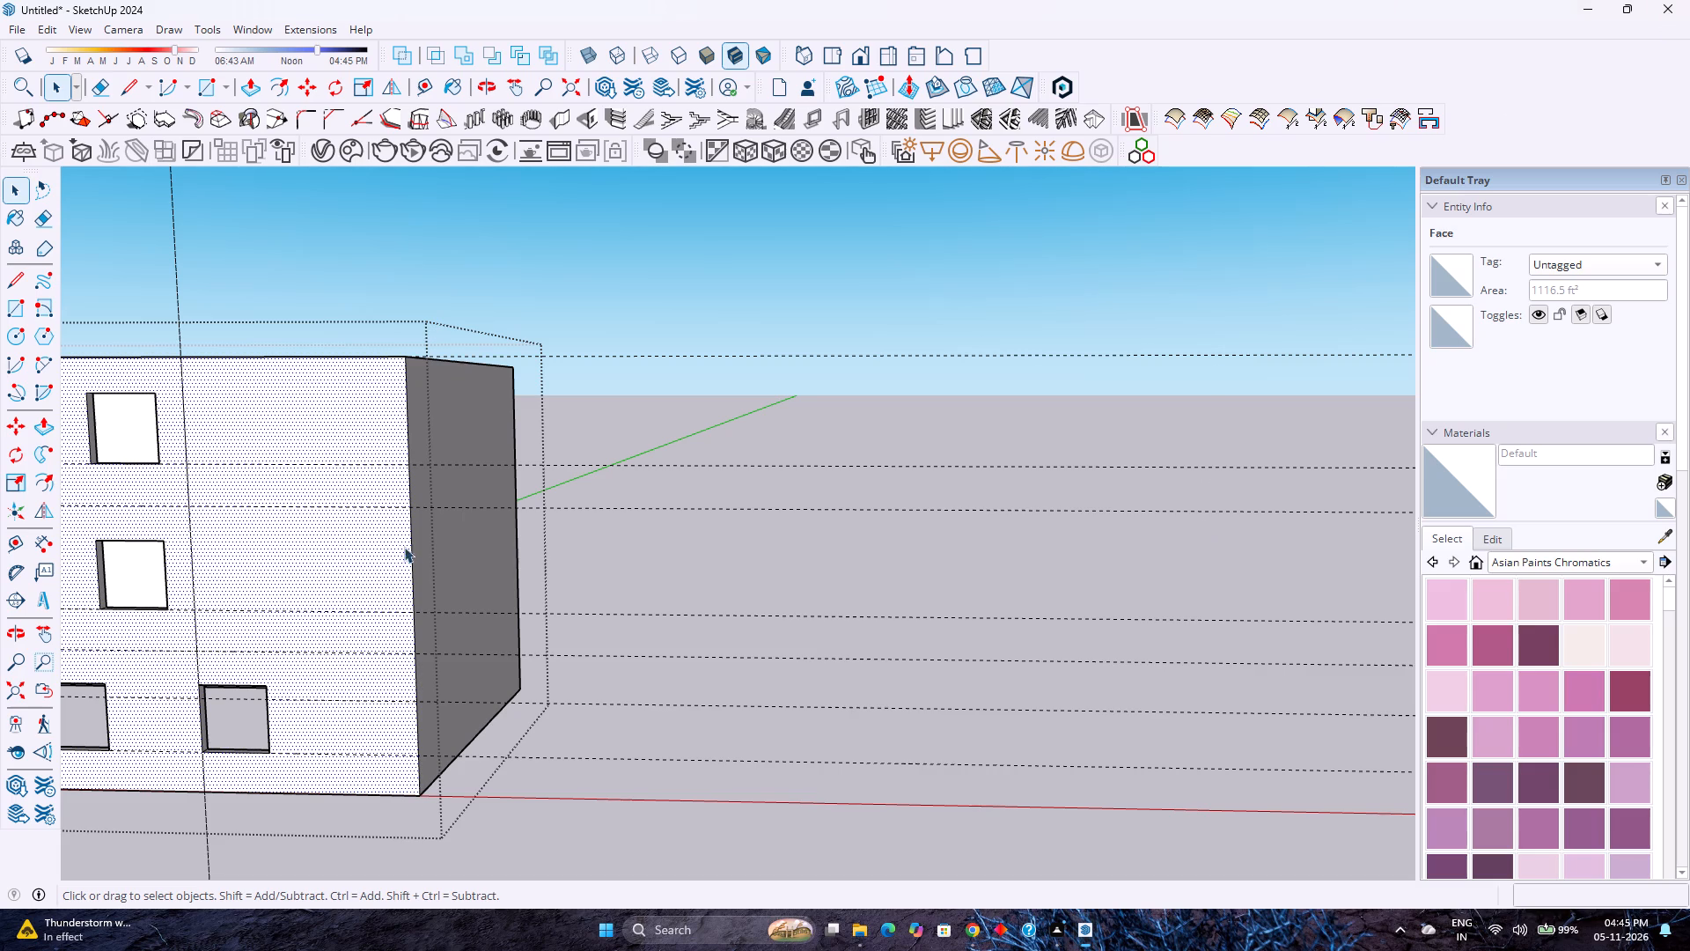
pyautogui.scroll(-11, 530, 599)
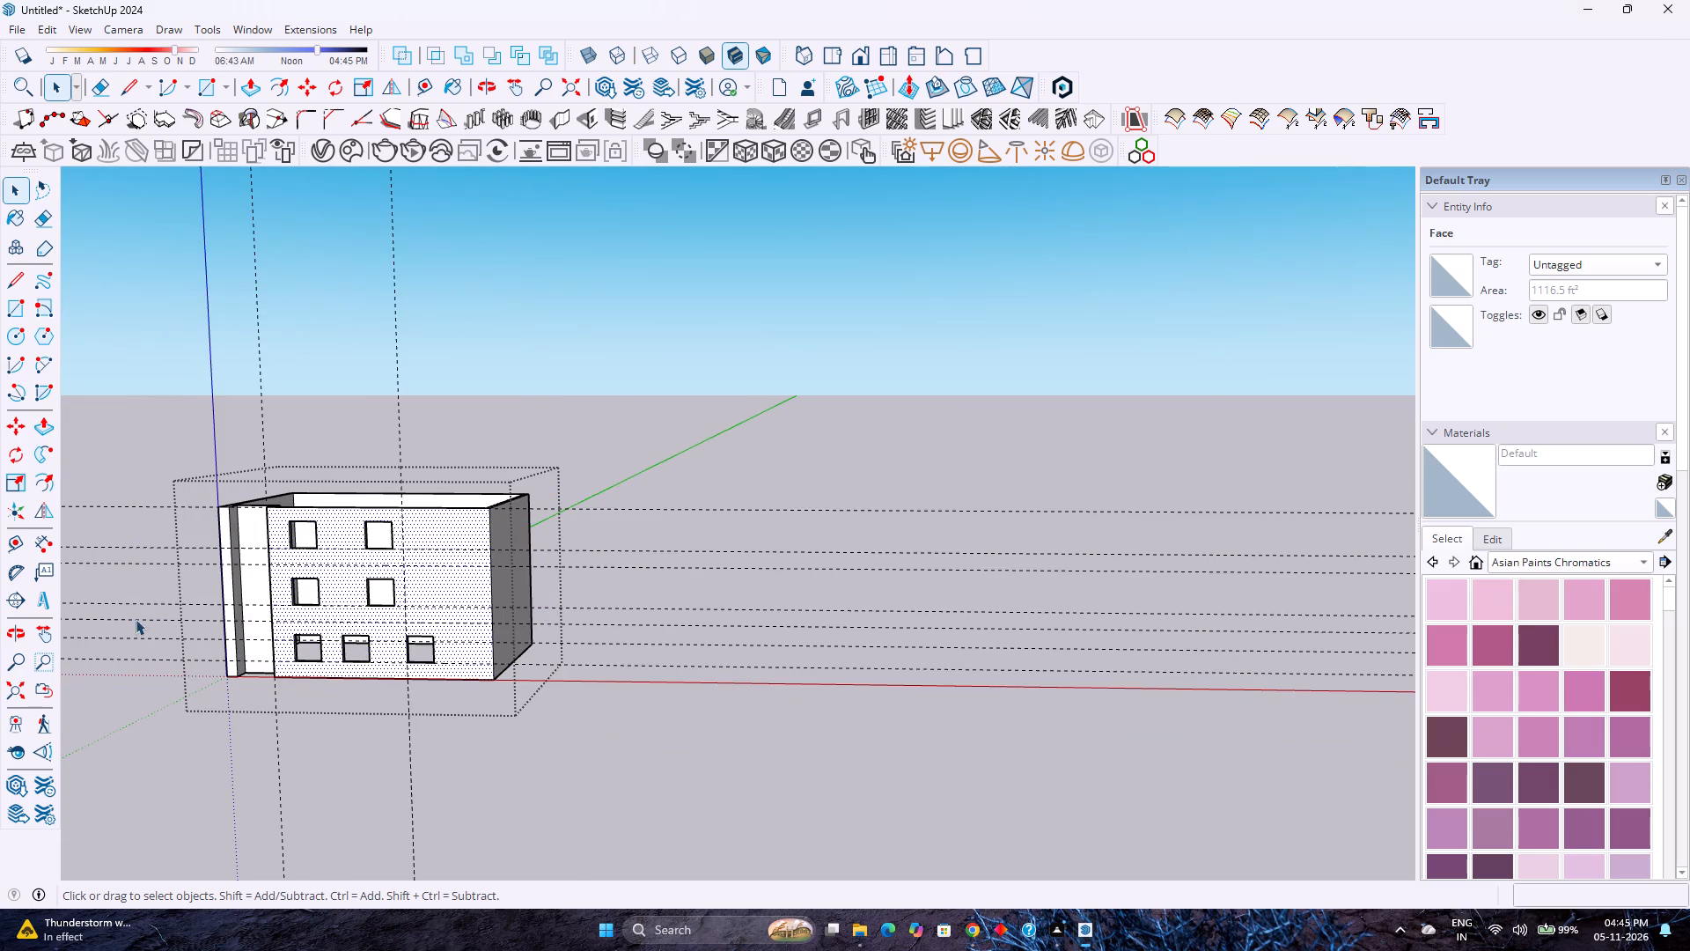
# Examine the window facade, full-height recess, blank end wall and open top of the building shell from frontal, oblique and raised viewpoints.
pyautogui.scroll(6, 131, 619)
pyautogui.scroll(7, 223, 612)
pyautogui.moveTo(305, 601); pyautogui.dragTo(322, 589, button='middle')
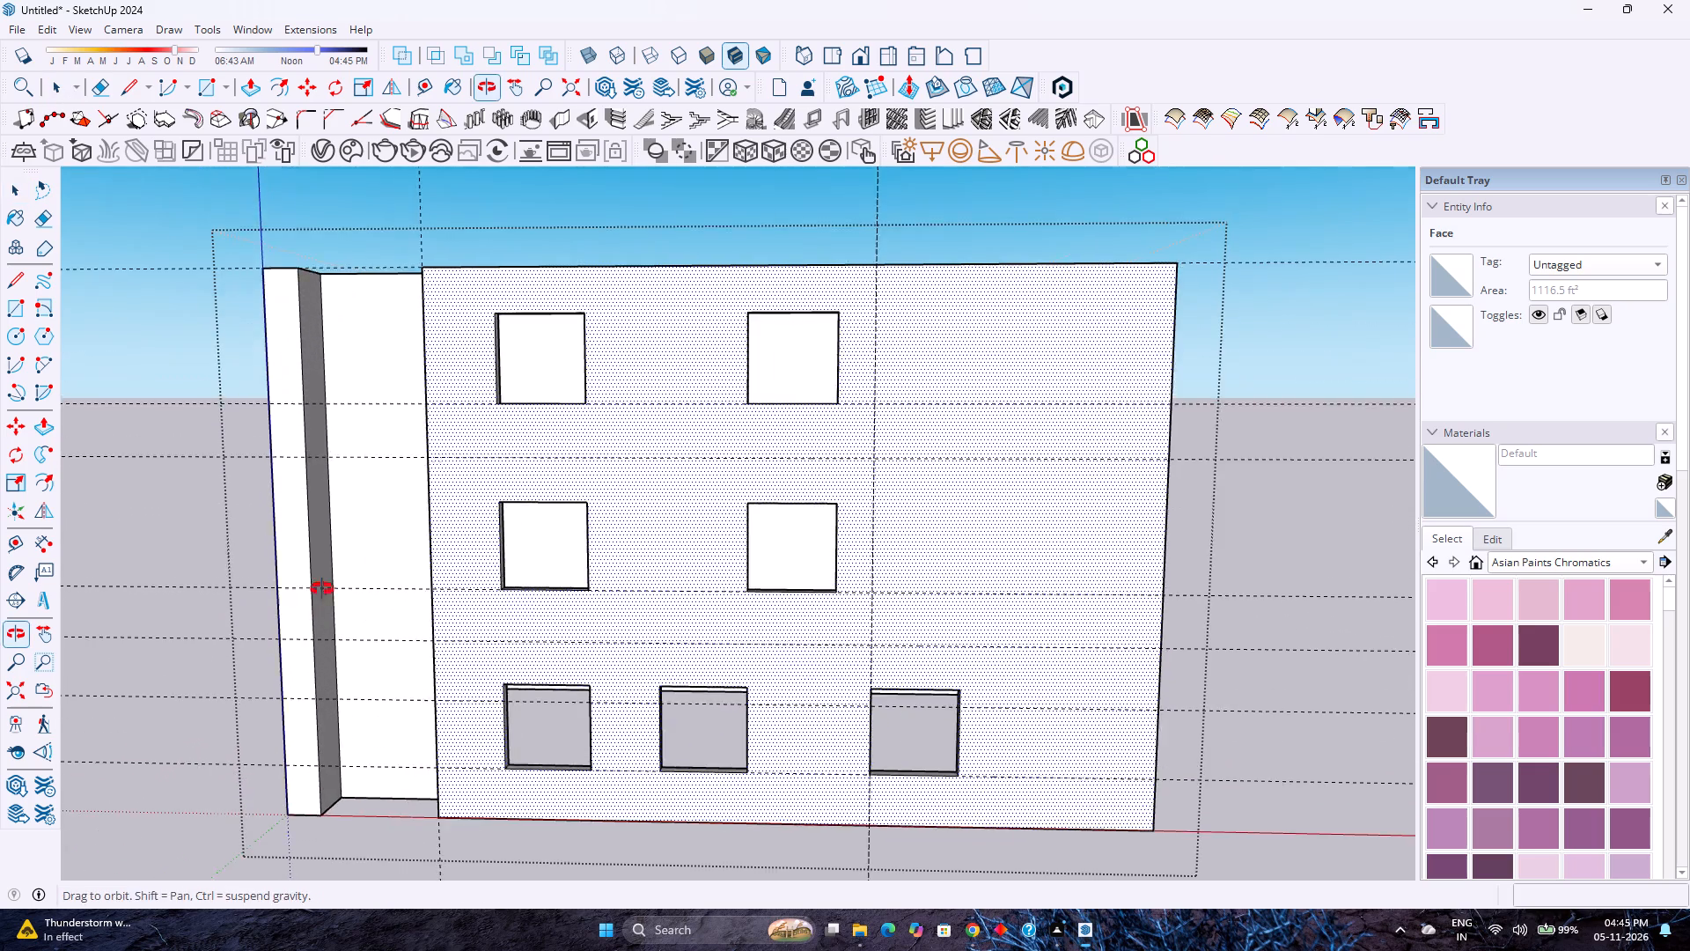
pyautogui.moveTo(322, 589); pyautogui.dragTo(373, 558, button='middle')
pyautogui.middleClick(378, 556)
pyautogui.scroll(-6, 378, 556)
pyautogui.scroll(2, 254, 647)
pyautogui.middleClick(254, 647)
pyautogui.moveTo(303, 622); pyautogui.dragTo(320, 613, button='middle')
pyautogui.scroll(-3, 320, 612)
pyautogui.scroll(4, 263, 728)
pyautogui.middleClick(683, 537)
pyautogui.moveTo(666, 555); pyautogui.dragTo(481, 637, button='middle')
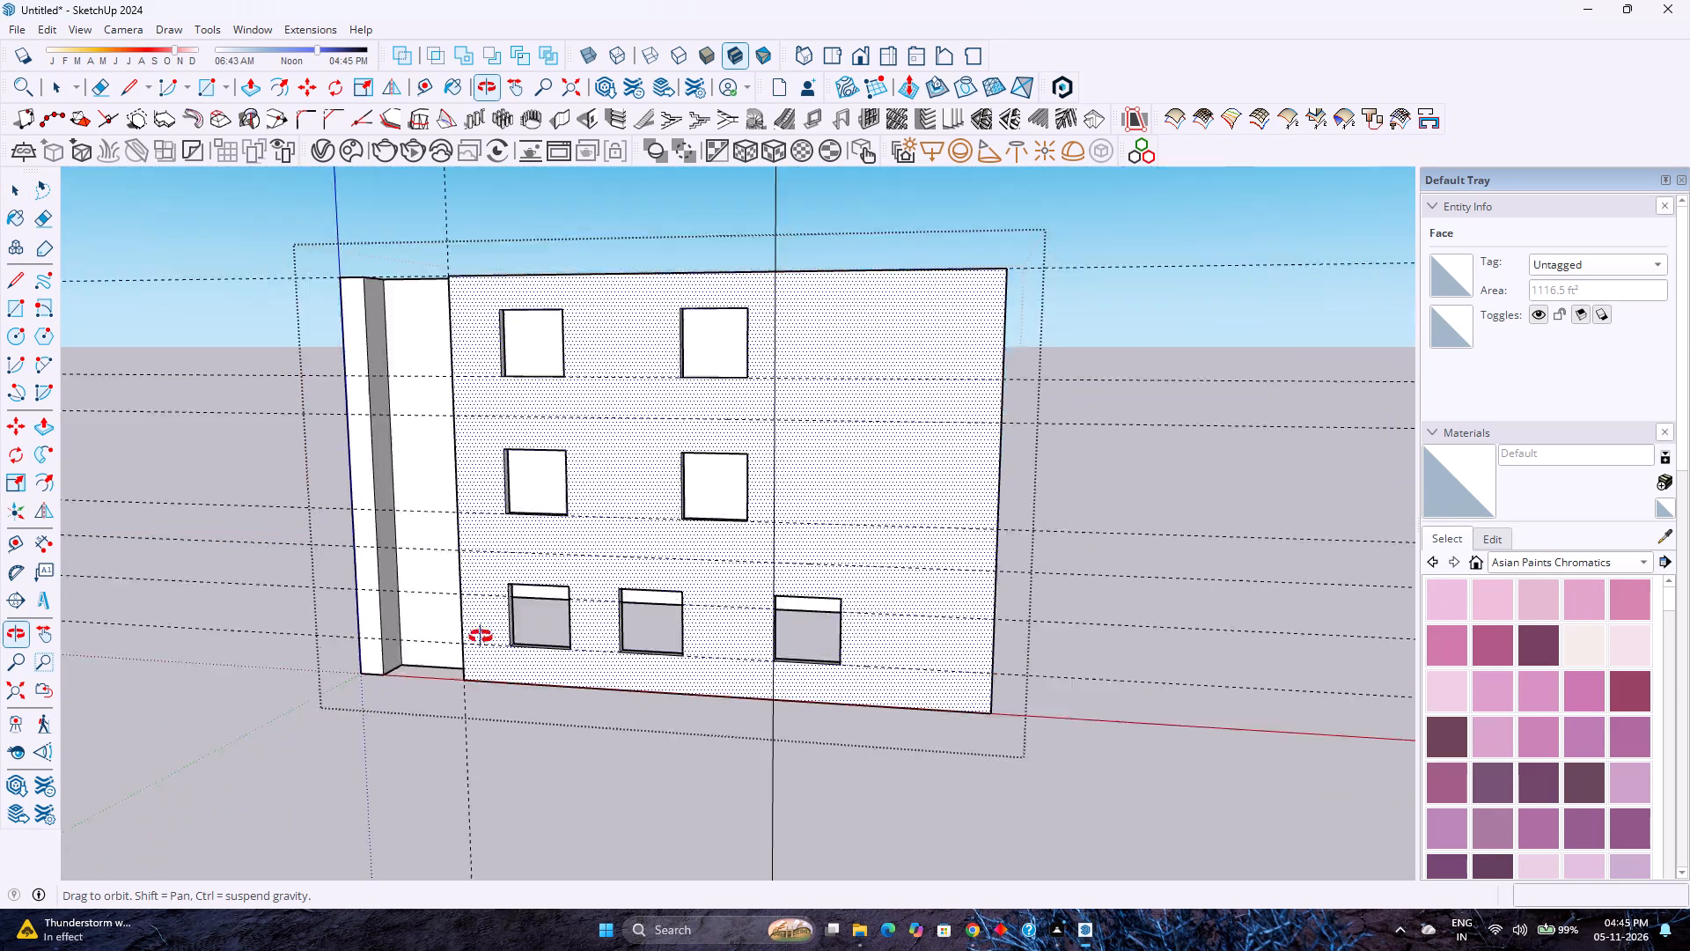
pyautogui.moveTo(481, 637); pyautogui.dragTo(70, 675, button='middle')
pyautogui.middleClick(70, 675)
pyautogui.scroll(4, 446, 509)
pyautogui.scroll(-2, 446, 509)
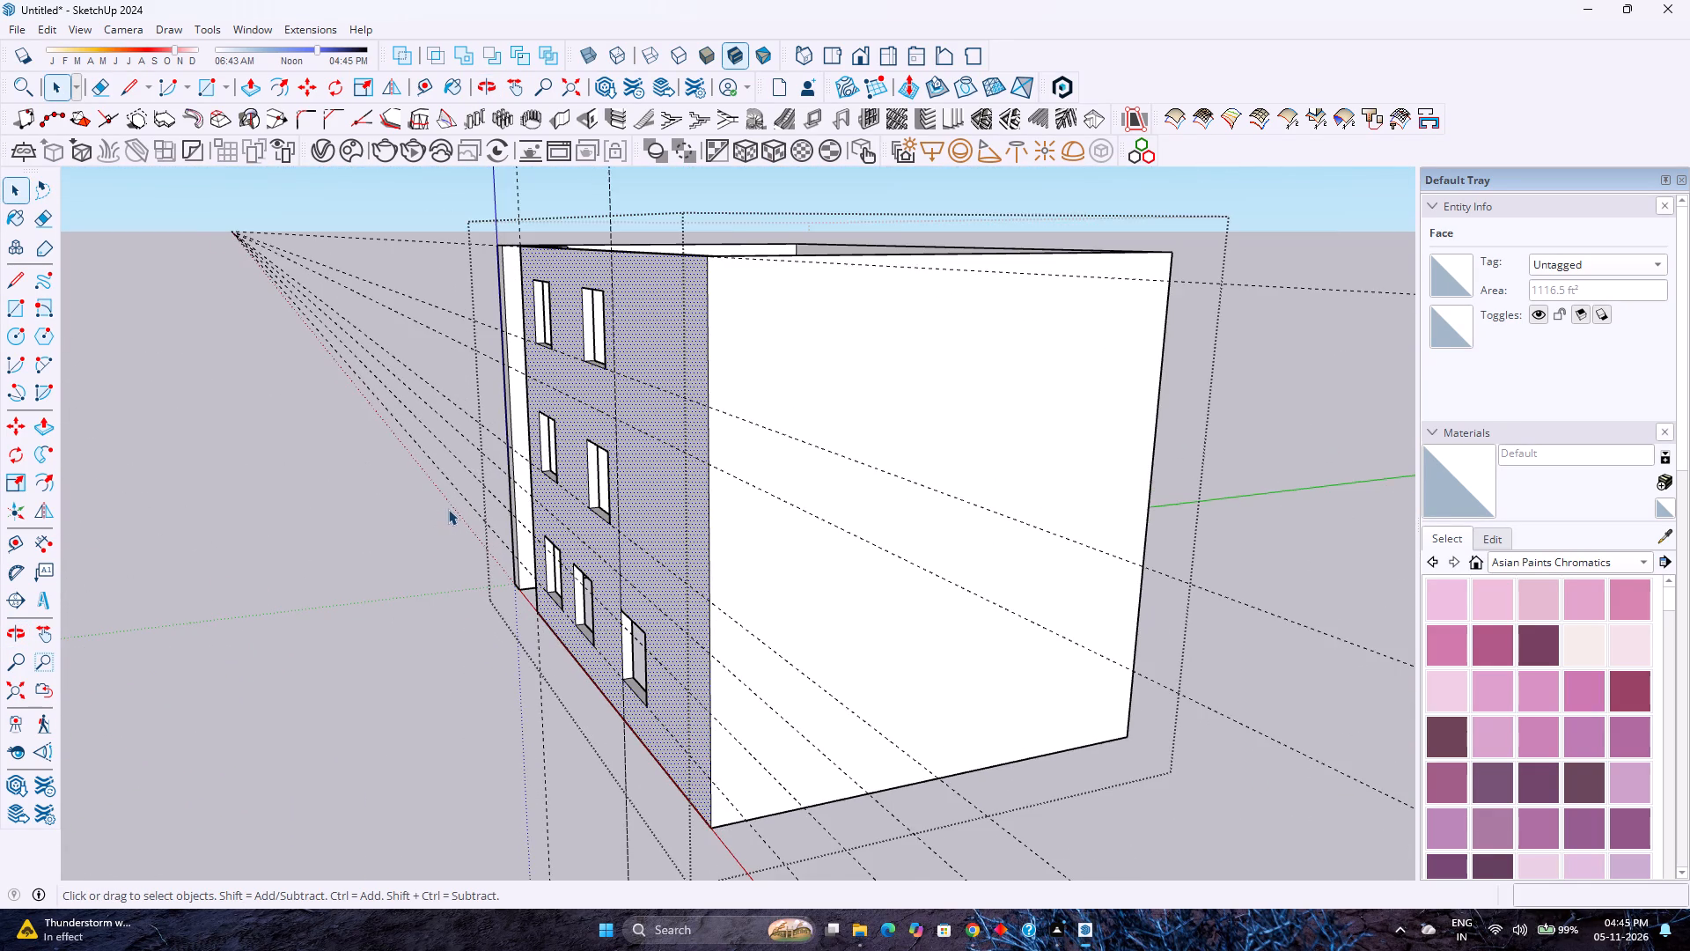
pyautogui.moveTo(469, 510); pyautogui.dragTo(557, 616, button='middle')
pyautogui.moveTo(557, 616); pyautogui.dragTo(521, 642, button='middle')
pyautogui.moveTo(511, 643); pyautogui.dragTo(775, 542, button='middle')
pyautogui.middleClick(775, 542)
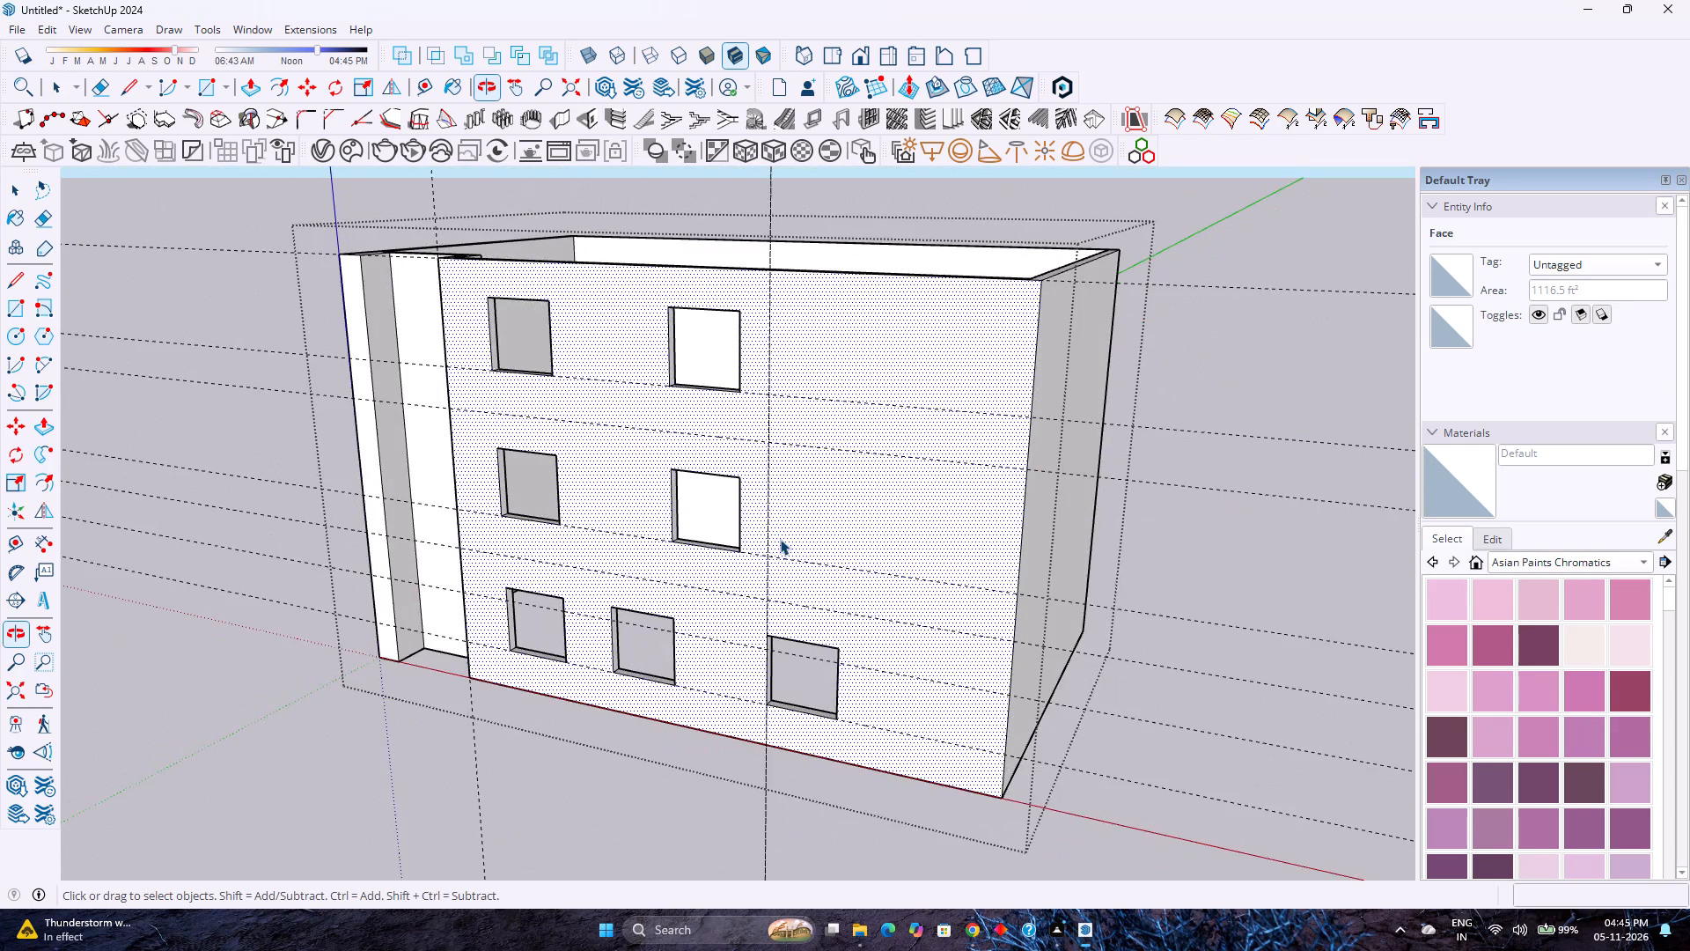
pyautogui.scroll(-5, 780, 538)
pyautogui.moveTo(1085, 475); pyautogui.dragTo(785, 556, button='middle')
pyautogui.moveTo(756, 557); pyautogui.dragTo(598, 557, button='middle')
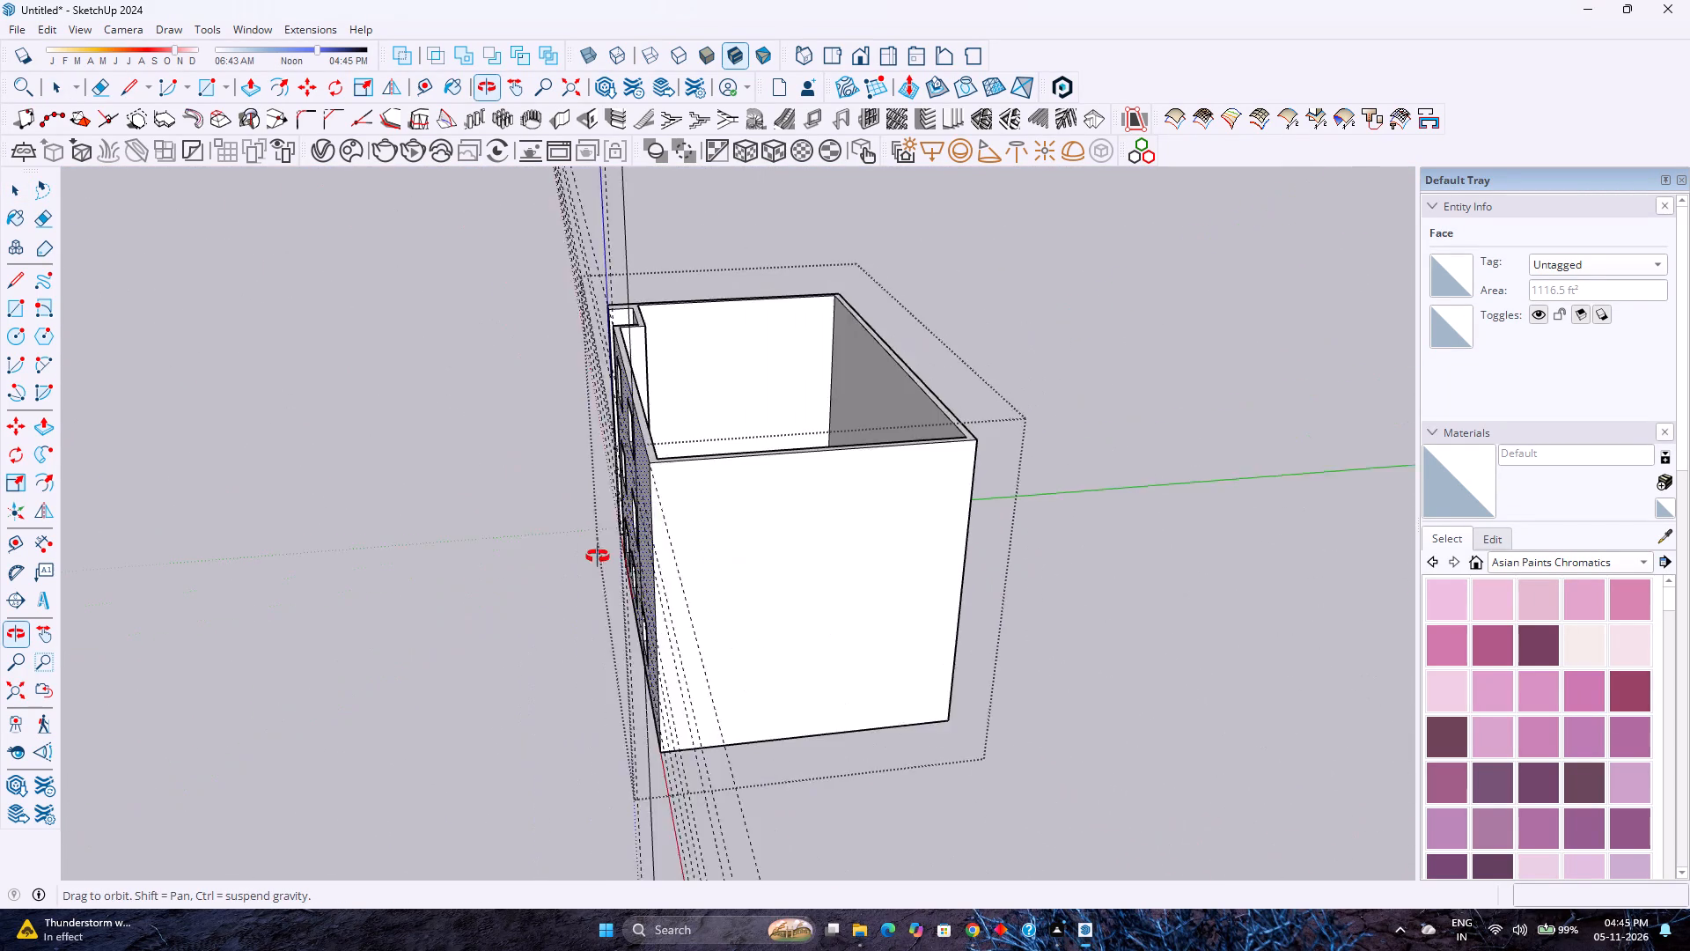
pyautogui.moveTo(598, 557); pyautogui.dragTo(601, 554, button='middle')
pyautogui.moveTo(604, 553); pyautogui.dragTo(799, 500, button='middle')
pyautogui.moveTo(866, 482); pyautogui.dragTo(950, 456, button='middle')
pyautogui.moveTo(988, 446); pyautogui.dragTo(1128, 420, button='middle')
pyautogui.middleClick(1128, 420)
pyautogui.scroll(4, 957, 417)
pyautogui.scroll(-3, 949, 420)
pyautogui.scroll(2, 948, 420)
pyautogui.scroll(-1, 948, 420)
pyautogui.scroll(2, 907, 376)
pyautogui.scroll(-4, 880, 461)
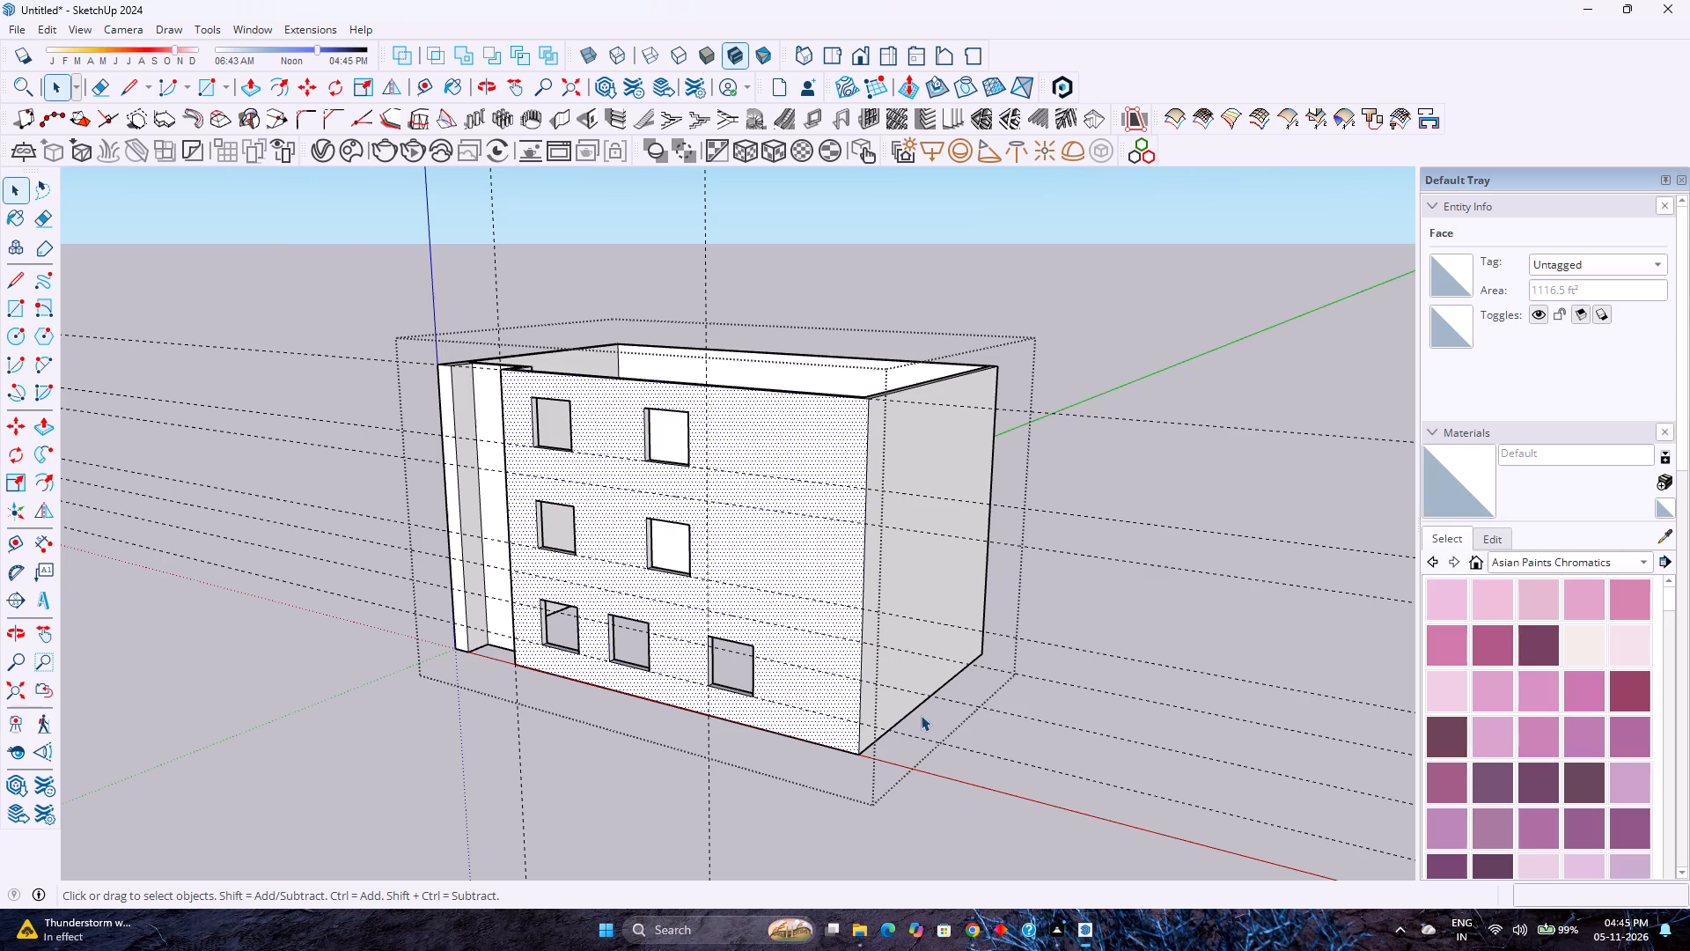
# Switch to File Explorer and open the Revit.2024 folder inside Revit 2024 Updated 2.0 on New Volume (E:).
pyautogui.click(857, 936)
pyautogui.click(846, 632)
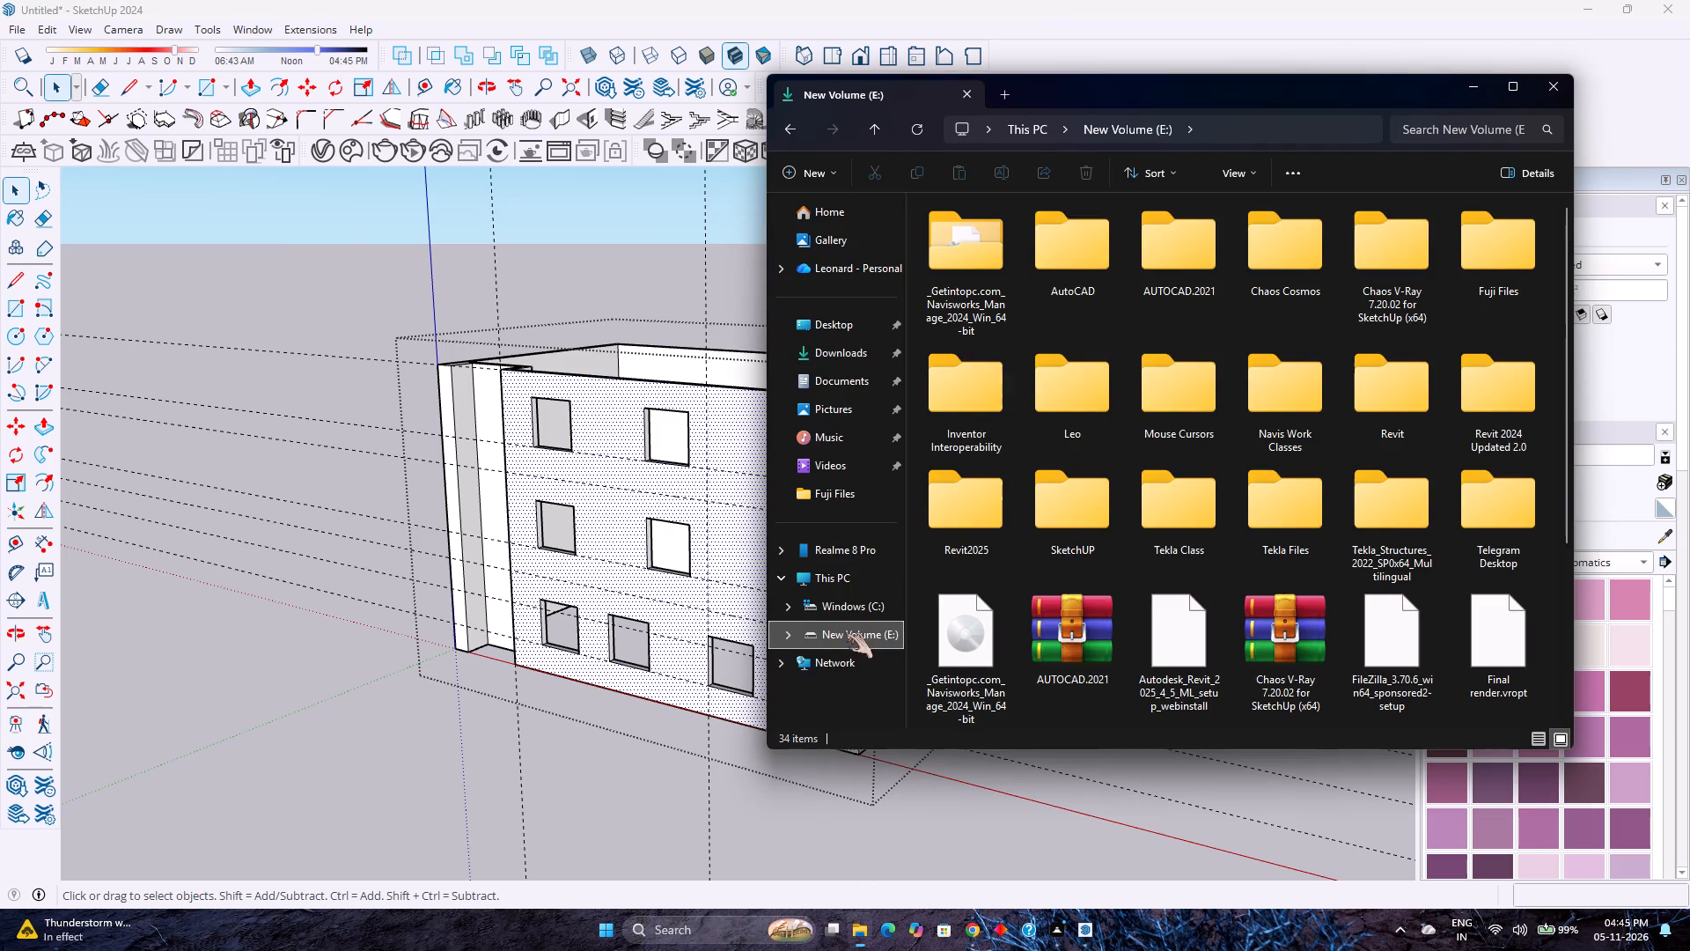
pyautogui.scroll(-2, 1315, 575)
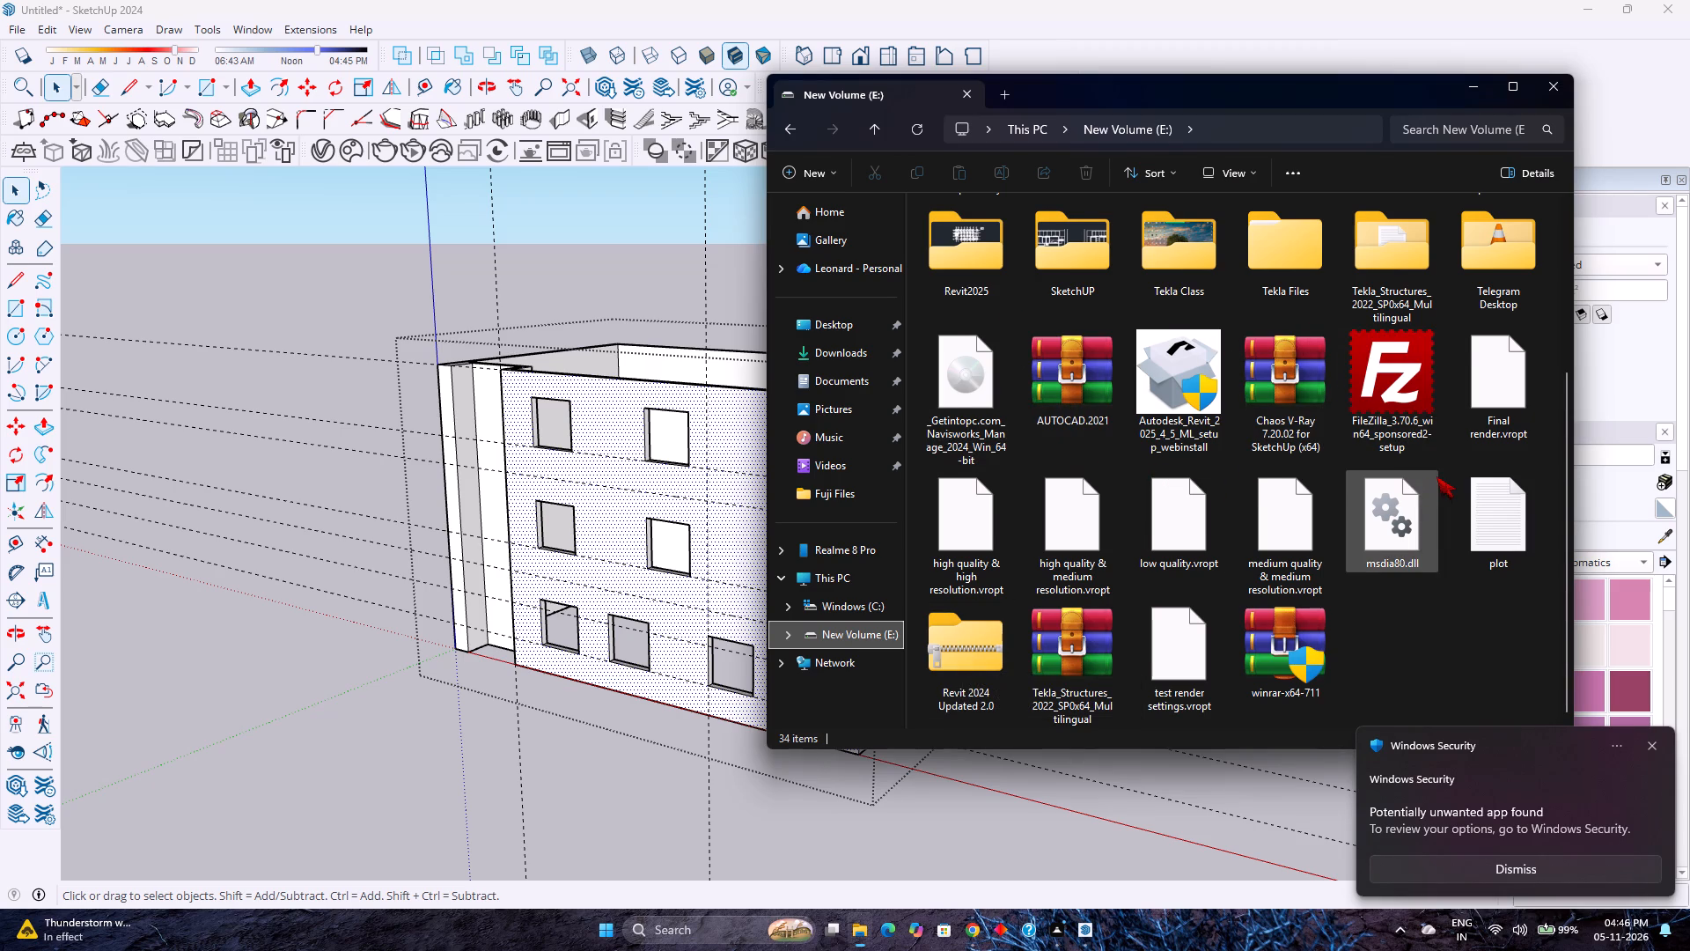
pyautogui.scroll(4, 1436, 476)
pyautogui.doubleClick(1499, 398)
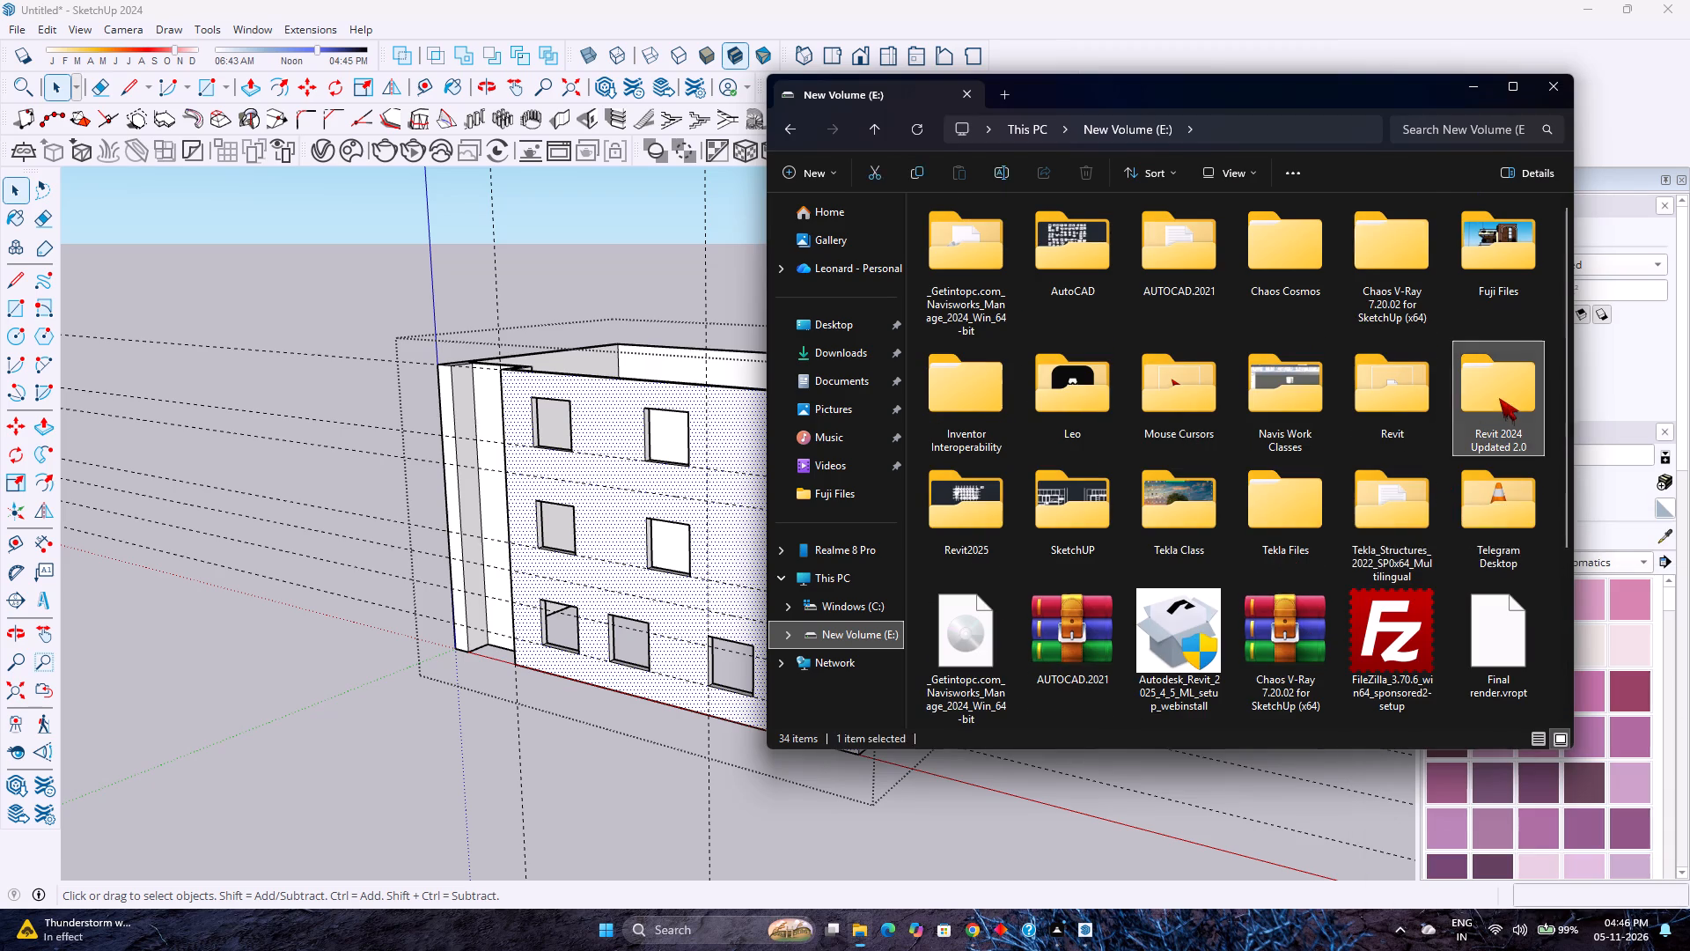
pyautogui.doubleClick(1028, 237)
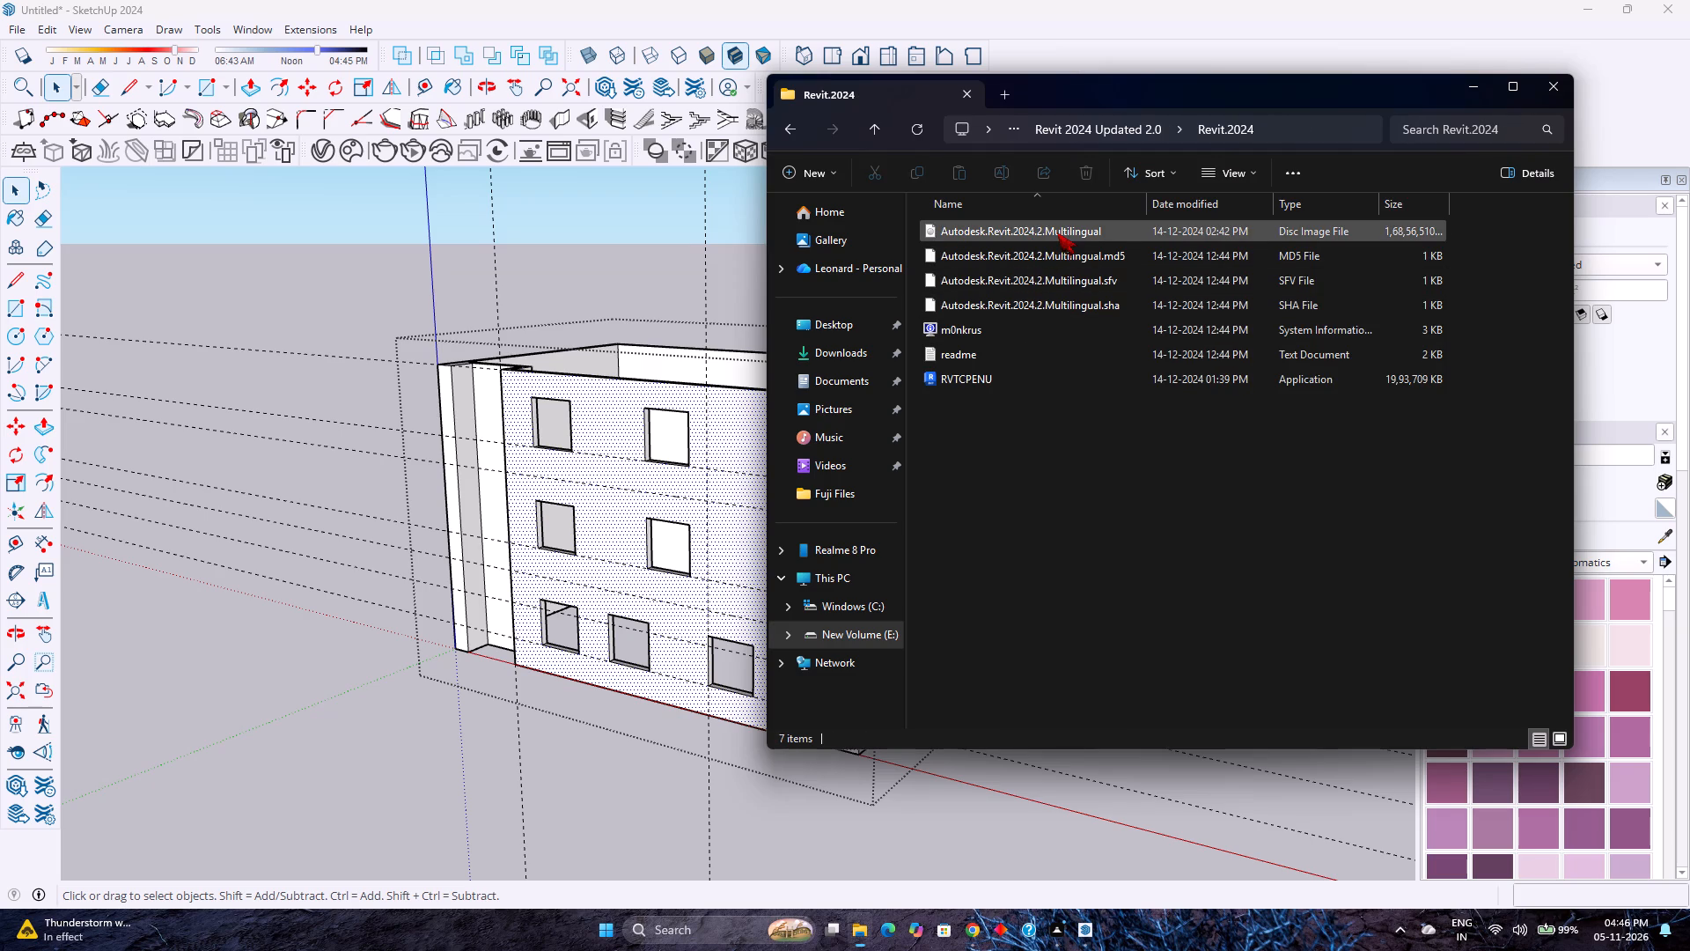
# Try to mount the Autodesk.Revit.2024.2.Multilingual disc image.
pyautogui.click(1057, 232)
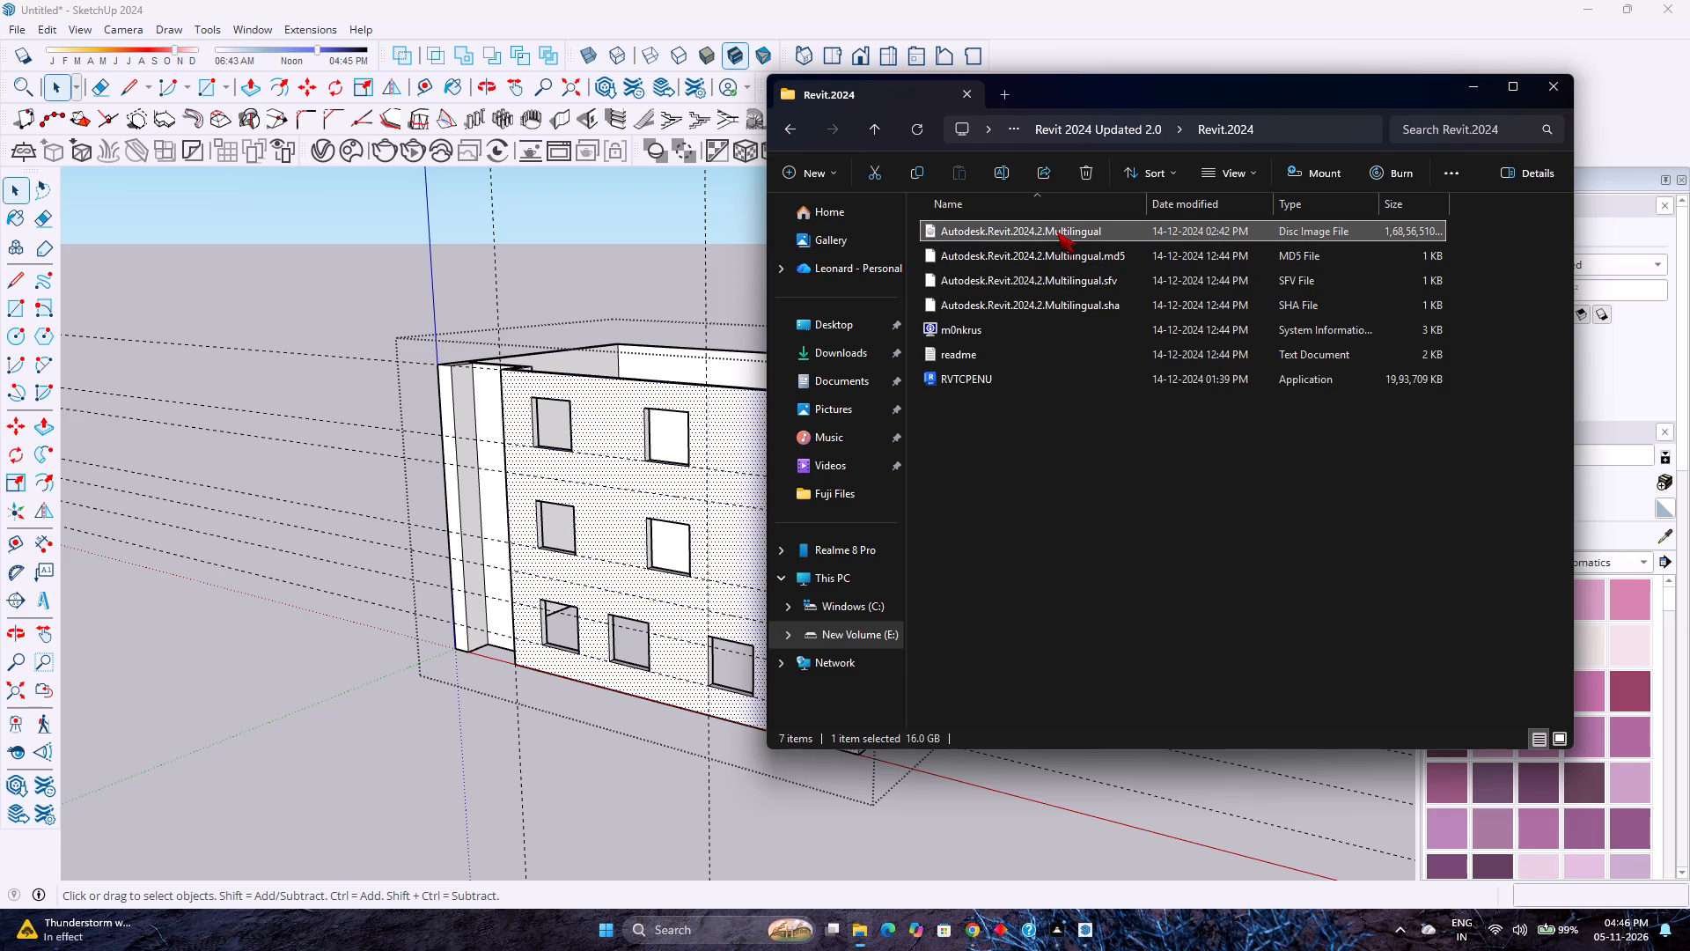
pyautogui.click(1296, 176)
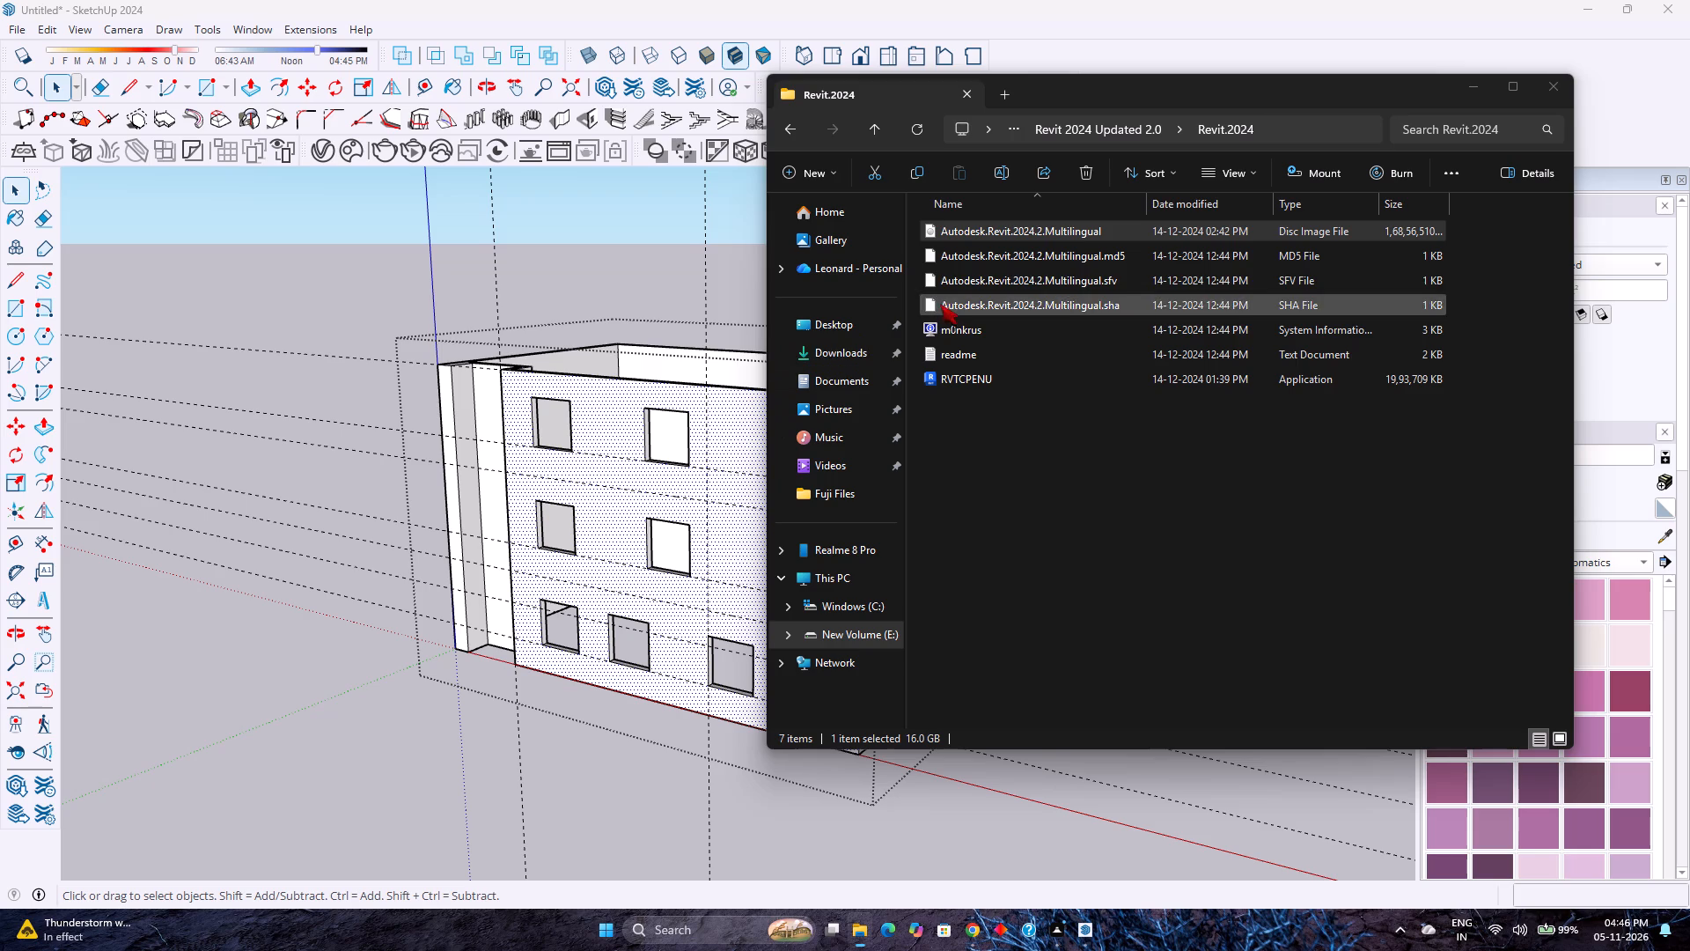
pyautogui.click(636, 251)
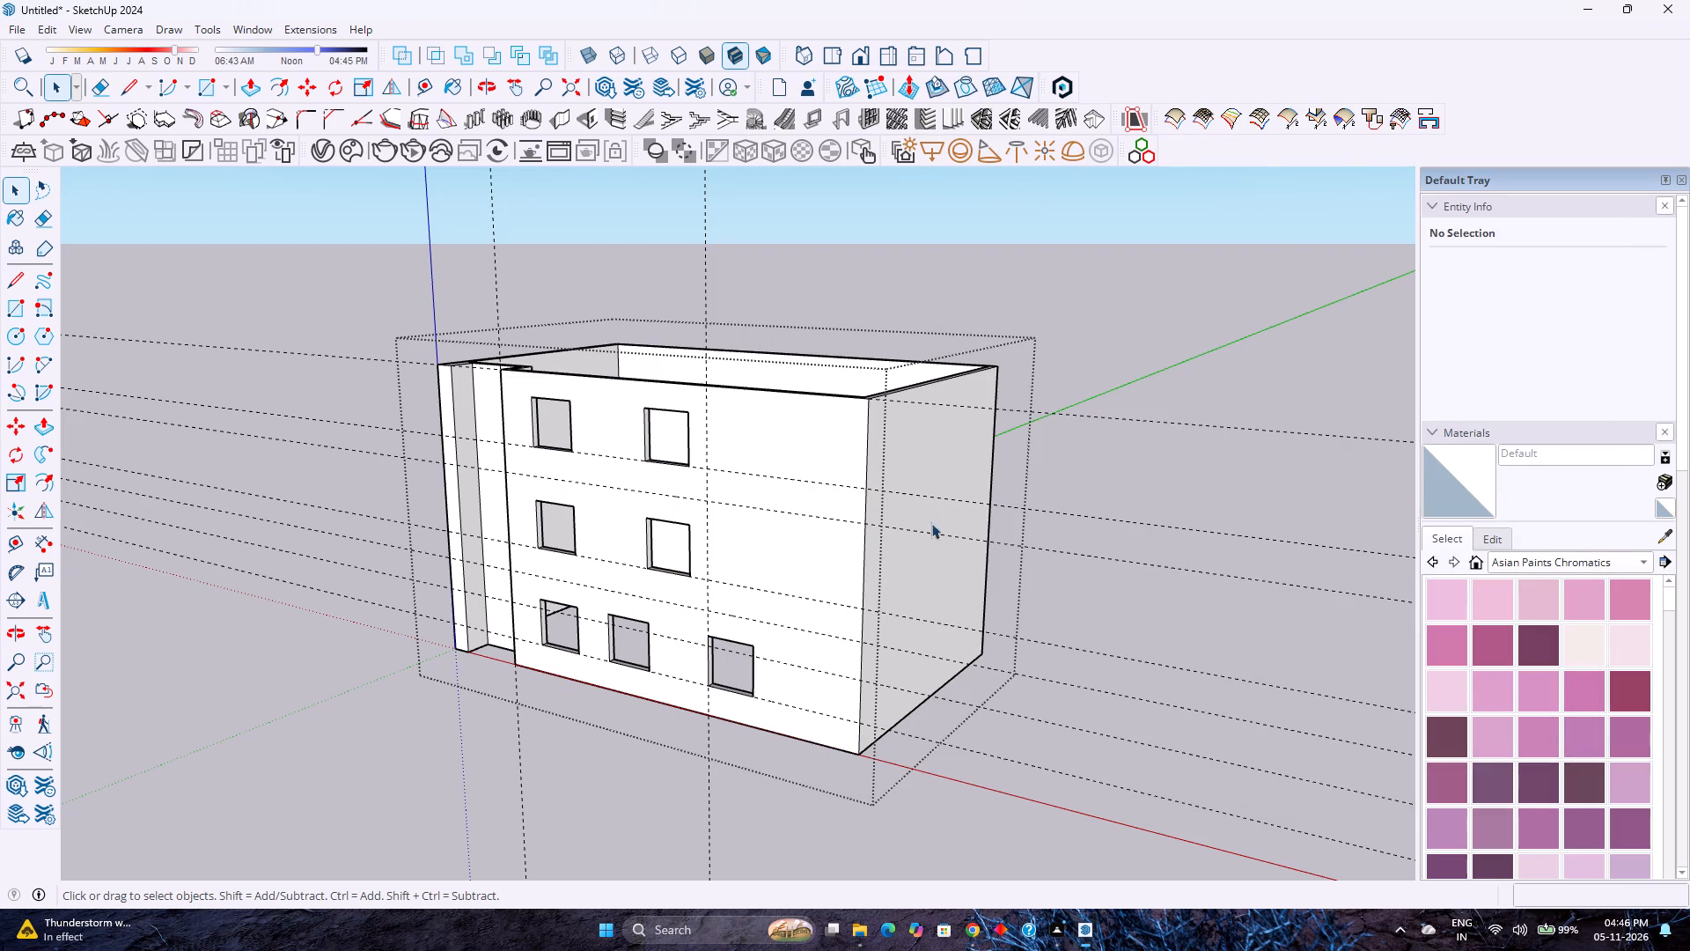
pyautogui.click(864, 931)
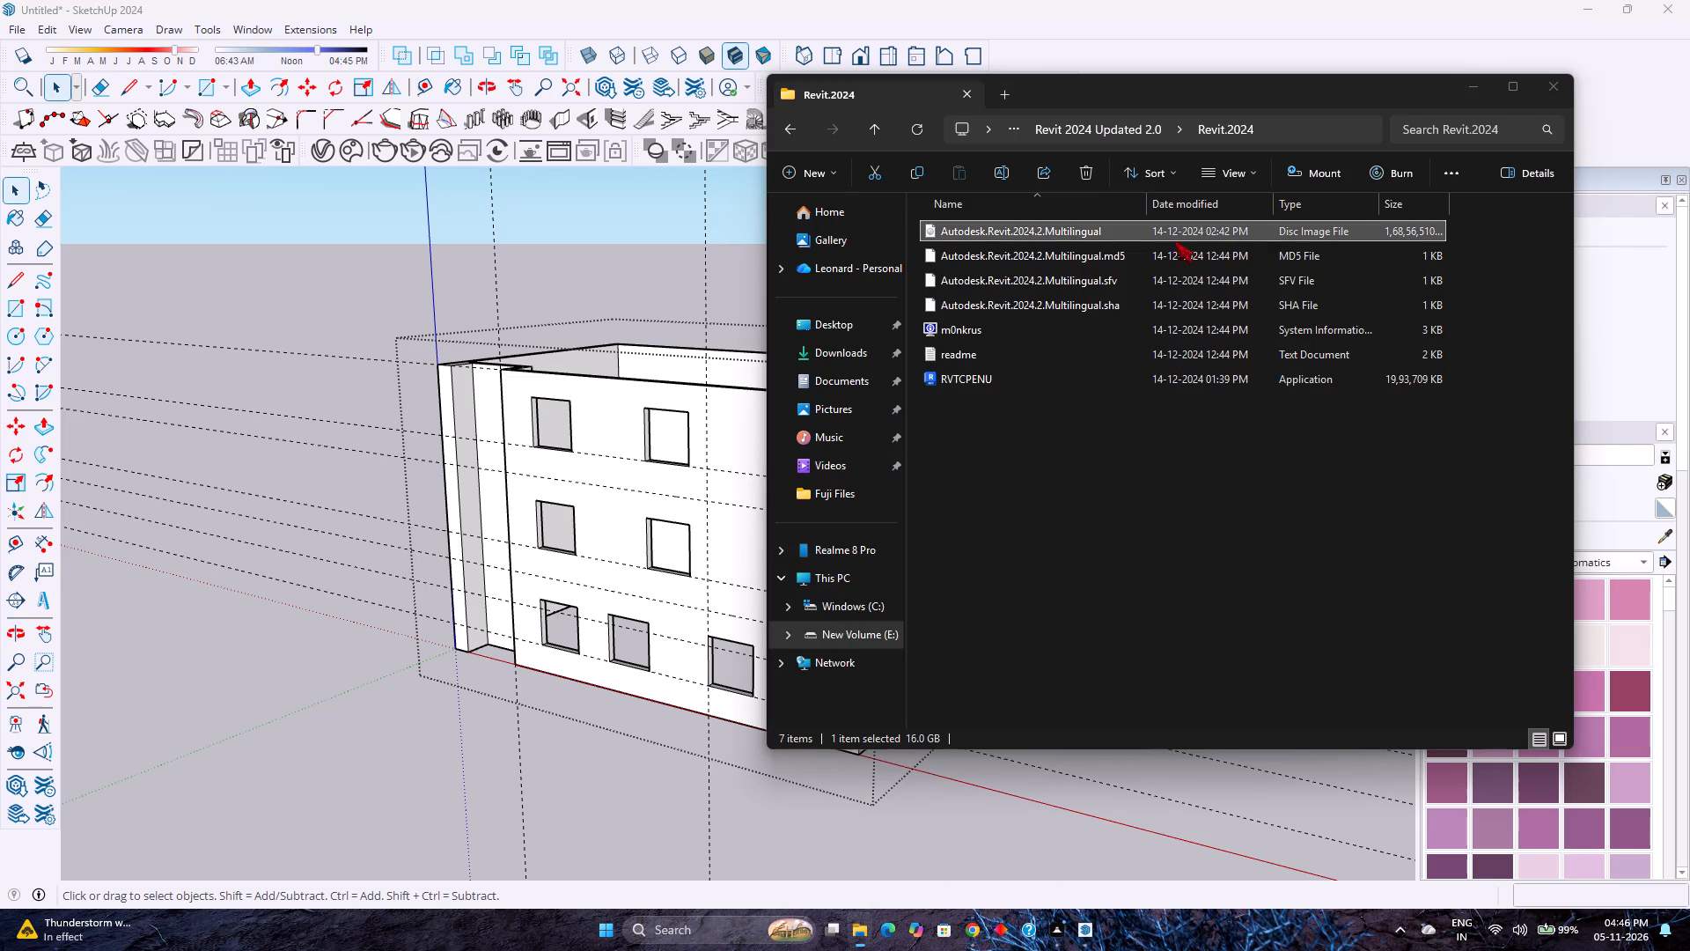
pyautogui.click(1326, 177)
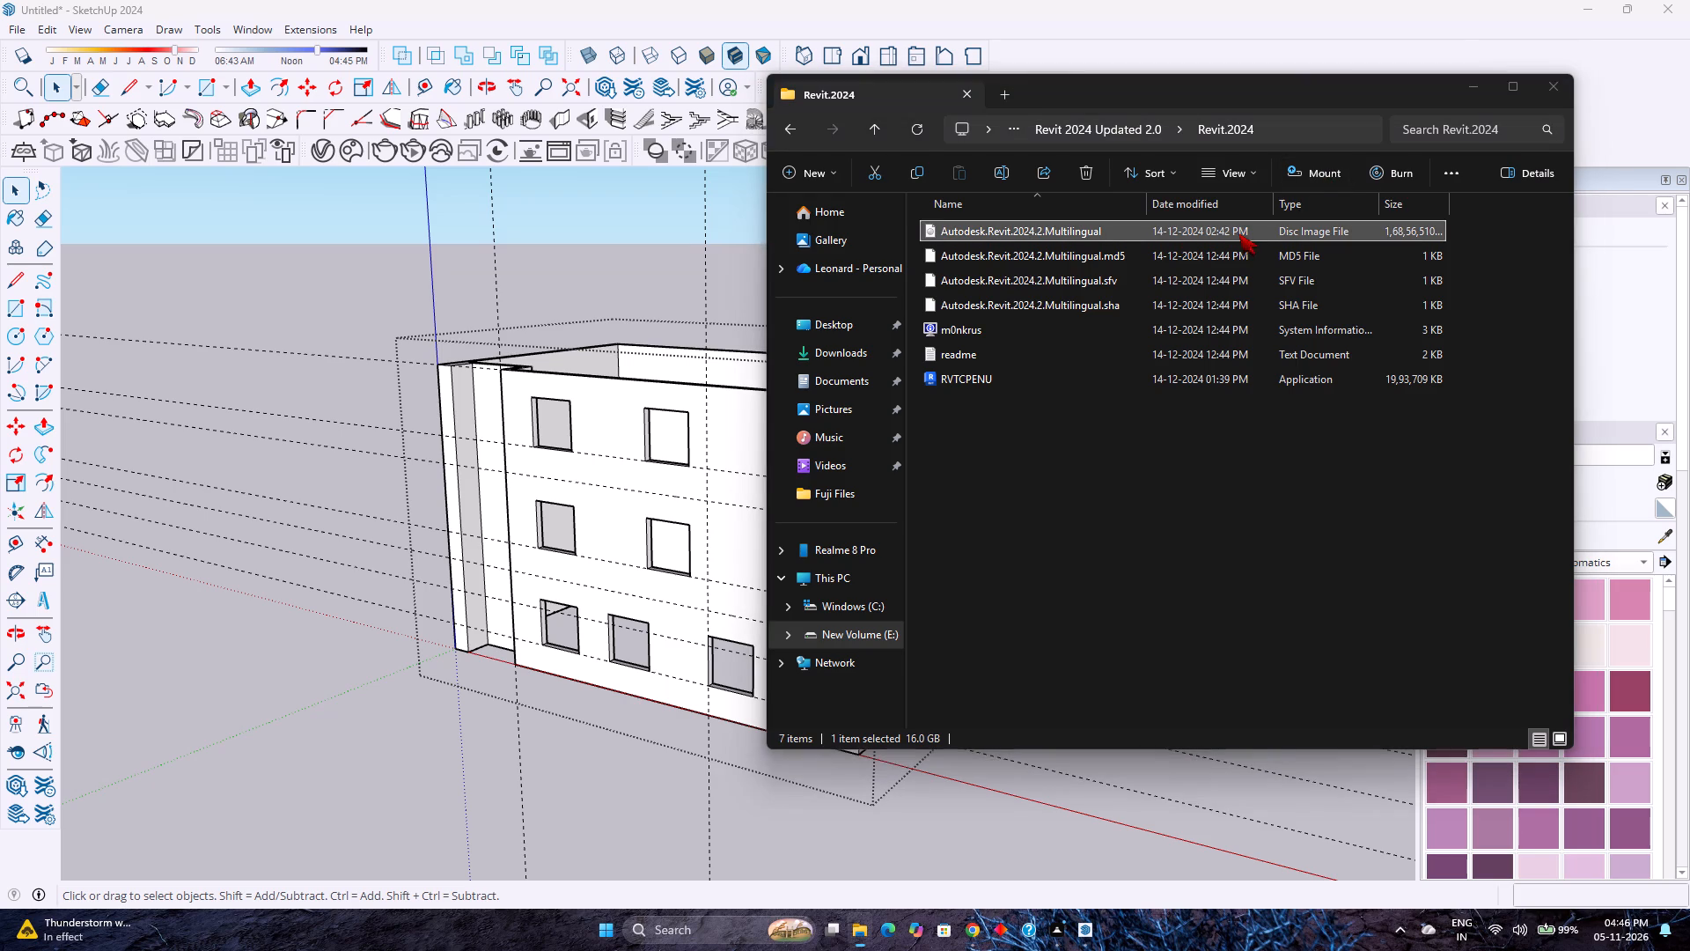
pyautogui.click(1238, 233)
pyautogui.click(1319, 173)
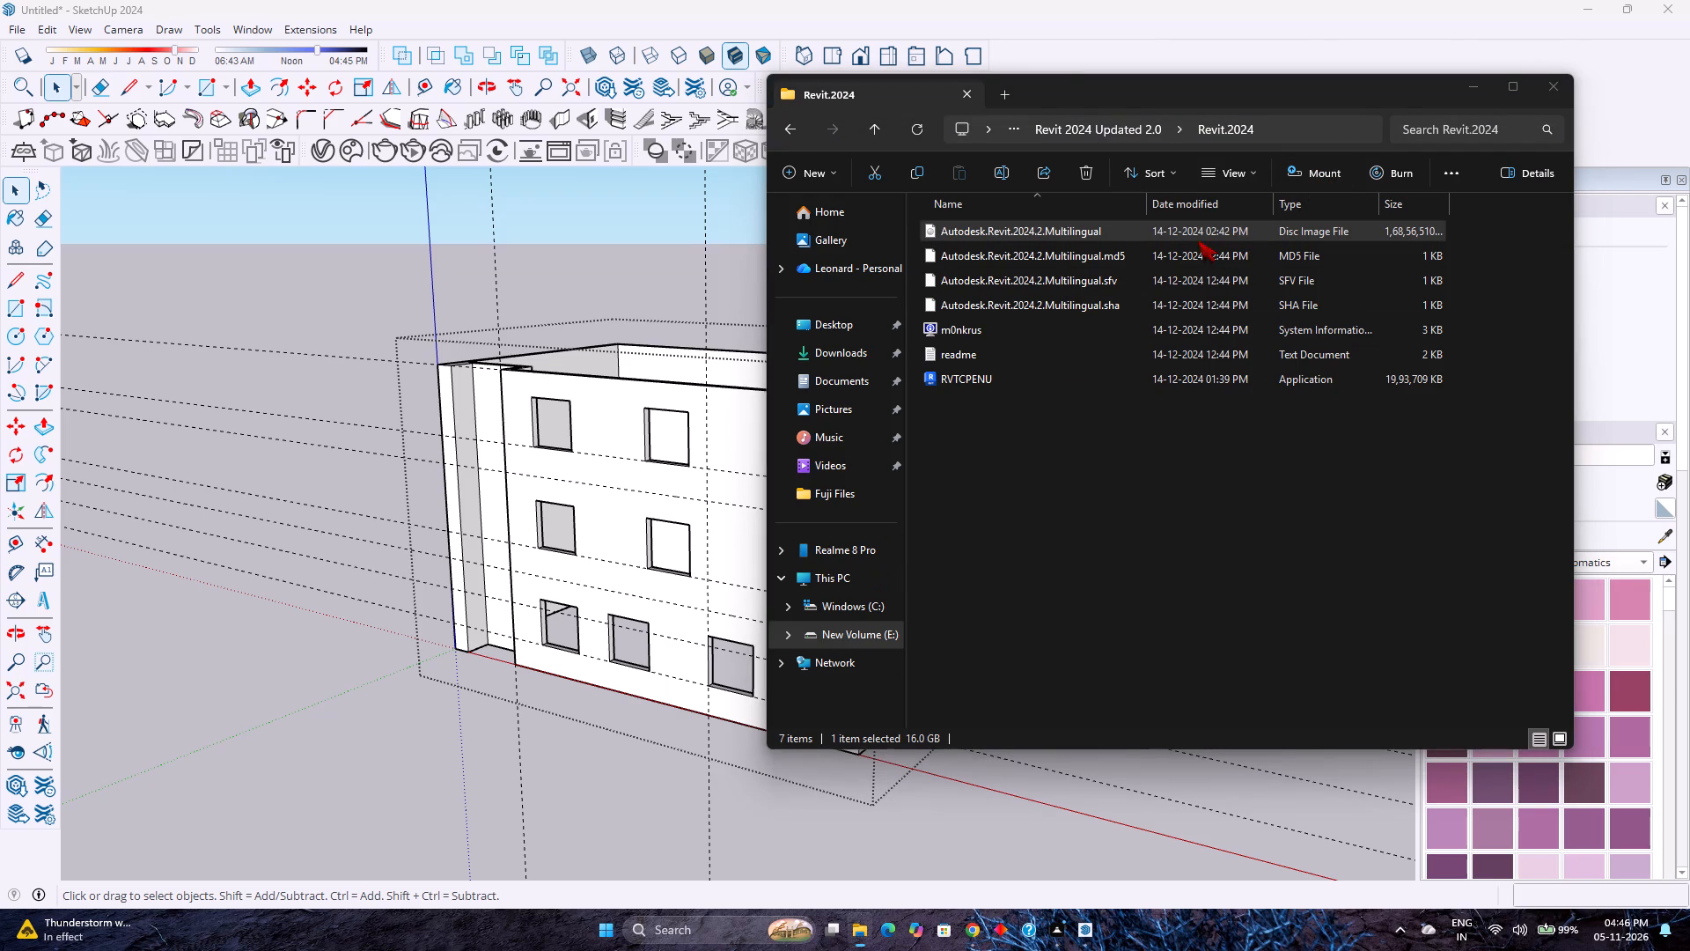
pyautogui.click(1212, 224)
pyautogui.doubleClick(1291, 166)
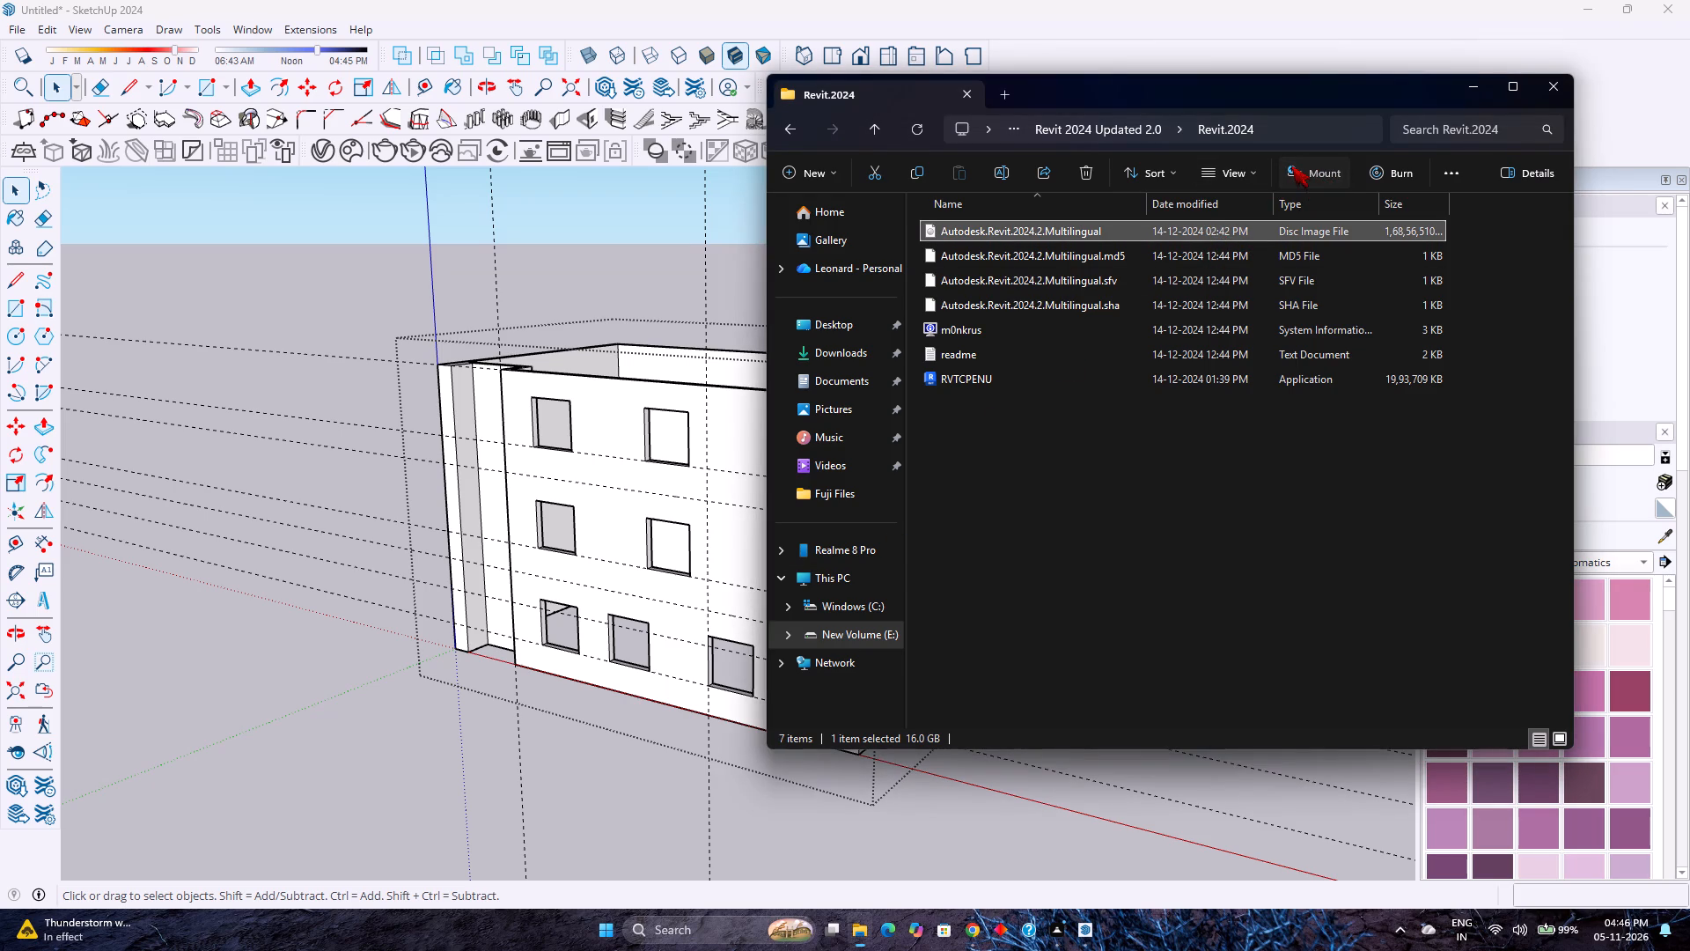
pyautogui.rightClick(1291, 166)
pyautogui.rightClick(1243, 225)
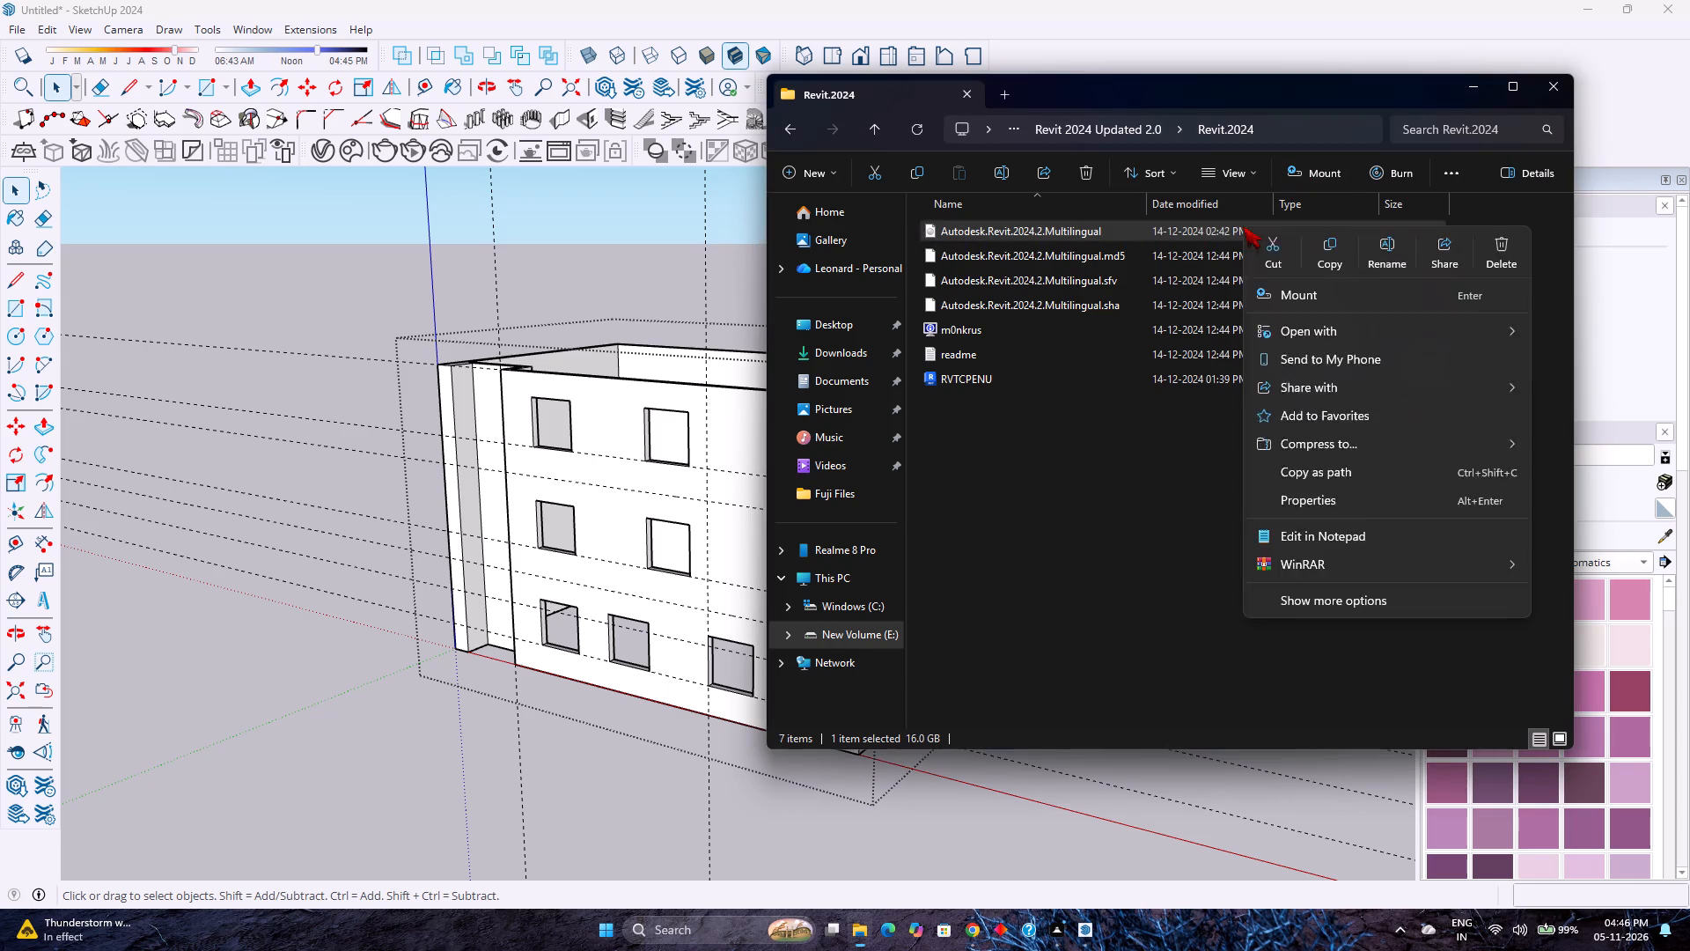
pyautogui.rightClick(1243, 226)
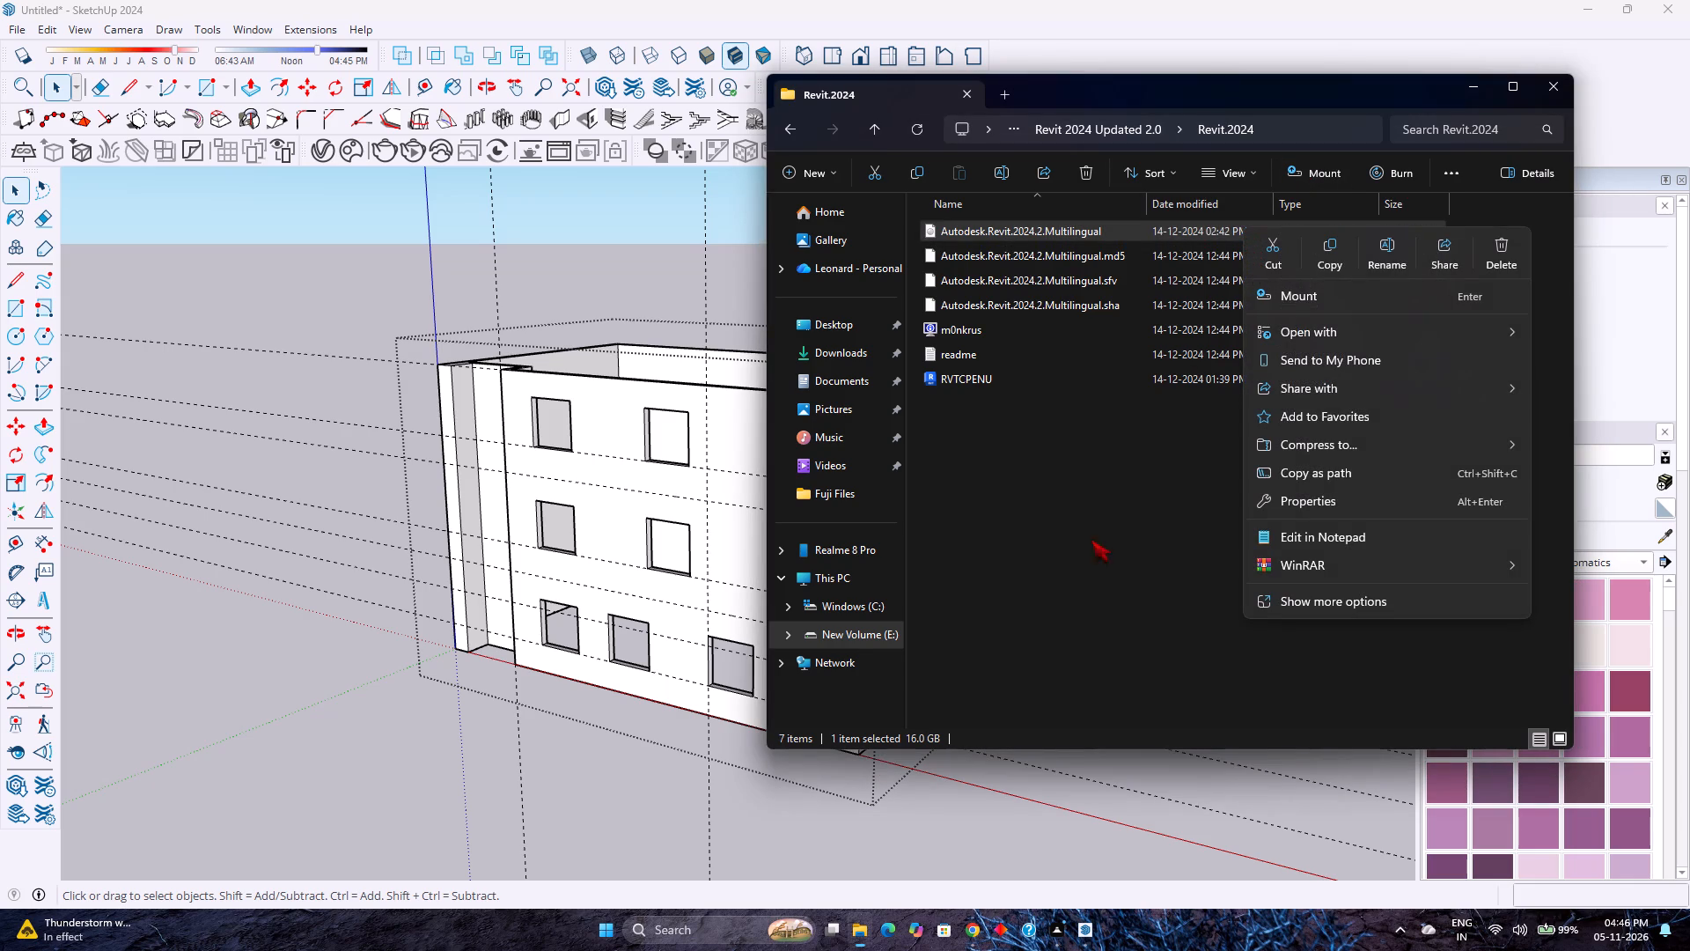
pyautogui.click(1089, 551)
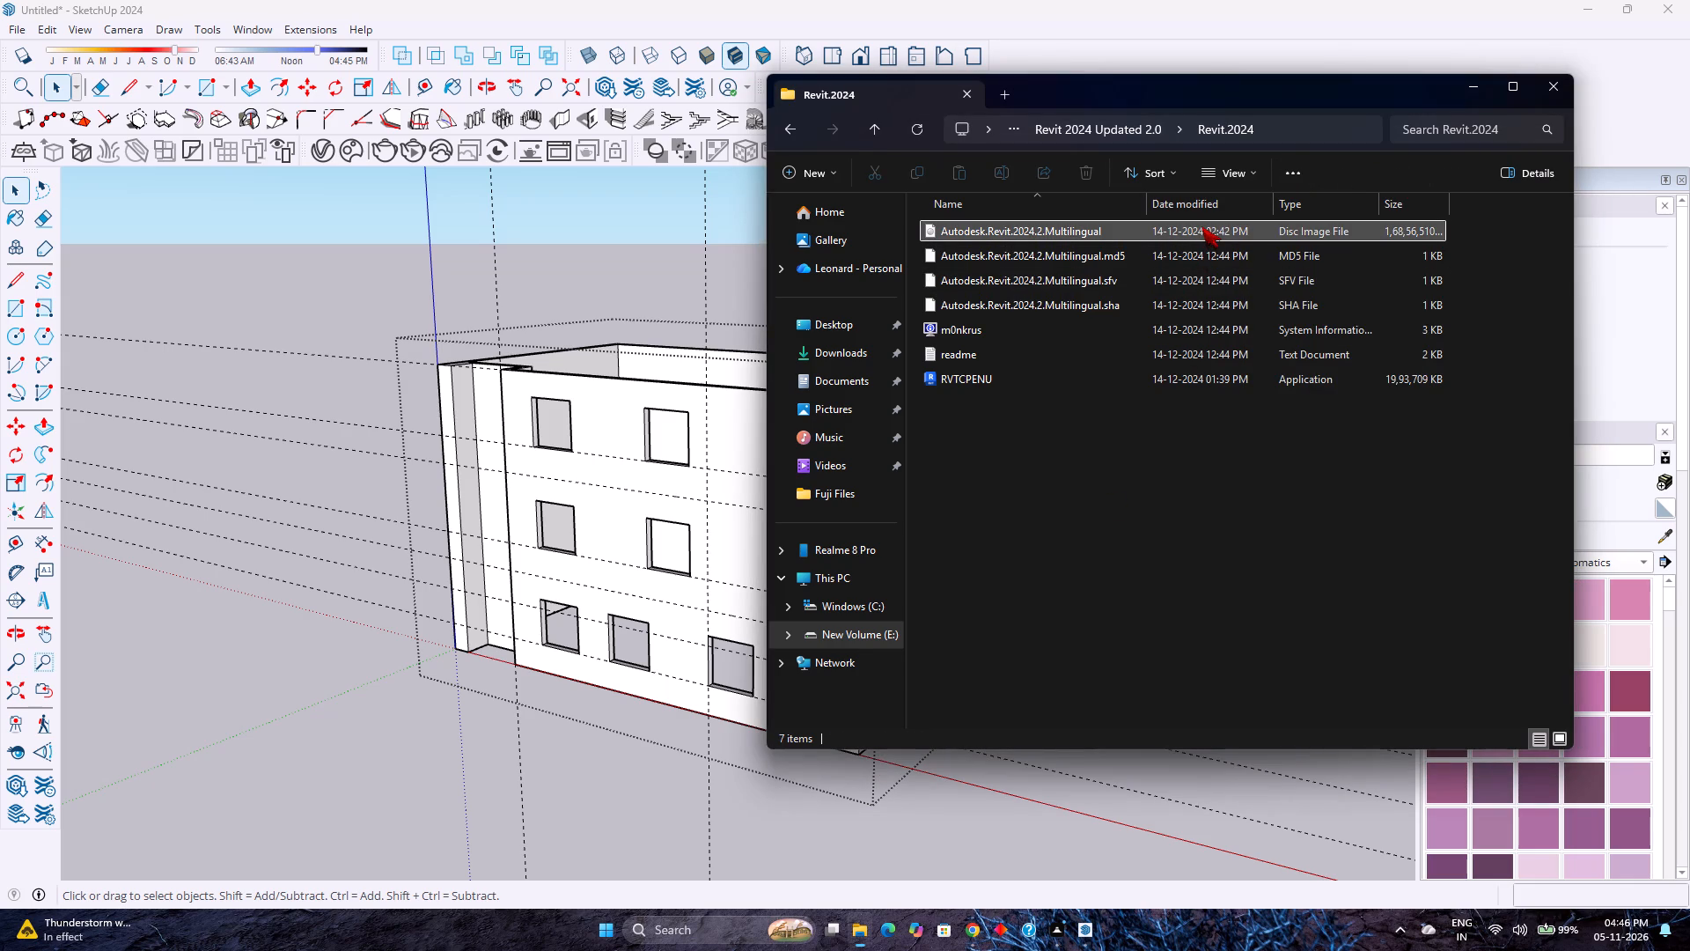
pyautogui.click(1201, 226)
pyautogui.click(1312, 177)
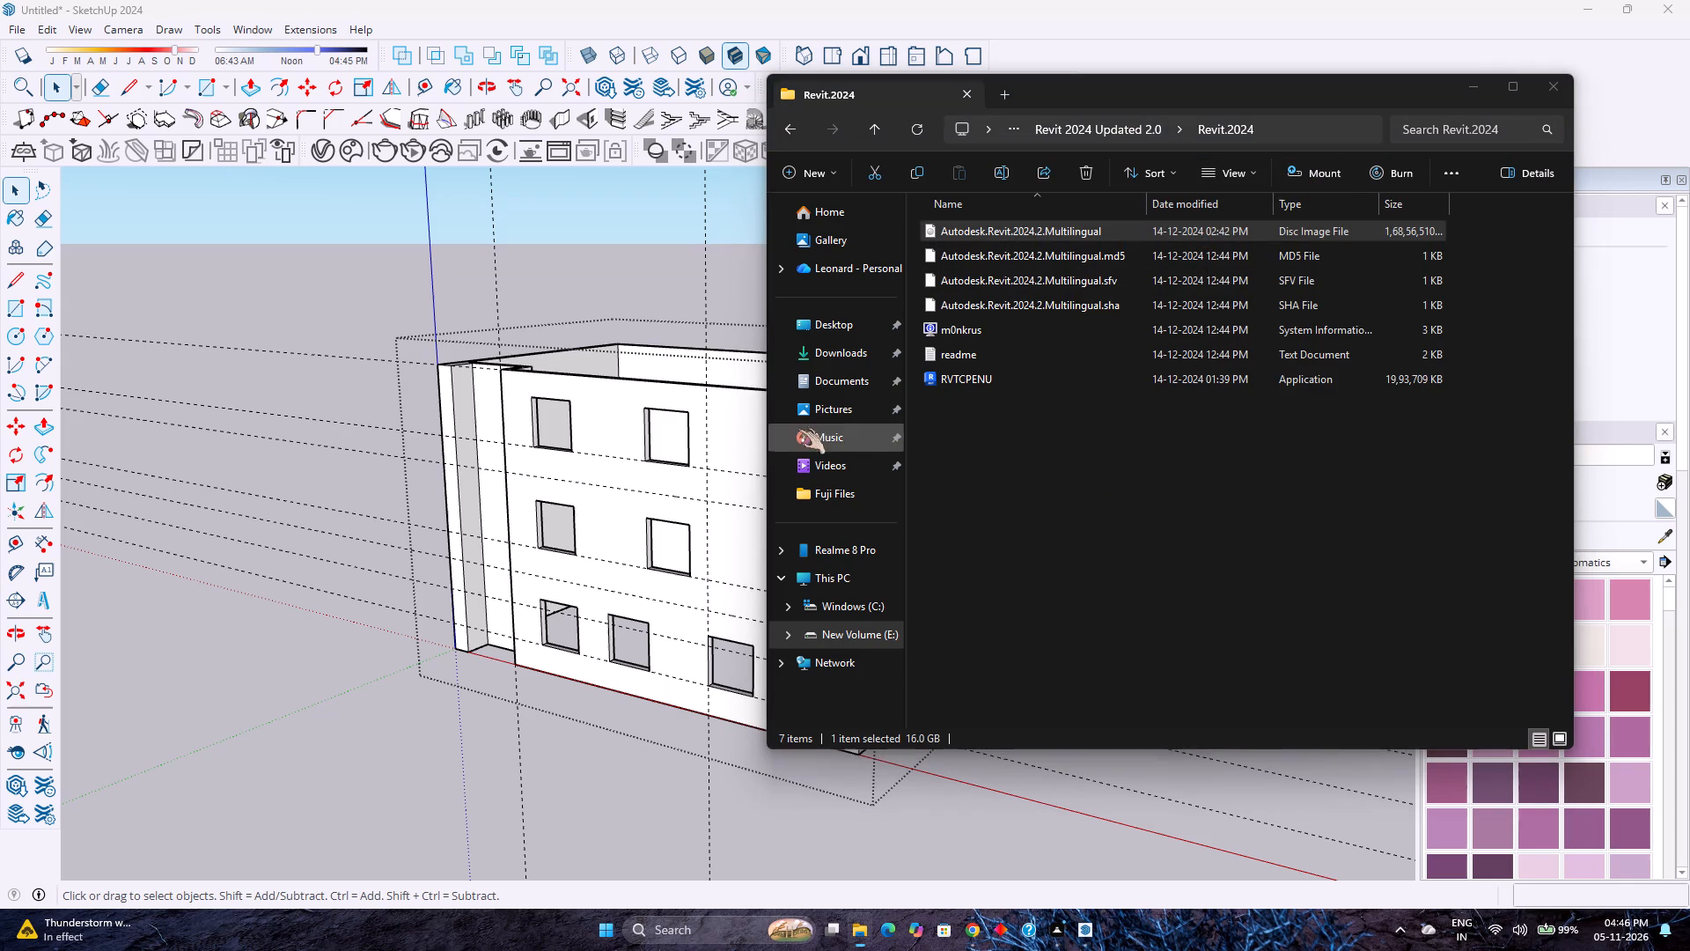
# Switch back to SketchUp and reopen the building shell group for editing.
pyautogui.click(717, 417)
pyautogui.doubleClick(728, 496)
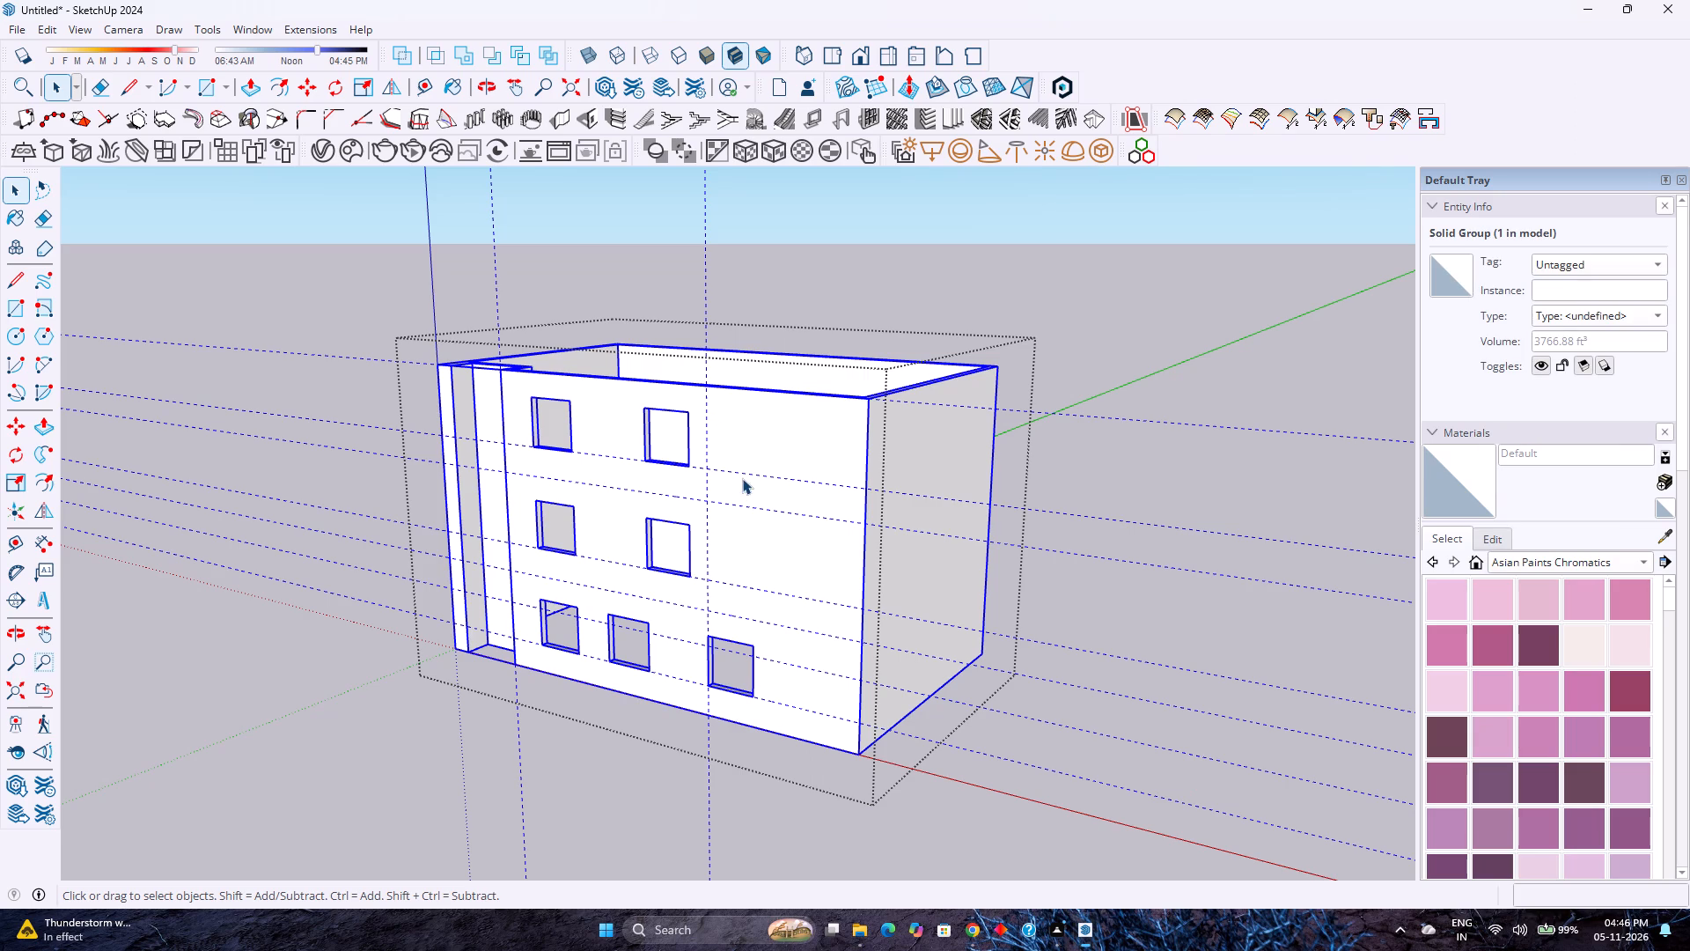
pyautogui.doubleClick(742, 478)
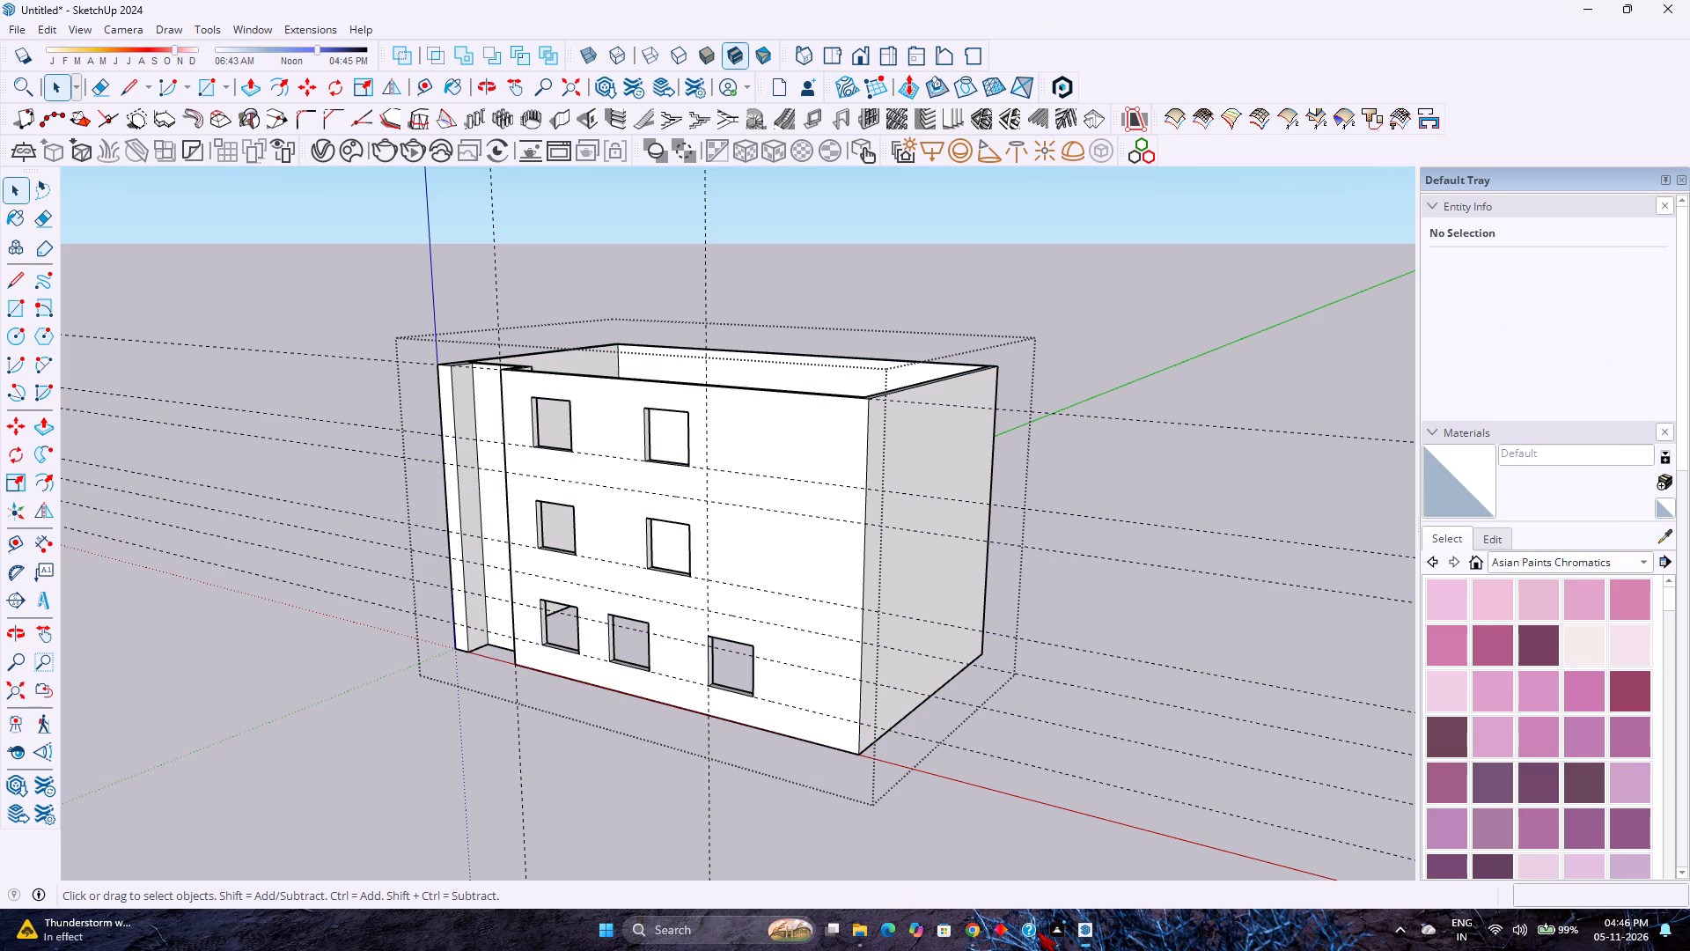
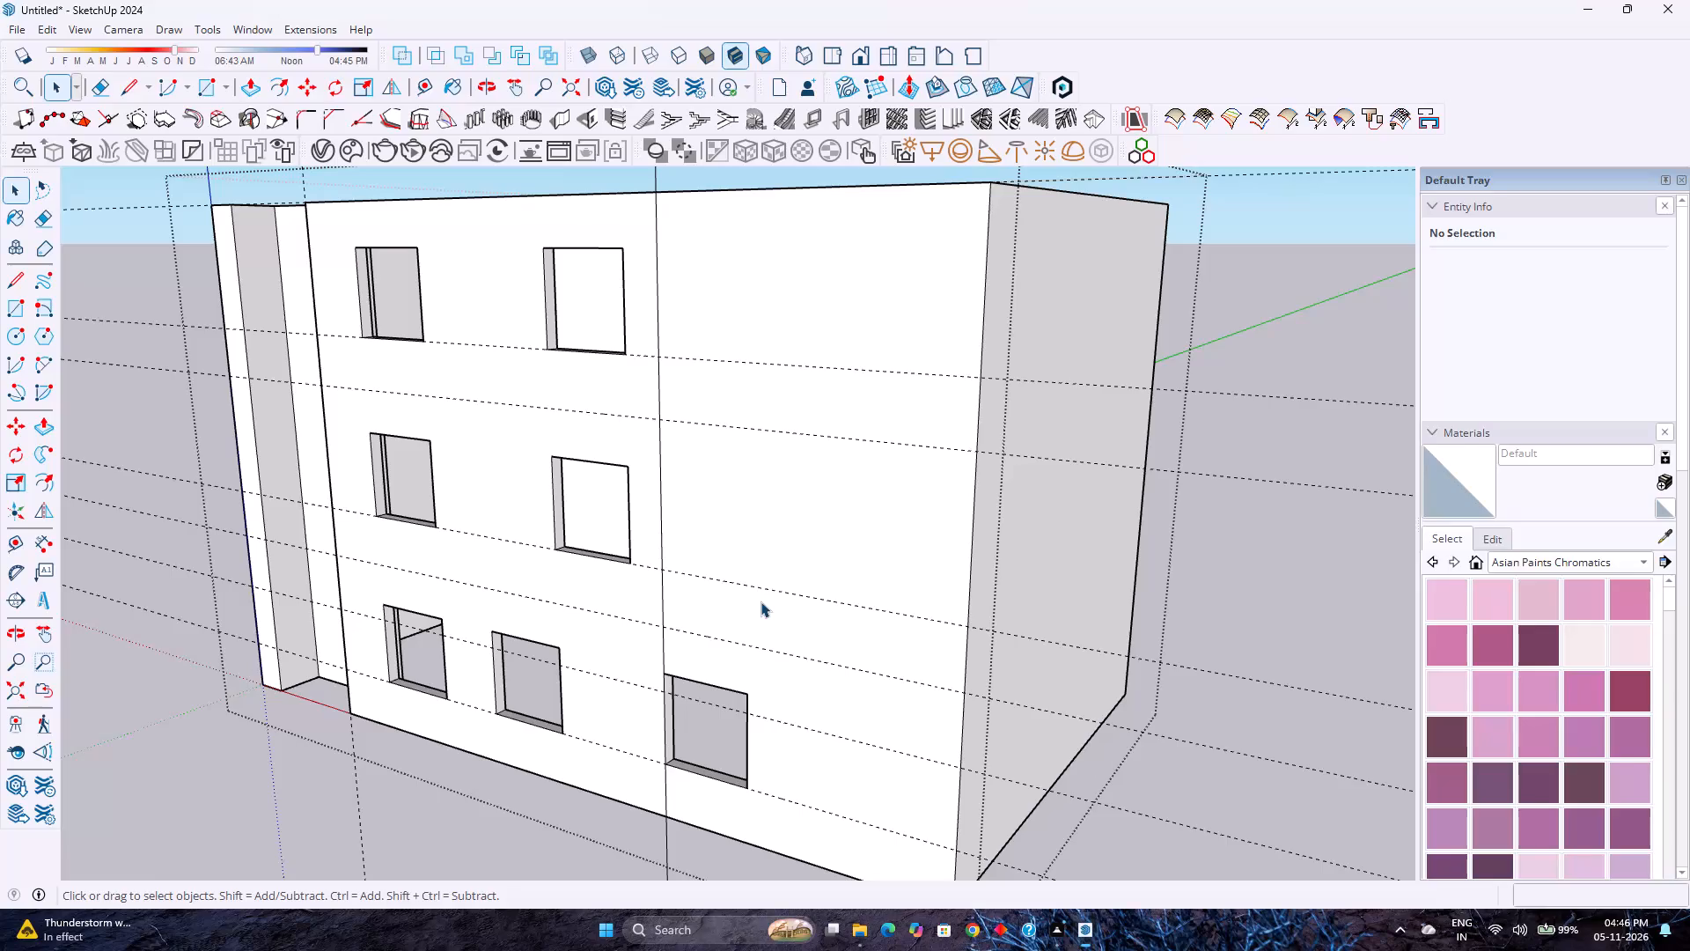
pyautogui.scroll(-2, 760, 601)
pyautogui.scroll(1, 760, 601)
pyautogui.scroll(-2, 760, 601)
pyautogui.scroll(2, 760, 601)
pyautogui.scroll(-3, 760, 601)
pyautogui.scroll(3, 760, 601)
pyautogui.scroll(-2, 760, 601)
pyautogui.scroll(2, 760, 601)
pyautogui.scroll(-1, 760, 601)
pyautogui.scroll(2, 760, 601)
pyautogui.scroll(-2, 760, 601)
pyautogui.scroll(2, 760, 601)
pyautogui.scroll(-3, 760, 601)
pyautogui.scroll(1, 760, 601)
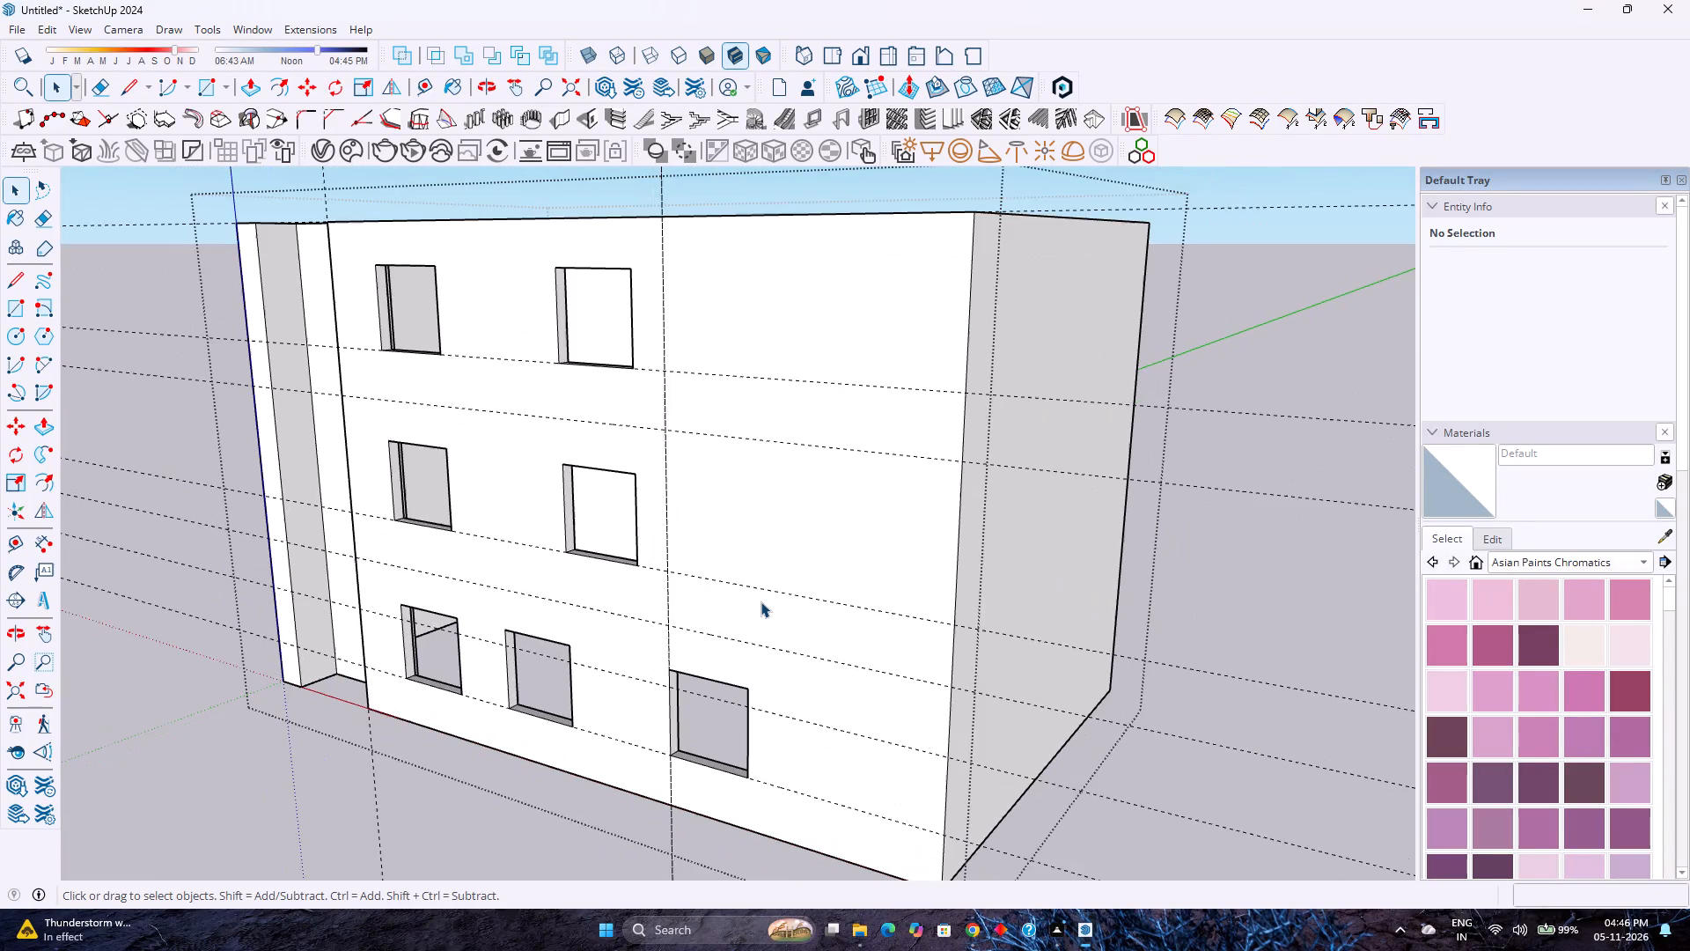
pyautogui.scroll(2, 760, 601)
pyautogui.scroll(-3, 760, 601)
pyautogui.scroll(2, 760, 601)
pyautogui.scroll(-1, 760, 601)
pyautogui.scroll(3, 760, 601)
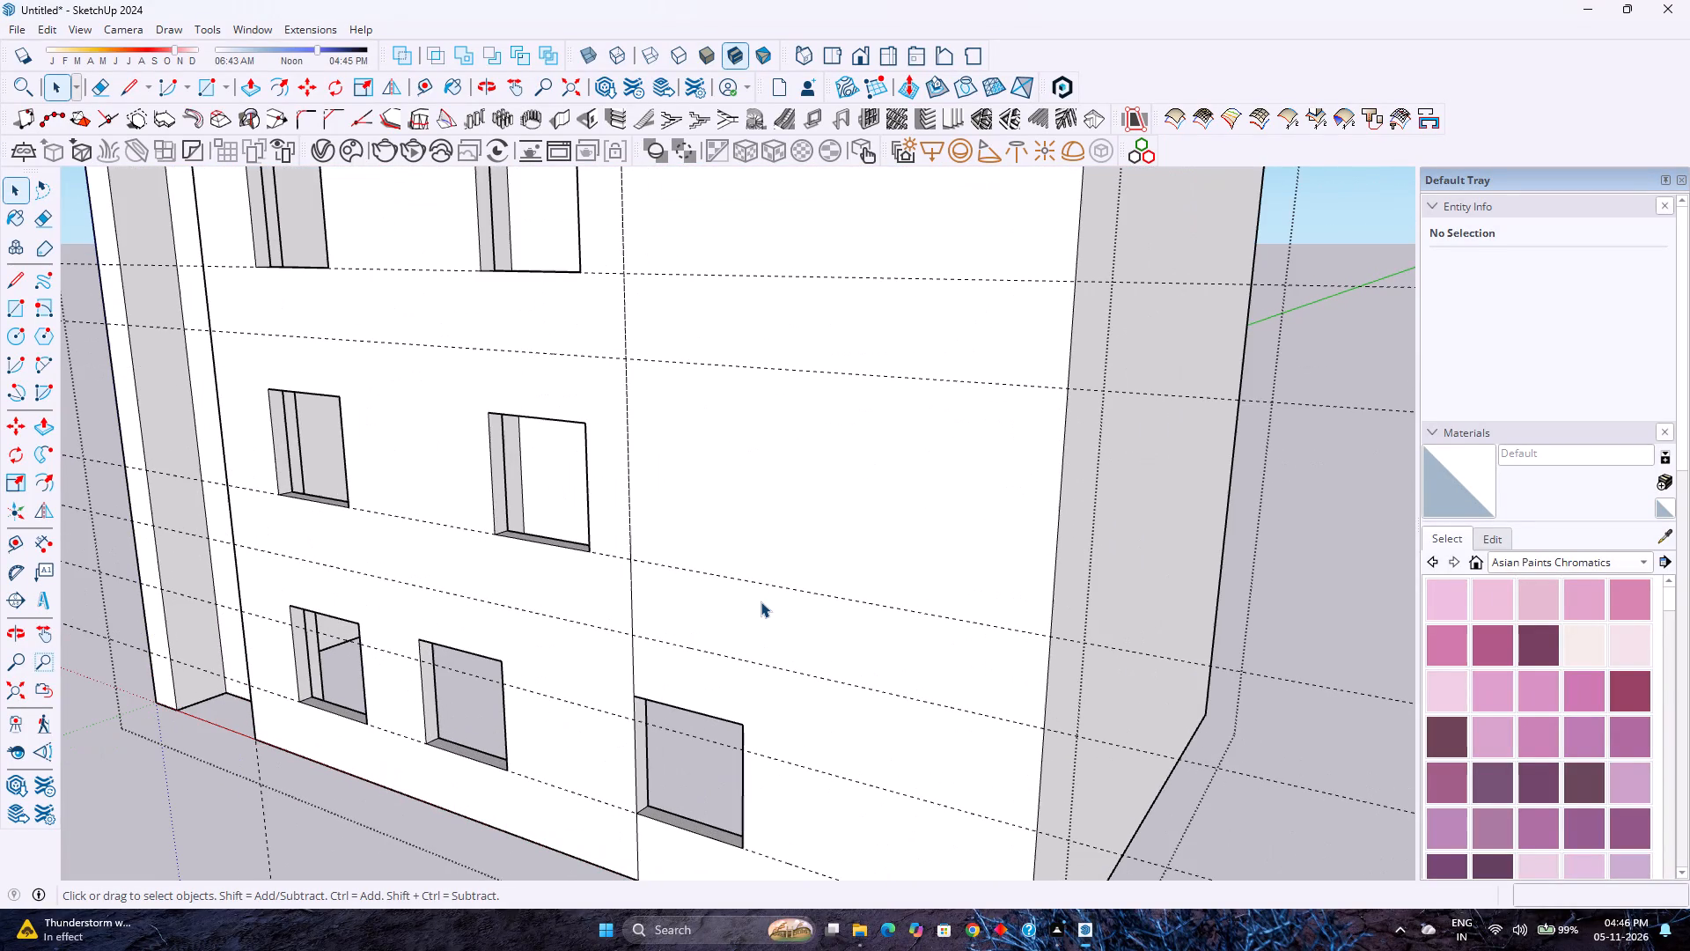
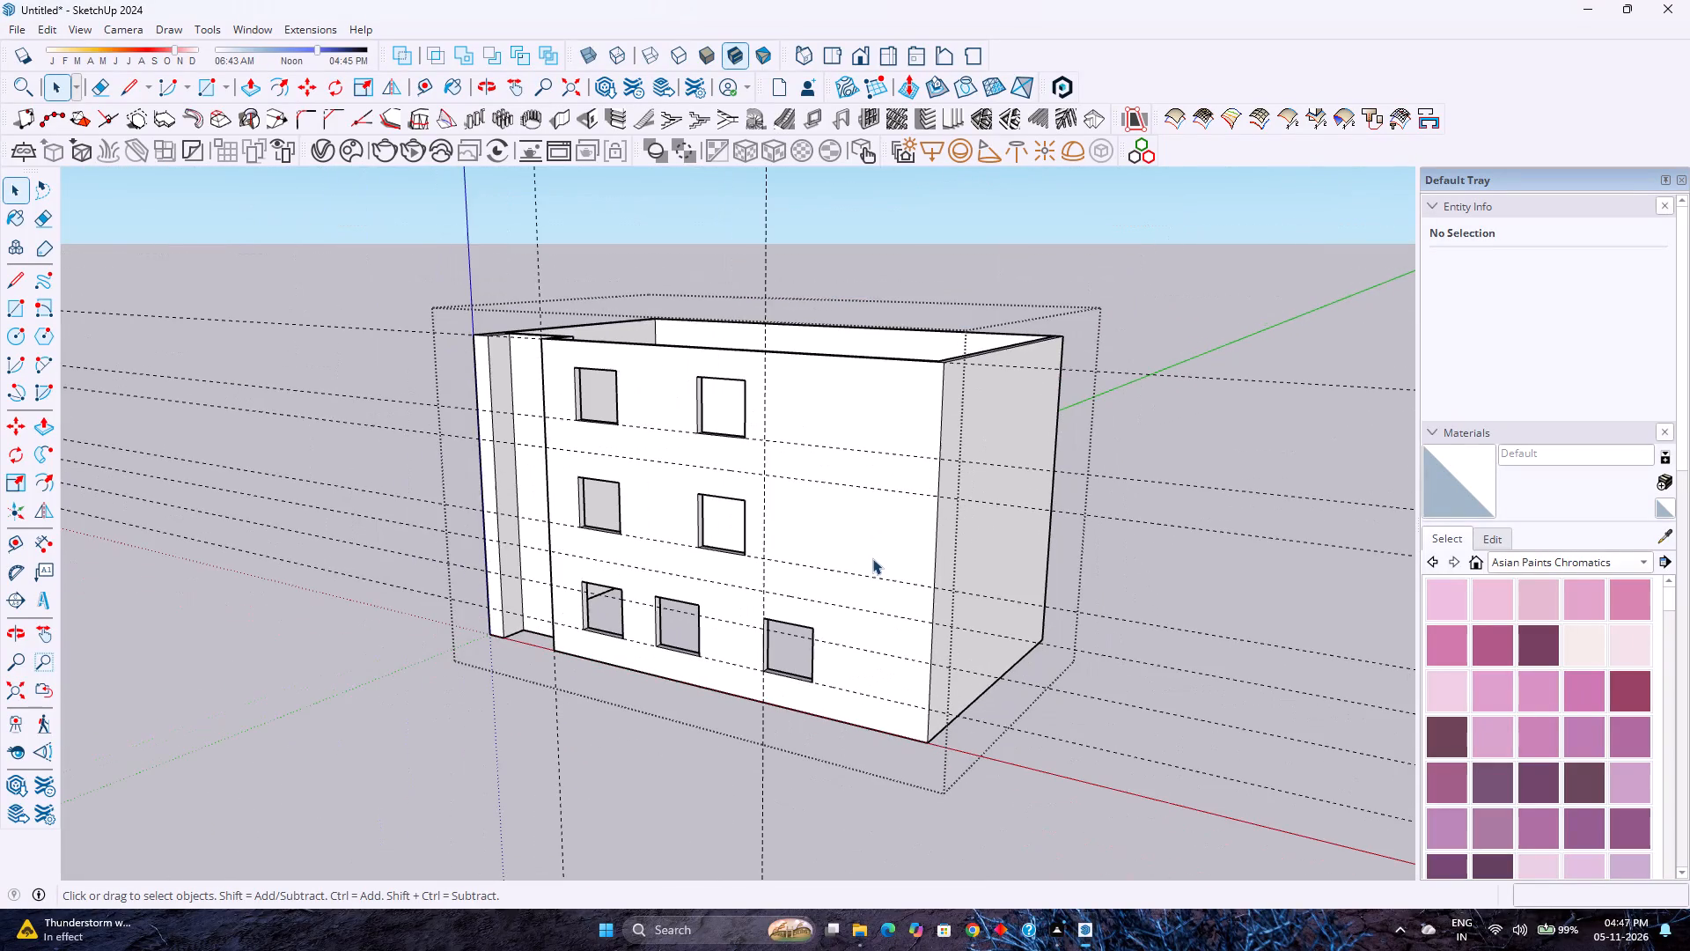
# Examine the three-level building shell from several angles, checking the window openings, full-height facade recess, side walls and open top.
pyautogui.moveTo(976, 526); pyautogui.dragTo(988, 479, button='middle')
pyautogui.moveTo(1018, 431); pyautogui.dragTo(1047, 412, button='middle')
pyautogui.middleClick(1053, 409)
pyautogui.middleClick(1060, 406)
pyautogui.middleClick(1063, 404)
pyautogui.middleClick(1063, 404)
pyautogui.middleClick(1063, 404)
pyautogui.middleClick(1064, 404)
pyautogui.scroll(-6, 961, 473)
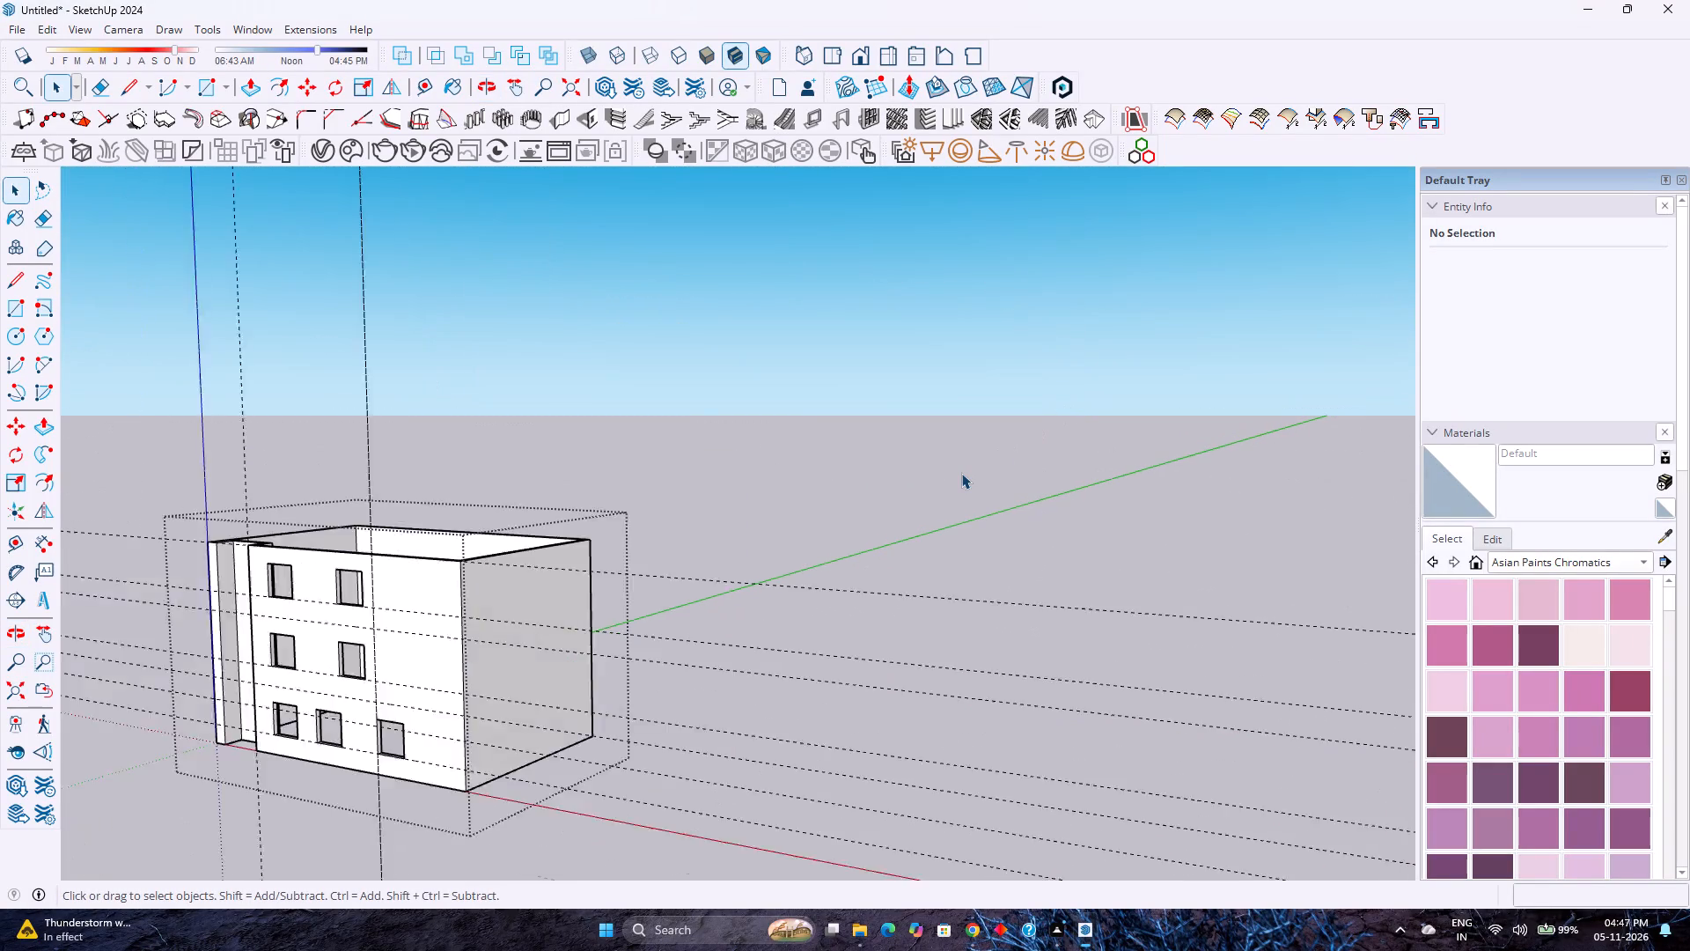
pyautogui.scroll(1, 961, 473)
pyautogui.scroll(-7, 961, 473)
pyautogui.moveTo(337, 611); pyautogui.dragTo(493, 582, button='middle')
pyautogui.middleClick(493, 582)
pyautogui.scroll(2, 478, 599)
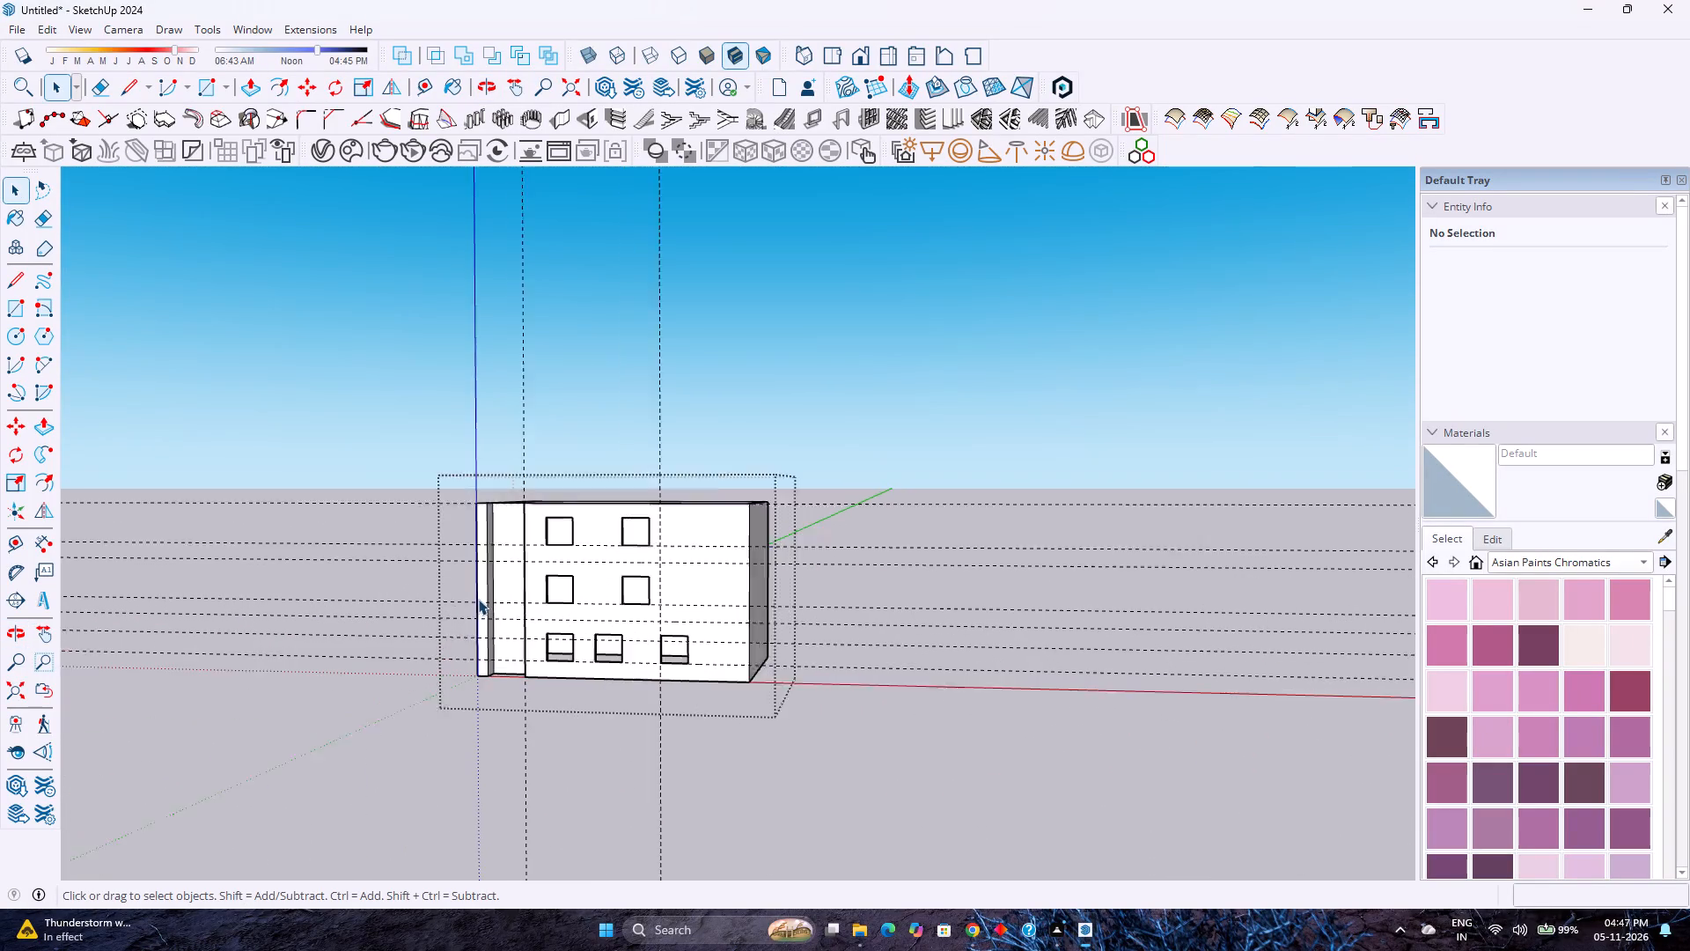
pyautogui.scroll(4, 478, 599)
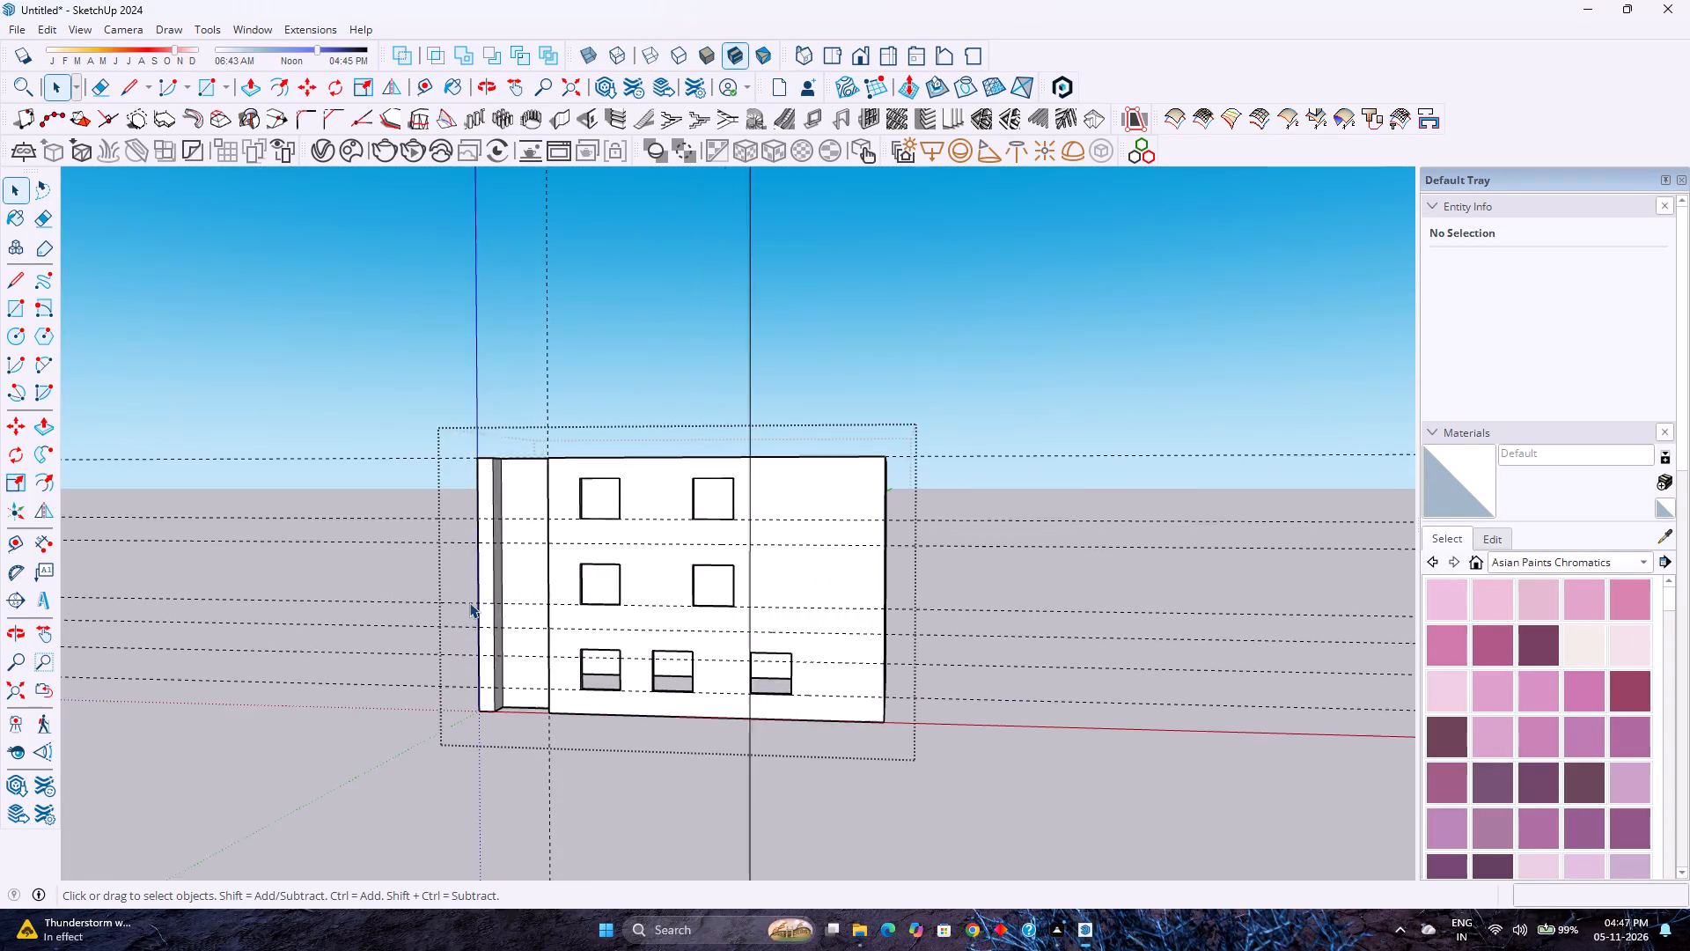
pyautogui.scroll(-2, 469, 602)
pyautogui.scroll(2, 469, 602)
pyautogui.scroll(-1, 465, 601)
pyautogui.scroll(1, 465, 601)
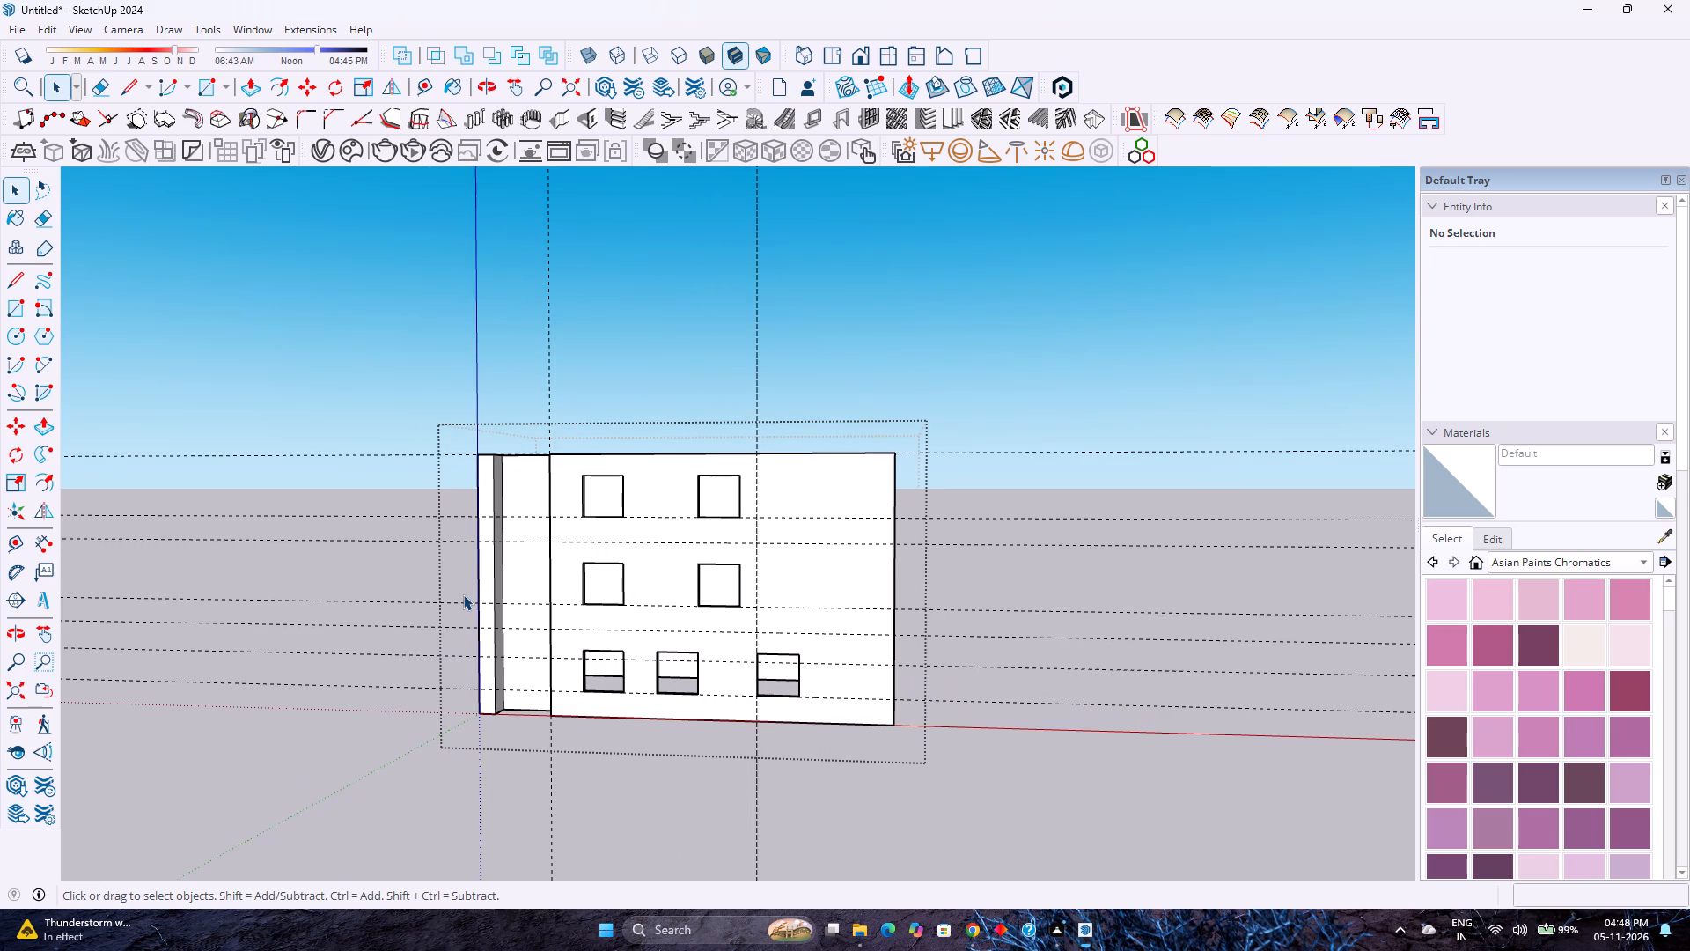
pyautogui.scroll(-3, 463, 593)
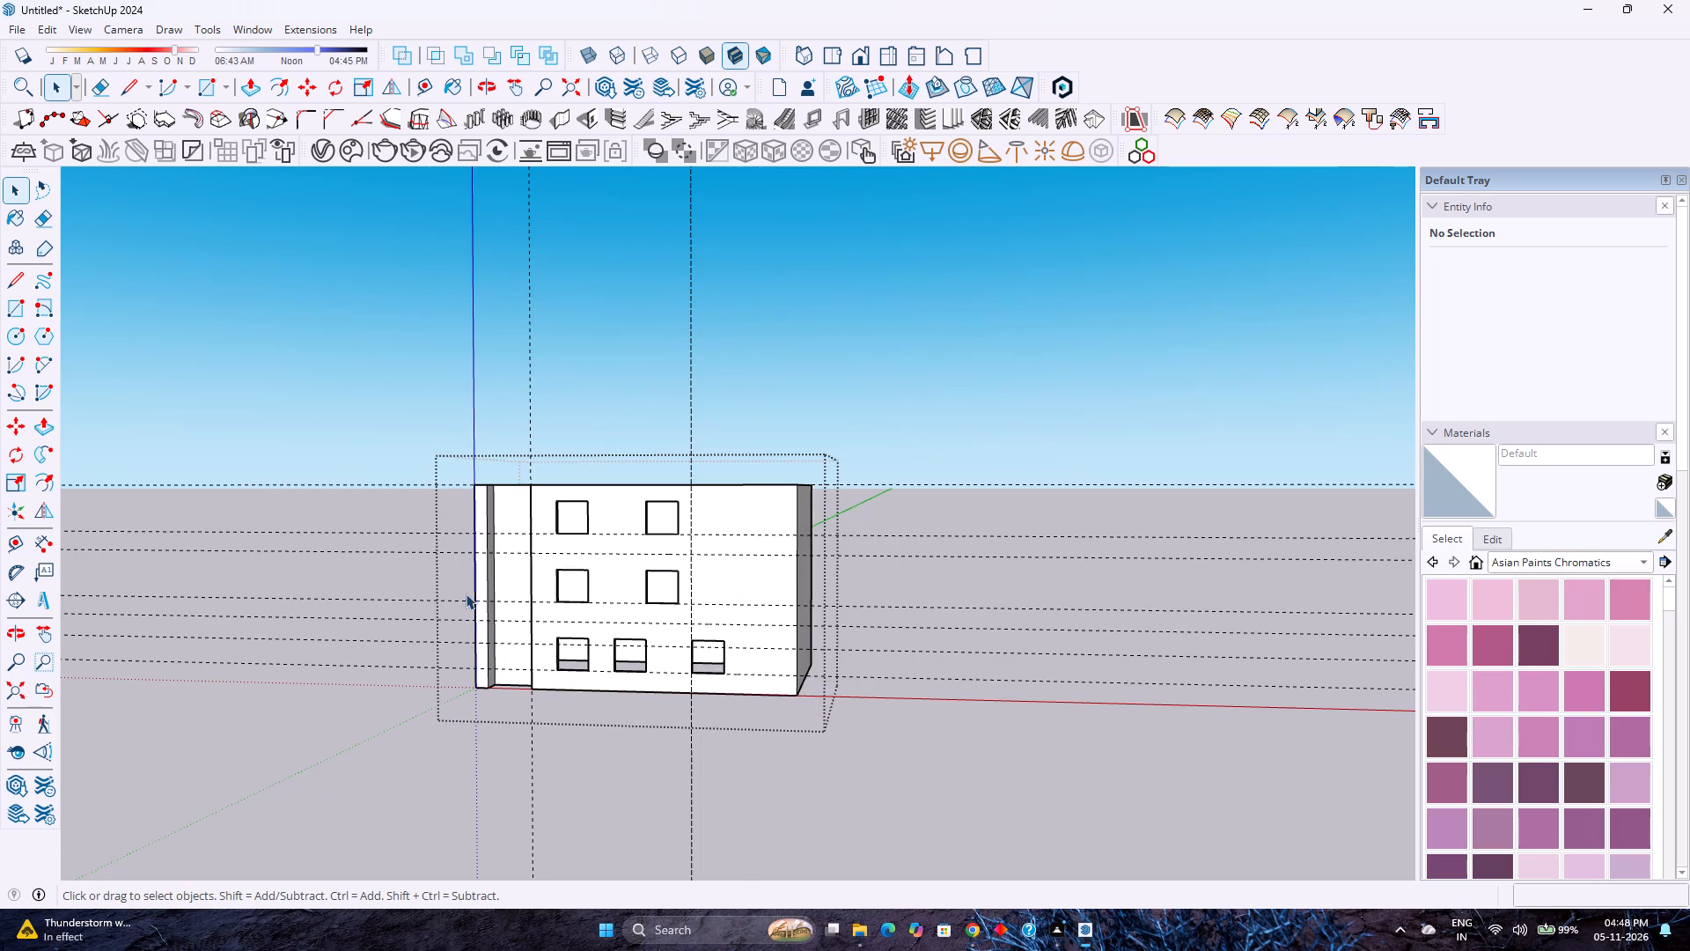
pyautogui.moveTo(467, 593); pyautogui.dragTo(680, 597, button='middle')
pyautogui.moveTo(746, 600); pyautogui.dragTo(922, 600, button='middle')
pyautogui.middleClick(944, 600)
pyautogui.middleClick(948, 600)
pyautogui.scroll(8, 496, 595)
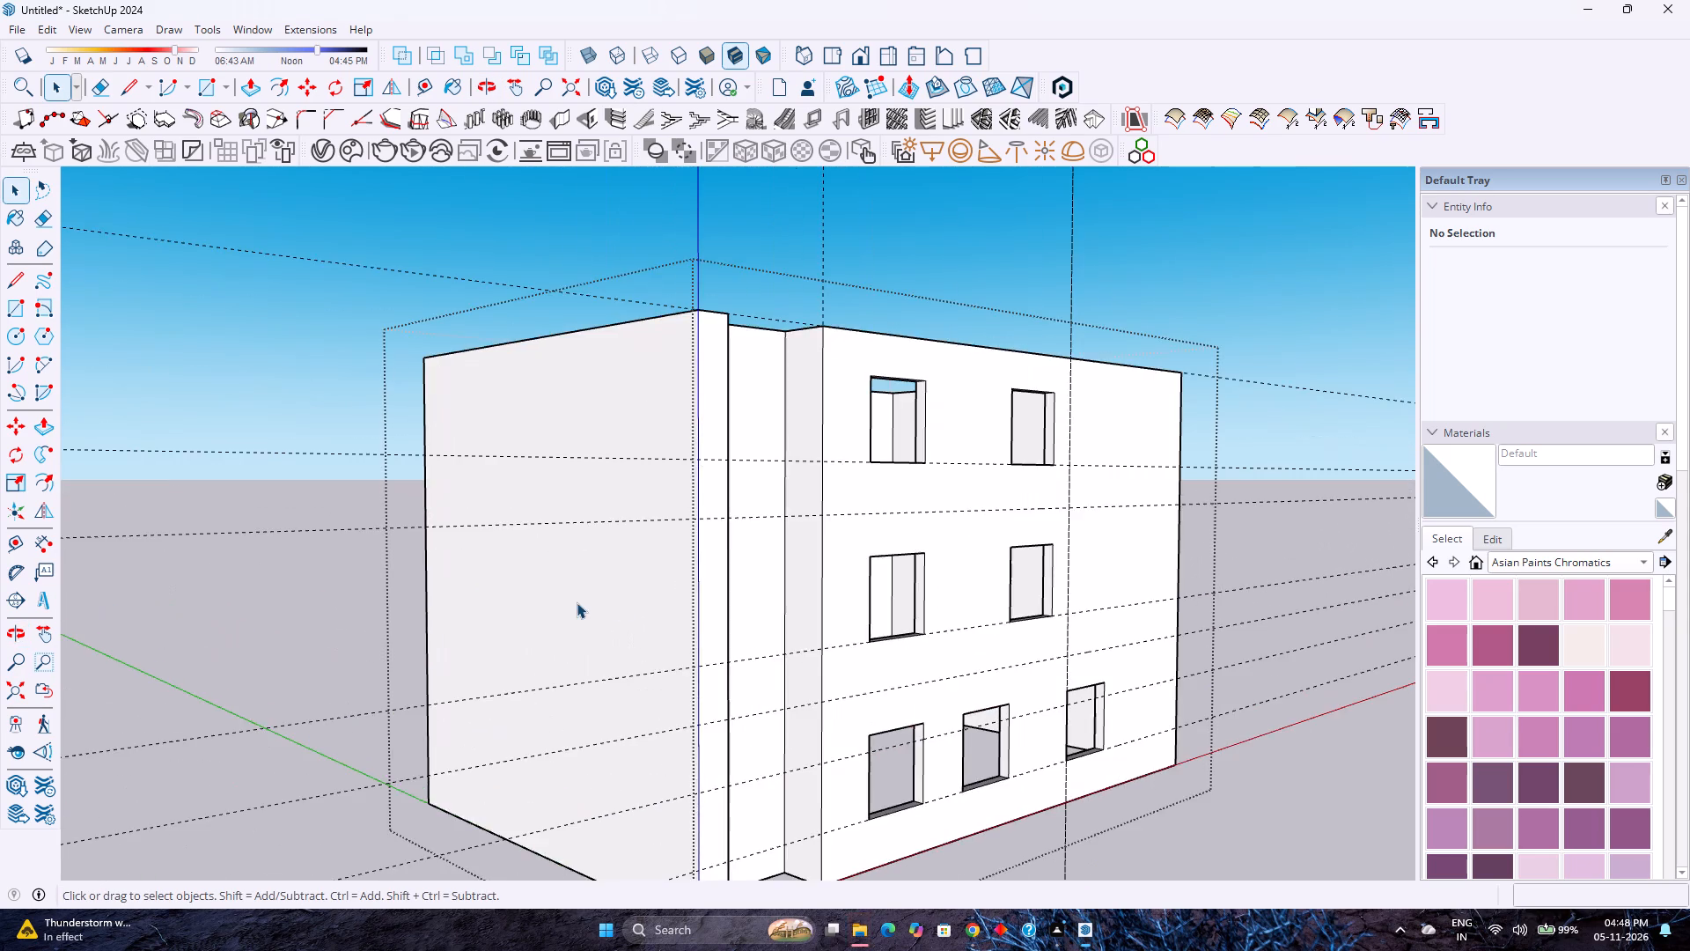
pyautogui.moveTo(669, 596); pyautogui.dragTo(373, 593, button='middle')
pyautogui.scroll(-6, 374, 588)
pyautogui.middleClick(378, 586)
pyautogui.moveTo(378, 586); pyautogui.dragTo(660, 606, button='middle')
pyautogui.middleClick(672, 606)
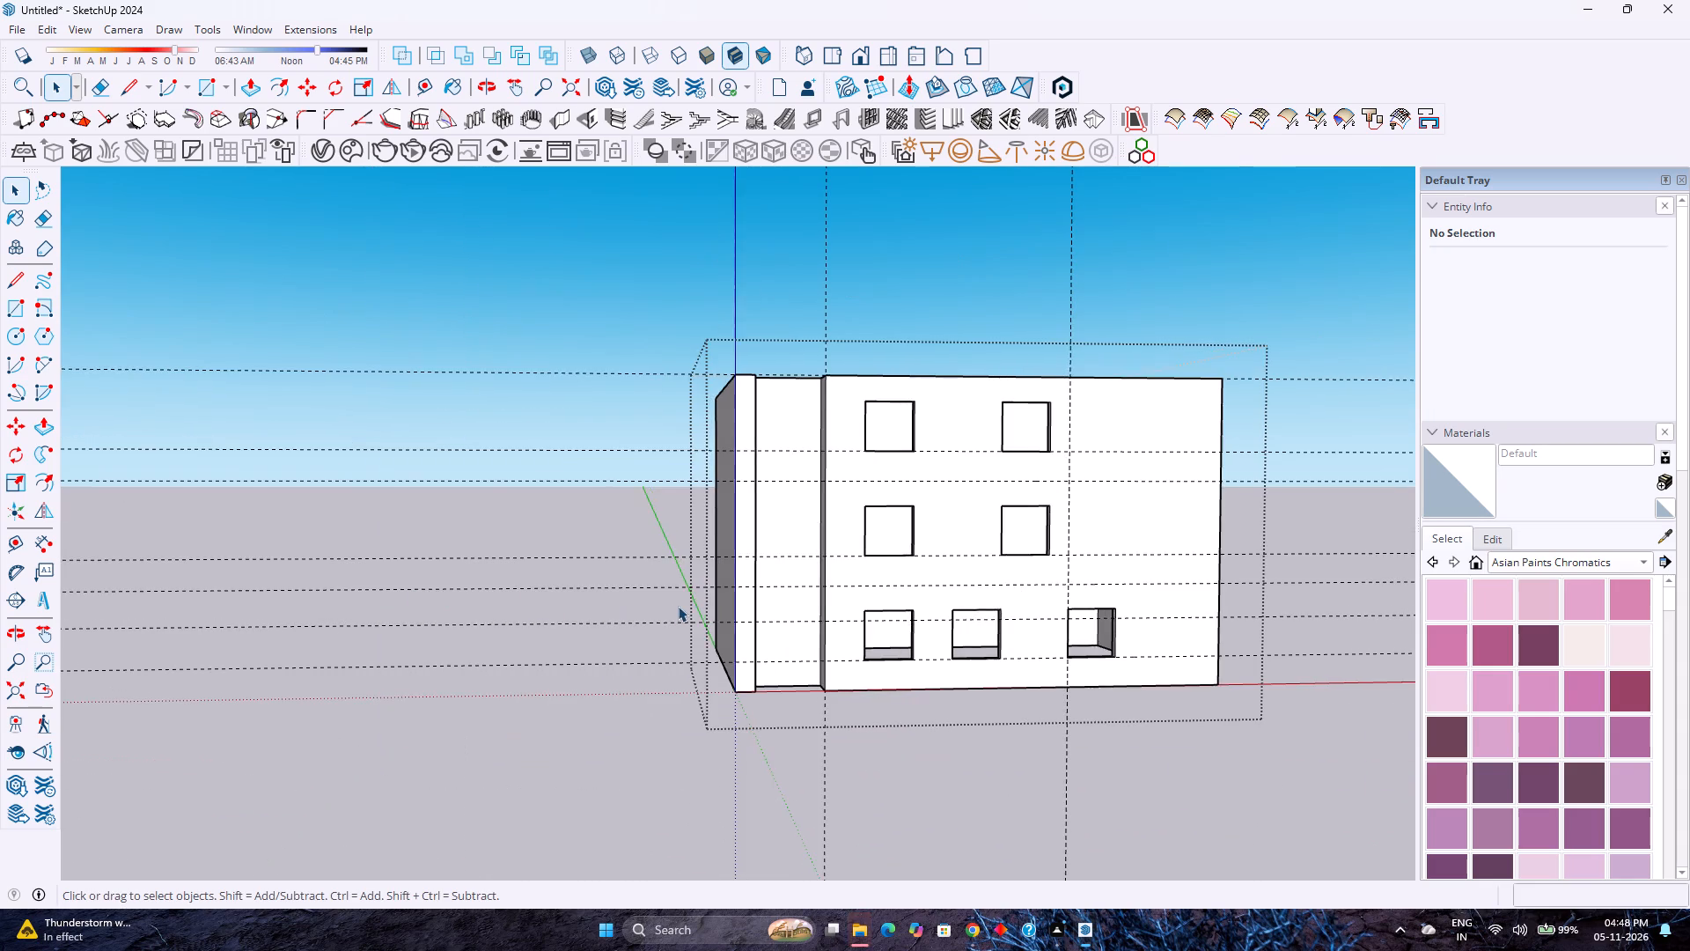
pyautogui.scroll(-3, 678, 606)
pyautogui.middleClick(831, 594)
pyautogui.moveTo(829, 595); pyautogui.dragTo(336, 608, button='middle')
pyautogui.middleClick(334, 608)
pyautogui.scroll(-3, 400, 587)
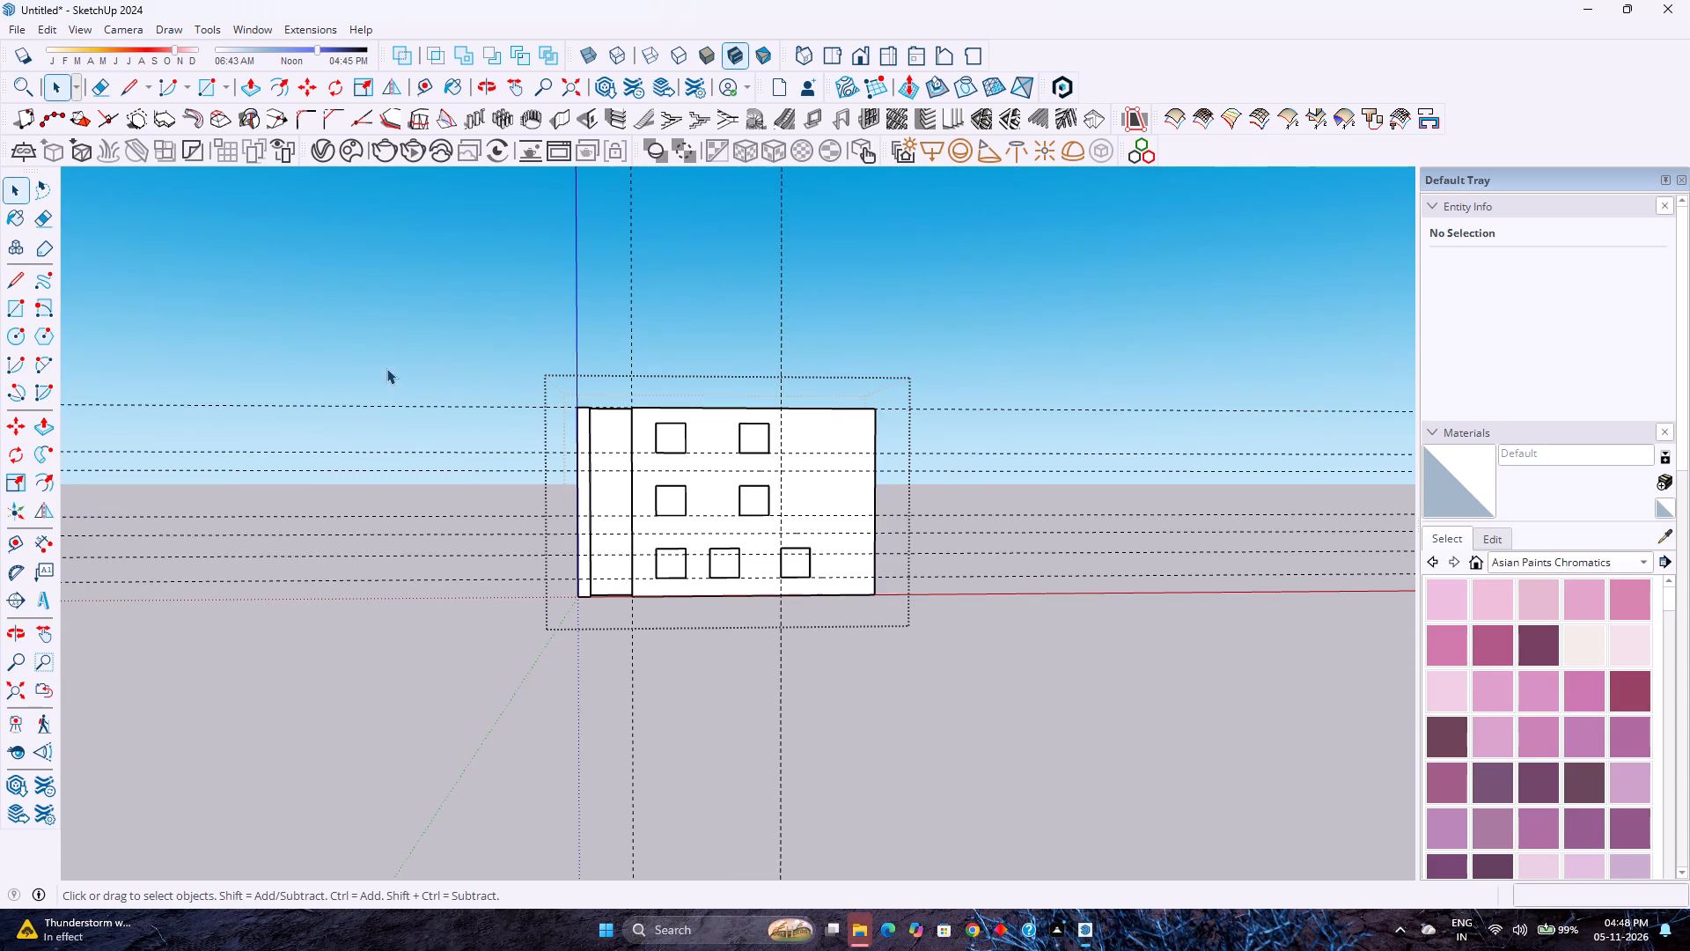
pyautogui.scroll(4, 411, 384)
pyautogui.doubleClick(1000, 541)
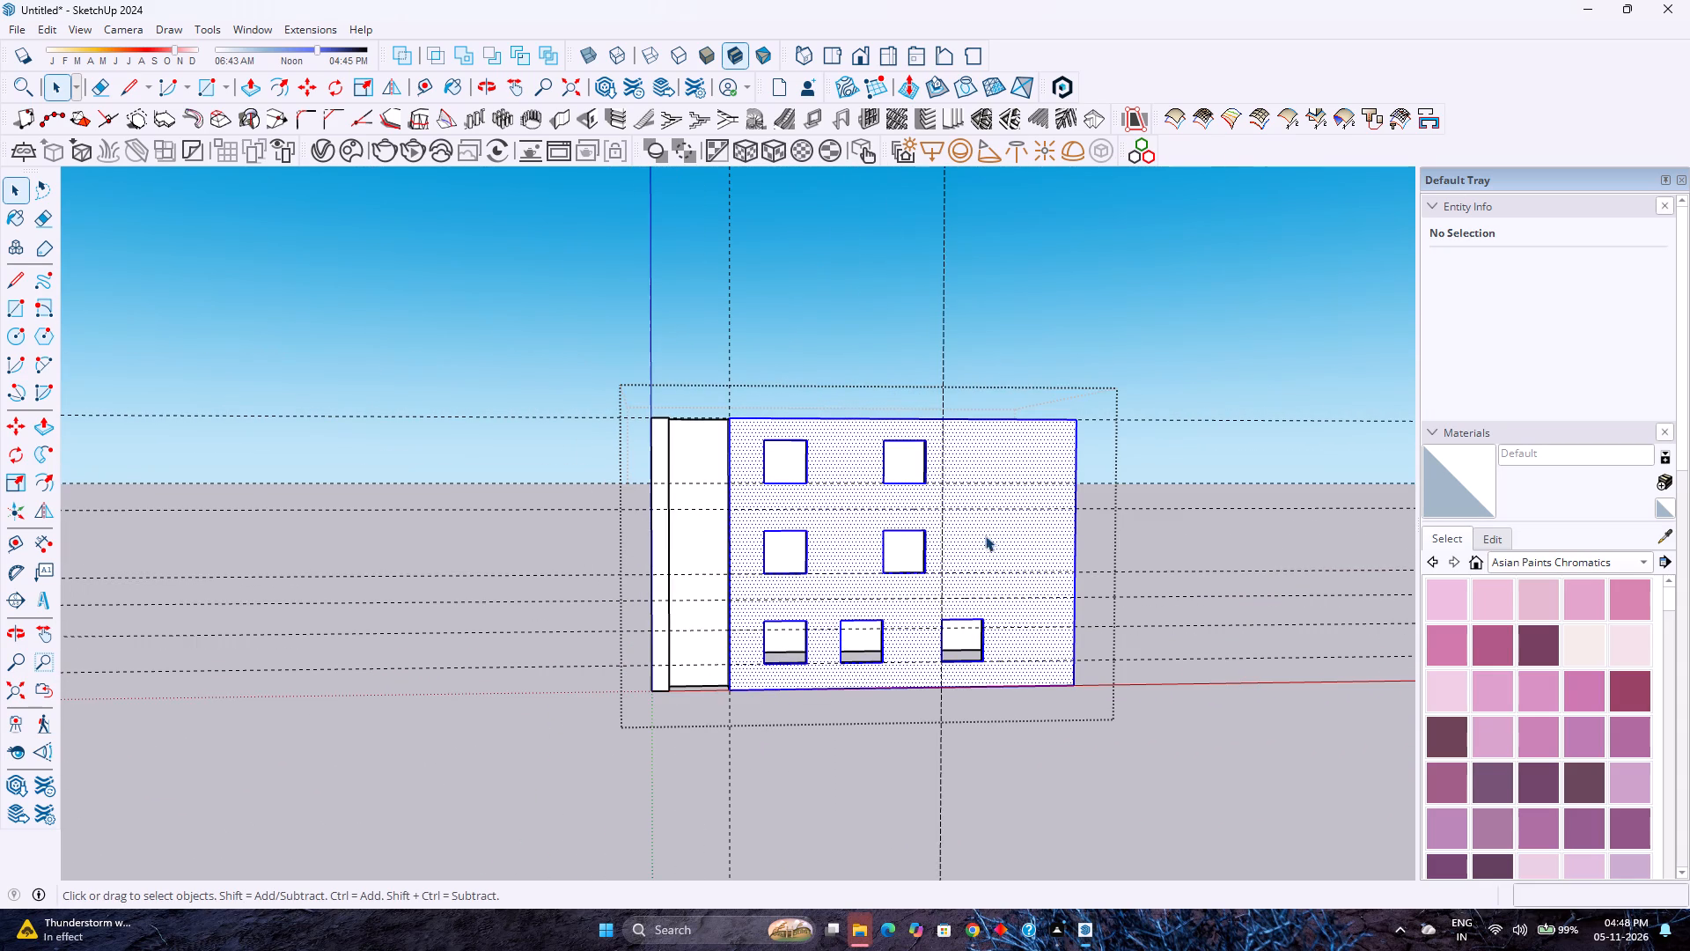
pyautogui.click(1259, 566)
pyautogui.click(1054, 551)
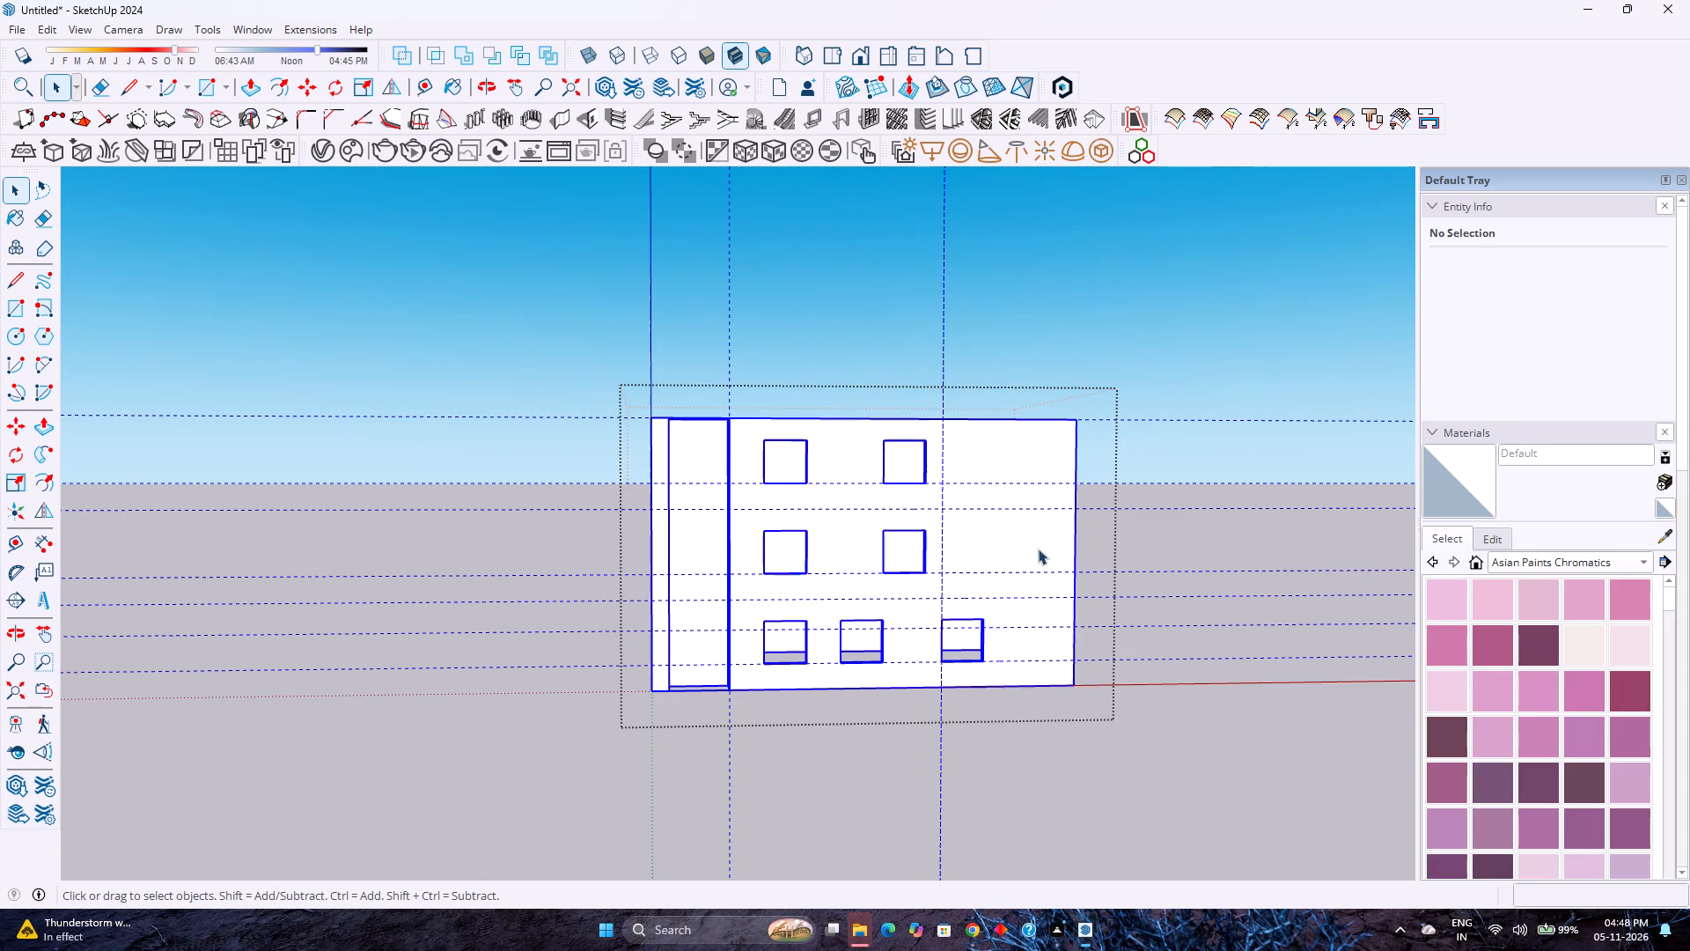
pyautogui.doubleClick(1051, 557)
pyautogui.scroll(3, 1051, 557)
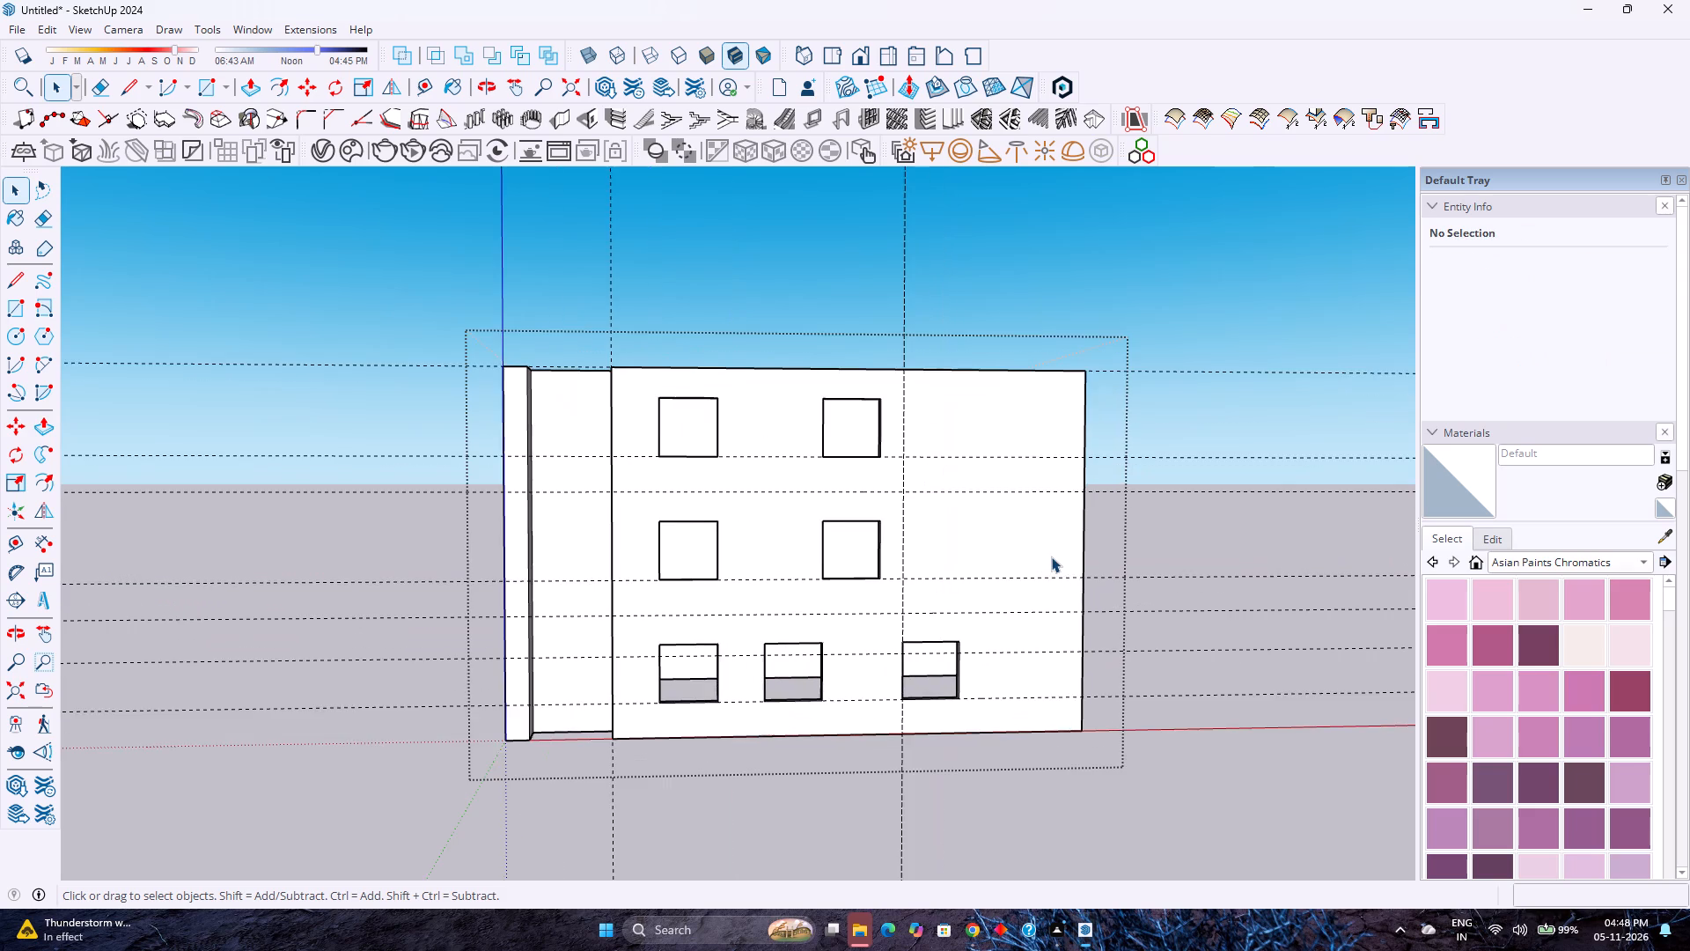
pyautogui.moveTo(1051, 557); pyautogui.dragTo(665, 663, button='middle')
pyautogui.middleClick(665, 663)
pyautogui.scroll(-3, 665, 663)
pyautogui.scroll(3, 491, 534)
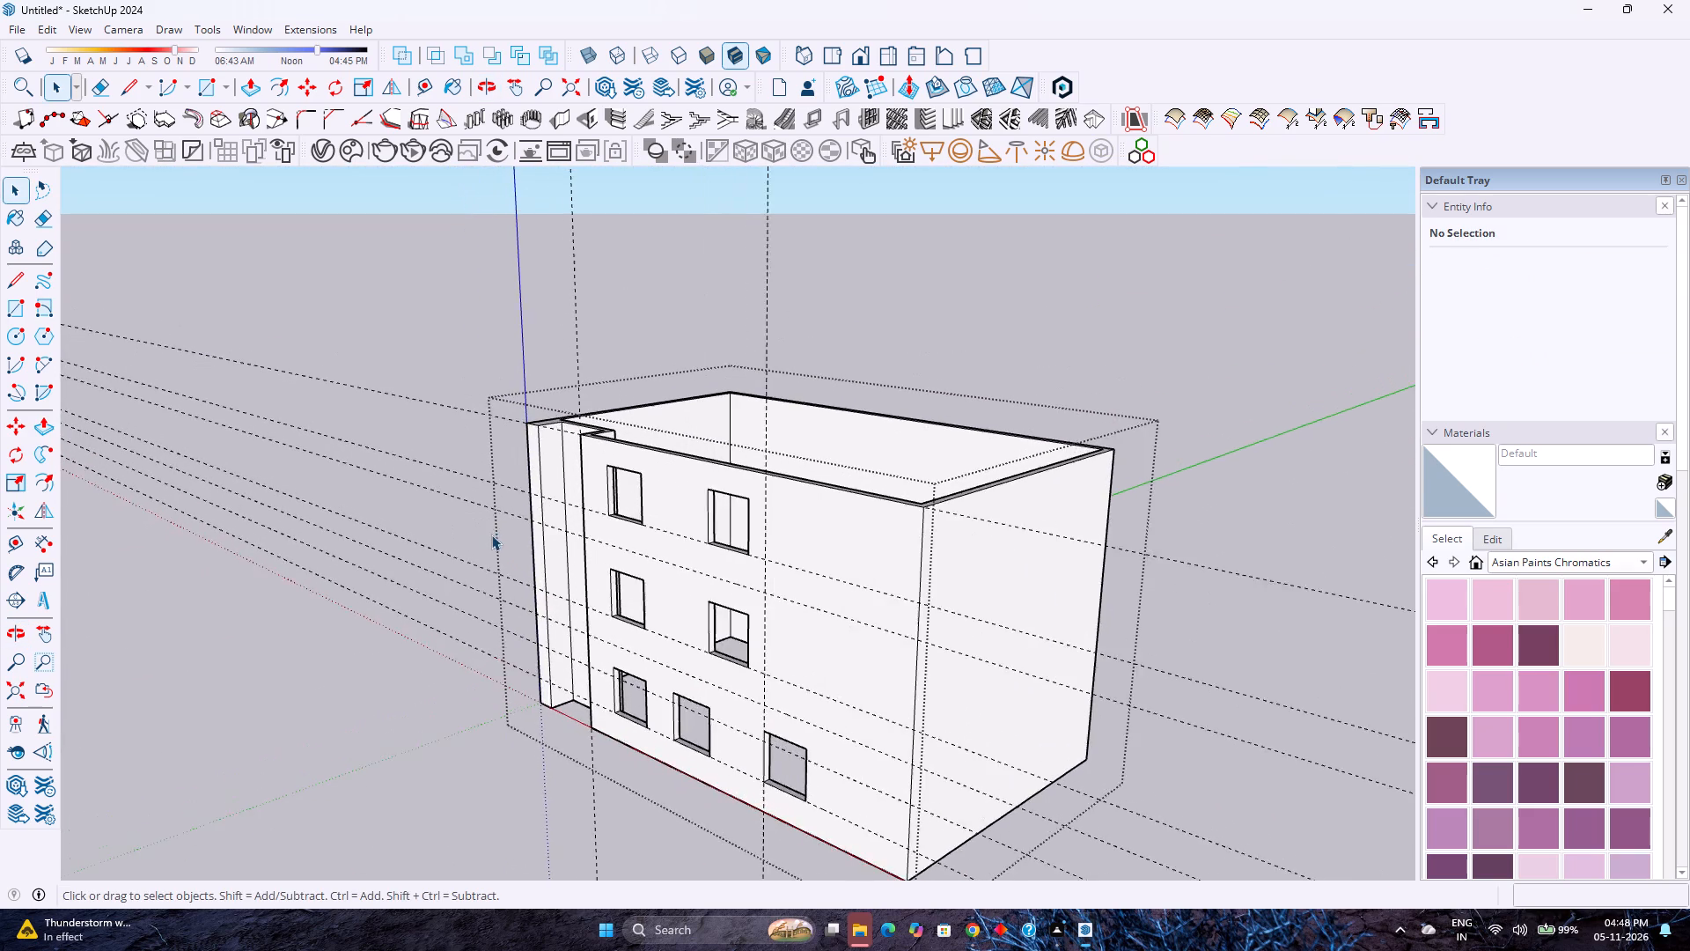
pyautogui.moveTo(491, 534); pyautogui.dragTo(1084, 546, button='middle')
pyautogui.middleClick(1084, 546)
pyautogui.scroll(-5, 1084, 546)
pyautogui.scroll(4, 1084, 546)
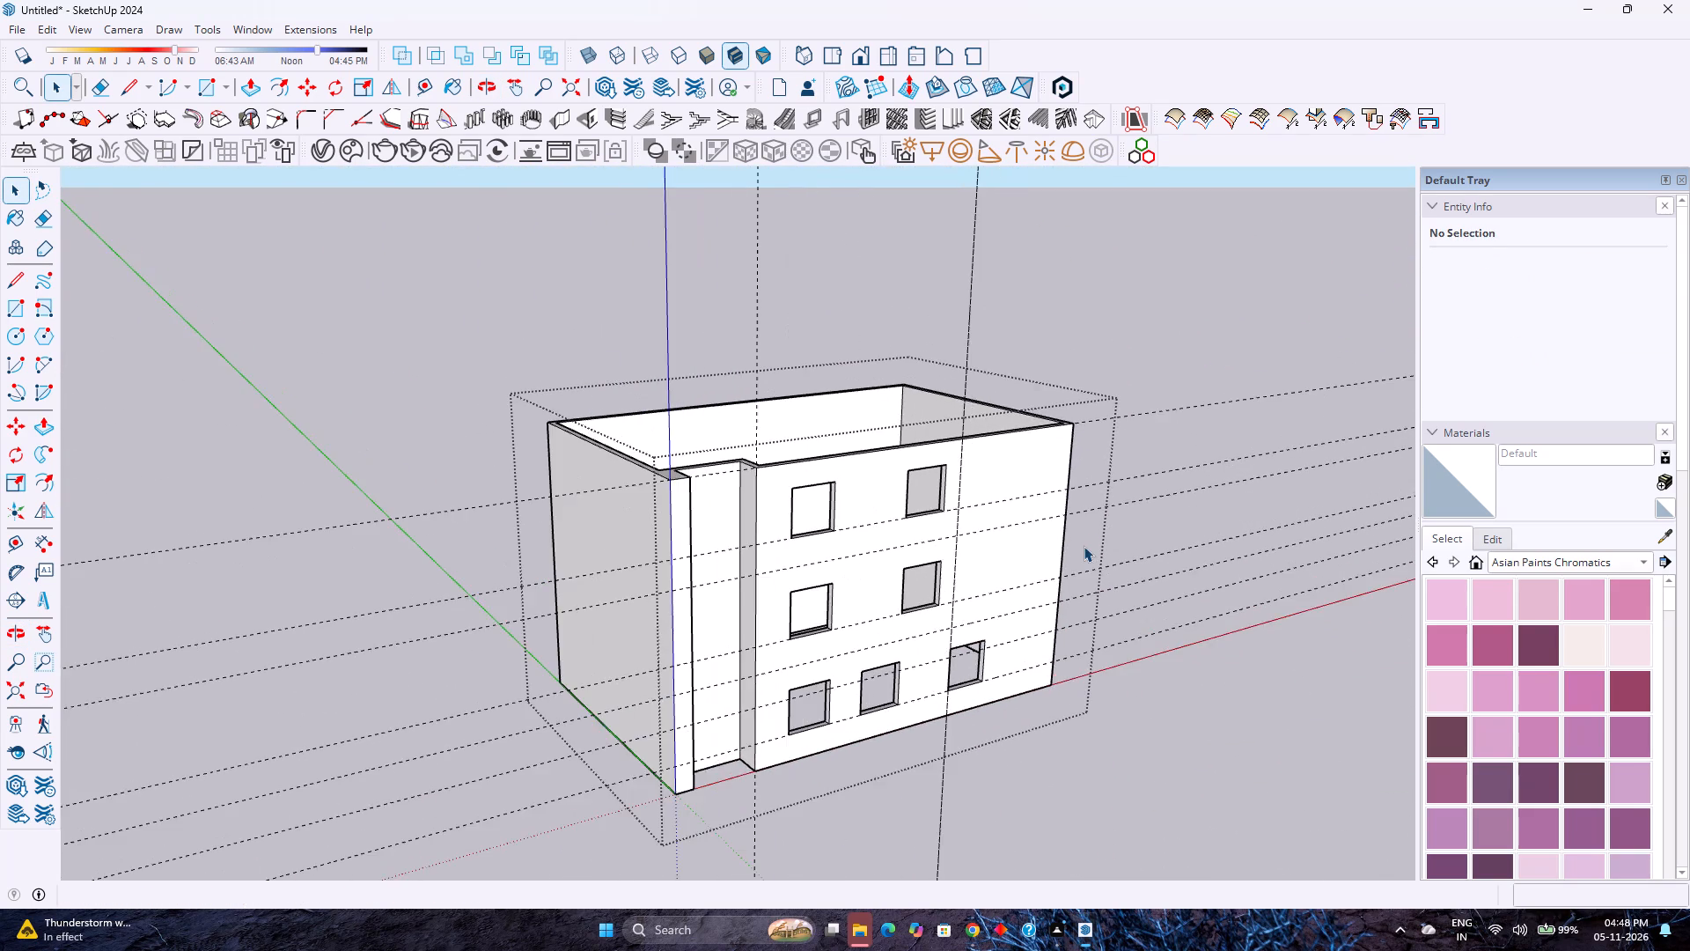
pyautogui.moveTo(1084, 546); pyautogui.dragTo(527, 550, button='middle')
pyautogui.moveTo(527, 548); pyautogui.dragTo(528, 533, button='middle')
pyautogui.middleClick(528, 533)
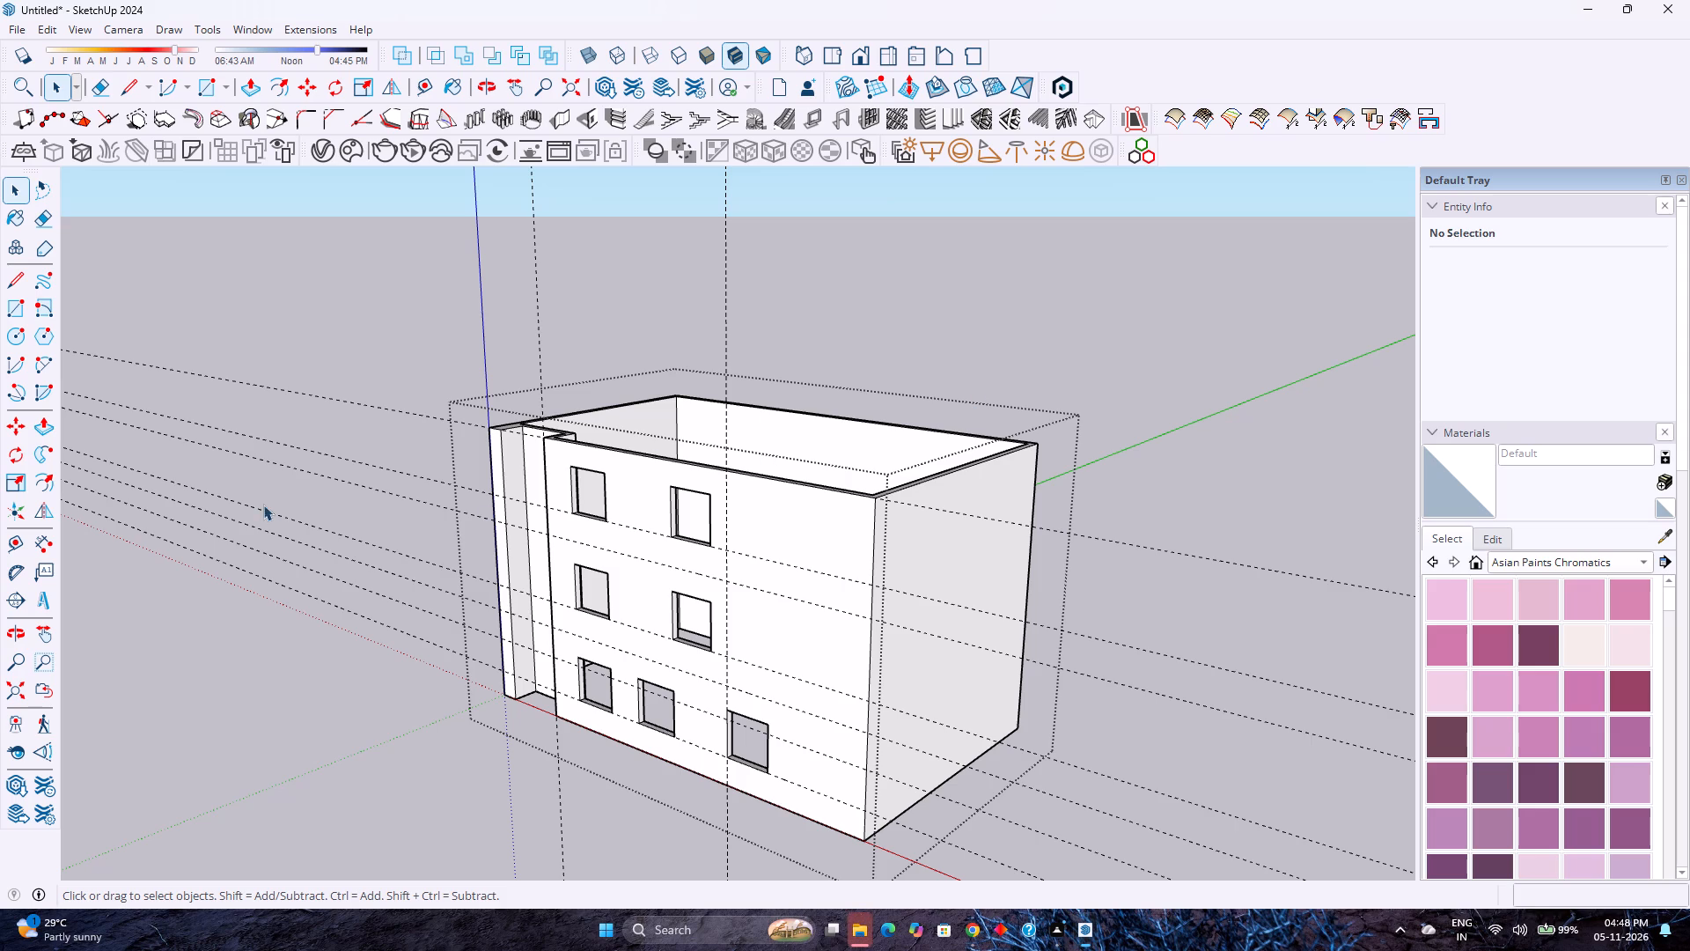
pyautogui.scroll(-4, 459, 480)
pyautogui.scroll(4, 619, 593)
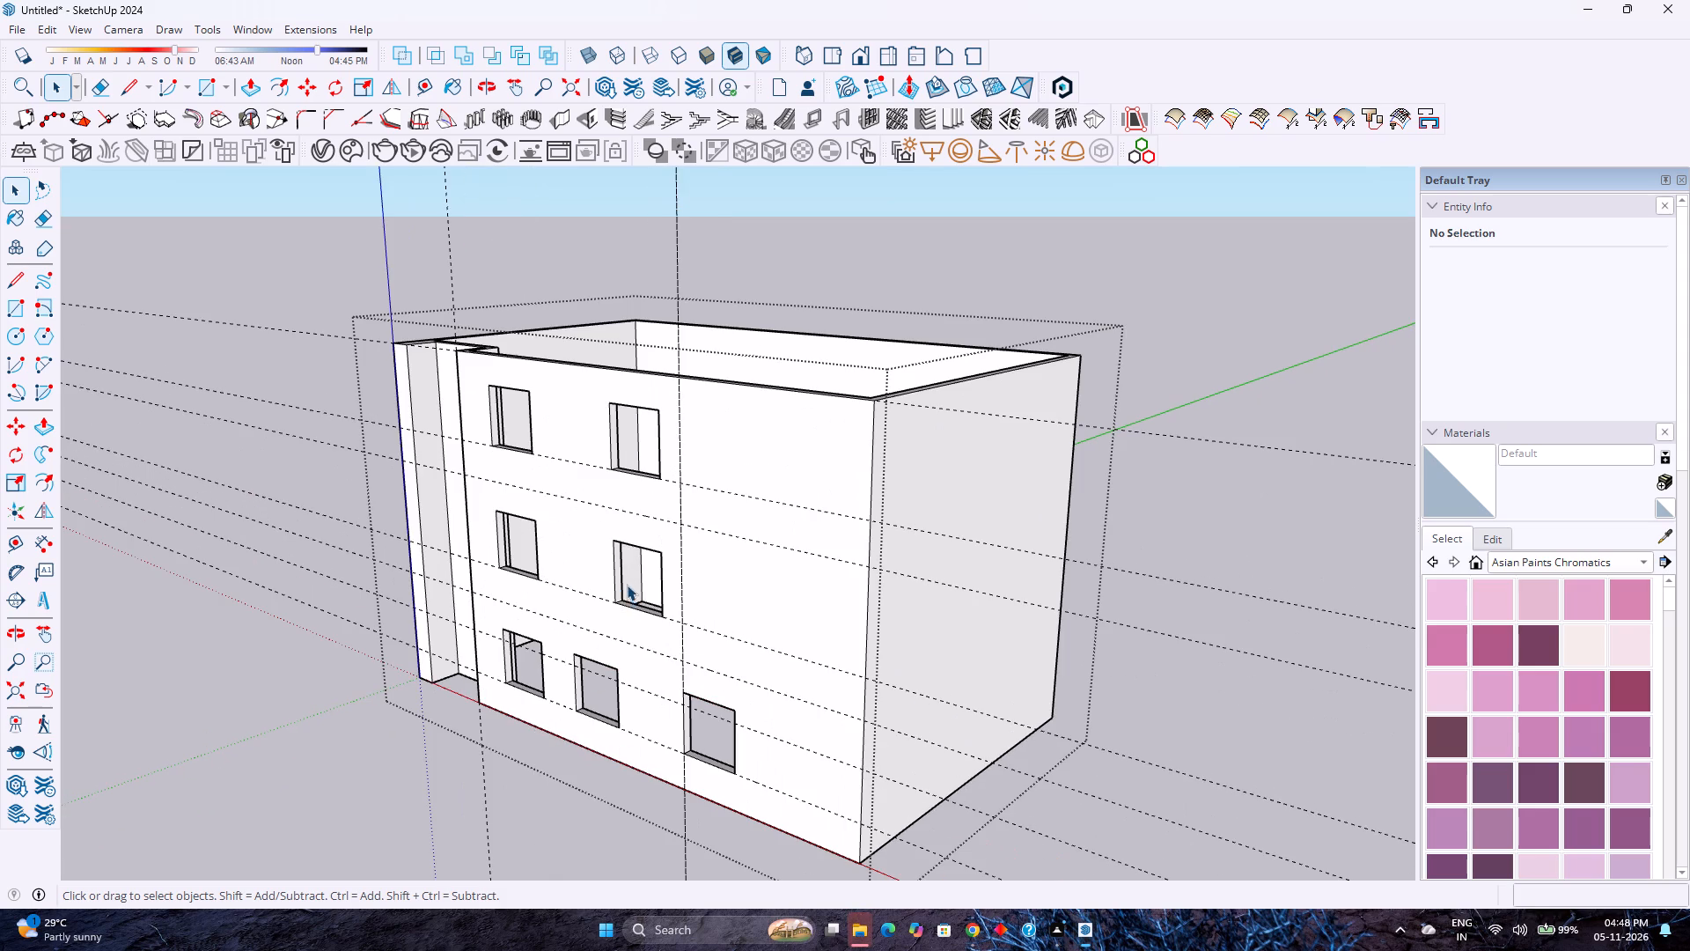
pyautogui.scroll(-4, 636, 588)
pyautogui.scroll(4, 636, 588)
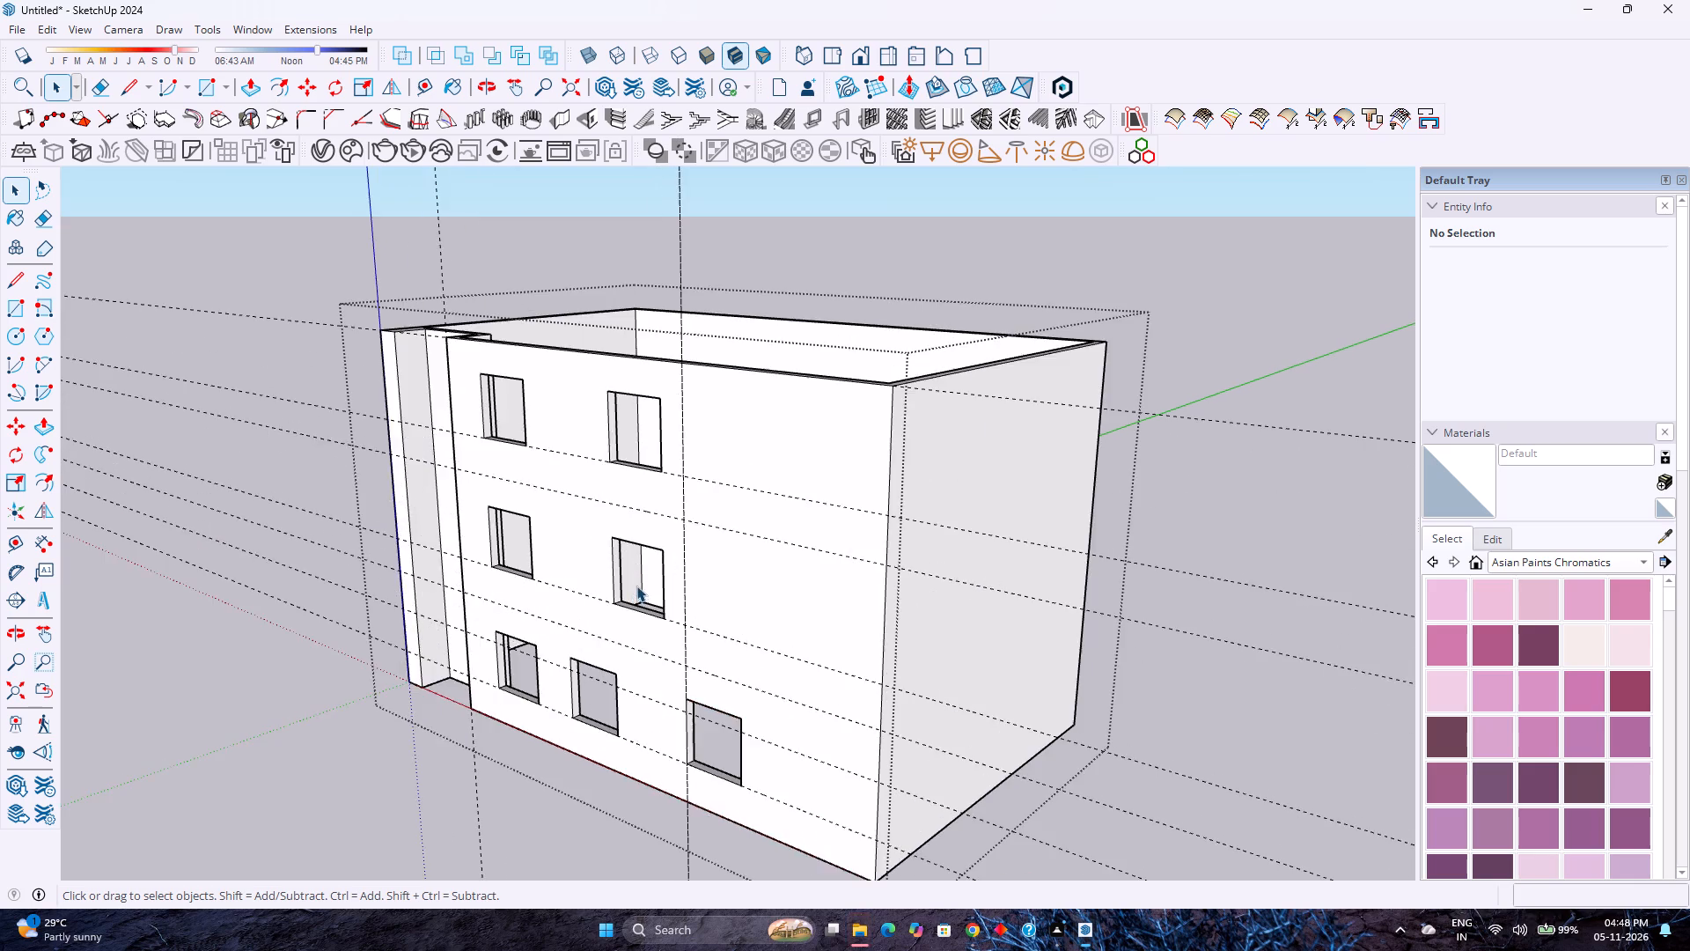
pyautogui.scroll(2, 636, 586)
pyautogui.moveTo(642, 586); pyautogui.dragTo(753, 593, button='middle')
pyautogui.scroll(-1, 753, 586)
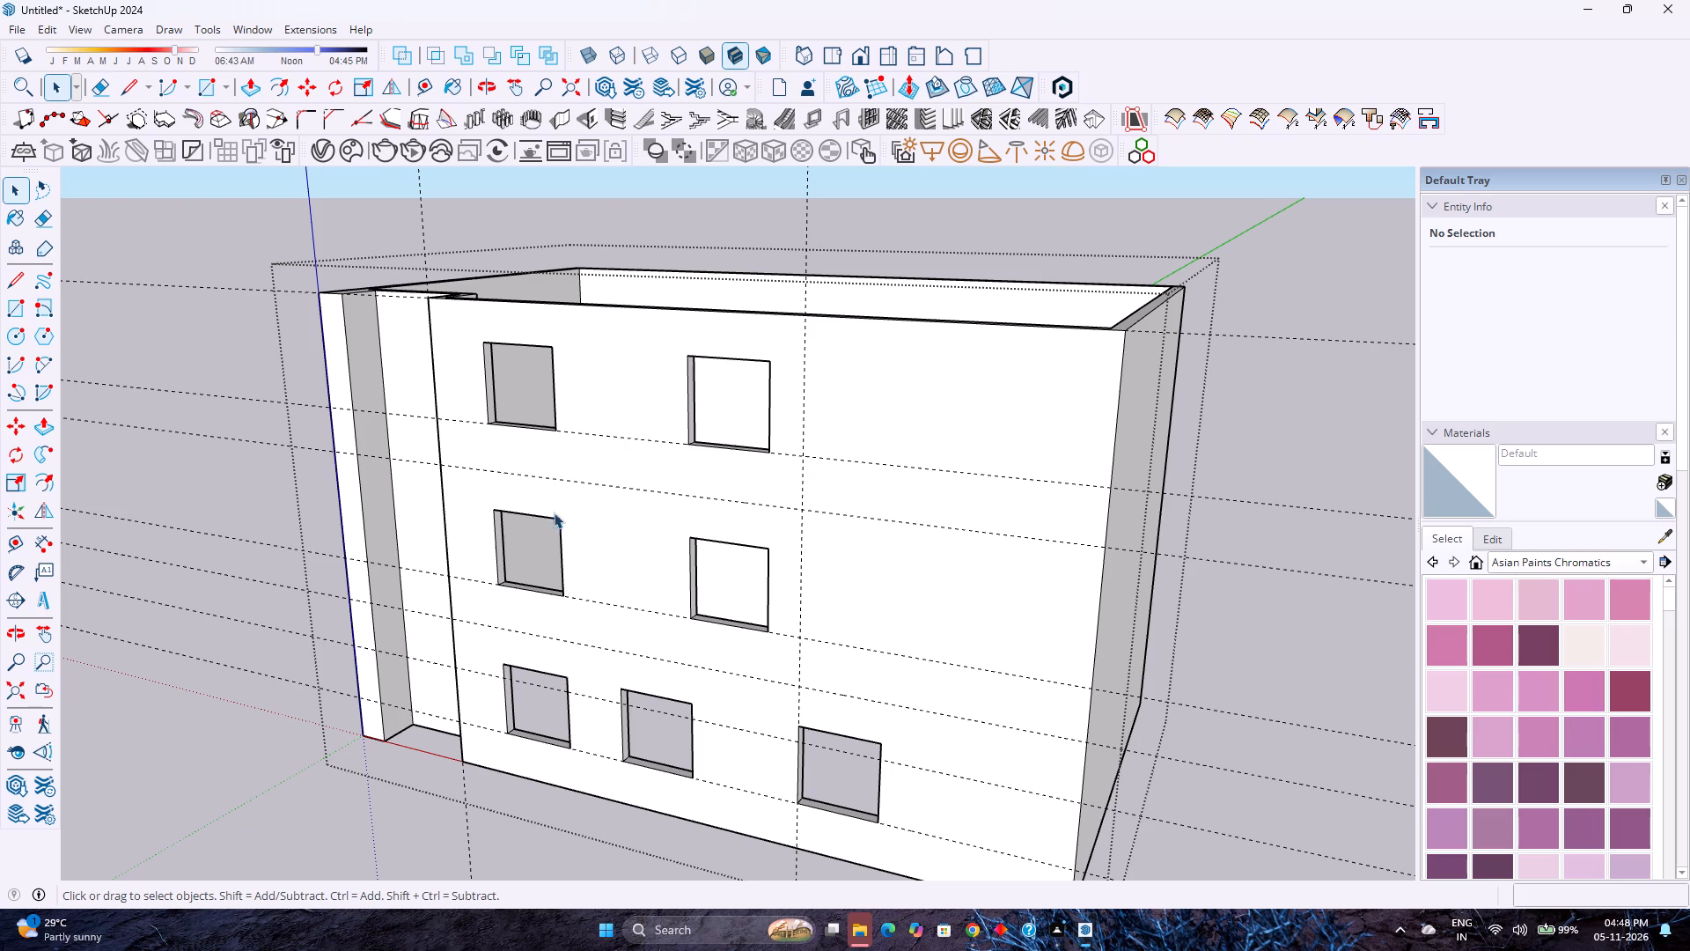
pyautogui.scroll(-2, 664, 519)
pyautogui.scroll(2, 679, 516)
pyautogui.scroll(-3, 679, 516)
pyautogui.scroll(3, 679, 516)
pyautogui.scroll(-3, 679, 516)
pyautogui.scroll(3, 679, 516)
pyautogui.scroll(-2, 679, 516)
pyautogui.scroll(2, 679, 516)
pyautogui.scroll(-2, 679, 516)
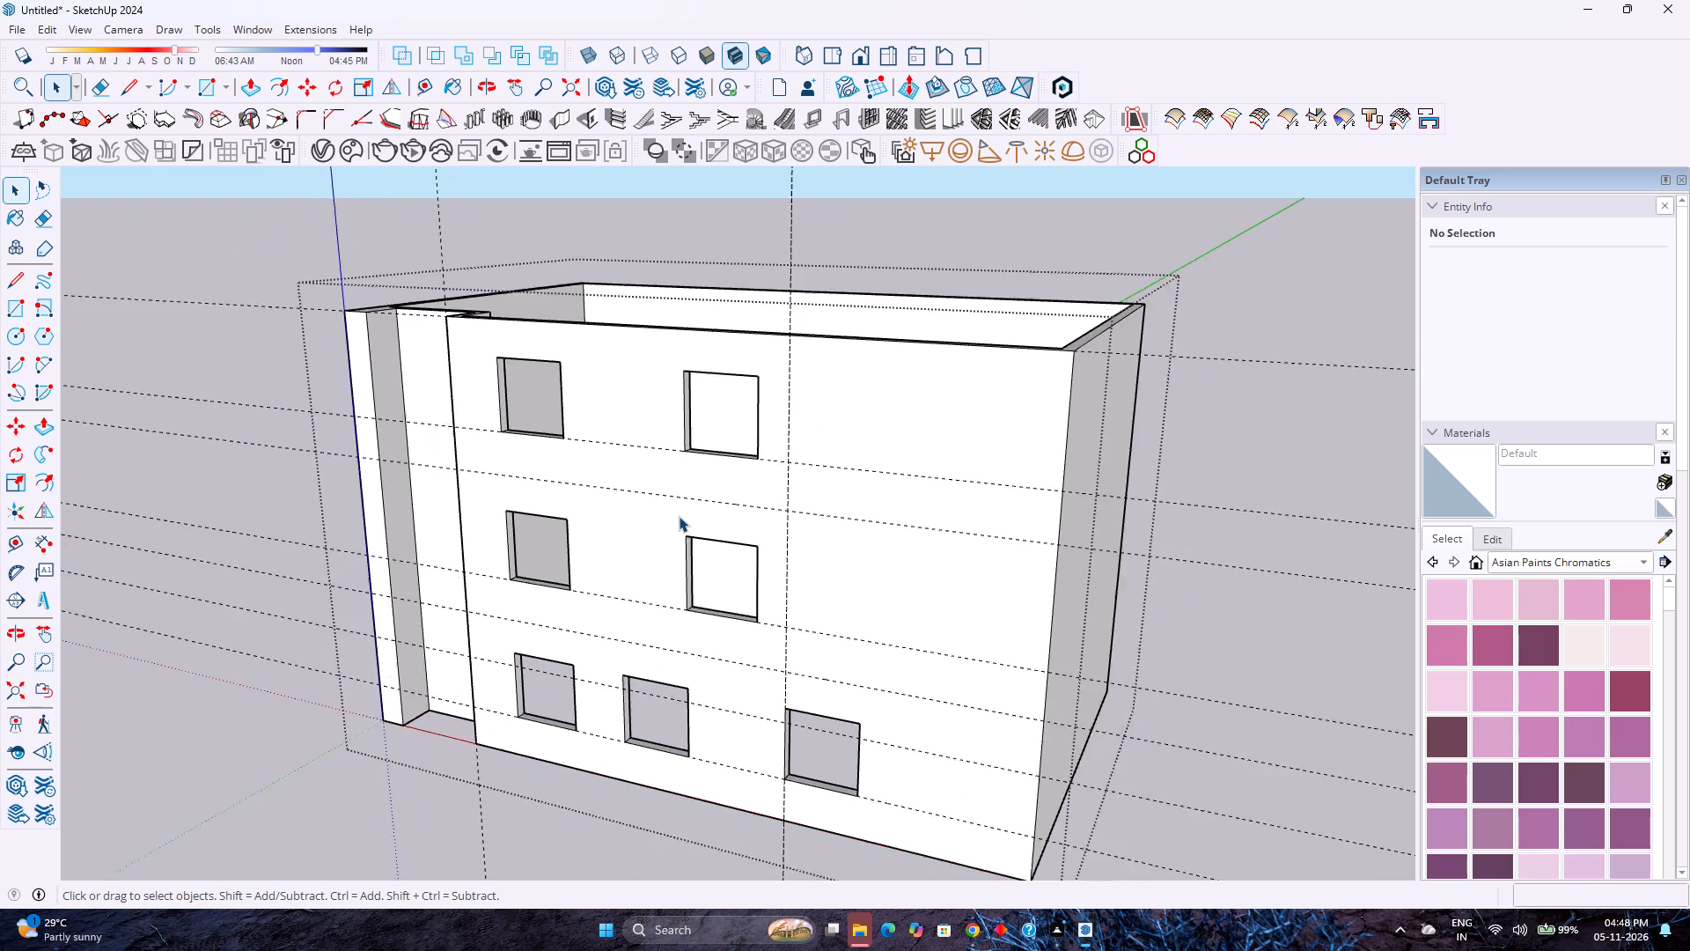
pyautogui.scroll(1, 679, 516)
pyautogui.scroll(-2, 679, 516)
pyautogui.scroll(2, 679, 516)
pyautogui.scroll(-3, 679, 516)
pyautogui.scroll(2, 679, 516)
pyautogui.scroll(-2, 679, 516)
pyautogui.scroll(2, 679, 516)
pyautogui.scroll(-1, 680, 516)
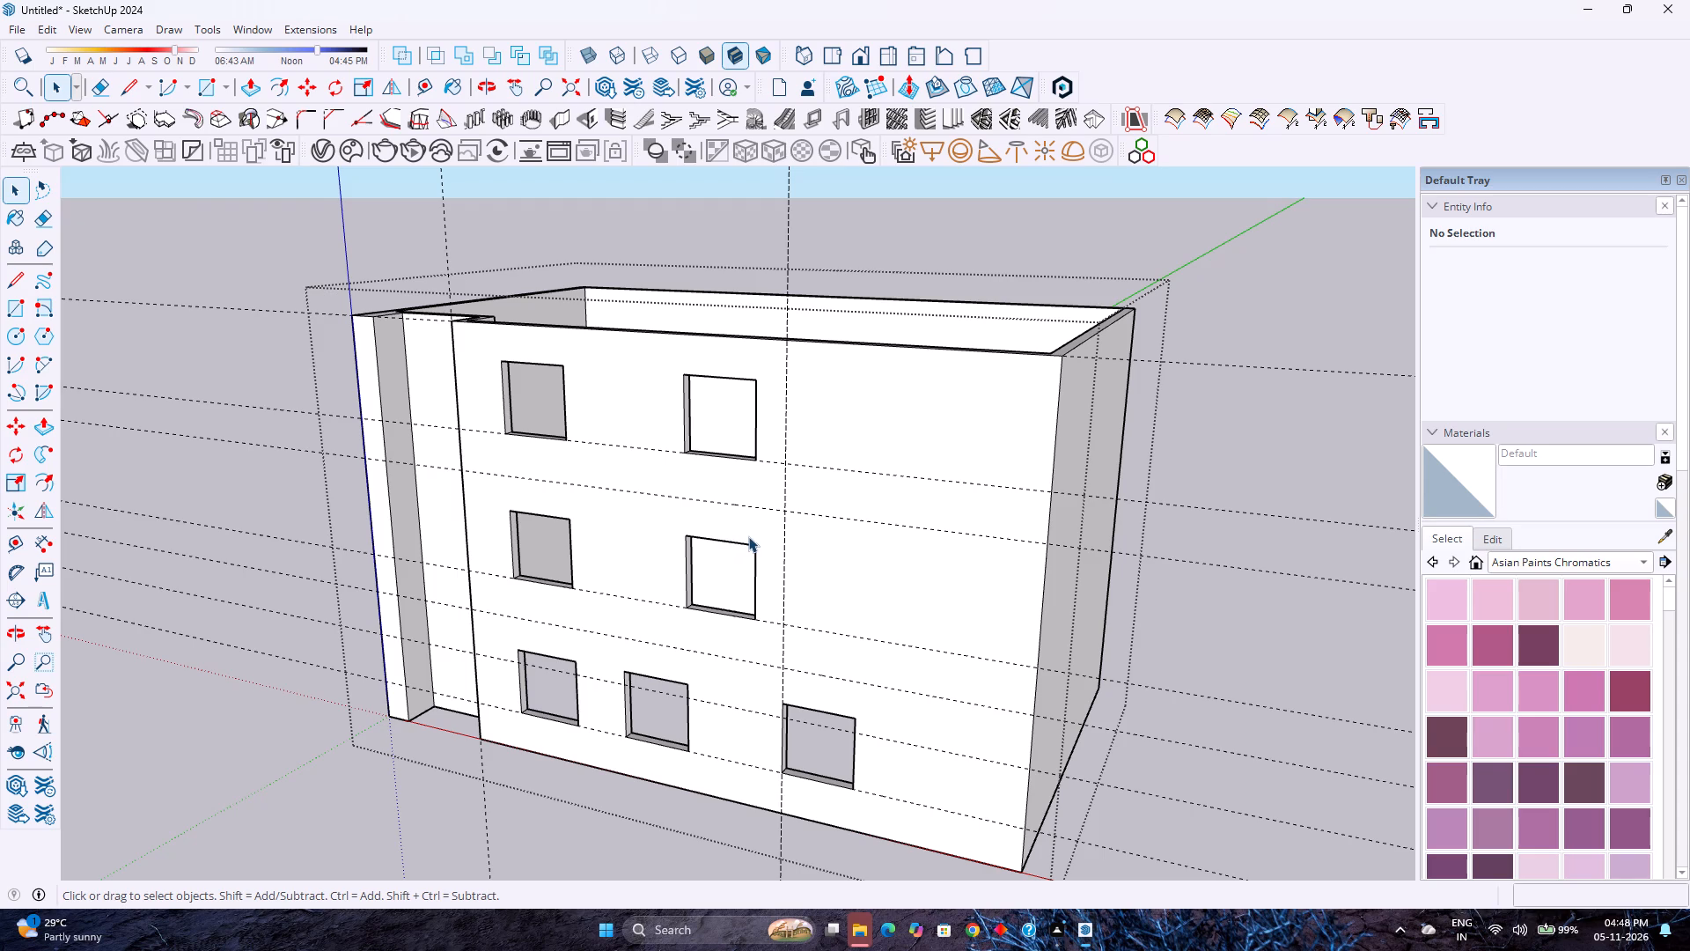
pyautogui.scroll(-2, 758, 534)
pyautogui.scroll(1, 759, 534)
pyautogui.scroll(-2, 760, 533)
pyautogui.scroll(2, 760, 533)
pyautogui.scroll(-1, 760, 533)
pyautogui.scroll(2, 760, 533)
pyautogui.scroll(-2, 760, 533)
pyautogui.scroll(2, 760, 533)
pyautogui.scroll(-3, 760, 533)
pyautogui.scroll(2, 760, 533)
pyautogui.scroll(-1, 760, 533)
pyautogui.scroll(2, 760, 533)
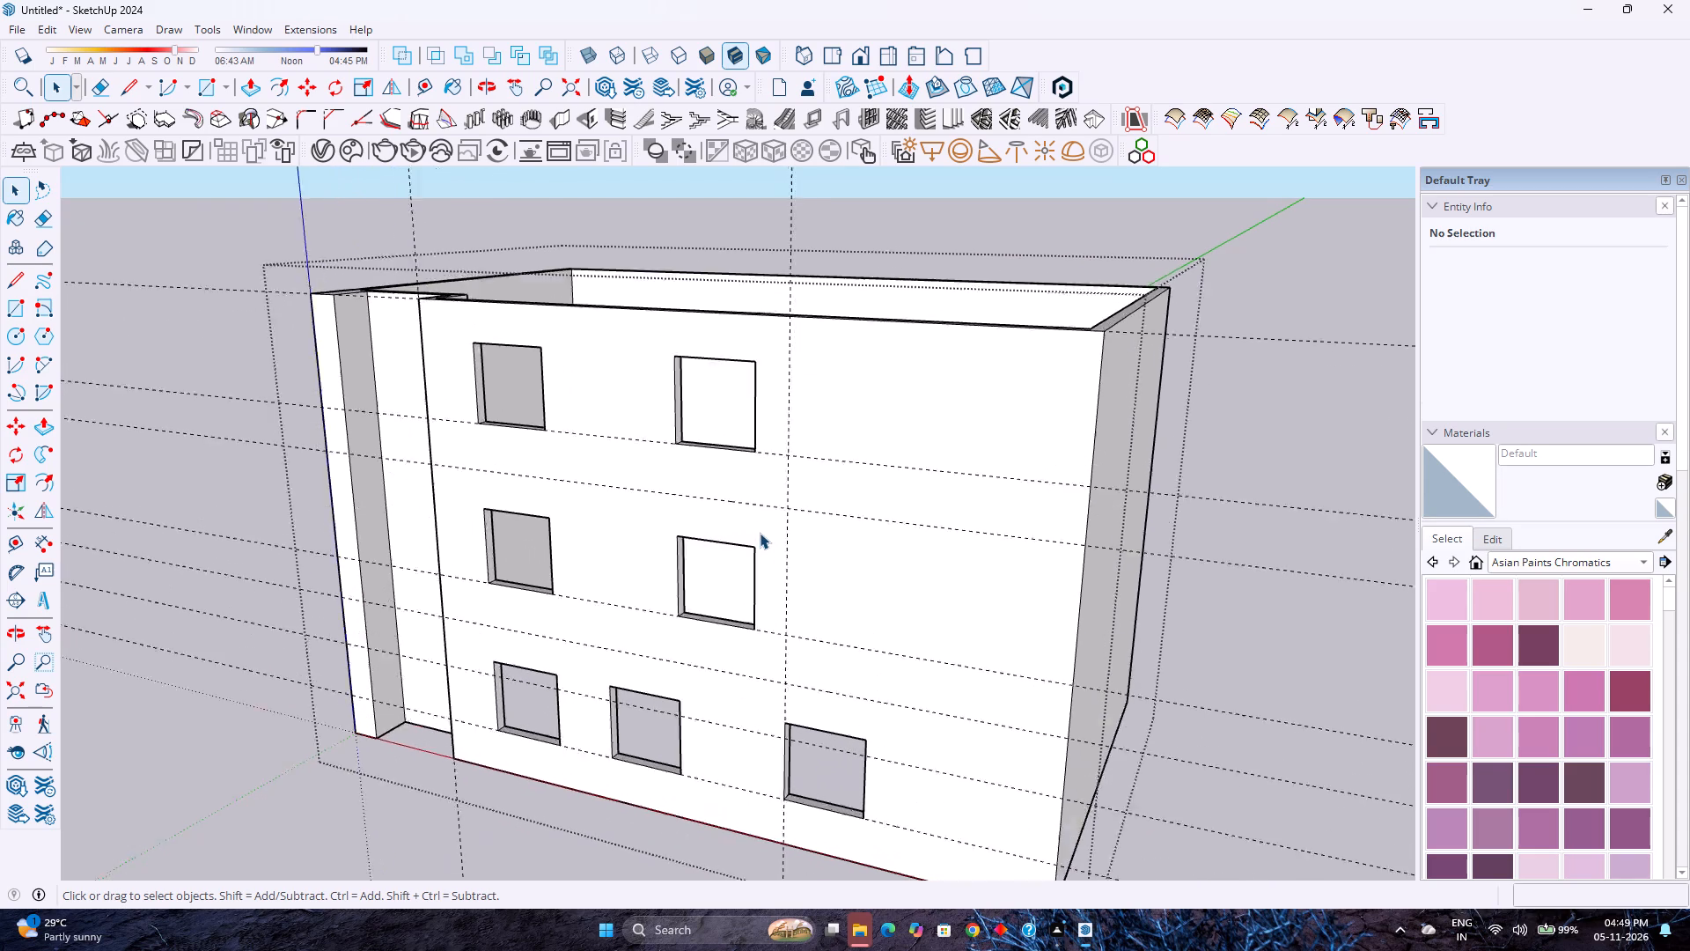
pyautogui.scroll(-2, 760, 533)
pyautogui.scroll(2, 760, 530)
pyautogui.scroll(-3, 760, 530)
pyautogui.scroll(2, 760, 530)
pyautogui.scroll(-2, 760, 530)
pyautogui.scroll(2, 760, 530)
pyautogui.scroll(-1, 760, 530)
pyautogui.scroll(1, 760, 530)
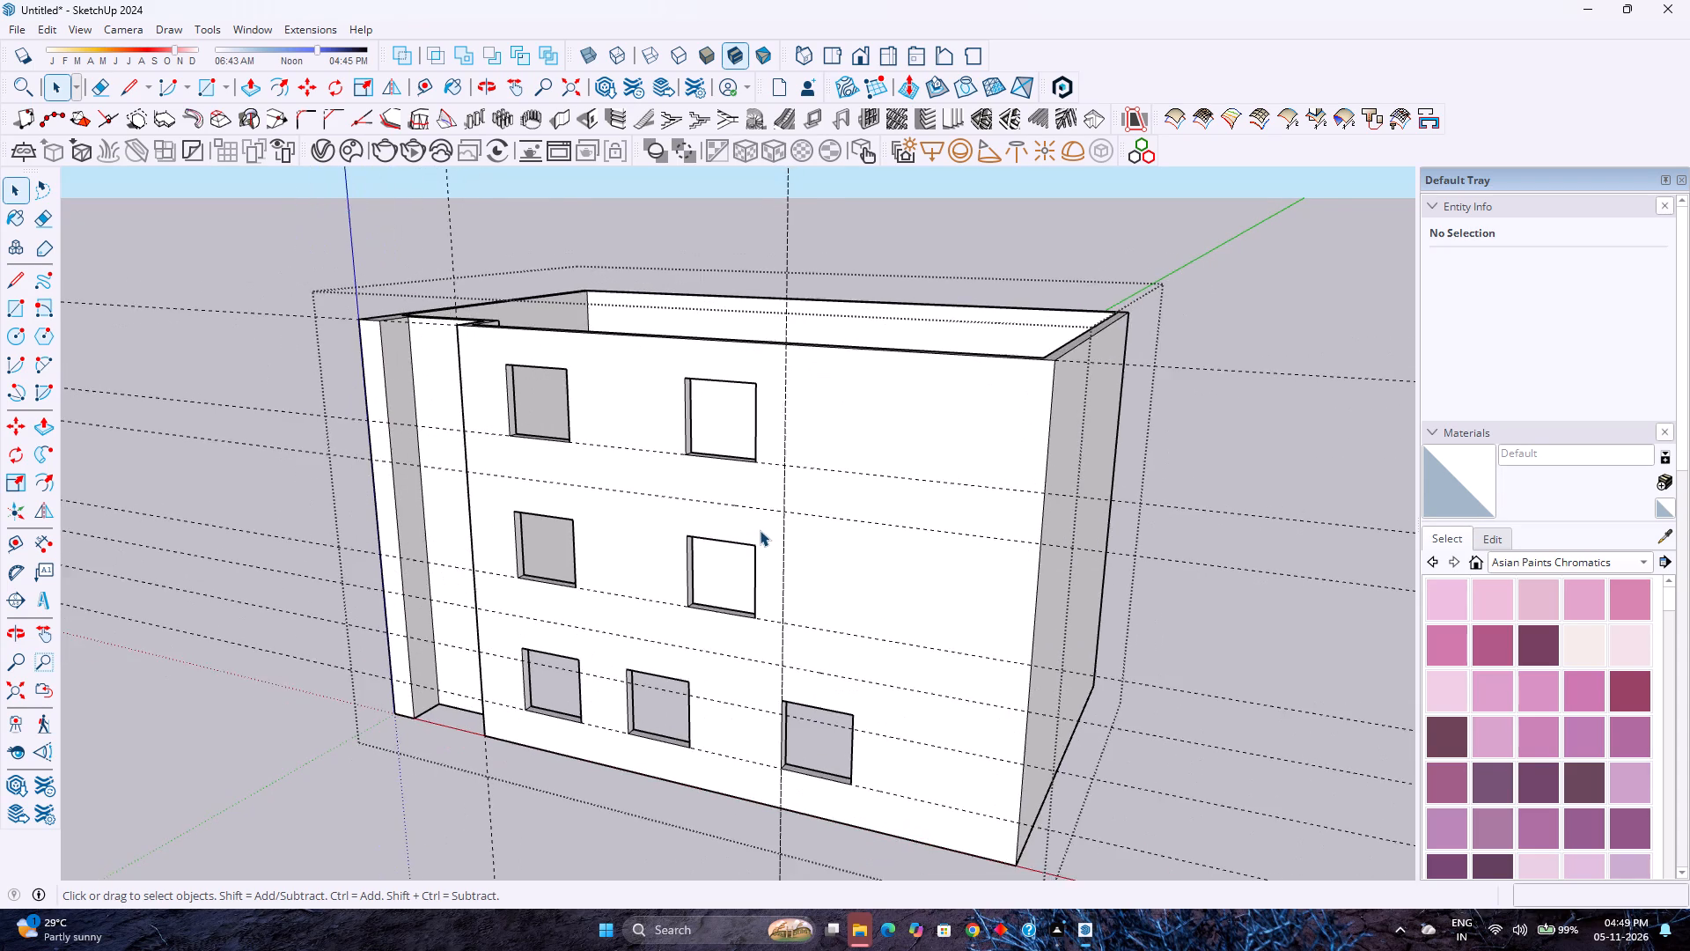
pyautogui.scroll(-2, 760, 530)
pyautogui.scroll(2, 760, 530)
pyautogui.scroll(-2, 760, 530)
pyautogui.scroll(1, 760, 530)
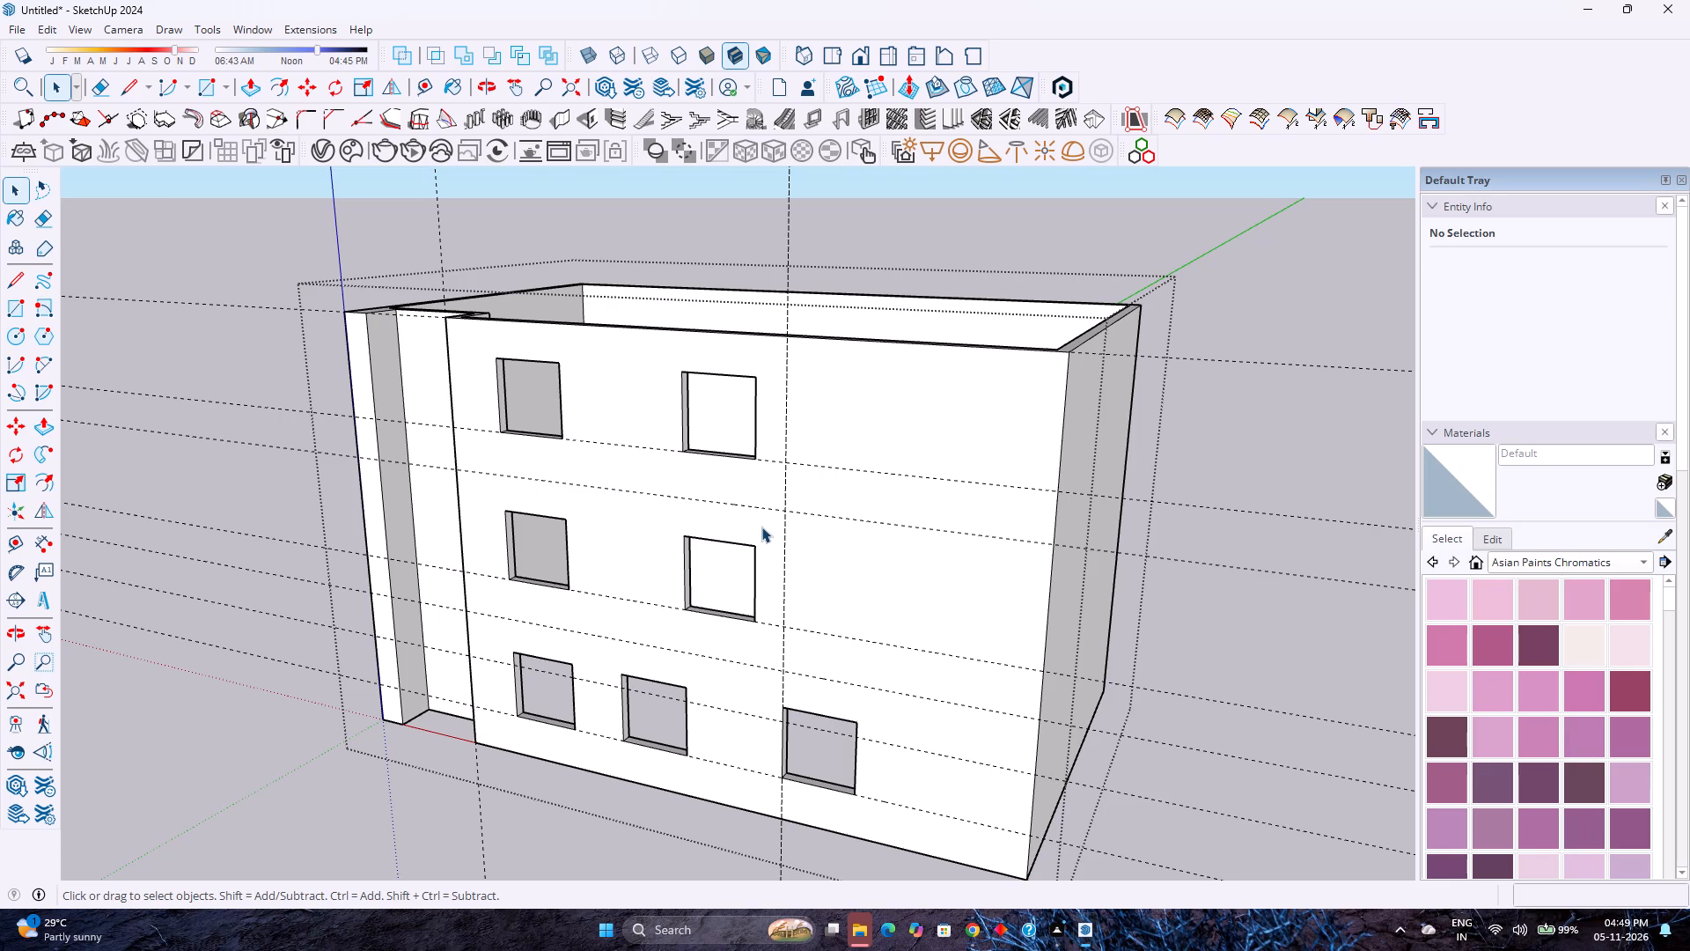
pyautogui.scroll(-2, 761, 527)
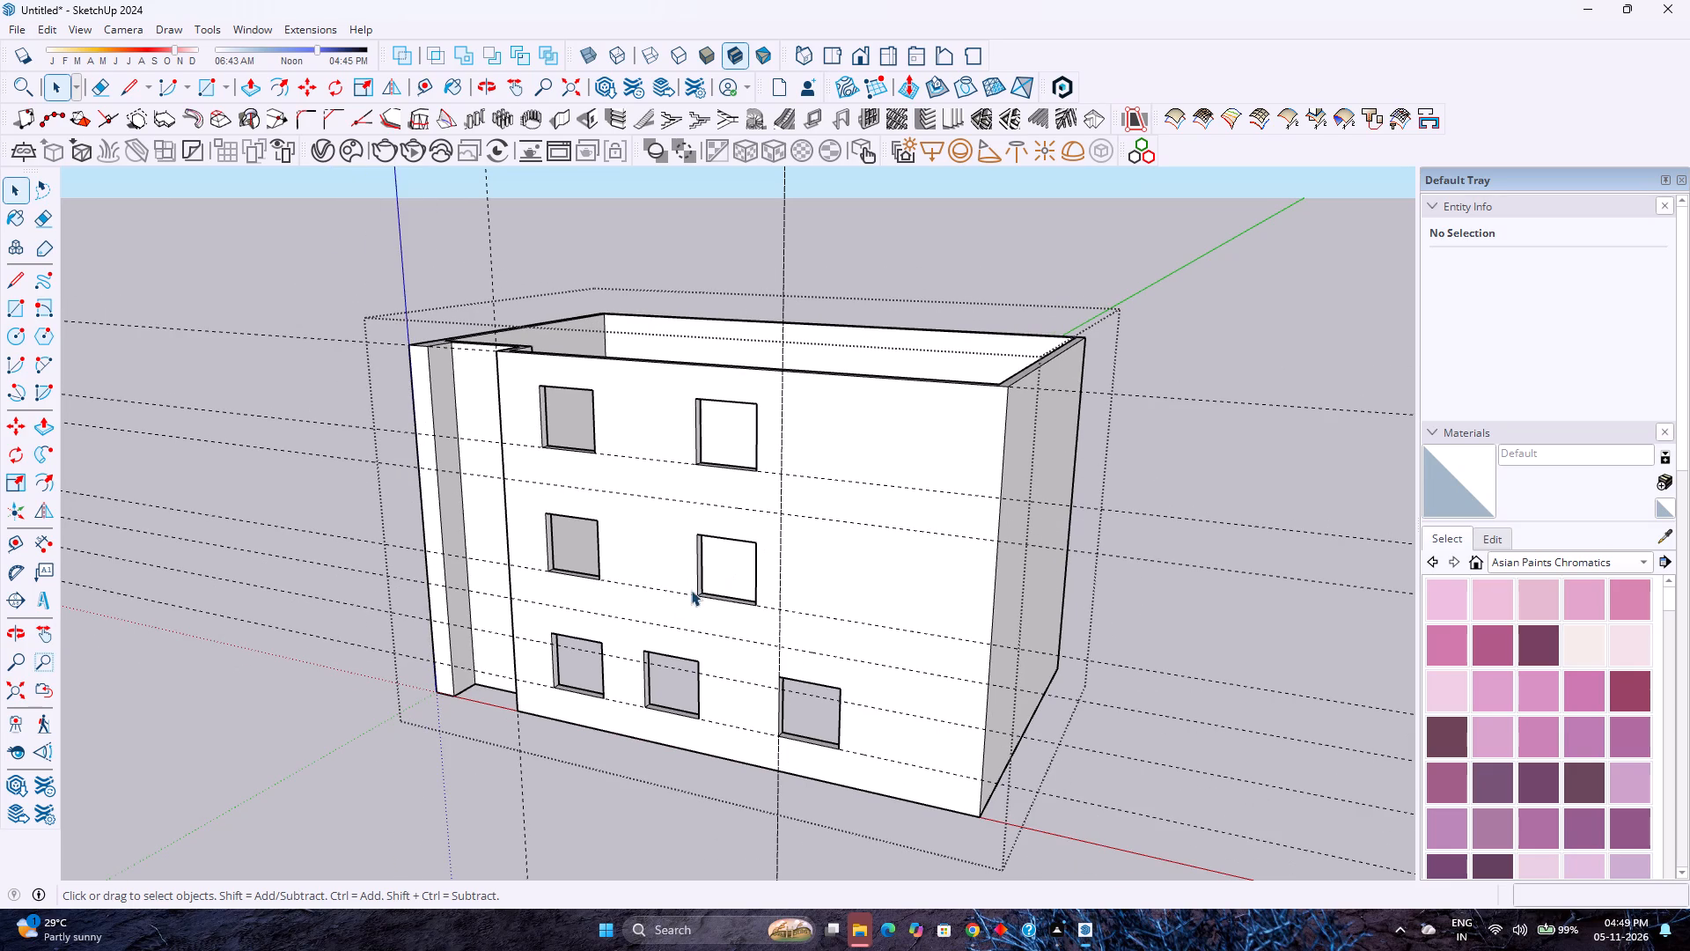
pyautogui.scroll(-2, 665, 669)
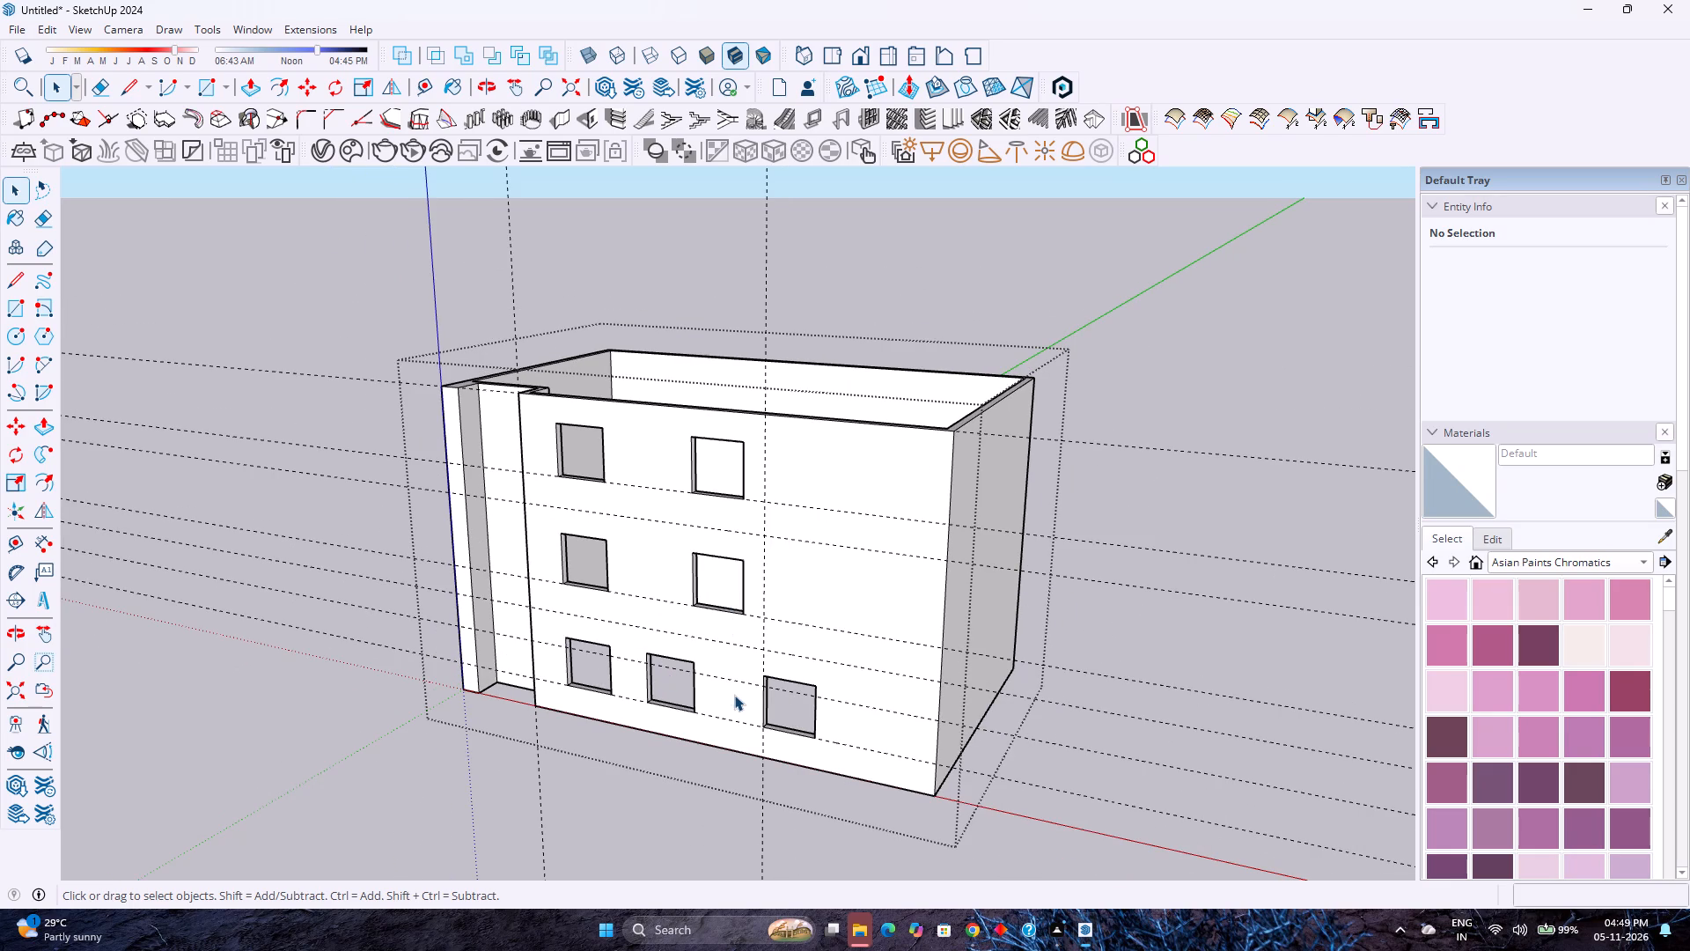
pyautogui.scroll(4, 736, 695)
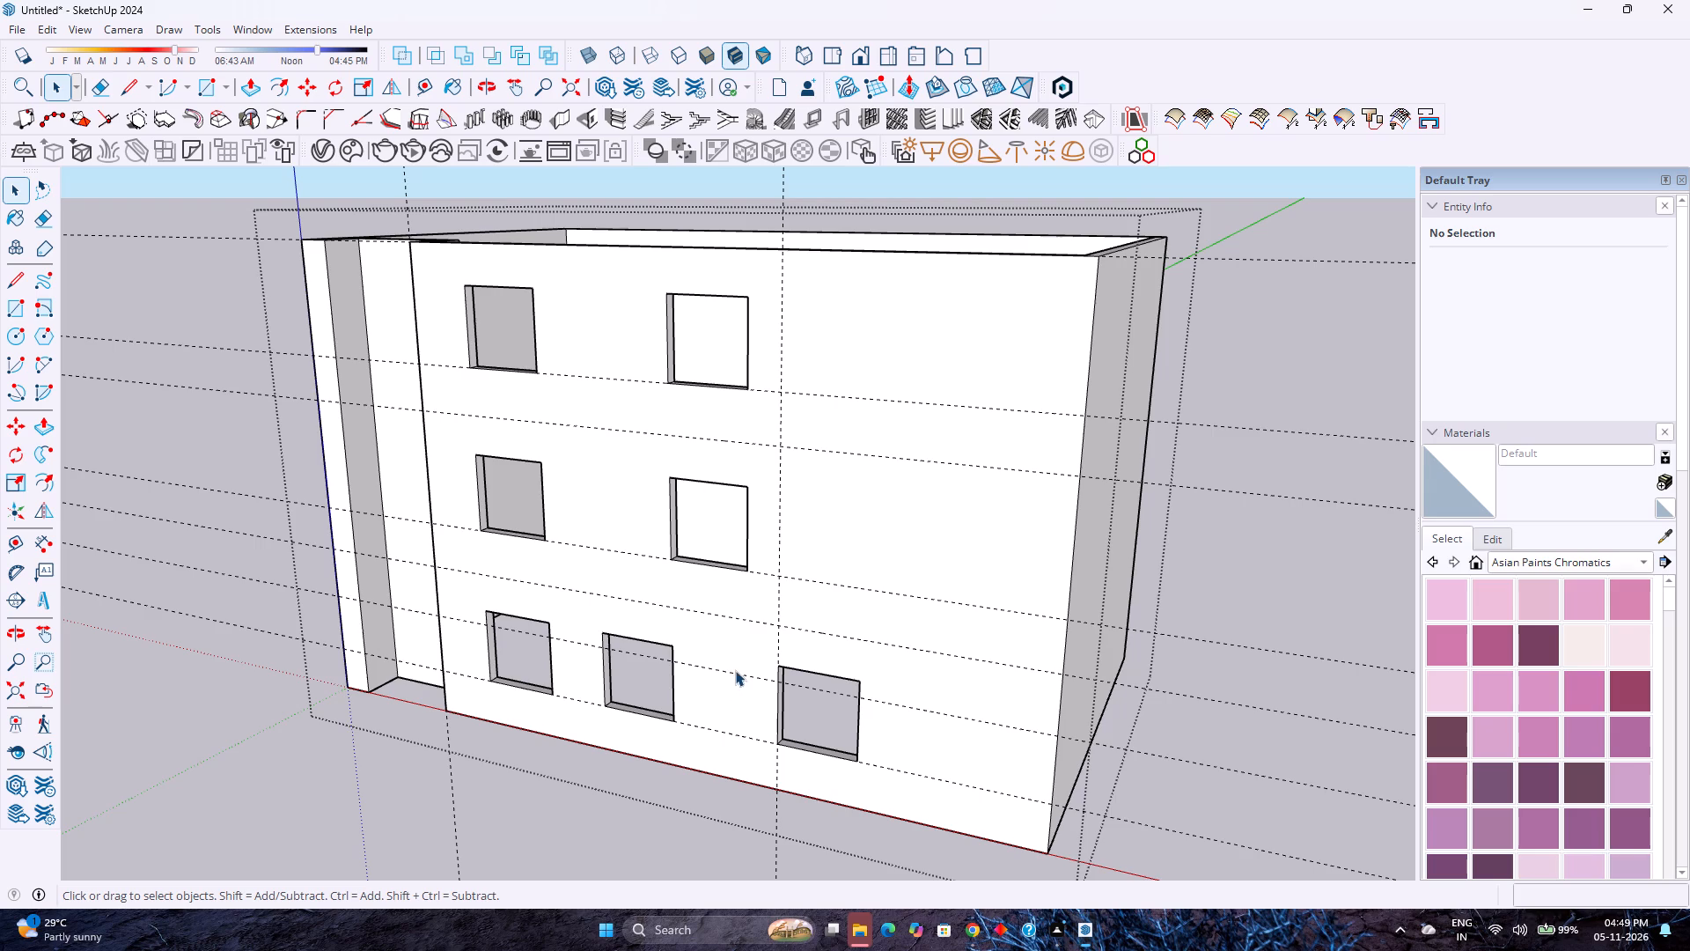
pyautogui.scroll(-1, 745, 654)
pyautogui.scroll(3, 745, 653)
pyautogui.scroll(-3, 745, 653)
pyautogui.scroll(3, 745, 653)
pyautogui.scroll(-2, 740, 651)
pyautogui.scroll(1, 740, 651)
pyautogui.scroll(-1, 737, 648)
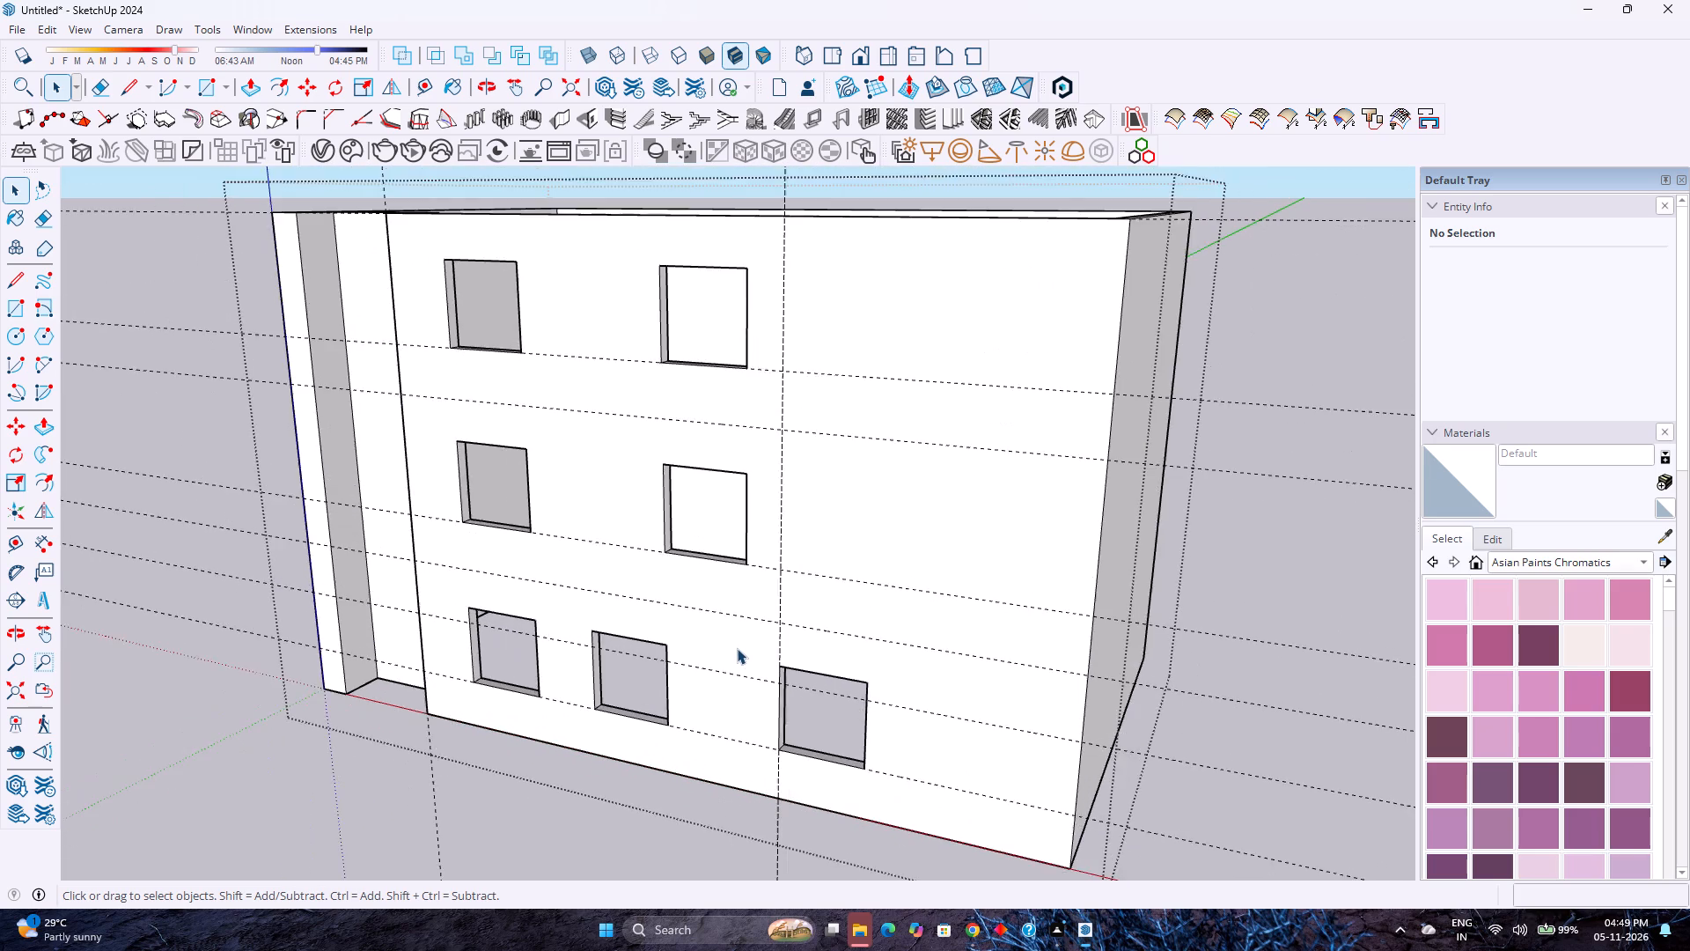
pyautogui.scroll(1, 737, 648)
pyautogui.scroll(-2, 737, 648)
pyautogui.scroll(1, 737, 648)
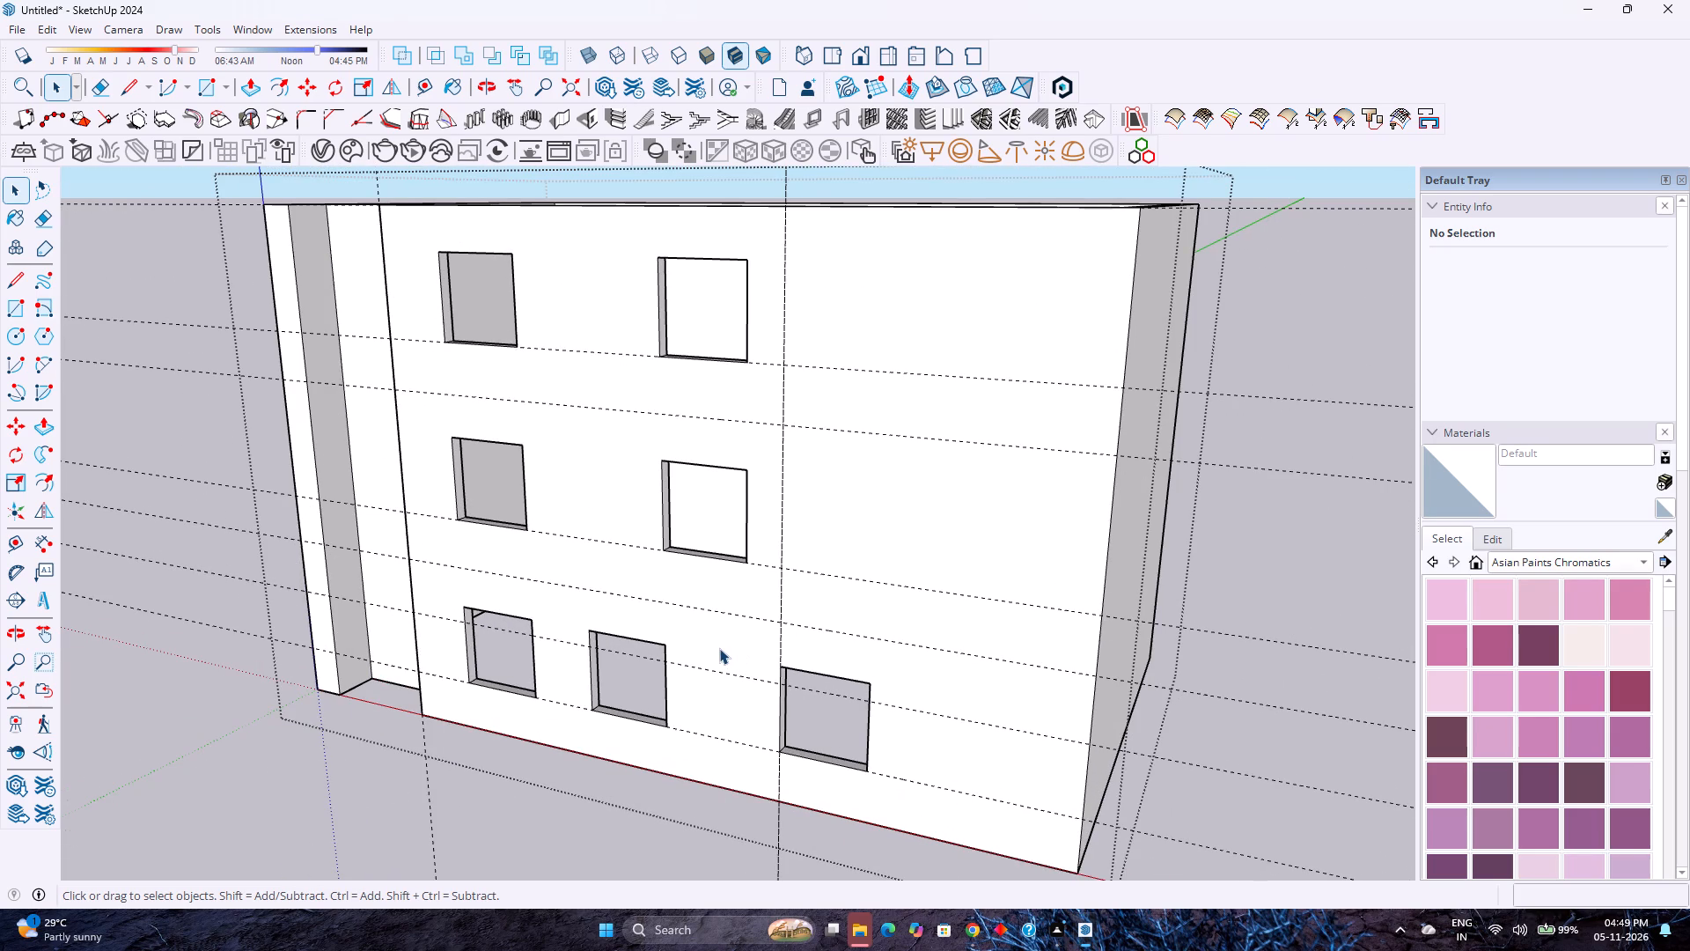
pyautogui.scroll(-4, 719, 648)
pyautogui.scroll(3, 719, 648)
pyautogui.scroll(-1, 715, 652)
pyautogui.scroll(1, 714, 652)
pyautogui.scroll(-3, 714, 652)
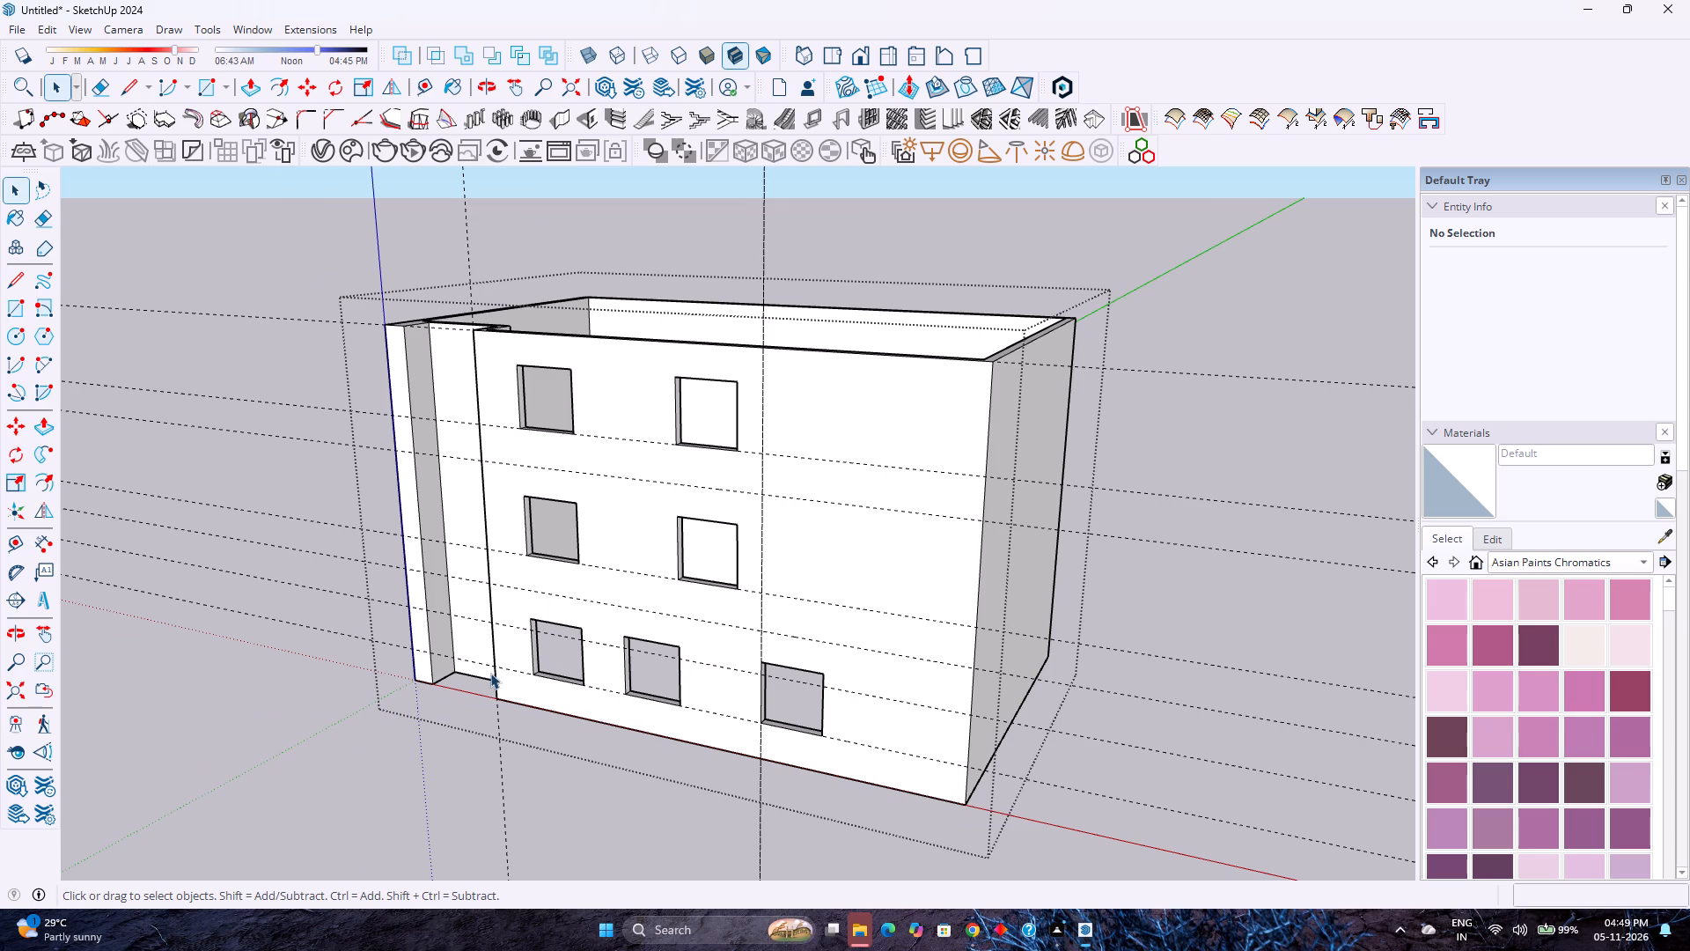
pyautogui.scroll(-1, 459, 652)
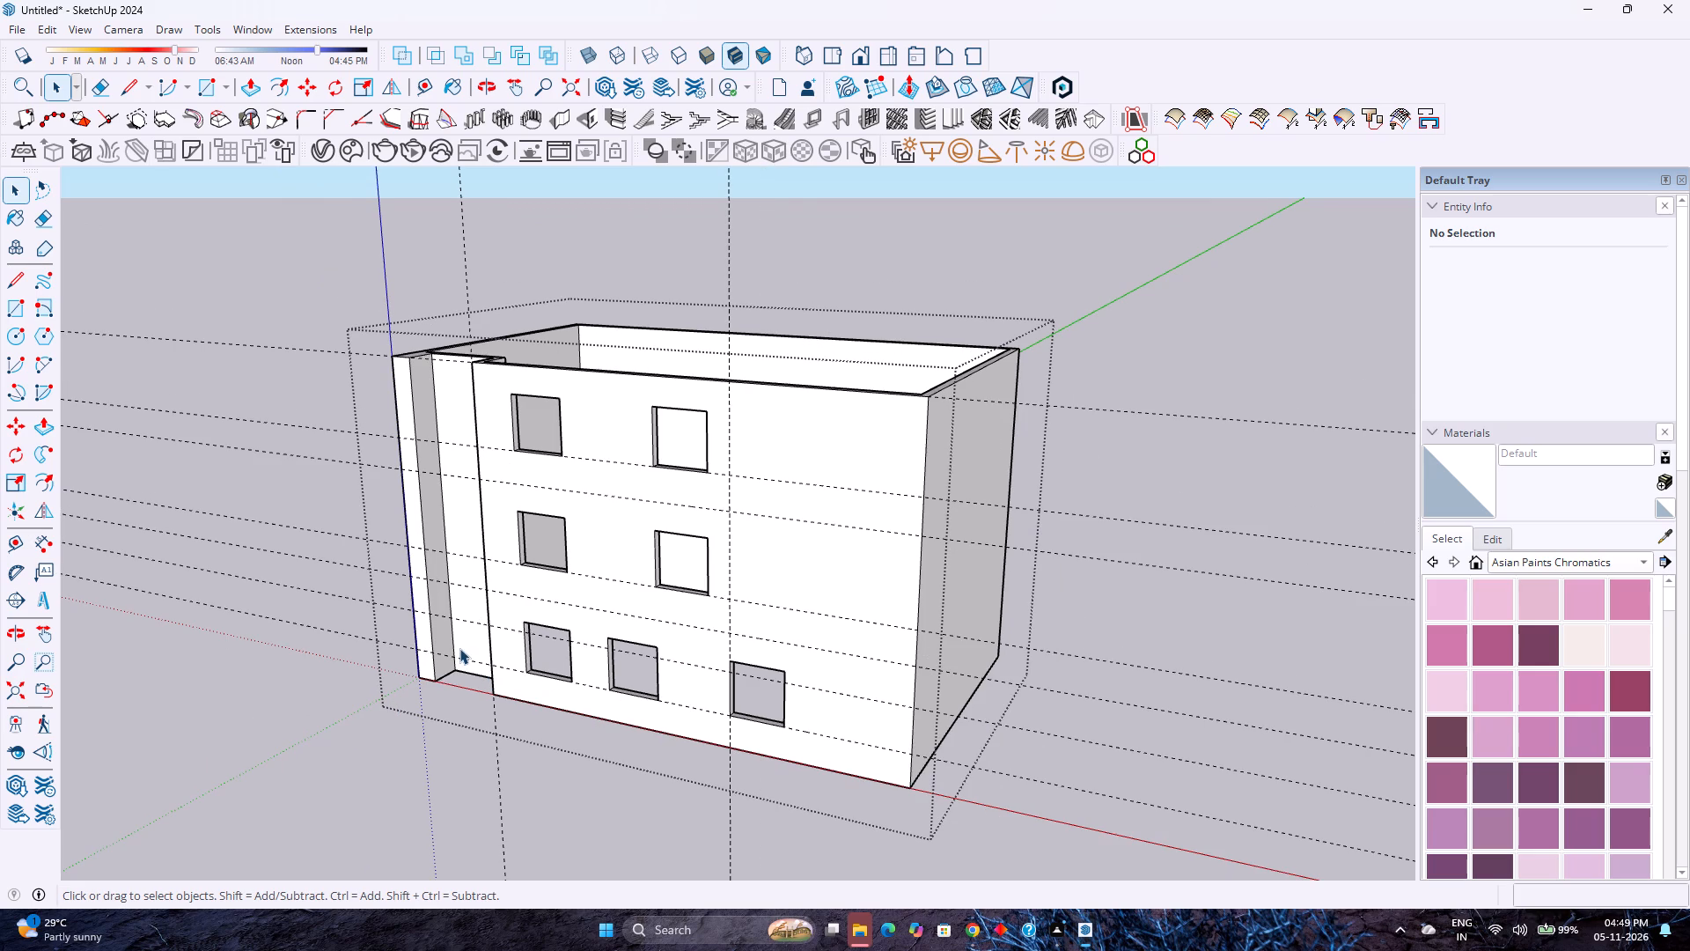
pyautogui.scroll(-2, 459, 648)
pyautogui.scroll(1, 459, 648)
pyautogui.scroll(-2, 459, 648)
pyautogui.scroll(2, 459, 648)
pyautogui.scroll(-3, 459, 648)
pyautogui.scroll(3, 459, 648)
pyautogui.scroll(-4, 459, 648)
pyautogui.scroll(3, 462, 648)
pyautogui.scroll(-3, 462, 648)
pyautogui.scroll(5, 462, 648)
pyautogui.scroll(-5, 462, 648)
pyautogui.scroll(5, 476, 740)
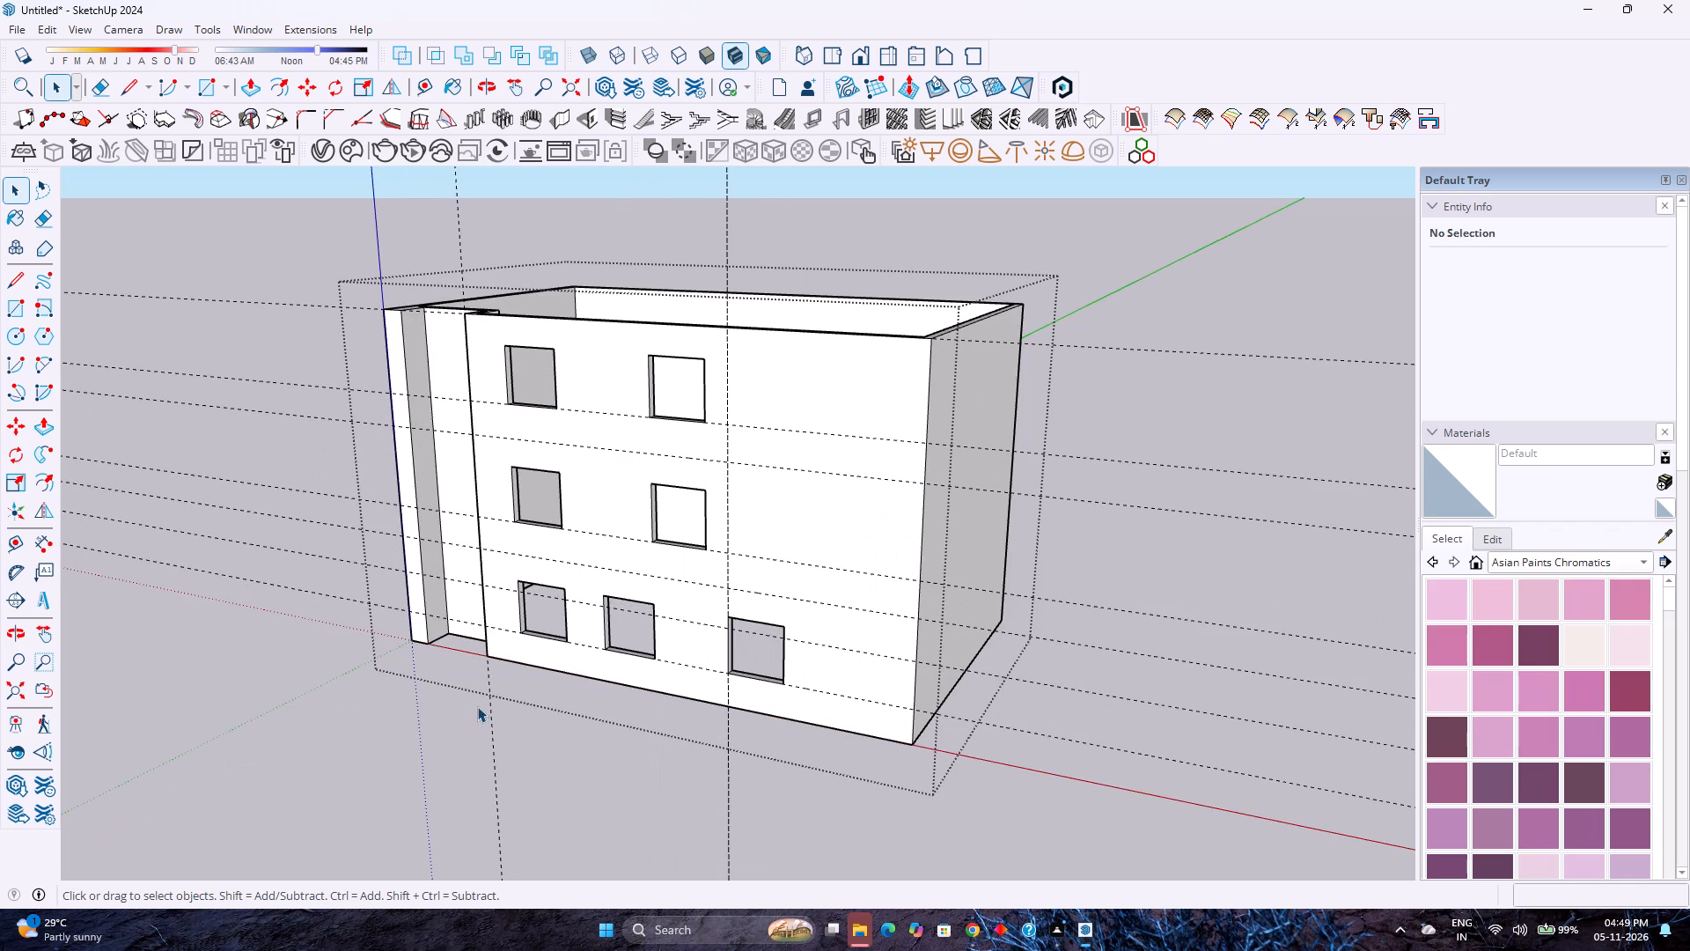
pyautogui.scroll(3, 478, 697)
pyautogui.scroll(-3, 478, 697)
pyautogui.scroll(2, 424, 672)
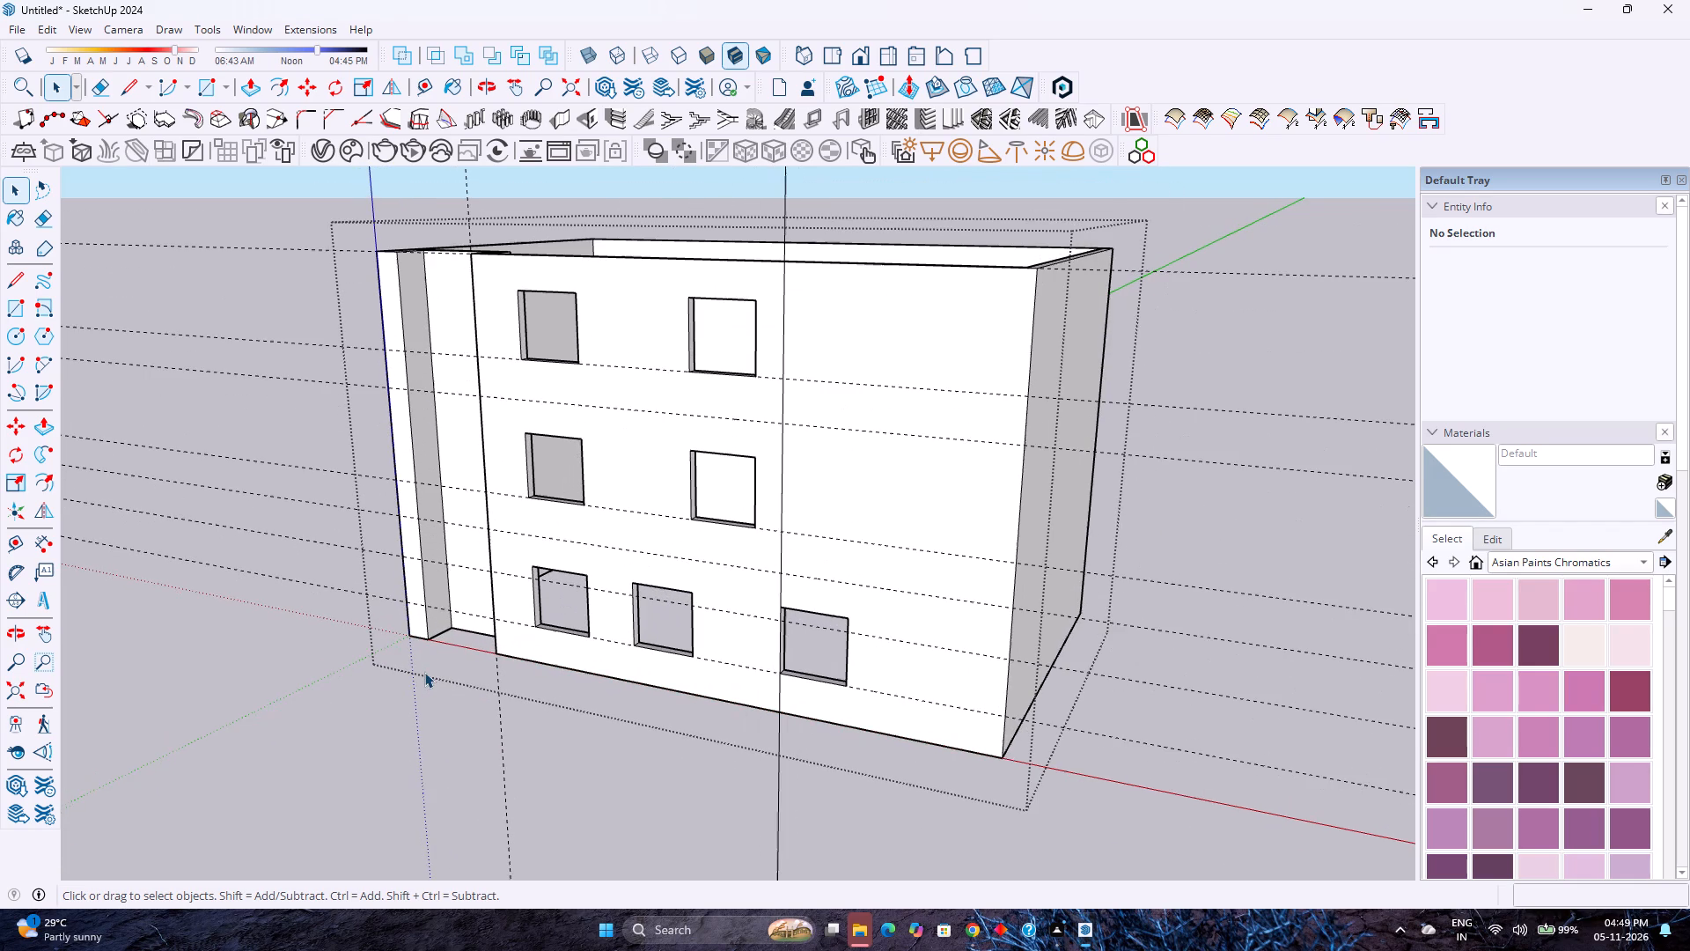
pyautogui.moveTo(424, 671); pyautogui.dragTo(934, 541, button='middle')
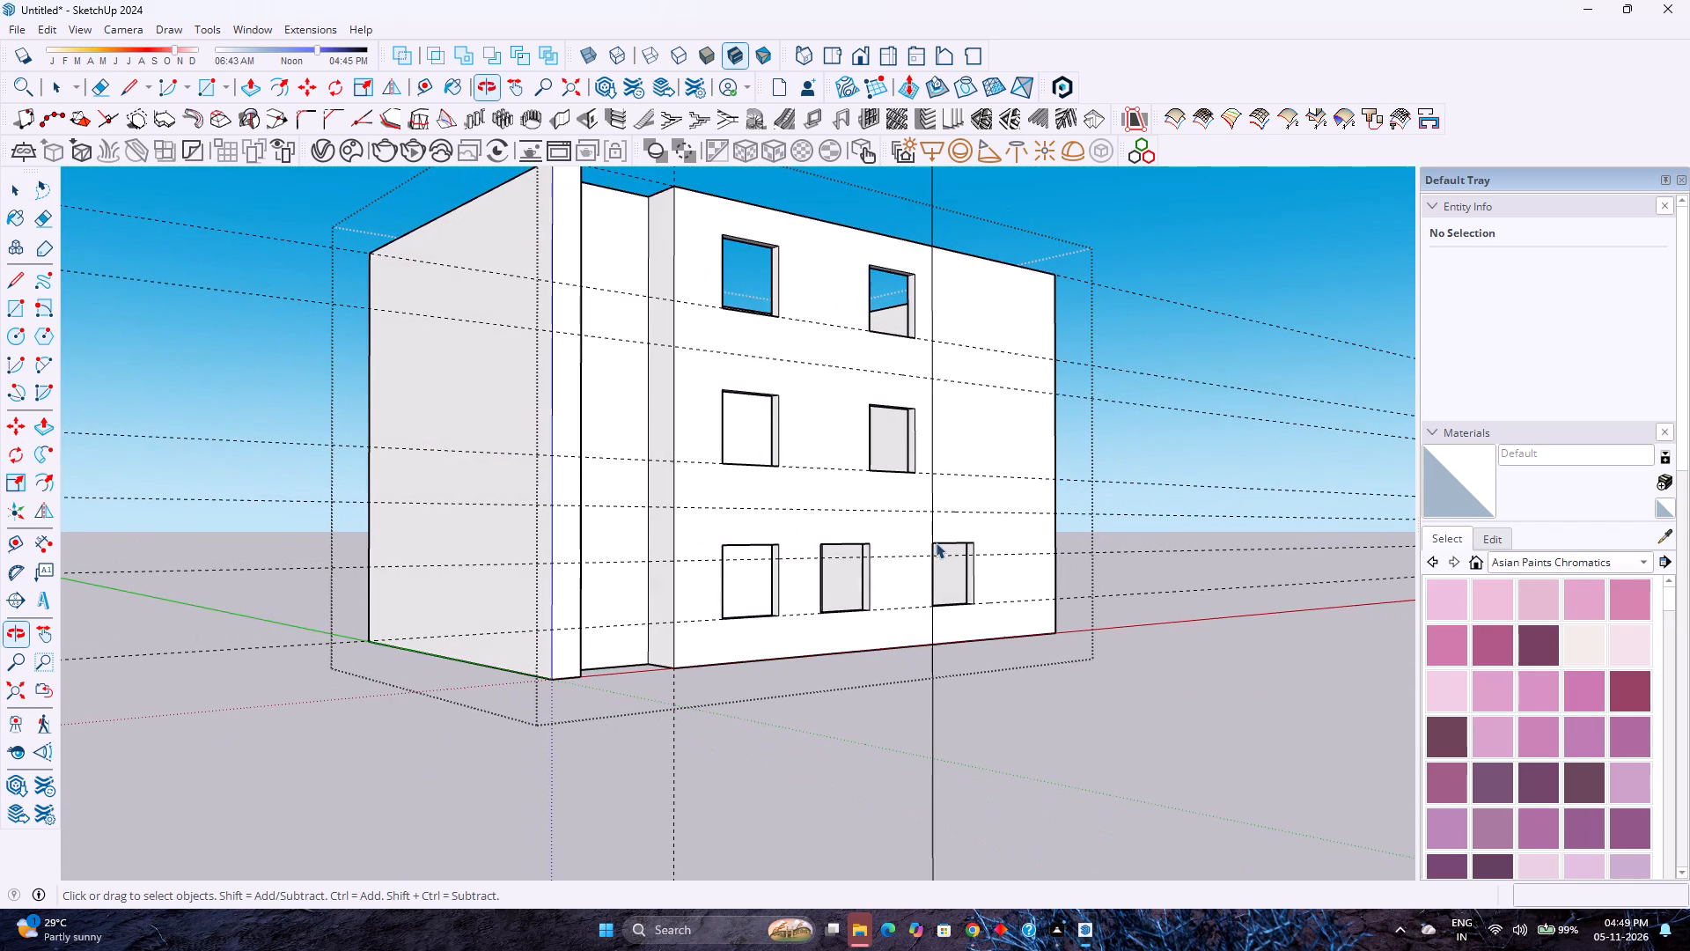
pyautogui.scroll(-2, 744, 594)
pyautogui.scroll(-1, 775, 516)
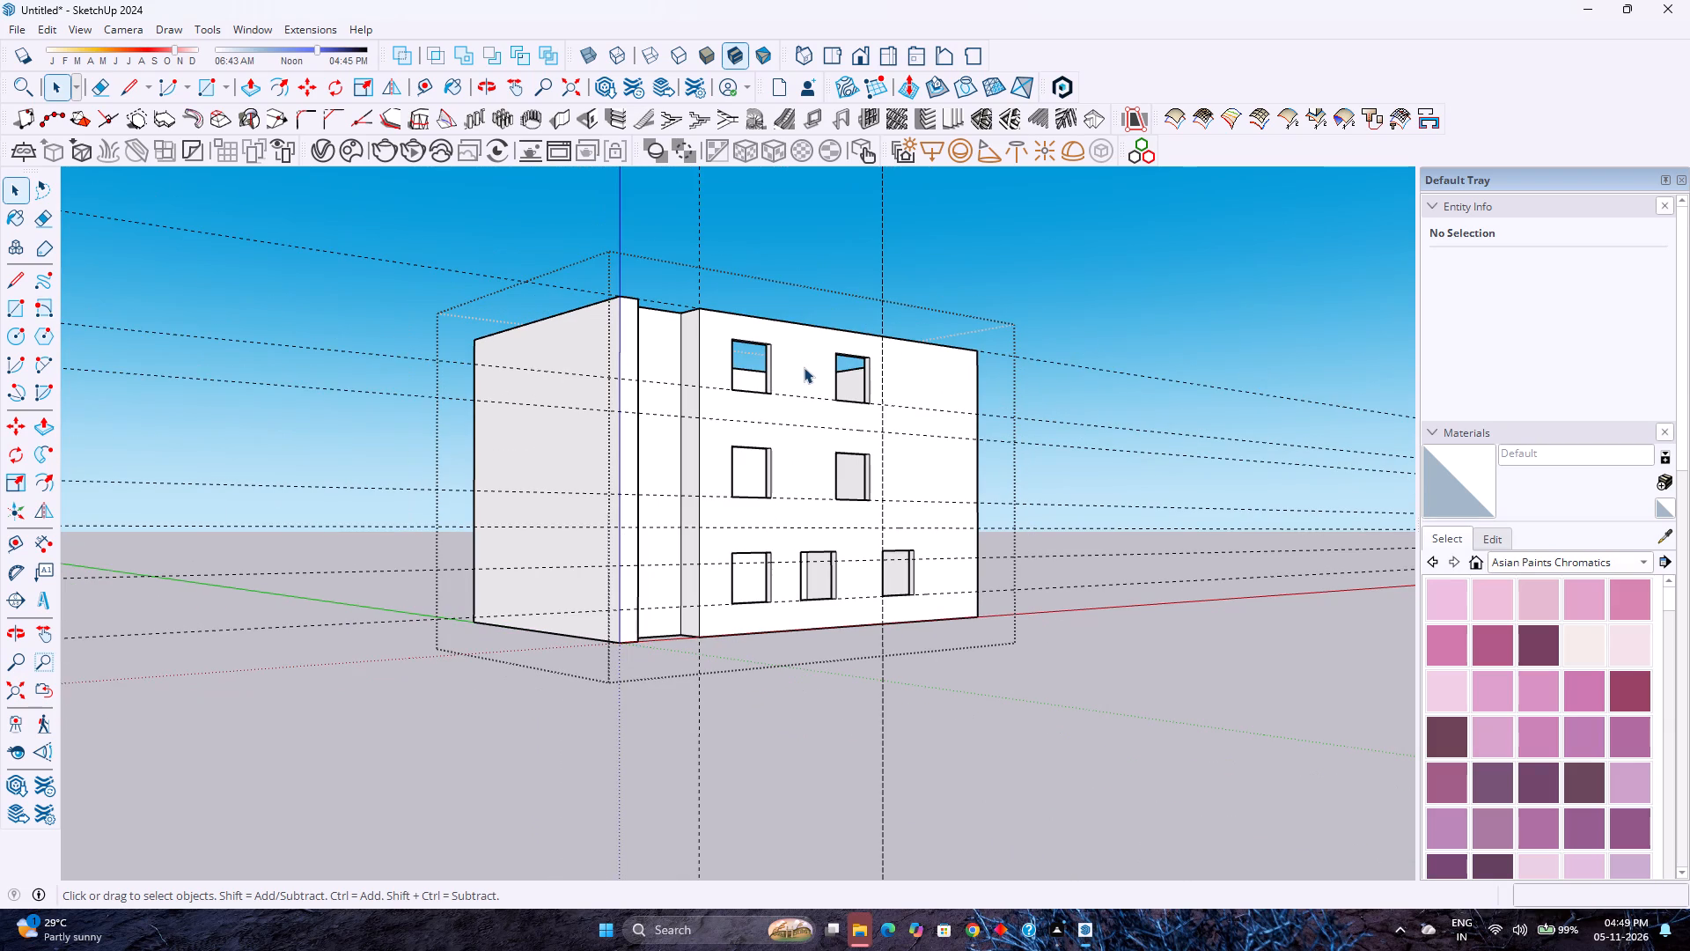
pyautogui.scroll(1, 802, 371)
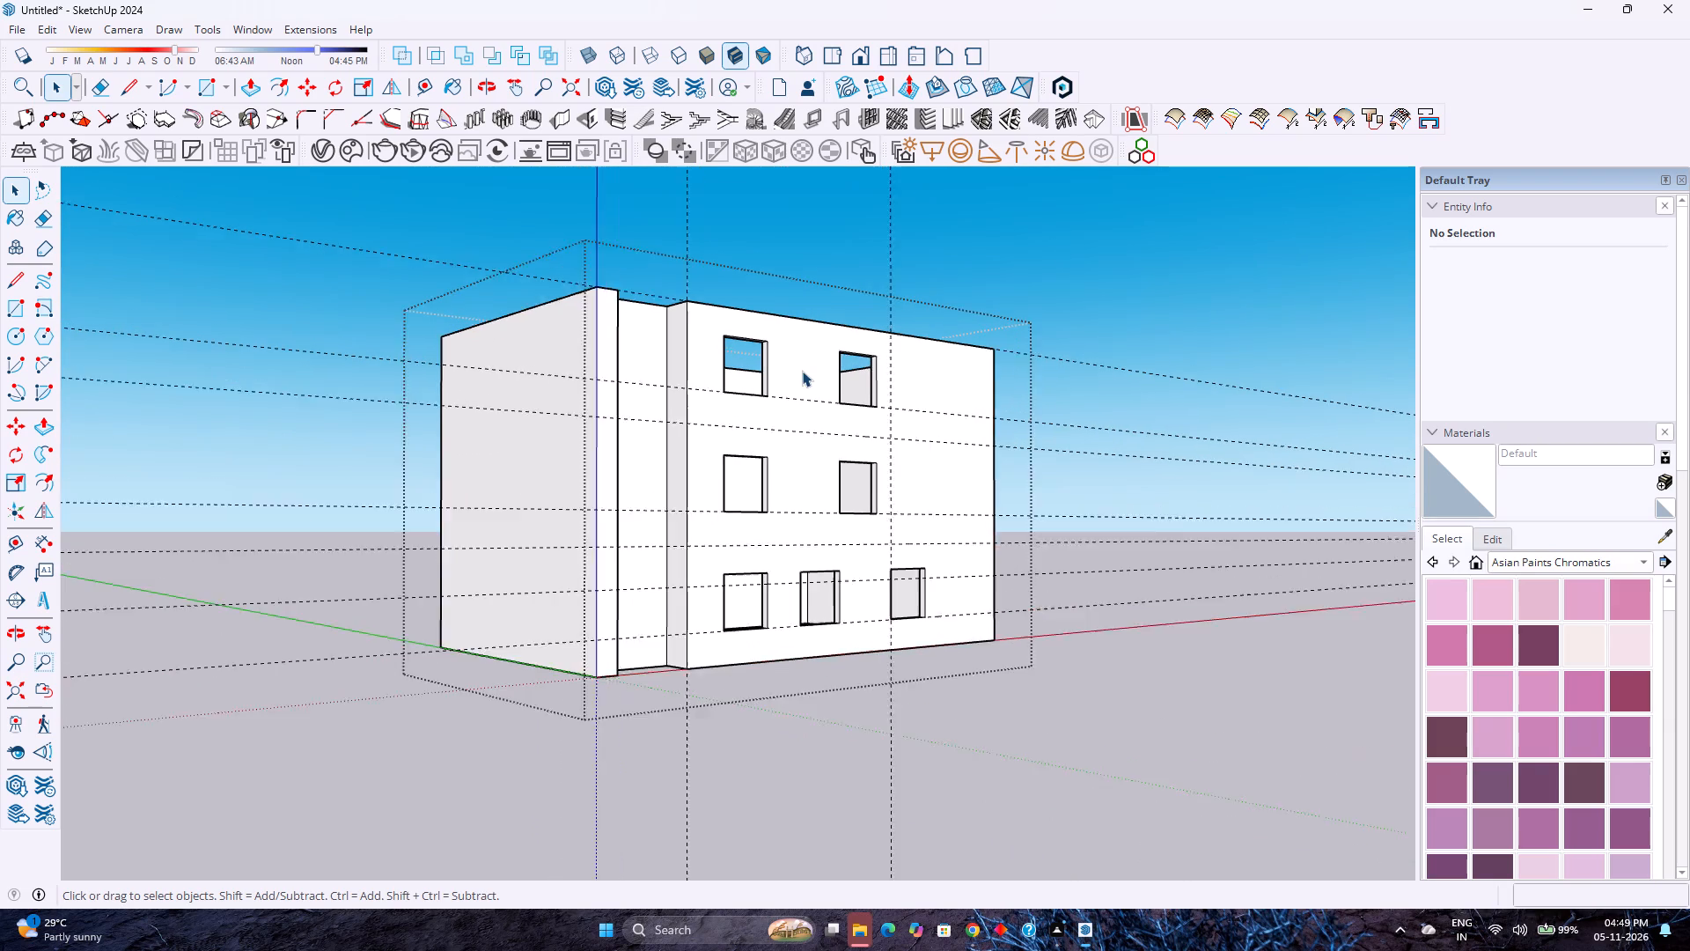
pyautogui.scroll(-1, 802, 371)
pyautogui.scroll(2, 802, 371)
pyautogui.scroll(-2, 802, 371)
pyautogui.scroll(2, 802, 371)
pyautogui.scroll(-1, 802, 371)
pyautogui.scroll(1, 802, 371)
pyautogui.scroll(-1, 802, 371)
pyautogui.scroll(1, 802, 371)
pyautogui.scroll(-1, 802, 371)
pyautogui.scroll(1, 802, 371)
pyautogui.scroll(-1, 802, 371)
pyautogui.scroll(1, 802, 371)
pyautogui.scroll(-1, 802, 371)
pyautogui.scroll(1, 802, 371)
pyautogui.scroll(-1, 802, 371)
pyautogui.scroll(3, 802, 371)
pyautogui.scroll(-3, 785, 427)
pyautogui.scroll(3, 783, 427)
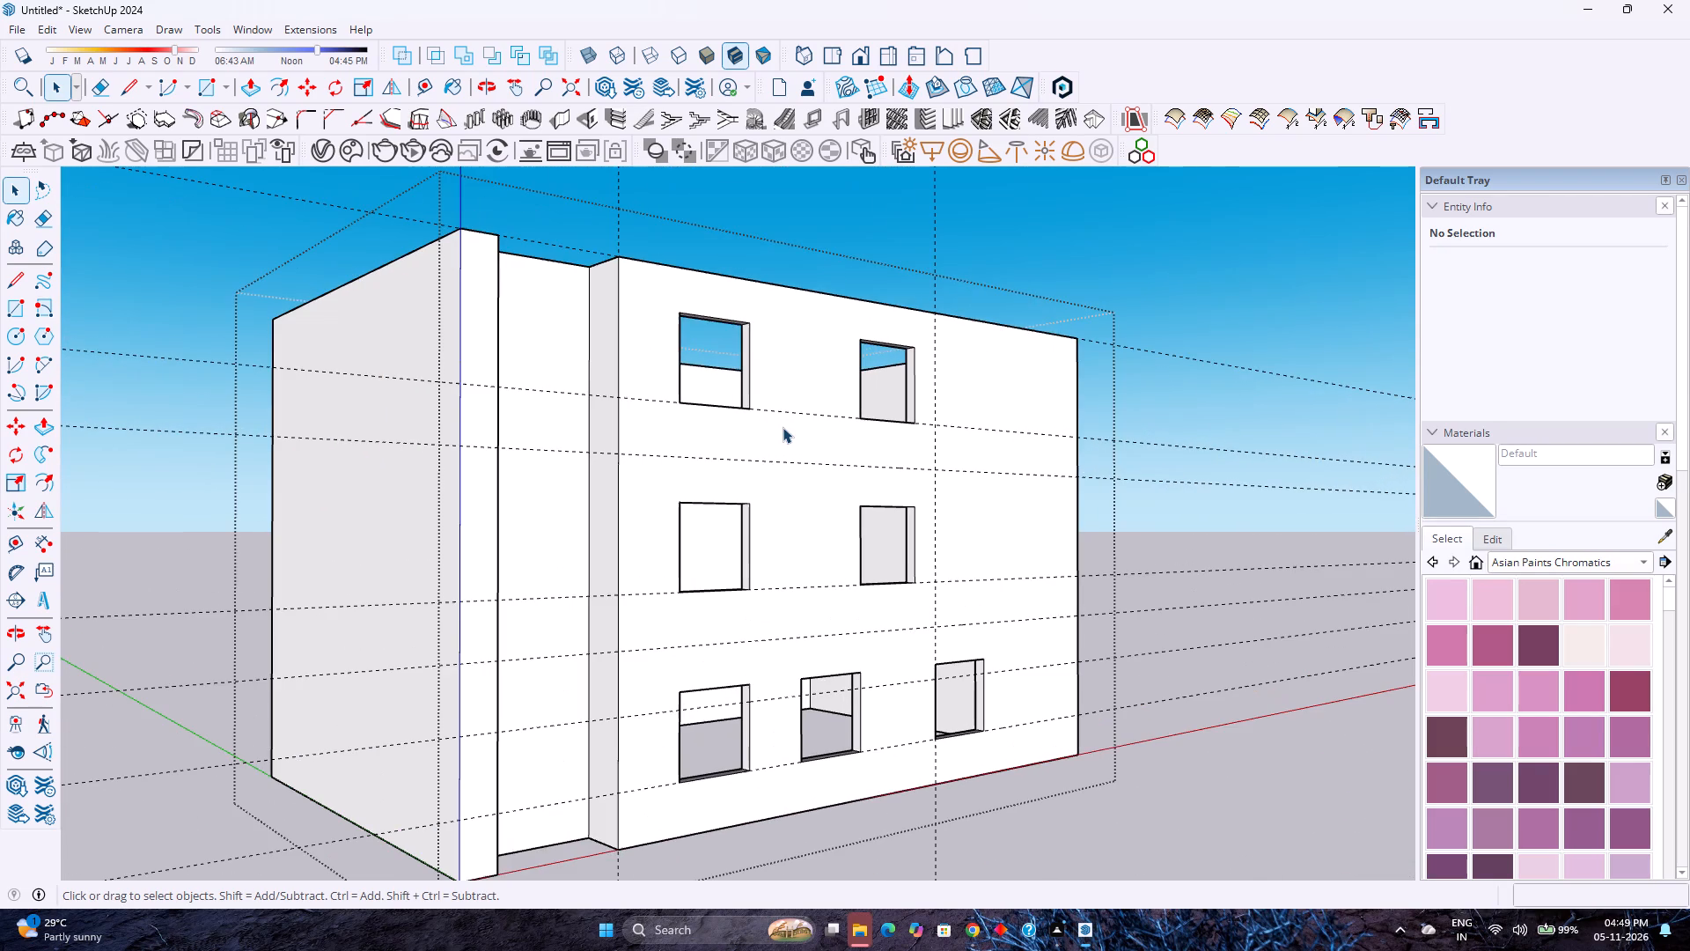
# Examine the front facade from the opposite corner, checking the seven window openings, the full-height recess and the plain end wall.
pyautogui.moveTo(783, 427); pyautogui.dragTo(279, 471, button='middle')
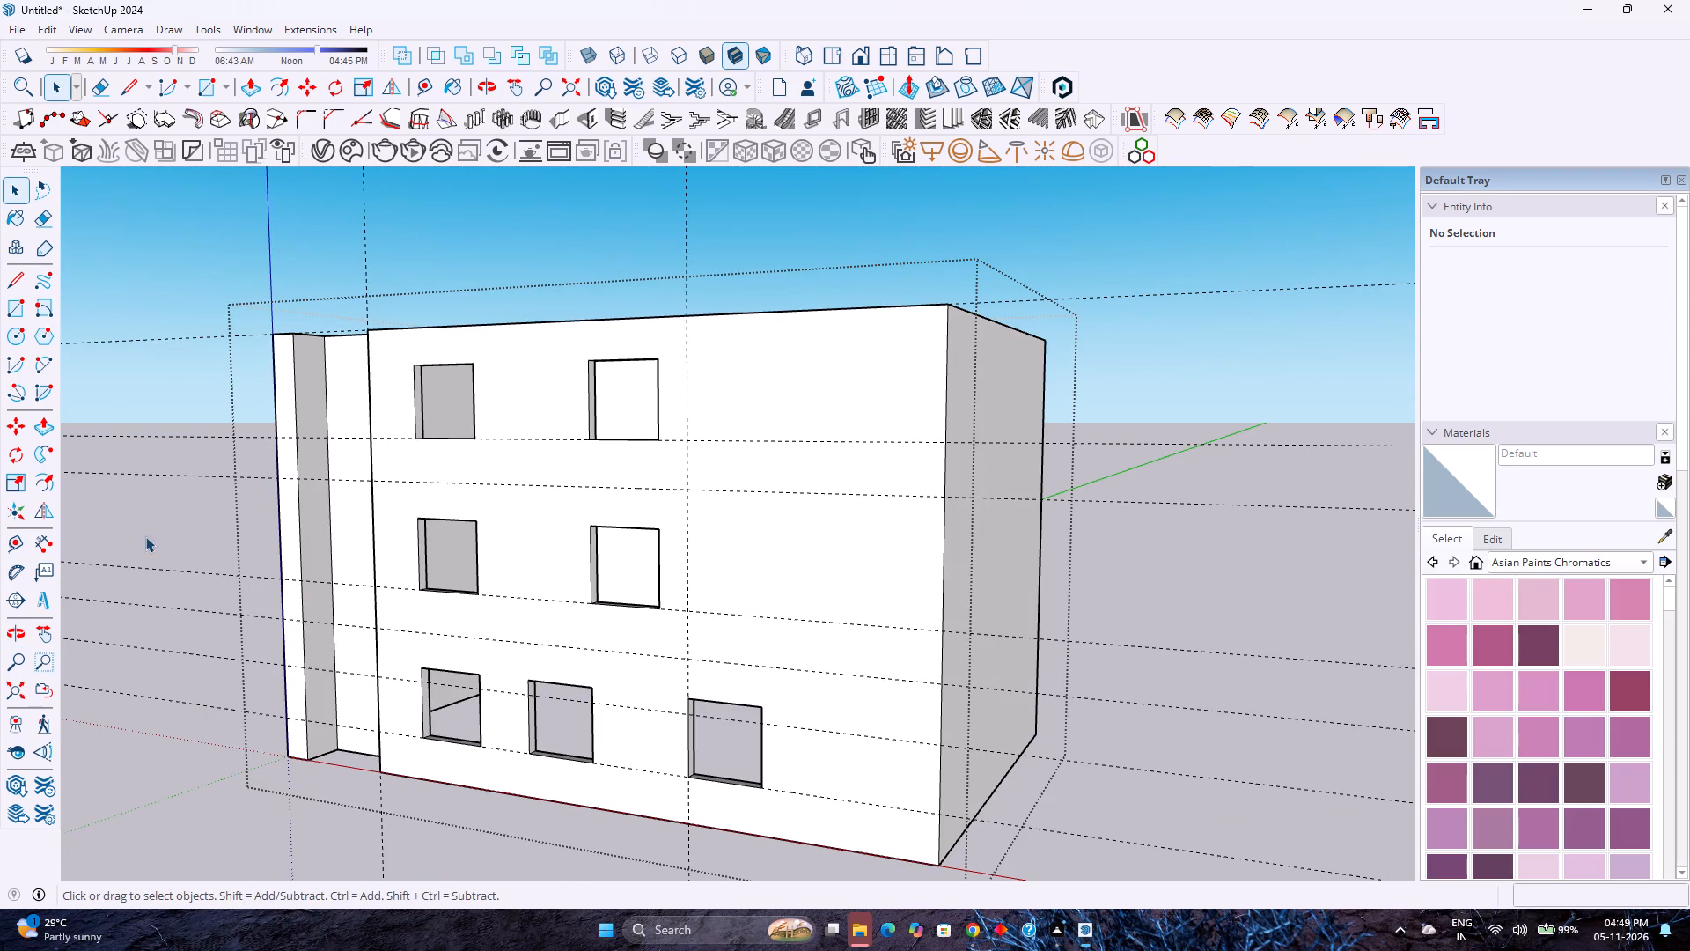
pyautogui.scroll(3, 230, 784)
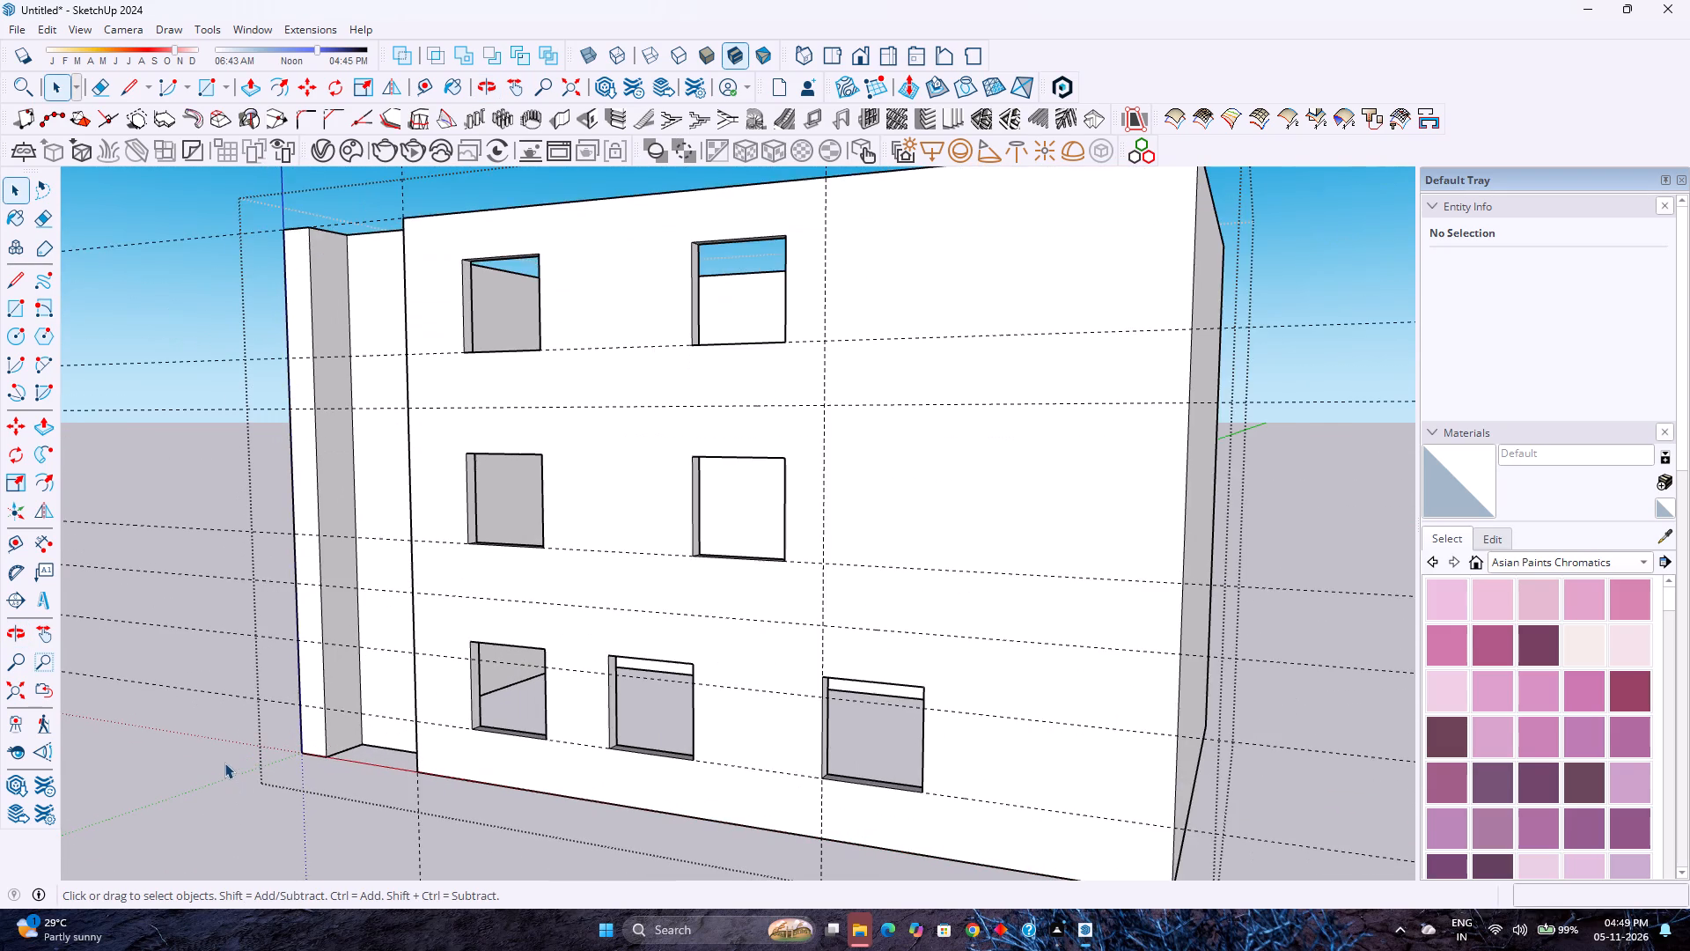
pyautogui.scroll(-4, 224, 756)
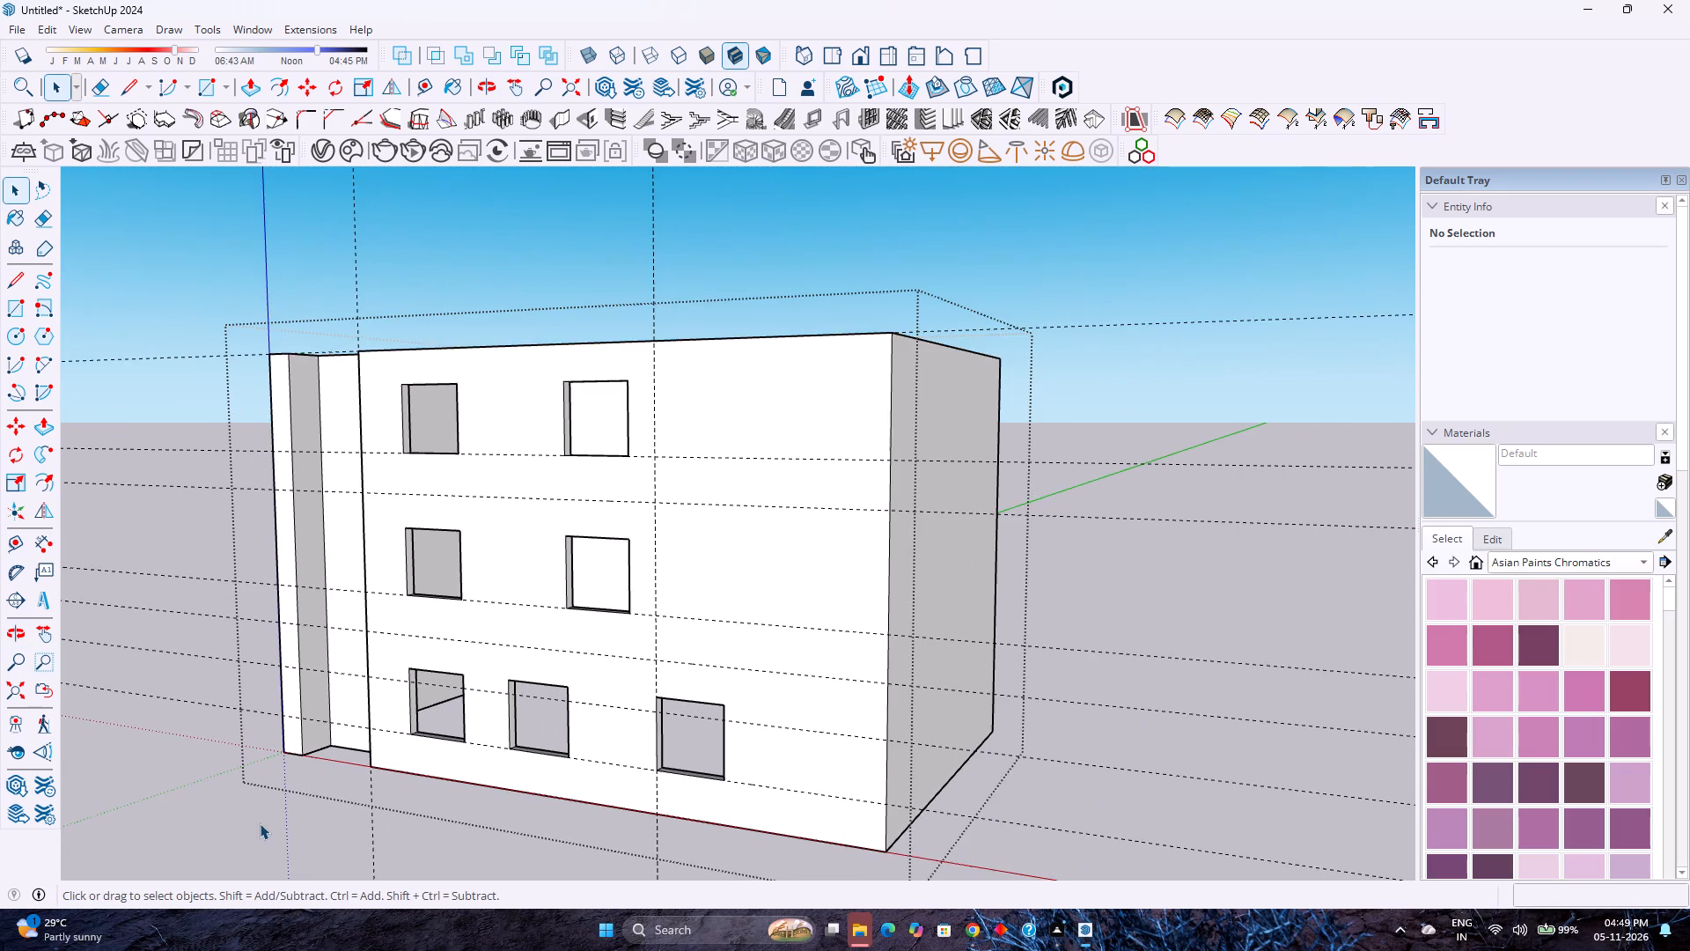
pyautogui.scroll(1, 260, 823)
pyautogui.middleClick(260, 823)
pyautogui.middleClick(260, 823)
pyautogui.middleClick(260, 823)
pyautogui.middleClick(263, 818)
pyautogui.middleClick(263, 817)
pyautogui.middleClick(263, 817)
pyautogui.scroll(-11, 255, 808)
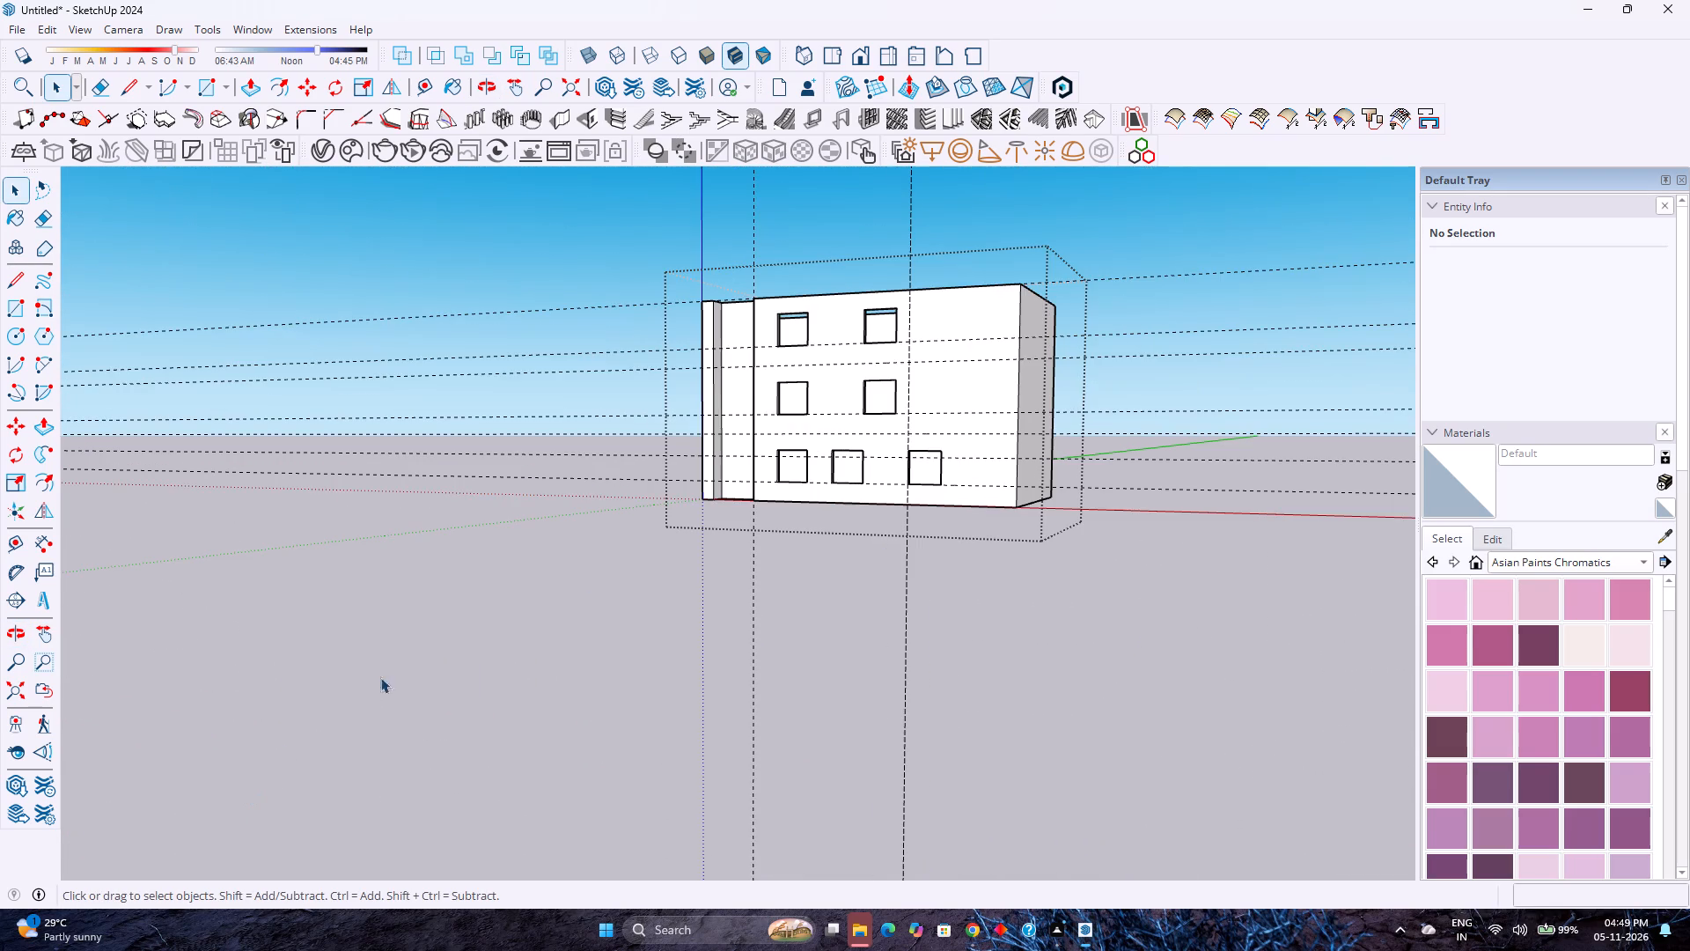
pyautogui.scroll(7, 1012, 277)
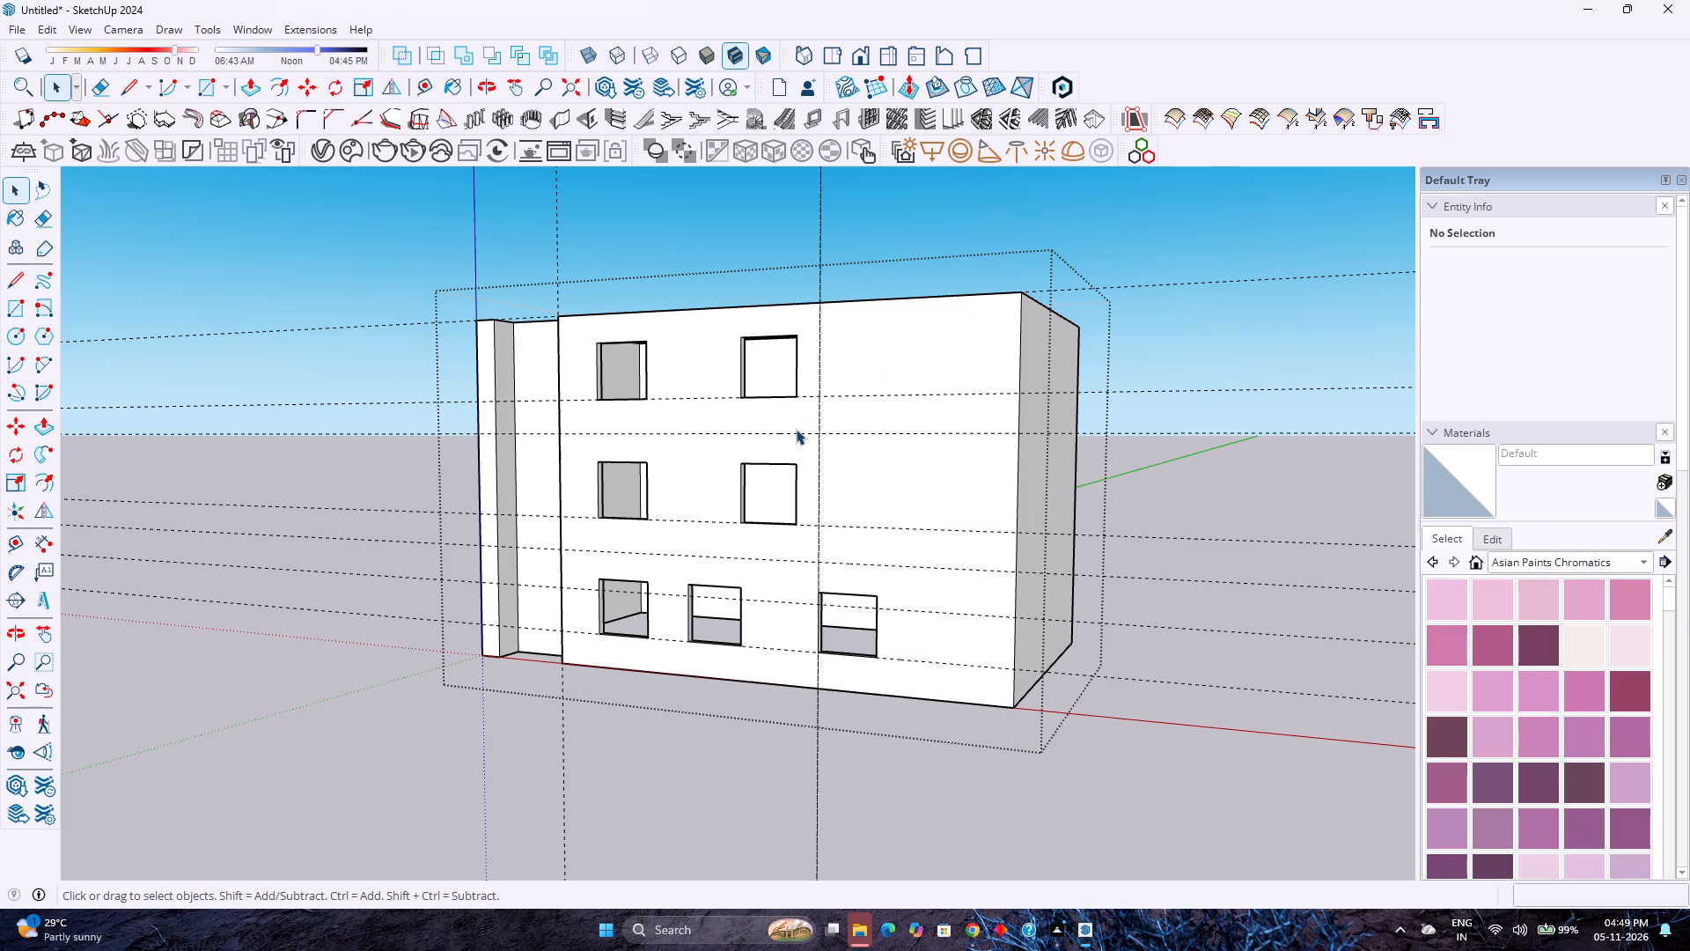
pyautogui.scroll(3, 715, 445)
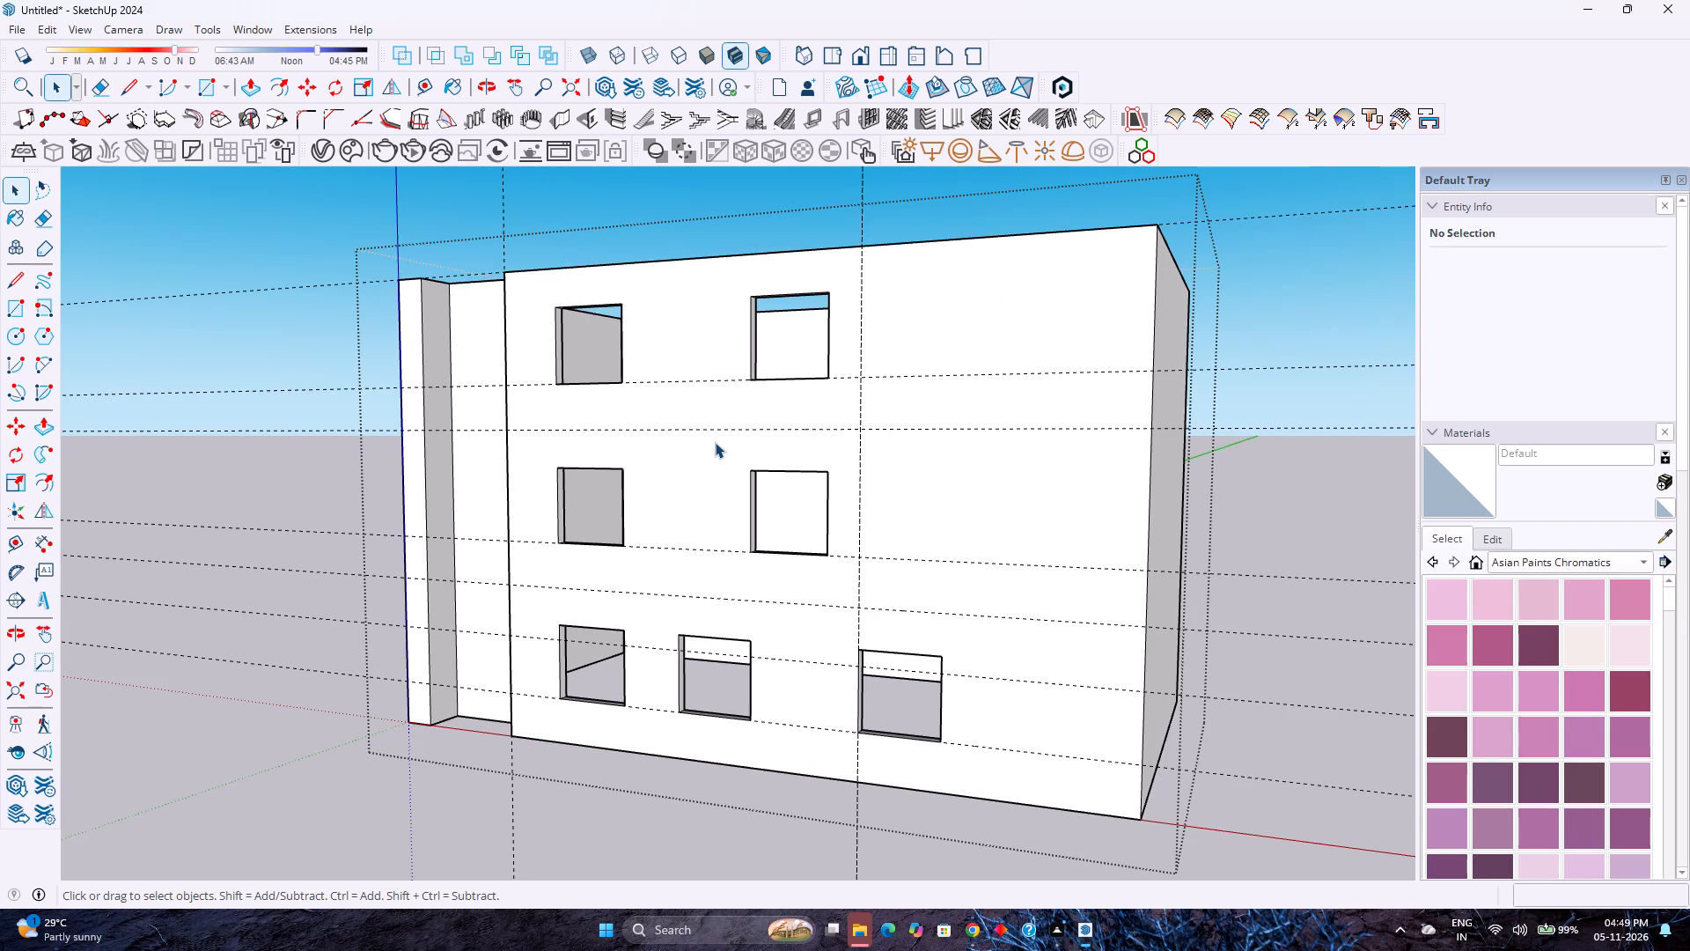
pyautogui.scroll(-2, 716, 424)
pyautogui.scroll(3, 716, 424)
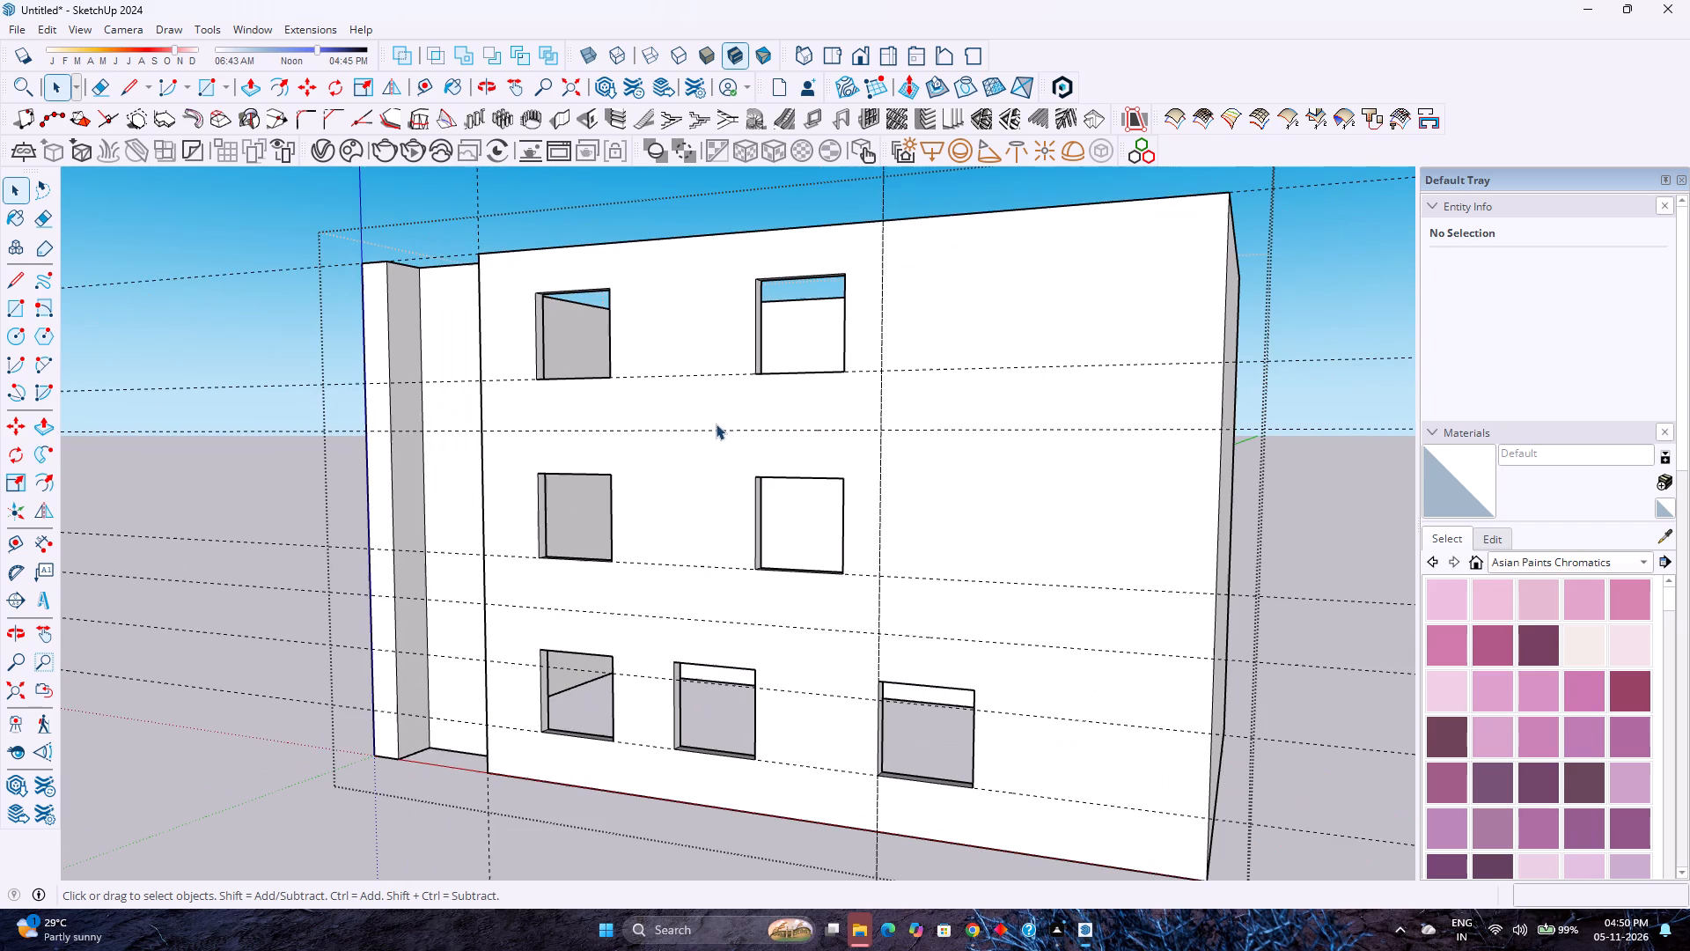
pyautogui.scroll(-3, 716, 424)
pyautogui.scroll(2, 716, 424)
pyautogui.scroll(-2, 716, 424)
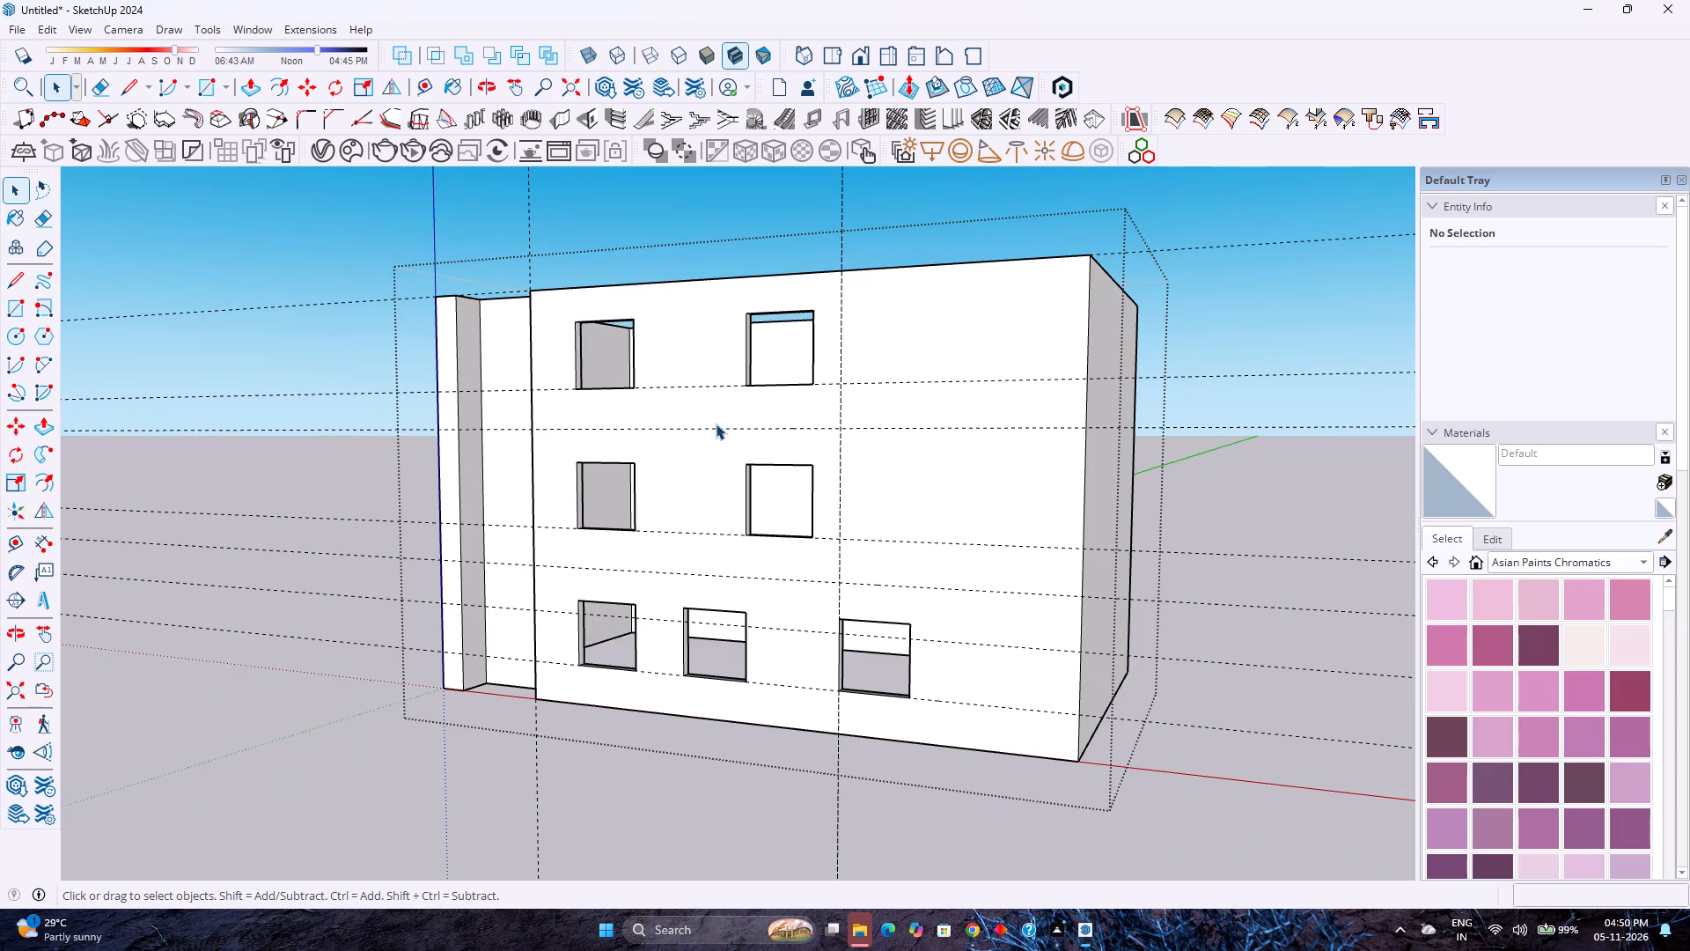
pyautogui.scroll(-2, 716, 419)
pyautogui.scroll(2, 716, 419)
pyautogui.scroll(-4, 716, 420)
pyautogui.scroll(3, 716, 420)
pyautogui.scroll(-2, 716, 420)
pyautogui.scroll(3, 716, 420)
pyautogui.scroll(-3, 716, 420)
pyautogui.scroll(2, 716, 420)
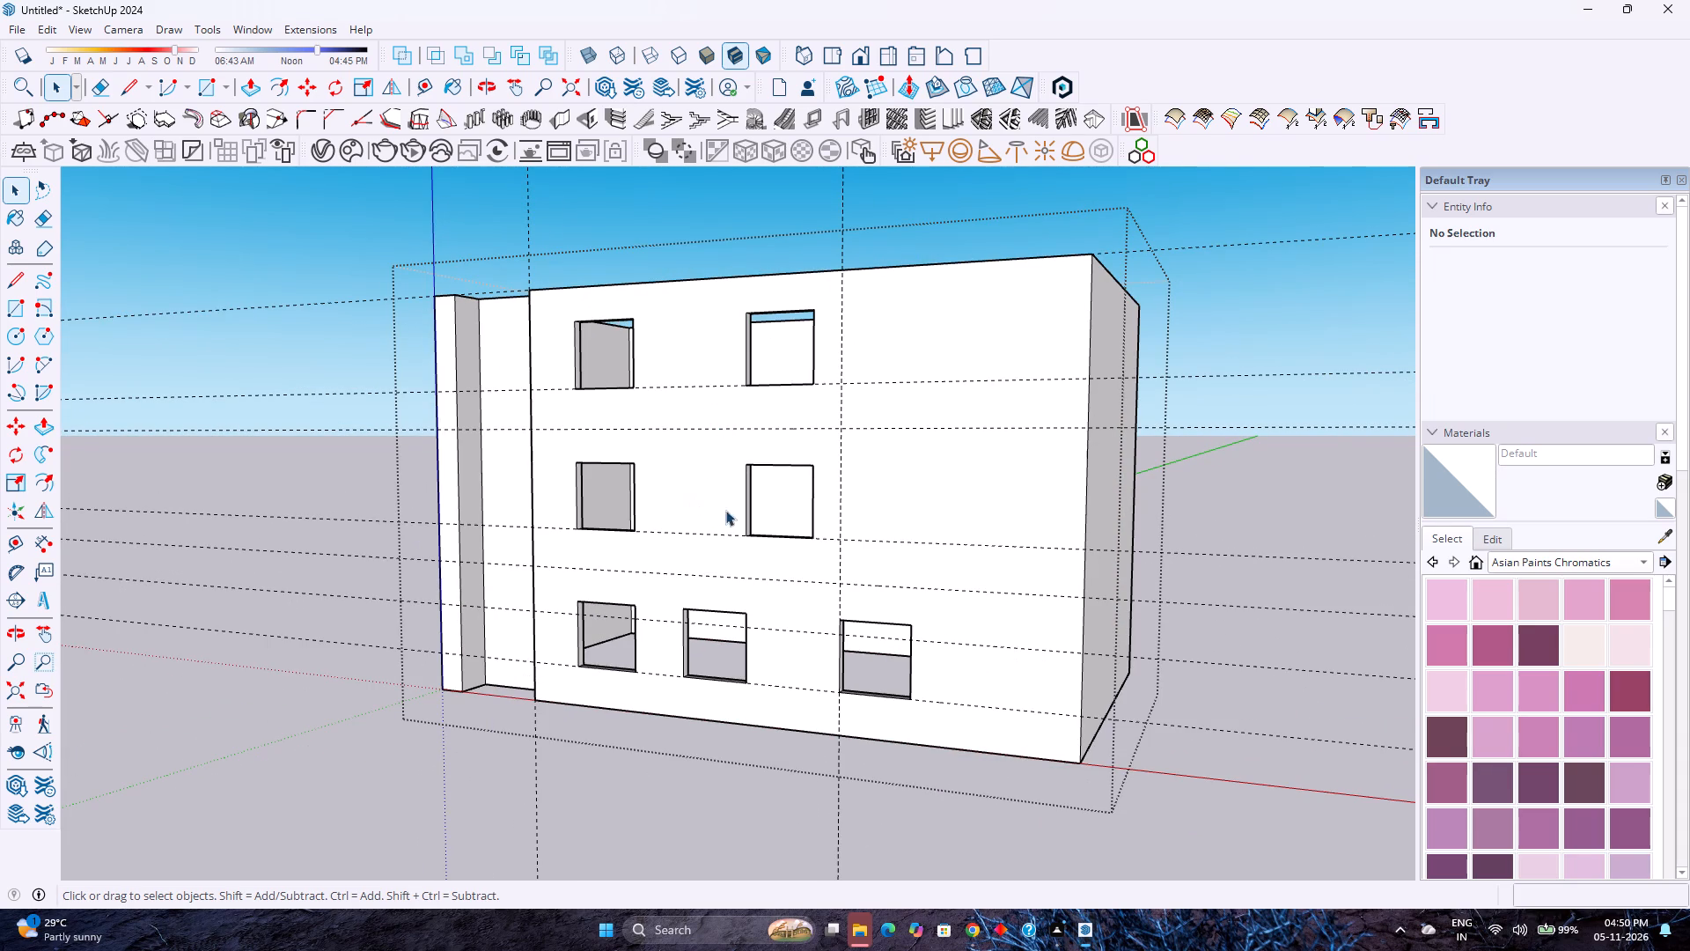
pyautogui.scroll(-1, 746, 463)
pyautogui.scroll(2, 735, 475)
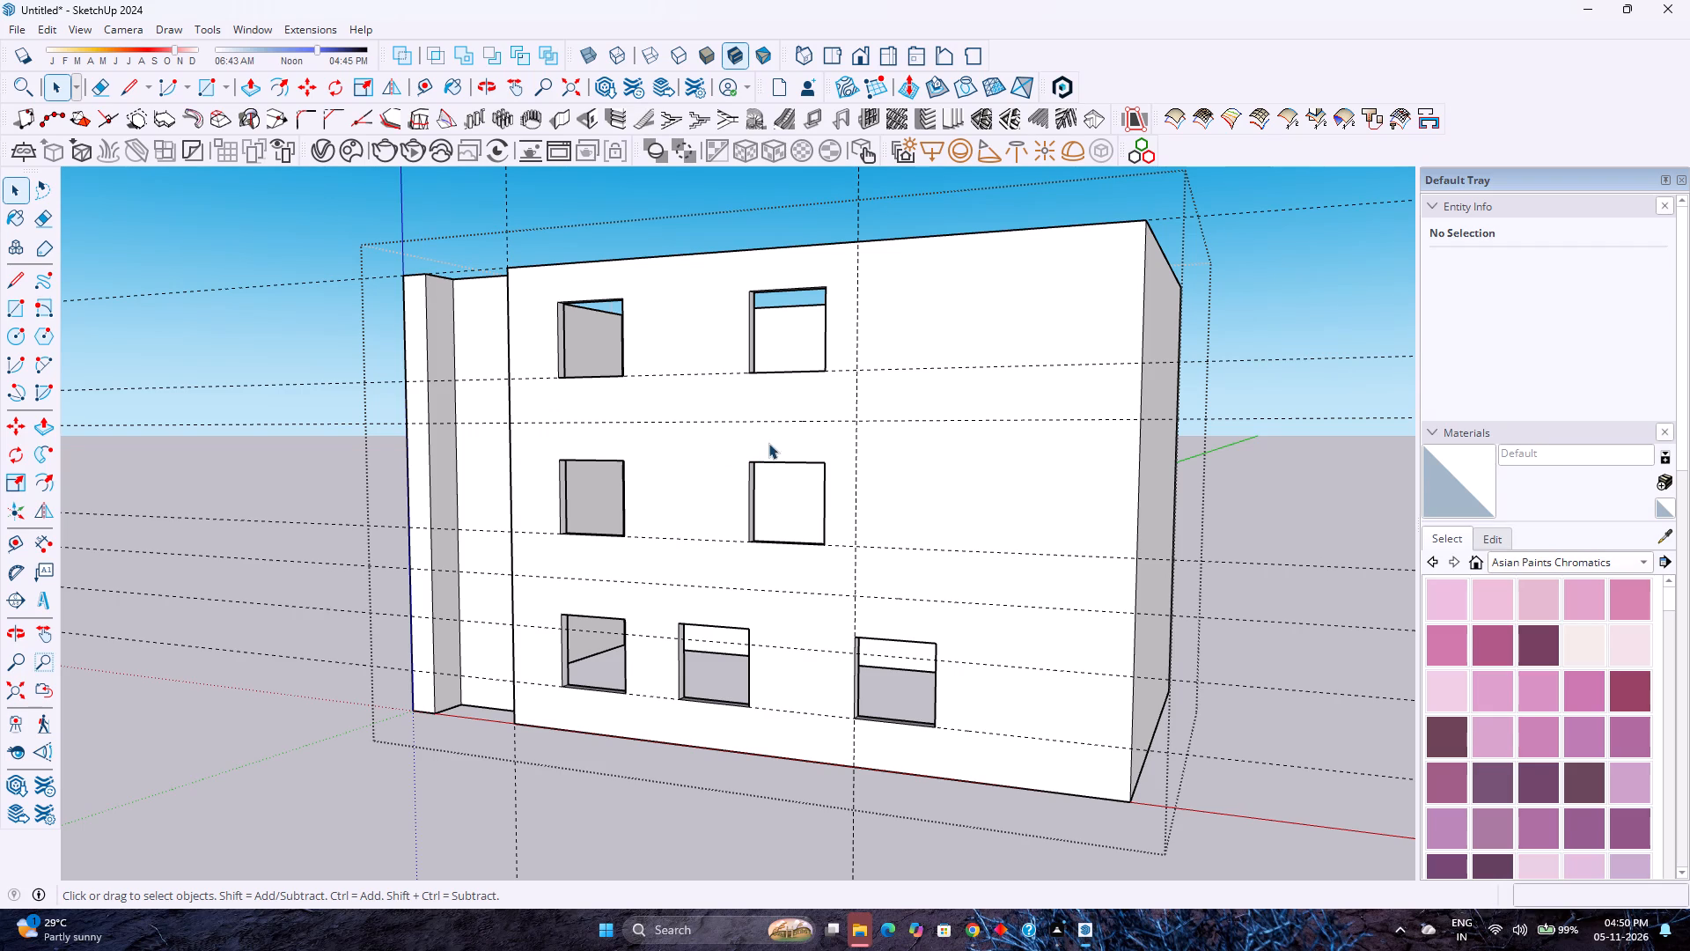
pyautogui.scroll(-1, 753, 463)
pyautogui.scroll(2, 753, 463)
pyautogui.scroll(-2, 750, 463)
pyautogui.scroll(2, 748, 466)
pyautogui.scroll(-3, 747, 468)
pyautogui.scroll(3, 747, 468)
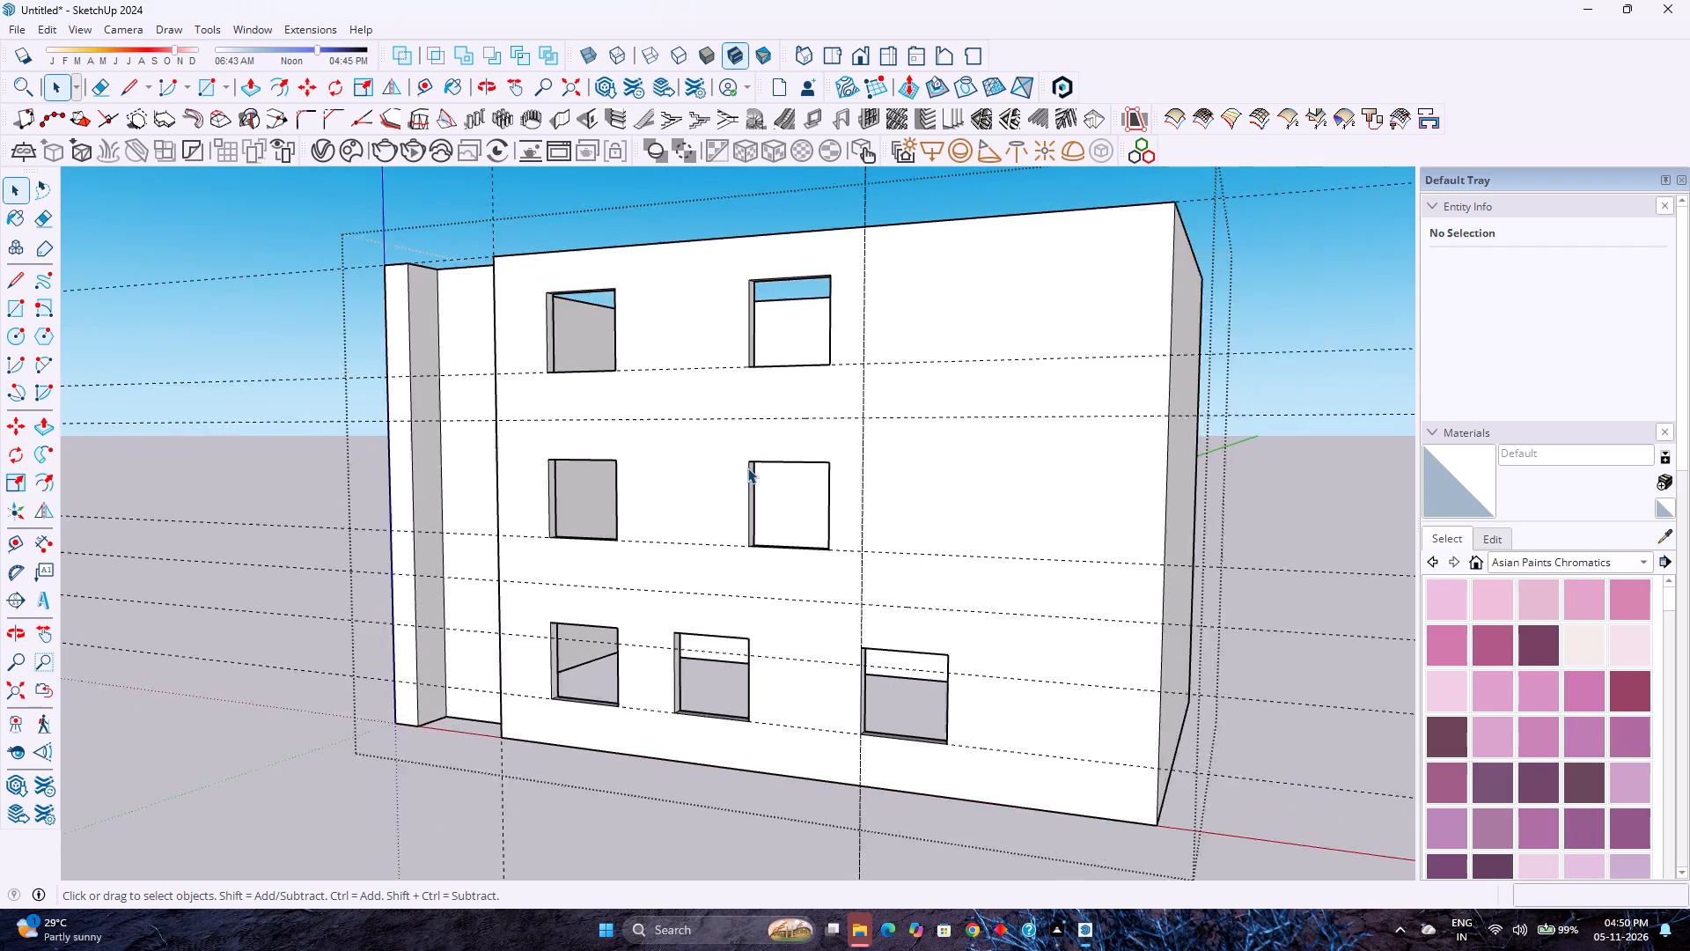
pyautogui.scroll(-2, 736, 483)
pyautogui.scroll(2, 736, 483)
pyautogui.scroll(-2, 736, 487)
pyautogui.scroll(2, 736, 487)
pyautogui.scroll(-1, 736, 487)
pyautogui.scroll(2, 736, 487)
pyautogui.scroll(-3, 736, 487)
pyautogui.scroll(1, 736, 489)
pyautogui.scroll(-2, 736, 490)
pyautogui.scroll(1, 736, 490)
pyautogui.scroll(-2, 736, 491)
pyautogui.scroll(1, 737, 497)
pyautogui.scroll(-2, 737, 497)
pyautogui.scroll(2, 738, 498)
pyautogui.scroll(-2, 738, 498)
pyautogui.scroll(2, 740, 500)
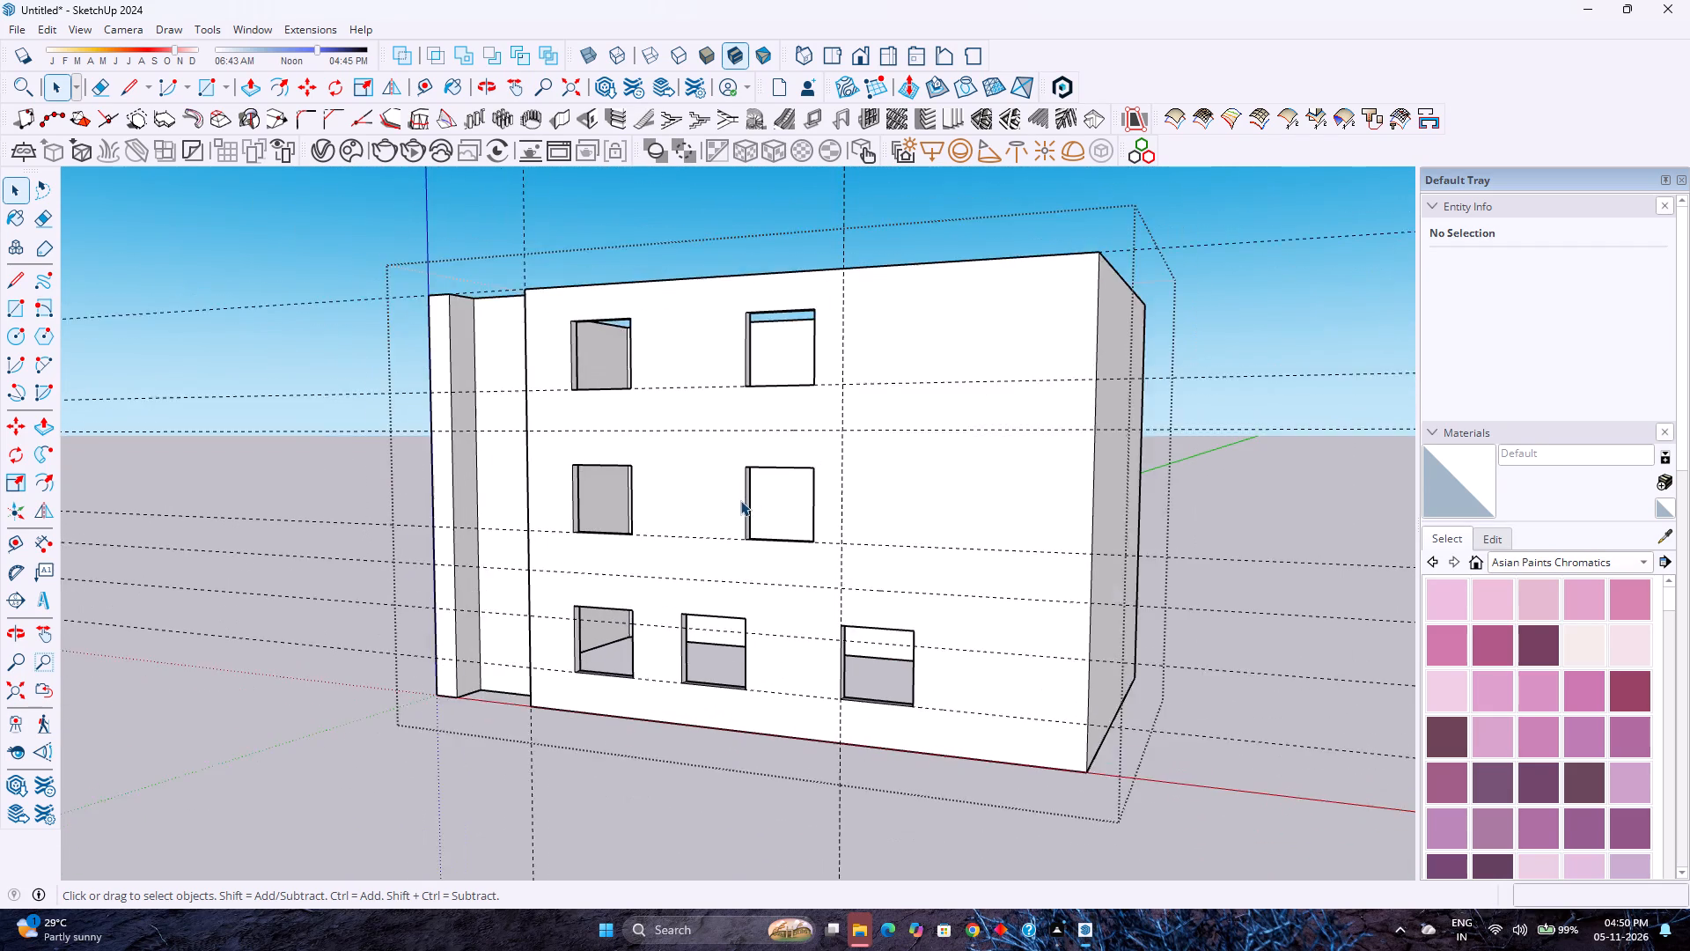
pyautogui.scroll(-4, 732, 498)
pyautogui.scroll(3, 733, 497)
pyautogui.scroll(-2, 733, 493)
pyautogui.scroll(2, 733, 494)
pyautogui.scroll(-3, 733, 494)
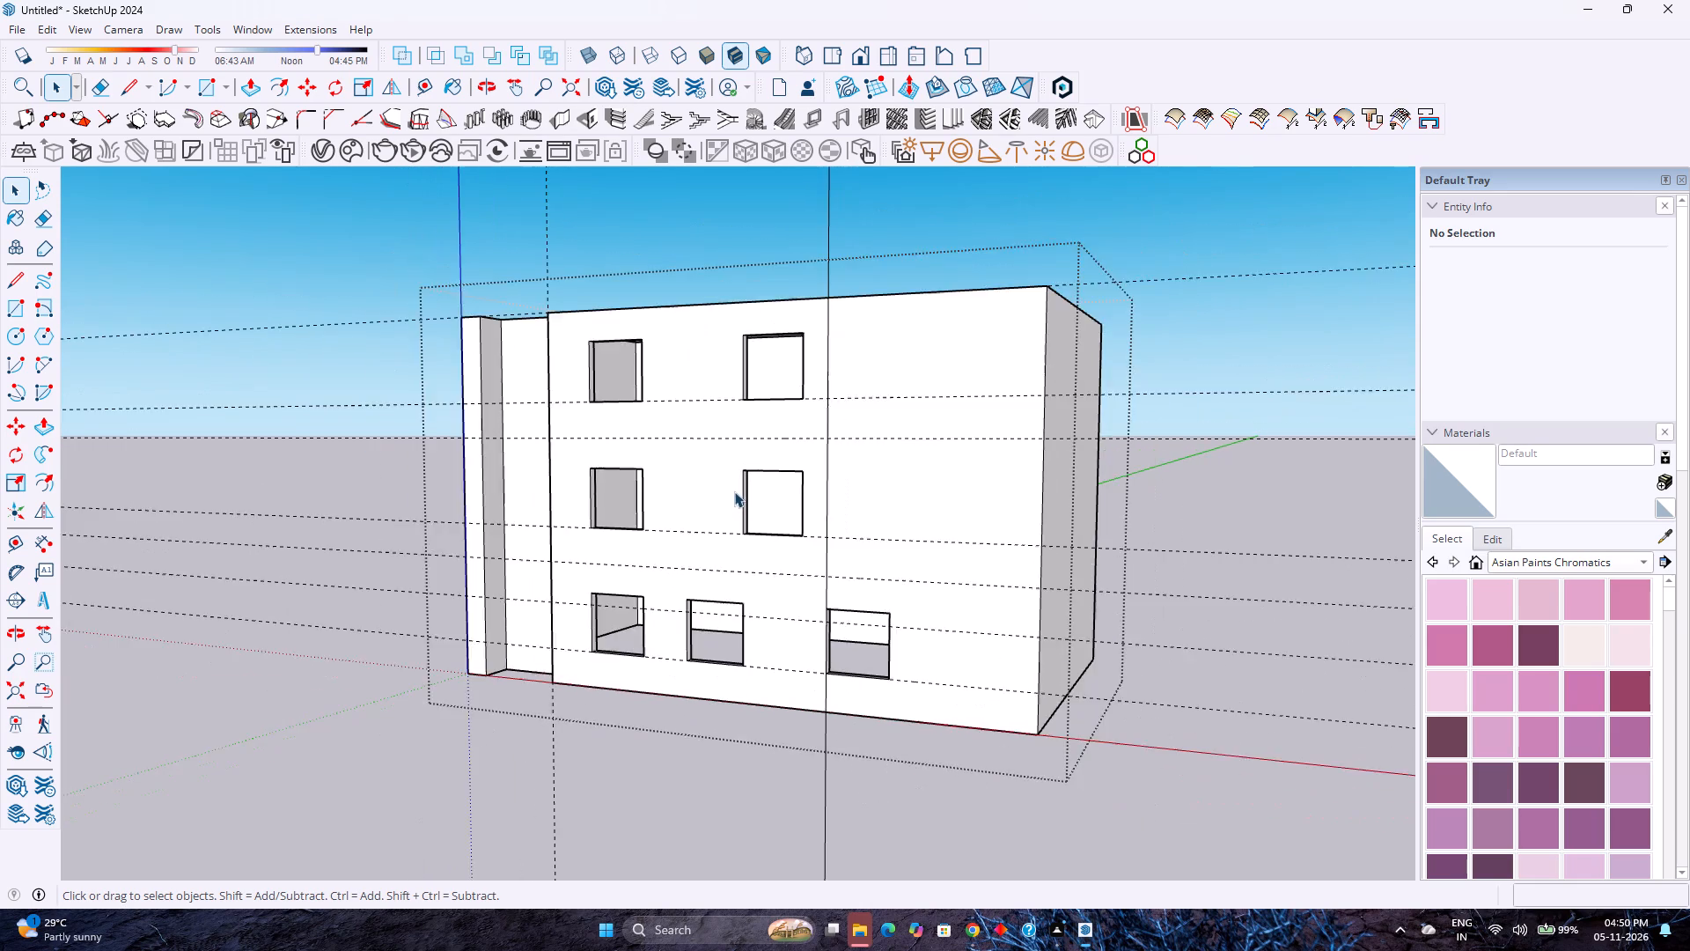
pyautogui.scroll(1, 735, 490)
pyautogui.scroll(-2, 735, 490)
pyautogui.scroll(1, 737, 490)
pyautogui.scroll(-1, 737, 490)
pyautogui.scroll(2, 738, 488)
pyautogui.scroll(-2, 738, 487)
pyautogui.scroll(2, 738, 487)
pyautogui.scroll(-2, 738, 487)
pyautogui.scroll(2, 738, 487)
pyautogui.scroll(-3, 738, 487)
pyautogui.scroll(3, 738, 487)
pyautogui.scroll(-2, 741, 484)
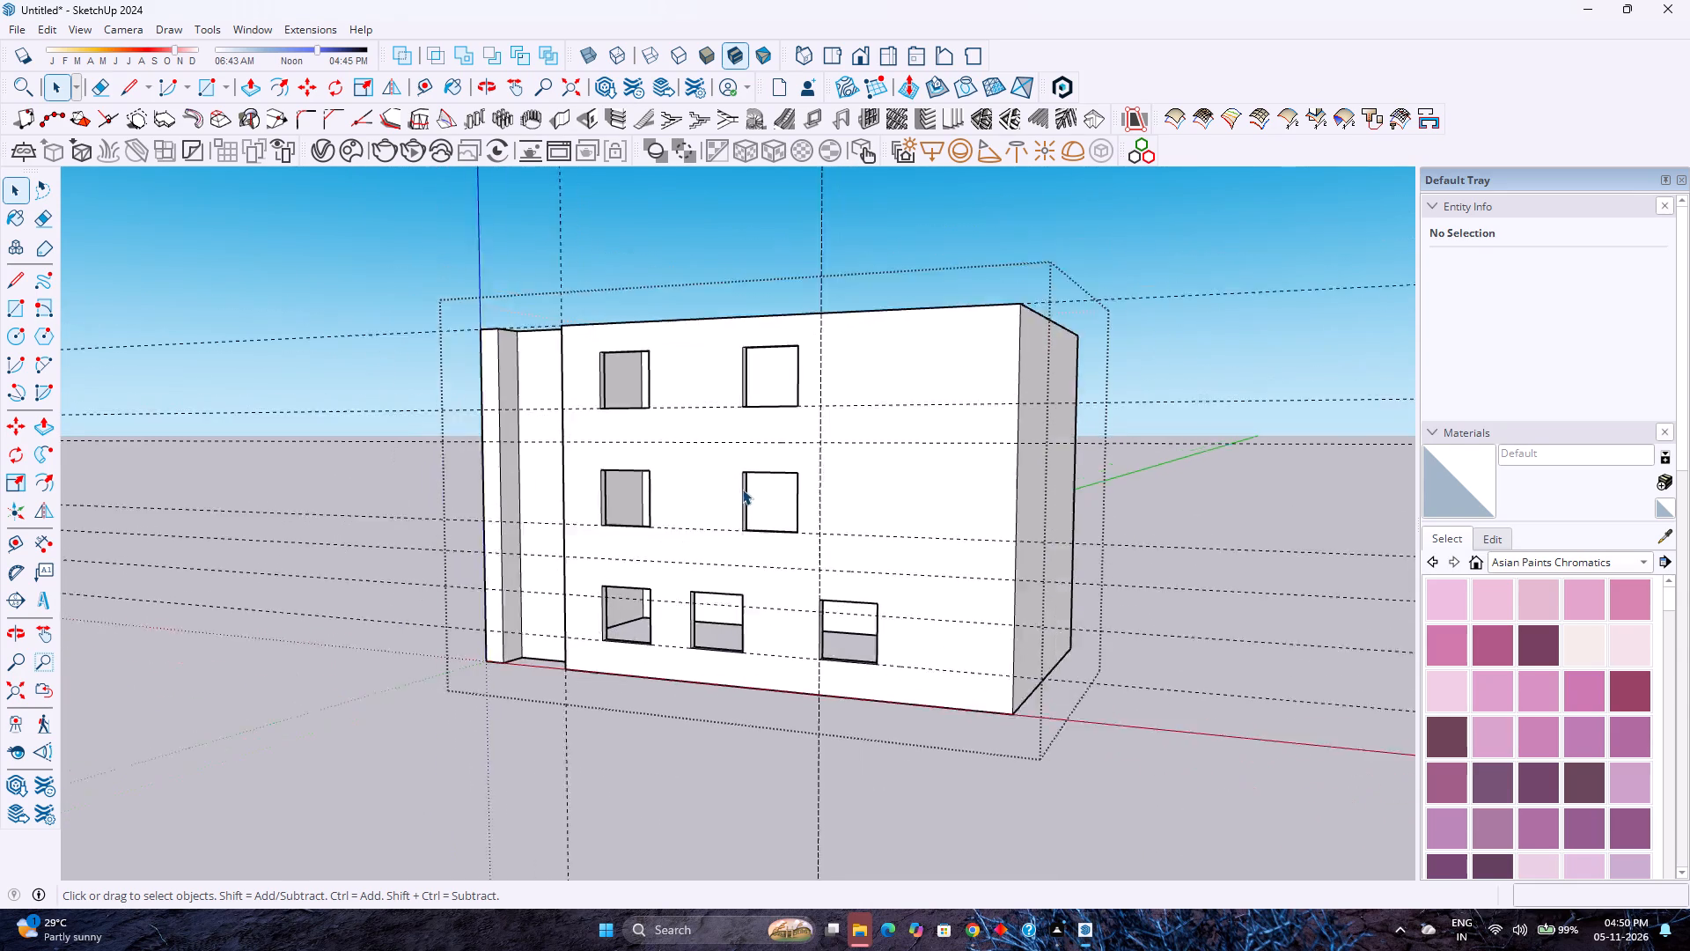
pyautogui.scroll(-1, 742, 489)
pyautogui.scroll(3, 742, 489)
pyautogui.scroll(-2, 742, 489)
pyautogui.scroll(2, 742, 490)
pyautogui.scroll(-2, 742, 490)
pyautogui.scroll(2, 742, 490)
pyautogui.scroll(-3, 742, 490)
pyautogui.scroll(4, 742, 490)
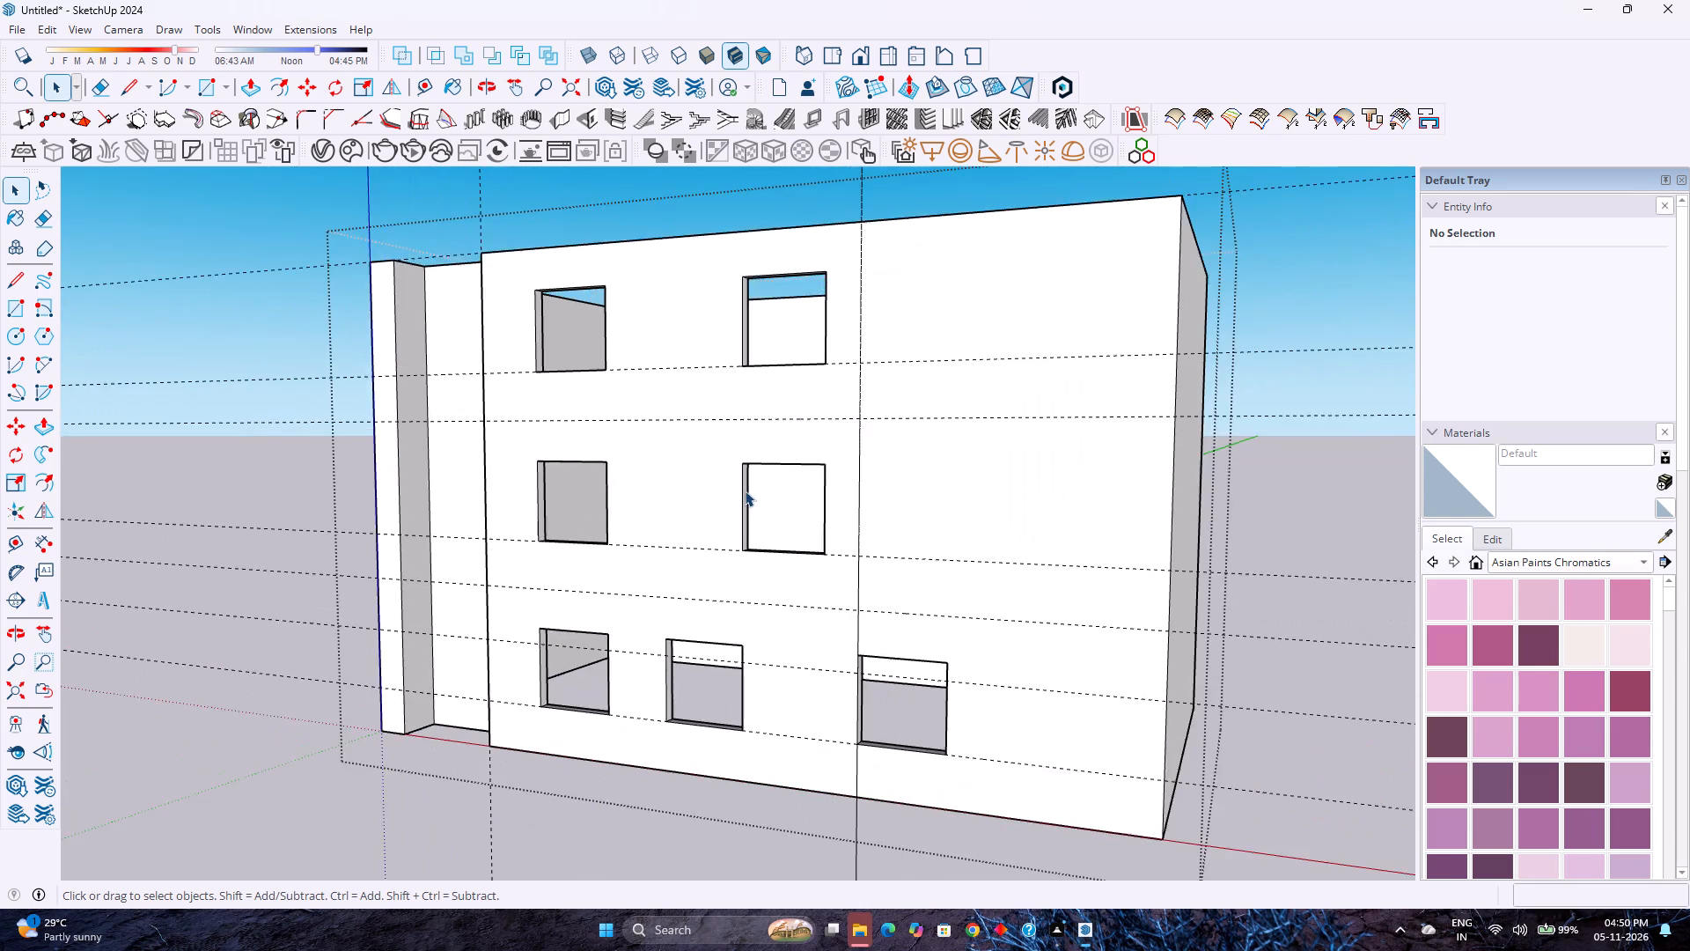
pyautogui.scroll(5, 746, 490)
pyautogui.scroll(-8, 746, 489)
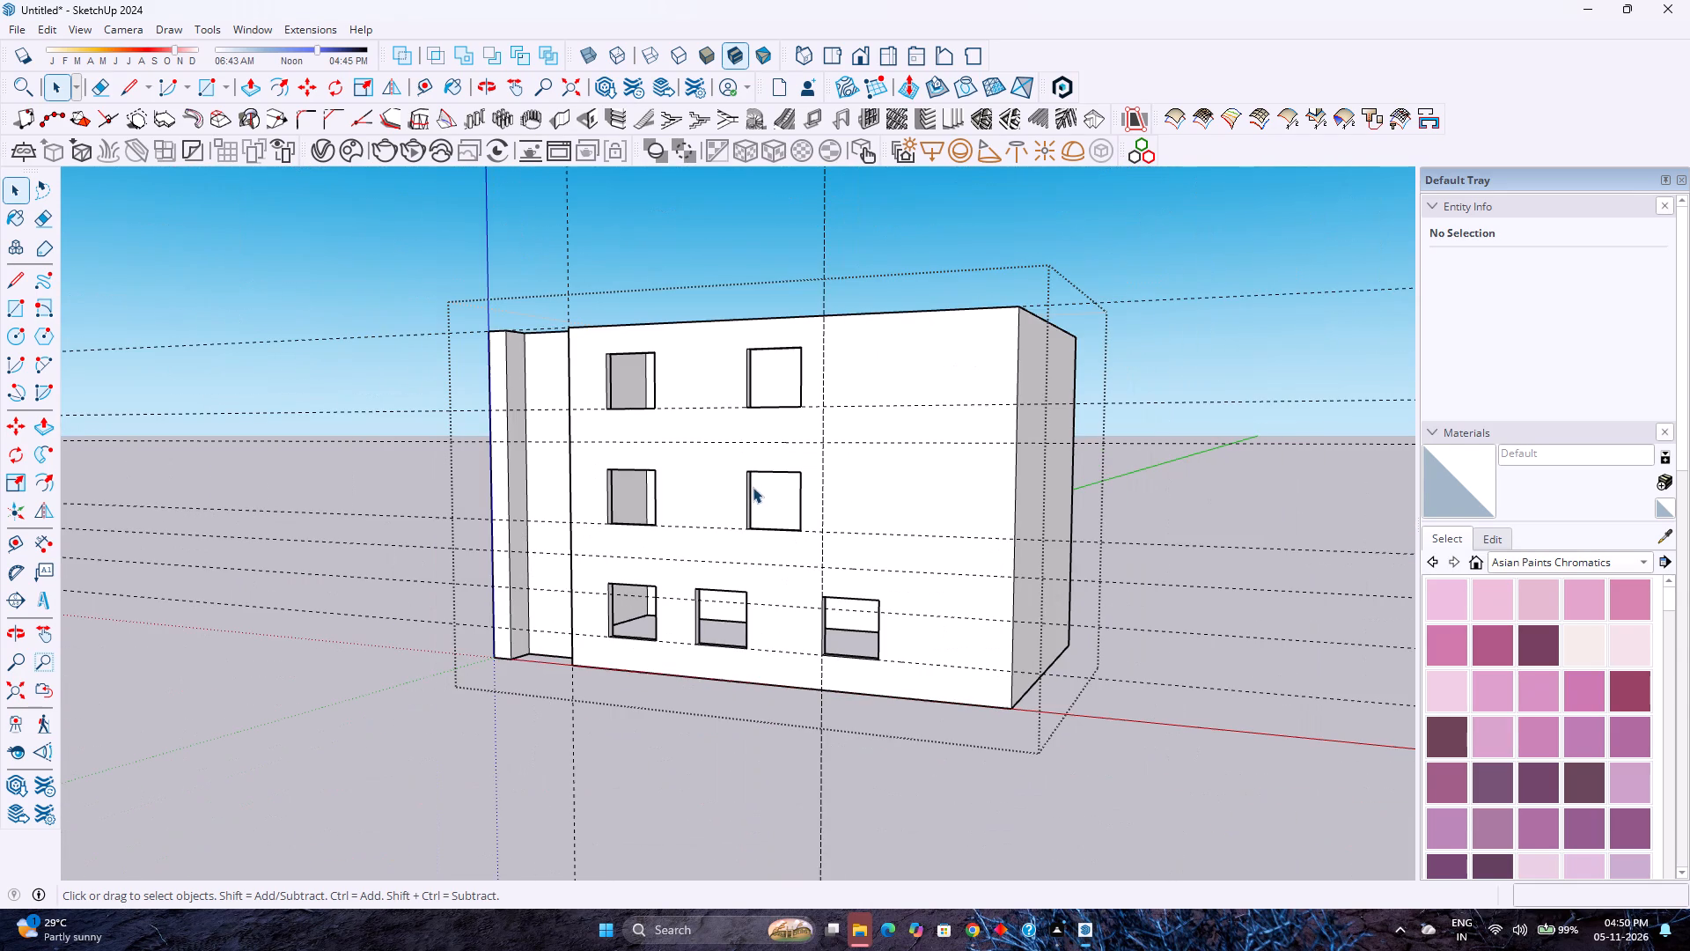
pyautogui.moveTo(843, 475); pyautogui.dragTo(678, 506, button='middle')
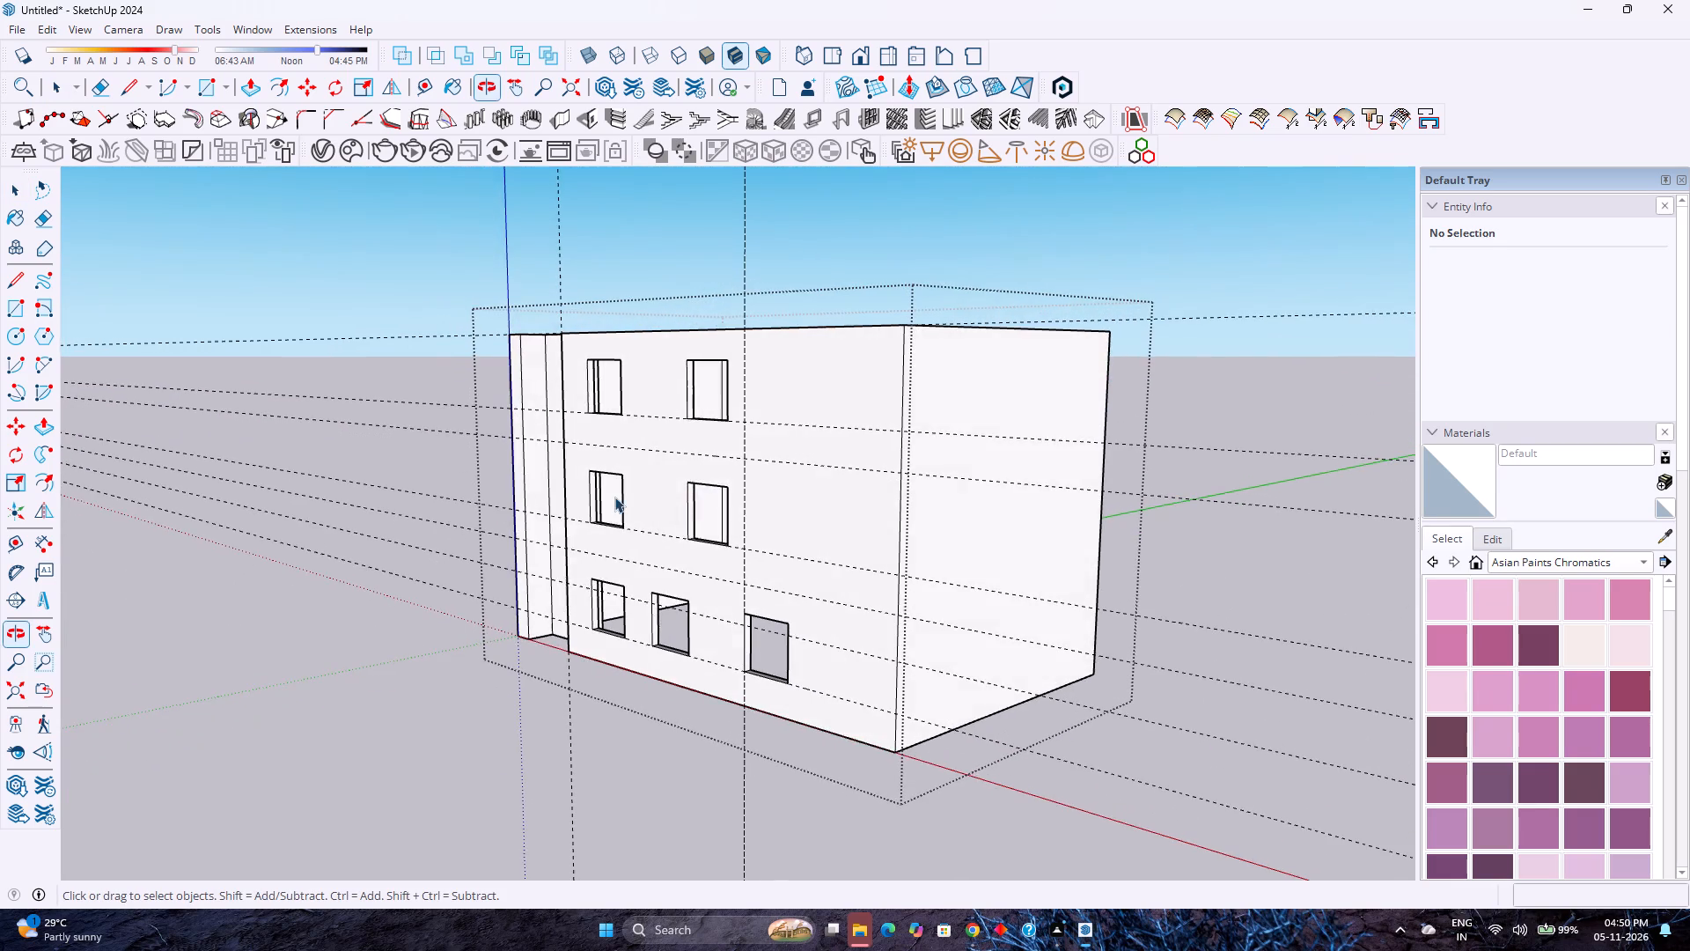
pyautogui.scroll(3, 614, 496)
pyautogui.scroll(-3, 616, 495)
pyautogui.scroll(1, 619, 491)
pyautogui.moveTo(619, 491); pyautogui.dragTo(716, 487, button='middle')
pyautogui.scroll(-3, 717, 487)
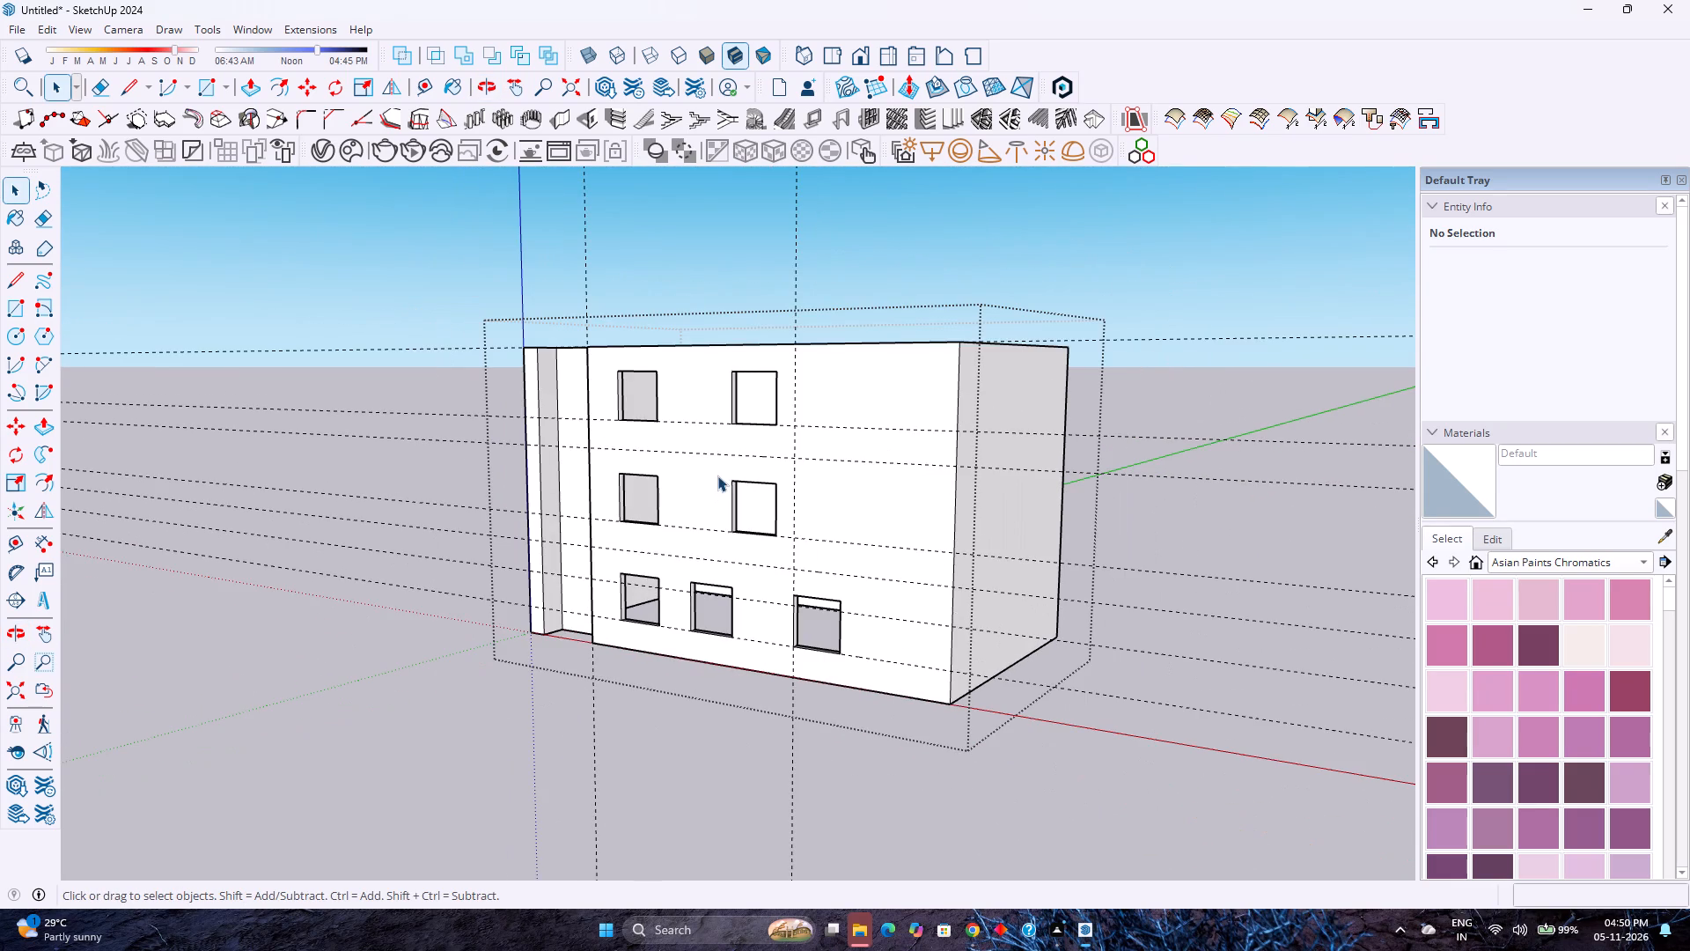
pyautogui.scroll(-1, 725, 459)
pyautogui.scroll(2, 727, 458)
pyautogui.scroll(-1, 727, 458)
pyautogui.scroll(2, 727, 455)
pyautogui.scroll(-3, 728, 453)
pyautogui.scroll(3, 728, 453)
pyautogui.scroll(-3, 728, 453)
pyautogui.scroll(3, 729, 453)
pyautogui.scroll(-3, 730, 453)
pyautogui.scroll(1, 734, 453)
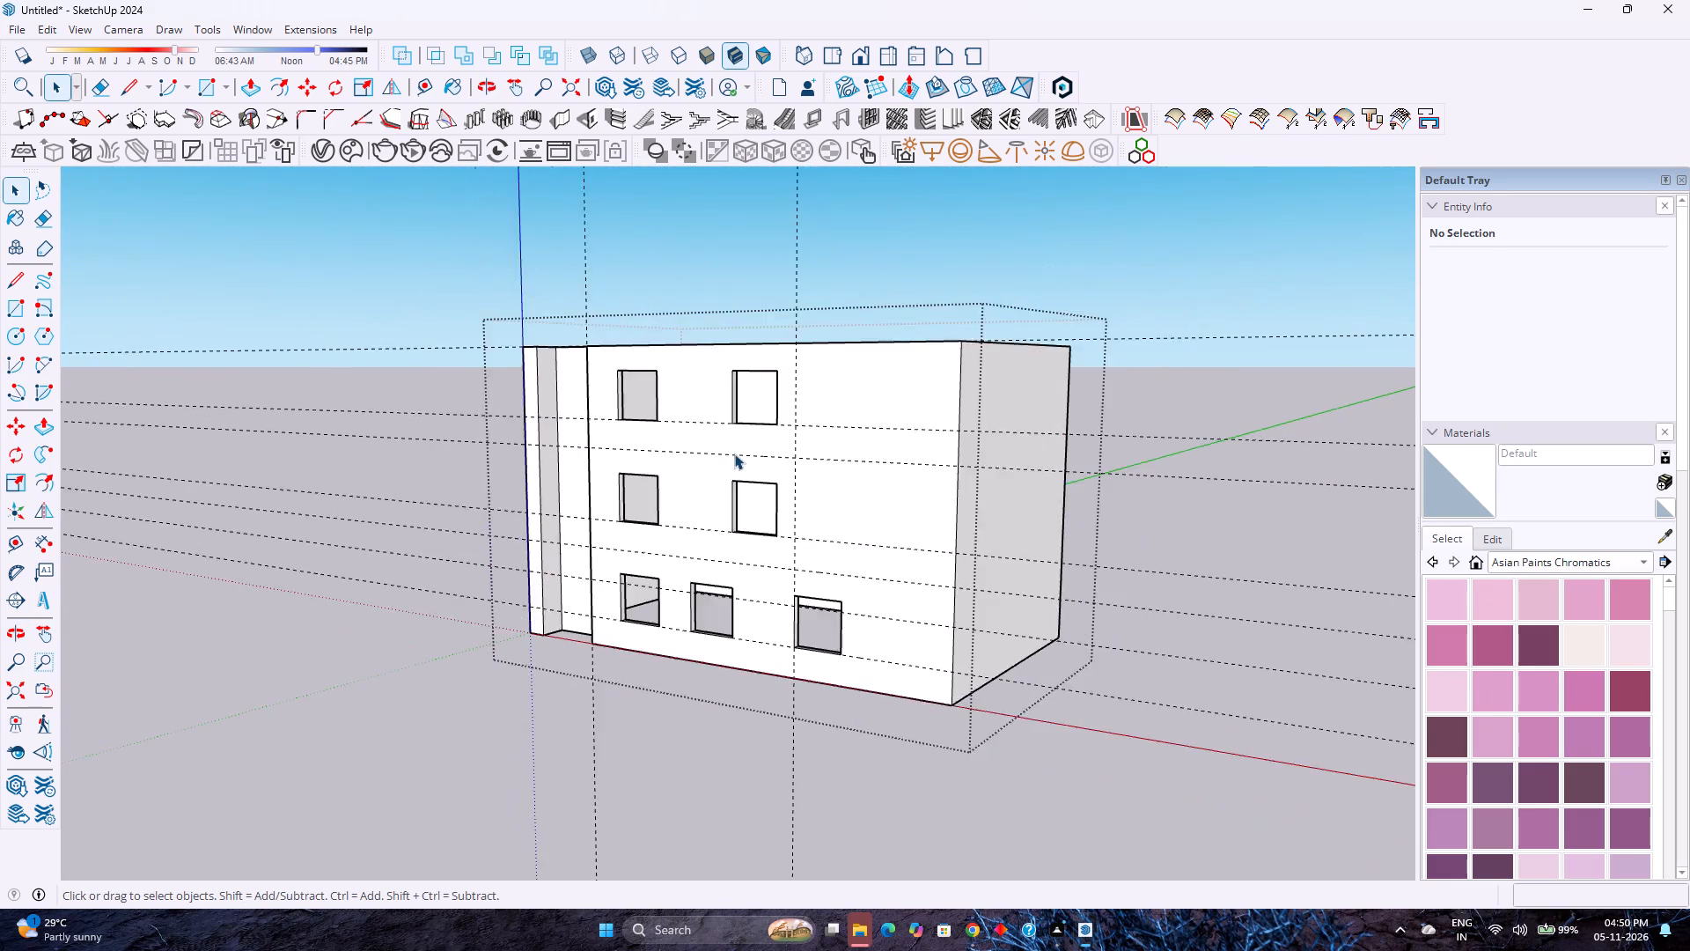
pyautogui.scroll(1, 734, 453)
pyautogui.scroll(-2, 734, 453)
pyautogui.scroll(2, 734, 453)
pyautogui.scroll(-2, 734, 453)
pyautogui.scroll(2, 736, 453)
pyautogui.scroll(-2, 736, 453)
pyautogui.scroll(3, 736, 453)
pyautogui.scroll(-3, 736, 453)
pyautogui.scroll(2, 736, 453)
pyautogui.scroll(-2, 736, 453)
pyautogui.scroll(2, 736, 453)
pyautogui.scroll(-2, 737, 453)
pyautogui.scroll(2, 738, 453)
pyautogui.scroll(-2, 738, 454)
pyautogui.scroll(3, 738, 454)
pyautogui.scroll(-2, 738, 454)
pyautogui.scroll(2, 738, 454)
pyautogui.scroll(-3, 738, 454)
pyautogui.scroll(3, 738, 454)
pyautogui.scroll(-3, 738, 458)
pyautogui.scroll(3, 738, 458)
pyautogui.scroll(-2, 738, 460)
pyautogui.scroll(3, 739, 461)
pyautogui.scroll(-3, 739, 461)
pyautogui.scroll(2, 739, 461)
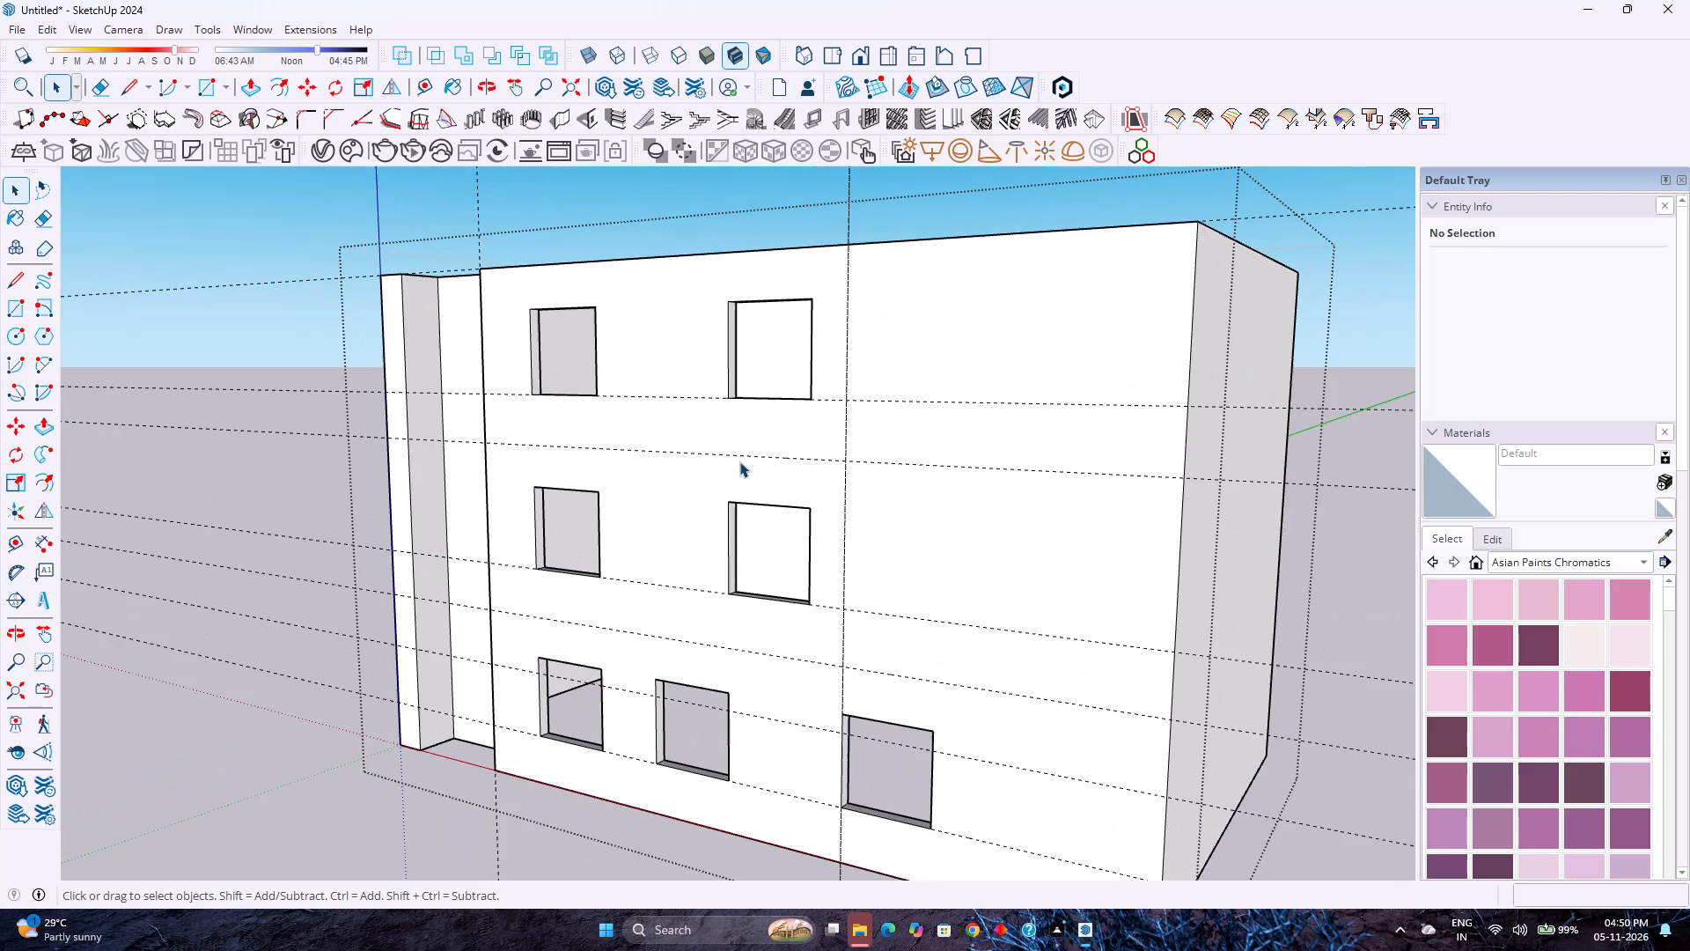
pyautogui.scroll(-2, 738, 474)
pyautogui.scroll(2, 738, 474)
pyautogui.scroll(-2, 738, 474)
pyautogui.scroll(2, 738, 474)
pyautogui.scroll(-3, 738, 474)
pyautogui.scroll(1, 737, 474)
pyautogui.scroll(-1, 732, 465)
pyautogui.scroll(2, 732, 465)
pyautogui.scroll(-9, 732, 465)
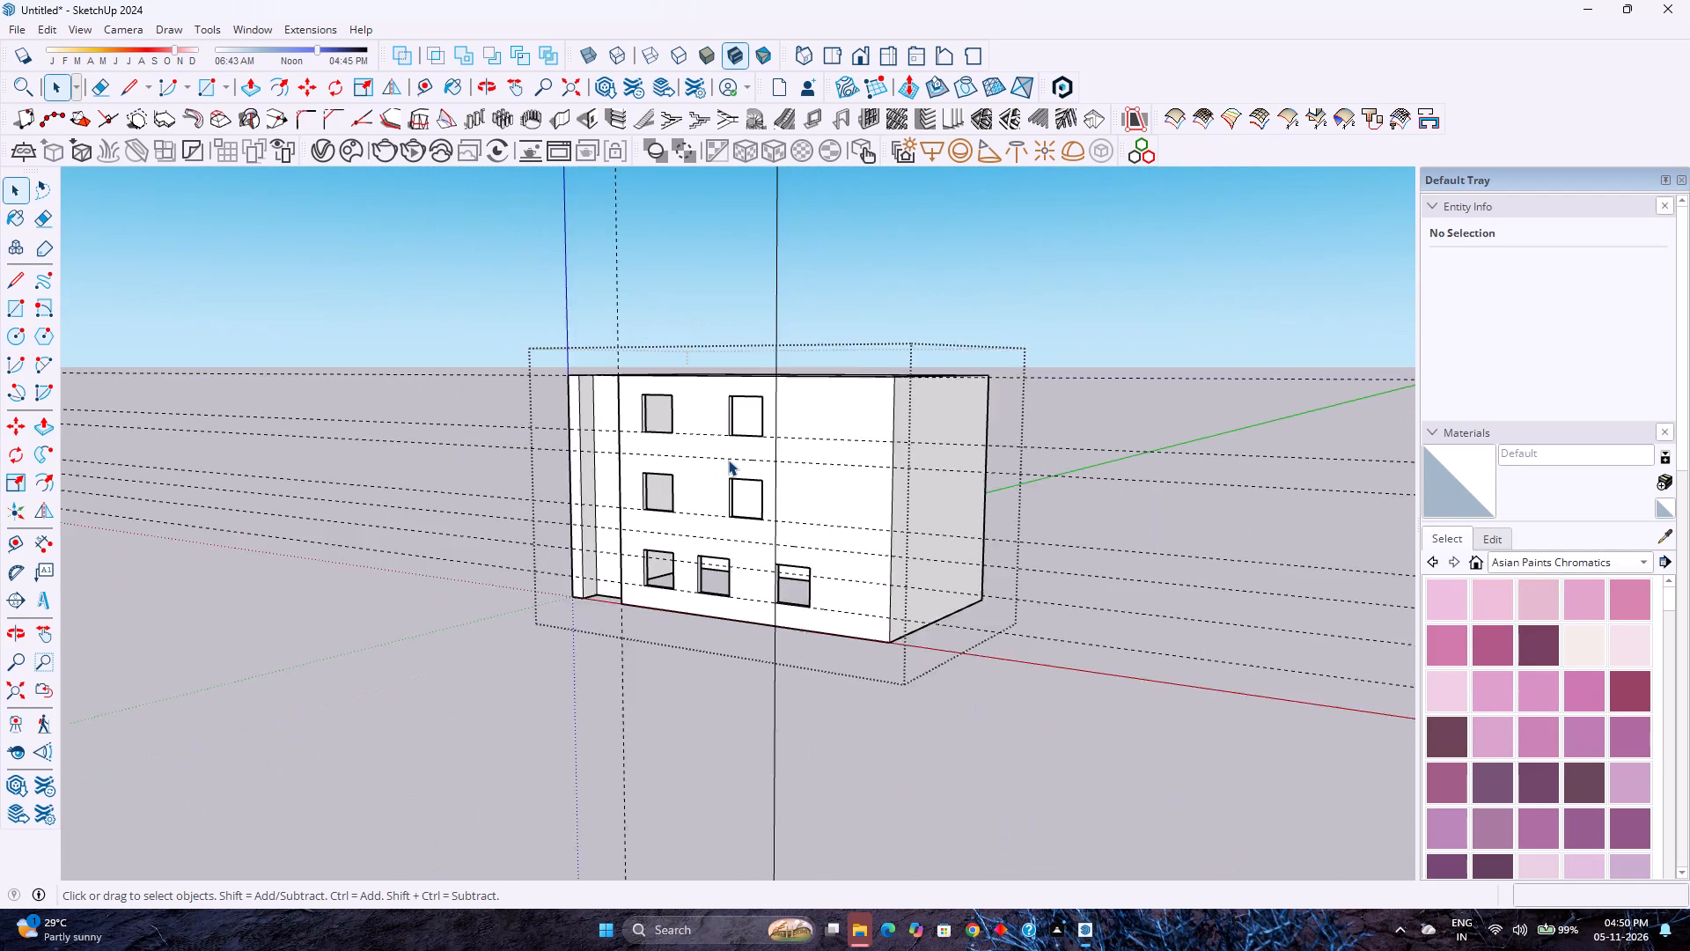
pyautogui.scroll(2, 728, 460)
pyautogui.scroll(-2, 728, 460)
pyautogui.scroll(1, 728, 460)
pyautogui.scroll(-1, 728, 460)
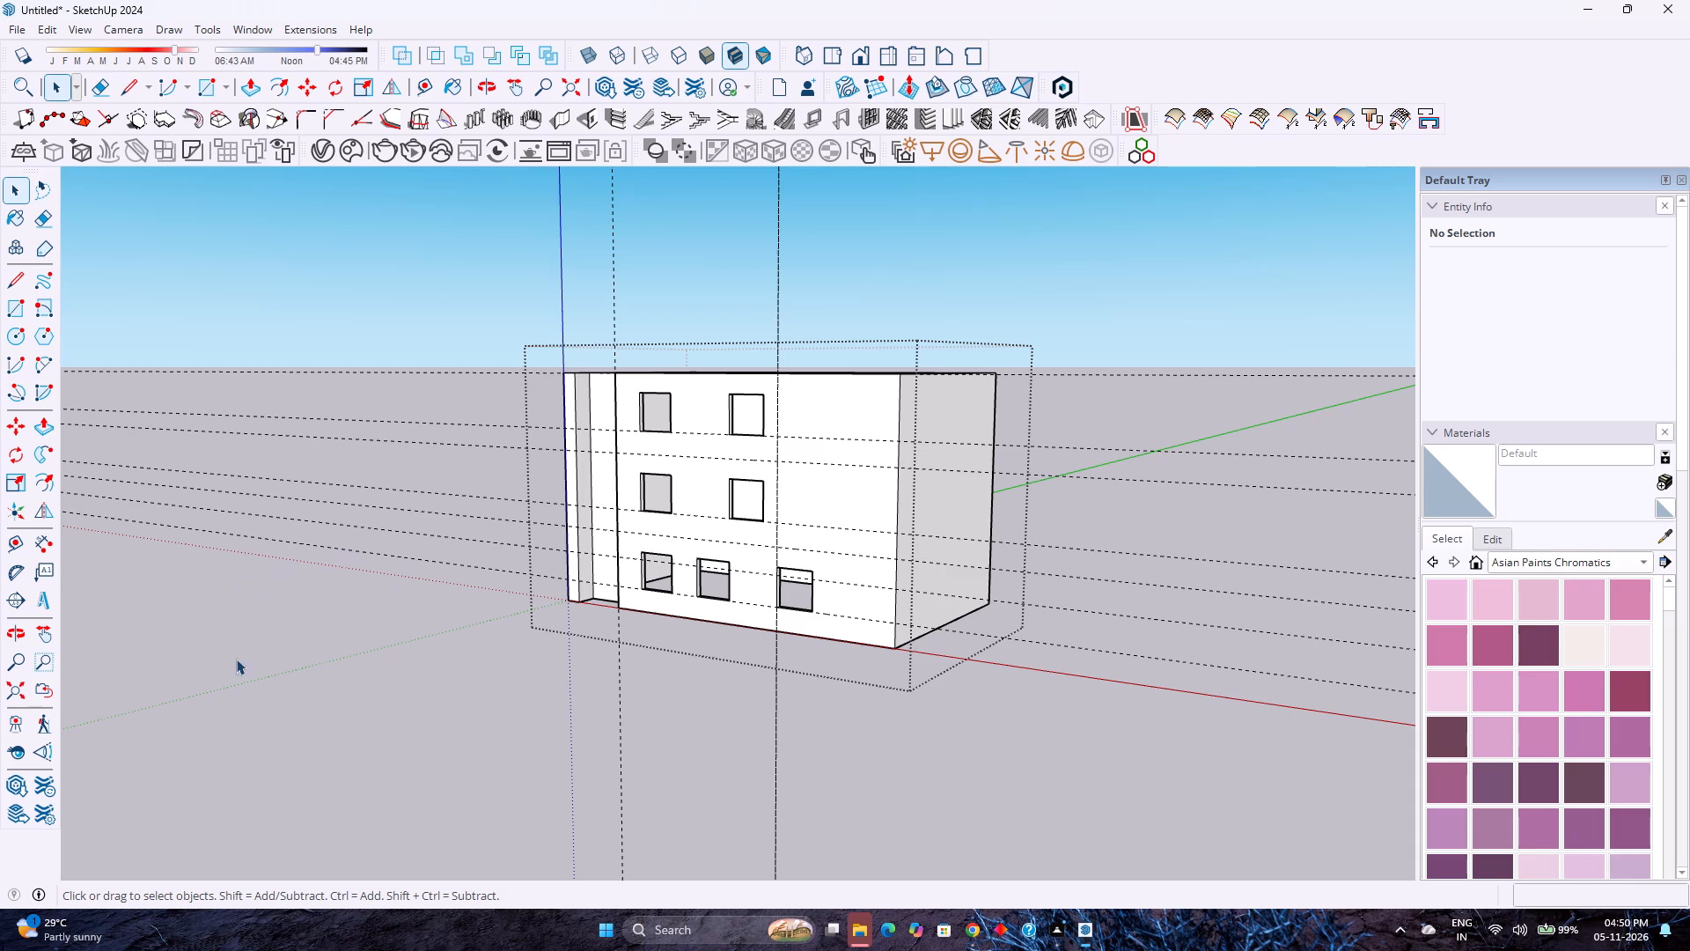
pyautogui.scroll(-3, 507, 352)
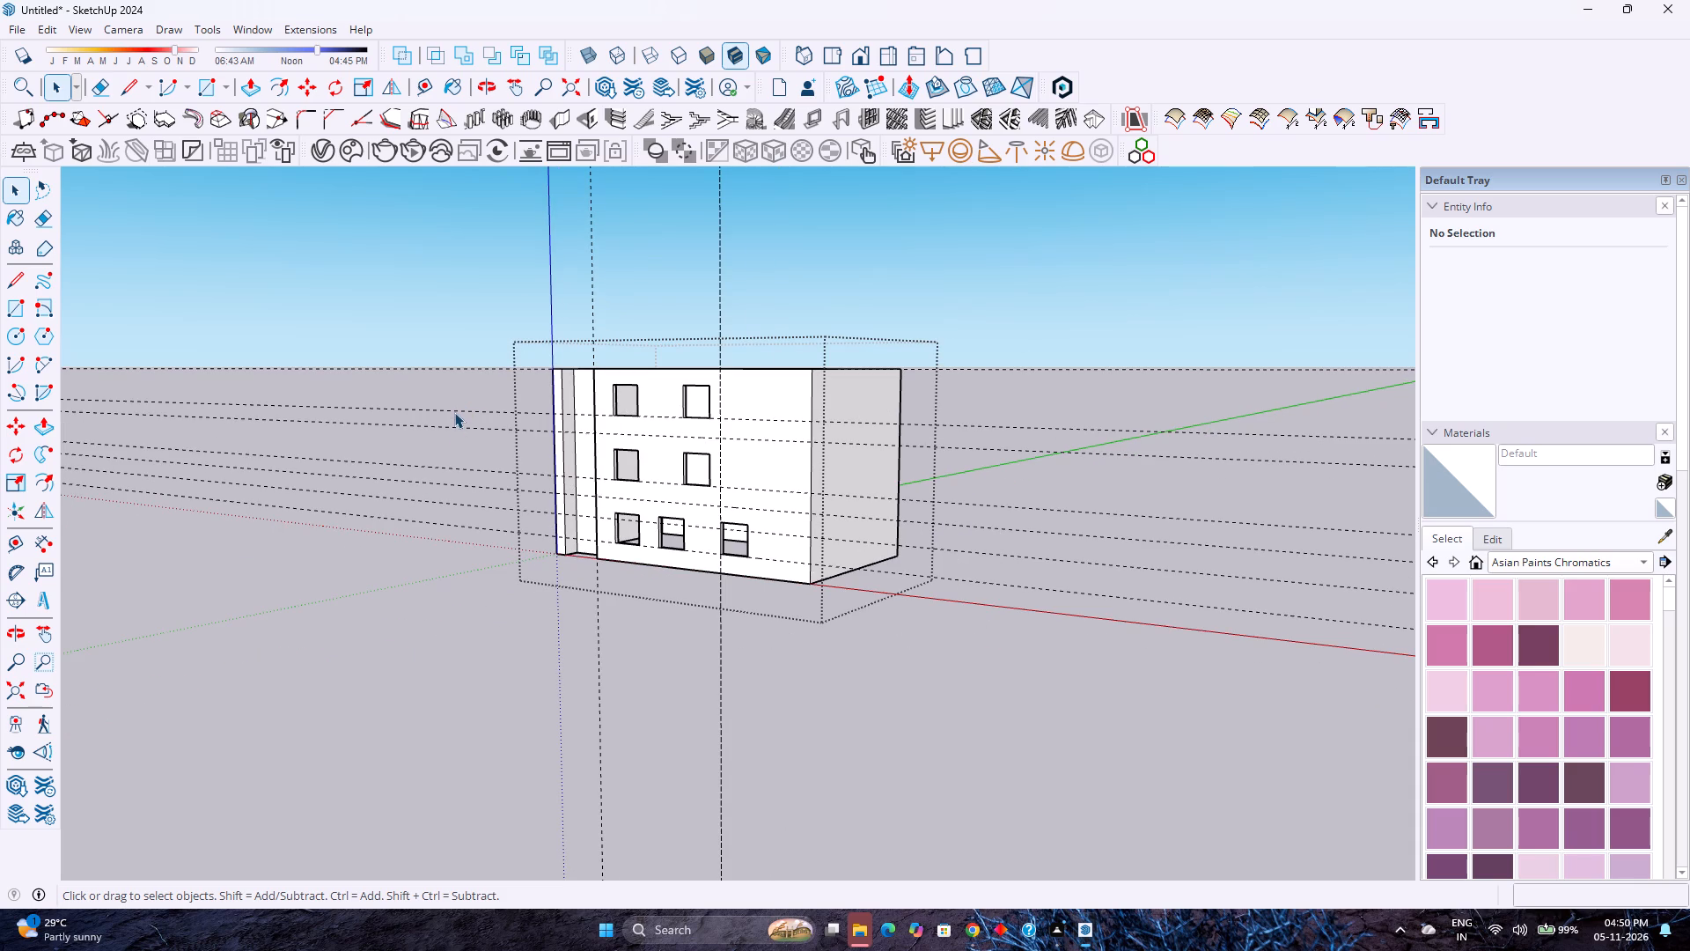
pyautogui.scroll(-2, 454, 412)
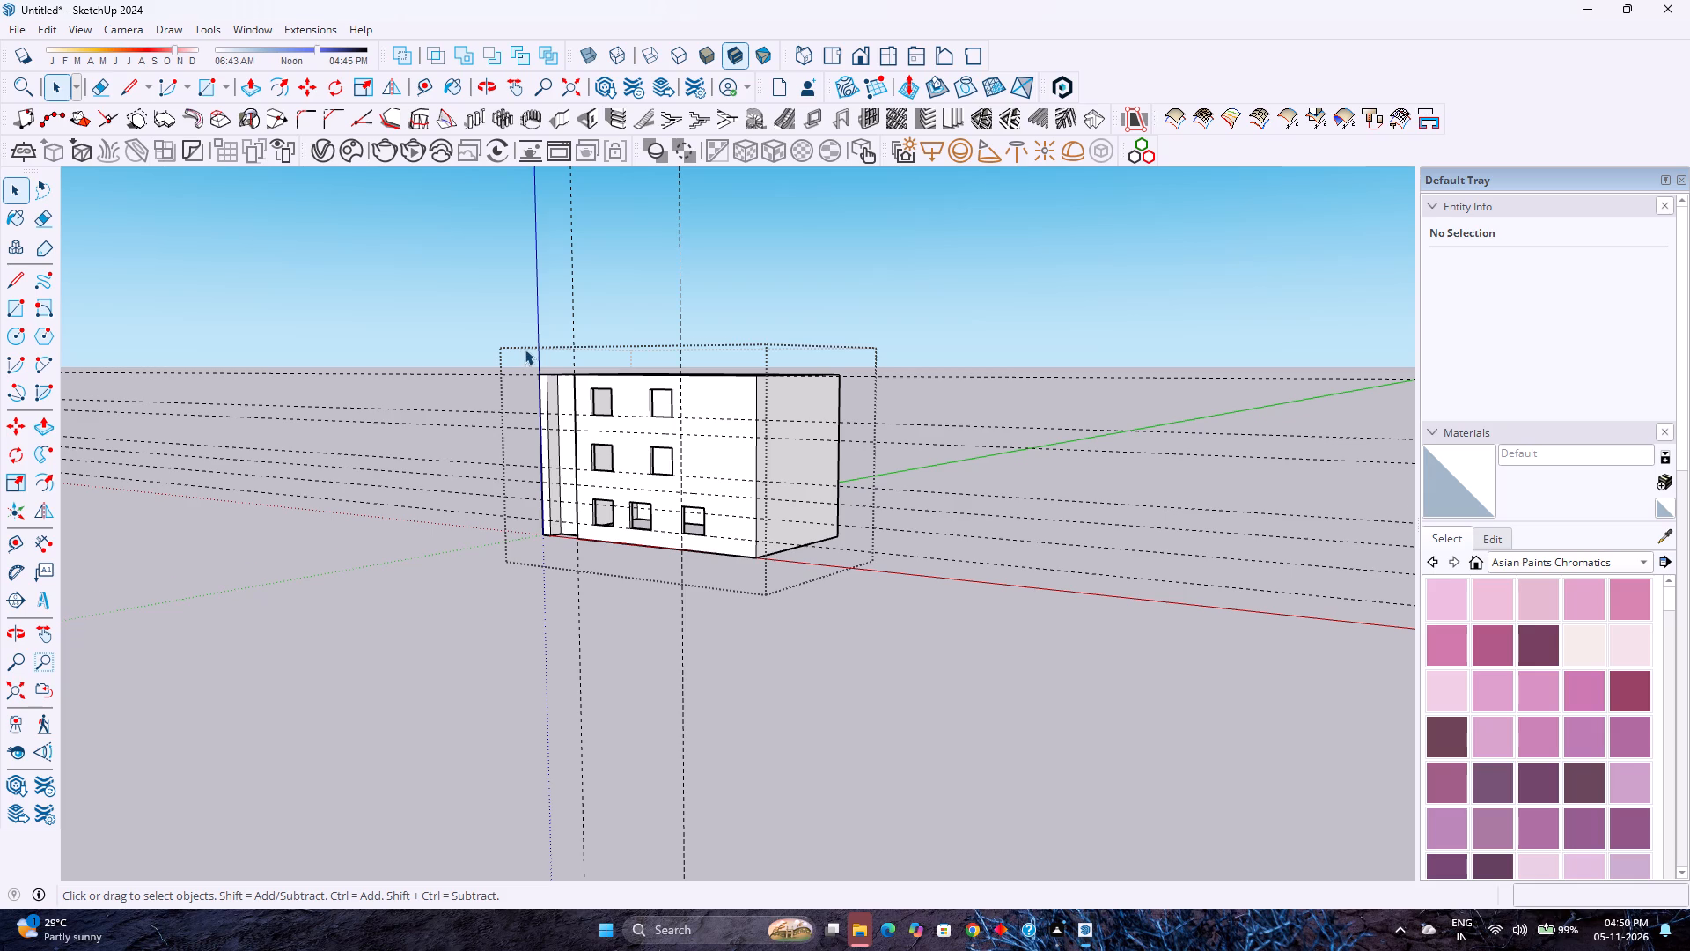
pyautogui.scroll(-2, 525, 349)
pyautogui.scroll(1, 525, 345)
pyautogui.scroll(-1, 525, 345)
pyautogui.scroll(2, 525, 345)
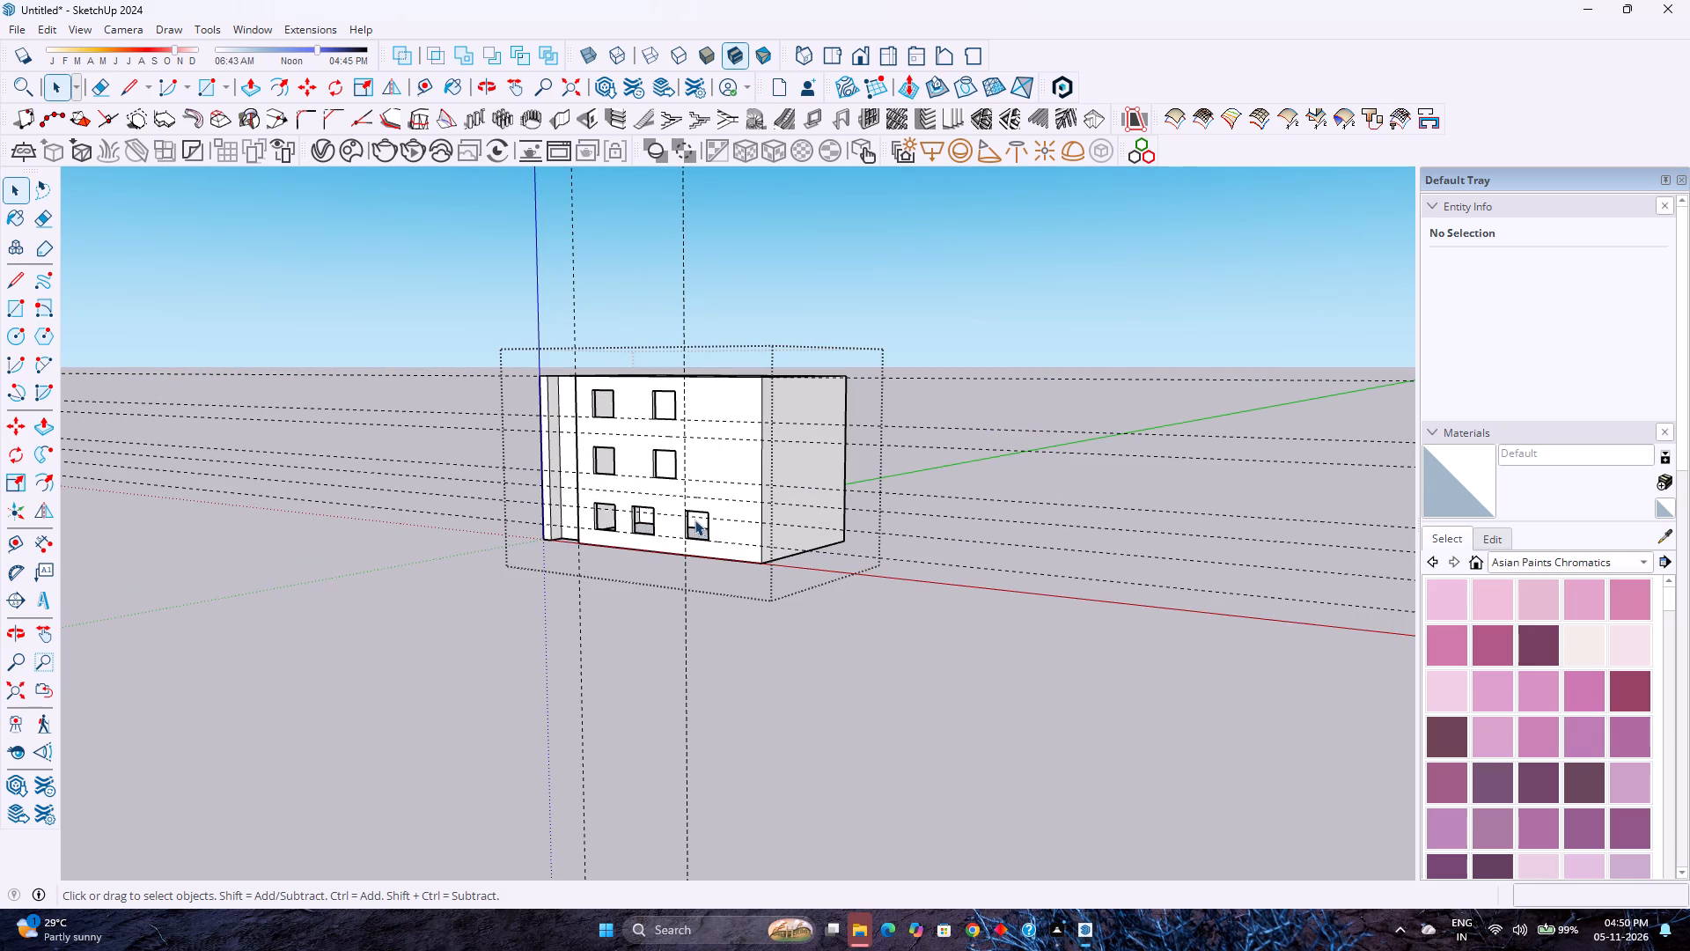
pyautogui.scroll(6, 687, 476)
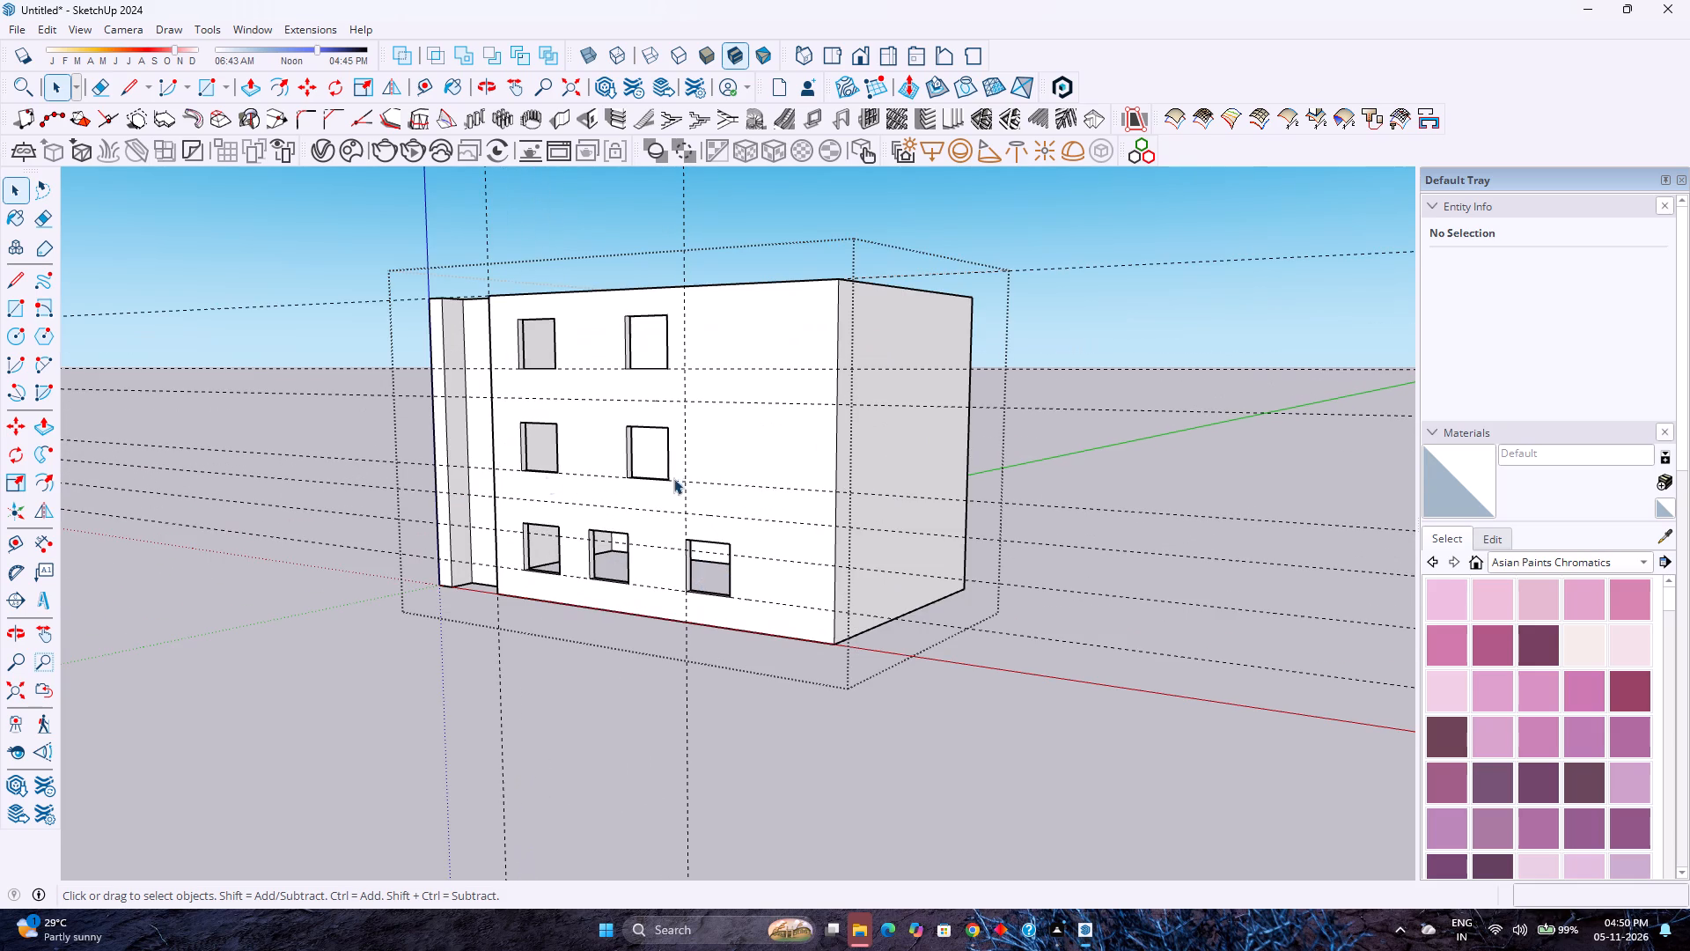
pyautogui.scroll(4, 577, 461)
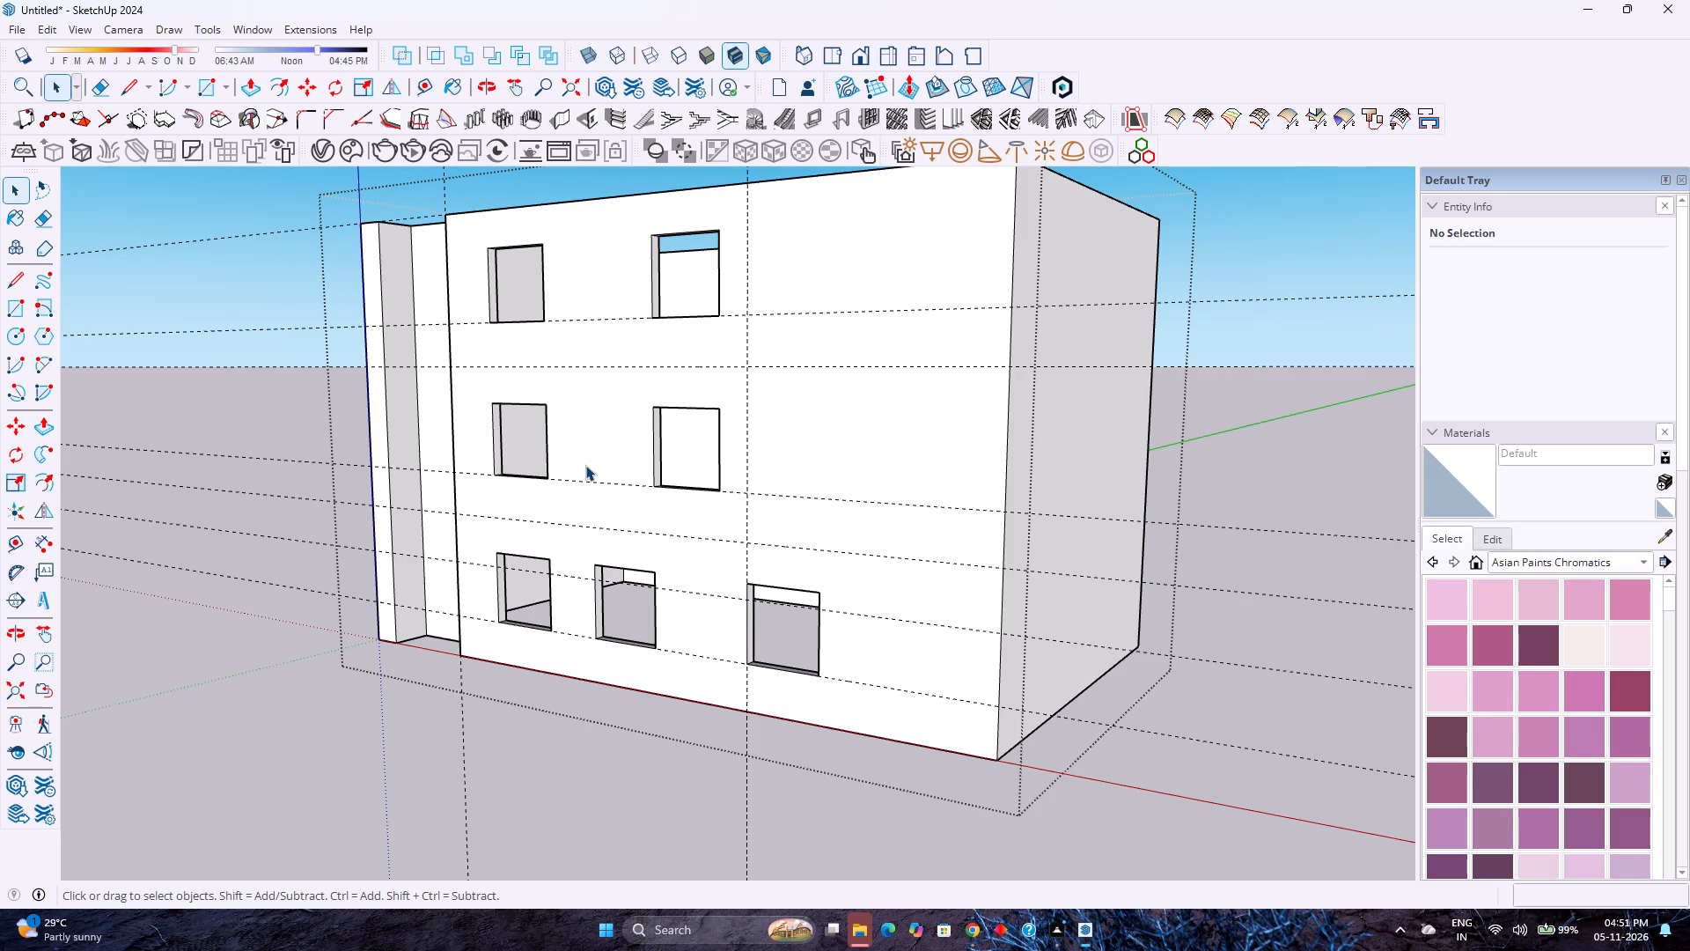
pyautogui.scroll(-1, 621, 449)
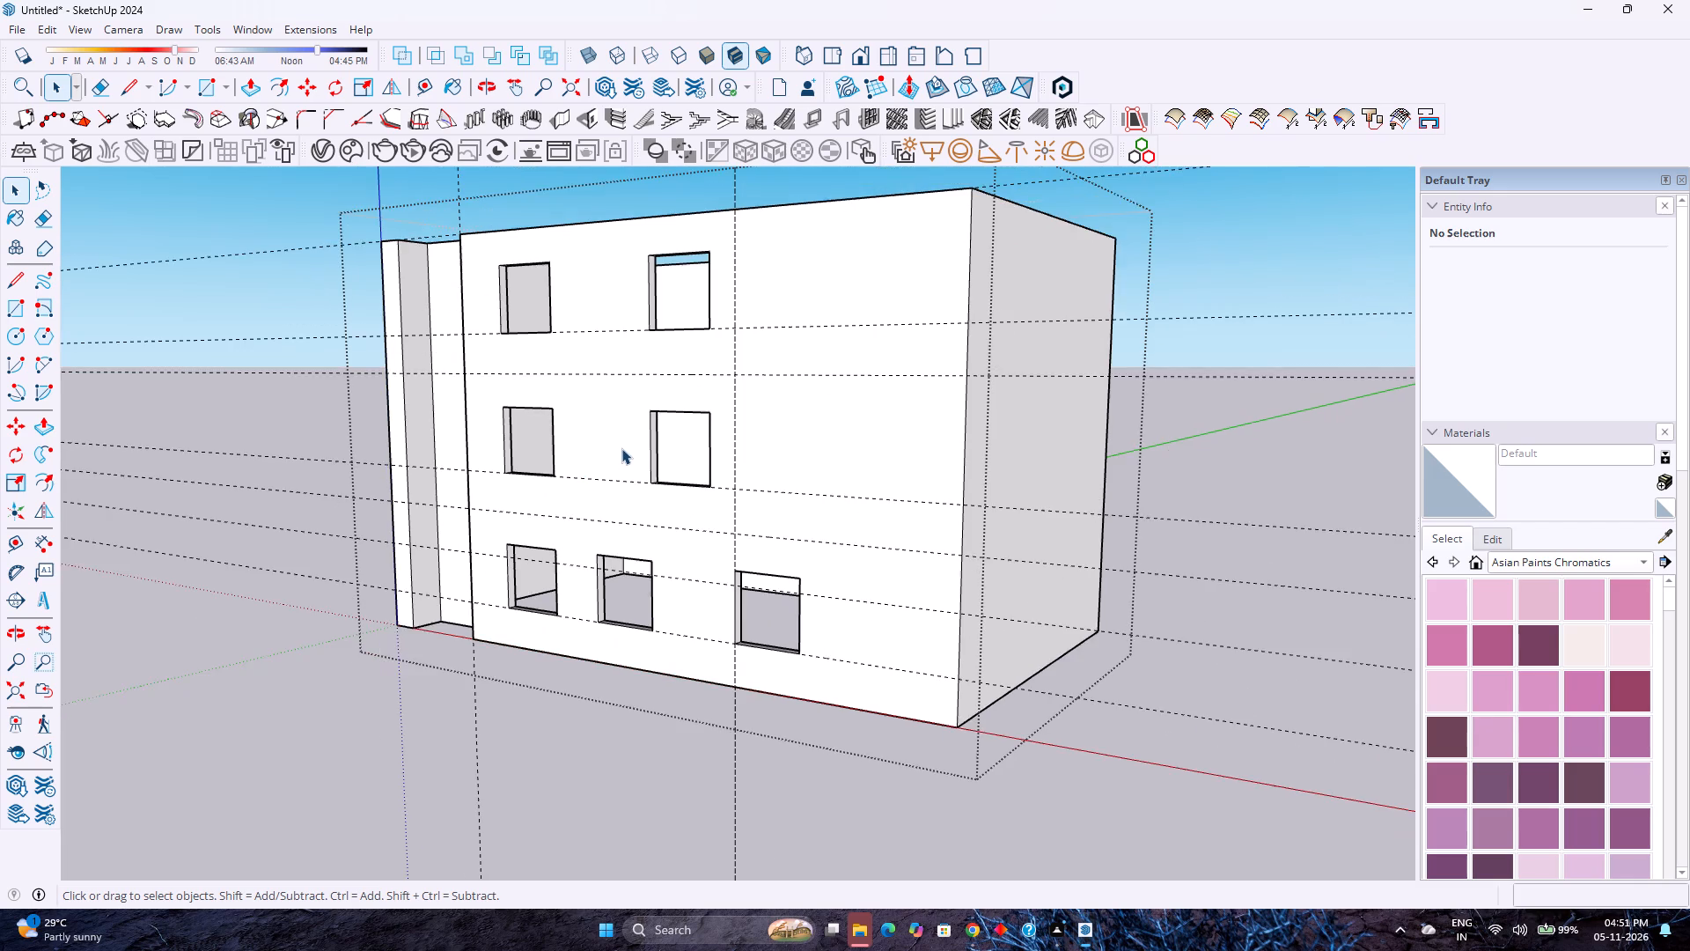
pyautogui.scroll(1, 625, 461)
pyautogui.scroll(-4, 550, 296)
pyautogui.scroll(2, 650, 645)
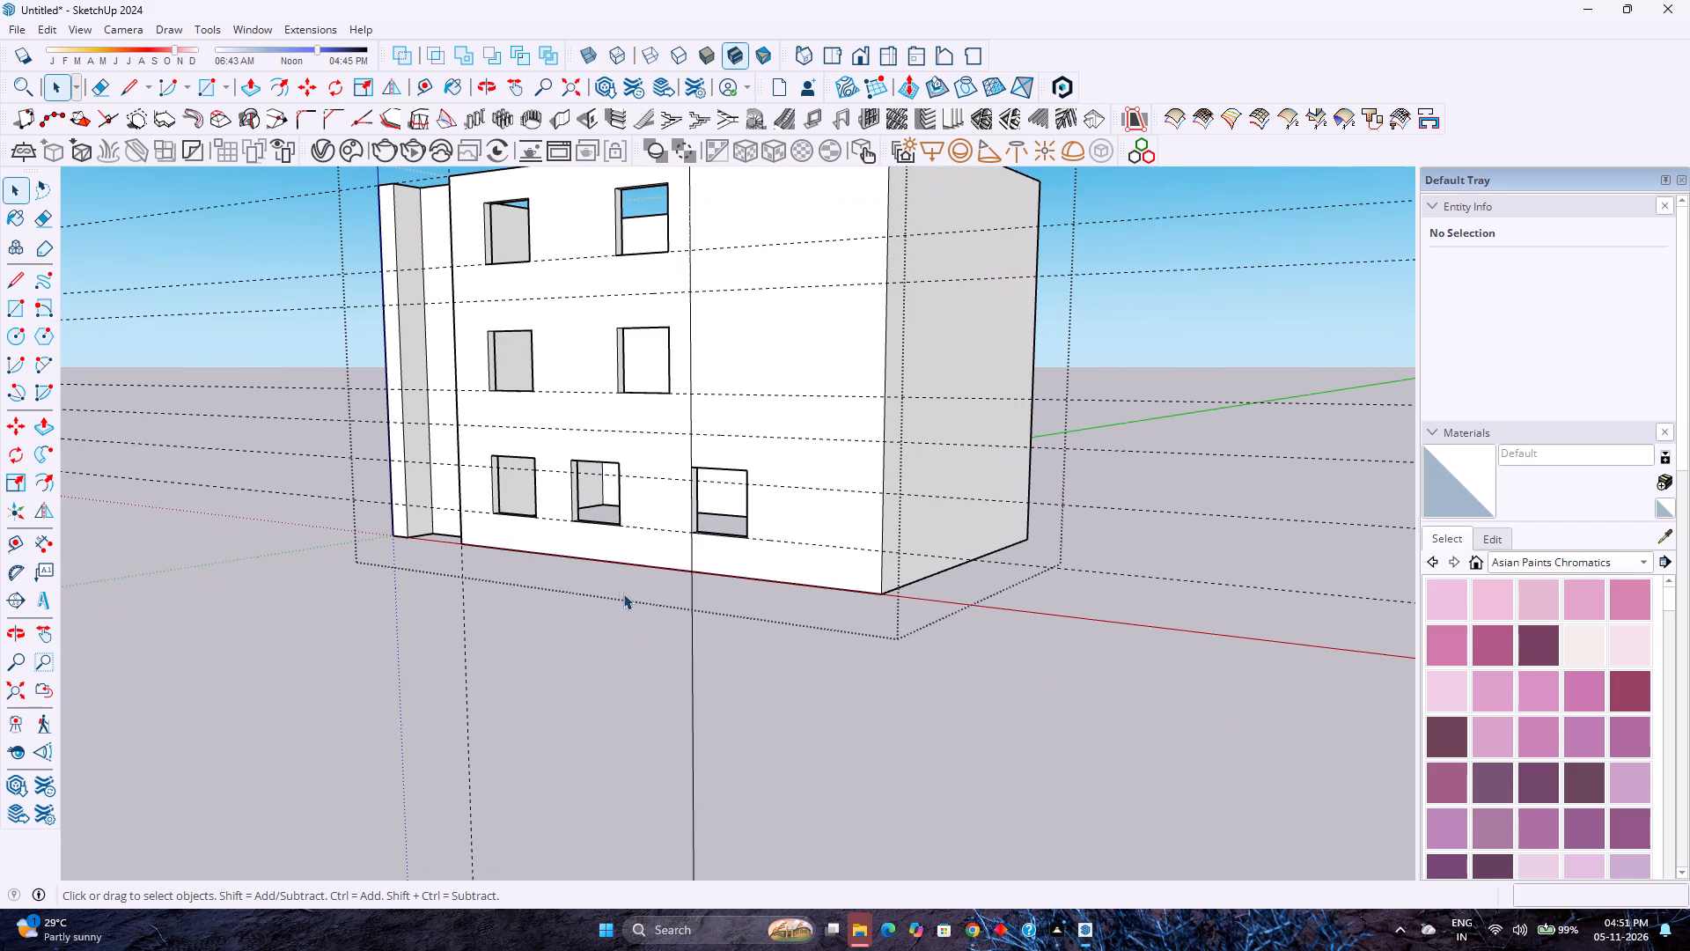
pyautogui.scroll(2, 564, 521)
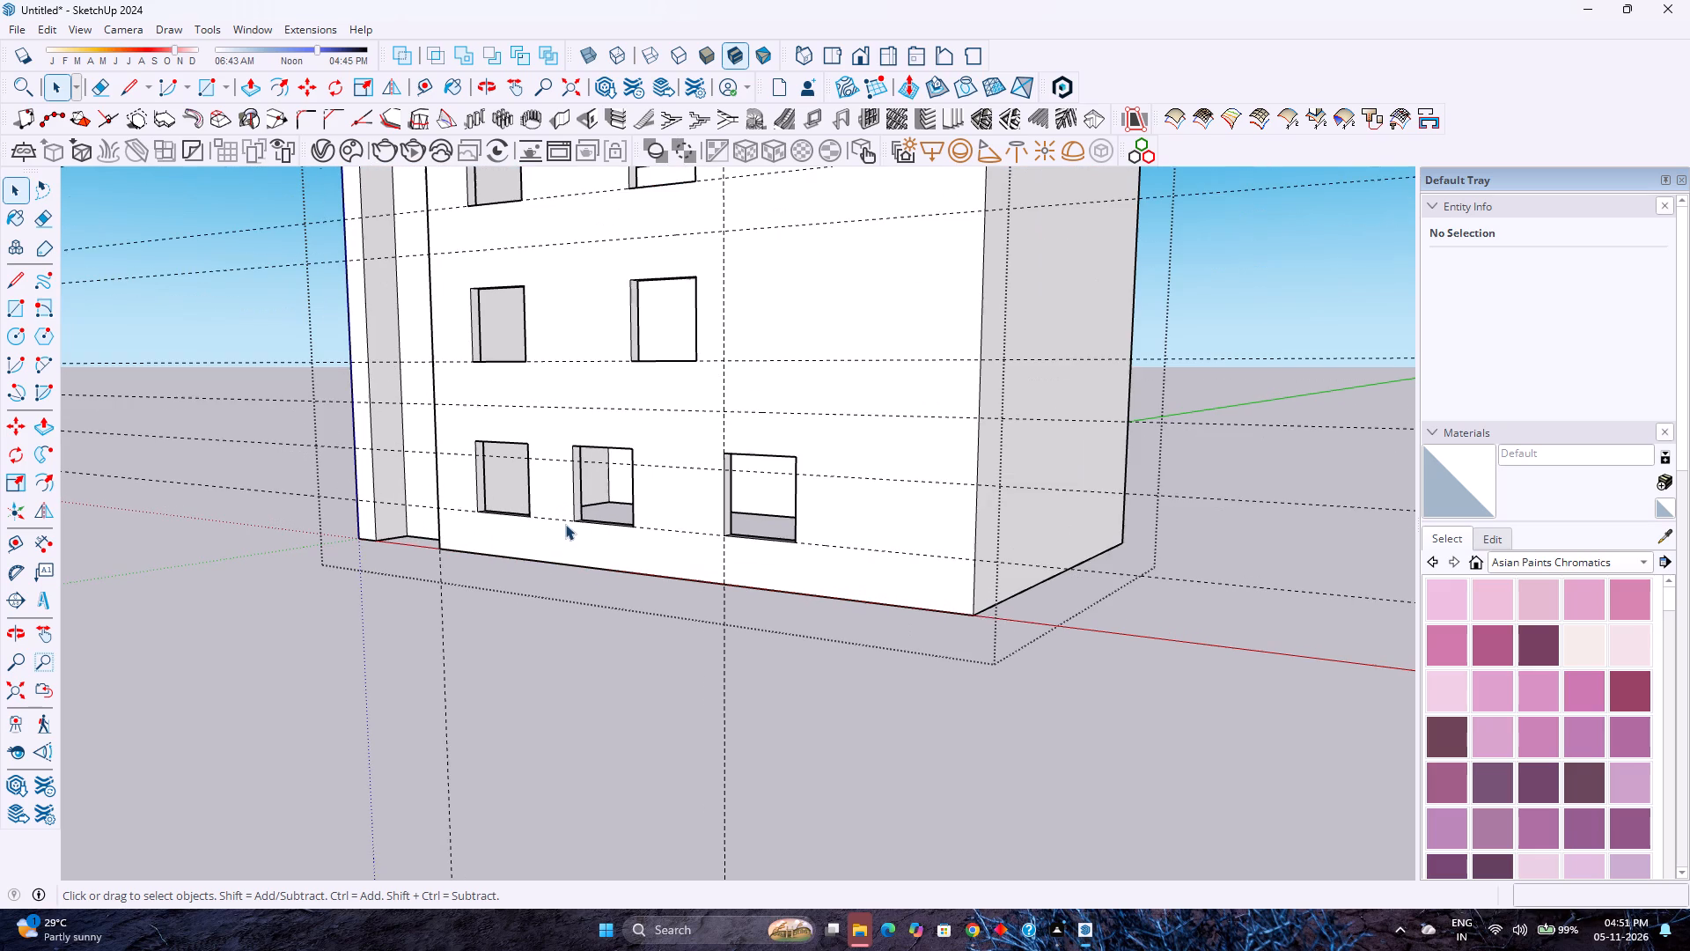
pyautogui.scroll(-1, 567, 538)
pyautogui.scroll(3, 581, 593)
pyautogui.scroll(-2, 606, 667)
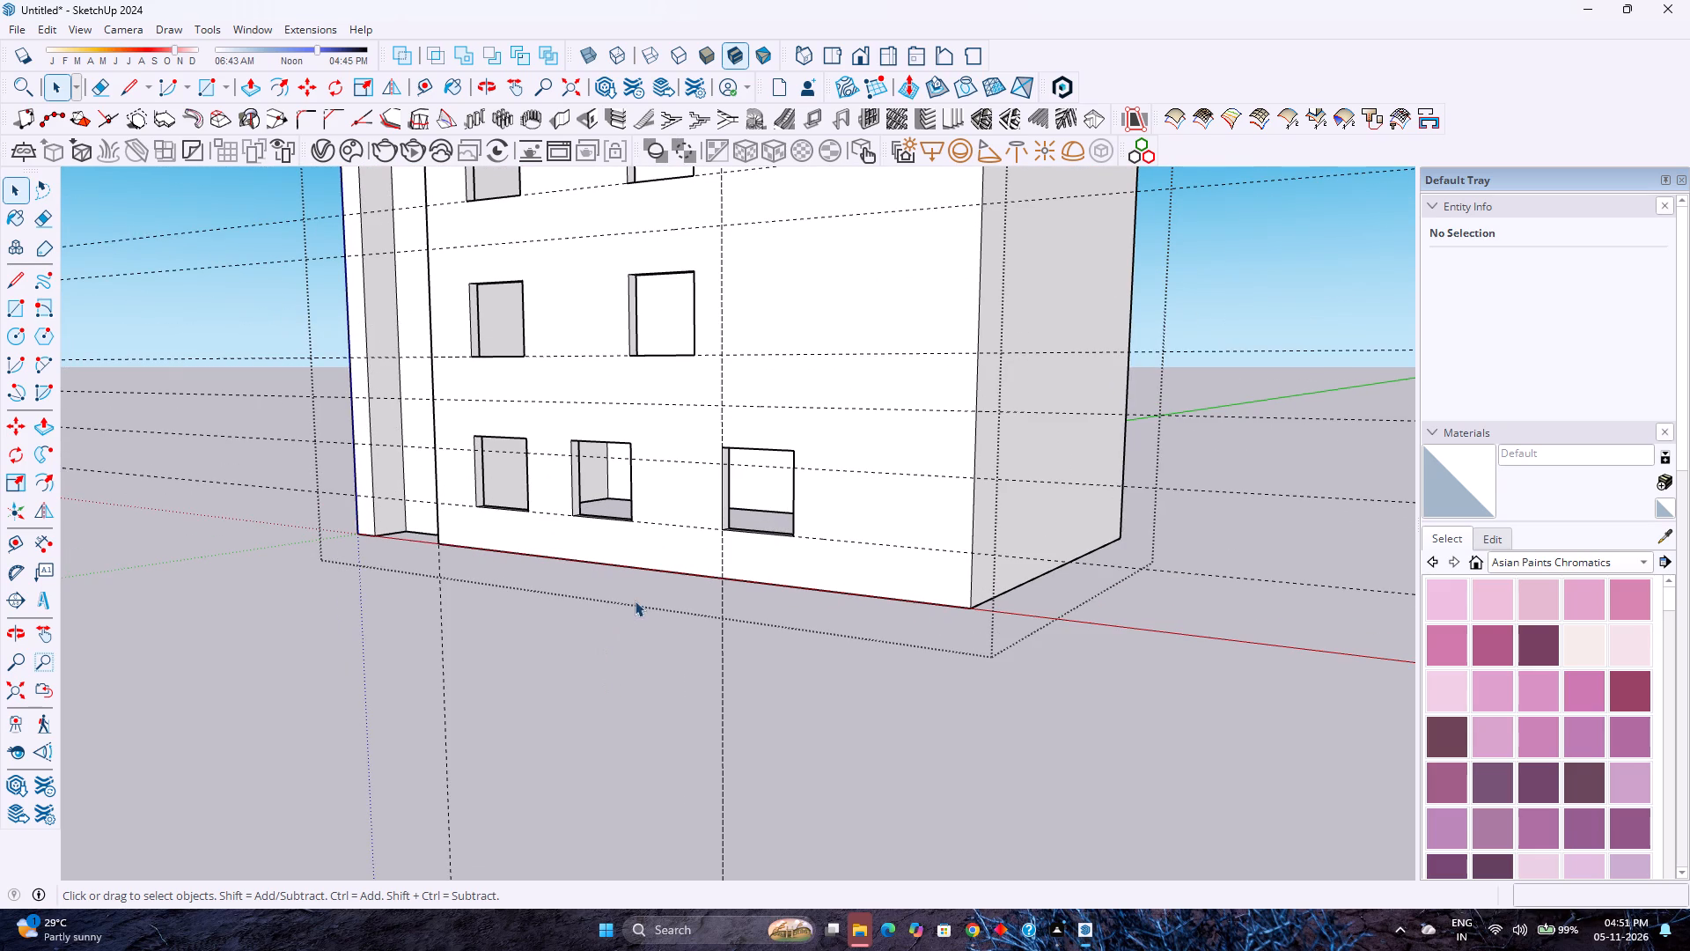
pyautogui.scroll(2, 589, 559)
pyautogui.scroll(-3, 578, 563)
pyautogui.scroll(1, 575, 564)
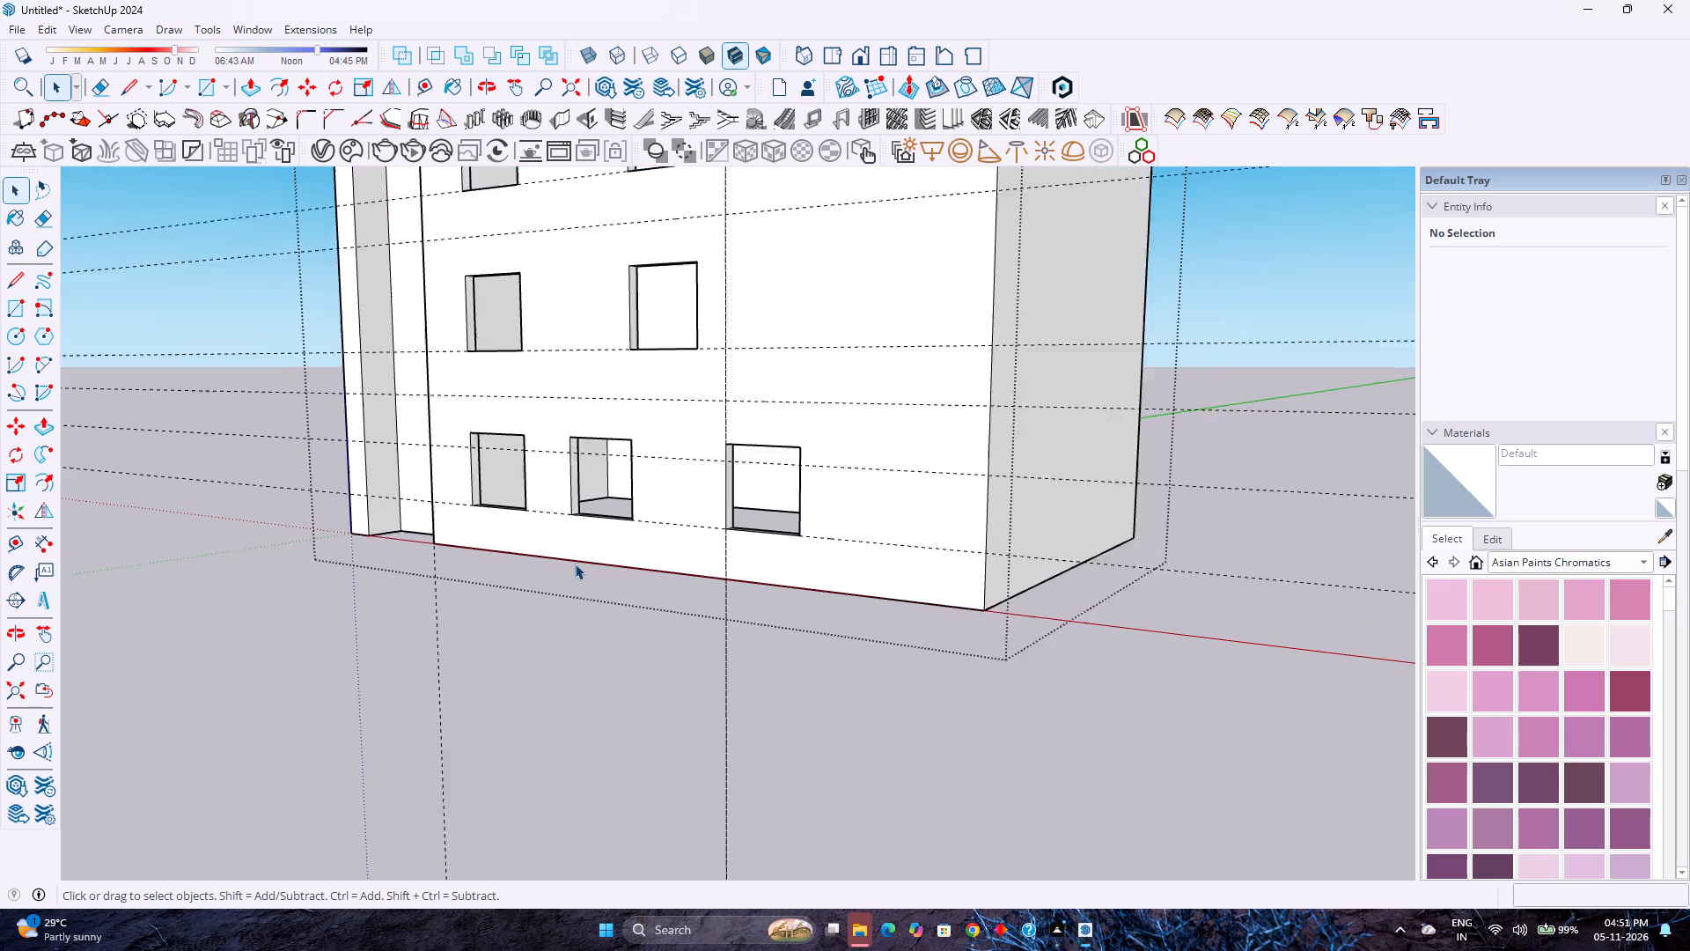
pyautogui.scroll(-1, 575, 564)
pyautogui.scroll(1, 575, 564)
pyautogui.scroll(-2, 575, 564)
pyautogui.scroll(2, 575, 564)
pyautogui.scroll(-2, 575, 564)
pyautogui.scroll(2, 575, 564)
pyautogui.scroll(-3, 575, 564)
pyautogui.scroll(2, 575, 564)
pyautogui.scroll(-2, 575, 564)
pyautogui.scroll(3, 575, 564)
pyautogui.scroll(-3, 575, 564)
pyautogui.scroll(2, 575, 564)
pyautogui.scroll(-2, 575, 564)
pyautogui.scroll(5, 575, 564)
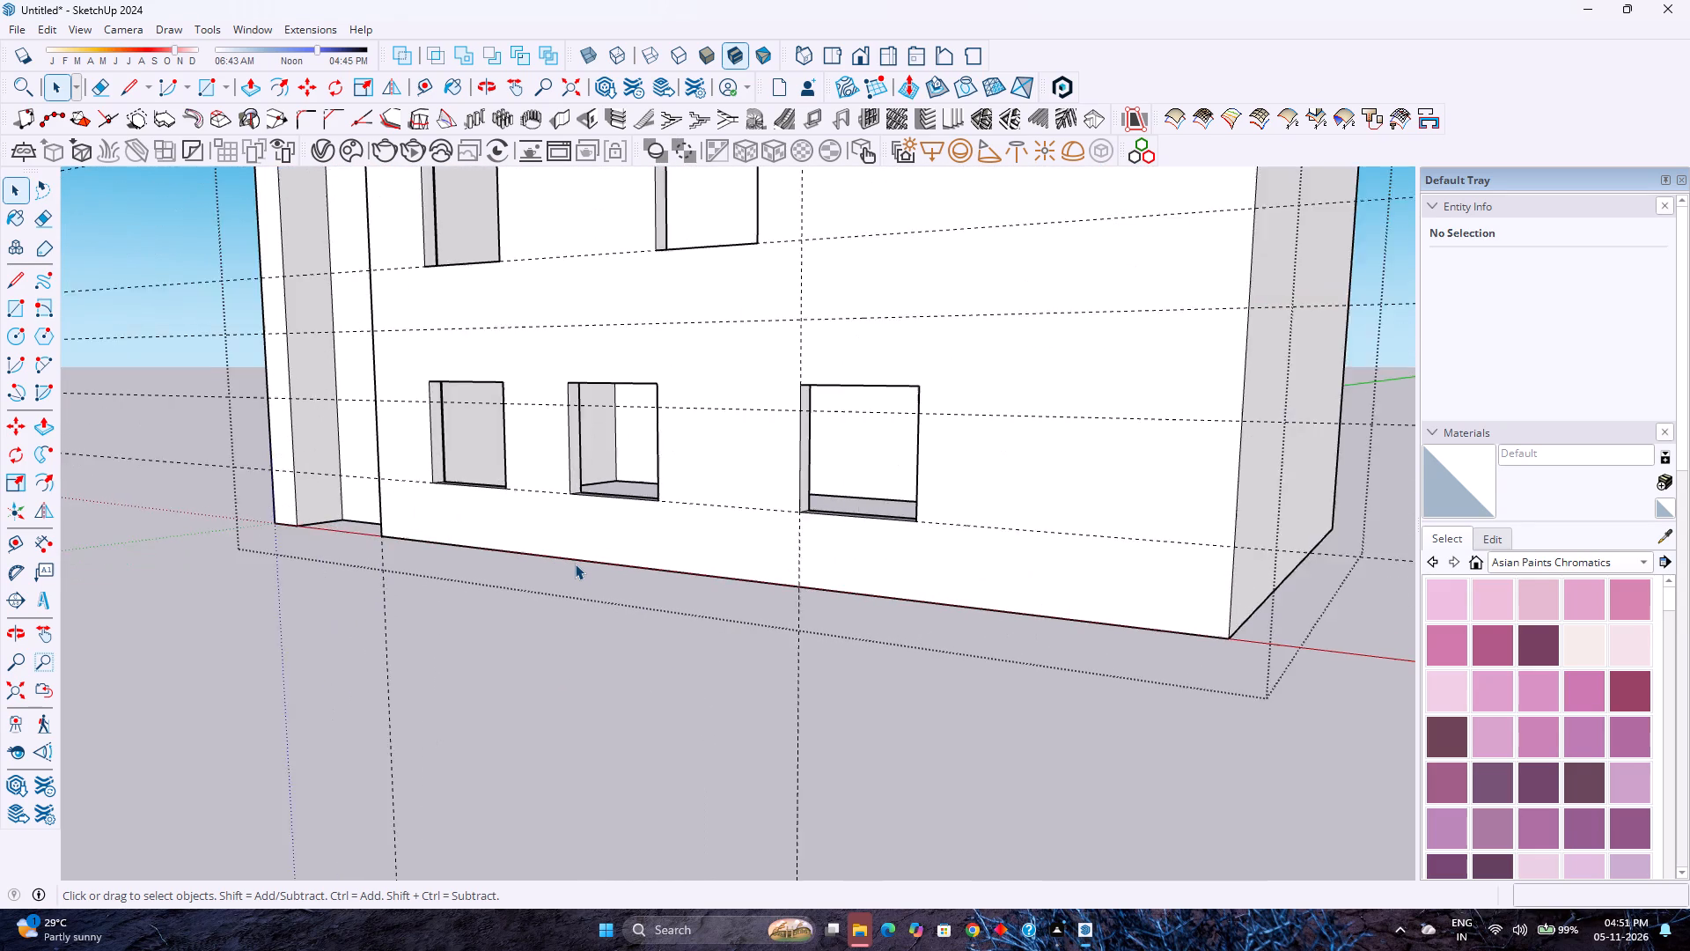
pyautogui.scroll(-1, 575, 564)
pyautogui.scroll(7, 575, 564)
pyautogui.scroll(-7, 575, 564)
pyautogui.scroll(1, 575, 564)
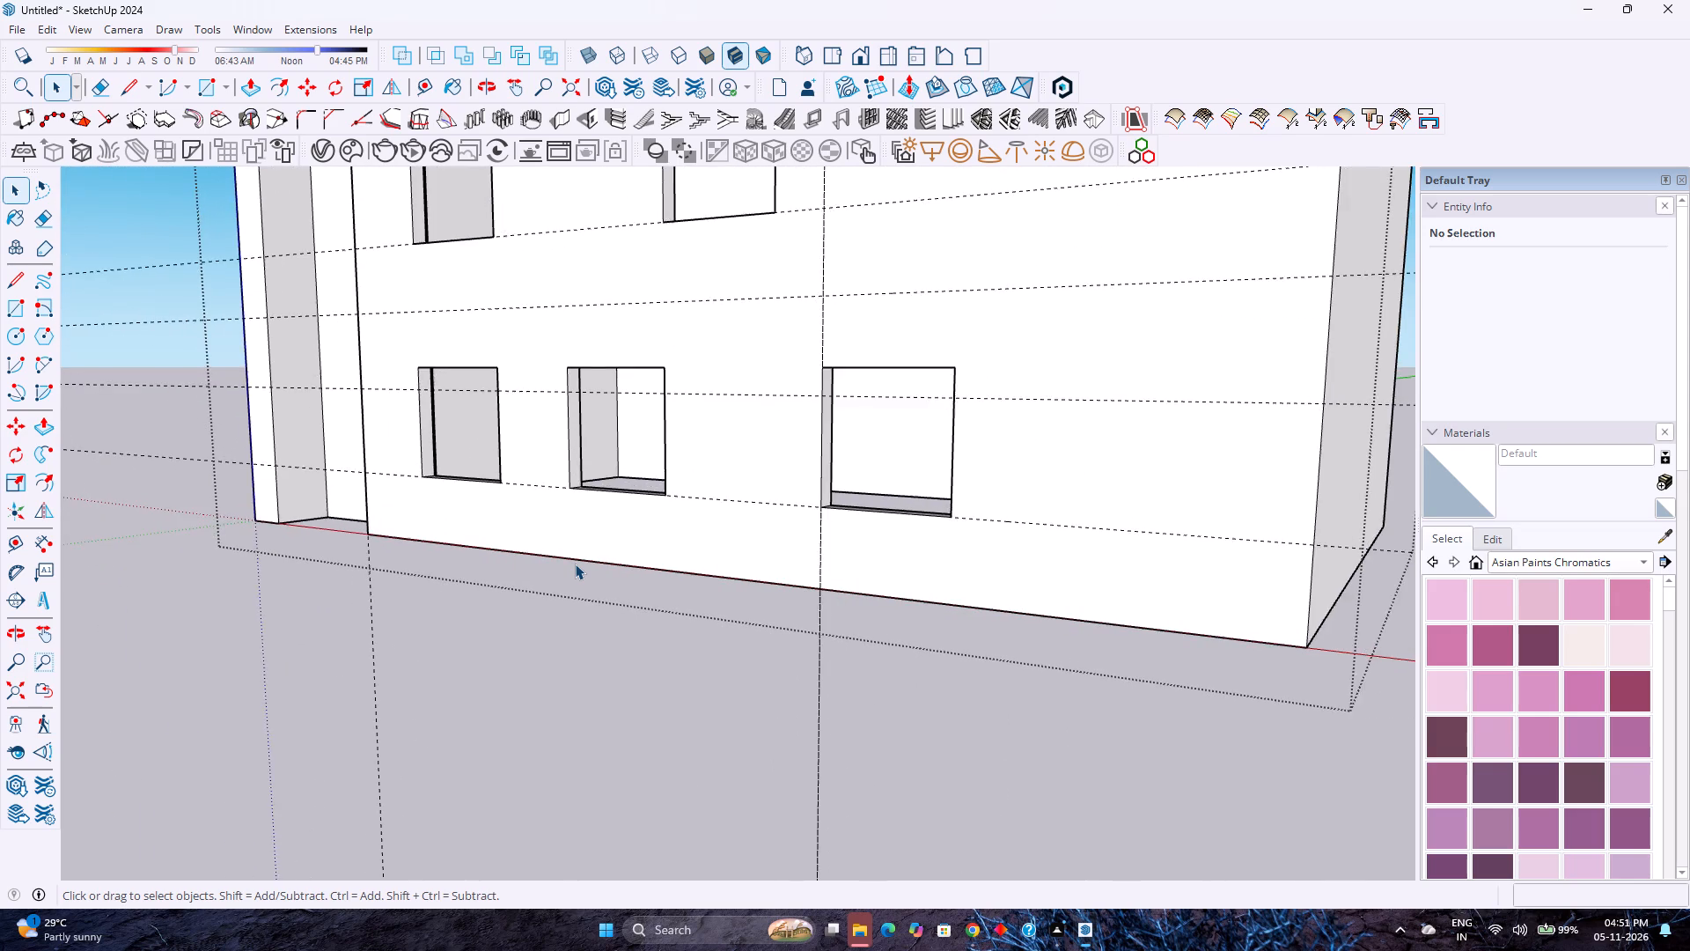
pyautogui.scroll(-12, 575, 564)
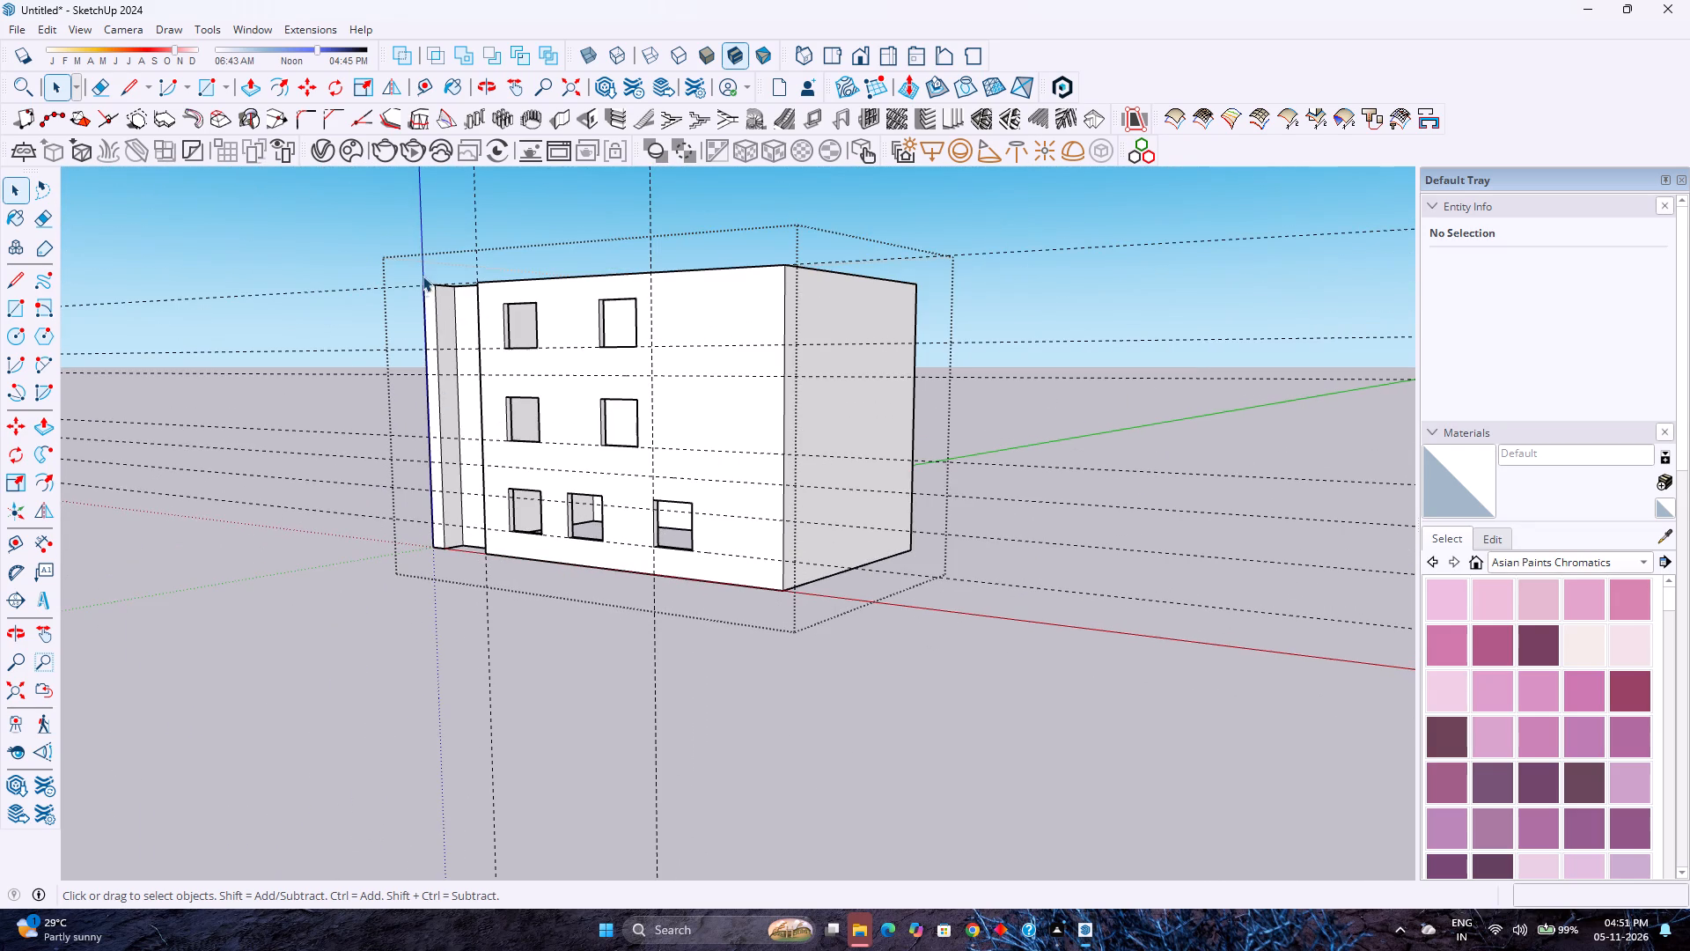
# Examine the front facade's window openings, full-height recess, end wall and open top from low and high angles.
pyautogui.scroll(6, 422, 264)
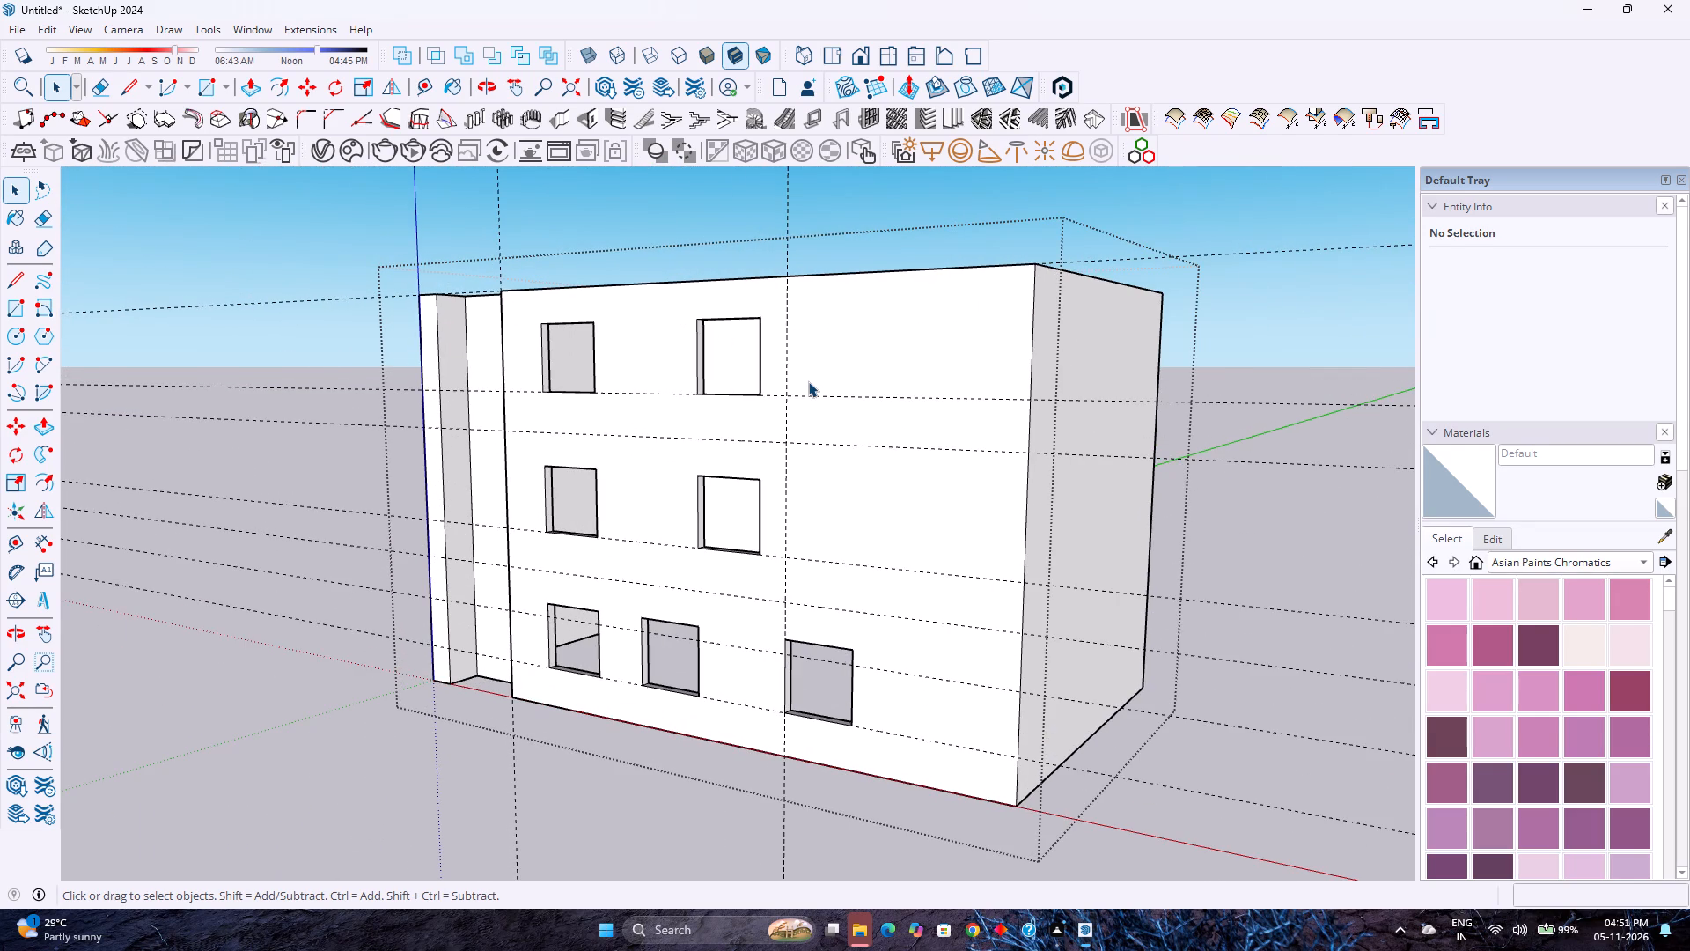
pyautogui.scroll(2, 808, 381)
pyautogui.scroll(-1, 801, 388)
pyautogui.moveTo(801, 388); pyautogui.dragTo(816, 388, button='middle')
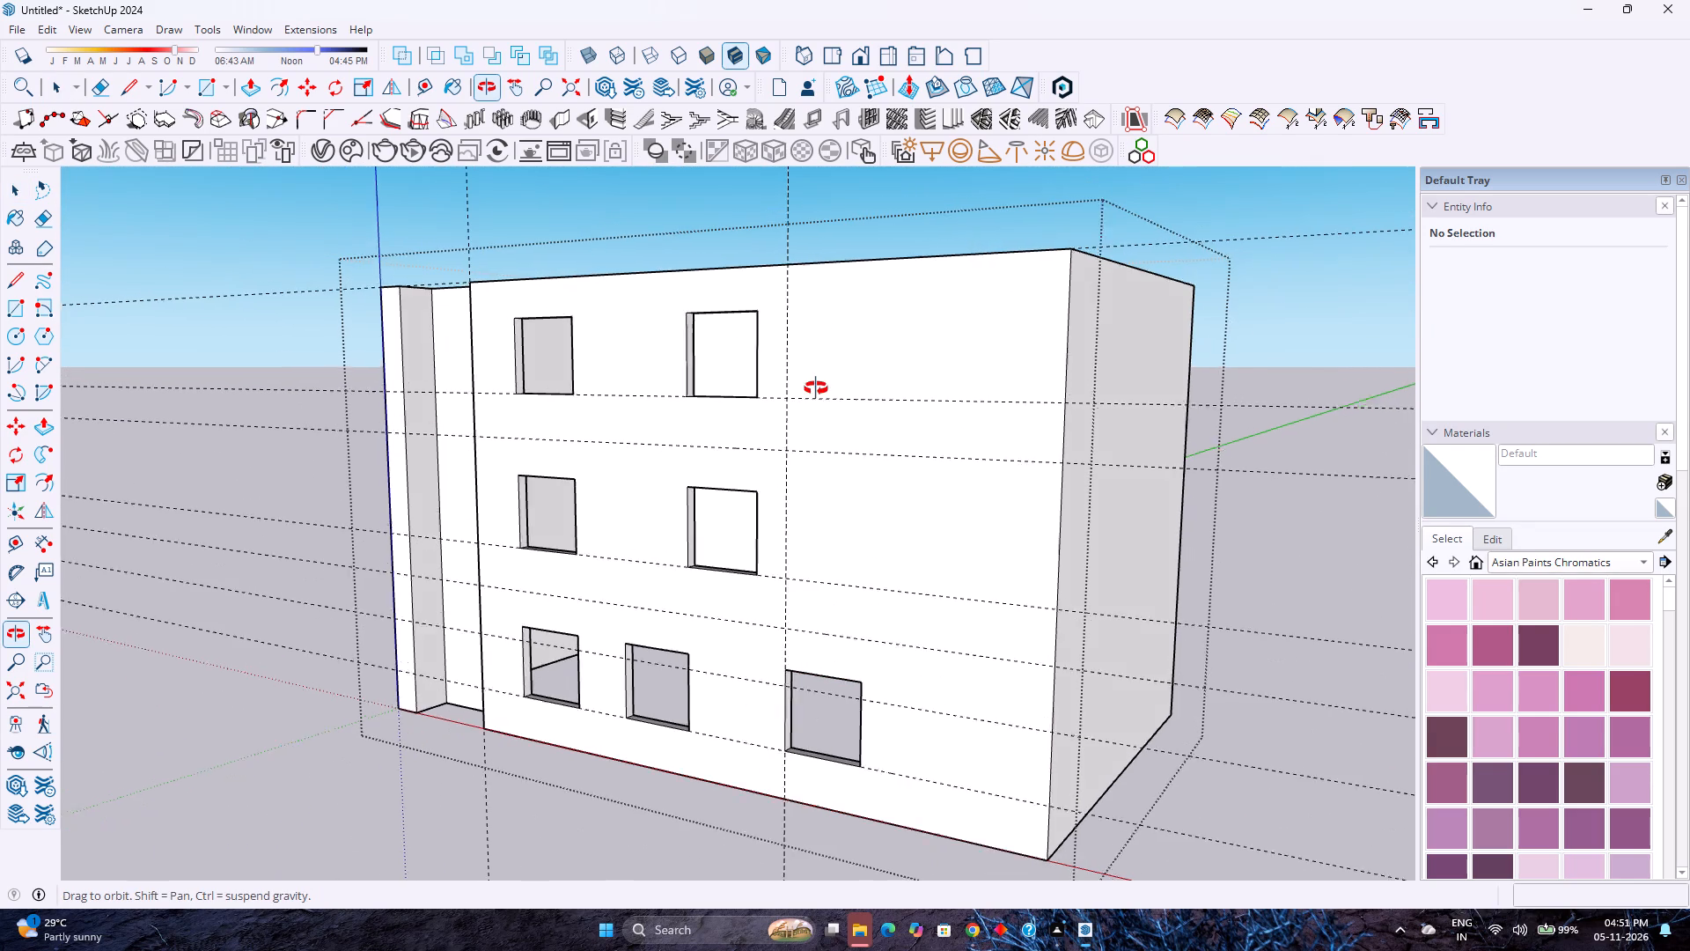
pyautogui.moveTo(816, 388); pyautogui.dragTo(1085, 360, button='middle')
pyautogui.moveTo(1164, 349); pyautogui.dragTo(1231, 284, button='middle')
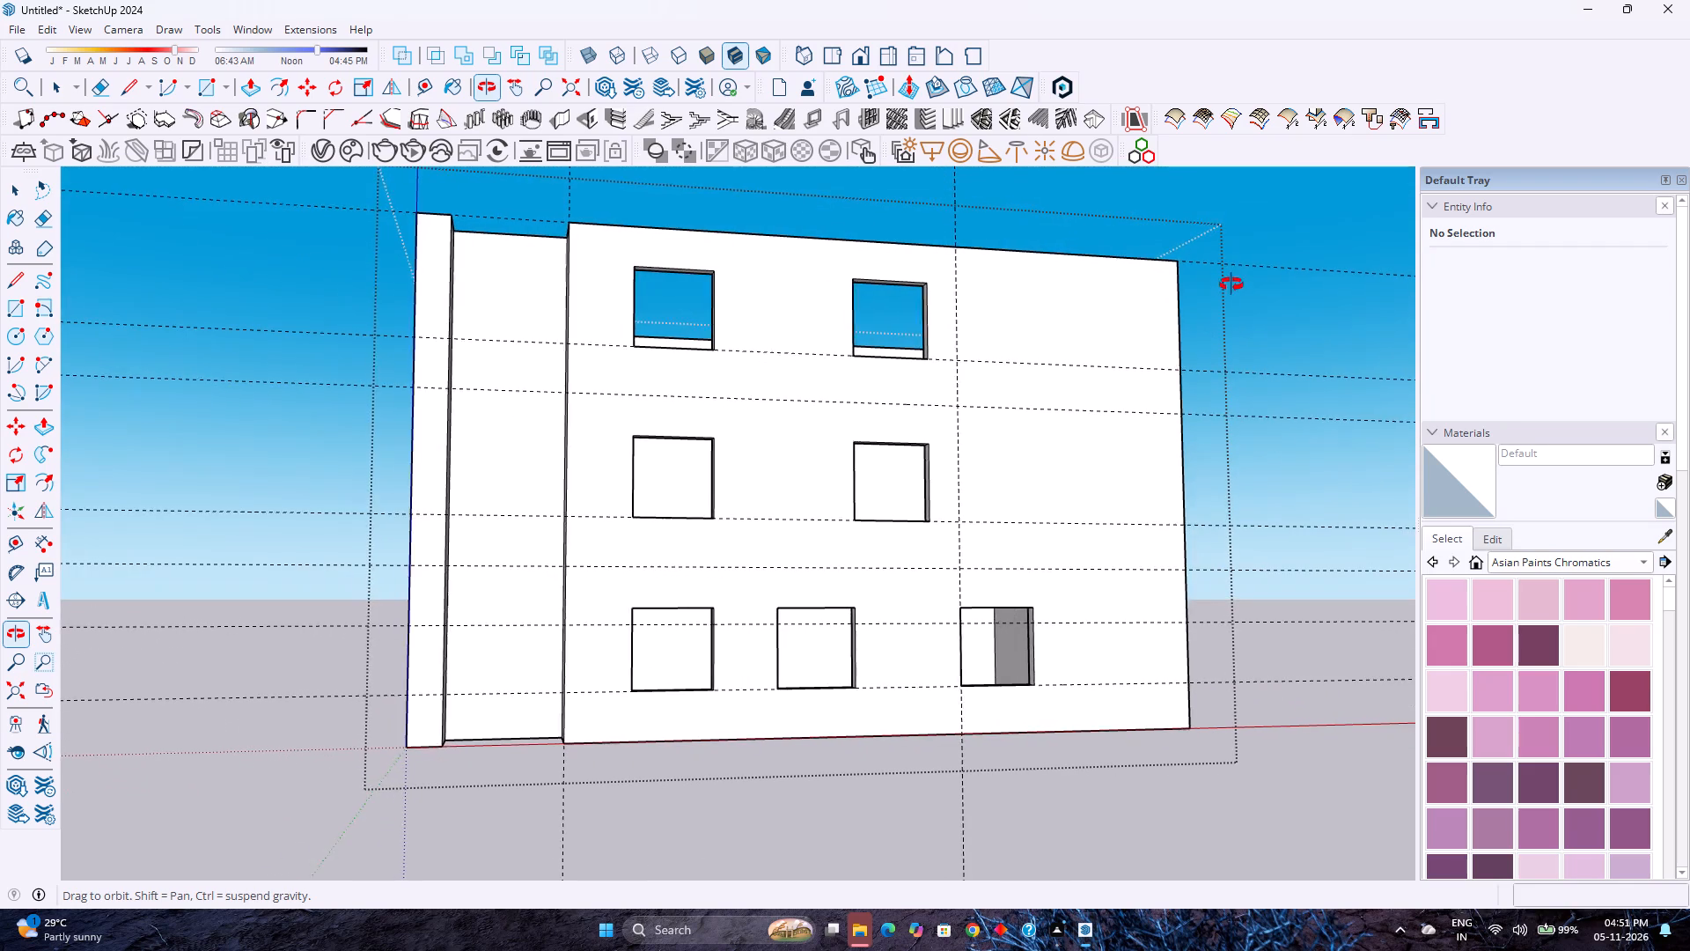
pyautogui.moveTo(1231, 284); pyautogui.dragTo(756, 336, button='middle')
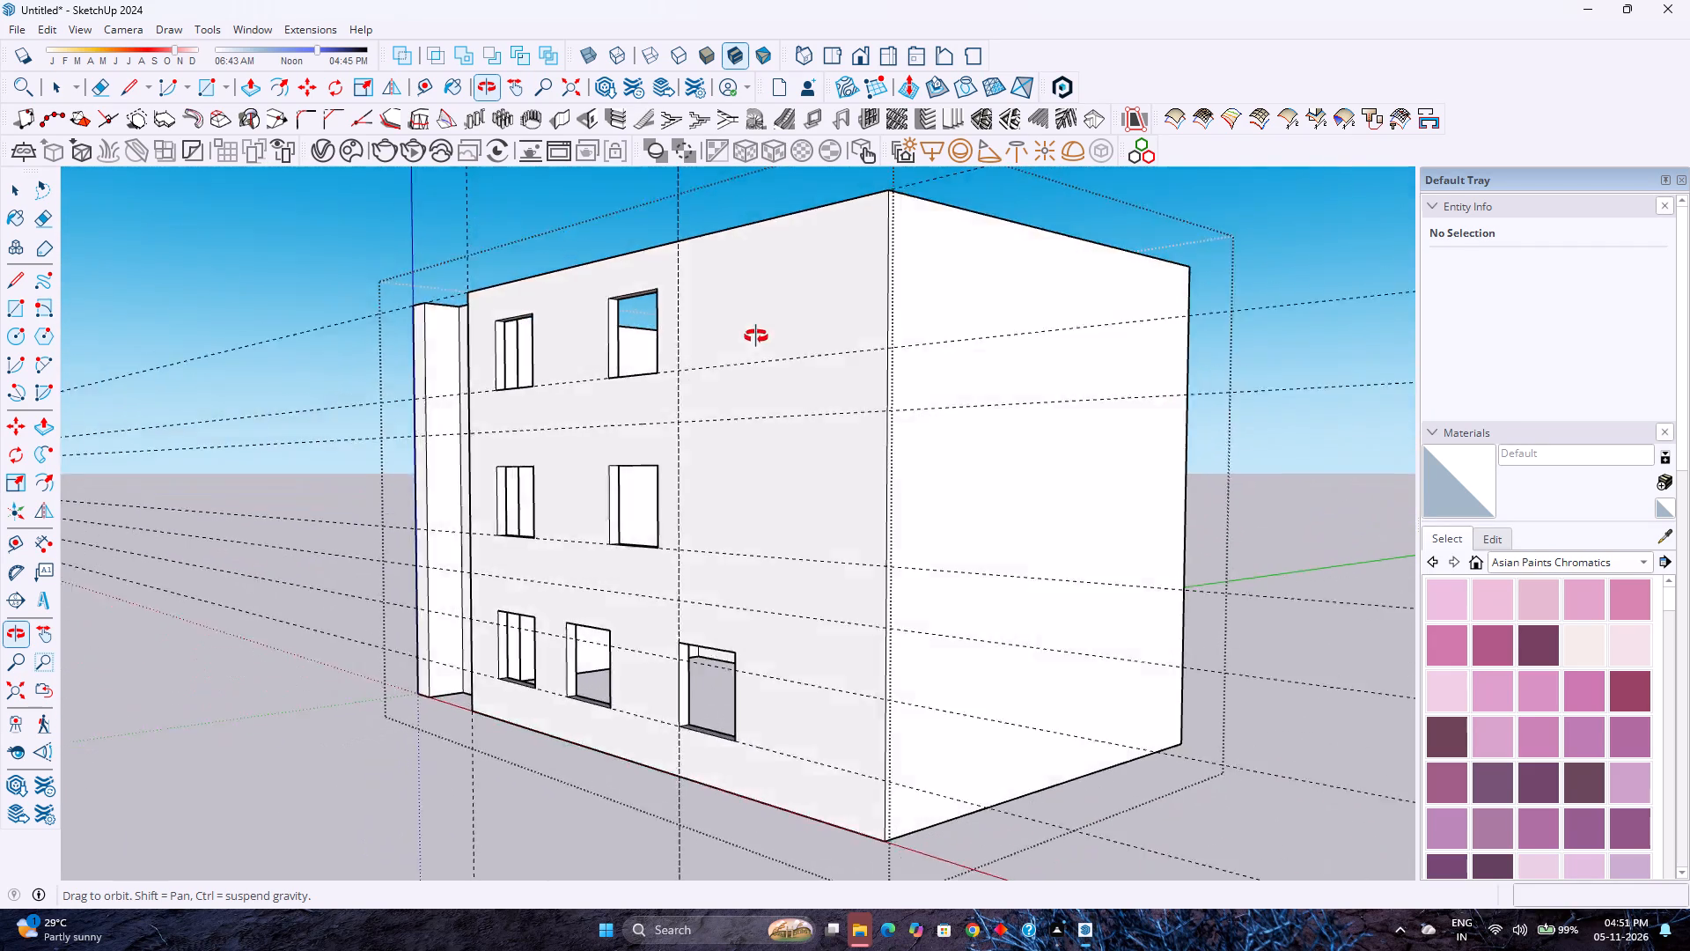
pyautogui.moveTo(756, 336); pyautogui.dragTo(974, 420, button='middle')
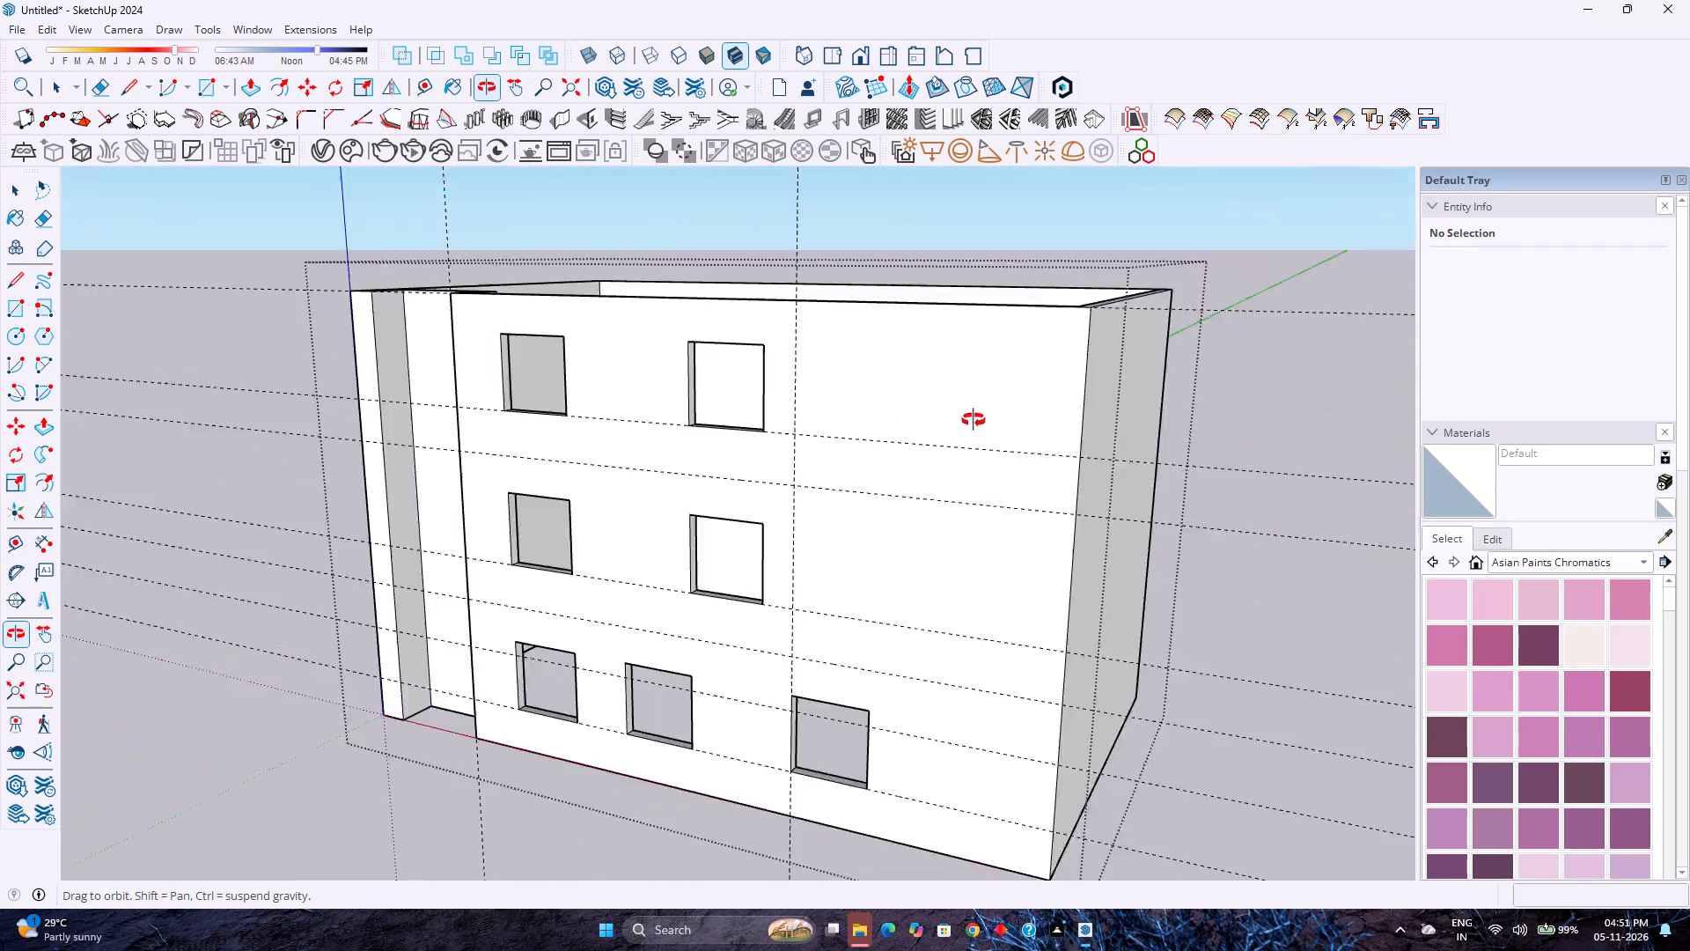
pyautogui.moveTo(974, 420); pyautogui.dragTo(952, 313, button='middle')
pyautogui.middleClick(952, 313)
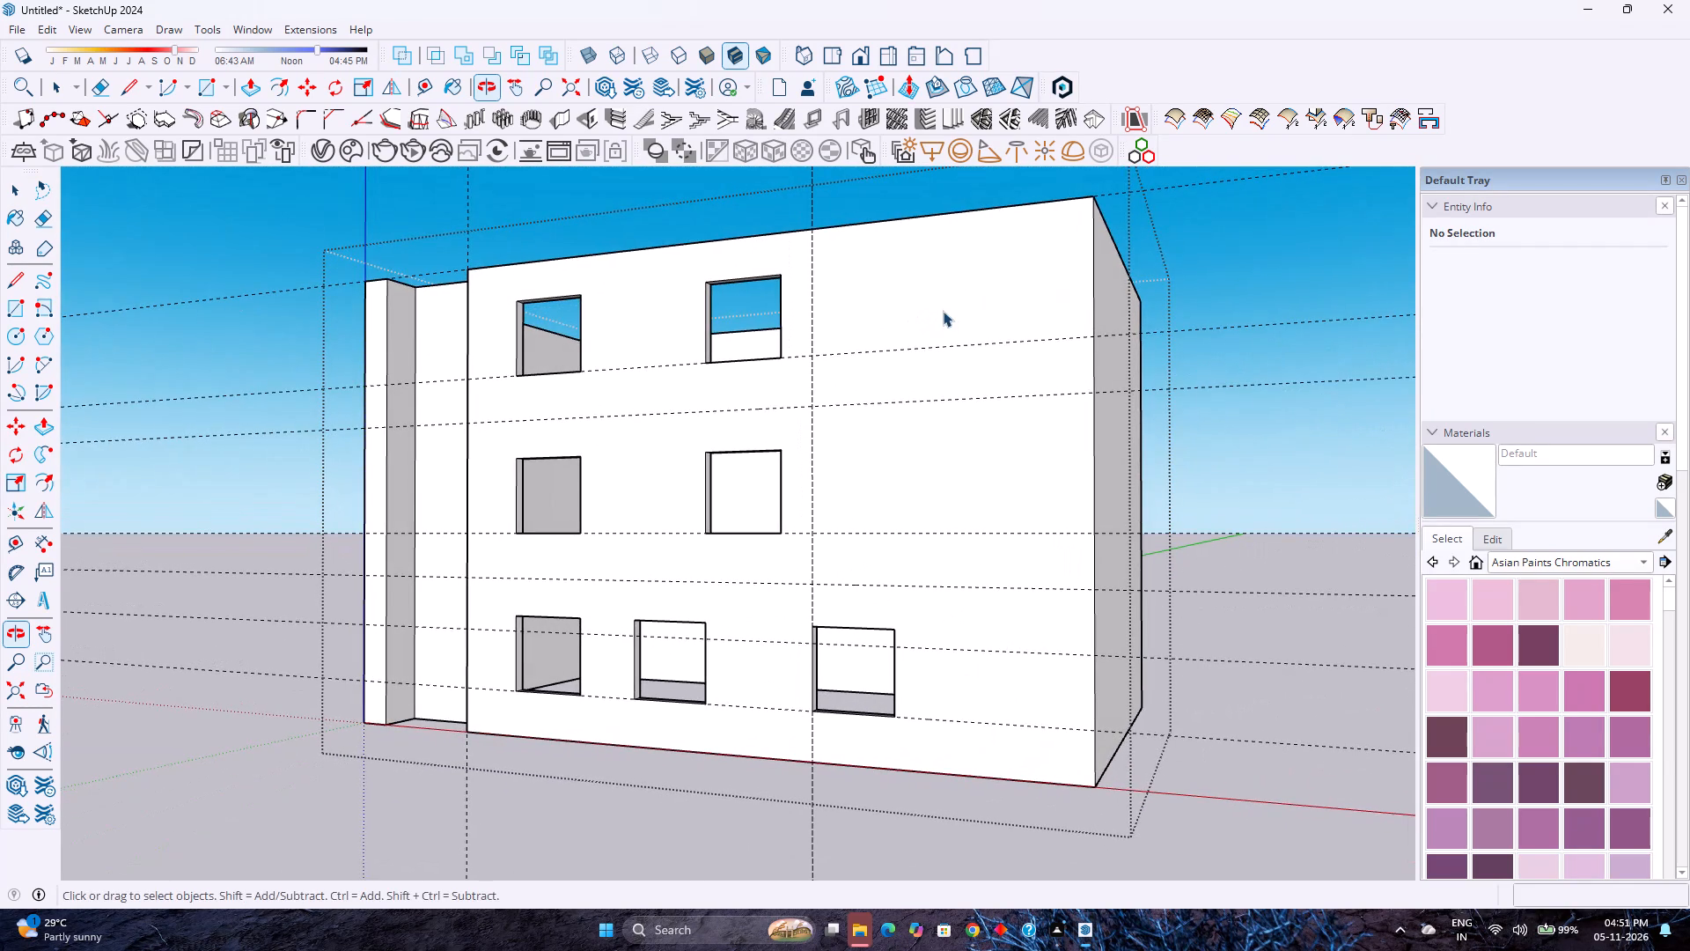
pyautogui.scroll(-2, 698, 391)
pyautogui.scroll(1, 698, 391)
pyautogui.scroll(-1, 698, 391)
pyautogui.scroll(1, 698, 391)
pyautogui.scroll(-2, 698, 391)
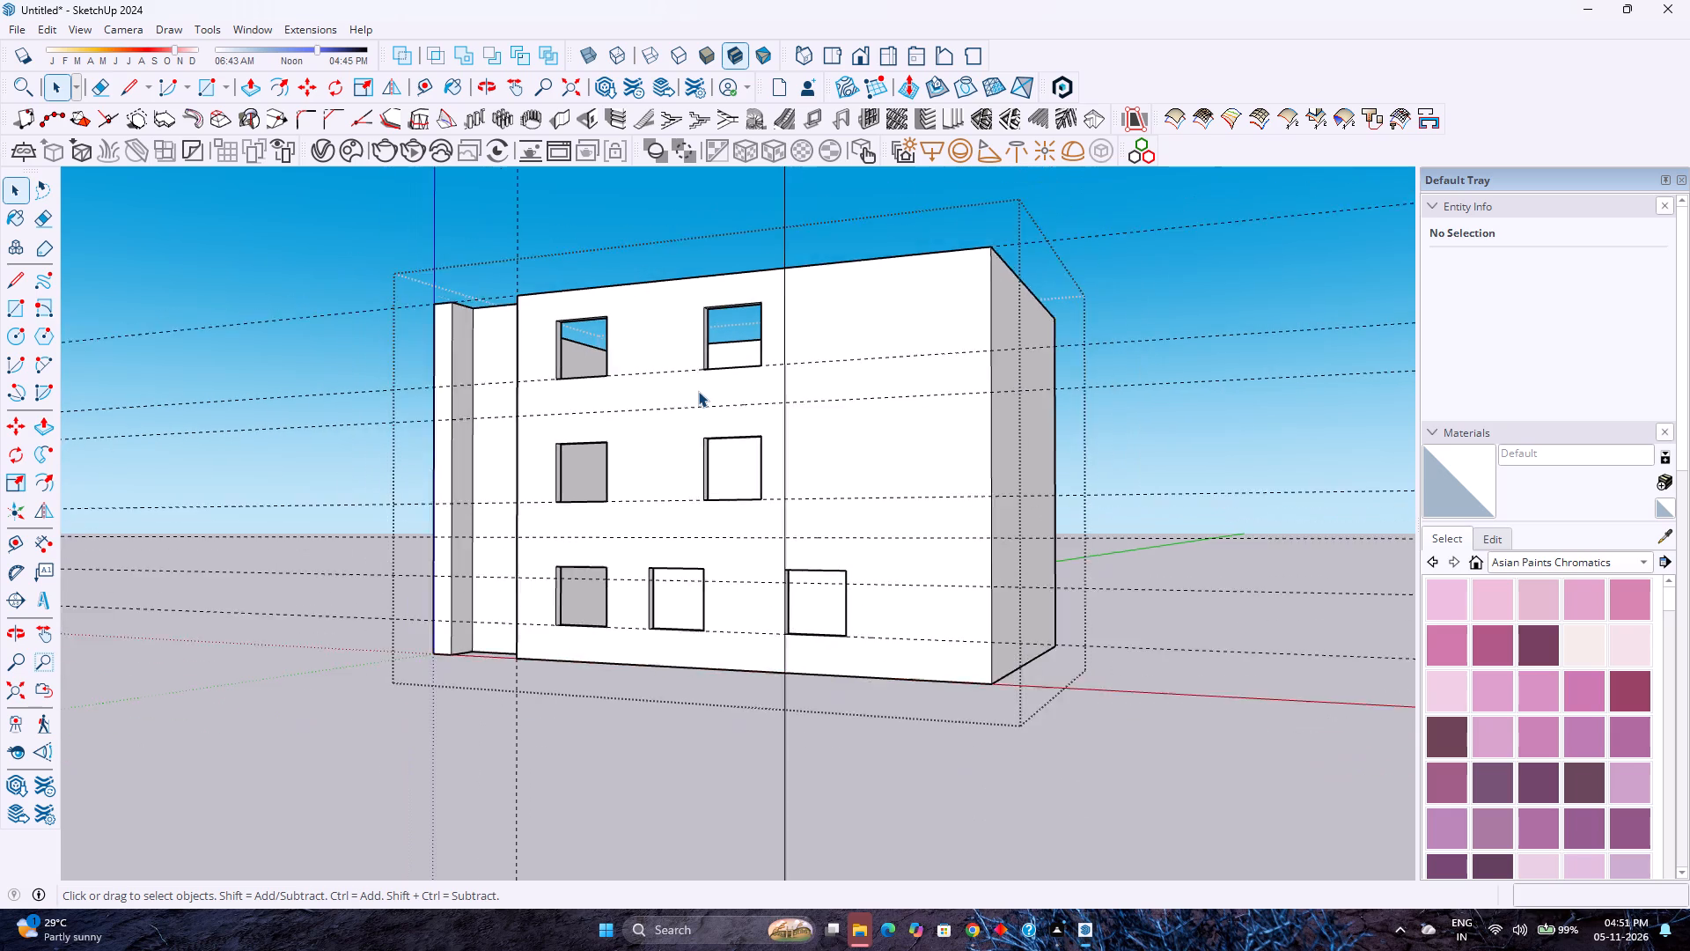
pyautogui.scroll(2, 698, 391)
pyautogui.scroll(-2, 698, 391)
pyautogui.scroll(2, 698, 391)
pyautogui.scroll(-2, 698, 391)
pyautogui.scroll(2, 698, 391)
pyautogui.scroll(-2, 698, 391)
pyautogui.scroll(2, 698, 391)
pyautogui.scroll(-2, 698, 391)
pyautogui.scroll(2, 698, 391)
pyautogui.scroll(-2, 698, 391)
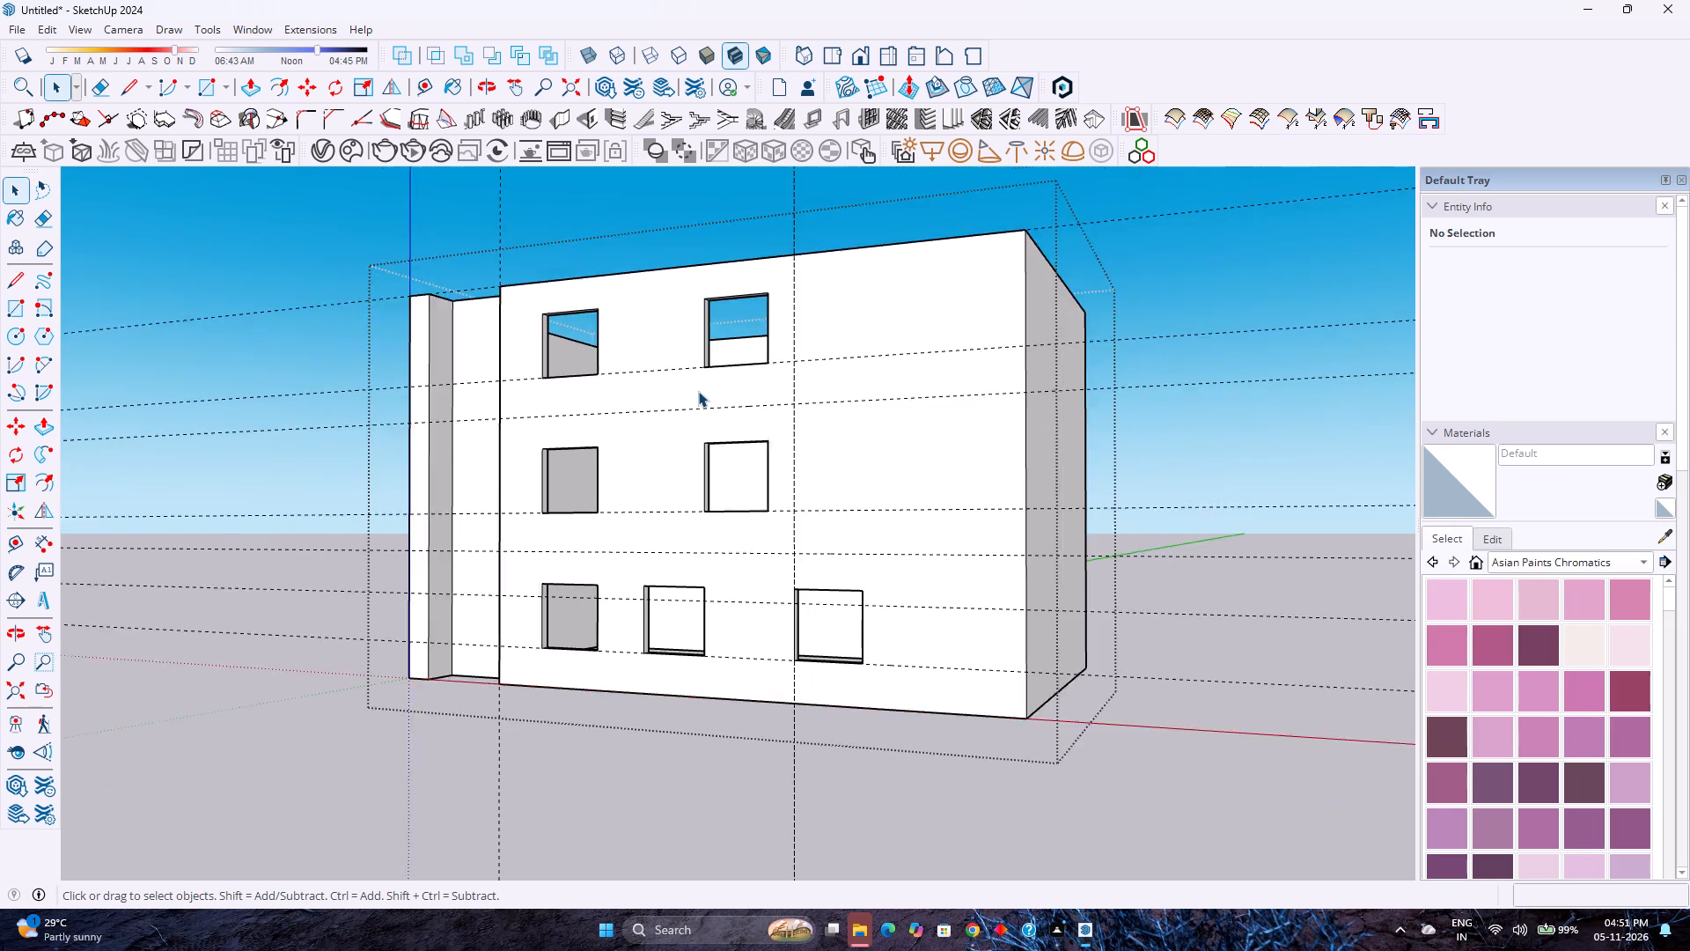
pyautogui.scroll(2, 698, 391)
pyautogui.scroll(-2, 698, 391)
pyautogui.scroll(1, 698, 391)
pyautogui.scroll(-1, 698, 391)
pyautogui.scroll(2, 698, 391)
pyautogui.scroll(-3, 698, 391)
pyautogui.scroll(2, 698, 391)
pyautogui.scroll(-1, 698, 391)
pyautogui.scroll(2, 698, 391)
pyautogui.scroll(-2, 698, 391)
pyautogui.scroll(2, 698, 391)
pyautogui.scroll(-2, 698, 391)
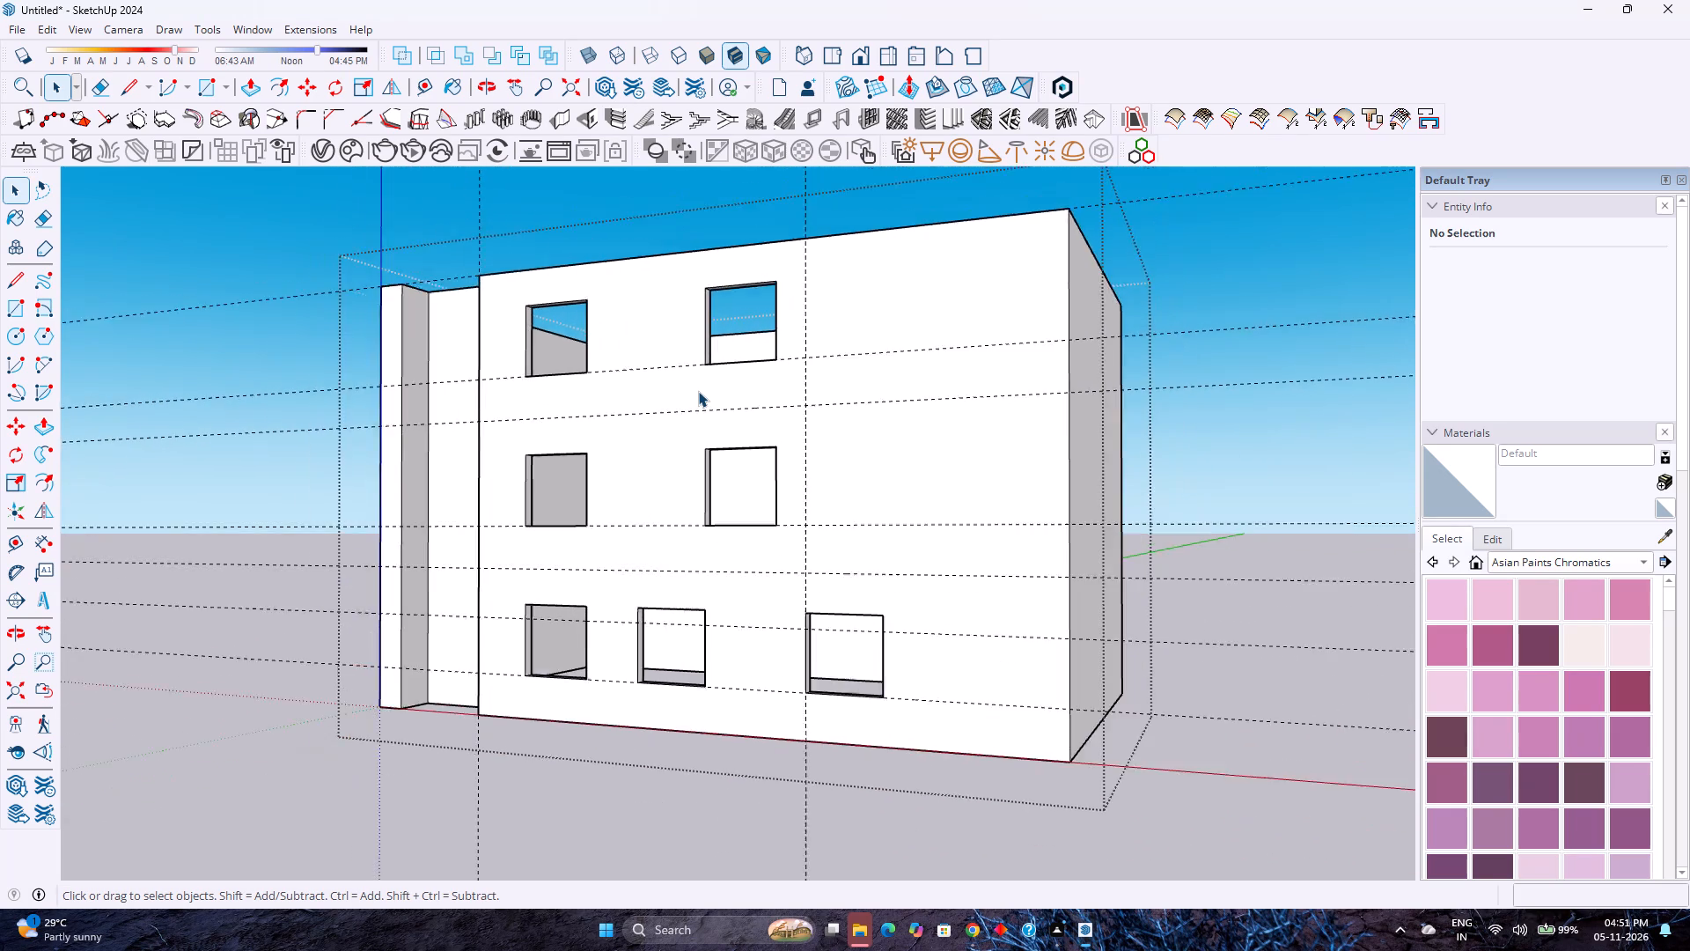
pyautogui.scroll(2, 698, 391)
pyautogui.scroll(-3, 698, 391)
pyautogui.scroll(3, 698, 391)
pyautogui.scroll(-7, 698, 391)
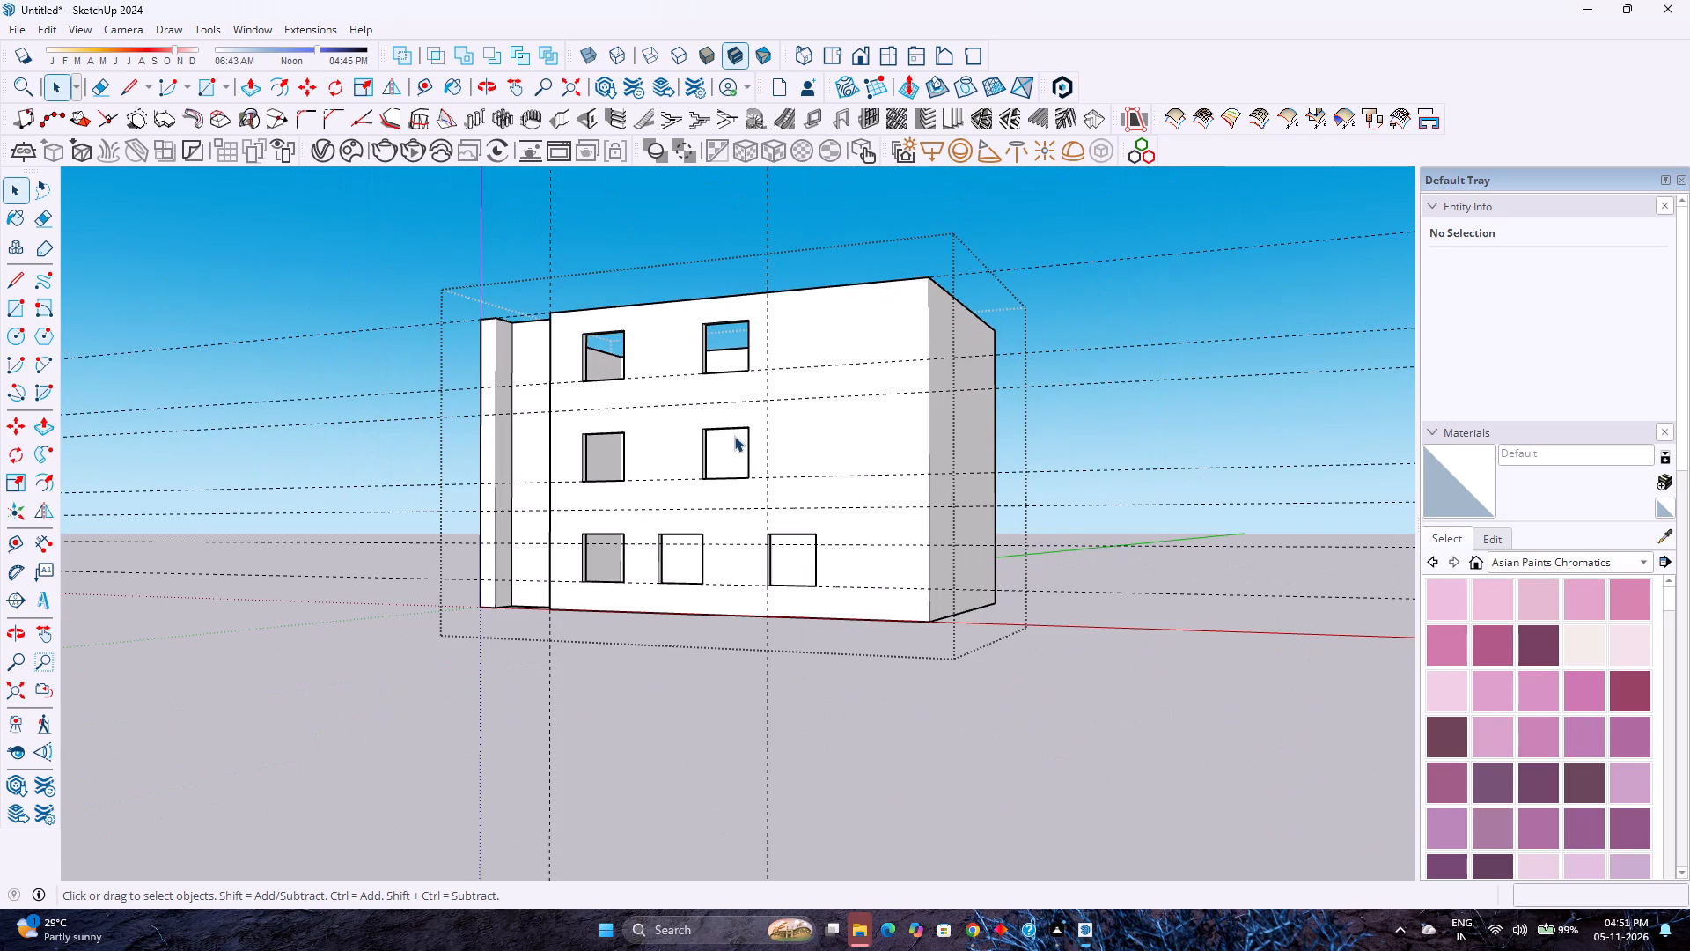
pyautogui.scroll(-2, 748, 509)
# Examine the whole building shell from the end-wall corner, checking the windows and full-height recess on the front facade.
pyautogui.middleClick(745, 507)
pyautogui.middleClick(745, 519)
pyautogui.moveTo(740, 542); pyautogui.dragTo(568, 584, button='middle')
pyautogui.moveTo(568, 584); pyautogui.dragTo(591, 580, button='middle')
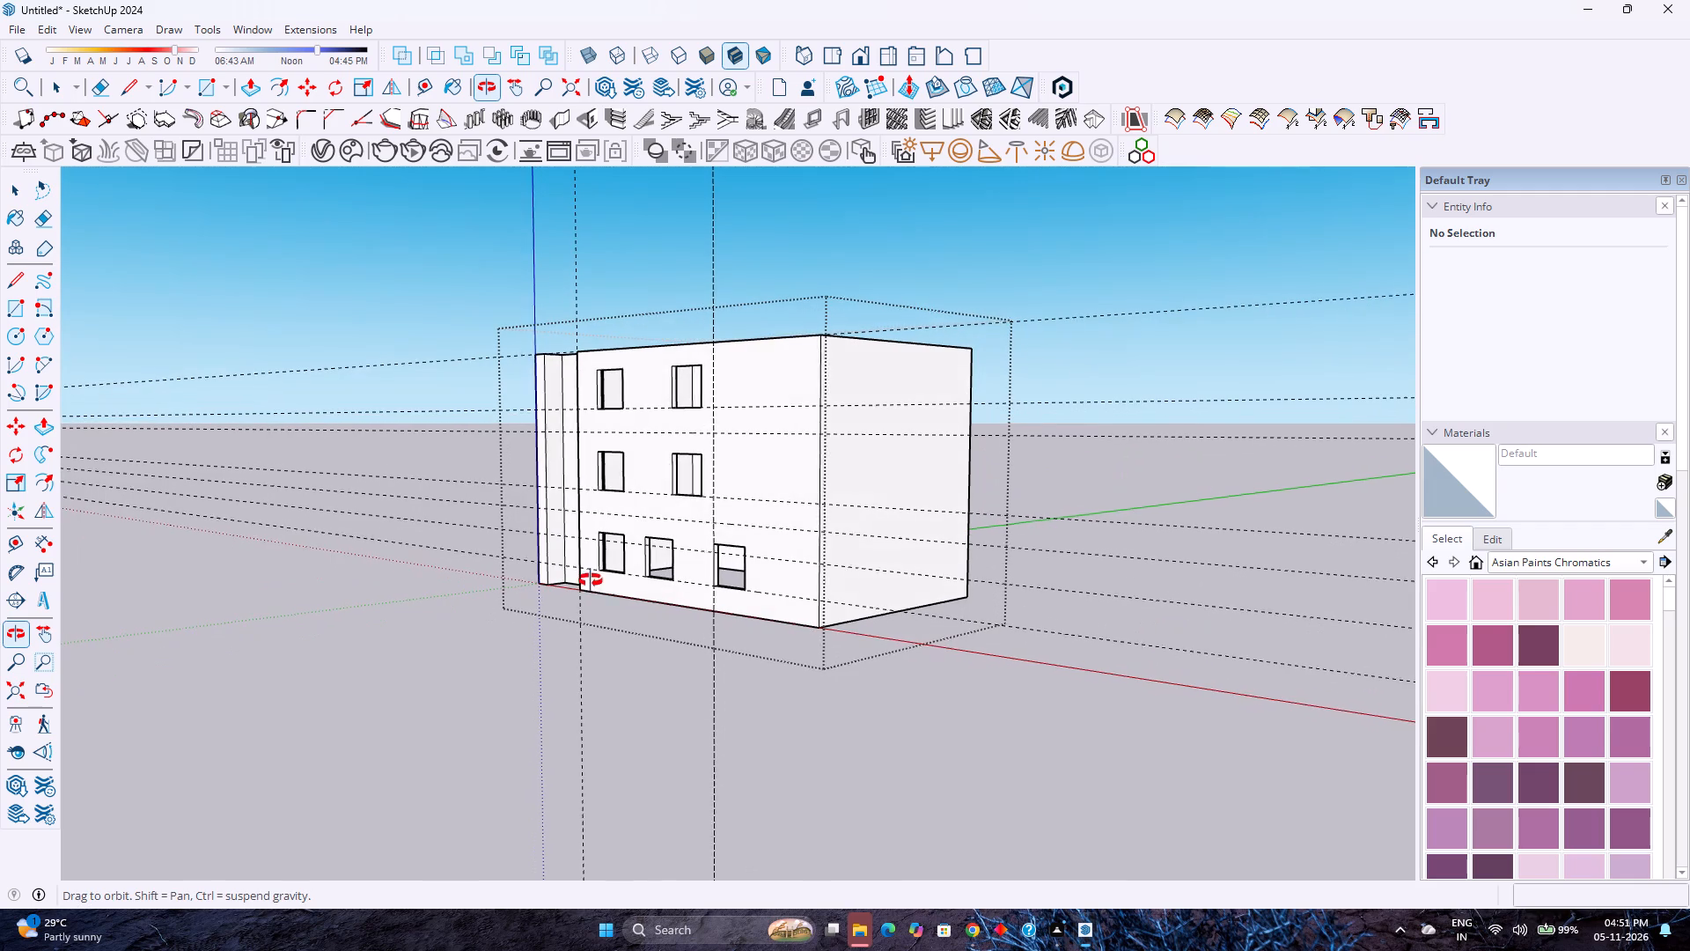
pyautogui.moveTo(591, 580); pyautogui.dragTo(592, 580, button='middle')
pyautogui.middleClick(591, 580)
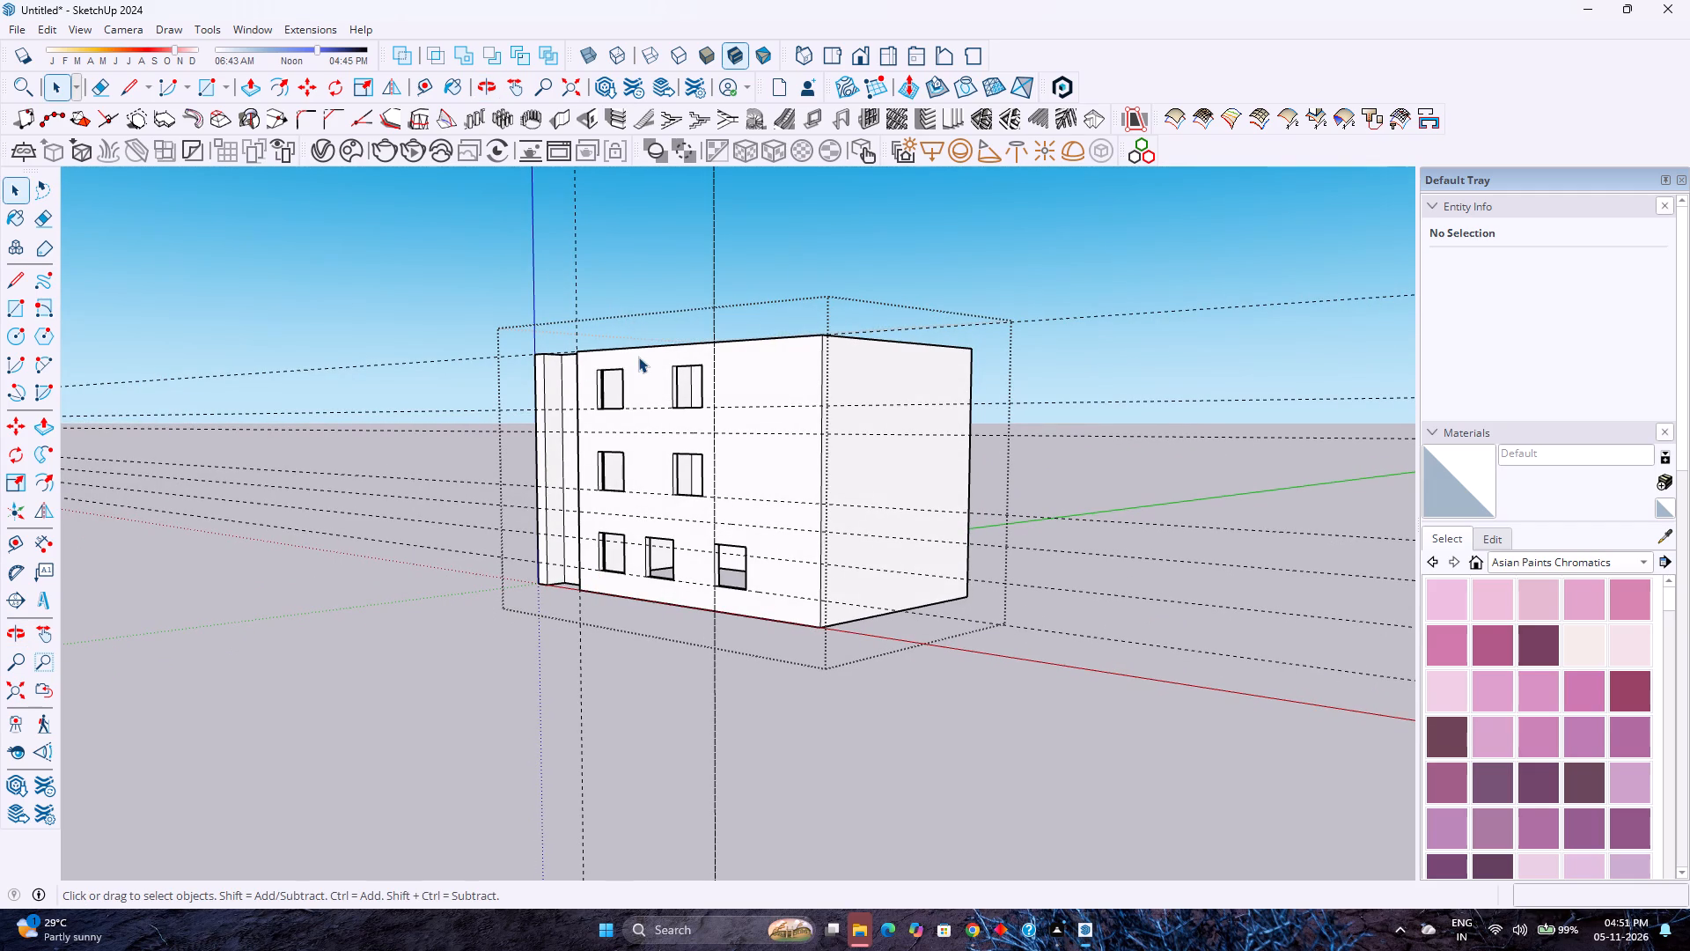
pyautogui.scroll(3, 638, 358)
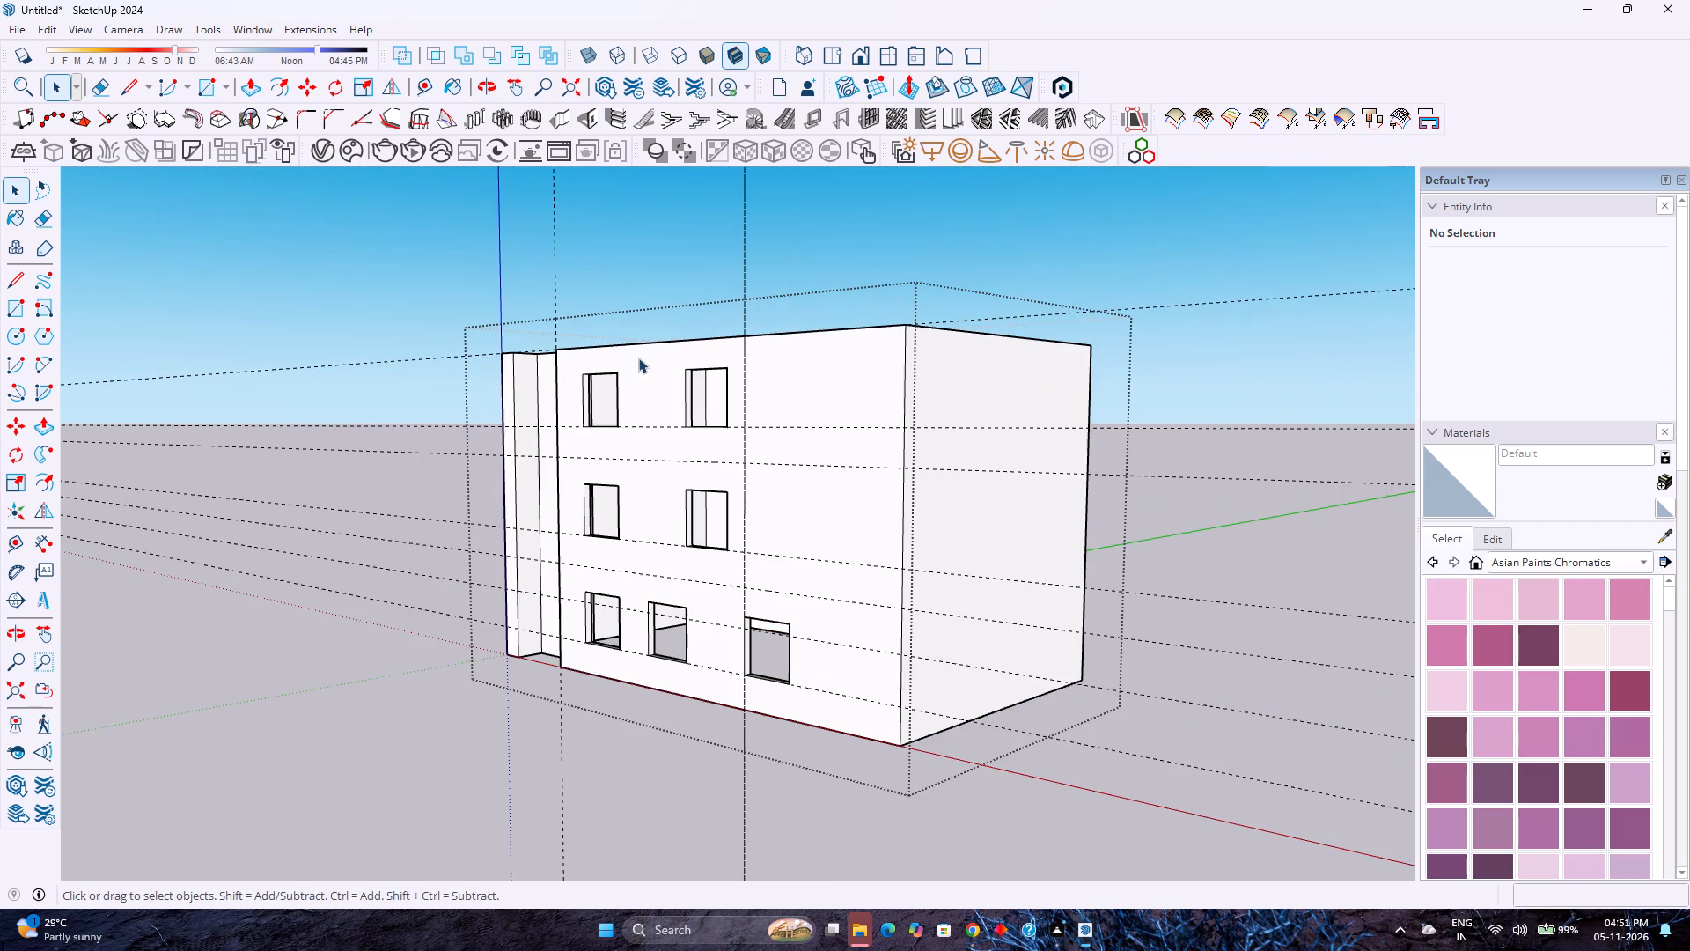
pyautogui.moveTo(642, 386); pyautogui.dragTo(740, 336, button='middle')
pyautogui.middleClick(741, 336)
pyautogui.scroll(3, 724, 381)
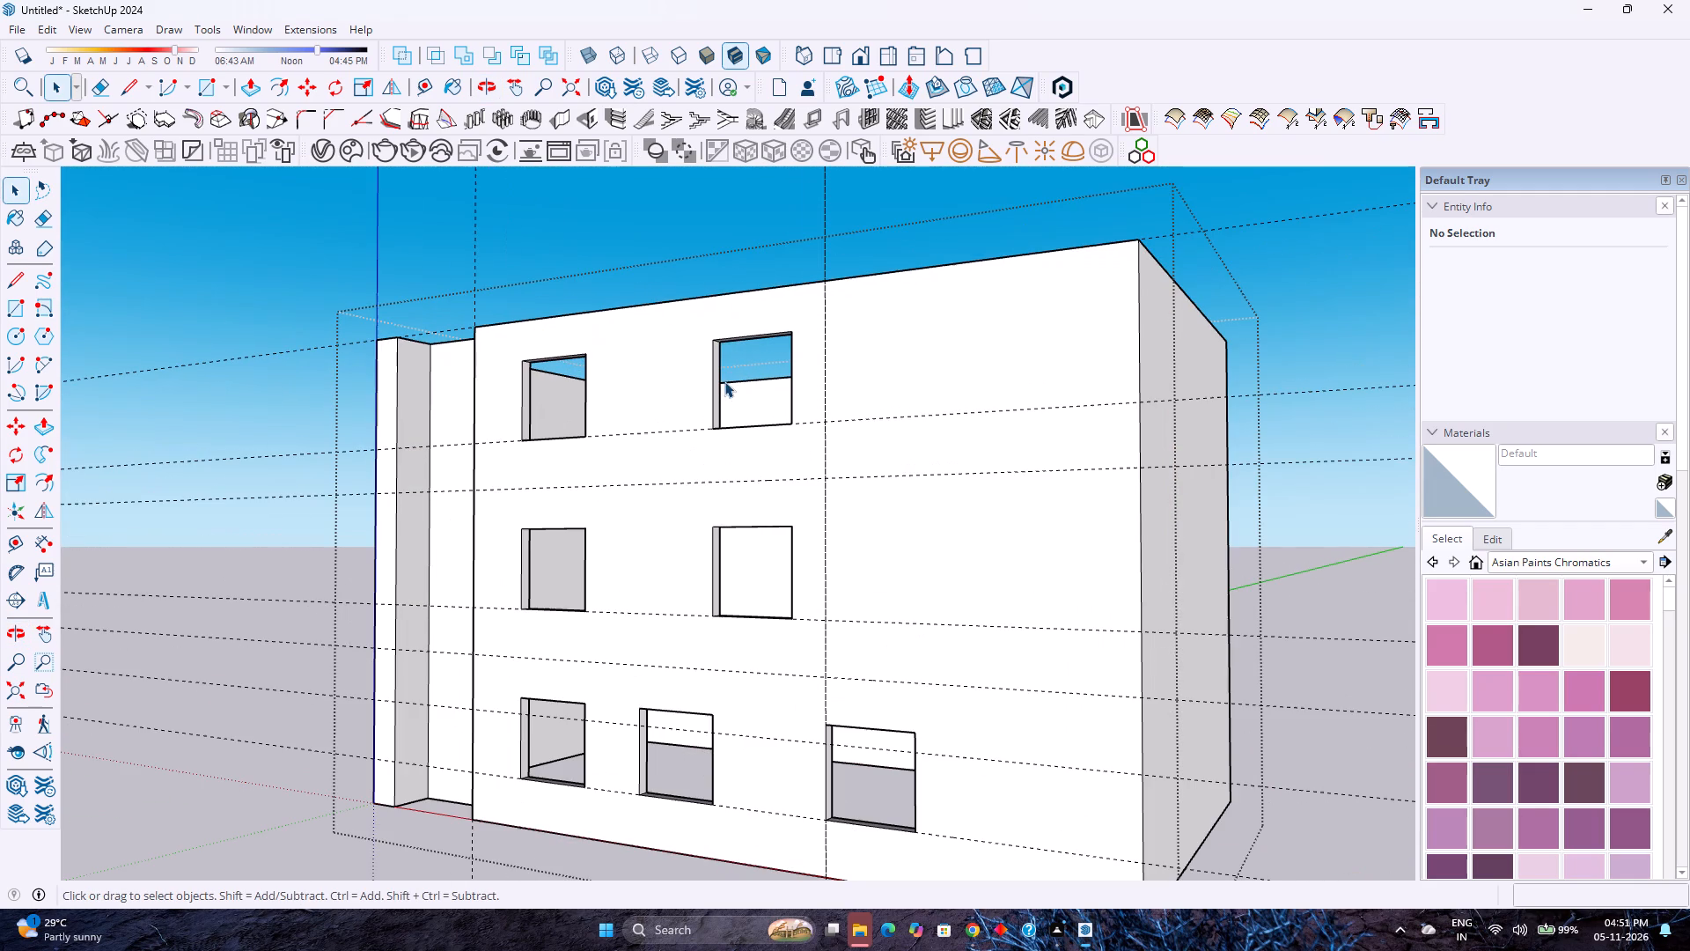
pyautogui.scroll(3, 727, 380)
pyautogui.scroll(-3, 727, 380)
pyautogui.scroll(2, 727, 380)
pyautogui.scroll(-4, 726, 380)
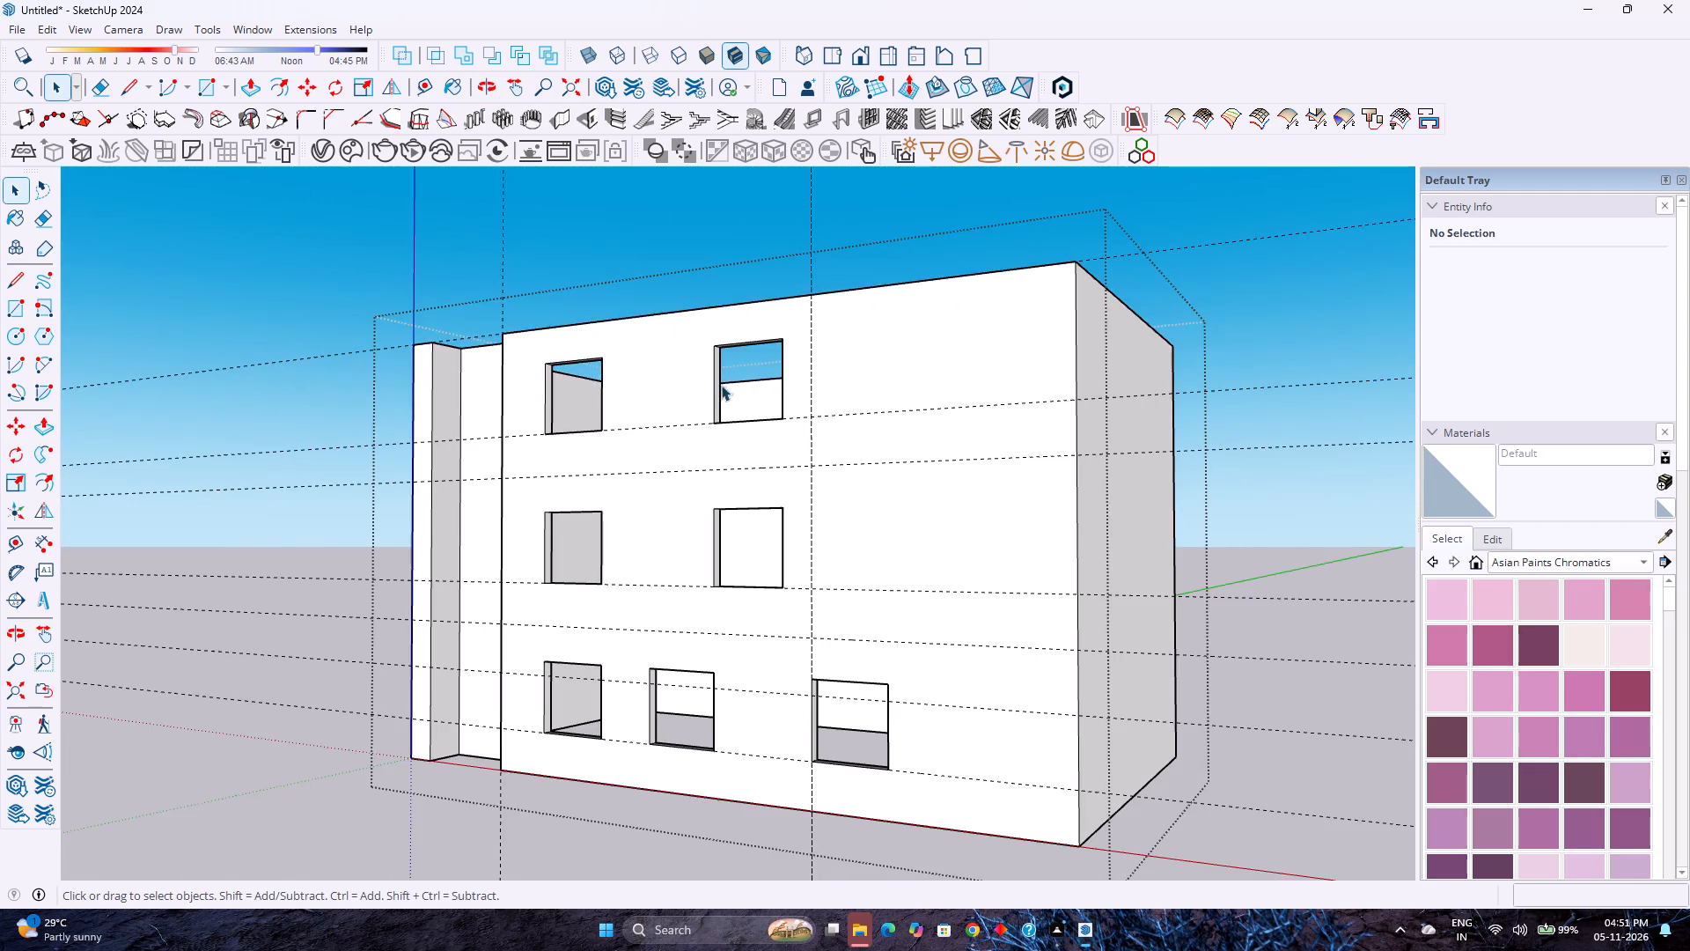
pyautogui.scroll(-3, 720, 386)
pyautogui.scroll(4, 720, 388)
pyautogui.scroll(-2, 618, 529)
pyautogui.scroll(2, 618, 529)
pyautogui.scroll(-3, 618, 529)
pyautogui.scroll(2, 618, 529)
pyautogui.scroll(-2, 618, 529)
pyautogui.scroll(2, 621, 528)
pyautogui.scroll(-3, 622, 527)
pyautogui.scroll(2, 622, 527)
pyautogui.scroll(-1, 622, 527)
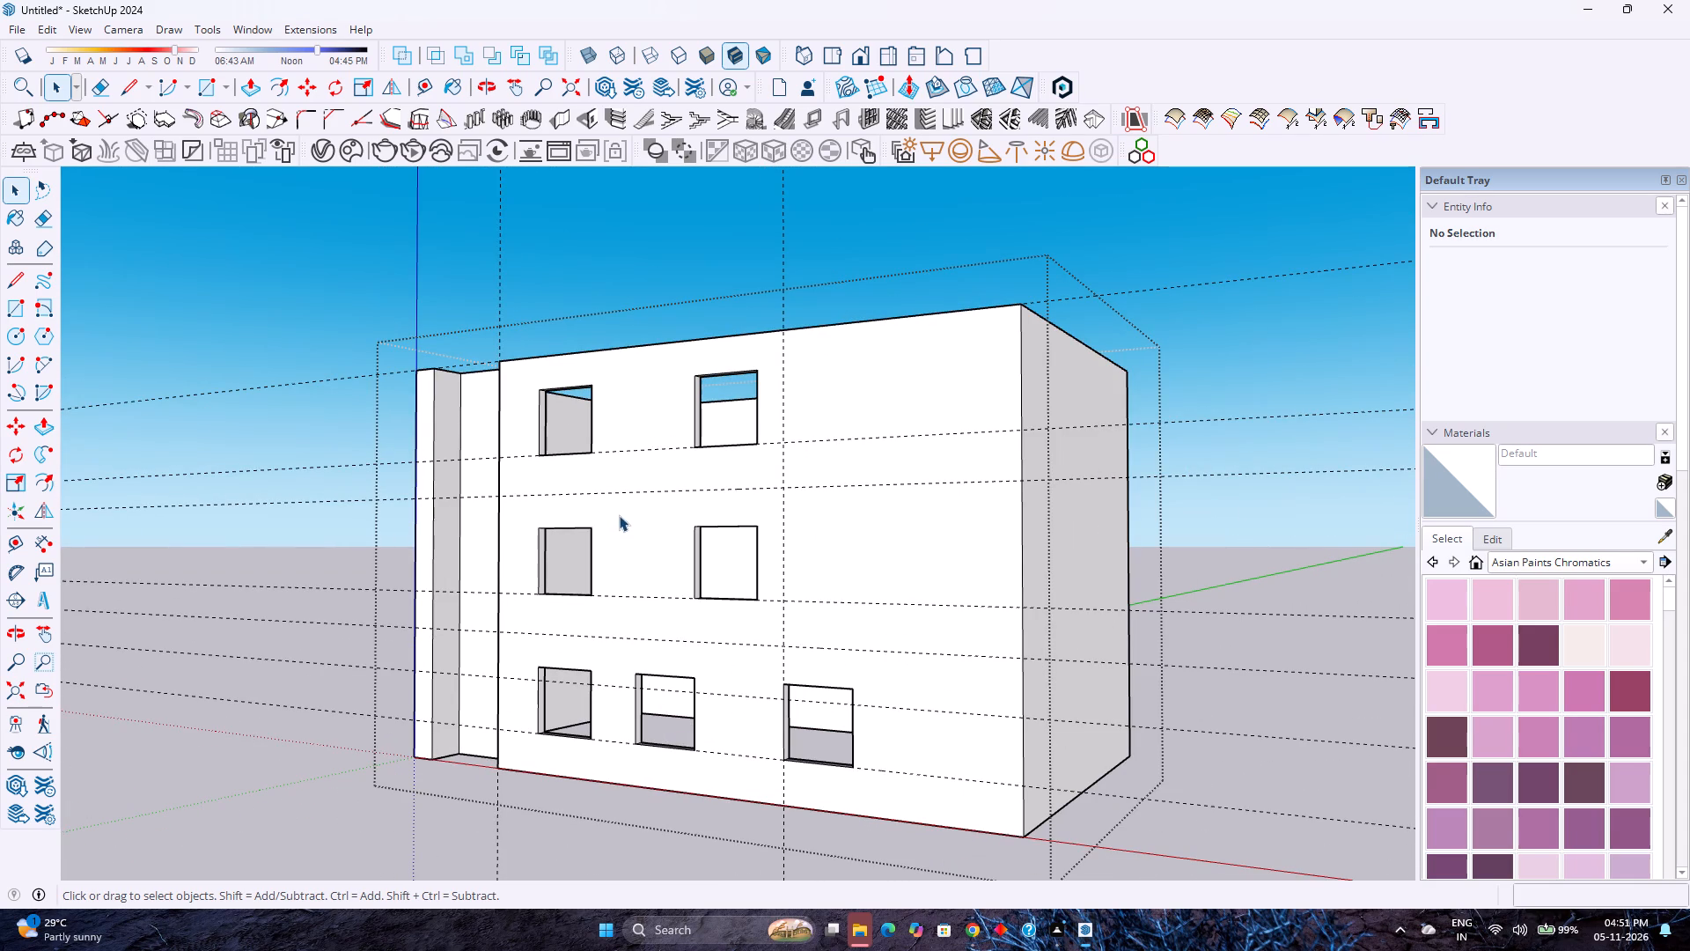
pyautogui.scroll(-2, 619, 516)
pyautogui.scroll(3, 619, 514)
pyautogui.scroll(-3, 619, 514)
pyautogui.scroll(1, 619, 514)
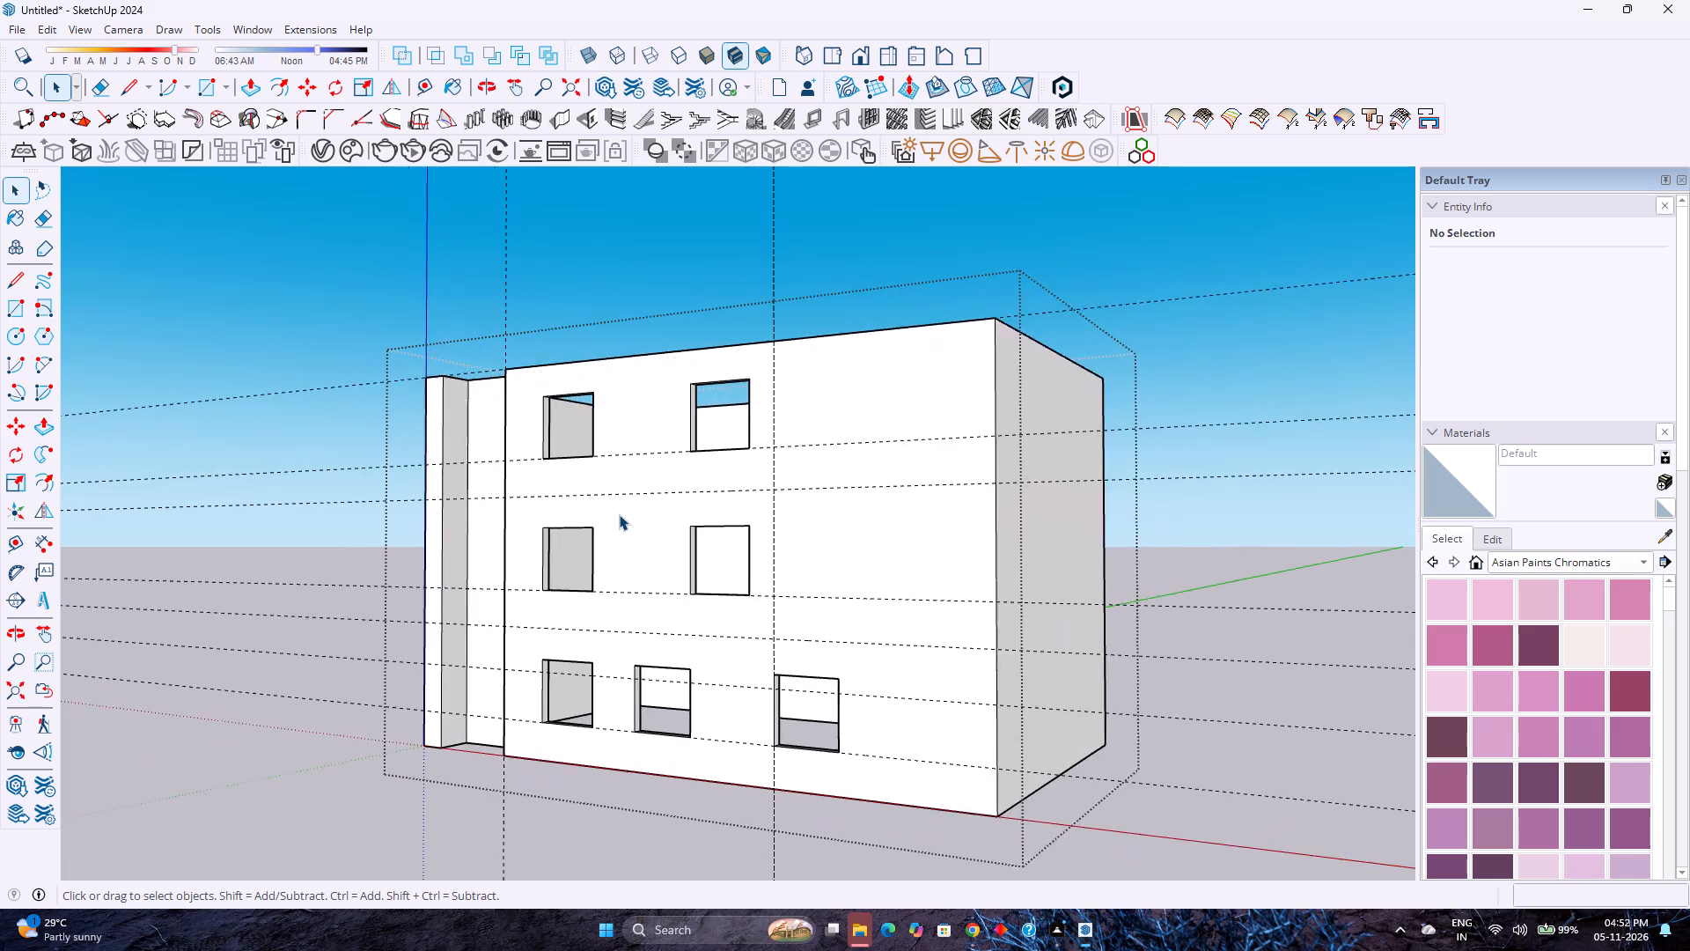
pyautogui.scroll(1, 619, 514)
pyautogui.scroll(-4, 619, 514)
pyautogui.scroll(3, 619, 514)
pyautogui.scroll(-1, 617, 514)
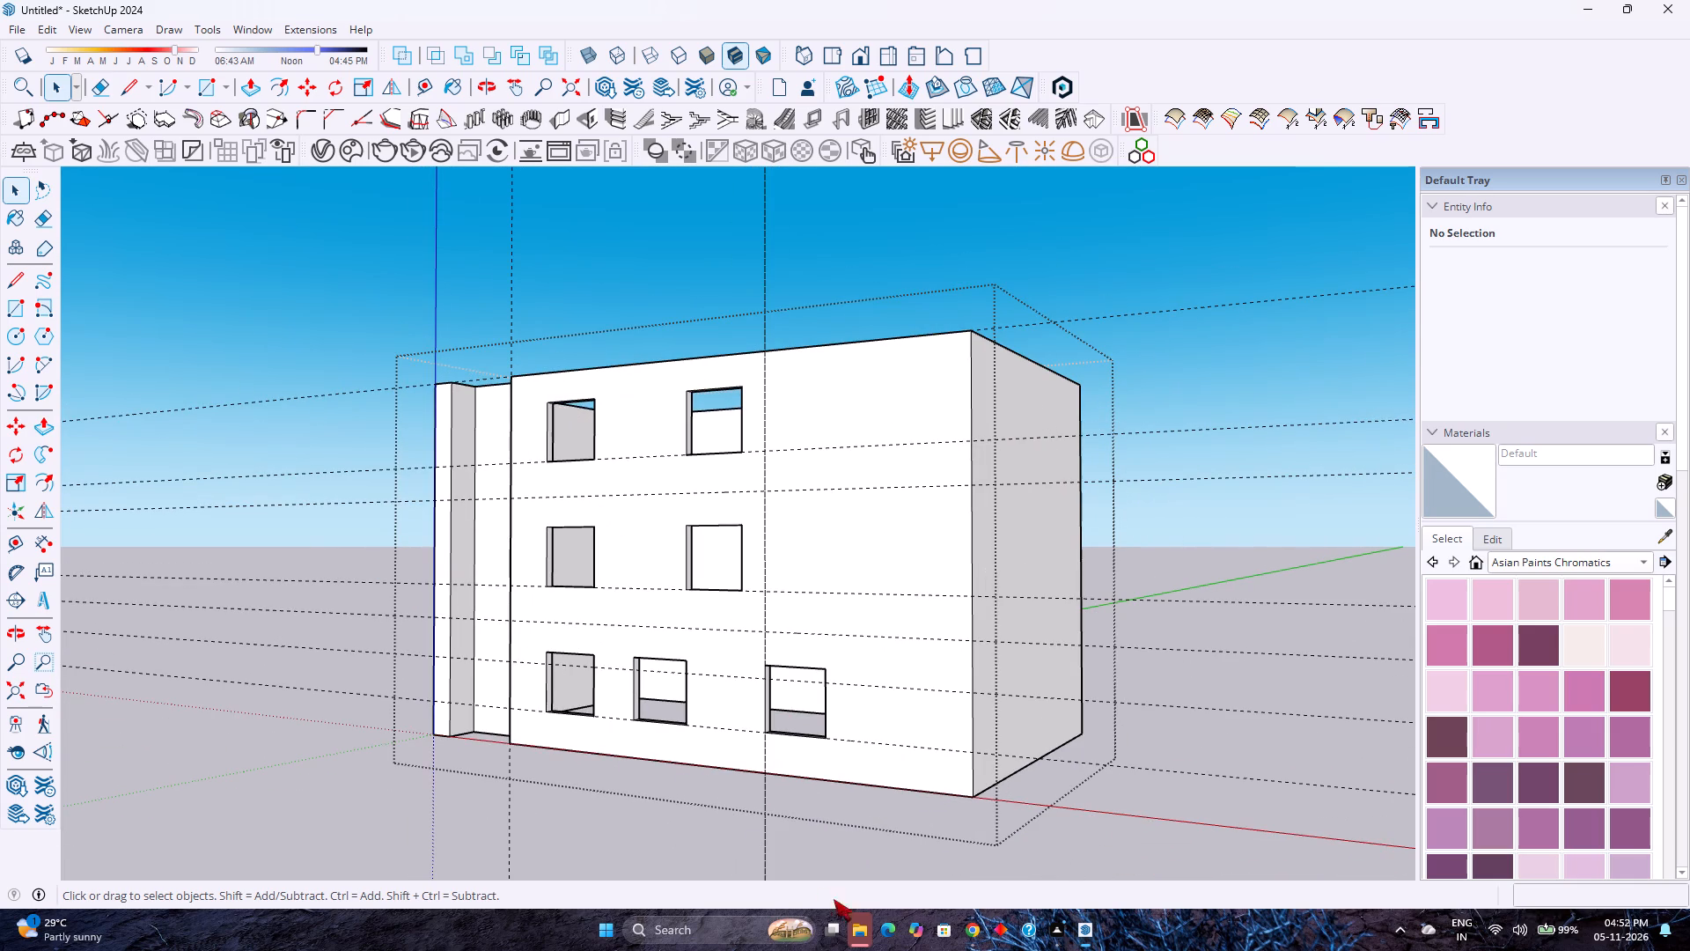
# Switch to File Explorer and open the Autodesk Revit 2024.2 Multilingual disc image.
pyautogui.click(851, 932)
pyautogui.click(884, 478)
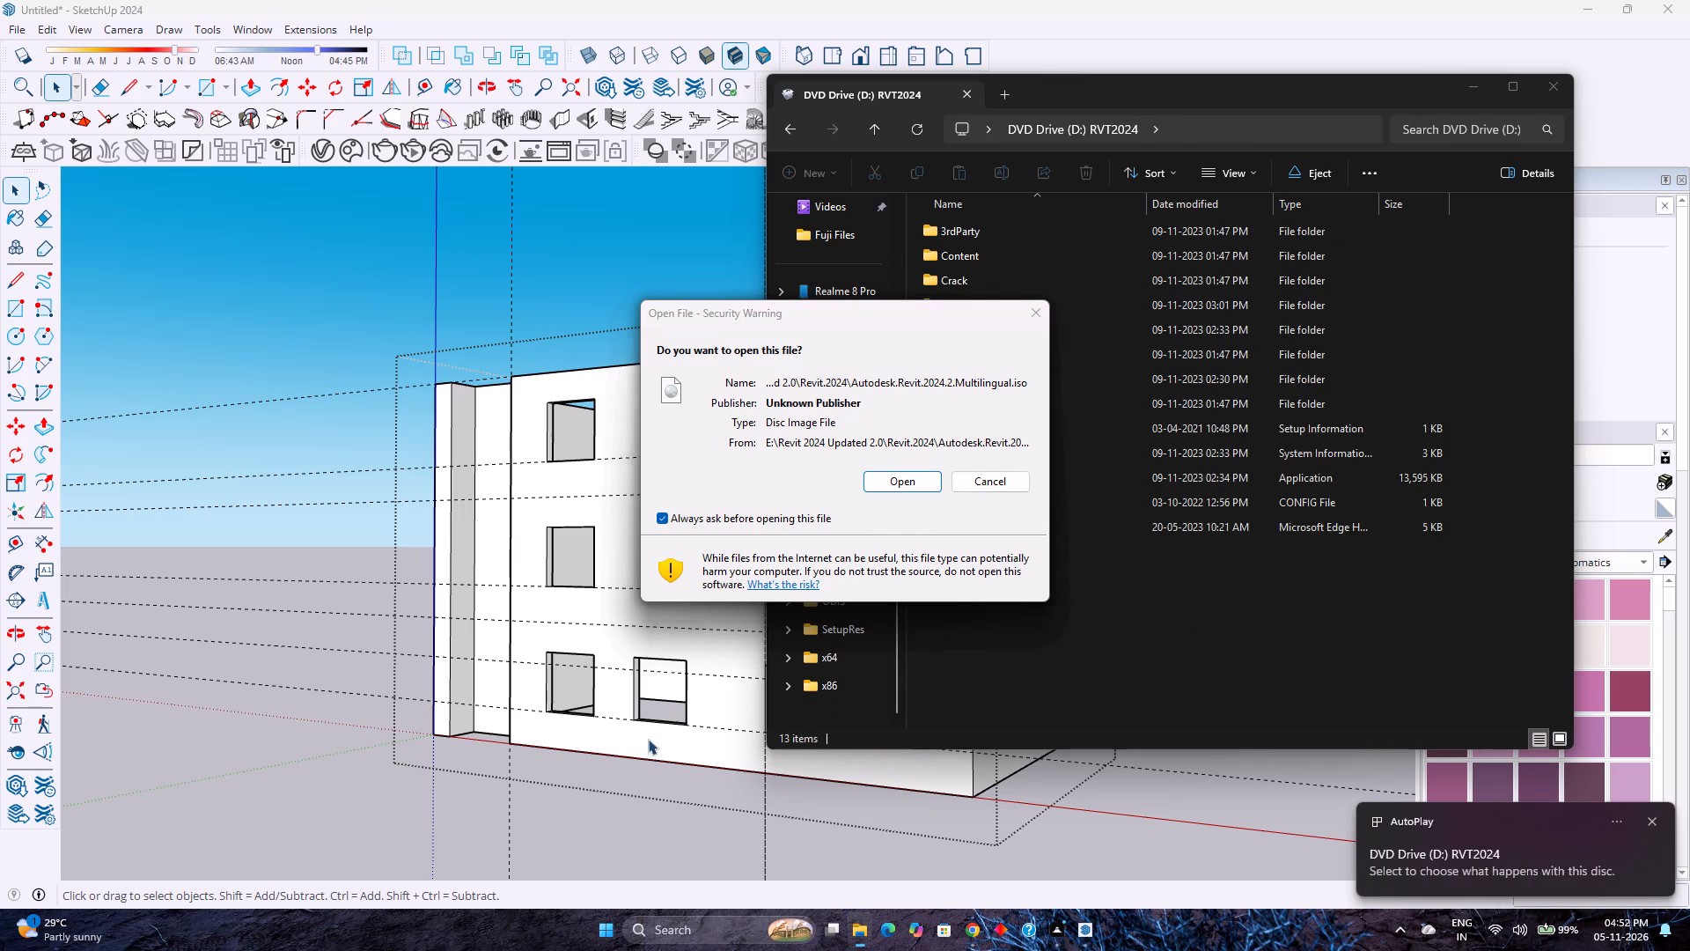
pyautogui.click(993, 482)
pyautogui.click(993, 482)
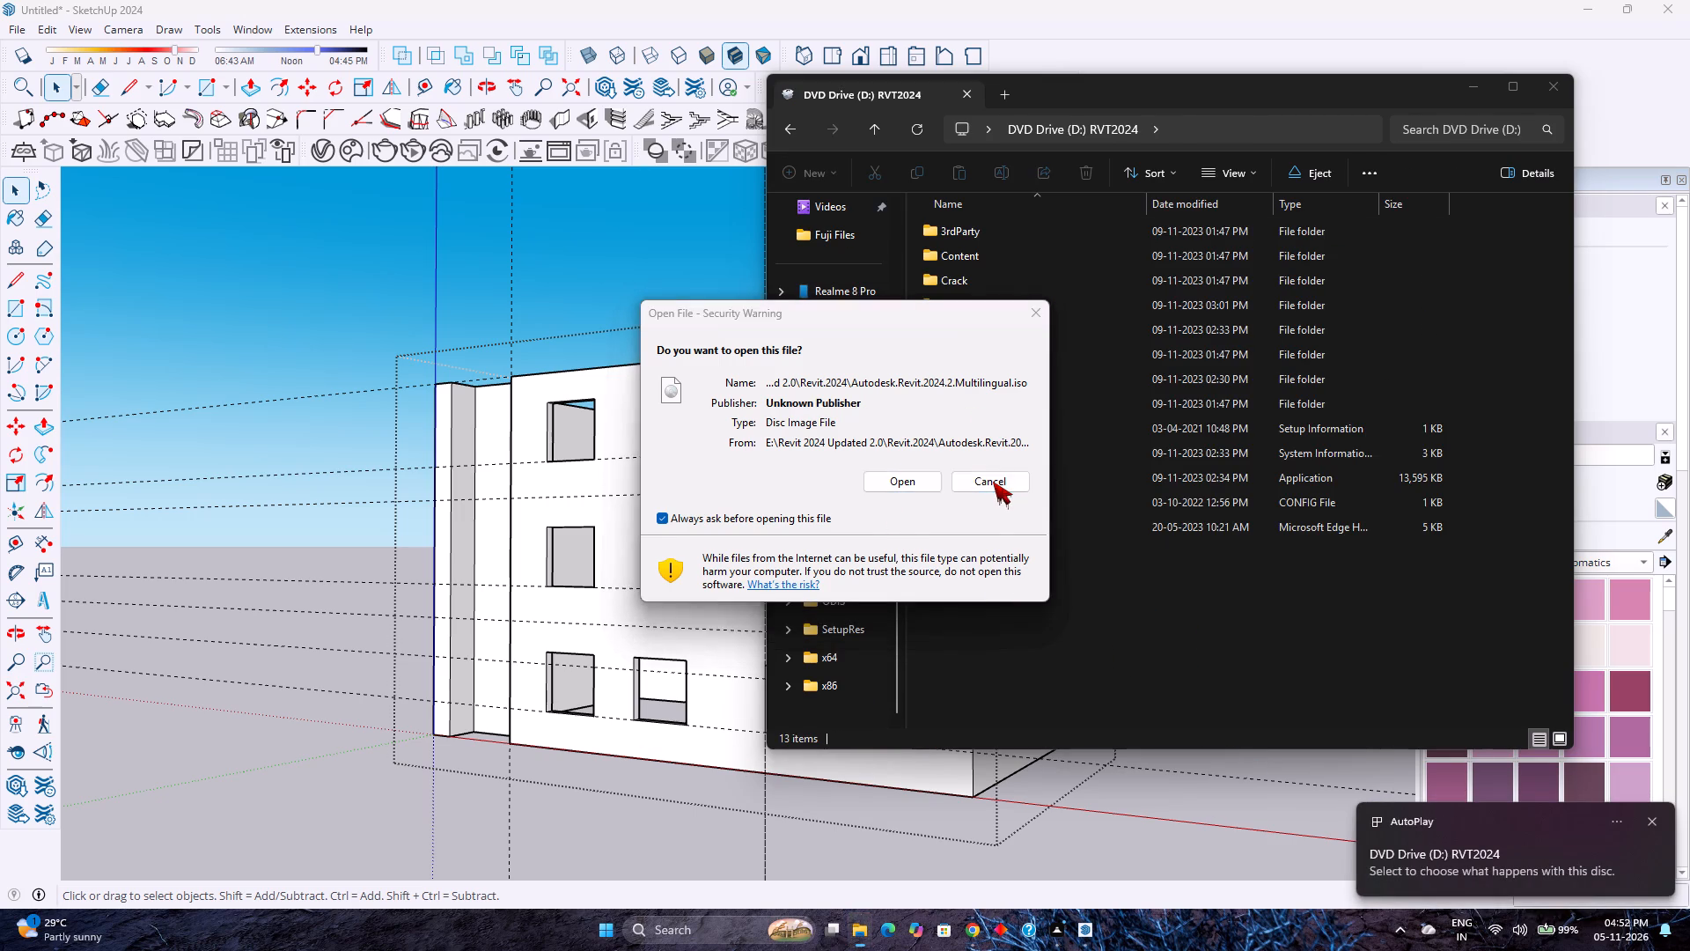
pyautogui.click(993, 482)
pyautogui.doubleClick(993, 482)
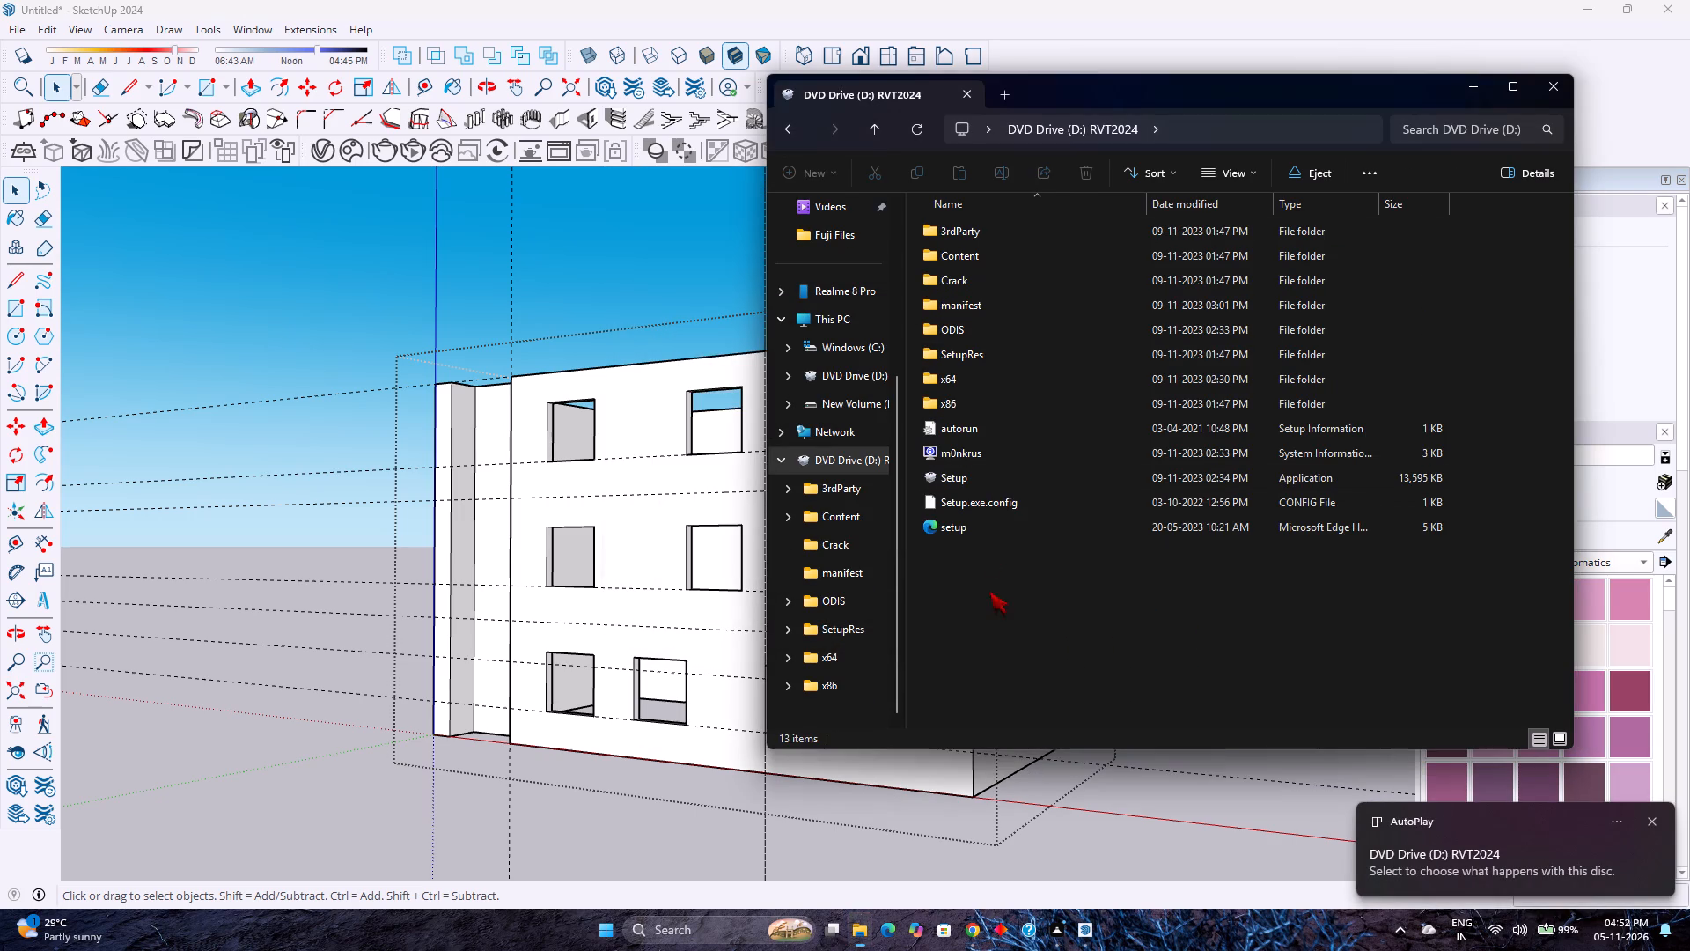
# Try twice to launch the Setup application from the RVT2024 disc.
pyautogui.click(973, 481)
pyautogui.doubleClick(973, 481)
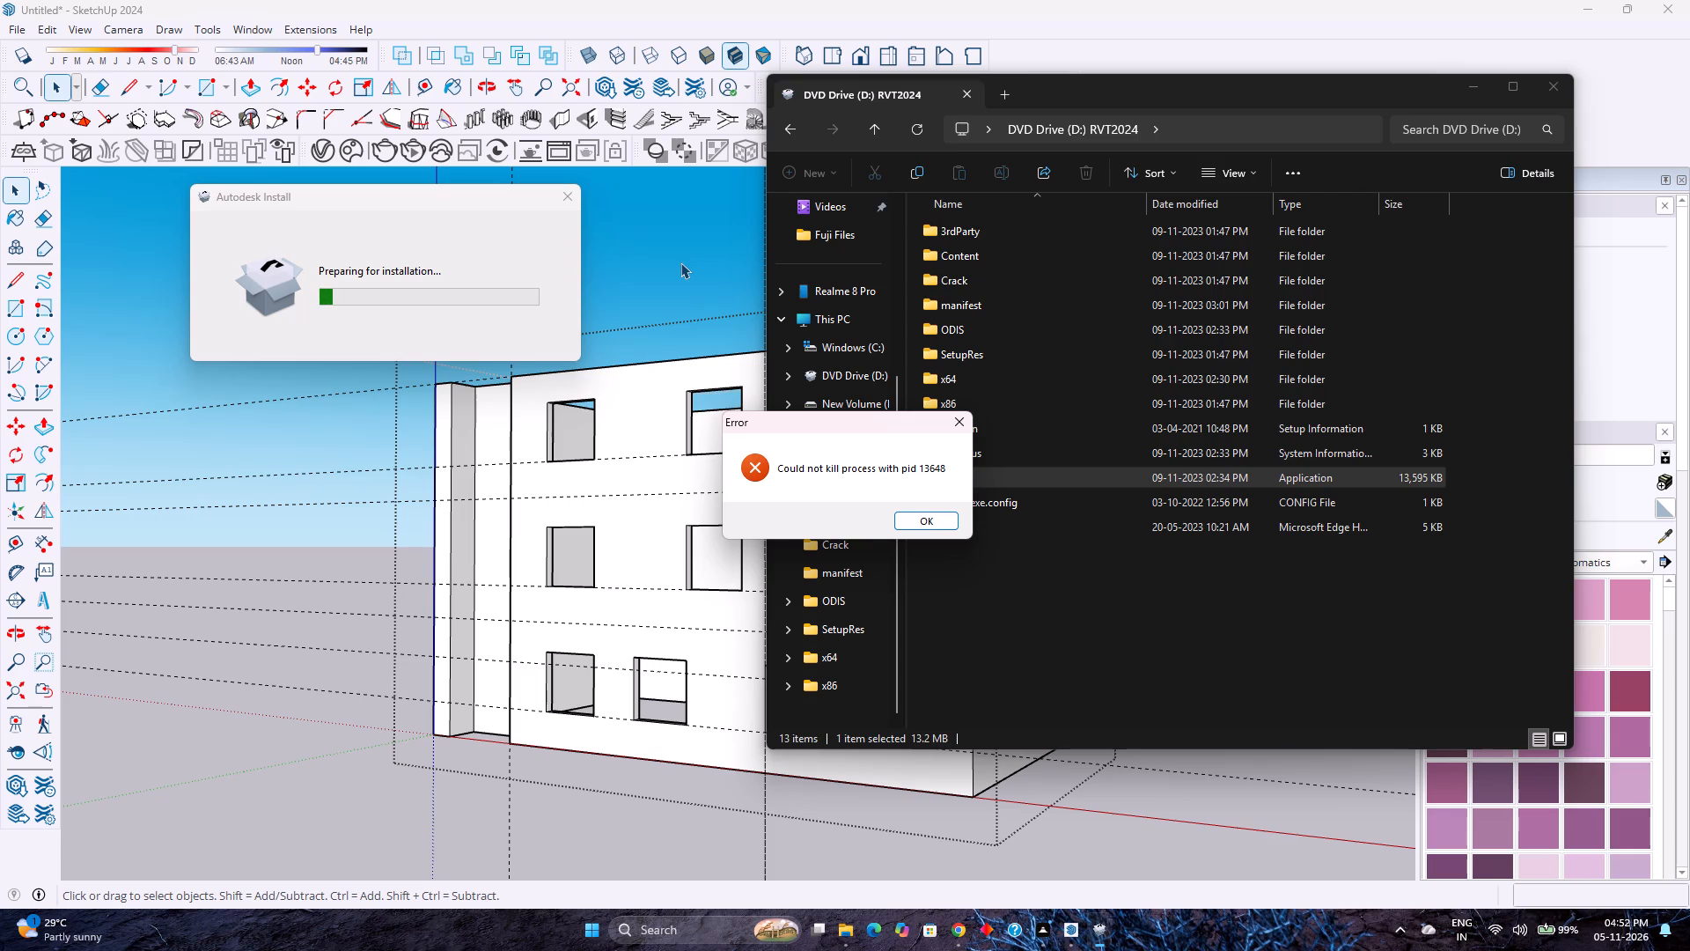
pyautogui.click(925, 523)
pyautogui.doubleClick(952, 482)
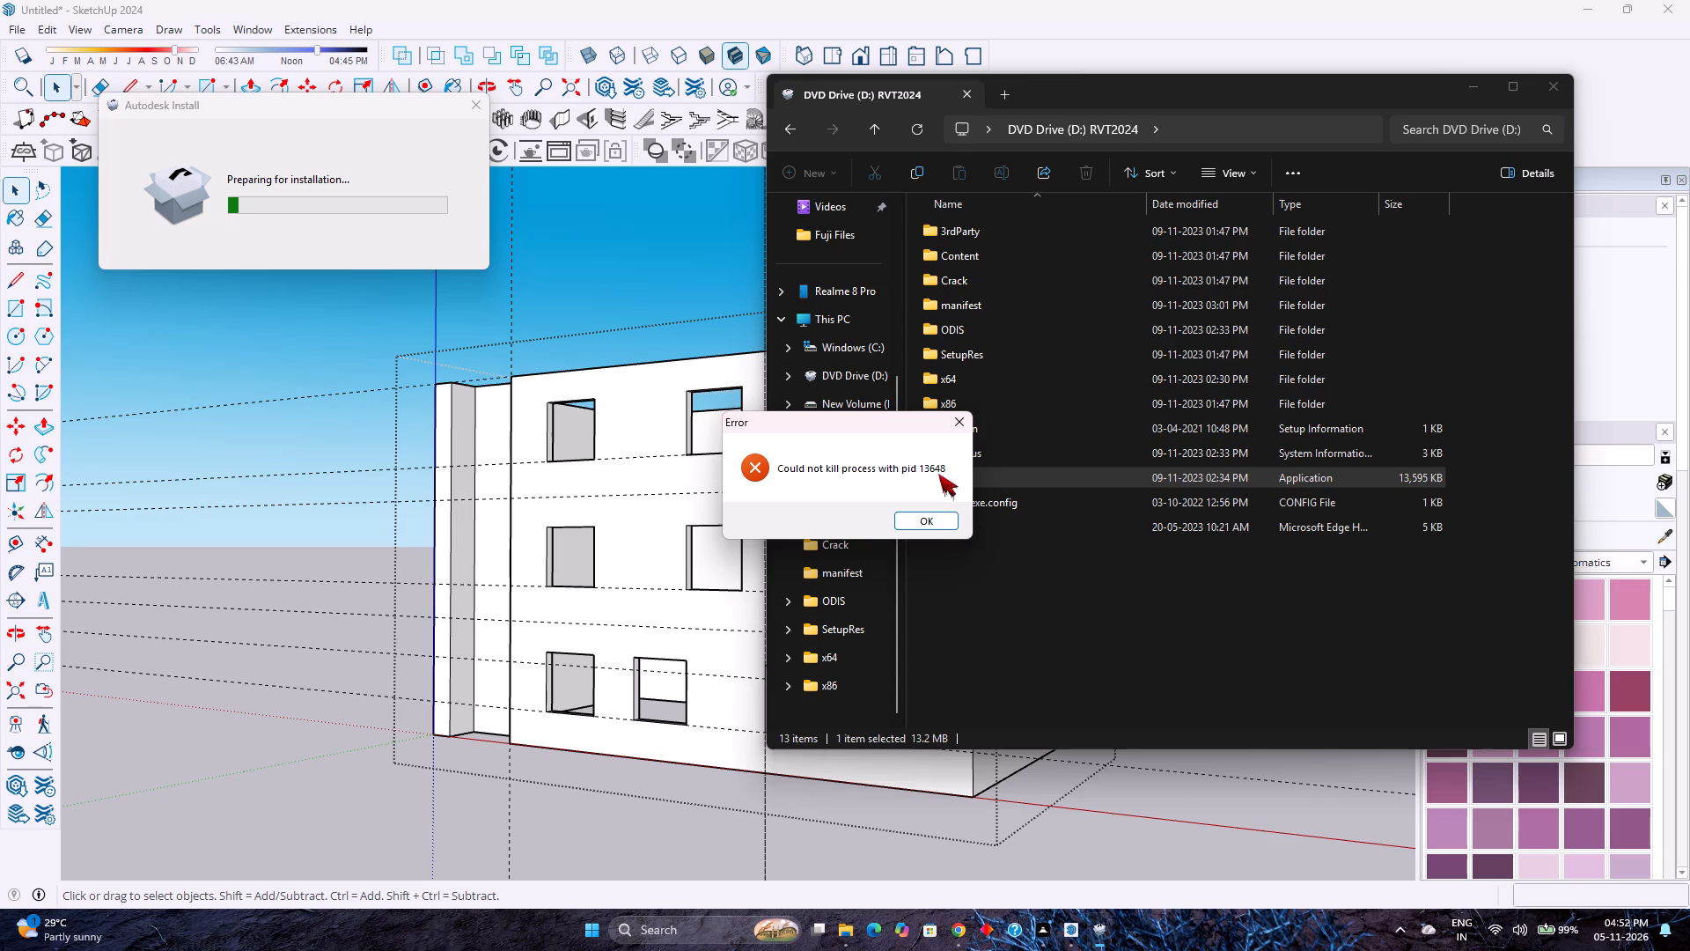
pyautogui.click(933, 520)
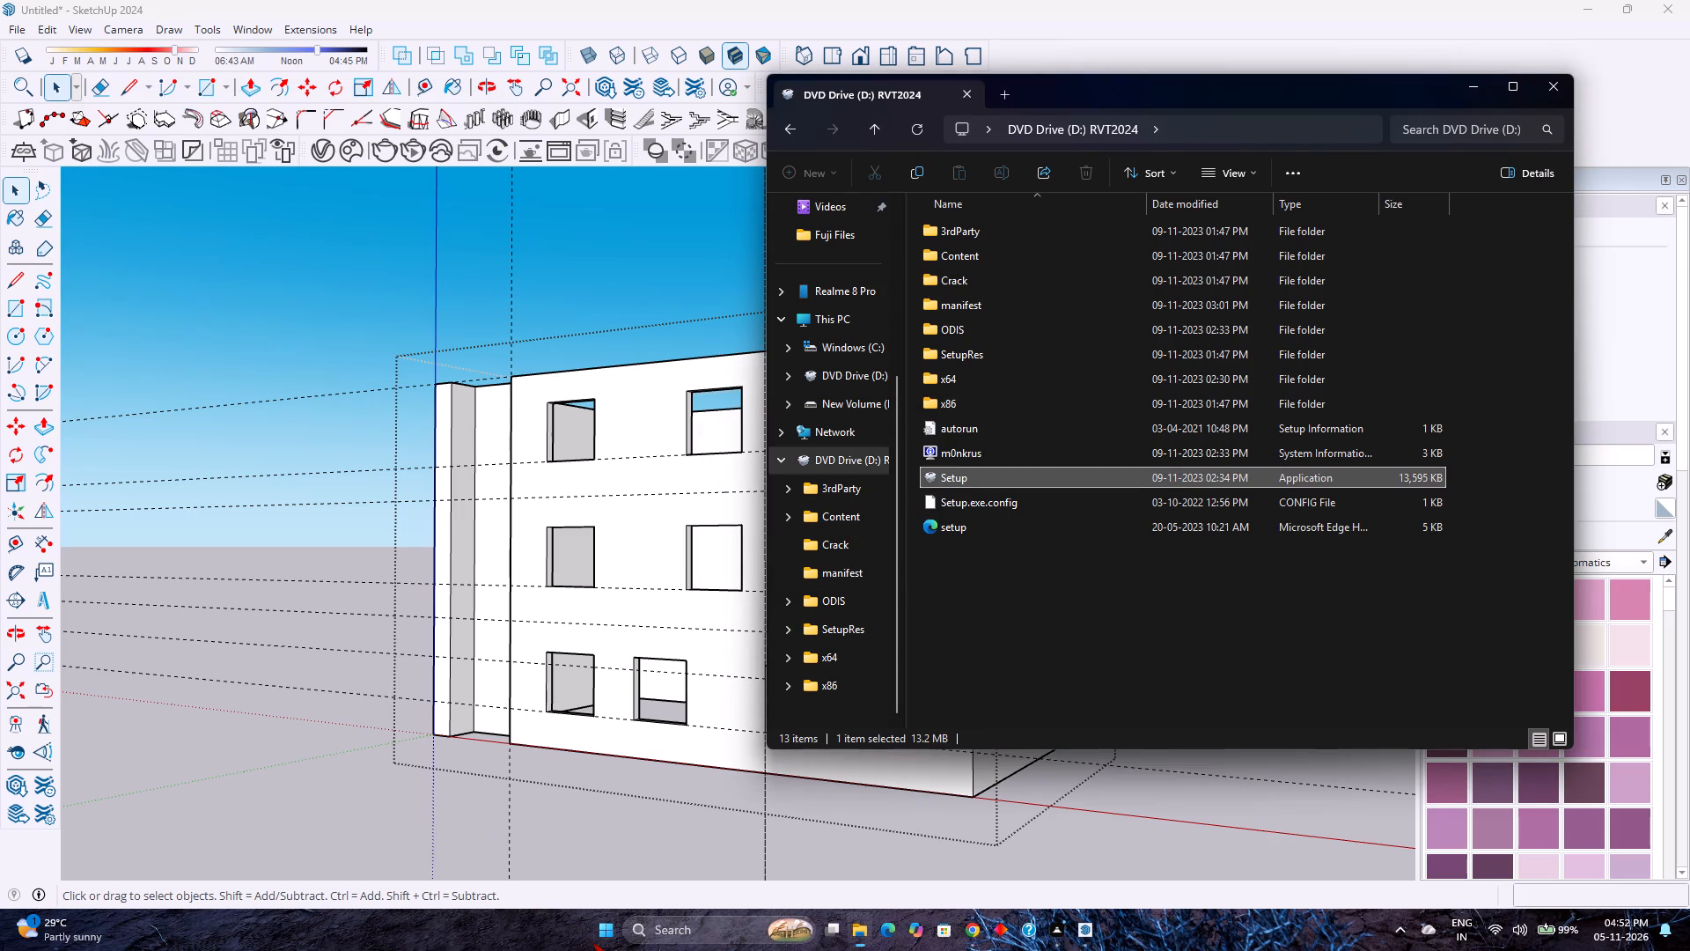
# Switch to Windows Settings and open the Windows Security page under Privacy & security.
pyautogui.click(592, 943)
pyautogui.click(607, 937)
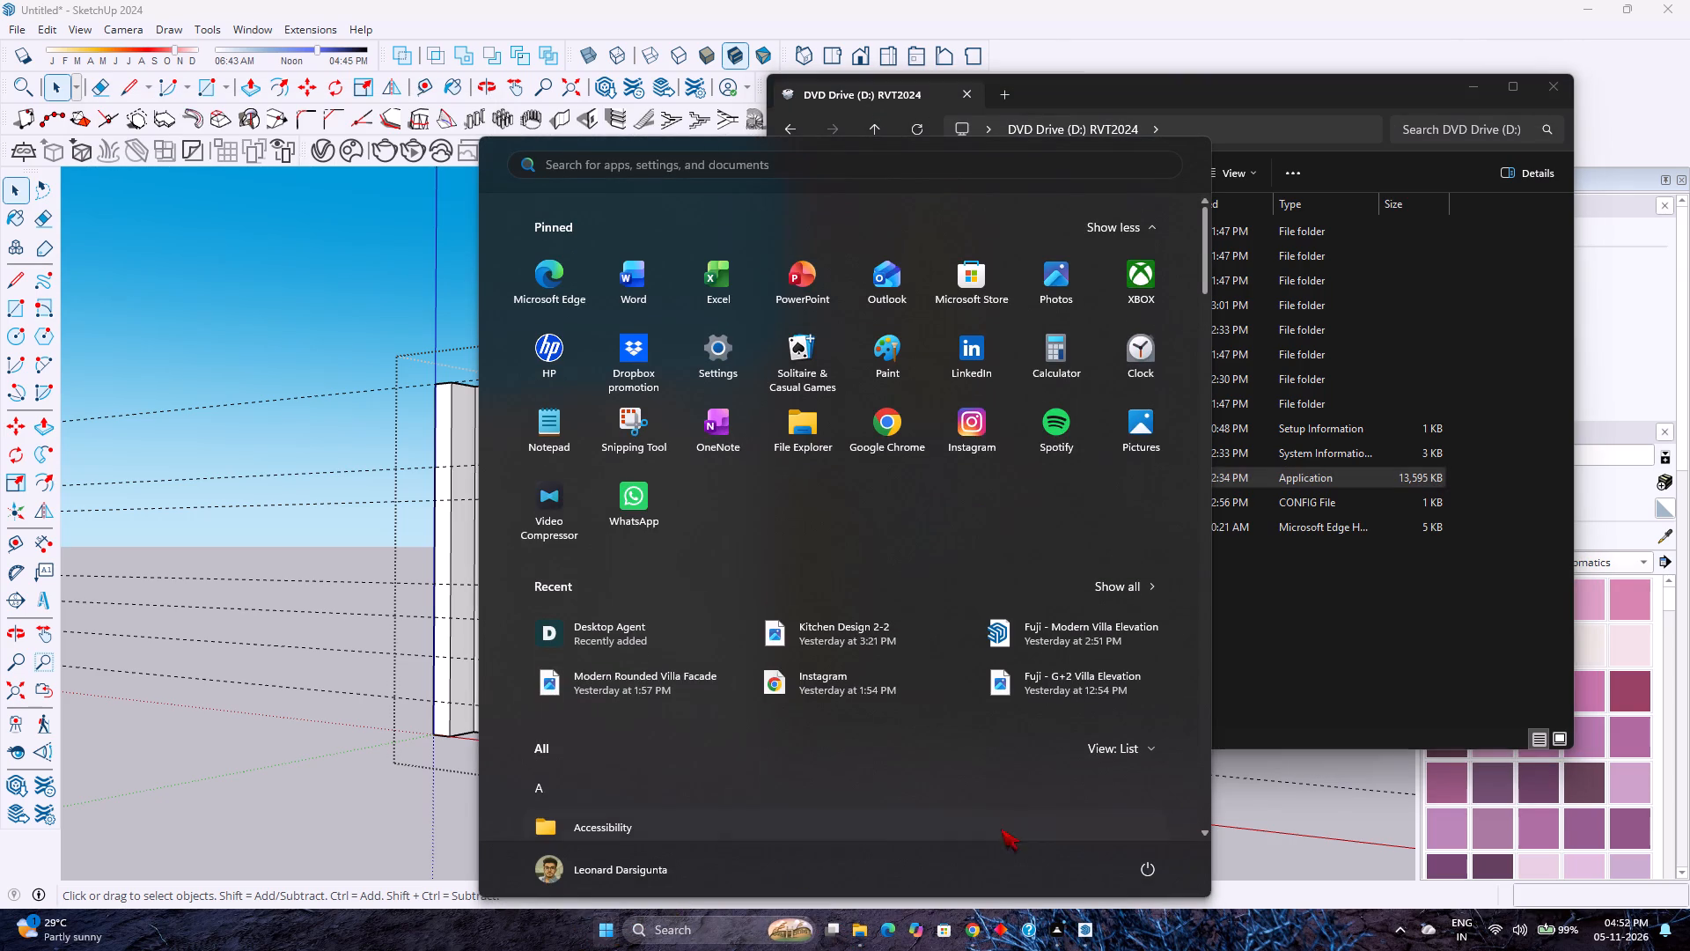
pyautogui.click(702, 362)
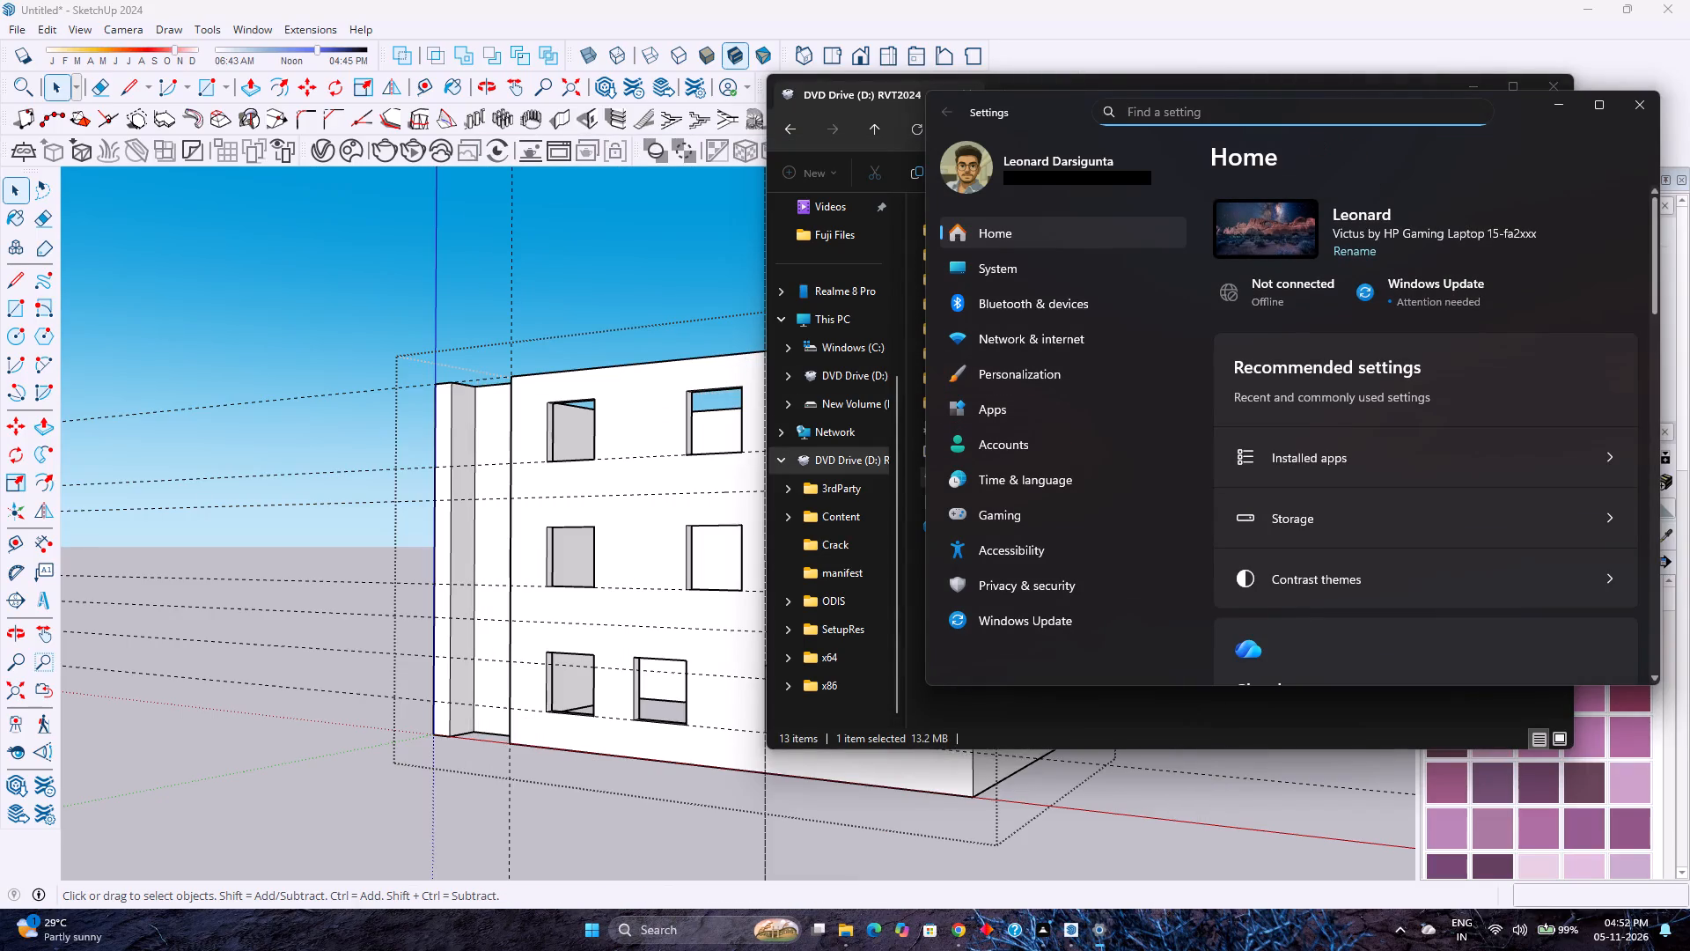
pyautogui.click(984, 590)
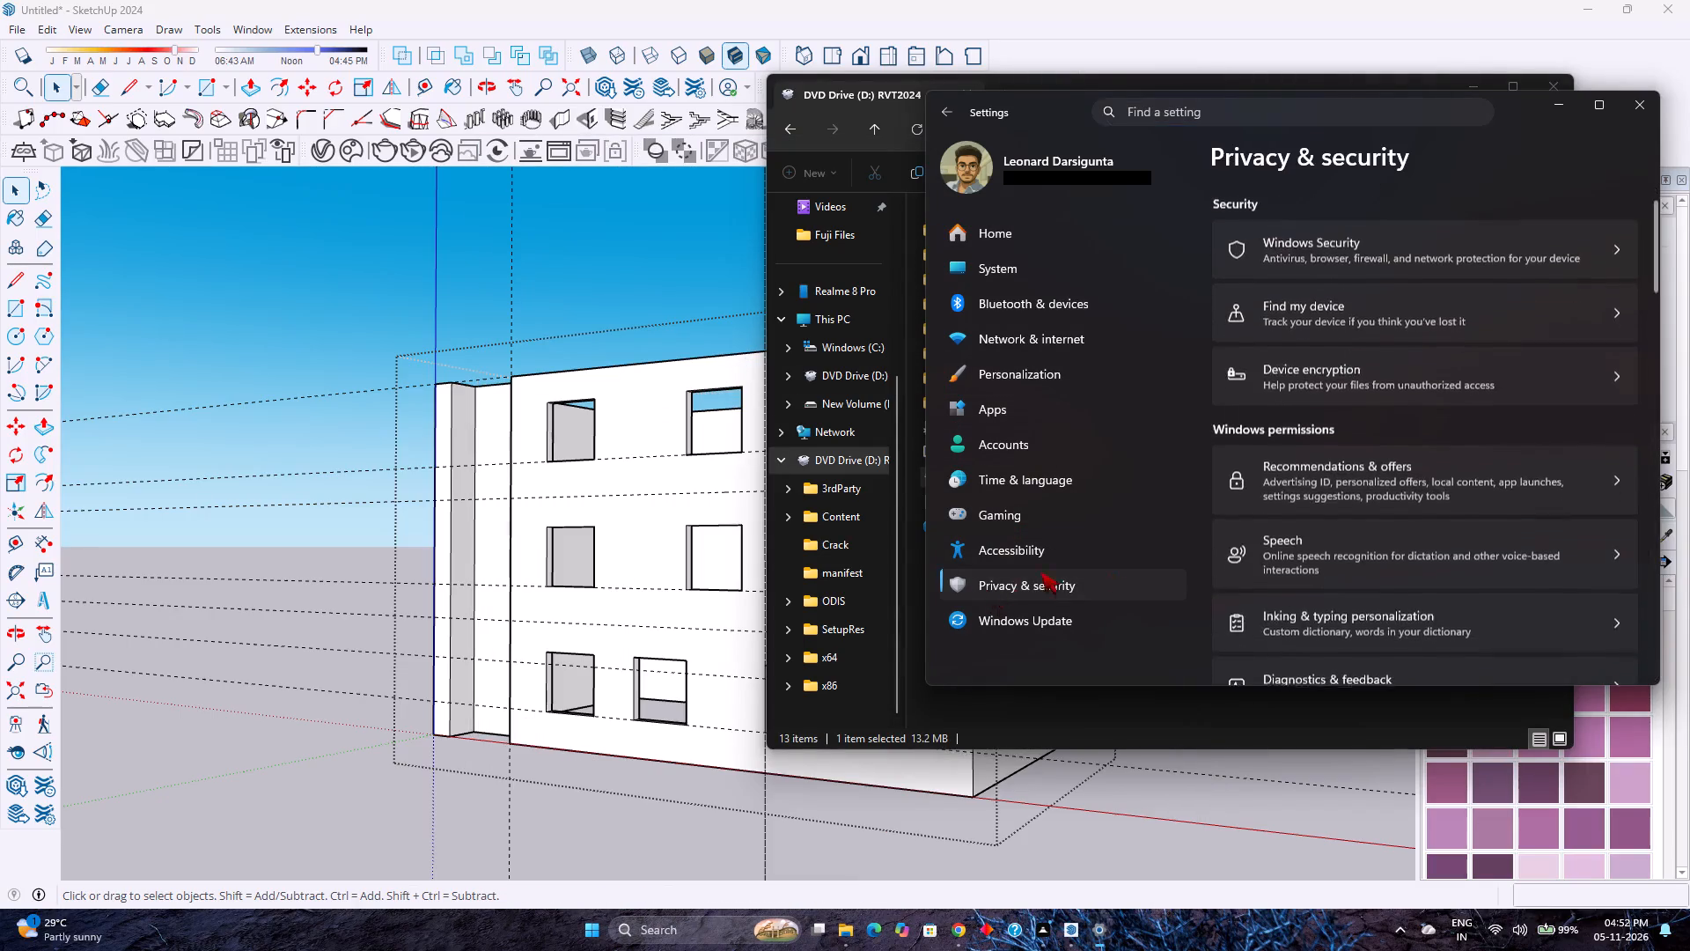
pyautogui.scroll(-1, 1378, 394)
pyautogui.scroll(1, 1378, 394)
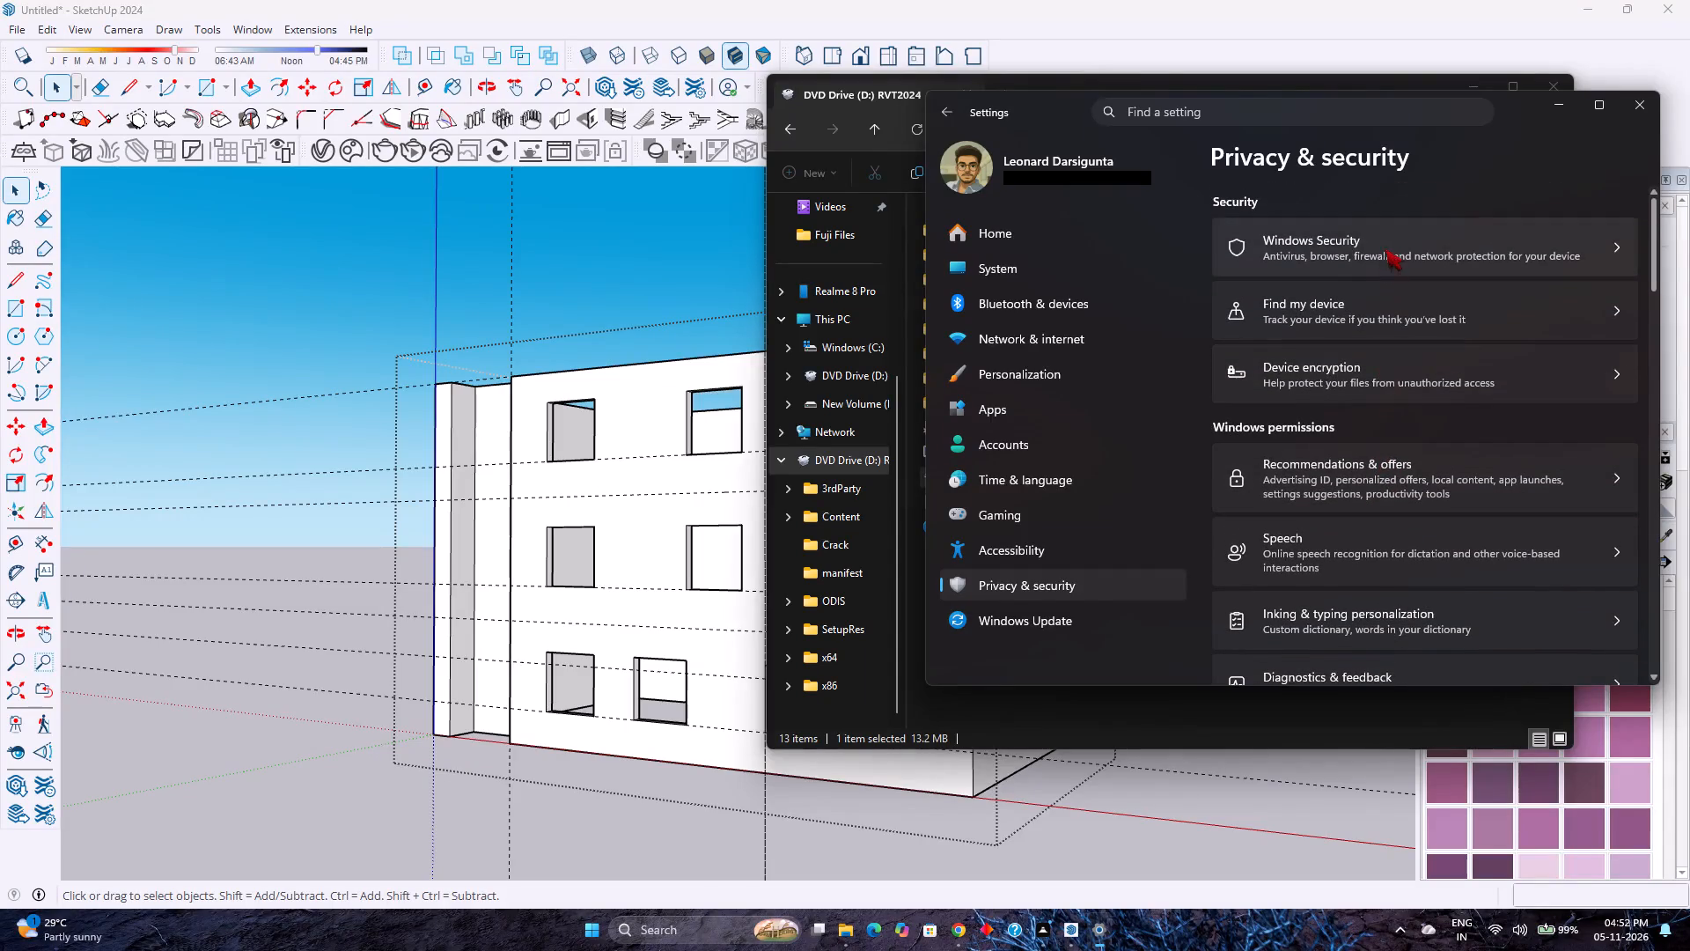
pyautogui.click(1385, 247)
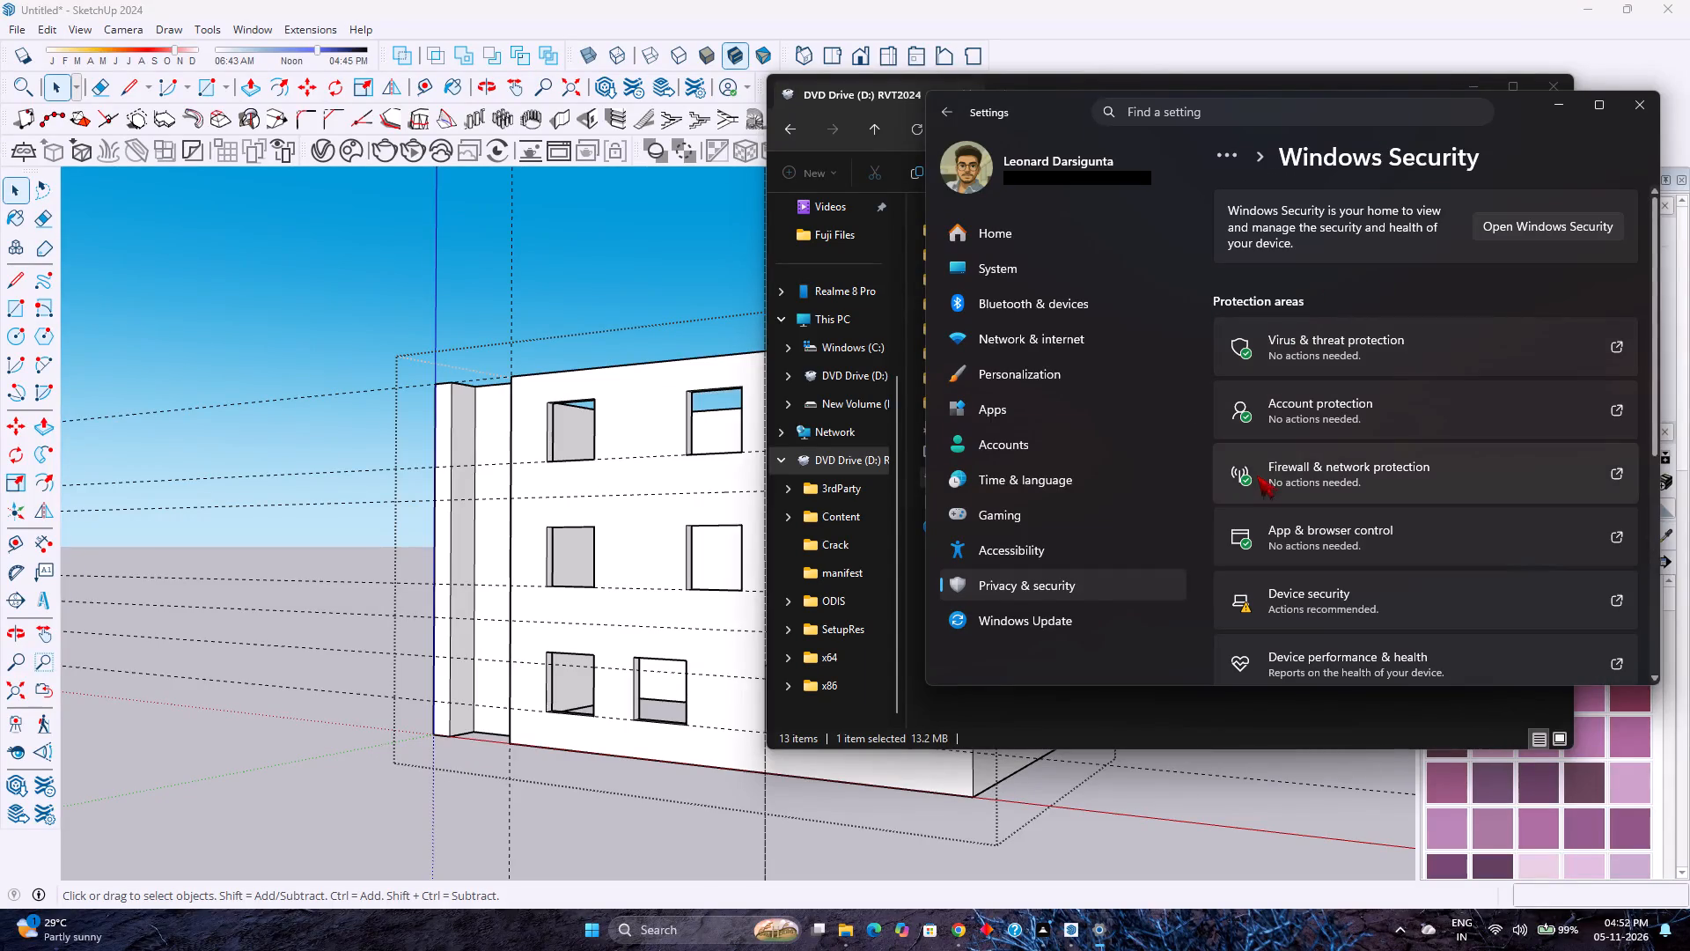
# Open Virus & threat protection in the Windows Security app and examine its scan options and allowed threats.
pyautogui.click(1366, 349)
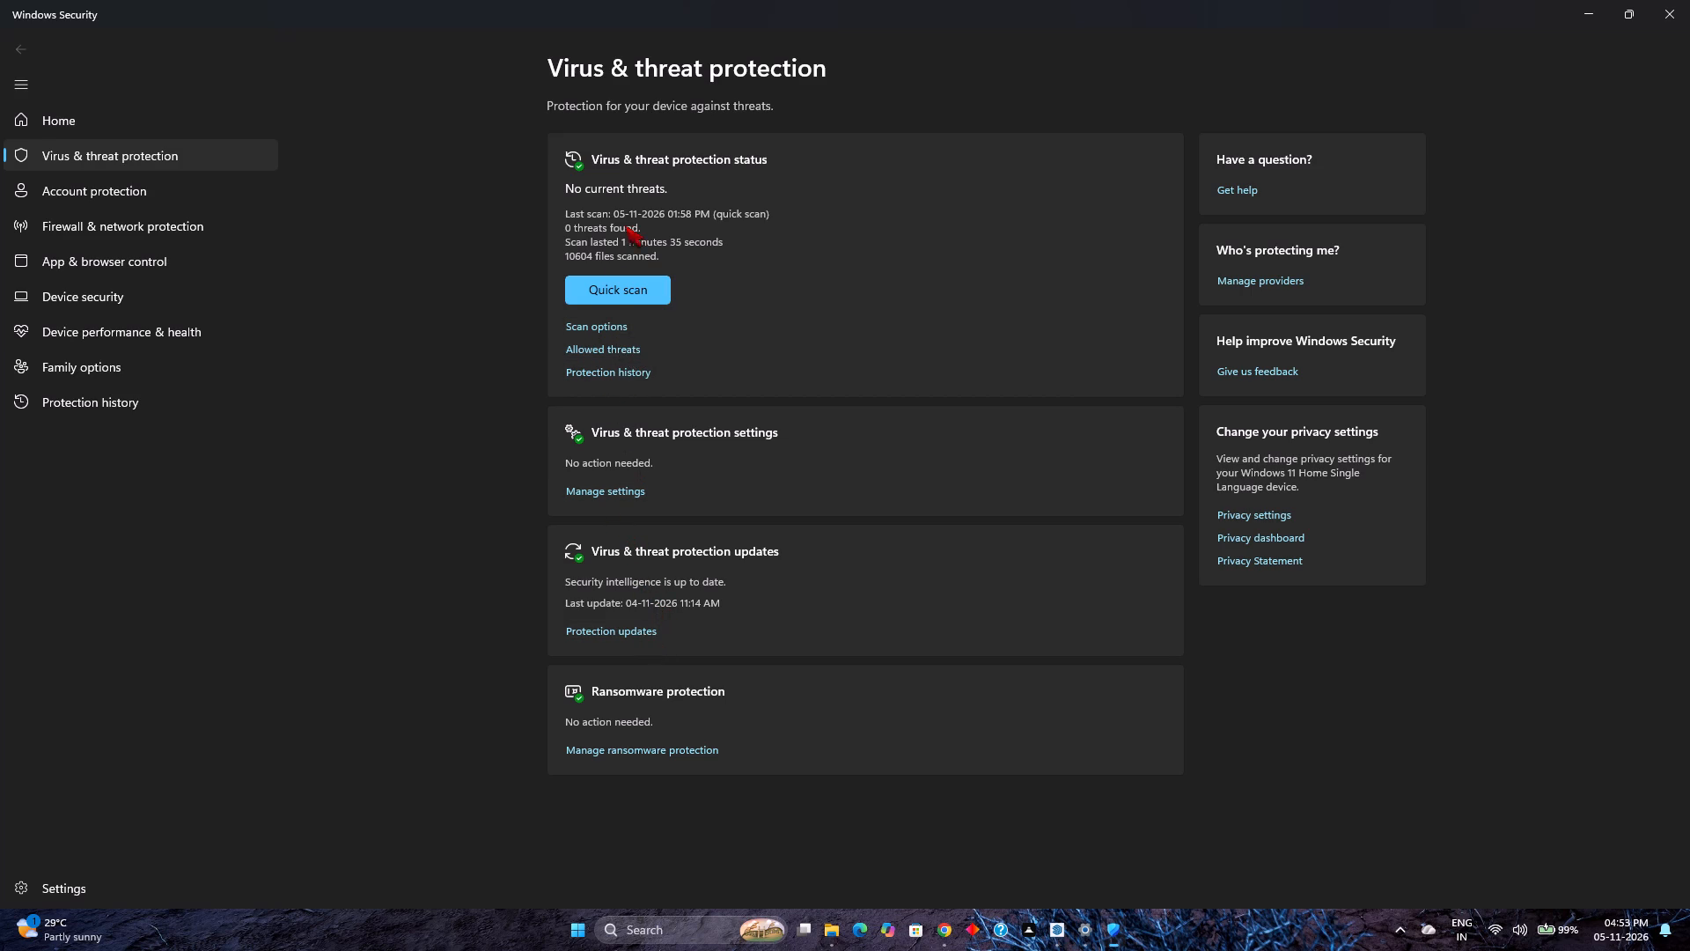
pyautogui.click(667, 153)
pyautogui.click(643, 211)
pyautogui.click(623, 327)
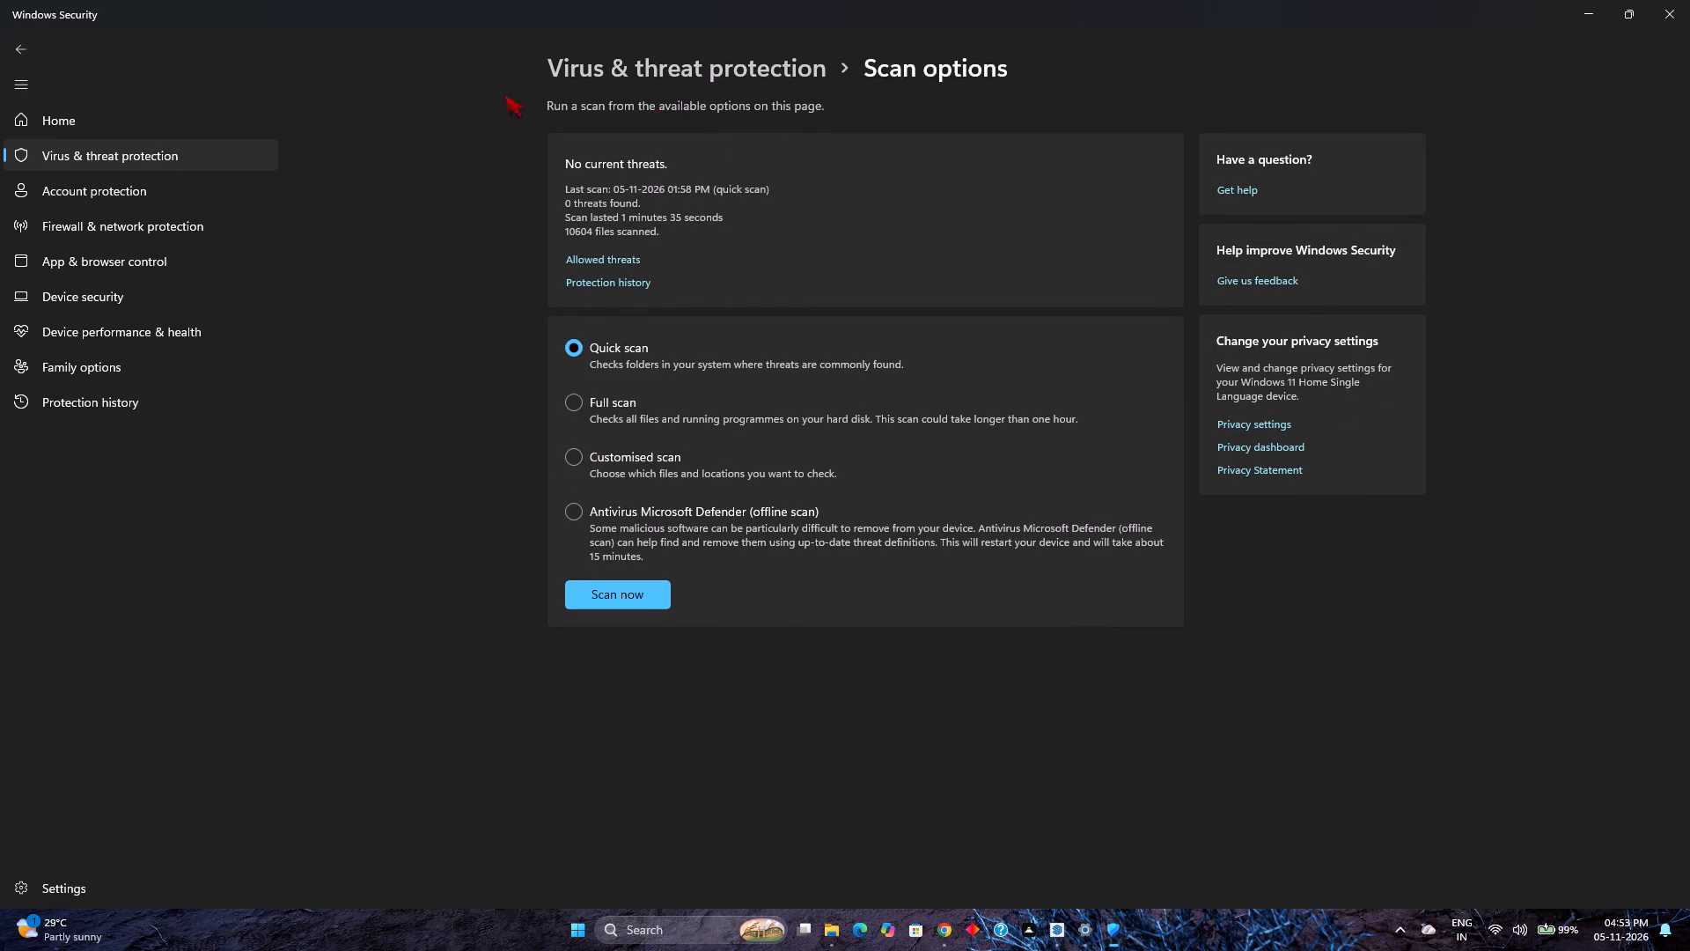
pyautogui.click(20, 43)
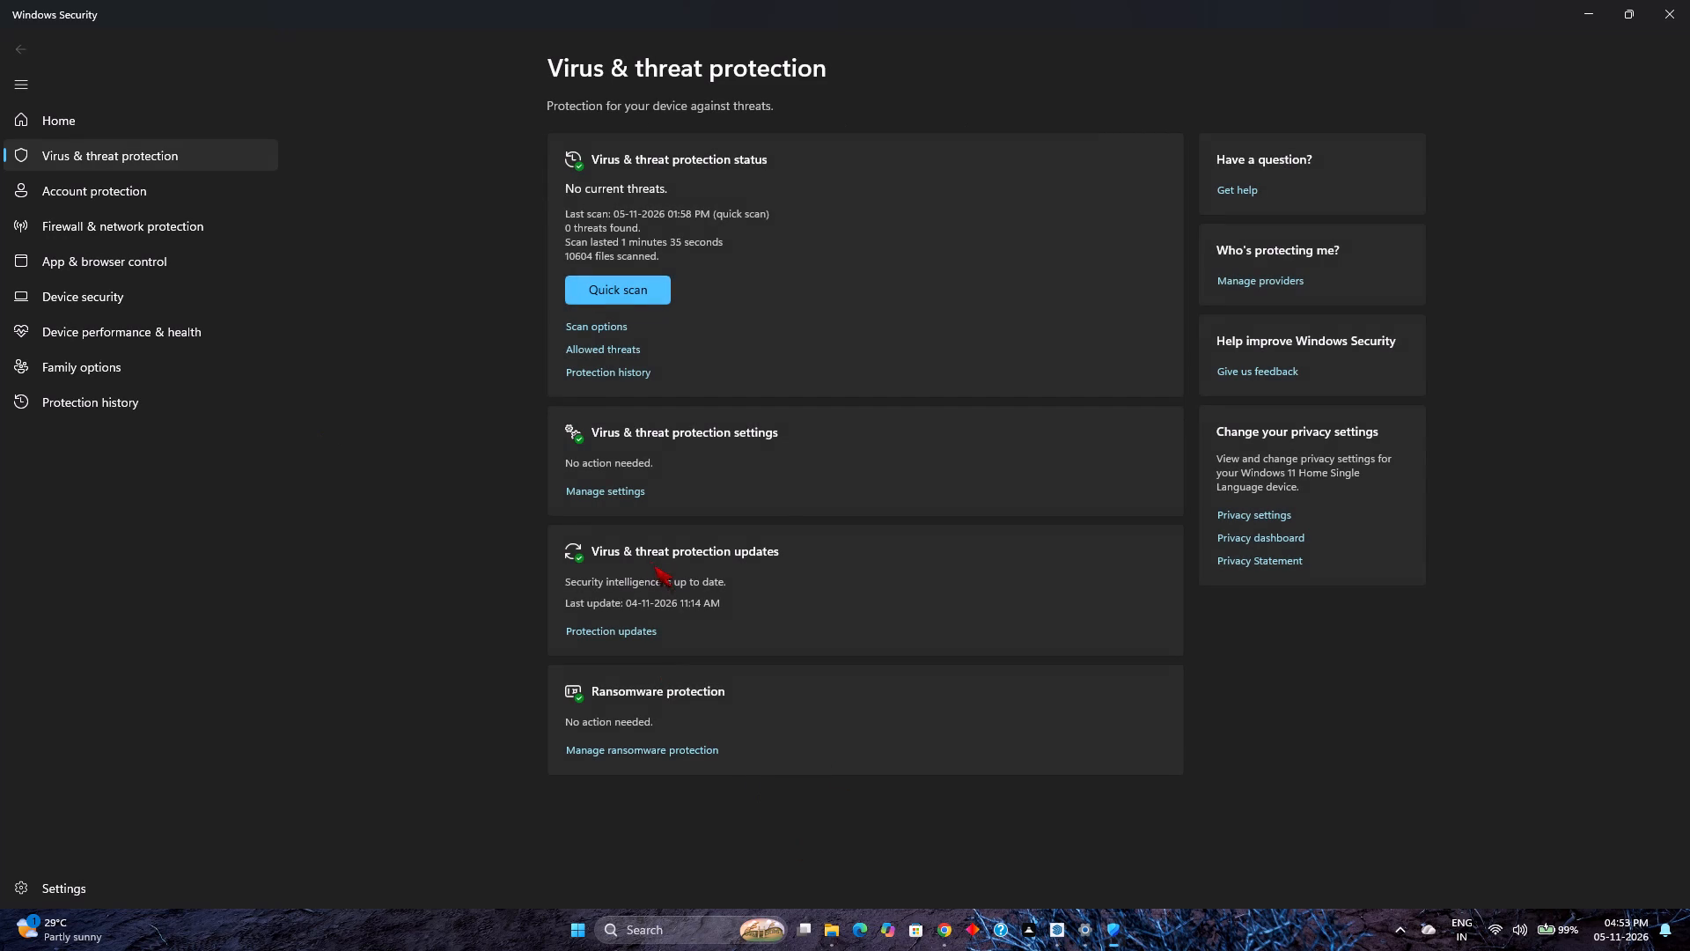
pyautogui.scroll(1, 659, 571)
pyautogui.click(621, 346)
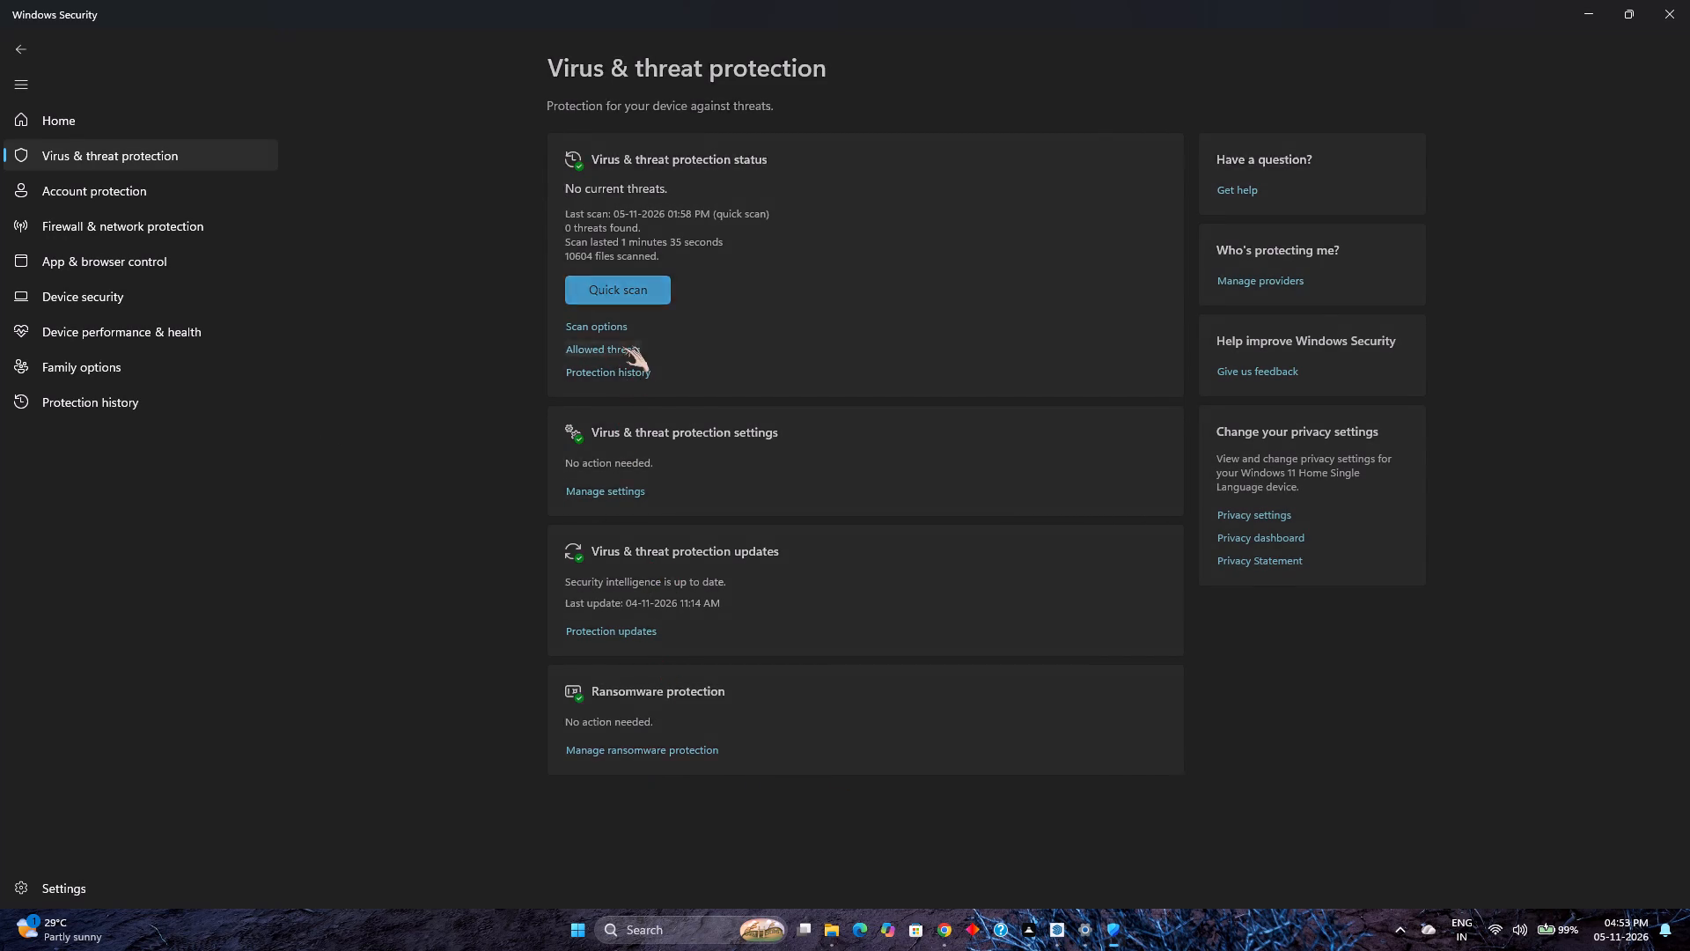
pyautogui.click(26, 55)
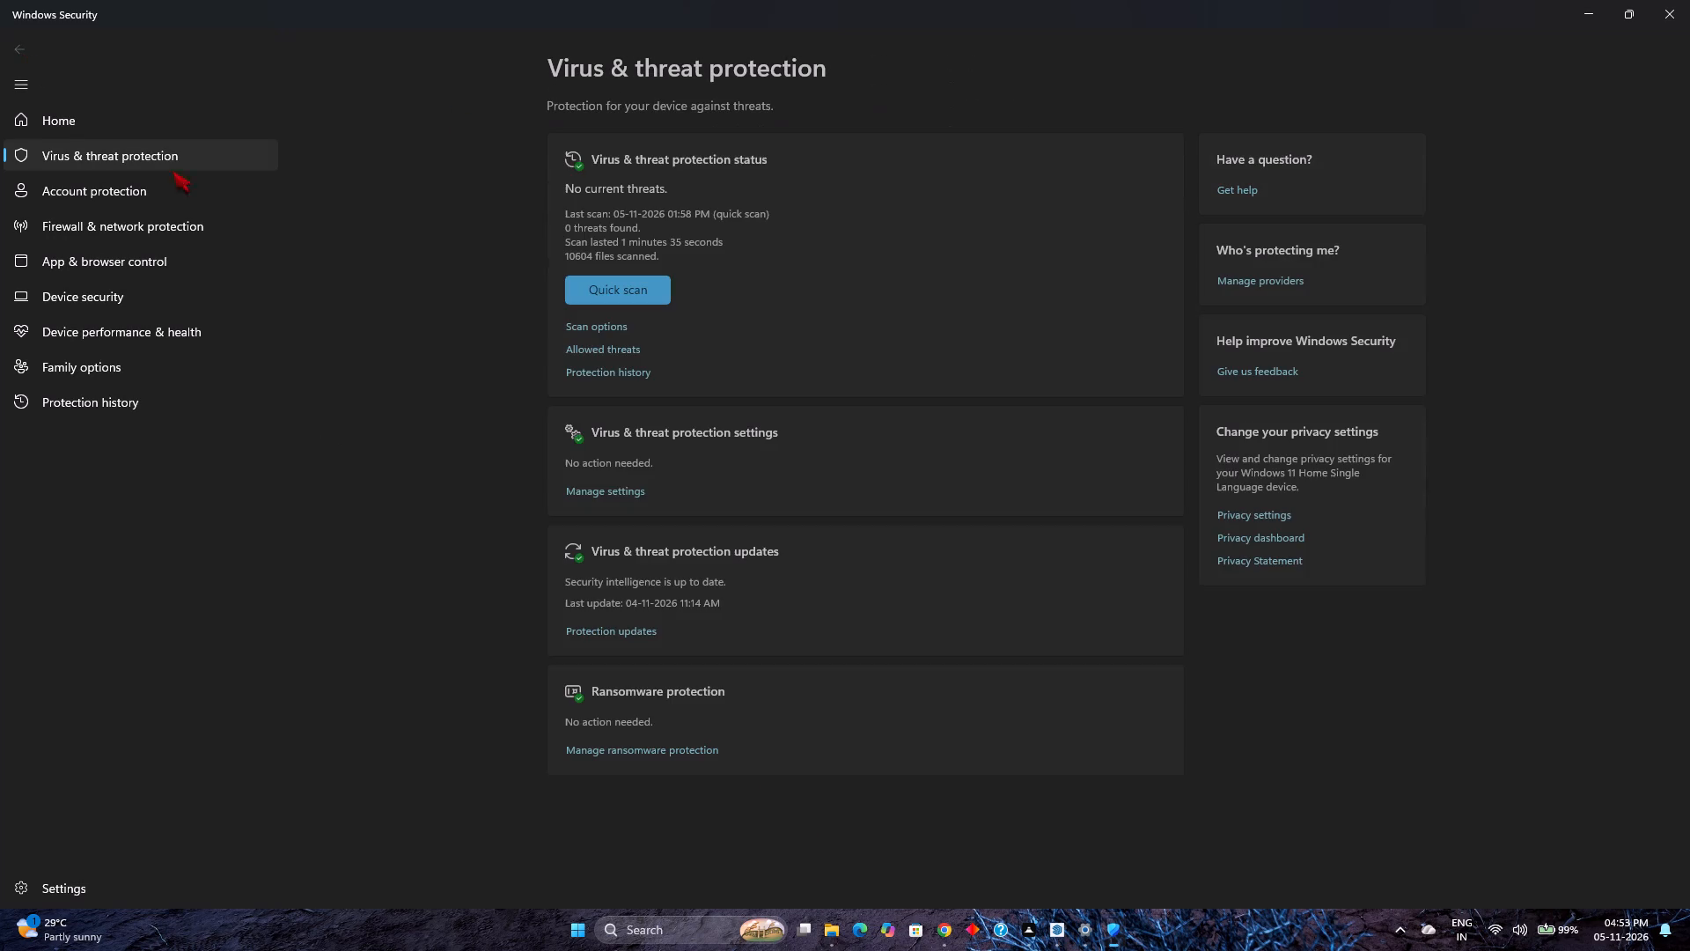
# Open the management page for the Virus & threat protection settings.
pyautogui.click(671, 412)
pyautogui.click(605, 496)
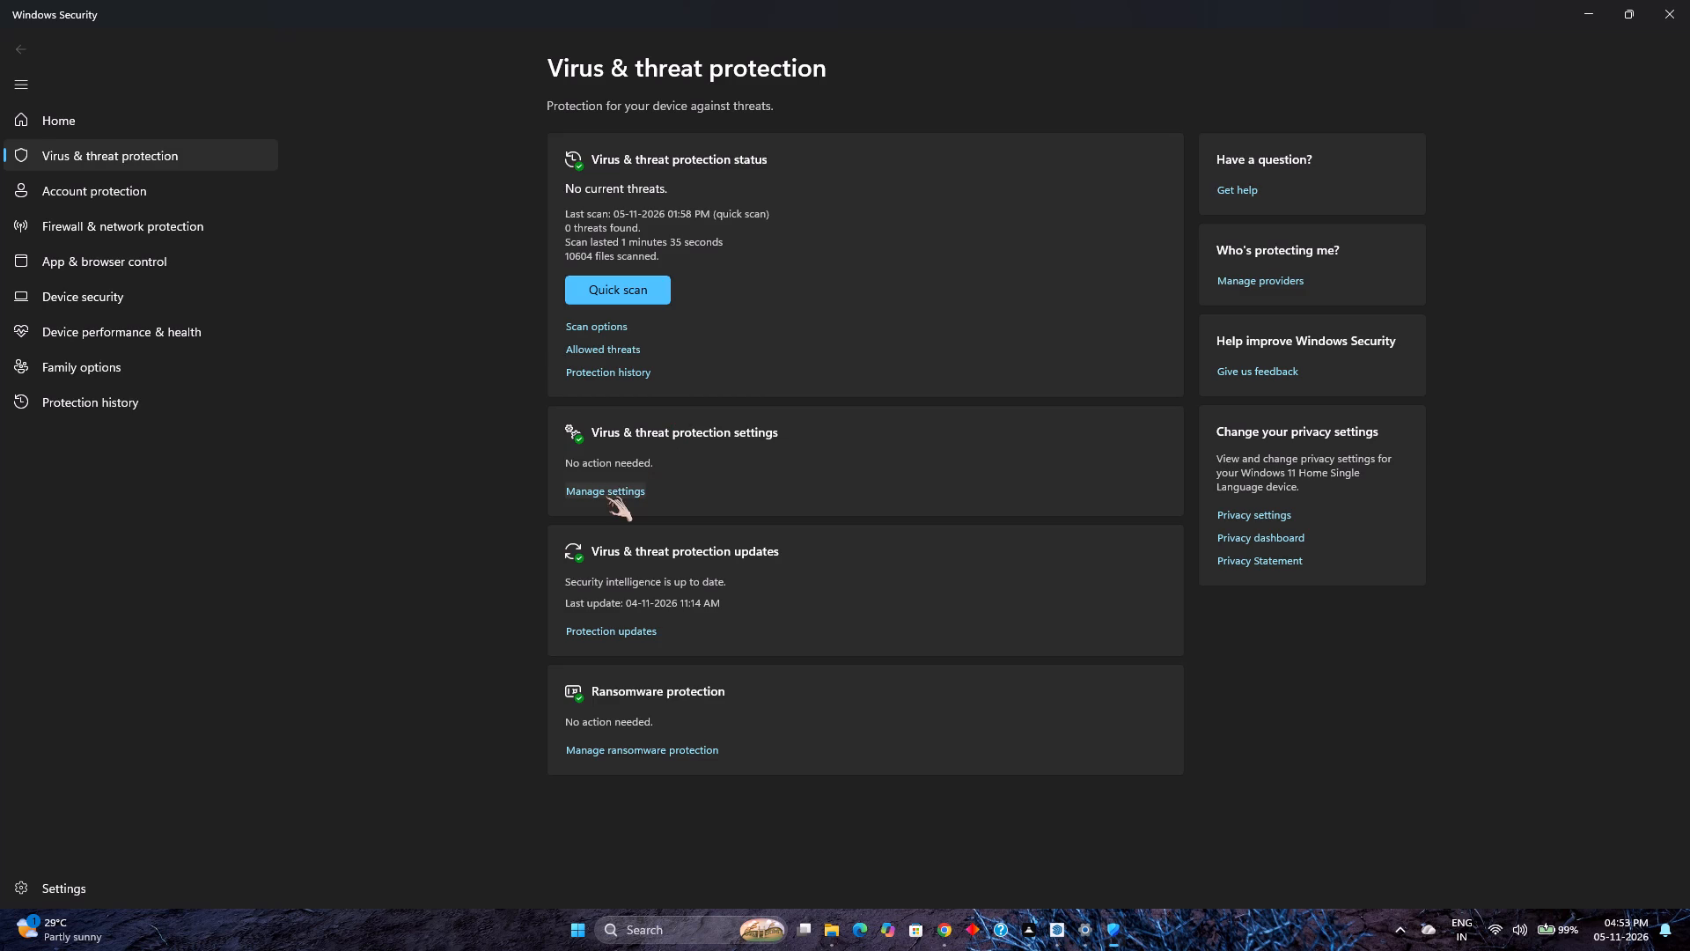
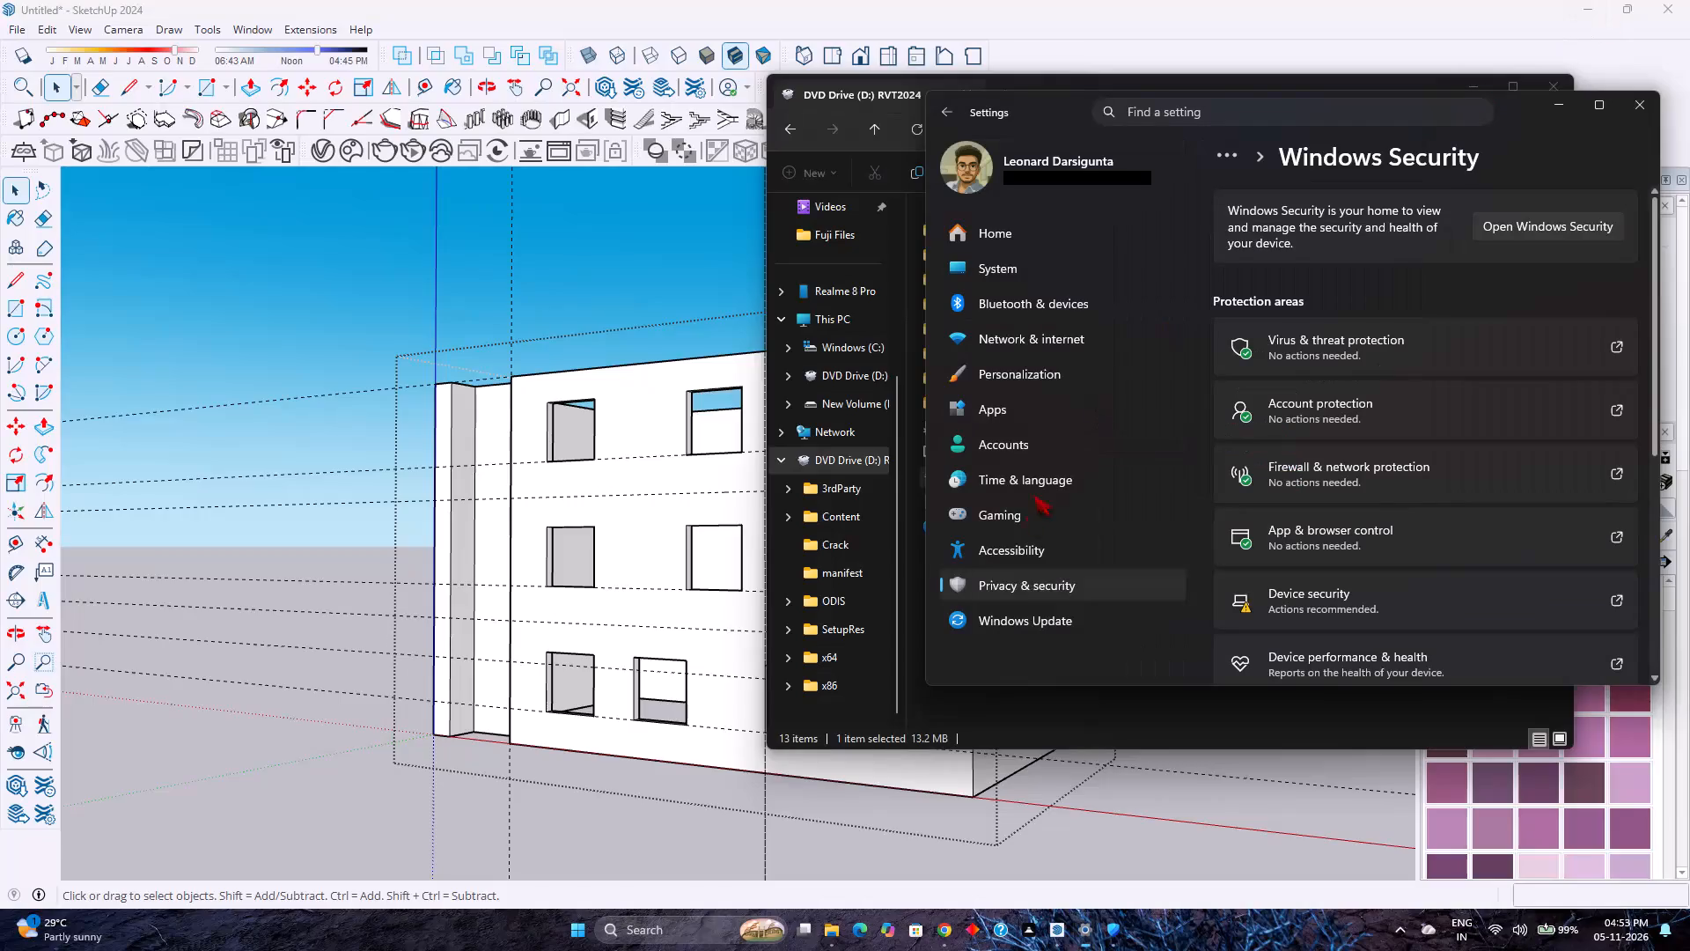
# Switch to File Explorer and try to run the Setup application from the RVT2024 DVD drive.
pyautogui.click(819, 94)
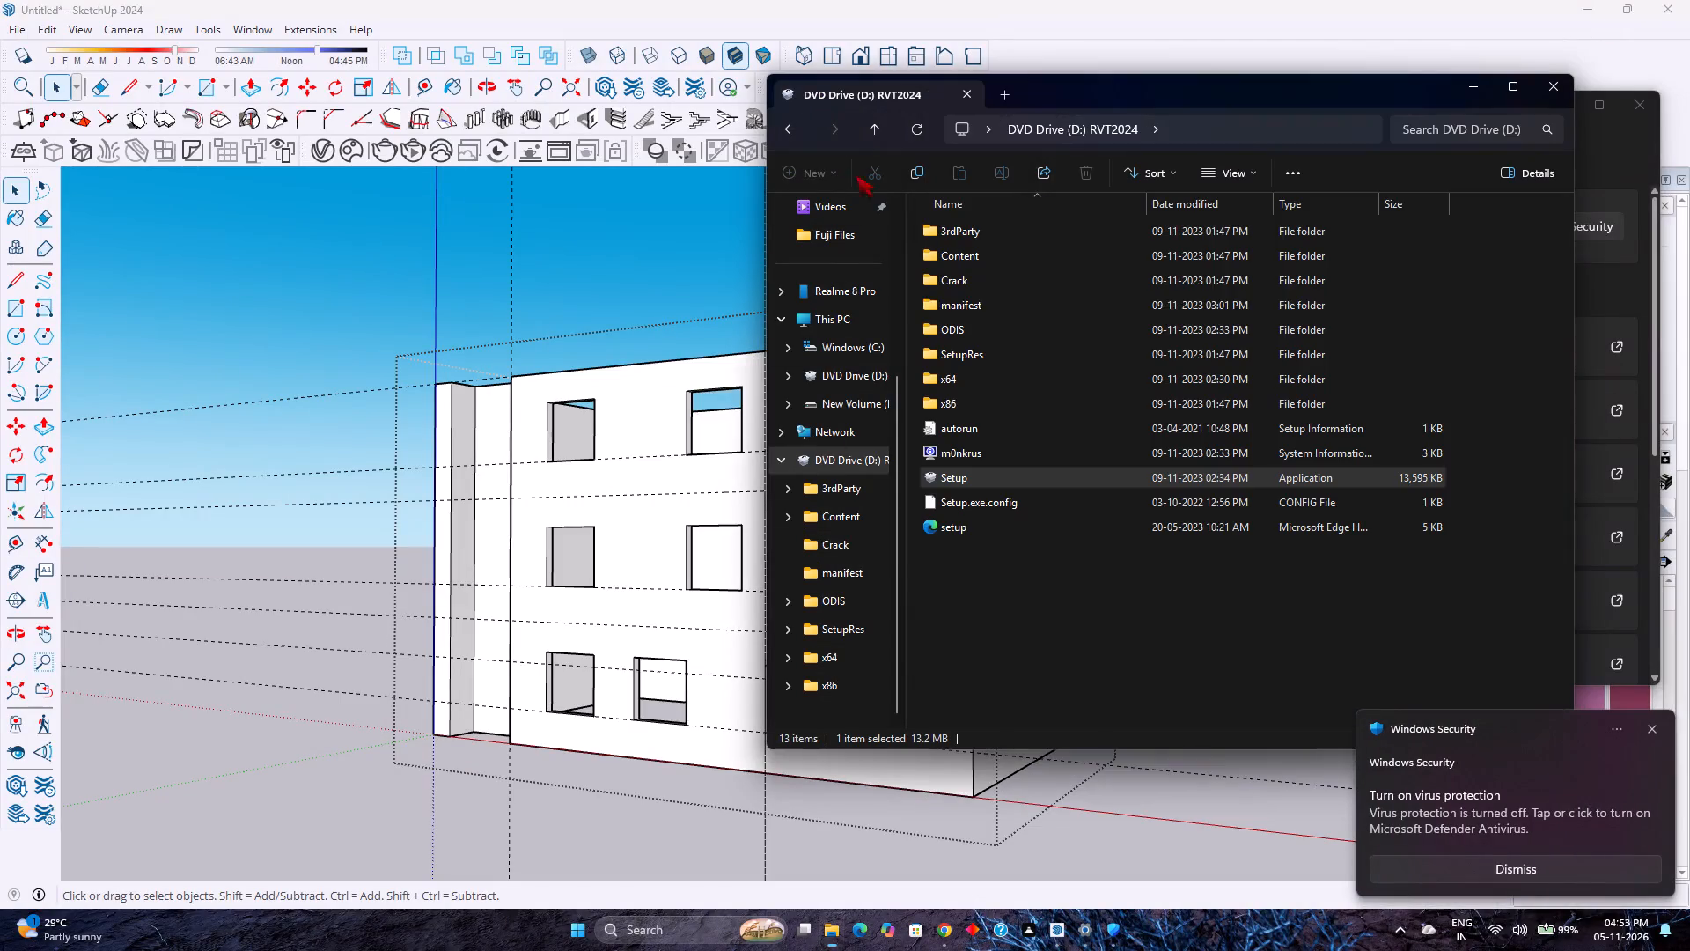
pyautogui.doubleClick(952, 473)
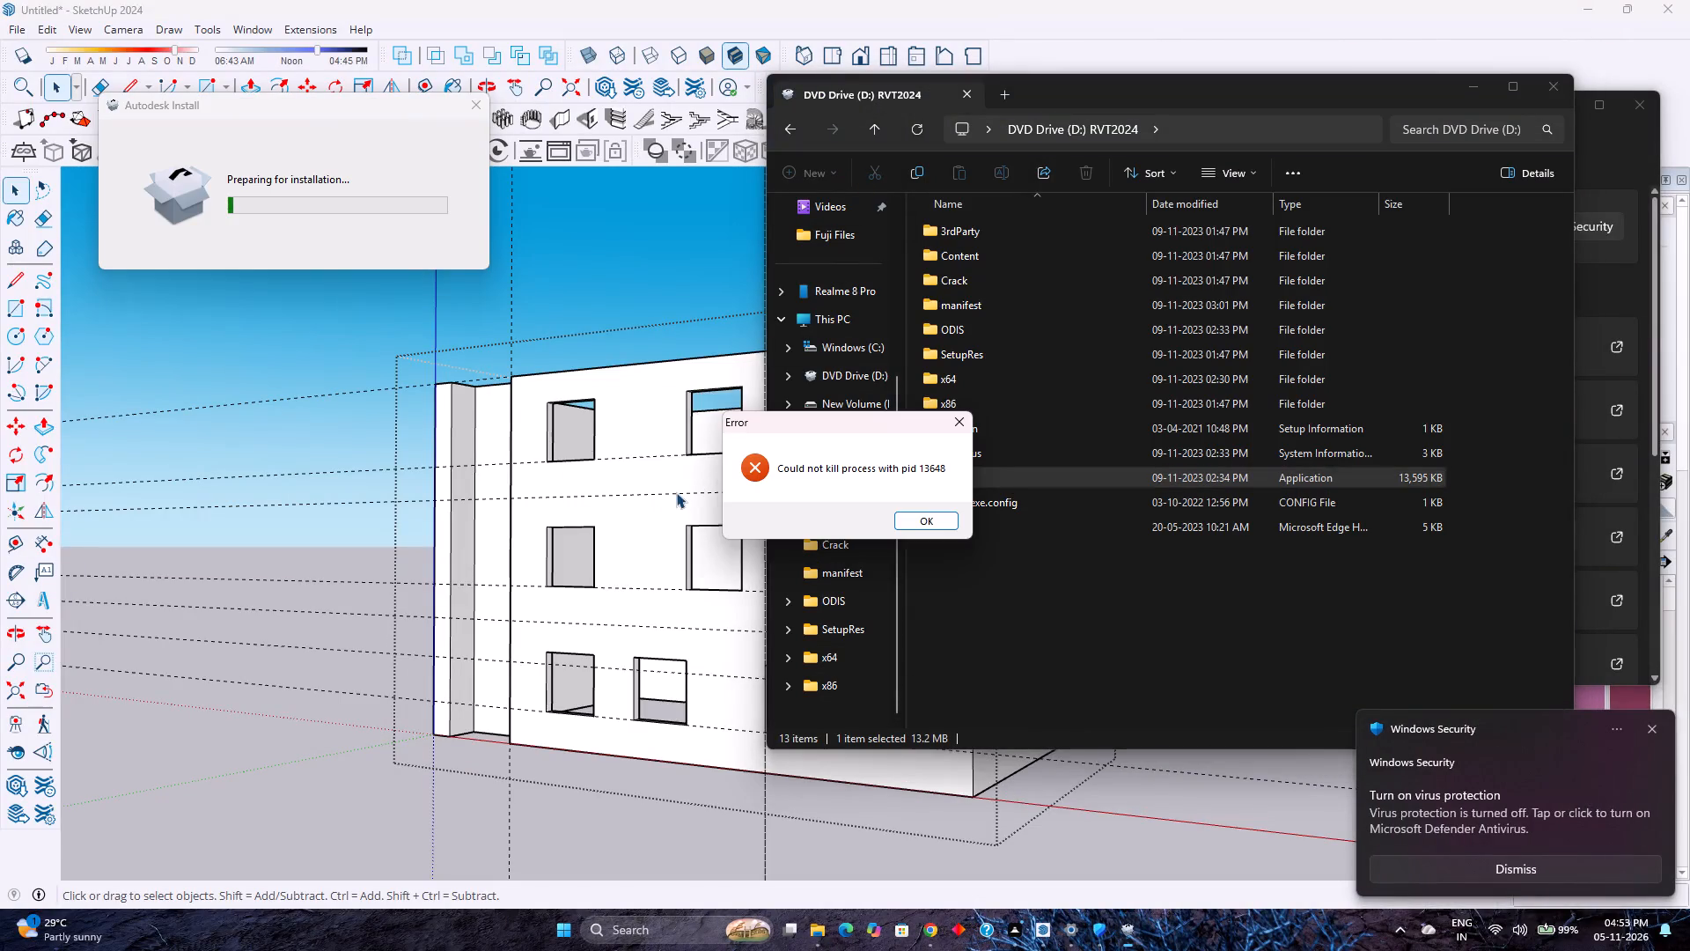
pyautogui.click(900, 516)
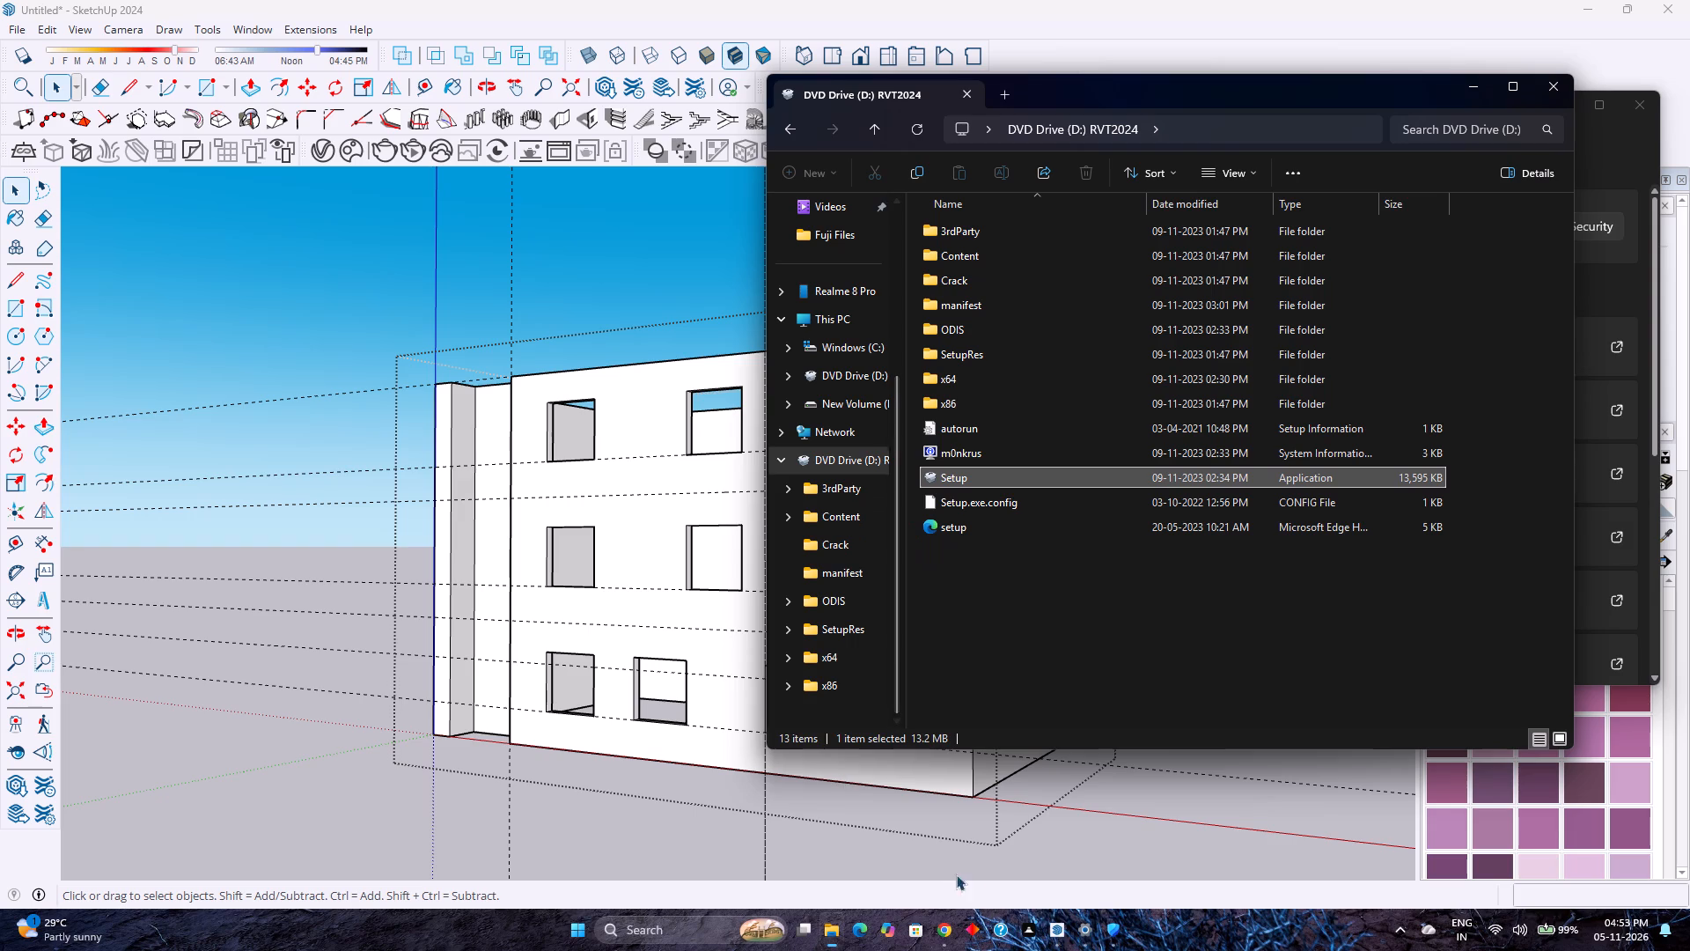
# Switch to Windows Security, turn real-time protection on, and close its window.
pyautogui.click(1113, 937)
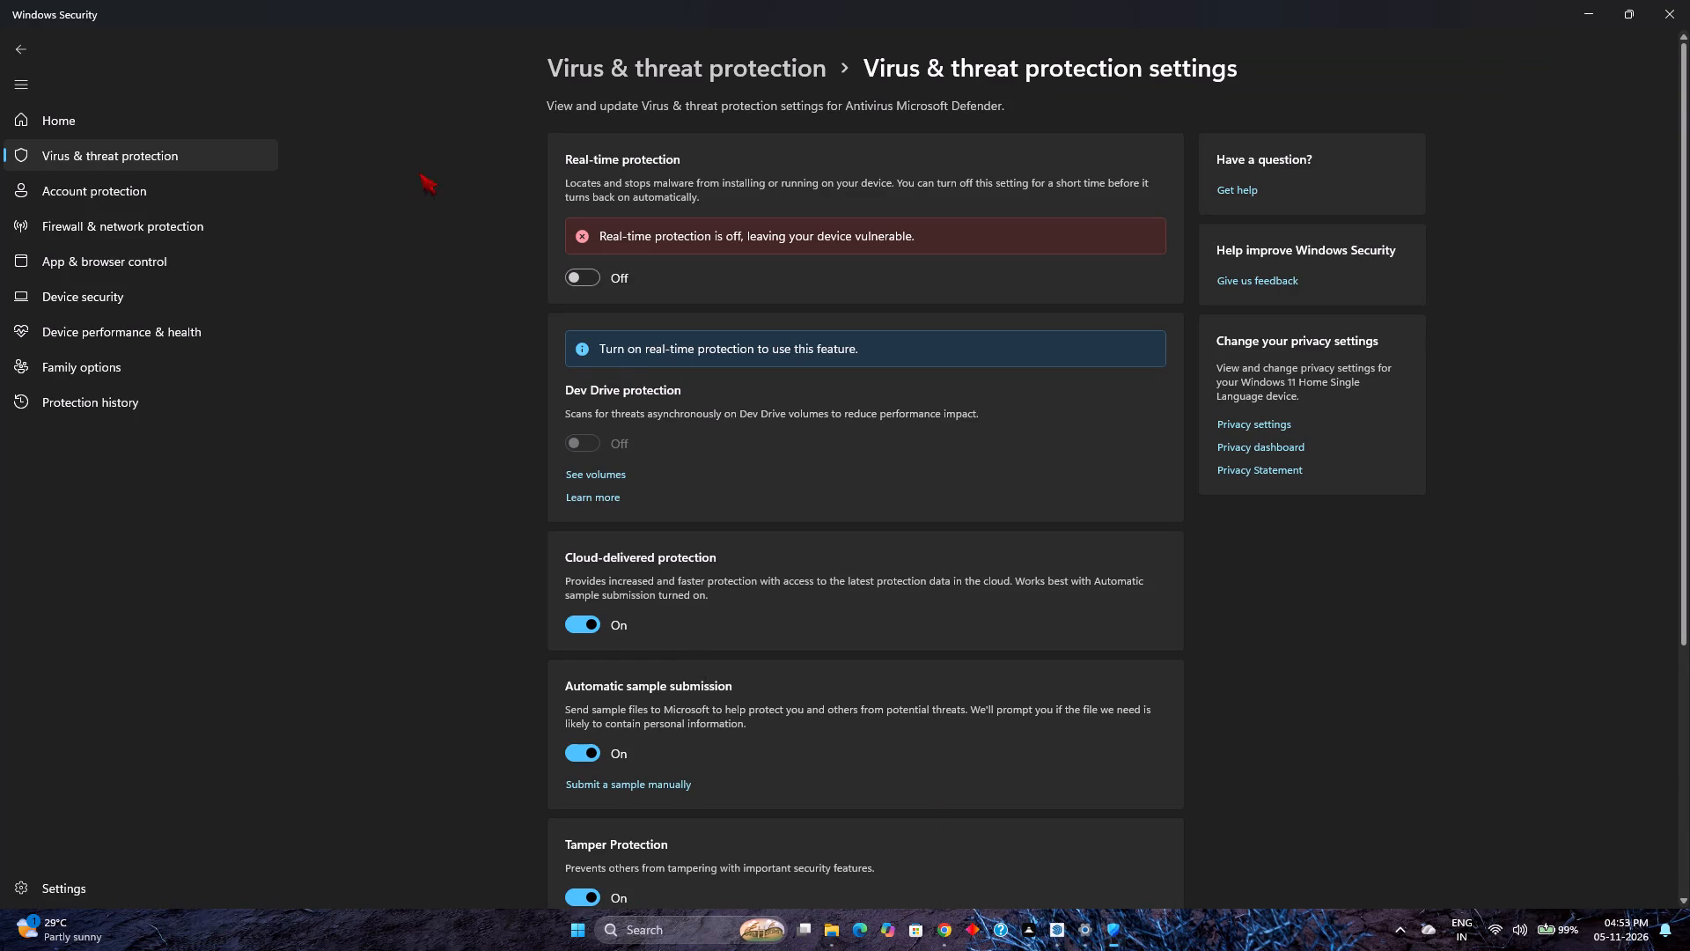
pyautogui.click(581, 277)
pyautogui.click(1656, 4)
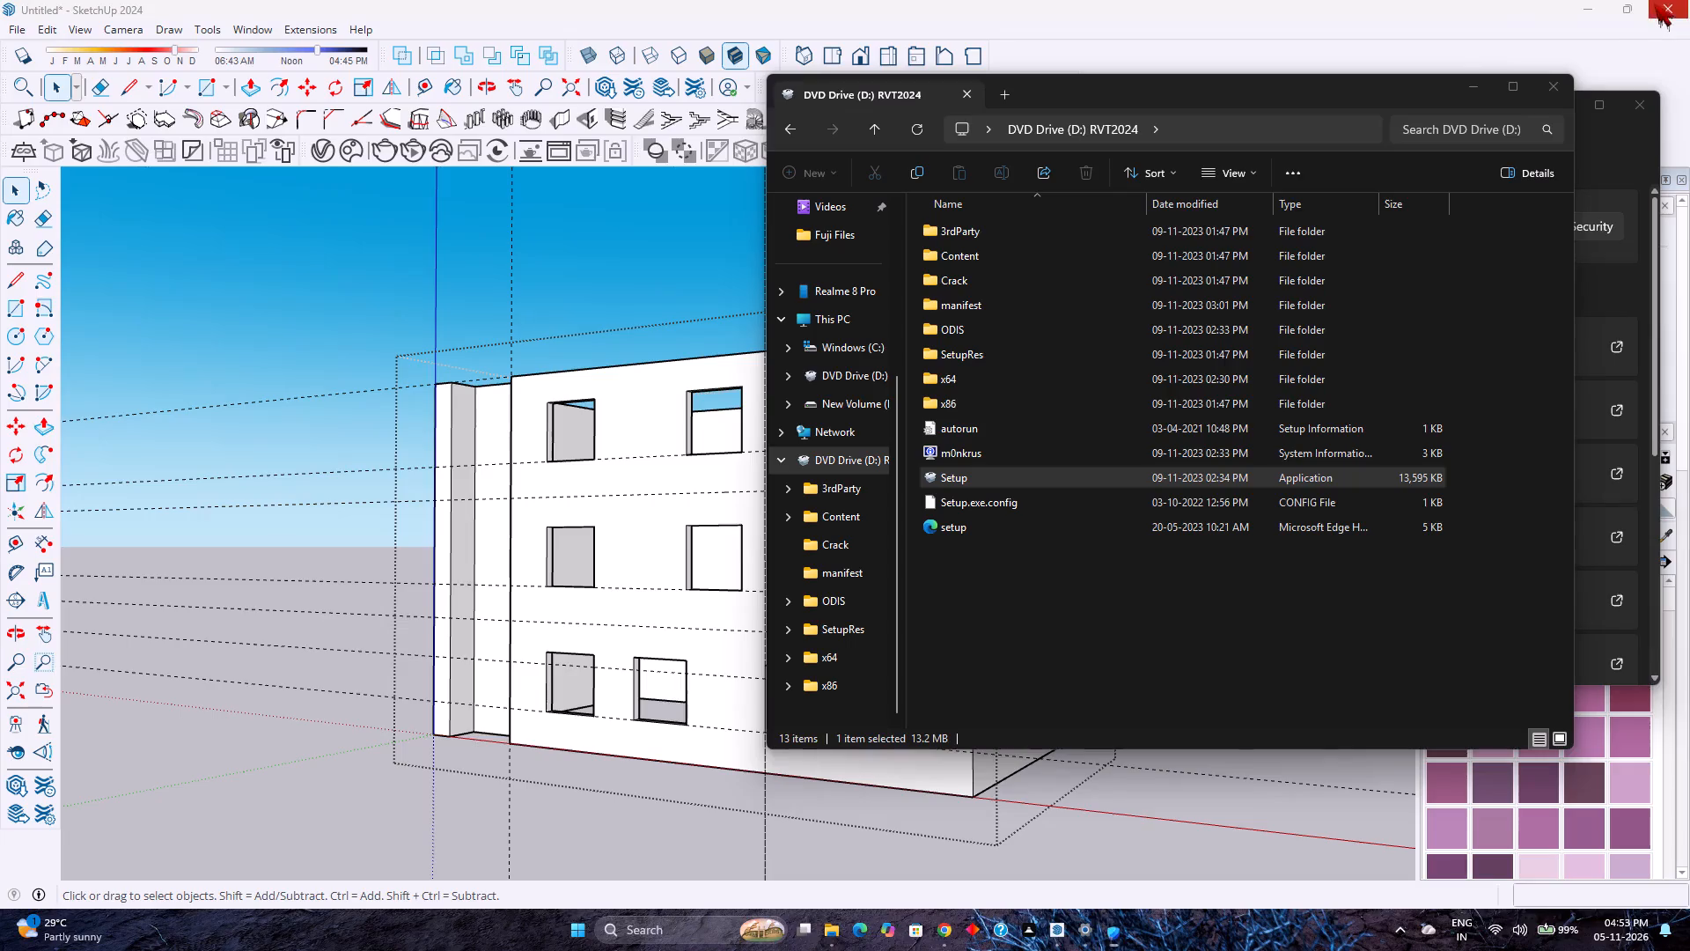
# Close the RVT2024 File Explorer window and the Settings window to return to the SketchUp building model.
pyautogui.click(1548, 92)
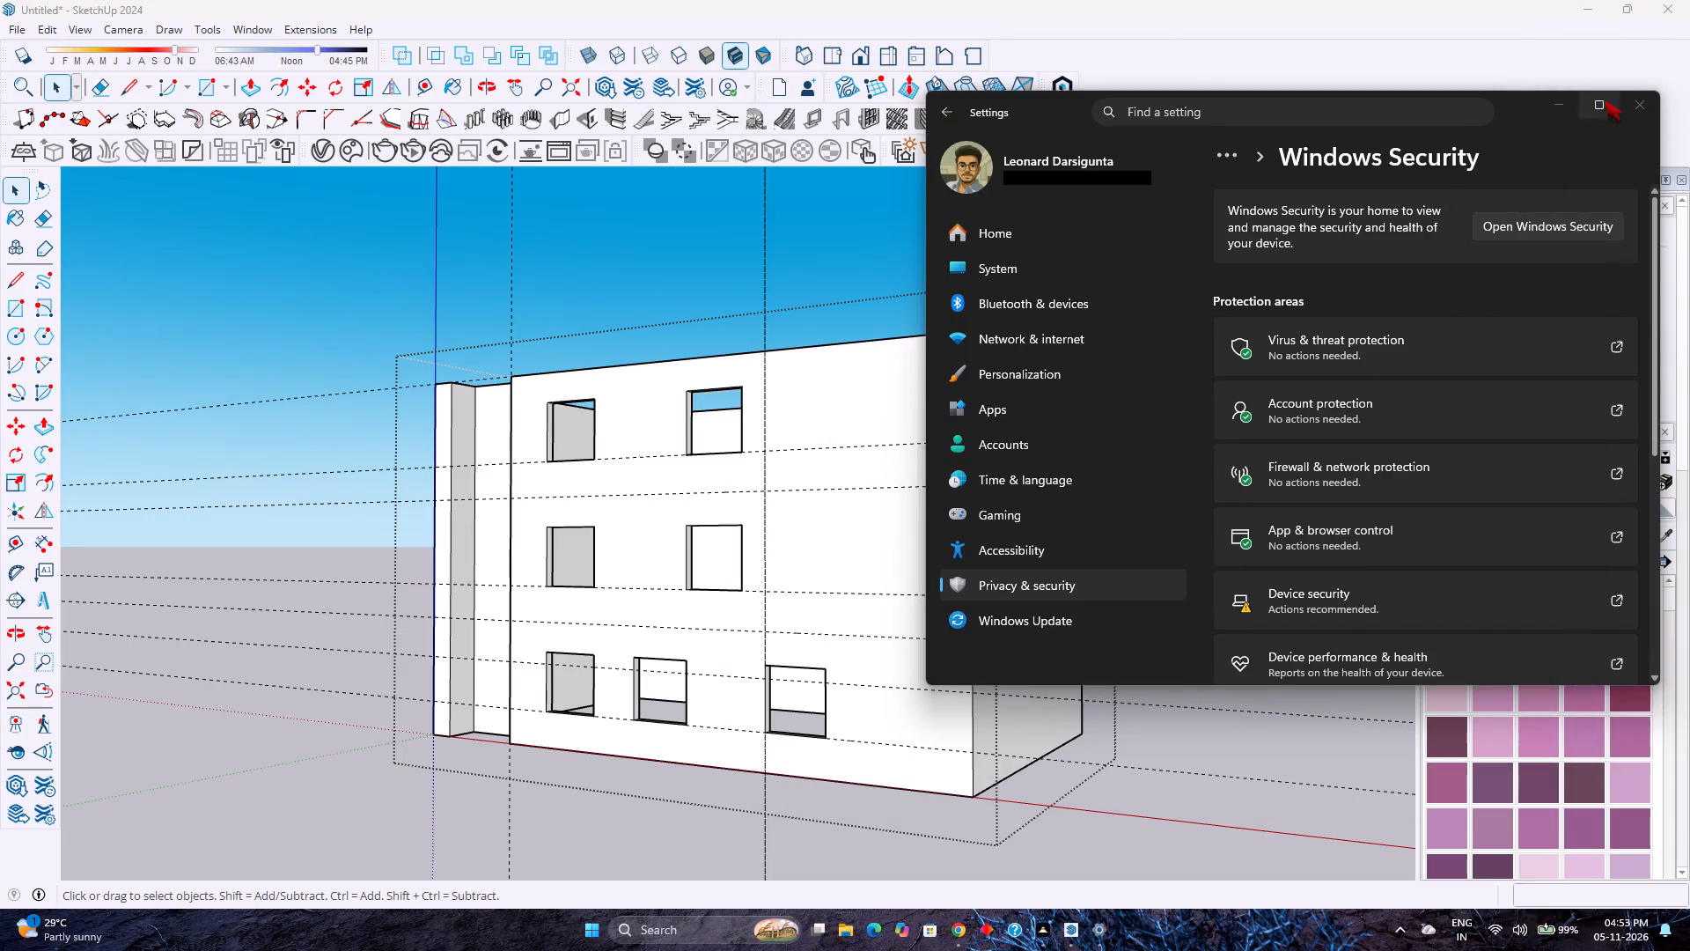
pyautogui.click(1628, 107)
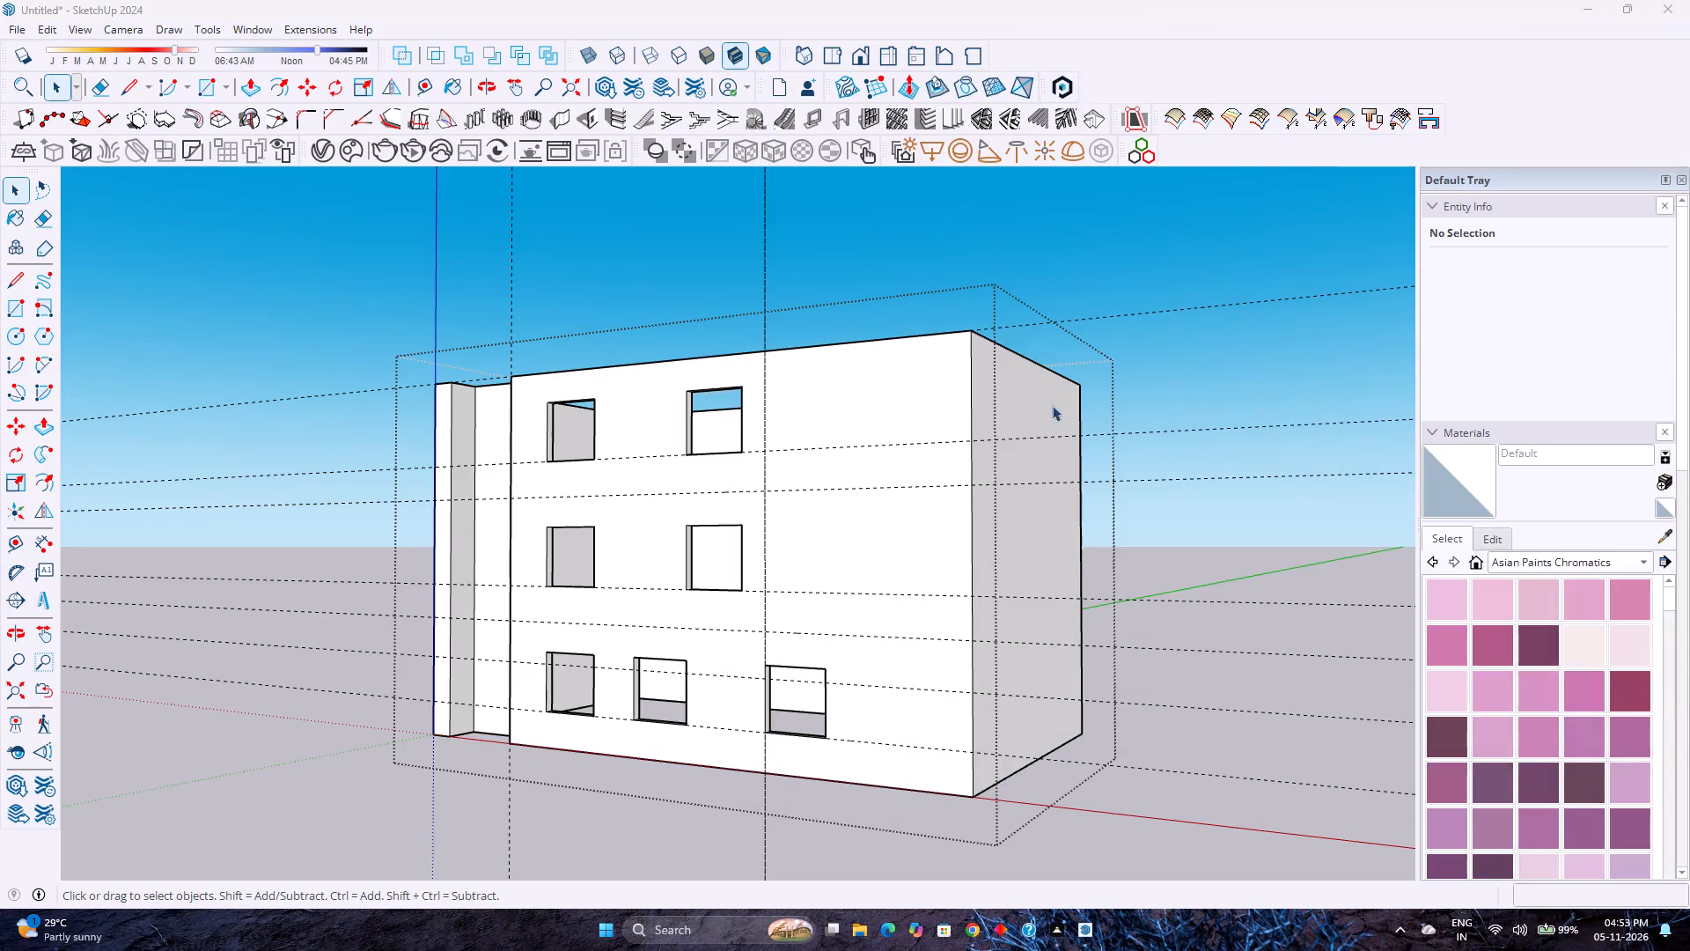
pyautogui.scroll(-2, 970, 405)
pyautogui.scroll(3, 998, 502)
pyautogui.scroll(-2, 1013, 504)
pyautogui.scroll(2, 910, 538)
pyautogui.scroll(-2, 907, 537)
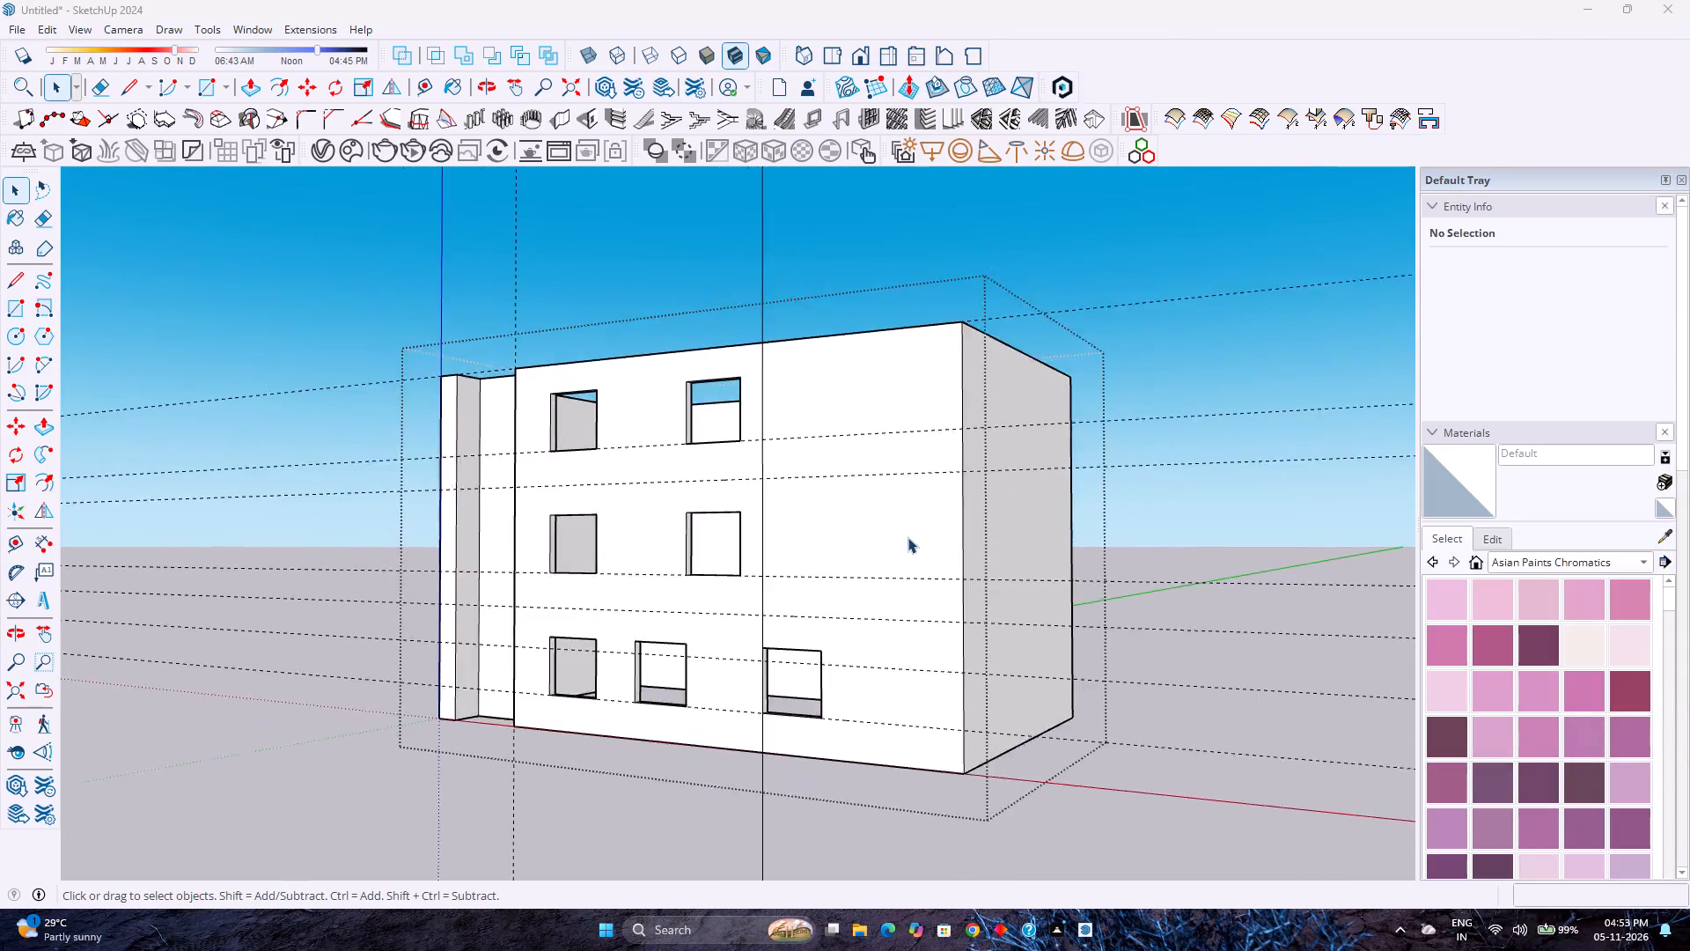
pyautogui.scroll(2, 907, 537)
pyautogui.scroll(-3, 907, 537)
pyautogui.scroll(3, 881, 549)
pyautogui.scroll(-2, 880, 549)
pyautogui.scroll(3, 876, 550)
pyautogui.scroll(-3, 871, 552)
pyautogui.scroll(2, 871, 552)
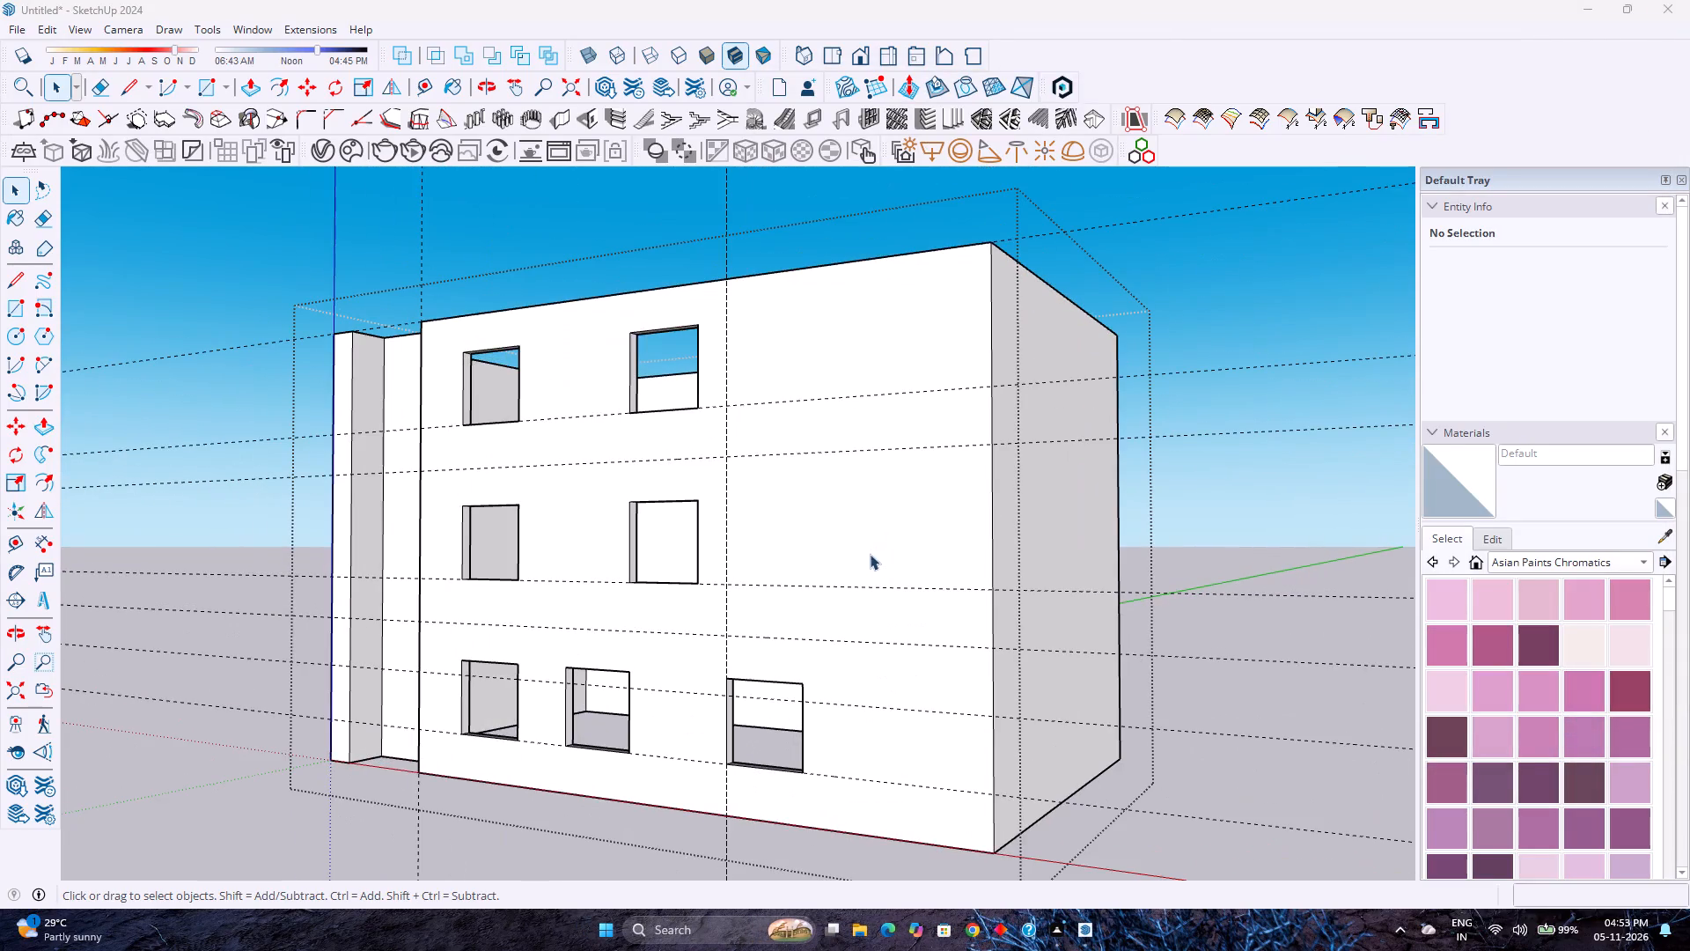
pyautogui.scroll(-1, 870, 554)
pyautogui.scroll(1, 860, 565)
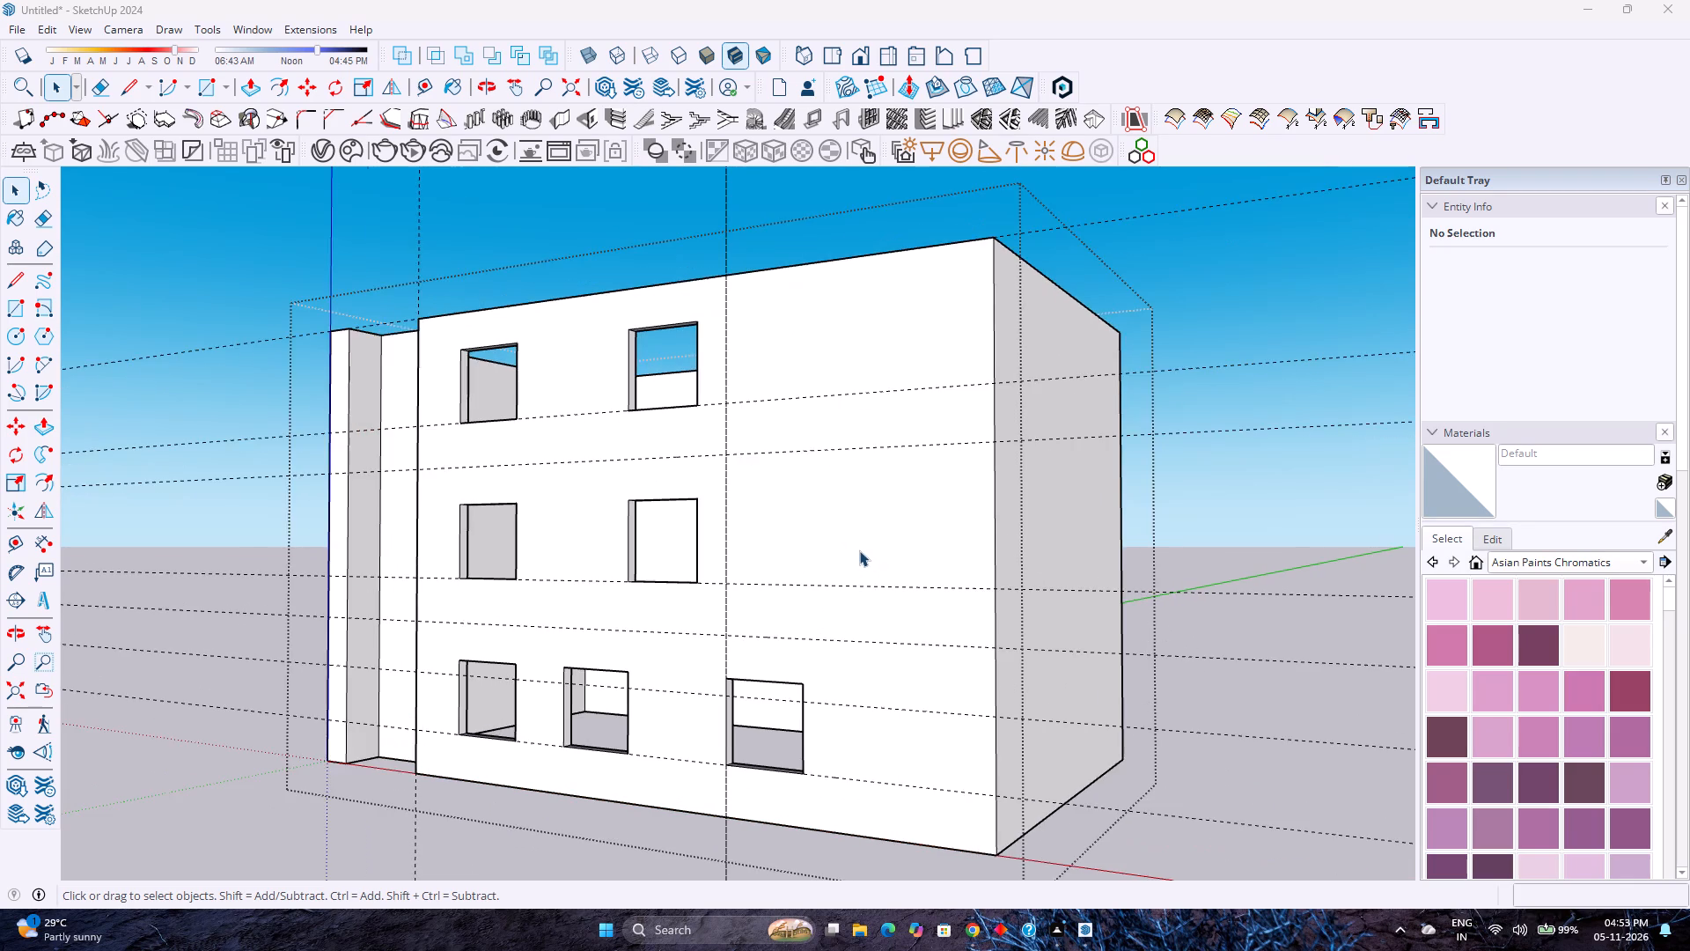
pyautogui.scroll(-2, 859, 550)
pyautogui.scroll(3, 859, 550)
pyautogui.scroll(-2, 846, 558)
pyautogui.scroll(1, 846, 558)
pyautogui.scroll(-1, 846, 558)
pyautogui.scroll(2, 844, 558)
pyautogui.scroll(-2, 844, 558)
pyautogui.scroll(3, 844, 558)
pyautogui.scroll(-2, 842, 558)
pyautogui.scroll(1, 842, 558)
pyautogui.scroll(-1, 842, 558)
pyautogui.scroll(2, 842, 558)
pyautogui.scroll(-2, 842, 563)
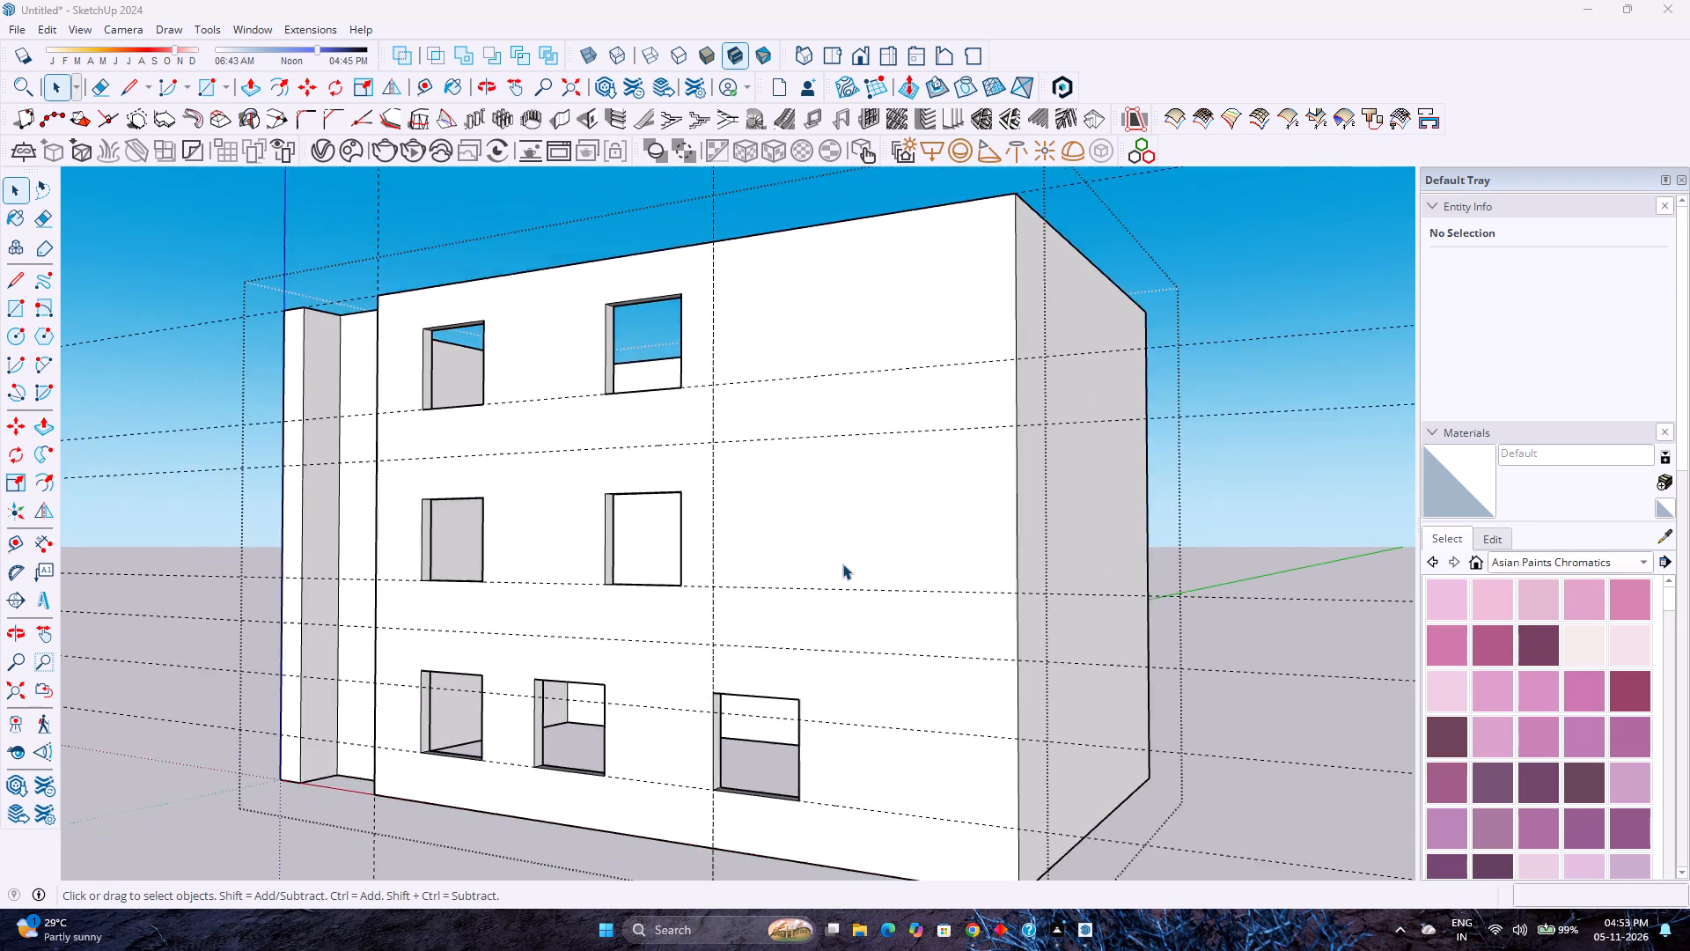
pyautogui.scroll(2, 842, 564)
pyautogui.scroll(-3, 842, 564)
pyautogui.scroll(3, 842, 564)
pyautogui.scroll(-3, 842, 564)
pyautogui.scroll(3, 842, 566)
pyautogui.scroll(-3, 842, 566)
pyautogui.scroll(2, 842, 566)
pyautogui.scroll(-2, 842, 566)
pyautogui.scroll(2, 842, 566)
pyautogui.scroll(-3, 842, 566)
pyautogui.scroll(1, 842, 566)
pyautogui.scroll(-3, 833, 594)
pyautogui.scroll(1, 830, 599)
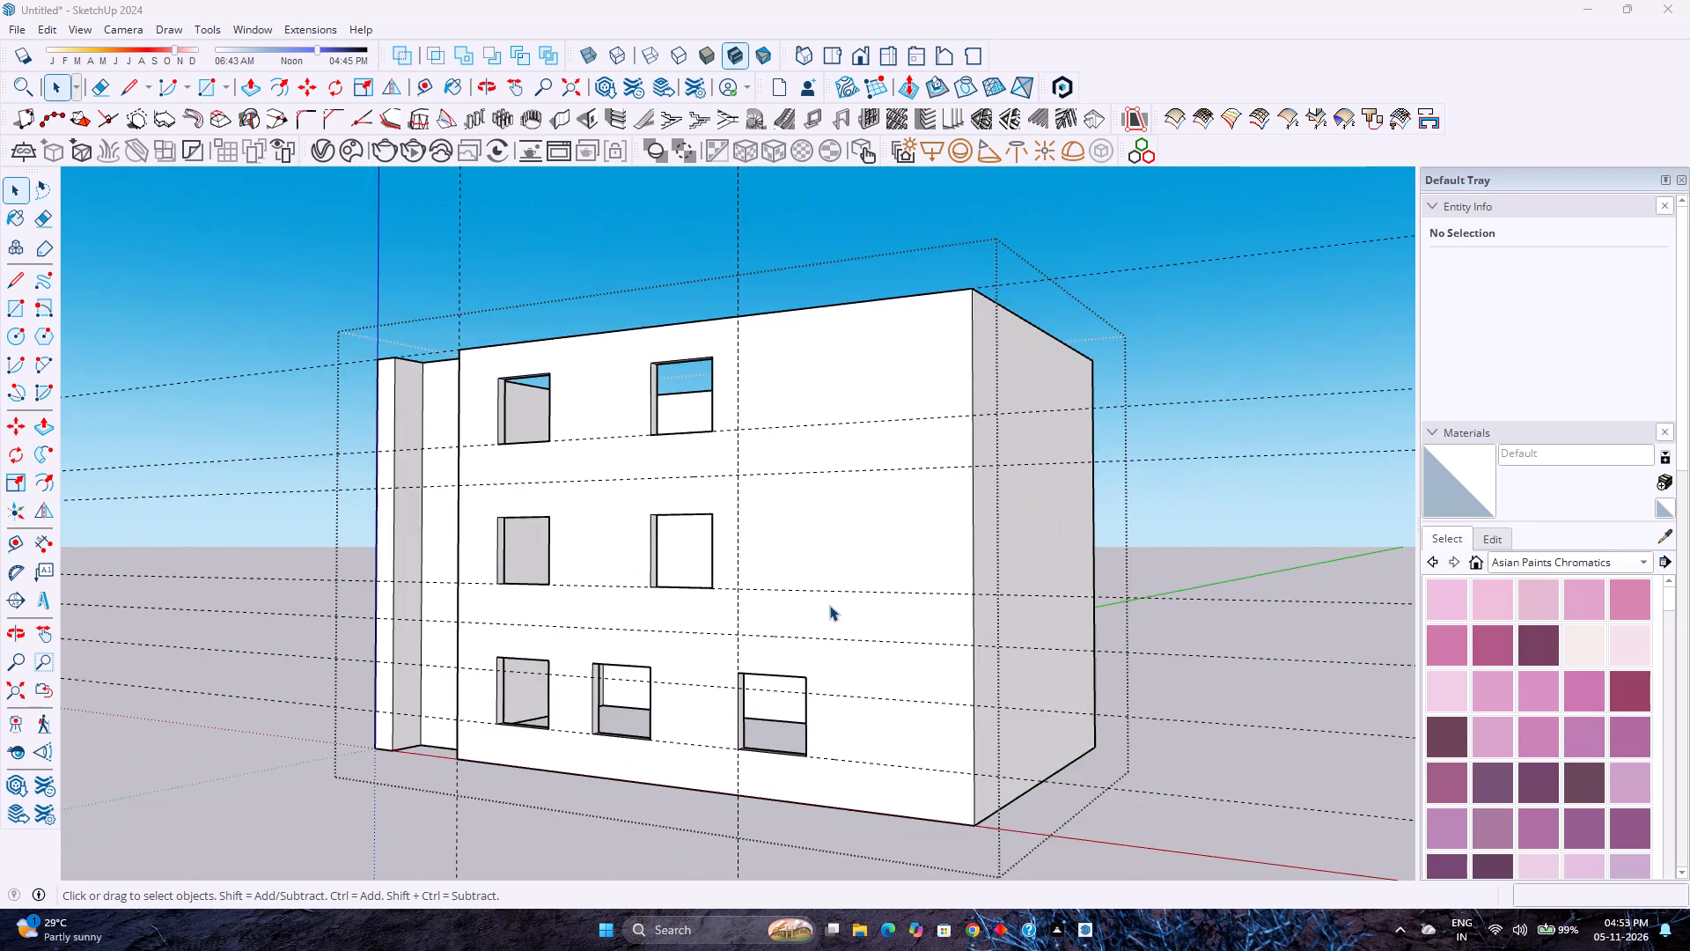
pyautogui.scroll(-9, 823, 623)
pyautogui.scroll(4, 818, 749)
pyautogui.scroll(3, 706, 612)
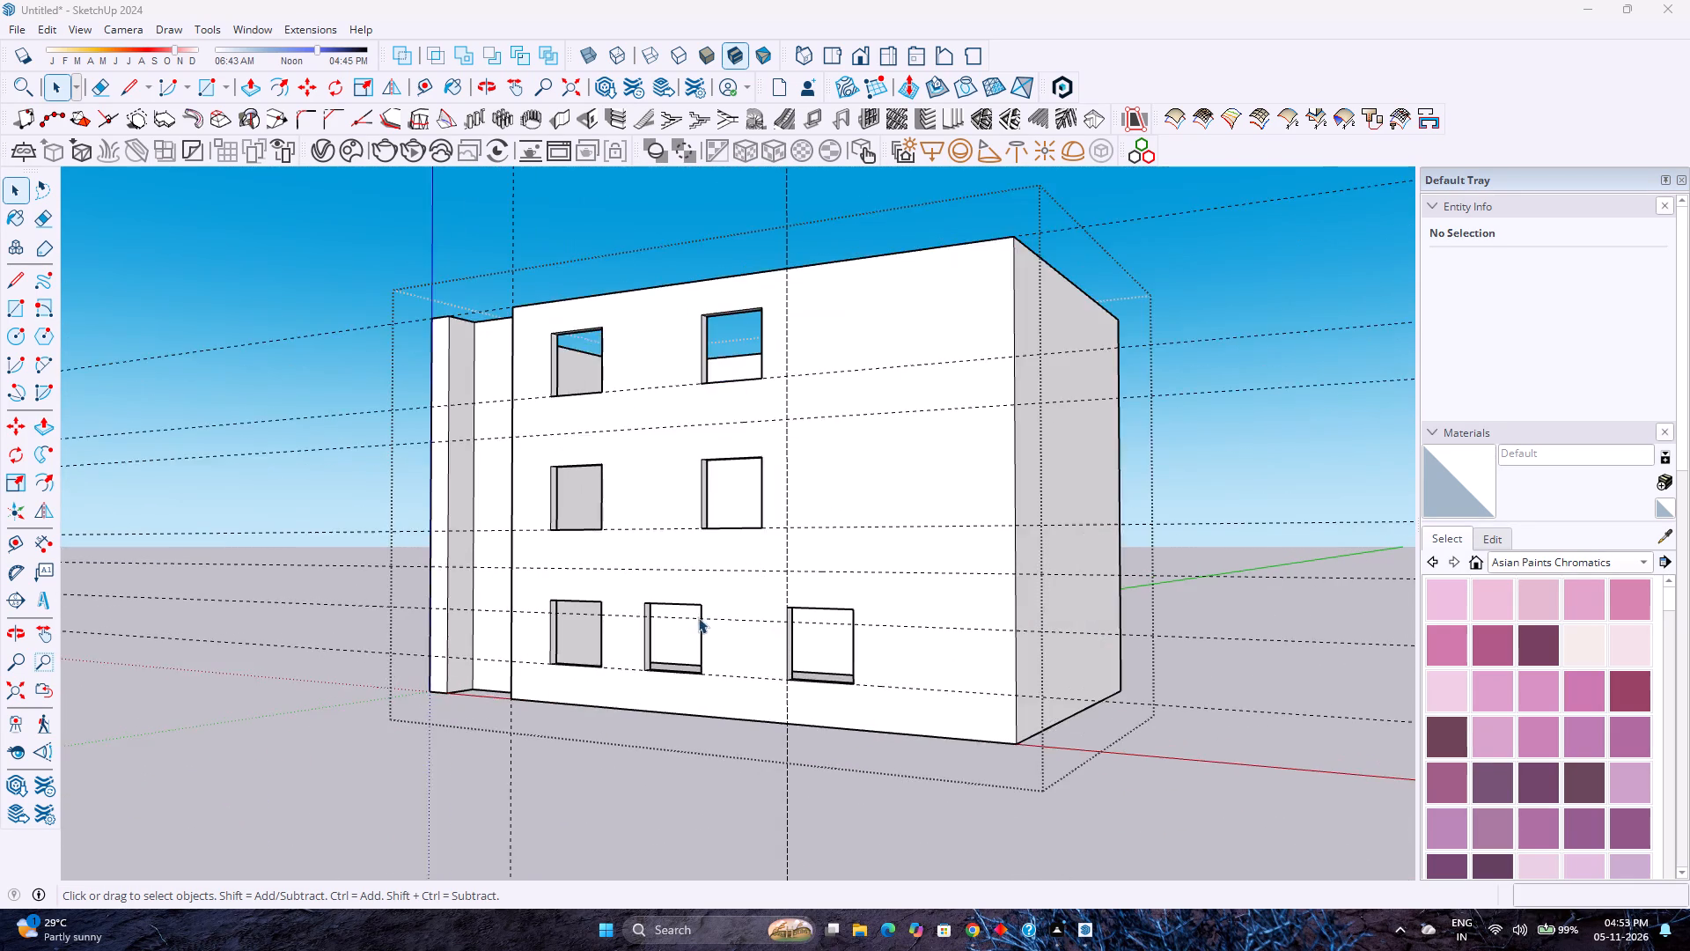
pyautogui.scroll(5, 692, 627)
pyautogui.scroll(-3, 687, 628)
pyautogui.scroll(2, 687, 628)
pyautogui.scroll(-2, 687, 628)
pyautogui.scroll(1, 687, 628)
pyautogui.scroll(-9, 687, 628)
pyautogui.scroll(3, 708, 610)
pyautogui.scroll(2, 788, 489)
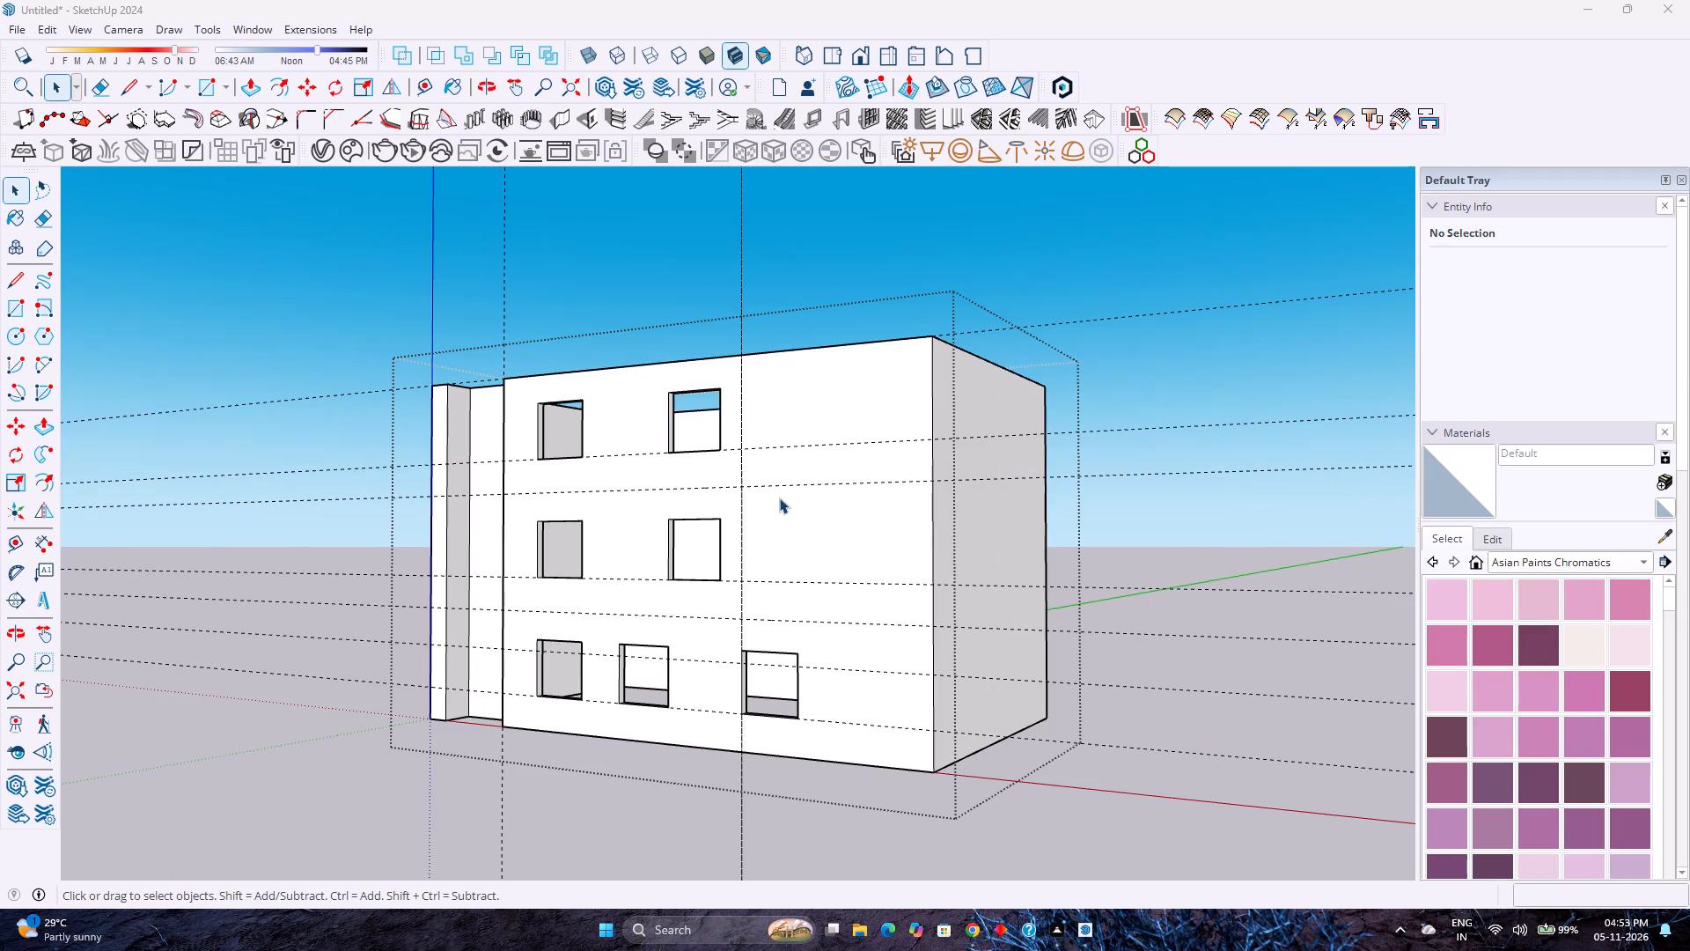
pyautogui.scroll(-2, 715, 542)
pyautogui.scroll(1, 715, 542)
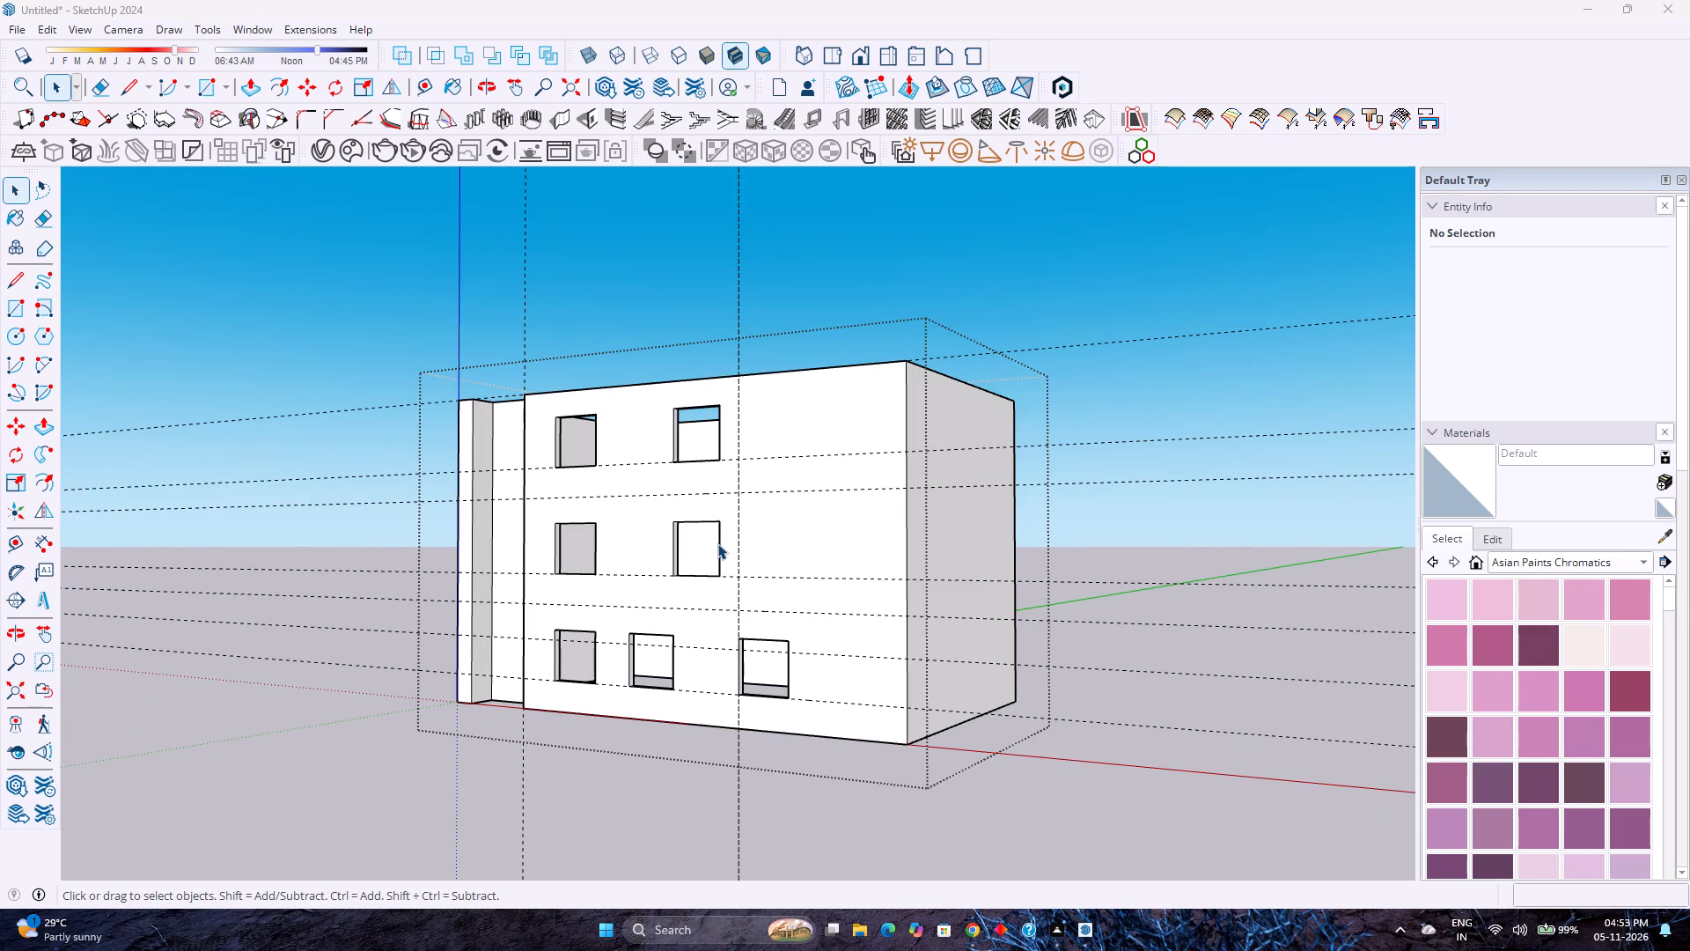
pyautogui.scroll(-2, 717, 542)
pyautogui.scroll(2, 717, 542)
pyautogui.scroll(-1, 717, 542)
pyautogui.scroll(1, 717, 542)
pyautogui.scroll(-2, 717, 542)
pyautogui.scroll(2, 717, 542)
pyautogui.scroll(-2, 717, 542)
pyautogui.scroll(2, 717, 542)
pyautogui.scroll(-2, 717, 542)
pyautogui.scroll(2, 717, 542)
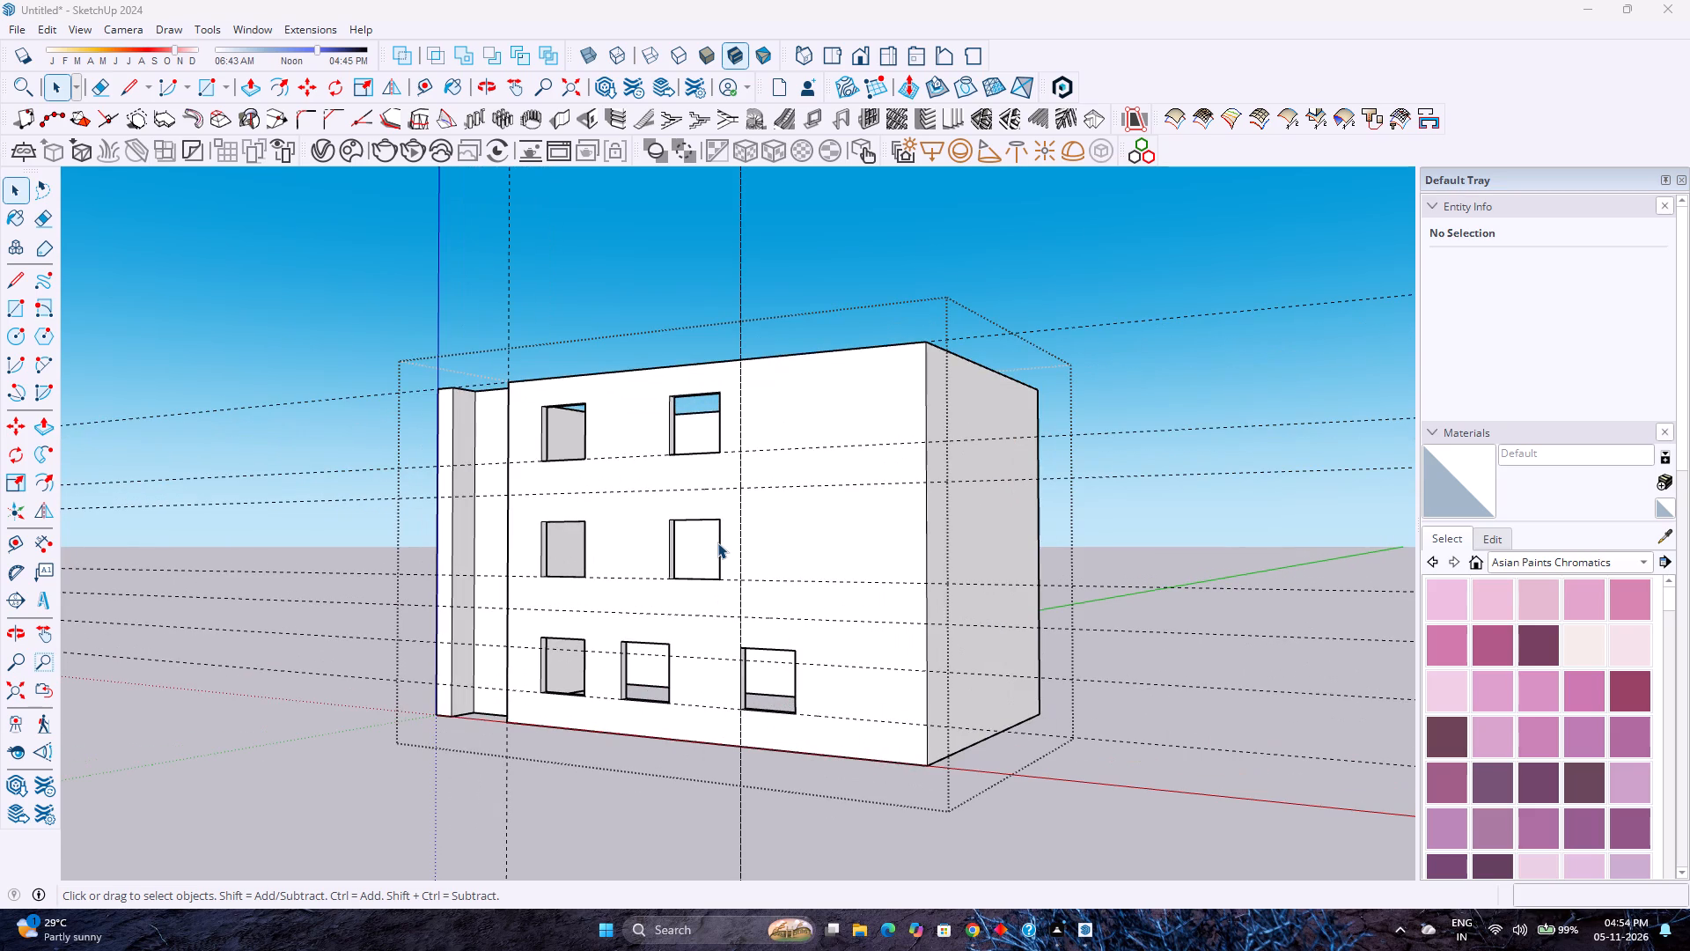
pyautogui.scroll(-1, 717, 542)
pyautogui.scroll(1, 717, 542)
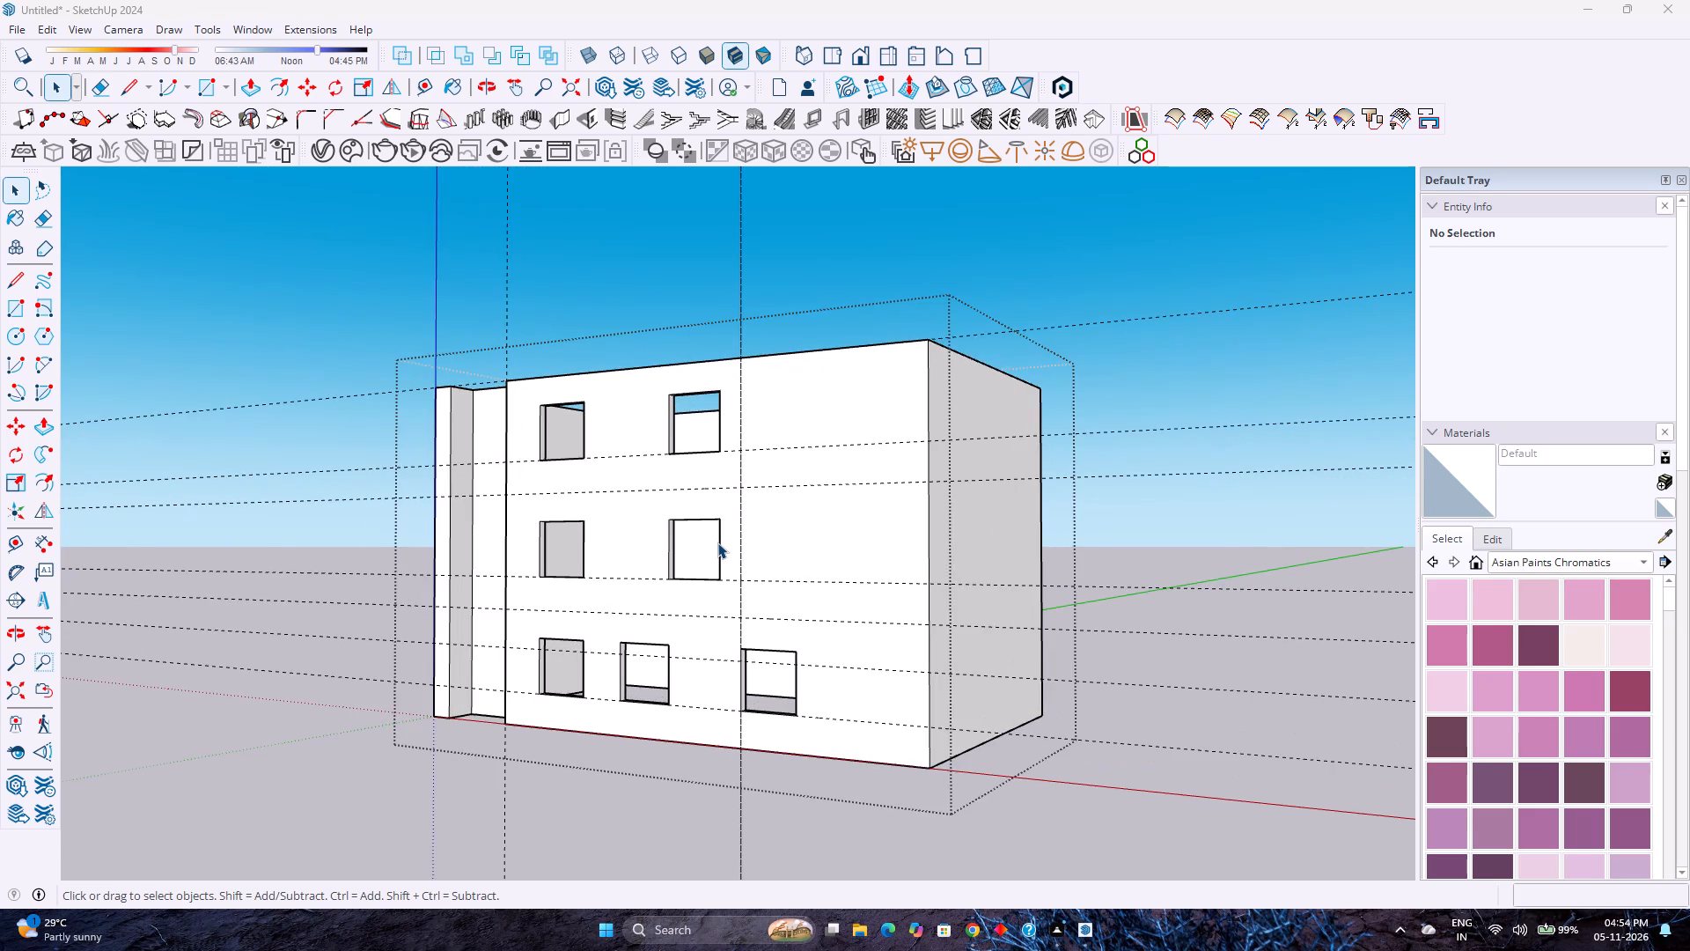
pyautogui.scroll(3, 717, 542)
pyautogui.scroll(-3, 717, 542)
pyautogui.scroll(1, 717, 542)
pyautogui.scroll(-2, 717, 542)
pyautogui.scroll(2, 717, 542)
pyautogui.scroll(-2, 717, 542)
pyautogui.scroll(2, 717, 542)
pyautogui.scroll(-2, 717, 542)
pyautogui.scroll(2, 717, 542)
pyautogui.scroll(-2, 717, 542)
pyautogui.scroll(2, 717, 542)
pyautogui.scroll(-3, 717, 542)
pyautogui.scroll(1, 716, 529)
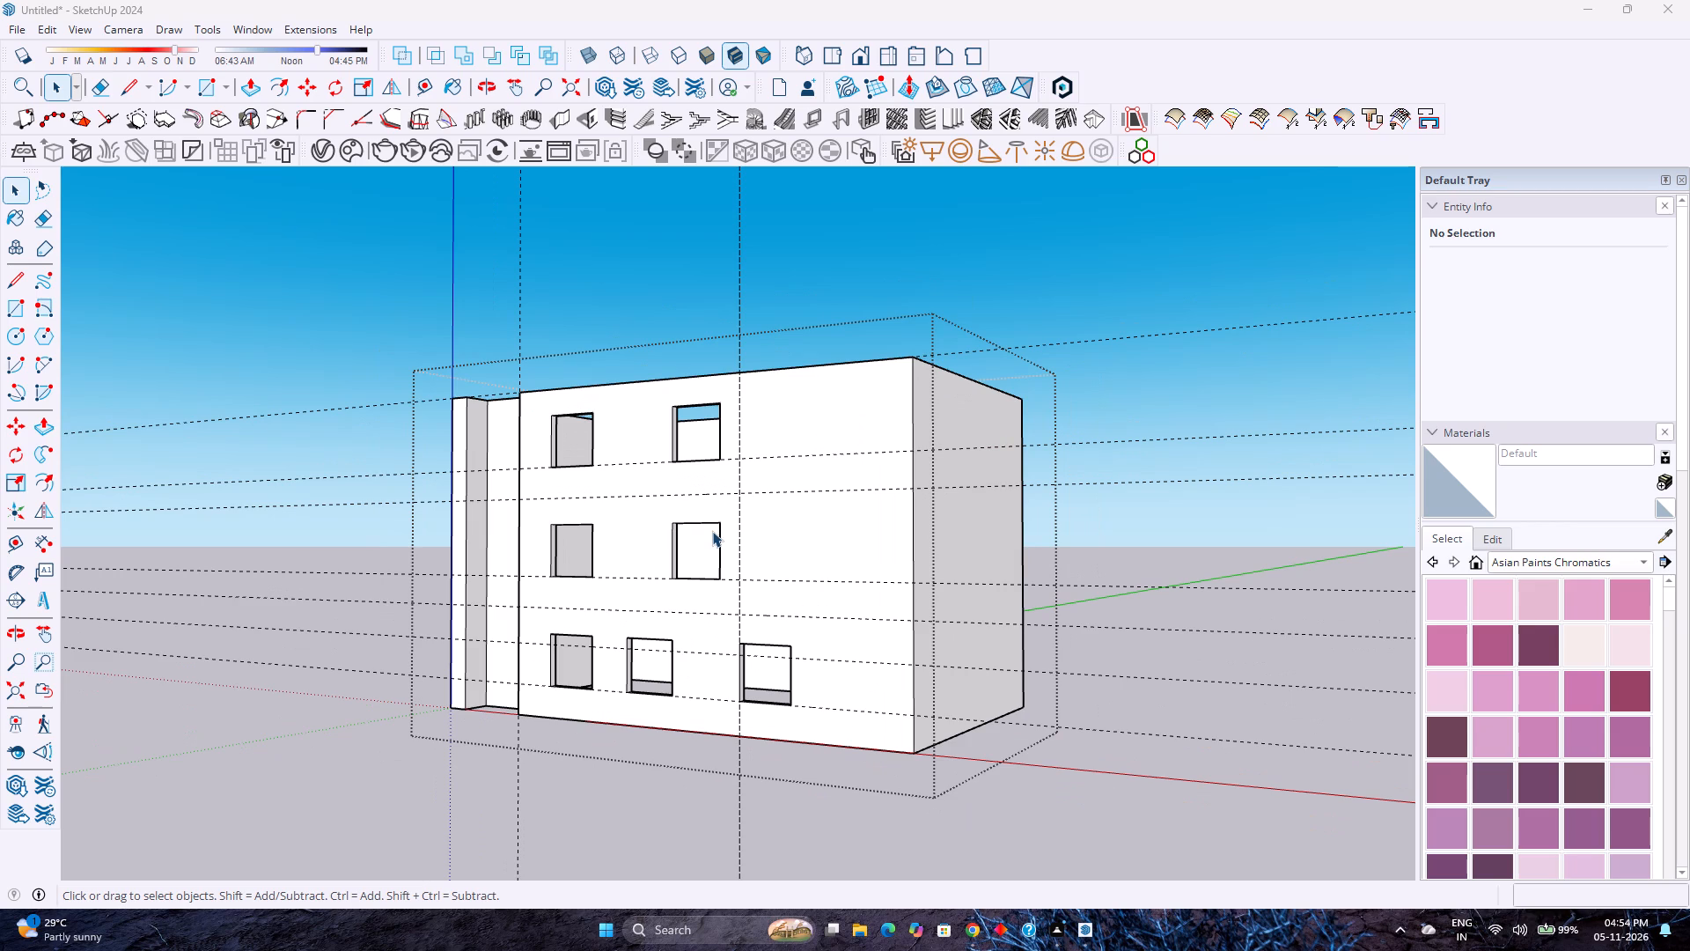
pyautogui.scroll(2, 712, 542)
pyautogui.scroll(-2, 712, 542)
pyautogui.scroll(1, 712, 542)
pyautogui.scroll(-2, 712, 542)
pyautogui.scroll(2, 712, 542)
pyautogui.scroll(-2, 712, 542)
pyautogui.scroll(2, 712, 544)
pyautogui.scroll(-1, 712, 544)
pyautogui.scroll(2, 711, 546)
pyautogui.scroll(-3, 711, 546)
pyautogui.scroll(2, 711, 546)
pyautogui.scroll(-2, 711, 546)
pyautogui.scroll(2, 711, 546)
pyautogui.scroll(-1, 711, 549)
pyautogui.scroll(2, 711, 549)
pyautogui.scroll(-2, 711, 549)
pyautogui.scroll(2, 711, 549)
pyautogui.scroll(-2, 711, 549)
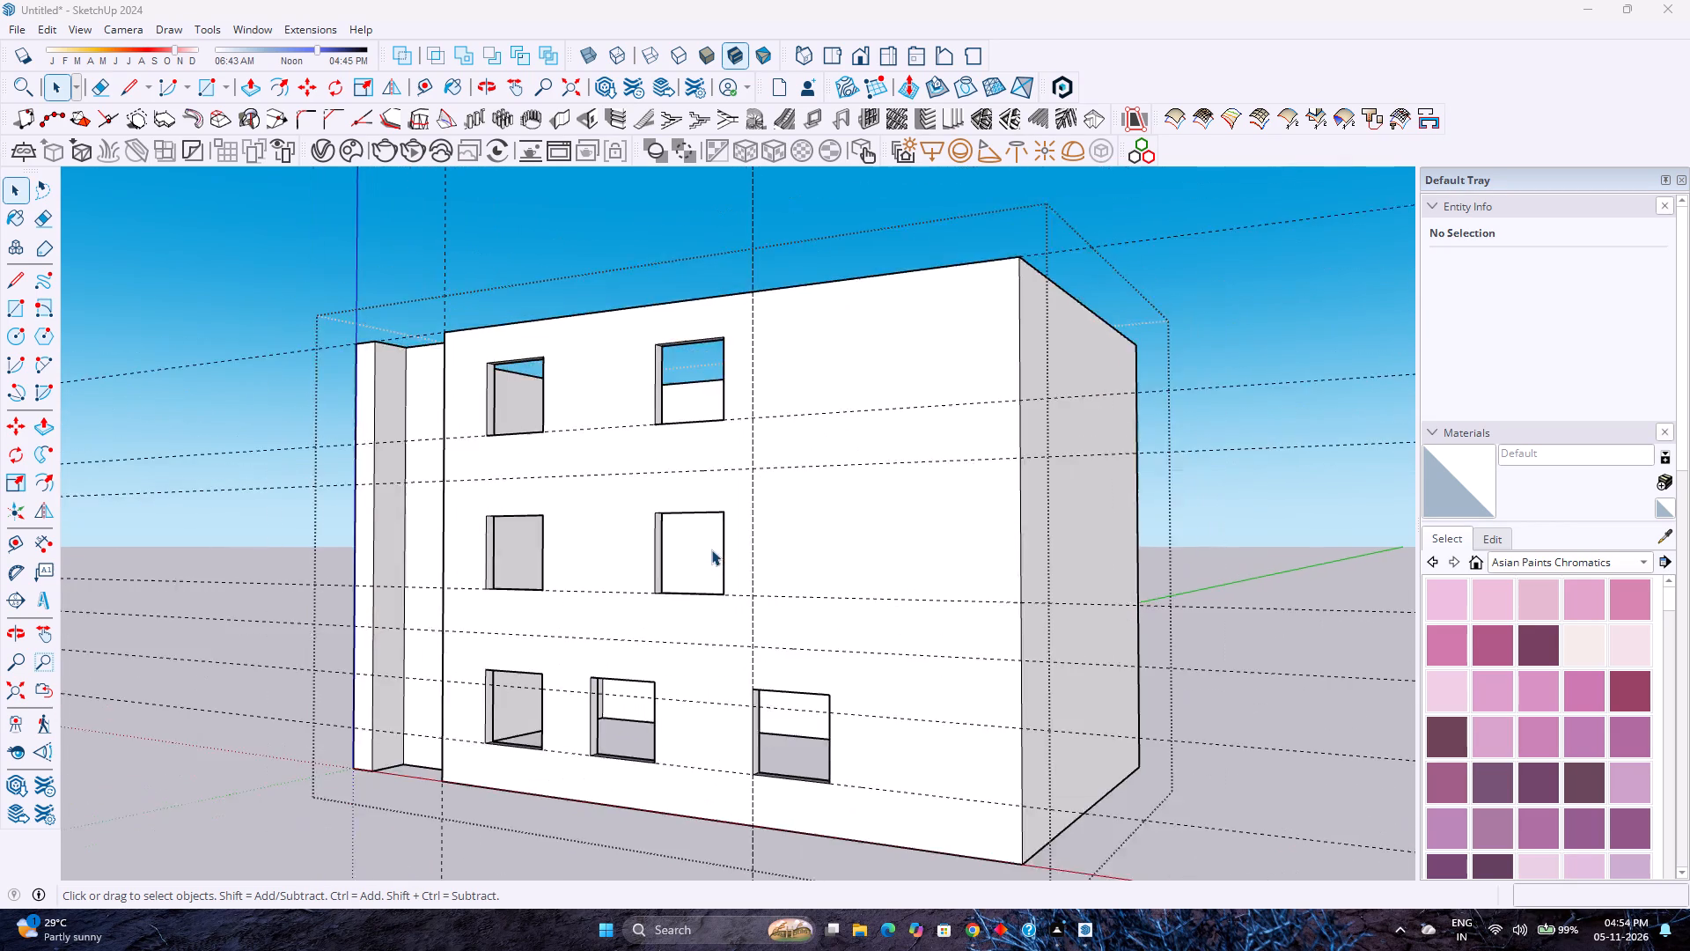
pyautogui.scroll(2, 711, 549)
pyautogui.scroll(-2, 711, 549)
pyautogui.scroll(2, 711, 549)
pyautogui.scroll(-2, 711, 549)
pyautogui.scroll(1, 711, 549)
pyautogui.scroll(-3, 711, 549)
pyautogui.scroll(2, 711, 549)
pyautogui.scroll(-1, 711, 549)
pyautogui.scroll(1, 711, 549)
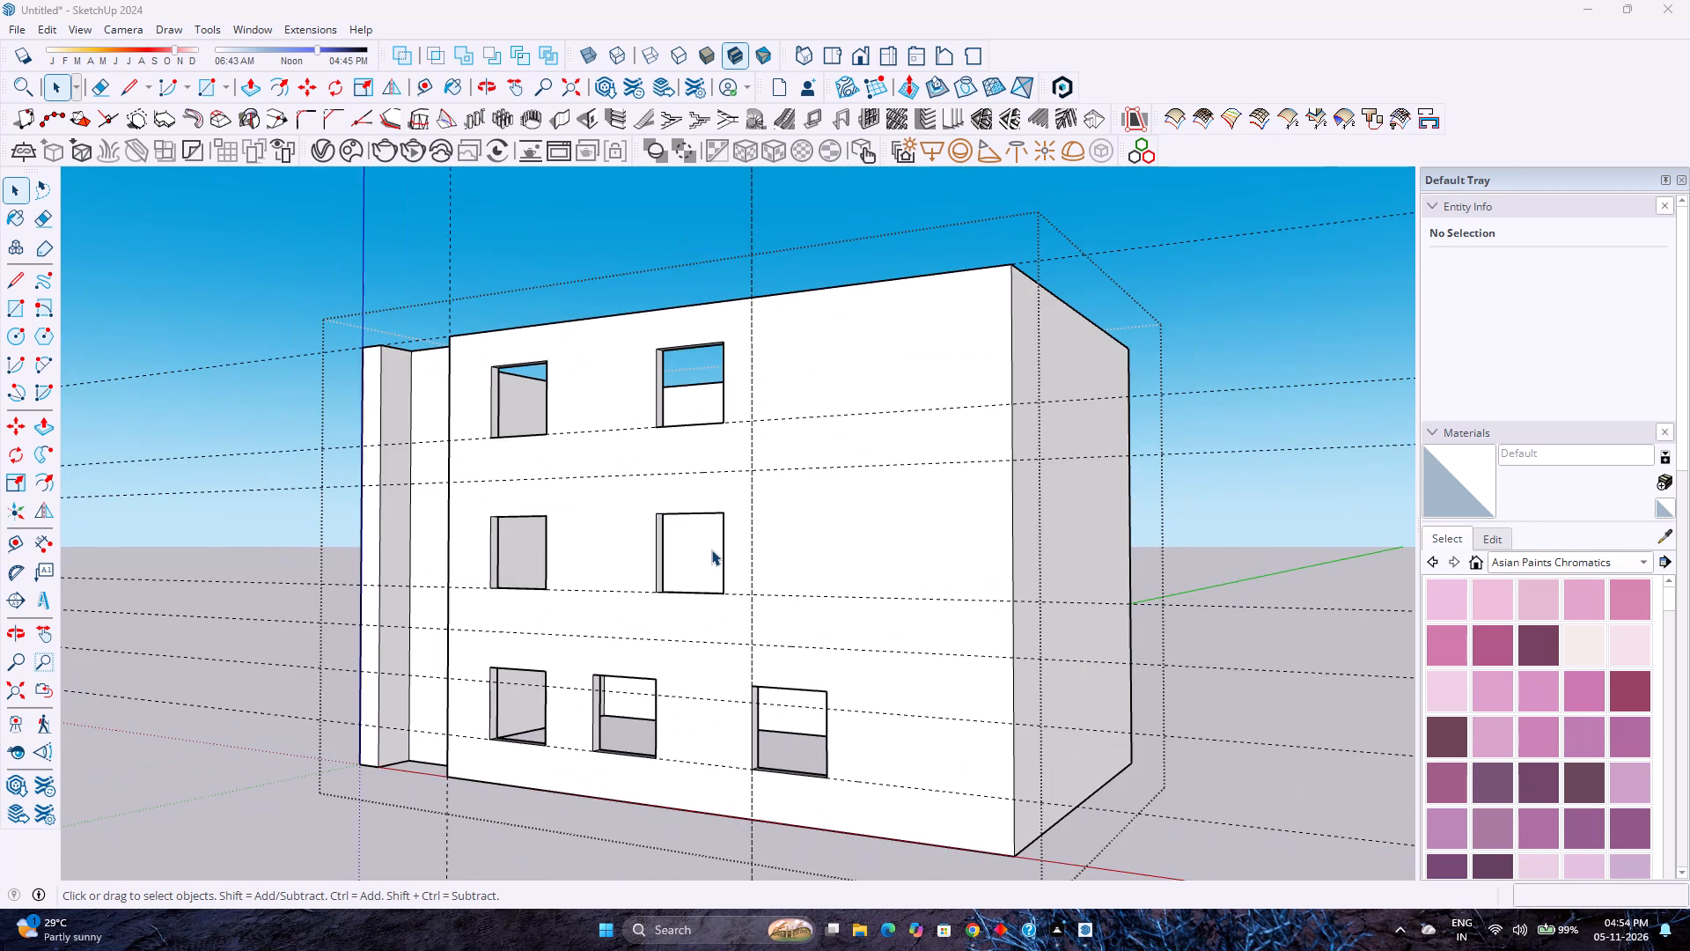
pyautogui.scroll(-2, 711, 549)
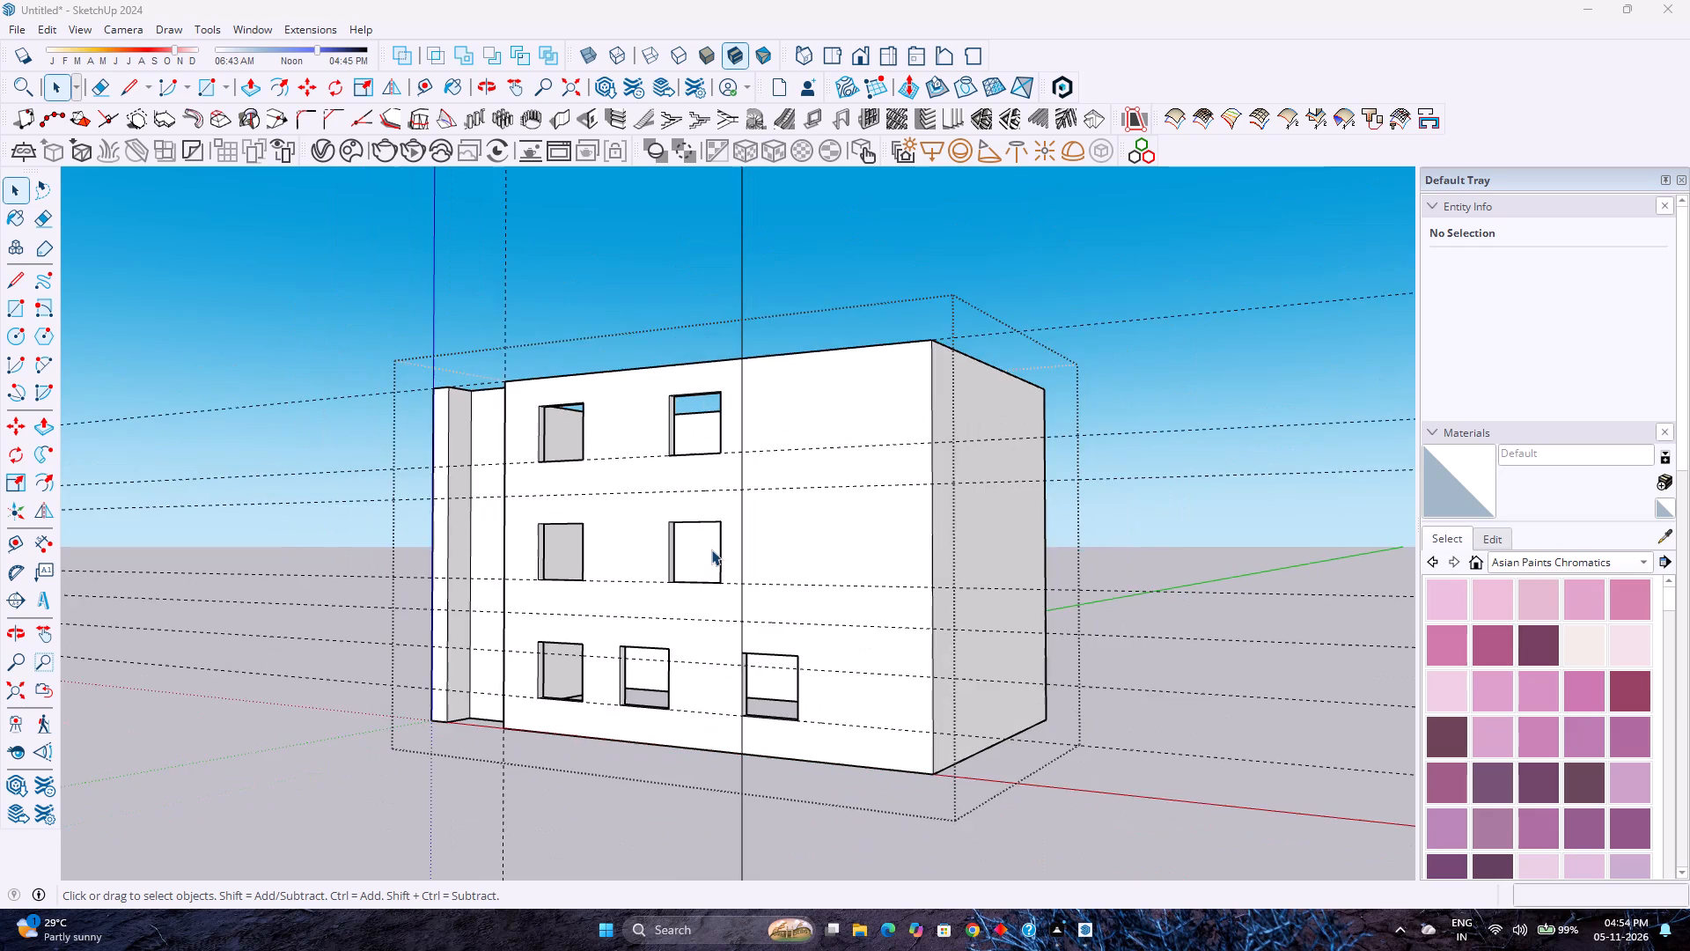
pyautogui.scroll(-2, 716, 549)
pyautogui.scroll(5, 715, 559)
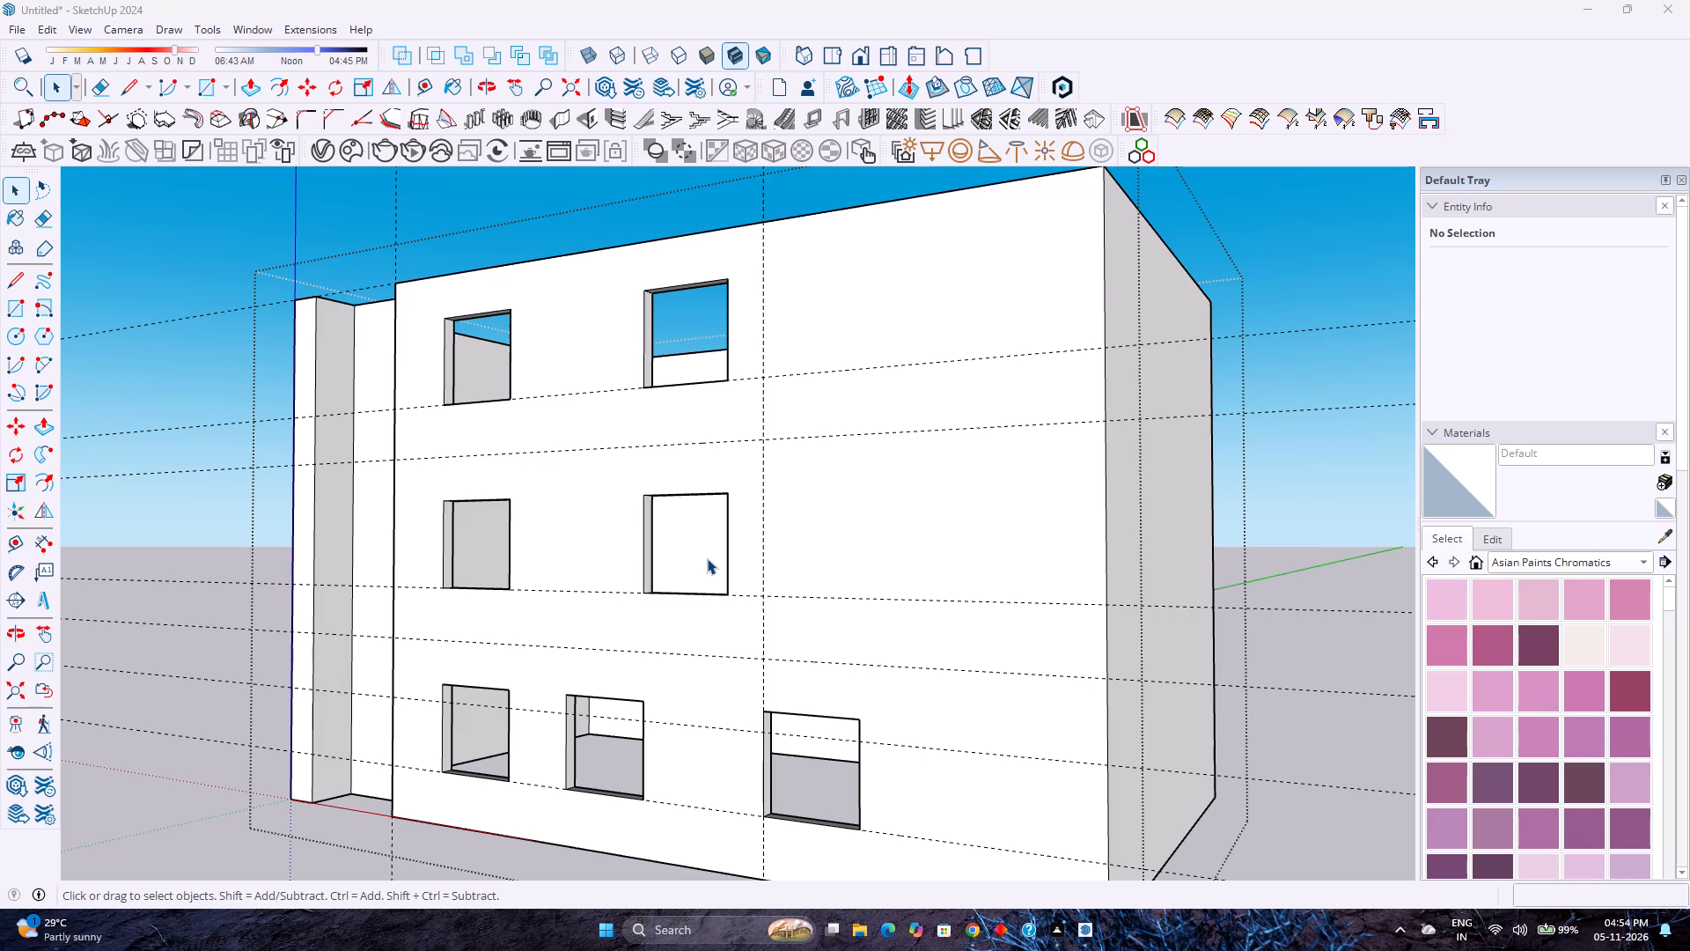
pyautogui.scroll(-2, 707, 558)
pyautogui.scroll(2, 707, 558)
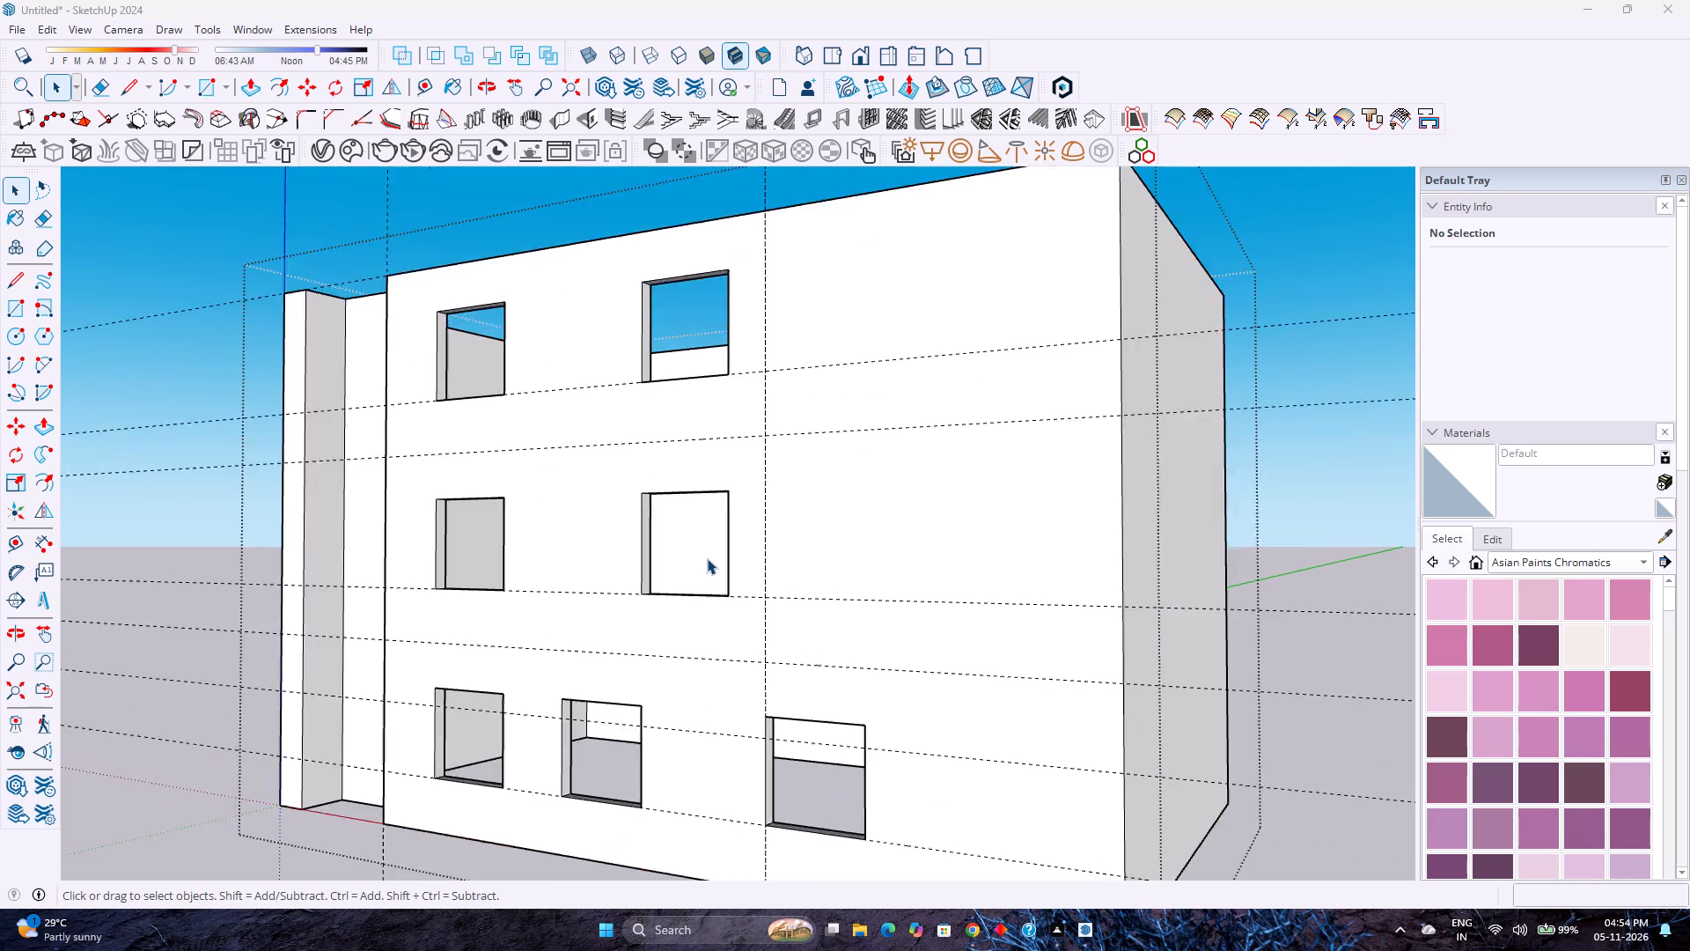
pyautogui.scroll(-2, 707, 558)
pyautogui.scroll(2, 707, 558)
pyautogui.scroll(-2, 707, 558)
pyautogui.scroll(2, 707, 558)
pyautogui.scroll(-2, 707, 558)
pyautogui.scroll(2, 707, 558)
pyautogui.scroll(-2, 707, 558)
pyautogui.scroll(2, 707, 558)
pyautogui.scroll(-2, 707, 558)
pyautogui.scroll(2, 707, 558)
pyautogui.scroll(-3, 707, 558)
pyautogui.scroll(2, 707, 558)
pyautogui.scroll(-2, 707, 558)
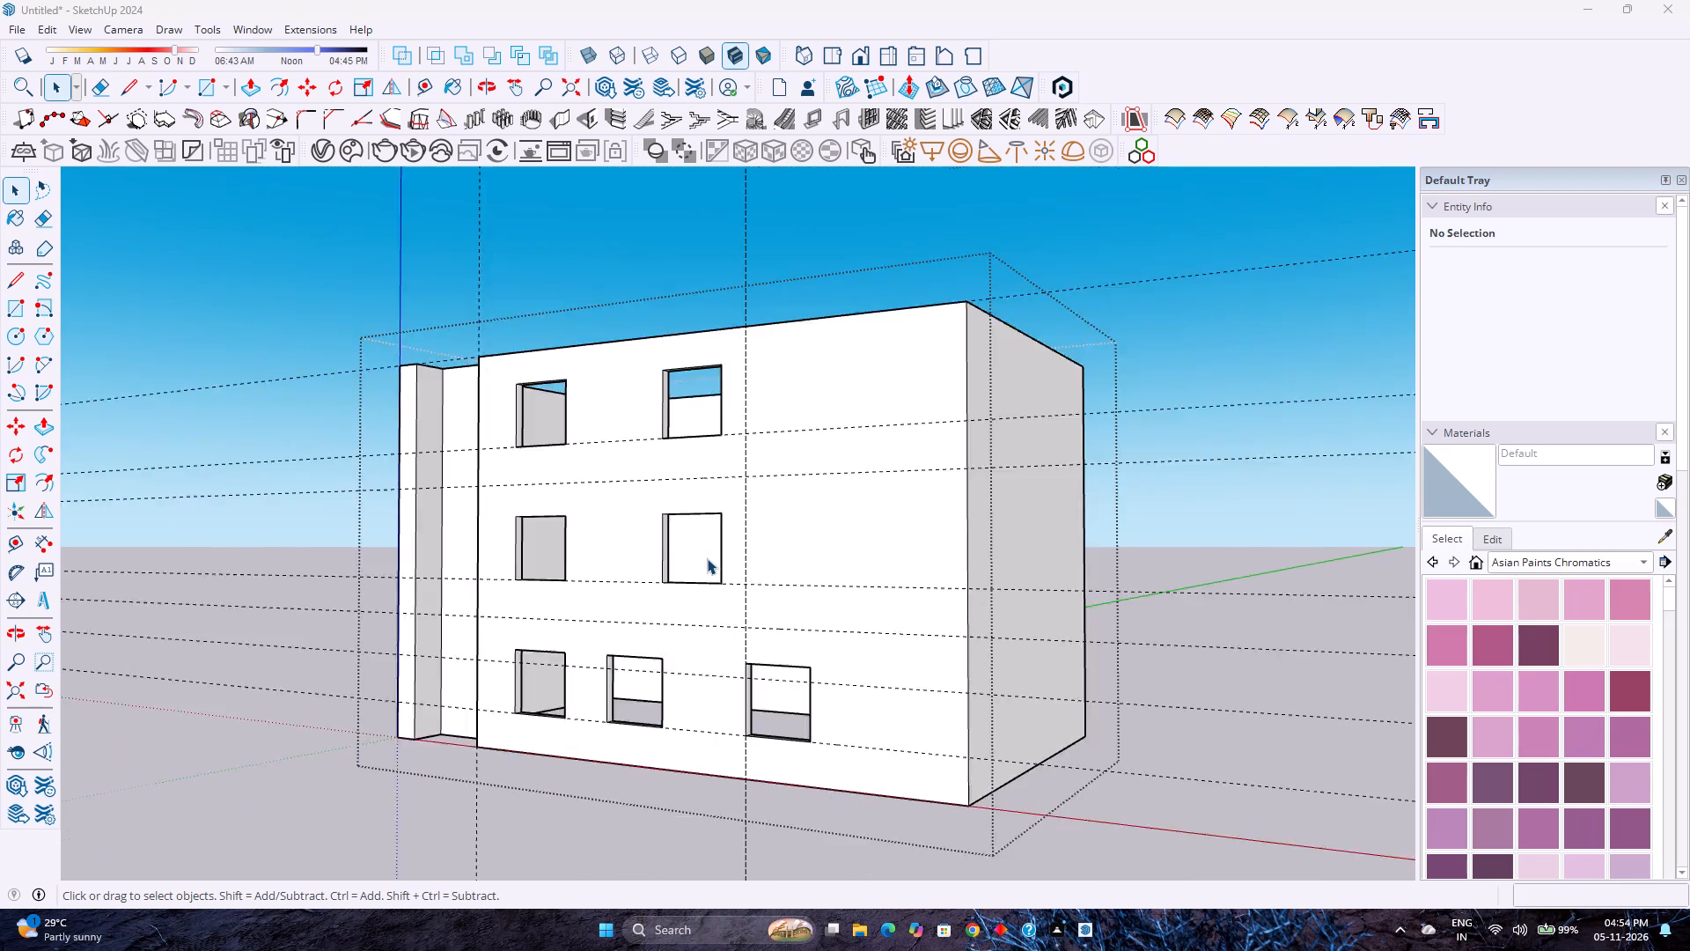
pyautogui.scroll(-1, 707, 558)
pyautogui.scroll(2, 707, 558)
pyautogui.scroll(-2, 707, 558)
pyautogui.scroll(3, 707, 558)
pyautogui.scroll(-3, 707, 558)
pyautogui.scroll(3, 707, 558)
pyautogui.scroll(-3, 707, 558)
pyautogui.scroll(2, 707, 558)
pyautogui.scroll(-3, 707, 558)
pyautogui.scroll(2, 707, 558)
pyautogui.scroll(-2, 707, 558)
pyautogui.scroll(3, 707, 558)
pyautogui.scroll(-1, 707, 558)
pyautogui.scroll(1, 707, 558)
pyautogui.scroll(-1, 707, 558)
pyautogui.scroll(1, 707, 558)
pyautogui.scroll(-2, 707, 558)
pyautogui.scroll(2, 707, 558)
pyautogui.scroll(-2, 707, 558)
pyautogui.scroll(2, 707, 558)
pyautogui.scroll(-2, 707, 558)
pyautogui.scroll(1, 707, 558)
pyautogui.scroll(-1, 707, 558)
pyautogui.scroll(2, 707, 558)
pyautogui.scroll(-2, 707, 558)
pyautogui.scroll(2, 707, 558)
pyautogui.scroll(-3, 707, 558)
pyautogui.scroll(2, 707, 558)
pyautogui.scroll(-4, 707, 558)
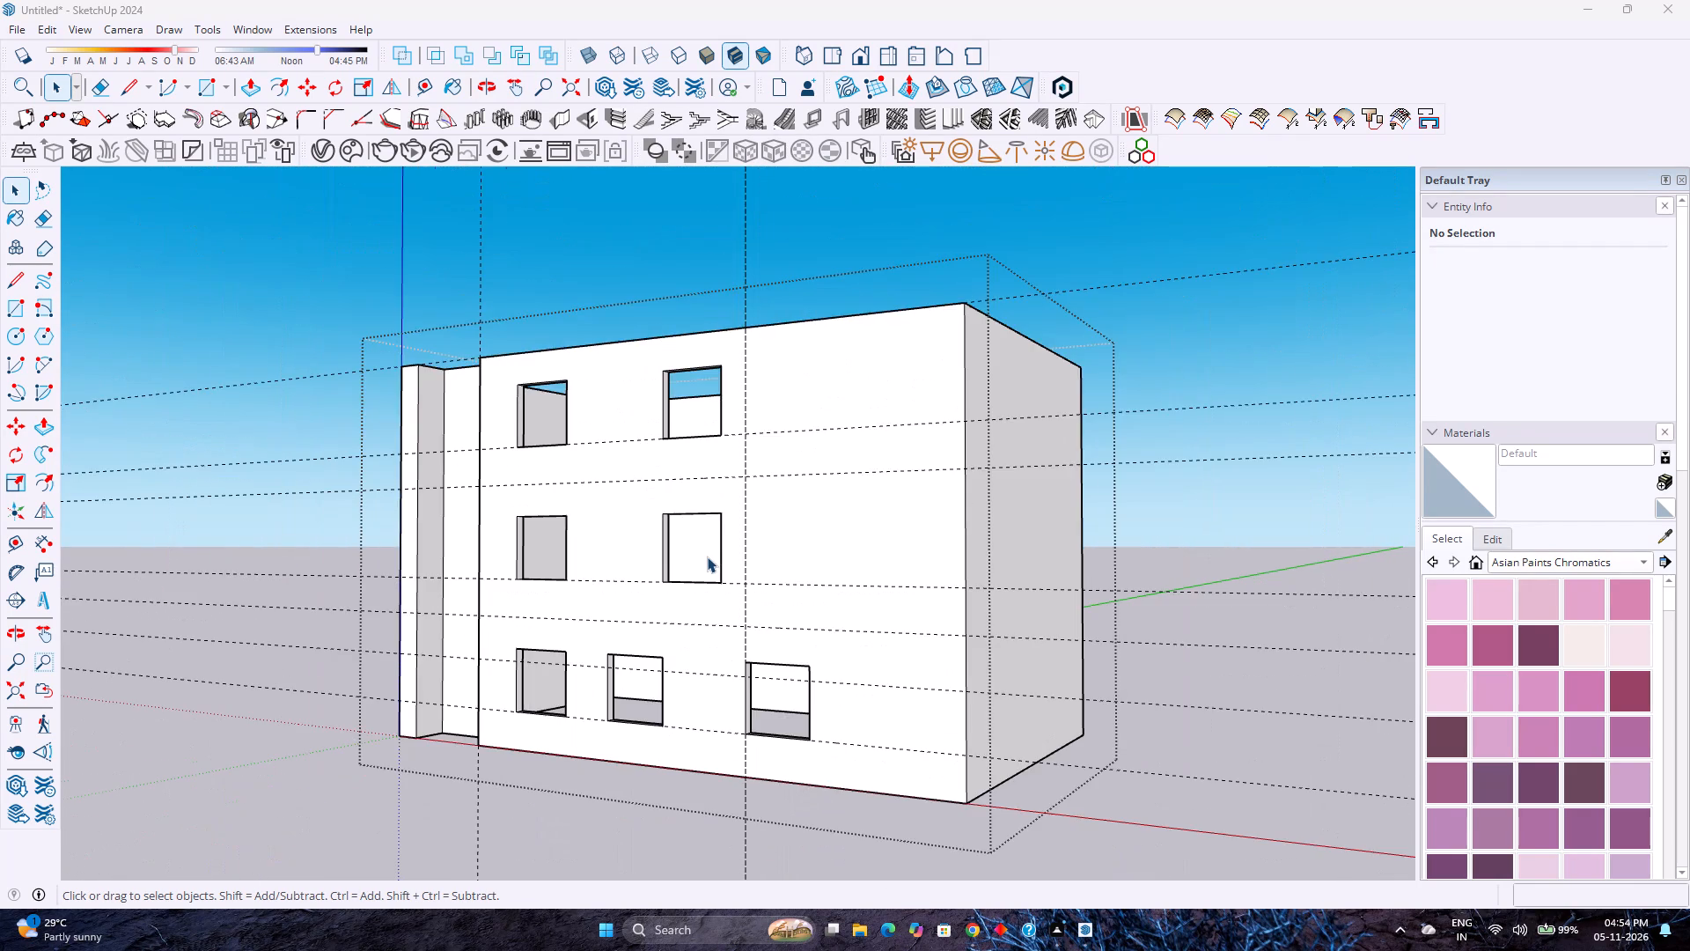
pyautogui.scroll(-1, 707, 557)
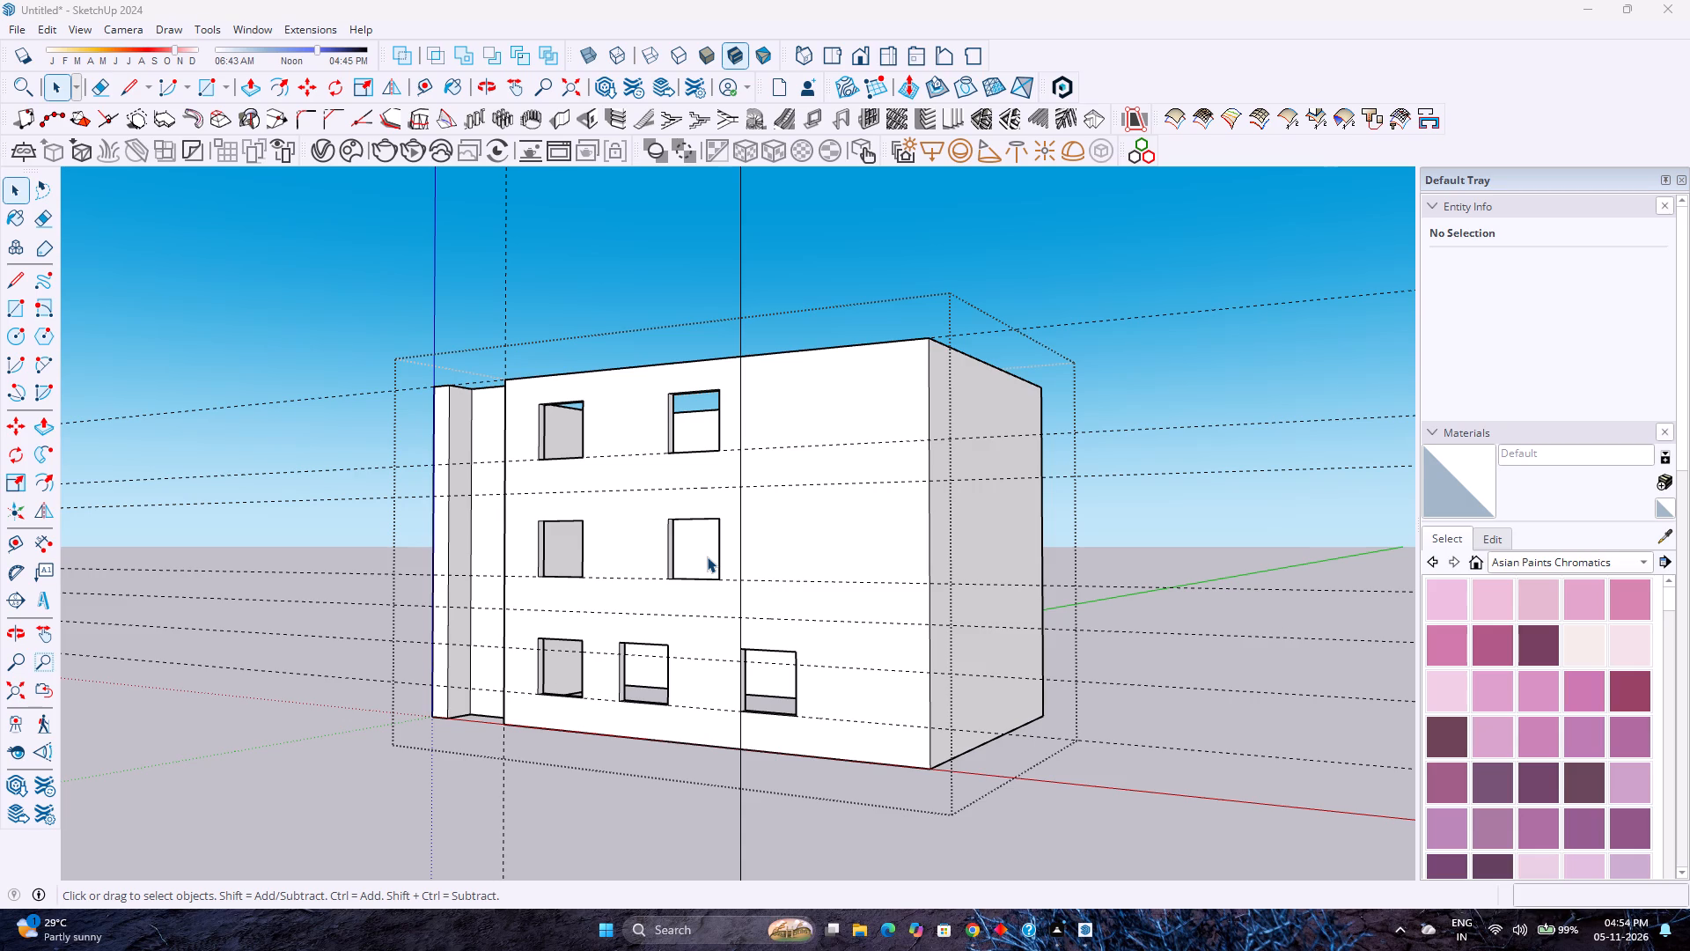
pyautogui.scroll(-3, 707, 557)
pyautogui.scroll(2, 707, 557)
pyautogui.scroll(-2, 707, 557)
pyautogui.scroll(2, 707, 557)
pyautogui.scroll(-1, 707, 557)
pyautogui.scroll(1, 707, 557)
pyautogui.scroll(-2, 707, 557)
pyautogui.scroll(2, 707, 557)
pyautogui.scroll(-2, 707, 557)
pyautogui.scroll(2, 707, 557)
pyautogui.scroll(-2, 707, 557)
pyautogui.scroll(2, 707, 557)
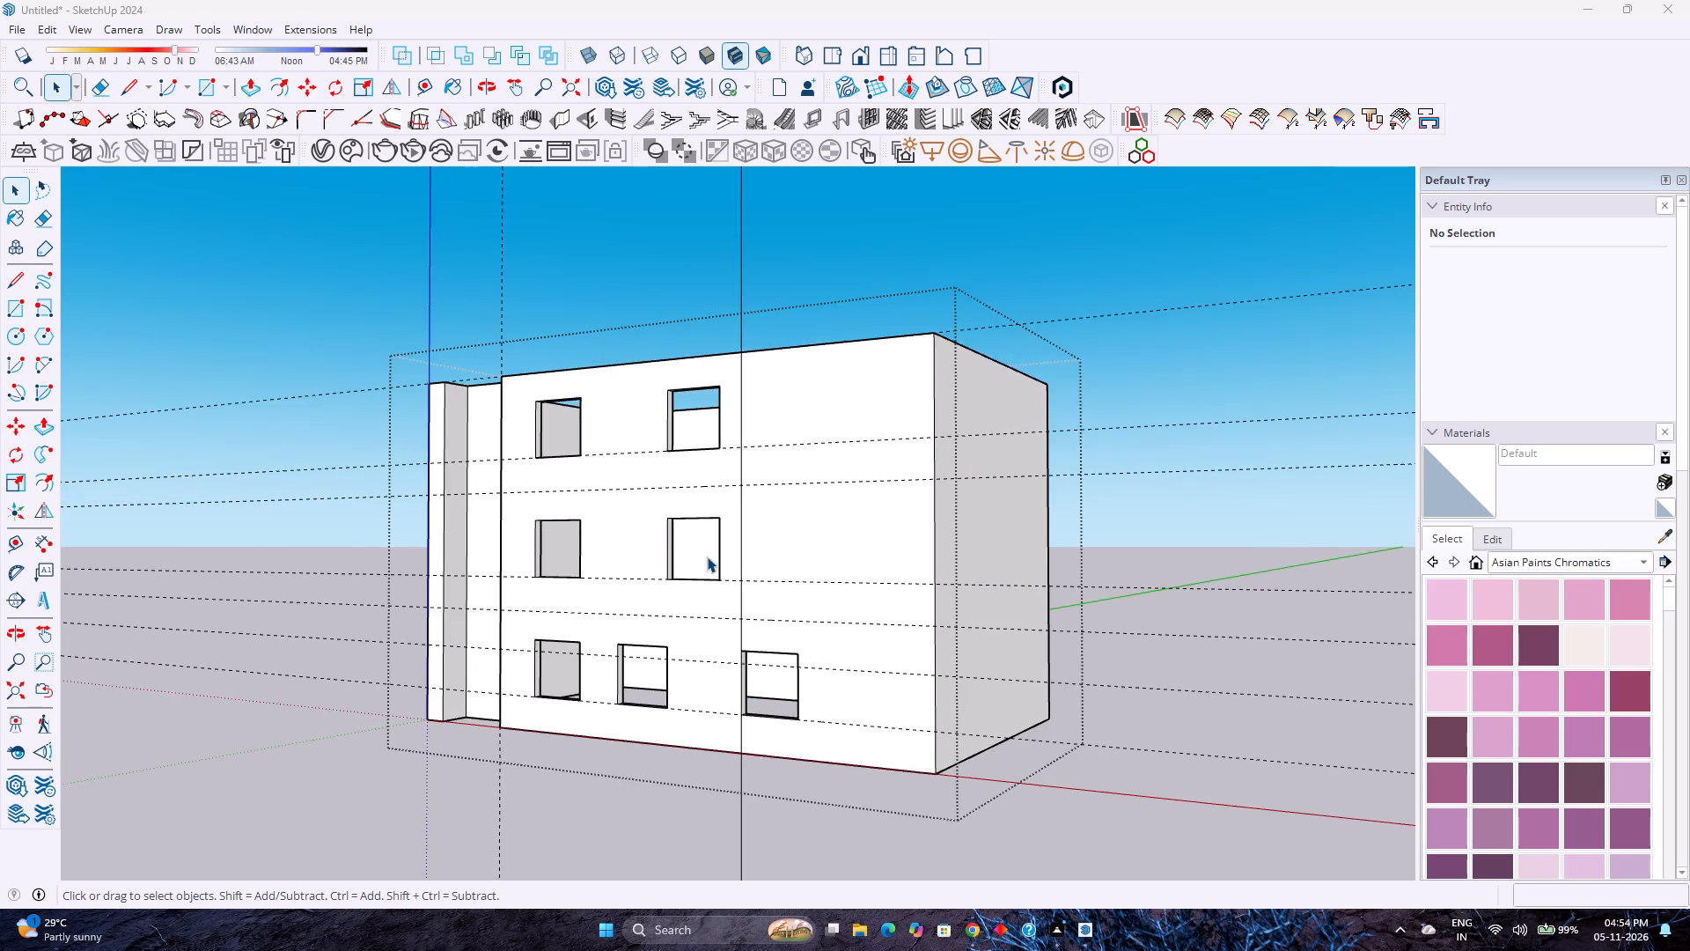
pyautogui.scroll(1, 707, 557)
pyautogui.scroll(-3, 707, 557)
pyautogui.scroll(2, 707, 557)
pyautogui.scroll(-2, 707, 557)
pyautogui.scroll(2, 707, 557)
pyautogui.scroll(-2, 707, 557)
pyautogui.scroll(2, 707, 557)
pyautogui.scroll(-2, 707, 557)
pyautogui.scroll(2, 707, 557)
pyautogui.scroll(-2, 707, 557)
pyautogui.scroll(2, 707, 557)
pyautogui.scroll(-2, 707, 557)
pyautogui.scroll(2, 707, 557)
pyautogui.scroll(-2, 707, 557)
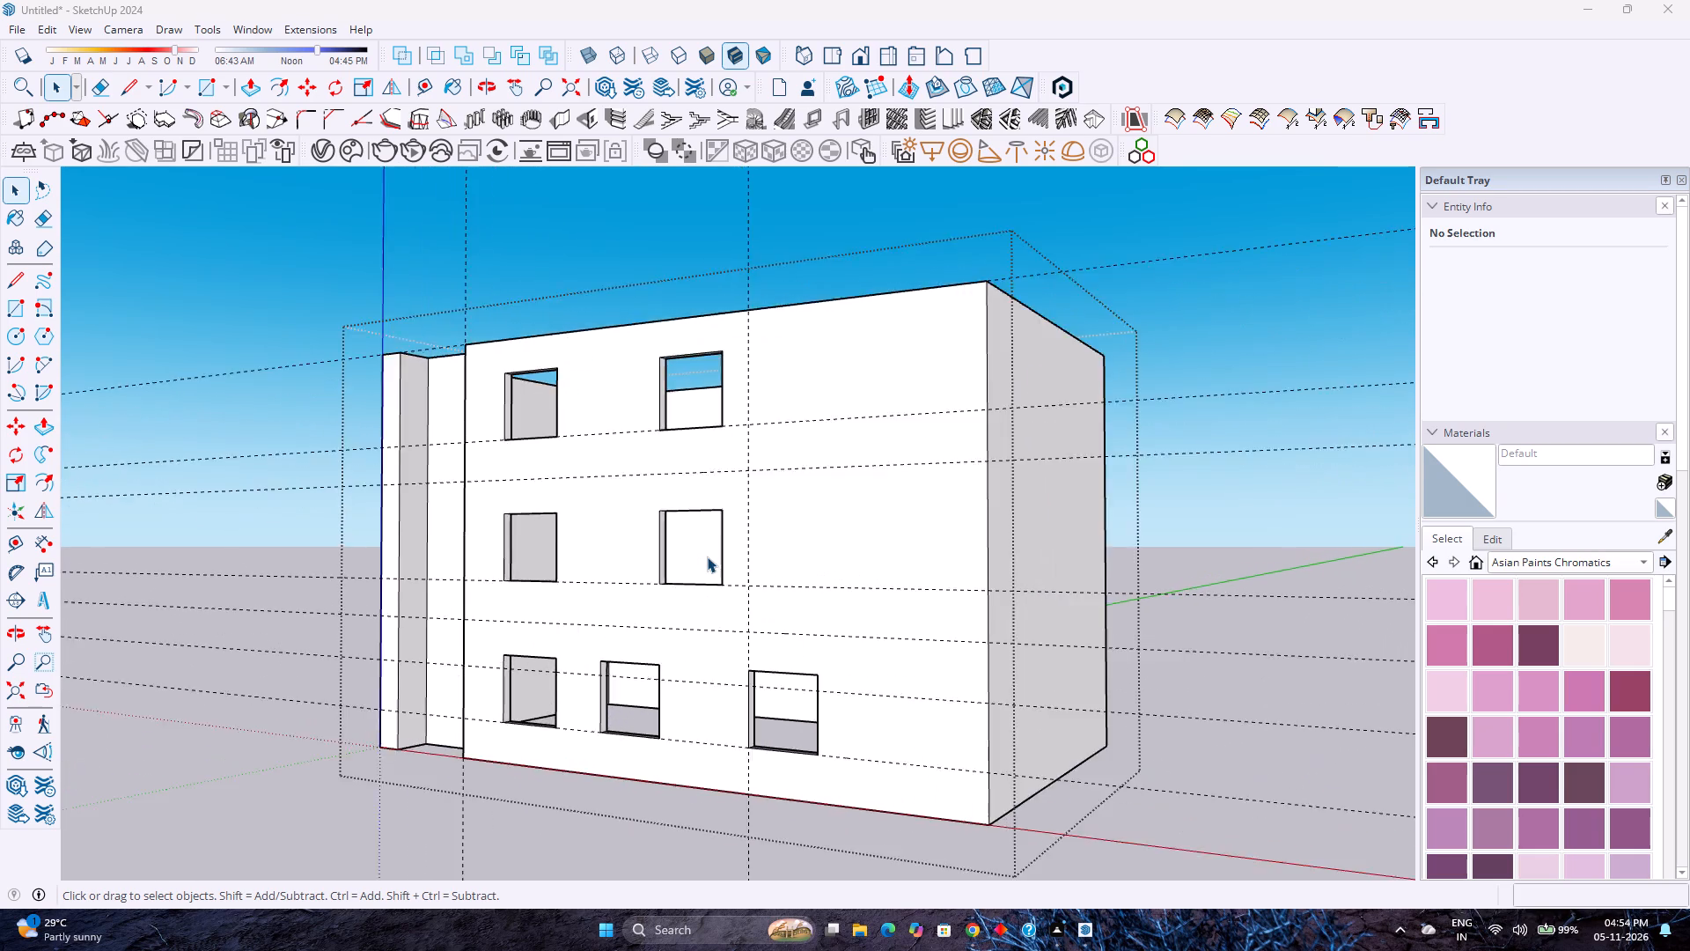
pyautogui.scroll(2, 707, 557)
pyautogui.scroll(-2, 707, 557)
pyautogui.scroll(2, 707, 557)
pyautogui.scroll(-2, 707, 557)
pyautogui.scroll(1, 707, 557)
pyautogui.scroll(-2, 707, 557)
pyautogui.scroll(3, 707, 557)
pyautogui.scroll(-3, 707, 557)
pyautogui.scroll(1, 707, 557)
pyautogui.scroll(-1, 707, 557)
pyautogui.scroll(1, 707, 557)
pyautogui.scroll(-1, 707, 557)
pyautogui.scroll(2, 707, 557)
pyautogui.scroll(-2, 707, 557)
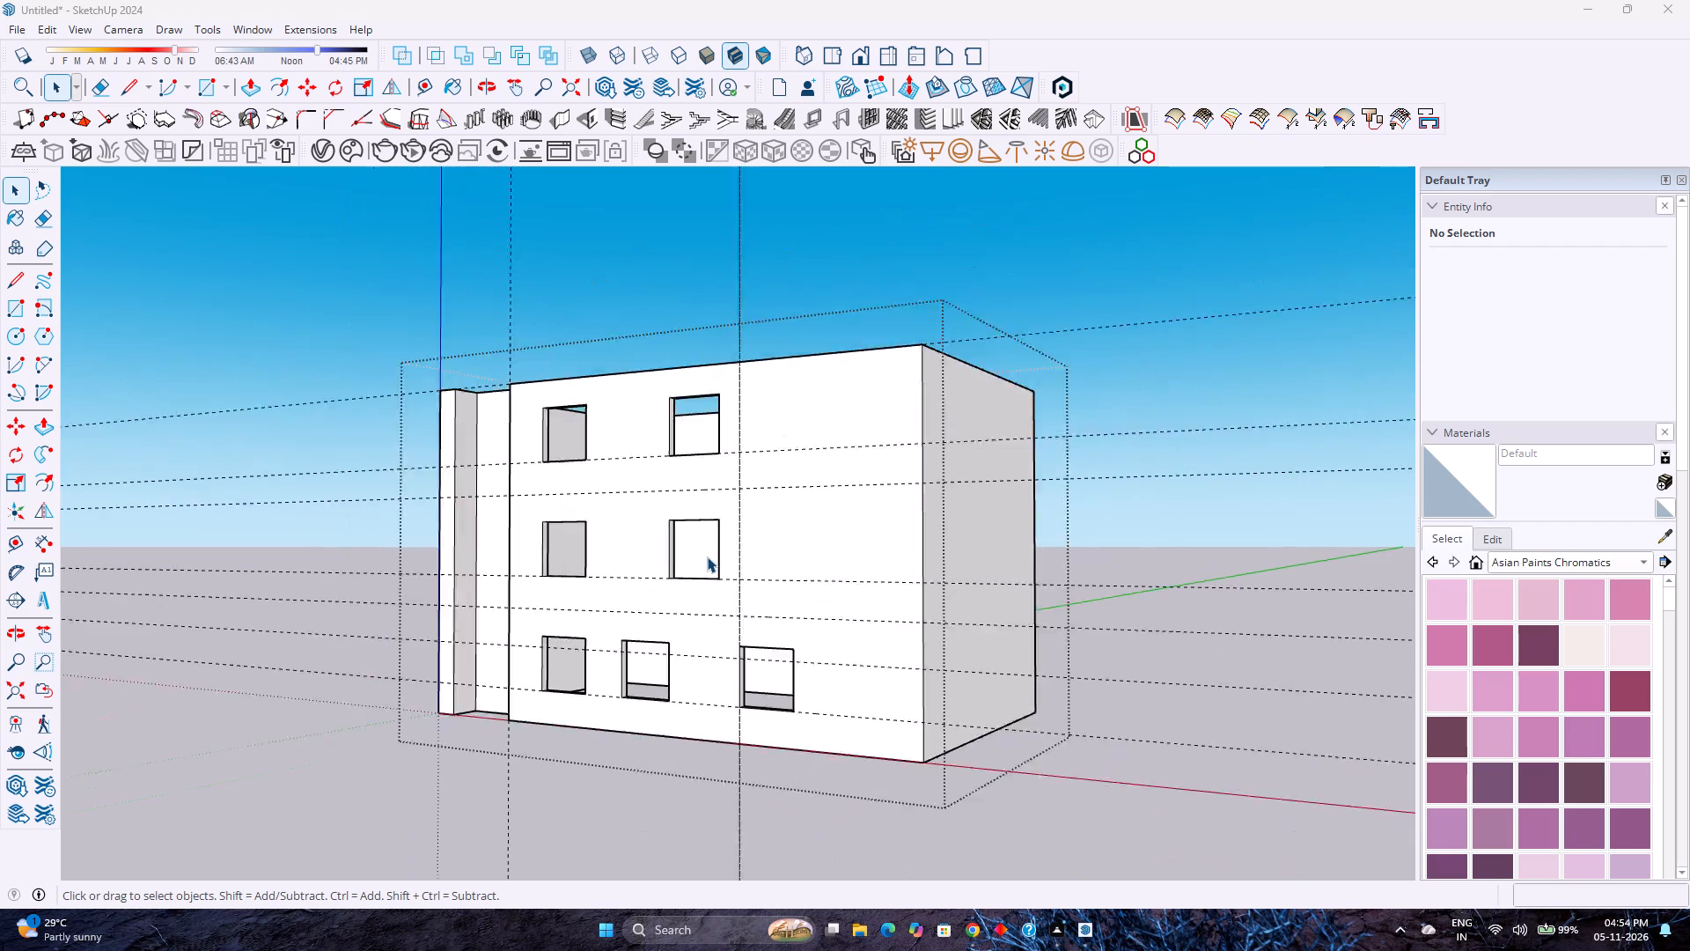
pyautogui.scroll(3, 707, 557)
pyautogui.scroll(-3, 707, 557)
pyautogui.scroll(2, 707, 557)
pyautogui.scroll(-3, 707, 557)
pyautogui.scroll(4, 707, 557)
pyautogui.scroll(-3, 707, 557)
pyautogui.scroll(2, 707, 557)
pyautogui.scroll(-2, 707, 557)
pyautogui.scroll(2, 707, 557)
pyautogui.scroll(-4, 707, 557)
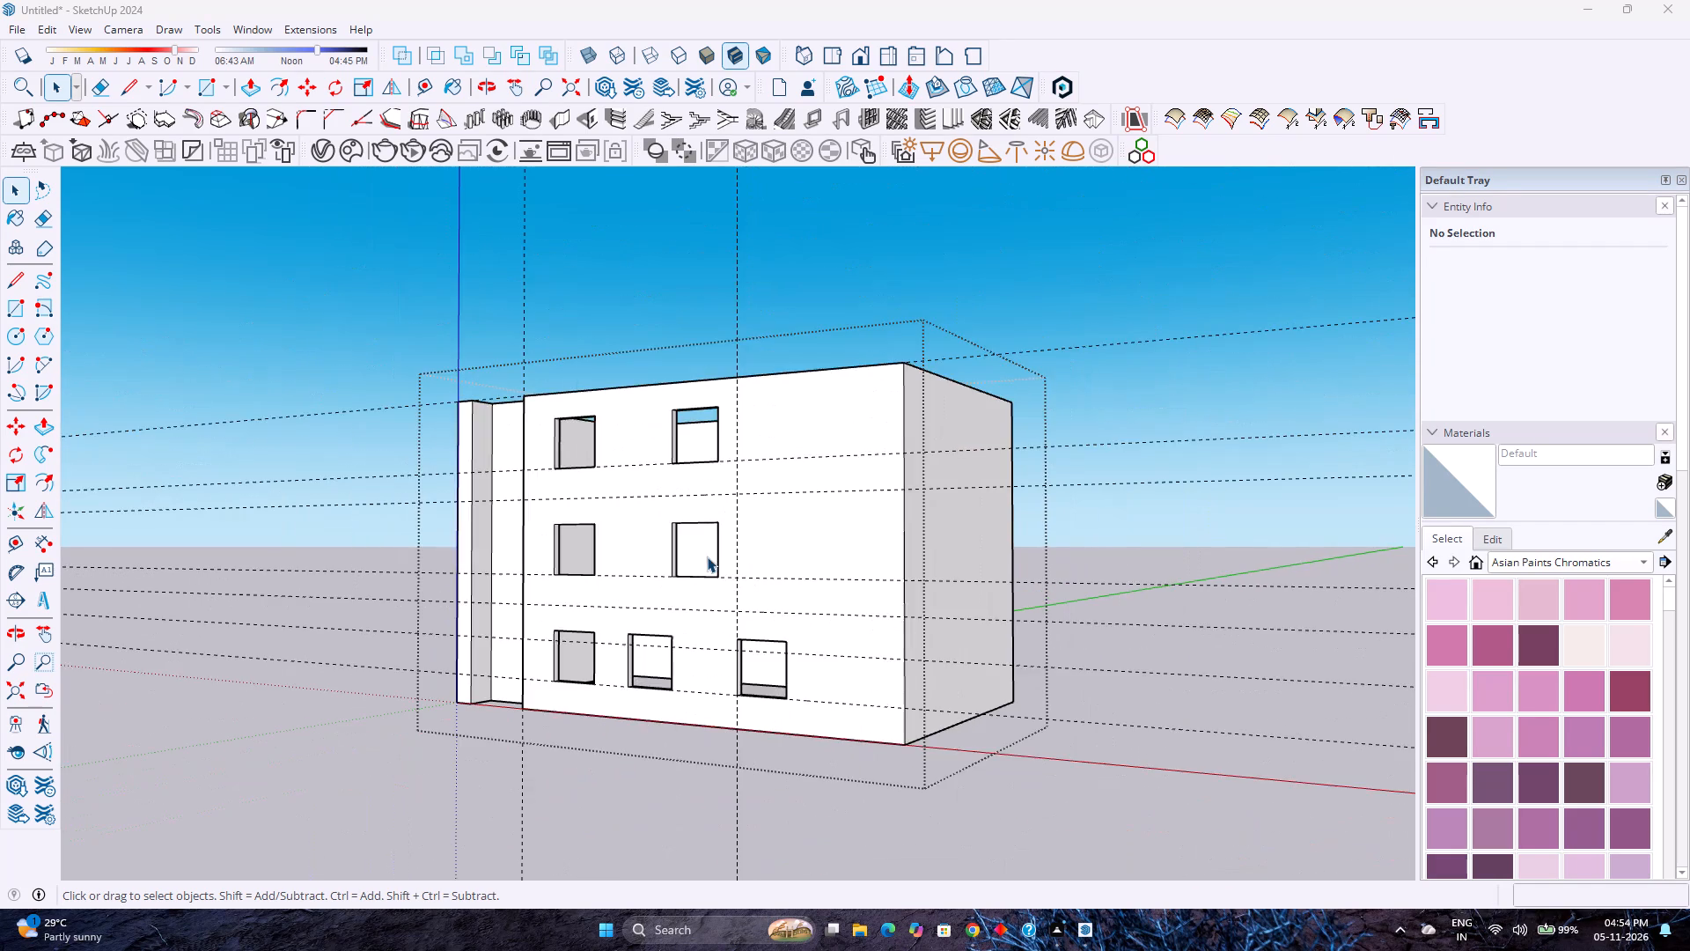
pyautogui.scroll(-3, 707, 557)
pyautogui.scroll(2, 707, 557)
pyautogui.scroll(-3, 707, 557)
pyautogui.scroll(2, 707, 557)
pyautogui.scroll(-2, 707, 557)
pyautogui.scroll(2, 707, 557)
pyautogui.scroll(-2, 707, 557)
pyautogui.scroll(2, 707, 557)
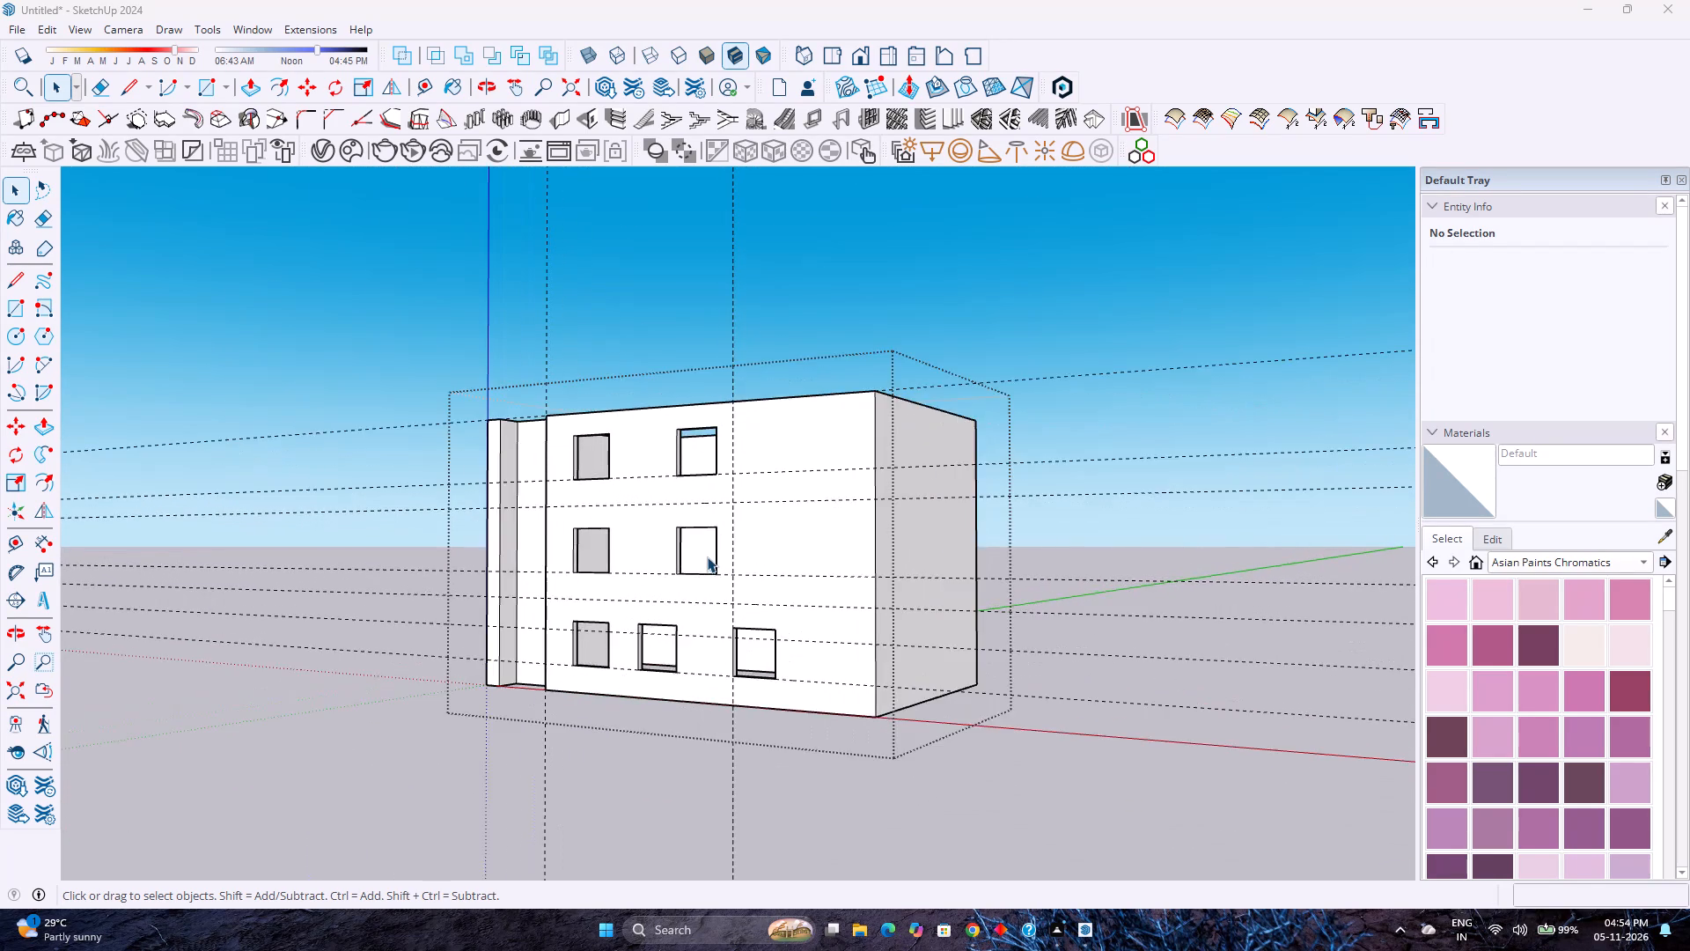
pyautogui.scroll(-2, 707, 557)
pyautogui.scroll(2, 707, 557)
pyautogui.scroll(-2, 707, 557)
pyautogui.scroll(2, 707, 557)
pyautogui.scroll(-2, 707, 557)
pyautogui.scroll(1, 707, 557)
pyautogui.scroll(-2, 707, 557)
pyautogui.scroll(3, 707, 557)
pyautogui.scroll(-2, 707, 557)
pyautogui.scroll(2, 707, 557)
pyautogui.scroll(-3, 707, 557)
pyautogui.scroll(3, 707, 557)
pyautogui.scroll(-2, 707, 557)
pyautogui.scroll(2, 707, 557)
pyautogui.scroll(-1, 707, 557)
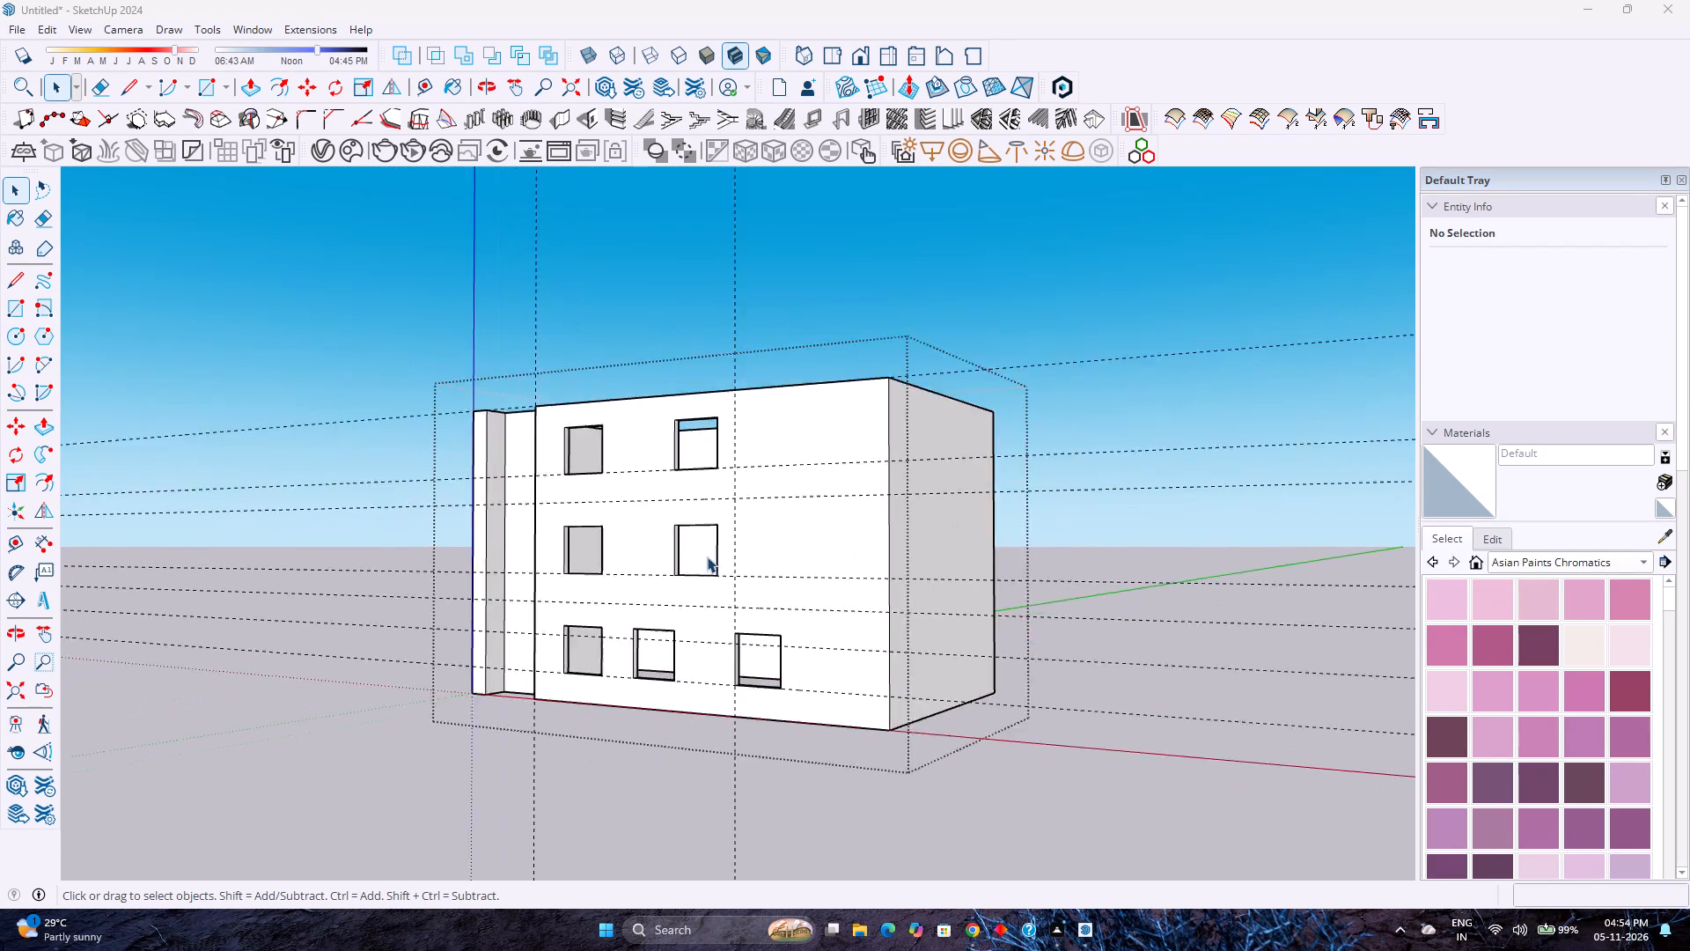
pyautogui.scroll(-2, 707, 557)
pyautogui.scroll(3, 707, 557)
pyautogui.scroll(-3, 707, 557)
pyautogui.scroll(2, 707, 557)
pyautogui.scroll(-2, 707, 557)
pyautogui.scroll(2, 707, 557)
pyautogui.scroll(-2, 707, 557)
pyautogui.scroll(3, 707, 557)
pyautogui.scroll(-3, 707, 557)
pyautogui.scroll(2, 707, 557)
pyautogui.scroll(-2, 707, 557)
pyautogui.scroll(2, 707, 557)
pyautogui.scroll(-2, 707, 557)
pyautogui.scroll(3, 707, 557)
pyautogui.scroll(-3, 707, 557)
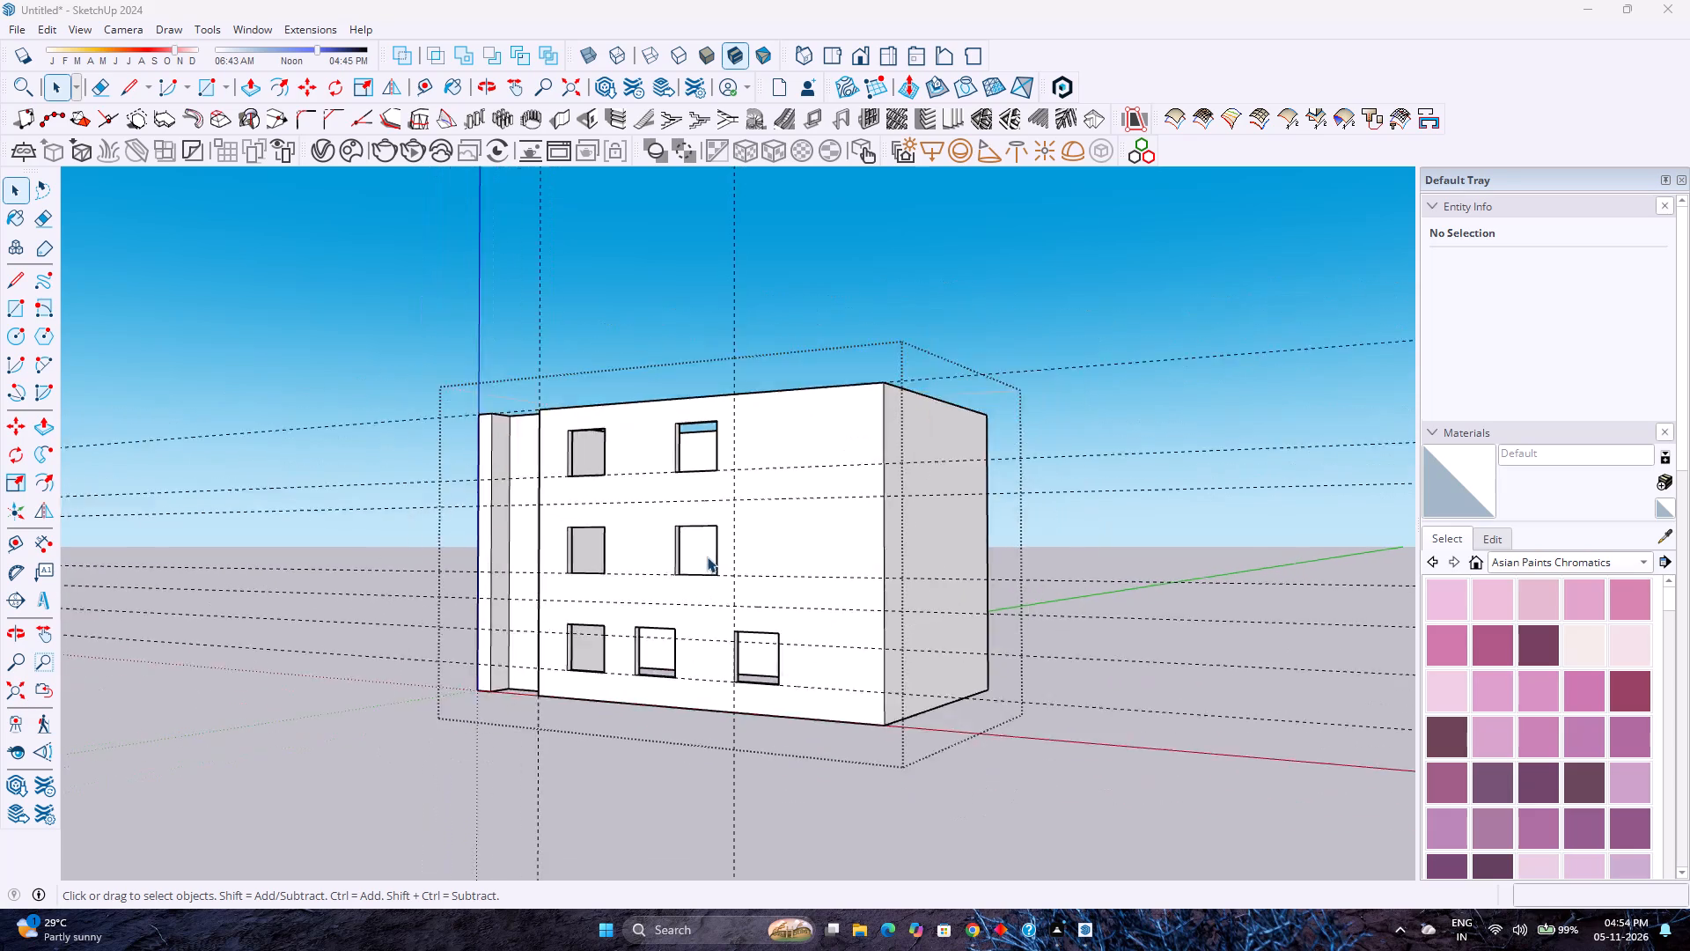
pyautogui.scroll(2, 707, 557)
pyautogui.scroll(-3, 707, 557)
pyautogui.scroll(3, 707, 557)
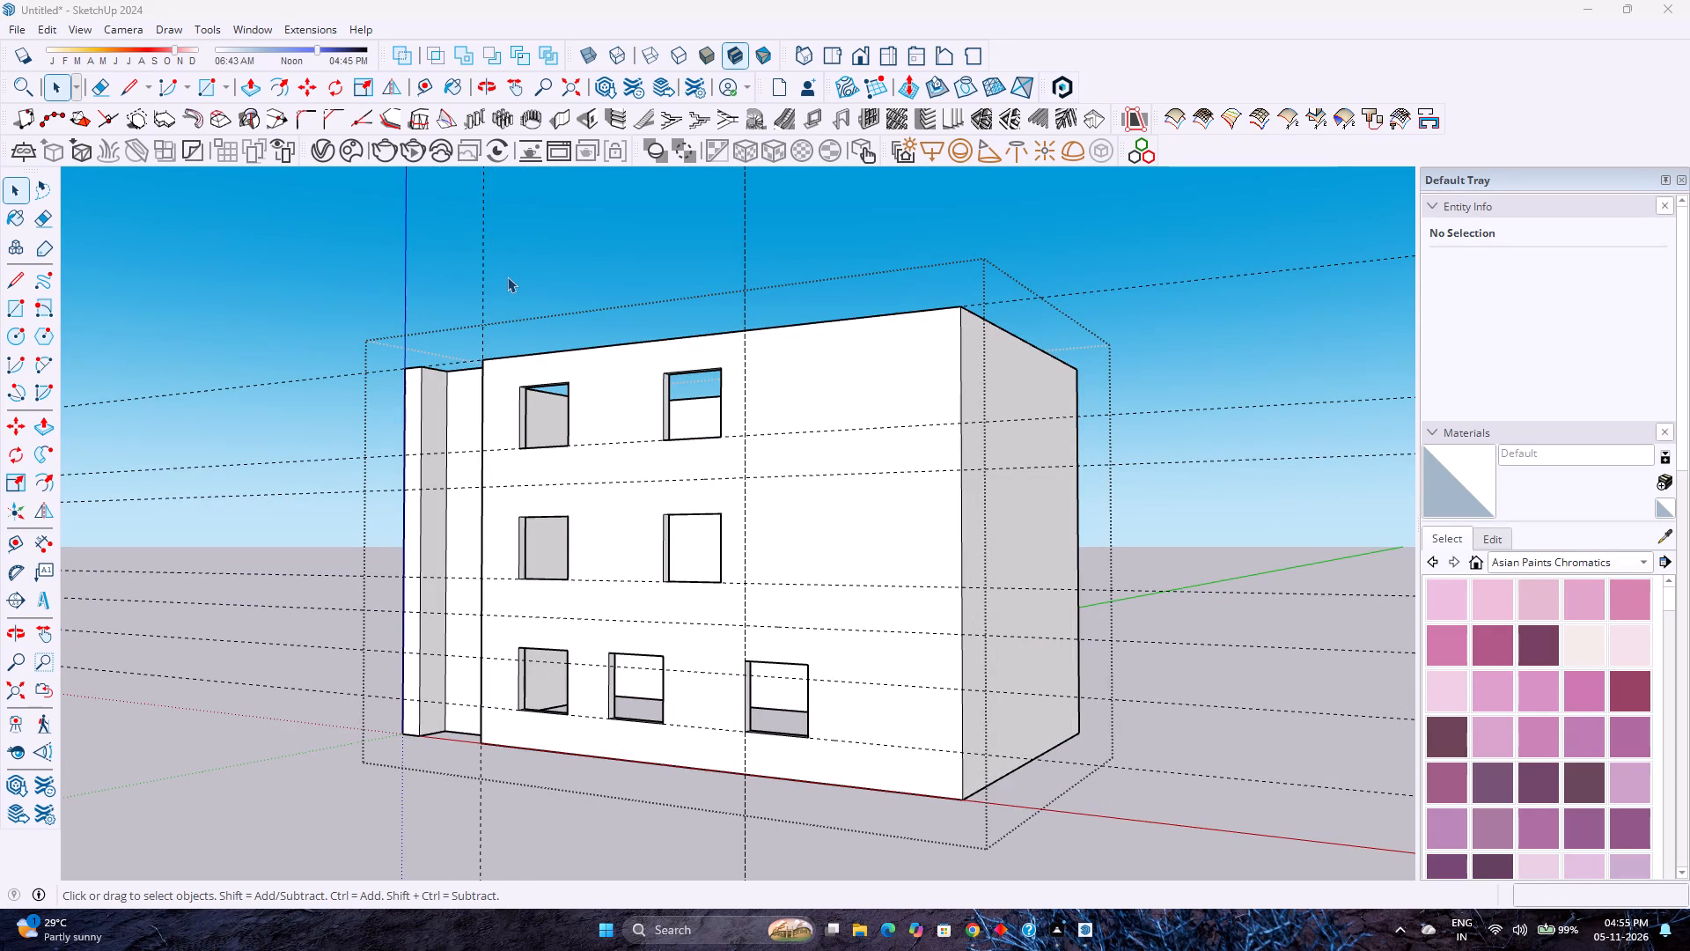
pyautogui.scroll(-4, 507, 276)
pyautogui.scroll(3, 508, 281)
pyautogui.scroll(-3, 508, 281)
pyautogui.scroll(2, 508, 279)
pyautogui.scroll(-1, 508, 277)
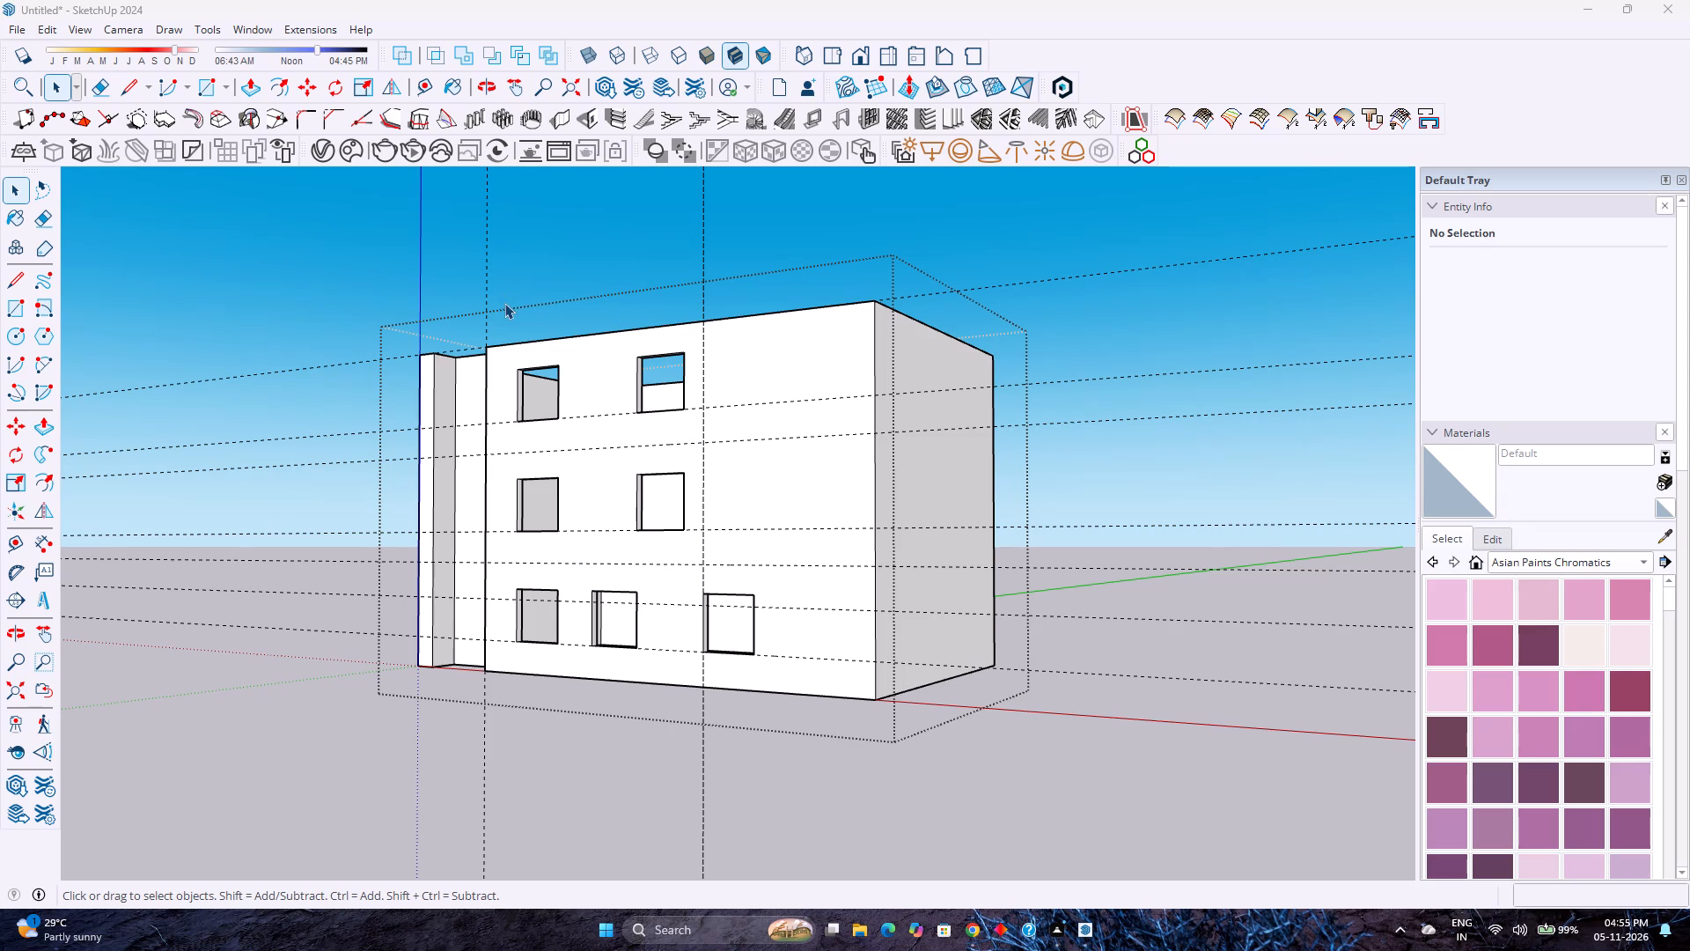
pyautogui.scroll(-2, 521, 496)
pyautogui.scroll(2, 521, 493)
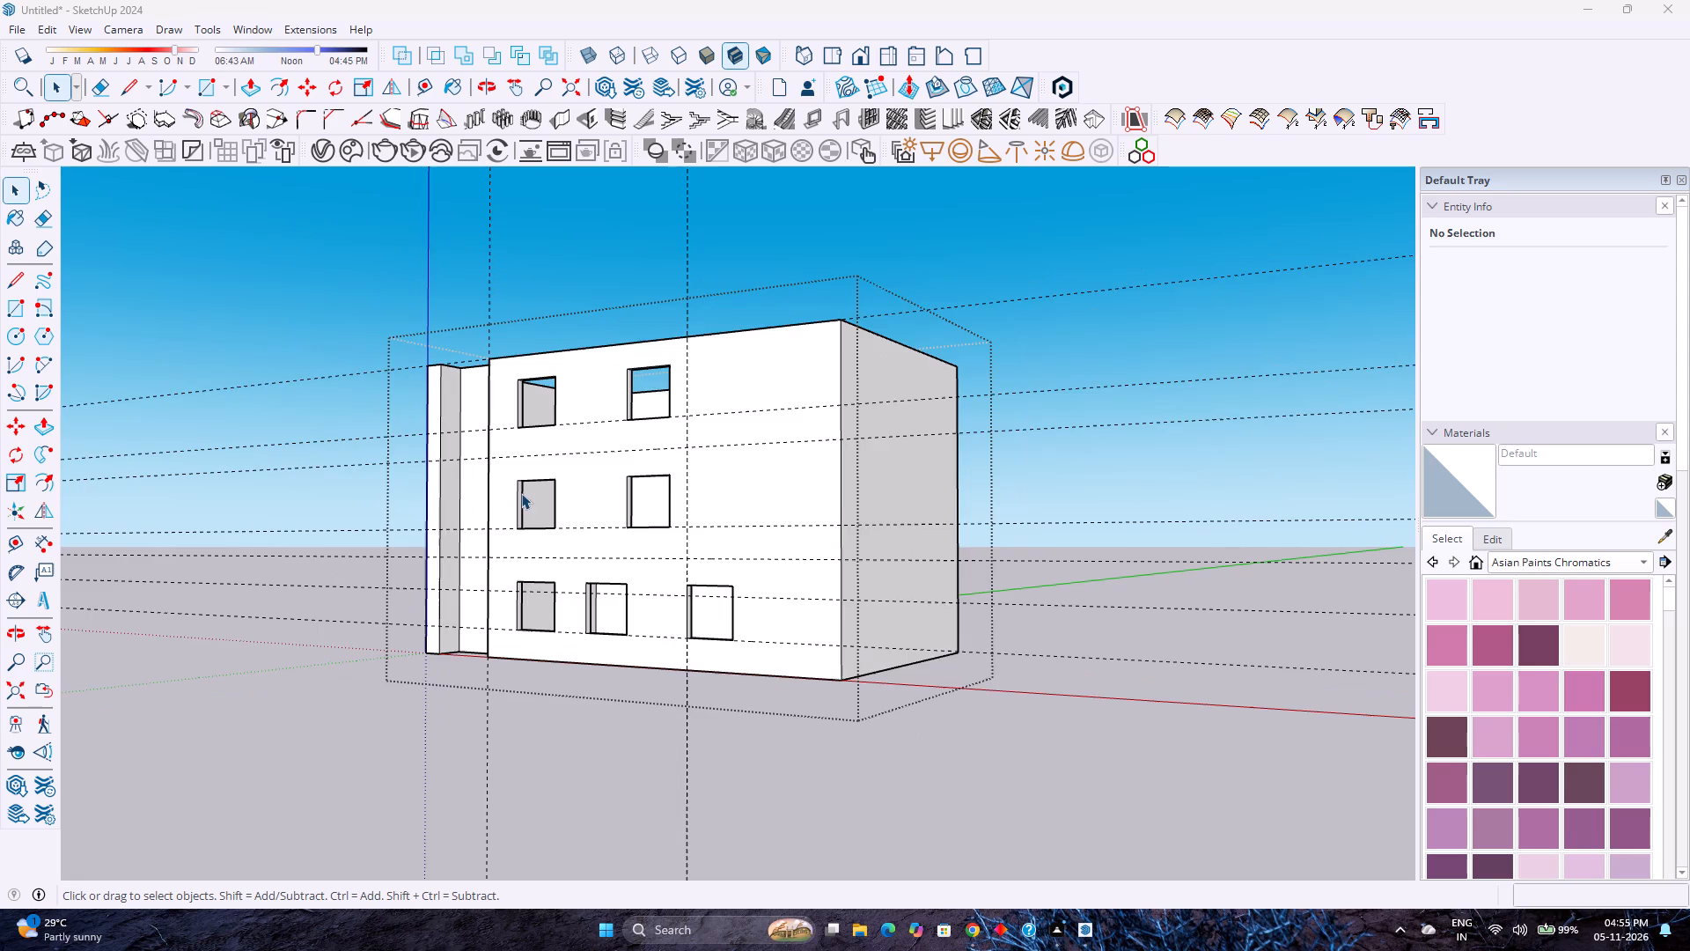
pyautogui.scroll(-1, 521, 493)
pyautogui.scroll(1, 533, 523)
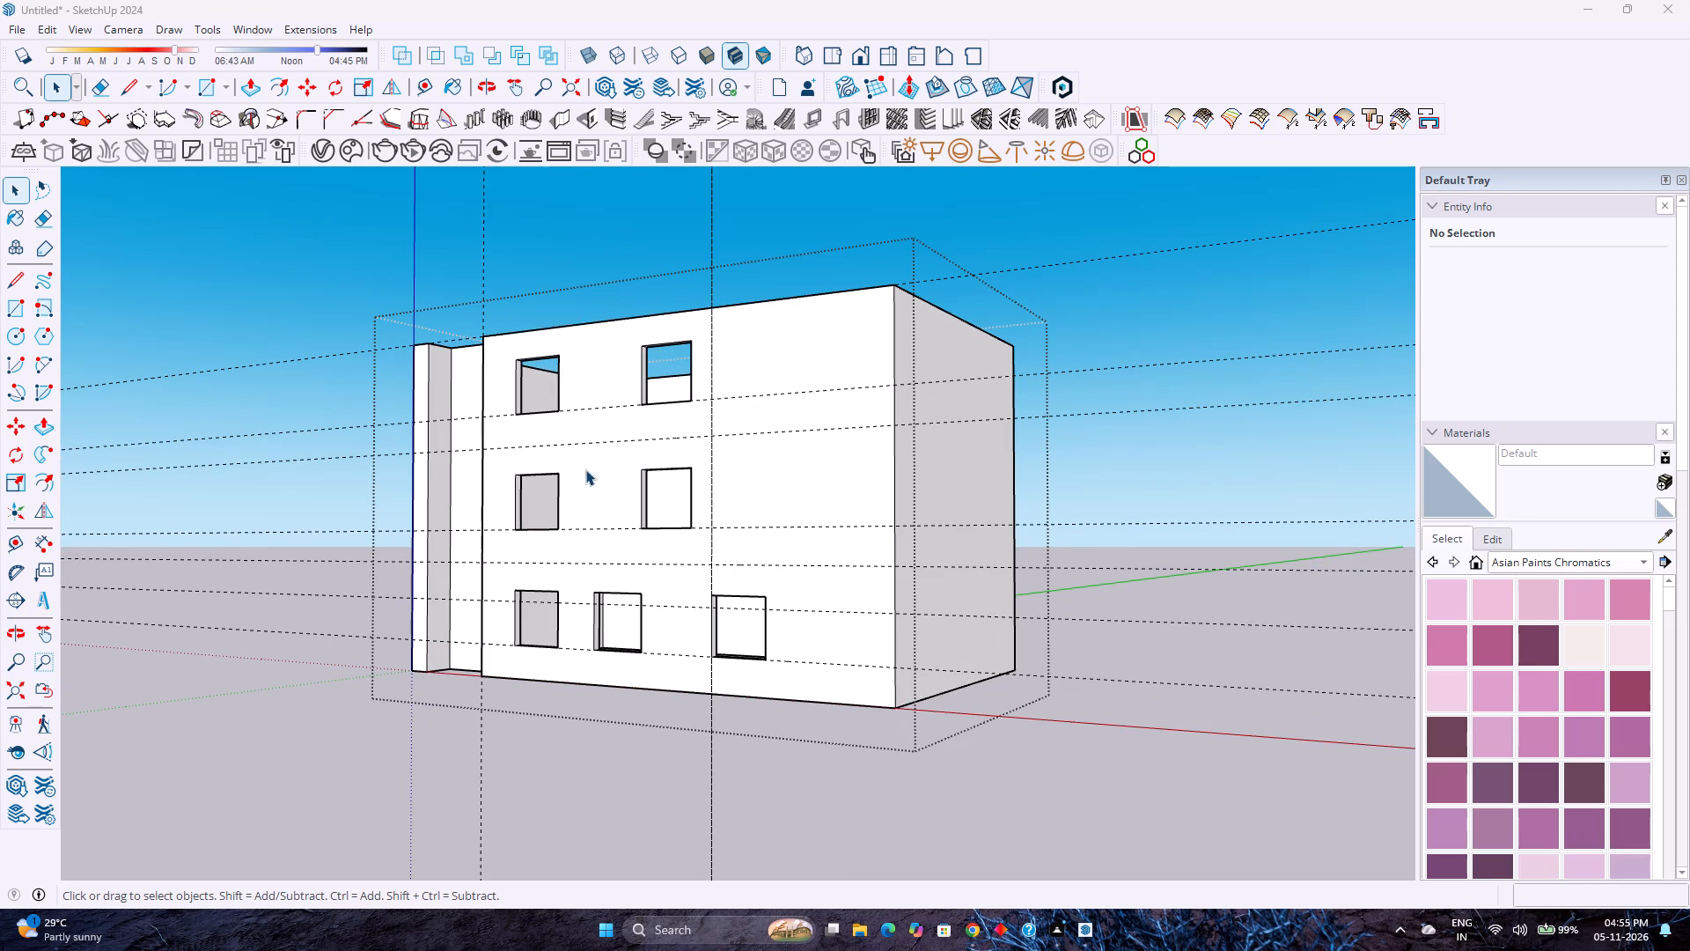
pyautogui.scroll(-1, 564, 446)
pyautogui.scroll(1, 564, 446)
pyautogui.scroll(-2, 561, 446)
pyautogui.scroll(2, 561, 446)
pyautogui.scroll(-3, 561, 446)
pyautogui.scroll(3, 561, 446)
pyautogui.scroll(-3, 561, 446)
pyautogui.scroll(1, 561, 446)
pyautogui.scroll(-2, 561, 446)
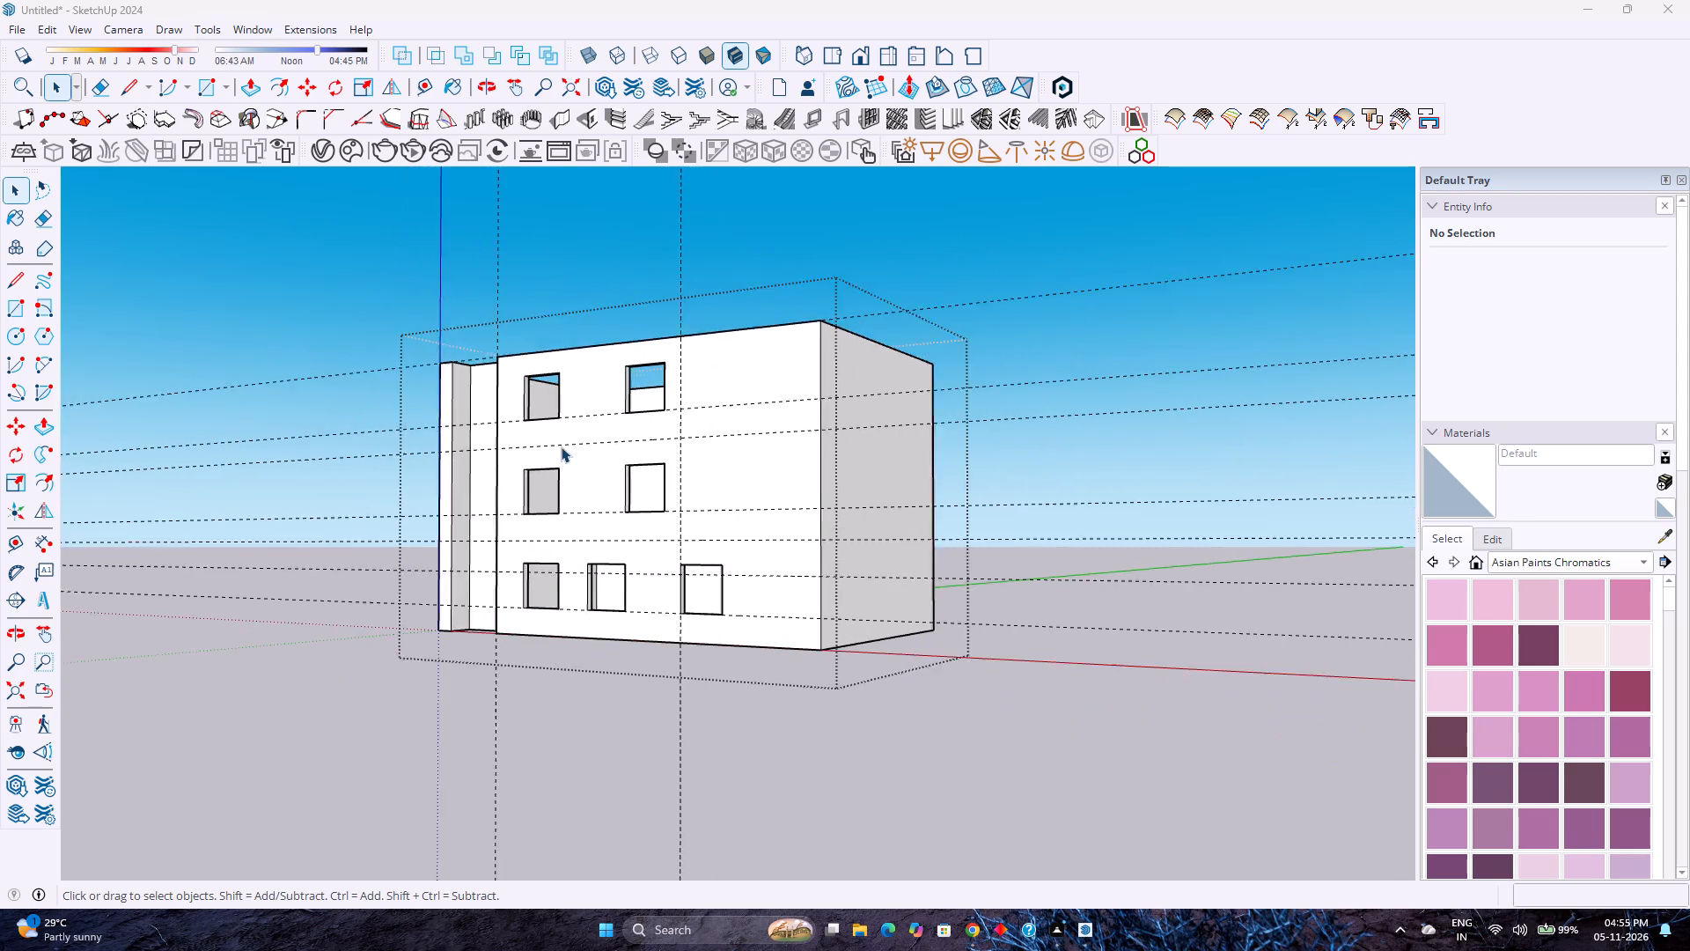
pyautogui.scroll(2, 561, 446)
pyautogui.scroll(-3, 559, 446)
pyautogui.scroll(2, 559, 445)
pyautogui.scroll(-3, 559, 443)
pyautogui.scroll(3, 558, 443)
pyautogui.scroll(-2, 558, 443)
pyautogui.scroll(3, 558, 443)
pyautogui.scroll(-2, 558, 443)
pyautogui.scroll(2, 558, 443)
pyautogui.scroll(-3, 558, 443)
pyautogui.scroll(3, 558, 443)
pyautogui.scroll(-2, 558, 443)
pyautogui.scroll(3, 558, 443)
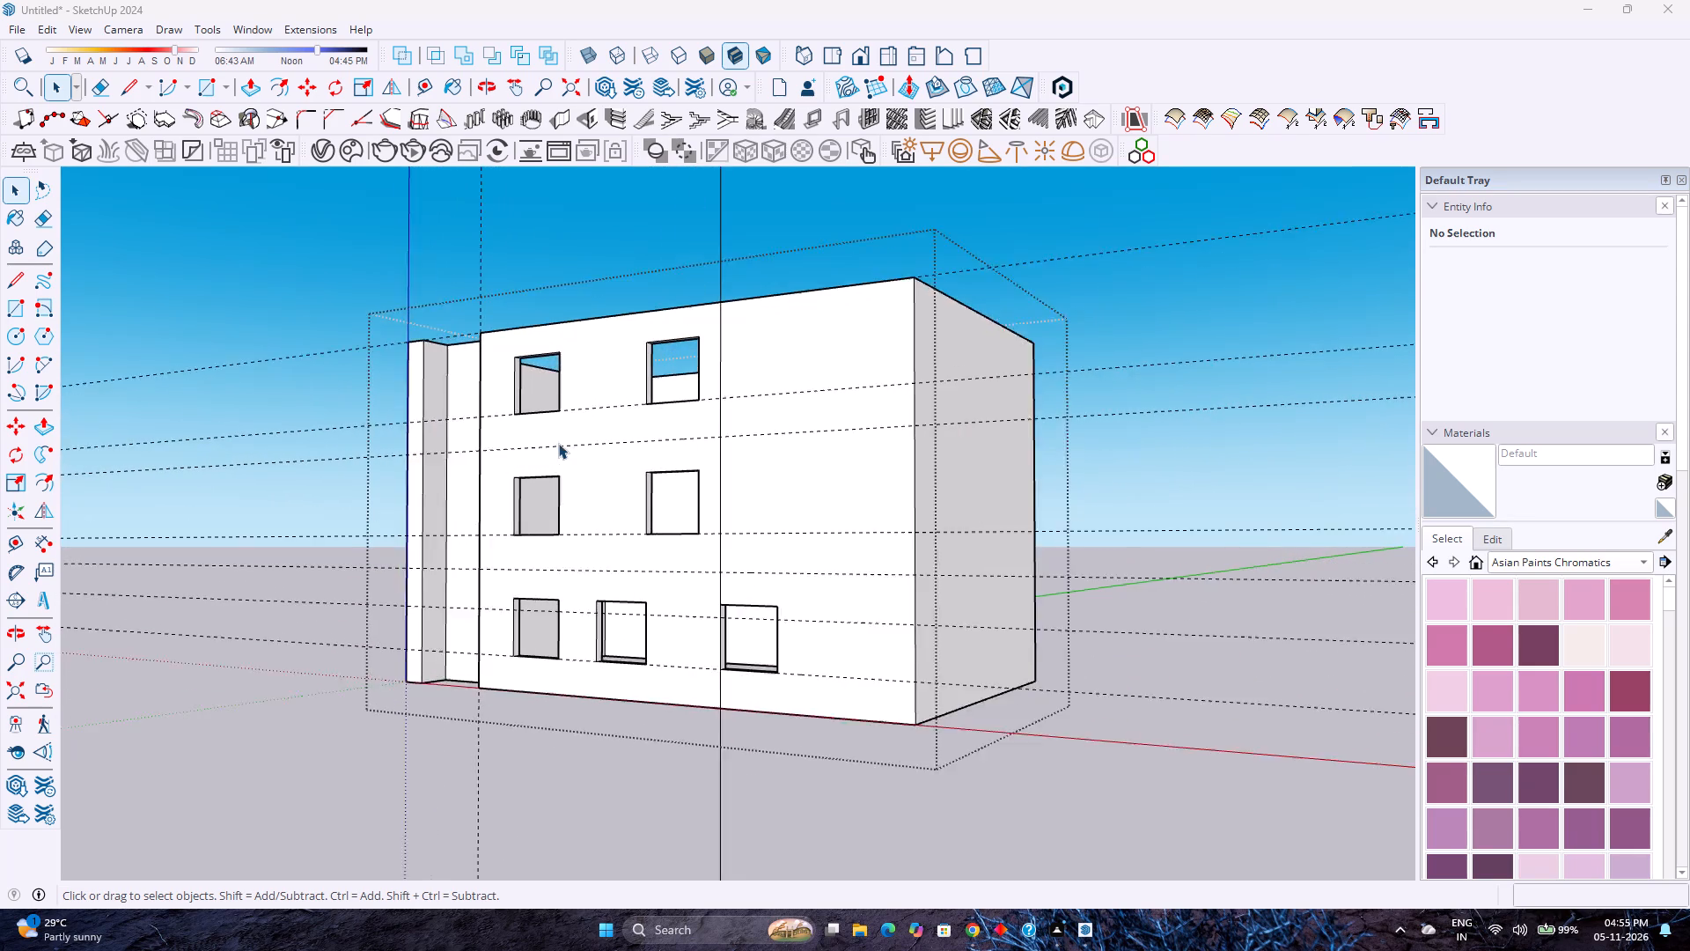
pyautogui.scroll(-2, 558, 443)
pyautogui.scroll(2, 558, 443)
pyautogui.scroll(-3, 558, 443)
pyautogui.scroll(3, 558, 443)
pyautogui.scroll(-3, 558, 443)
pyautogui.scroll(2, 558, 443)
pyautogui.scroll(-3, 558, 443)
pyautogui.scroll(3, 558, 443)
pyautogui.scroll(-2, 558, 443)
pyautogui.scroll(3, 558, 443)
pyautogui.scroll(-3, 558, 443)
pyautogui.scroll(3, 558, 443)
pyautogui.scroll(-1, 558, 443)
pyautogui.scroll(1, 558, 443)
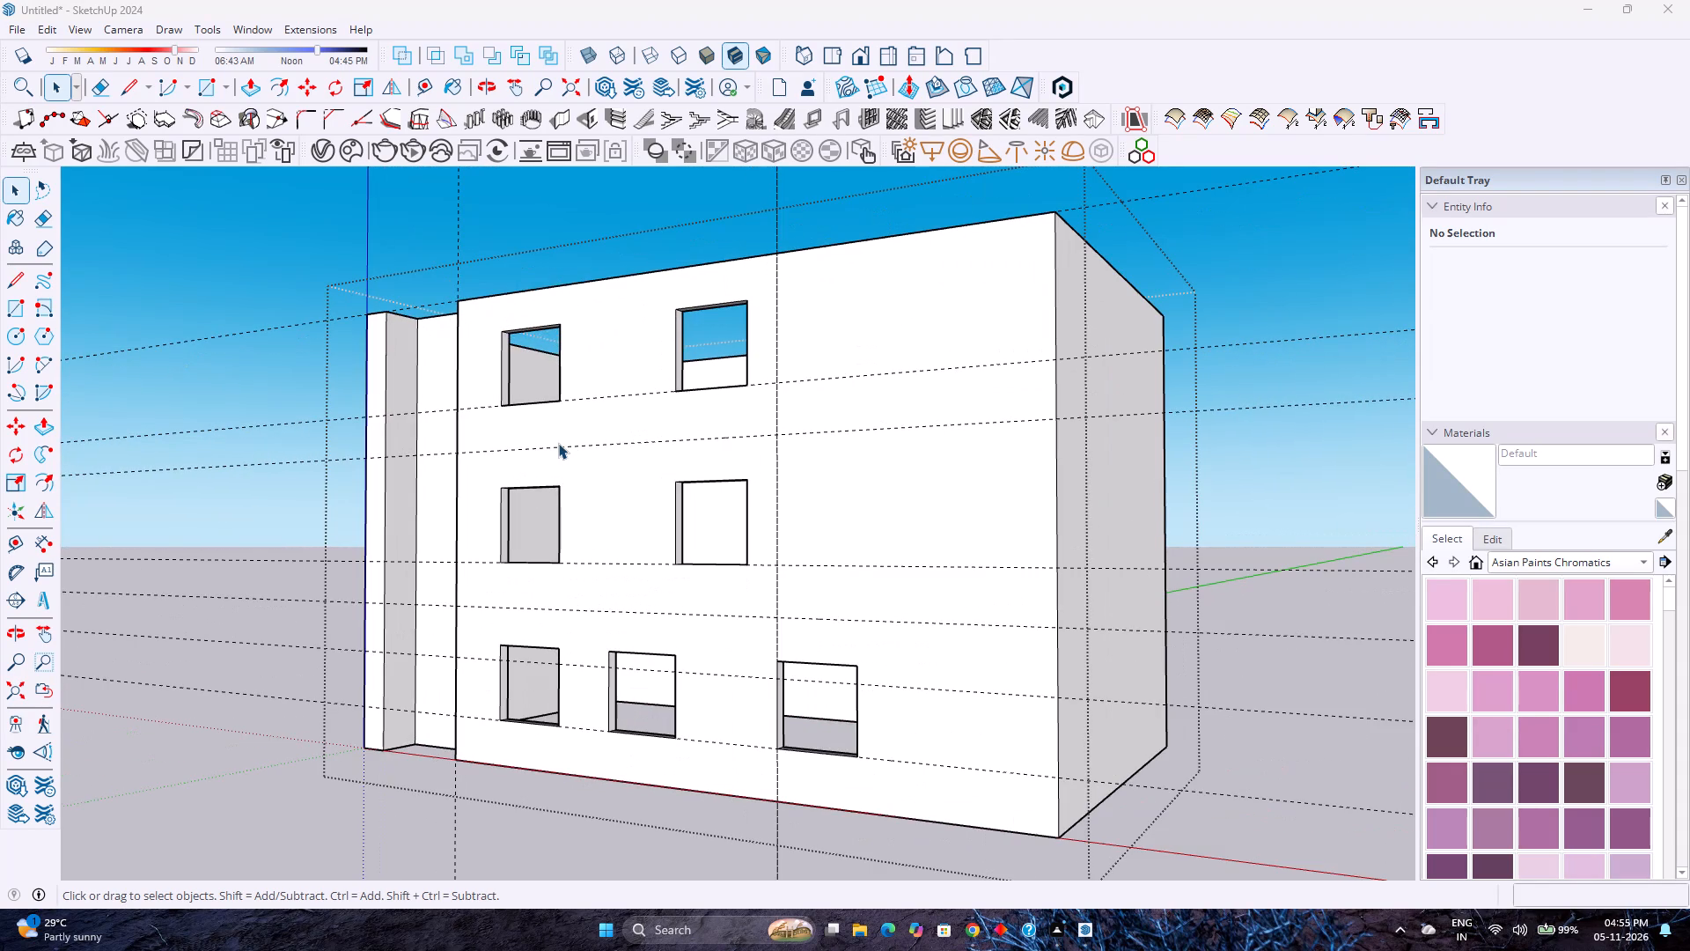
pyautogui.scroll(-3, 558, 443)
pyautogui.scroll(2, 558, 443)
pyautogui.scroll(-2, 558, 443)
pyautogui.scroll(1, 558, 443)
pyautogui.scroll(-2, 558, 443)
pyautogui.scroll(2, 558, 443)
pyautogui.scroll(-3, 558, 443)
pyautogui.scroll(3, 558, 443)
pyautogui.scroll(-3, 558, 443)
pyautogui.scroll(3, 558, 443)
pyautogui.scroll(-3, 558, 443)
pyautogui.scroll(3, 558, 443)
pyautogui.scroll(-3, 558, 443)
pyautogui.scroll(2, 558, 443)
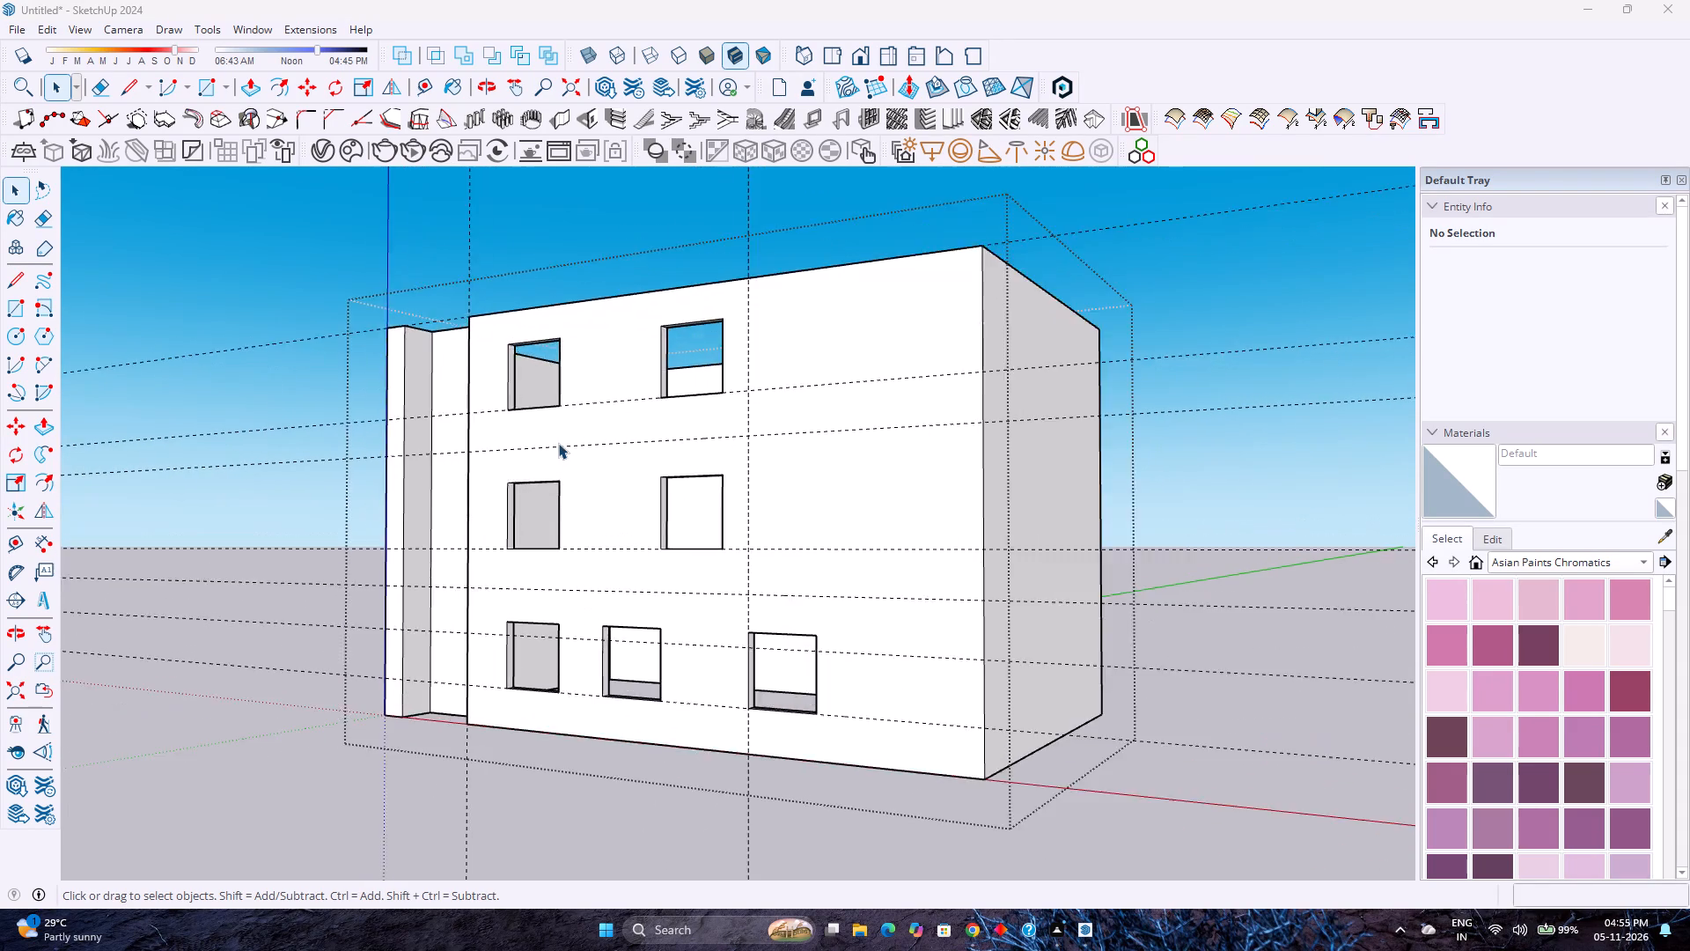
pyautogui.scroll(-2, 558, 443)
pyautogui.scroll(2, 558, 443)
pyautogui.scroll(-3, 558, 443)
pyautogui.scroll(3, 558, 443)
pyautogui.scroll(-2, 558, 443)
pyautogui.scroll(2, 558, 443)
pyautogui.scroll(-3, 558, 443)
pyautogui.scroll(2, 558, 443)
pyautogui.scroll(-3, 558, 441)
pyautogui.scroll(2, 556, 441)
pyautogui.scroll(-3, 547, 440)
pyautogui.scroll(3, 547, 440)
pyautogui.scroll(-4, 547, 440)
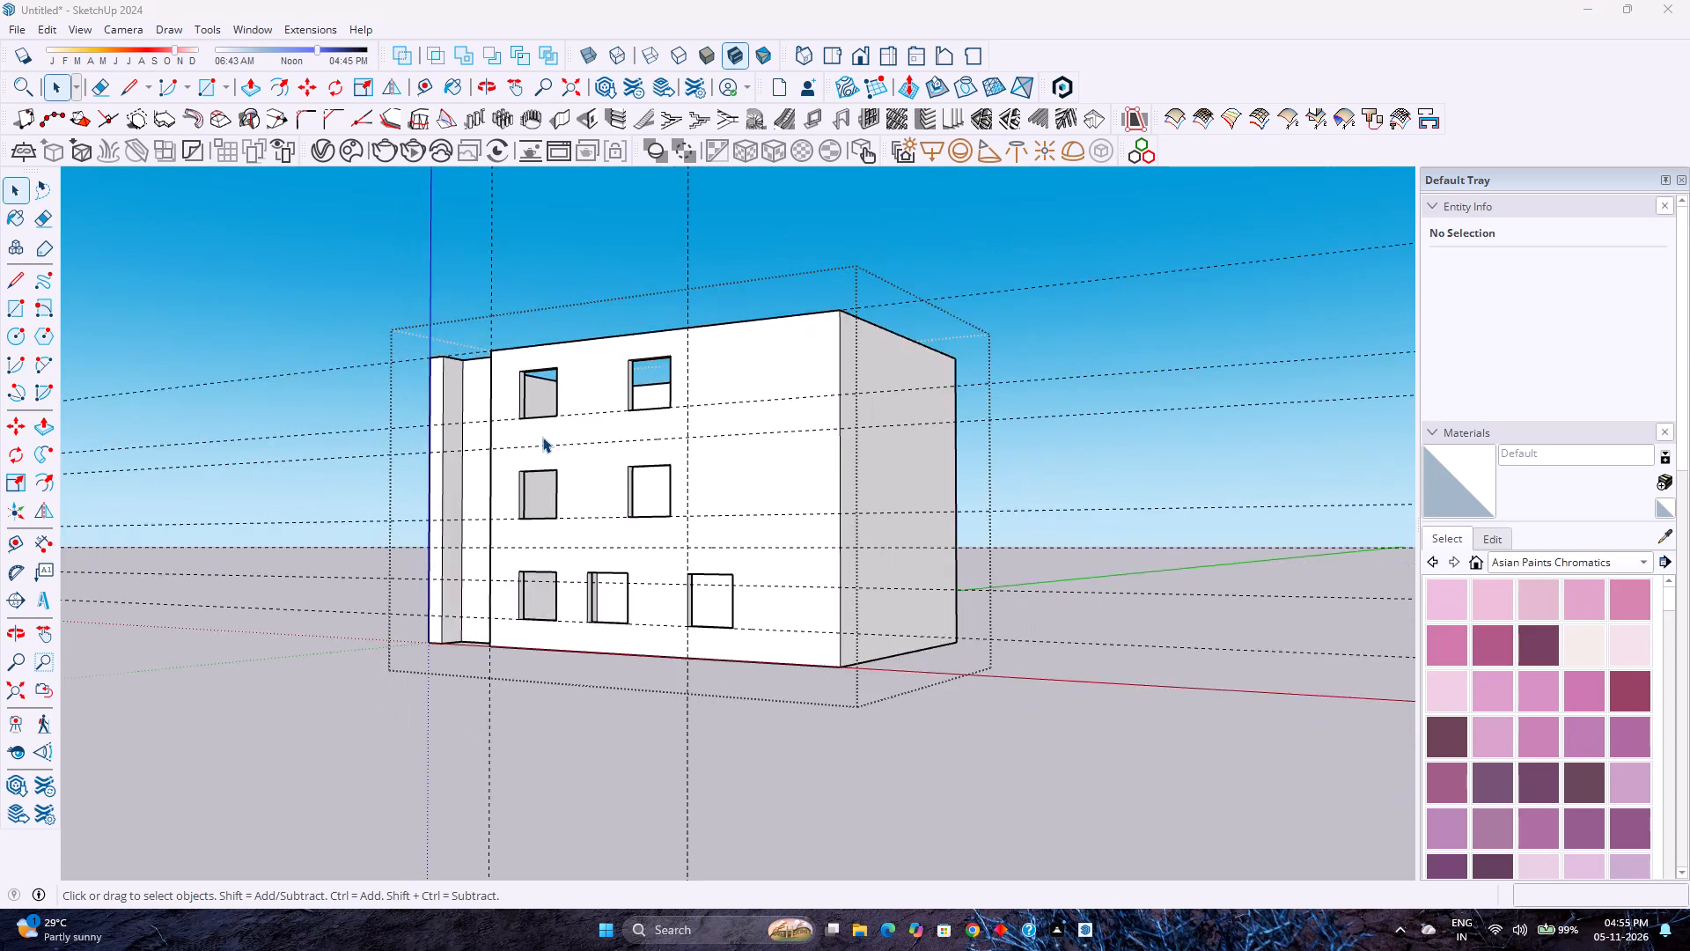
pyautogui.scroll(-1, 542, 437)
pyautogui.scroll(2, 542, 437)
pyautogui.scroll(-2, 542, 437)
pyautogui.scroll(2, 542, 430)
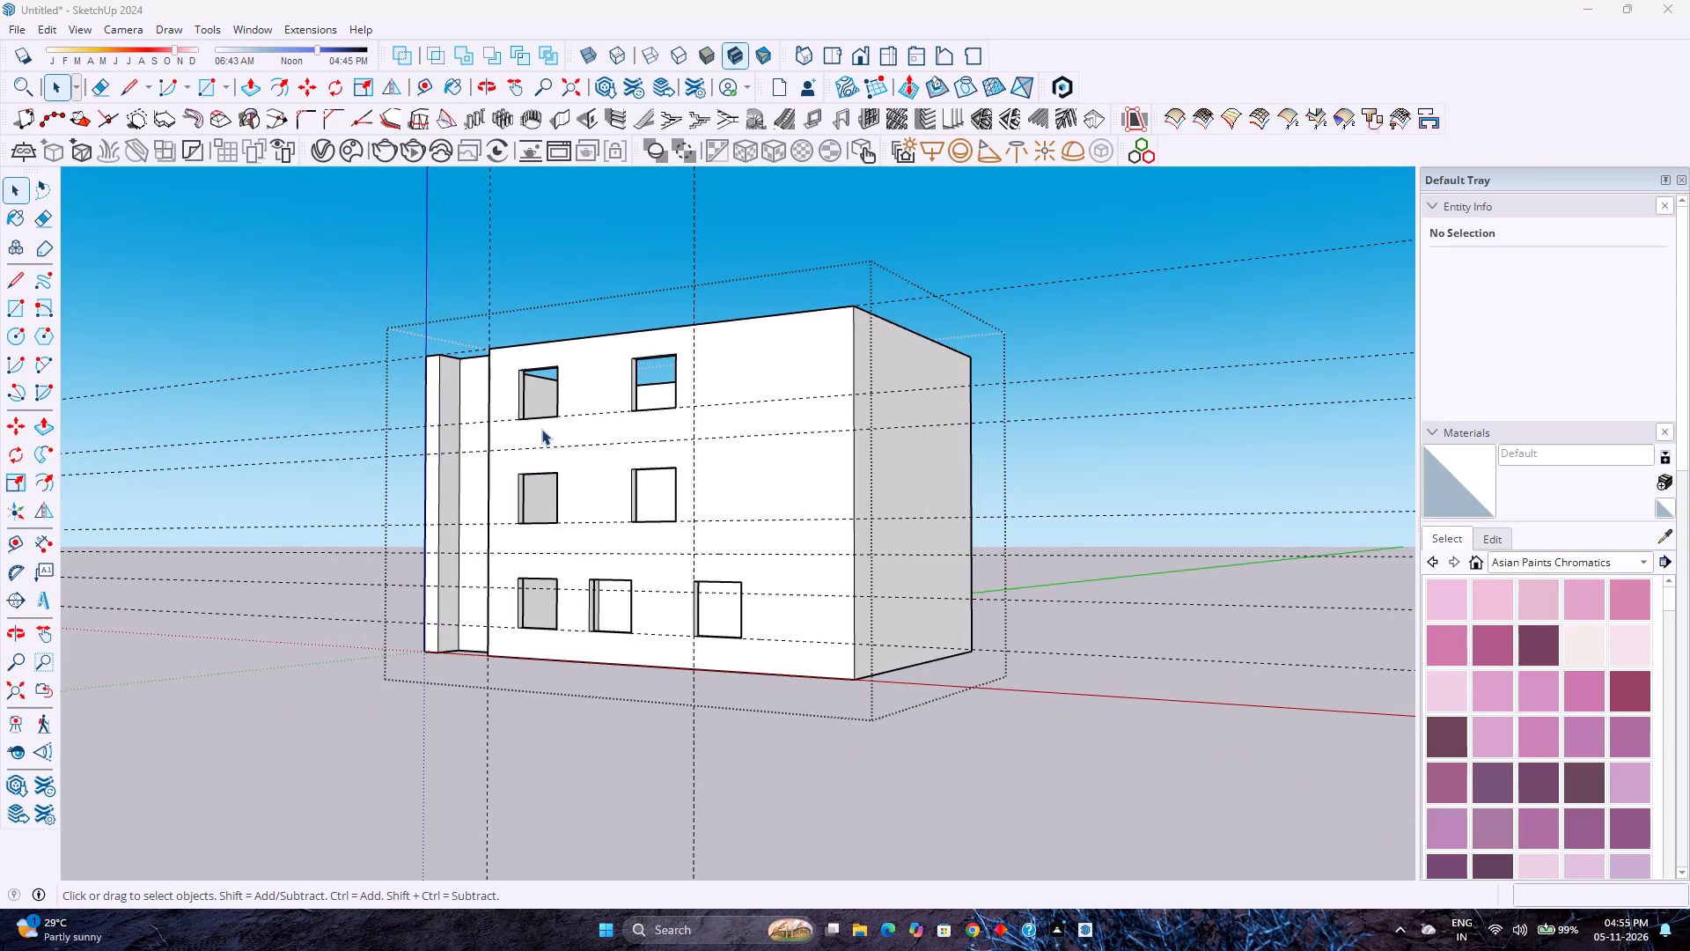
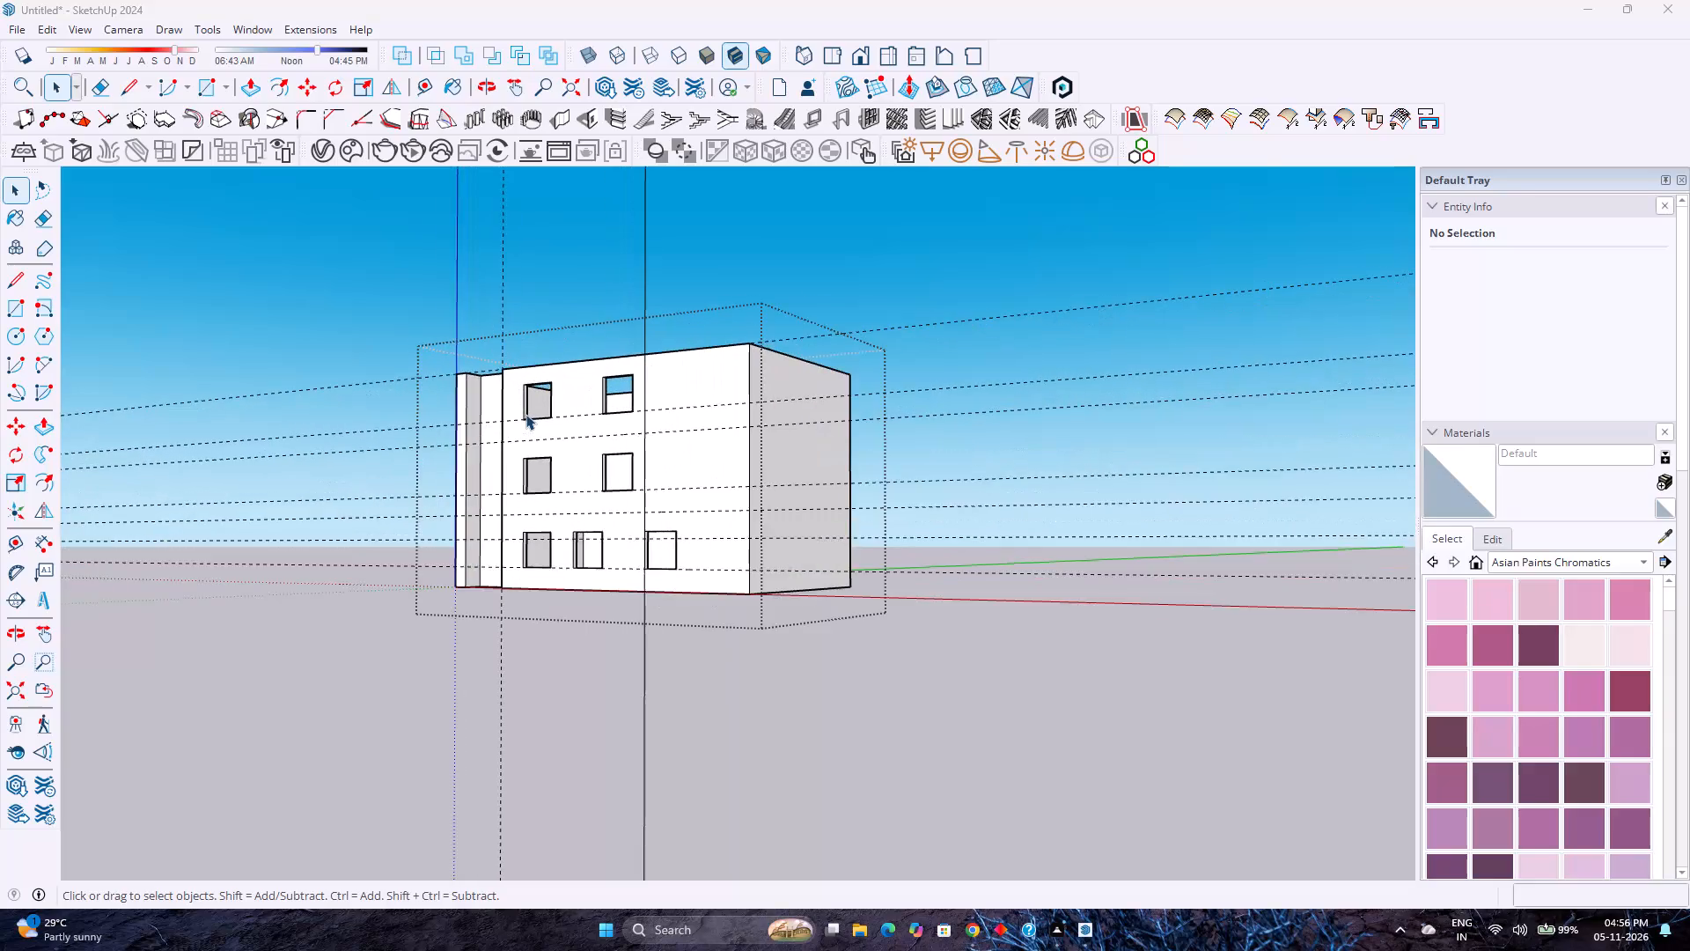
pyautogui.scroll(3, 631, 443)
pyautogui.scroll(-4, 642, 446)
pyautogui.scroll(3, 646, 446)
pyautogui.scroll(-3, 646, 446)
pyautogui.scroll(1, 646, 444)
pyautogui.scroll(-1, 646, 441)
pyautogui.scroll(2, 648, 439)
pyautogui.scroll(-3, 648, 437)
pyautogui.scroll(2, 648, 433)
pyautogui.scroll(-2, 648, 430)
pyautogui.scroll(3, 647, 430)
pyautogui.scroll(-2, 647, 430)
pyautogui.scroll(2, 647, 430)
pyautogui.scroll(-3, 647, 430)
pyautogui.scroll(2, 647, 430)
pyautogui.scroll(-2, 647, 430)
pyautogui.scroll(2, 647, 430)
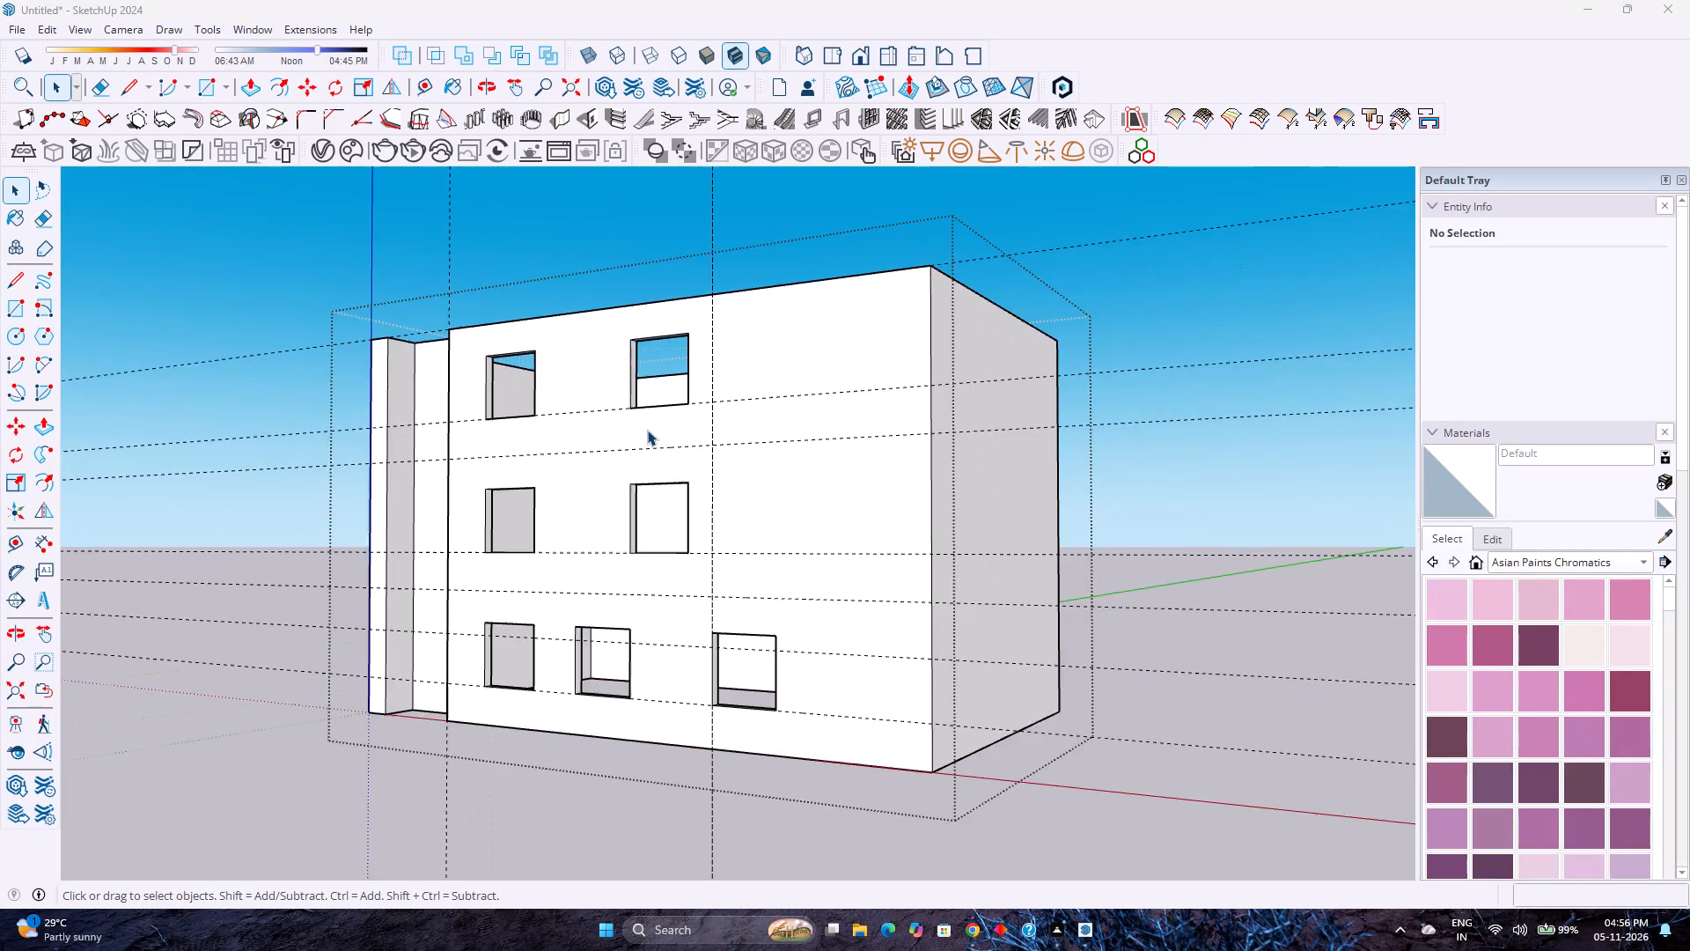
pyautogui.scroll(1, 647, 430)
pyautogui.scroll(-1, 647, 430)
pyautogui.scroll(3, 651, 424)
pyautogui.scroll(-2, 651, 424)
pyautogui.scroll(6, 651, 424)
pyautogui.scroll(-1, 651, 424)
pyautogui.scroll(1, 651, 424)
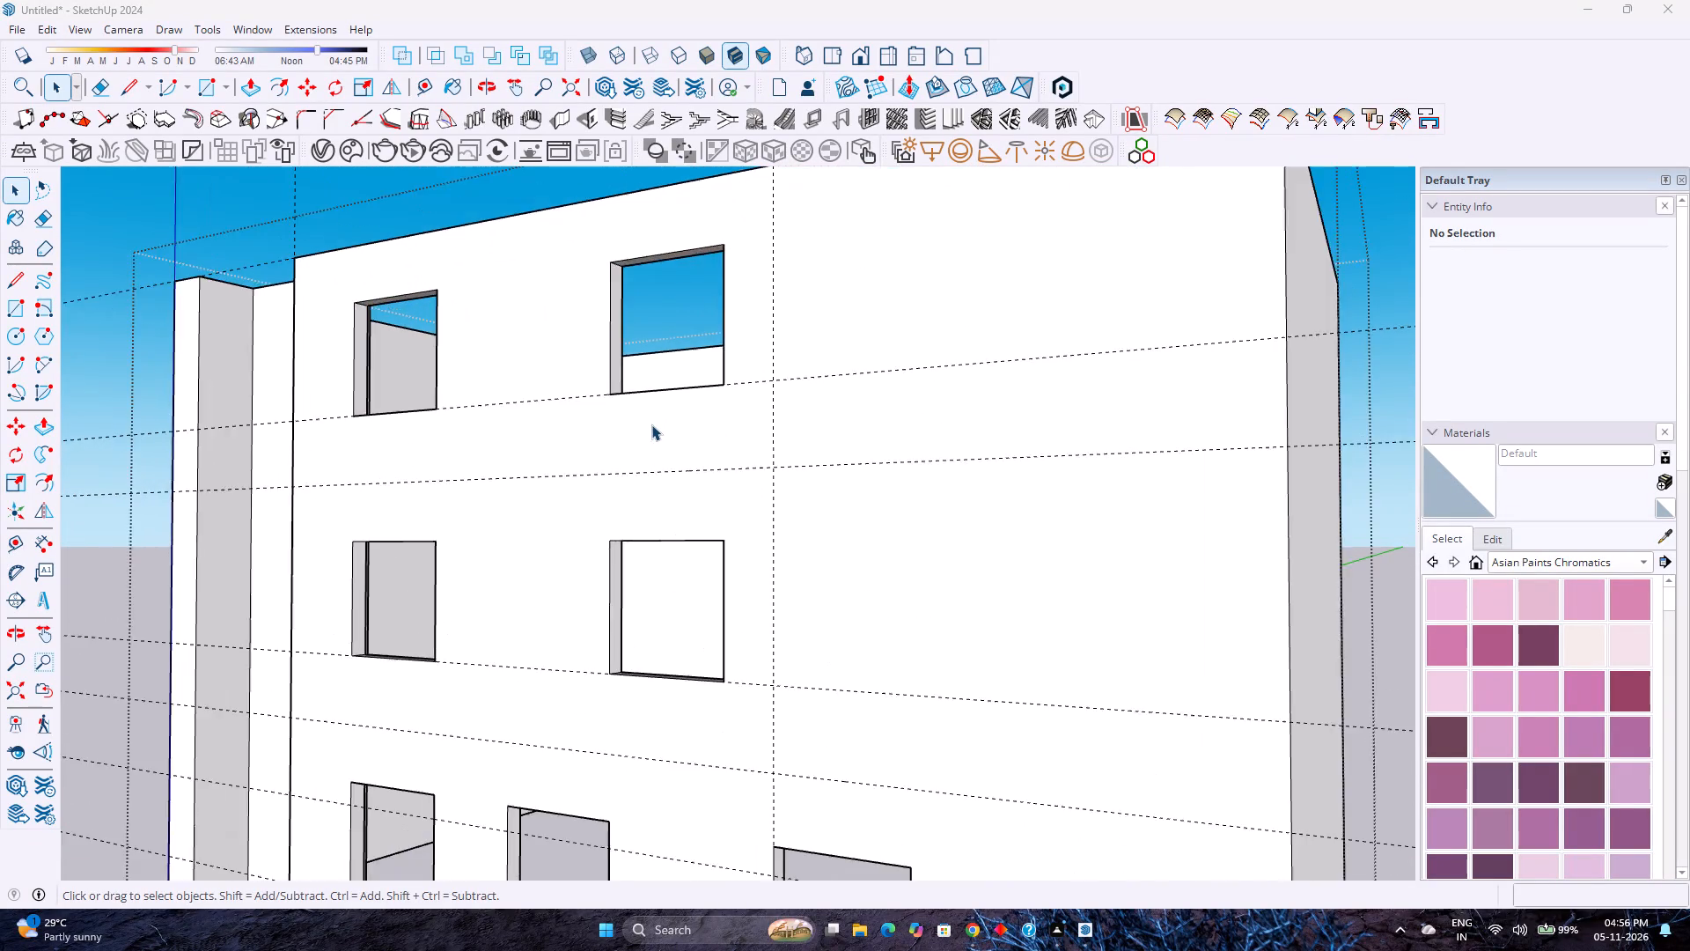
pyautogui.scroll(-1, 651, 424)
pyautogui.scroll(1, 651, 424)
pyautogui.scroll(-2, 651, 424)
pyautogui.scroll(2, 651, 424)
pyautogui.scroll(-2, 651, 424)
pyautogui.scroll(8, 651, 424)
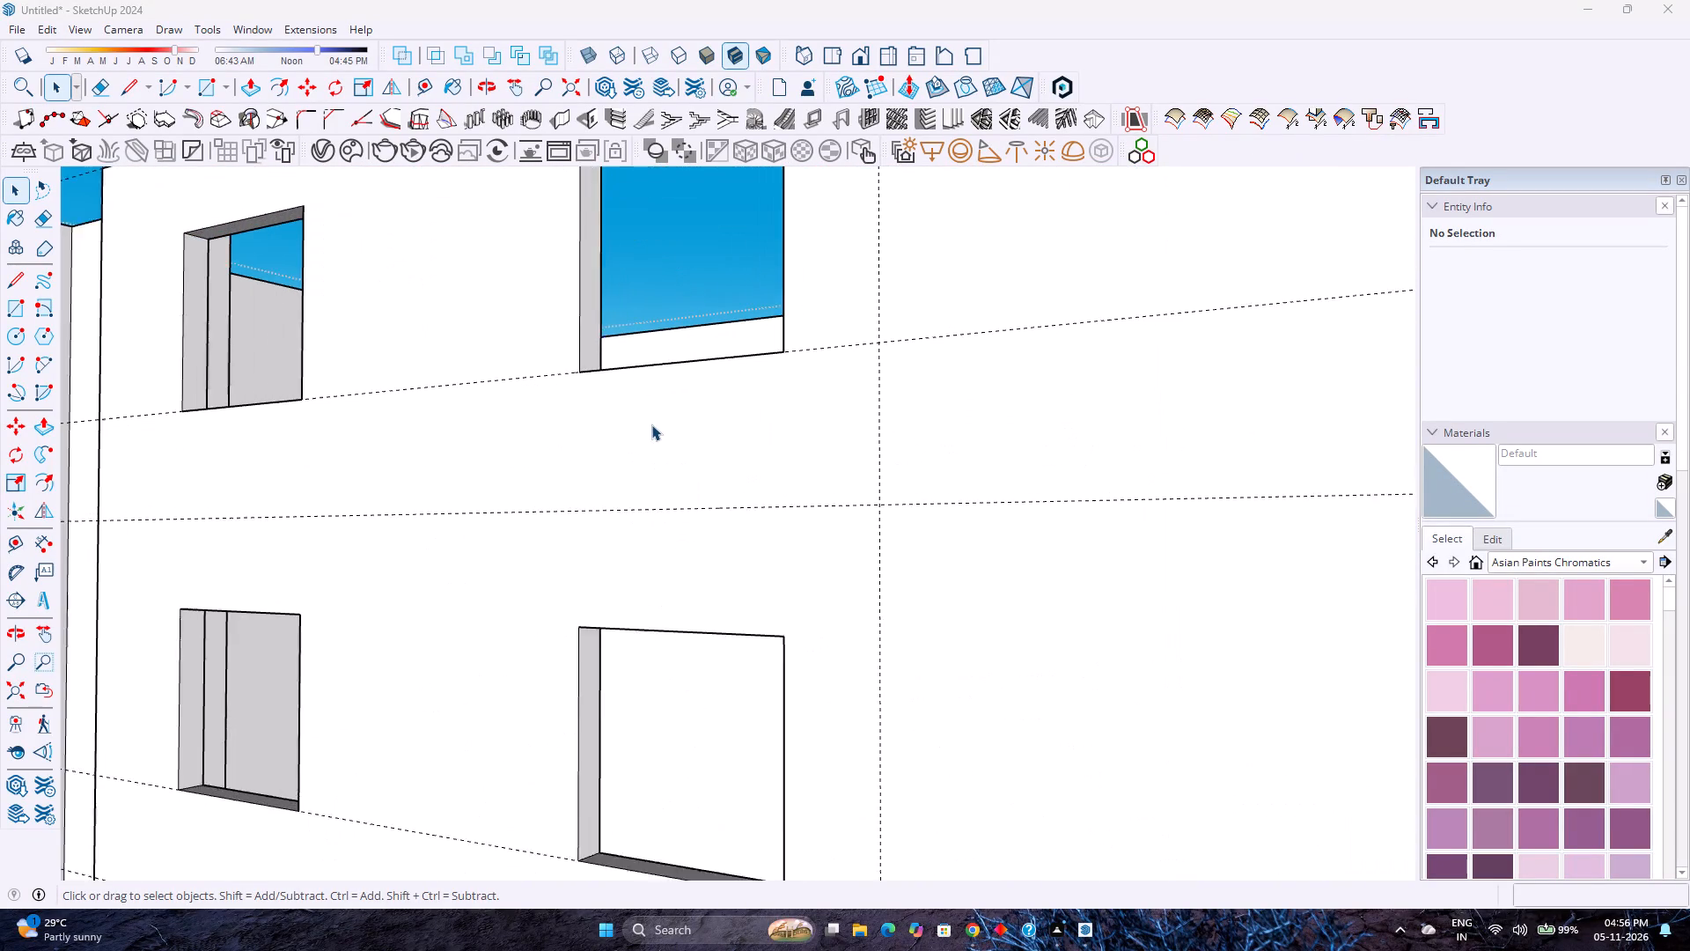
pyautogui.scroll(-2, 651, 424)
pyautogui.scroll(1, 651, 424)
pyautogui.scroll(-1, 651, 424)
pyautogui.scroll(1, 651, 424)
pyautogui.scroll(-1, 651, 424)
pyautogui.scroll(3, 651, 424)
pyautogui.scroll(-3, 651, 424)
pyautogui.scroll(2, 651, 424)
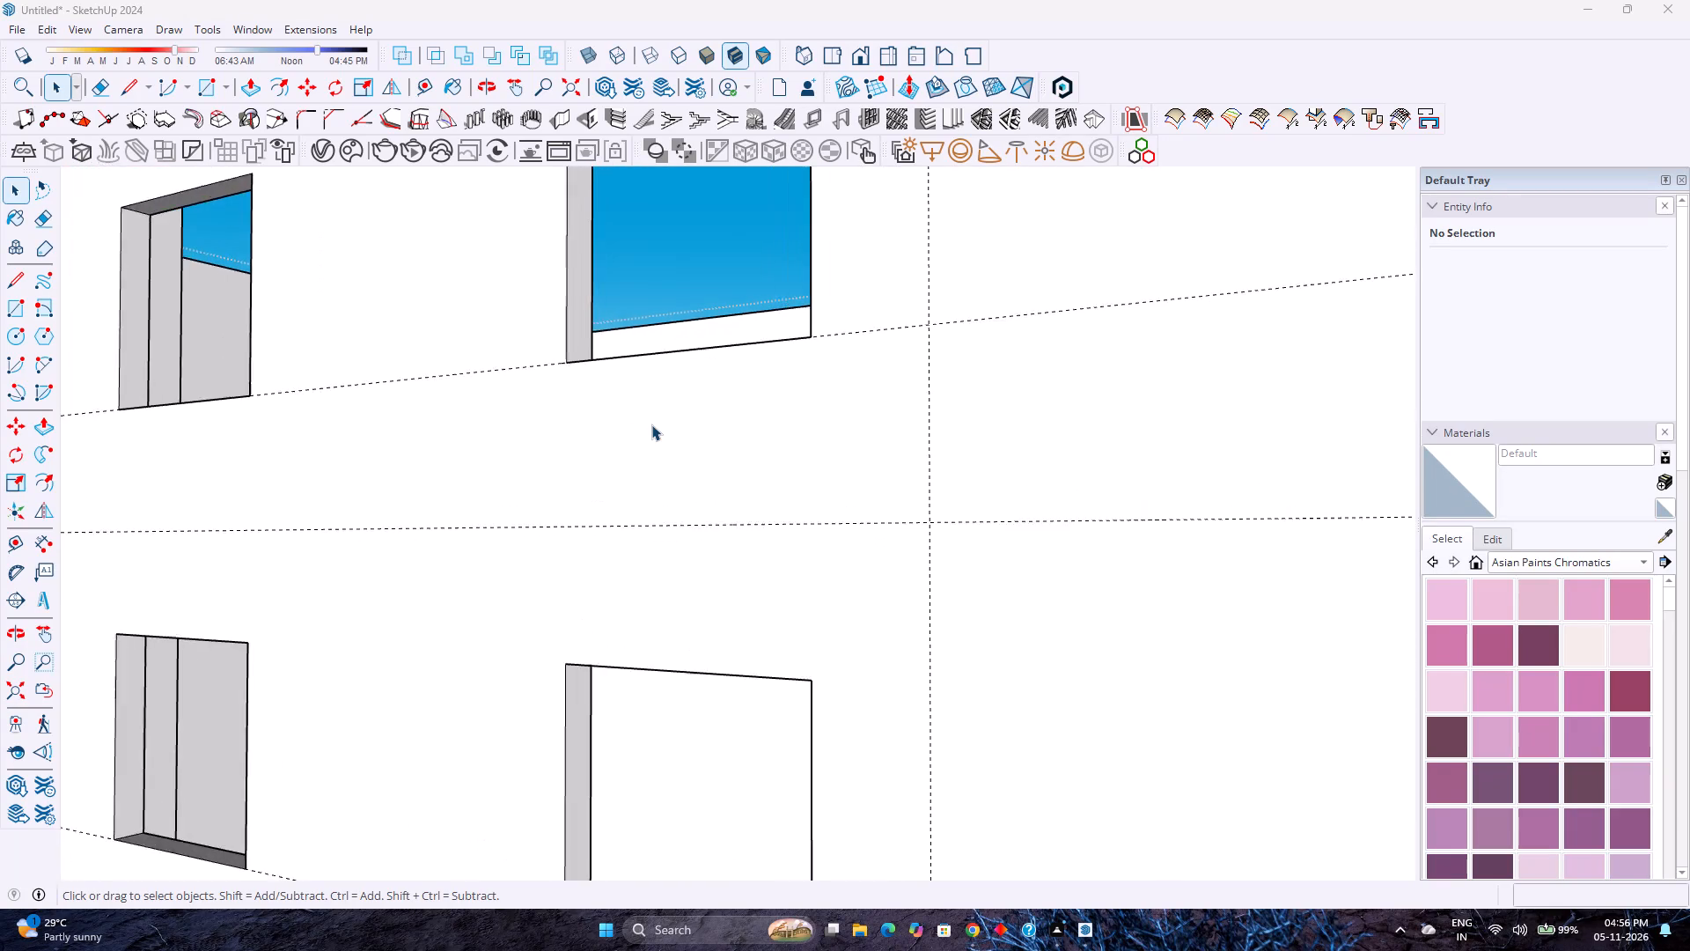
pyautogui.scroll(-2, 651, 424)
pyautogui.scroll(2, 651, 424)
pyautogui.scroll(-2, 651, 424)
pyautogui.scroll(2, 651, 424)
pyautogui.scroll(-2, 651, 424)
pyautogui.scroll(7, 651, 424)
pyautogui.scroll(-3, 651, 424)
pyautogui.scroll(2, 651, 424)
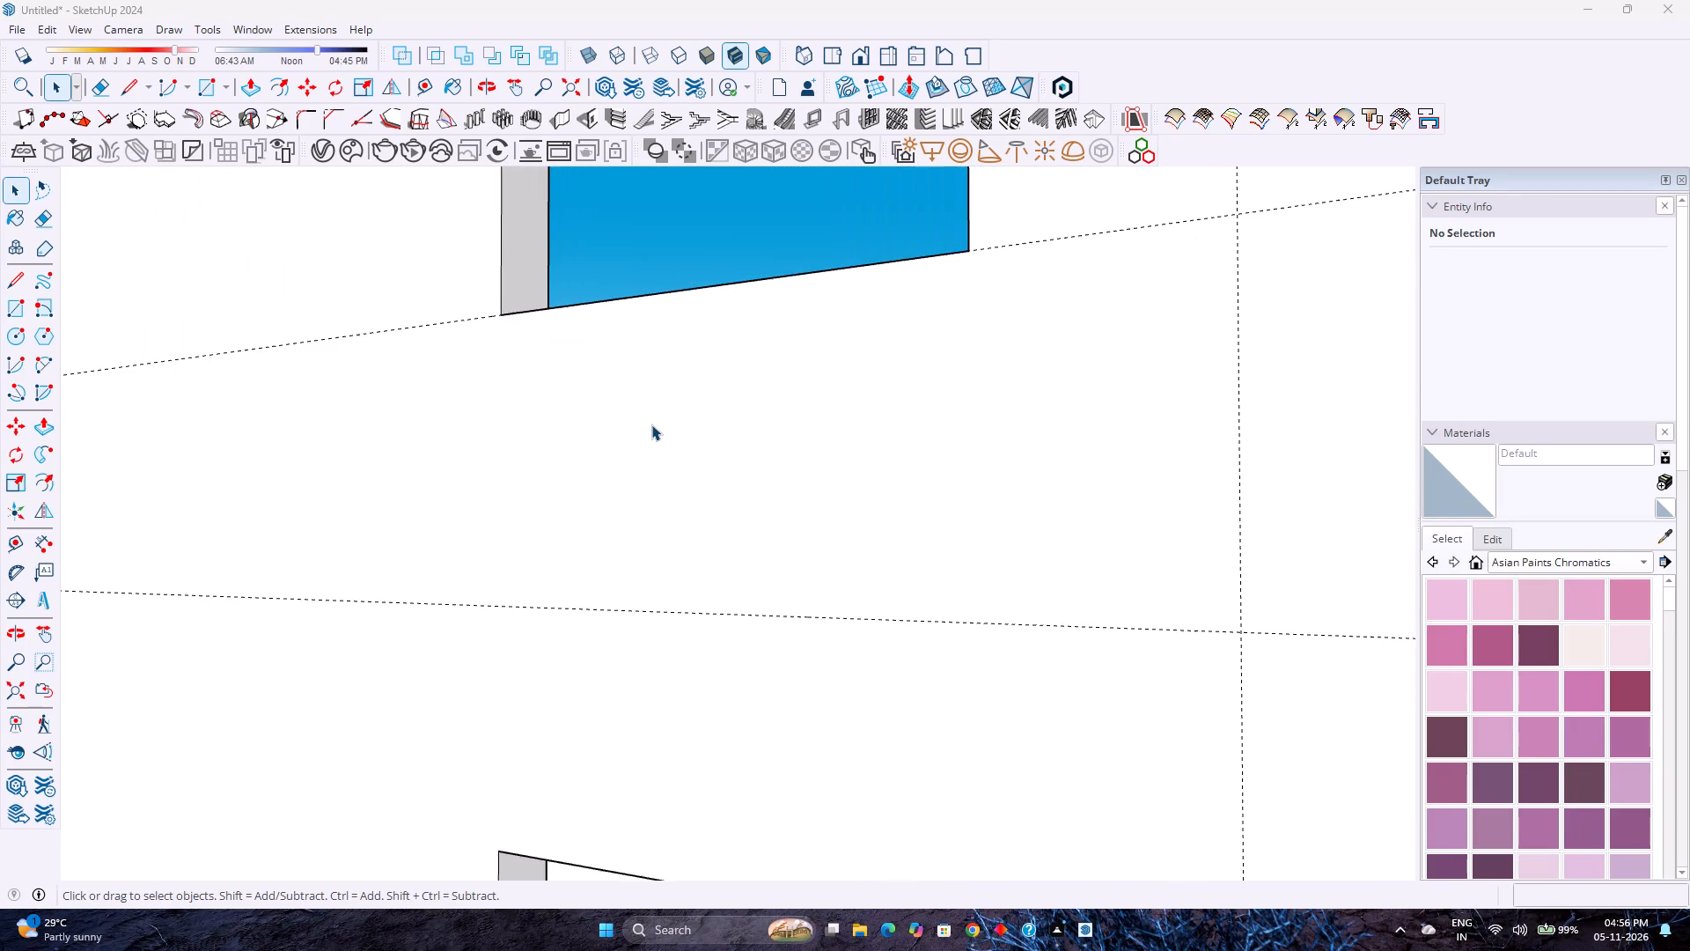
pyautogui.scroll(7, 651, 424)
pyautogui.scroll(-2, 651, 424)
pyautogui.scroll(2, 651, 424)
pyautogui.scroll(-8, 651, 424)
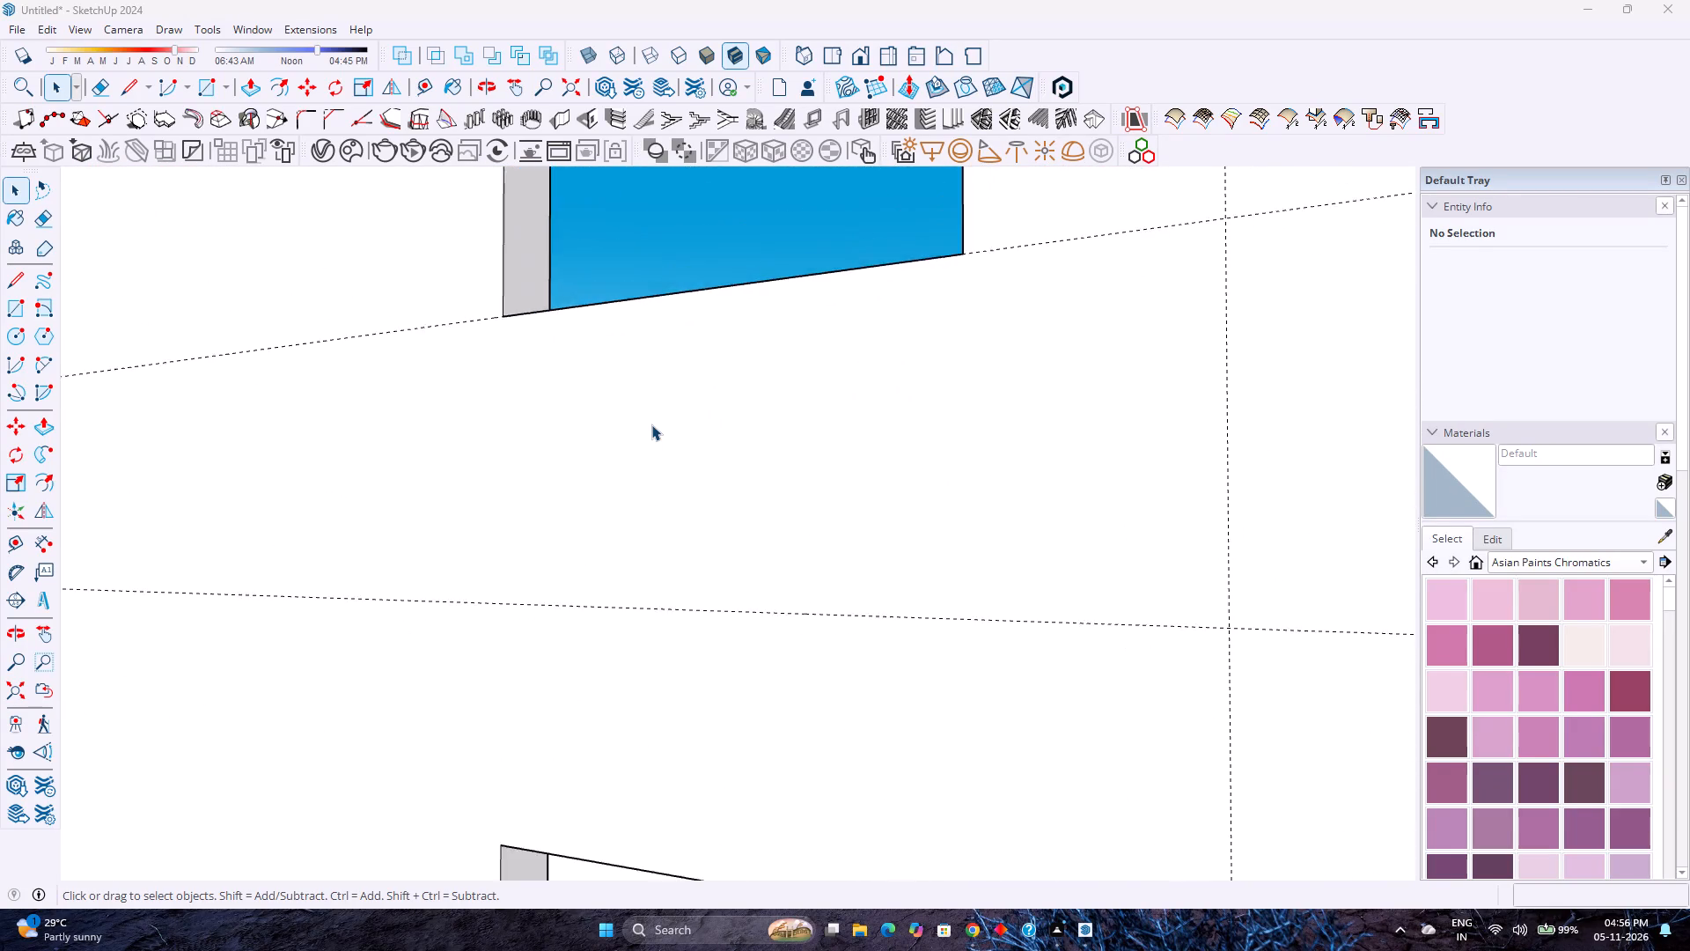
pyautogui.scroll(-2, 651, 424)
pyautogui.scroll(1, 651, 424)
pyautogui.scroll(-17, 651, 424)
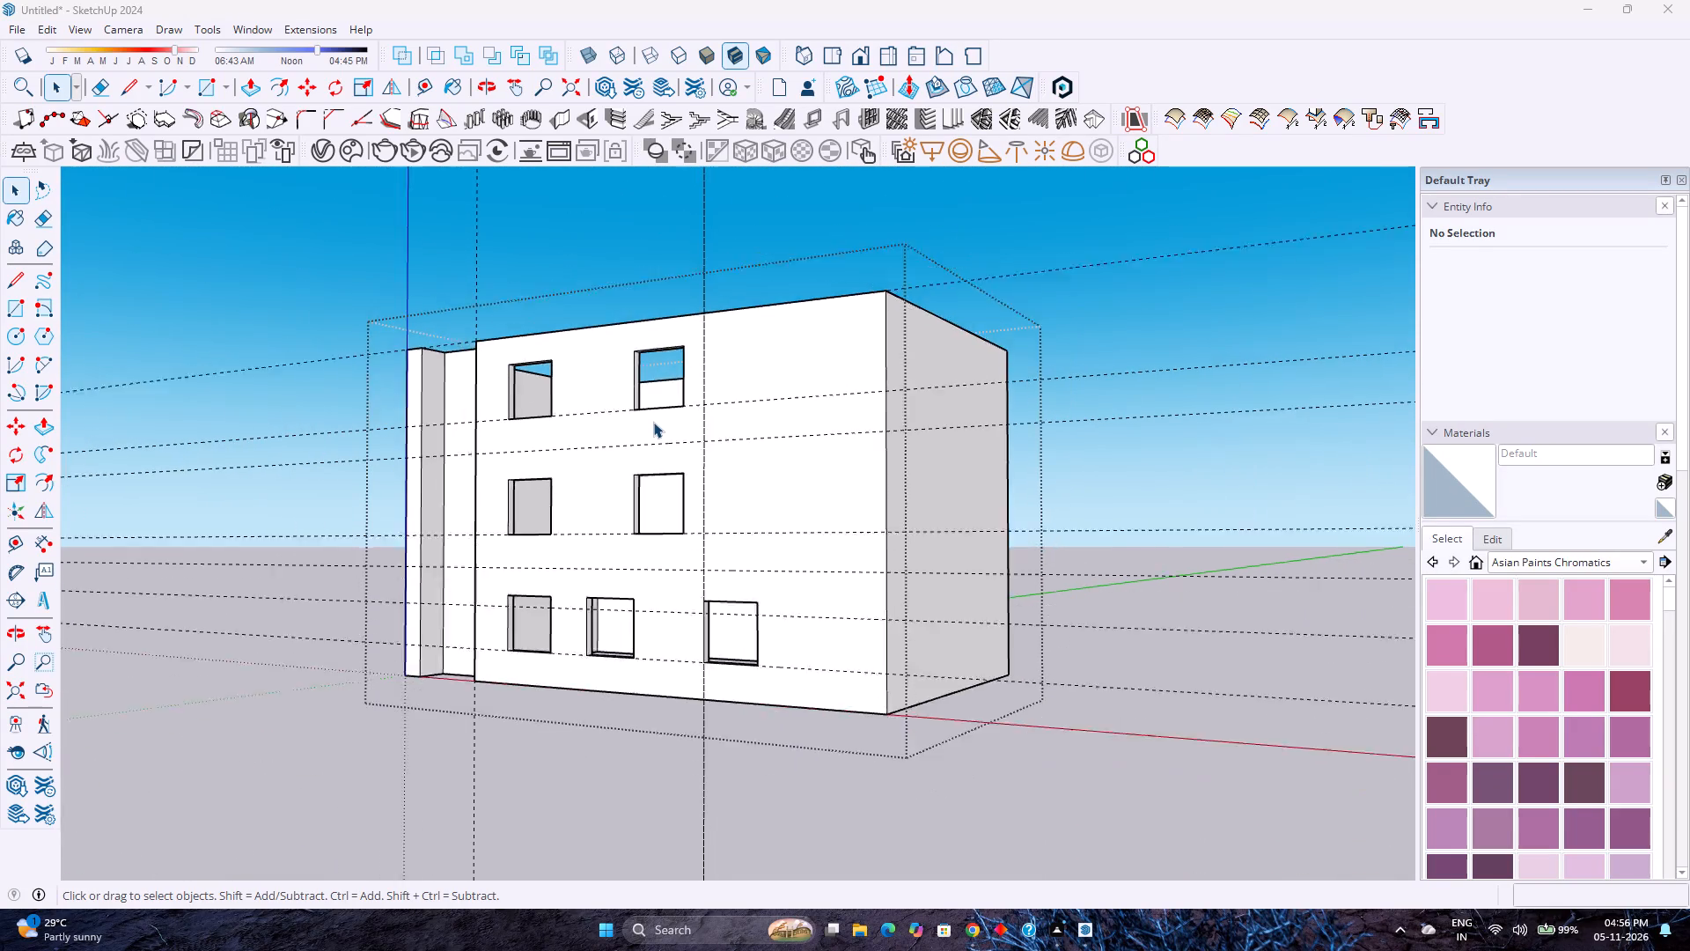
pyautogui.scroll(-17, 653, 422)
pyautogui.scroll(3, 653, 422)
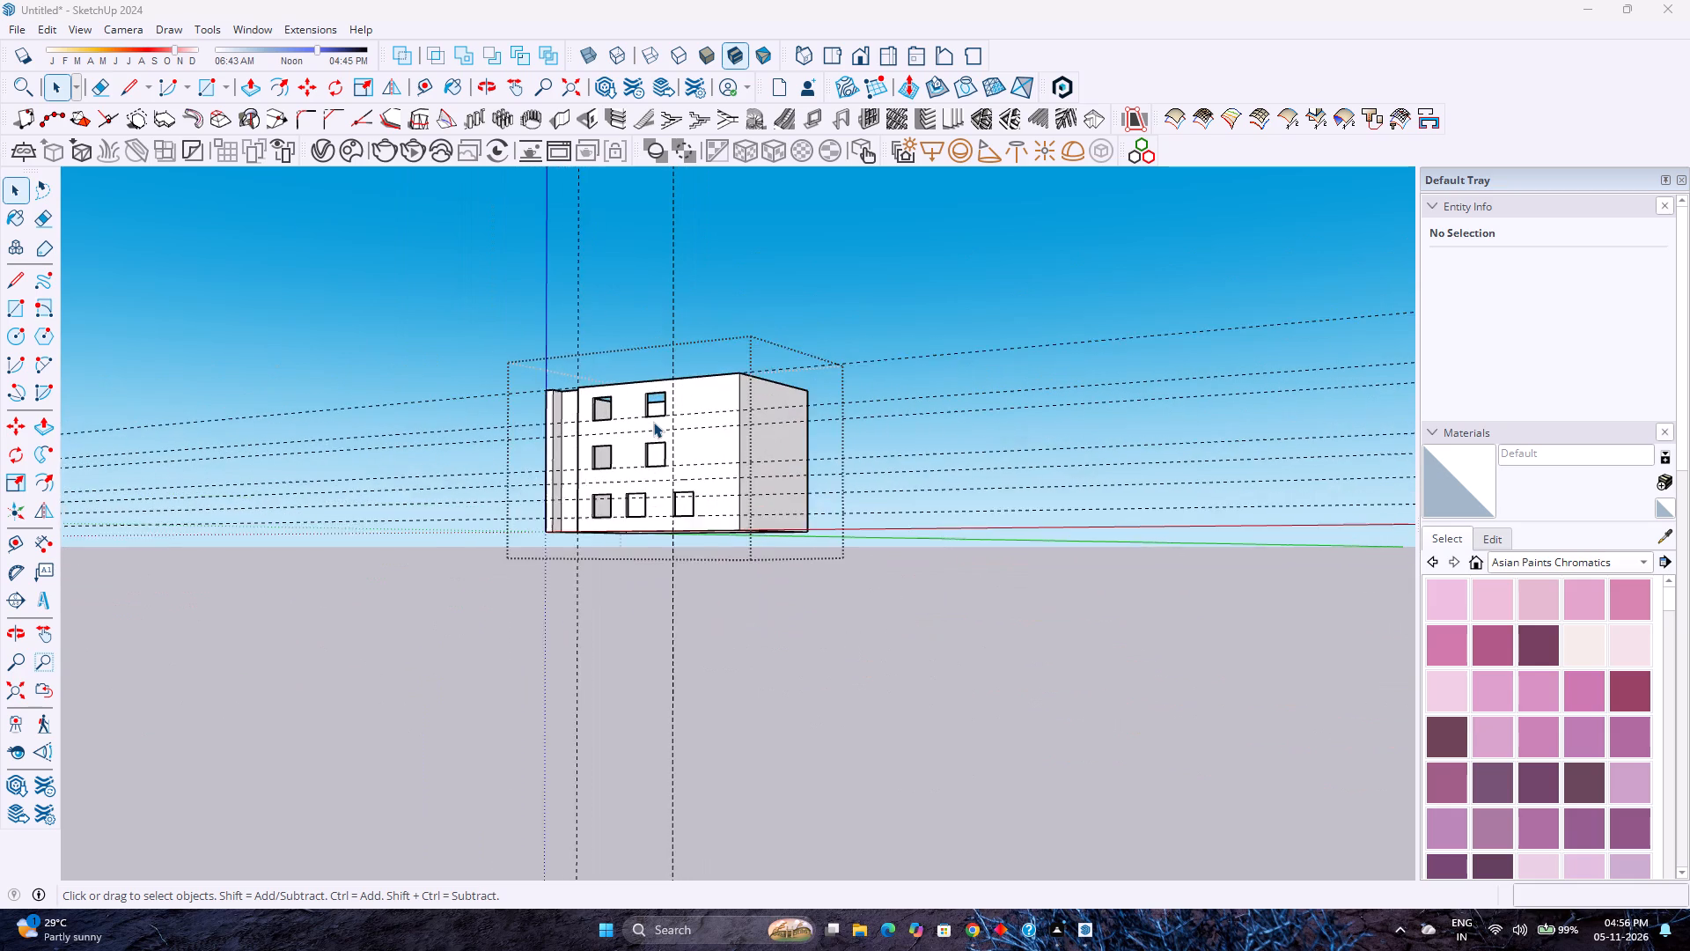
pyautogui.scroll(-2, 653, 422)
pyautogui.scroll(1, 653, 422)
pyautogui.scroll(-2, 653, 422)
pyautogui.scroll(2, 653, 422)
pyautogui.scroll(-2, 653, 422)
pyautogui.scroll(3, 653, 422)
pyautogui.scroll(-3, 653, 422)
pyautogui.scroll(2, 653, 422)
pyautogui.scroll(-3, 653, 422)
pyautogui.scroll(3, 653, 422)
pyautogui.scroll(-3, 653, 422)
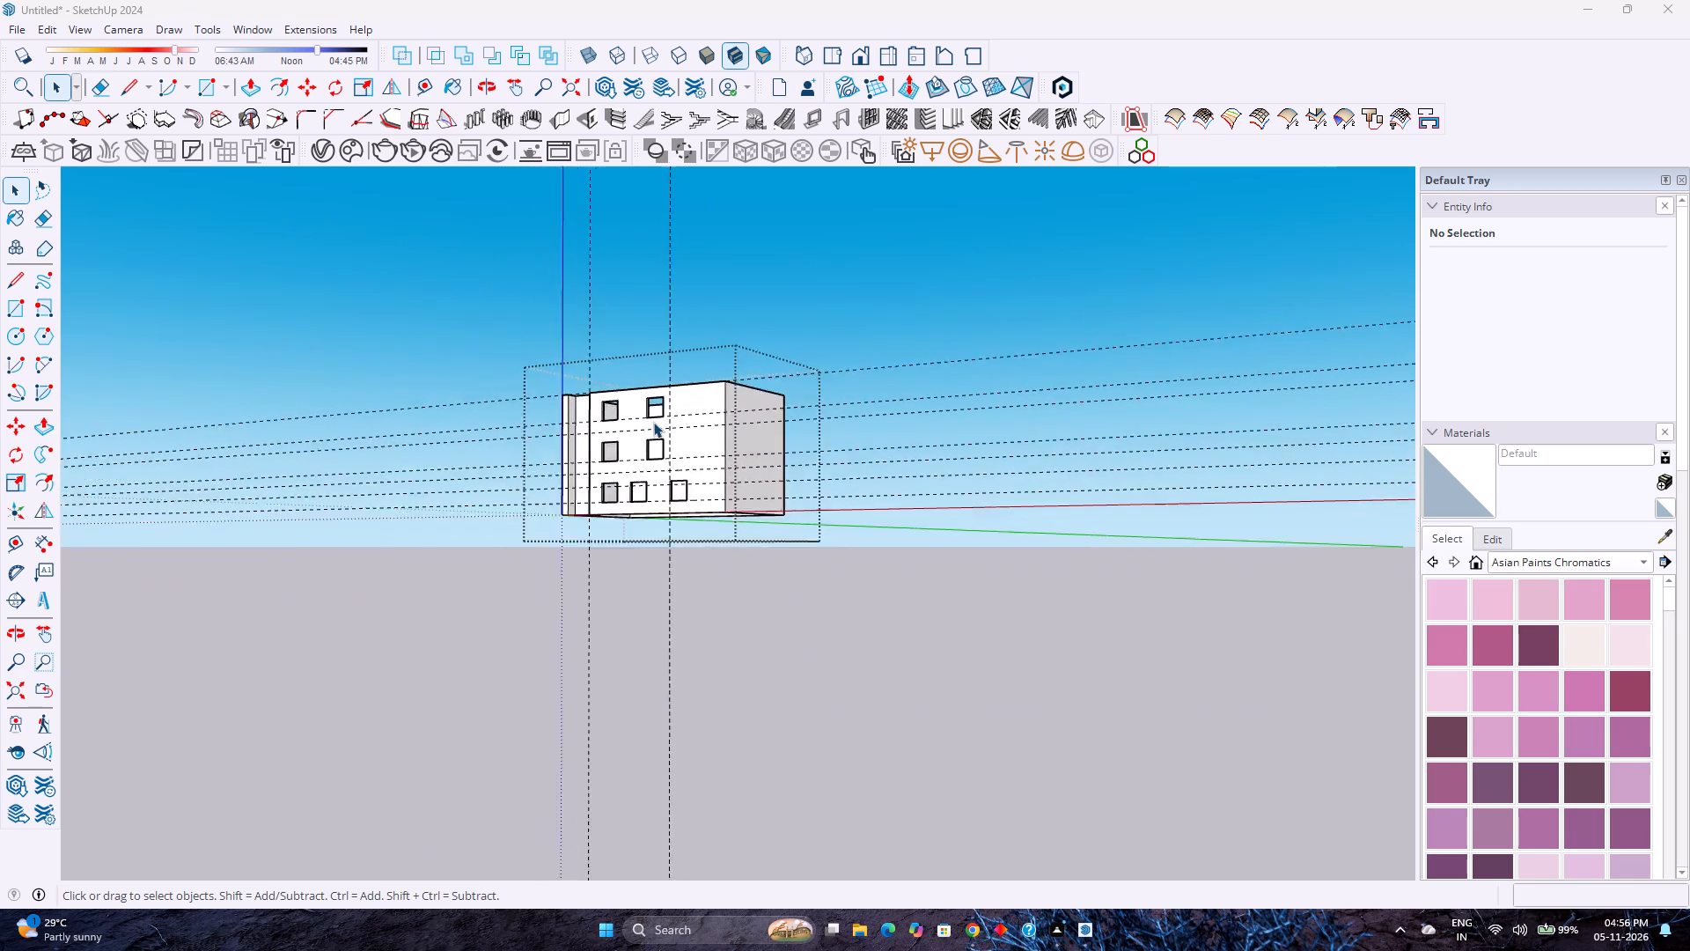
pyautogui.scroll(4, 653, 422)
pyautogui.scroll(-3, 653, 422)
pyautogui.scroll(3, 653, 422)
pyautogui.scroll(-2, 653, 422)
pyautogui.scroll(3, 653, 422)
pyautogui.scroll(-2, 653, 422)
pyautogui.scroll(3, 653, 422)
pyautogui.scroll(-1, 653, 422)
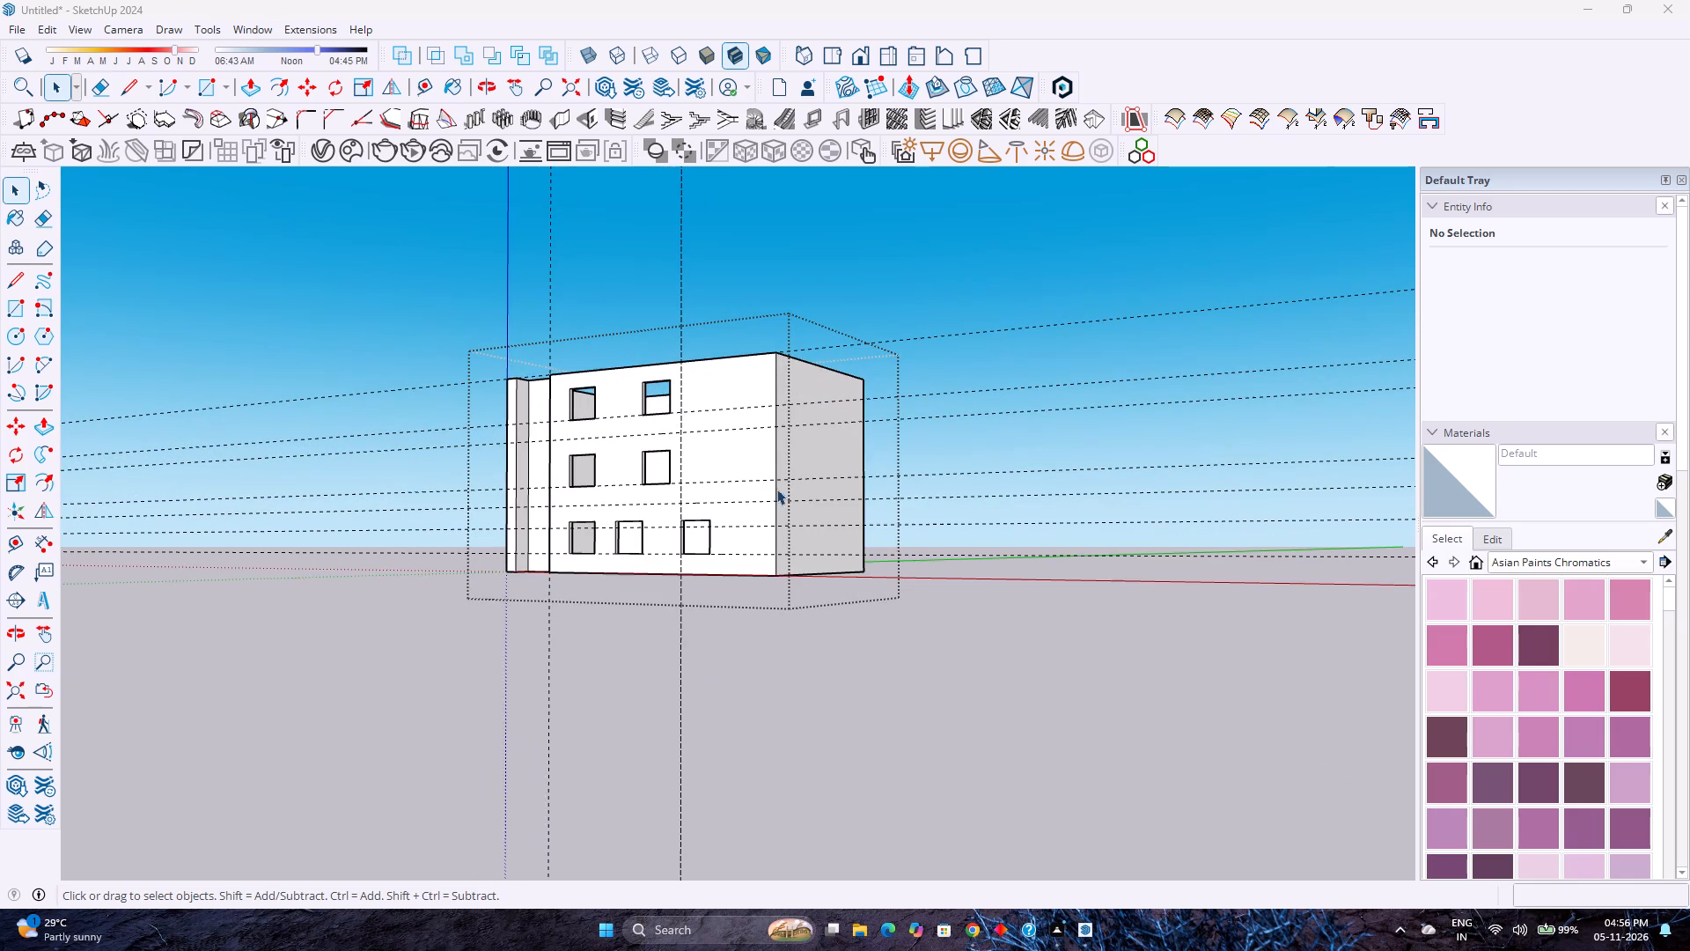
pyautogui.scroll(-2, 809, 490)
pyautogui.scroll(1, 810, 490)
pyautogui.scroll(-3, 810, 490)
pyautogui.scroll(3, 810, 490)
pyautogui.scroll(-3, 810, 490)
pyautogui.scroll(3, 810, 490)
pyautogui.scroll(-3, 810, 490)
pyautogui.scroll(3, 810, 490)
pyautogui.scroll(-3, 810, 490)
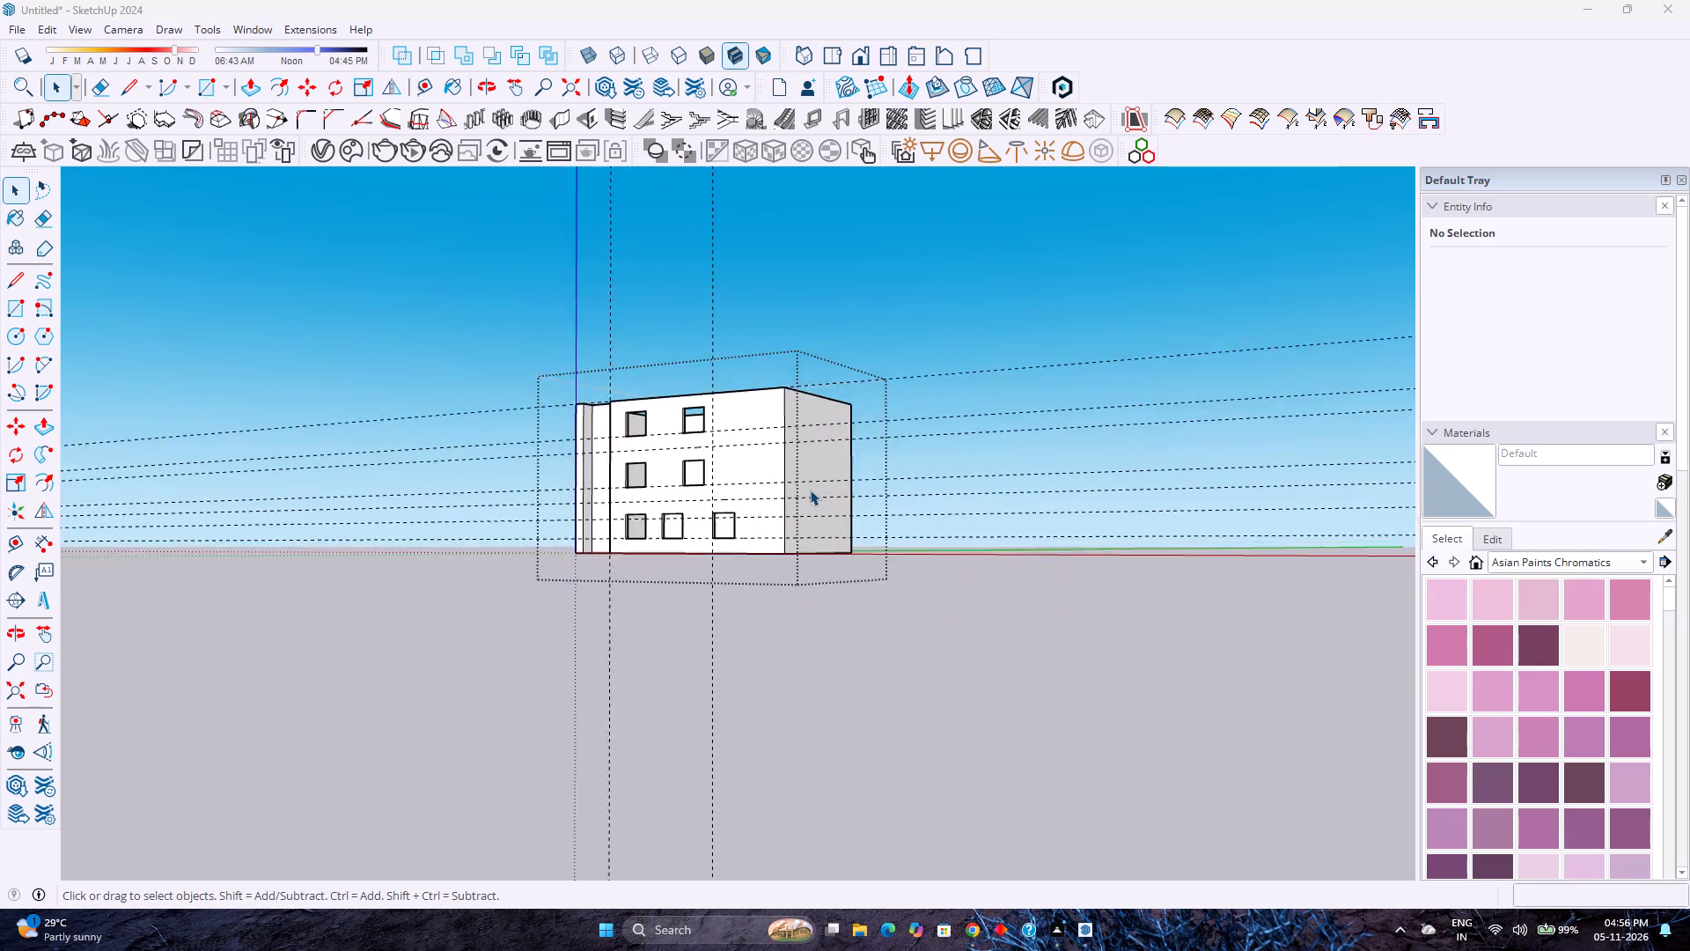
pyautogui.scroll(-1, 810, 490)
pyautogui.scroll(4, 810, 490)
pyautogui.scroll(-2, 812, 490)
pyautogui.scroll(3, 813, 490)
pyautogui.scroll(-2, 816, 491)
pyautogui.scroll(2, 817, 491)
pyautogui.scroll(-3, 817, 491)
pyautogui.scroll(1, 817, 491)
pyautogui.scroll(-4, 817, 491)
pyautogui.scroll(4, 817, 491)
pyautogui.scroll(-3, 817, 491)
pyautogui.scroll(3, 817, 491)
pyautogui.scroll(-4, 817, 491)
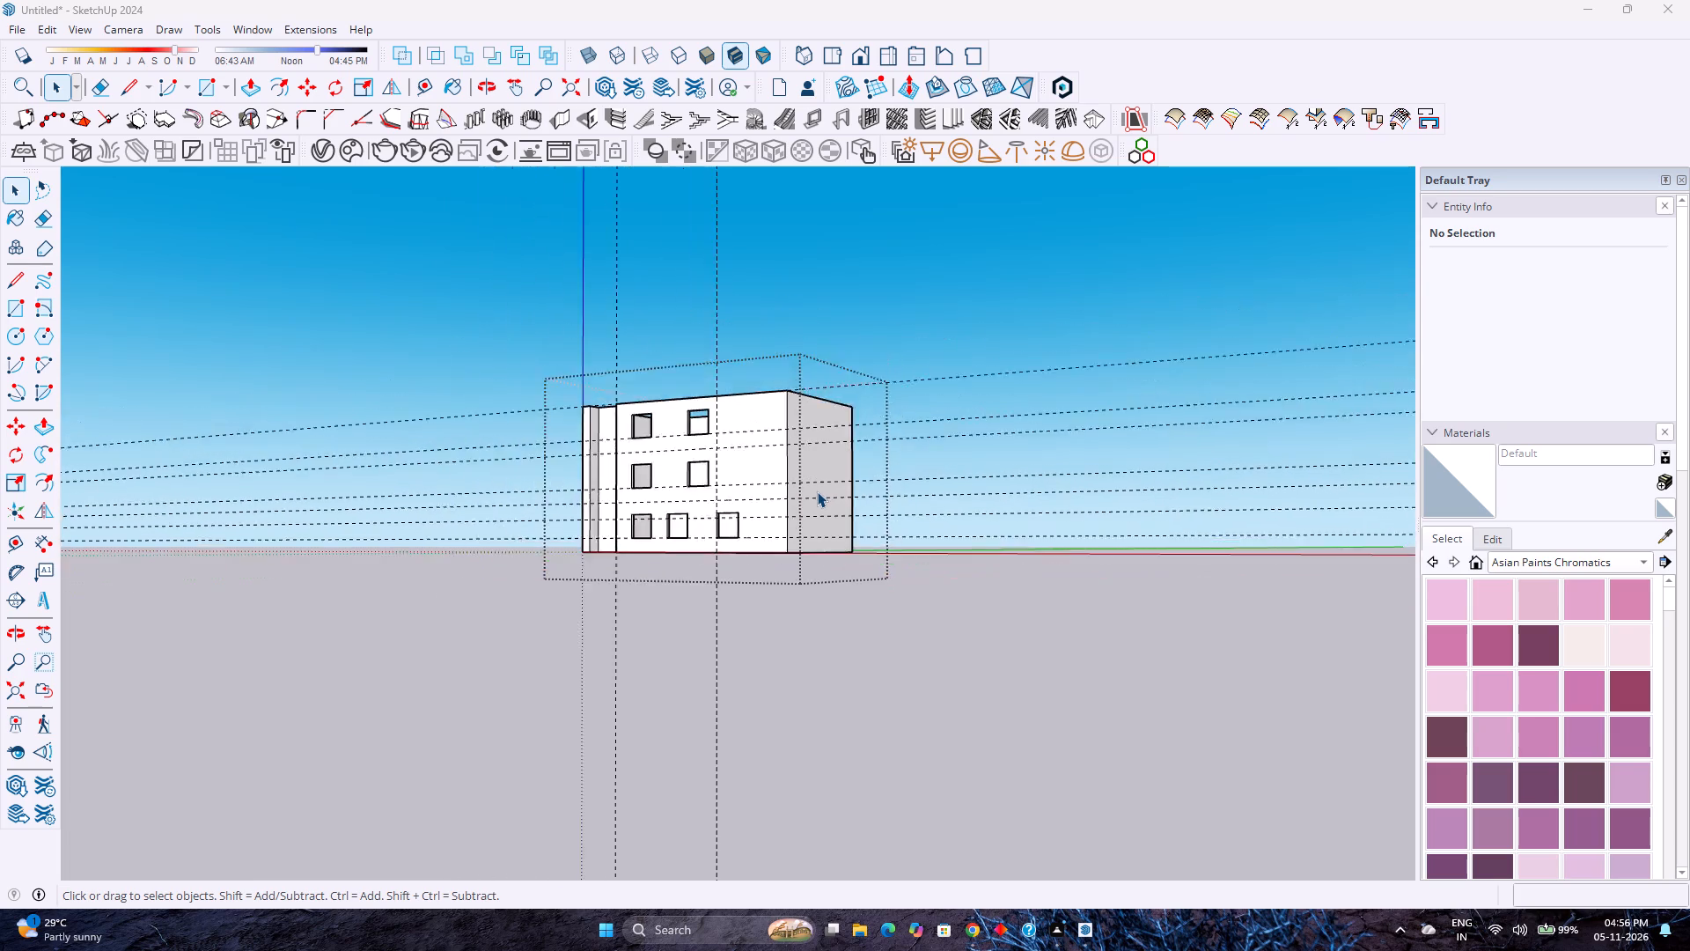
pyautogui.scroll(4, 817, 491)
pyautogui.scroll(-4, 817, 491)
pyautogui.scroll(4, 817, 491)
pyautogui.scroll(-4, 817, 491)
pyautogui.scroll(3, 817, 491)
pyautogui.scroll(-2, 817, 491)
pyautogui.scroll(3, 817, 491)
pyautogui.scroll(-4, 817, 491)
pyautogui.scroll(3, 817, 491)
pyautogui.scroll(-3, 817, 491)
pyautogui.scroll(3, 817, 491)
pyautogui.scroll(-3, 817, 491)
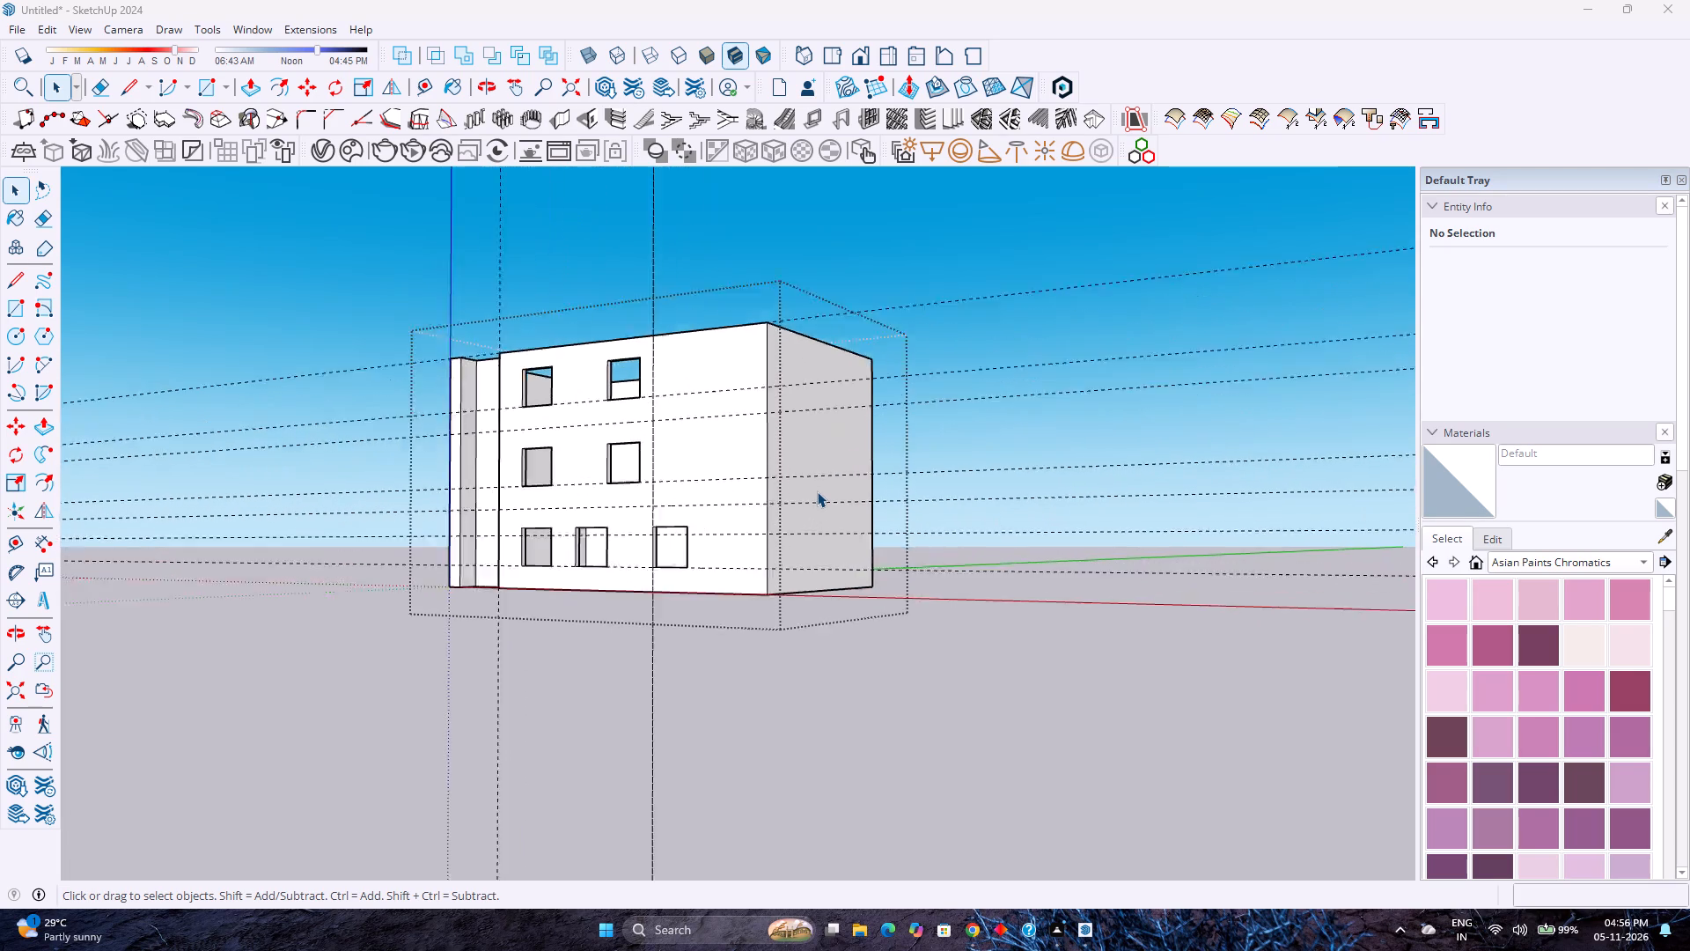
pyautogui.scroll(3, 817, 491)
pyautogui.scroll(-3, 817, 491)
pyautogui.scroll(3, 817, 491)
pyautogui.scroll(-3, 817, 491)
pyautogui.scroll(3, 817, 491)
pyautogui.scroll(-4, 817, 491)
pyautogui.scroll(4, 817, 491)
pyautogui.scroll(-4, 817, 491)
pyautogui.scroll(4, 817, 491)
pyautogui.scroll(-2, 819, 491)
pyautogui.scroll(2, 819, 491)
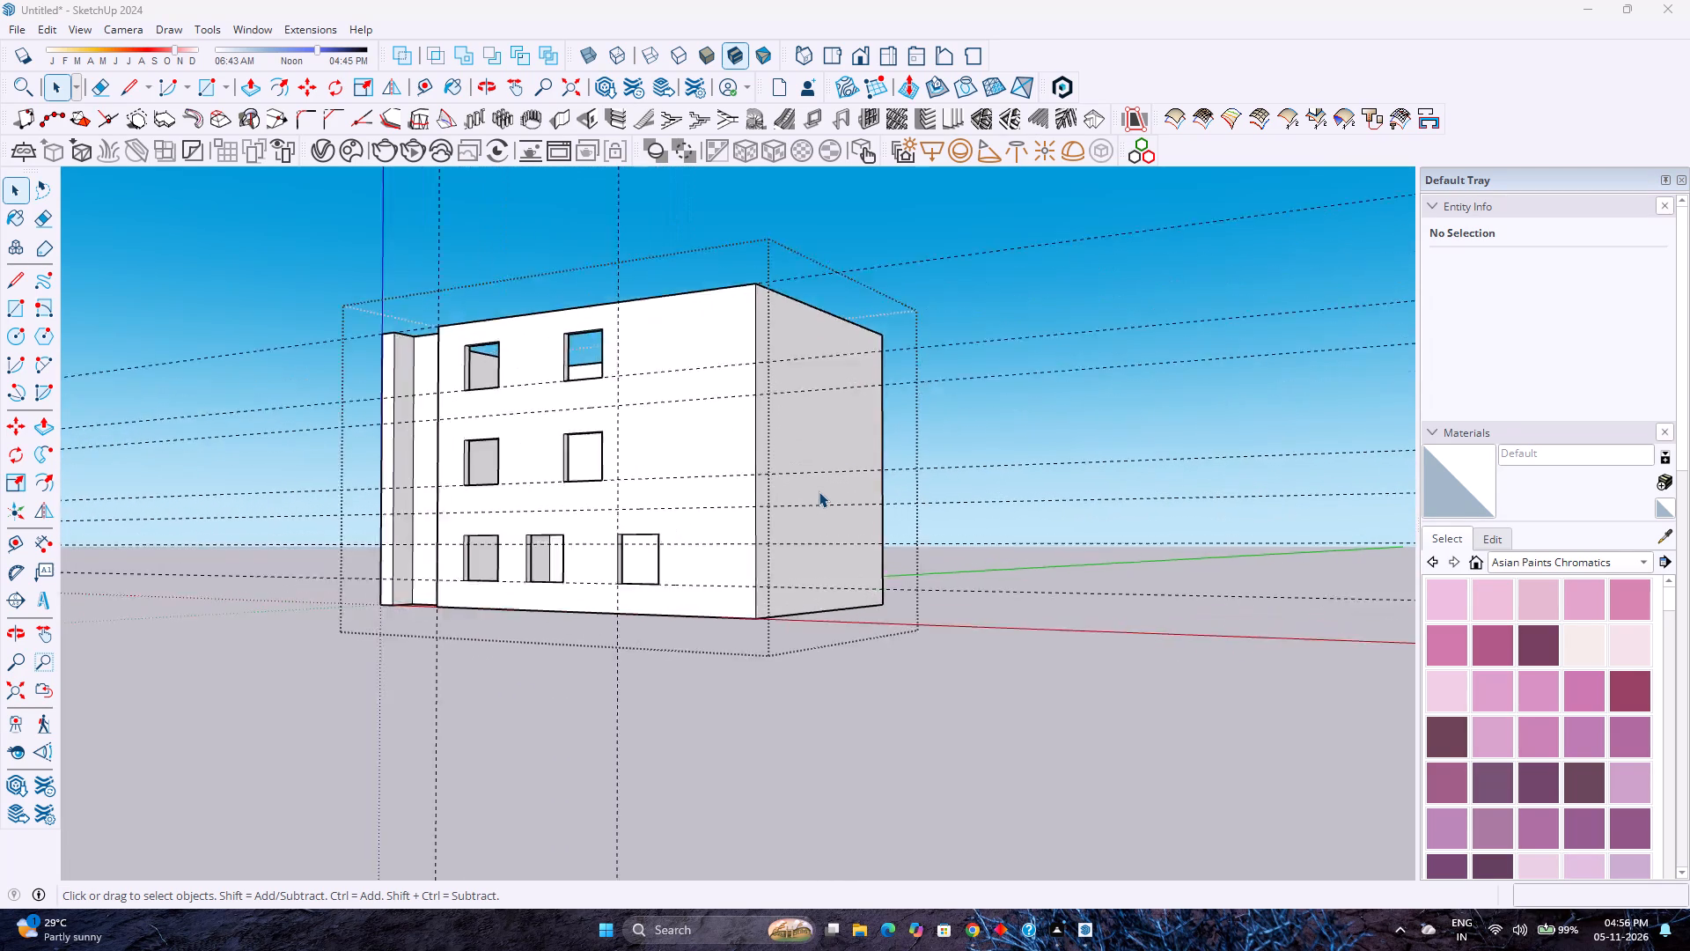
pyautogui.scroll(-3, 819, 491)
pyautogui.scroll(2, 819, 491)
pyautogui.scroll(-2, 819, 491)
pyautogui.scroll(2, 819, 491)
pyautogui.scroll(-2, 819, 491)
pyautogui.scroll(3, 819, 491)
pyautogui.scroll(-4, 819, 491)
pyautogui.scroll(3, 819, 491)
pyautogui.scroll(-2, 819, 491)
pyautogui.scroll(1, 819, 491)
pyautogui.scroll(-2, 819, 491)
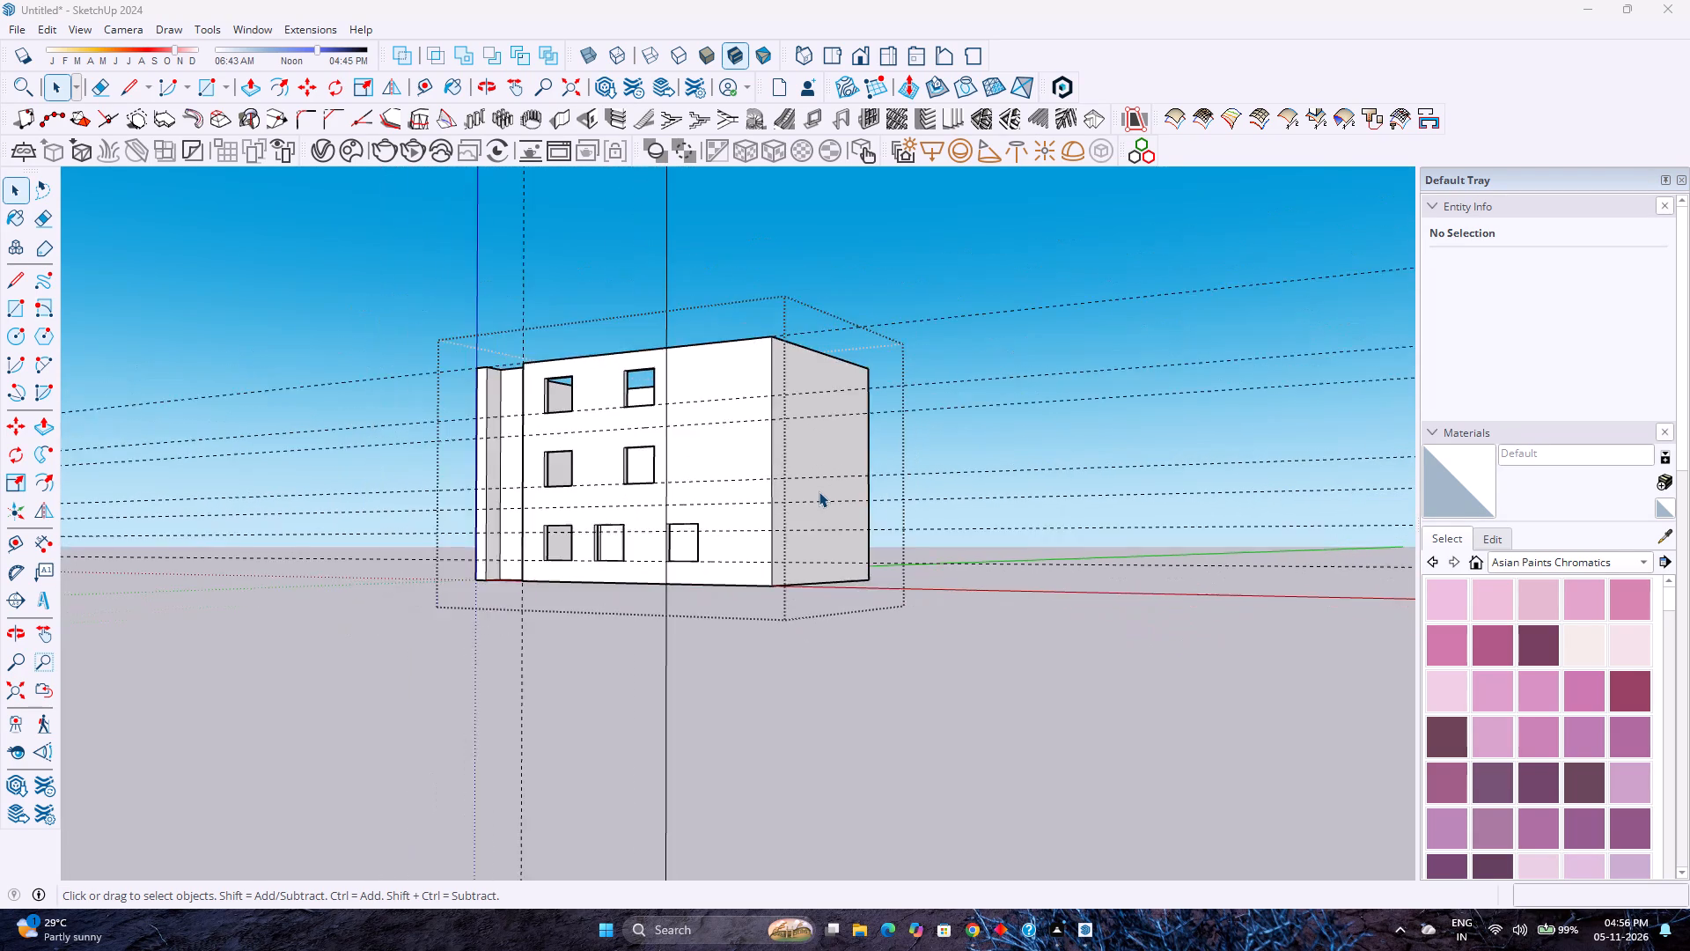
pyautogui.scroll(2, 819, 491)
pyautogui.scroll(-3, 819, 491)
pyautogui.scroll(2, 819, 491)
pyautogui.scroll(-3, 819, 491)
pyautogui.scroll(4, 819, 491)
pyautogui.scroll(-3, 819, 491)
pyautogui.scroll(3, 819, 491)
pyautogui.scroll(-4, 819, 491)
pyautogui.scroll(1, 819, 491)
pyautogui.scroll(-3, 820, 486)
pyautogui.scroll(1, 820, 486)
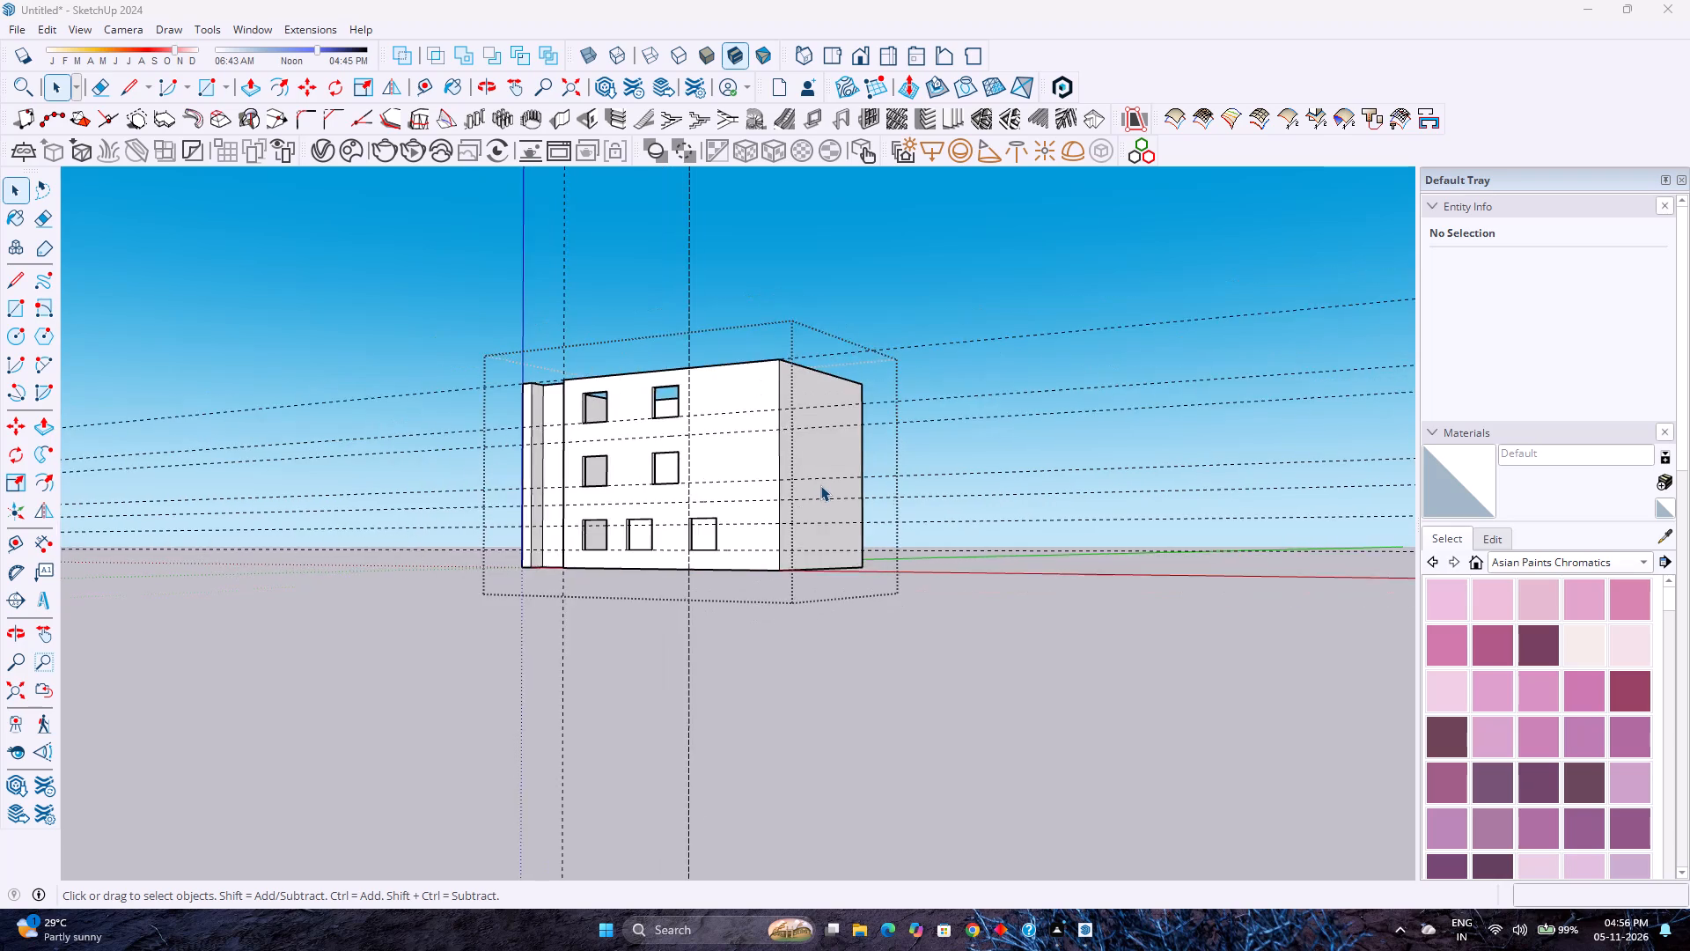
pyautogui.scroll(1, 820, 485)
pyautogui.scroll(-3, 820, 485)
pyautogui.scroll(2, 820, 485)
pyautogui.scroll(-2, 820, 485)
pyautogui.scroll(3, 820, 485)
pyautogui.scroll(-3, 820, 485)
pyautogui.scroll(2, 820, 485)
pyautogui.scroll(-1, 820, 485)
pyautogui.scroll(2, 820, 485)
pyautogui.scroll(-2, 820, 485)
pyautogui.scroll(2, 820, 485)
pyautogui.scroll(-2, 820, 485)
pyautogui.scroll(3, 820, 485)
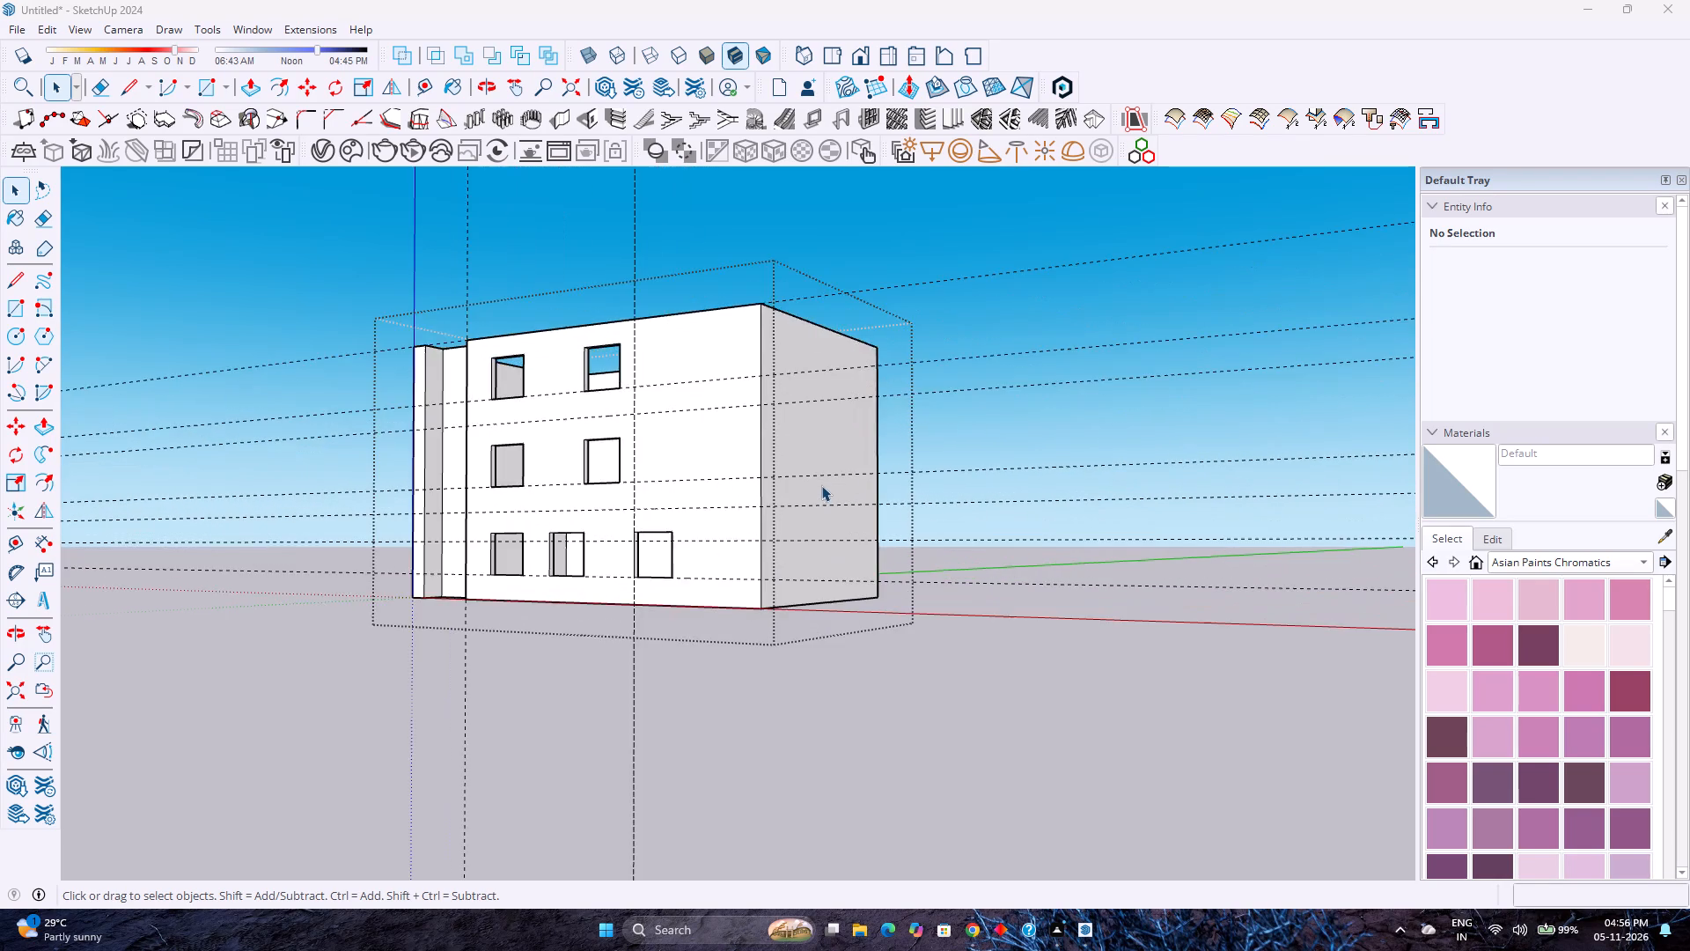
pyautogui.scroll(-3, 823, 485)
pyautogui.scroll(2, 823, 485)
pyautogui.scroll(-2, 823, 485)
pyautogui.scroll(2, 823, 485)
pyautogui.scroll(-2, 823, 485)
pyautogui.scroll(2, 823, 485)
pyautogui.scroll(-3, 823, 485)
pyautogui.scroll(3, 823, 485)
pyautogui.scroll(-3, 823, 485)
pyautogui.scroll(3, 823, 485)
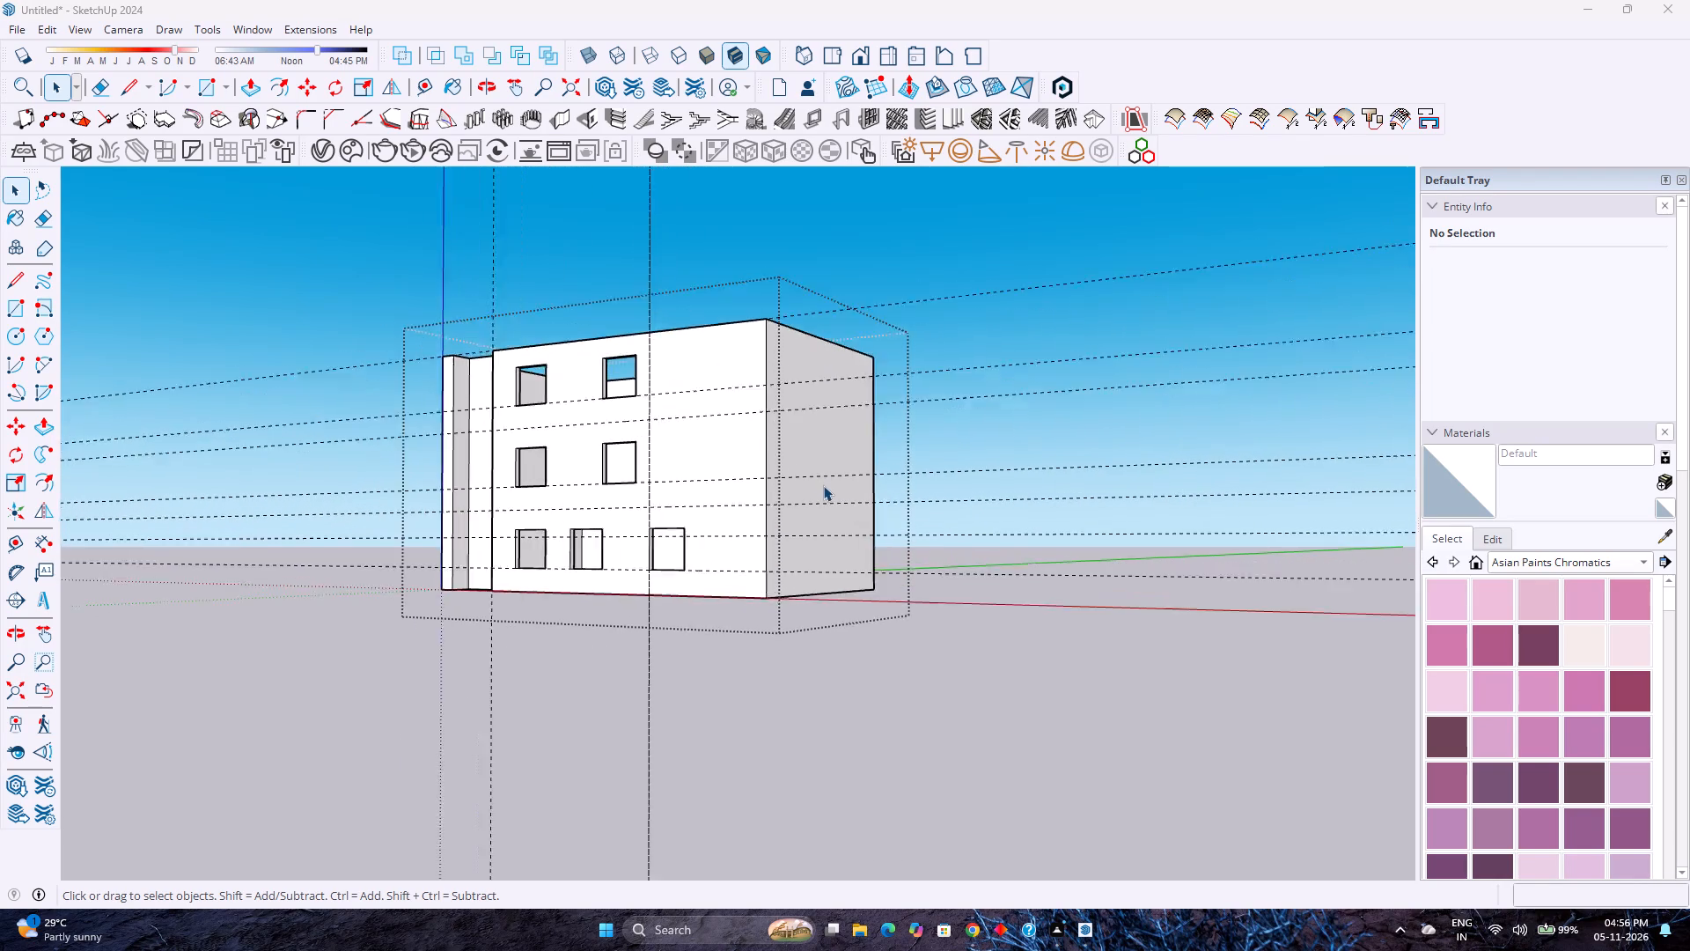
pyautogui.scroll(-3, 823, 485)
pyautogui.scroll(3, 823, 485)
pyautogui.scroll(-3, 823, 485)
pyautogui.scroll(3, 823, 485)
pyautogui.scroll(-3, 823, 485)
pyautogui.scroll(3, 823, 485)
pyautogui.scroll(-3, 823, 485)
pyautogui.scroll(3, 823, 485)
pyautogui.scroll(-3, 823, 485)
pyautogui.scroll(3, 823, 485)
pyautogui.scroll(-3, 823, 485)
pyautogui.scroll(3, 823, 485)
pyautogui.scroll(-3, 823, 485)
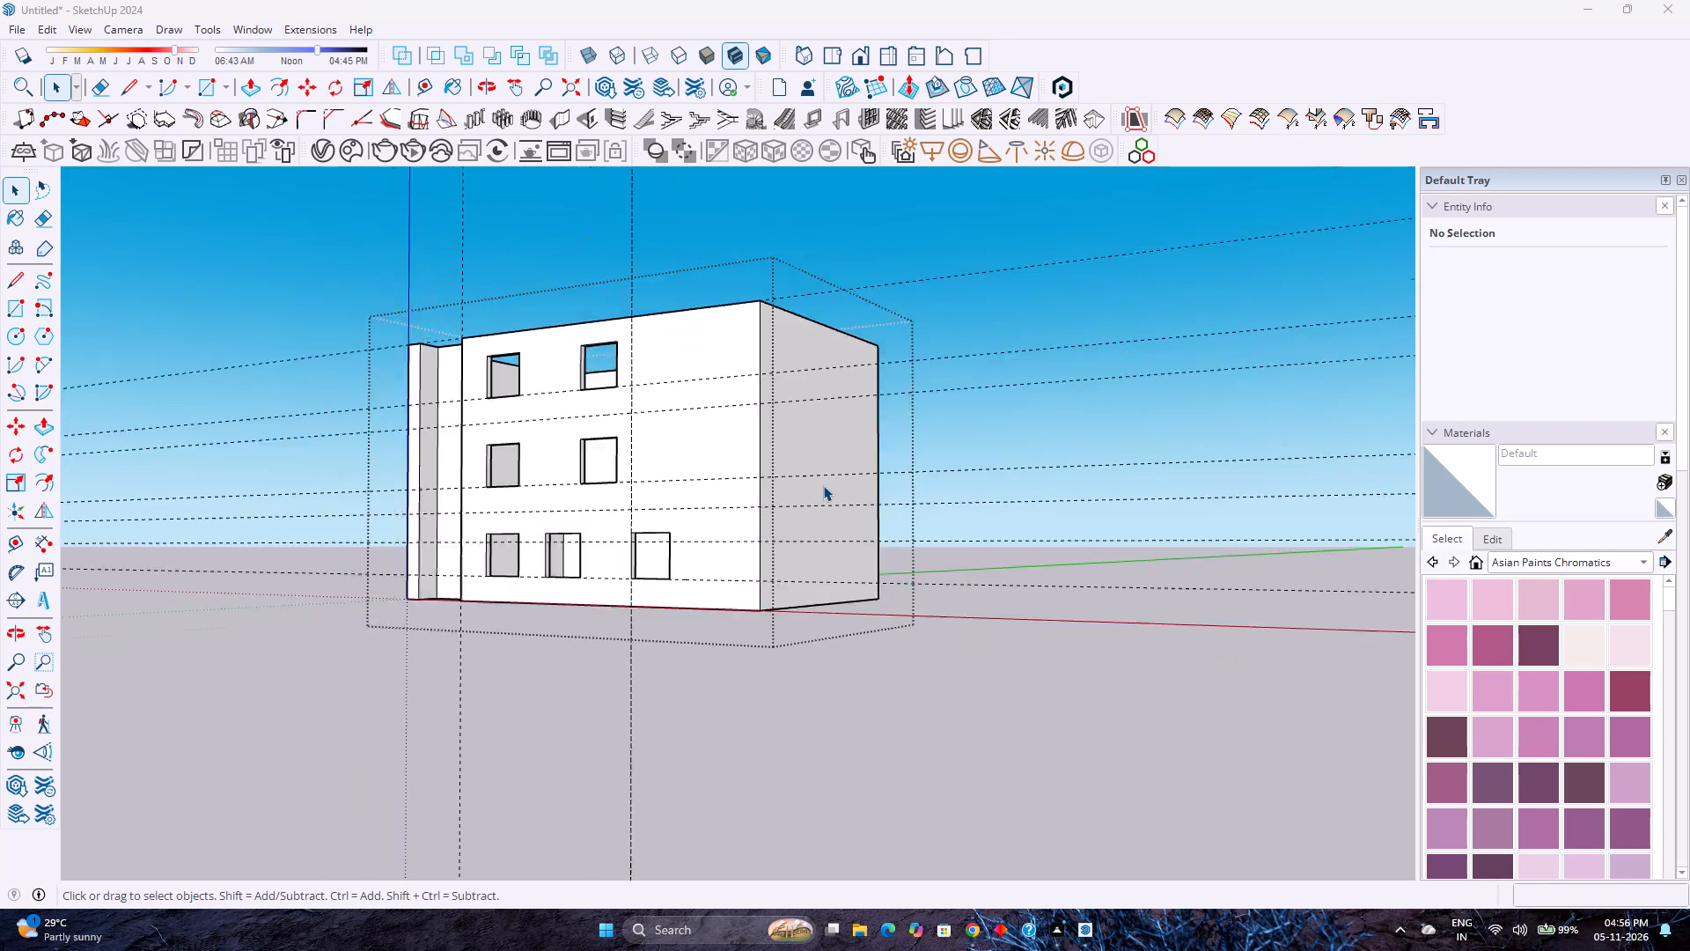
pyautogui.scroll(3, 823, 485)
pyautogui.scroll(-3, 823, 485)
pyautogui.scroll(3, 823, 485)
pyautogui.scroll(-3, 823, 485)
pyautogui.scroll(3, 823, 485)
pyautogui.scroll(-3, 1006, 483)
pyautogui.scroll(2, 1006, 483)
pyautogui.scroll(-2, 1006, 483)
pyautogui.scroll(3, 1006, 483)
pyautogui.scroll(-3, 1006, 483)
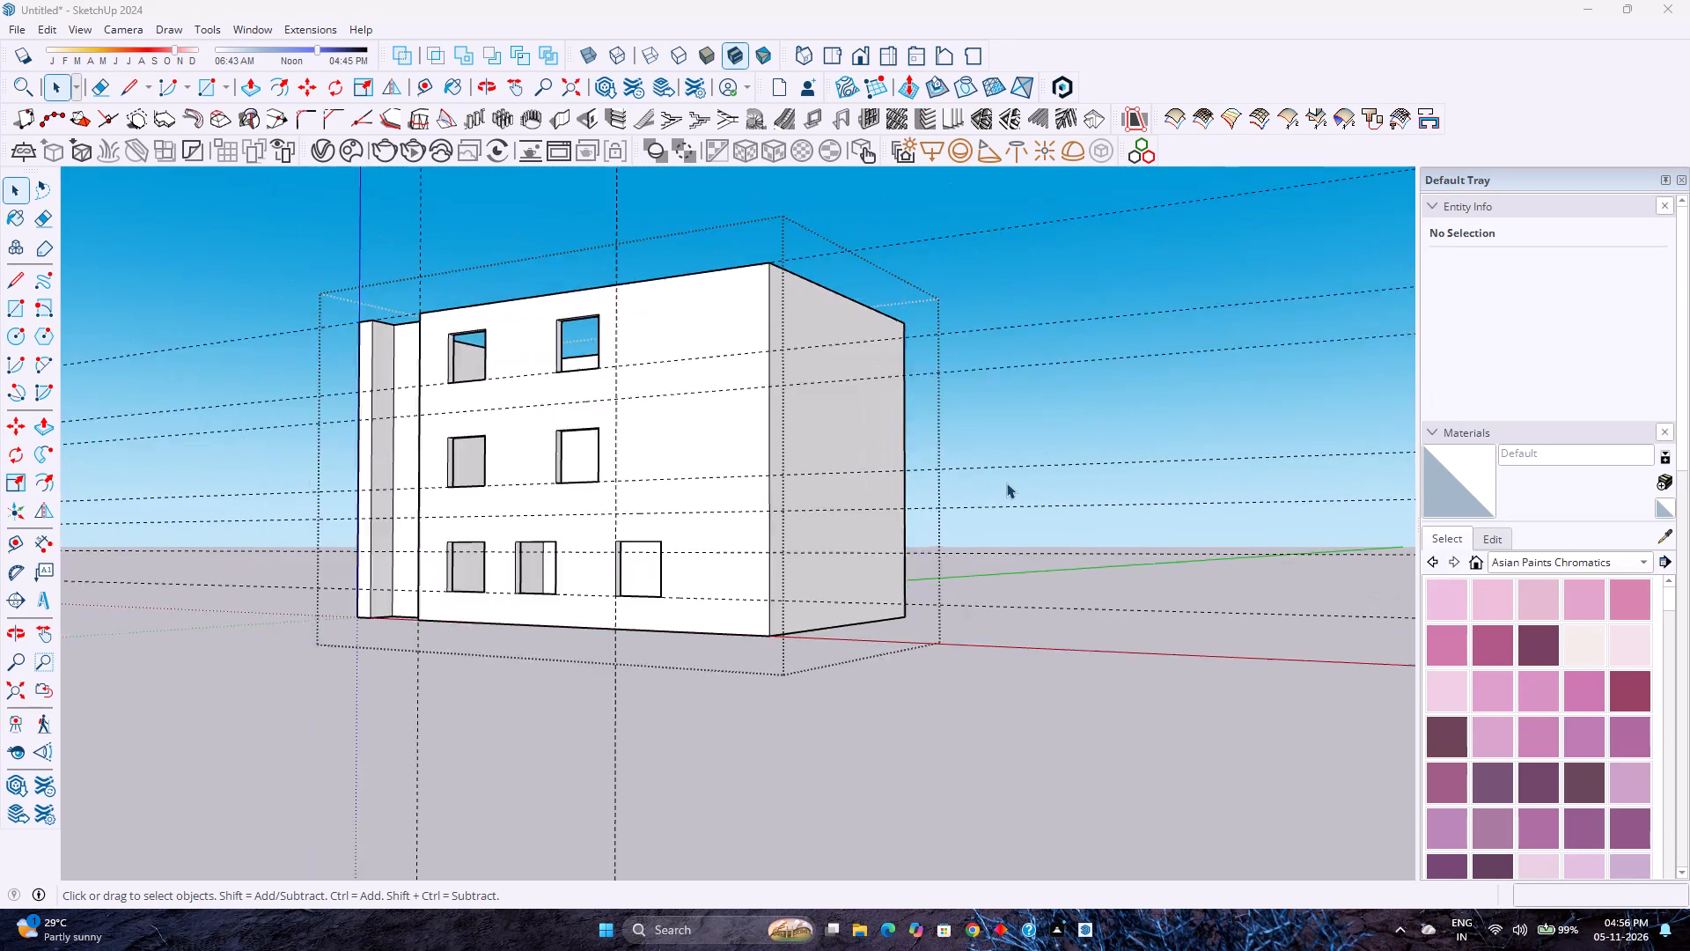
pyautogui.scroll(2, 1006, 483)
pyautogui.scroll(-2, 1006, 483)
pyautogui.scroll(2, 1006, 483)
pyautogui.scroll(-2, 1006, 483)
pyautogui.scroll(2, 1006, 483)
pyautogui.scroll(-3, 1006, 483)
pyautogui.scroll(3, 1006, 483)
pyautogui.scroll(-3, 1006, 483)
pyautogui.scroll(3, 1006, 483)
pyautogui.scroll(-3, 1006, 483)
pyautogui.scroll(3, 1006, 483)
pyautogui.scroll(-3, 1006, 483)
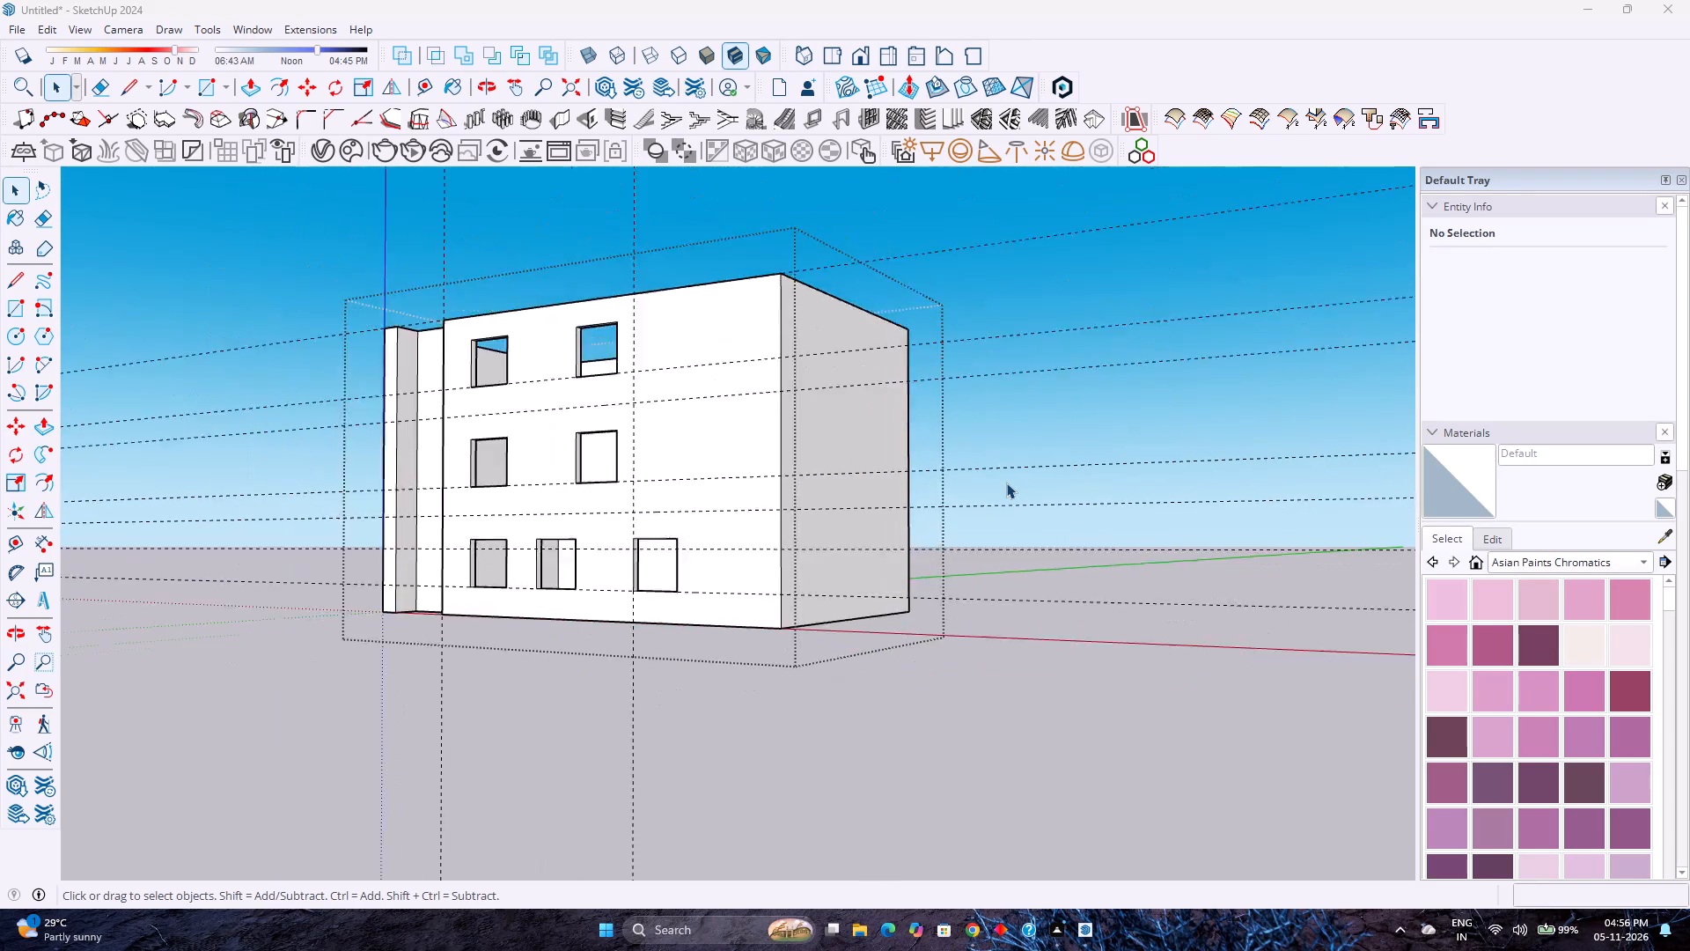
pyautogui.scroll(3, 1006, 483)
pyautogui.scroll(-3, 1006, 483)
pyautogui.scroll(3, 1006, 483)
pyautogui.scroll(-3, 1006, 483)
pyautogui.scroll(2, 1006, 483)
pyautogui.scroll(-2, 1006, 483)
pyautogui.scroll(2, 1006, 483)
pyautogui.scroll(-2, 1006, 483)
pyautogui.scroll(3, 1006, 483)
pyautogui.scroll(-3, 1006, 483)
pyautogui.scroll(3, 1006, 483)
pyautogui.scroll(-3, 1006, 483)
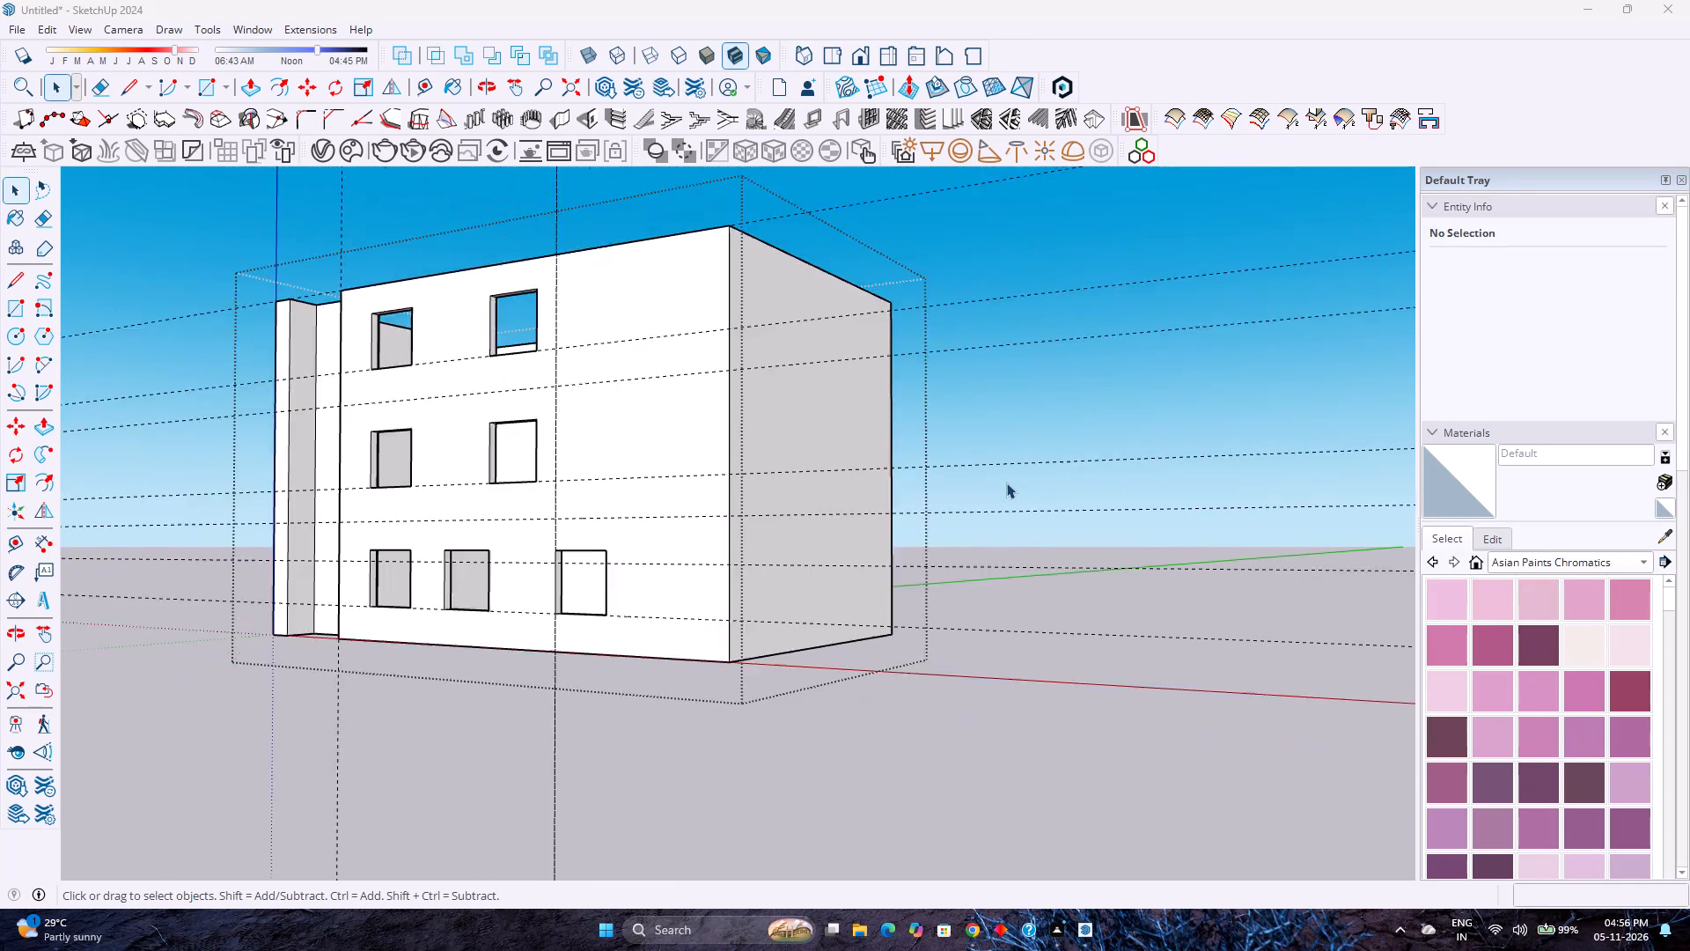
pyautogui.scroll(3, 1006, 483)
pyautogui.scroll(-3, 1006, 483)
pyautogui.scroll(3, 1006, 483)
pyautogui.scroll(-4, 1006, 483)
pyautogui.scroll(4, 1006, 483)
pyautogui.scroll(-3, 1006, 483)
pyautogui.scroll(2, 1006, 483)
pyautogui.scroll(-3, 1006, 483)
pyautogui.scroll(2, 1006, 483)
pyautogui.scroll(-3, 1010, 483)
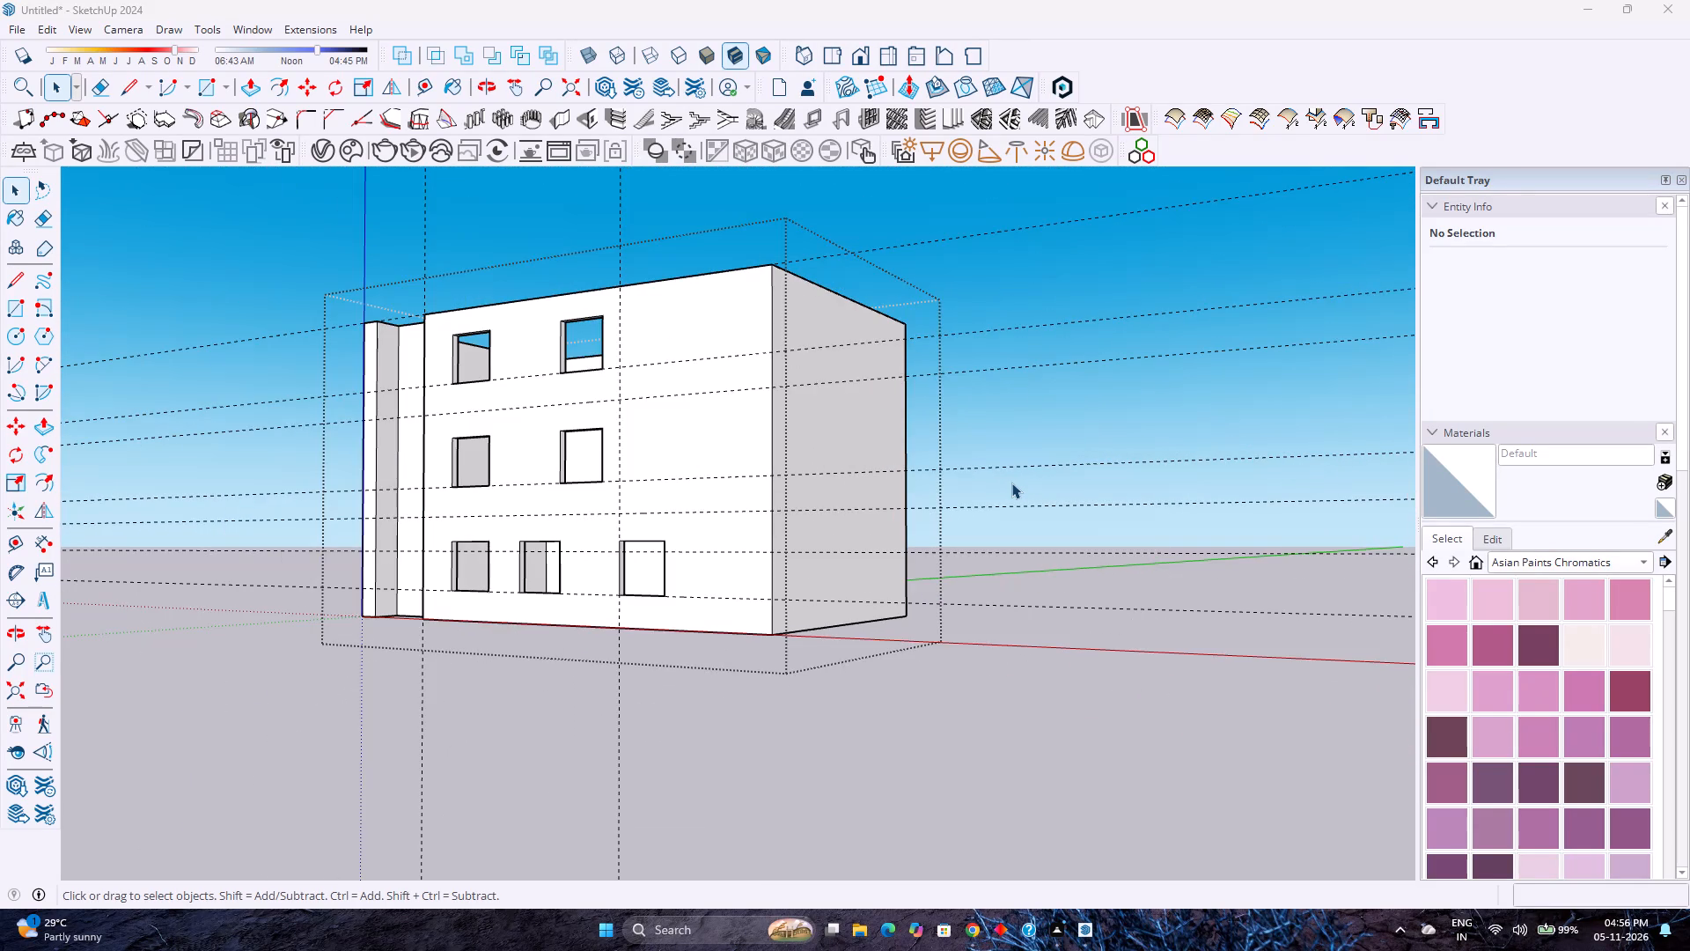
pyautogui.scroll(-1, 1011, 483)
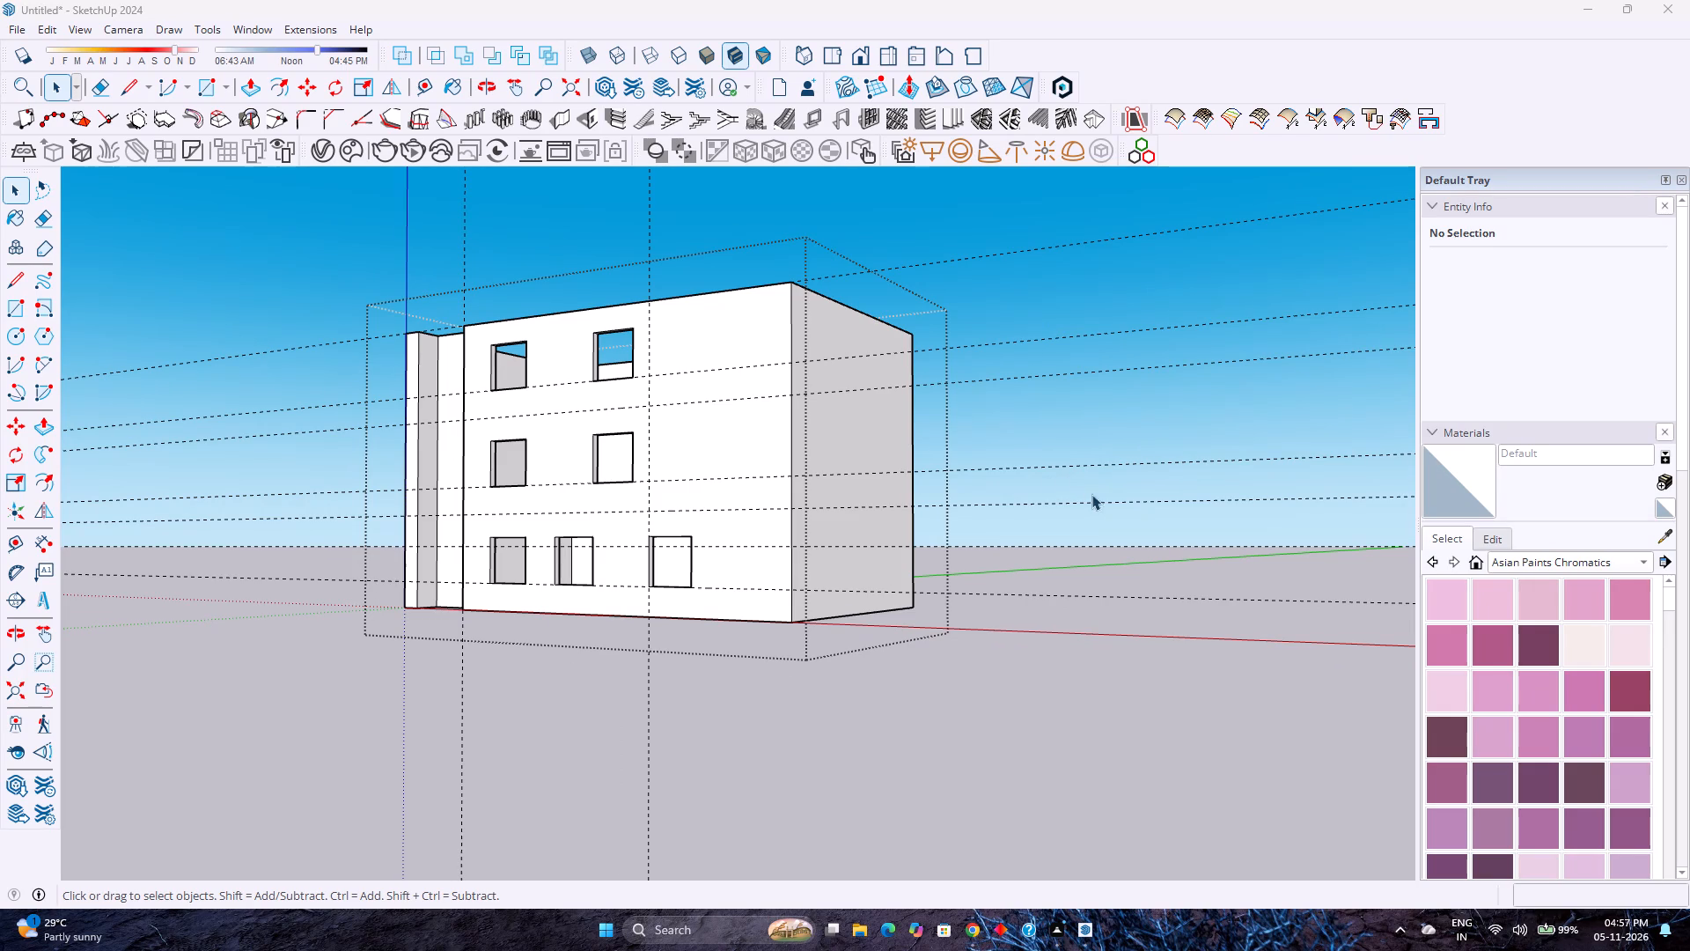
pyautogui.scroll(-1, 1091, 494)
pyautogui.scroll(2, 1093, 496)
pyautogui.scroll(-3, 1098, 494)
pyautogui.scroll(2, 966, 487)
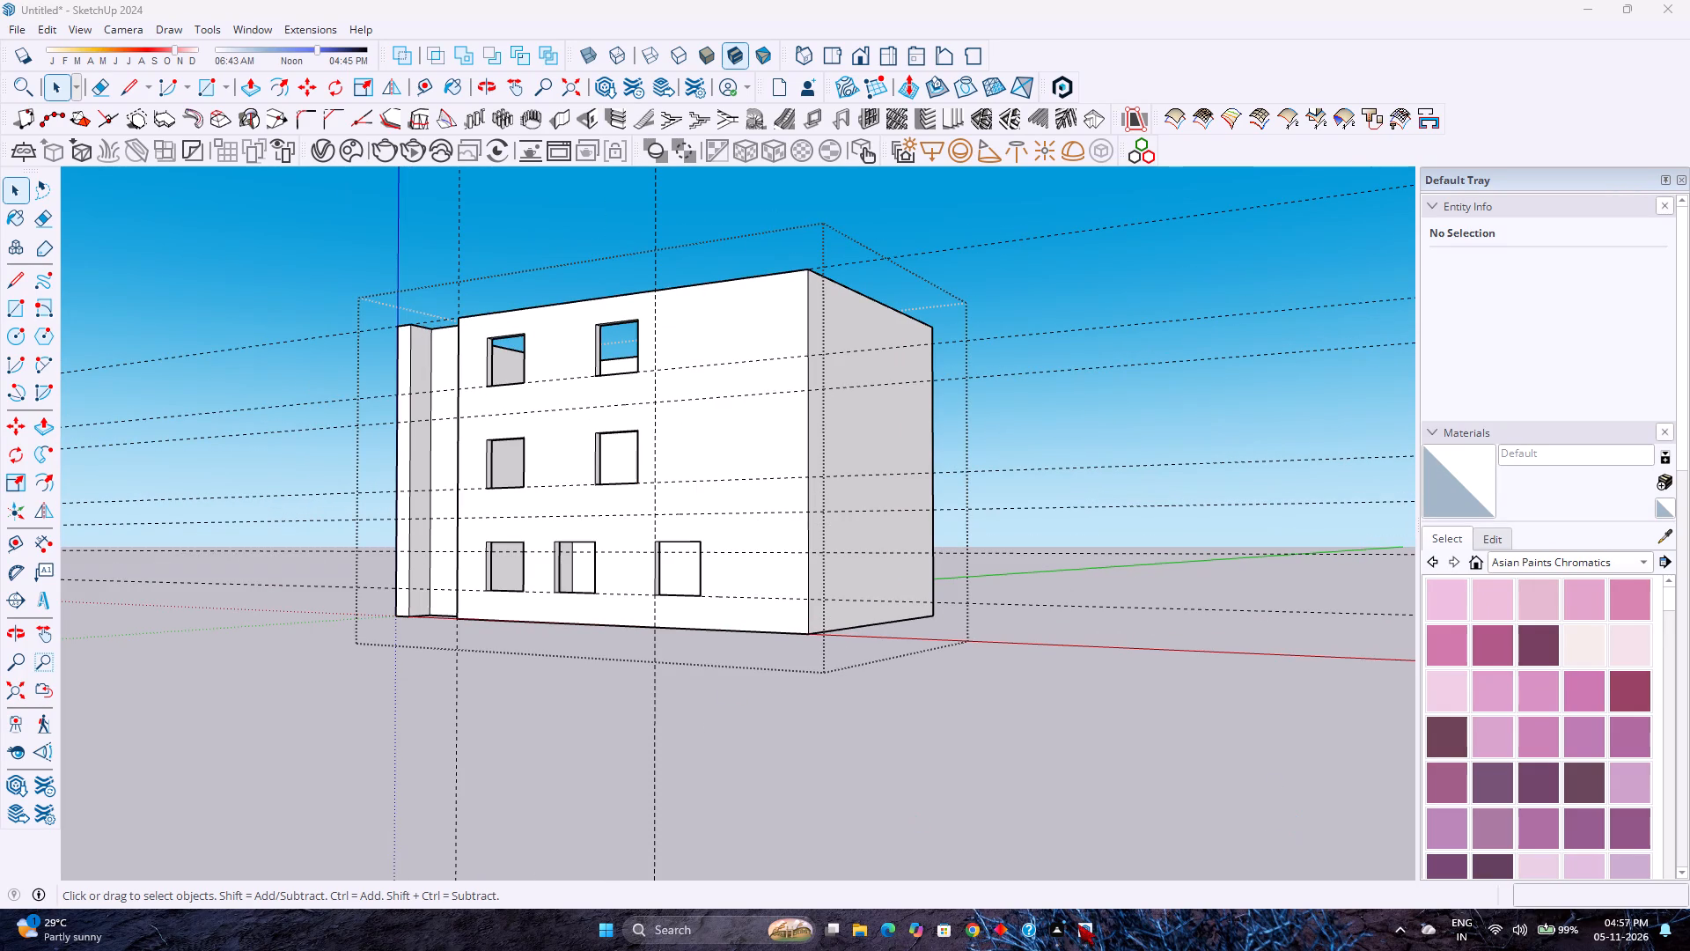
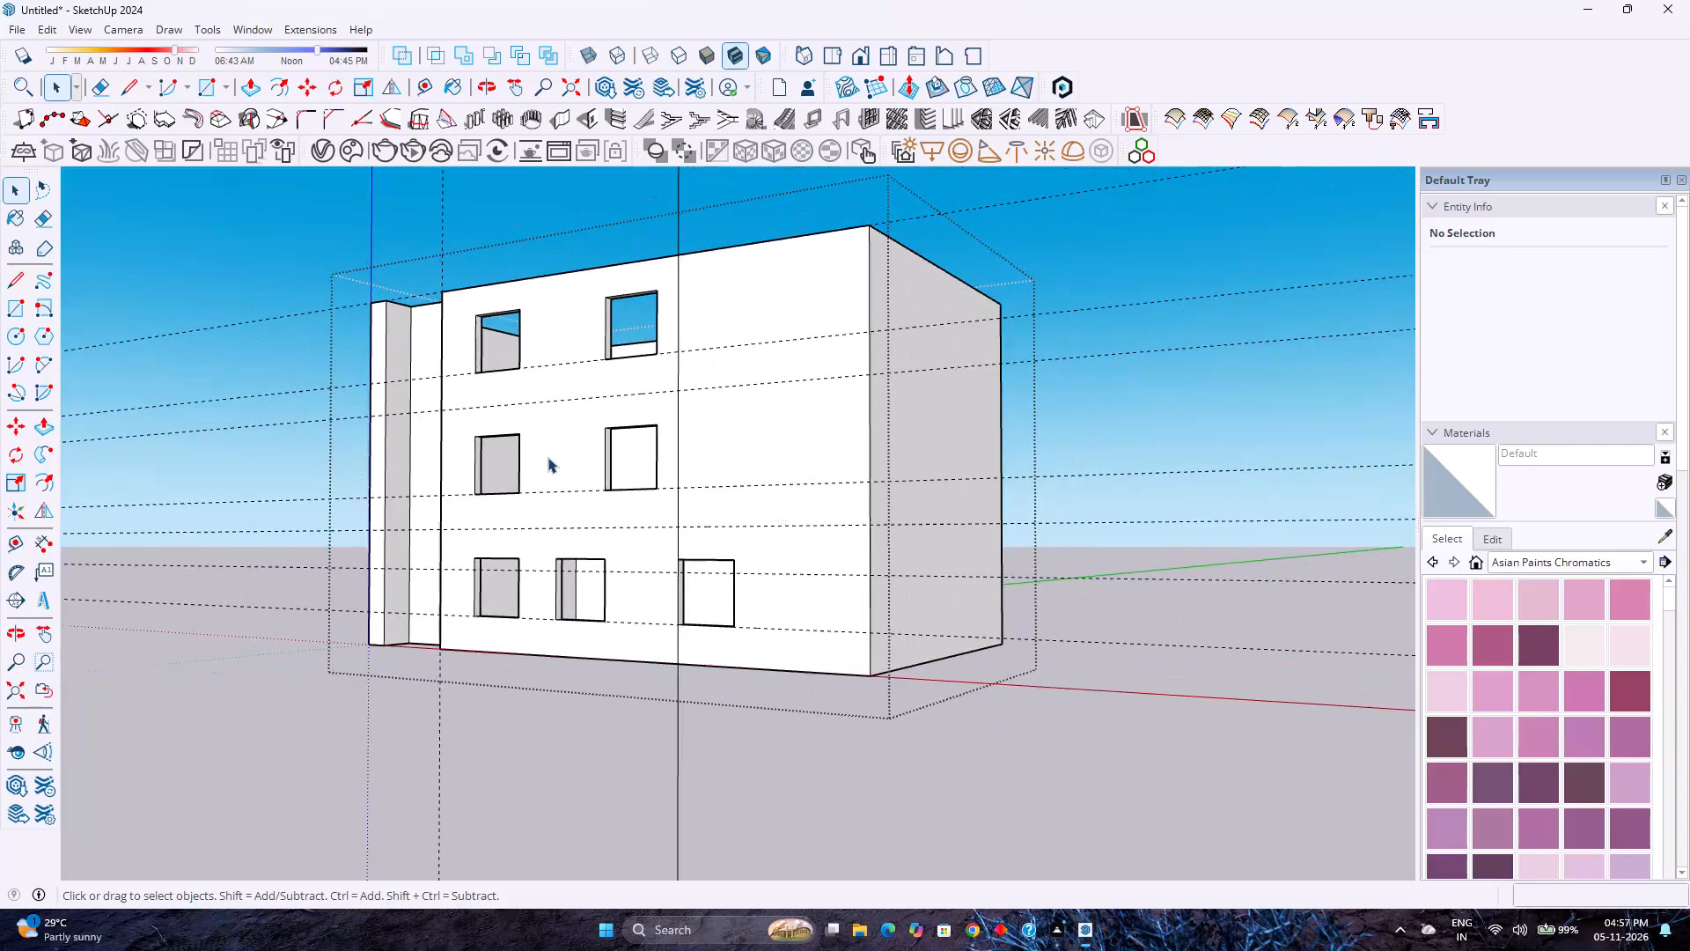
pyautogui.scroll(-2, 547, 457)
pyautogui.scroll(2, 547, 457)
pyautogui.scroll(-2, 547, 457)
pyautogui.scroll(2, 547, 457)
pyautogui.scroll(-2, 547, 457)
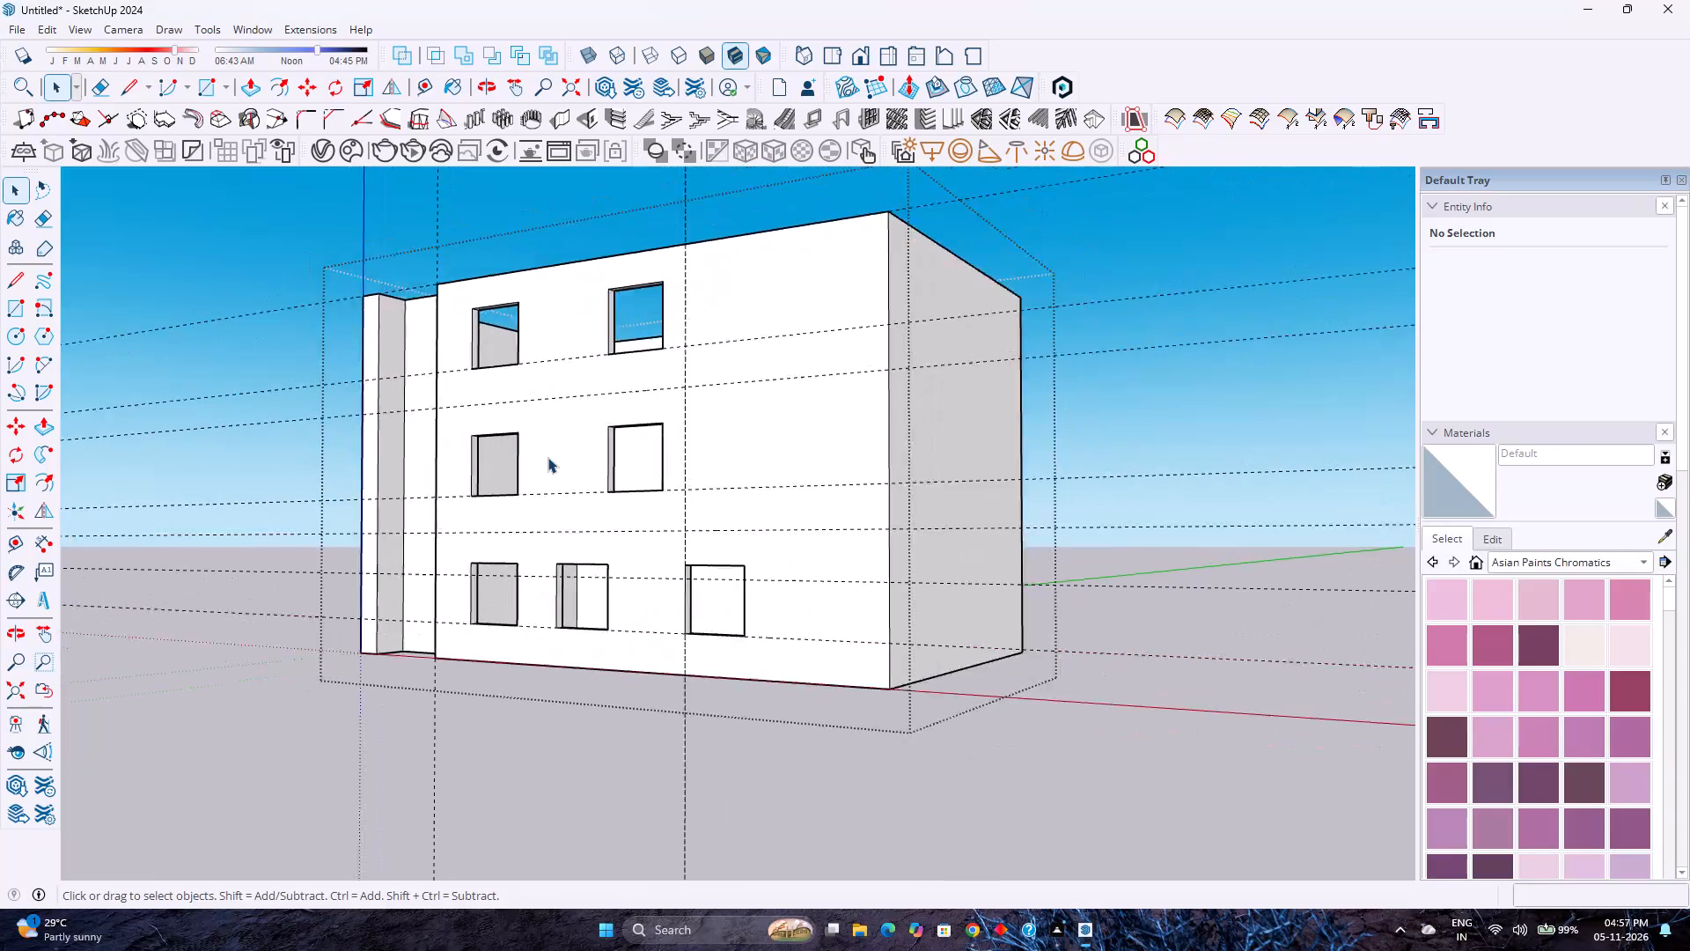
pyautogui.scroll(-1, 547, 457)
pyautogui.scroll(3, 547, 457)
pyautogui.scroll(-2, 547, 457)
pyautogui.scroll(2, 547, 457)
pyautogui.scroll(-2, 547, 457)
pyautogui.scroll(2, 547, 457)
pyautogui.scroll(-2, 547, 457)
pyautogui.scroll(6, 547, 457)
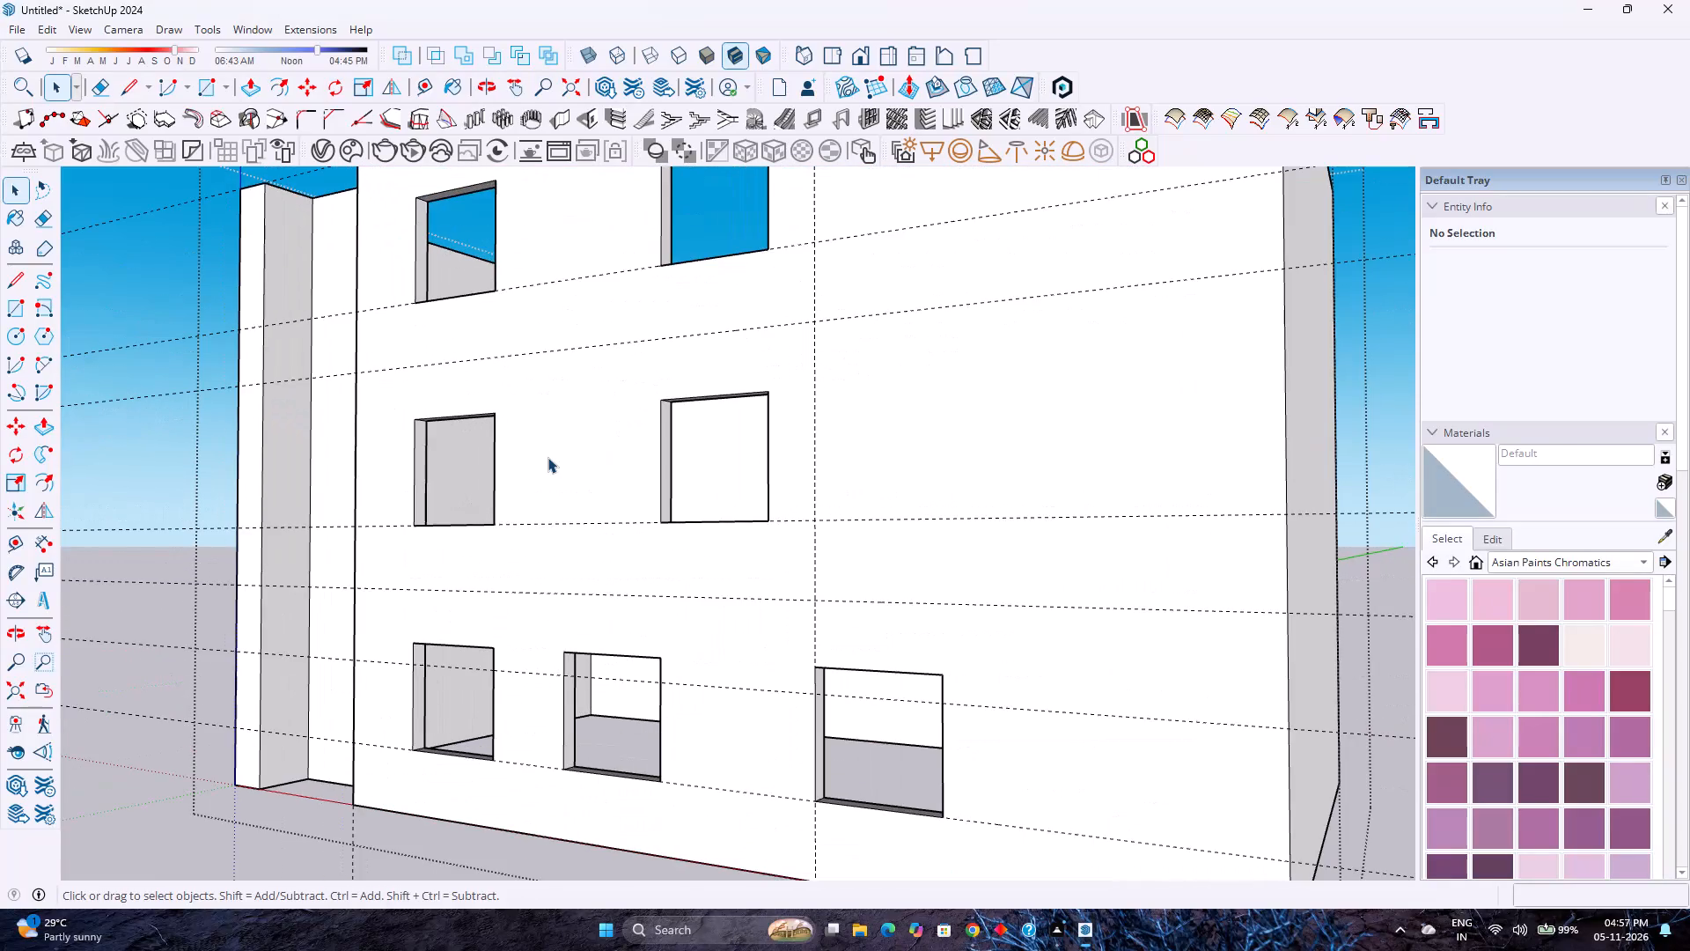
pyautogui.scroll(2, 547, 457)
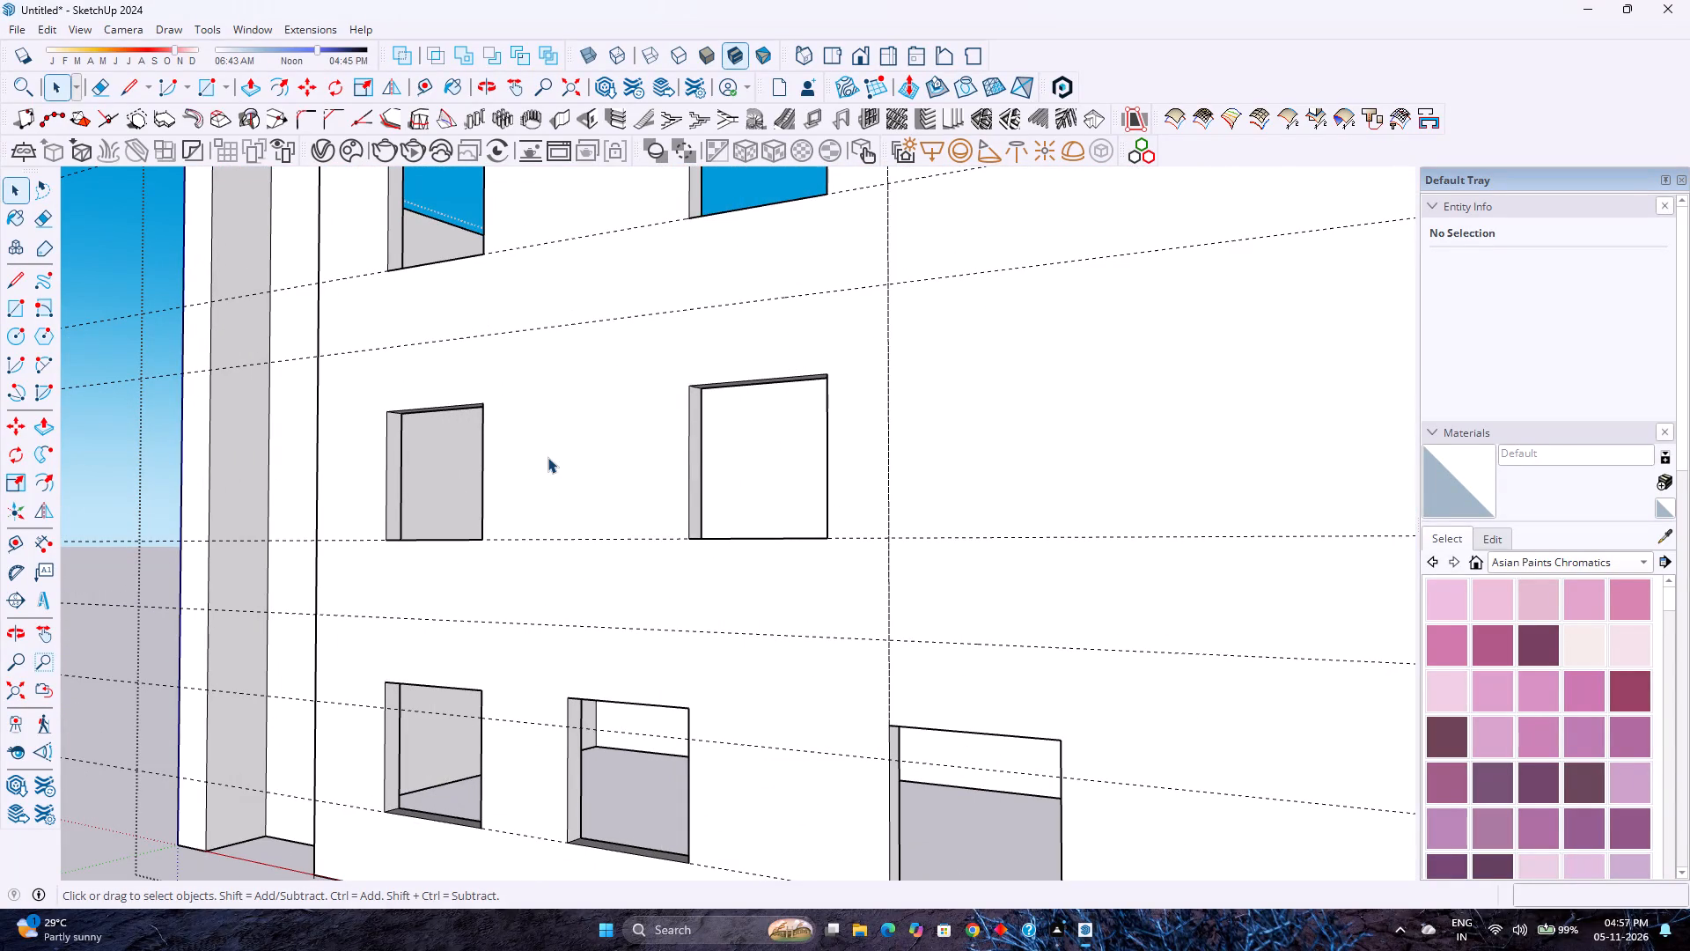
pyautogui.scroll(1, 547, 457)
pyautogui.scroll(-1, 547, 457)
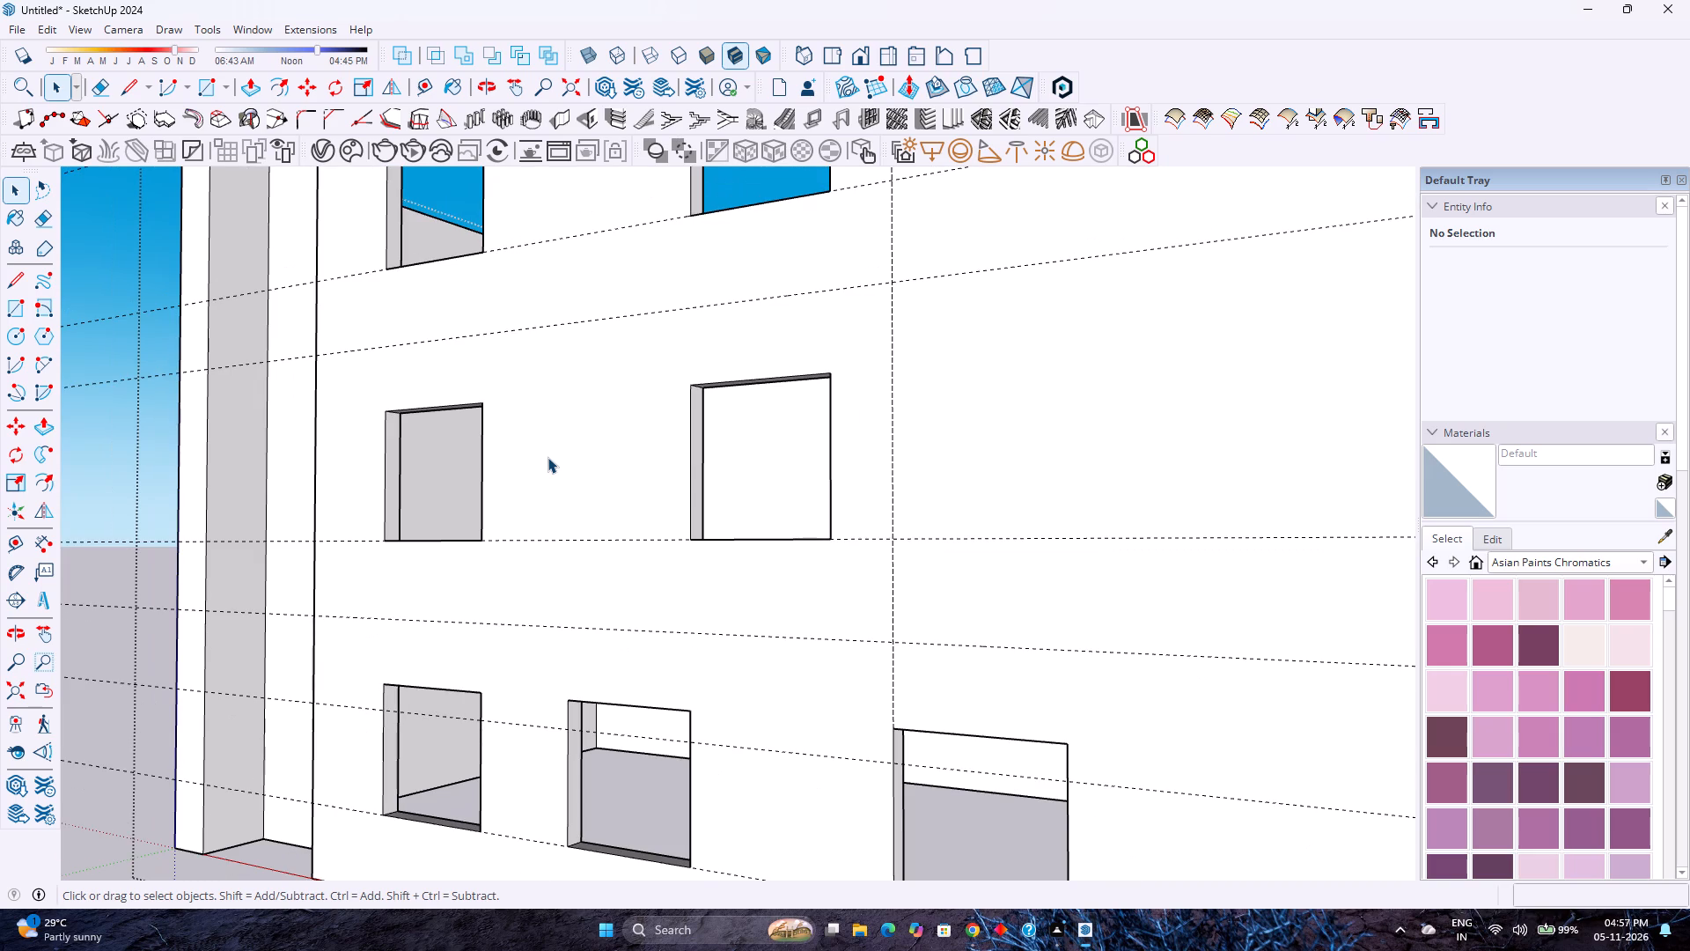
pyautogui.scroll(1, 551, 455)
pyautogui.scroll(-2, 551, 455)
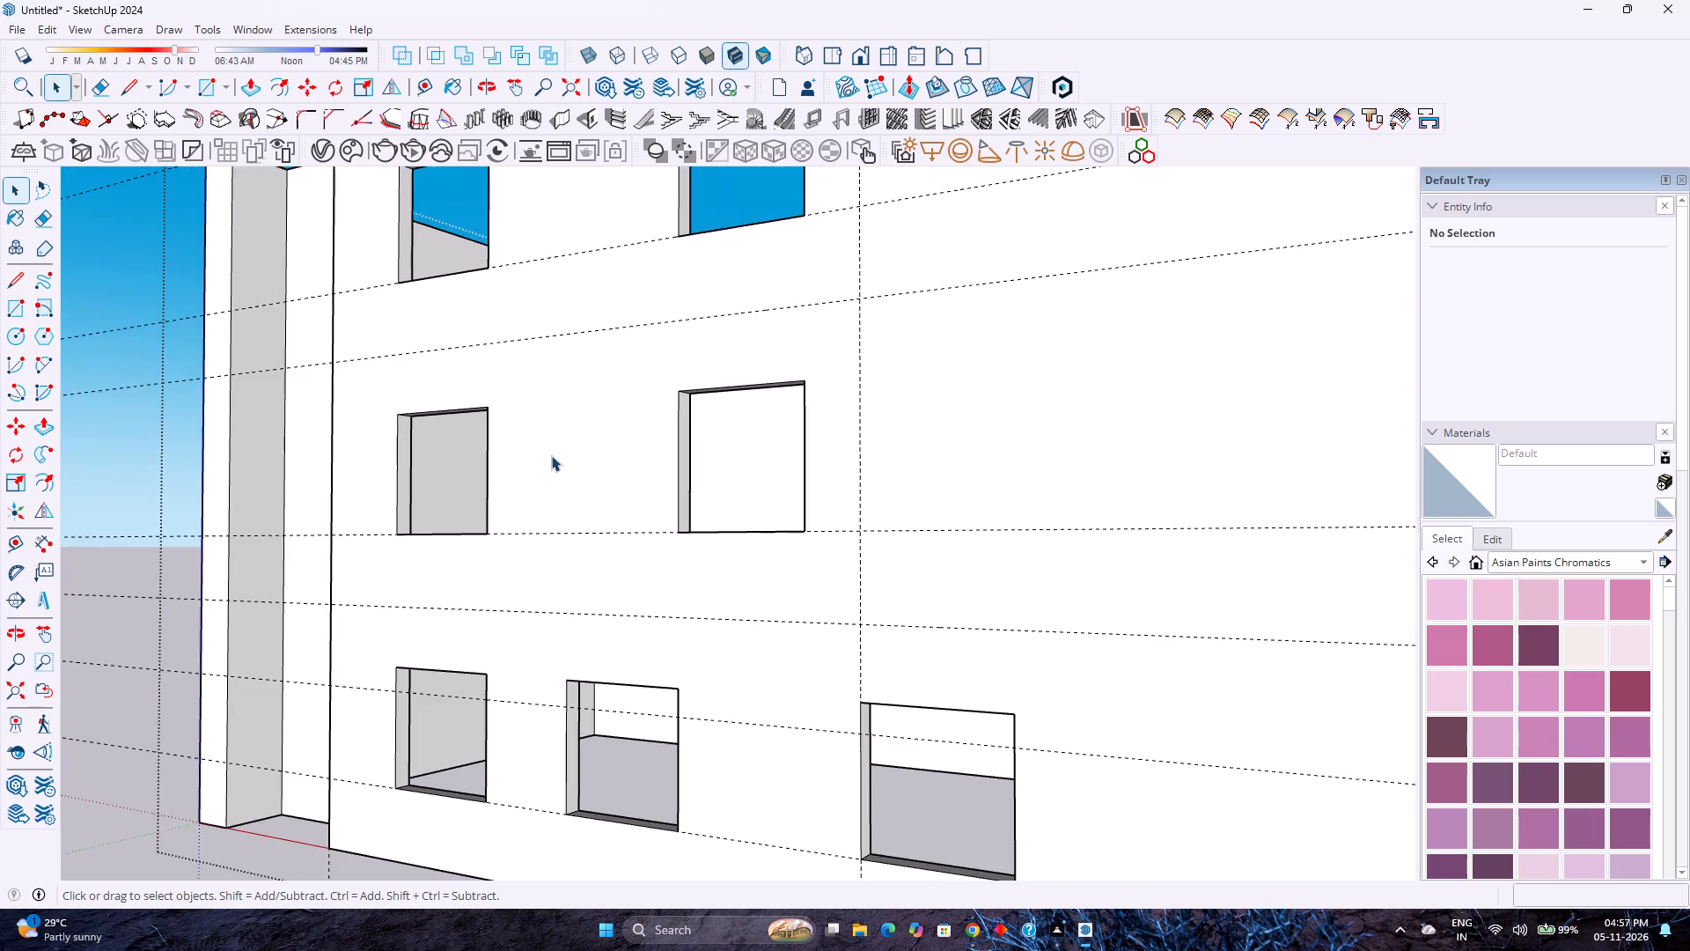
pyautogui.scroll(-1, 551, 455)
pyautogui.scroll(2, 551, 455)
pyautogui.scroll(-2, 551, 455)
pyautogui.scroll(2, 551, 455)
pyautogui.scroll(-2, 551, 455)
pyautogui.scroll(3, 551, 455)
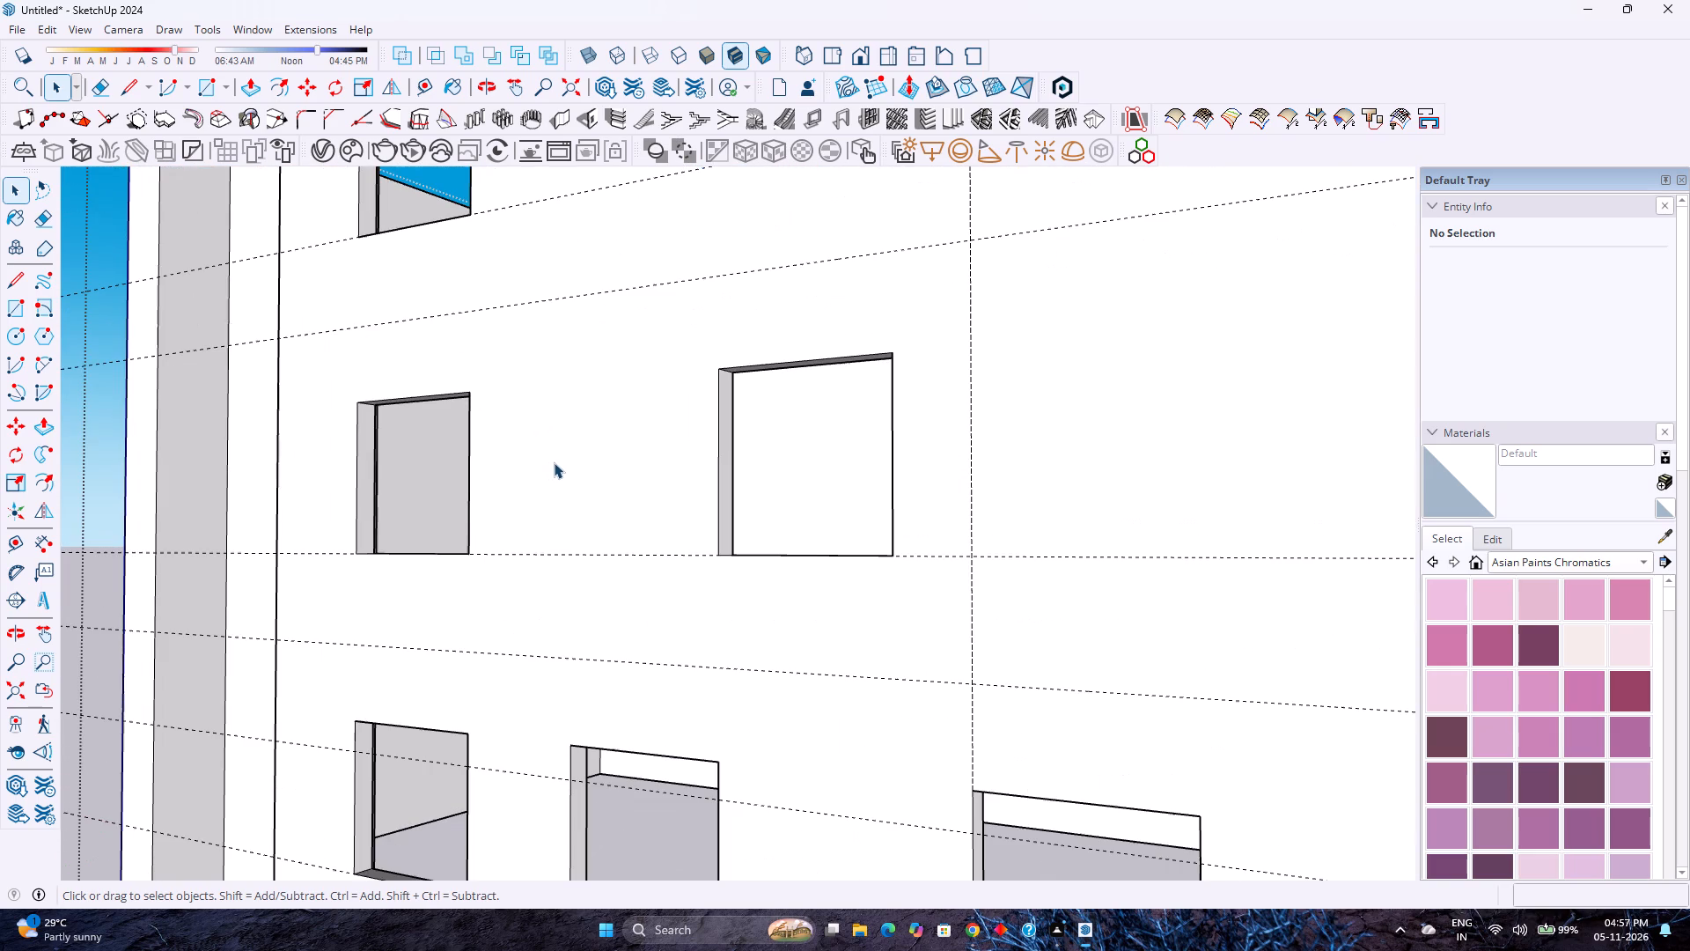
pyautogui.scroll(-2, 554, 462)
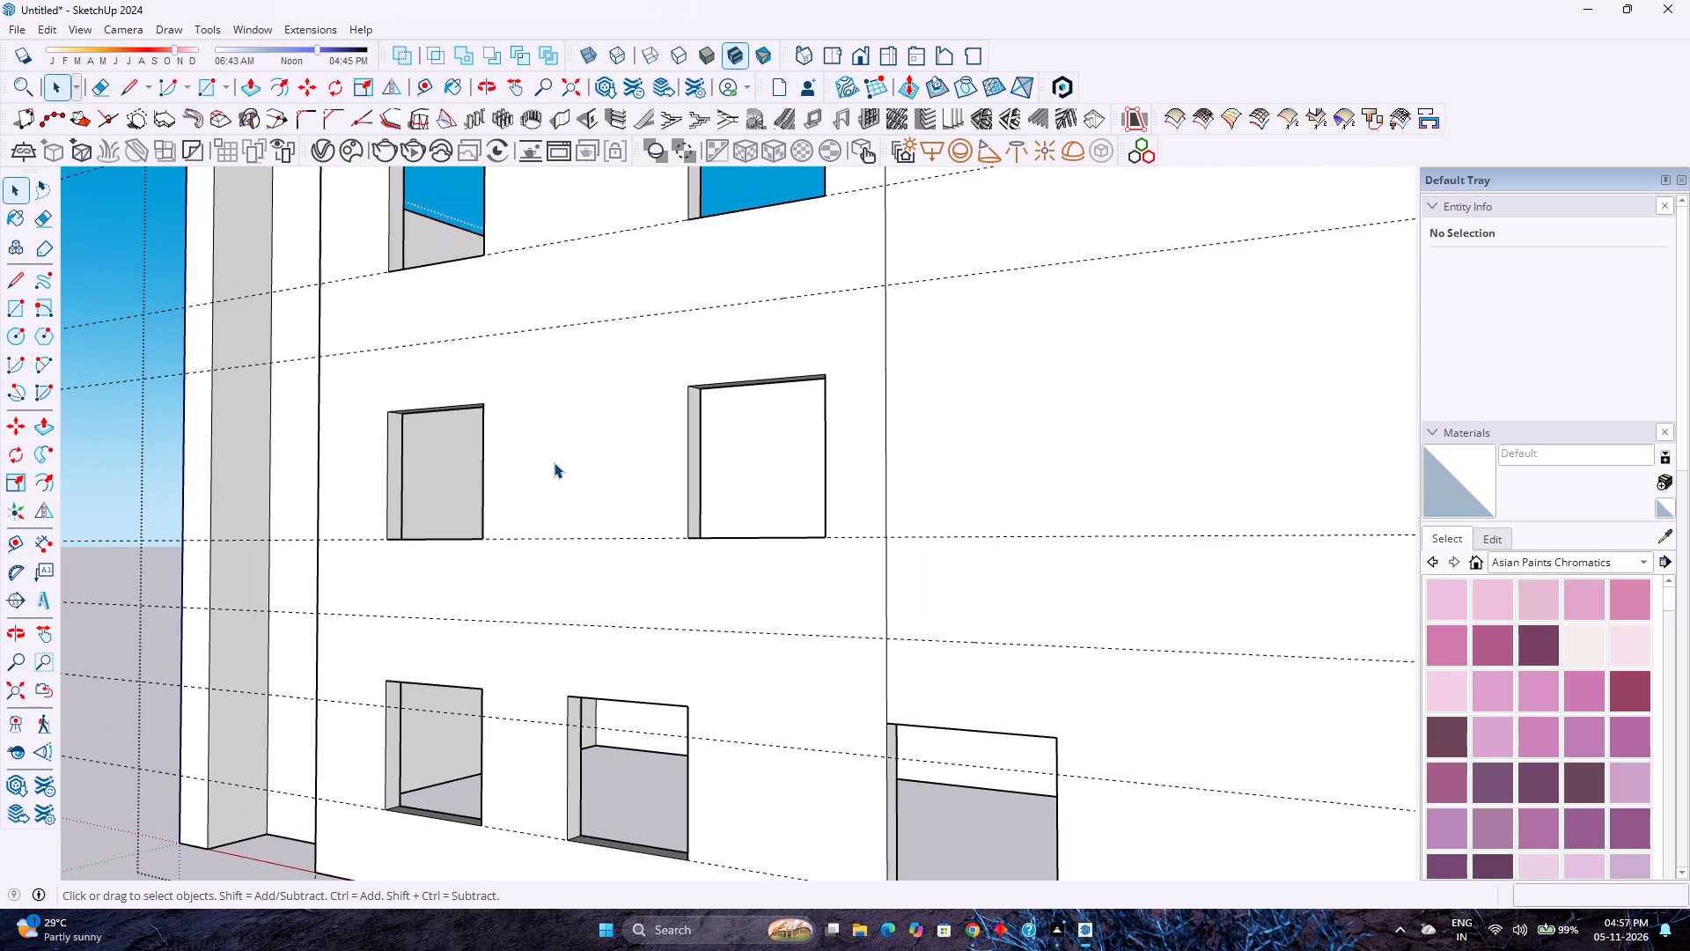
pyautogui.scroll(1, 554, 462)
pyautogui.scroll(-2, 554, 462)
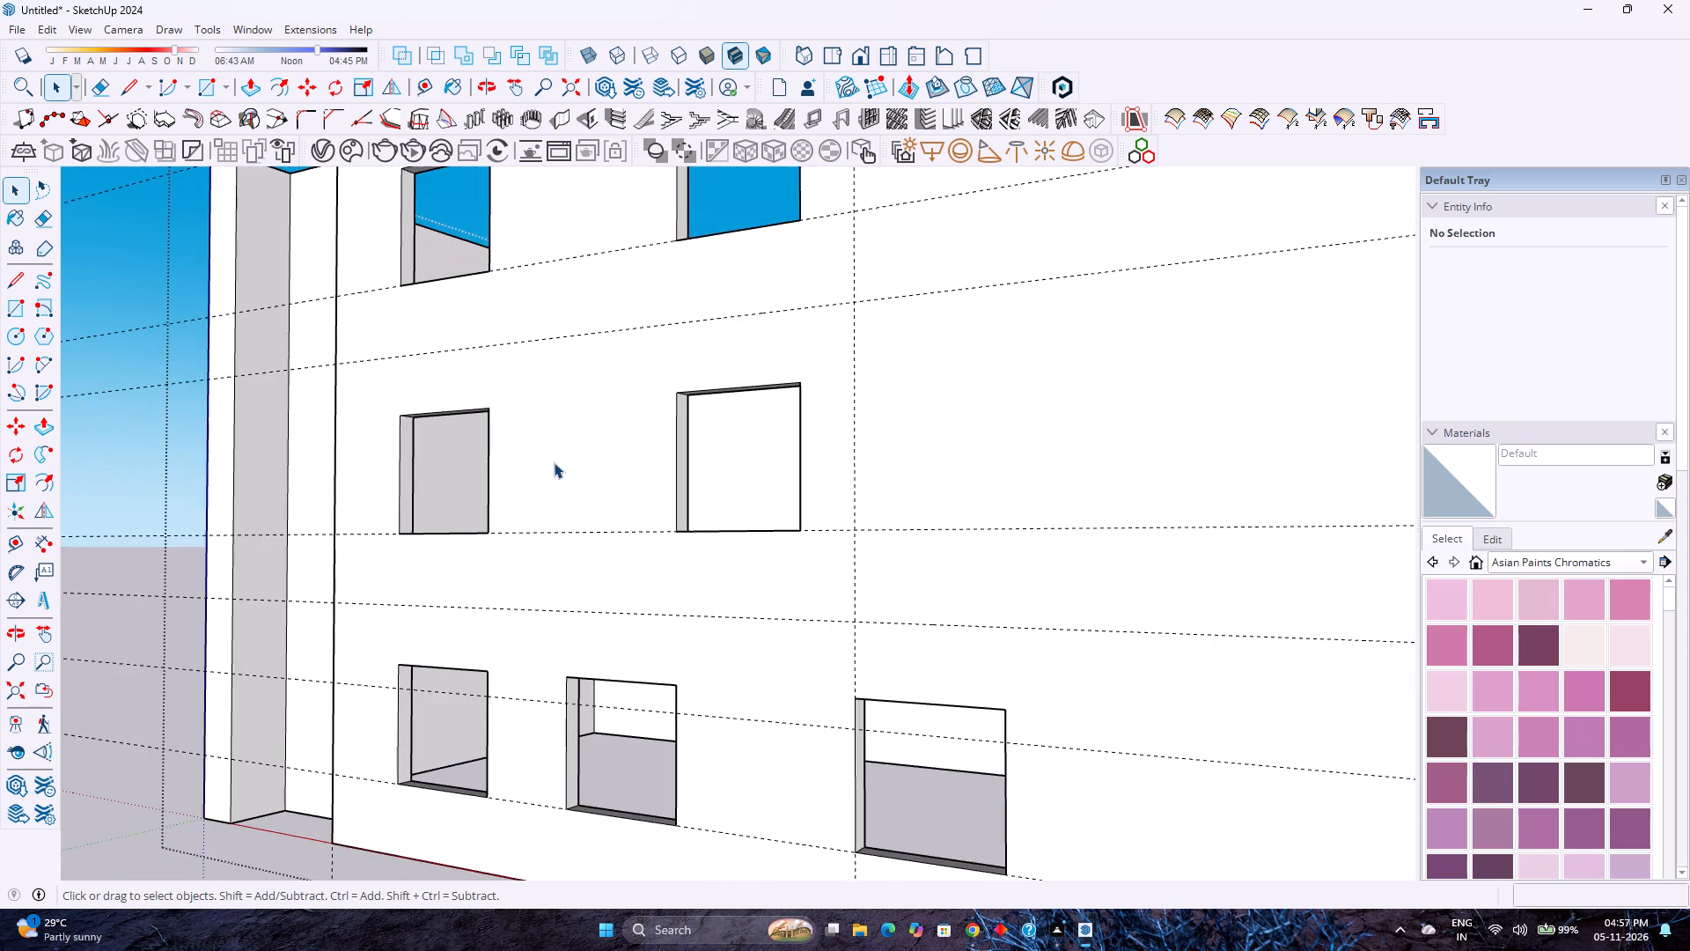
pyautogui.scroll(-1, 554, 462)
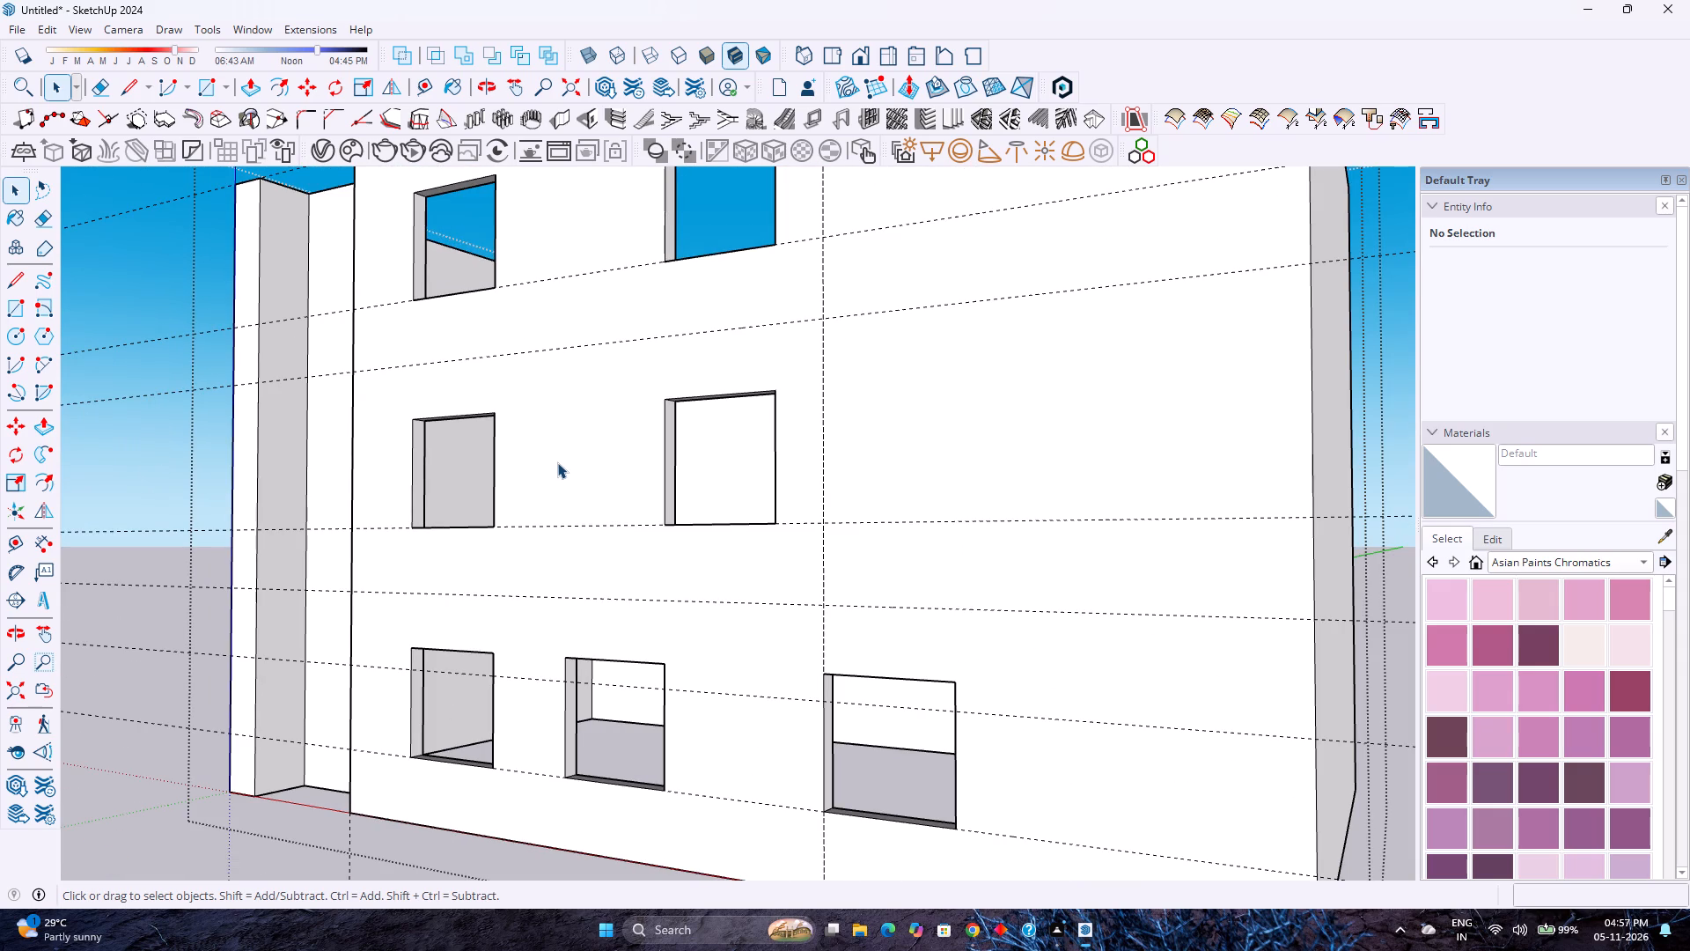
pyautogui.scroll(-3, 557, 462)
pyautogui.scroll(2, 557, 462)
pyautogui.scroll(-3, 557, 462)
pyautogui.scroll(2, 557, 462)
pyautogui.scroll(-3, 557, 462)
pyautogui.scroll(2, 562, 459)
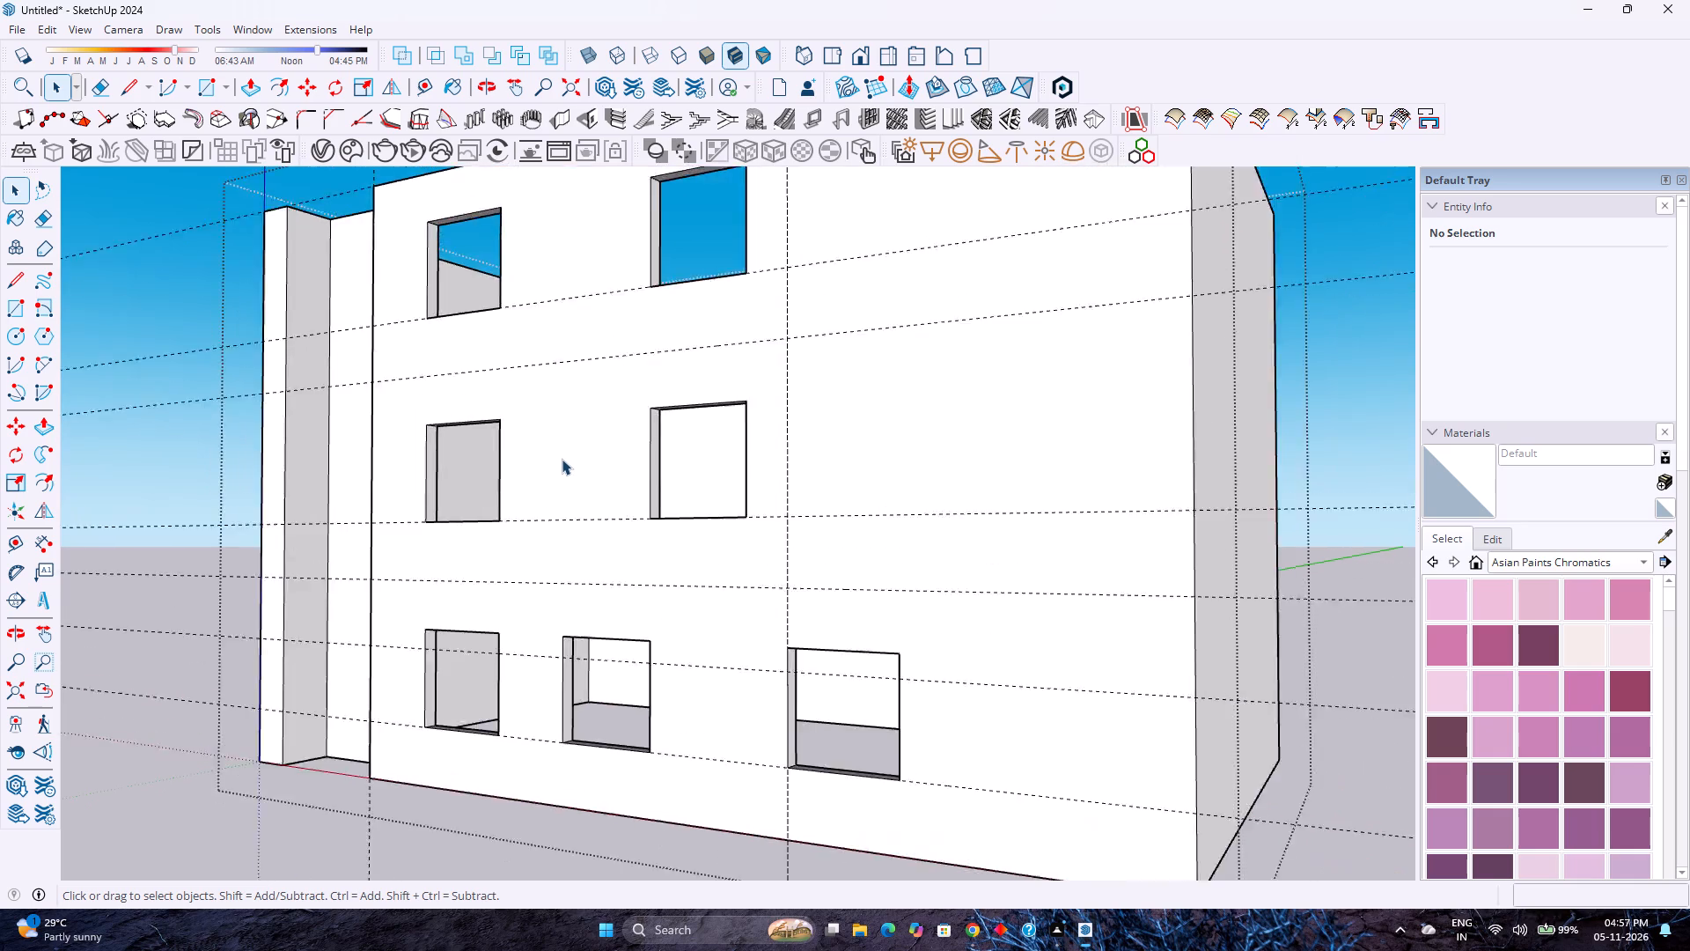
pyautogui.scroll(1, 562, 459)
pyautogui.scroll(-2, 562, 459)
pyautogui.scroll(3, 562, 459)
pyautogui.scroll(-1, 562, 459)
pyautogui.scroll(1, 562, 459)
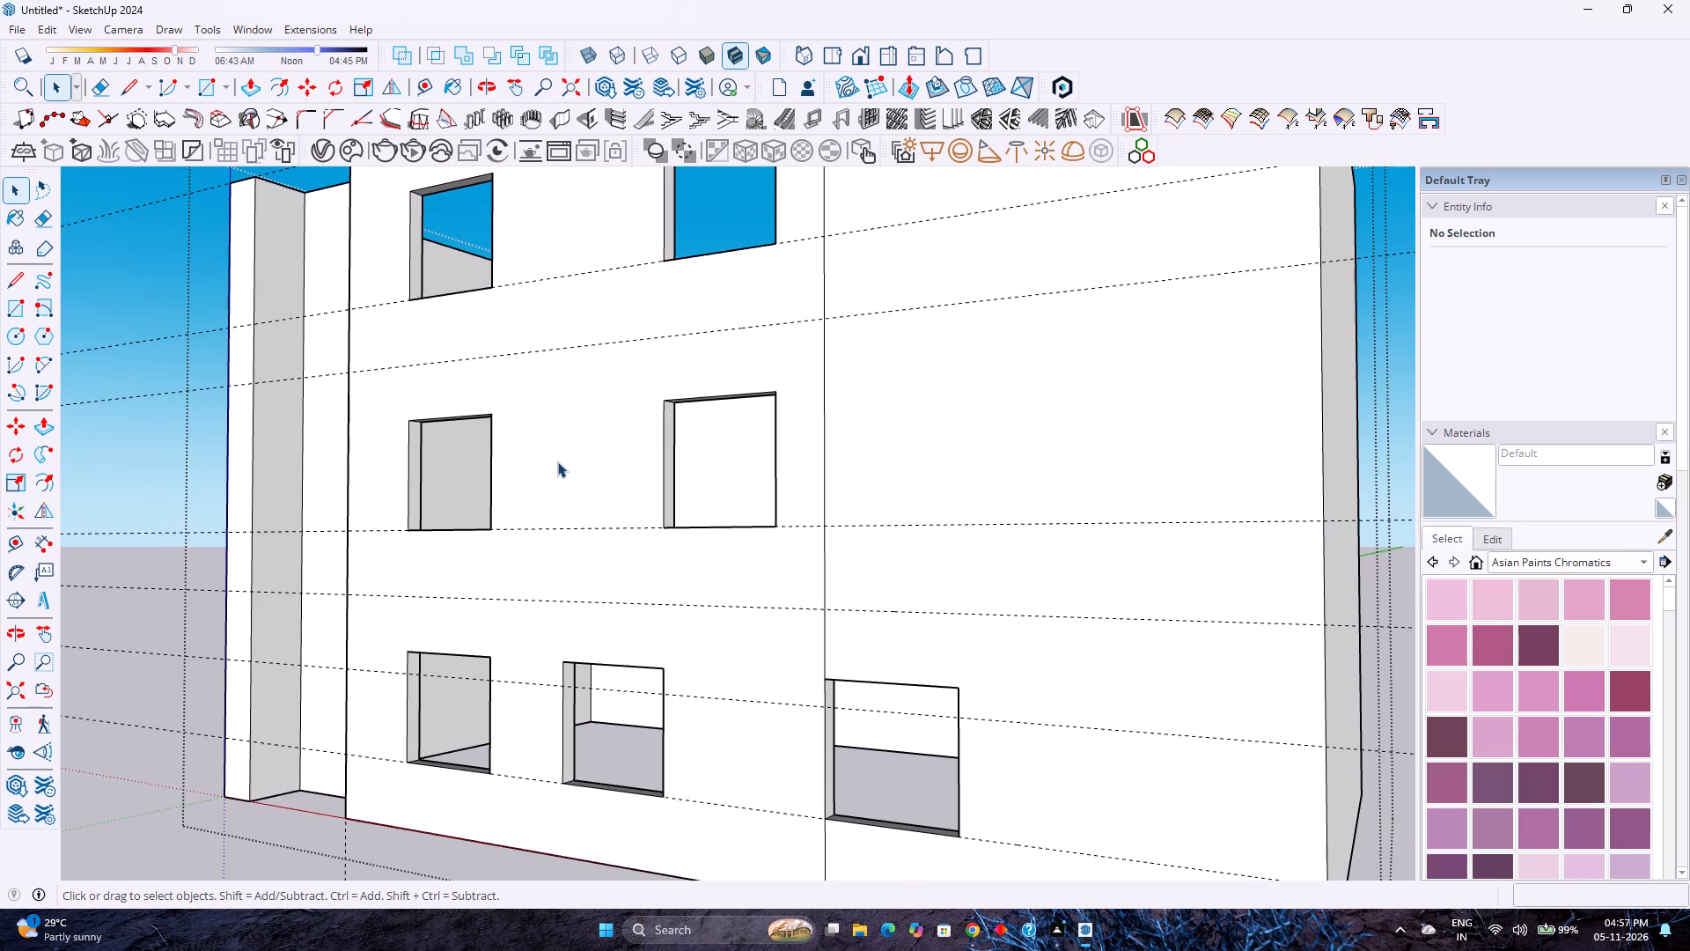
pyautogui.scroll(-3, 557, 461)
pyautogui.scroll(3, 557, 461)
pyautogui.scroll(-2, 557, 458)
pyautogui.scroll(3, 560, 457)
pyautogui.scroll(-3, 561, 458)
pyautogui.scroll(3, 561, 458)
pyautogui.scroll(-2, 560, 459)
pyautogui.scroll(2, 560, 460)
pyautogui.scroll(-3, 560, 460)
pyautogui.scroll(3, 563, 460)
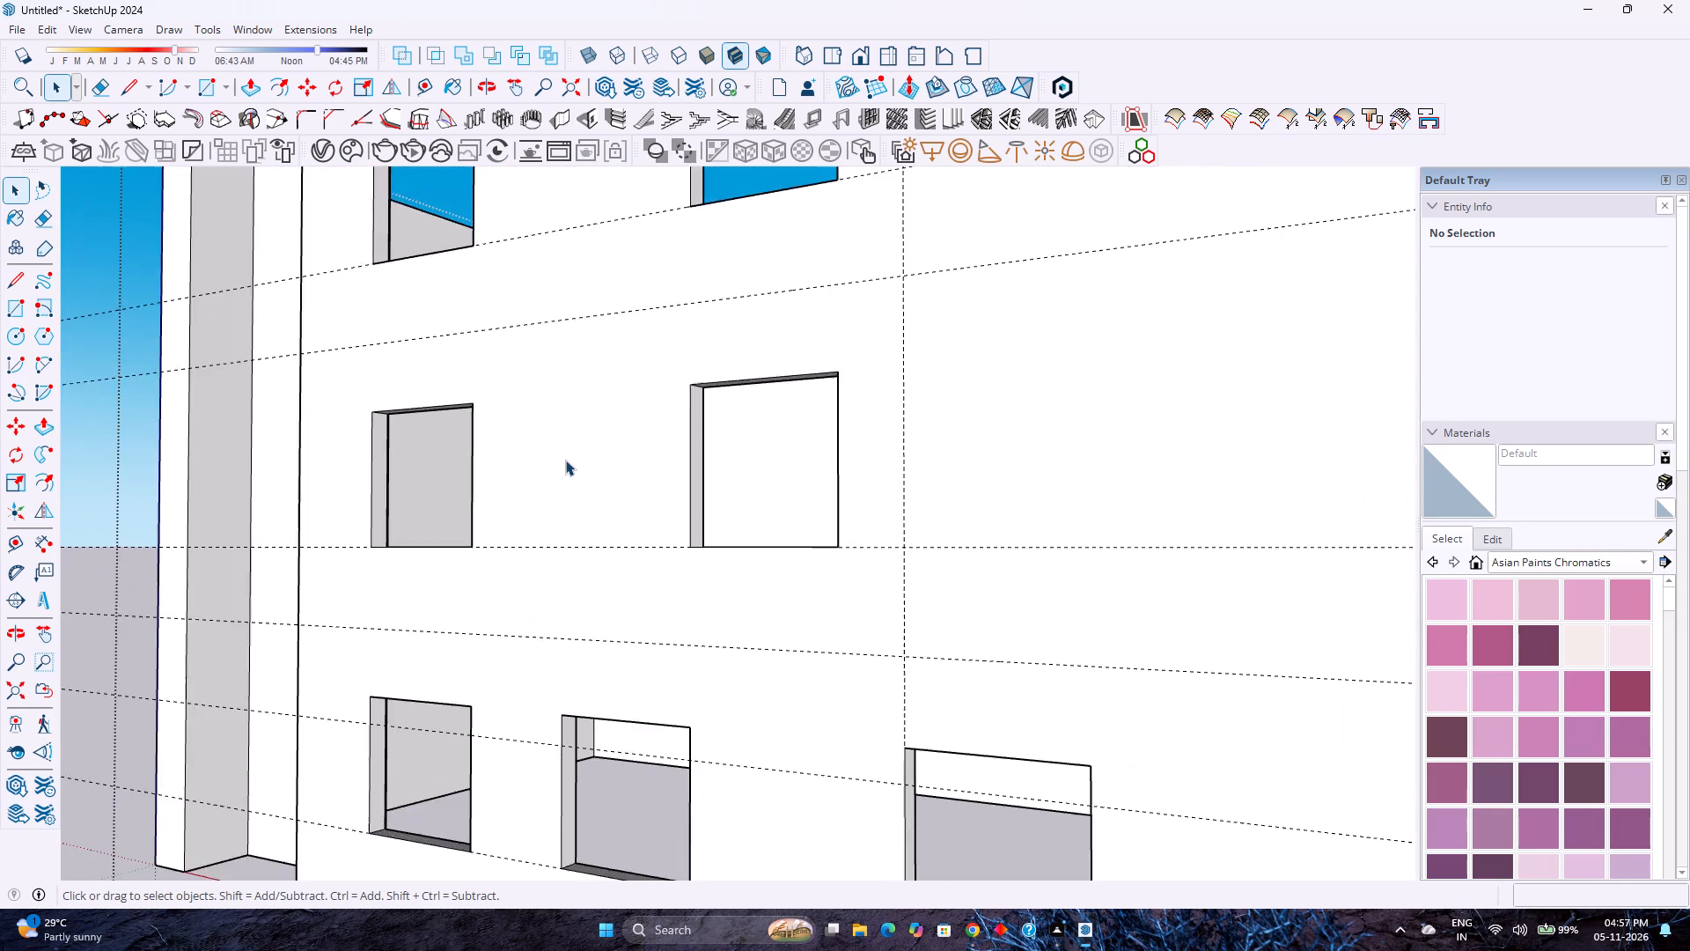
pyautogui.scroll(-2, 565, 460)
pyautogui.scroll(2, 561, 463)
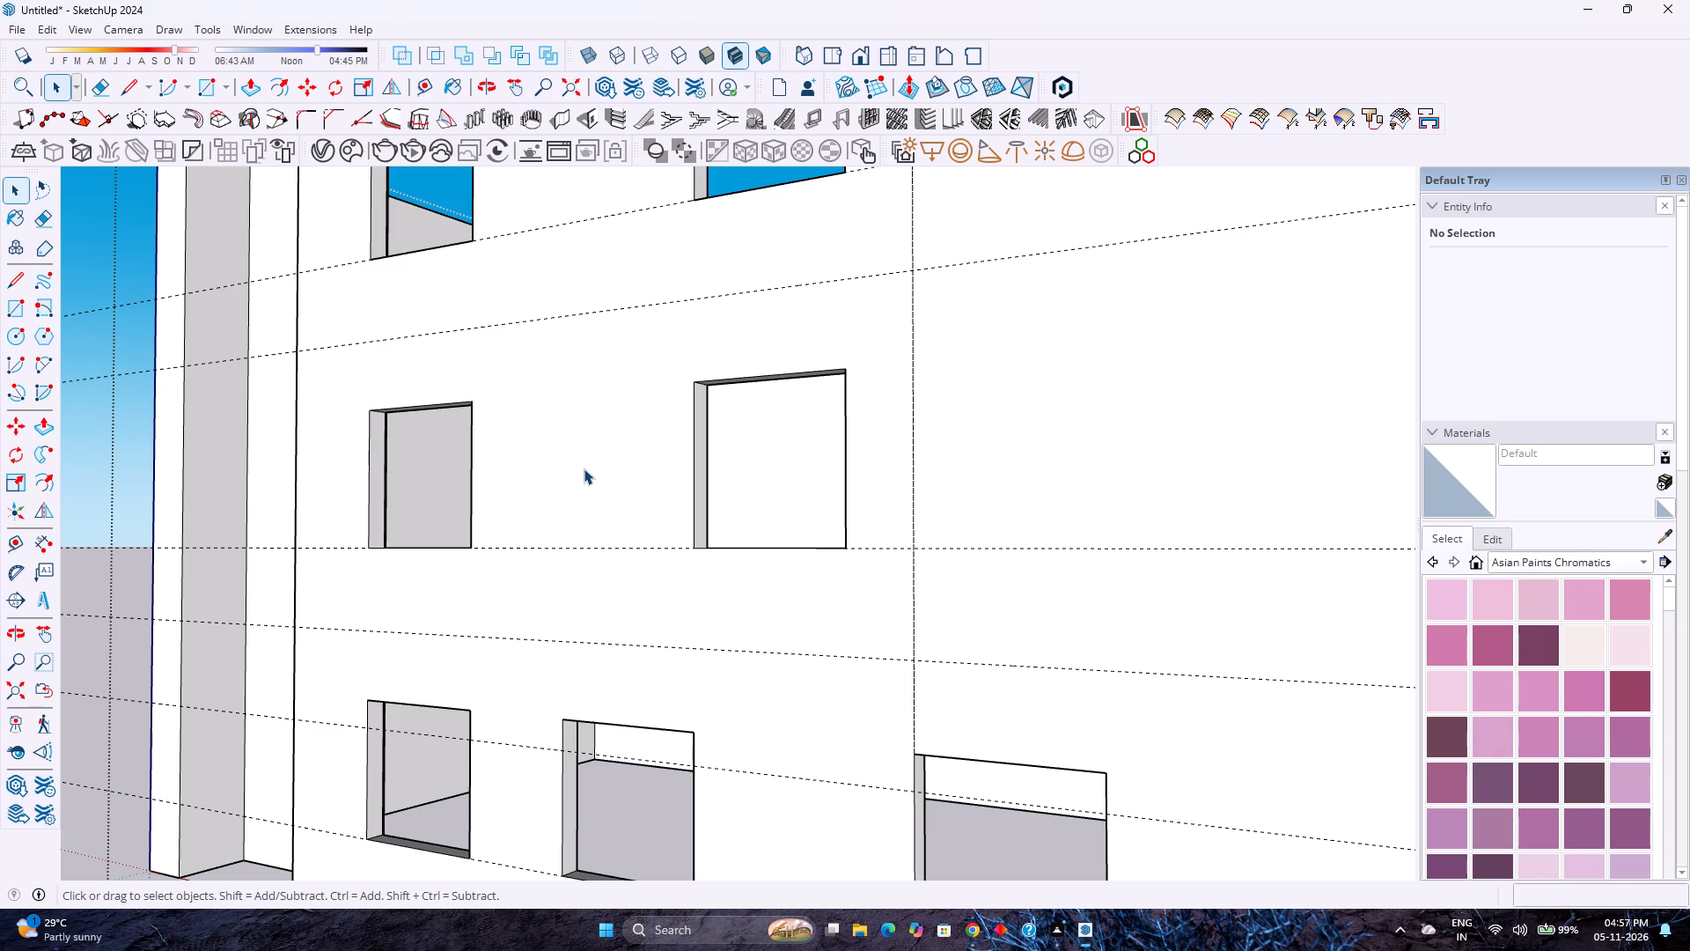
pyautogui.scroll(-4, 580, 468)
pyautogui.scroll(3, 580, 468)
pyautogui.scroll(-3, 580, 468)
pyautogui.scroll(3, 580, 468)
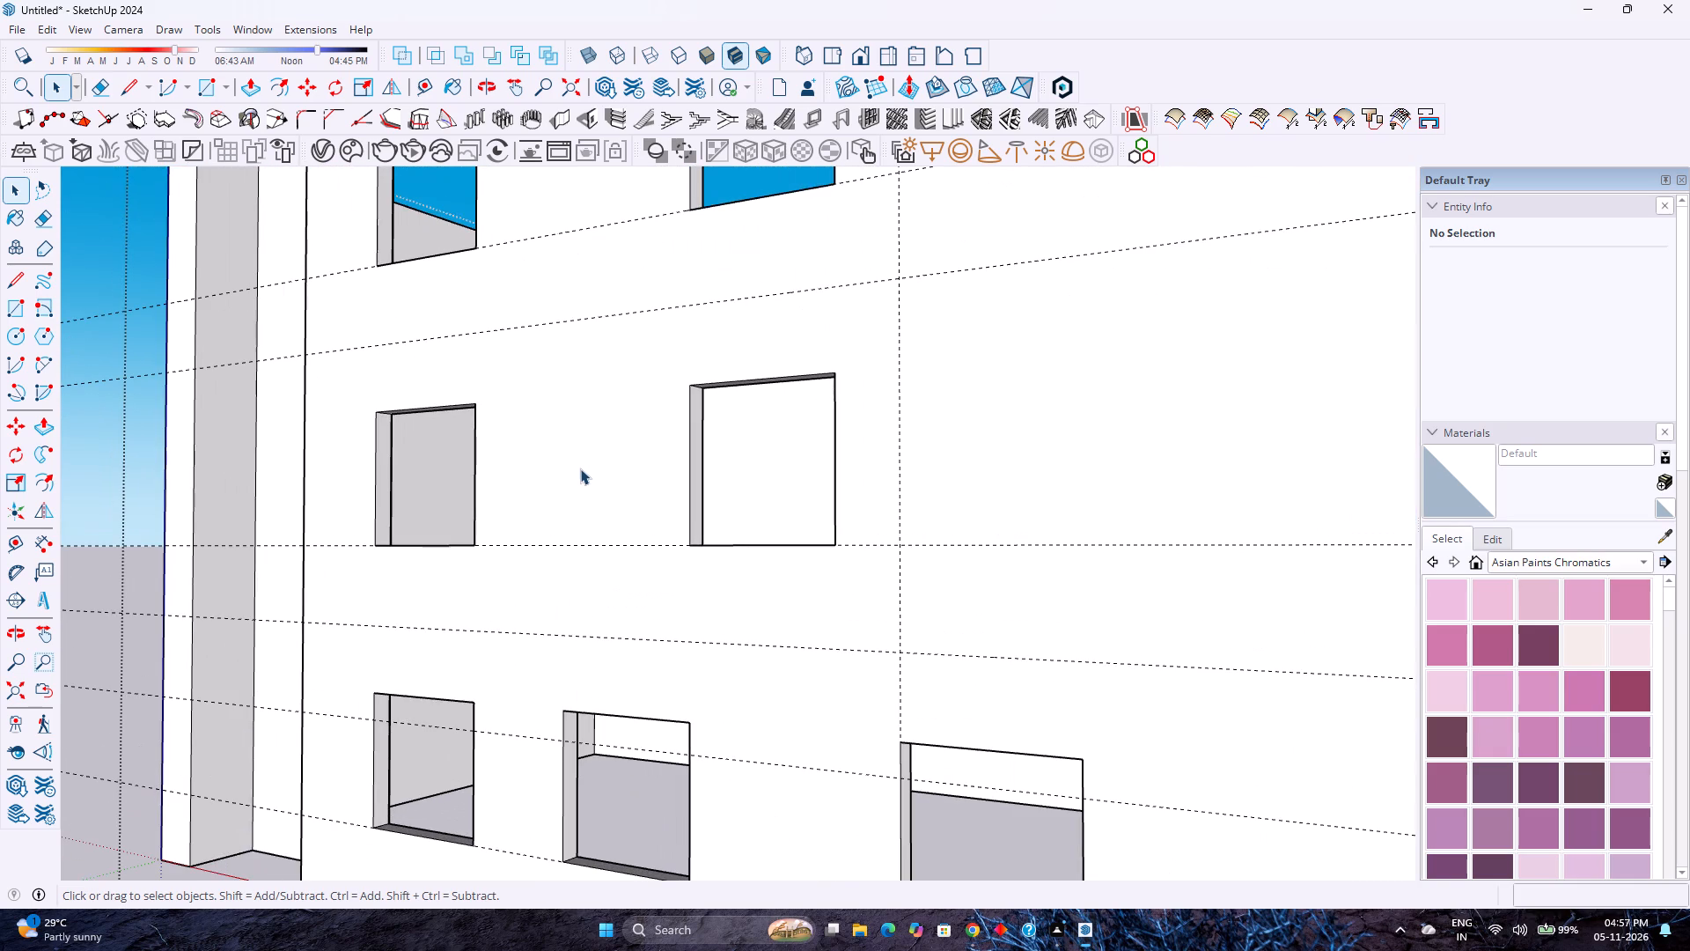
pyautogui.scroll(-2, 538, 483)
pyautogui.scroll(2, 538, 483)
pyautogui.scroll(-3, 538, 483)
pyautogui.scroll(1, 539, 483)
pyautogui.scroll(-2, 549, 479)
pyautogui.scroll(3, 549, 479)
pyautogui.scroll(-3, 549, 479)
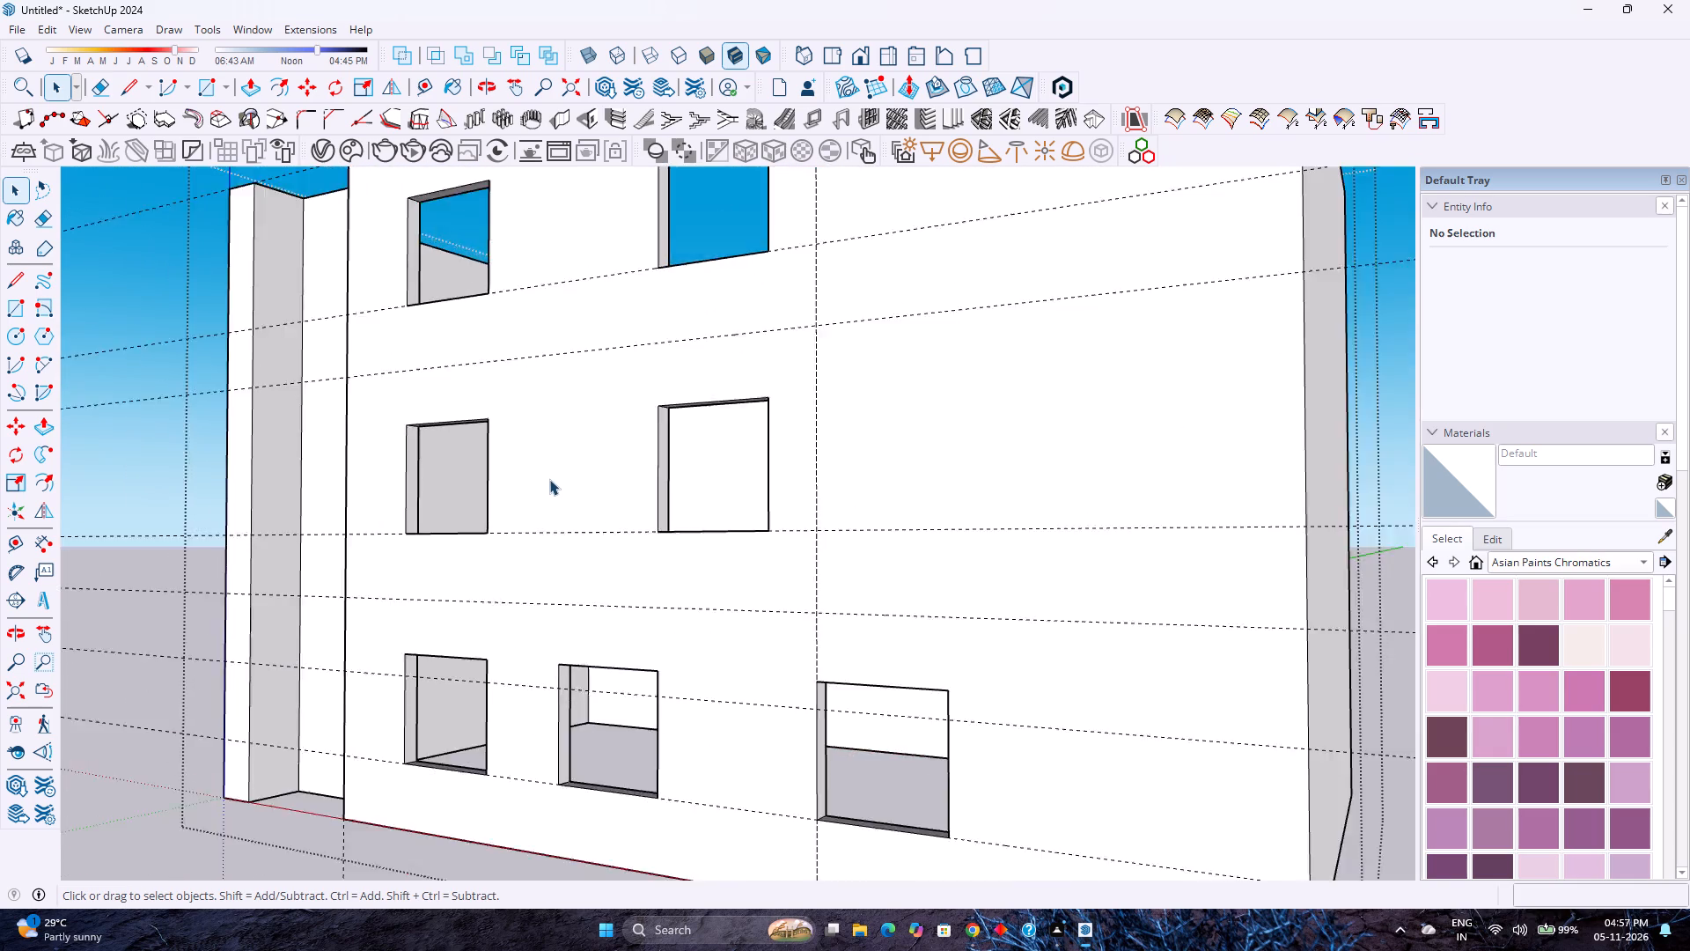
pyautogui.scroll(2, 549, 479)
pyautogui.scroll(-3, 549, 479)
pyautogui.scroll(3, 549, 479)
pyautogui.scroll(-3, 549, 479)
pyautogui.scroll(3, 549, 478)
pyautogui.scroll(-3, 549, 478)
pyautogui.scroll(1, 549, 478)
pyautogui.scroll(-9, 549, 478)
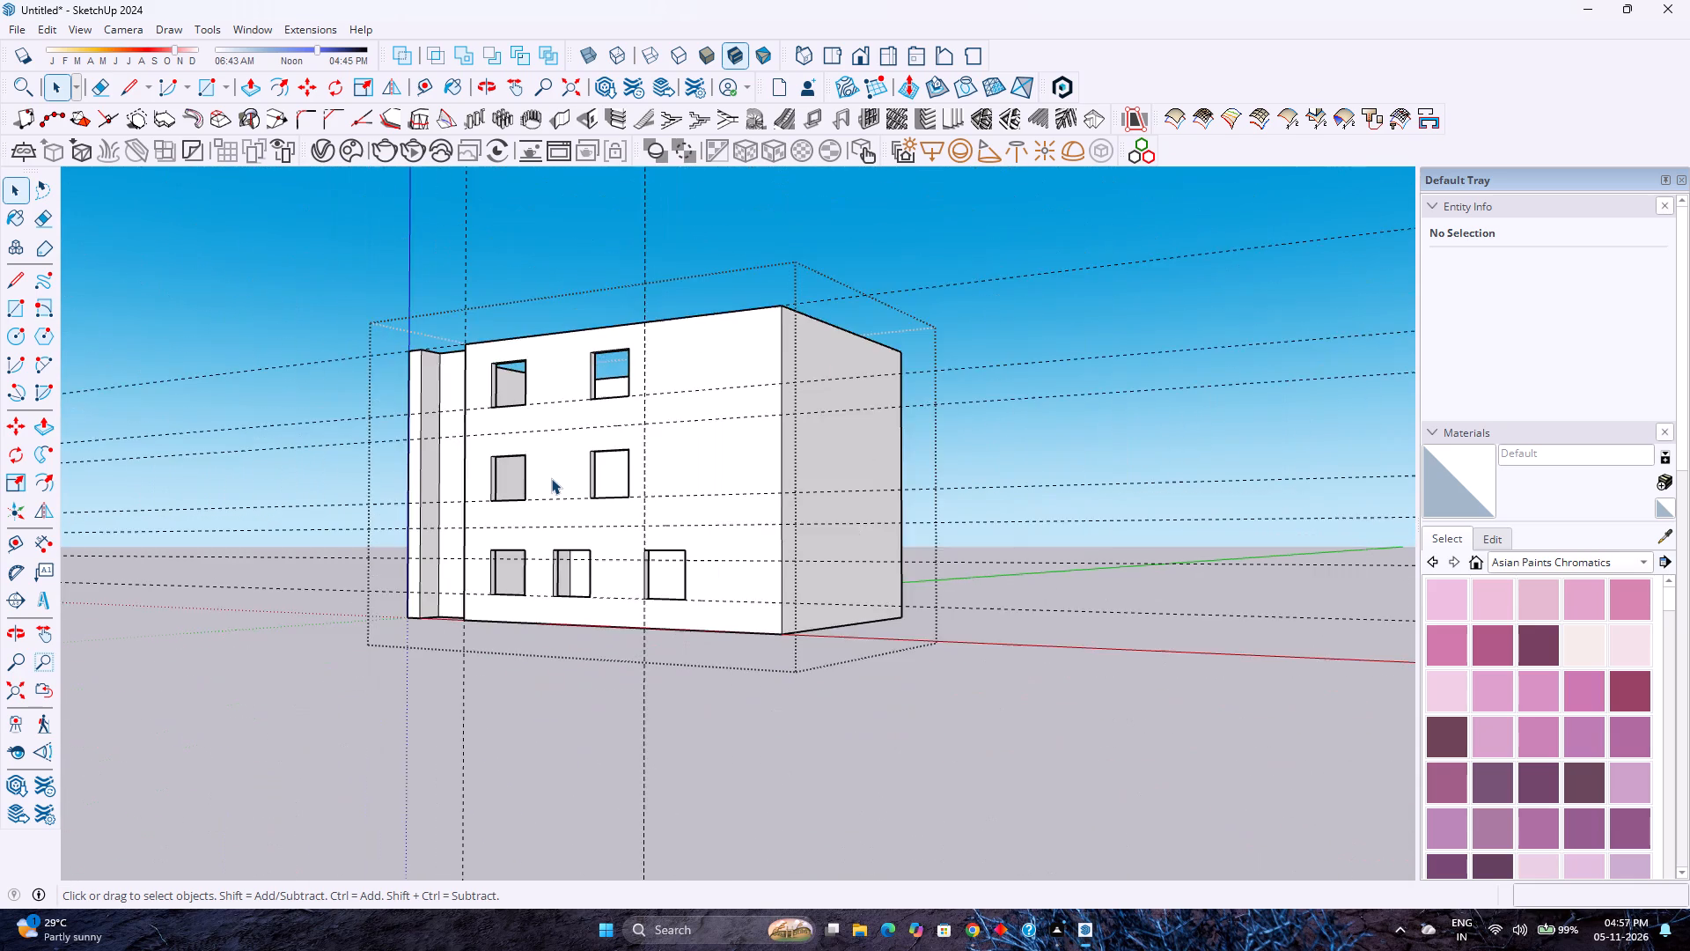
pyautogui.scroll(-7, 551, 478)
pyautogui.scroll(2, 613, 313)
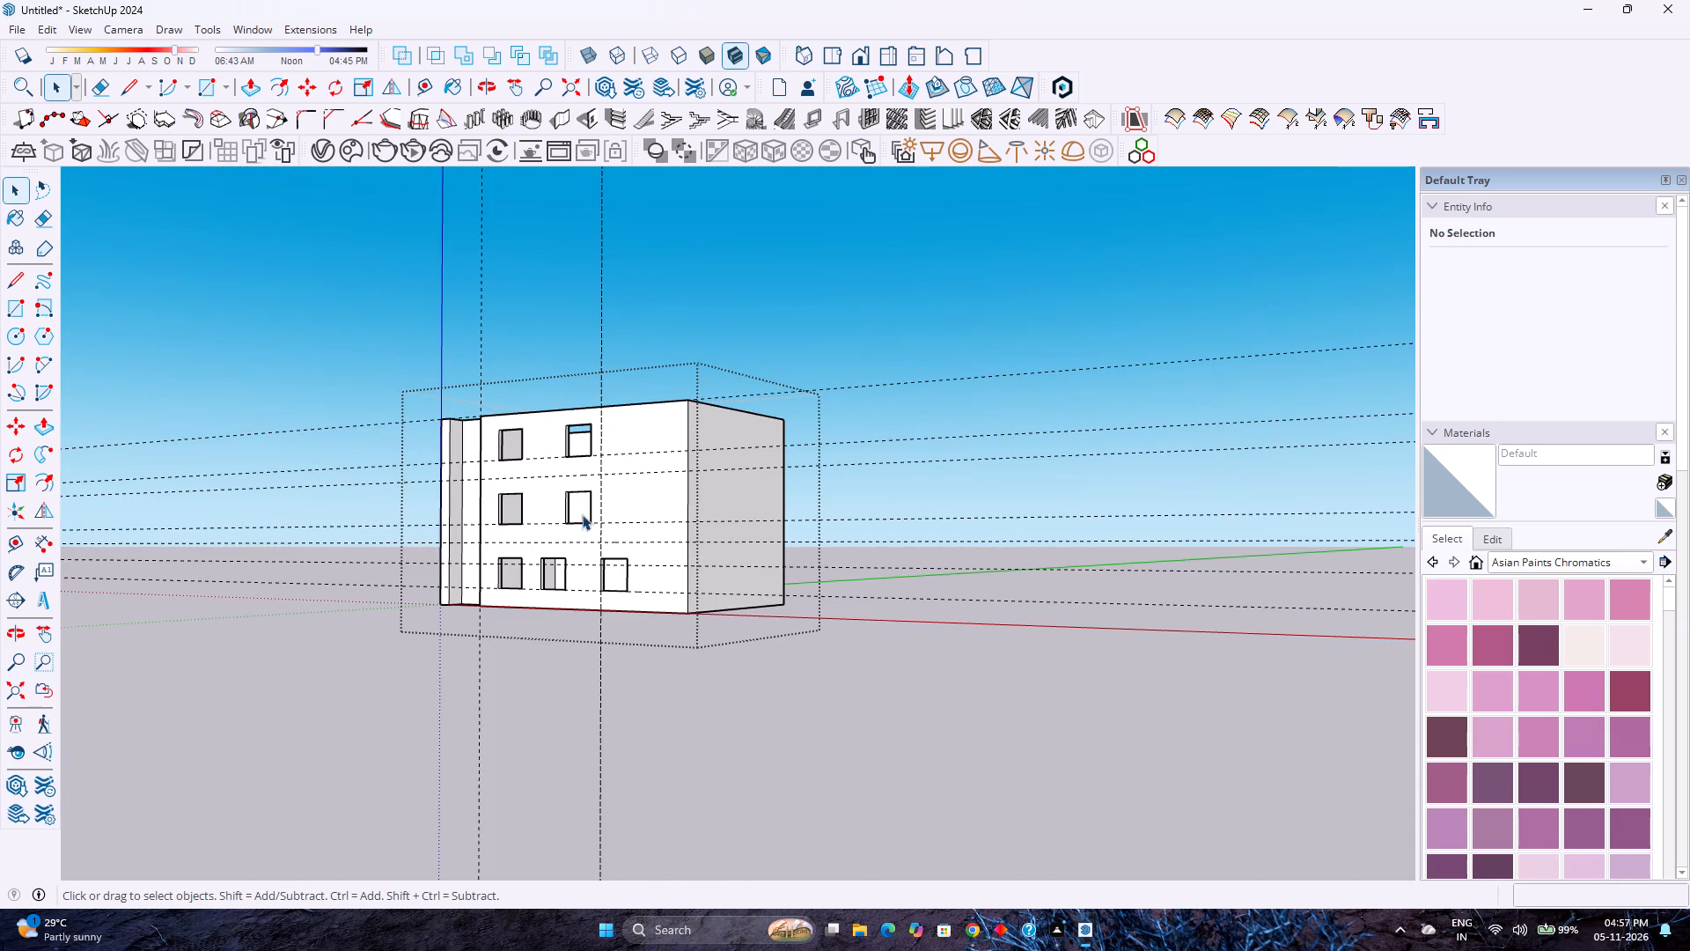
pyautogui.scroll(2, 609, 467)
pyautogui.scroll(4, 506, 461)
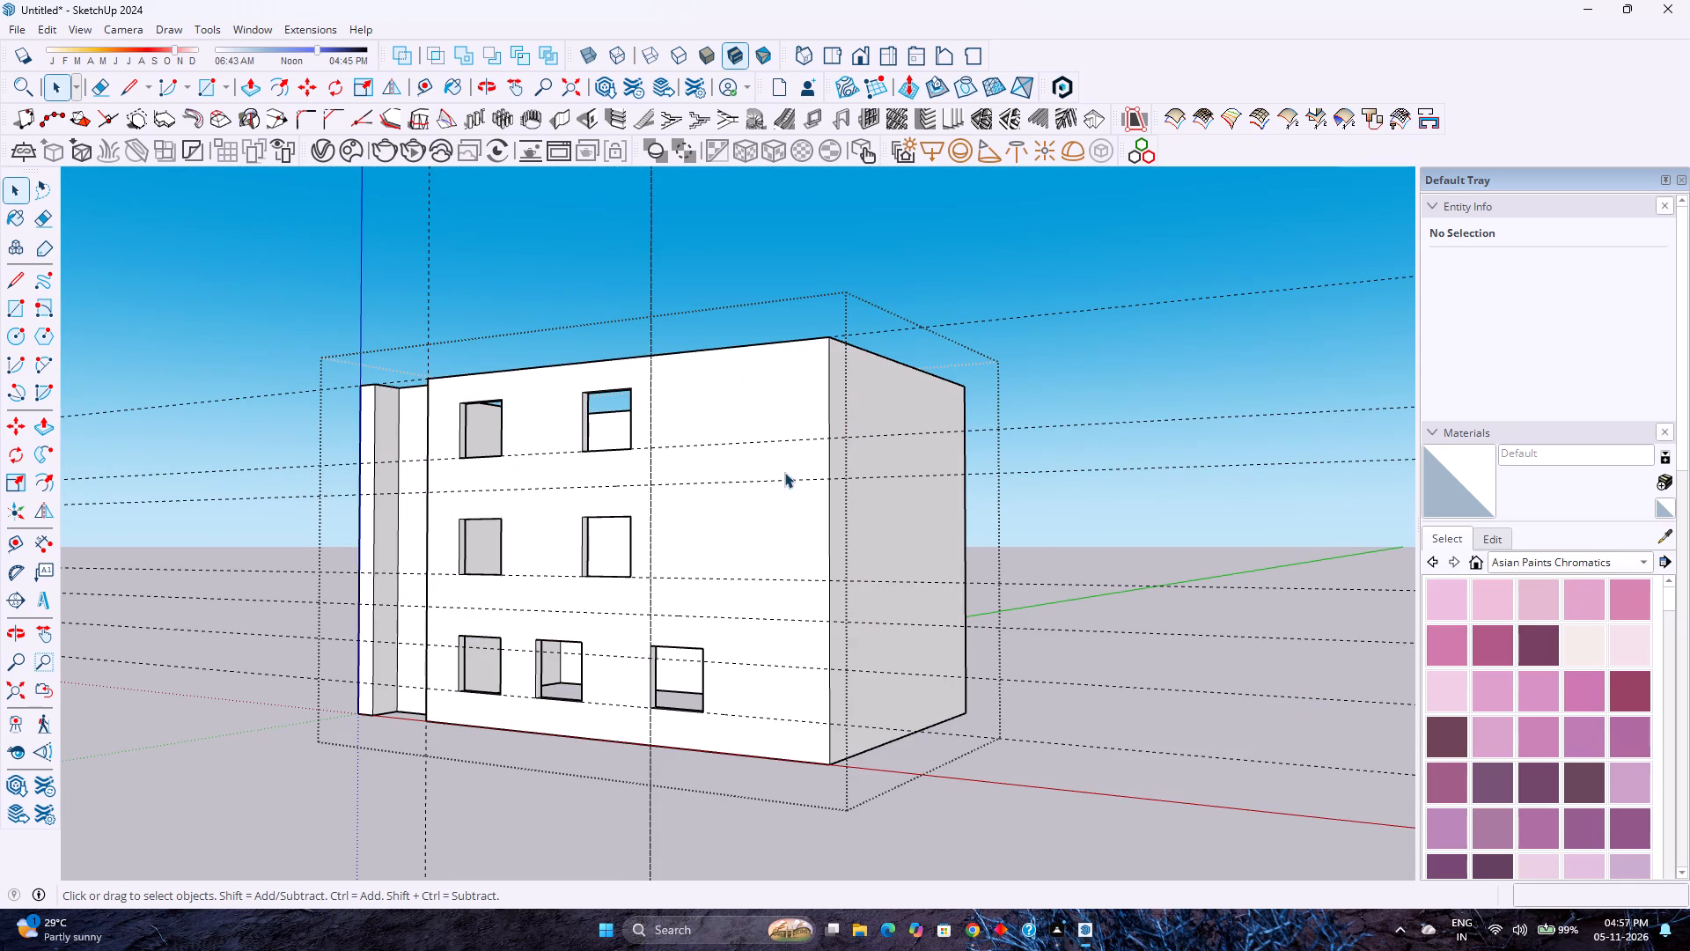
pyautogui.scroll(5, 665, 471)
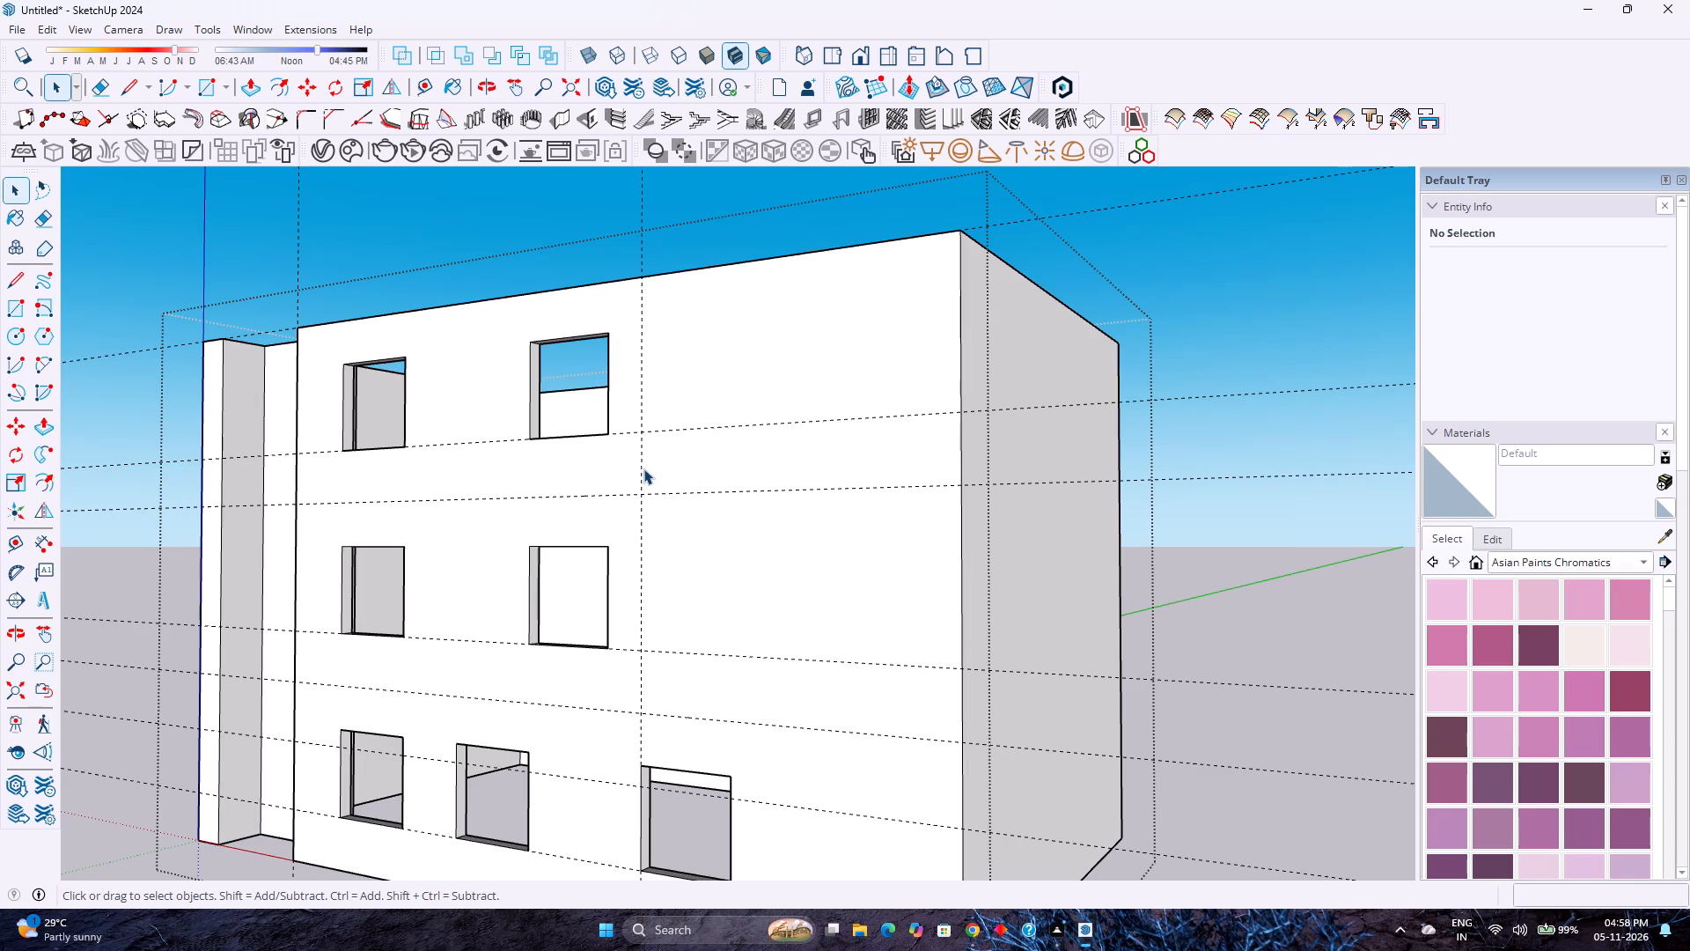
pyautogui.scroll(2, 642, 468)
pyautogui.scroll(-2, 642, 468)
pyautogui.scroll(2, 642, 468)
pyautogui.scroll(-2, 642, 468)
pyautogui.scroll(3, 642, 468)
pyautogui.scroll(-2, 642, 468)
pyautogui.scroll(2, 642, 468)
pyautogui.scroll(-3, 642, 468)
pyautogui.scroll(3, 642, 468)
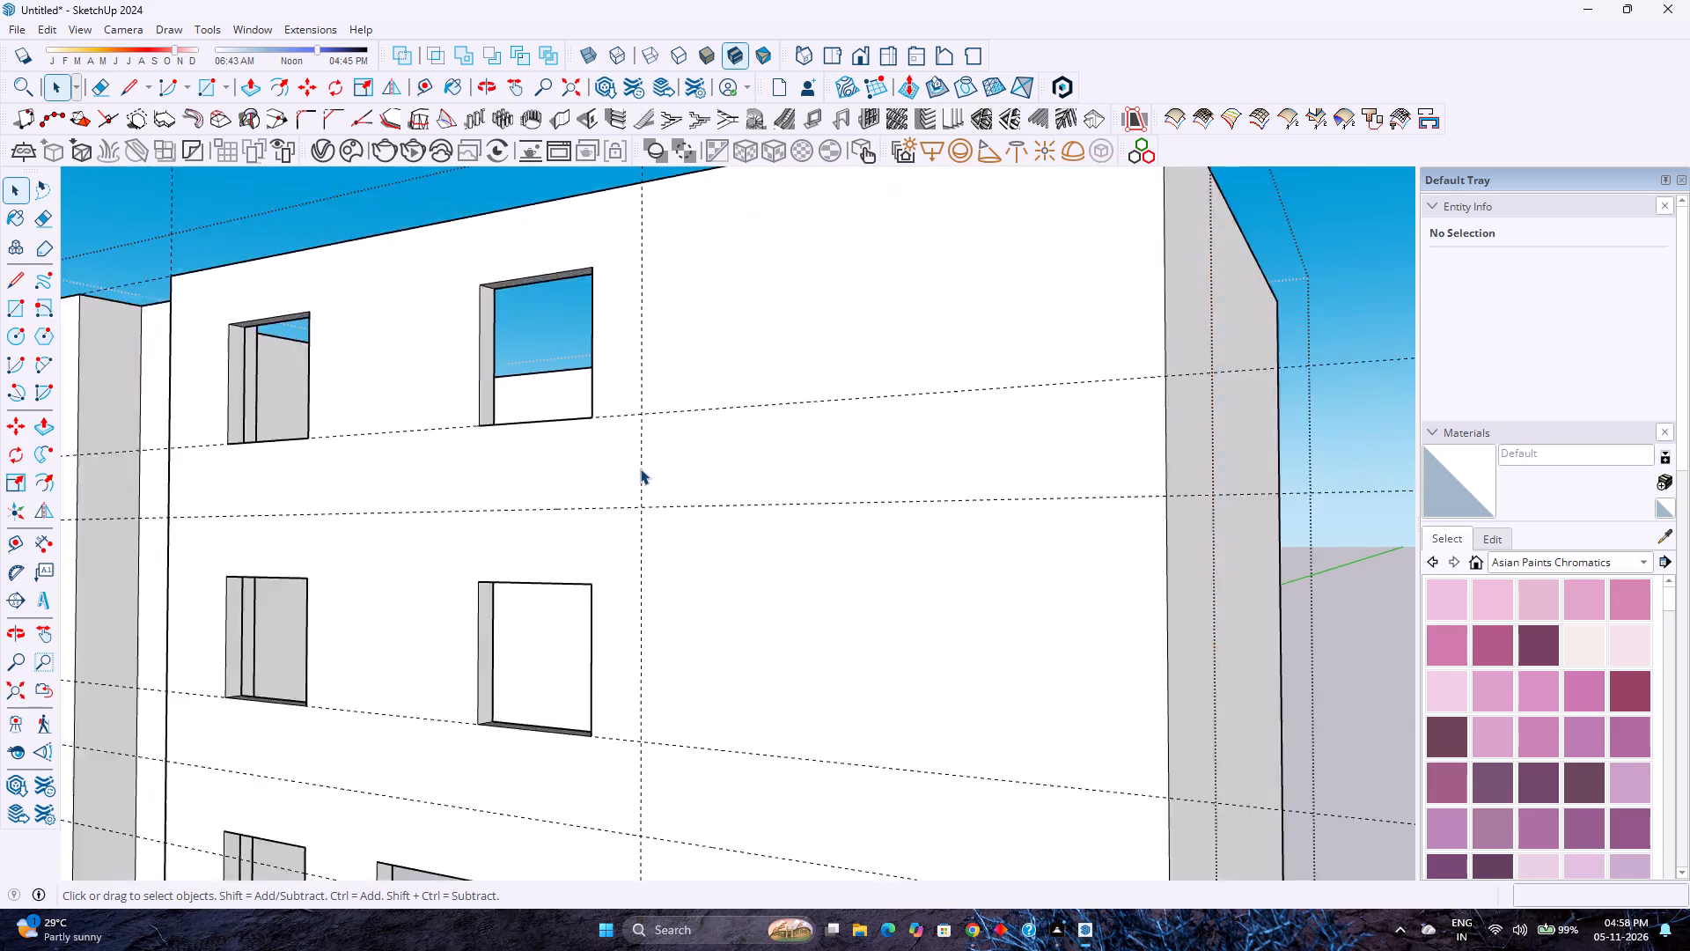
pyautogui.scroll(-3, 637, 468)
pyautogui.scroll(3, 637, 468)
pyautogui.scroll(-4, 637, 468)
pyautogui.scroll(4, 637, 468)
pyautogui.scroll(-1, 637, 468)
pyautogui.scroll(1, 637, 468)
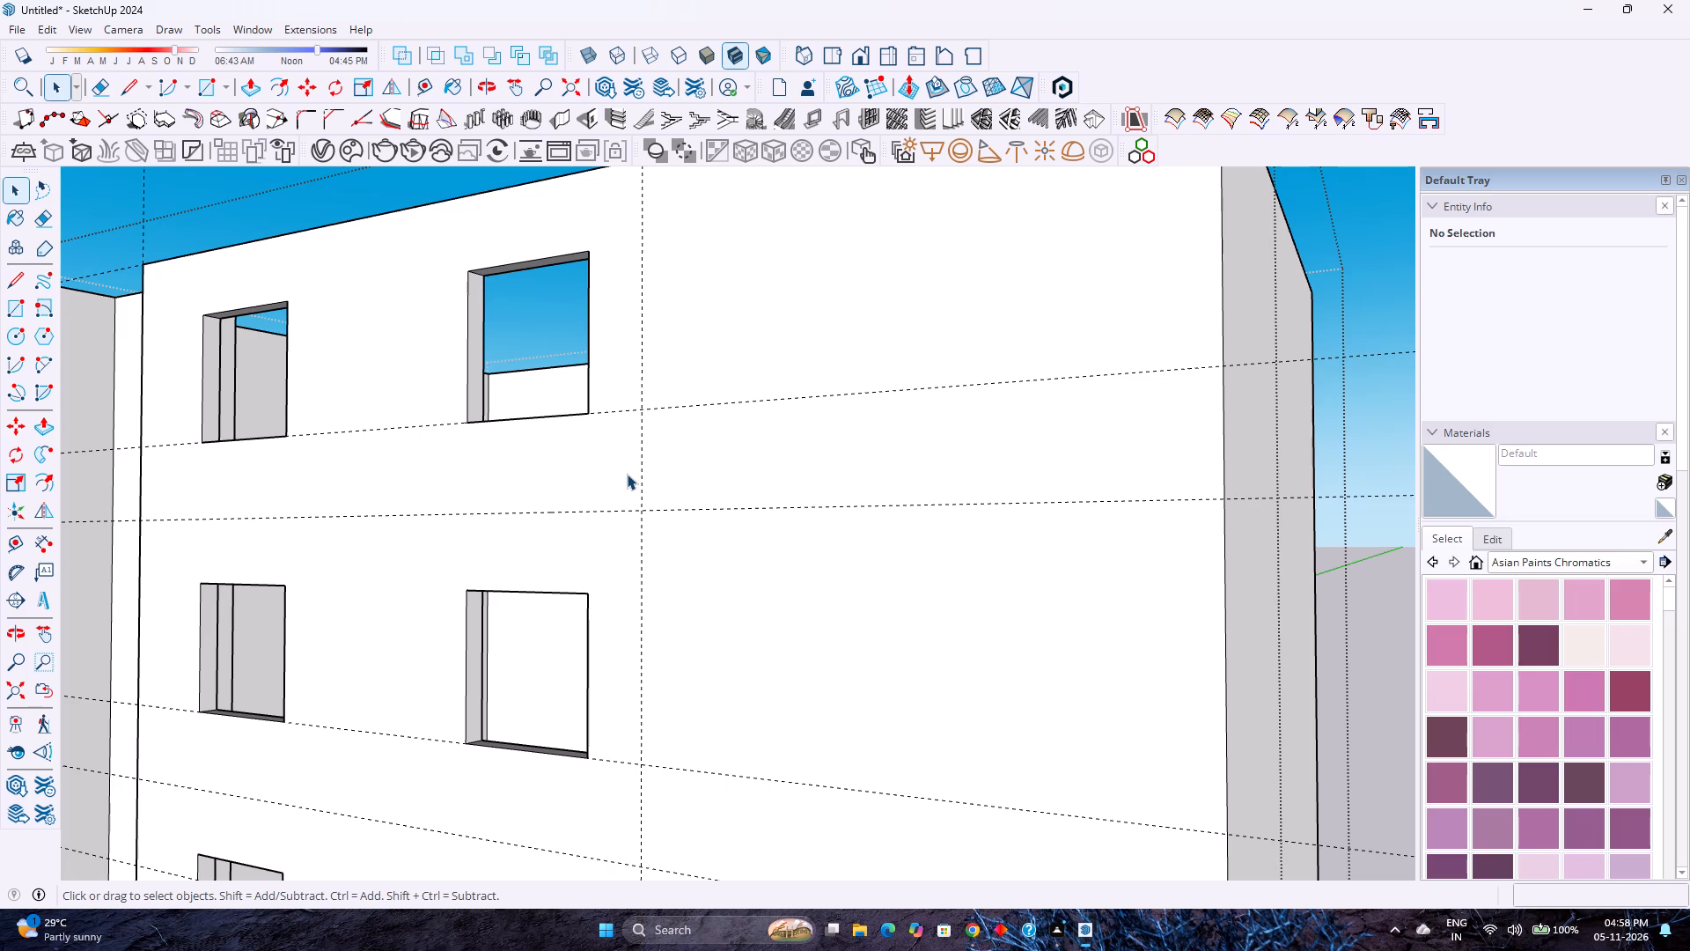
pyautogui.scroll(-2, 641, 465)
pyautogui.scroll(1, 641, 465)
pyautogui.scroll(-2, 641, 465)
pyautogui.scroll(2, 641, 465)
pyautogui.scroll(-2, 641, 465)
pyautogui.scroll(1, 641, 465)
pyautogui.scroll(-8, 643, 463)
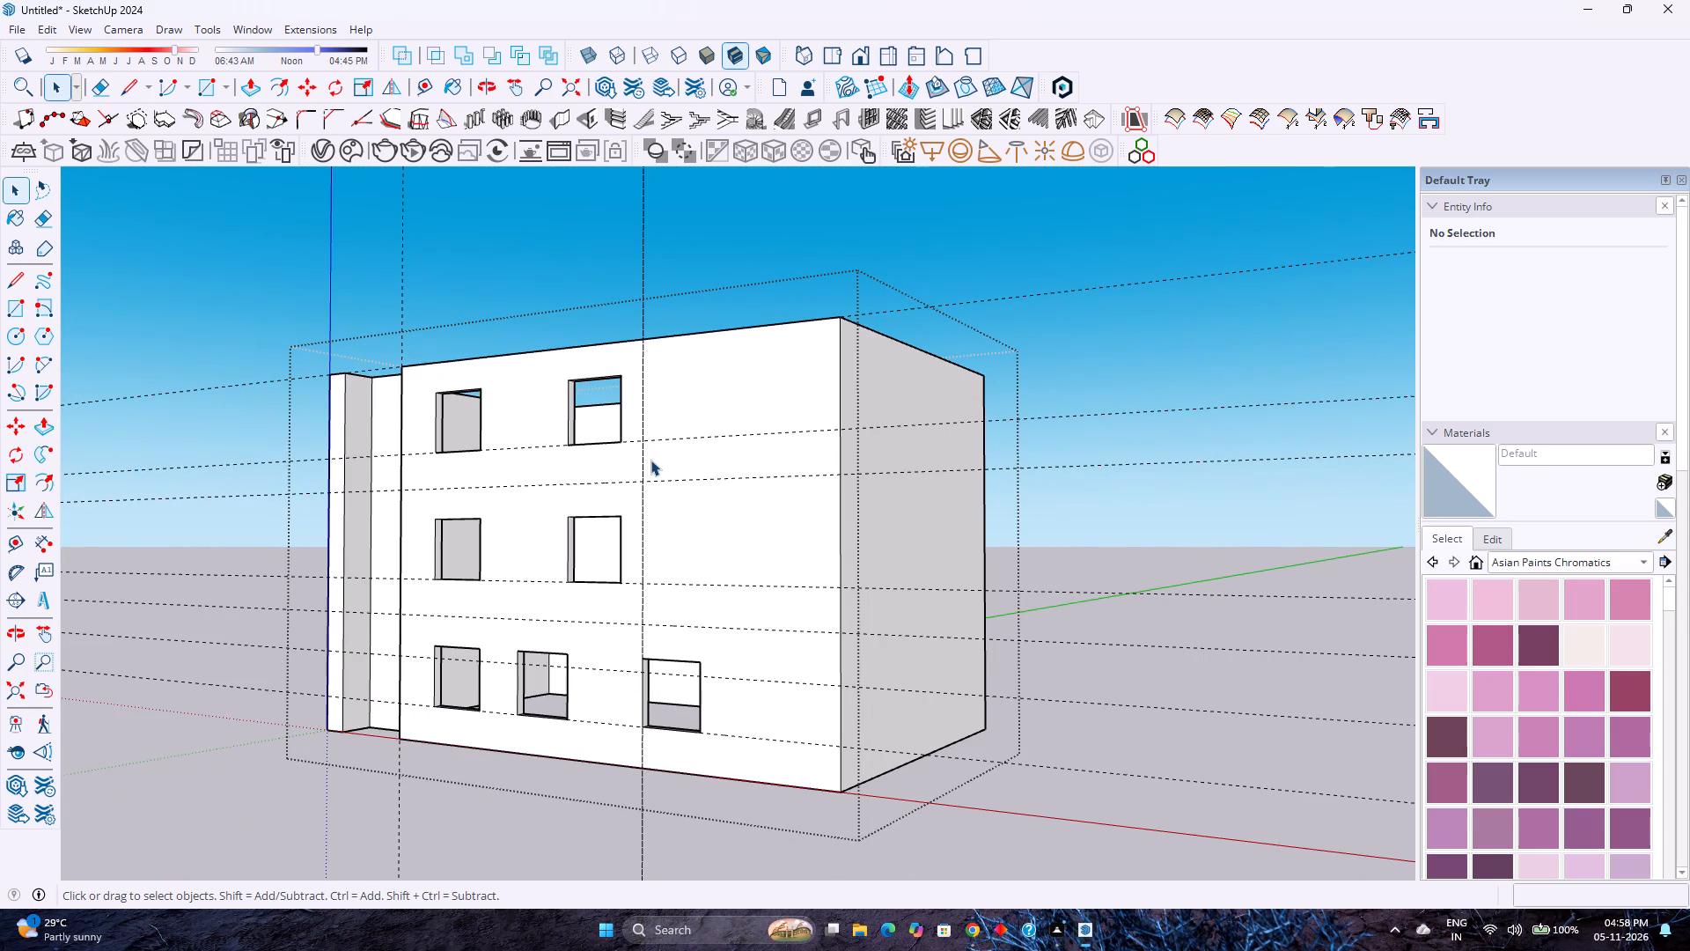
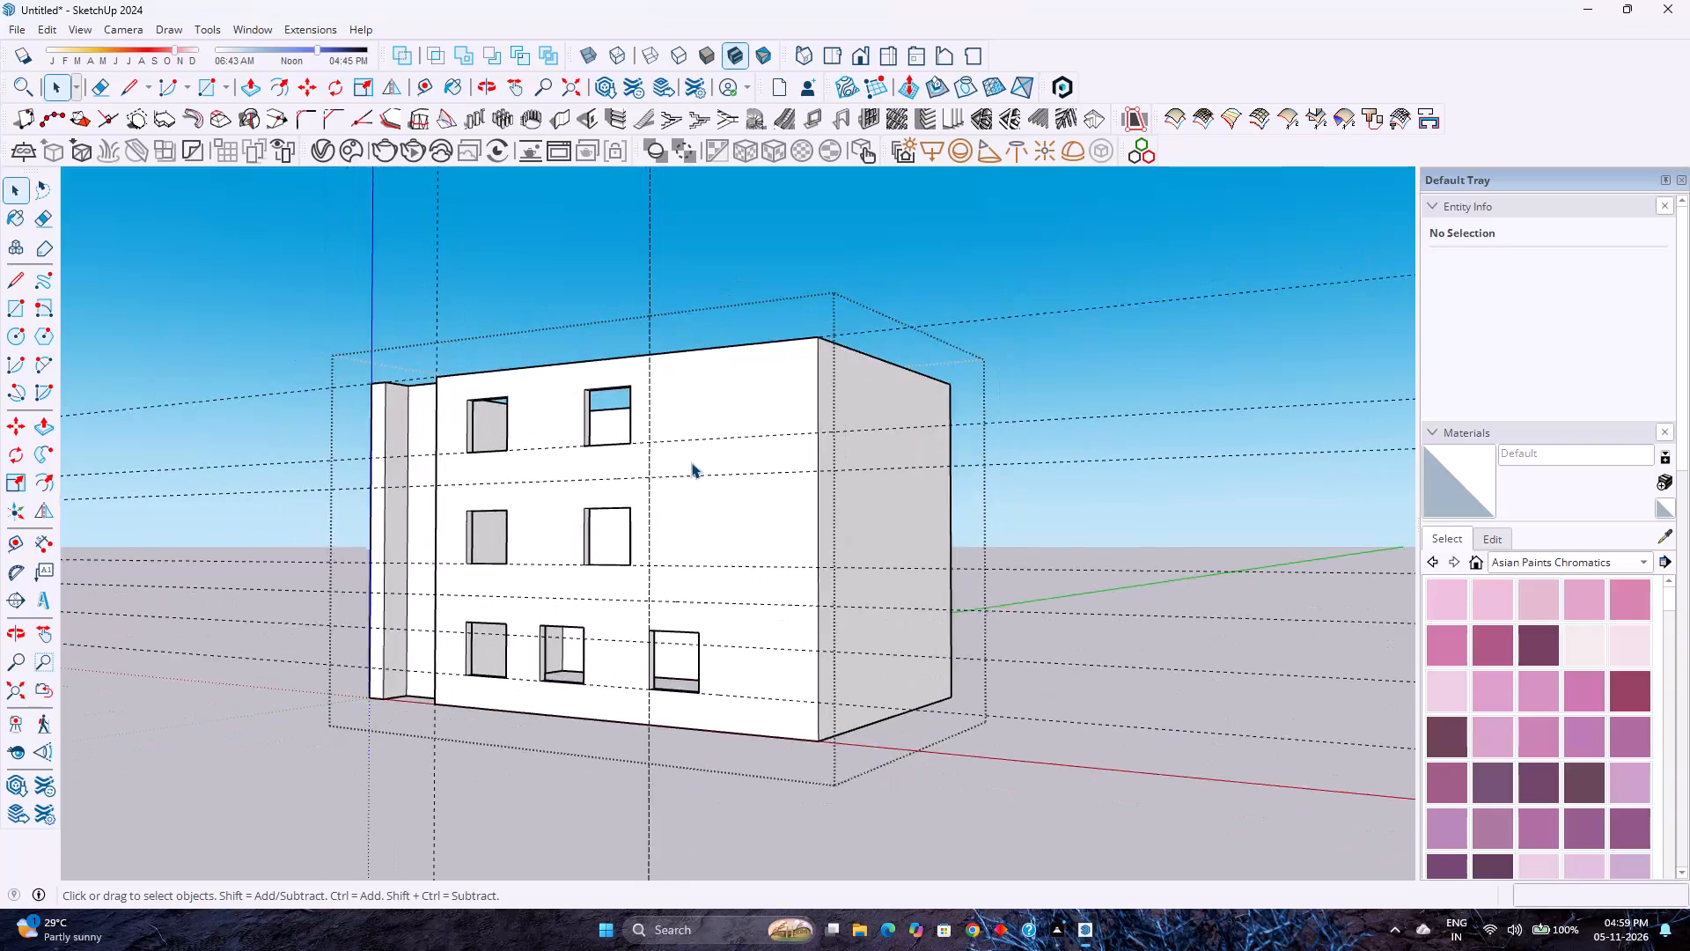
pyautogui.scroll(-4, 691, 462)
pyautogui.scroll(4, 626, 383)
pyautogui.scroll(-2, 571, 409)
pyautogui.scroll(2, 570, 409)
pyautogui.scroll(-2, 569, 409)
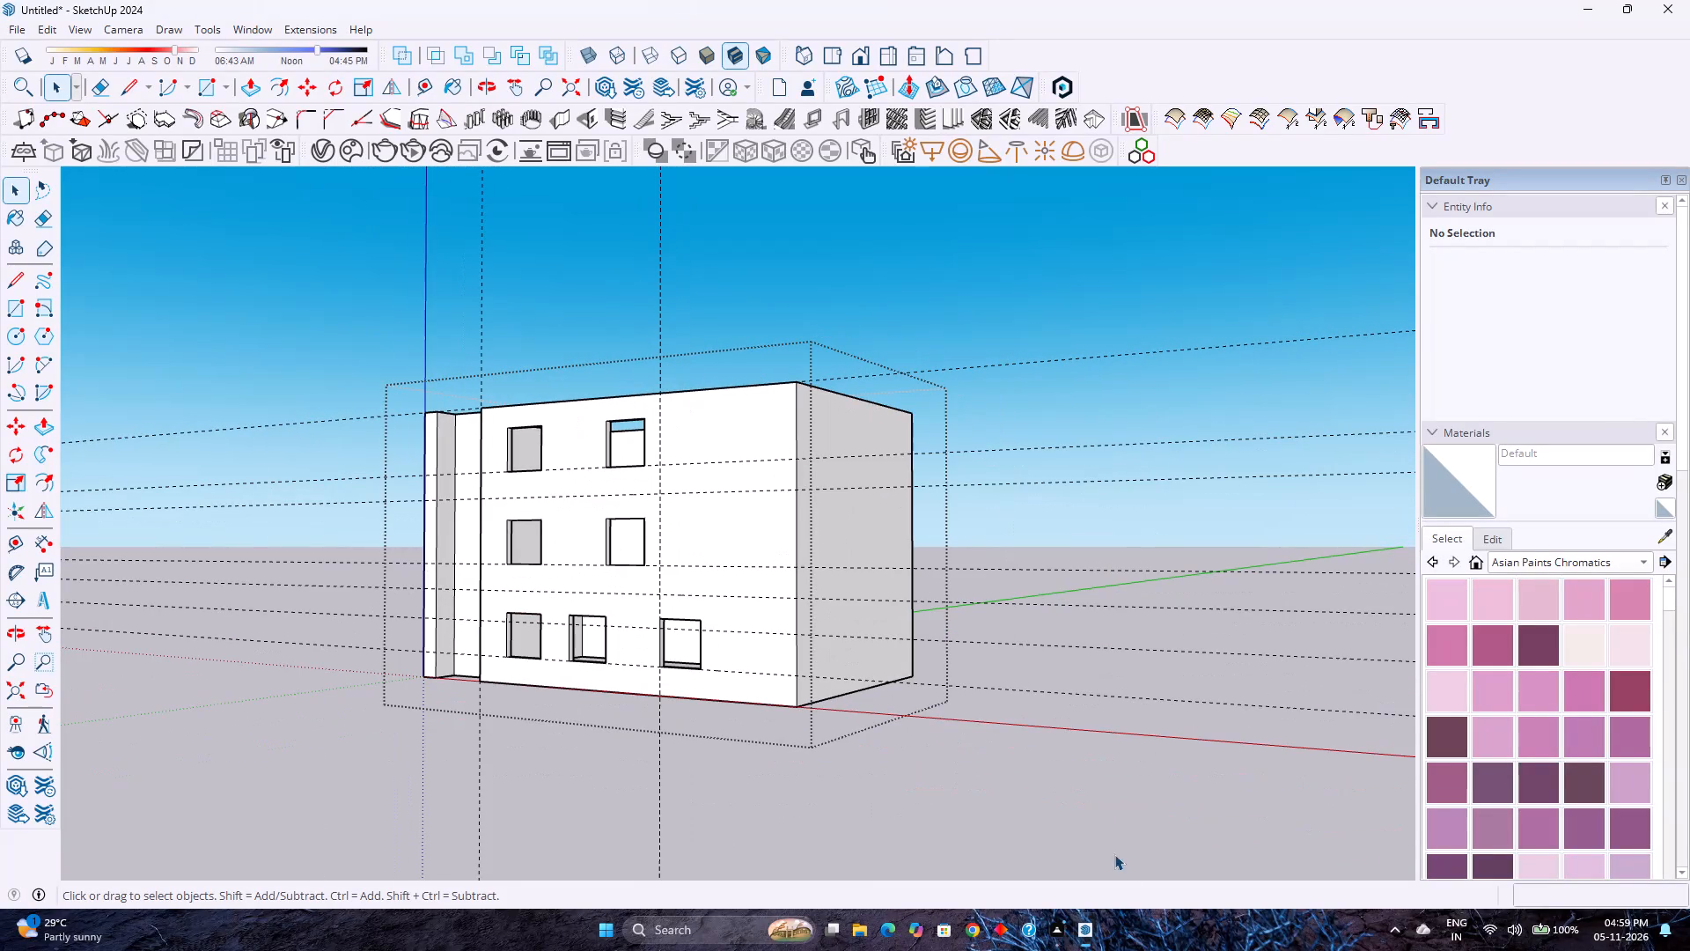
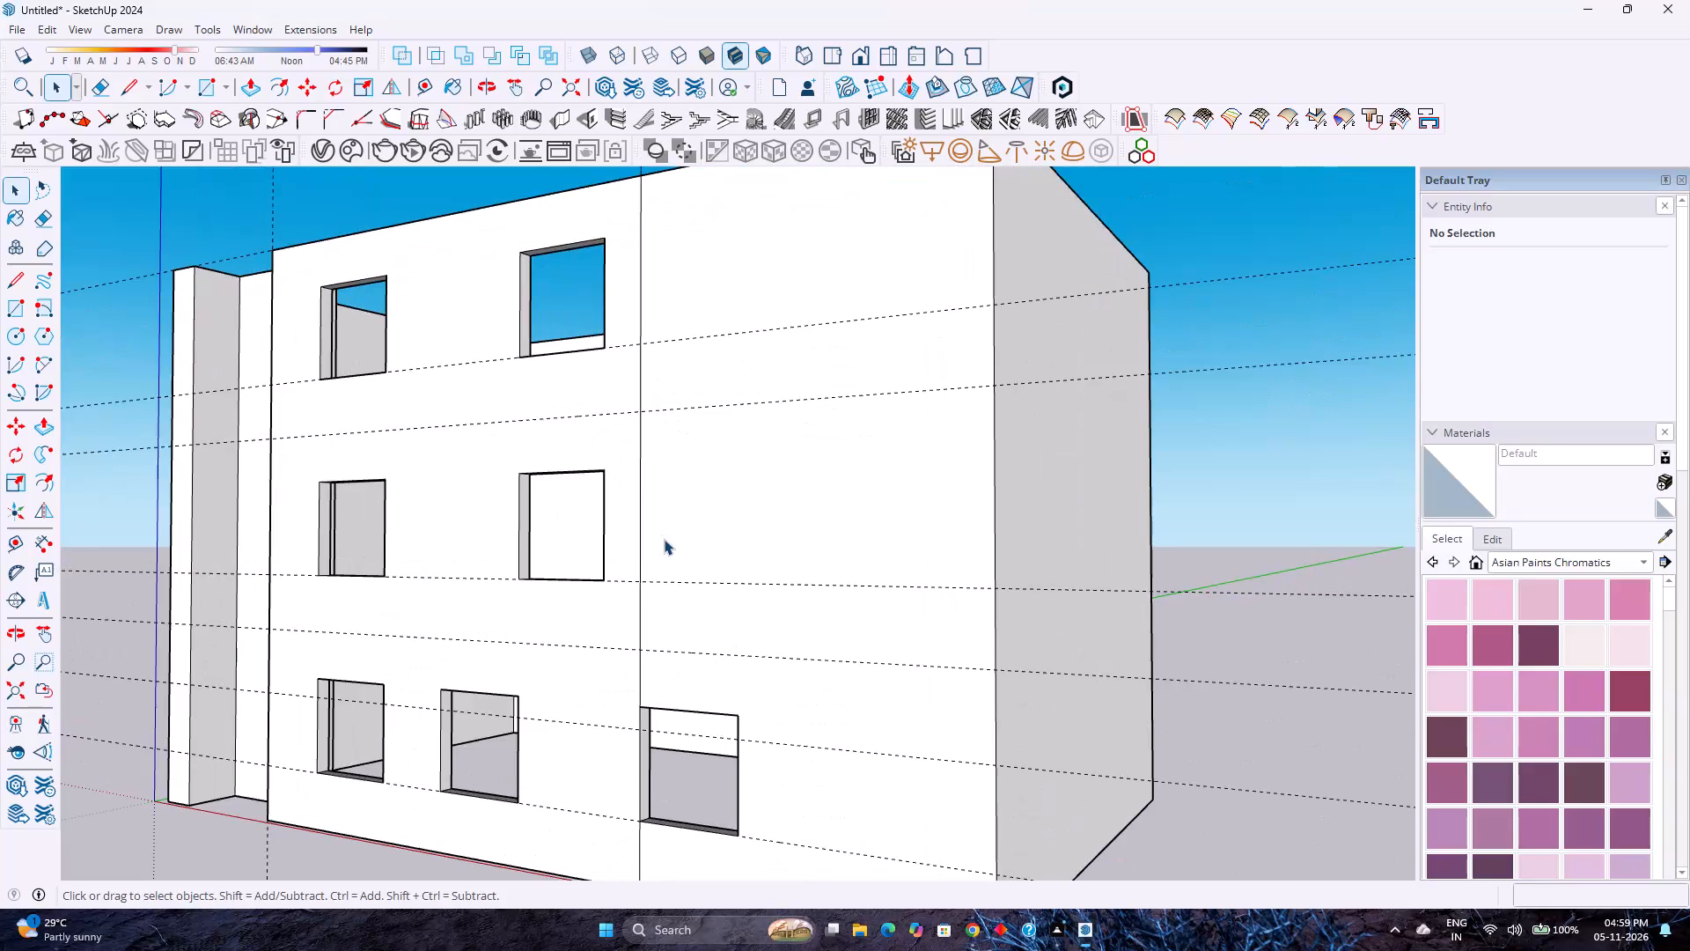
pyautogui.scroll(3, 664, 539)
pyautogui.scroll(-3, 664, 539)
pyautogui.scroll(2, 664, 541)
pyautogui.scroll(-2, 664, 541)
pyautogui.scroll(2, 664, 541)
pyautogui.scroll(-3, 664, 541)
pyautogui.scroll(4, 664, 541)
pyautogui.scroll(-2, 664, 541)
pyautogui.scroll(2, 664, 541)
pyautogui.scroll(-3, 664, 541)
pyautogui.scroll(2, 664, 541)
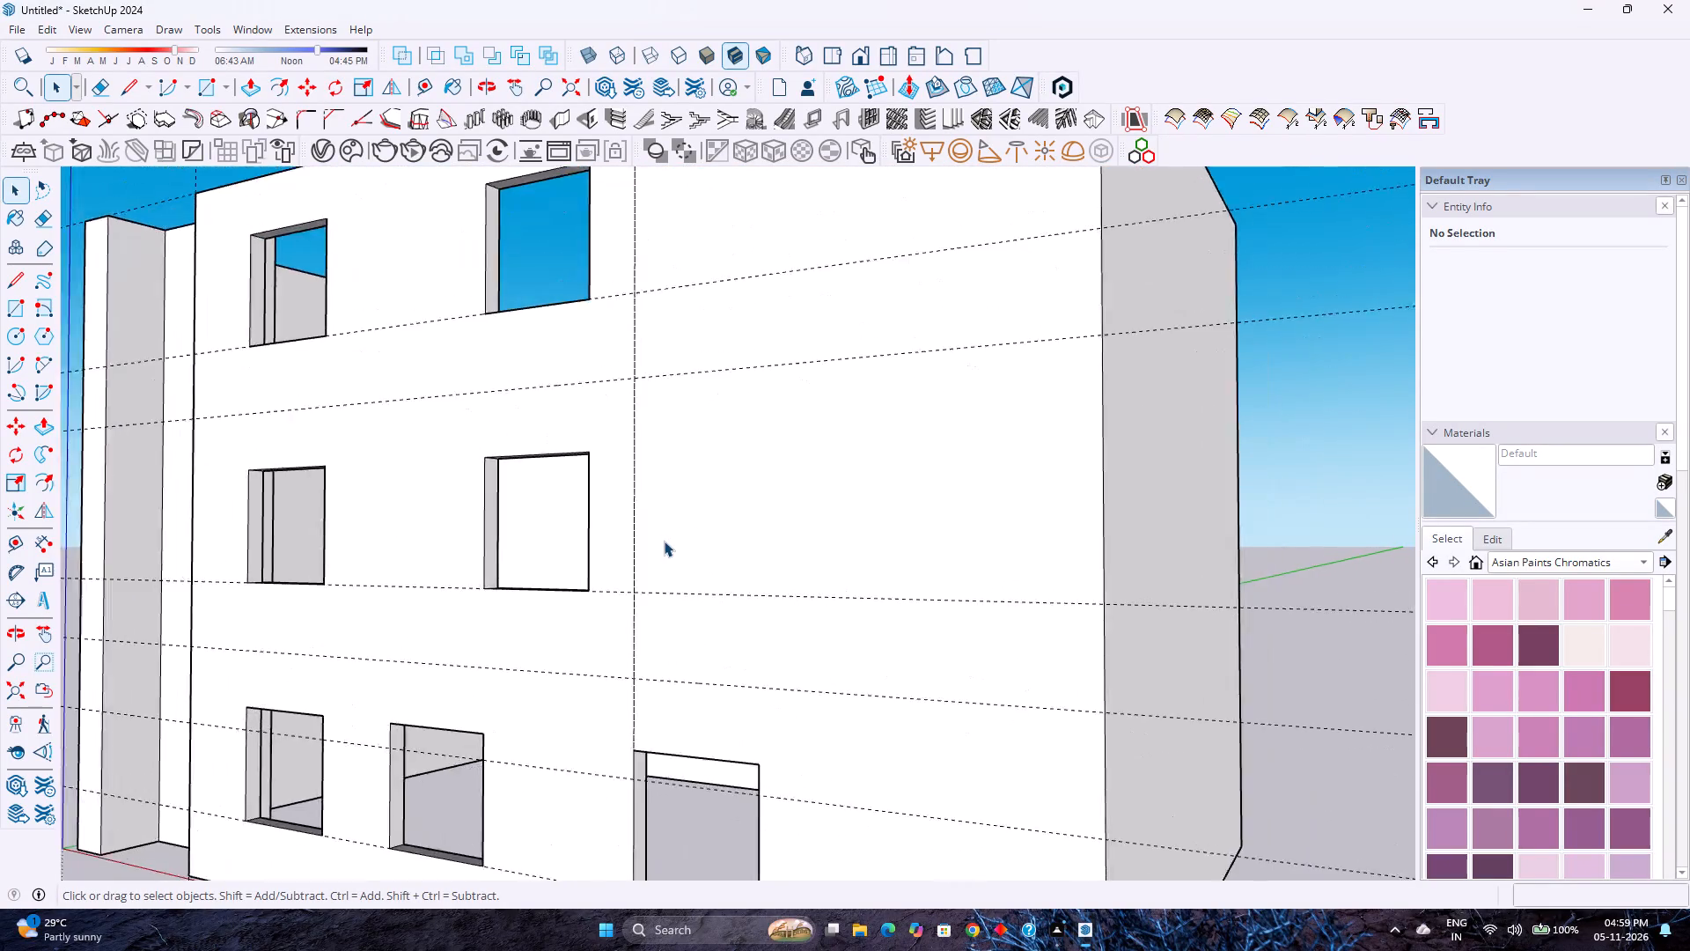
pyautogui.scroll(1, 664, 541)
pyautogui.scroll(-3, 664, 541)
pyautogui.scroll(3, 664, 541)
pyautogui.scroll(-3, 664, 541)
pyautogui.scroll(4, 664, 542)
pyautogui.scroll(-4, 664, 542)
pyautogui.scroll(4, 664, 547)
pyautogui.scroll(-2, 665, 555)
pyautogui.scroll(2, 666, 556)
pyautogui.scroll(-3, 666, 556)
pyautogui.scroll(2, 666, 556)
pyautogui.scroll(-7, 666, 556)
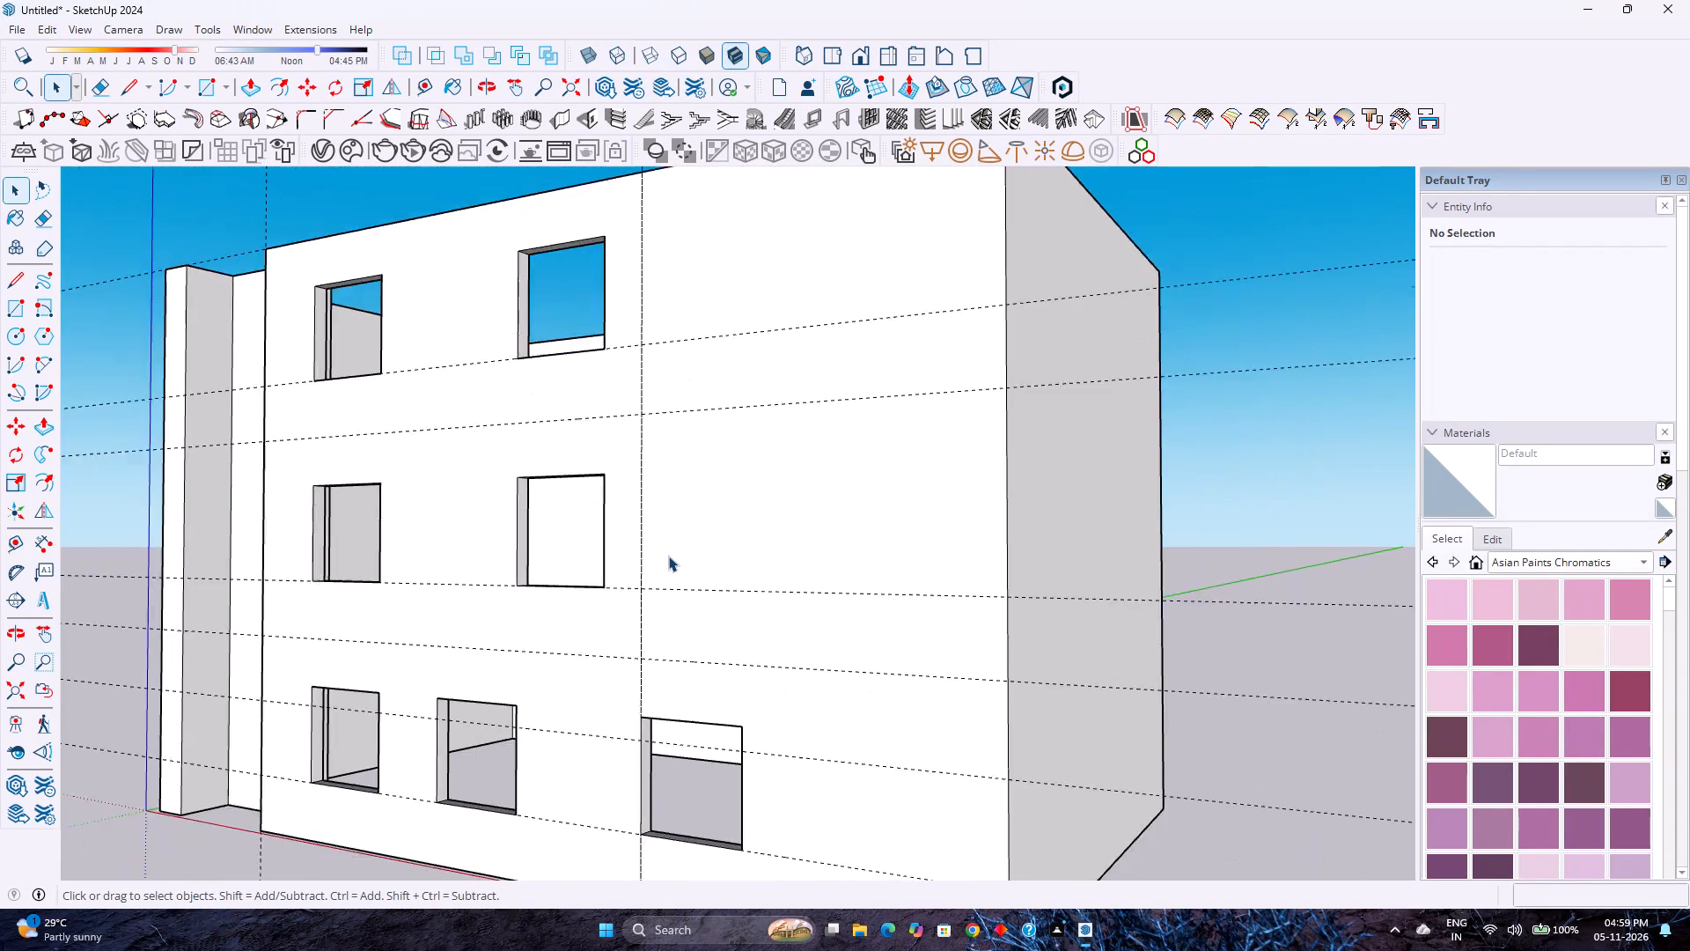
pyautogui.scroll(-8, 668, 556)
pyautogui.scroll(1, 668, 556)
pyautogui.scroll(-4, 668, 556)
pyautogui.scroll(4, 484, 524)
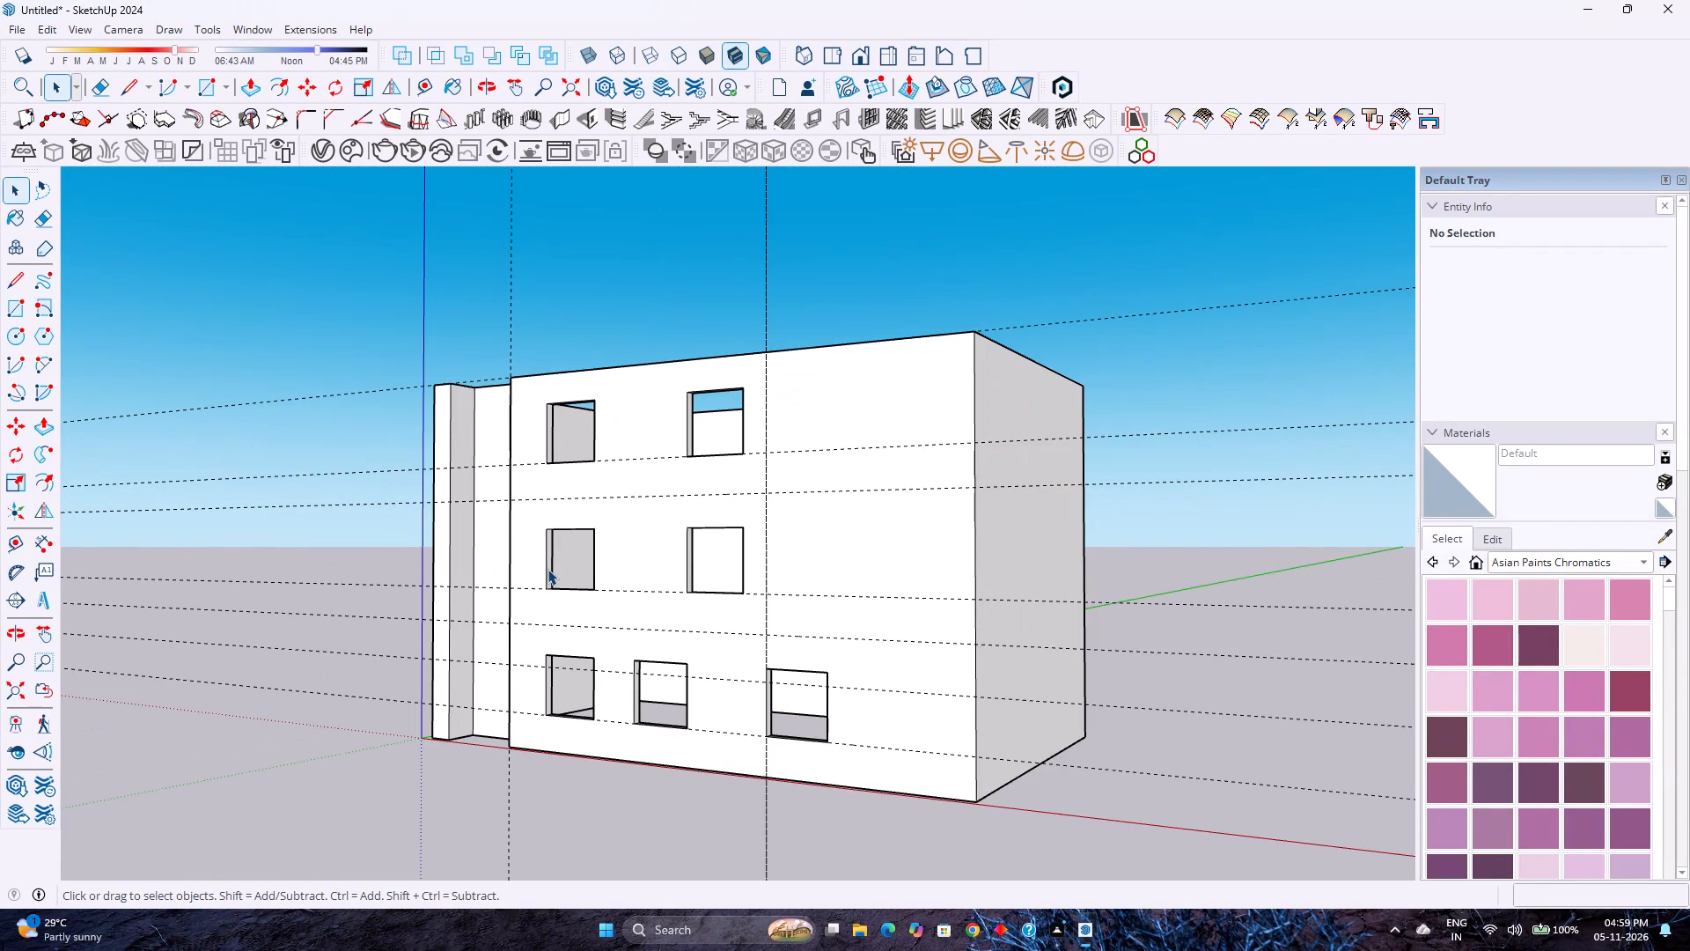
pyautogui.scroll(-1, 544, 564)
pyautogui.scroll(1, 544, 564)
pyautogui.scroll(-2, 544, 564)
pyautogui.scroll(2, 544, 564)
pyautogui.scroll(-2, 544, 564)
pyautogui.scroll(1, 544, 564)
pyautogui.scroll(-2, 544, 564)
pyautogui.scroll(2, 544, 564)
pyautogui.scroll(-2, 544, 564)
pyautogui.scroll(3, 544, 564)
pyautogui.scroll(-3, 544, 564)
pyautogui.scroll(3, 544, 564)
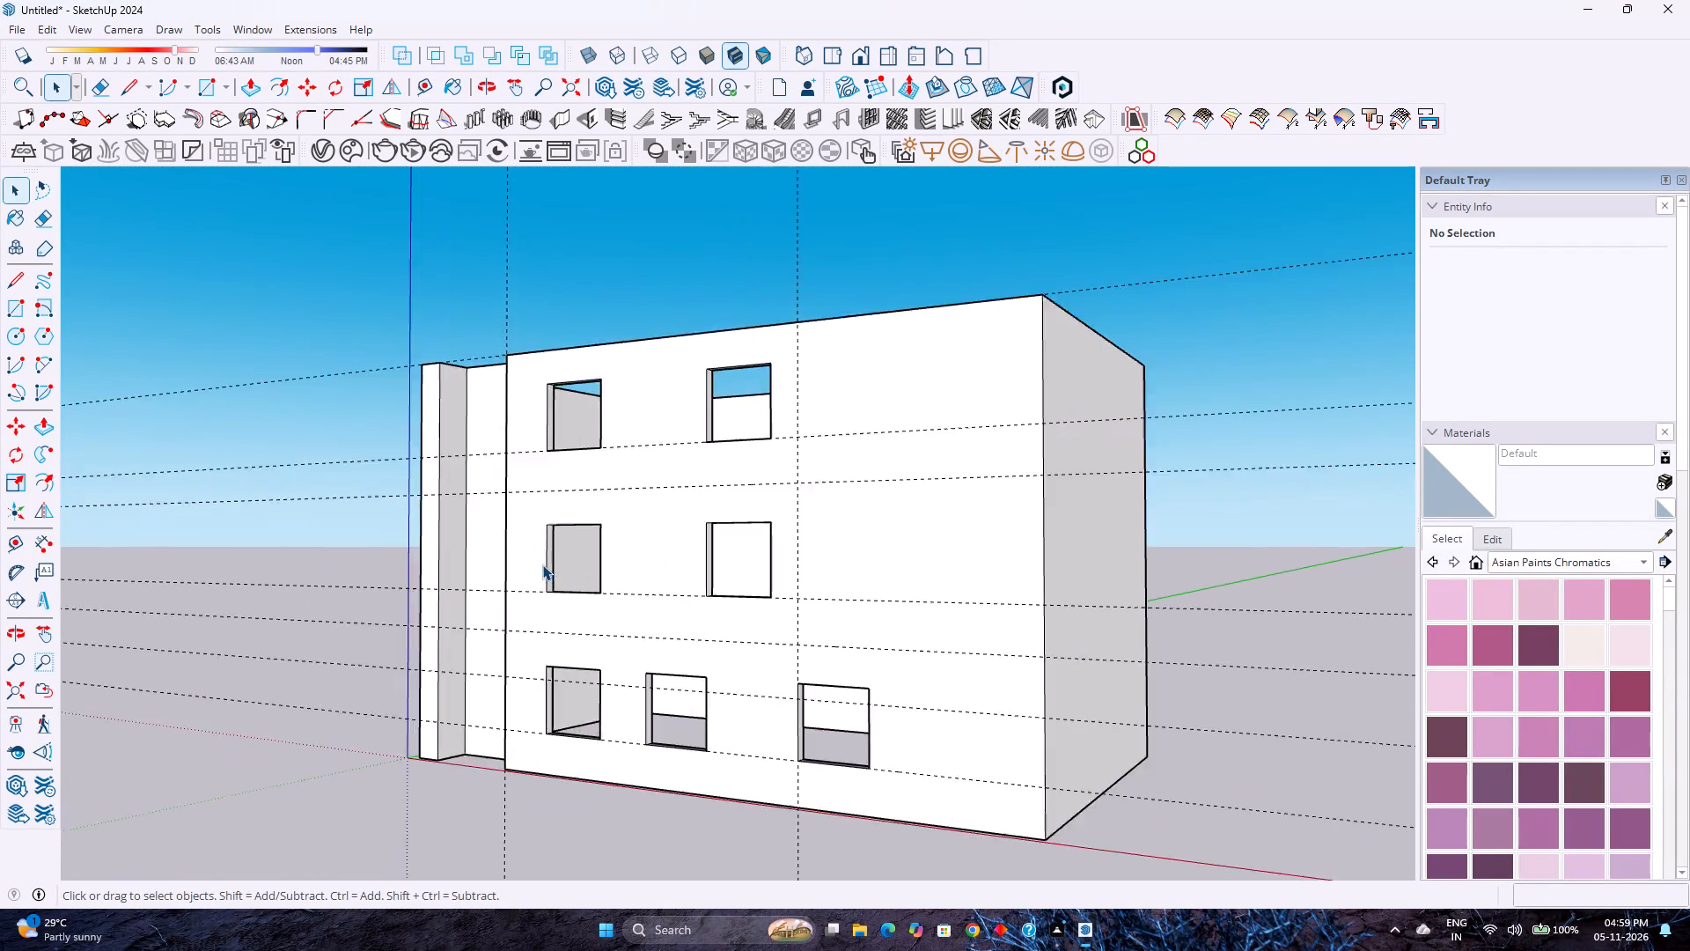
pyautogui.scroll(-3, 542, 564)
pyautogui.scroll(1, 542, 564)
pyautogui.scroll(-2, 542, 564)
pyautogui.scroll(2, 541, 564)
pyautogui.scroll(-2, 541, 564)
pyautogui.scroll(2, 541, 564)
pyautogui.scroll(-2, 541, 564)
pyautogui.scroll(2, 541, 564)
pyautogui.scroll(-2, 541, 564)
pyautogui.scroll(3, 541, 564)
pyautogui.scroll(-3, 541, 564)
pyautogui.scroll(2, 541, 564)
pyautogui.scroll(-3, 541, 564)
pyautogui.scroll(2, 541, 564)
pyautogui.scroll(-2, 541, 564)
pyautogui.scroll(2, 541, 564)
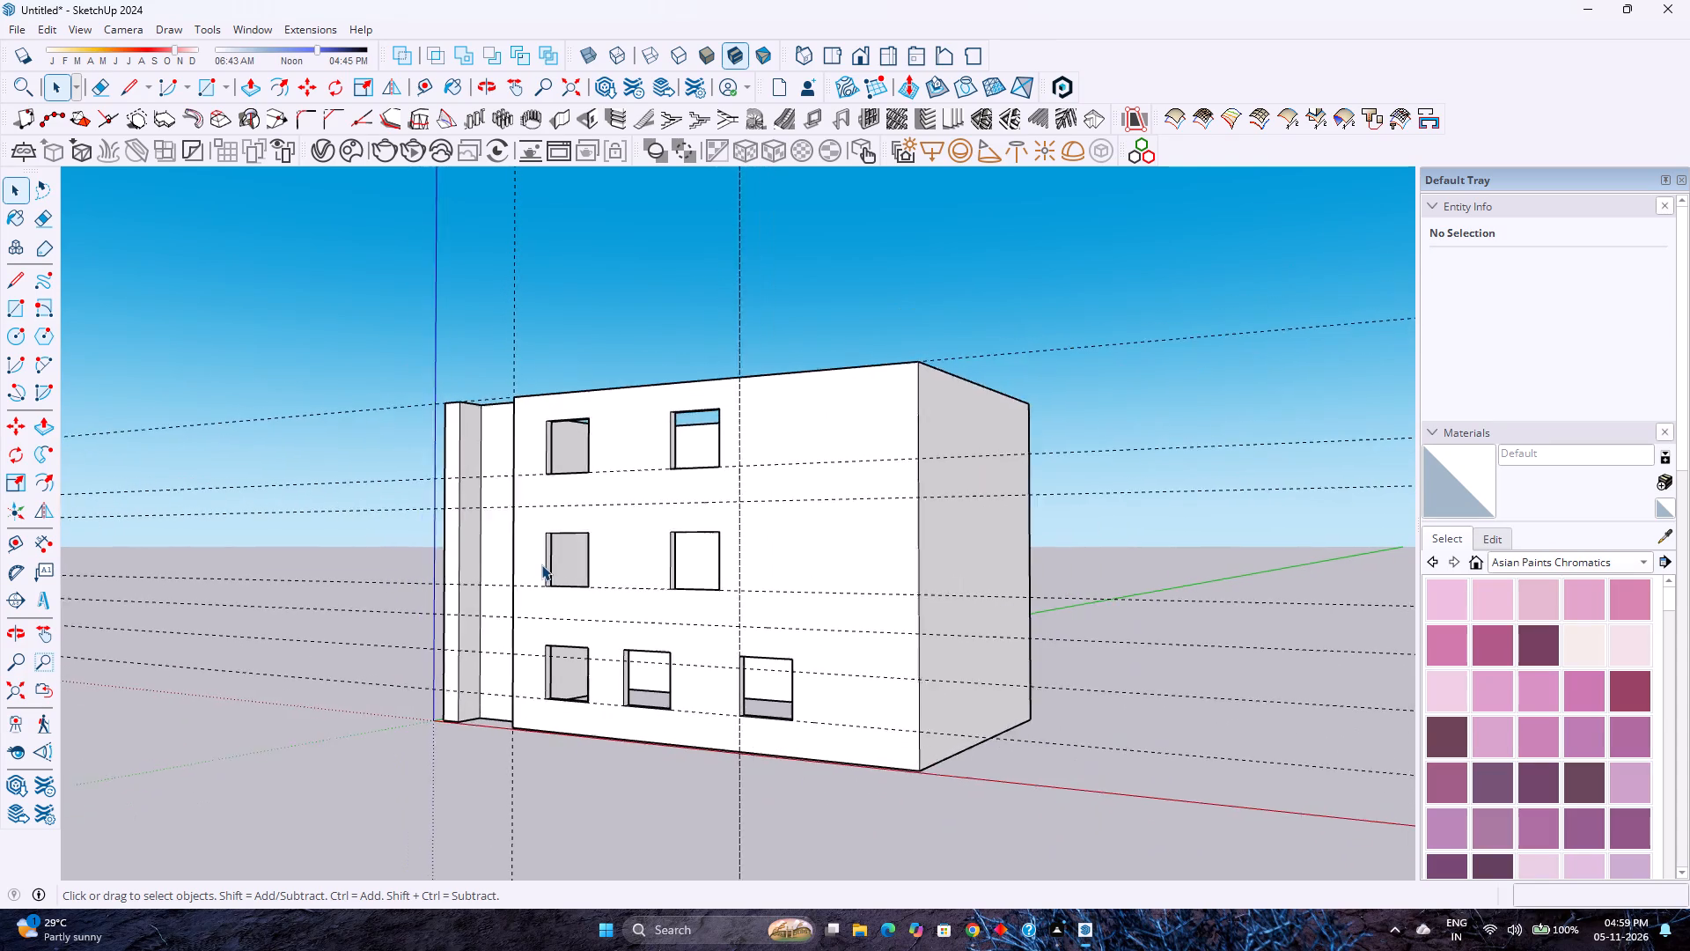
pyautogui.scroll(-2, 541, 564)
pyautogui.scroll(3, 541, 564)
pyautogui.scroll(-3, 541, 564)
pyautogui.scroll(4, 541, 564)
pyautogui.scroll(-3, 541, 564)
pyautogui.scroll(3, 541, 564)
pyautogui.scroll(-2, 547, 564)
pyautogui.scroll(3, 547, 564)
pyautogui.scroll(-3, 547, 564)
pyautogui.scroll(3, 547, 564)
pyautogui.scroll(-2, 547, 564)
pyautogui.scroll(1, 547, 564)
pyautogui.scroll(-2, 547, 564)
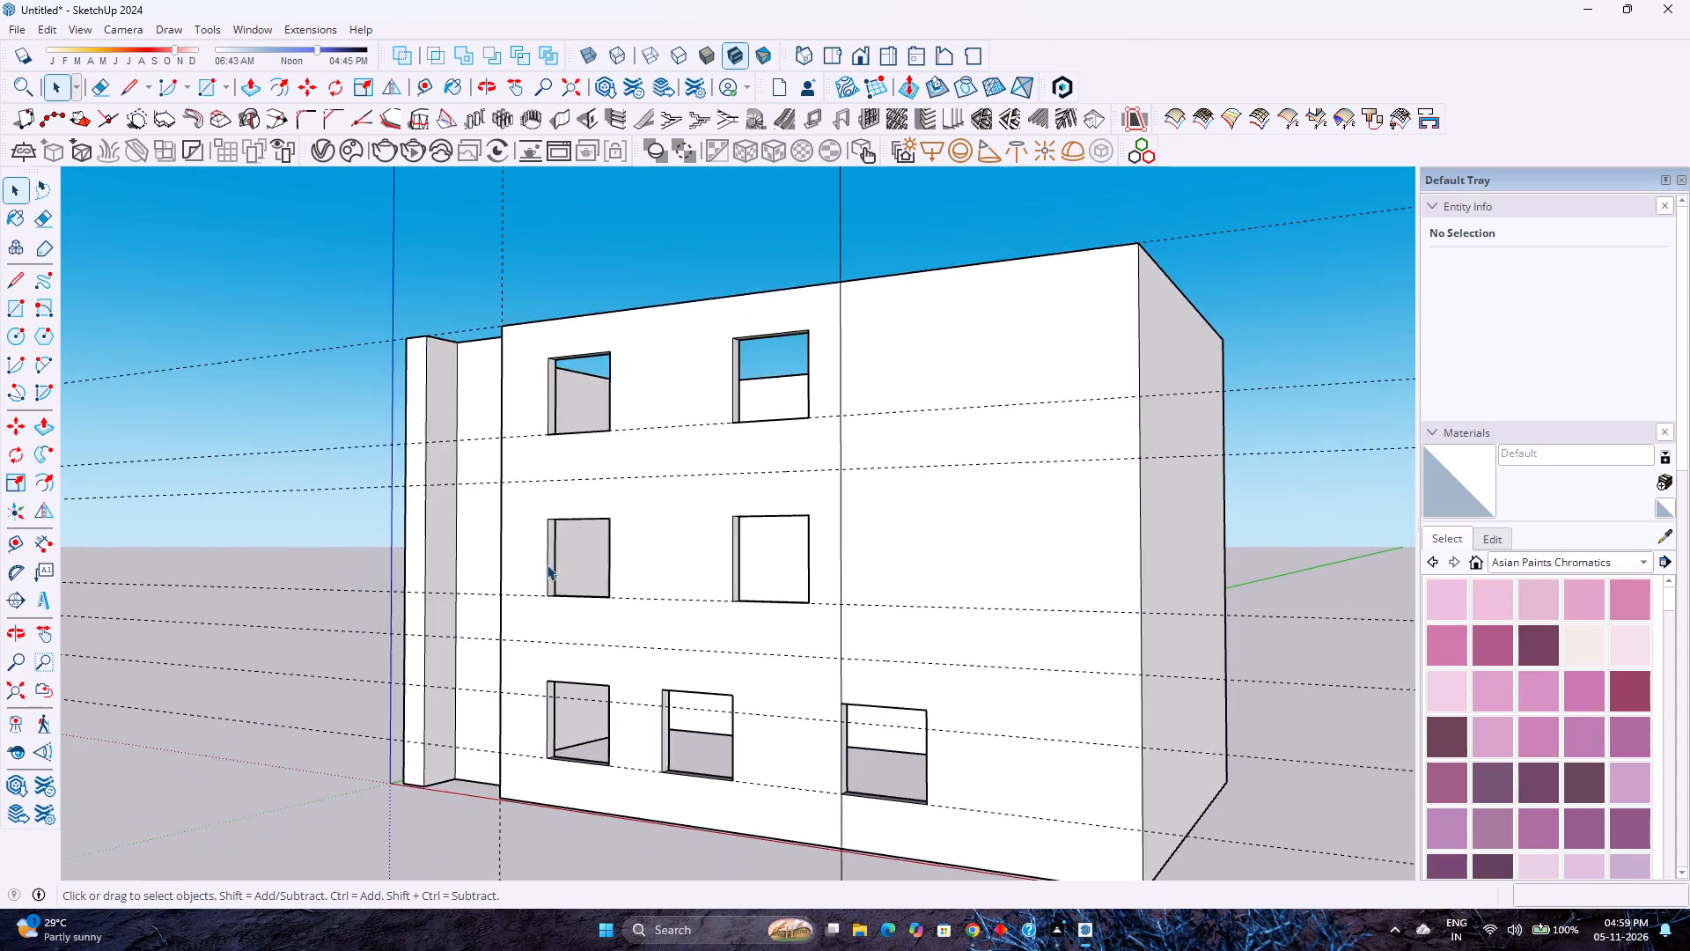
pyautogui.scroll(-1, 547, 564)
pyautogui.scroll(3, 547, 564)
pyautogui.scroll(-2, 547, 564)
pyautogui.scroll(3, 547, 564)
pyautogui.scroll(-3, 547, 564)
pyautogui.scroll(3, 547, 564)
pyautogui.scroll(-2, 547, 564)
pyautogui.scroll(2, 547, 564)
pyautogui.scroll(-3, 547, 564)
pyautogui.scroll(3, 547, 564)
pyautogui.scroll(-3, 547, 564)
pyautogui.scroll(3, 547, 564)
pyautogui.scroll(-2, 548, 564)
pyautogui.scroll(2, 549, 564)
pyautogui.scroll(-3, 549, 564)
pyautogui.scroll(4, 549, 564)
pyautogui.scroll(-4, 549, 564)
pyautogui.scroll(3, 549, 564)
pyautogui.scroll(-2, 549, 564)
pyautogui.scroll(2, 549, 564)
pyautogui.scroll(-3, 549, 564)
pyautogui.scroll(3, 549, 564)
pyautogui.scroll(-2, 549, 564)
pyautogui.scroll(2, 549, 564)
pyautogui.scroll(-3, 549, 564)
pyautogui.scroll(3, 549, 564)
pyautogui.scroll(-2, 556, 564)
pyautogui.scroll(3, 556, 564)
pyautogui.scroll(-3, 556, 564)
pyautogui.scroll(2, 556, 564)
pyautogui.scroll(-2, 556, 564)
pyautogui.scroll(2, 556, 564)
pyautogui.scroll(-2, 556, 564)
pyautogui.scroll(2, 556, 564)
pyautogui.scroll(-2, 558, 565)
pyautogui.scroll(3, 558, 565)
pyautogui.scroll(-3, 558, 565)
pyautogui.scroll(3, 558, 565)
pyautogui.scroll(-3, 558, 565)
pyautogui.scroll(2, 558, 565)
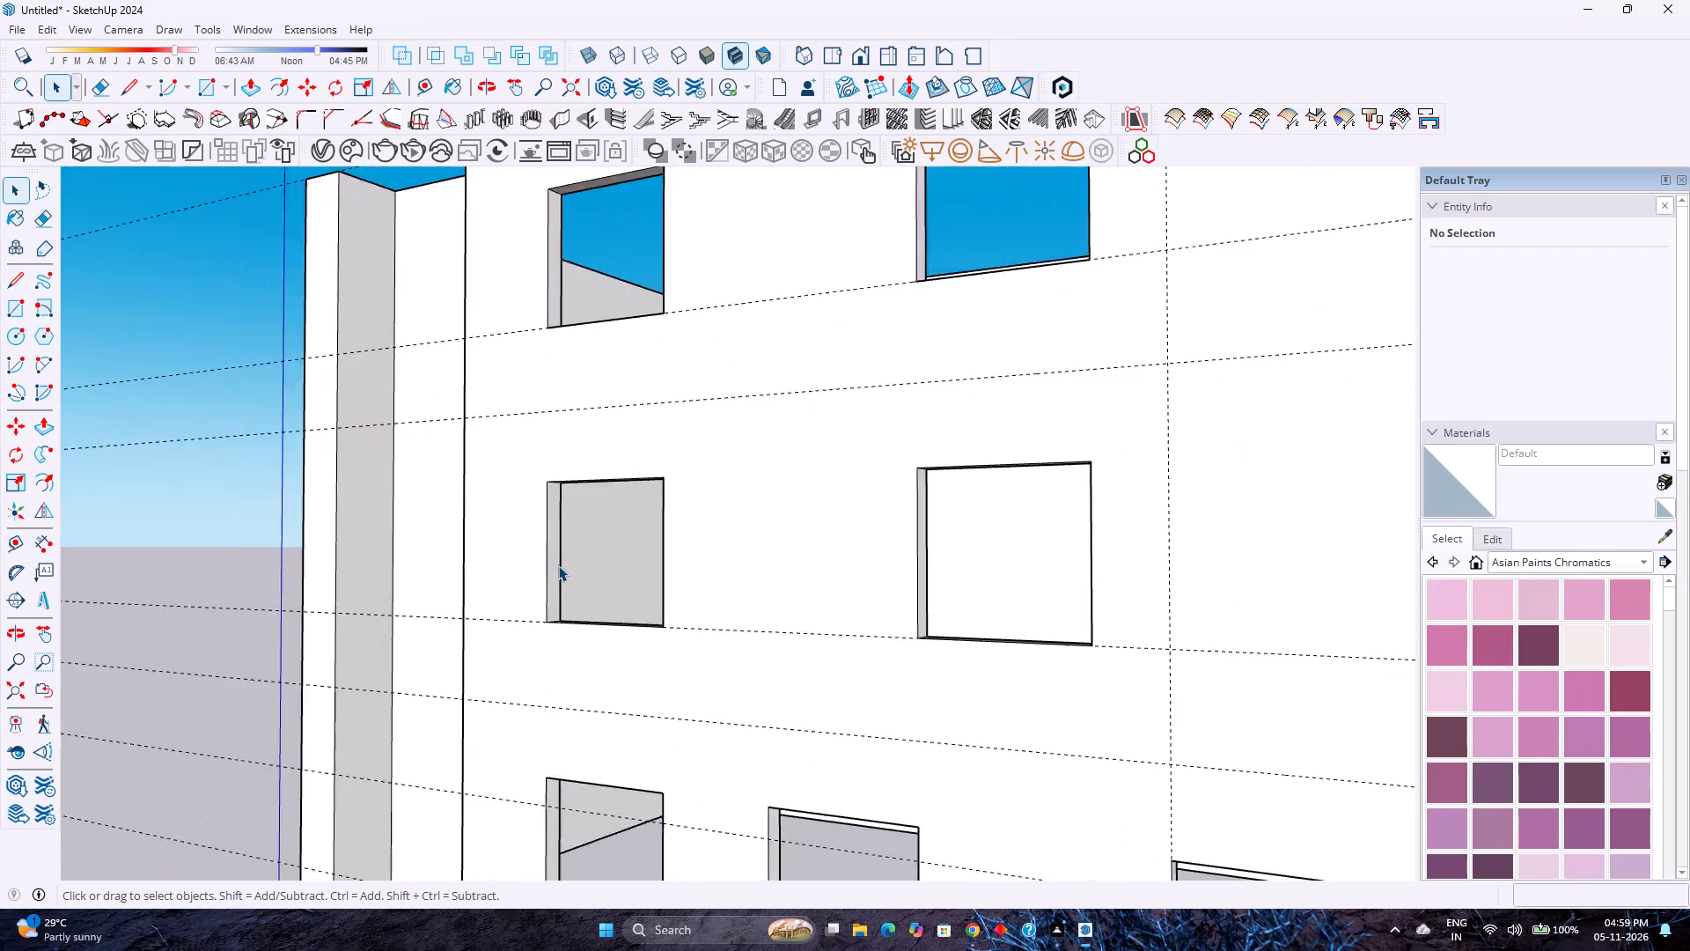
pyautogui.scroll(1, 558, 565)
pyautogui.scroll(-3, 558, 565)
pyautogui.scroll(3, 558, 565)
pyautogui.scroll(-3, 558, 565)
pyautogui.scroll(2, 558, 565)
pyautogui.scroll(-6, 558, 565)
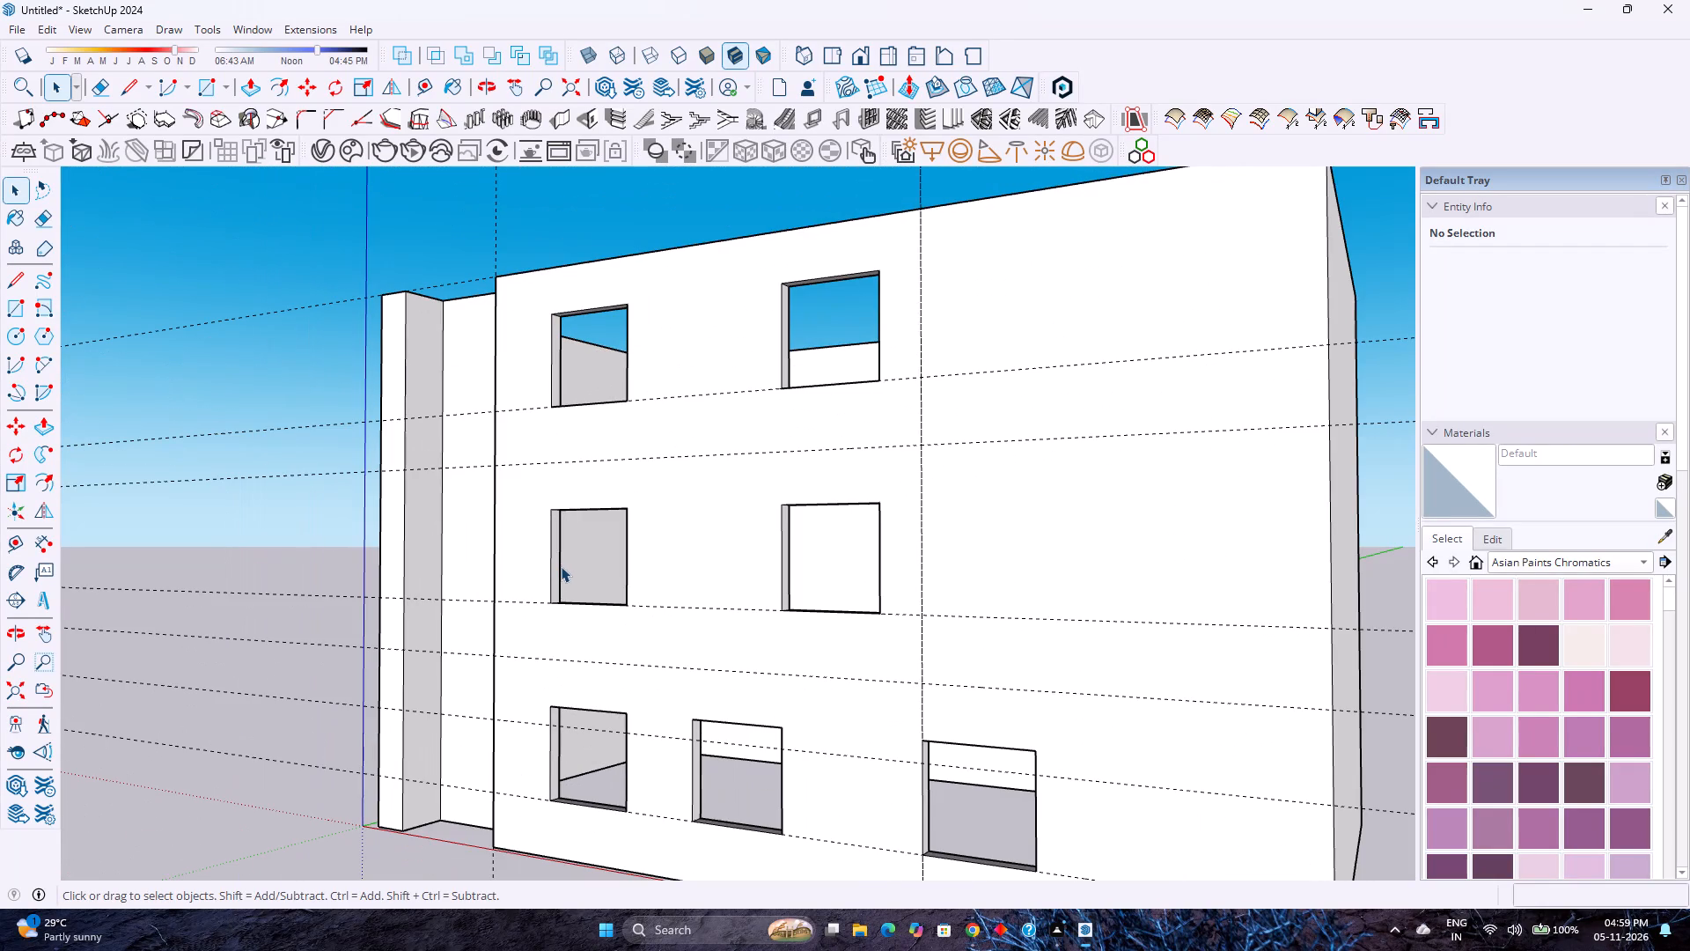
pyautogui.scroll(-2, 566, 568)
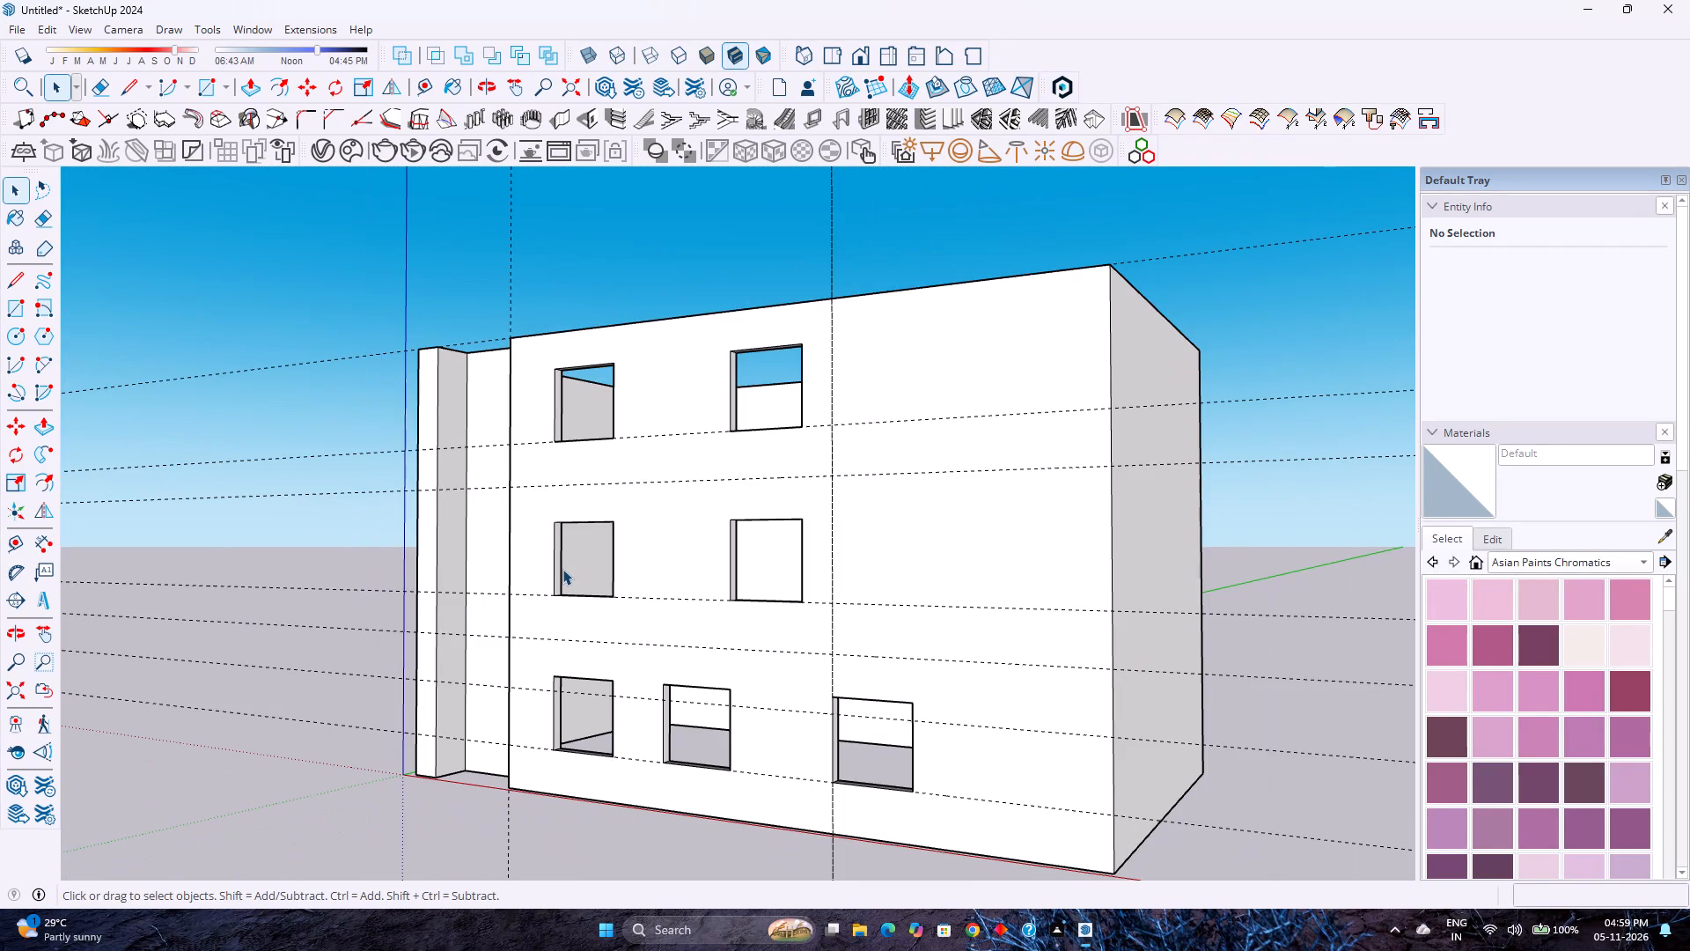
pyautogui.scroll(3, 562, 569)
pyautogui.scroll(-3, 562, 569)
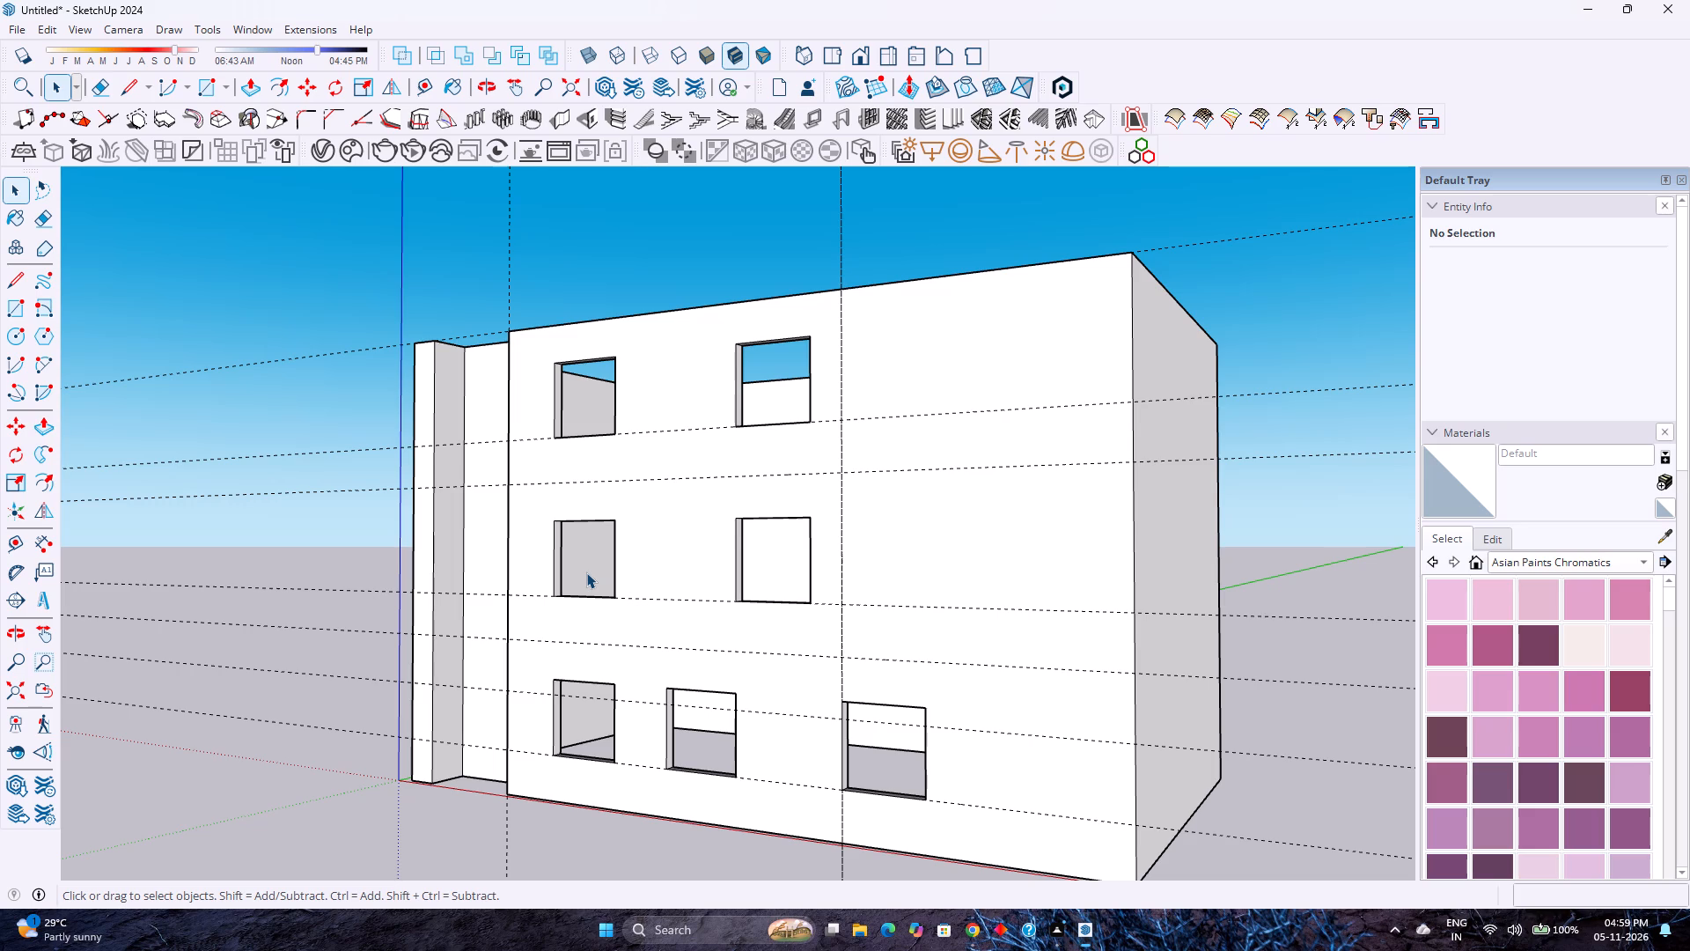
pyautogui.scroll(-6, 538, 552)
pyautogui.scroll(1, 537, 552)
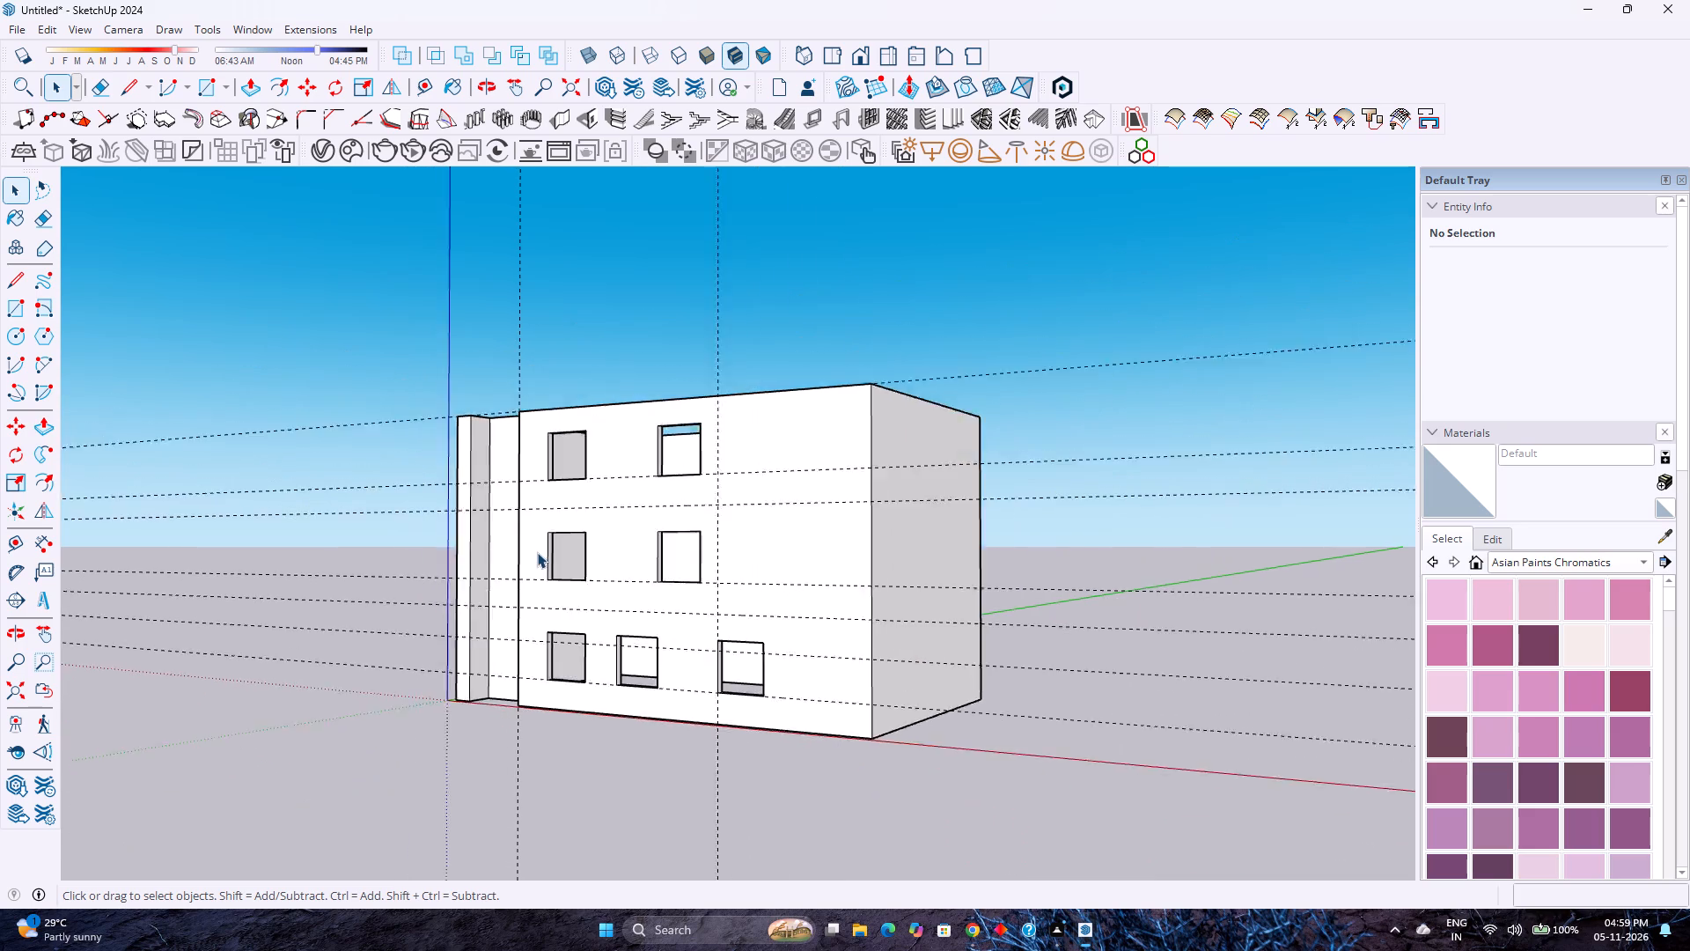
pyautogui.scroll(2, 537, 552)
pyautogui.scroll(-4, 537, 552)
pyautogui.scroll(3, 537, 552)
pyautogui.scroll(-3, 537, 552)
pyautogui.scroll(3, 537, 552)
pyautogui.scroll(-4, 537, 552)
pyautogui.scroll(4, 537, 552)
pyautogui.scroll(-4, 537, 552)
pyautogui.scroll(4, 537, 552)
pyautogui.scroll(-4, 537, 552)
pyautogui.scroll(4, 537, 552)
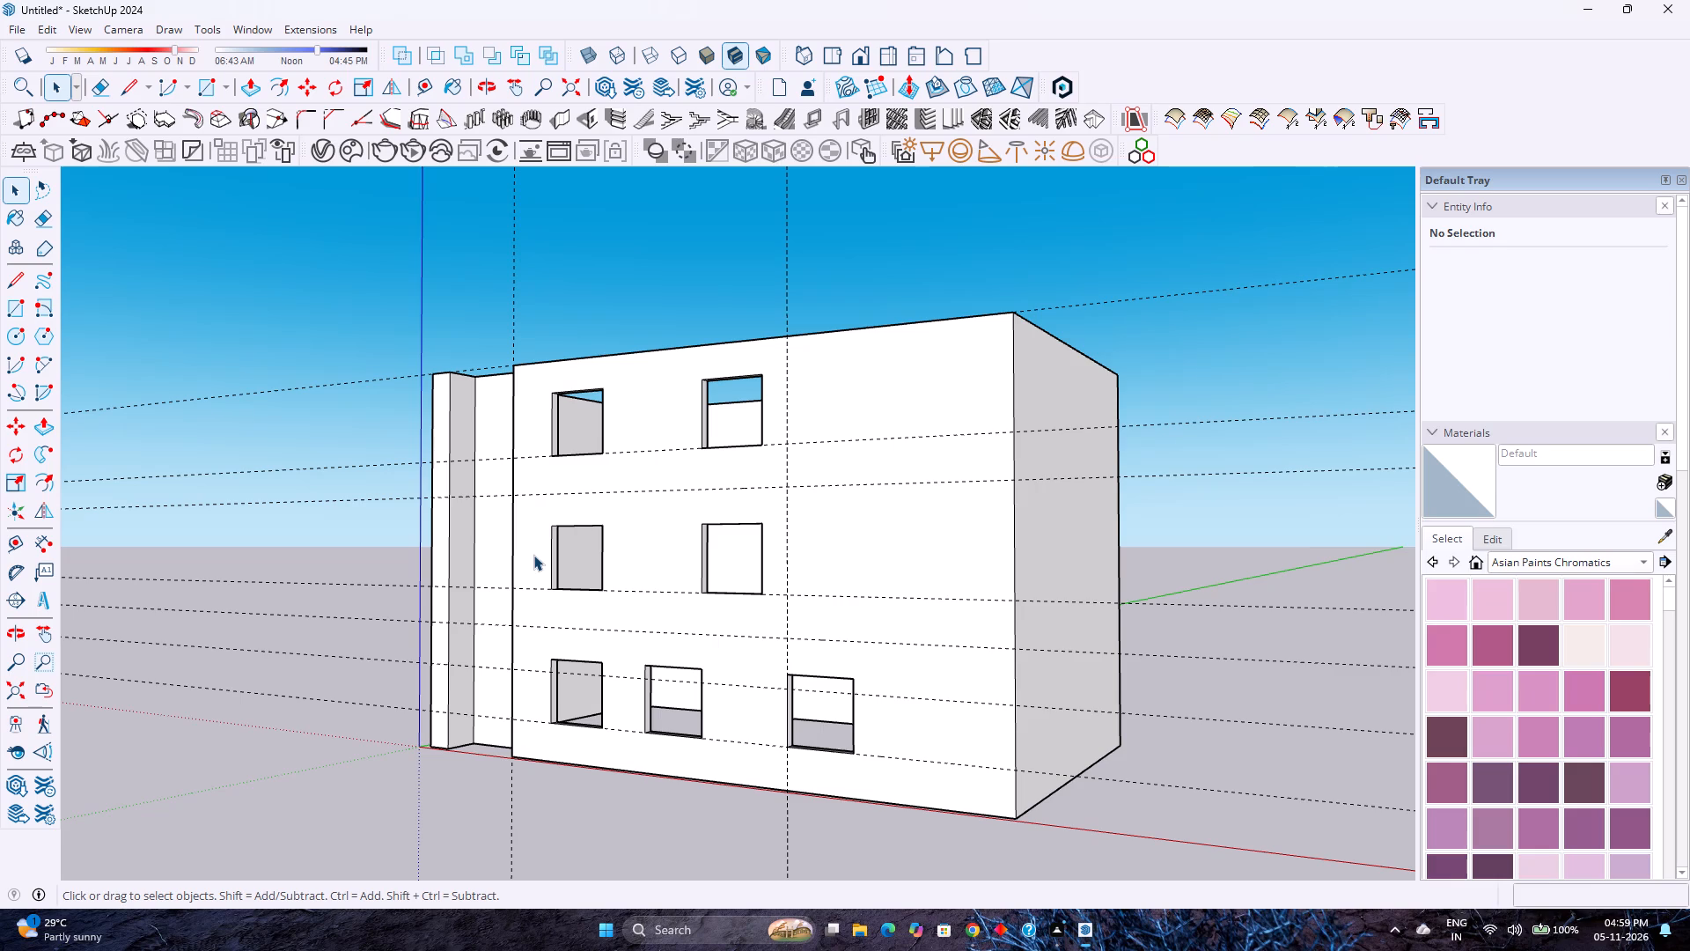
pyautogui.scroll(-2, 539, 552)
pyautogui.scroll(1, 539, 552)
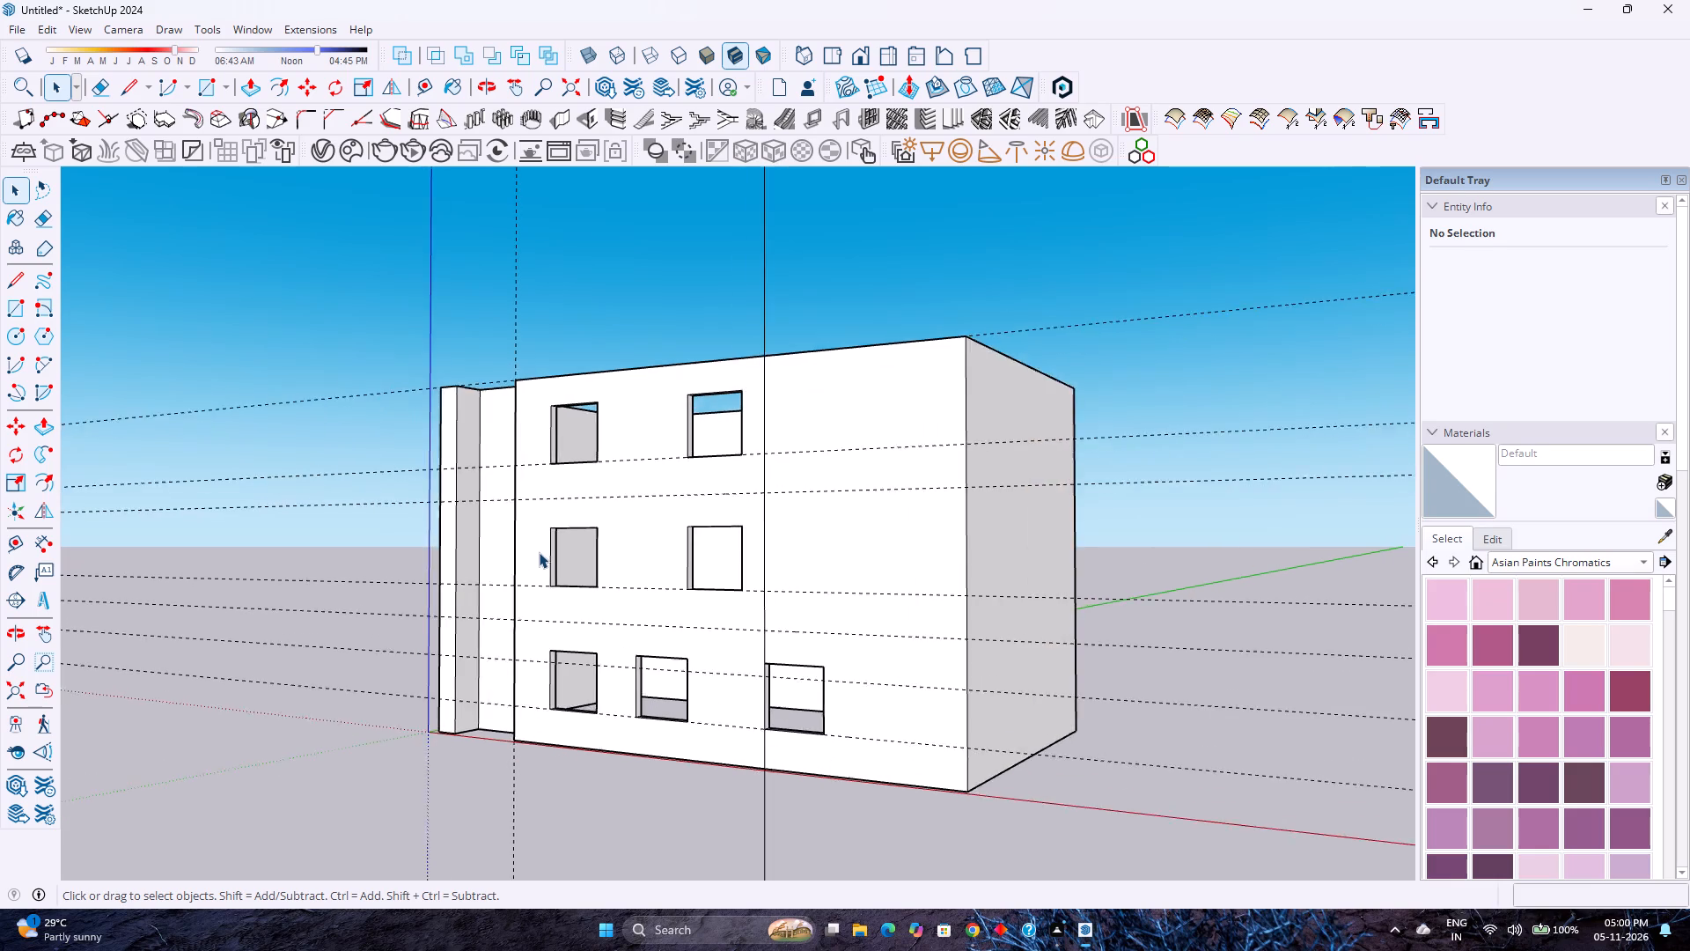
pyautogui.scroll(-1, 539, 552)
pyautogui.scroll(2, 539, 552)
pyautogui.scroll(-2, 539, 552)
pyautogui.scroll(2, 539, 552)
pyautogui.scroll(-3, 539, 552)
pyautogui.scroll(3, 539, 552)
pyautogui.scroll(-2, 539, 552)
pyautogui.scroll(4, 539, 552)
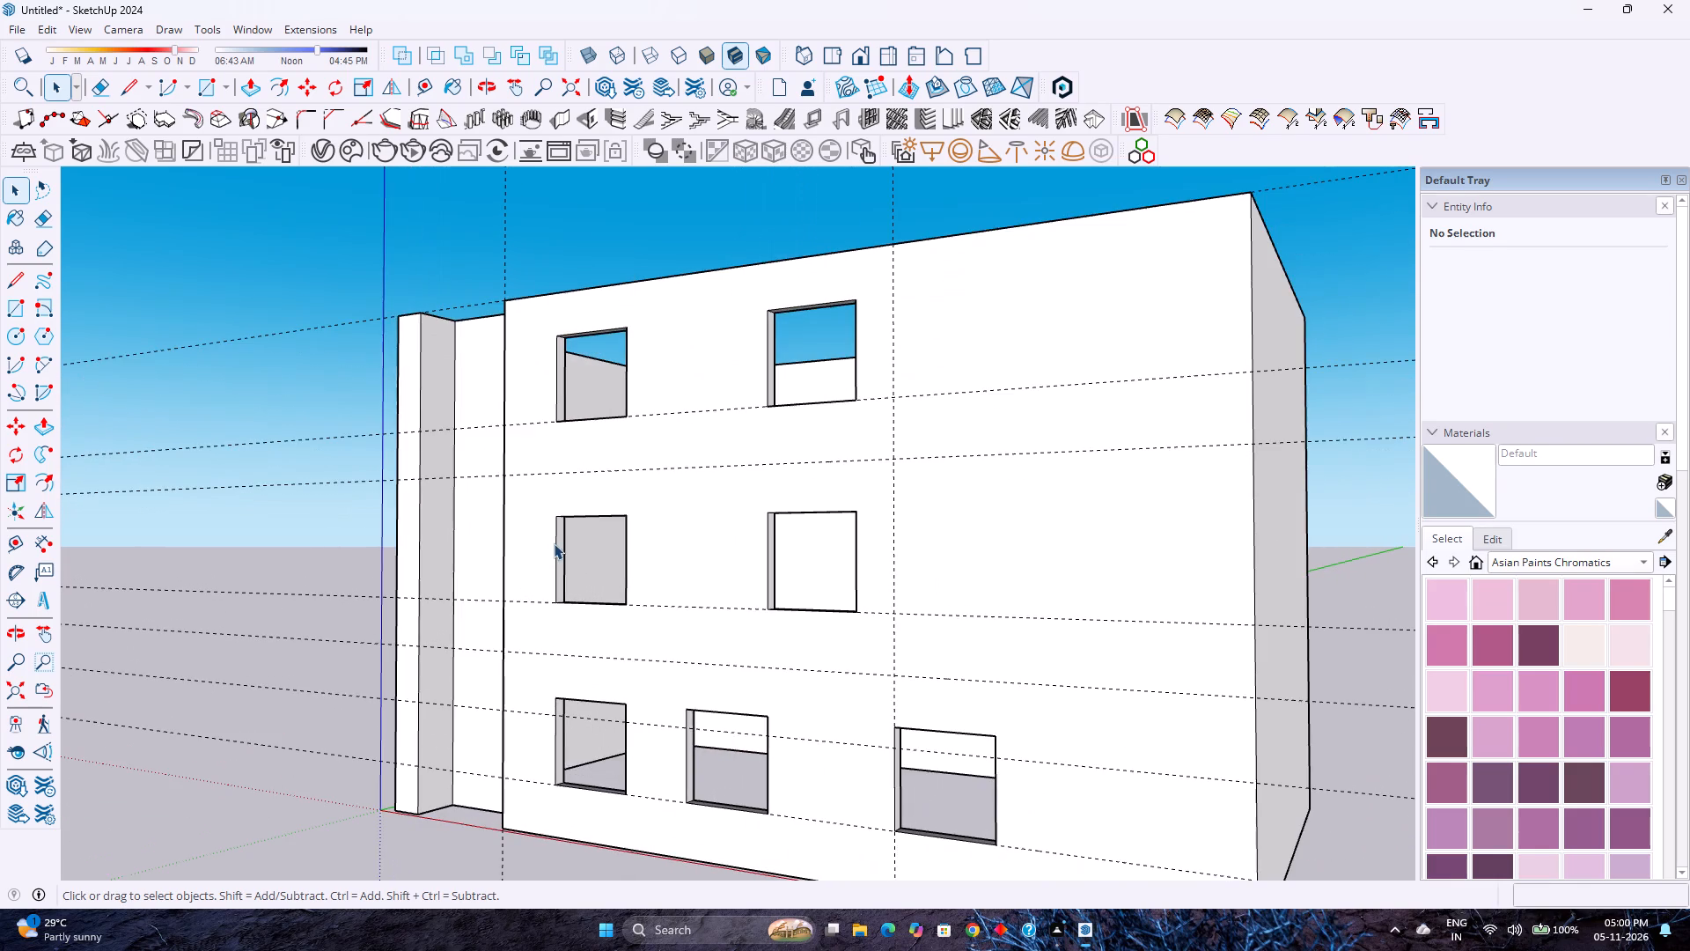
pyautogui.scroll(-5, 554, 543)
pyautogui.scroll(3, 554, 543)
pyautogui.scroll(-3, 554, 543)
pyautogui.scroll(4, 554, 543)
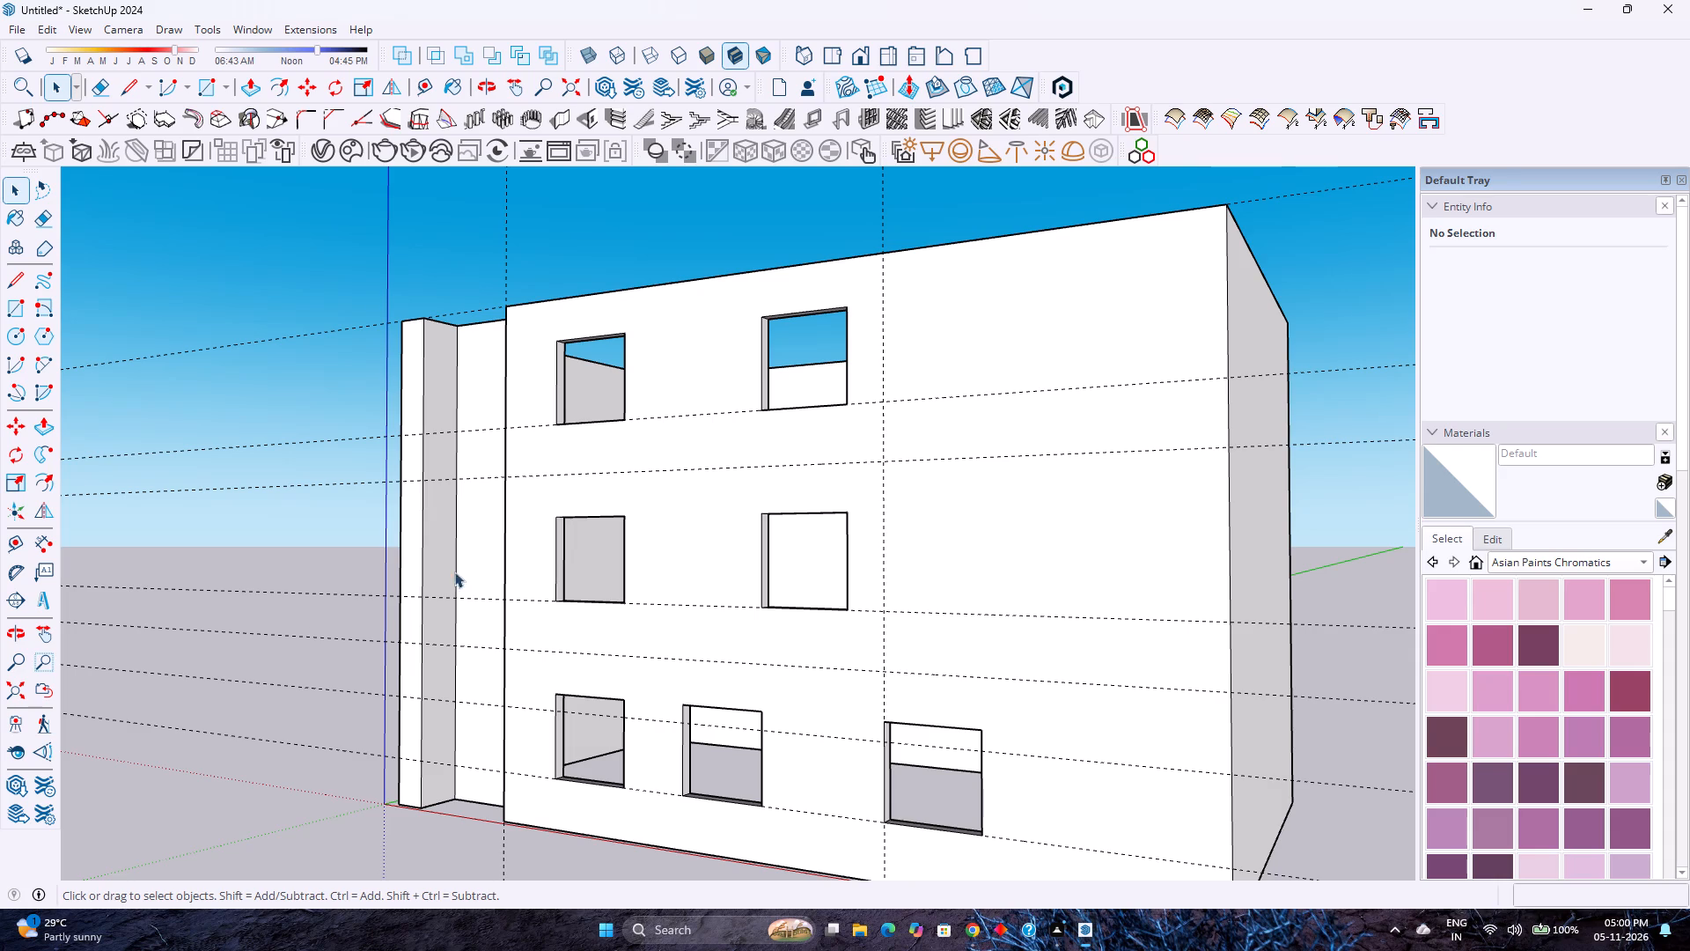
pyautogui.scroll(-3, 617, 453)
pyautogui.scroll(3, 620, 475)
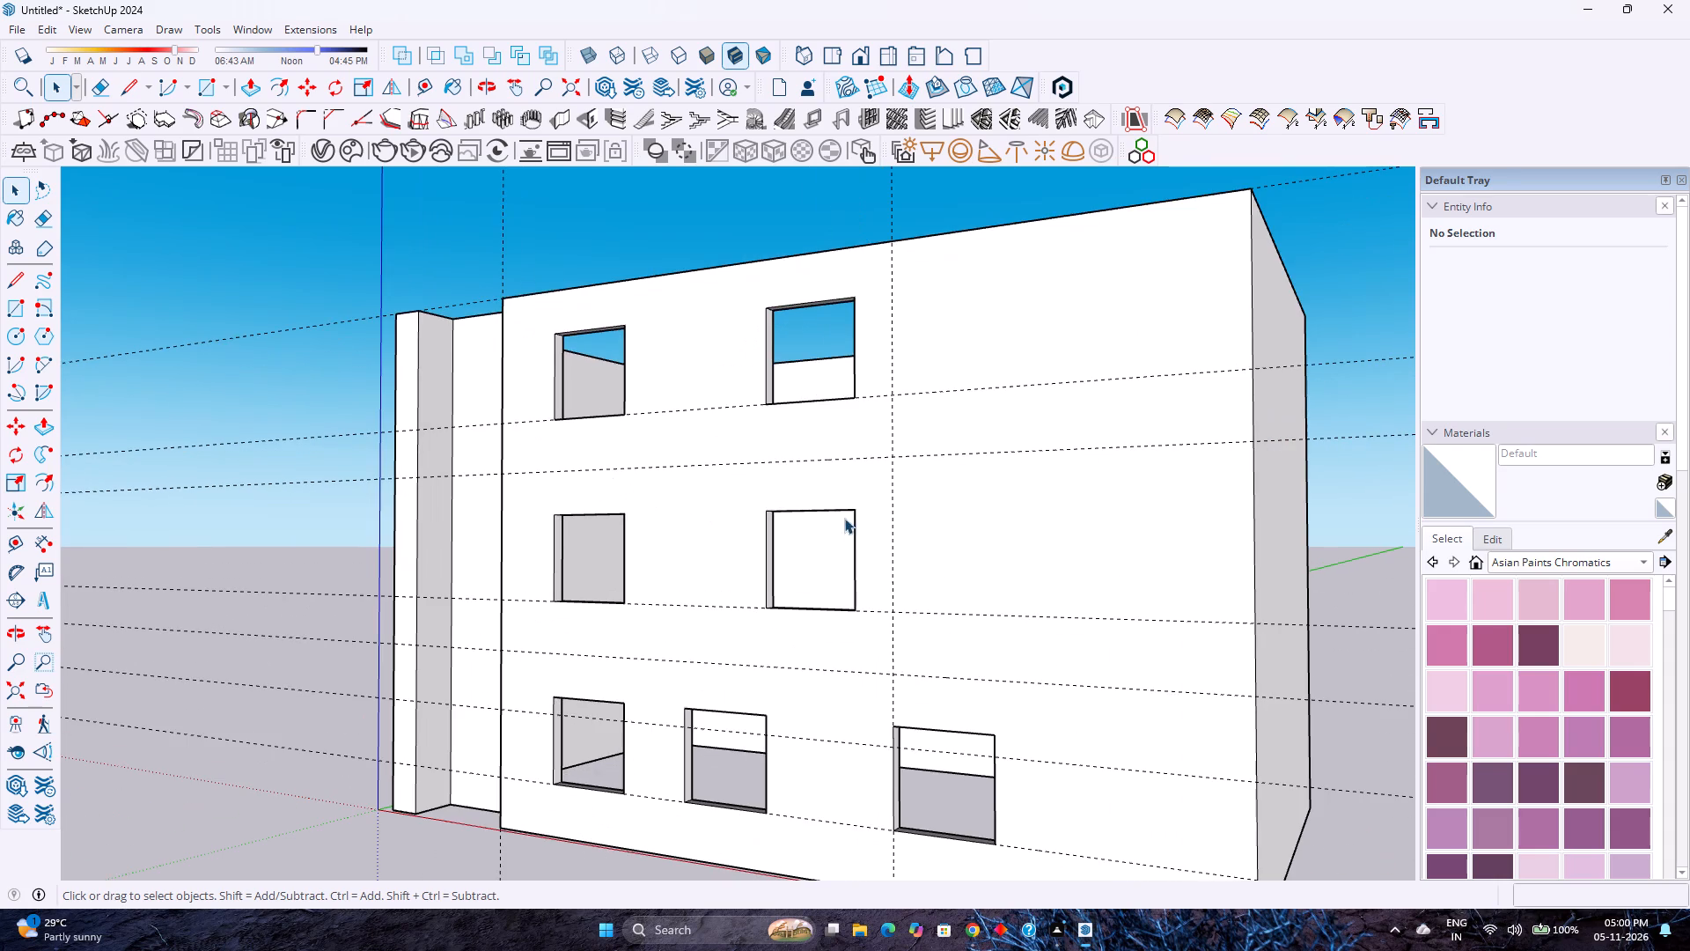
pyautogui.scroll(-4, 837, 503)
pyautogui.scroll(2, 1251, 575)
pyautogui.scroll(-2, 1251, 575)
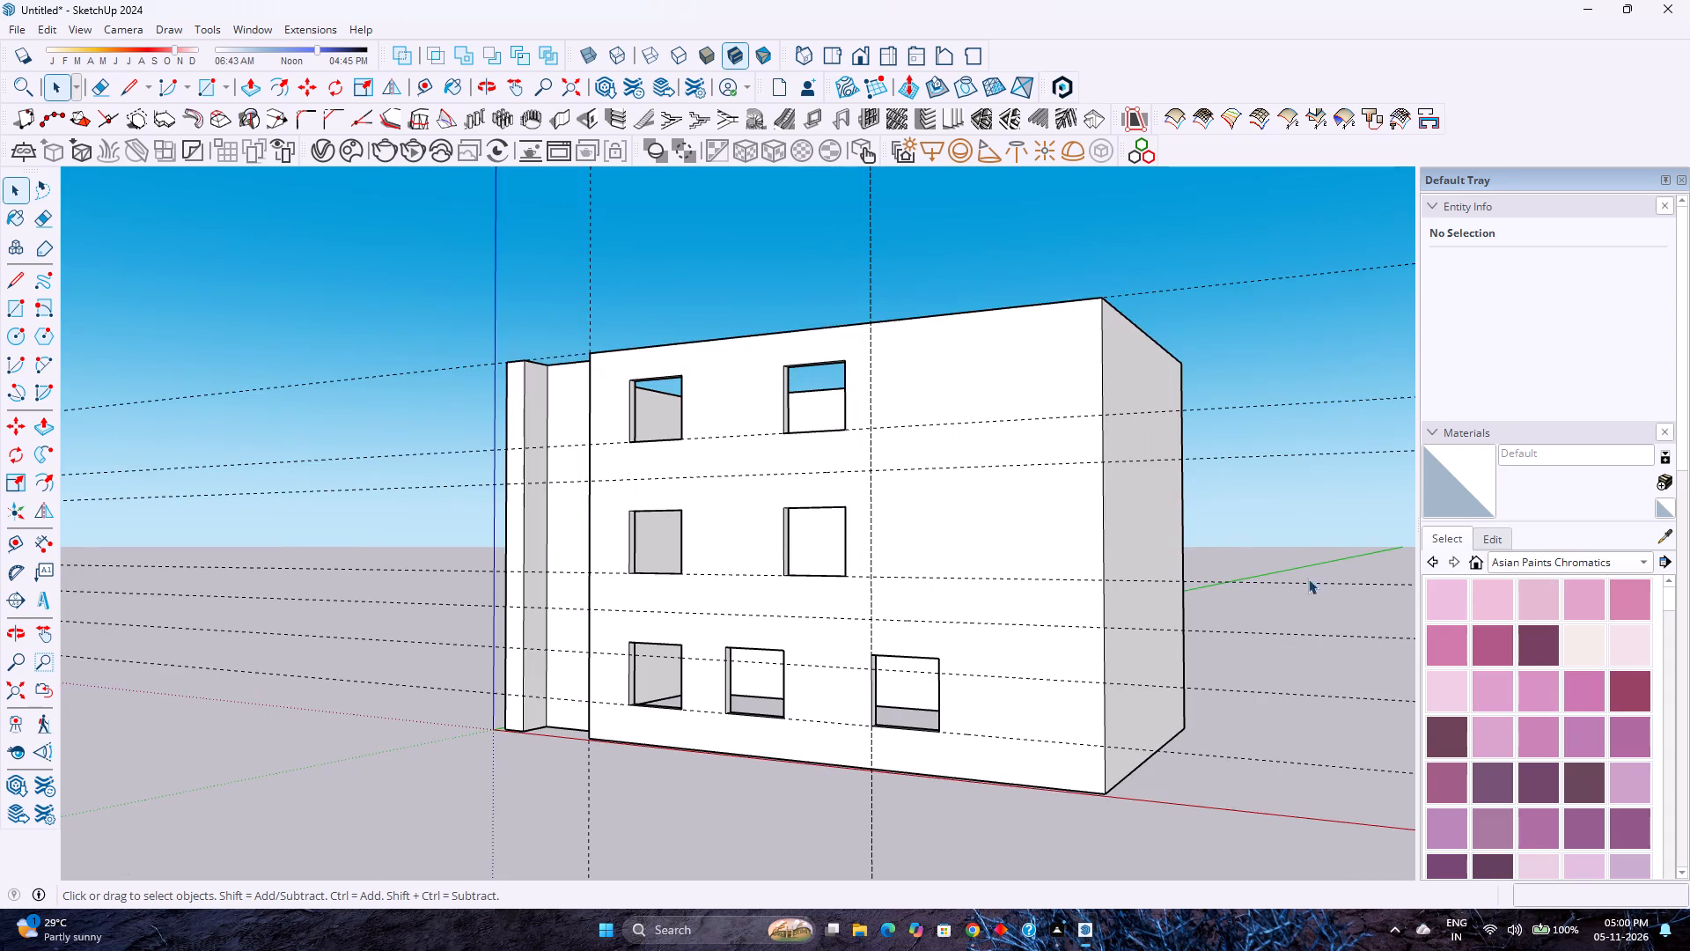
# Examine the building from around its far corner, including the blank end wall and the façade with window openings.
pyautogui.scroll(1, 1324, 579)
pyautogui.moveTo(1324, 579); pyautogui.dragTo(658, 625, button='middle')
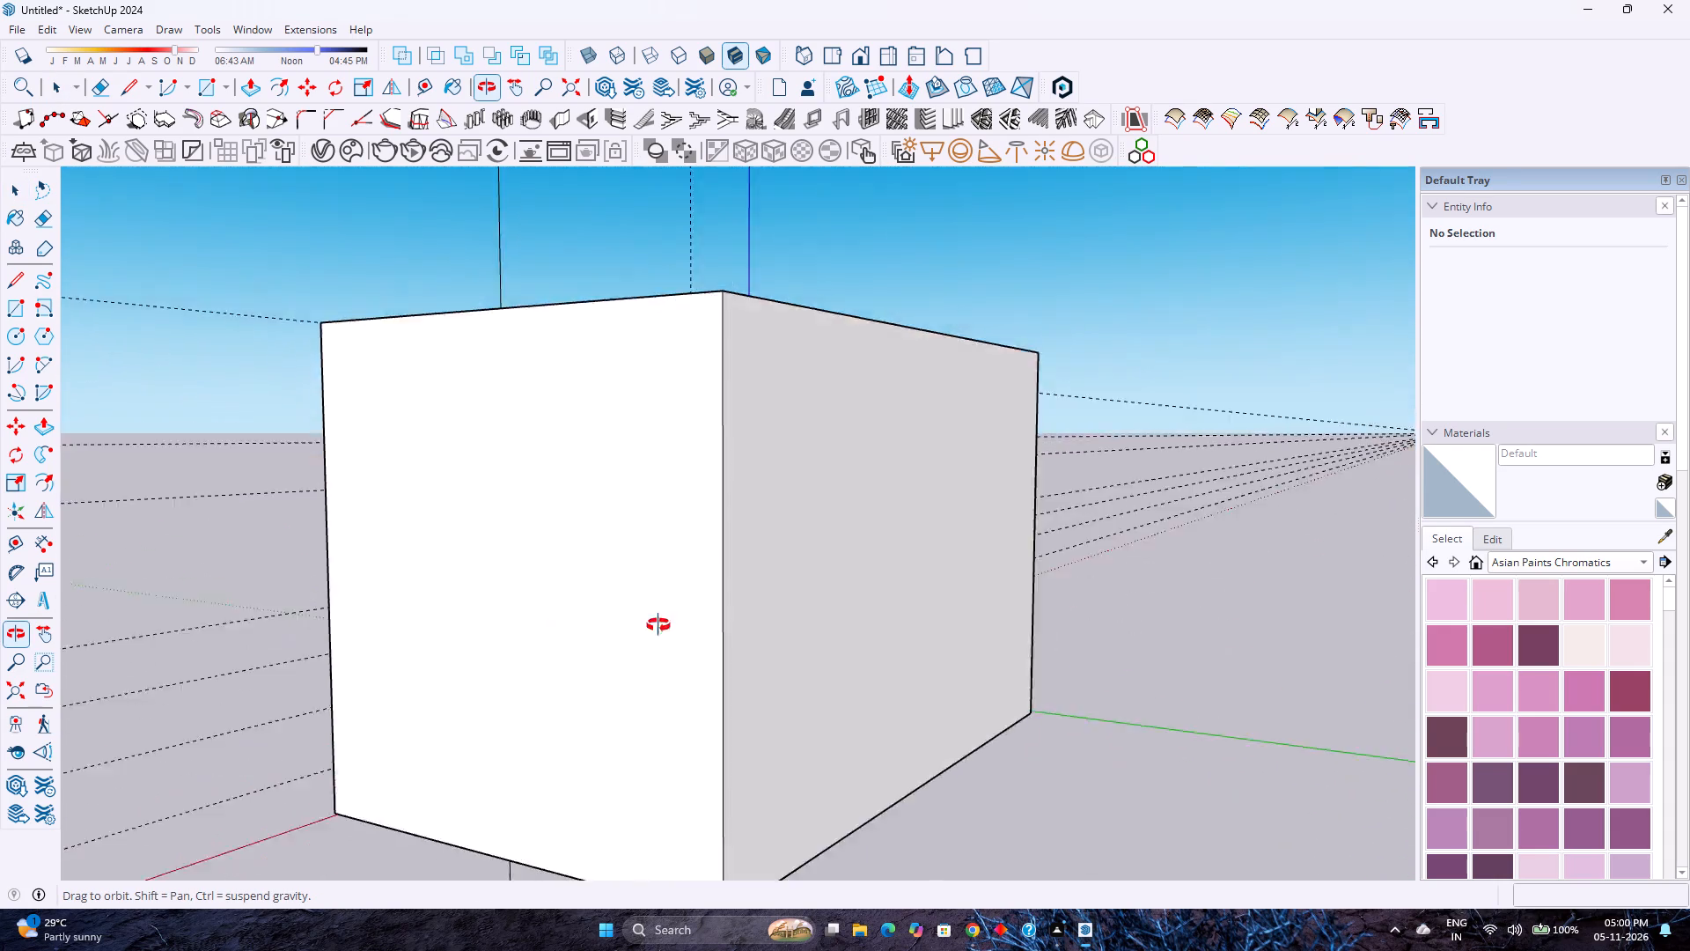
pyautogui.moveTo(658, 625); pyautogui.dragTo(1144, 628, button='middle')
pyautogui.middleClick(1144, 628)
pyautogui.middleClick(1144, 628)
pyautogui.moveTo(697, 607); pyautogui.dragTo(937, 618, button='middle')
pyautogui.scroll(-5, 935, 616)
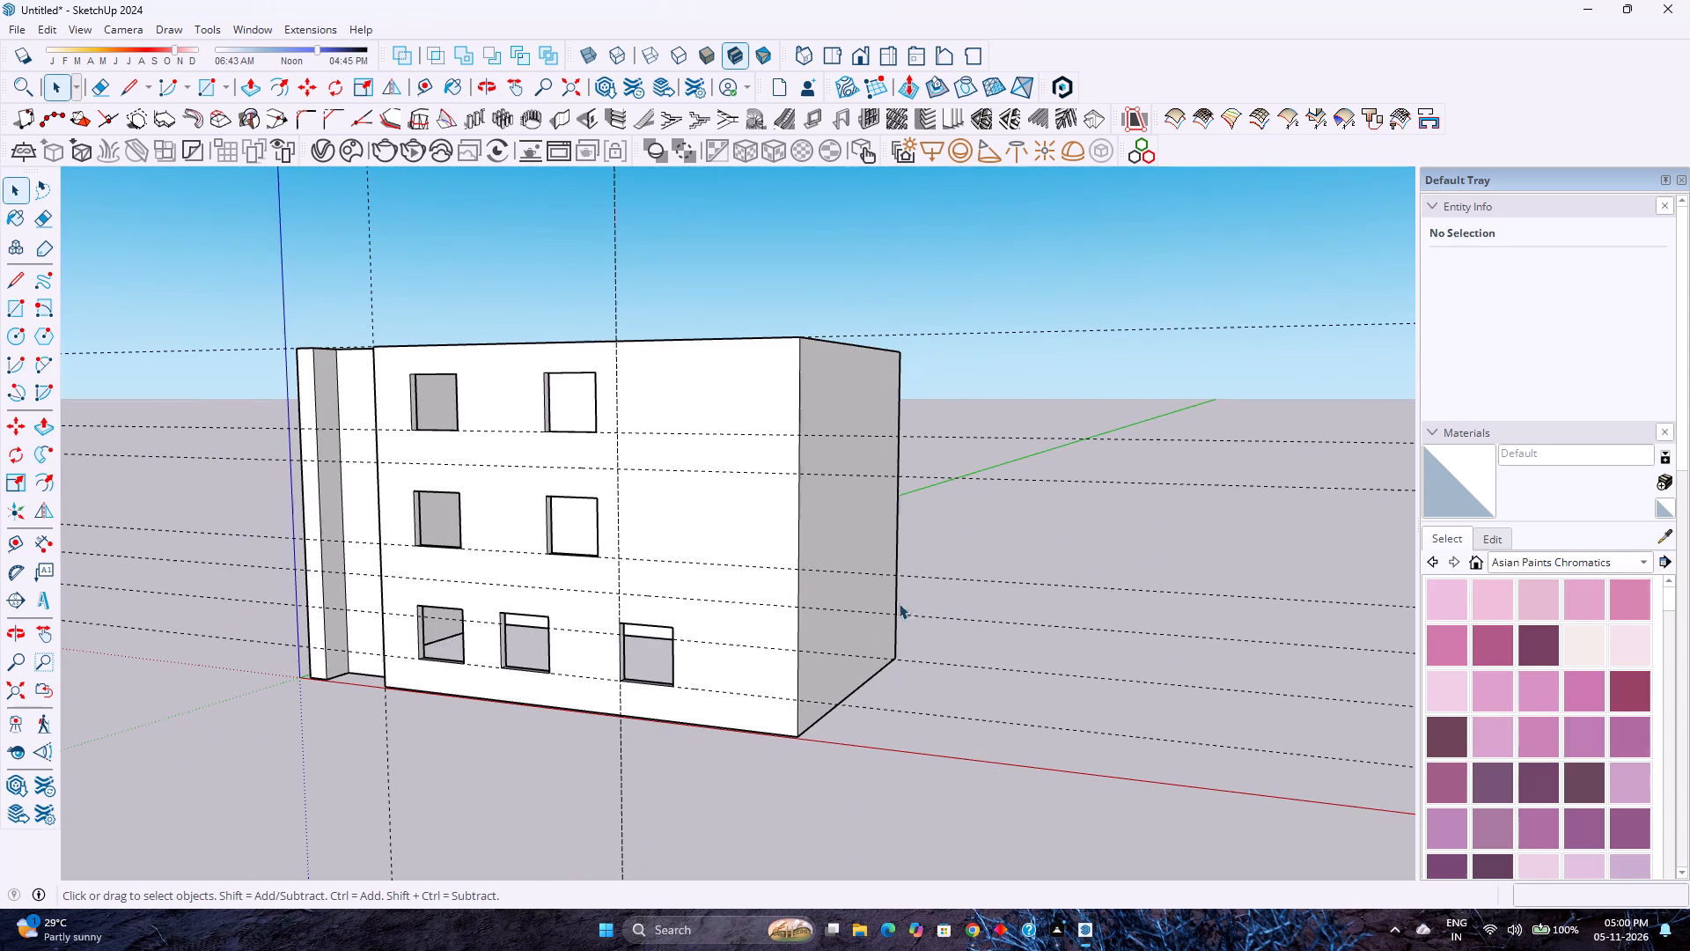
pyautogui.scroll(1, 561, 432)
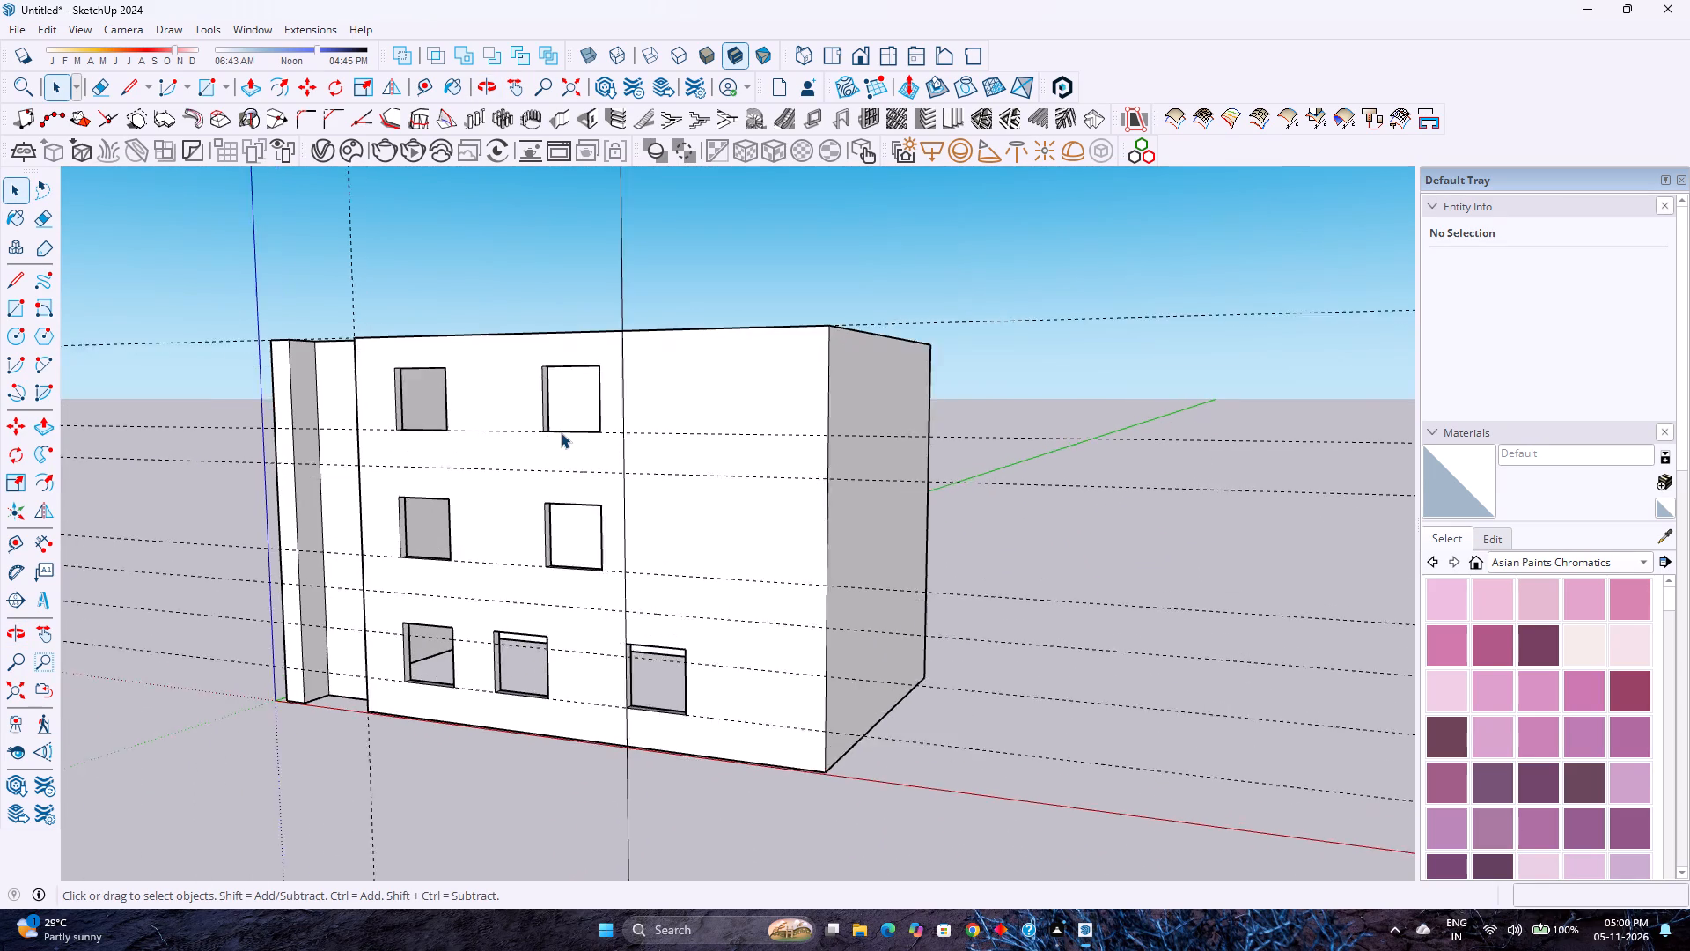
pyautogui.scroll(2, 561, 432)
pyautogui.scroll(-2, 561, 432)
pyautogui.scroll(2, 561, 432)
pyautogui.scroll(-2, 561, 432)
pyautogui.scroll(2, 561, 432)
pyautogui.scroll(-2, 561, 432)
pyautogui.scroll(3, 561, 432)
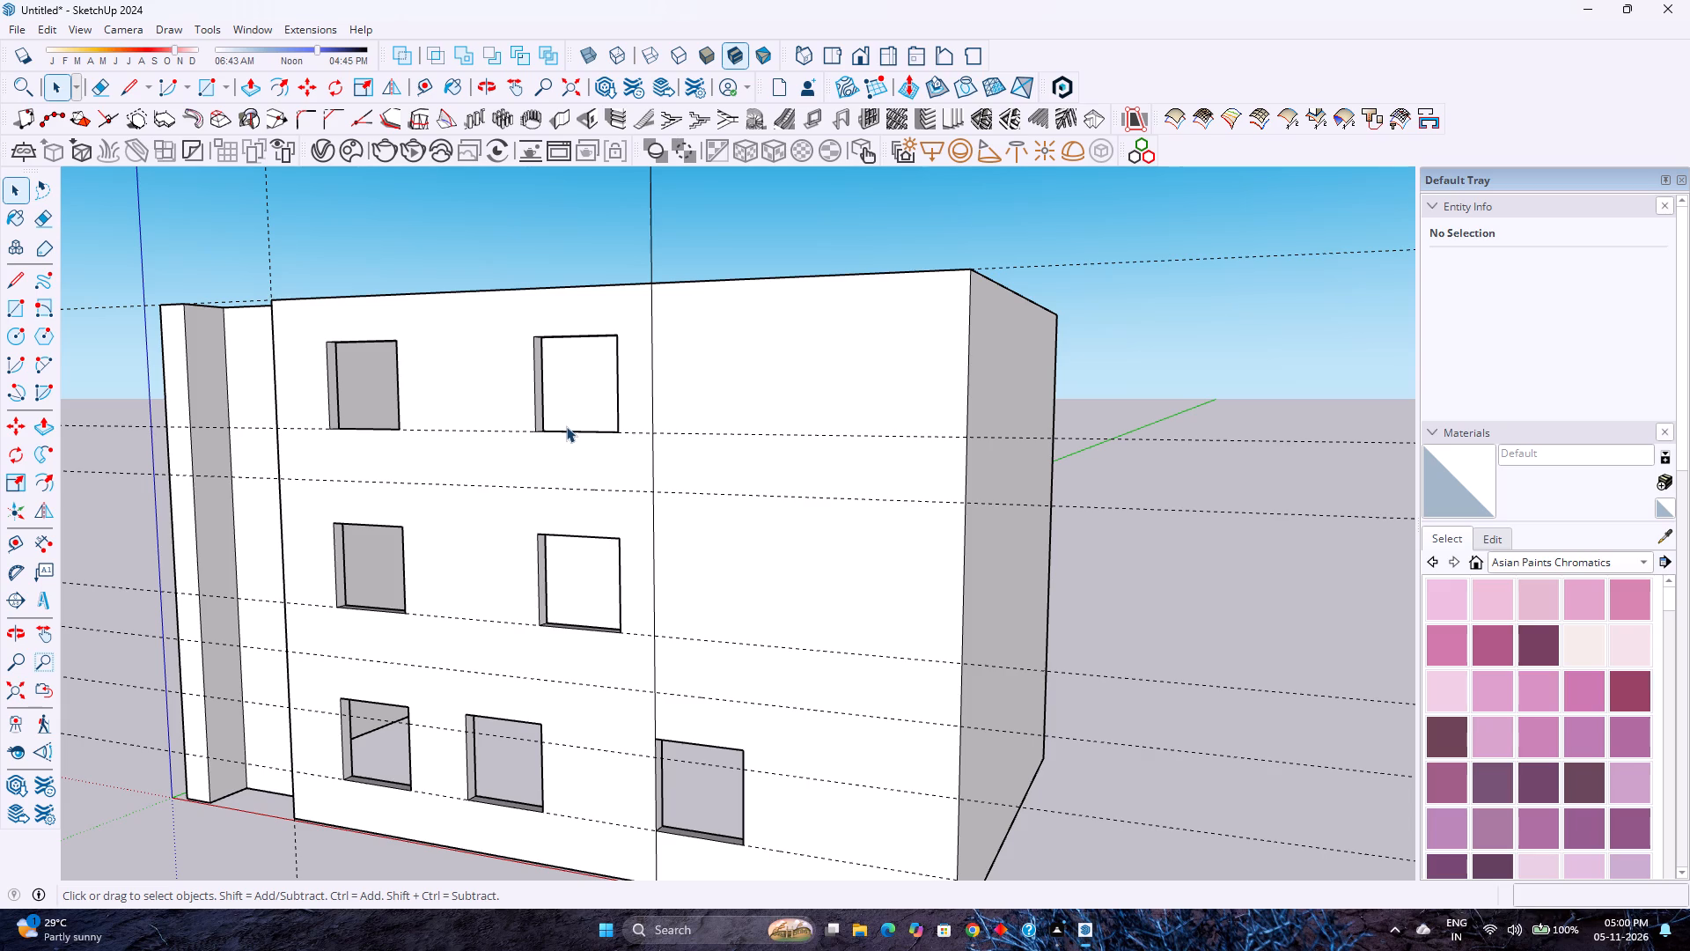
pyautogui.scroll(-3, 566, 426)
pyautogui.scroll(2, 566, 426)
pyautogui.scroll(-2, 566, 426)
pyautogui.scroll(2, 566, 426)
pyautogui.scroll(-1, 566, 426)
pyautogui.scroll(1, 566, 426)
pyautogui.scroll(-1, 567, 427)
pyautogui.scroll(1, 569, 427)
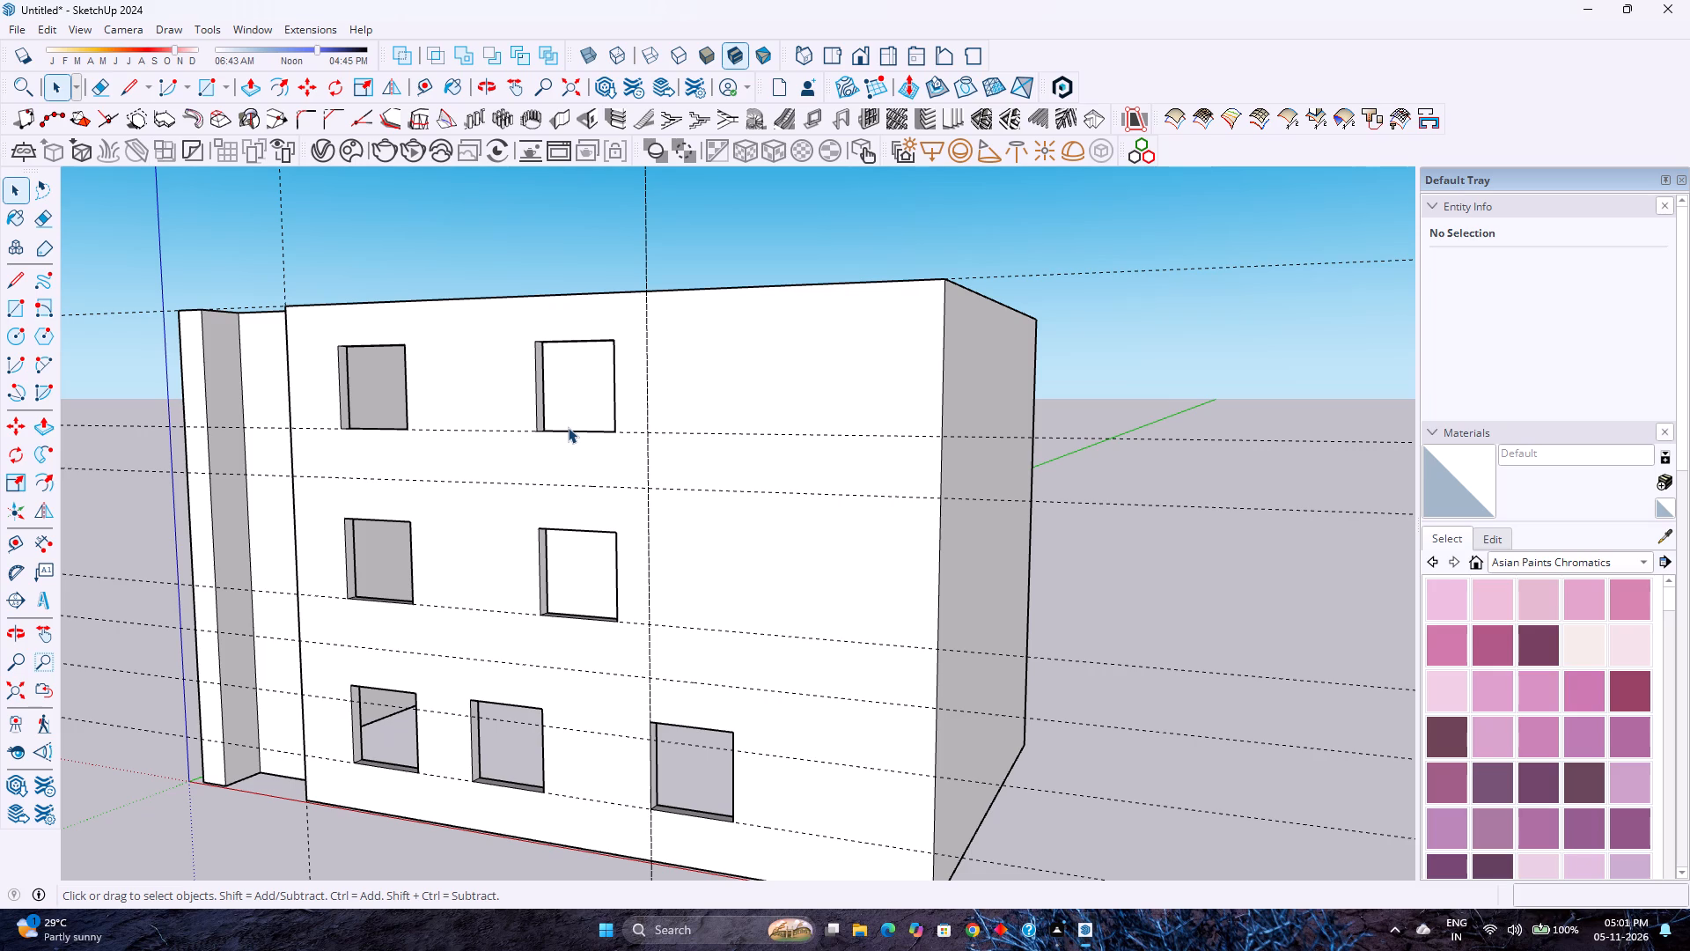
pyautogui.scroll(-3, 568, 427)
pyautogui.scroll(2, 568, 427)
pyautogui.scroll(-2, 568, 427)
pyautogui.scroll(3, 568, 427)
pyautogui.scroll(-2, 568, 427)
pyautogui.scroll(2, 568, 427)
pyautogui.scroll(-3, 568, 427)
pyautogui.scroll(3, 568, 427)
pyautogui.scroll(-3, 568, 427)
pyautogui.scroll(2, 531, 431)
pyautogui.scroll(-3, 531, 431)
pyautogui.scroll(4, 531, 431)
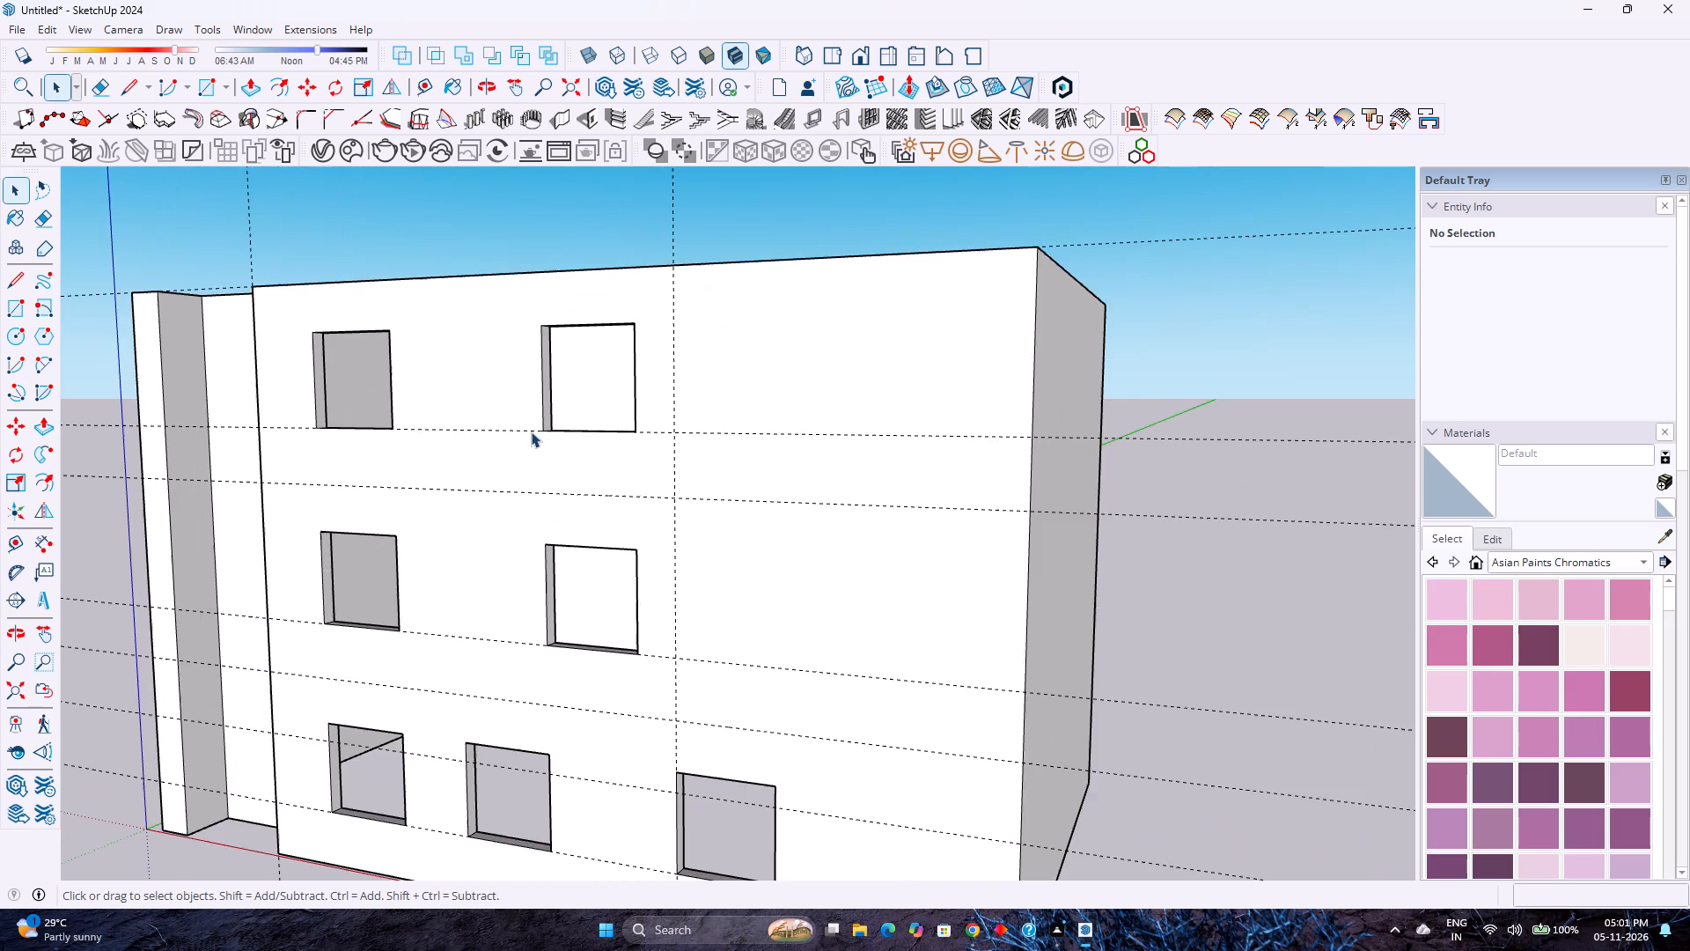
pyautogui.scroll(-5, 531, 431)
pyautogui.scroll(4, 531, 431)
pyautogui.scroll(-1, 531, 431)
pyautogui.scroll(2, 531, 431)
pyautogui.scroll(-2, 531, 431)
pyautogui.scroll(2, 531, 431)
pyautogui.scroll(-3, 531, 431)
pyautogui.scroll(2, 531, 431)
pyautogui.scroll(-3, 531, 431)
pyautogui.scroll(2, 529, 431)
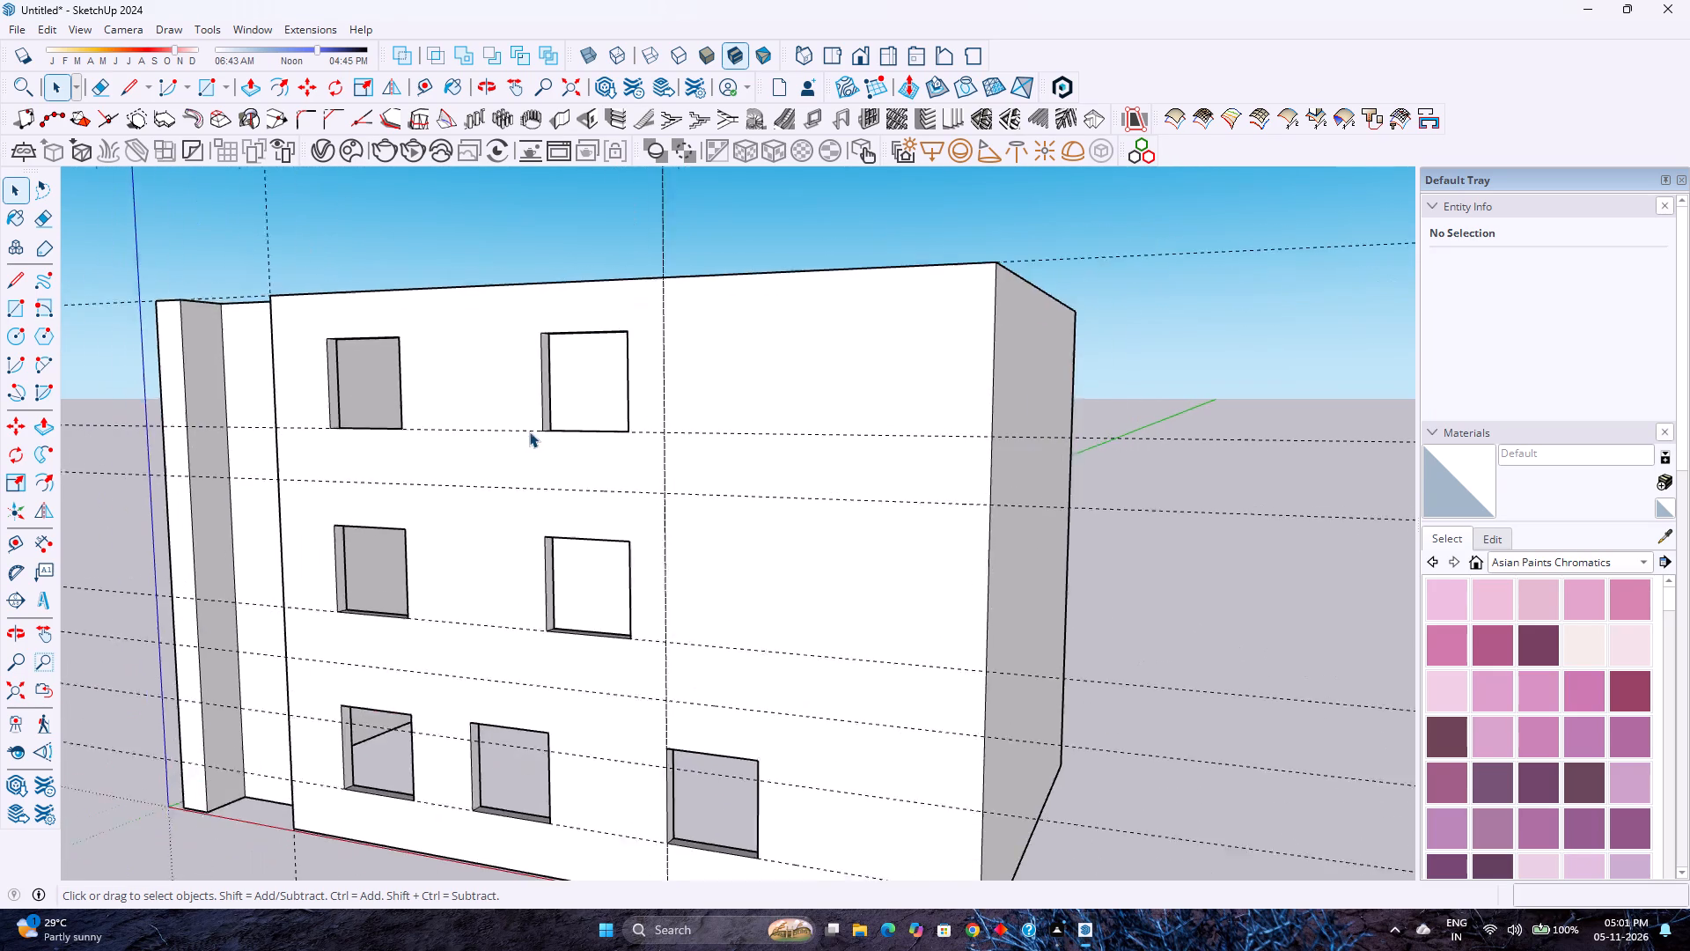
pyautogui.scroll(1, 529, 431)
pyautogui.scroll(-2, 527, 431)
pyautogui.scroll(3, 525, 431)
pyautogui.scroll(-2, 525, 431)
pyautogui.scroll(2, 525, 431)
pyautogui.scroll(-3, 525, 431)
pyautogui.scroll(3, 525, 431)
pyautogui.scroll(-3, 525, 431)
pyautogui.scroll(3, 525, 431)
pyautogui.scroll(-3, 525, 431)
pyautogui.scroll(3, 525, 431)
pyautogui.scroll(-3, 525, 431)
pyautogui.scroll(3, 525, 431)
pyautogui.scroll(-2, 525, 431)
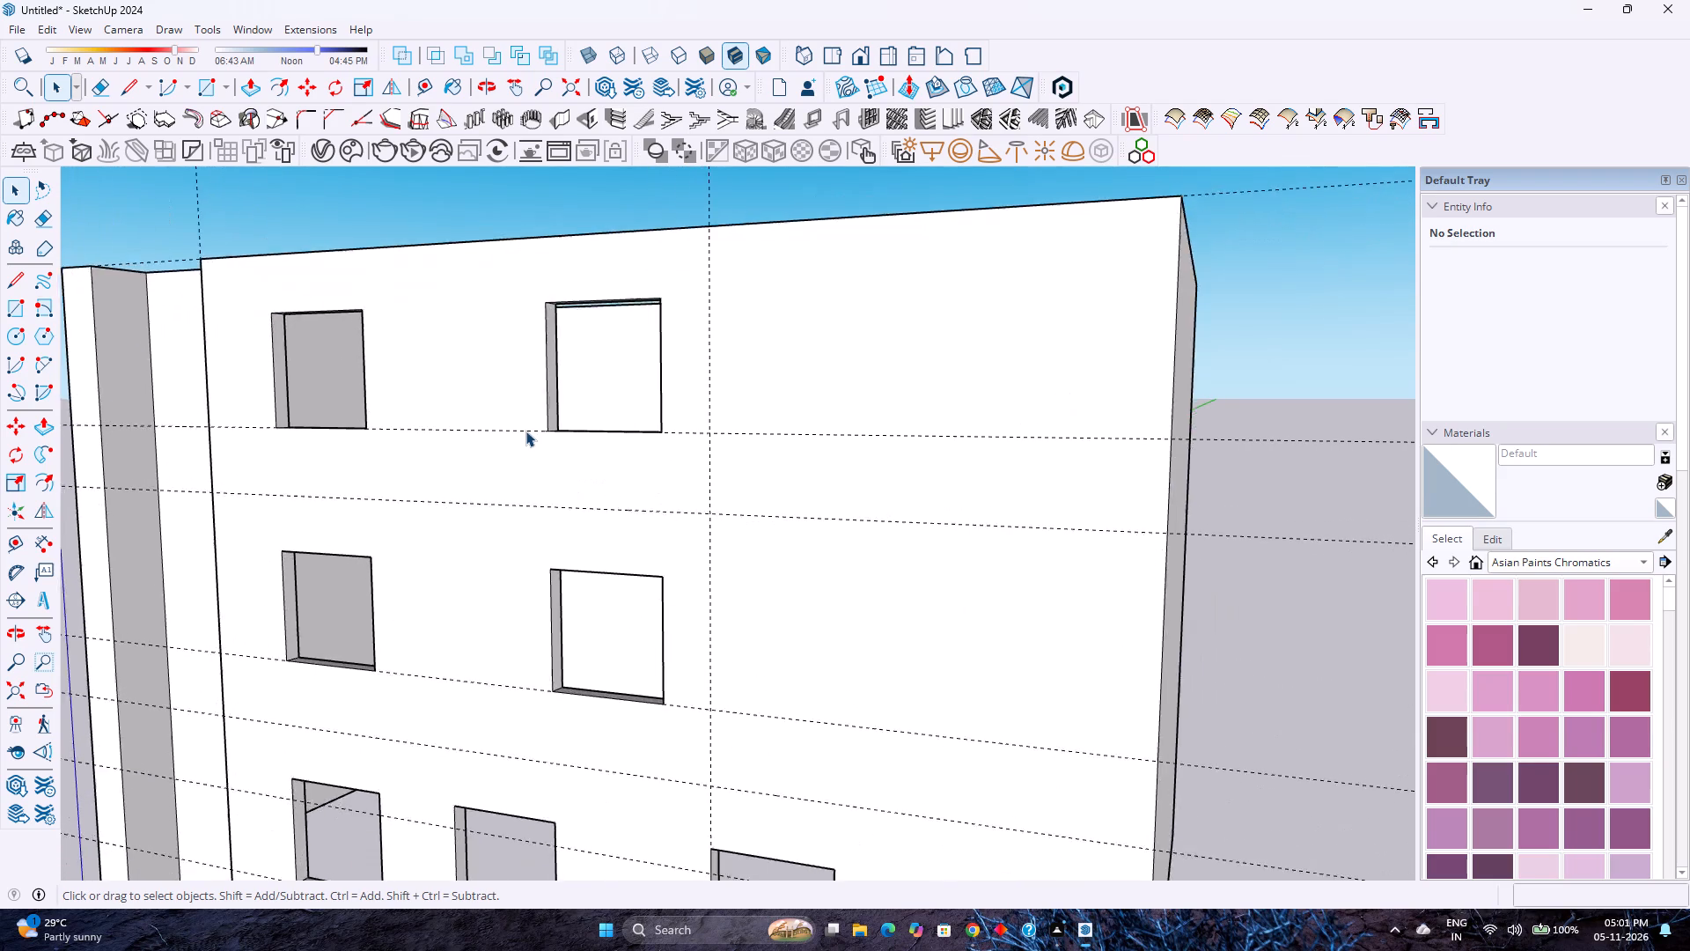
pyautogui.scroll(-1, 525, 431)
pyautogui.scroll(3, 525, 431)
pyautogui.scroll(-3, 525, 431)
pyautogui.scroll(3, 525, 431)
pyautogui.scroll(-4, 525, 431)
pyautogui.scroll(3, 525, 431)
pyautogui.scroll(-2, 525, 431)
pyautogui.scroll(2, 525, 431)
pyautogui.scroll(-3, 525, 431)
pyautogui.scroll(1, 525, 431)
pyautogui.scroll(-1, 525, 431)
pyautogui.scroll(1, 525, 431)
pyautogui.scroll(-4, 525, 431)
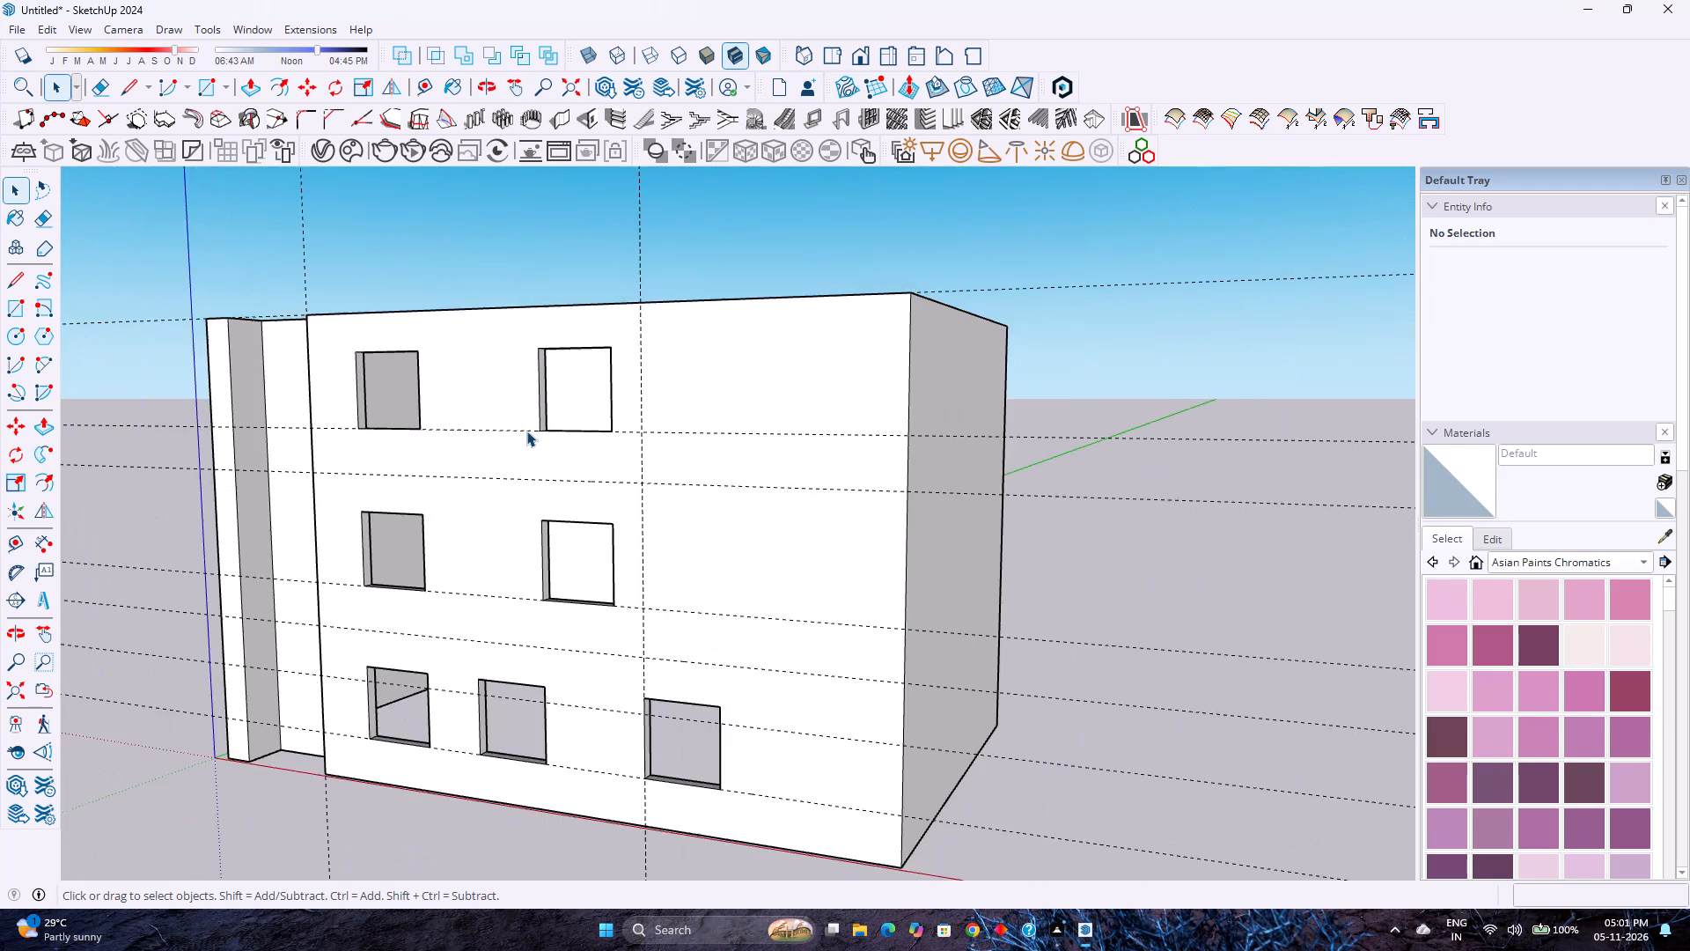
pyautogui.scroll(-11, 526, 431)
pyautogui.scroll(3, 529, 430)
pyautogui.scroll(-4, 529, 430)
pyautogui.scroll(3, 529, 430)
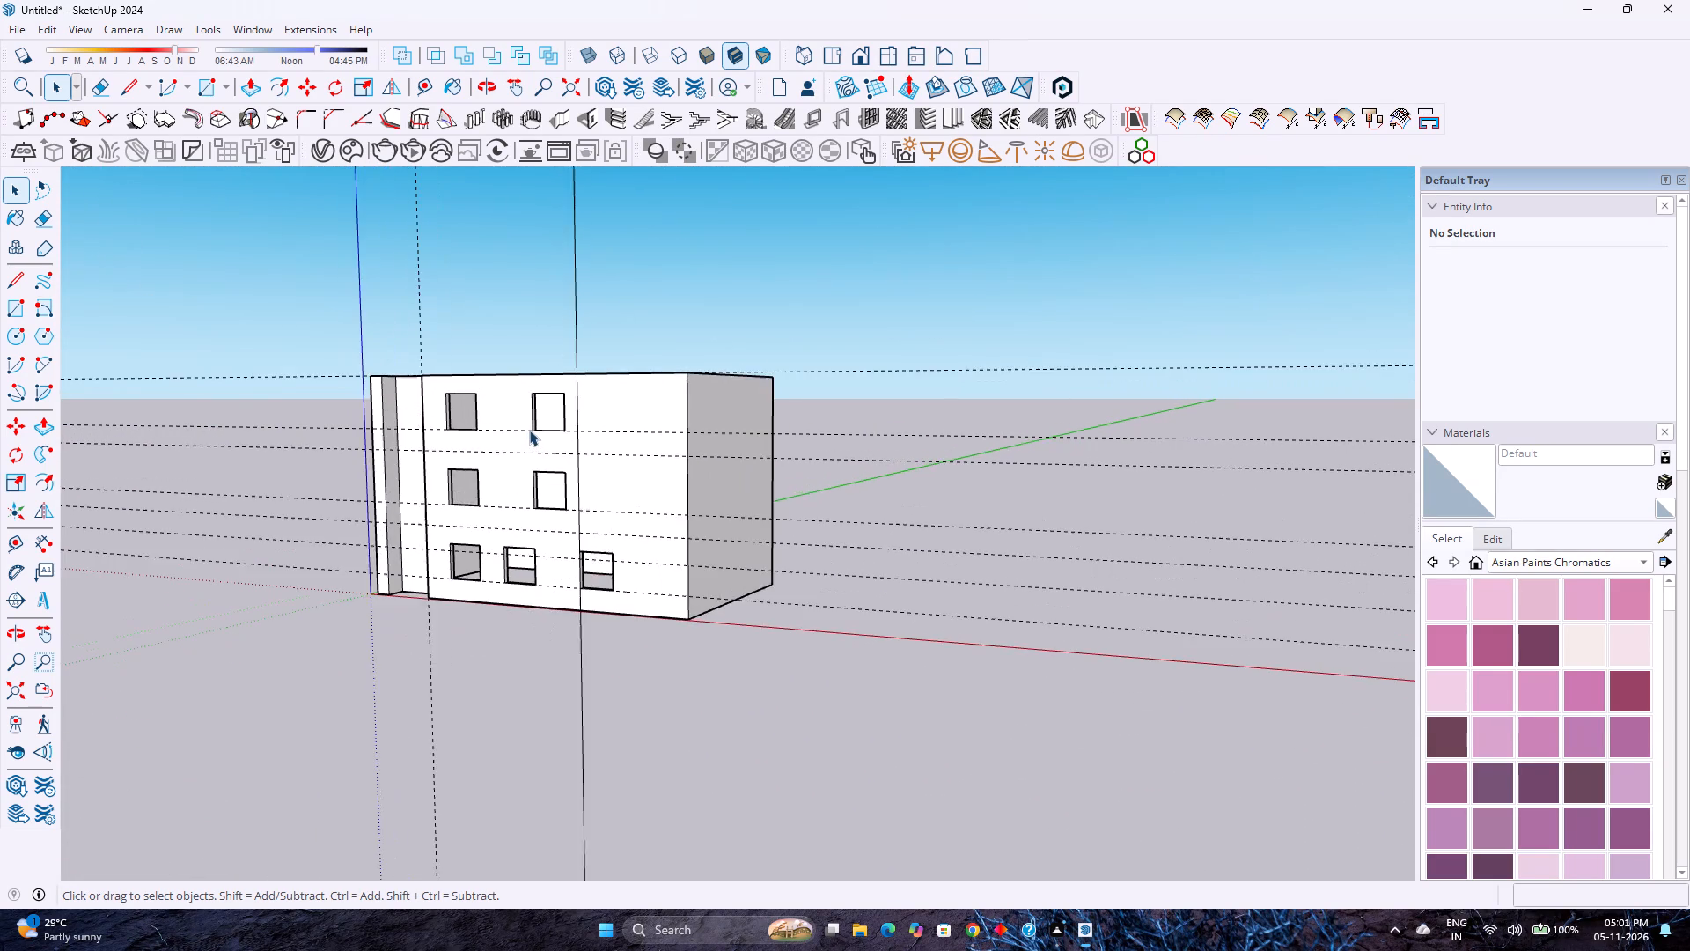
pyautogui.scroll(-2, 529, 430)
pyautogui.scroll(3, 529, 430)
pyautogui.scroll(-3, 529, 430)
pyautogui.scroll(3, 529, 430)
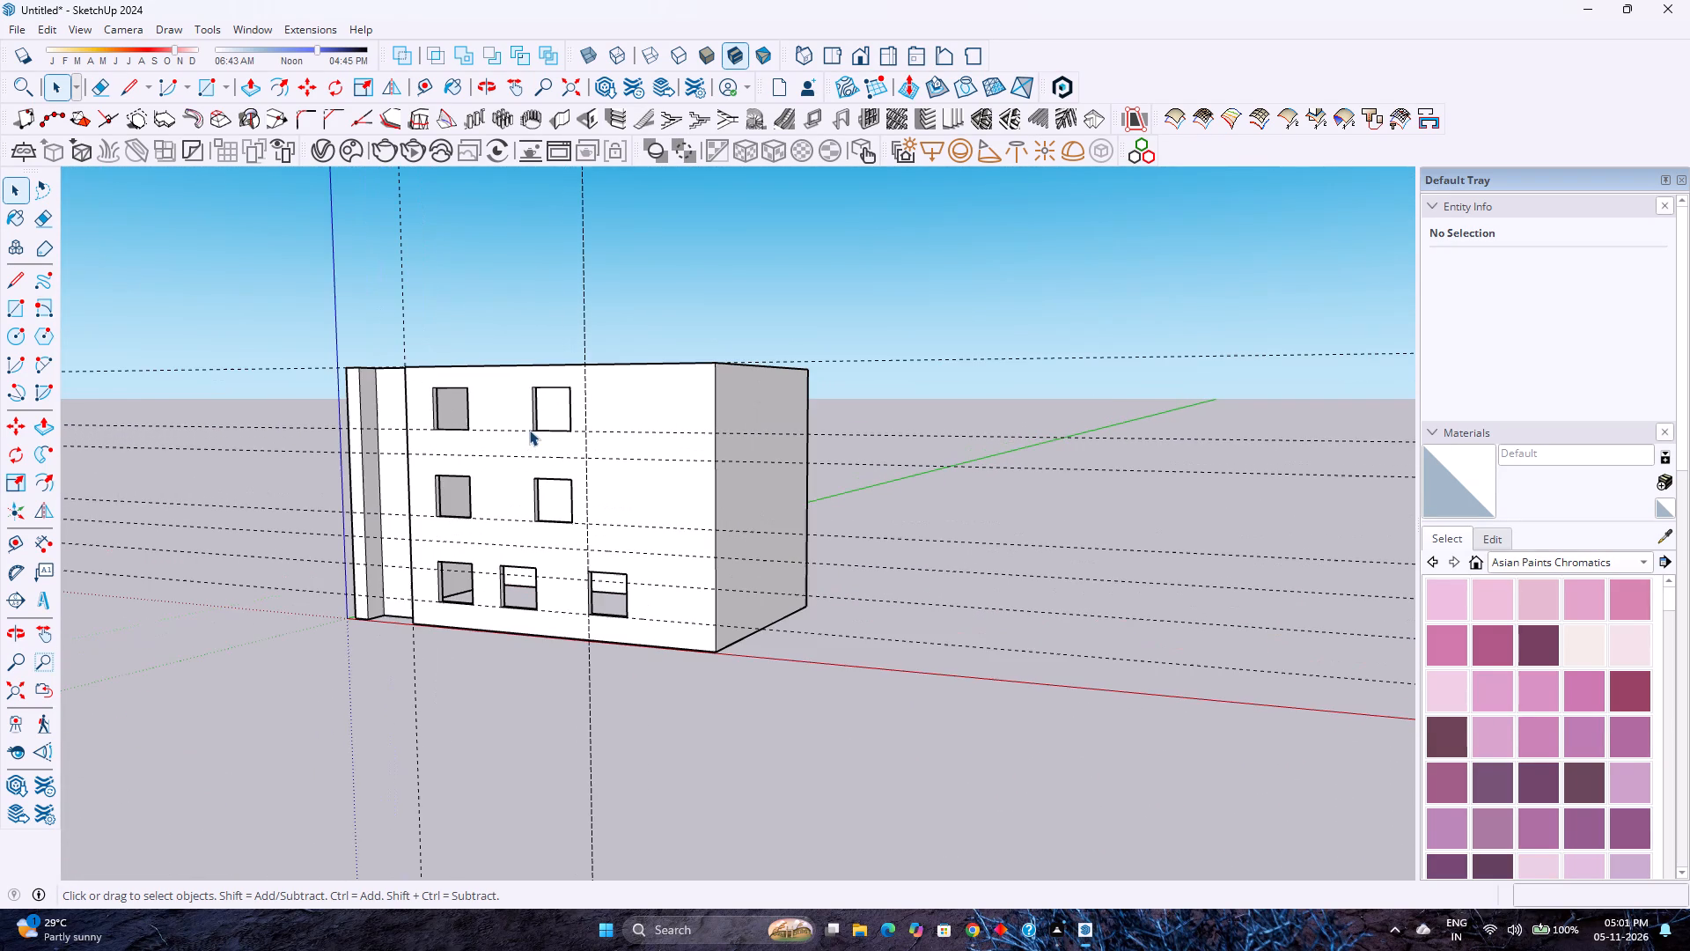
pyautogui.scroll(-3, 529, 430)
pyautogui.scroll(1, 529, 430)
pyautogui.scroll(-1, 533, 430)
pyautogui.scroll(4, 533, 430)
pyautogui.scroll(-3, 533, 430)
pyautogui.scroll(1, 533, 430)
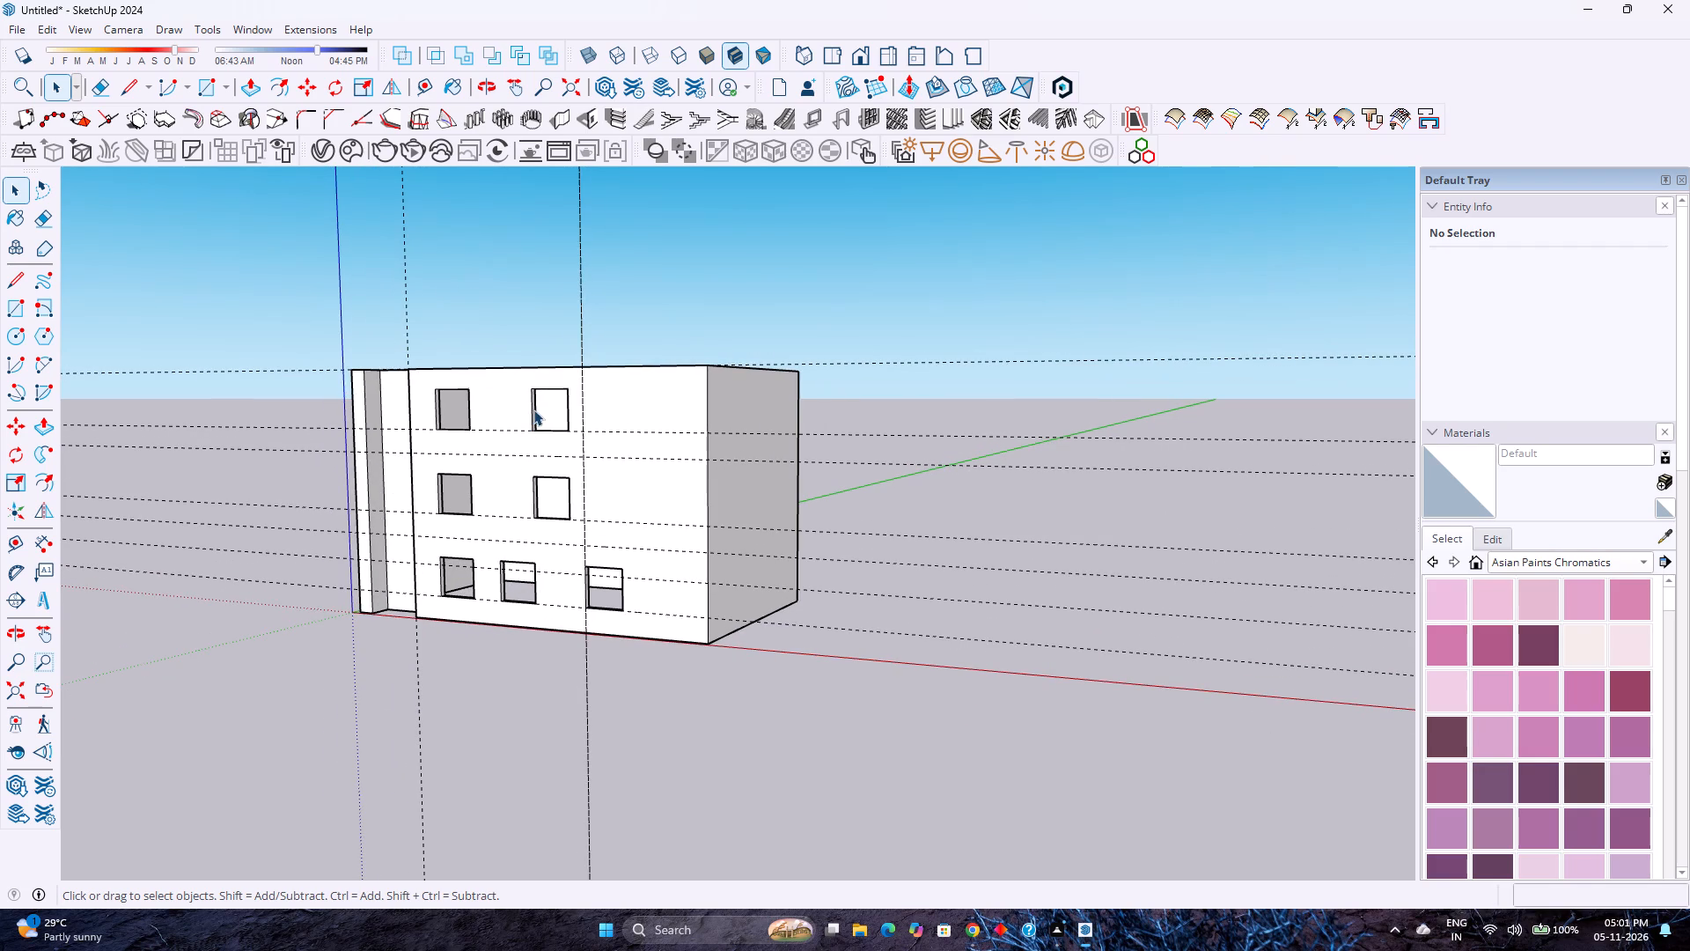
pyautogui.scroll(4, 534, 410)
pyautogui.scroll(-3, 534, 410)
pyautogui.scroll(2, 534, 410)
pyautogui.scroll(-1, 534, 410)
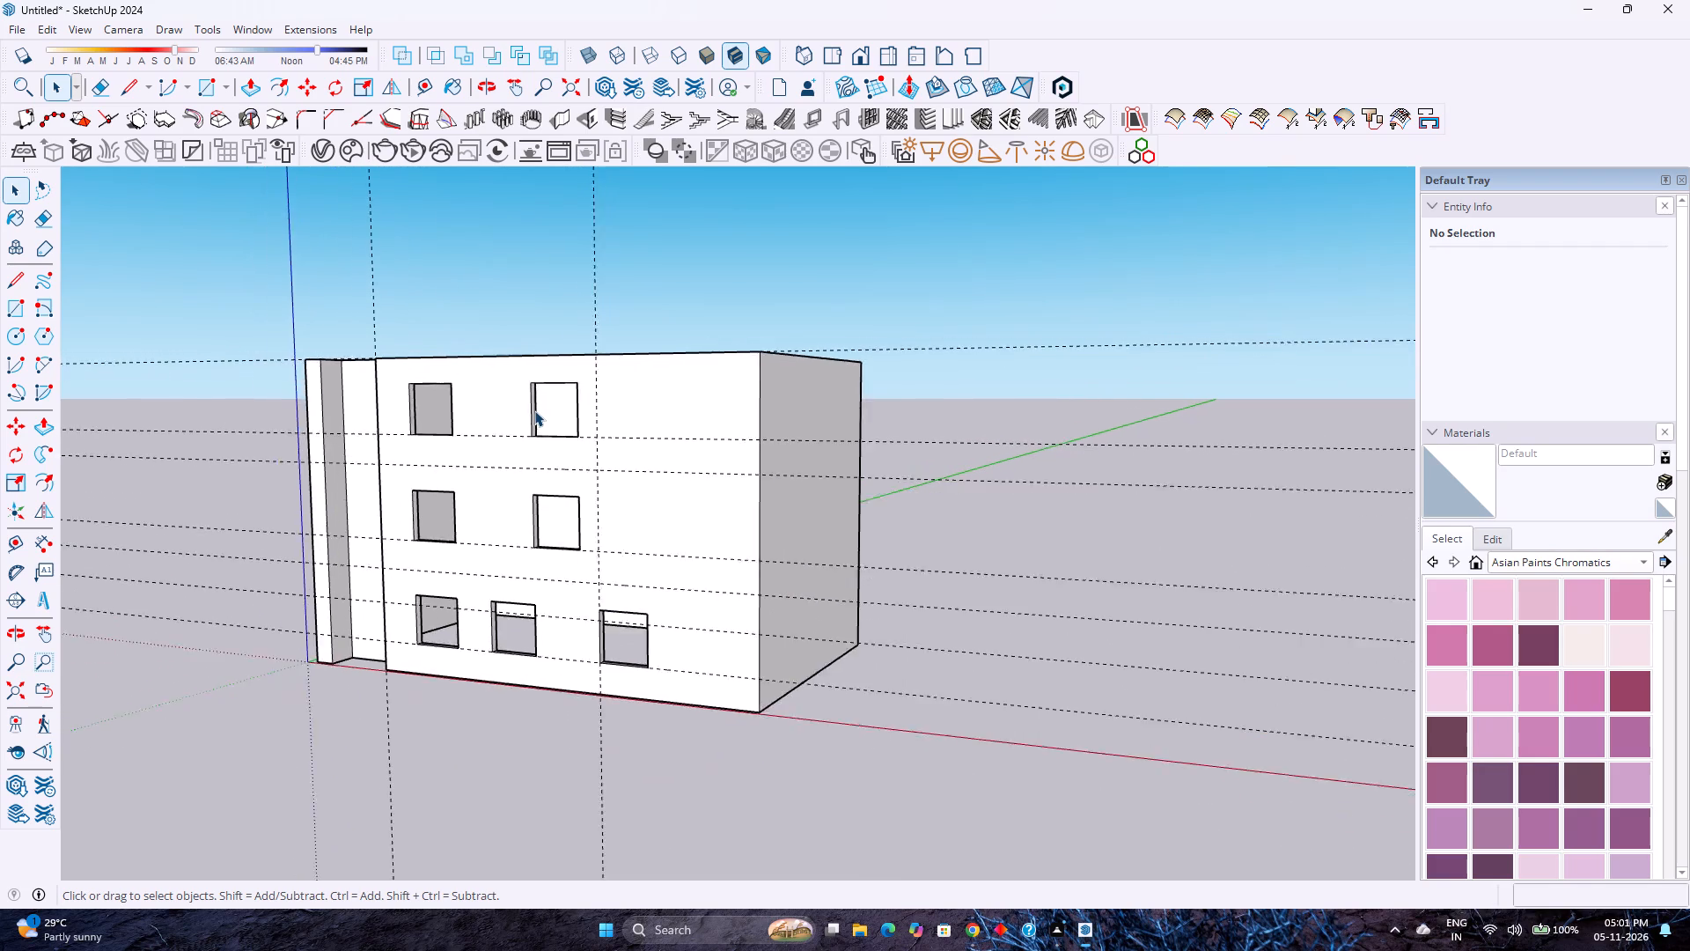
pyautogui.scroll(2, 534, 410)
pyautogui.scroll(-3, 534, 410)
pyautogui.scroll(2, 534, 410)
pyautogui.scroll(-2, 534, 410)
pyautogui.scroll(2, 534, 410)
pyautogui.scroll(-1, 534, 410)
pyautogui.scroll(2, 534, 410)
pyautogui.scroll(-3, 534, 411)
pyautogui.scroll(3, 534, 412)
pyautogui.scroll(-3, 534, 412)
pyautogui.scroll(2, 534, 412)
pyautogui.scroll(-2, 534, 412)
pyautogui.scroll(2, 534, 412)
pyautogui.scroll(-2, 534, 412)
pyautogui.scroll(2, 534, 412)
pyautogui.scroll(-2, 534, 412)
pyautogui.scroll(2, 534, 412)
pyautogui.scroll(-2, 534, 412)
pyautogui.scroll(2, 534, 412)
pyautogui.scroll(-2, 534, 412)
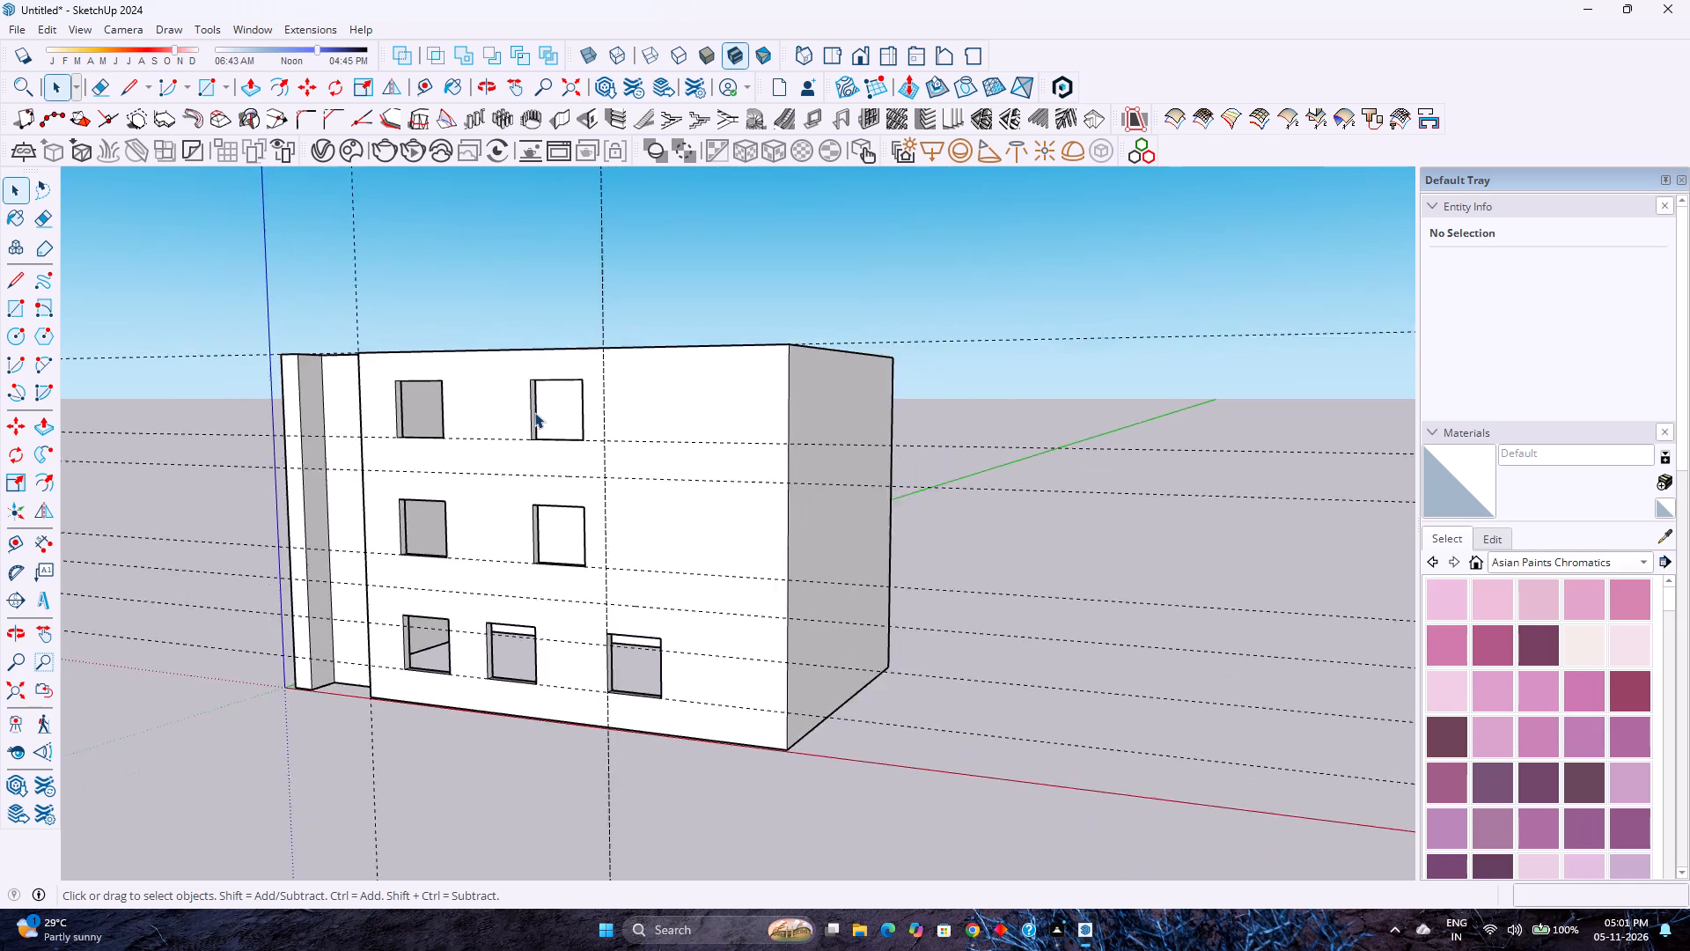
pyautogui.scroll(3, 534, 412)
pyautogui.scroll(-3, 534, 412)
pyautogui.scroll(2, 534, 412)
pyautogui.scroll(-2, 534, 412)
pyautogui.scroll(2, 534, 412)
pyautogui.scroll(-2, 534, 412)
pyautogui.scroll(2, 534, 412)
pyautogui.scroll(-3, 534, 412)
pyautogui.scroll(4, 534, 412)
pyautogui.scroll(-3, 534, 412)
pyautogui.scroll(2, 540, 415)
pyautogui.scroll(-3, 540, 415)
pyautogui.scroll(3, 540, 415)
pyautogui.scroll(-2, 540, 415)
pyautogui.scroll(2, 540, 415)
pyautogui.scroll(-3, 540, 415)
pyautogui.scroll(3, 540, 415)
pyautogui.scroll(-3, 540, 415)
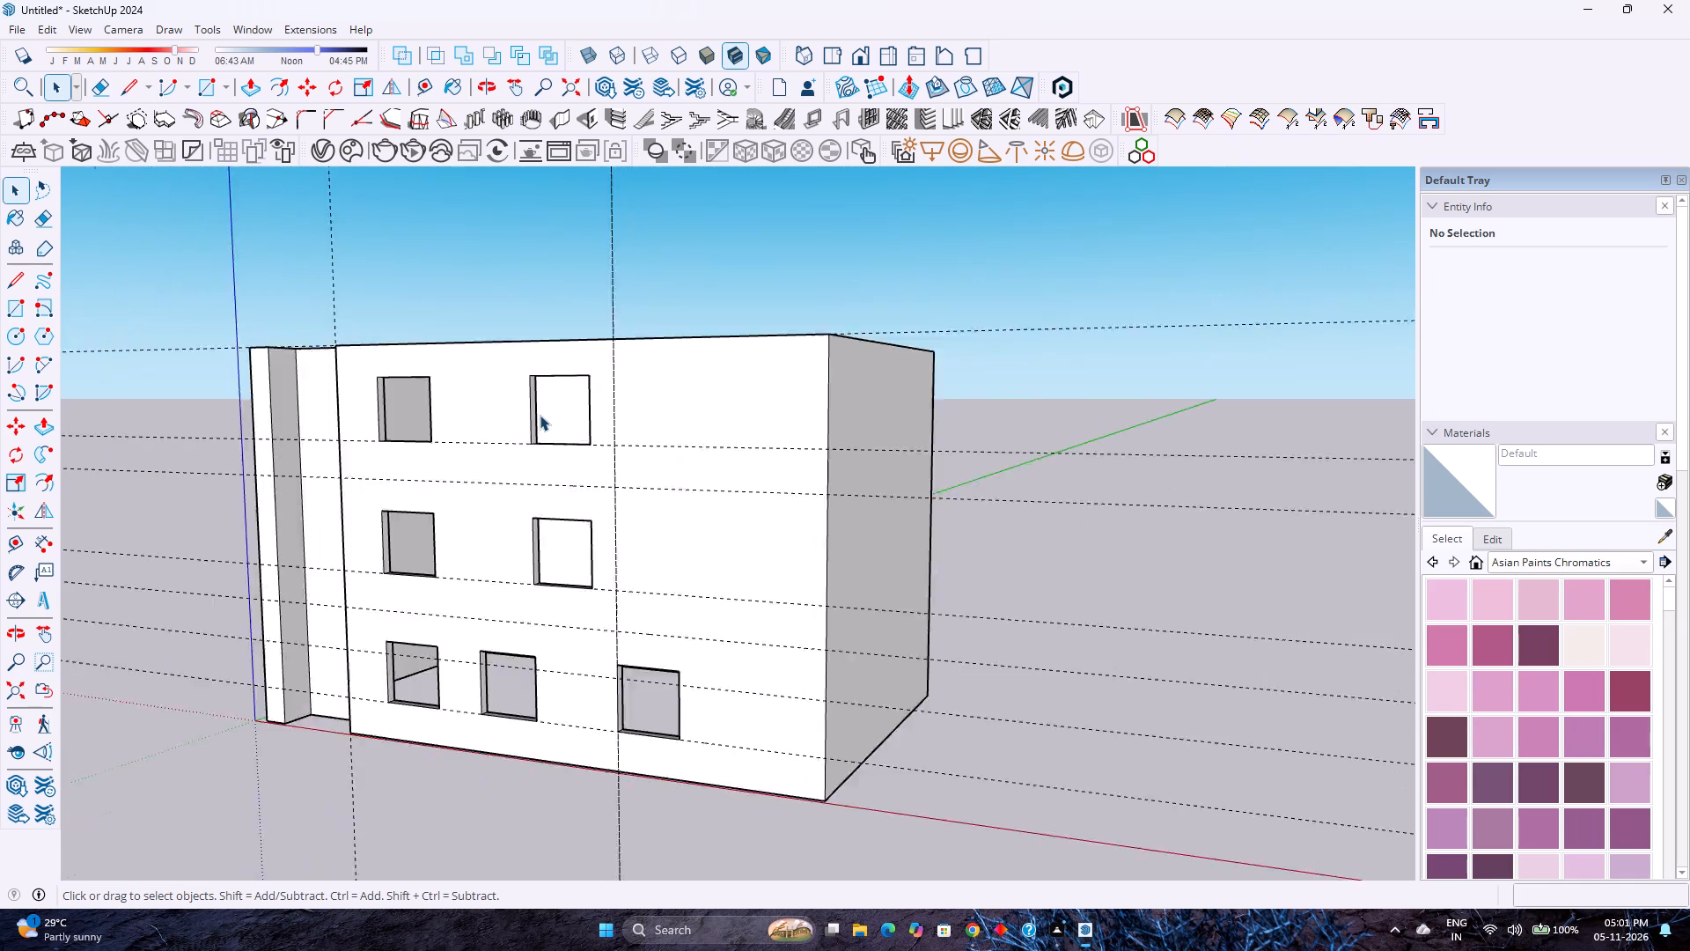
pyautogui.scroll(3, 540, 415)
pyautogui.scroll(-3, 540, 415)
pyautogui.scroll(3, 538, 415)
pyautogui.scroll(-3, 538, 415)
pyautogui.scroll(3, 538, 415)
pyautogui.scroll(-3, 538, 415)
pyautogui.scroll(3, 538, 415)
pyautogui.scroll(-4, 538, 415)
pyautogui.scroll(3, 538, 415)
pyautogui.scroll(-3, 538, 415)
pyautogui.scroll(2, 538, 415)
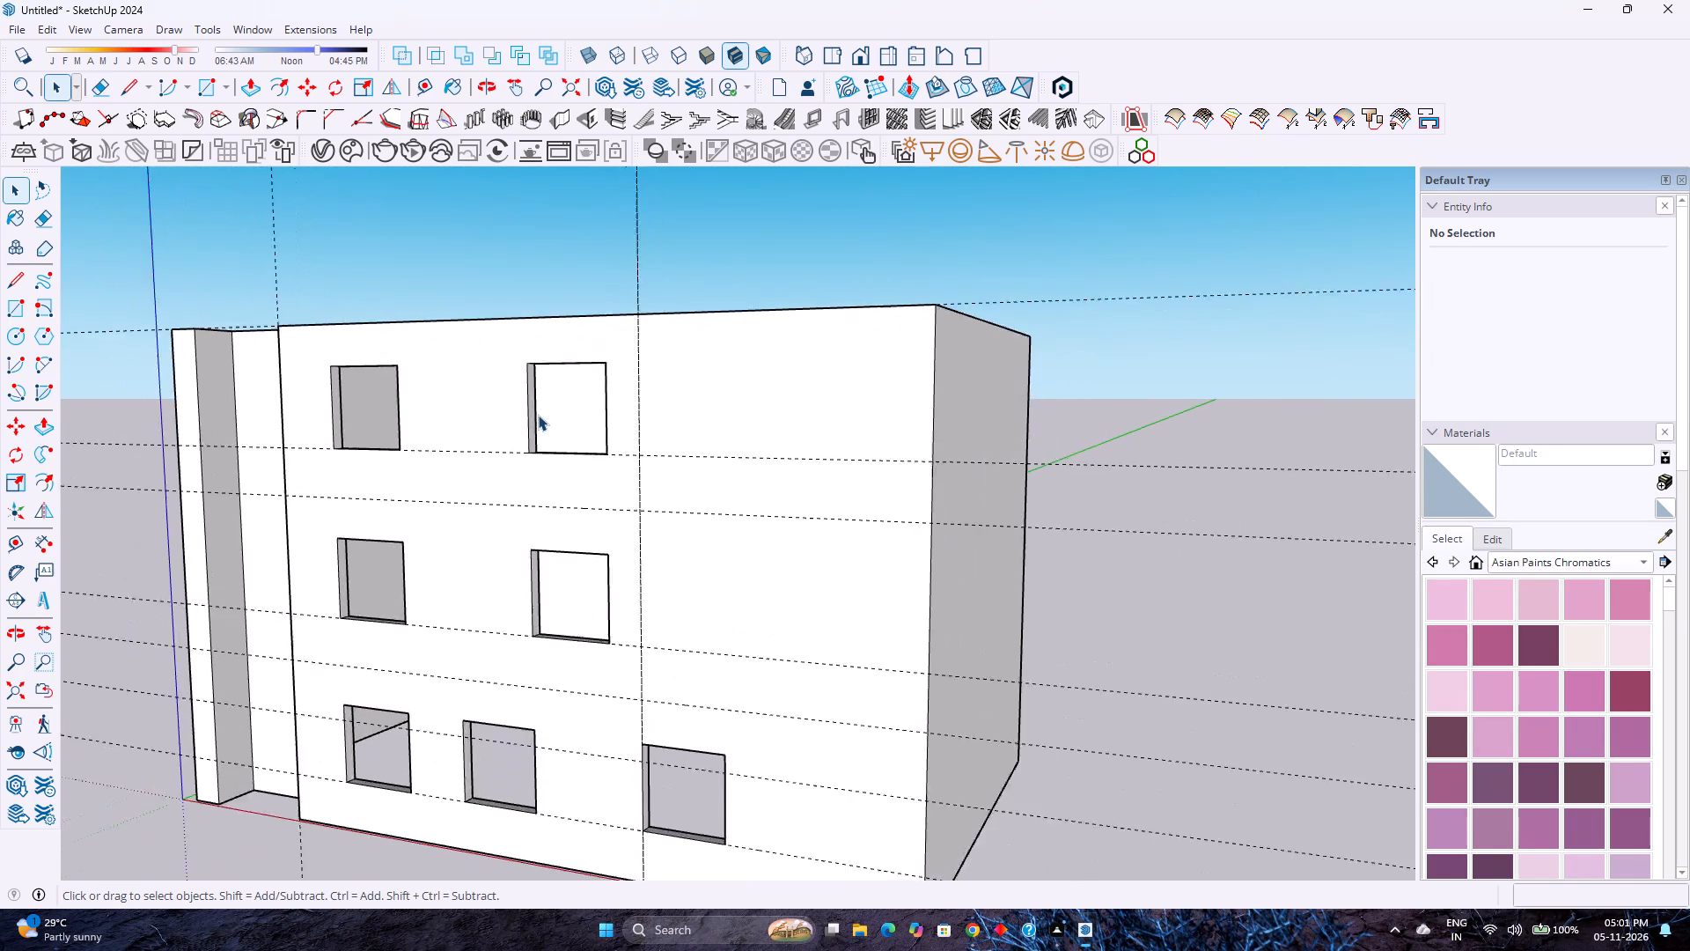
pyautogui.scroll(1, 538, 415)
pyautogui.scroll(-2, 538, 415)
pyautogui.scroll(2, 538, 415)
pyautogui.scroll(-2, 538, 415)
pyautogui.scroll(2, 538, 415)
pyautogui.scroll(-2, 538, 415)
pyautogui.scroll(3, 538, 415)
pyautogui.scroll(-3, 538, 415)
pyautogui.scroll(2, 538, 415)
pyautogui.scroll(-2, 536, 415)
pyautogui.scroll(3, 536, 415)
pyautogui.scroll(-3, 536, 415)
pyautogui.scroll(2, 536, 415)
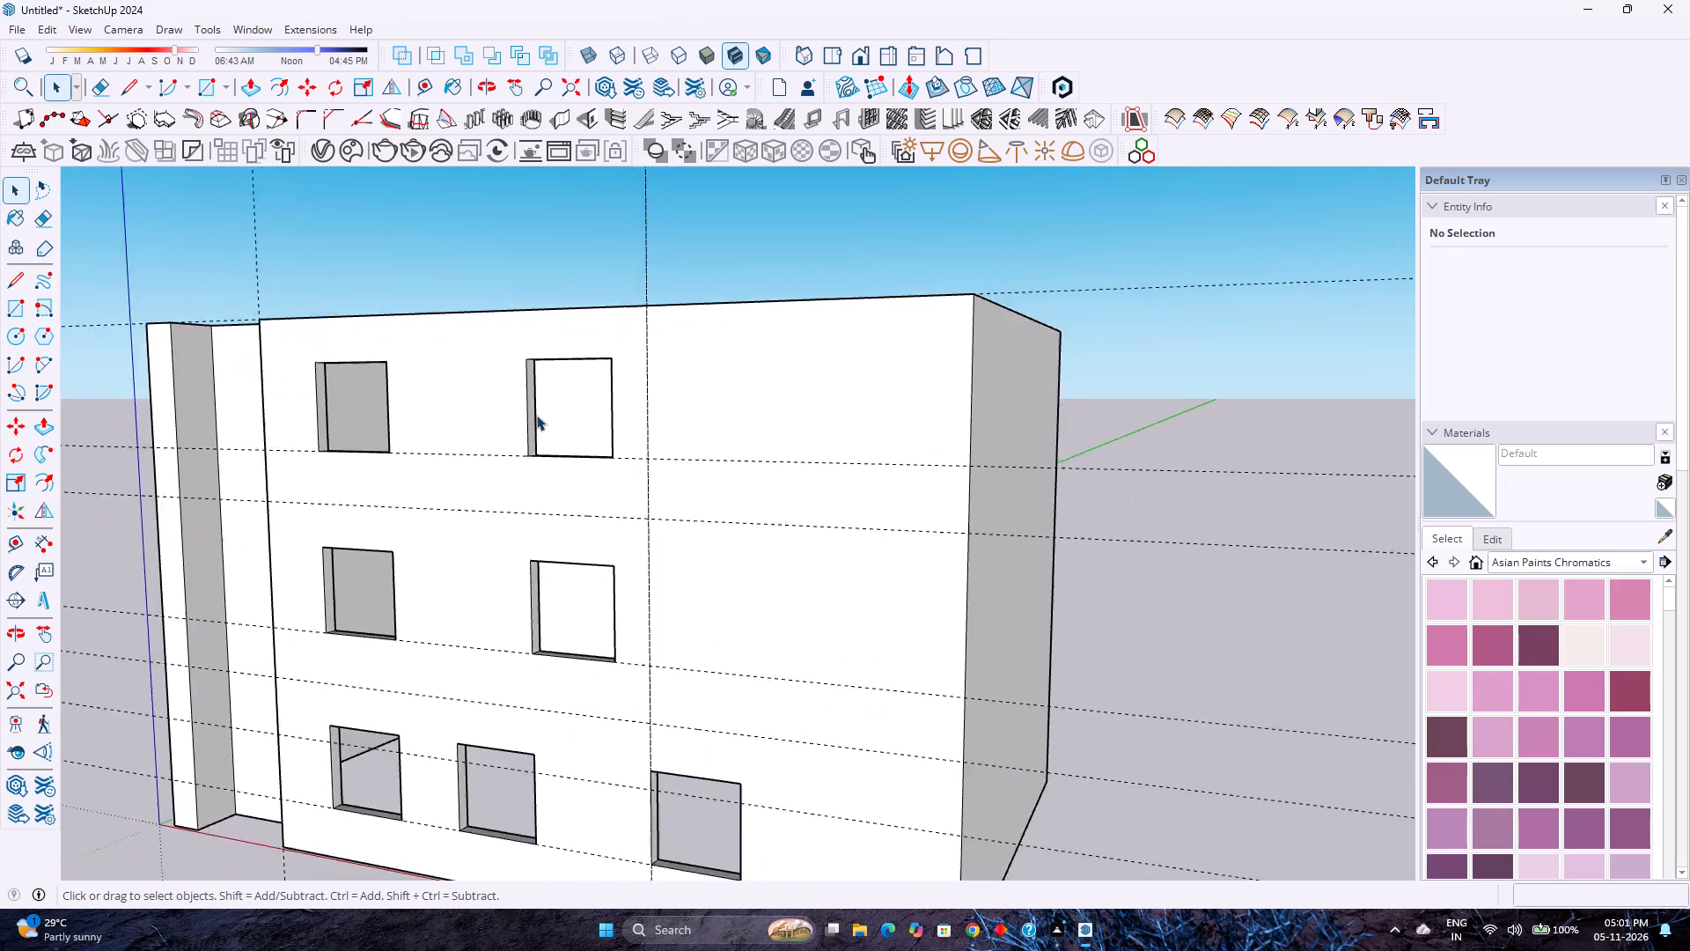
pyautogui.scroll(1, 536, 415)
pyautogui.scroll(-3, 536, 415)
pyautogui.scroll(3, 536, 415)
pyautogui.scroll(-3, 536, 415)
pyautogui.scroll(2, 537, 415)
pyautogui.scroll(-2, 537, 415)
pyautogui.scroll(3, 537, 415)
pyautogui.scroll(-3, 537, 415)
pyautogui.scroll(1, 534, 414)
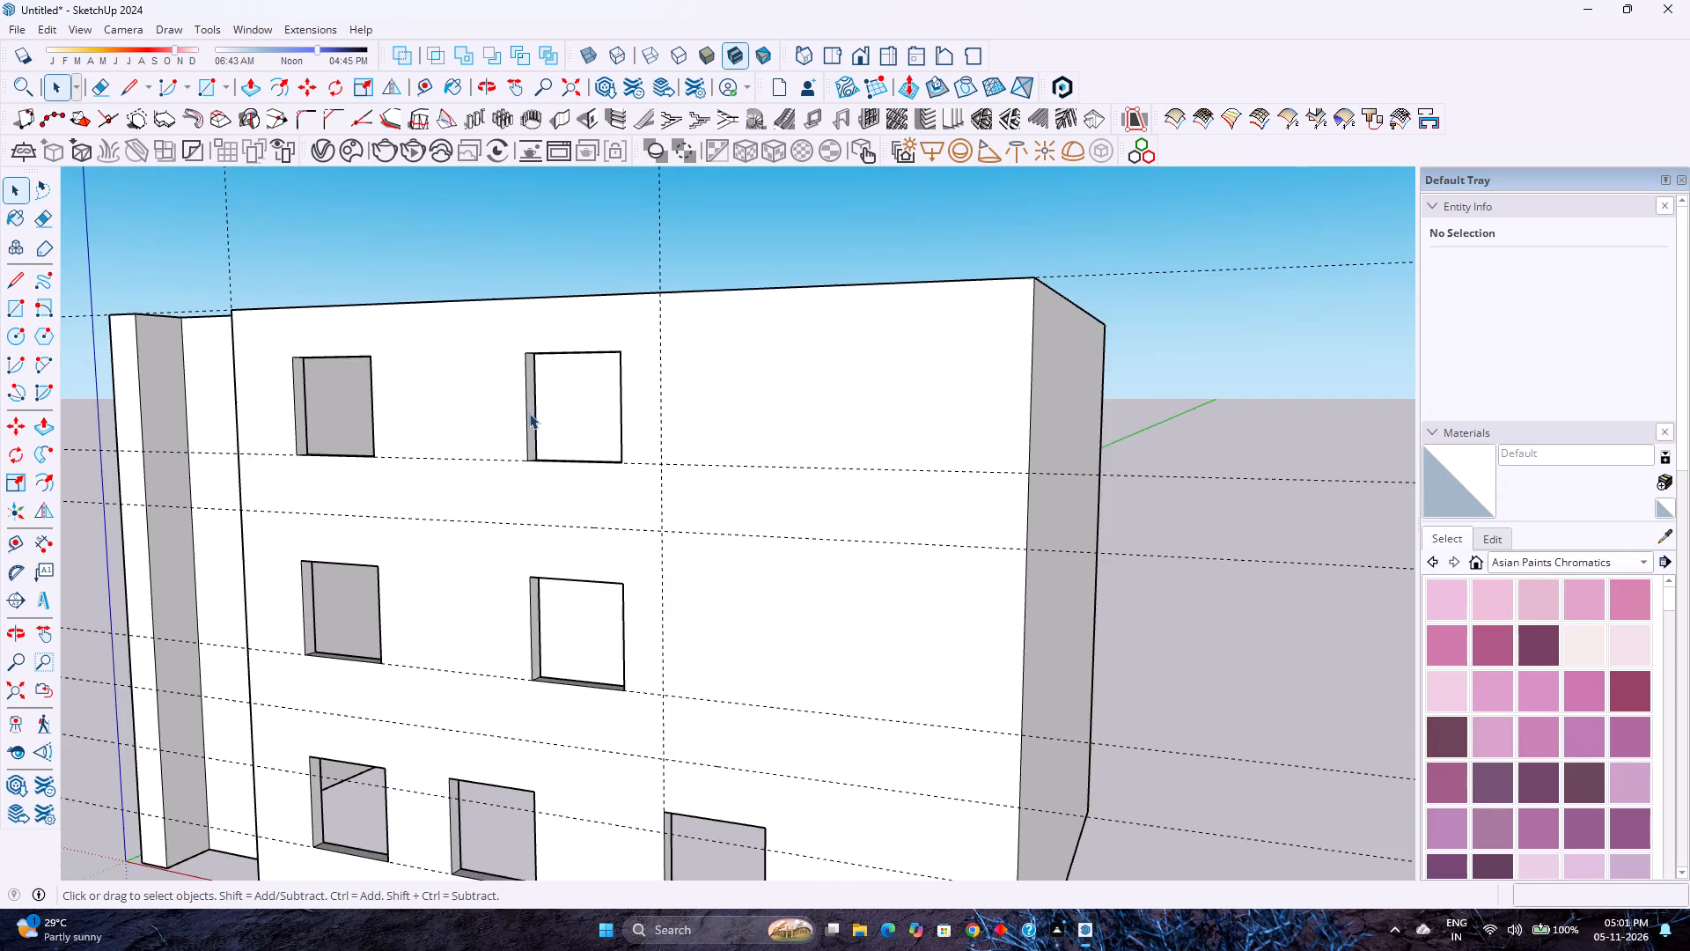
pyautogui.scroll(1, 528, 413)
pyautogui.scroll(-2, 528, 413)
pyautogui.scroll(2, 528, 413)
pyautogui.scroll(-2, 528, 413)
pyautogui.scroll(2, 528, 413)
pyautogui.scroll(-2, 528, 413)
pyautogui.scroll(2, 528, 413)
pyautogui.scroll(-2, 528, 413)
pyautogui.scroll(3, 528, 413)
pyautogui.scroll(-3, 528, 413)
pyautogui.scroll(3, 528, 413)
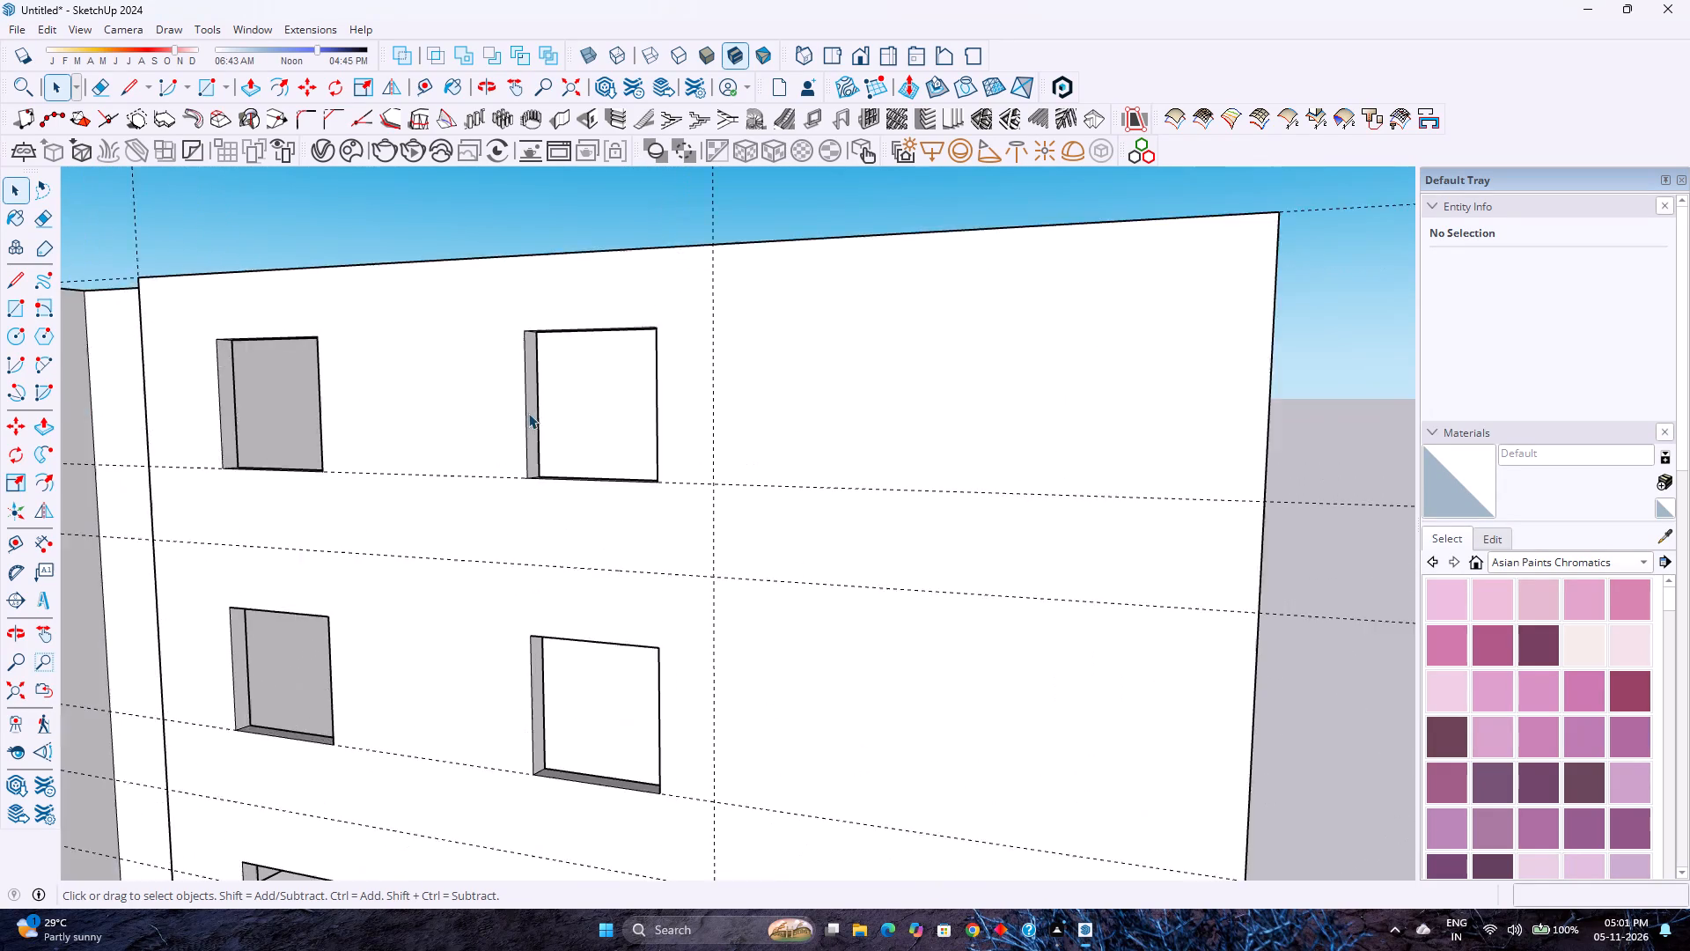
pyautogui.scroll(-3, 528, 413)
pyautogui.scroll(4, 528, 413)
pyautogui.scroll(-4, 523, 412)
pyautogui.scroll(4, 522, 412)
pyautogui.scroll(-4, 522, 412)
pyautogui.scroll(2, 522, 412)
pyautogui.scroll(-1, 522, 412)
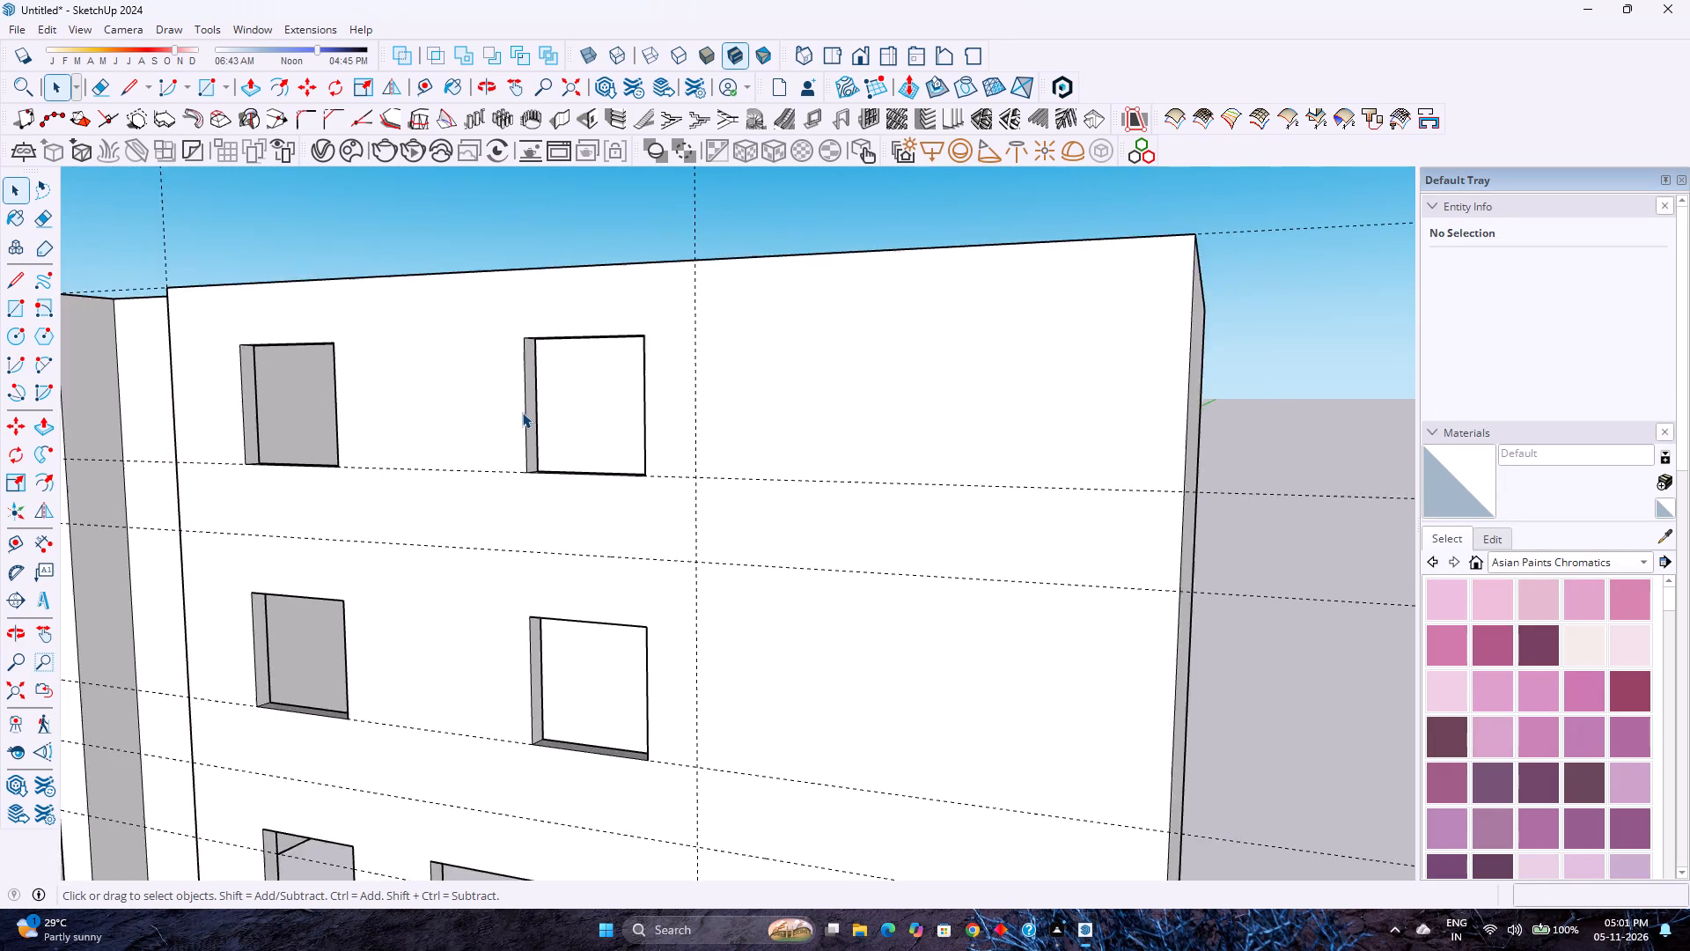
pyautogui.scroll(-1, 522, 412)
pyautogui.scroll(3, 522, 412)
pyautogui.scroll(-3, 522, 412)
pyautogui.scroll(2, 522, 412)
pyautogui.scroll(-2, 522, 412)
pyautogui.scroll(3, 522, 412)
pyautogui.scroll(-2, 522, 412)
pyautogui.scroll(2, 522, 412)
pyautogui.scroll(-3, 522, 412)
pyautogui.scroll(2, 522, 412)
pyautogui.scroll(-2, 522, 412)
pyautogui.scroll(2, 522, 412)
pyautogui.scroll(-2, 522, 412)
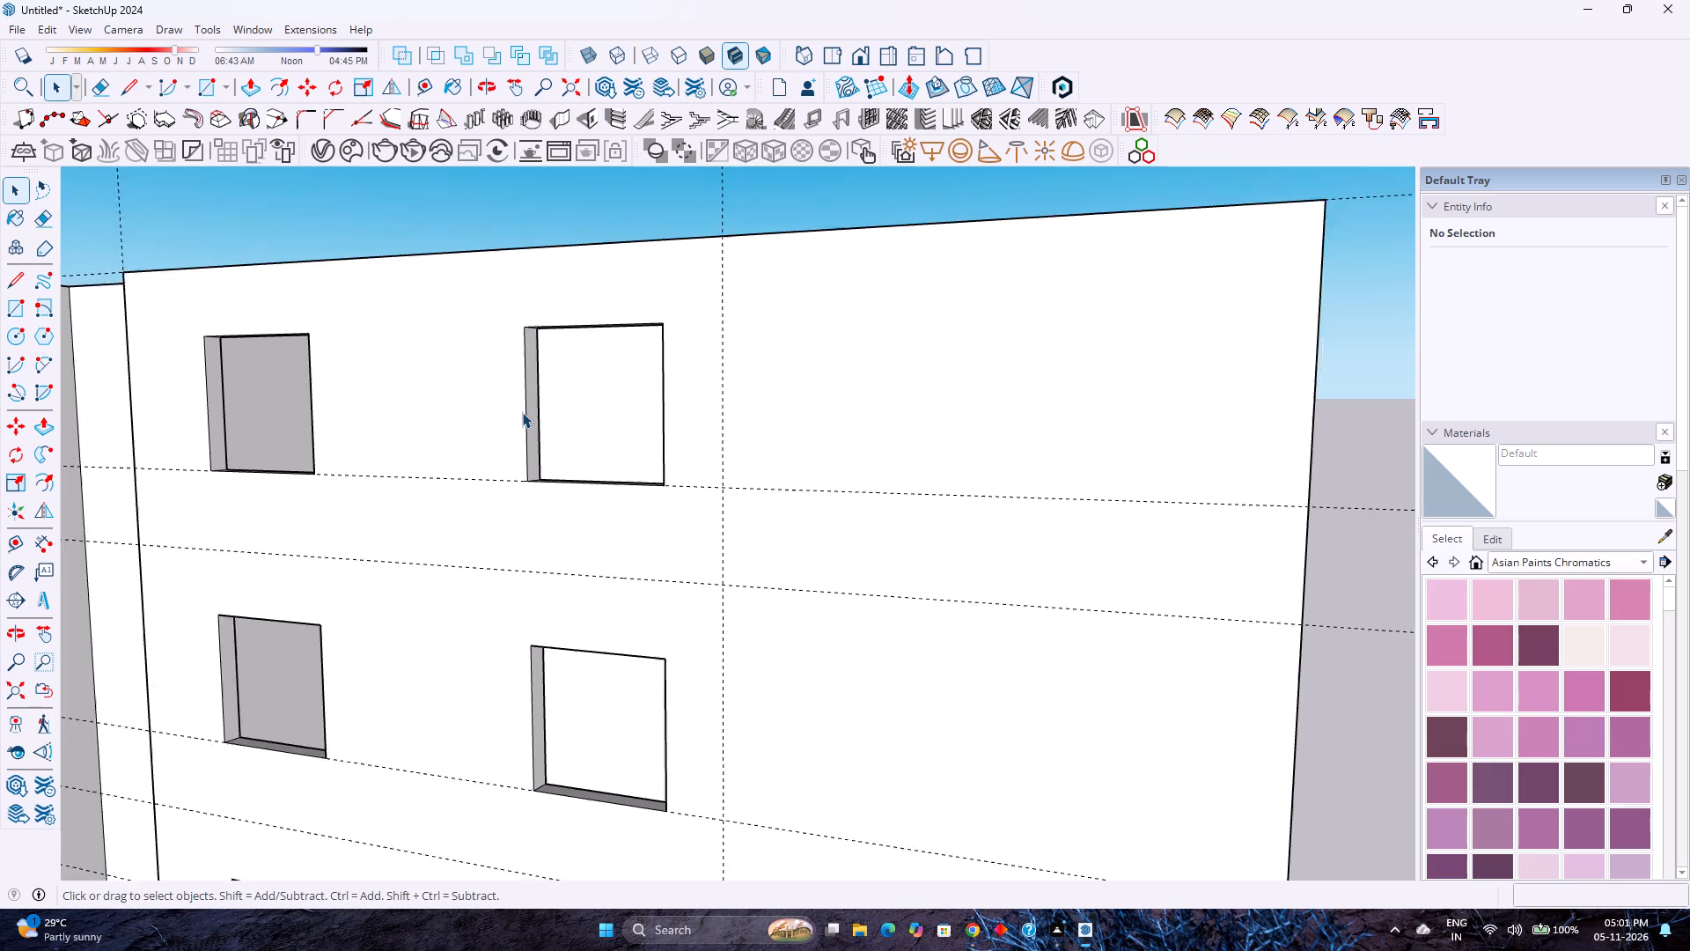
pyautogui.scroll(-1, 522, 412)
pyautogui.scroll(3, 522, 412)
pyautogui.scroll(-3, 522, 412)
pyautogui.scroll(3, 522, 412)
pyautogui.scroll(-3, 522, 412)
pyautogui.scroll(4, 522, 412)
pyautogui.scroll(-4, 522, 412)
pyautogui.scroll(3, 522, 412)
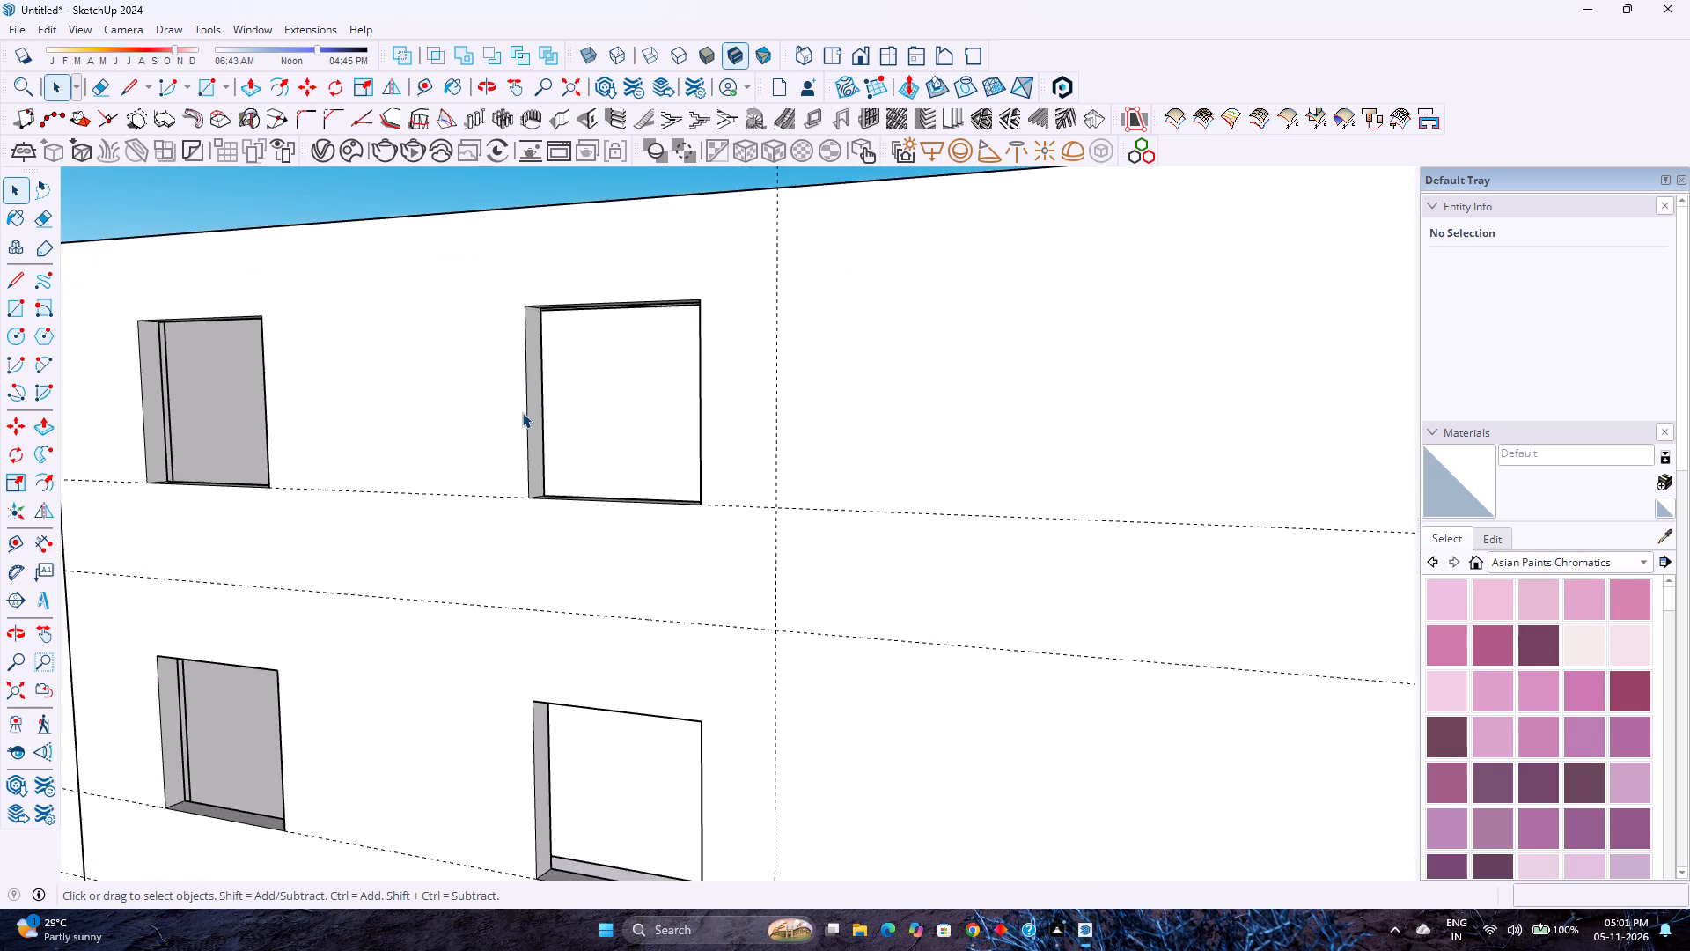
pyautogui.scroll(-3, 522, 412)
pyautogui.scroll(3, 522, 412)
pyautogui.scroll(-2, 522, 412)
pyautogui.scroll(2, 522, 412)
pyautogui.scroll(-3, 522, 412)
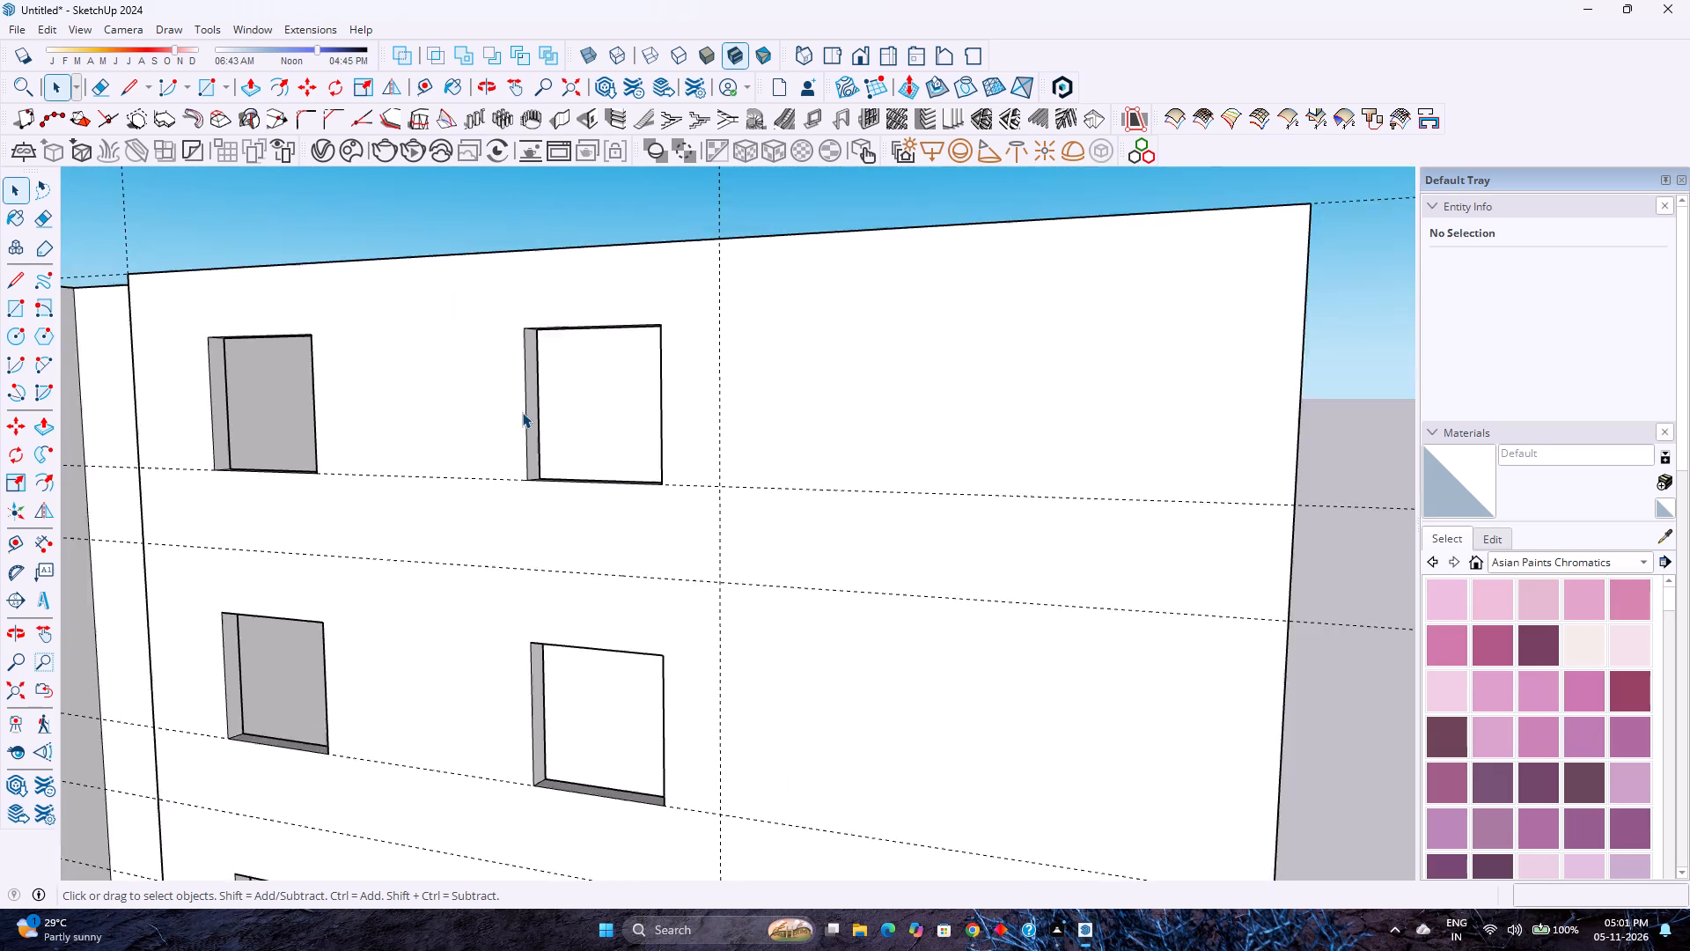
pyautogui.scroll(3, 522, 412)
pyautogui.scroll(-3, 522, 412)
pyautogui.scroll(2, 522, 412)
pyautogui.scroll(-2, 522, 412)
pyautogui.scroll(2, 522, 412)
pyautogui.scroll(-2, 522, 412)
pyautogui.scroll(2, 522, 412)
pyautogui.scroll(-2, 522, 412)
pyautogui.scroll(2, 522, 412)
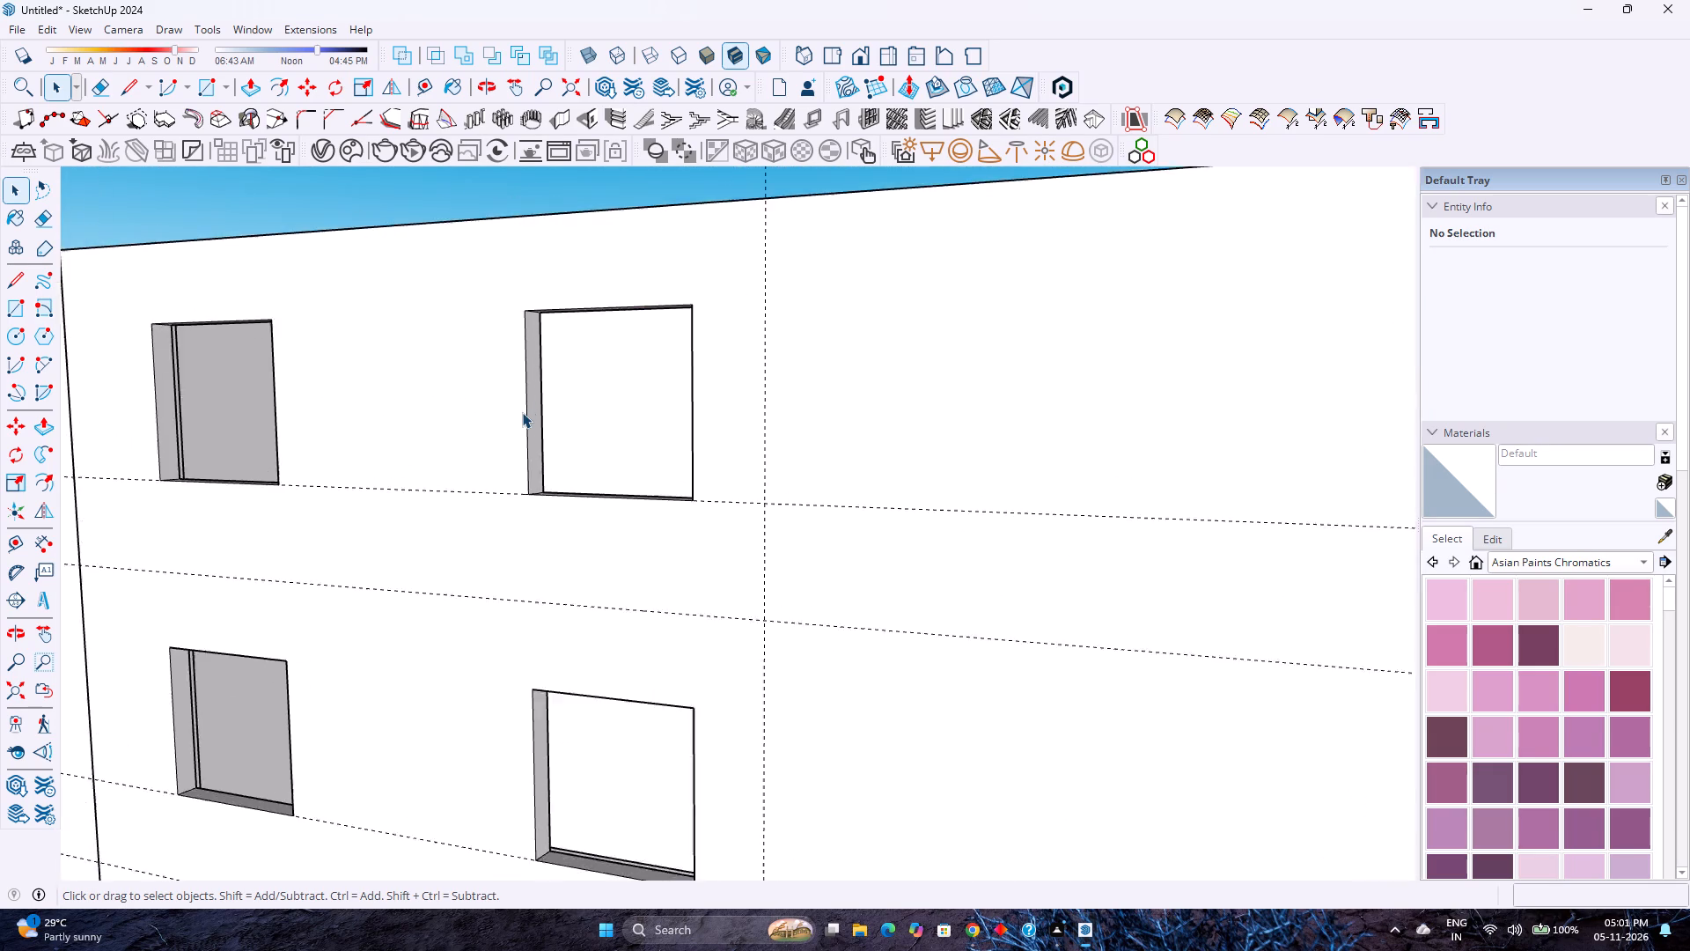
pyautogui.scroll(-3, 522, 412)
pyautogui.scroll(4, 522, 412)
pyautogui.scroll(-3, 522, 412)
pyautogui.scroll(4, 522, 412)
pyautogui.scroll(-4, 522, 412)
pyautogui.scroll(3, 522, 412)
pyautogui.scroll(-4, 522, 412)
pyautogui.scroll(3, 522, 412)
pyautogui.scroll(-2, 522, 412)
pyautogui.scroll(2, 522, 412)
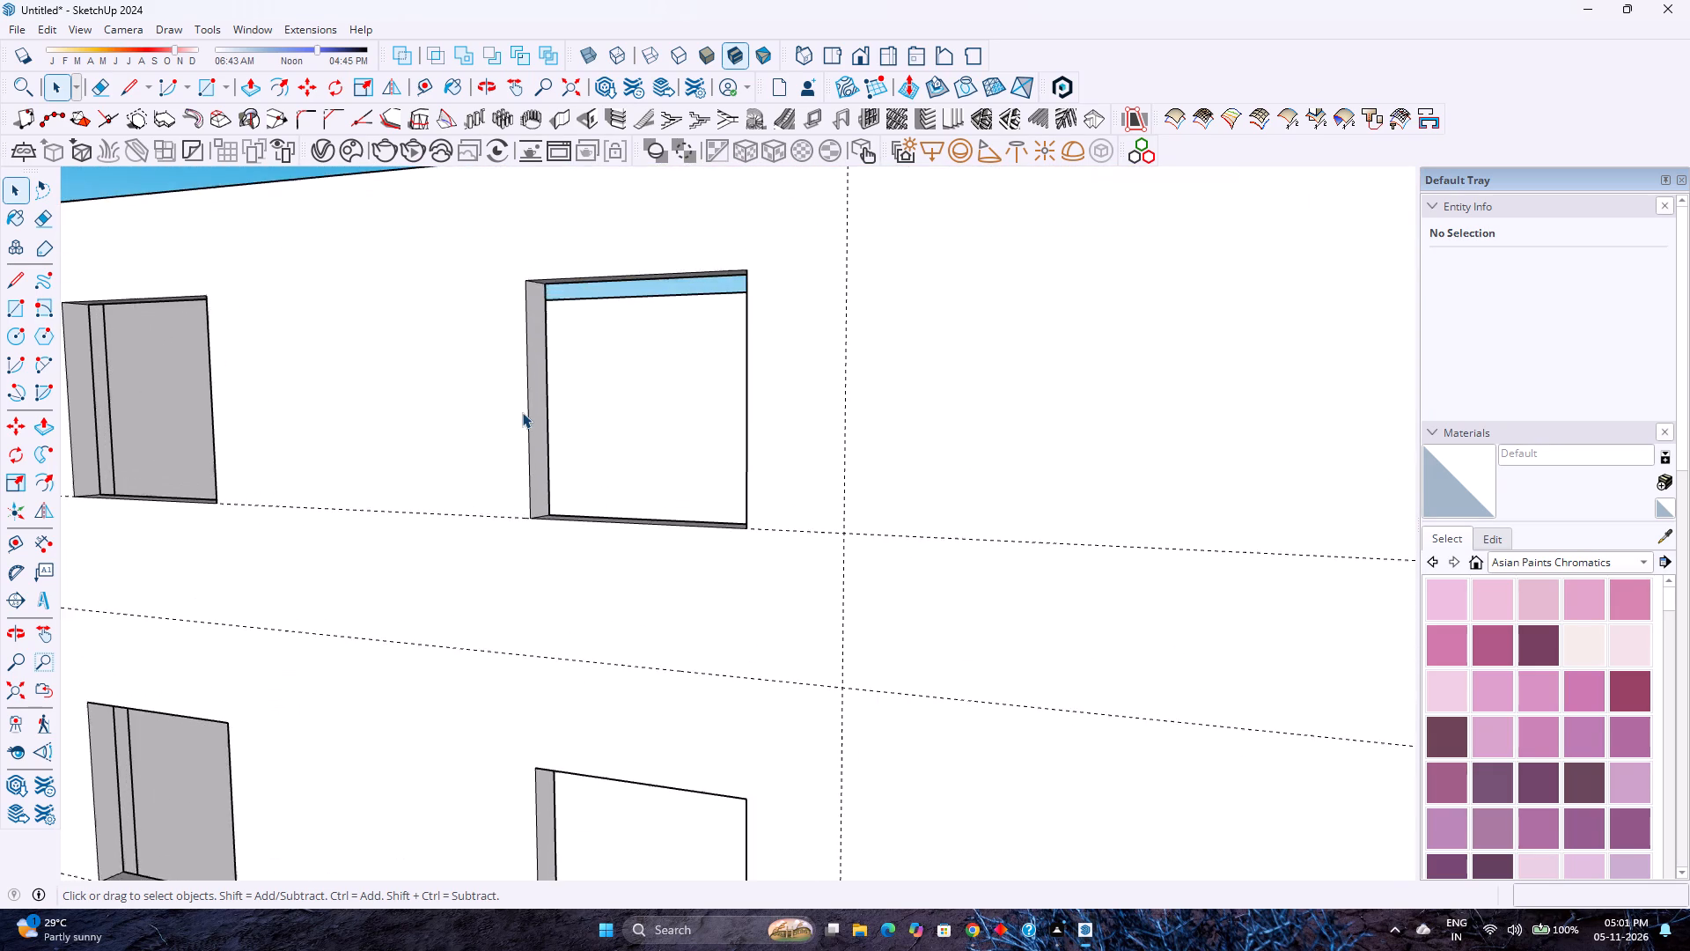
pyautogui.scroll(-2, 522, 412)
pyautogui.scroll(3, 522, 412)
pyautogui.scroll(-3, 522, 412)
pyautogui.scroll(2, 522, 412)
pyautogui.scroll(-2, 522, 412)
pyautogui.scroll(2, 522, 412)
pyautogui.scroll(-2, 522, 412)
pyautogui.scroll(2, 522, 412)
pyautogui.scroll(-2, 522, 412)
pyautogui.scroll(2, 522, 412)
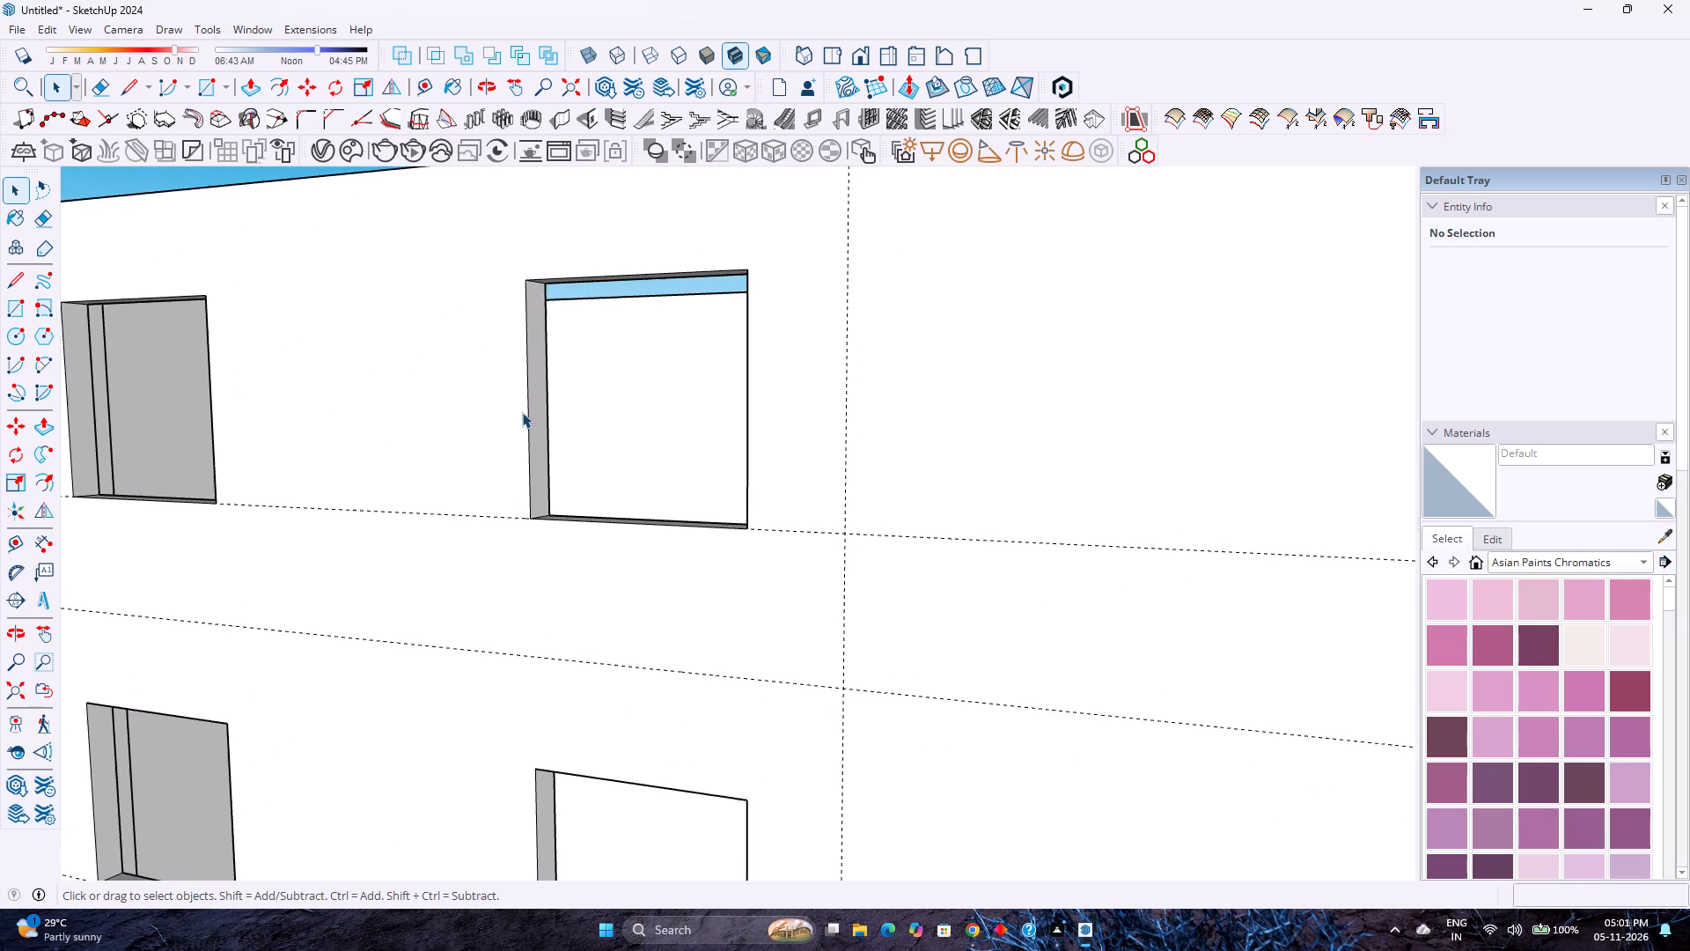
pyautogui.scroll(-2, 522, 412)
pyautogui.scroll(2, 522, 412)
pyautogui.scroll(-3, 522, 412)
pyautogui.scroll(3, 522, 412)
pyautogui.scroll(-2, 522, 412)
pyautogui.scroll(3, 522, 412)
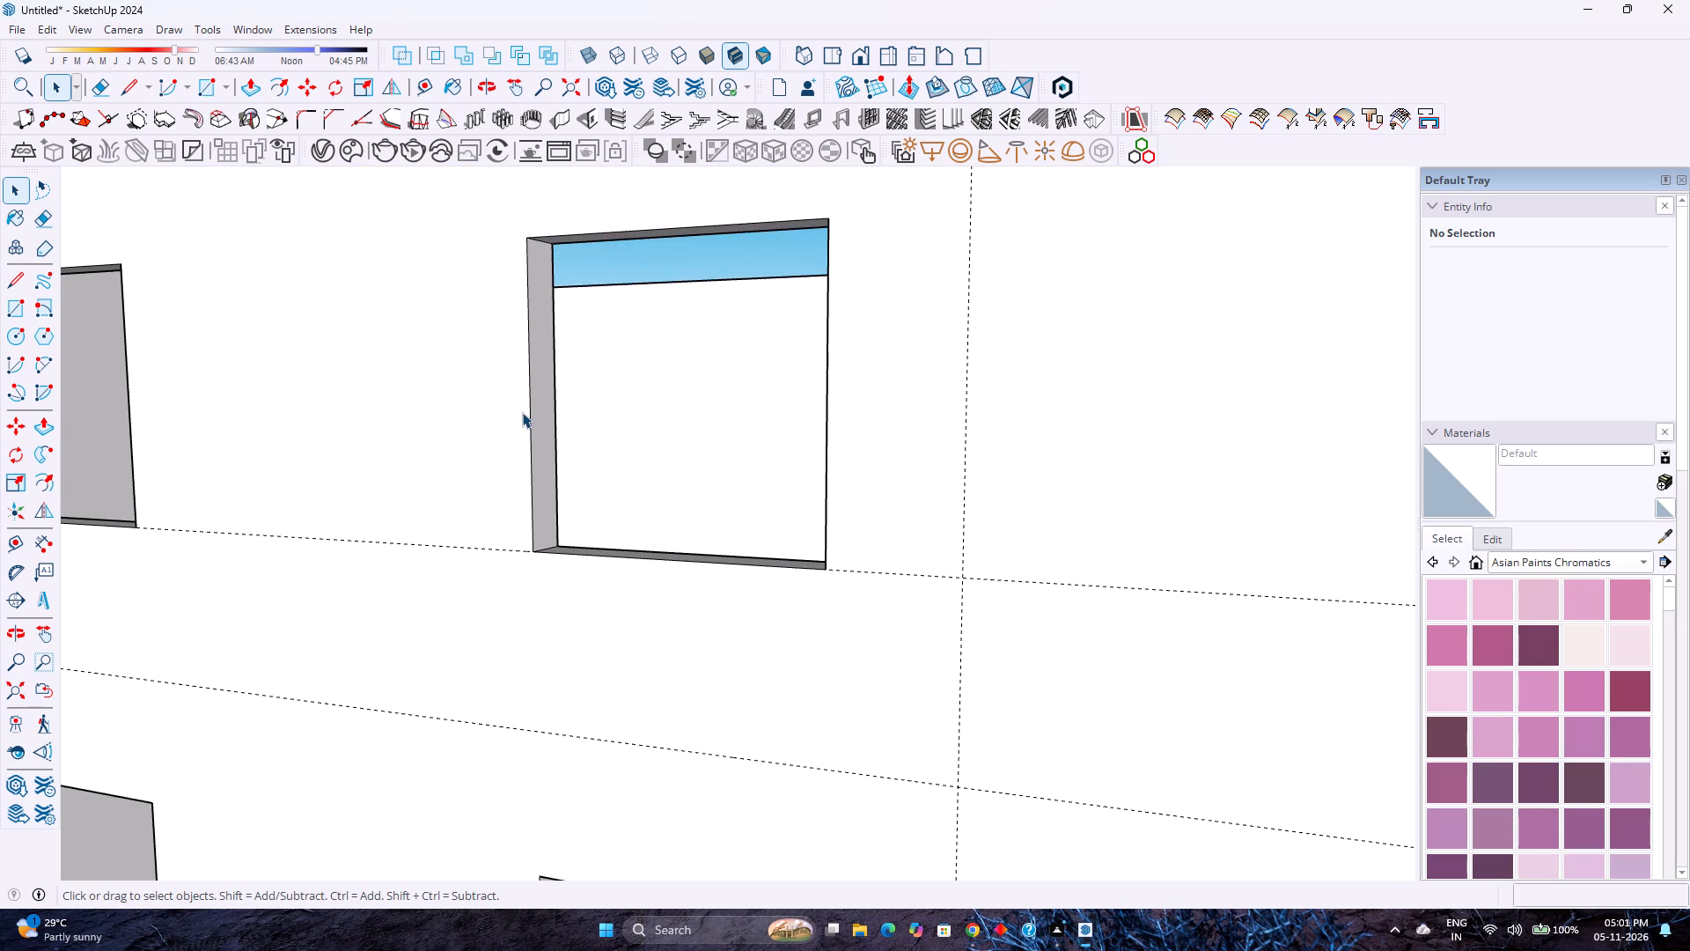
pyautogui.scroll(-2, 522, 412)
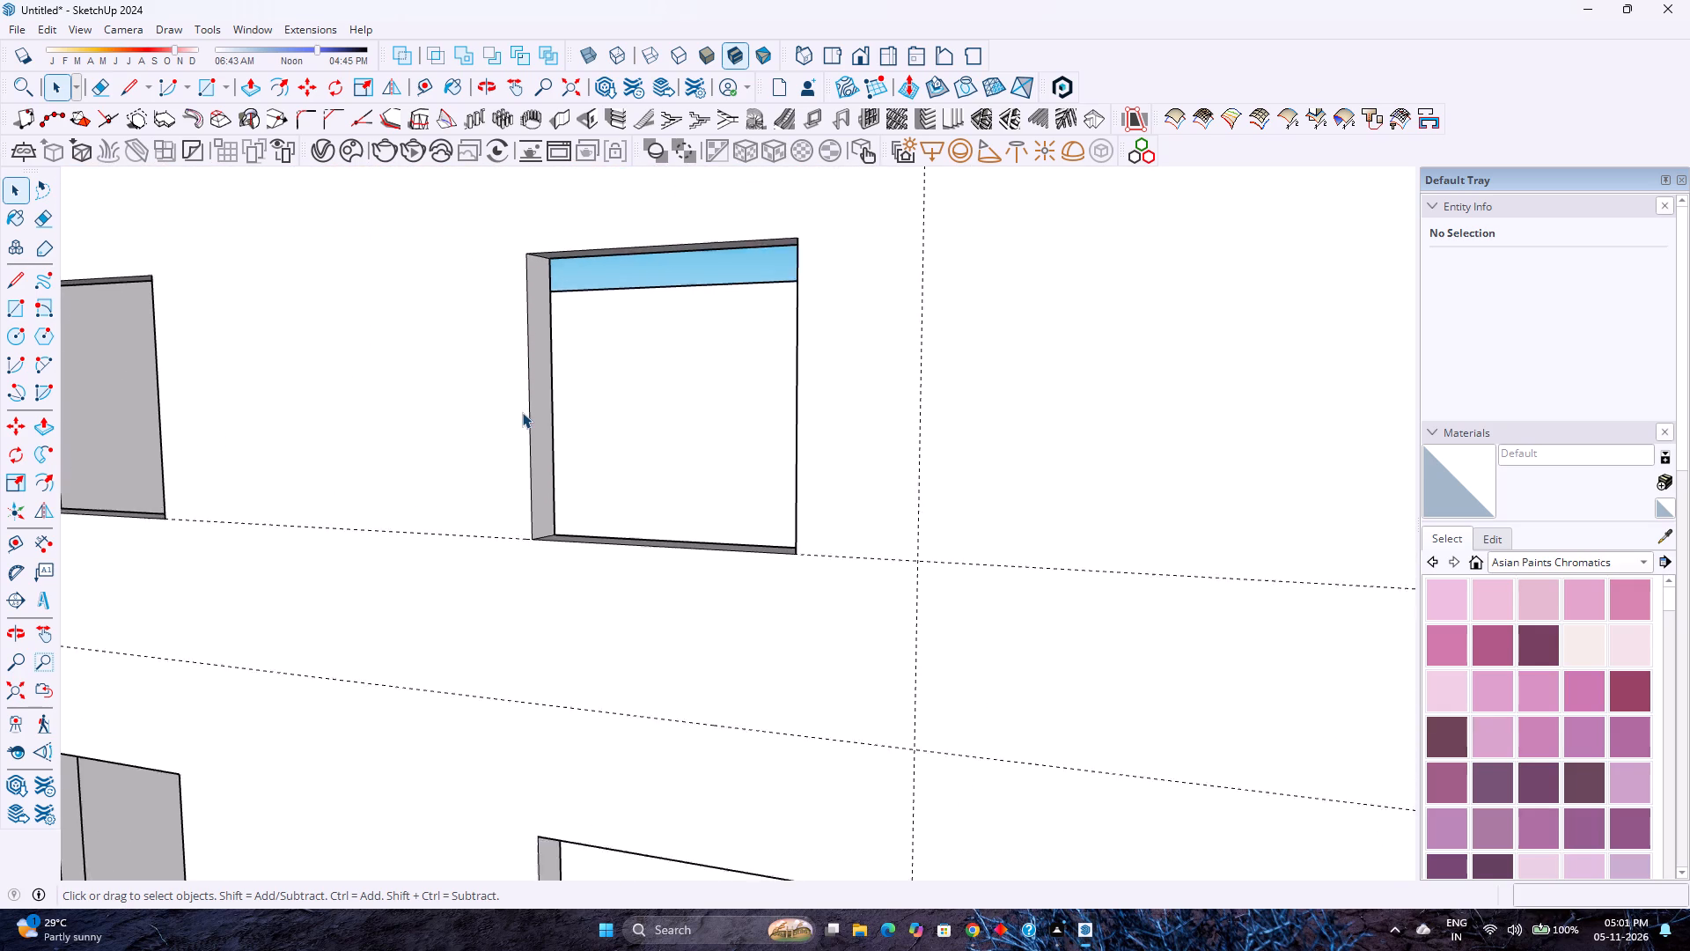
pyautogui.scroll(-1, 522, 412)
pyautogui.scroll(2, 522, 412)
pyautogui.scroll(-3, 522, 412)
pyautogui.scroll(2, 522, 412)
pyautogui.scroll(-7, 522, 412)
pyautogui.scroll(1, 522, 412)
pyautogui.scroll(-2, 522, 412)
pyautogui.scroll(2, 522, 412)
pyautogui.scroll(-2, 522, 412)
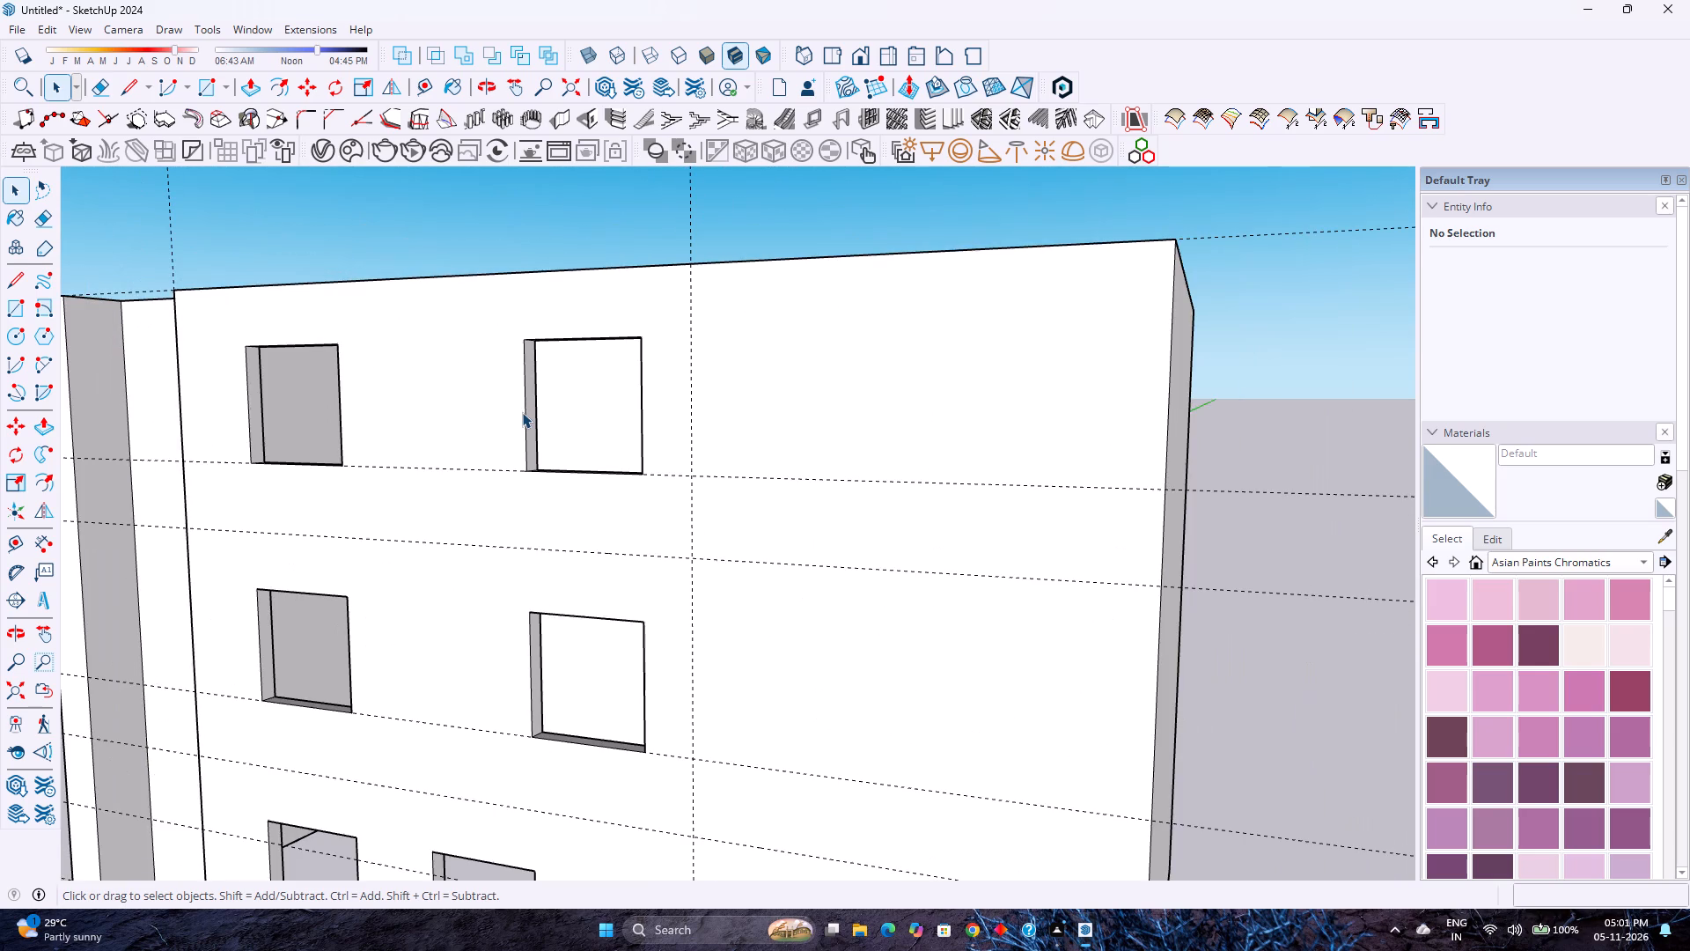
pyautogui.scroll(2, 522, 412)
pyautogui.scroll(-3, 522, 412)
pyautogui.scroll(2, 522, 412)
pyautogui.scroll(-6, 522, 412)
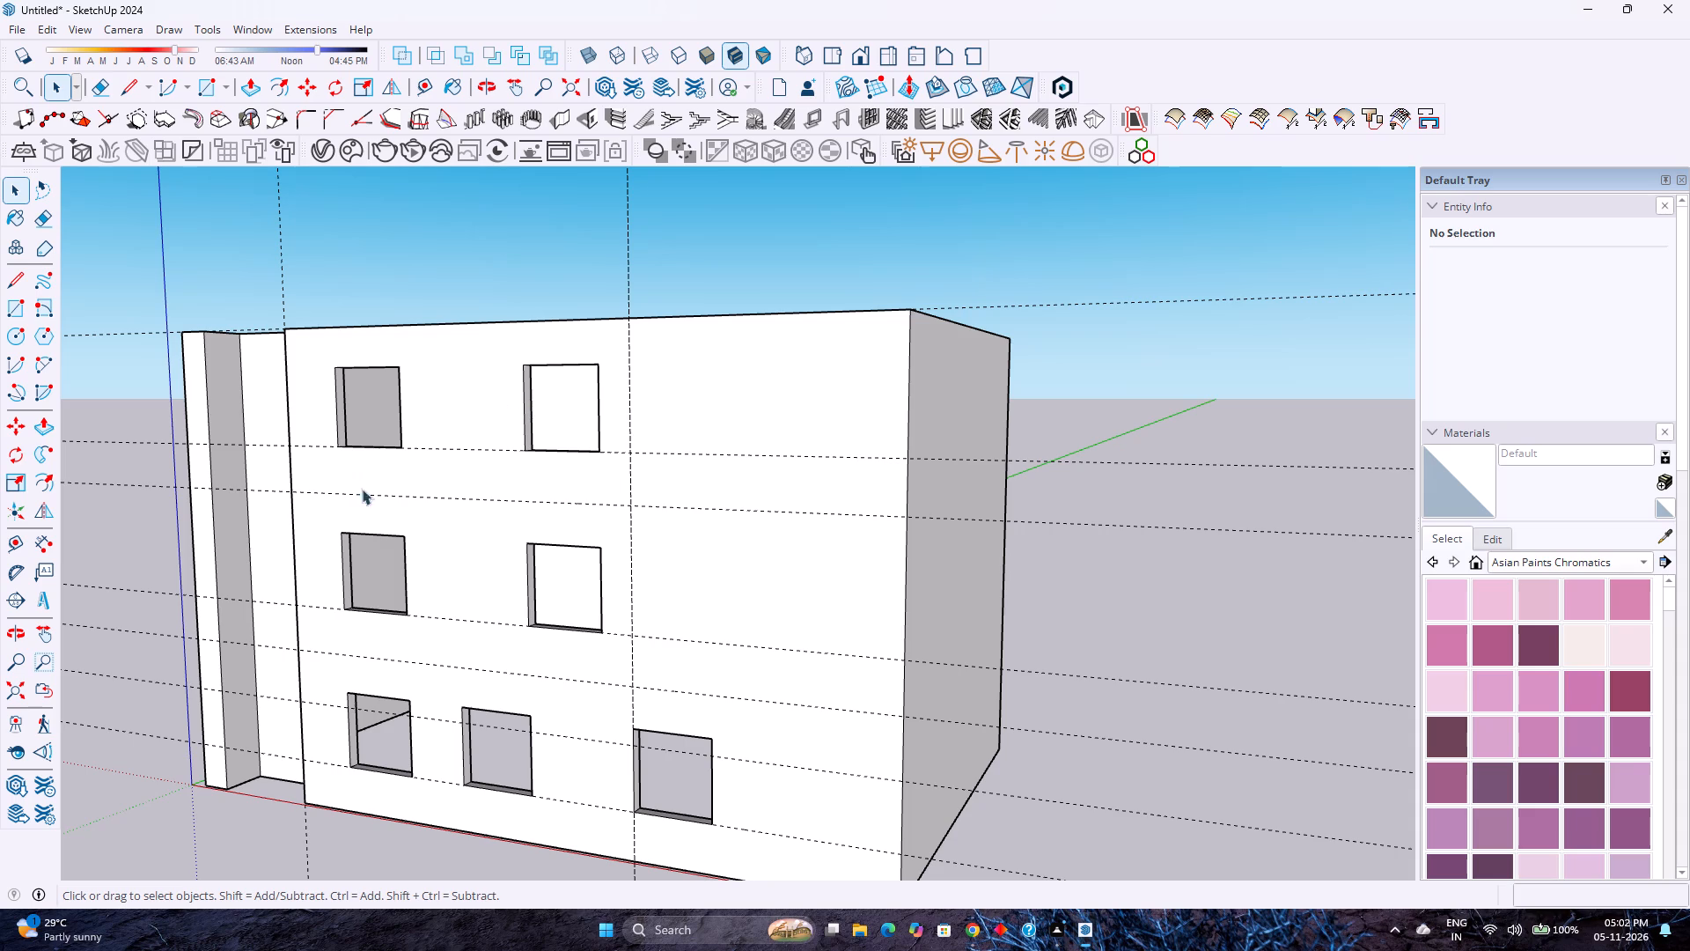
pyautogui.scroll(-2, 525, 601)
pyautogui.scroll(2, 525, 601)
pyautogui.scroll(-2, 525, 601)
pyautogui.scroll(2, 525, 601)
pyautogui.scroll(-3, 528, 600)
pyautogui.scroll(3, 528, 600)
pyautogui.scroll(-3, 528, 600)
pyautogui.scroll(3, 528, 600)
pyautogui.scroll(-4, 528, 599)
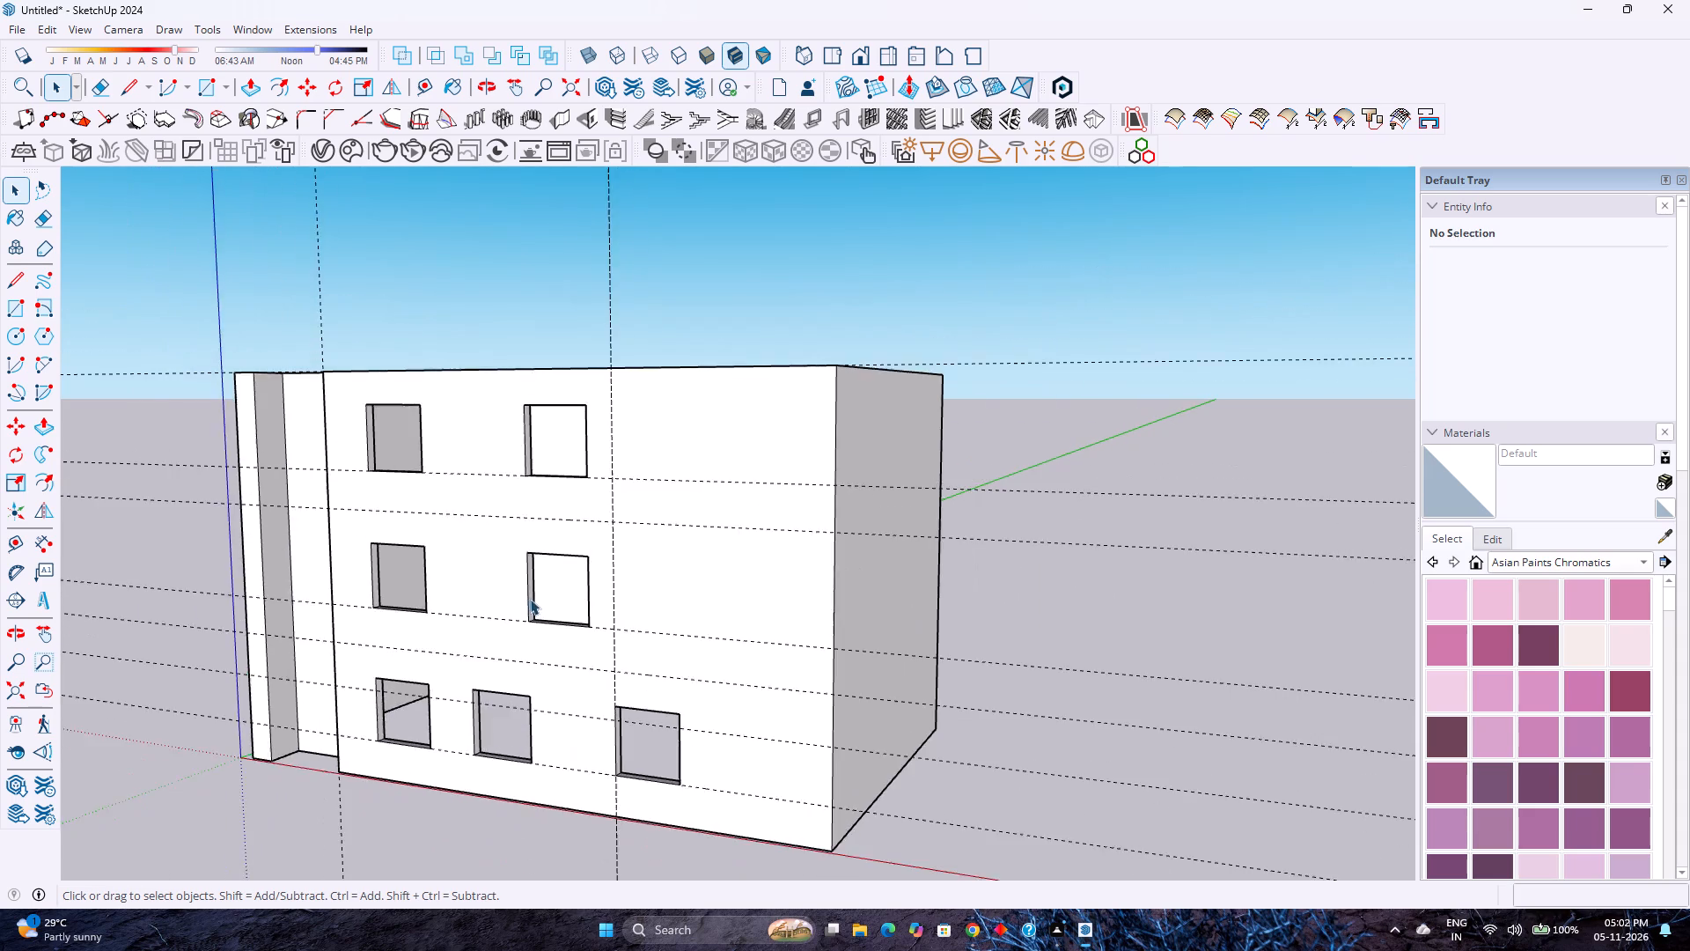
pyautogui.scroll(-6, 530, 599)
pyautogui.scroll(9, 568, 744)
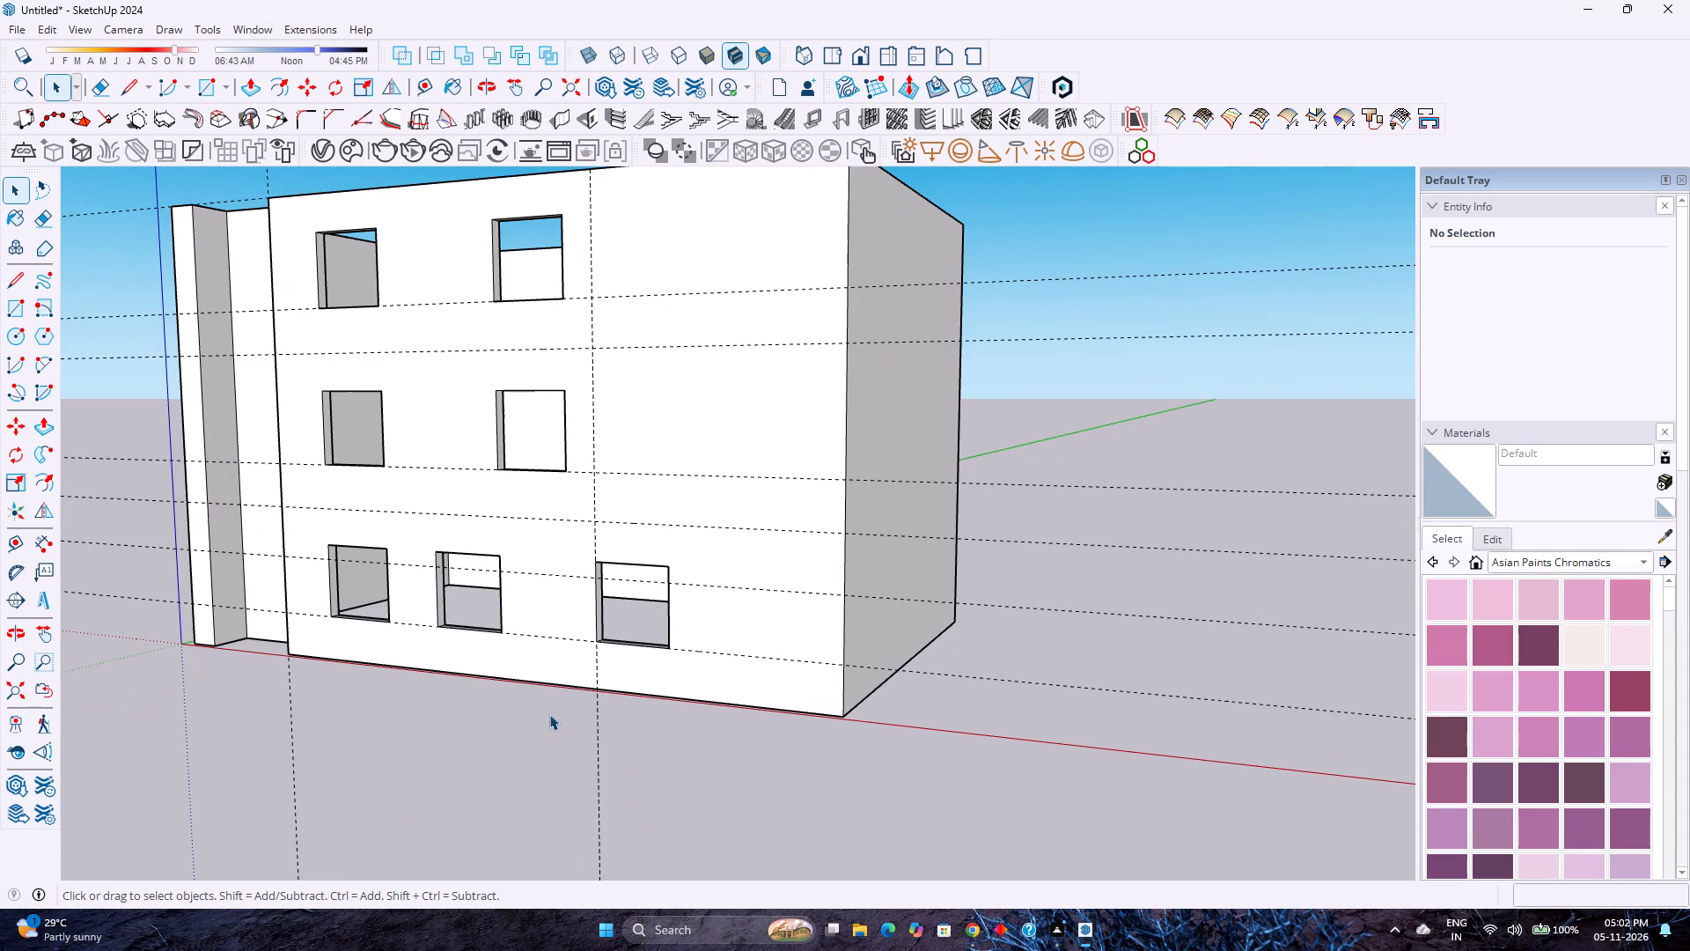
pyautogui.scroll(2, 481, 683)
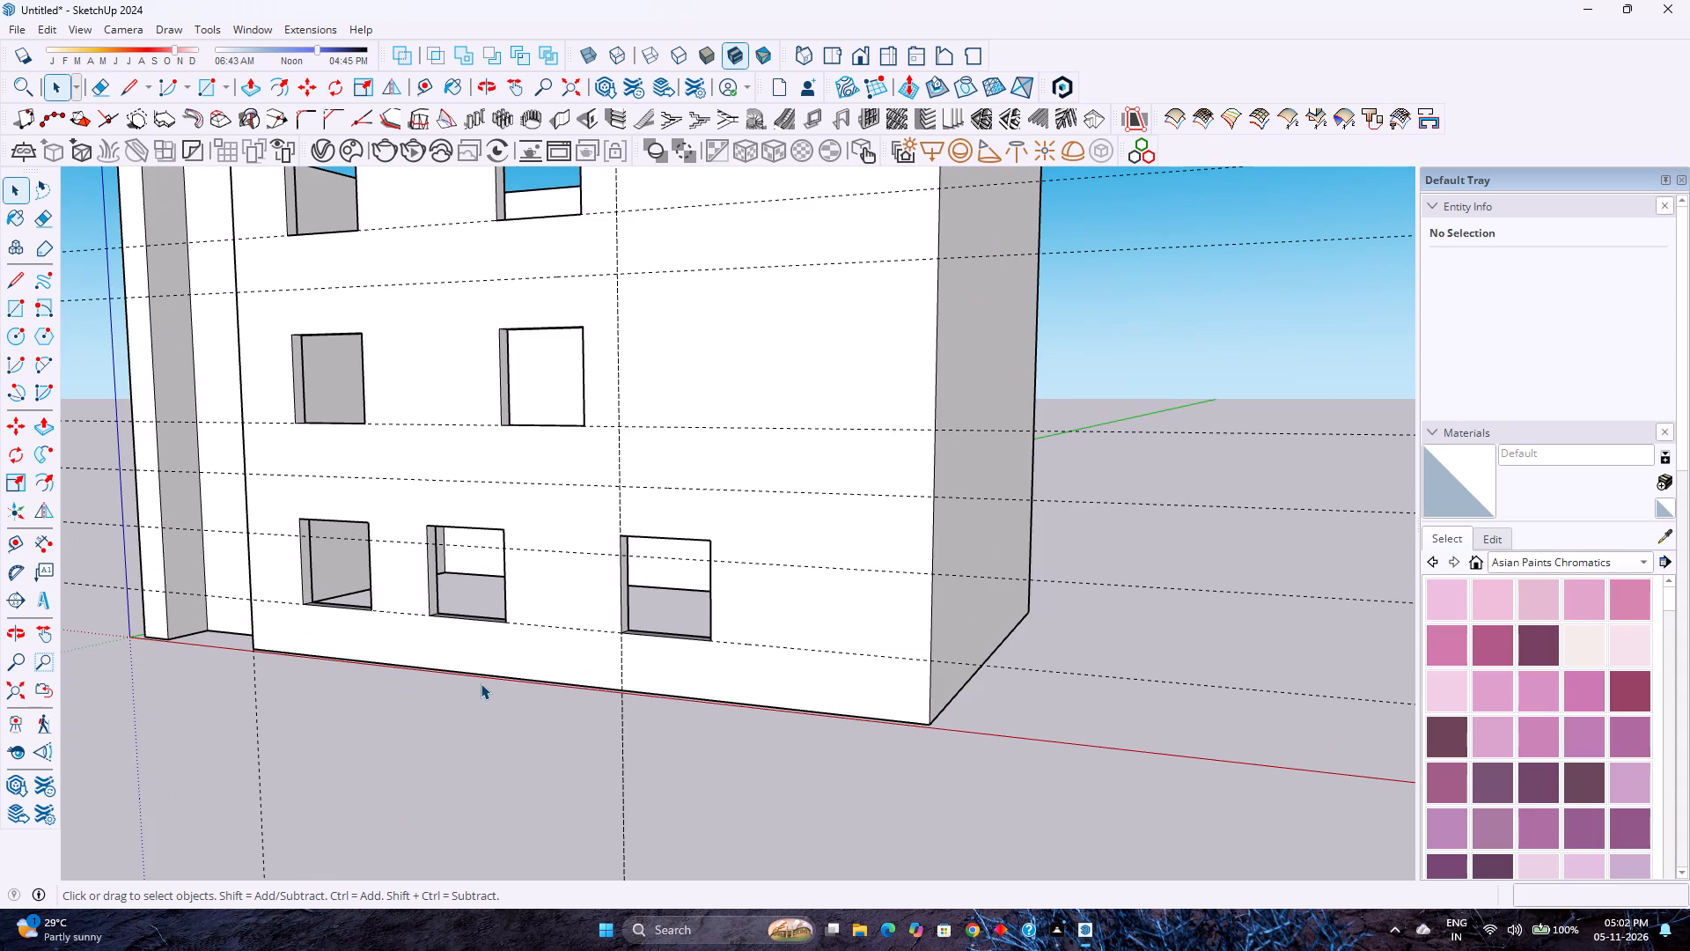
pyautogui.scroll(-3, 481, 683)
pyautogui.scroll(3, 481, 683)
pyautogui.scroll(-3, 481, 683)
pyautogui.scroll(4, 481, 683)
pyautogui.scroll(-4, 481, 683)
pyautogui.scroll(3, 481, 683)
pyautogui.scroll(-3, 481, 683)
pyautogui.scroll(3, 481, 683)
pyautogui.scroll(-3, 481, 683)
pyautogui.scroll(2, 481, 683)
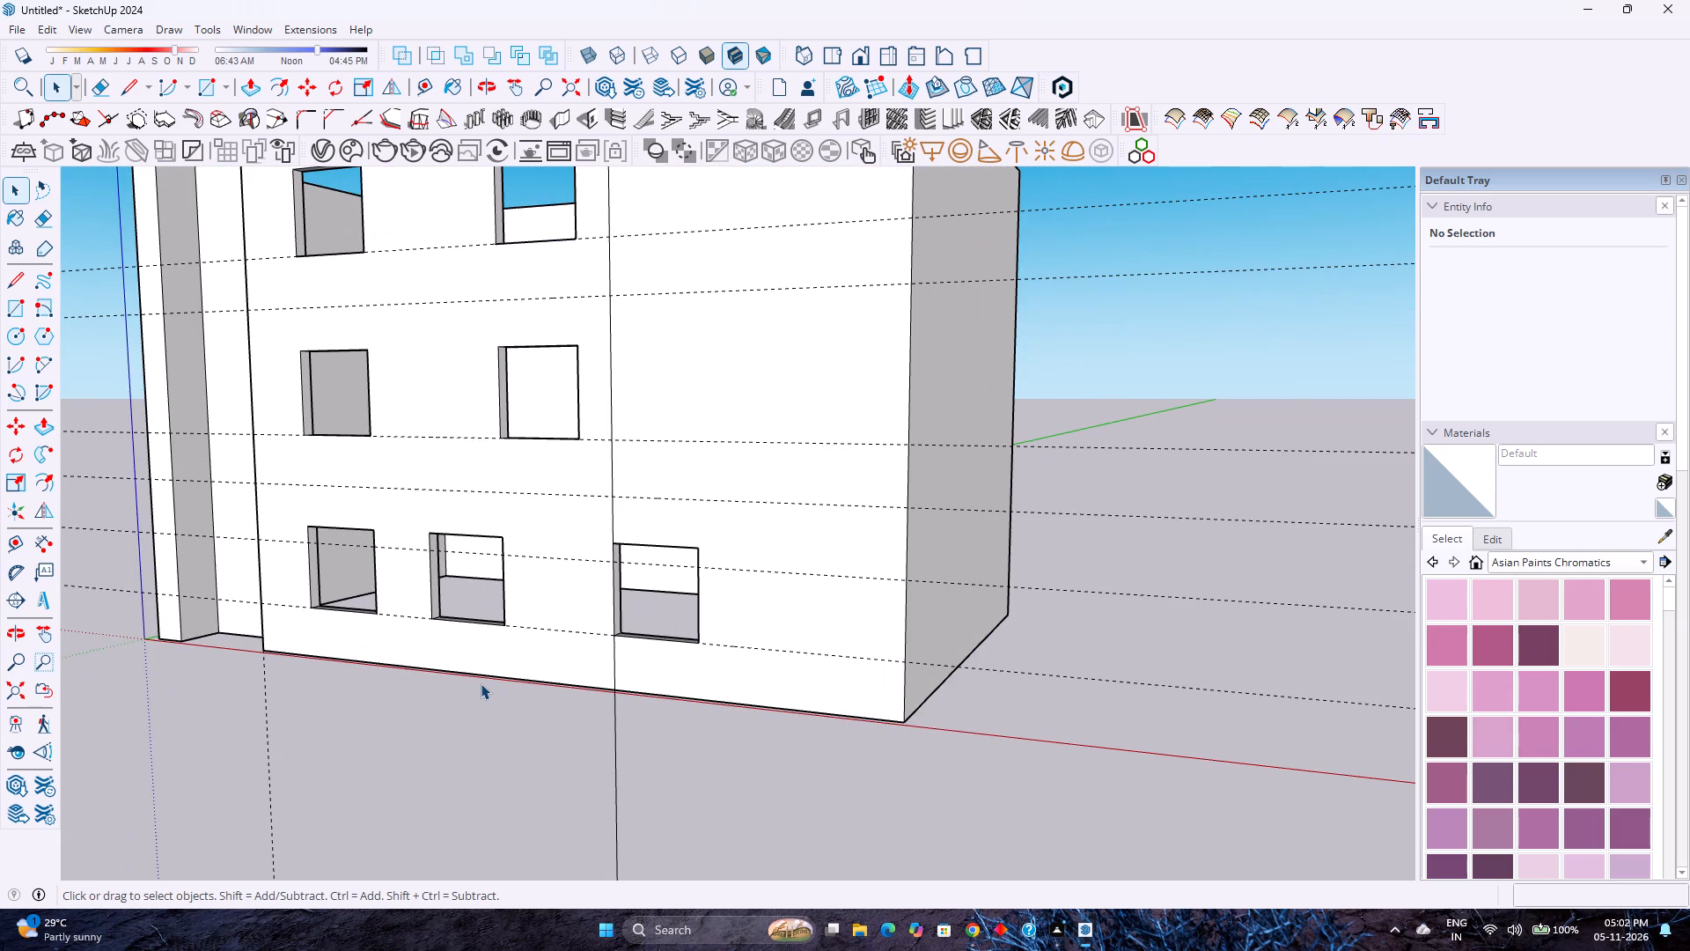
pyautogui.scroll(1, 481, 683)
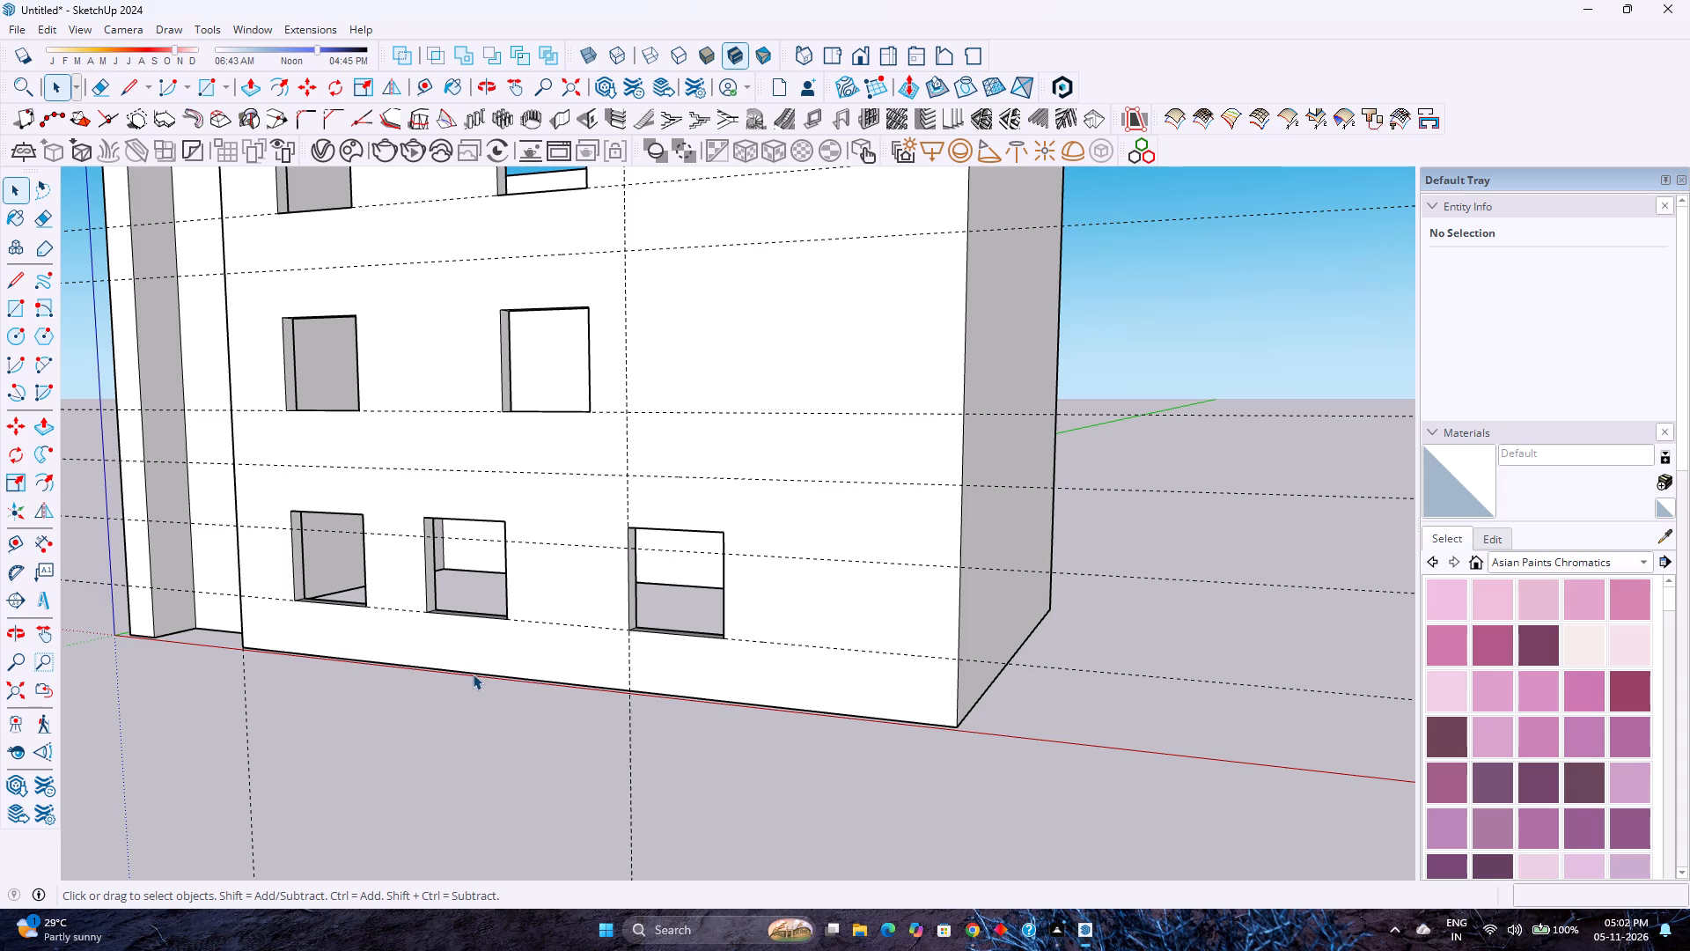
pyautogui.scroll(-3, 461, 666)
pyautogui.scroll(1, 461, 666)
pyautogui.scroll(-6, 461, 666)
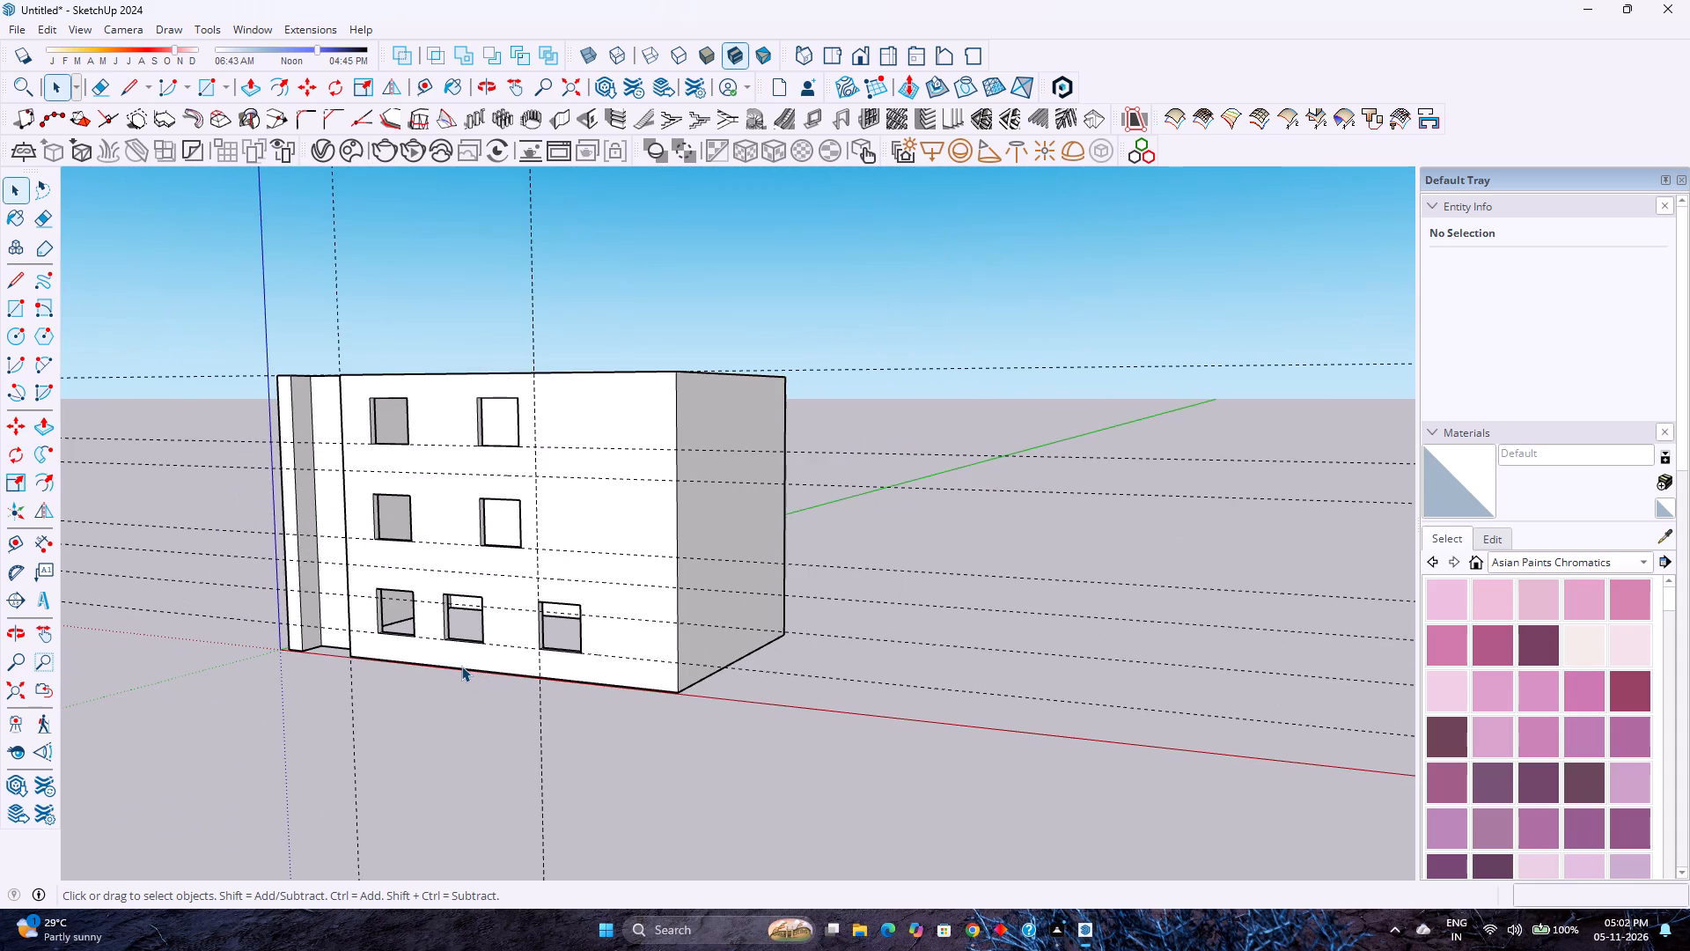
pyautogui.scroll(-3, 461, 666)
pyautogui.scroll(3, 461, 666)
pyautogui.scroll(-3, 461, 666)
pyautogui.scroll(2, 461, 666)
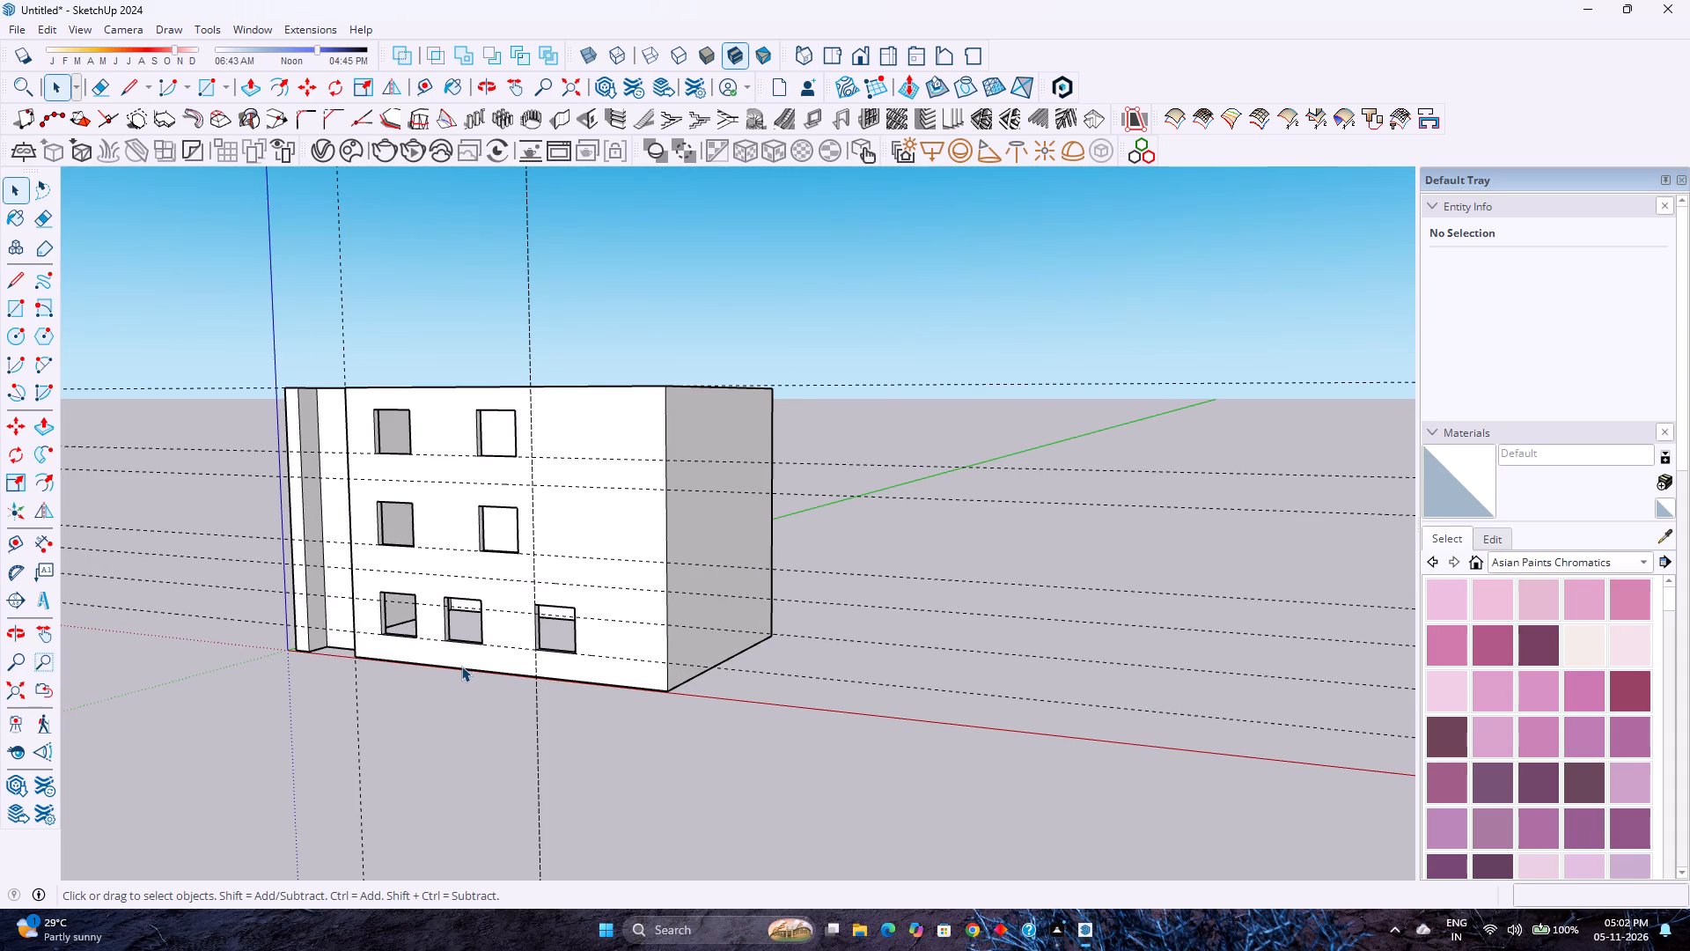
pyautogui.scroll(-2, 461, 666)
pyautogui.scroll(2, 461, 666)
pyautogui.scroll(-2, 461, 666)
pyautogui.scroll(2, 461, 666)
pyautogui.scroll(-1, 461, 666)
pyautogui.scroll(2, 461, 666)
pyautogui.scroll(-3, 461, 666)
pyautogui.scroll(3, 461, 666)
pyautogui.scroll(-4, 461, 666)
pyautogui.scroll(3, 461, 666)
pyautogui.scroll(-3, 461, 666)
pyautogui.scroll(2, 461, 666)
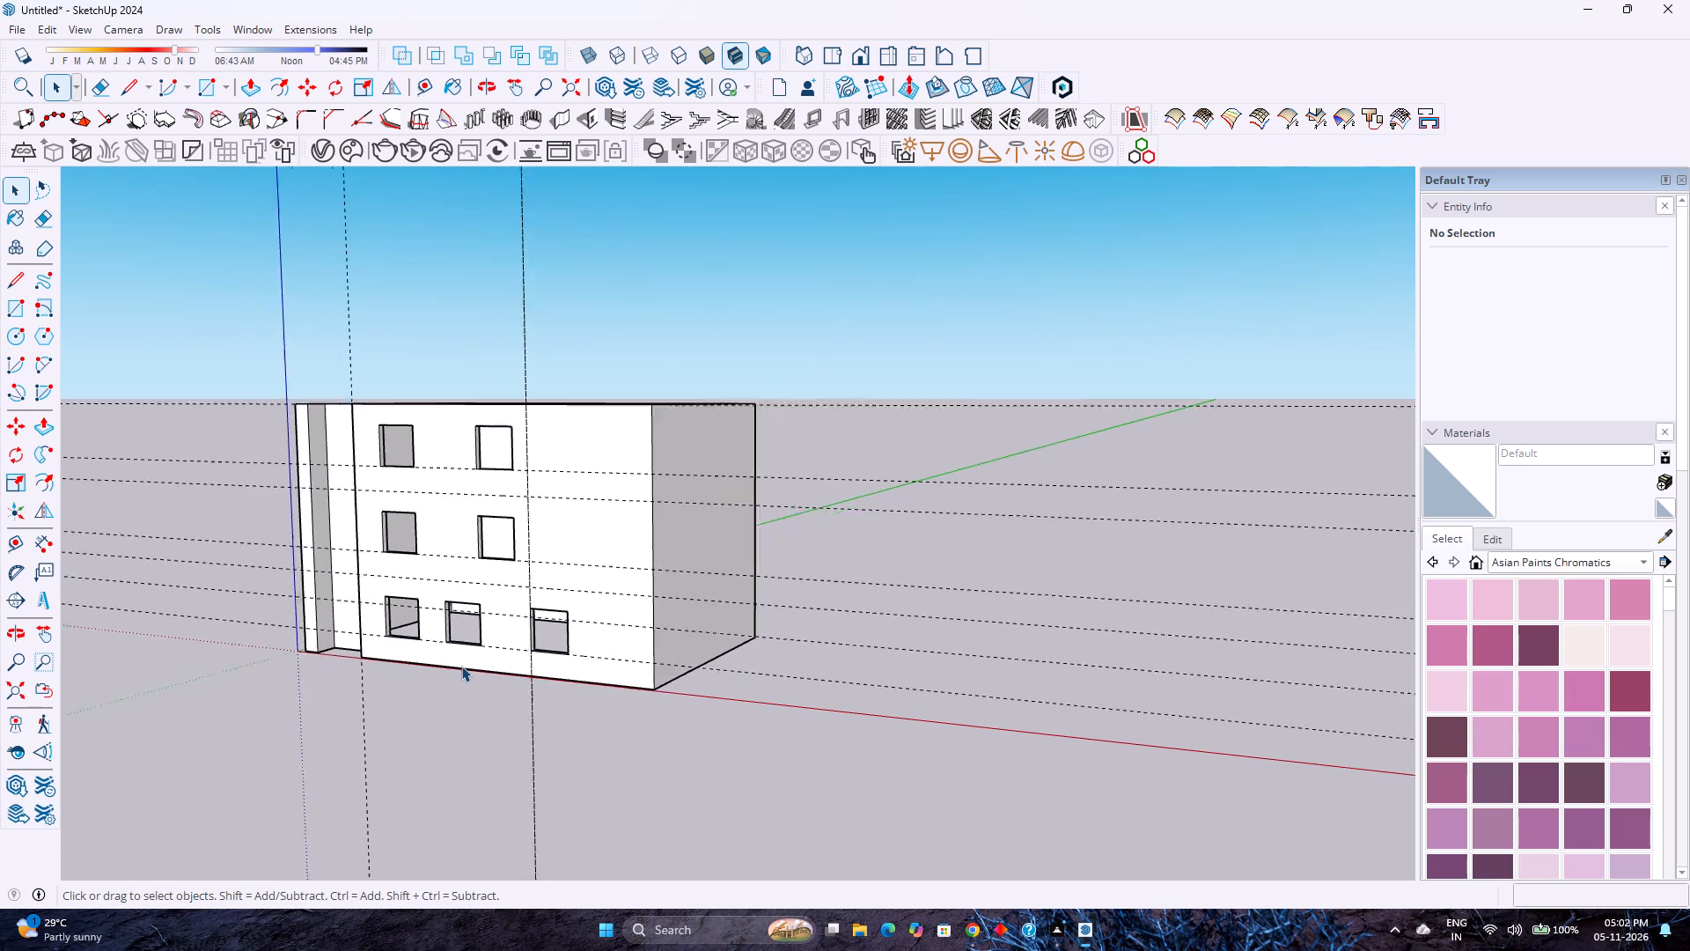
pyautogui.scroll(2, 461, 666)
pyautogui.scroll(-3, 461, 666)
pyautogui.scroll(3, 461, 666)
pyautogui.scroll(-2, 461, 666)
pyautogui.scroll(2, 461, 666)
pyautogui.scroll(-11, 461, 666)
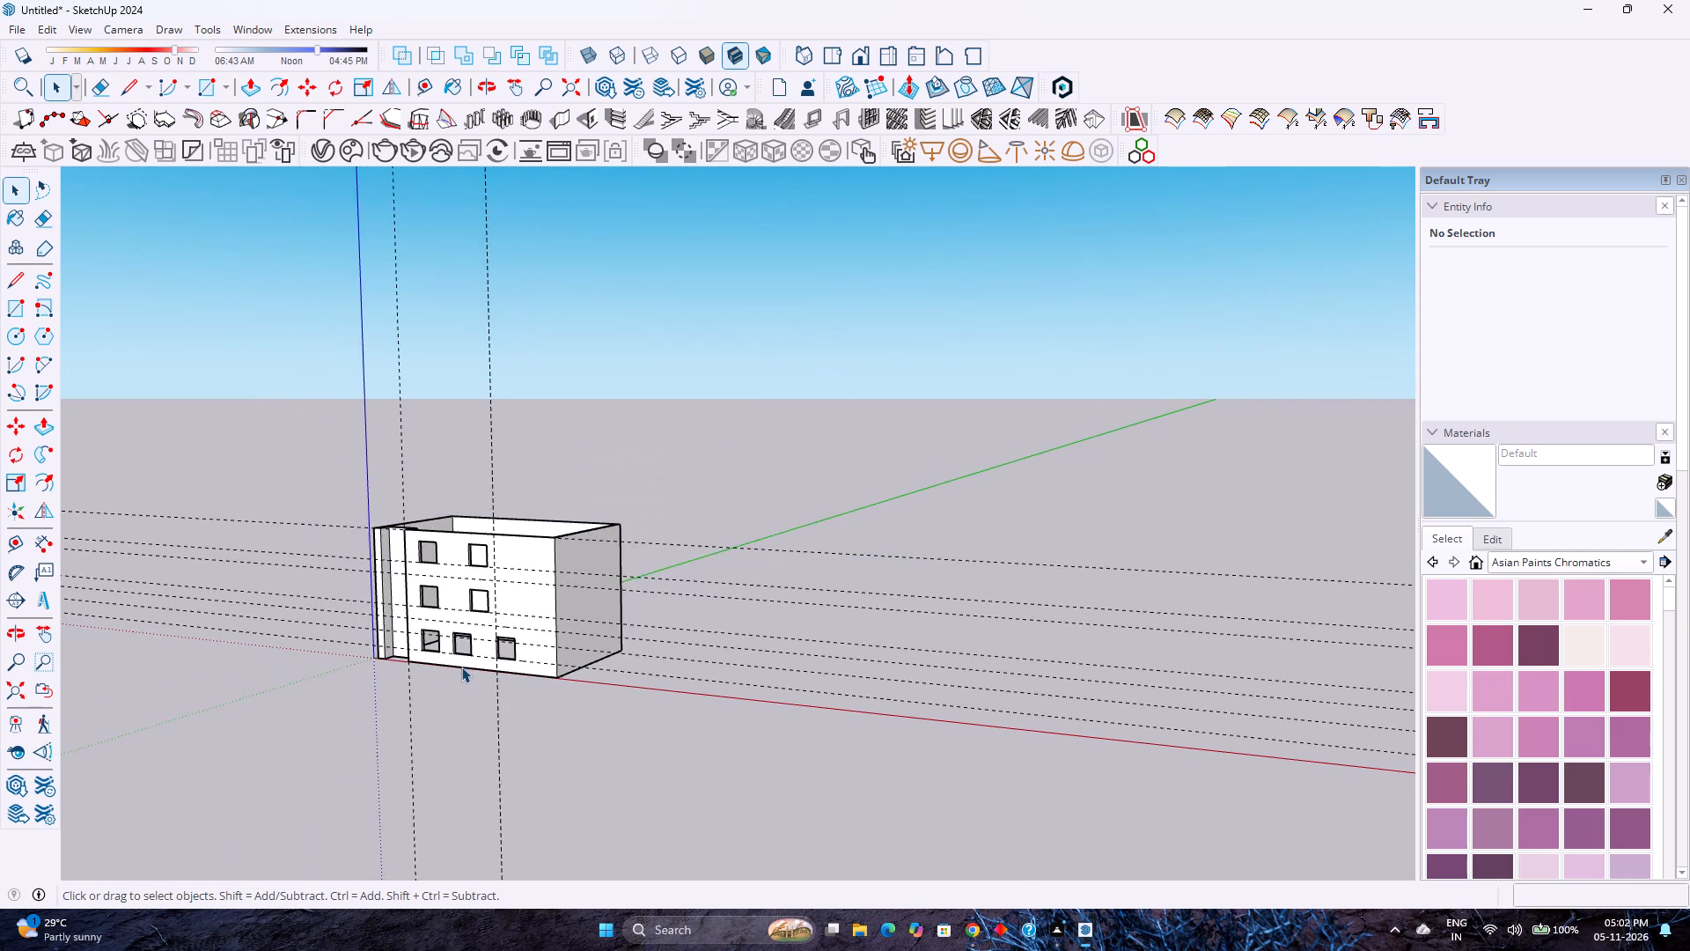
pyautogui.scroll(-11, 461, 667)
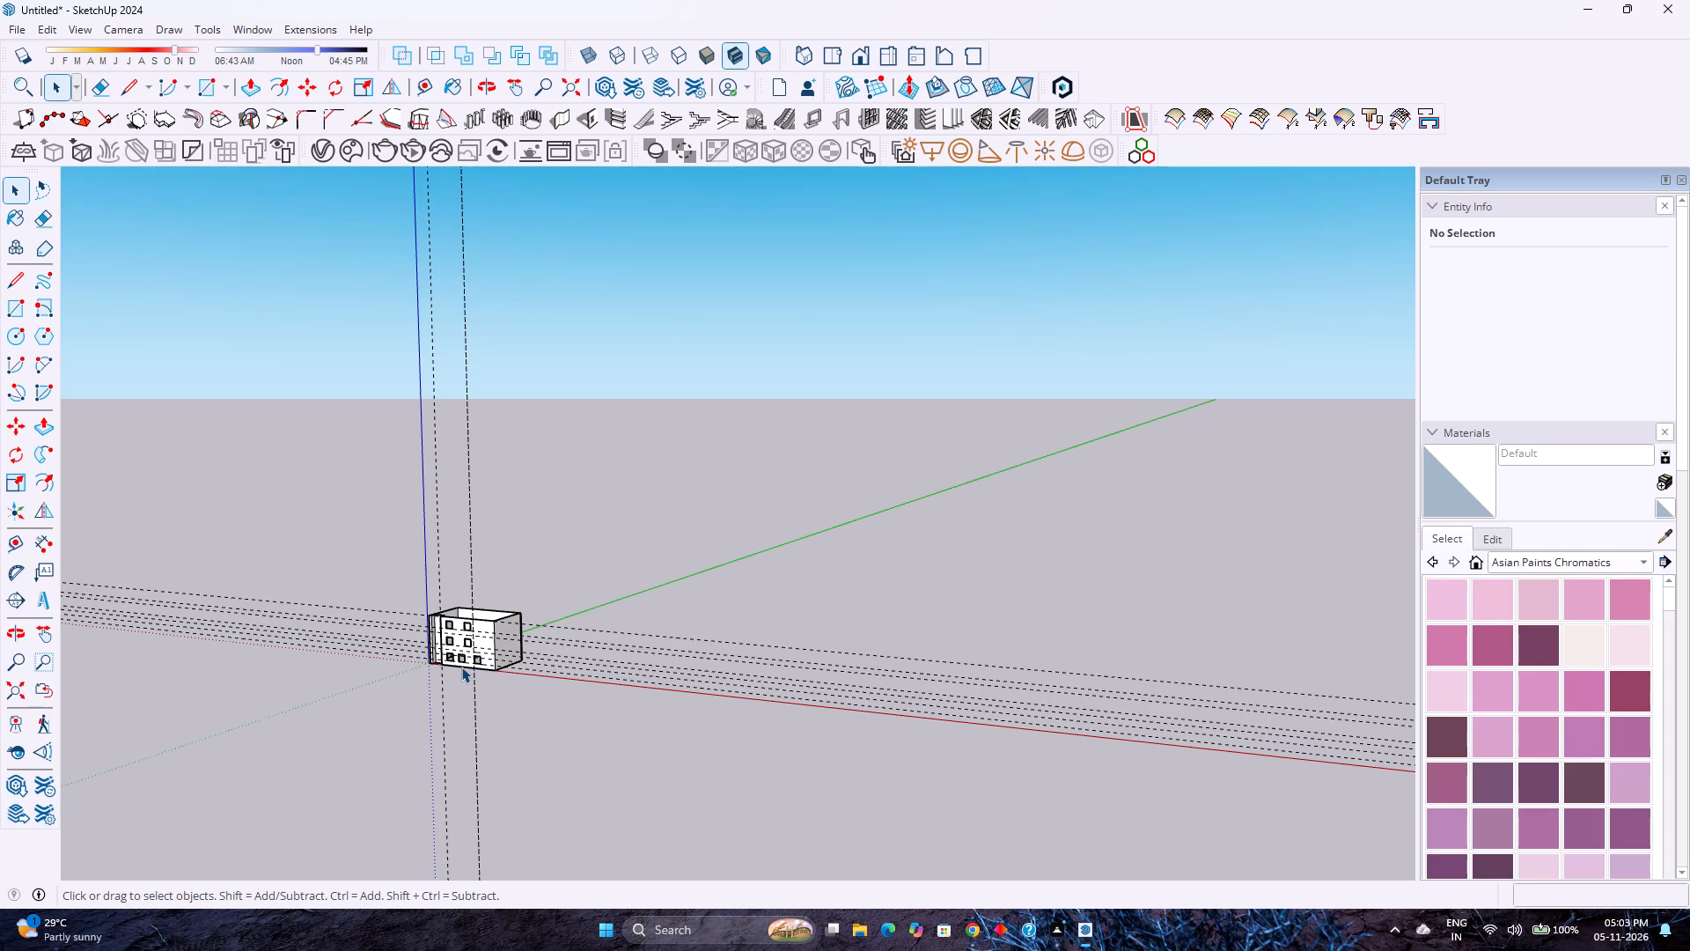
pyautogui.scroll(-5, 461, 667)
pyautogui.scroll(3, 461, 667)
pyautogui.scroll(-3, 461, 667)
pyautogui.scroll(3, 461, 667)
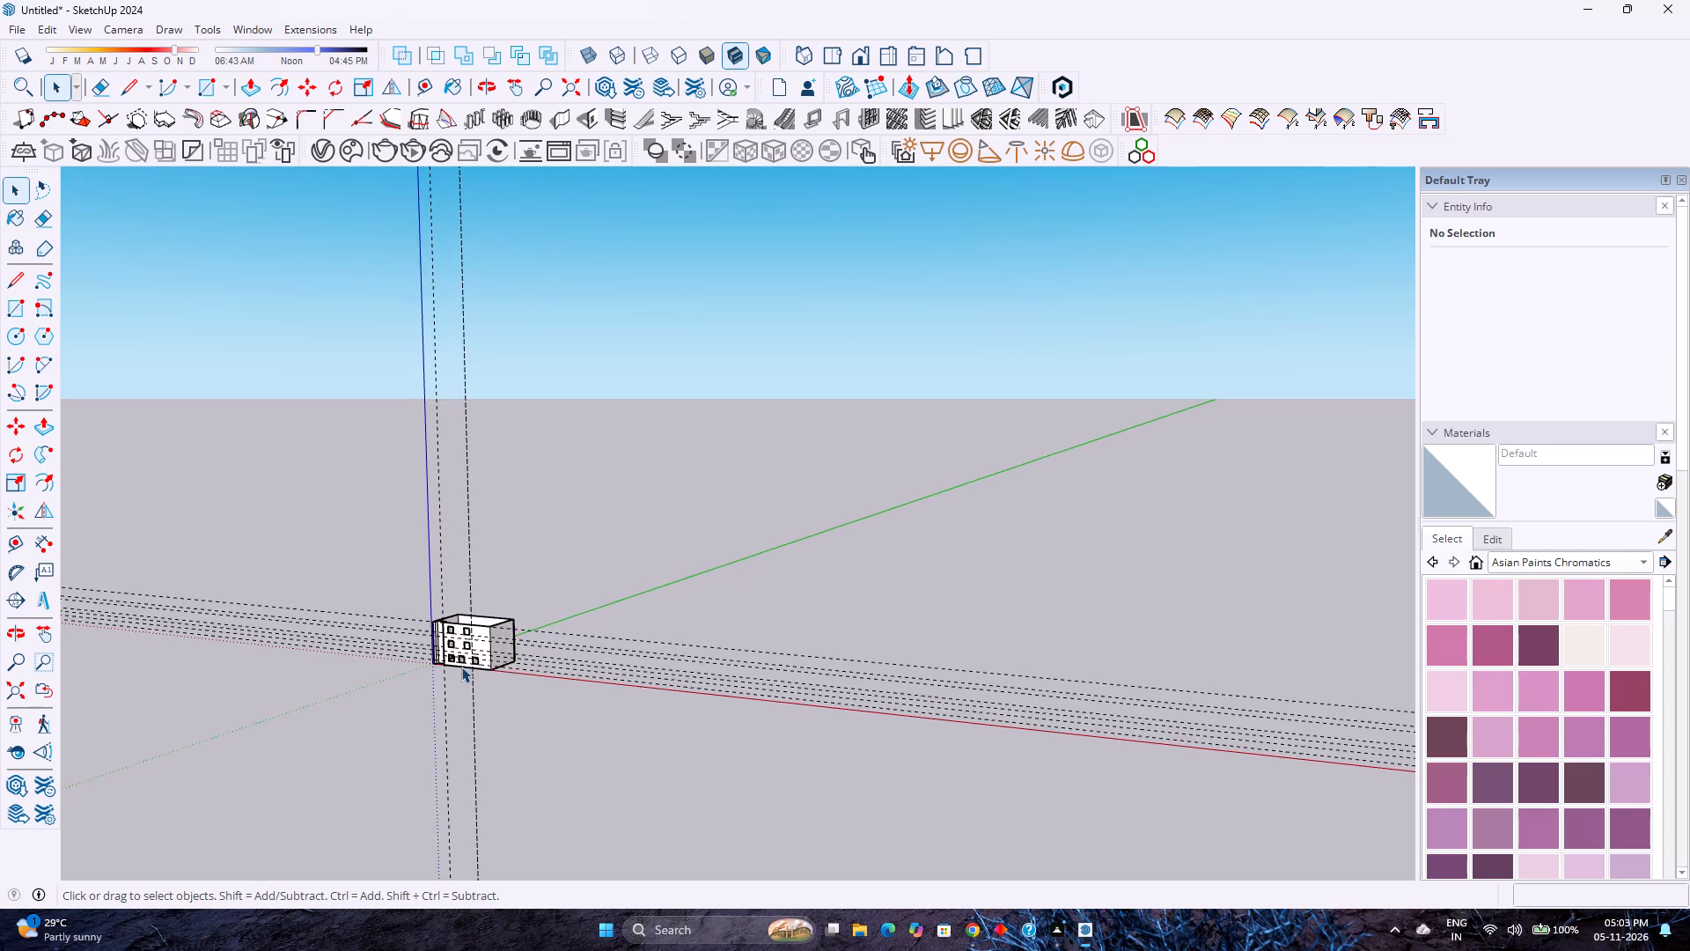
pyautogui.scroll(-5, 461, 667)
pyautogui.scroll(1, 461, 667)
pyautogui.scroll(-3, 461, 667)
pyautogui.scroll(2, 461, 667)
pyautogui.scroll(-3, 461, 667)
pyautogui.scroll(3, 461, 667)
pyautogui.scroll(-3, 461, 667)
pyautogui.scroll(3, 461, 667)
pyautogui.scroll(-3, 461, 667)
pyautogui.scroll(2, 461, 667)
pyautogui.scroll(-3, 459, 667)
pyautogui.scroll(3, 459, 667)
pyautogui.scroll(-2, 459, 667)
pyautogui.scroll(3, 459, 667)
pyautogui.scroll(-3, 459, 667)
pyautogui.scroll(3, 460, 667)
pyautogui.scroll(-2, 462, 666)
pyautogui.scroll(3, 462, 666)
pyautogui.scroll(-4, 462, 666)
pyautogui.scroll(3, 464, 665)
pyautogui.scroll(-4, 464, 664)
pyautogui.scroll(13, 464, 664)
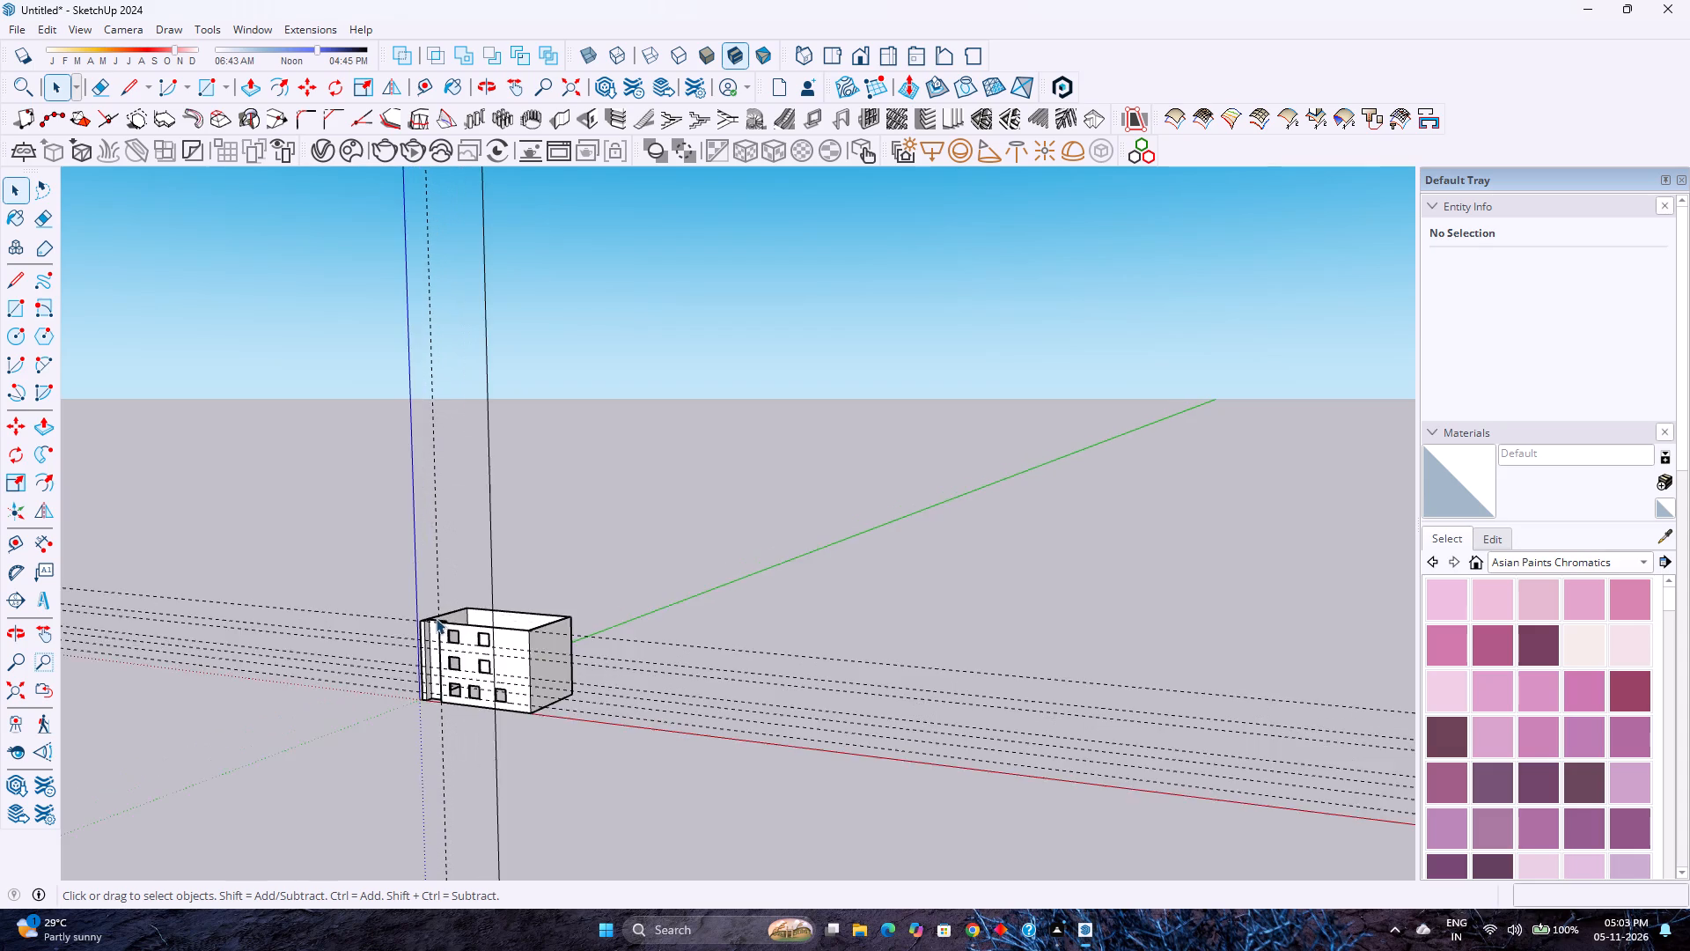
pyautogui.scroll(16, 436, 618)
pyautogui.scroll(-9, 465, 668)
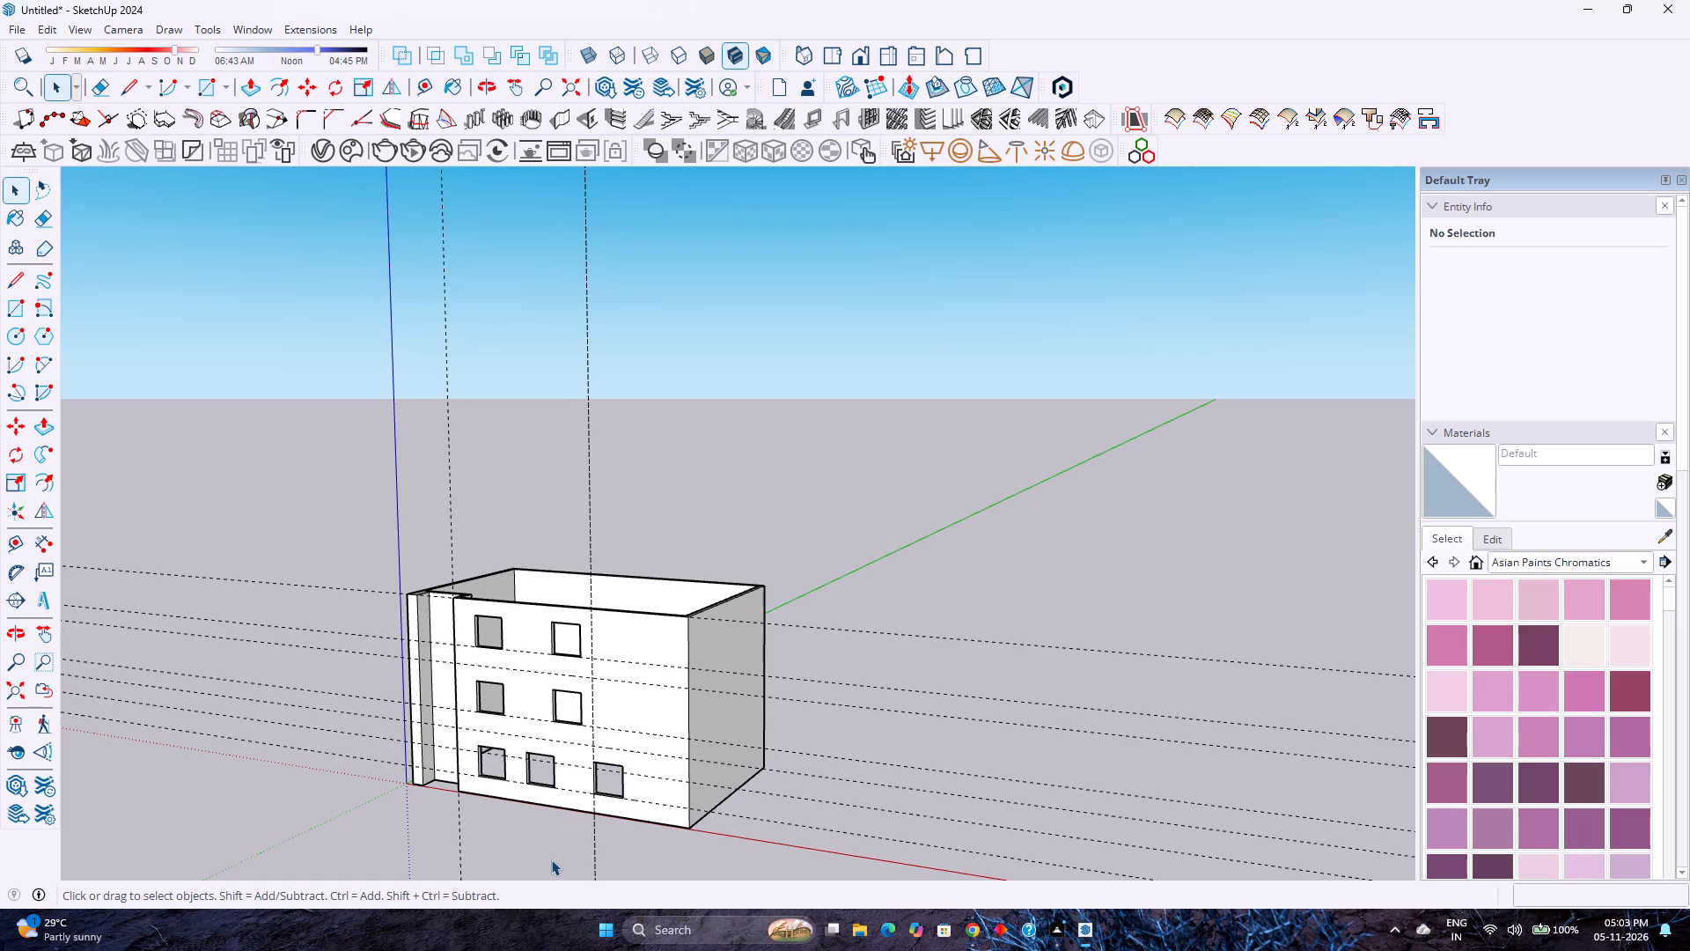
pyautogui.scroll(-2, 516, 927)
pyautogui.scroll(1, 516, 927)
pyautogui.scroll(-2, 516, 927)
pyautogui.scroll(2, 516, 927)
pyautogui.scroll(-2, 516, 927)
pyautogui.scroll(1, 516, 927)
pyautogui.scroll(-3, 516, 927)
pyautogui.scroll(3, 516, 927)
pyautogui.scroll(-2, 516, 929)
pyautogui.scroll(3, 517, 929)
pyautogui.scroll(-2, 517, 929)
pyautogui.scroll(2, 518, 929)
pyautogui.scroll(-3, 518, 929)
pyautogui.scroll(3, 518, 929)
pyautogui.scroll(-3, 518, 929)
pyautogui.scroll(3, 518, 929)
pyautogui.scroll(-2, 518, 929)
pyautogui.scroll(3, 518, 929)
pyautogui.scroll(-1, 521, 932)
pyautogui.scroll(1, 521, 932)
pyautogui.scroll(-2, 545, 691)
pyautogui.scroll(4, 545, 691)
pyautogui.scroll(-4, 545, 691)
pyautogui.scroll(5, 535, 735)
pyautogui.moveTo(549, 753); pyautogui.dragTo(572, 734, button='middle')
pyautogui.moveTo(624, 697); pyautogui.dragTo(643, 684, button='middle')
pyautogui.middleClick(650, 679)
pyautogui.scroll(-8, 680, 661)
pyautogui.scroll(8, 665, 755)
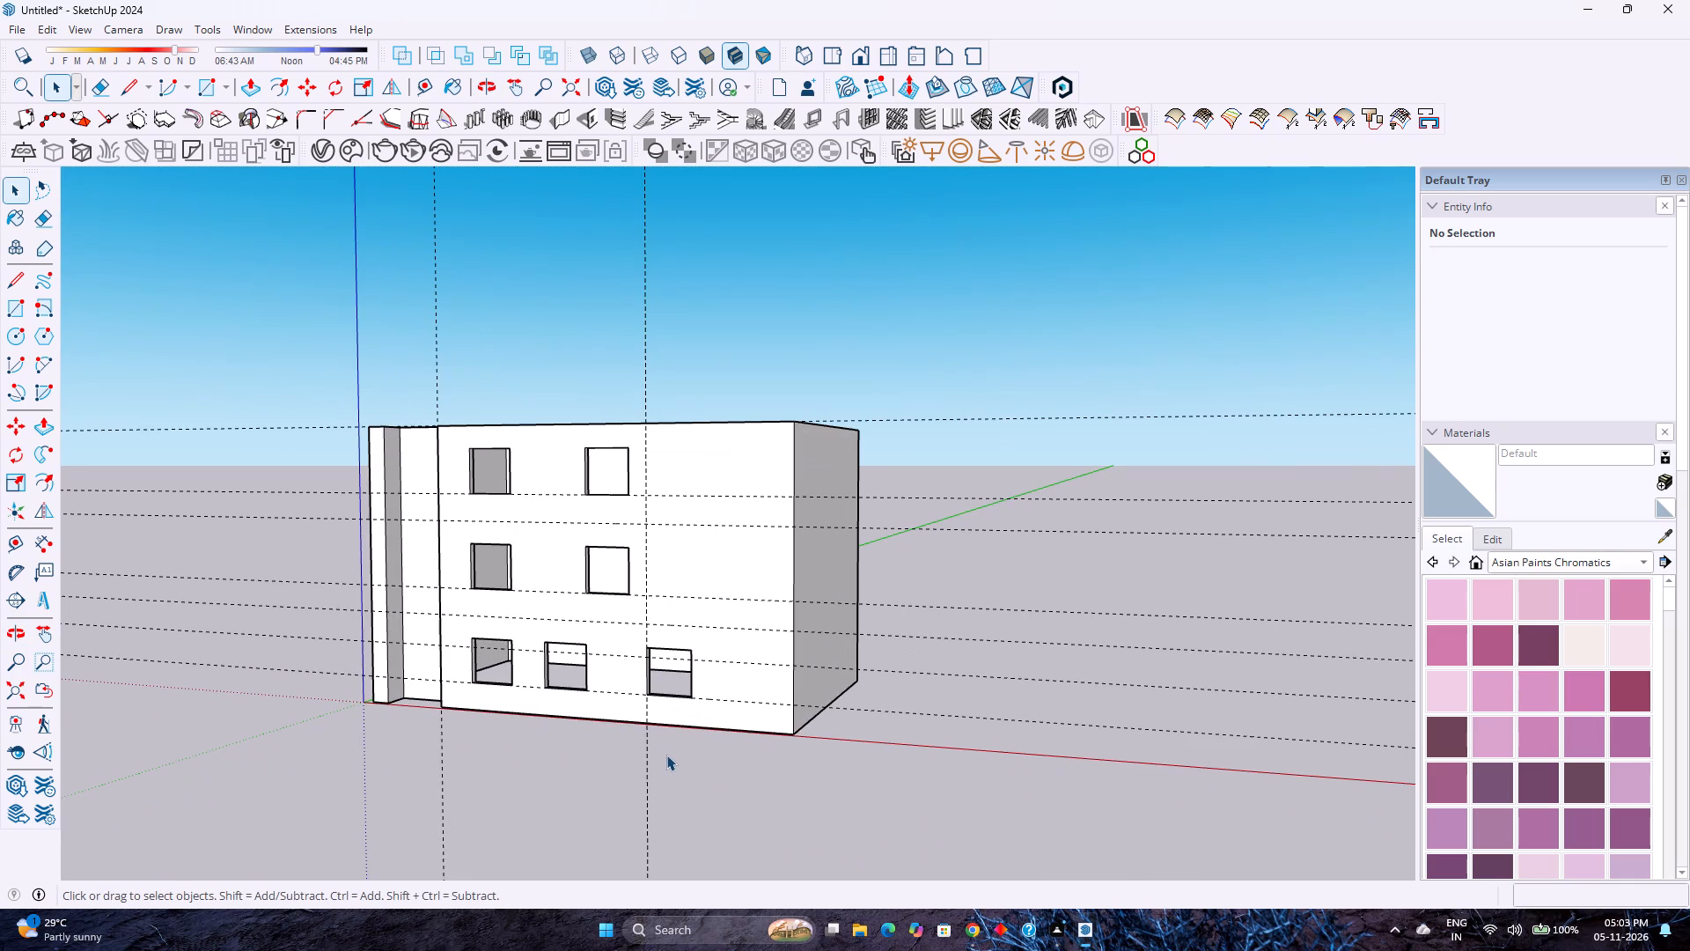
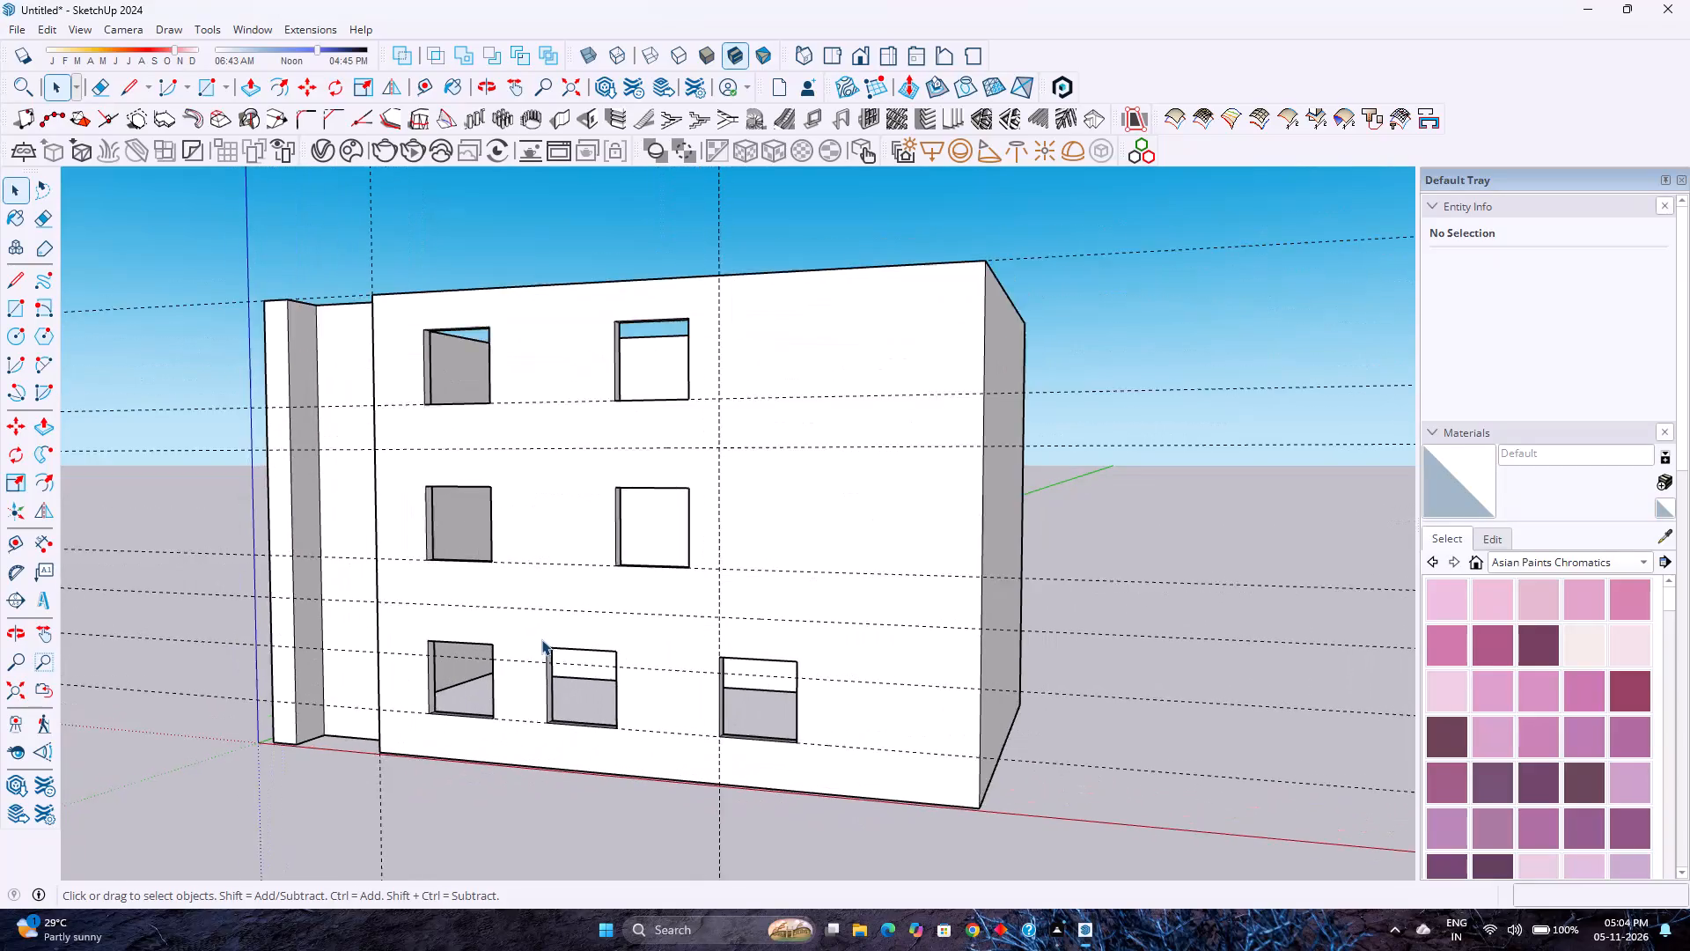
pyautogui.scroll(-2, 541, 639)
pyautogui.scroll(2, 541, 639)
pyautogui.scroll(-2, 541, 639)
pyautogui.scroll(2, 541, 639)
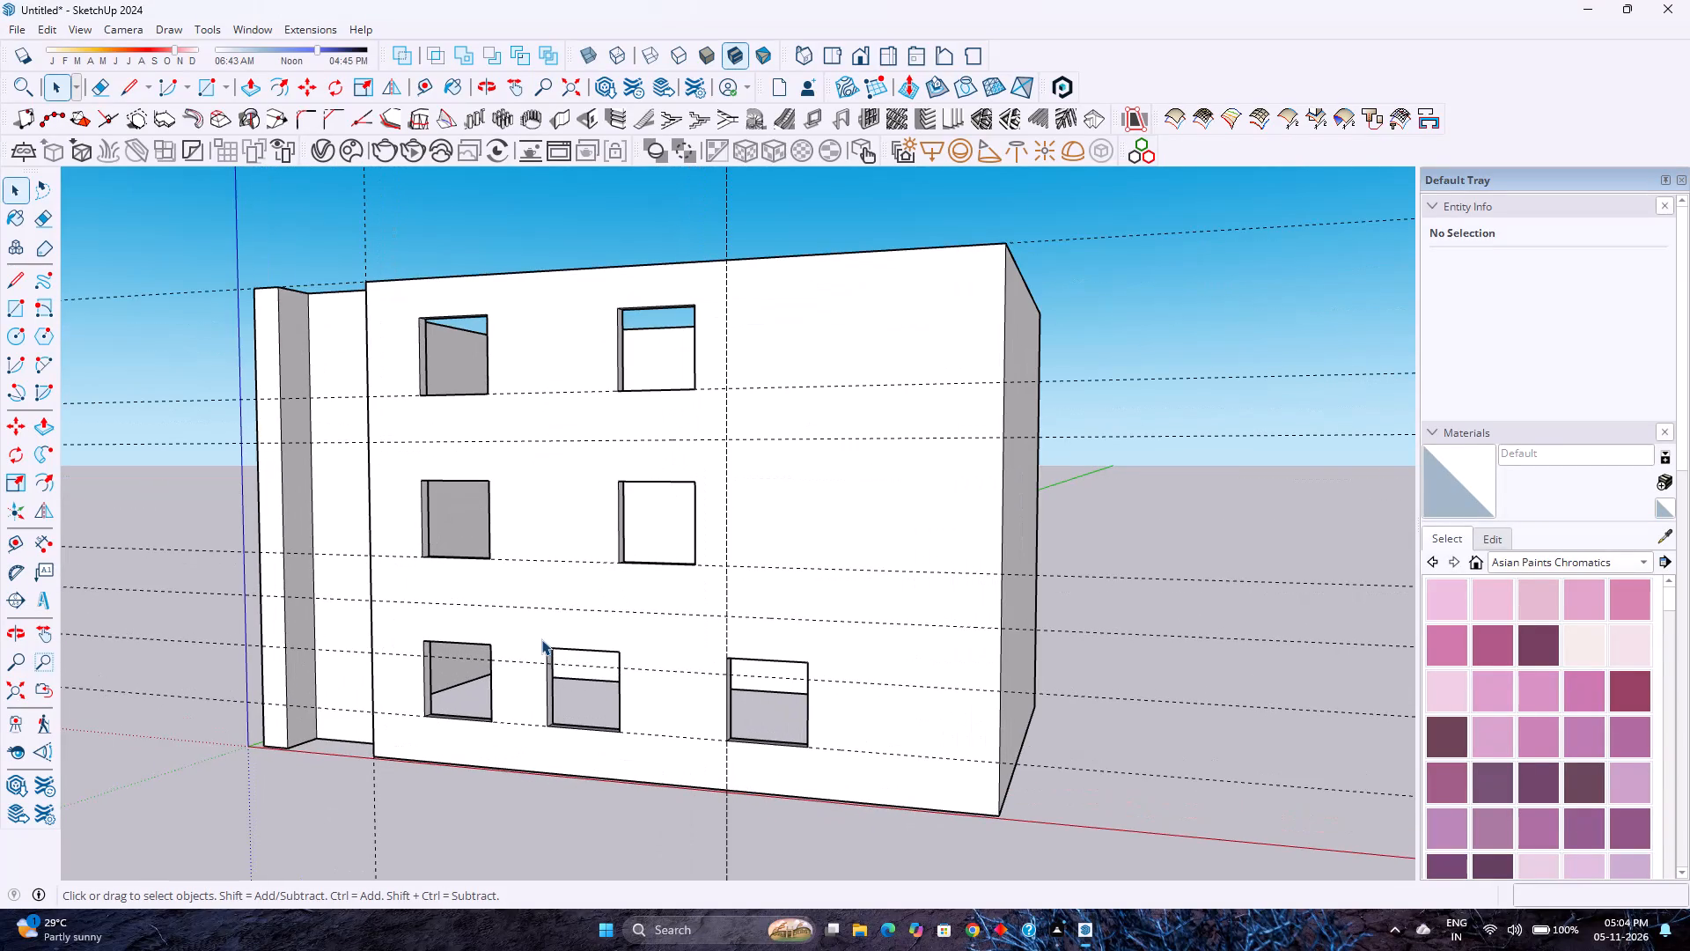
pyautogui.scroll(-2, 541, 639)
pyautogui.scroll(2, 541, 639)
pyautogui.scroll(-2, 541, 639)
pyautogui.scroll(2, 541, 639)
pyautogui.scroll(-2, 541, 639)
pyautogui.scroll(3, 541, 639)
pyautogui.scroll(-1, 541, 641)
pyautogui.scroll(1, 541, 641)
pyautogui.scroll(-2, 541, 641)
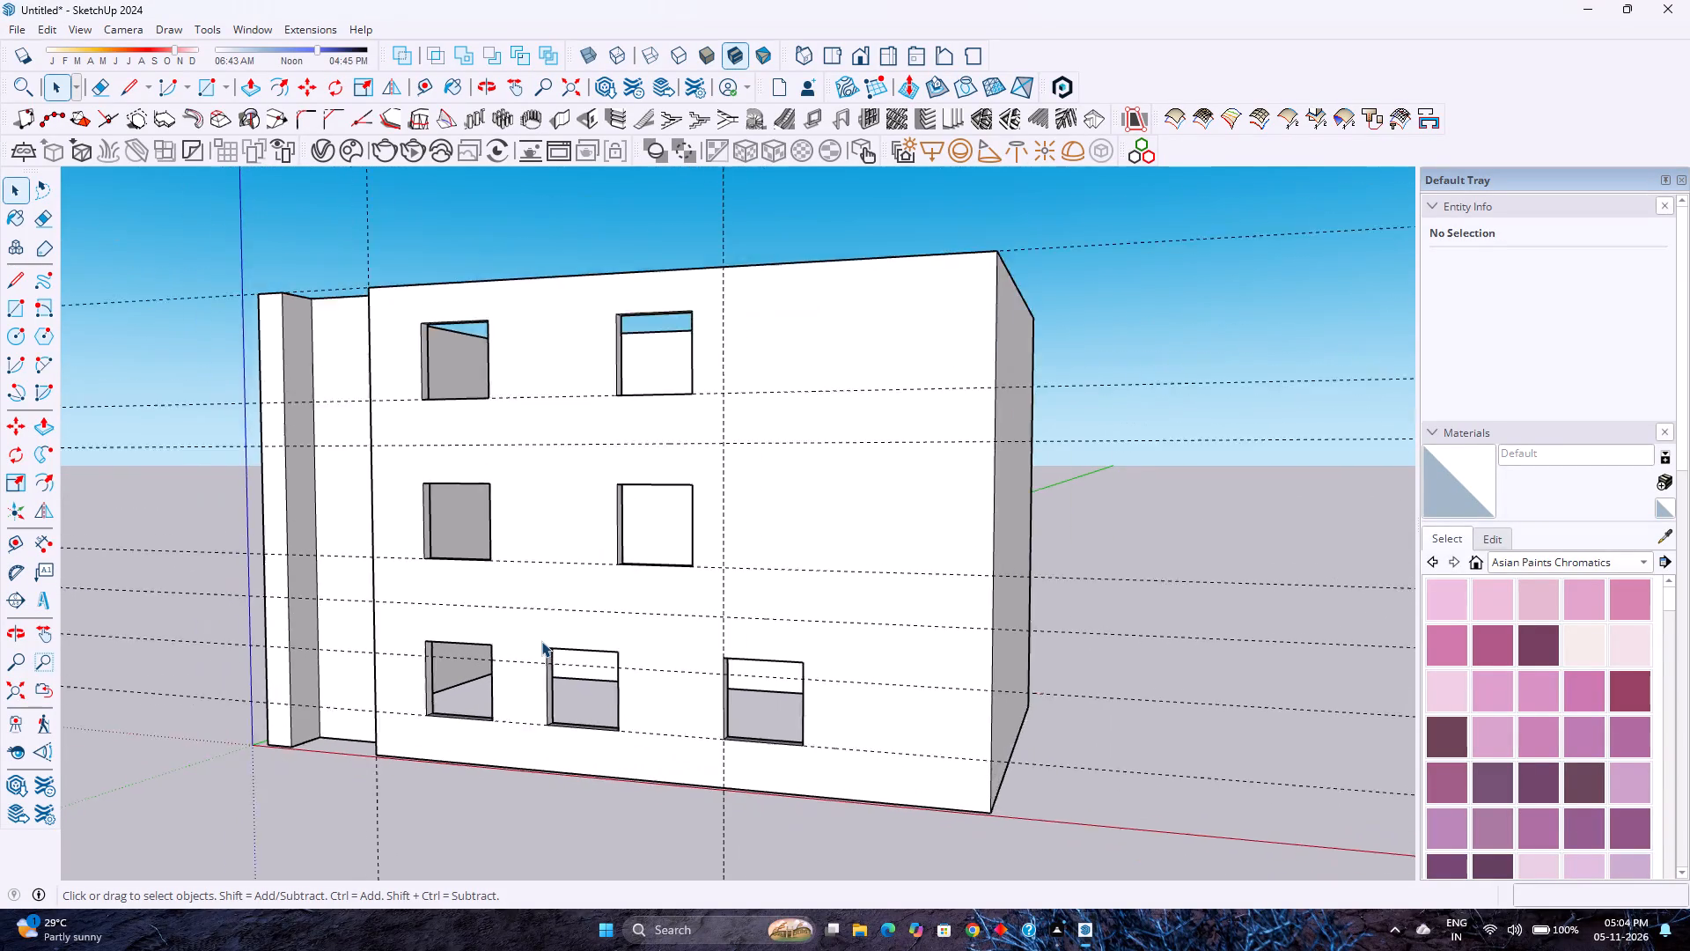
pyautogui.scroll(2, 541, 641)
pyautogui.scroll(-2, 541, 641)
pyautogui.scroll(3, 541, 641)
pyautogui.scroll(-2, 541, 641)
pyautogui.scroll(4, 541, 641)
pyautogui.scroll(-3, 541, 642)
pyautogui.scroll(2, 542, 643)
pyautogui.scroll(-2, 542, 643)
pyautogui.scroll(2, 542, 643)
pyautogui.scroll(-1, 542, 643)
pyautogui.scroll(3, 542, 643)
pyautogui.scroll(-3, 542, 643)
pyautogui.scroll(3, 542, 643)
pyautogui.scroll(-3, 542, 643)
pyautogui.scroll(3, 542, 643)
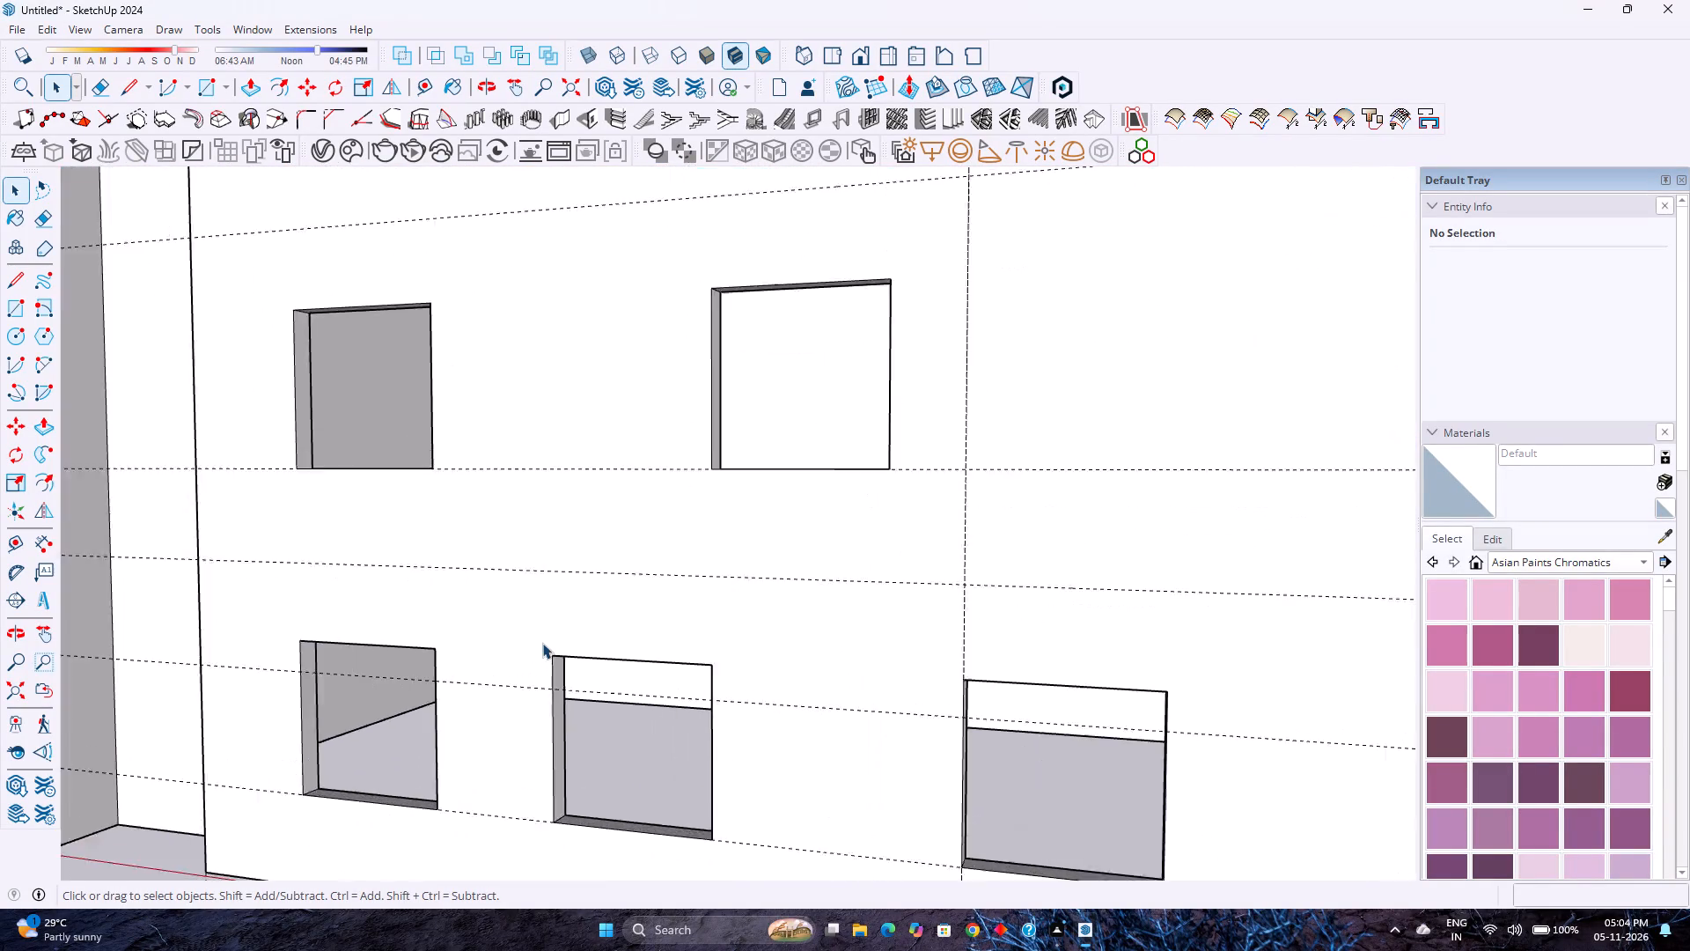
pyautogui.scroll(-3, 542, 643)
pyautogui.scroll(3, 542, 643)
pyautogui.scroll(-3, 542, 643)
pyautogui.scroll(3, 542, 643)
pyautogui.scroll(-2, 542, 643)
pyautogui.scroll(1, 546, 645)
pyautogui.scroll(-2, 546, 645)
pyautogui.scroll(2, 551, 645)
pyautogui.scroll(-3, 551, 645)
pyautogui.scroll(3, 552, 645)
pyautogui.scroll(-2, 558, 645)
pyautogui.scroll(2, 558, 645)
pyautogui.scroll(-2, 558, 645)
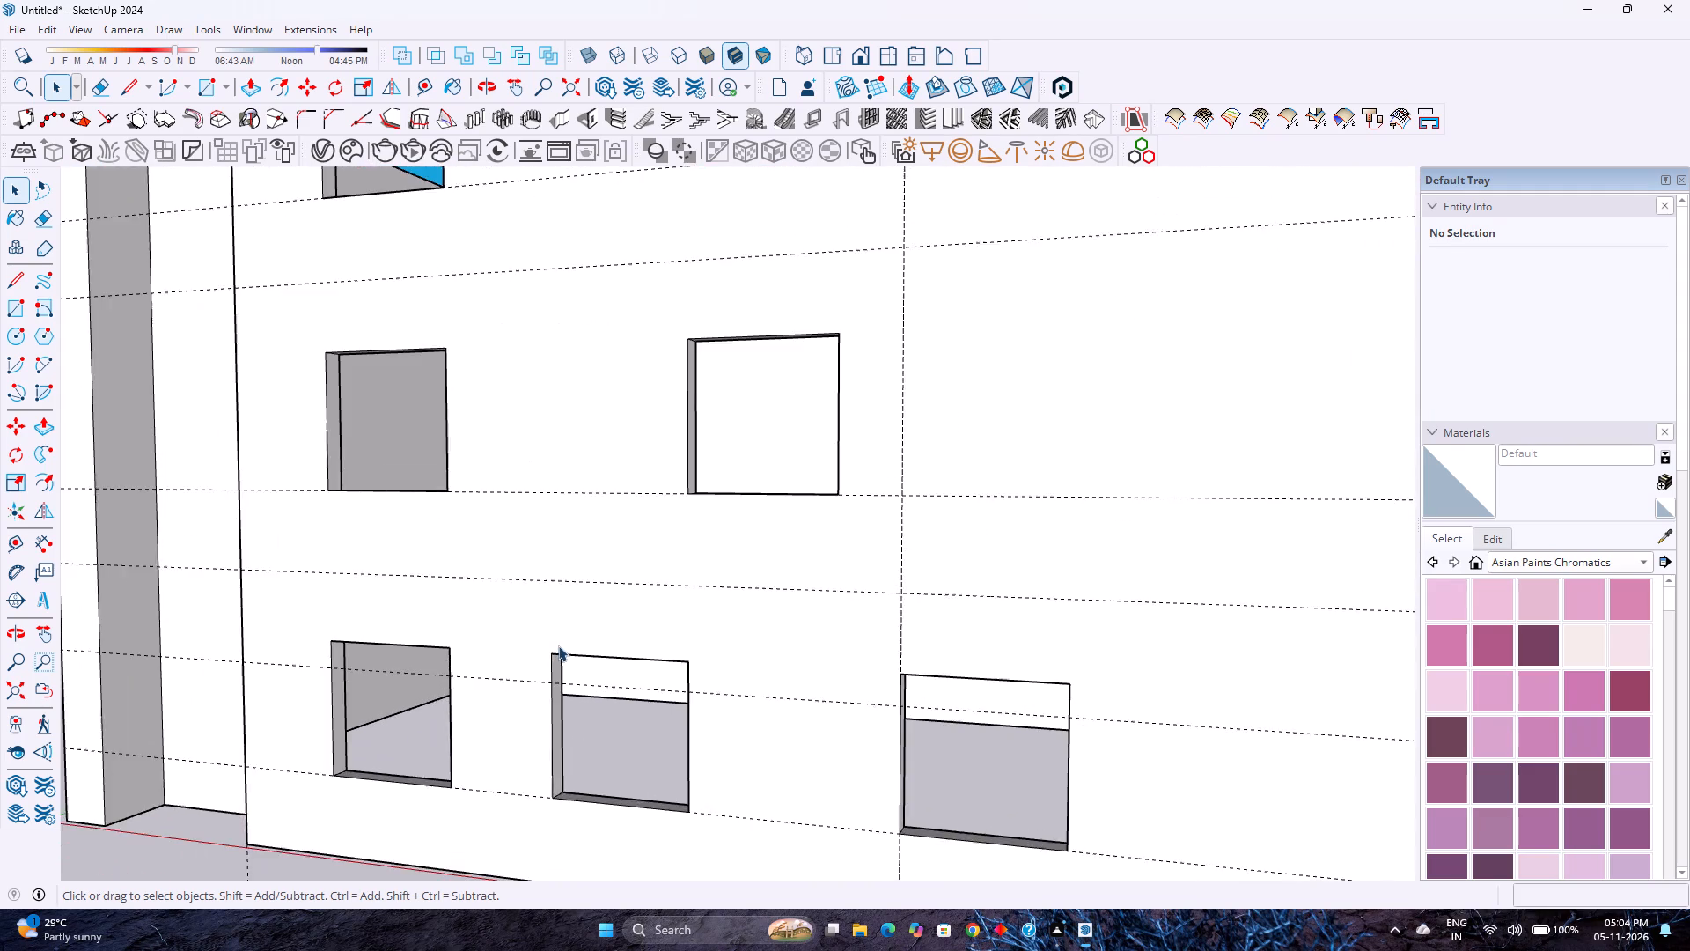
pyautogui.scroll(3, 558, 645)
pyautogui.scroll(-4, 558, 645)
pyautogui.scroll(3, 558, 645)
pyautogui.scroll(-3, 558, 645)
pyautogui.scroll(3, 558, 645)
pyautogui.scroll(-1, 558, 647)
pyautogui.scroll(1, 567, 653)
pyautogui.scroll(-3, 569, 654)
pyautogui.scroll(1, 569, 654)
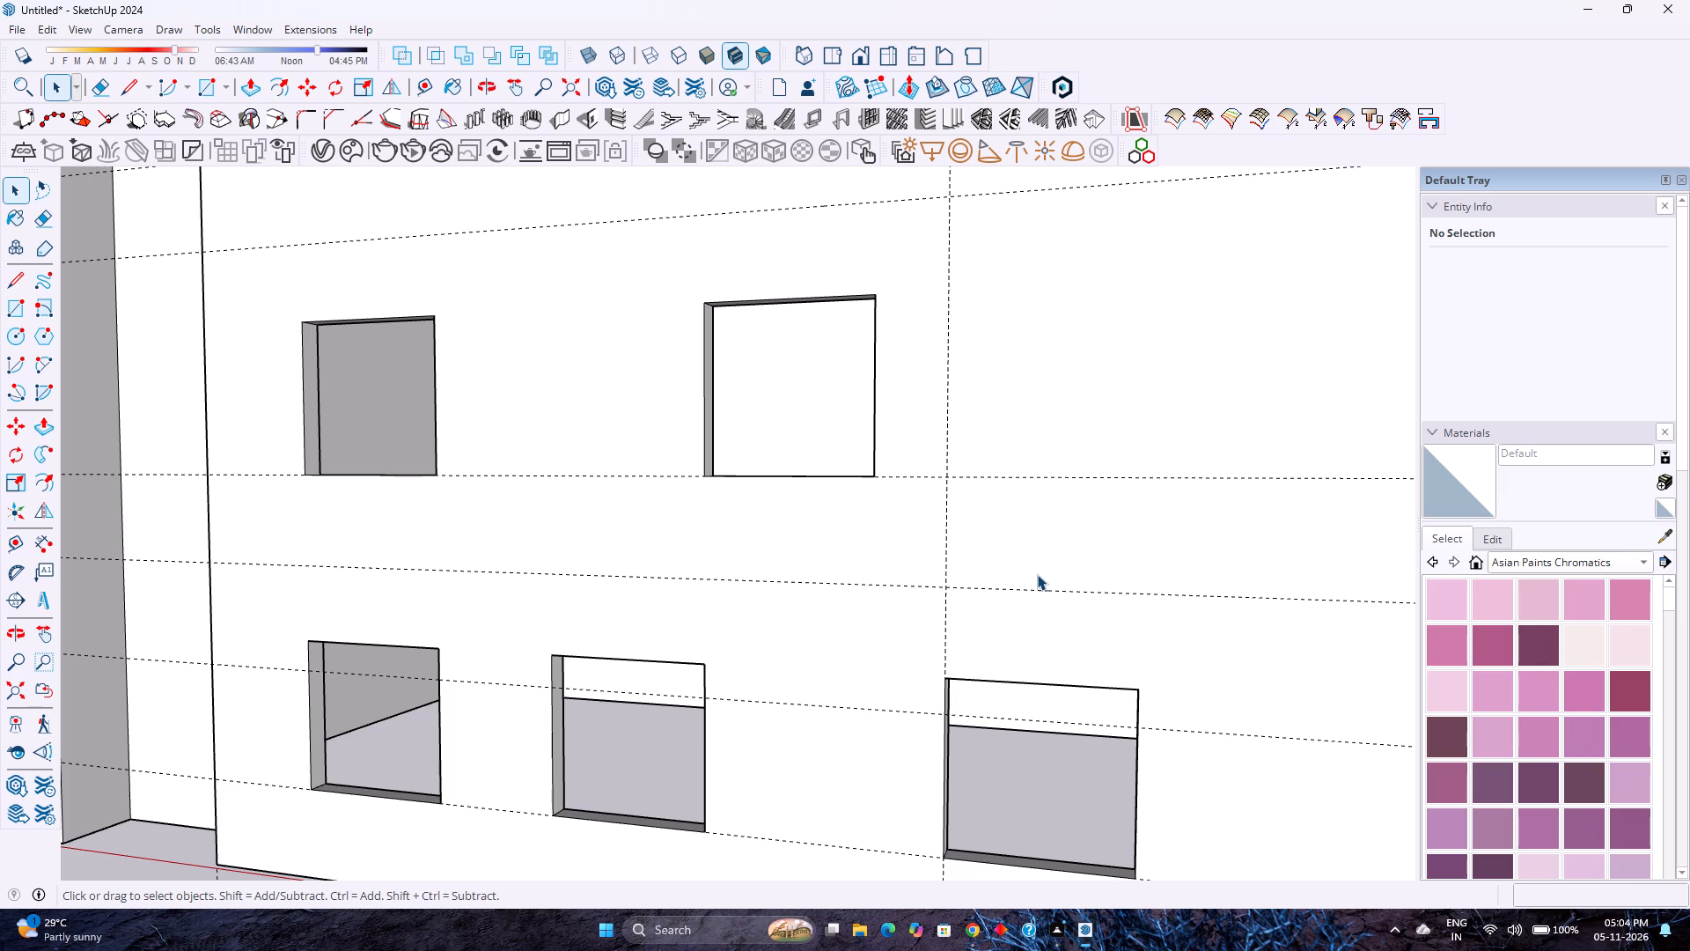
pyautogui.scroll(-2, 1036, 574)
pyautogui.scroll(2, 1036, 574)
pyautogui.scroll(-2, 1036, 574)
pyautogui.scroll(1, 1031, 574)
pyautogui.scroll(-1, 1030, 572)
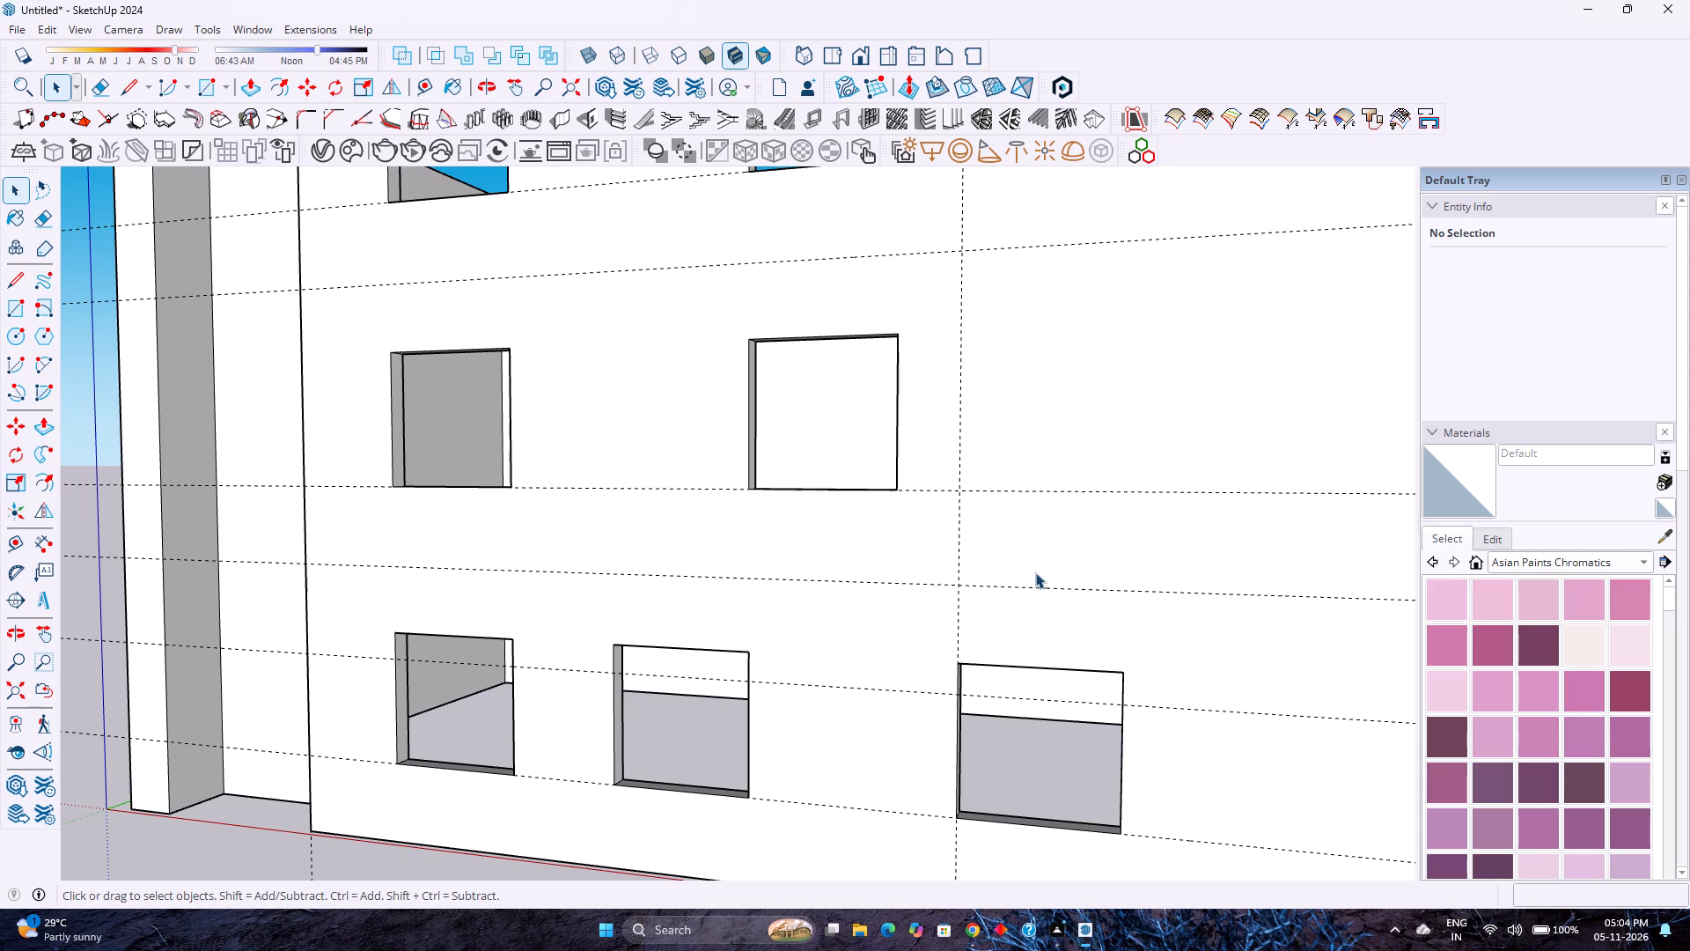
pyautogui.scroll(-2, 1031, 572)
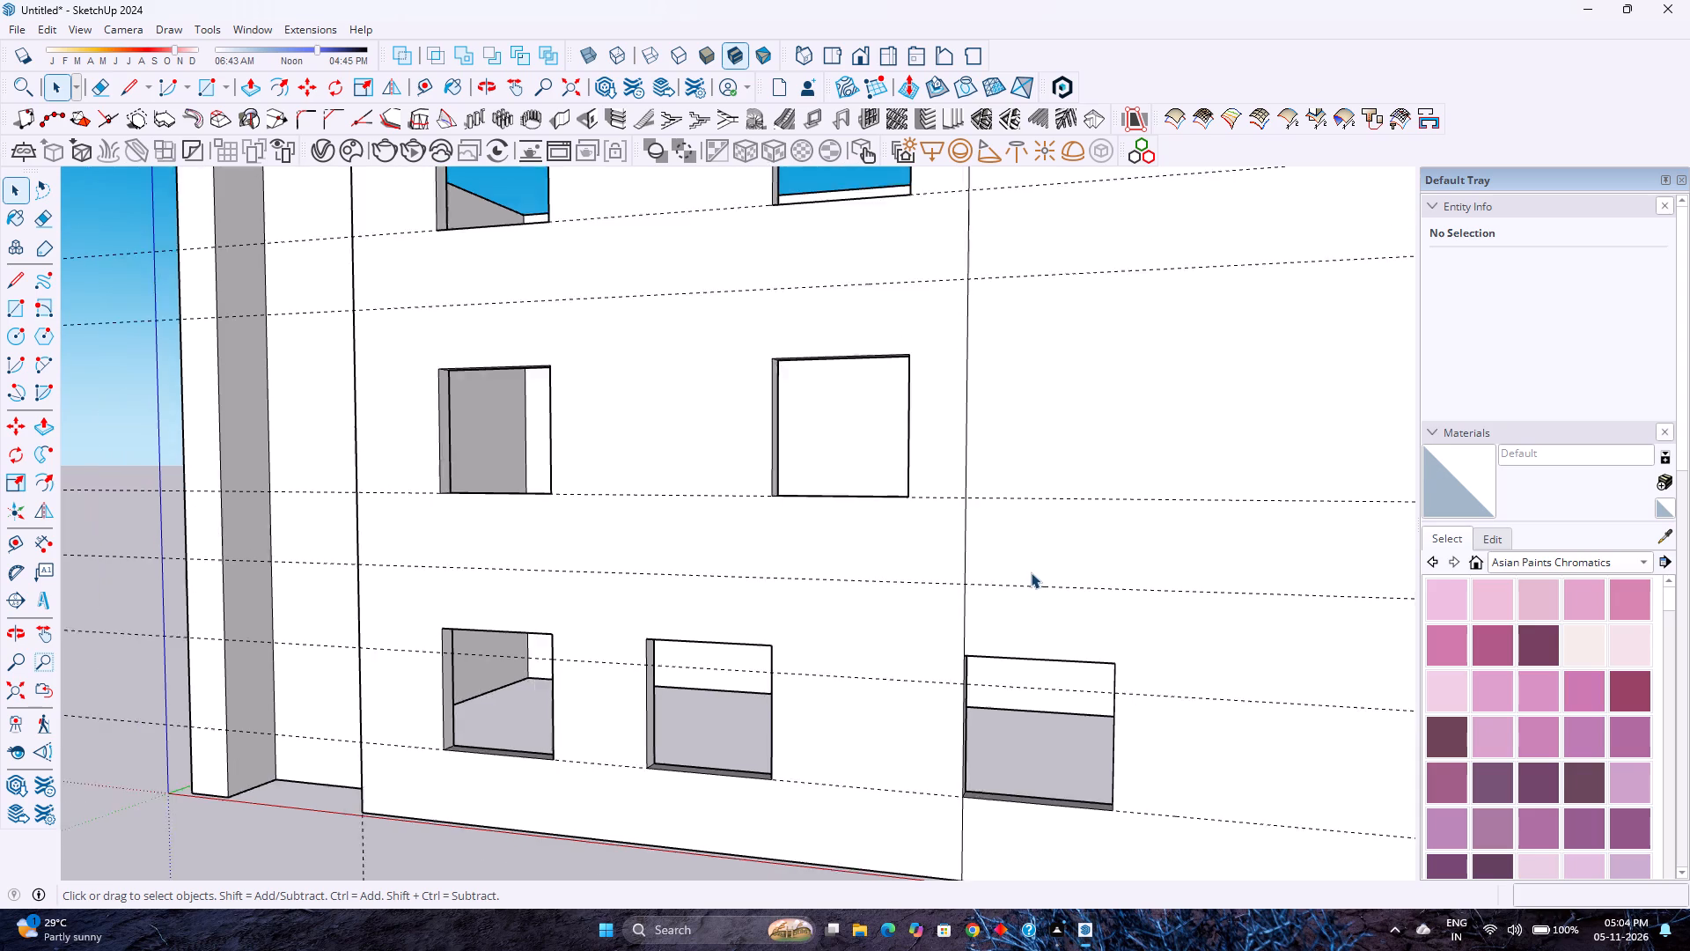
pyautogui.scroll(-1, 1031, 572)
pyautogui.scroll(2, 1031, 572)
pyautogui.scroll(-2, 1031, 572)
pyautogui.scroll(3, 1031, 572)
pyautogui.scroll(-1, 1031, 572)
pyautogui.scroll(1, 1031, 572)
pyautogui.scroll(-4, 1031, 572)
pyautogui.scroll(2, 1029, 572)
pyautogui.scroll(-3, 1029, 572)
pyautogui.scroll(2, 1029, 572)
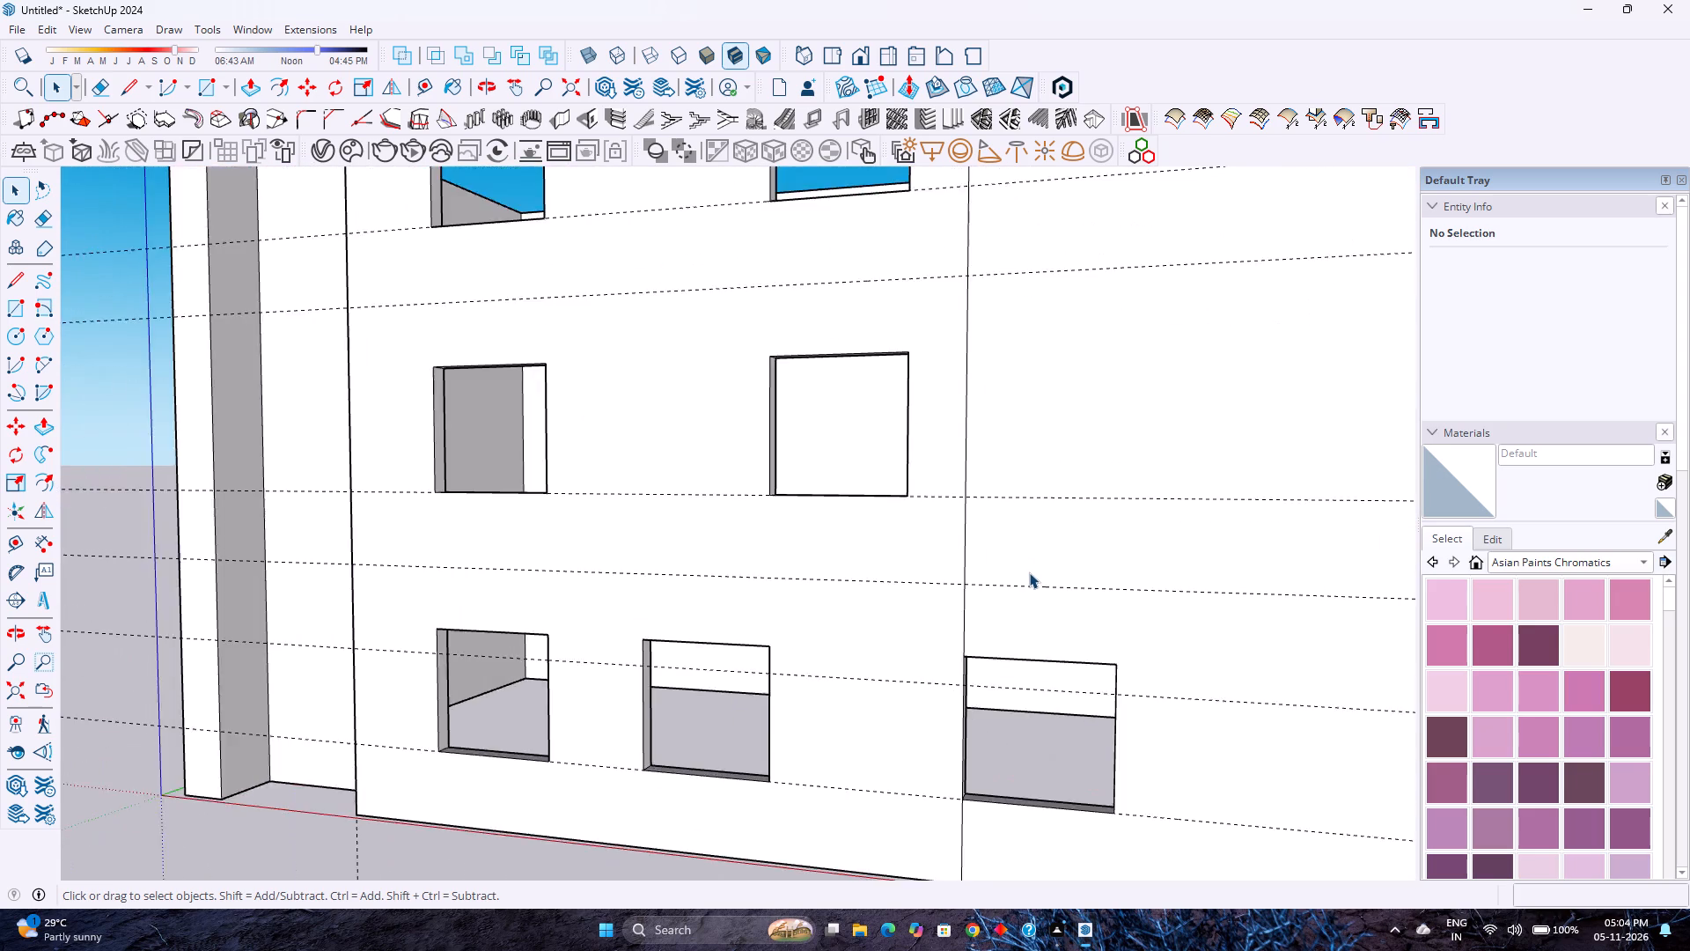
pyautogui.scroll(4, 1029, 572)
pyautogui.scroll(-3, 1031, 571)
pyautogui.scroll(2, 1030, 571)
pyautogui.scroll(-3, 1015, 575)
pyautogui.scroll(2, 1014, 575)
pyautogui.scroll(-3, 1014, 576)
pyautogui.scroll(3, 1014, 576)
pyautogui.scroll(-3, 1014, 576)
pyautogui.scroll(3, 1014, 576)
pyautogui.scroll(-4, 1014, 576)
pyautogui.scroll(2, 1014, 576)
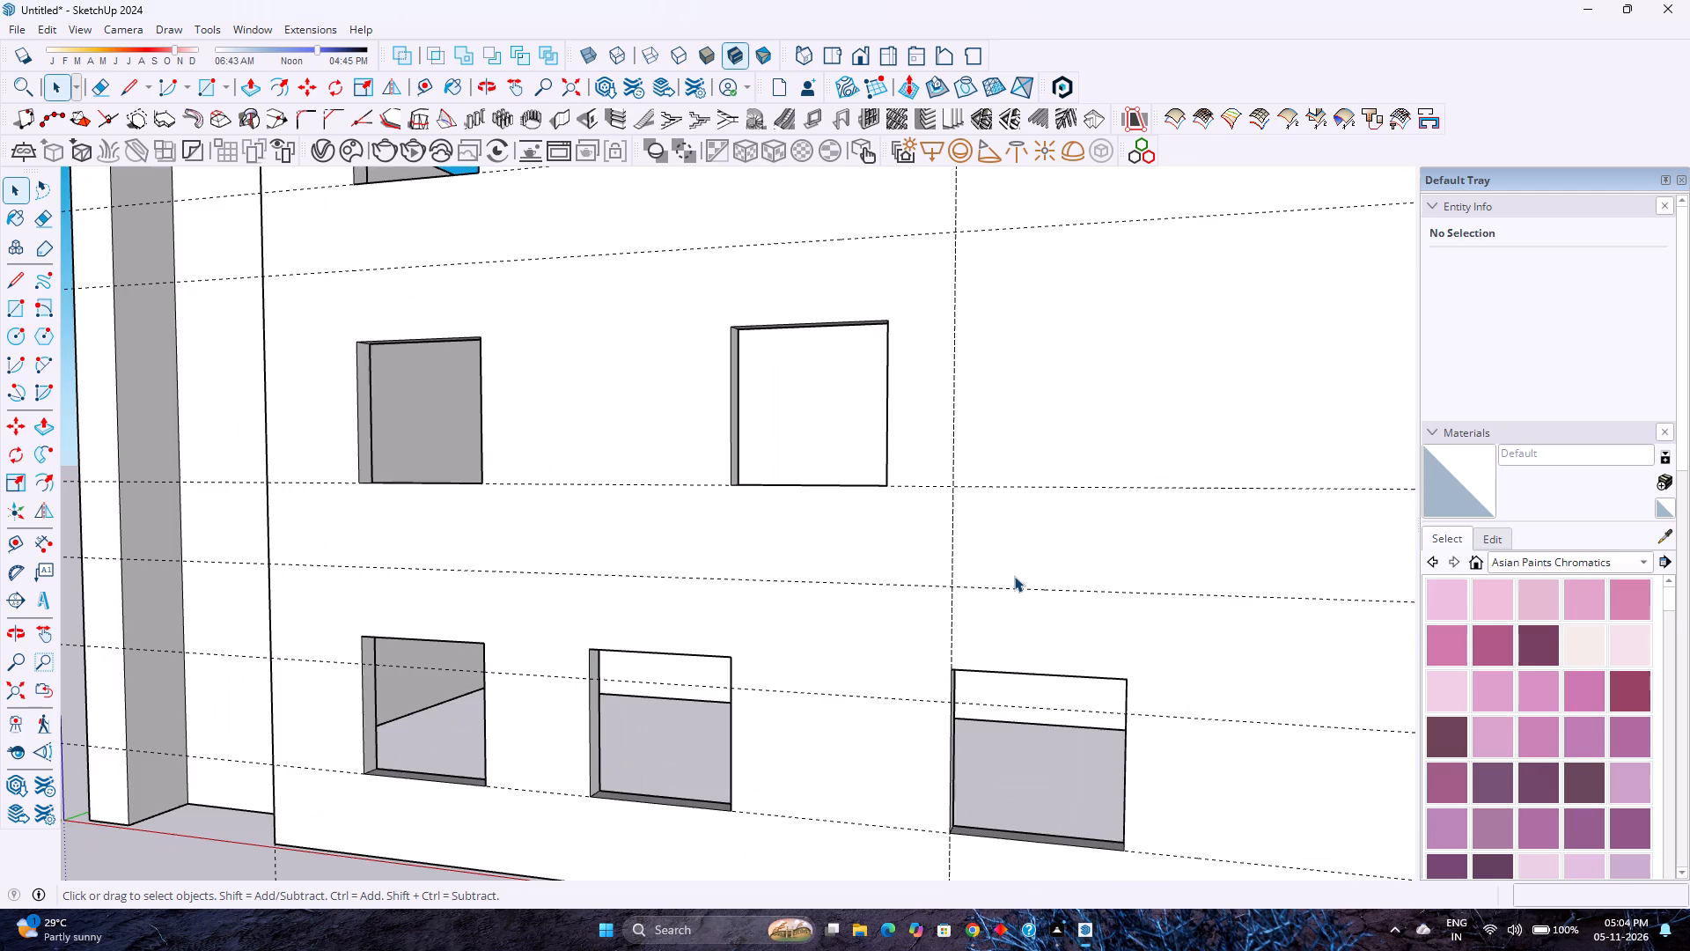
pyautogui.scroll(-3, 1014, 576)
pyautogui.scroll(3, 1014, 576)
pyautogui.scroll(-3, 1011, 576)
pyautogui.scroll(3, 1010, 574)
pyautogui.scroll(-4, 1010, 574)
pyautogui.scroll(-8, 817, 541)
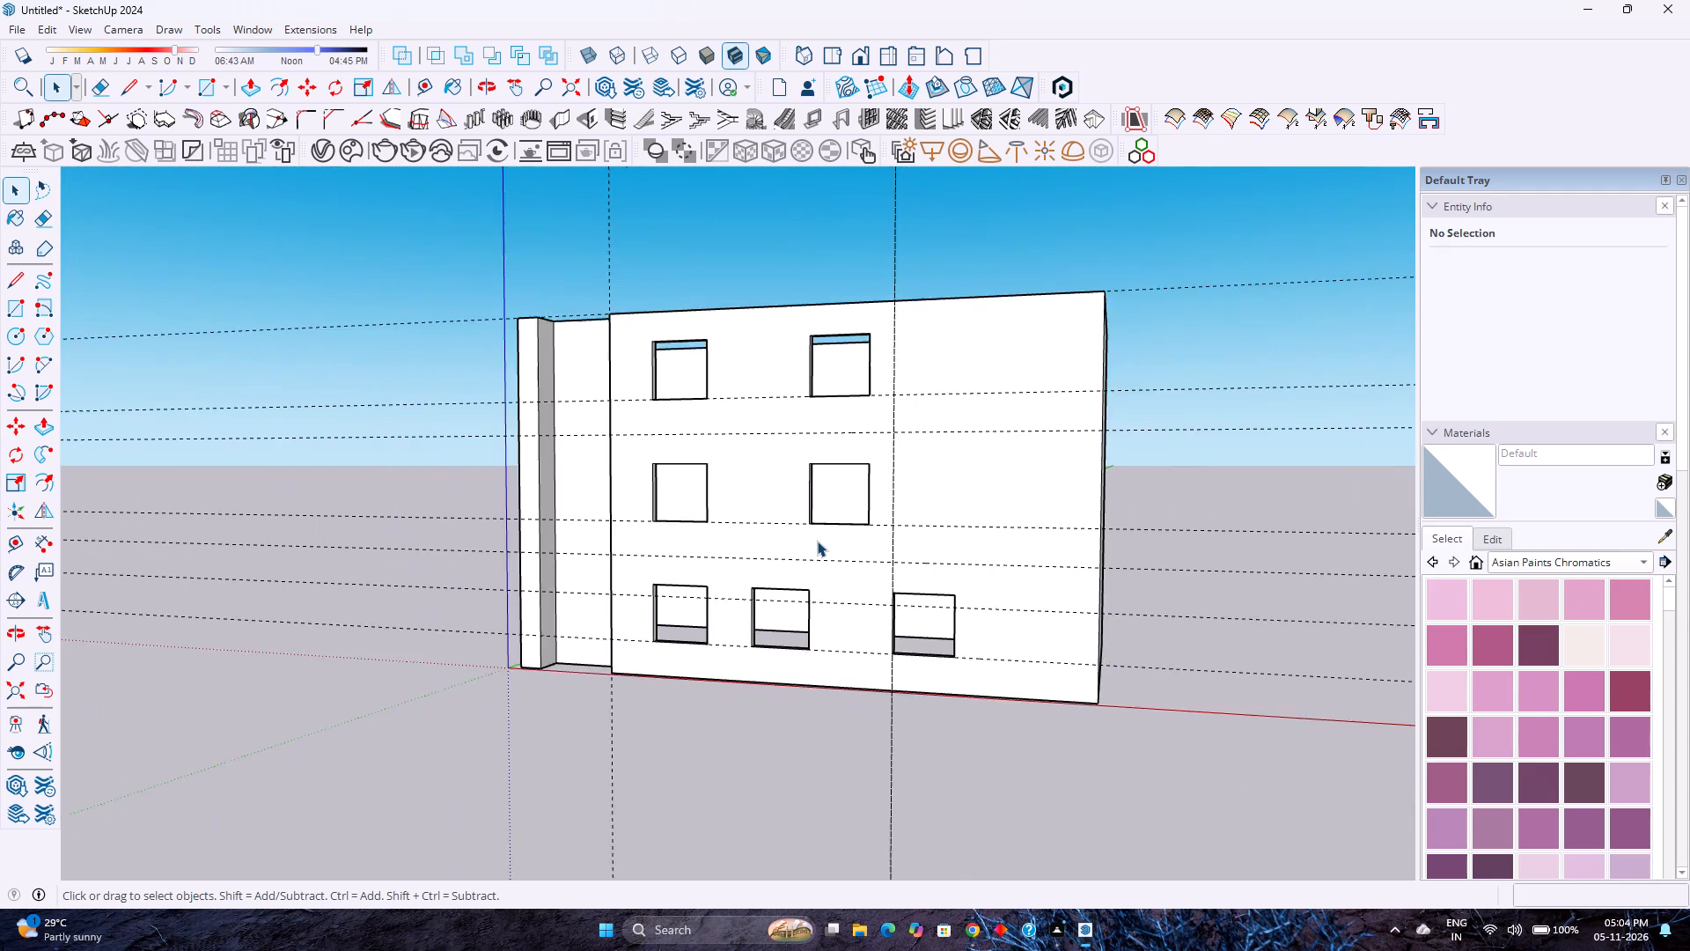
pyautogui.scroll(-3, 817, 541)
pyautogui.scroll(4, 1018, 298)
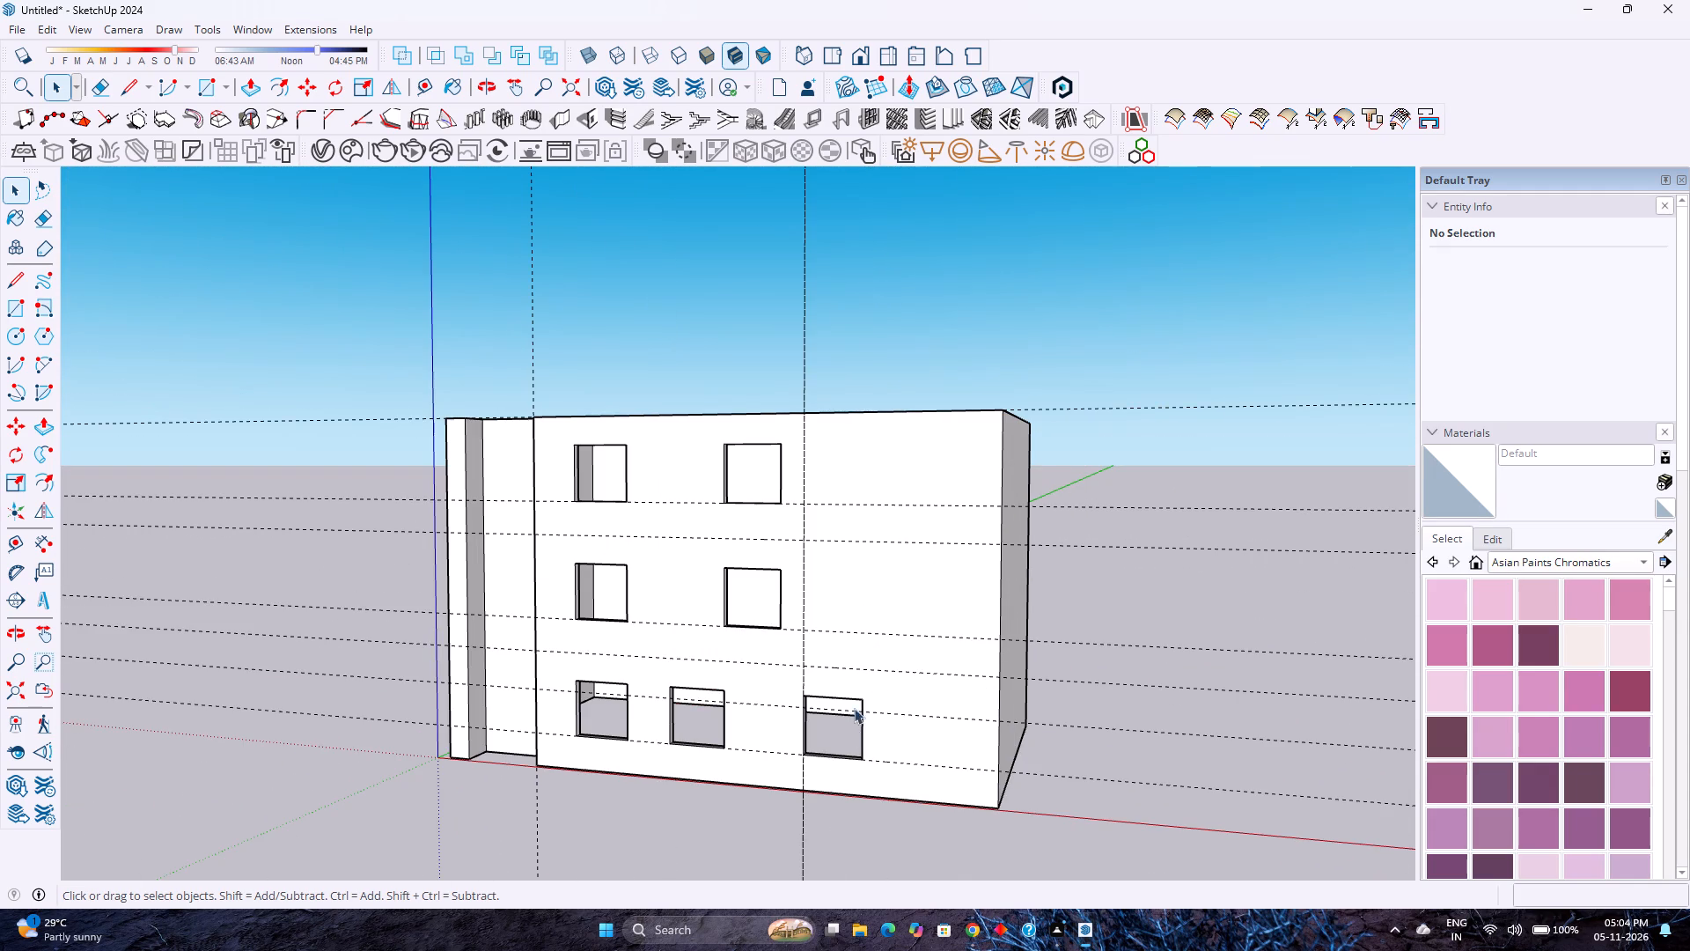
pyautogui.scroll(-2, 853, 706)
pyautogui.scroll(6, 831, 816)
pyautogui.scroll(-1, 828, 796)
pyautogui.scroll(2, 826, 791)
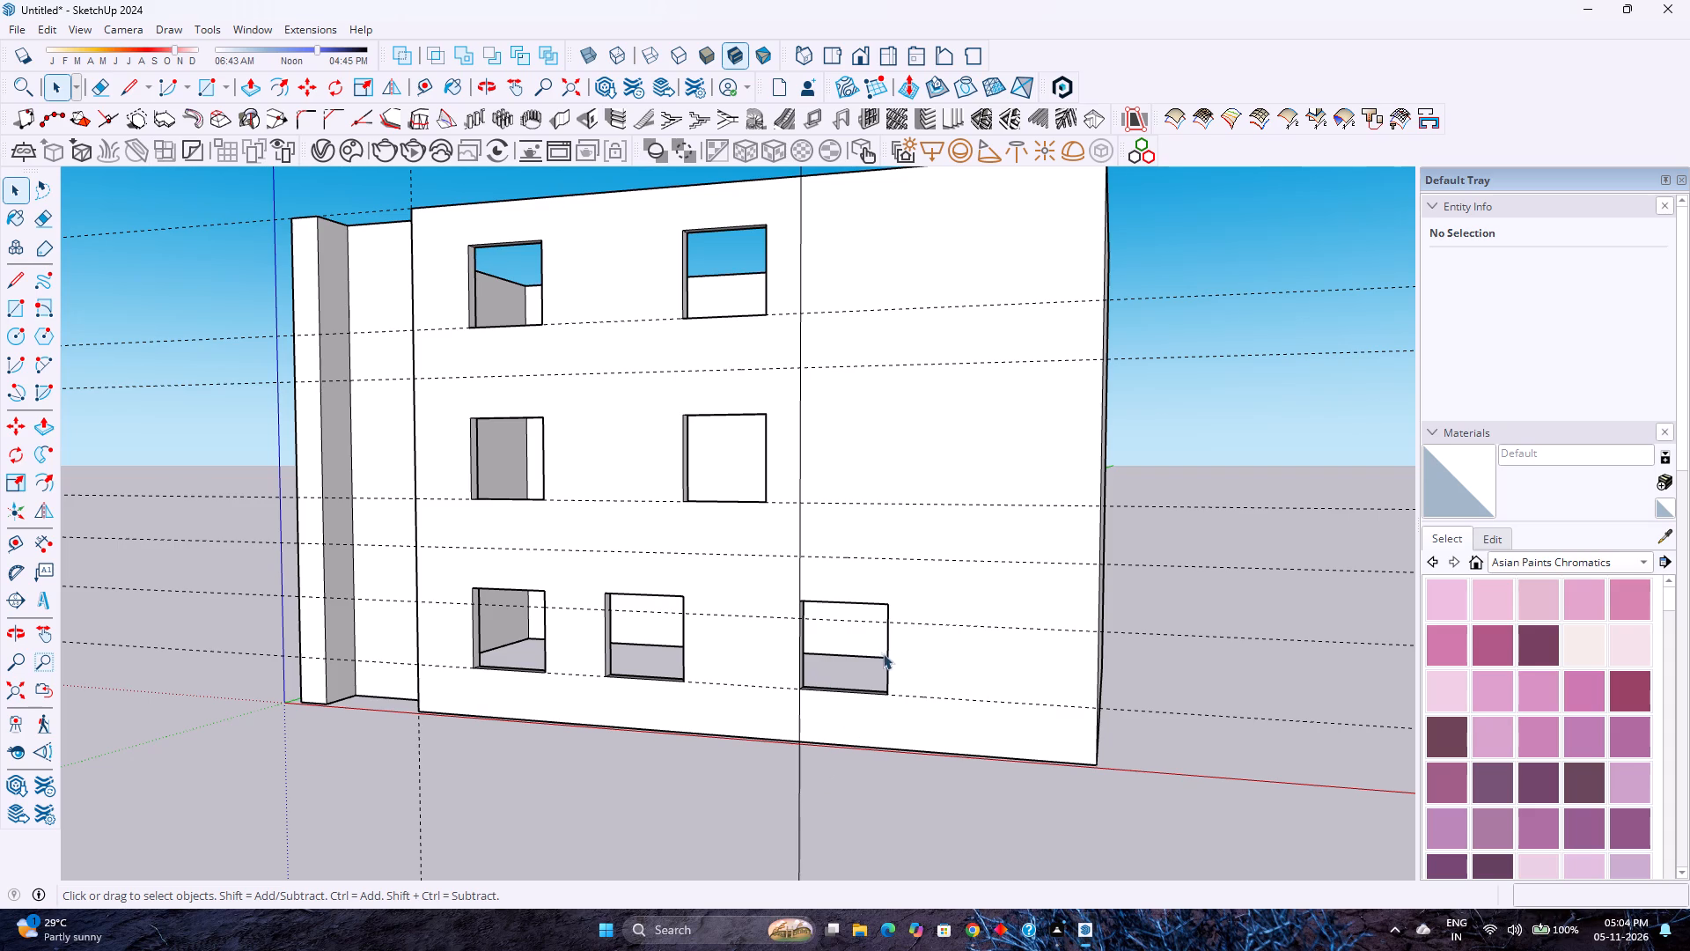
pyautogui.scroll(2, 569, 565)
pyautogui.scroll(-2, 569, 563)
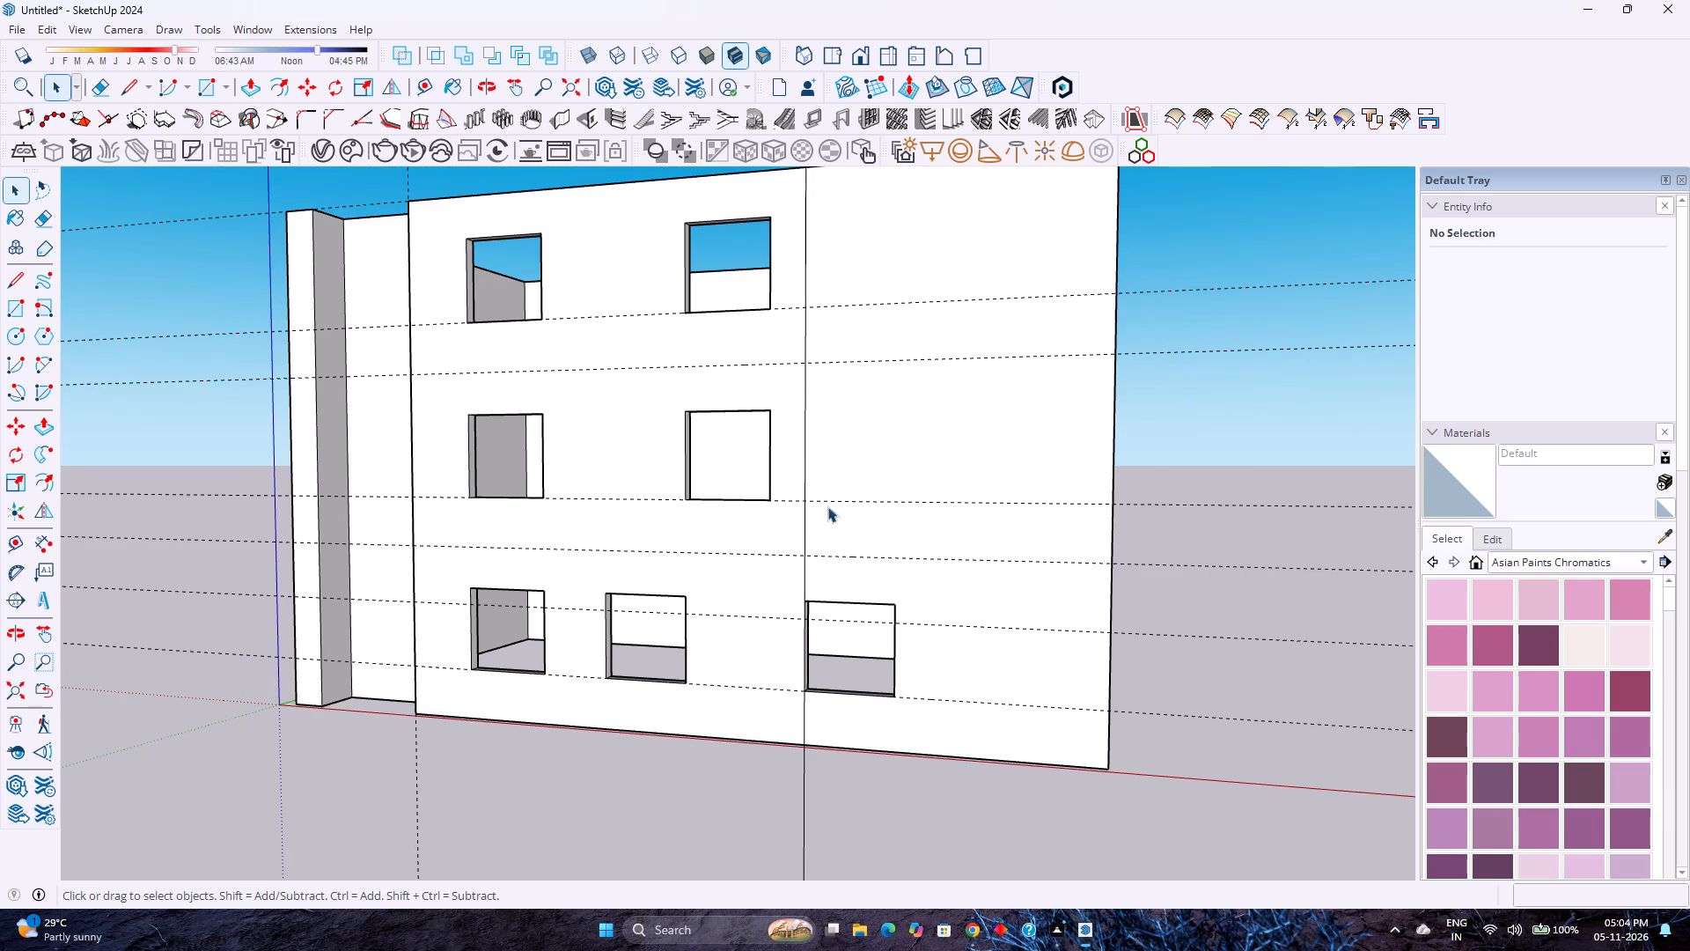
# Open the three-storey building group for editing.
pyautogui.doubleClick(937, 456)
pyautogui.click(932, 449)
pyautogui.doubleClick(931, 448)
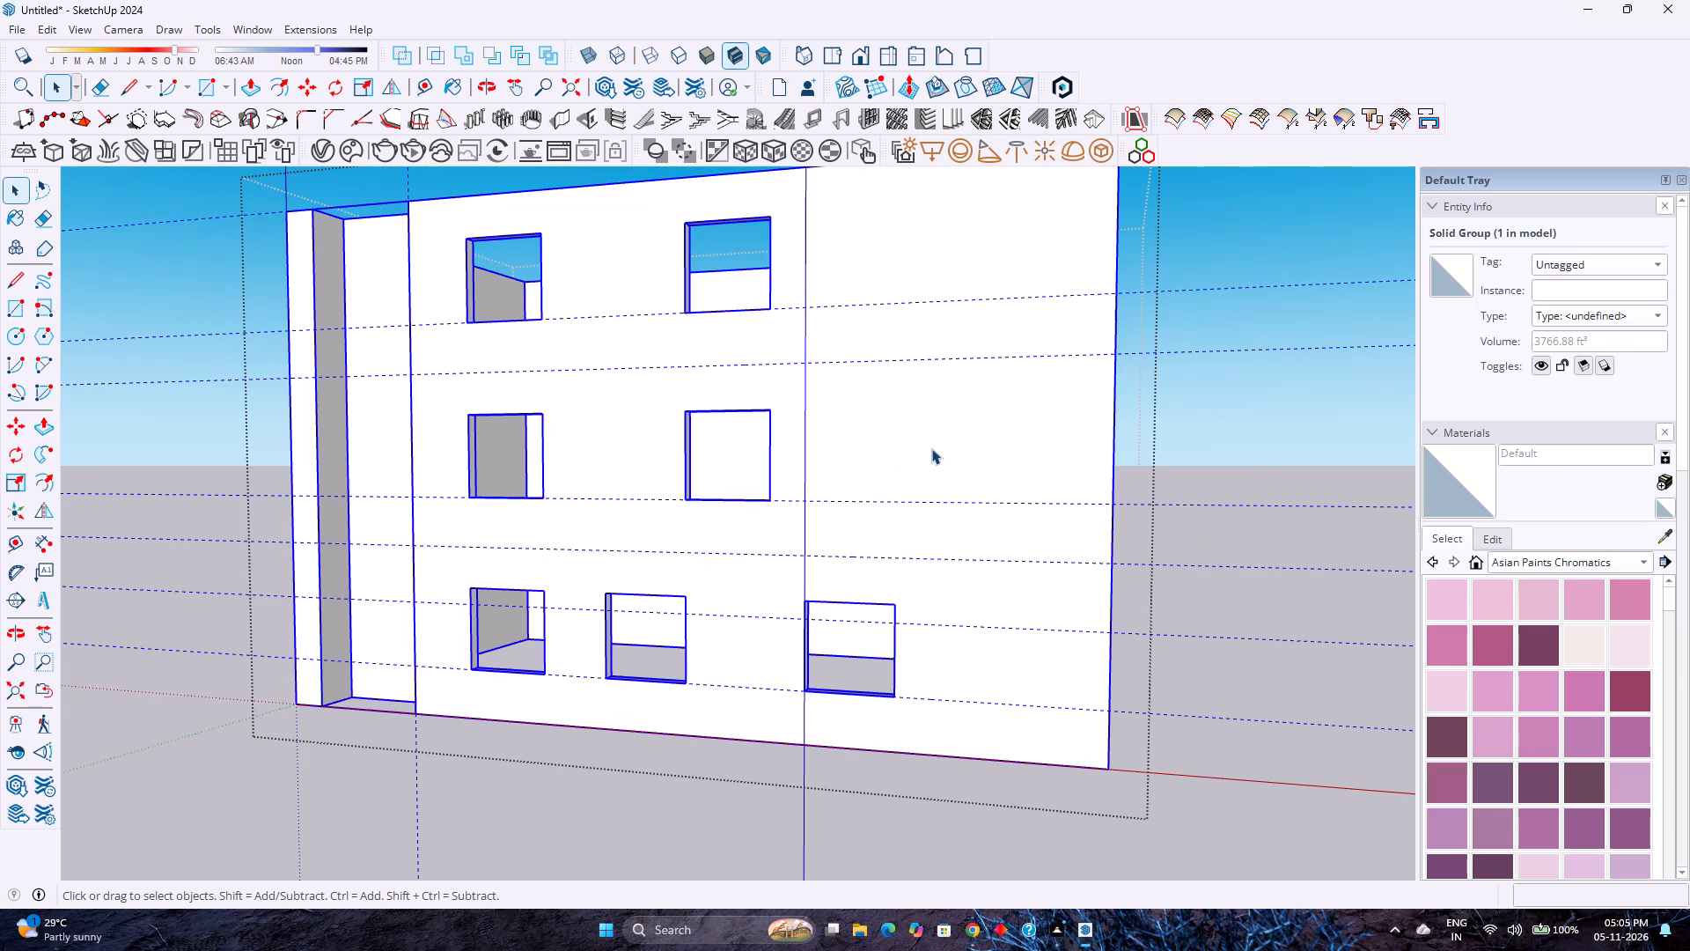
# Examine the building's window façade, its blank wall area, the adjoining end wall and the open top from several angles.
pyautogui.scroll(3, 925, 456)
pyautogui.scroll(-2, 925, 456)
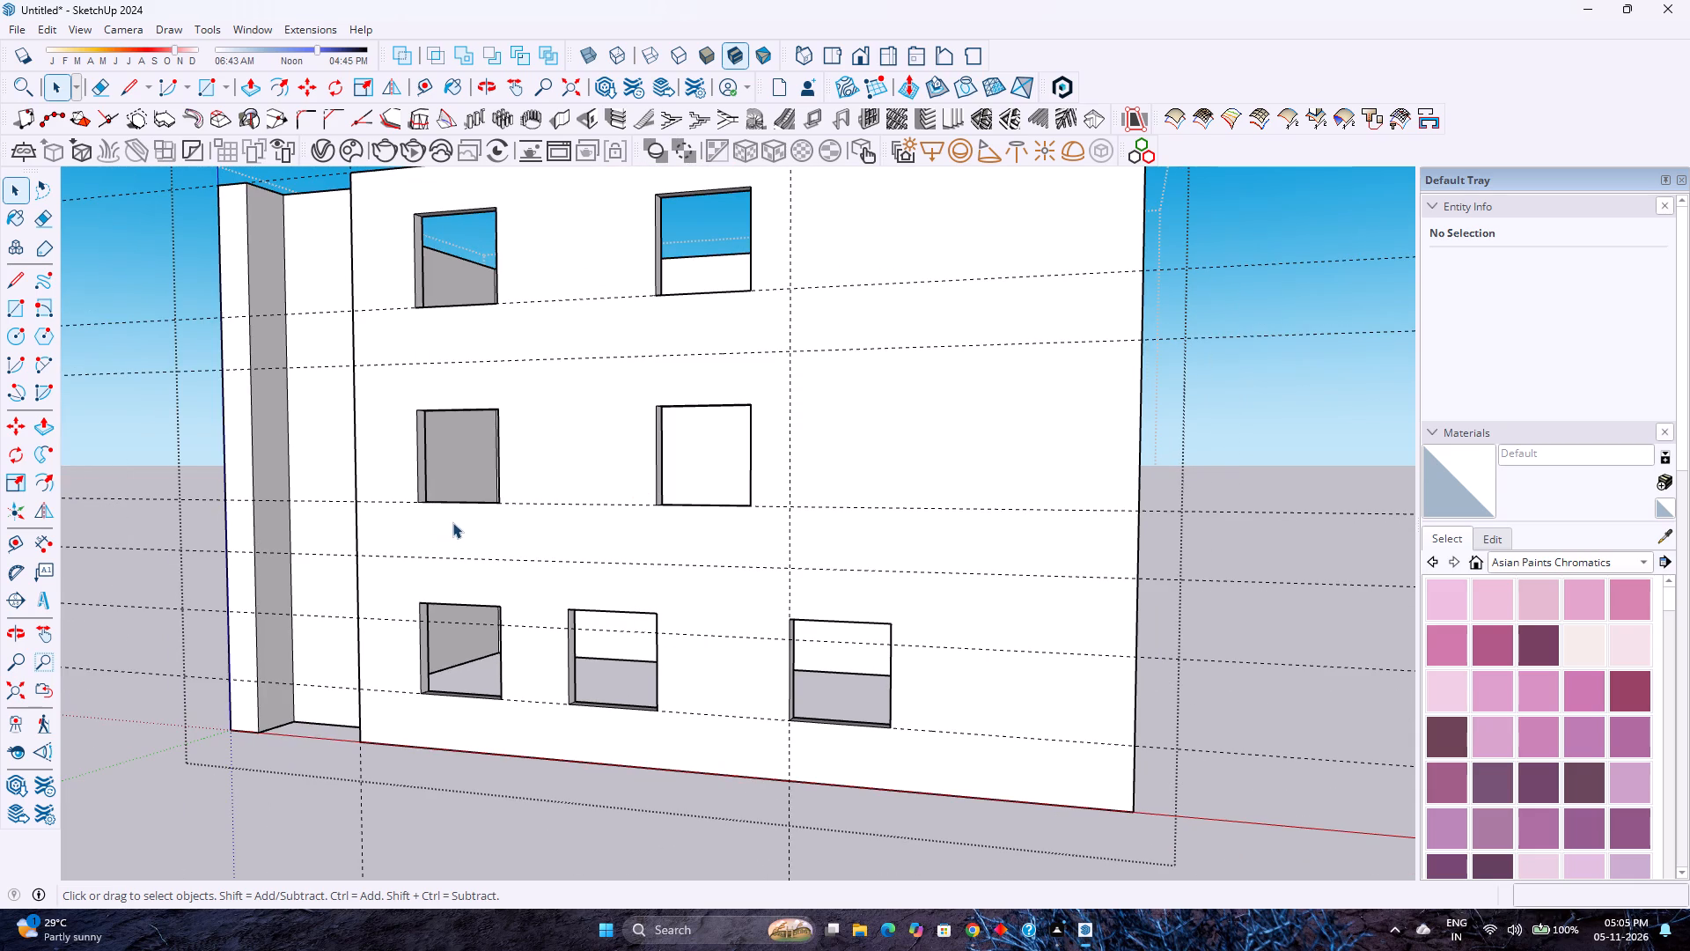
pyautogui.scroll(-2, 453, 525)
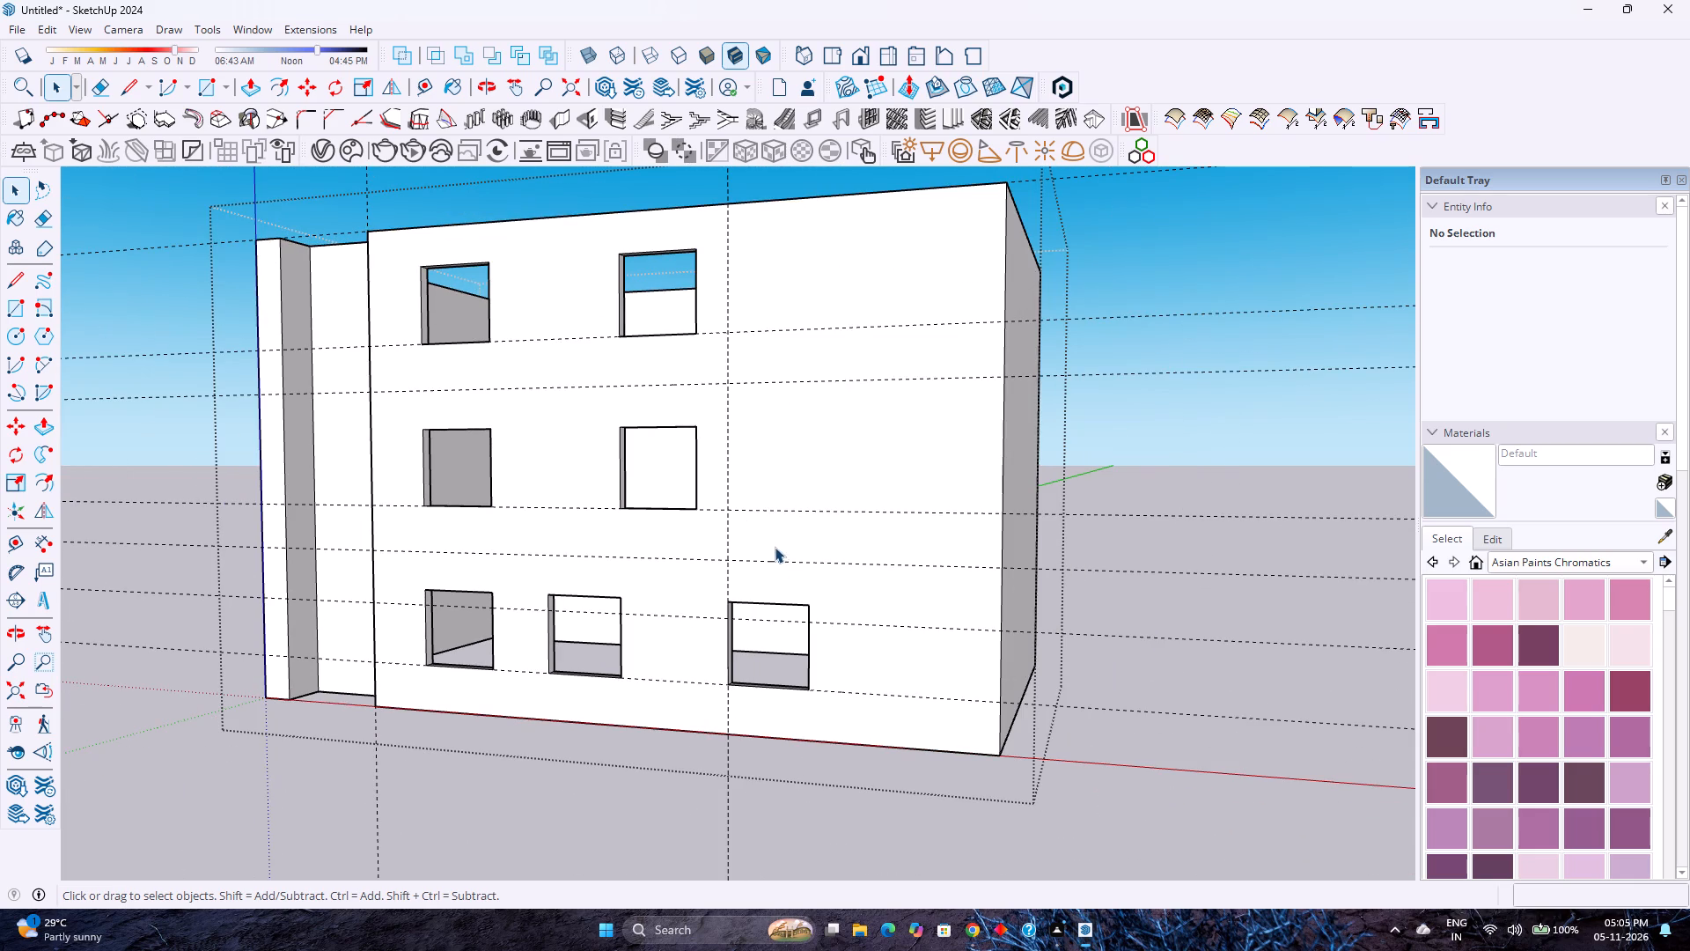
pyautogui.scroll(2, 768, 557)
pyautogui.middleClick(768, 557)
pyautogui.moveTo(759, 562); pyautogui.dragTo(697, 575, button='middle')
pyautogui.scroll(-2, 697, 575)
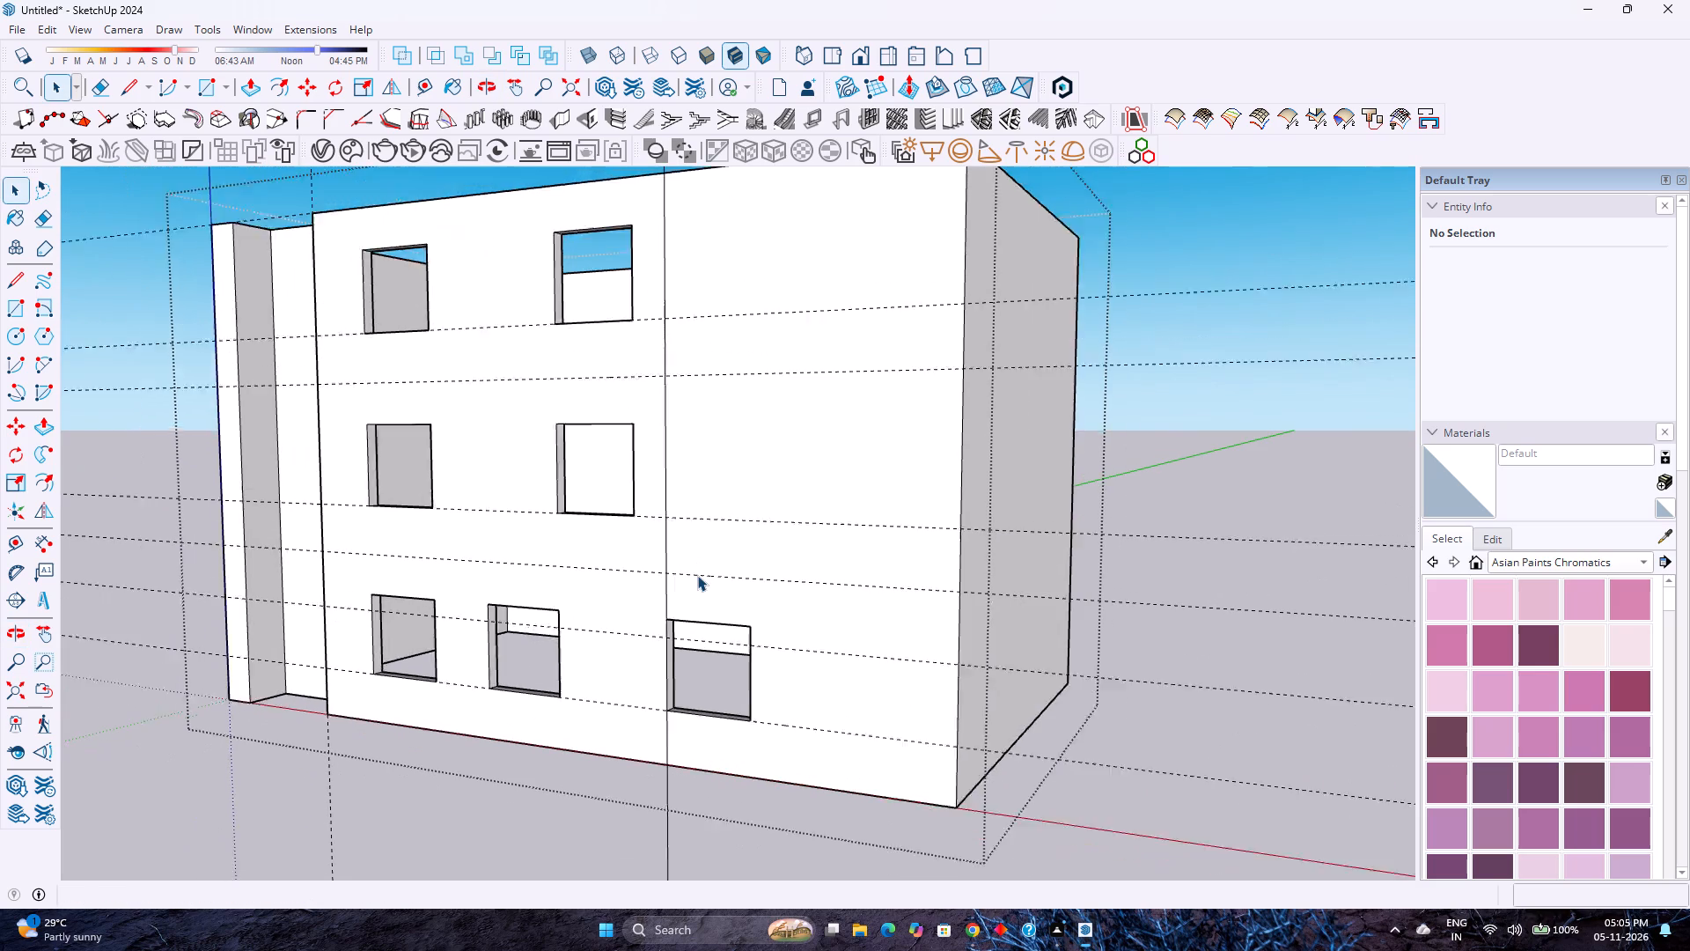
pyautogui.scroll(-1, 697, 575)
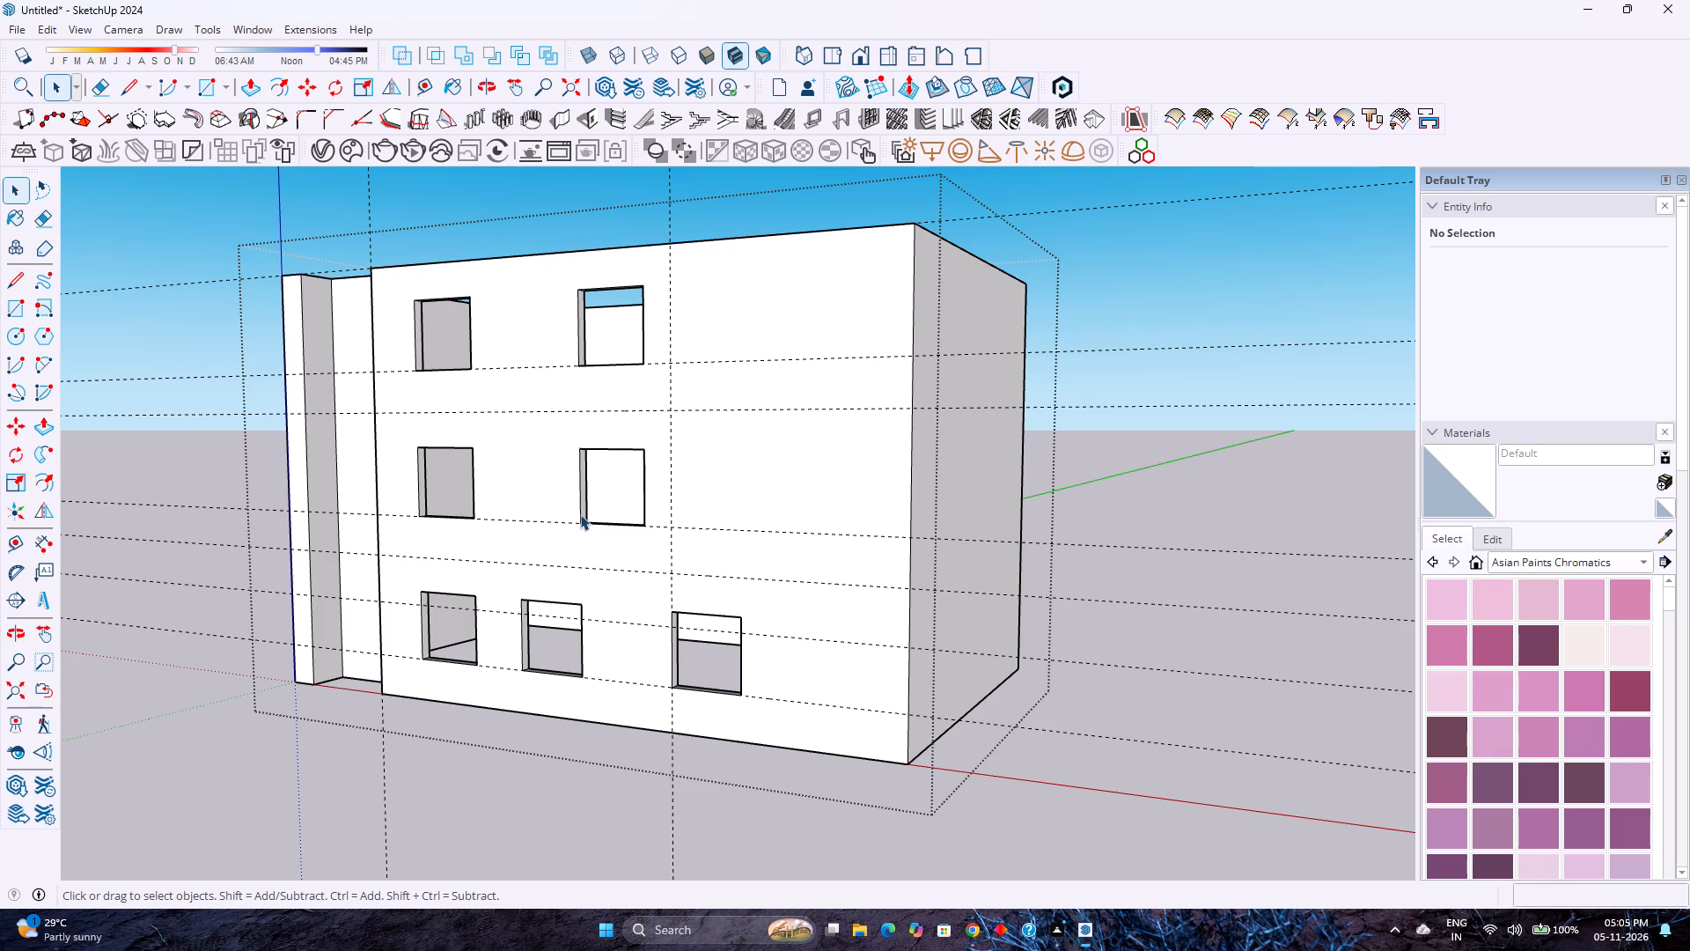
pyautogui.scroll(3, 606, 453)
pyautogui.scroll(-3, 606, 453)
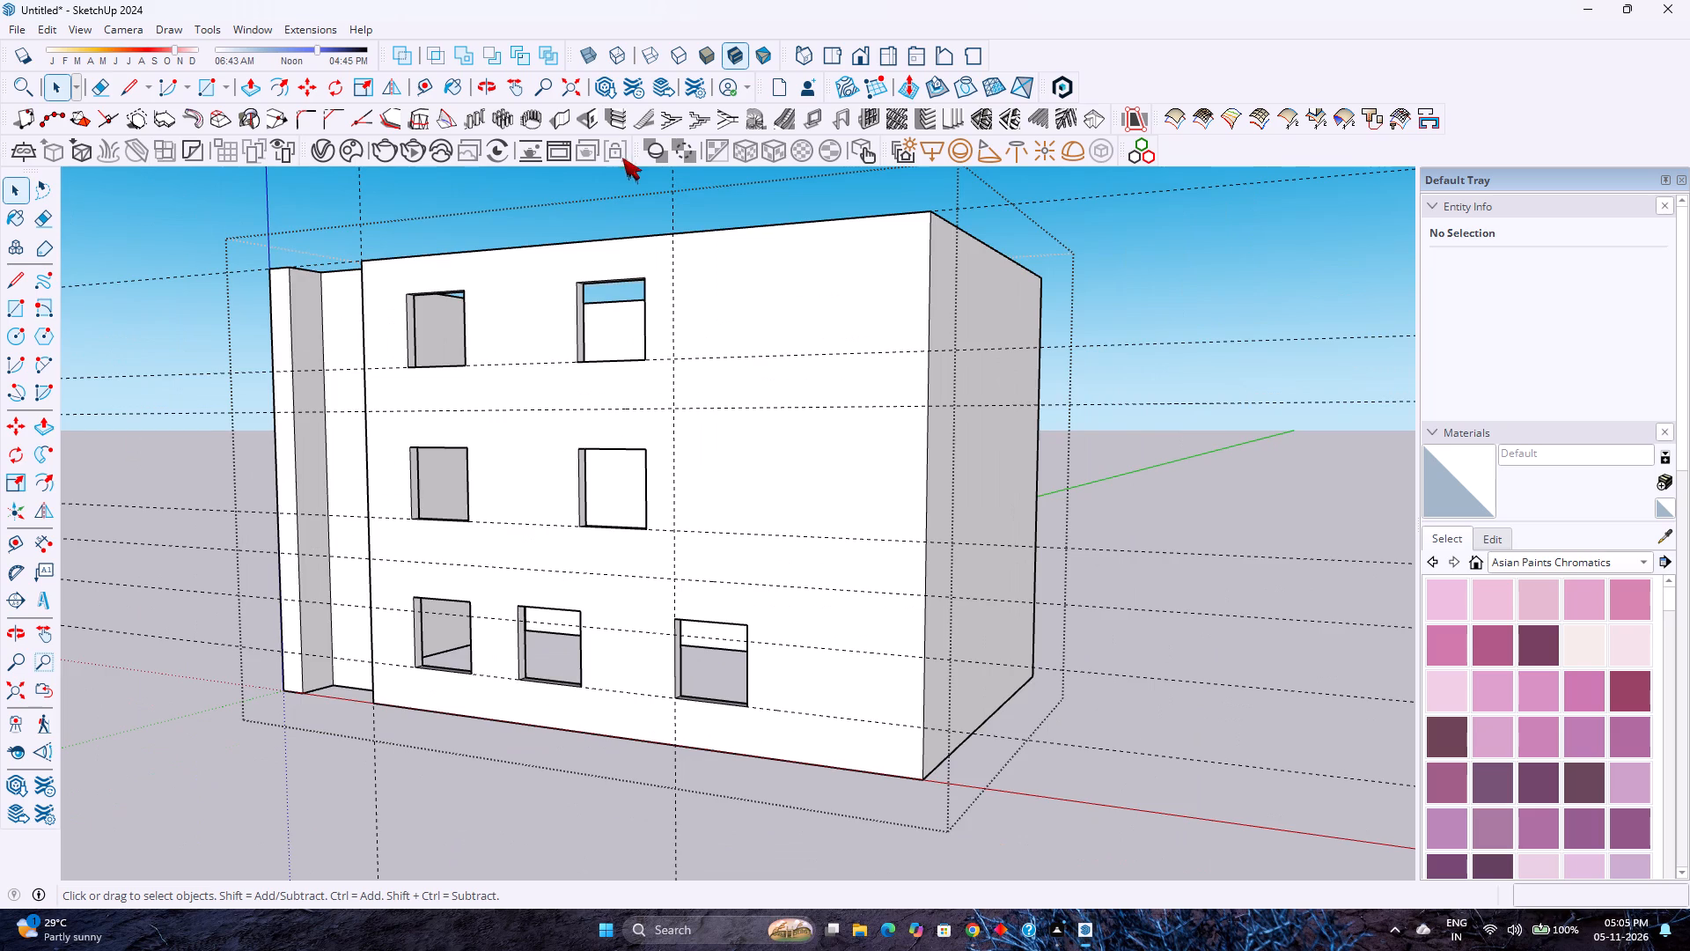
pyautogui.scroll(3, 571, 203)
pyautogui.scroll(-2, 570, 224)
pyautogui.moveTo(557, 278); pyautogui.dragTo(559, 254, button='middle')
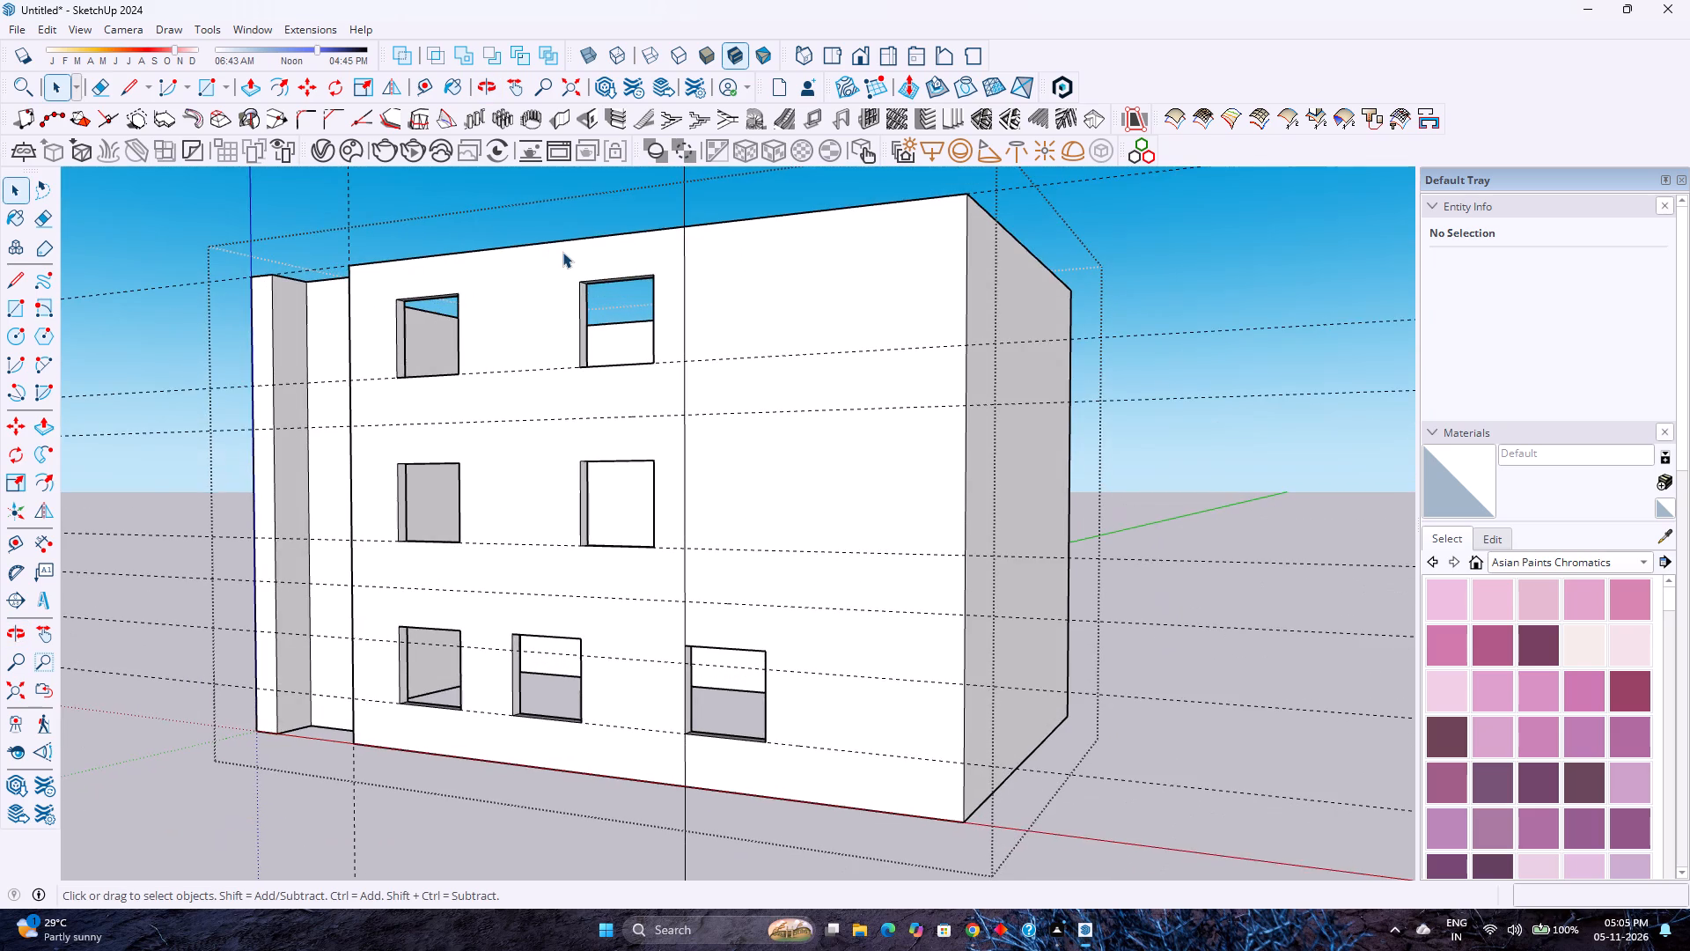
pyautogui.scroll(3, 562, 252)
pyautogui.scroll(-4, 560, 317)
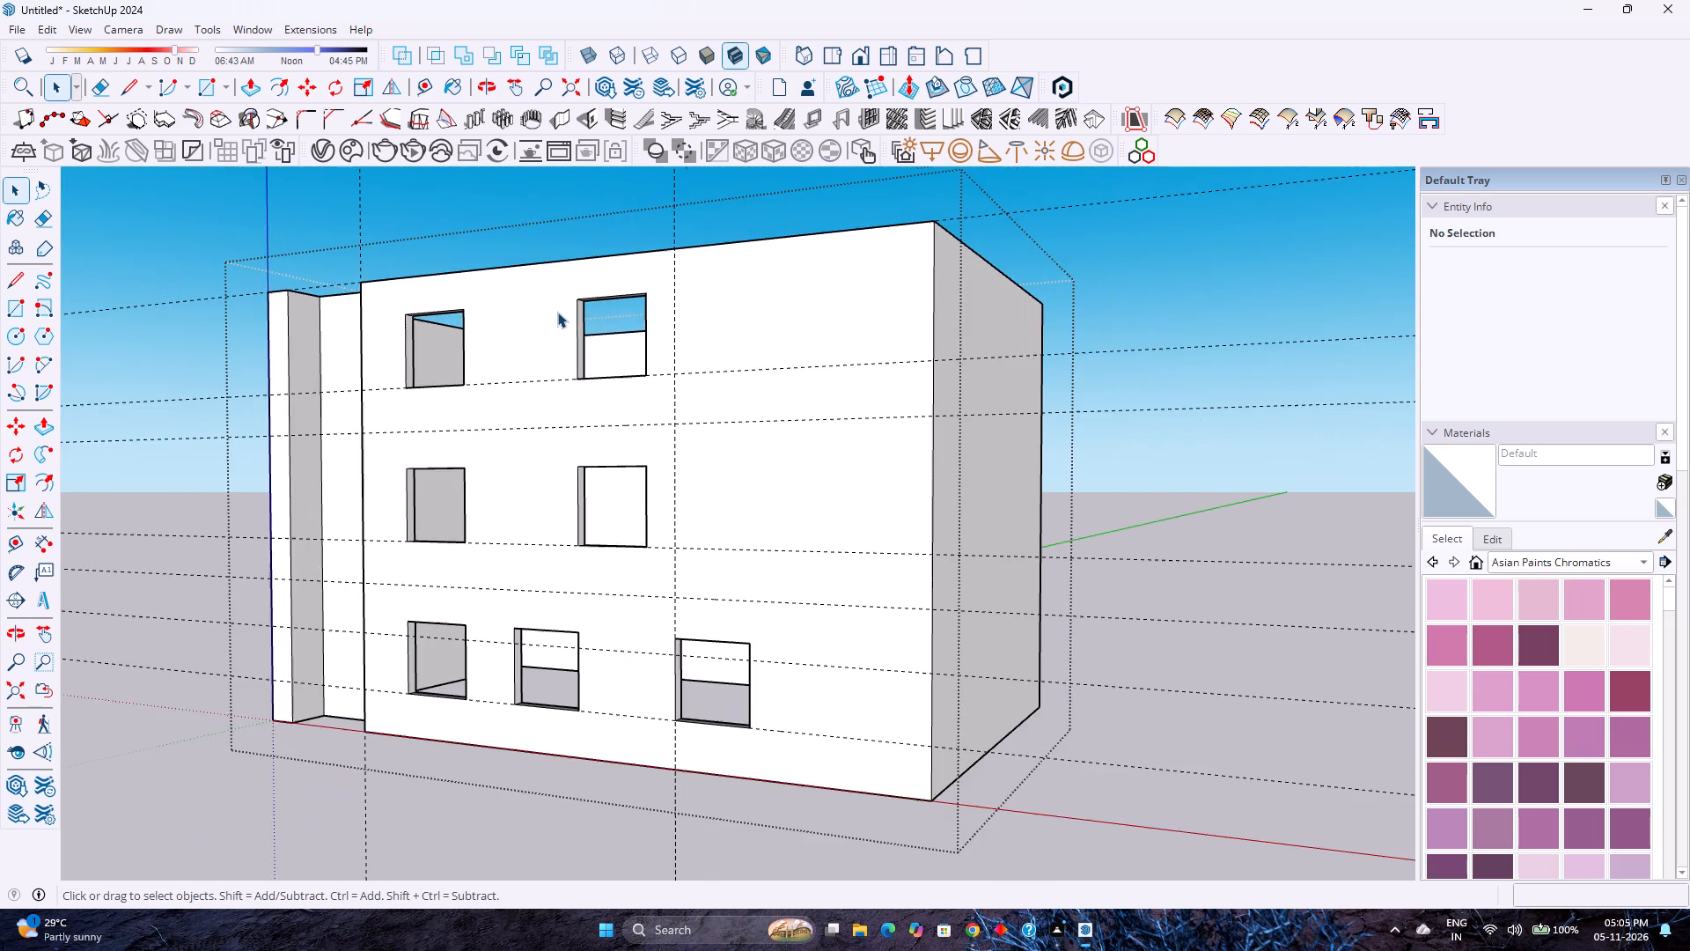
pyautogui.scroll(-1, 557, 312)
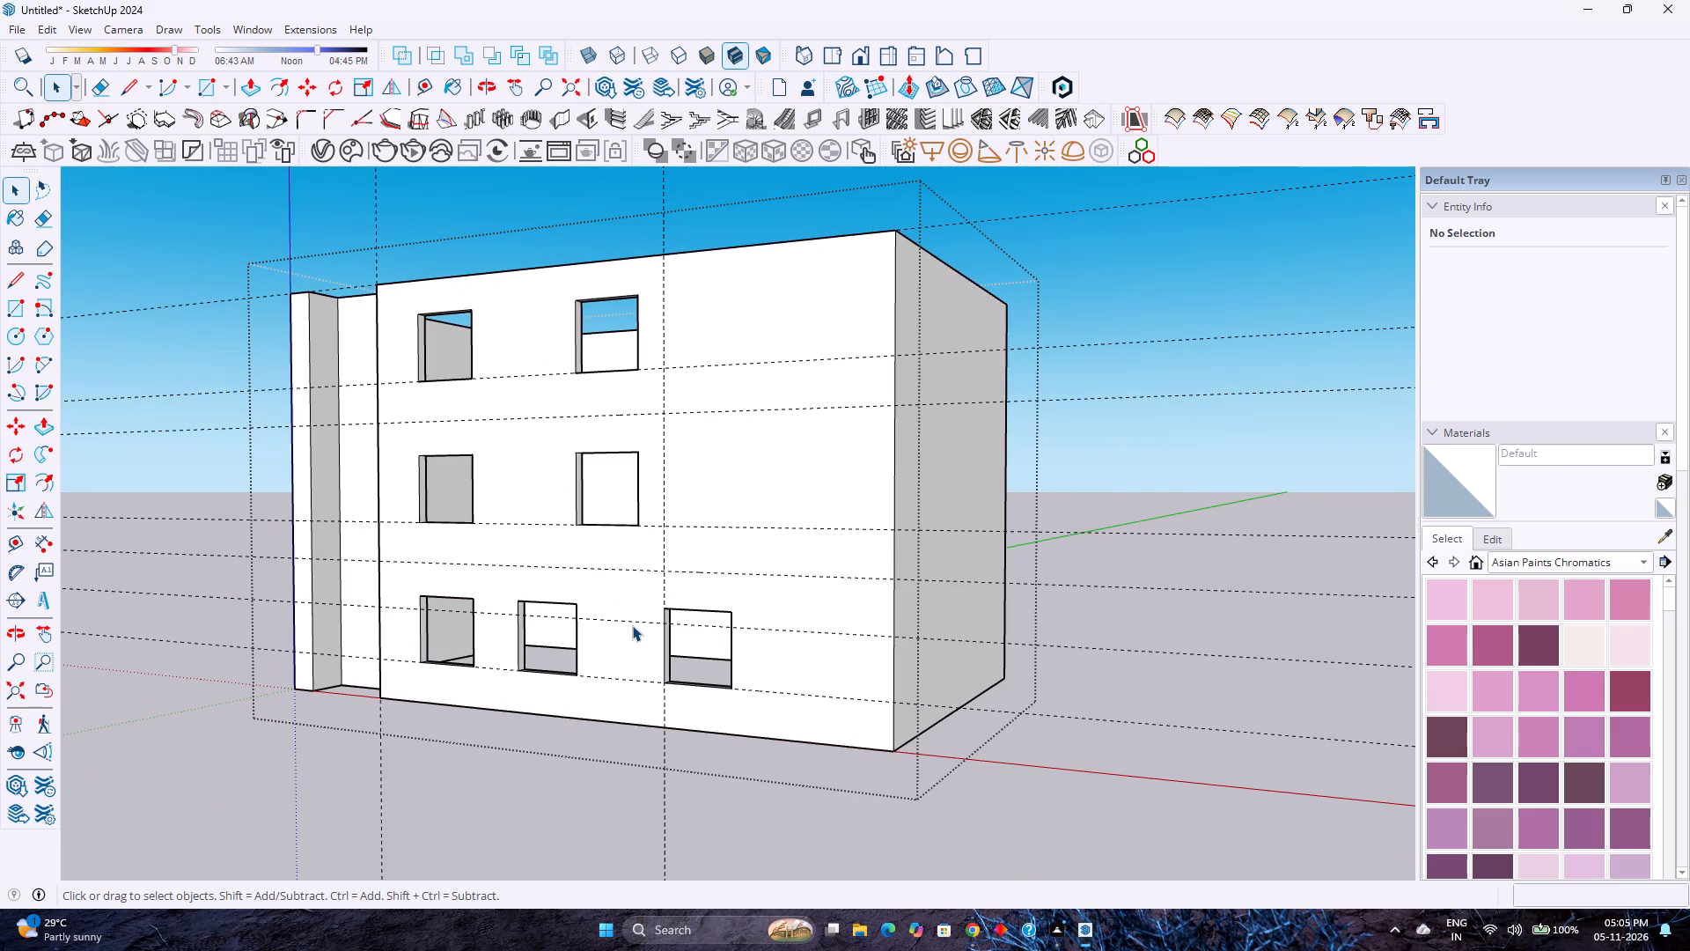
pyautogui.scroll(2, 628, 636)
pyautogui.scroll(-1, 628, 613)
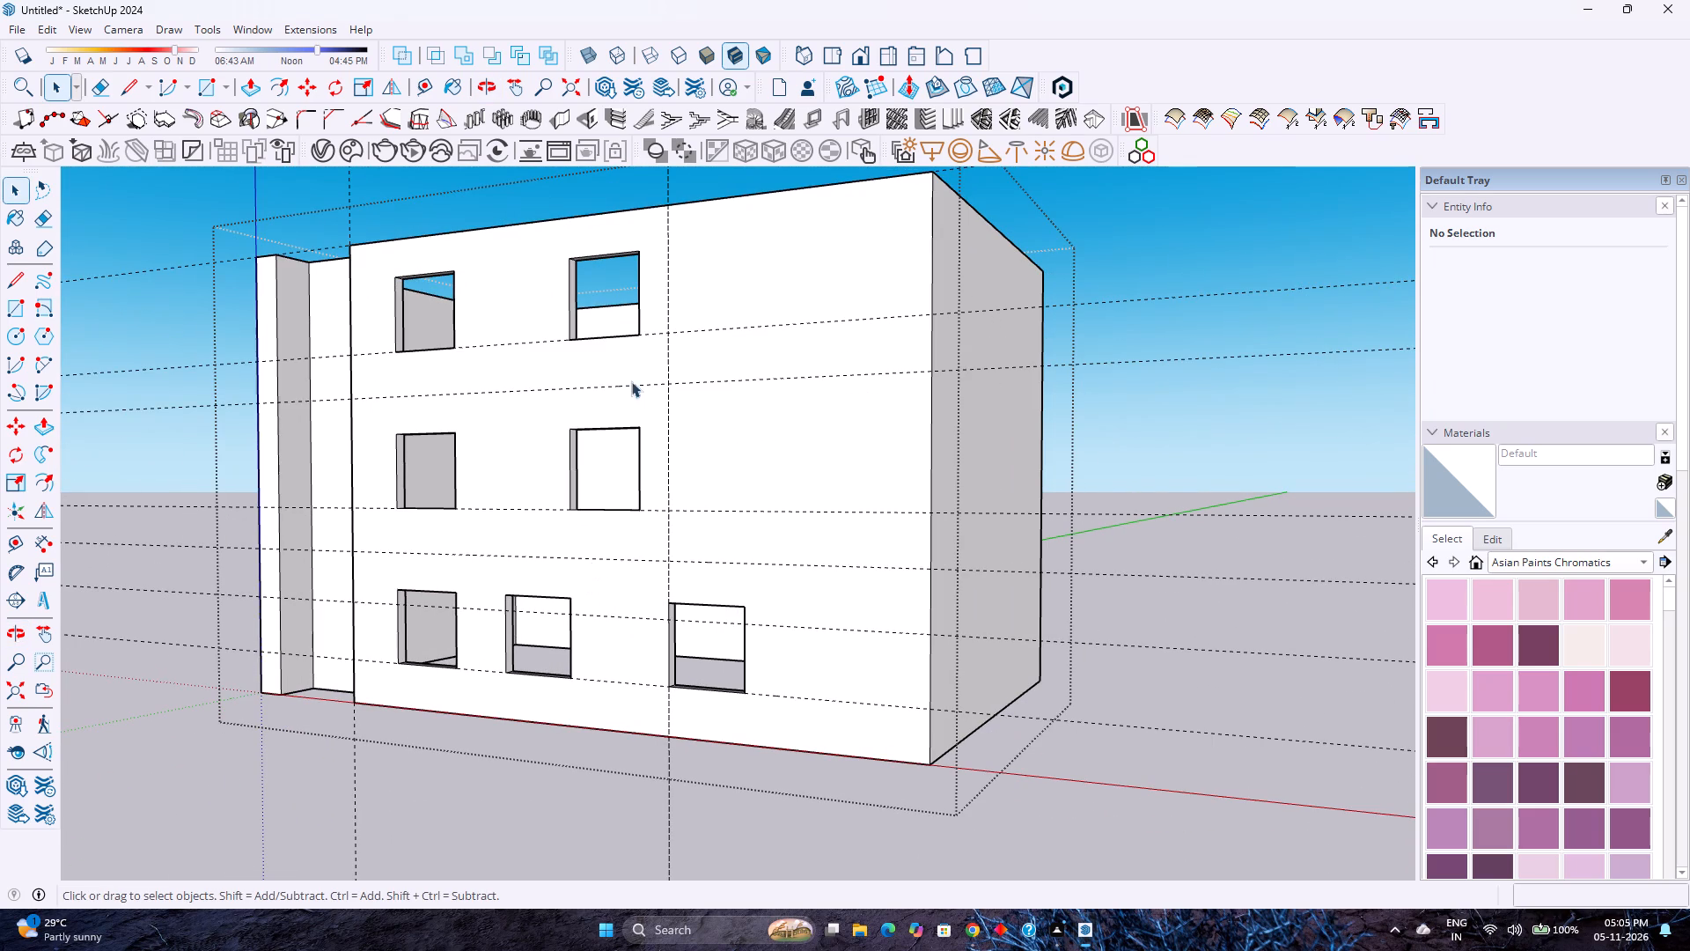
pyautogui.click(666, 304)
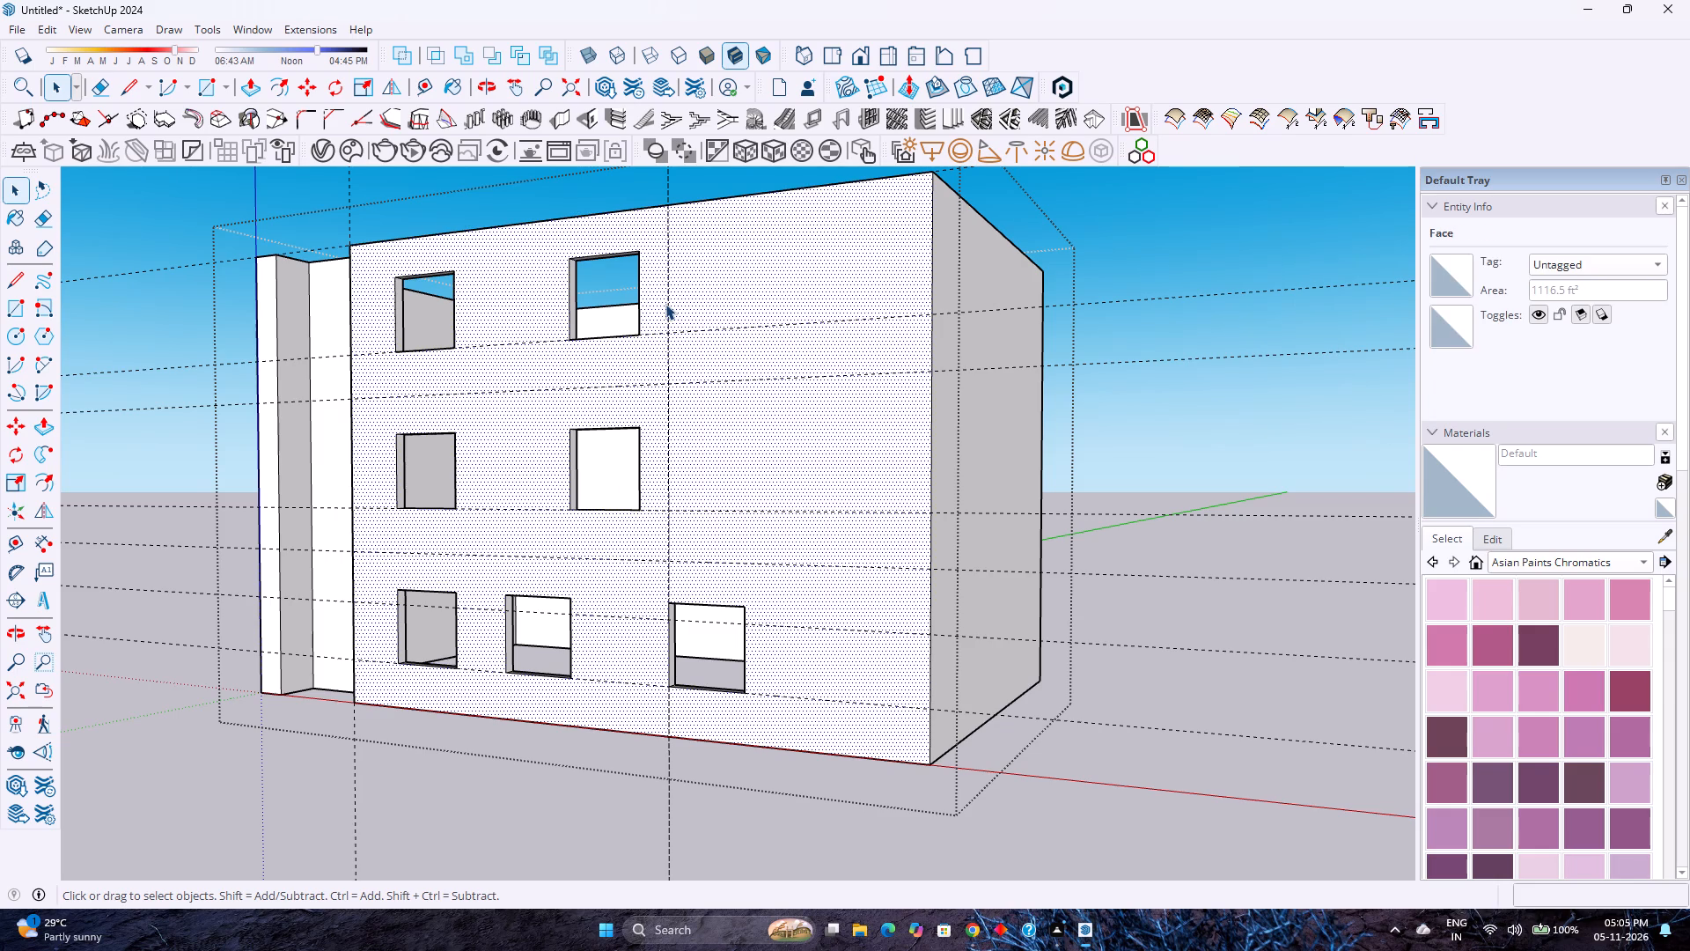
pyautogui.scroll(-1, 659, 341)
pyautogui.moveTo(662, 341); pyautogui.dragTo(688, 595, button='middle')
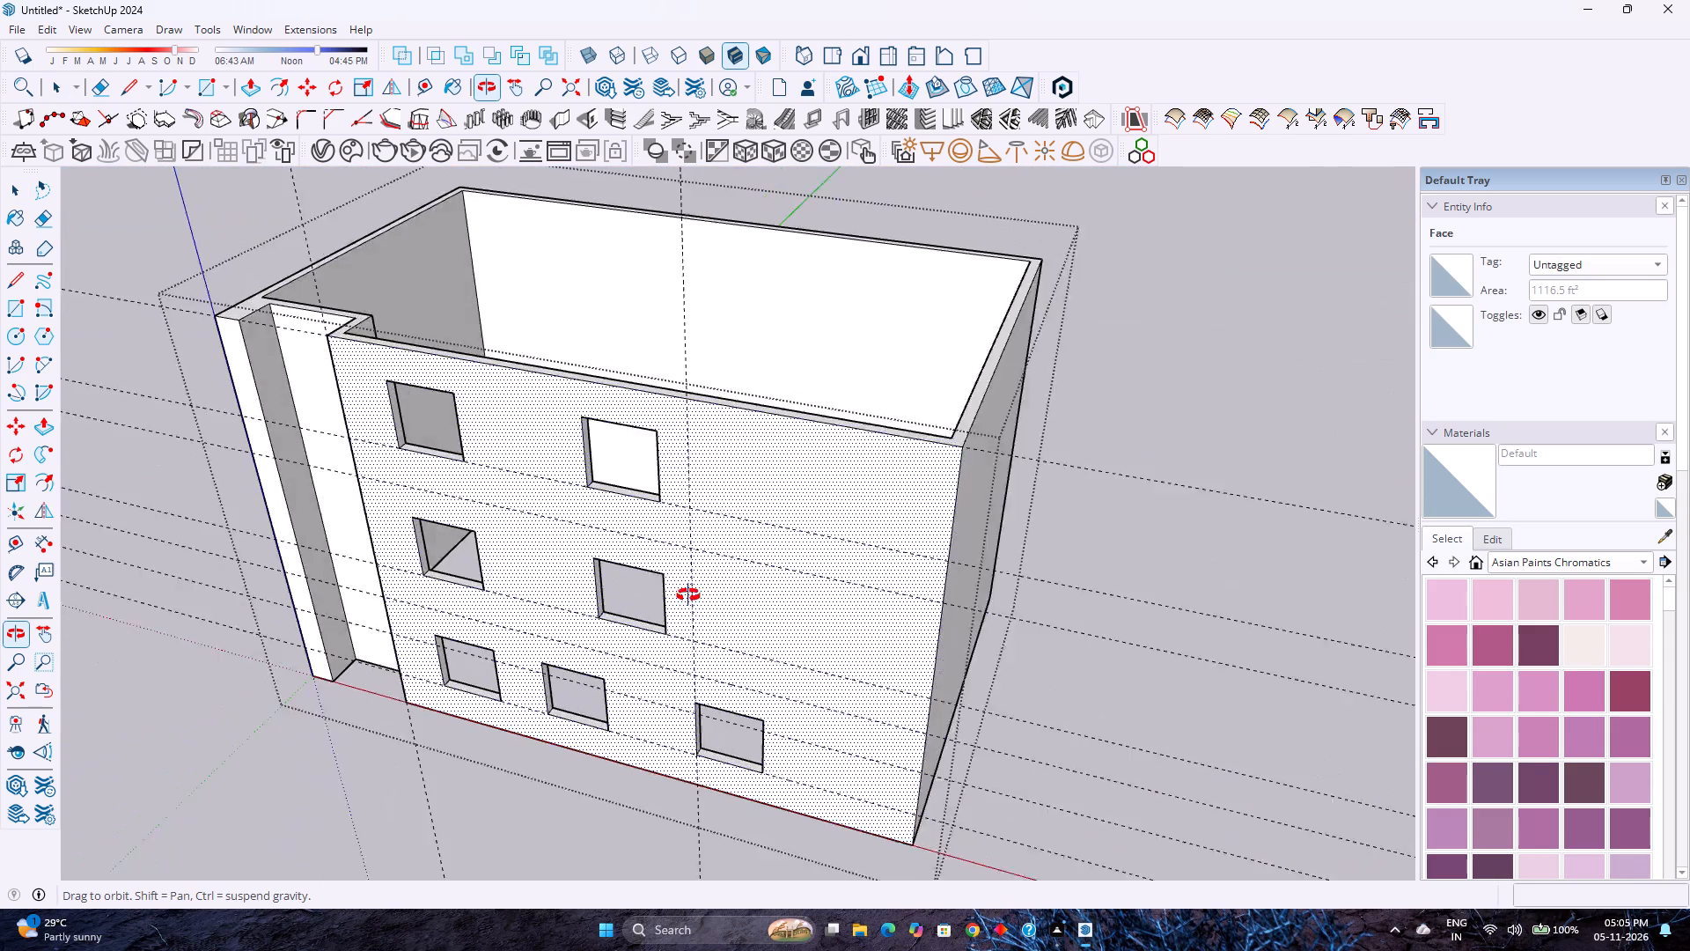
pyautogui.moveTo(688, 595); pyautogui.dragTo(584, 503, button='middle')
pyautogui.middleClick(585, 500)
pyautogui.scroll(-2, 589, 490)
pyautogui.keyDown('shift'); pyautogui.moveTo(636, 363); pyautogui.dragTo(667, 498, button='middle'); pyautogui.keyUp('shift')
pyautogui.moveTo(610, 503); pyautogui.dragTo(696, 390, button='middle')
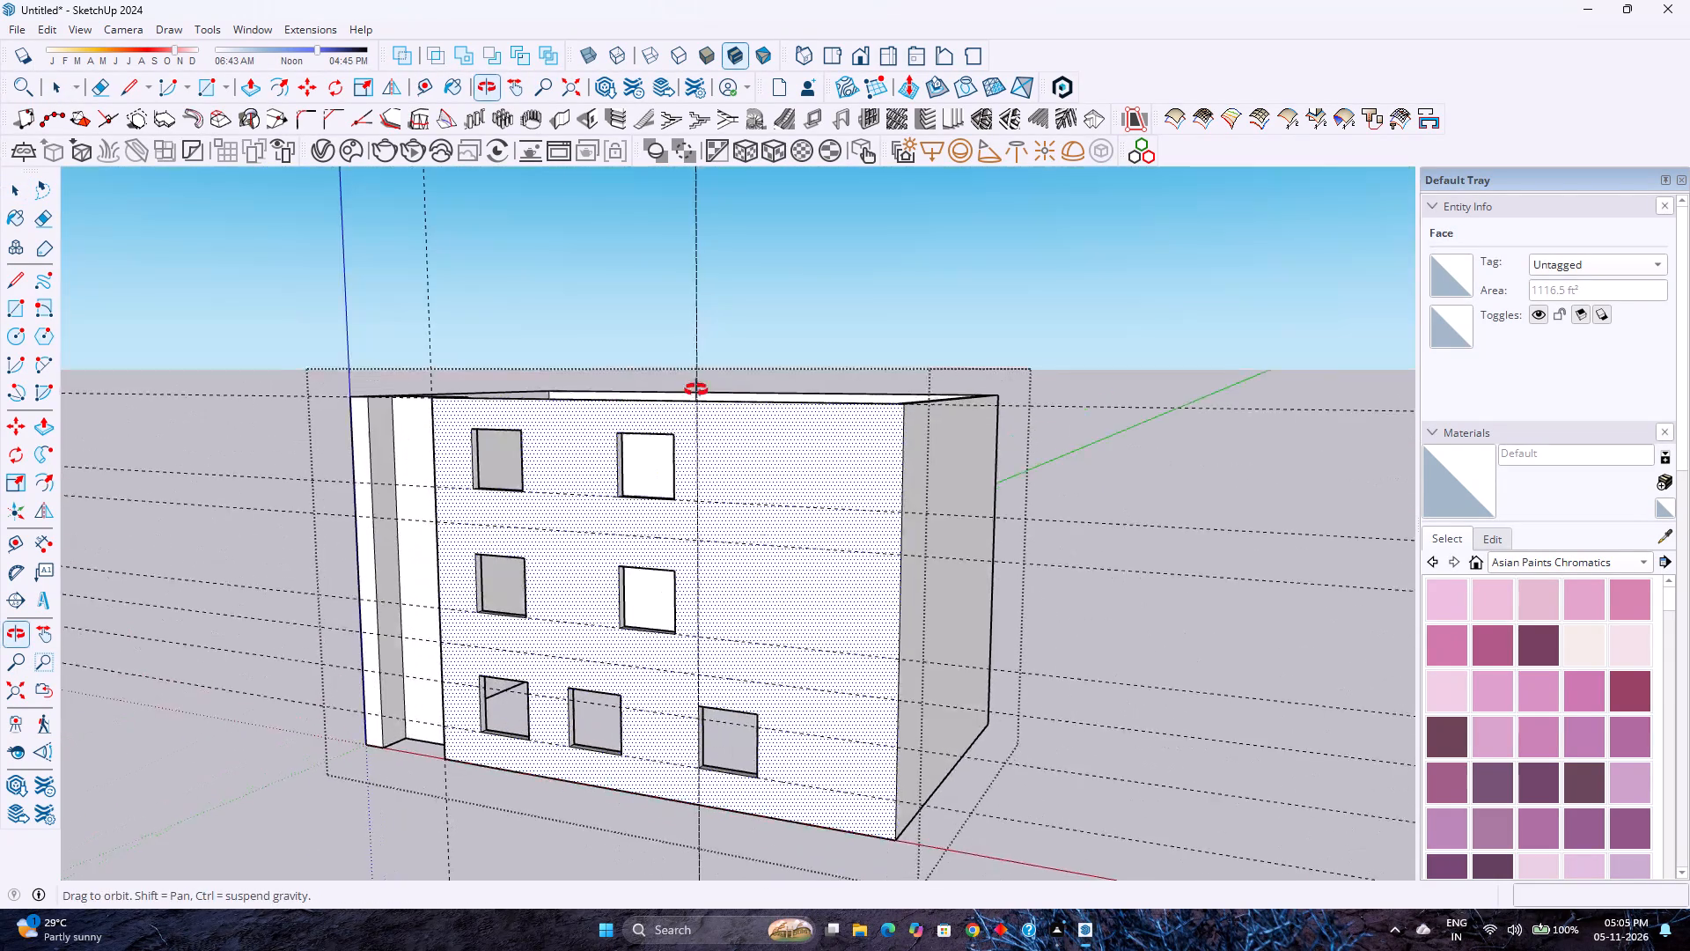
pyautogui.moveTo(696, 390); pyautogui.dragTo(697, 390, button='middle')
pyautogui.scroll(4, 636, 434)
pyautogui.keyDown('shift'); pyautogui.moveTo(622, 504); pyautogui.dragTo(647, 406, button='middle'); pyautogui.keyUp('shift')
pyautogui.scroll(3, 661, 454)
pyautogui.scroll(-2, 698, 439)
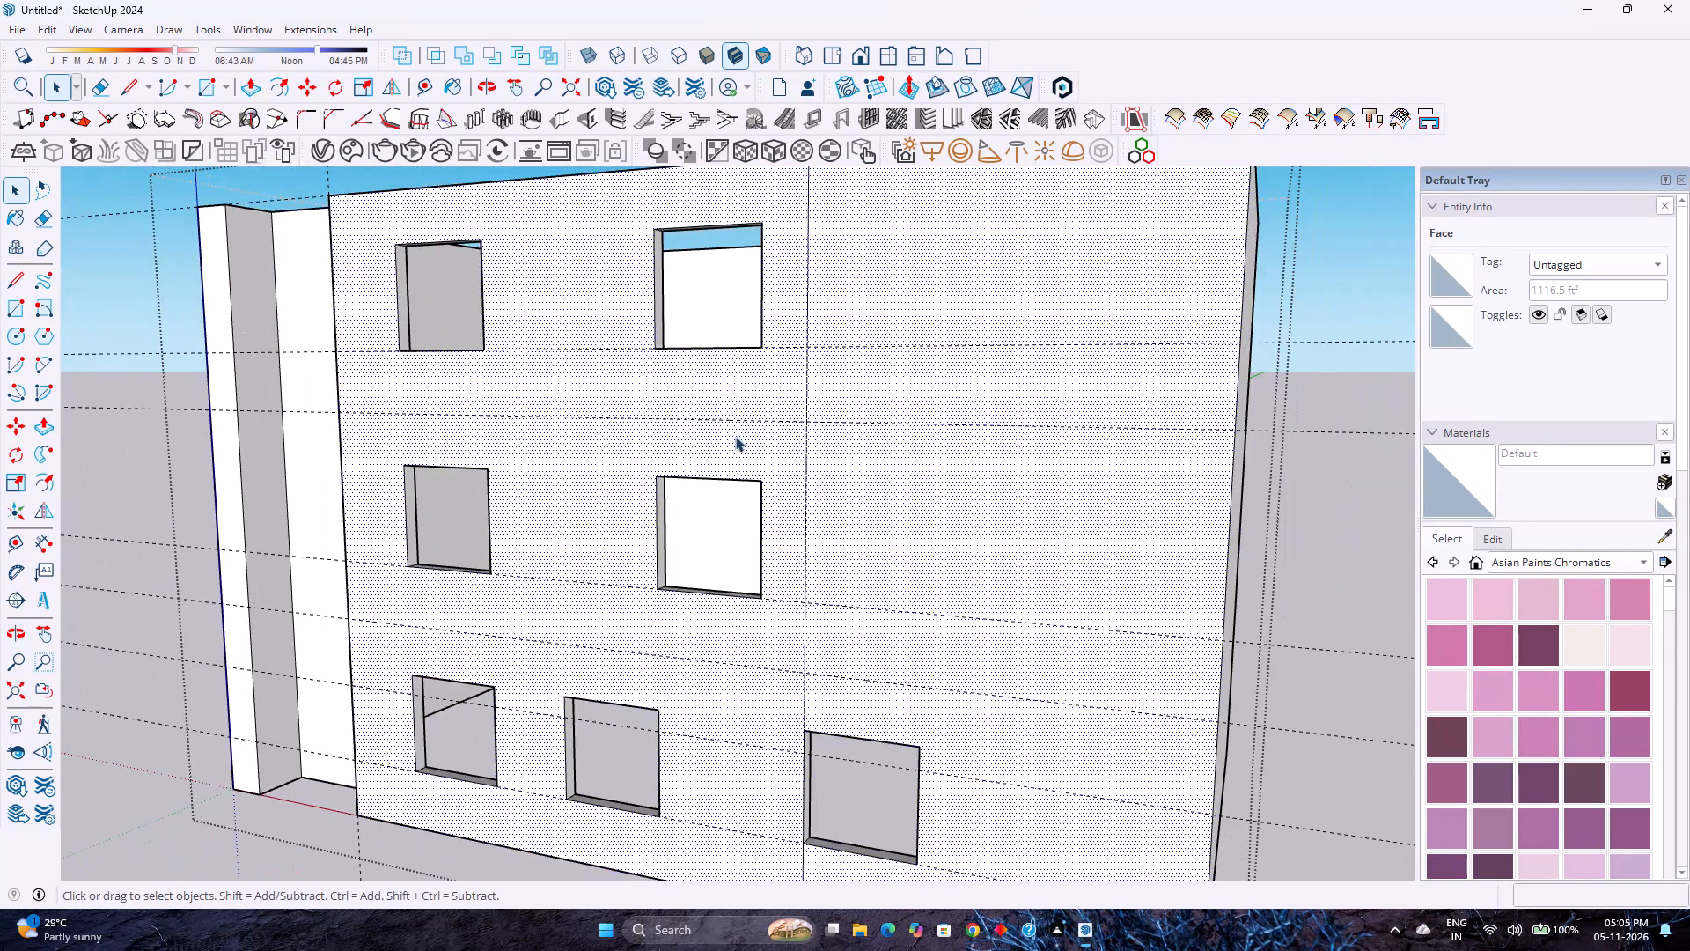
pyautogui.scroll(-3, 735, 433)
pyautogui.keyDown('shift'); pyautogui.moveTo(760, 424); pyautogui.dragTo(645, 468, button='middle'); pyautogui.keyUp('shift')
pyautogui.moveTo(638, 462); pyautogui.dragTo(680, 393, button='middle')
pyautogui.scroll(-1, 682, 393)
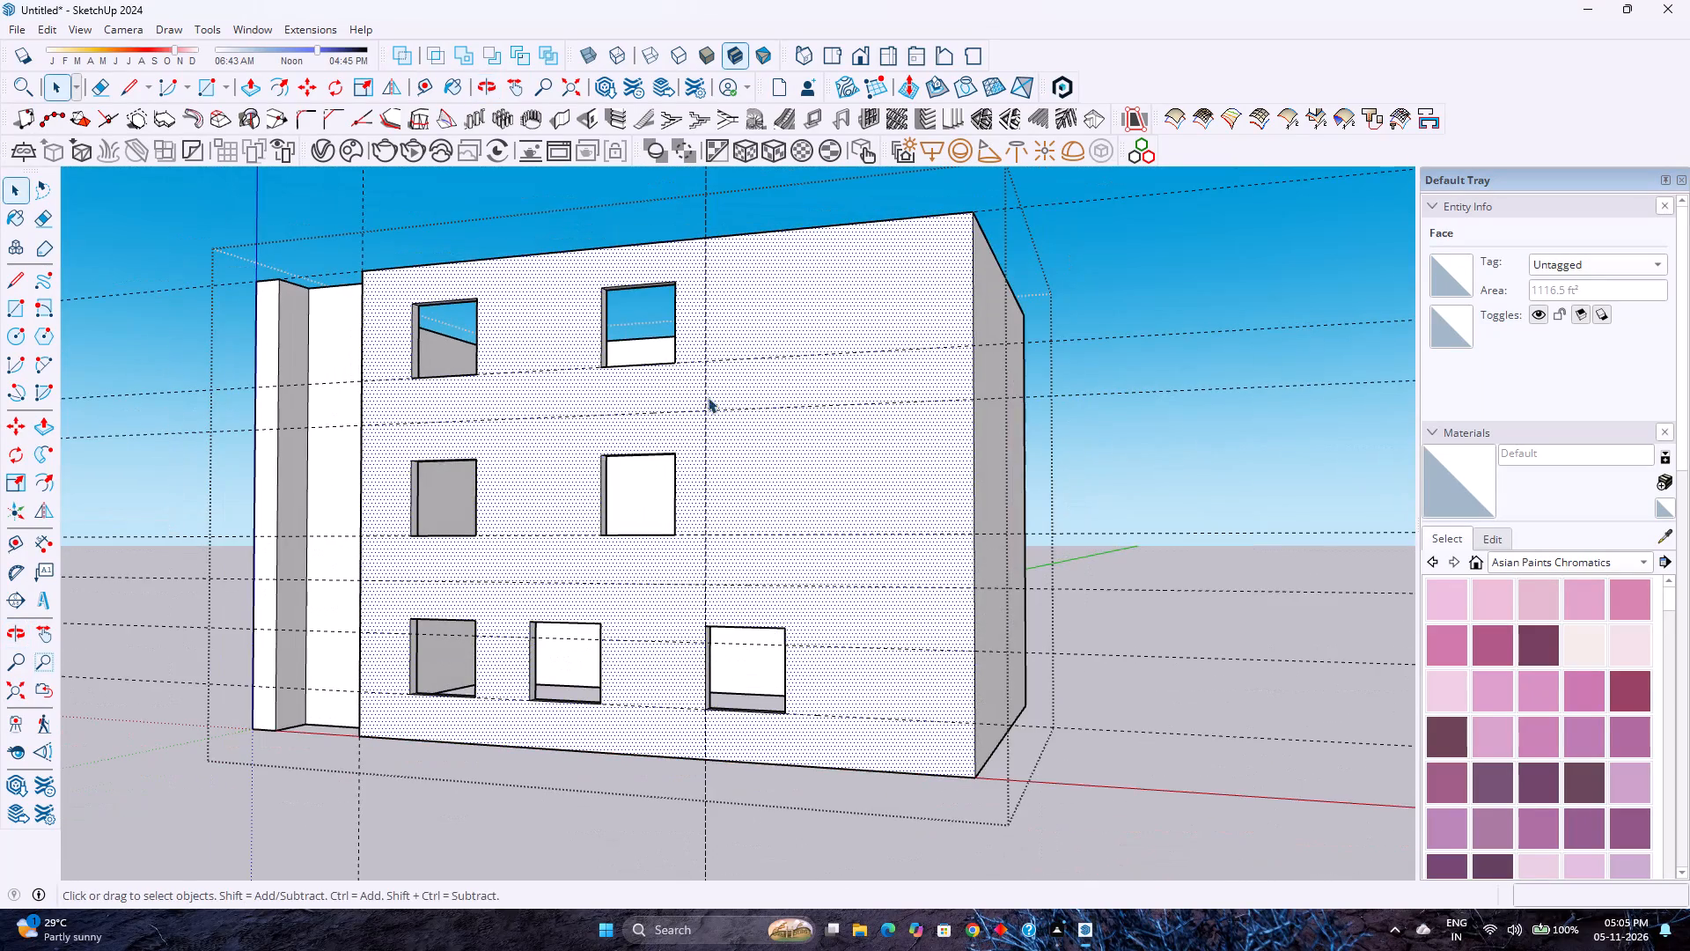
pyautogui.scroll(1, 708, 397)
pyautogui.moveTo(708, 397); pyautogui.dragTo(643, 432, button='middle')
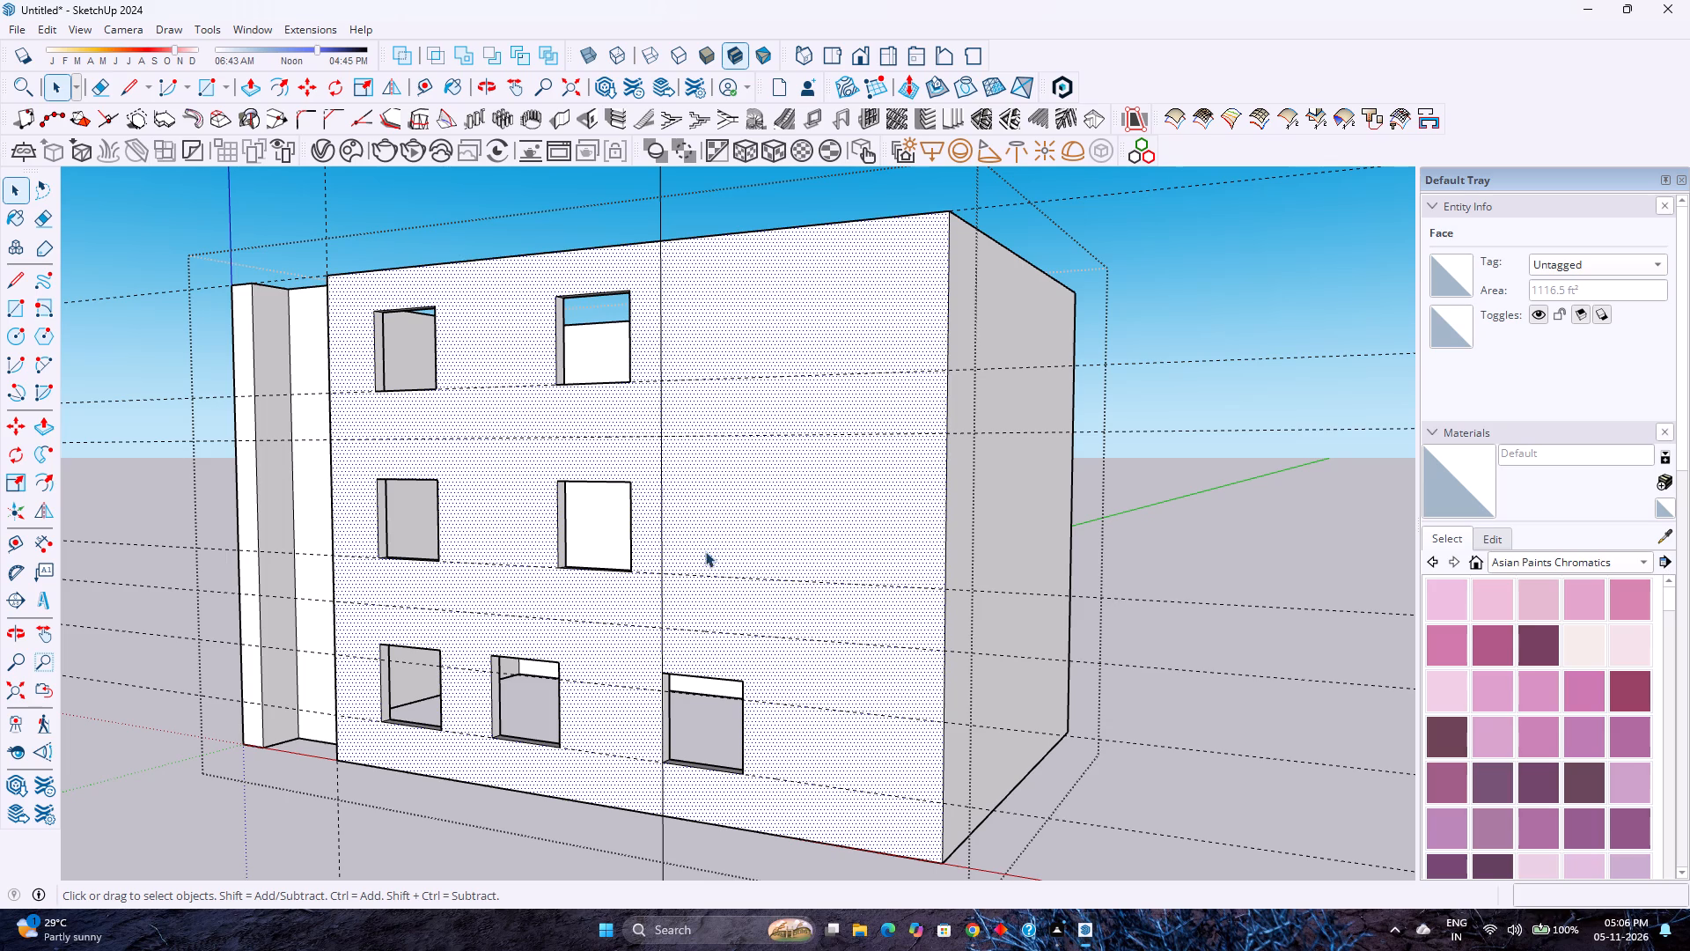
pyautogui.scroll(-2, 722, 527)
pyautogui.moveTo(725, 527); pyautogui.dragTo(668, 553, button='middle')
pyautogui.scroll(2, 663, 544)
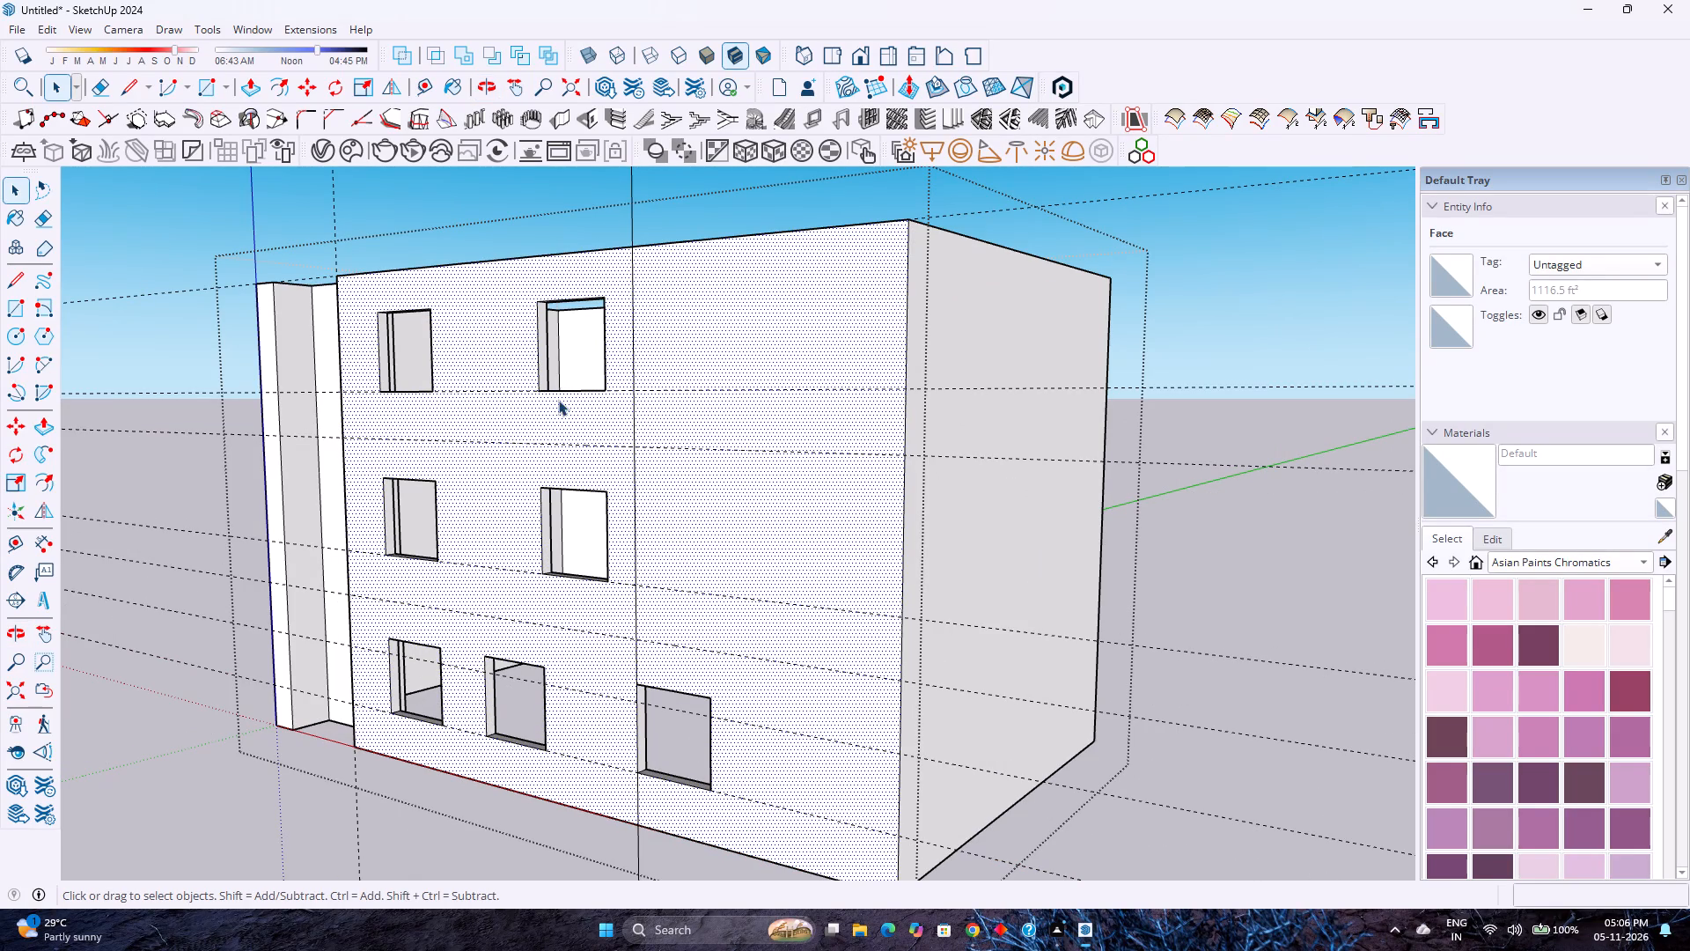
# Widen the top-floor window opening nearest the vertical guide by pushing its guide-side jamb 2' towards the guide with Push/Pull.
pyautogui.moveTo(577, 384); pyautogui.dragTo(1054, 506, button='middle')
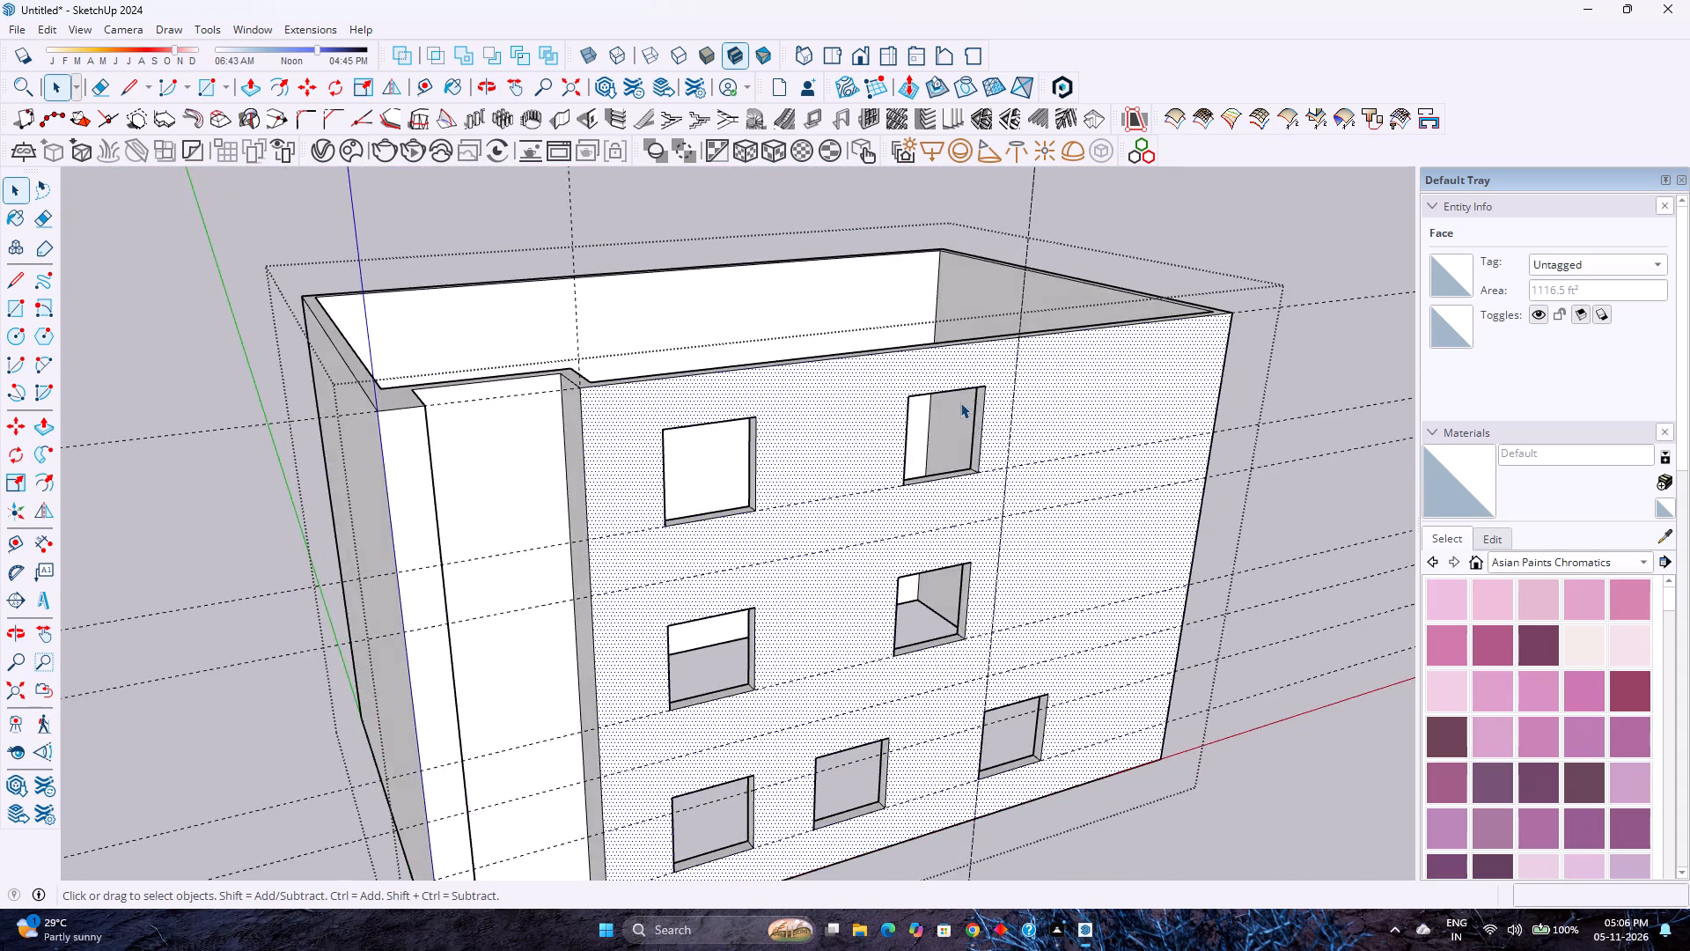
pyautogui.scroll(6, 960, 402)
pyautogui.press('p')
pyautogui.press('Escape')
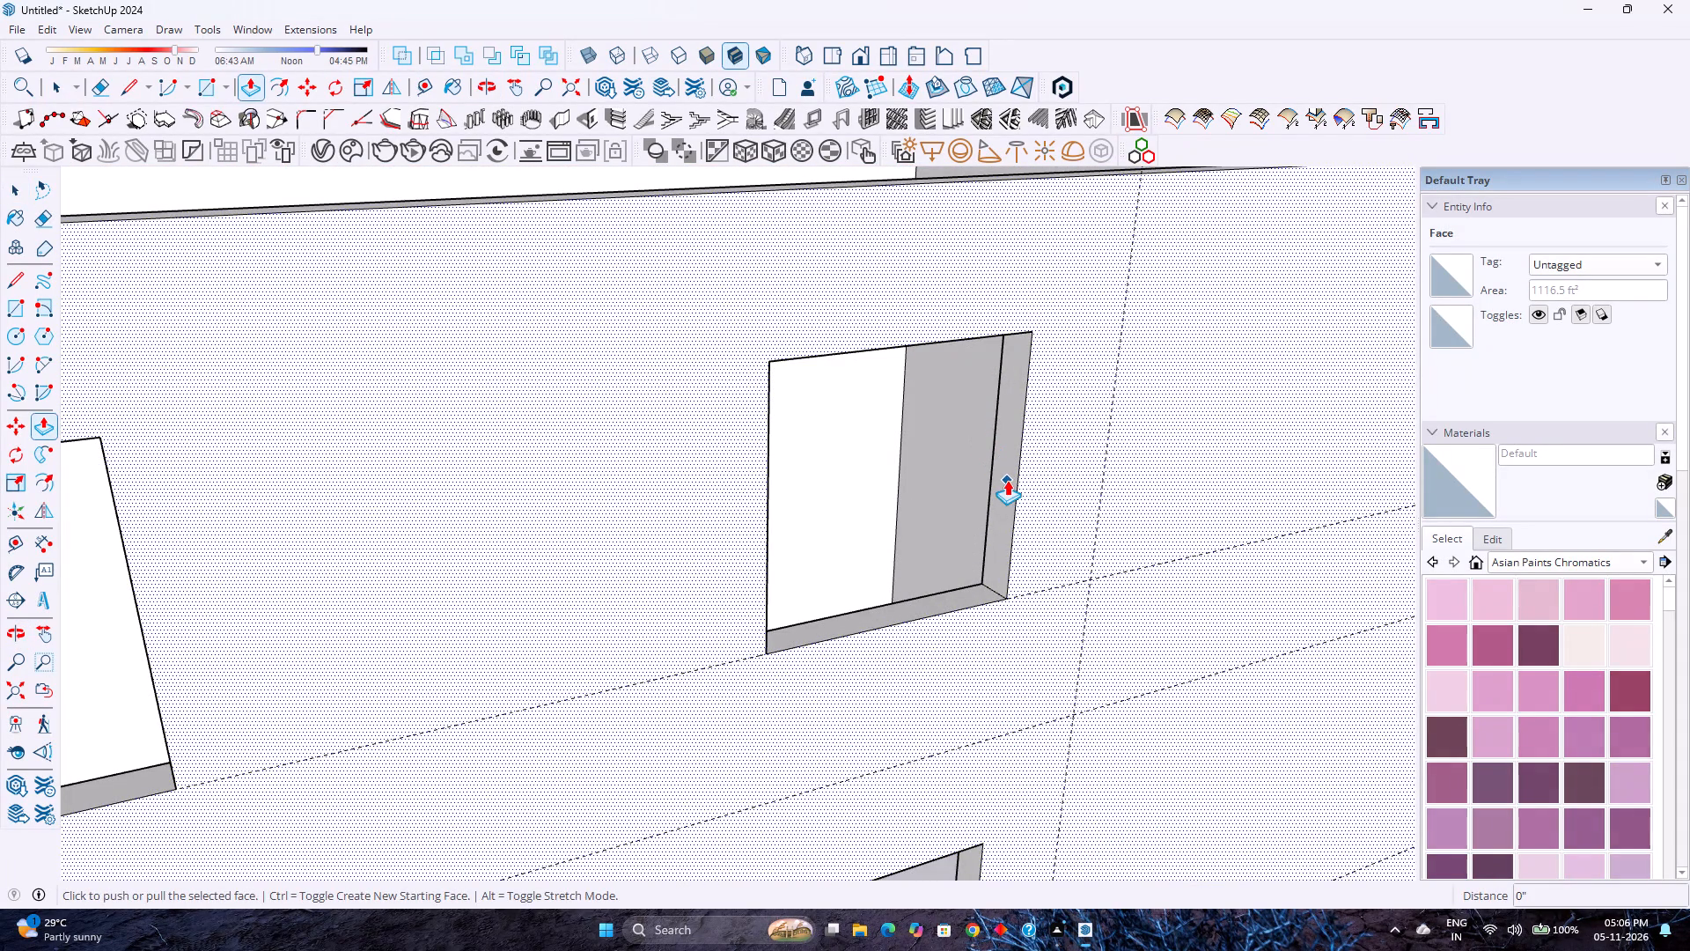
pyautogui.click(1010, 475)
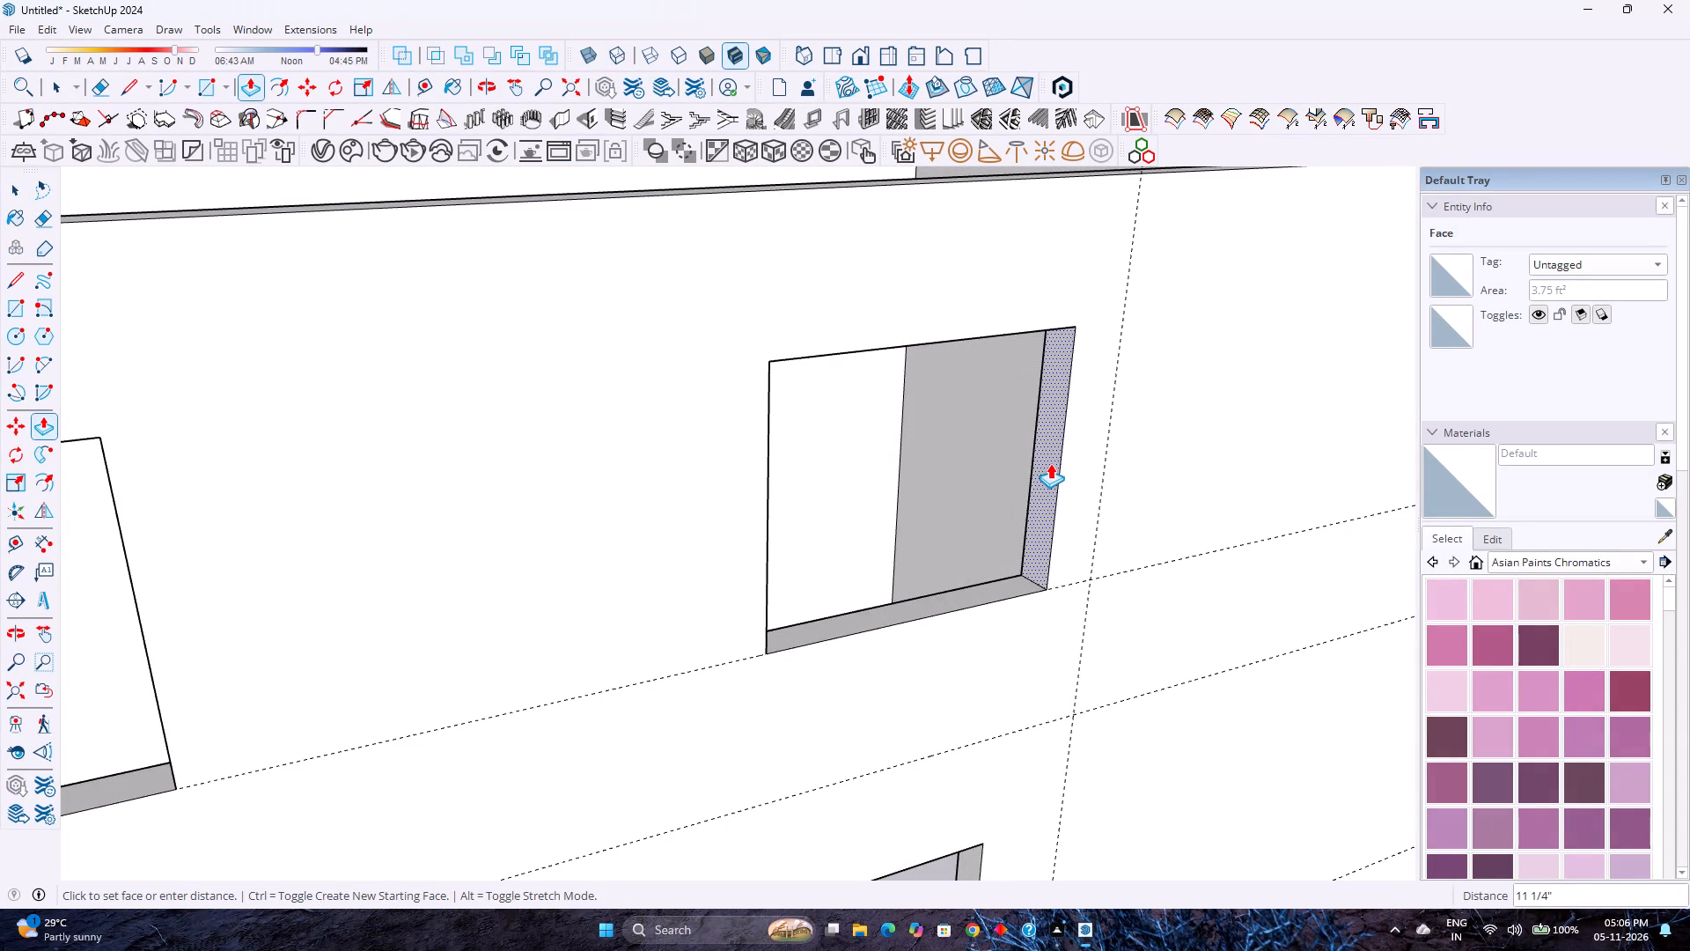
pyautogui.write("2'")
pyautogui.press('Return')
# Push the top-floor opening's jamb farther from the vertical guide 2' towards the guide with Push/Pull.
pyautogui.moveTo(1019, 491); pyautogui.dragTo(871, 477, button='middle')
pyautogui.middleClick(871, 477)
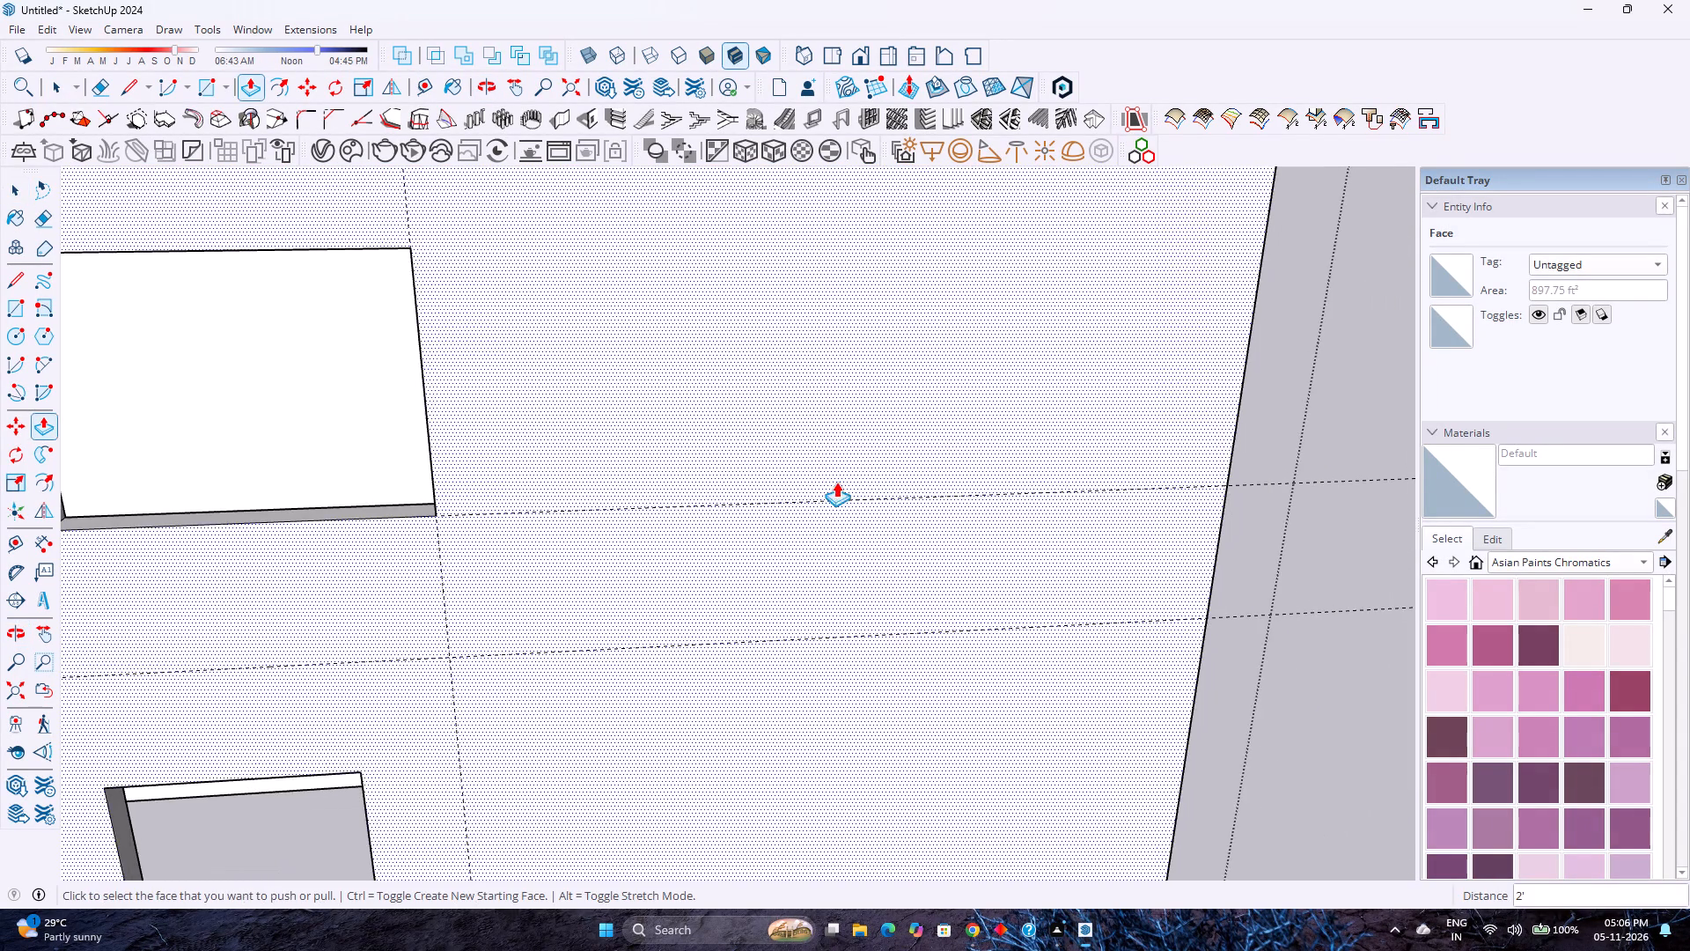
pyautogui.scroll(-2, 834, 482)
pyautogui.keyDown('shift'); pyautogui.moveTo(665, 485); pyautogui.dragTo(902, 505, button='middle'); pyautogui.keyUp('shift')
pyautogui.moveTo(757, 527); pyautogui.dragTo(486, 515, button='middle')
pyautogui.moveTo(476, 514); pyautogui.dragTo(467, 512, button='middle')
pyautogui.scroll(3, 499, 465)
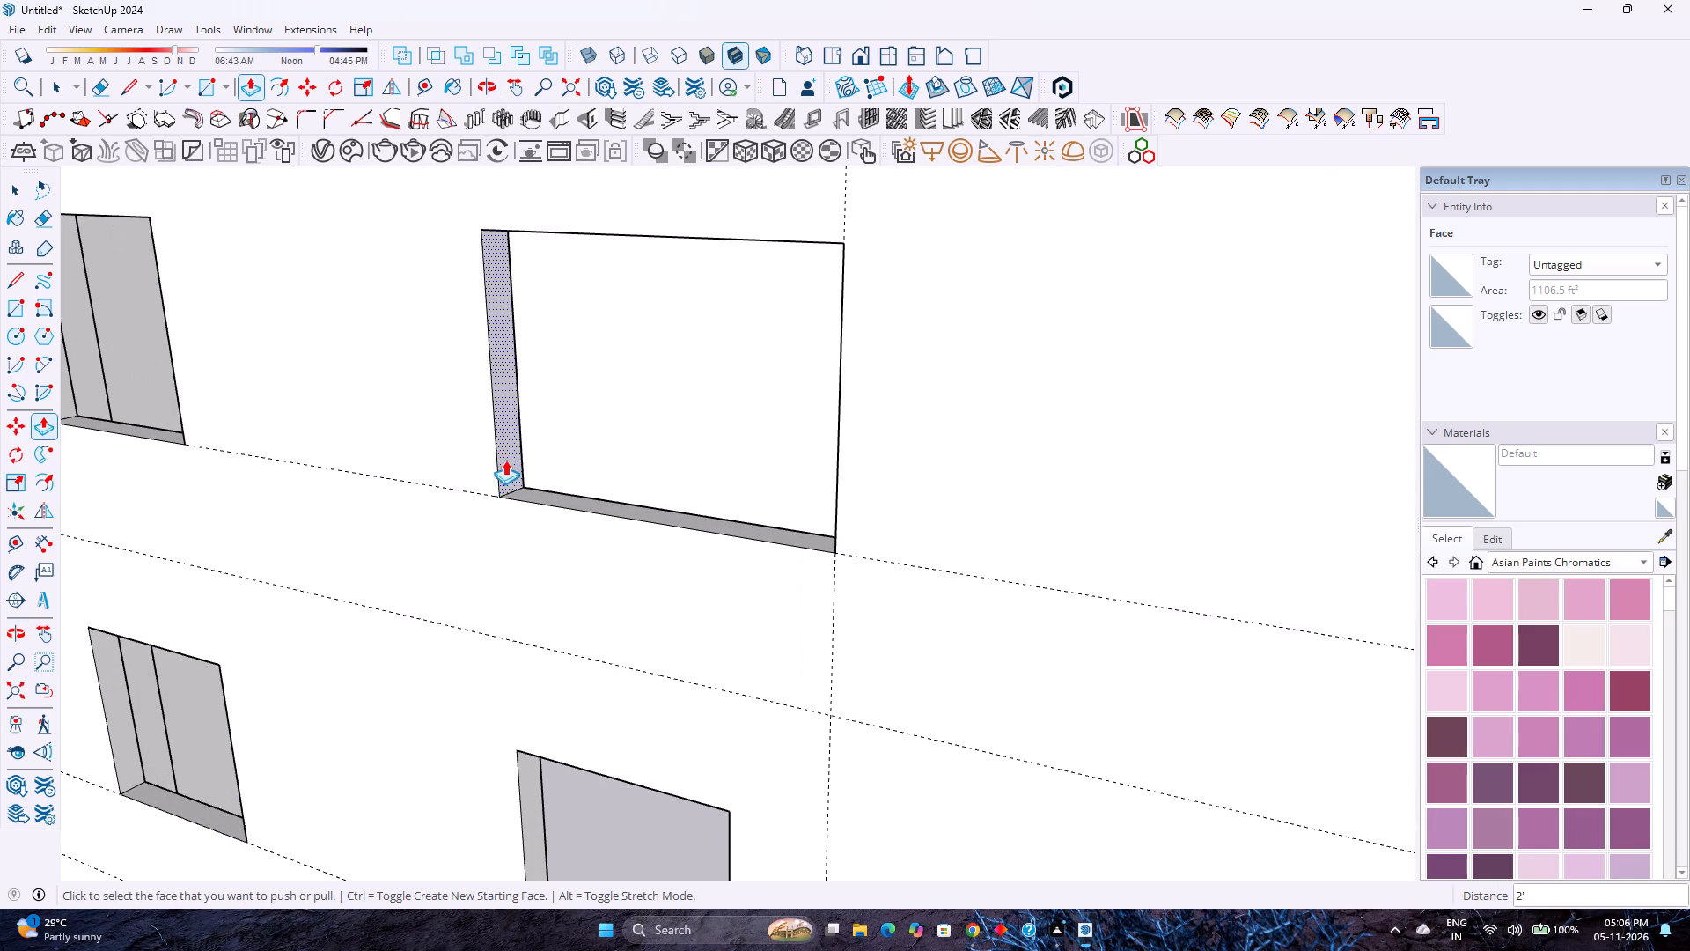
pyautogui.click(505, 460)
pyautogui.press('2')
pyautogui.press("'")
pyautogui.press('Return')
pyautogui.scroll(-10, 723, 495)
pyautogui.press('space')
# Place a vertical guide on the façade 12' from the existing guide beside the top-floor opening, on the blank wall side.
pyautogui.moveTo(642, 554); pyautogui.dragTo(966, 414, button='middle')
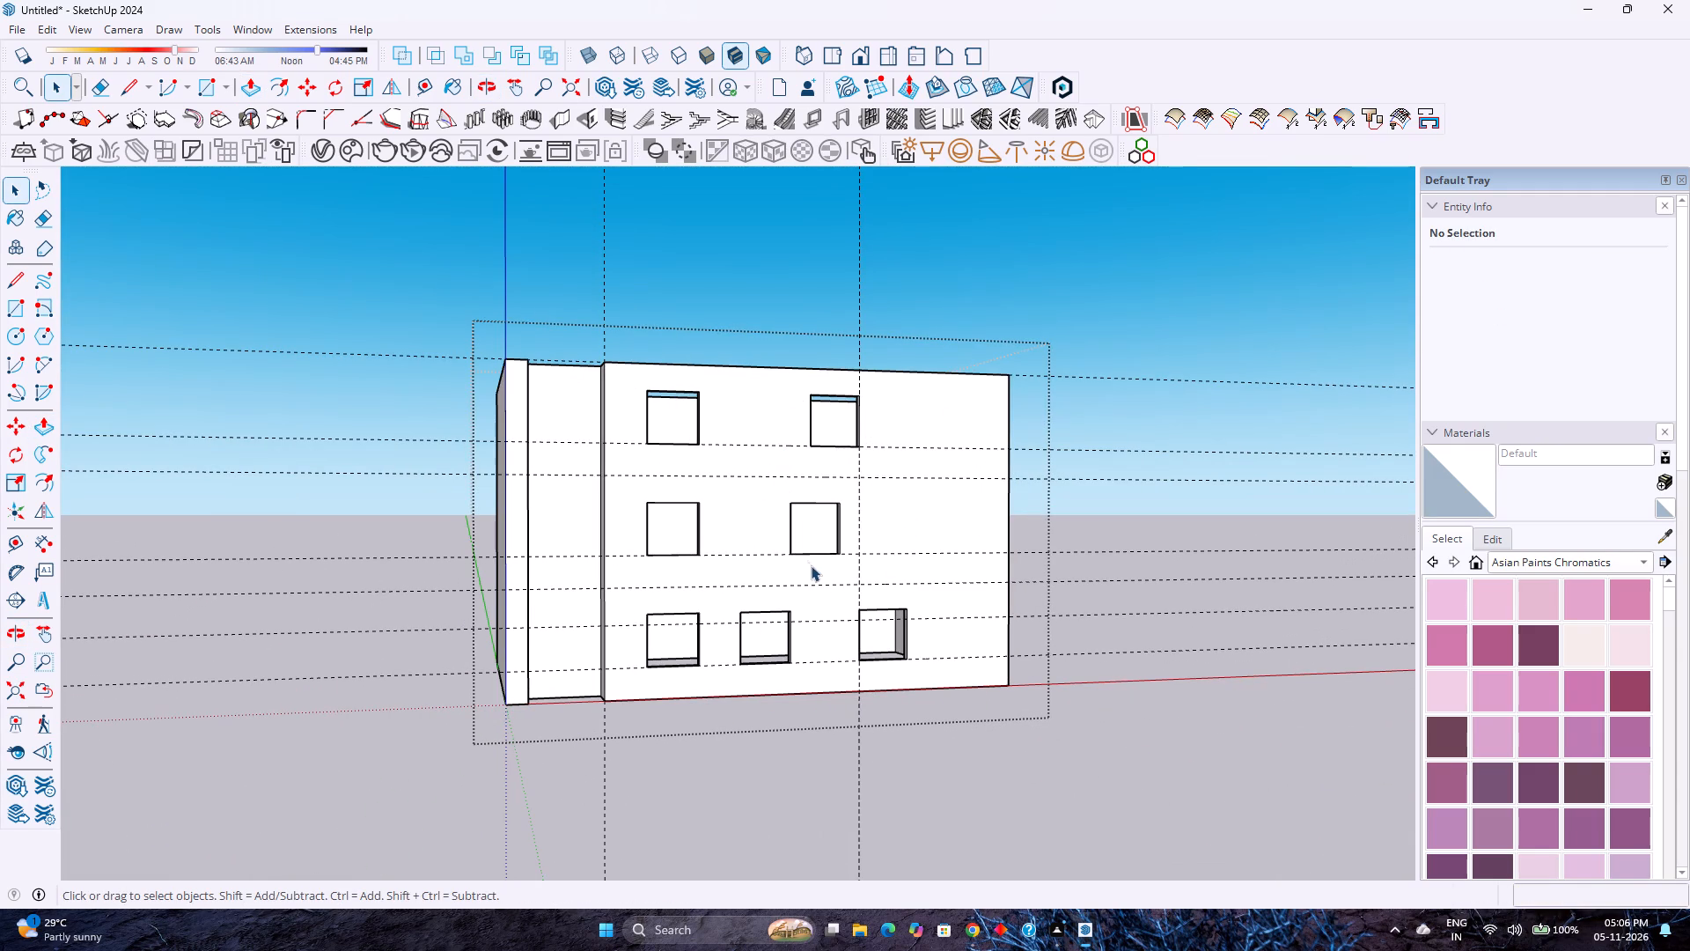
pyautogui.scroll(4, 827, 524)
pyautogui.scroll(-1, 827, 520)
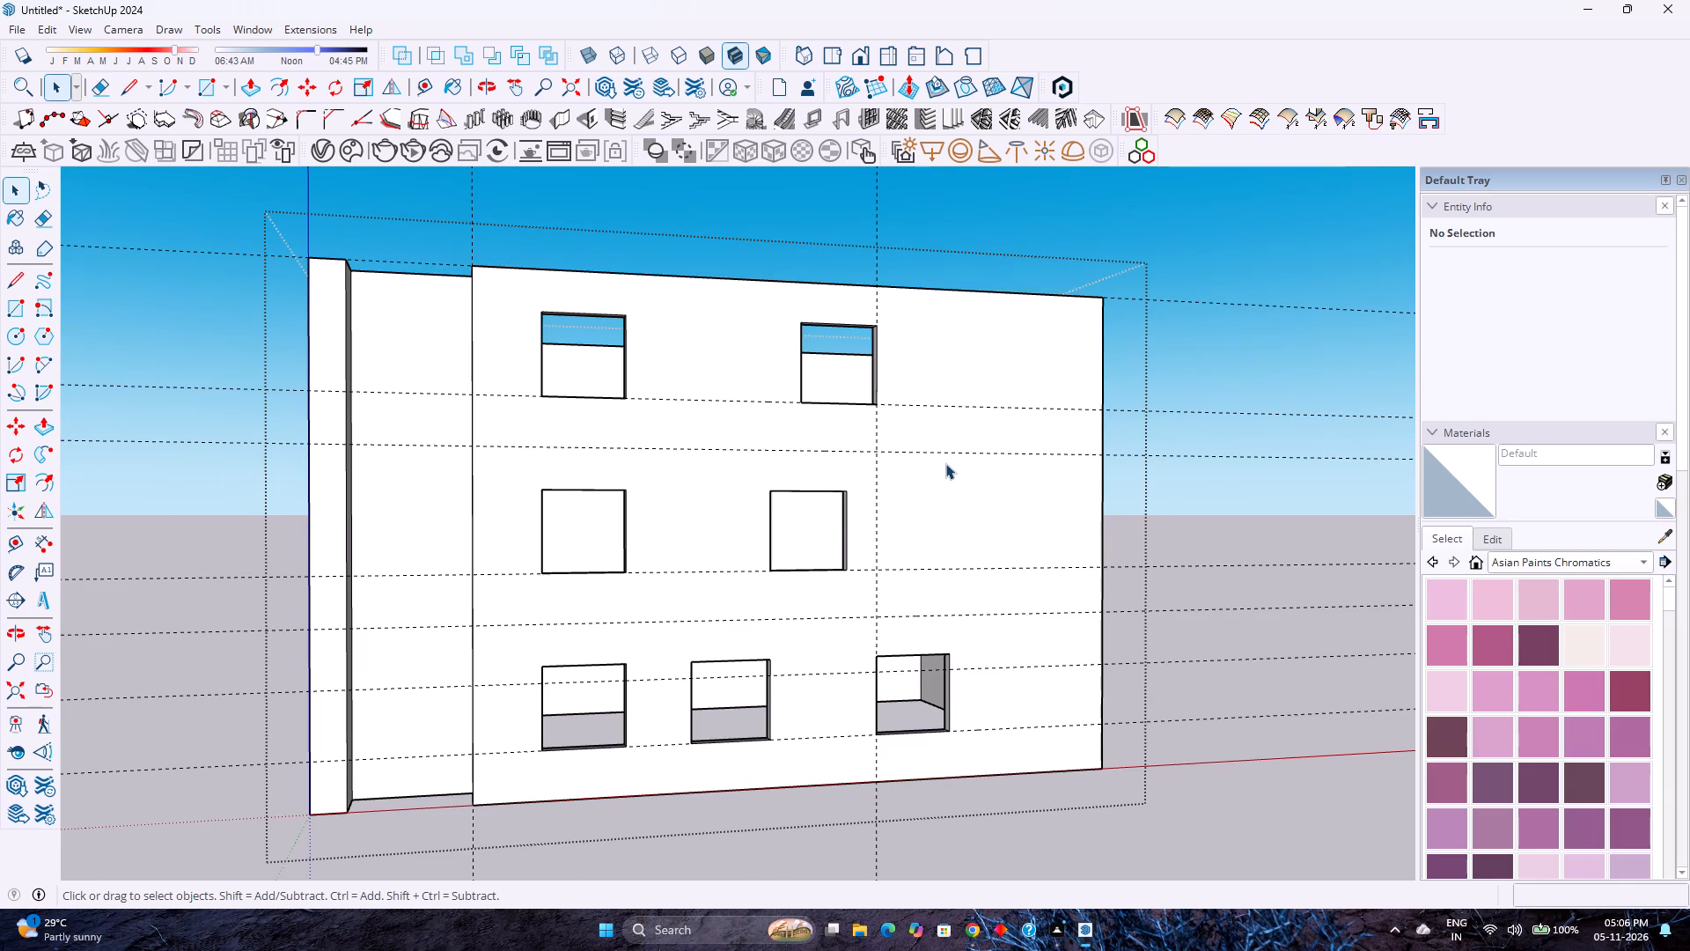
pyautogui.click(422, 89)
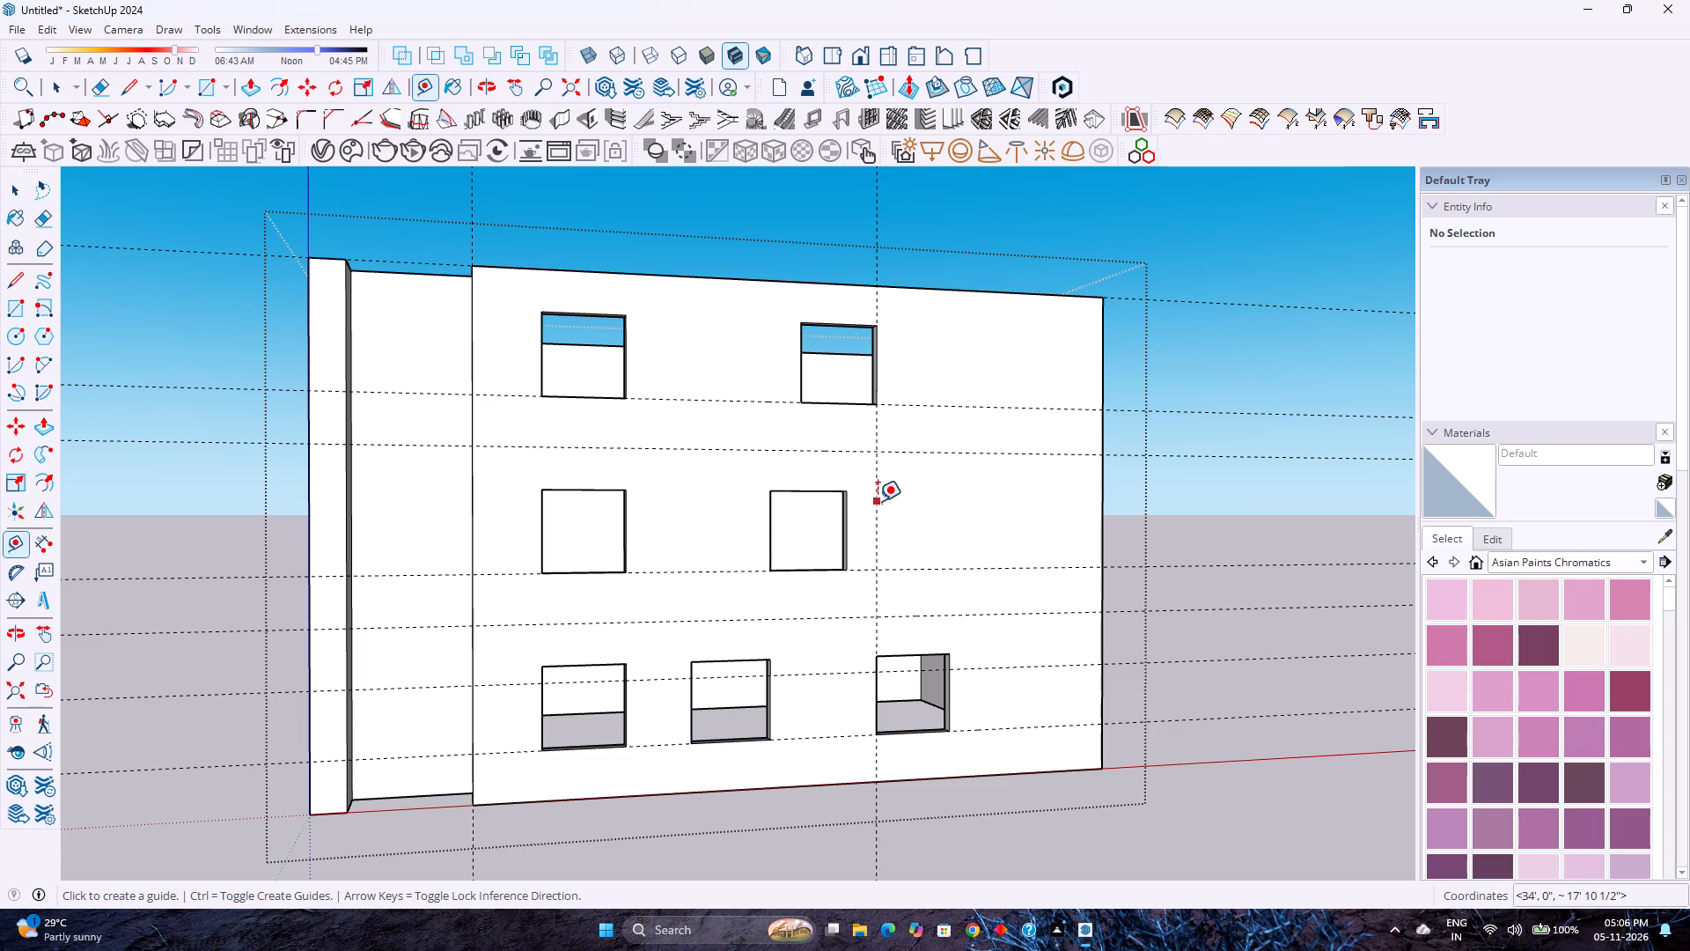
pyautogui.click(878, 501)
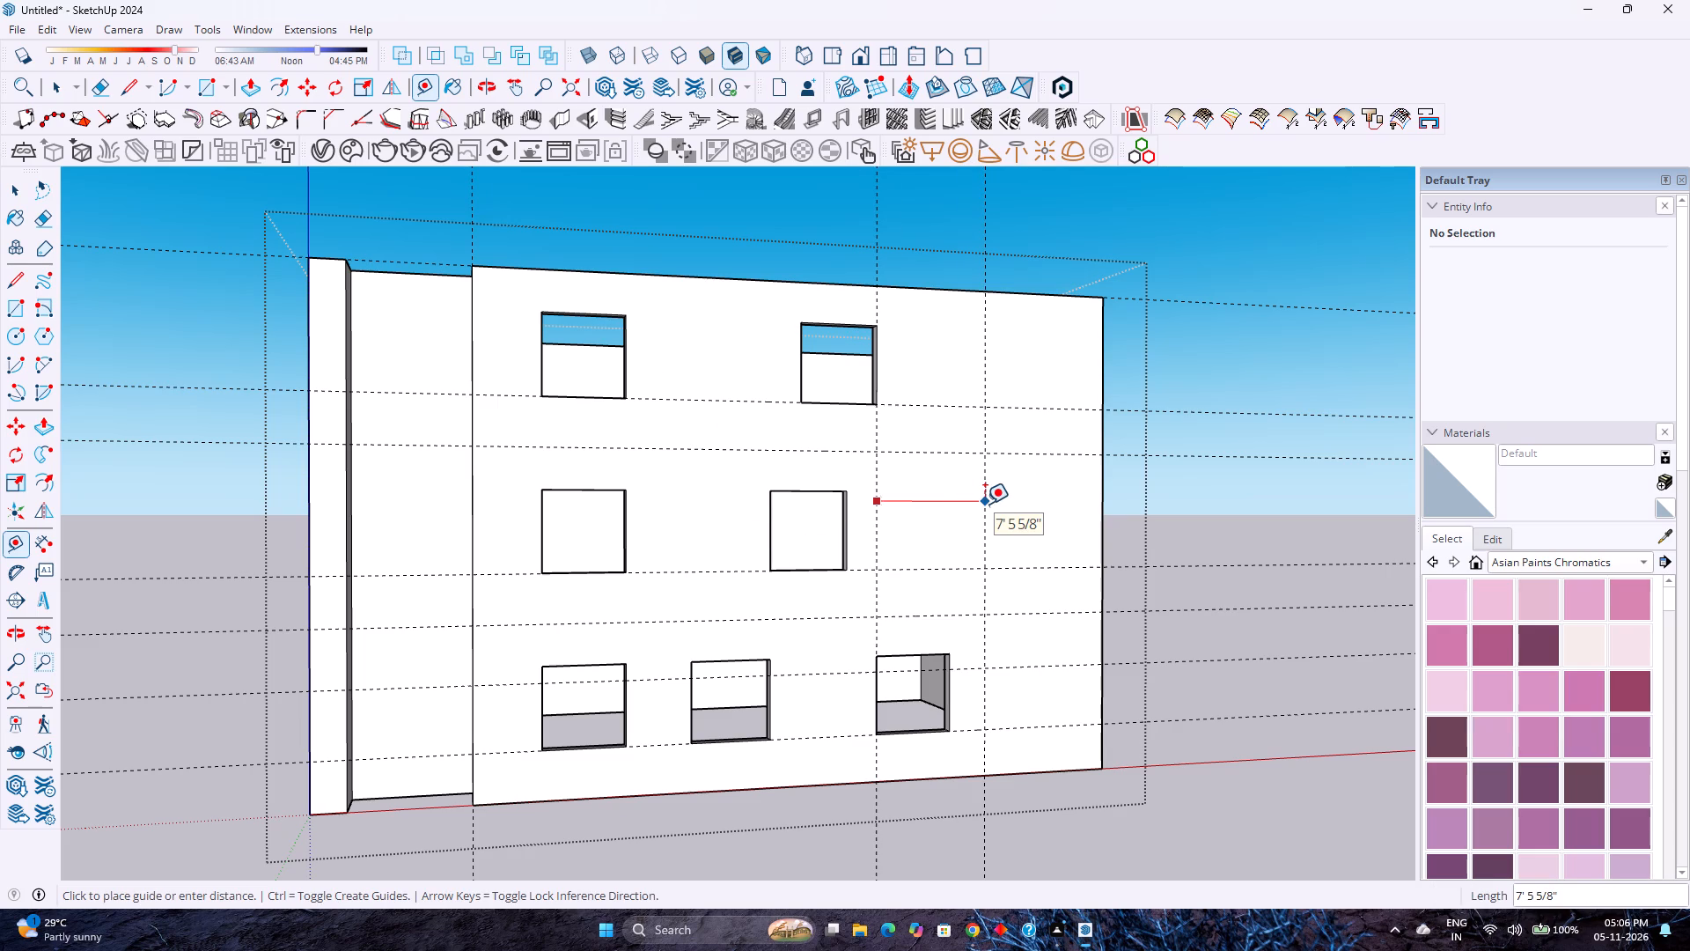
pyautogui.write("10'")
pyautogui.press('Return')
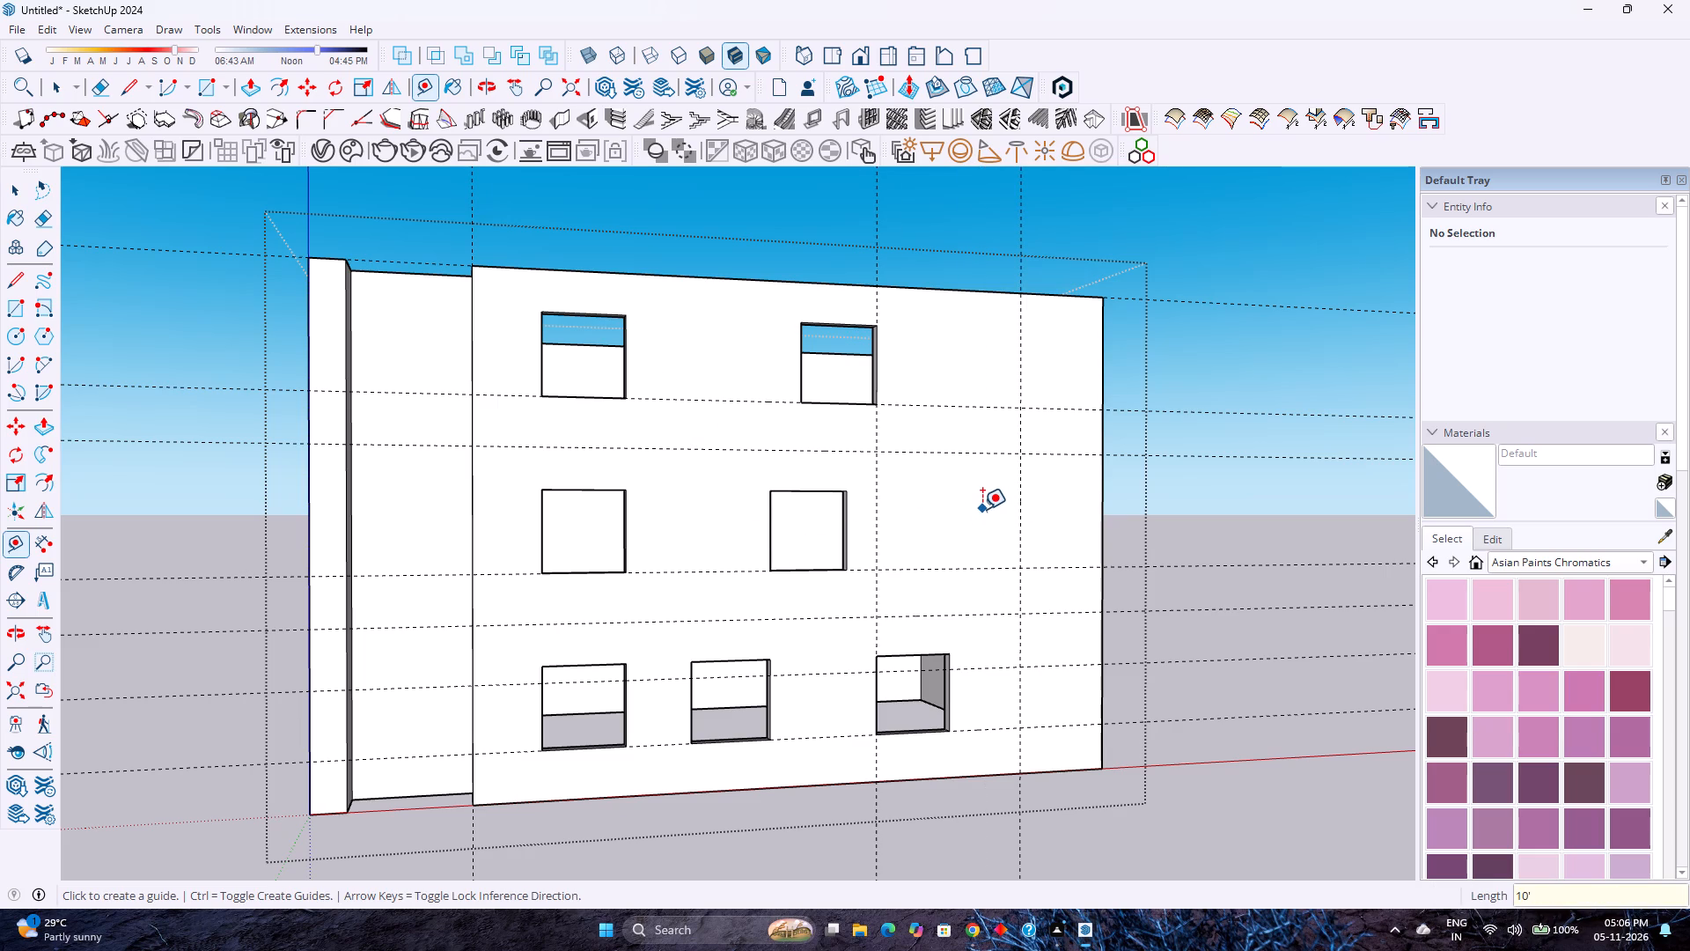
pyautogui.write("12'")
pyautogui.press('Return')
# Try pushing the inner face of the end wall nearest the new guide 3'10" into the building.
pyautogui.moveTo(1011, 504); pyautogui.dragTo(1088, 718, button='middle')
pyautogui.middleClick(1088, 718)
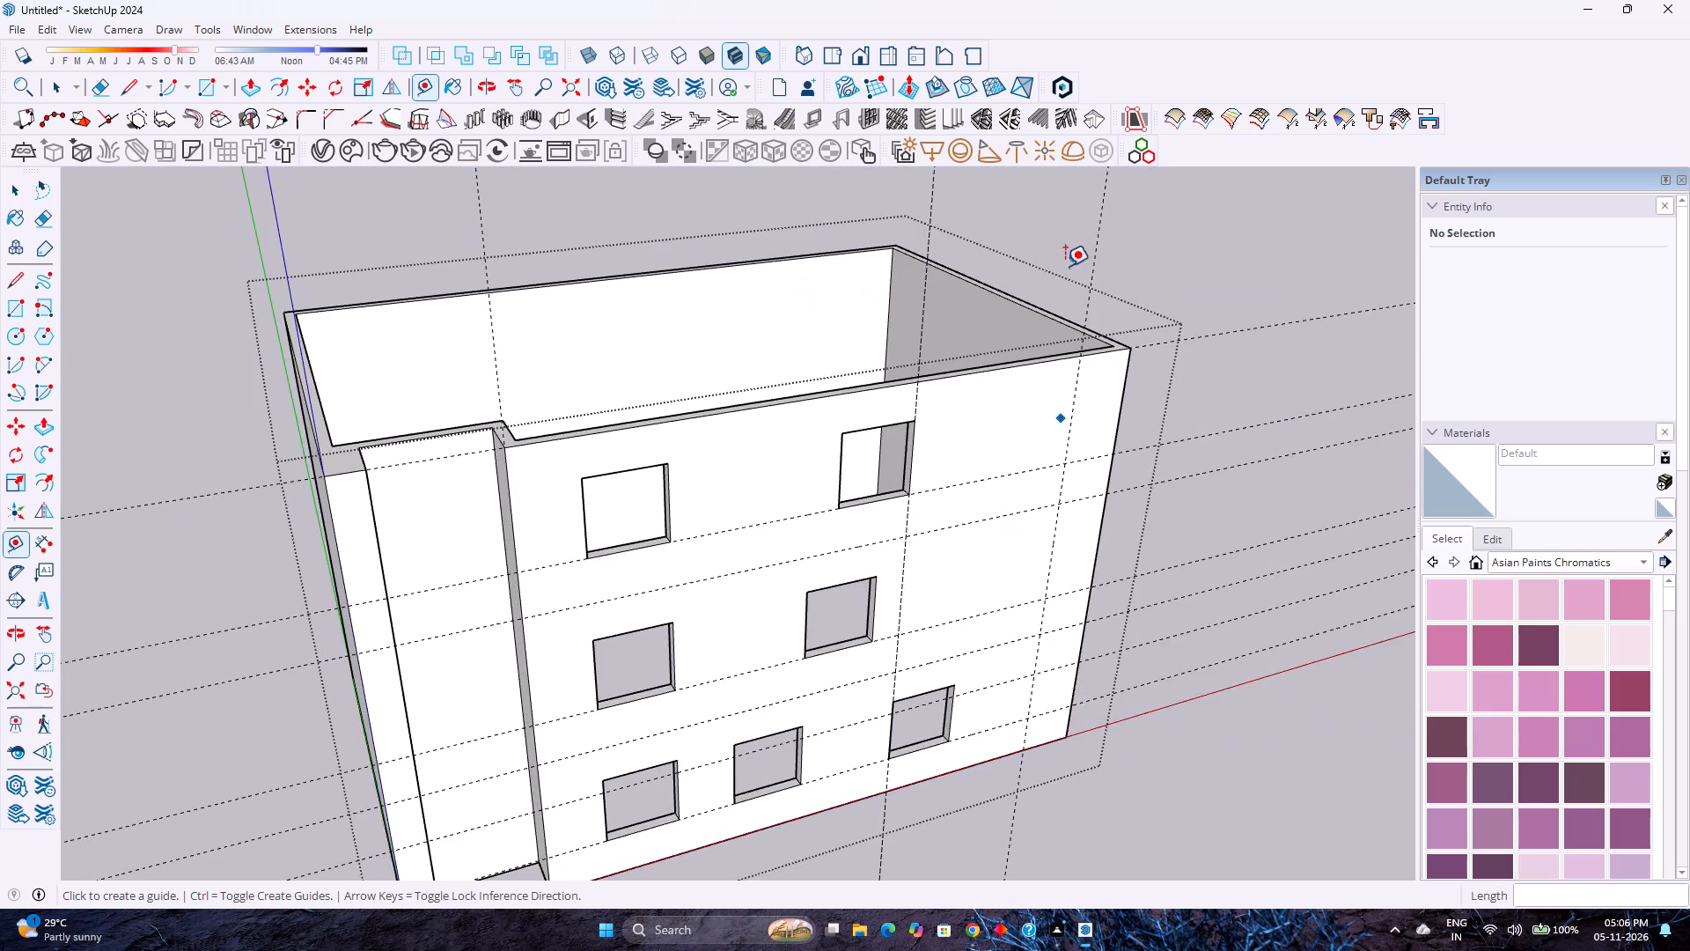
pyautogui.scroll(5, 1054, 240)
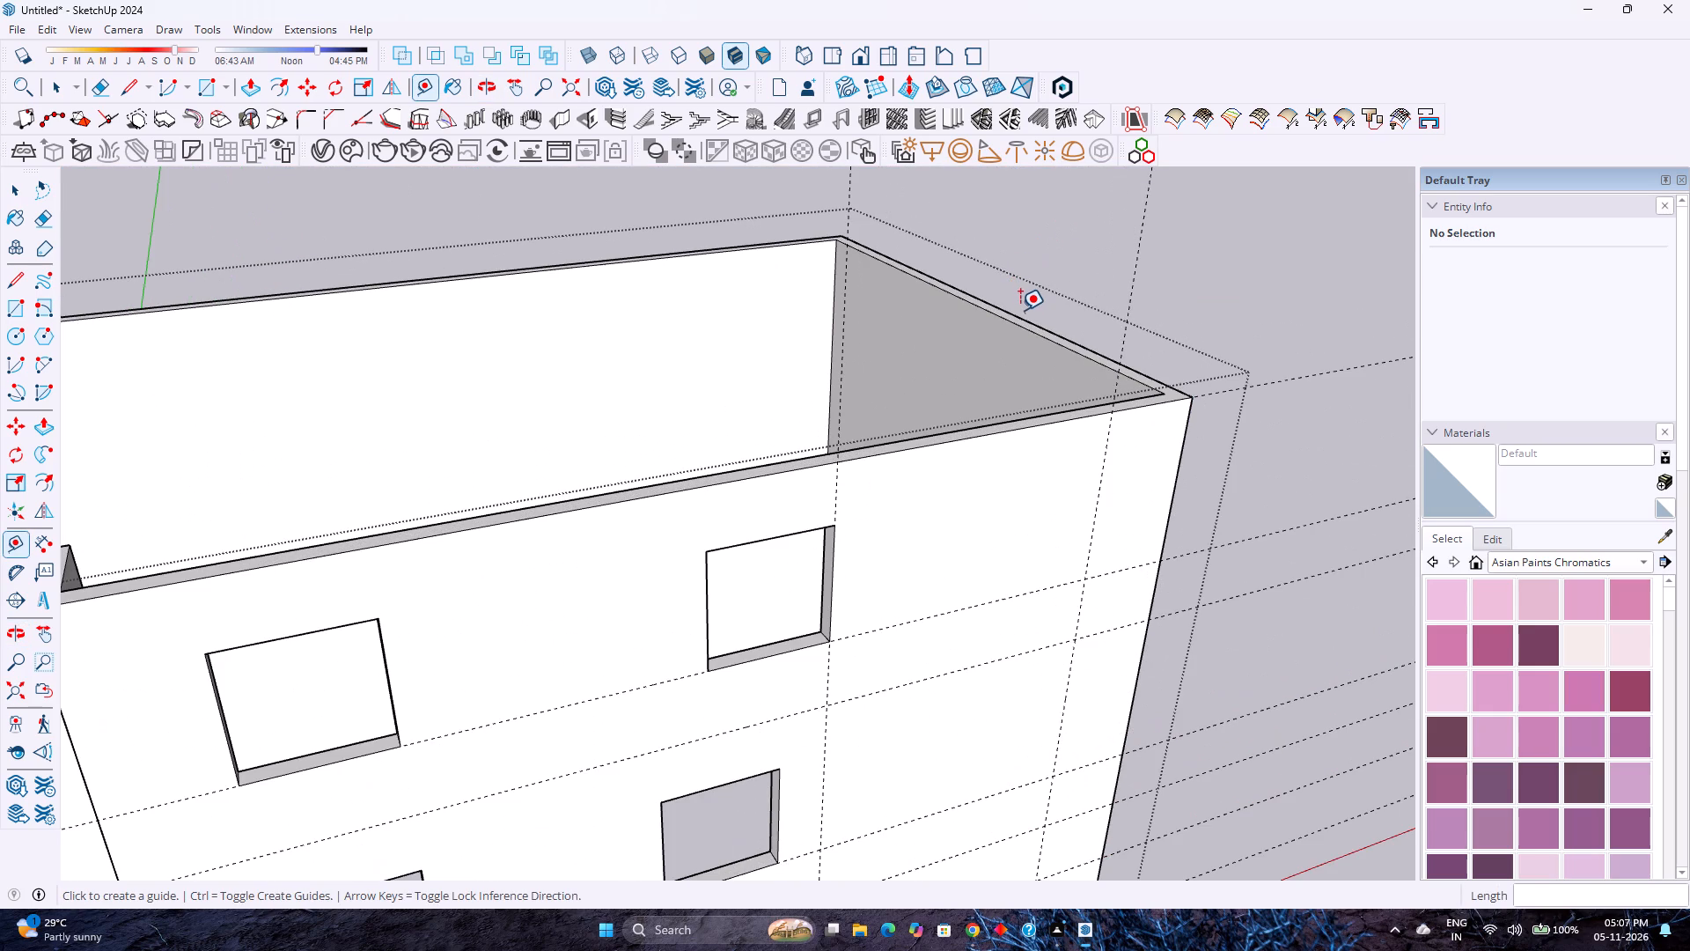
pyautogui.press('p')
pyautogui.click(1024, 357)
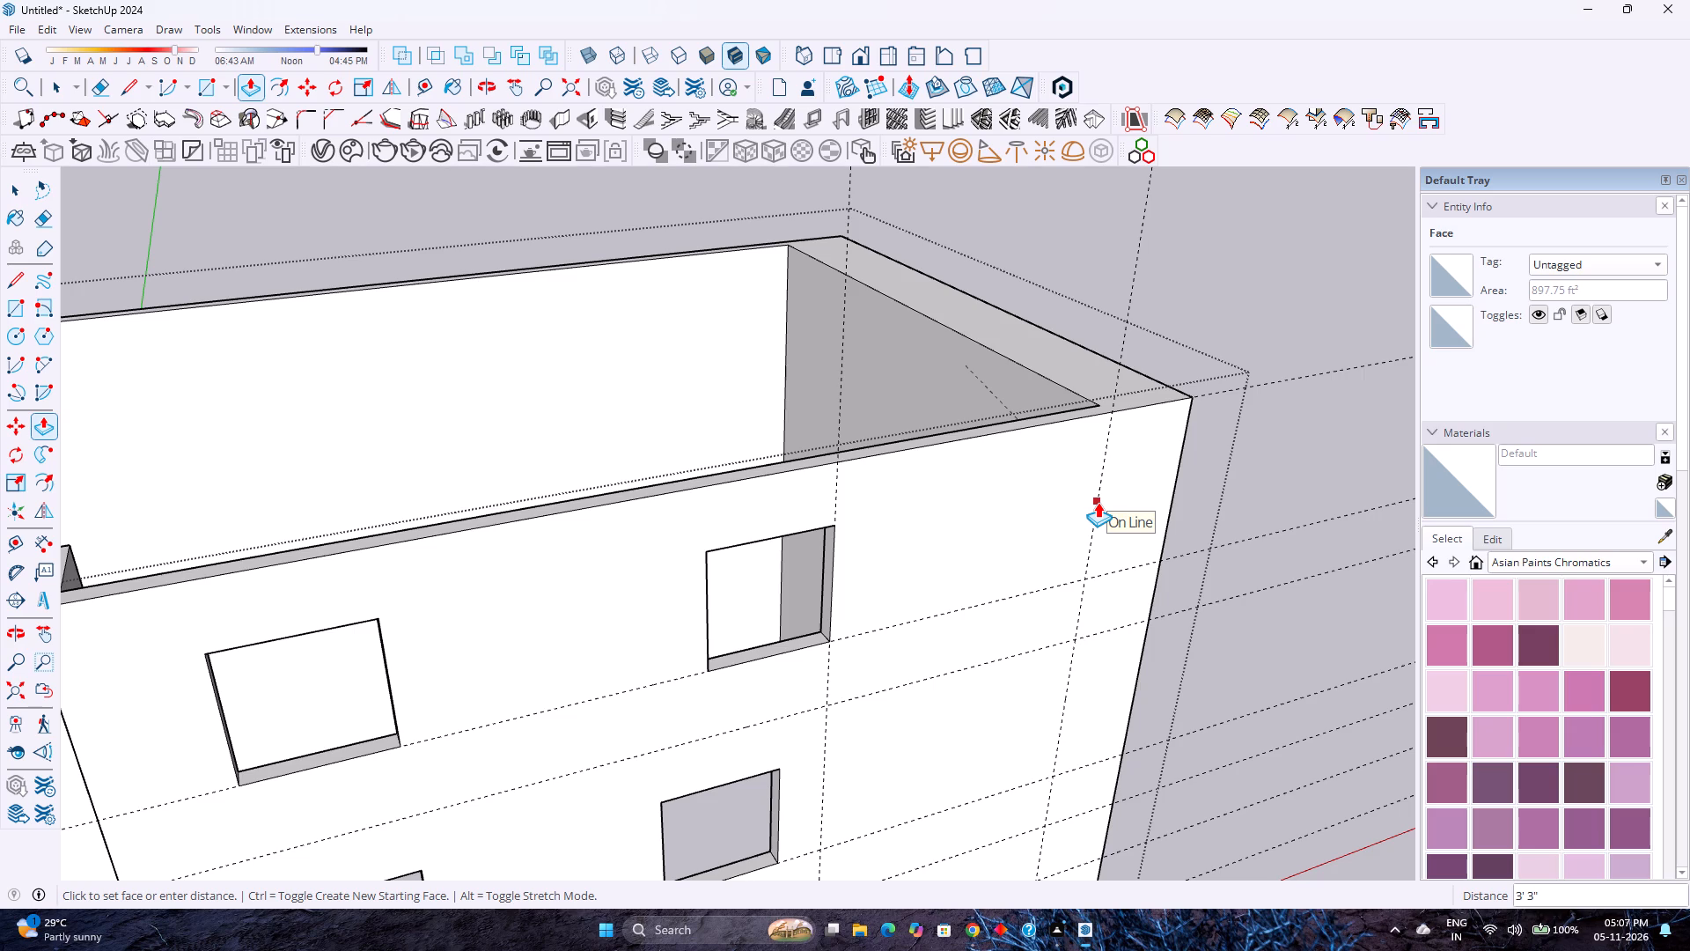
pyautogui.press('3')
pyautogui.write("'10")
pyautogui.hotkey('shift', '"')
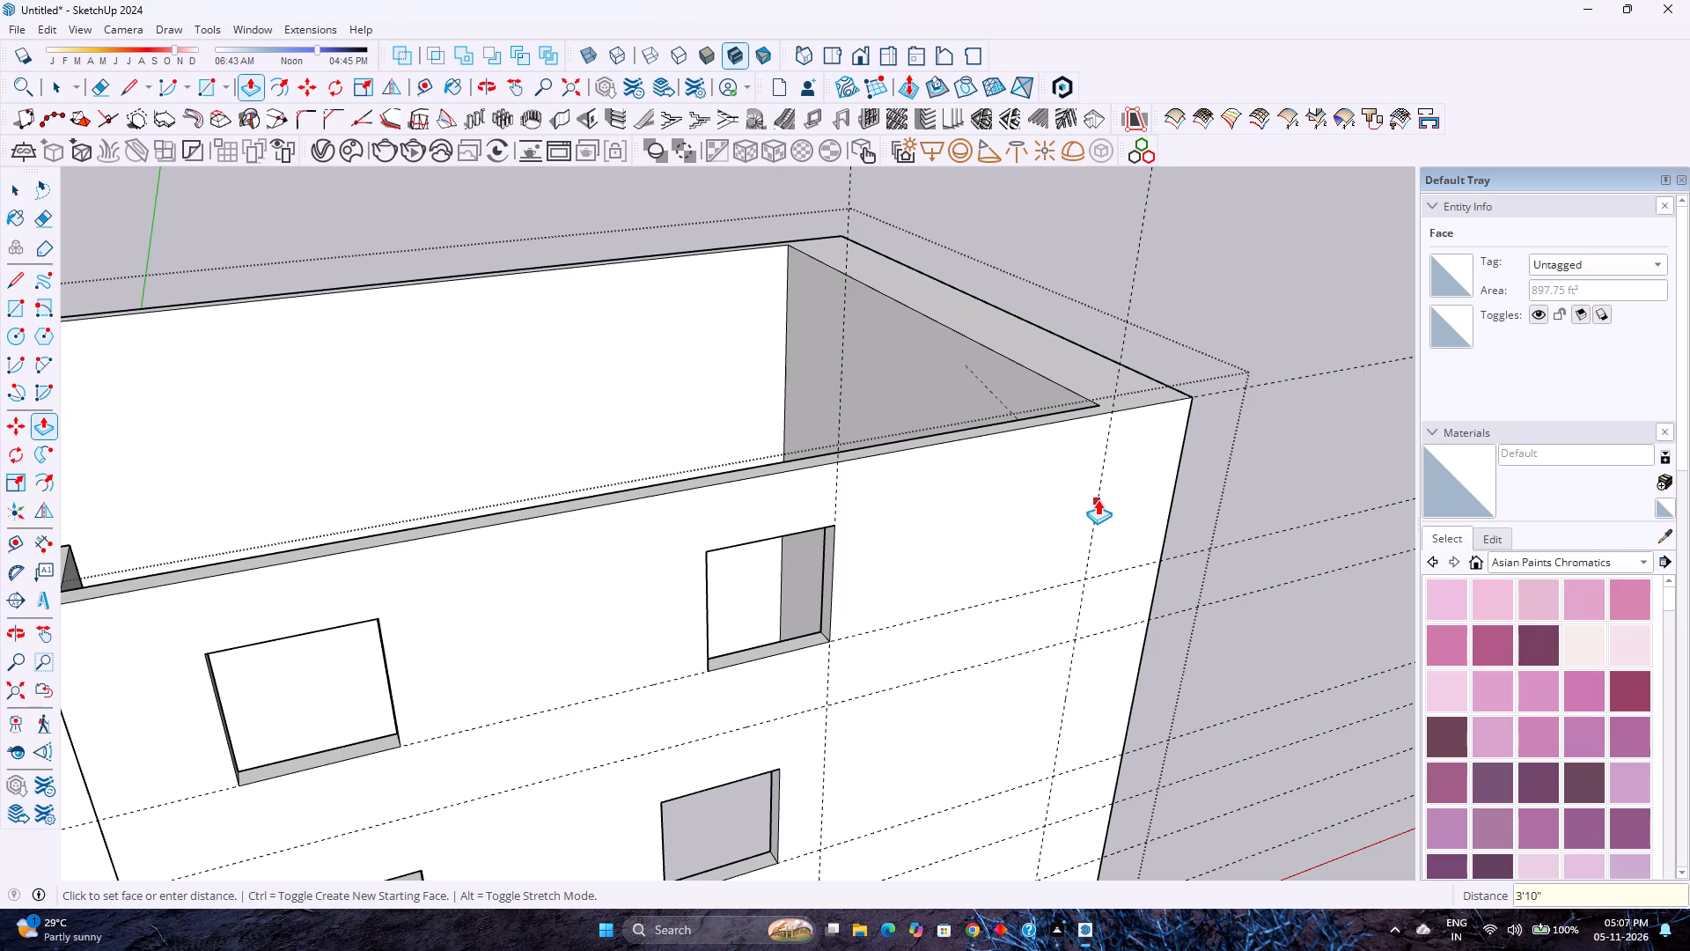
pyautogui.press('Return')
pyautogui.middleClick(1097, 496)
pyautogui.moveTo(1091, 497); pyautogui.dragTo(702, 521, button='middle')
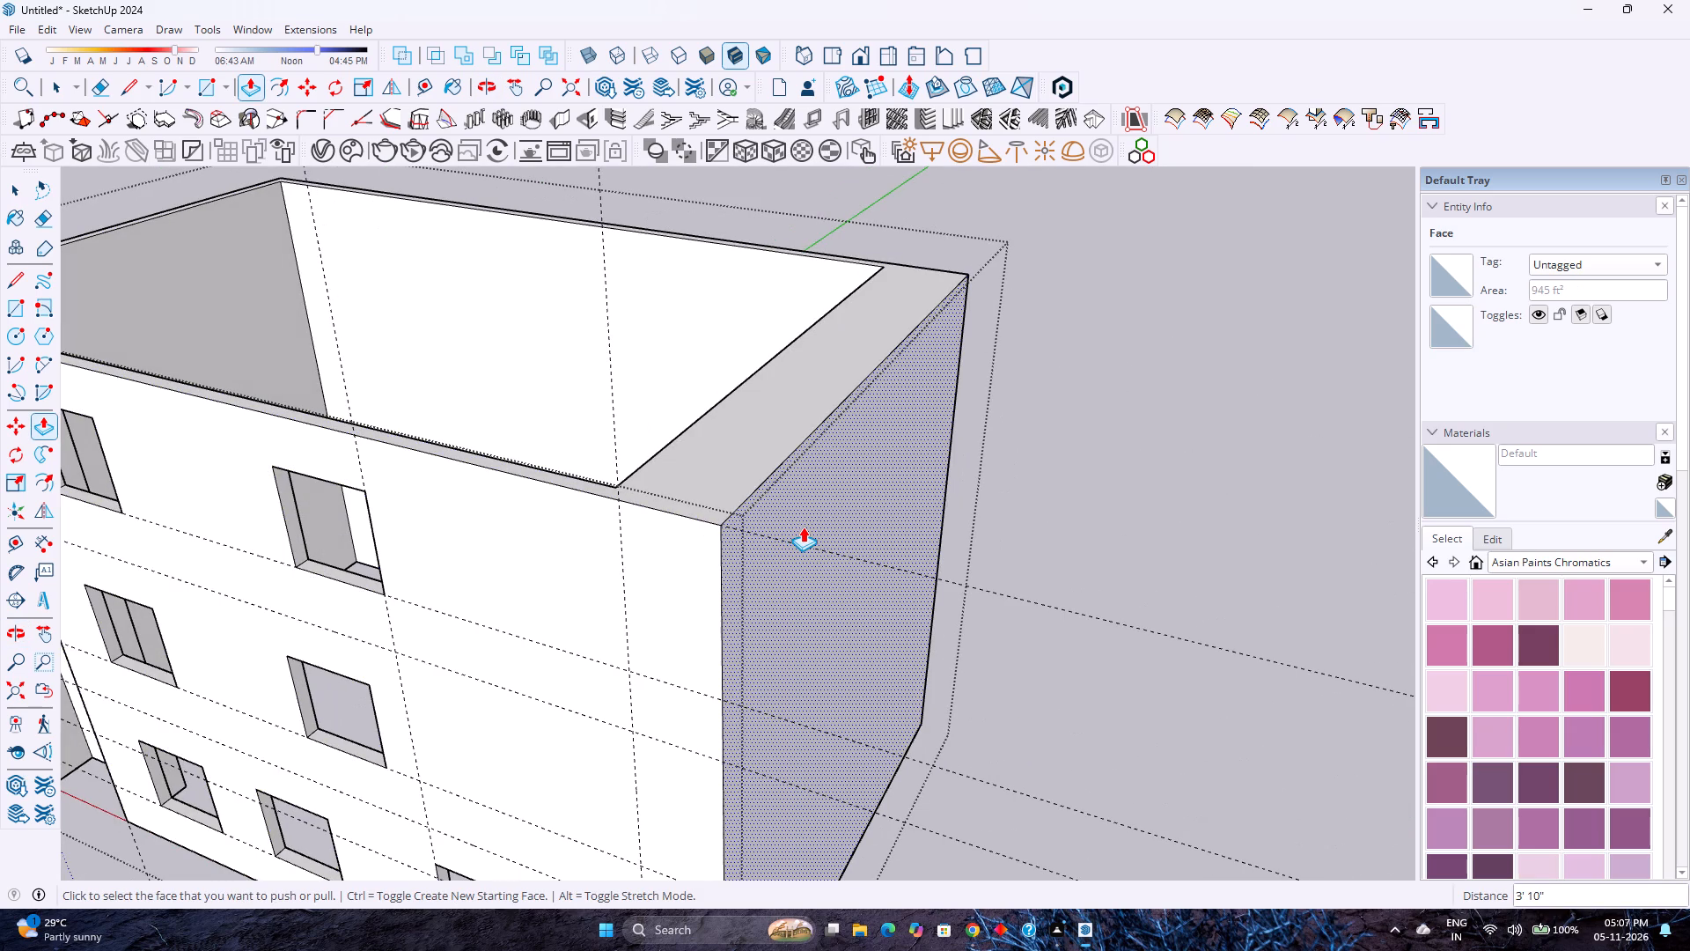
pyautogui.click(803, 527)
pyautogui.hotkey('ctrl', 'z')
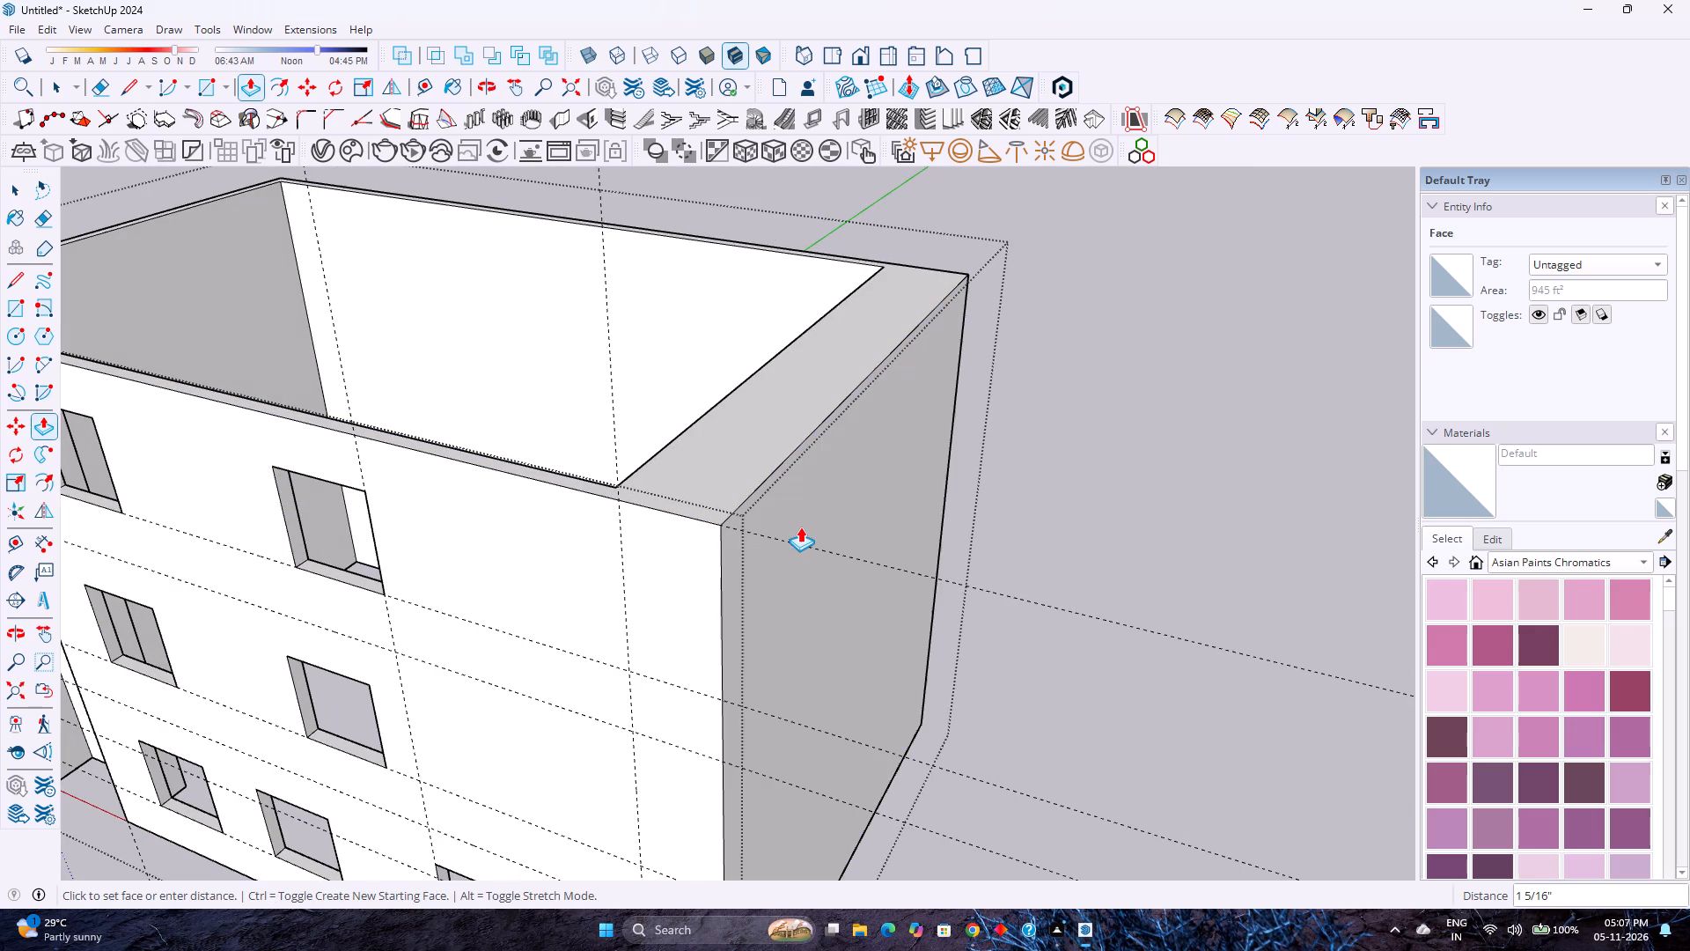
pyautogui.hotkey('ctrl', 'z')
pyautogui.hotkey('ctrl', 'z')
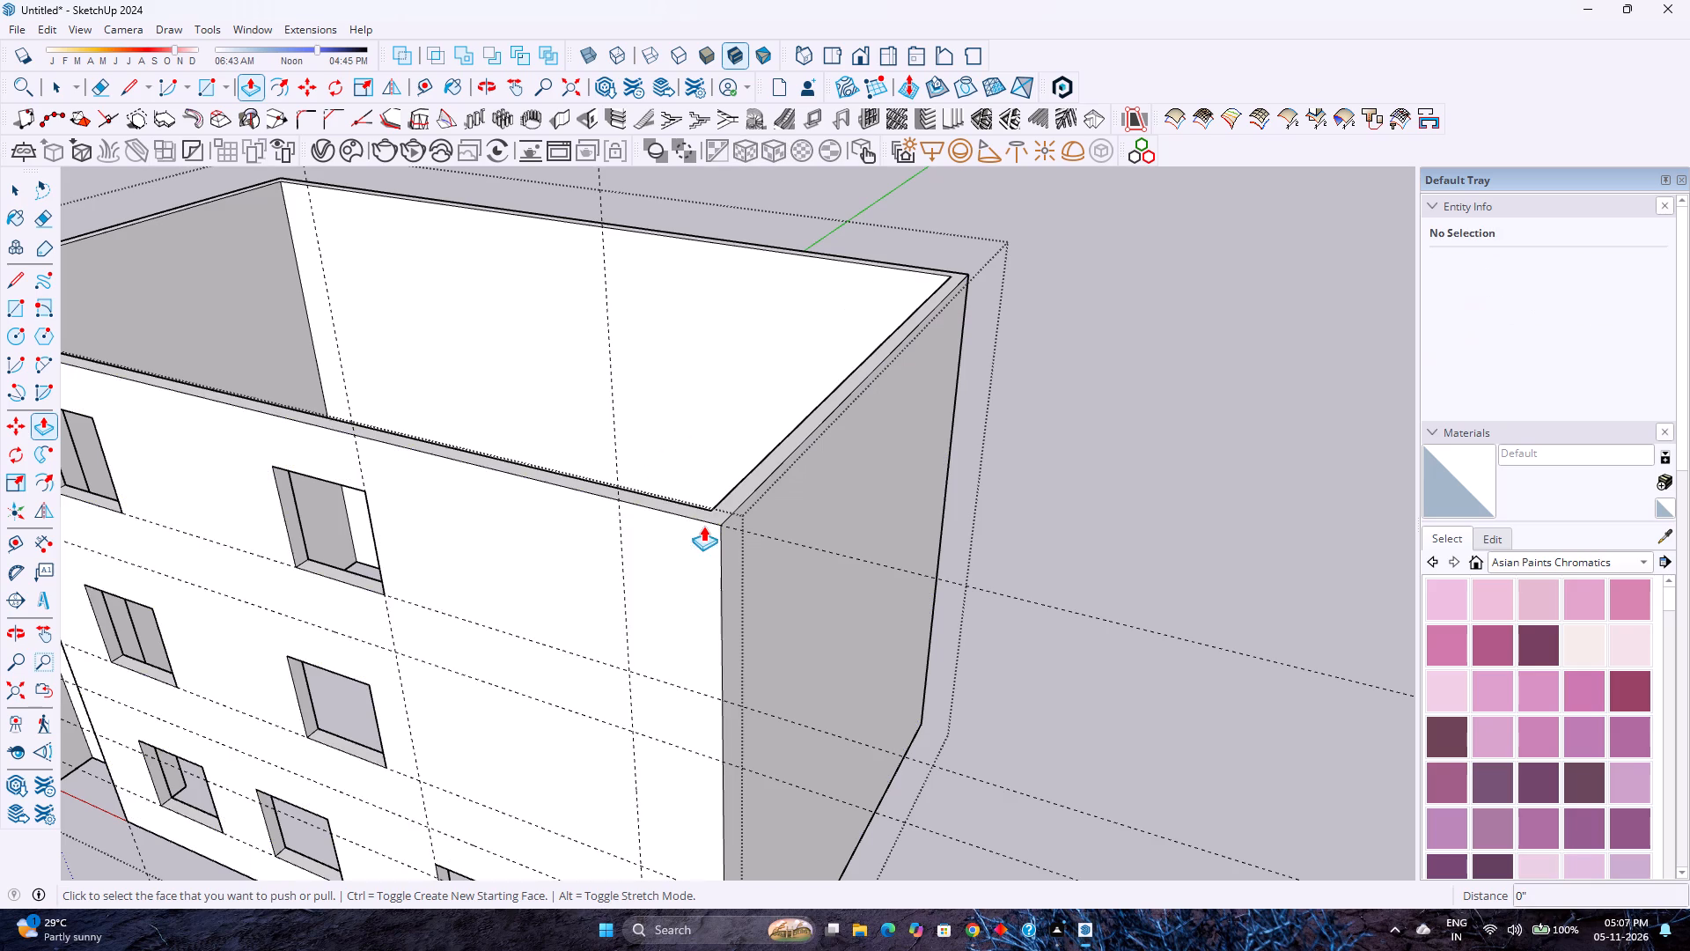
# Push the inner face of the end wall nearest the new guide 4' into the building.
pyautogui.middleClick(692, 521)
pyautogui.moveTo(744, 526); pyautogui.dragTo(977, 544, button='middle')
pyautogui.middleClick(985, 544)
pyautogui.click(885, 443)
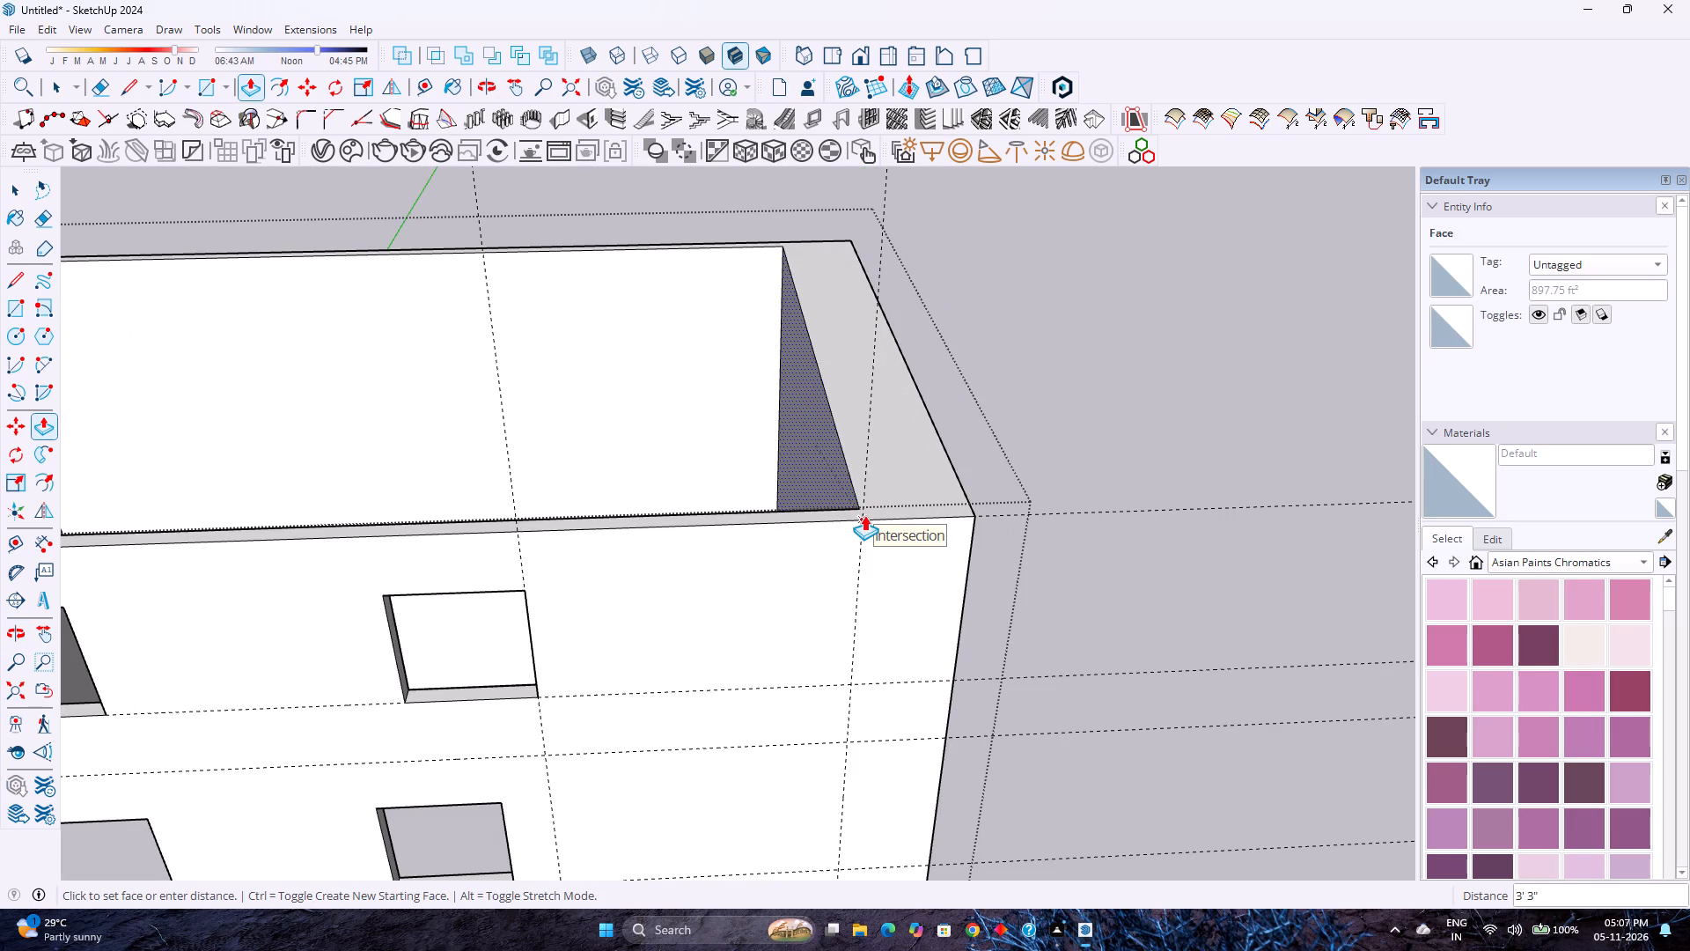
pyautogui.press('4')
pyautogui.press("'")
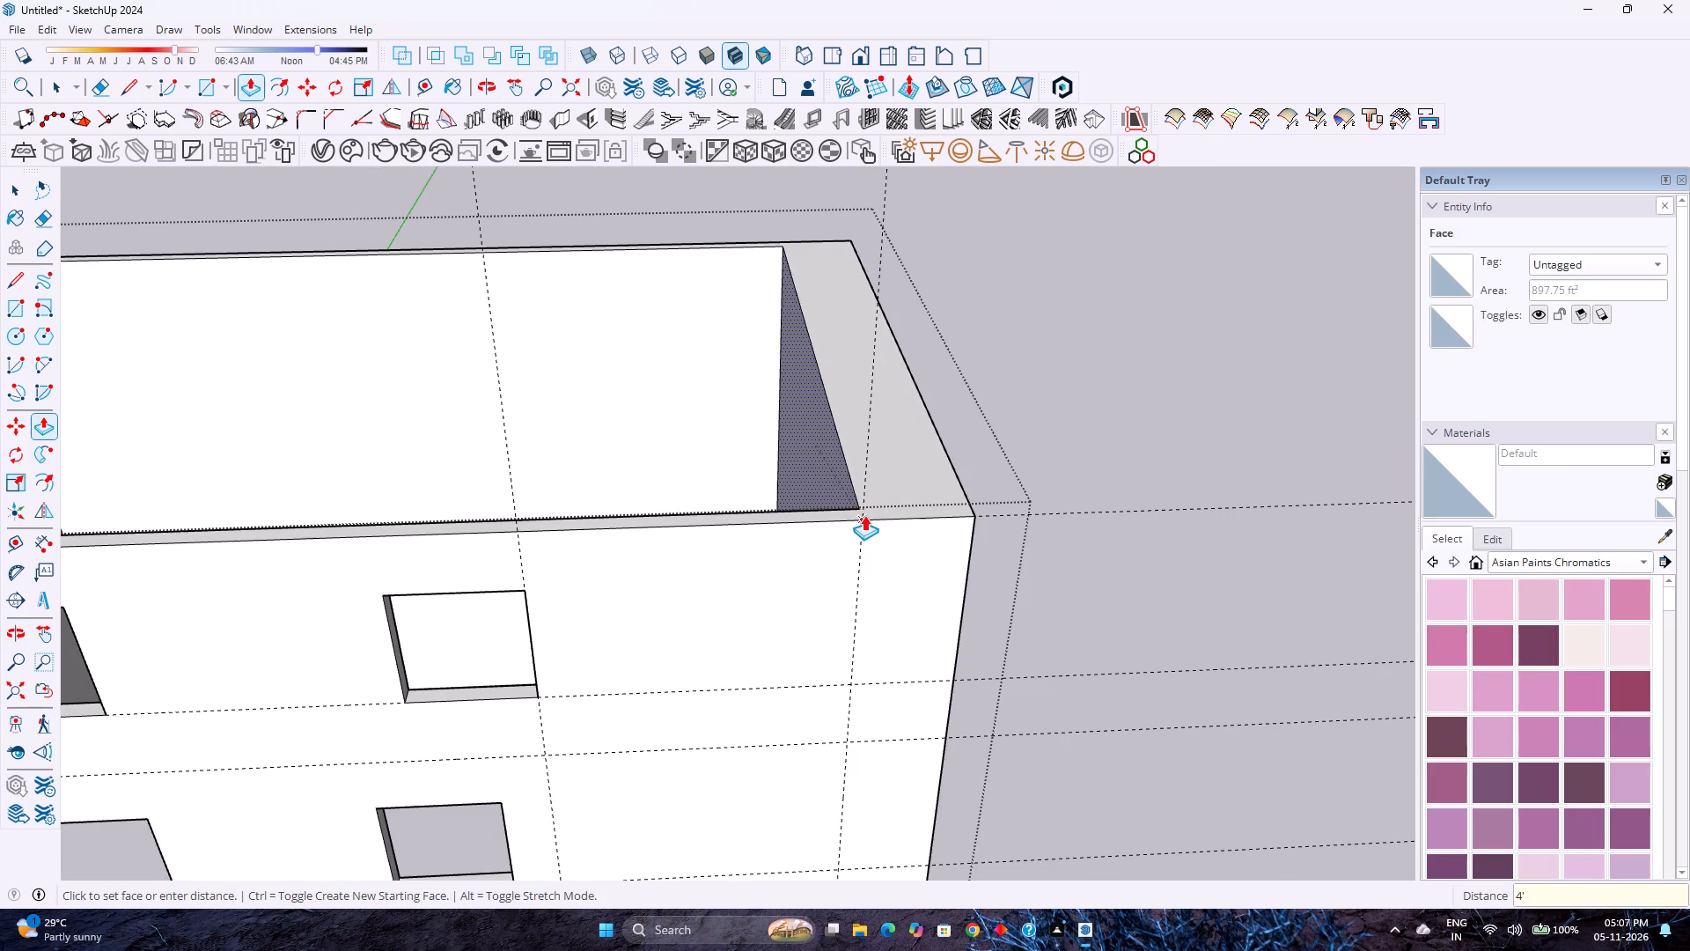
pyautogui.press('Return')
# Push the outer face of the same end wall 4' inward to line it up with the new vertical guide.
pyautogui.middleClick(900, 505)
pyautogui.moveTo(893, 505); pyautogui.dragTo(880, 505, button='middle')
pyautogui.moveTo(880, 505); pyautogui.dragTo(738, 486, button='middle')
pyautogui.click(850, 508)
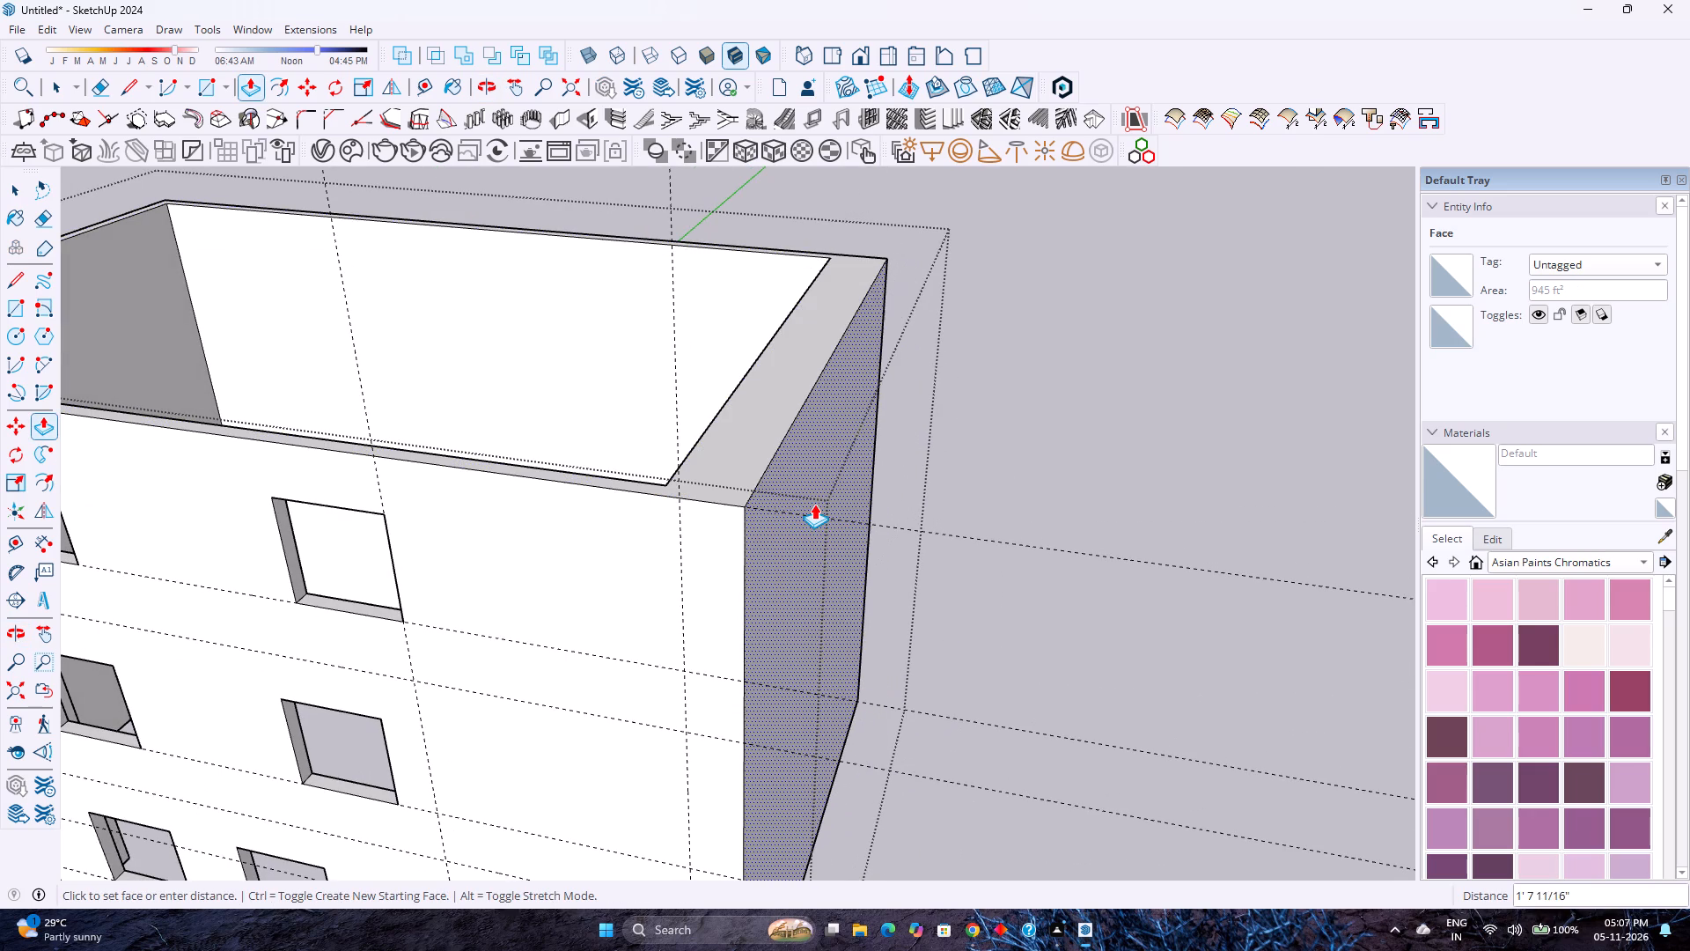
pyautogui.press('4')
pyautogui.press("'")
pyautogui.press('Return')
pyautogui.scroll(-2, 791, 504)
pyautogui.middleClick(791, 504)
pyautogui.moveTo(791, 504); pyautogui.dragTo(1203, 574, button='middle')
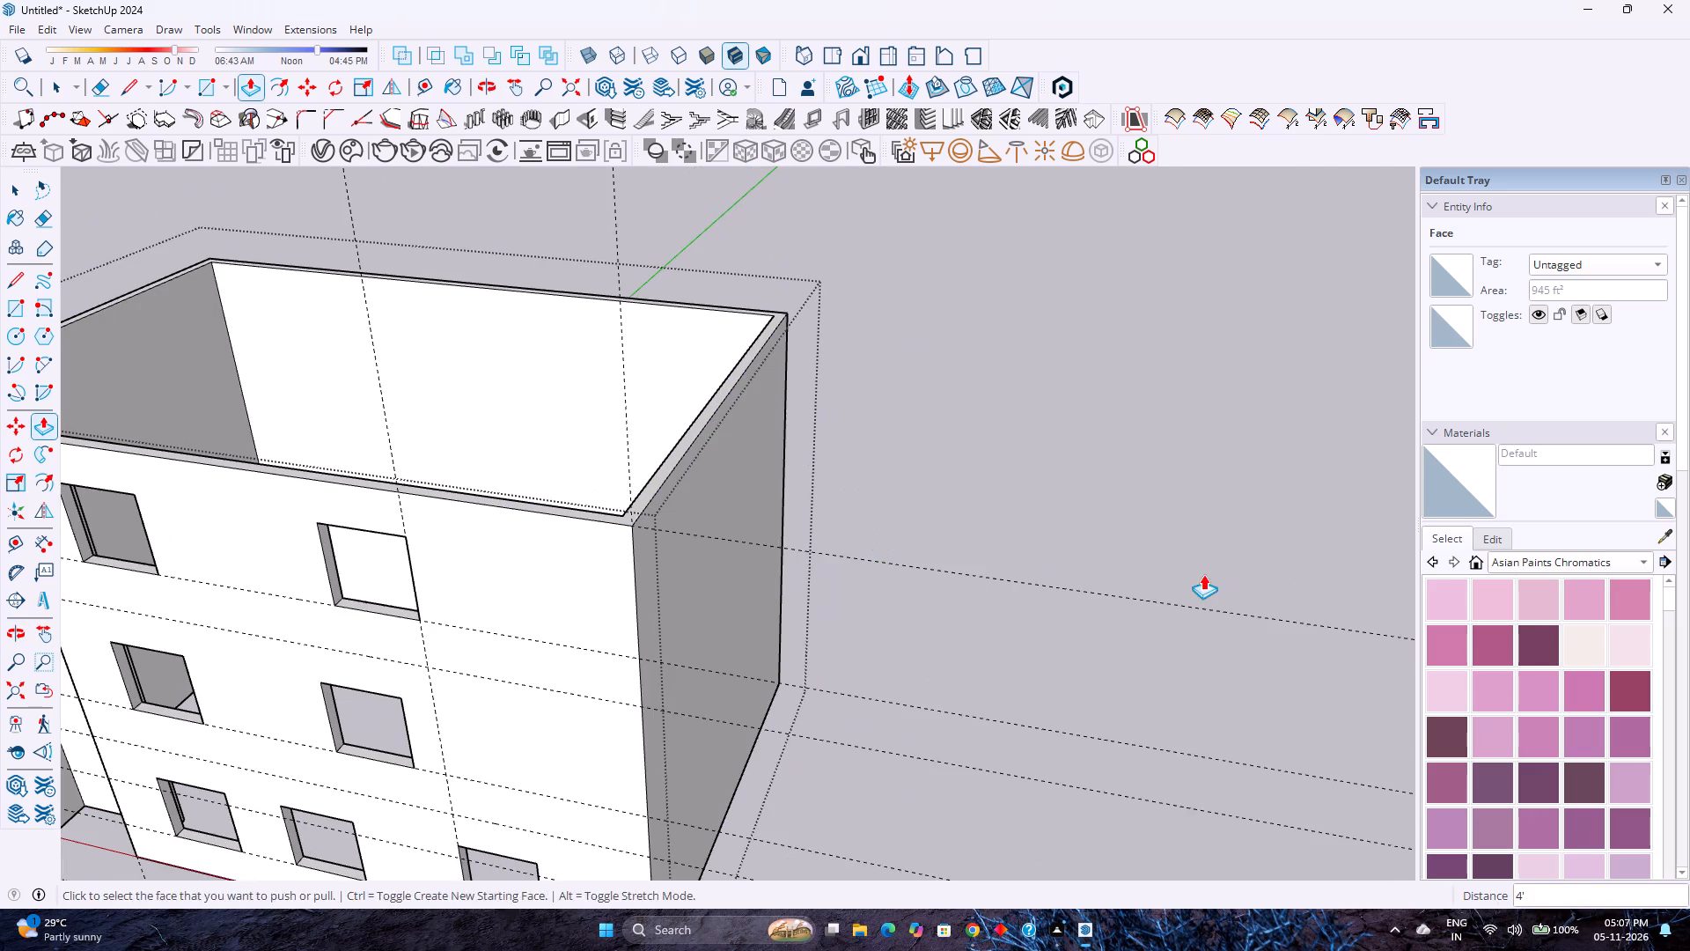
pyautogui.moveTo(1203, 574); pyautogui.dragTo(1218, 568, button='middle')
pyautogui.middleClick(1218, 567)
pyautogui.scroll(-3, 1023, 523)
pyautogui.moveTo(687, 529); pyautogui.dragTo(864, 418, button='middle')
pyautogui.middleClick(866, 417)
pyautogui.scroll(1, 868, 417)
pyautogui.press('space')
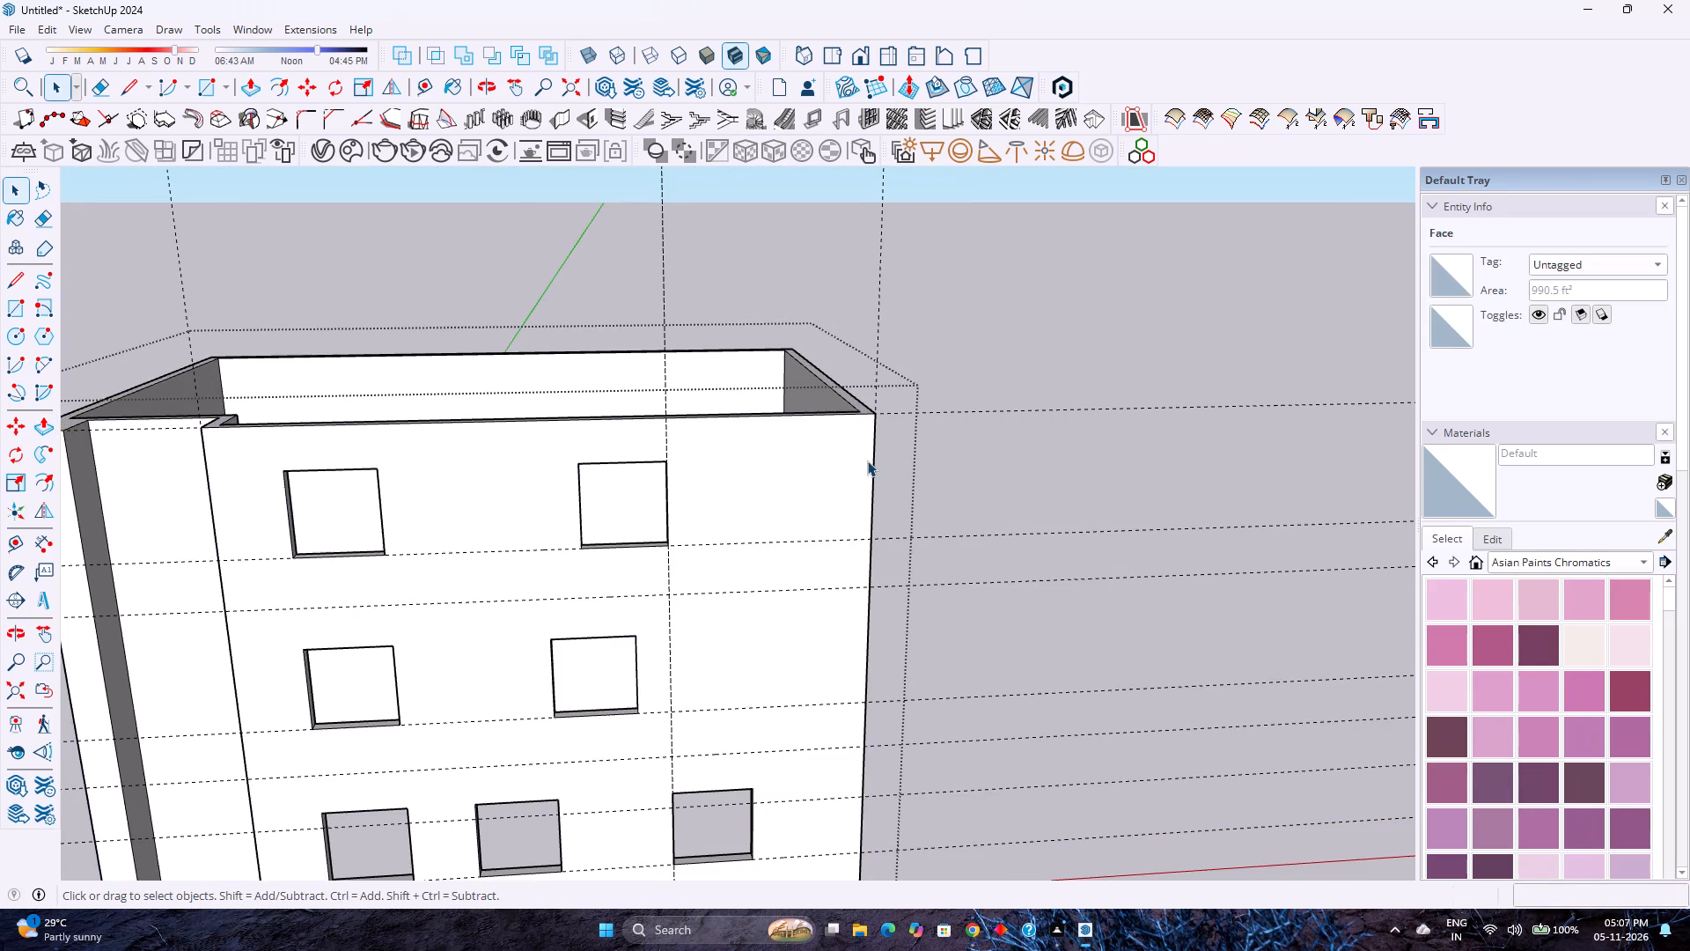
# Examine the building's window façade, shortened end and open top from low and elevated angles.
pyautogui.scroll(-3, 867, 461)
pyautogui.scroll(-6, 794, 555)
pyautogui.moveTo(831, 552); pyautogui.dragTo(626, 455, button='middle')
pyautogui.moveTo(570, 422); pyautogui.dragTo(553, 416, button='middle')
pyautogui.middleClick(553, 416)
pyautogui.scroll(3, 627, 457)
pyautogui.scroll(-1, 624, 458)
pyautogui.moveTo(619, 486); pyautogui.dragTo(545, 402, button='middle')
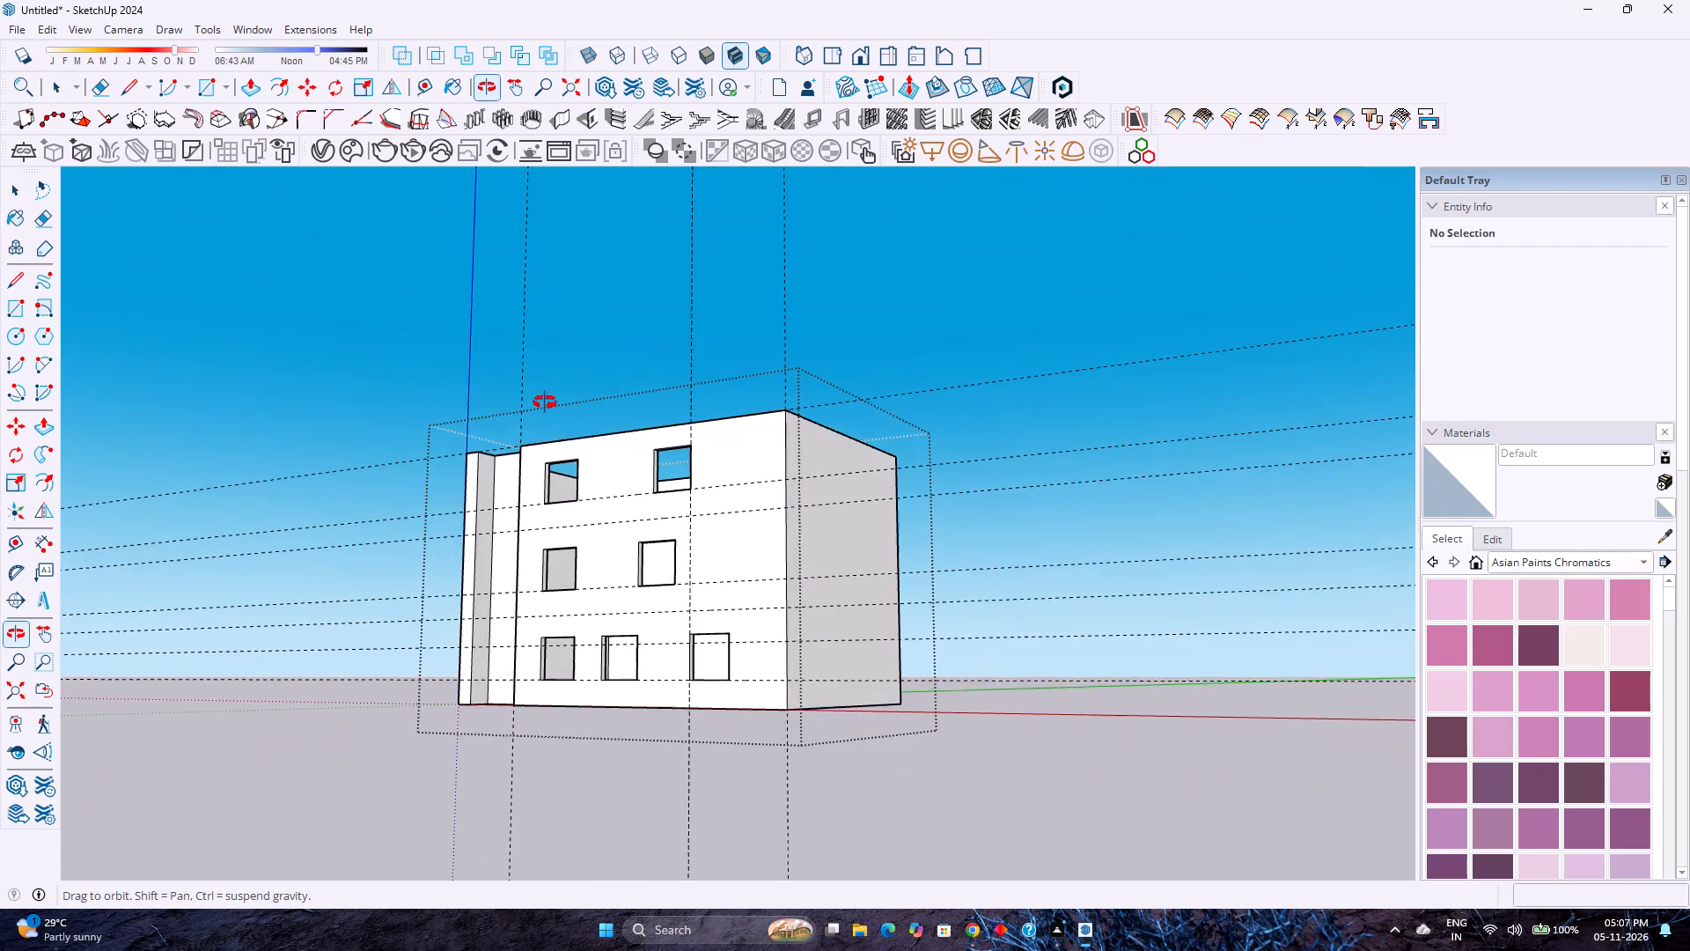
pyautogui.moveTo(545, 402); pyautogui.dragTo(545, 403, button='middle')
pyautogui.scroll(4, 619, 497)
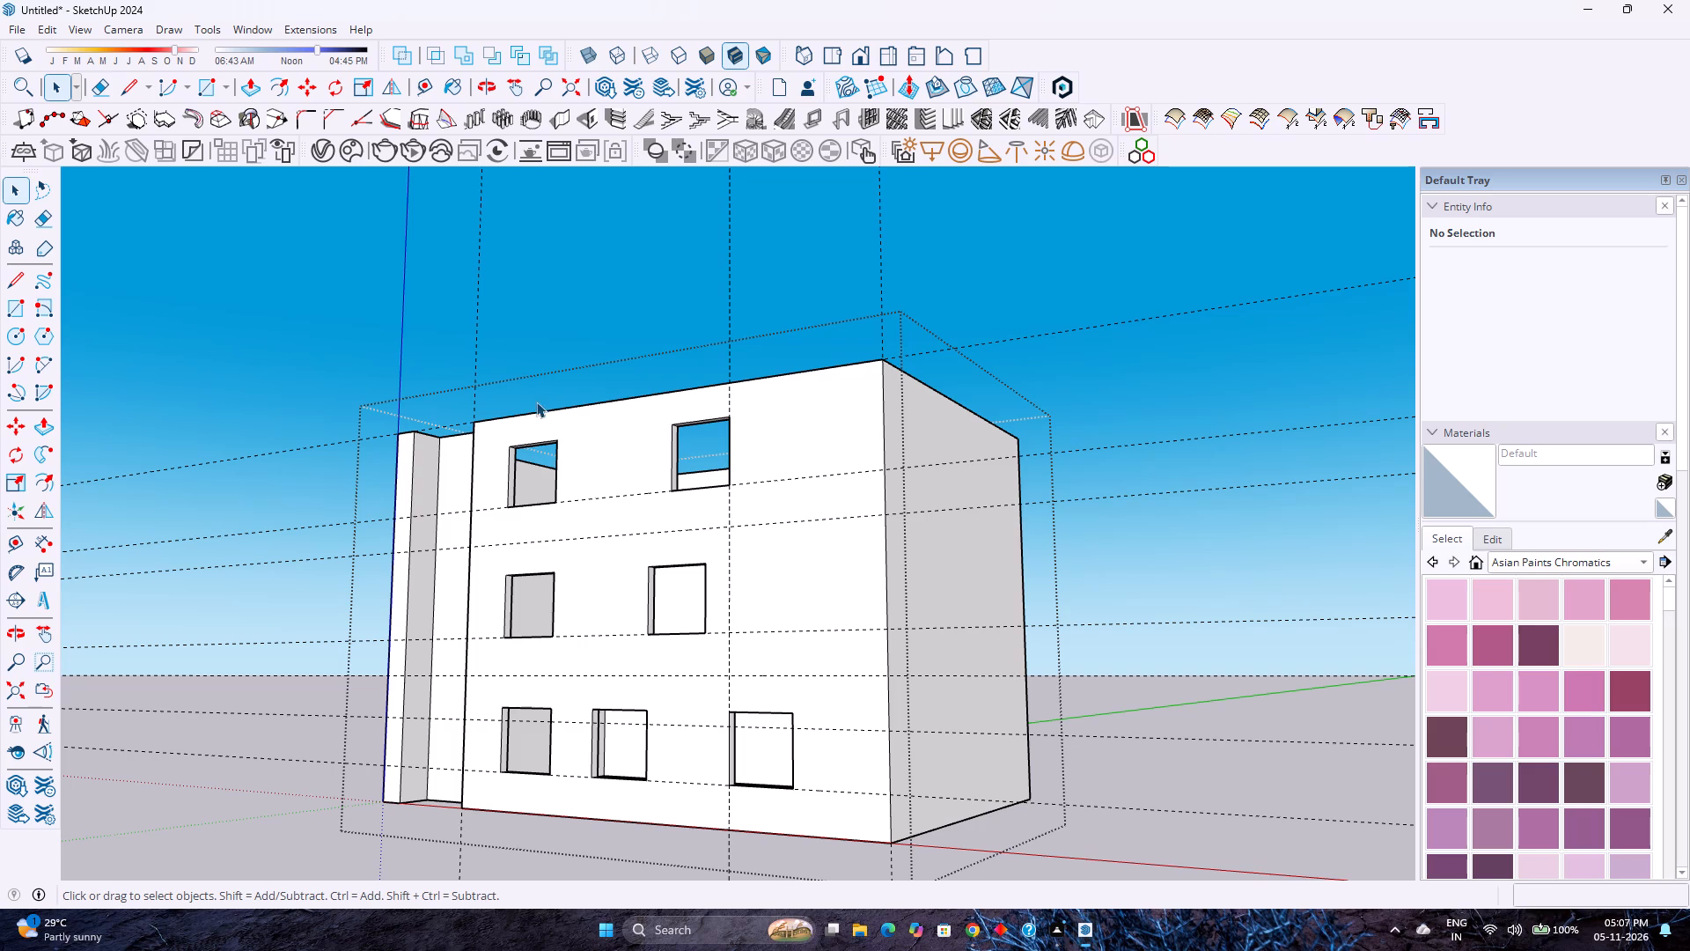
pyautogui.scroll(-2, 437, 543)
pyautogui.moveTo(436, 545); pyautogui.dragTo(452, 557, button='middle')
pyautogui.moveTo(452, 557); pyautogui.dragTo(567, 741, button='middle')
pyautogui.moveTo(579, 763); pyautogui.dragTo(606, 843, button='middle')
pyautogui.scroll(1, 606, 843)
pyautogui.scroll(1, 409, 545)
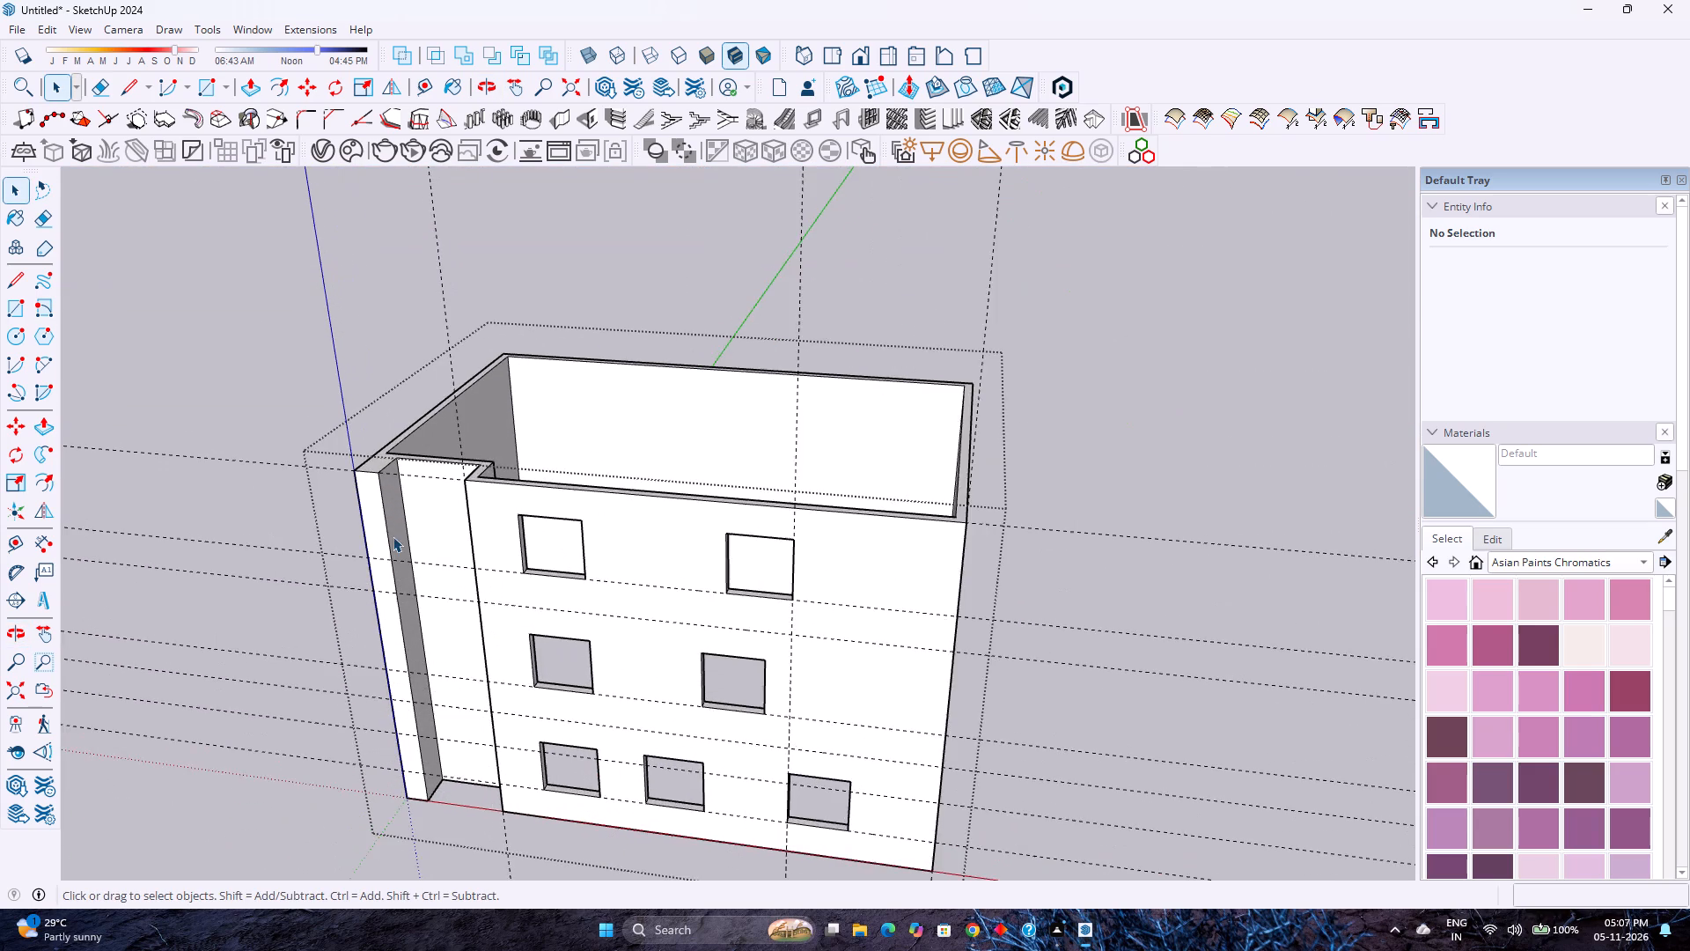
# Push the inner face of the end wall beside the recessed bay inward, level with the recess's side face.
pyautogui.scroll(3, 393, 536)
pyautogui.moveTo(393, 531); pyautogui.dragTo(817, 625, button='middle')
pyautogui.middleClick(817, 624)
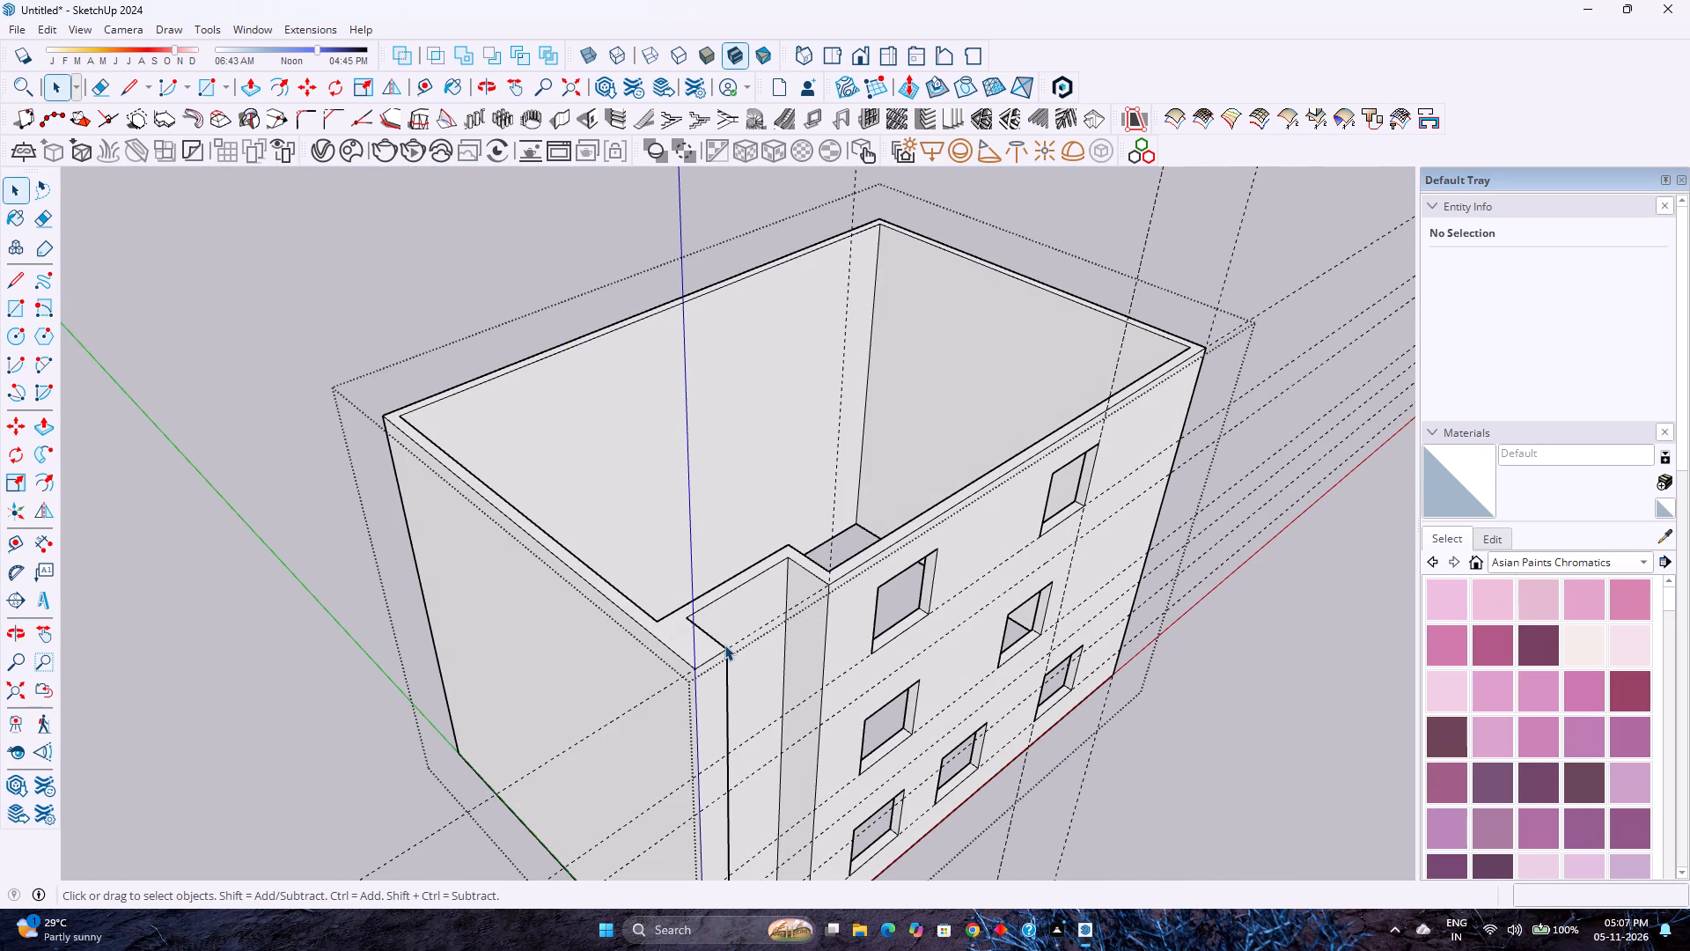
pyautogui.moveTo(771, 630); pyautogui.dragTo(342, 683, button='middle')
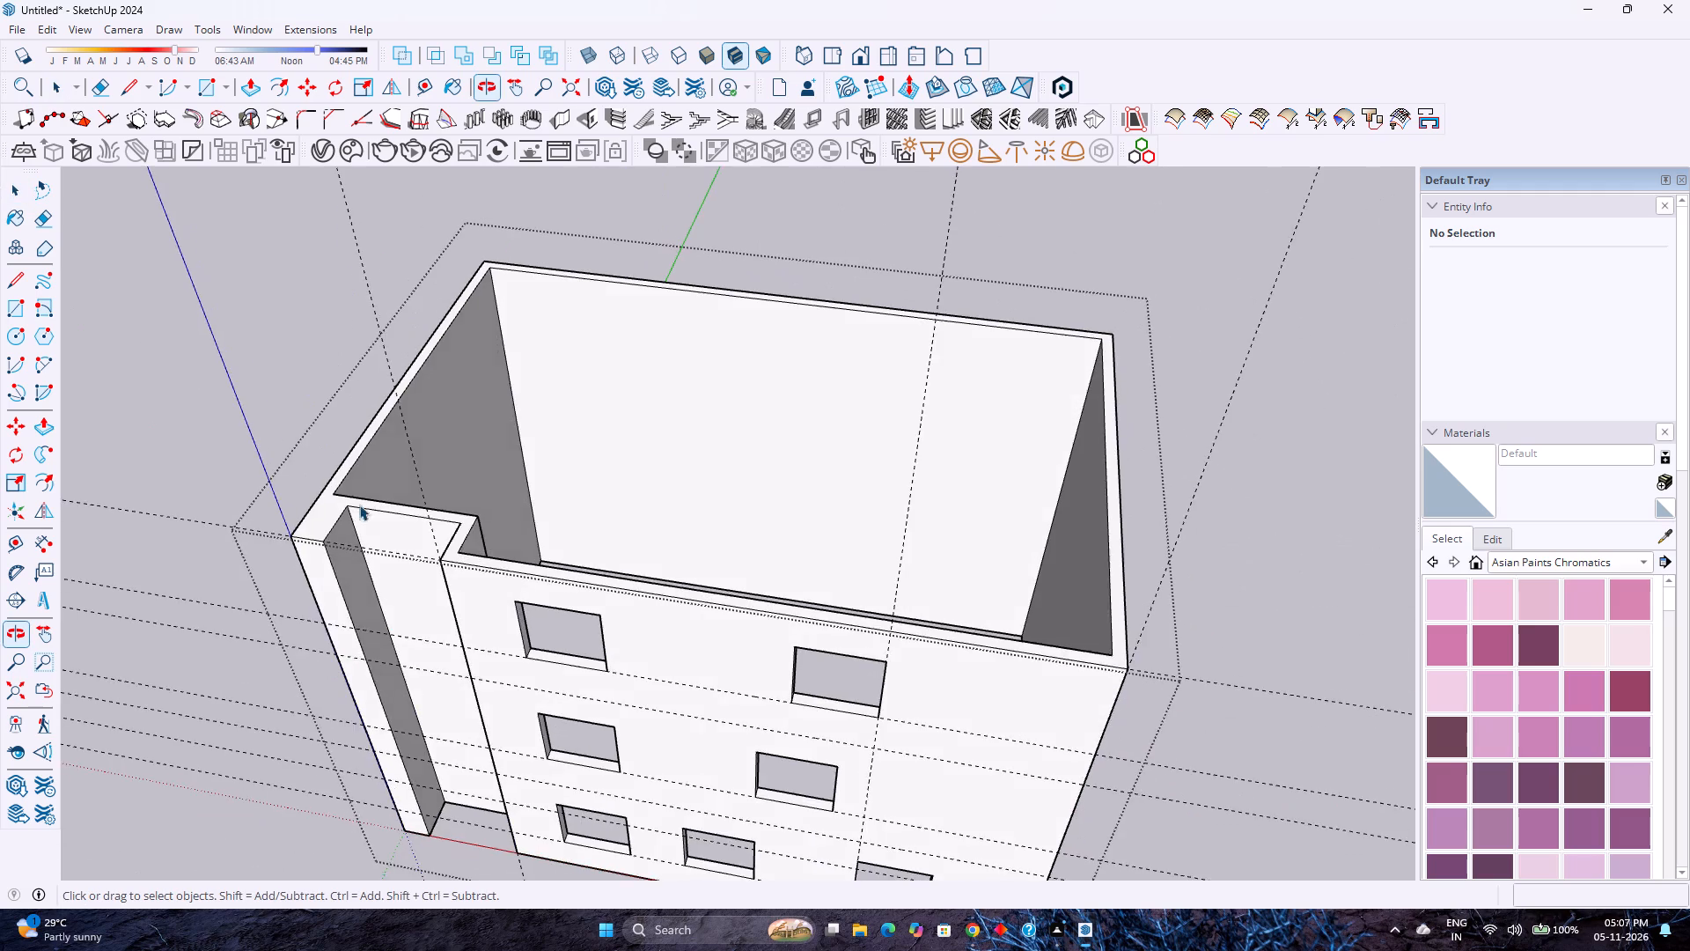
pyautogui.scroll(4, 363, 465)
pyautogui.click(476, 451)
pyautogui.press('p')
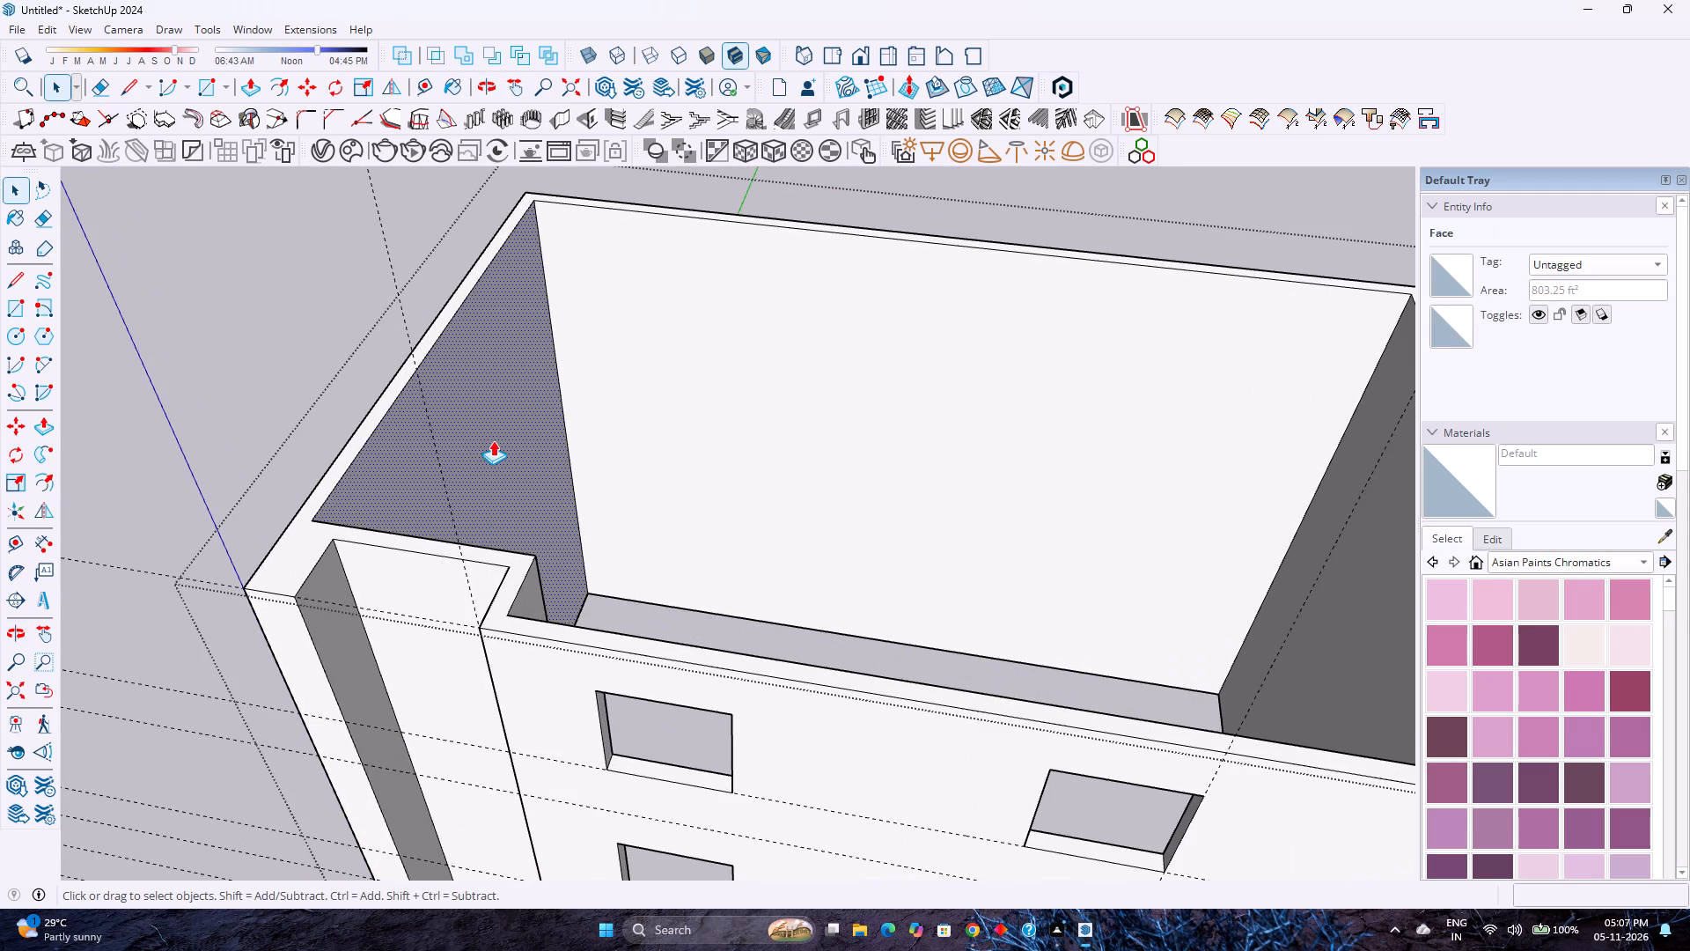
pyautogui.click(493, 440)
pyautogui.click(333, 545)
# Push the outer face of the end wall beside the recessed bay 1'3" inward.
pyautogui.moveTo(268, 535); pyautogui.dragTo(558, 490, button='middle')
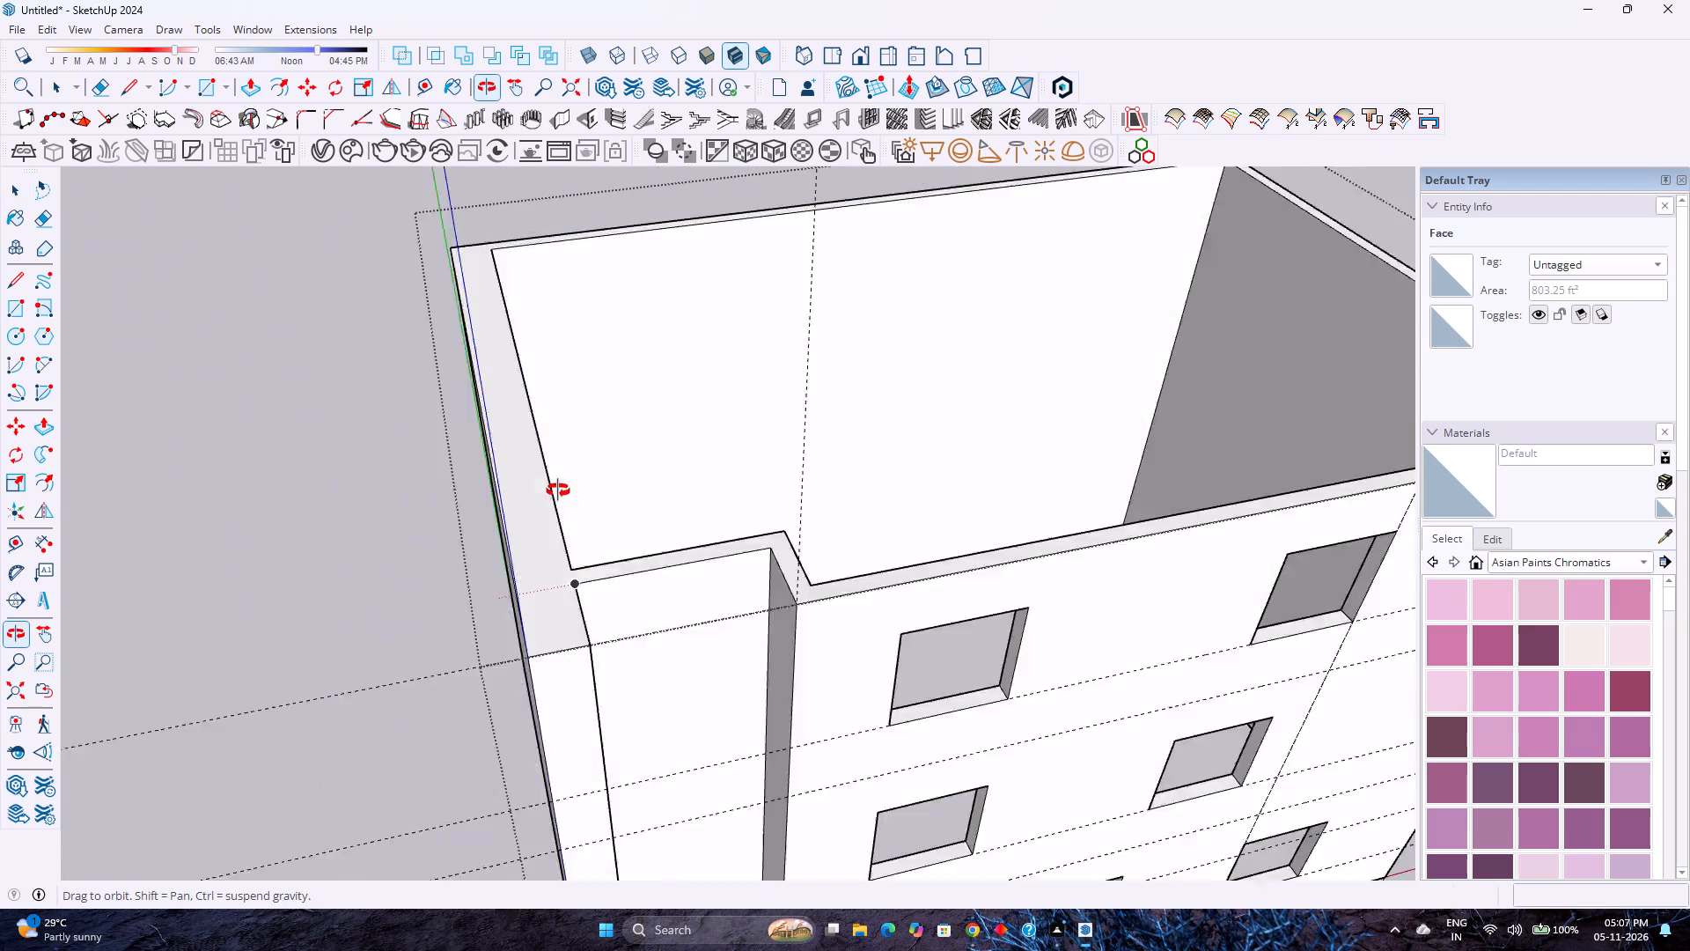
pyautogui.moveTo(558, 490); pyautogui.dragTo(735, 448, button='middle')
pyautogui.press('Escape')
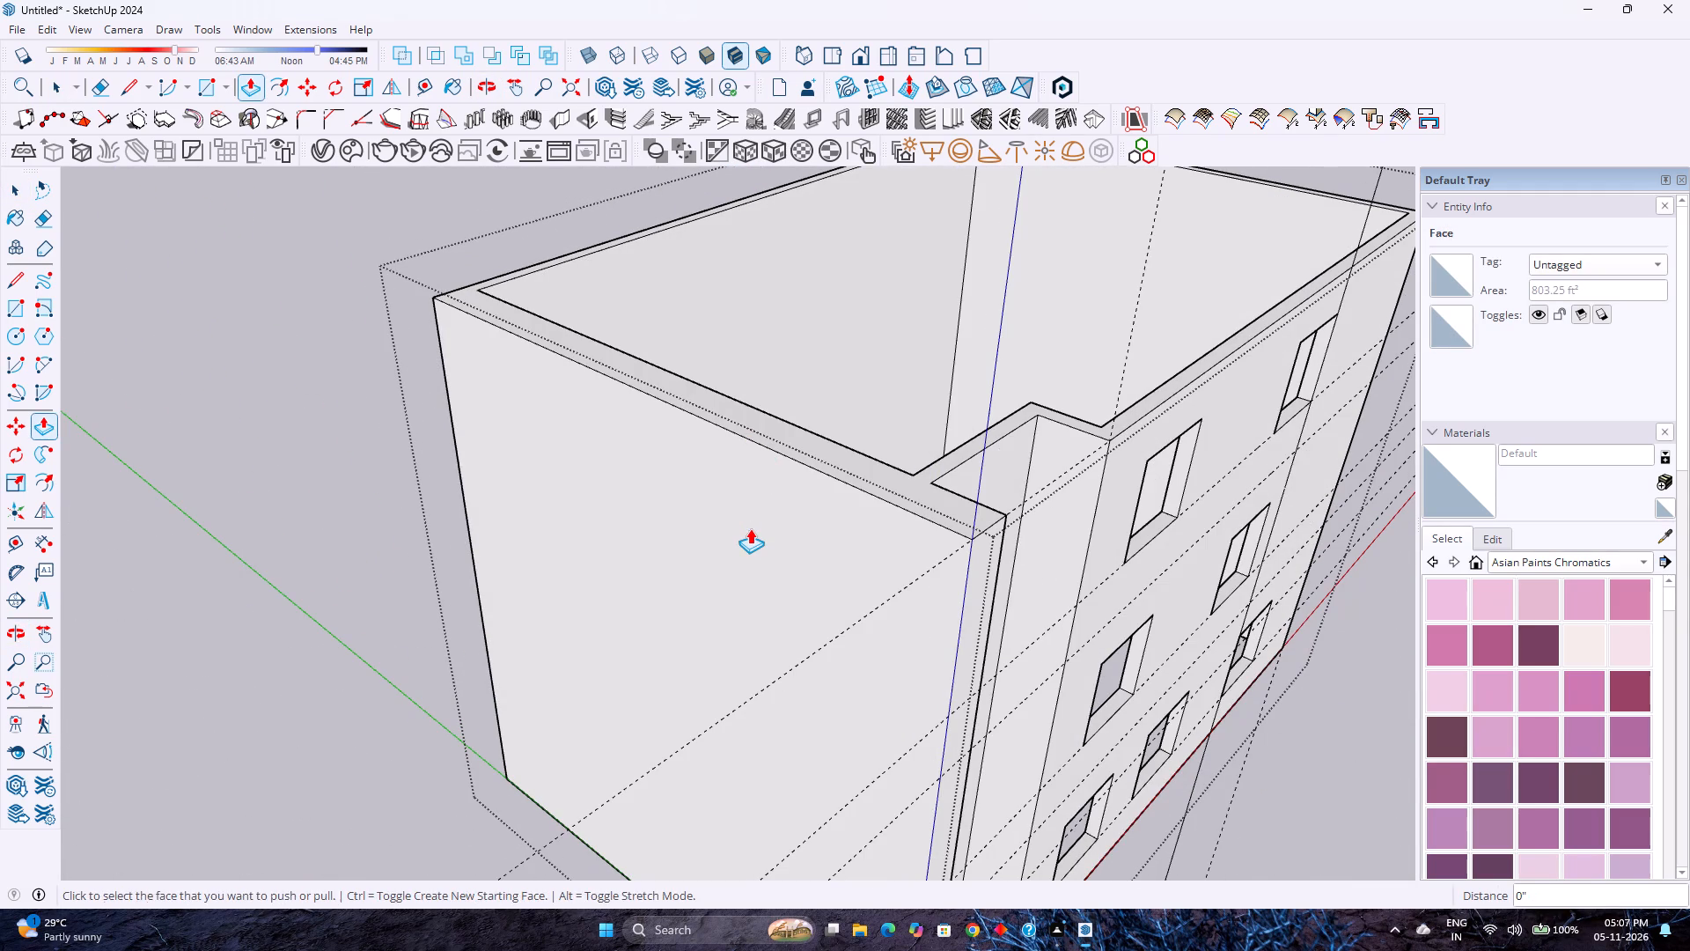
pyautogui.click(725, 542)
pyautogui.write('1\'3"')
pyautogui.press('Return')
pyautogui.moveTo(797, 524); pyautogui.dragTo(492, 527, button='middle')
pyautogui.middleClick(492, 527)
pyautogui.scroll(-2, 655, 509)
pyautogui.press('space')
pyautogui.scroll(-5, 776, 510)
pyautogui.moveTo(907, 558); pyautogui.dragTo(540, 331, button='middle')
pyautogui.scroll(-2, 587, 359)
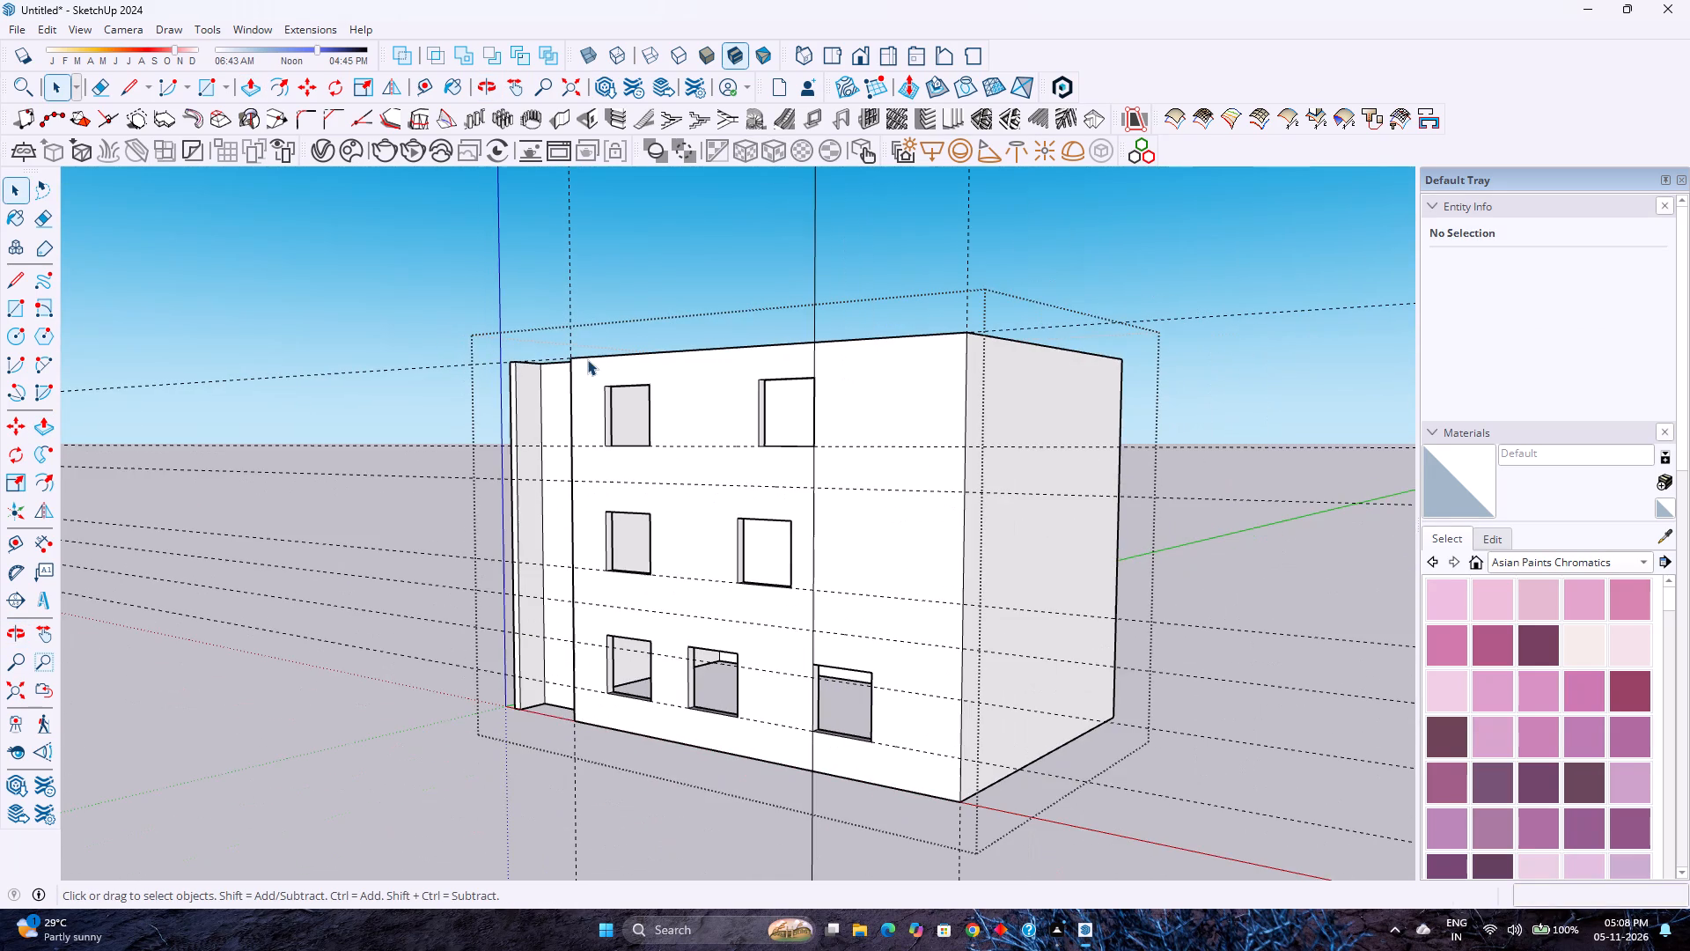
# Start saving the model and choose the Fuji Files folder on New Volume (E:) as its location.
pyautogui.hotkey('ctrl', 's')
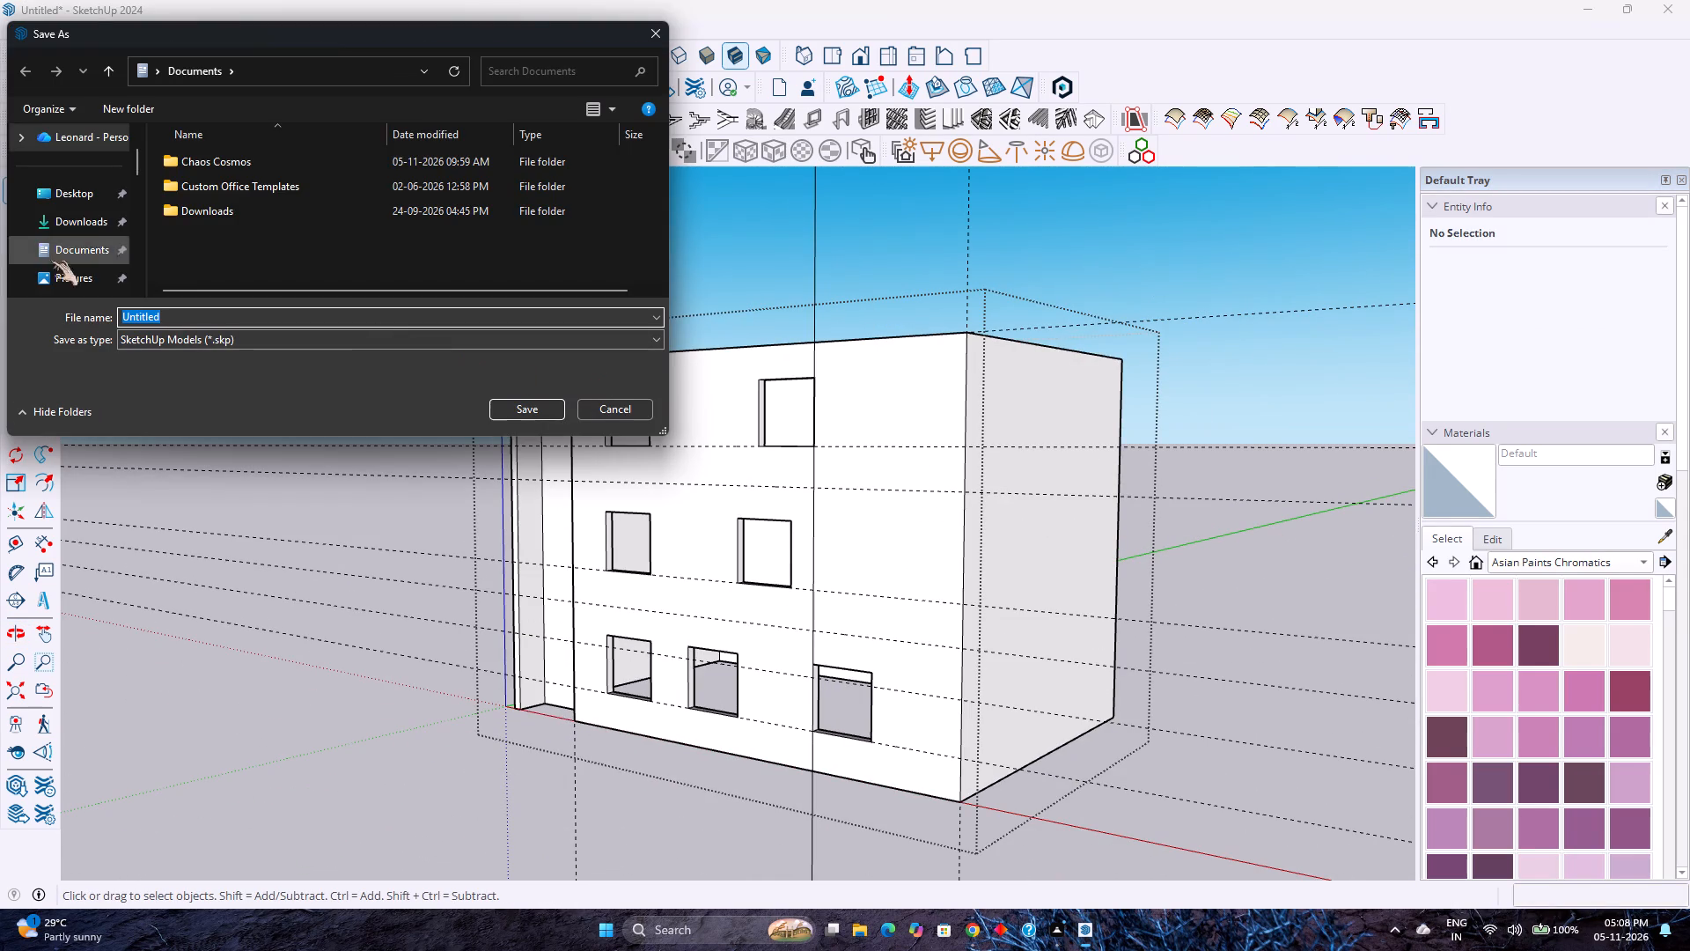
pyautogui.scroll(-7, 88, 272)
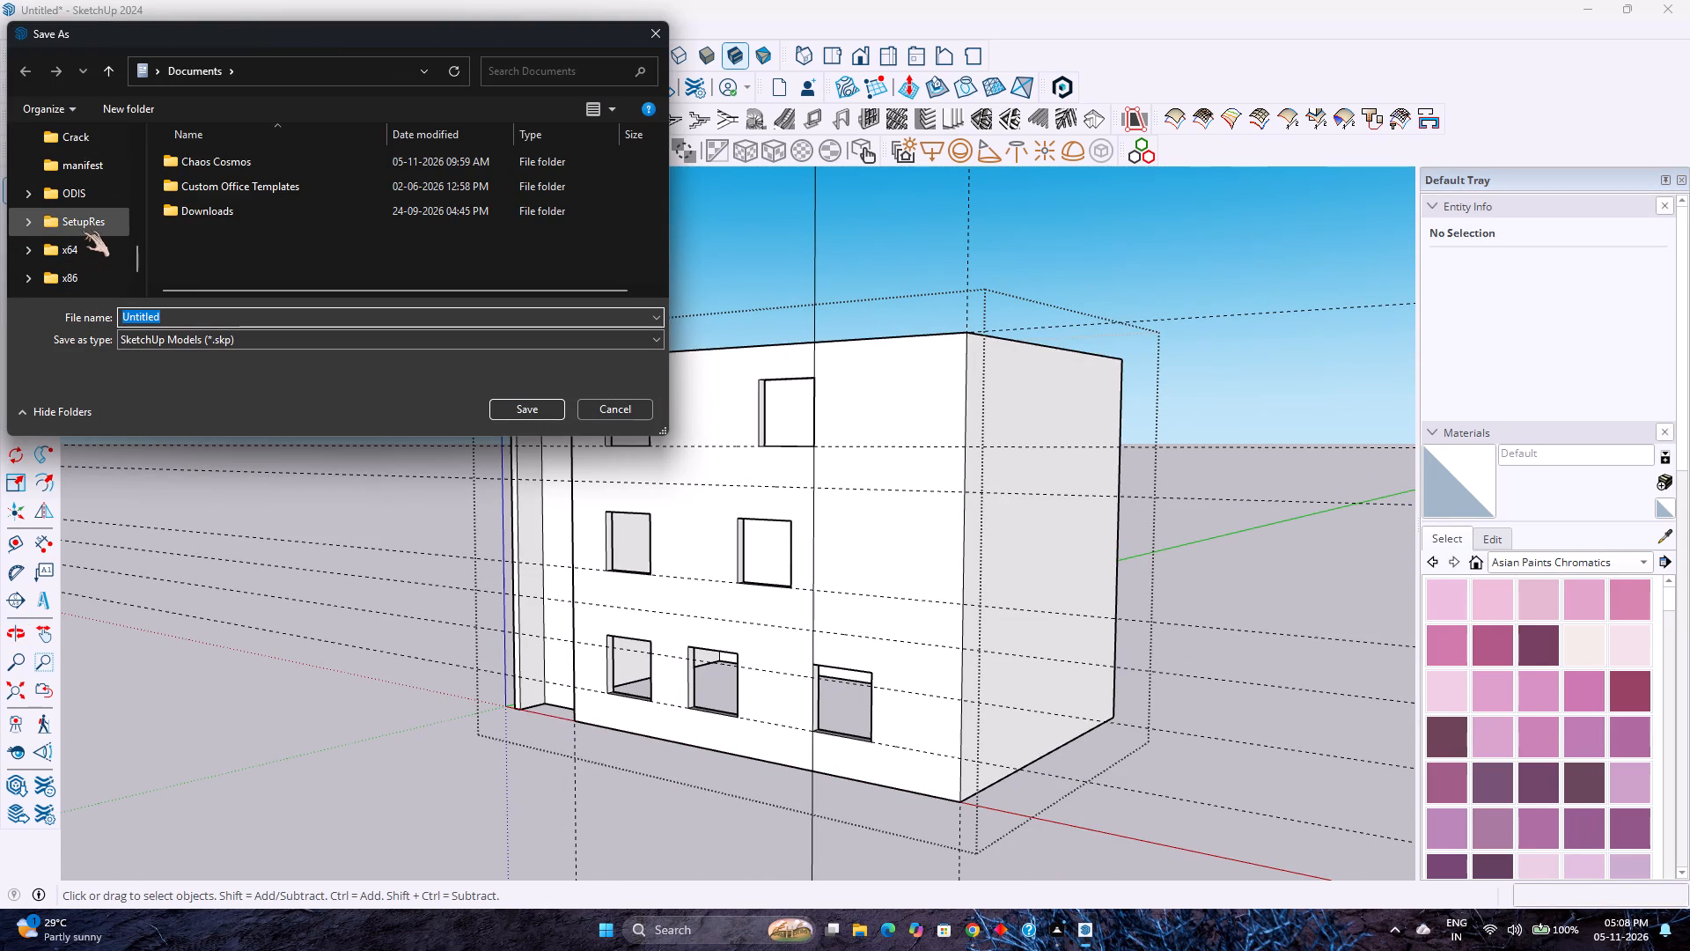
pyautogui.scroll(3, 82, 231)
pyautogui.scroll(-1, 82, 232)
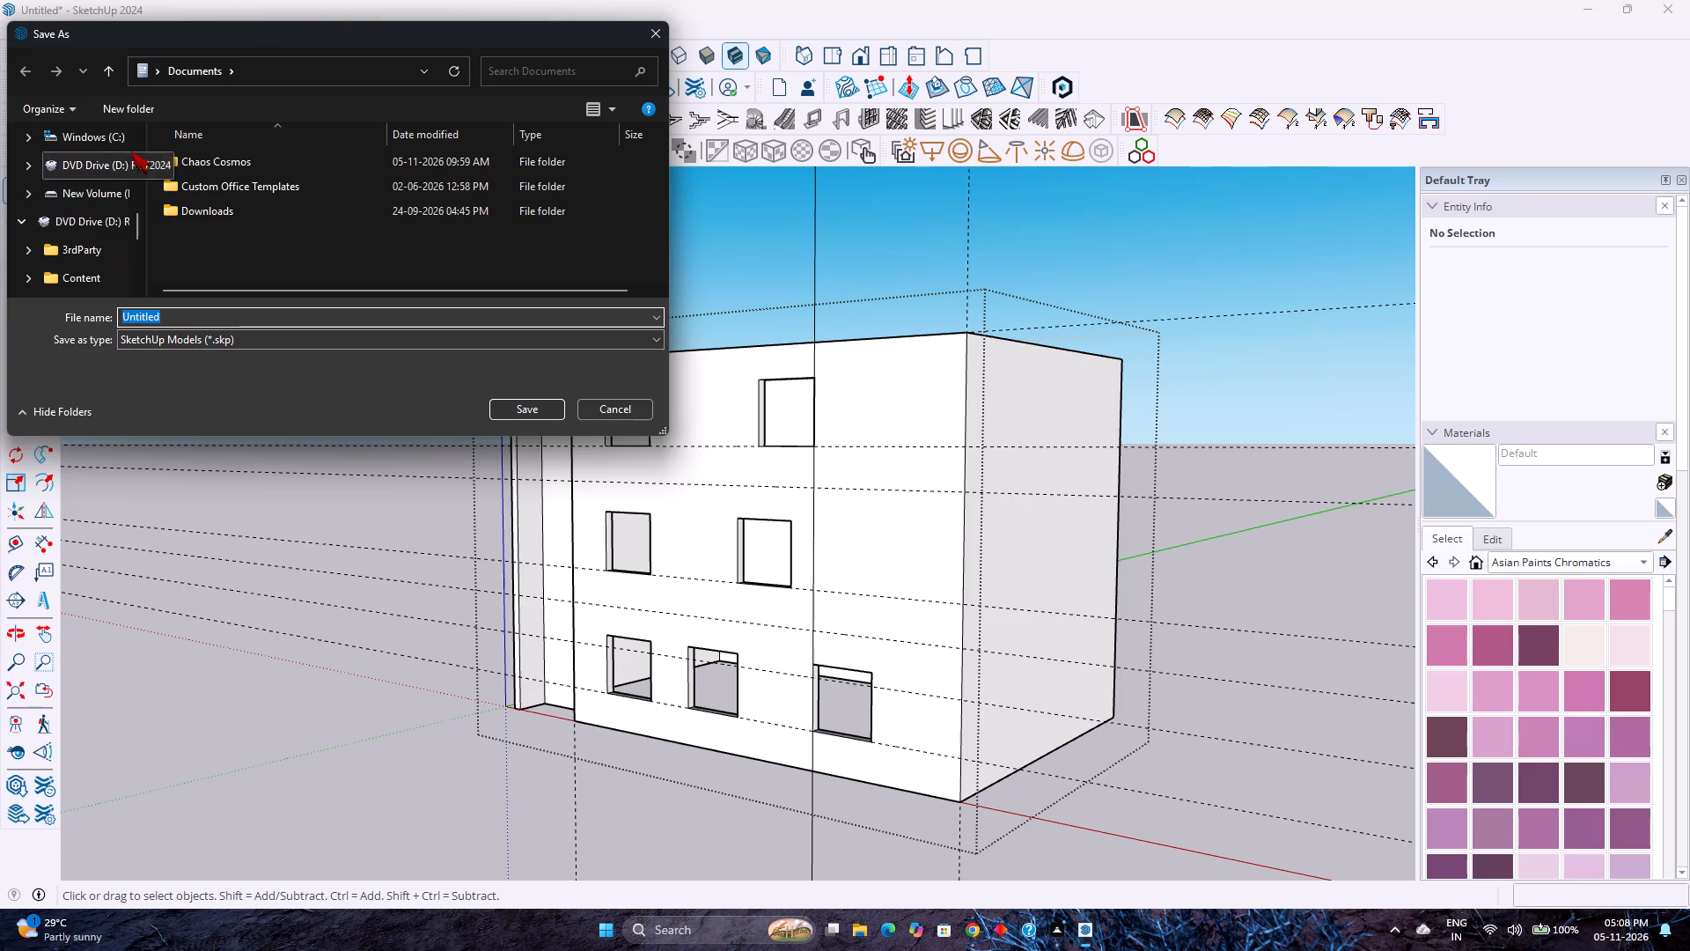
pyautogui.click(89, 184)
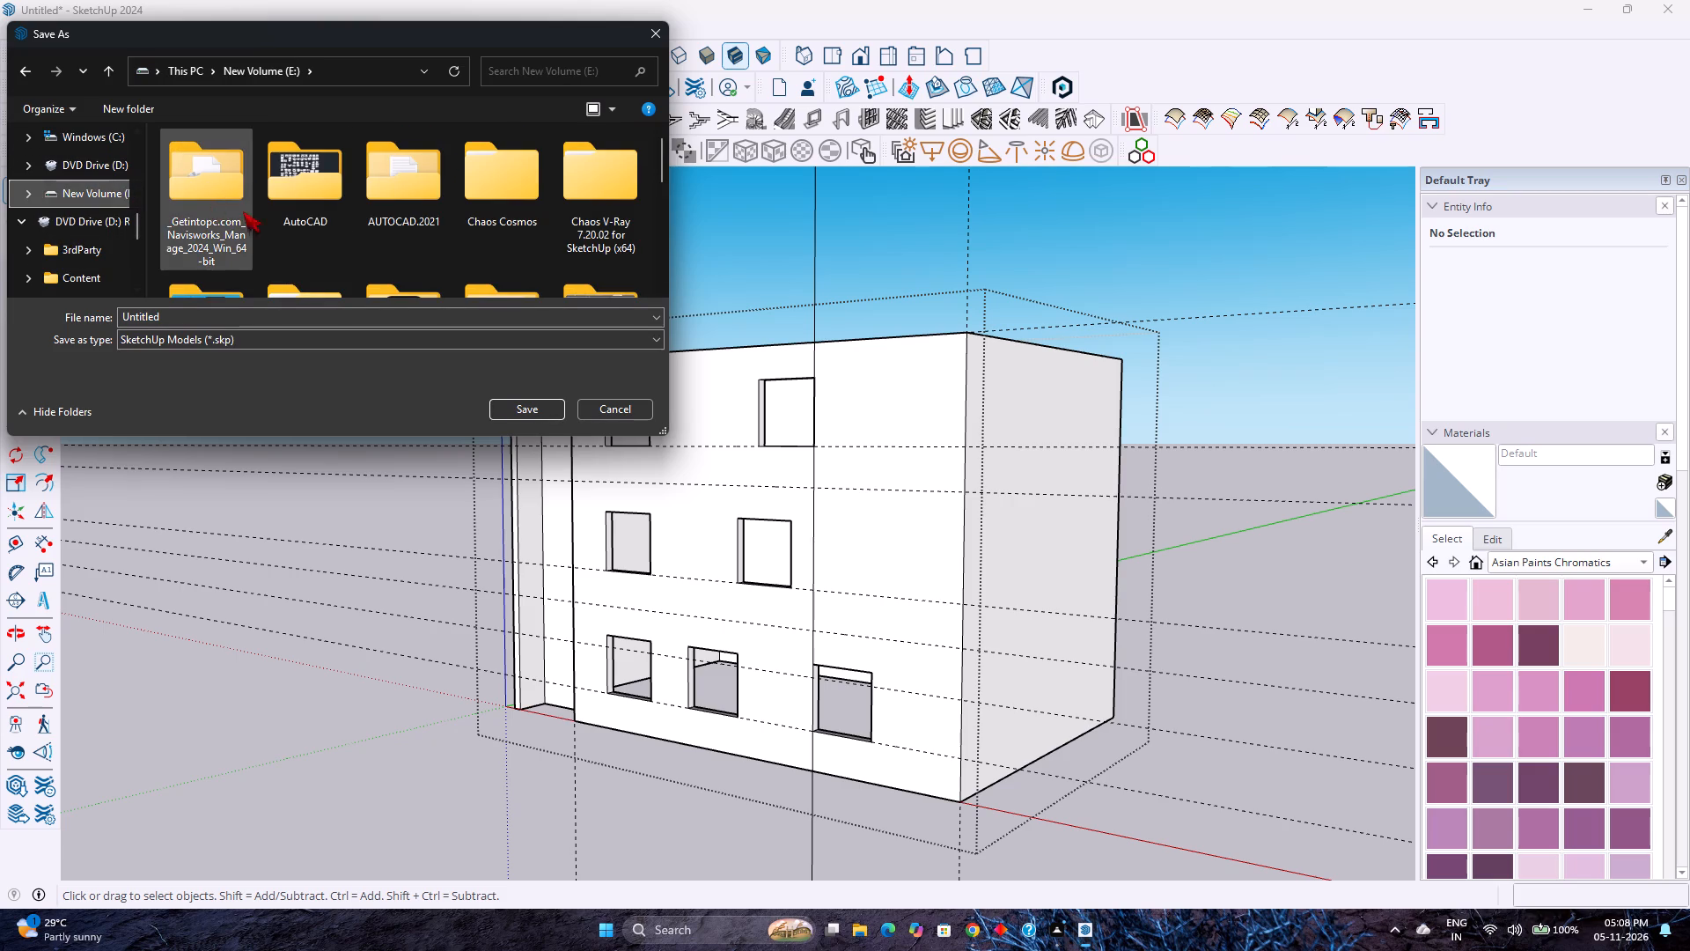
pyautogui.scroll(-1, 439, 237)
pyautogui.doubleClick(231, 226)
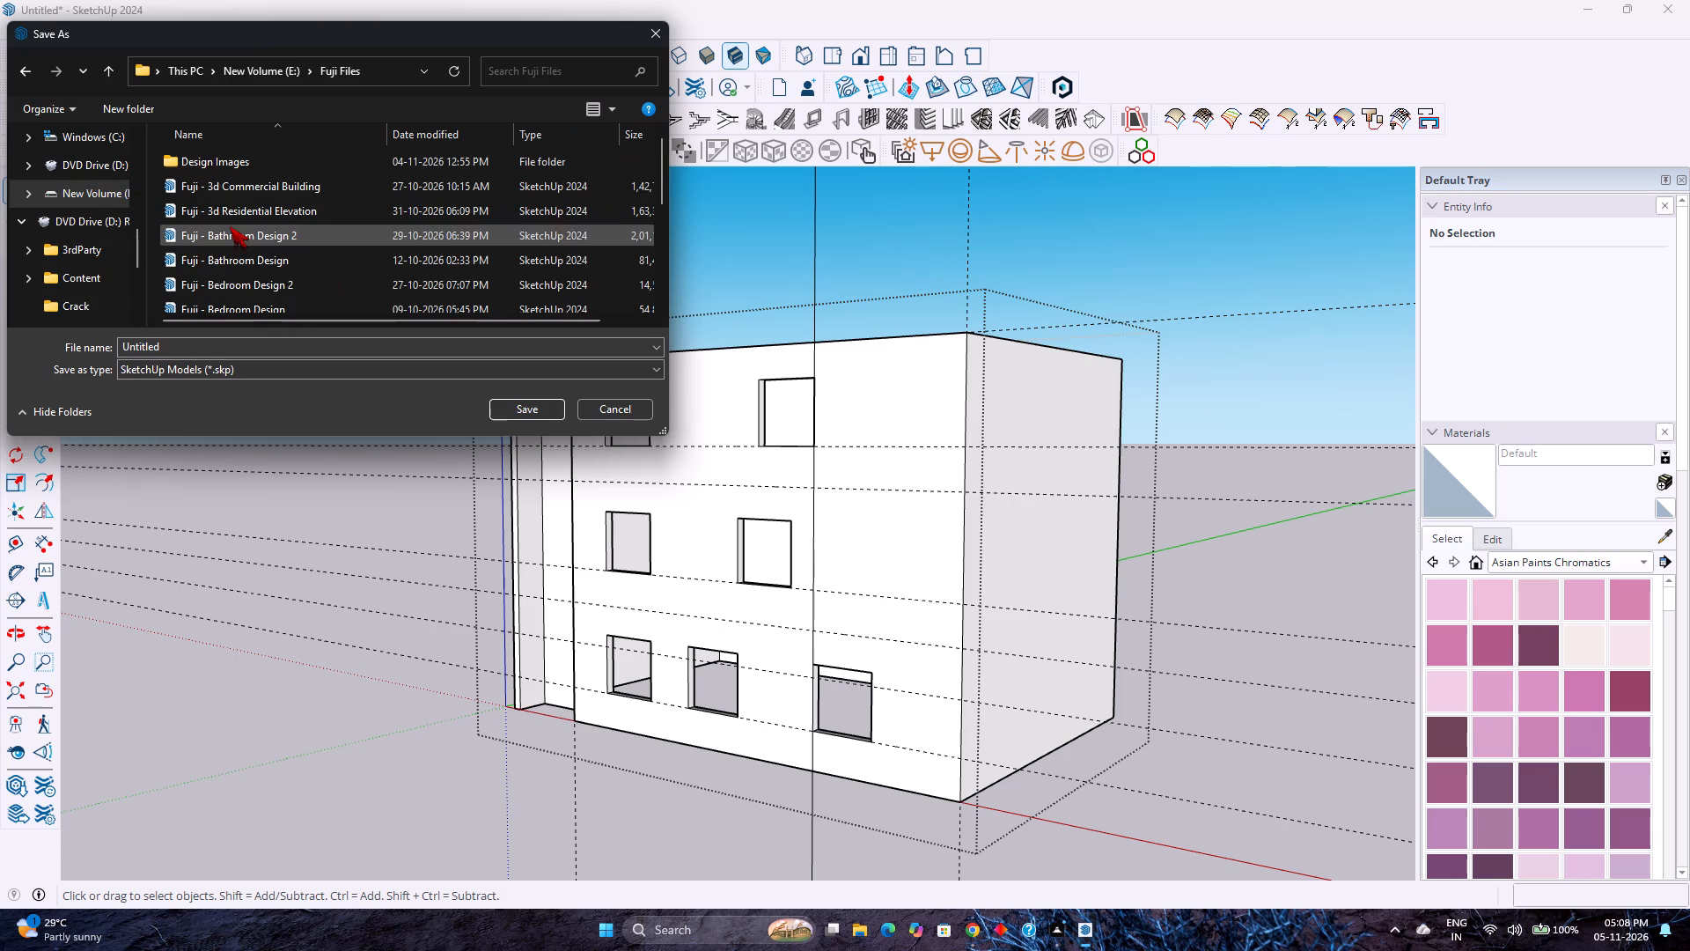
# Name the model file "Fuji - G+3 Apartment Elevation" and save it in the Fuji Files folder.
pyautogui.scroll(-1, 255, 294)
pyautogui.click(221, 337)
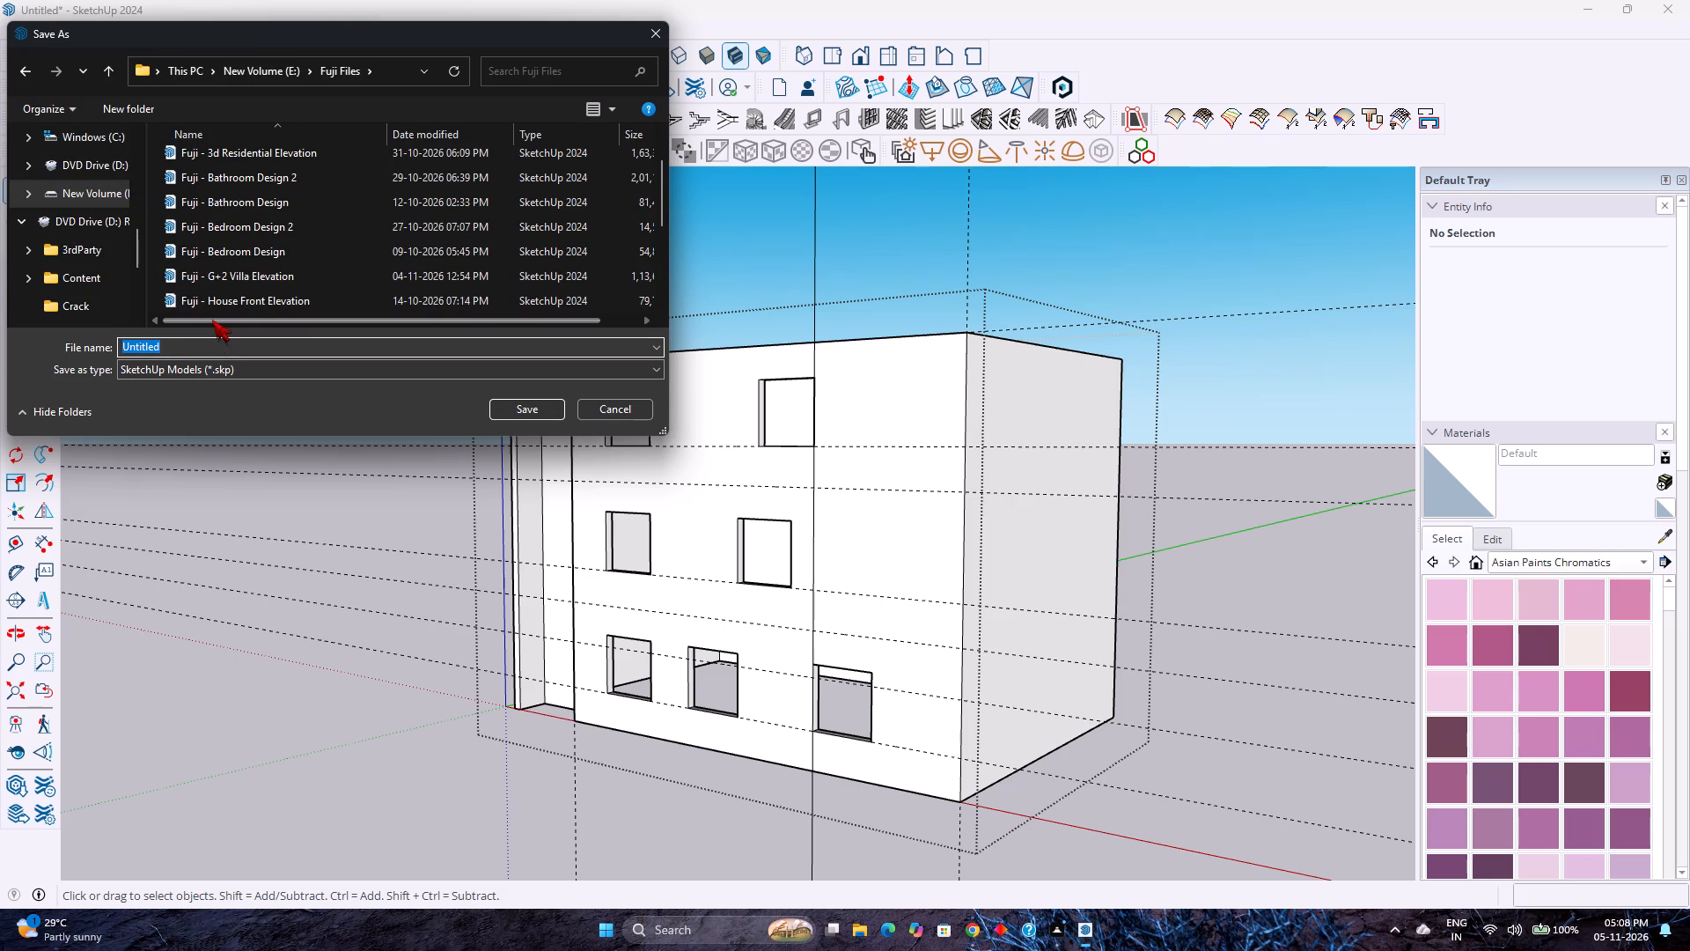
pyautogui.press('f')
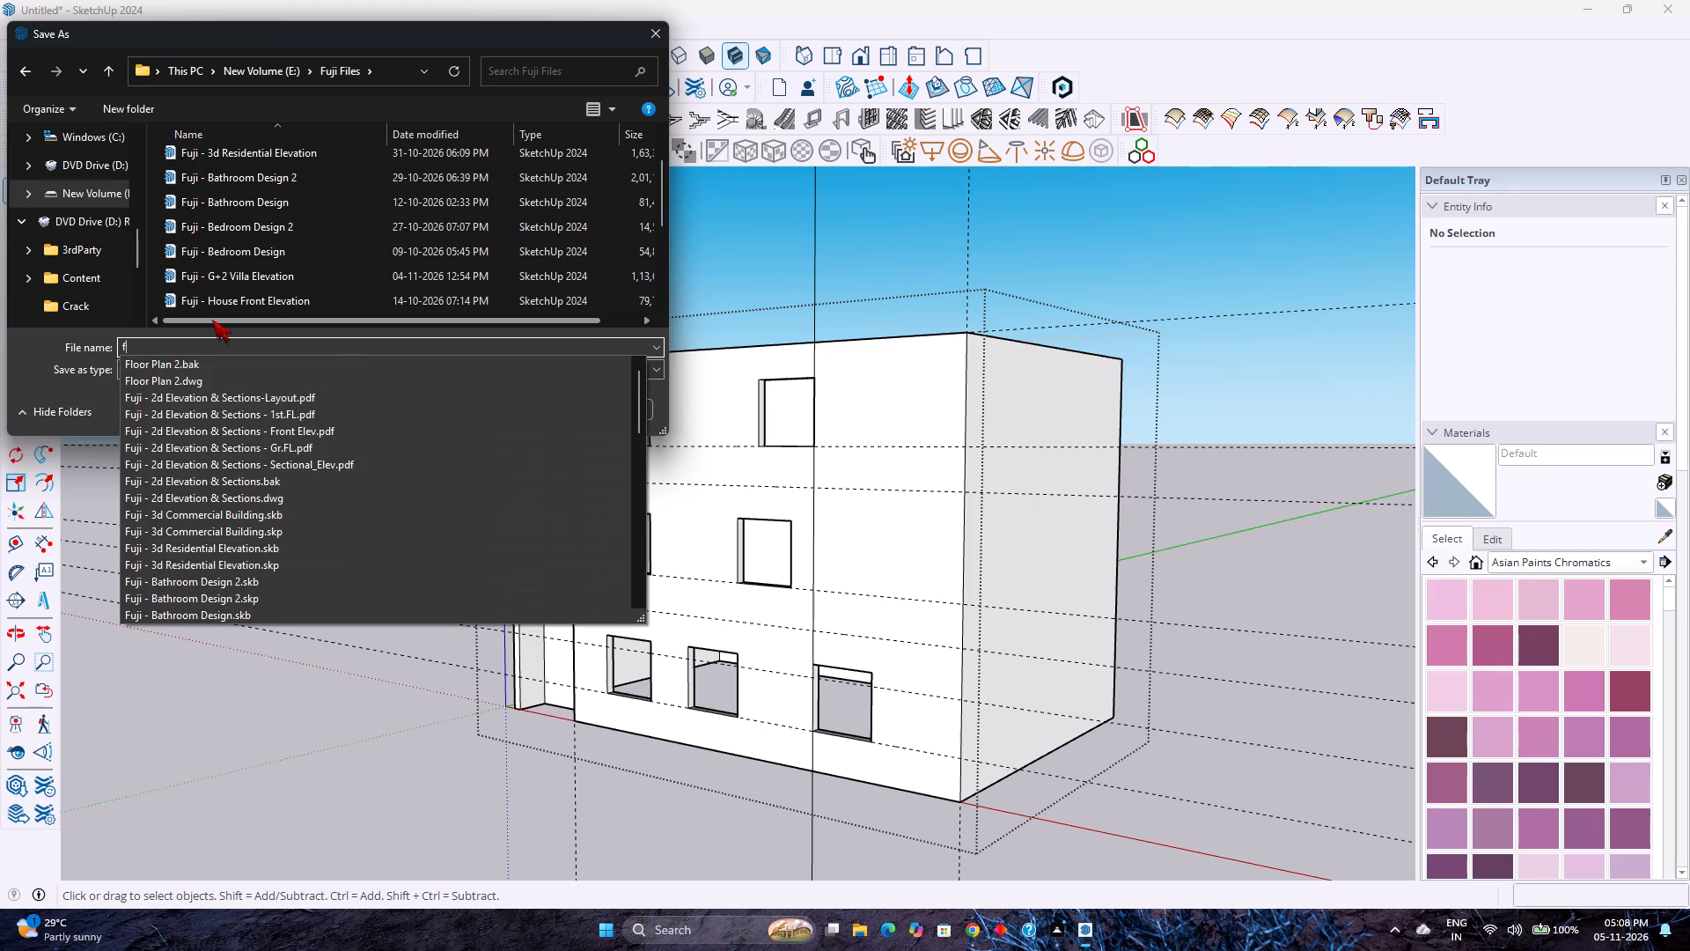
pyautogui.press('BackSpace')
pyautogui.write('Fuji -')
pyautogui.press('space')
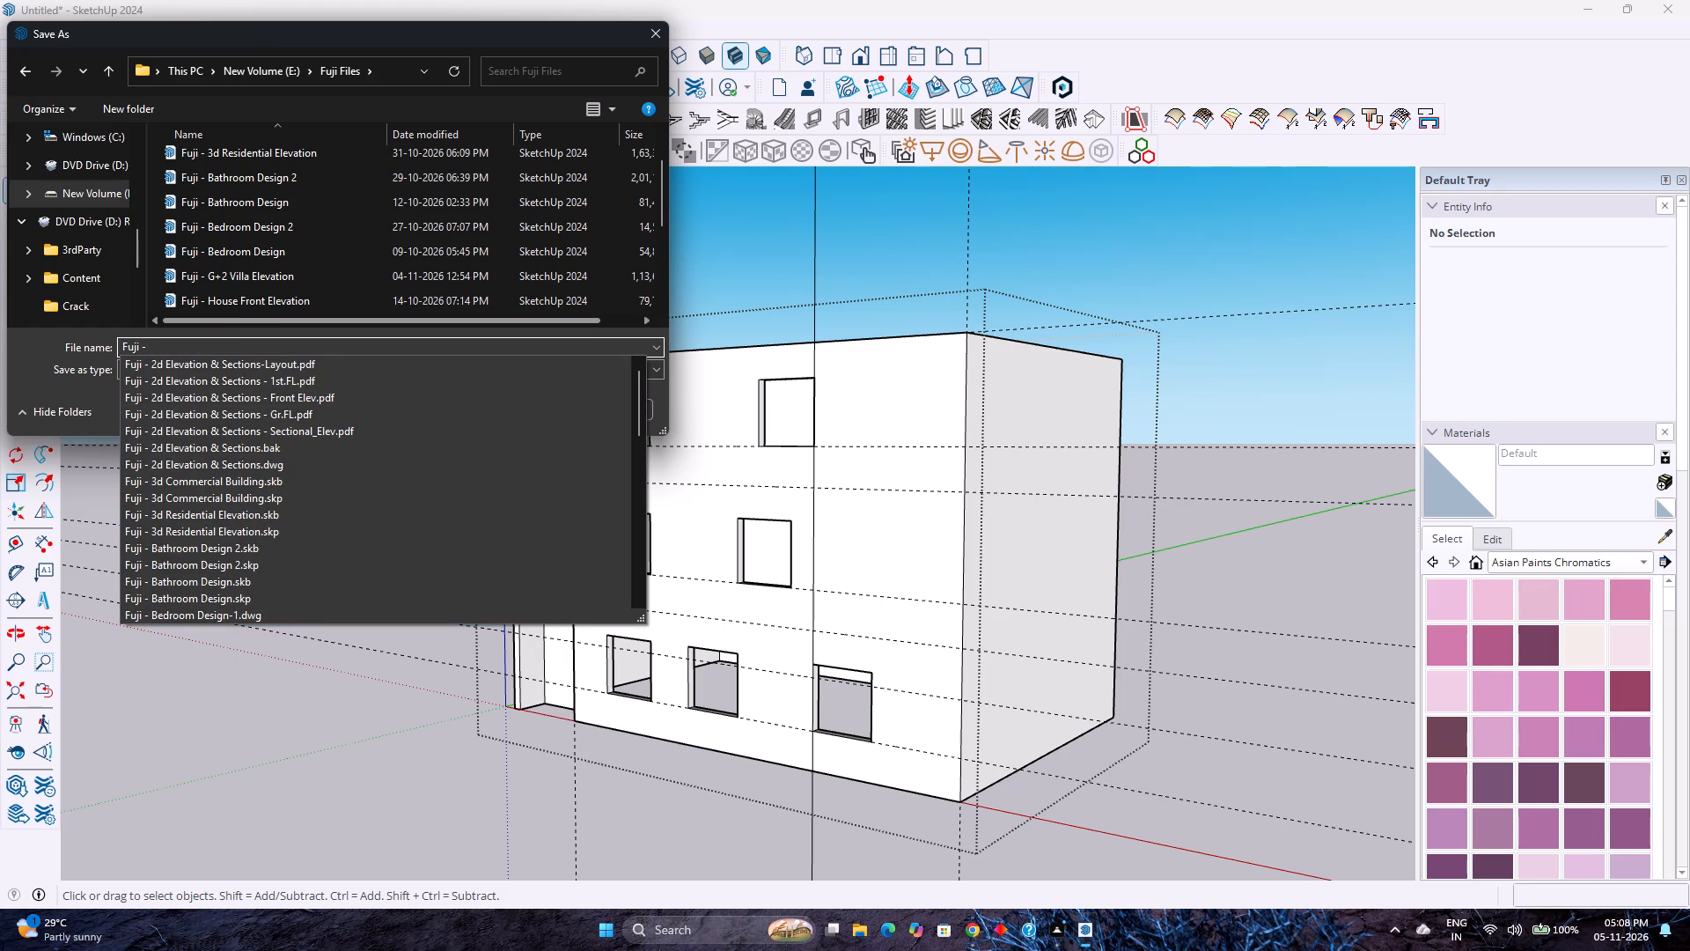
pyautogui.write('G+3')
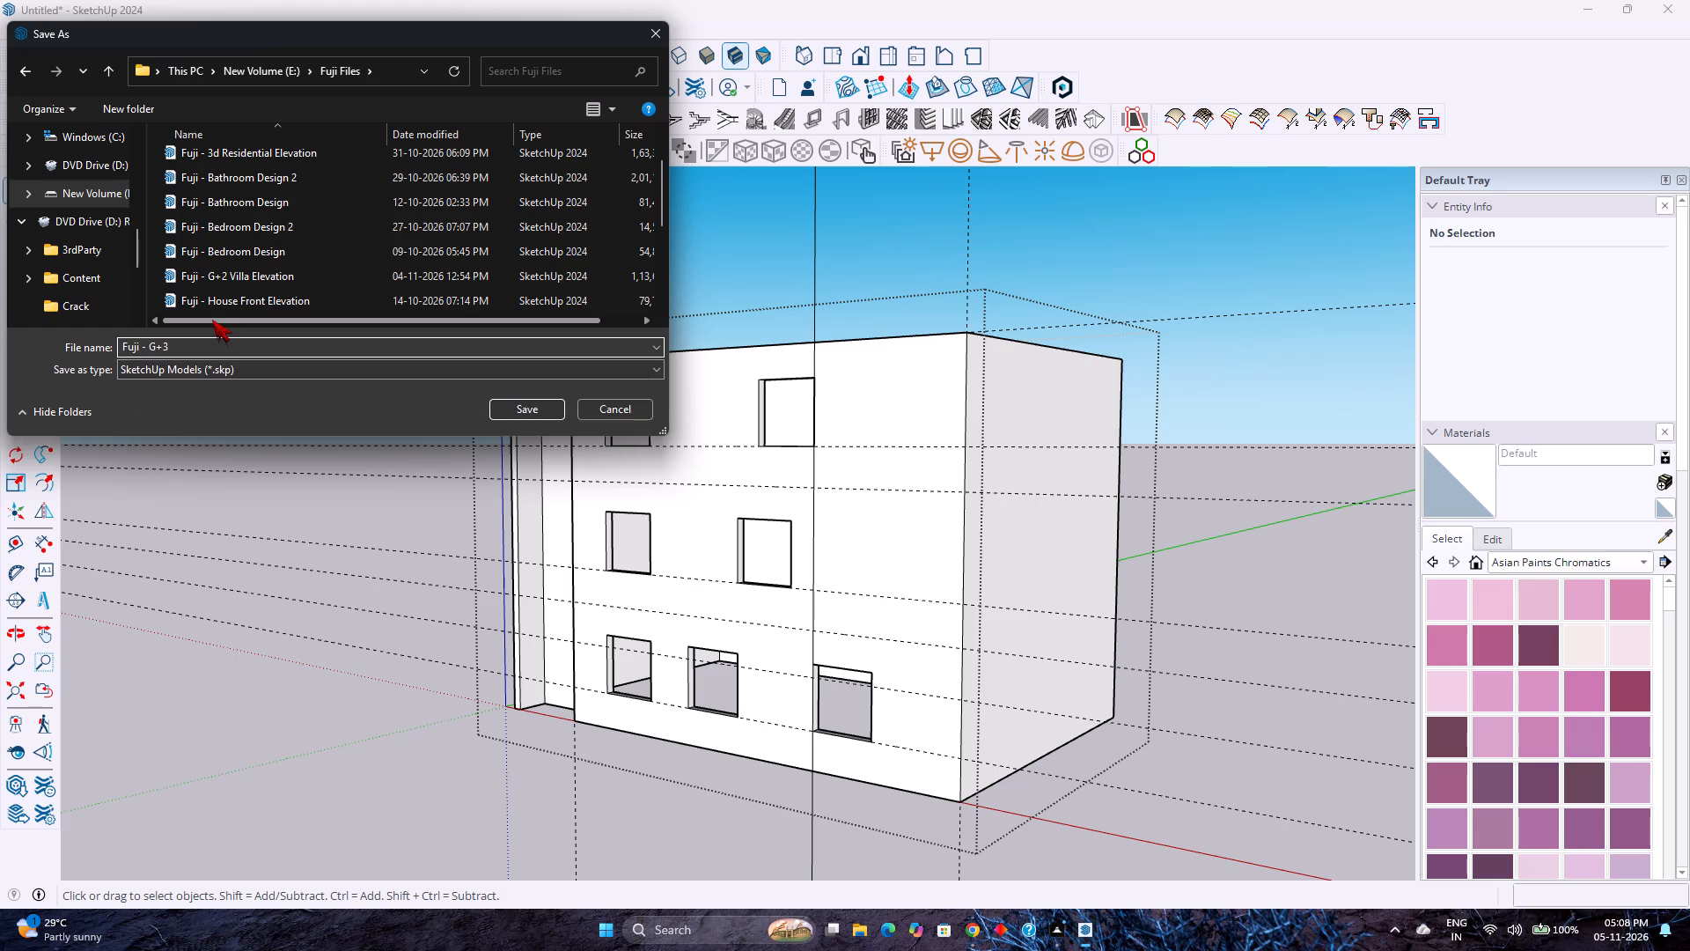
pyautogui.press('space')
pyautogui.write('Apartment')
pyautogui.press('space')
pyautogui.write('Elevation')
pyautogui.press('Return')
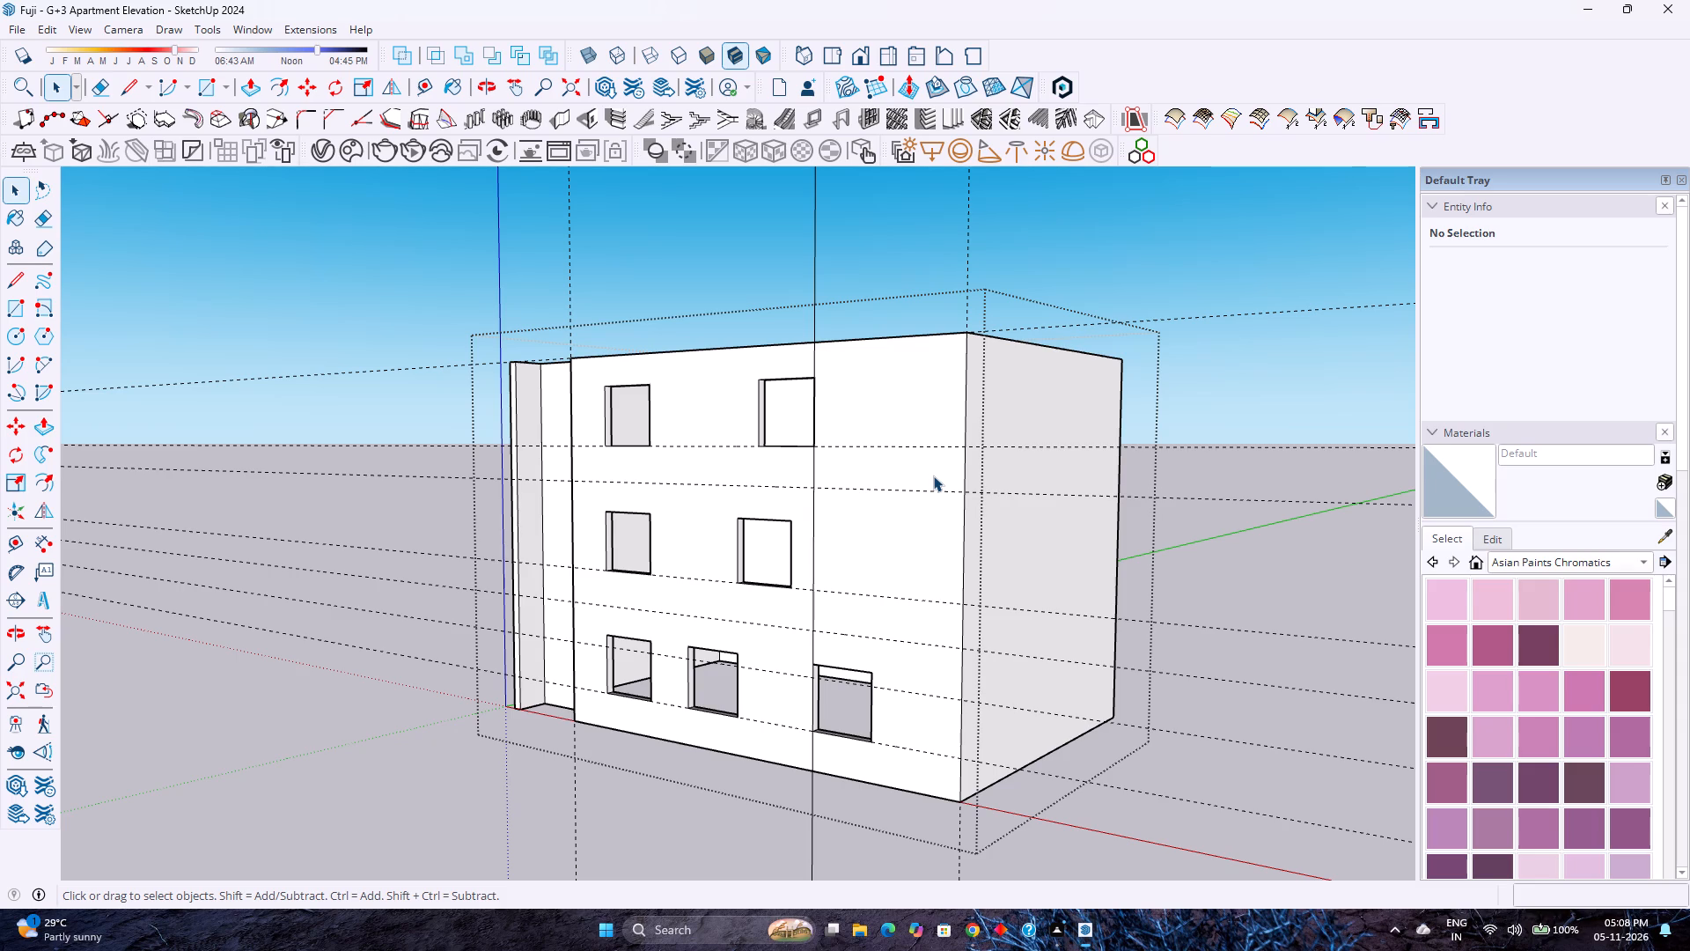
# Examine the window façade and its top-floor openings beside the recessed bay from several angles.
pyautogui.scroll(-4, 880, 455)
pyautogui.scroll(3, 871, 446)
pyautogui.scroll(-4, 870, 446)
pyautogui.scroll(4, 870, 446)
pyautogui.scroll(-5, 870, 446)
pyautogui.scroll(4, 870, 446)
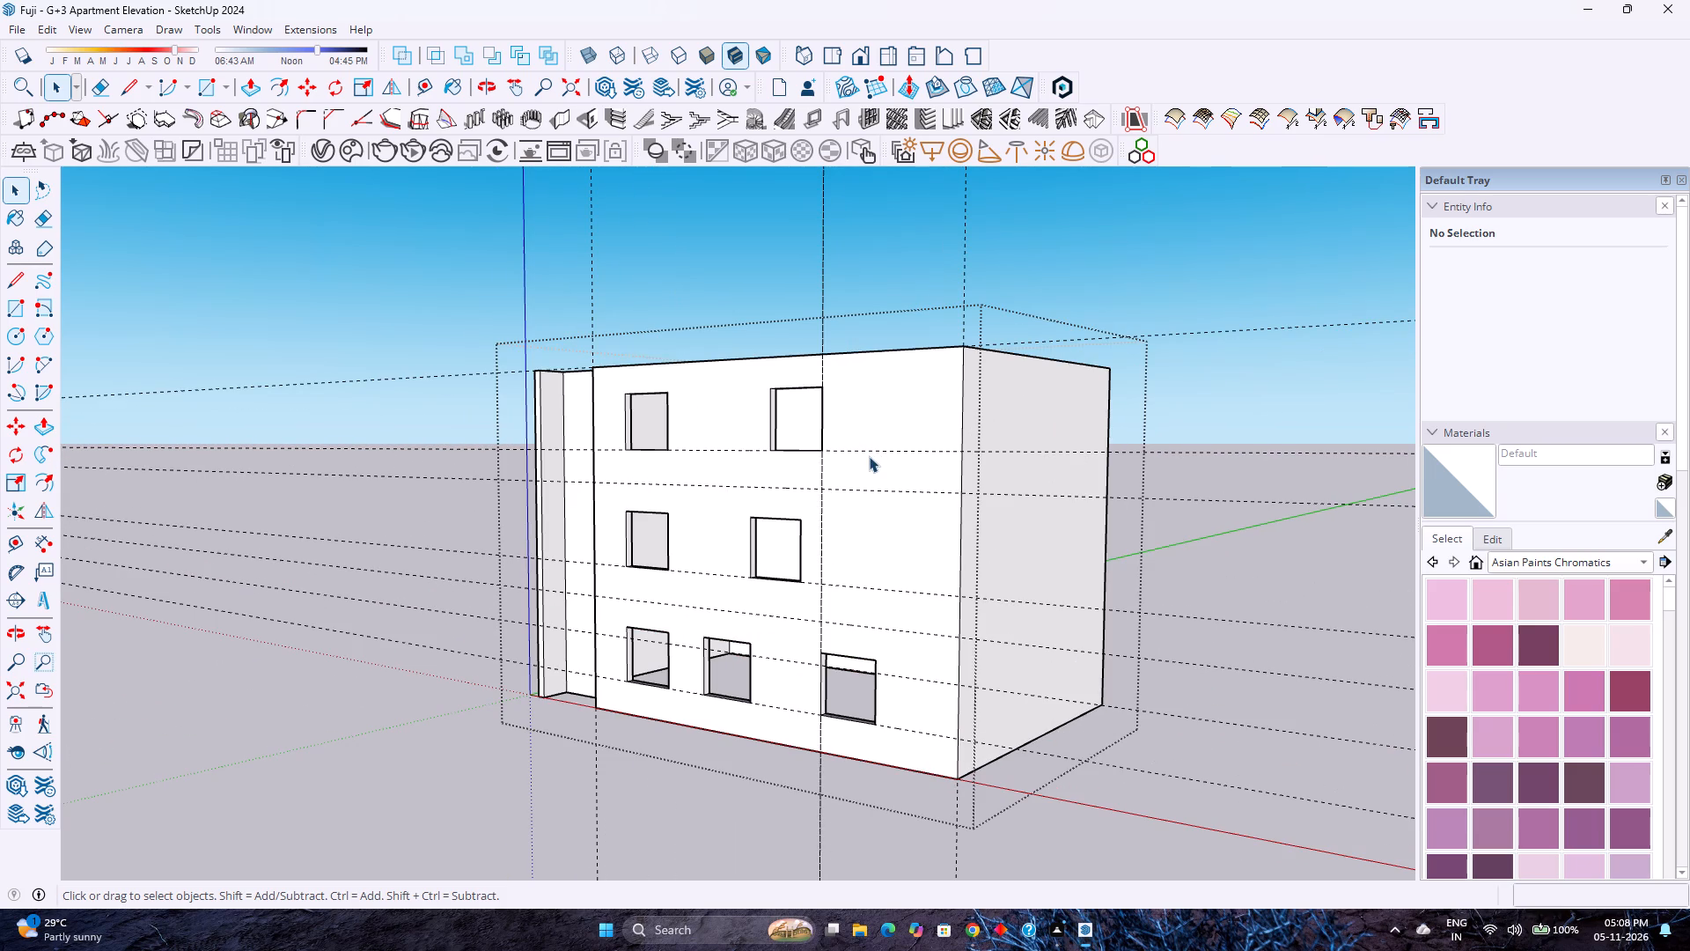
pyautogui.scroll(5, 744, 388)
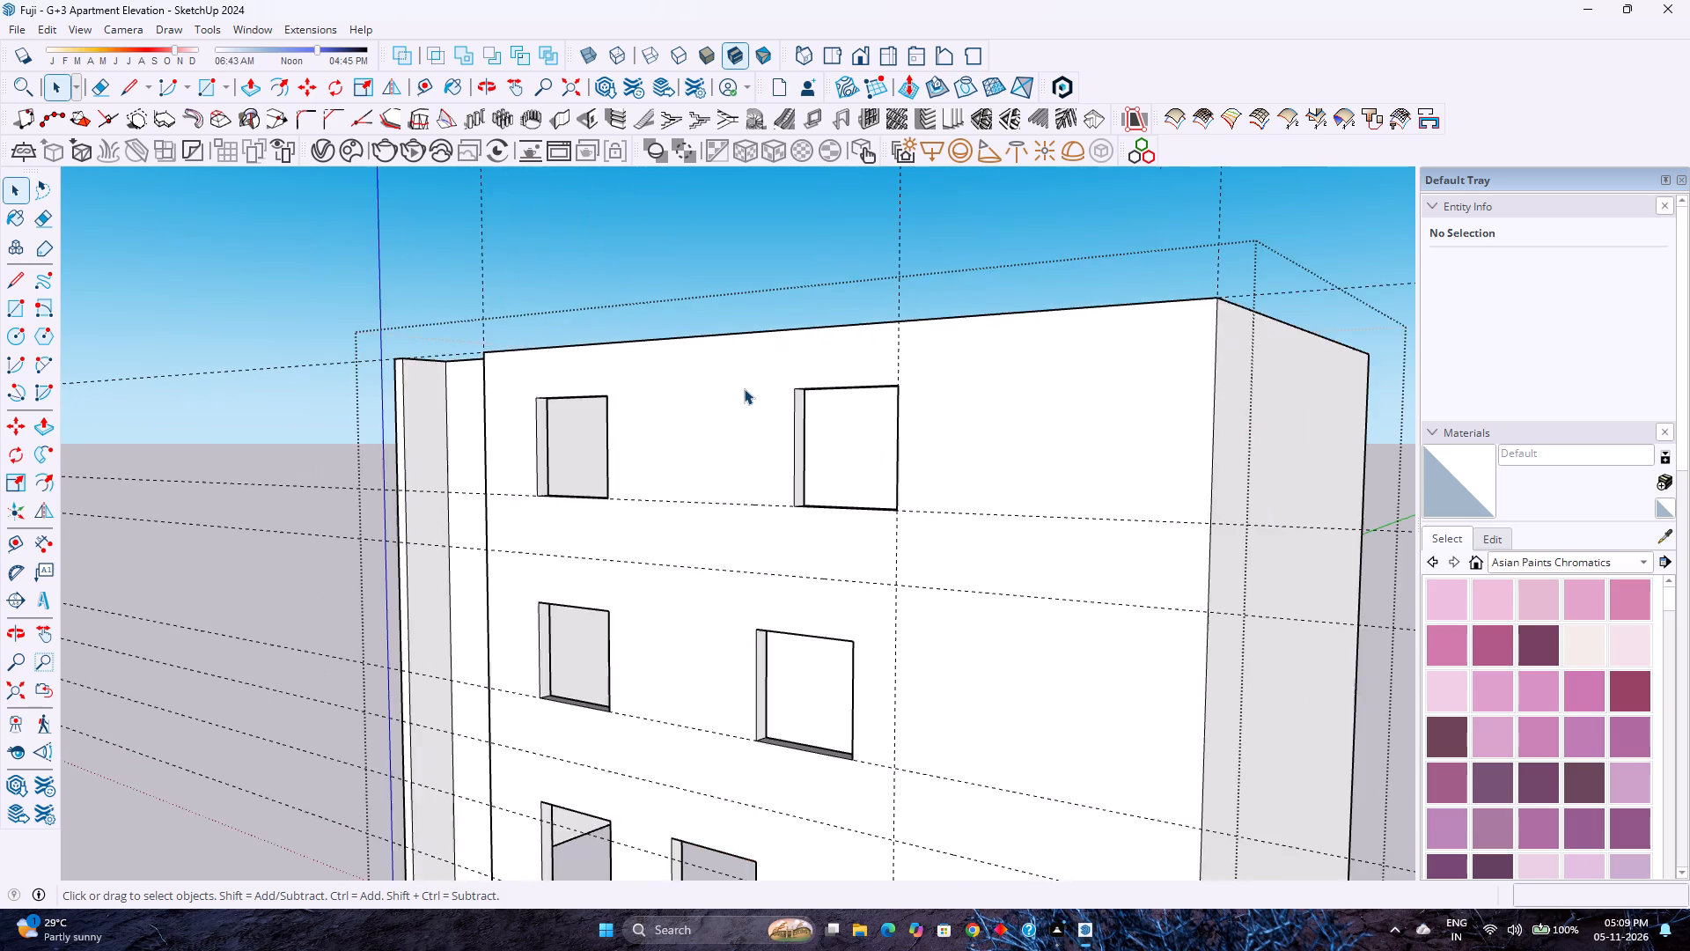
pyautogui.scroll(1, 744, 388)
pyautogui.scroll(-6, 740, 397)
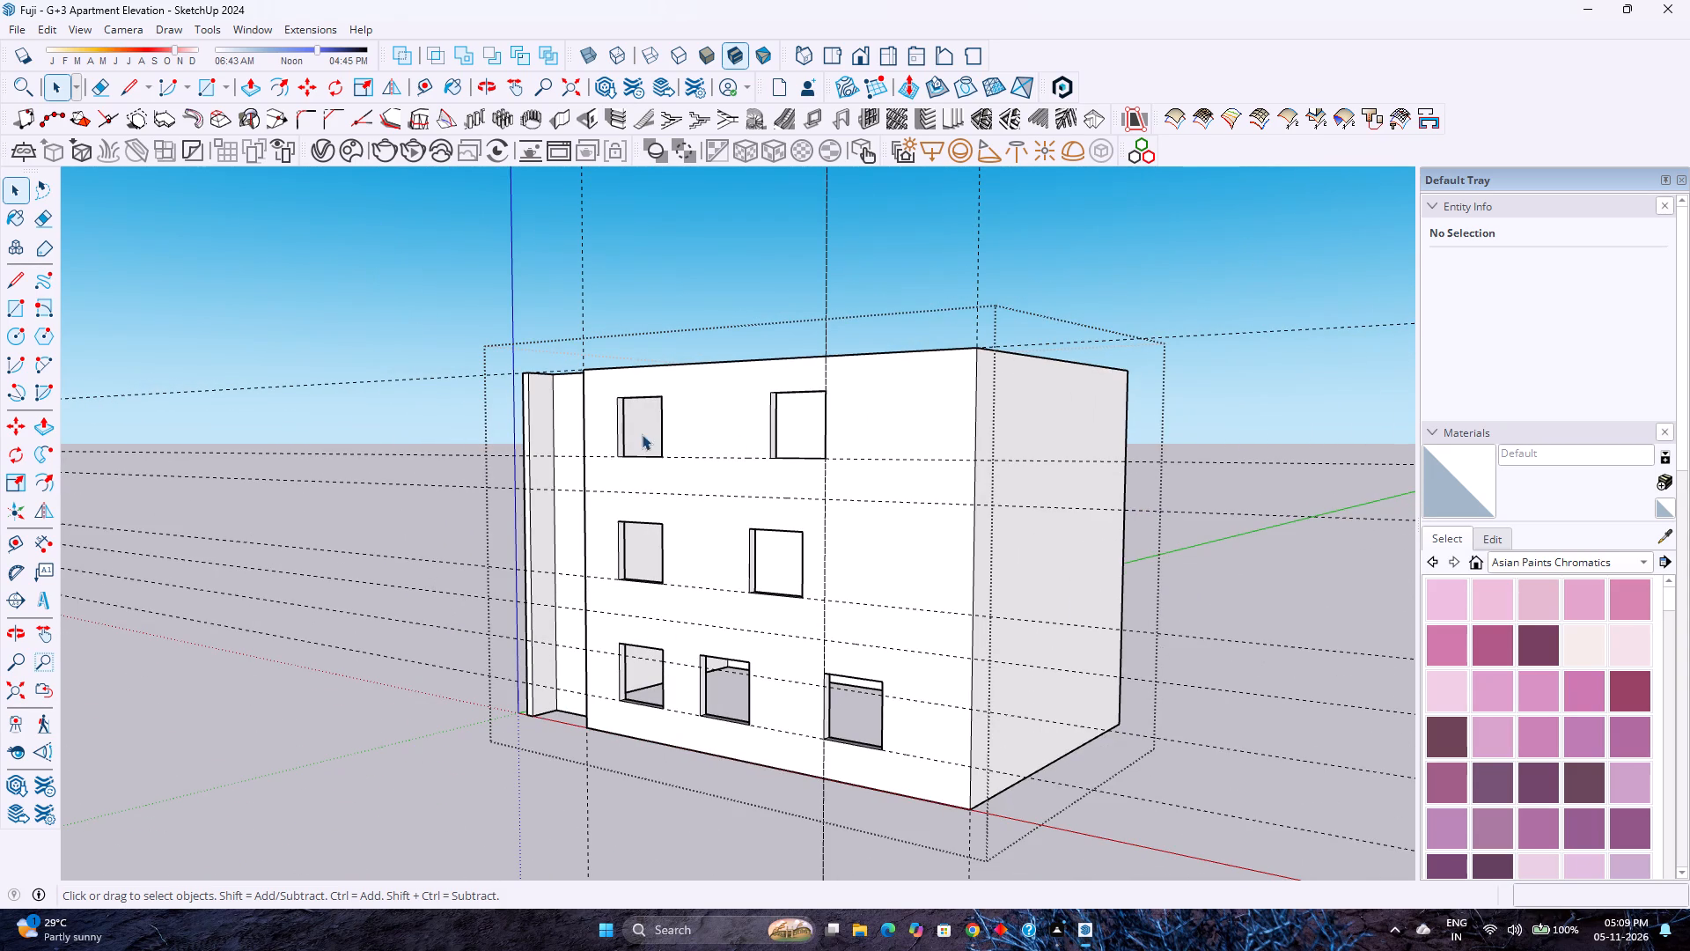
pyautogui.scroll(4, 643, 431)
pyautogui.middleClick(665, 431)
pyautogui.middleClick(671, 431)
pyautogui.moveTo(676, 432); pyautogui.dragTo(721, 456, button='middle')
pyautogui.middleClick(721, 456)
pyautogui.middleClick(721, 456)
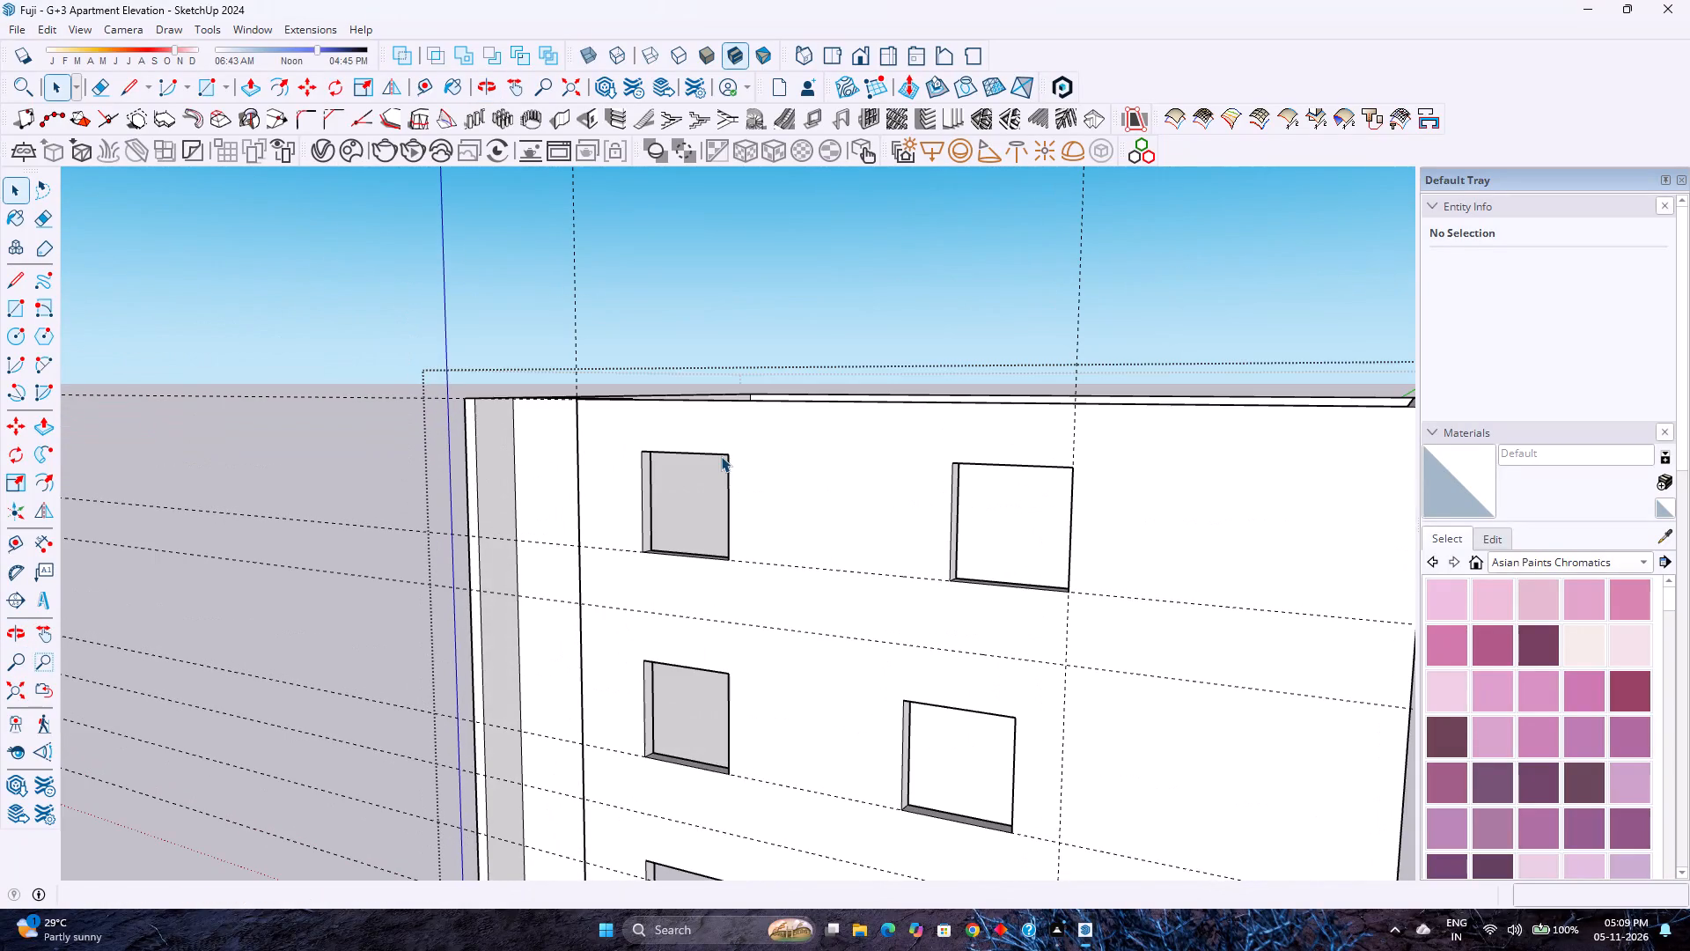
pyautogui.scroll(-4, 721, 456)
pyautogui.scroll(3, 717, 527)
pyautogui.moveTo(721, 526); pyautogui.dragTo(875, 473, button='middle')
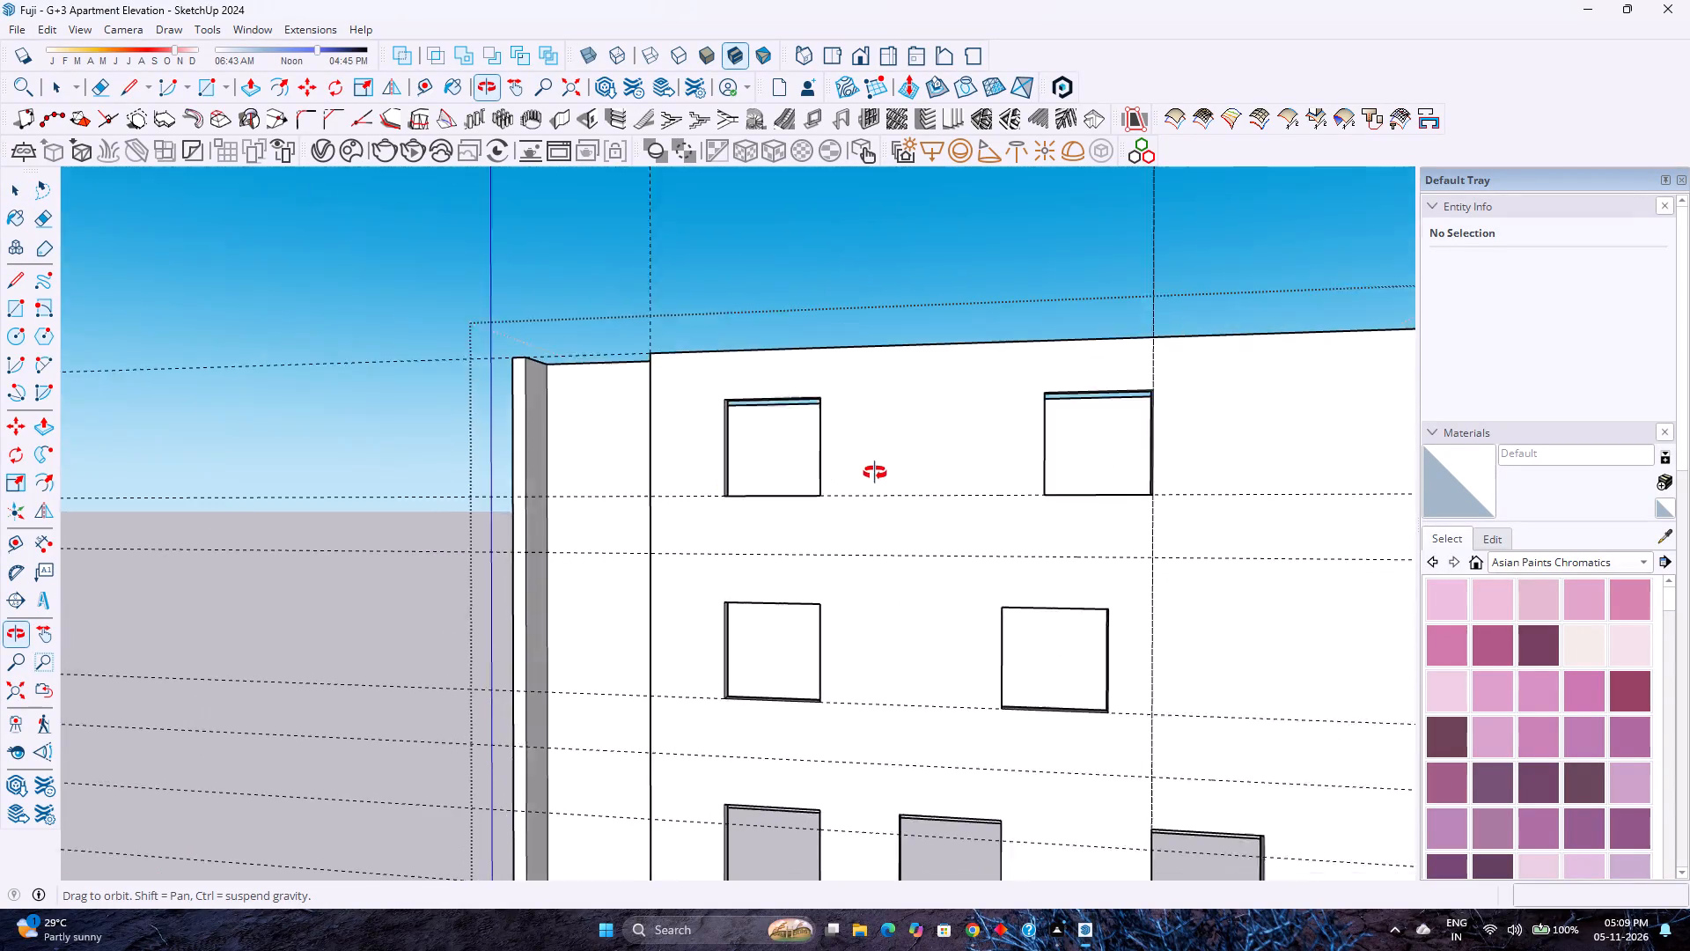
pyautogui.moveTo(875, 473); pyautogui.dragTo(904, 467, button='middle')
pyautogui.middleClick(904, 467)
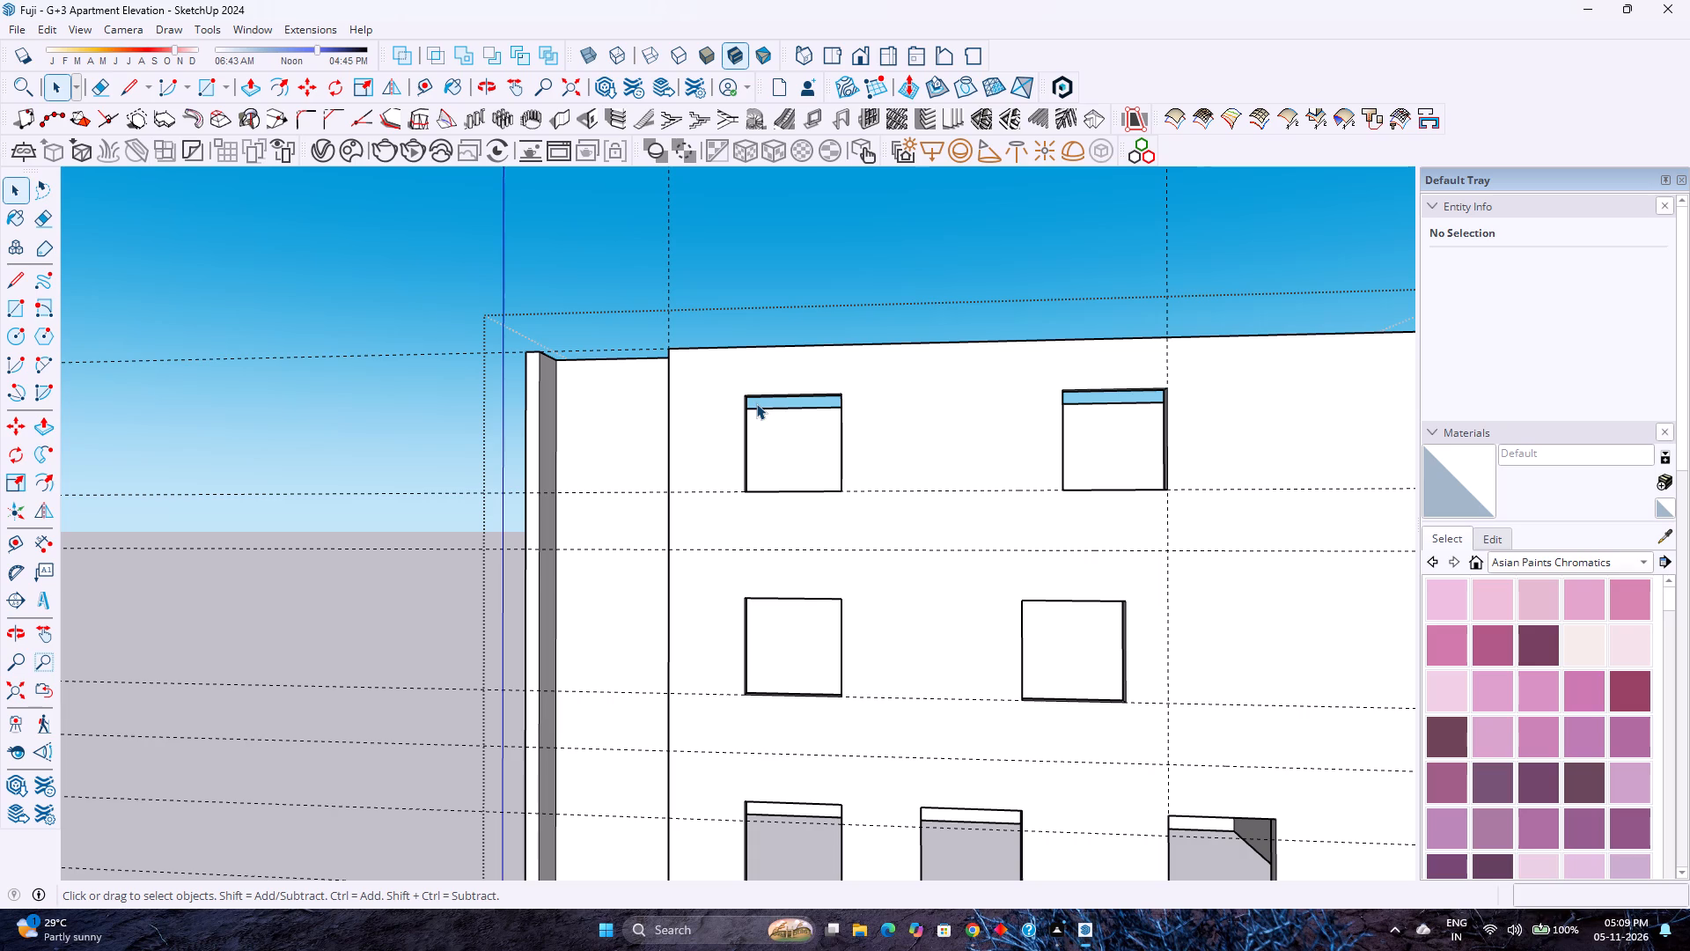
# Offset the four outer edges of the top-floor window nearest the recessed bay outward by 3".
pyautogui.moveTo(845, 476); pyautogui.dragTo(737, 534, button='middle')
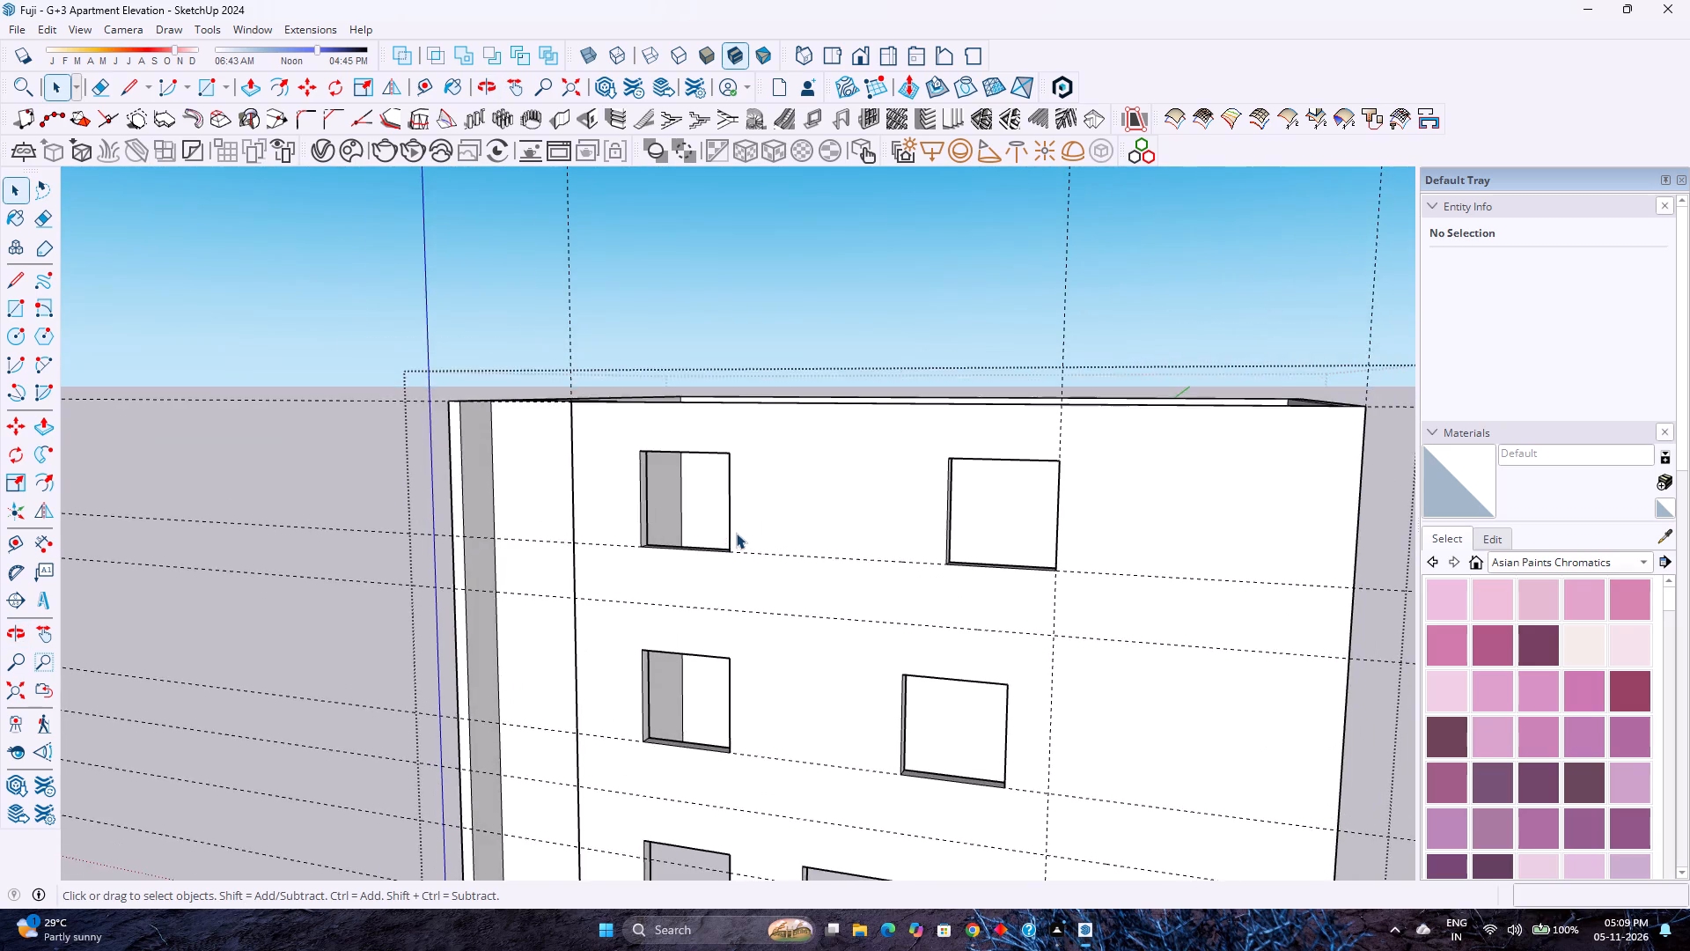
pyautogui.scroll(5, 736, 532)
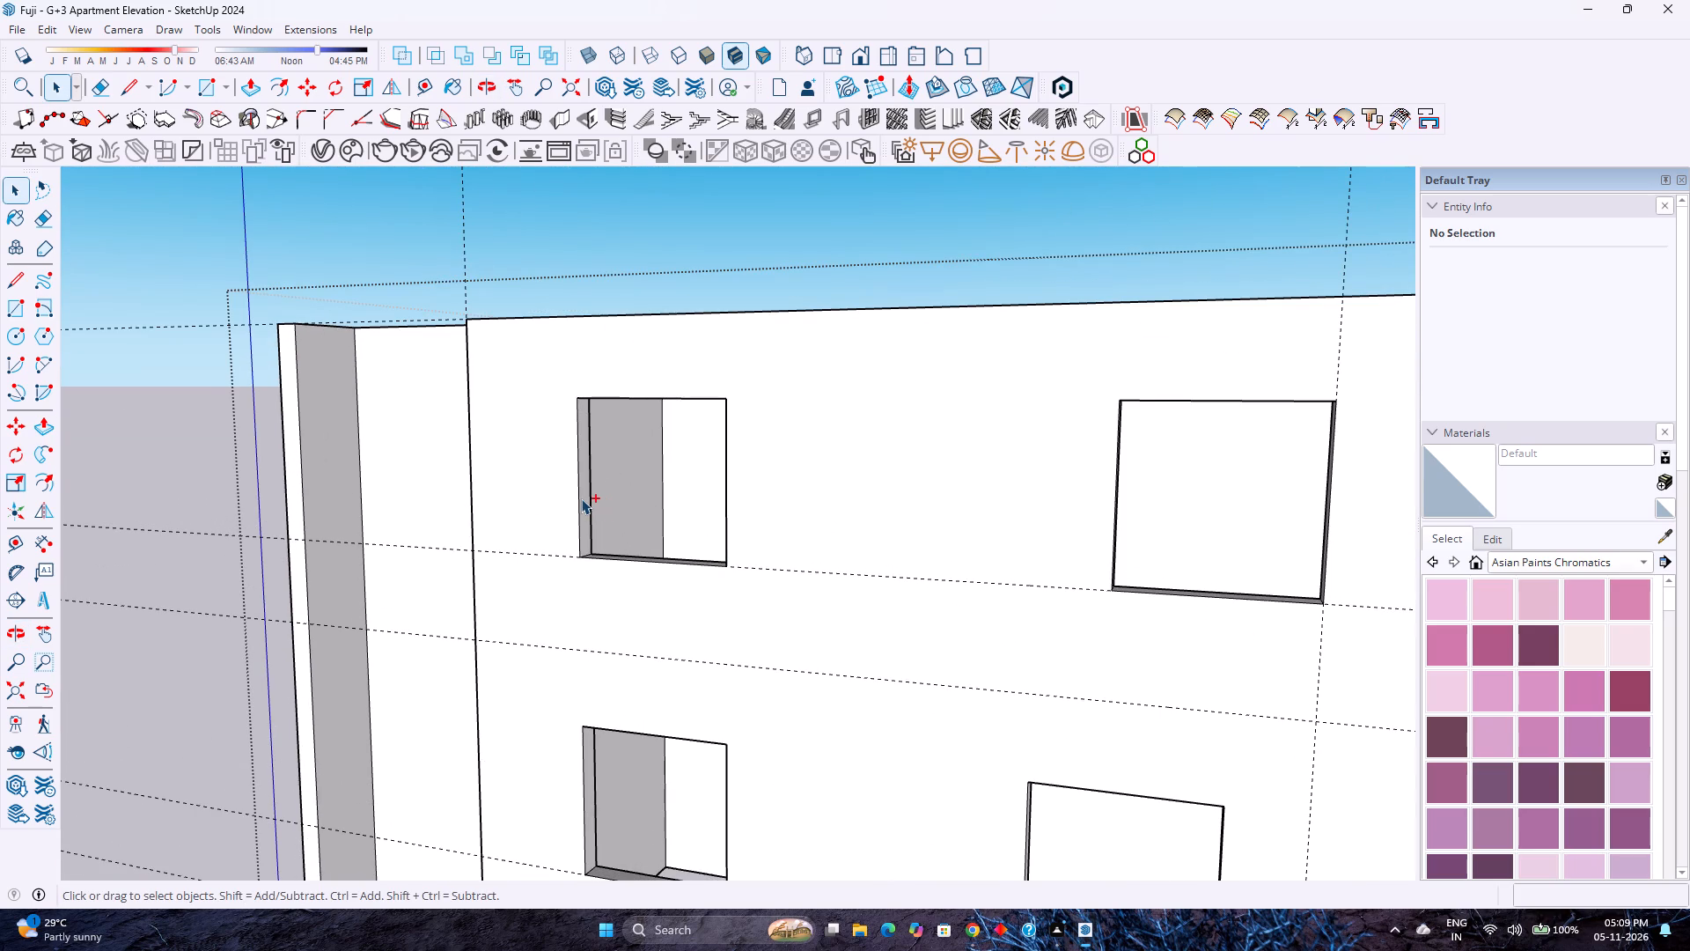
pyautogui.keyDown('ctrl'); pyautogui.click(579, 498); pyautogui.keyUp('ctrl')
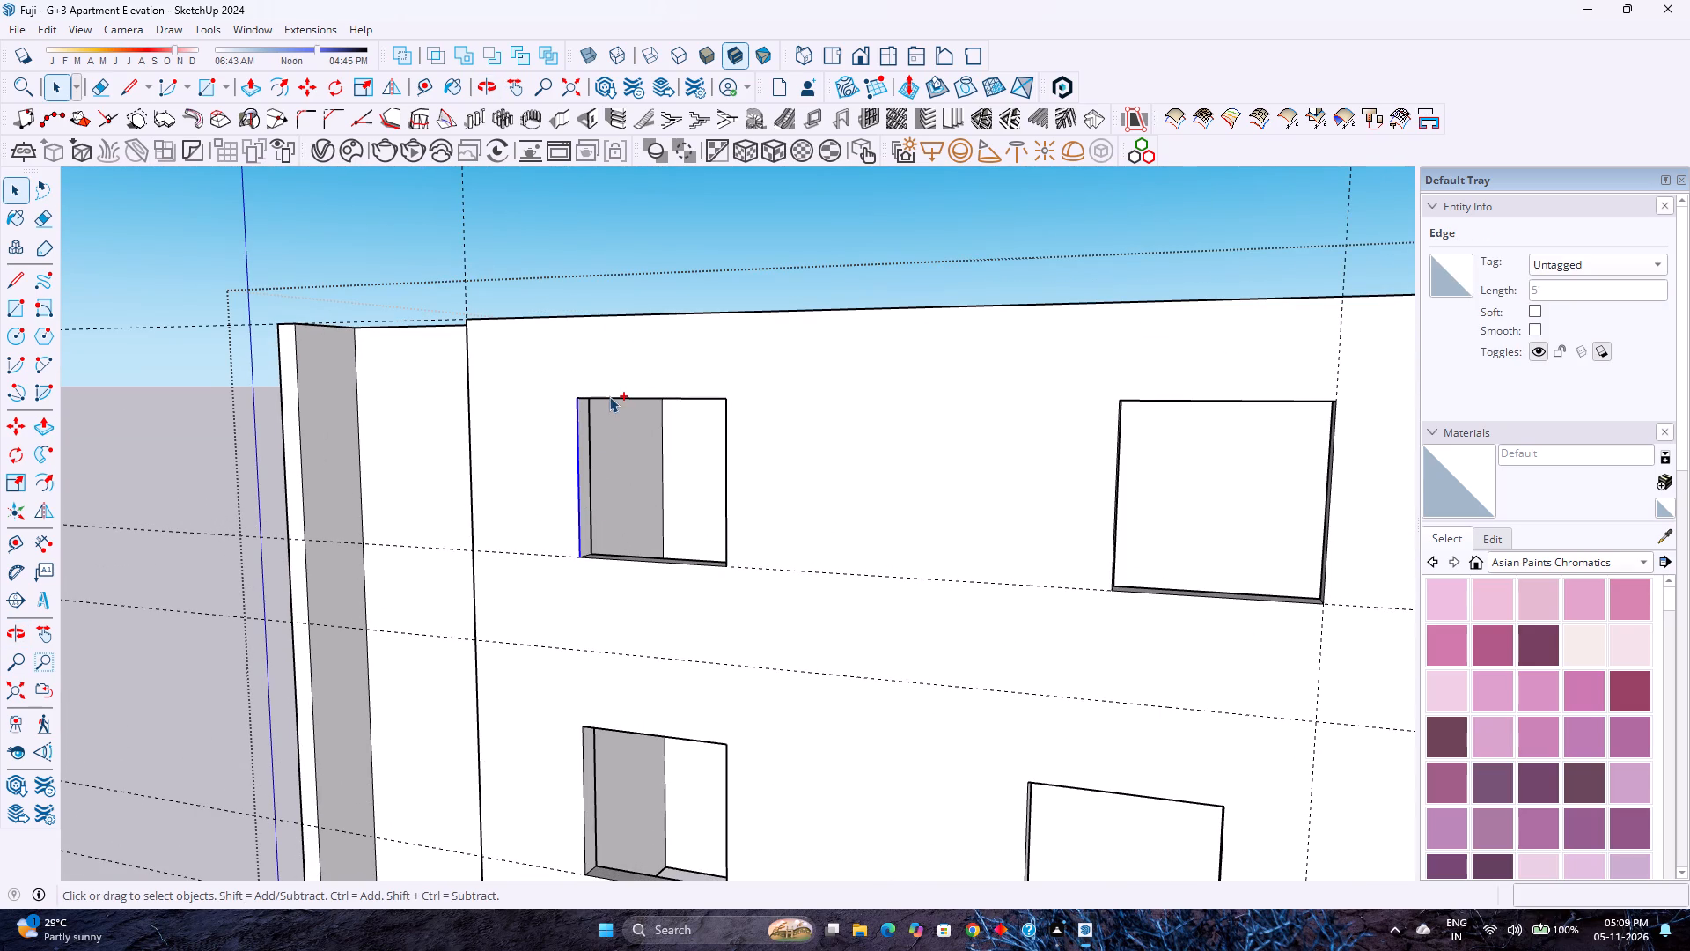
pyautogui.keyDown('ctrl'); pyautogui.click(608, 397); pyautogui.keyUp('ctrl')
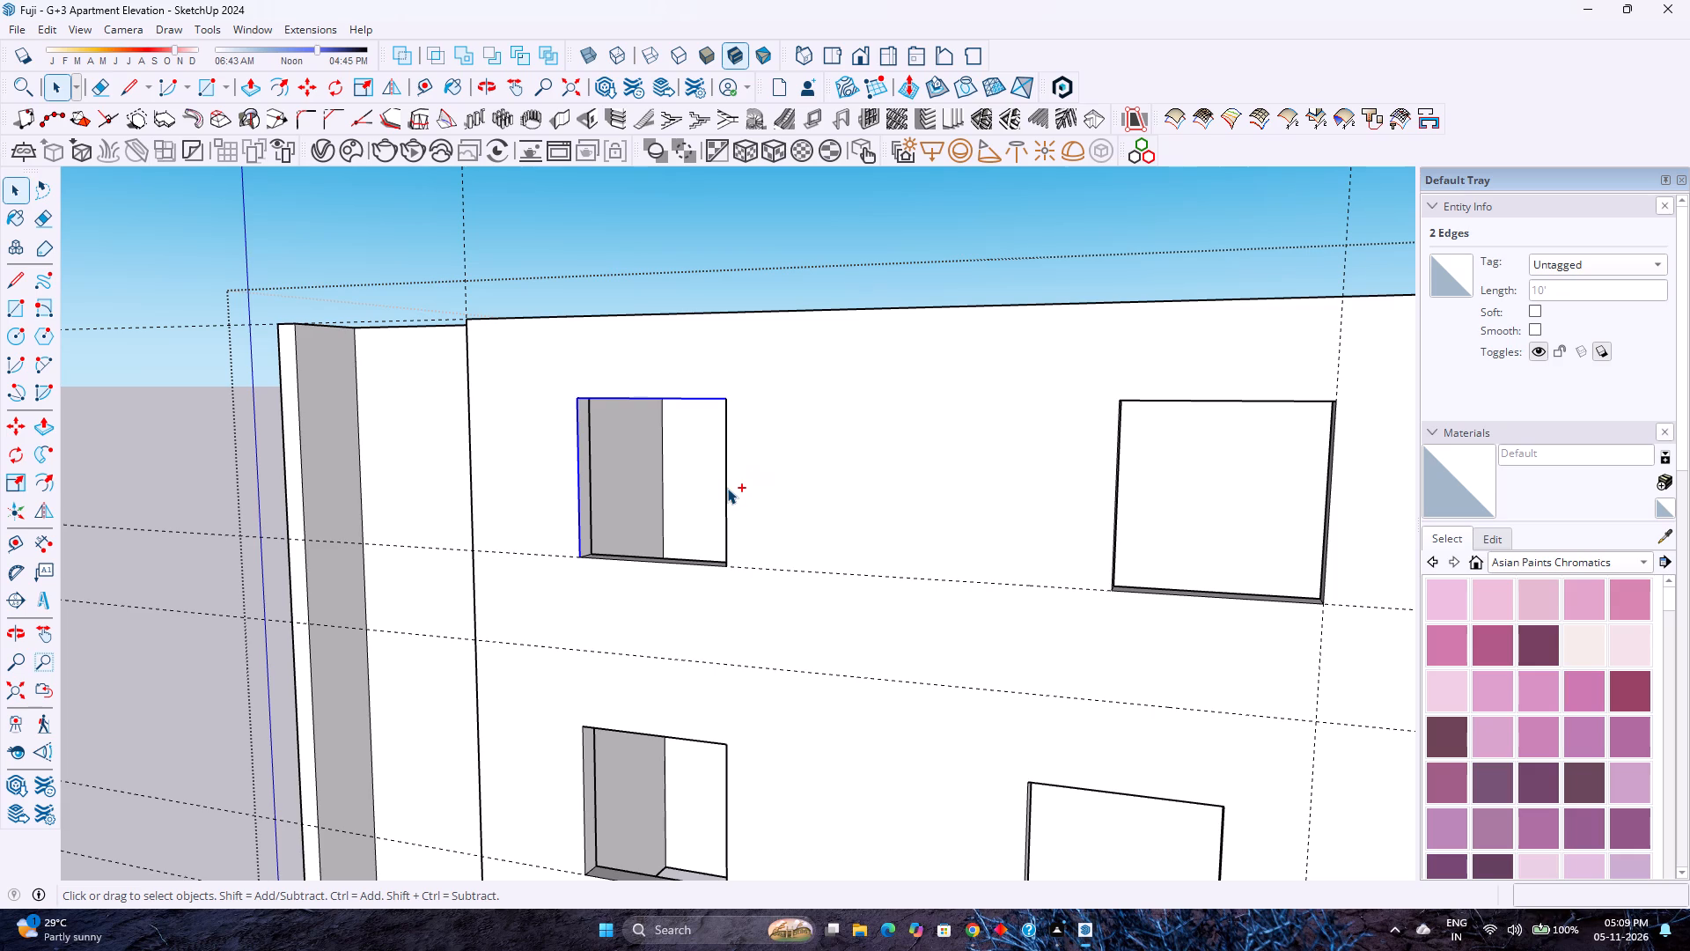
pyautogui.keyDown('ctrl'); pyautogui.click(727, 488); pyautogui.keyUp('ctrl')
pyautogui.keyDown('ctrl'); pyautogui.click(679, 564); pyautogui.keyUp('ctrl')
pyautogui.click(278, 87)
pyautogui.click(669, 408)
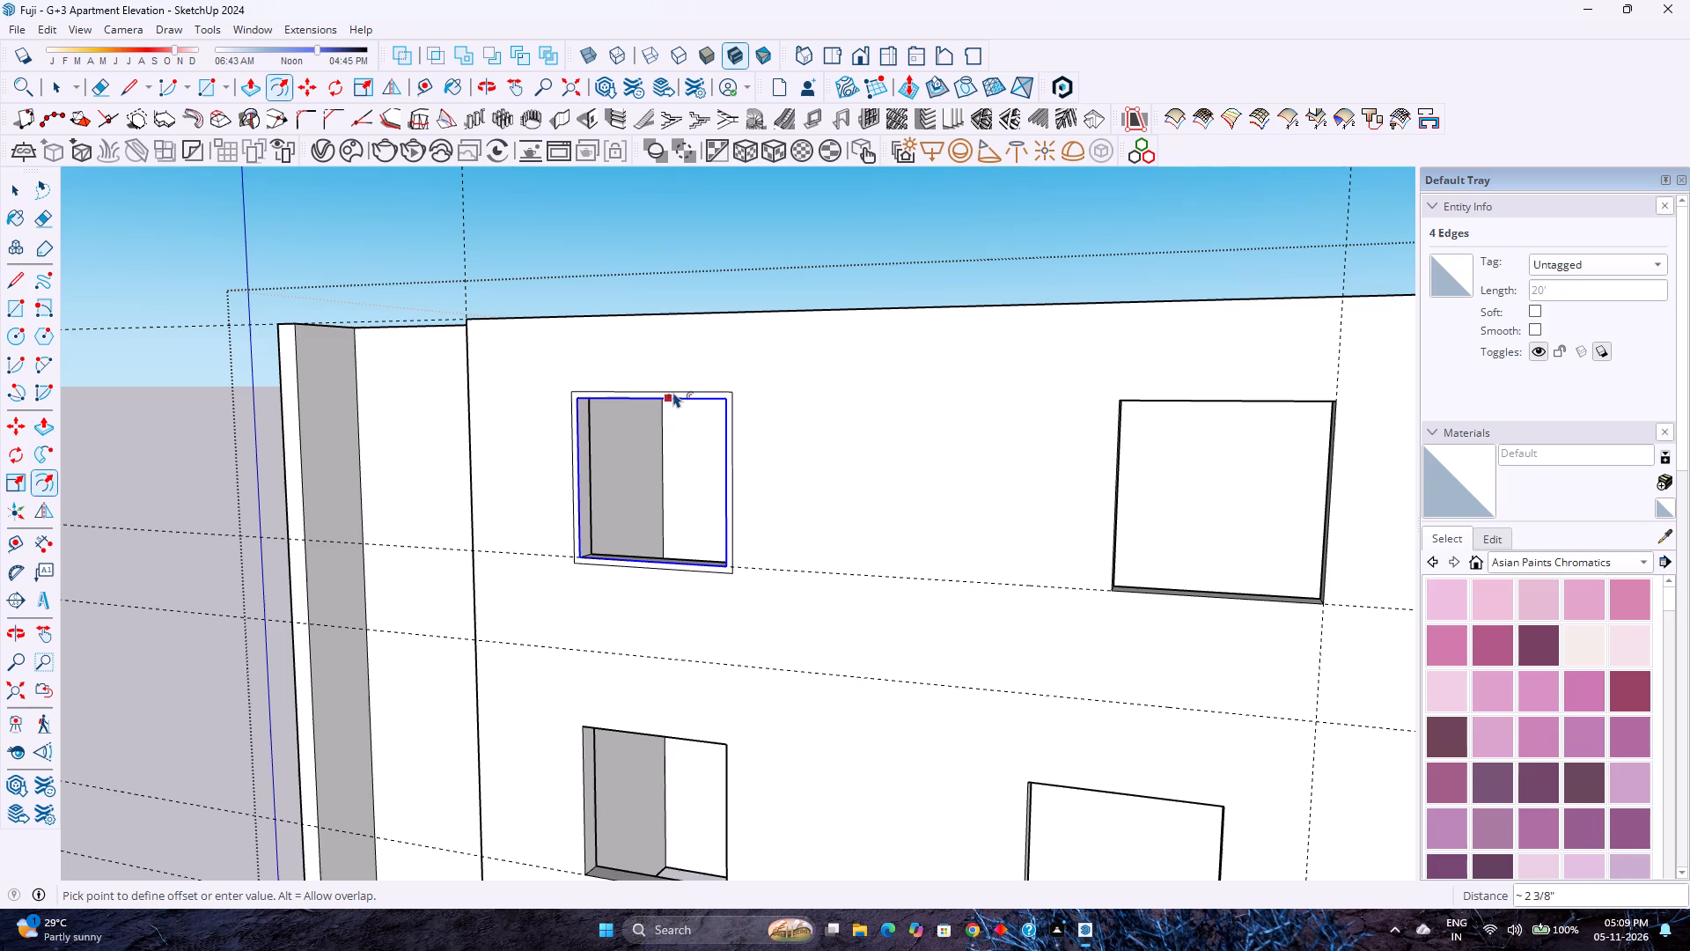
pyautogui.press('3')
pyautogui.press('Return')
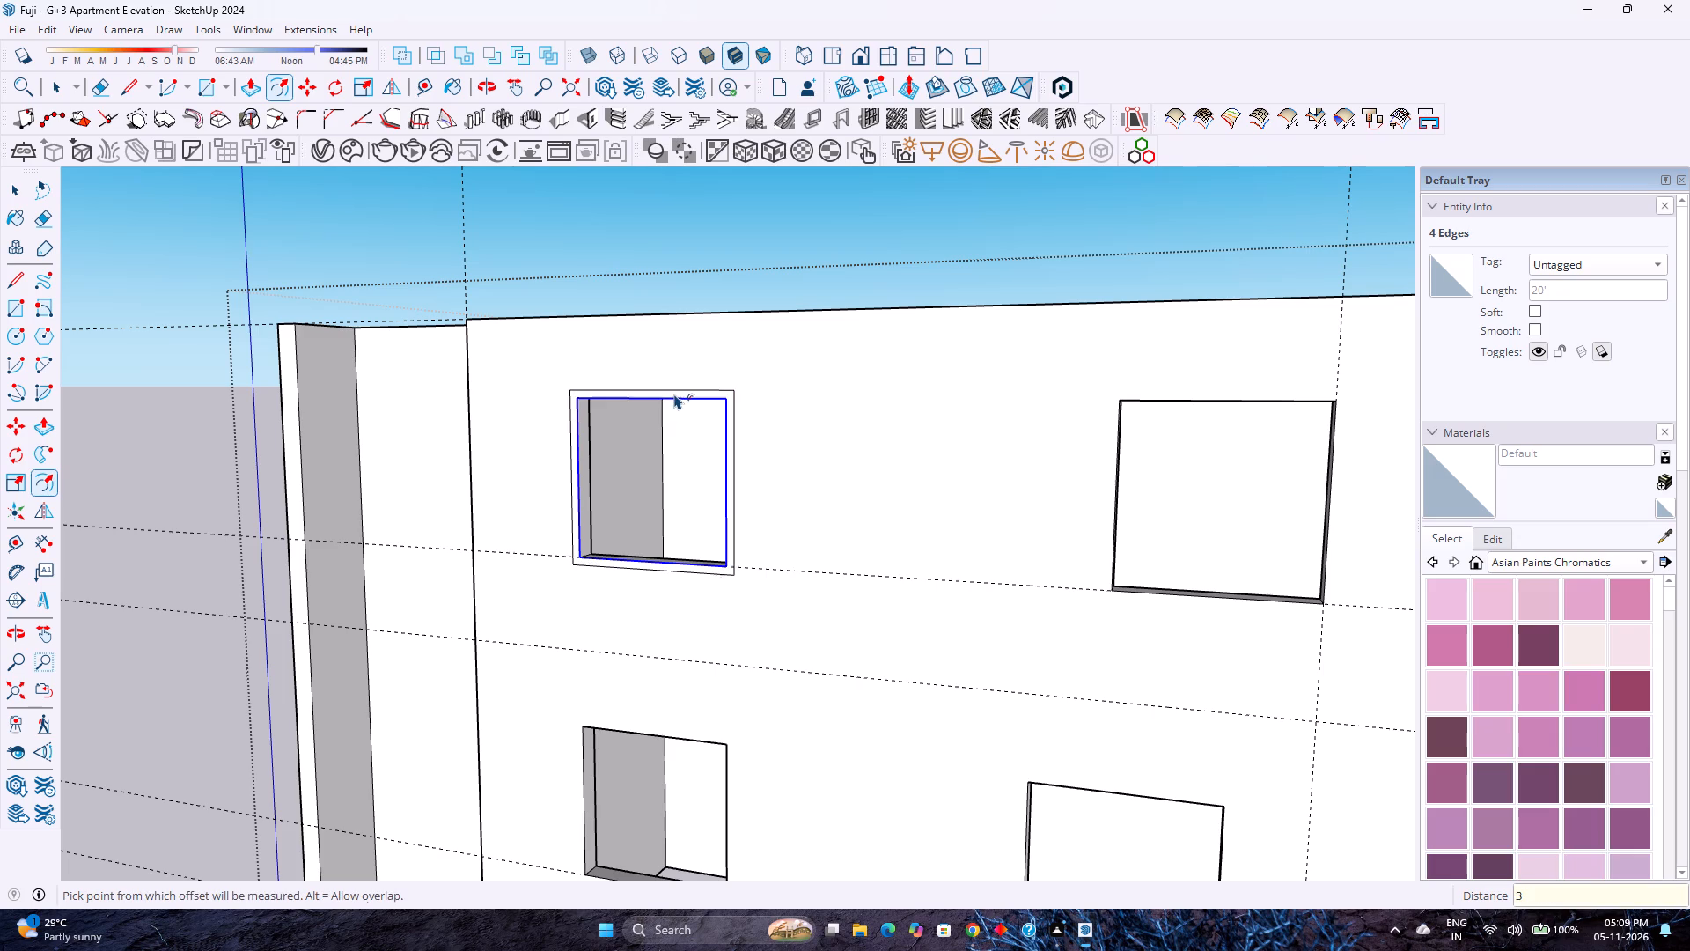
pyautogui.scroll(-5, 673, 399)
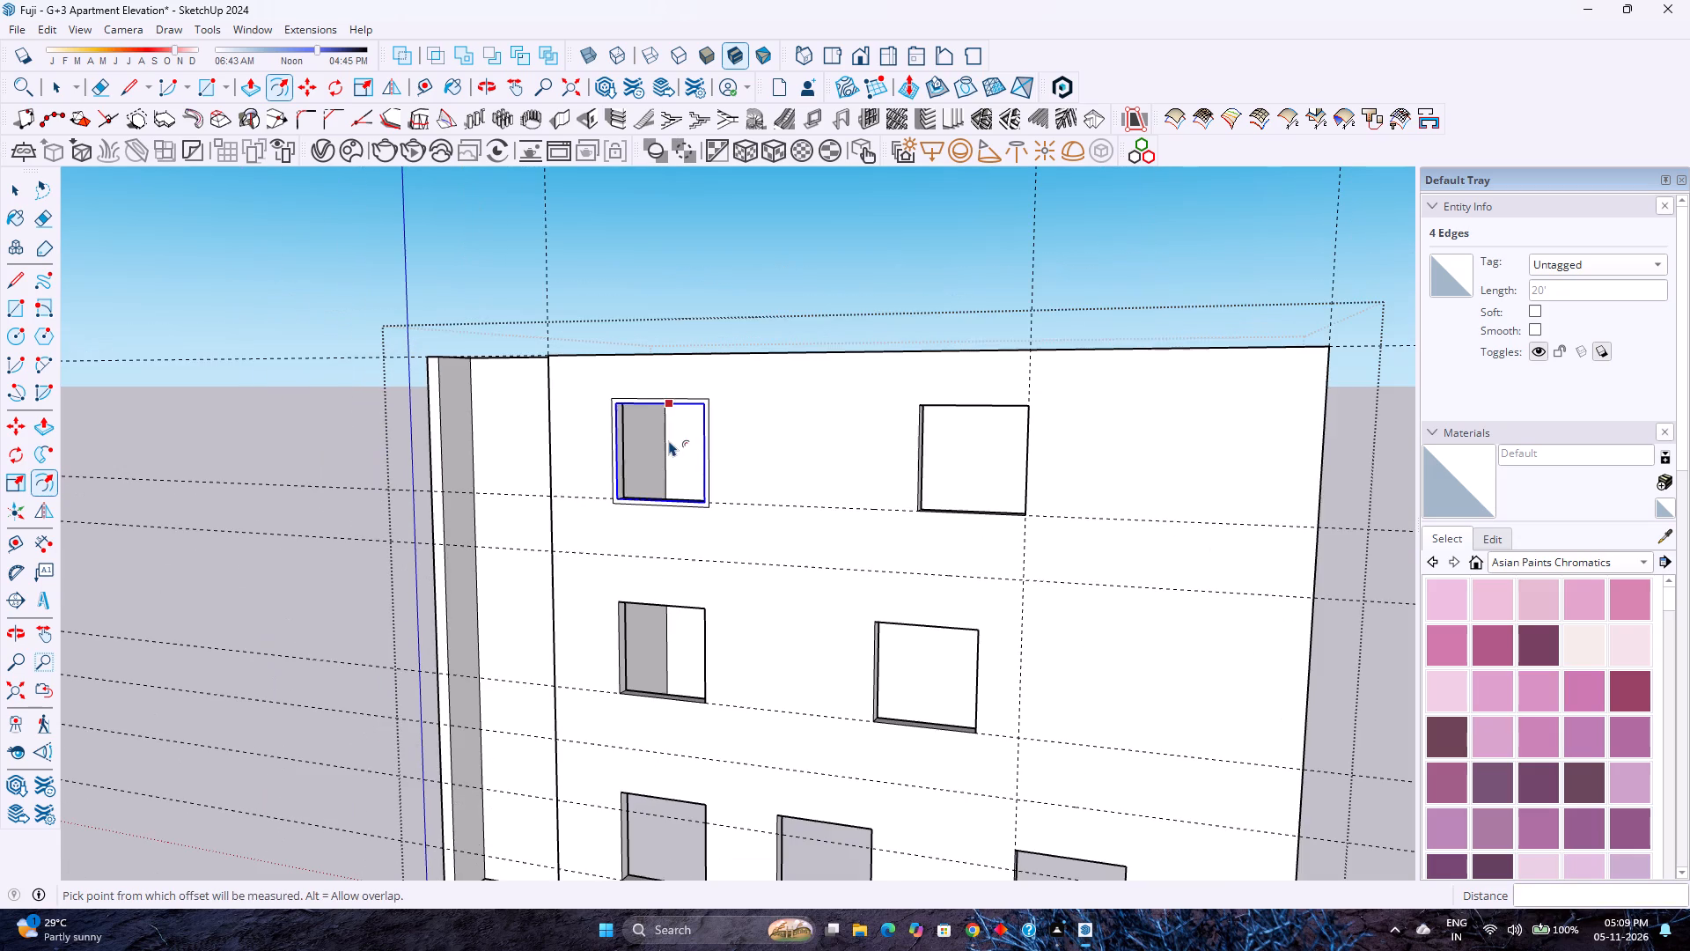
pyautogui.press('Escape')
# Offset the four outer edges of the middle-floor window nearest the recessed bay outward by 3".
pyautogui.scroll(-2, 621, 606)
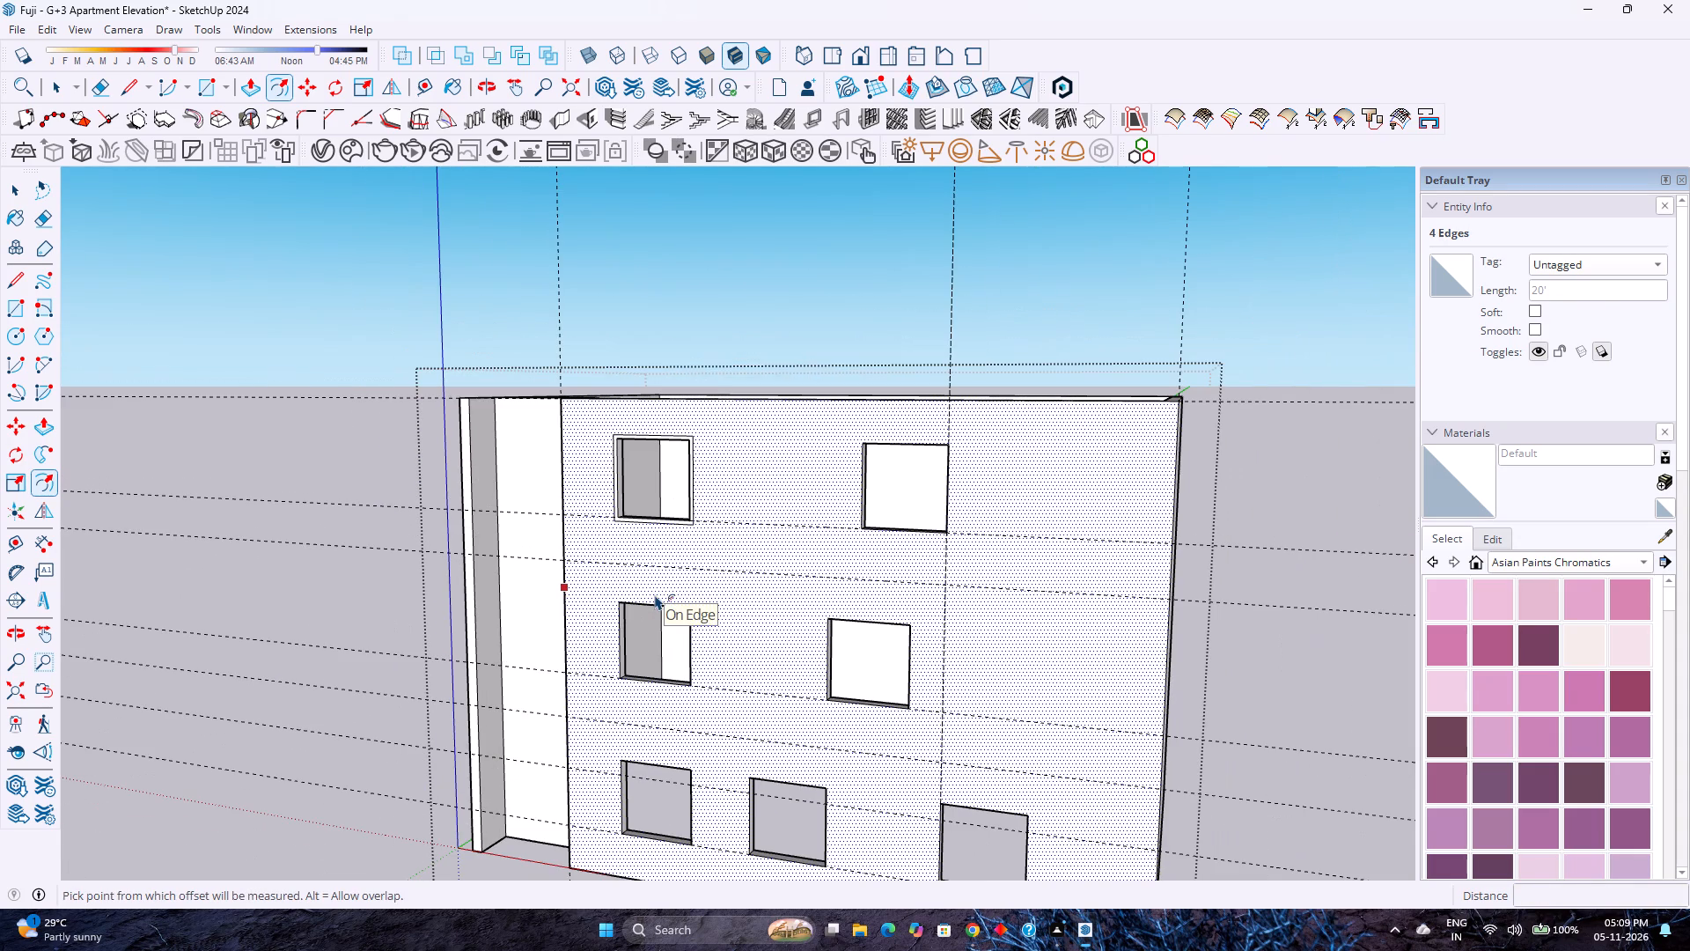
pyautogui.press('space')
pyautogui.click(658, 603)
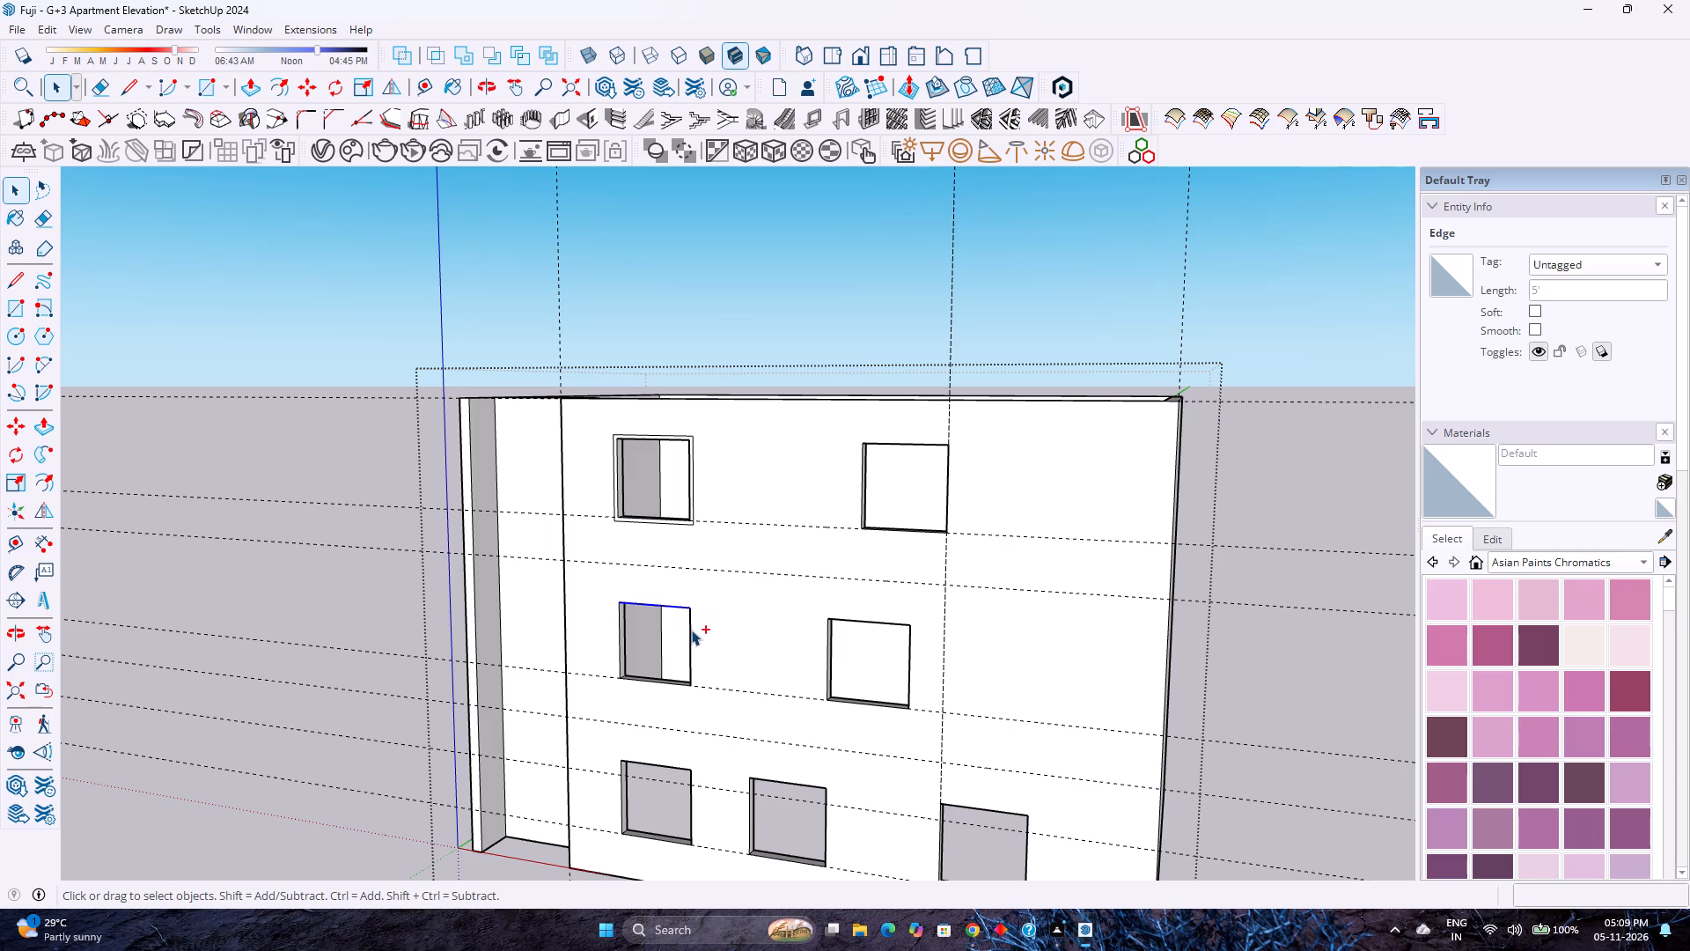
pyautogui.keyDown('ctrl'); pyautogui.click(689, 630); pyautogui.keyUp('ctrl')
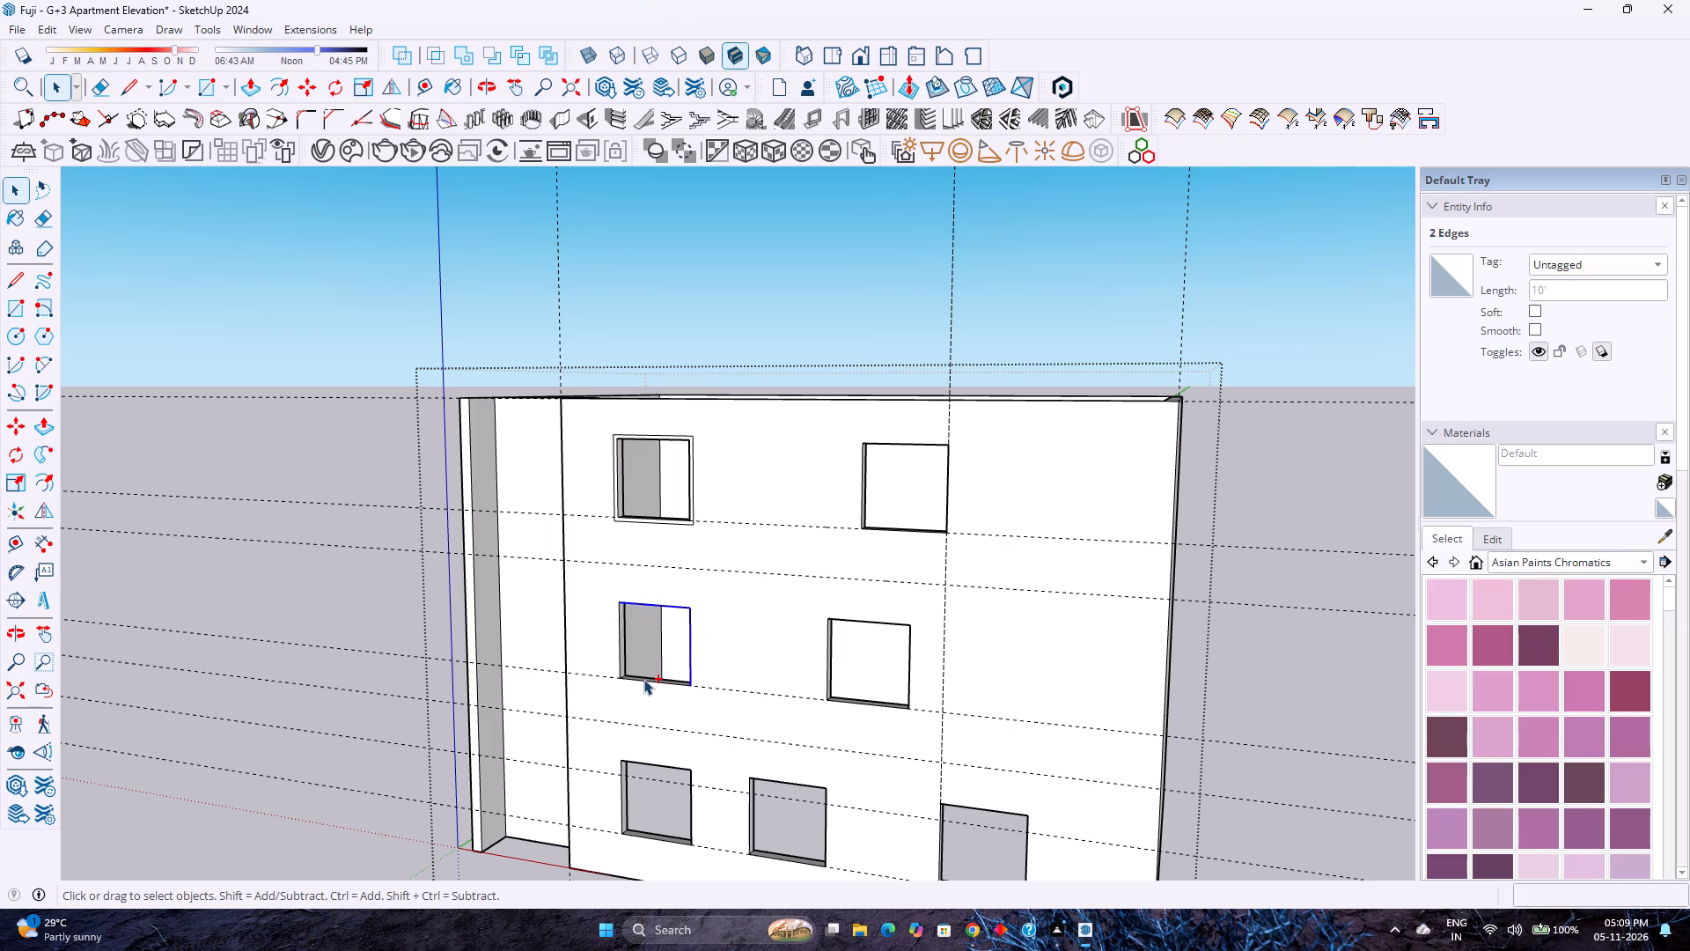
pyautogui.keyDown('ctrl'); pyautogui.click(644, 682); pyautogui.keyUp('ctrl')
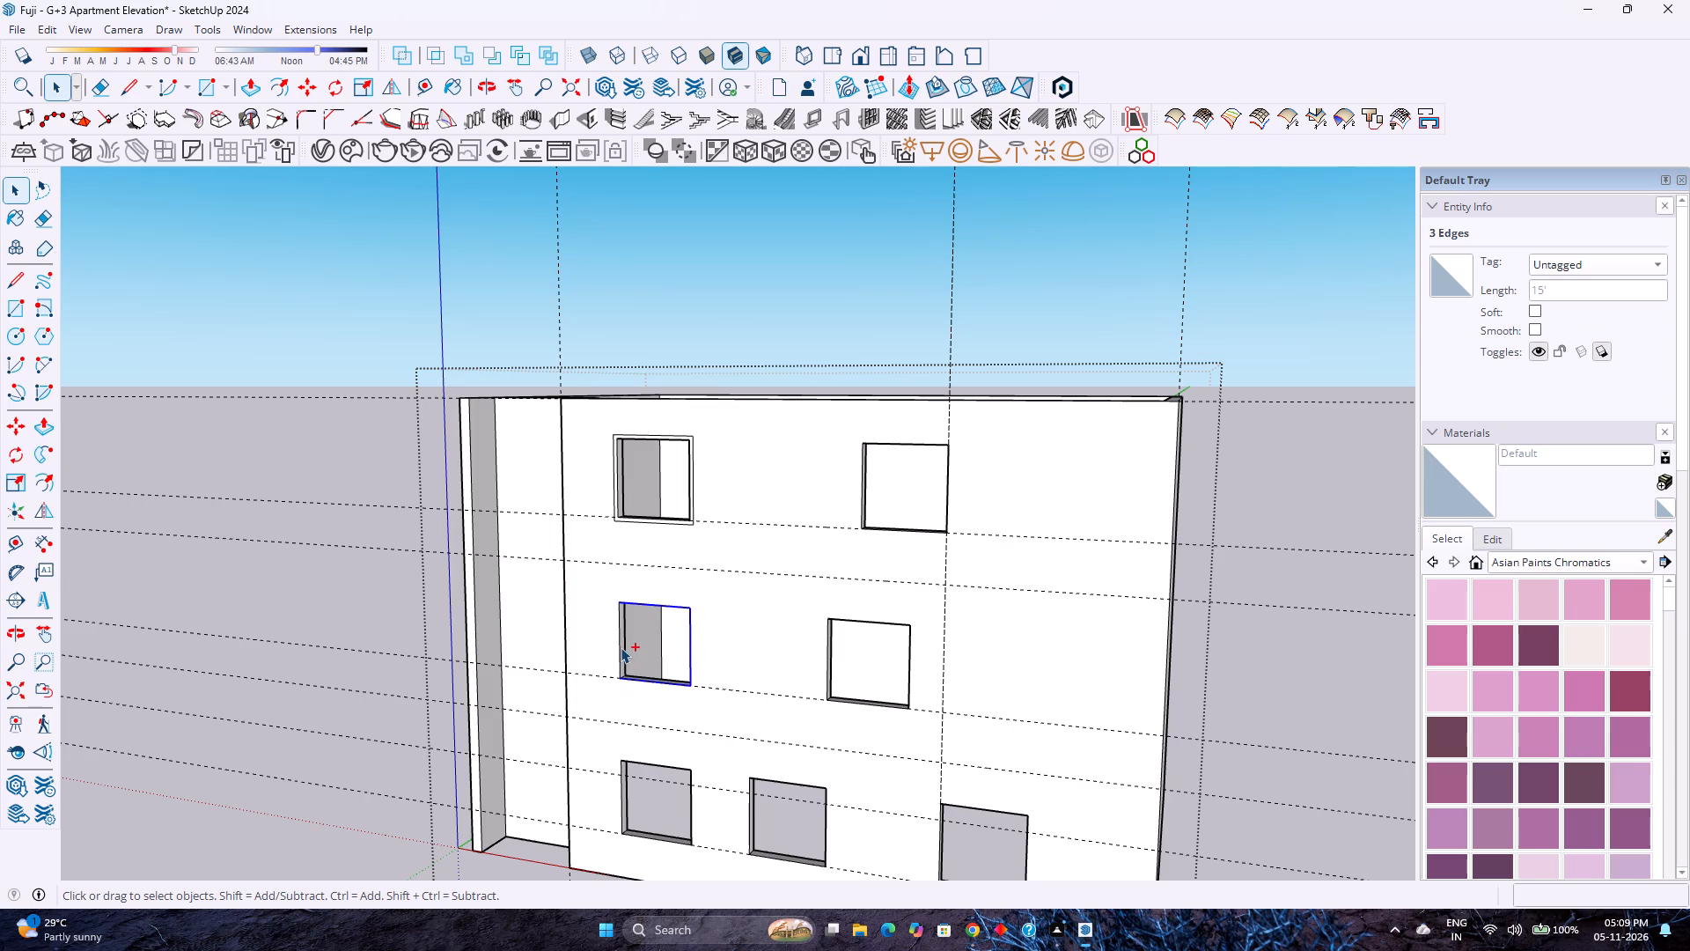
pyautogui.keyDown('ctrl'); pyautogui.click(621, 647); pyautogui.keyUp('ctrl')
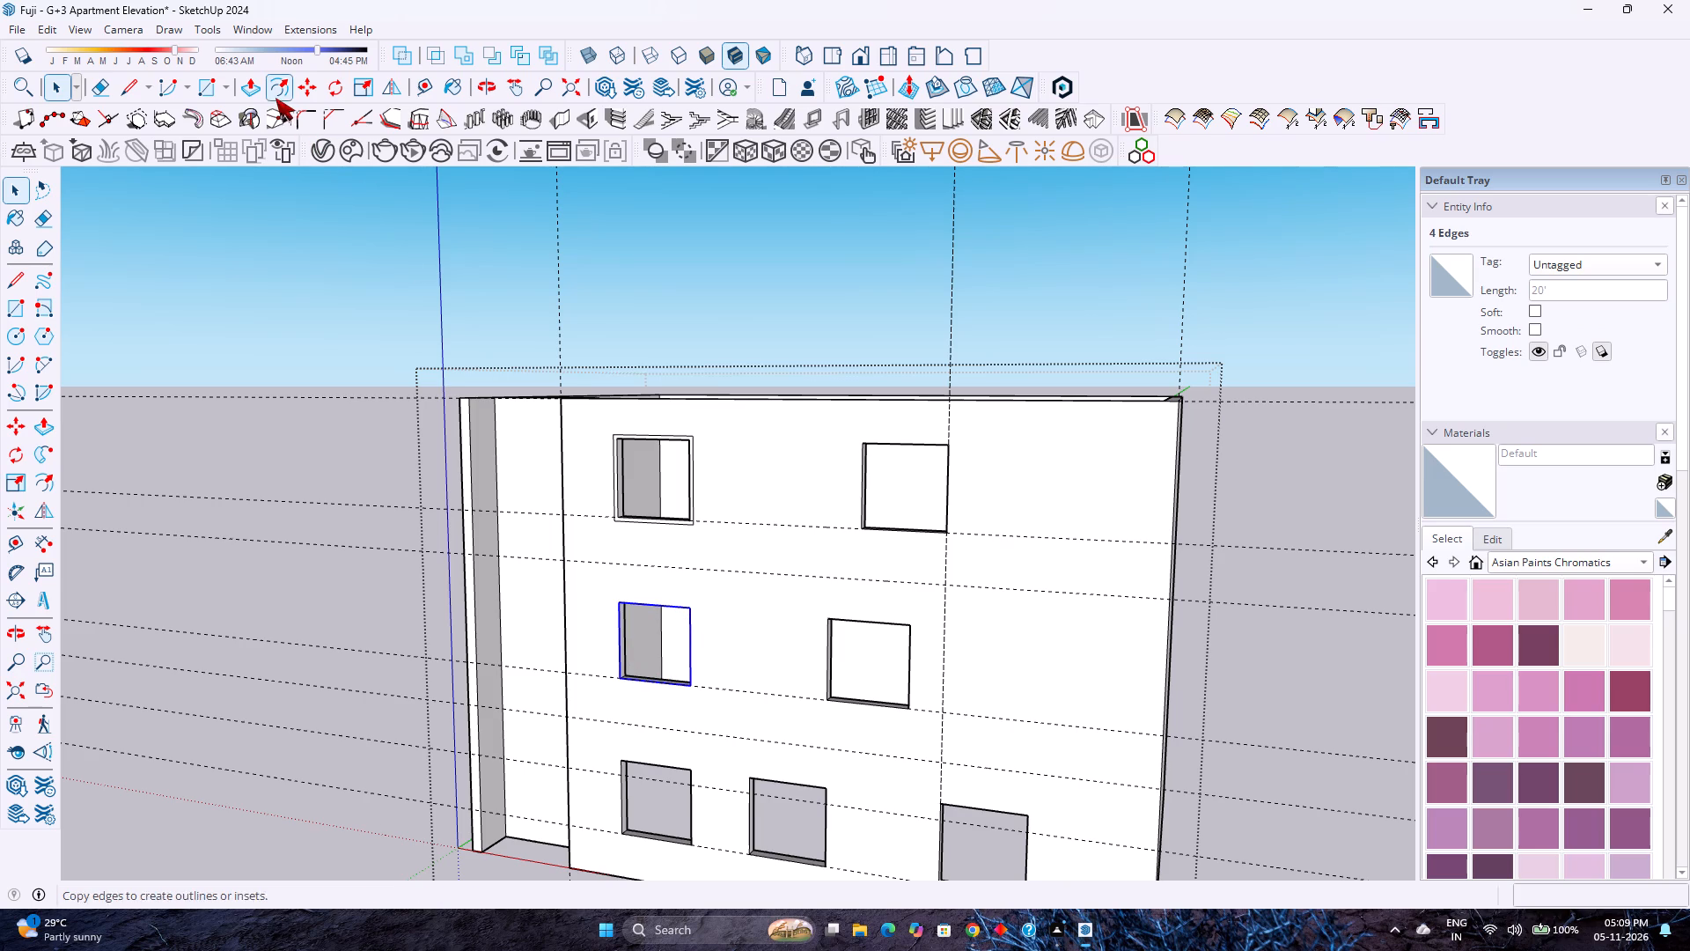
pyautogui.click(276, 98)
pyautogui.click(657, 608)
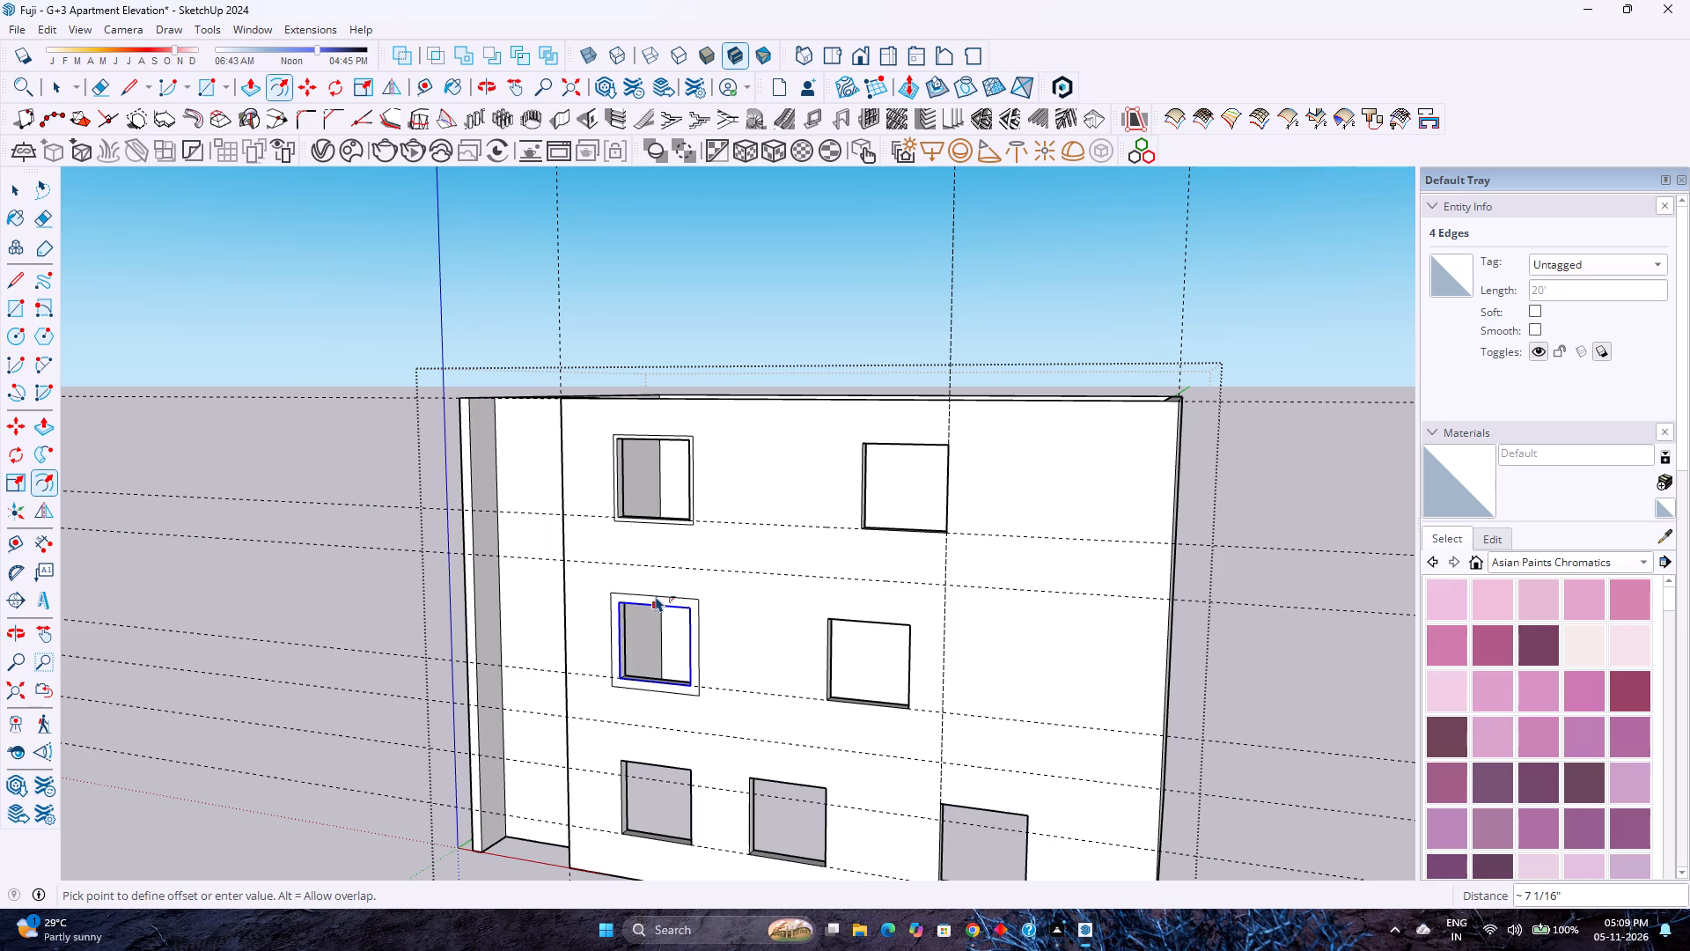
pyautogui.press('3')
pyautogui.press('Return')
pyautogui.press('space')
# Offset the four outer edges of the ground-floor window nearest the recessed bay outward by 3".
pyautogui.scroll(-3, 650, 585)
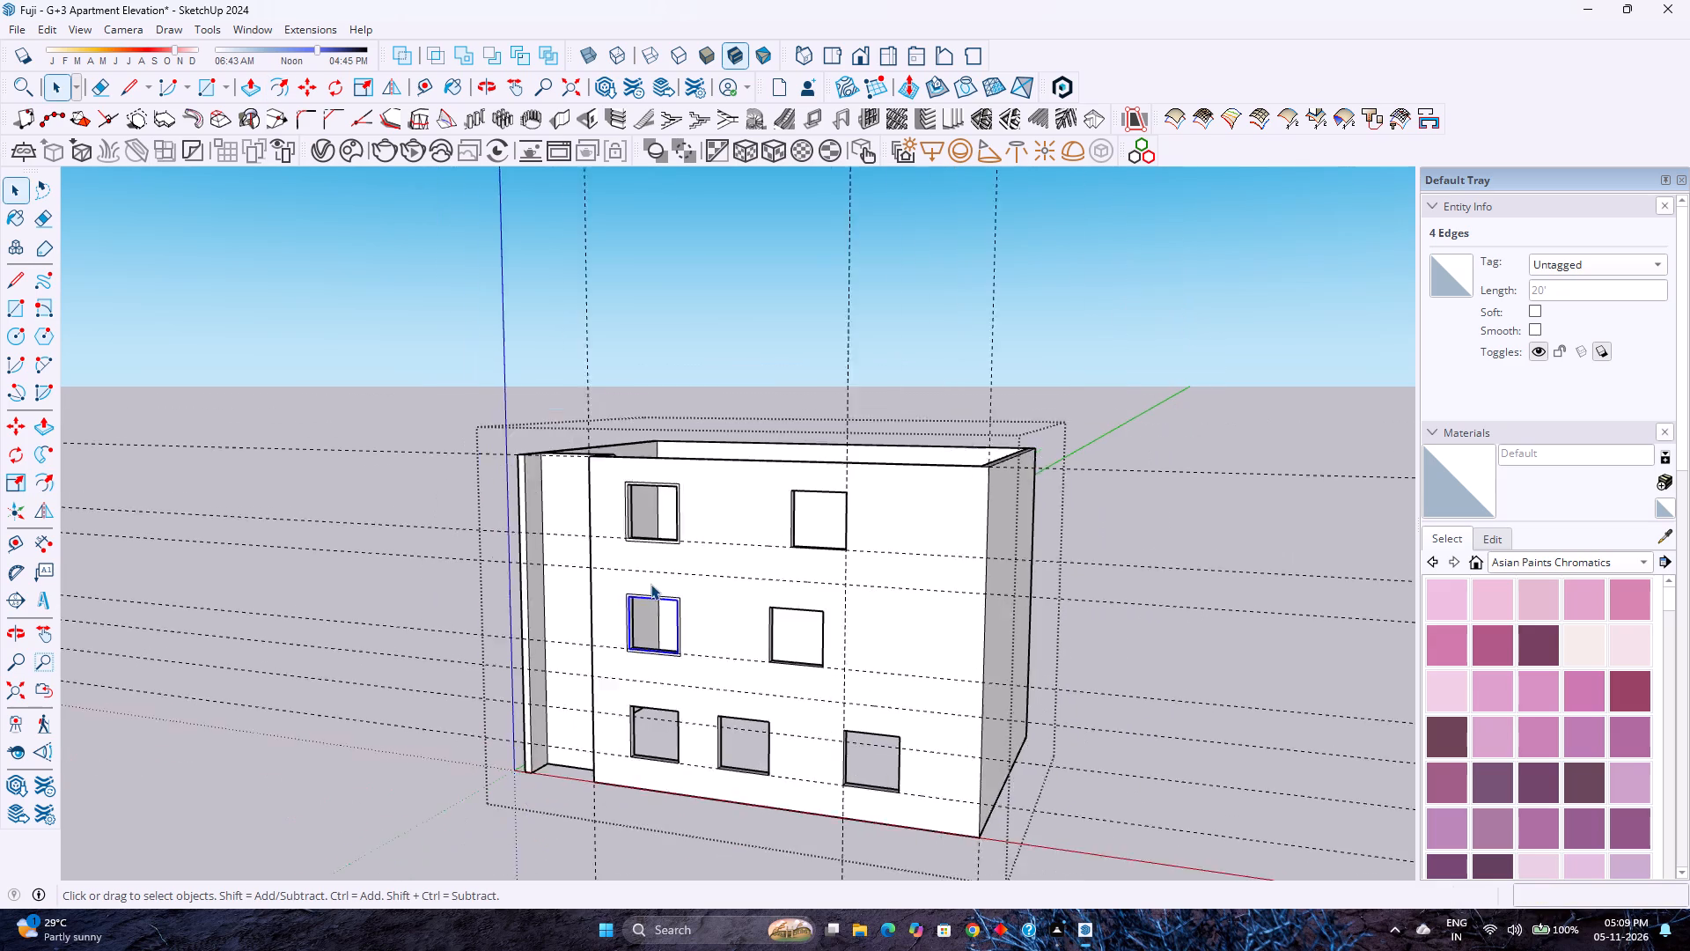
pyautogui.scroll(-2, 650, 584)
pyautogui.scroll(8, 626, 727)
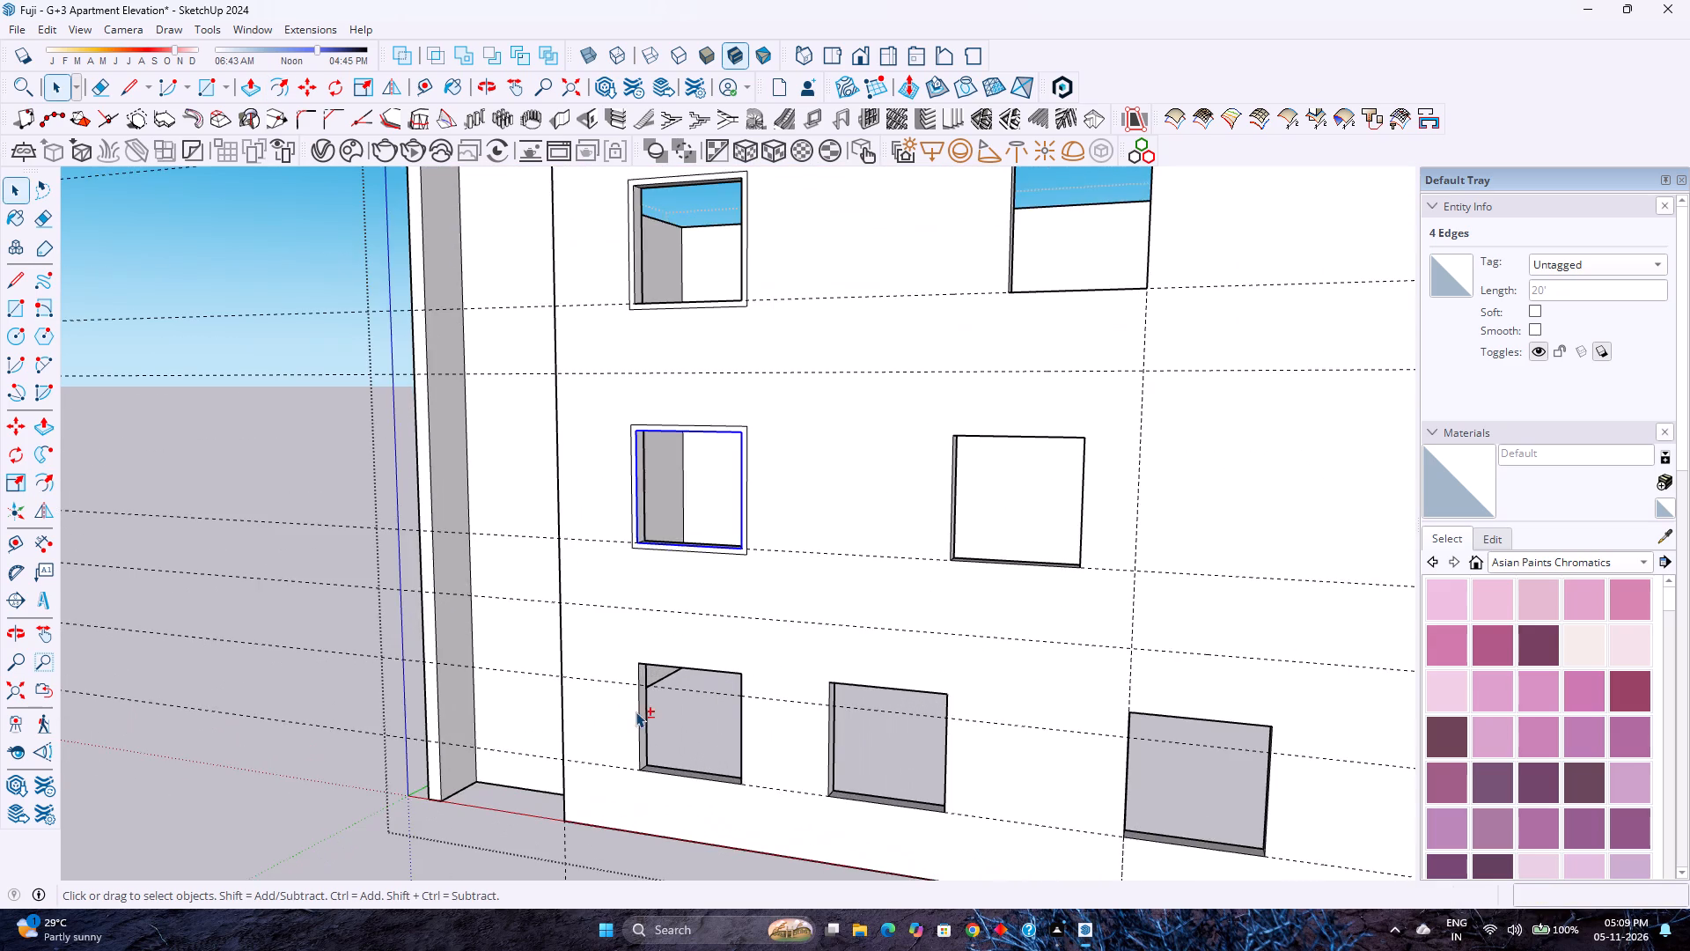
pyautogui.keyDown('shift'); pyautogui.moveTo(636, 712); pyautogui.dragTo(617, 644, button='middle'); pyautogui.keyUp('shift')
pyautogui.keyDown('shift'); pyautogui.middleClick(618, 643); pyautogui.keyUp('shift')
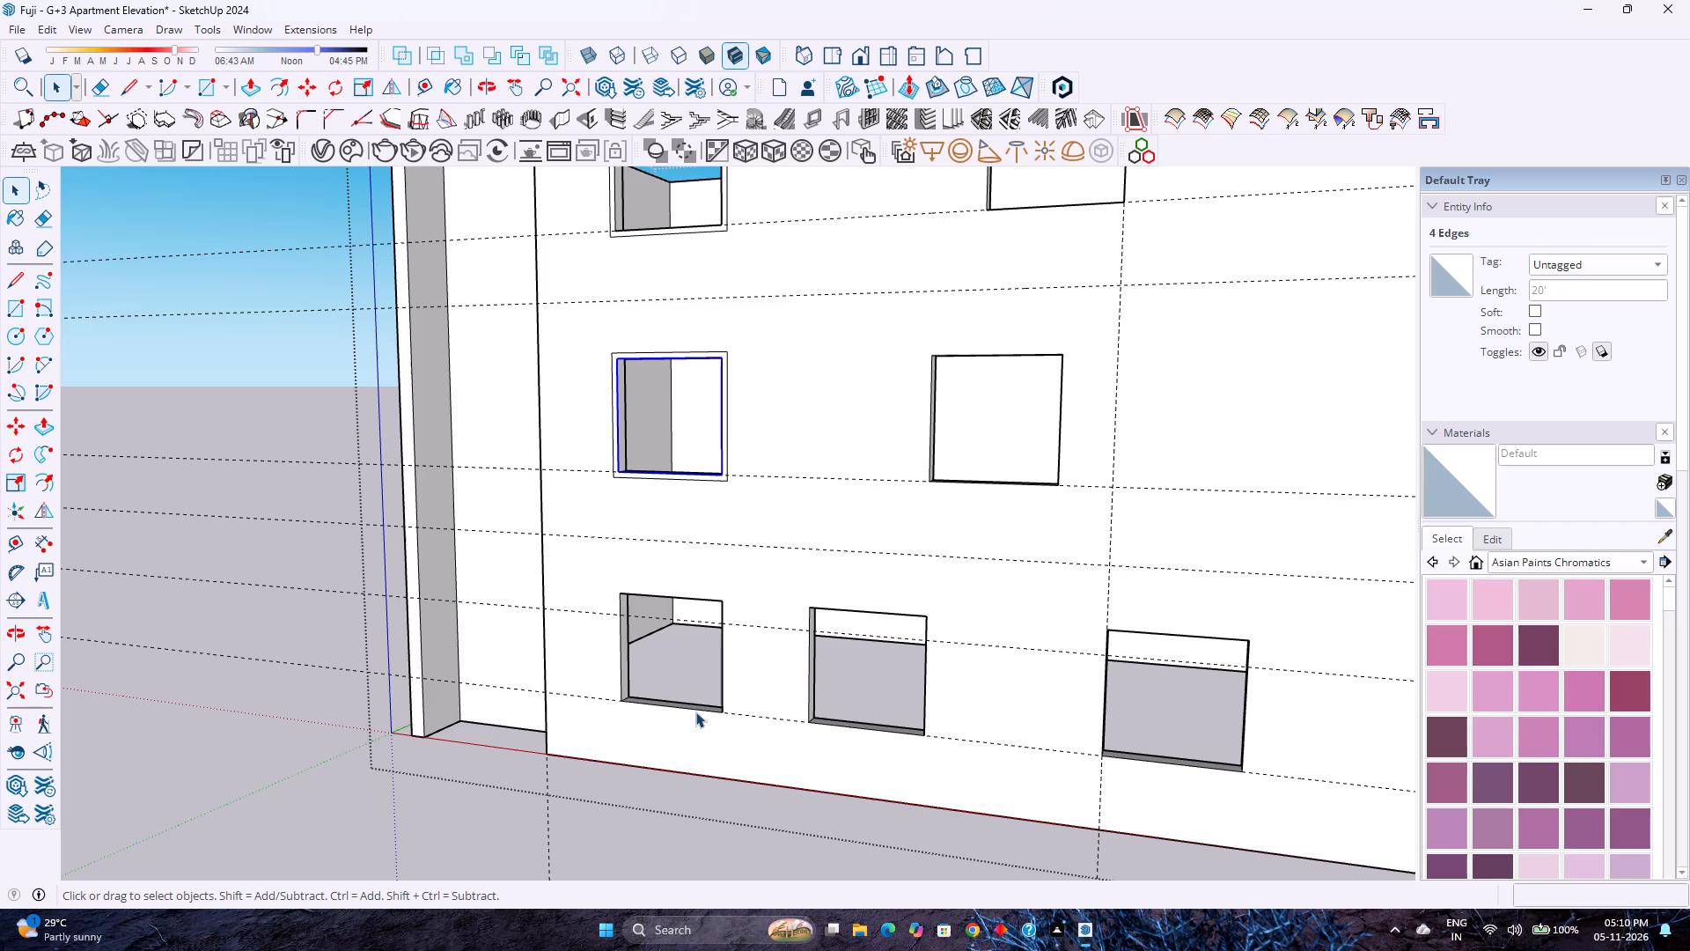
pyautogui.click(698, 711)
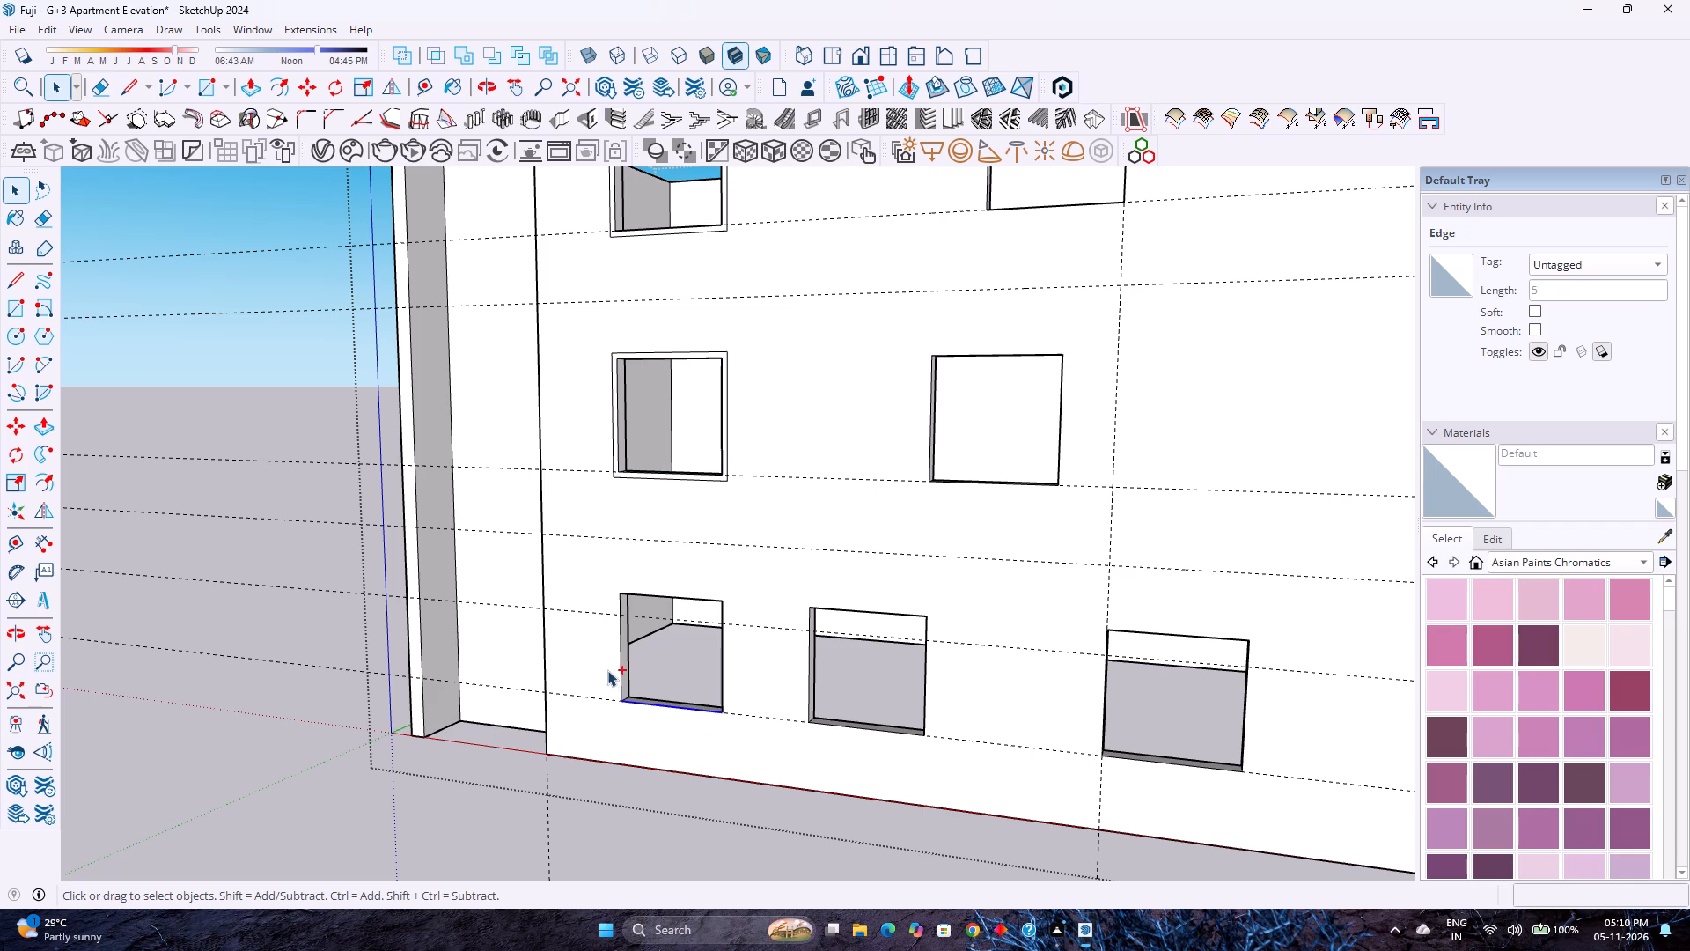
pyautogui.keyDown('ctrl'); pyautogui.click(621, 660); pyautogui.keyUp('ctrl')
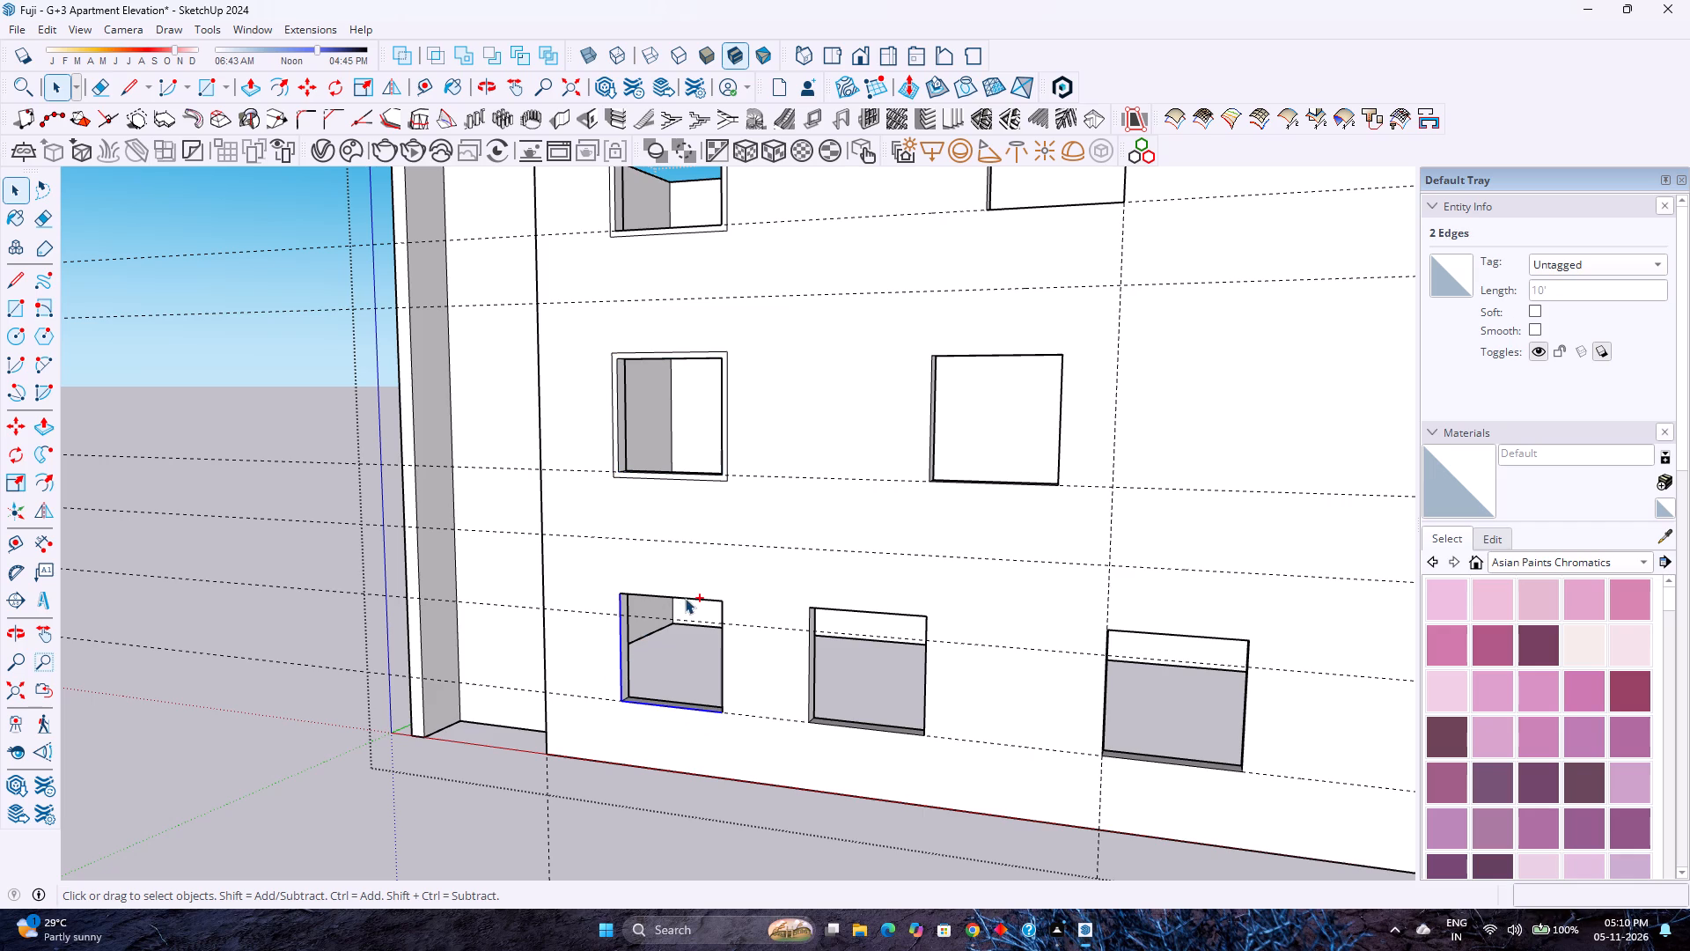
pyautogui.keyDown('ctrl'); pyautogui.click(685, 598); pyautogui.keyUp('ctrl')
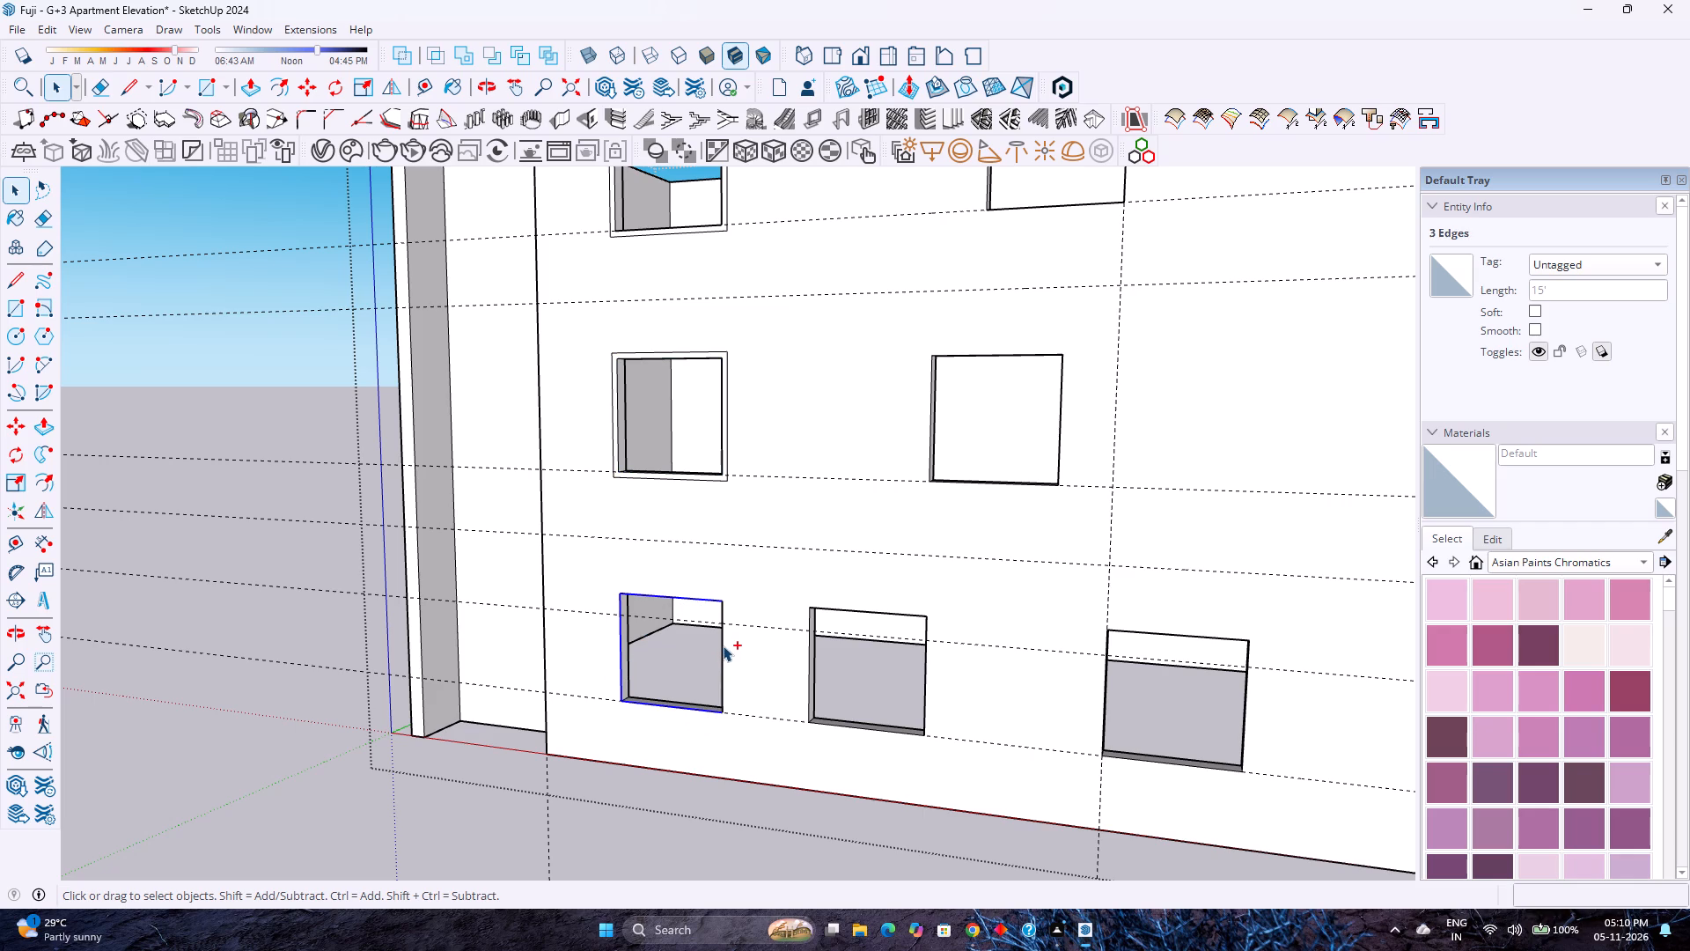
pyautogui.keyDown('ctrl'); pyautogui.click(723, 645); pyautogui.keyUp('ctrl')
pyautogui.click(278, 90)
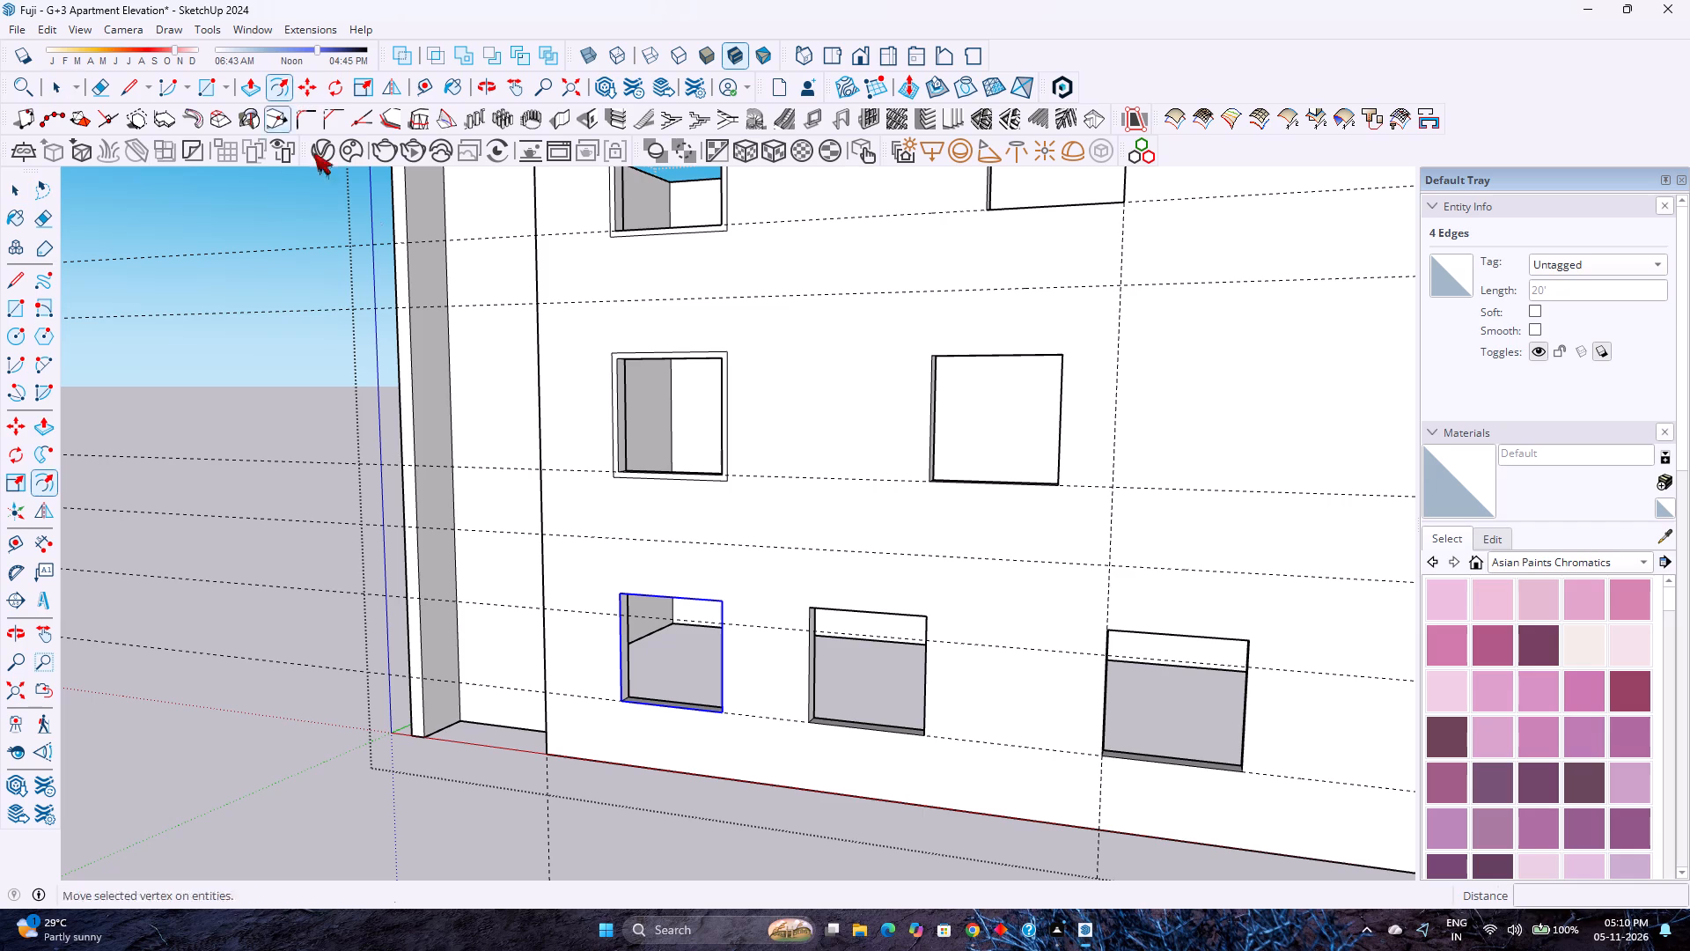
pyautogui.click(677, 590)
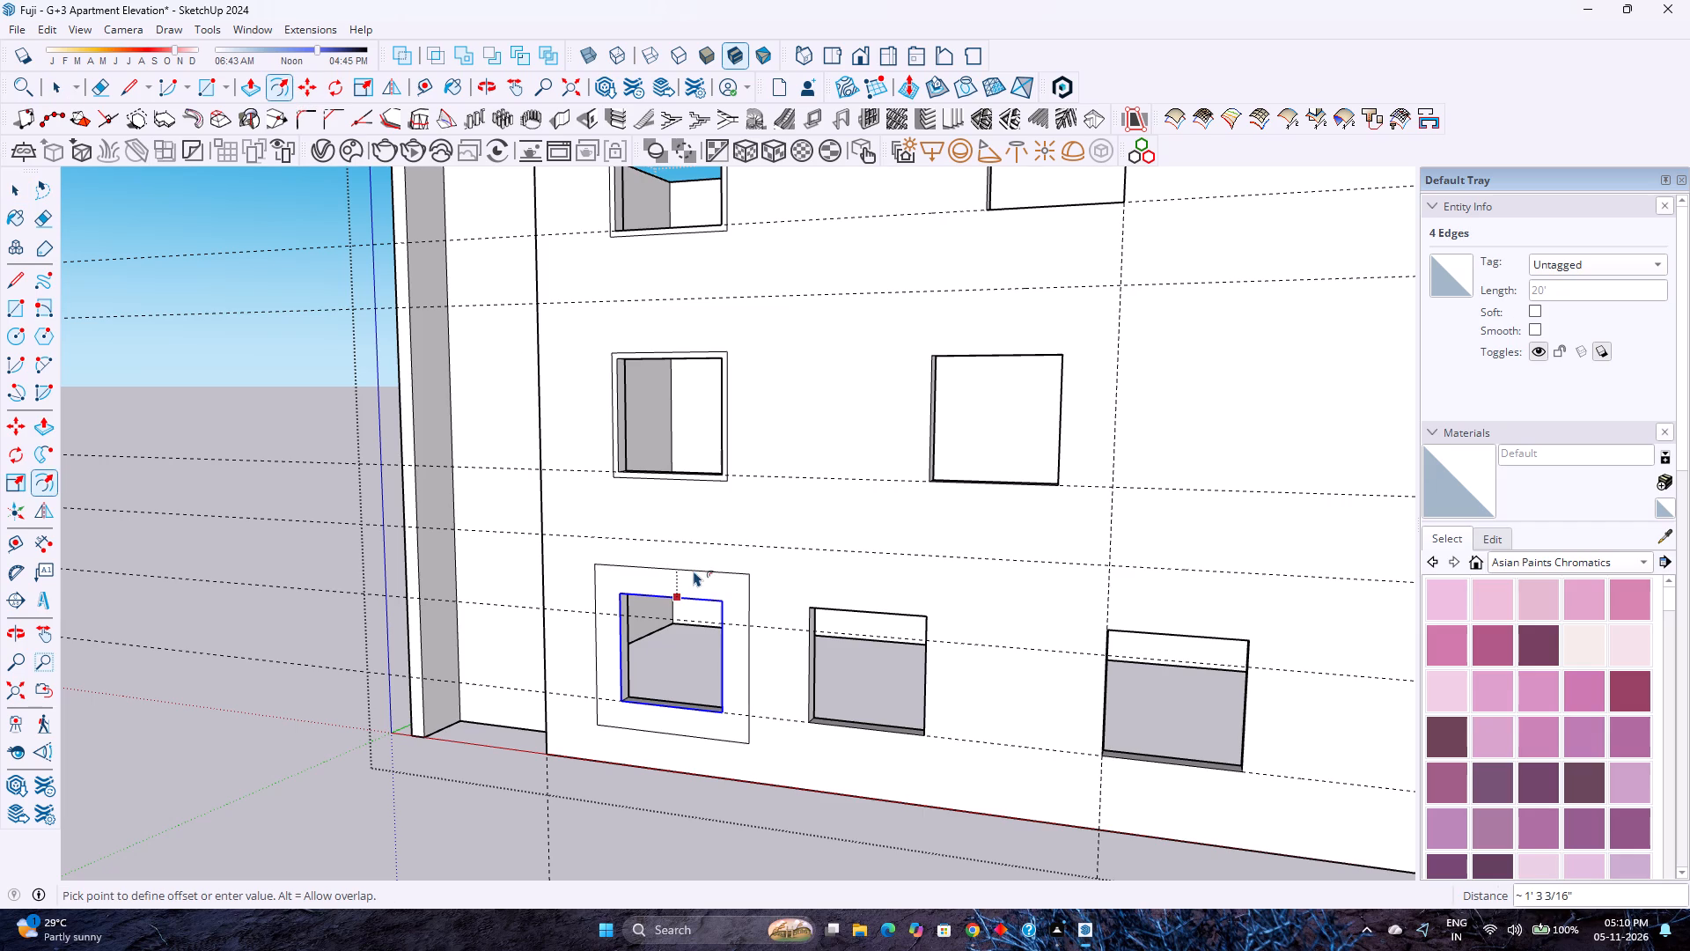
pyautogui.press('3')
pyautogui.press('Return')
pyautogui.press('space')
pyautogui.scroll(3, 728, 696)
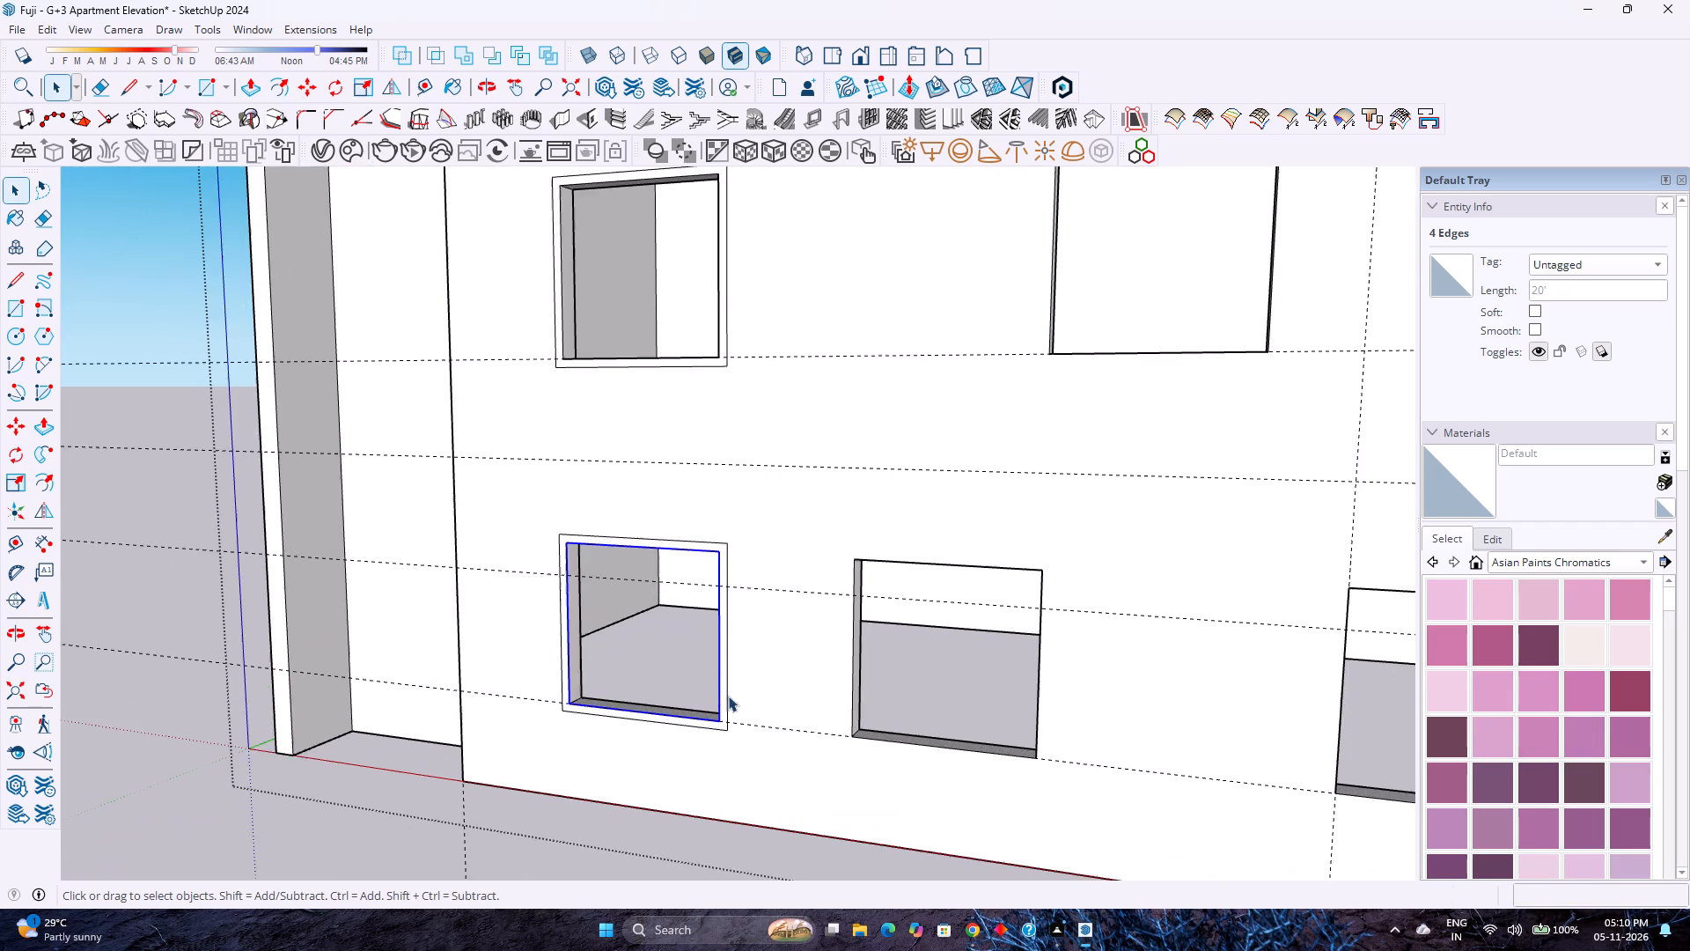
# Extrude the frame face of the top-floor window nearest the recessed bay outward from the wall by 6".
pyautogui.scroll(1, 728, 696)
pyautogui.scroll(-4, 727, 689)
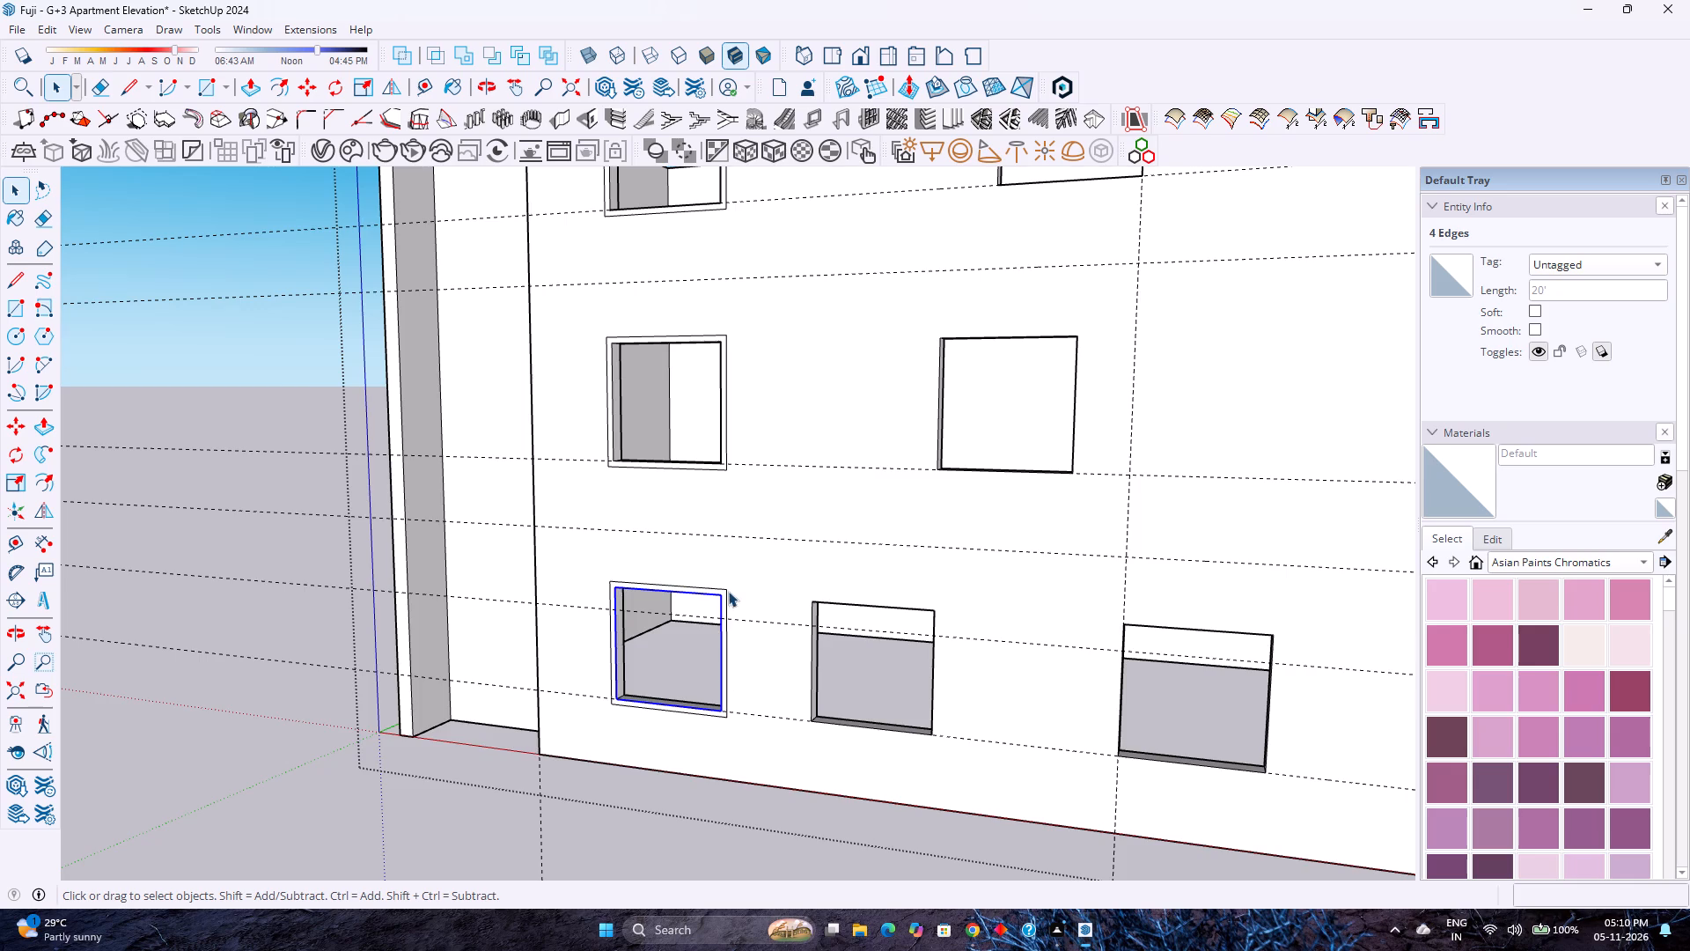
pyautogui.scroll(3, 728, 591)
pyautogui.scroll(-2, 728, 590)
pyautogui.keyDown('shift'); pyautogui.moveTo(728, 583); pyautogui.dragTo(838, 720, button='middle'); pyautogui.keyUp('shift')
pyautogui.scroll(-3, 797, 454)
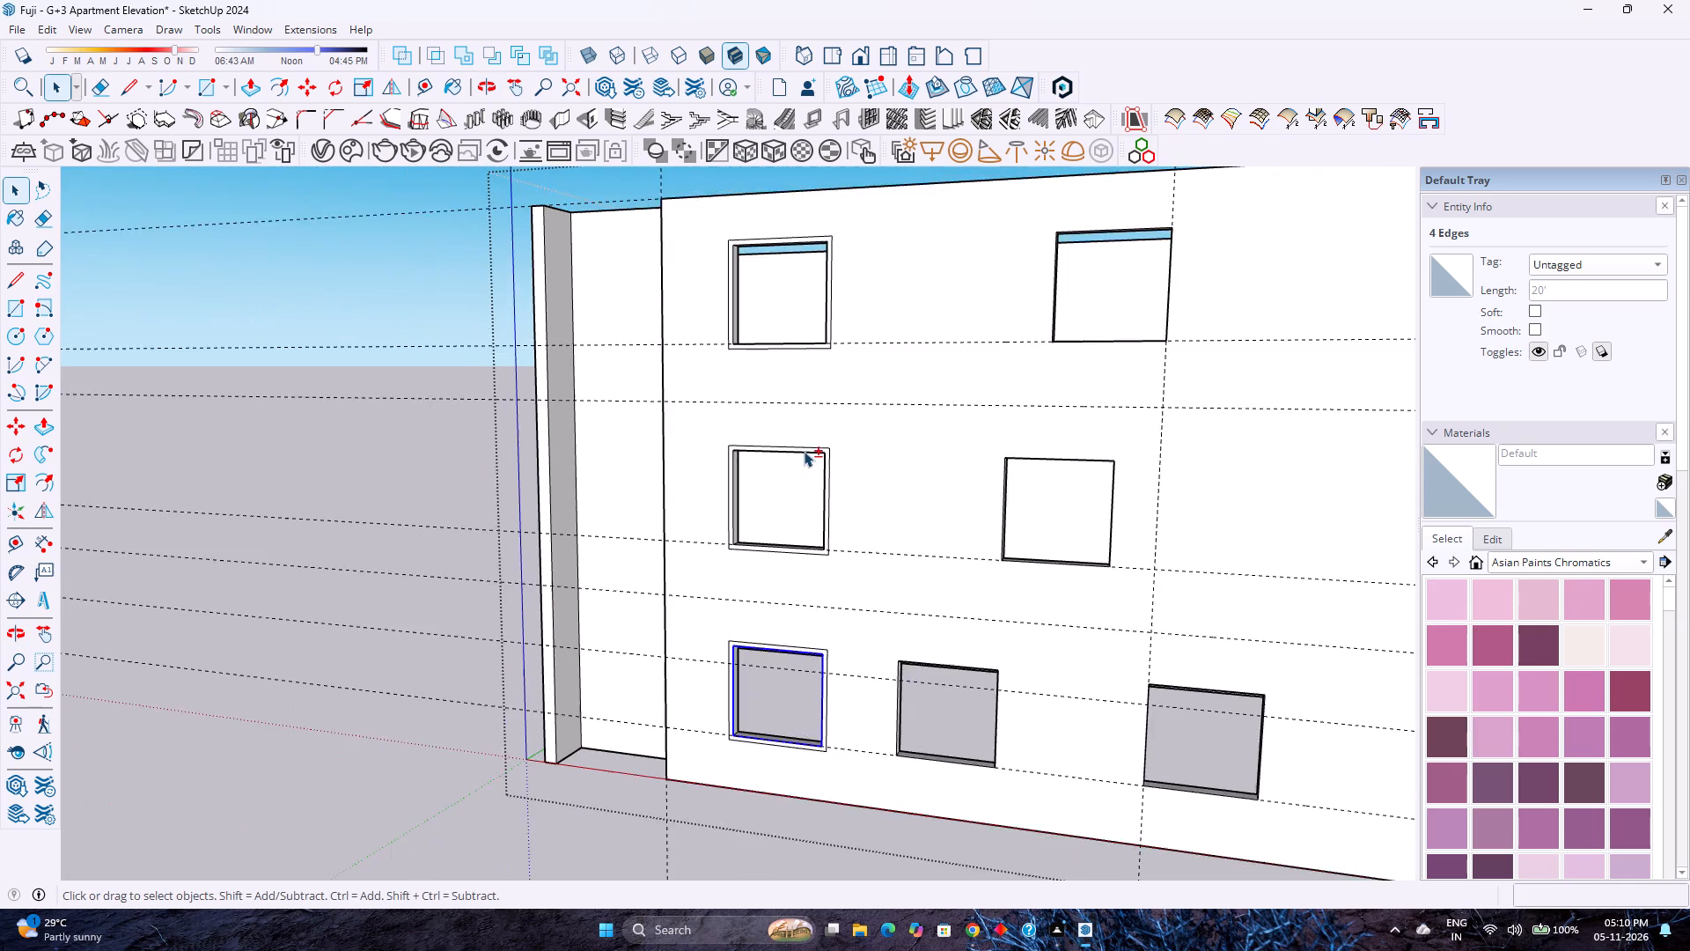
pyautogui.keyDown('shift'); pyautogui.moveTo(804, 451); pyautogui.dragTo(744, 639, button='middle'); pyautogui.keyUp('shift')
pyautogui.keyDown('shift'); pyautogui.middleClick(744, 639); pyautogui.keyUp('shift')
pyautogui.keyDown('shift'); pyautogui.middleClick(744, 642); pyautogui.keyUp('shift')
pyautogui.keyDown('shift'); pyautogui.middleClick(744, 644); pyautogui.keyUp('shift')
pyautogui.scroll(5, 757, 442)
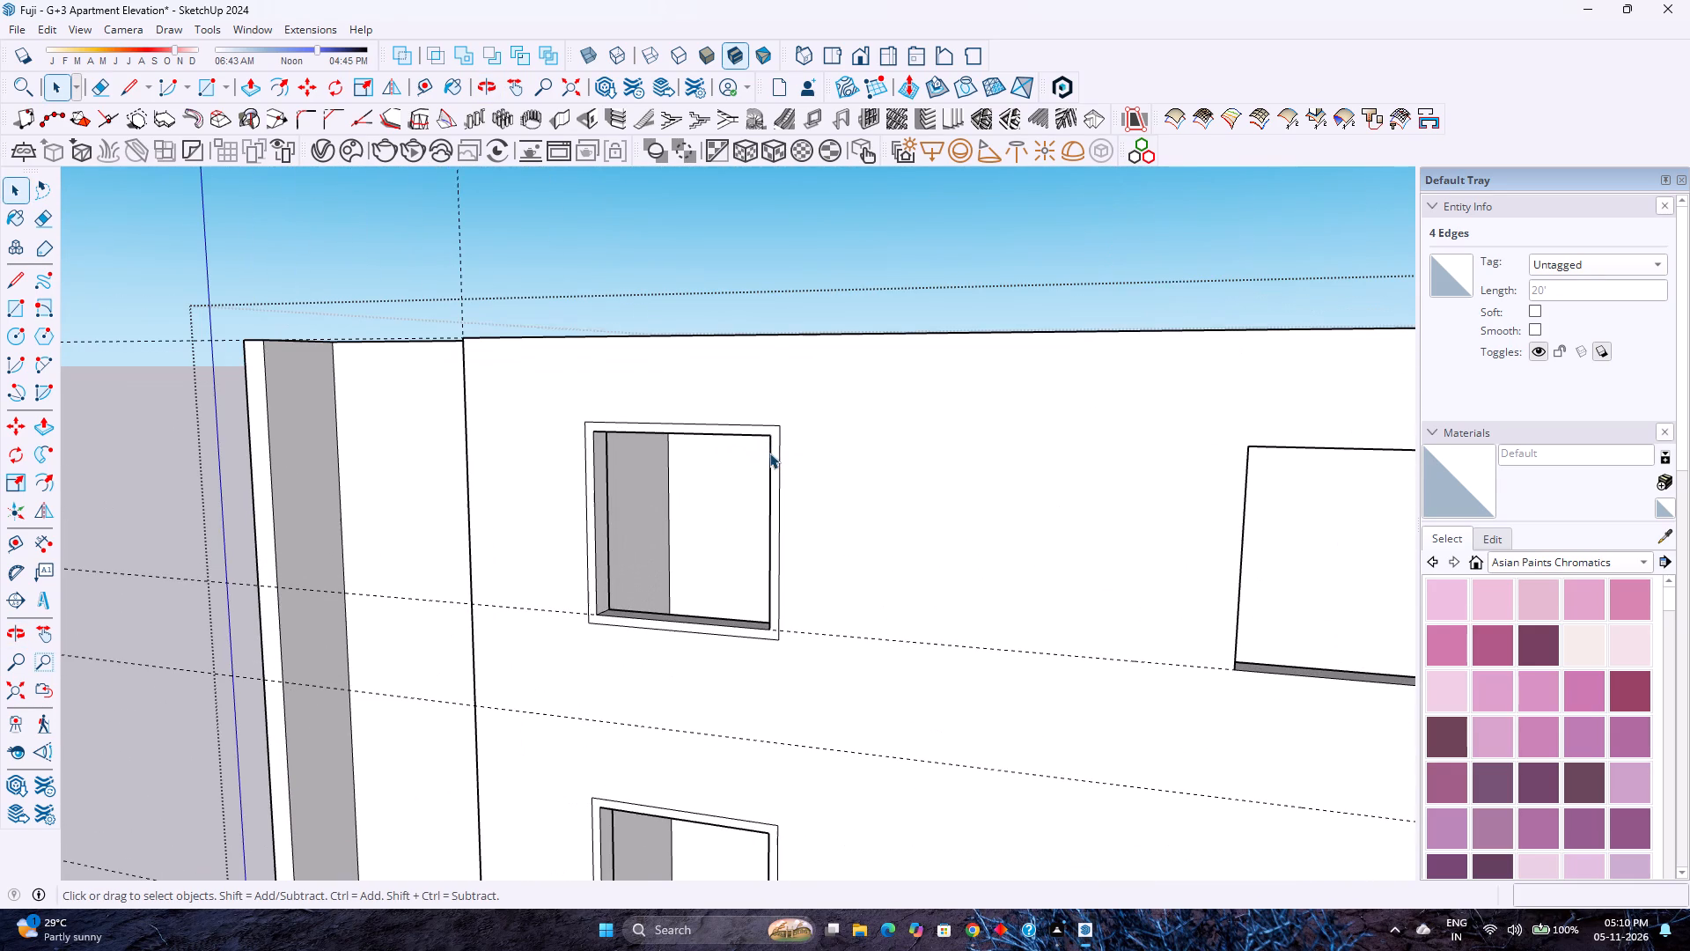
pyautogui.press('p')
pyautogui.click(774, 453)
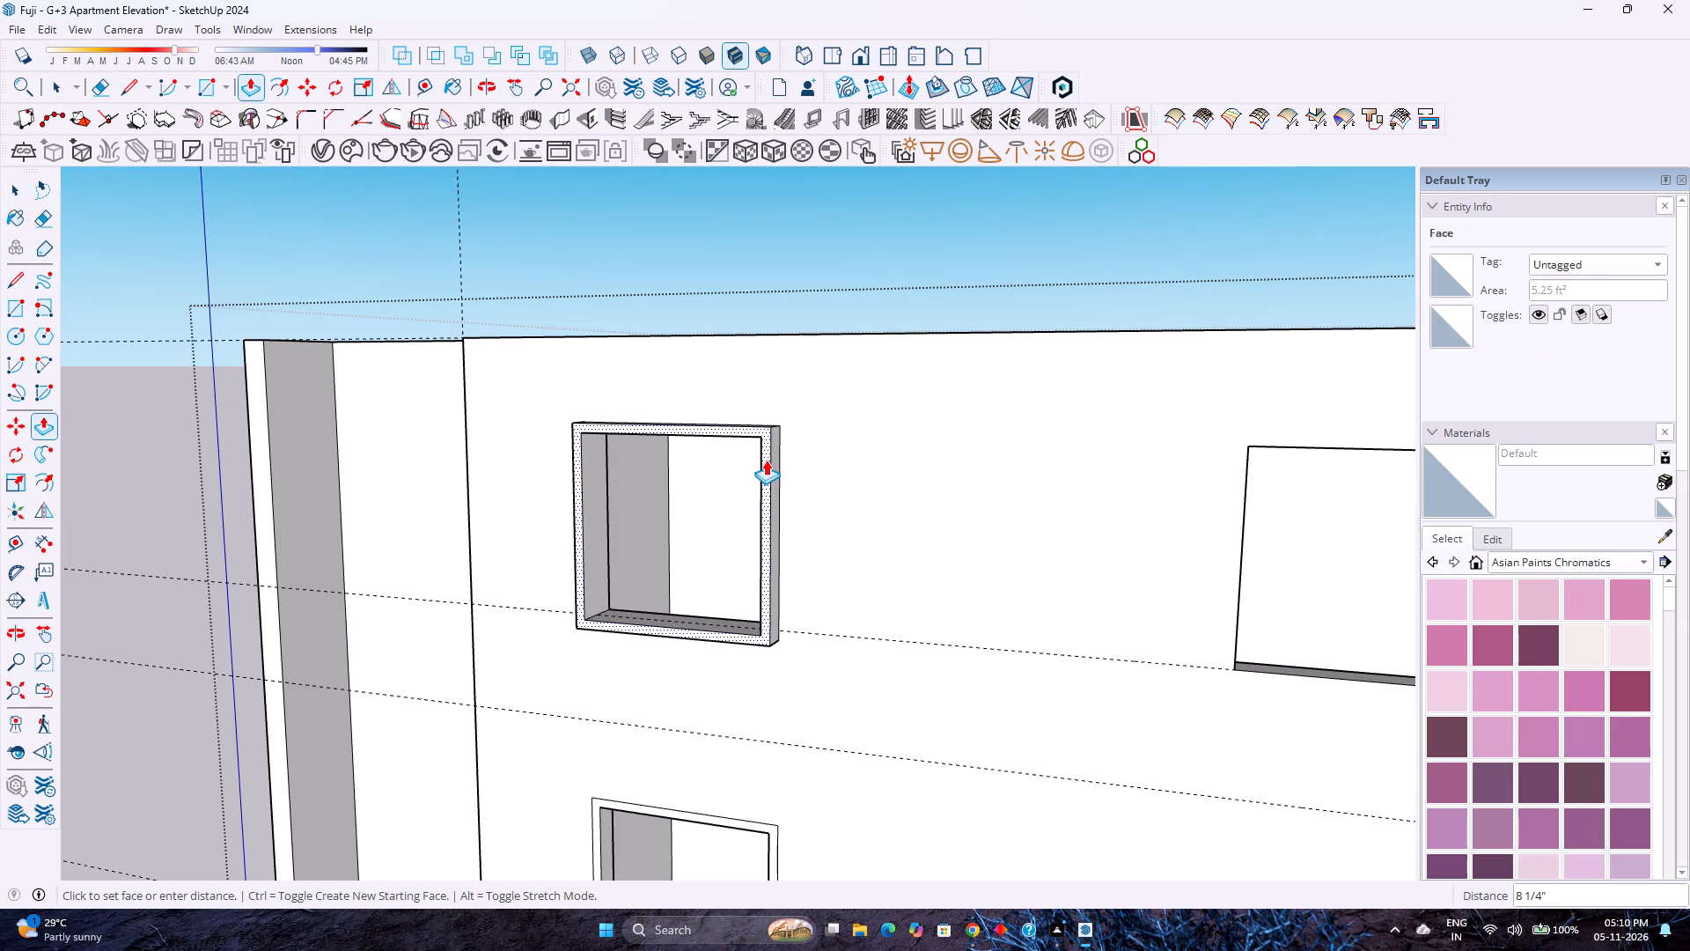
pyautogui.press('3')
pyautogui.press('Return')
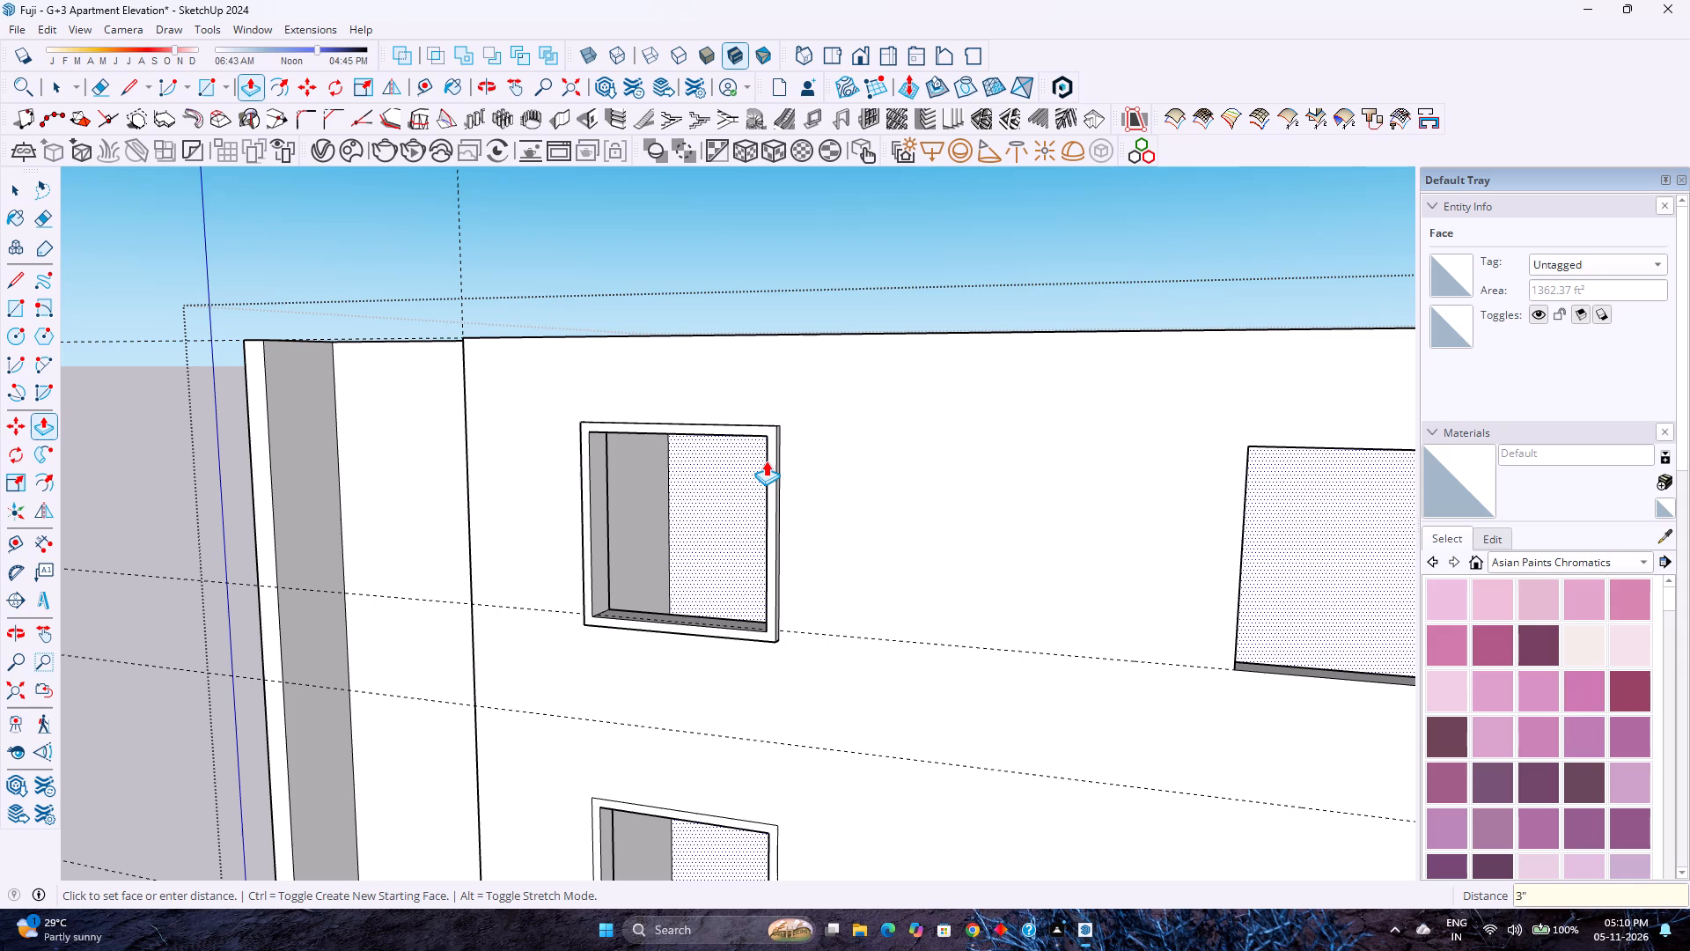
pyautogui.press('6')
pyautogui.press('Return')
# Extrude the frame face of the middle-floor window nearest the recessed bay outward by the same 6".
pyautogui.scroll(-2, 764, 470)
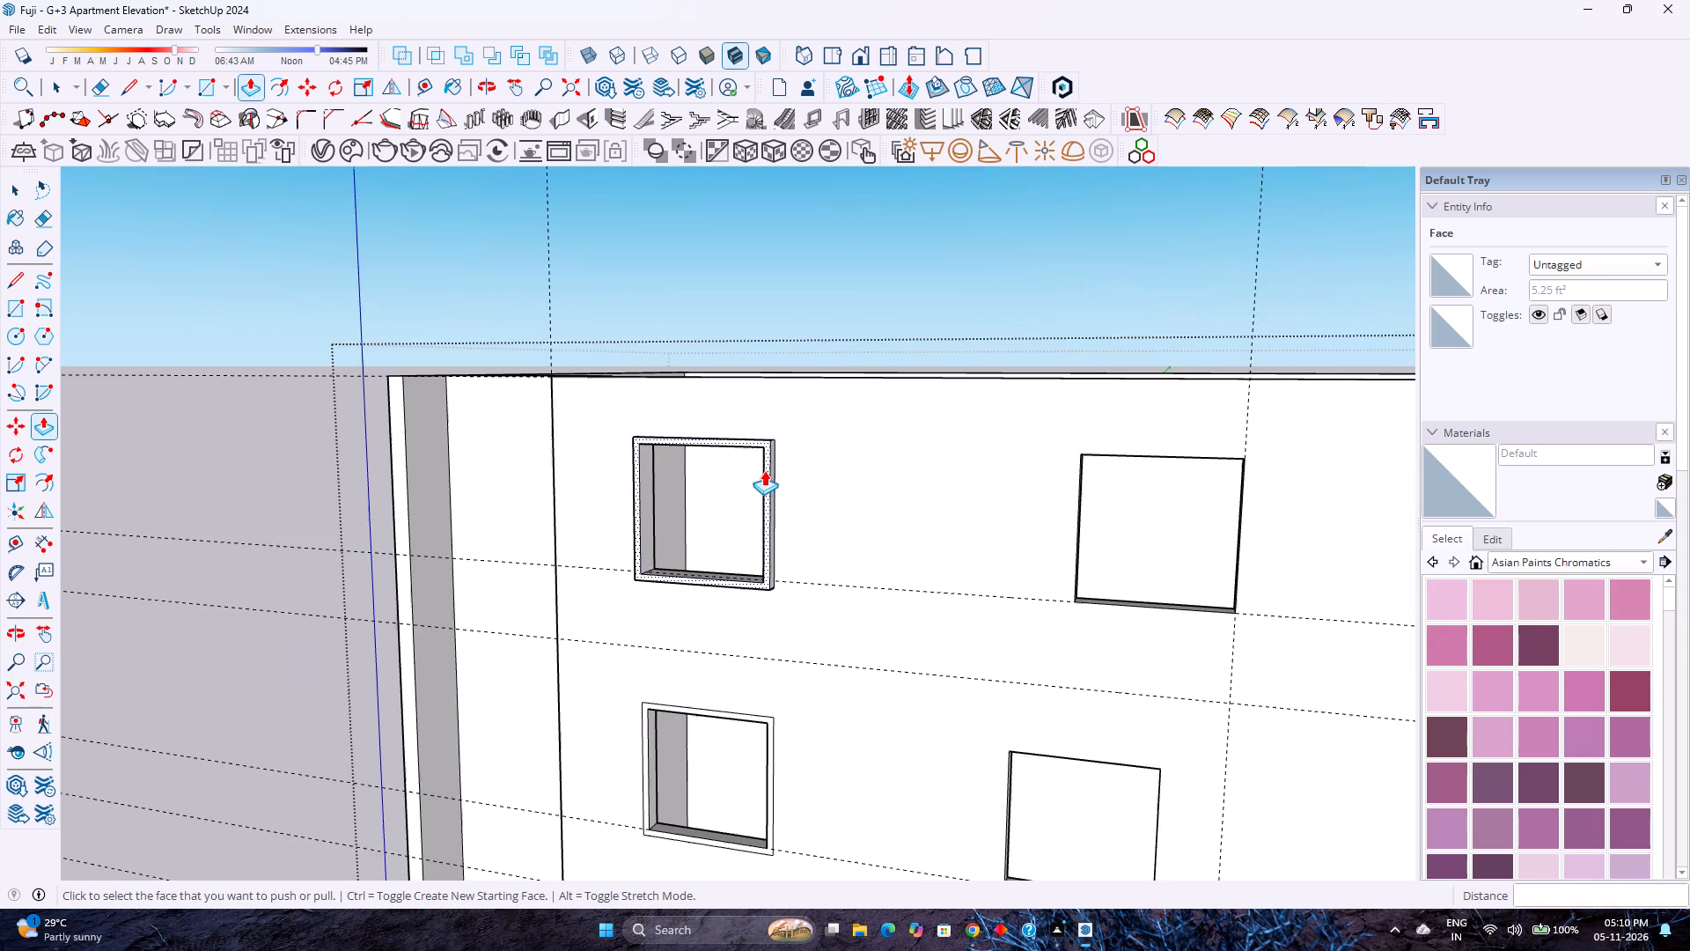
pyautogui.scroll(-4, 764, 470)
pyautogui.scroll(3, 767, 689)
pyautogui.doubleClick(767, 689)
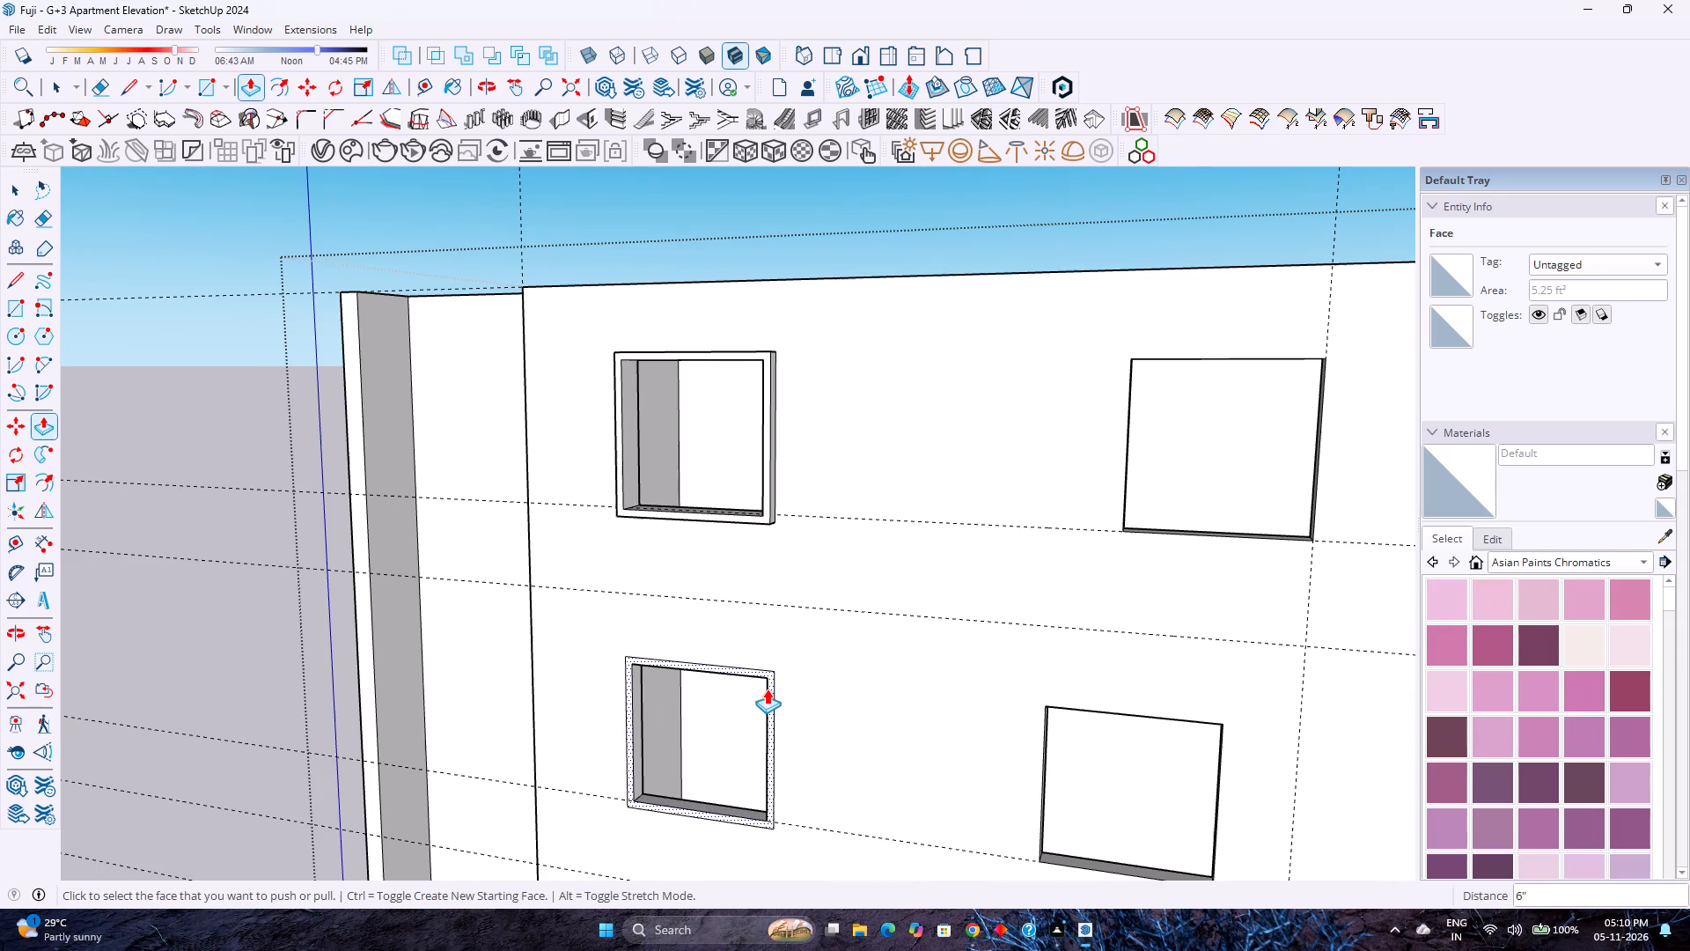
pyautogui.hotkey('ctrl', 'z')
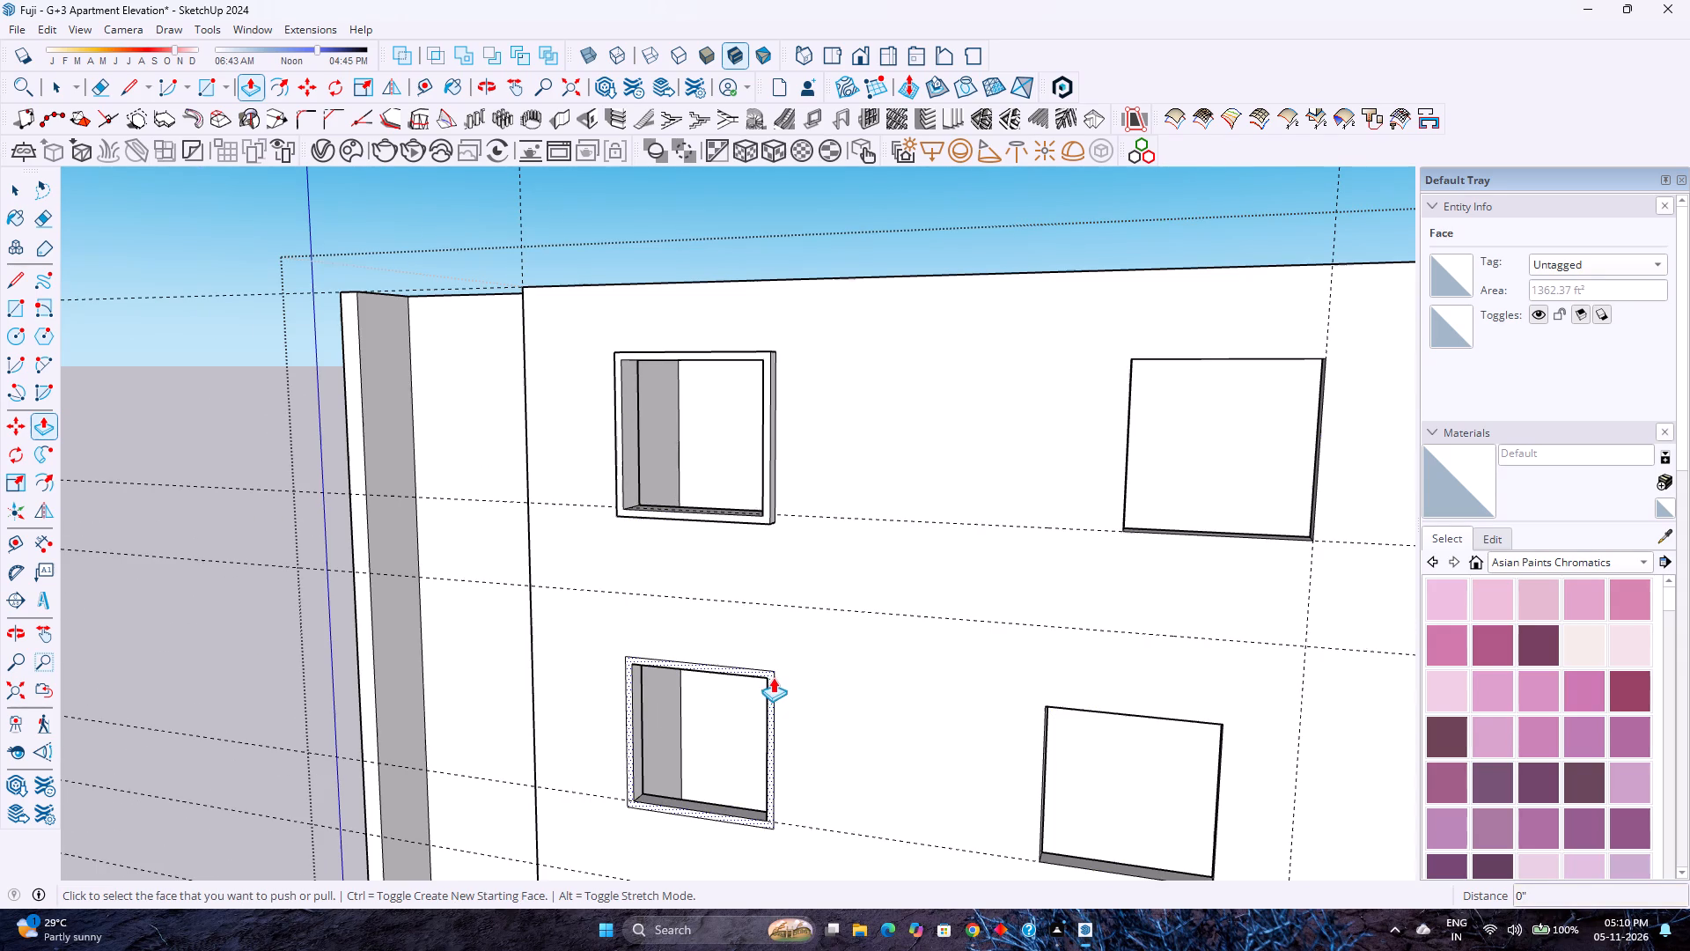
pyautogui.doubleClick(769, 681)
# Extrude the frame face of the ground-floor window nearest the recessed bay outward by the same 6".
pyautogui.scroll(-2, 768, 679)
pyautogui.keyDown('shift'); pyautogui.moveTo(789, 770); pyautogui.dragTo(794, 650, button='middle'); pyautogui.keyUp('shift')
pyautogui.keyDown('shift'); pyautogui.middleClick(798, 638); pyautogui.keyUp('shift')
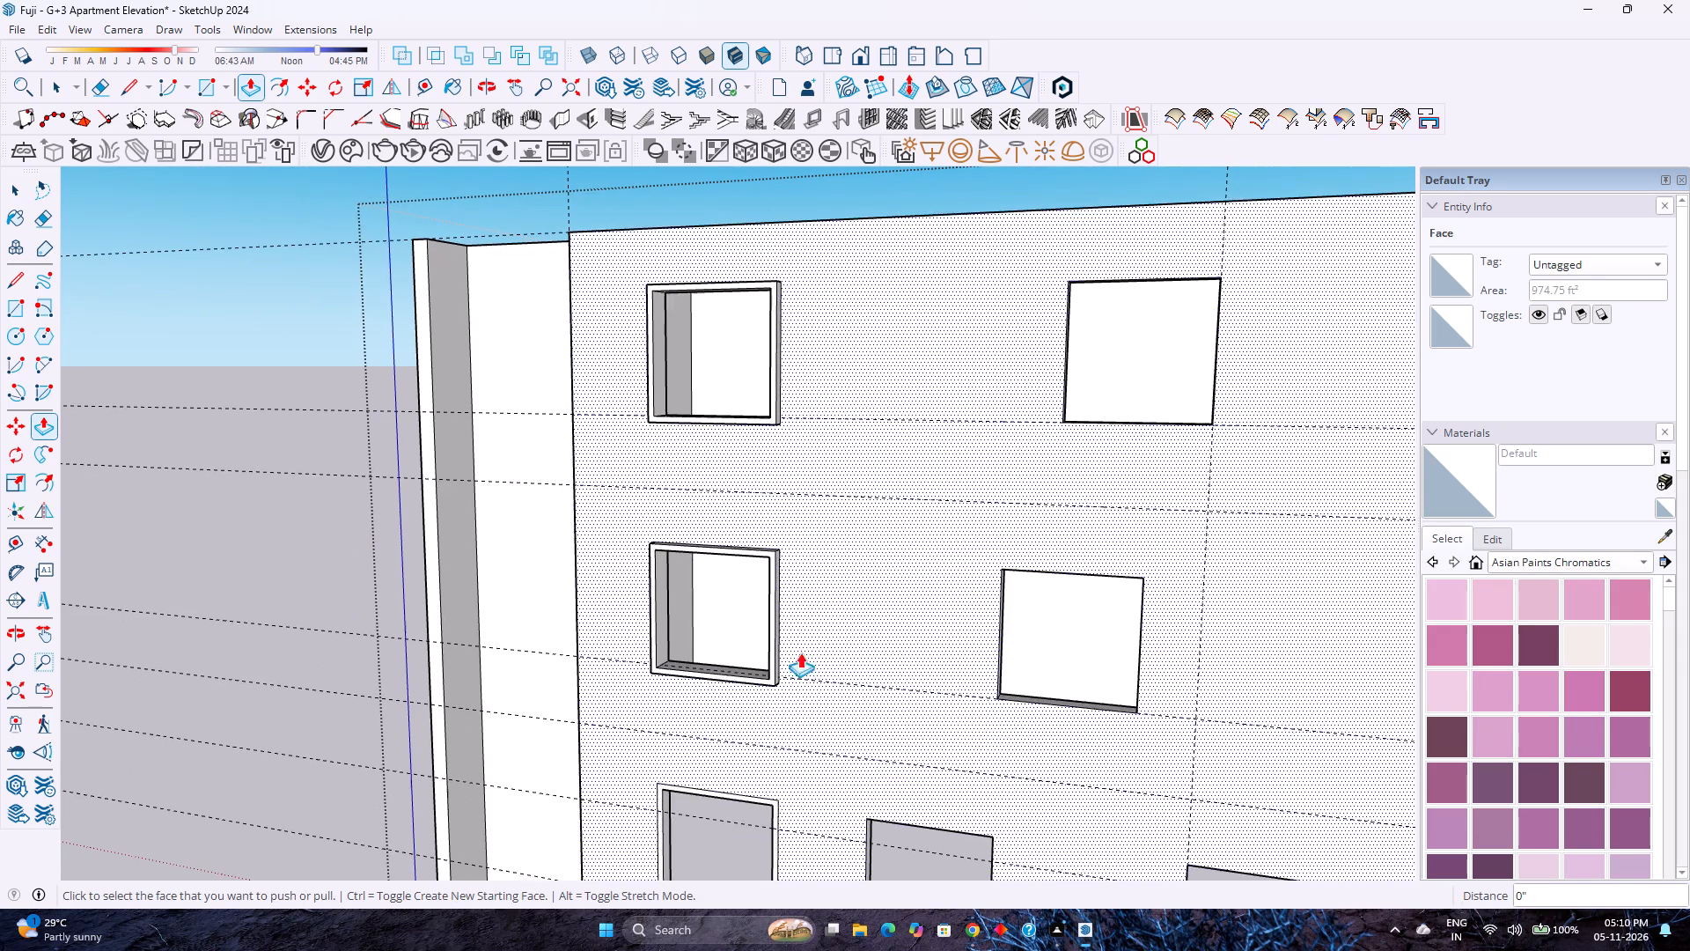
pyautogui.scroll(4, 765, 809)
pyautogui.doubleClick(783, 799)
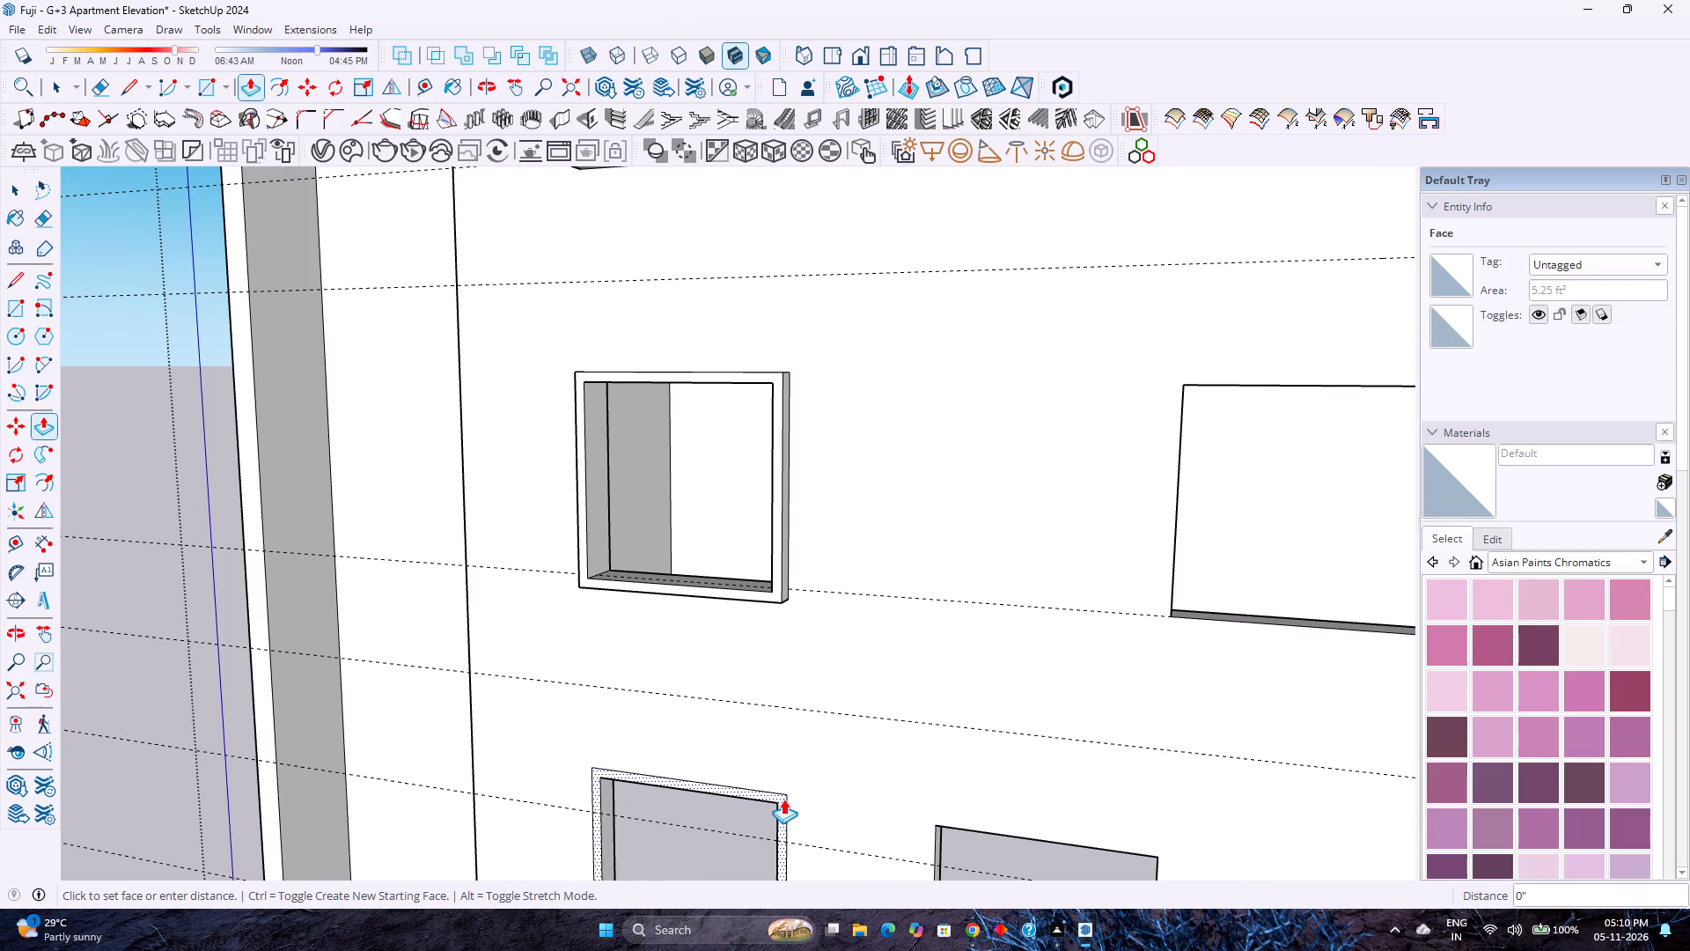
pyautogui.scroll(-8, 777, 796)
pyautogui.moveTo(777, 770); pyautogui.dragTo(796, 665, button='middle')
pyautogui.scroll(-3, 805, 644)
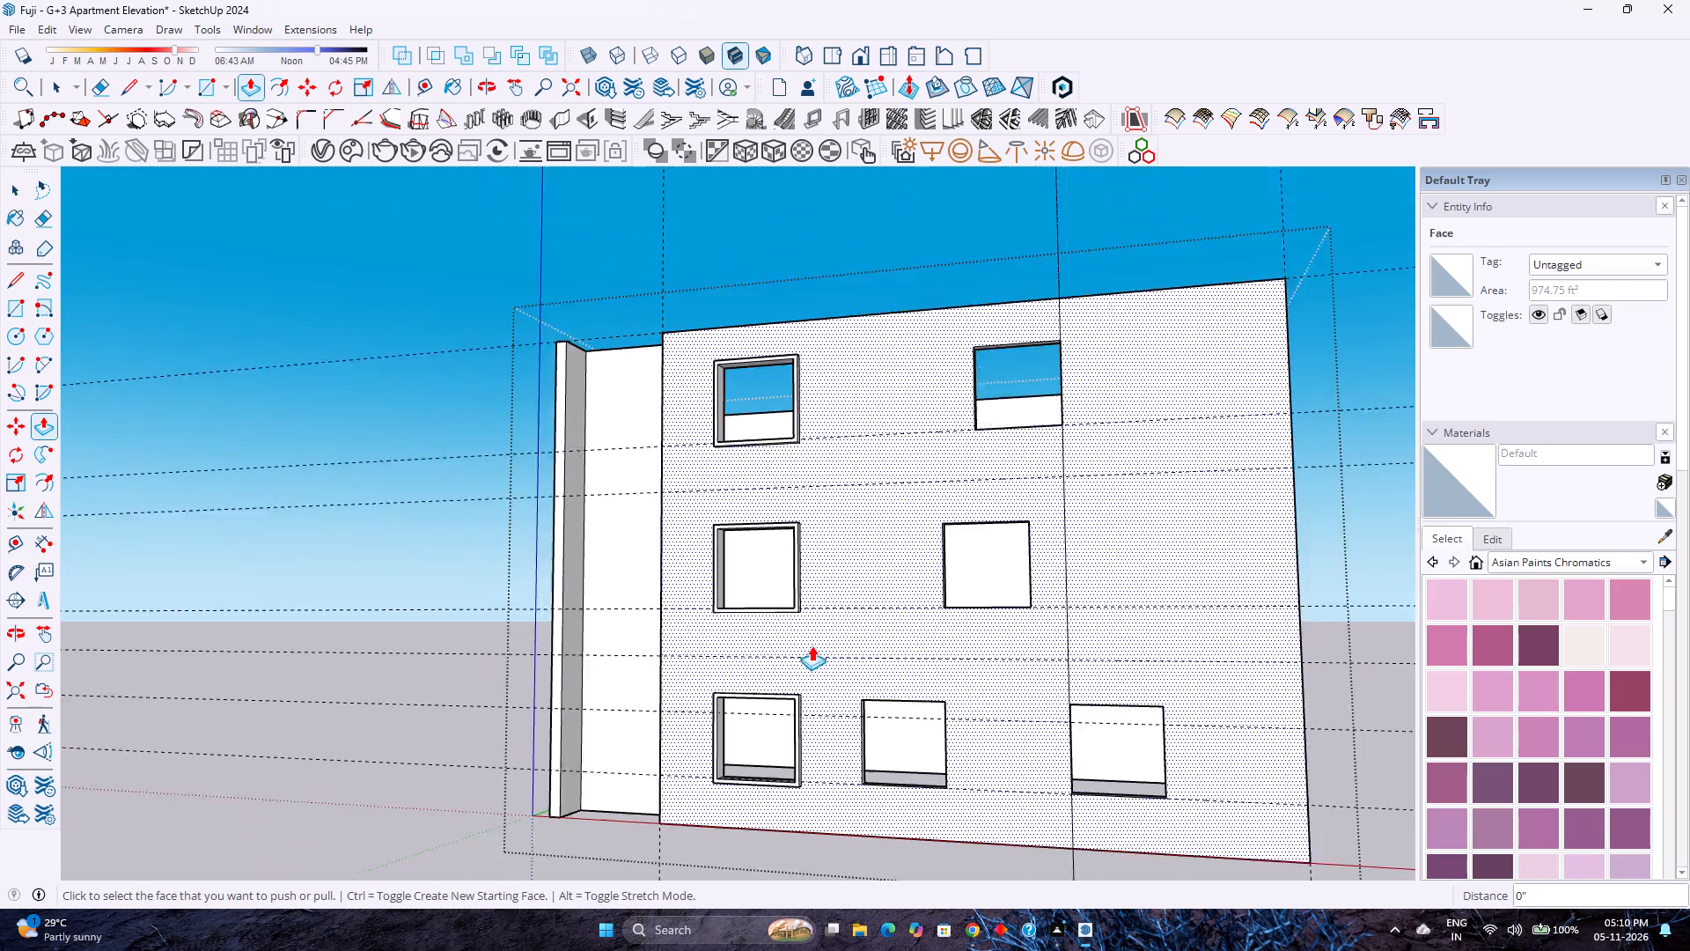
pyautogui.moveTo(886, 688); pyautogui.dragTo(781, 649, button='middle')
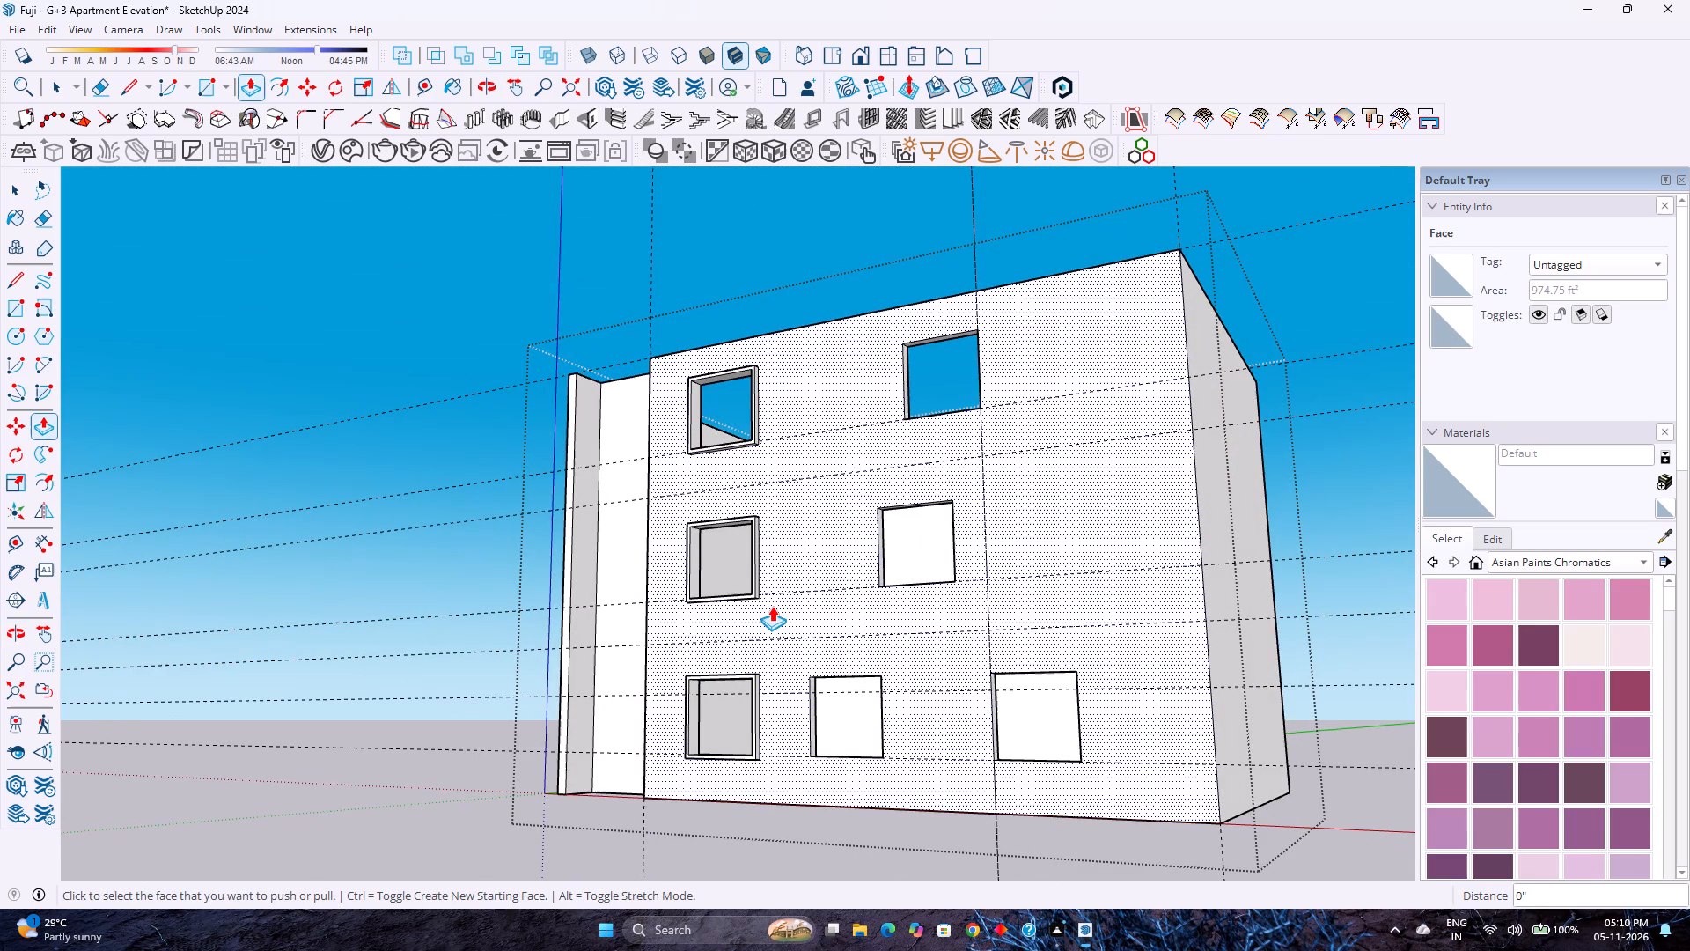
pyautogui.scroll(-2, 771, 605)
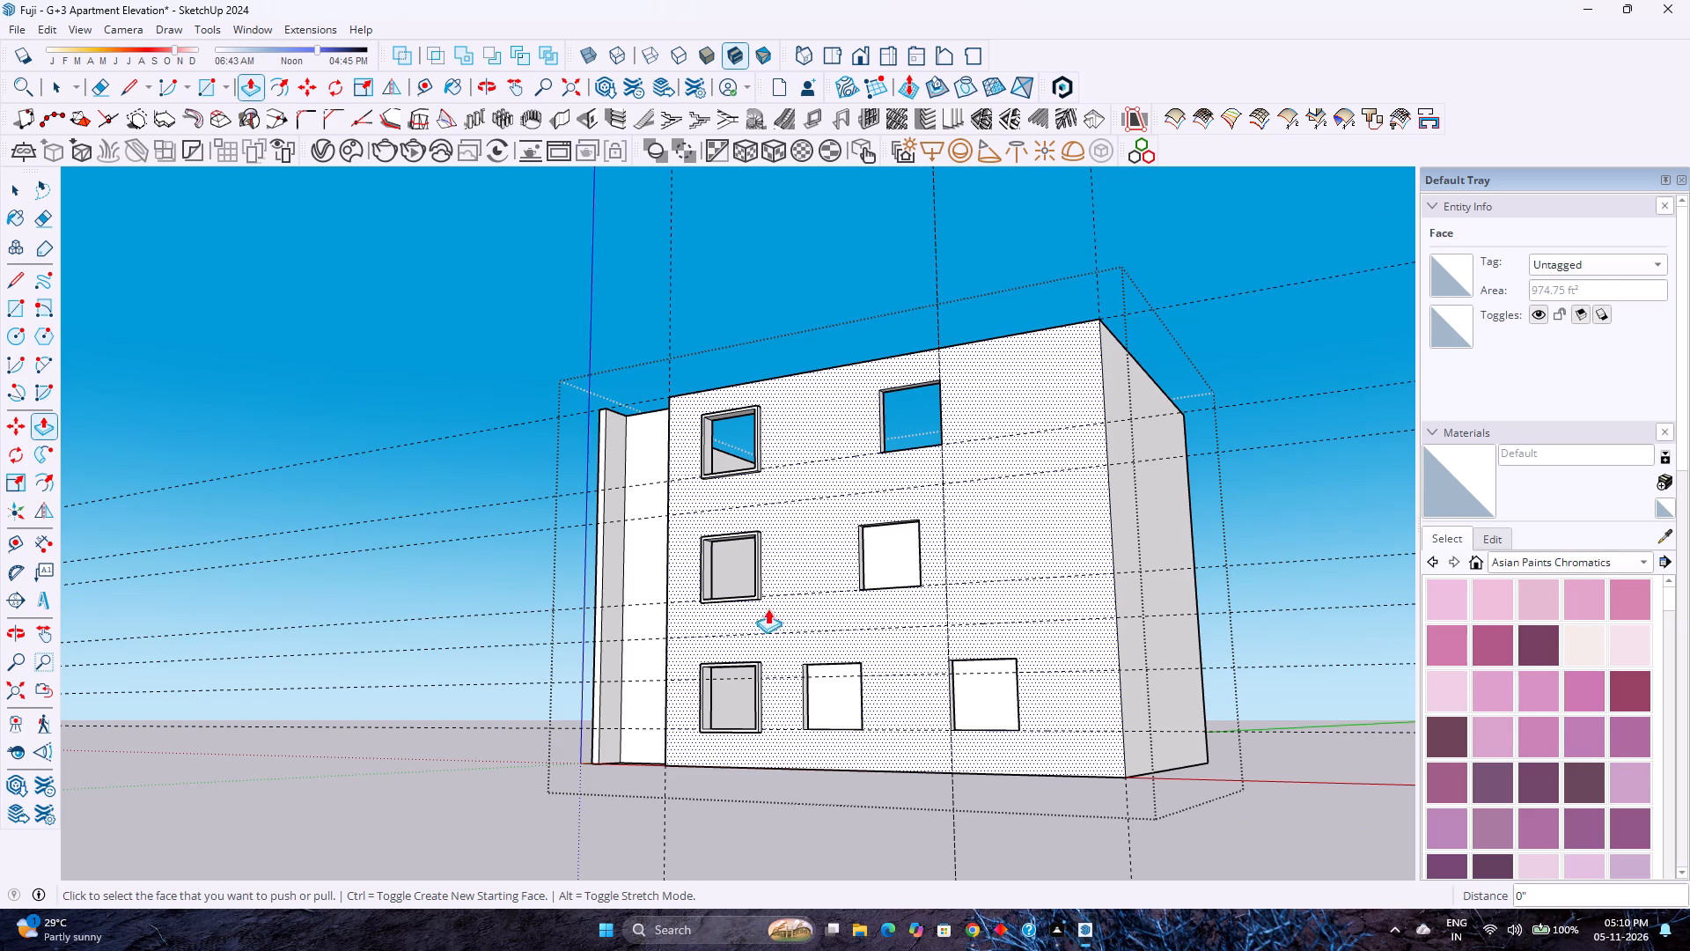
pyautogui.scroll(5, 827, 653)
pyautogui.press('space')
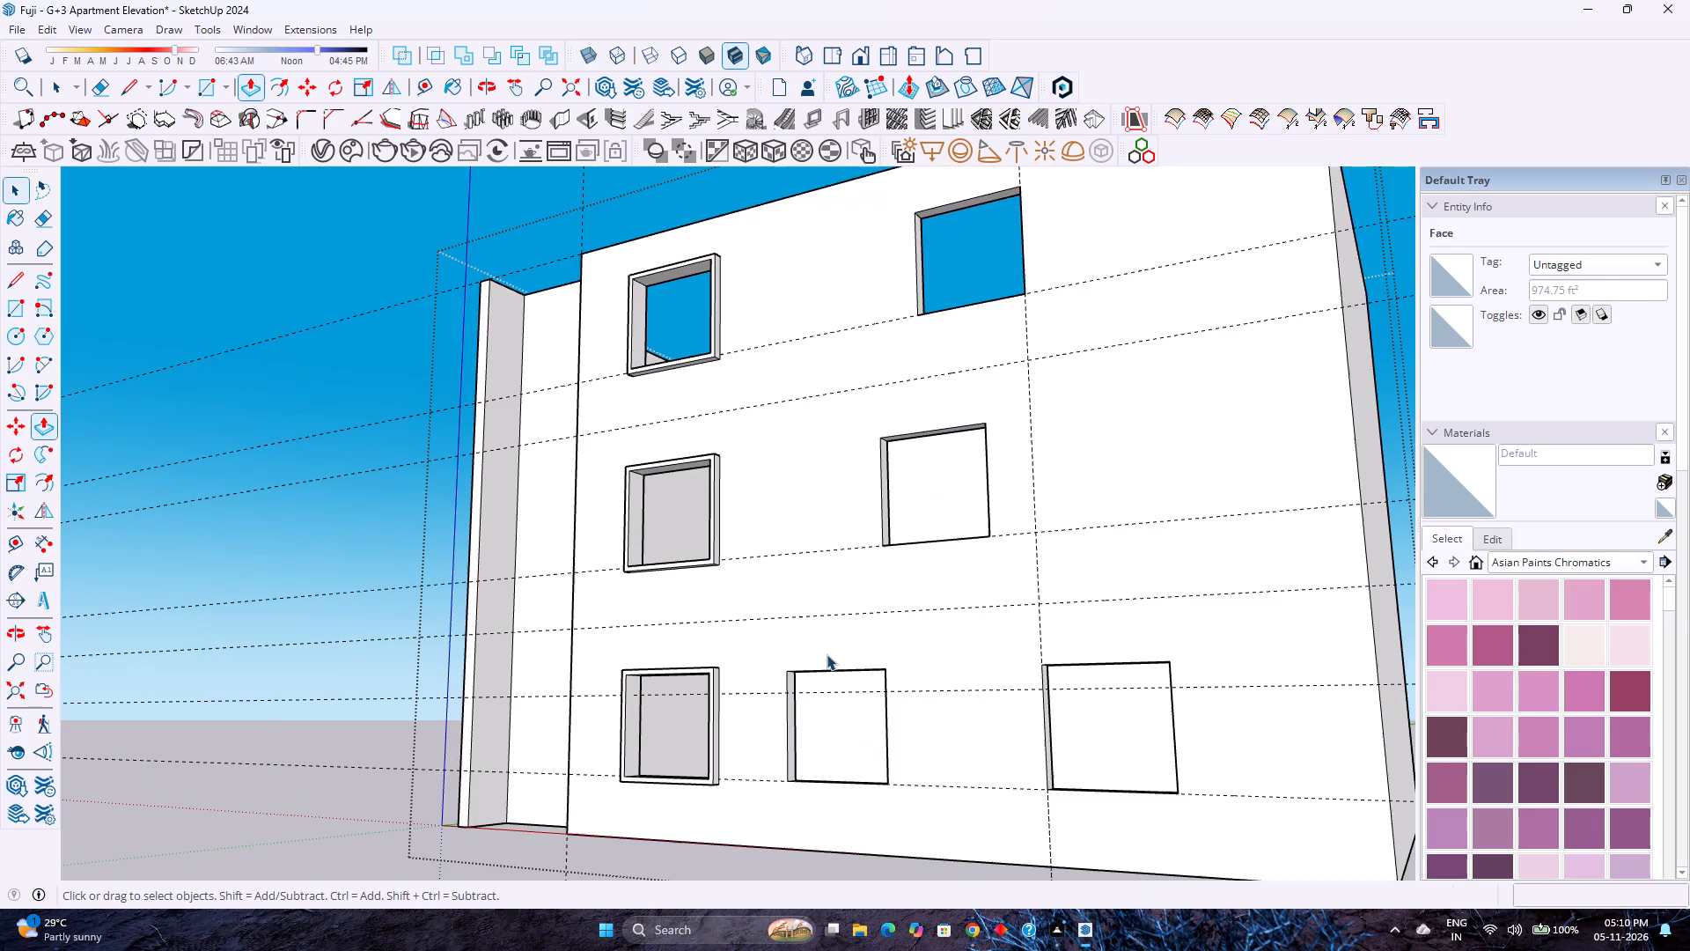
# Offset the four outer edges of the middle-floor window farther from the recessed bay outward by 3".
pyautogui.scroll(-1, 827, 654)
pyautogui.moveTo(876, 424); pyautogui.dragTo(883, 578, button='middle')
pyautogui.scroll(5, 856, 608)
pyautogui.scroll(-2, 877, 642)
pyautogui.keyDown('shift'); pyautogui.moveTo(886, 637); pyautogui.dragTo(827, 589, button='middle'); pyautogui.keyUp('shift')
pyautogui.keyDown('shift'); pyautogui.middleClick(827, 589); pyautogui.keyUp('shift')
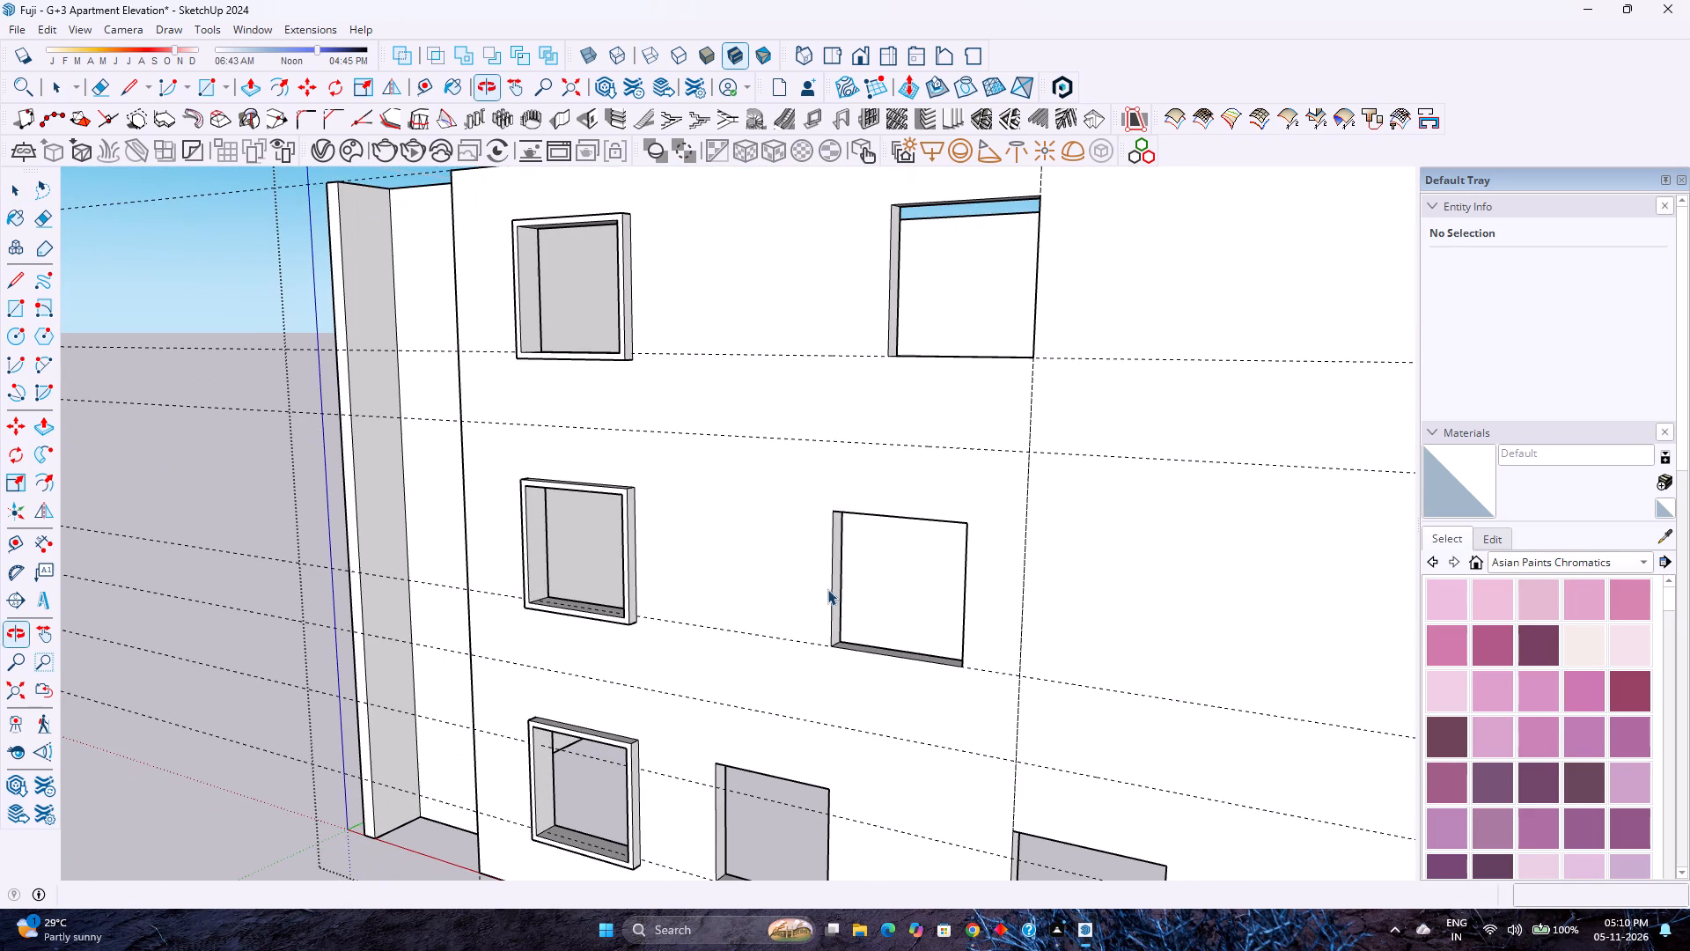
pyautogui.click(831, 596)
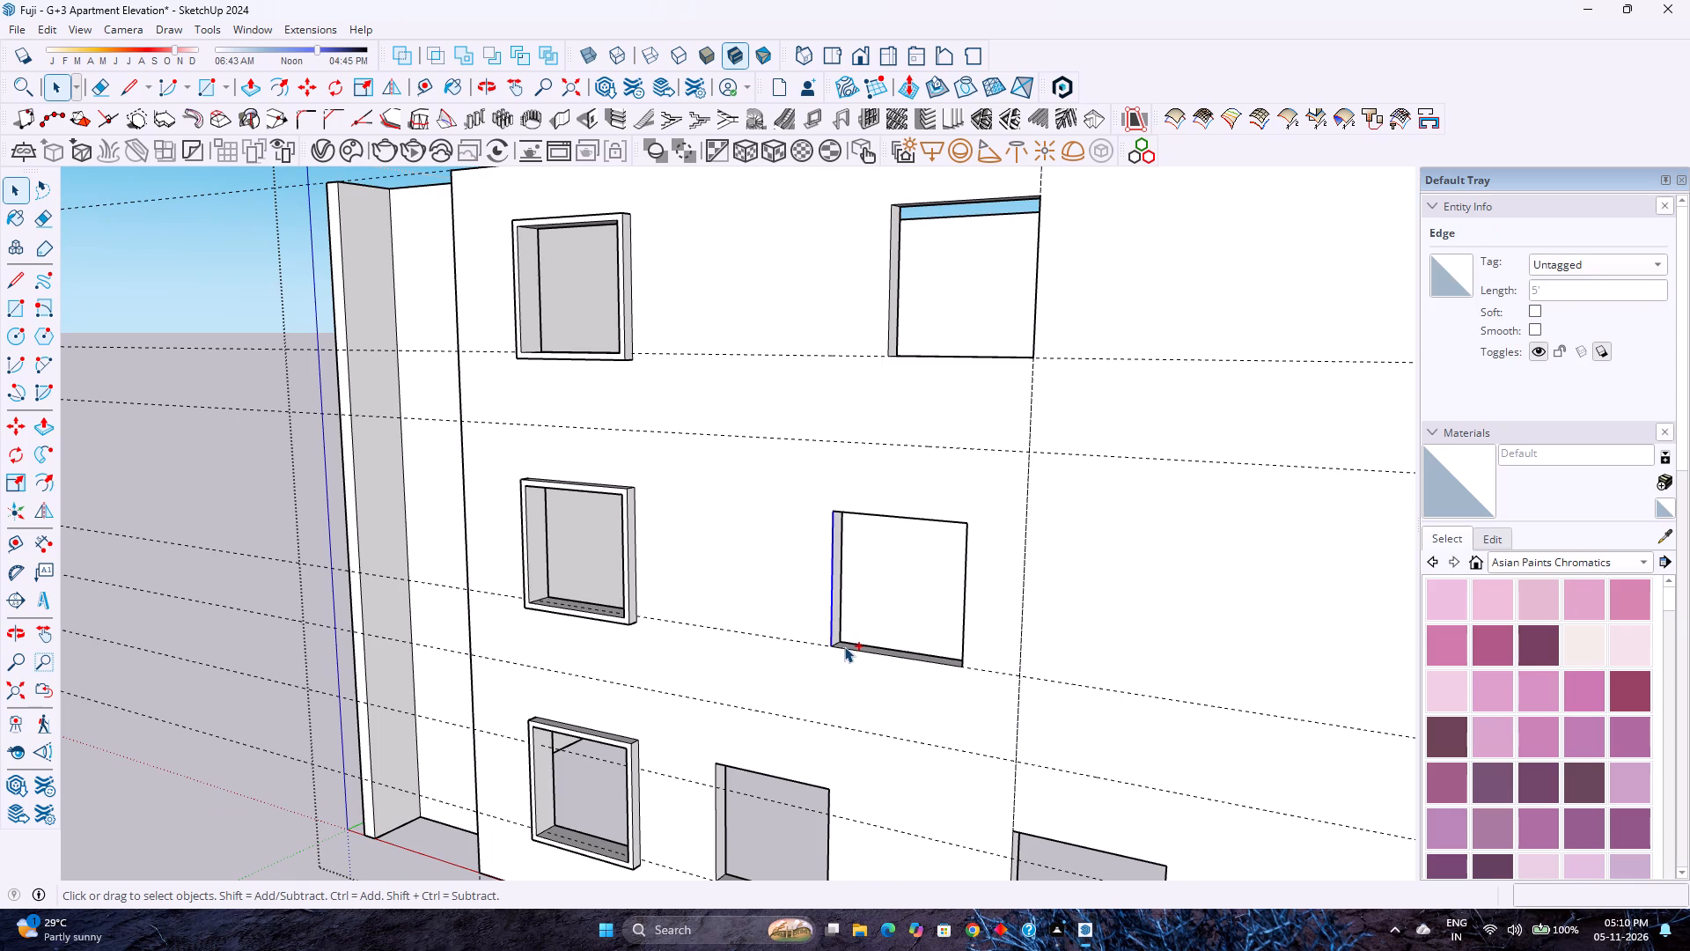
pyautogui.keyDown('ctrl'); pyautogui.click(843, 649); pyautogui.keyUp('ctrl')
pyautogui.moveTo(844, 649); pyautogui.dragTo(851, 651, button='middle')
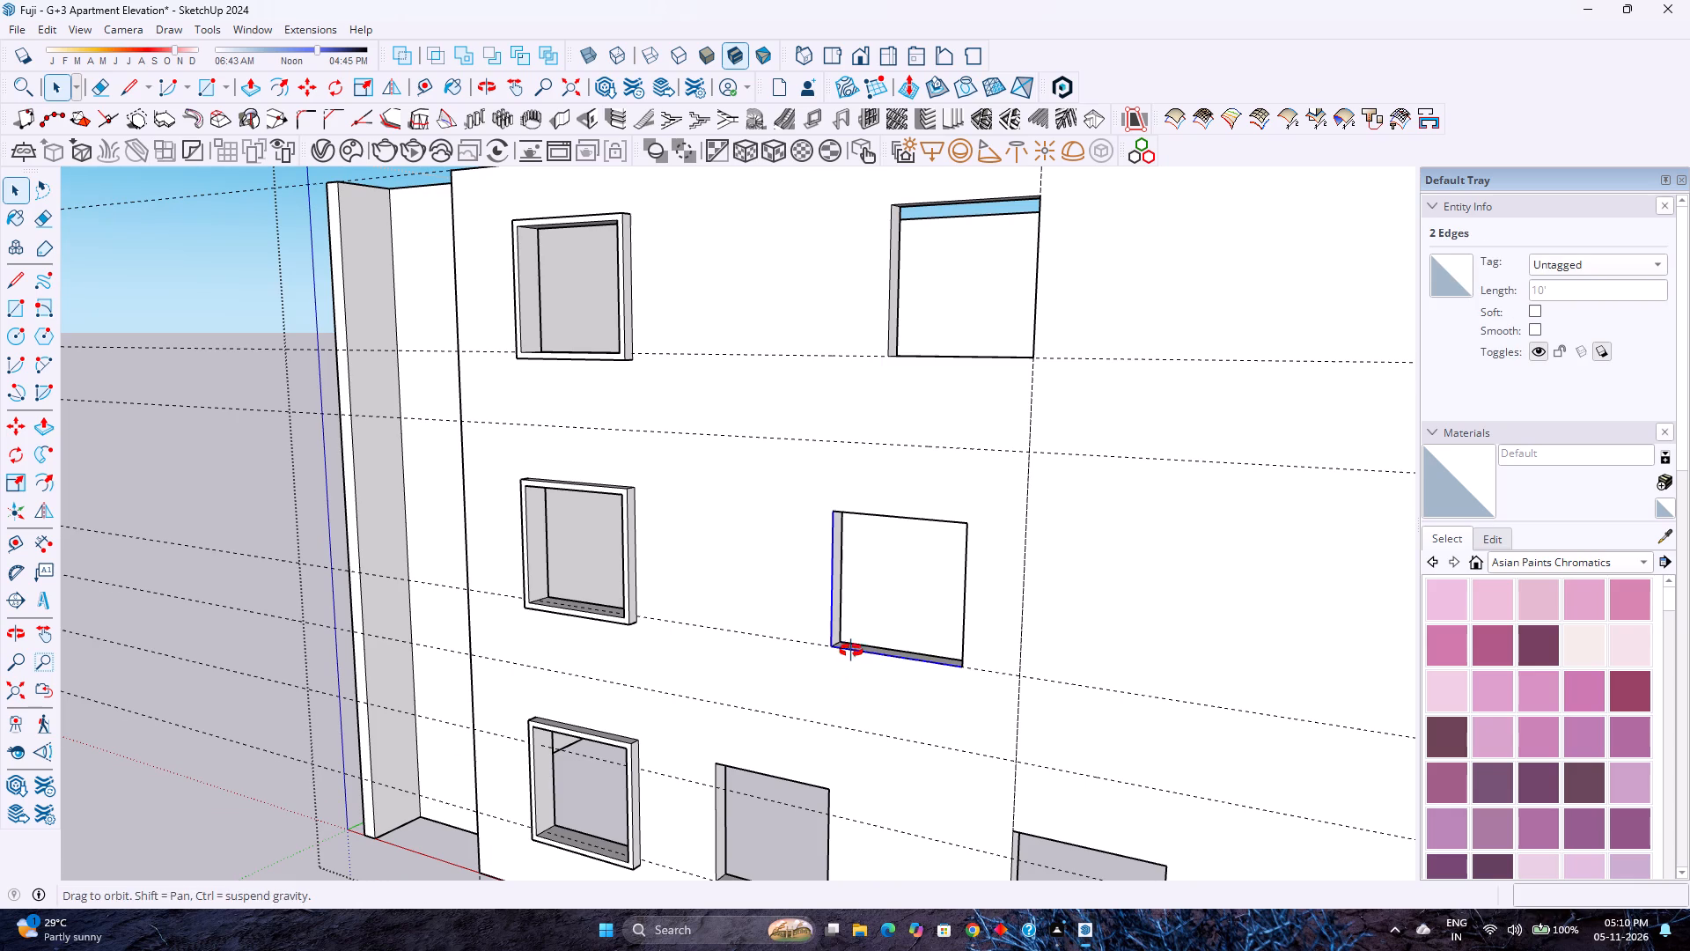
pyautogui.moveTo(851, 651); pyautogui.dragTo(1003, 664, button='middle')
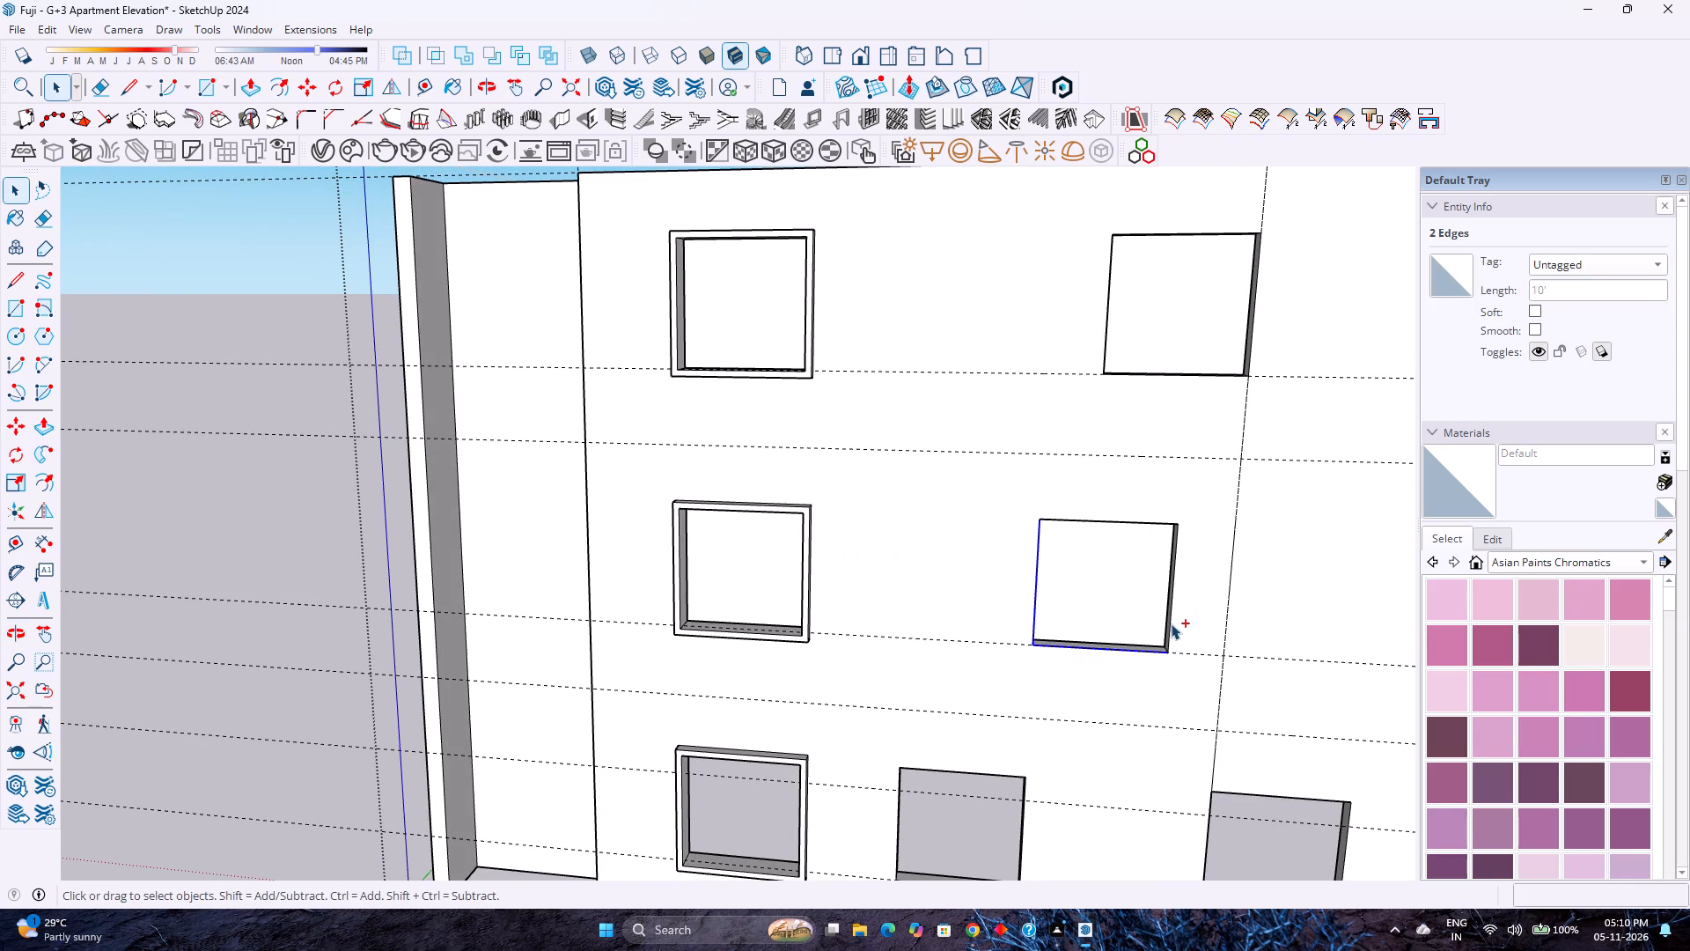
pyautogui.keyDown('ctrl'); pyautogui.click(1171, 623); pyautogui.keyUp('ctrl')
pyautogui.moveTo(1173, 623); pyautogui.dragTo(1047, 431, button='middle')
pyautogui.middleClick(1046, 431)
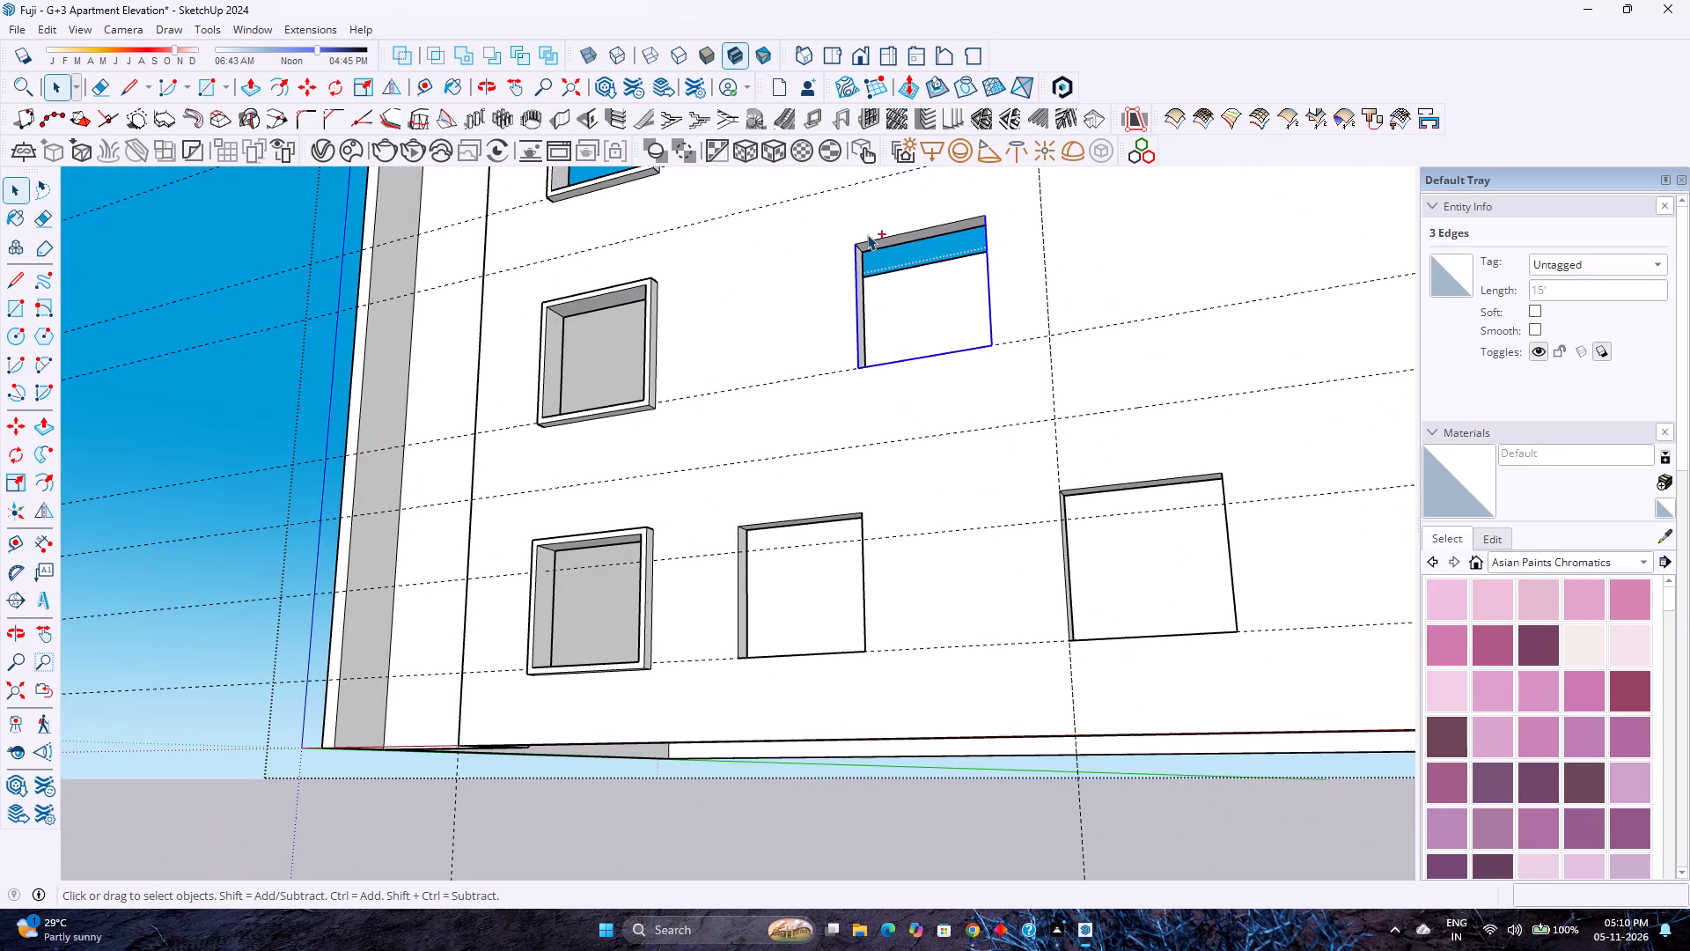
pyautogui.keyDown('ctrl'); pyautogui.click(872, 239); pyautogui.keyUp('ctrl')
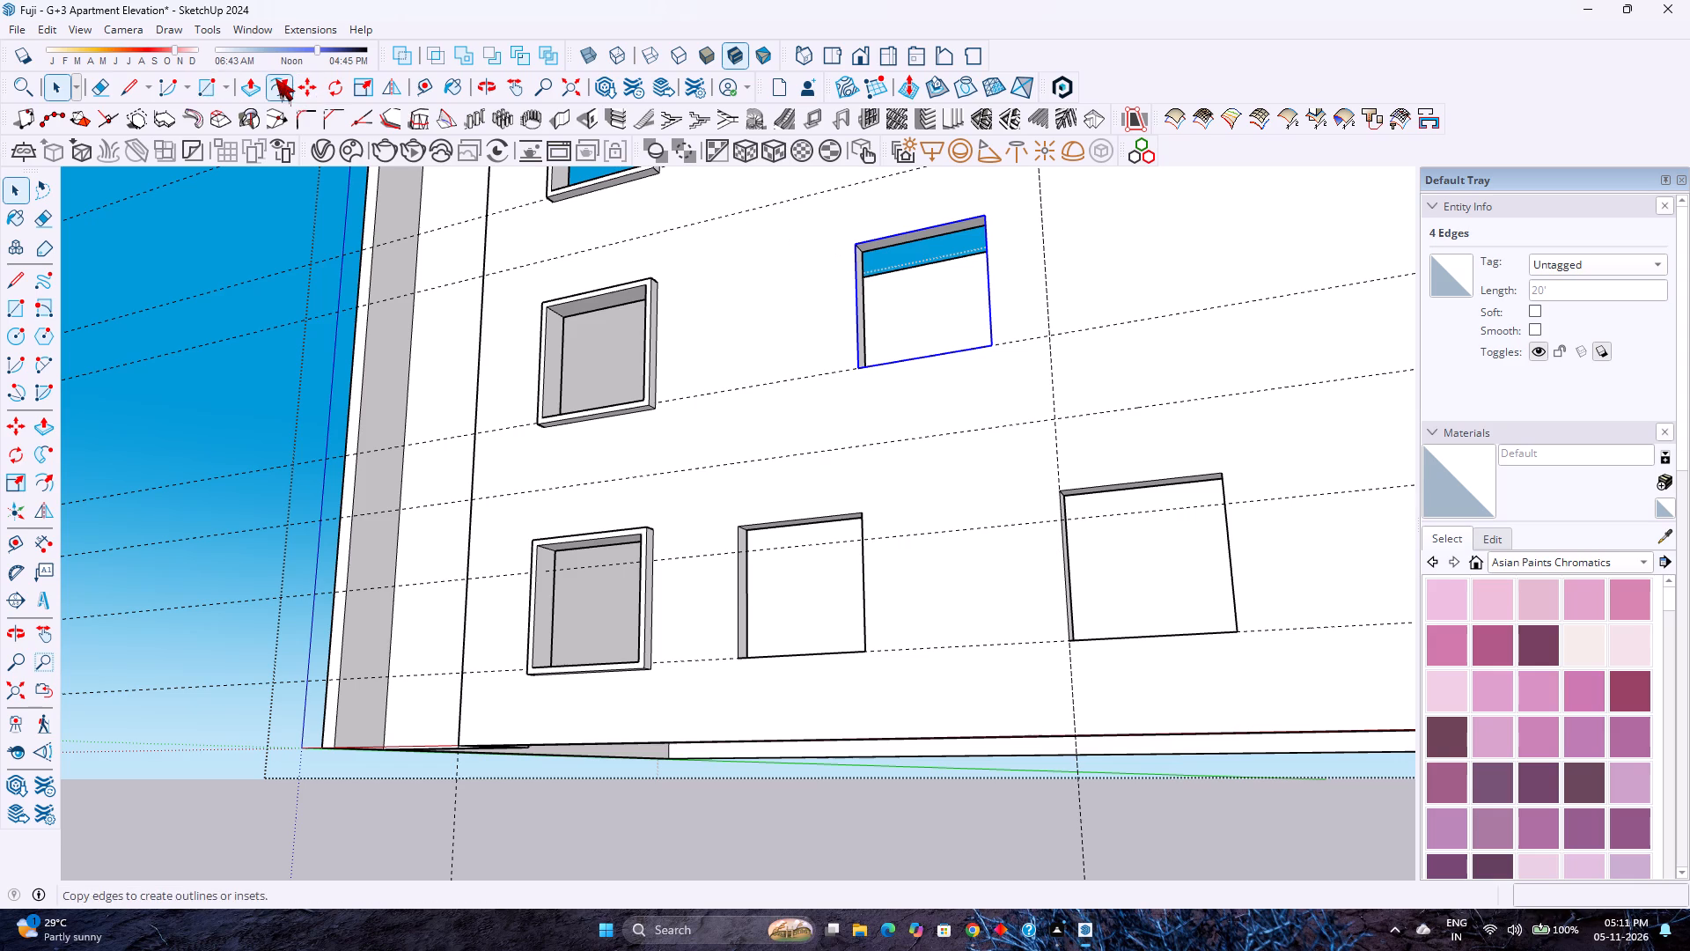
pyautogui.click(276, 78)
pyautogui.click(870, 417)
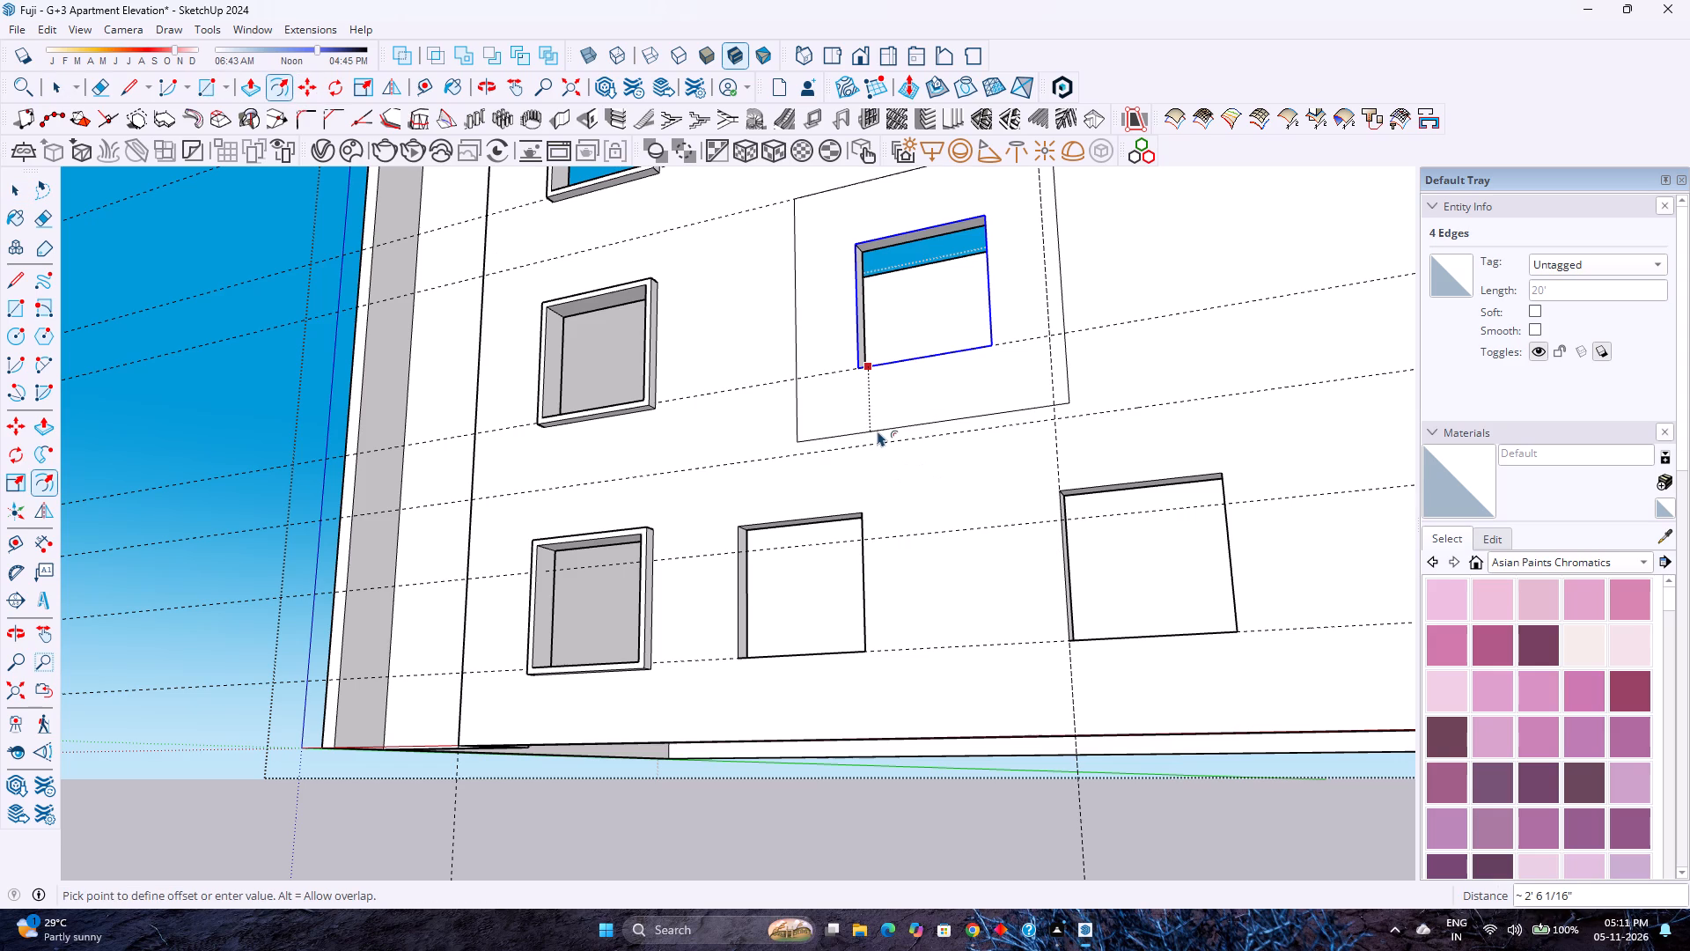
pyautogui.press('3')
pyautogui.press('Return')
# Extrude the frame face of the middle-floor window farther from the recessed bay outward by the same 6".
pyautogui.scroll(2, 923, 398)
pyautogui.keyDown('shift'); pyautogui.moveTo(924, 398); pyautogui.dragTo(912, 445, button='middle'); pyautogui.keyUp('shift')
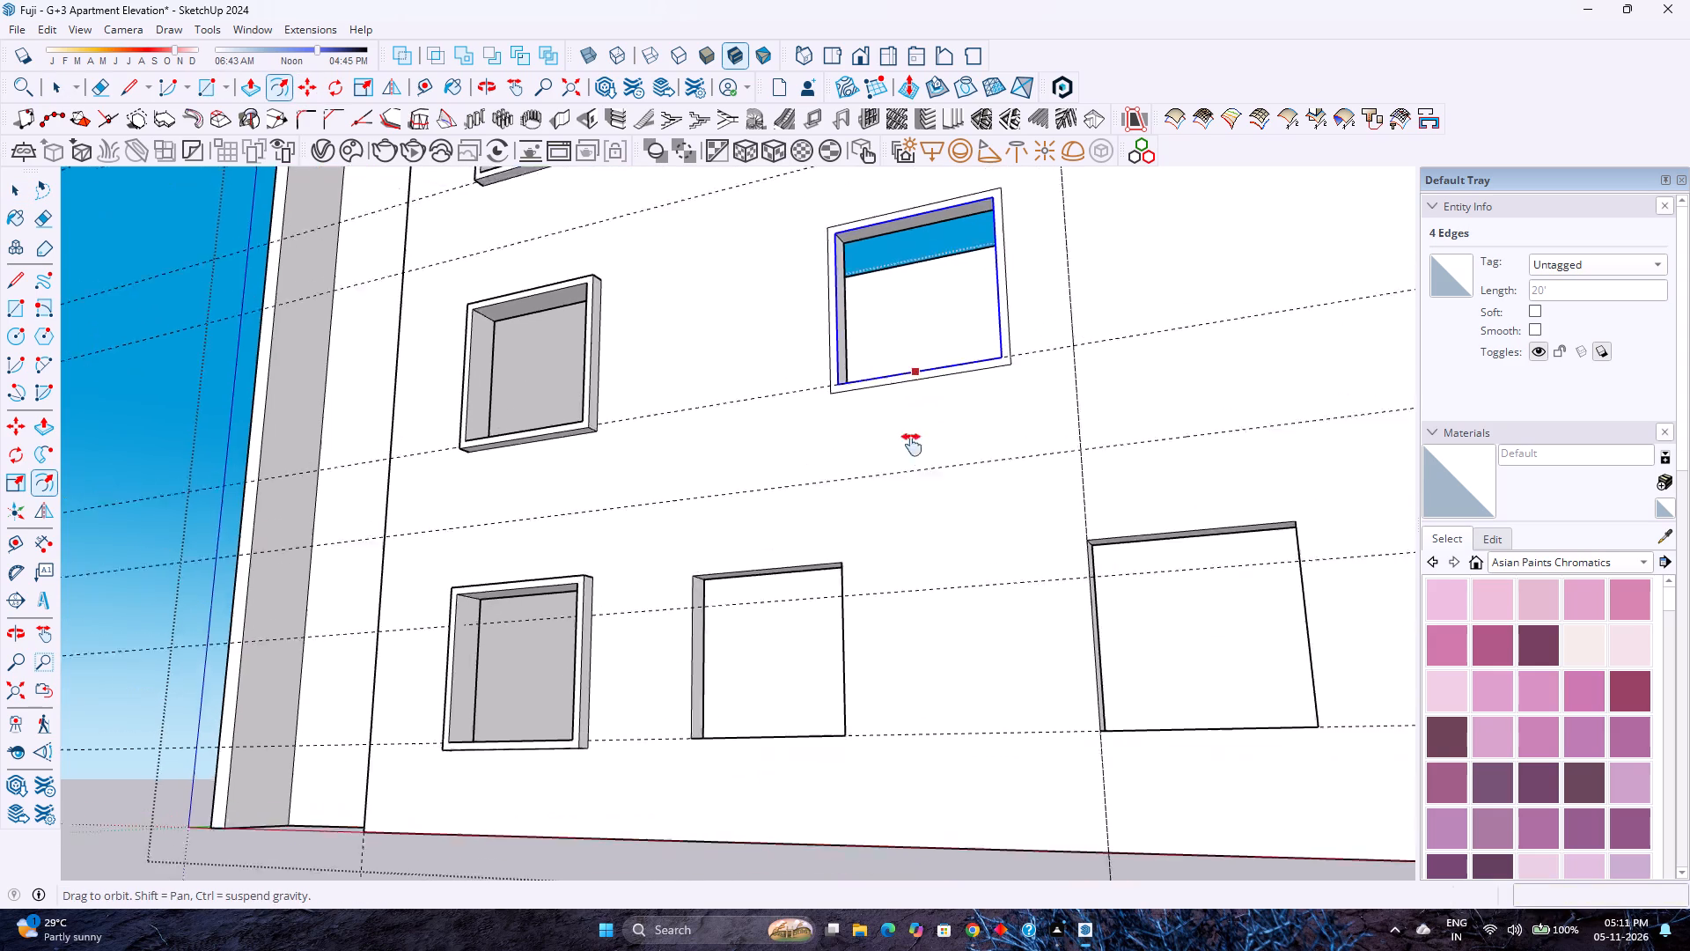
pyautogui.keyDown('shift'); pyautogui.moveTo(912, 445); pyautogui.dragTo(862, 631, button='middle'); pyautogui.keyUp('shift')
pyautogui.scroll(6, 920, 427)
pyautogui.press('p')
pyautogui.scroll(-3, 920, 408)
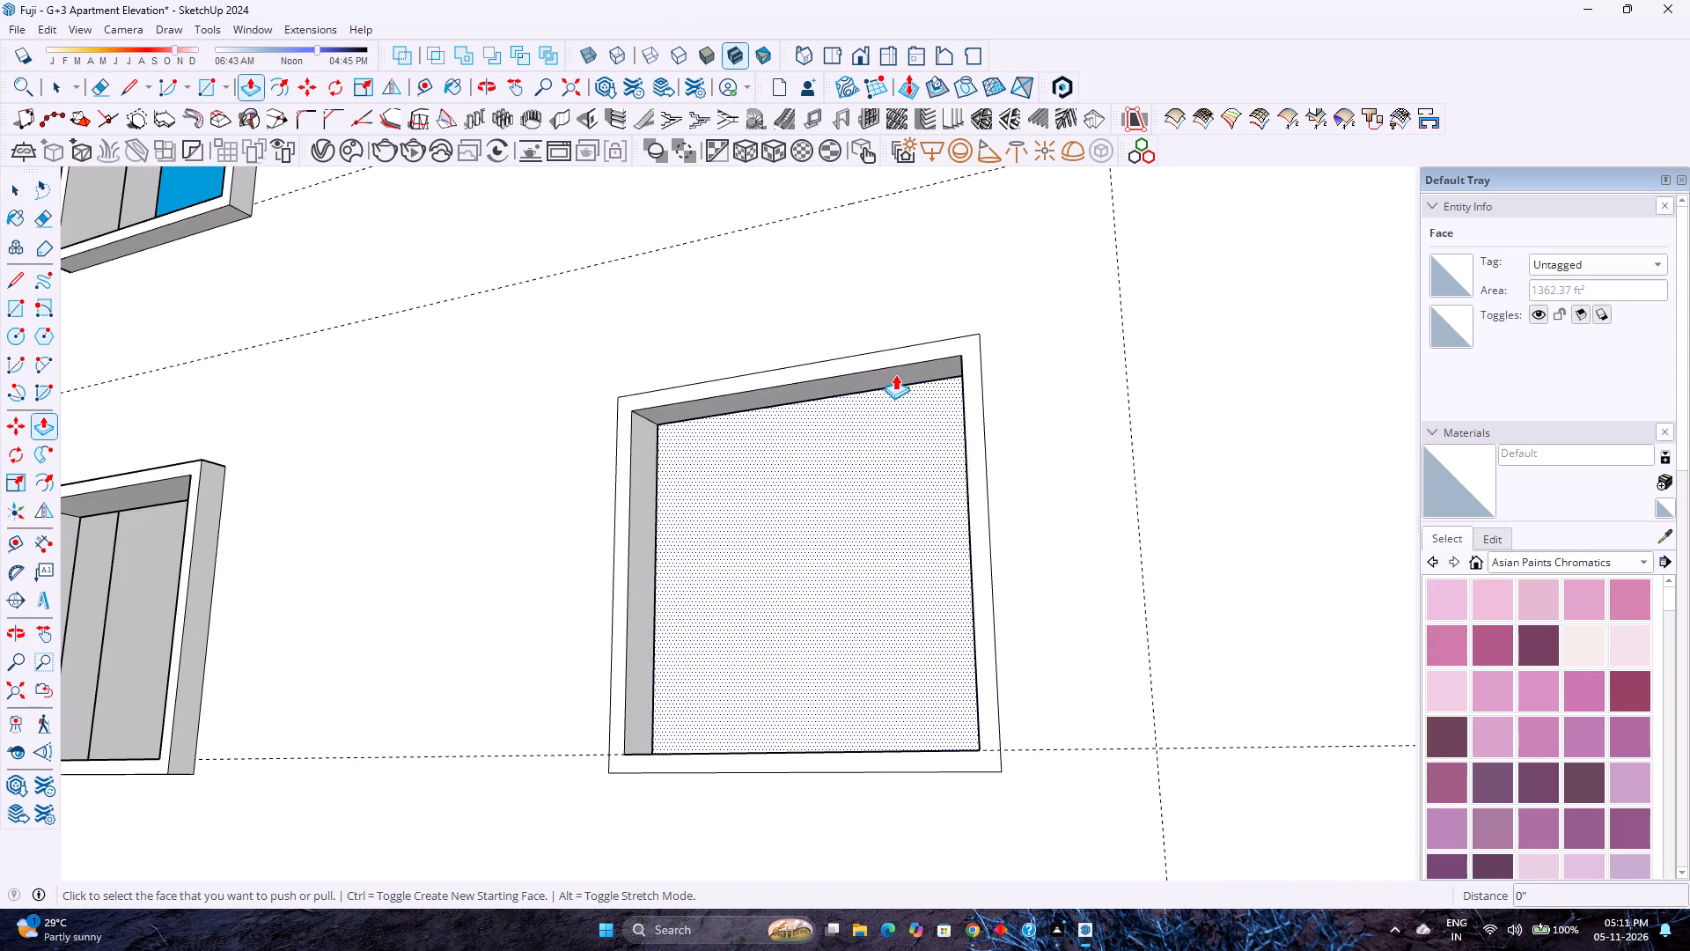
pyautogui.doubleClick(907, 361)
pyautogui.scroll(-5, 868, 382)
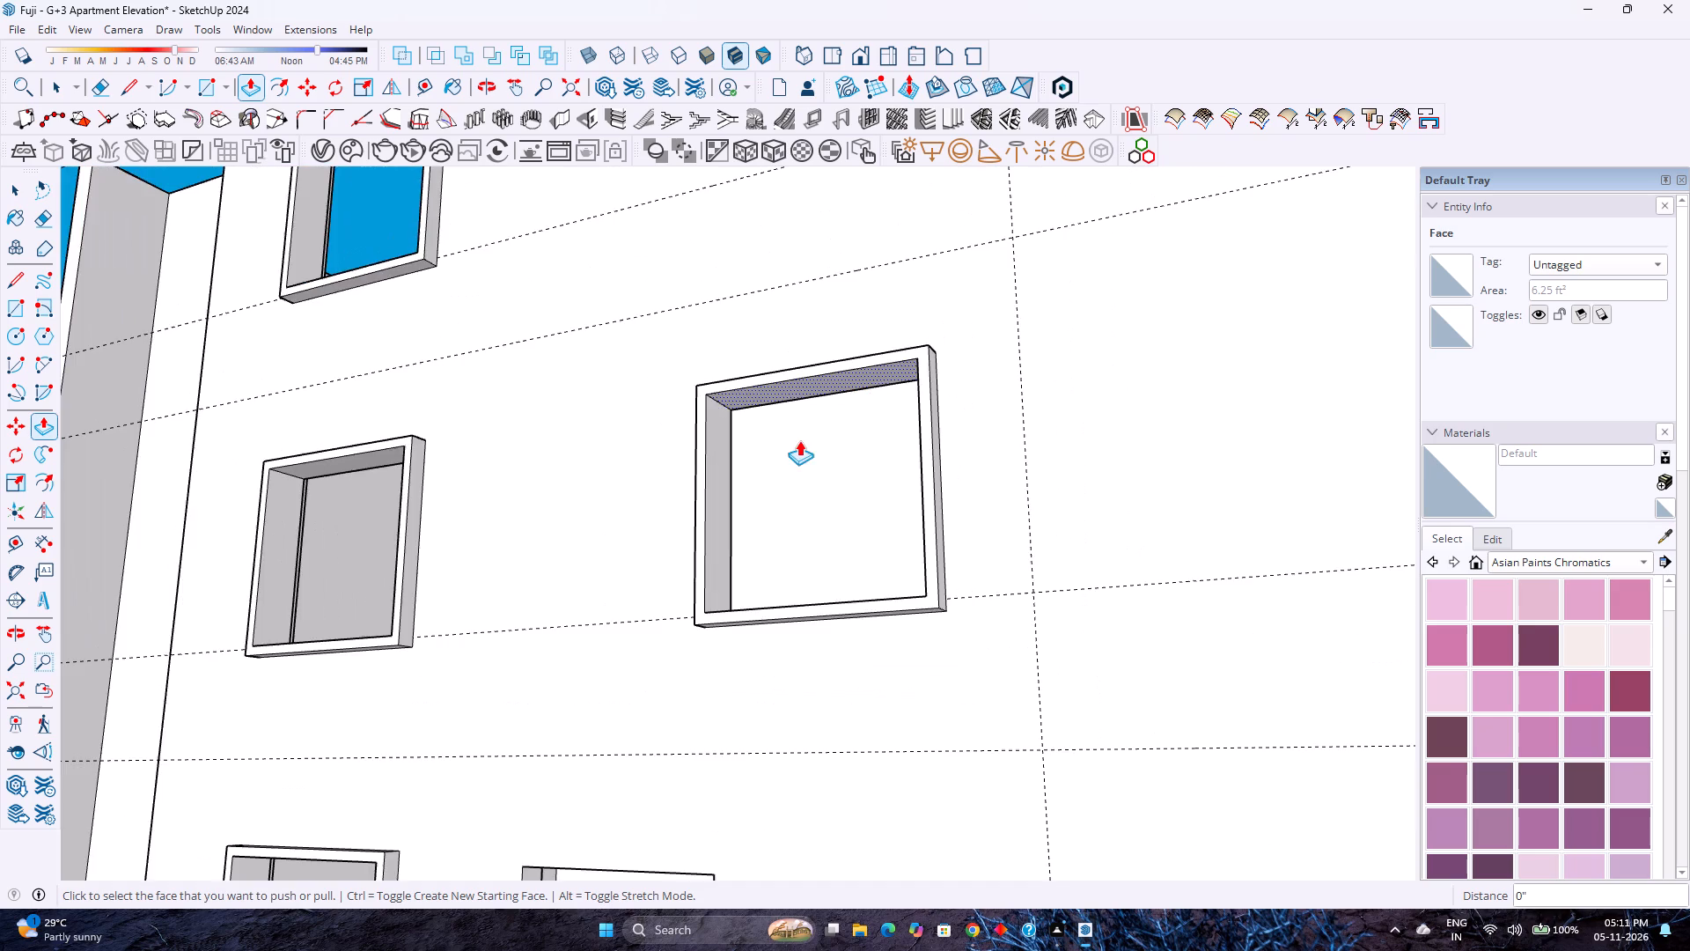
pyautogui.scroll(-2, 782, 452)
pyautogui.scroll(-4, 761, 522)
pyautogui.press('space')
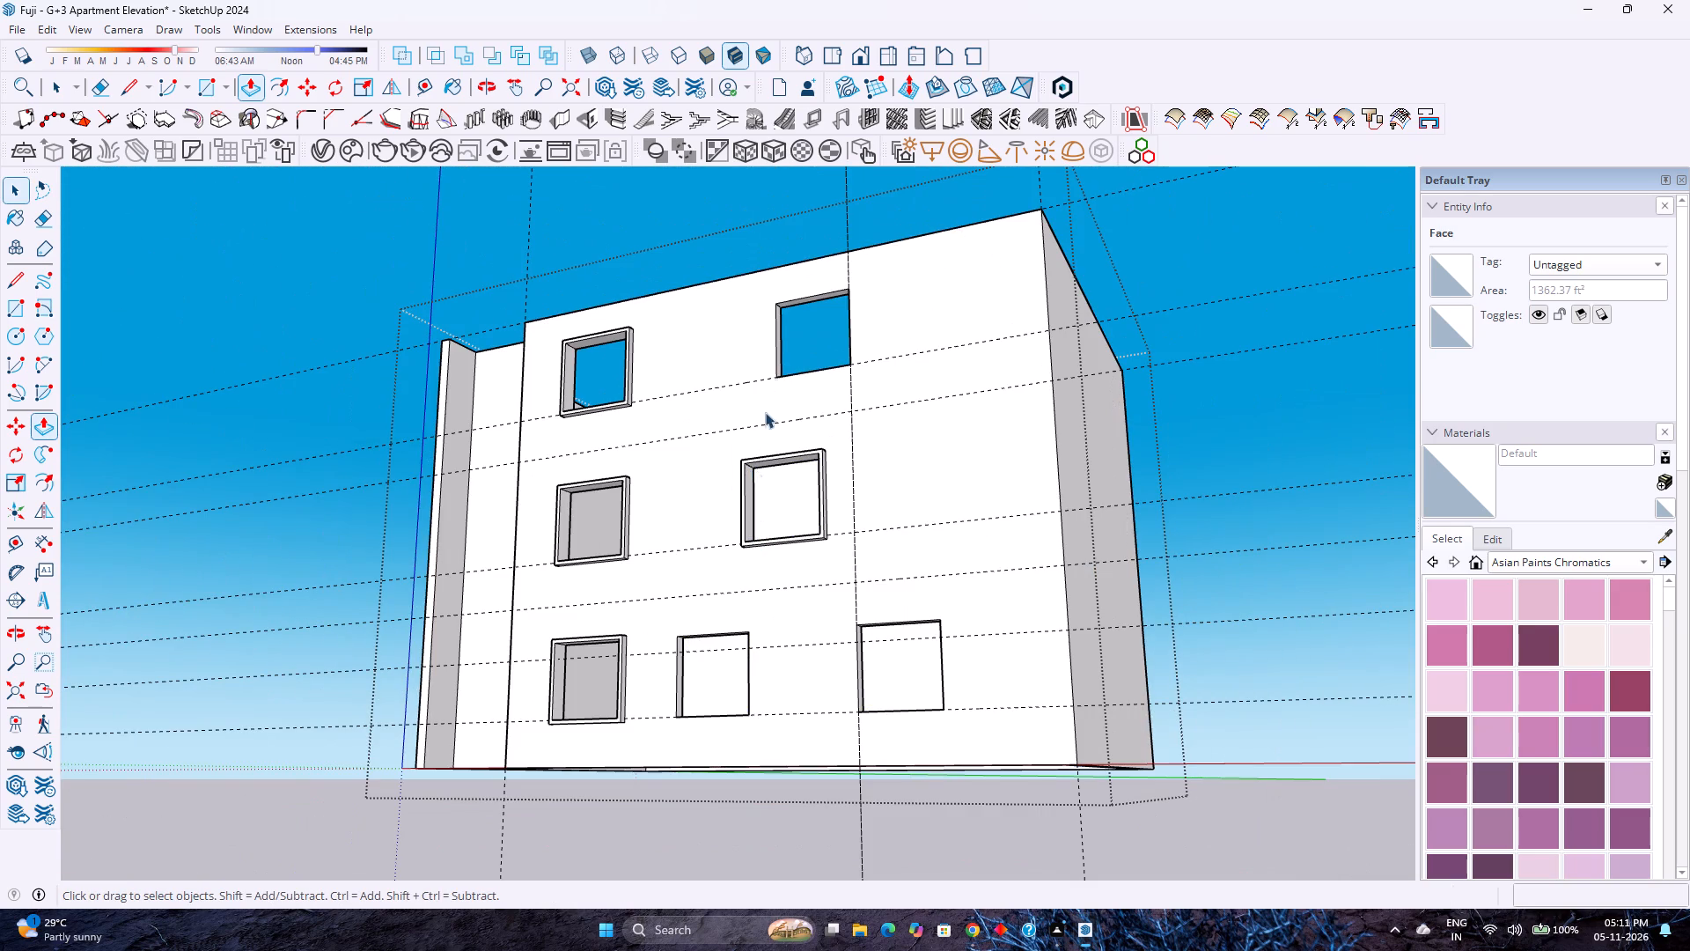
# Offset the four outer edges of the top-floor window farther from the recessed bay outward by 3".
pyautogui.scroll(3, 791, 344)
pyautogui.keyDown('ctrl'); pyautogui.click(770, 352); pyautogui.keyUp('ctrl')
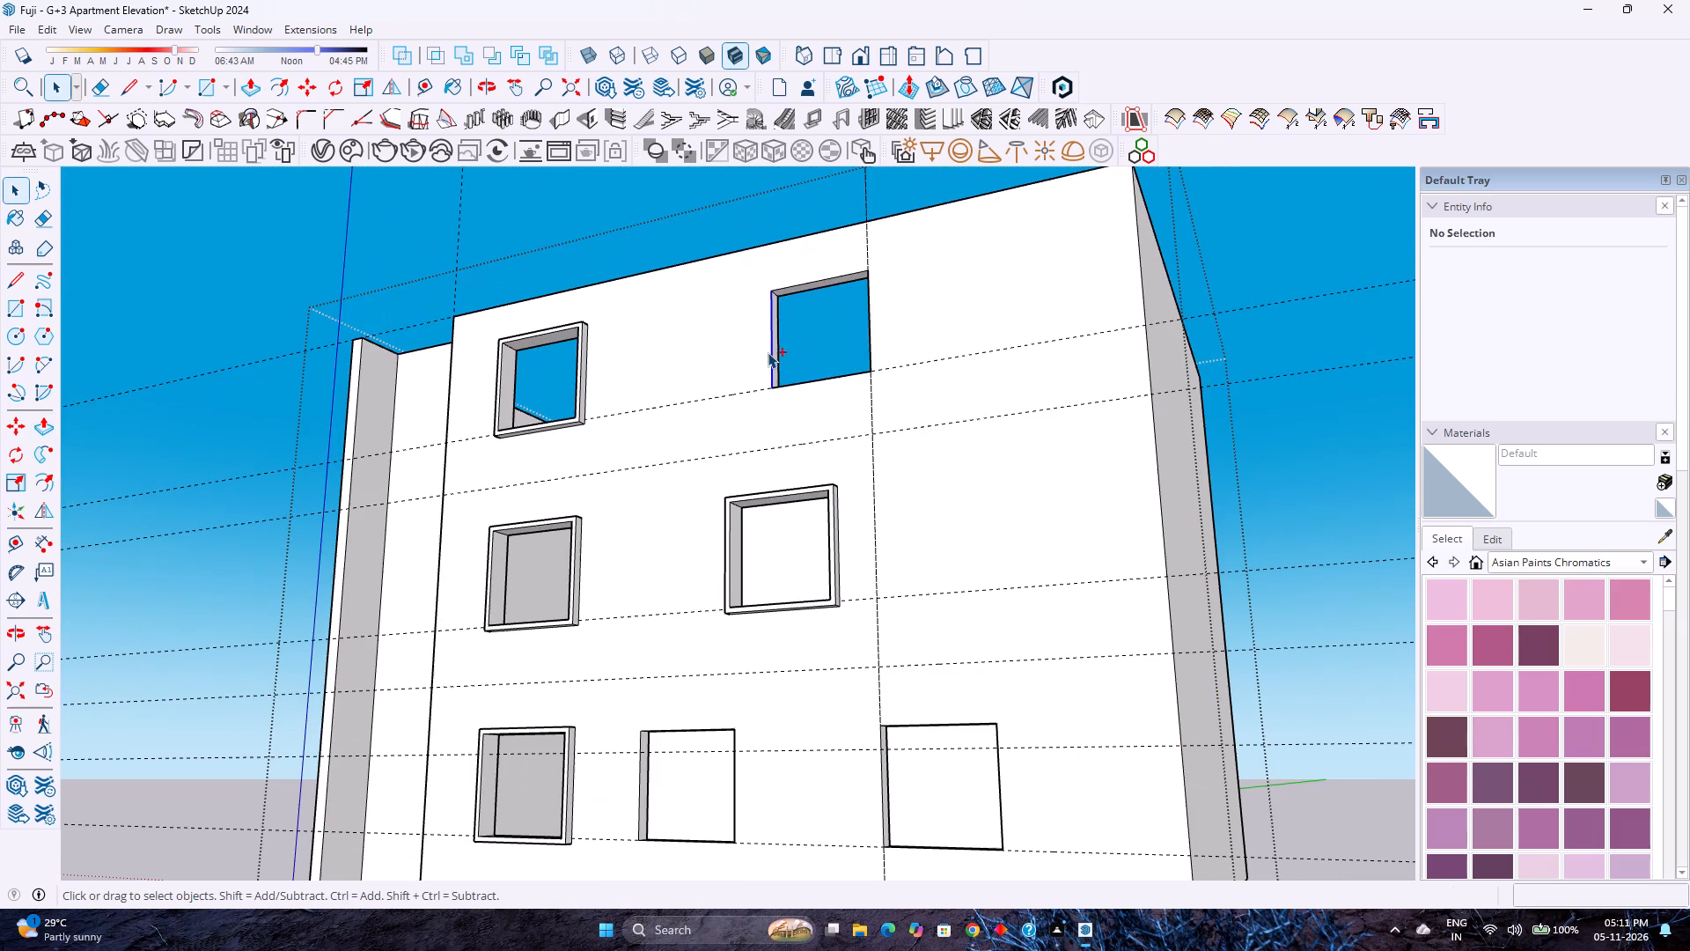
pyautogui.keyDown('ctrl'); pyautogui.click(800, 284); pyautogui.keyUp('ctrl')
pyautogui.moveTo(799, 381); pyautogui.dragTo(842, 500, button='middle')
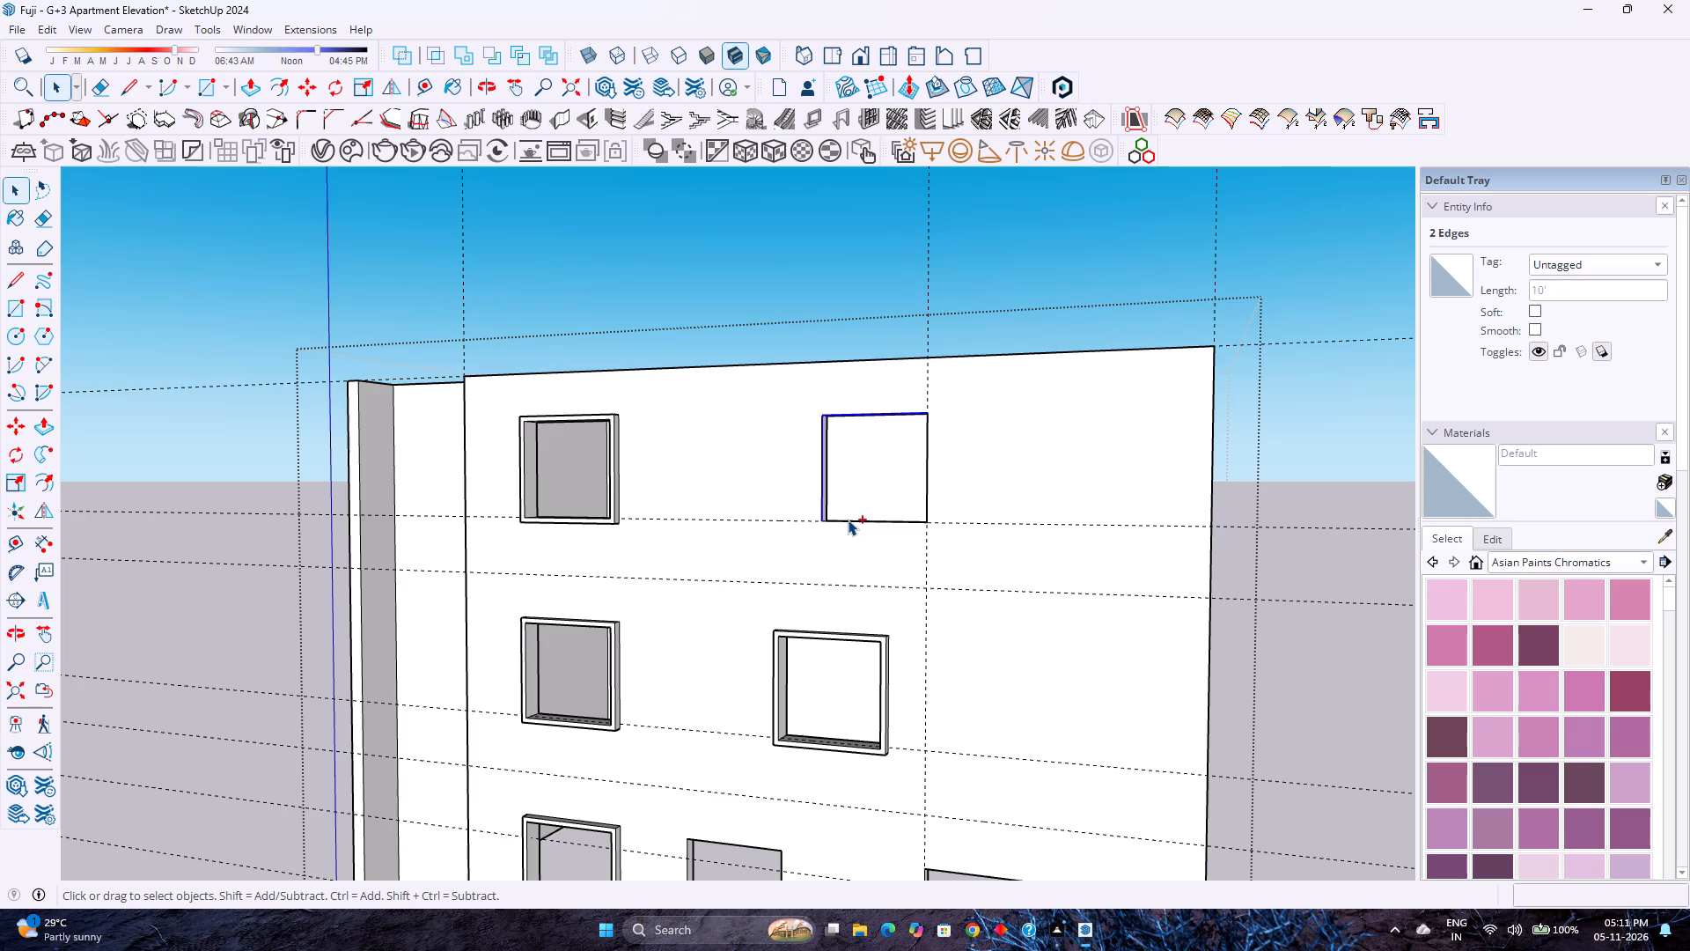
pyautogui.moveTo(848, 520); pyautogui.dragTo(686, 636, button='middle')
pyautogui.scroll(3, 680, 632)
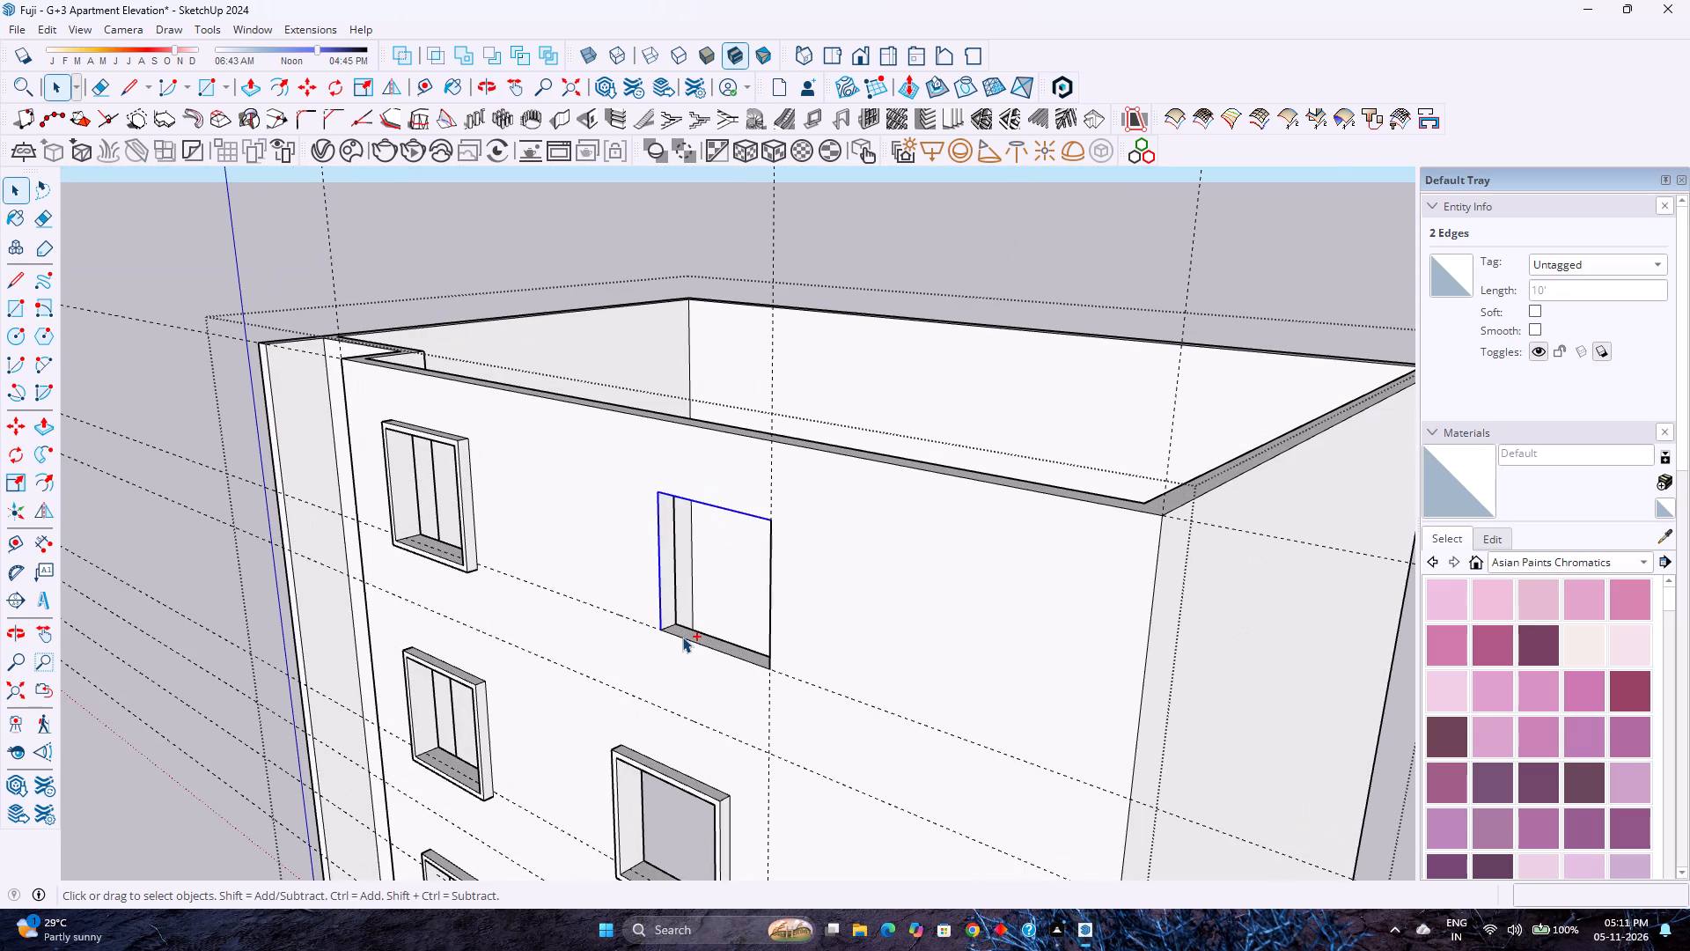
pyautogui.keyDown('ctrl'); pyautogui.click(683, 641); pyautogui.keyUp('ctrl')
pyautogui.middleClick(681, 639)
pyautogui.middleClick(683, 641)
pyautogui.moveTo(709, 638); pyautogui.dragTo(1113, 612, button='middle')
pyautogui.middleClick(1113, 612)
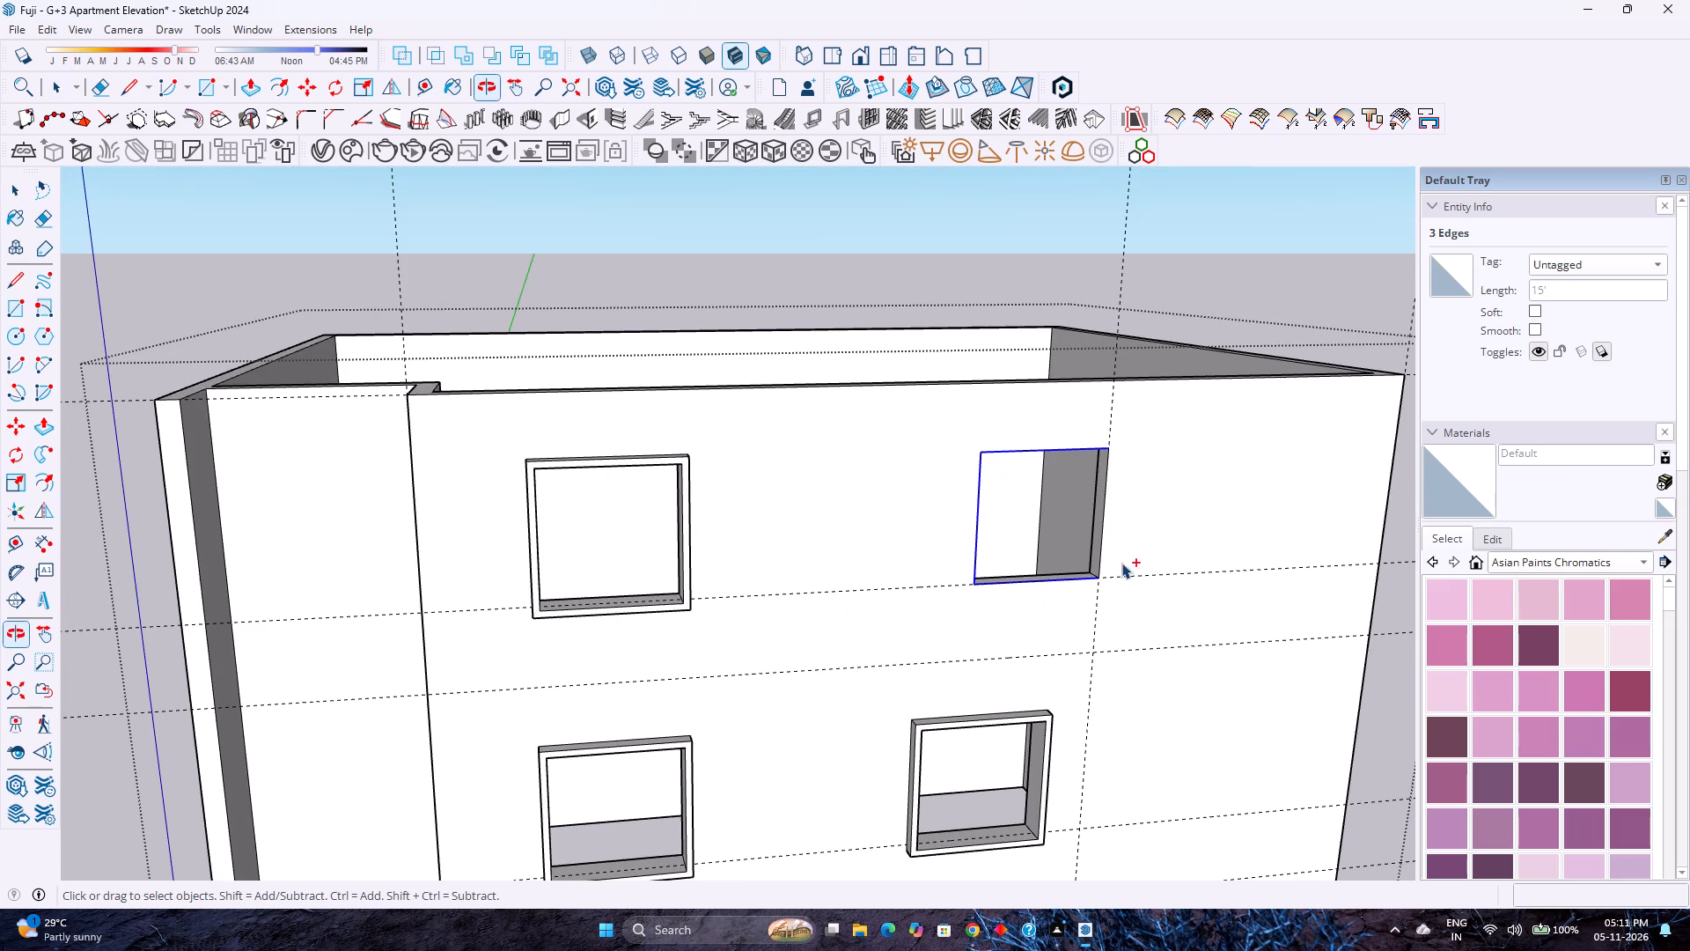
pyautogui.keyDown('ctrl'); pyautogui.click(1102, 520); pyautogui.keyUp('ctrl')
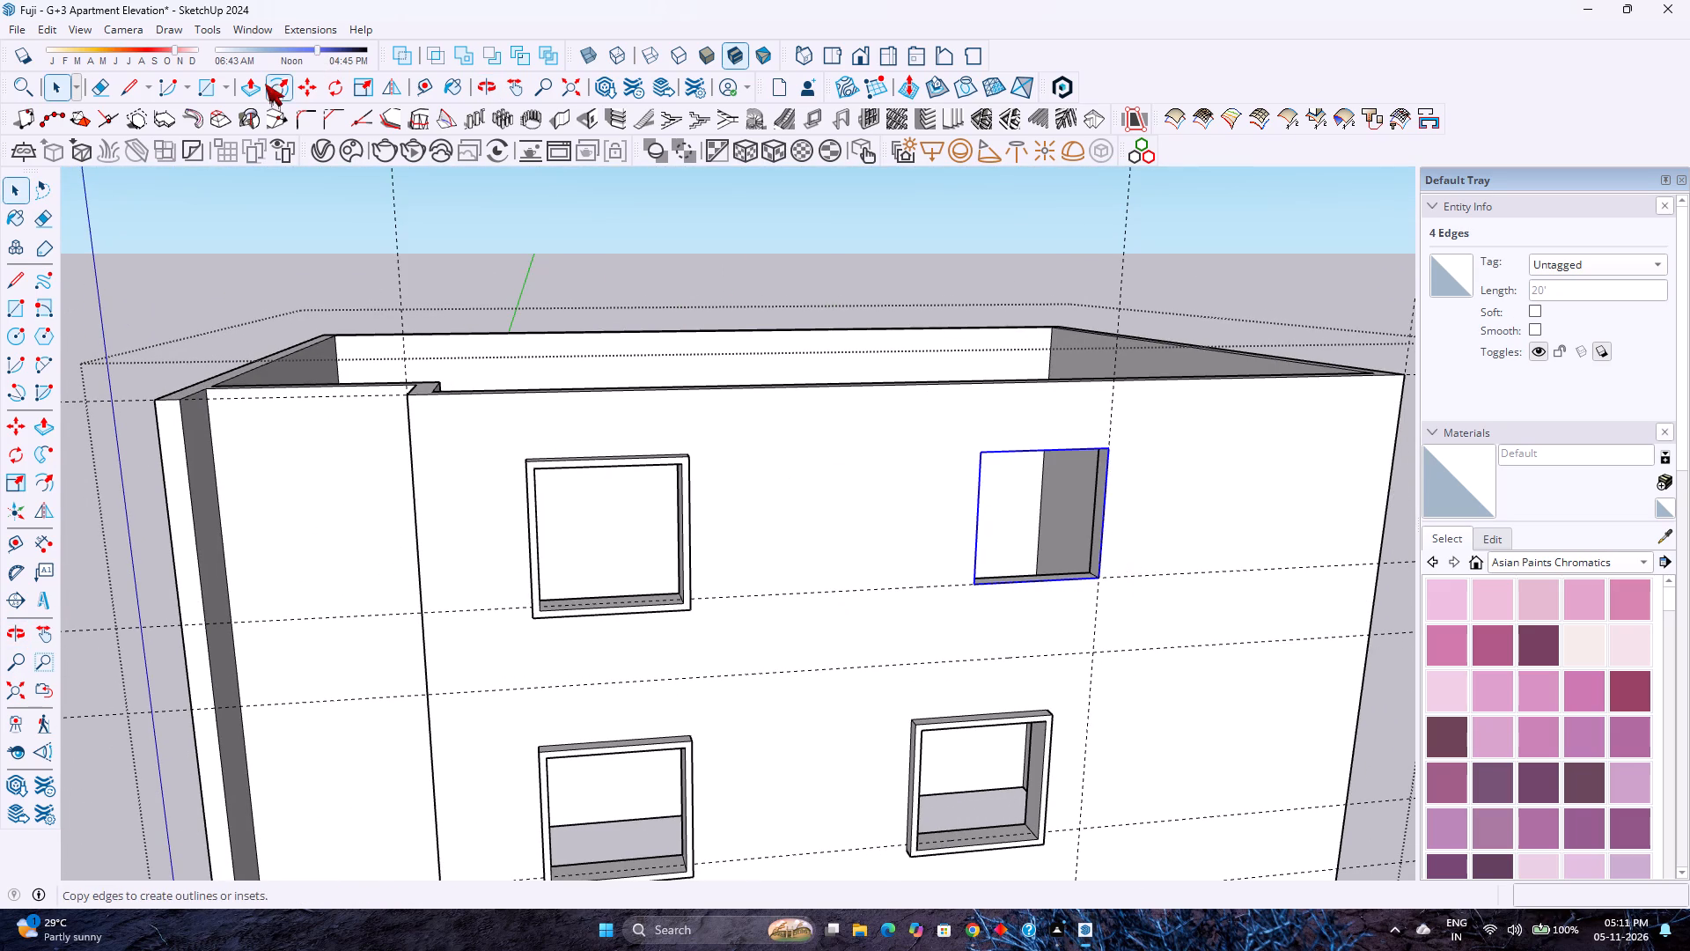
pyautogui.click(272, 84)
pyautogui.click(934, 475)
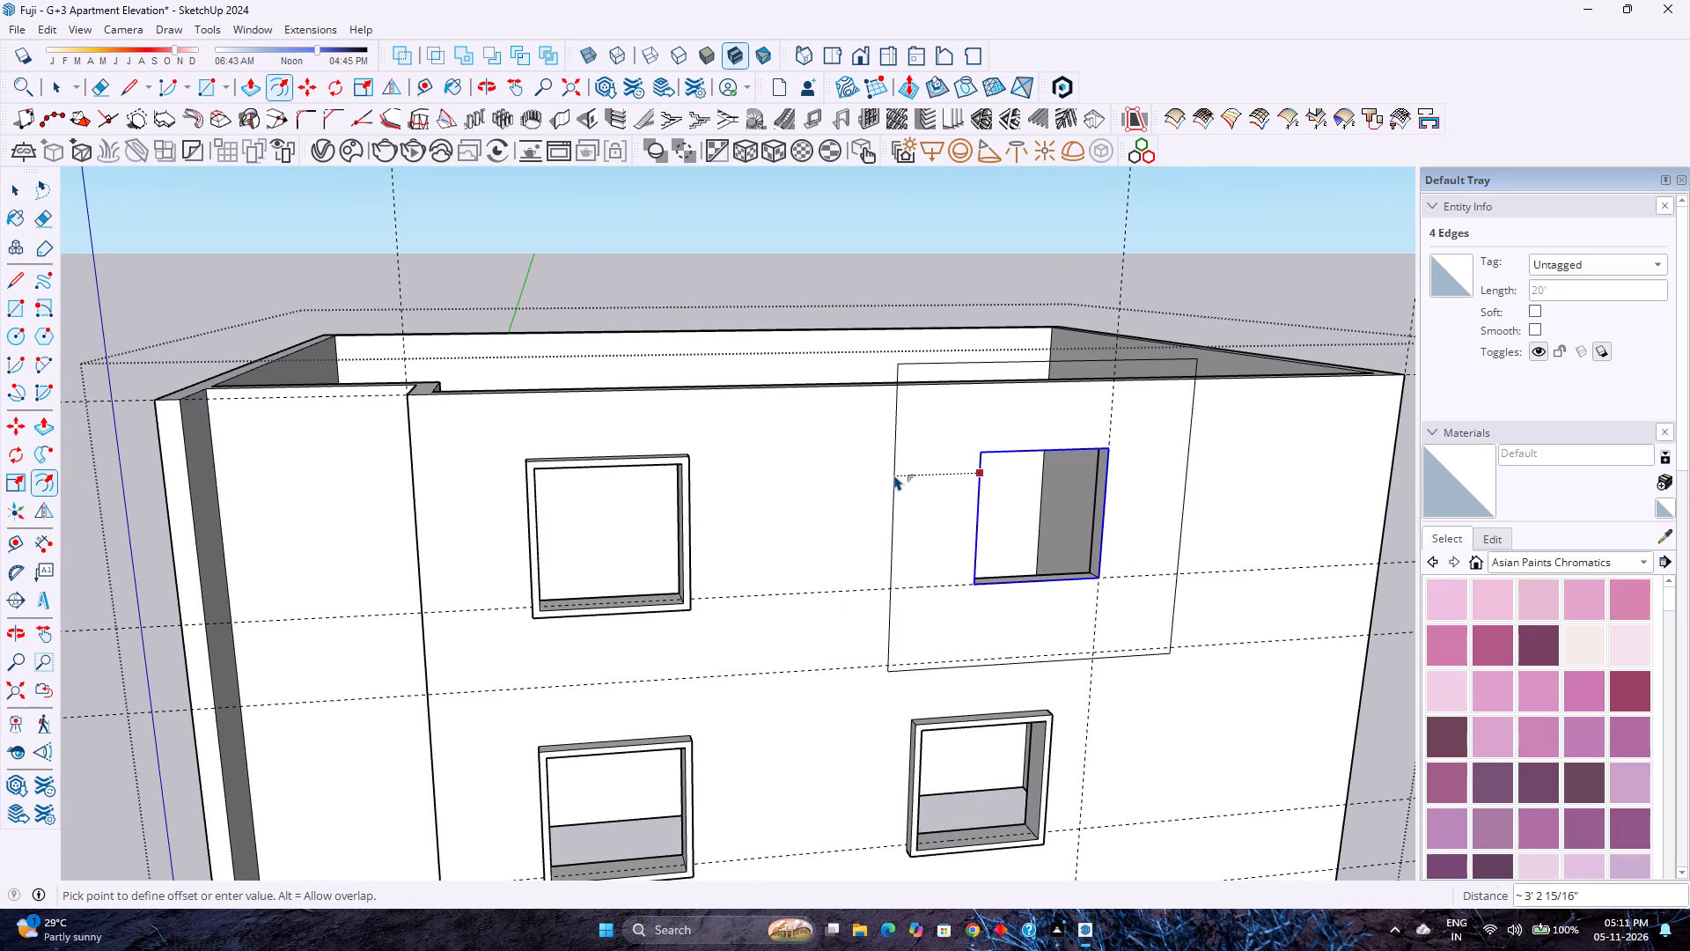
pyautogui.press('3')
pyautogui.press('Return')
# Extrude the frame face of the top-floor window farther from the recessed bay outward by the same 6".
pyautogui.scroll(-4, 920, 466)
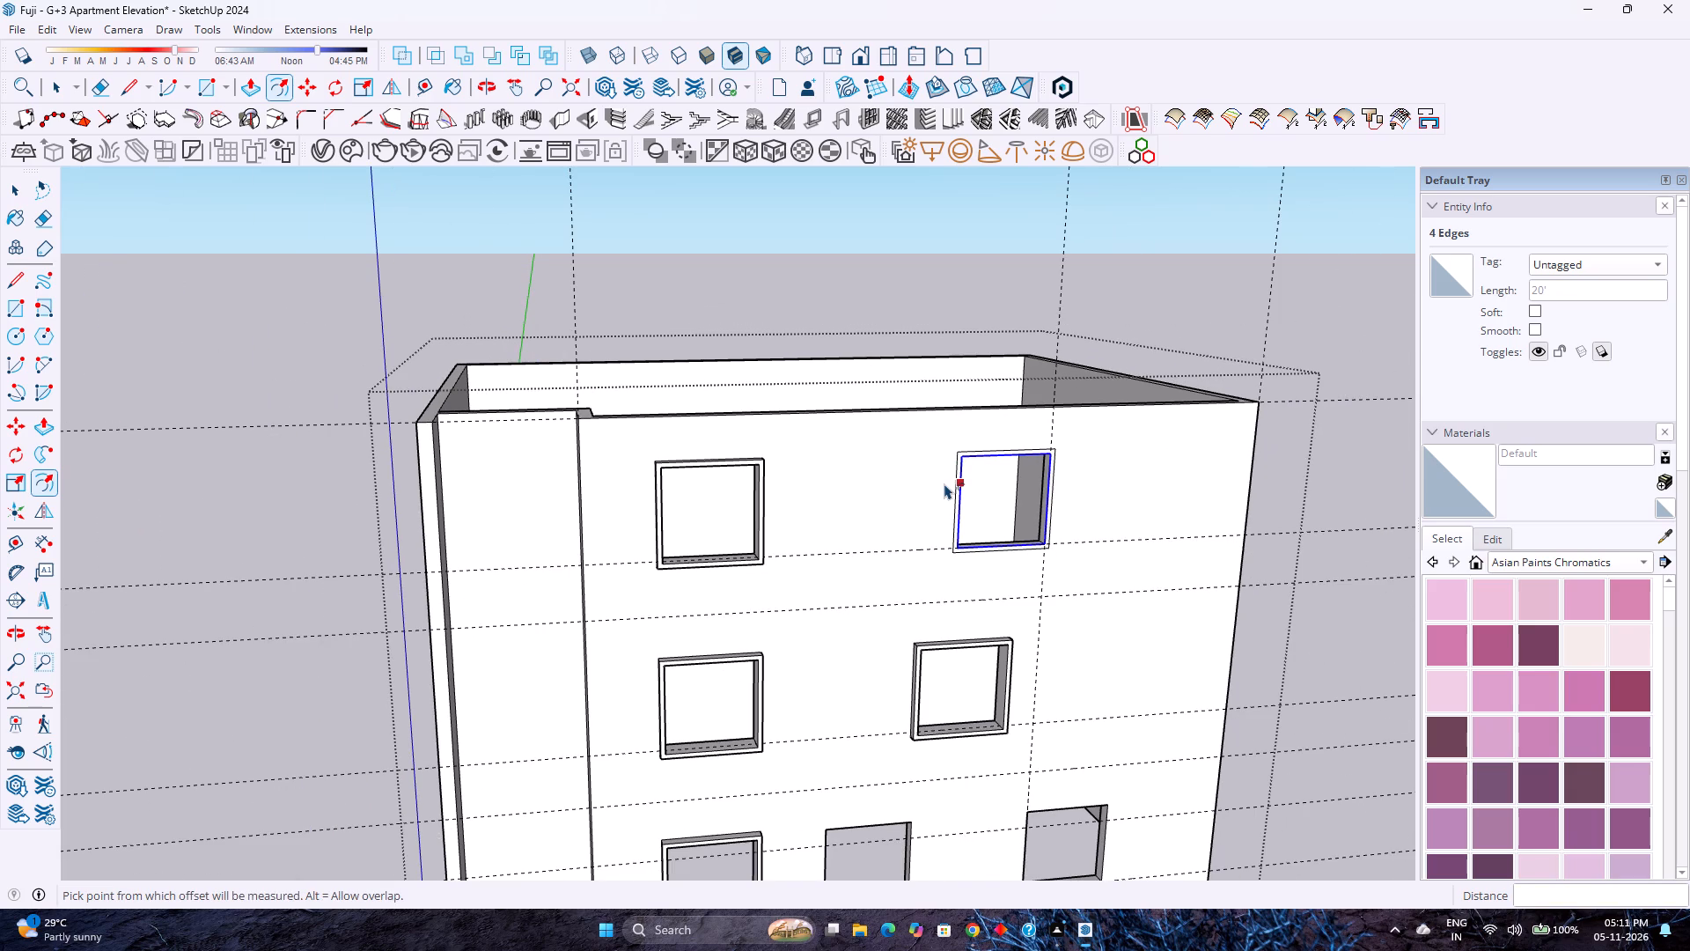
pyautogui.press('p')
pyautogui.scroll(6, 972, 452)
pyautogui.doubleClick(966, 453)
pyautogui.scroll(-7, 962, 453)
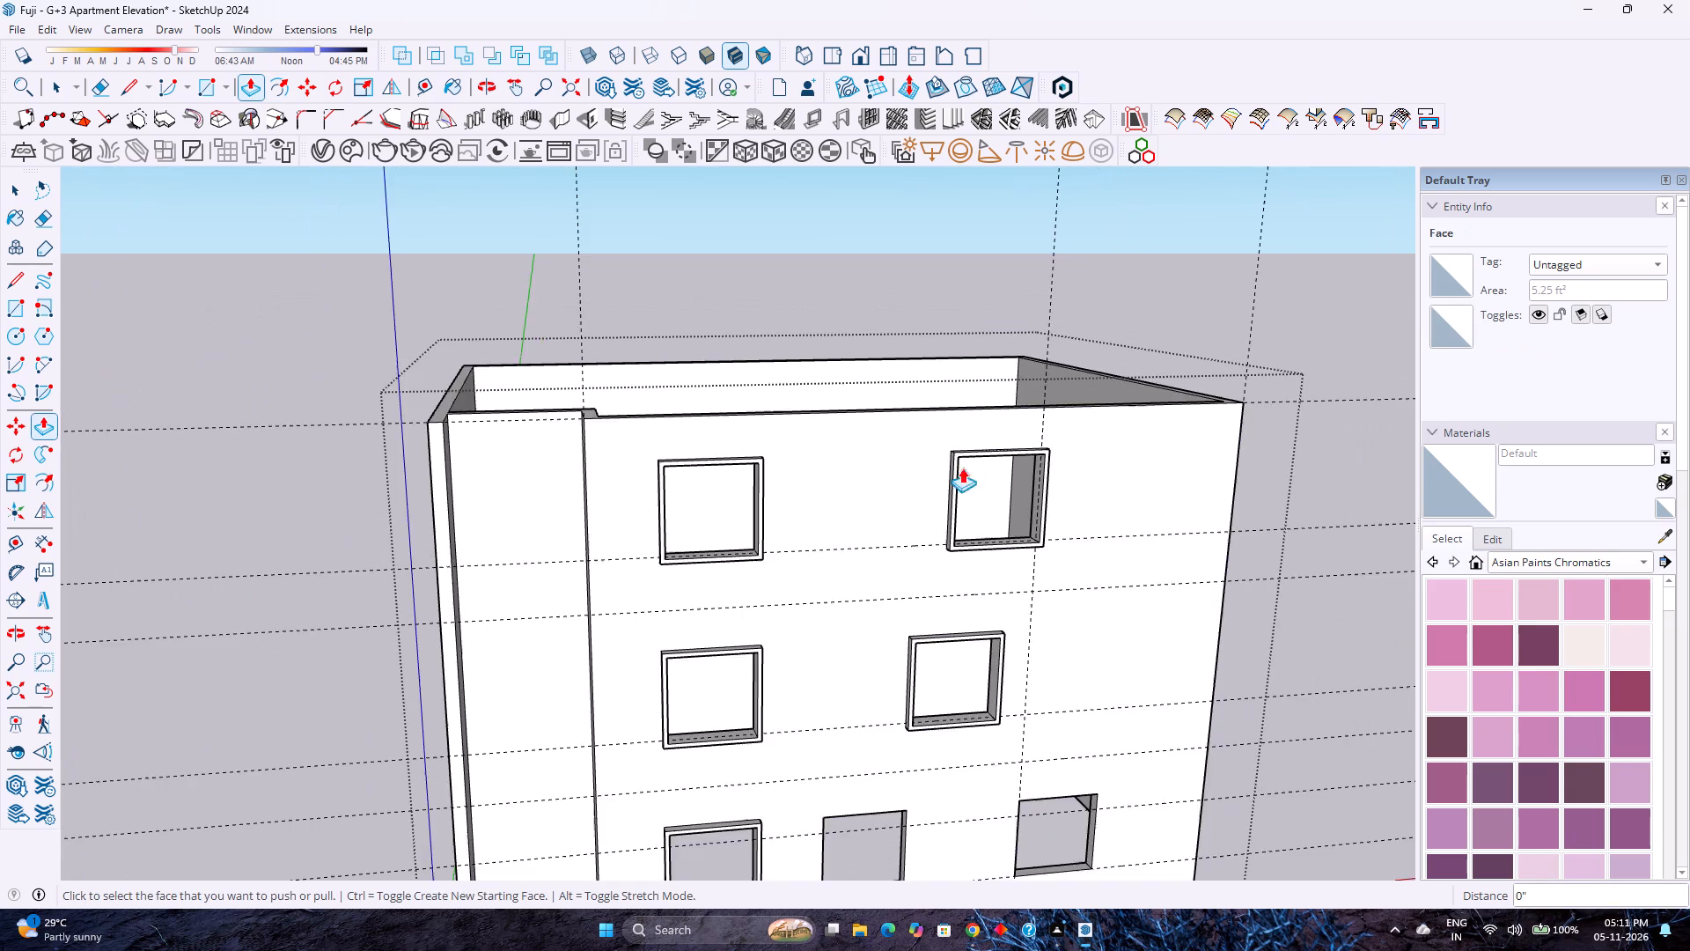
pyautogui.moveTo(1022, 588); pyautogui.dragTo(796, 519, button='middle')
pyautogui.scroll(-4, 776, 505)
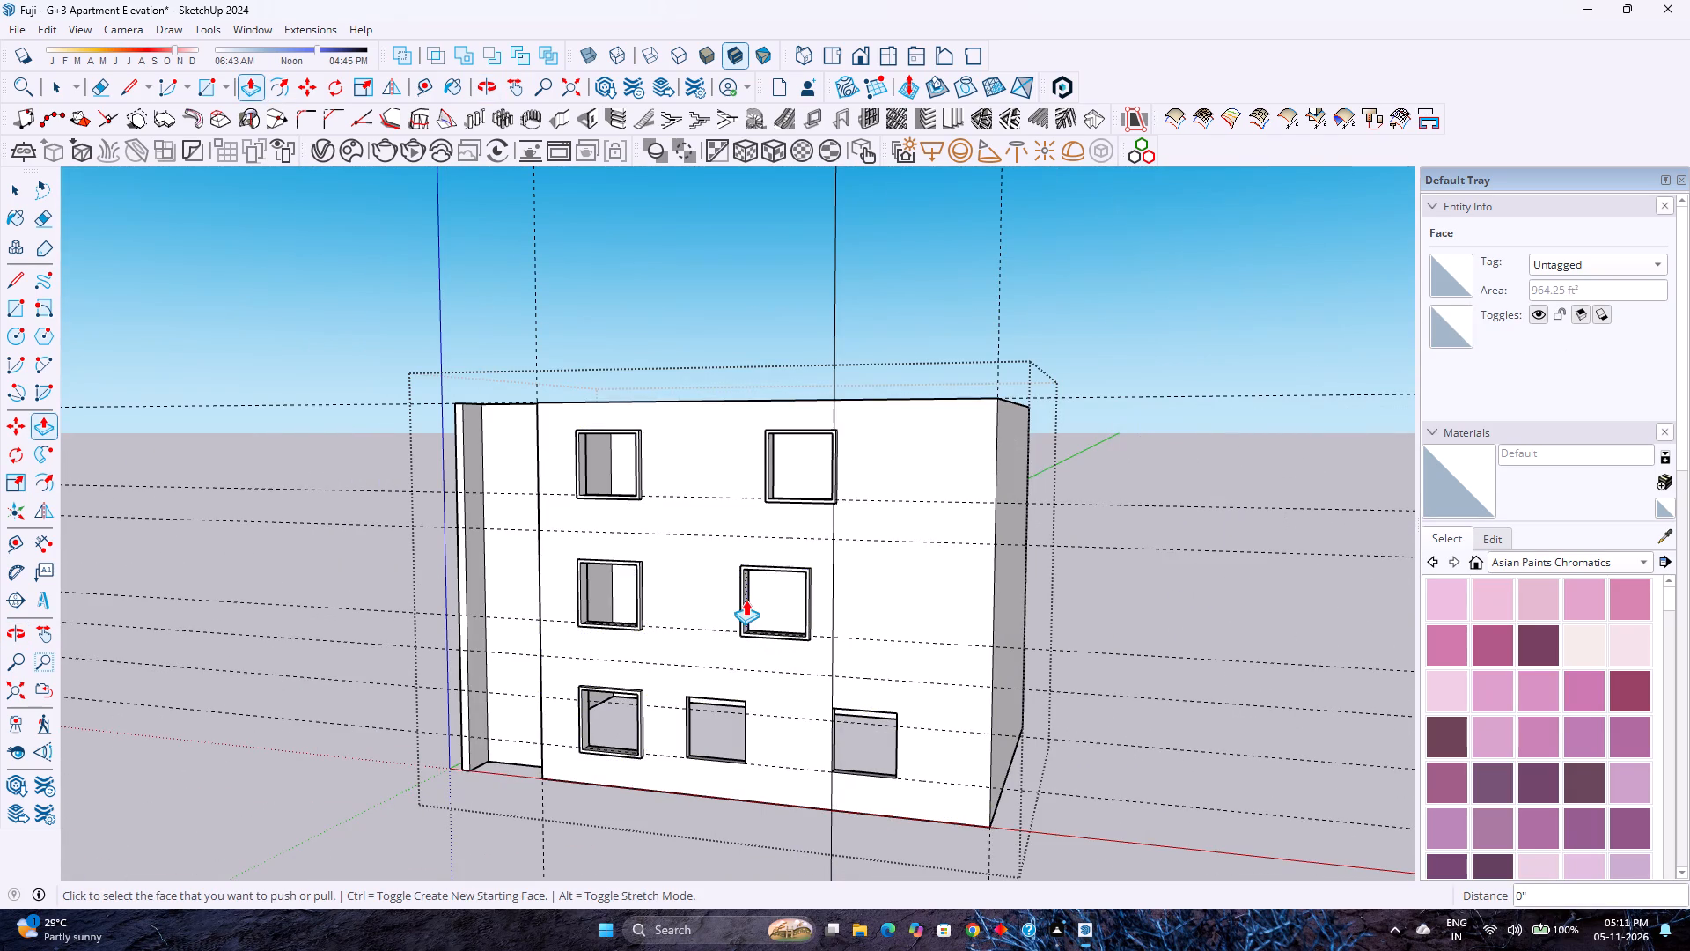
pyautogui.scroll(-5, 746, 600)
pyautogui.scroll(4, 649, 698)
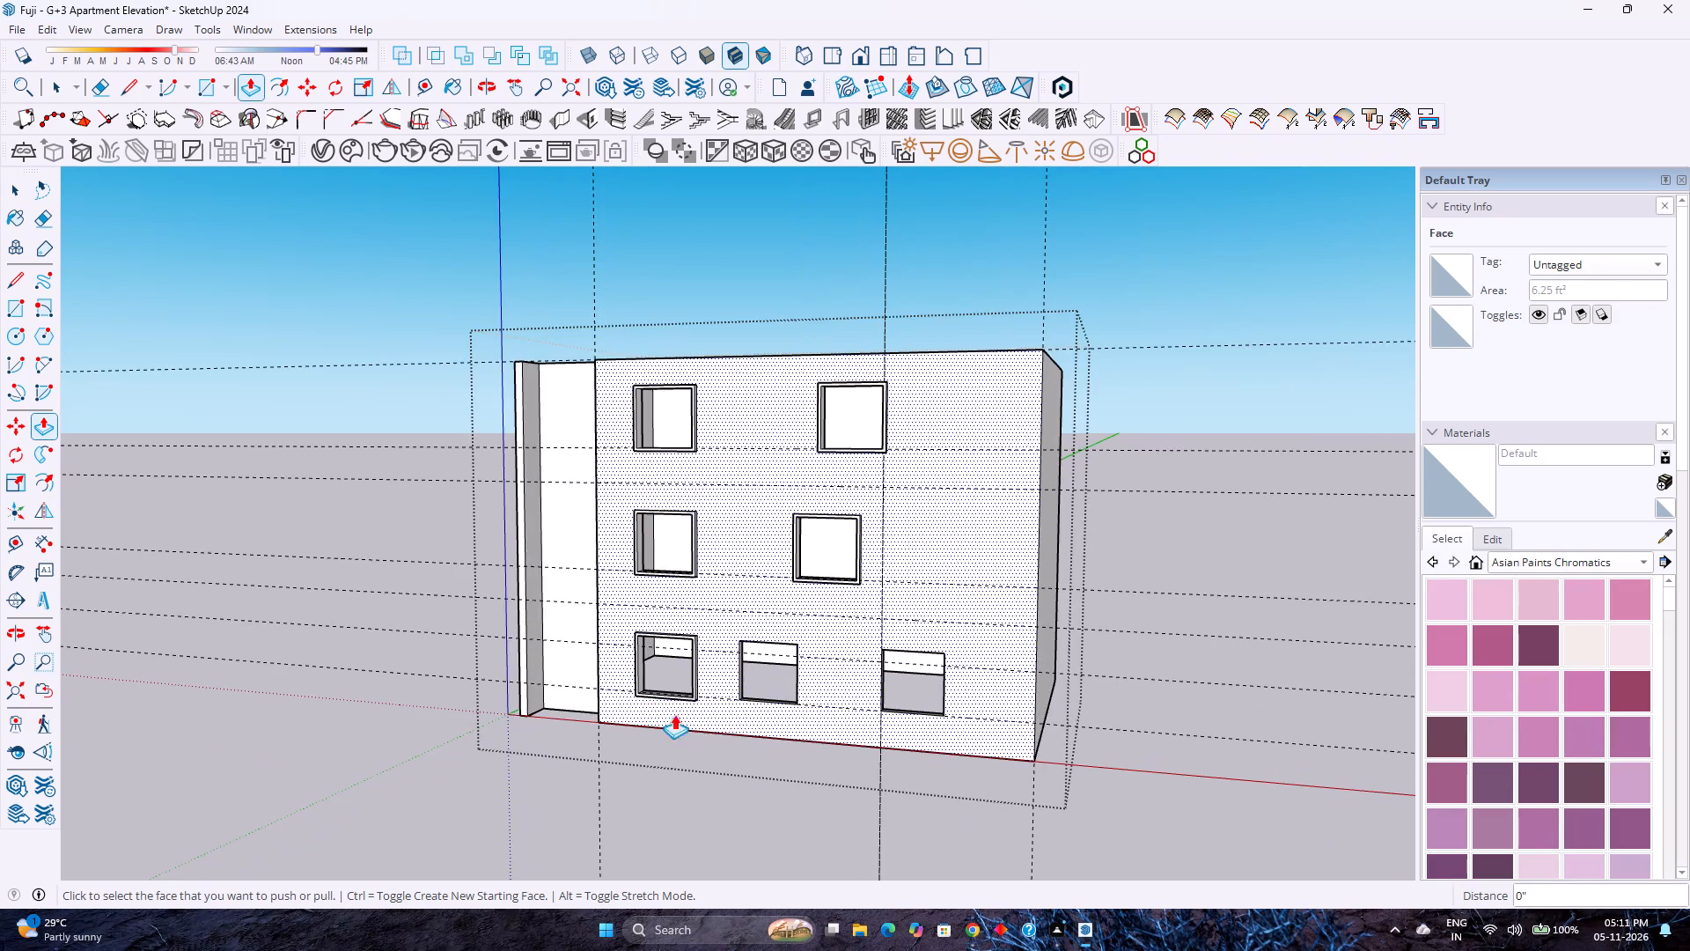
# Offset the four outer edges of the ground-floor middle window outward by 3".
pyautogui.scroll(5, 718, 726)
pyautogui.moveTo(755, 704); pyautogui.dragTo(676, 726, button='middle')
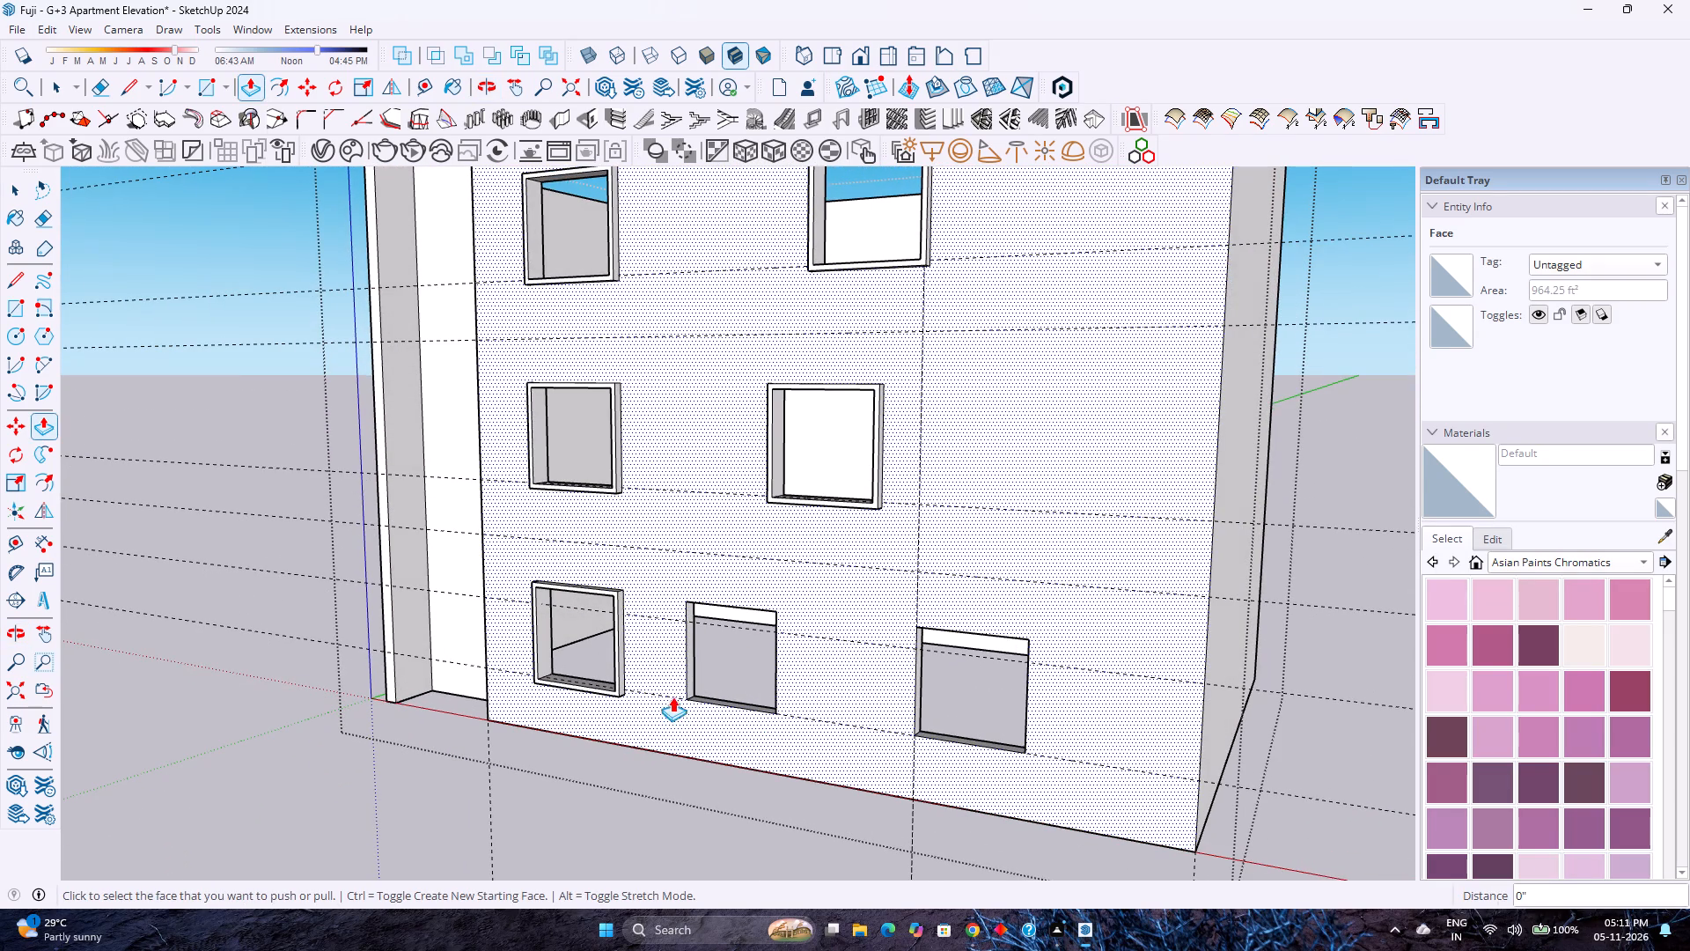
pyautogui.press('space')
pyautogui.click(702, 703)
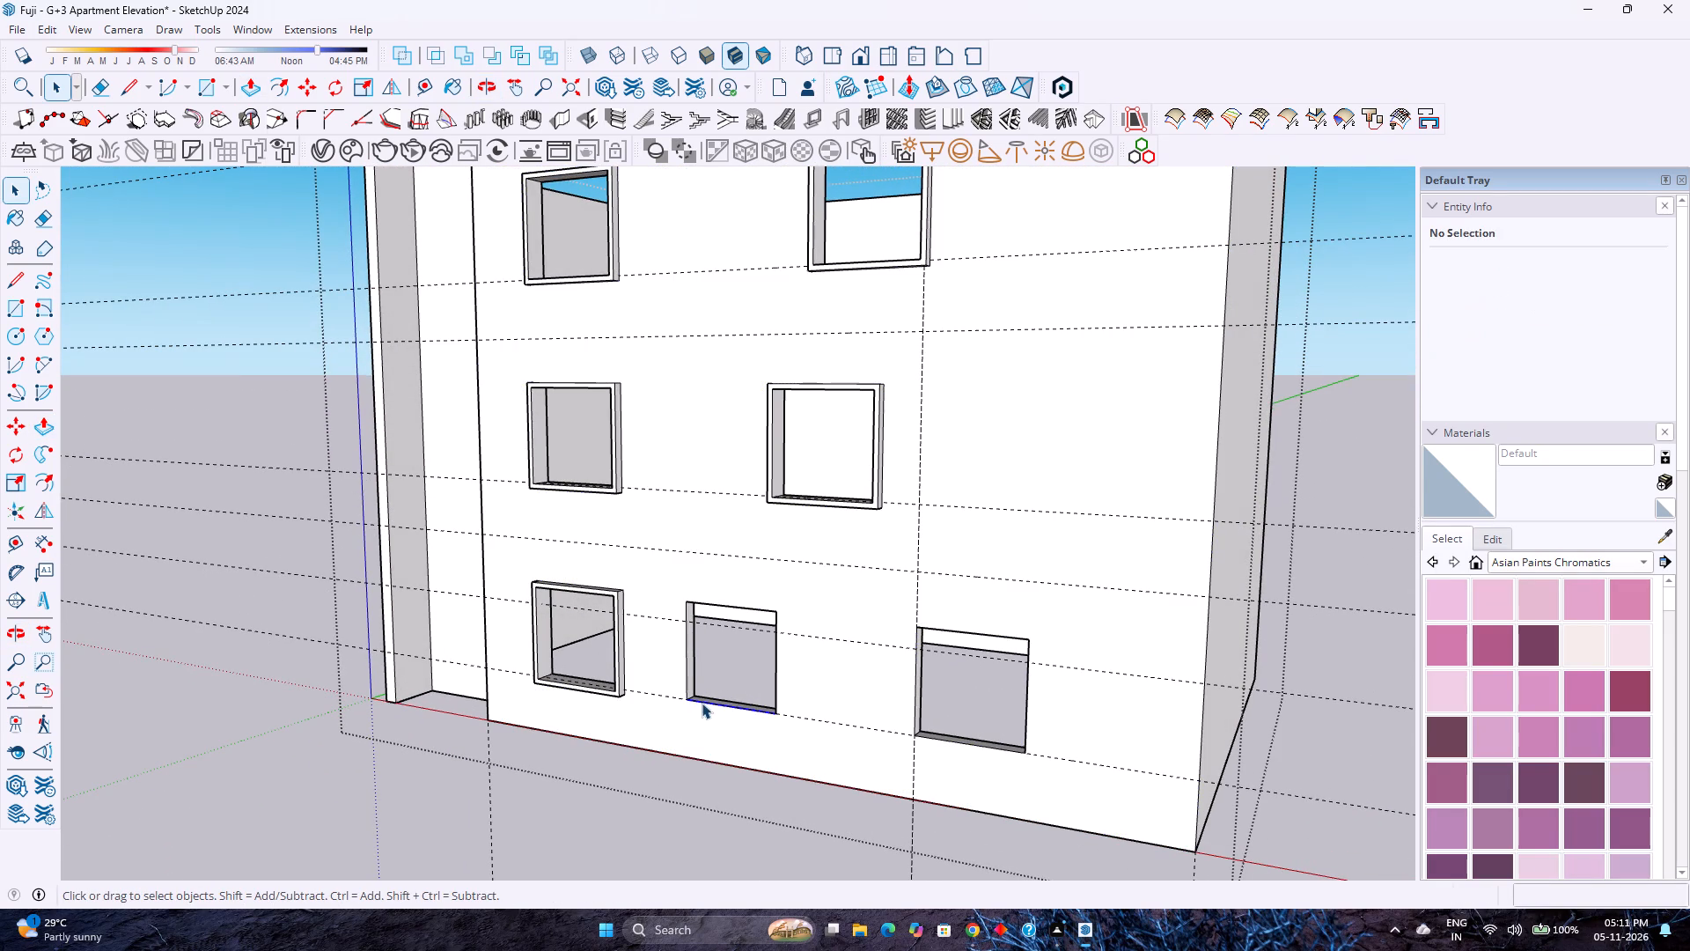
pyautogui.keyDown('ctrl'); pyautogui.click(684, 671); pyautogui.keyUp('ctrl')
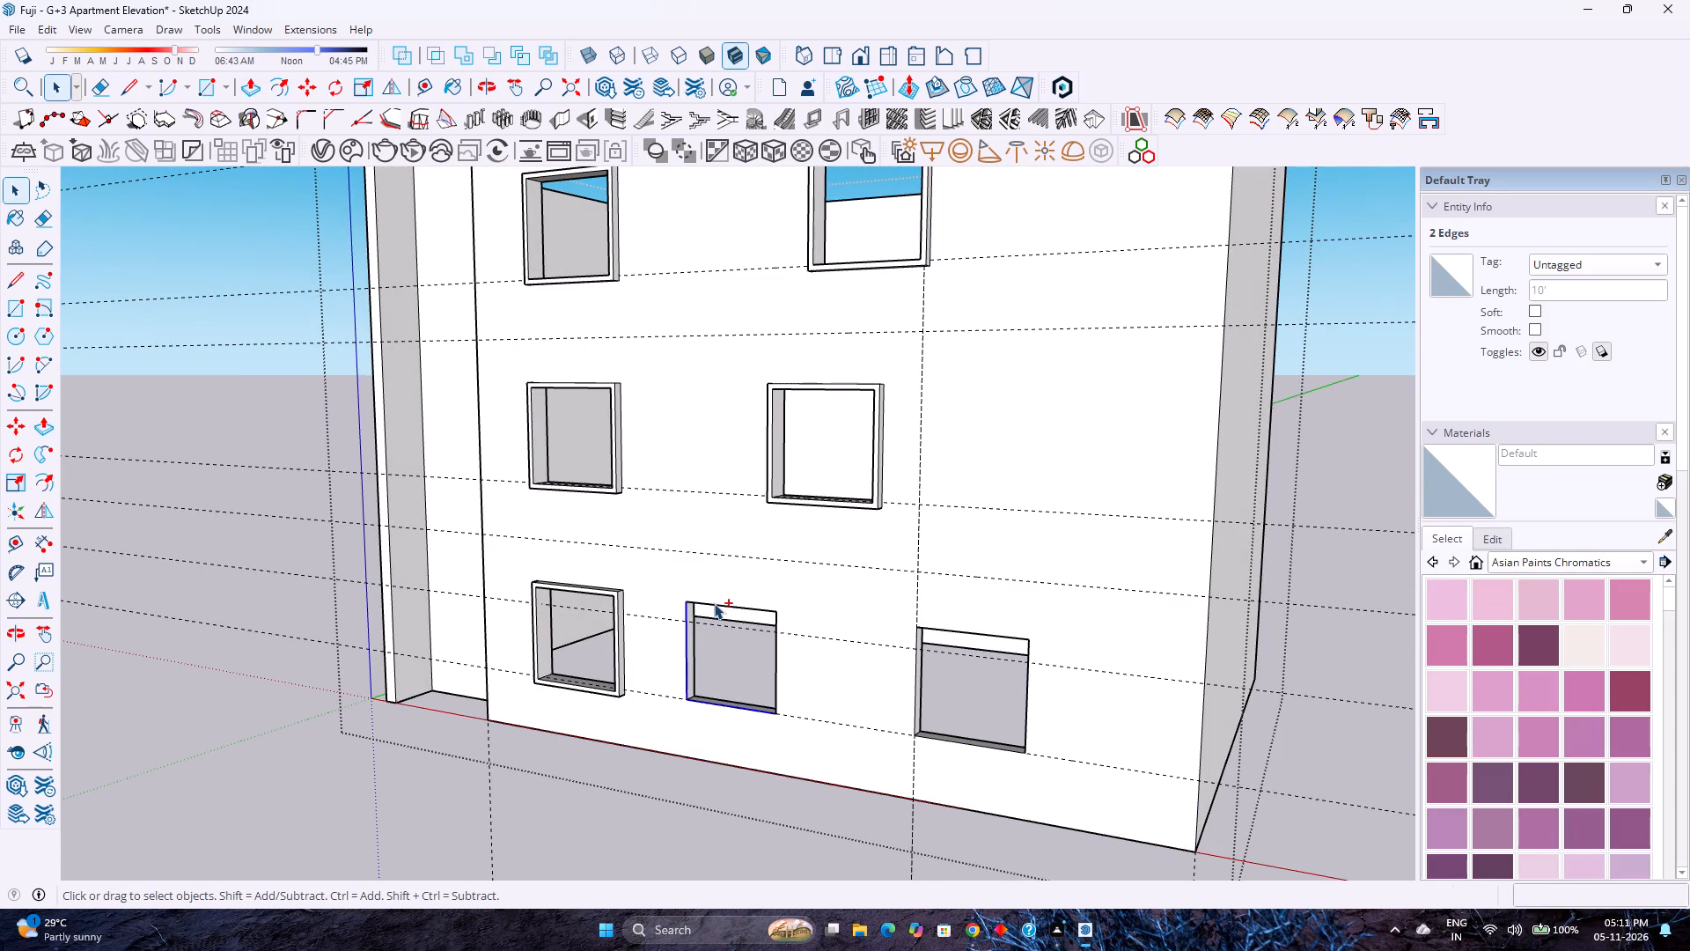
pyautogui.keyDown('ctrl'); pyautogui.click(715, 603); pyautogui.keyUp('ctrl')
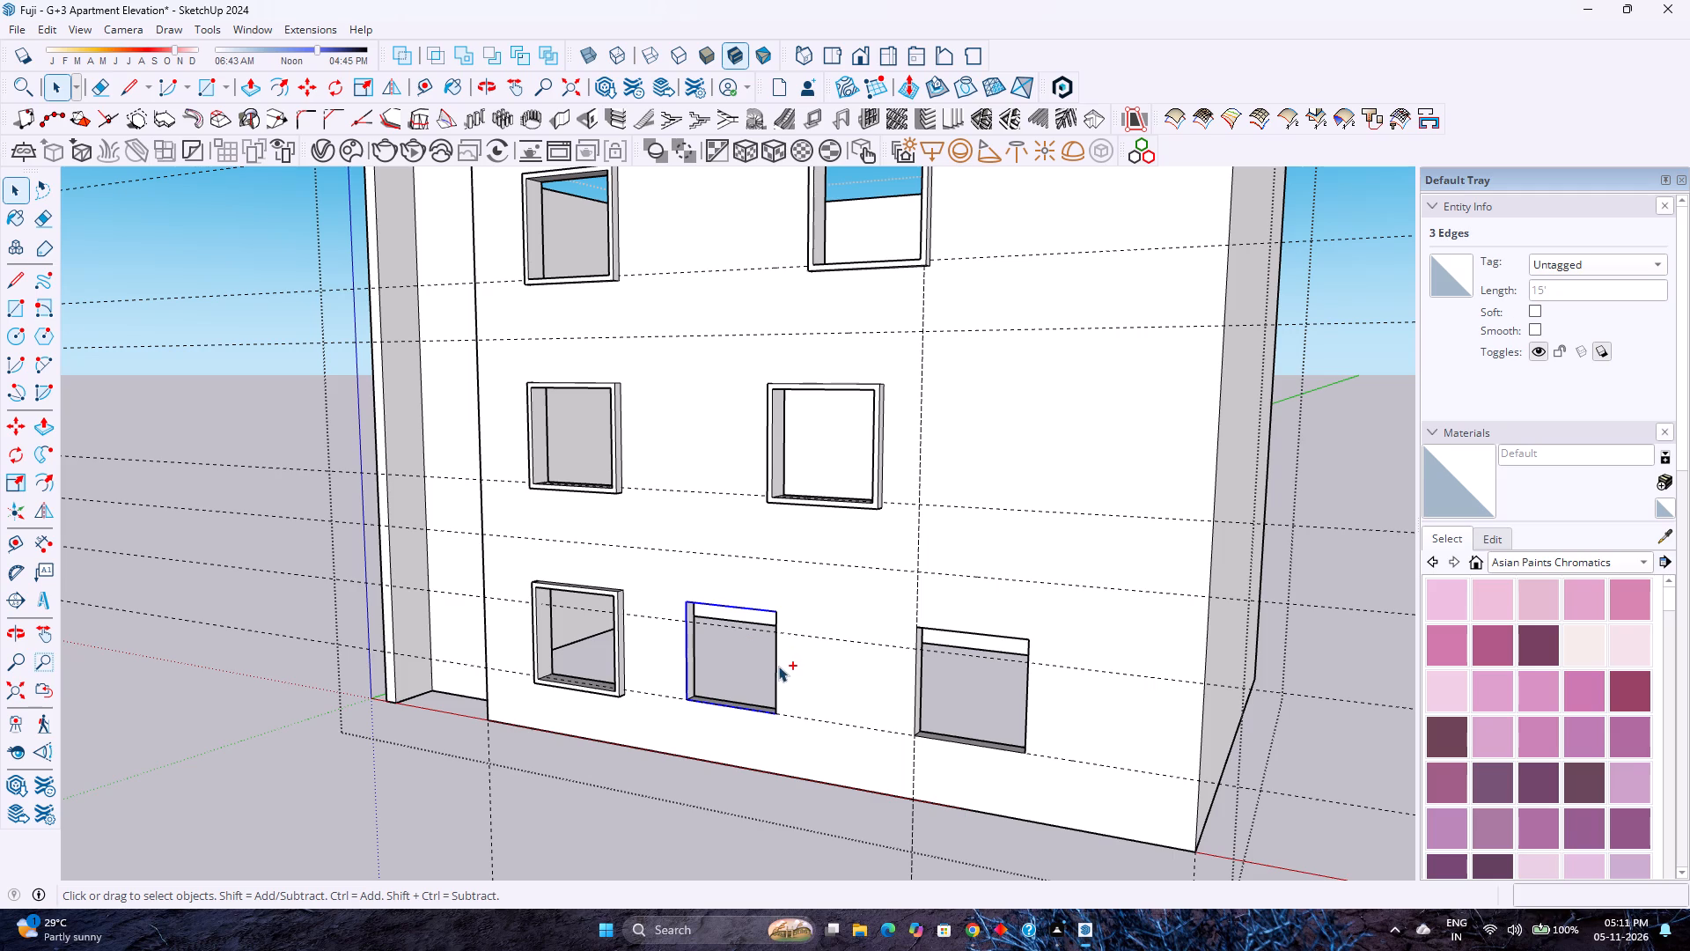
pyautogui.keyDown('ctrl'); pyautogui.click(776, 652); pyautogui.keyUp('ctrl')
pyautogui.moveTo(770, 657); pyautogui.dragTo(808, 662, button='middle')
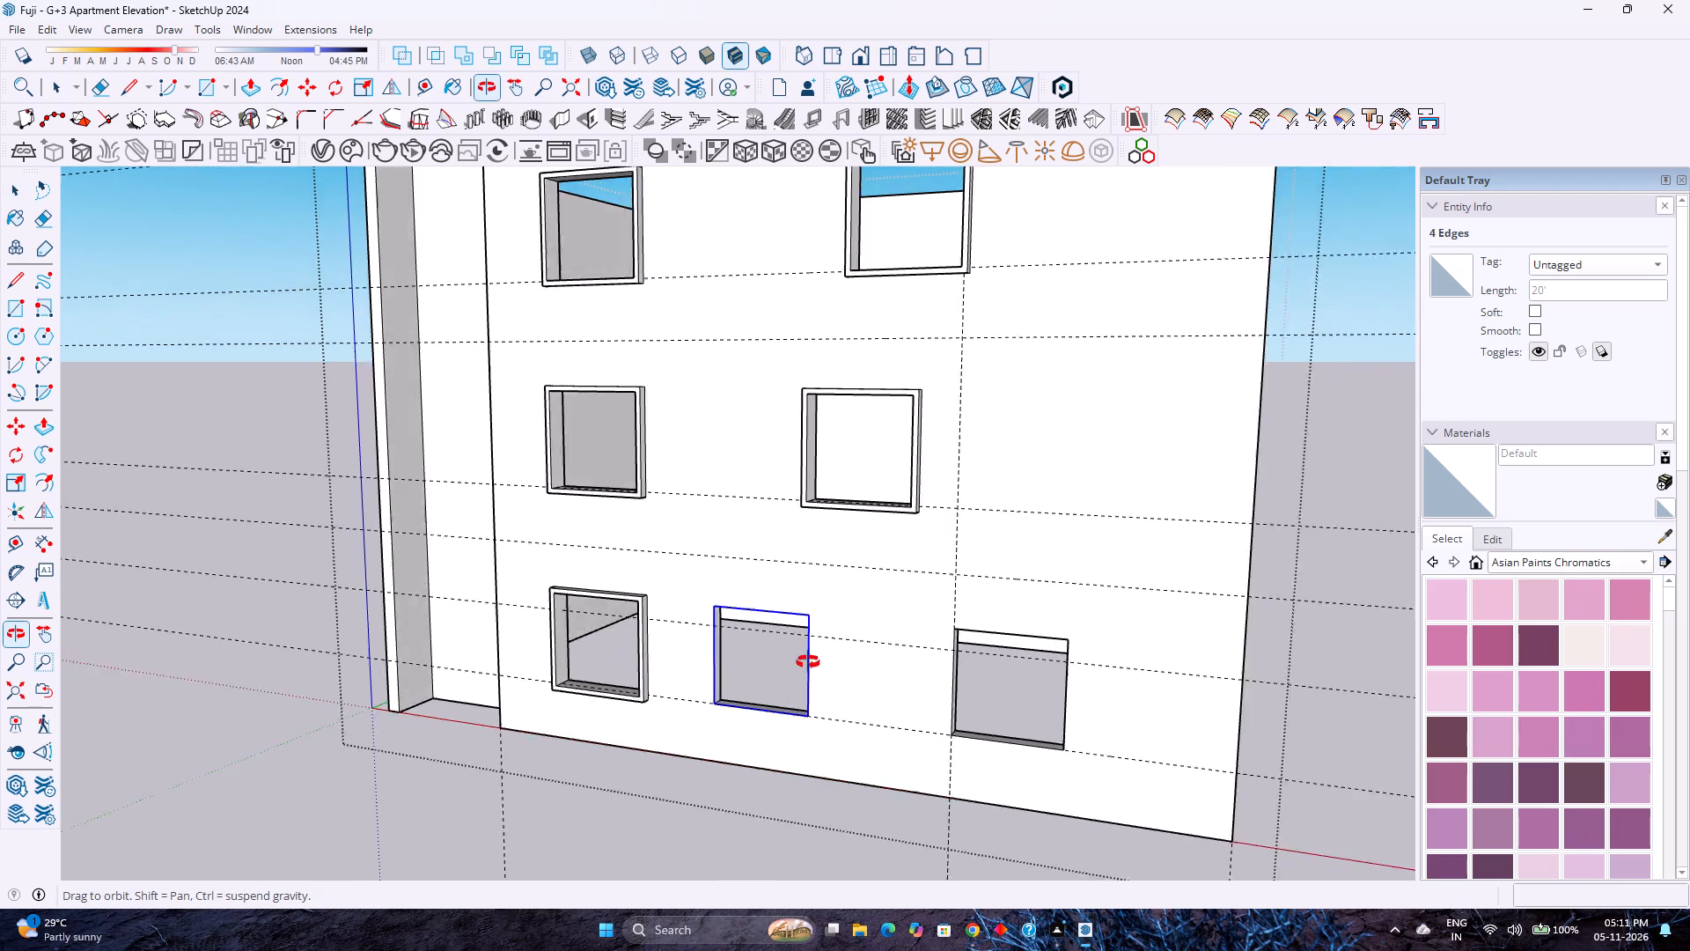
pyautogui.moveTo(808, 662); pyautogui.dragTo(771, 624, button='middle')
pyautogui.middleClick(771, 624)
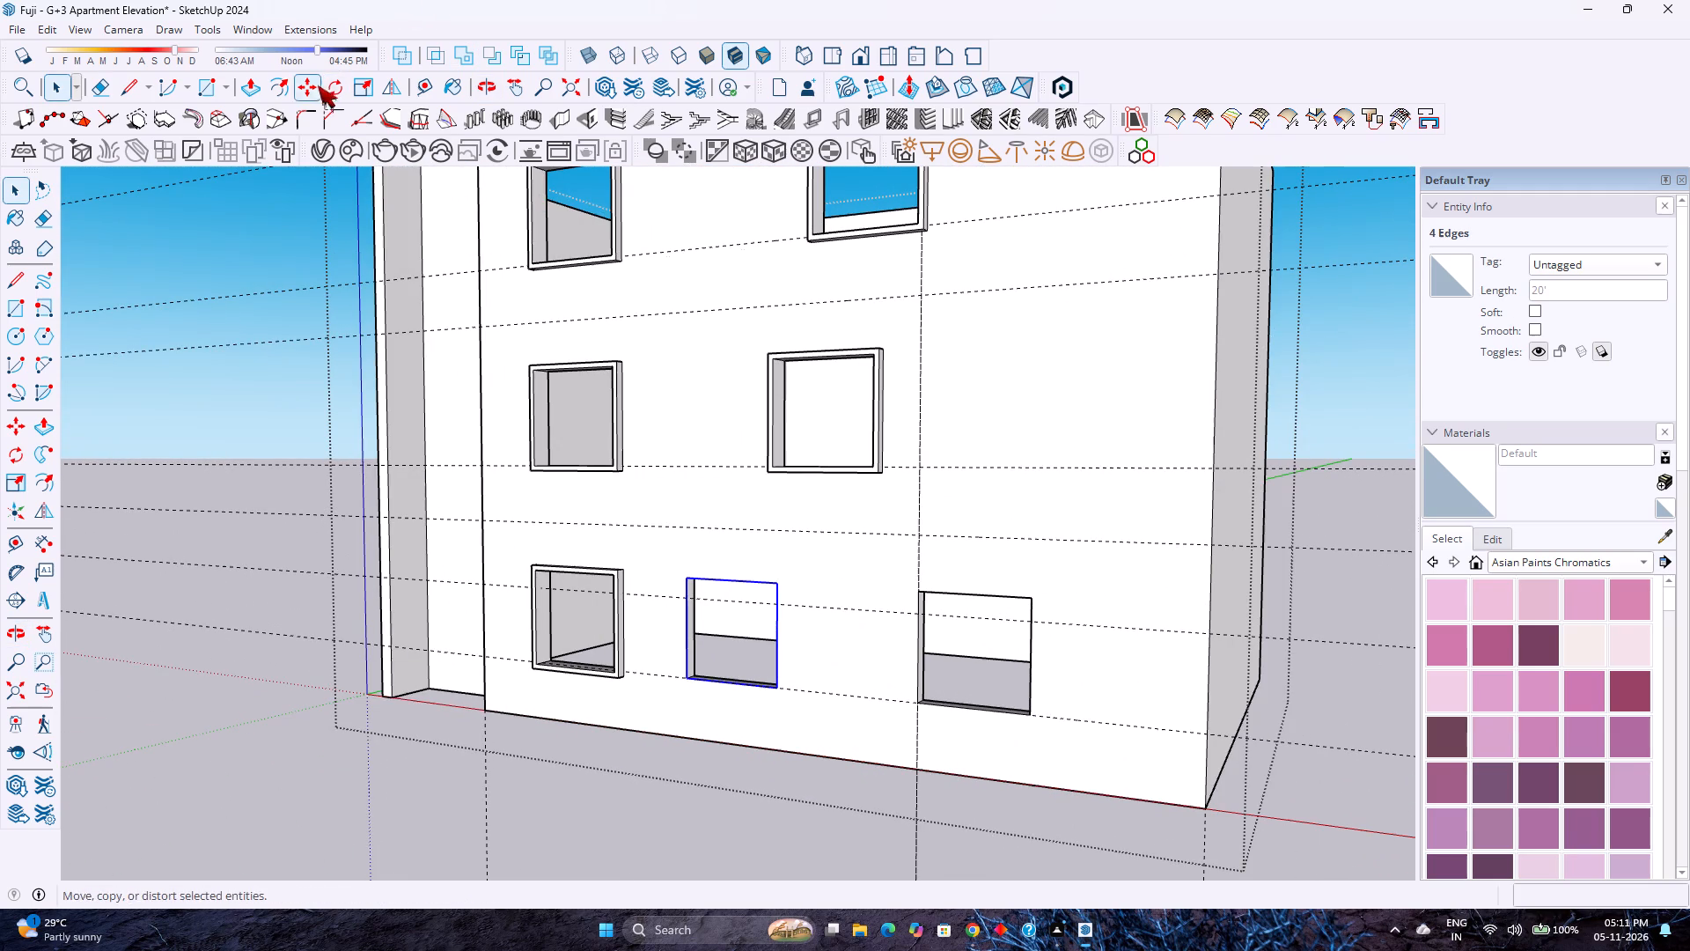
pyautogui.click(287, 84)
pyautogui.click(698, 699)
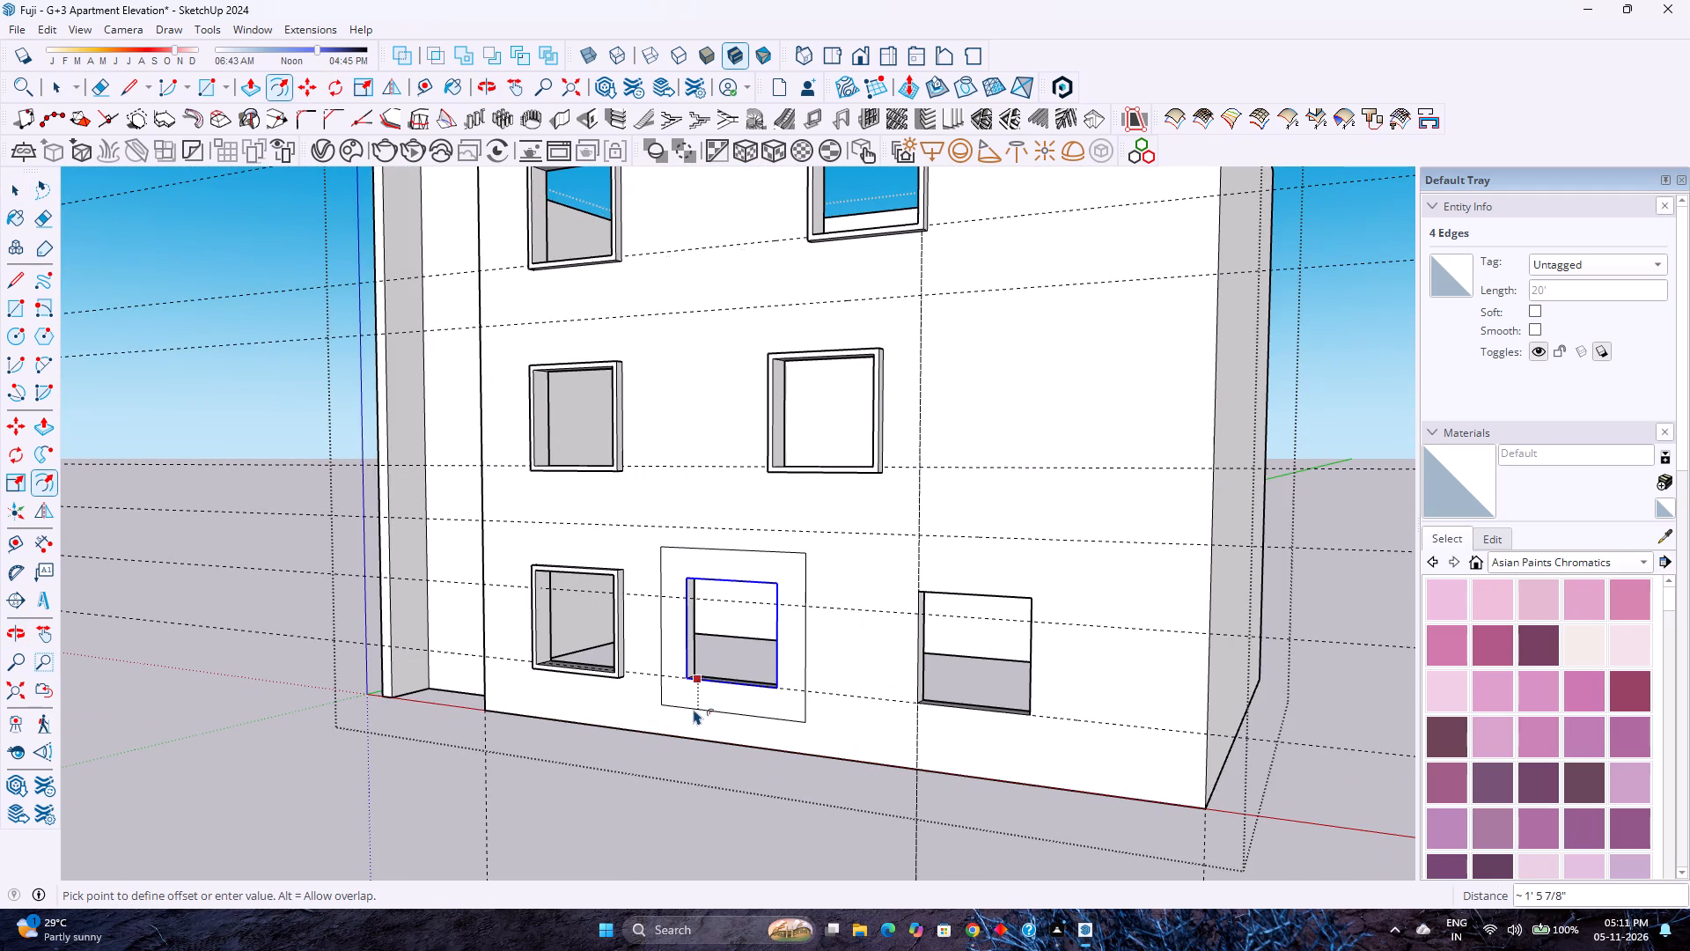
pyautogui.press('3')
pyautogui.press('Return')
# Extrude the frame face of the ground-floor middle window outward by the same 6".
pyautogui.press('p')
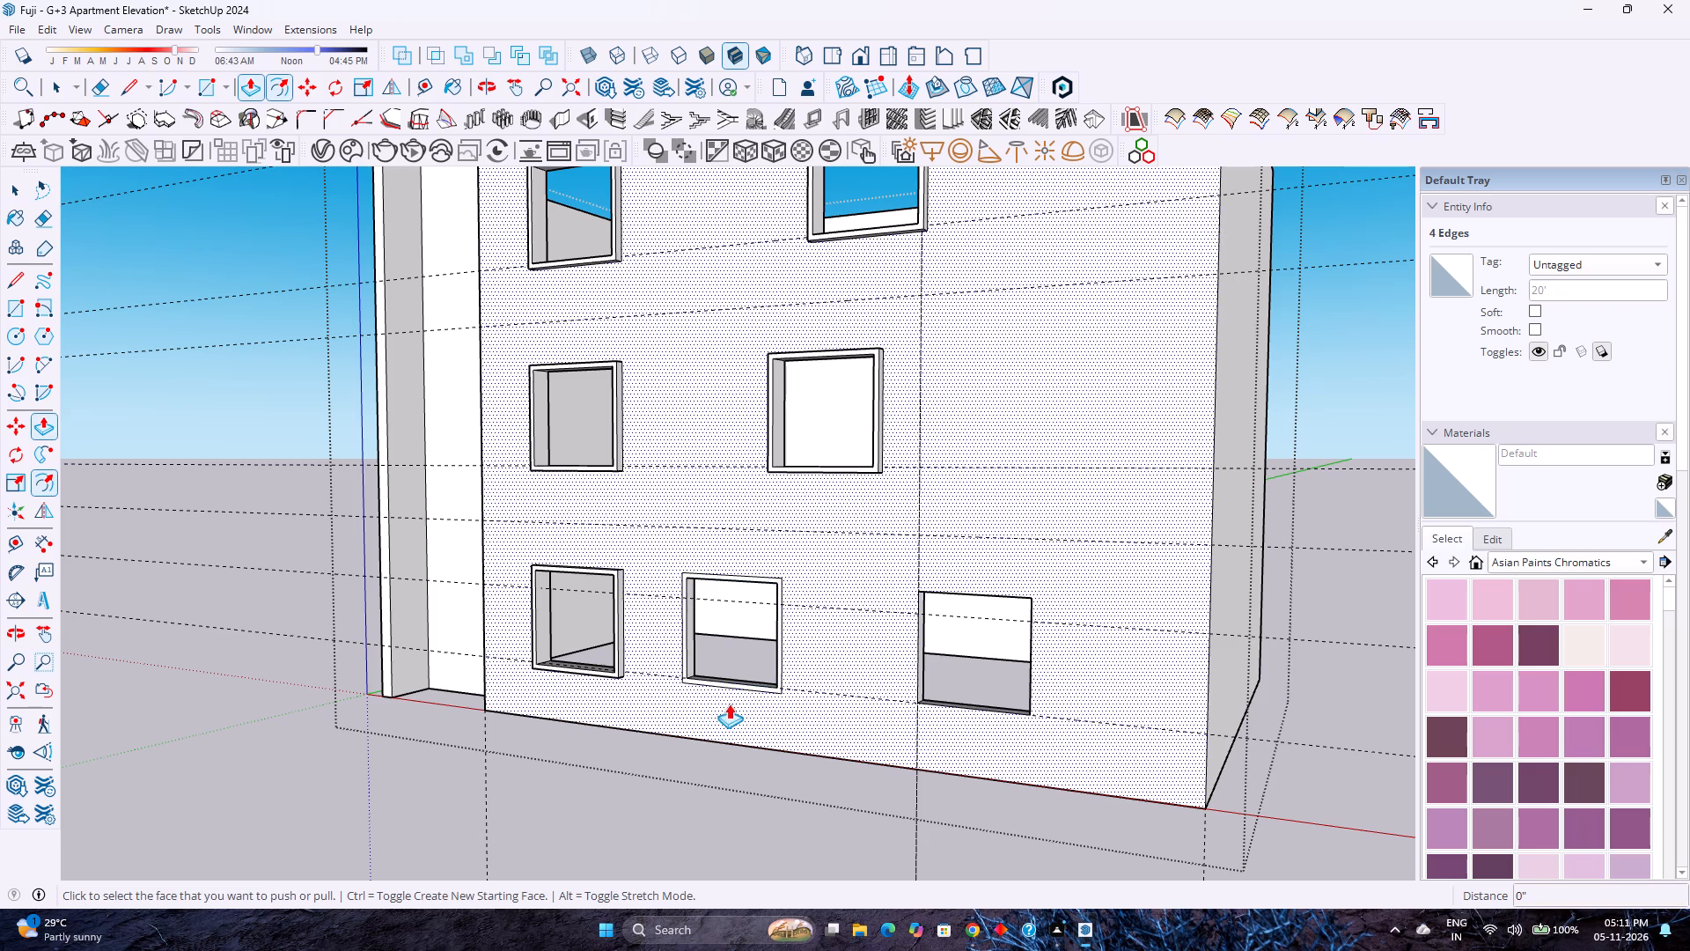
pyautogui.scroll(7, 775, 696)
pyautogui.doubleClick(775, 689)
# Offset the four outer edges of the ground-floor window farthest from the recessed bay outward by 3".
pyautogui.scroll(-5, 775, 689)
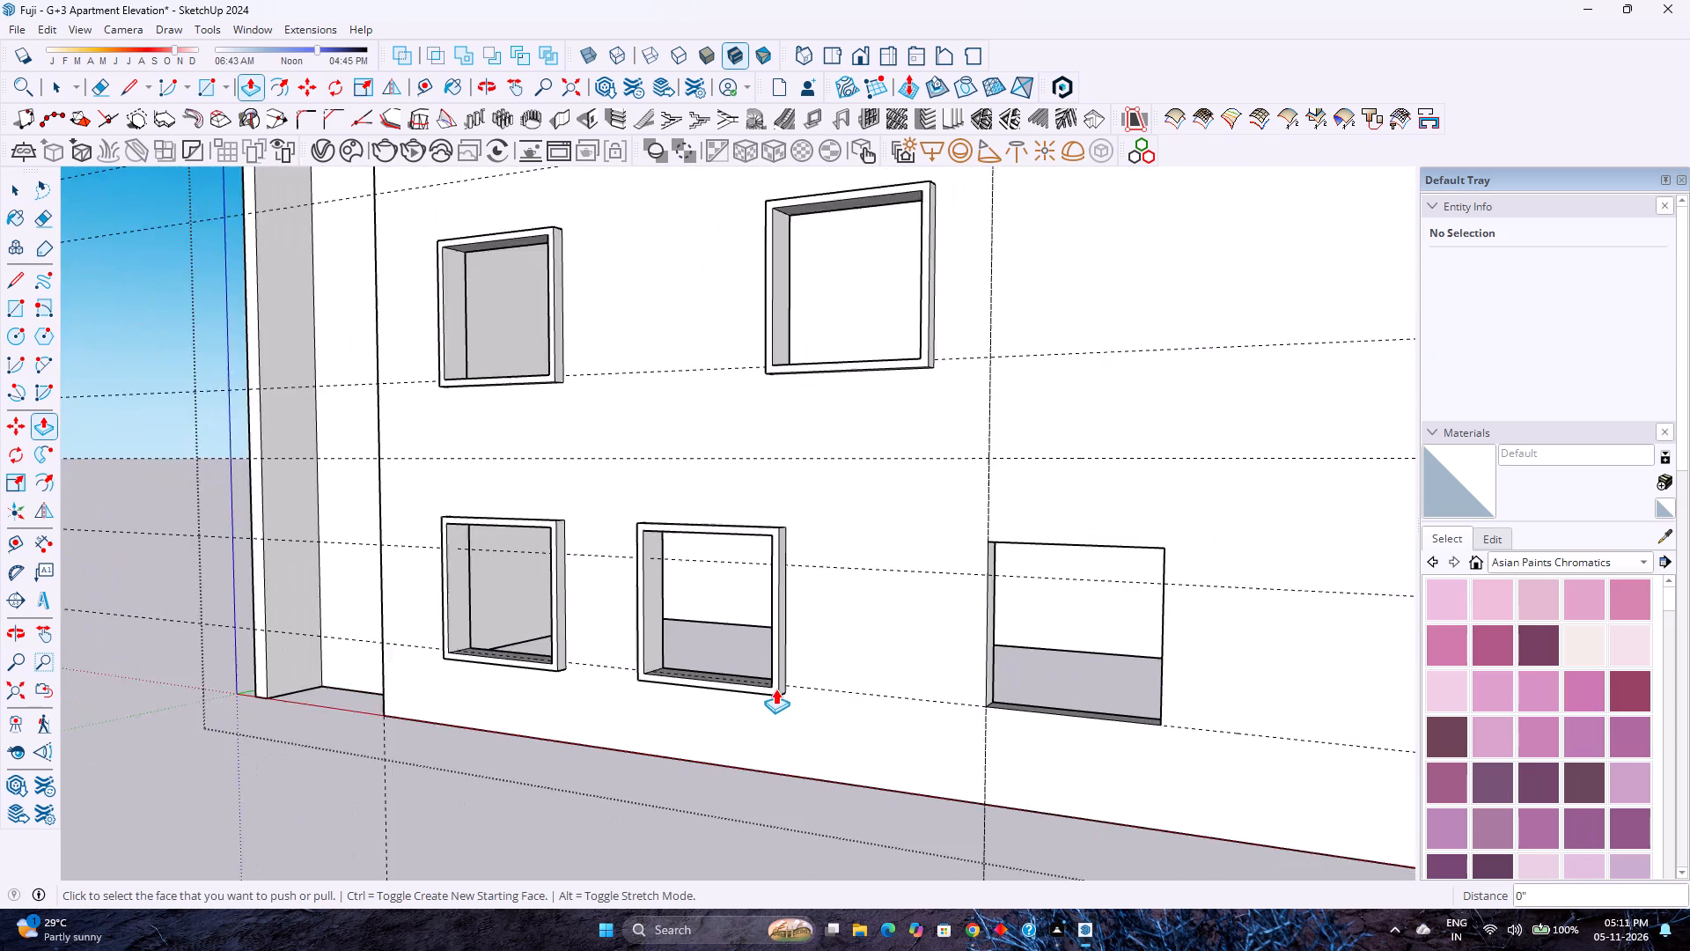
pyautogui.scroll(-2, 775, 689)
pyautogui.press('space')
pyautogui.click(955, 704)
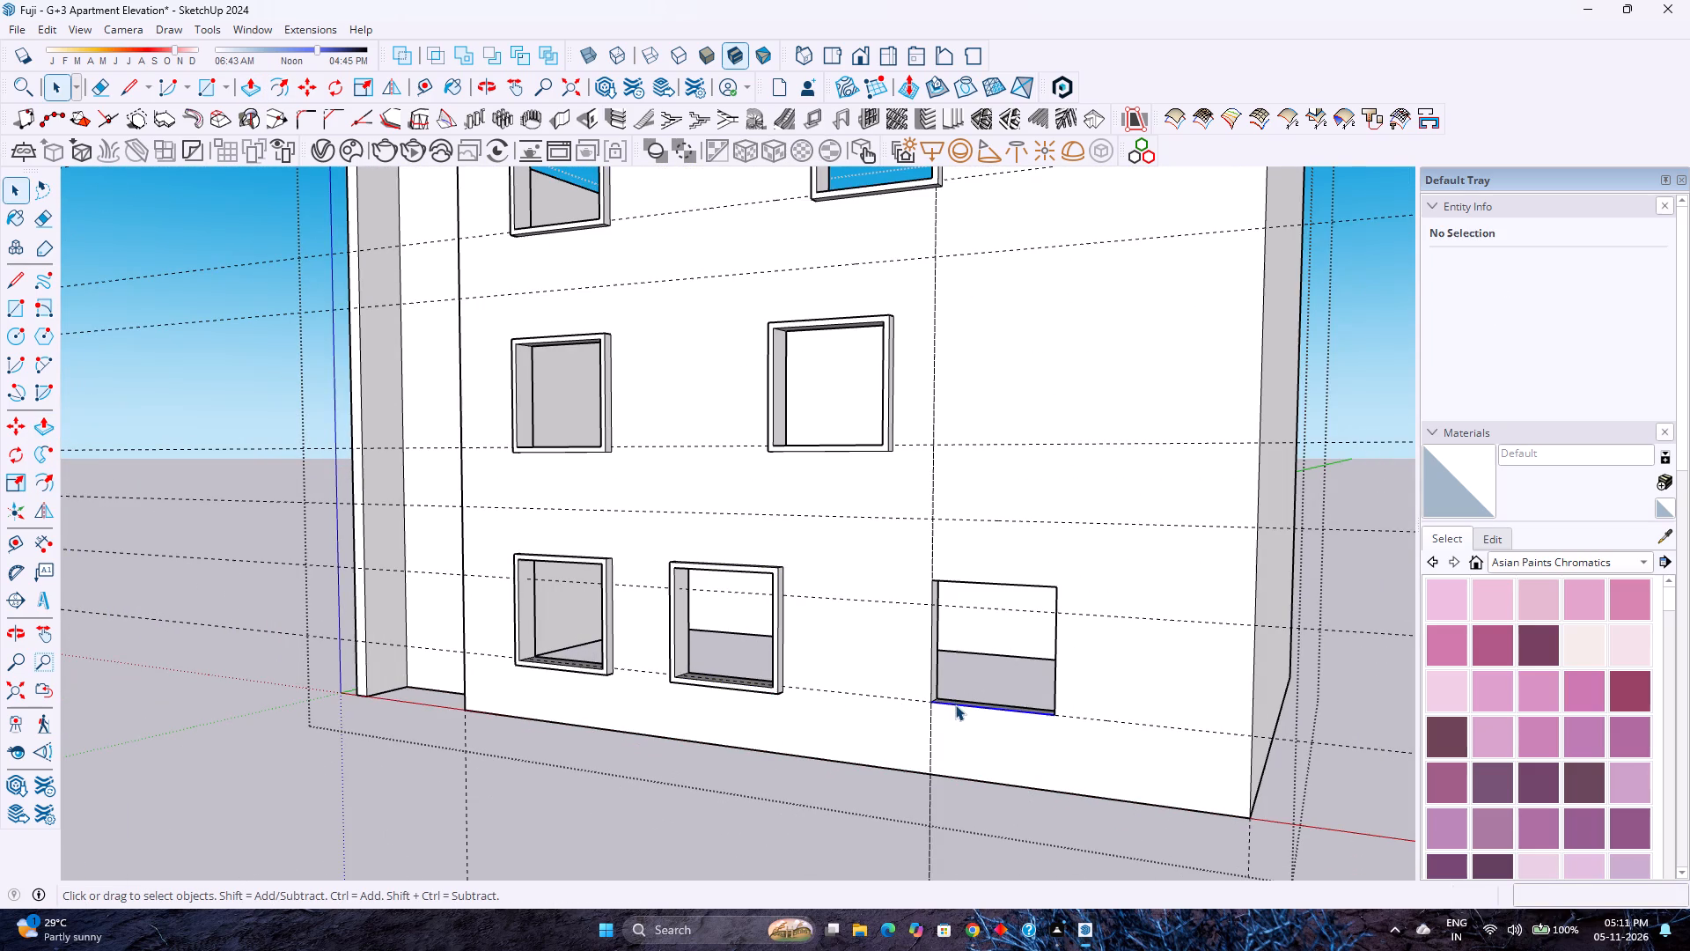
pyautogui.moveTo(956, 704); pyautogui.dragTo(863, 697, button='middle')
pyautogui.middleClick(863, 697)
pyautogui.keyDown('ctrl'); pyautogui.click(815, 672); pyautogui.keyUp('ctrl')
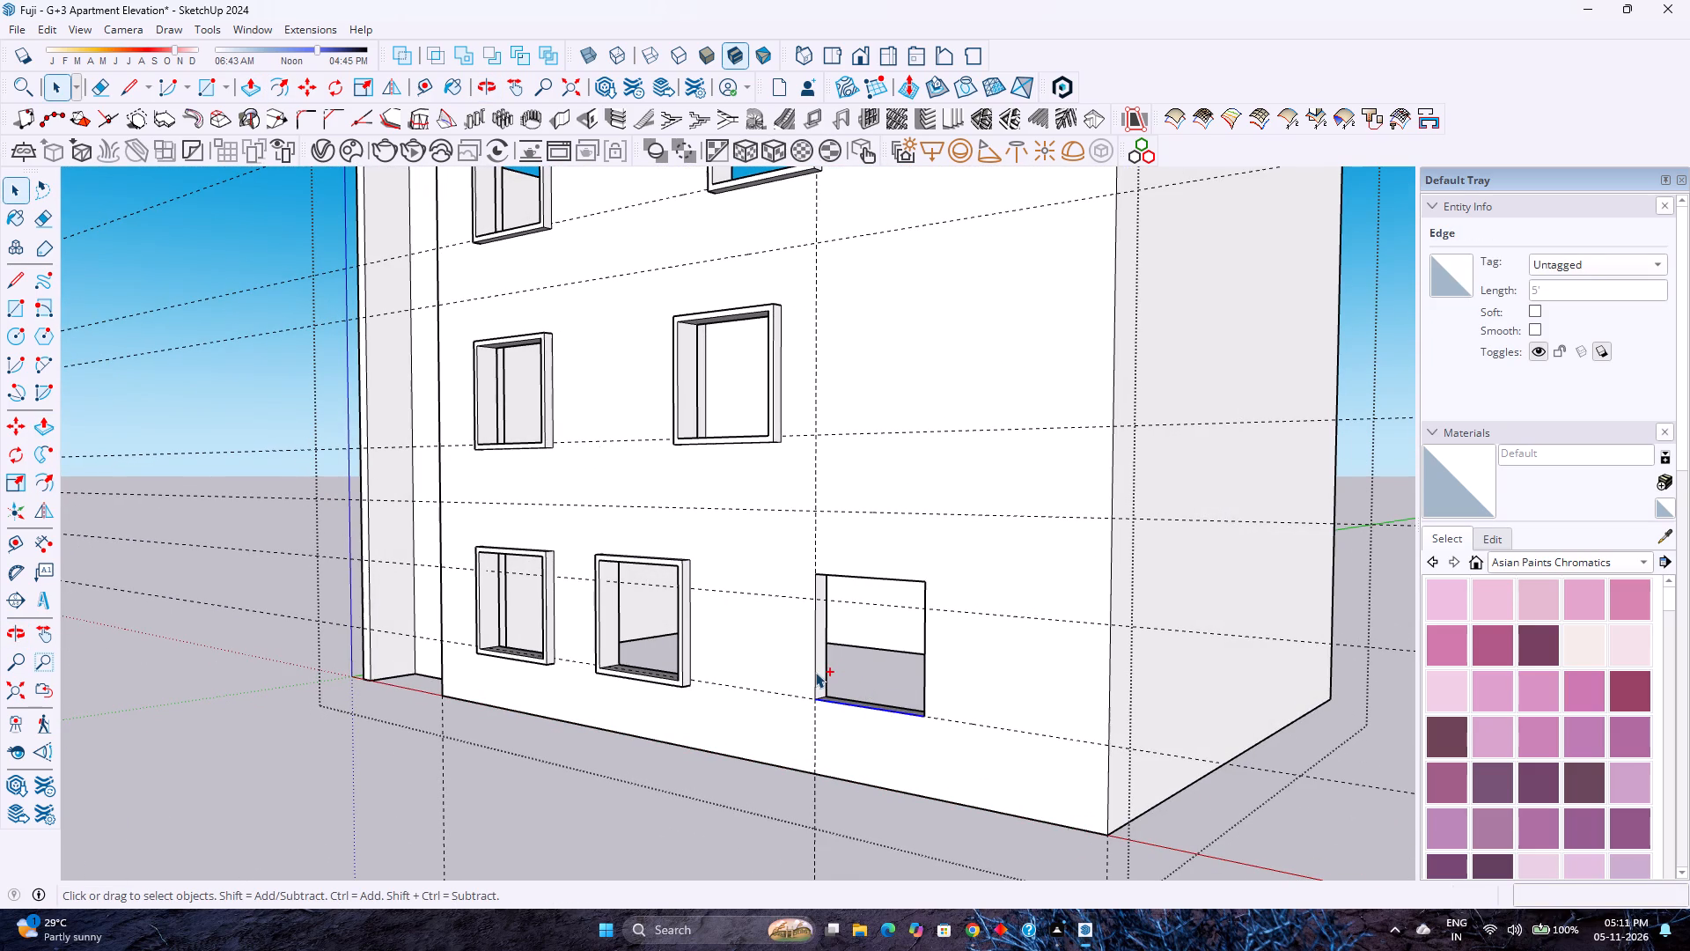
pyautogui.keyDown('ctrl'); pyautogui.click(857, 578); pyautogui.keyUp('ctrl')
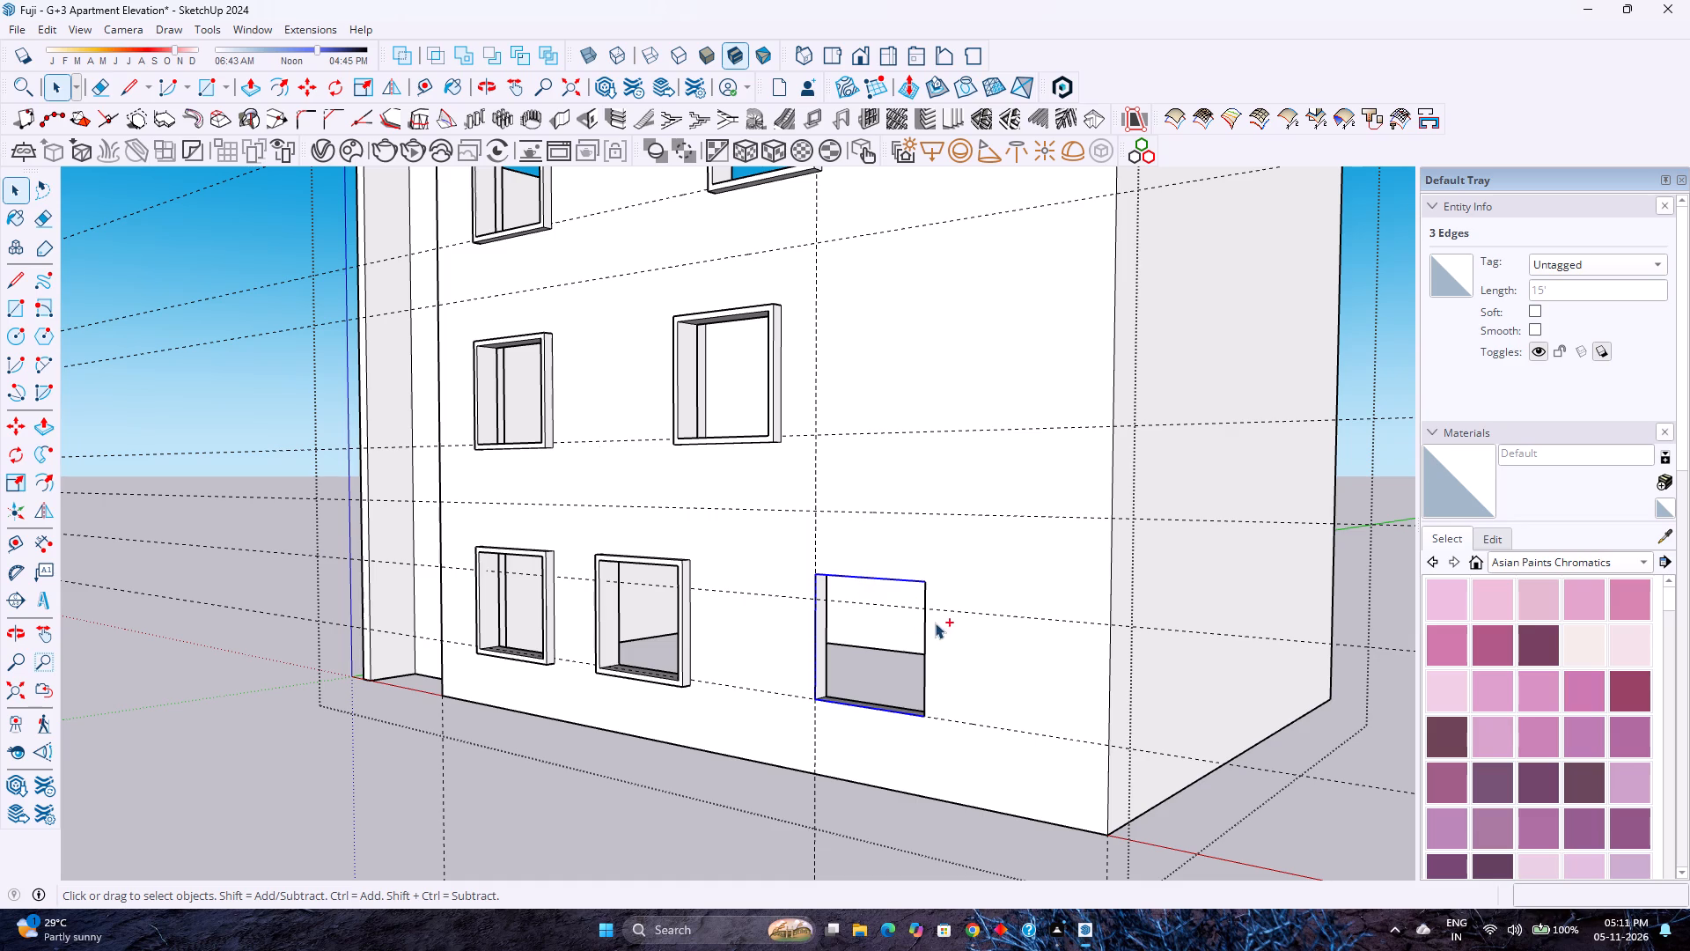
pyautogui.keyDown('ctrl'); pyautogui.click(926, 640); pyautogui.keyUp('ctrl')
pyautogui.click(284, 80)
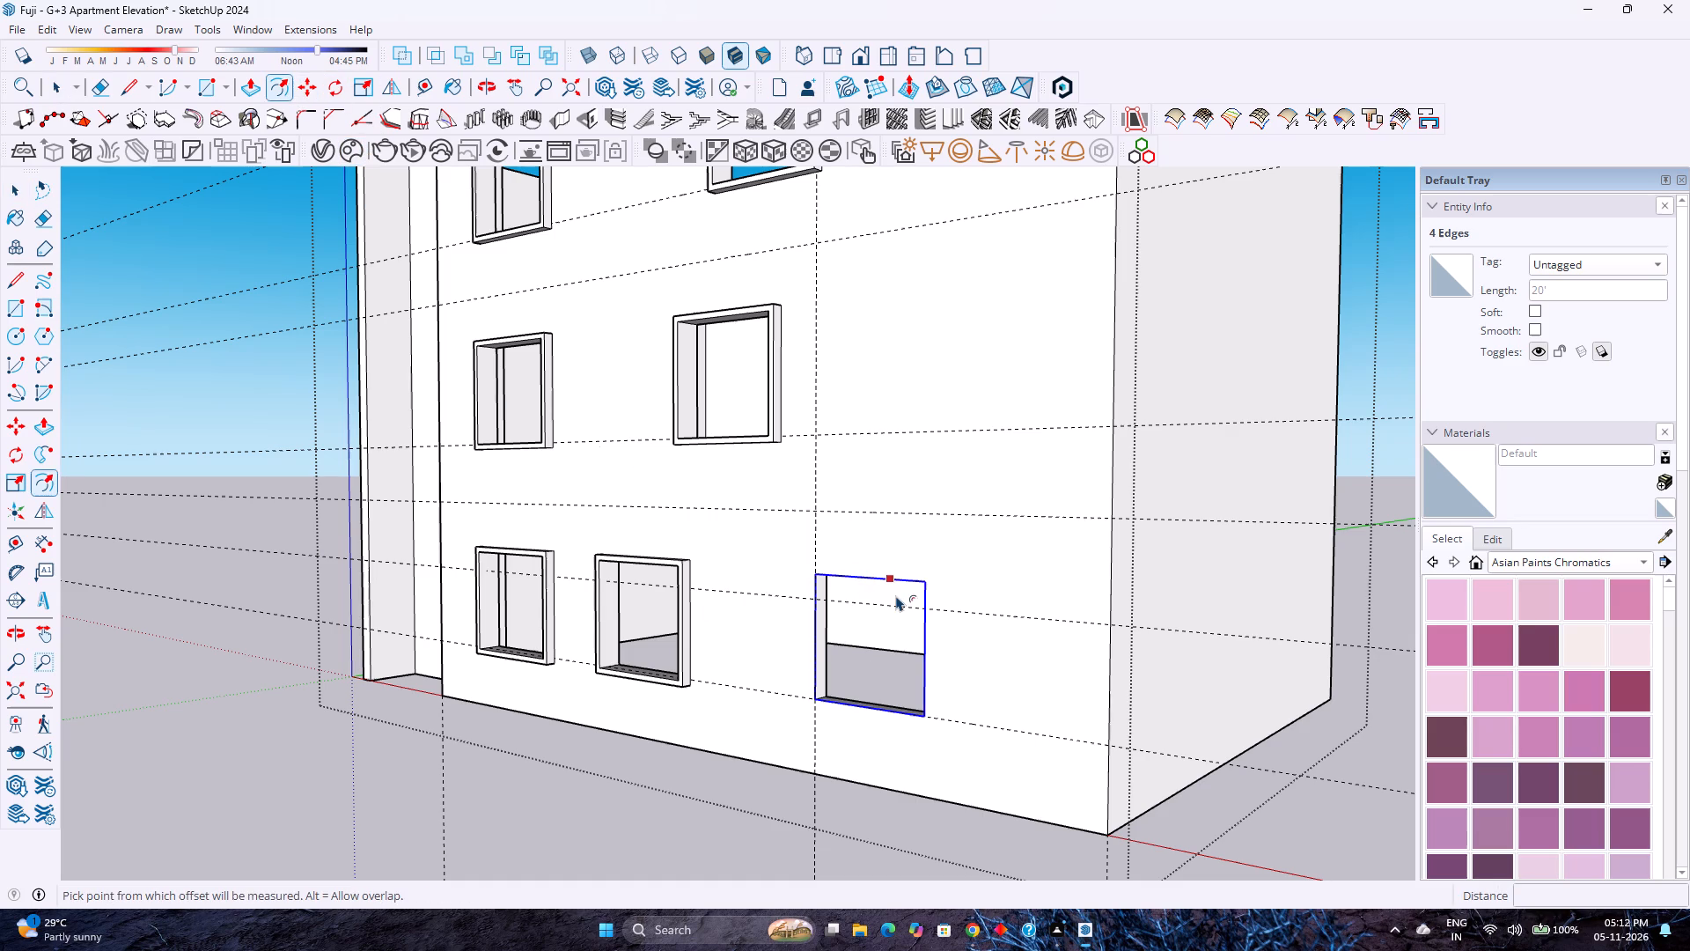
pyautogui.click(906, 597)
pyautogui.press('3')
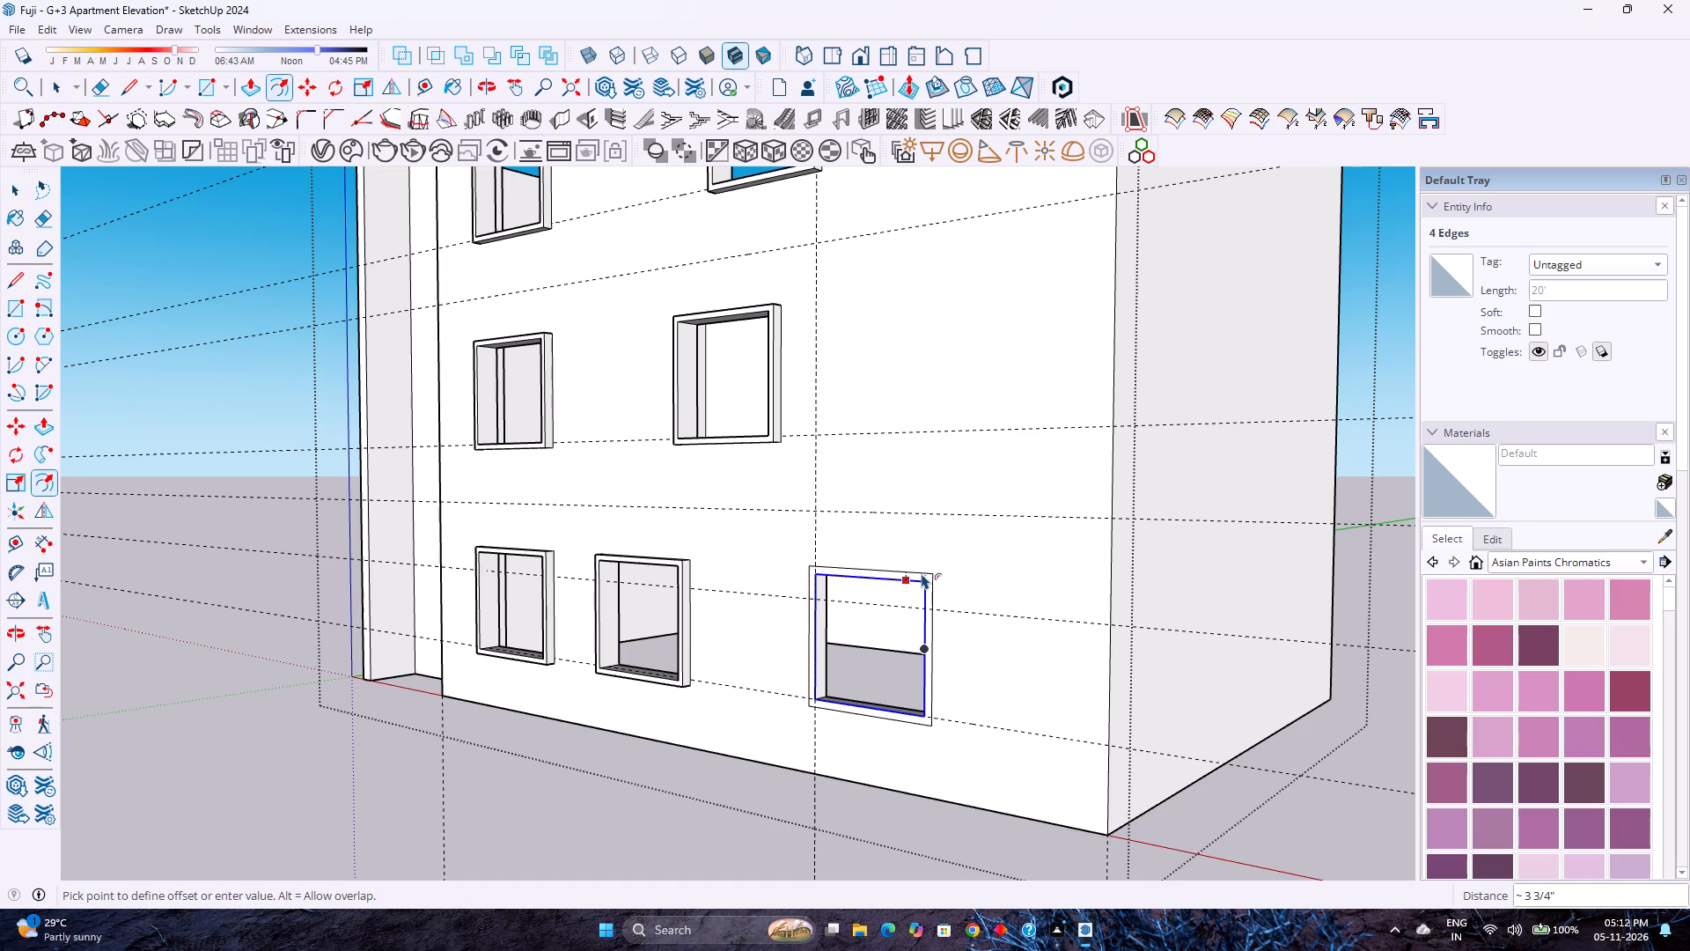
pyautogui.press('Return')
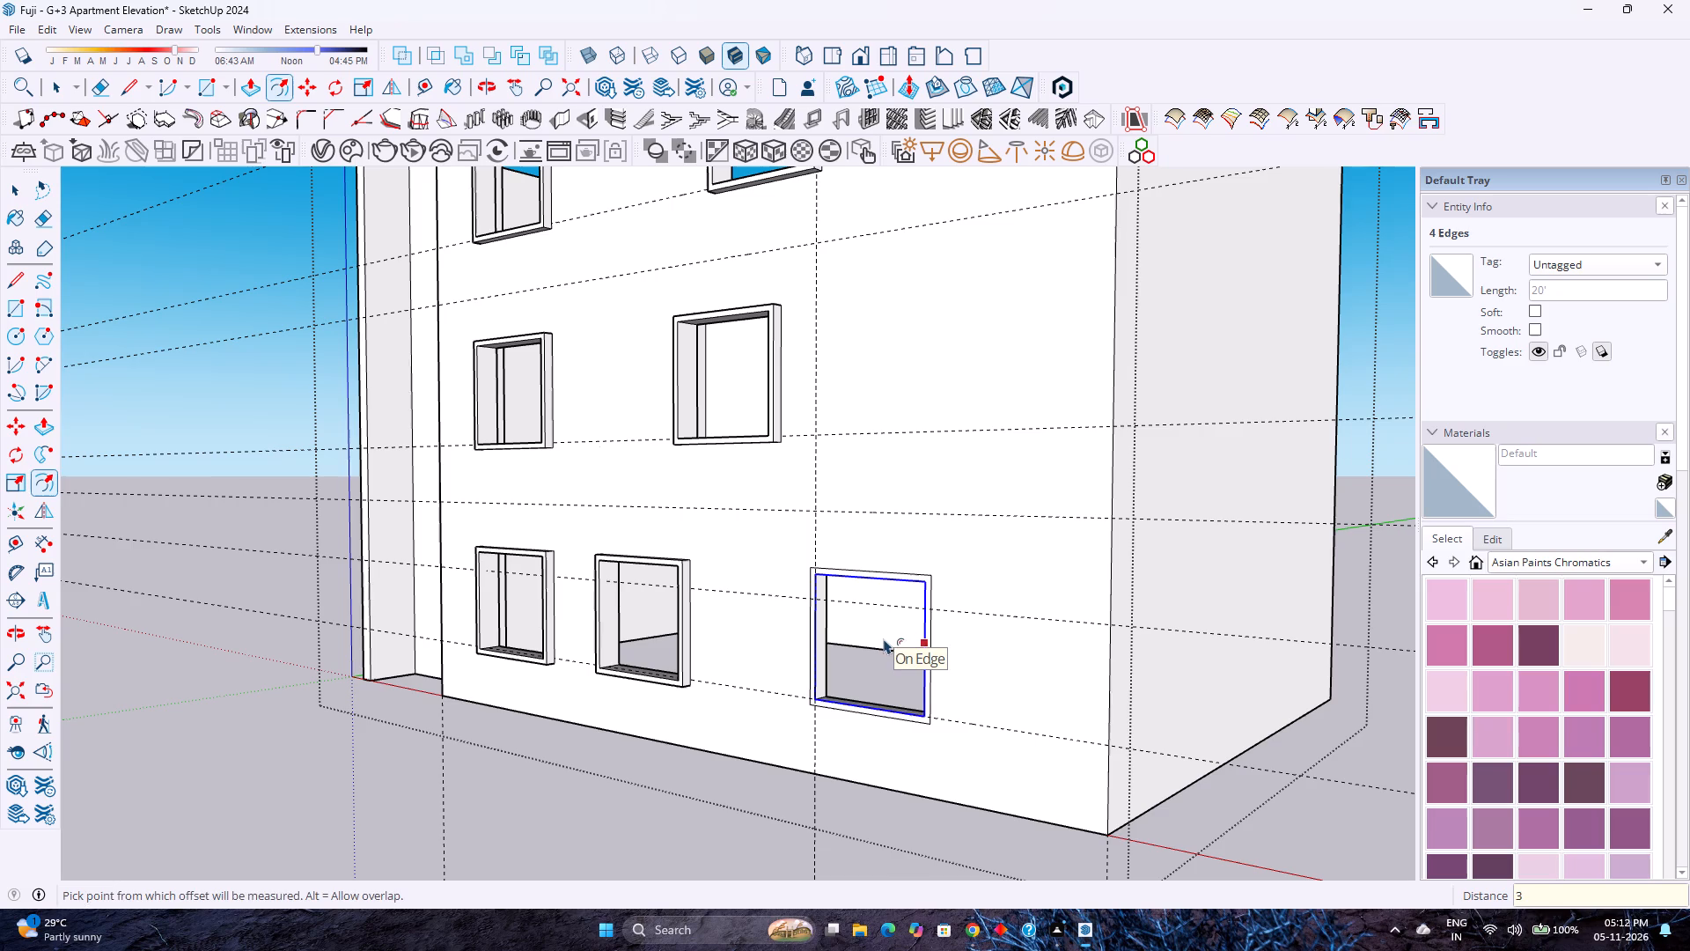
# Extrude the frame face of the ground-floor window farthest from the recessed bay outward by the same 6".
pyautogui.press('p')
pyautogui.scroll(4, 922, 584)
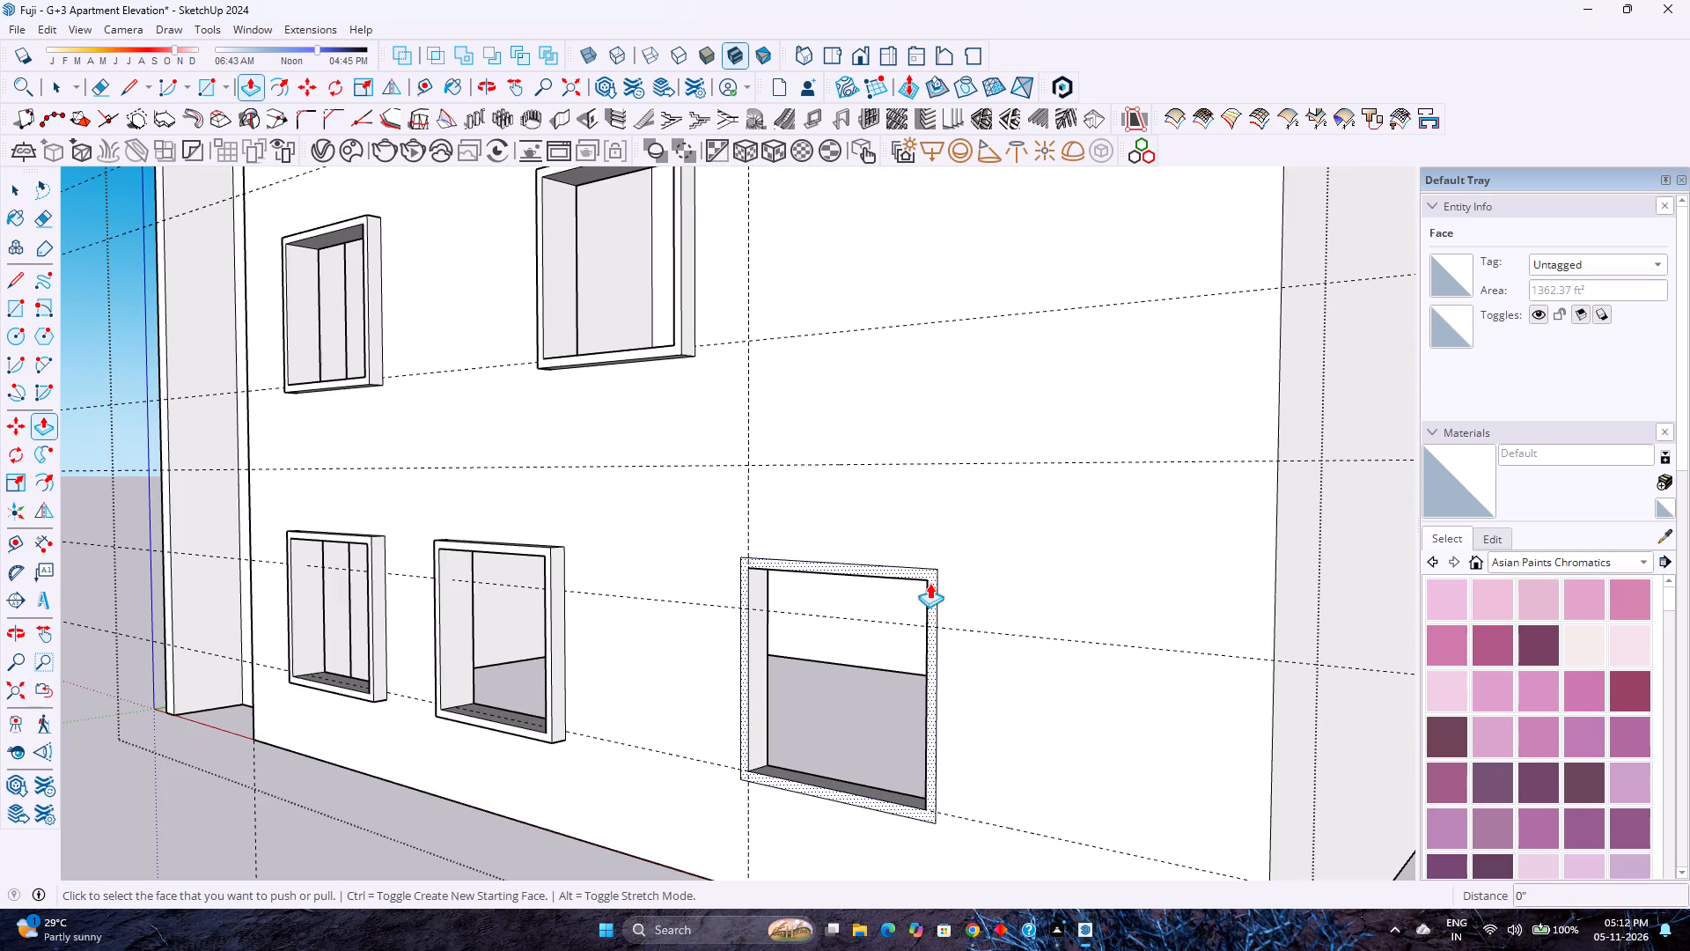
pyautogui.doubleClick(929, 583)
# Save the model with all the façade window frames in place.
pyautogui.scroll(-7, 895, 606)
pyautogui.moveTo(852, 610); pyautogui.dragTo(1032, 656, button='middle')
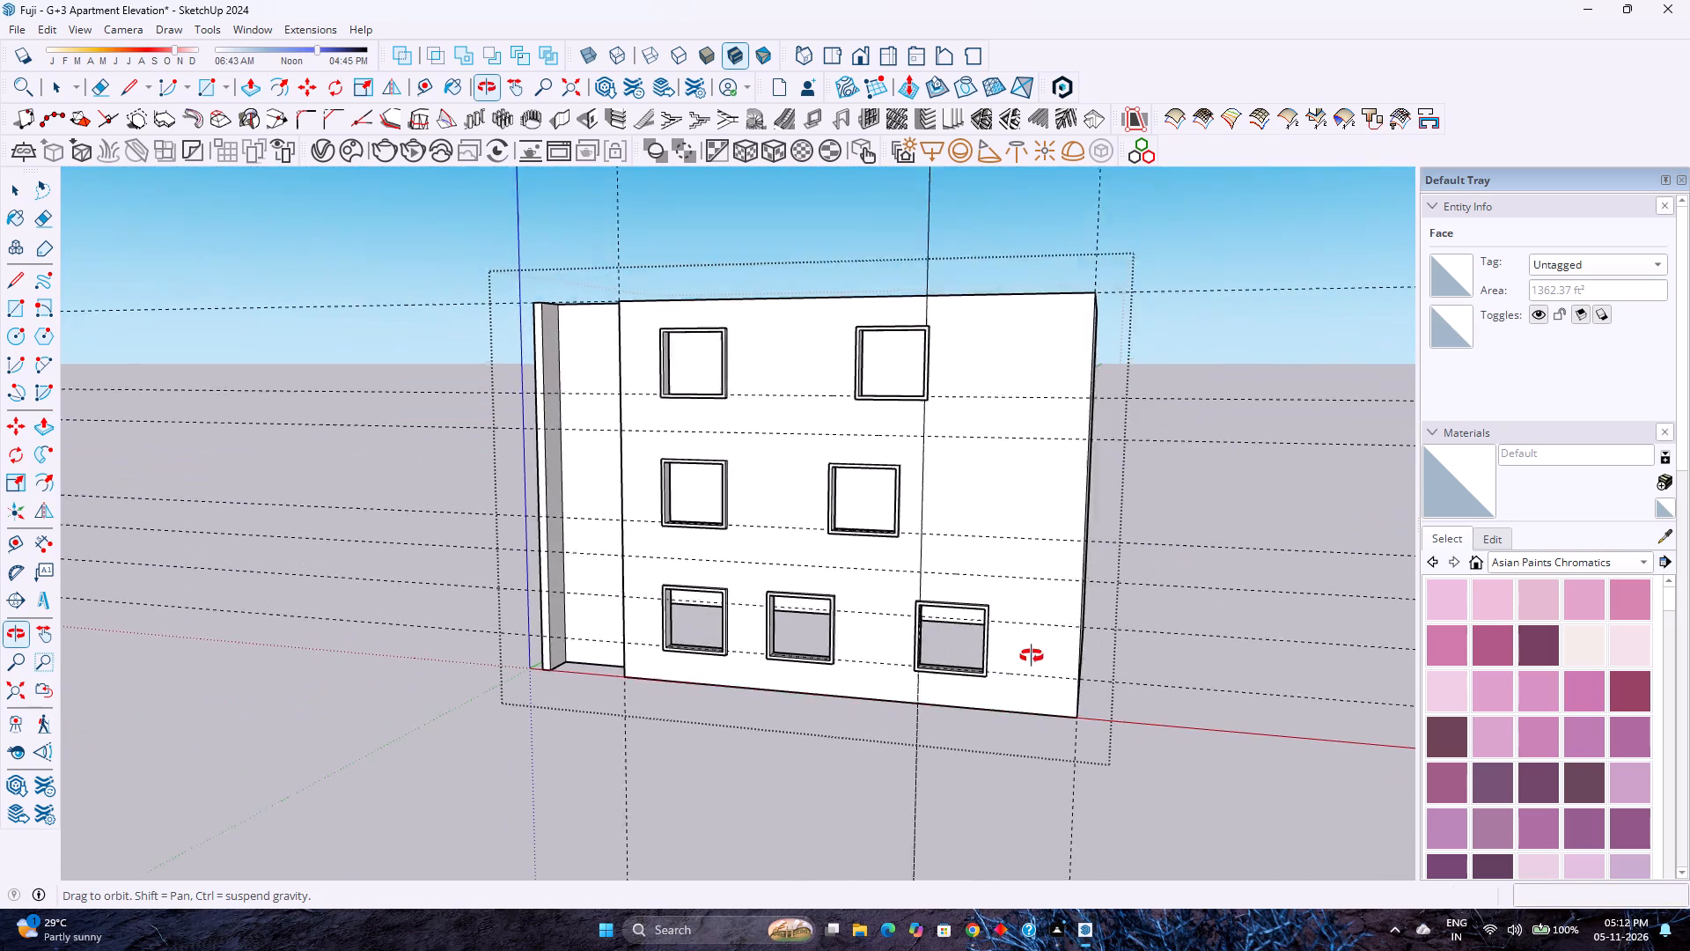
pyautogui.moveTo(1032, 656); pyautogui.dragTo(1045, 667, button='middle')
pyautogui.press('space')
pyautogui.hotkey('ctrl', 's')
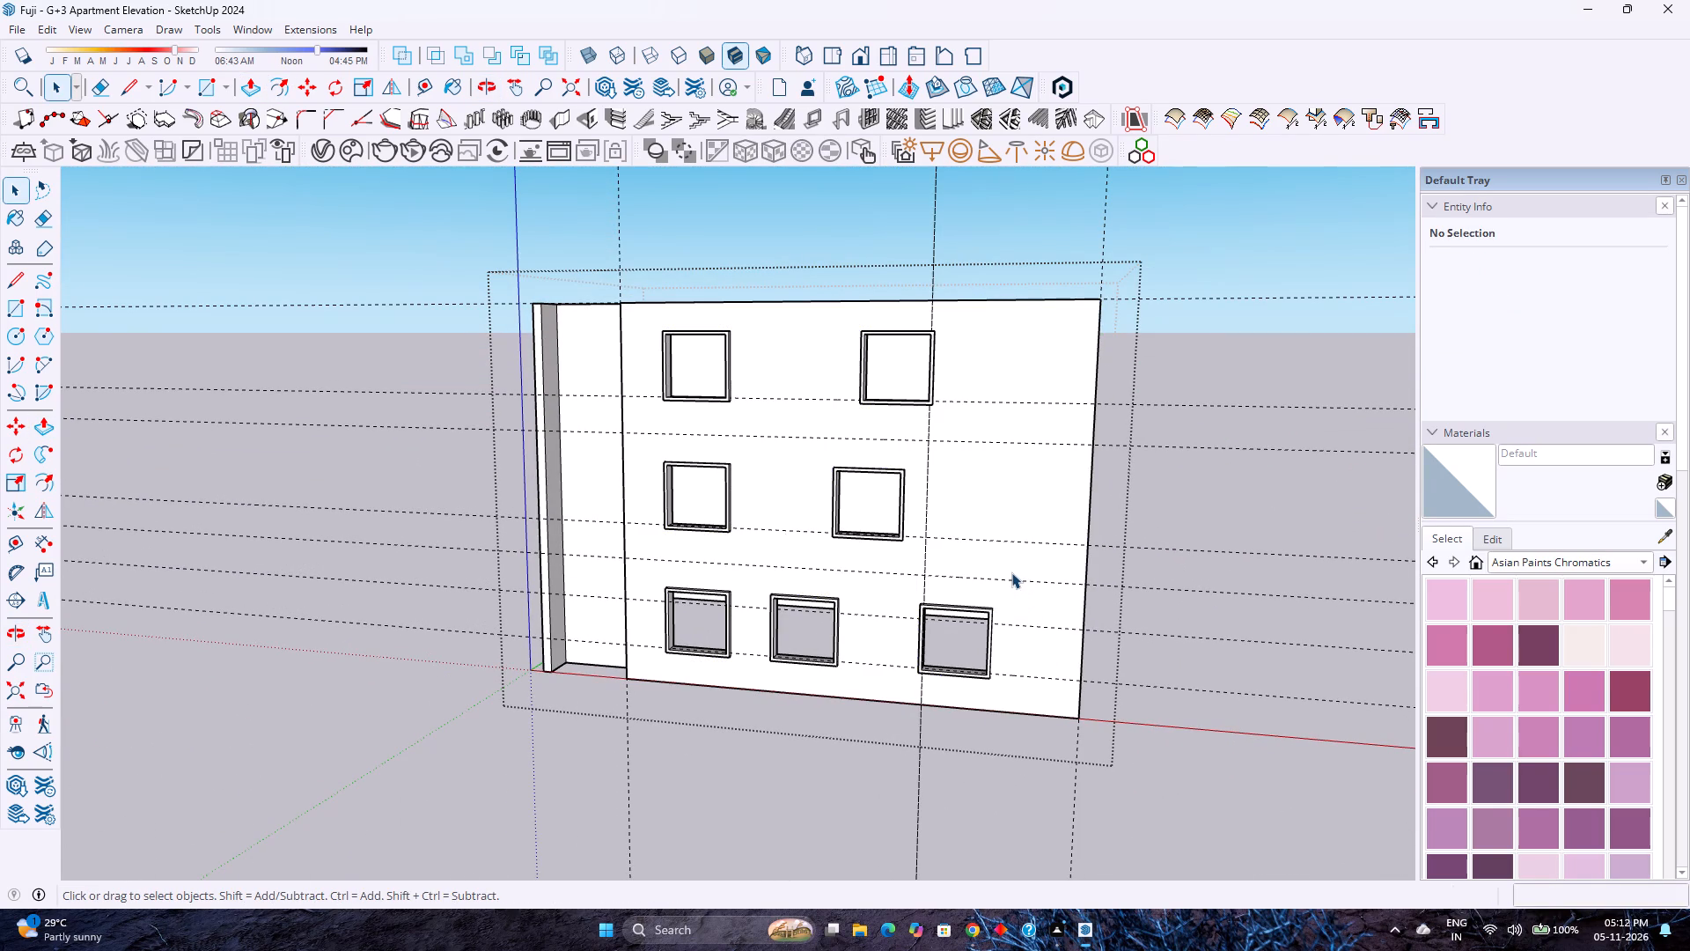
# Examine the building and its framed window openings from the front, side and above.
pyautogui.scroll(-2, 1004, 567)
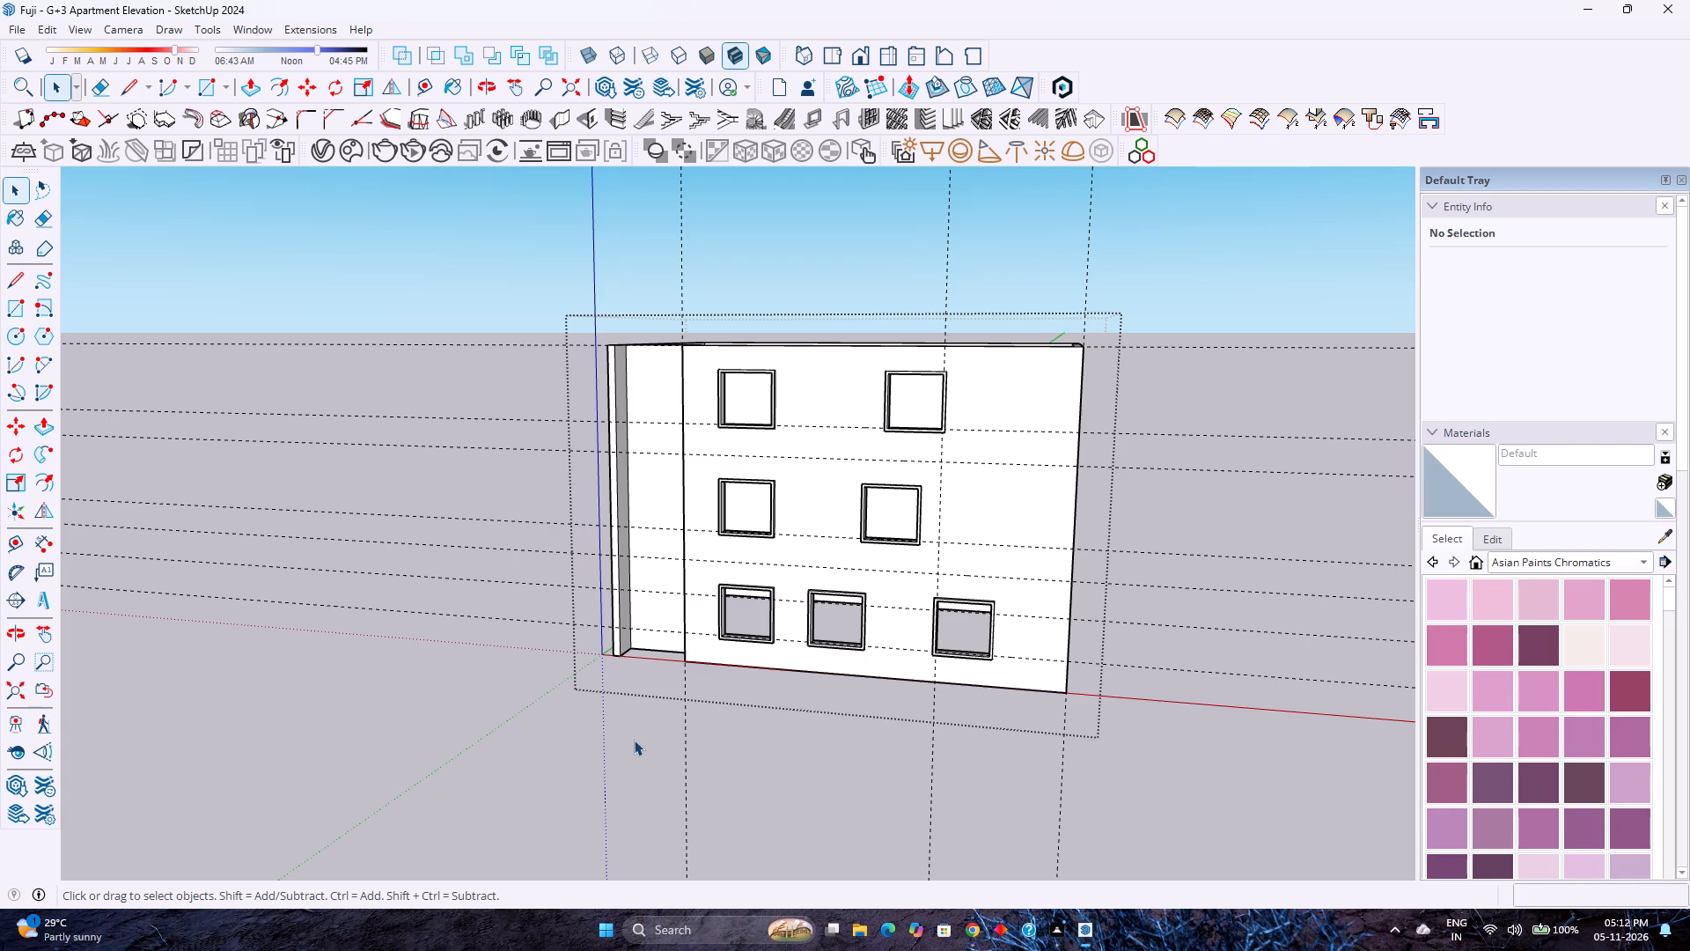
pyautogui.scroll(-2, 630, 722)
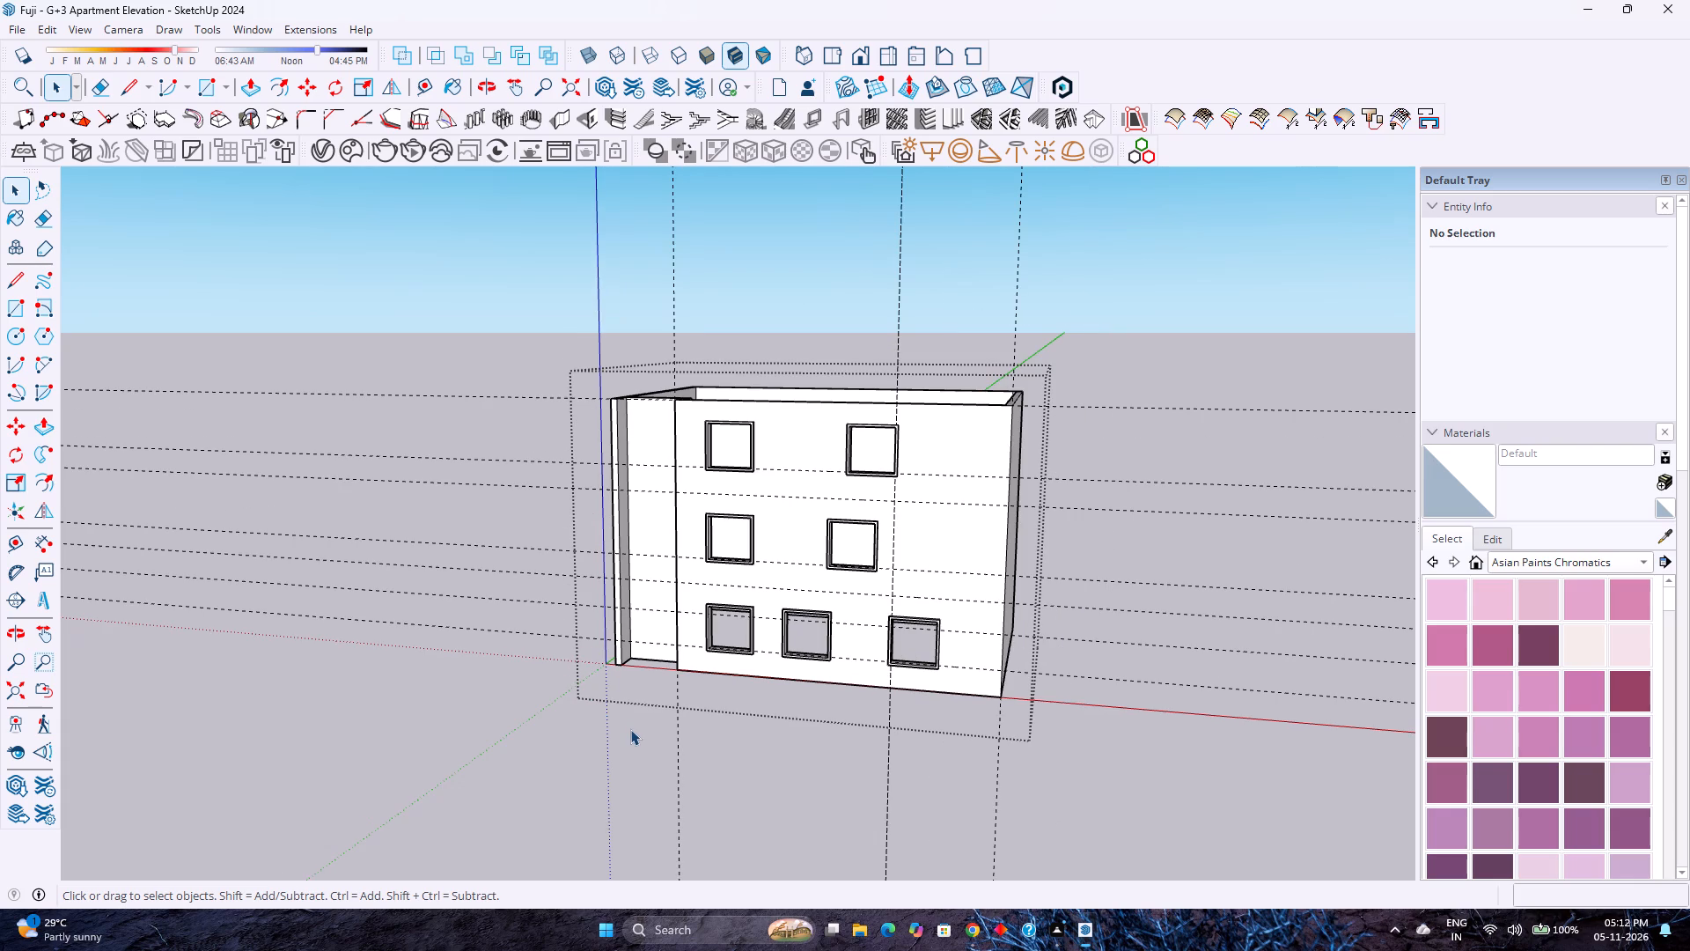
pyautogui.scroll(-2, 630, 729)
pyautogui.moveTo(744, 645); pyautogui.dragTo(726, 638, button='middle')
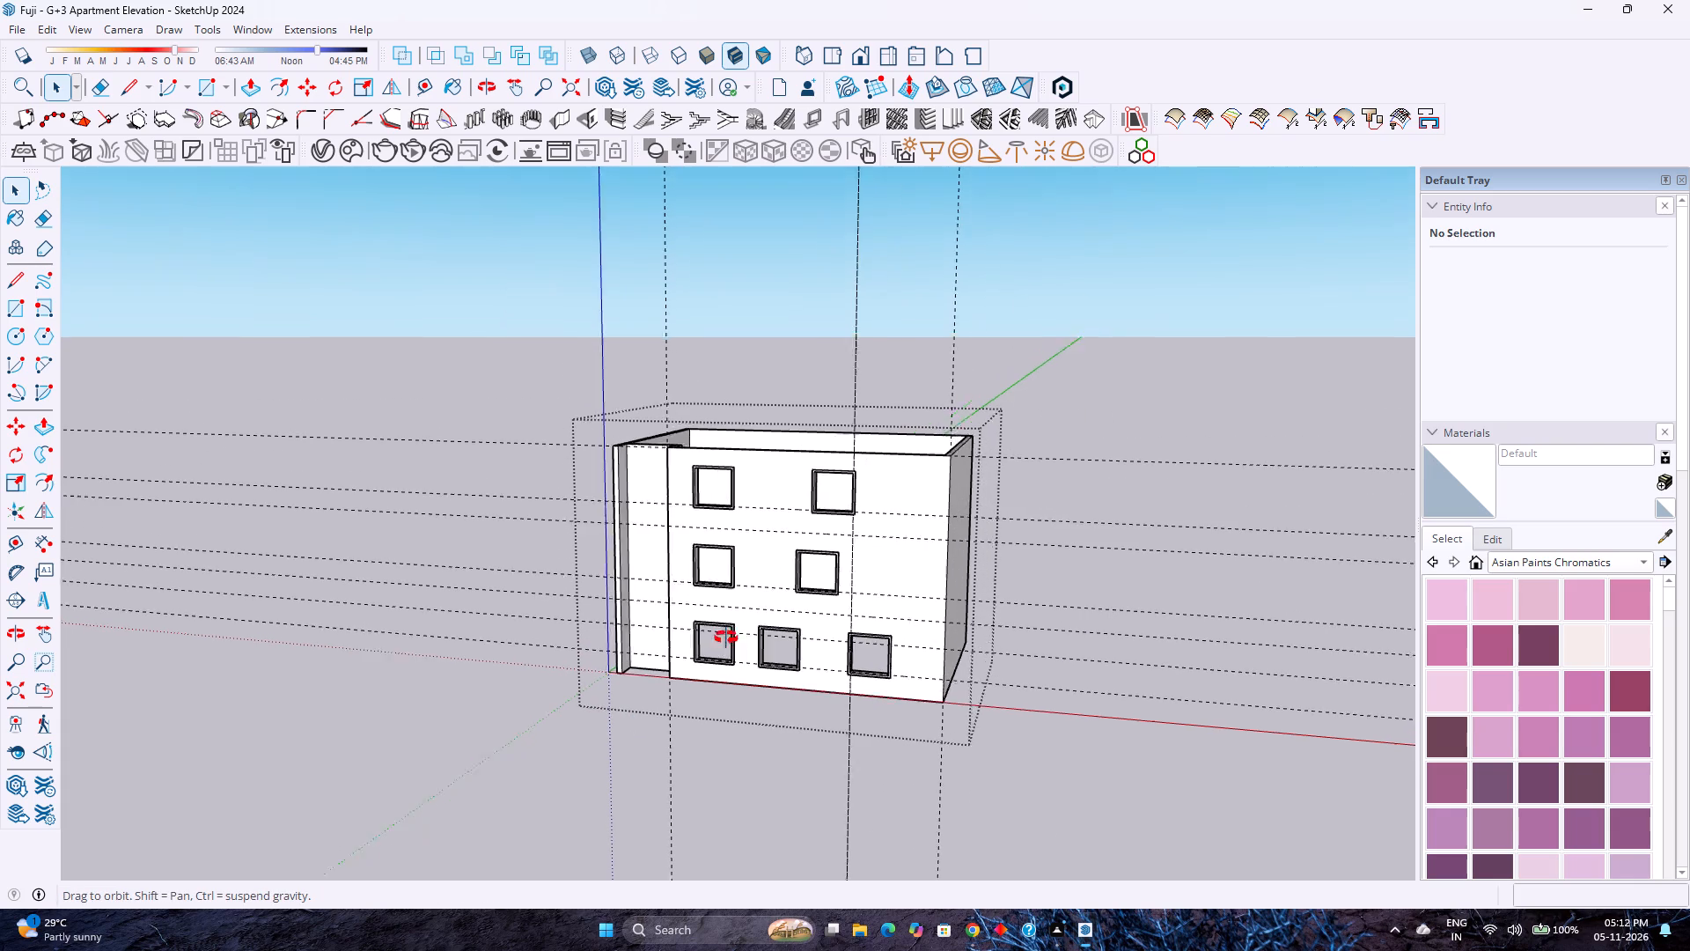
pyautogui.moveTo(726, 638); pyautogui.dragTo(684, 622, button='middle')
pyautogui.moveTo(684, 622); pyautogui.dragTo(591, 596, button='middle')
pyautogui.moveTo(576, 589); pyautogui.dragTo(442, 535, button='middle')
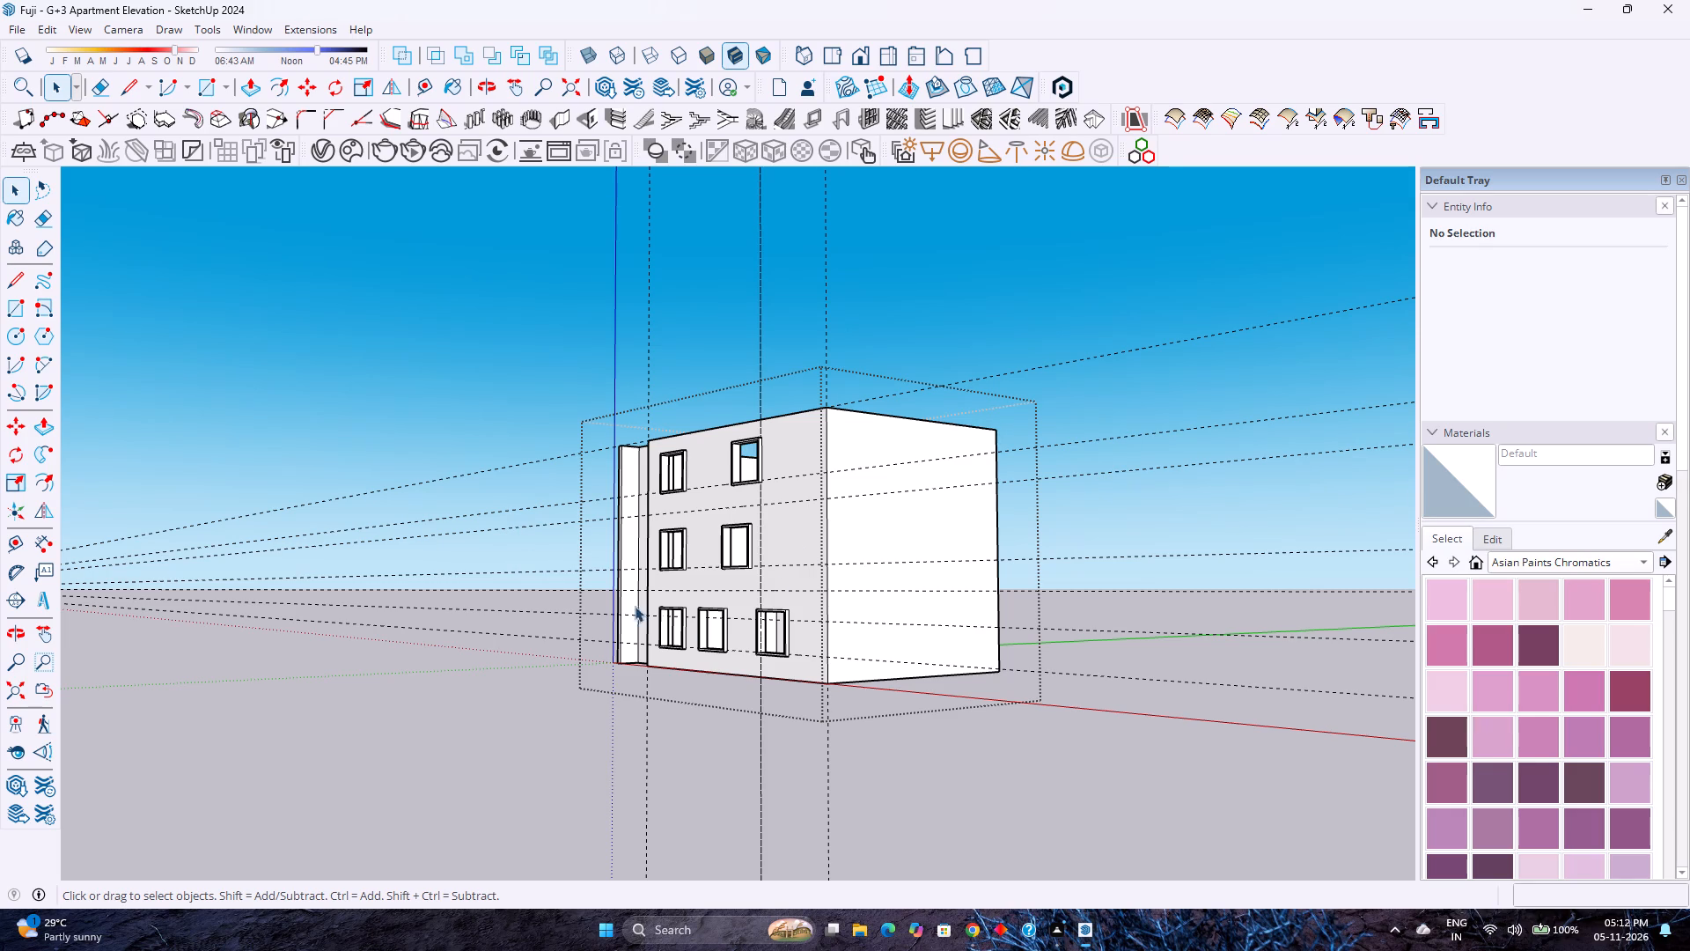
pyautogui.scroll(4, 620, 601)
pyautogui.moveTo(620, 601); pyautogui.dragTo(1071, 903, button='middle')
pyautogui.moveTo(1071, 903); pyautogui.dragTo(1063, 896, button='middle')
pyautogui.moveTo(1063, 896); pyautogui.dragTo(871, 740, button='middle')
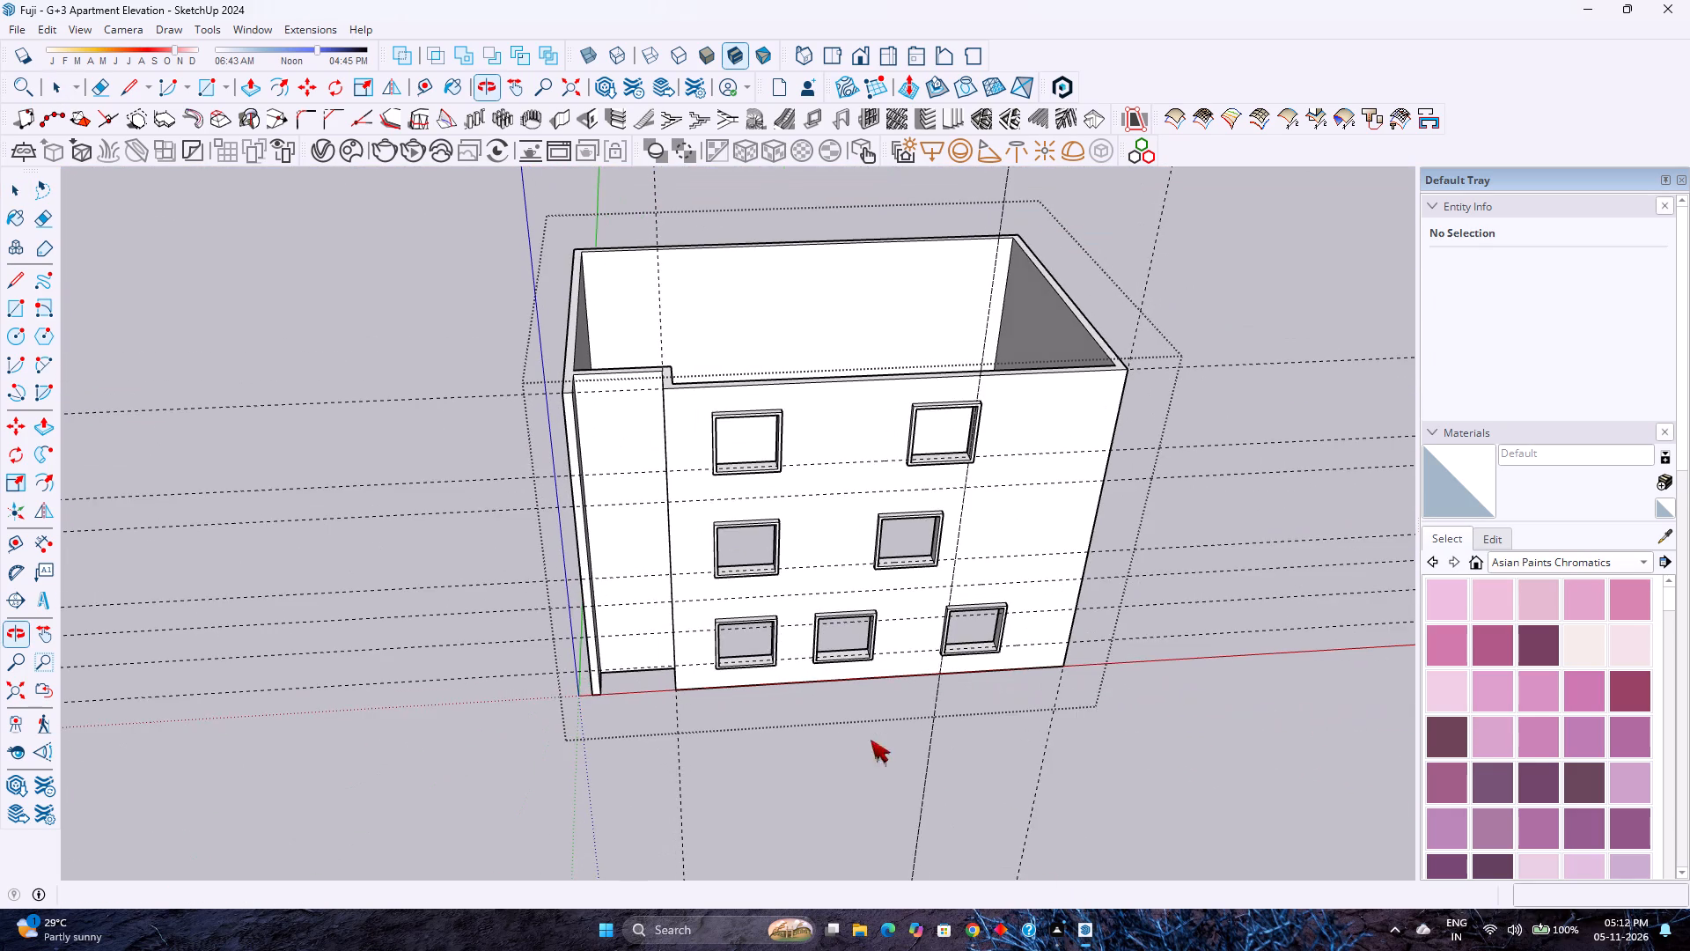
pyautogui.moveTo(871, 740); pyautogui.dragTo(791, 671, button='middle')
pyautogui.middleClick(782, 660)
pyautogui.middleClick(780, 659)
# Delete all the horizontal and vertical construction guides crossing the façade.
pyautogui.scroll(-2, 773, 658)
pyautogui.keyDown('shift'); pyautogui.moveTo(775, 616); pyautogui.dragTo(819, 665, button='middle'); pyautogui.keyUp('shift')
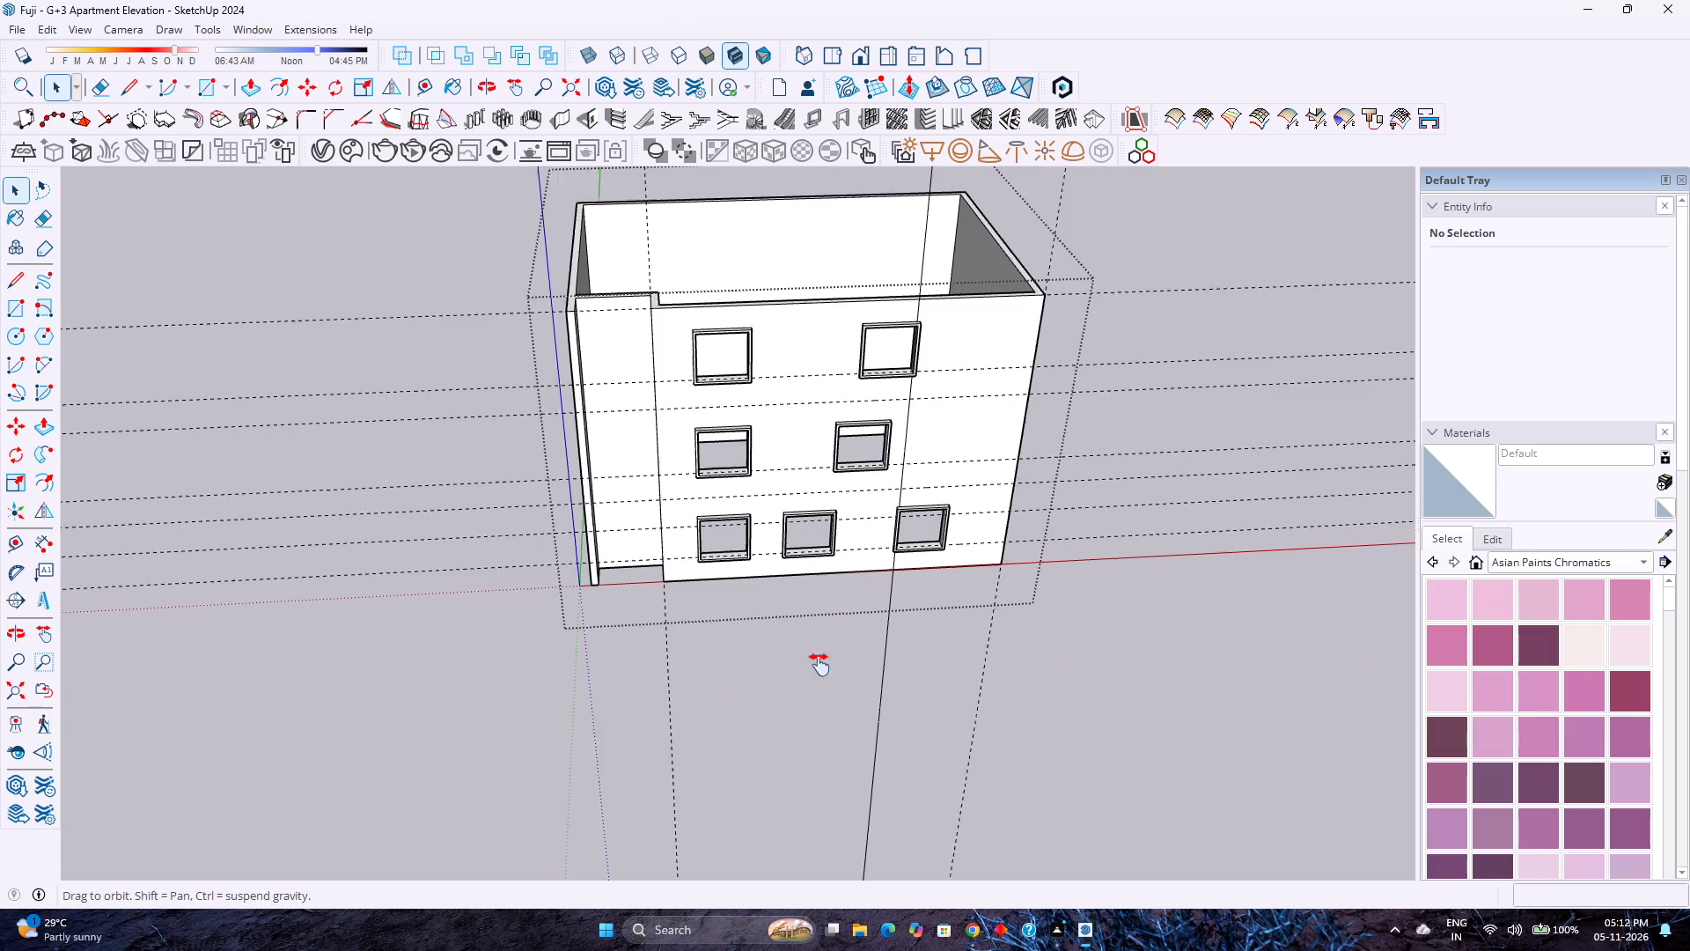
pyautogui.keyDown('shift'); pyautogui.moveTo(819, 665); pyautogui.dragTo(930, 793, button='middle'); pyautogui.keyUp('shift')
pyautogui.keyDown('shift'); pyautogui.moveTo(930, 793); pyautogui.dragTo(935, 802, button='middle'); pyautogui.keyUp('shift')
pyautogui.moveTo(905, 784); pyautogui.dragTo(808, 594, button='middle')
pyautogui.moveTo(603, 798); pyautogui.dragTo(365, 393)
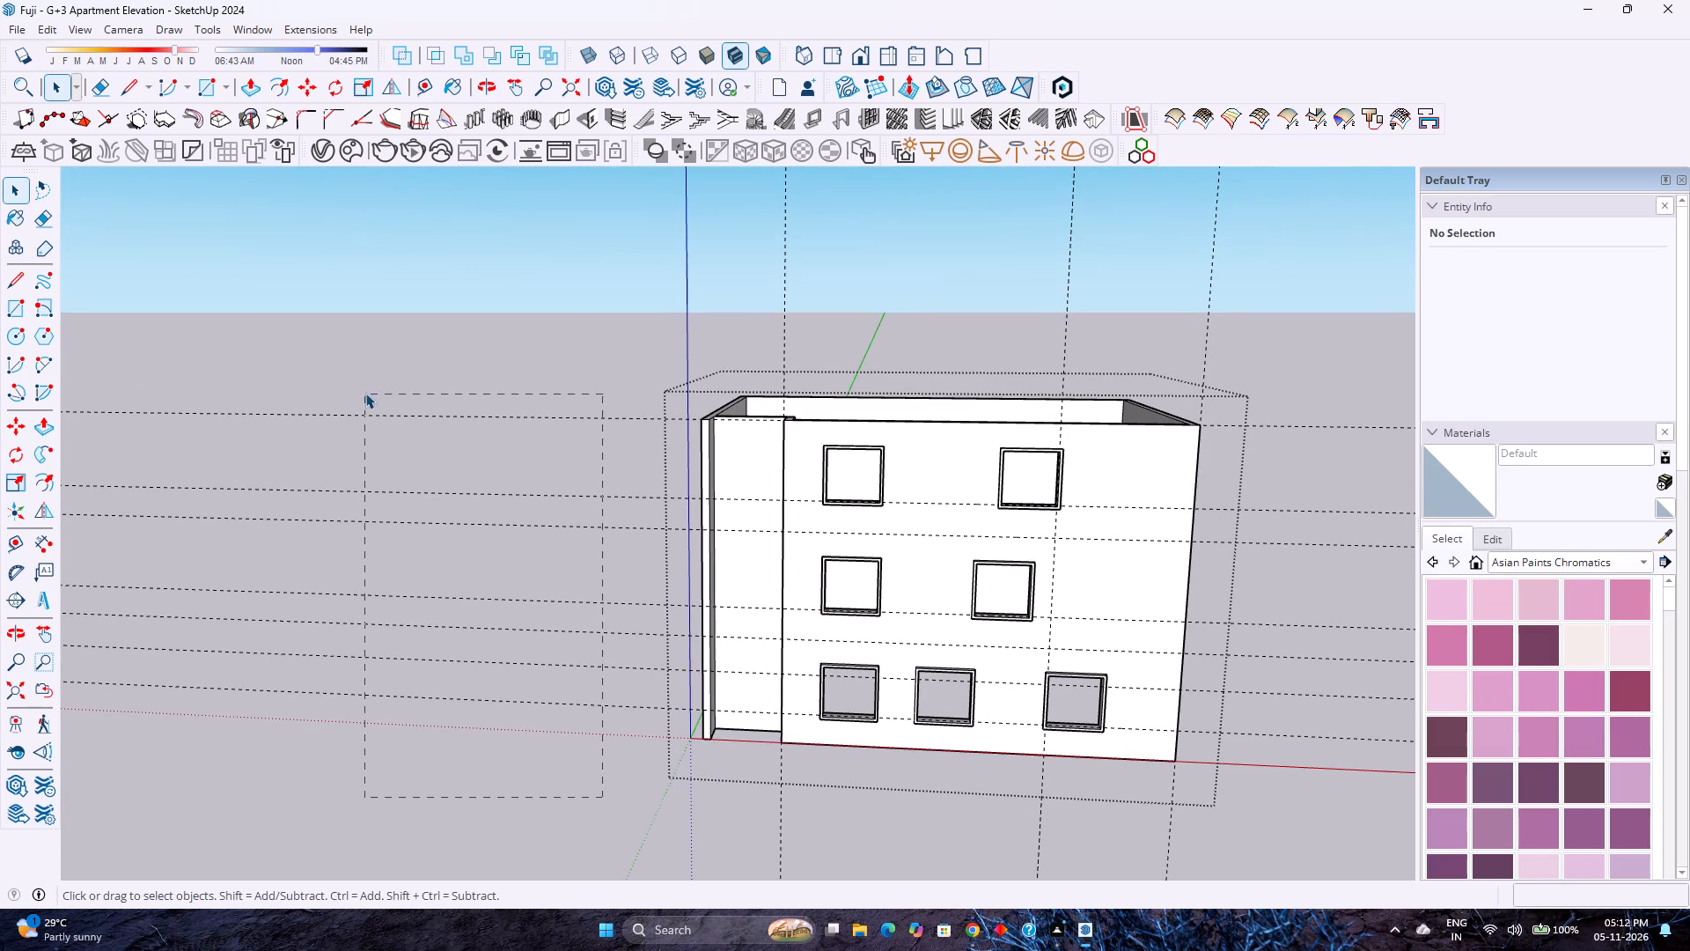
pyautogui.moveTo(365, 393); pyautogui.dragTo(365, 386)
pyautogui.press('Delete')
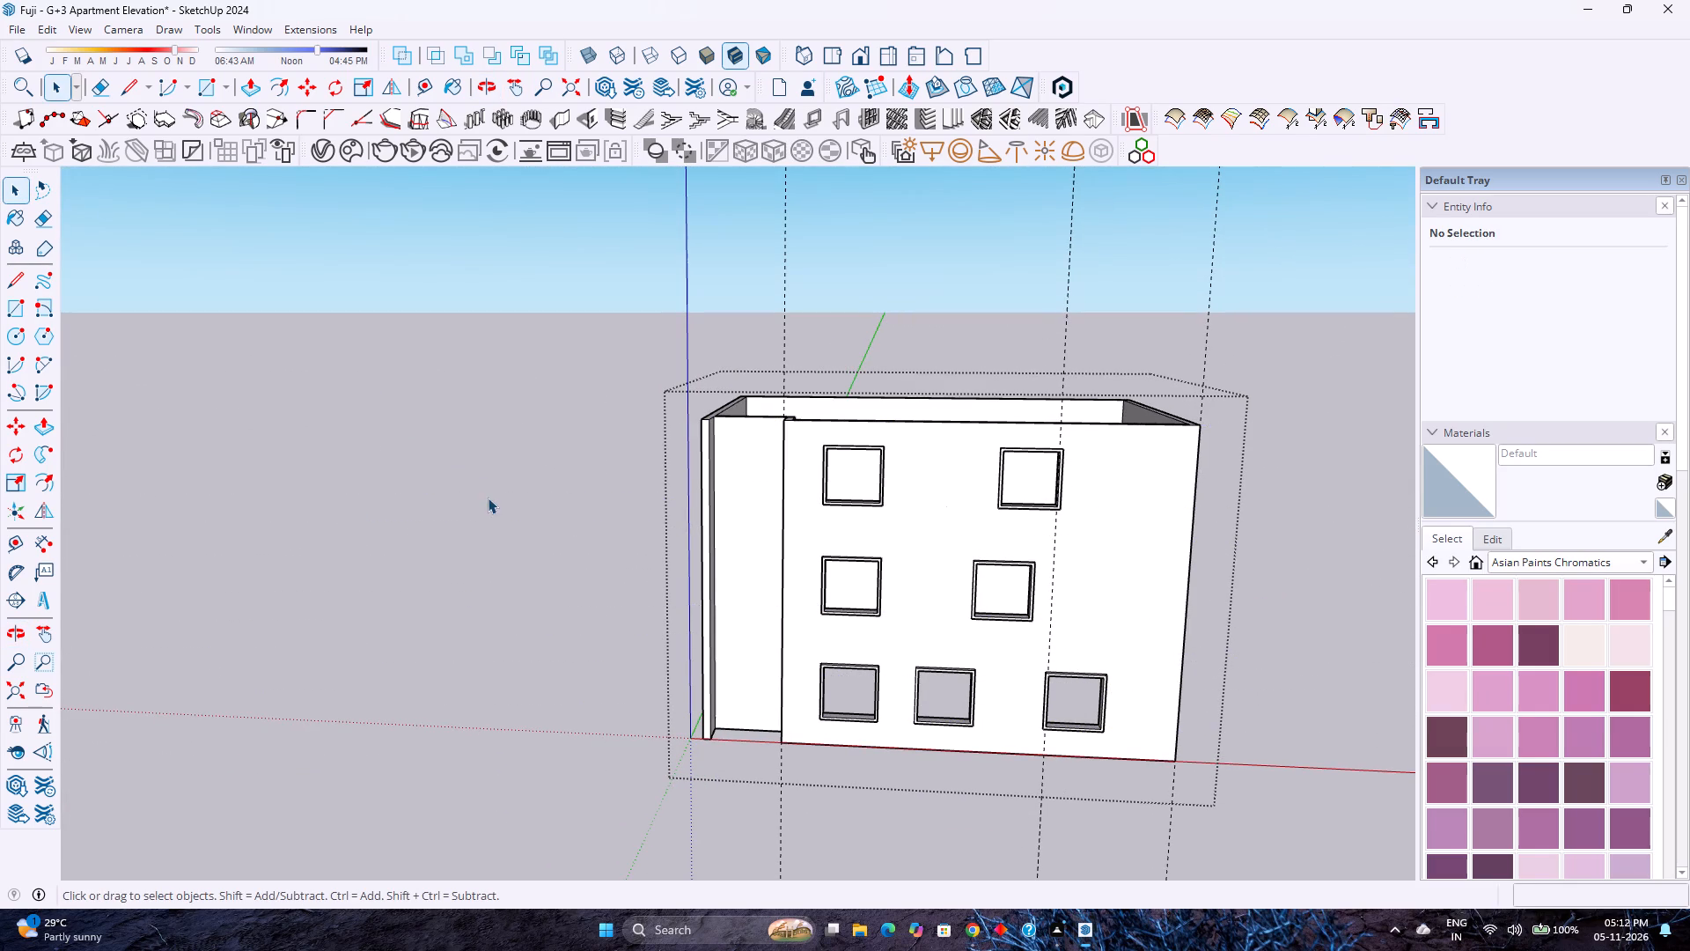
pyautogui.scroll(-4, 495, 449)
pyautogui.moveTo(1227, 857); pyautogui.dragTo(474, 744)
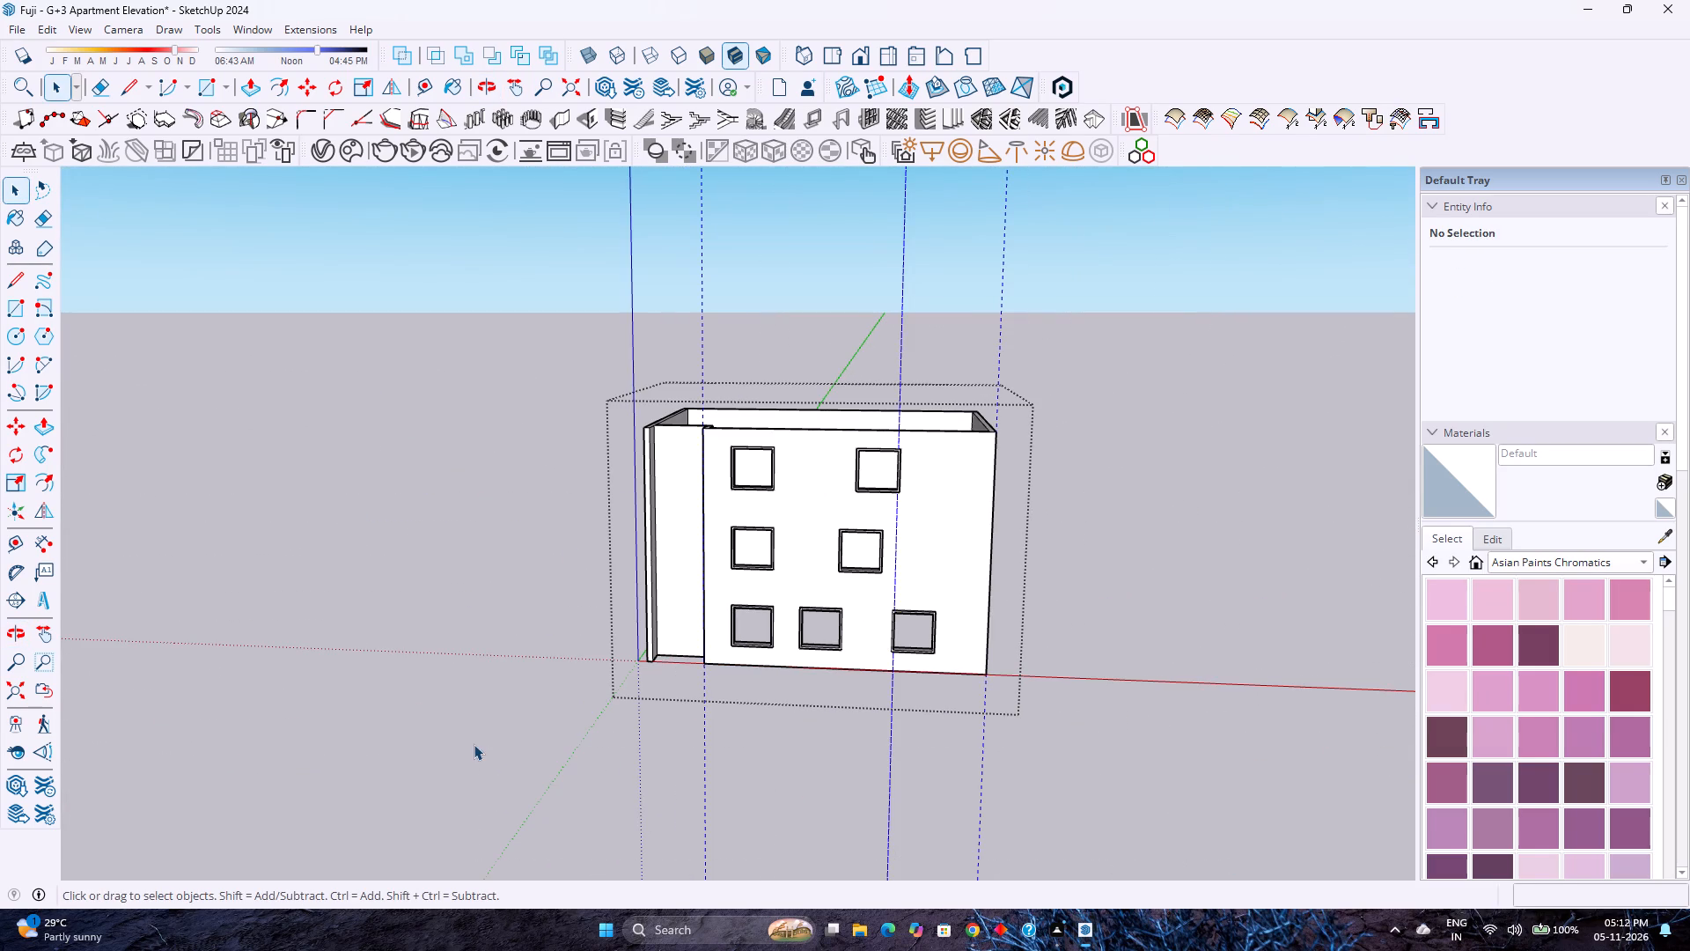
pyautogui.press('Delete')
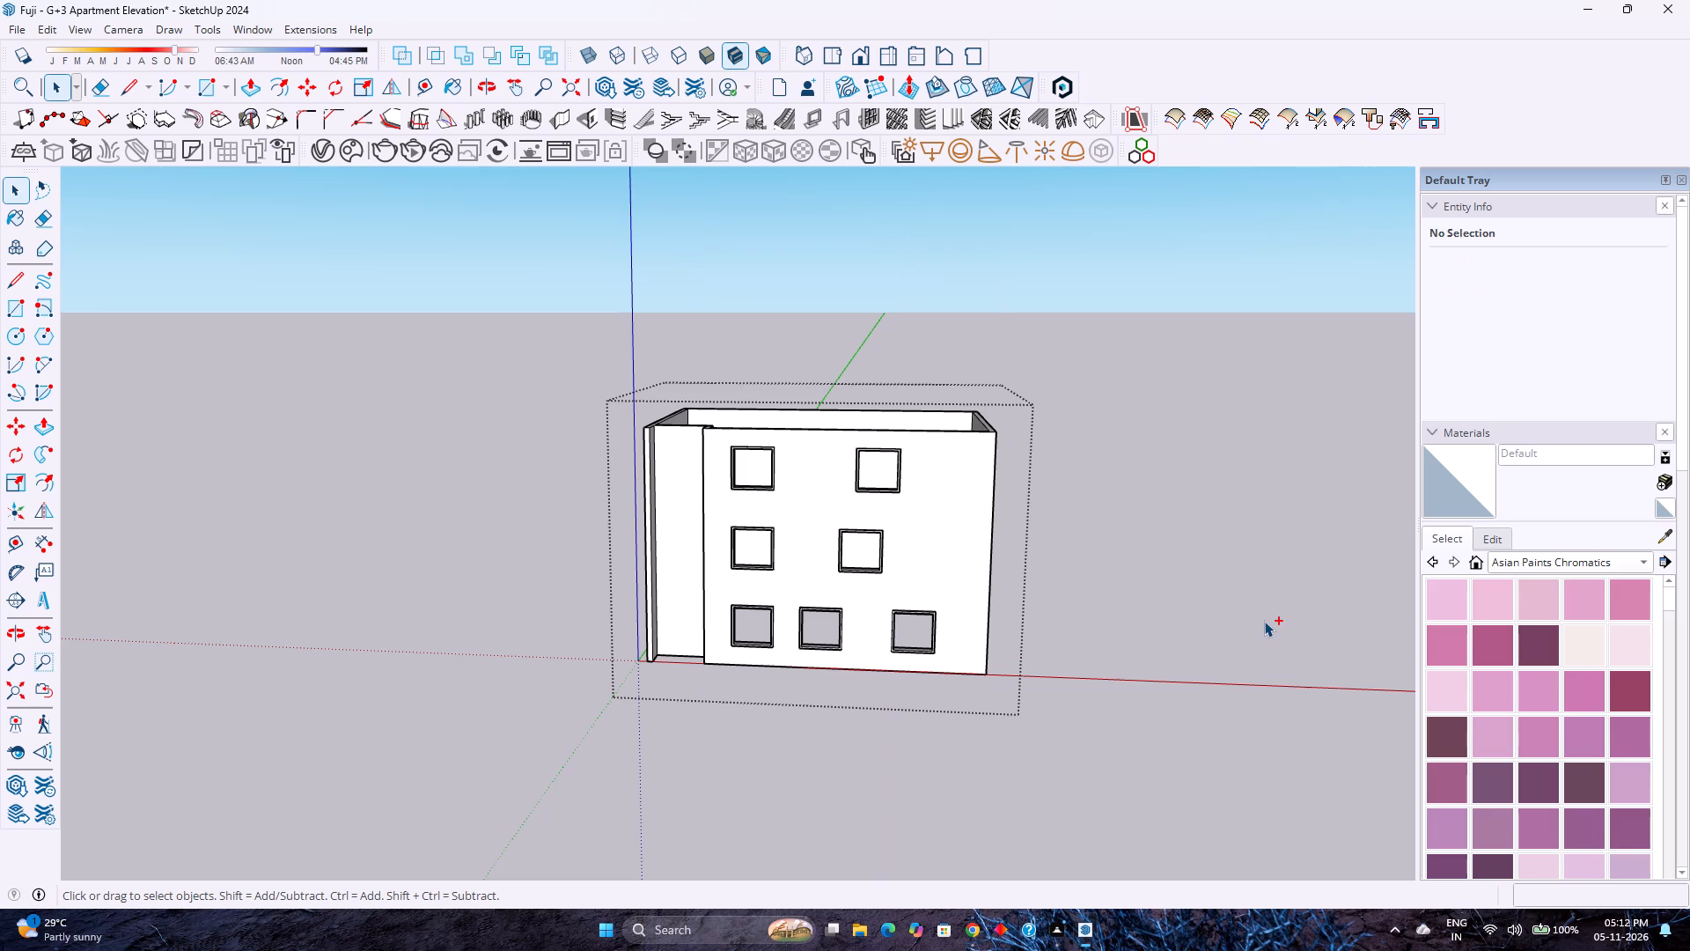
# Save the model without the construction guides.
pyautogui.hotkey('ctrl', 's')
# Add a horizontal guide in the recessed bay, 10'6" above the bay wall's bottom edge.
pyautogui.scroll(8, 665, 617)
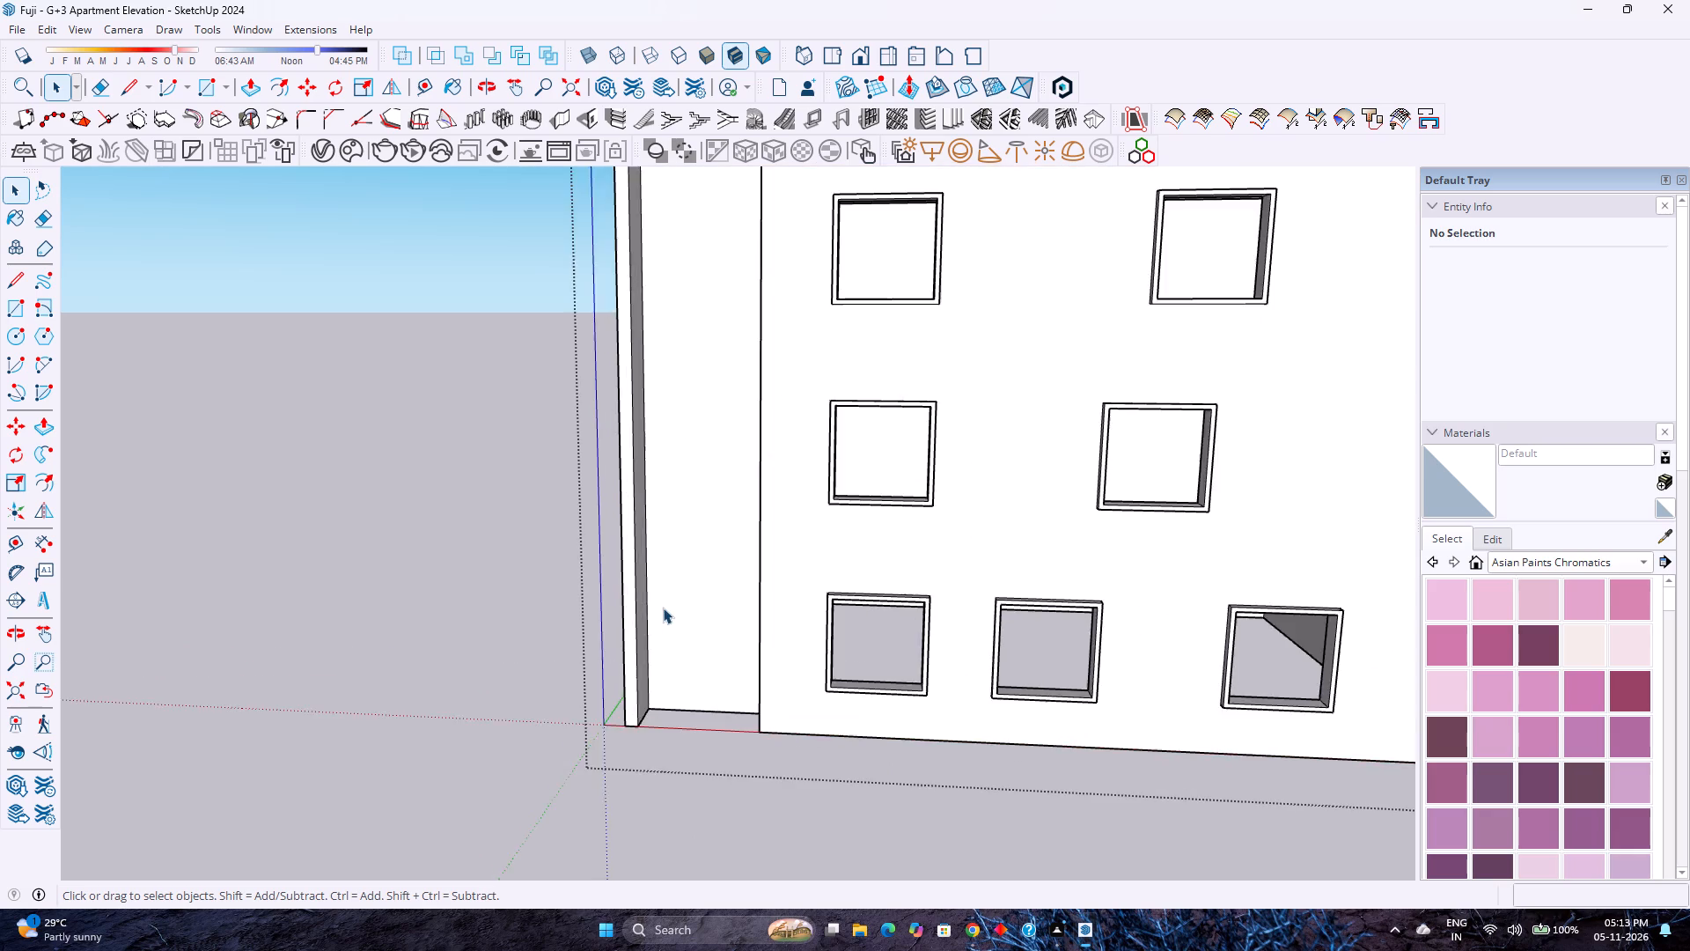
pyautogui.scroll(3, 663, 608)
pyautogui.moveTo(664, 612); pyautogui.dragTo(544, 640, button='middle')
pyautogui.middleClick(544, 640)
pyautogui.scroll(-6, 544, 640)
pyautogui.moveTo(531, 595); pyautogui.dragTo(539, 593, button='middle')
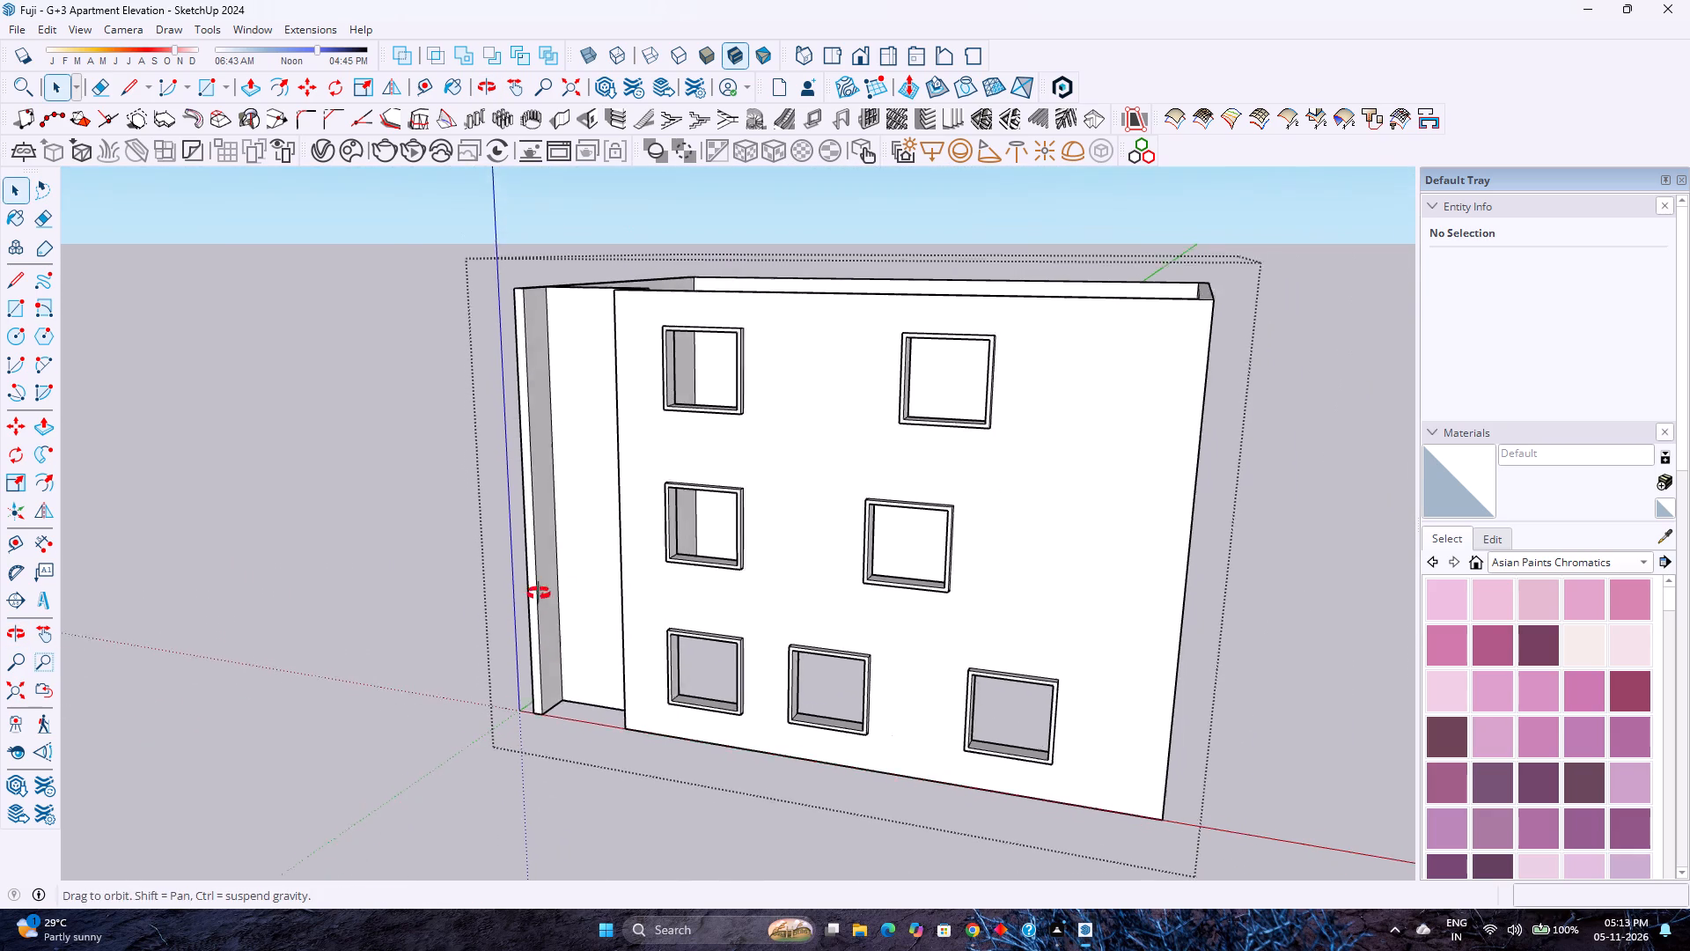
pyautogui.moveTo(539, 593); pyautogui.dragTo(540, 593, button='middle')
pyautogui.moveTo(540, 593); pyautogui.dragTo(590, 585, button='middle')
pyautogui.click(423, 92)
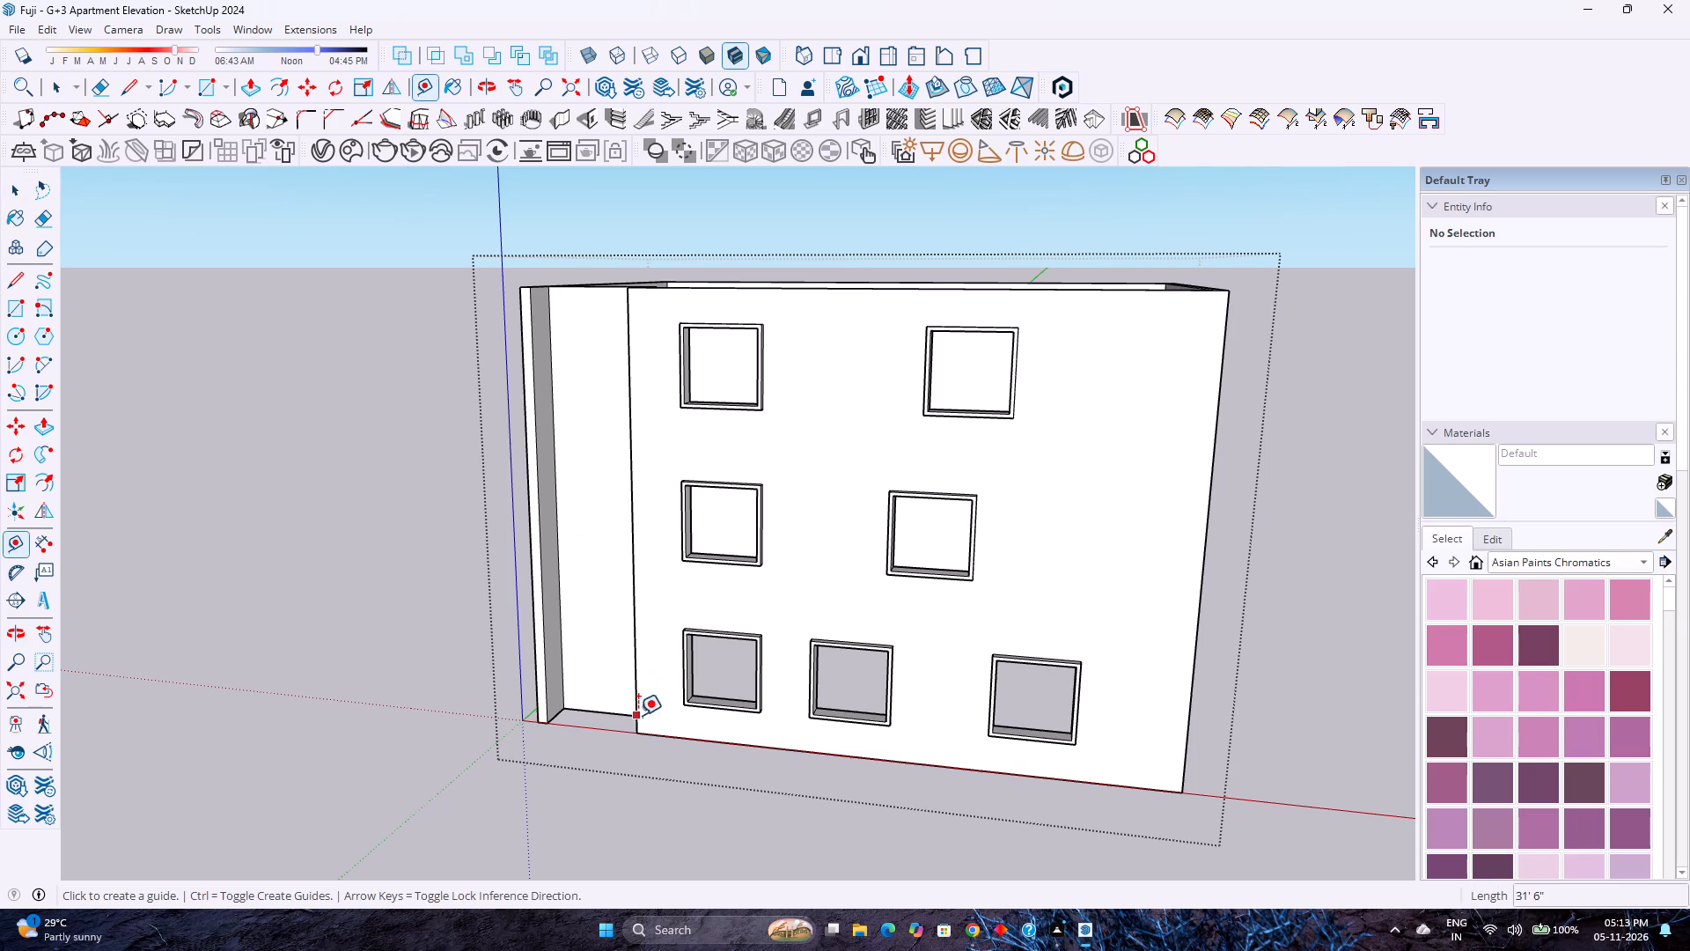
pyautogui.click(607, 712)
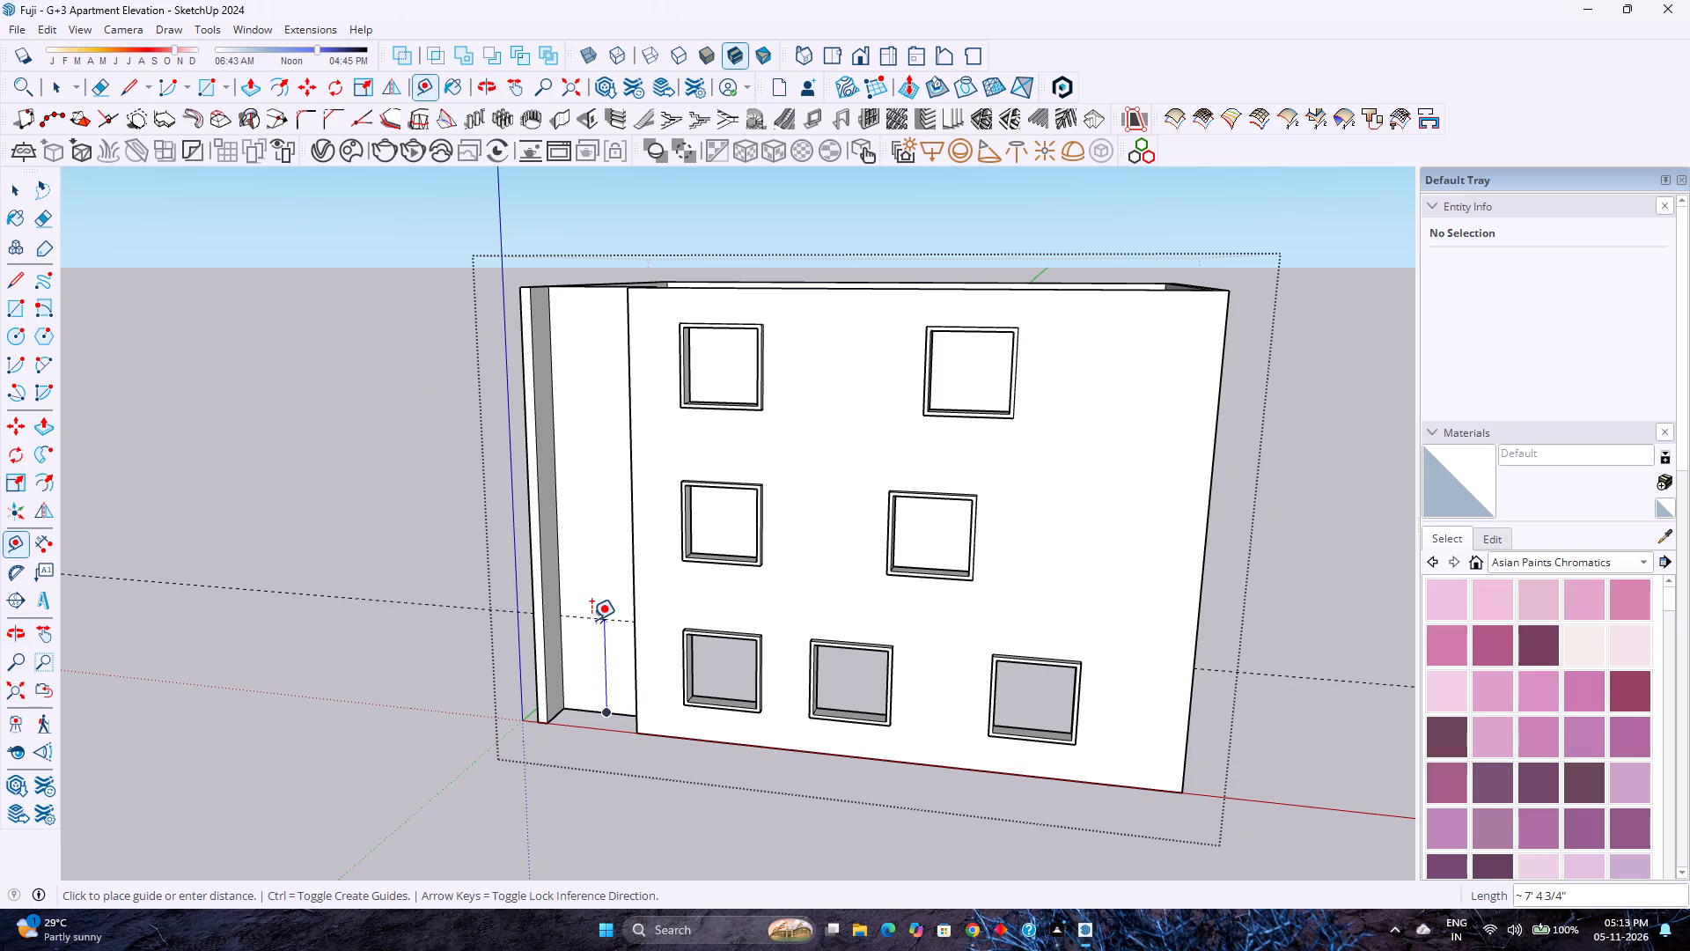
pyautogui.write("10'")
pyautogui.write('6"')
pyautogui.press('Return')
# Add a second horizontal guide in the recessed bay, 10'6" above the first one.
pyautogui.moveTo(610, 626); pyautogui.dragTo(667, 575, button='middle')
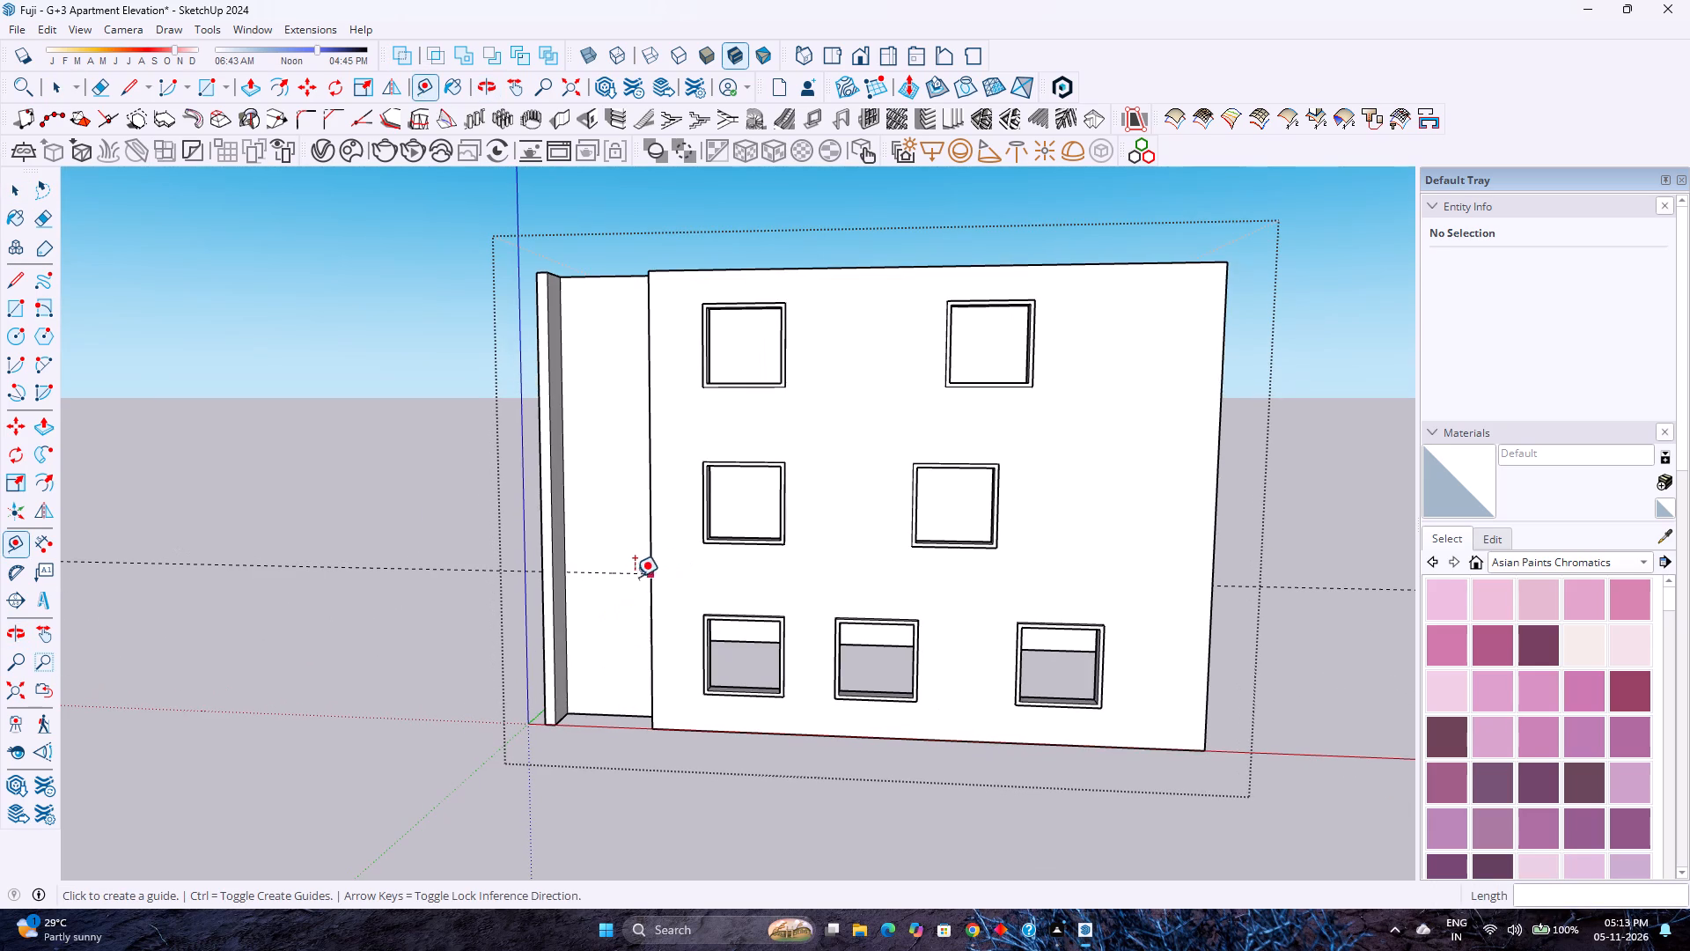
pyautogui.click(613, 576)
pyautogui.press('Escape')
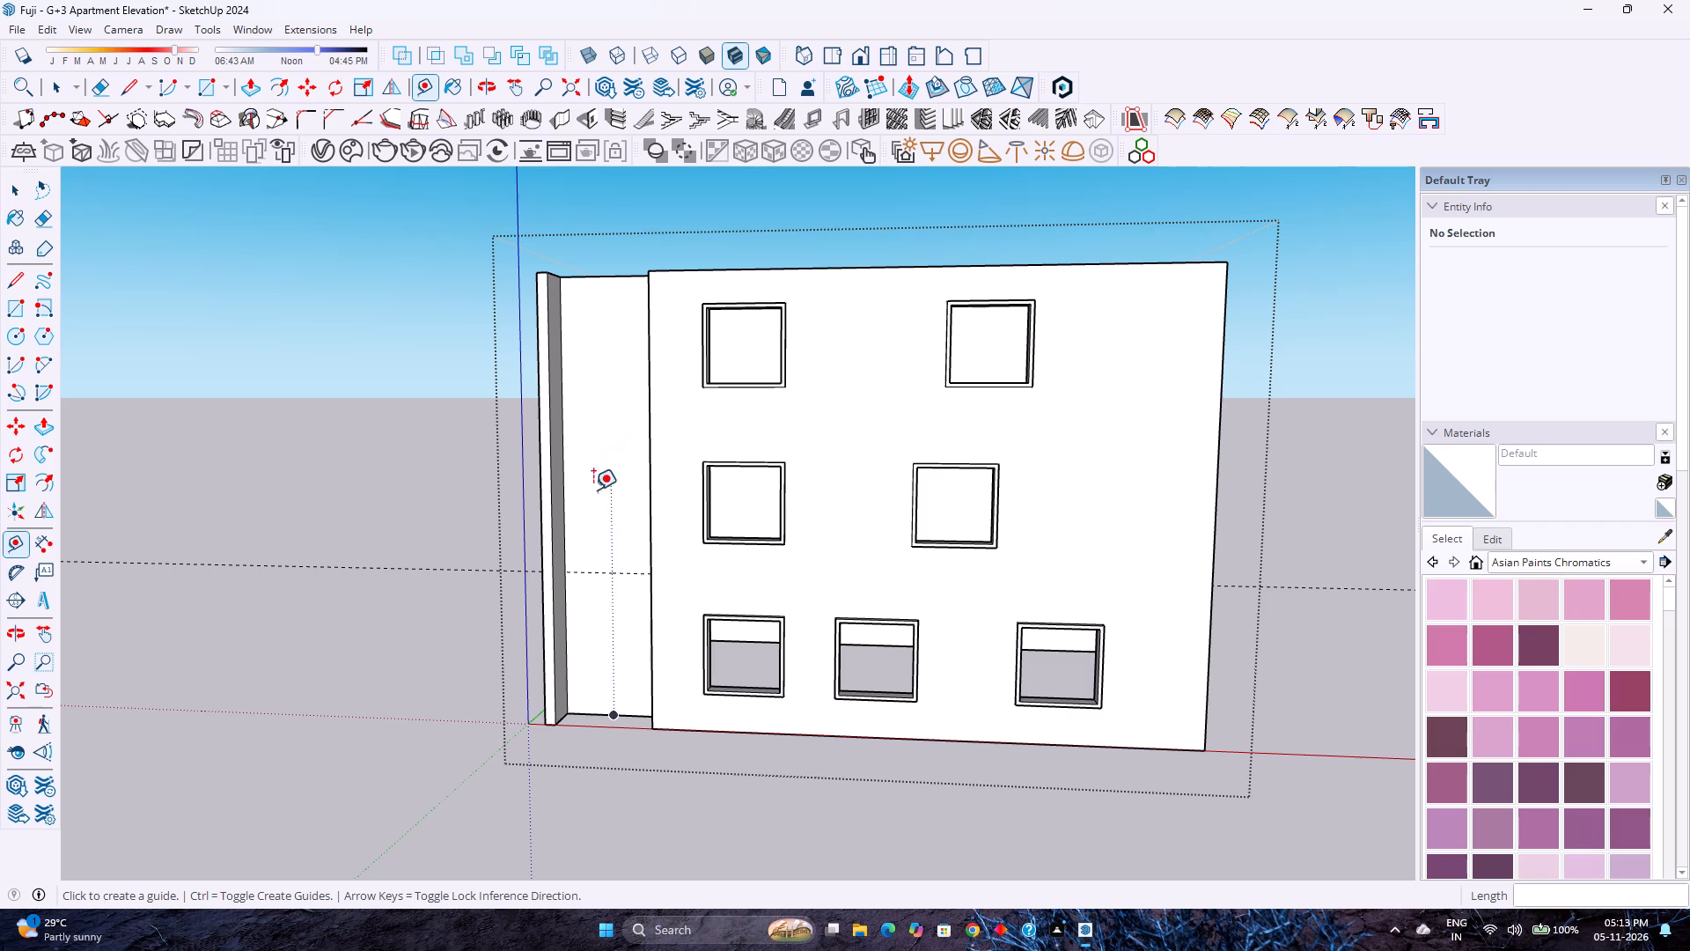
pyautogui.click(594, 571)
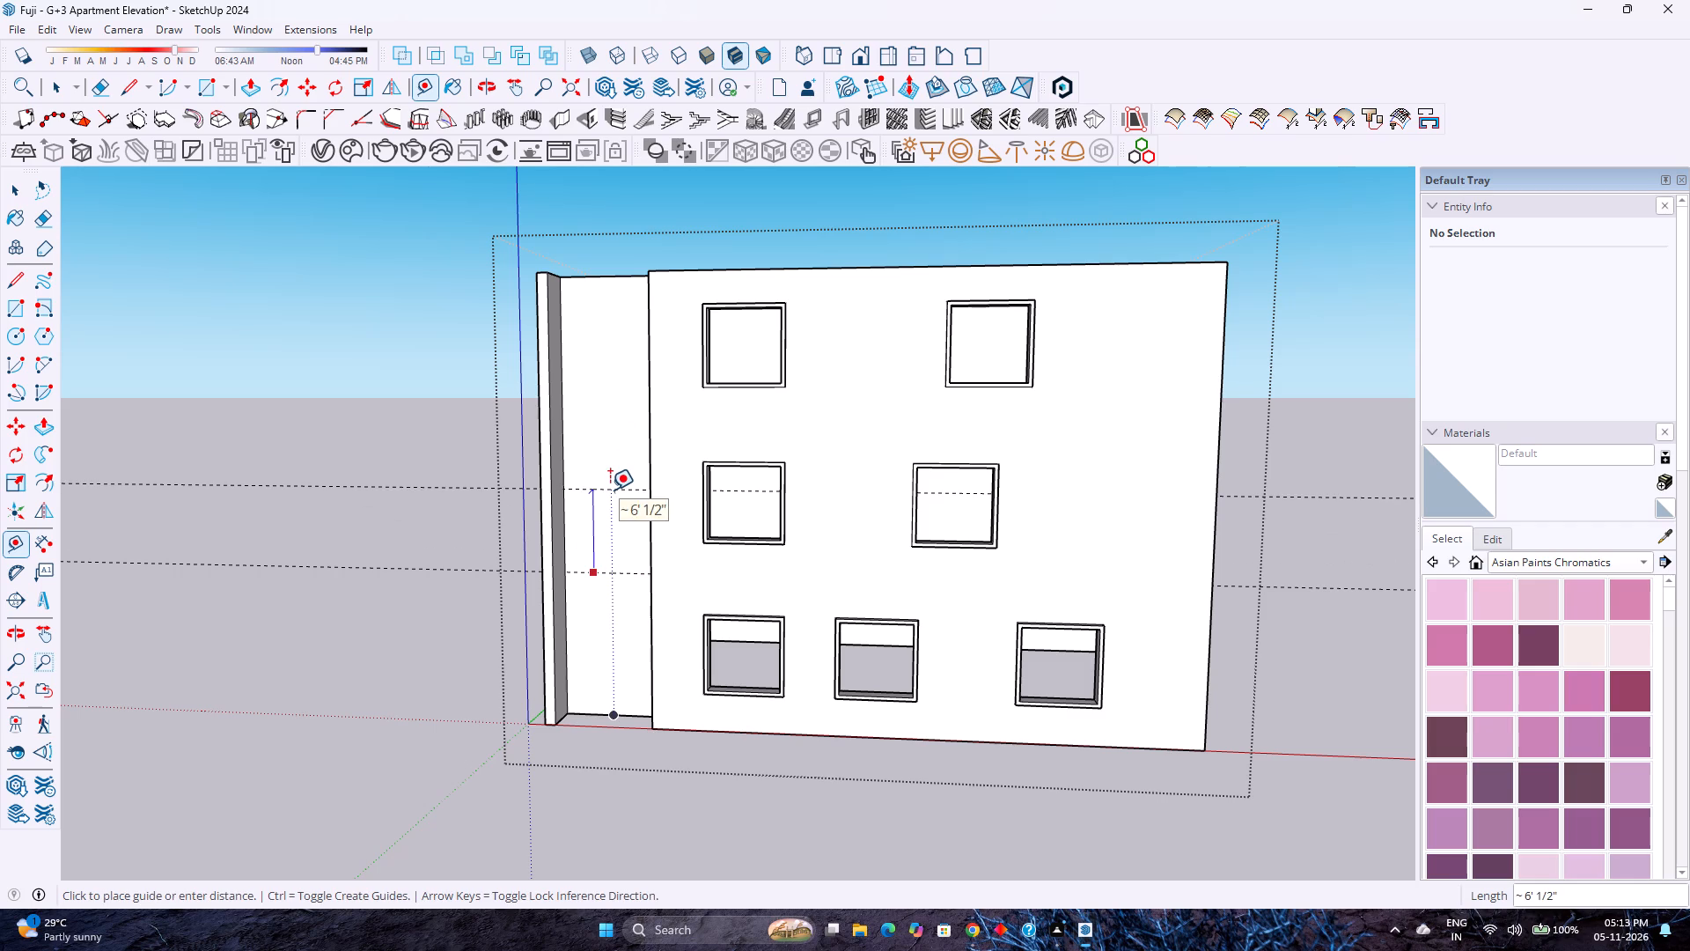
pyautogui.write("10'6'")
pyautogui.press('Return')
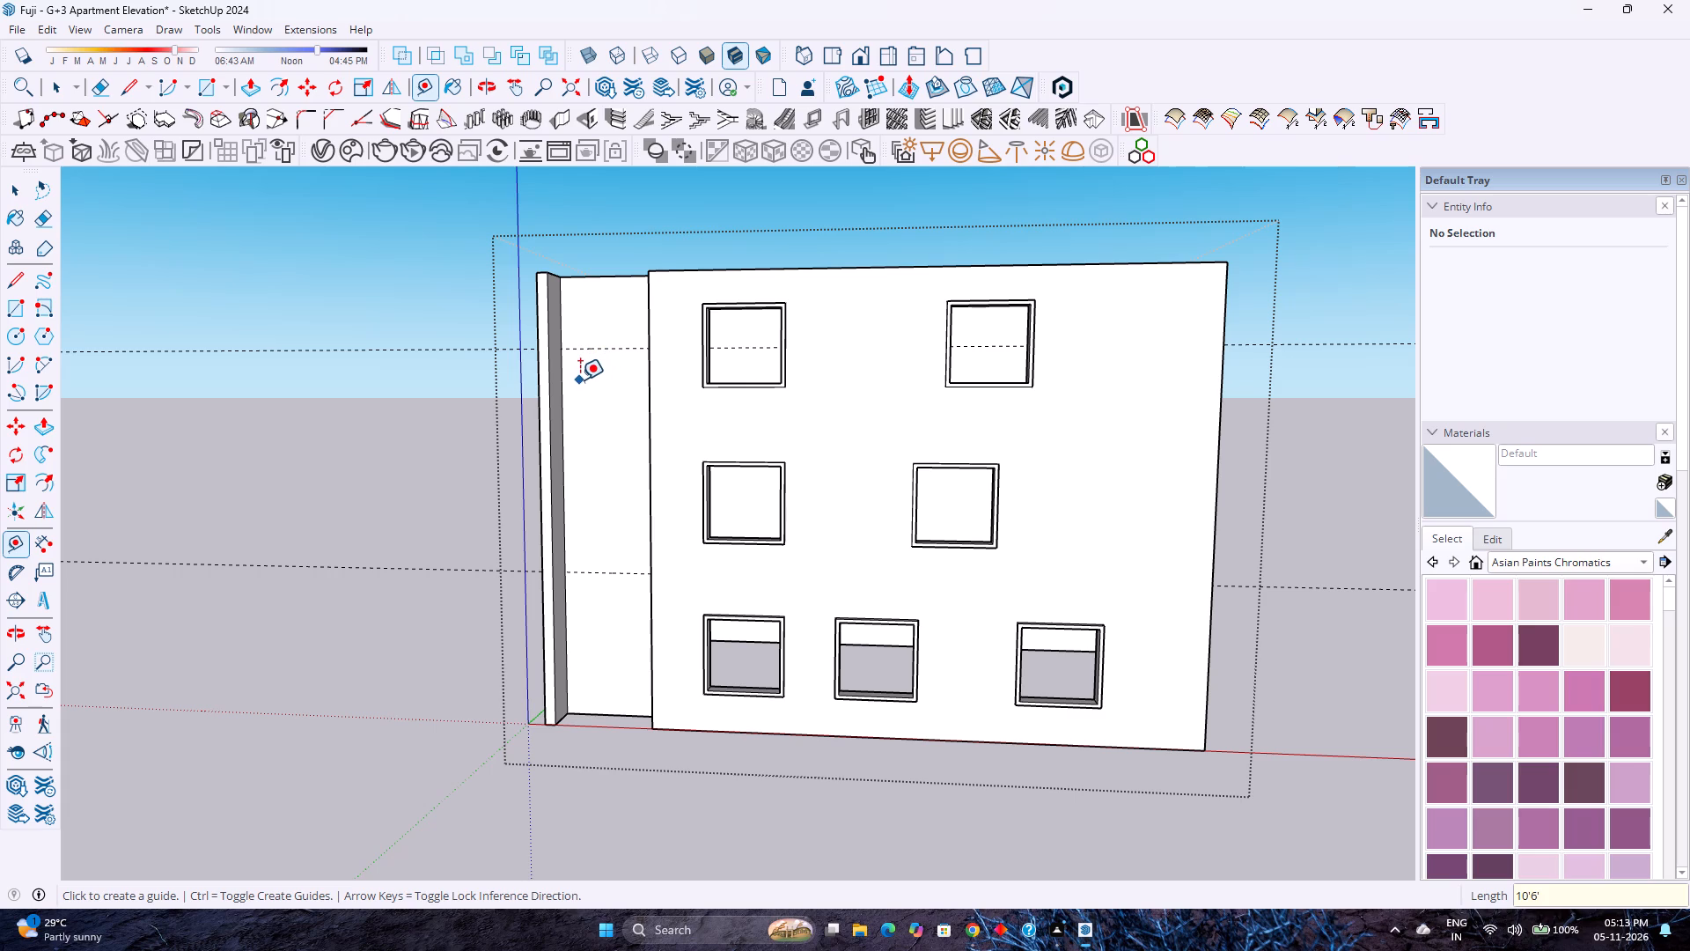
pyautogui.write("10'6")
pyautogui.hotkey('shift', '"')
pyautogui.press('Return')
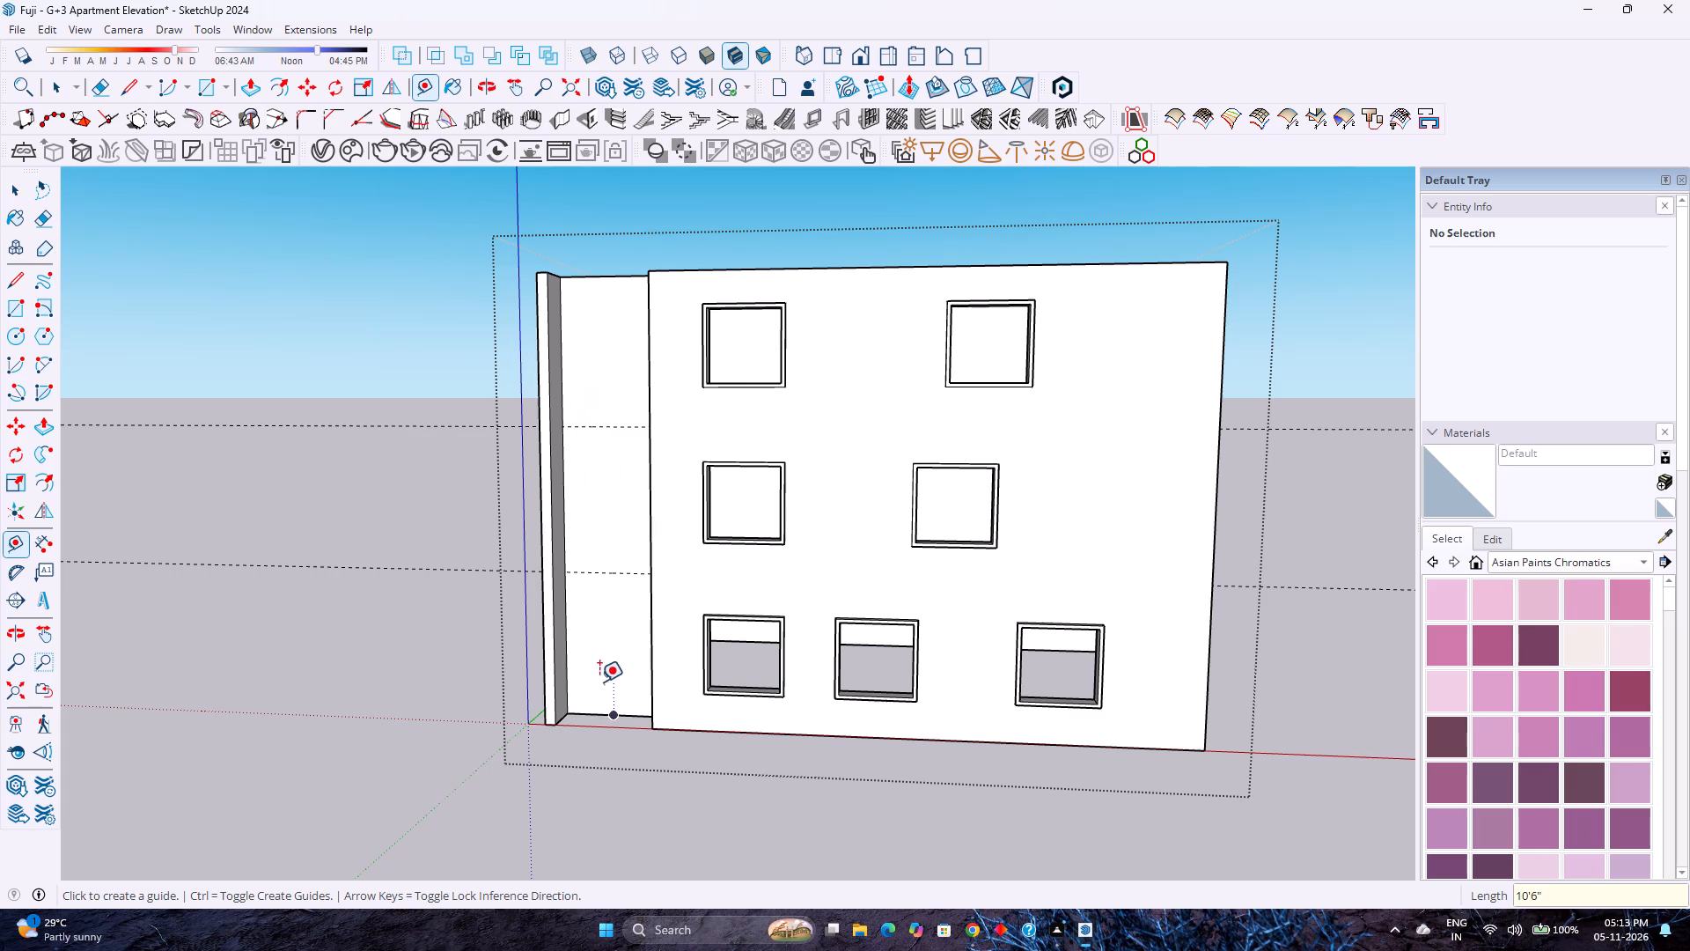
# Add a horizontal guide 7' above the recessed bay wall's bottom edge.
pyautogui.click(591, 713)
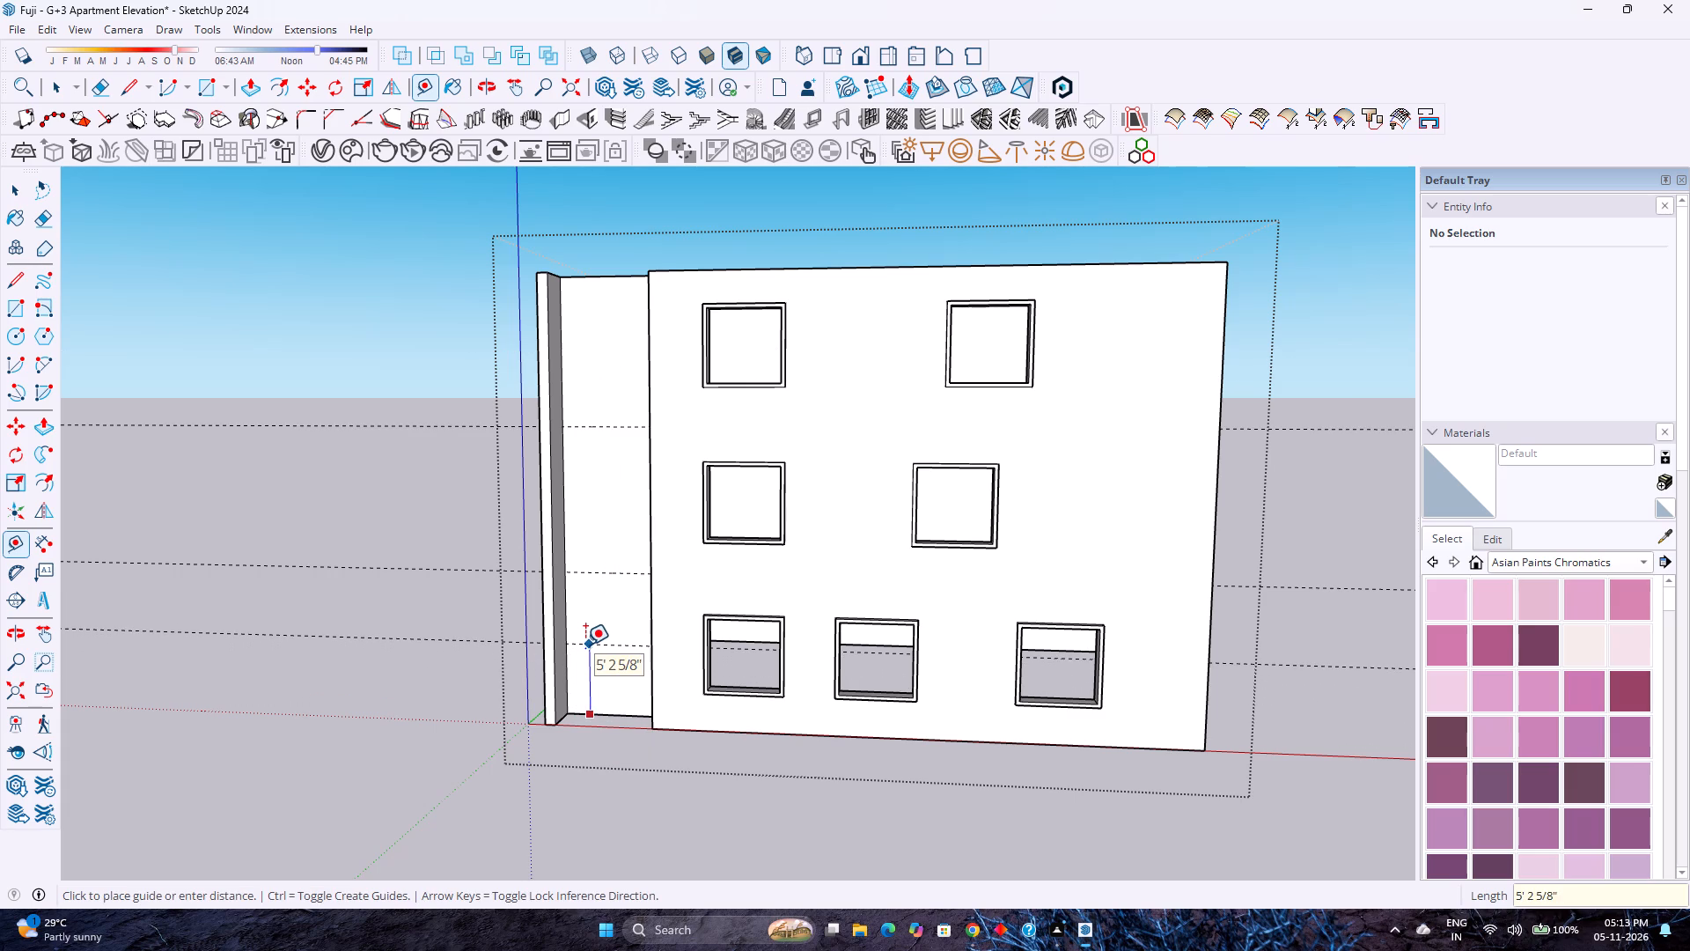
pyautogui.write("7'")
pyautogui.press('Return')
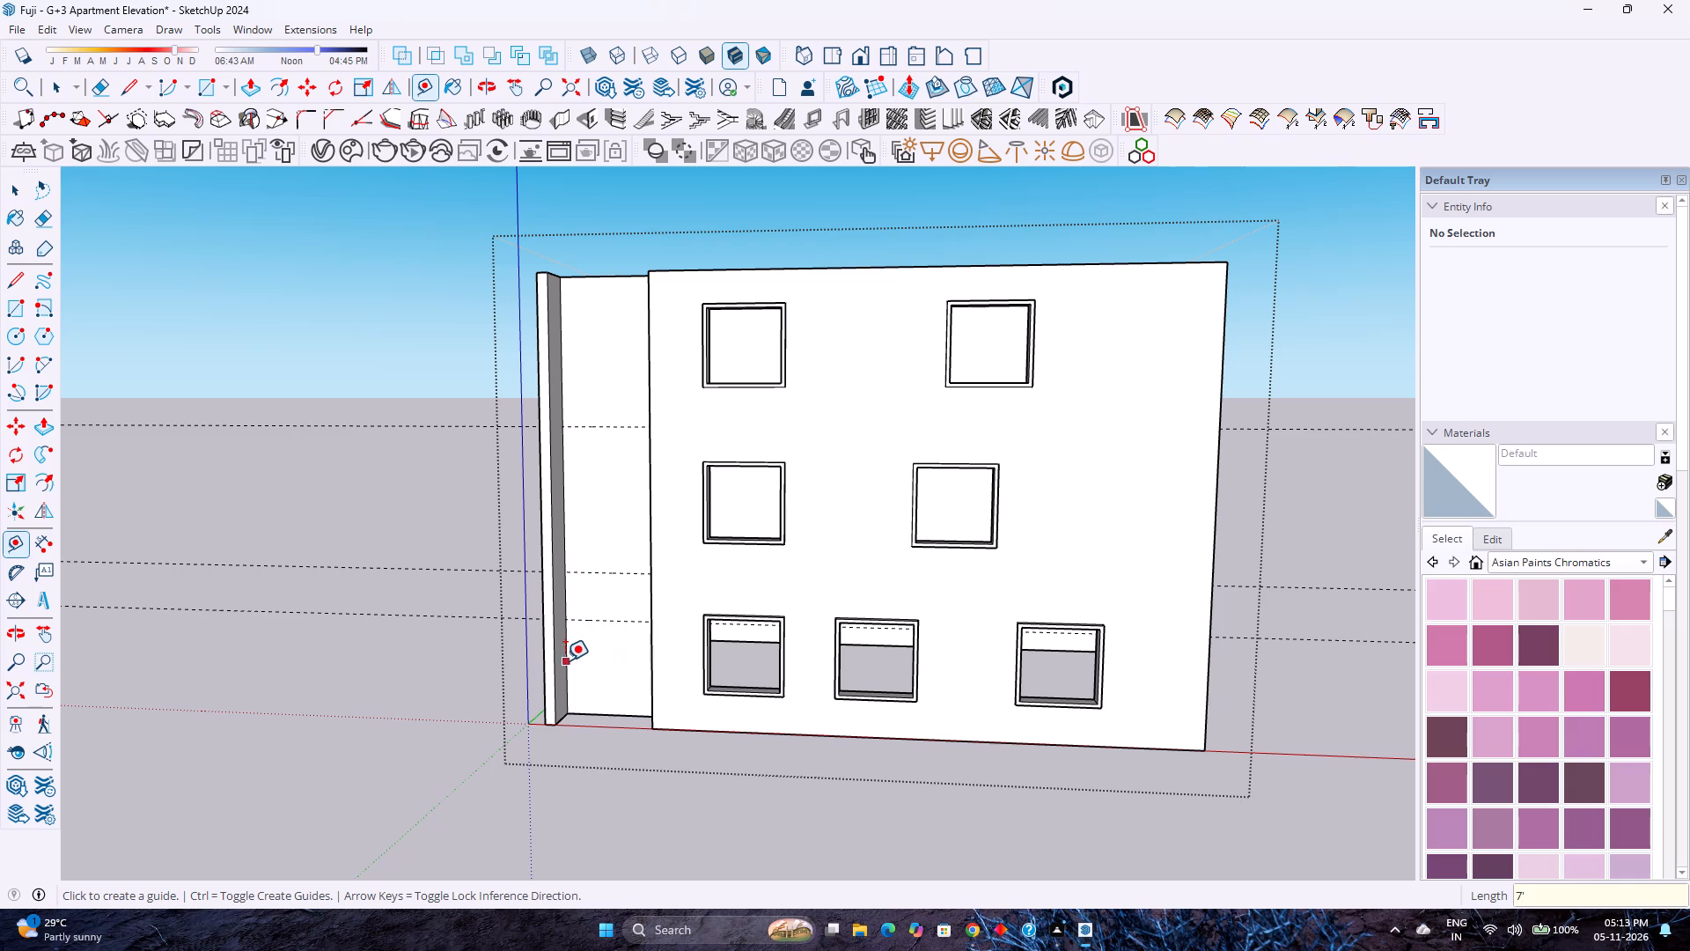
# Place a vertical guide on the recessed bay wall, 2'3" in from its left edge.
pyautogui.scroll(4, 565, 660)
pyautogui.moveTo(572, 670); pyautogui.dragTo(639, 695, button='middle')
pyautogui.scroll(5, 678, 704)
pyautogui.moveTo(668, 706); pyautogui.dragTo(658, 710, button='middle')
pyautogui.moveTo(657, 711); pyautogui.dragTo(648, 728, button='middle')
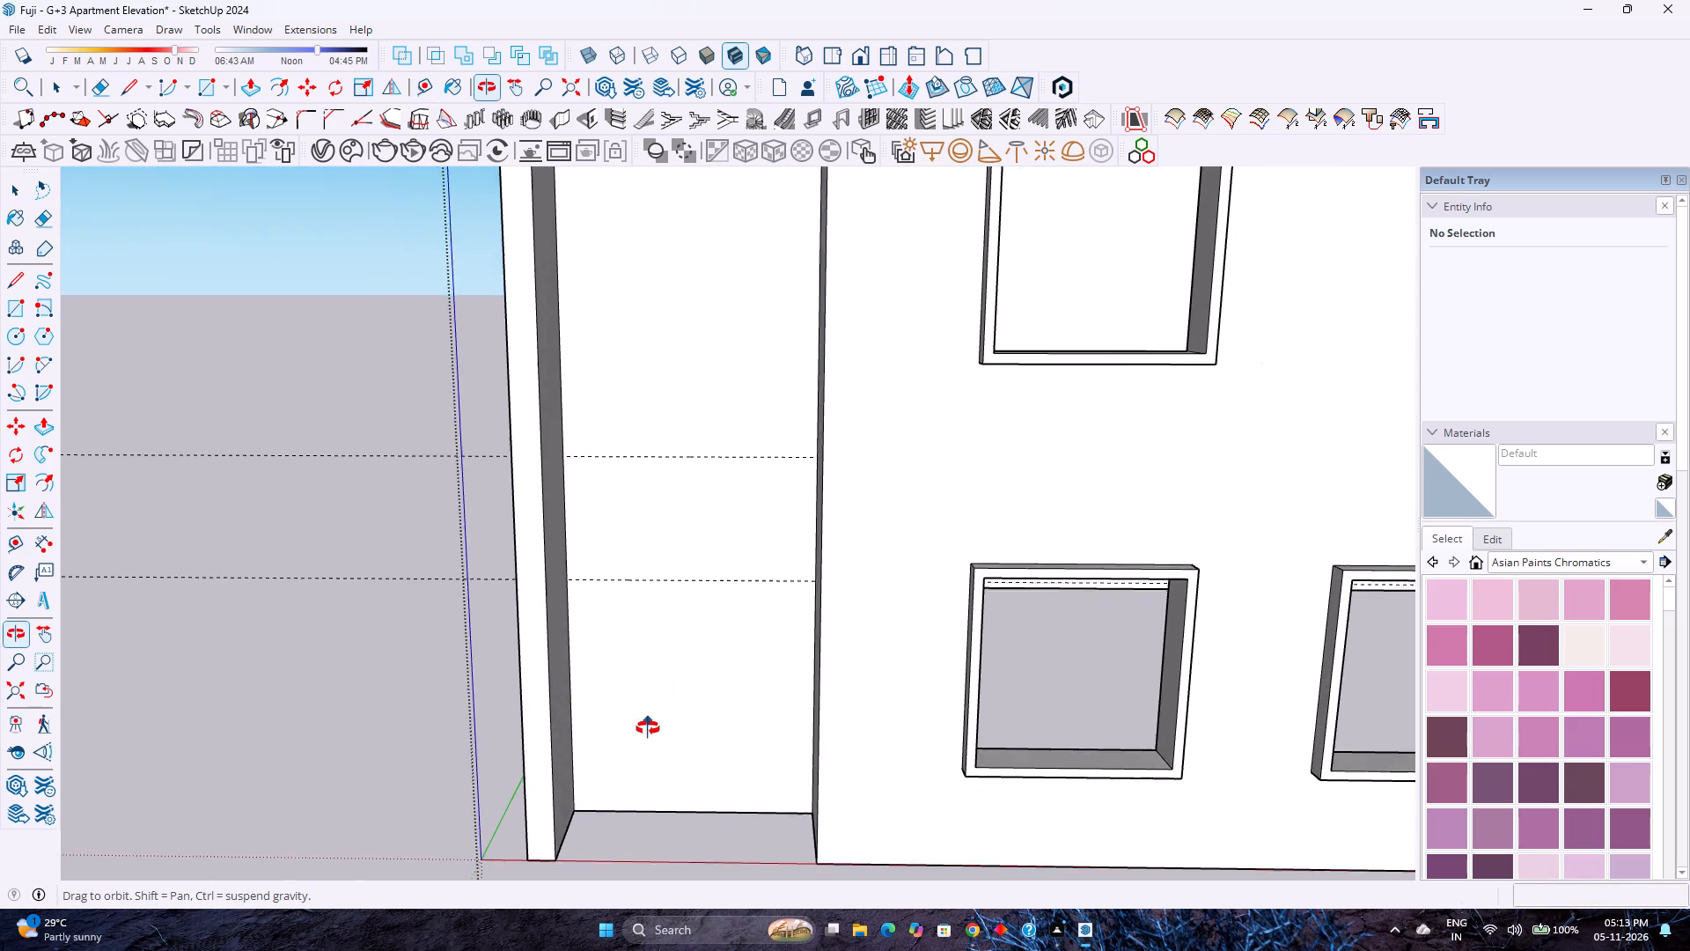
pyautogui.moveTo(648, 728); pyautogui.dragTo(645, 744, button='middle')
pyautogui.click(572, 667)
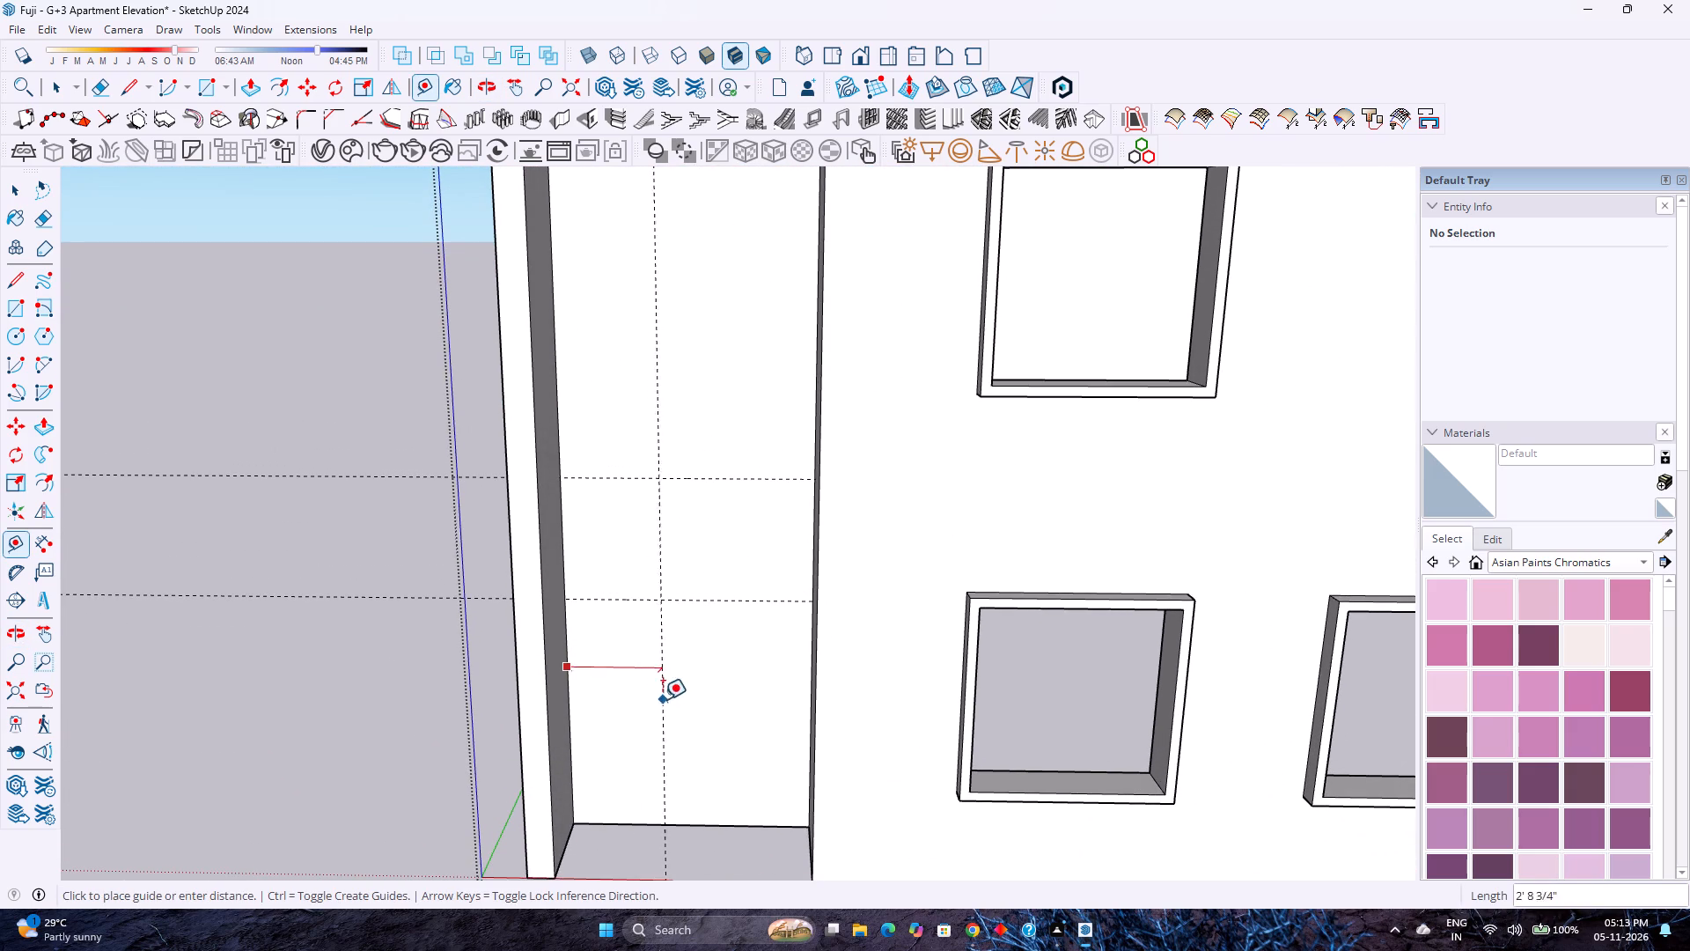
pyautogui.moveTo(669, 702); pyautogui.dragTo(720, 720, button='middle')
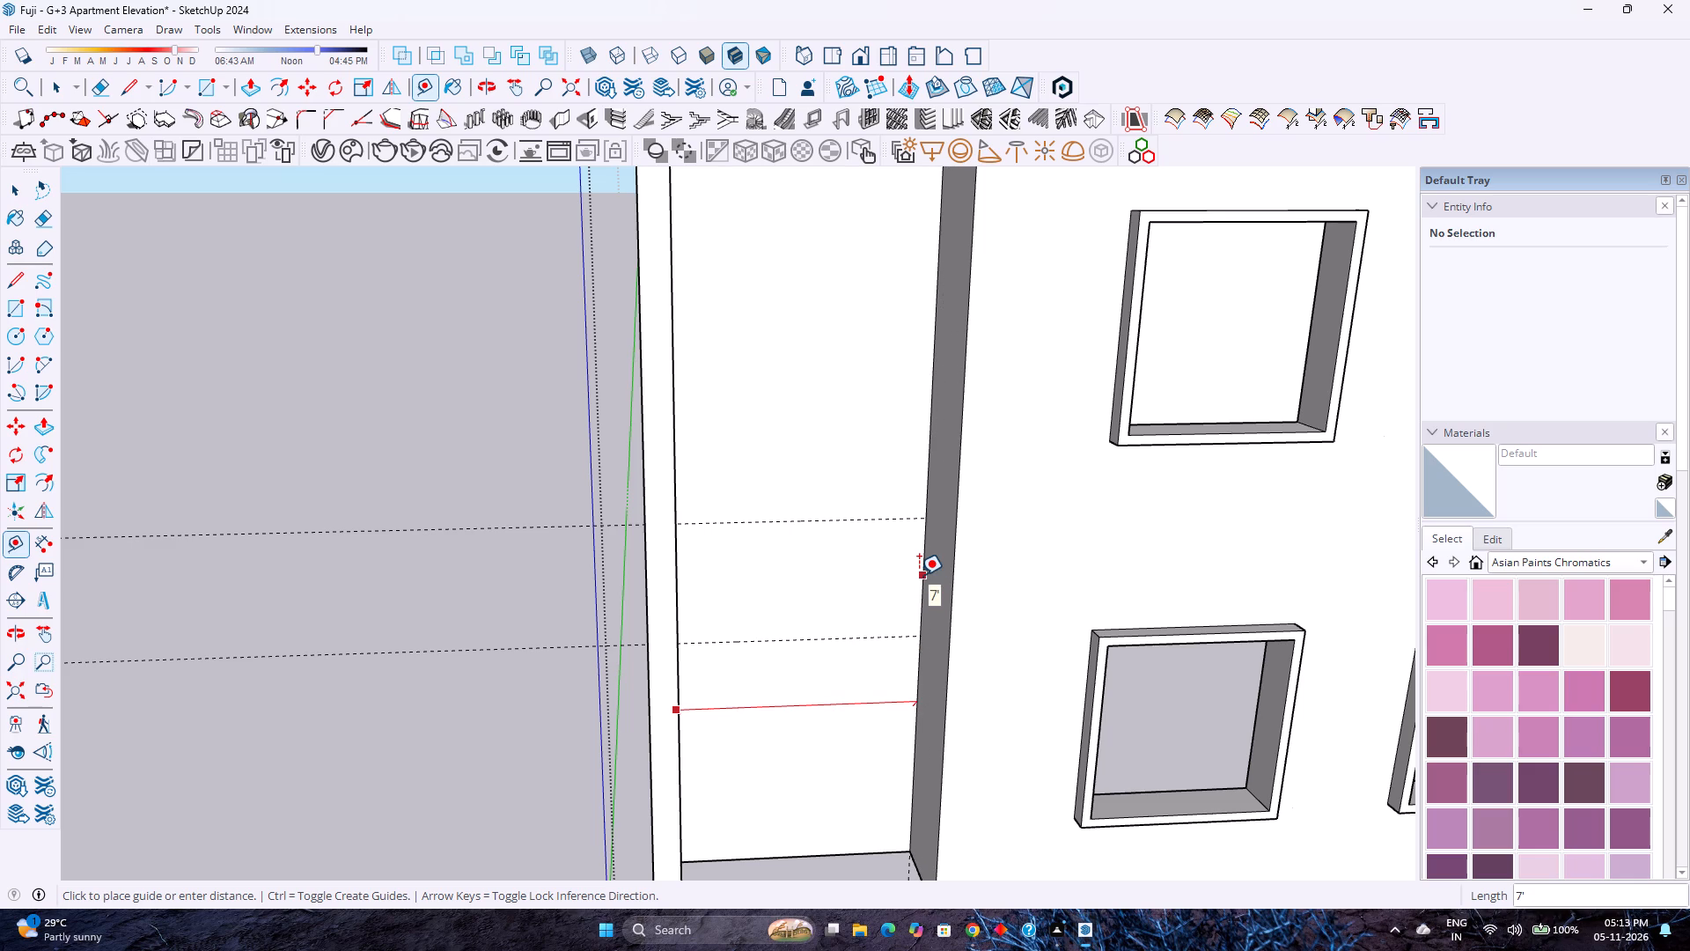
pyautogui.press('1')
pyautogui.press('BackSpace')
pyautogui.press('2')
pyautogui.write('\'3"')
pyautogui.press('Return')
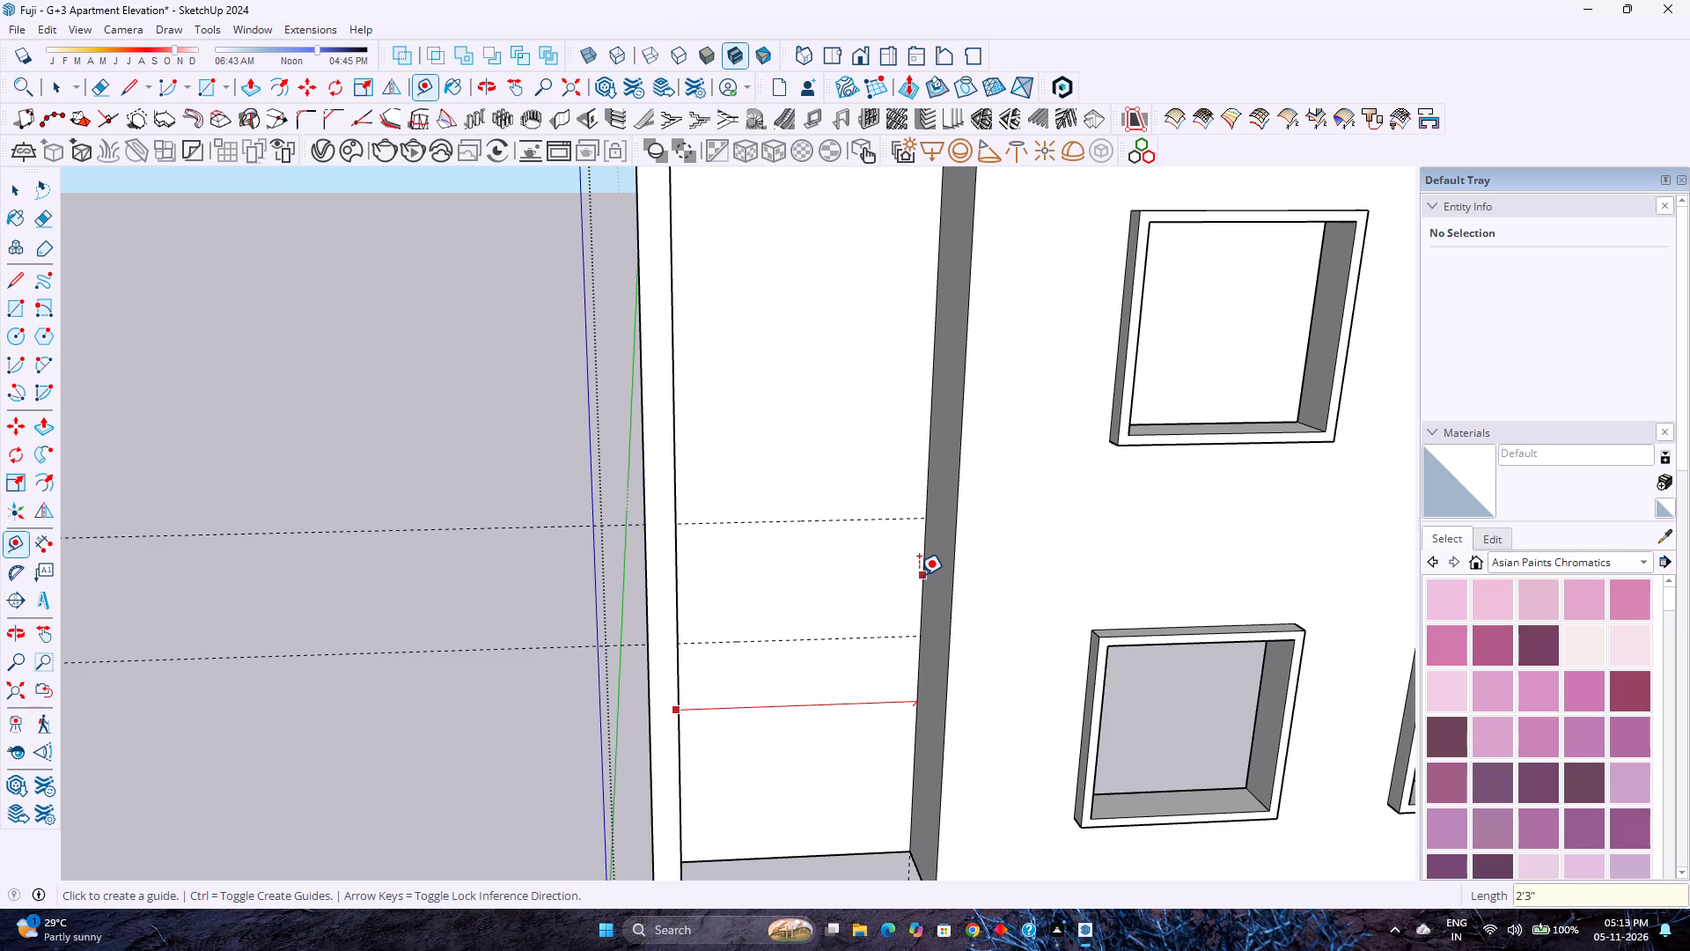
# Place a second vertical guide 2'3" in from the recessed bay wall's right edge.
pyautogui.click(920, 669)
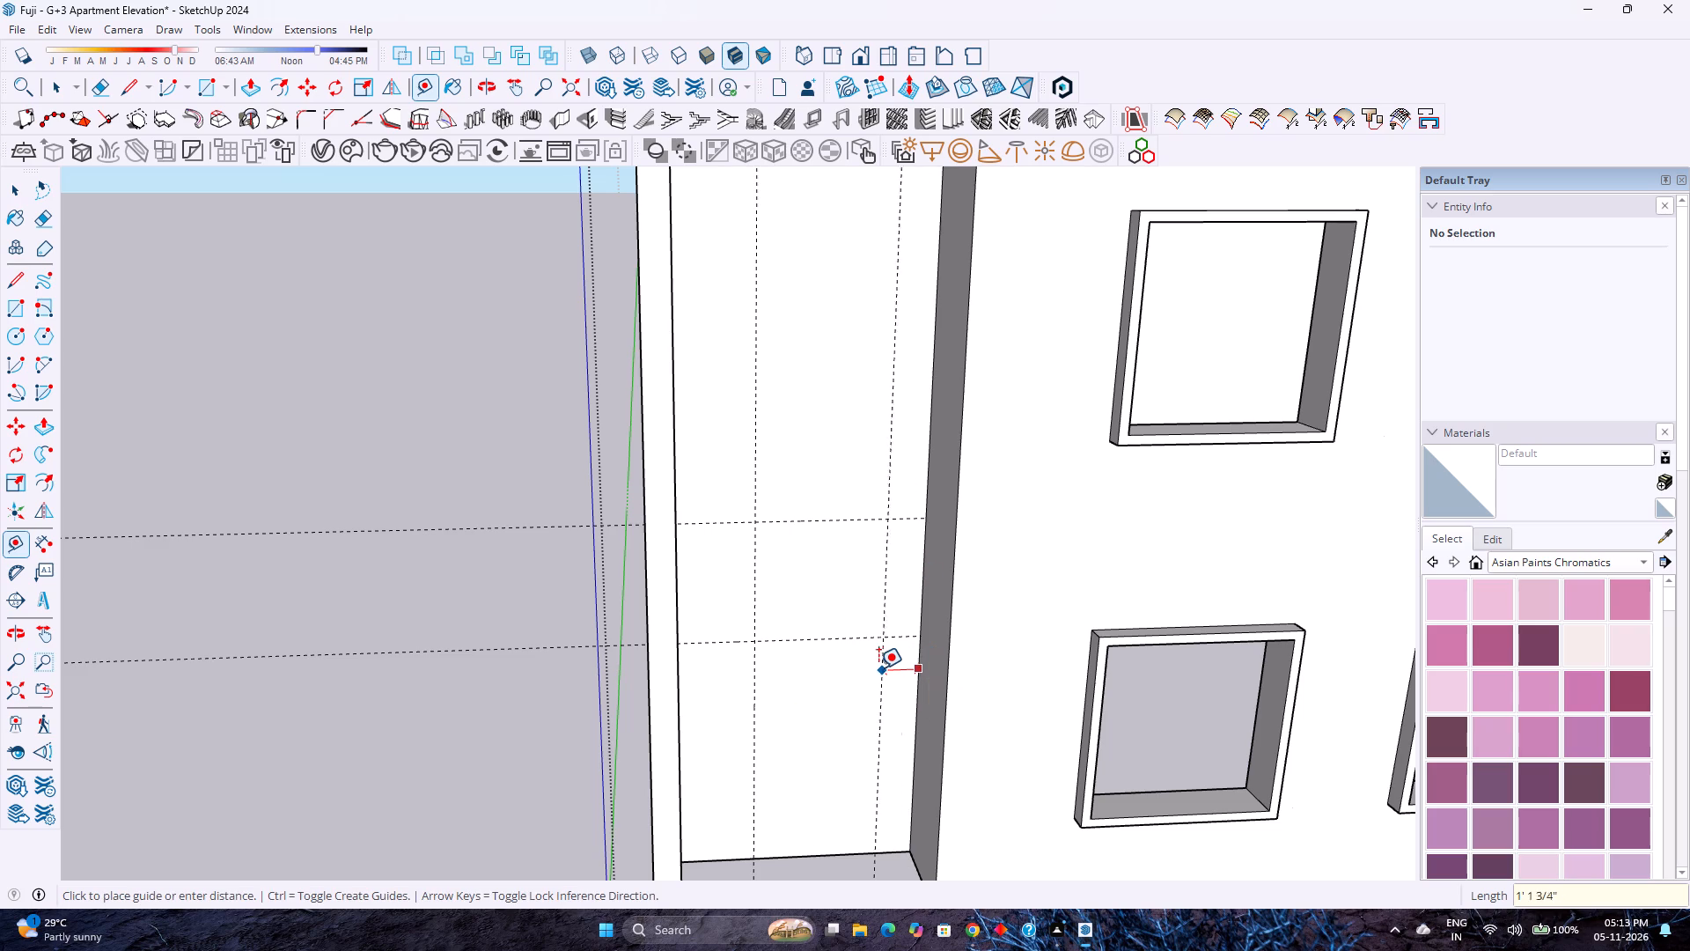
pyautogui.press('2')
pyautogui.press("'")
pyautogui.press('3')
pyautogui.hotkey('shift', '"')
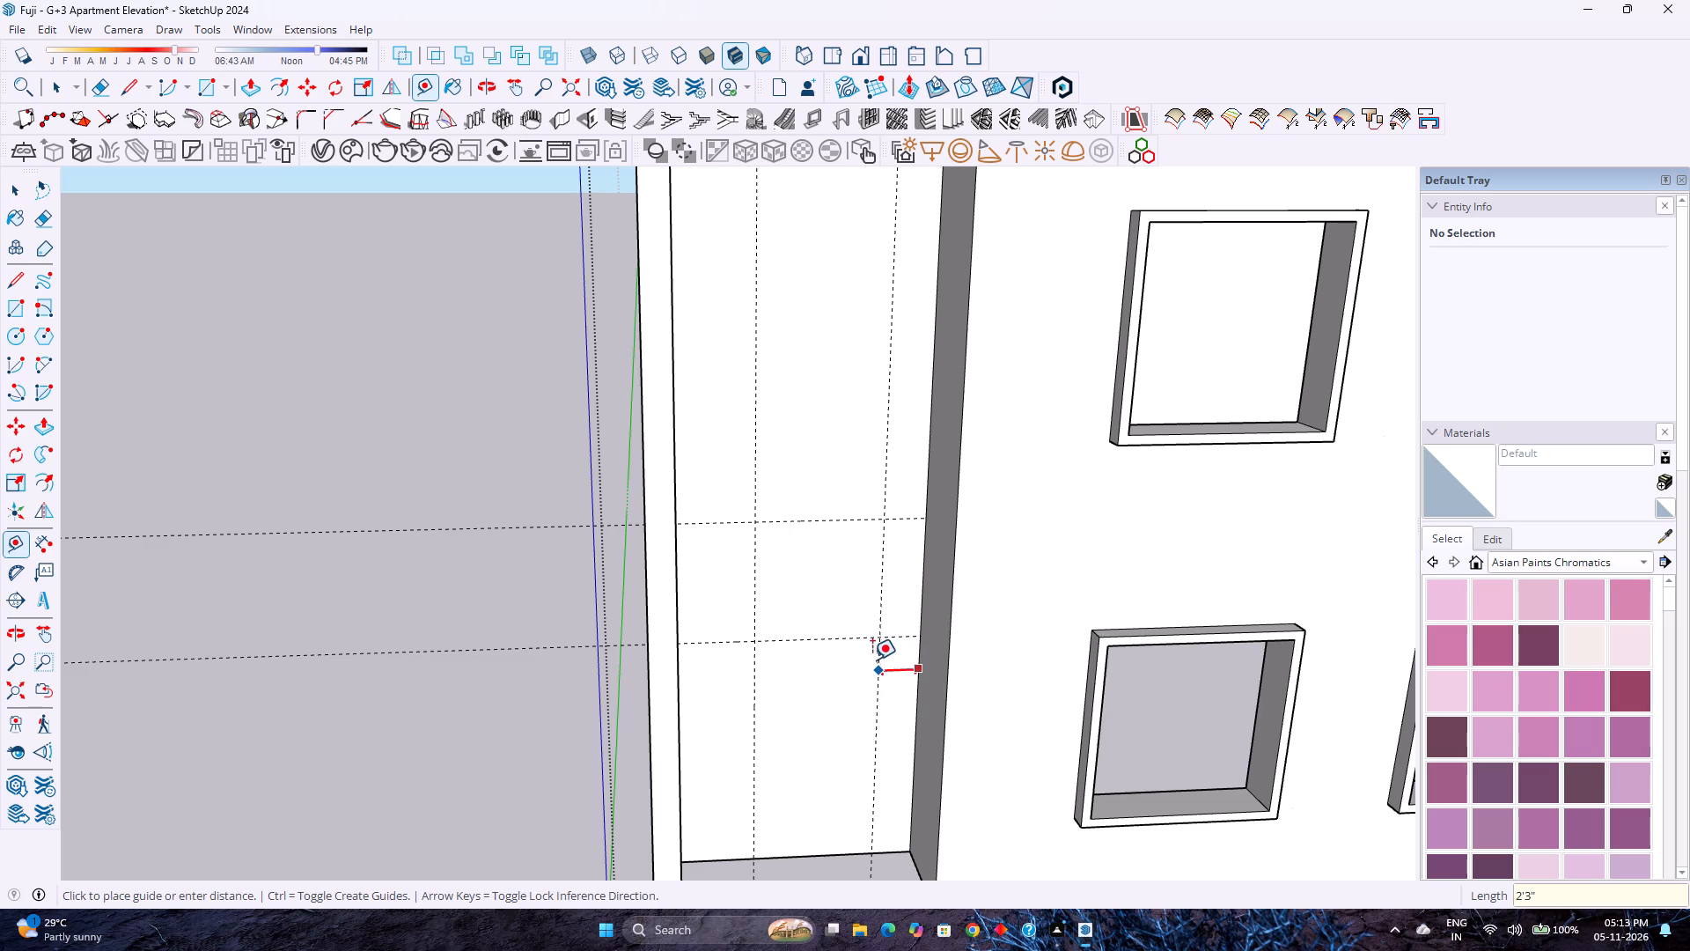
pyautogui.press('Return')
# Measure the distance between the two vertical guides in the recessed bay.
pyautogui.scroll(-3, 830, 724)
pyautogui.moveTo(839, 794); pyautogui.dragTo(824, 782, button='middle')
pyautogui.middleClick(821, 778)
pyautogui.moveTo(812, 771); pyautogui.dragTo(767, 724, button='middle')
pyautogui.middleClick(767, 724)
pyautogui.middleClick(767, 724)
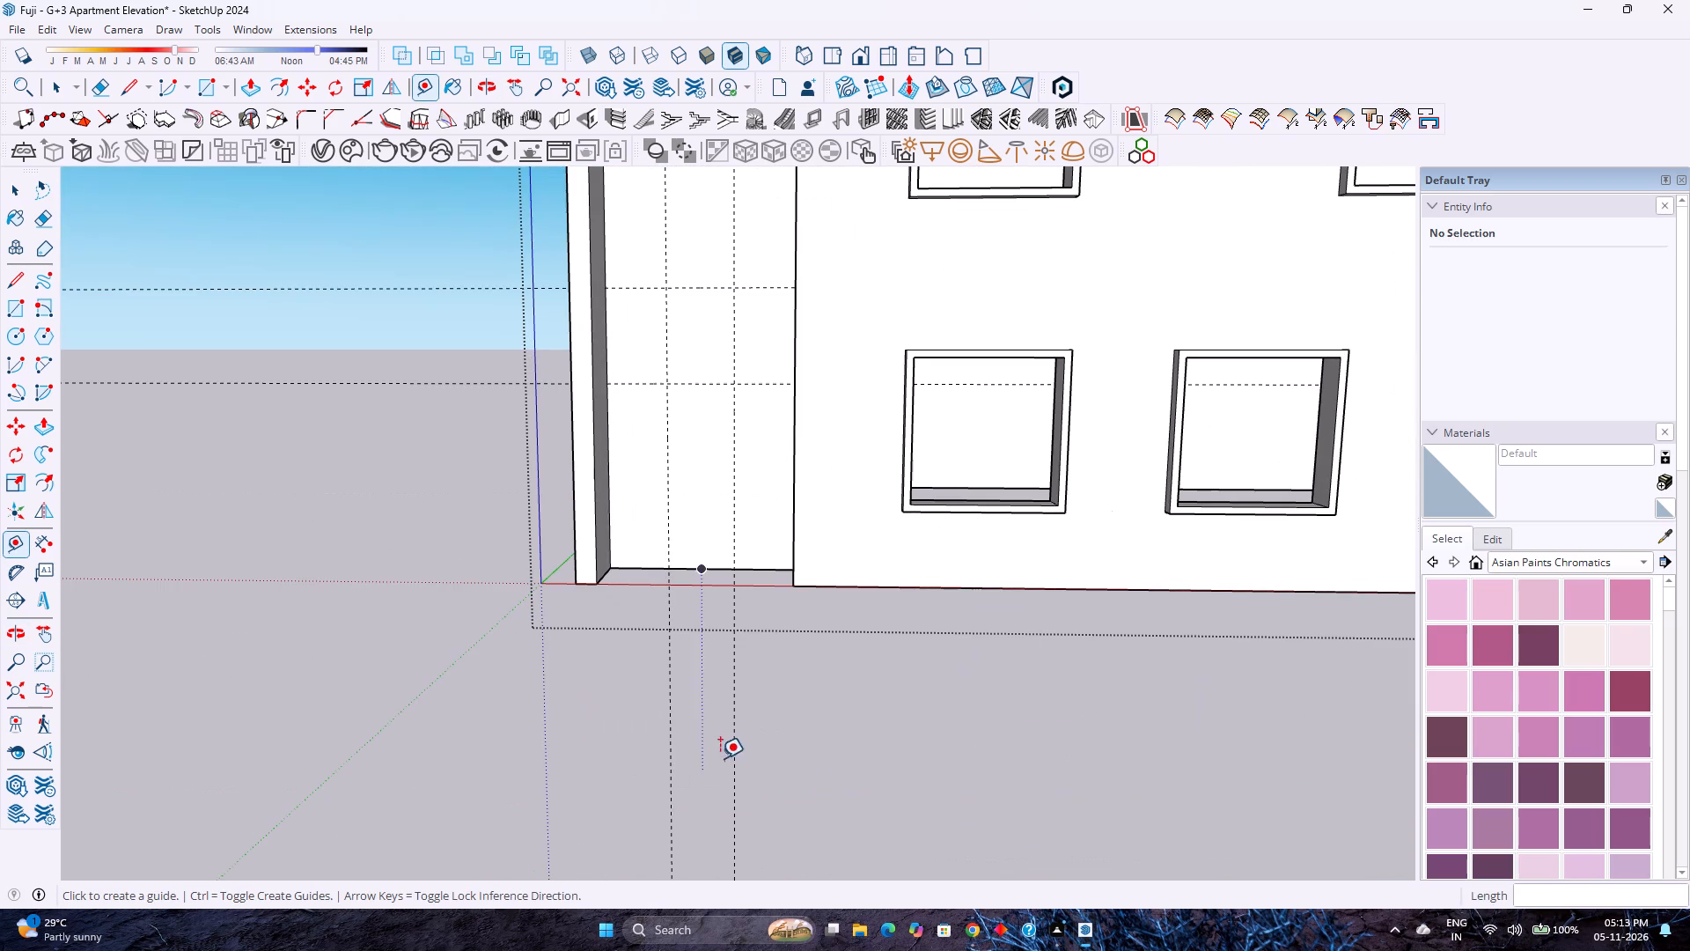
pyautogui.scroll(4, 684, 588)
pyautogui.click(755, 503)
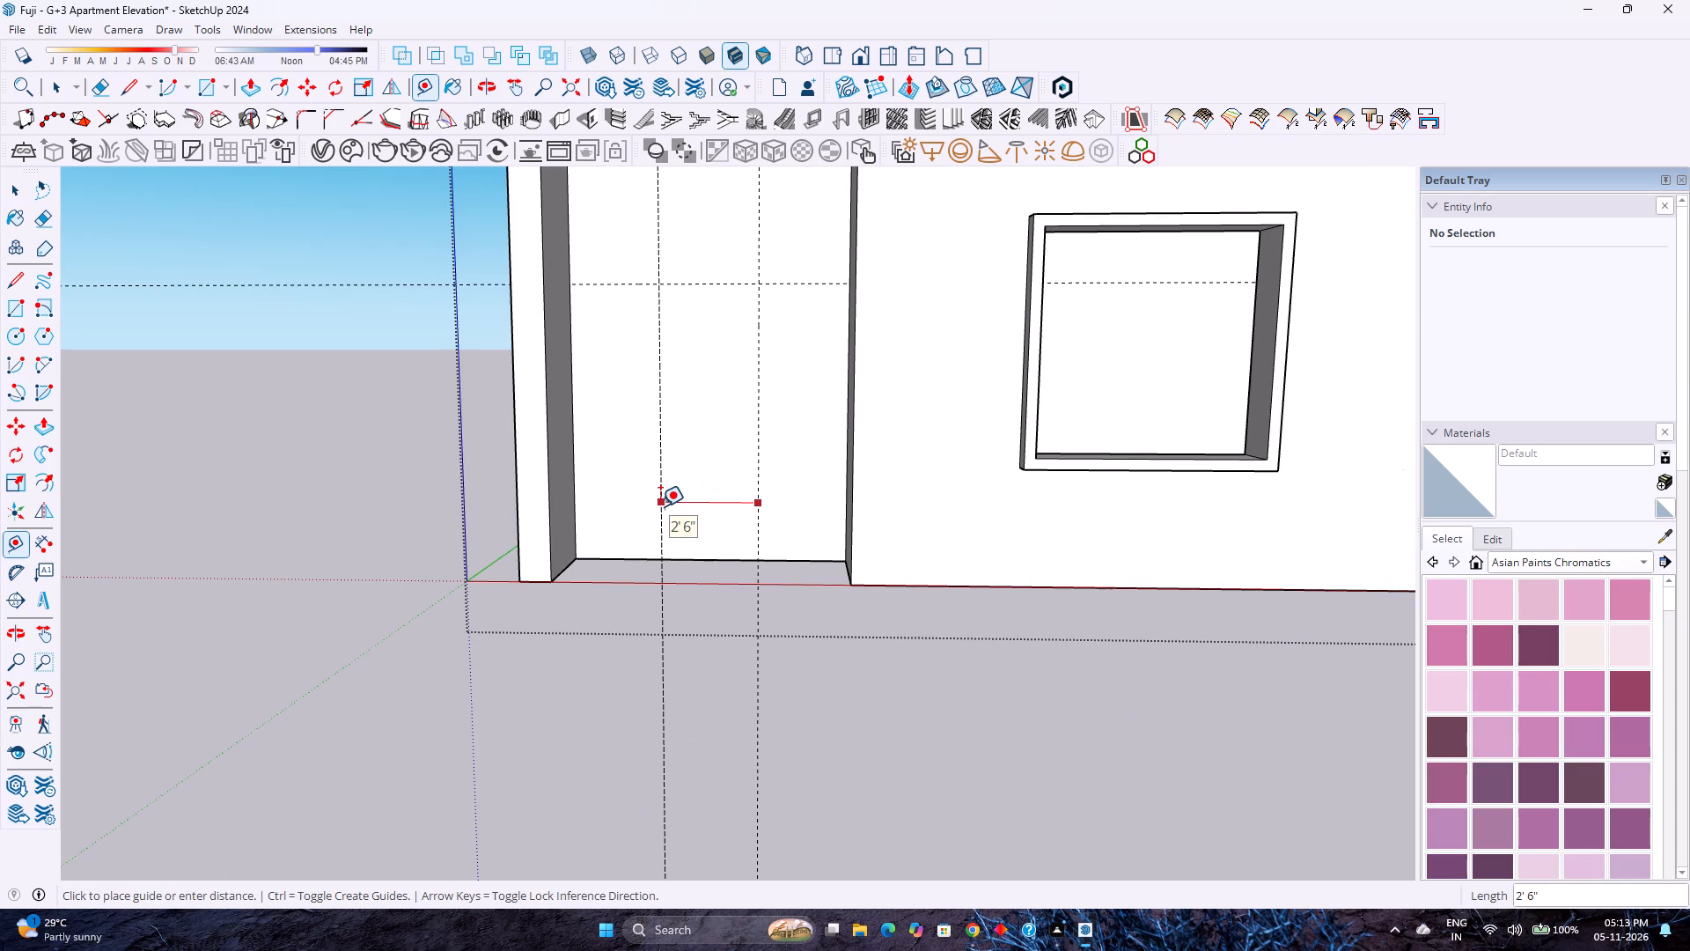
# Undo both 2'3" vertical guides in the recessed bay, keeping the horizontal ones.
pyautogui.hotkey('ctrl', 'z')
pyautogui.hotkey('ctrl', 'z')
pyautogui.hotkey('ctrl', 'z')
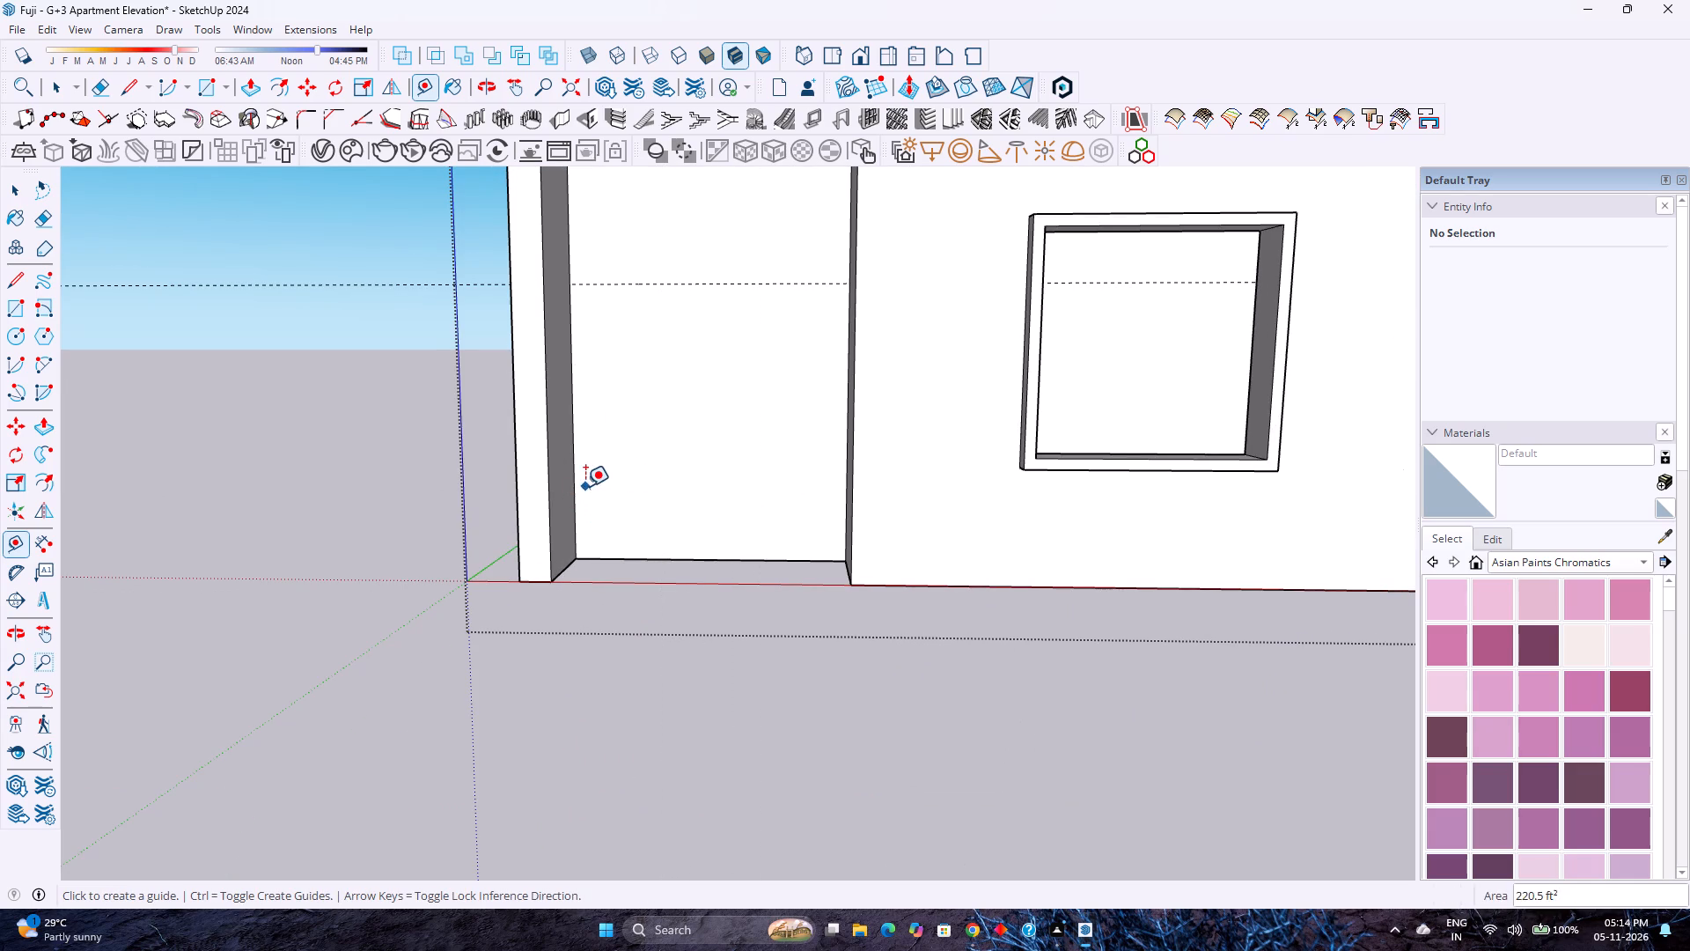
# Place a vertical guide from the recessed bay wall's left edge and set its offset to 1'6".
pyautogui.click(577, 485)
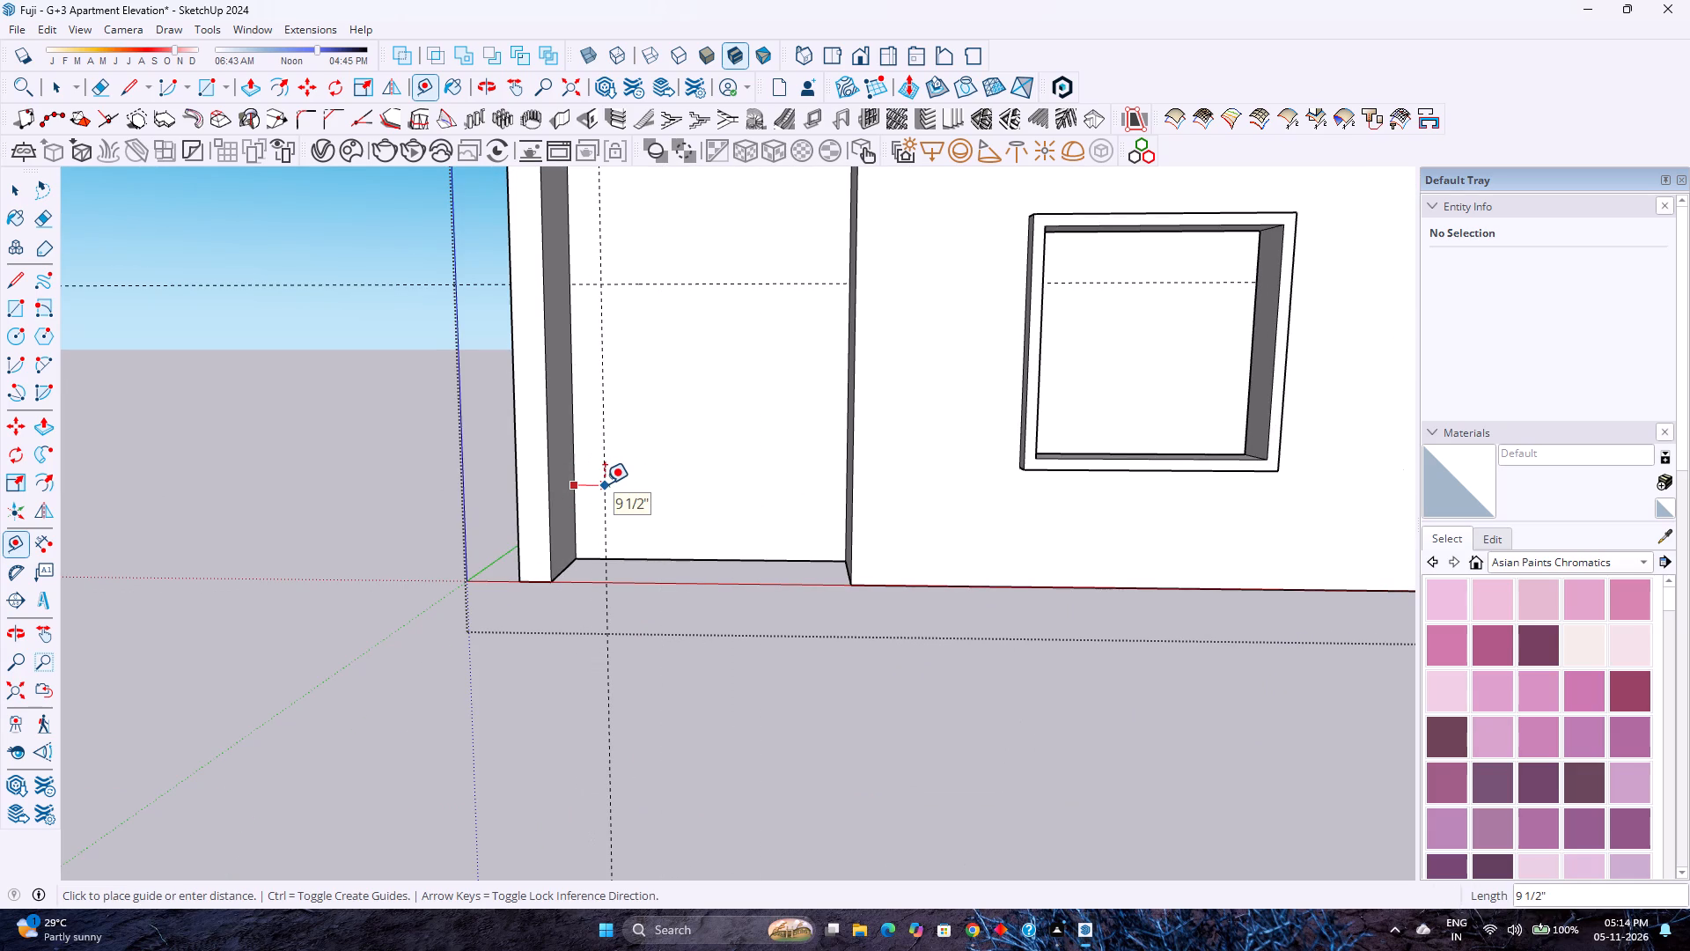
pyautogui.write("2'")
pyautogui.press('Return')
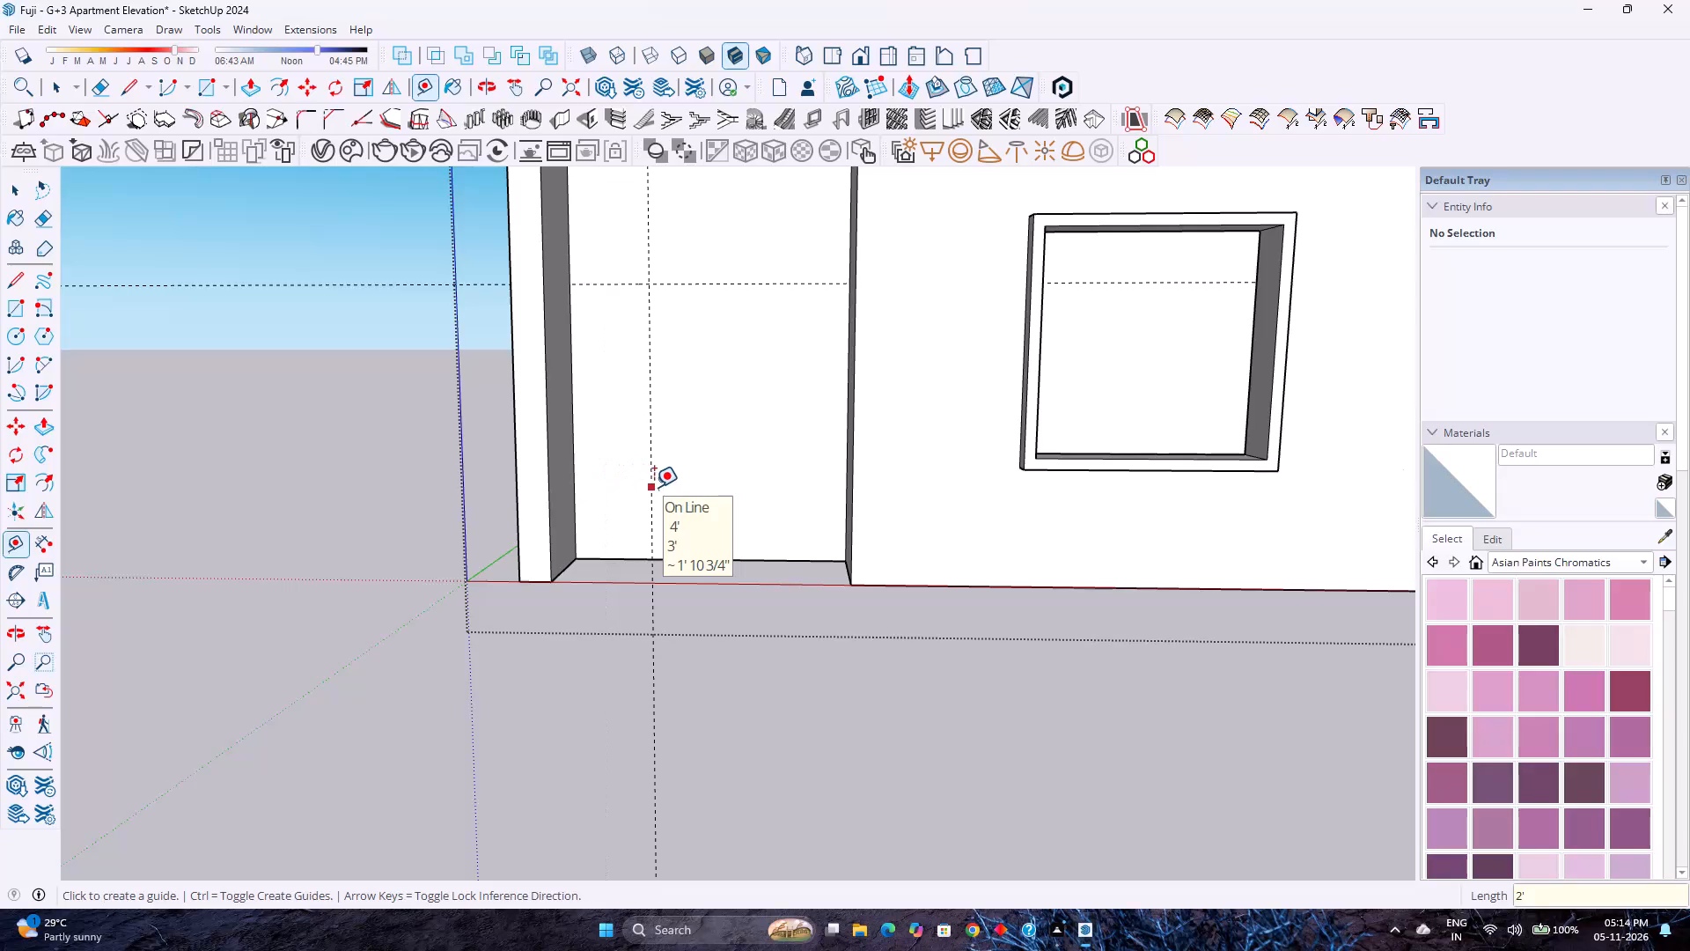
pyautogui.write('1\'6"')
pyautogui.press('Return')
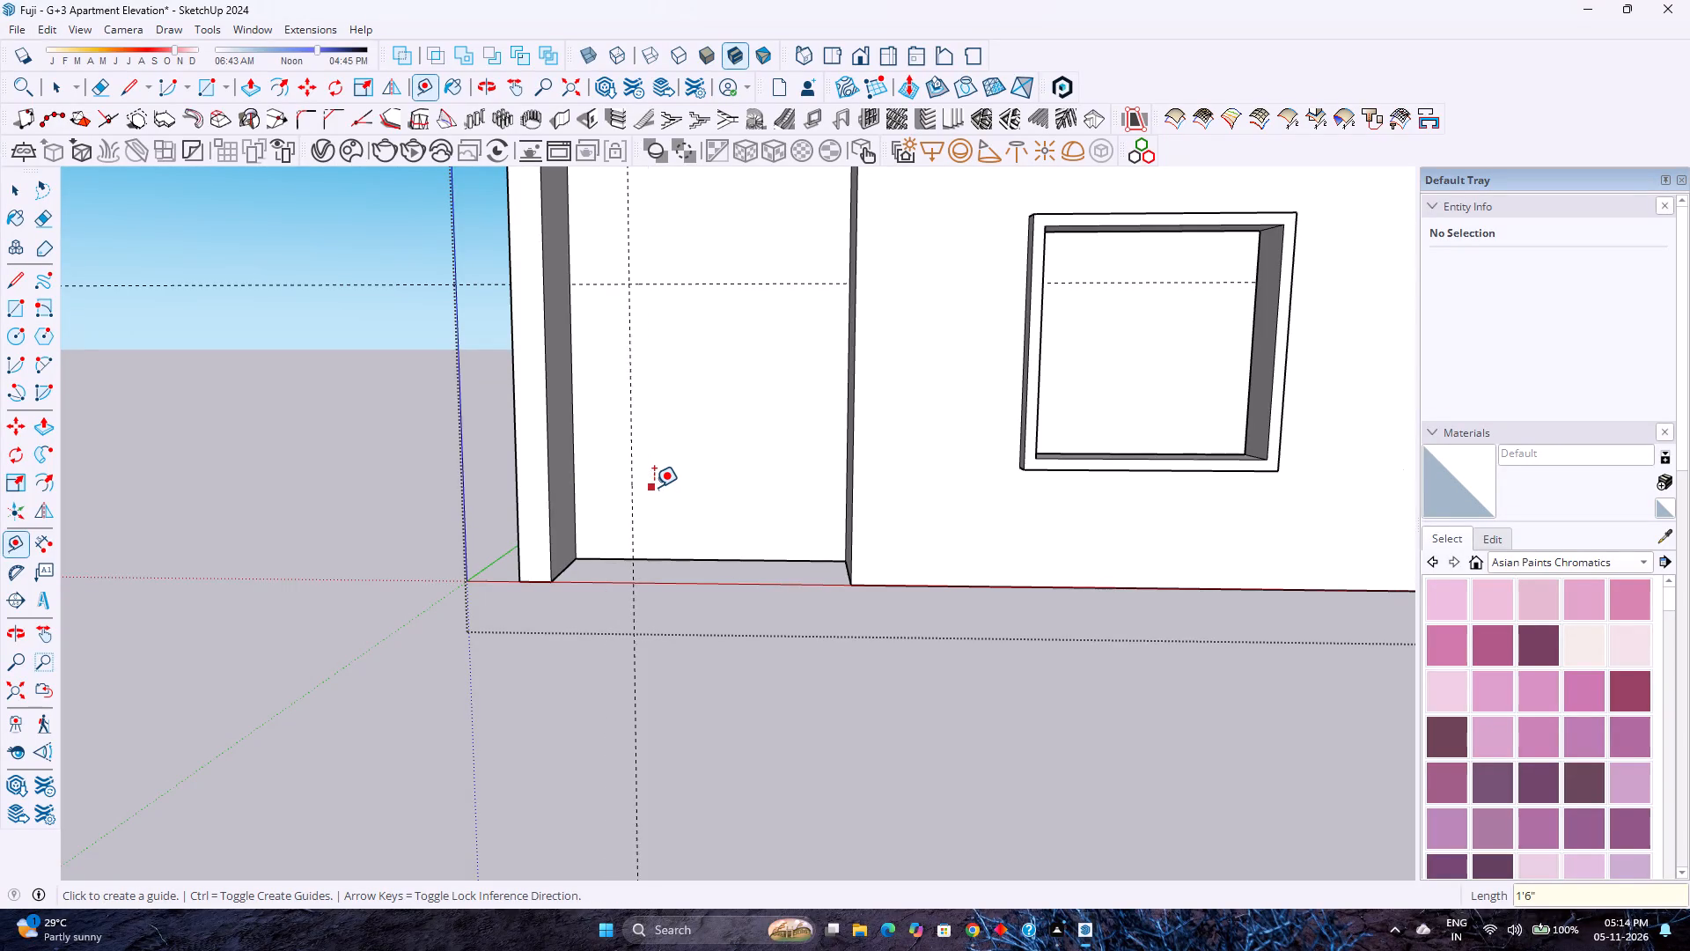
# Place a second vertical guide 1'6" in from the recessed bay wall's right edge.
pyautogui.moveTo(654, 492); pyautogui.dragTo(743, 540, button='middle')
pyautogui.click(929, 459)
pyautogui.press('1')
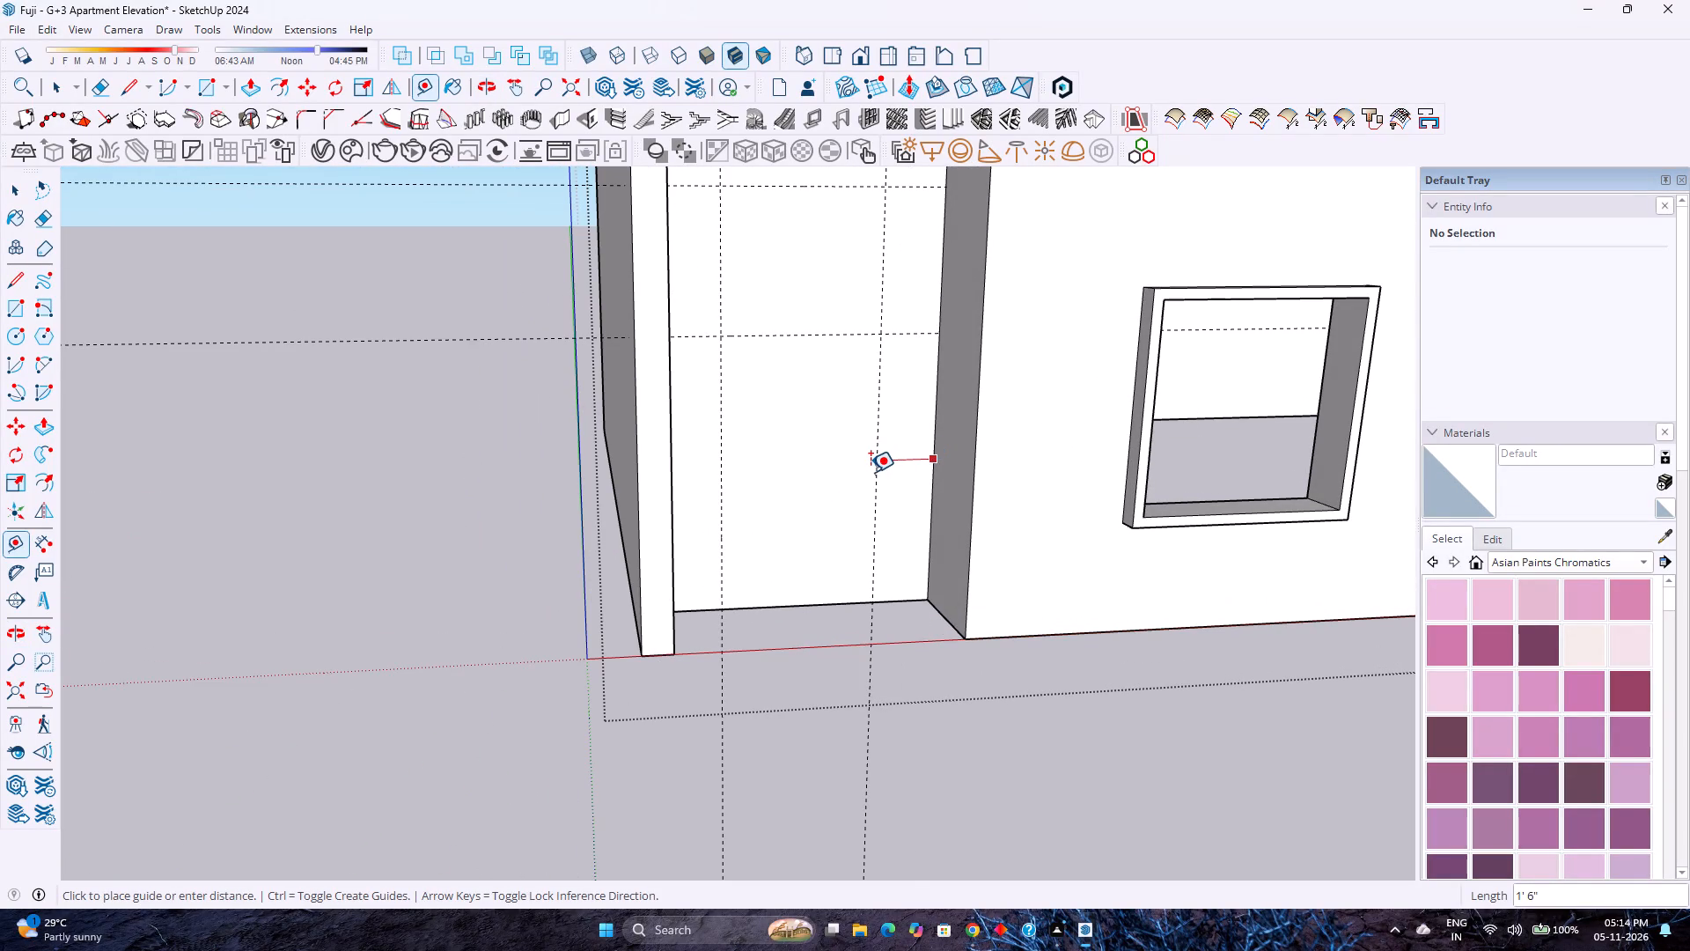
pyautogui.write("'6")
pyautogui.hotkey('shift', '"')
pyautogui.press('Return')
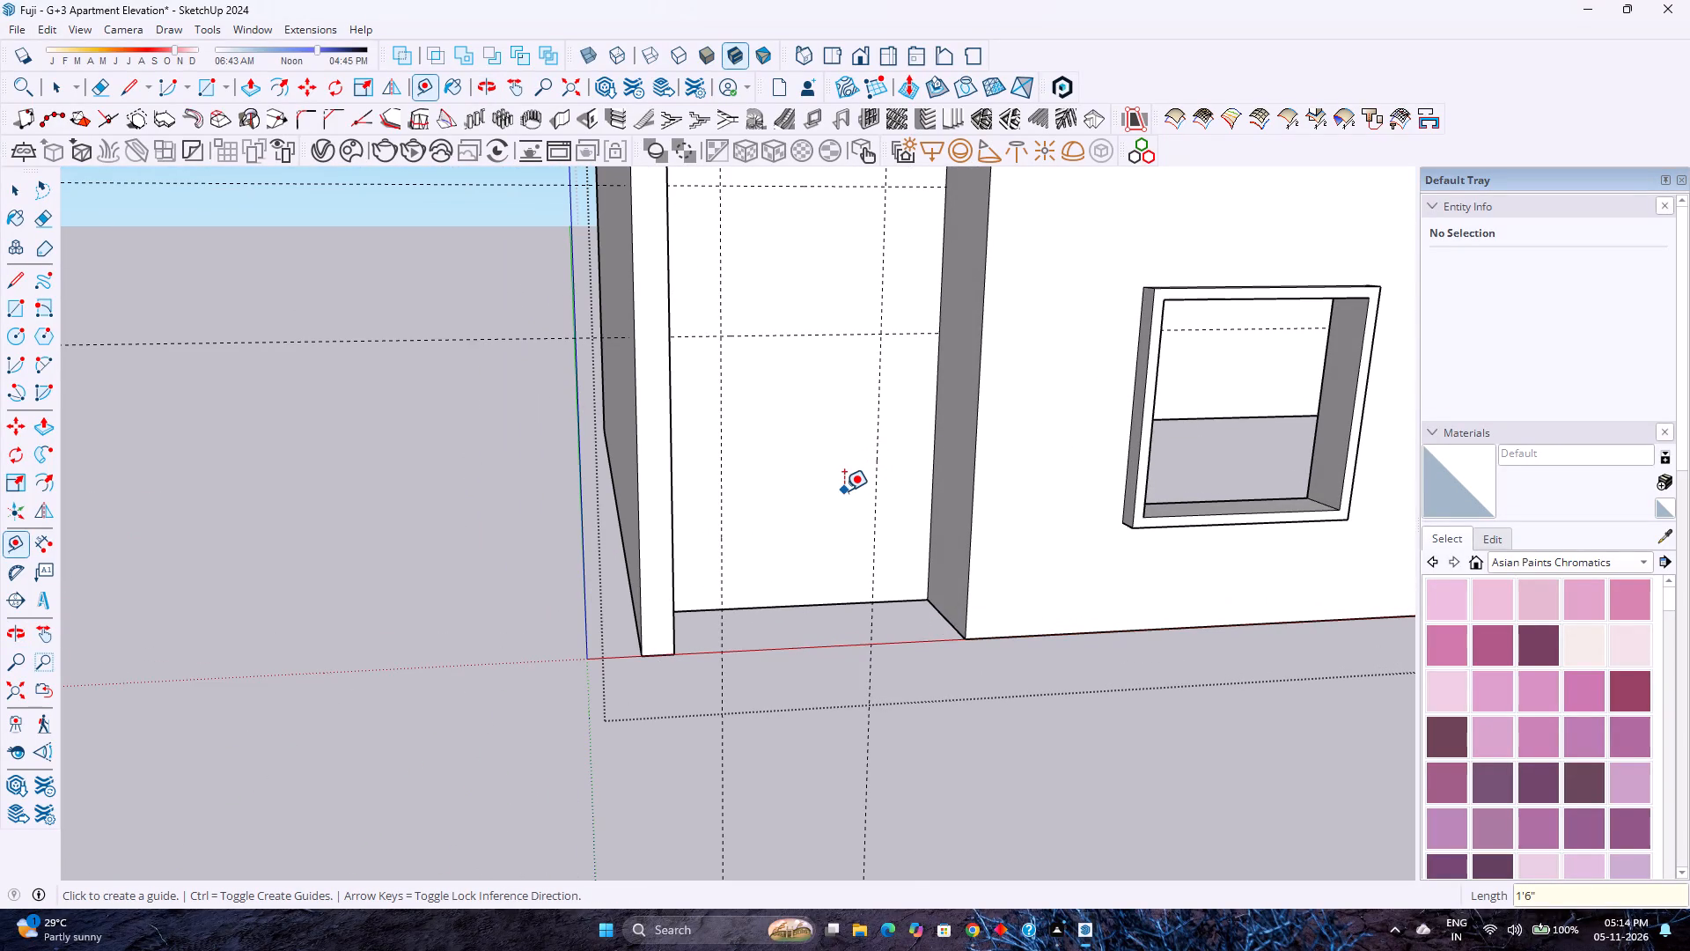
# Measure the spacing between the left and right vertical guides in the recessed bay.
pyautogui.moveTo(857, 507); pyautogui.dragTo(760, 483, button='middle')
pyautogui.click(785, 460)
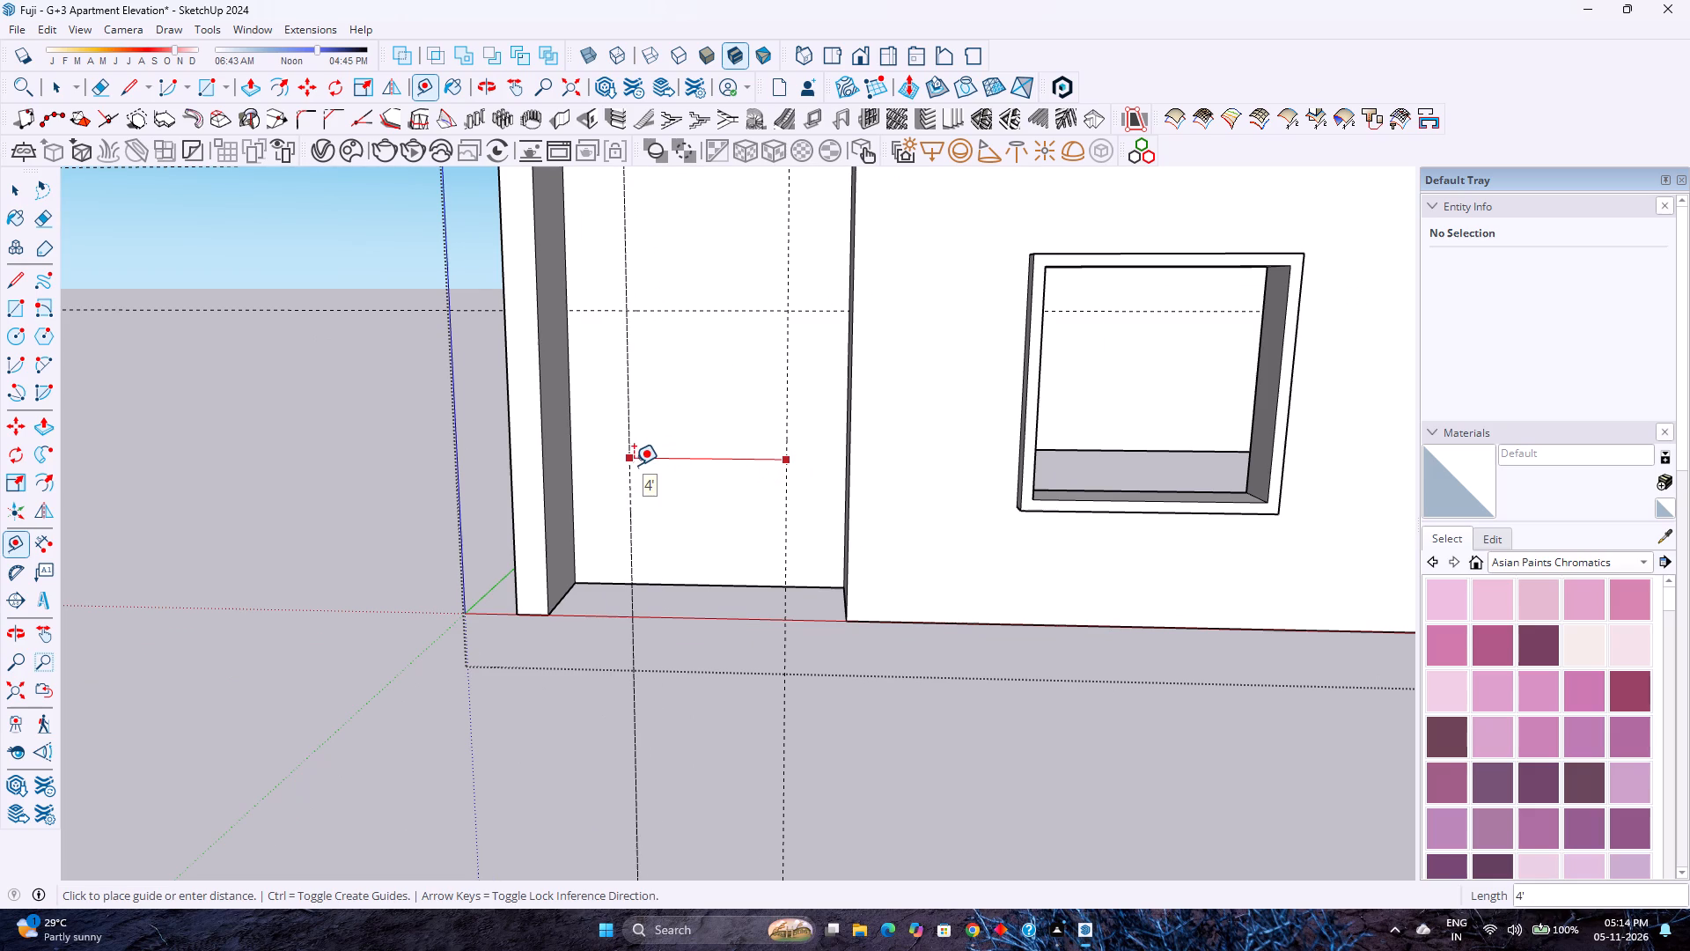
pyautogui.press('space')
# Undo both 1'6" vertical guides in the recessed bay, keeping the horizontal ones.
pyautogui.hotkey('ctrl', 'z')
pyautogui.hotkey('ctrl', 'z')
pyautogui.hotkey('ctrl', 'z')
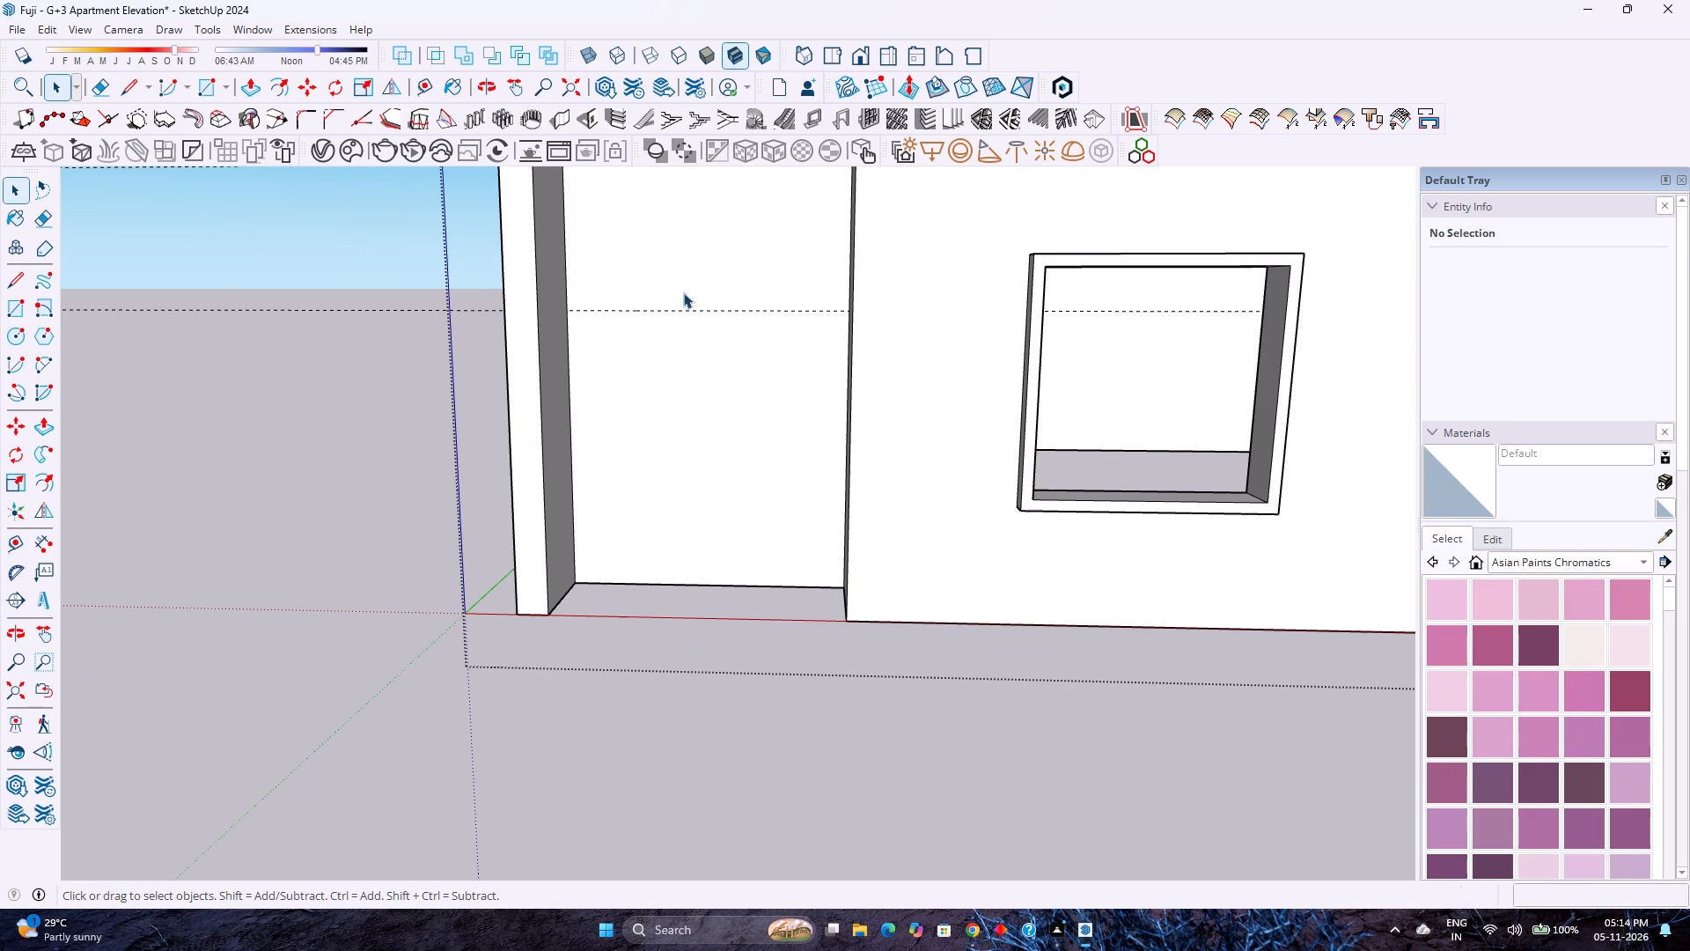
# Add a vertical guide on the recessed bay wall, 1' in from its left edge.
pyautogui.click(700, 325)
pyautogui.click(434, 79)
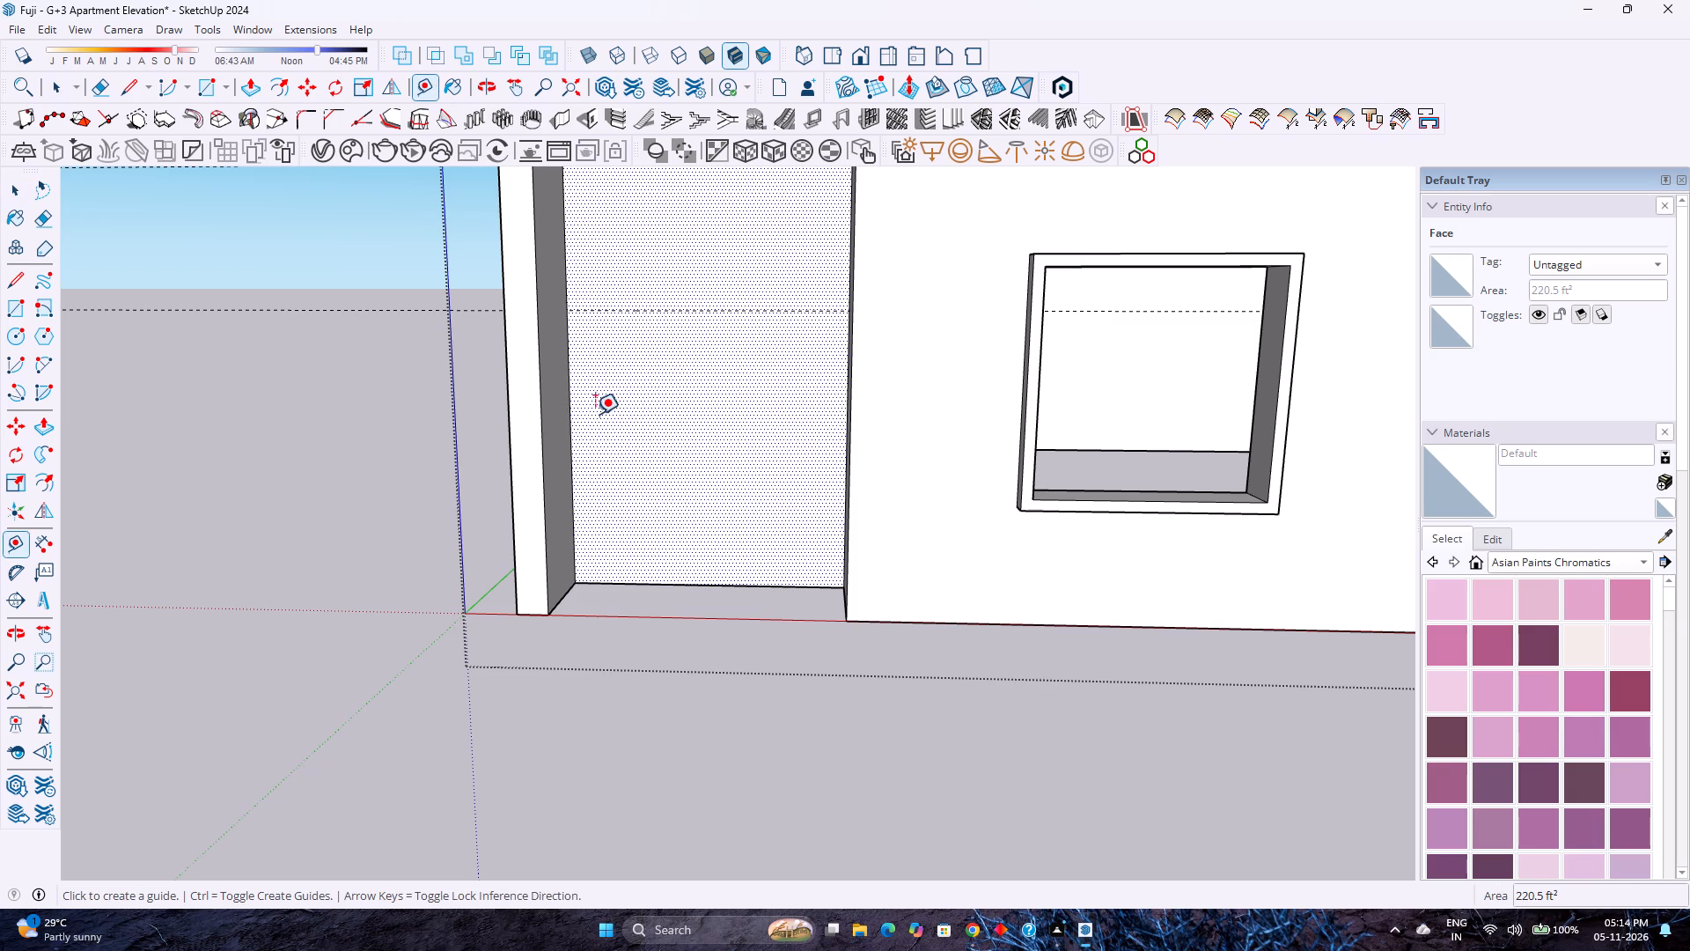
pyautogui.click(573, 419)
pyautogui.write("1'")
pyautogui.press('Return')
# Set the offset of the vertical guide near the recessed bay wall's left edge to 1'3".
pyautogui.scroll(1, 701, 470)
pyautogui.middleClick(701, 465)
pyautogui.moveTo(701, 465); pyautogui.dragTo(806, 537, button='middle')
pyautogui.middleClick(806, 537)
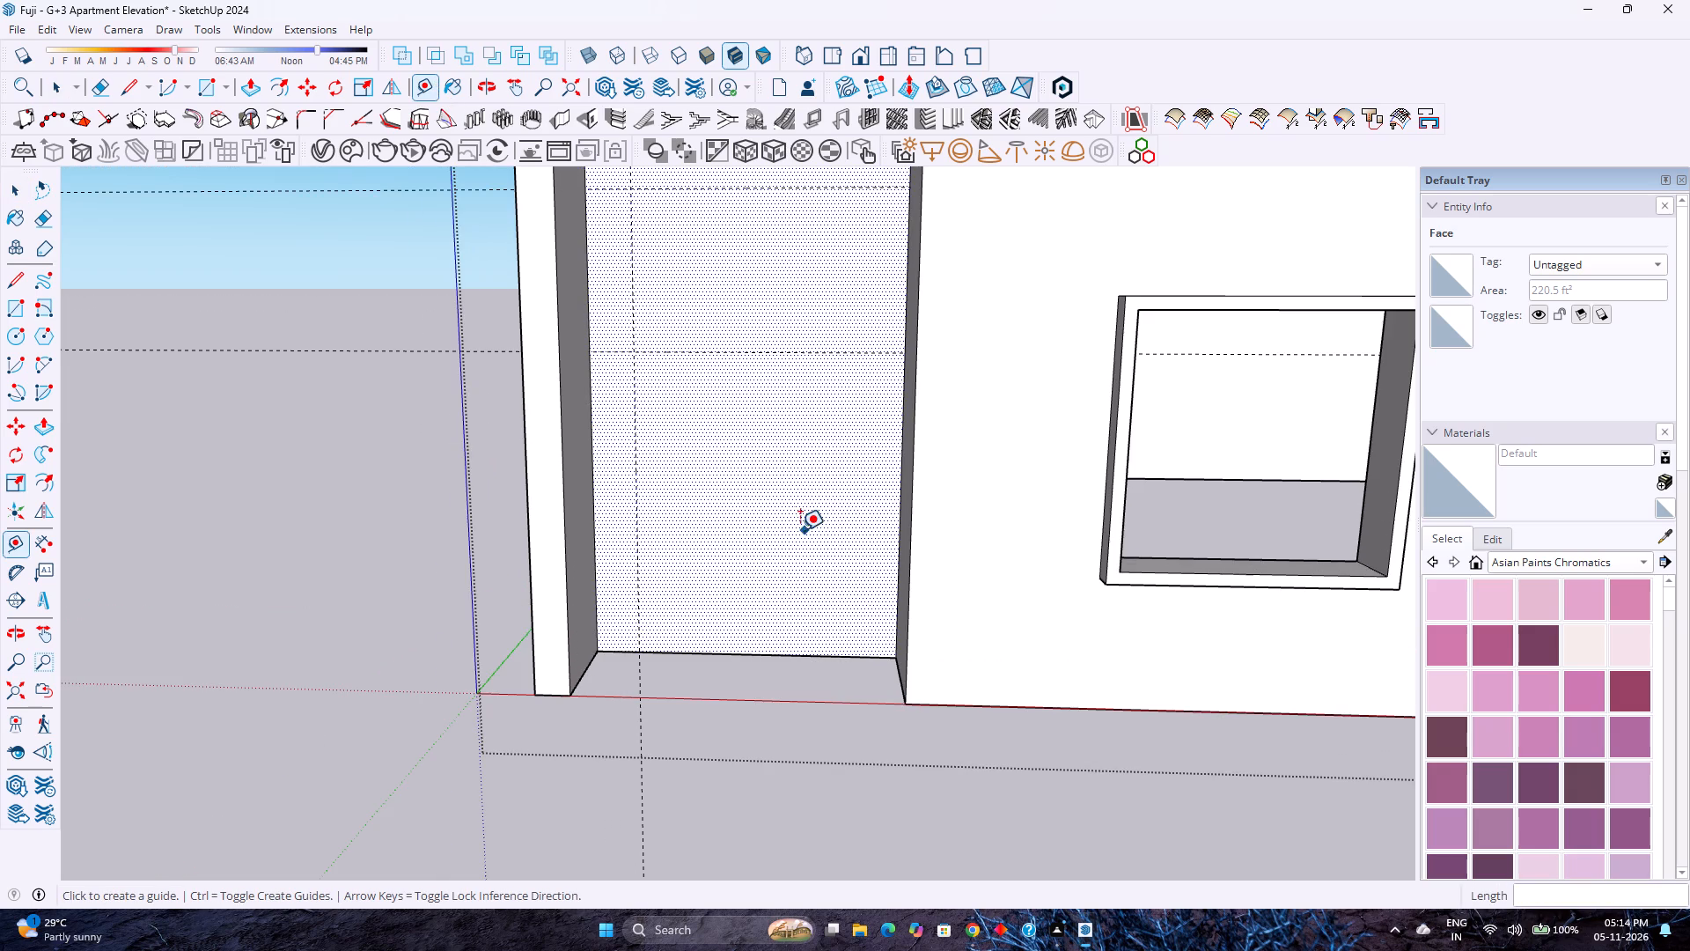
pyautogui.scroll(-2, 792, 527)
pyautogui.scroll(1, 781, 521)
pyautogui.moveTo(780, 520); pyautogui.dragTo(870, 611, button='middle')
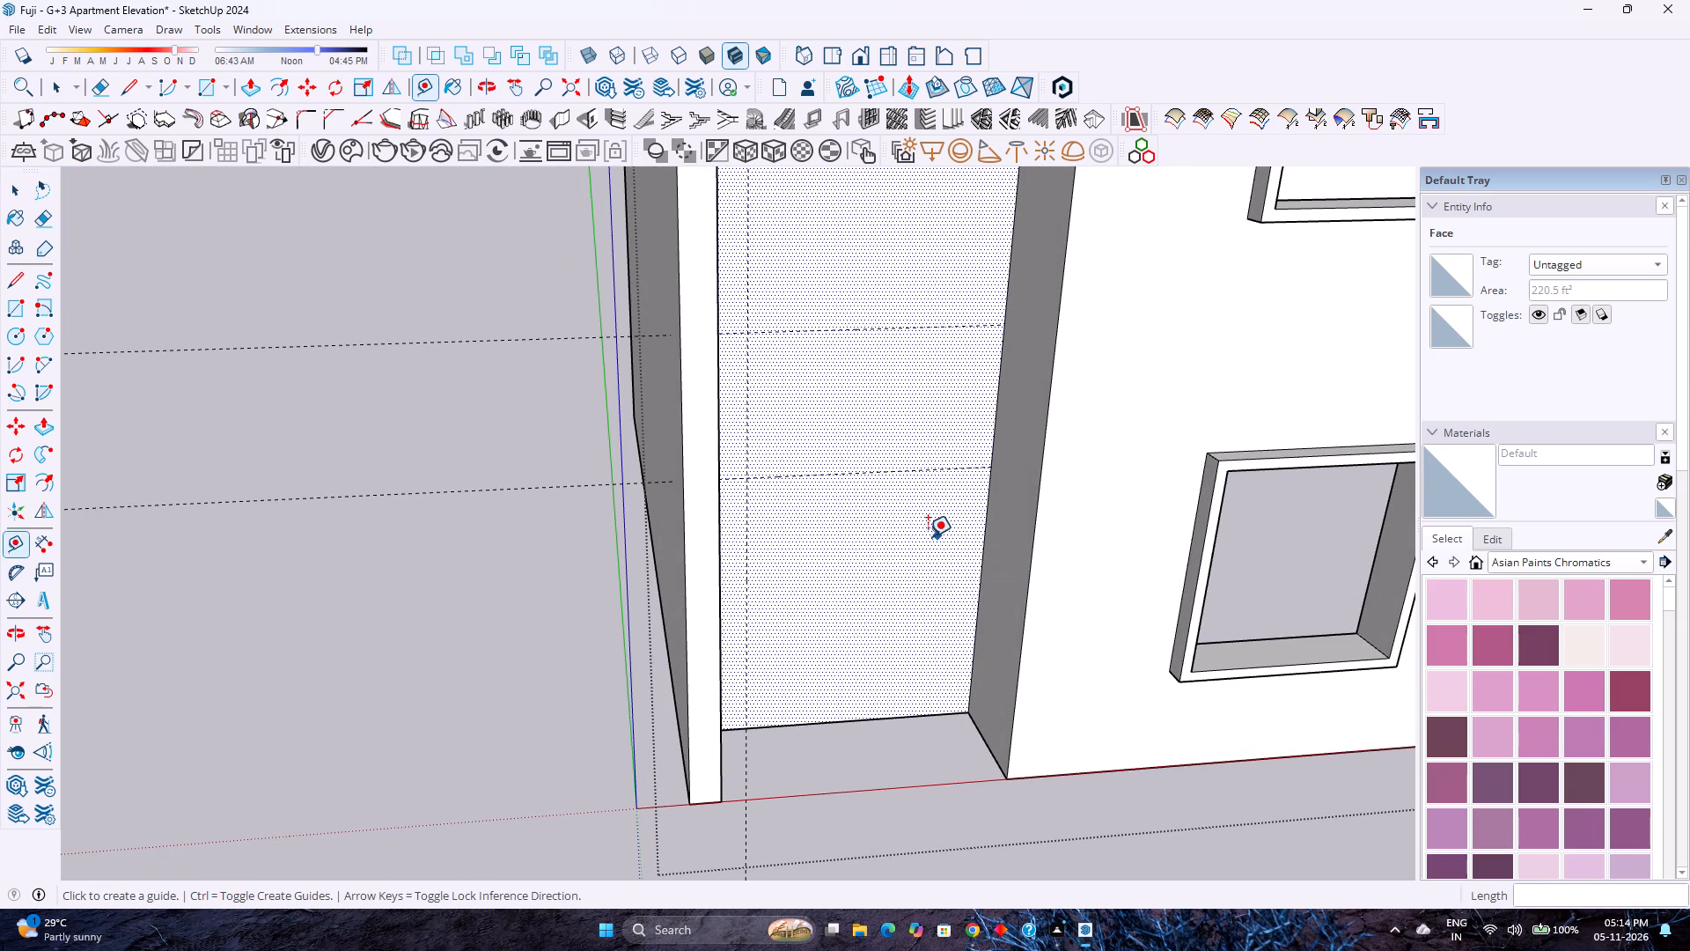
pyautogui.write("1'3")
pyautogui.press("'")
pyautogui.press('Return')
pyautogui.press('1')
pyautogui.press("'")
pyautogui.write('3"')
pyautogui.press('Return')
# Add a vertical guide on the recessed bay wall, 1'3" in from its right edge.
pyautogui.click(983, 516)
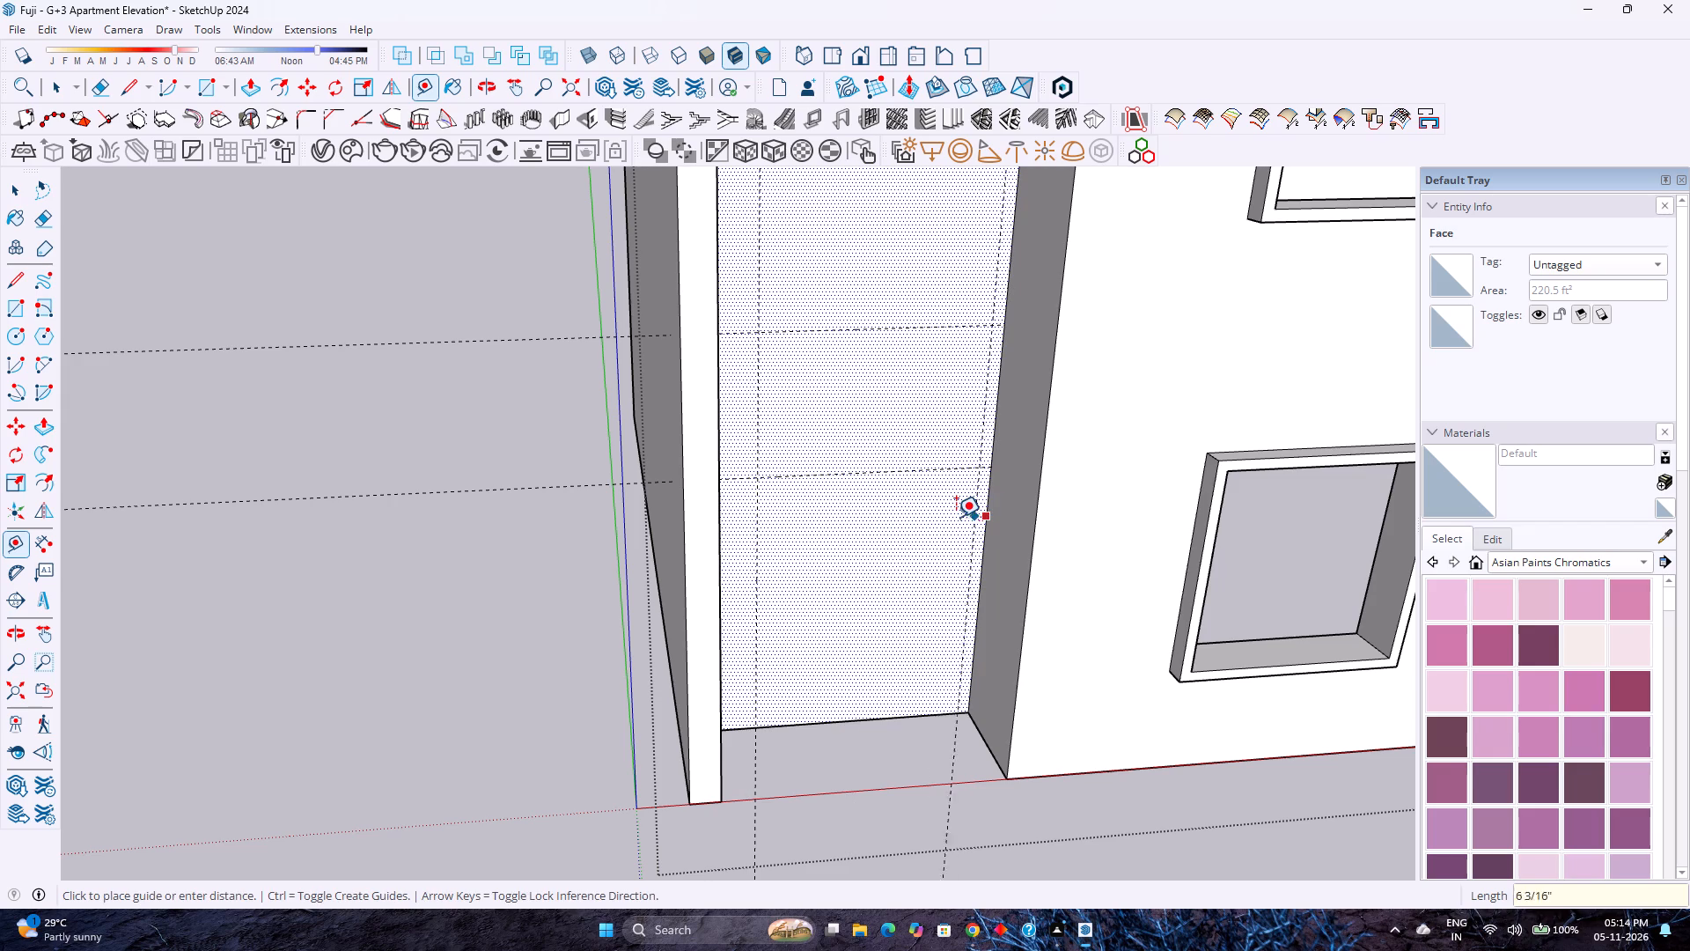
pyautogui.press('1')
pyautogui.press("'")
pyautogui.press('3')
pyautogui.hotkey('shift', '"')
pyautogui.press('Return')
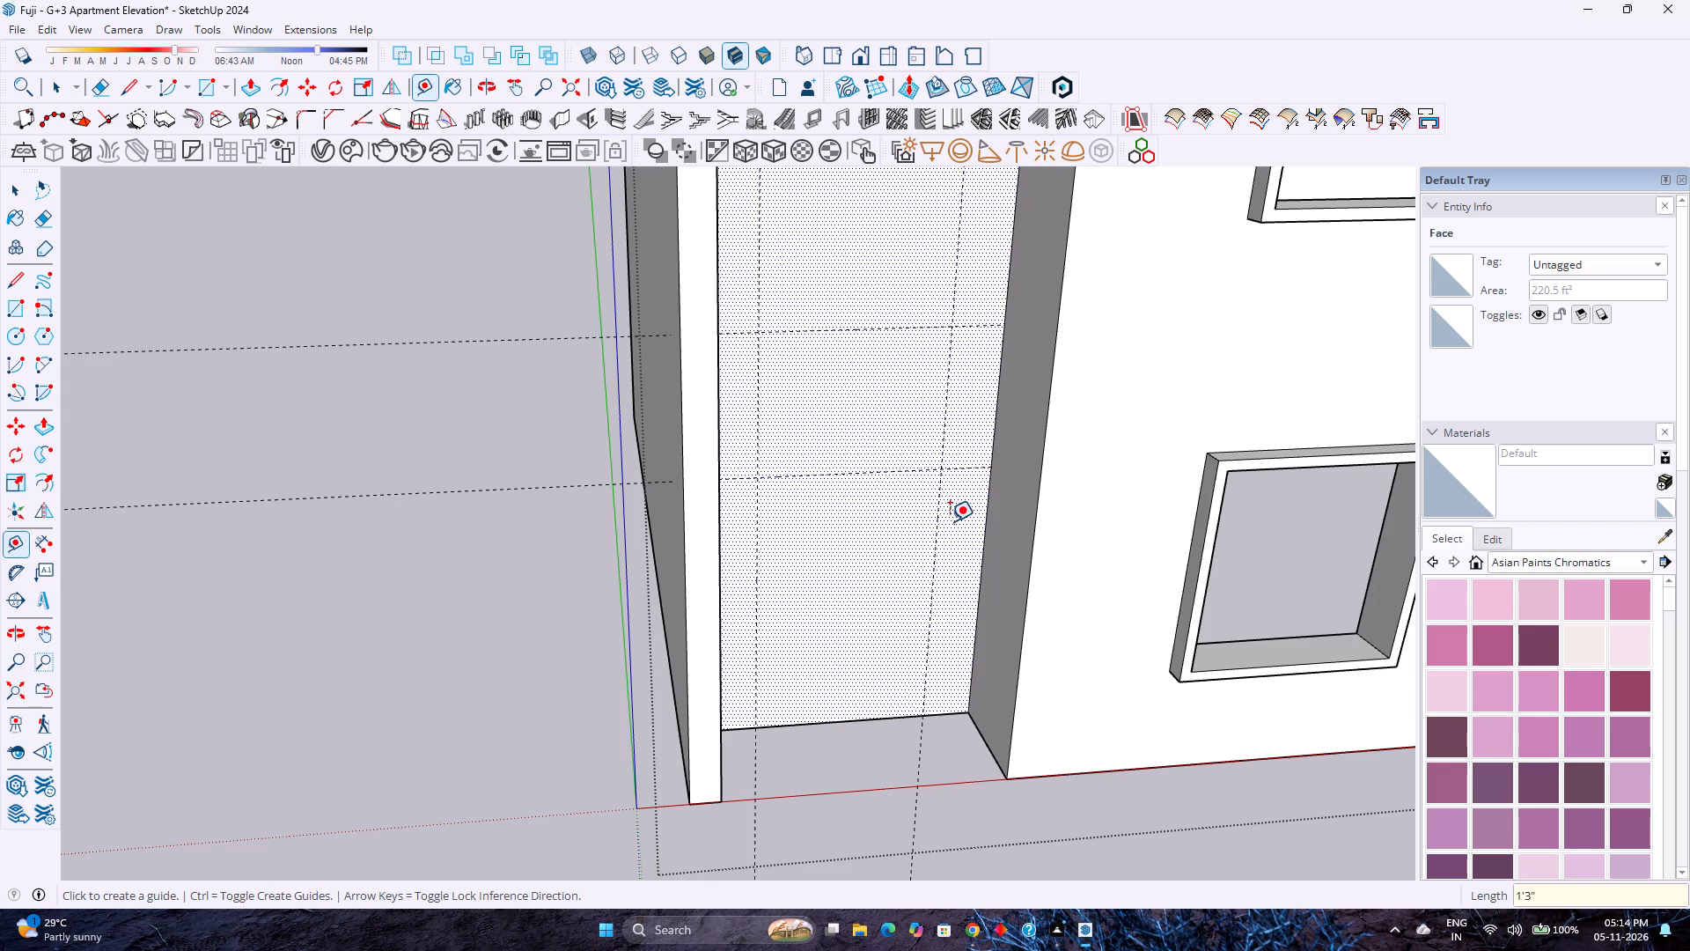
# Draw a 4'6" by 7' rectangle on the recessed bay wall between the vertical guides, from the lowest horizontal guide down to the floor.
pyautogui.scroll(-3, 940, 571)
pyautogui.middleClick(925, 586)
pyautogui.moveTo(917, 587); pyautogui.dragTo(732, 509, button='middle')
pyautogui.moveTo(729, 505); pyautogui.dragTo(721, 502, button='middle')
pyautogui.scroll(2, 681, 541)
pyautogui.moveTo(681, 541); pyautogui.dragTo(727, 521, button='middle')
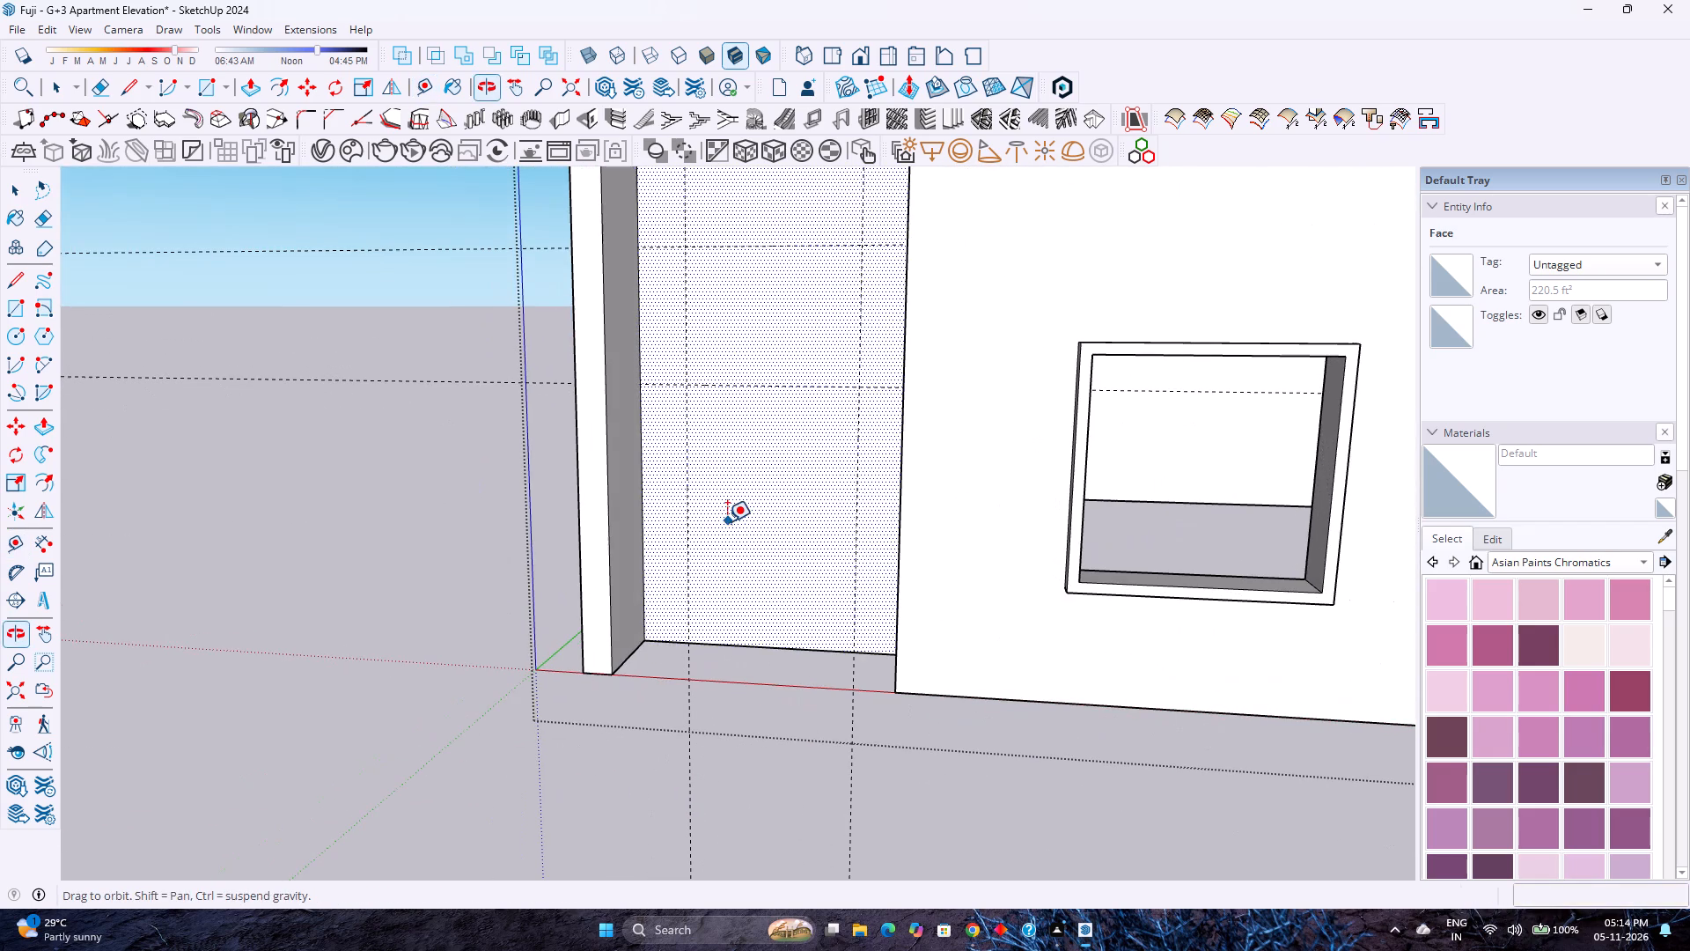
pyautogui.press('r')
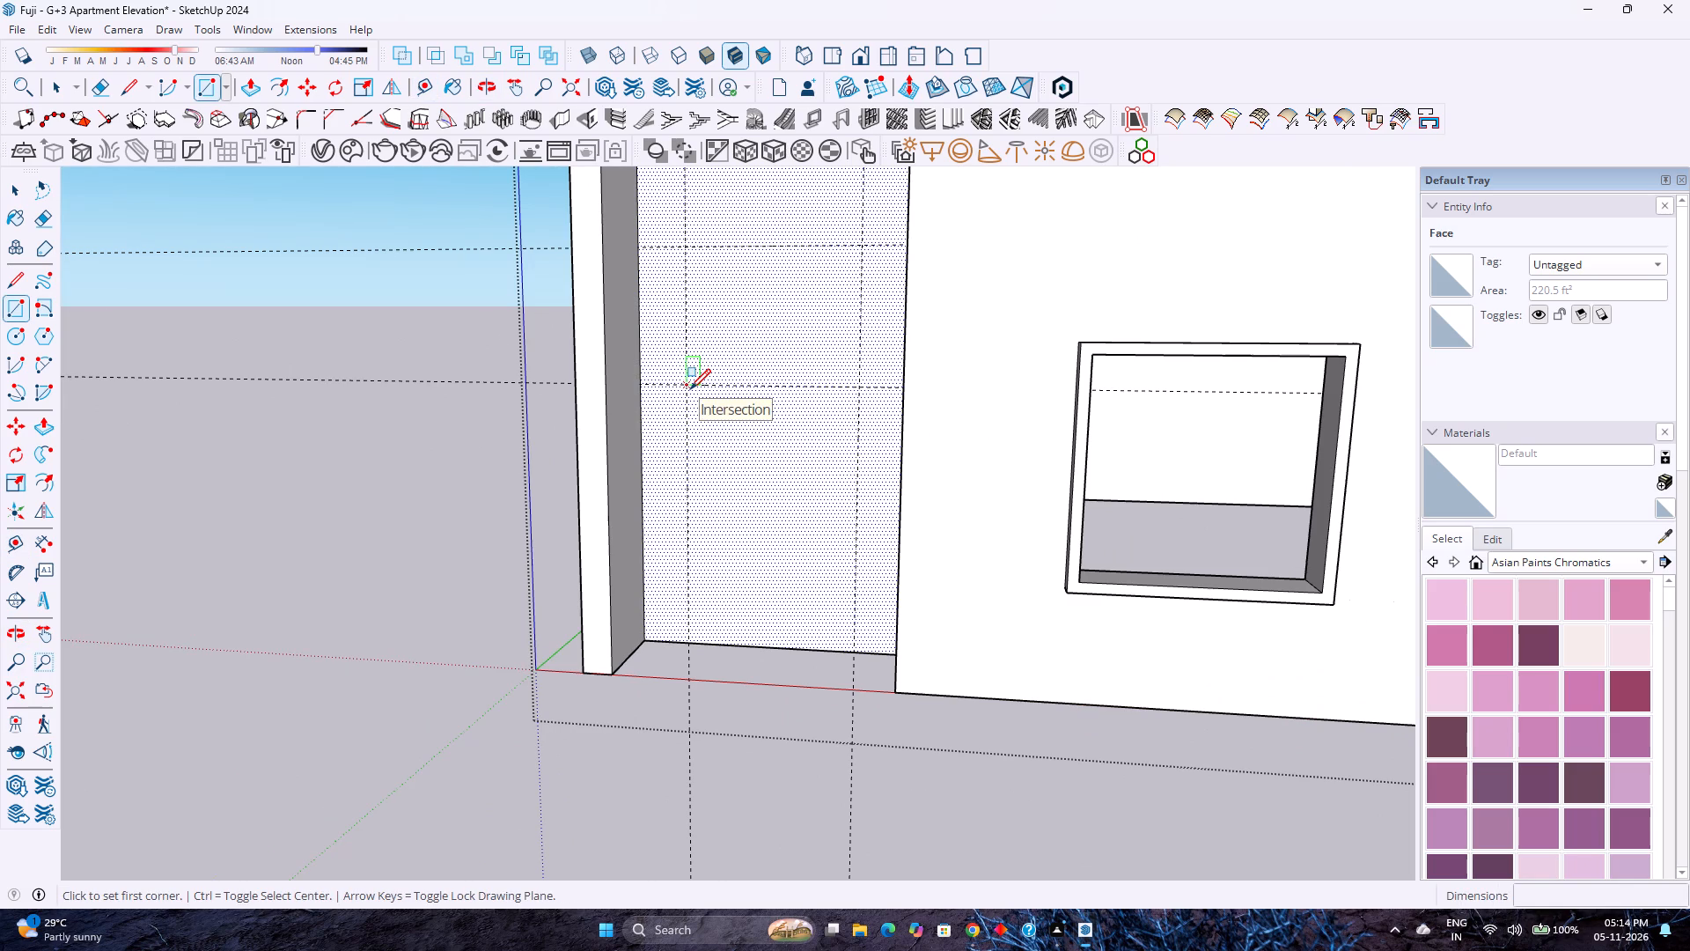
pyautogui.click(690, 389)
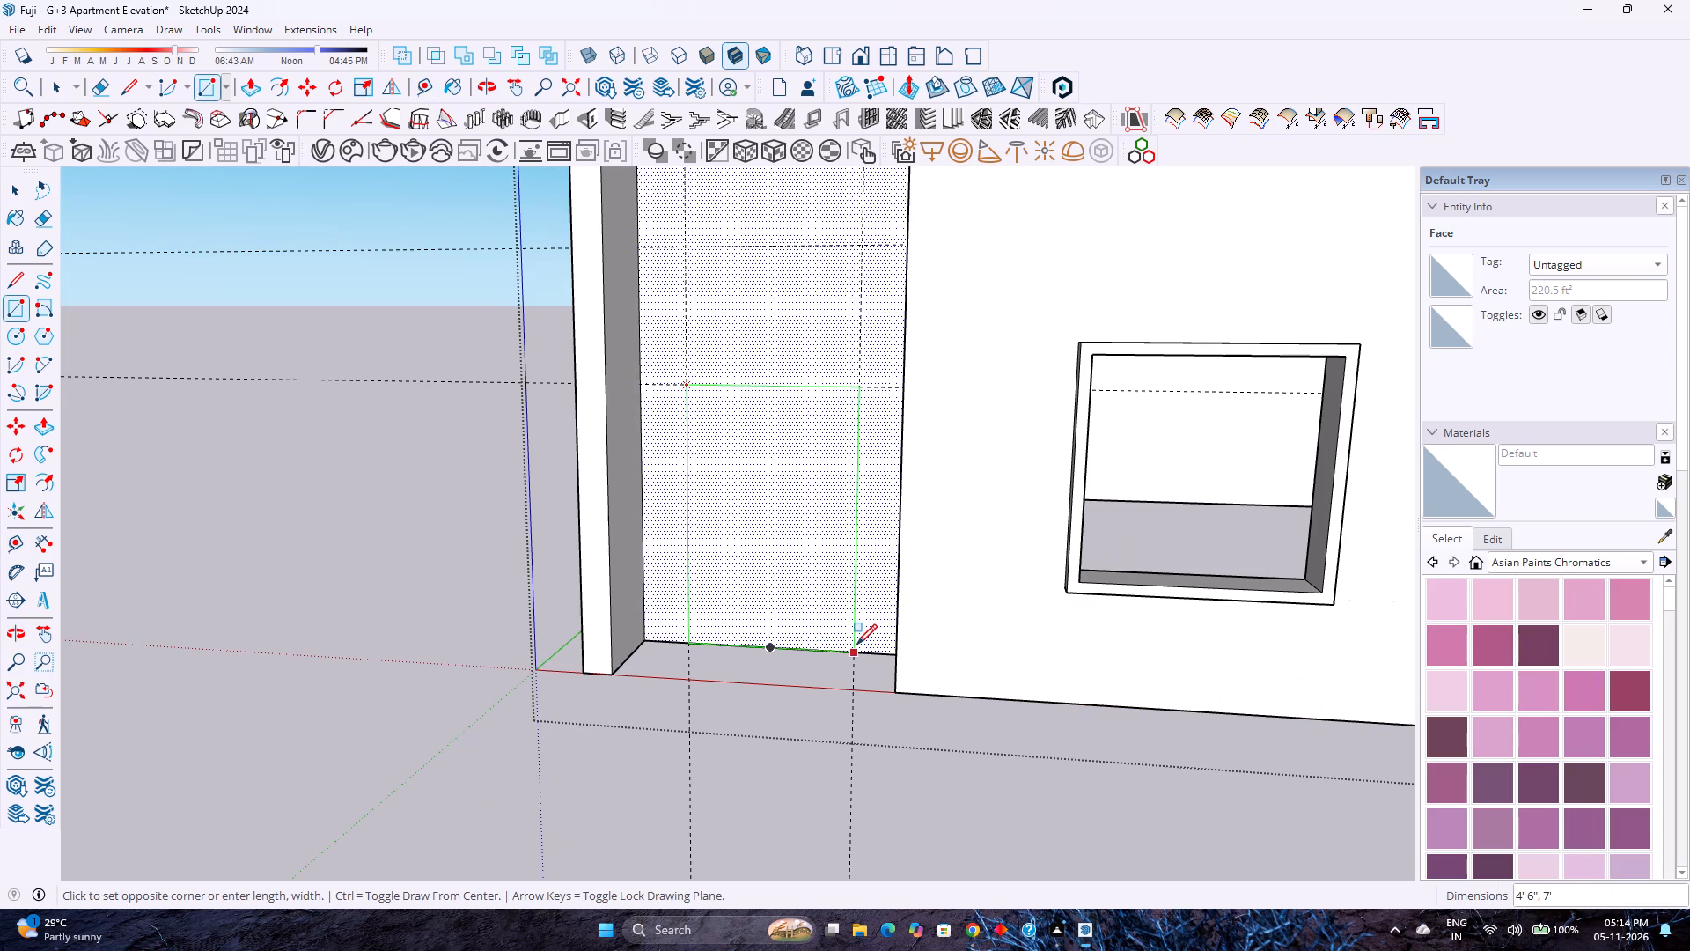
pyautogui.click(856, 645)
pyautogui.press('space')
pyautogui.press('Escape')
# Copy the ground-floor opening rectangle up the recessed bay twice at 10'6" spacing, one for each upper floor.
pyautogui.click(785, 610)
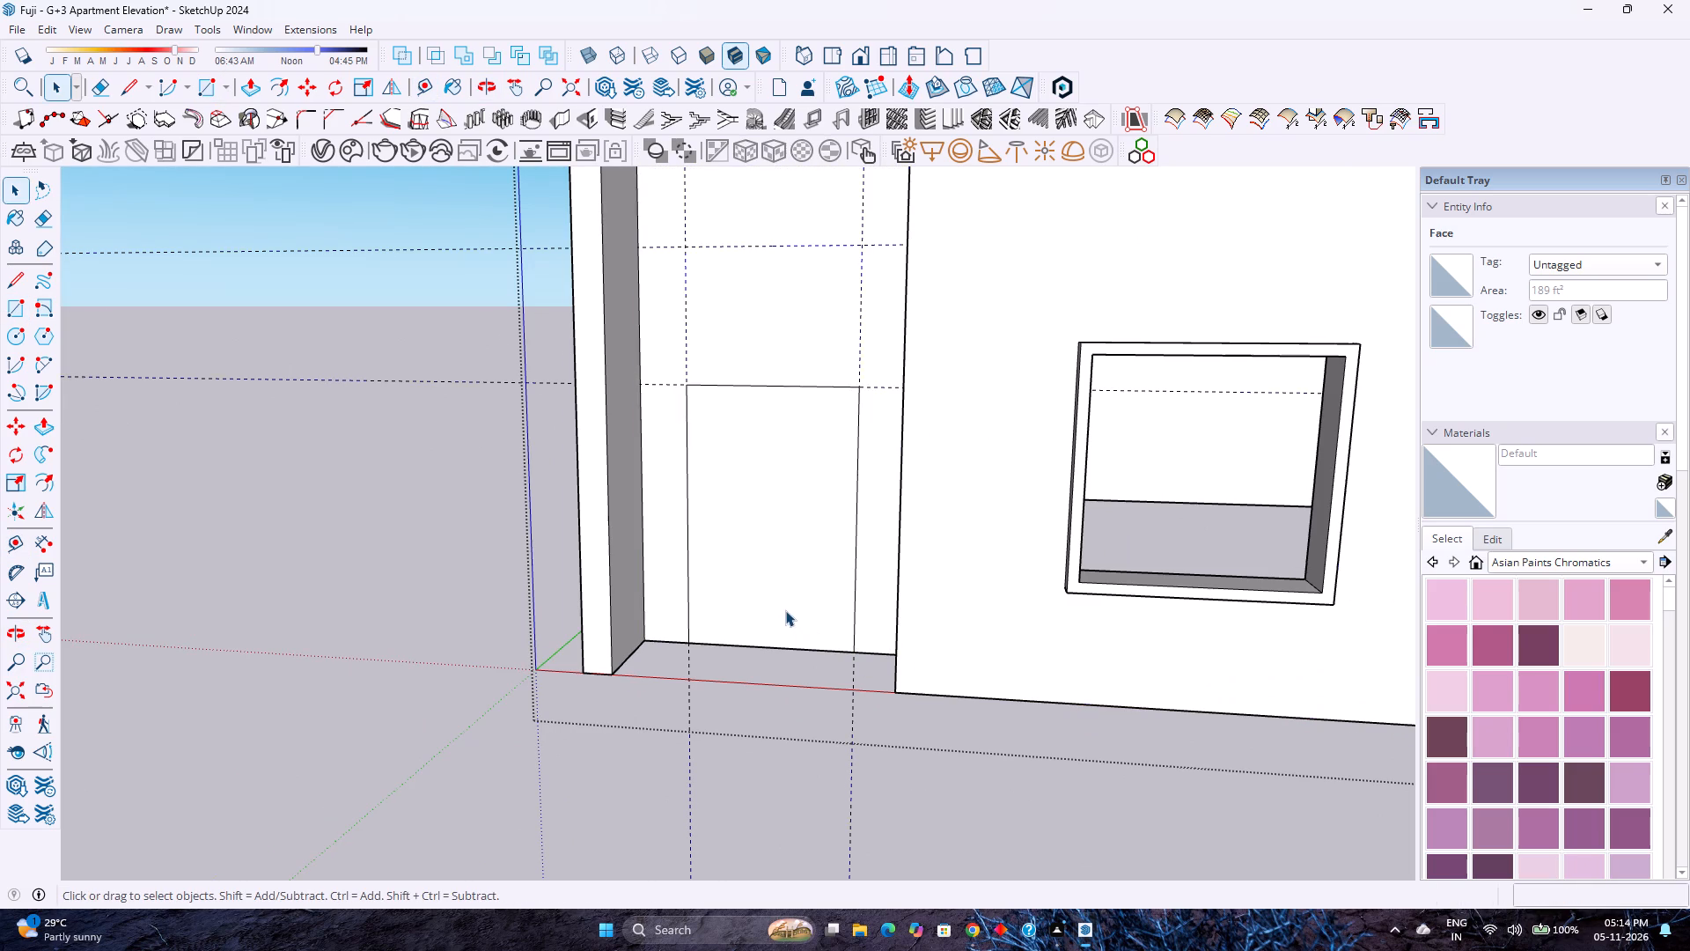
pyautogui.doubleClick(783, 606)
pyautogui.scroll(-3, 781, 596)
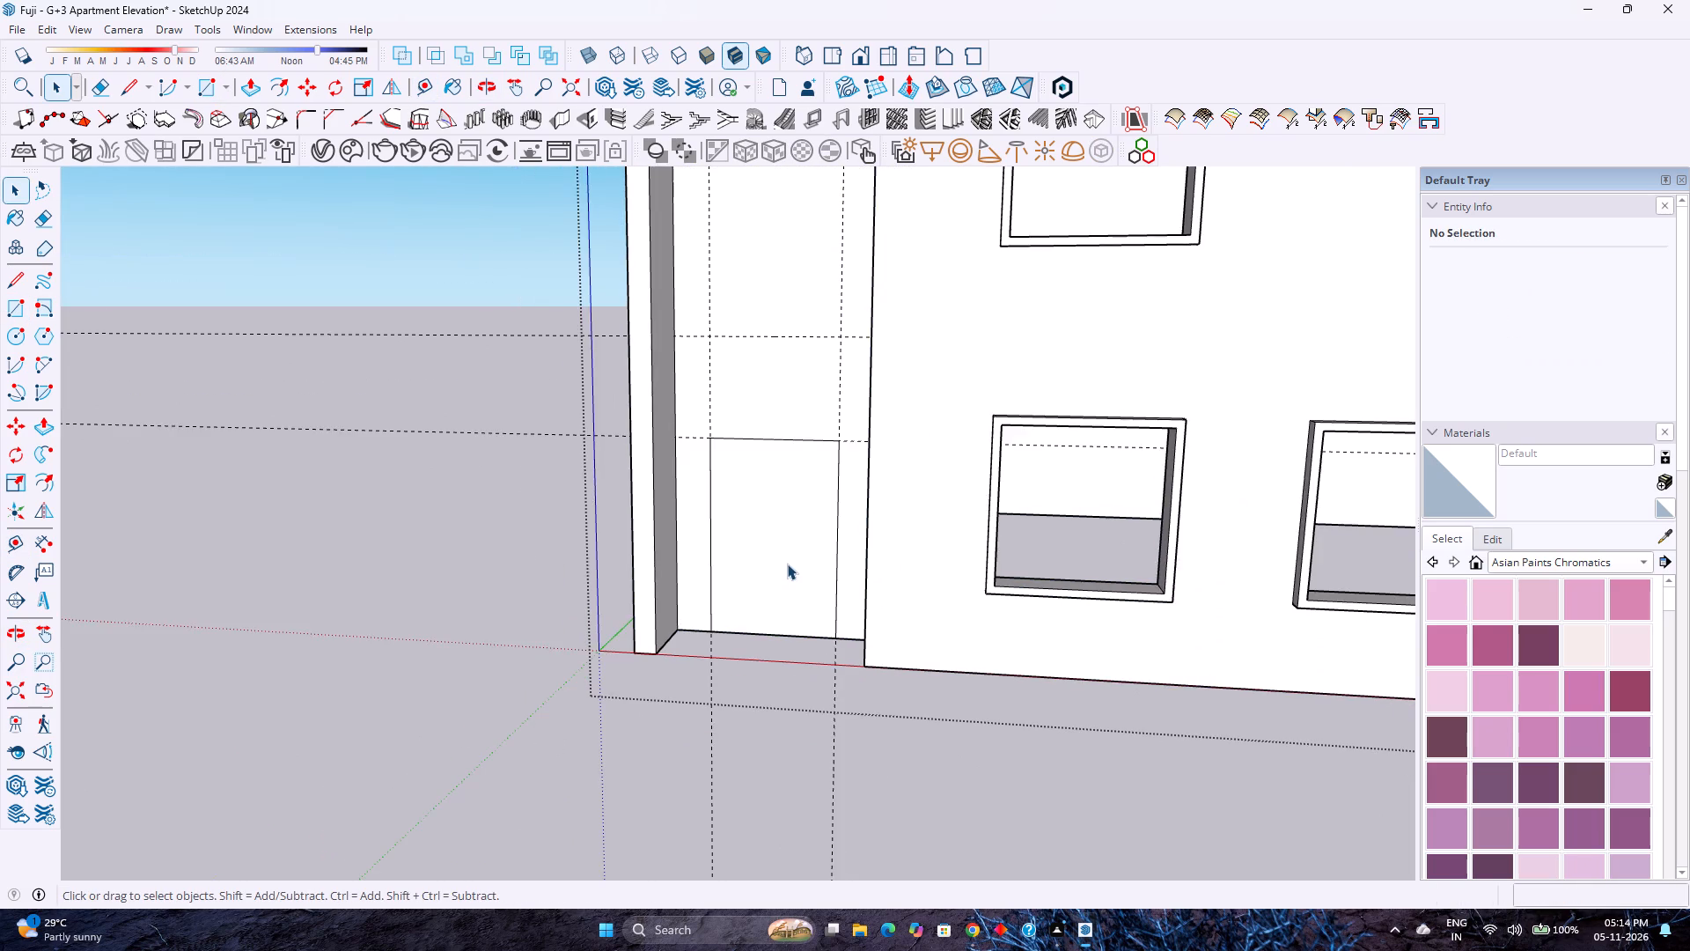
pyautogui.scroll(-2, 787, 564)
pyautogui.keyDown('shift'); pyautogui.moveTo(787, 564); pyautogui.dragTo(759, 655, button='middle'); pyautogui.keyUp('shift')
pyautogui.scroll(-5, 759, 645)
pyautogui.keyDown('shift'); pyautogui.moveTo(755, 630); pyautogui.dragTo(762, 686, button='middle'); pyautogui.keyUp('shift')
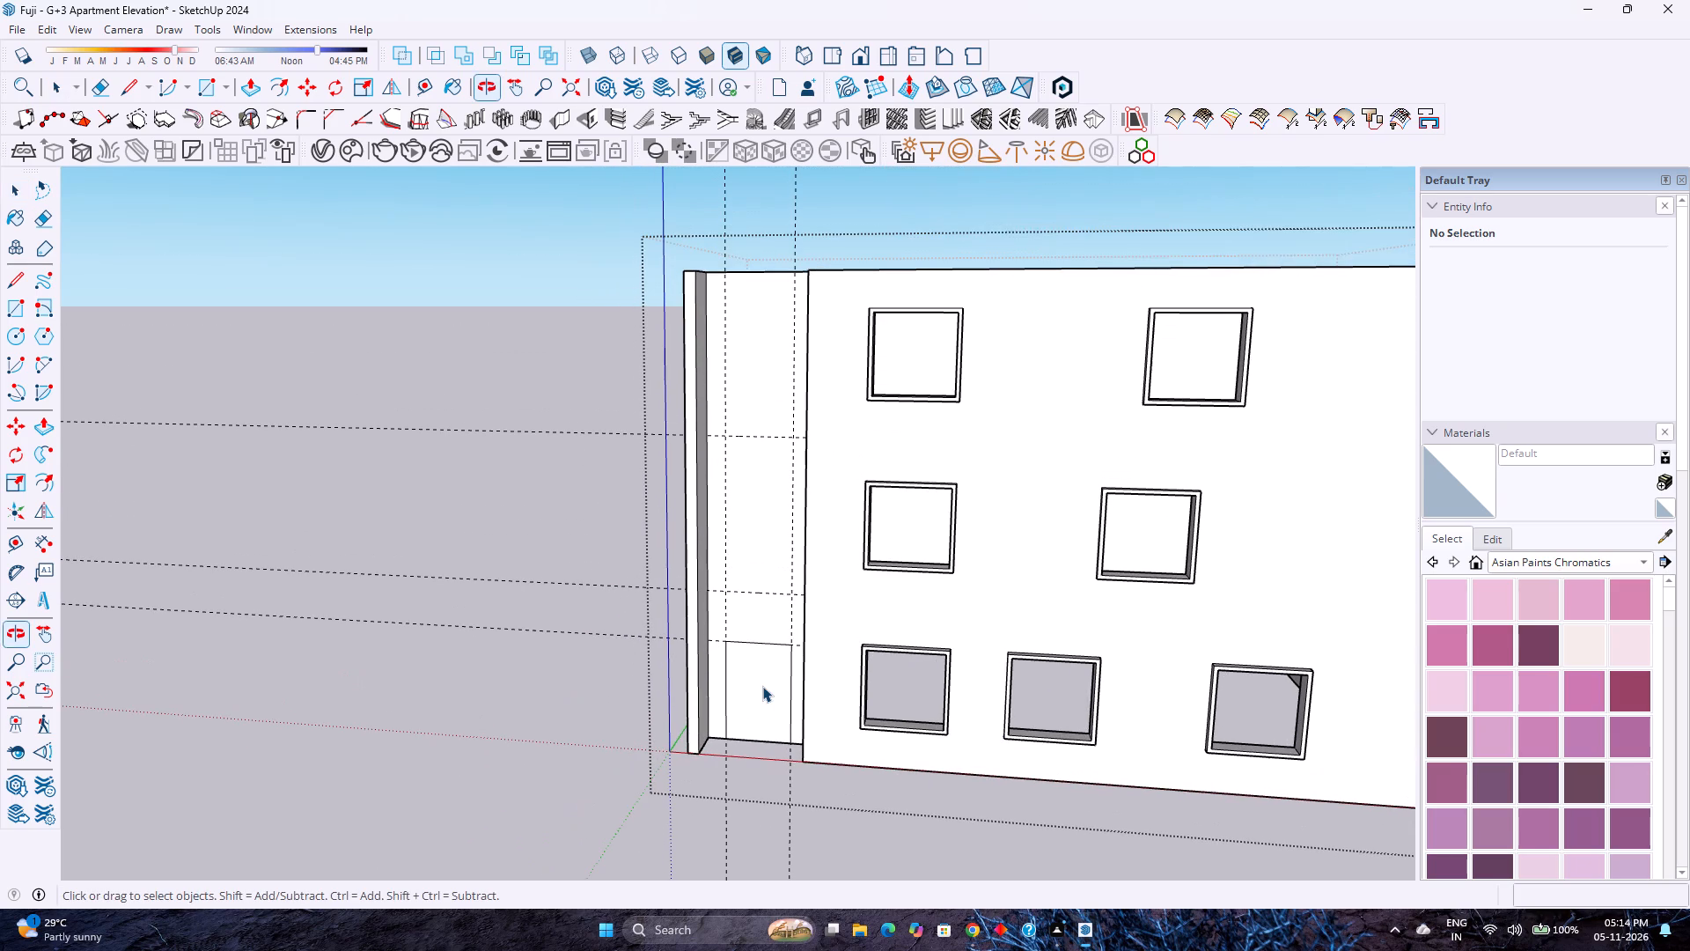
pyautogui.click(762, 685)
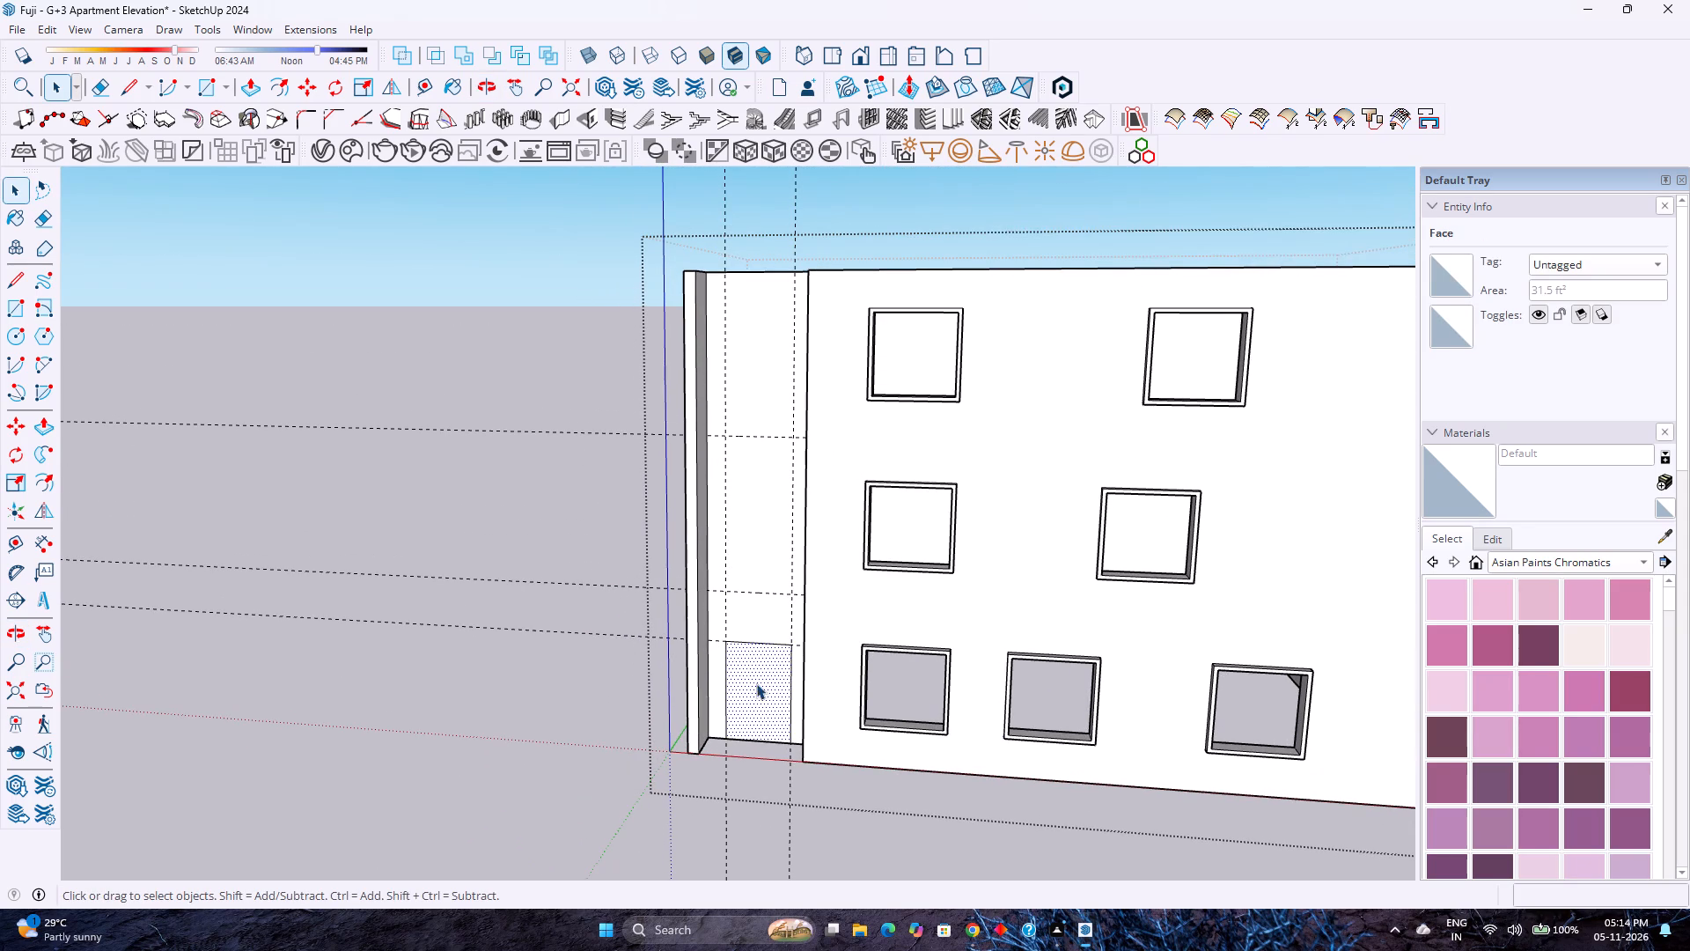
pyautogui.press('m')
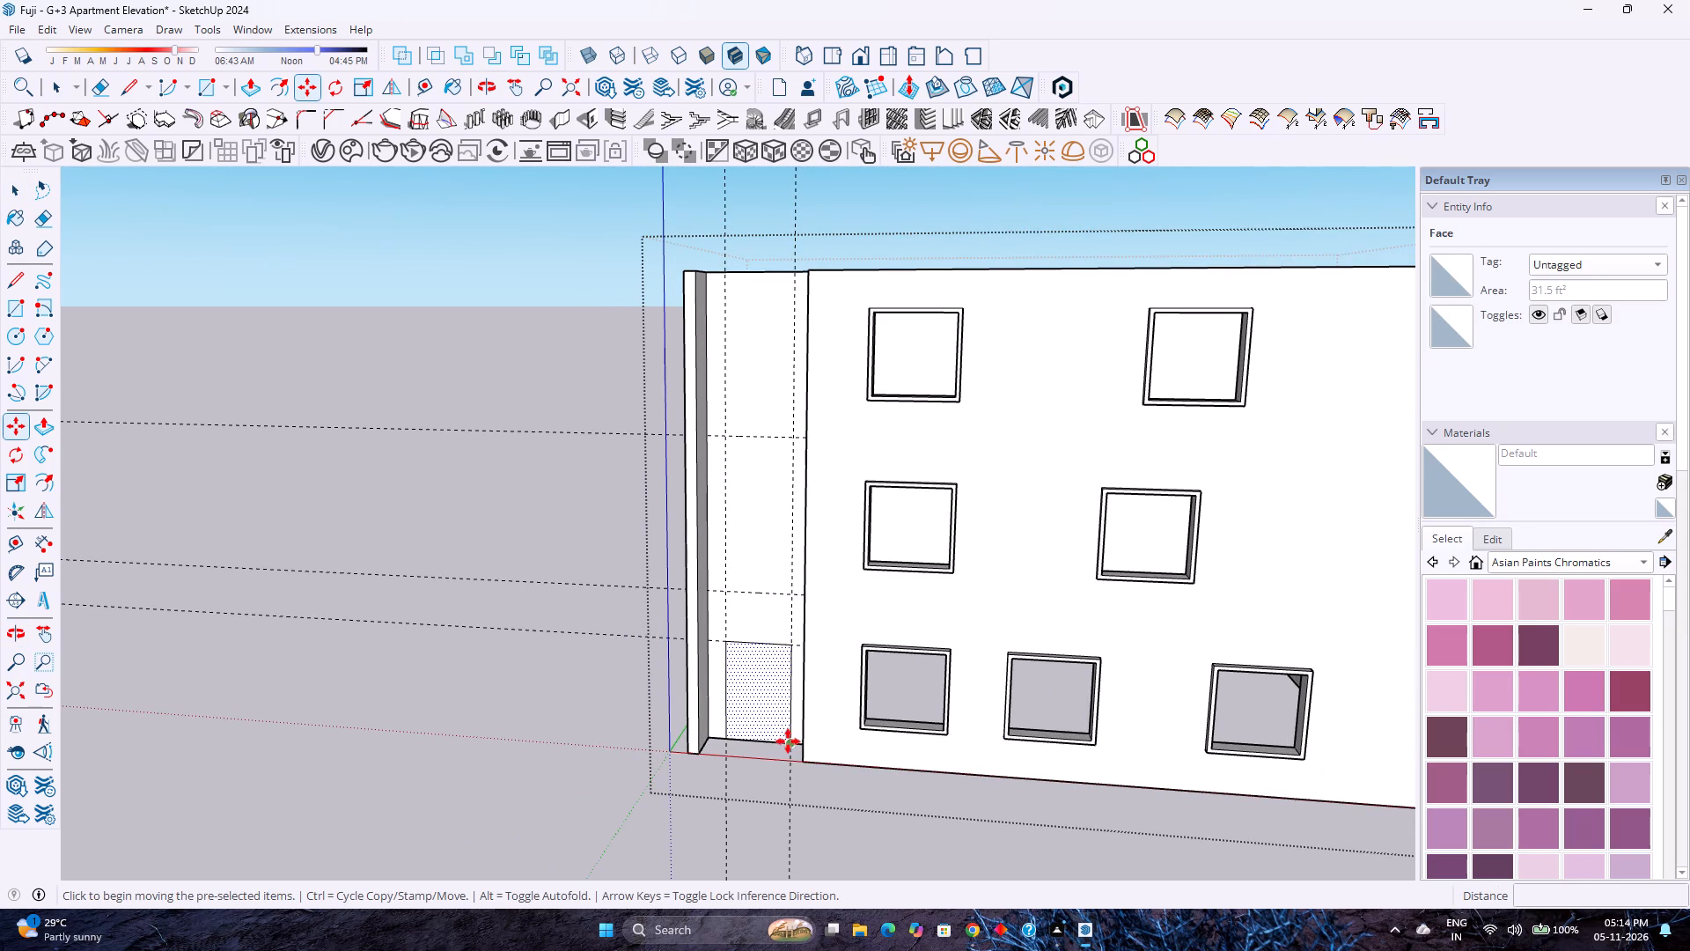
pyautogui.click(790, 742)
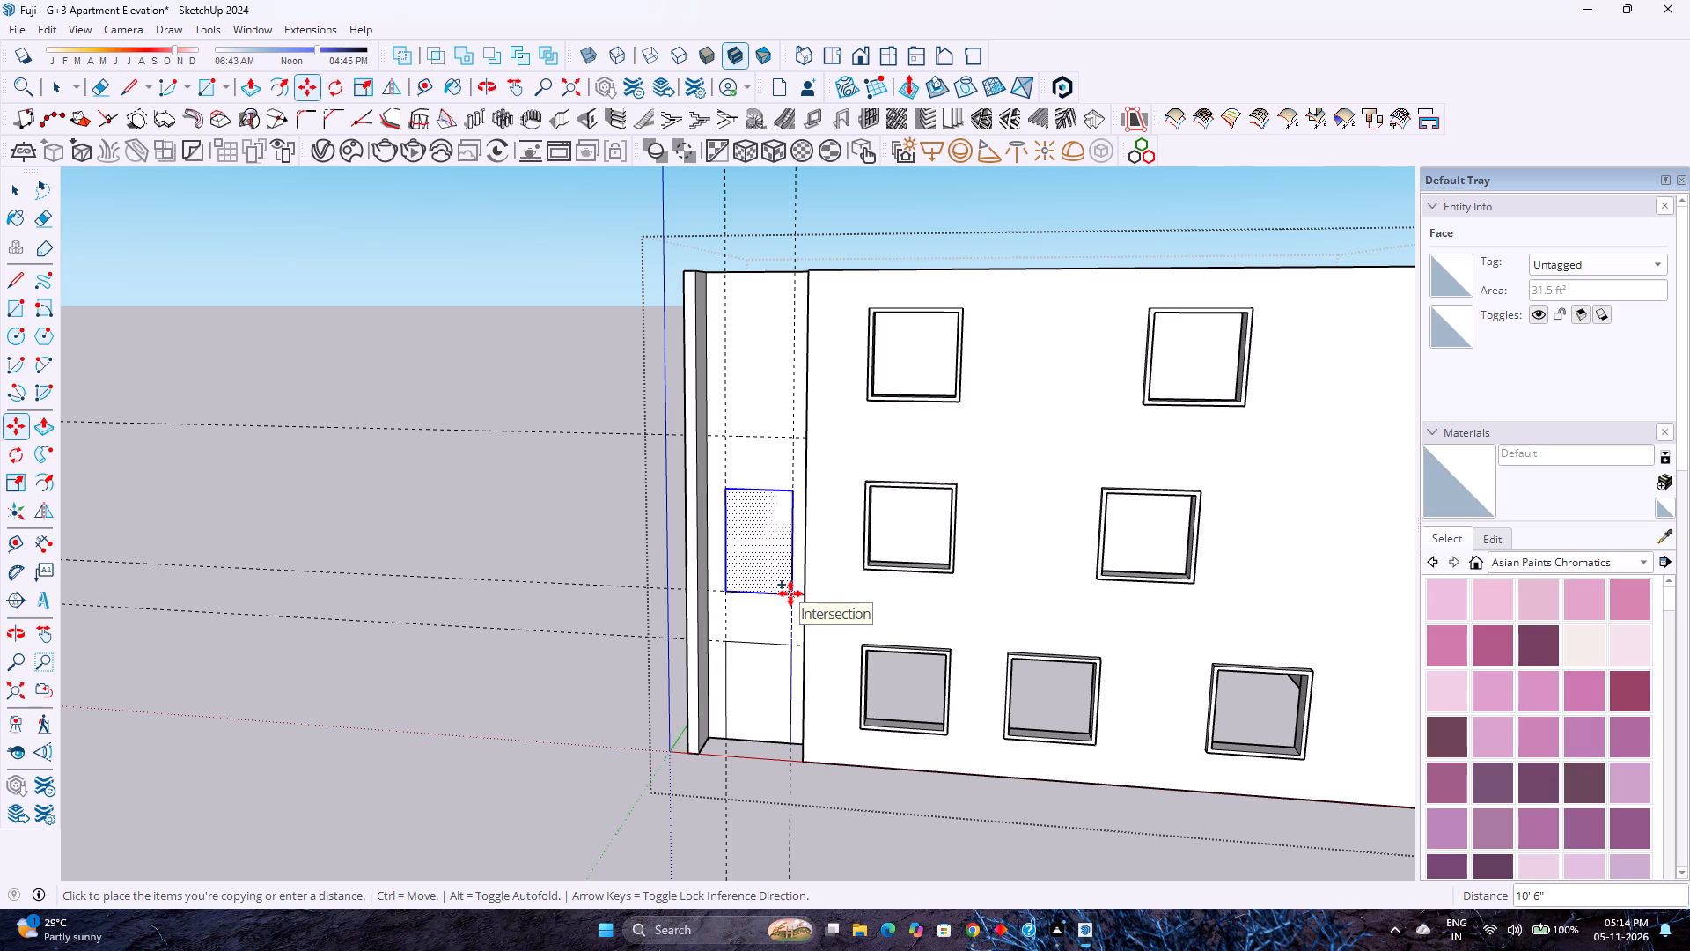
pyautogui.click(790, 593)
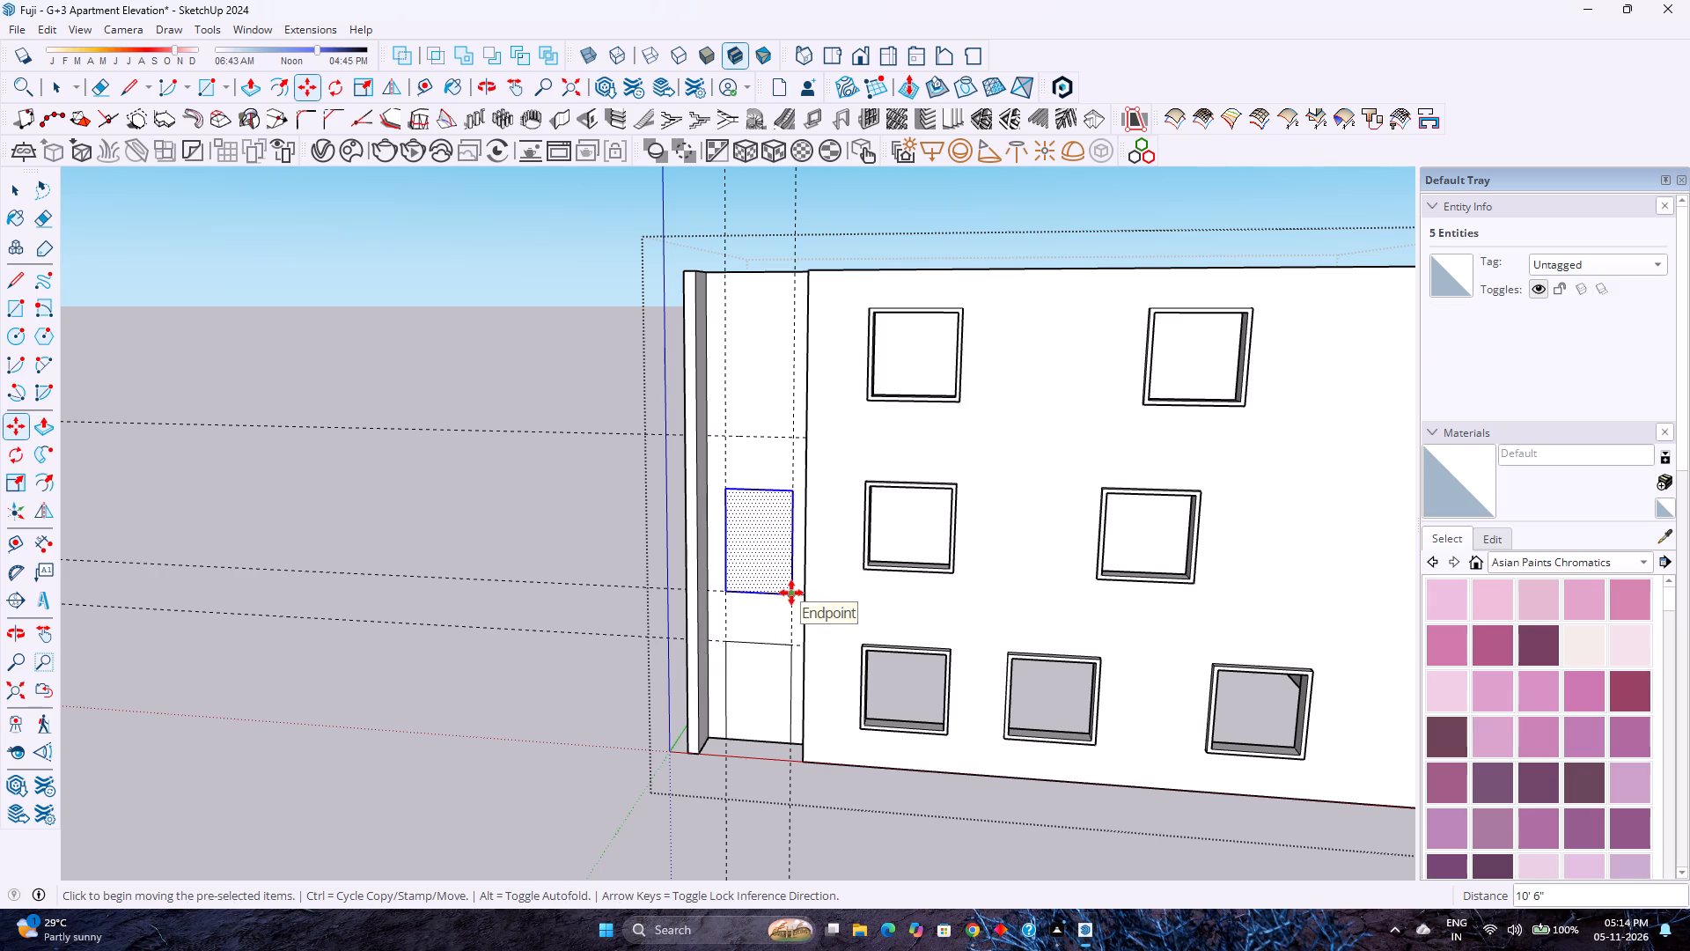
pyautogui.write('*2')
pyautogui.press('Return')
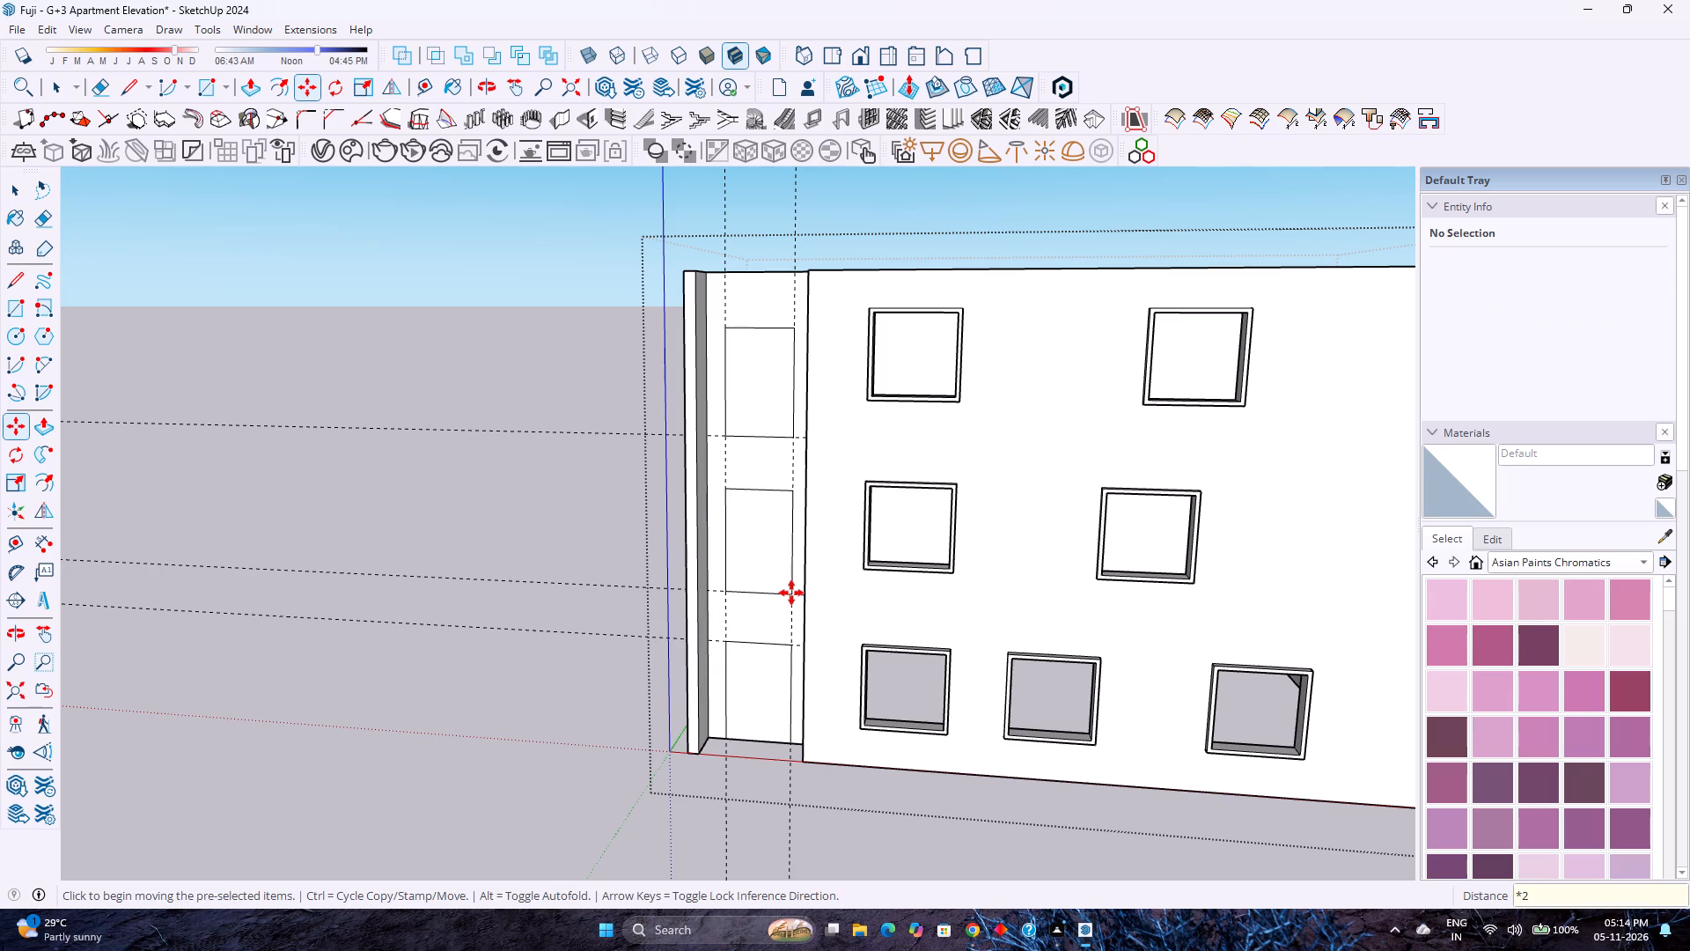
# Push the three rectangles in the recessed bay 9" through the wall to cut openings on every floor.
pyautogui.scroll(2, 737, 515)
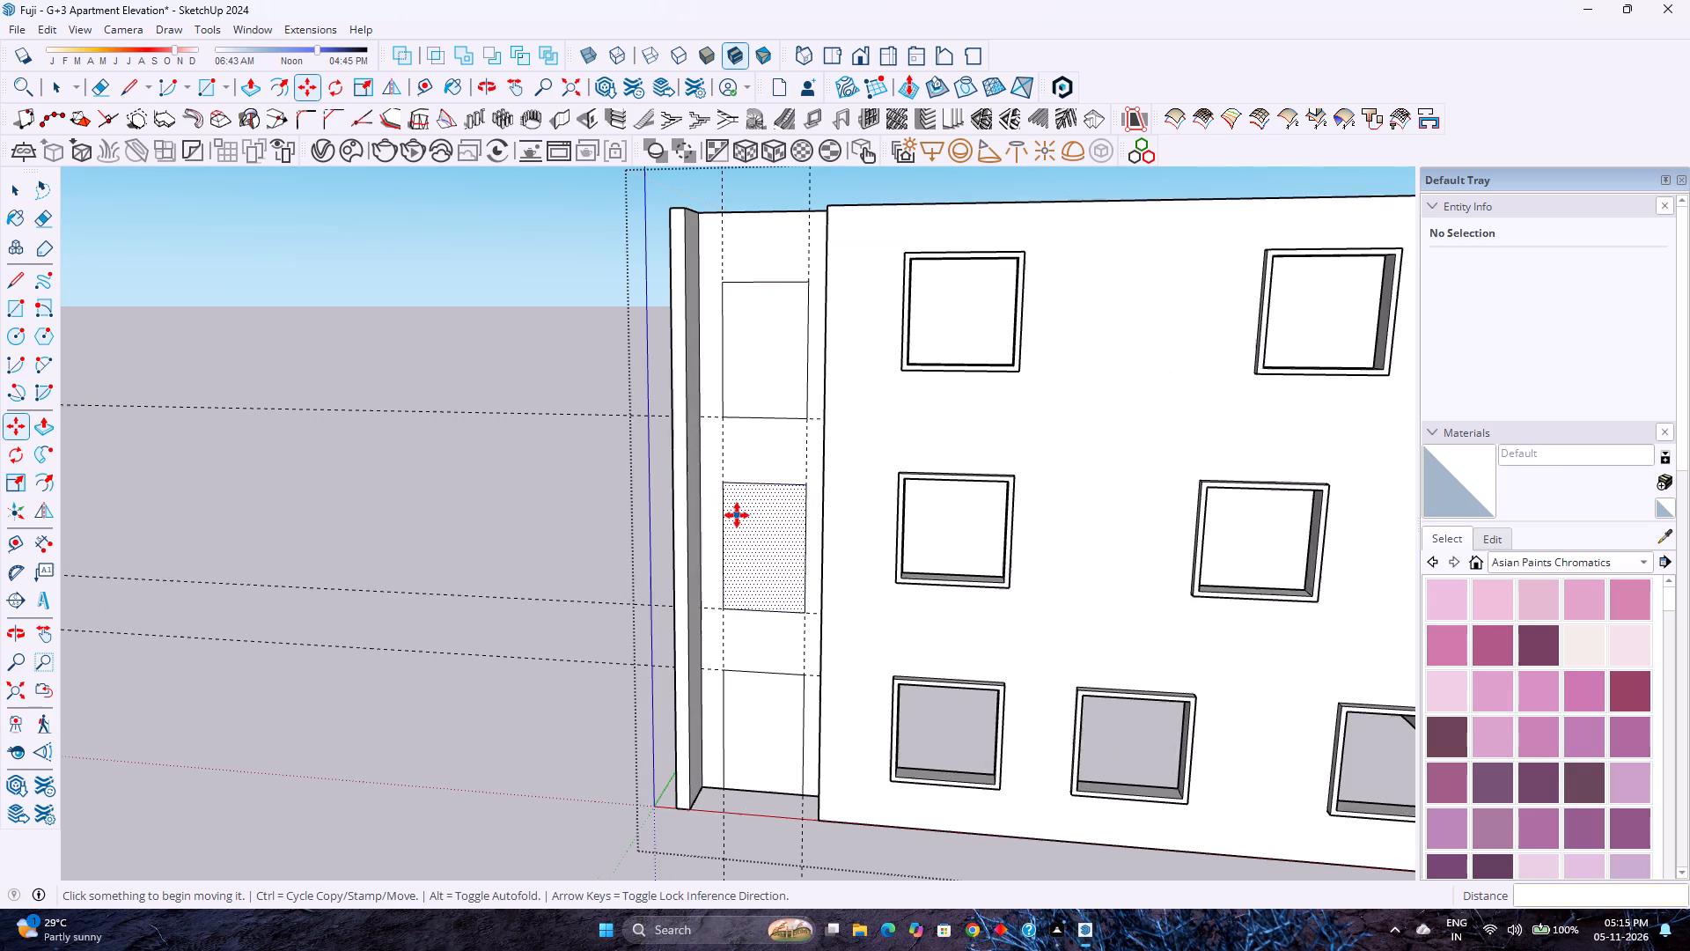
pyautogui.scroll(2, 737, 515)
pyautogui.scroll(-5, 737, 515)
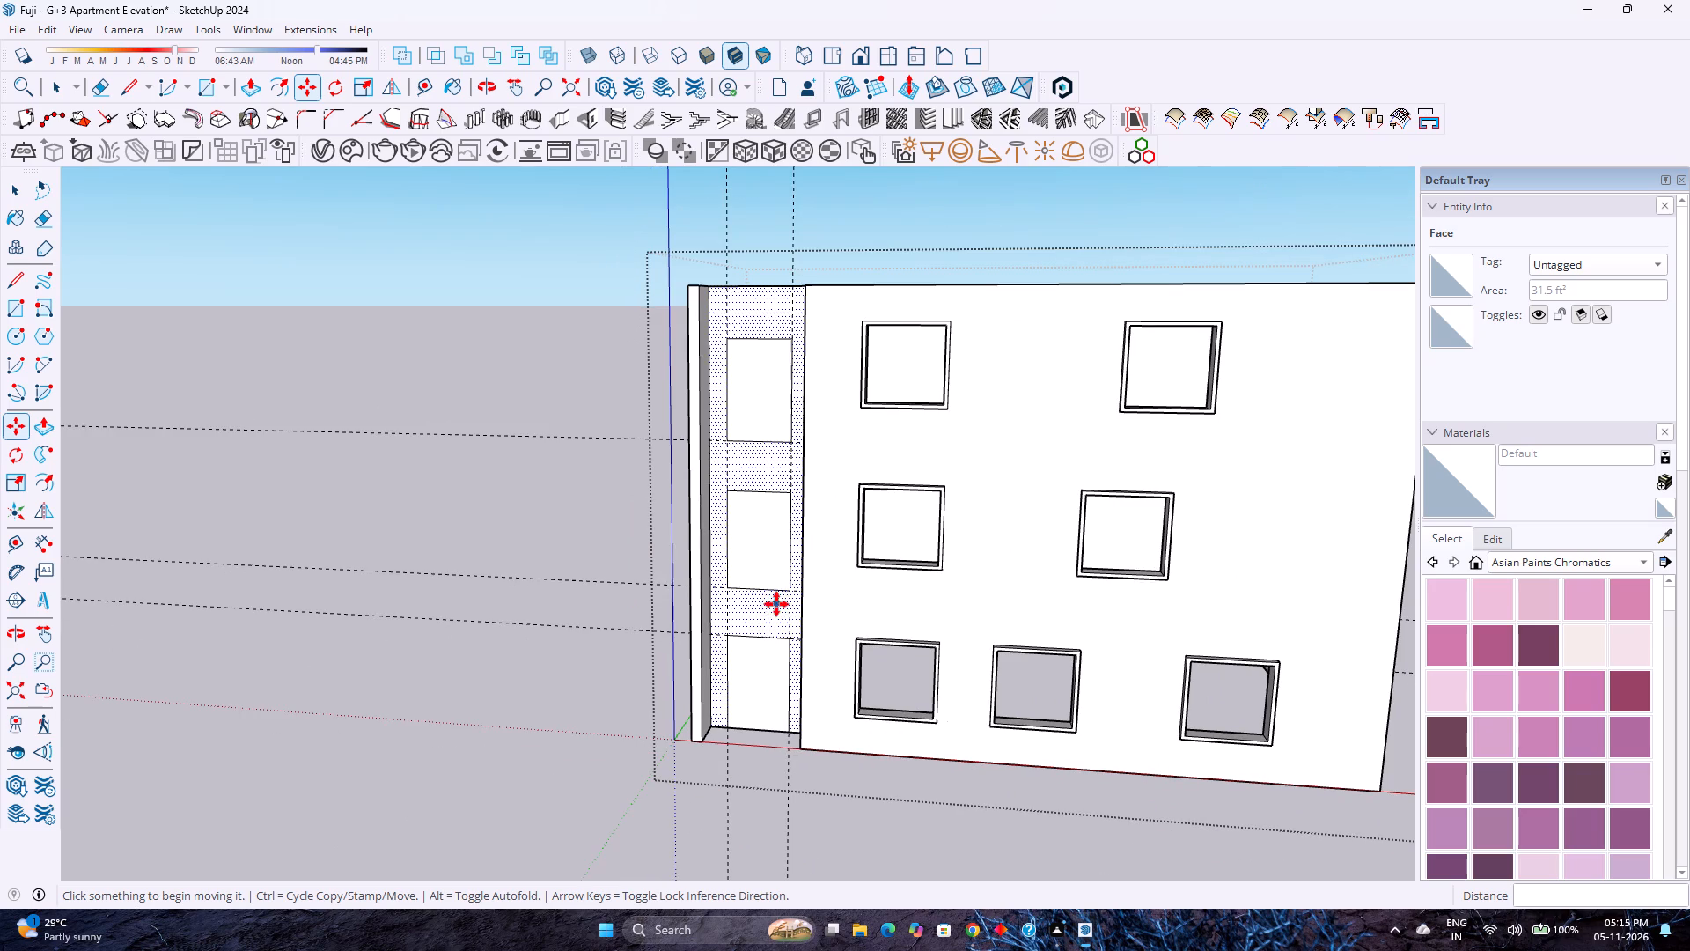
pyautogui.scroll(1, 770, 630)
pyautogui.moveTo(766, 630); pyautogui.dragTo(702, 633, button='middle')
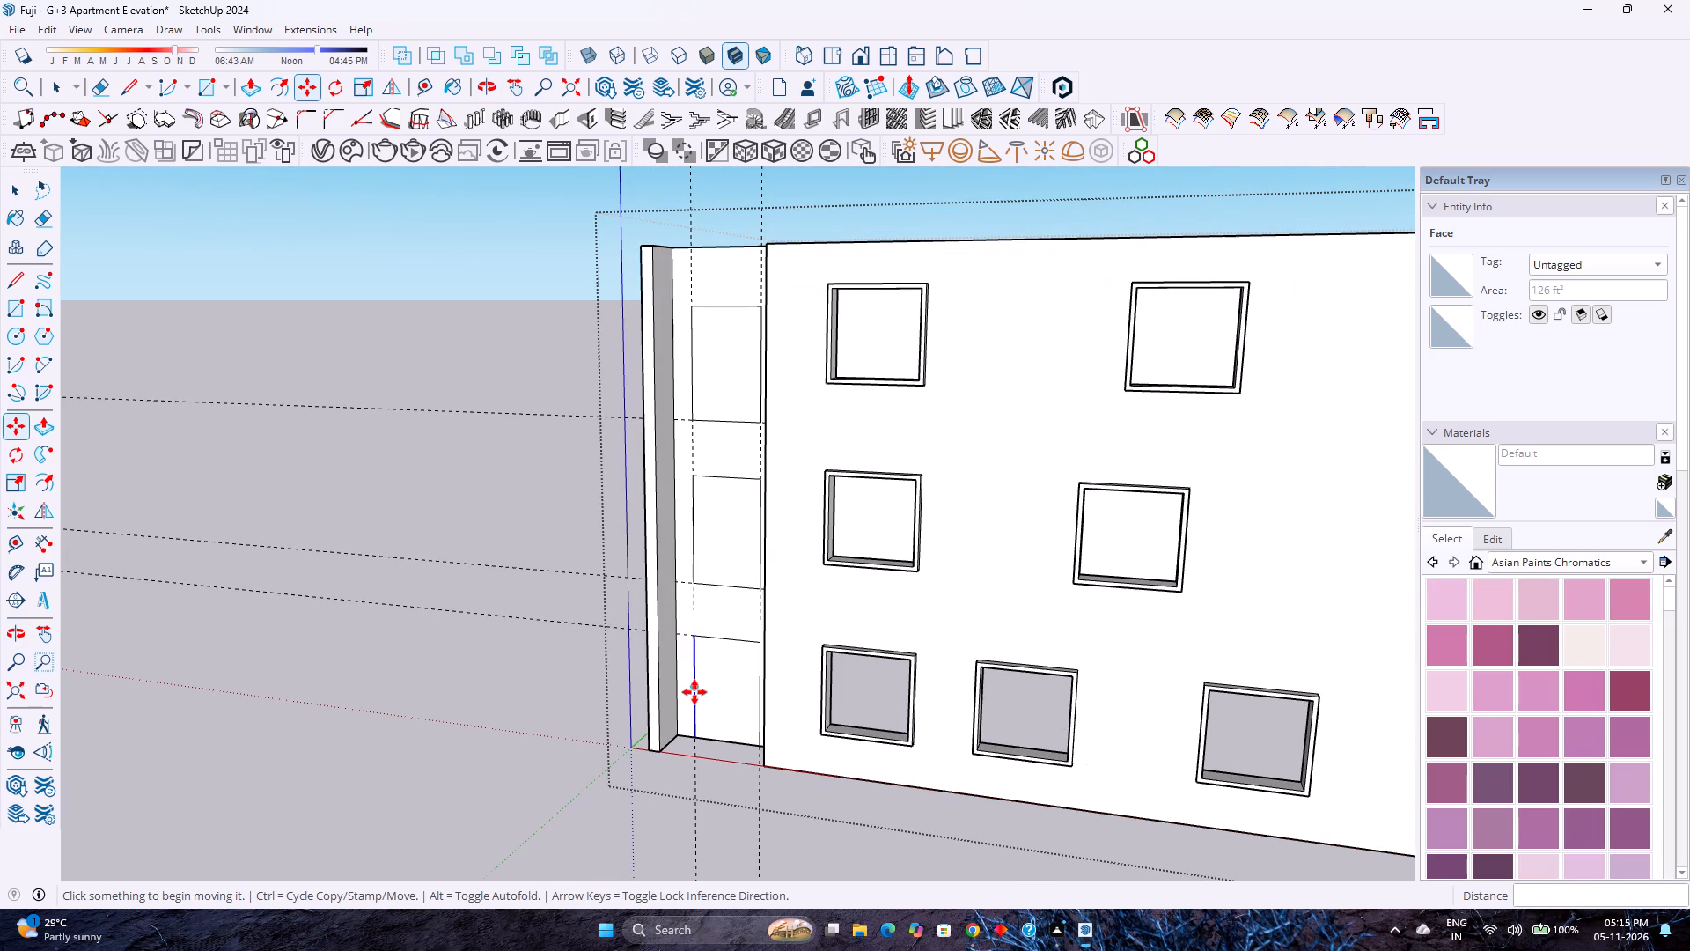
pyautogui.press('p')
pyautogui.doubleClick(729, 675)
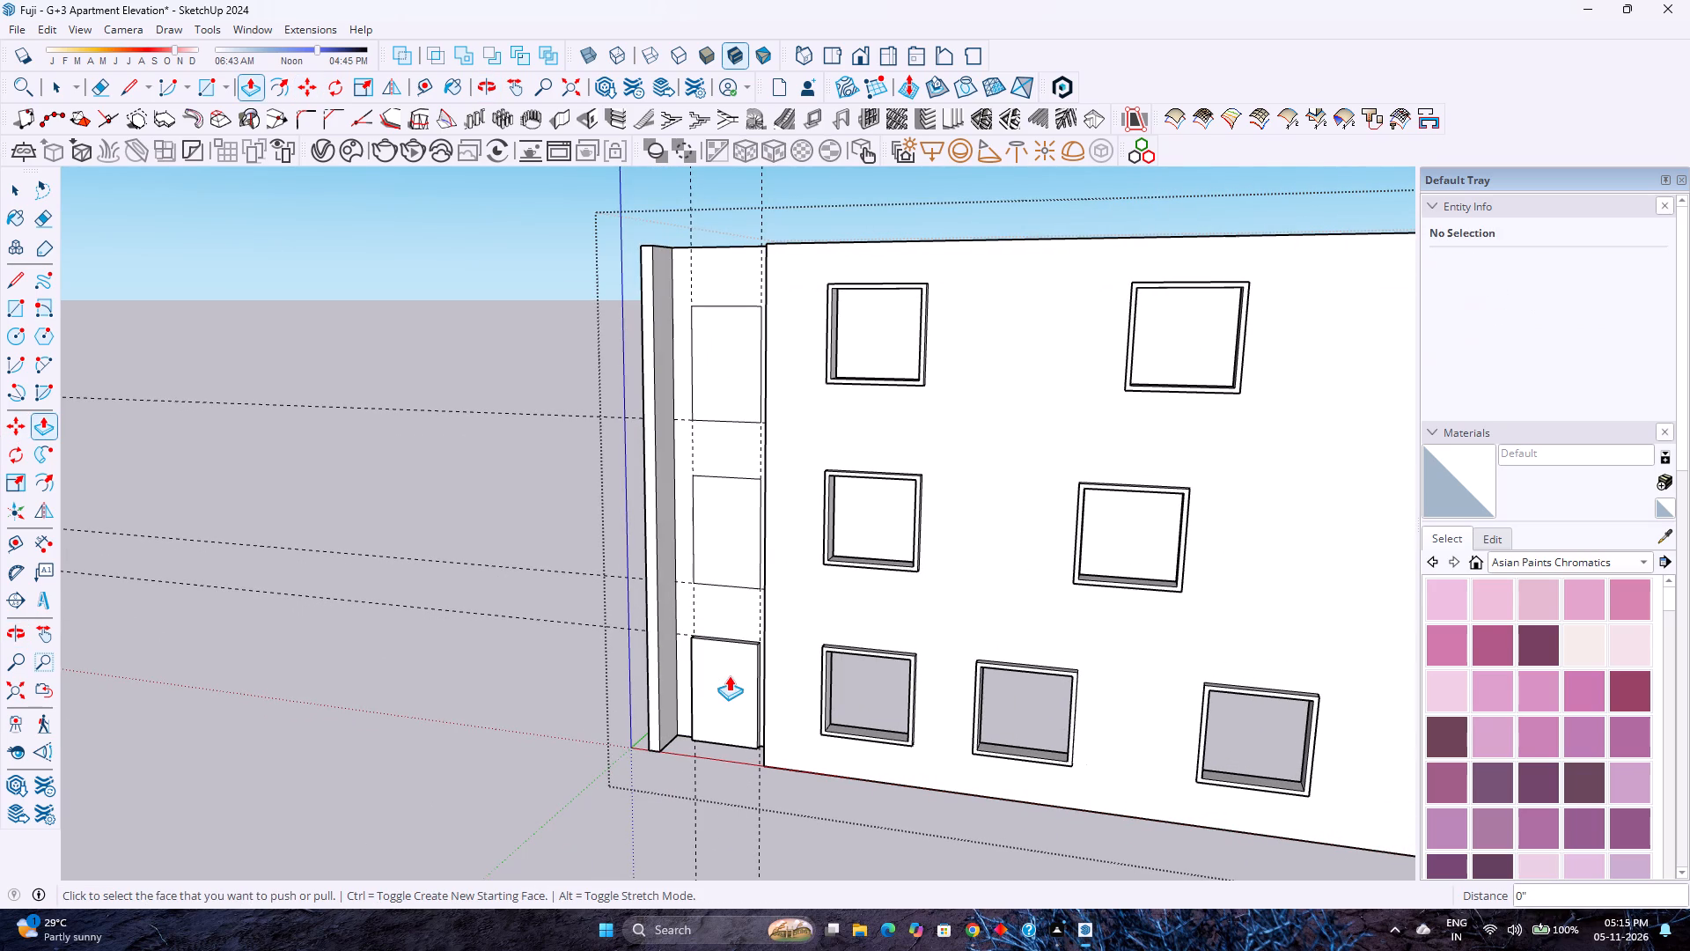
pyautogui.hotkey('ctrl', 'z')
pyautogui.click(728, 676)
pyautogui.press('9')
pyautogui.press('Return')
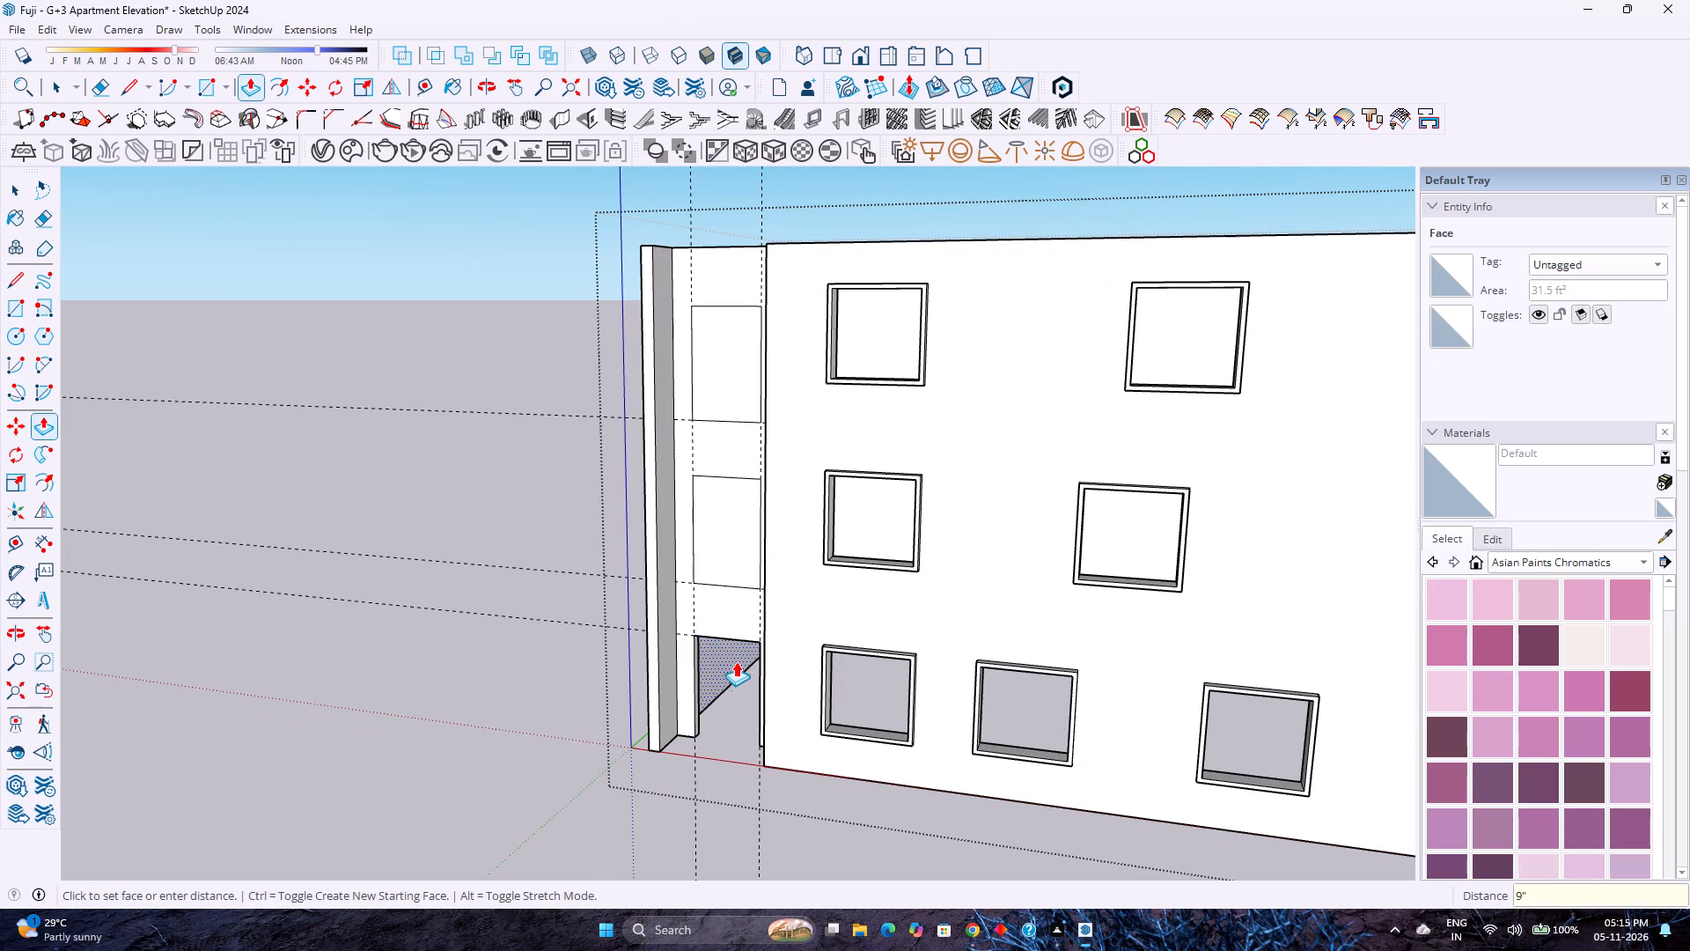
pyautogui.doubleClick(740, 538)
pyautogui.doubleClick(722, 366)
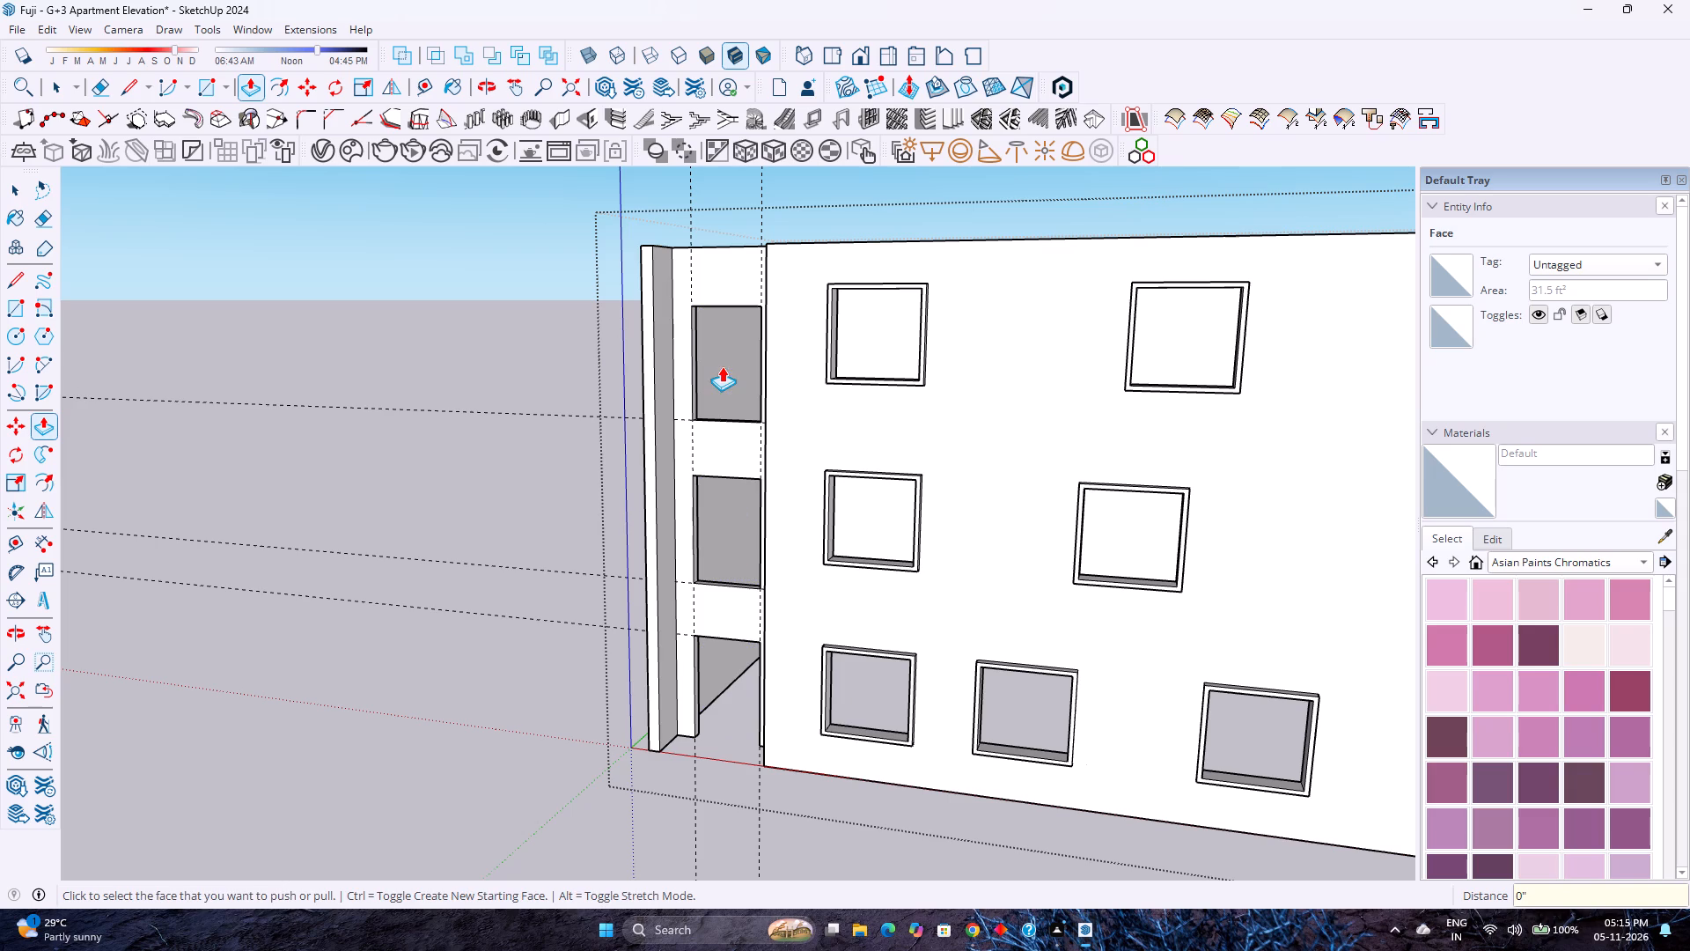
pyautogui.press('space')
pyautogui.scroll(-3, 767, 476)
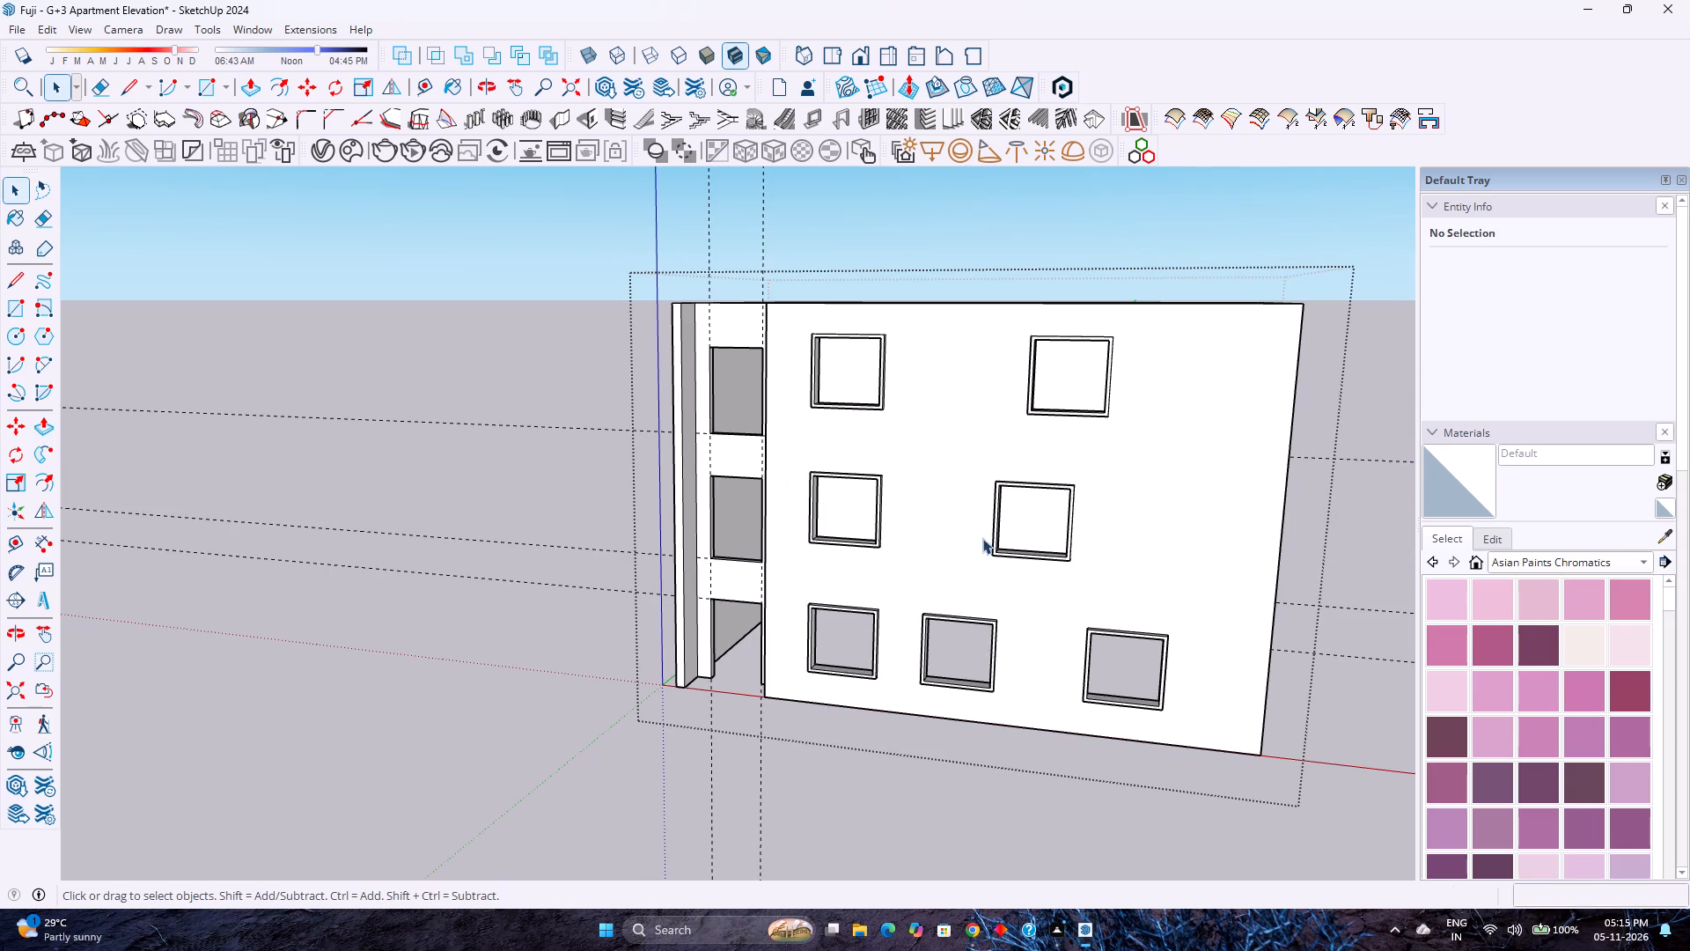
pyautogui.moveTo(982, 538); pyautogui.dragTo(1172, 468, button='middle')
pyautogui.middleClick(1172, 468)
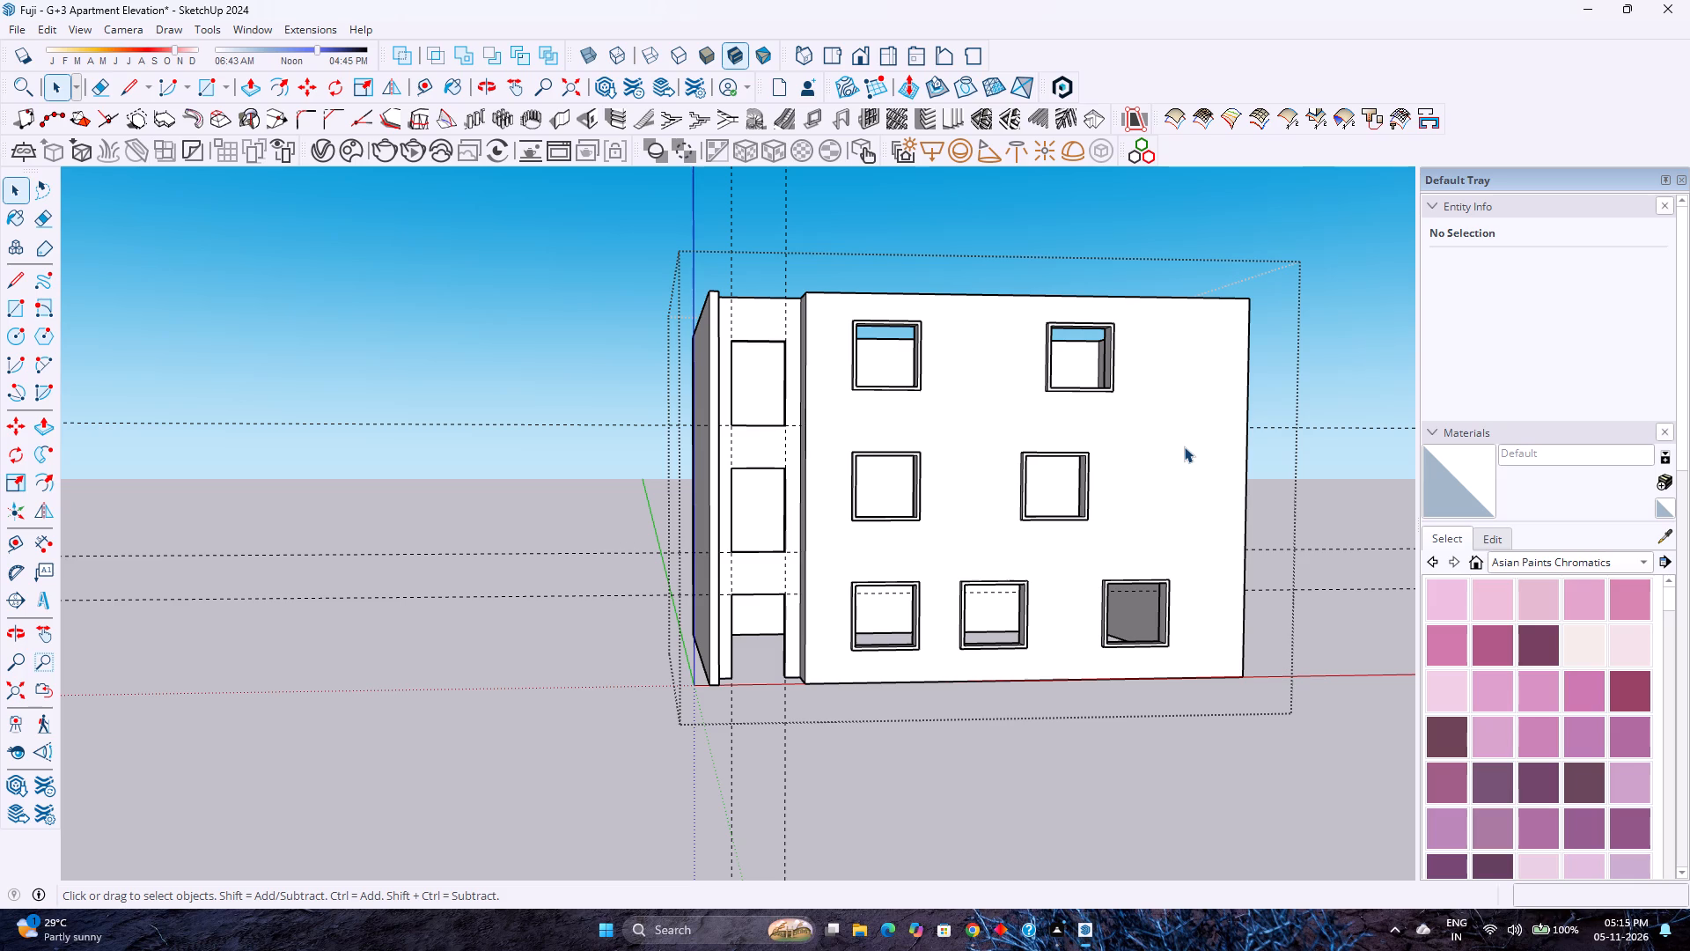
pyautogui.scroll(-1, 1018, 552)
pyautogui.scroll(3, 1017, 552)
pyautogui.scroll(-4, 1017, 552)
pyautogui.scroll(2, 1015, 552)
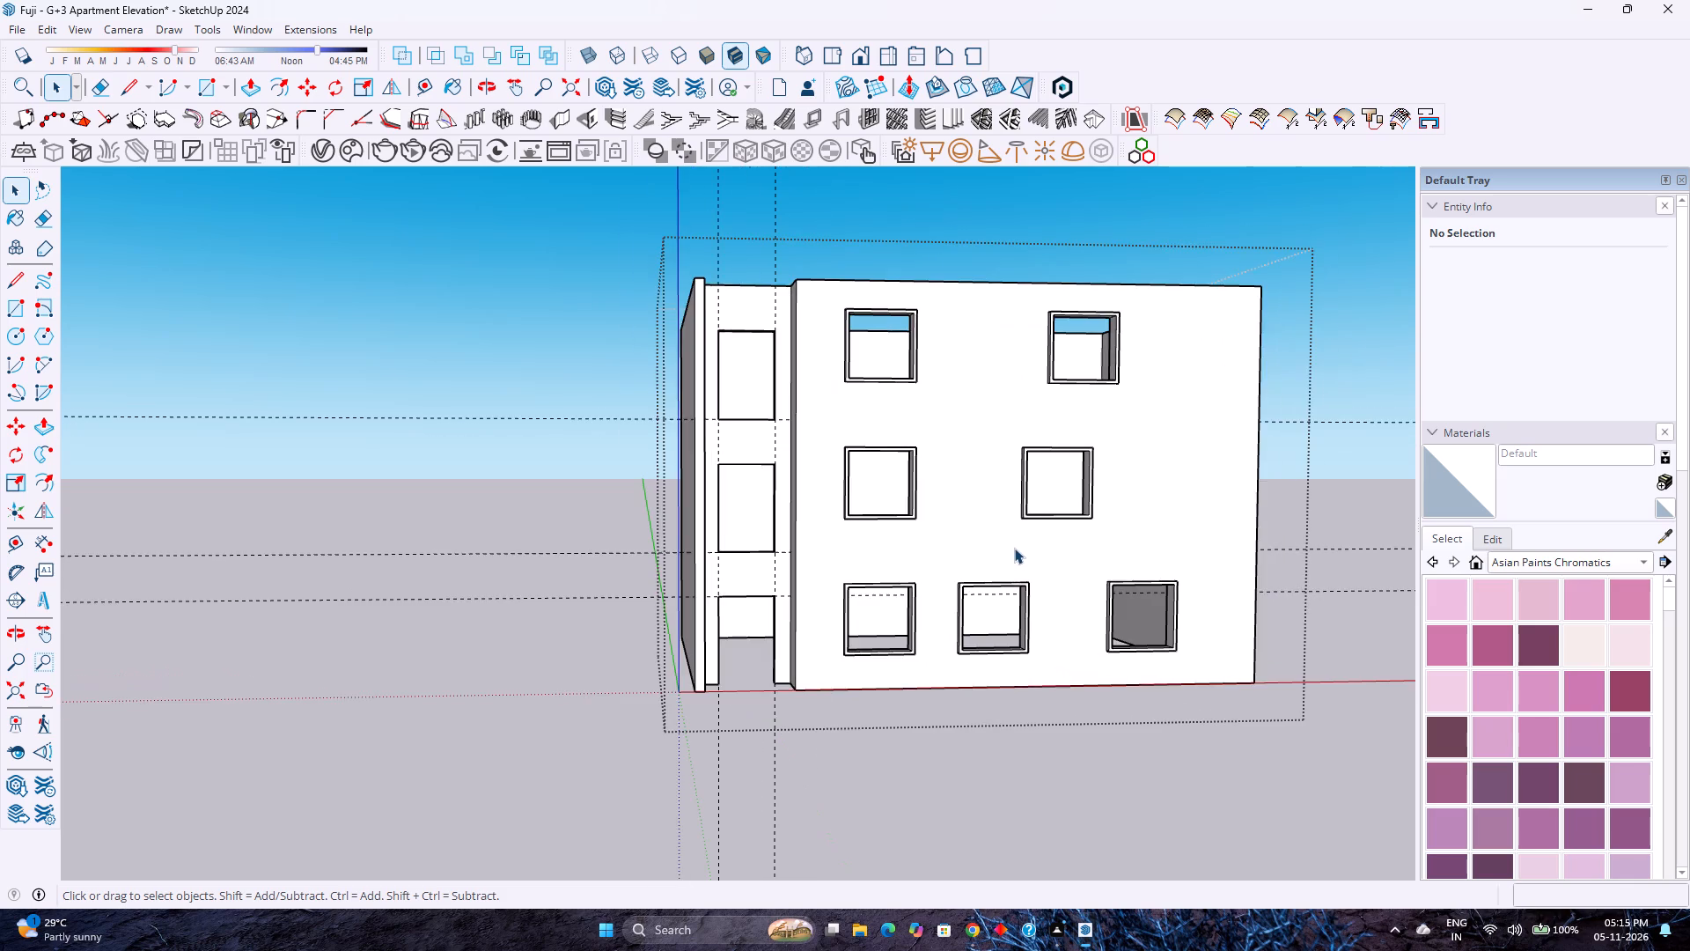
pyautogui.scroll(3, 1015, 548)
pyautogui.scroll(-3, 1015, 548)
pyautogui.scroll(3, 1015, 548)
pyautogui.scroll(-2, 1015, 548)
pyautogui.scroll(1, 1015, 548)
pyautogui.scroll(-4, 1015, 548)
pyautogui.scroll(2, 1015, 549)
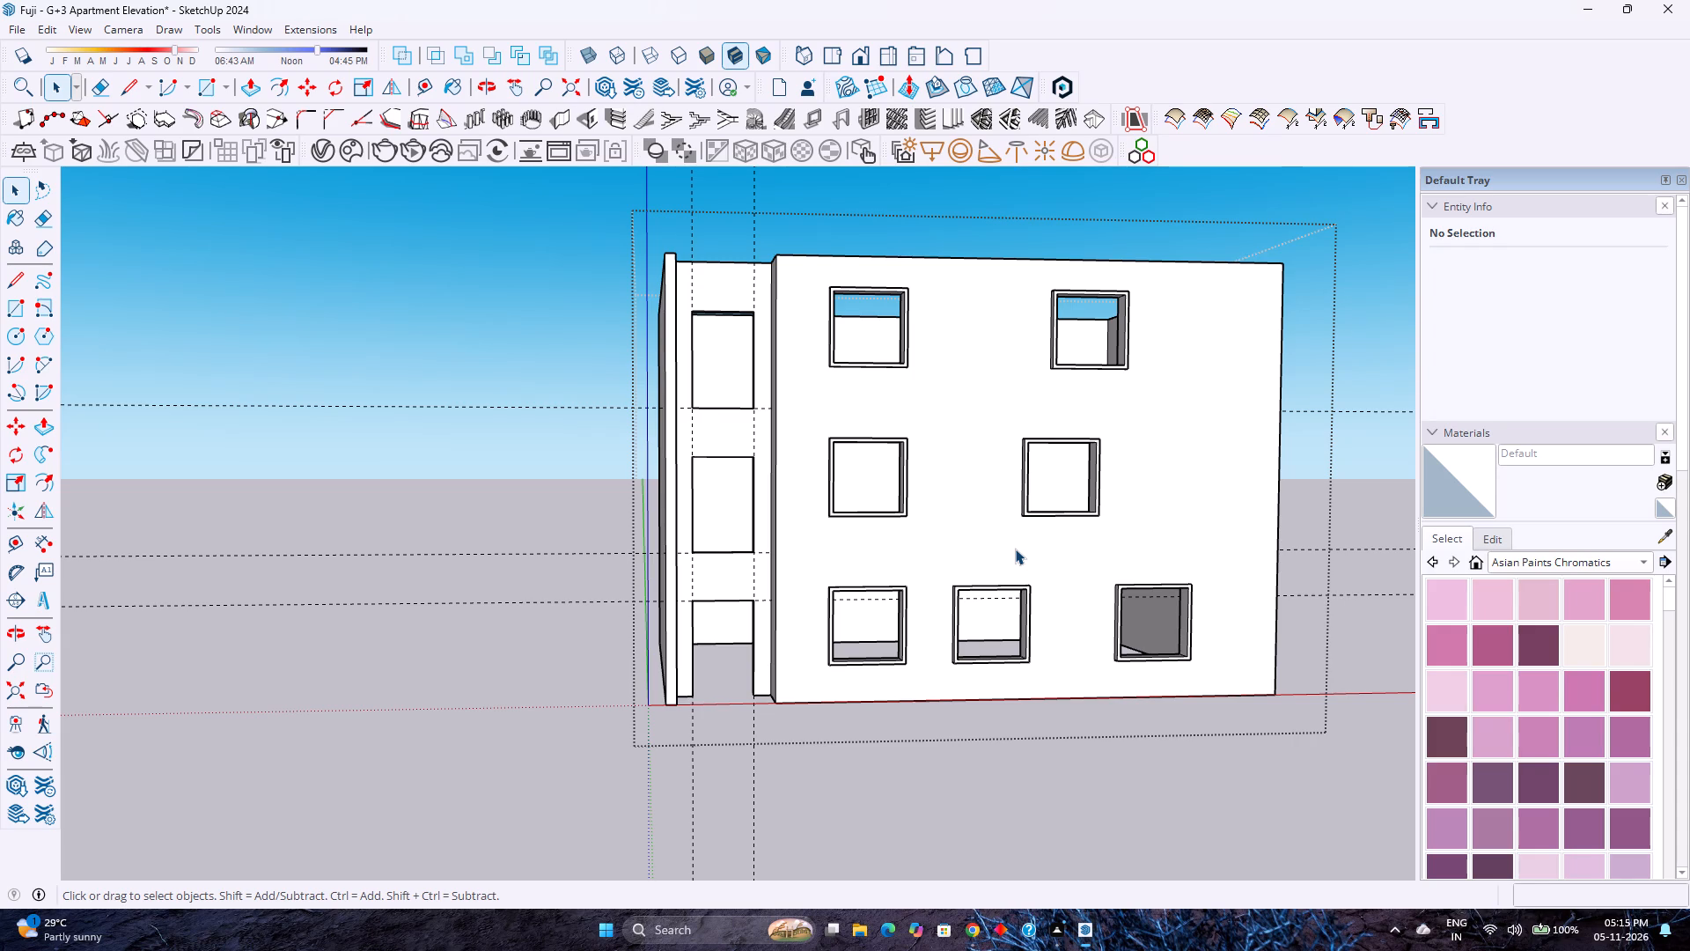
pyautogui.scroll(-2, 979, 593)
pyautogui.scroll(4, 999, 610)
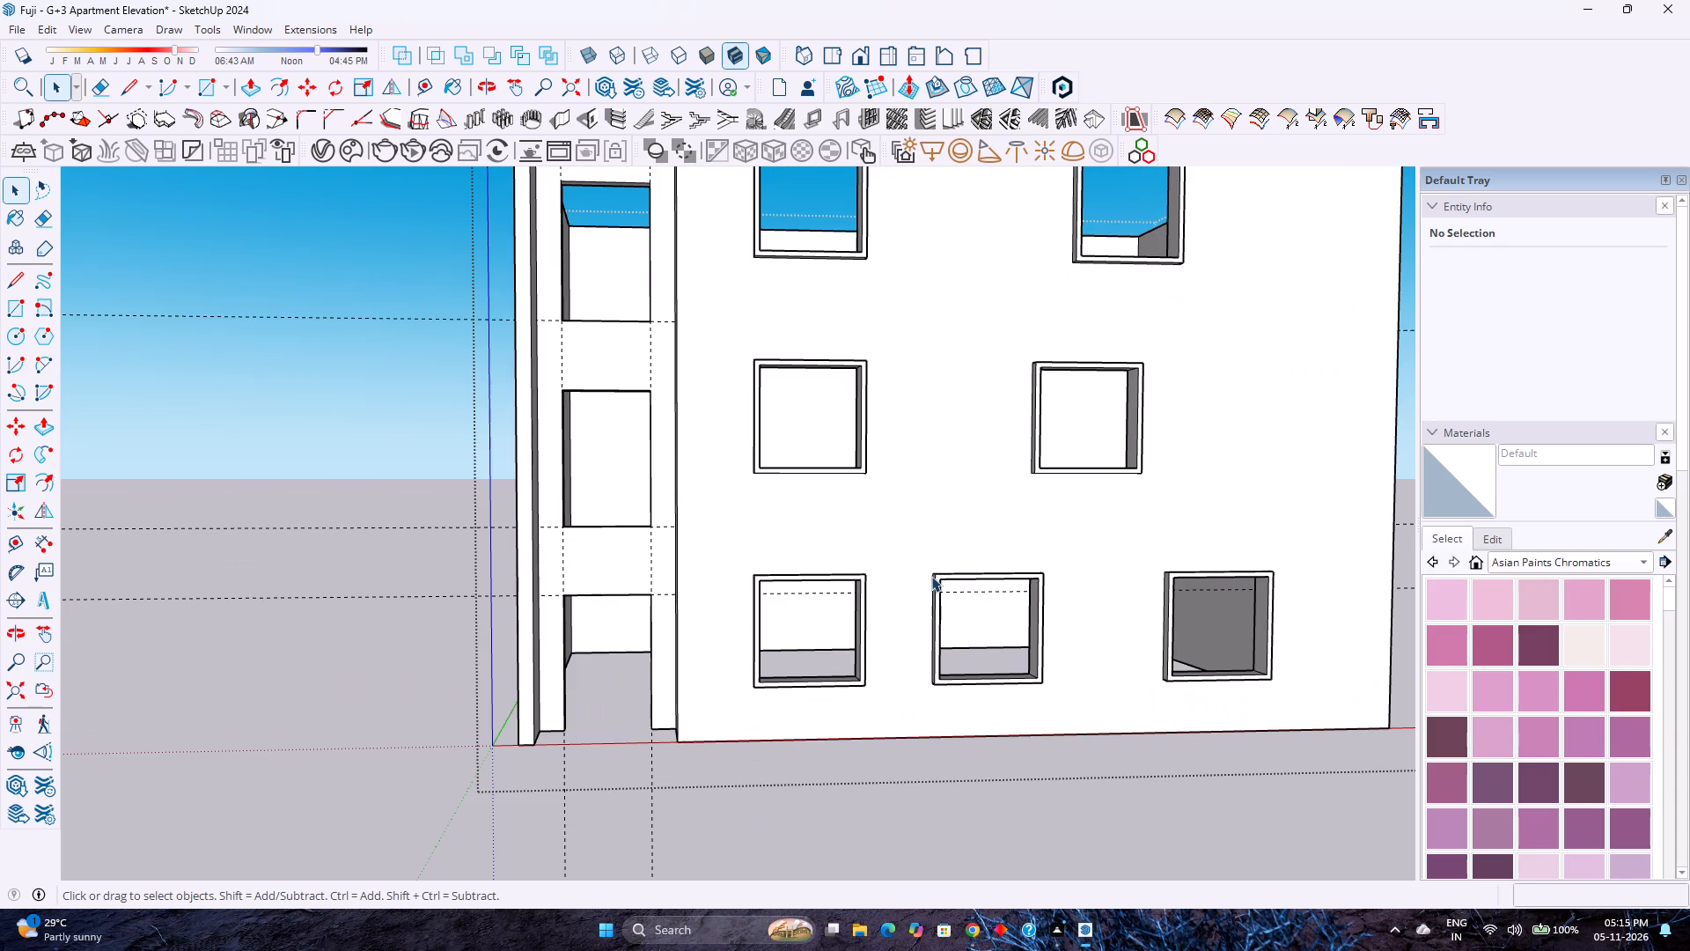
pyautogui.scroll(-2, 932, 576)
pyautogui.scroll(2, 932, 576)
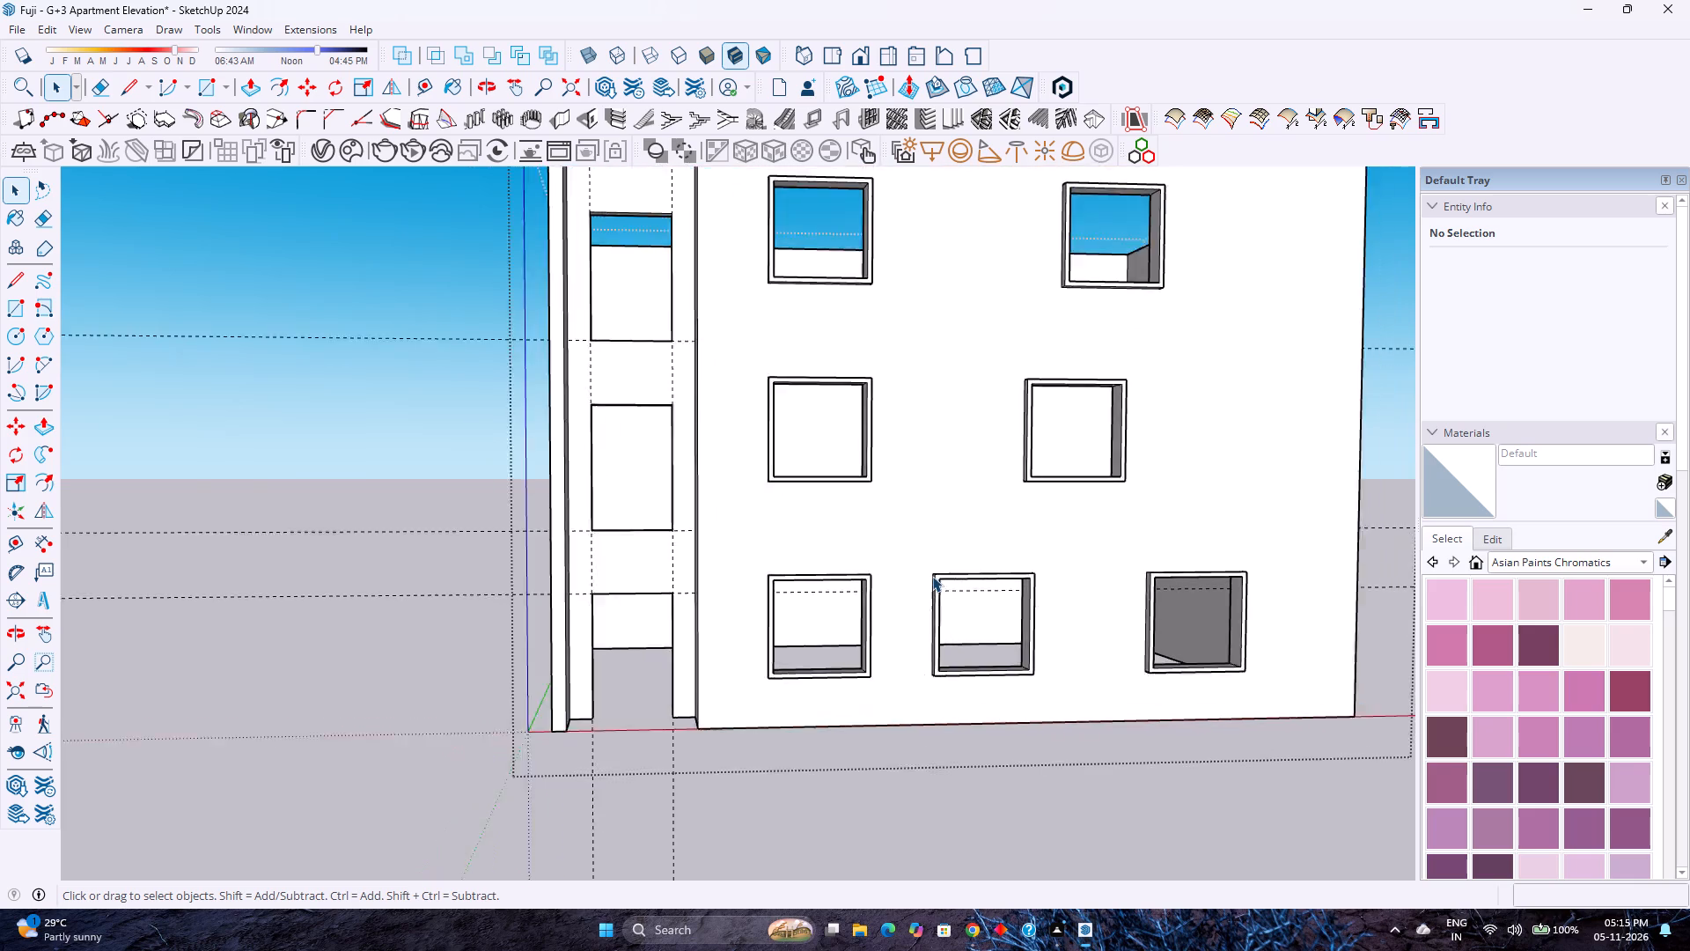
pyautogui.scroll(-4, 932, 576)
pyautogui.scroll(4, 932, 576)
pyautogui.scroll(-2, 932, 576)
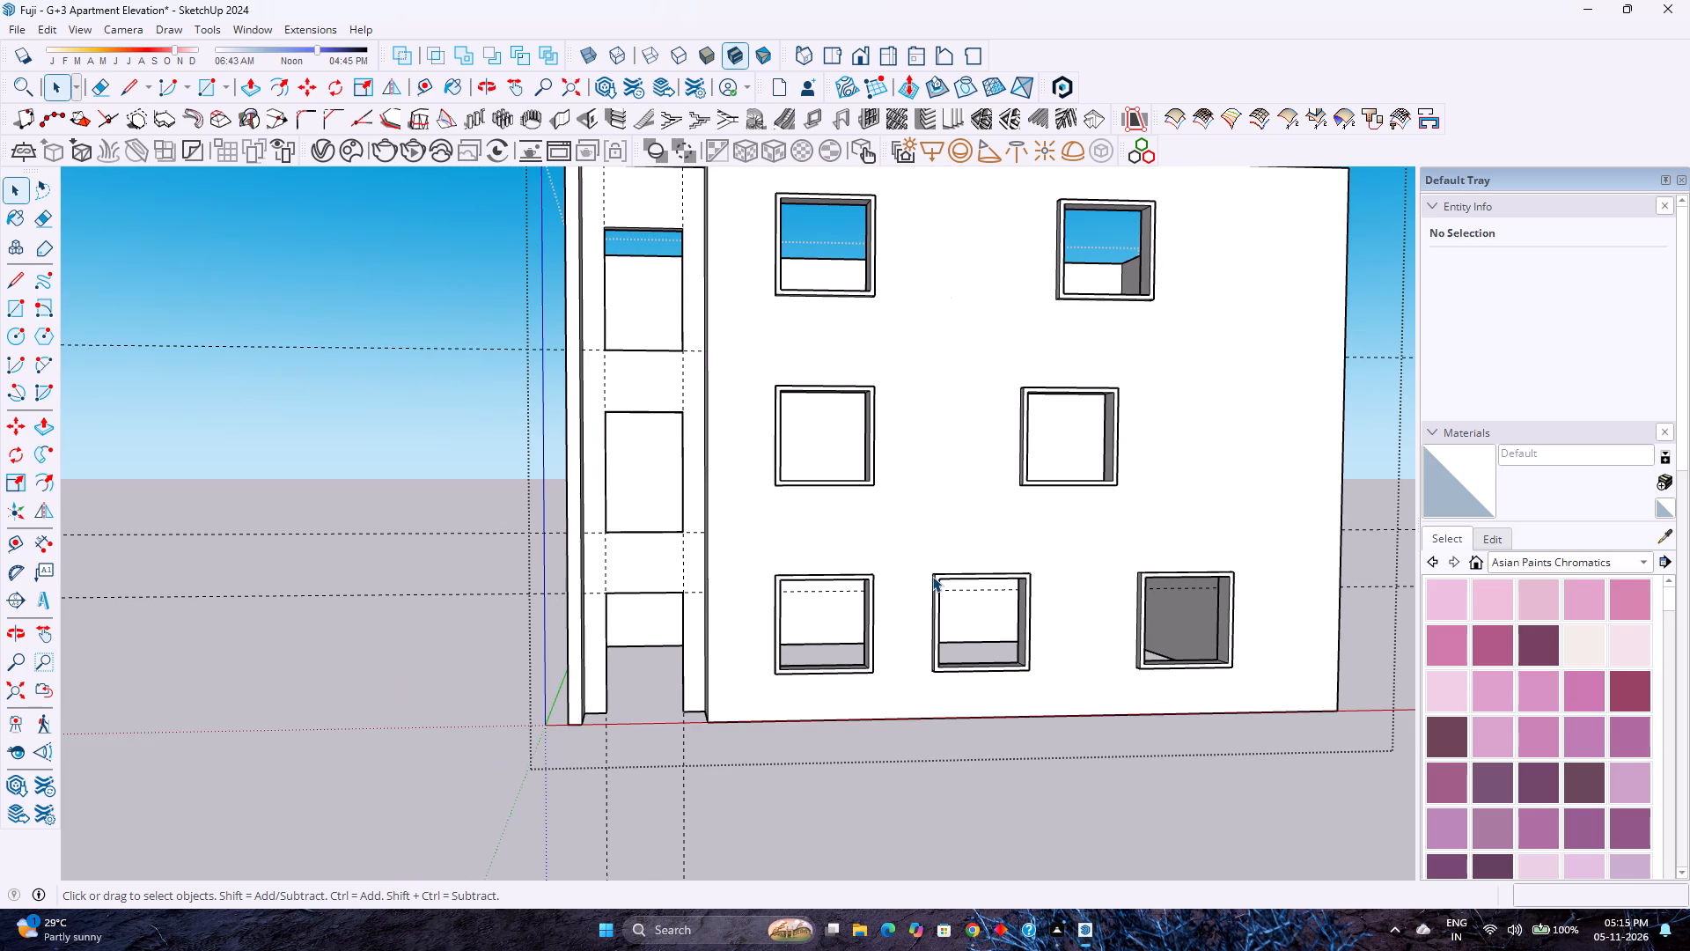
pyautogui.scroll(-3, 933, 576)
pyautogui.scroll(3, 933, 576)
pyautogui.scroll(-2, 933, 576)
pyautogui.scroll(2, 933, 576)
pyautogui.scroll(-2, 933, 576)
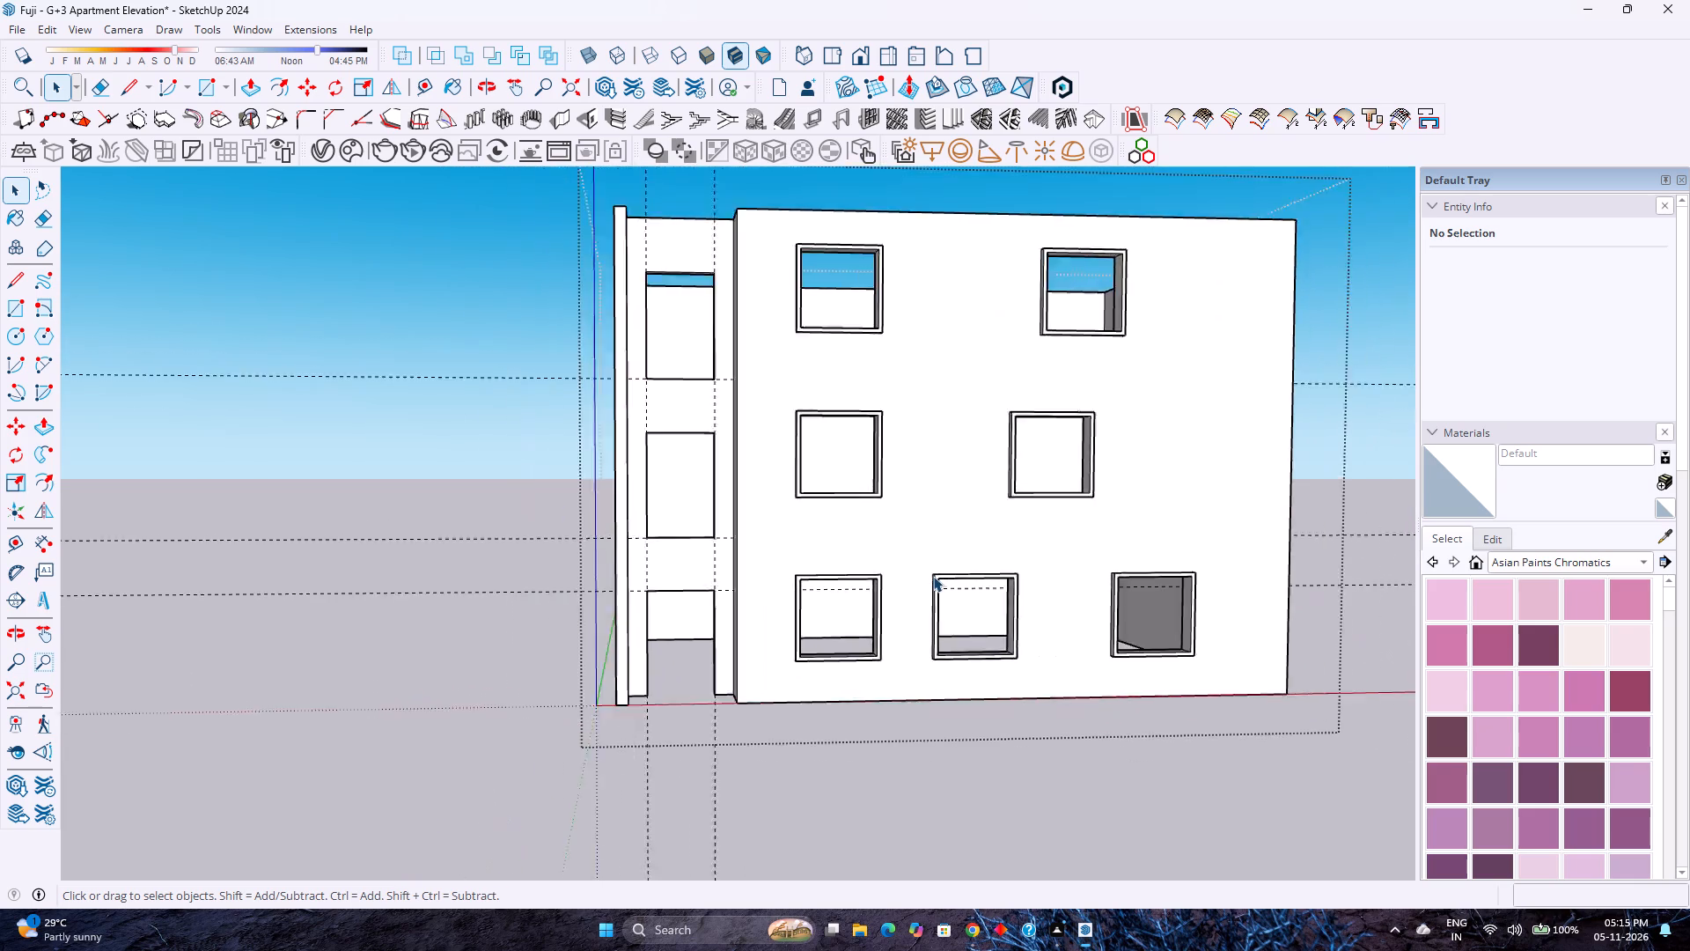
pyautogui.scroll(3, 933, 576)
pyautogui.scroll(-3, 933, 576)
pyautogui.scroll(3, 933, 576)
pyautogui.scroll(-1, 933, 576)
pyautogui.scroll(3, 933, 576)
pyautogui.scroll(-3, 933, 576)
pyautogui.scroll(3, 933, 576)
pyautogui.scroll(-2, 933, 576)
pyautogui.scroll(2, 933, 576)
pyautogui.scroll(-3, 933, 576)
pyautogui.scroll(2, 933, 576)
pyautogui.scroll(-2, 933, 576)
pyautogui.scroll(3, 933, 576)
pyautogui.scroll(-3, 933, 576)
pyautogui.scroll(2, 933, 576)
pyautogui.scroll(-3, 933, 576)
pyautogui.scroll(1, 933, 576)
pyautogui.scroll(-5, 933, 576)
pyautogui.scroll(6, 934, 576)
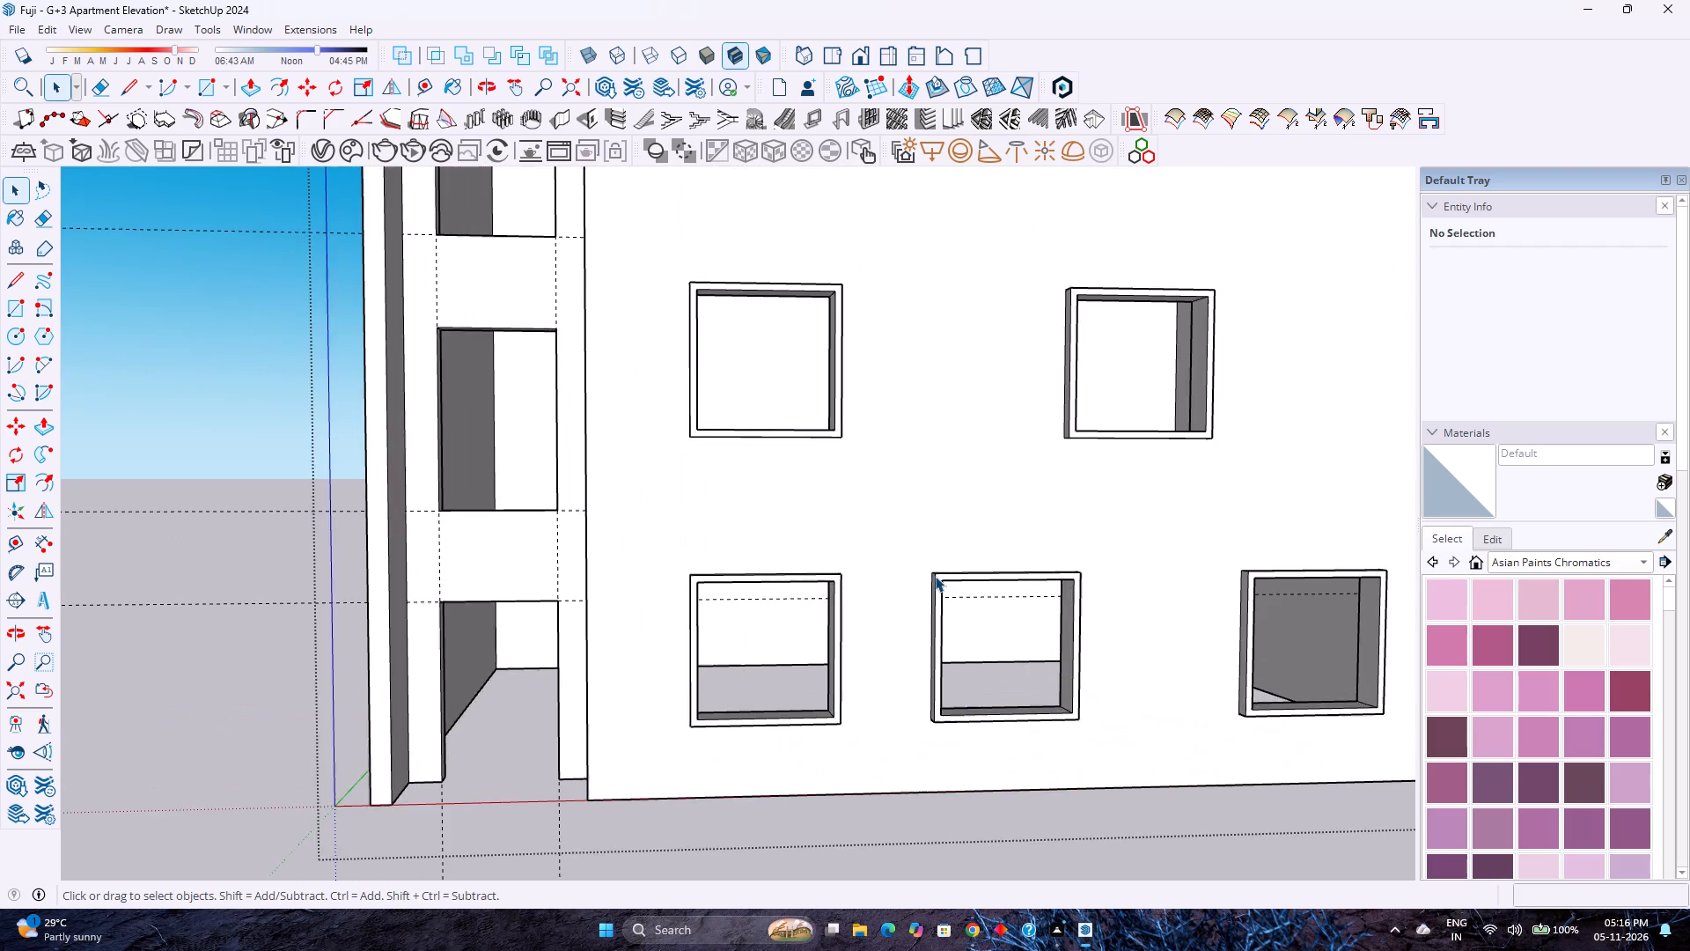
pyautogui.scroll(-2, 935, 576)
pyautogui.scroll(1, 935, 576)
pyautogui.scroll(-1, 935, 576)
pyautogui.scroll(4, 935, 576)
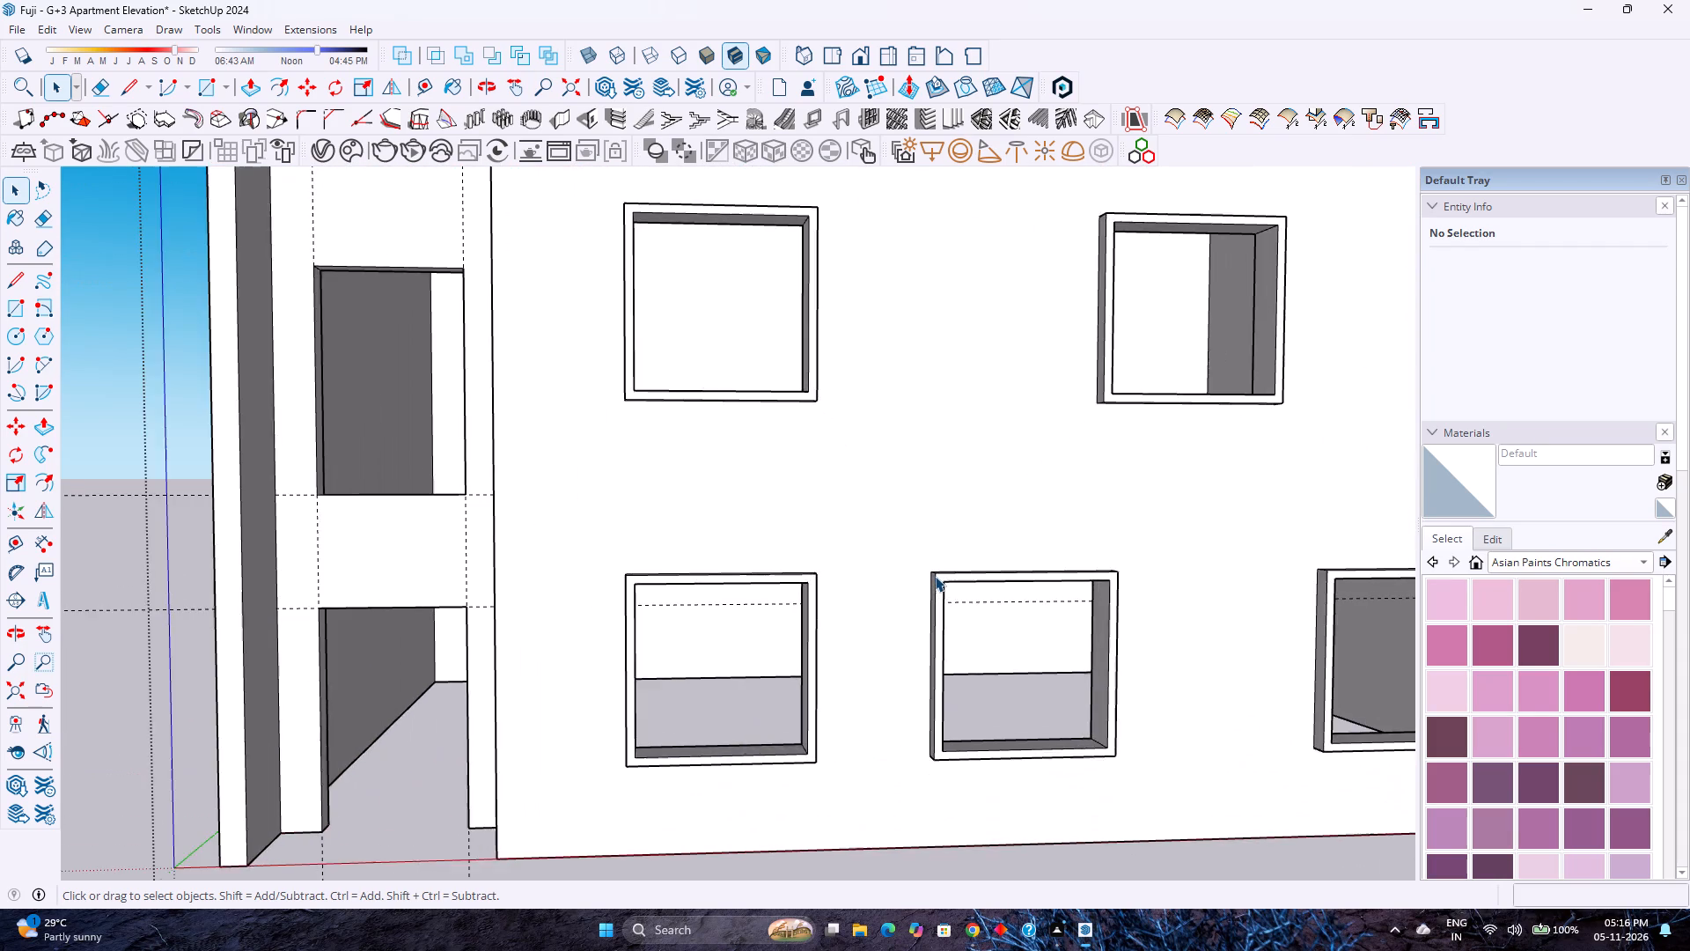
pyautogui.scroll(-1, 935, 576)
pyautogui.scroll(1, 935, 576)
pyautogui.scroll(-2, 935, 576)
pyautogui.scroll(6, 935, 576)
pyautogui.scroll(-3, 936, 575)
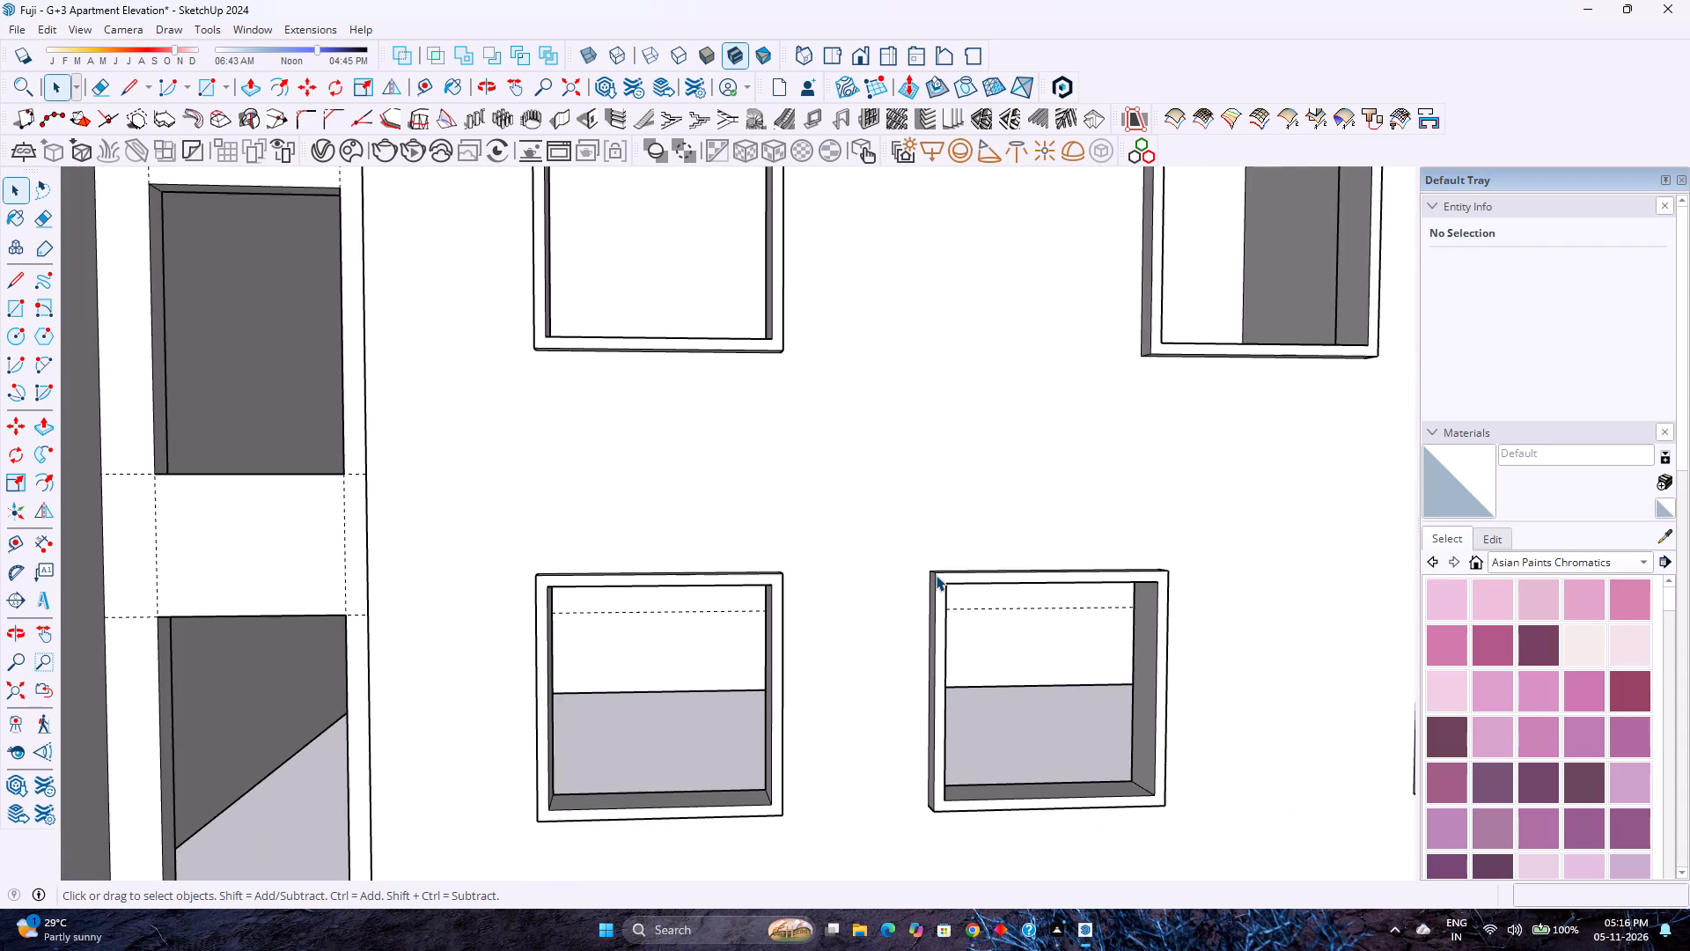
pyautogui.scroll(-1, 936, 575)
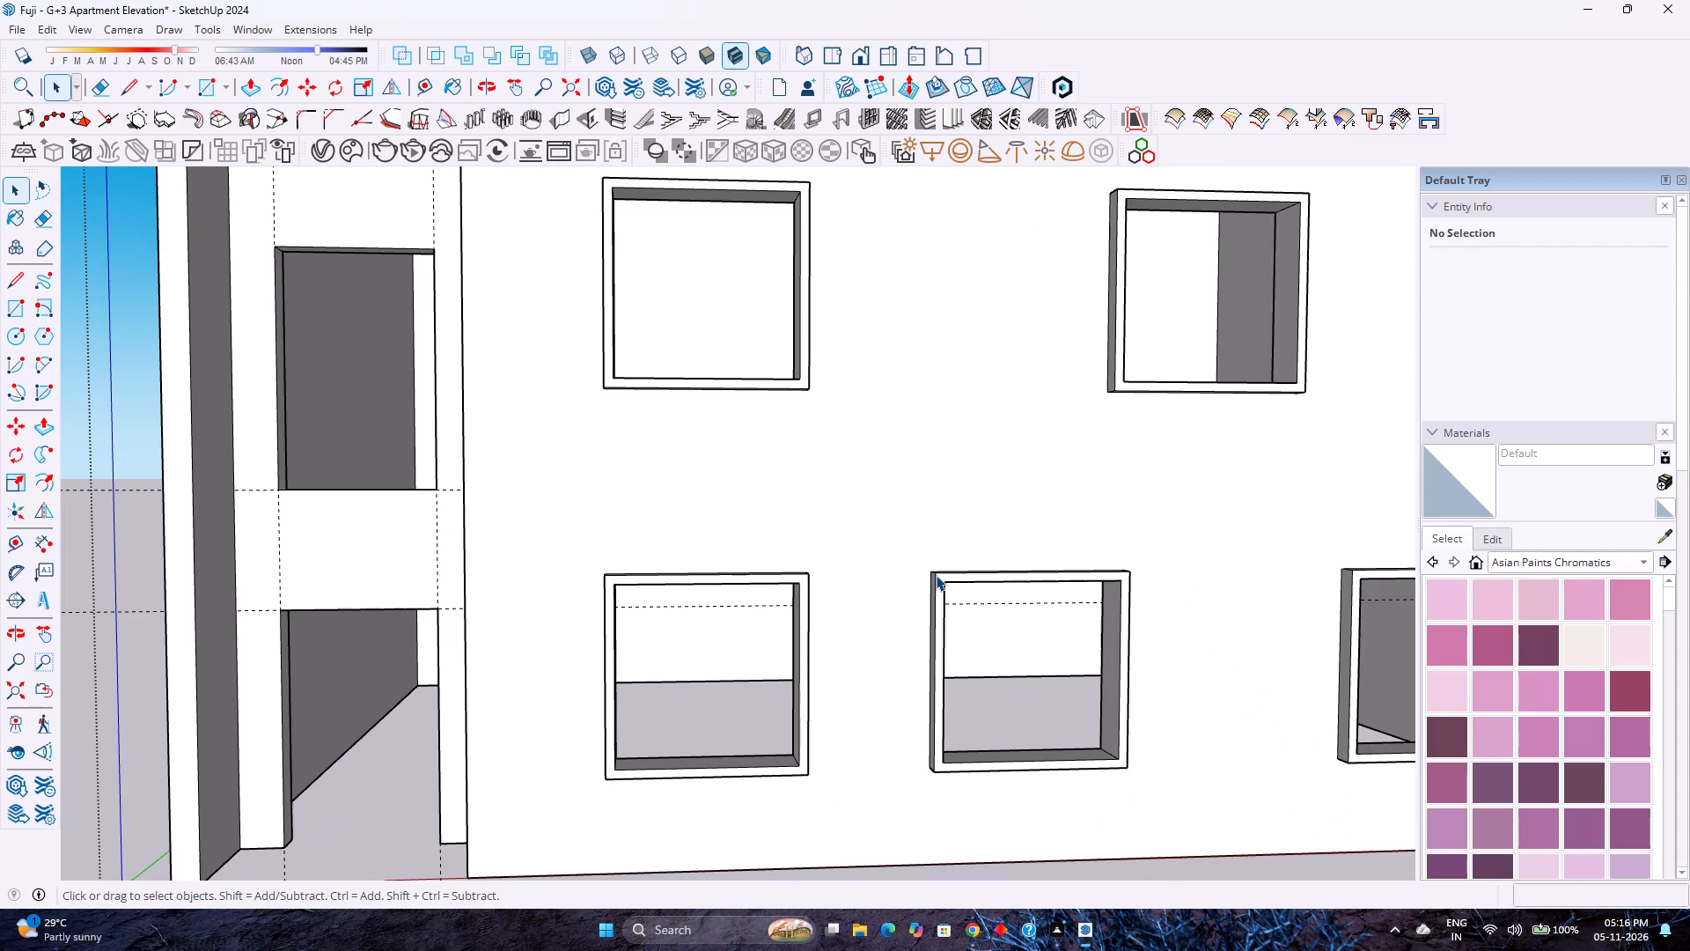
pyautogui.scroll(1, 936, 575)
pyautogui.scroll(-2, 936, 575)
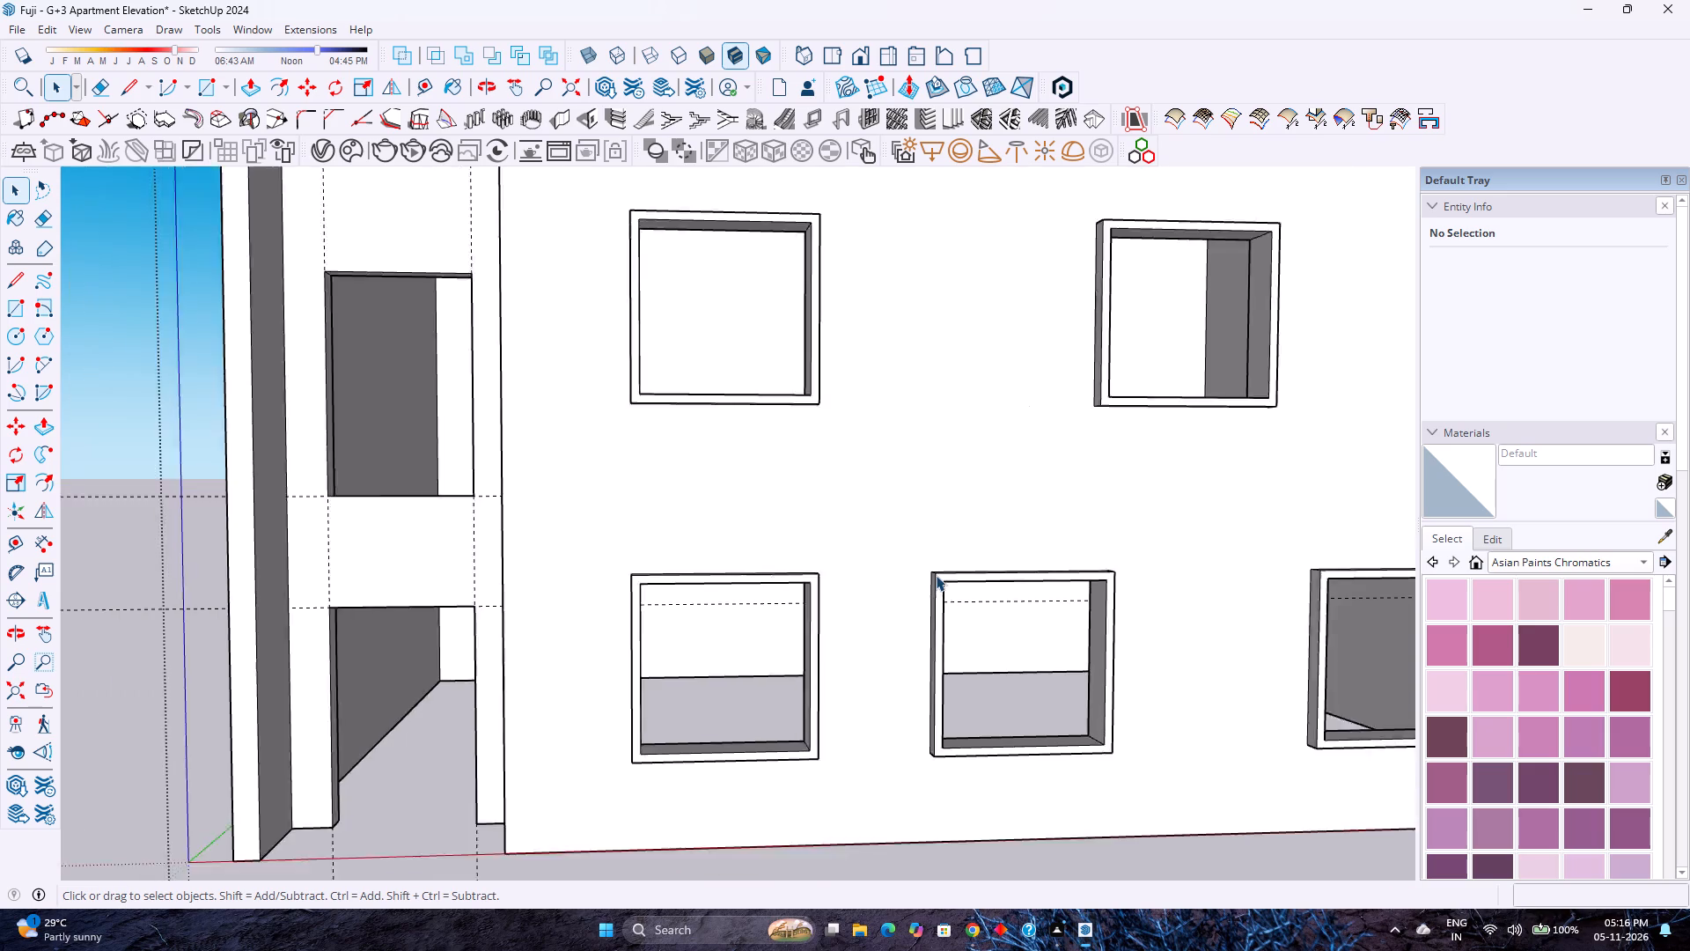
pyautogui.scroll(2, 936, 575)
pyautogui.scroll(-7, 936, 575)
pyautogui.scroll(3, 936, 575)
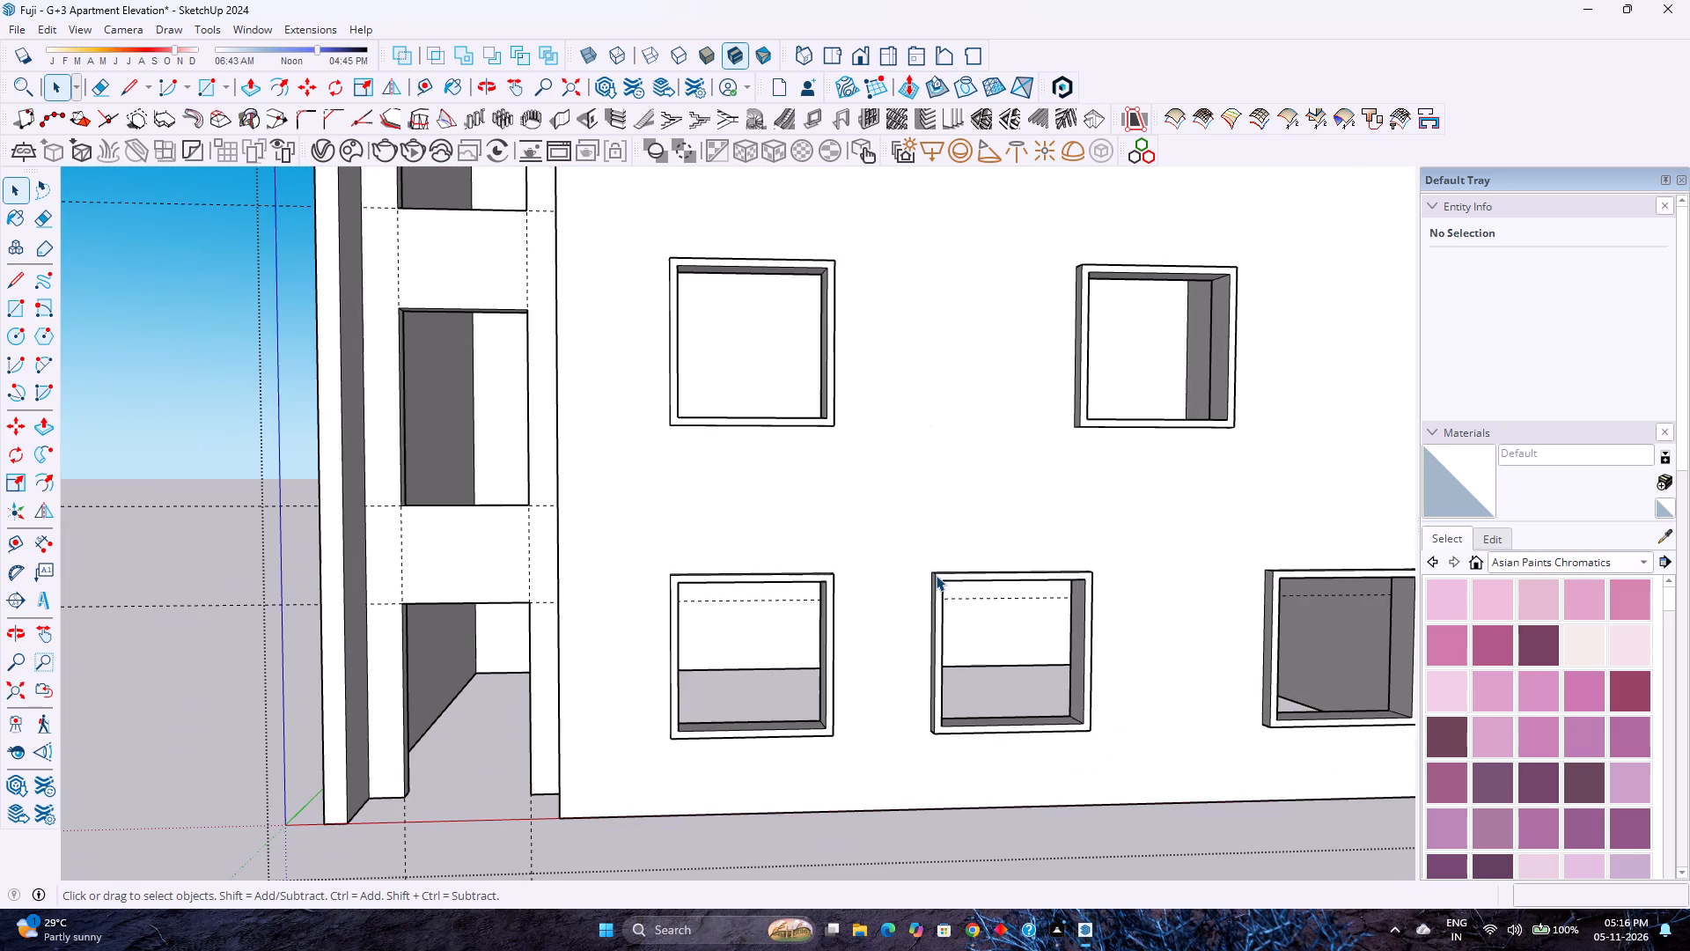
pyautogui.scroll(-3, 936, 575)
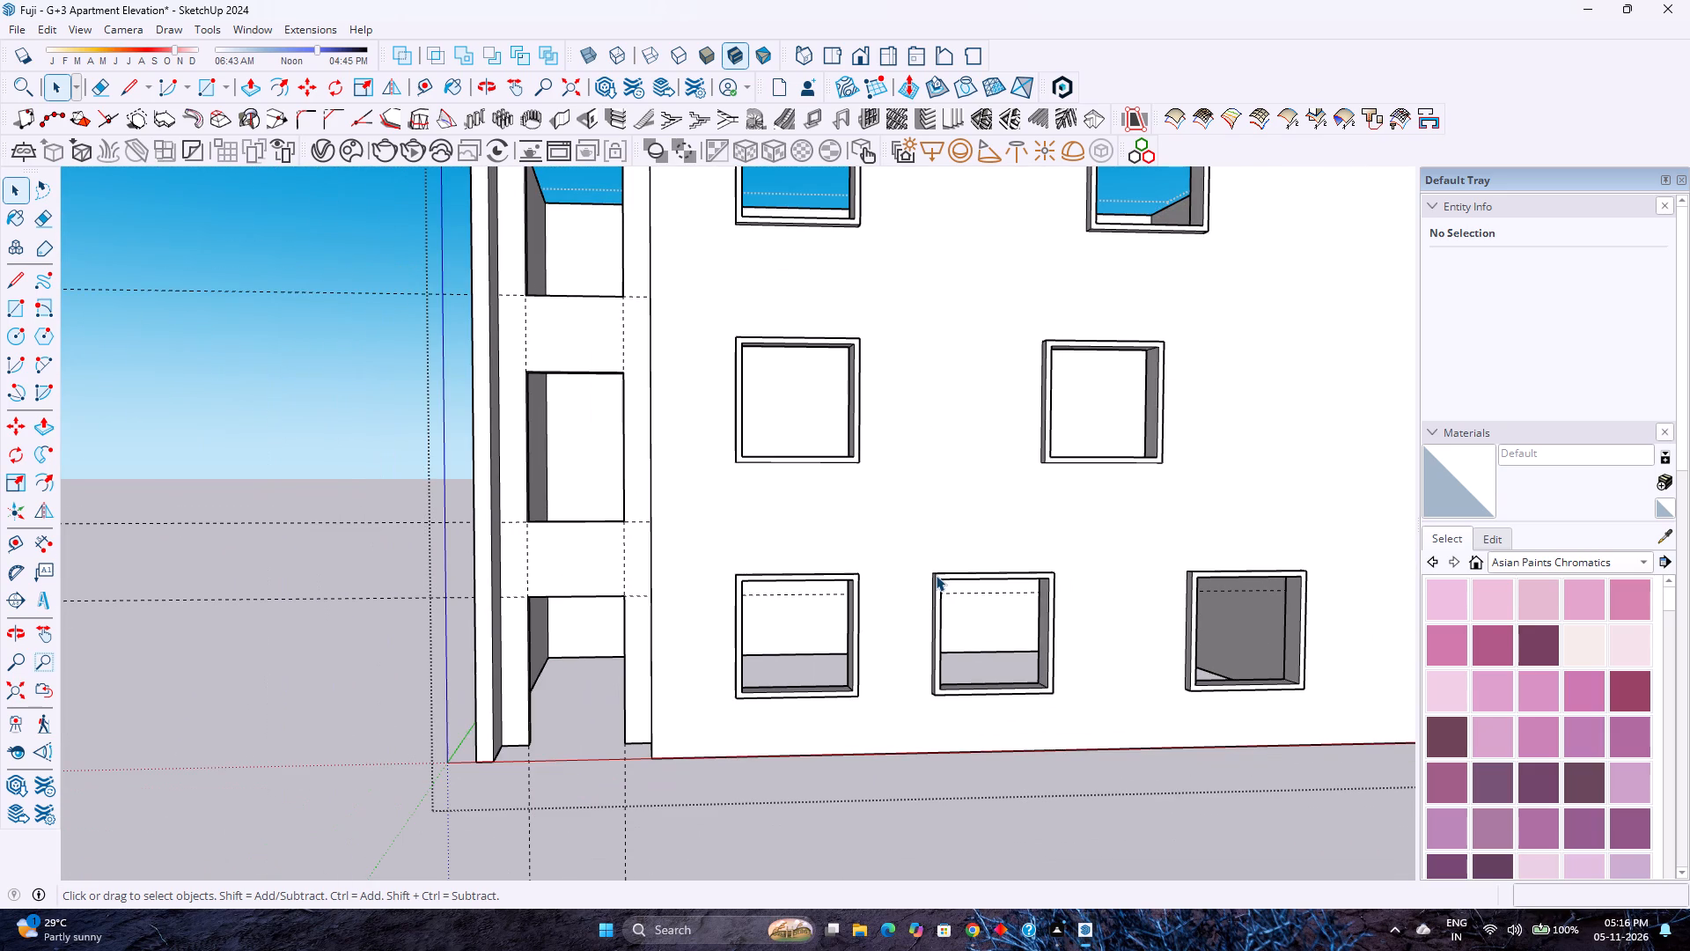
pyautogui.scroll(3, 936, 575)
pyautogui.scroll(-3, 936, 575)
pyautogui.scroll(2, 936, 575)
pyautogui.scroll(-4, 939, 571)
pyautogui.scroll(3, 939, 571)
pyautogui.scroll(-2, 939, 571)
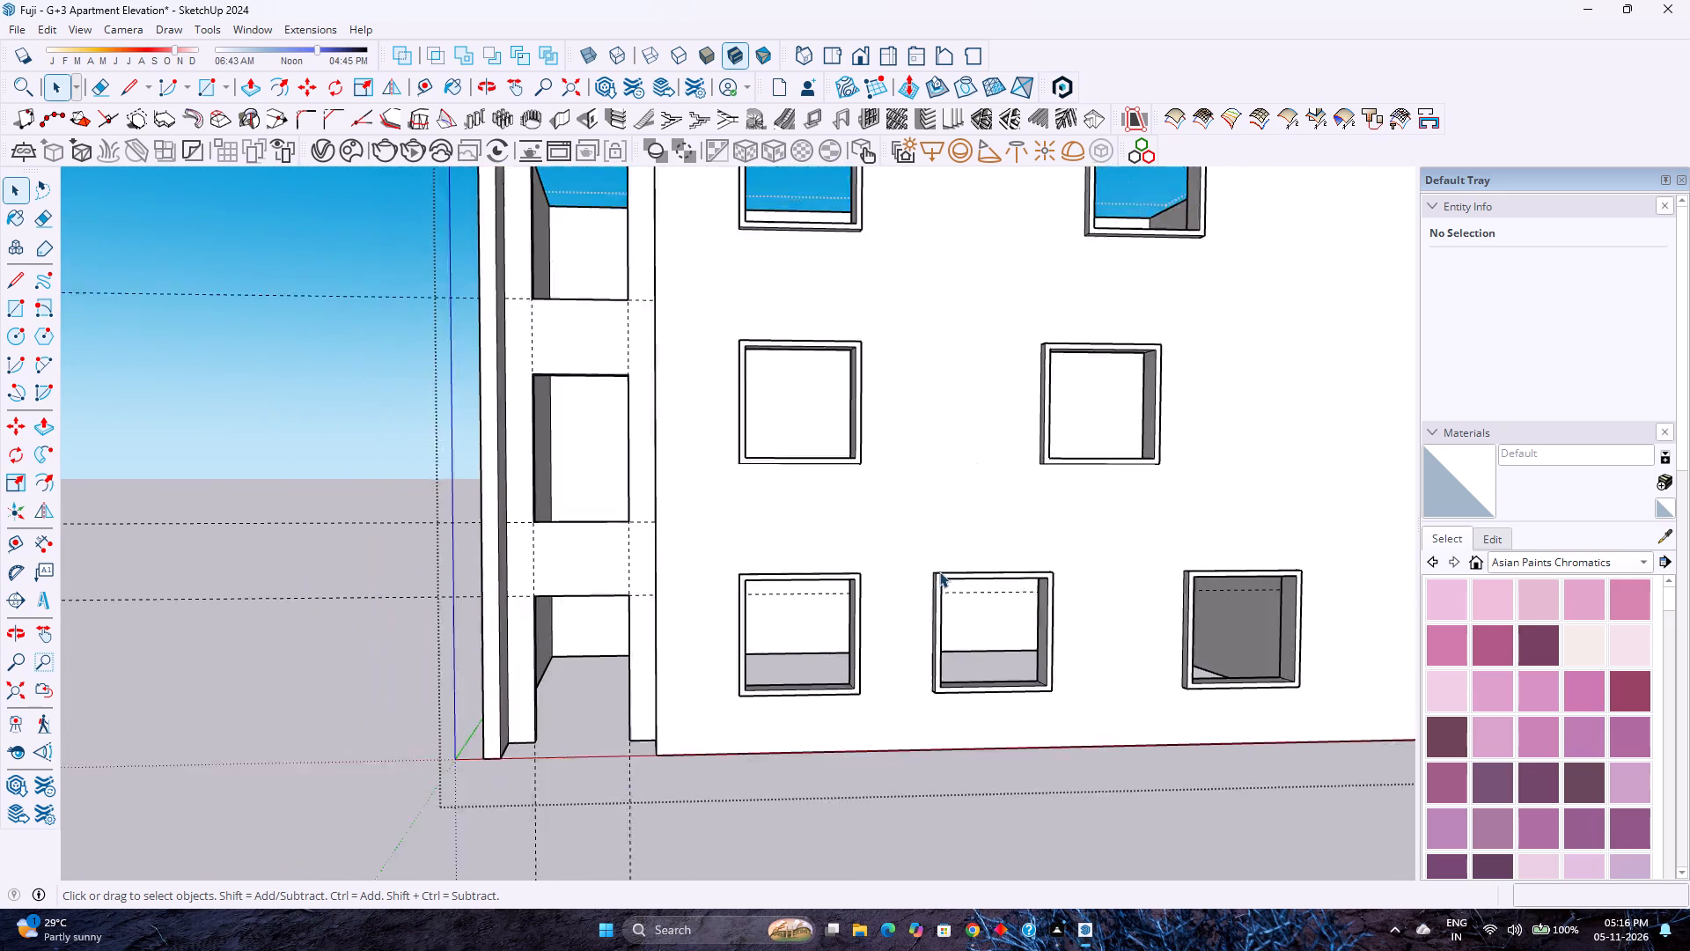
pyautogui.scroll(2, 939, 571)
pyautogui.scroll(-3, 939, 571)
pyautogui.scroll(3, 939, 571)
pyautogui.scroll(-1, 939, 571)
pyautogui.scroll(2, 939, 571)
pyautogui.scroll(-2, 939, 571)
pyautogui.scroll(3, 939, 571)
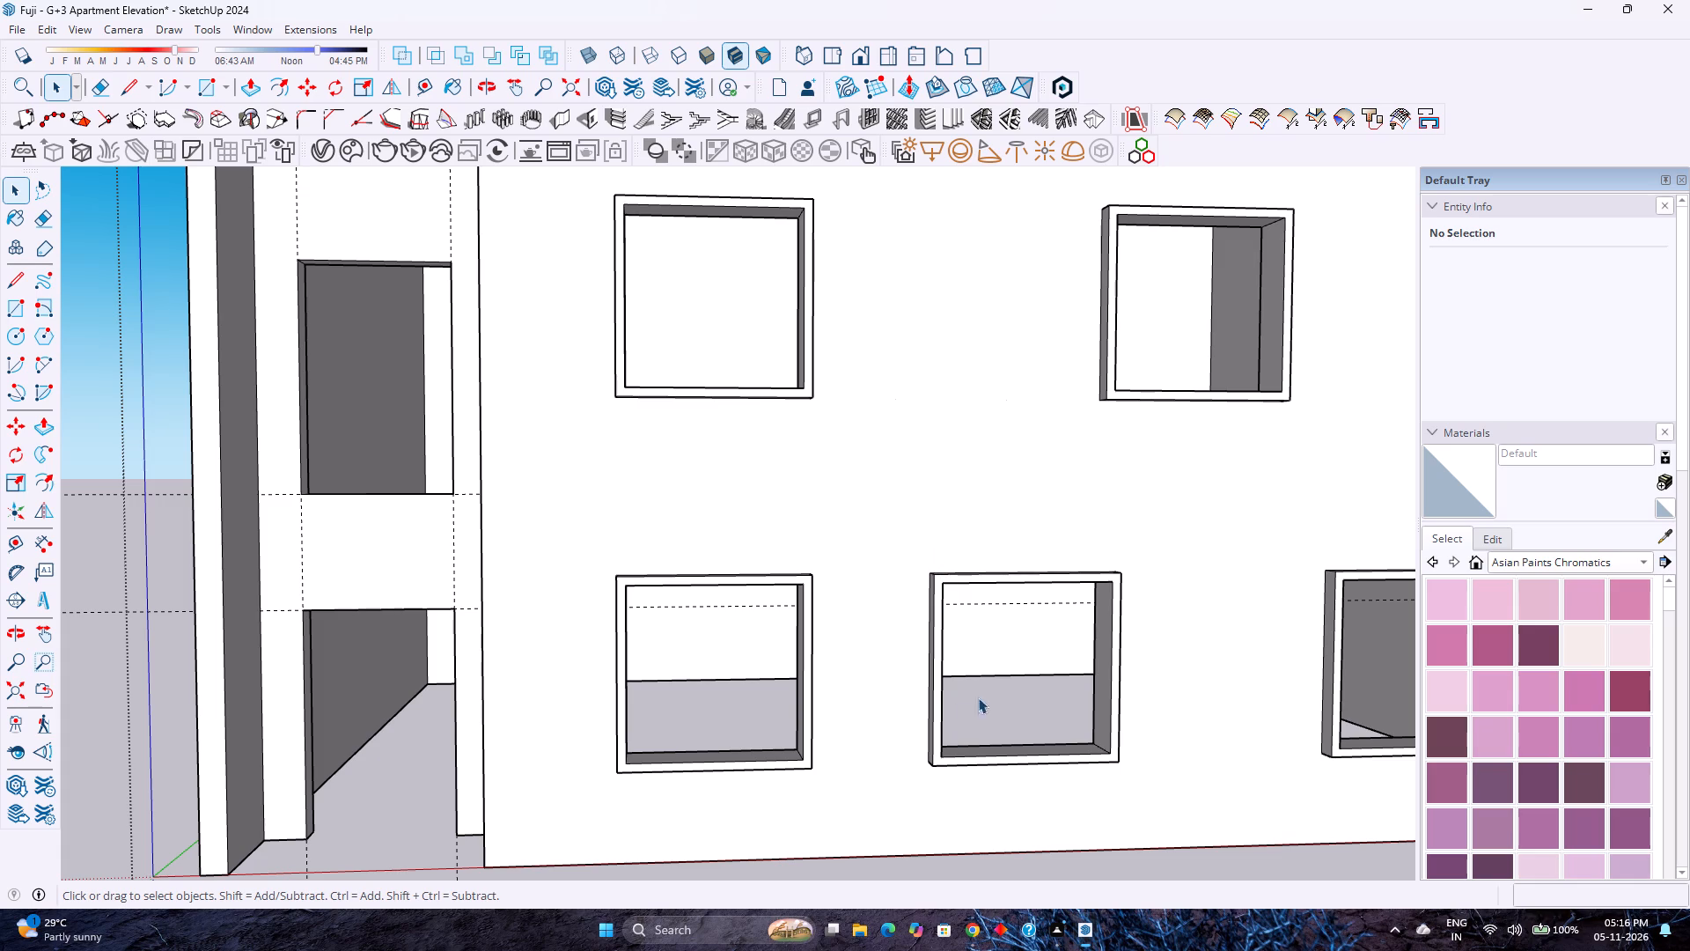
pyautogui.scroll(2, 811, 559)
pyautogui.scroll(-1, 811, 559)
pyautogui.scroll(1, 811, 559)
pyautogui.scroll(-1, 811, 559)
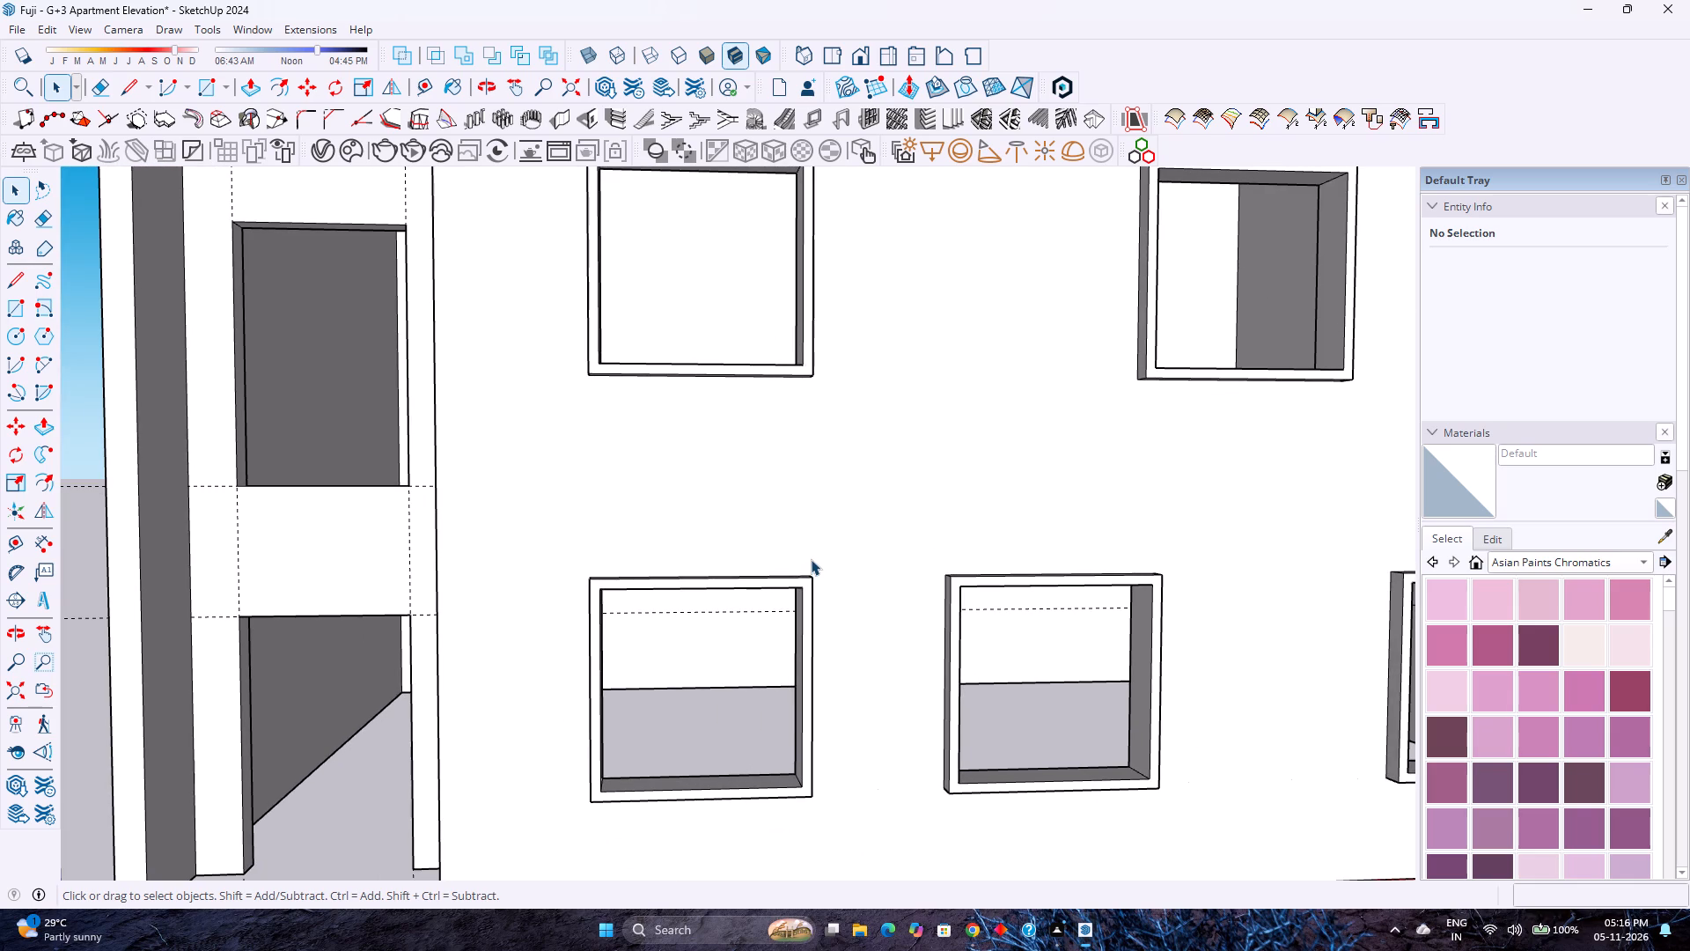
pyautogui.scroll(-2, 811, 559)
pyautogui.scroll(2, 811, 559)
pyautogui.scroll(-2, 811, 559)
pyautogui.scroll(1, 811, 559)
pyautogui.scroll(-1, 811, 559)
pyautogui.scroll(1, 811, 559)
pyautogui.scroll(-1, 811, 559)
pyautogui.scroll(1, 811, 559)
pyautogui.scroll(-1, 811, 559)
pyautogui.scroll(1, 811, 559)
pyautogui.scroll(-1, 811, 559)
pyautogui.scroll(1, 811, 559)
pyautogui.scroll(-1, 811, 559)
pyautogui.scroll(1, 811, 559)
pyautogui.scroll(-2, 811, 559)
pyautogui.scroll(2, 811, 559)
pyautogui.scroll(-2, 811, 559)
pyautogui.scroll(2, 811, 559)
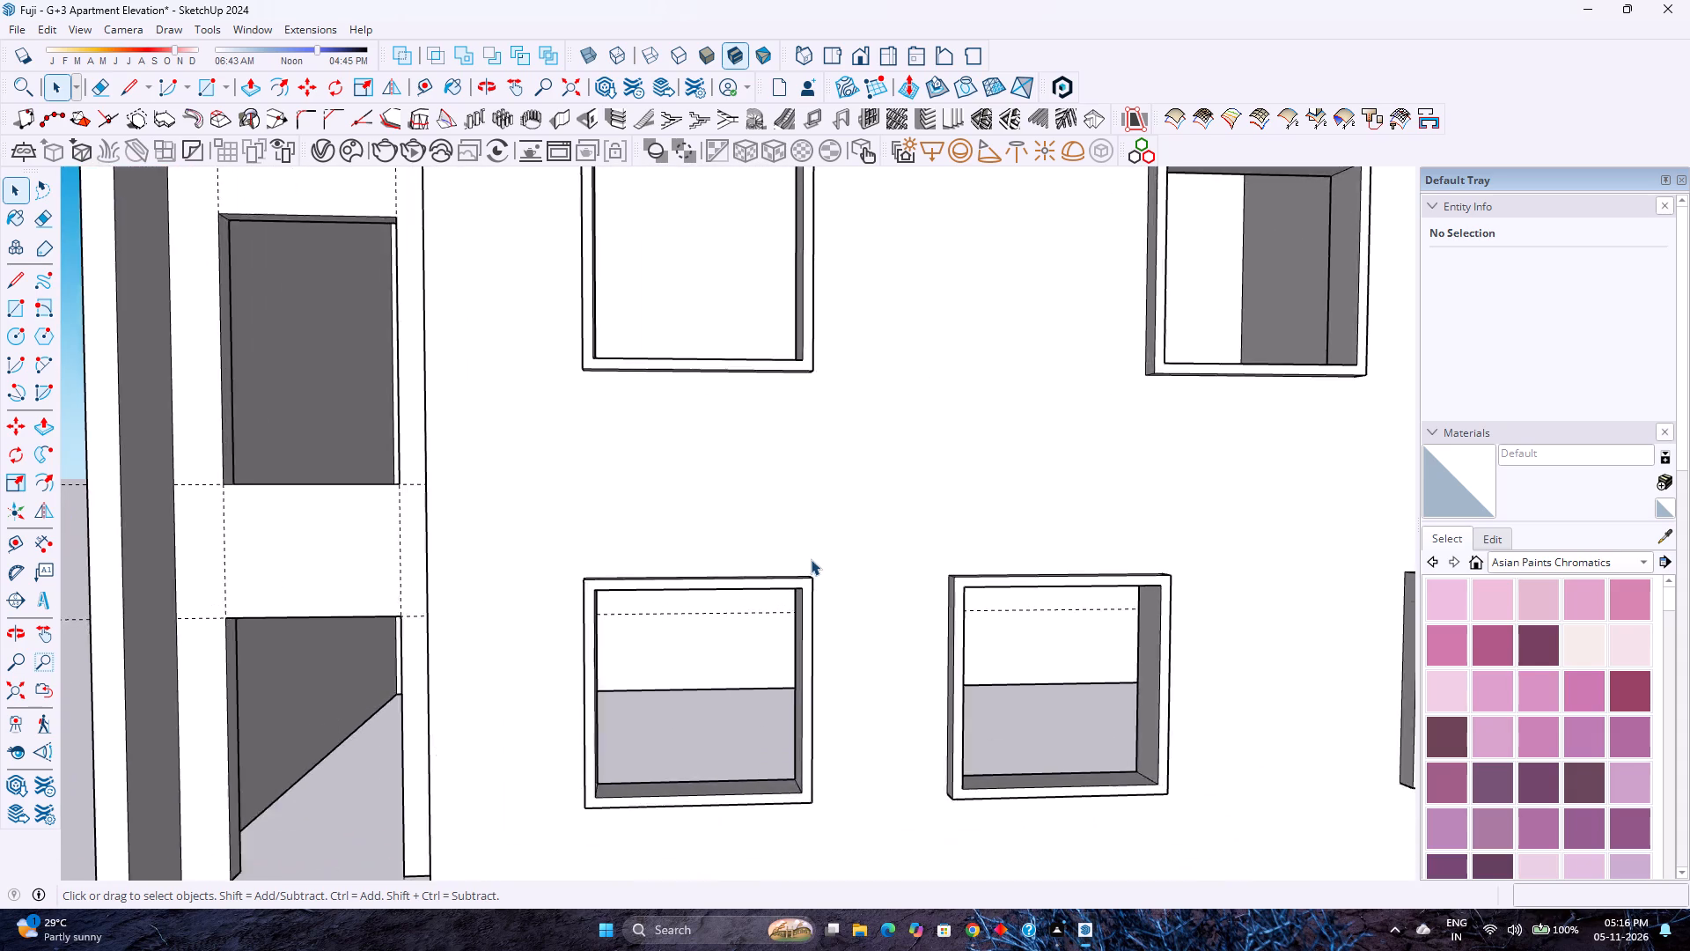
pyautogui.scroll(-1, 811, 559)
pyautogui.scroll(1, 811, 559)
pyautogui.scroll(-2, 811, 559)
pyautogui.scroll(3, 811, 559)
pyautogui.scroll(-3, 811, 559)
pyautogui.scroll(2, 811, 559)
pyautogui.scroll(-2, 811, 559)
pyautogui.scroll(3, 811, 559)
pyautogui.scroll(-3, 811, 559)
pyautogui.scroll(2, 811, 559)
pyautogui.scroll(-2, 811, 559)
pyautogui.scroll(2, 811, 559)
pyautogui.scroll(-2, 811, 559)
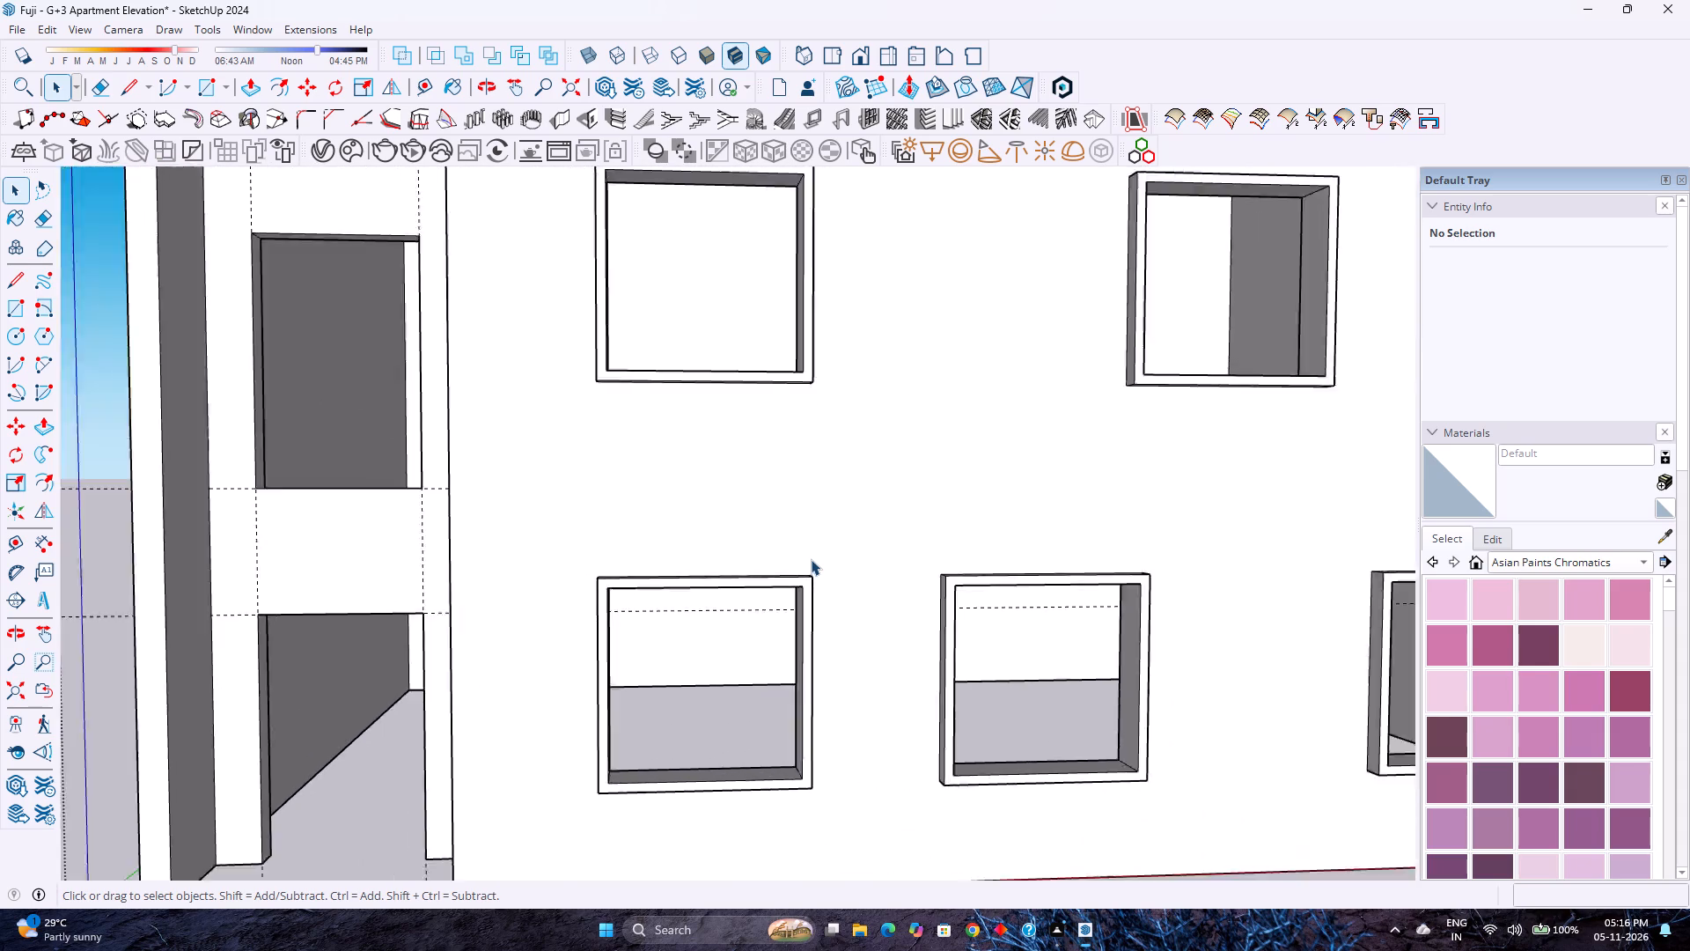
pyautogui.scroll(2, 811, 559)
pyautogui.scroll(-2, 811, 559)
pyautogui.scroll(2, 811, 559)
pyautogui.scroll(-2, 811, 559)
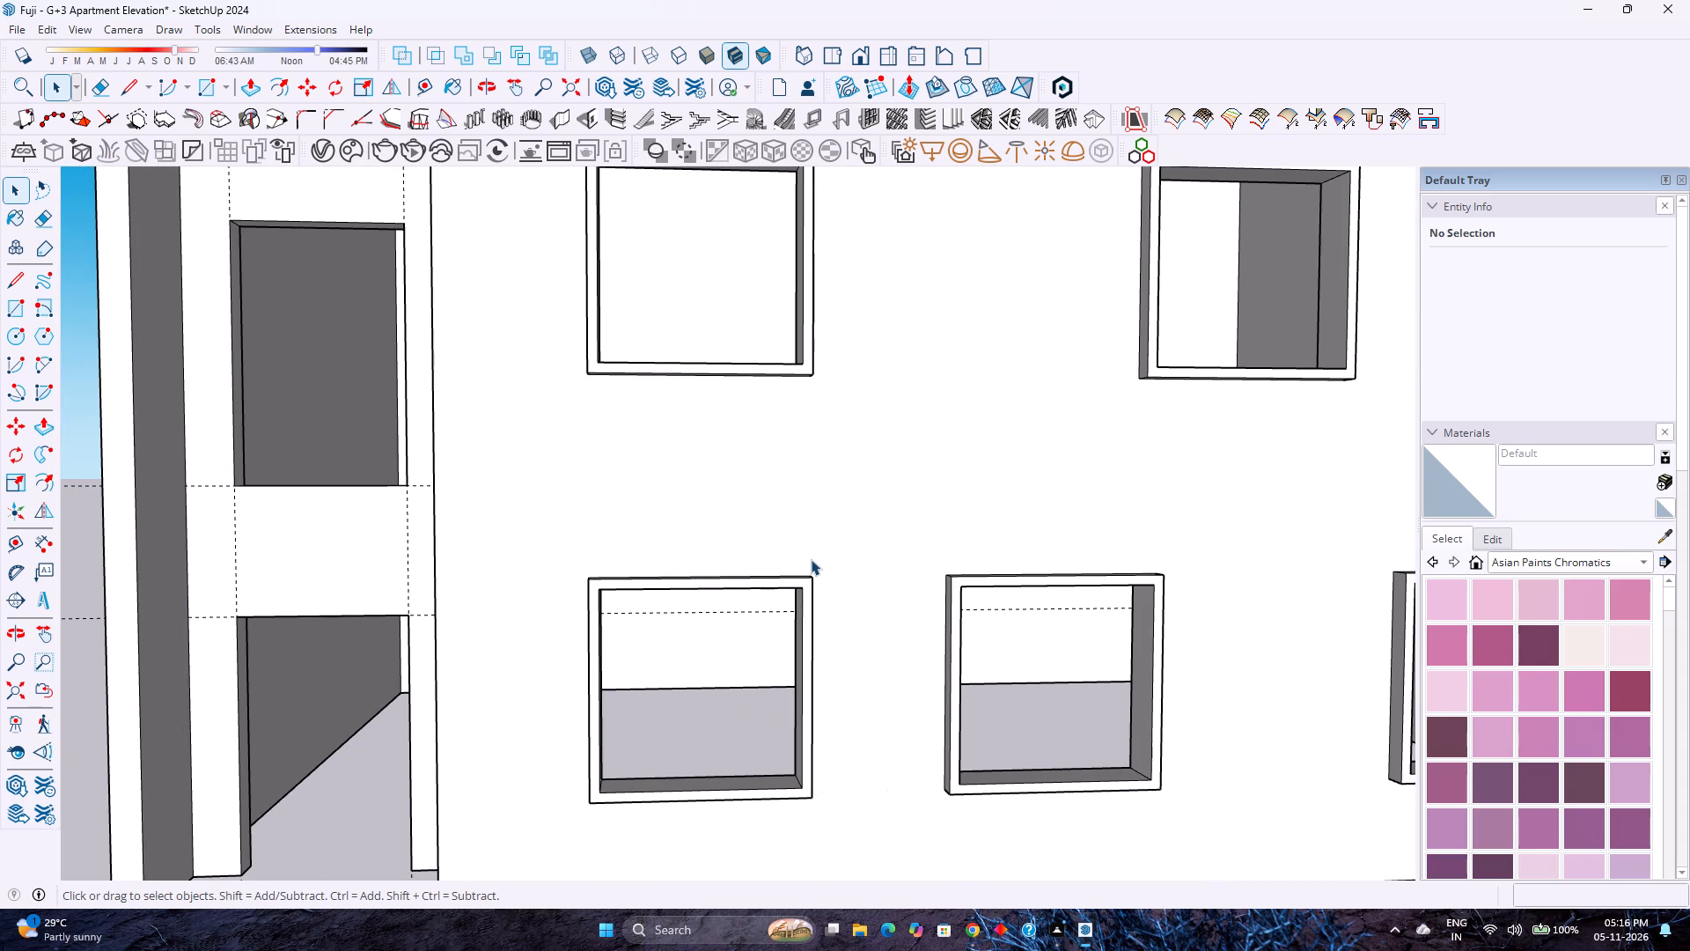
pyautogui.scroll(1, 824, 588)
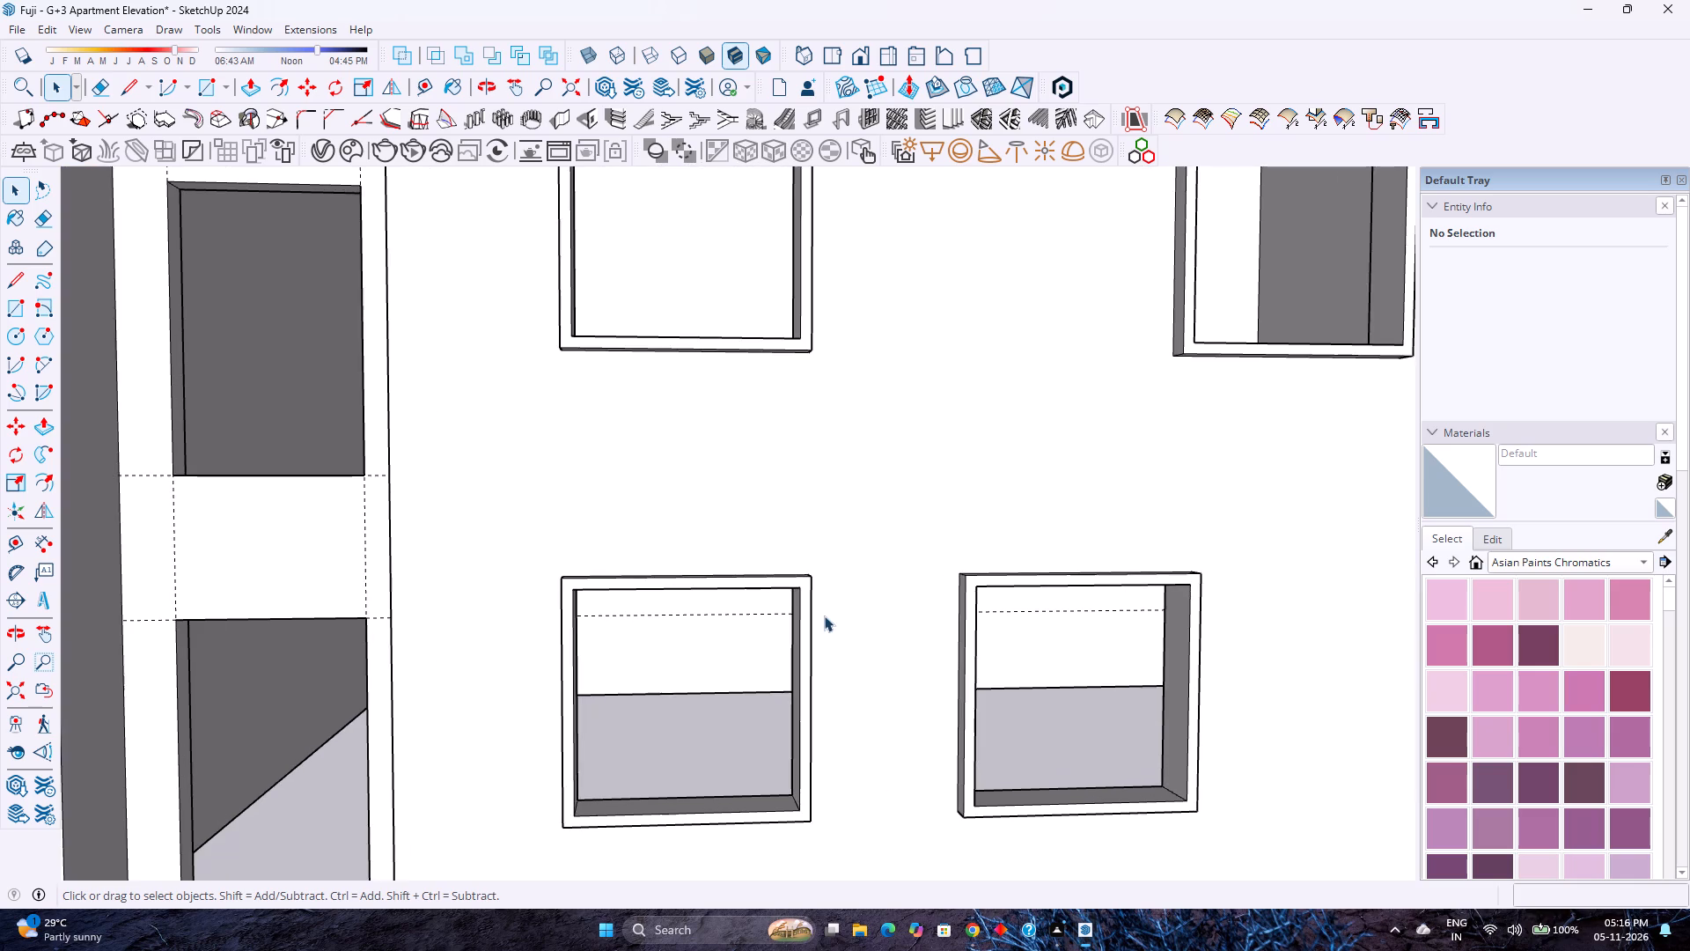
# Examine the whole building from an oblique angle, checking the framed façade windows and the stacked openings in the recessed bay.
pyautogui.scroll(-8, 810, 638)
pyautogui.moveTo(852, 604); pyautogui.dragTo(810, 613, button='middle')
pyautogui.moveTo(800, 616); pyautogui.dragTo(553, 660, button='middle')
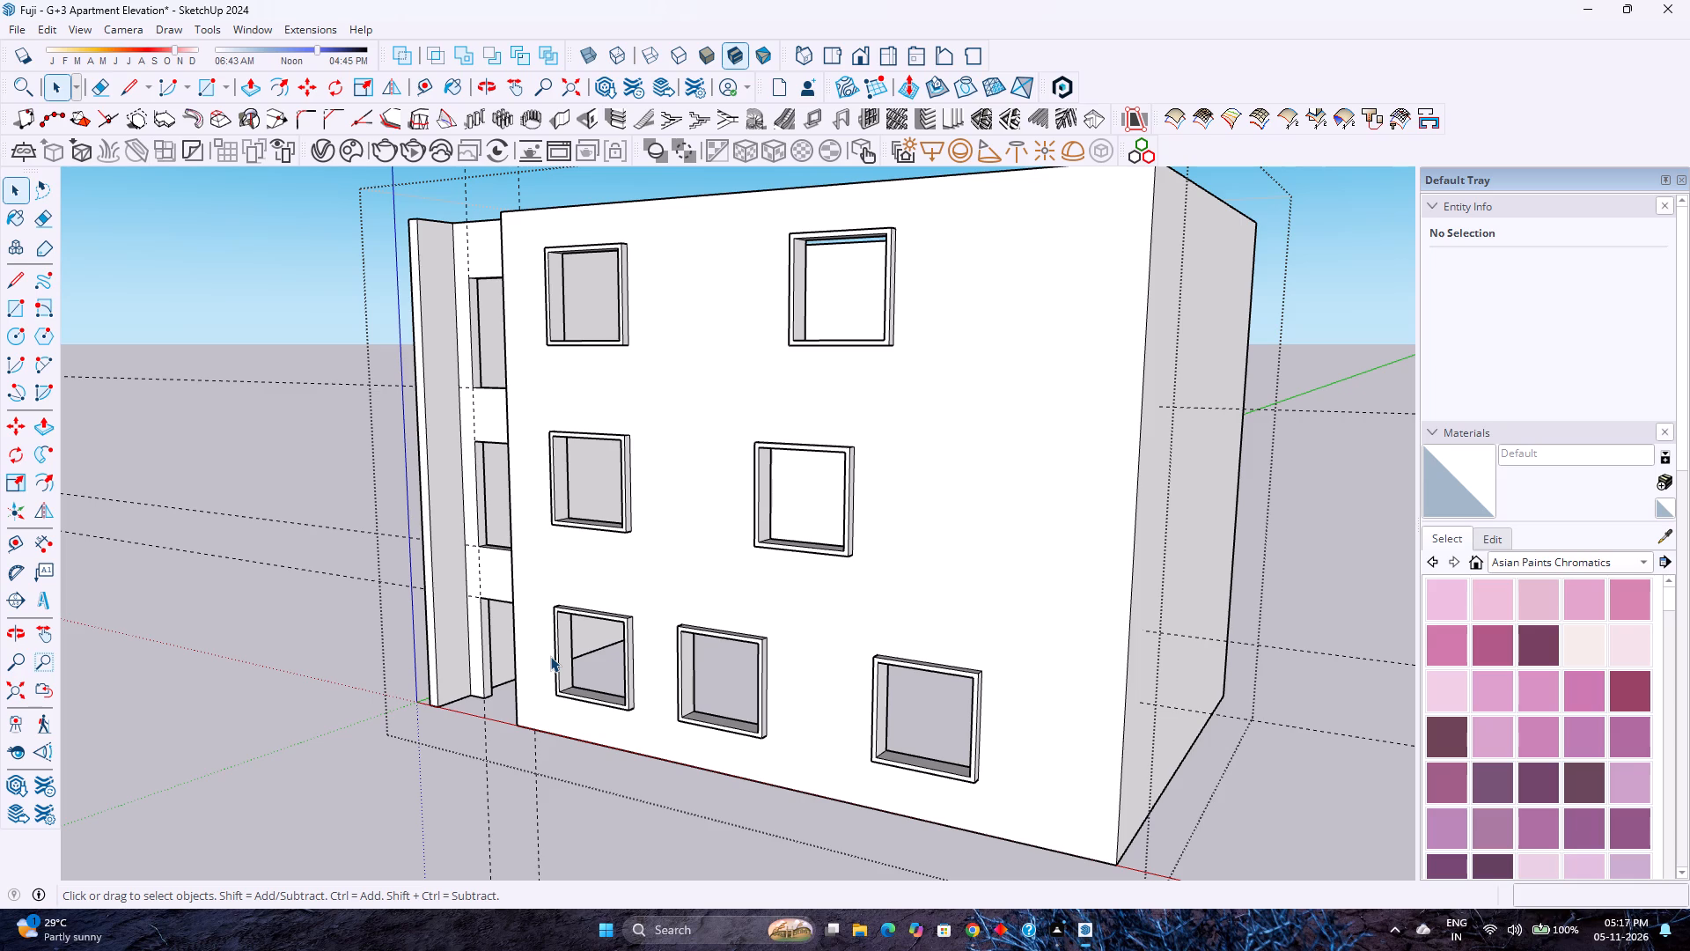
pyautogui.scroll(2, 508, 623)
pyautogui.scroll(1, 660, 586)
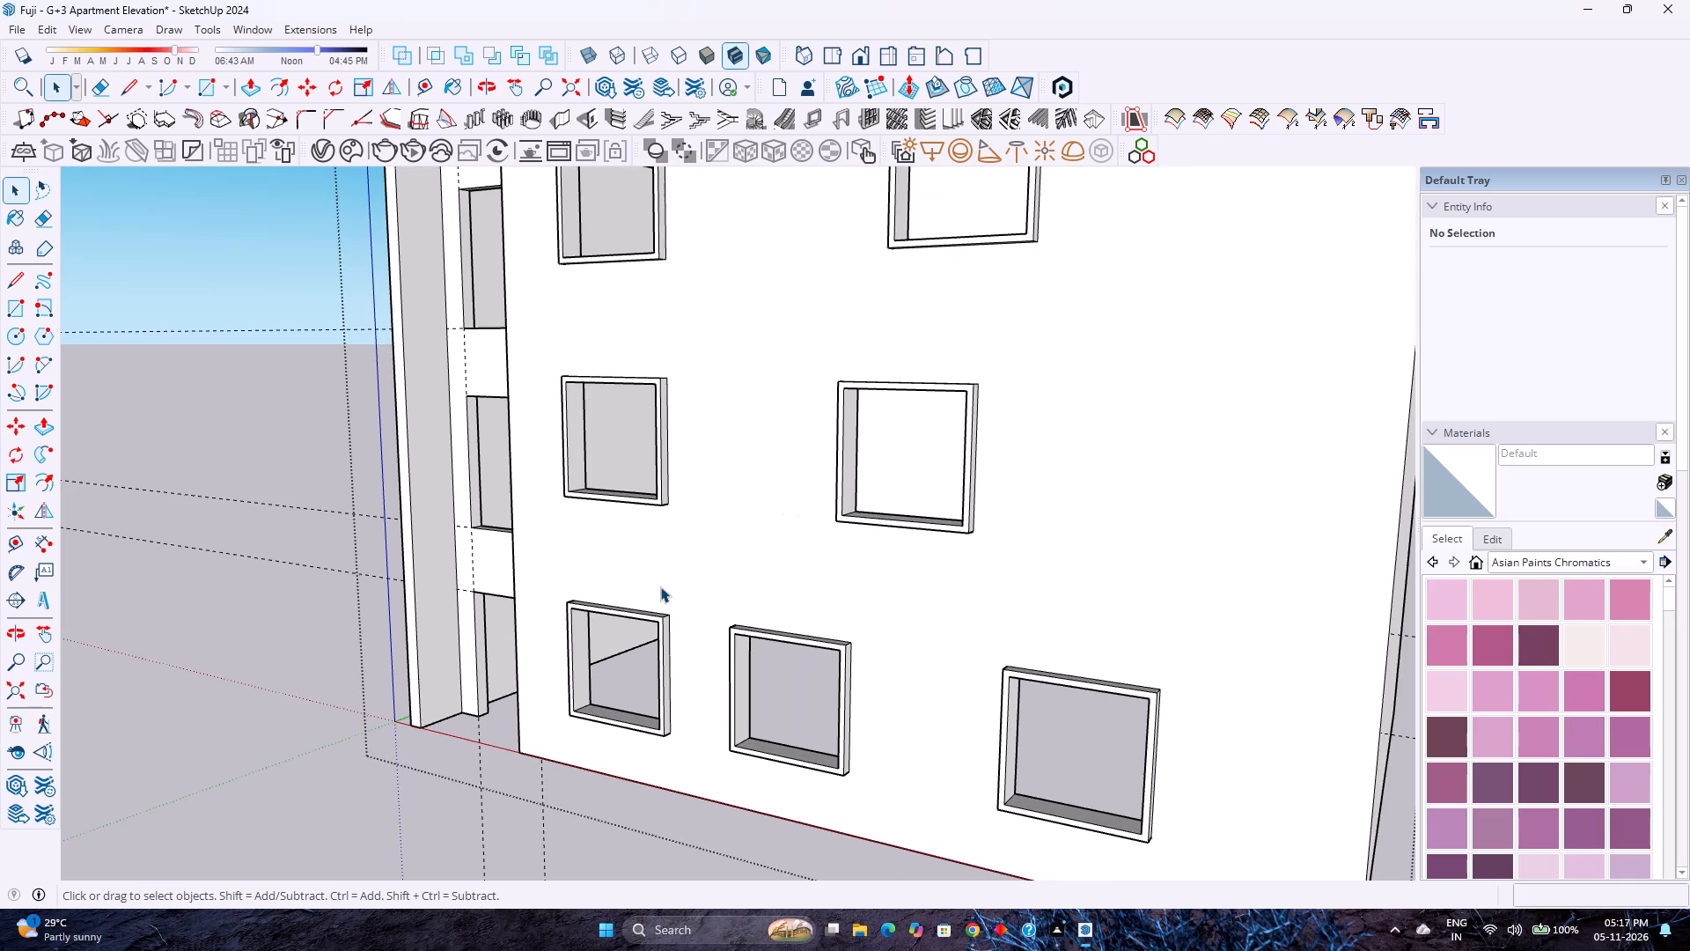
pyautogui.scroll(-2, 661, 589)
pyautogui.scroll(3, 661, 593)
pyautogui.scroll(-10, 661, 593)
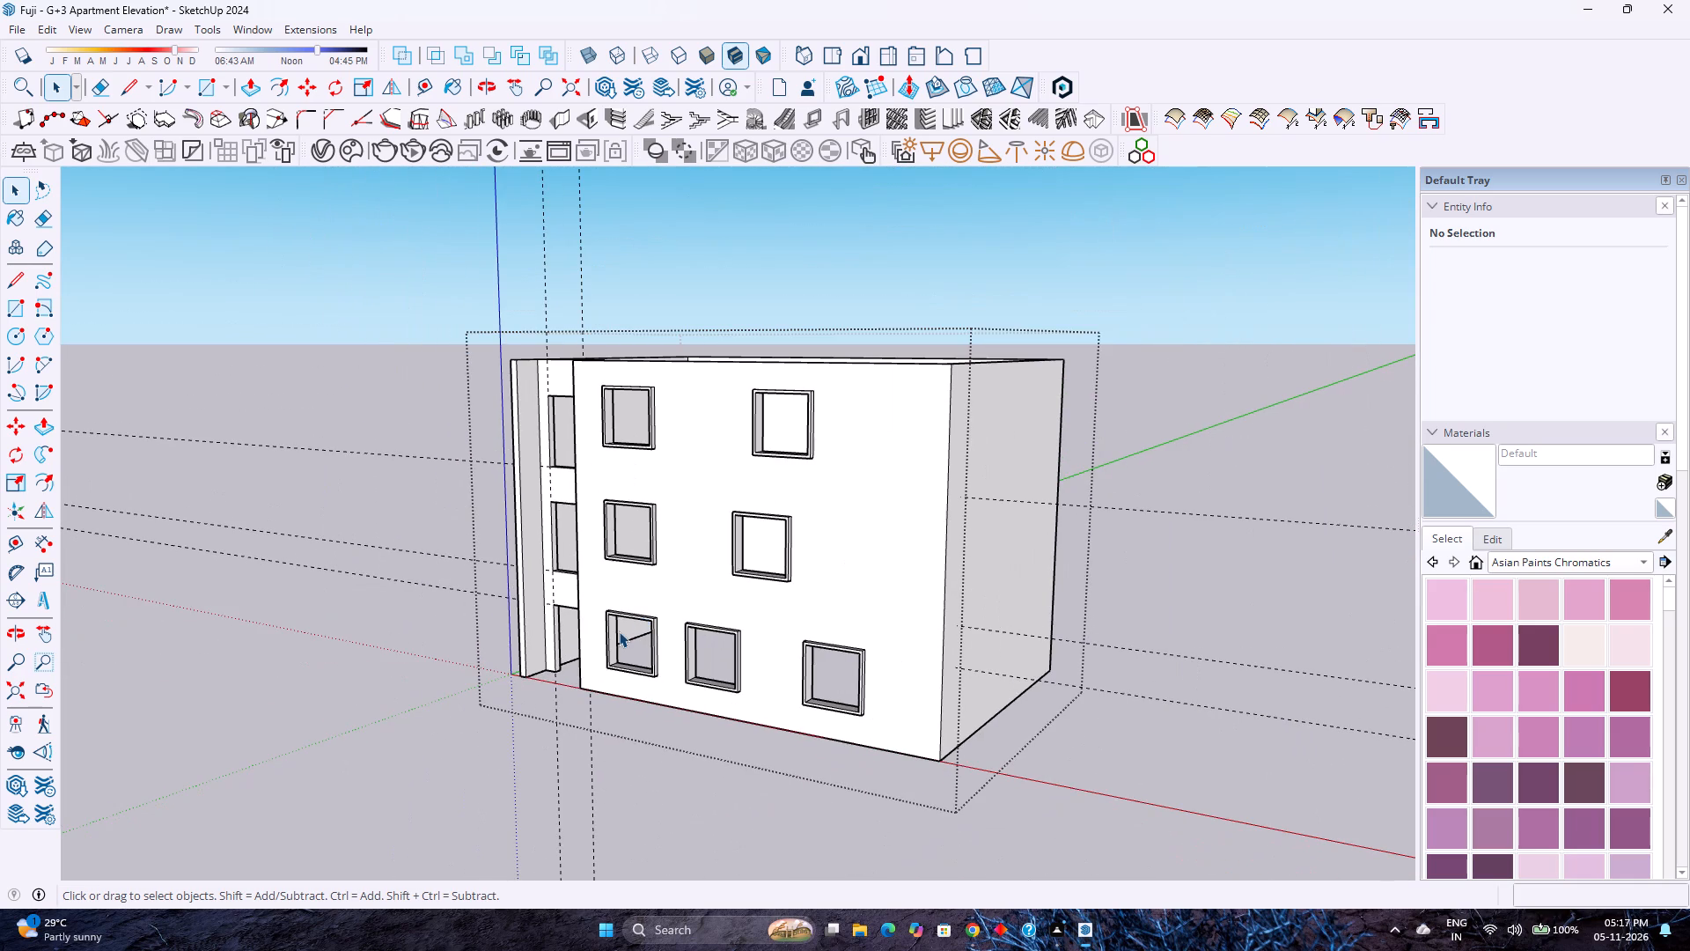
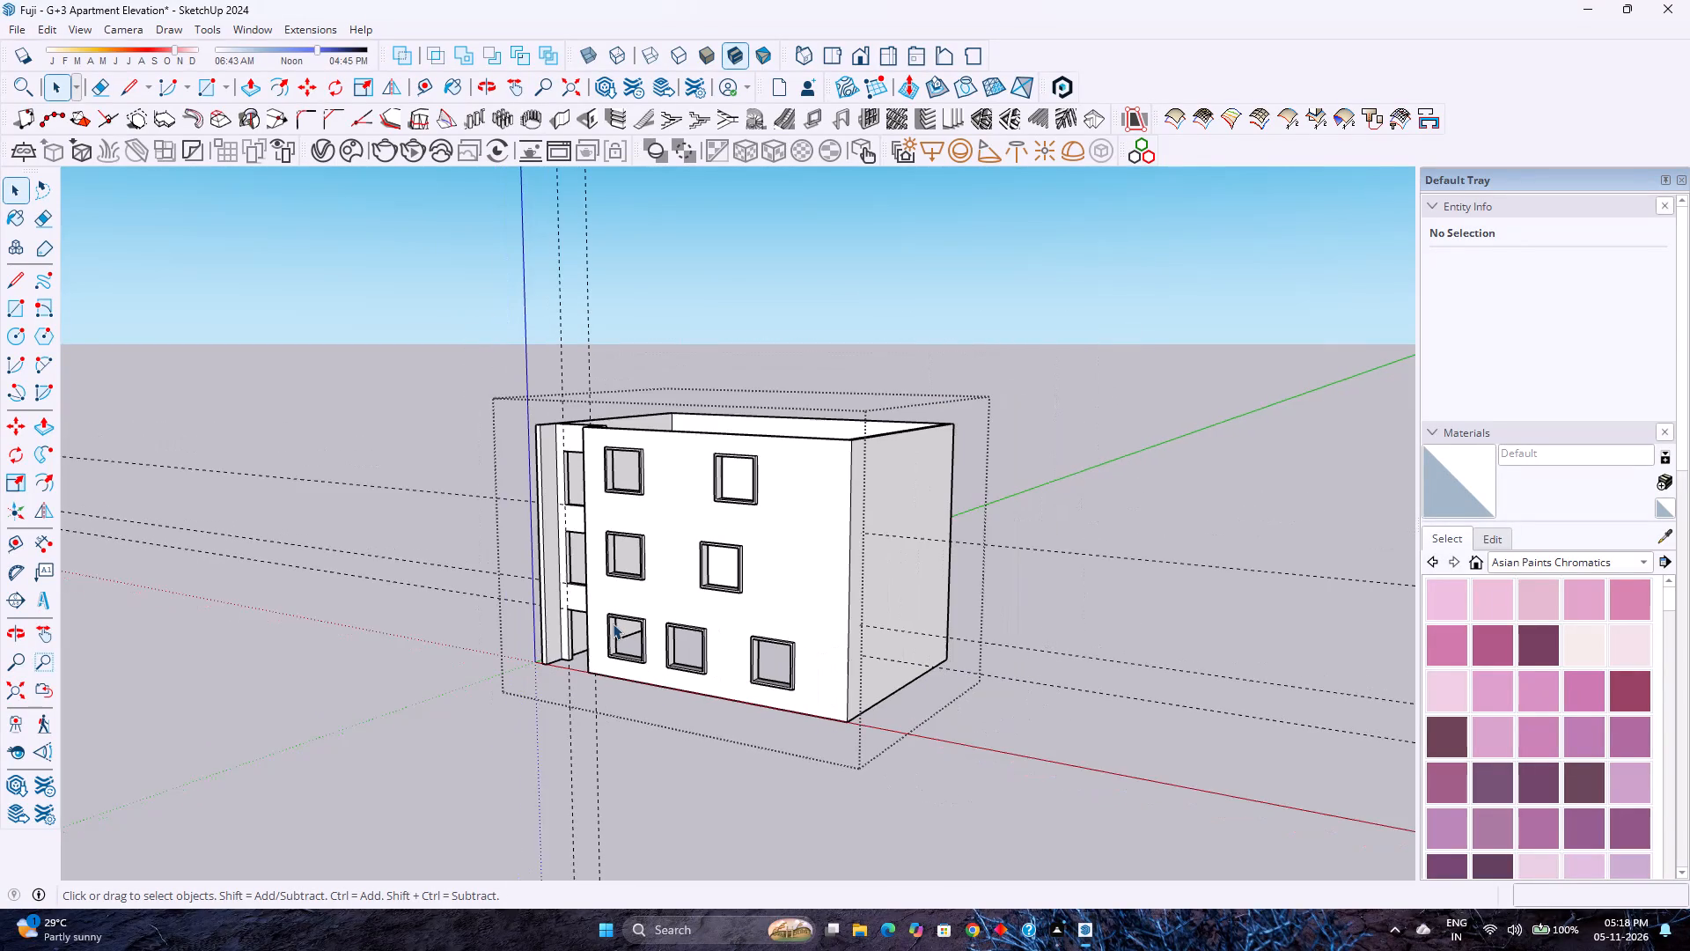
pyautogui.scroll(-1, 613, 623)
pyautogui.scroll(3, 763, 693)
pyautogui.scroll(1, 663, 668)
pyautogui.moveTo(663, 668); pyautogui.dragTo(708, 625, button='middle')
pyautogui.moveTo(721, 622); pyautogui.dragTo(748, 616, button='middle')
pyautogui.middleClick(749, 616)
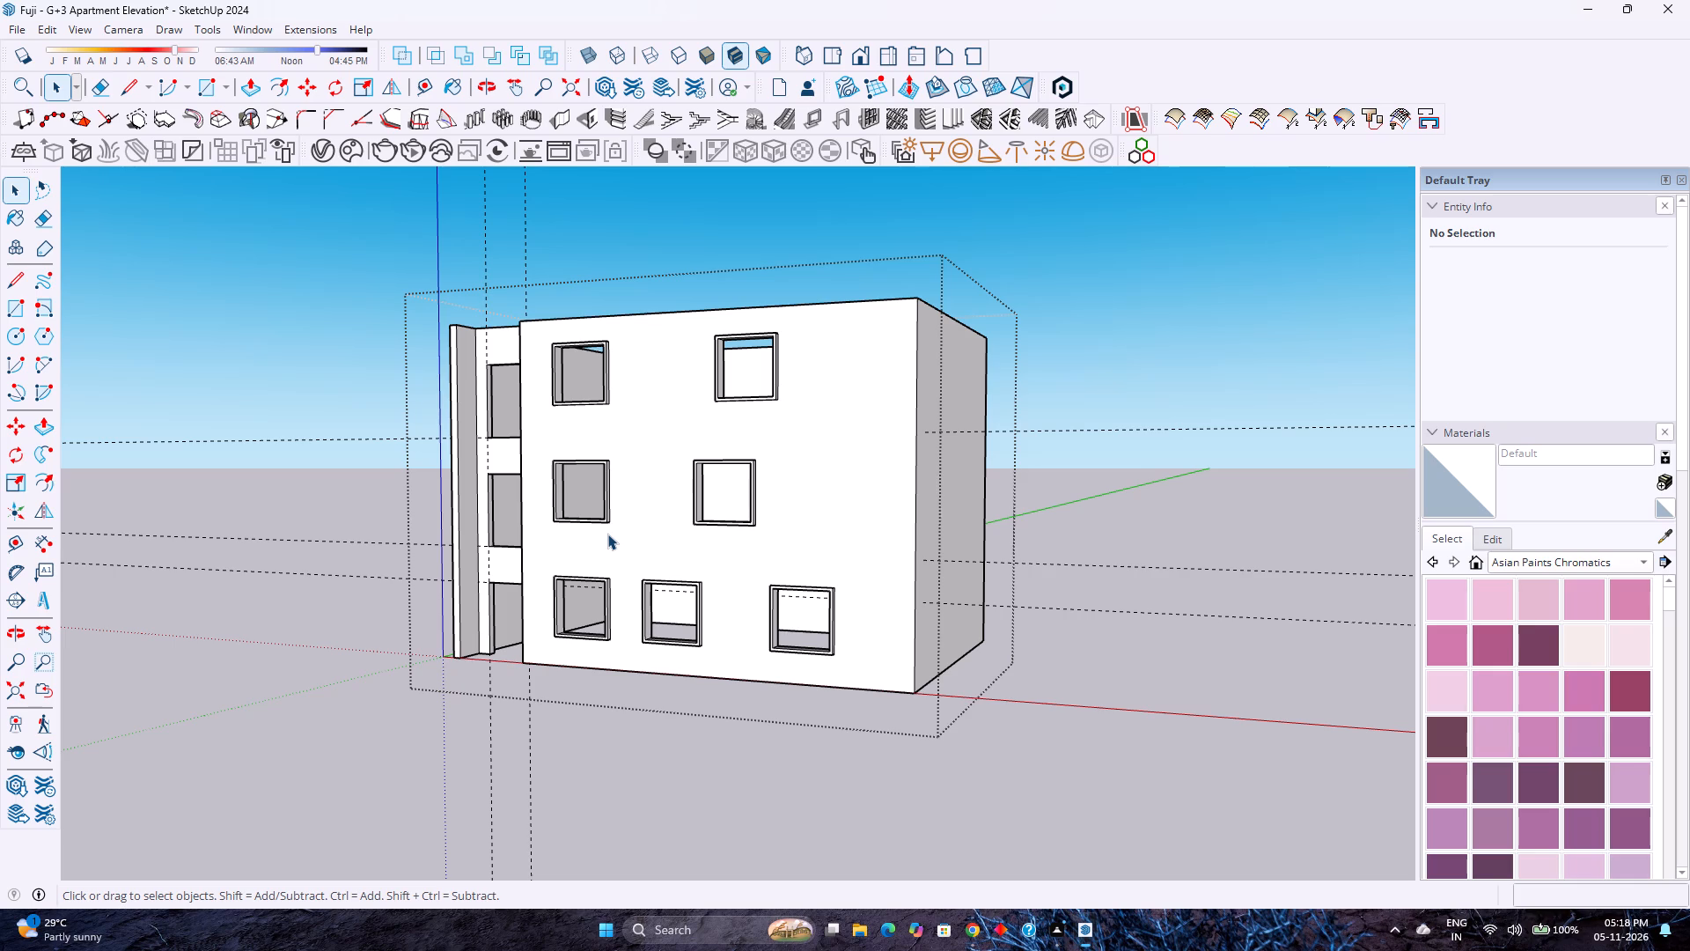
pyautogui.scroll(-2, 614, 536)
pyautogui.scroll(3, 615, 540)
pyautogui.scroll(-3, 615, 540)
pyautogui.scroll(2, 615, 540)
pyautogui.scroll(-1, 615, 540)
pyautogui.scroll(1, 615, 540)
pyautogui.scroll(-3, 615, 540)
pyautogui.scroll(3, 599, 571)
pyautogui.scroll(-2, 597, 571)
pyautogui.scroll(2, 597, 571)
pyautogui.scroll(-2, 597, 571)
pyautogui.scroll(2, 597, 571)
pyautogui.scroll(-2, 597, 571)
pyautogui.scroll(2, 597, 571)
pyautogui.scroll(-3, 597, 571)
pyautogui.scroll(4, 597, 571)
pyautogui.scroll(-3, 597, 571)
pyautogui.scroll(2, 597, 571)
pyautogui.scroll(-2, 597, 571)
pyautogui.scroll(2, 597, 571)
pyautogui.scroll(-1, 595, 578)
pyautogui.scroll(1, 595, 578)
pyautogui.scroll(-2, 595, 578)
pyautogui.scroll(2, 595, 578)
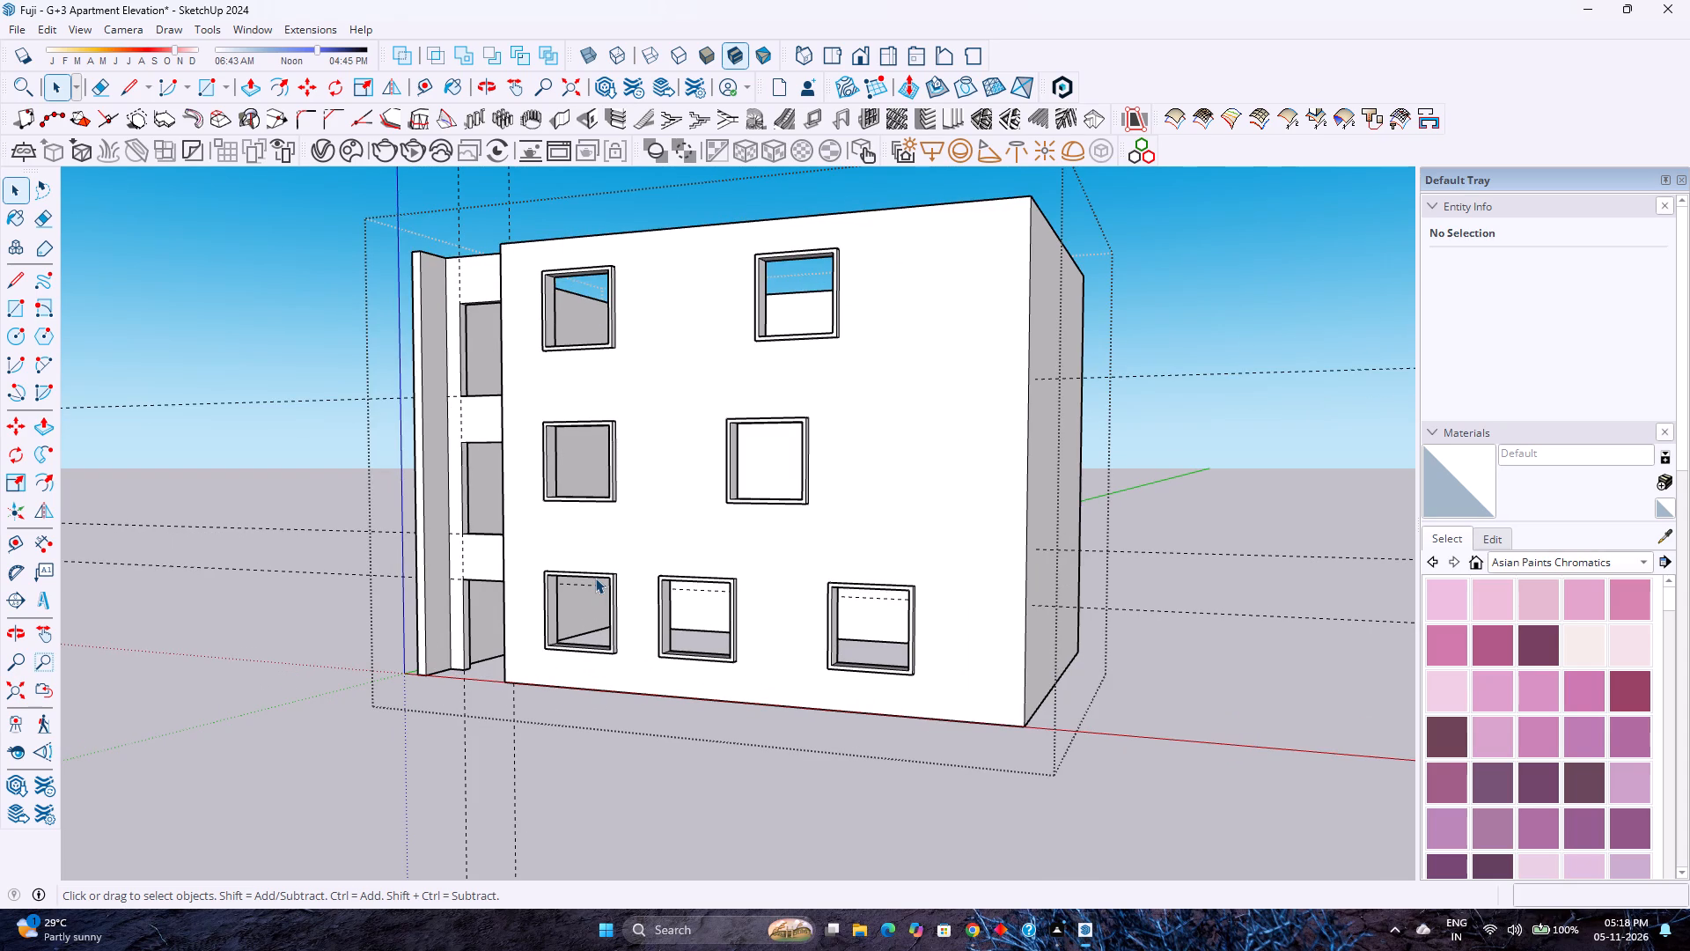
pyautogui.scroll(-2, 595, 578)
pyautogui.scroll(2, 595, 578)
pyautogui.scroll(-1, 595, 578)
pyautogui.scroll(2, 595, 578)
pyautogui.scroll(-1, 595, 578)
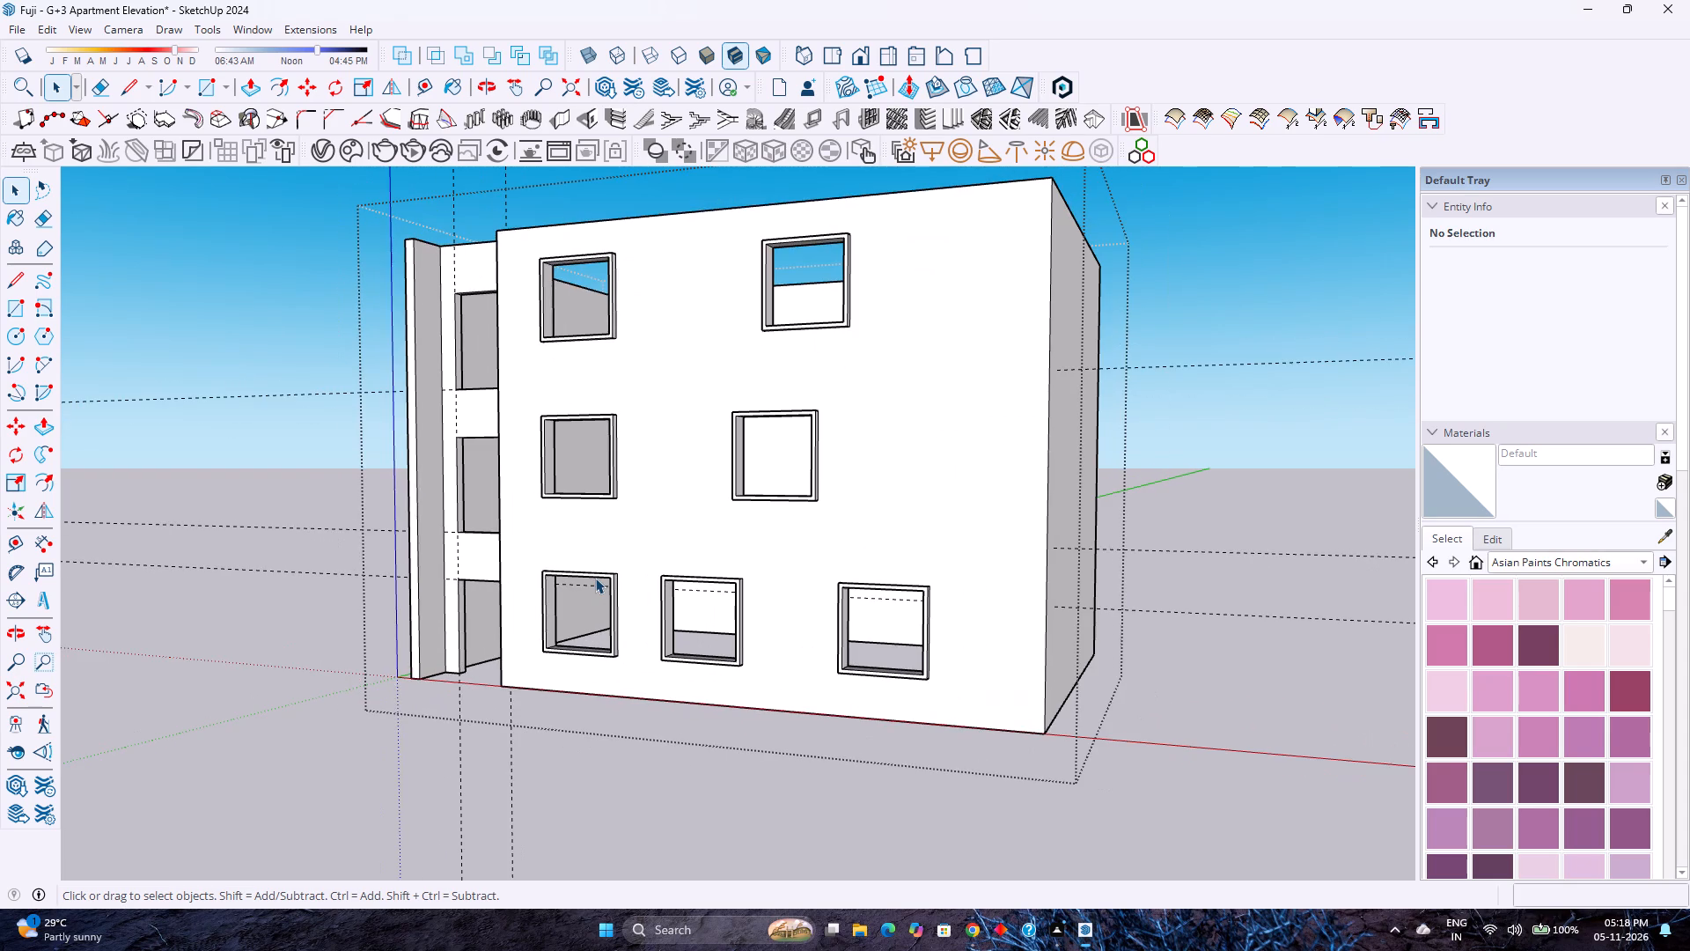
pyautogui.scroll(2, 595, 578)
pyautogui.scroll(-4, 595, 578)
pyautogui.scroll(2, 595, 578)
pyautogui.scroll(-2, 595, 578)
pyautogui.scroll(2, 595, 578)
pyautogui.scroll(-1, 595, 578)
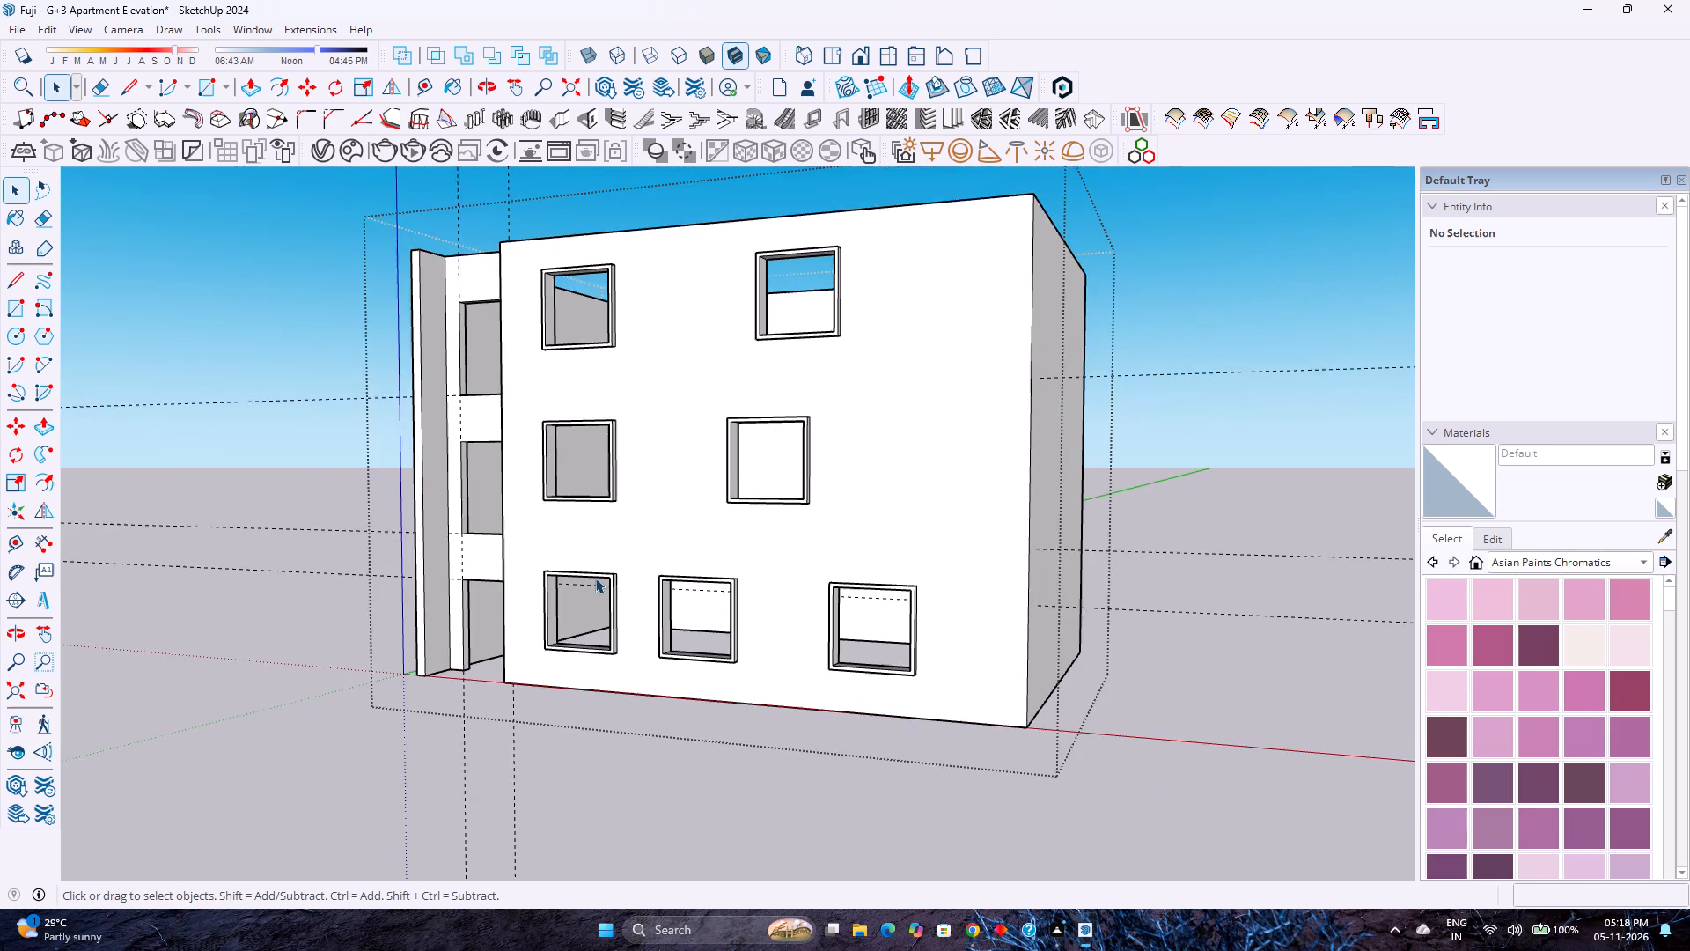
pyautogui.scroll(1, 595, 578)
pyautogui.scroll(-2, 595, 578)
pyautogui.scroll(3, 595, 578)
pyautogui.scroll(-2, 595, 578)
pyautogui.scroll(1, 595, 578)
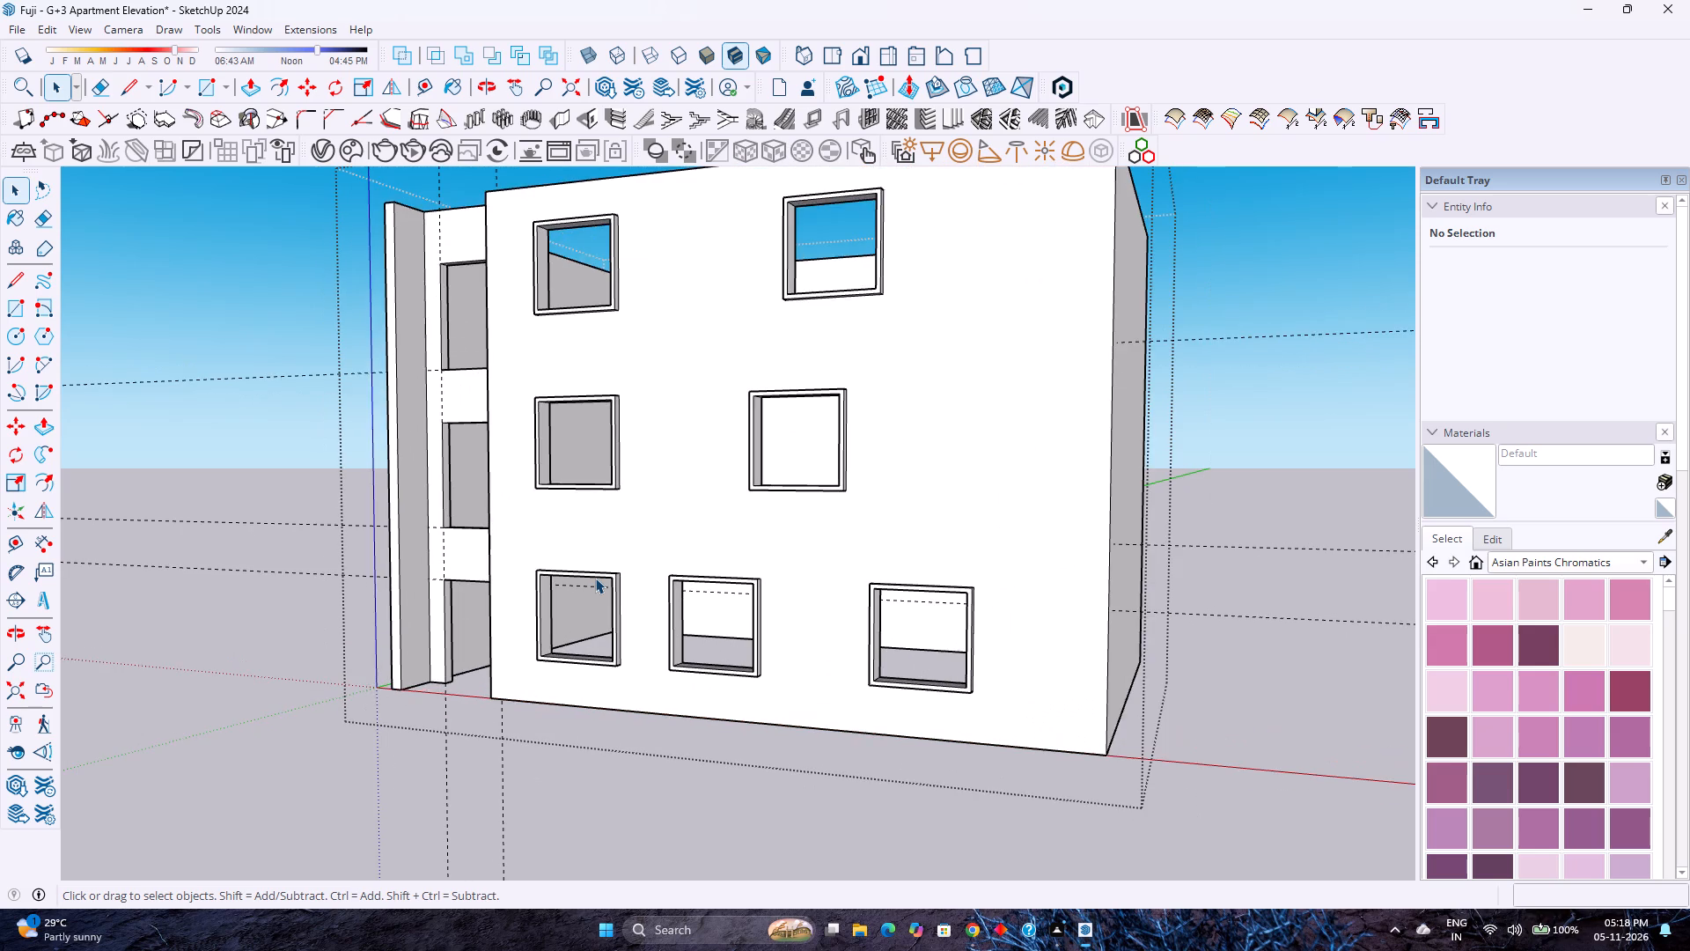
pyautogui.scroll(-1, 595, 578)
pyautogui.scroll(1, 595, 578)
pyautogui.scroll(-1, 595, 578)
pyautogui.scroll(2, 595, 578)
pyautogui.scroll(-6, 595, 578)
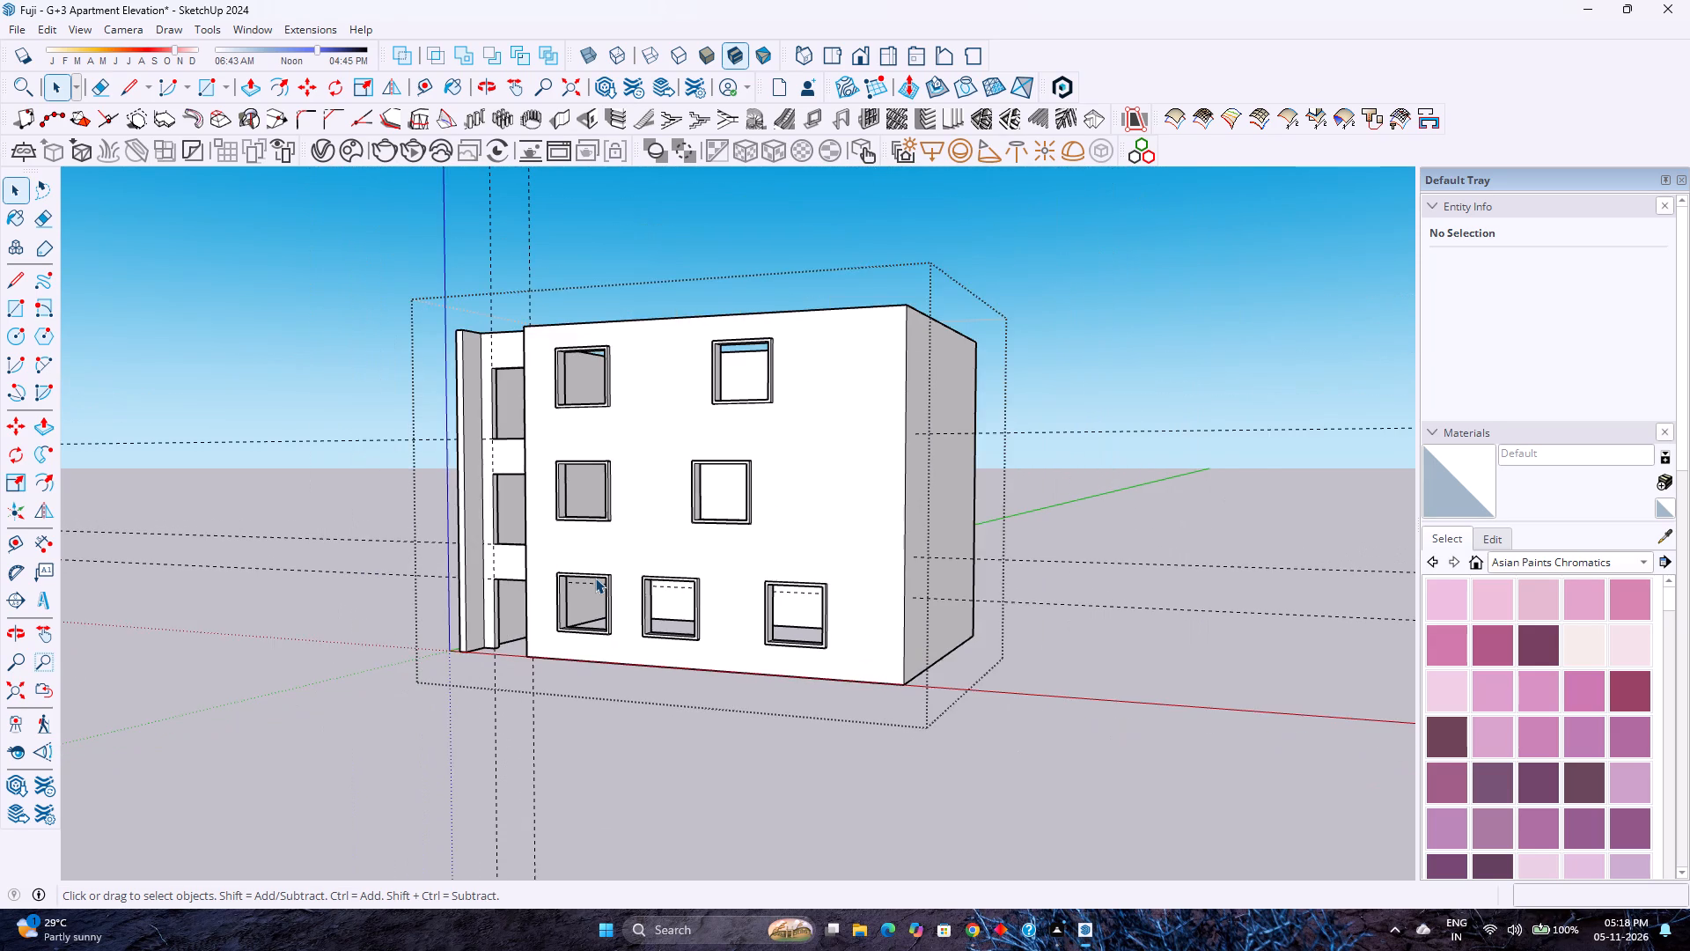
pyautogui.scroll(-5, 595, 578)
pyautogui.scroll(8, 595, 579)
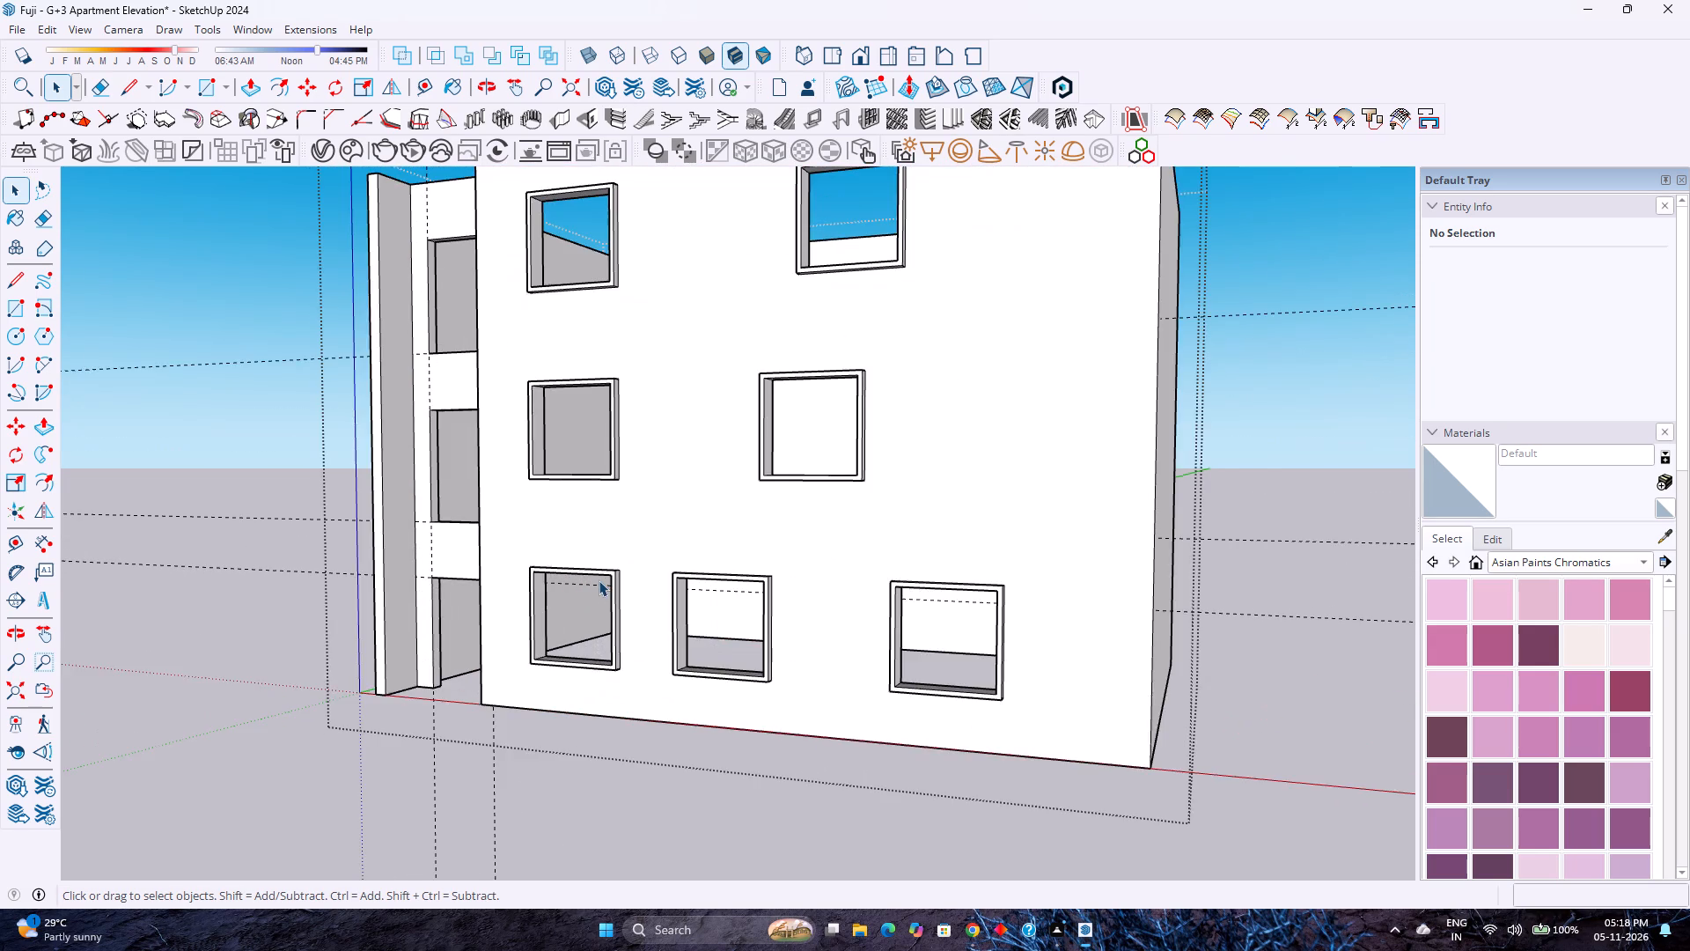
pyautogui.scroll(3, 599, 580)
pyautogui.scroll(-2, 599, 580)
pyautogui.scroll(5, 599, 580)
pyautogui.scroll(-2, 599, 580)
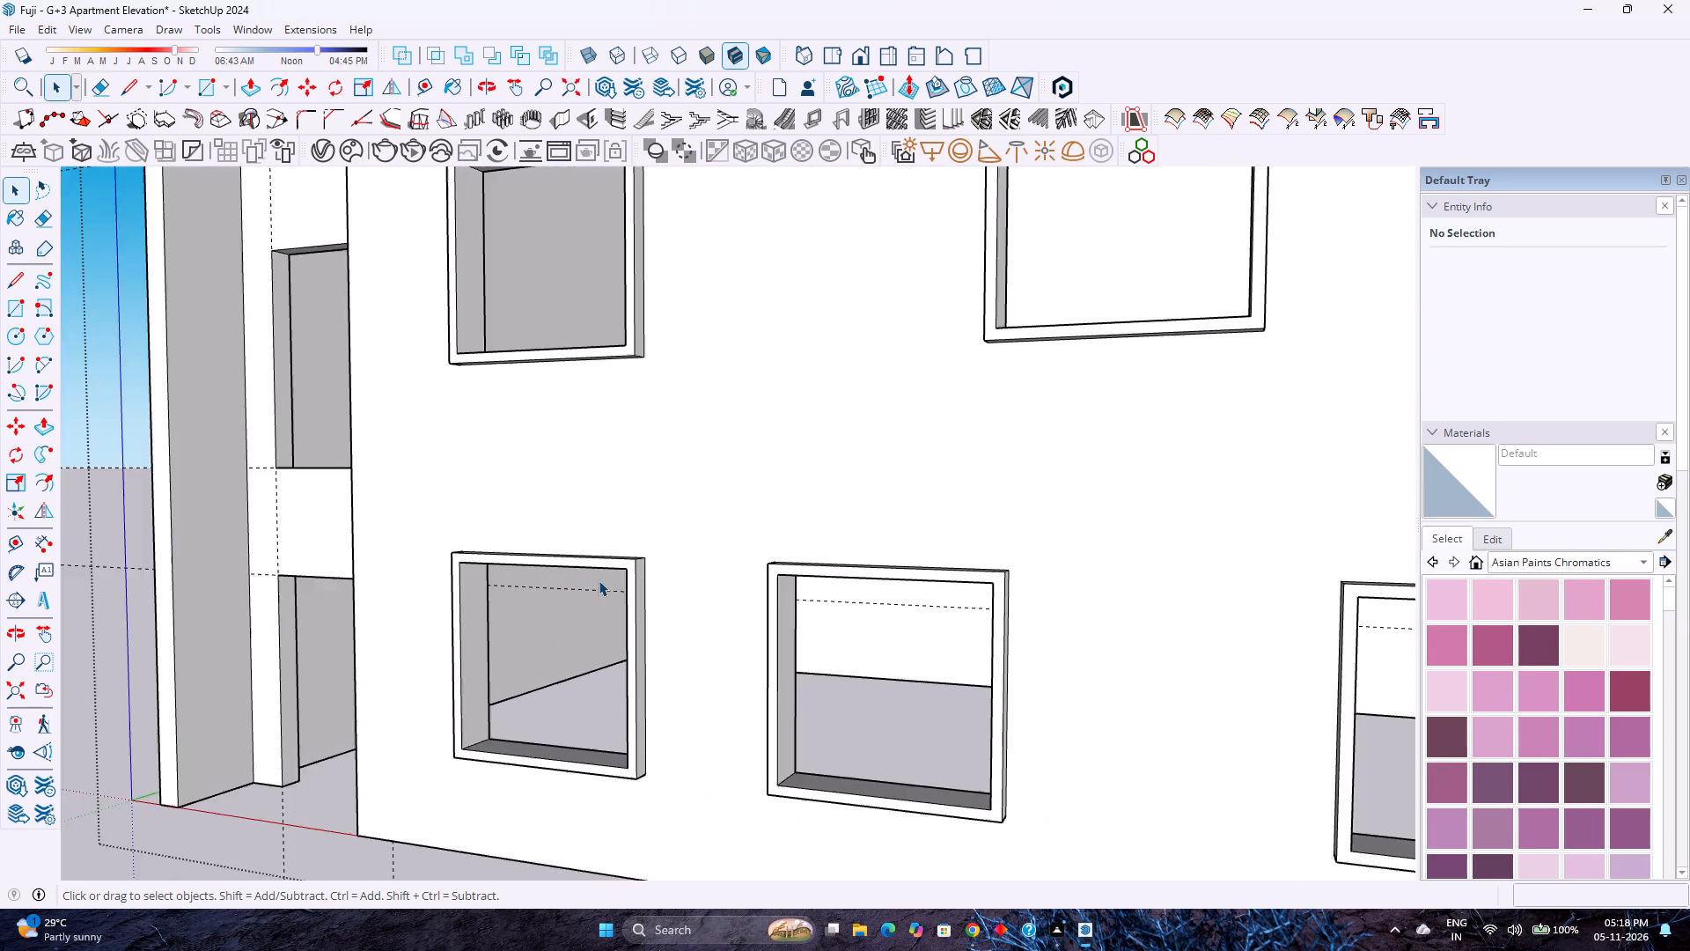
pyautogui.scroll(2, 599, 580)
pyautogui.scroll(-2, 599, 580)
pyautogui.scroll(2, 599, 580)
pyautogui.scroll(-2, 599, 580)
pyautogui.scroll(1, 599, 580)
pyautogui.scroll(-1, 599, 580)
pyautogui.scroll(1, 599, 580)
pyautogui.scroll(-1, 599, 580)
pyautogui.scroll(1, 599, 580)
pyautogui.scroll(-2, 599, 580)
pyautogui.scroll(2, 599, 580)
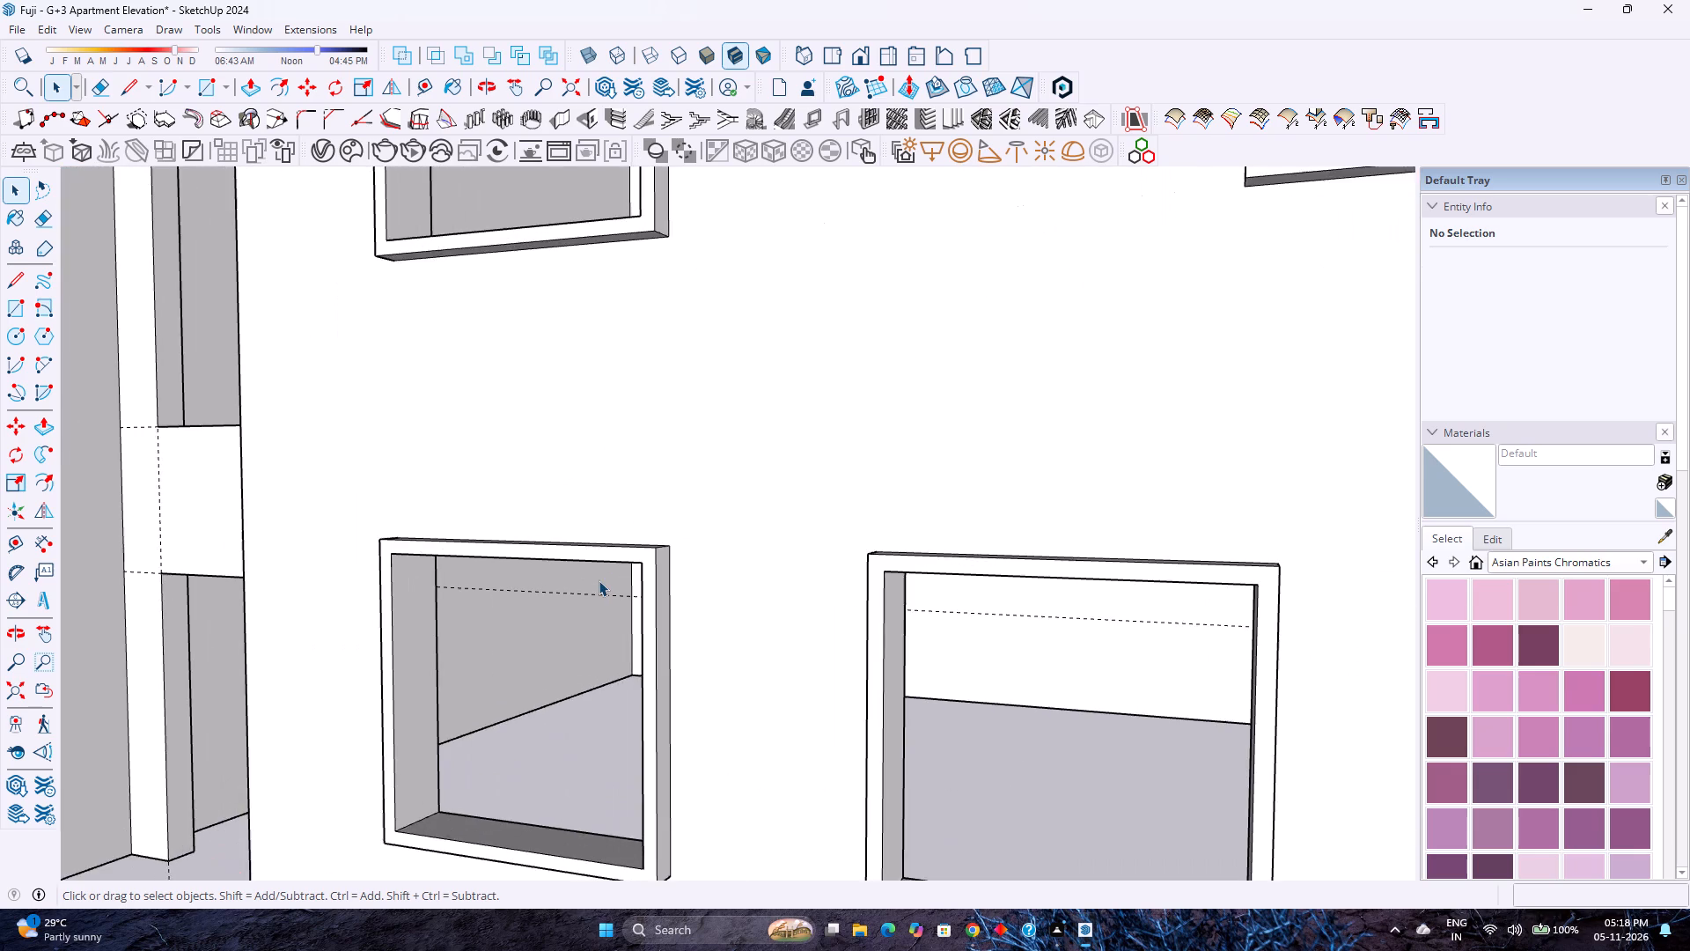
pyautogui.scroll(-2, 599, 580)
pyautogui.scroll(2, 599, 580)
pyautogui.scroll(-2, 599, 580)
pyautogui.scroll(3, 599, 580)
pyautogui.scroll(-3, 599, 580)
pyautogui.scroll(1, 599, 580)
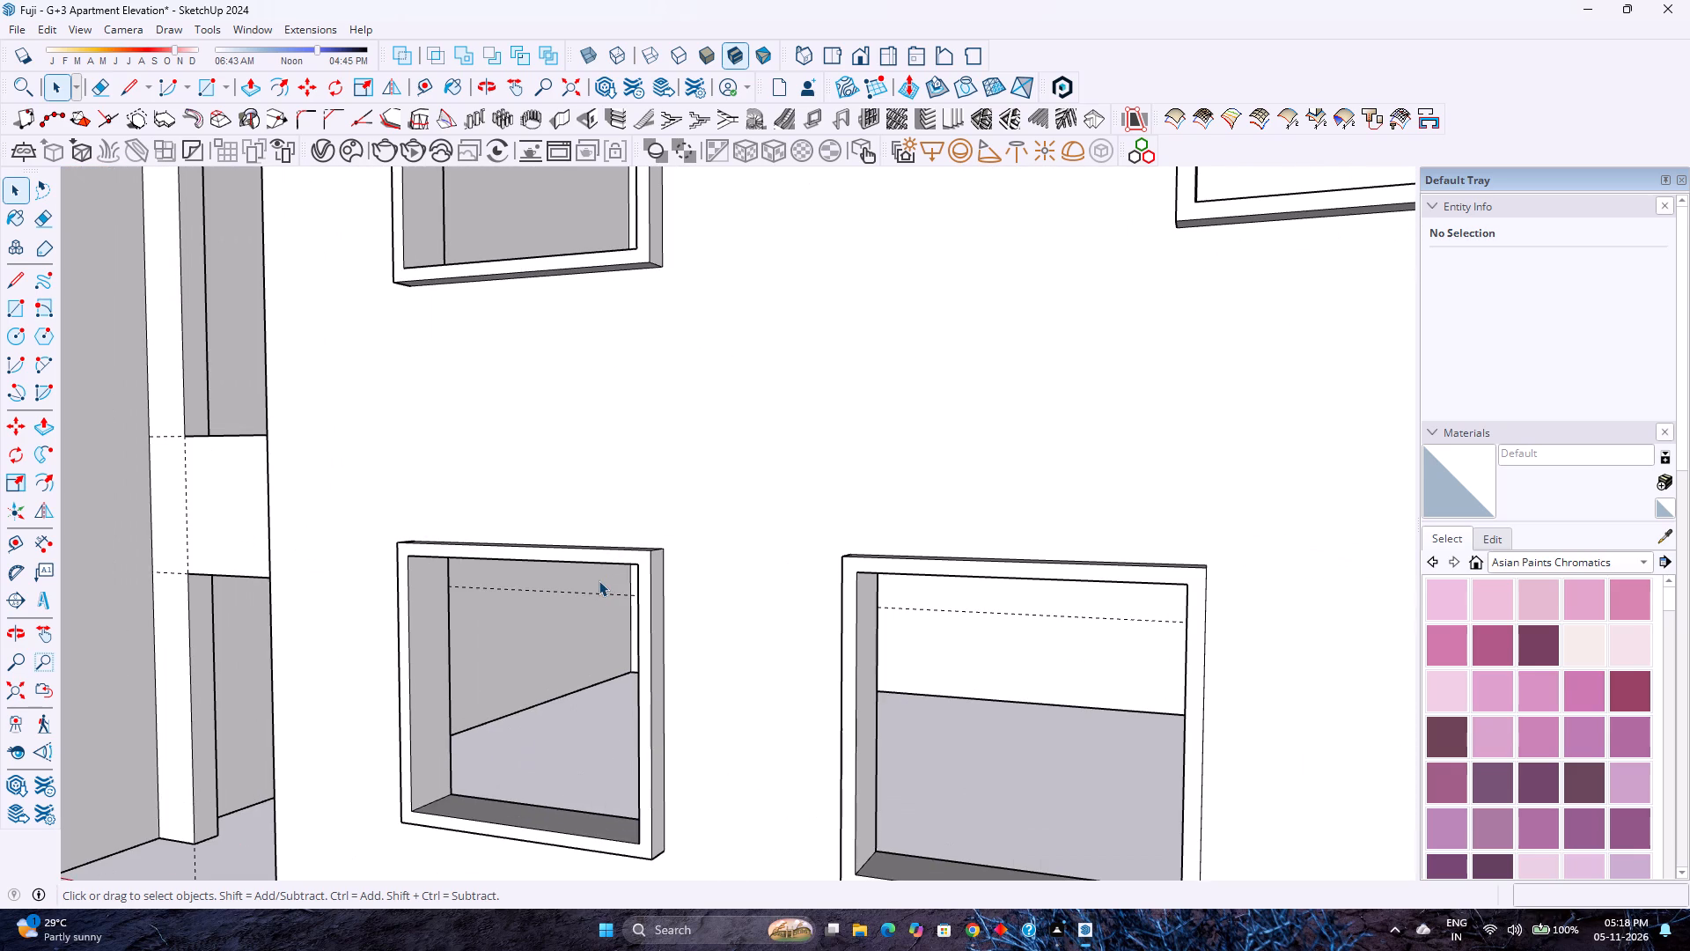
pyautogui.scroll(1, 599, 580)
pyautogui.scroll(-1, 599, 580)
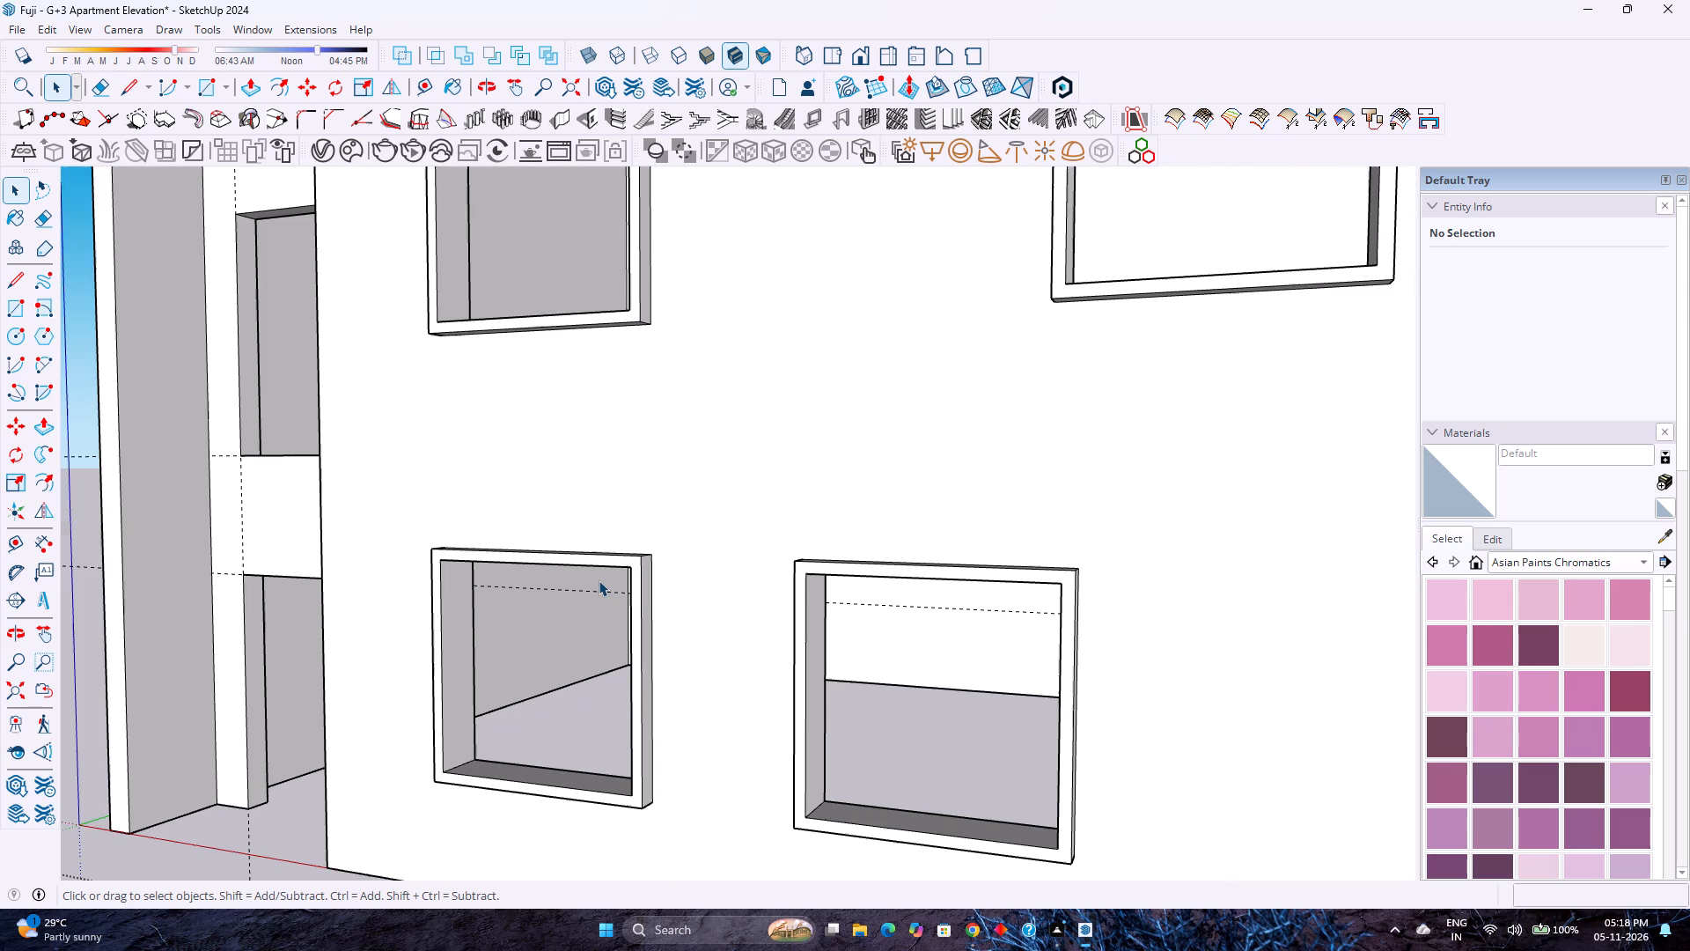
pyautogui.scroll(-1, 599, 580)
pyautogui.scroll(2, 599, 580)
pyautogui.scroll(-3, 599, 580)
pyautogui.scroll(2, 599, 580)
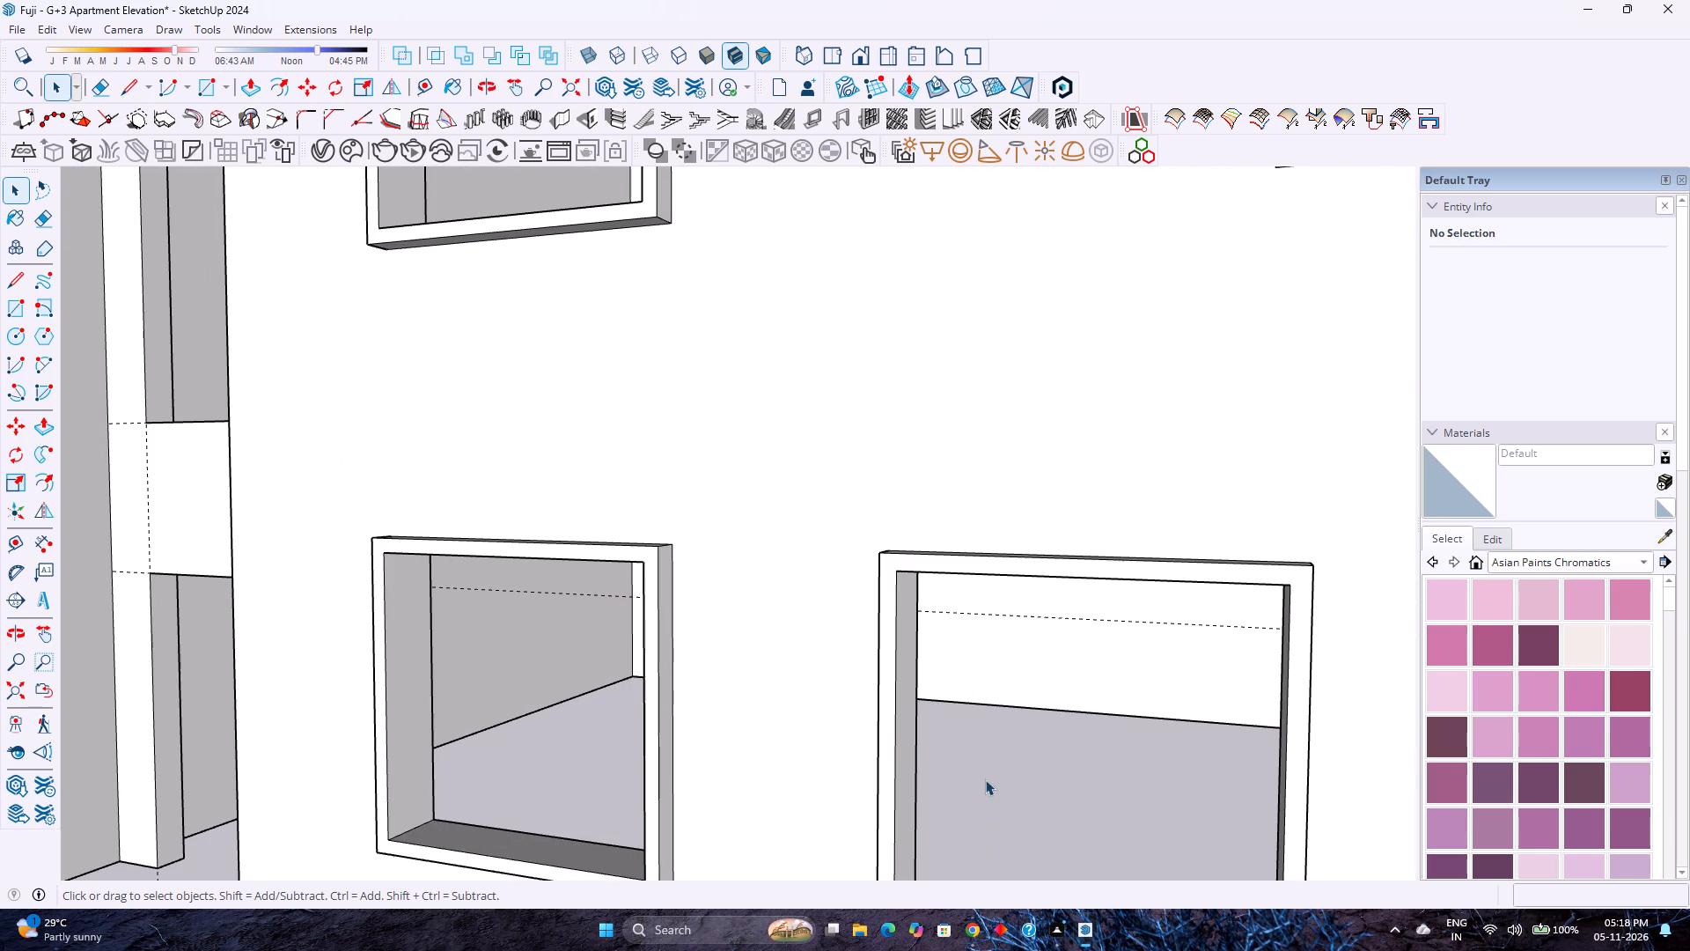
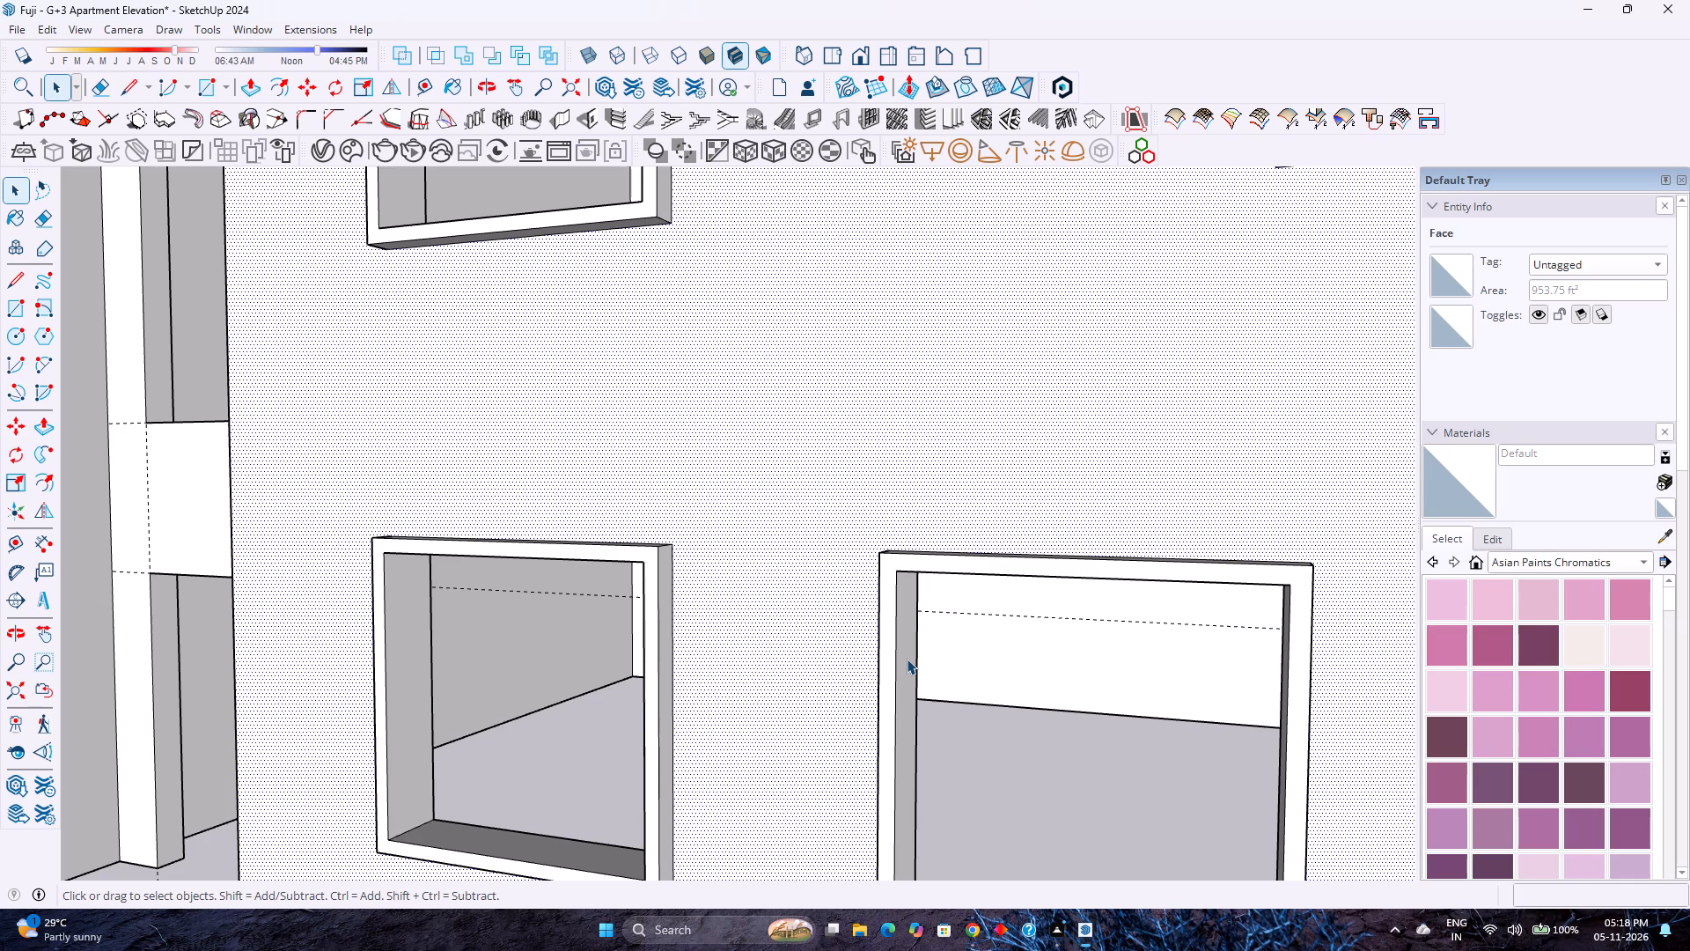
# Inspect the front façade from several angles, checking the framed windows and the stacked floor openings in the recessed bay.
pyautogui.scroll(2, 907, 645)
pyautogui.scroll(-3, 907, 645)
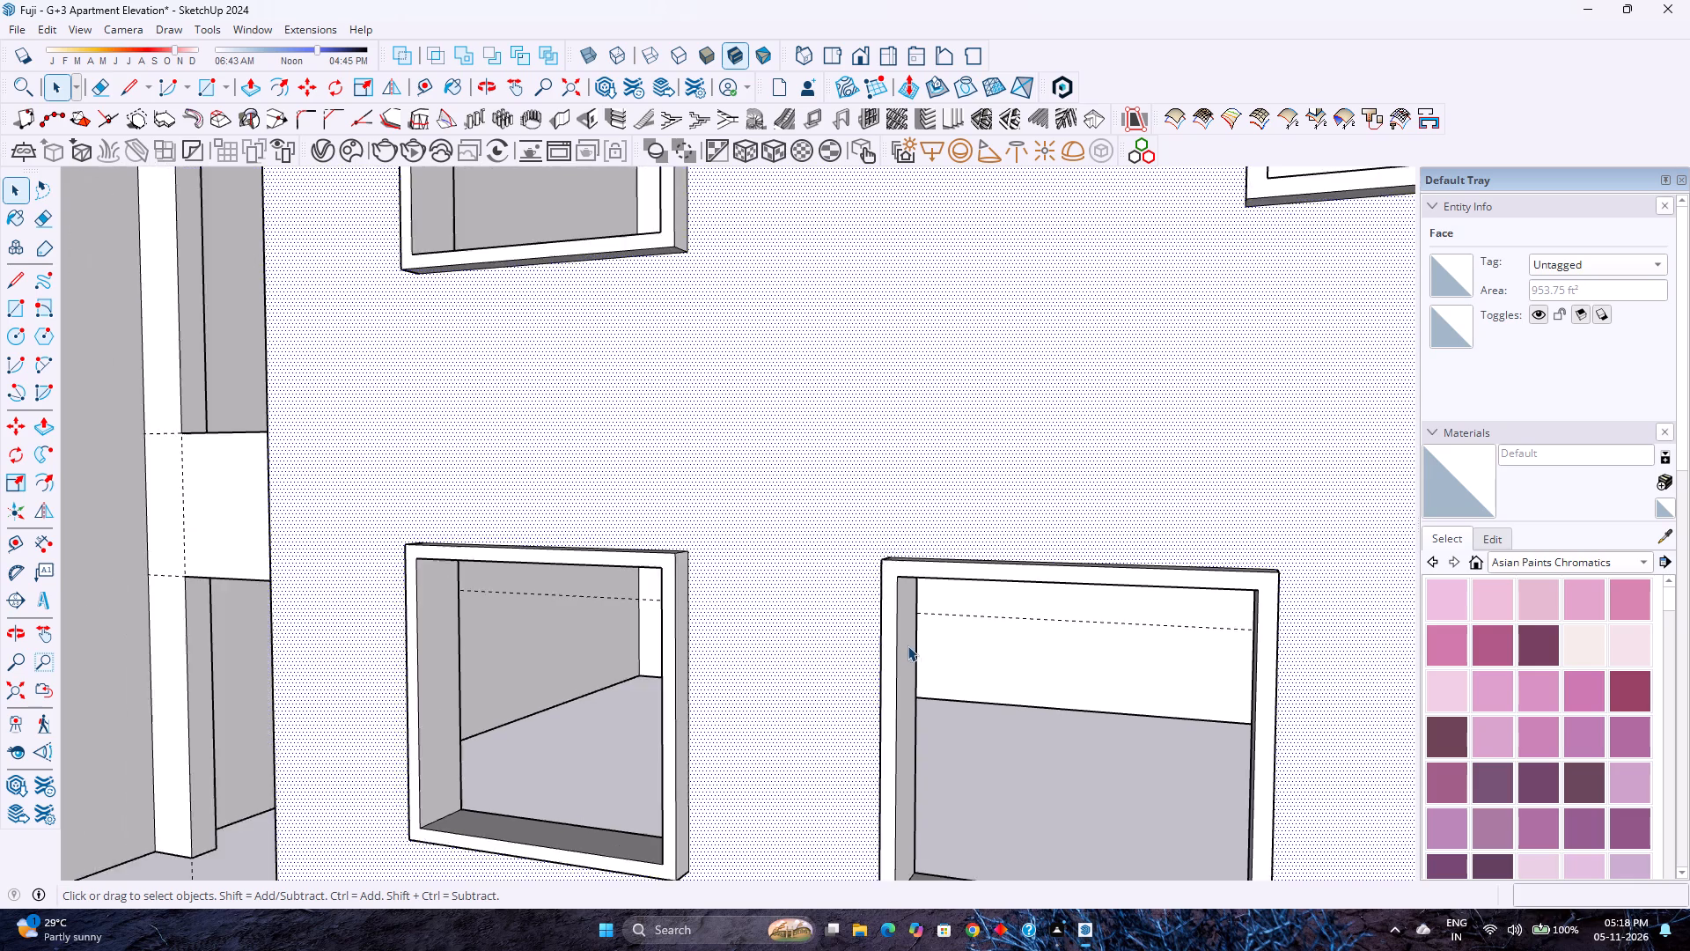
pyautogui.scroll(-6, 907, 645)
pyautogui.scroll(-7, 915, 423)
pyautogui.middleClick(716, 498)
pyautogui.moveTo(731, 513); pyautogui.dragTo(741, 523, button='middle')
pyautogui.moveTo(750, 533); pyautogui.dragTo(850, 630, button='middle')
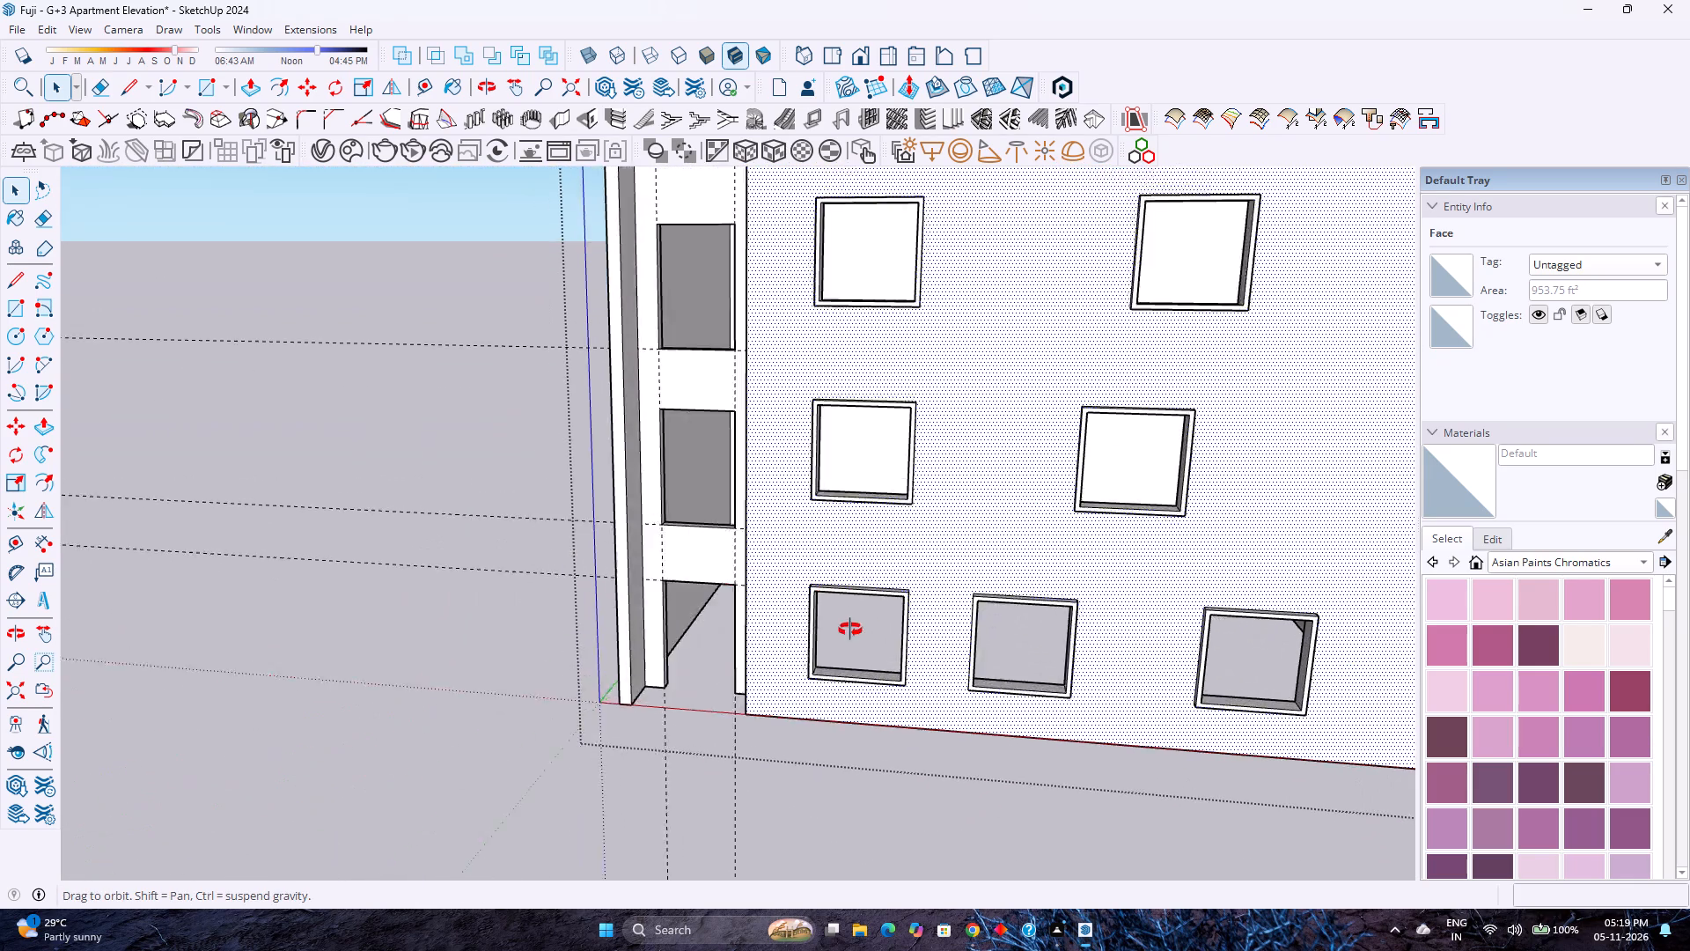
pyautogui.moveTo(850, 630); pyautogui.dragTo(855, 634, button='middle')
pyautogui.moveTo(859, 638); pyautogui.dragTo(871, 648, button='middle')
pyautogui.middleClick(871, 648)
pyautogui.scroll(-4, 866, 638)
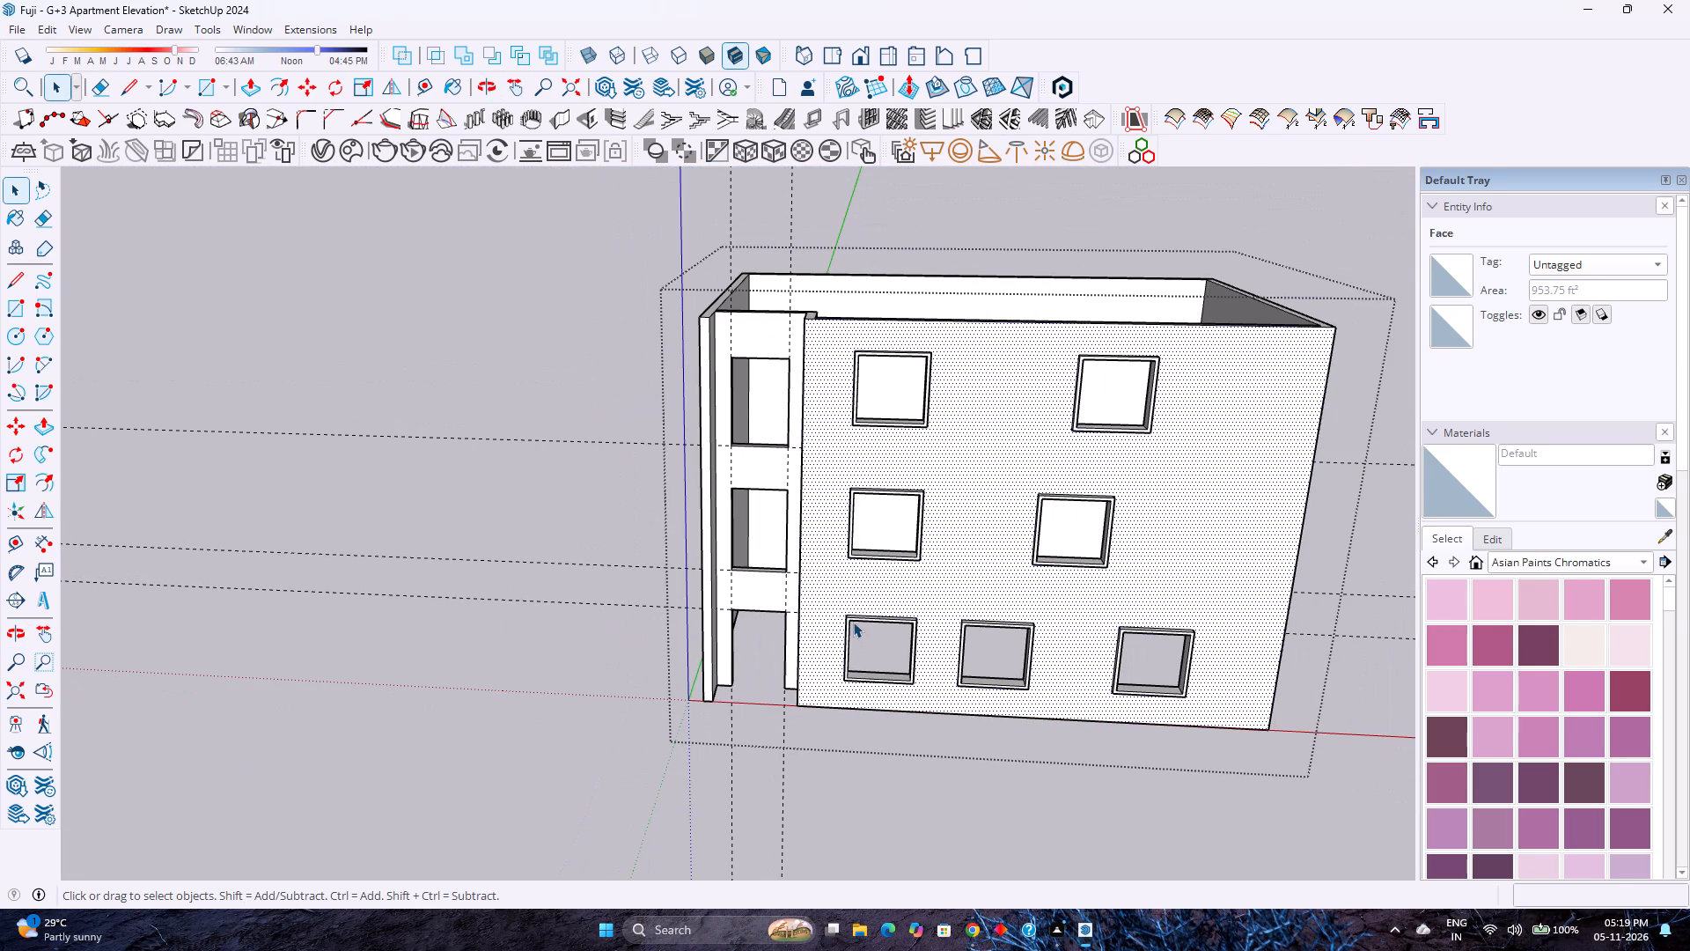
pyautogui.scroll(-1, 856, 607)
pyautogui.scroll(1, 799, 662)
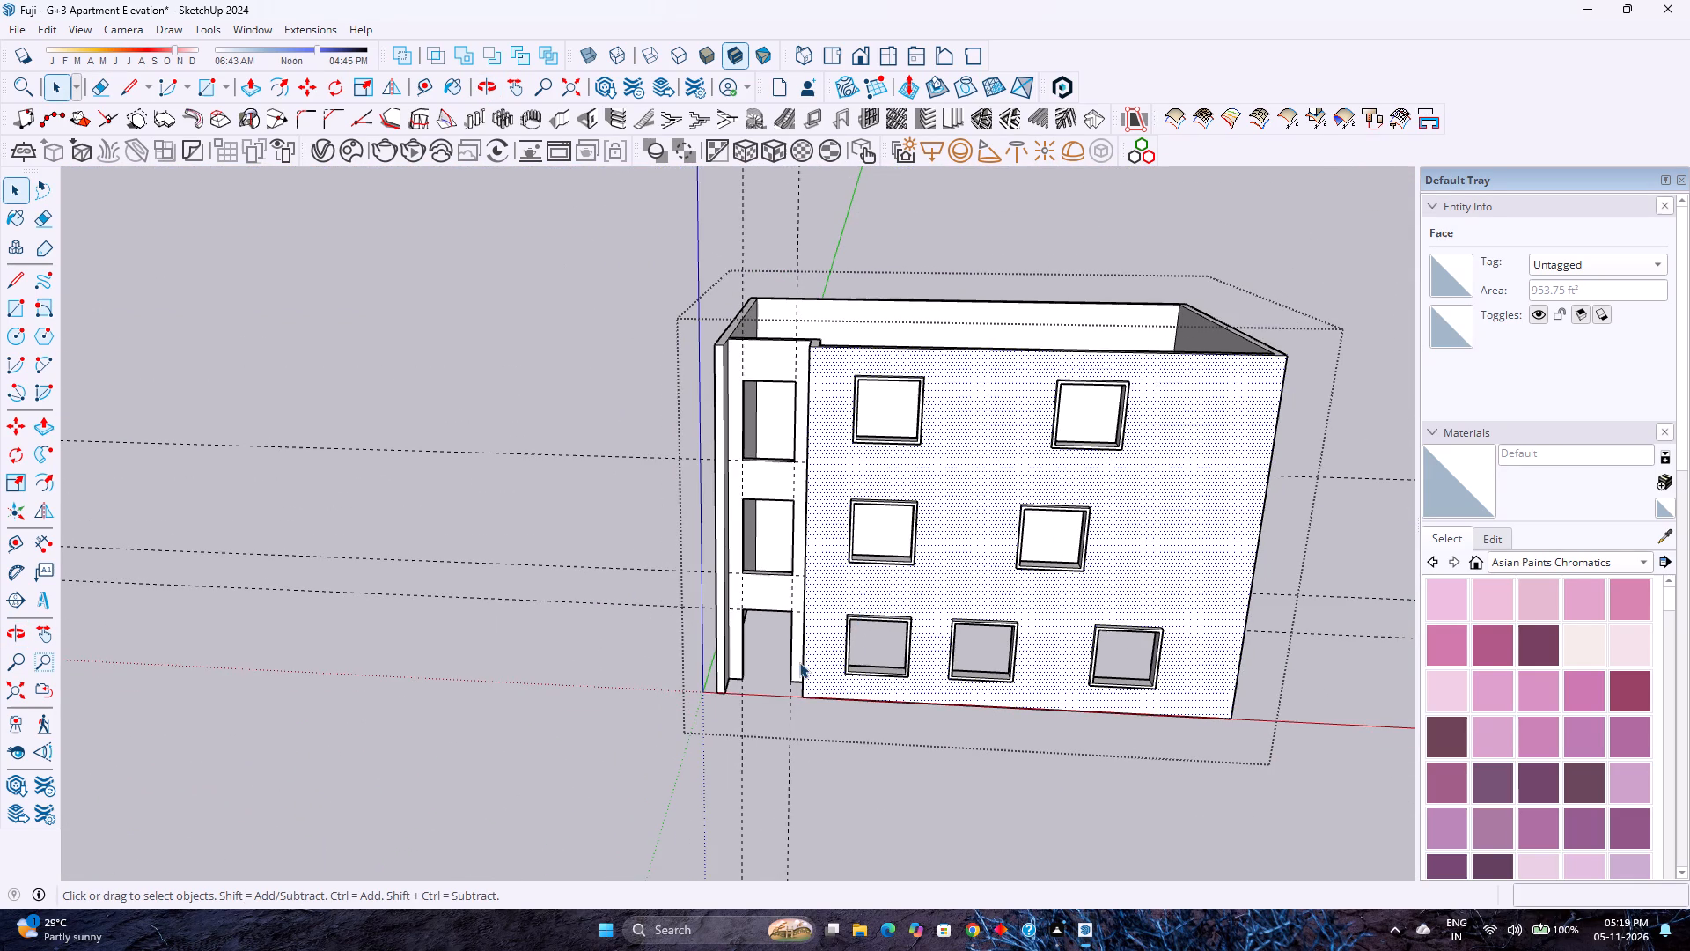
pyautogui.scroll(7, 799, 662)
pyautogui.moveTo(790, 652); pyautogui.dragTo(724, 605, button='middle')
pyautogui.middleClick(724, 605)
pyautogui.scroll(-2, 724, 605)
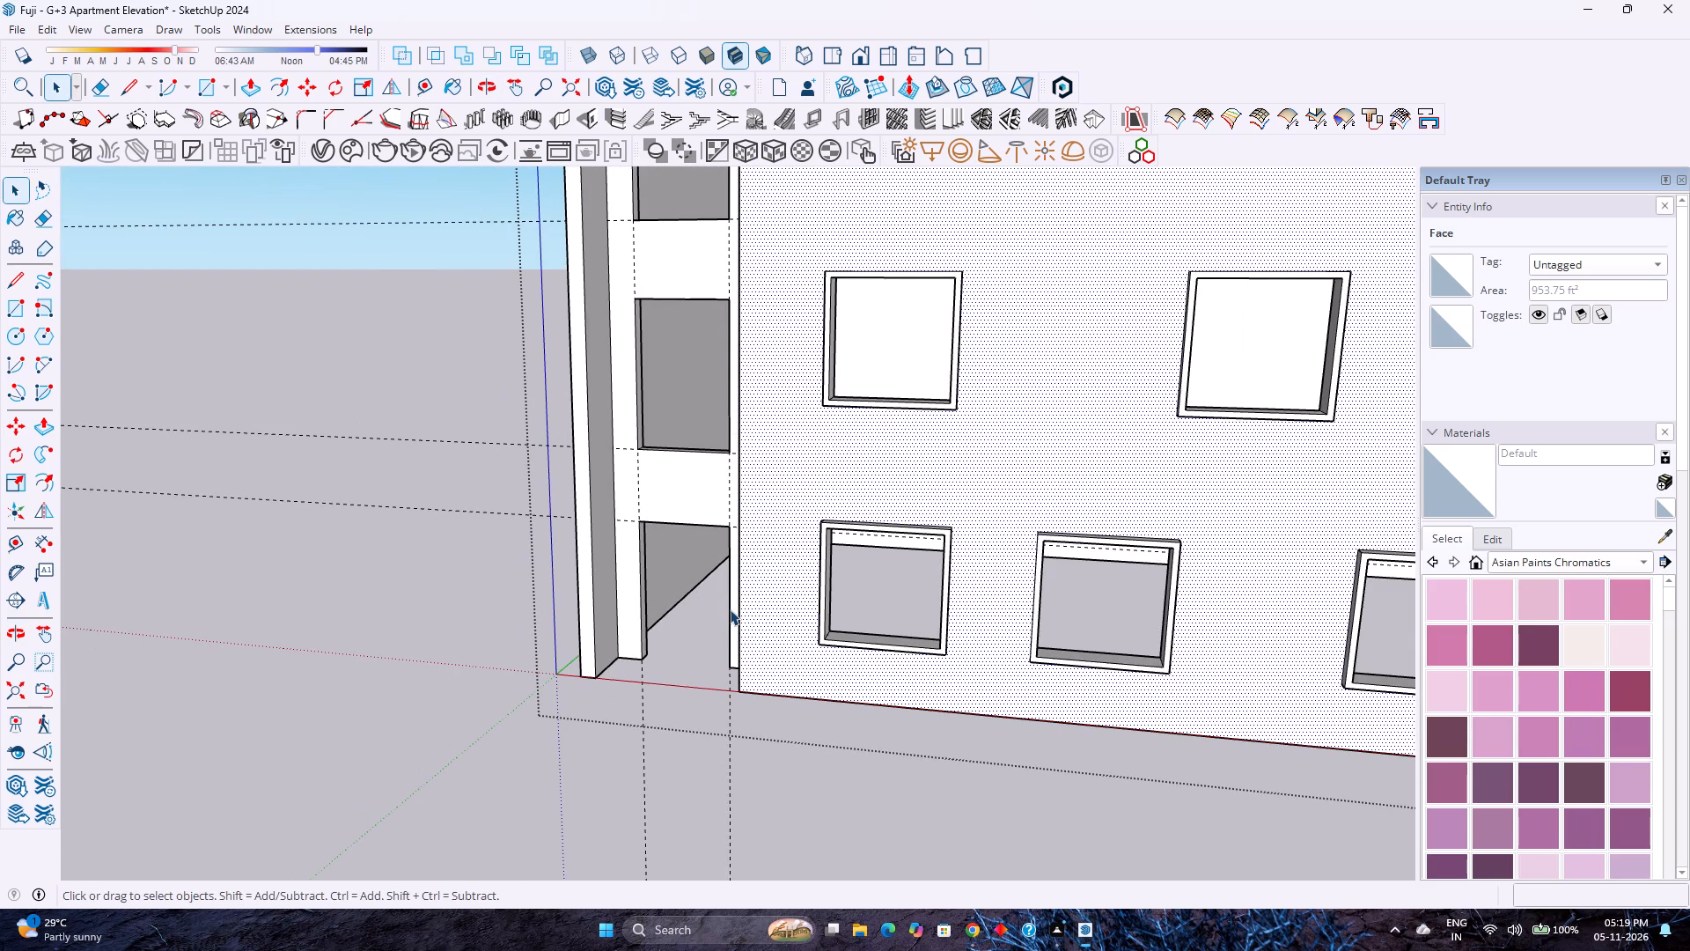
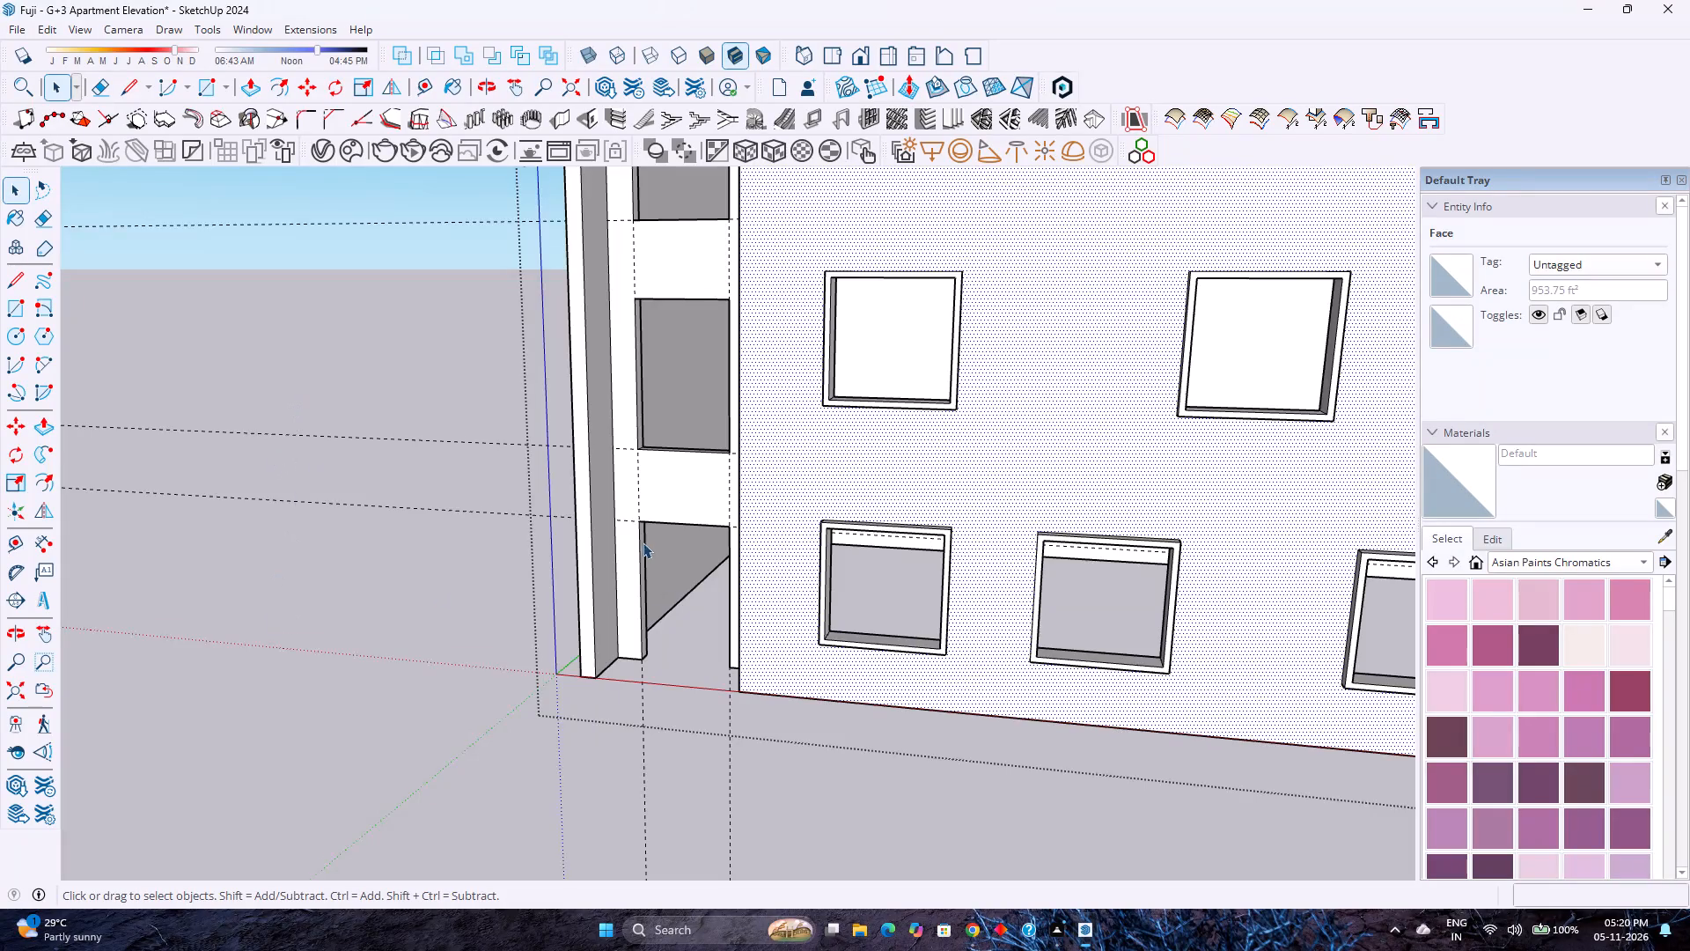
# Examine the building massing from both front corners and a low angle, checking the façade windows, recessed bay and side walls.
pyautogui.scroll(-12, 643, 542)
pyautogui.scroll(9, 855, 436)
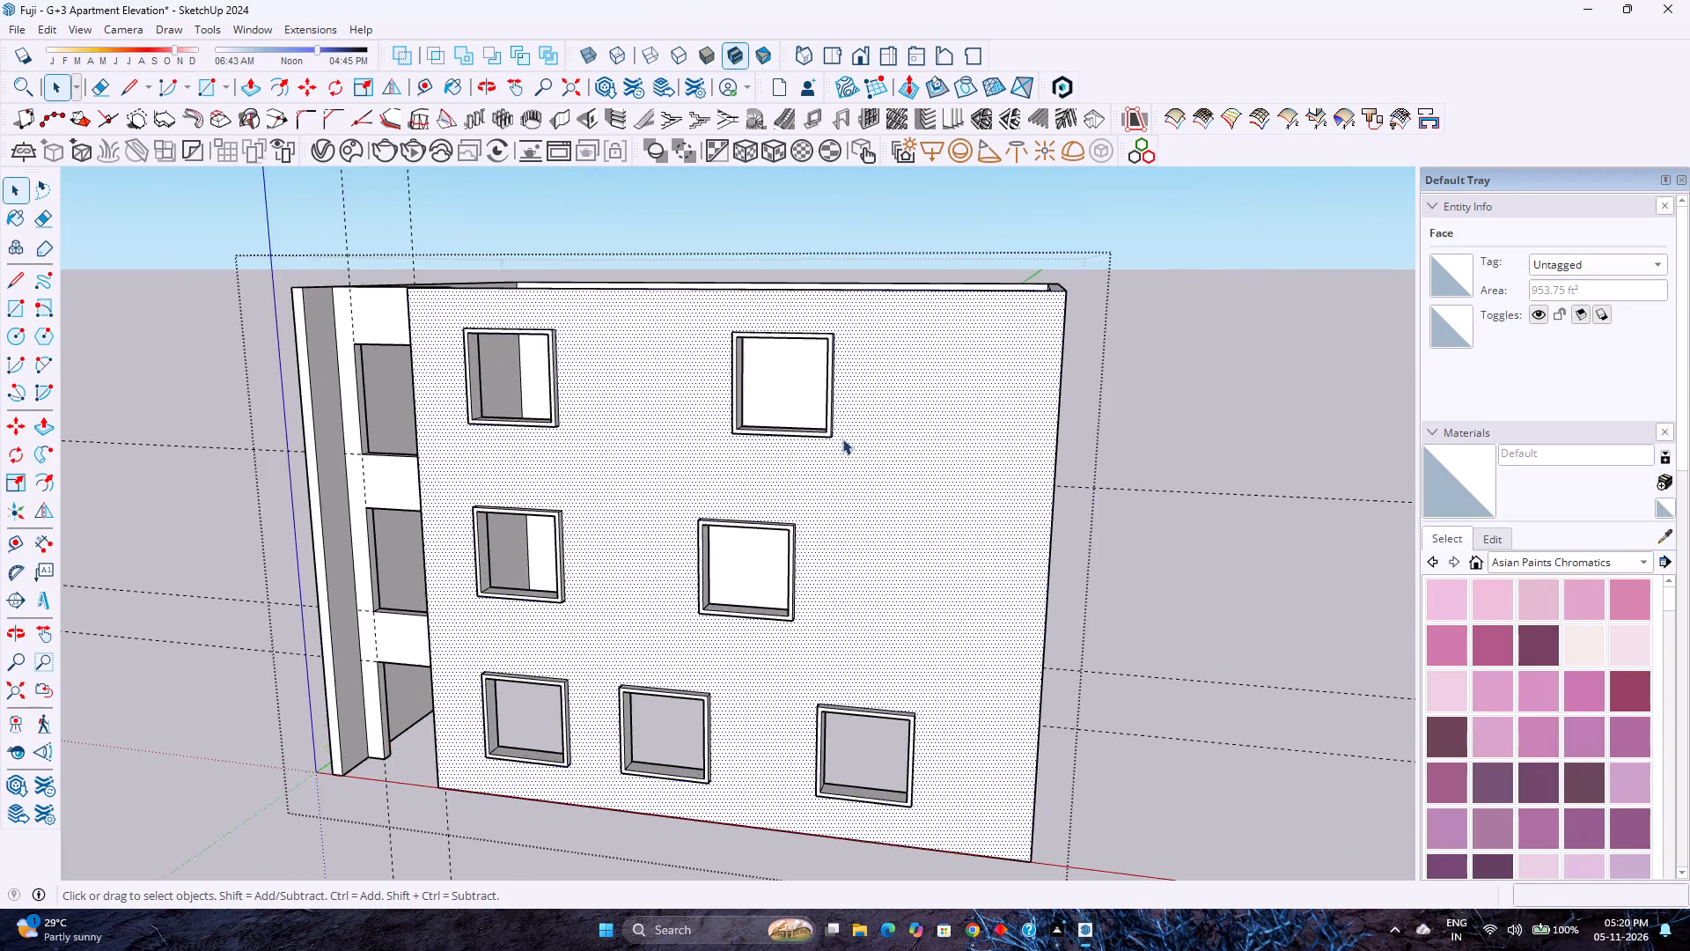
pyautogui.scroll(2, 842, 439)
pyautogui.scroll(-2, 840, 442)
pyautogui.scroll(2, 840, 445)
pyautogui.scroll(-2, 840, 445)
pyautogui.scroll(2, 840, 445)
pyautogui.scroll(-2, 839, 446)
pyautogui.scroll(2, 839, 446)
pyautogui.scroll(-2, 839, 446)
pyautogui.scroll(1, 839, 446)
pyautogui.scroll(-5, 838, 446)
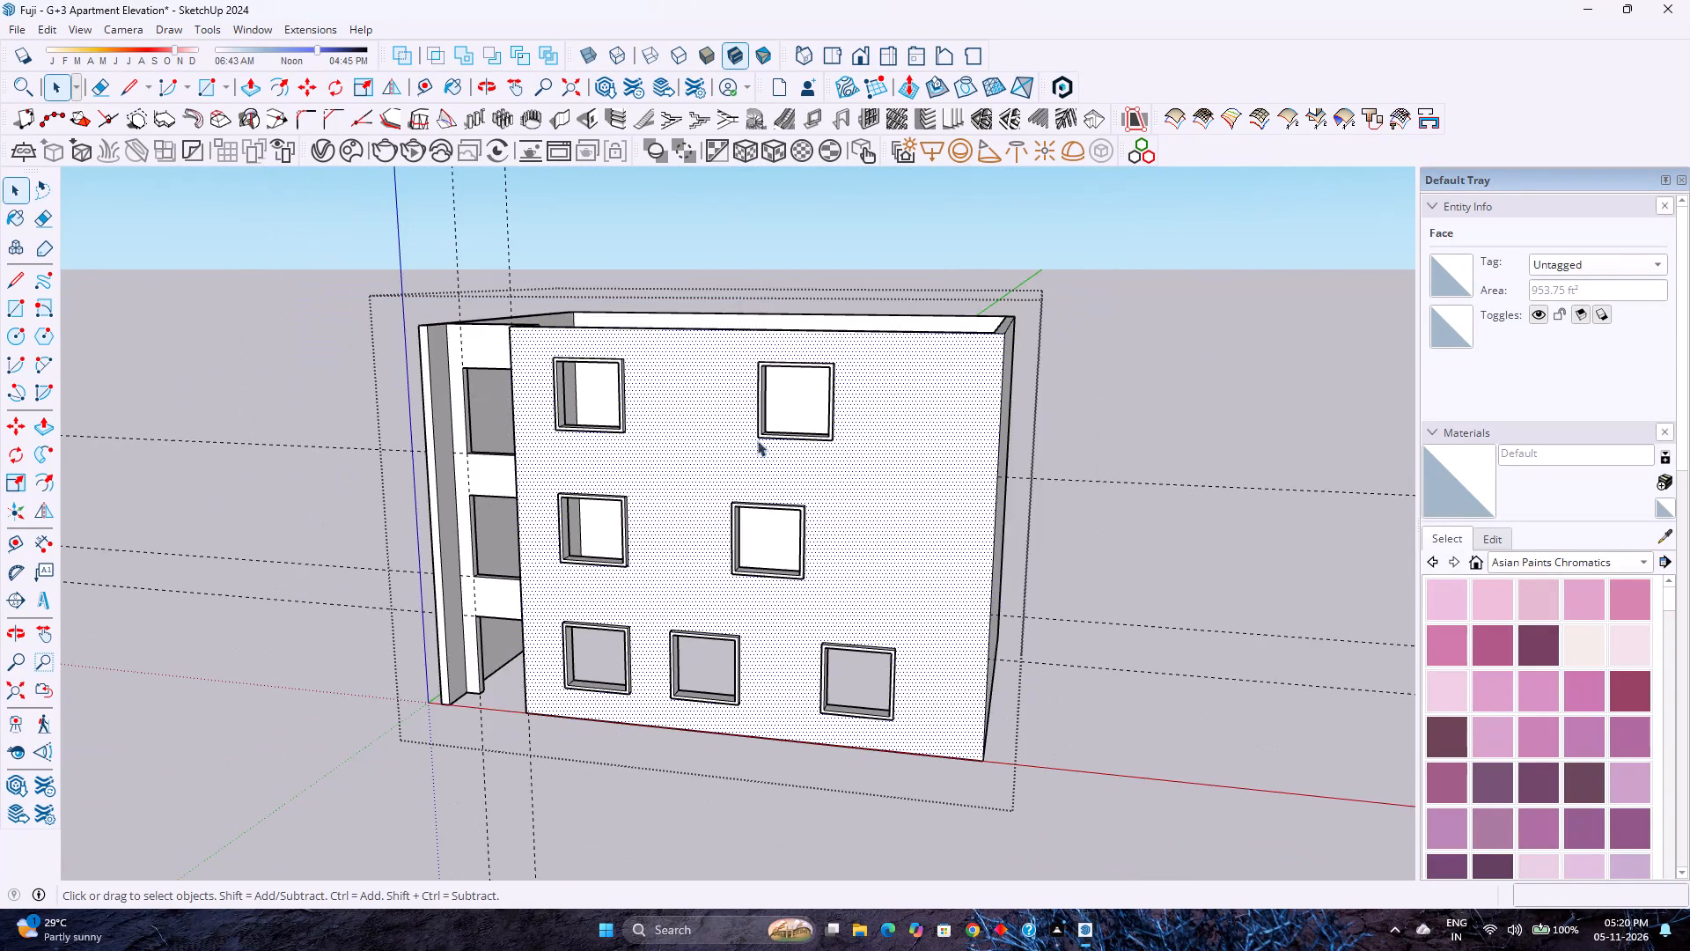
pyautogui.scroll(1, 739, 437)
pyautogui.moveTo(722, 430); pyautogui.dragTo(1068, 358, button='middle')
pyautogui.middleClick(1068, 358)
pyautogui.scroll(-4, 815, 394)
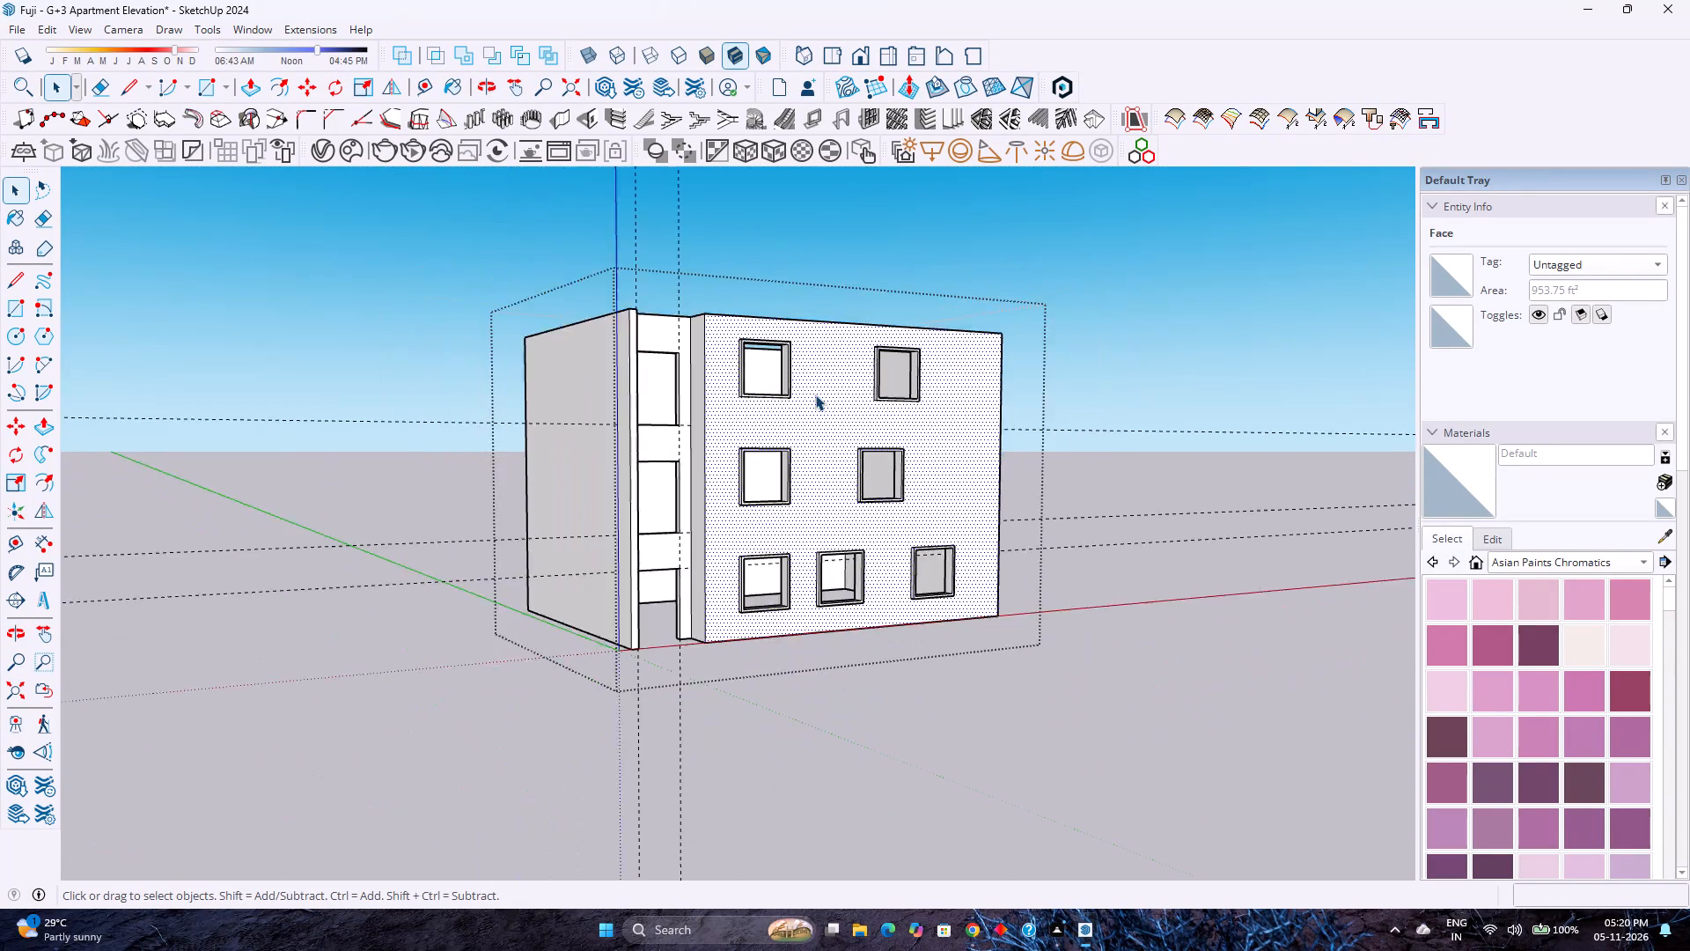
pyautogui.scroll(3, 815, 394)
pyautogui.scroll(-3, 815, 394)
pyautogui.scroll(4, 815, 394)
pyautogui.scroll(-4, 815, 394)
pyautogui.scroll(1, 815, 394)
pyautogui.scroll(-1, 797, 400)
pyautogui.moveTo(851, 489); pyautogui.dragTo(353, 449, button='middle')
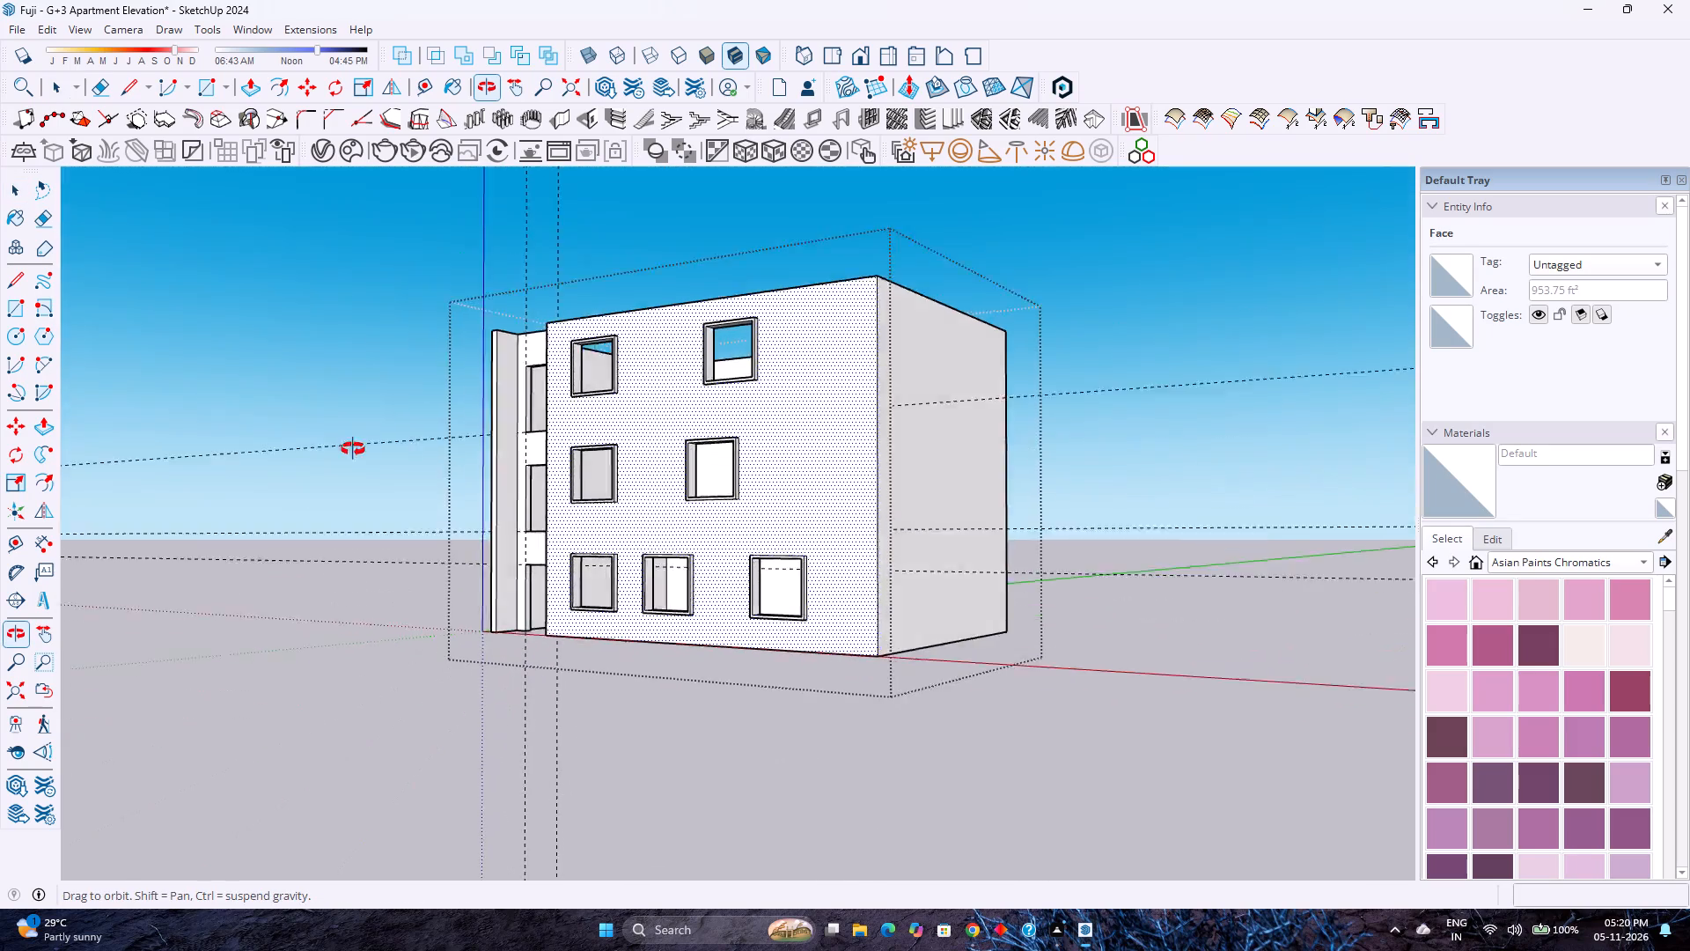
pyautogui.moveTo(353, 449); pyautogui.dragTo(322, 384, button='middle')
pyautogui.scroll(3, 418, 412)
pyautogui.scroll(-3, 418, 412)
pyautogui.scroll(4, 418, 412)
pyautogui.scroll(-2, 423, 416)
pyautogui.scroll(2, 423, 416)
pyautogui.scroll(-2, 423, 416)
pyautogui.scroll(2, 423, 416)
pyautogui.scroll(-2, 423, 416)
pyautogui.scroll(2, 423, 416)
pyautogui.scroll(-2, 423, 416)
pyautogui.scroll(2, 423, 416)
pyautogui.scroll(-2, 423, 416)
pyautogui.scroll(2, 423, 416)
pyautogui.scroll(-5, 423, 416)
pyautogui.scroll(2, 423, 416)
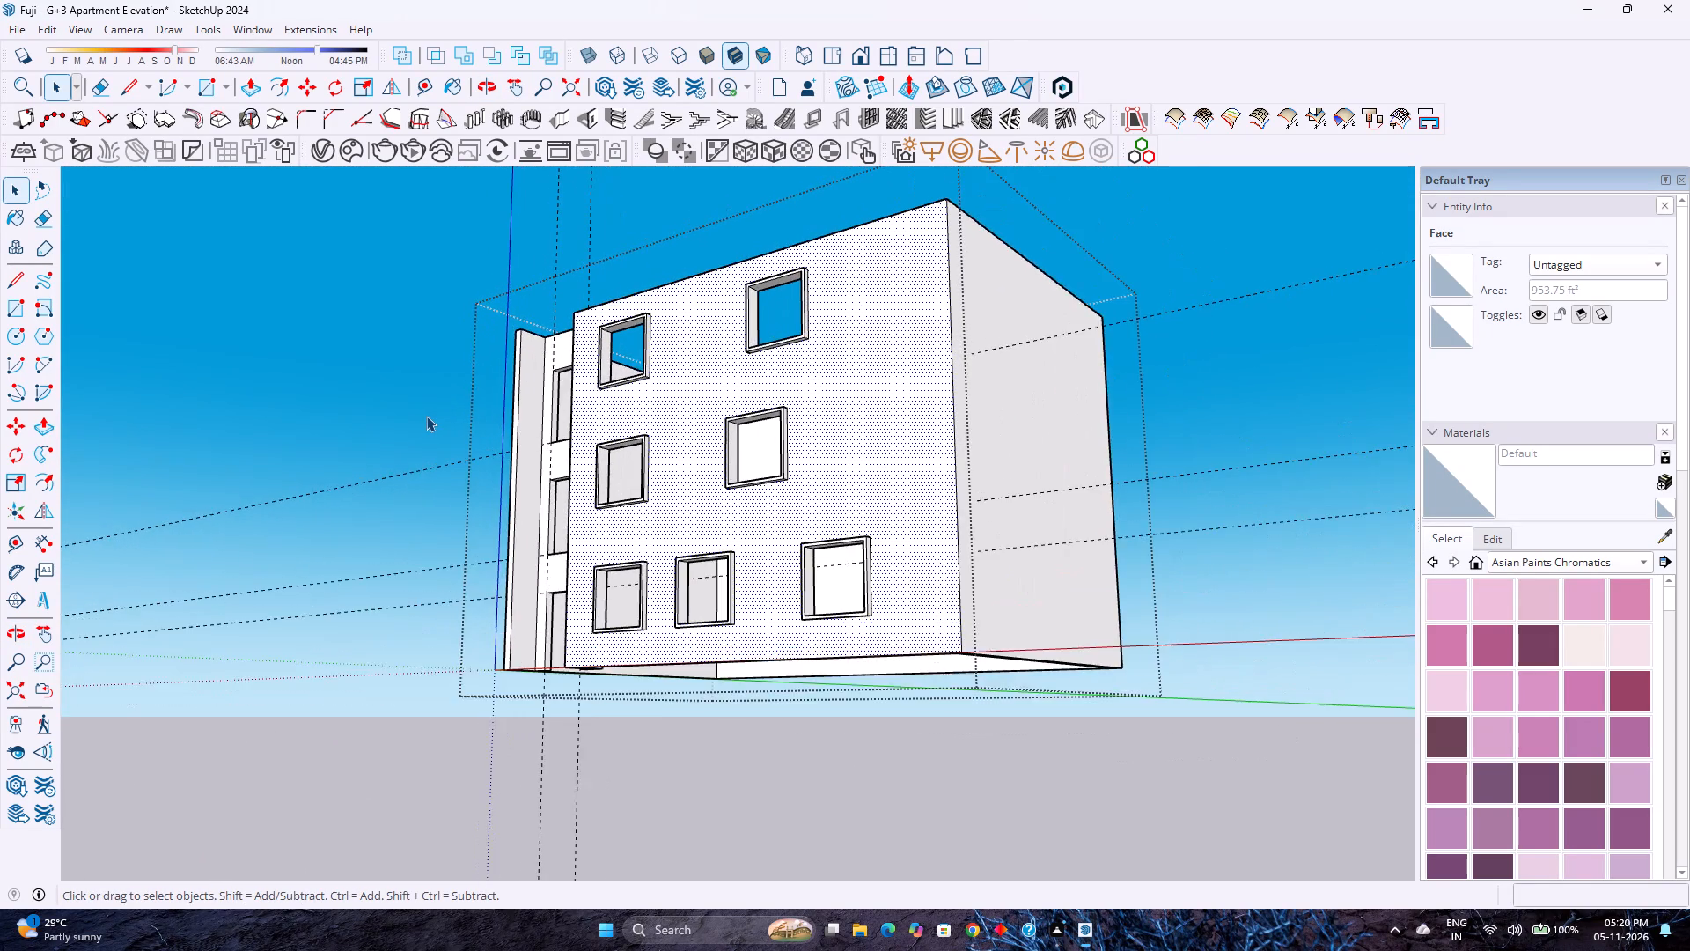
pyautogui.scroll(2, 426, 416)
pyautogui.moveTo(427, 416); pyautogui.dragTo(466, 481, button='middle')
pyautogui.middleClick(466, 481)
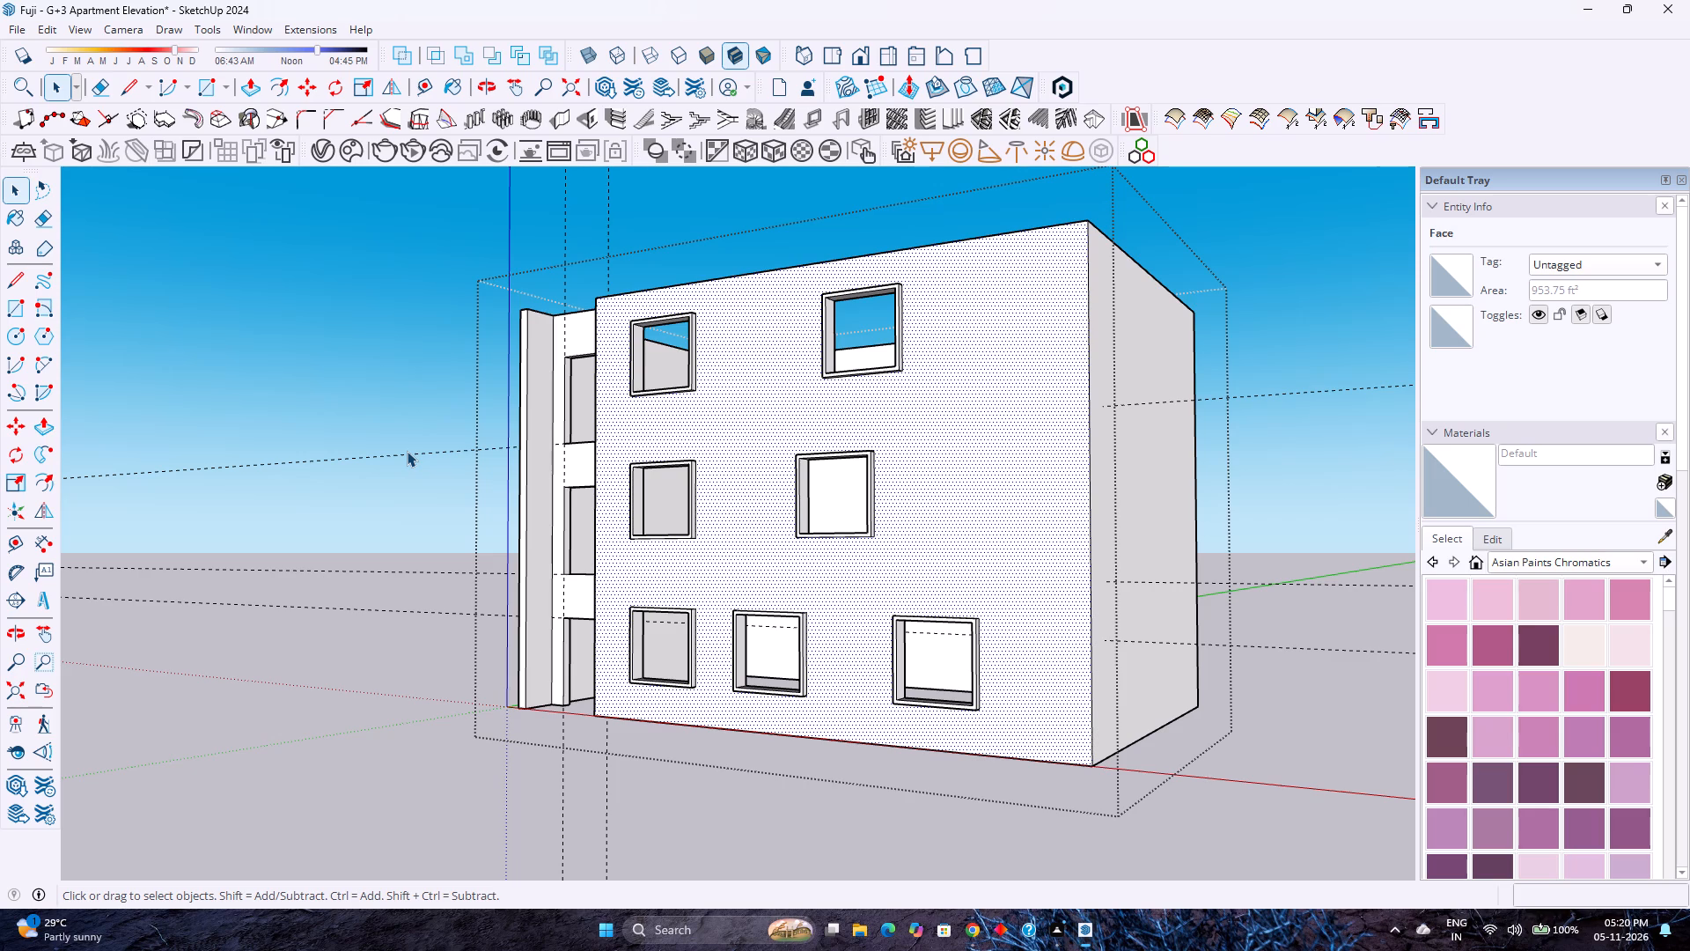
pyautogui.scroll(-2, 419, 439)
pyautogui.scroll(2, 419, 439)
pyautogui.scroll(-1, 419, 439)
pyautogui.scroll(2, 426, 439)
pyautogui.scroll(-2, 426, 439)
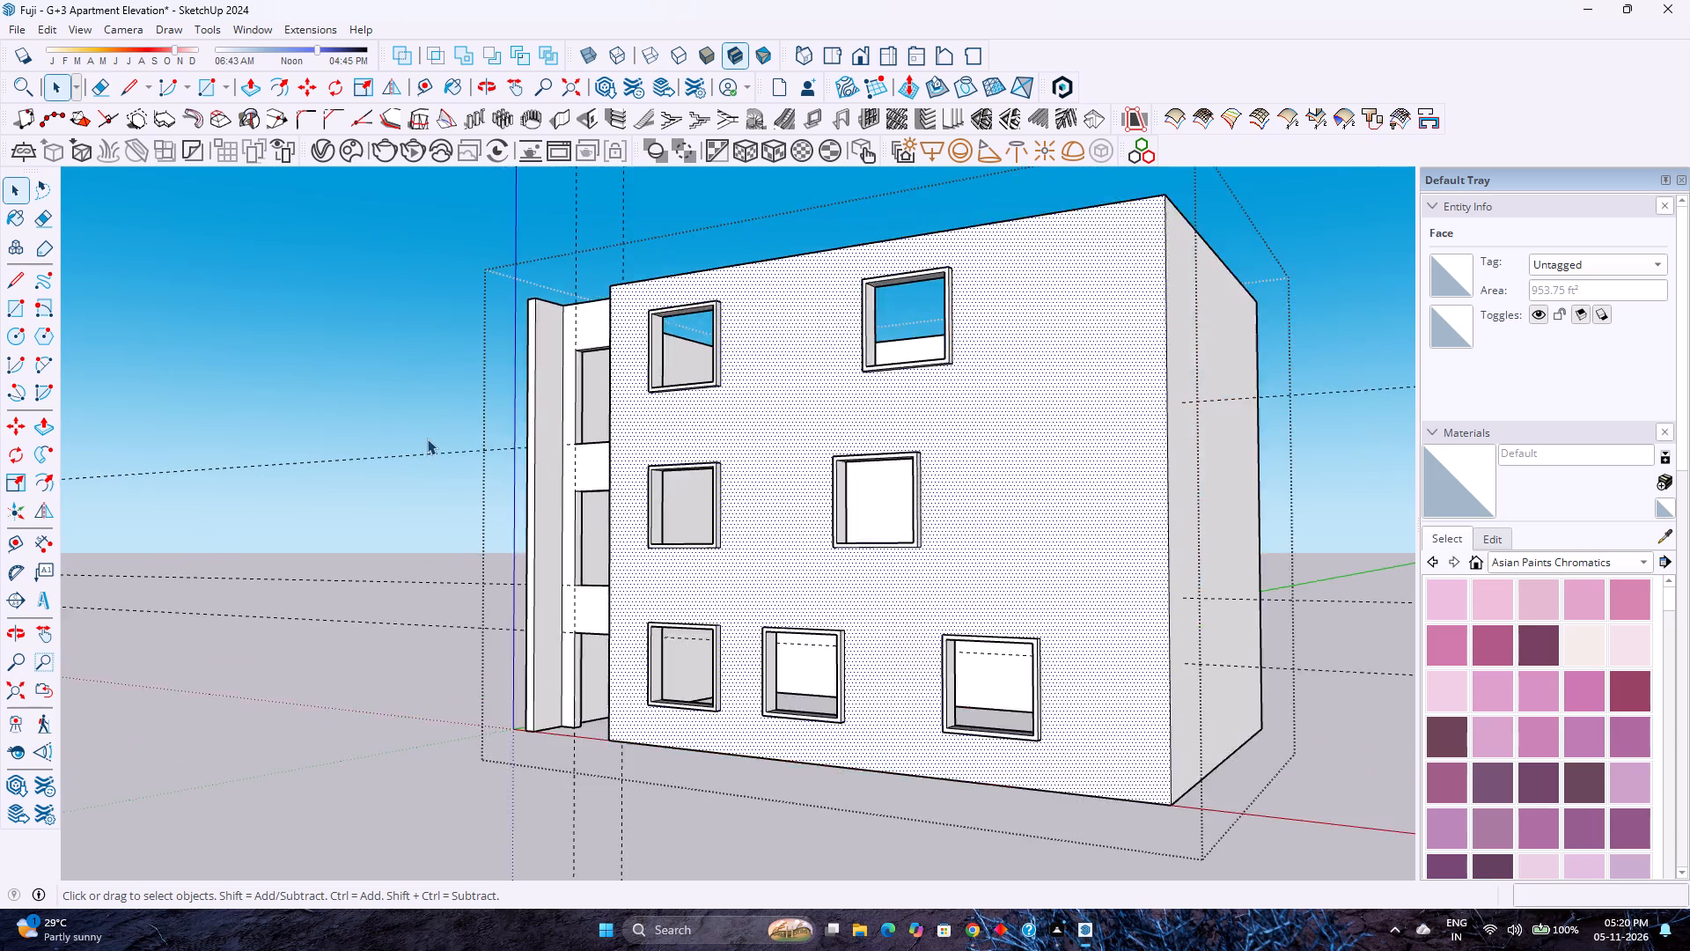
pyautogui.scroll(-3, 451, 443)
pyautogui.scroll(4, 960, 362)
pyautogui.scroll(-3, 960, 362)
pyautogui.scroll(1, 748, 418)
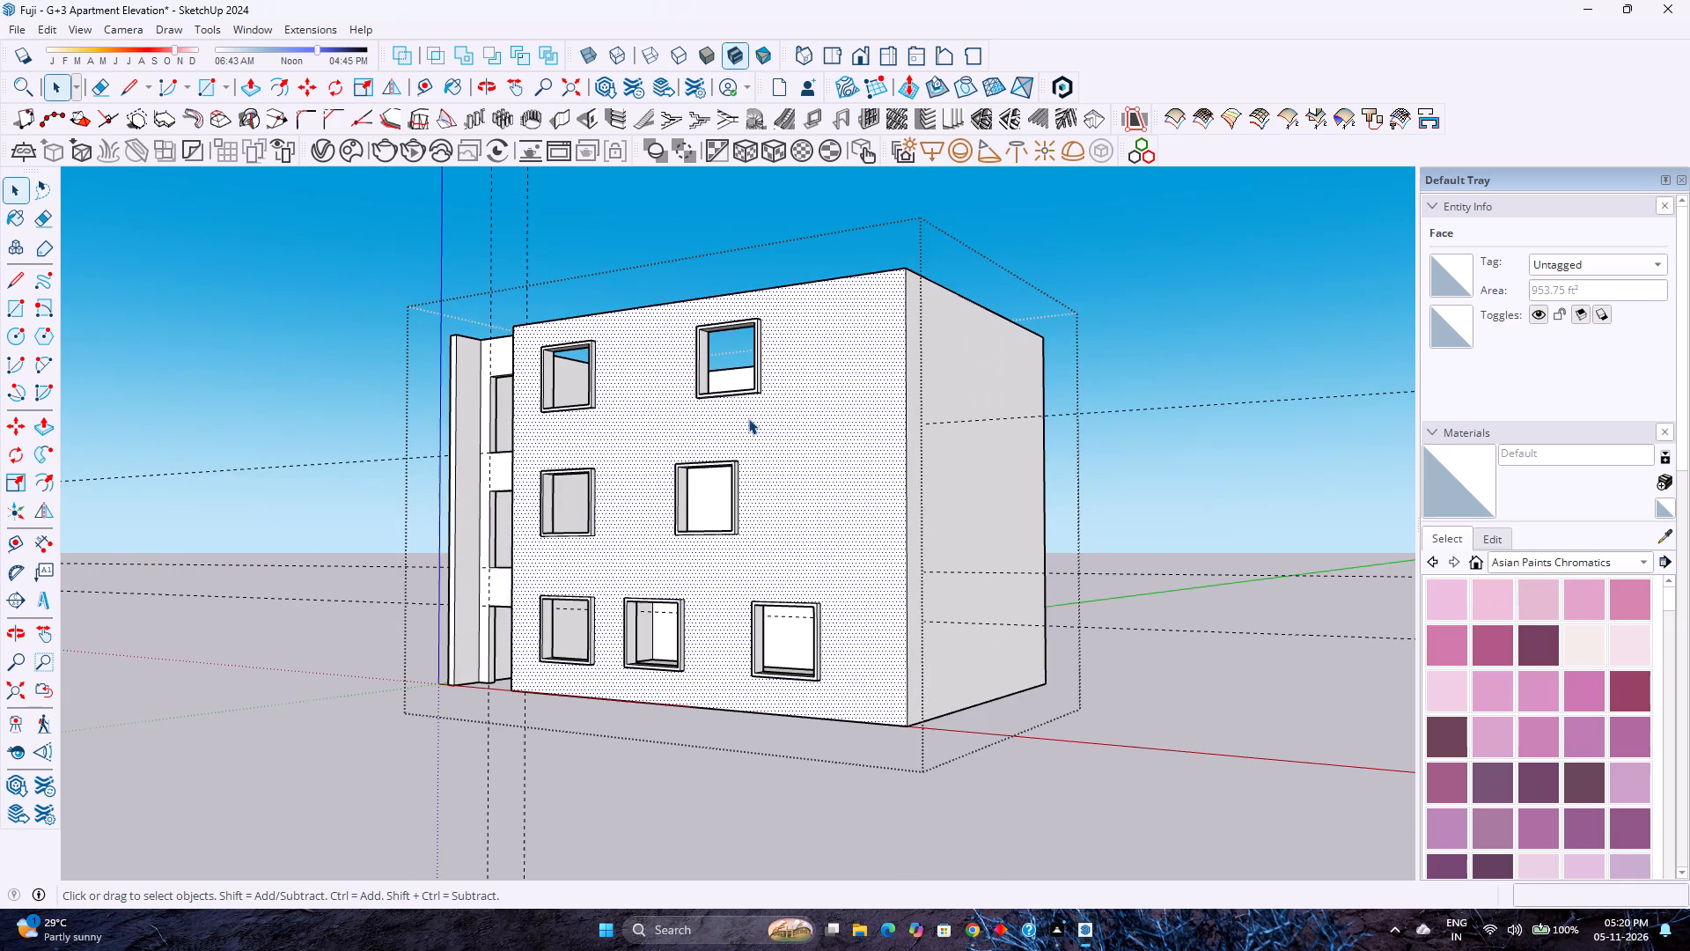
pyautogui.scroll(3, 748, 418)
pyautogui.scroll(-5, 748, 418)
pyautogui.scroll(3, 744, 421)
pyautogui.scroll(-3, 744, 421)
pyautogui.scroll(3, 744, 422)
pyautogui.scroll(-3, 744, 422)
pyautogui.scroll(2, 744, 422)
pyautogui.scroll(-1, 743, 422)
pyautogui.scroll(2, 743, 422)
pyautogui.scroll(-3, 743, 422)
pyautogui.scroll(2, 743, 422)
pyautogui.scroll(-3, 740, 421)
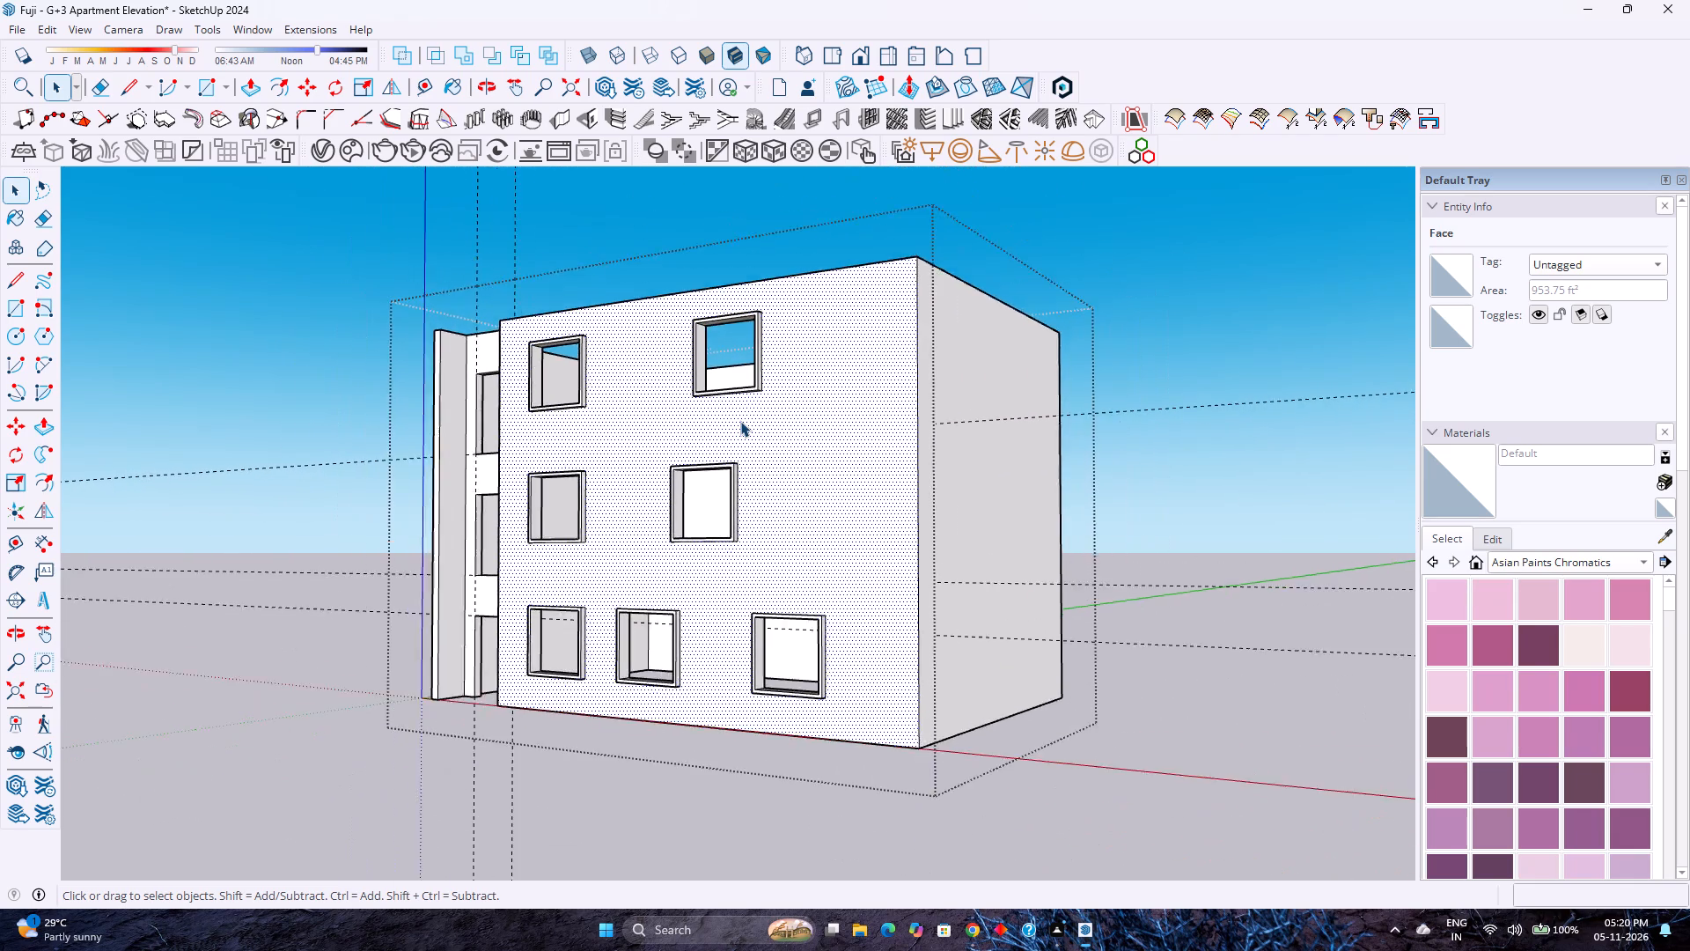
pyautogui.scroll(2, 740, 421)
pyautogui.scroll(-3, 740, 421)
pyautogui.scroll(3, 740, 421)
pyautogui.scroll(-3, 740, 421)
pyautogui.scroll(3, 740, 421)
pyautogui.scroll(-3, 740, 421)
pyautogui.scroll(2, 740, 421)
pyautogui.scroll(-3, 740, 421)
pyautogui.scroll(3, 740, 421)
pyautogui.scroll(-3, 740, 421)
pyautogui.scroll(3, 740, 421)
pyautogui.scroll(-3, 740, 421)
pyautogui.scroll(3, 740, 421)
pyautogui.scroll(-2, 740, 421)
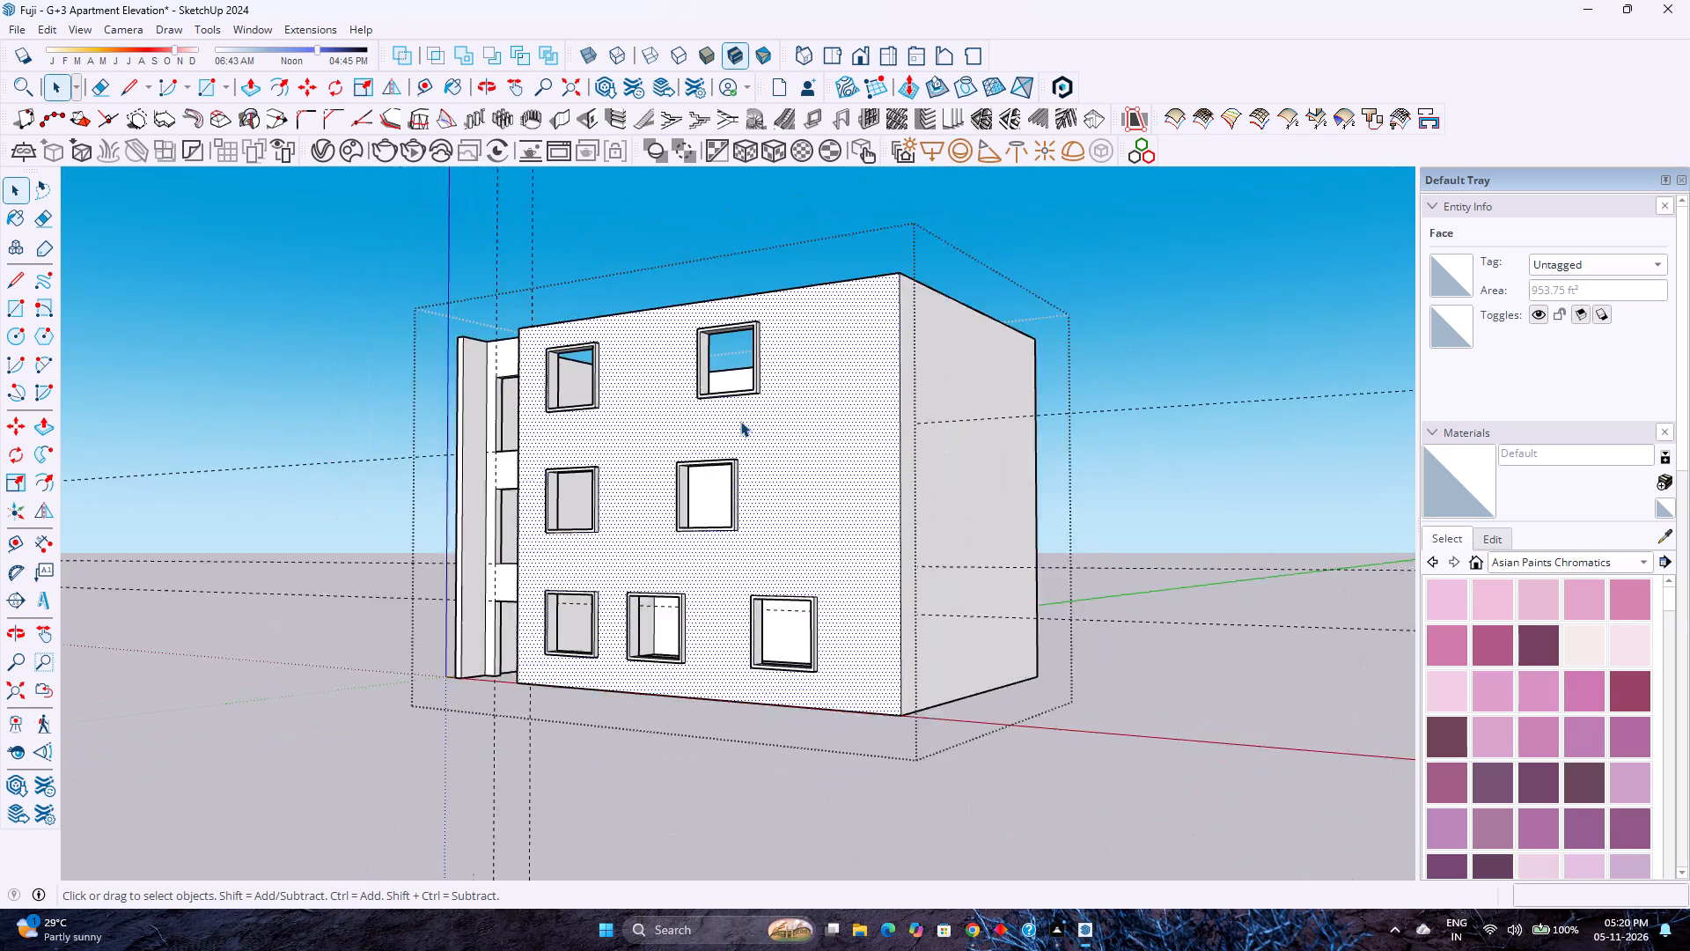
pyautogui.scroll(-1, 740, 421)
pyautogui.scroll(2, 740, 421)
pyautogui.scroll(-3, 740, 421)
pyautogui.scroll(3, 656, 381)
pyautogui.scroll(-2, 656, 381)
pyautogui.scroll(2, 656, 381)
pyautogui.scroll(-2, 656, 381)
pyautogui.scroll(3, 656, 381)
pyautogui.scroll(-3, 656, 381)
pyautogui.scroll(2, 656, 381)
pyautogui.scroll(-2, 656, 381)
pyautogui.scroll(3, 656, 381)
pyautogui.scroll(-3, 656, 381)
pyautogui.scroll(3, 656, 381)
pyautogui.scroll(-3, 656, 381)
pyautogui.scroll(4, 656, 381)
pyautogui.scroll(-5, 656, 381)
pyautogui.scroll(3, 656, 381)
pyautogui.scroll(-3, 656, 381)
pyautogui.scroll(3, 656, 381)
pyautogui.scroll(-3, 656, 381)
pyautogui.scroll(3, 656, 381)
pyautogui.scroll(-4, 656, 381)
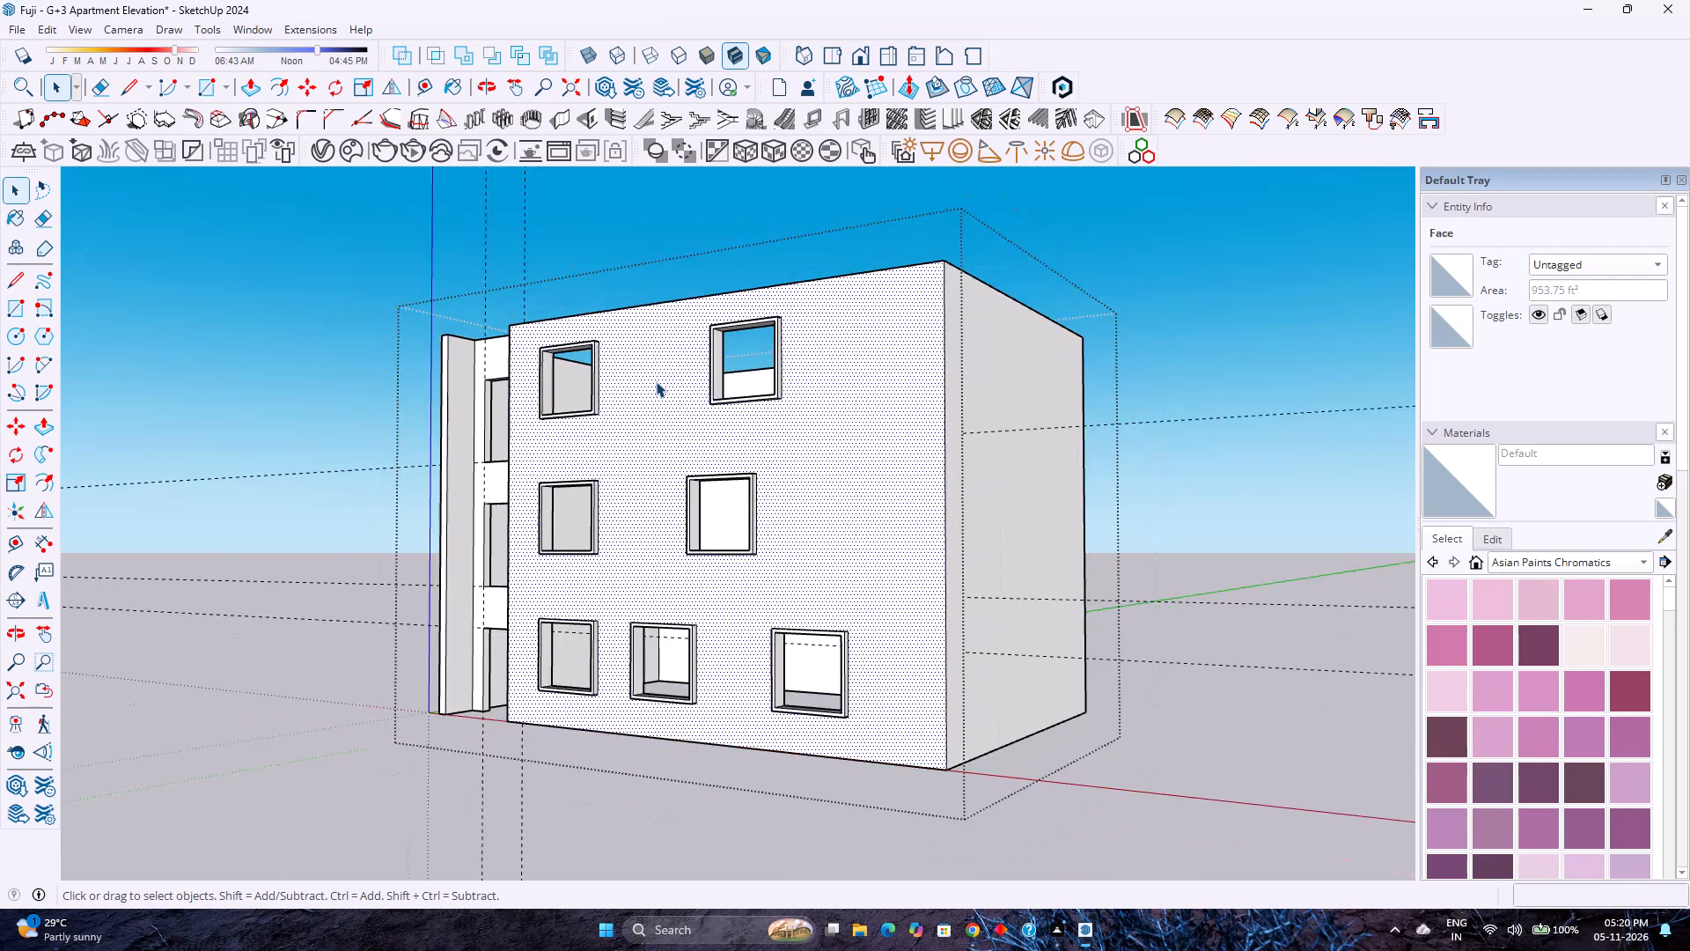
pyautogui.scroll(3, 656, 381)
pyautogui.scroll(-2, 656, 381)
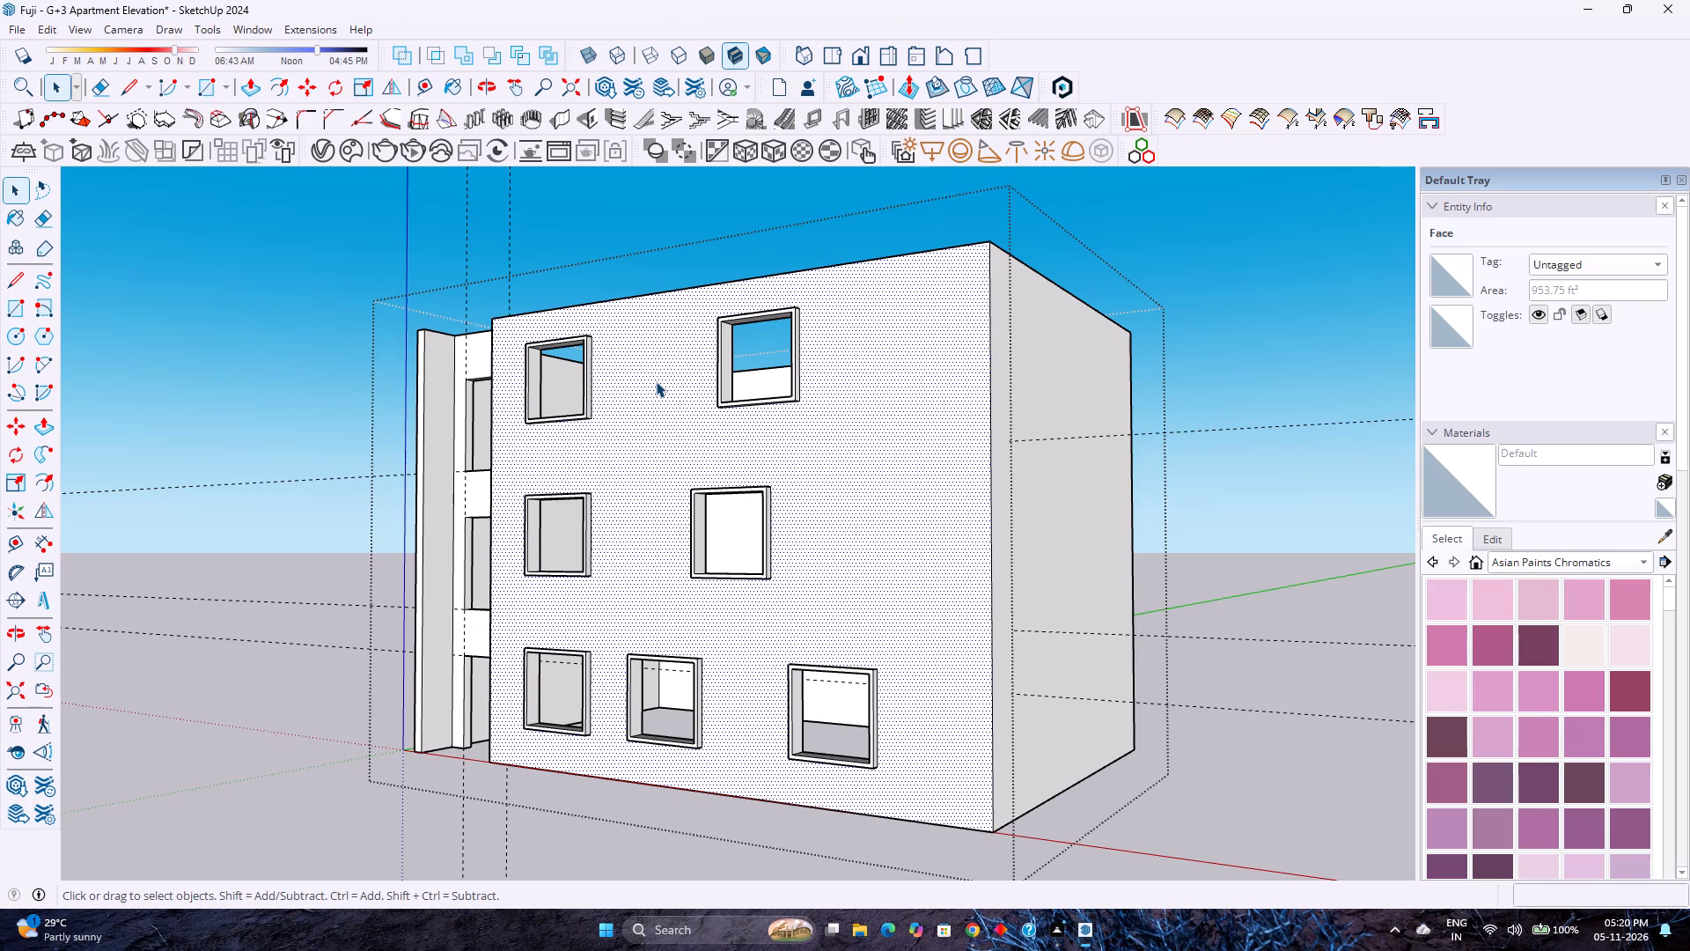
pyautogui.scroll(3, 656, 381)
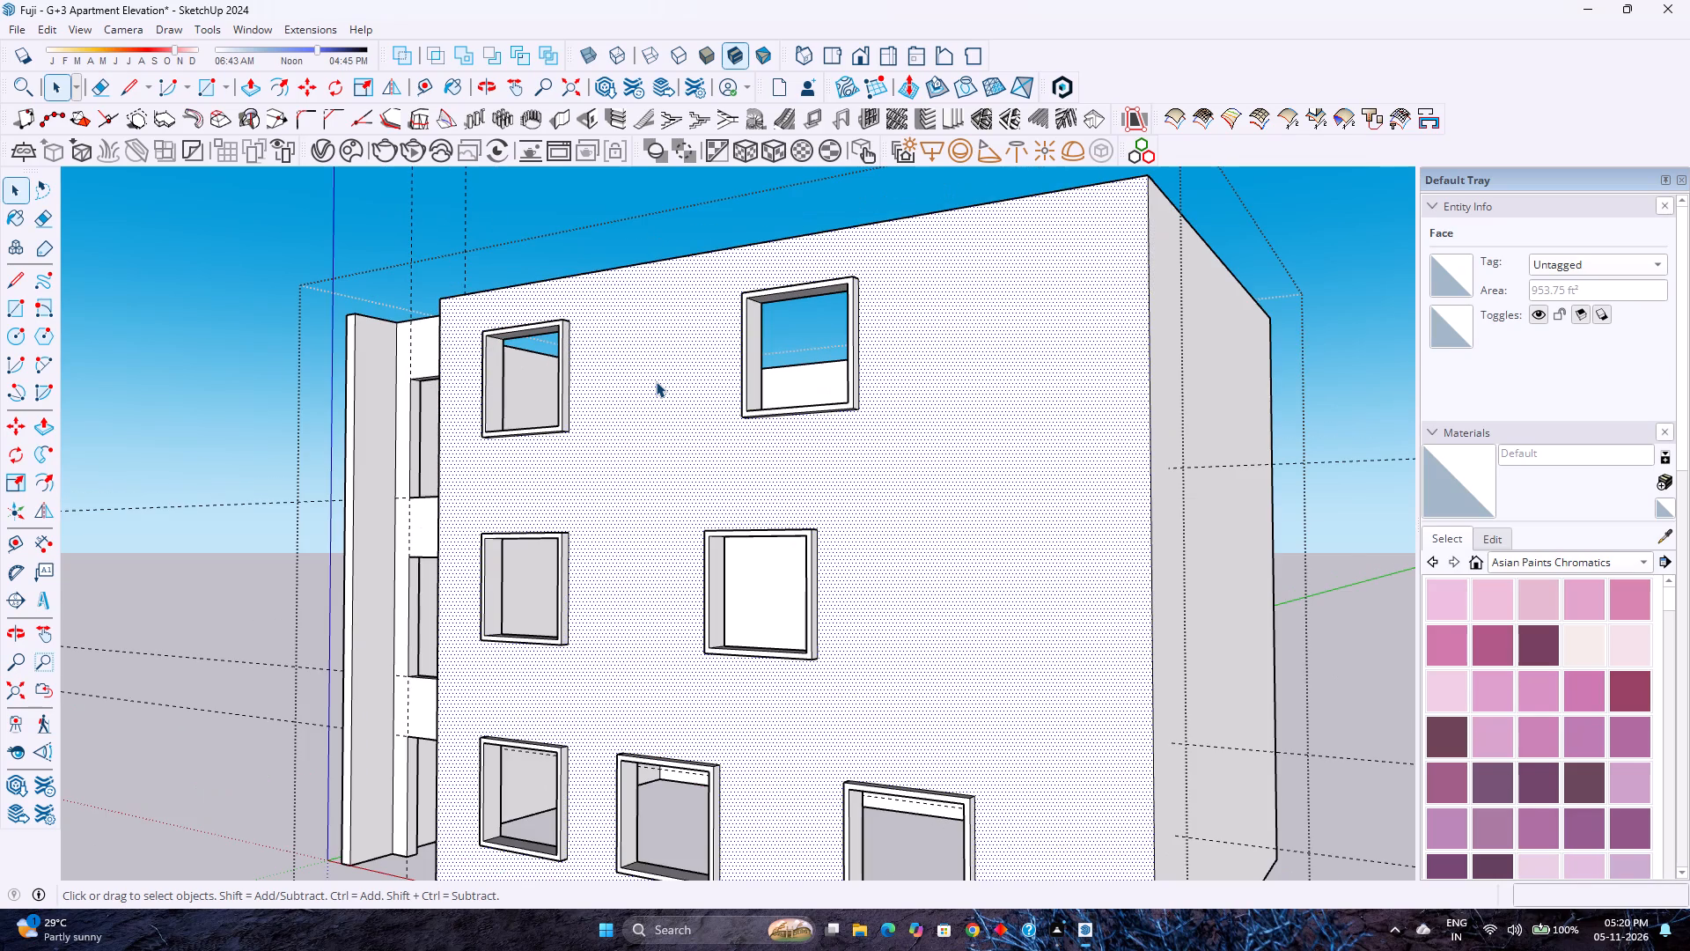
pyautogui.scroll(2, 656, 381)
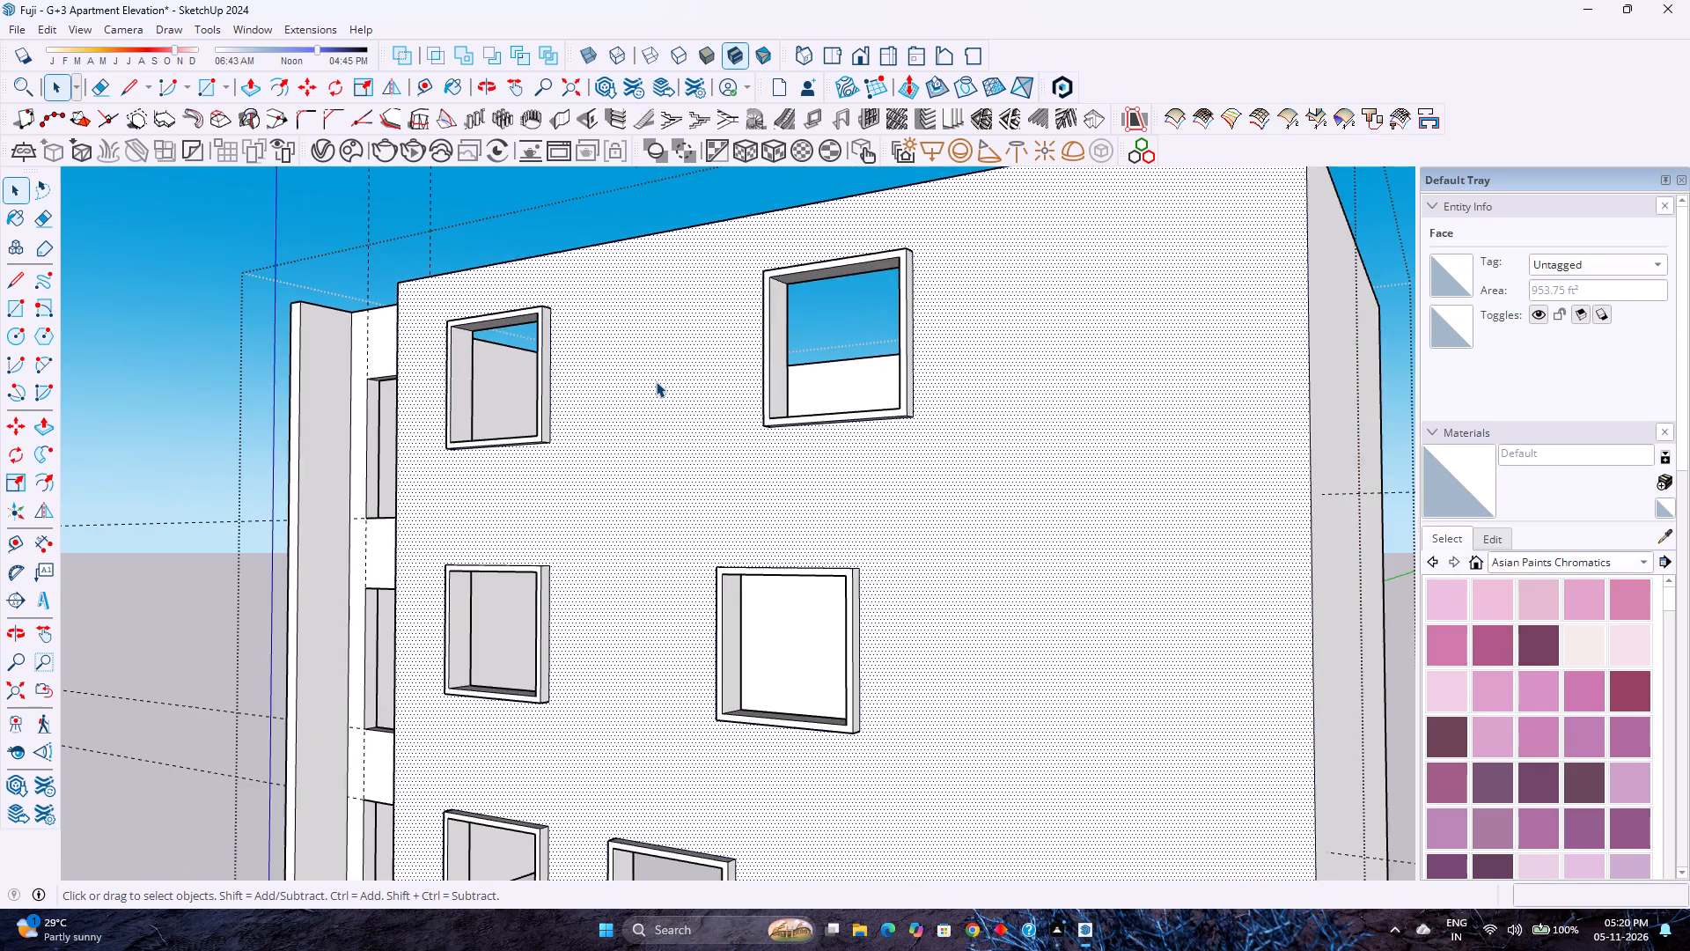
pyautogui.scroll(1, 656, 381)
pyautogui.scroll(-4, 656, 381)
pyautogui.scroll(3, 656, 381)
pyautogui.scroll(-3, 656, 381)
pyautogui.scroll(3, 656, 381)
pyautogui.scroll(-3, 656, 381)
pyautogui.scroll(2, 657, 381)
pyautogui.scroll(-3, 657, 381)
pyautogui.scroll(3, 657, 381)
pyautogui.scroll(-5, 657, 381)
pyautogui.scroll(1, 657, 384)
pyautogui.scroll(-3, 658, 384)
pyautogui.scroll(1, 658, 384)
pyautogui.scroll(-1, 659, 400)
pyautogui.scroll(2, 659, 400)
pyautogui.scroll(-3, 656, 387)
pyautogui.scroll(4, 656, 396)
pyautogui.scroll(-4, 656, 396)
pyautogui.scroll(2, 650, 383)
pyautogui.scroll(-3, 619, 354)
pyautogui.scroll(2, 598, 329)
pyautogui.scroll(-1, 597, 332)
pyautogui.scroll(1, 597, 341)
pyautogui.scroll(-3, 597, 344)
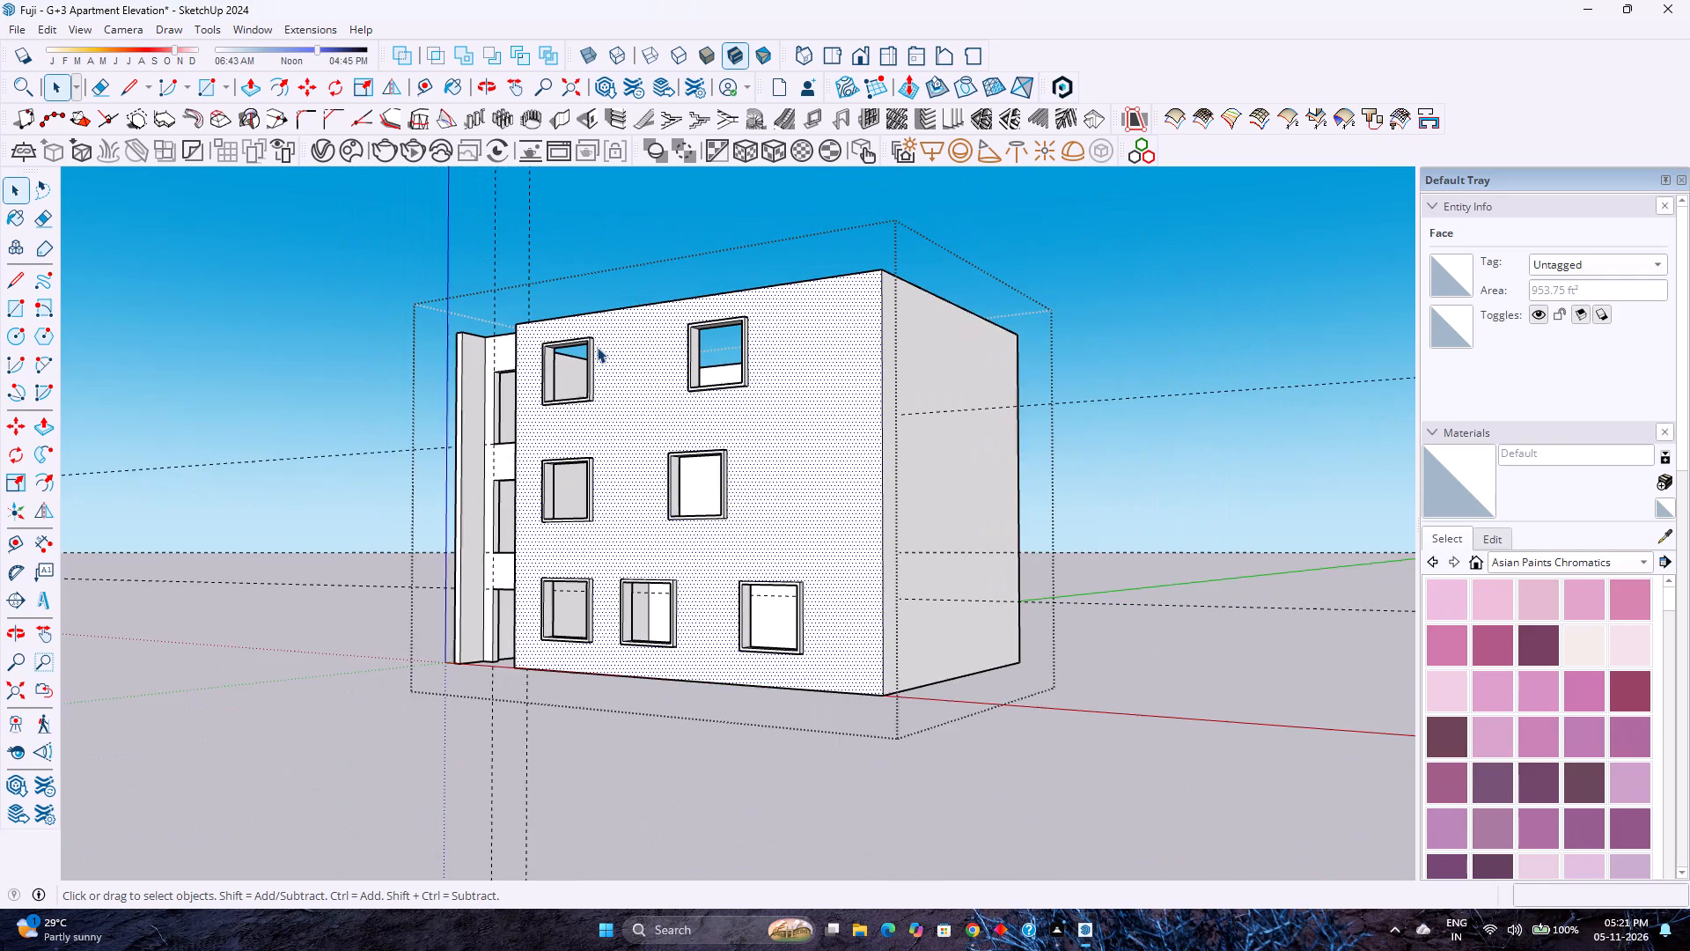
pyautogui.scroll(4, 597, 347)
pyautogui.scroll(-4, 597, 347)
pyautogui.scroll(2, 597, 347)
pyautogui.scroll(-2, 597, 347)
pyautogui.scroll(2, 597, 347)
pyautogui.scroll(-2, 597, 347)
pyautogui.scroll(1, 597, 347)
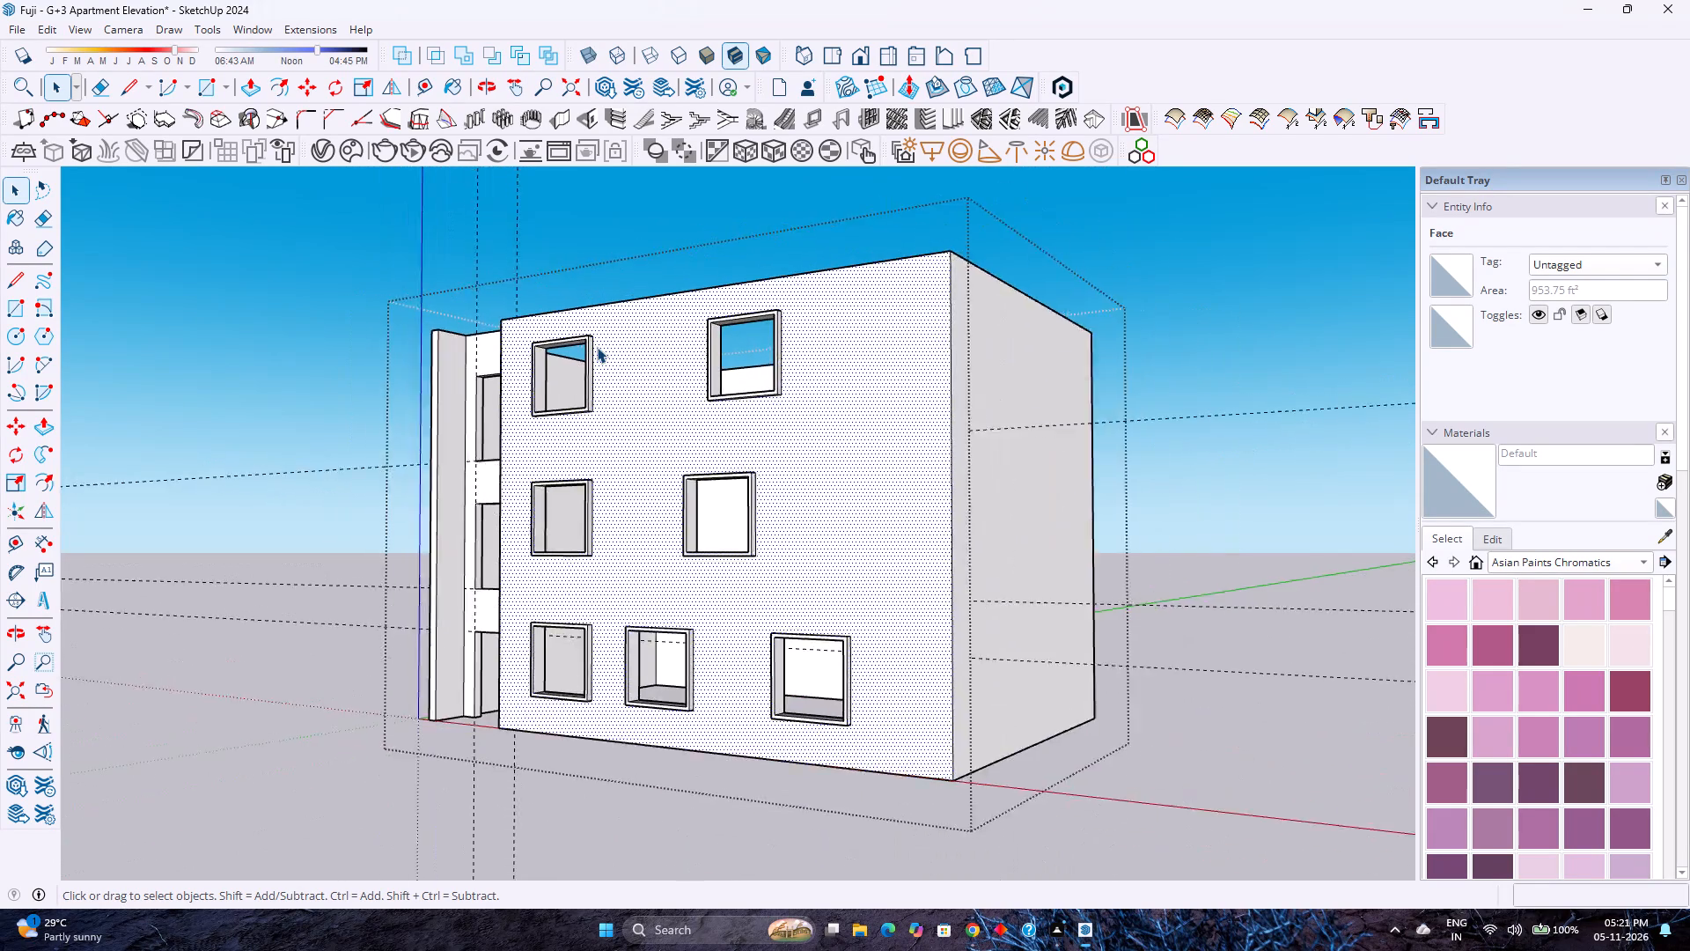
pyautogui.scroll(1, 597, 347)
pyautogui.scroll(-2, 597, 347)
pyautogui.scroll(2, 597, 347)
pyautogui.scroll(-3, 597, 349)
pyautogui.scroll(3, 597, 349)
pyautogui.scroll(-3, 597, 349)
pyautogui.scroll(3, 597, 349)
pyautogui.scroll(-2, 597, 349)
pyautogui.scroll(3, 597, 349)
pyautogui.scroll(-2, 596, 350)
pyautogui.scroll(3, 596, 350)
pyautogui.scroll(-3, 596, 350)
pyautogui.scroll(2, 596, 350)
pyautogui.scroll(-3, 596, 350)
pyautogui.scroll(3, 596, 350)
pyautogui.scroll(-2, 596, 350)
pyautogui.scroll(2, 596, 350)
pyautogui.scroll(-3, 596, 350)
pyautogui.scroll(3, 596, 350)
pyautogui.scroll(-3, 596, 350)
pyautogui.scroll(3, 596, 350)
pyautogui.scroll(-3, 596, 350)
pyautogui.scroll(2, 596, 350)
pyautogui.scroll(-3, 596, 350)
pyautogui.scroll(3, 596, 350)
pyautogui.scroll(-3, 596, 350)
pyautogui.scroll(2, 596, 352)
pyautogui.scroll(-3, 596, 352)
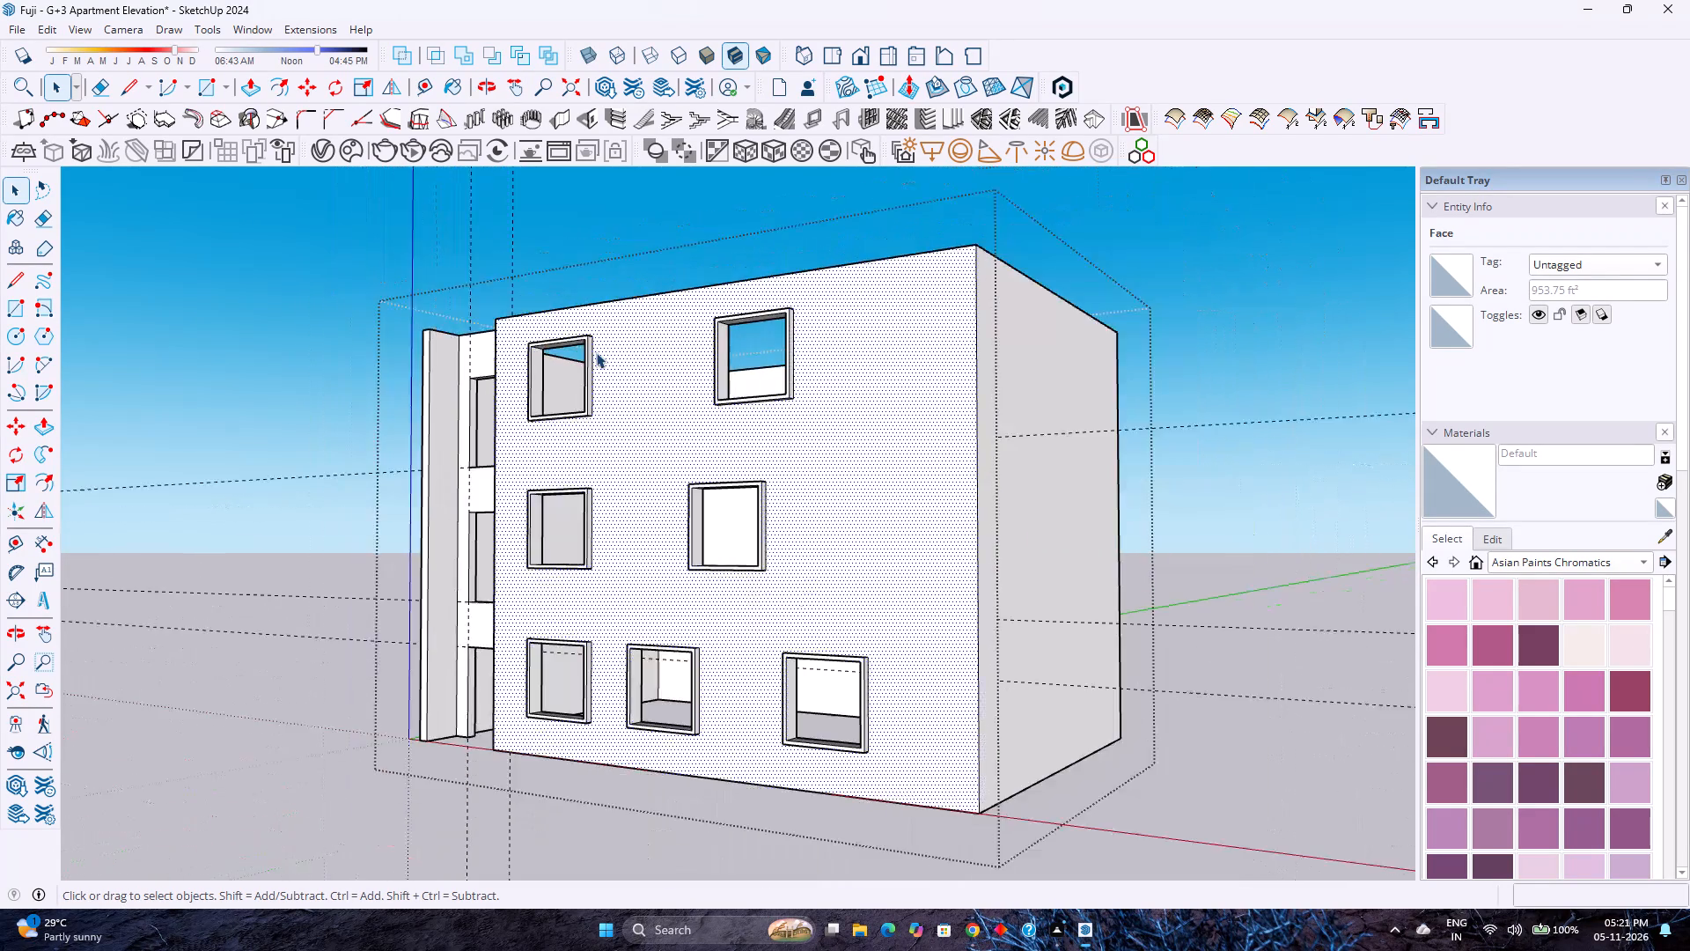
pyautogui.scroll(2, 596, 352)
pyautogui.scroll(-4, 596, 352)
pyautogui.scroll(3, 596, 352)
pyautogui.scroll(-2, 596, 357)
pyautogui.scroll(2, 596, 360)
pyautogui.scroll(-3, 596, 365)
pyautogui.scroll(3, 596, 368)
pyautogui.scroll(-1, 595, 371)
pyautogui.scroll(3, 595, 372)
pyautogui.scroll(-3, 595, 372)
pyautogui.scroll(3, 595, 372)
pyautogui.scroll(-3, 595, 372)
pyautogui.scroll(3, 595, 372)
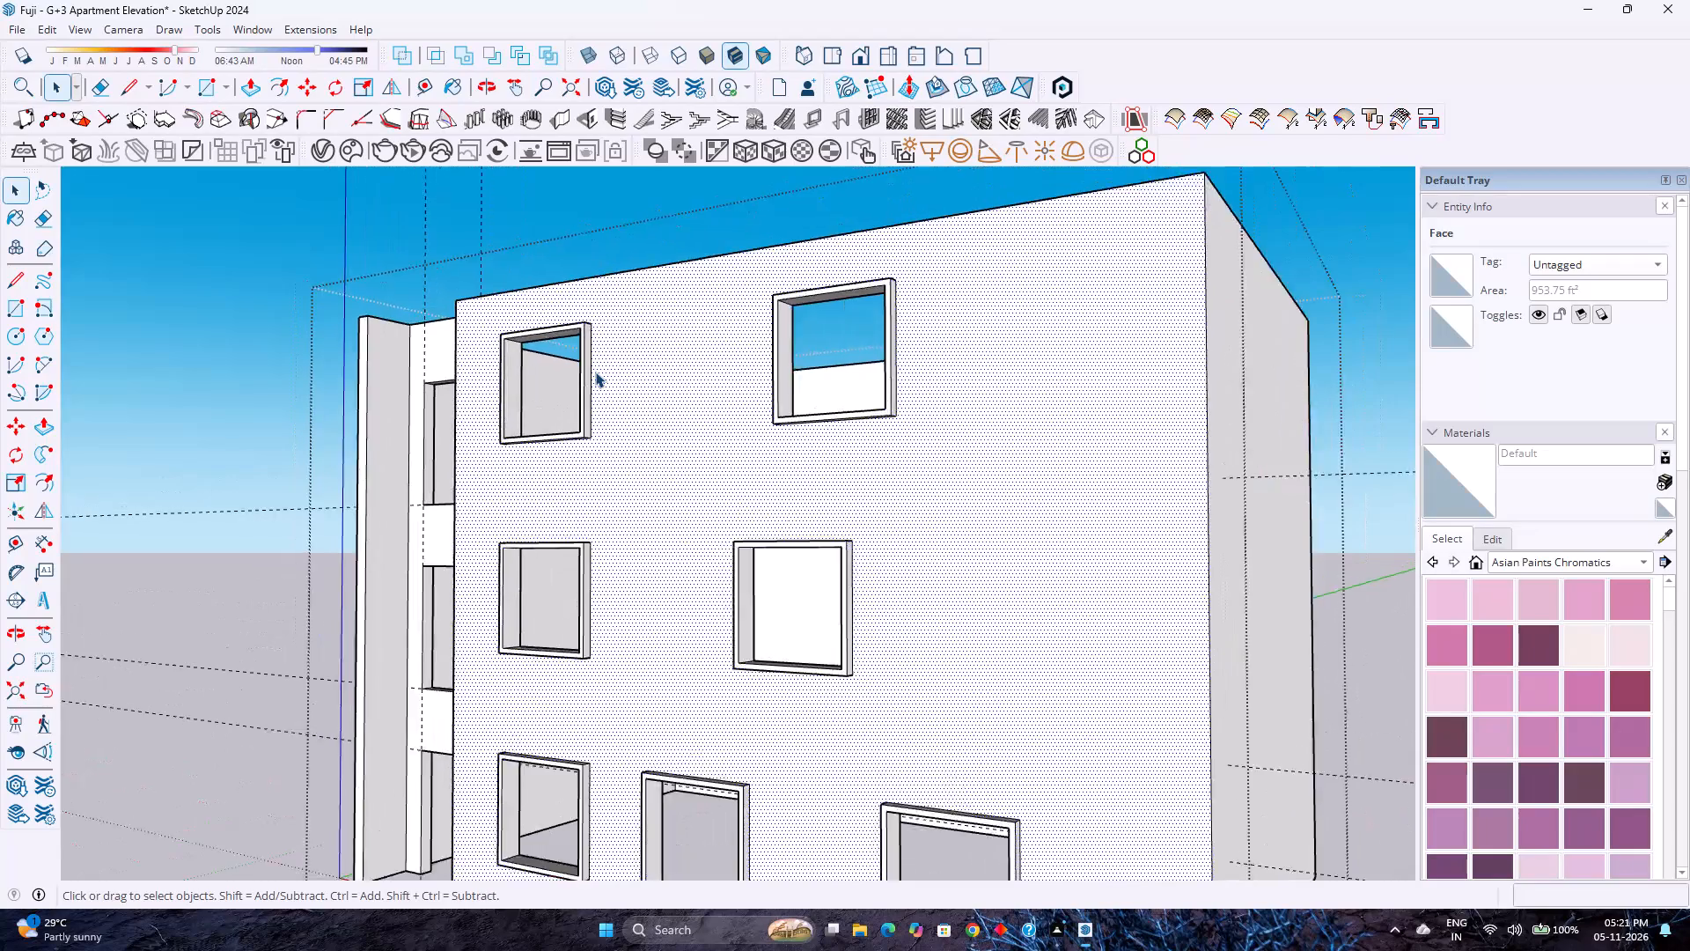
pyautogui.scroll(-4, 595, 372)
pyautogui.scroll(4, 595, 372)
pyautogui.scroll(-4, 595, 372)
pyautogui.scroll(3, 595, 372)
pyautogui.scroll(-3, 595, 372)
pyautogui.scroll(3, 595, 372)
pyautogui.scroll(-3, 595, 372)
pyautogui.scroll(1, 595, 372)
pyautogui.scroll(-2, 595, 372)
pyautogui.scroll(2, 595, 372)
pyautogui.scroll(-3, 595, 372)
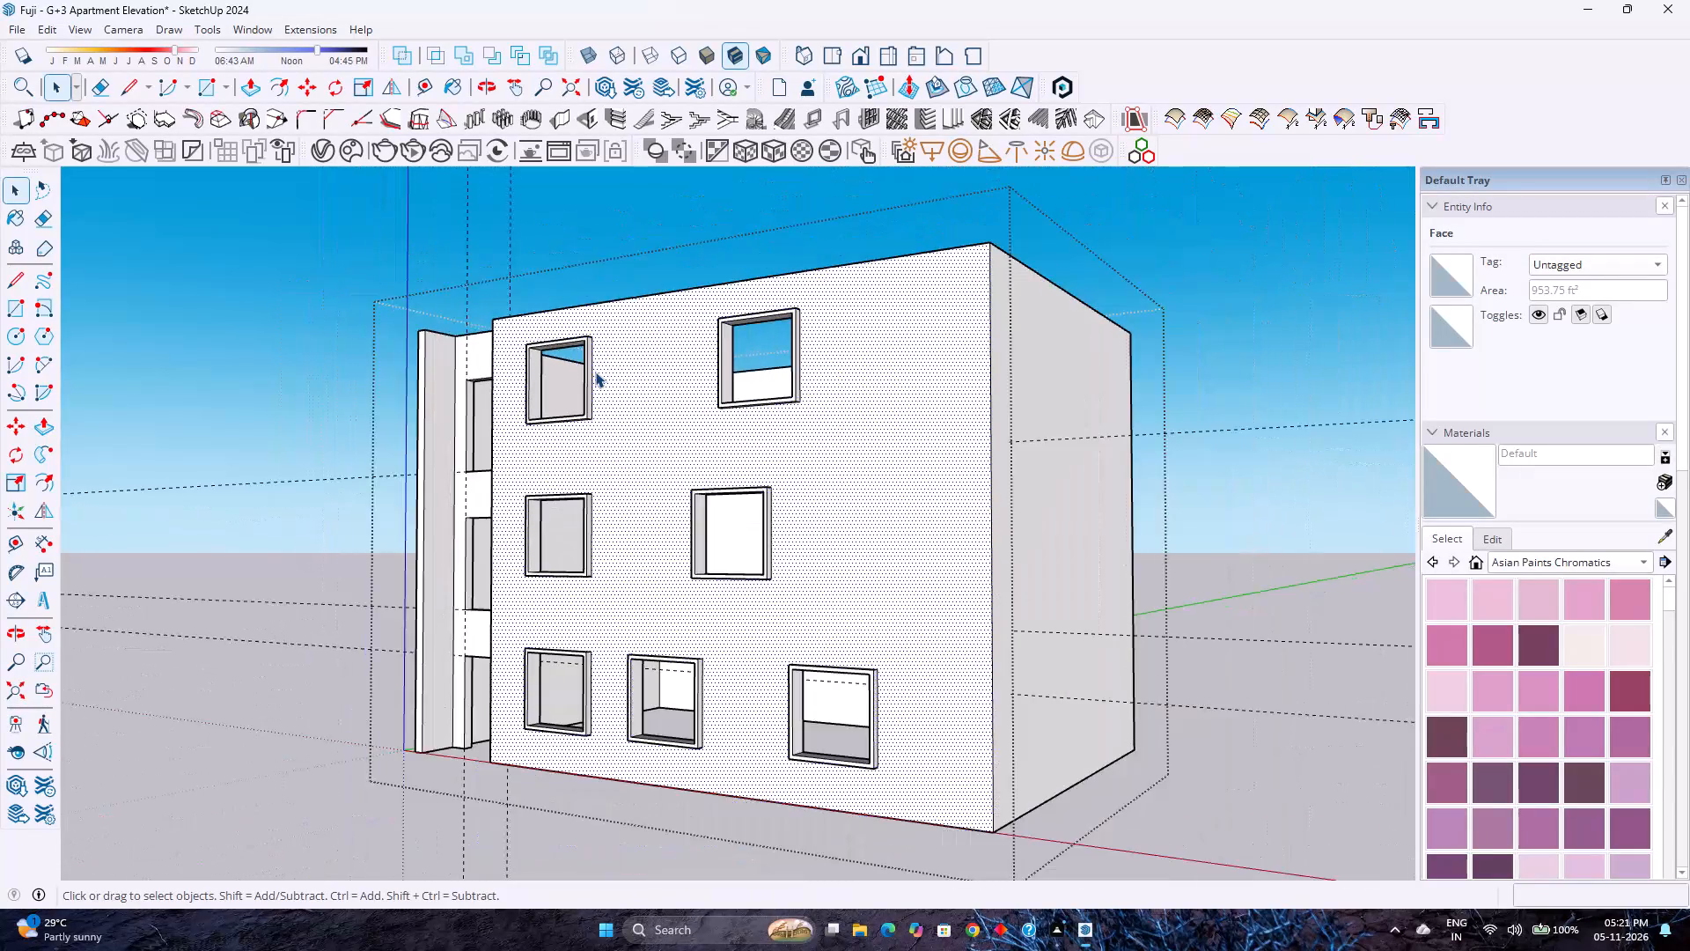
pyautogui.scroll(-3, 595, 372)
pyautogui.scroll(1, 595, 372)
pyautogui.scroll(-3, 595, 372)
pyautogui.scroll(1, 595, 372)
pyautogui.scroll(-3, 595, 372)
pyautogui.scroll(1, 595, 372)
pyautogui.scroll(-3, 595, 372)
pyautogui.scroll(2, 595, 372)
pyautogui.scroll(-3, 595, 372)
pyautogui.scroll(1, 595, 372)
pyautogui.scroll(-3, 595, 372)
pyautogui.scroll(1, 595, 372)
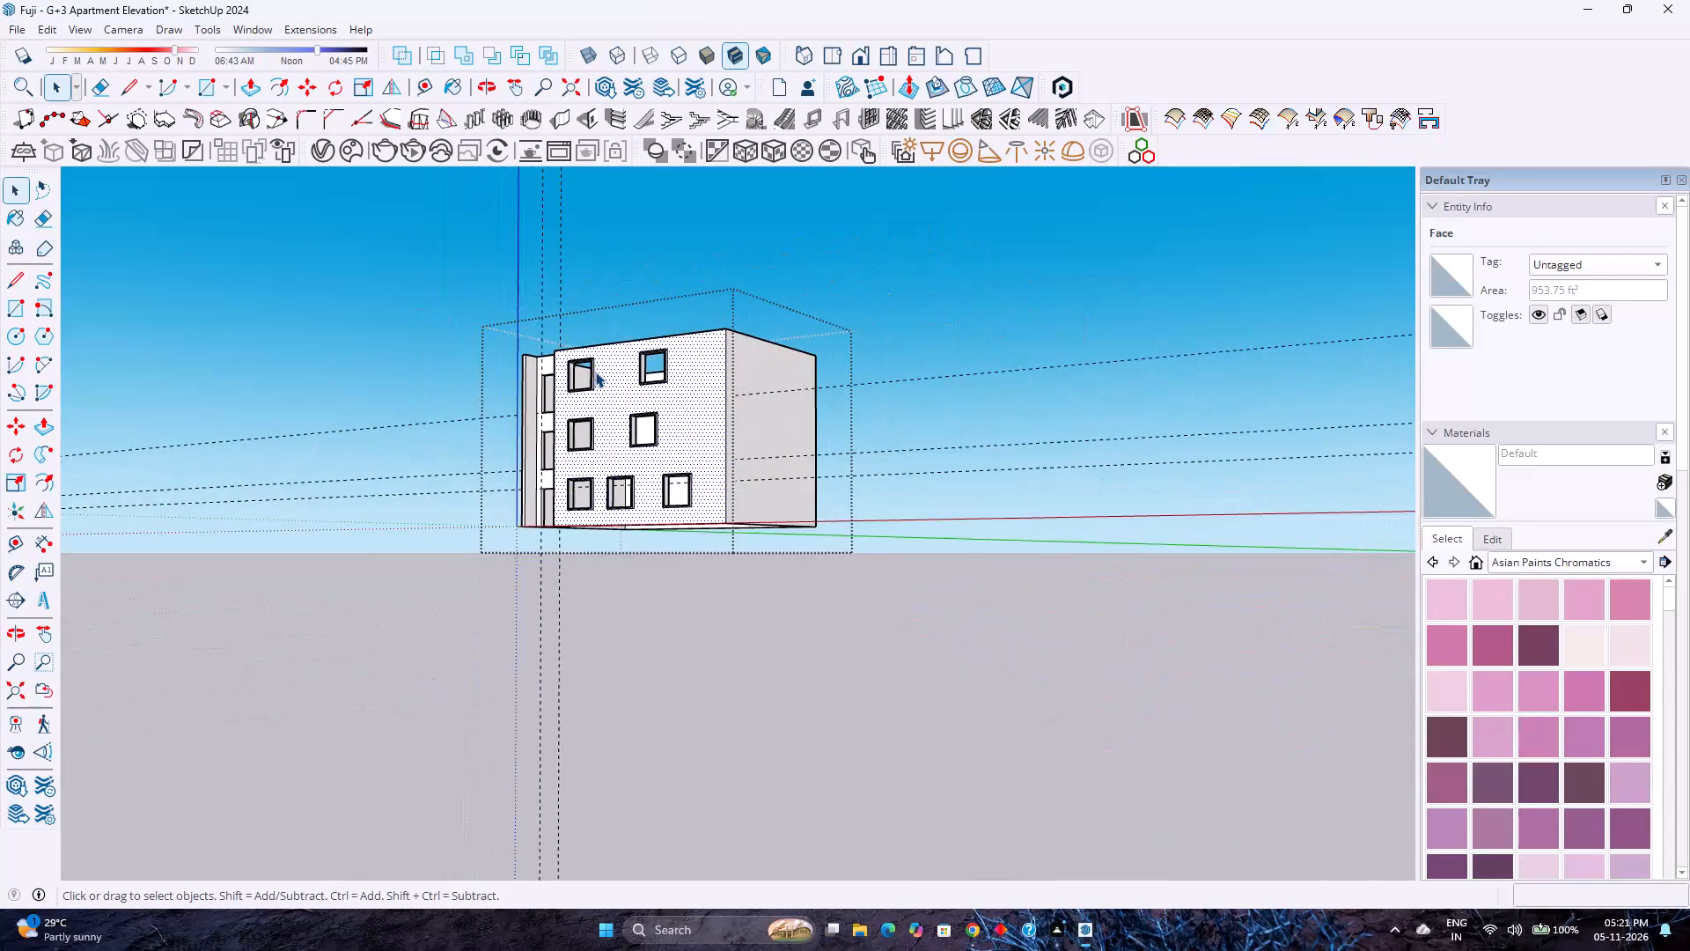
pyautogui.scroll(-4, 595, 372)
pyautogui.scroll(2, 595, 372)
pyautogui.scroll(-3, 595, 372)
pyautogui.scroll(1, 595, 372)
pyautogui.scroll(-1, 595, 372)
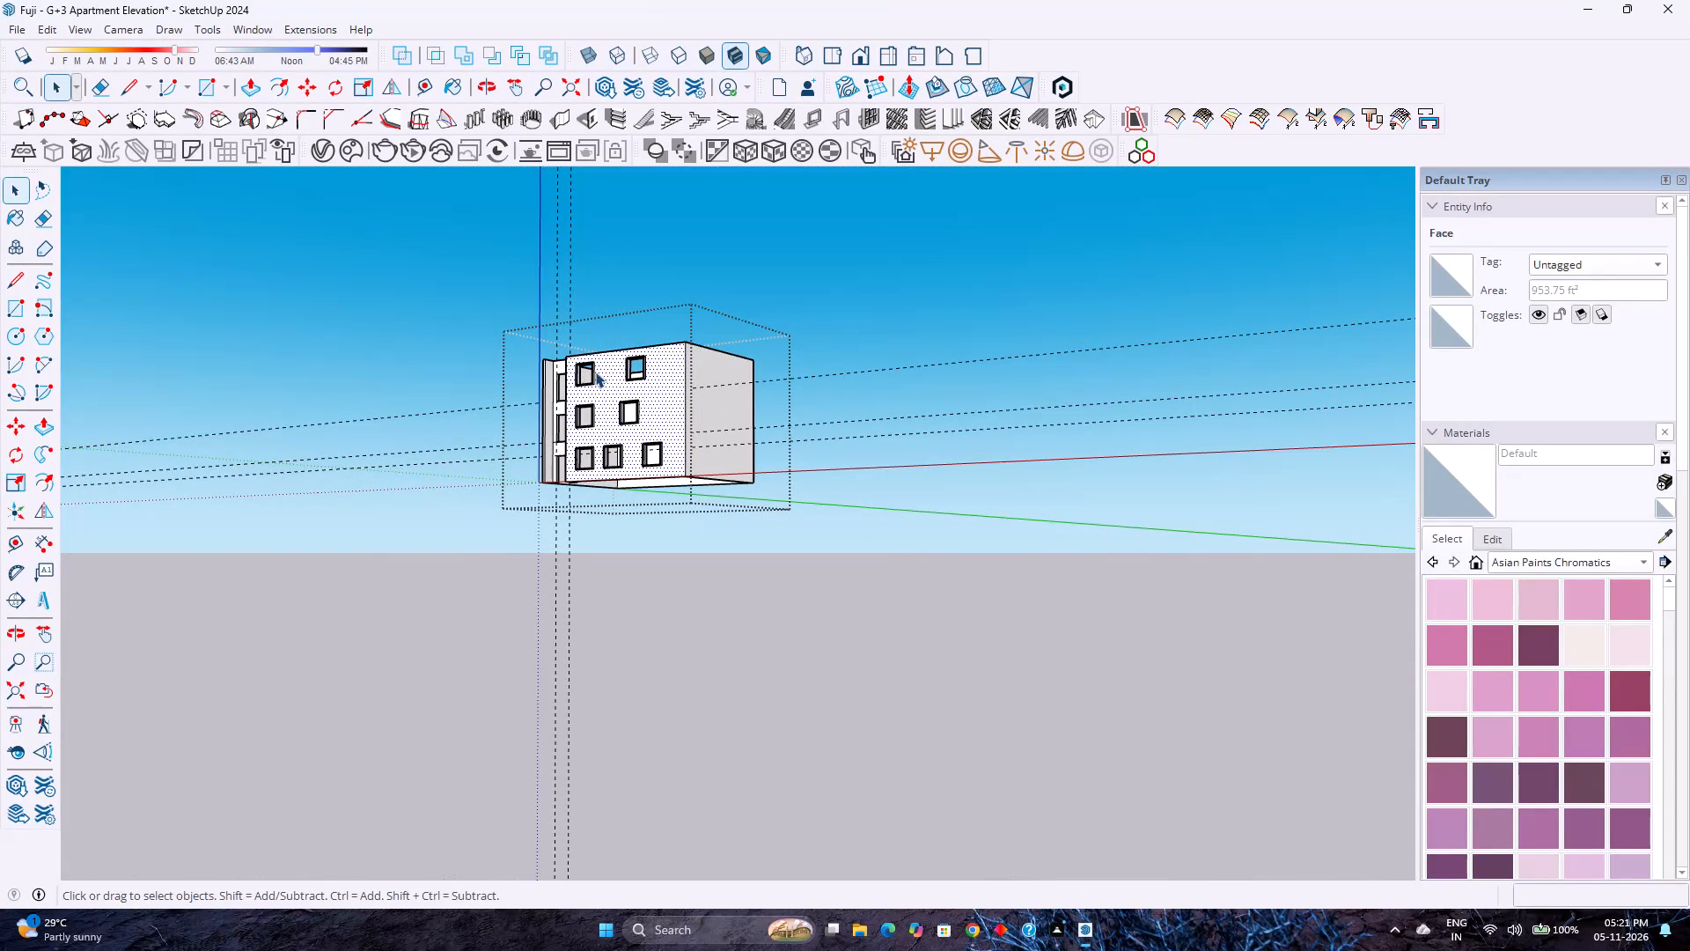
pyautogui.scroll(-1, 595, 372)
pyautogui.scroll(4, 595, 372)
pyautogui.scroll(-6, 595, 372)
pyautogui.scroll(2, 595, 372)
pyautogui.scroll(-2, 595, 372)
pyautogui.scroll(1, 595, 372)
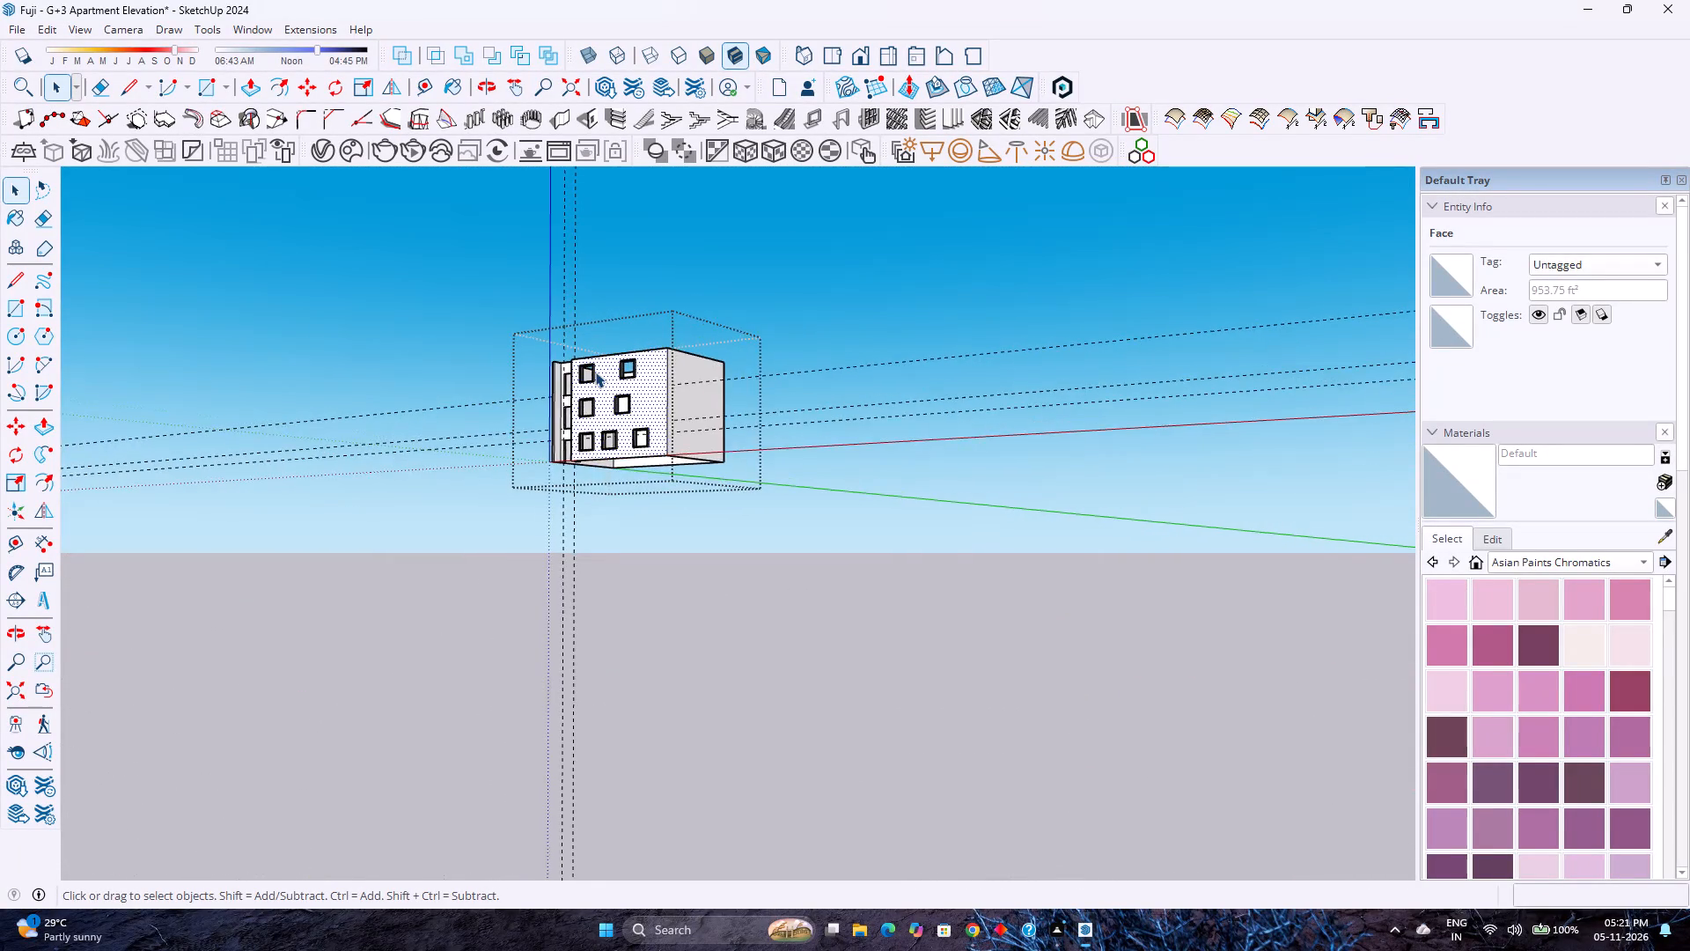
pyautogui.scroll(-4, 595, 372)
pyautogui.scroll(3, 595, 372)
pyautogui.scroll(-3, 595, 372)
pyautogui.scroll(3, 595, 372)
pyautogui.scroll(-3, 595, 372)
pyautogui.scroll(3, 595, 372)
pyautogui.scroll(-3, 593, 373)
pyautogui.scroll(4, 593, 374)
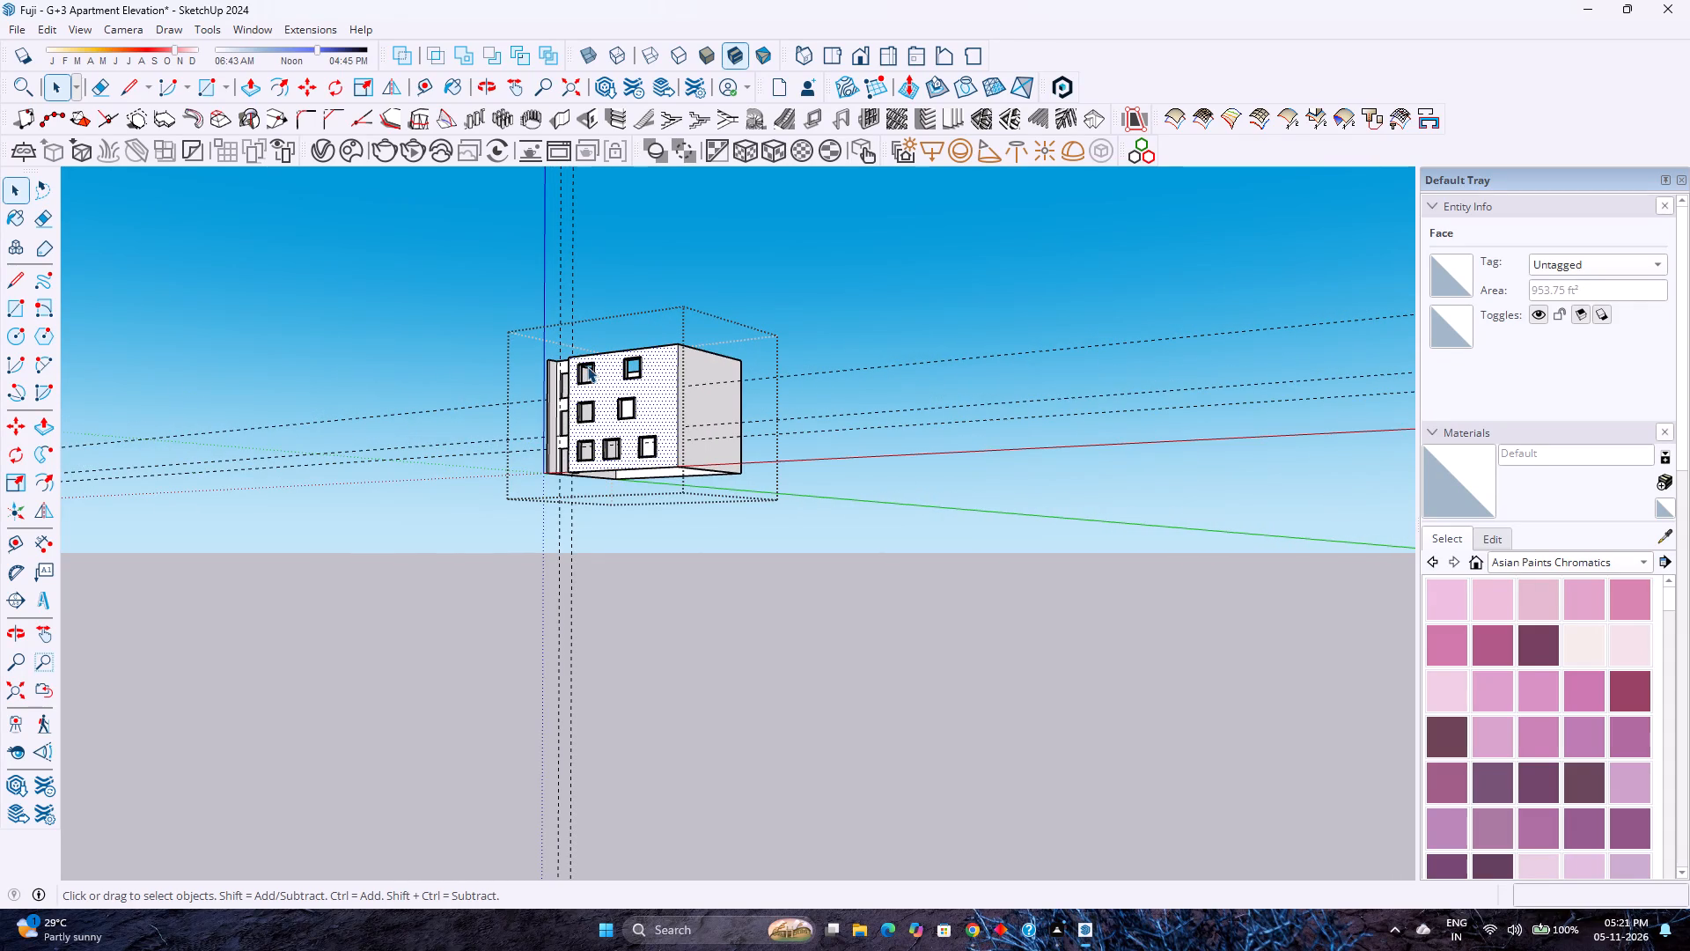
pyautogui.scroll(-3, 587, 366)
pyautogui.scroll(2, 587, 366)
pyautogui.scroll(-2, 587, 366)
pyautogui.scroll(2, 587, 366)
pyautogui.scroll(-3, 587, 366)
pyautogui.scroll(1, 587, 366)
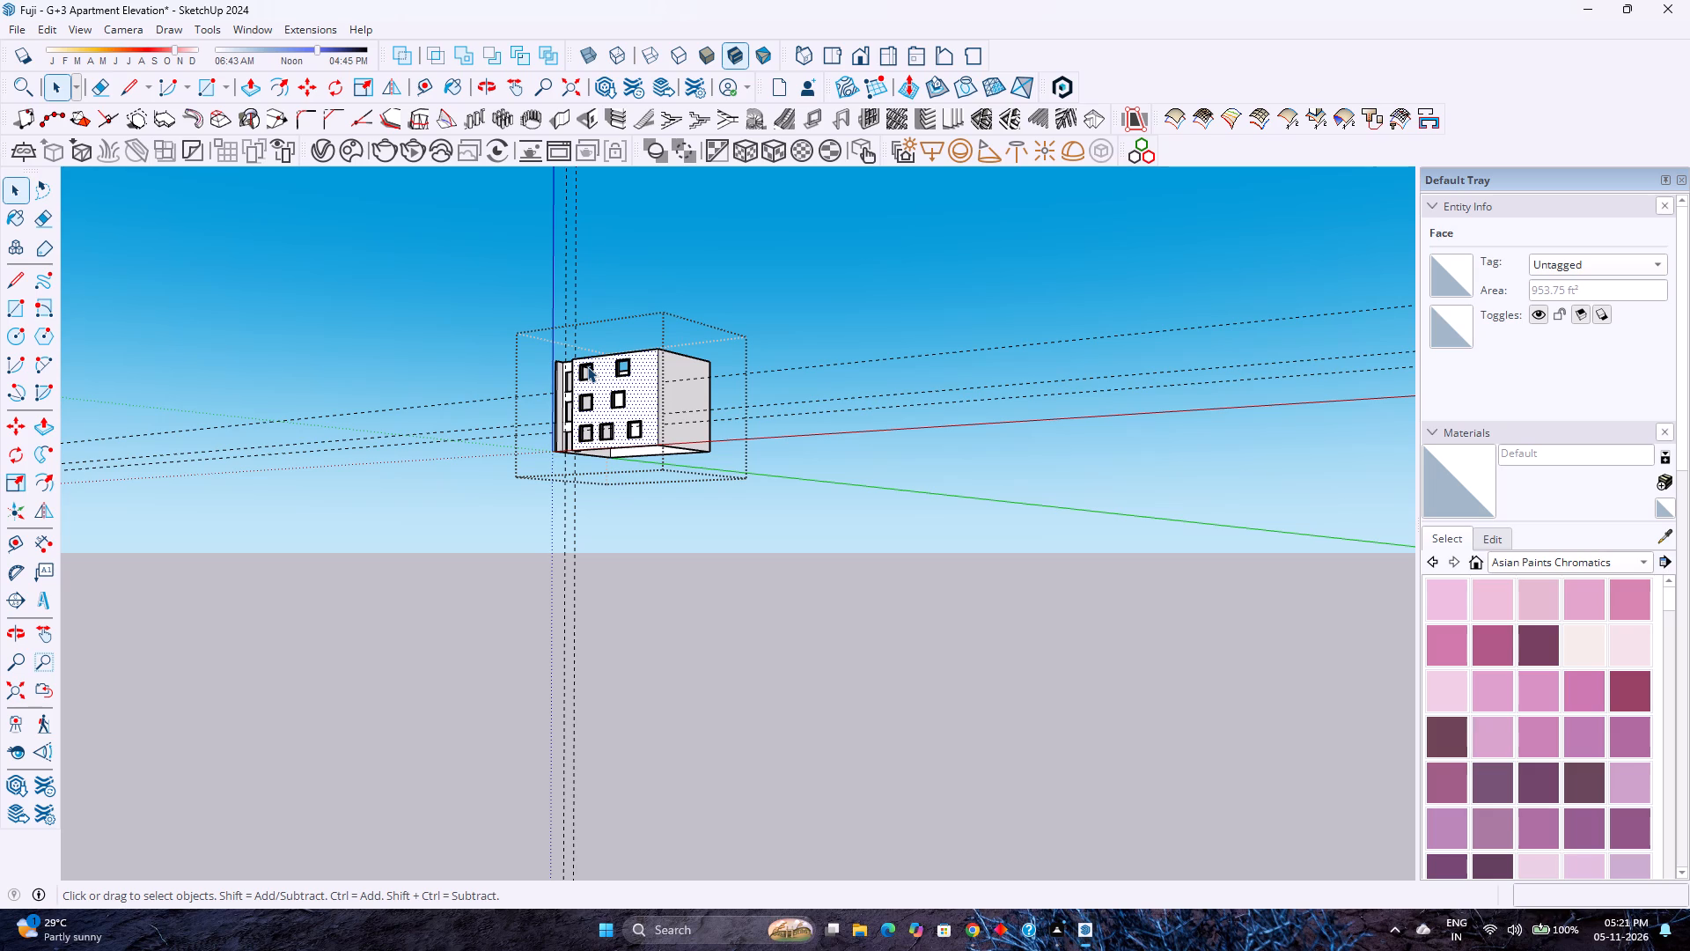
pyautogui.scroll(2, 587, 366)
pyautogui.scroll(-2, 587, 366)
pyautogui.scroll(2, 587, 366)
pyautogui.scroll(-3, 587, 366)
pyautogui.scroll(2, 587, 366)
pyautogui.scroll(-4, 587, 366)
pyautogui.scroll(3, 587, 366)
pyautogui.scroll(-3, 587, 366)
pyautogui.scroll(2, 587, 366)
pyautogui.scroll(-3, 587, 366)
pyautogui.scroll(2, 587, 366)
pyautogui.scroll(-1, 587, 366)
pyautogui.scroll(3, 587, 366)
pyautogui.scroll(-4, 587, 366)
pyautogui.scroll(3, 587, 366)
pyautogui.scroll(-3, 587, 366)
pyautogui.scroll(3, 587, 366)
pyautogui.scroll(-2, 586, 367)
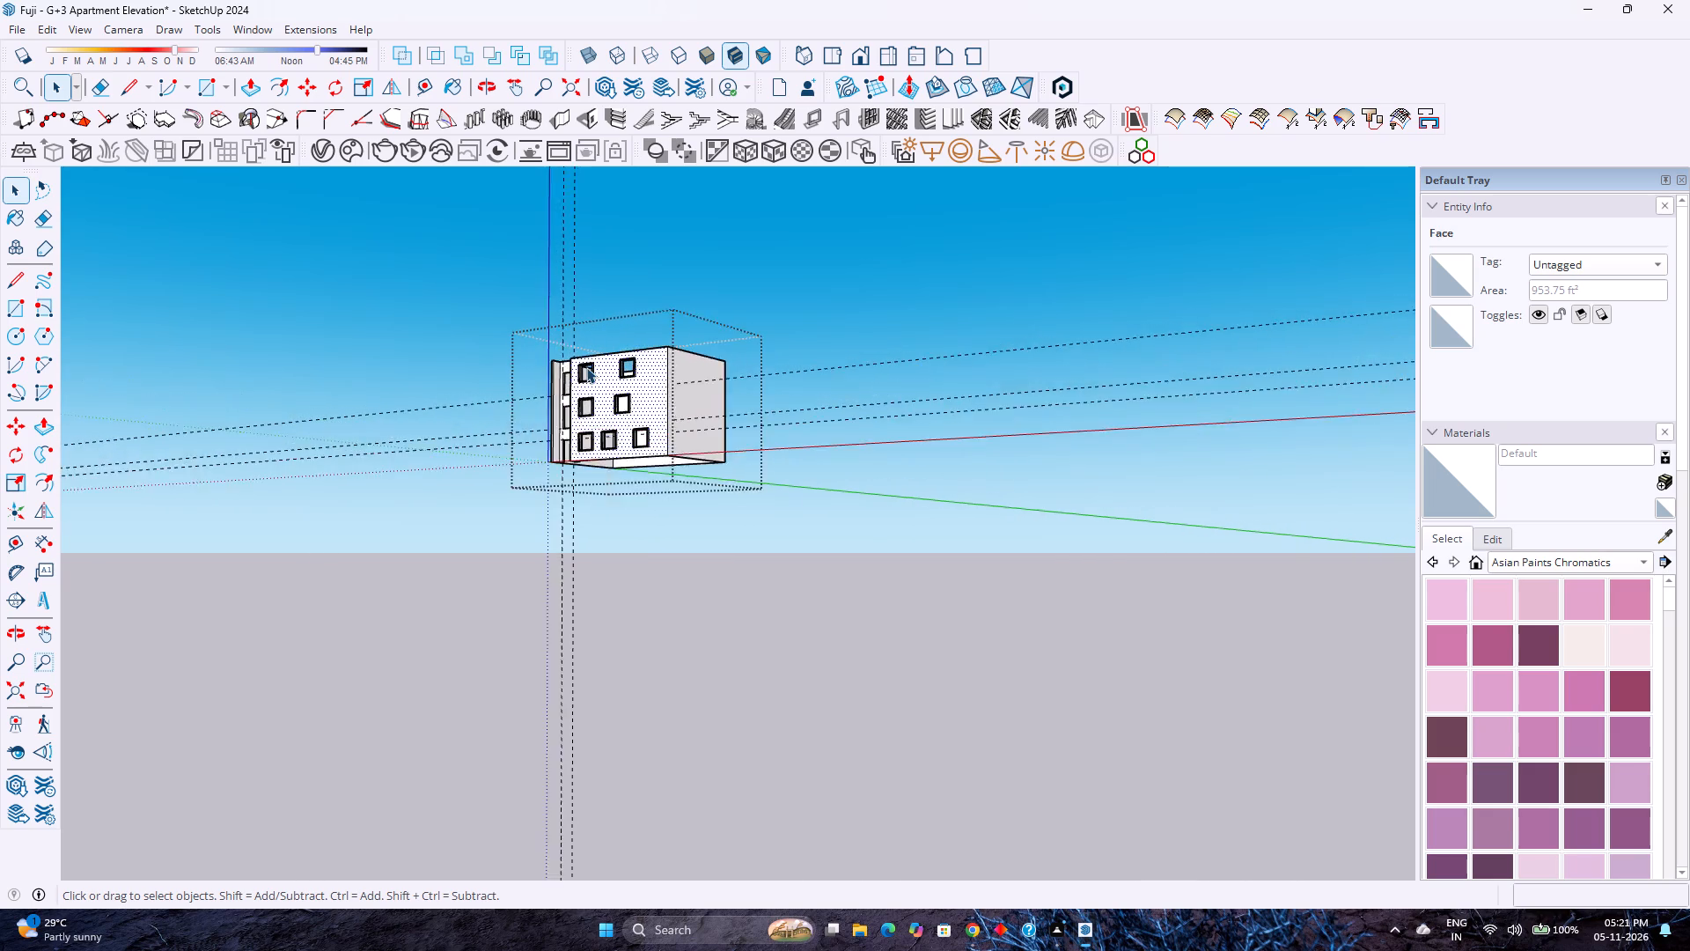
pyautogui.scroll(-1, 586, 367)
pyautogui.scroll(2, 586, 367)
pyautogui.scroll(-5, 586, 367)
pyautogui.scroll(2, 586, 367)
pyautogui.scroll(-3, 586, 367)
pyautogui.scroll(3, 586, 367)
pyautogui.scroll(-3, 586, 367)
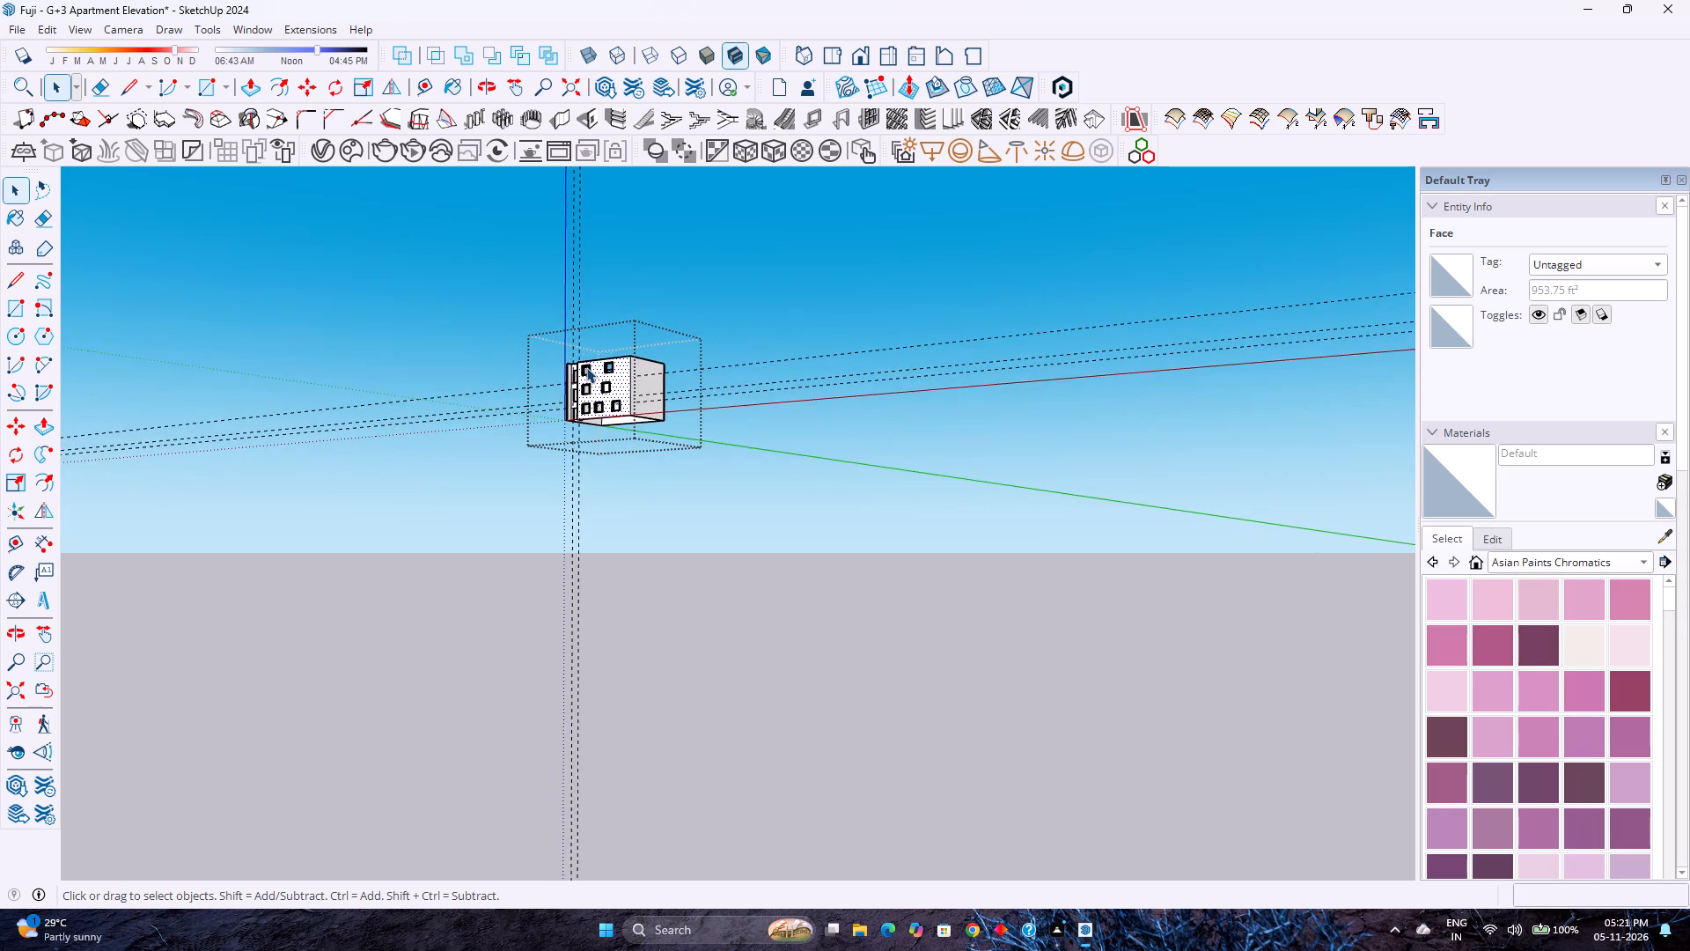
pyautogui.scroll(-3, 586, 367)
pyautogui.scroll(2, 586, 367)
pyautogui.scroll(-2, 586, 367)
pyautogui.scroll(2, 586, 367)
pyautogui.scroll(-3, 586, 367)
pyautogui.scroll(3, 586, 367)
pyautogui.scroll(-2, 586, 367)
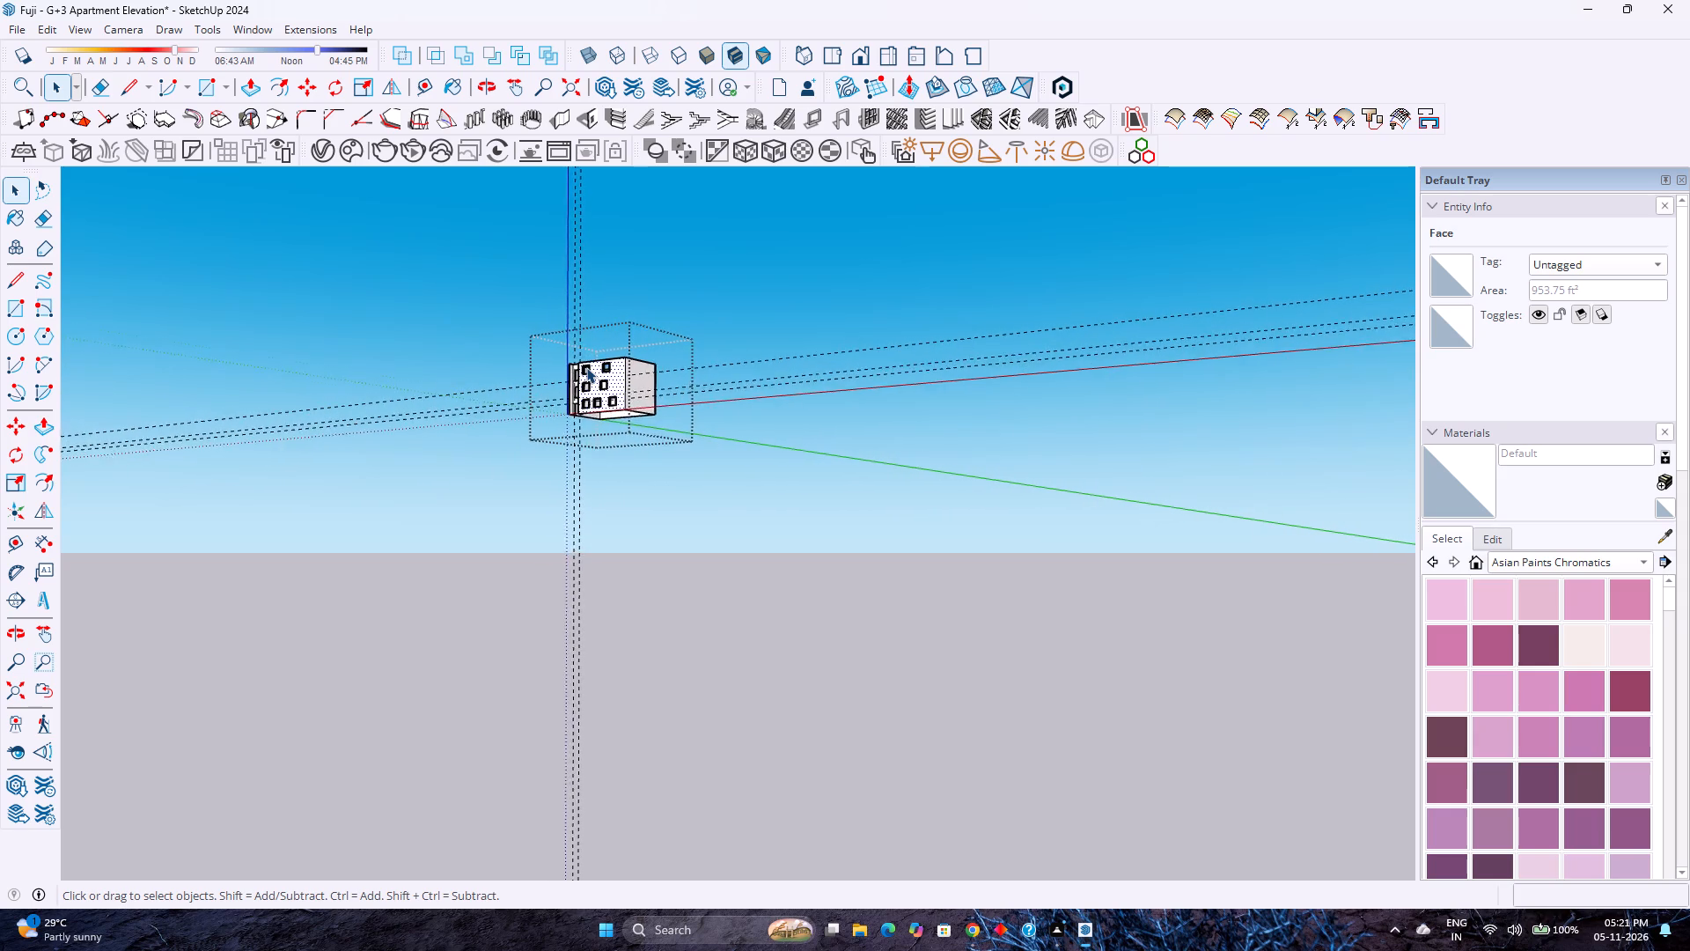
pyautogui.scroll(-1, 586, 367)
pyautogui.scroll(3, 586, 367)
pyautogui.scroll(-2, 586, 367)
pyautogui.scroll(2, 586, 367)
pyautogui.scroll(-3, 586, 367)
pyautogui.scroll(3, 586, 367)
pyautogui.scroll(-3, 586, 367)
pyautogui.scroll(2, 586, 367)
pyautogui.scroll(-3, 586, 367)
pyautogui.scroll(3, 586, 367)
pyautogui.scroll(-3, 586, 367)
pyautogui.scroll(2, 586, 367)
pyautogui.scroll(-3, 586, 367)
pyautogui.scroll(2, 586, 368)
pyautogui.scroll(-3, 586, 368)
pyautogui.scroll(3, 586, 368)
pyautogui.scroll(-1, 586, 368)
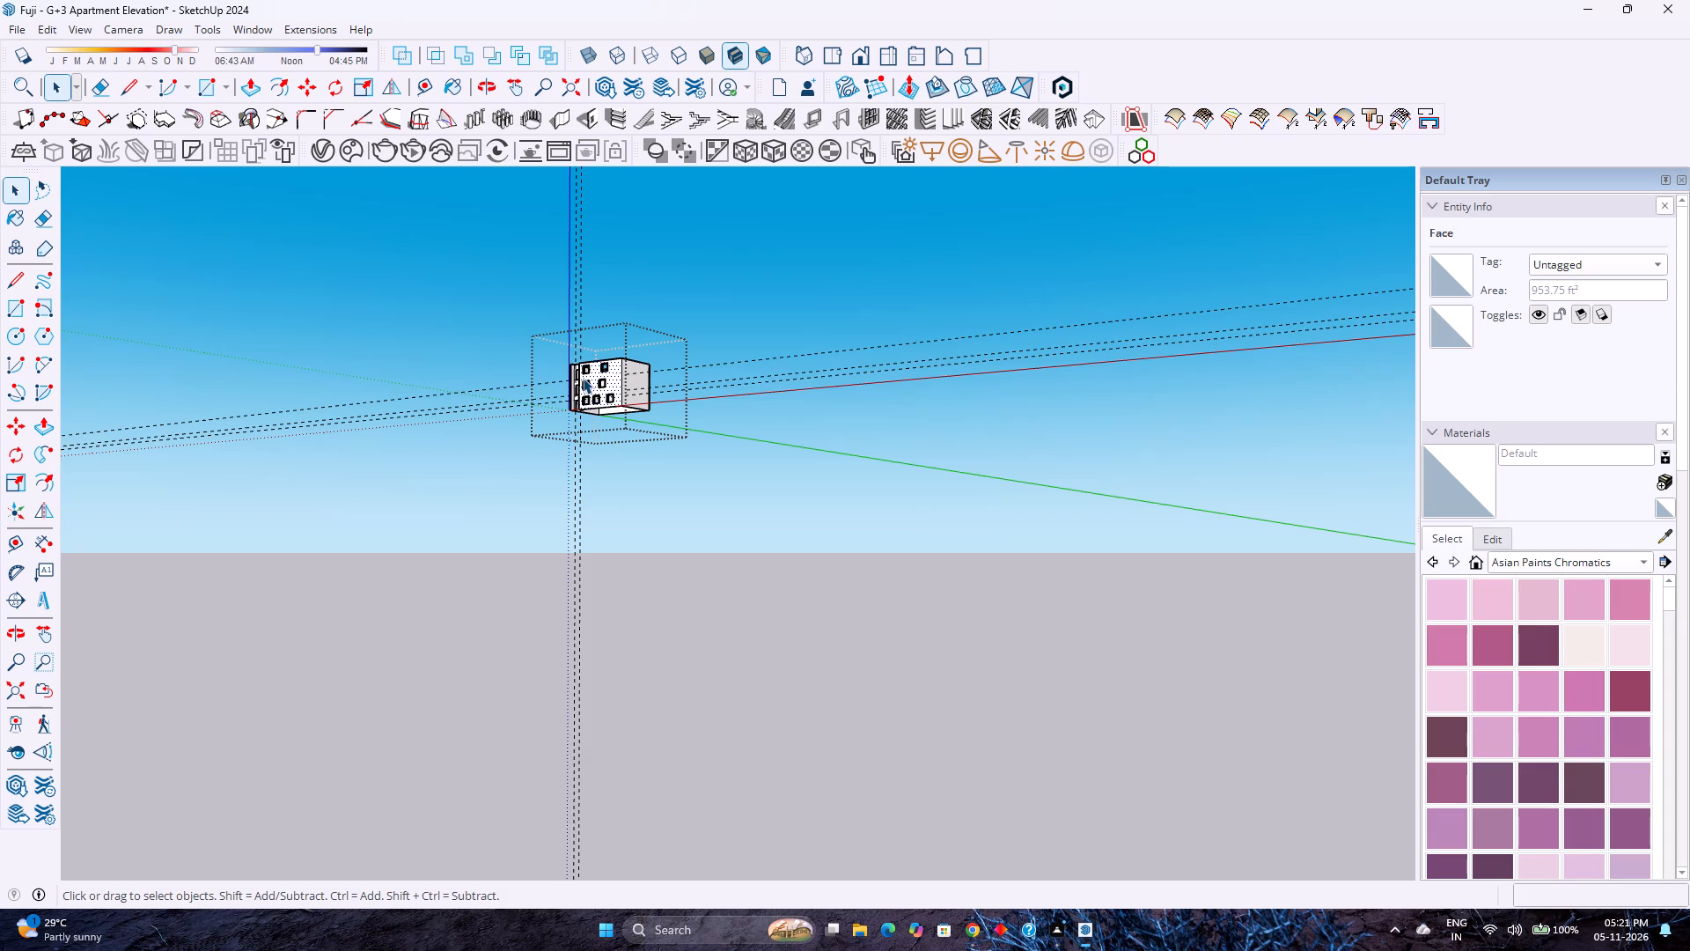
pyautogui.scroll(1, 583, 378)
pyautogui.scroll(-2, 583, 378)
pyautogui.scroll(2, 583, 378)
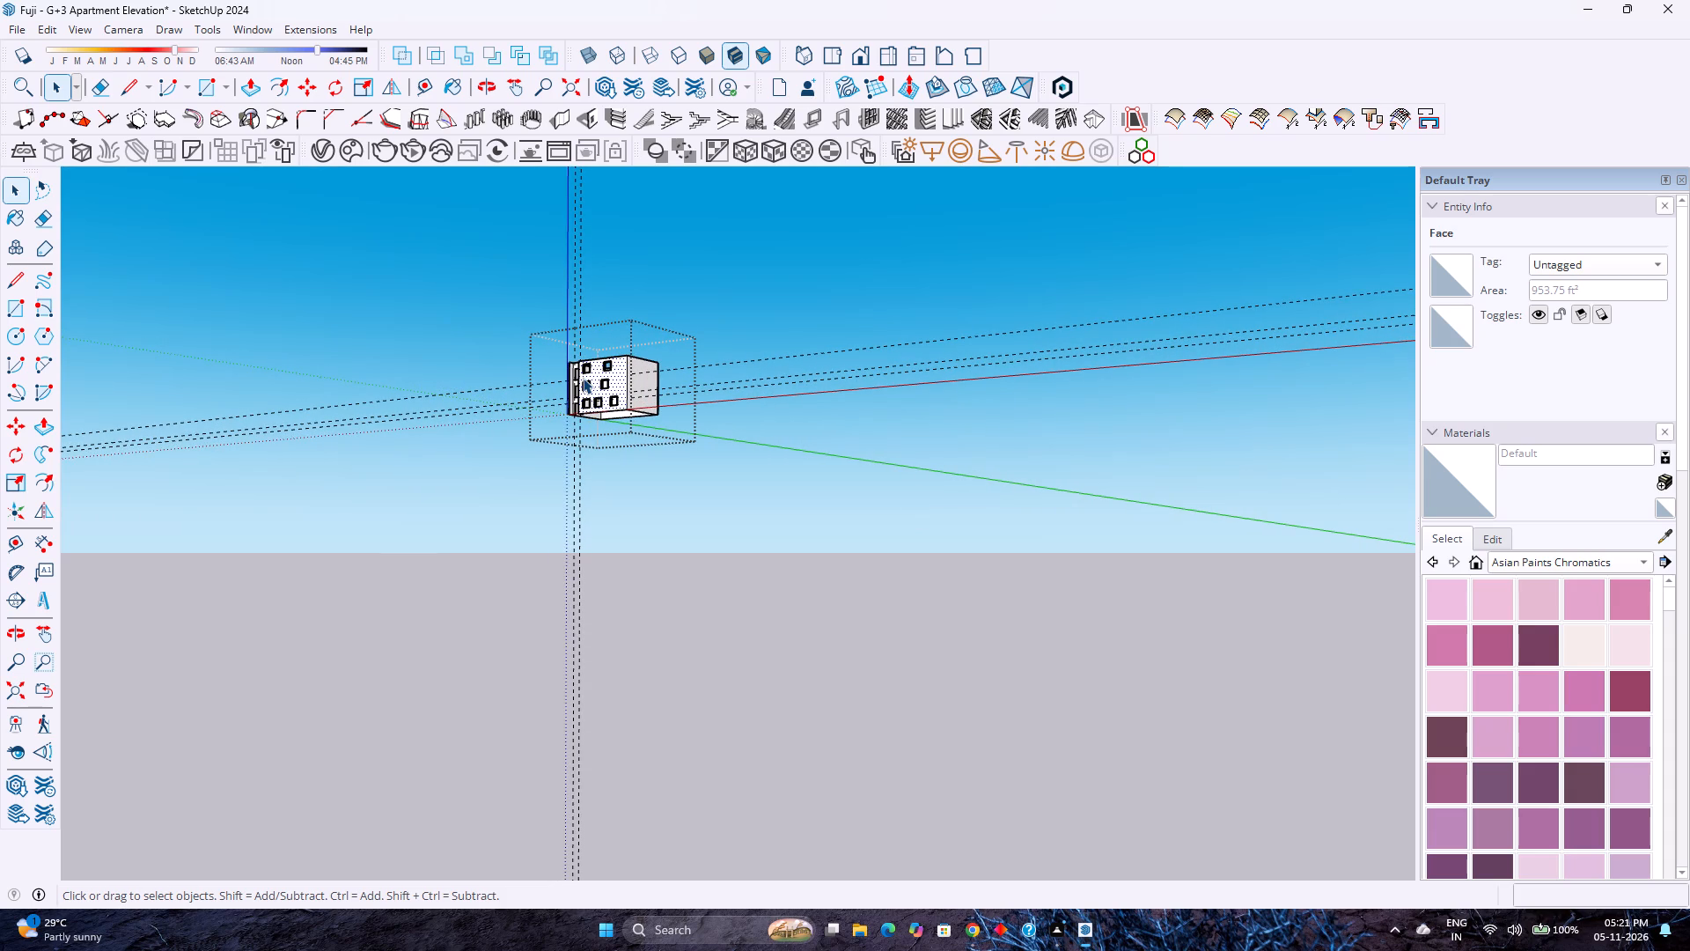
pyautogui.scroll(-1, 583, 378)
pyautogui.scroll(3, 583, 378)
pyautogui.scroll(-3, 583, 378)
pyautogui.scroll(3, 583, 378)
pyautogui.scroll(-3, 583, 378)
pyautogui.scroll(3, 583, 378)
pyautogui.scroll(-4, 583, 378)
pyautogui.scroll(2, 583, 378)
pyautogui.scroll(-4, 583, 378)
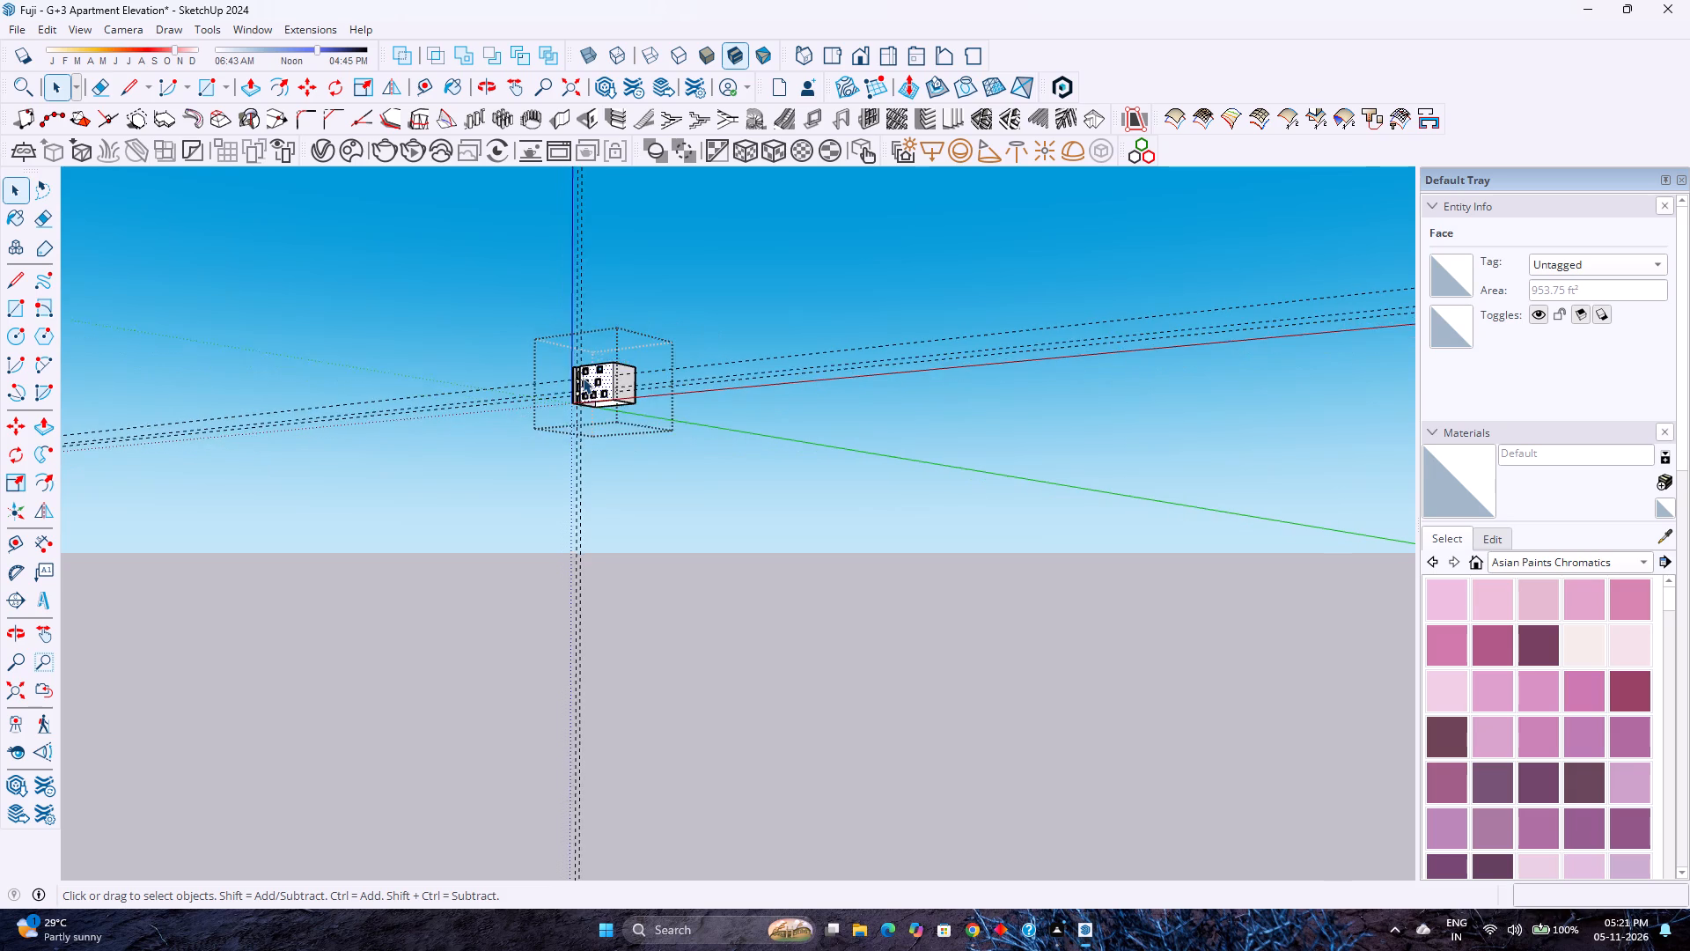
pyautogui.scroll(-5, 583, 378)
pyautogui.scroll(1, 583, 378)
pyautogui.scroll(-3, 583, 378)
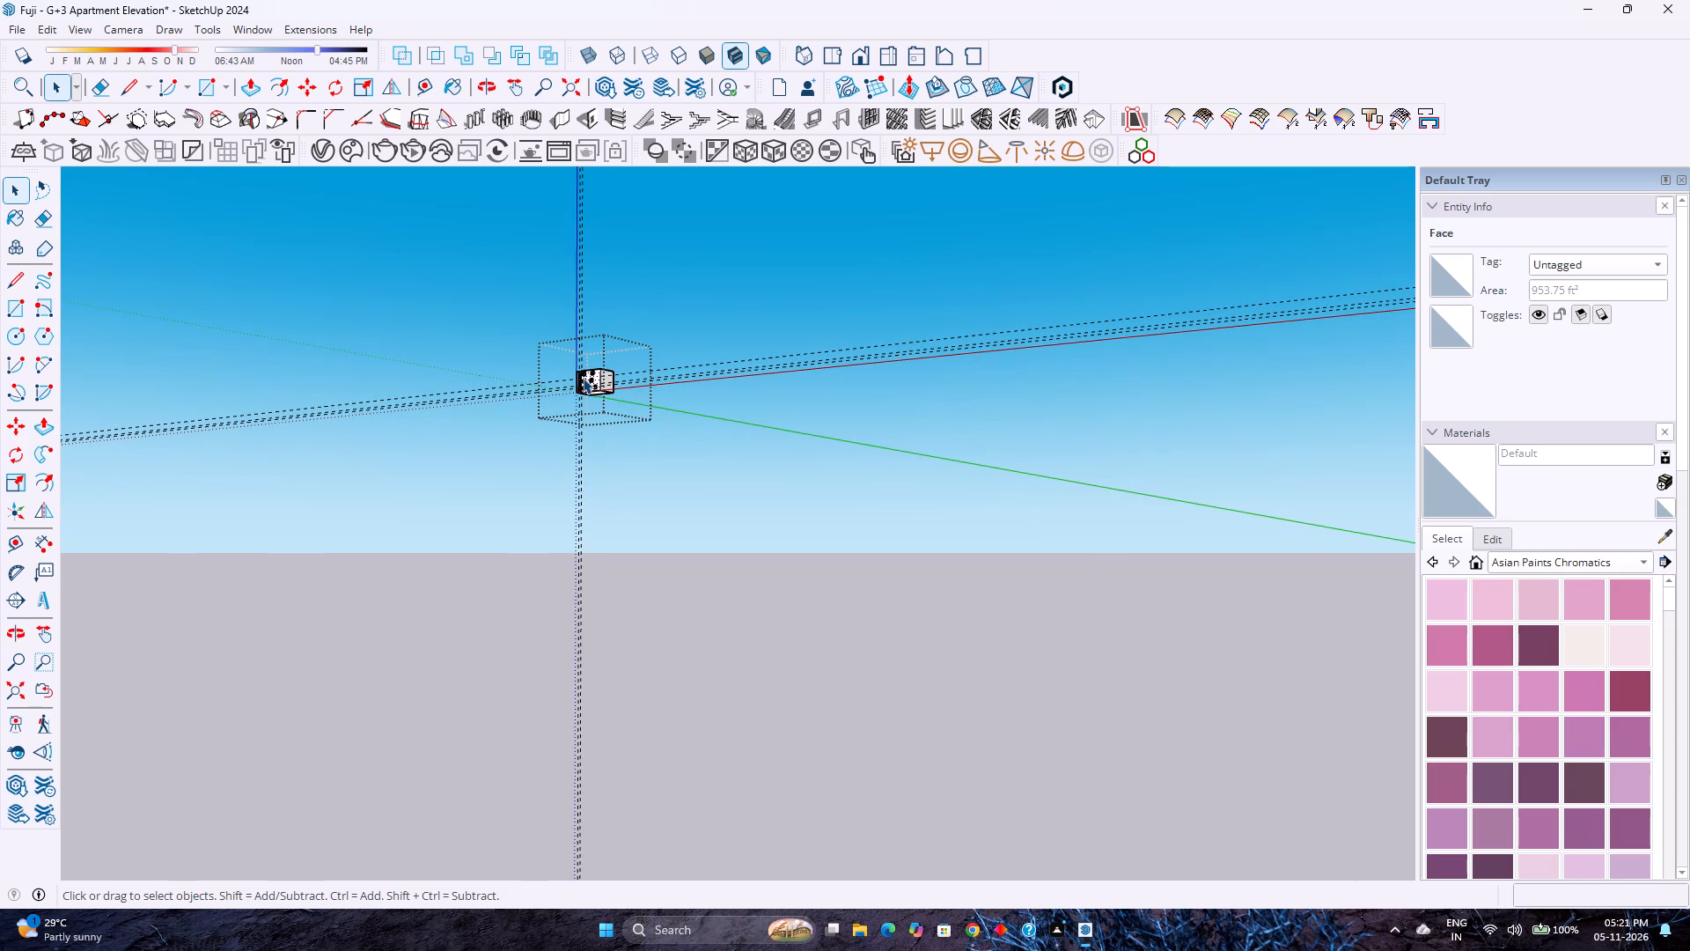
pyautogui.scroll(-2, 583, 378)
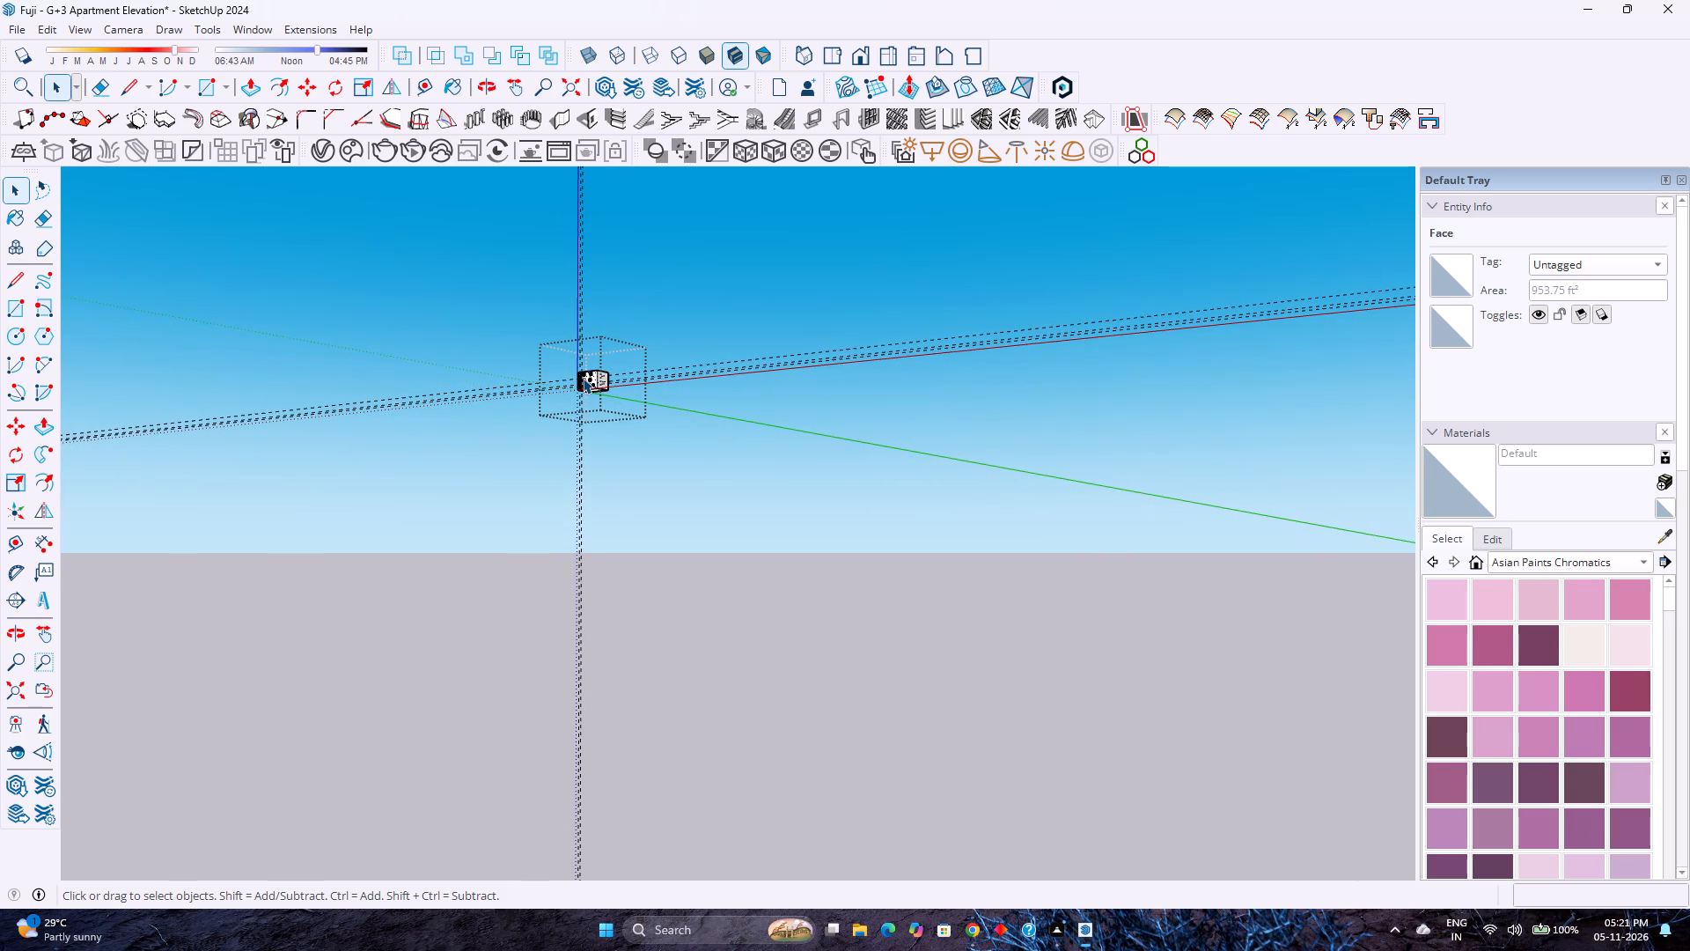
# Examine the whole building from the front corner, then its façade windows and recessed bay at closer range.
pyautogui.scroll(-3, 583, 378)
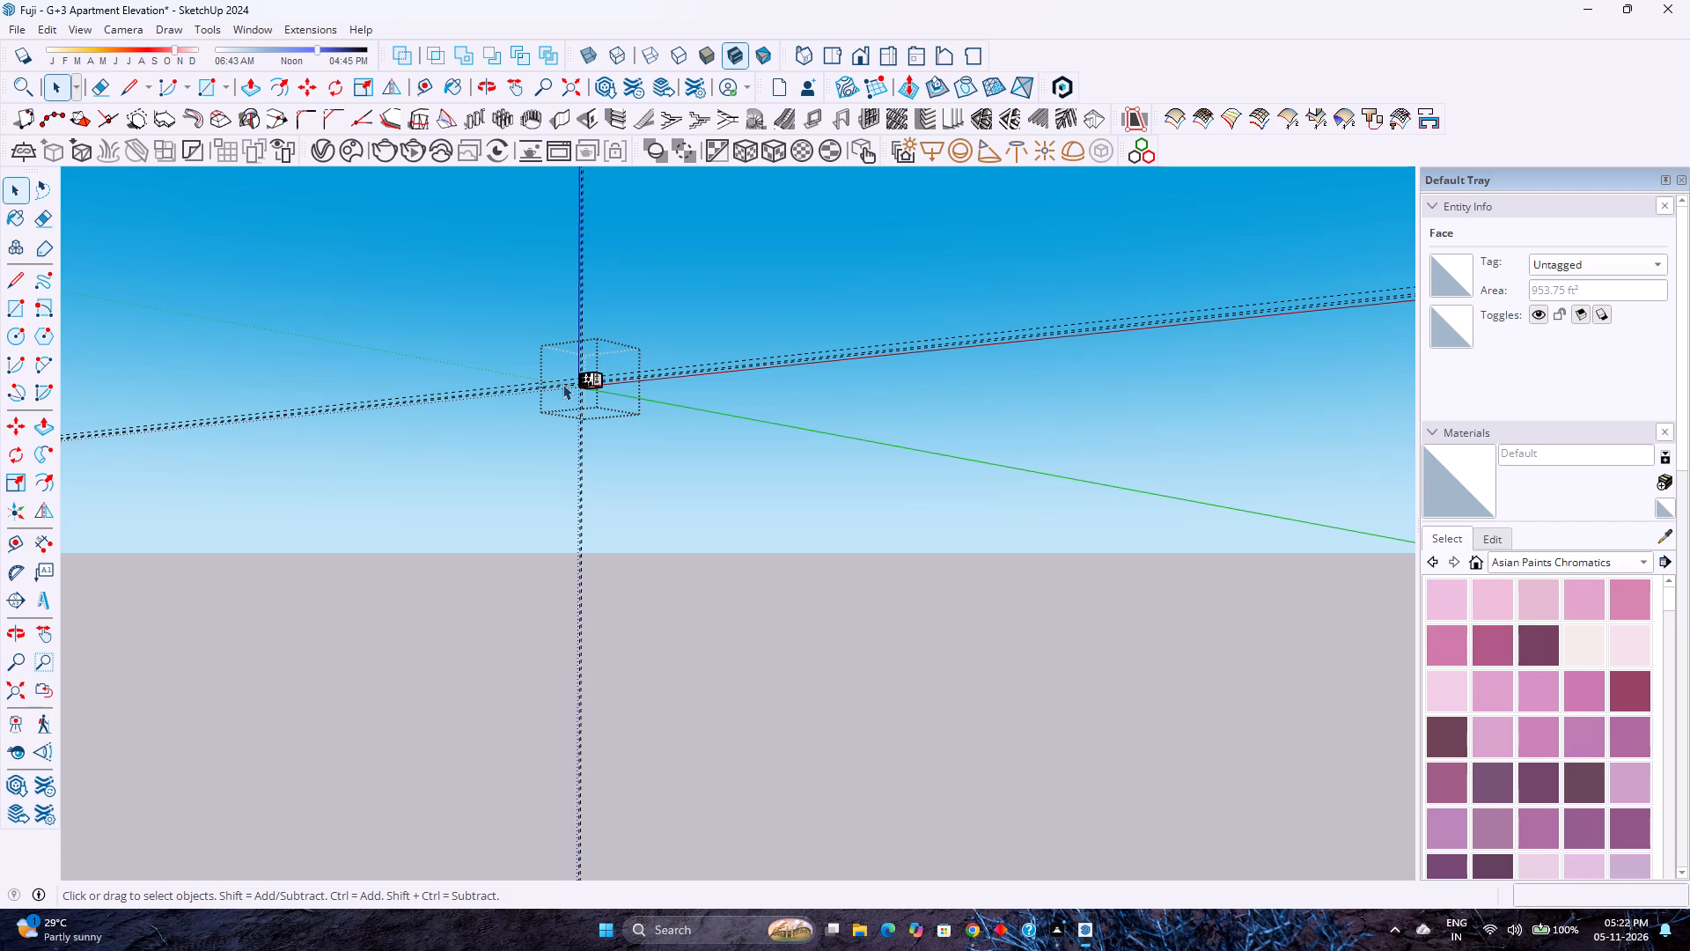
pyautogui.scroll(-4, 582, 387)
pyautogui.scroll(3, 582, 387)
pyautogui.scroll(-4, 594, 386)
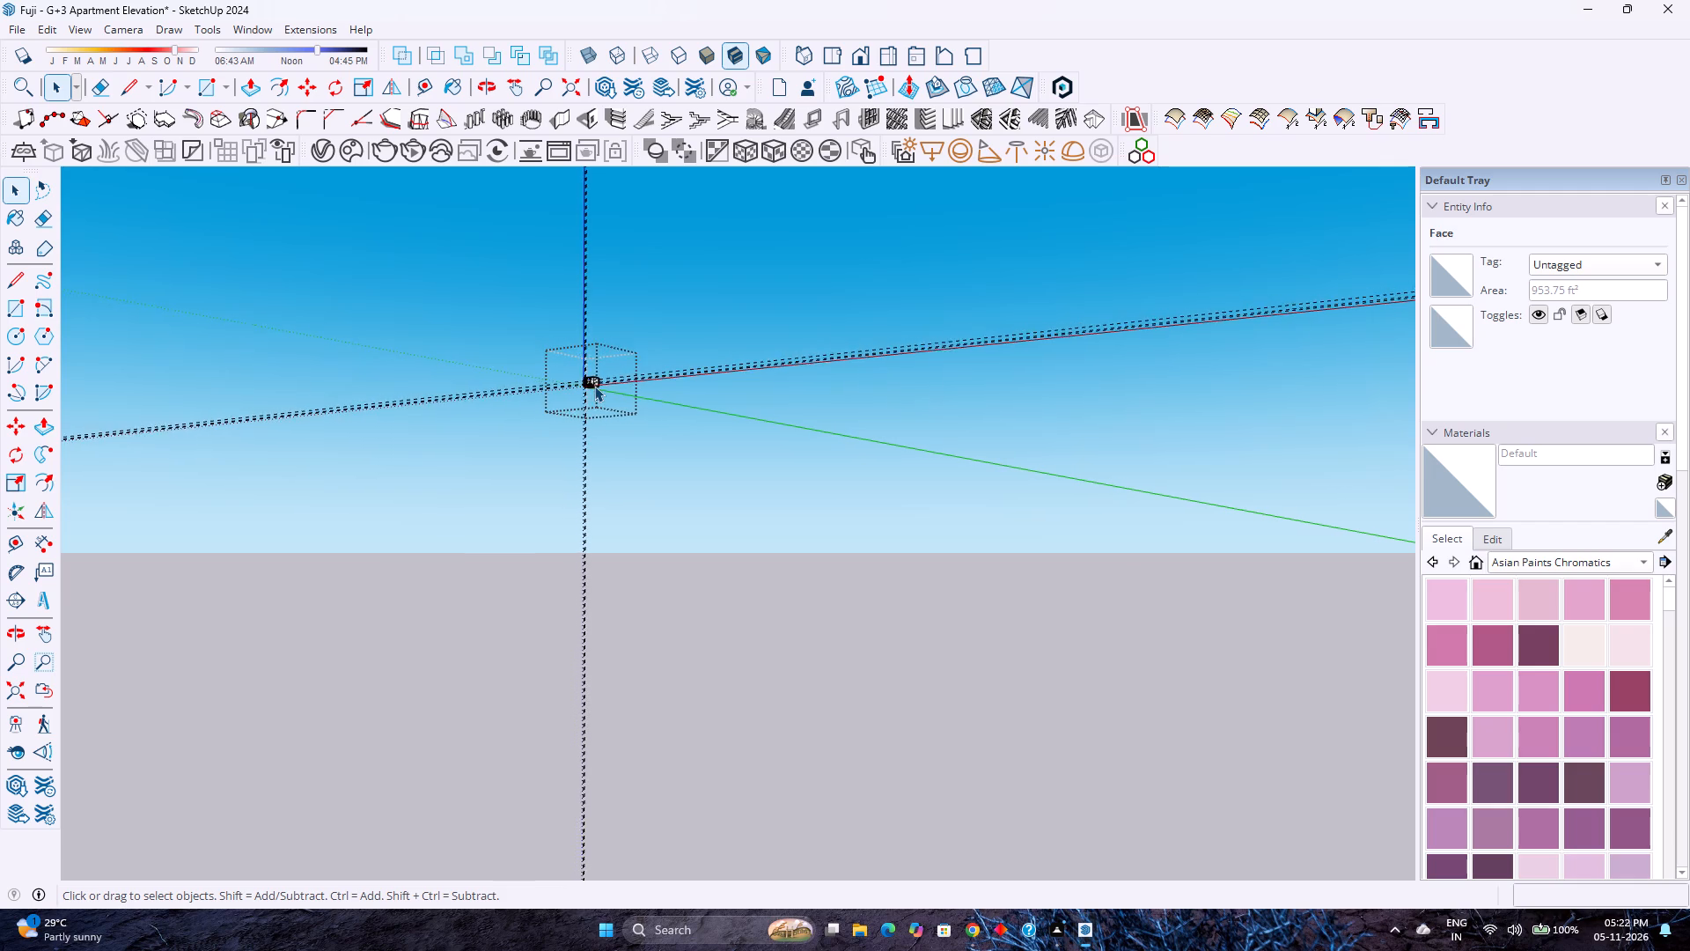
pyautogui.scroll(5, 594, 386)
pyautogui.scroll(16, 573, 373)
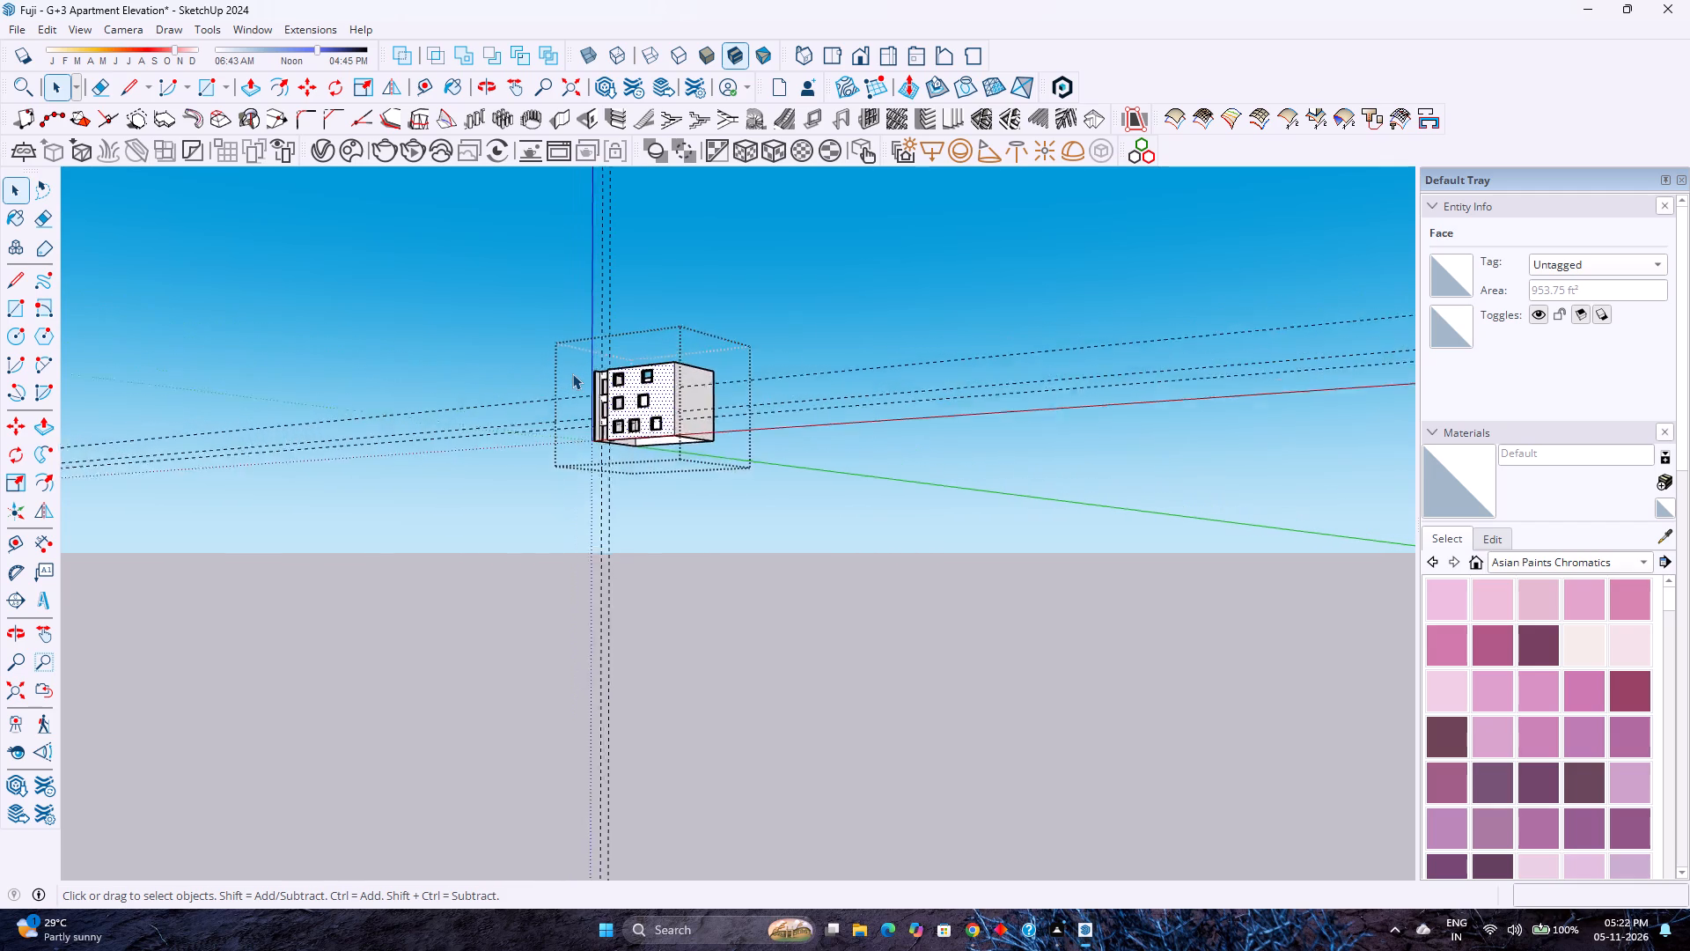
pyautogui.scroll(10, 572, 373)
pyautogui.scroll(5, 687, 430)
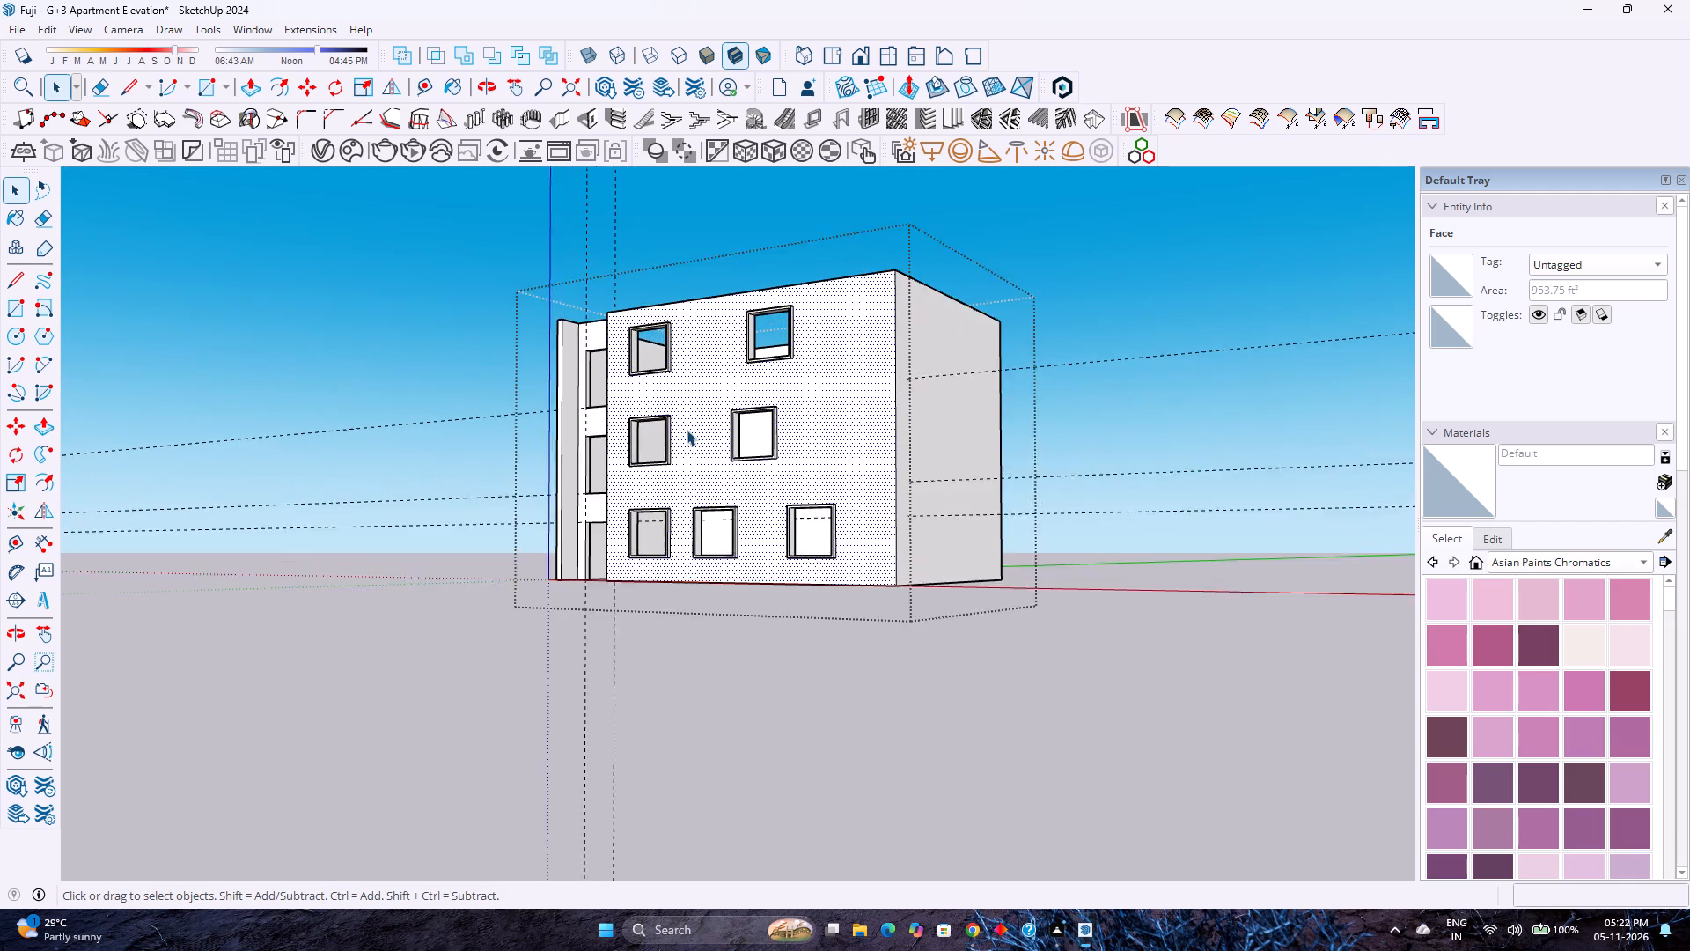
pyautogui.scroll(4, 687, 430)
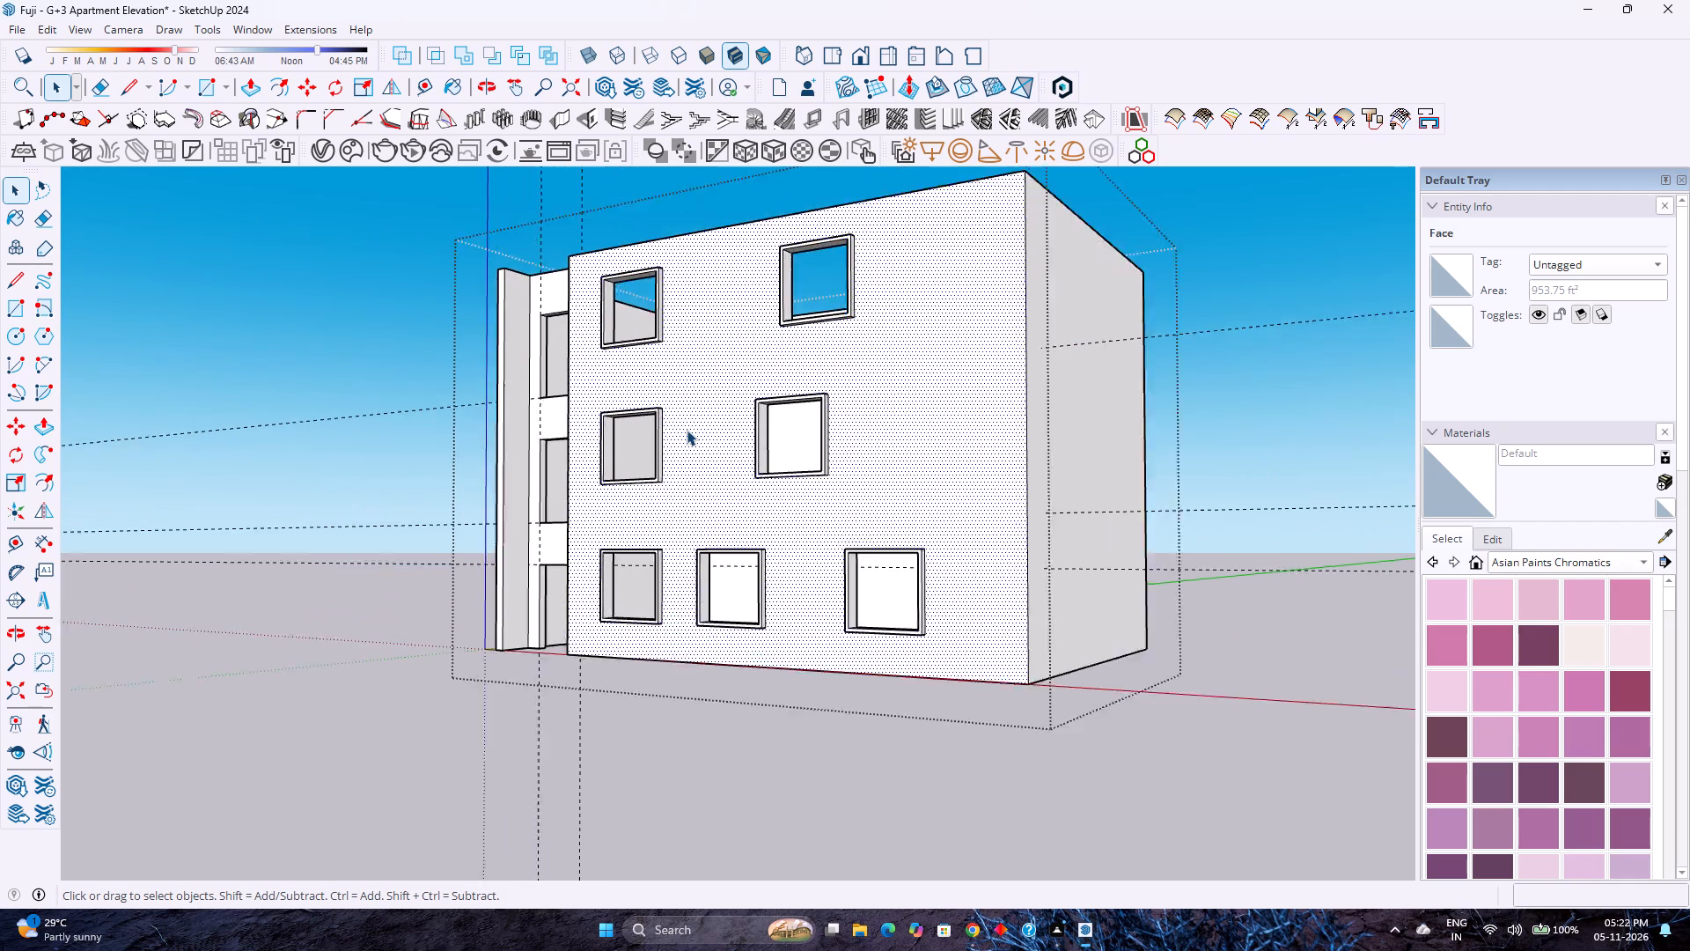
pyautogui.scroll(1, 687, 430)
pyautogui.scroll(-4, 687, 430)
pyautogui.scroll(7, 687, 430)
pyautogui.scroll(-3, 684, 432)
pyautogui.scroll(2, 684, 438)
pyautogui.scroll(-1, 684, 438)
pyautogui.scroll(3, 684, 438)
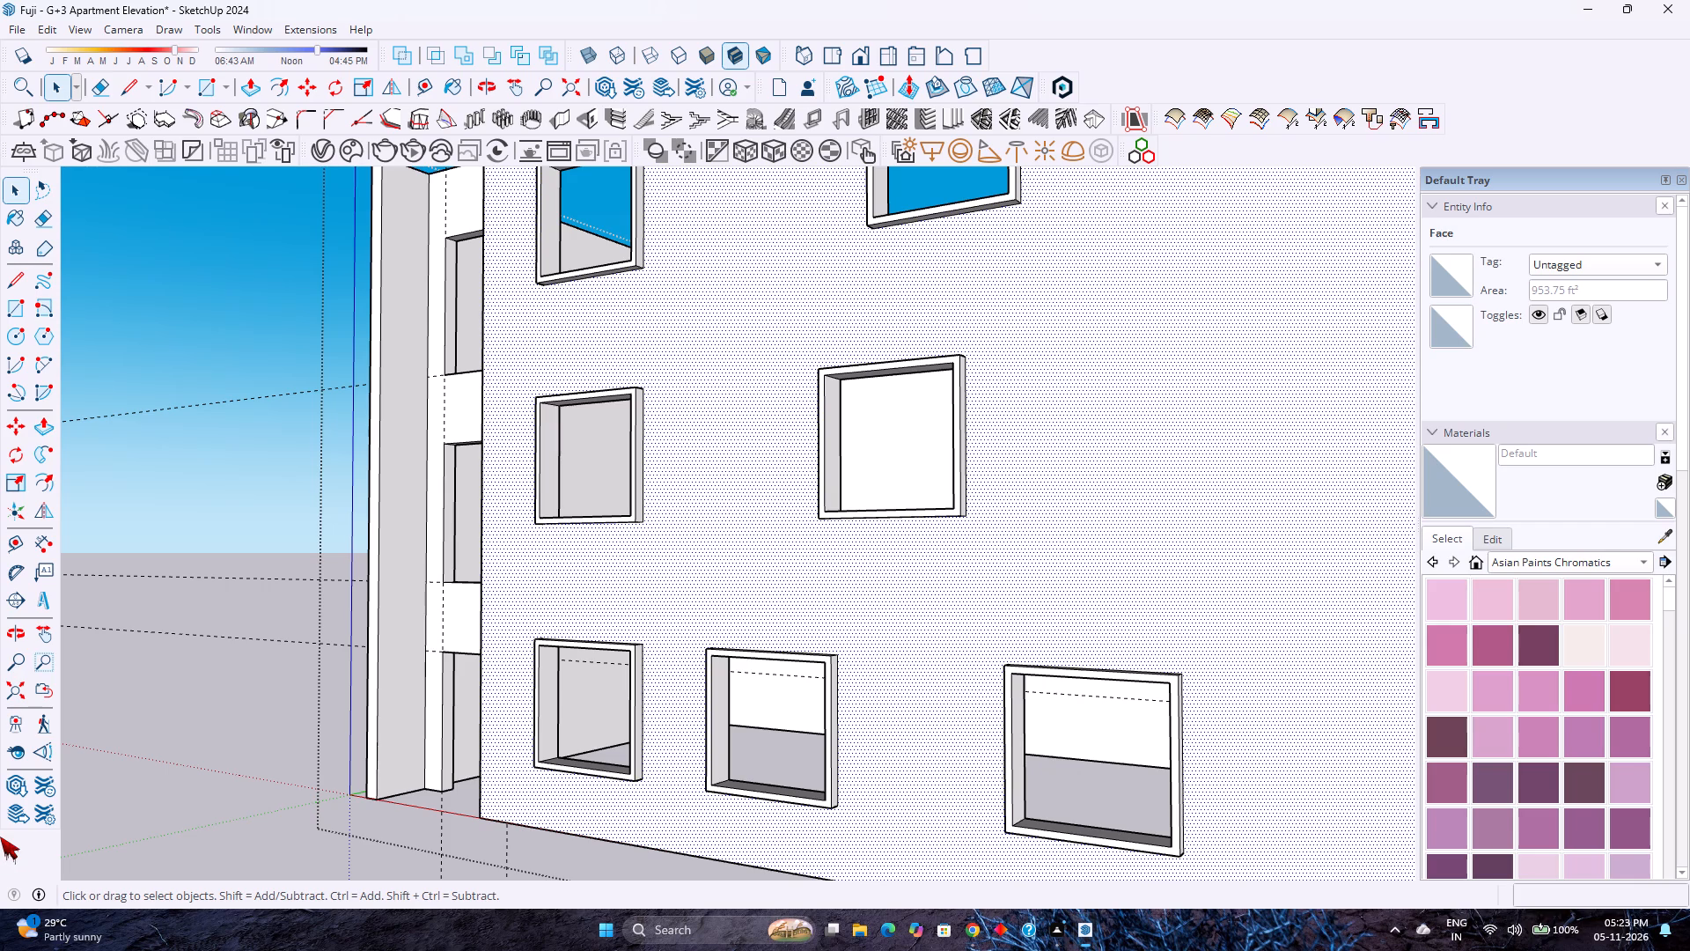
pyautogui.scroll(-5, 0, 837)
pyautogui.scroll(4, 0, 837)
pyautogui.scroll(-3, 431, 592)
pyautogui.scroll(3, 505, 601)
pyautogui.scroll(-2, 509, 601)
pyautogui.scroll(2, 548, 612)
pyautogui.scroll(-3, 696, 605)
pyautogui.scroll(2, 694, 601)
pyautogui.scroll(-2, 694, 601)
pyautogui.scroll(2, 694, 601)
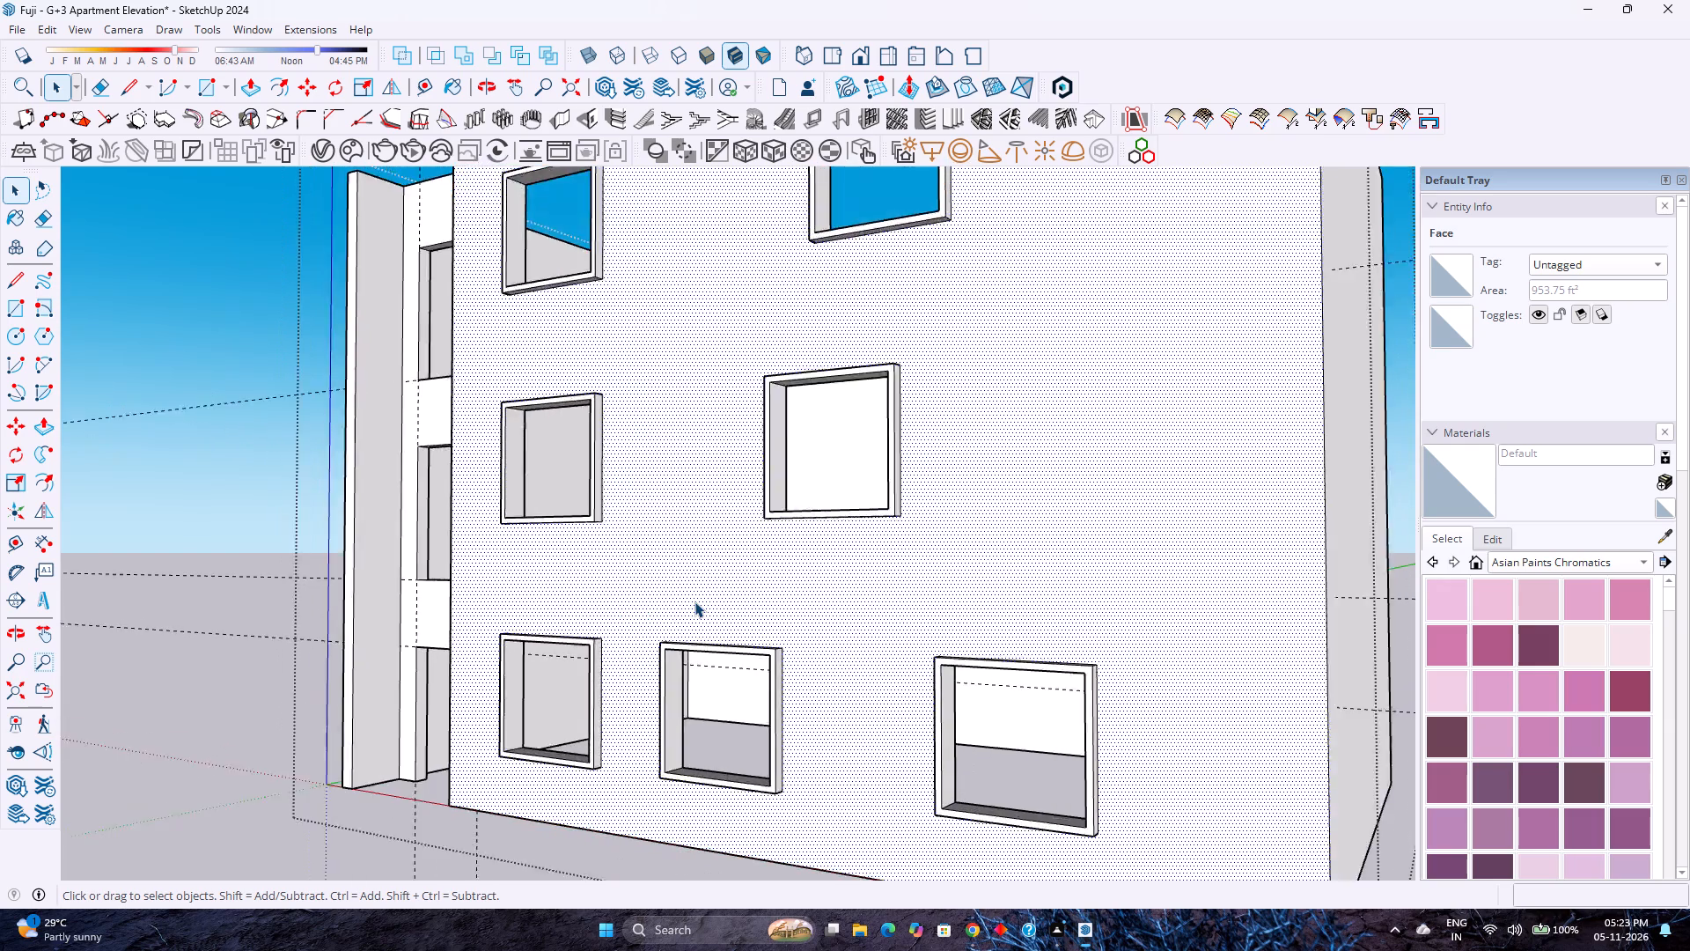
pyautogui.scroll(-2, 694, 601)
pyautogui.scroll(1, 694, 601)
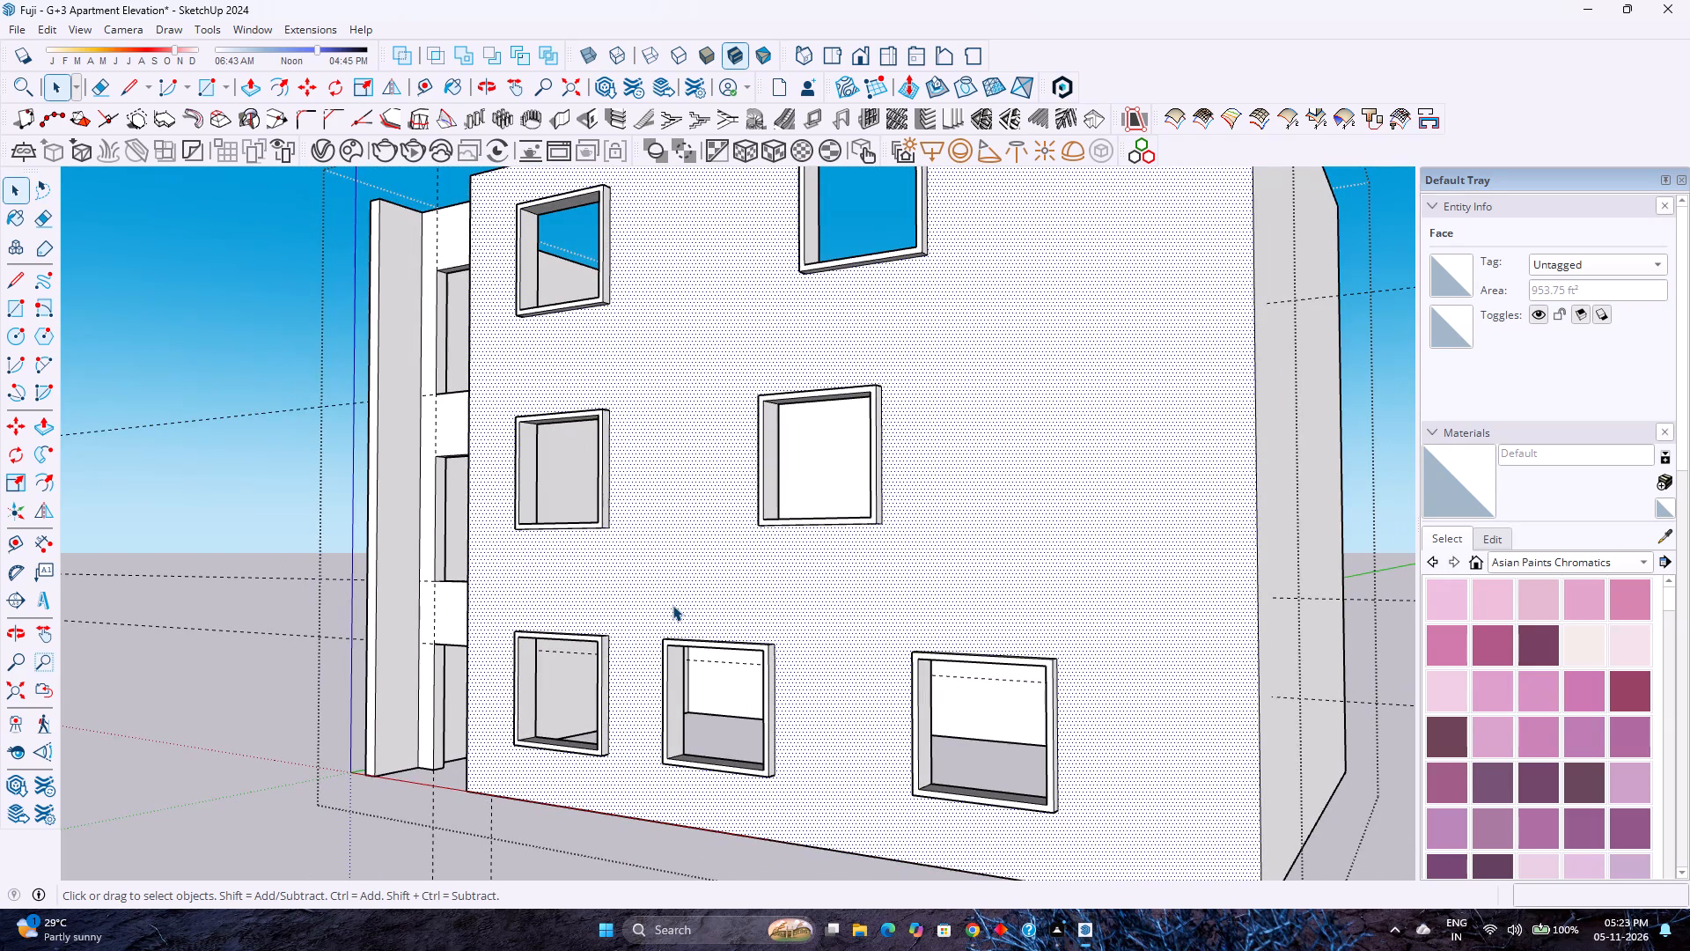
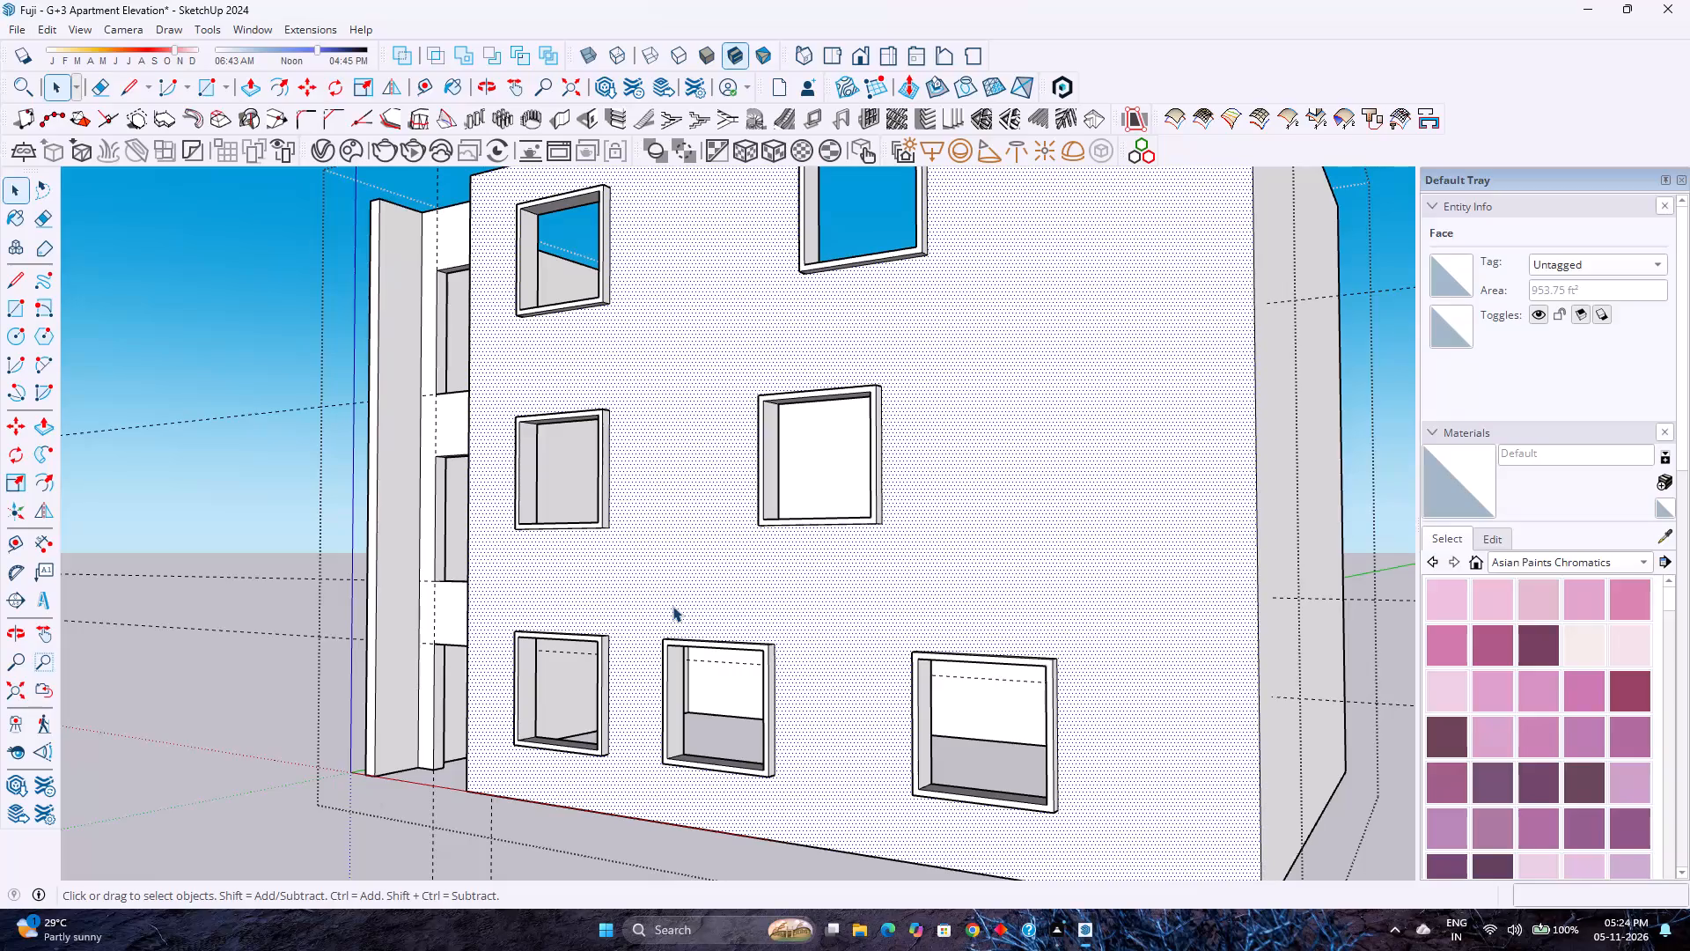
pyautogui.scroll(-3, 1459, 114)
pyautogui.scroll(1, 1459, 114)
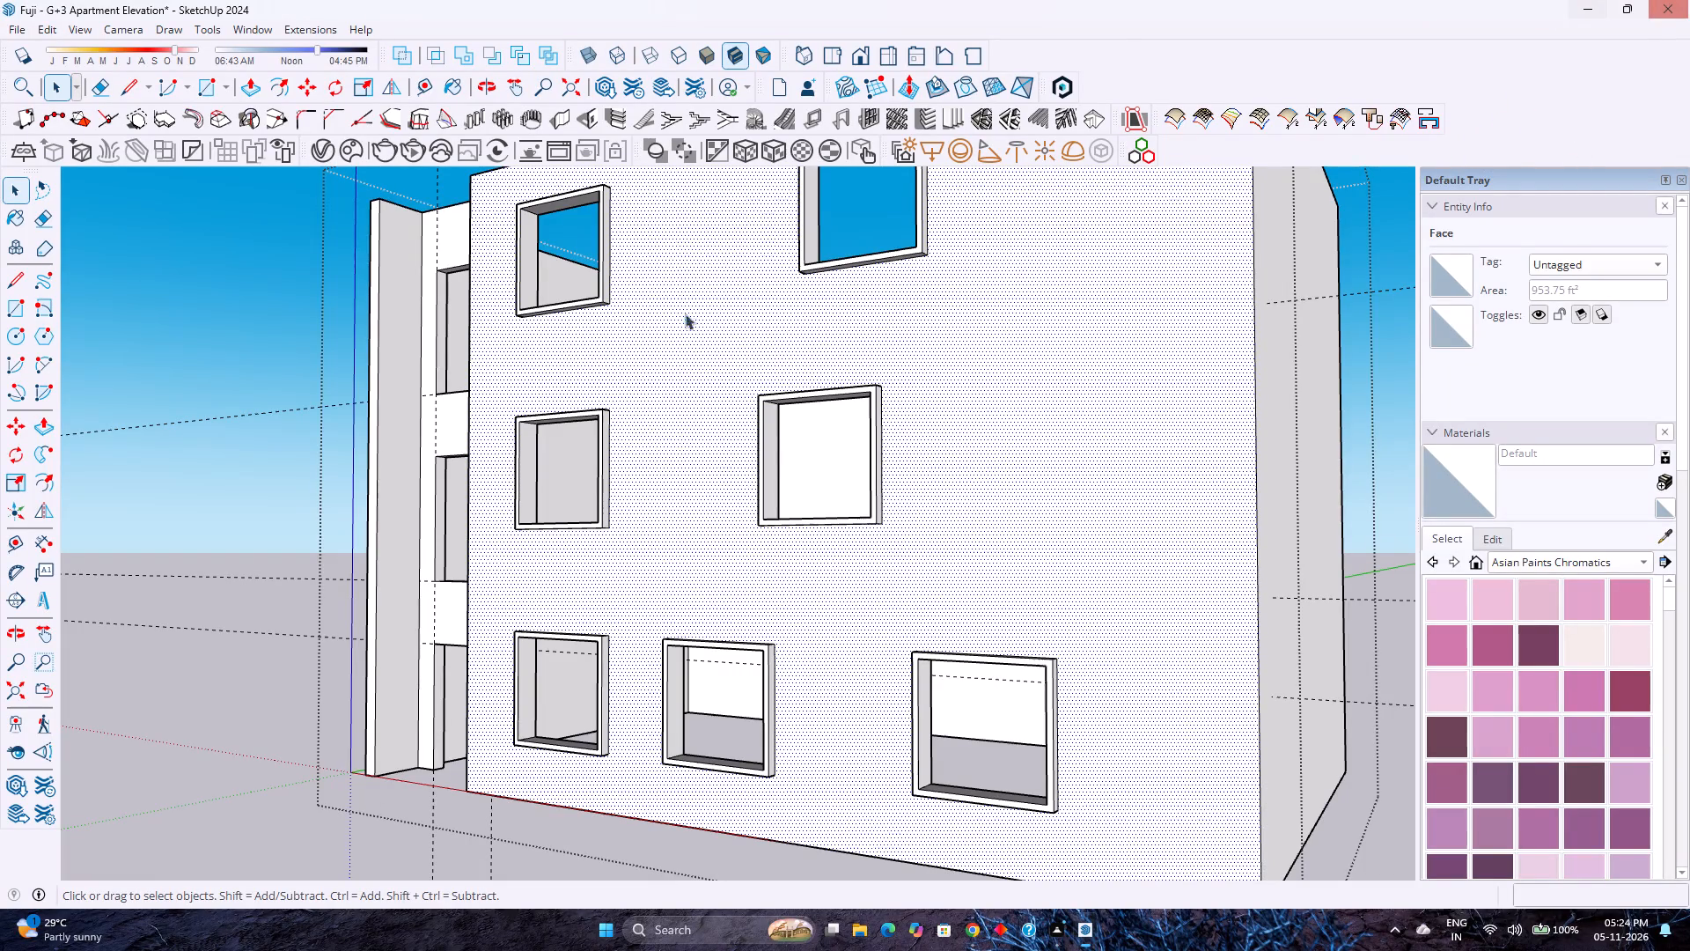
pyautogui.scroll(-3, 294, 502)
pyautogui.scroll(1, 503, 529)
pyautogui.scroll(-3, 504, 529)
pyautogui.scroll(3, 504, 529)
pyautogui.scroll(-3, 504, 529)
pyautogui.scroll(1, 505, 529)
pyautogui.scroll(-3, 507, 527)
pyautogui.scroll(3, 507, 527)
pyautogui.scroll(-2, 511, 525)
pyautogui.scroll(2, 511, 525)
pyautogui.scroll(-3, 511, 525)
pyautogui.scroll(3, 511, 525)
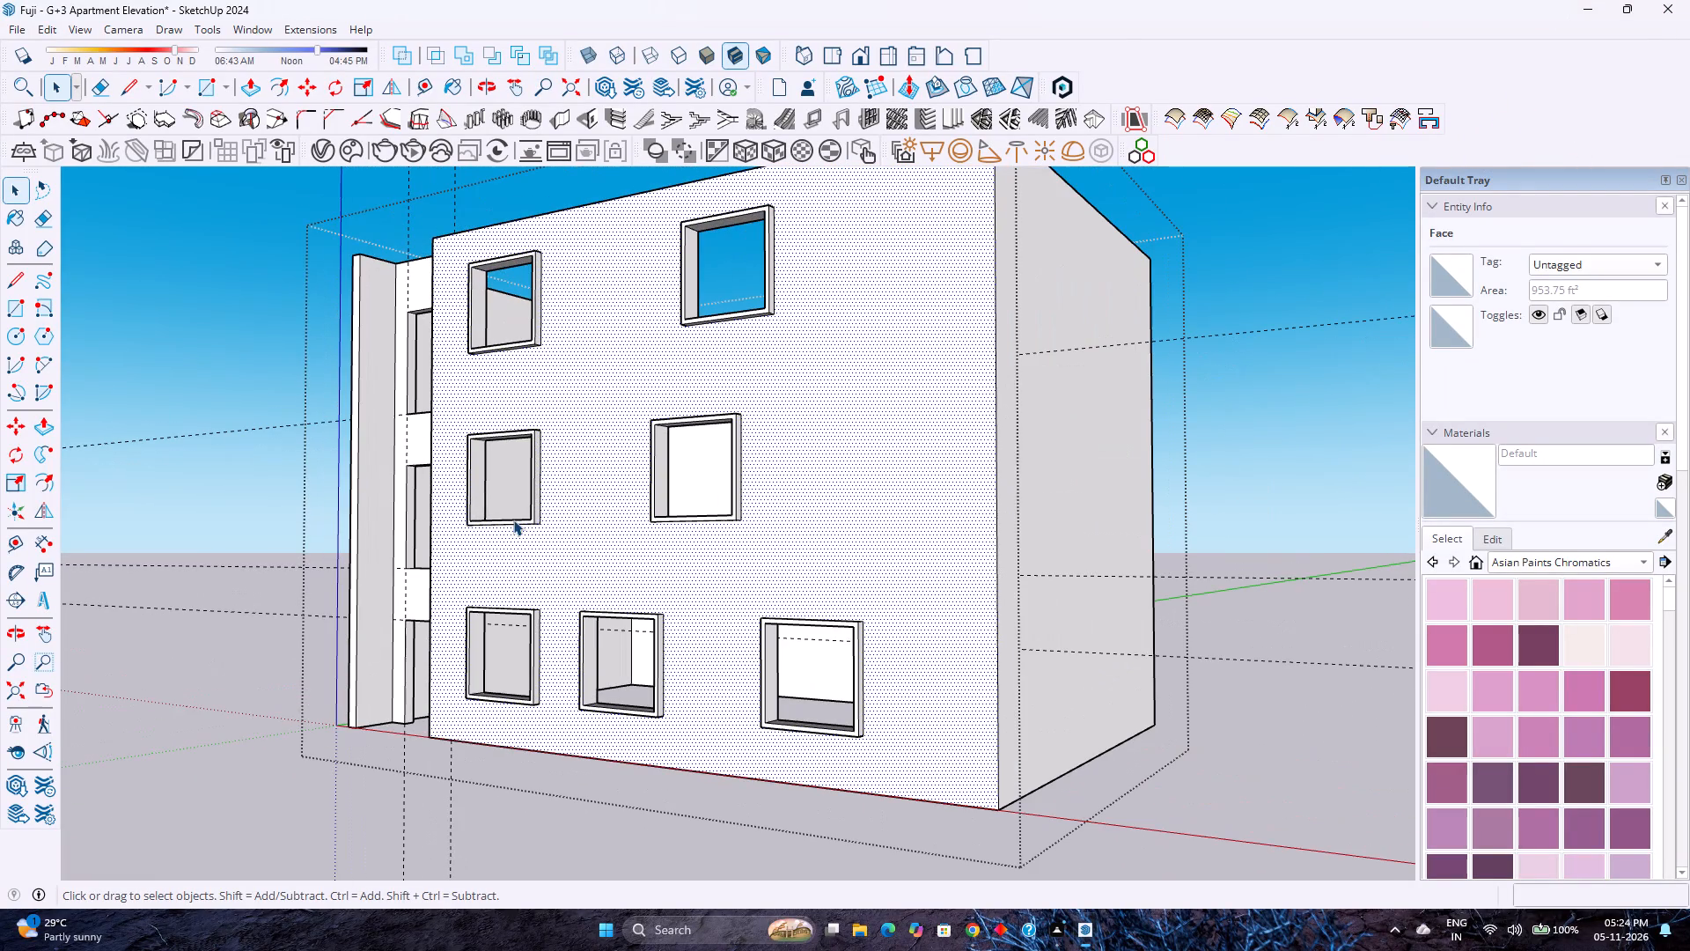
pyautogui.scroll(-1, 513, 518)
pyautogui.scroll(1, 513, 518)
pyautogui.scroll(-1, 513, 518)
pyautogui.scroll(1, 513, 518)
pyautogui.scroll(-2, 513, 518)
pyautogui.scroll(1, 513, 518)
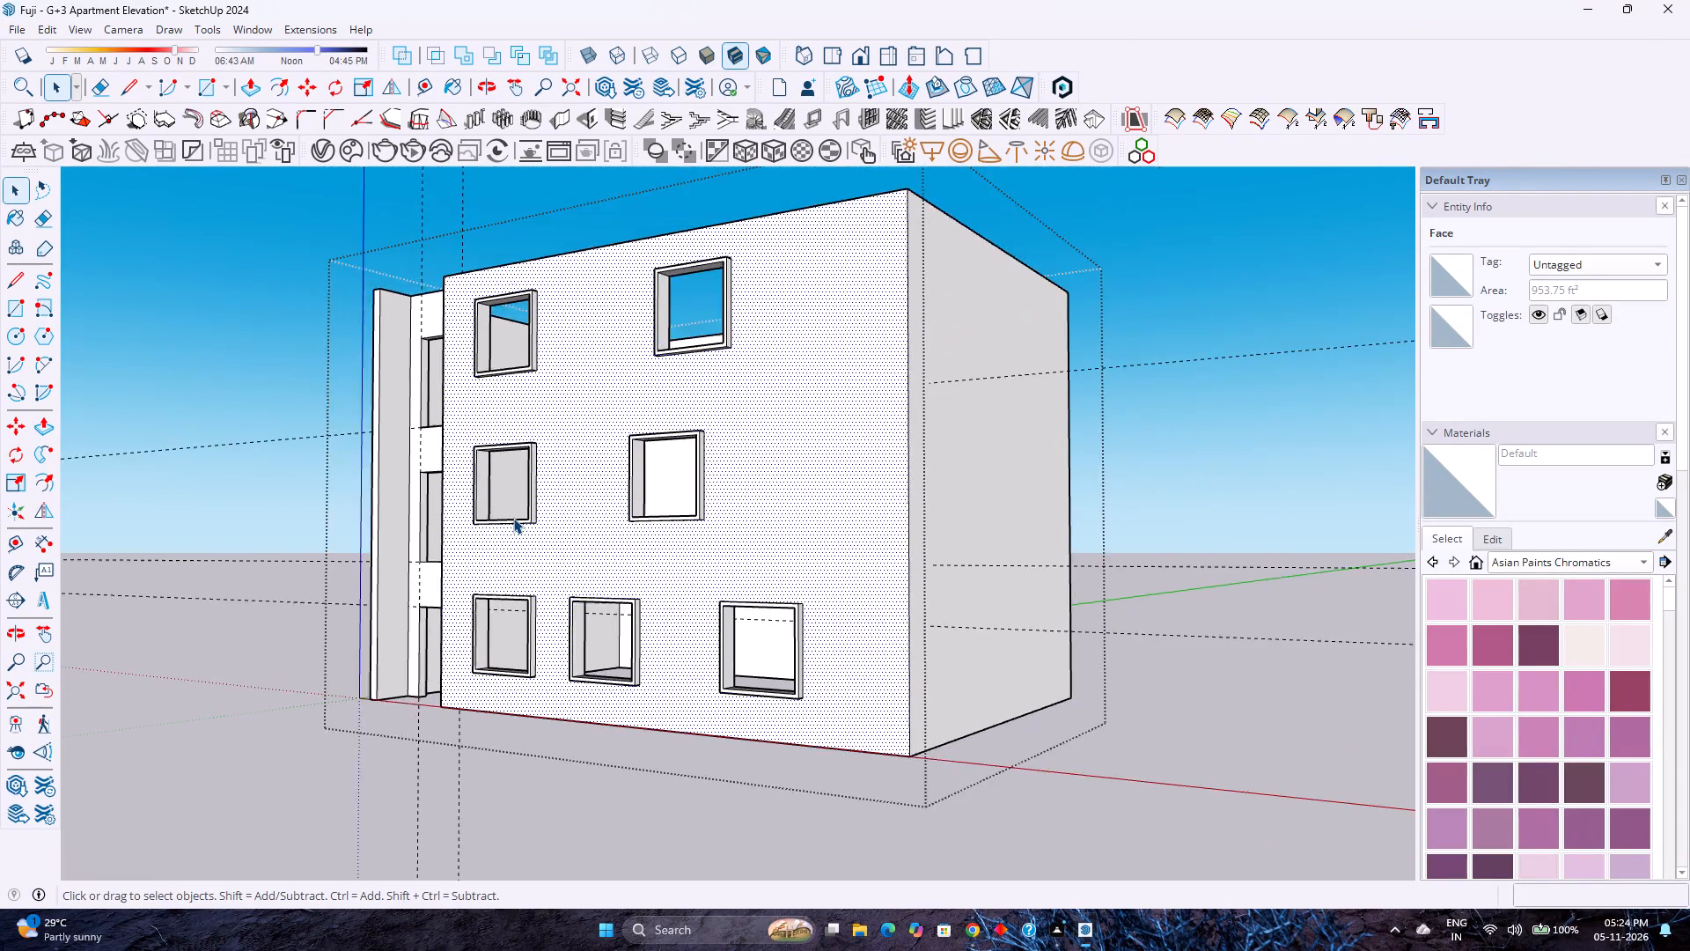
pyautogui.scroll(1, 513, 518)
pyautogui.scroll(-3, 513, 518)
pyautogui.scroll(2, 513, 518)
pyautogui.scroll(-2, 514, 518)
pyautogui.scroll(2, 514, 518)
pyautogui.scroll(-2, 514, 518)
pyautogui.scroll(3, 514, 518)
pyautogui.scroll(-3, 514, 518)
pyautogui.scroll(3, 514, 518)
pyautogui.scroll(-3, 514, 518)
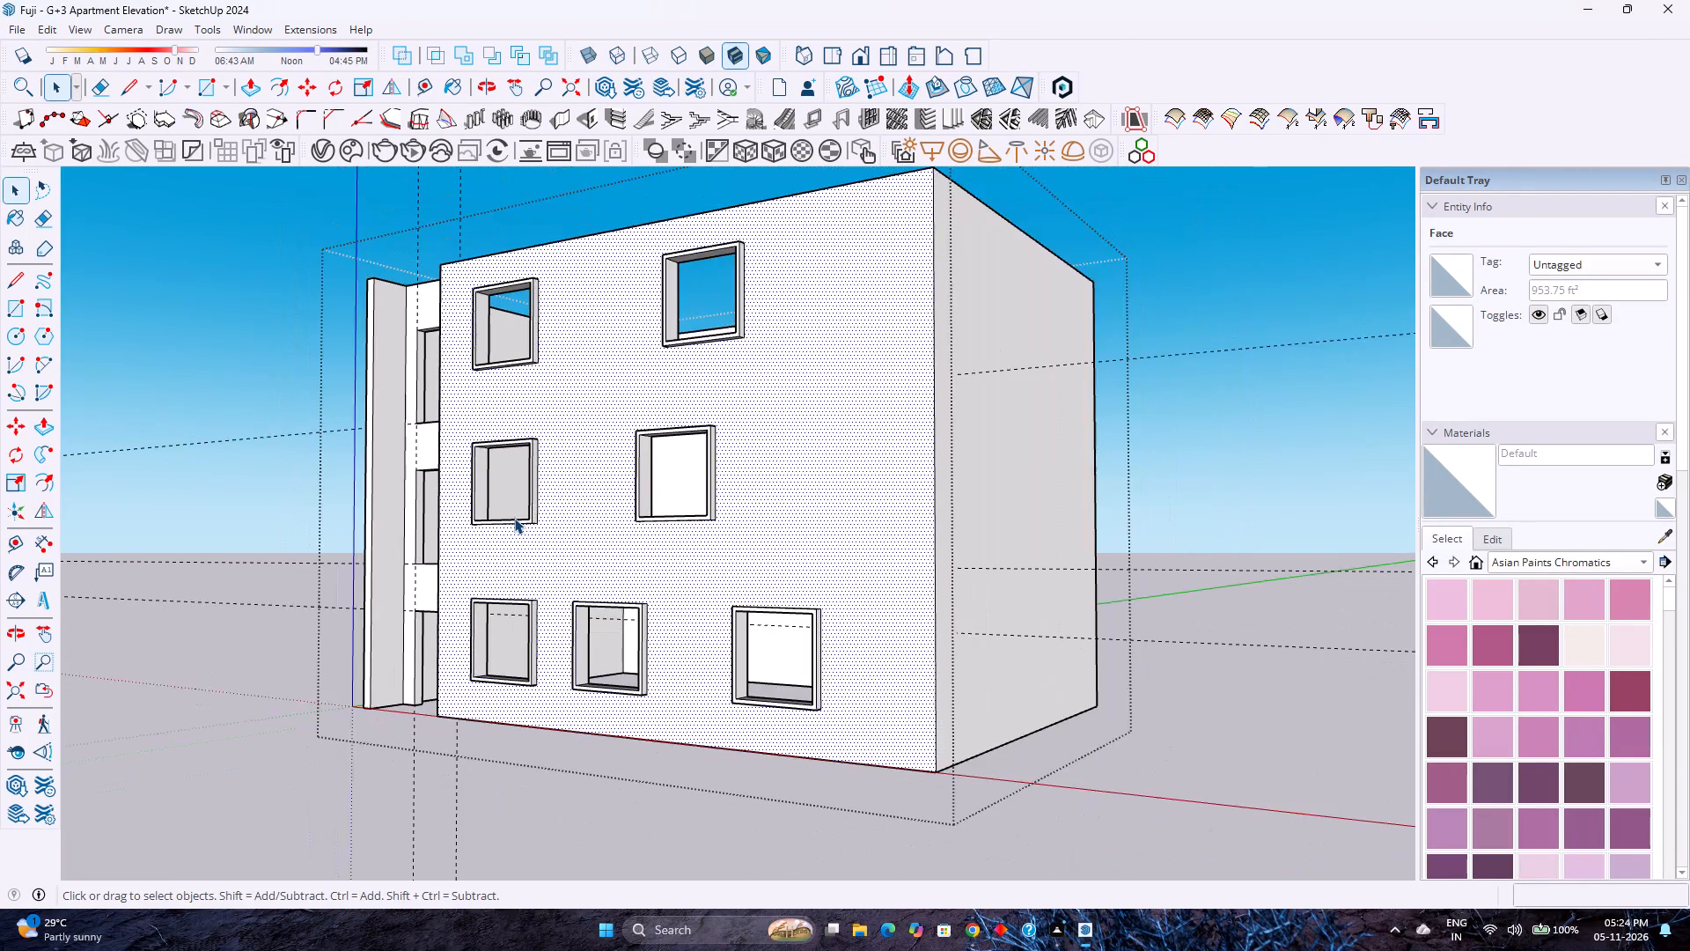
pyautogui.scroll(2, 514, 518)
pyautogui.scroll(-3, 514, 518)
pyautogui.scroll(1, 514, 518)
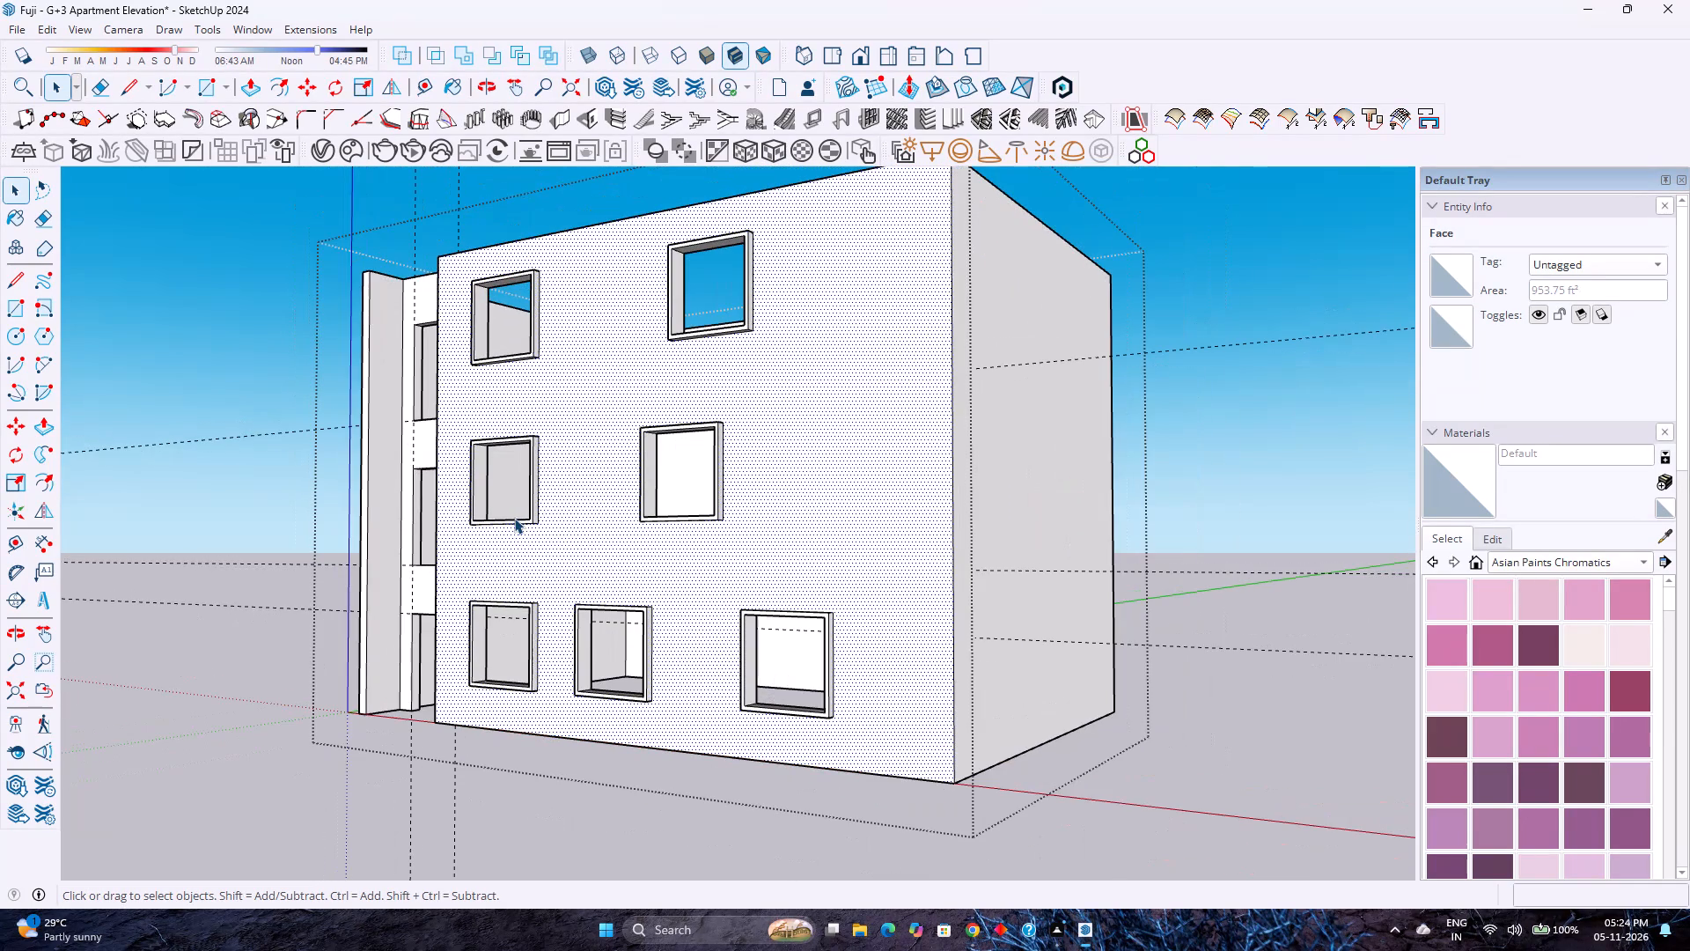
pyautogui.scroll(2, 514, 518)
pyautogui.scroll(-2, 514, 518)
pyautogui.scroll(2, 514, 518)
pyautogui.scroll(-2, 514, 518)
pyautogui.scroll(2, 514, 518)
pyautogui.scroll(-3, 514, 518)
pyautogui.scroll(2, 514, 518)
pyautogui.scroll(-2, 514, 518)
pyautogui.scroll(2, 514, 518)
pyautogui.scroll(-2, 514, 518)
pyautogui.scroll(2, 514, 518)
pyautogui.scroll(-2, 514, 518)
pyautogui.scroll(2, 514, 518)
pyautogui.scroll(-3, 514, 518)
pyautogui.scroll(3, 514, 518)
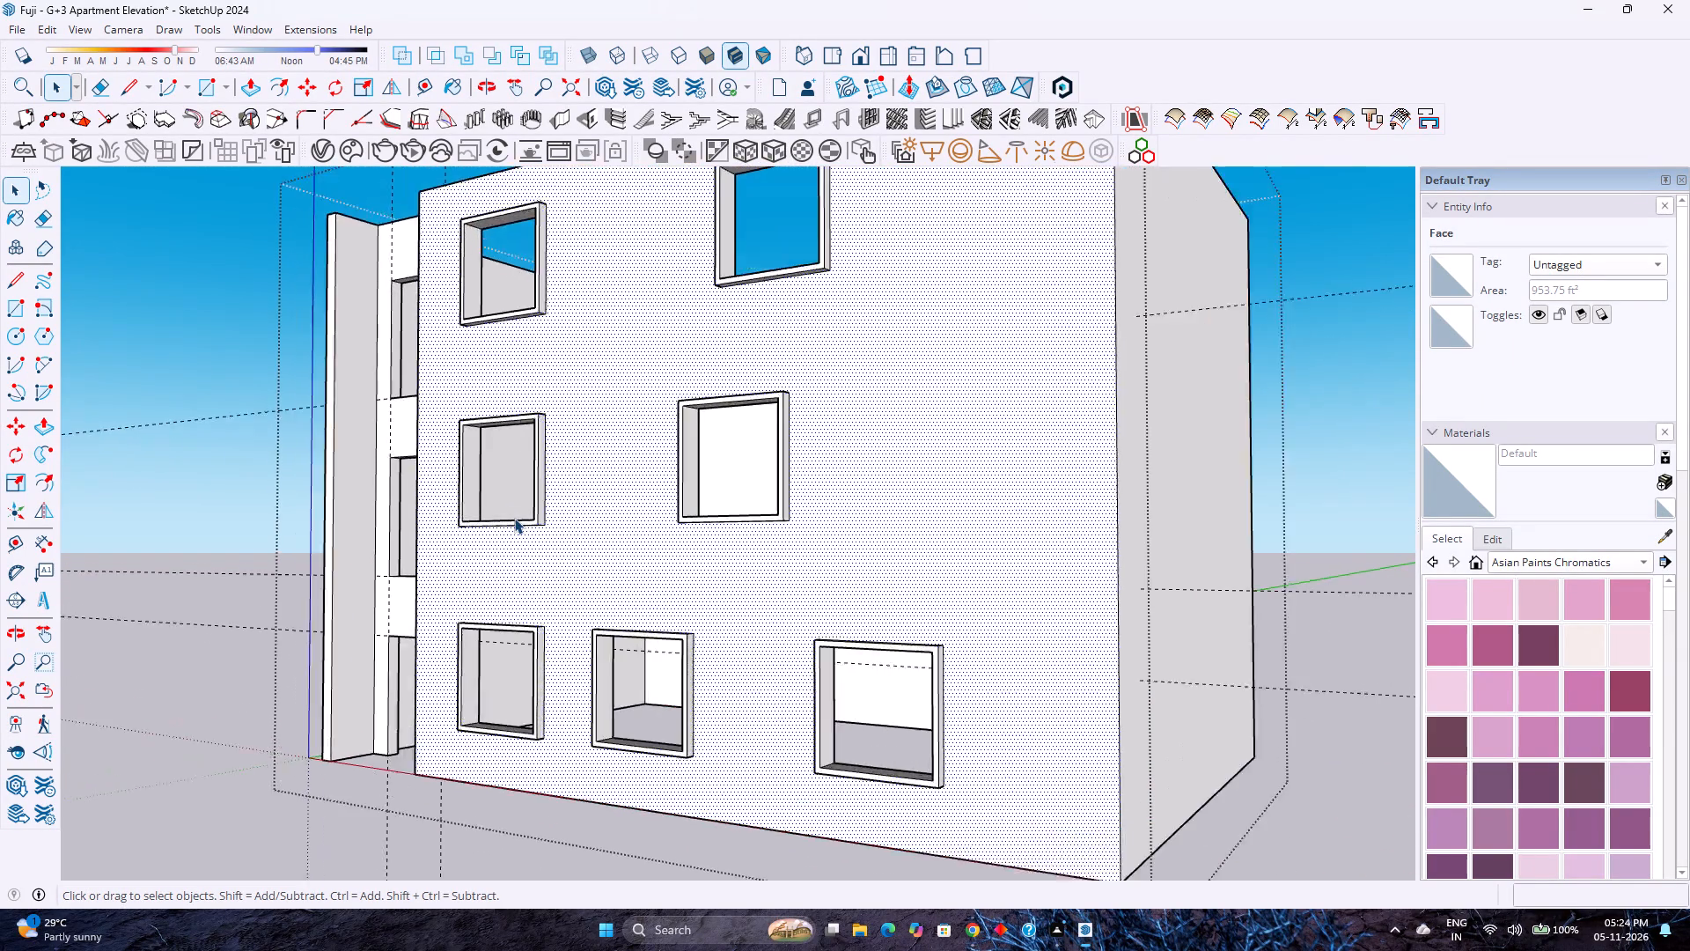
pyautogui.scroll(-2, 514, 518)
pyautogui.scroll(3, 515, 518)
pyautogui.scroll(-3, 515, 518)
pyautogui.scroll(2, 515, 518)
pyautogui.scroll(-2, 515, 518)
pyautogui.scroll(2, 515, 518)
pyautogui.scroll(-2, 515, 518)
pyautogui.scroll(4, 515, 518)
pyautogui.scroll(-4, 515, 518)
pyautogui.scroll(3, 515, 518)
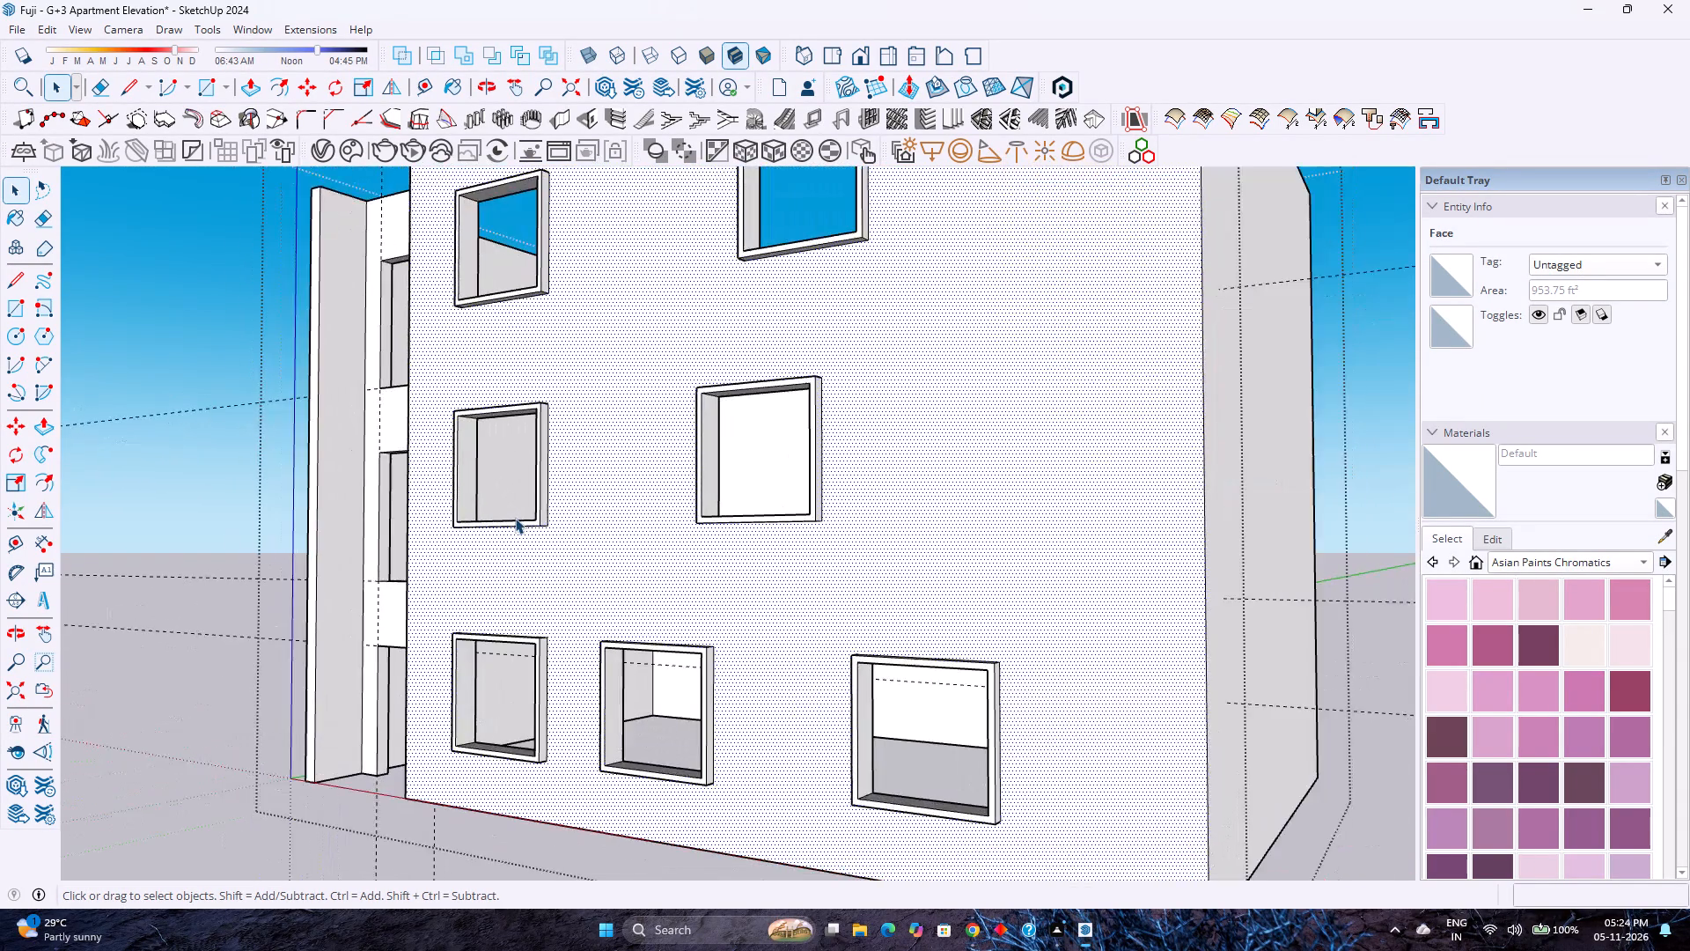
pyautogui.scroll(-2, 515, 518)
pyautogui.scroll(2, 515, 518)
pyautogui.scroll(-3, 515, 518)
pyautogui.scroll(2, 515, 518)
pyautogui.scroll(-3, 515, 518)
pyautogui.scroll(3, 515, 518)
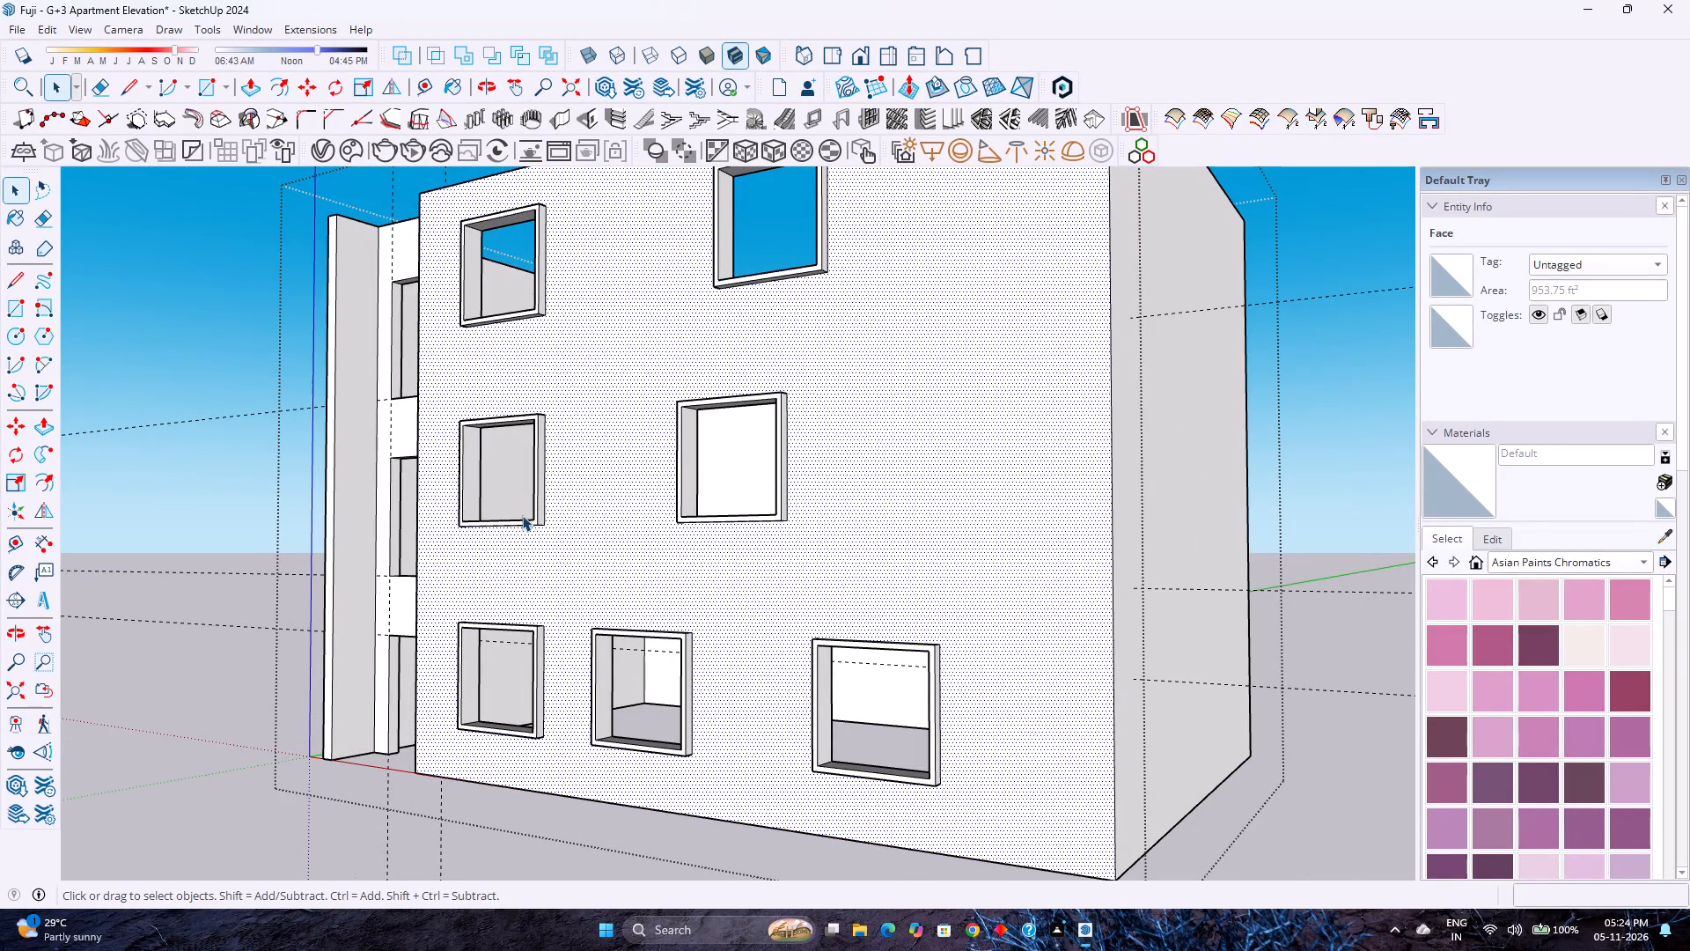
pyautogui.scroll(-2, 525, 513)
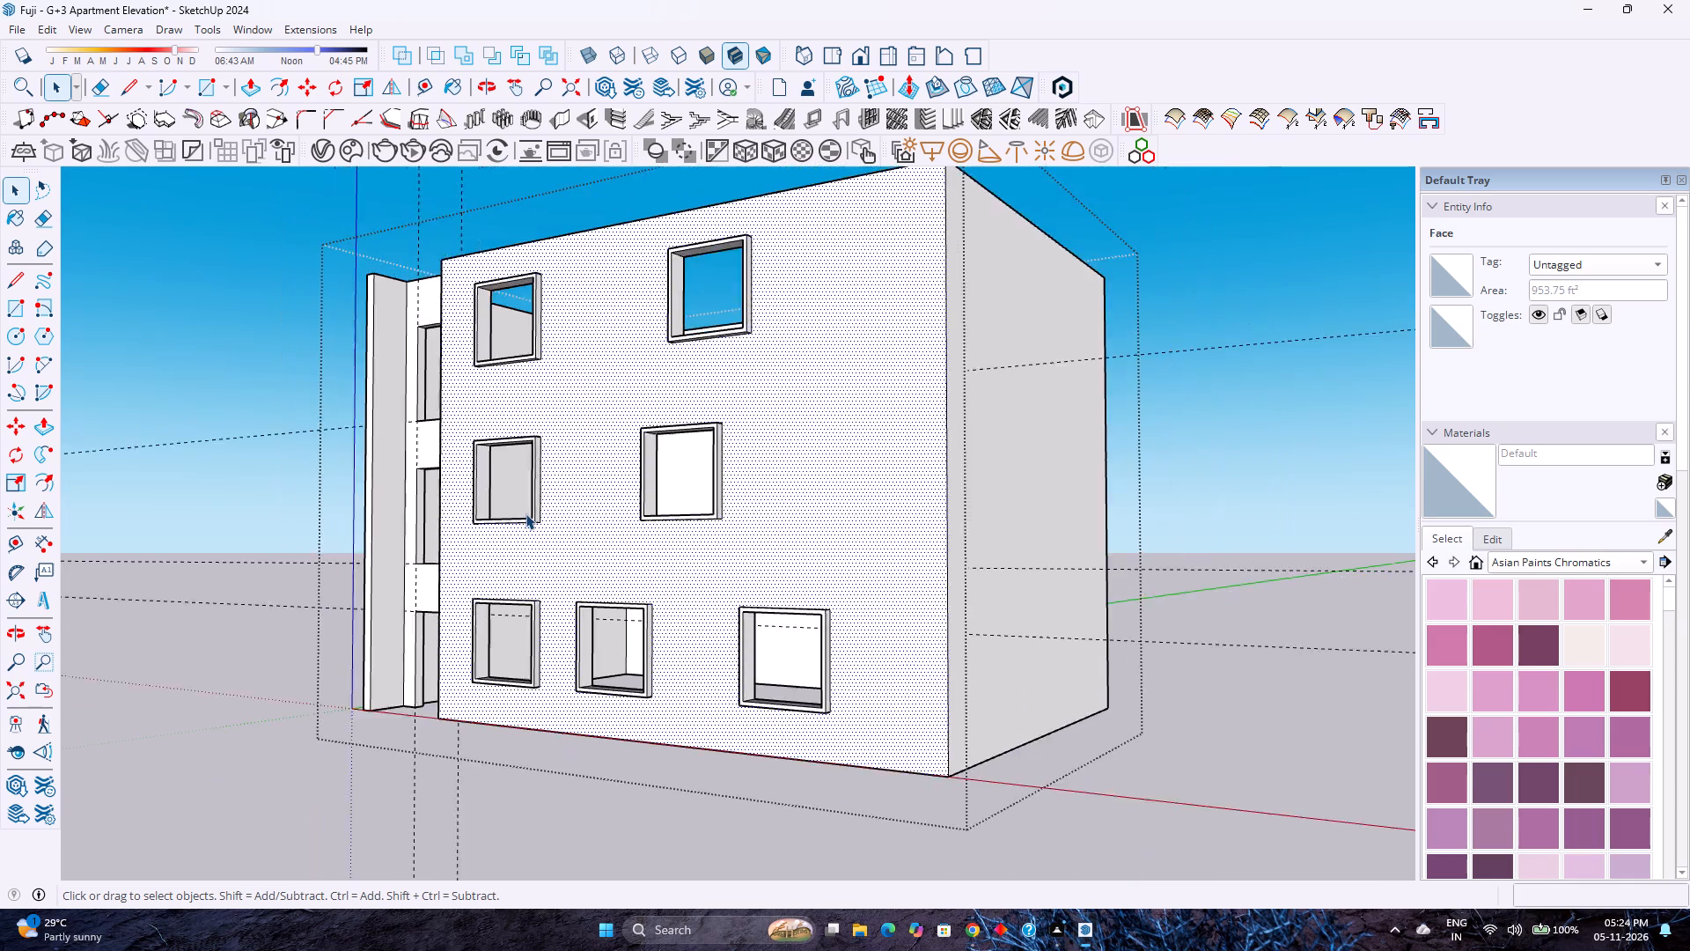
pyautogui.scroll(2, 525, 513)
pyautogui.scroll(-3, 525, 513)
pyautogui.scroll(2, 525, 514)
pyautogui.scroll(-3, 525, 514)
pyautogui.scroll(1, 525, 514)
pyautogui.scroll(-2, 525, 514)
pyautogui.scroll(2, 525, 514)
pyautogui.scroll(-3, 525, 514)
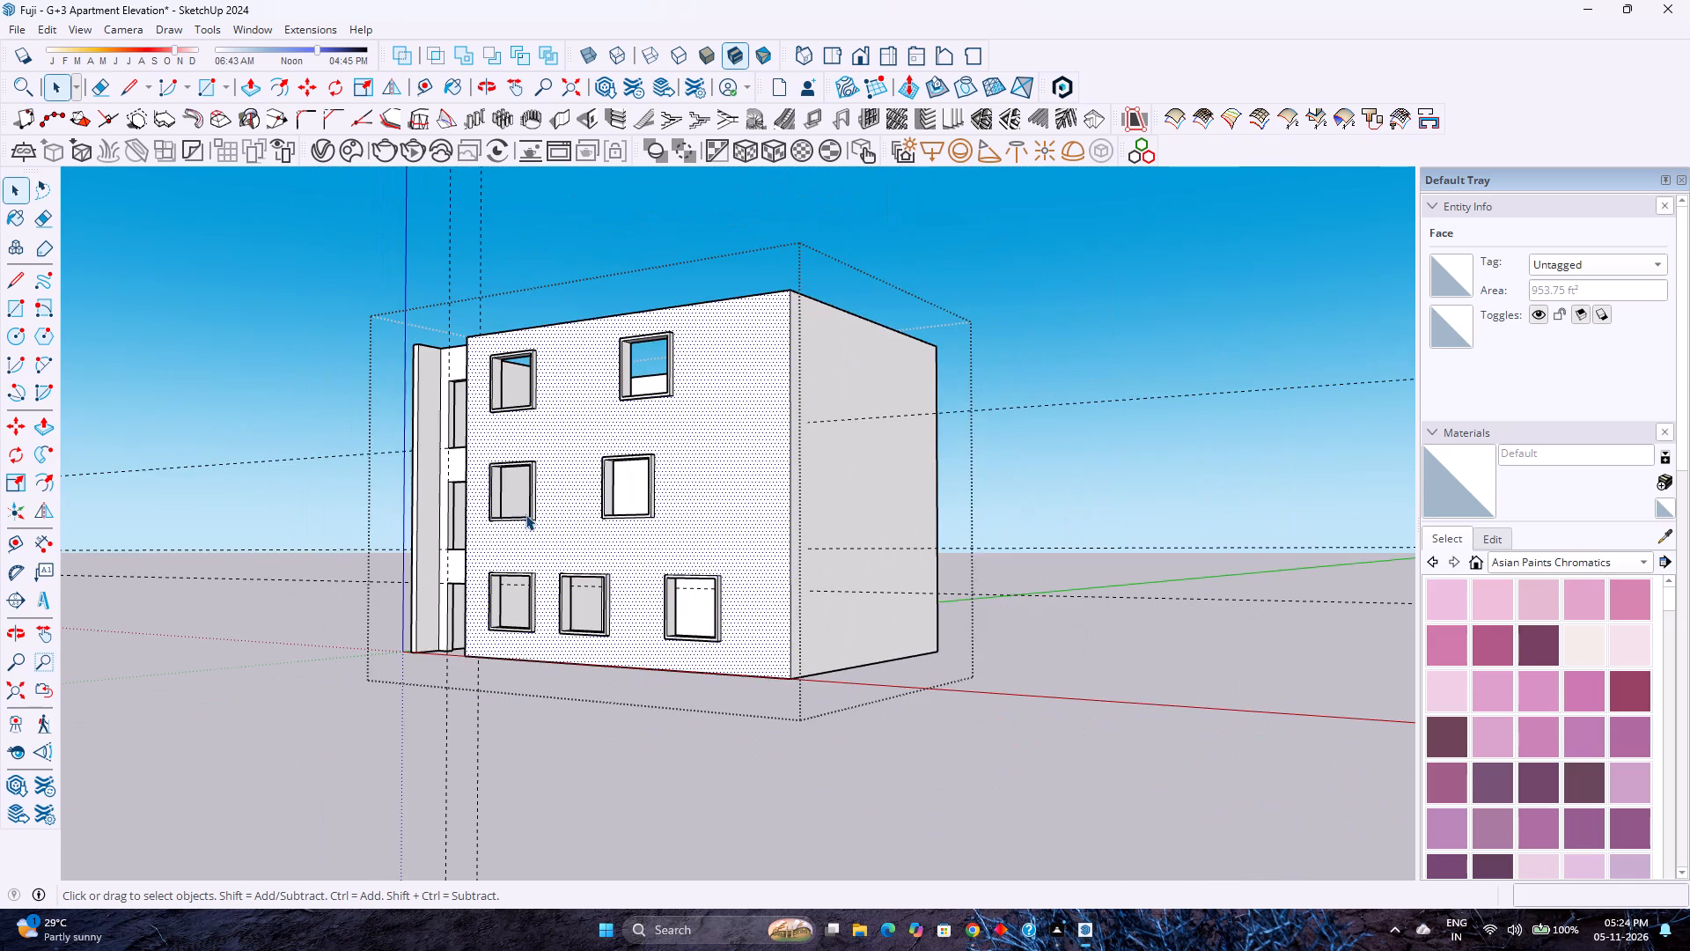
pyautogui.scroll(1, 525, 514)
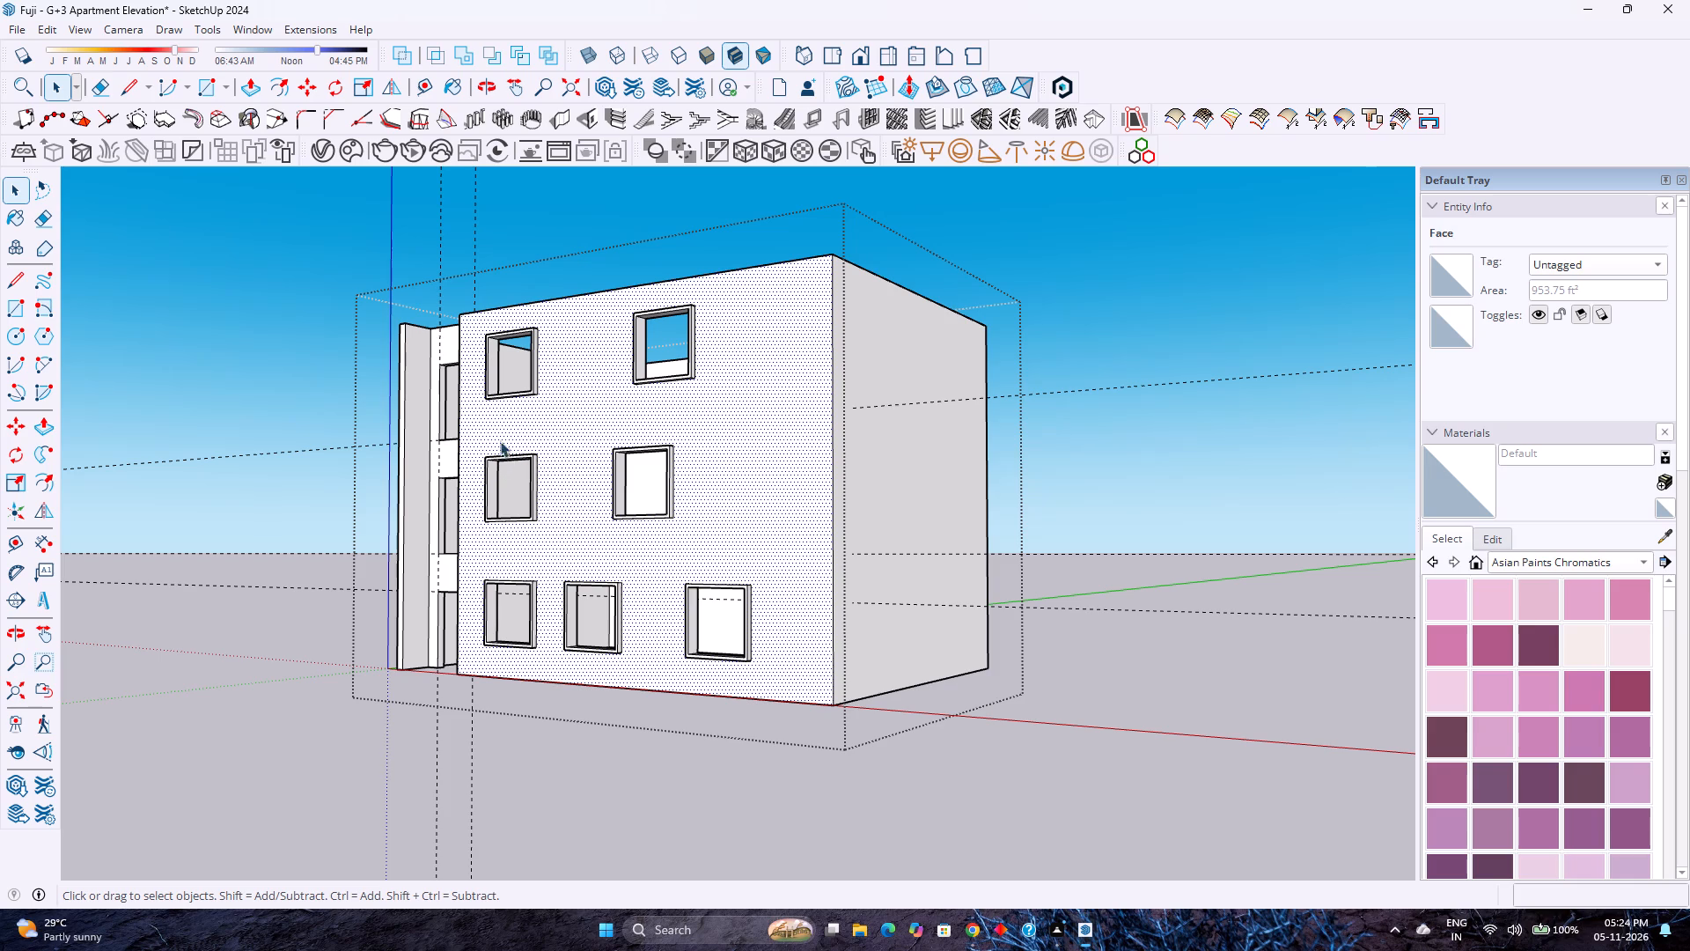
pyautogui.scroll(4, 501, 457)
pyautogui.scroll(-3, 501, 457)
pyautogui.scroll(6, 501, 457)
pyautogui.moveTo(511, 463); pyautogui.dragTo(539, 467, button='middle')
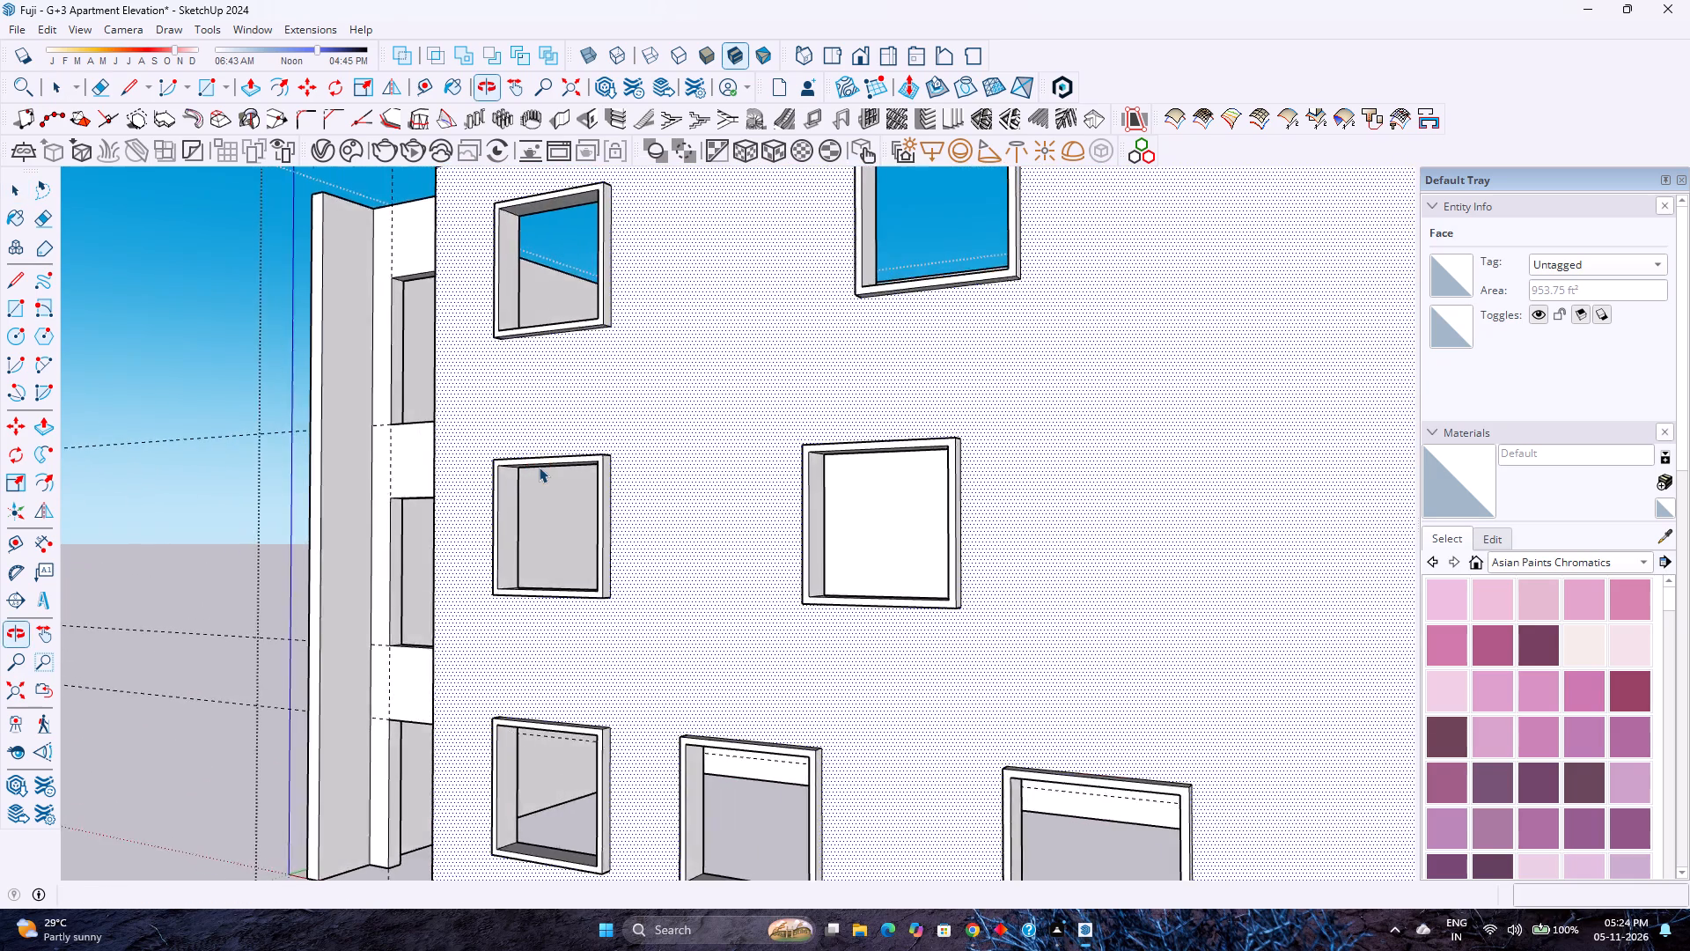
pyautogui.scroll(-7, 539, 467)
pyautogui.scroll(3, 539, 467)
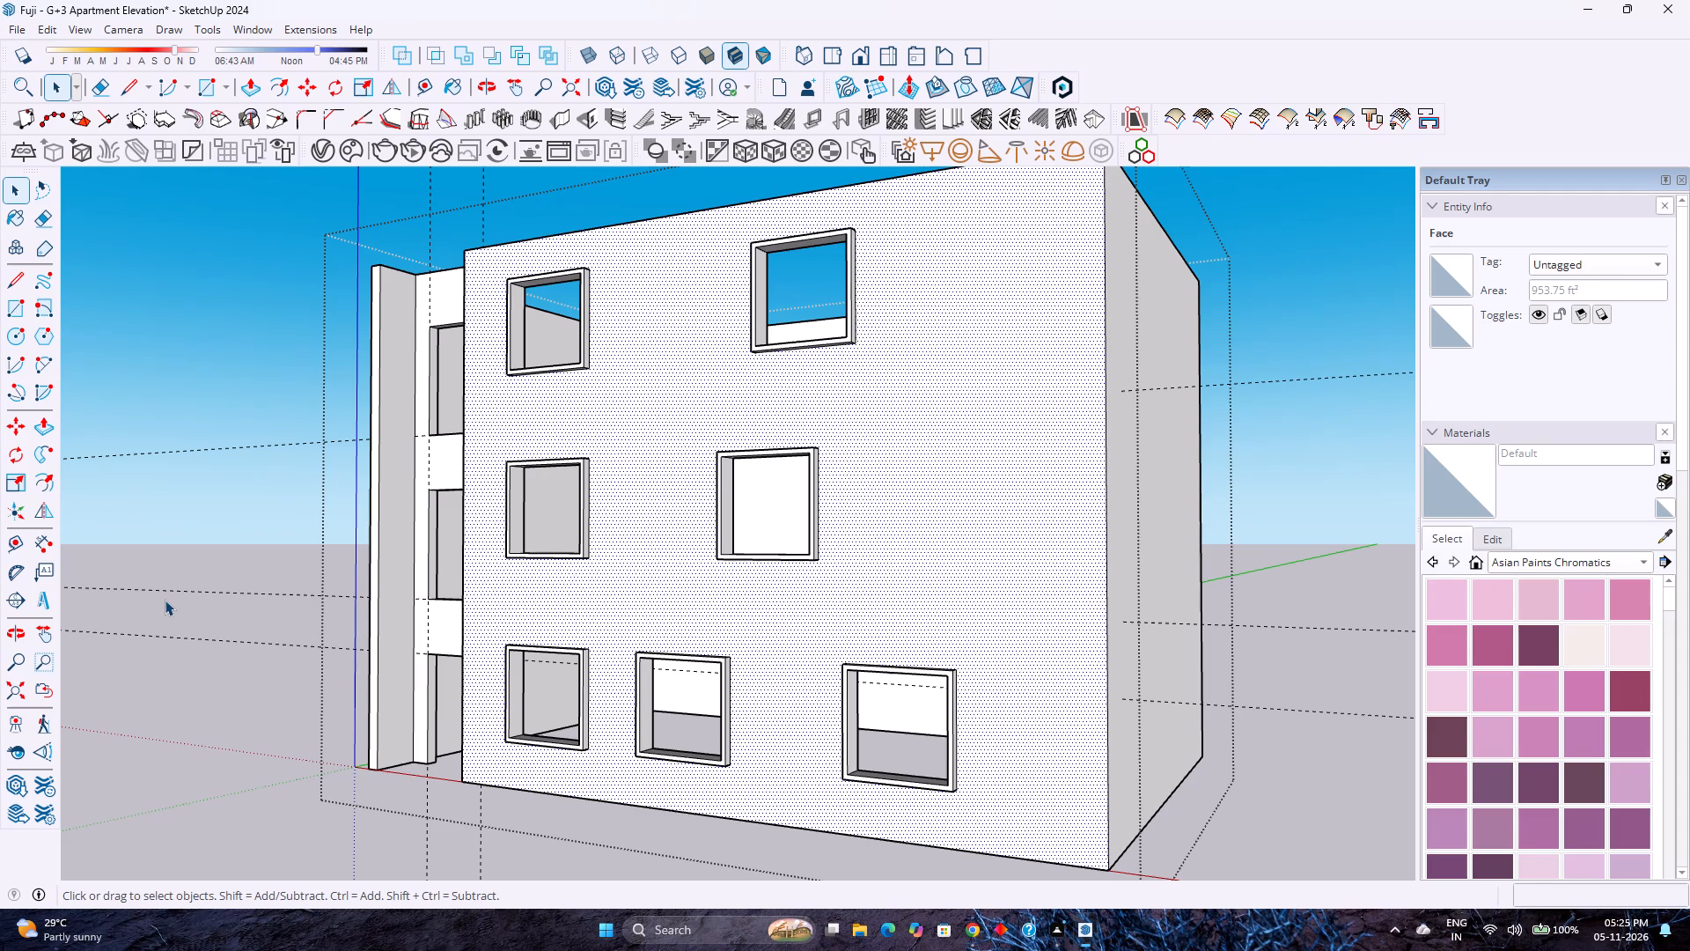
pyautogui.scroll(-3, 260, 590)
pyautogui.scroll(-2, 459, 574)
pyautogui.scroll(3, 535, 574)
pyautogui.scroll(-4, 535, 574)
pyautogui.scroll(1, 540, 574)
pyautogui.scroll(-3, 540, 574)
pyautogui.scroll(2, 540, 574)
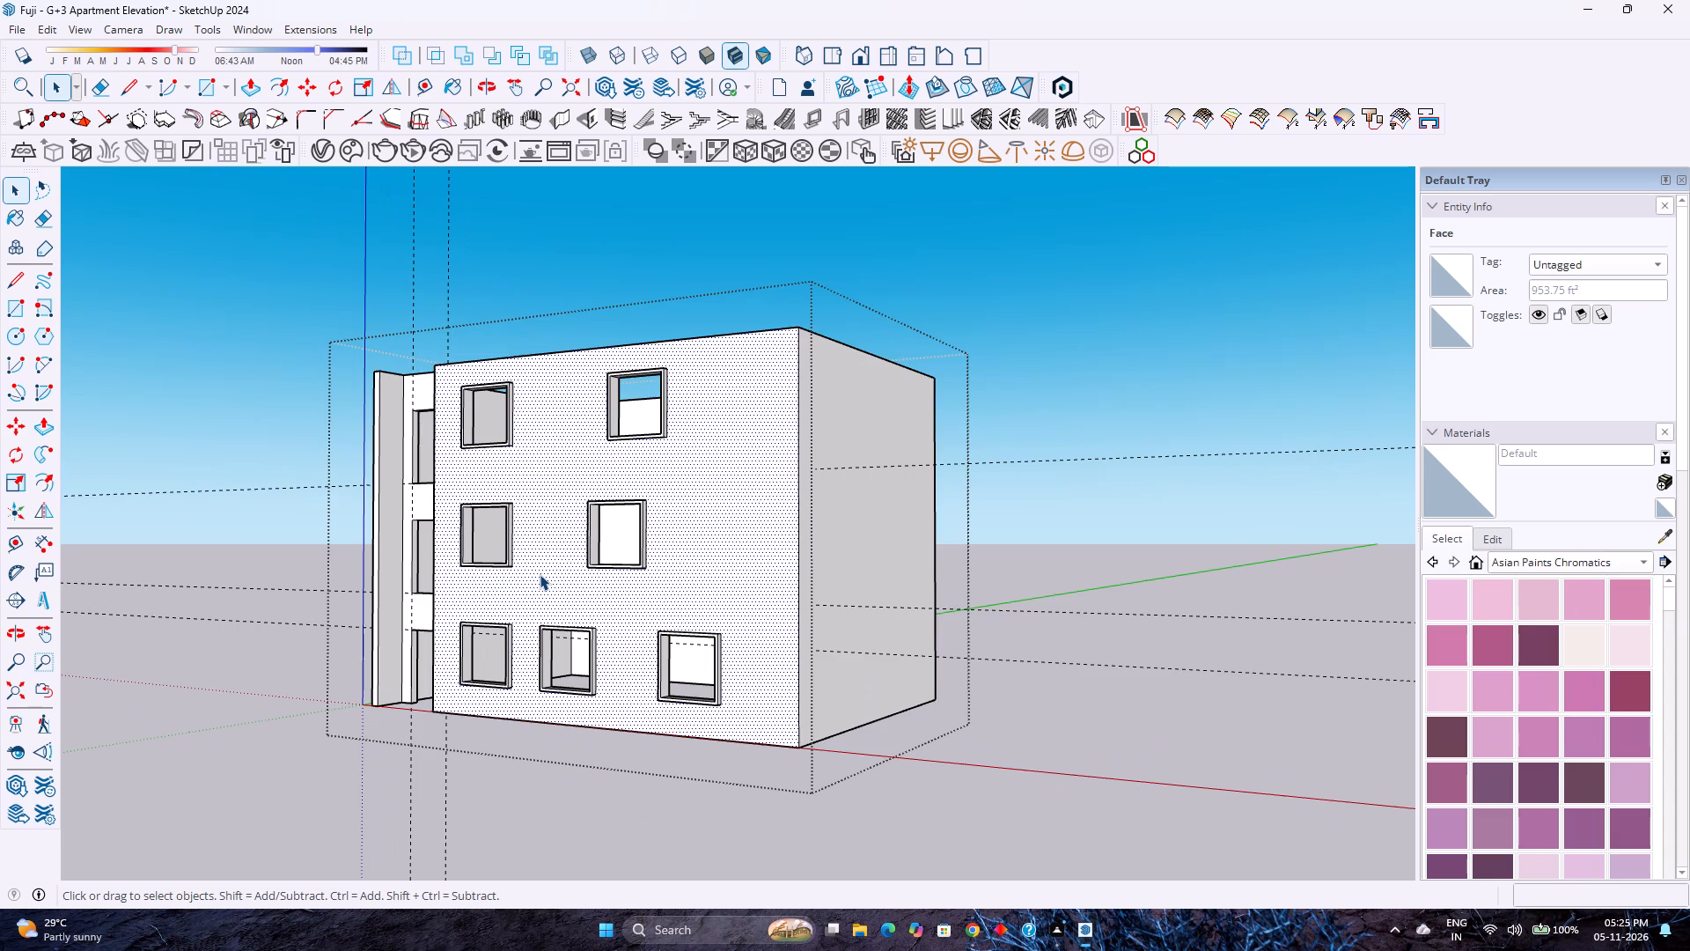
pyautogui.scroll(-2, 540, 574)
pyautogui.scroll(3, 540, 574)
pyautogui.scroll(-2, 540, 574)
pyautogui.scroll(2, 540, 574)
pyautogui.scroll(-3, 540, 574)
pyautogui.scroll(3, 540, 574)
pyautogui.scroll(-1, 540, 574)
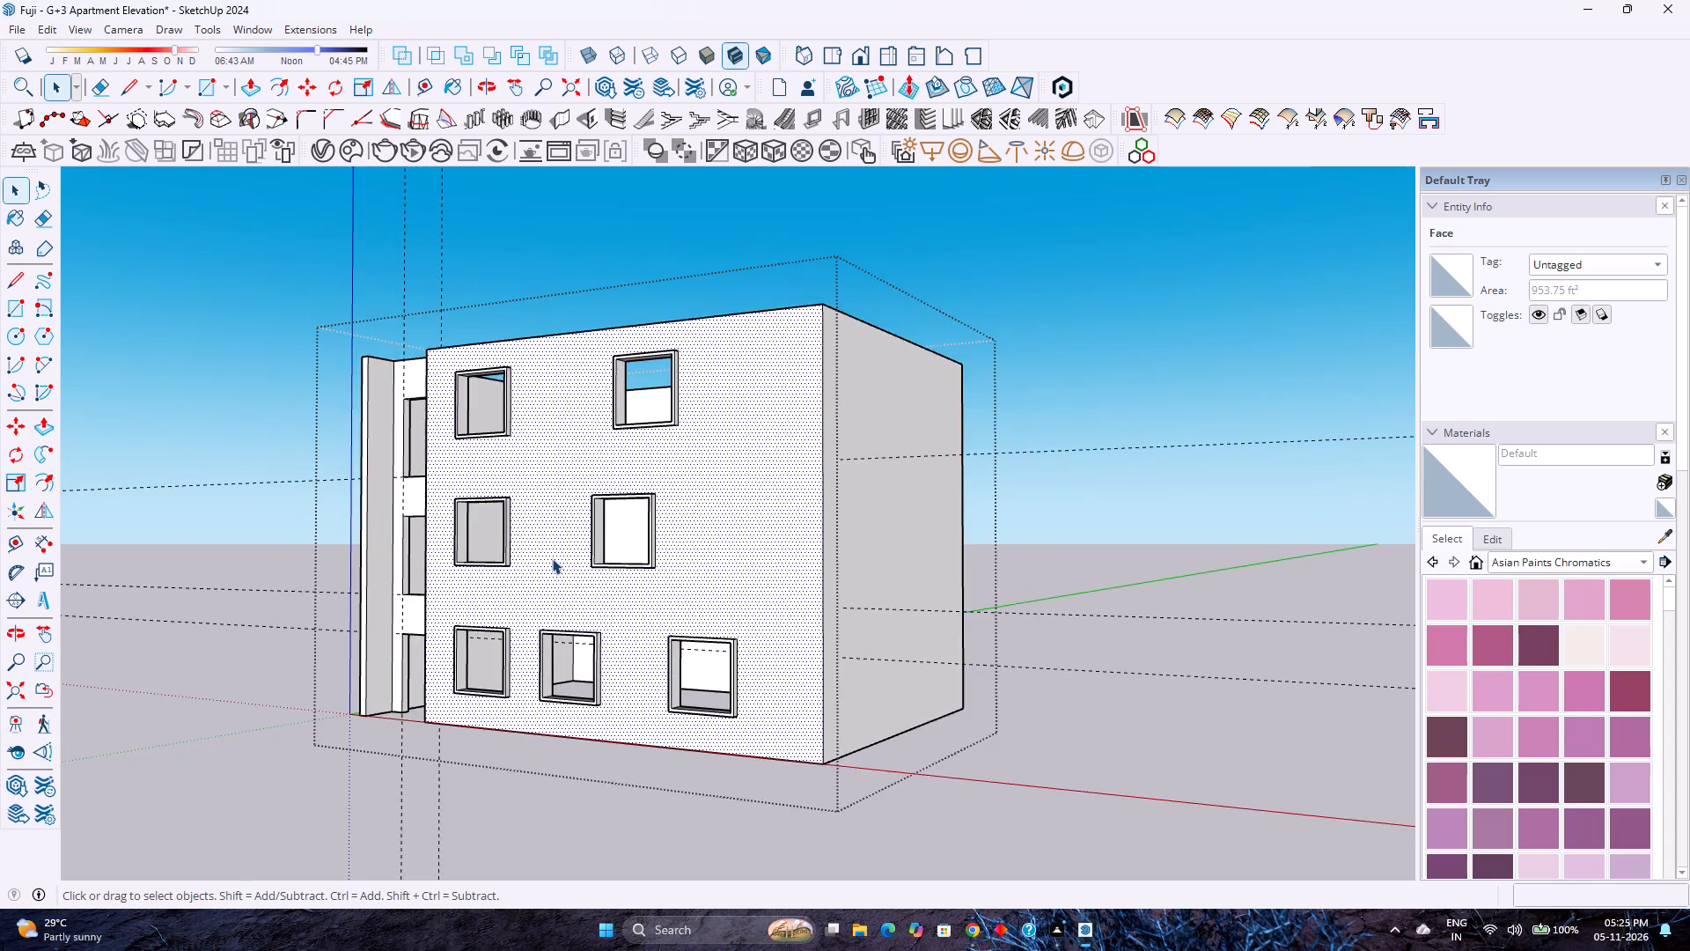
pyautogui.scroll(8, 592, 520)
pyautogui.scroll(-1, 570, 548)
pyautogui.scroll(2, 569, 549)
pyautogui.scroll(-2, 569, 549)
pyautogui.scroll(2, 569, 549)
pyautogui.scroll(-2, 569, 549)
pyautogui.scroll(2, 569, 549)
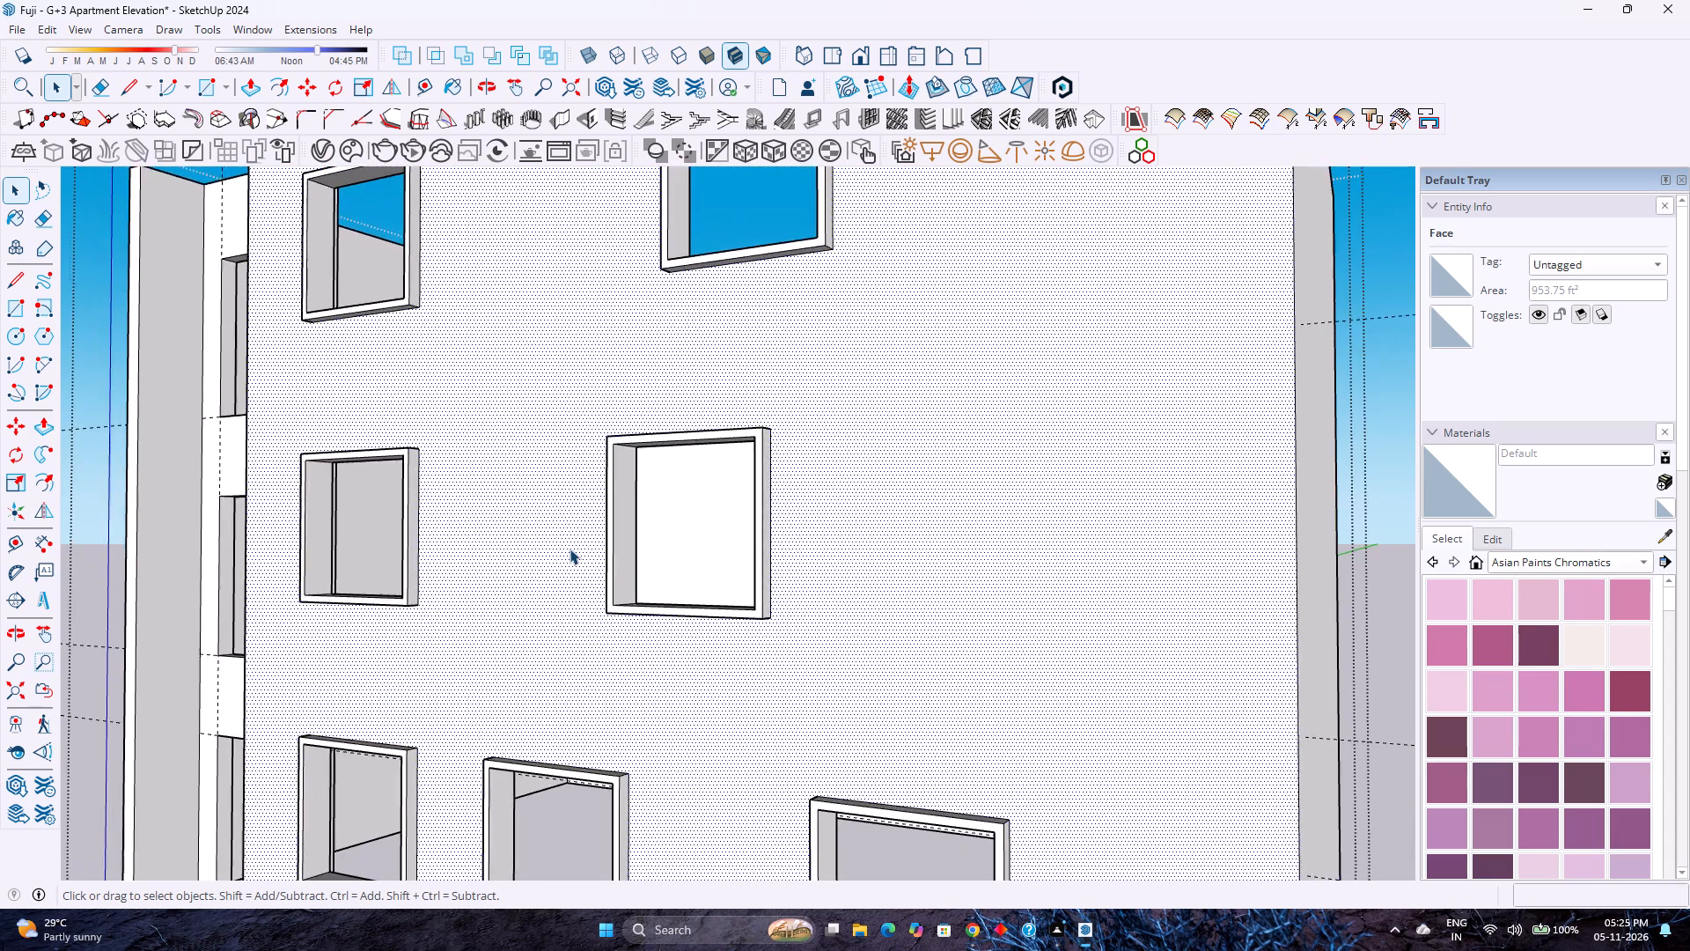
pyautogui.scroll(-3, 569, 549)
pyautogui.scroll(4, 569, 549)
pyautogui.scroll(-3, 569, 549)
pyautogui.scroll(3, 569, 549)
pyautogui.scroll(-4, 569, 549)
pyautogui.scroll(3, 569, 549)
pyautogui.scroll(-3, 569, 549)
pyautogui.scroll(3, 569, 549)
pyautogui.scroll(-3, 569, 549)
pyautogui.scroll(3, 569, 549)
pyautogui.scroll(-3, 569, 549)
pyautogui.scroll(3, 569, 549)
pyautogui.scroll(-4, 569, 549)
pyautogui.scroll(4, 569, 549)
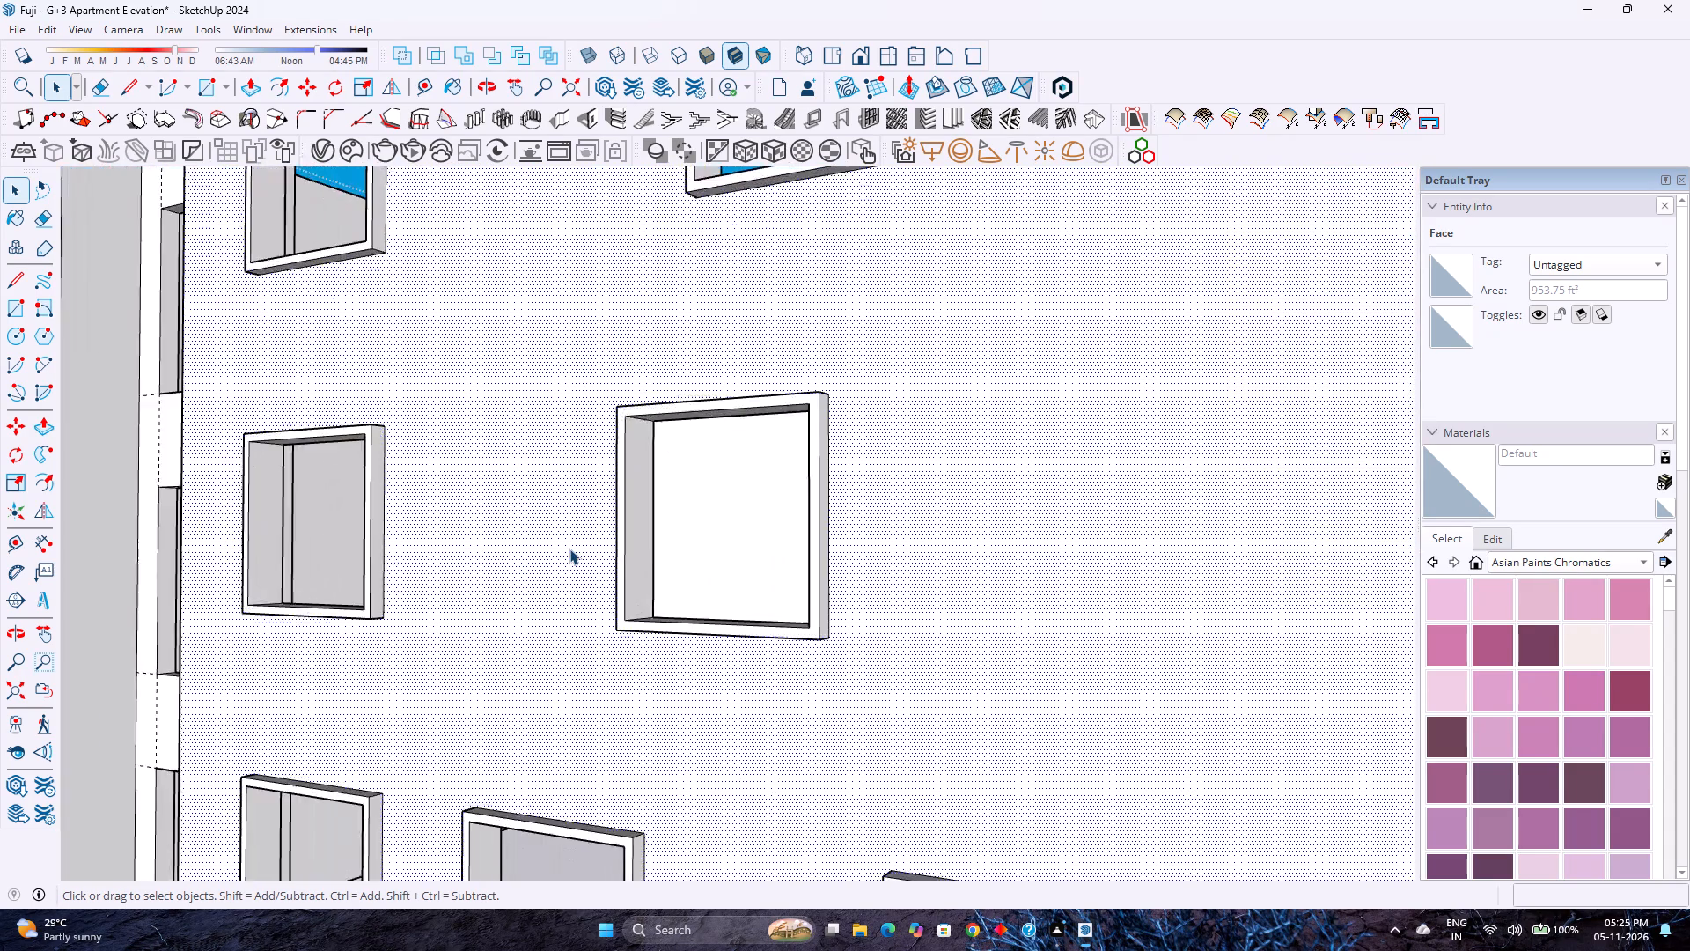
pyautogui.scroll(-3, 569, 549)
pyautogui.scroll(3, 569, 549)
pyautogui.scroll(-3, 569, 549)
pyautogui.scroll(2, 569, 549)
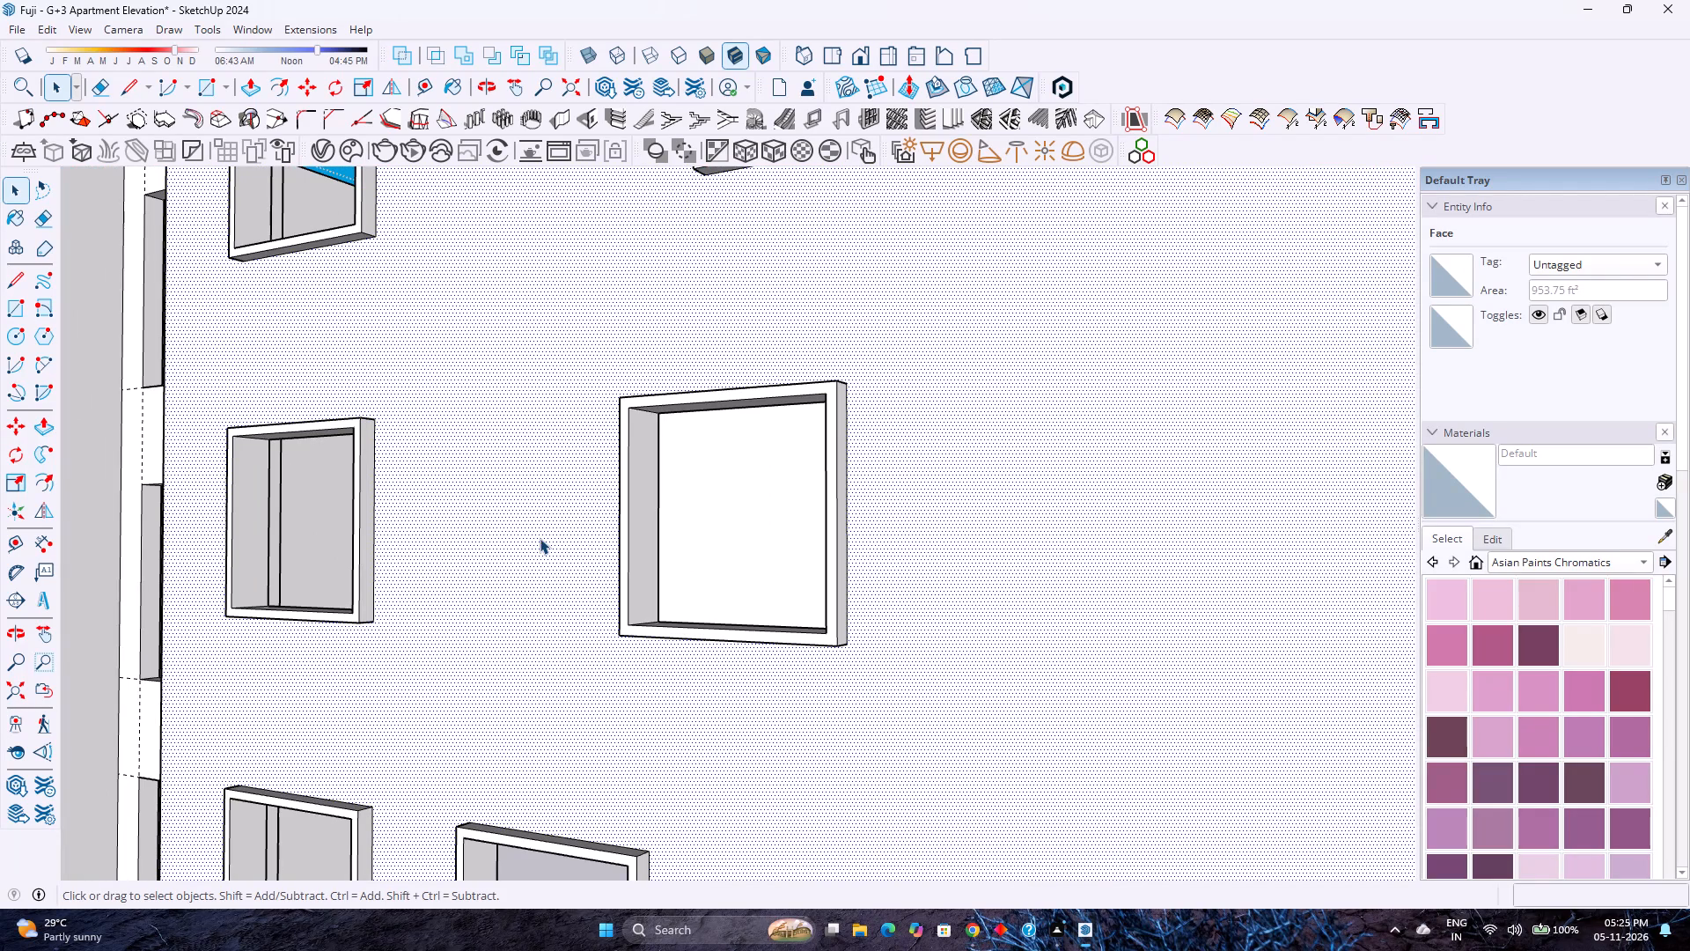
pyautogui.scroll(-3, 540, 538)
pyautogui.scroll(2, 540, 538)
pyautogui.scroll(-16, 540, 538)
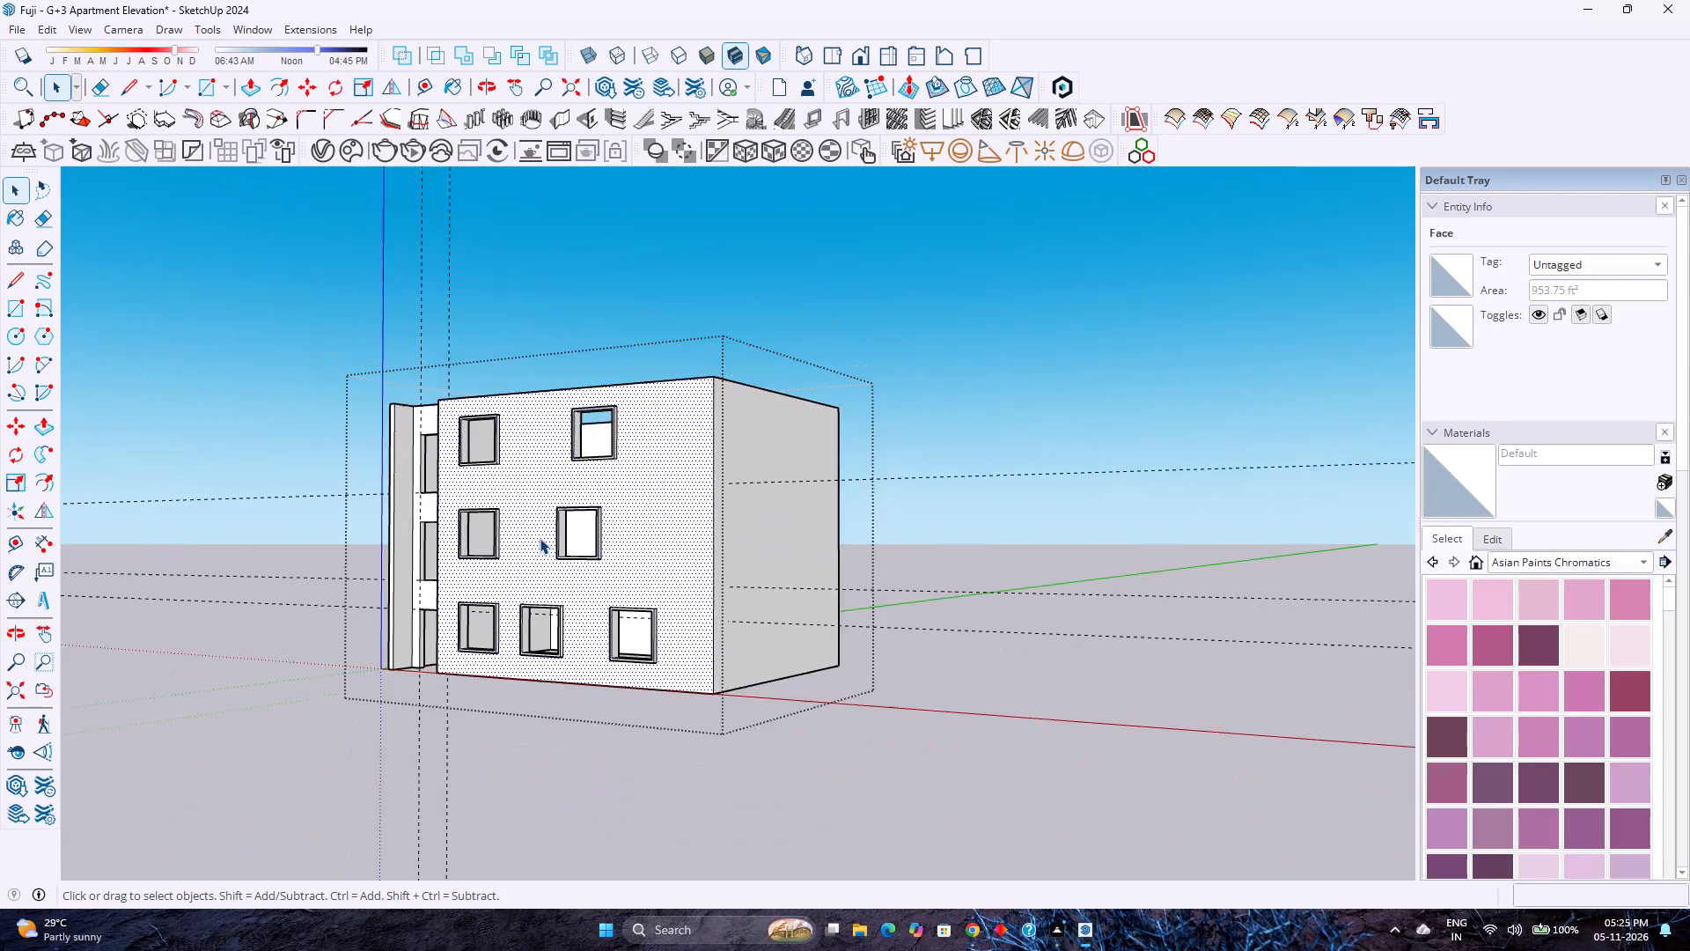
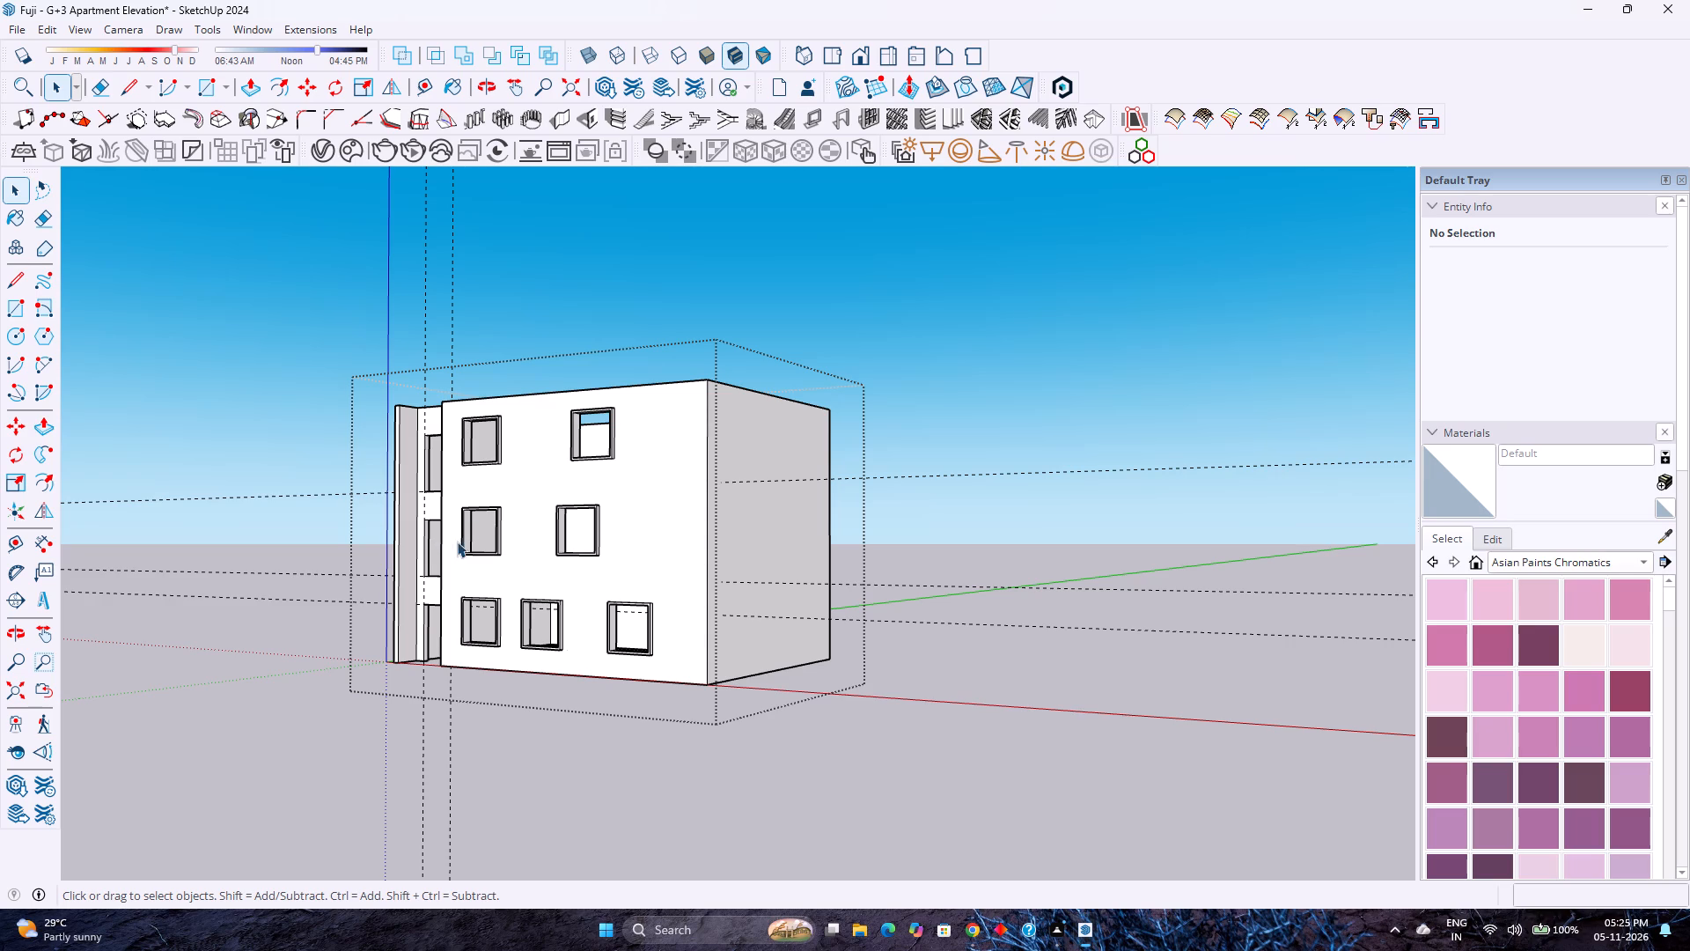
# Examine the façade windows and the recessed bay's stacked openings from both sides of the building.
pyautogui.scroll(-3, 459, 538)
pyautogui.scroll(10, 463, 535)
pyautogui.moveTo(414, 599); pyautogui.dragTo(441, 604, button='middle')
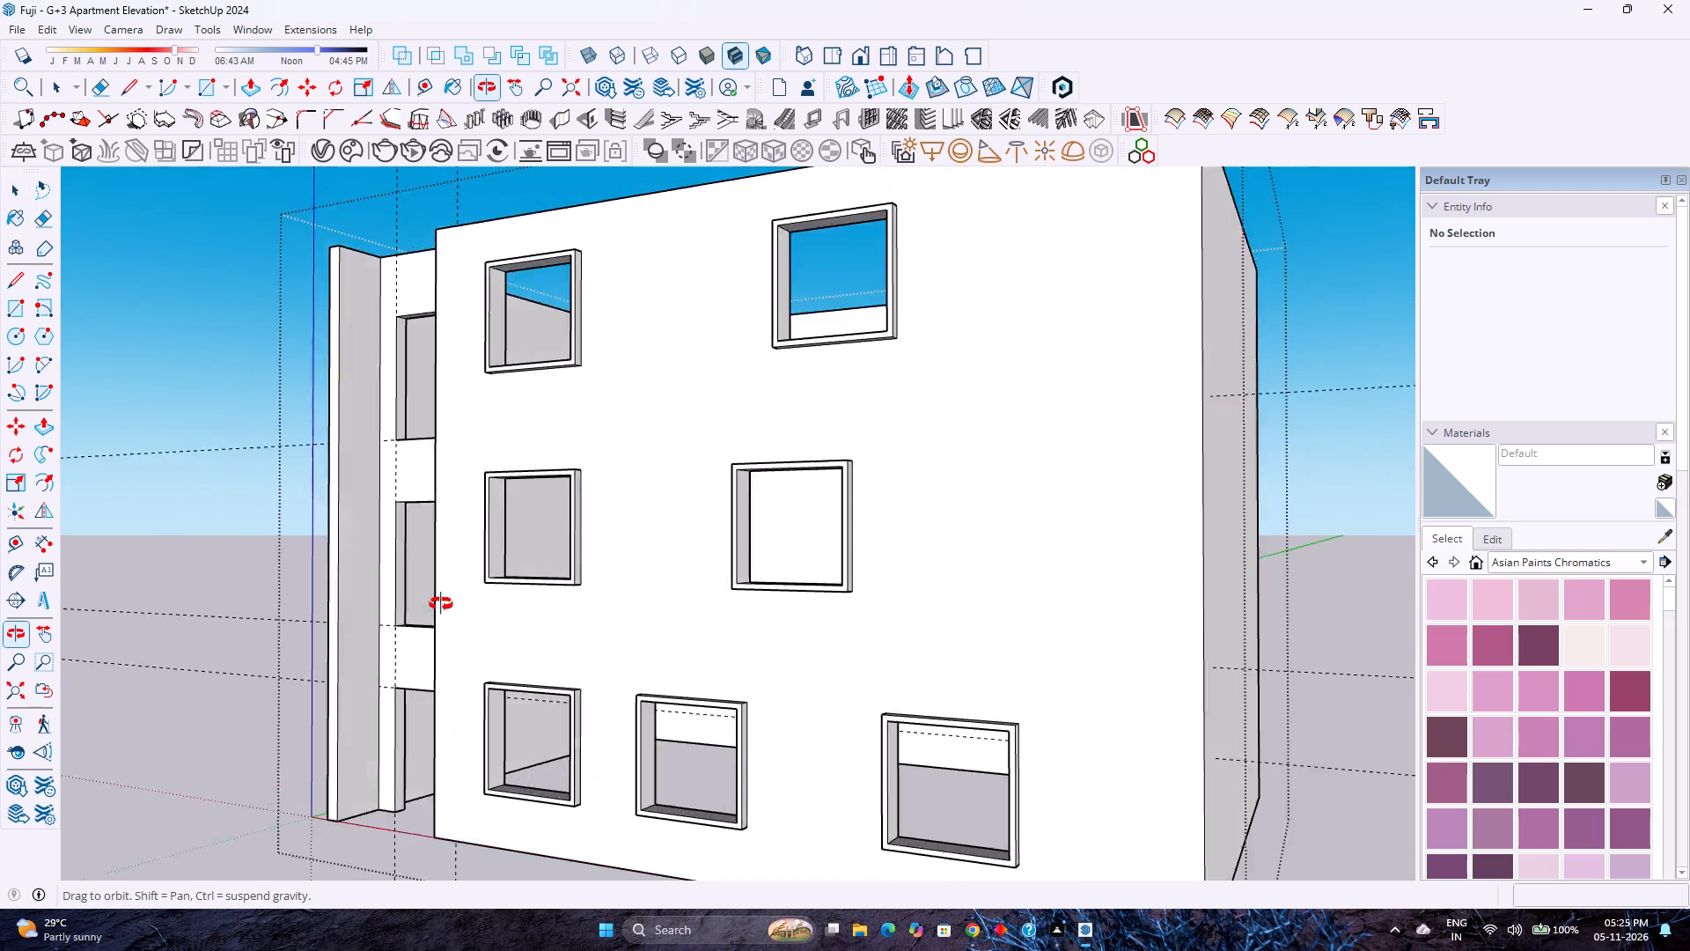
pyautogui.moveTo(441, 604); pyautogui.dragTo(349, 599, button='middle')
pyautogui.scroll(-3, 349, 599)
pyautogui.scroll(2, 349, 597)
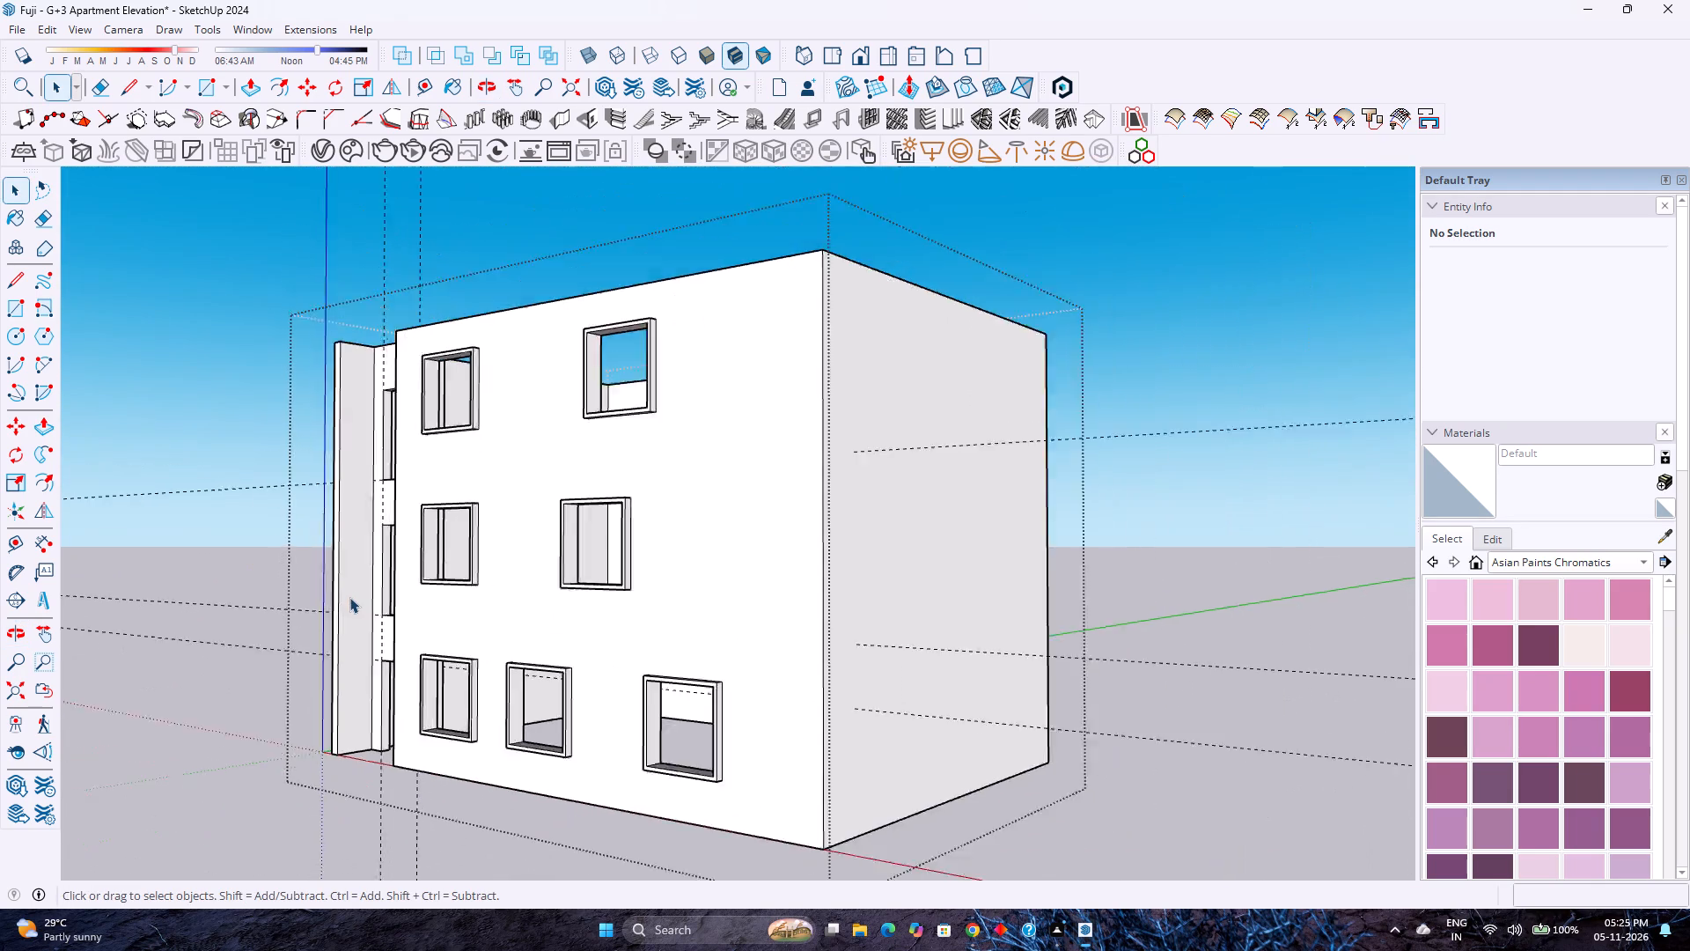
pyautogui.scroll(3, 349, 597)
pyautogui.scroll(-7, 362, 592)
pyautogui.moveTo(435, 672); pyautogui.dragTo(896, 645, button='middle')
pyautogui.moveTo(896, 645); pyautogui.dragTo(912, 646, button='middle')
pyautogui.moveTo(974, 652); pyautogui.dragTo(1123, 664, button='middle')
pyautogui.middleClick(1127, 664)
pyautogui.middleClick(1128, 664)
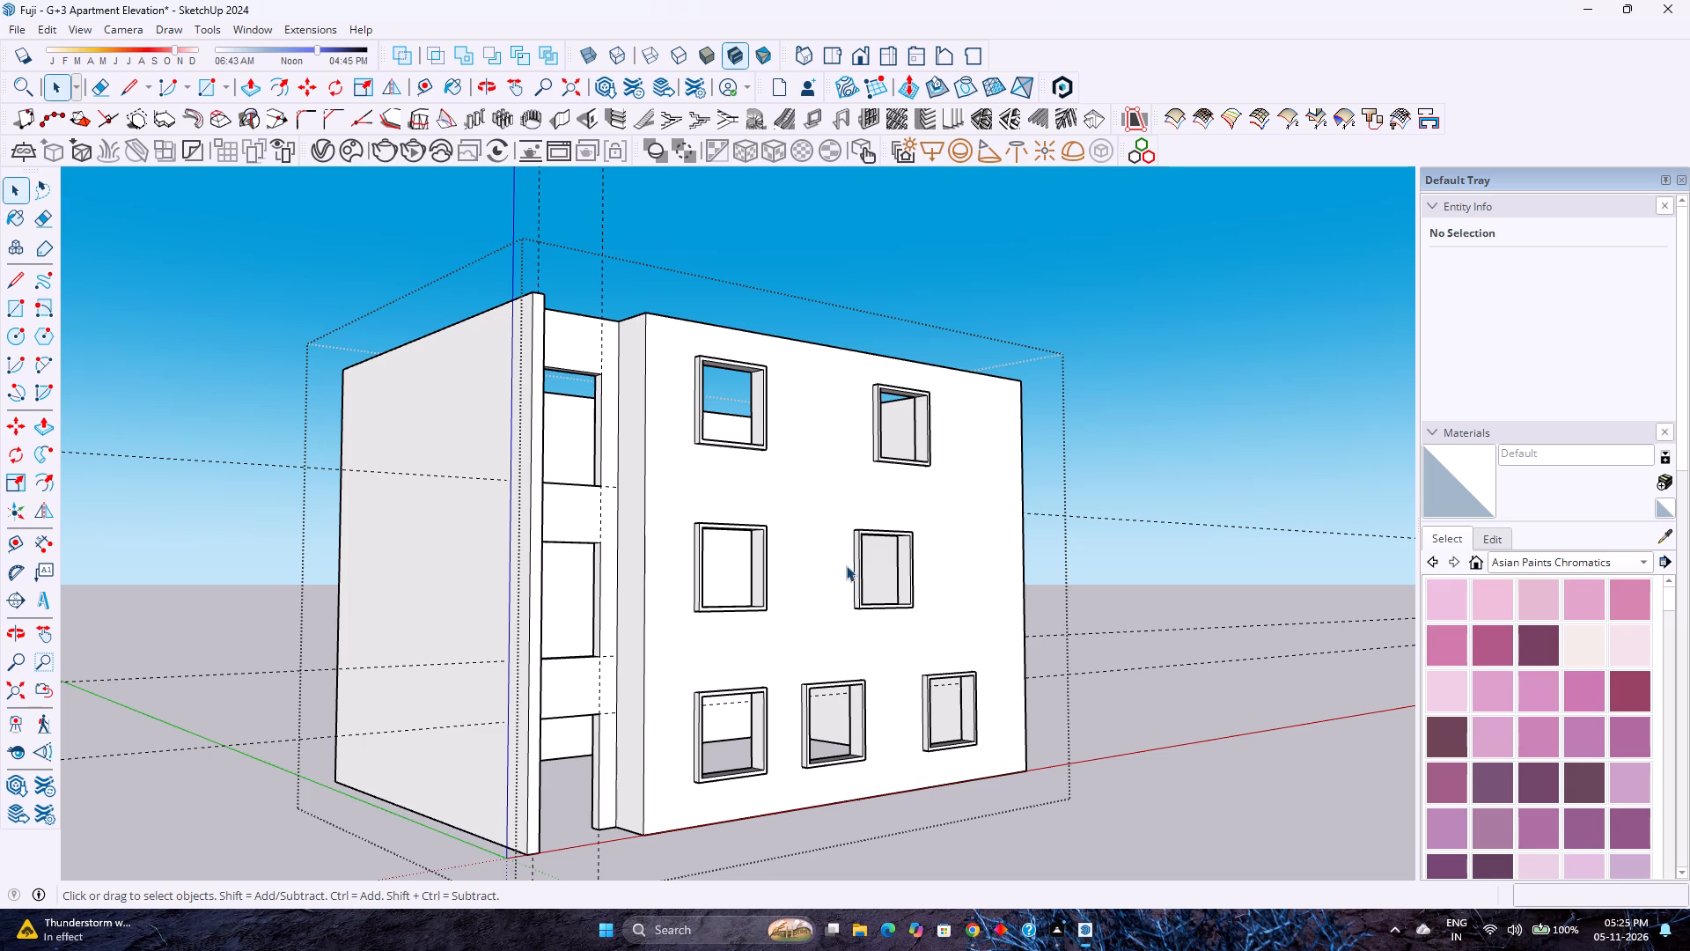
pyautogui.scroll(-2, 846, 565)
pyautogui.scroll(2, 846, 565)
pyautogui.scroll(-4, 846, 565)
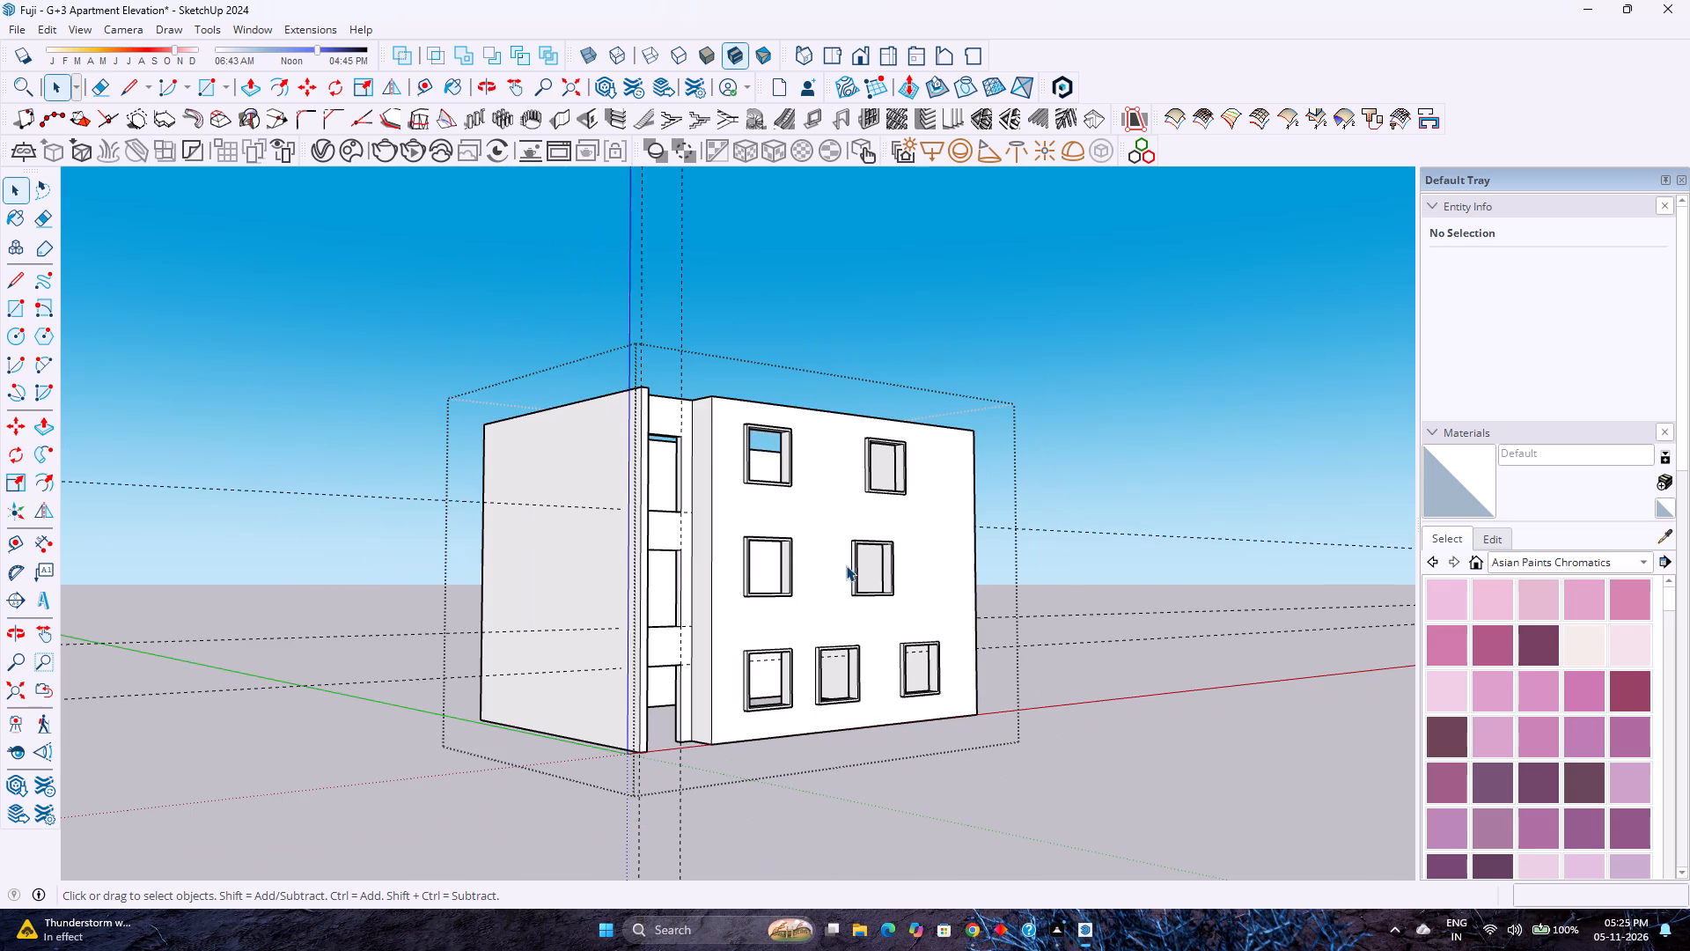
pyautogui.scroll(-1, 846, 565)
pyautogui.scroll(2, 846, 565)
pyautogui.scroll(-2, 846, 565)
pyautogui.scroll(3, 846, 565)
pyautogui.scroll(-3, 846, 568)
pyautogui.scroll(2, 846, 568)
pyautogui.scroll(-2, 846, 568)
pyautogui.scroll(4, 846, 568)
pyautogui.scroll(-4, 846, 568)
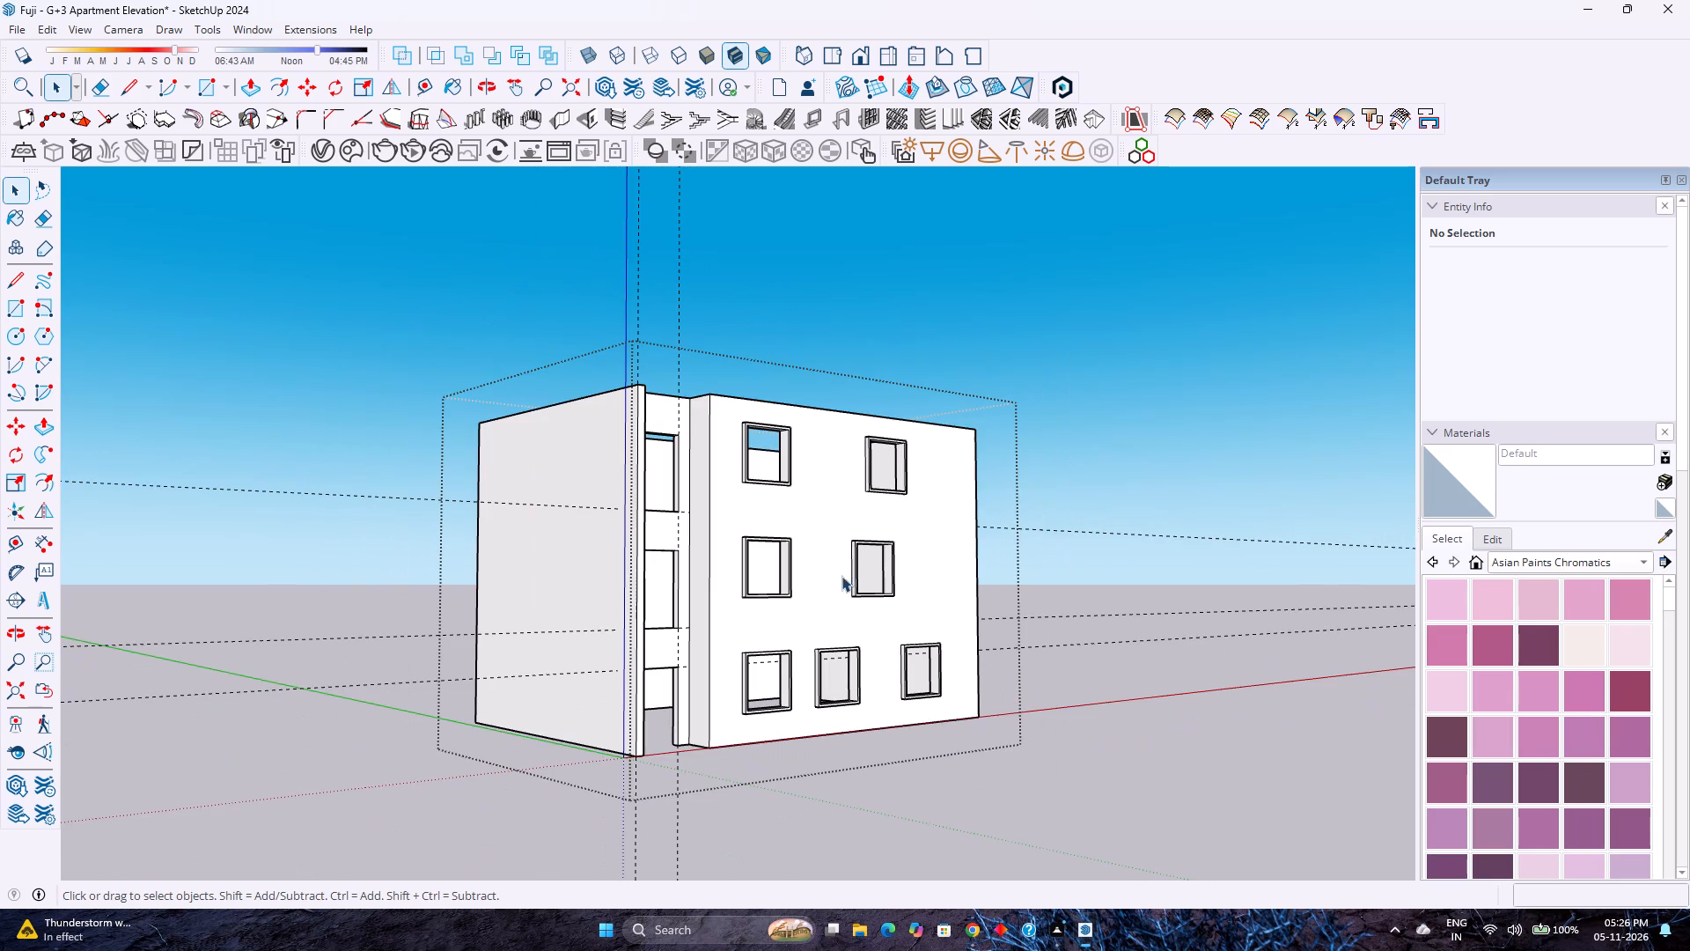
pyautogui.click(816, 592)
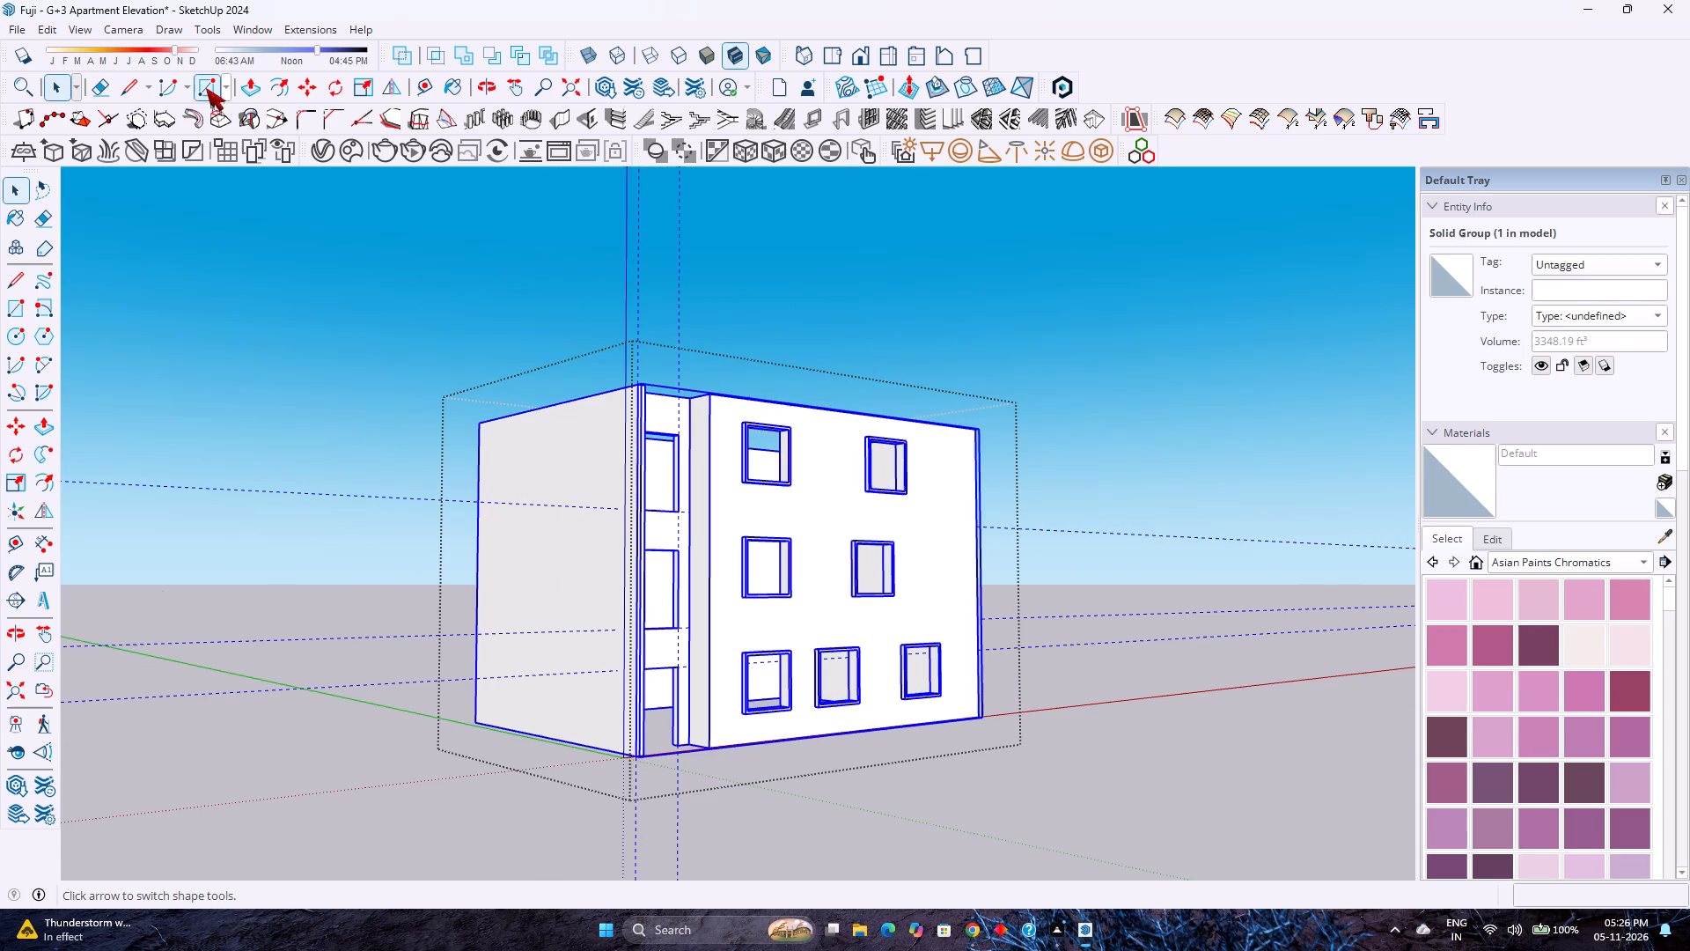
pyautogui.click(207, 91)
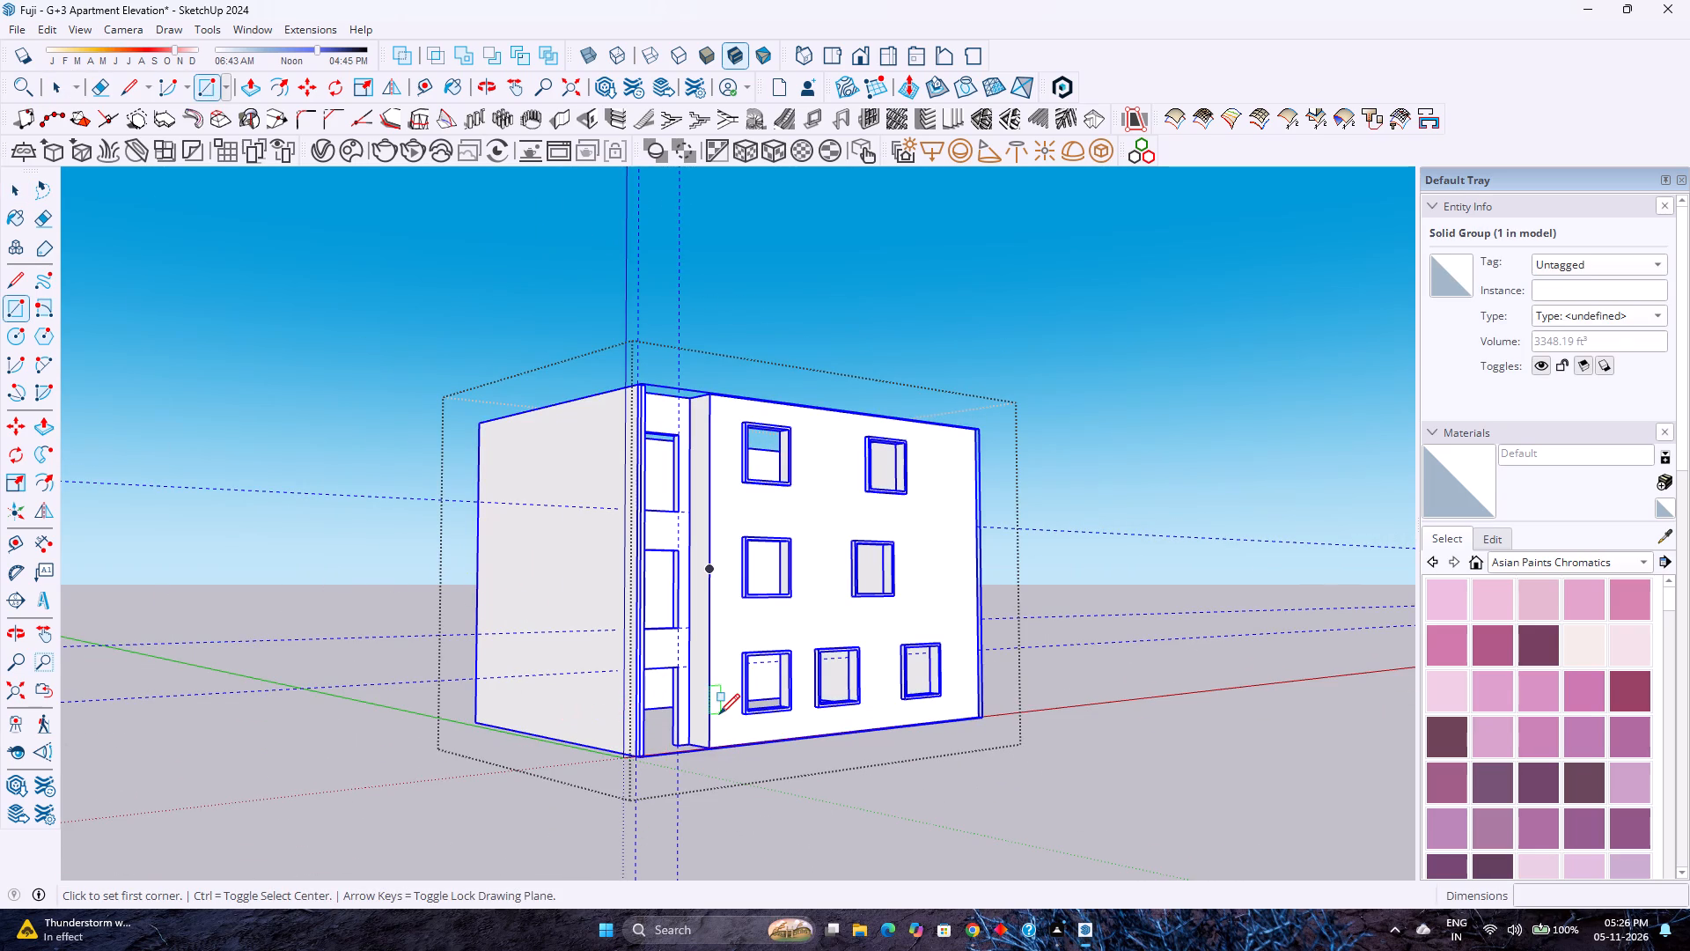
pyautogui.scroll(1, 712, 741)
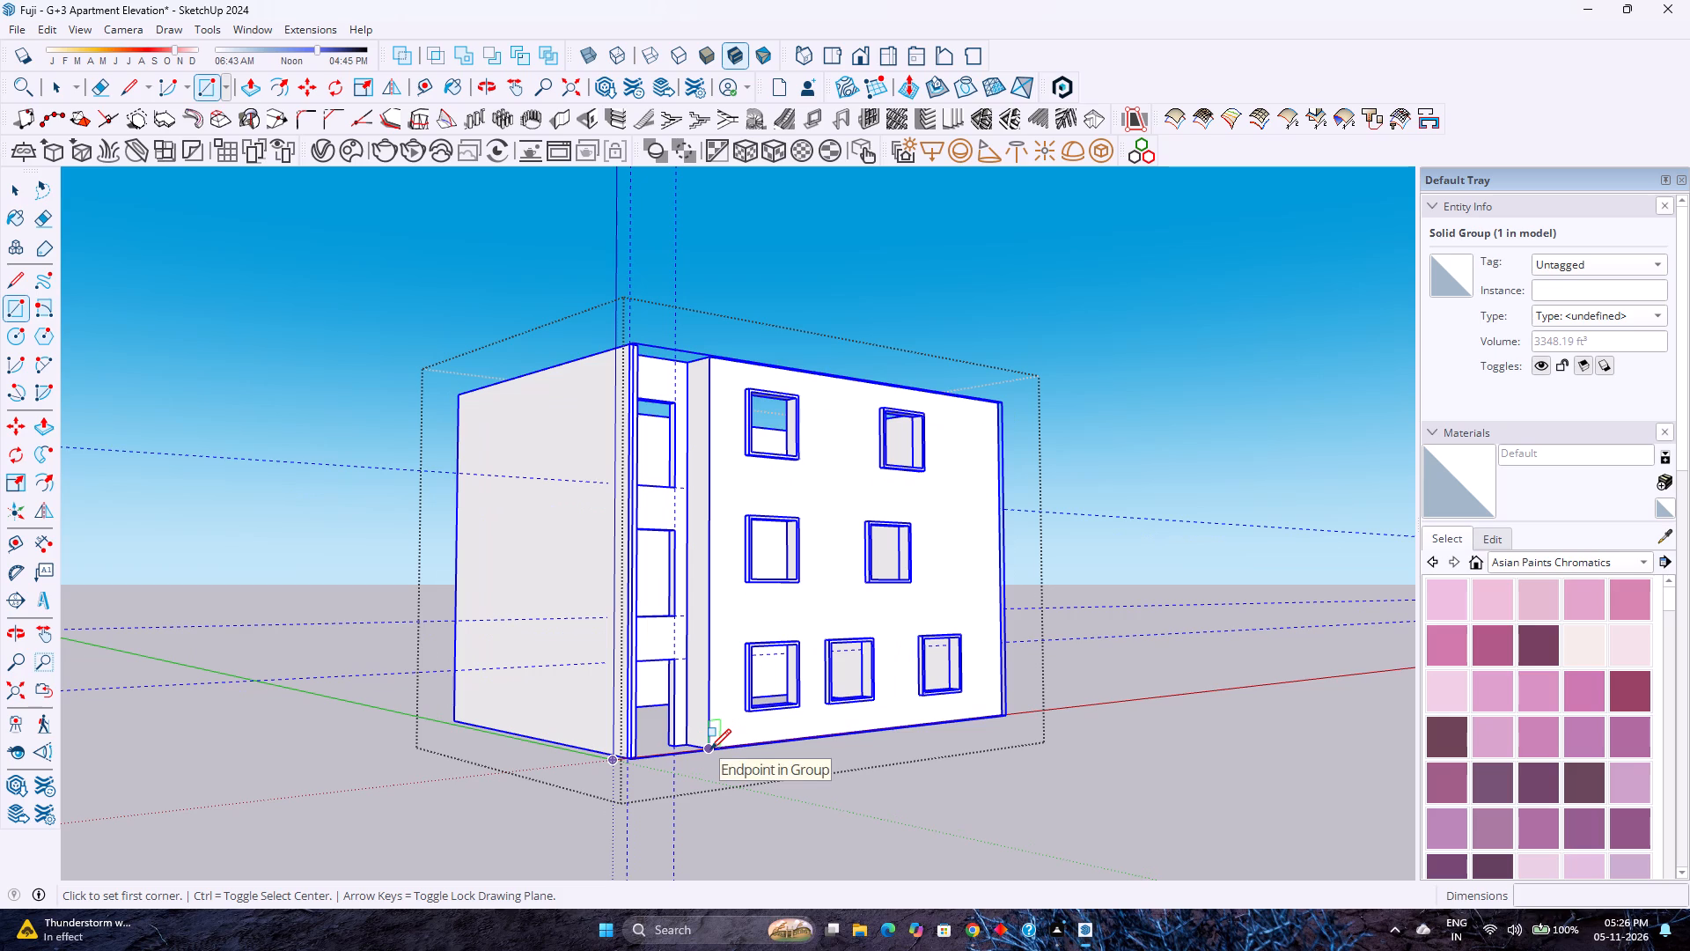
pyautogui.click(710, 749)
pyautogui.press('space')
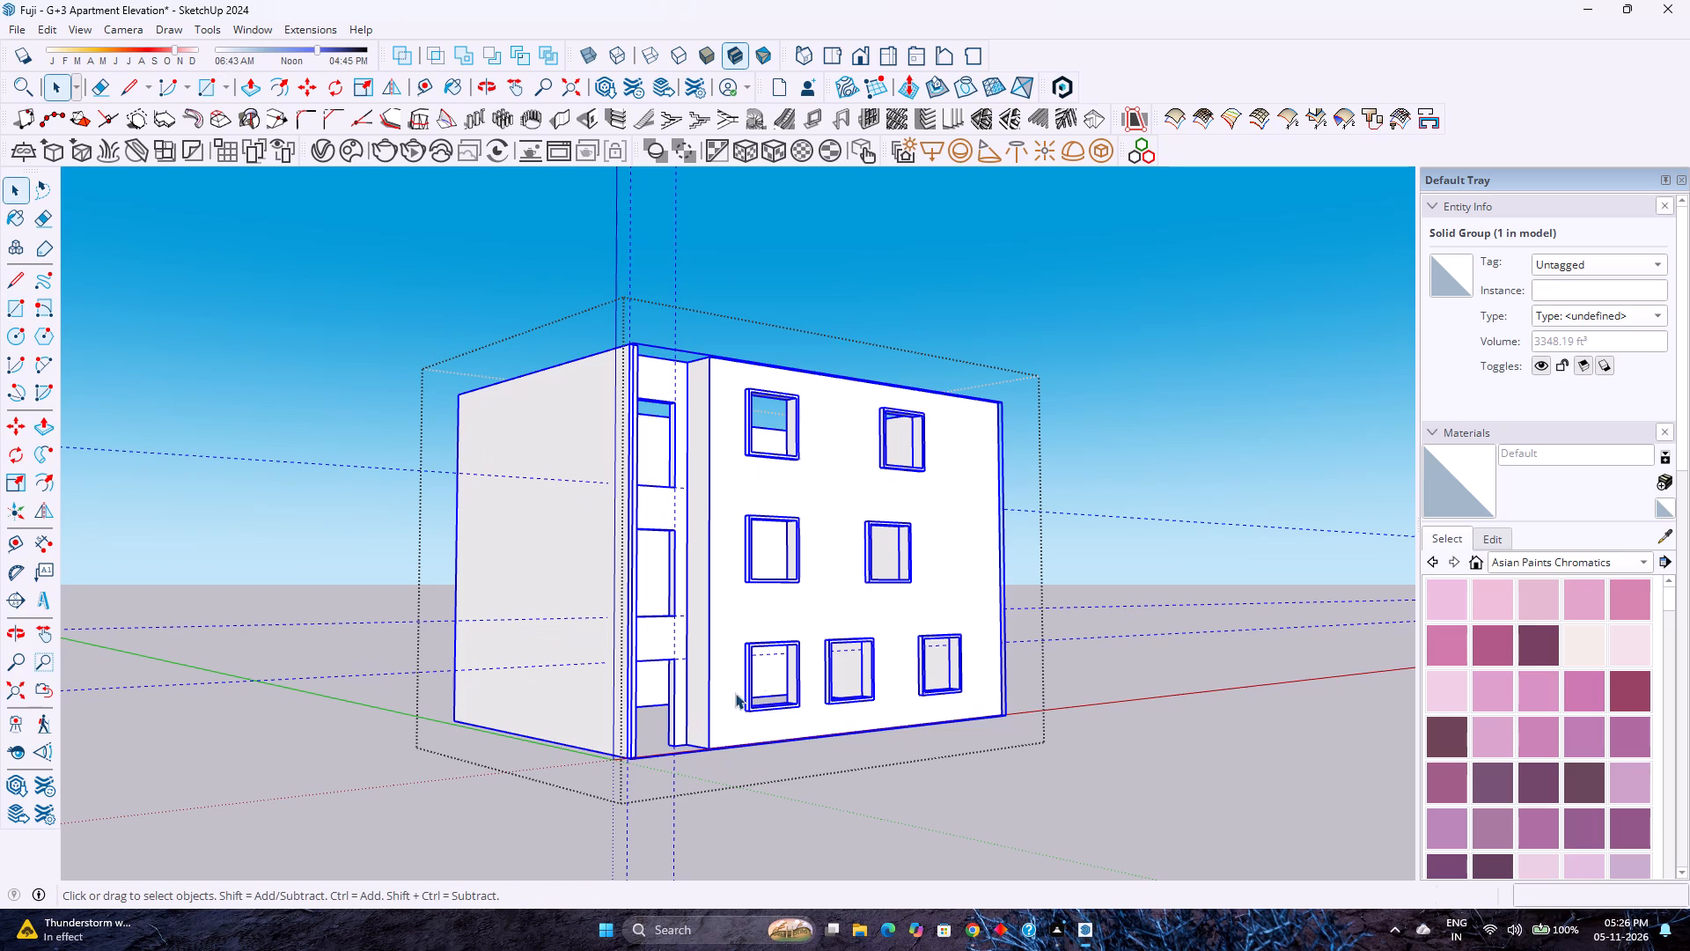
# Open the building group for editing and place a guide 3' above the bottom edge of the recessed bay's middle opening.
pyautogui.click(731, 611)
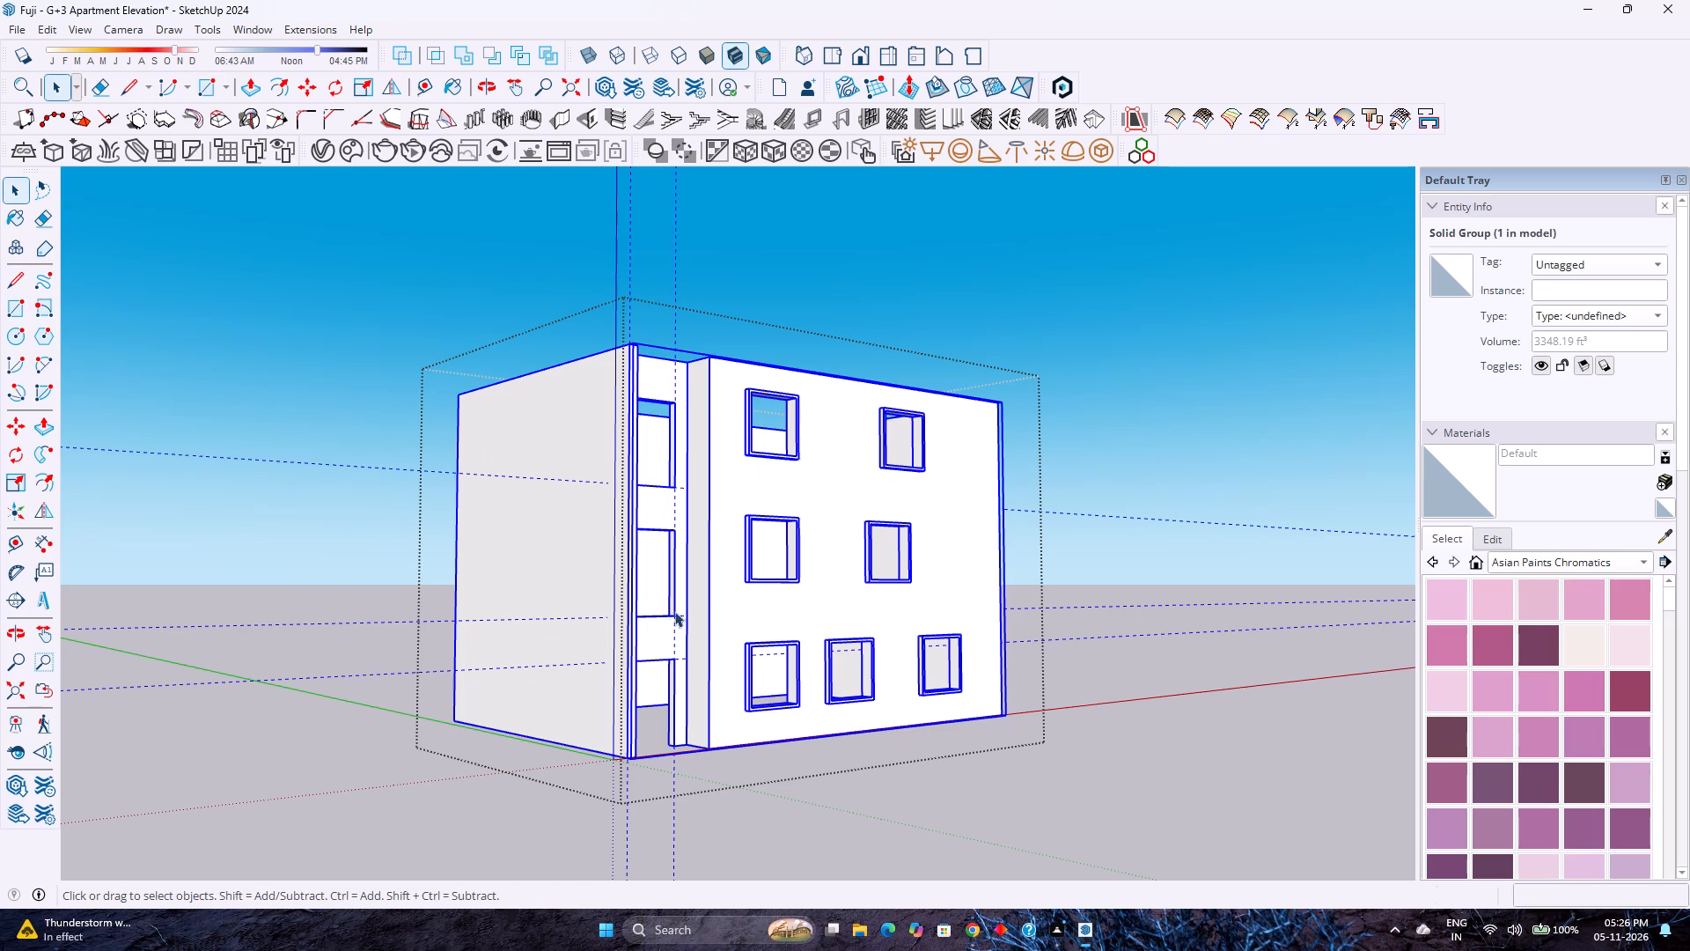
pyautogui.doubleClick(663, 615)
pyautogui.scroll(5, 663, 615)
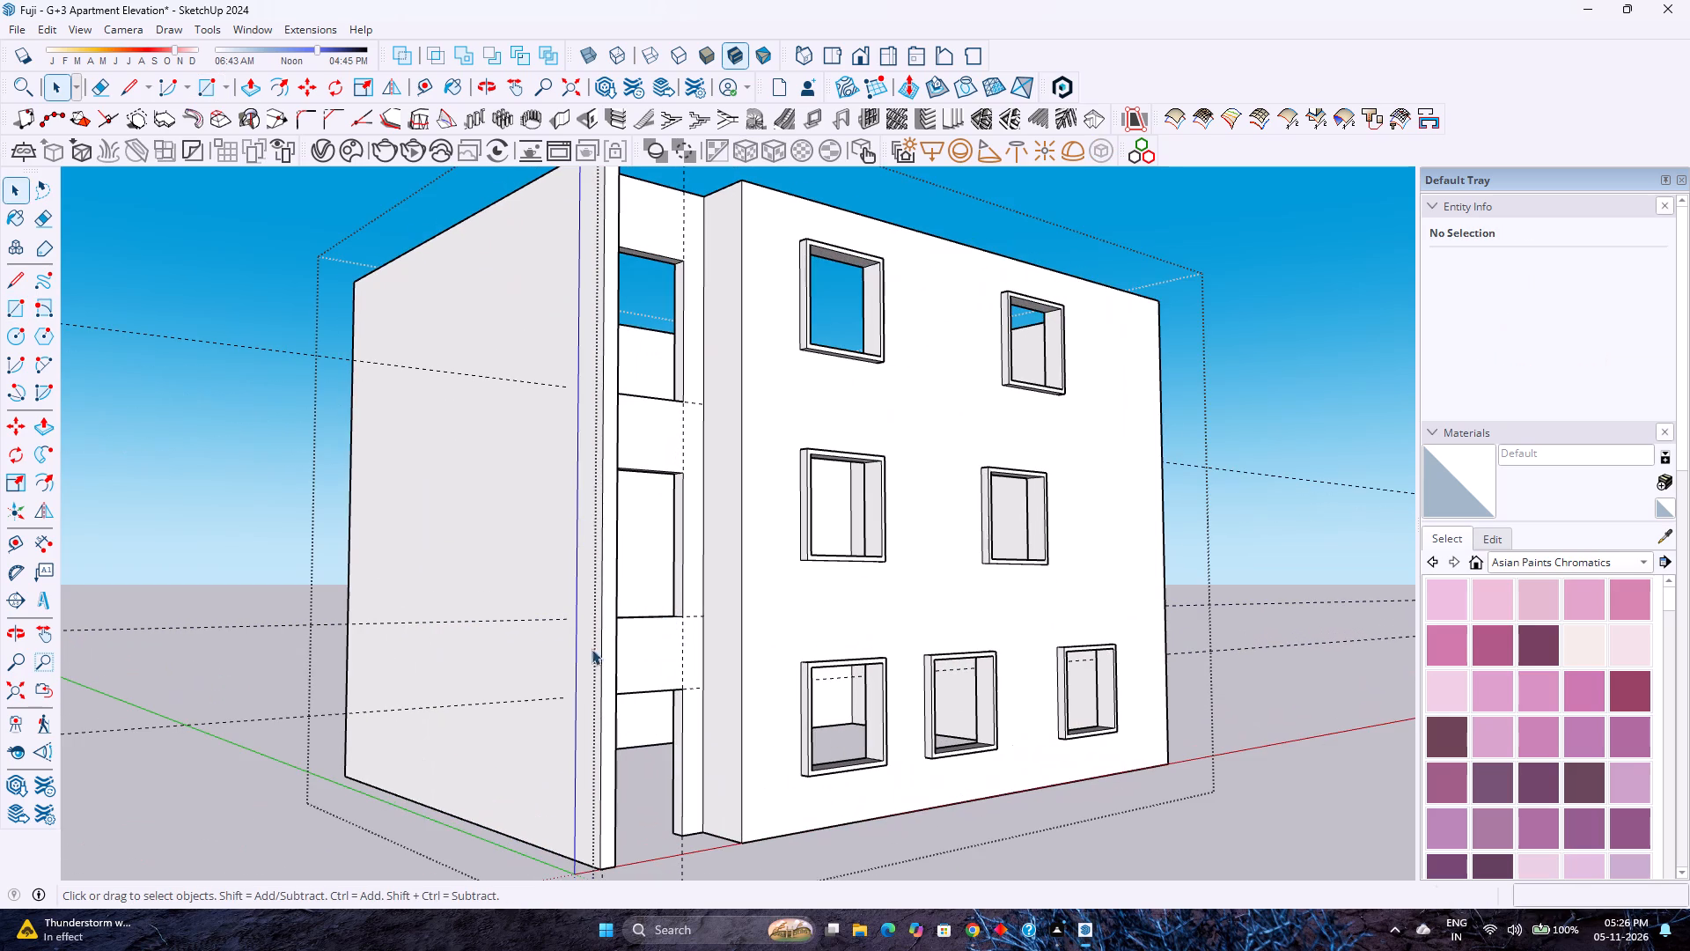
pyautogui.click(418, 98)
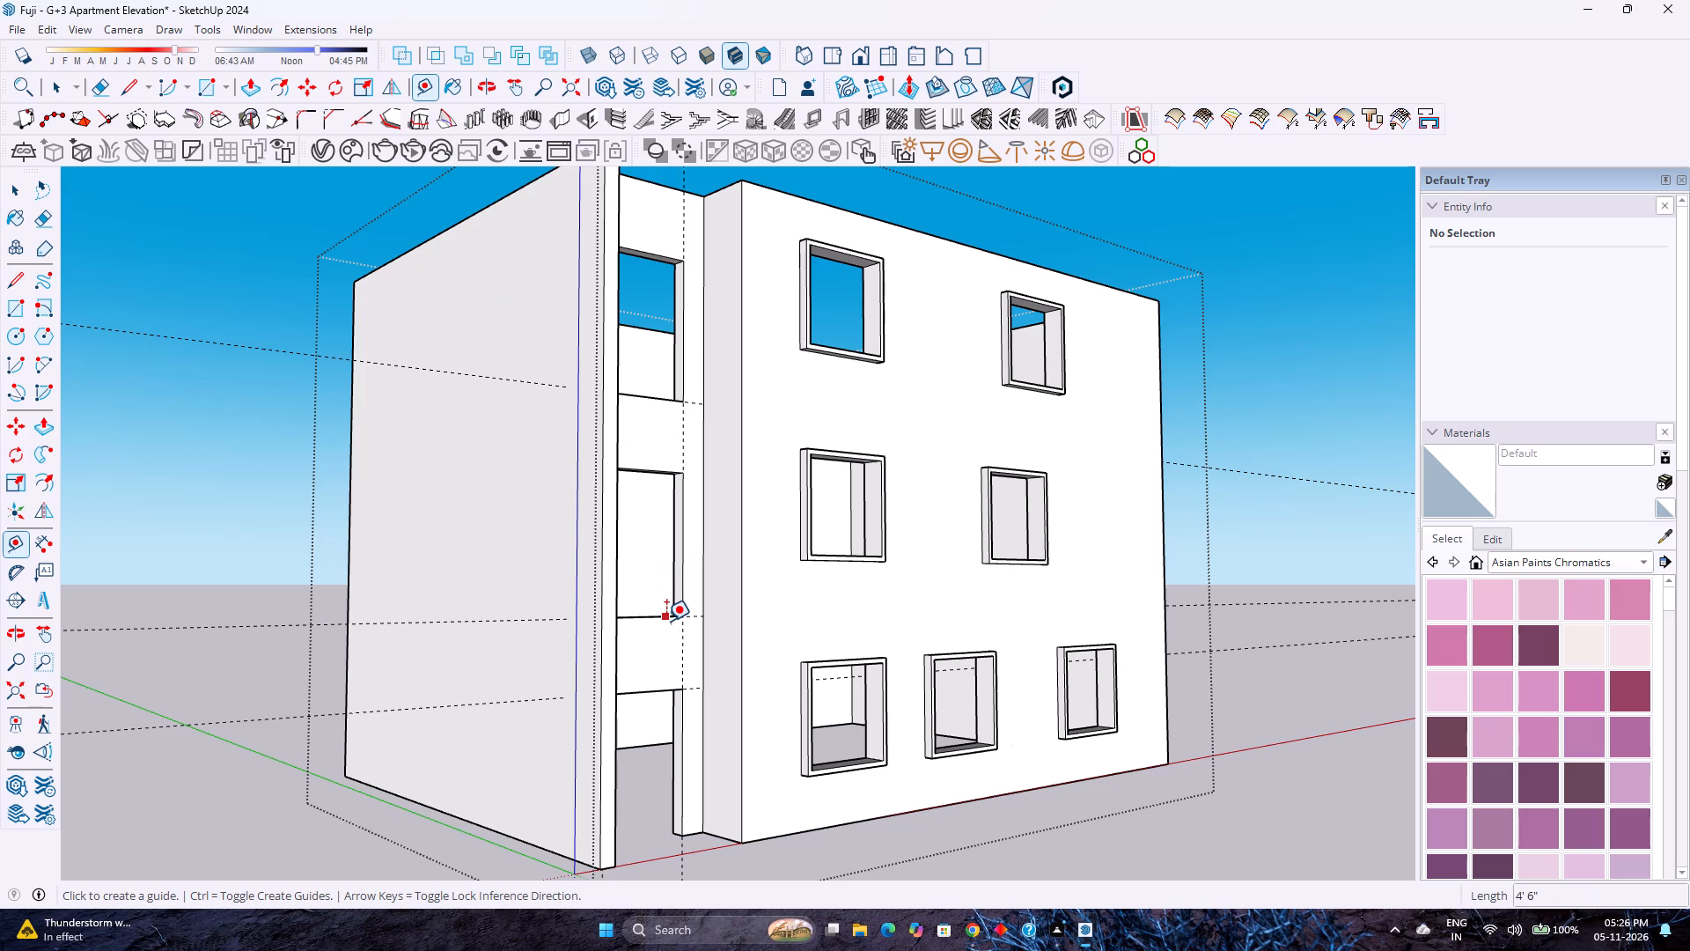
pyautogui.click(666, 621)
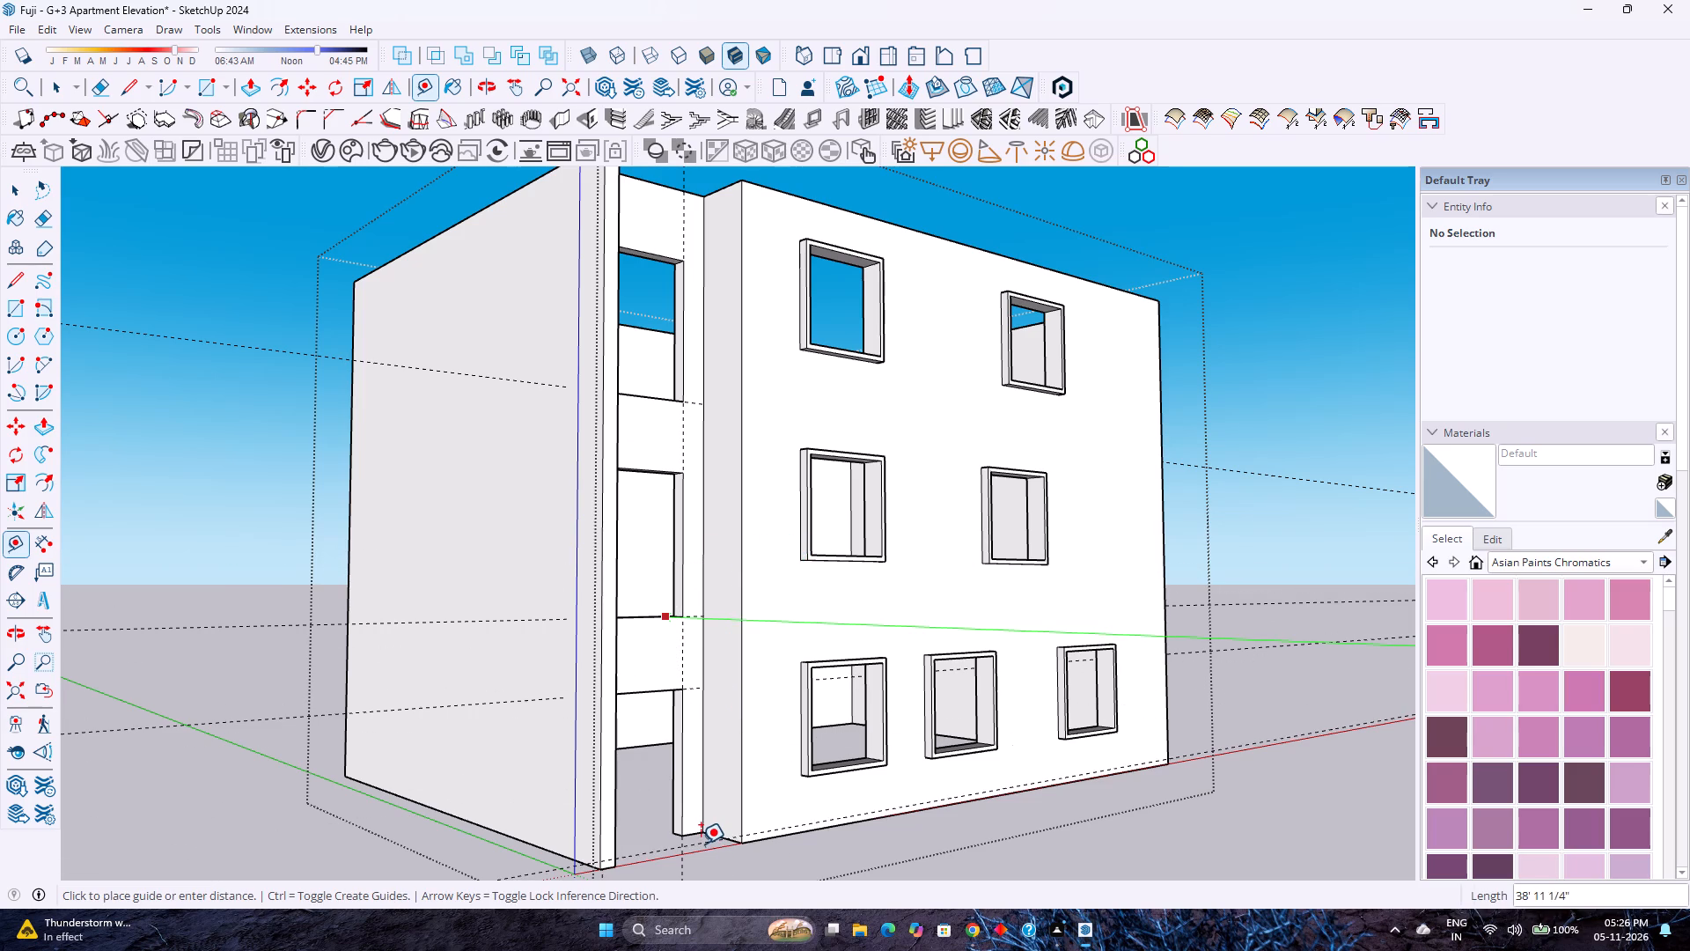
pyautogui.press('Escape')
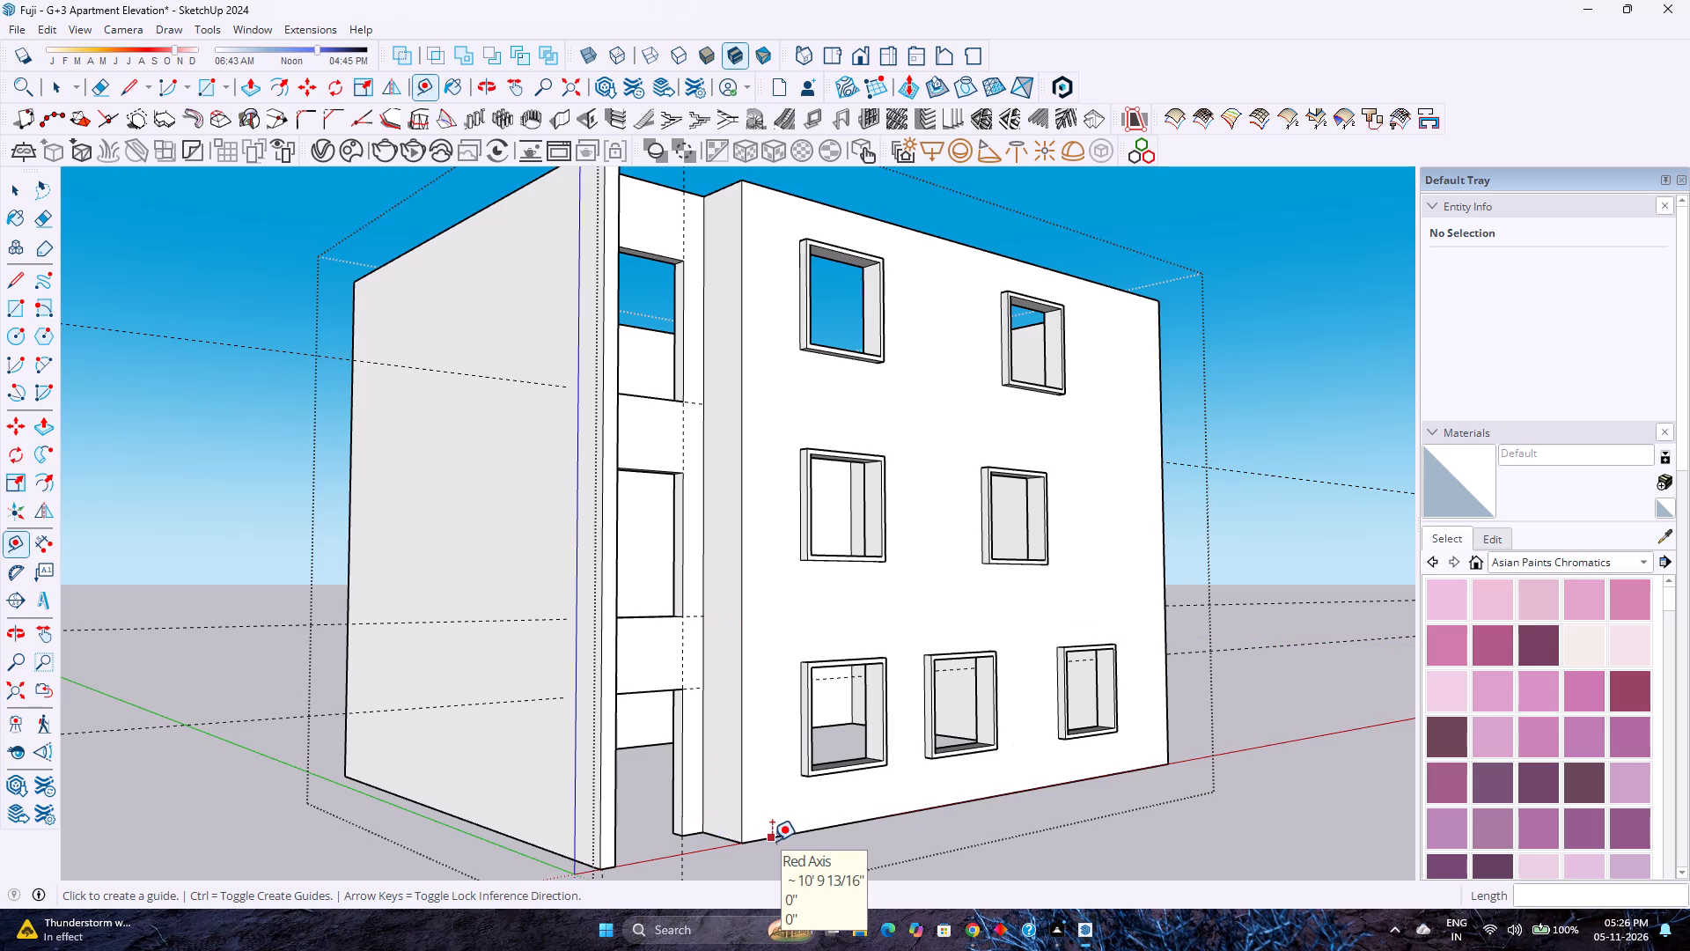
pyautogui.click(640, 614)
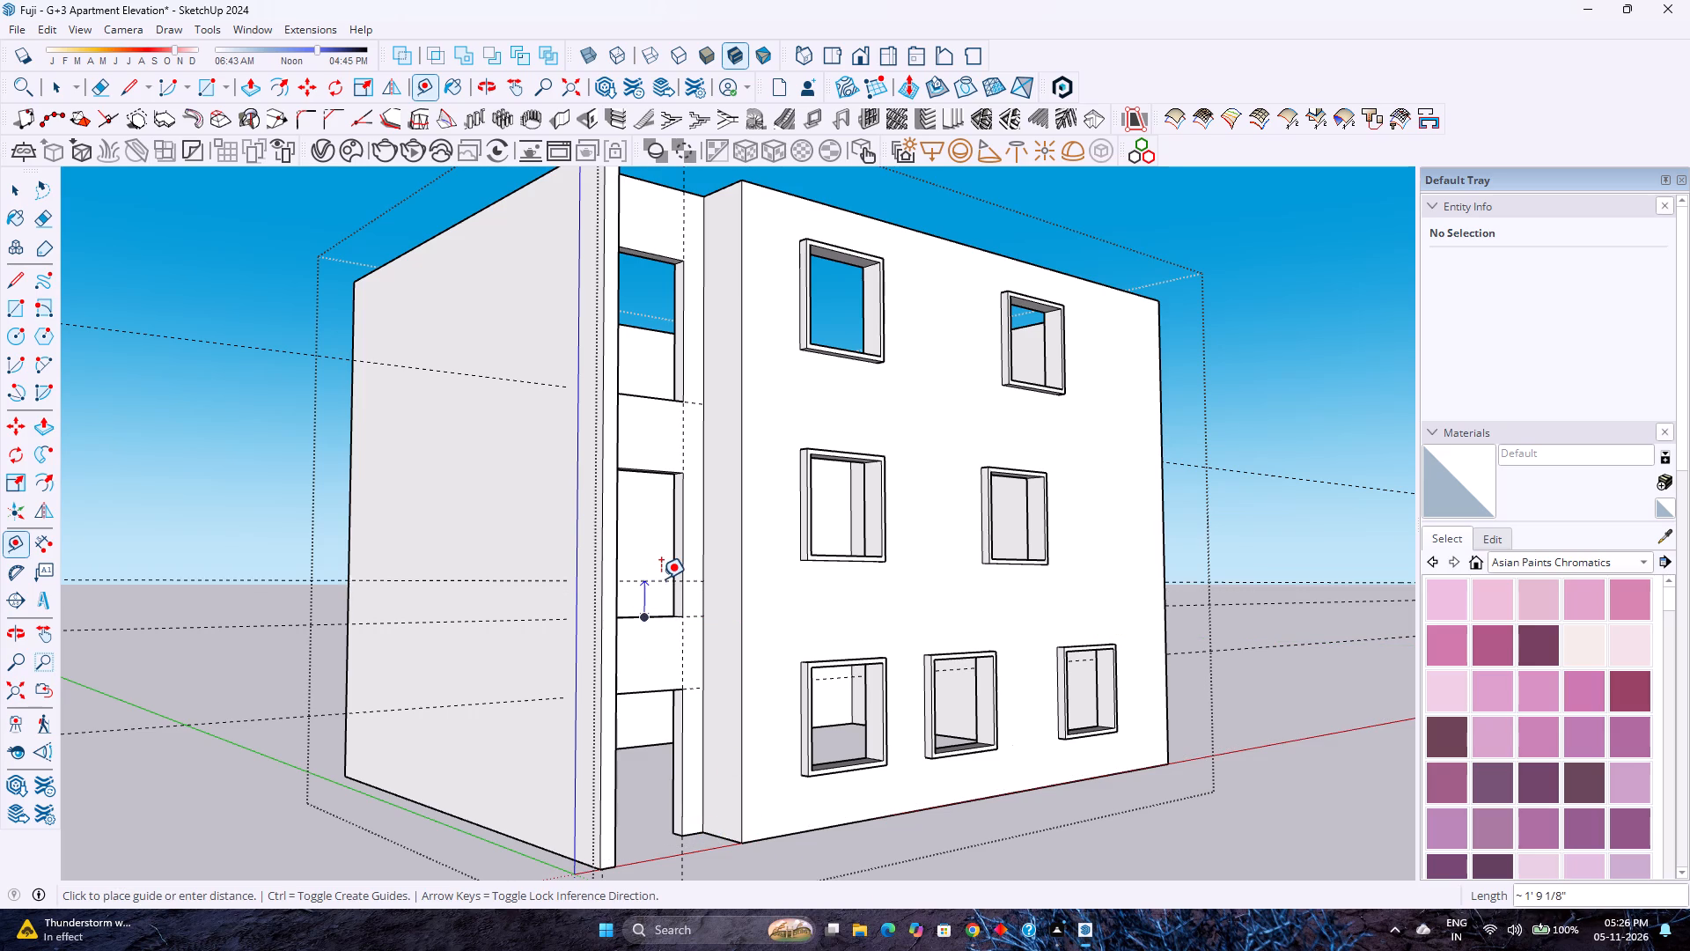
pyautogui.write("3'")
pyautogui.press('Return')
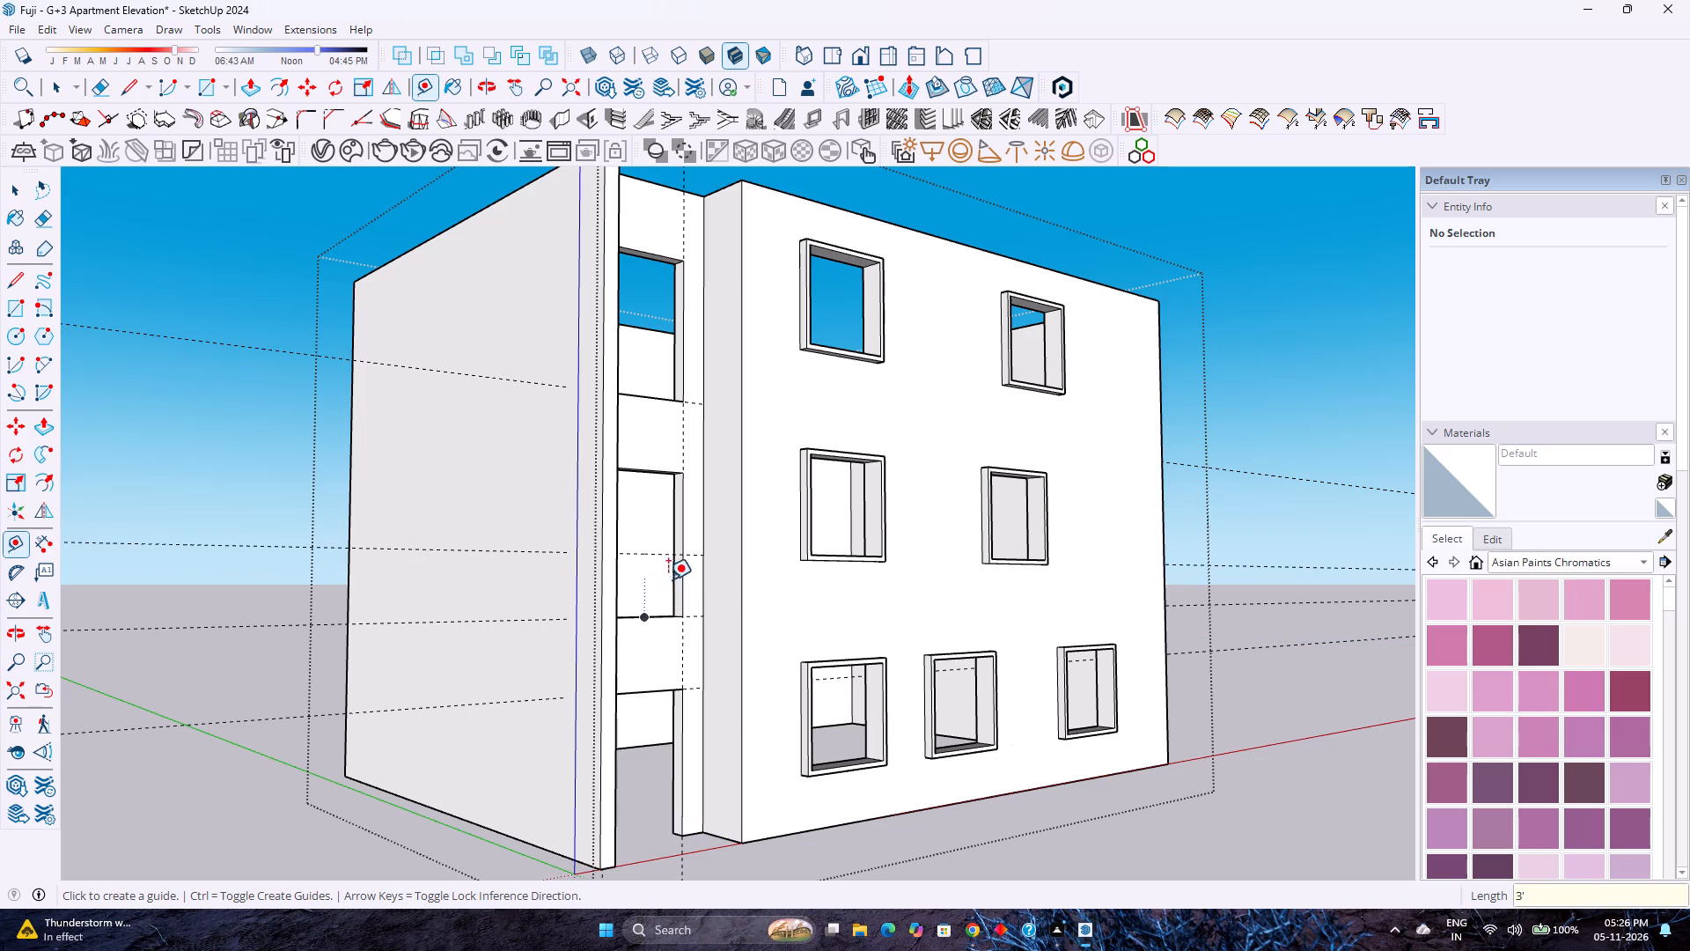
# Place a horizontal guide on the front façade 13' 6" above its base line, level with the bay's 3' guide.
pyautogui.click(800, 833)
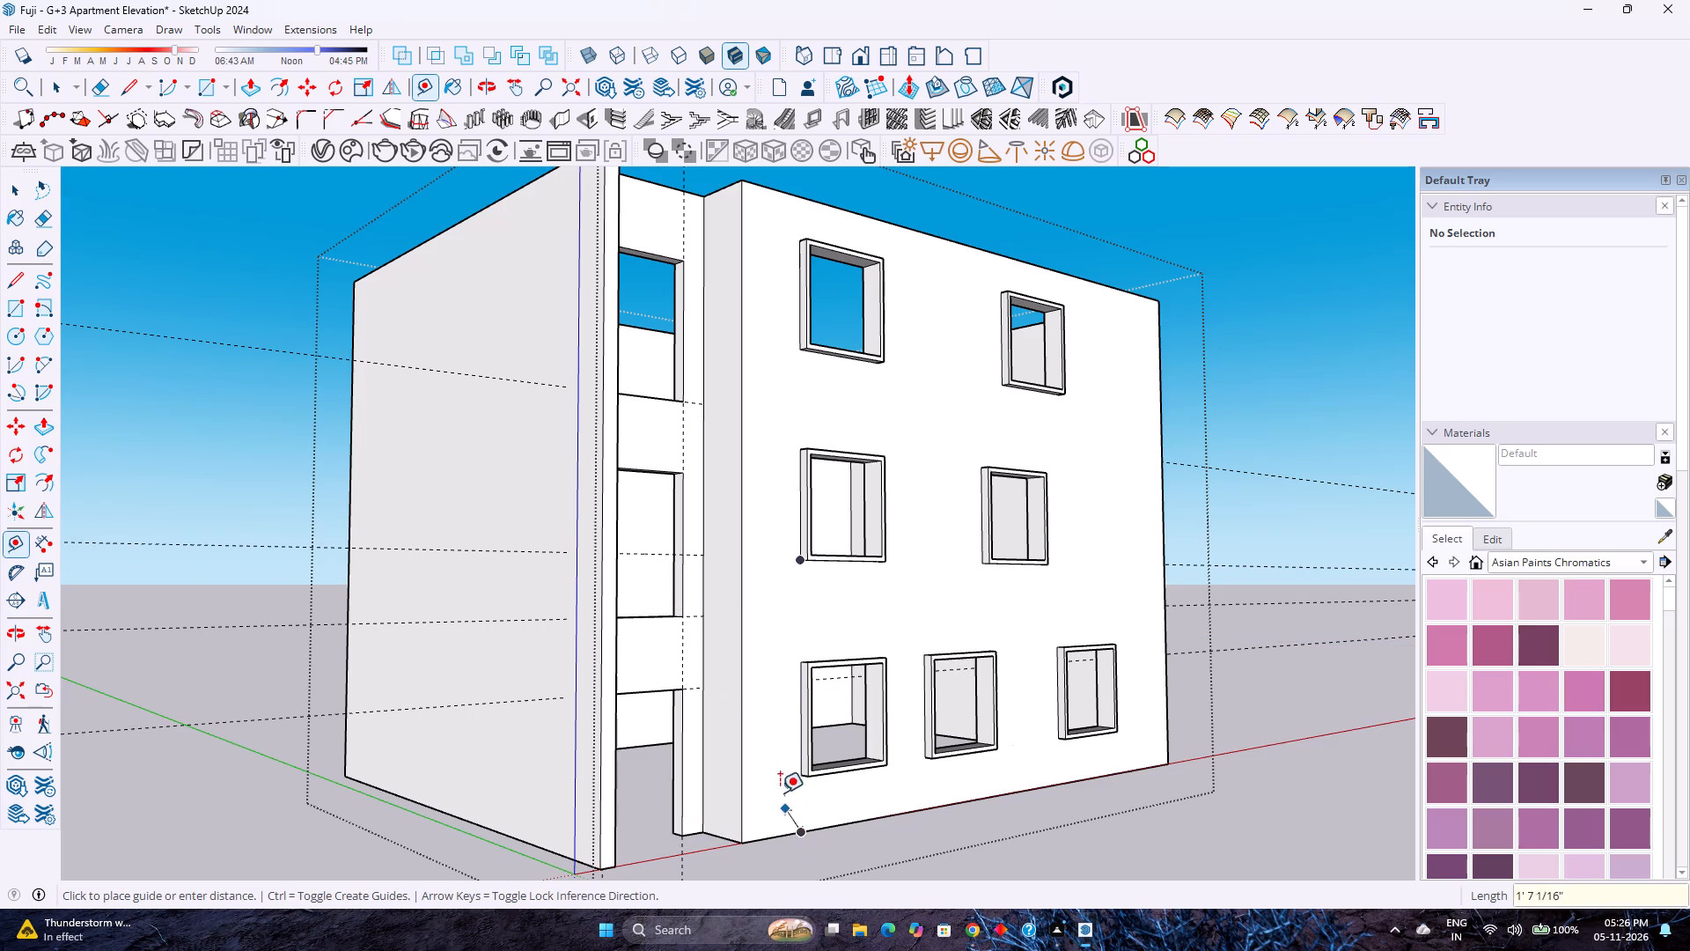
pyautogui.press('Escape')
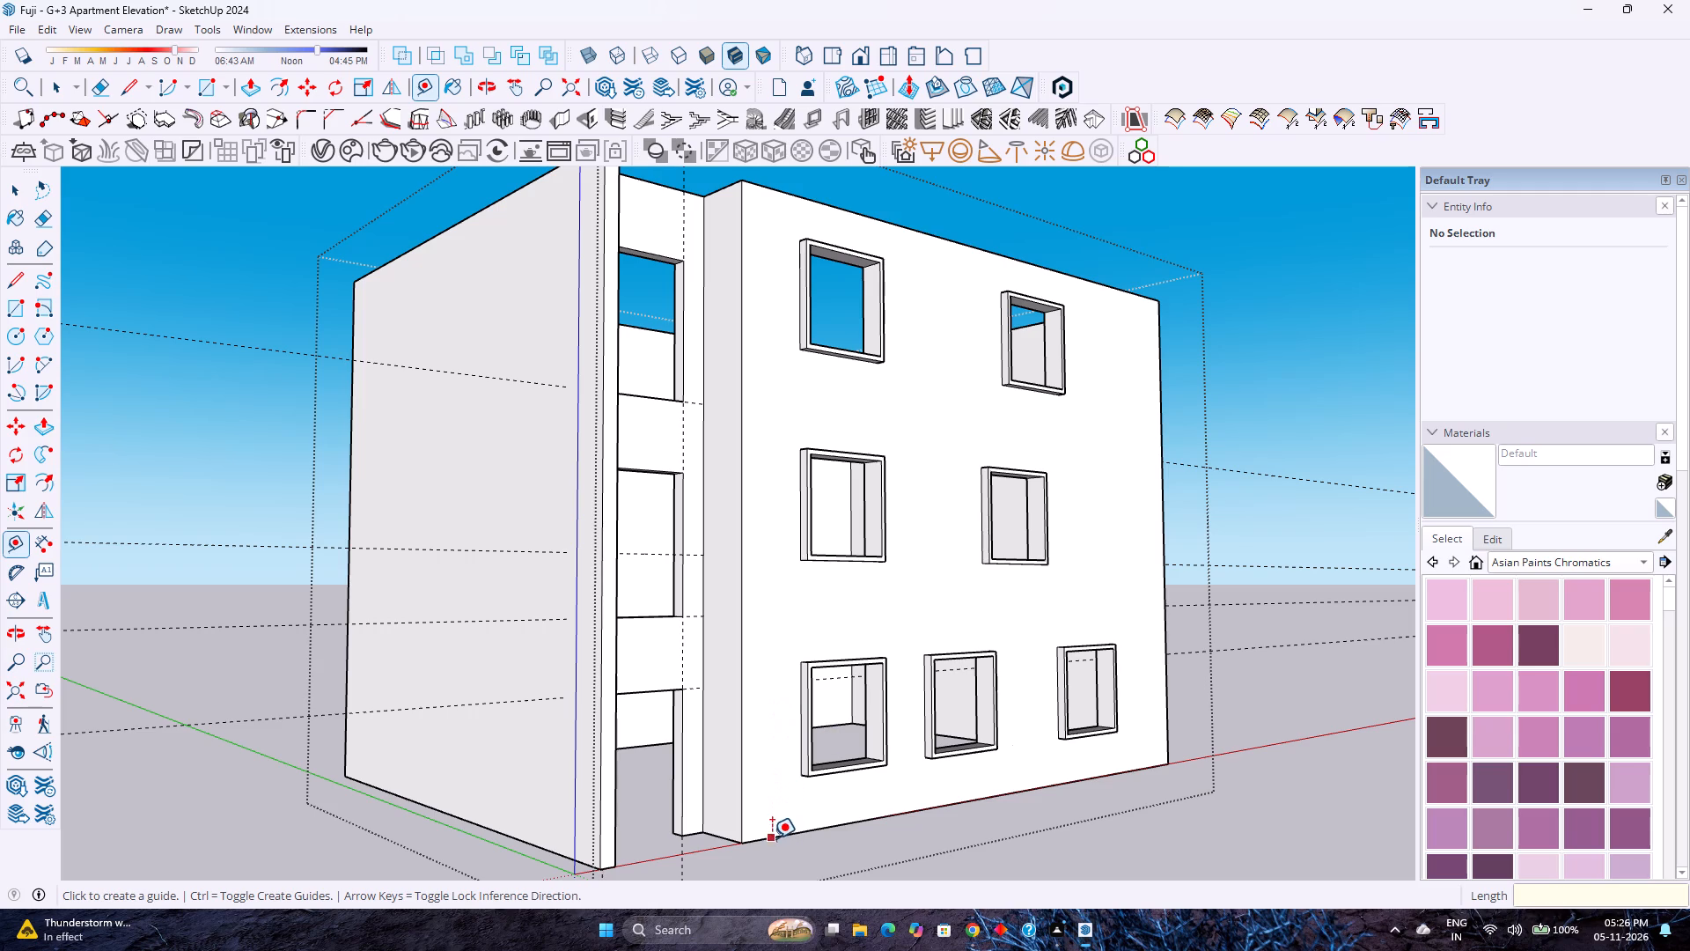
pyautogui.click(772, 838)
pyautogui.press('Up')
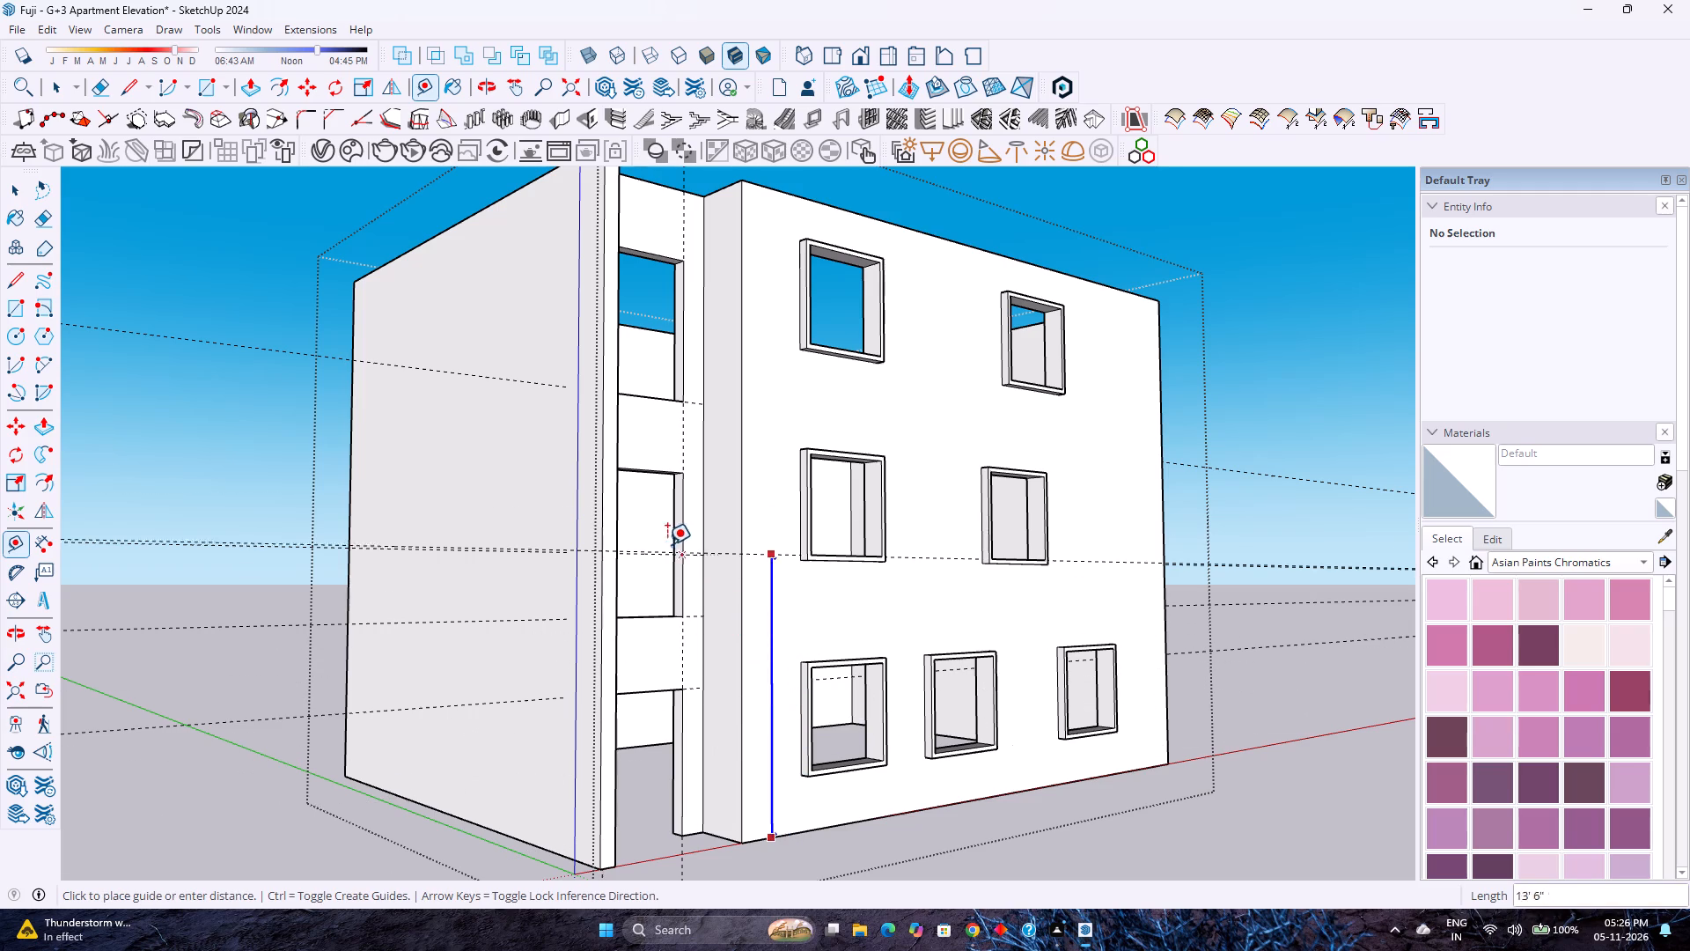
pyautogui.click(681, 553)
pyautogui.press('space')
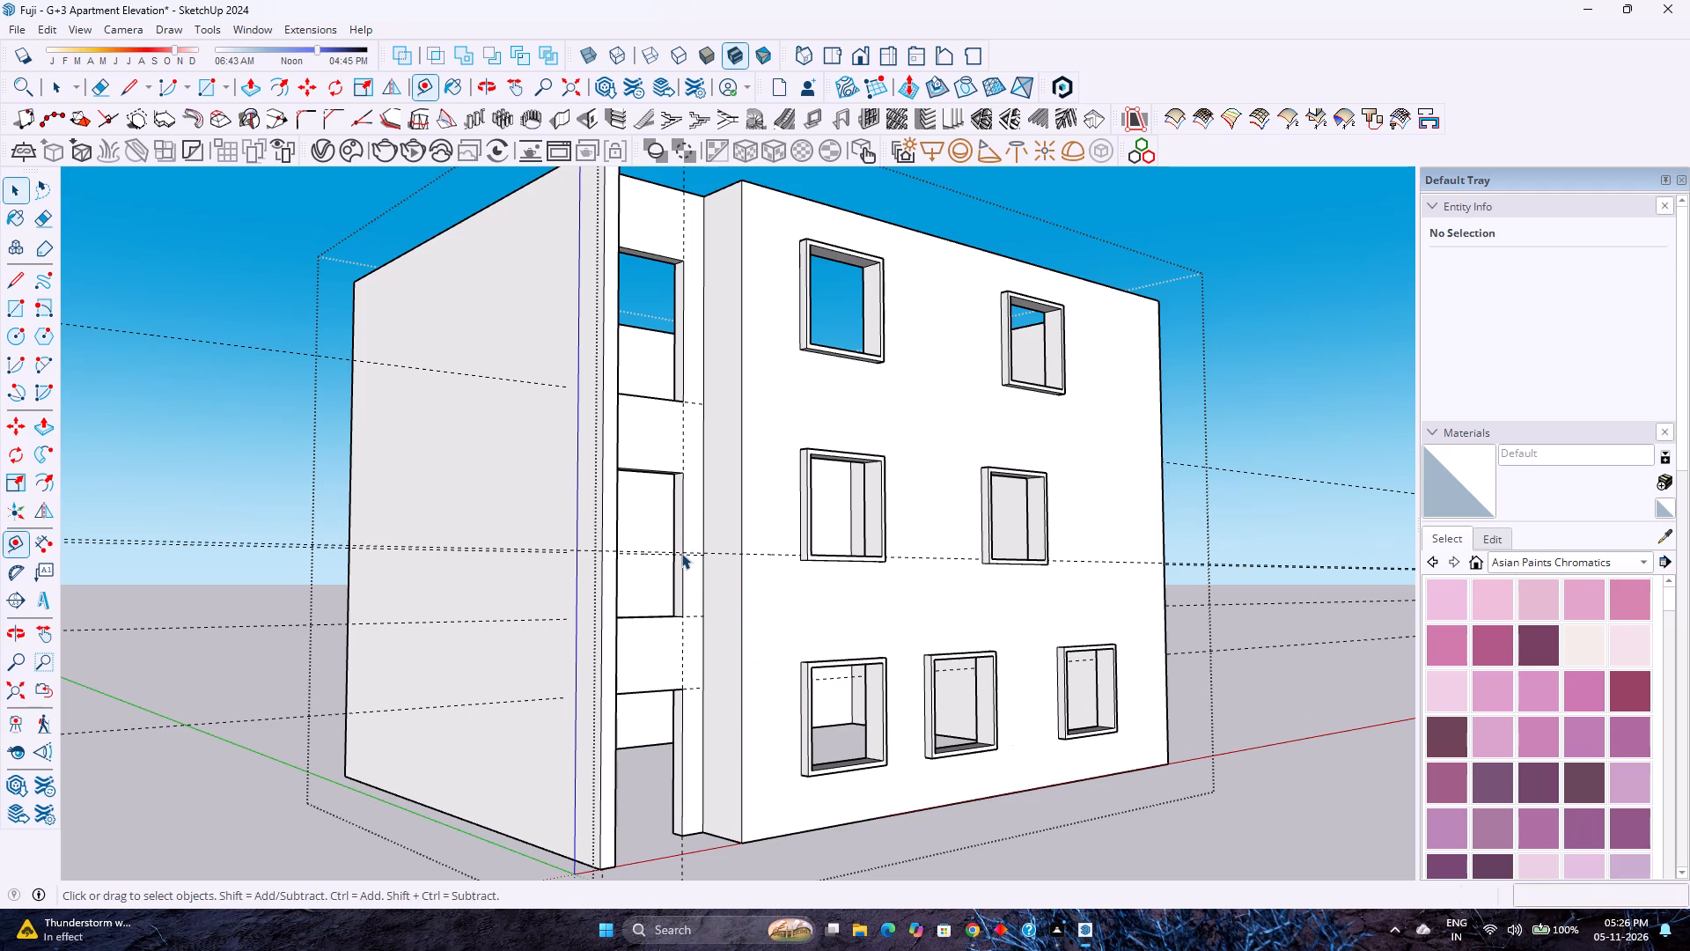
# Delete the 3' guide crossing the recessed bay's middle opening.
pyautogui.middleClick(682, 554)
pyautogui.middleClick(686, 556)
pyautogui.middleClick(691, 561)
pyautogui.middleClick(697, 571)
pyautogui.moveTo(700, 578); pyautogui.dragTo(685, 677, button='middle')
pyautogui.click(648, 660)
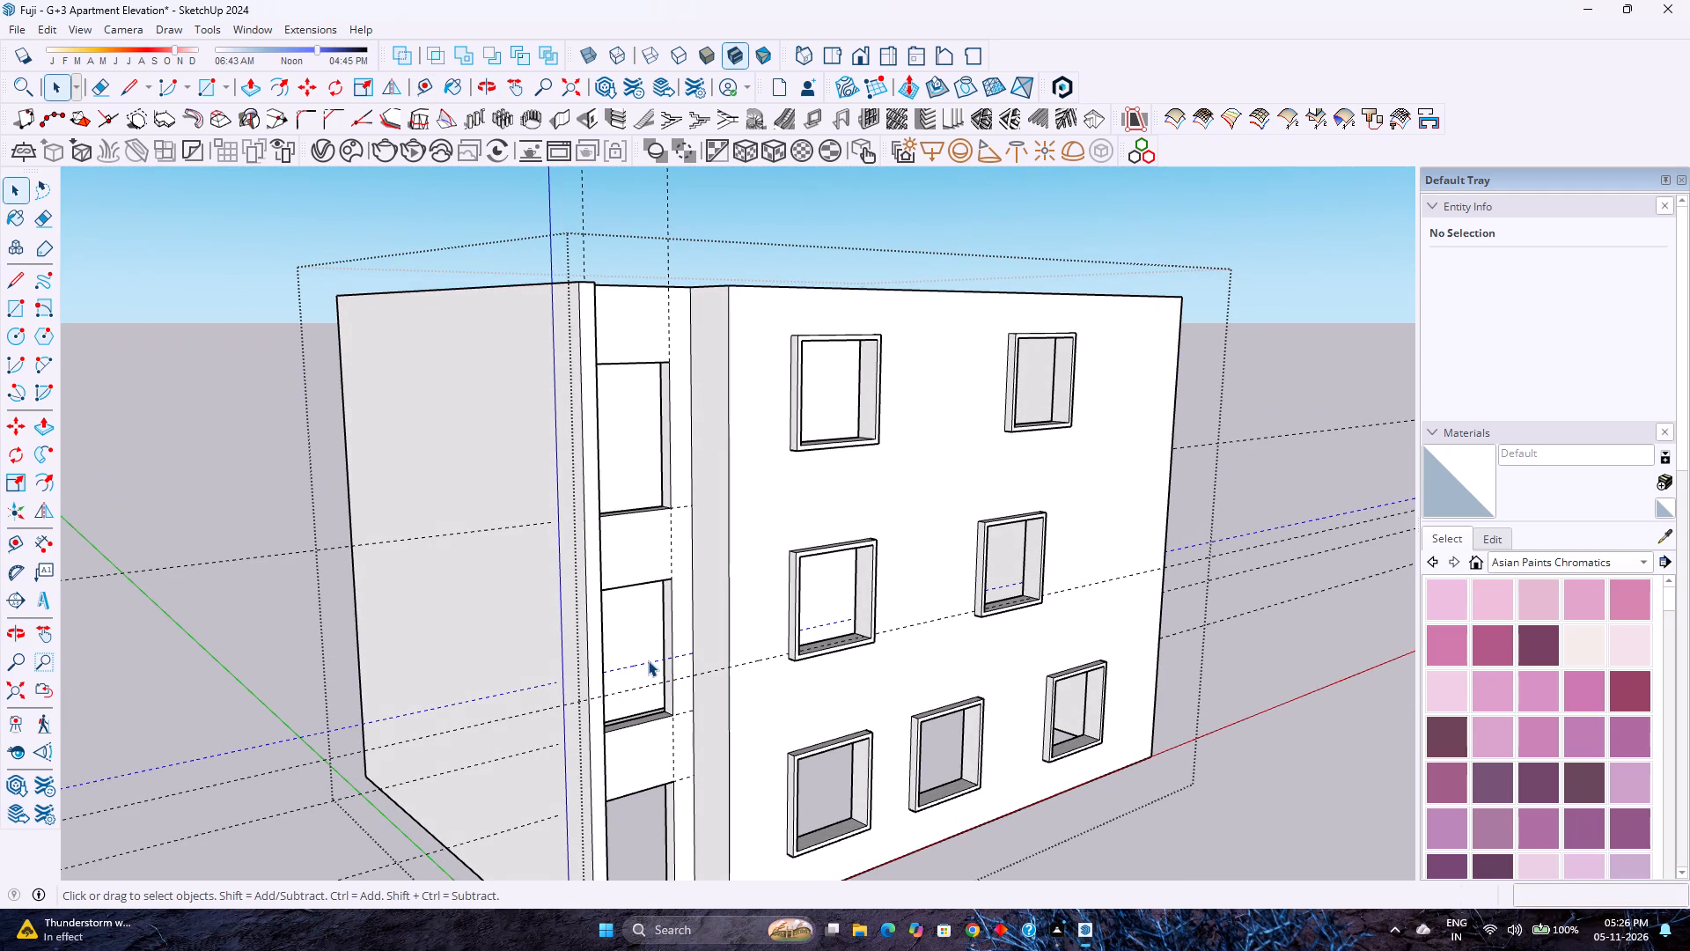
pyautogui.press('BackSpace')
pyautogui.moveTo(733, 711); pyautogui.dragTo(631, 622, button='middle')
pyautogui.middleClick(631, 622)
pyautogui.scroll(-2, 626, 616)
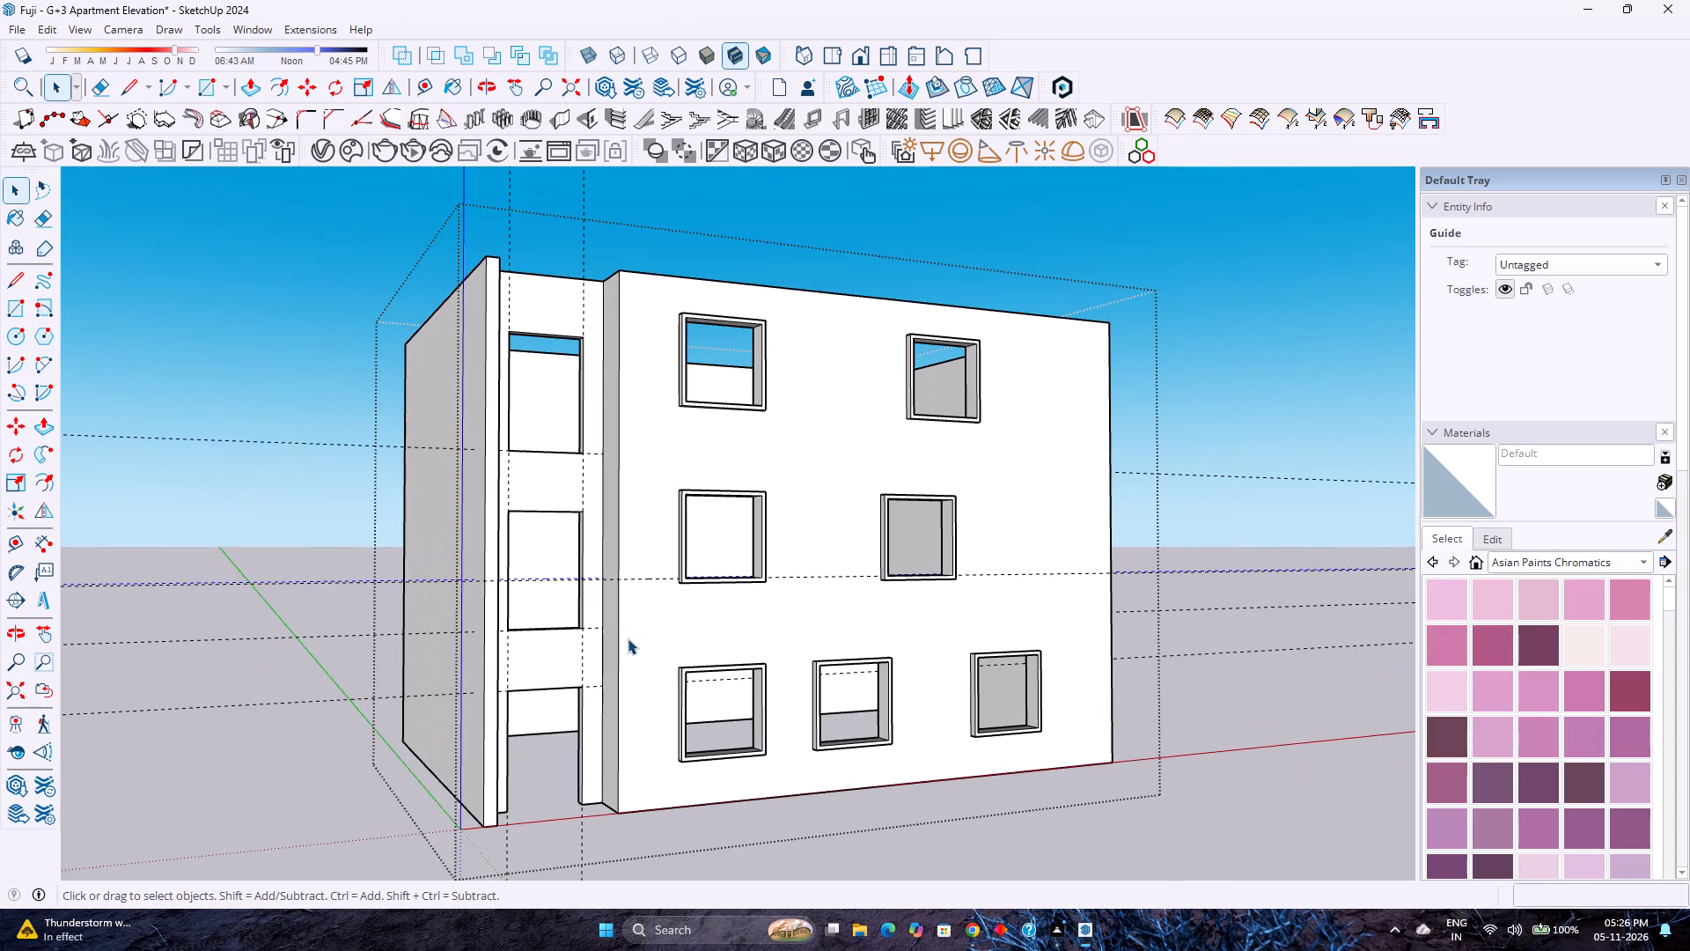
pyautogui.moveTo(625, 655); pyautogui.dragTo(489, 692, button='middle')
pyautogui.middleClick(489, 692)
pyautogui.press('Delete')
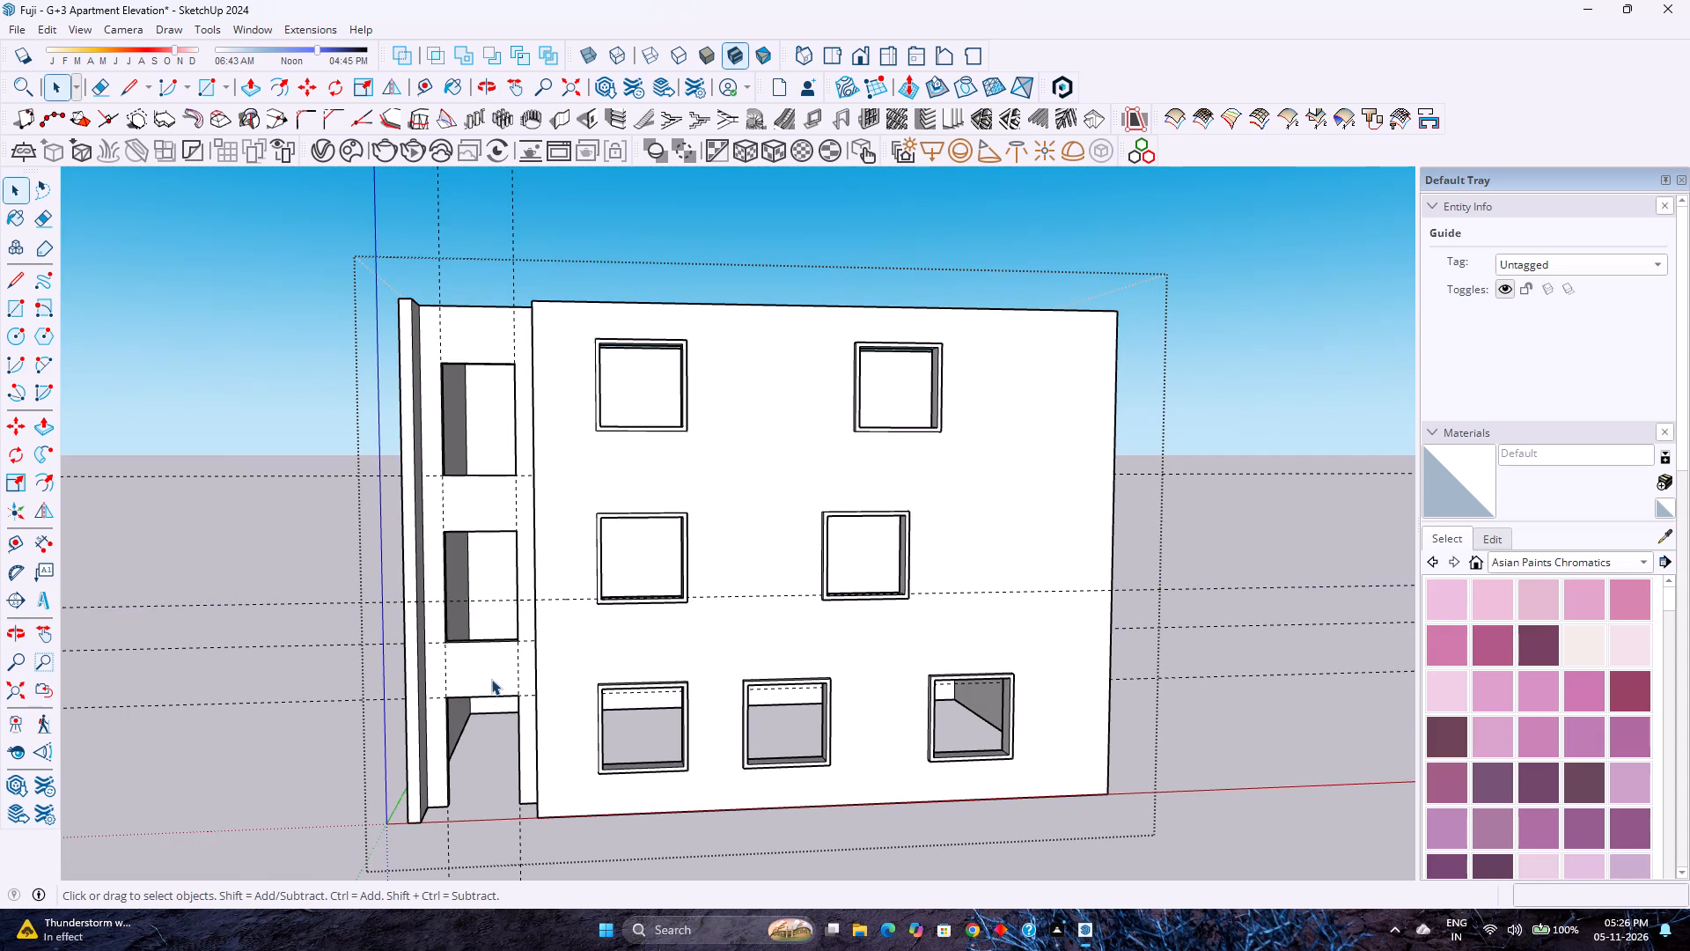
# Draw a 13' 6" by 7' 9" rectangle across the recessed bay's front, from the façade guide down to the bay's far base corner.
pyautogui.scroll(-1, 489, 693)
pyautogui.moveTo(489, 694); pyautogui.dragTo(503, 615, button='middle')
pyautogui.middleClick(503, 615)
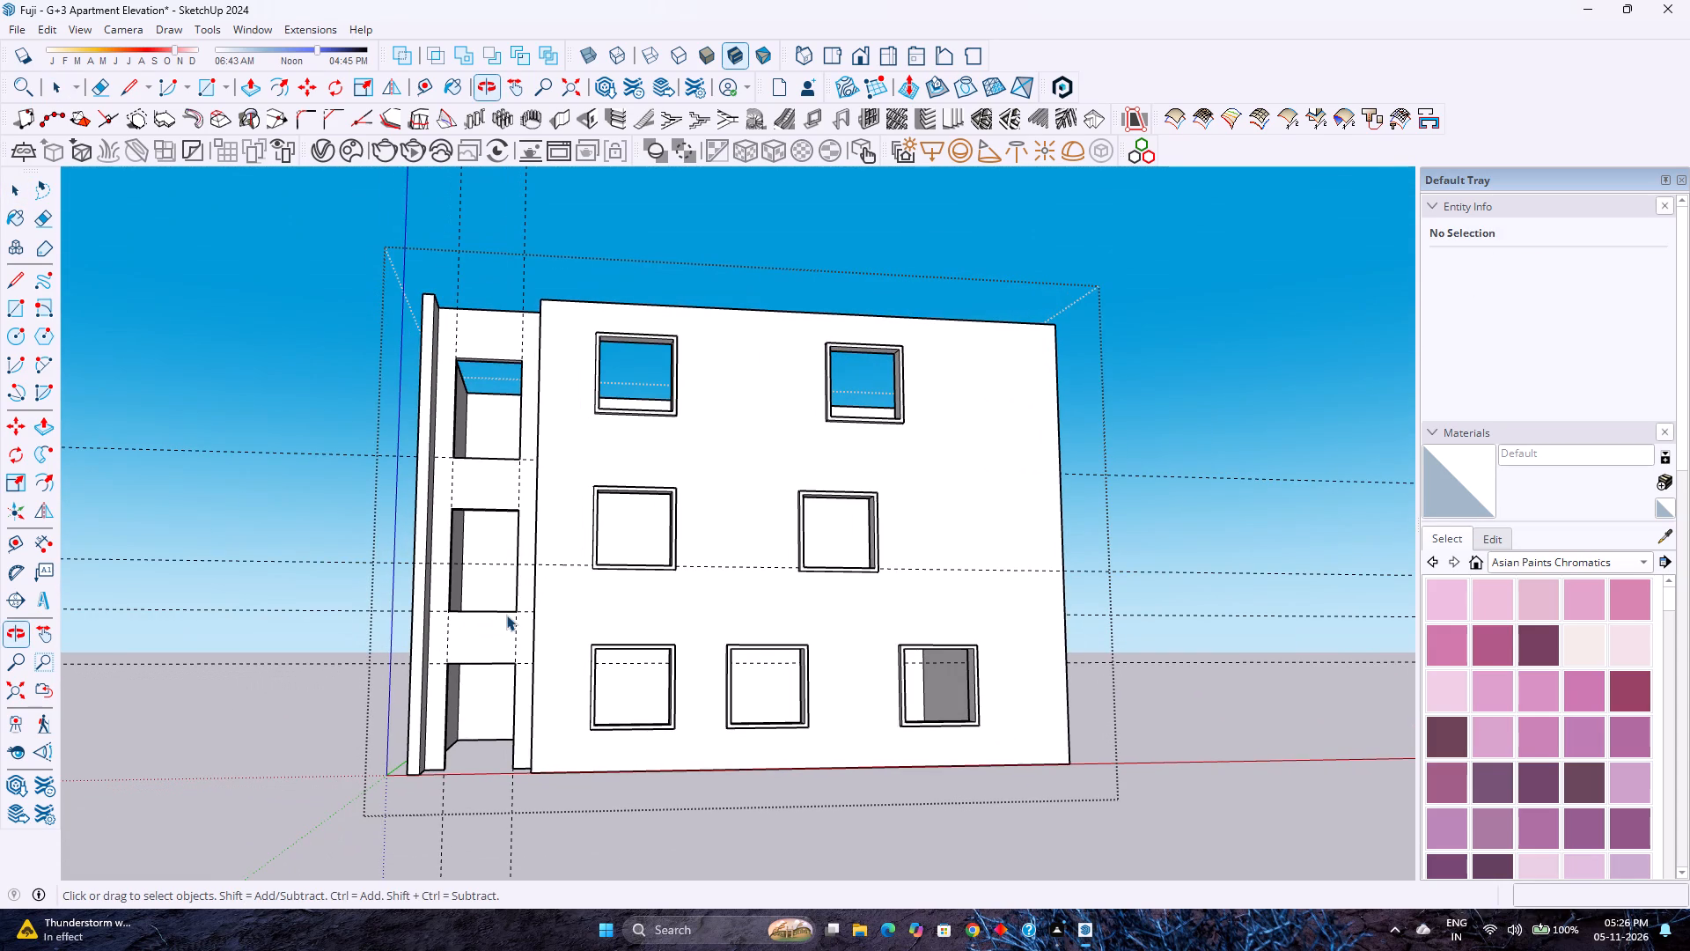
pyautogui.scroll(2, 499, 608)
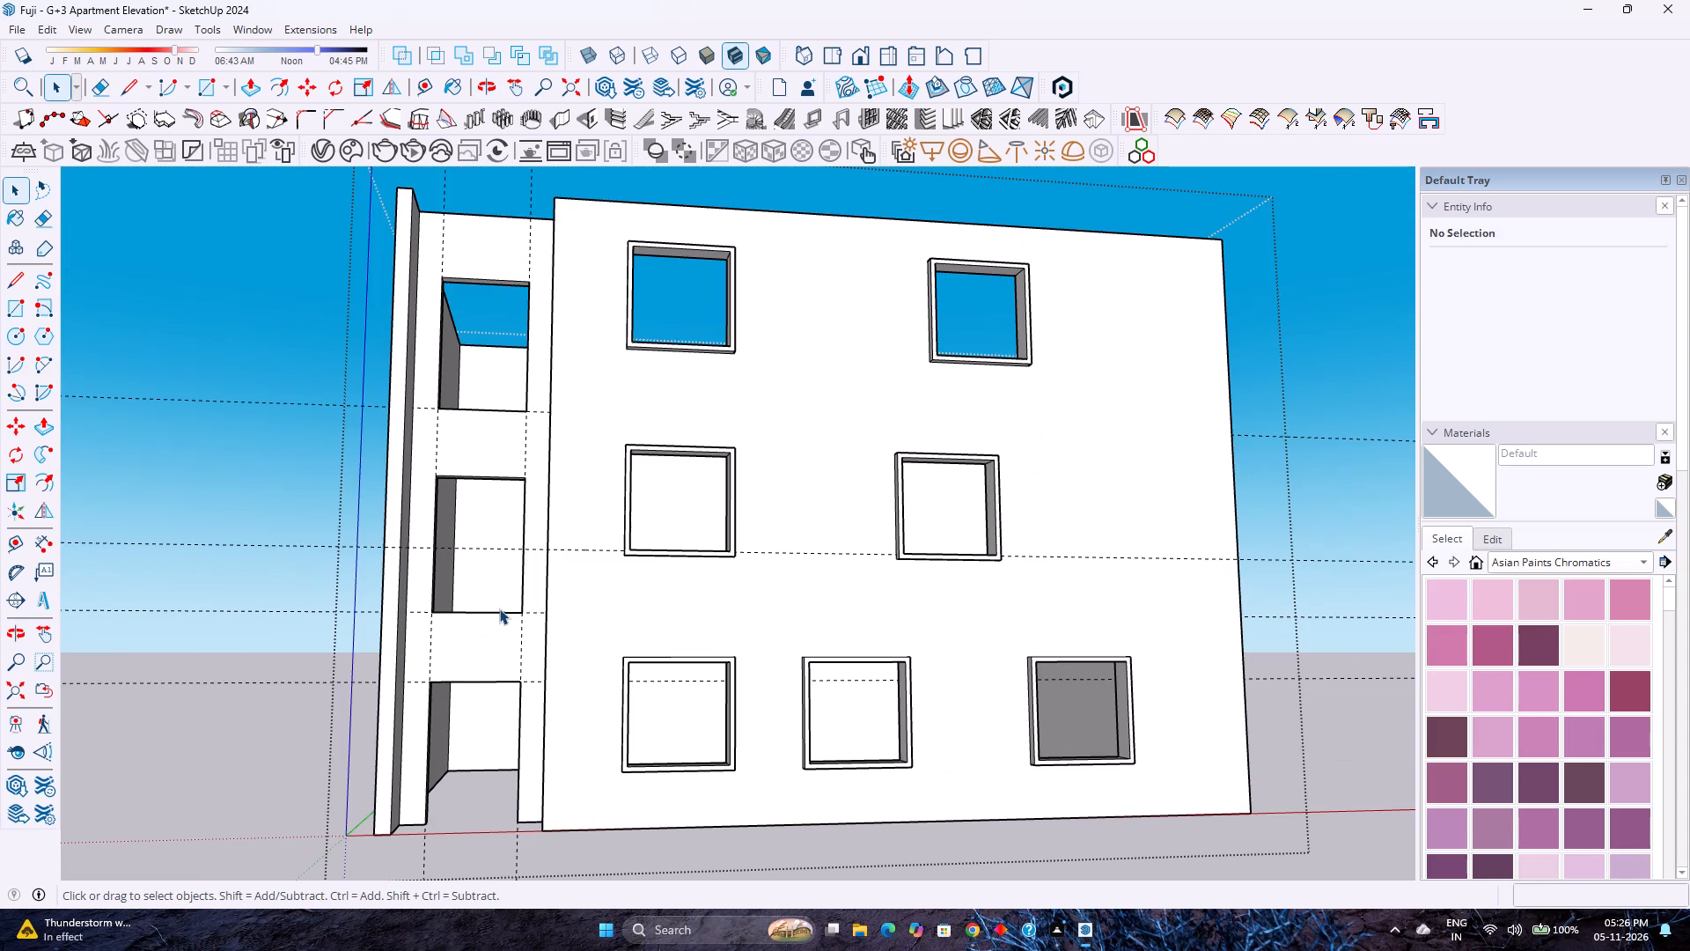
pyautogui.scroll(-1, 489, 642)
pyautogui.moveTo(489, 642); pyautogui.dragTo(424, 736, button='middle')
pyautogui.middleClick(413, 687)
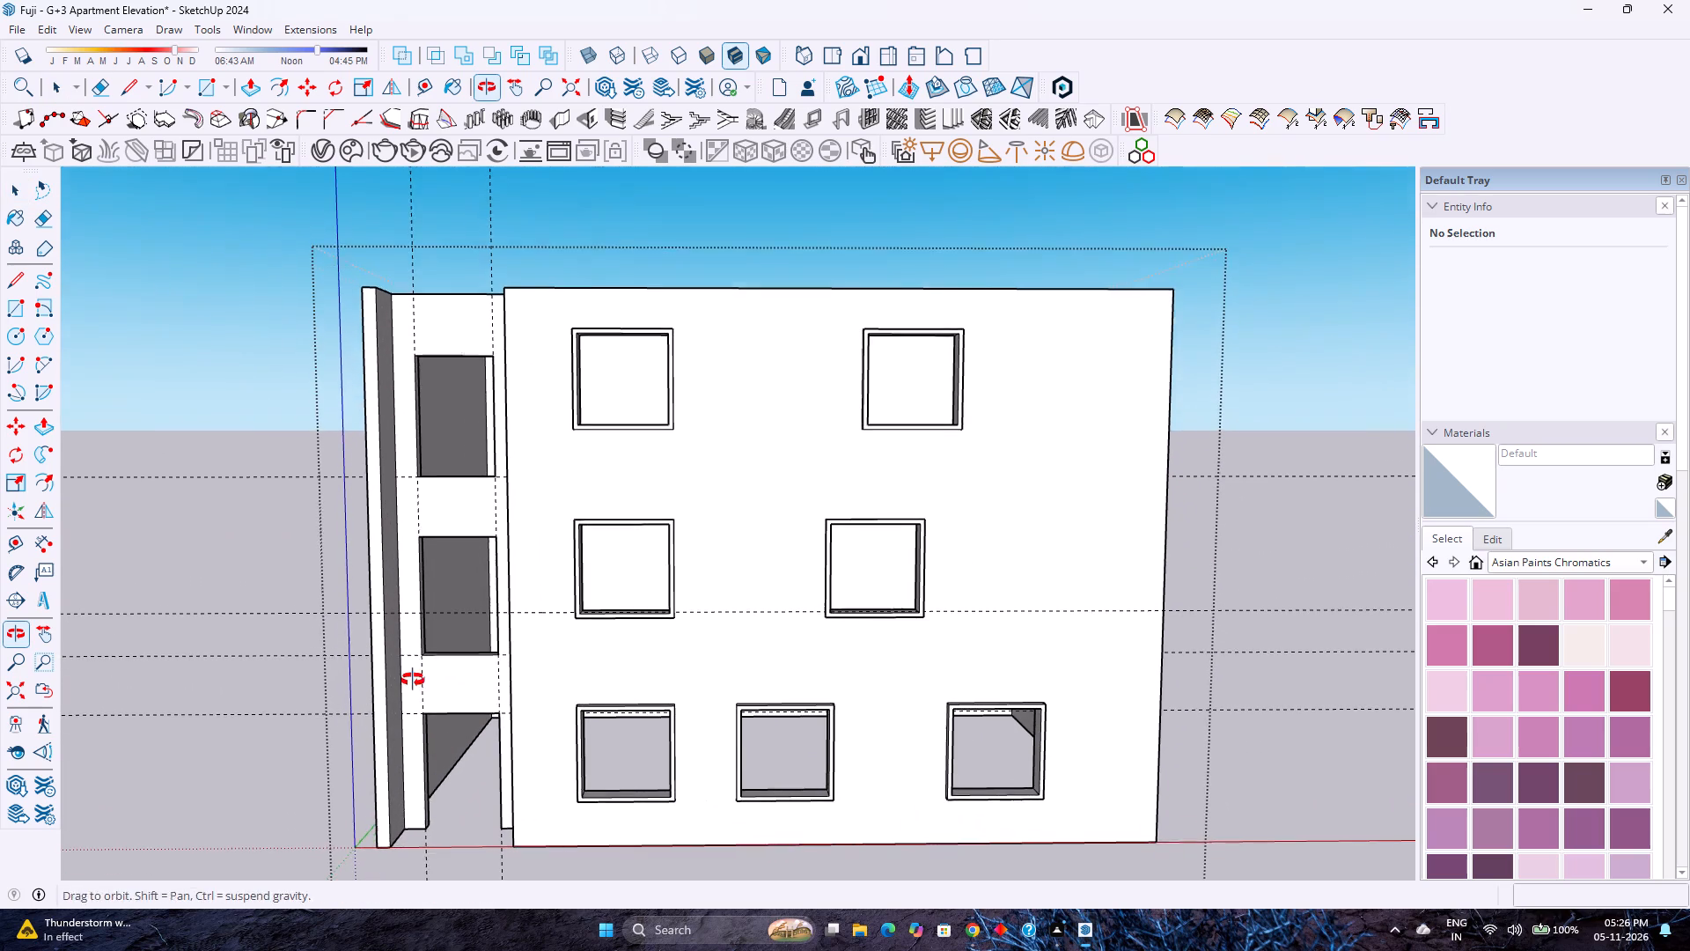
pyautogui.click(211, 92)
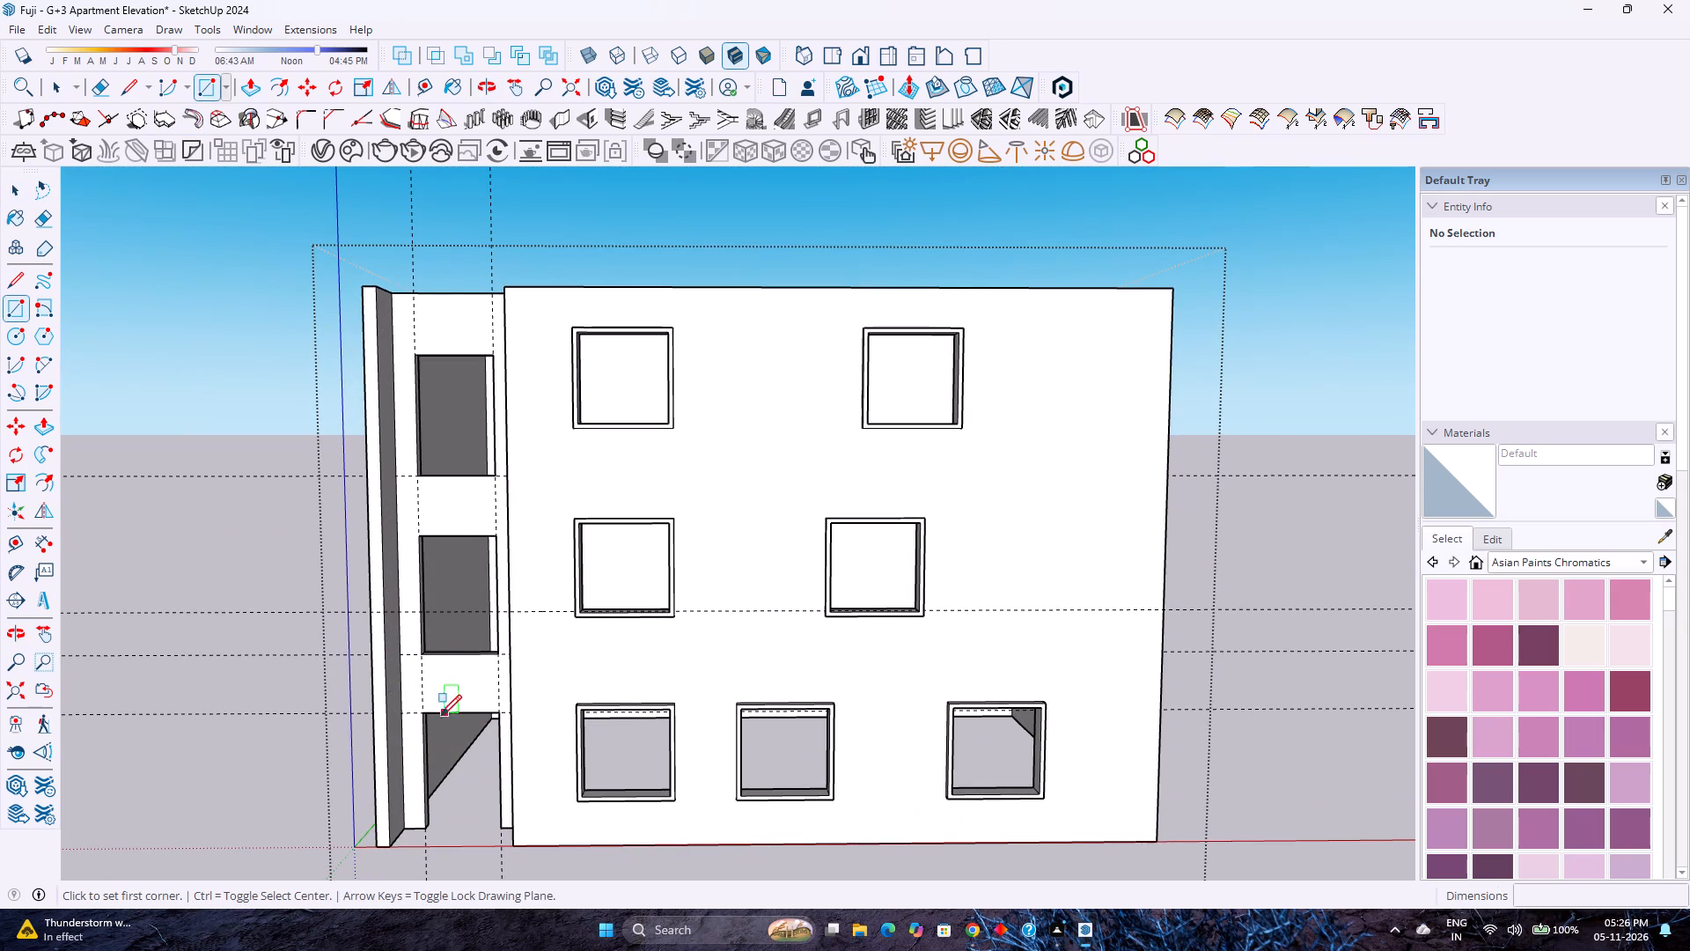
pyautogui.click(371, 609)
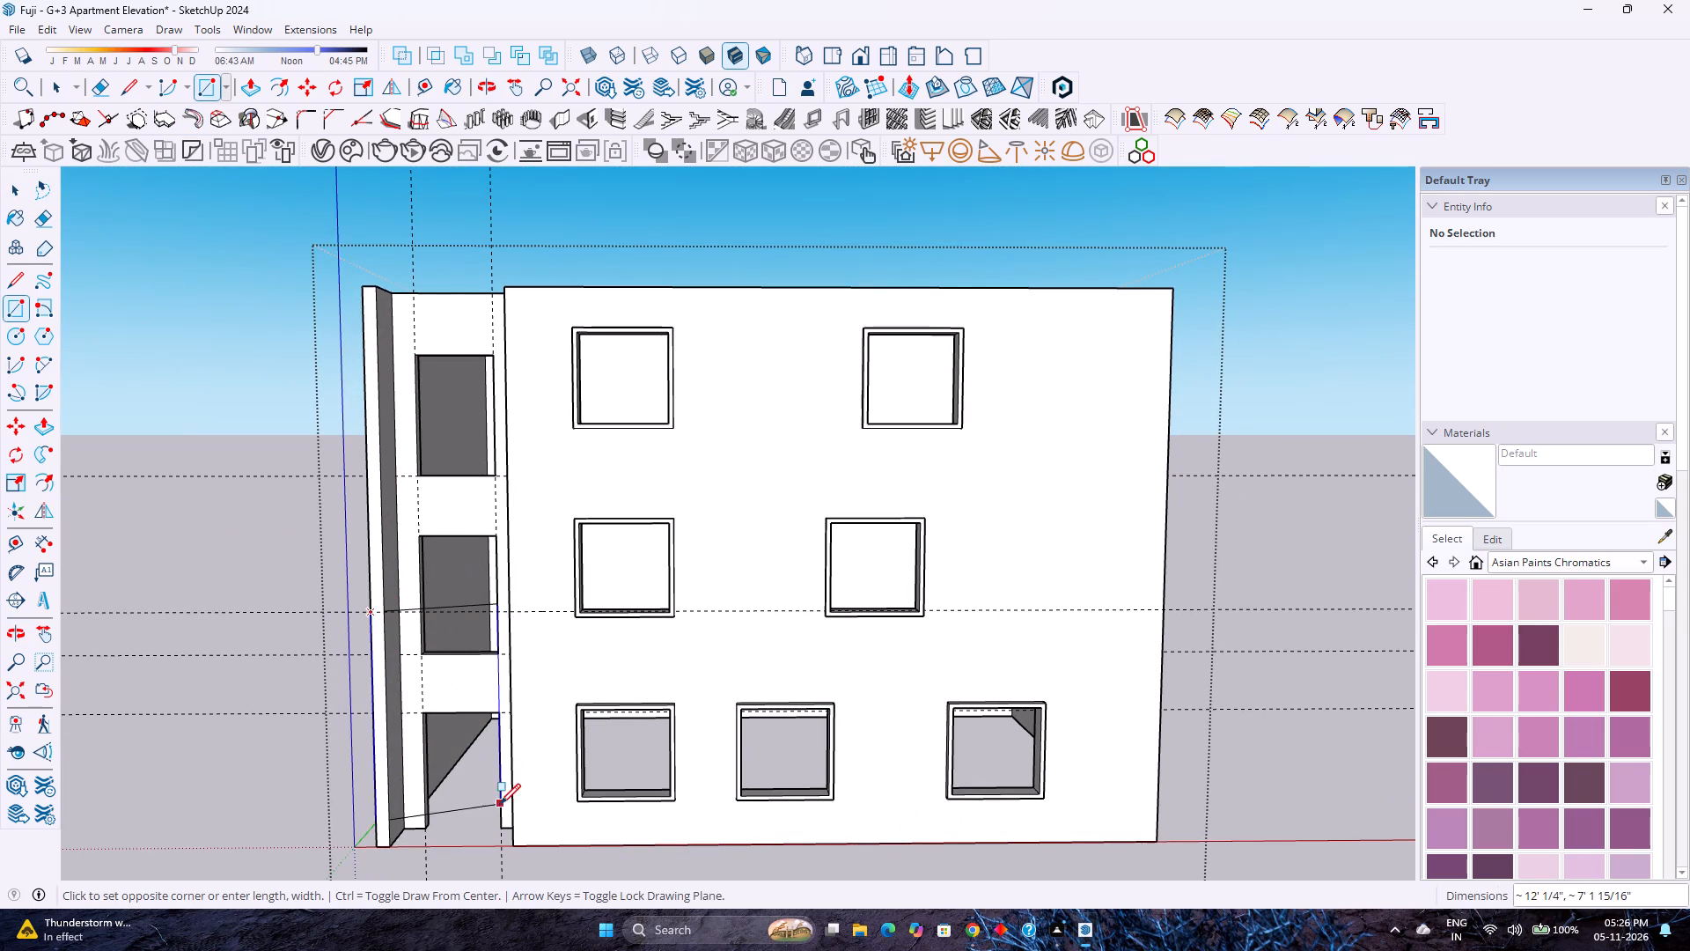
pyautogui.click(517, 839)
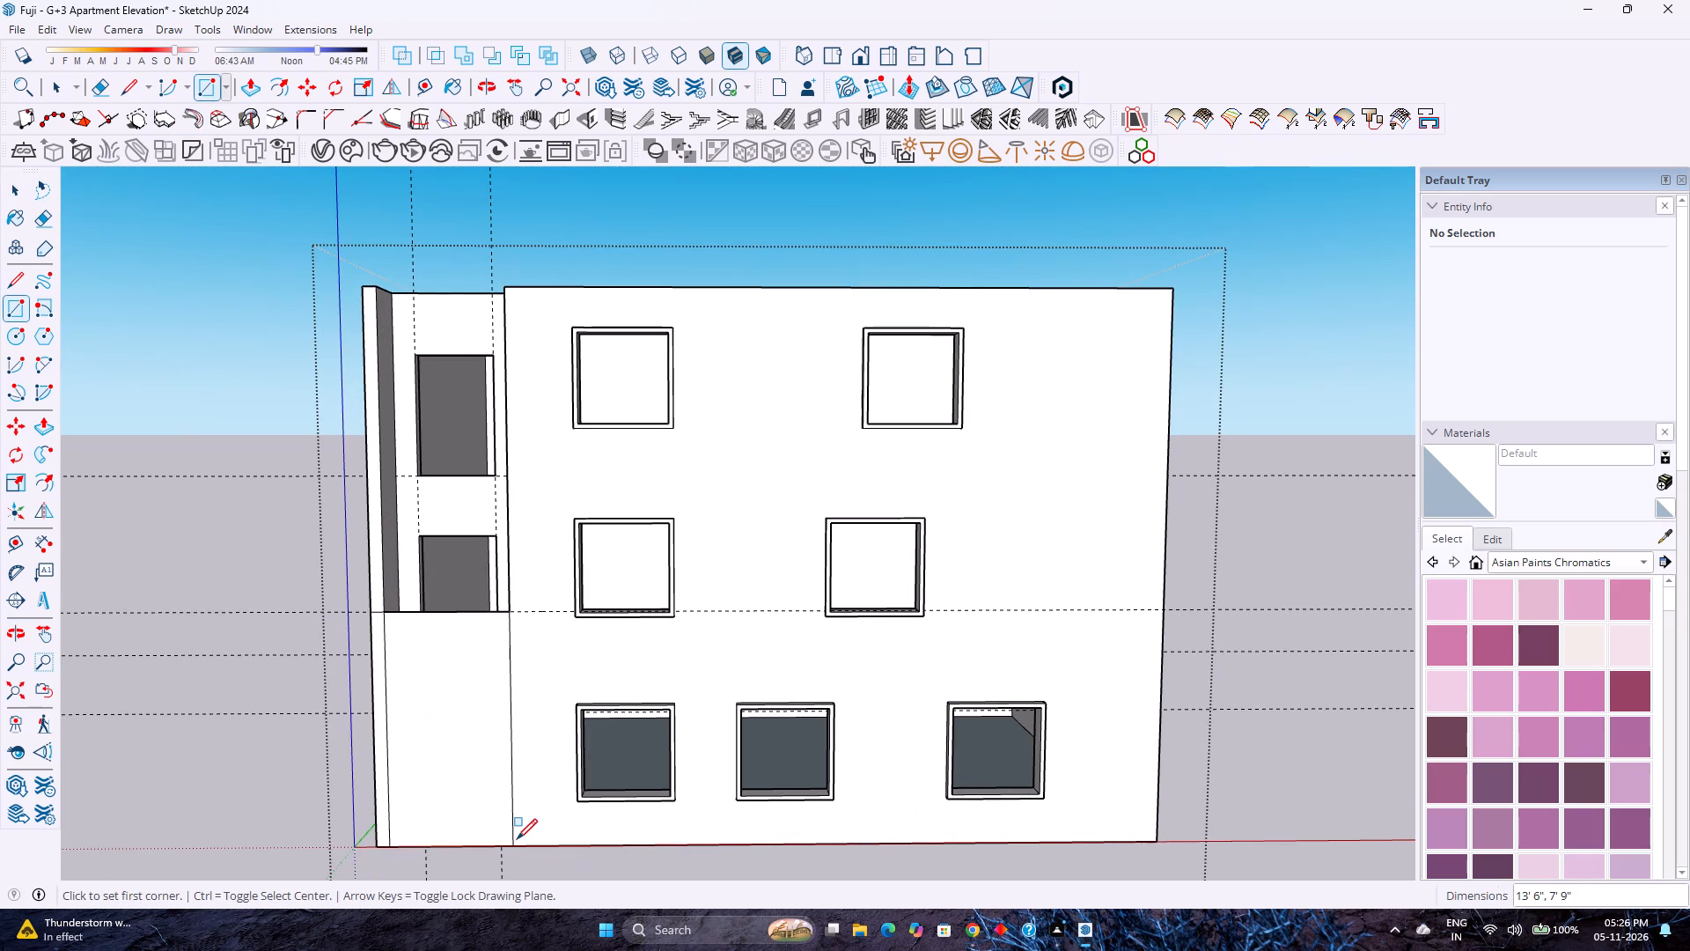
# Delete the large floor face closing the underside of the building.
pyautogui.moveTo(517, 839); pyautogui.dragTo(700, 709, button='middle')
pyautogui.middleClick(700, 709)
pyautogui.moveTo(675, 812); pyautogui.dragTo(674, 821, button='right')
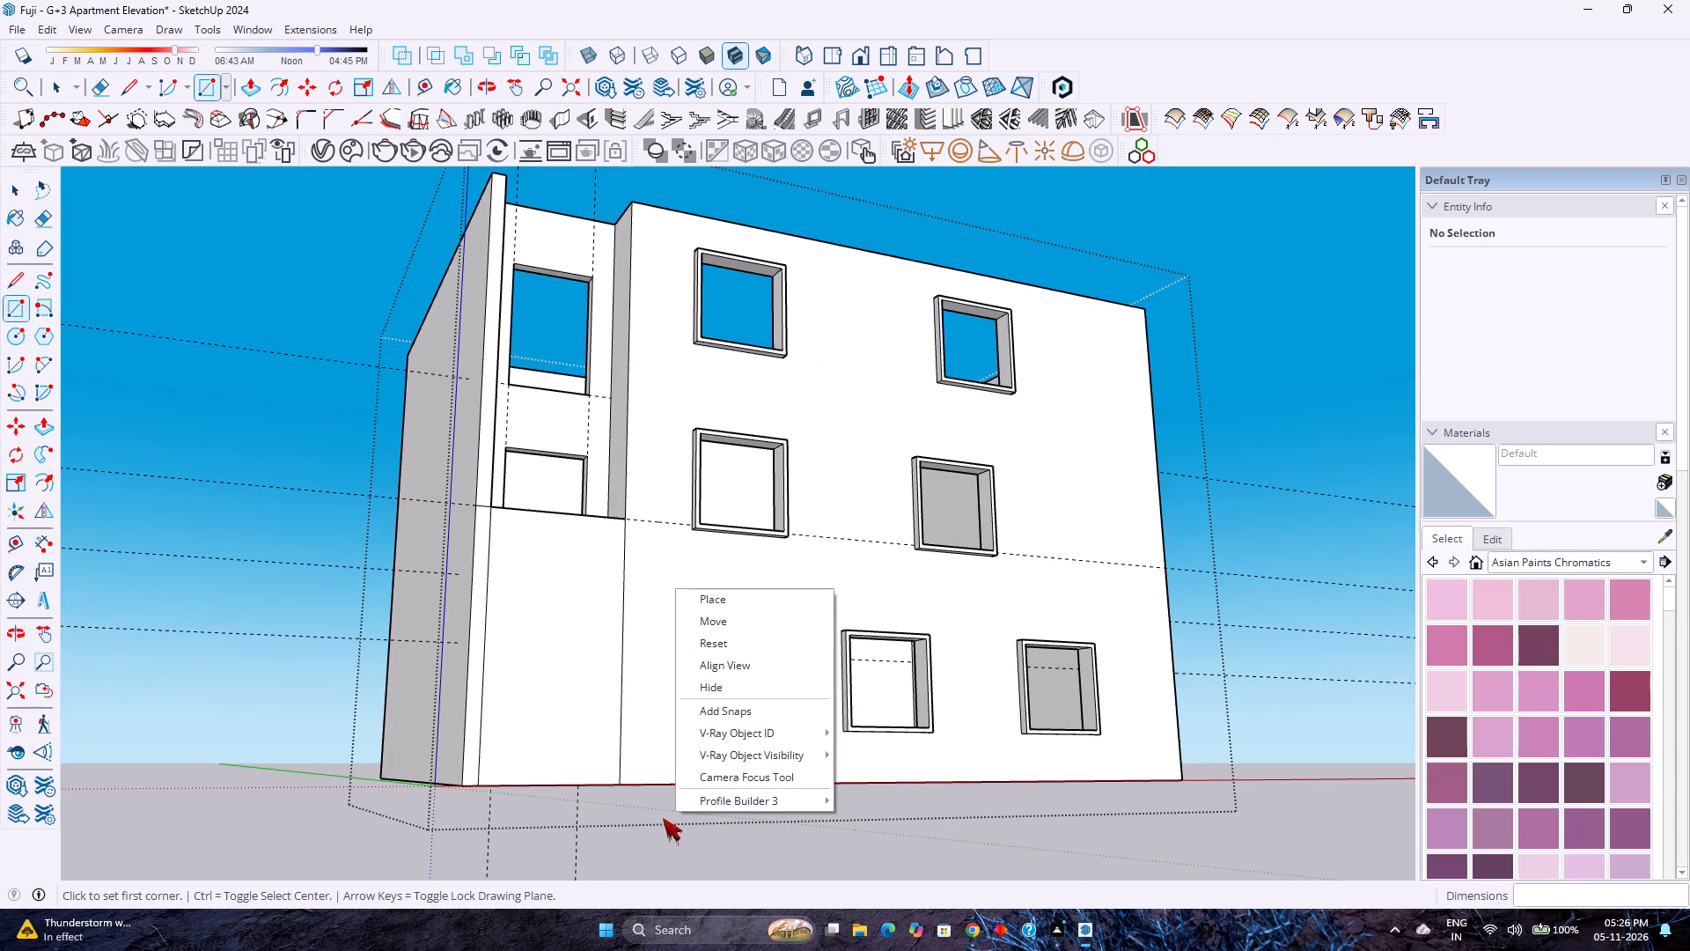
pyautogui.press('space')
pyautogui.click(634, 846)
pyautogui.moveTo(639, 831); pyautogui.dragTo(765, 677, button='middle')
pyautogui.middleClick(767, 675)
pyautogui.middleClick(768, 675)
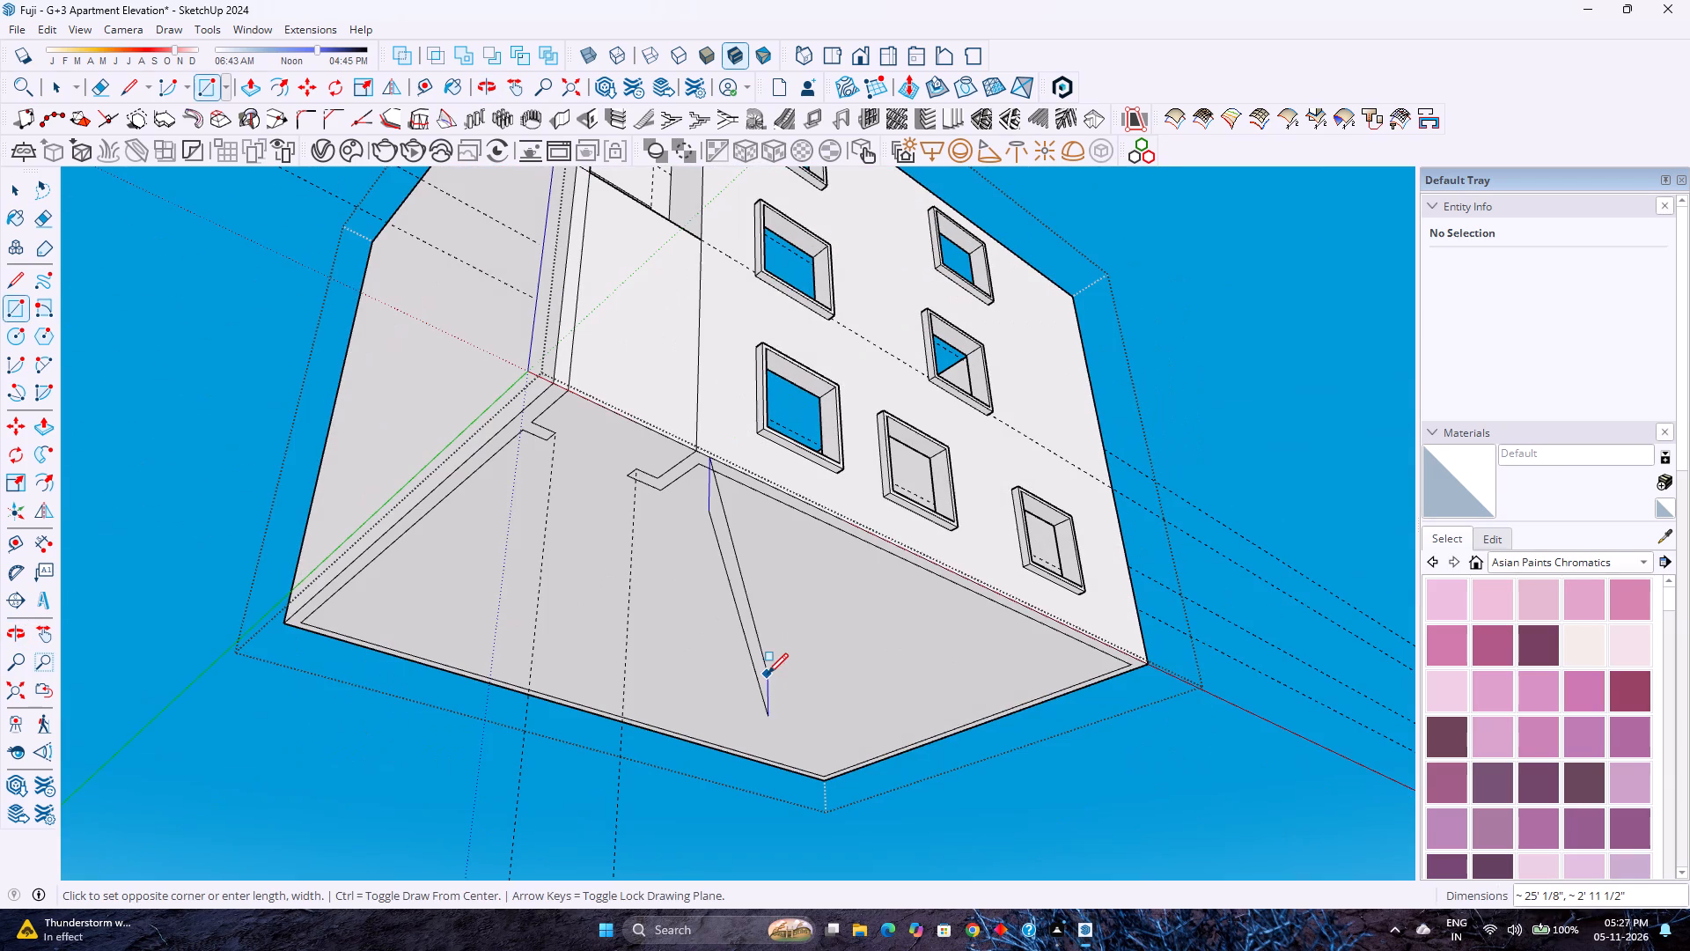
pyautogui.press('space')
pyautogui.click(753, 648)
pyautogui.press('Delete')
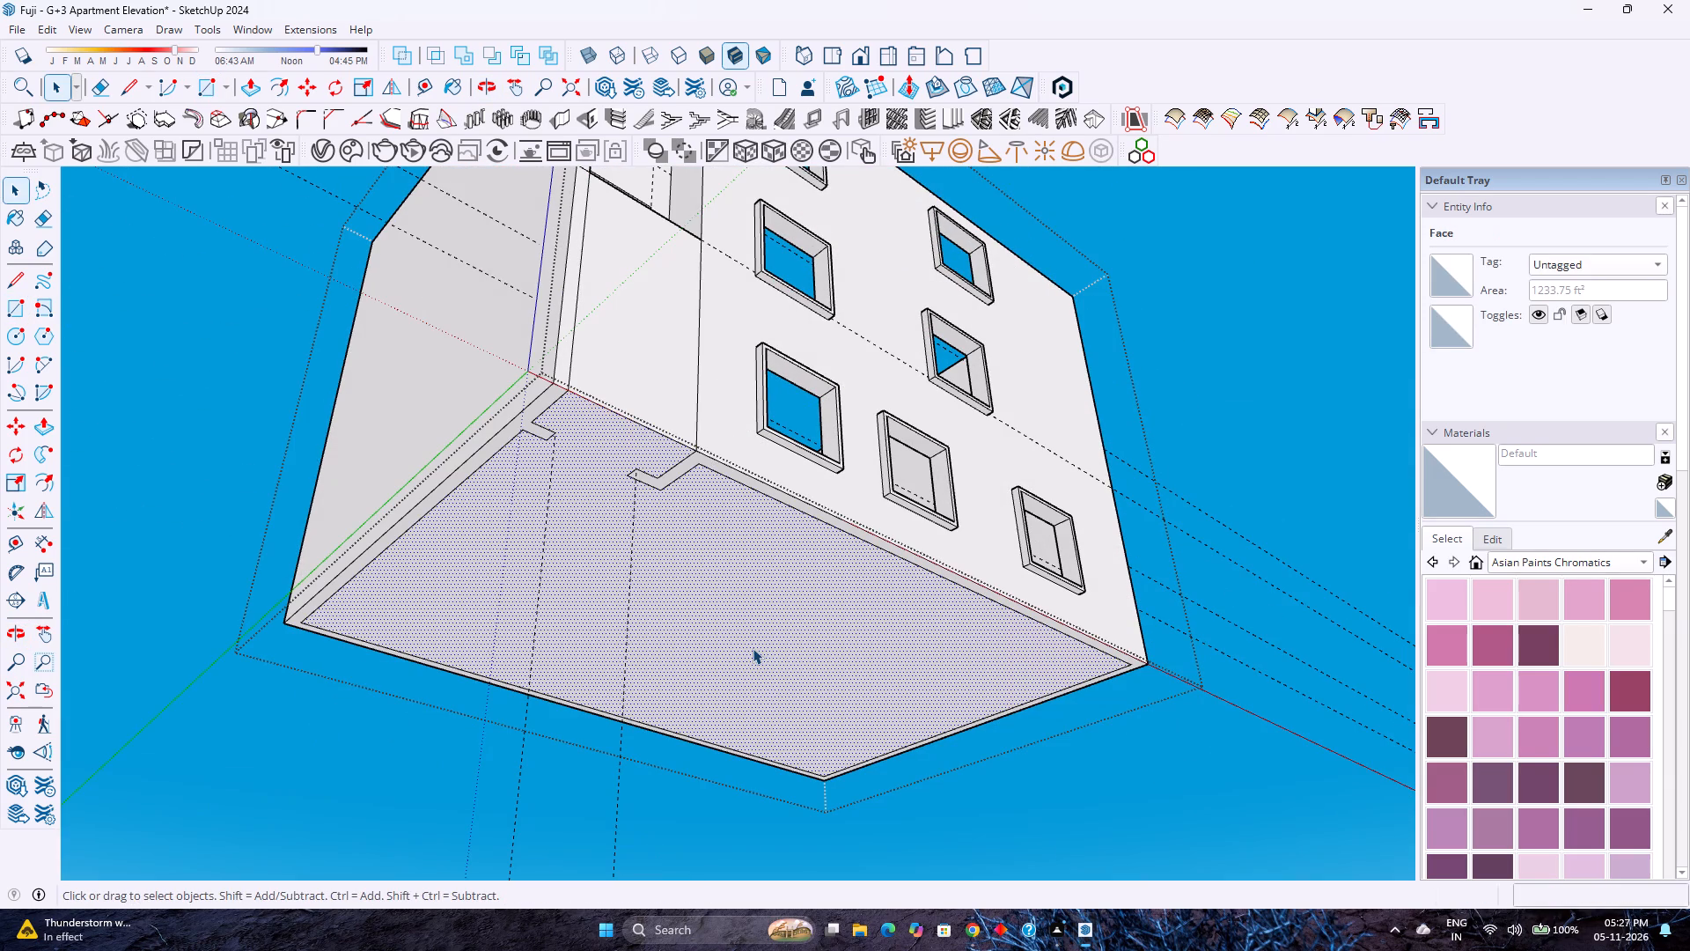
# Delete the short 9" edge crossing the end wall beside the front panel's top corner.
pyautogui.moveTo(760, 642); pyautogui.dragTo(589, 837, button='middle')
pyautogui.middleClick(589, 837)
pyautogui.doubleClick(467, 653)
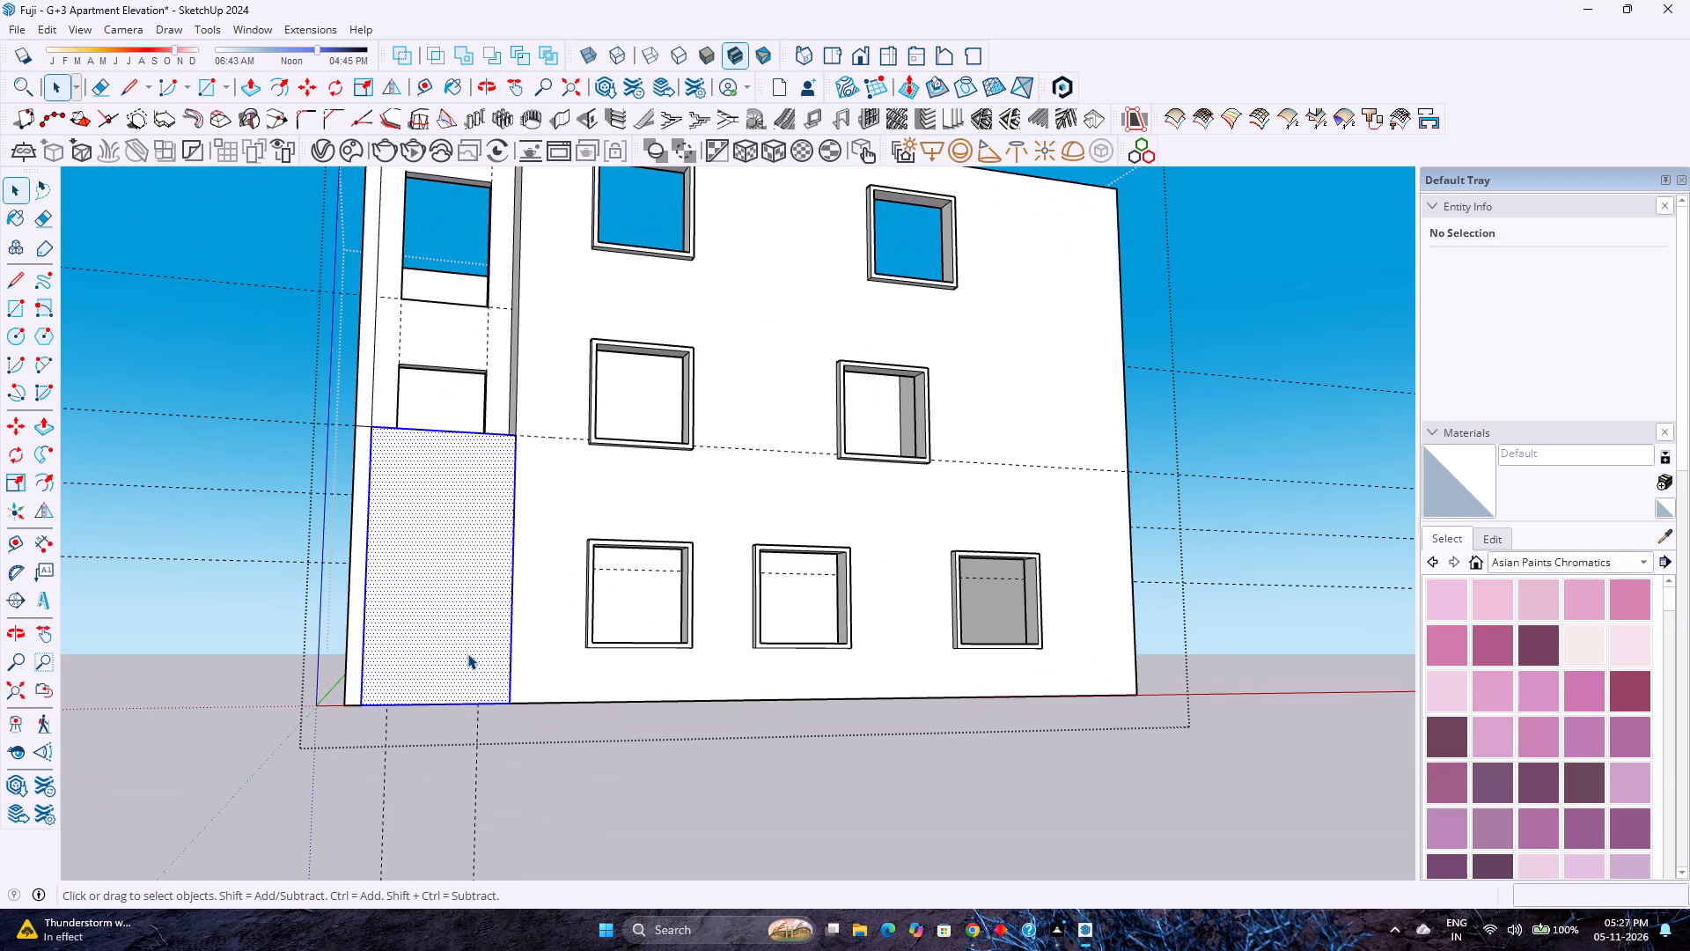
pyautogui.moveTo(467, 653); pyautogui.dragTo(470, 766, button='middle')
pyautogui.middleClick(470, 766)
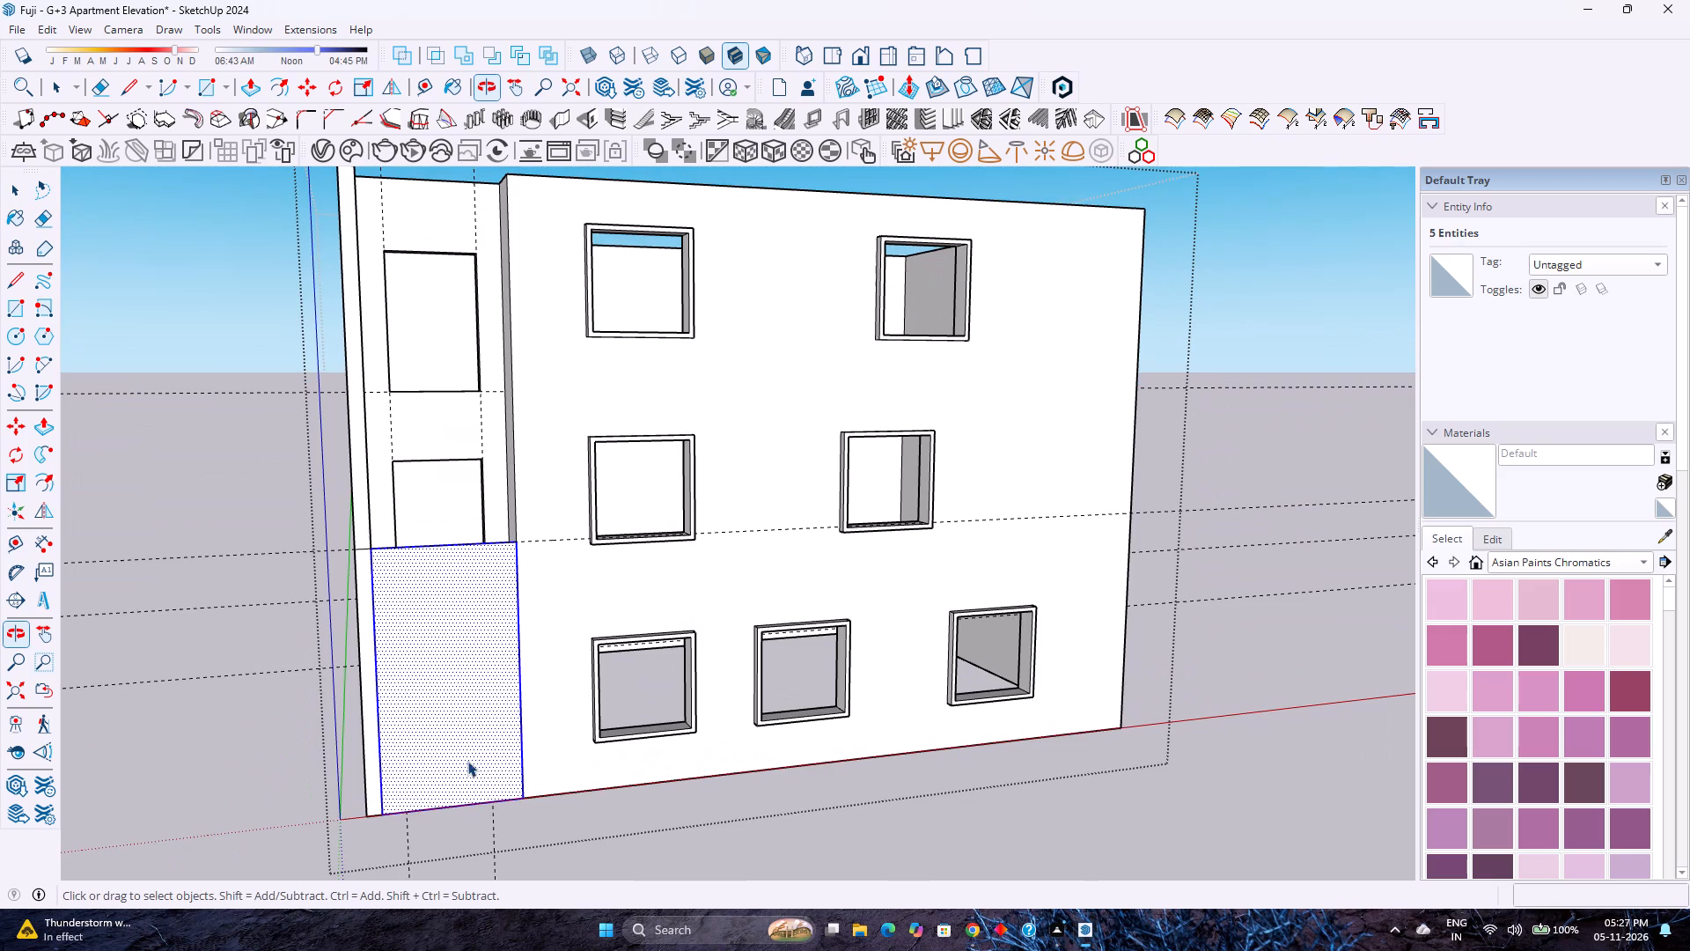
pyautogui.click(361, 548)
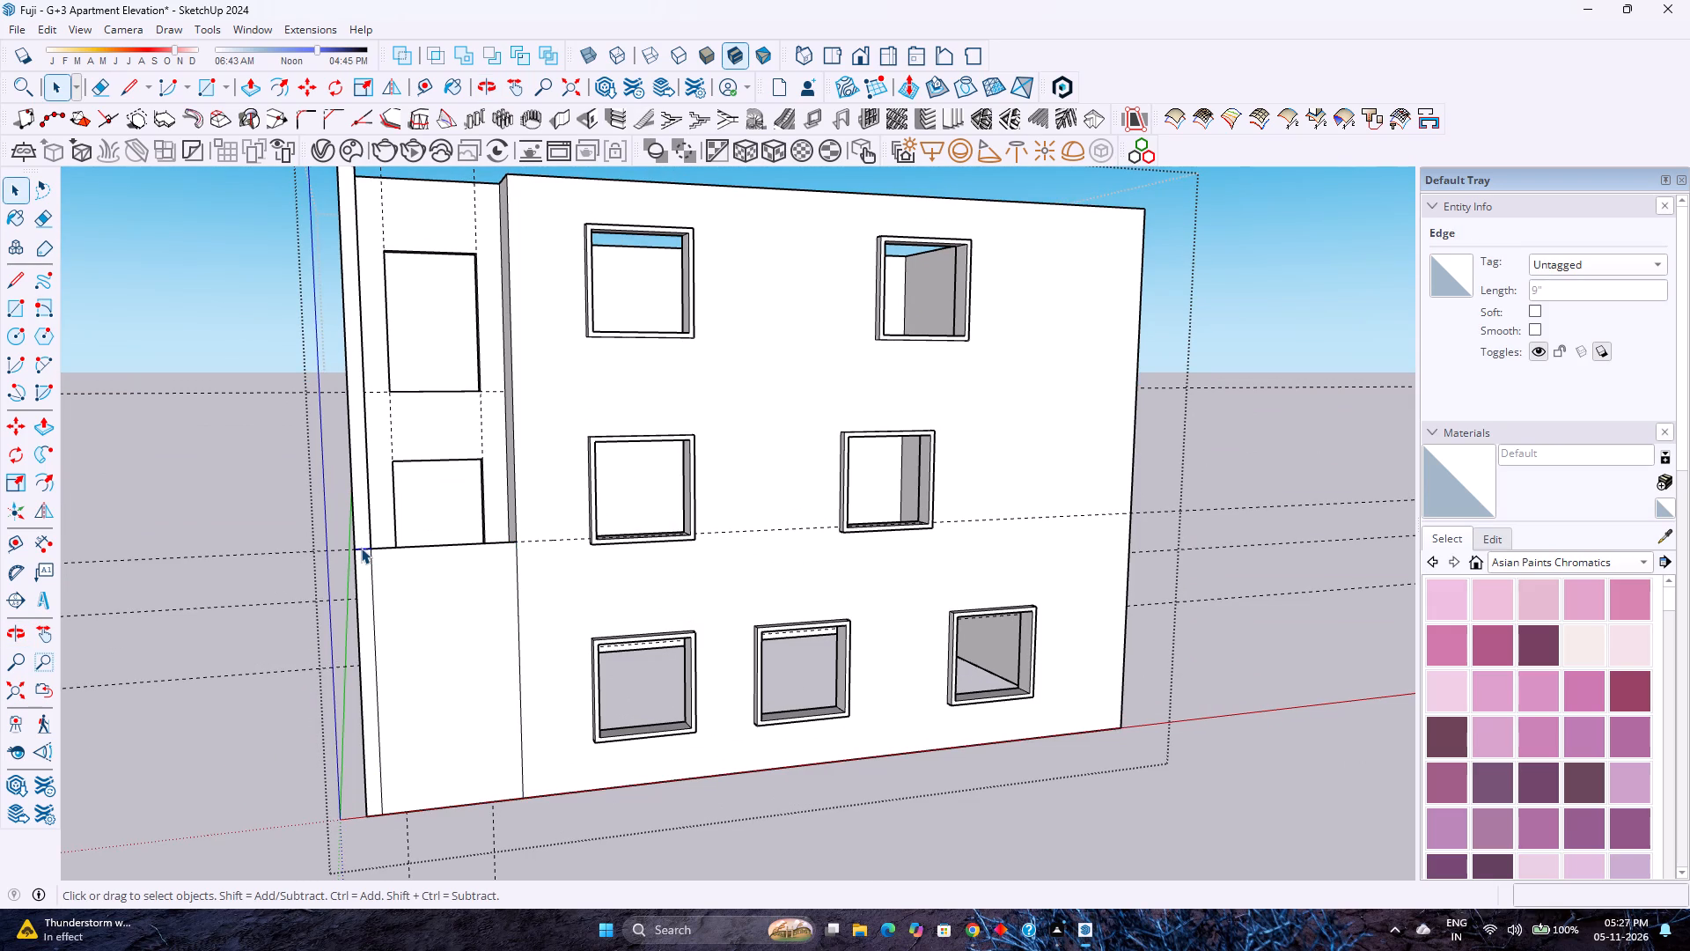
pyautogui.press('Delete')
# Copy the bay's front panel face with its edges about 12' 10" out beside the building and make the copy a group.
pyautogui.tripleClick(435, 607)
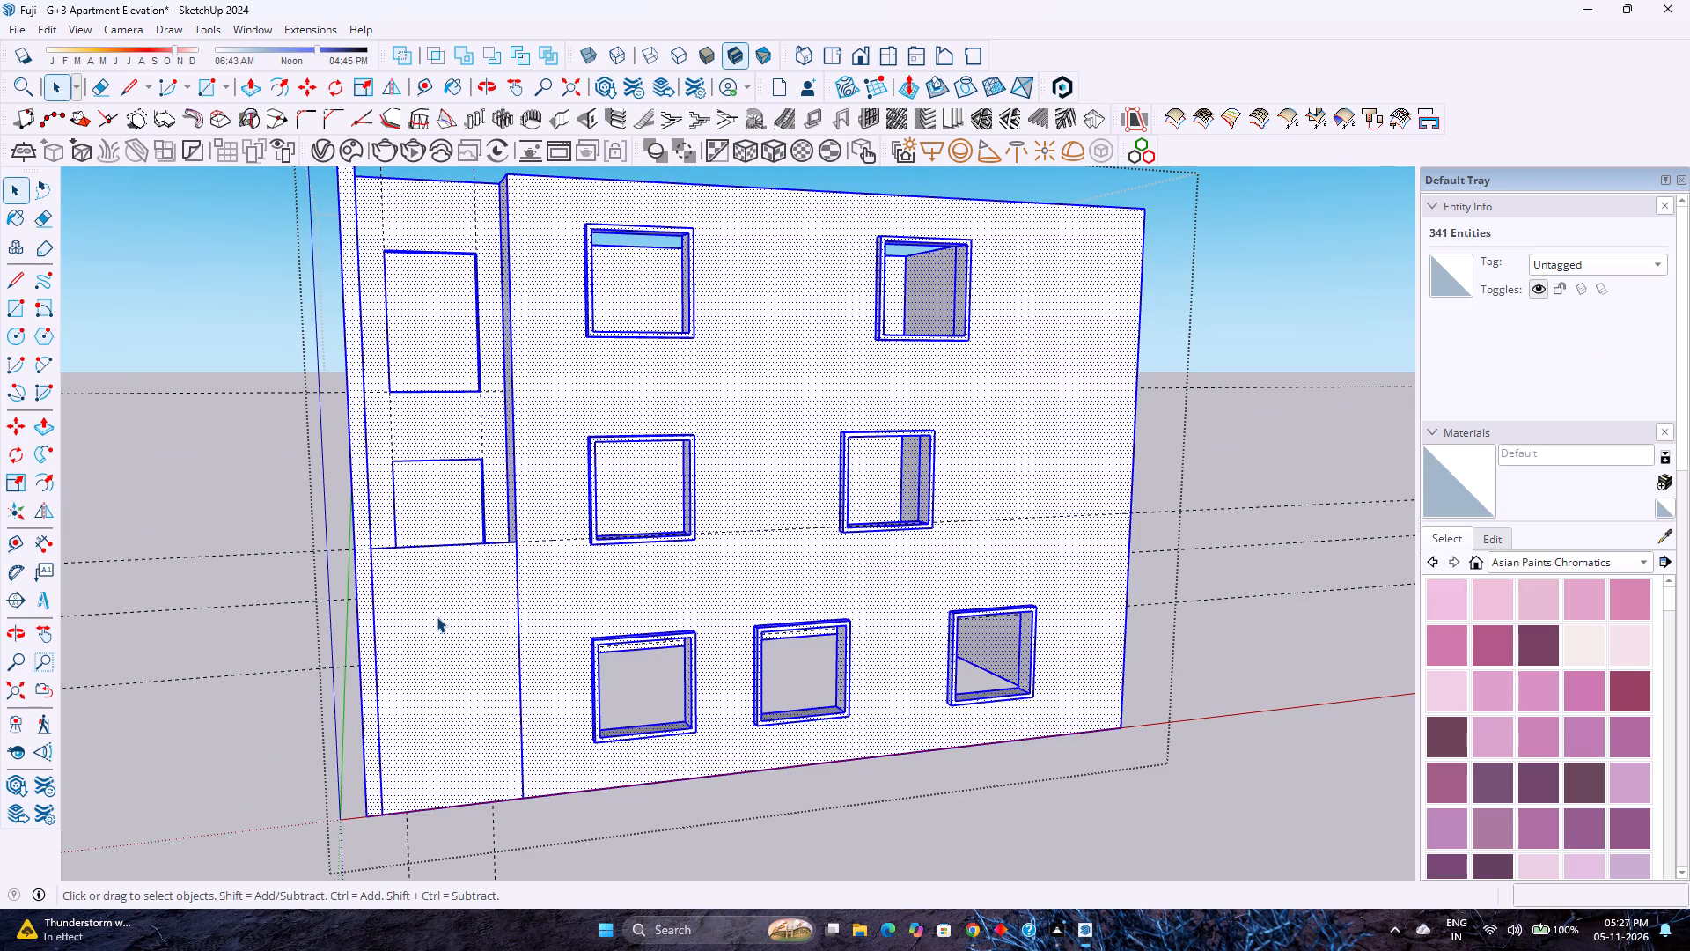
pyautogui.doubleClick(437, 621)
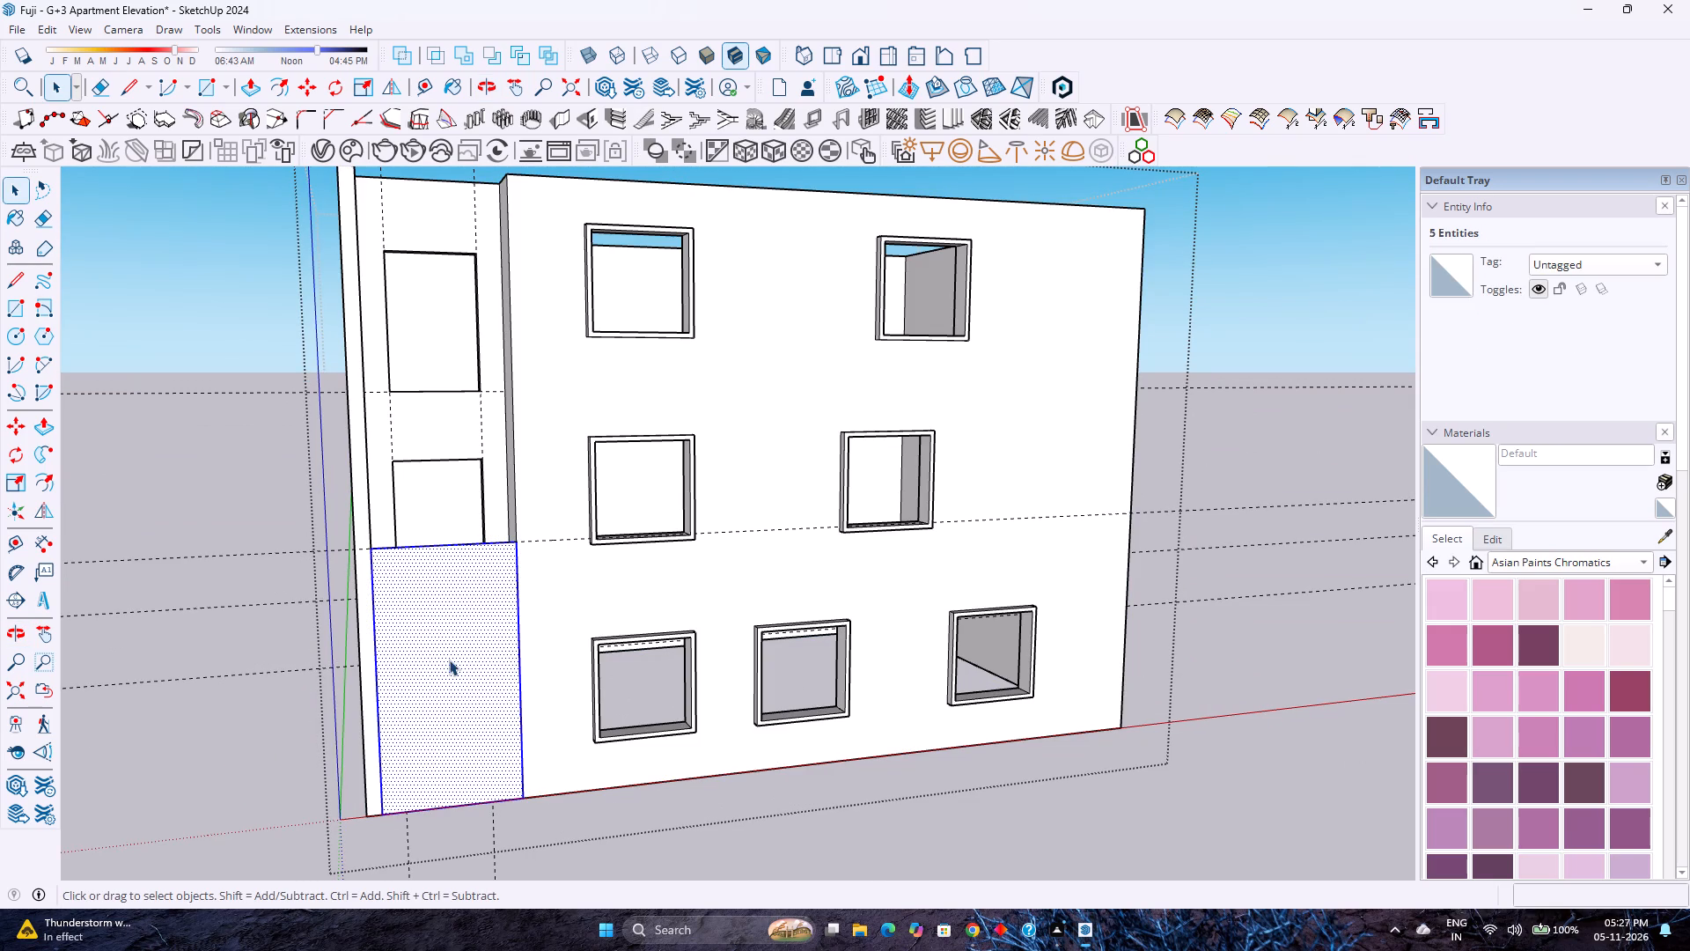
pyautogui.press('m')
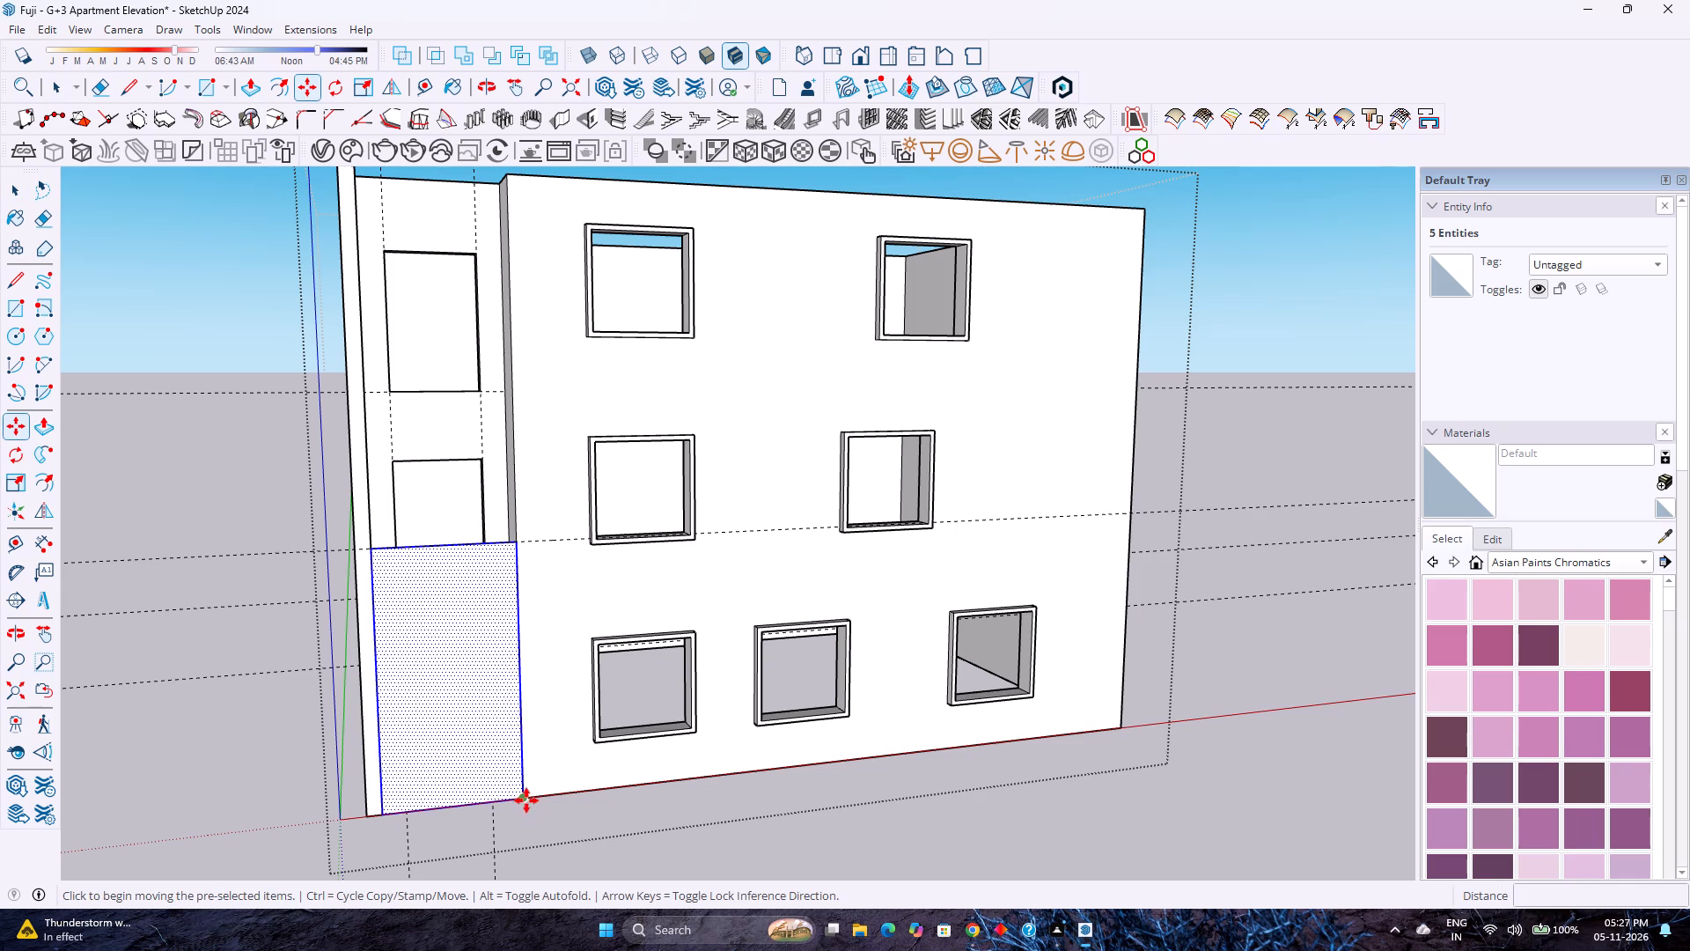
pyautogui.click(525, 800)
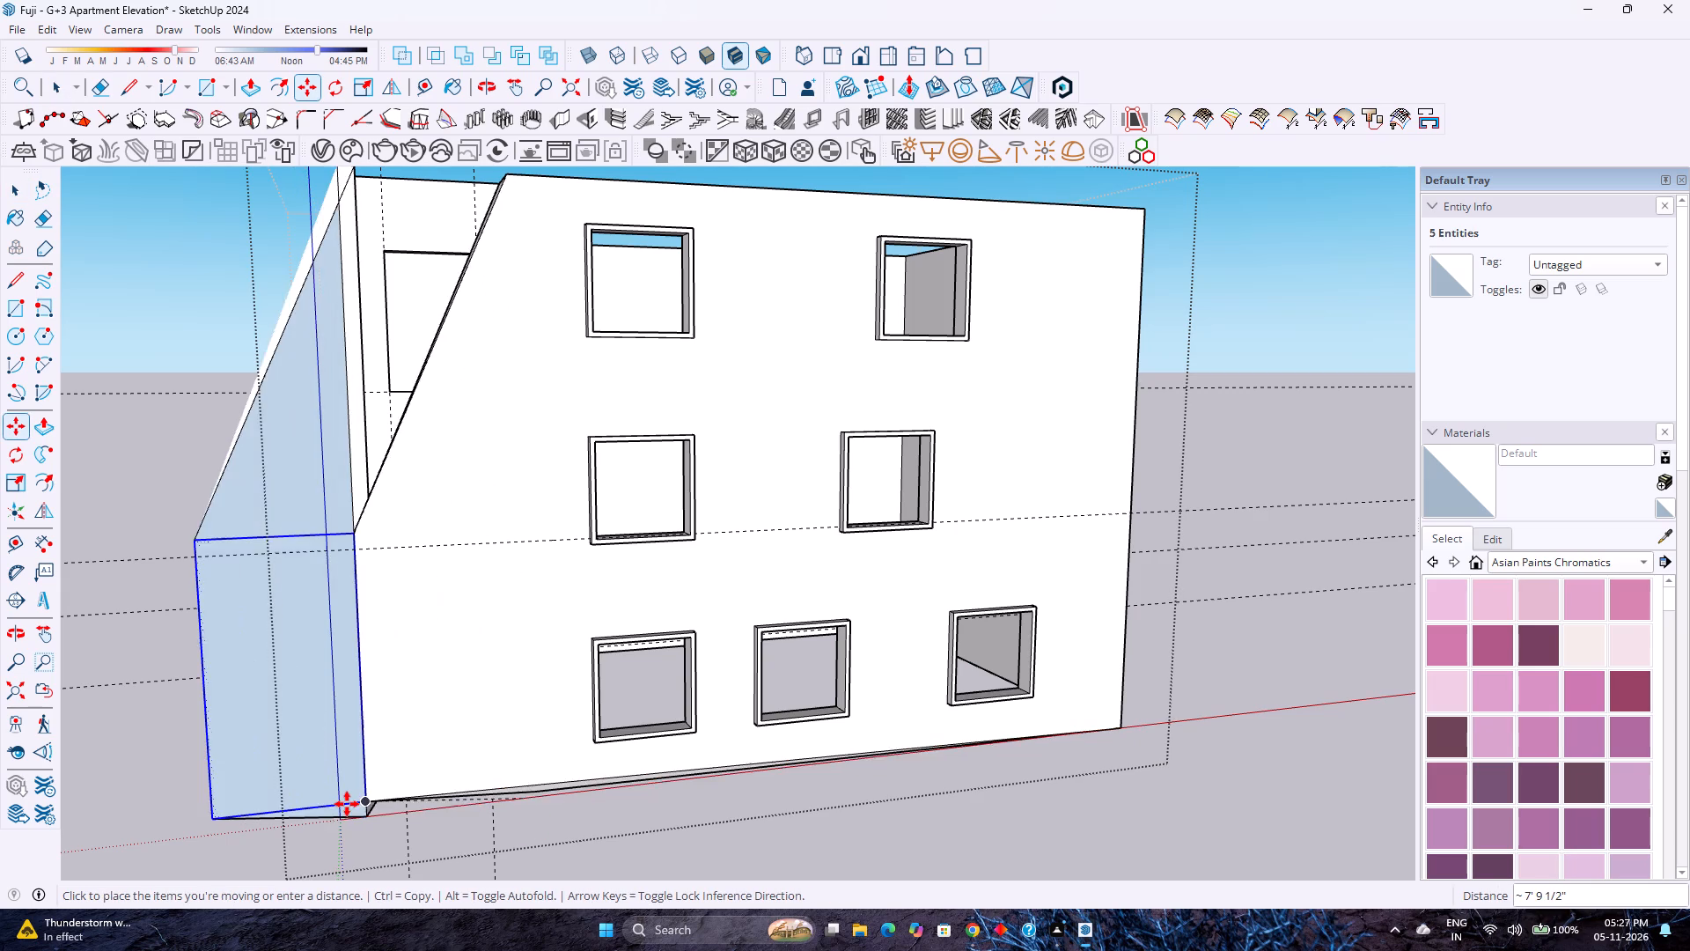
pyautogui.click(255, 817)
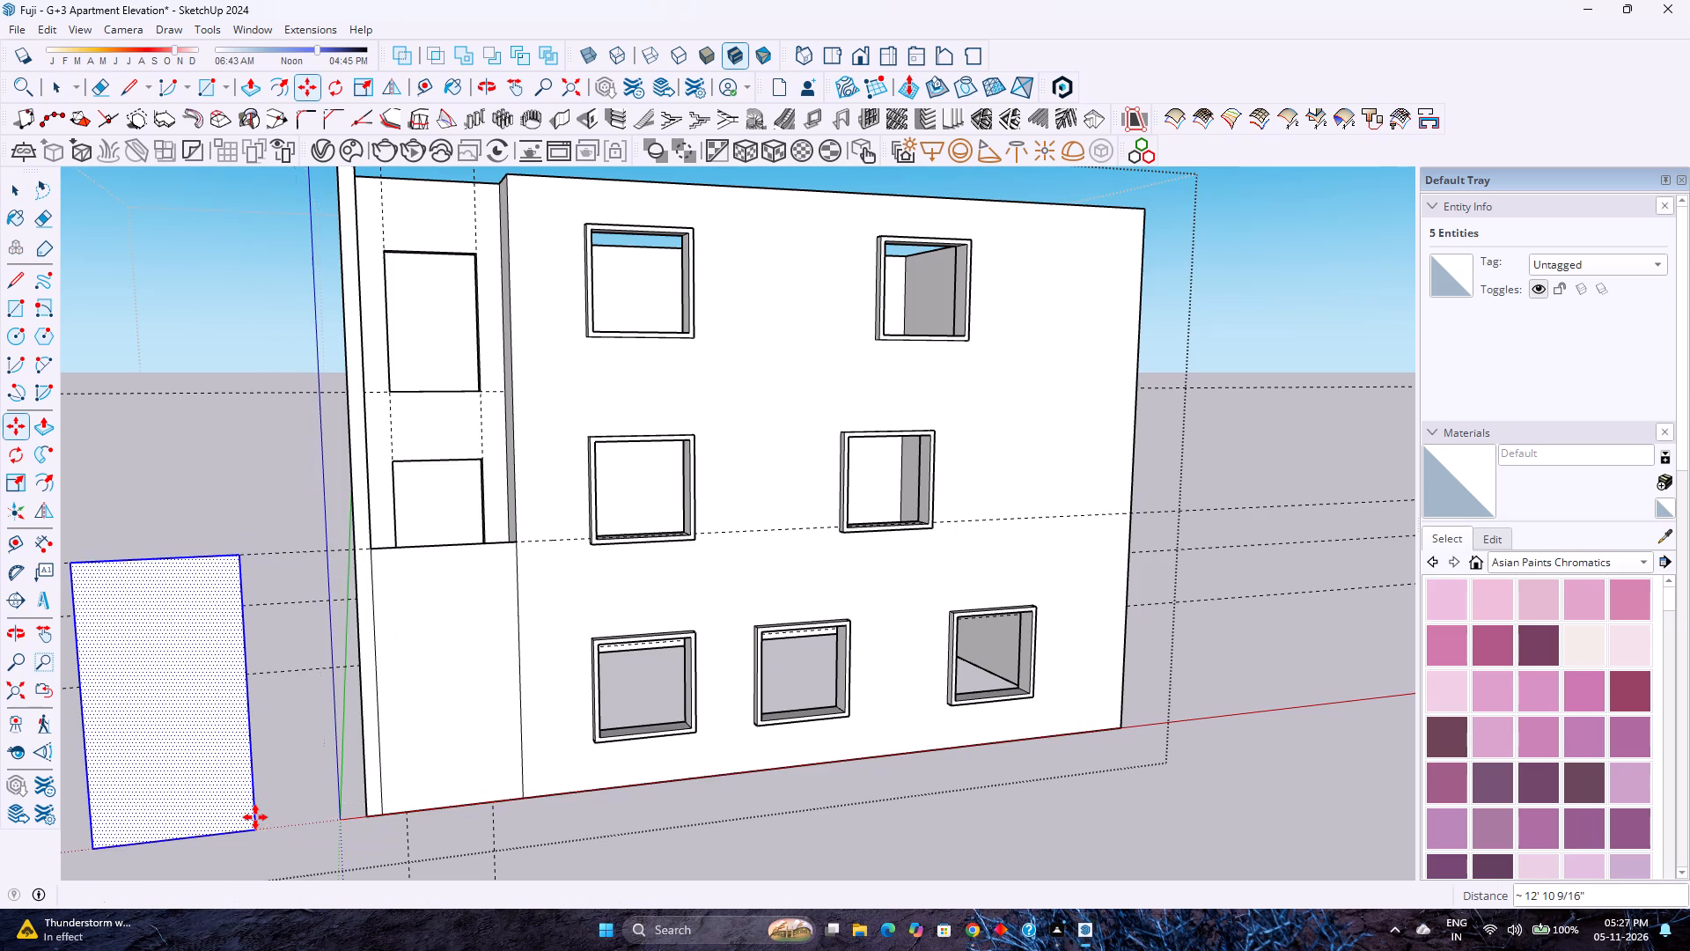
pyautogui.rightClick(229, 803)
pyautogui.click(279, 475)
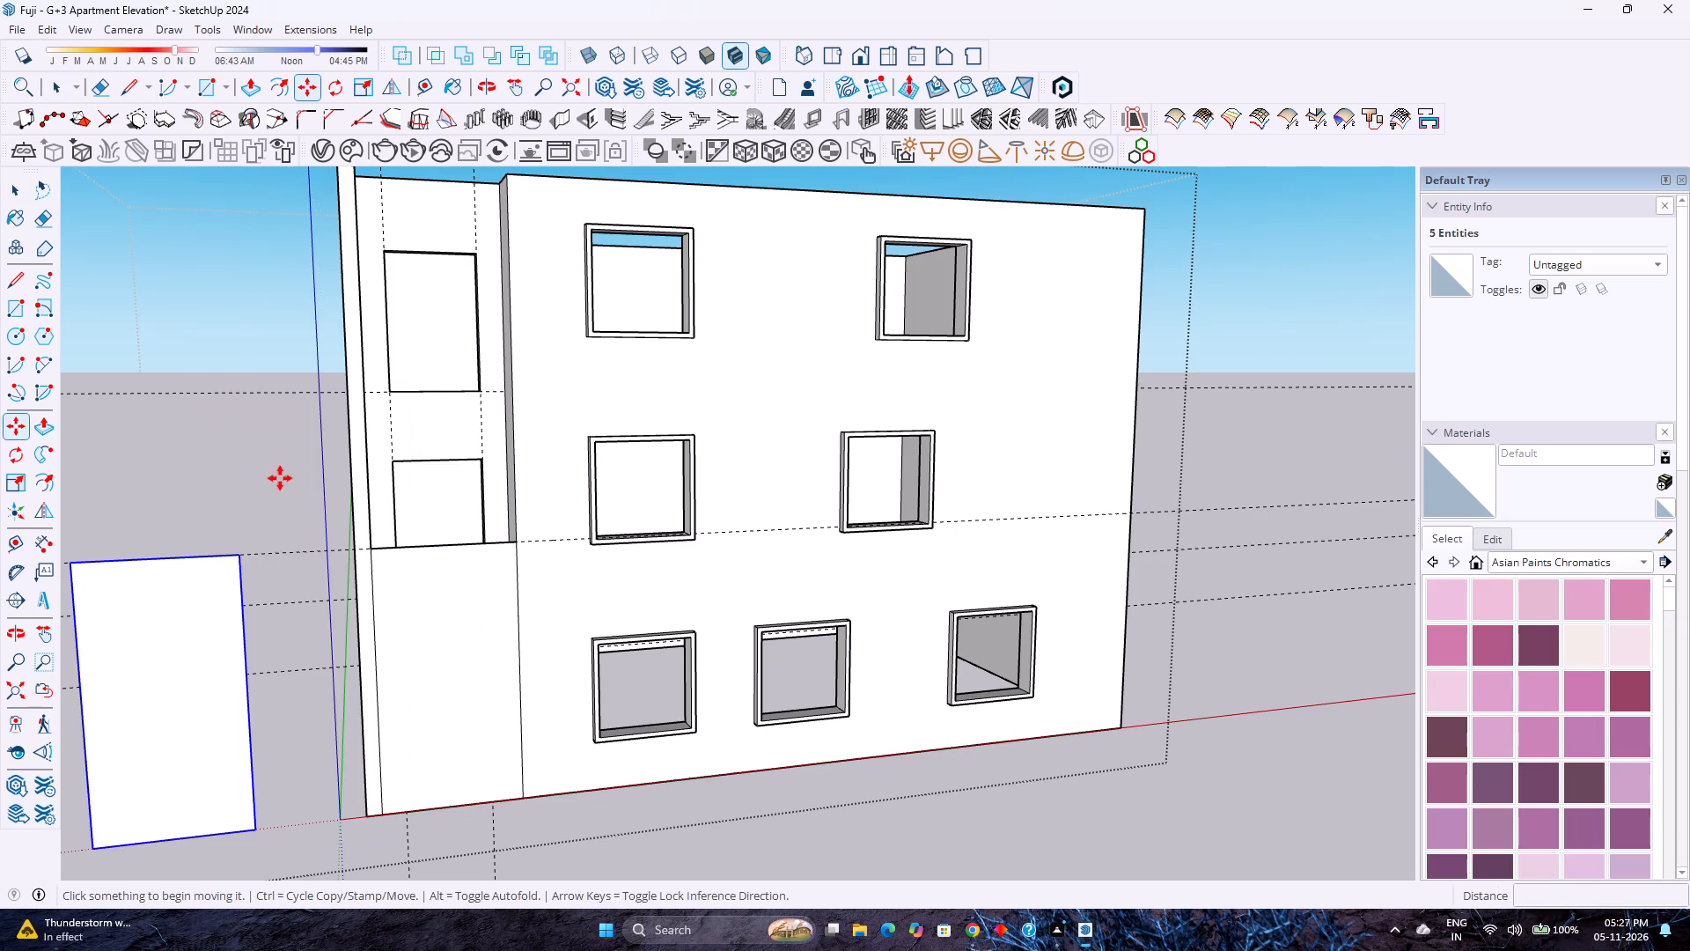
# Delete the original panel face and its top edge from the front of the recessed bay.
pyautogui.press('space')
pyautogui.click(468, 704)
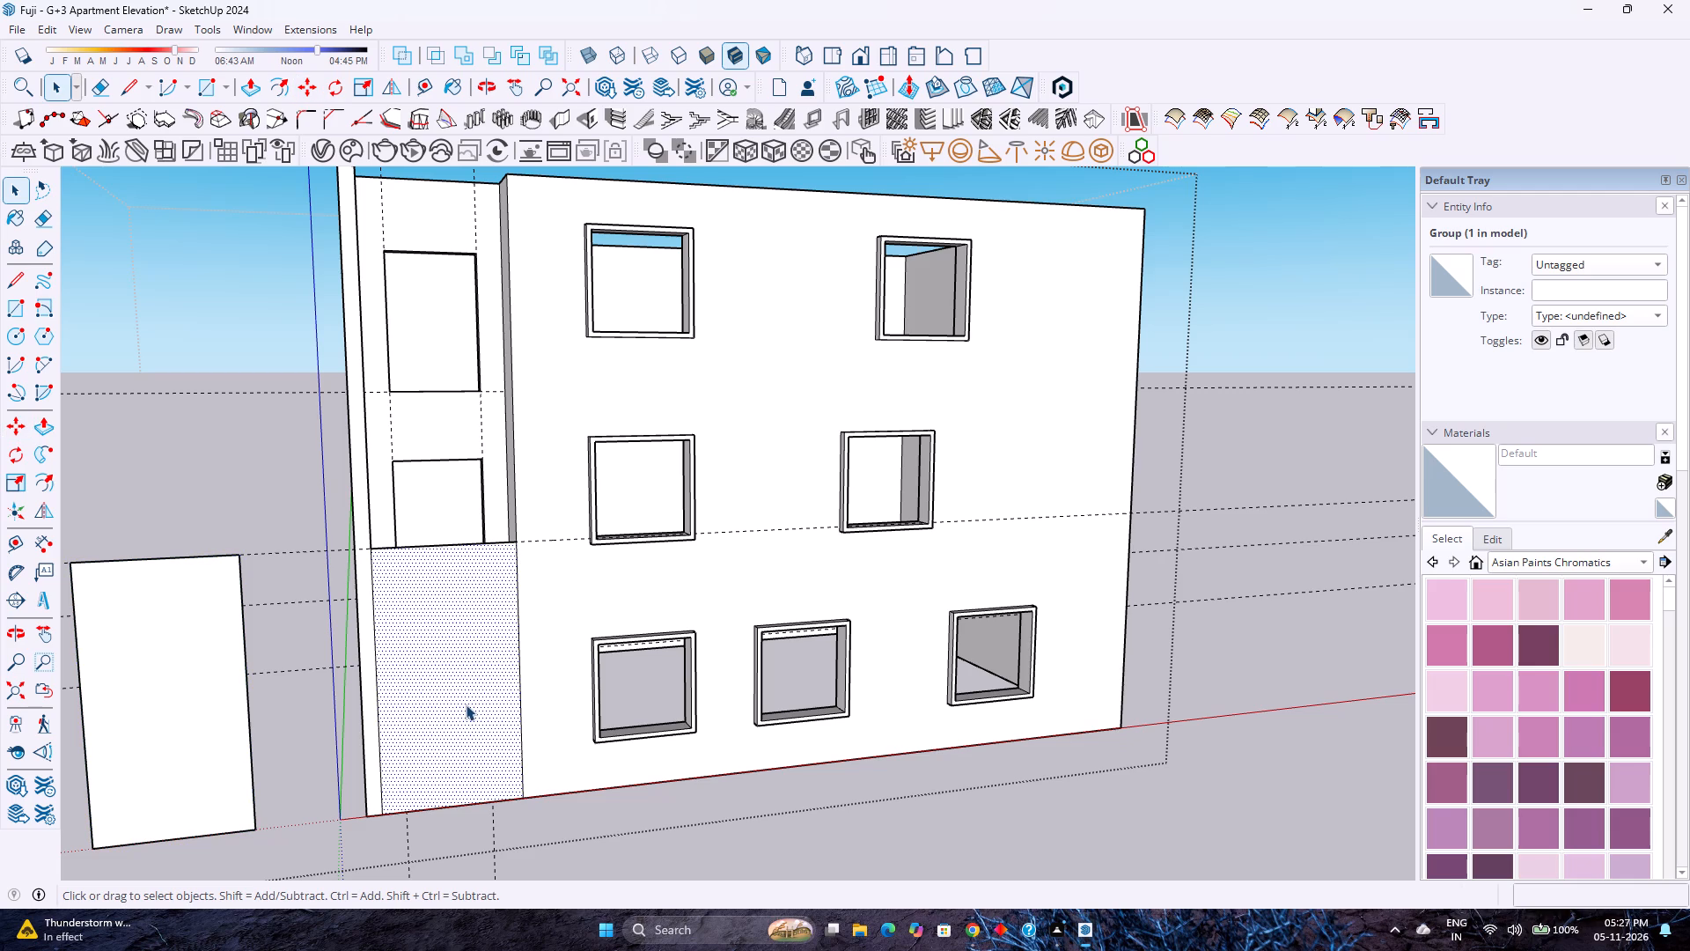
pyautogui.click(464, 704)
pyautogui.press('Delete')
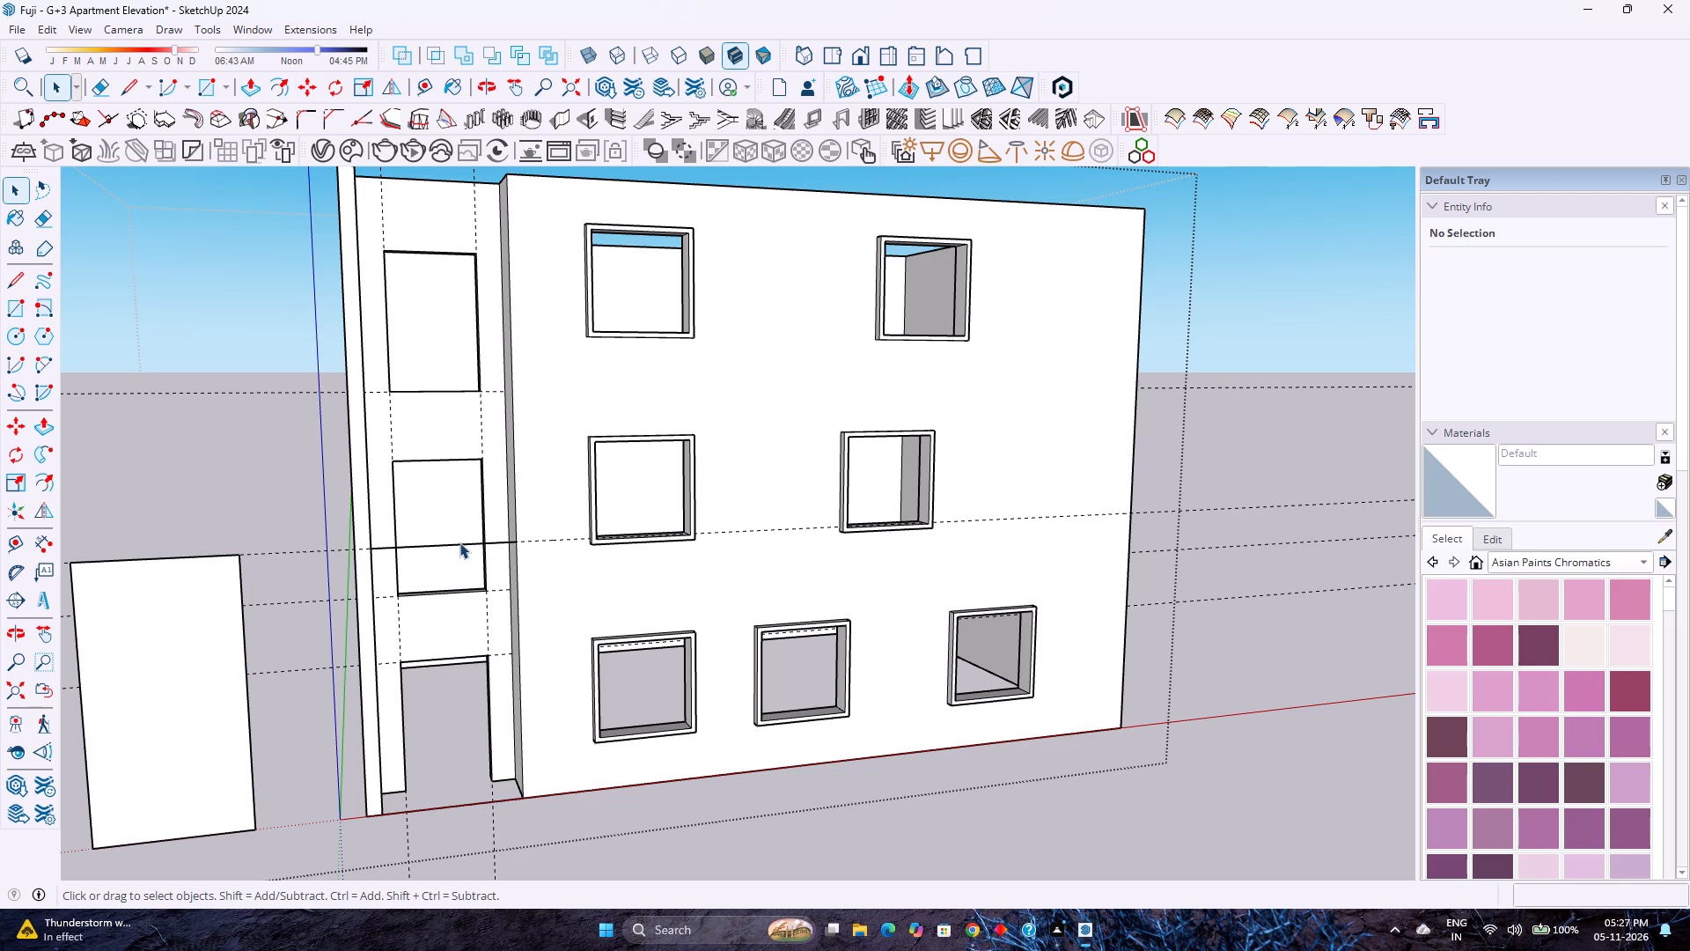
pyautogui.click(459, 542)
pyautogui.press('Delete')
# Cut the grouped panel standing beside the building.
pyautogui.scroll(-2, 442, 609)
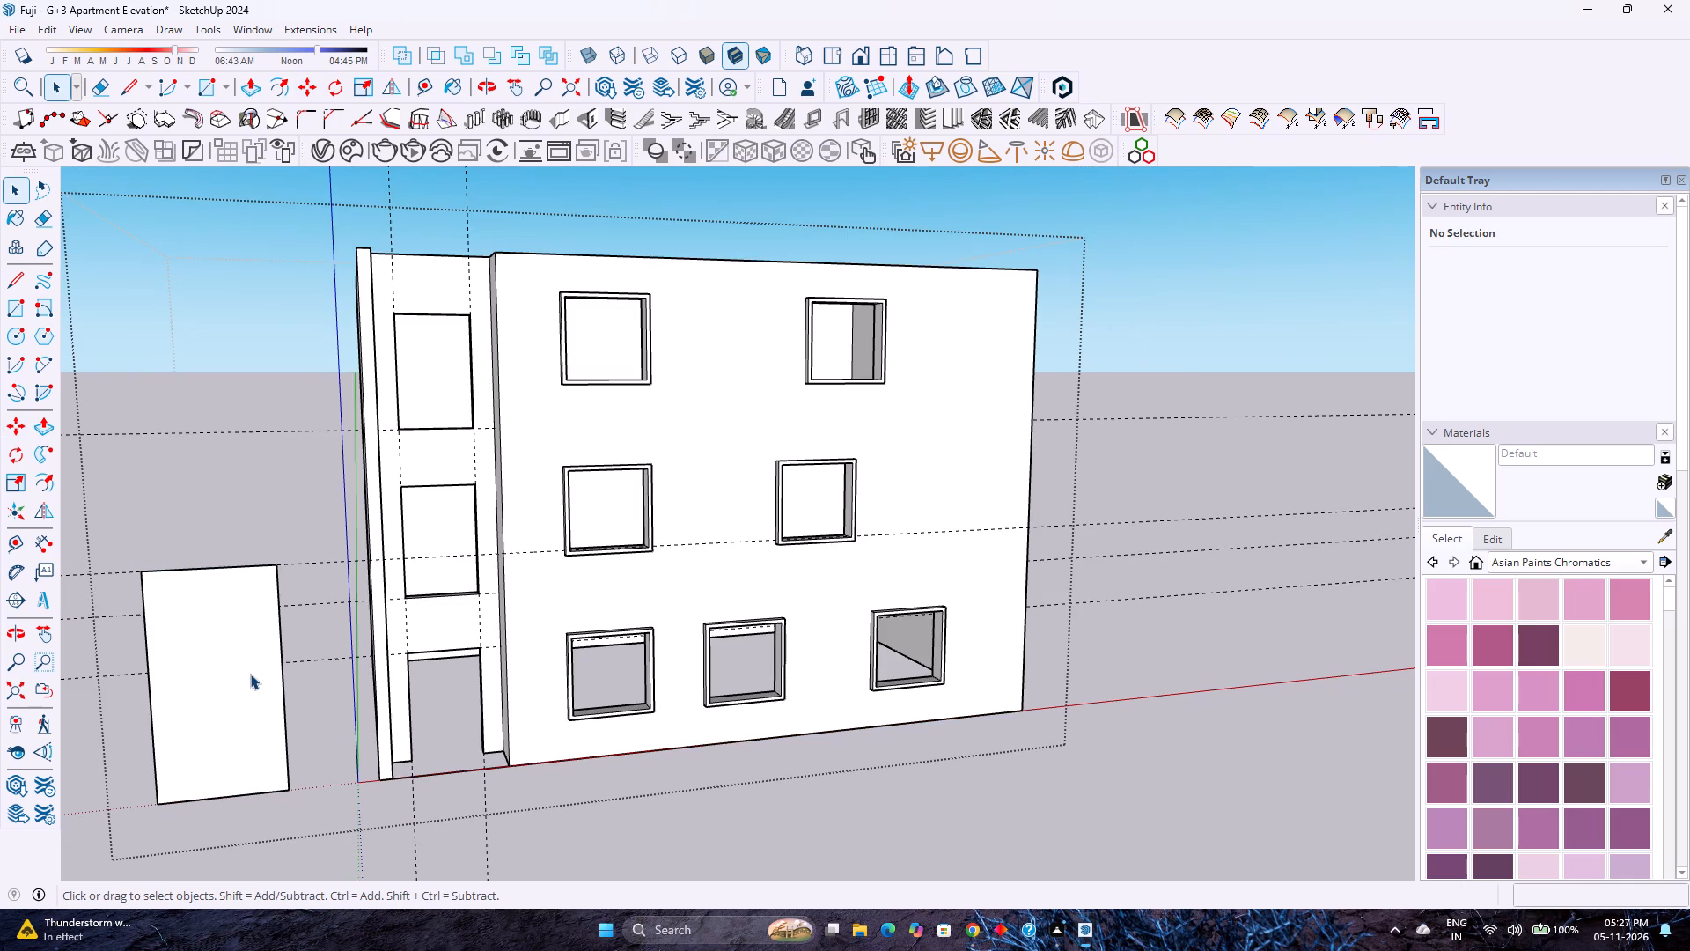
pyautogui.doubleClick(250, 674)
pyautogui.press('Escape')
pyautogui.click(264, 668)
pyautogui.hotkey('ctrl', 'x')
# Delete the leftover base edge across the front of the recessed bay.
pyautogui.doubleClick(525, 616)
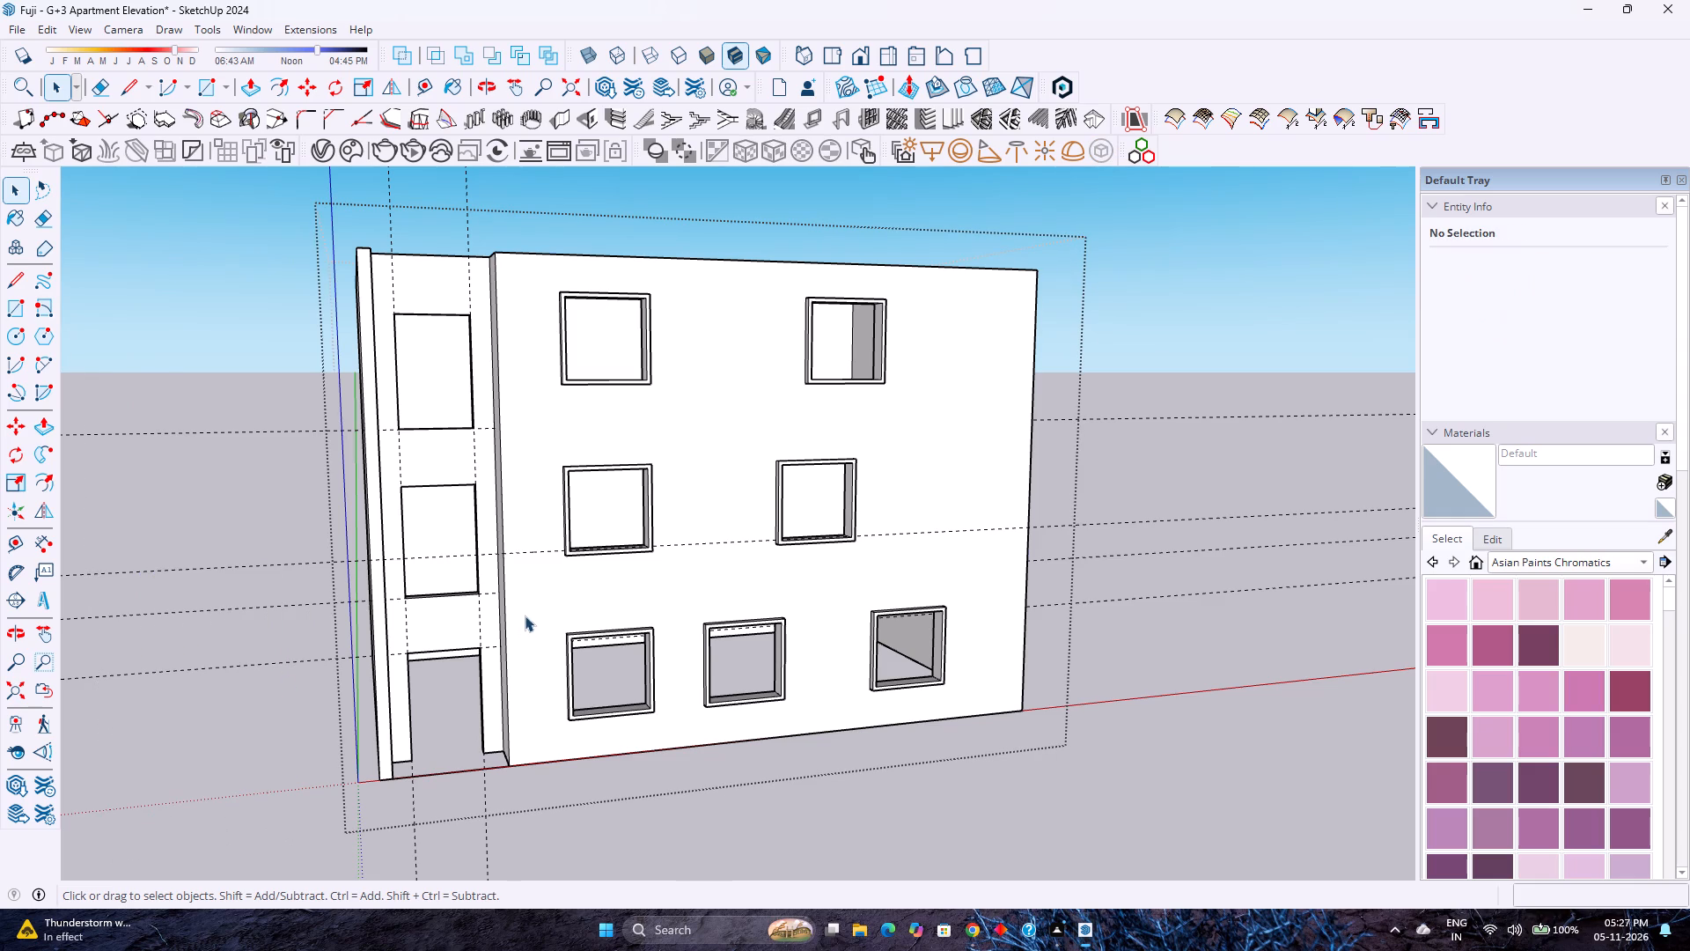
pyautogui.click(474, 770)
pyautogui.press('Delete')
# Paste the panel group across the bay's lower front, snapped to the bay's far base corner.
pyautogui.hotkey('ctrl', 'v')
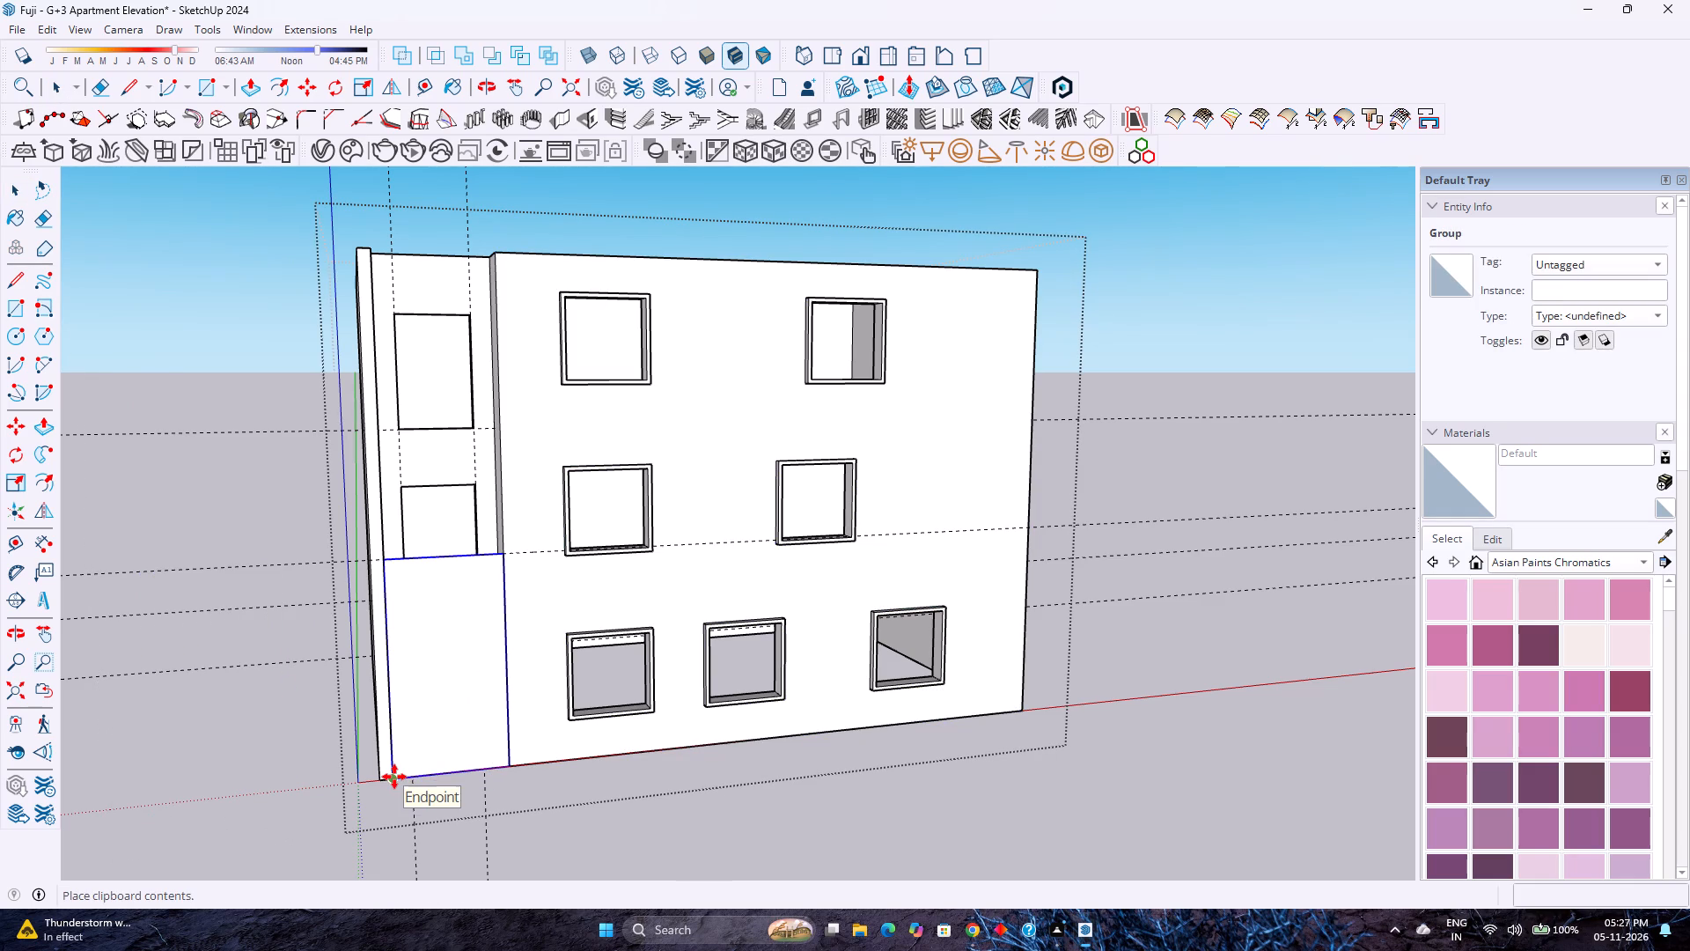
pyautogui.click(394, 777)
pyautogui.scroll(6, 417, 741)
pyautogui.press('space')
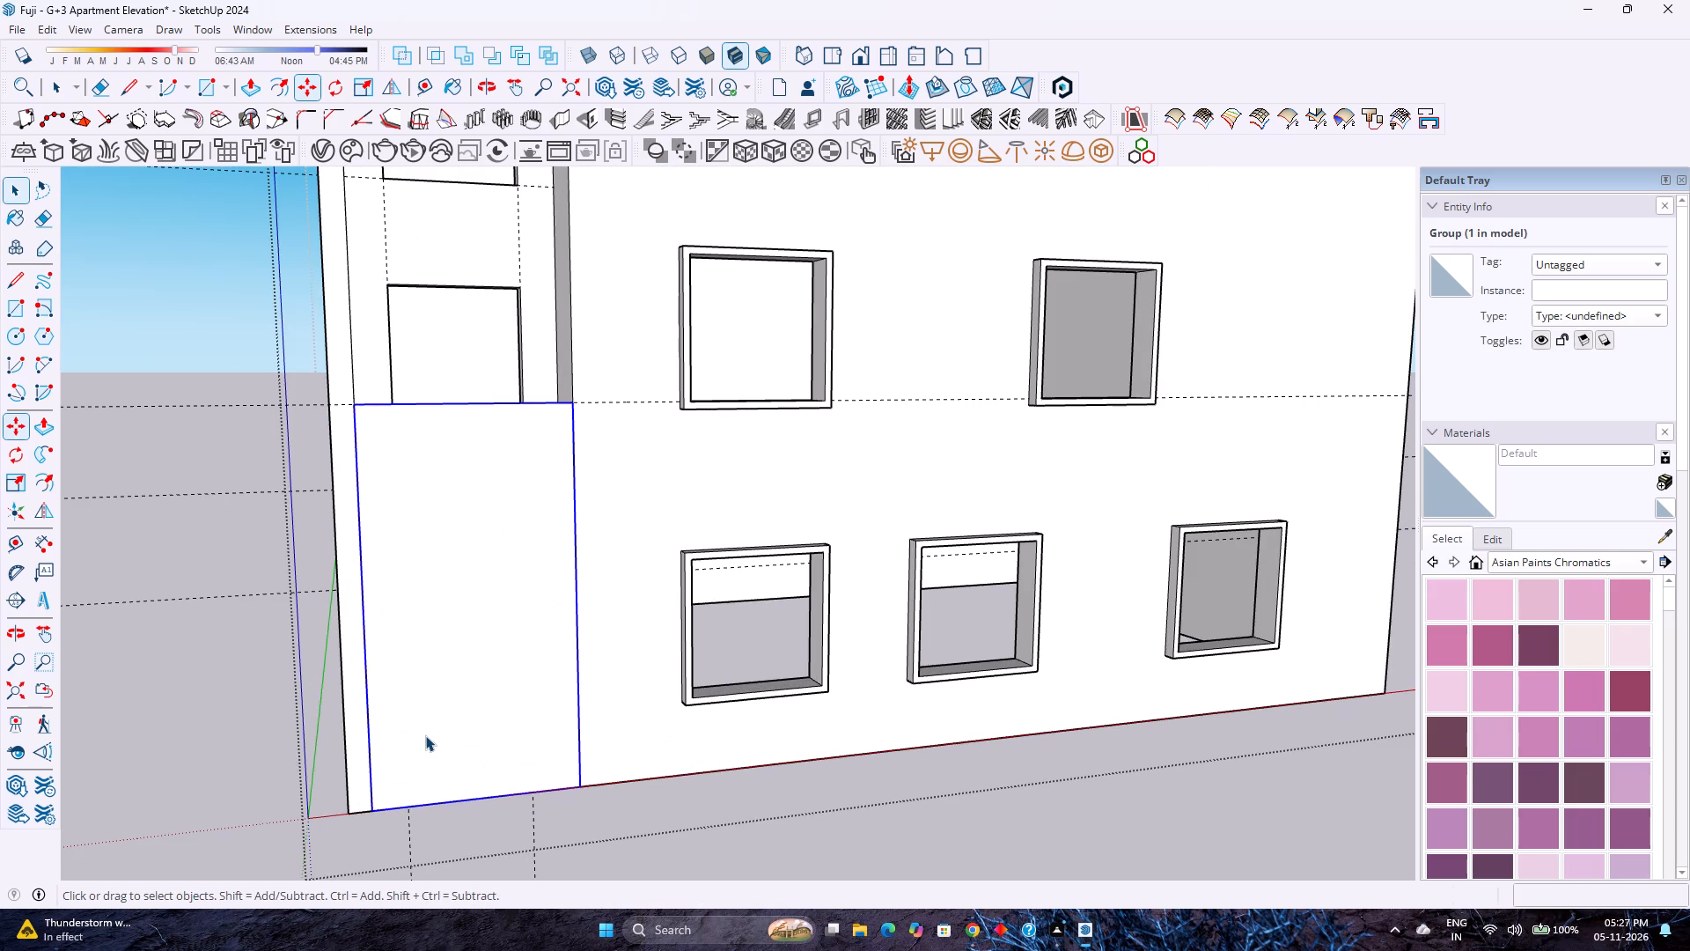
# Push/Pull the panel's front face outward 1' inside its group.
pyautogui.doubleClick(434, 729)
pyautogui.press('p')
pyautogui.click(438, 721)
pyautogui.write("1'")
pyautogui.press('Return')
# Extend the panel's outer side face 9" to line up with the building's side wall.
pyautogui.moveTo(416, 742); pyautogui.dragTo(722, 826, button='middle')
pyautogui.middleClick(723, 826)
pyautogui.scroll(2, 727, 762)
pyautogui.click(727, 756)
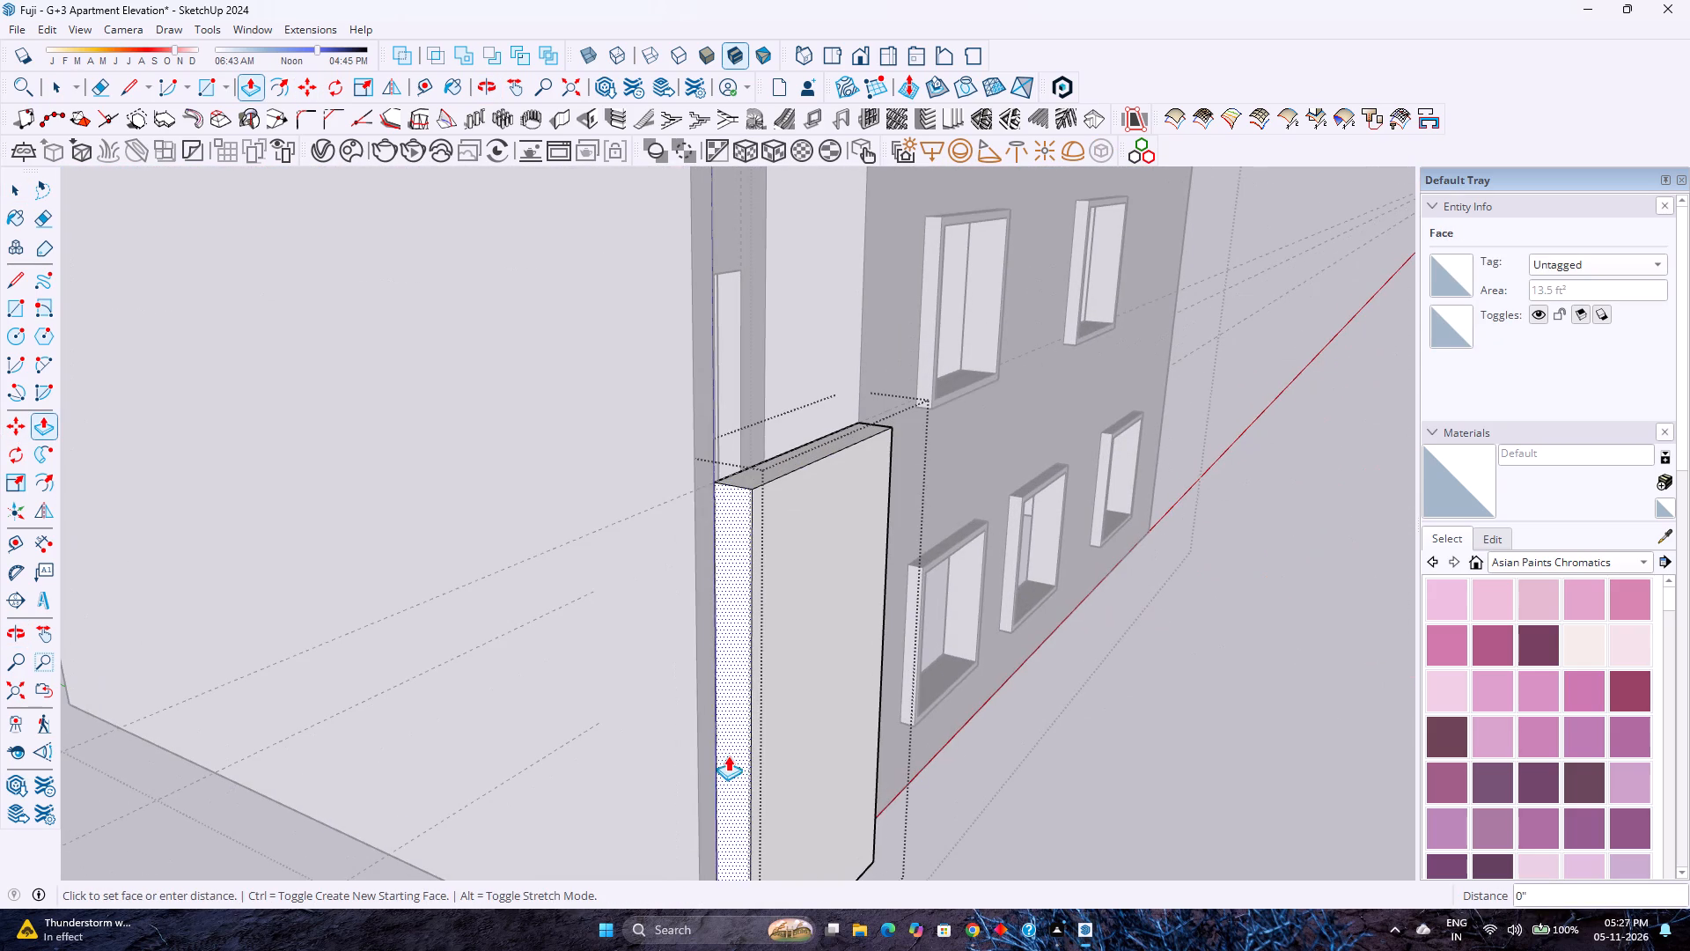
pyautogui.click(693, 711)
# Extend the panel's opposite side face 9" over the windowed façade.
pyautogui.scroll(-3, 820, 726)
pyautogui.moveTo(850, 709); pyautogui.dragTo(586, 682, button='middle')
pyautogui.middleClick(586, 682)
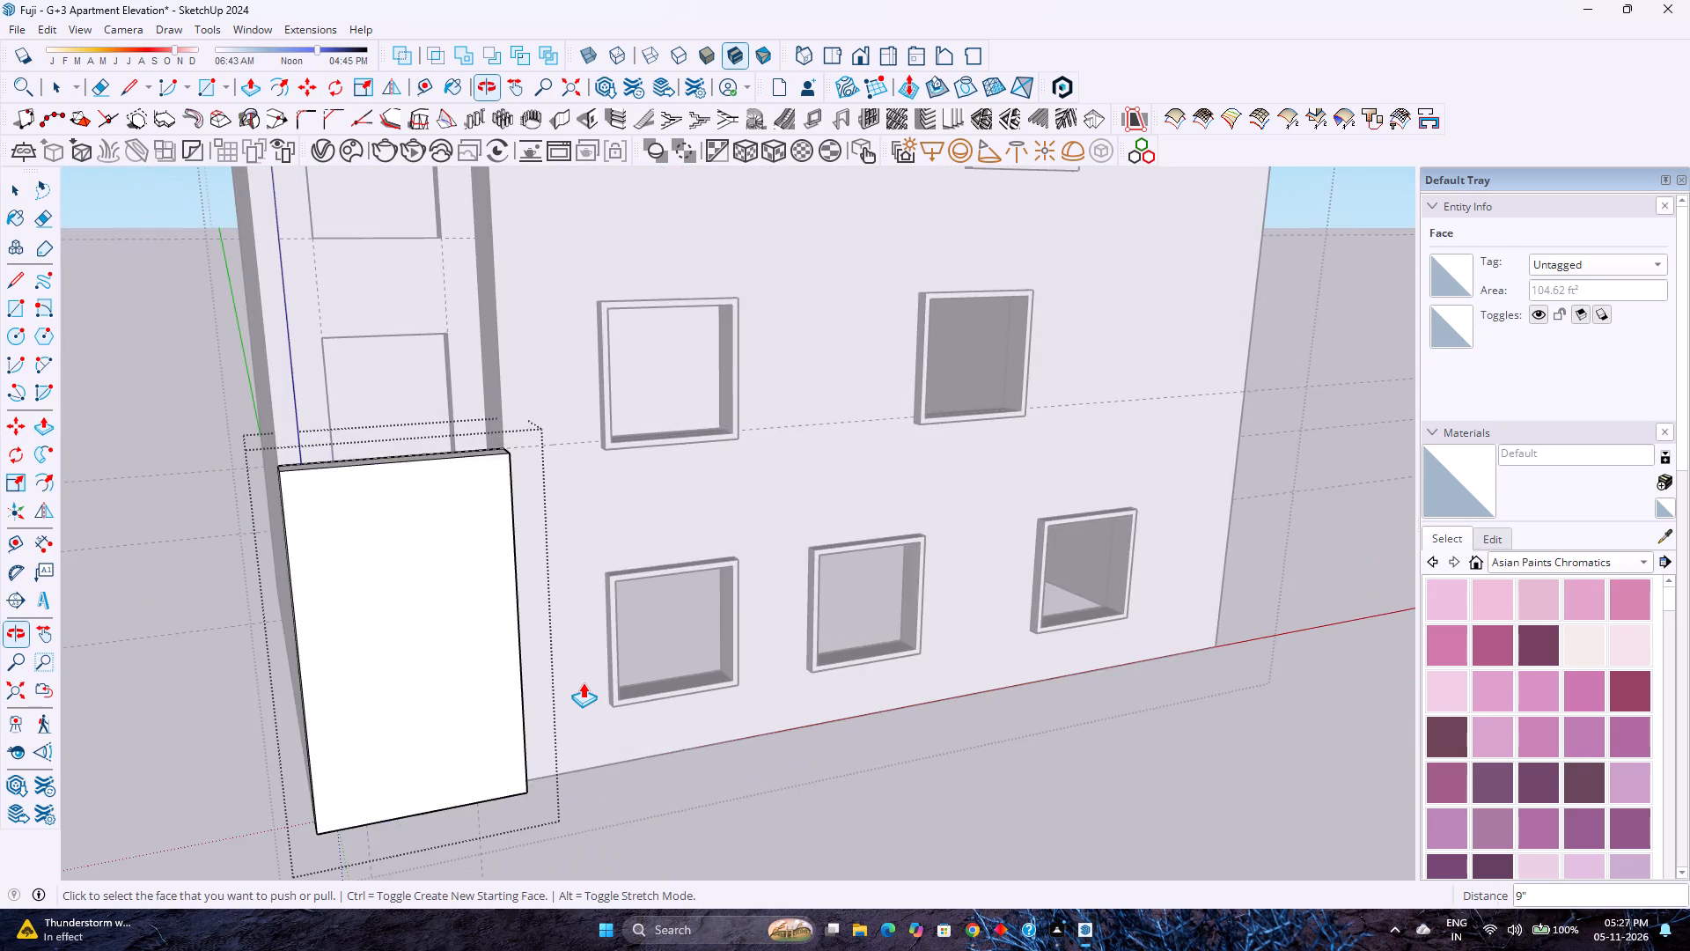
pyautogui.scroll(-3, 583, 682)
pyautogui.moveTo(583, 675); pyautogui.dragTo(601, 647, button='middle')
pyautogui.moveTo(606, 643); pyautogui.dragTo(699, 584, button='middle')
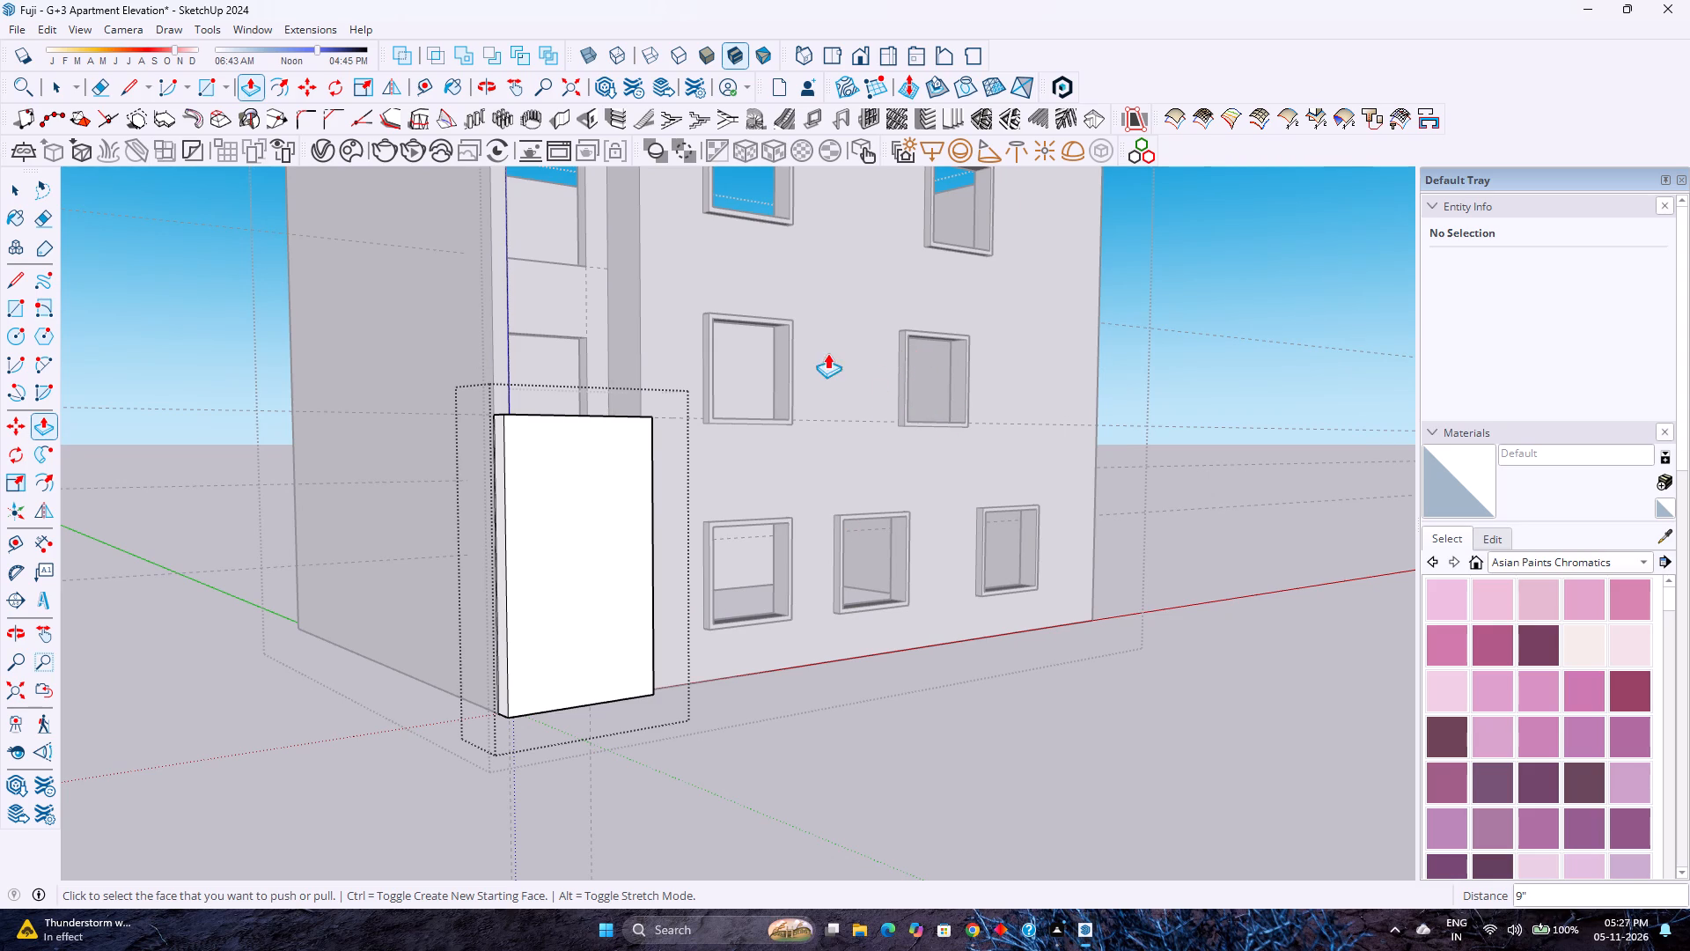
pyautogui.moveTo(821, 350); pyautogui.dragTo(316, 515, button='middle')
pyautogui.middleClick(315, 515)
pyautogui.scroll(4, 350, 523)
pyautogui.click(344, 517)
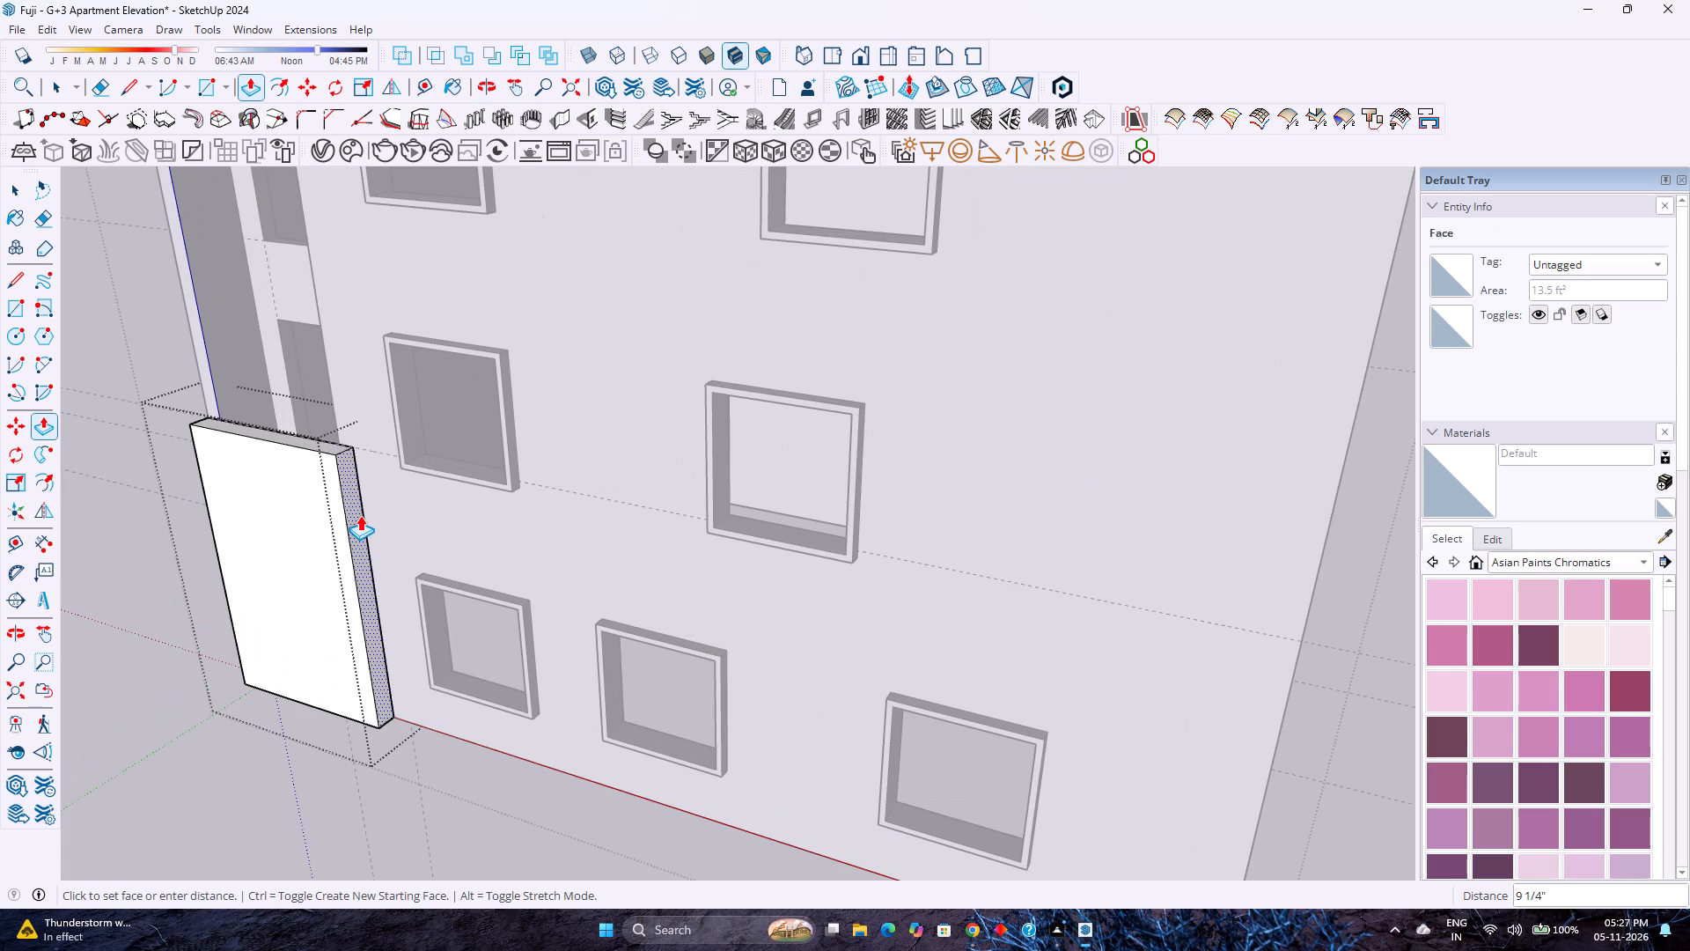
pyautogui.write("1'")
pyautogui.press('Return')
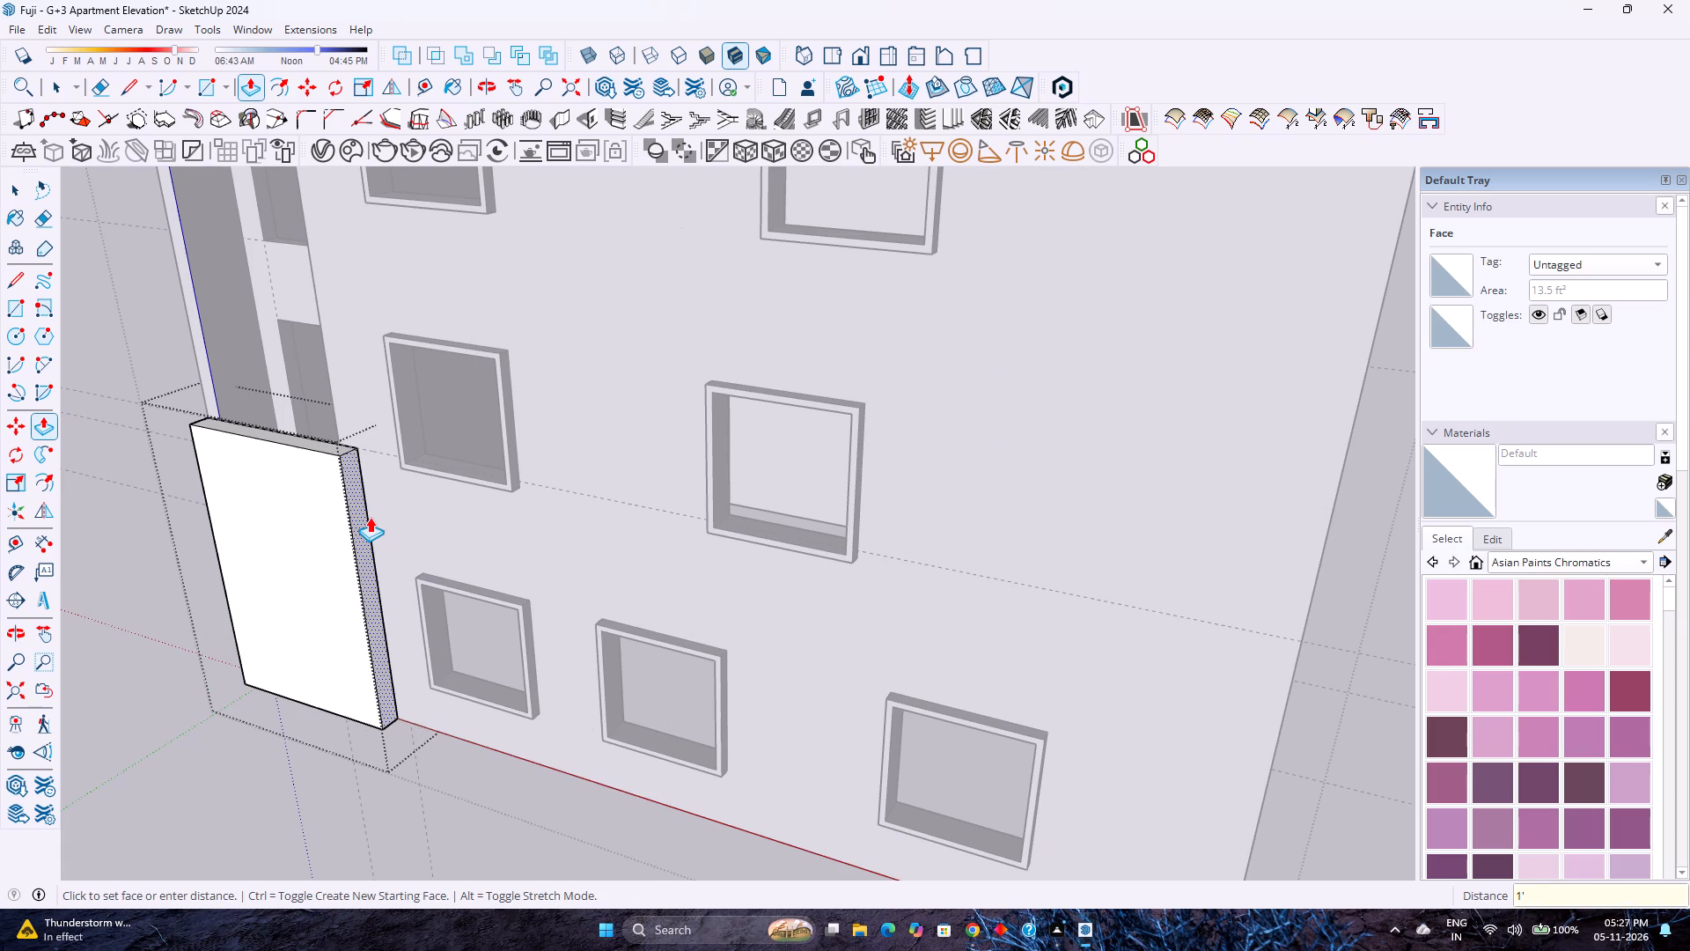
pyautogui.press('9')
pyautogui.press('Return')
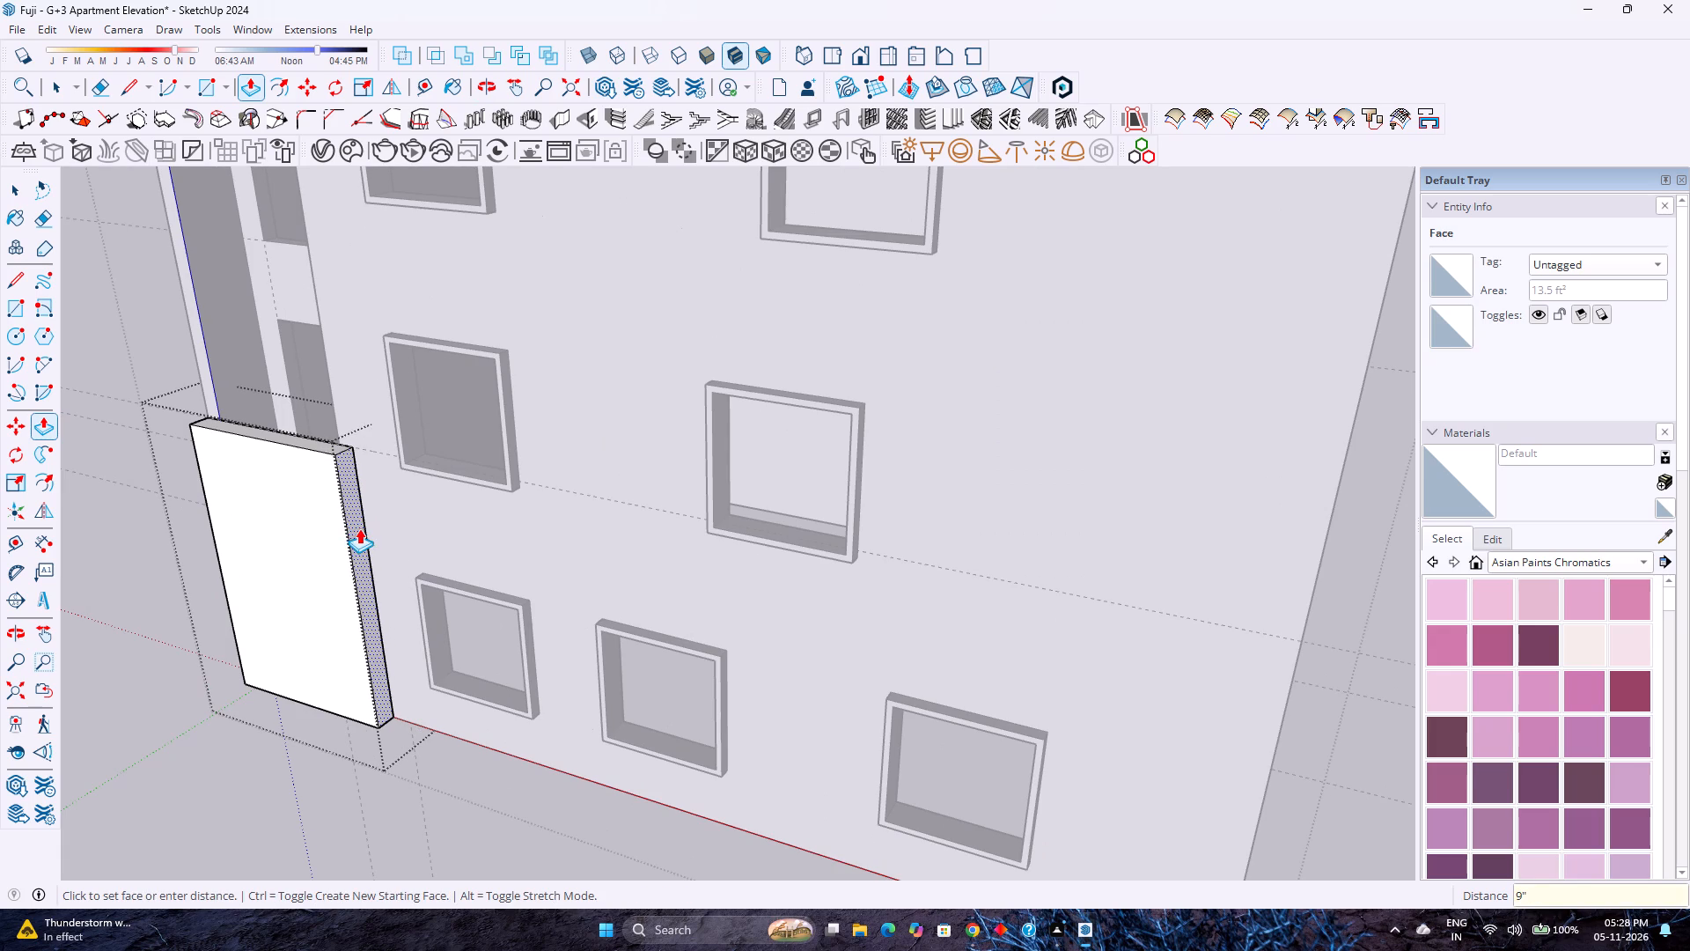
# Place vertical guides on the panel's front face 1' 2" in from each side edge.
pyautogui.press('space')
pyautogui.scroll(-2, 364, 527)
pyautogui.moveTo(364, 527); pyautogui.dragTo(650, 372, button='middle')
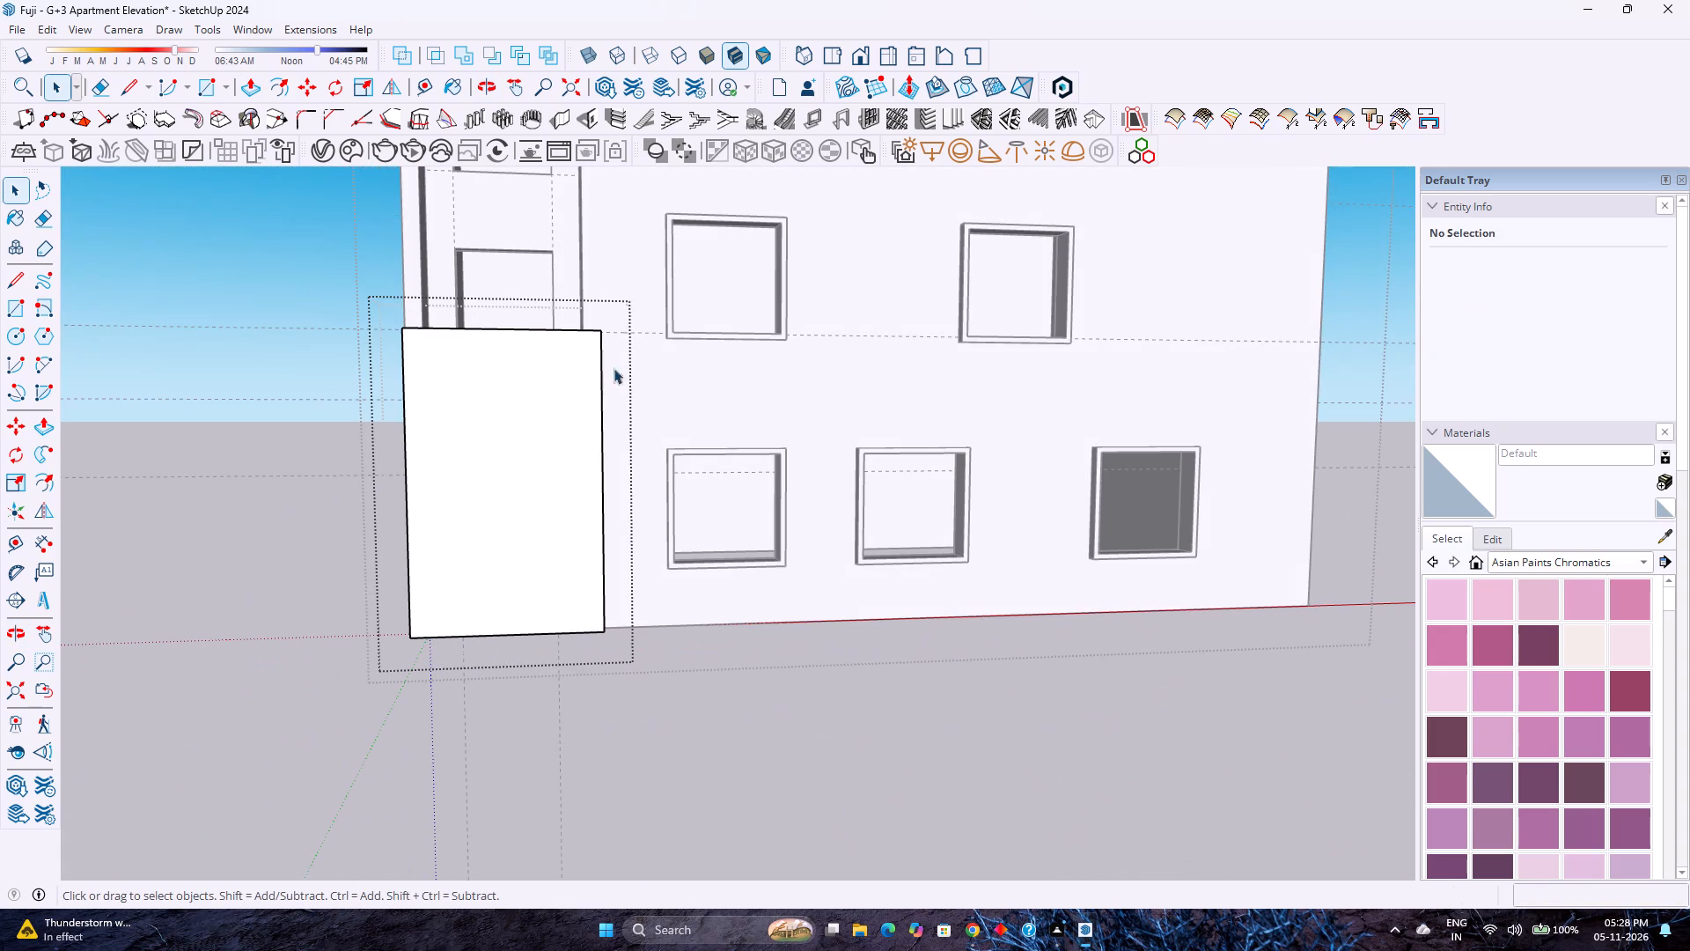
pyautogui.click(415, 92)
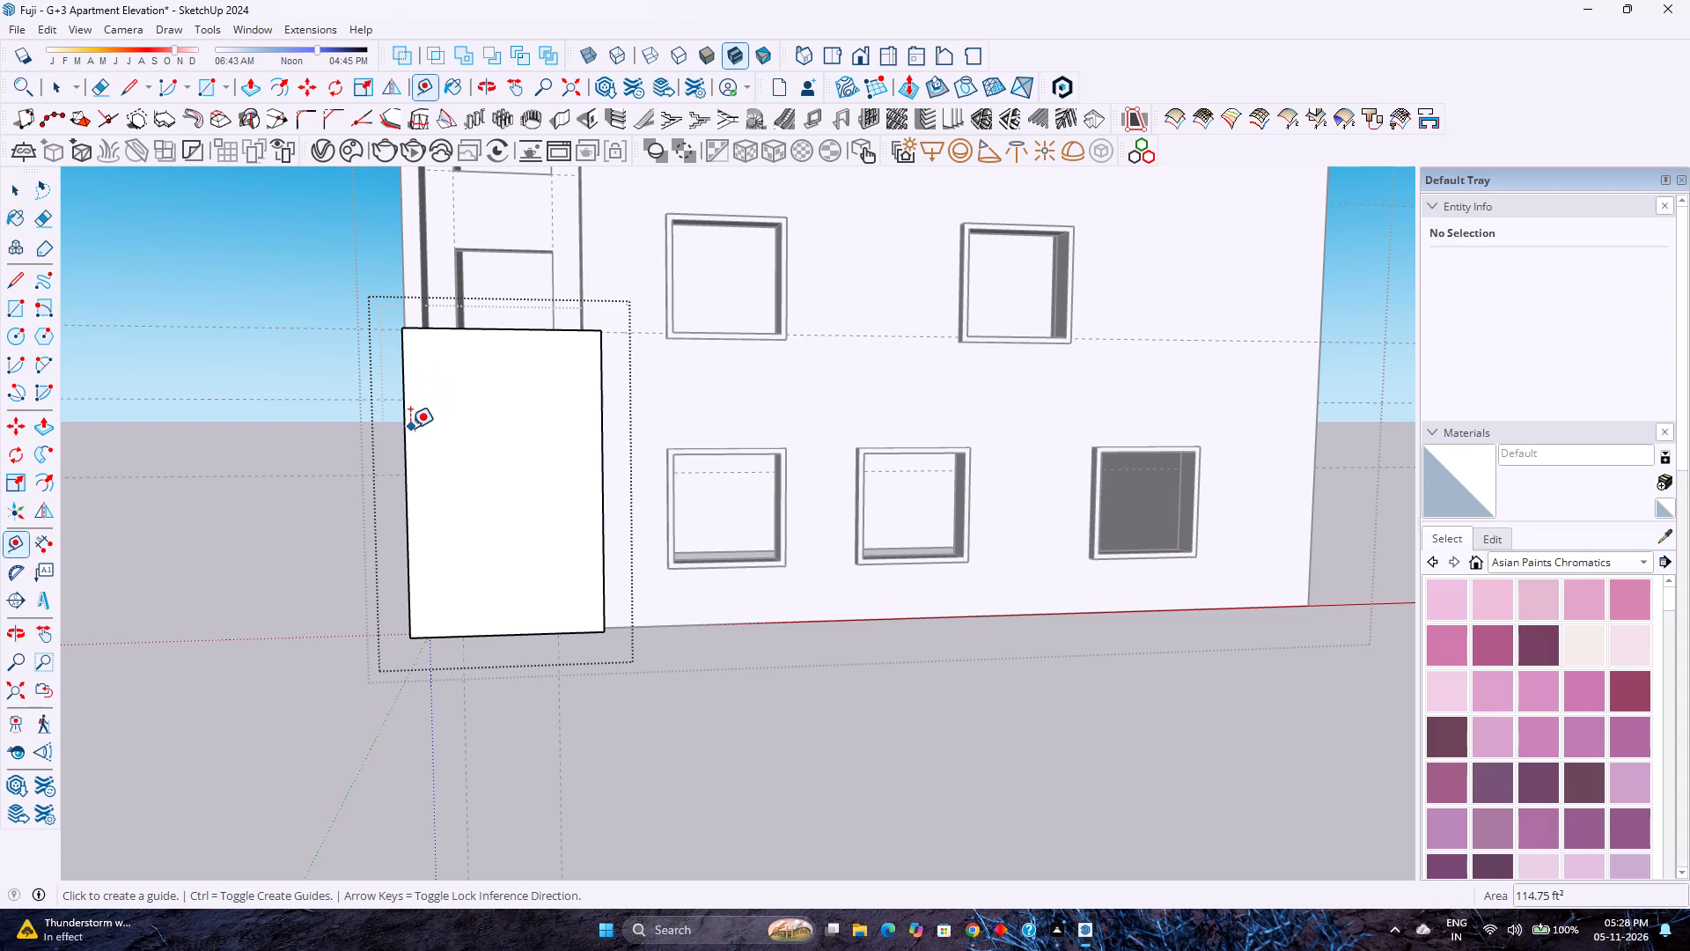
pyautogui.click(404, 431)
pyautogui.write("1'")
pyautogui.press('Return')
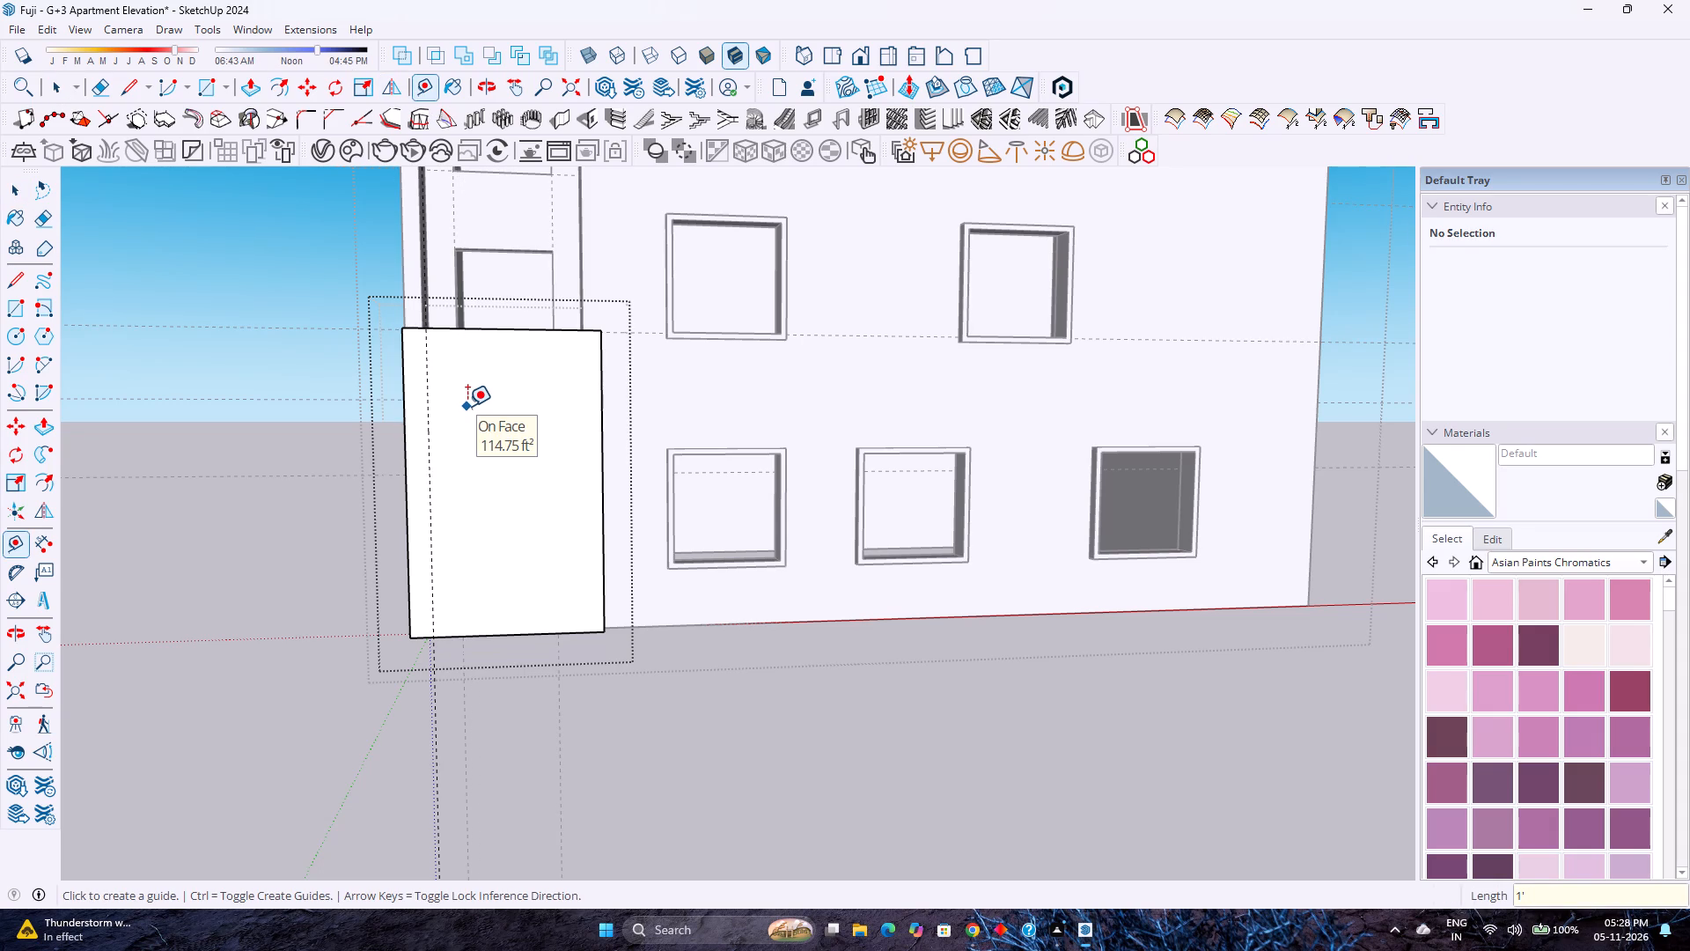
pyautogui.write('1\'3"')
pyautogui.press('Return')
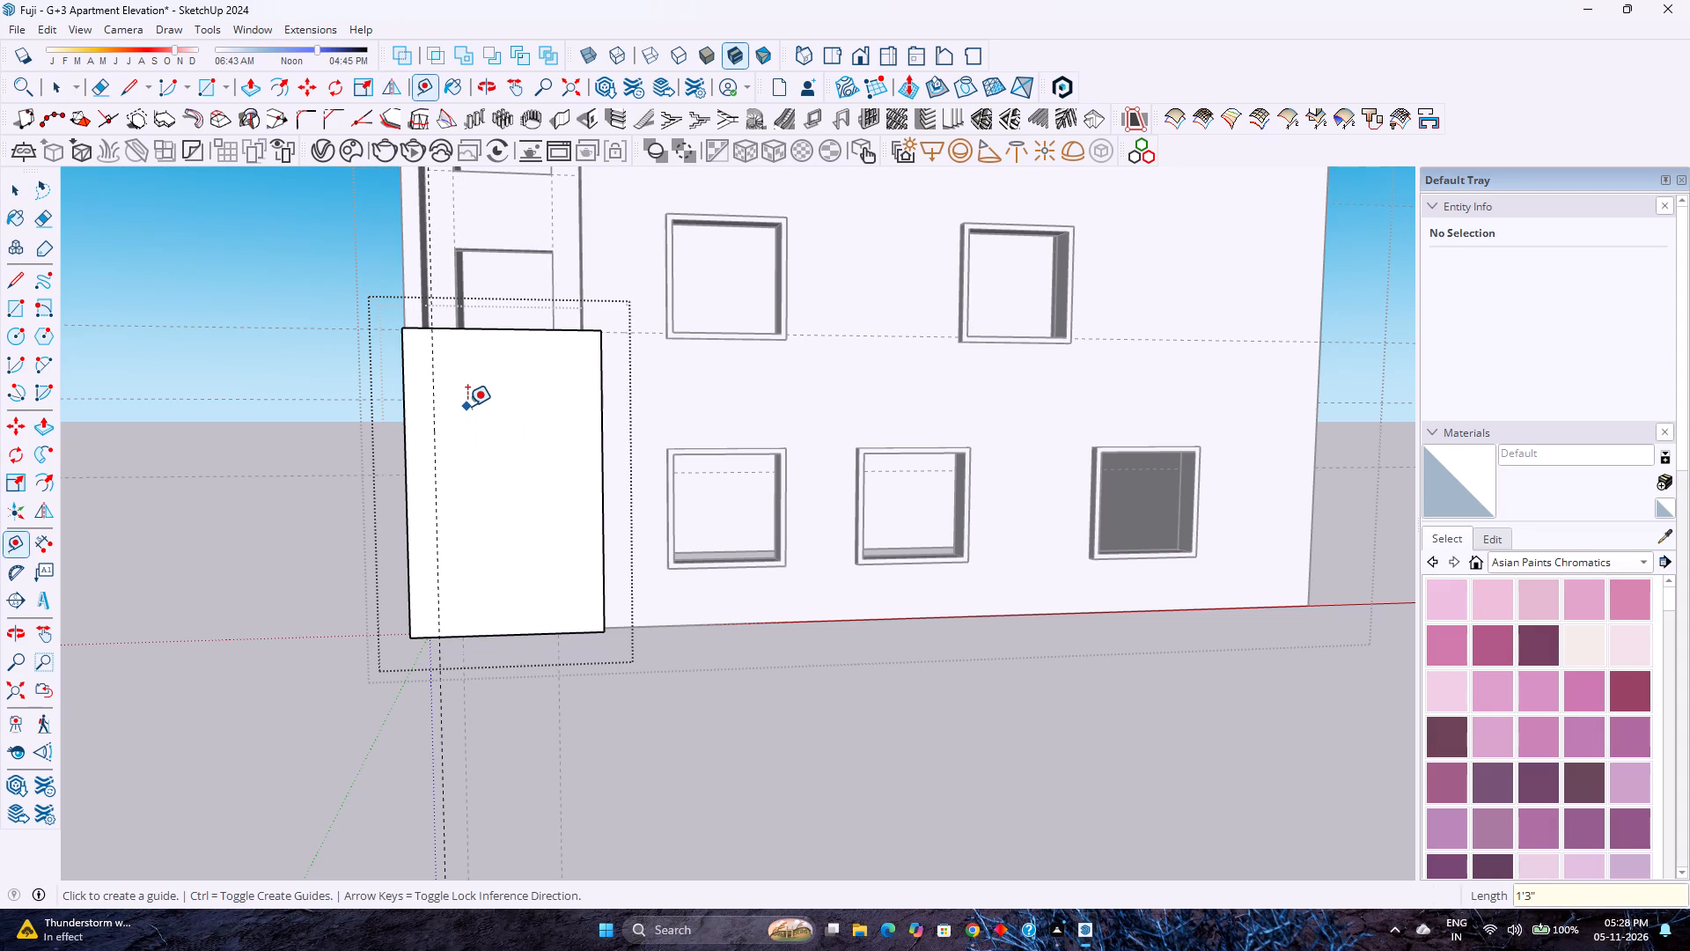
pyautogui.write('1\'2"')
pyautogui.press('Return')
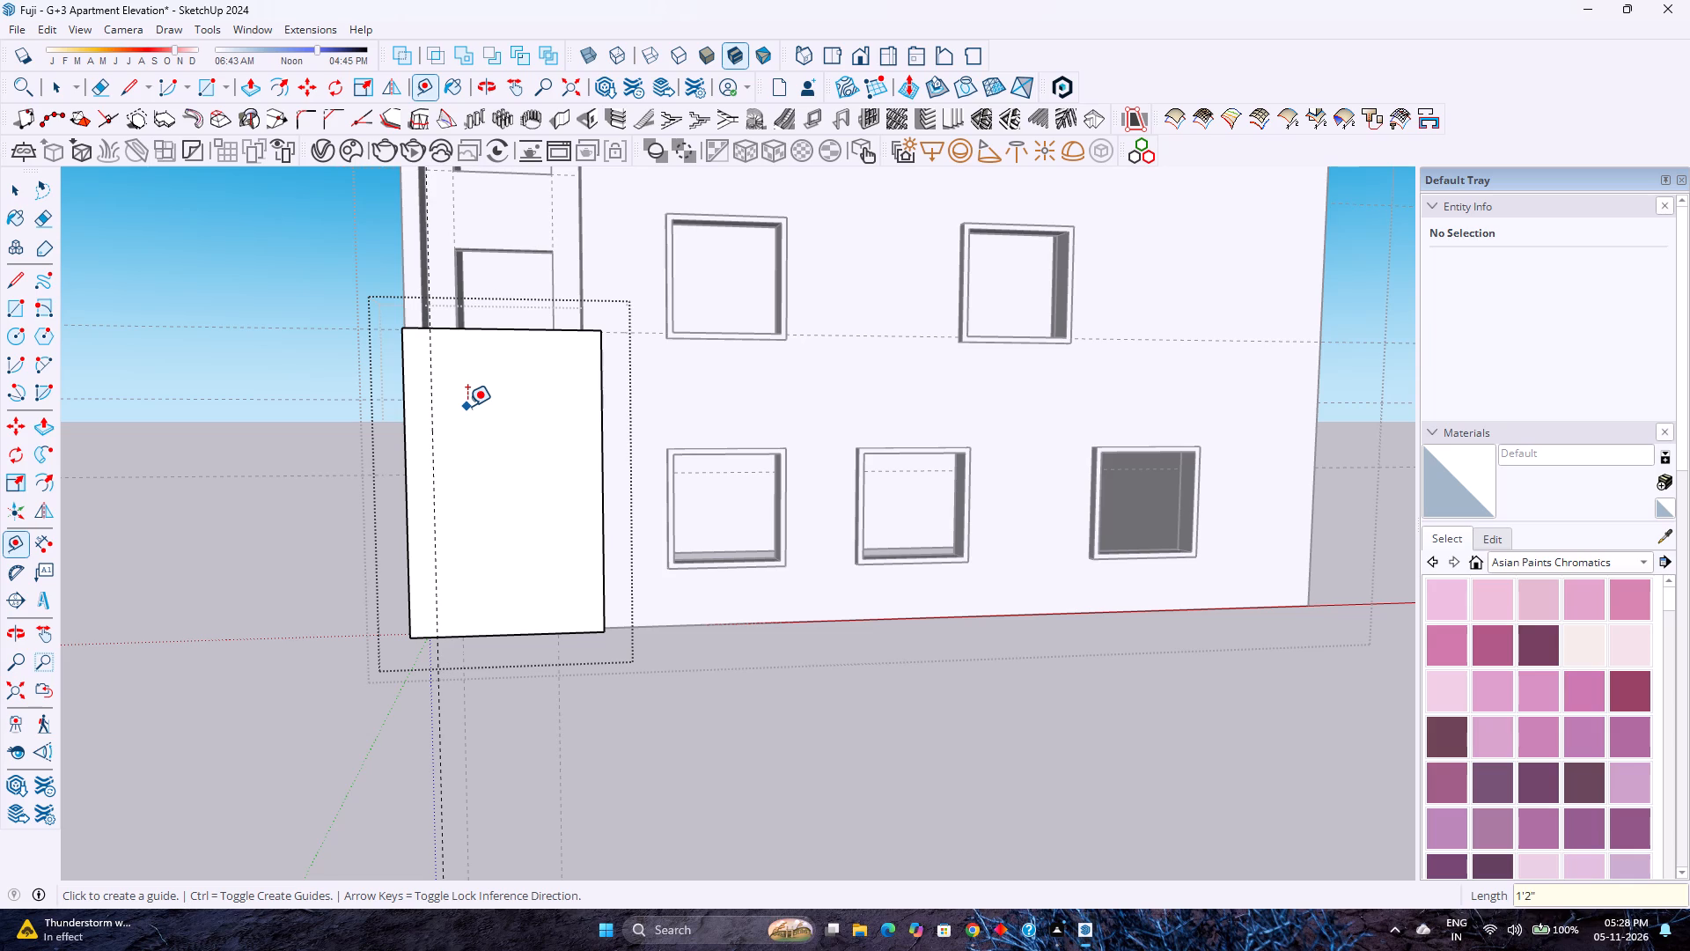
pyautogui.click(604, 505)
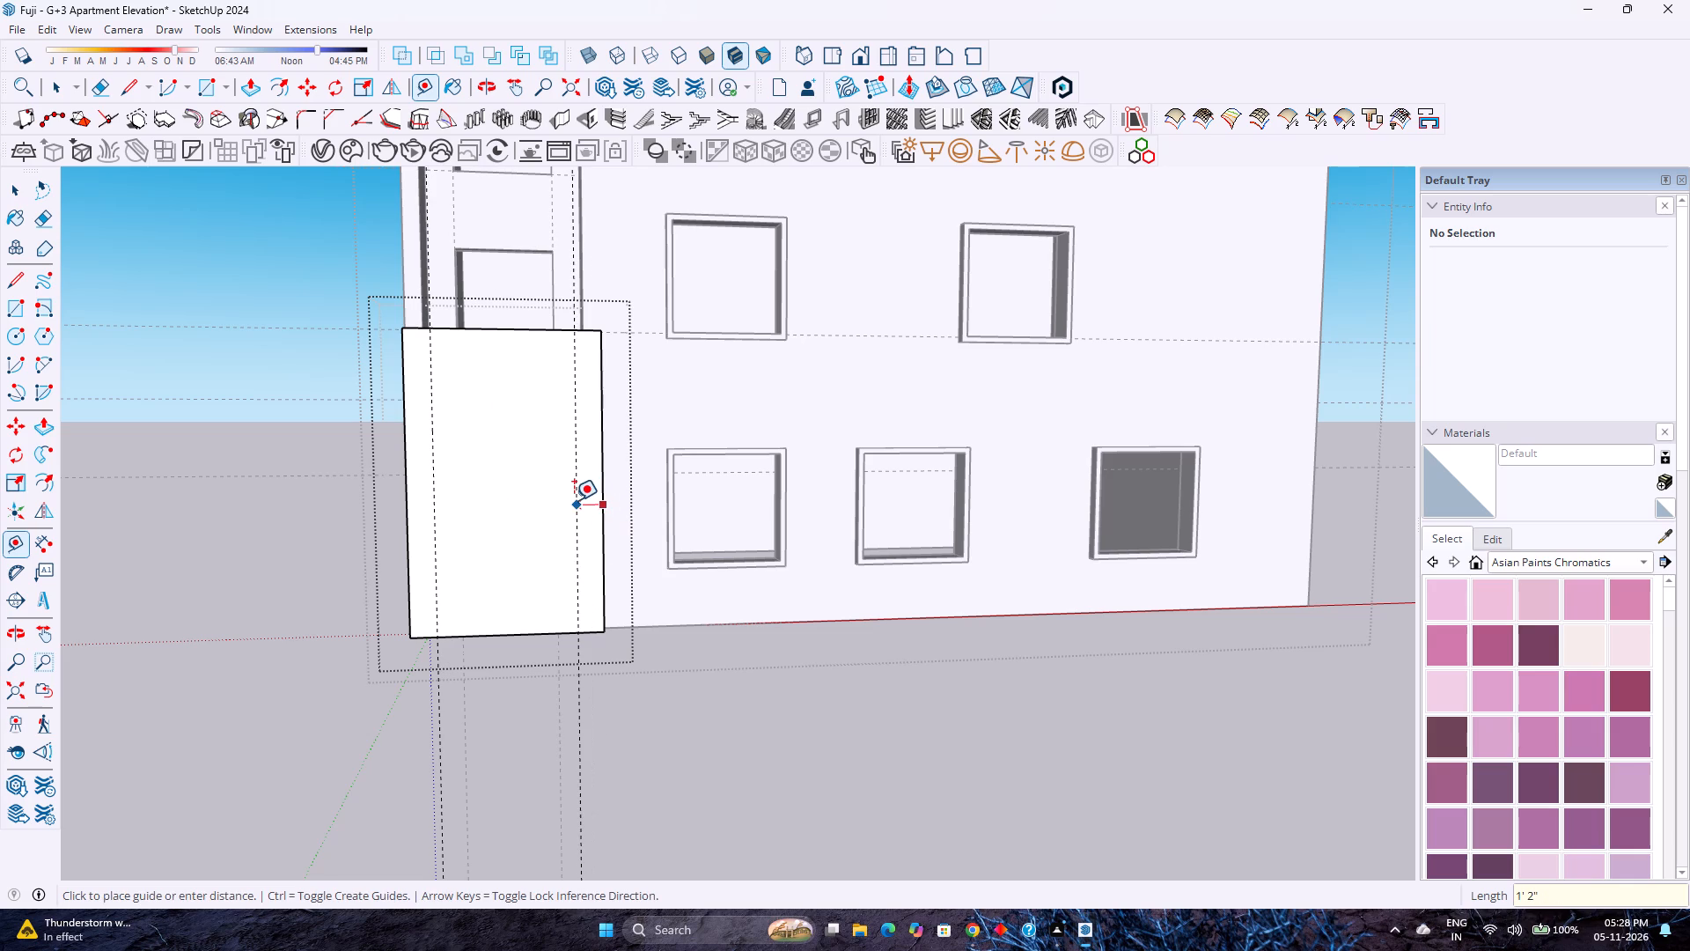
pyautogui.click(574, 500)
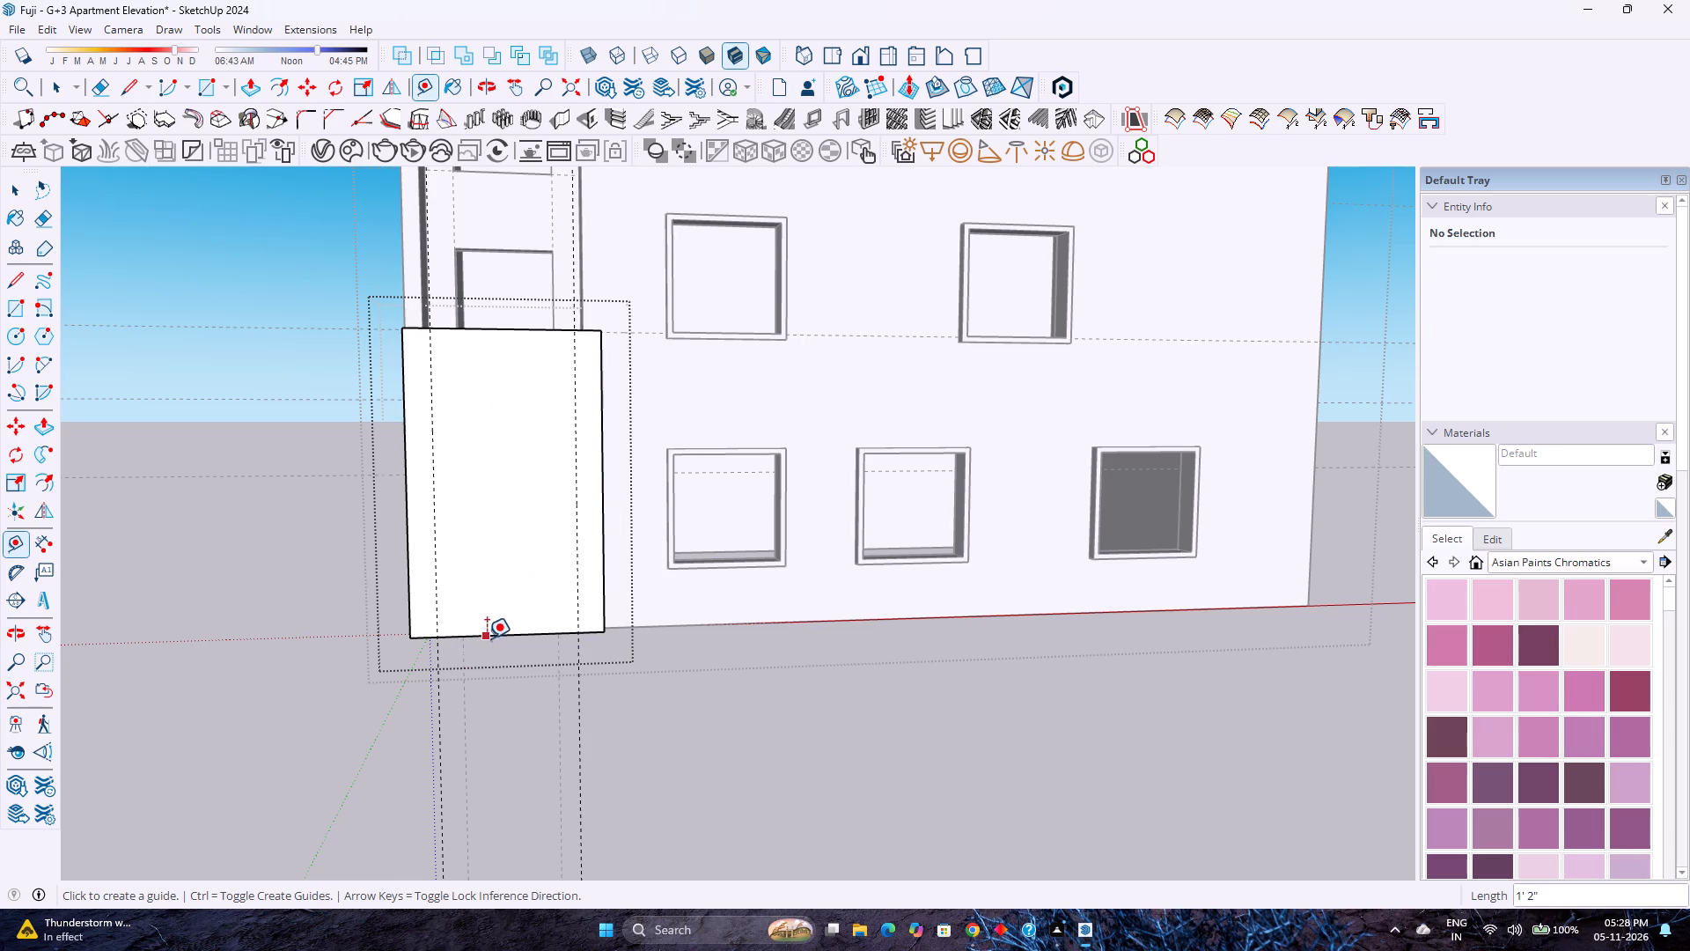
# Place a horizontal guide on the panel's front face 1' 6" above its bottom edge.
pyautogui.click(490, 632)
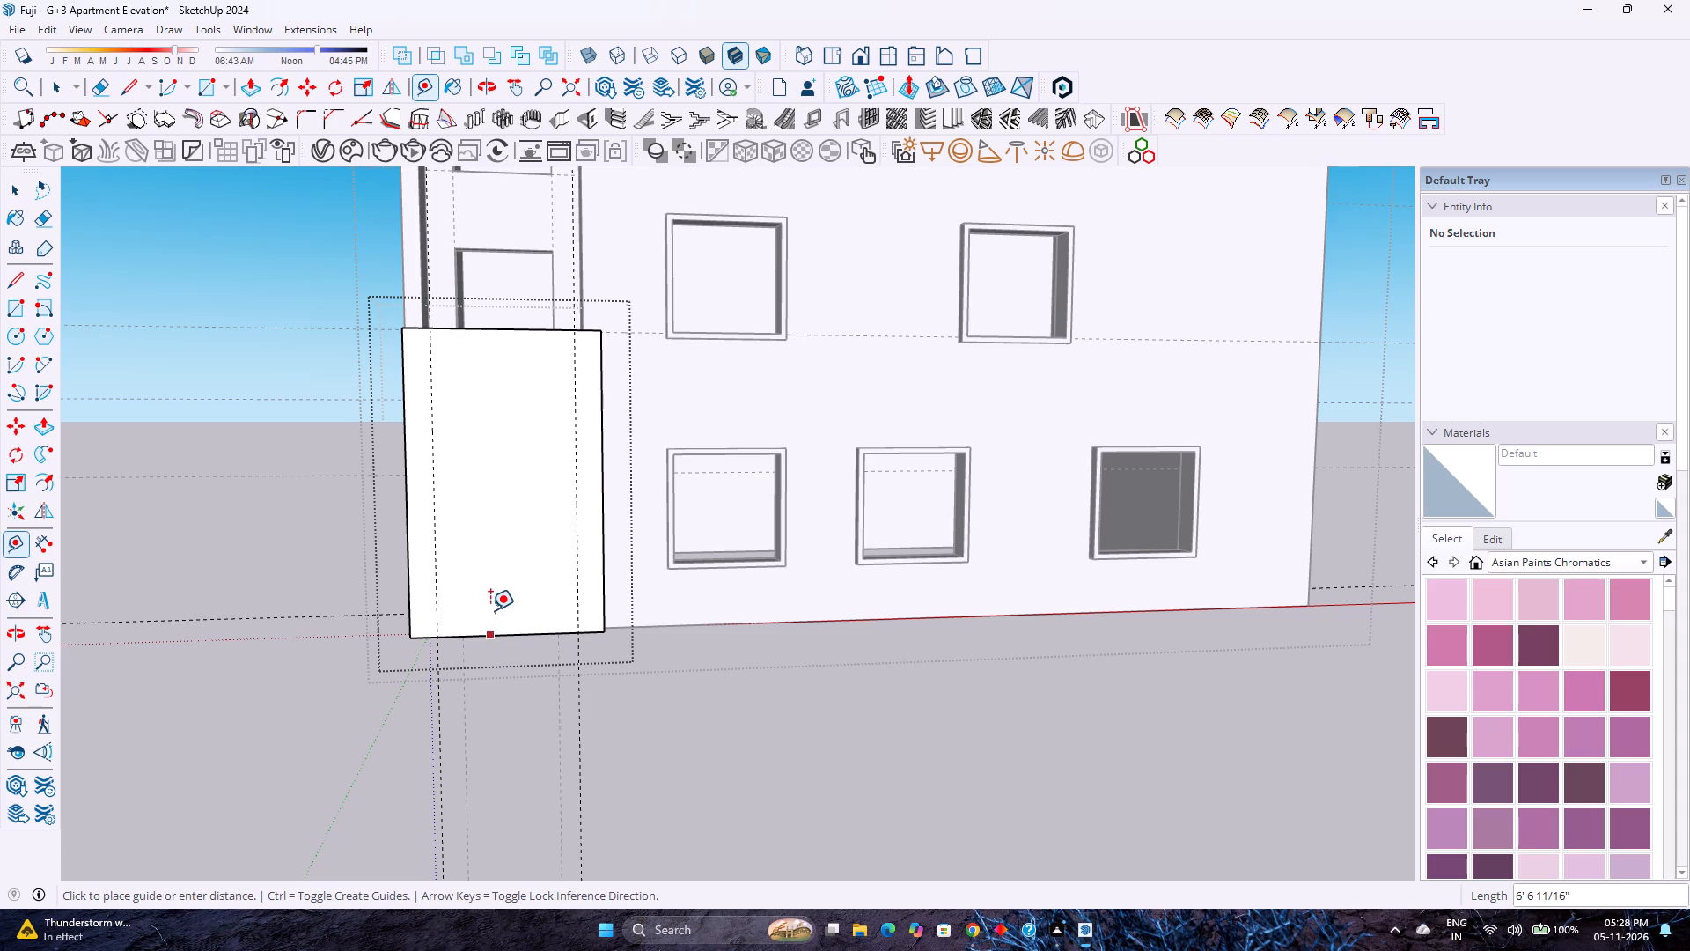
pyautogui.press('1')
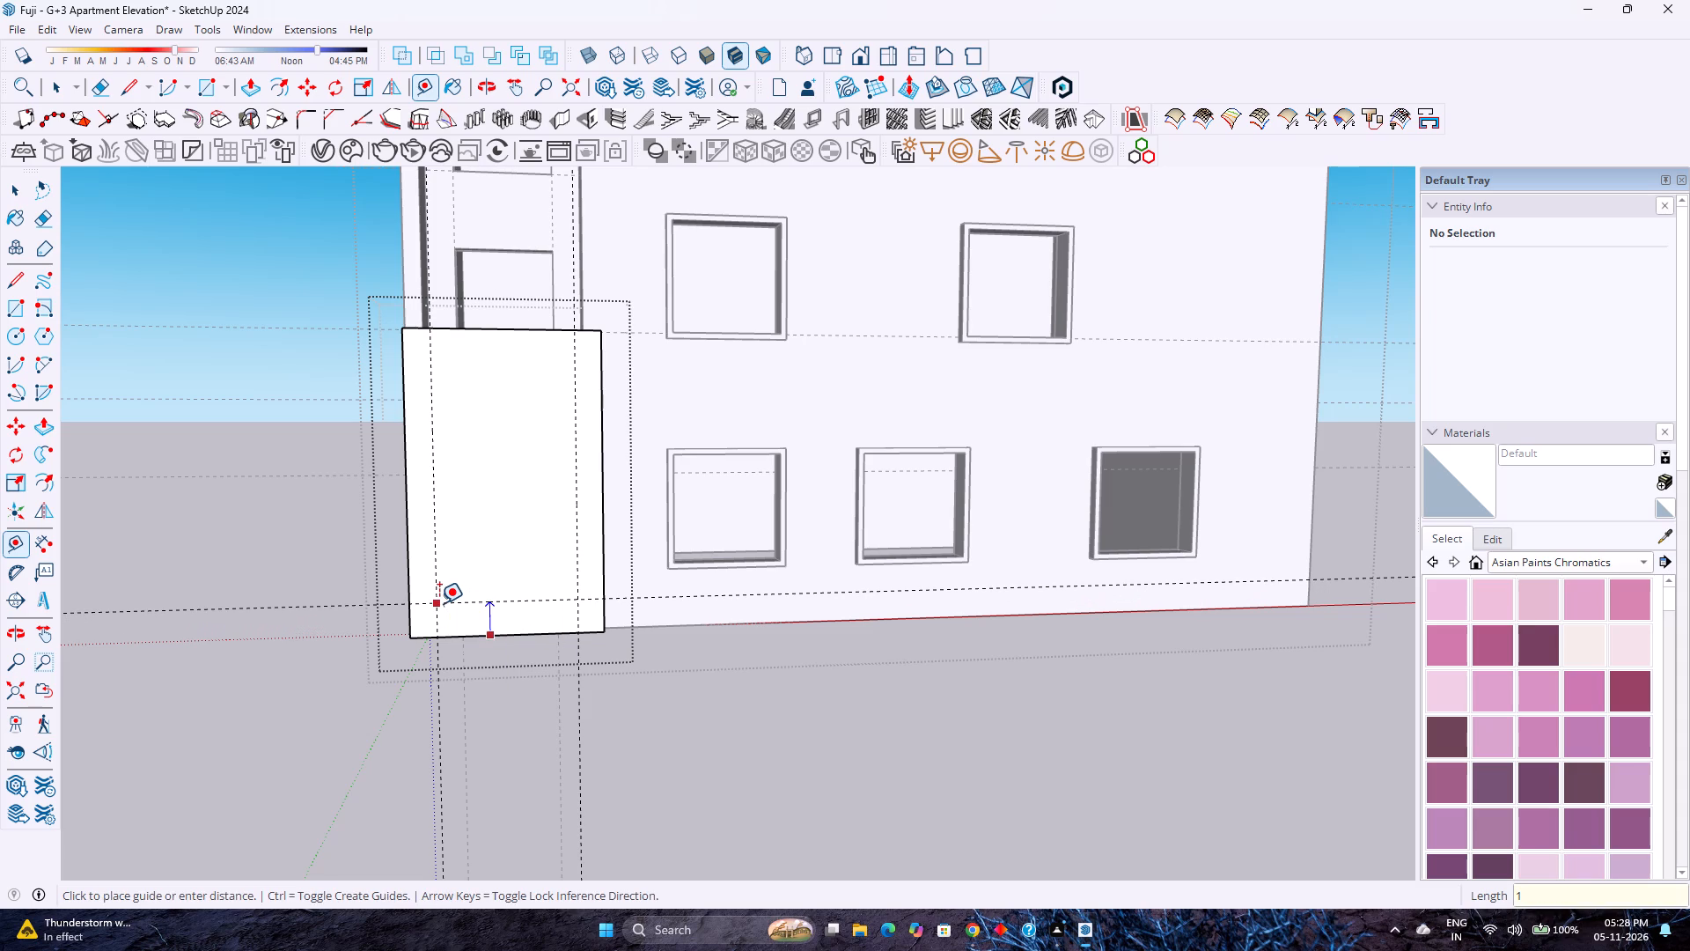
pyautogui.write('\'6"')
pyautogui.press('Return')
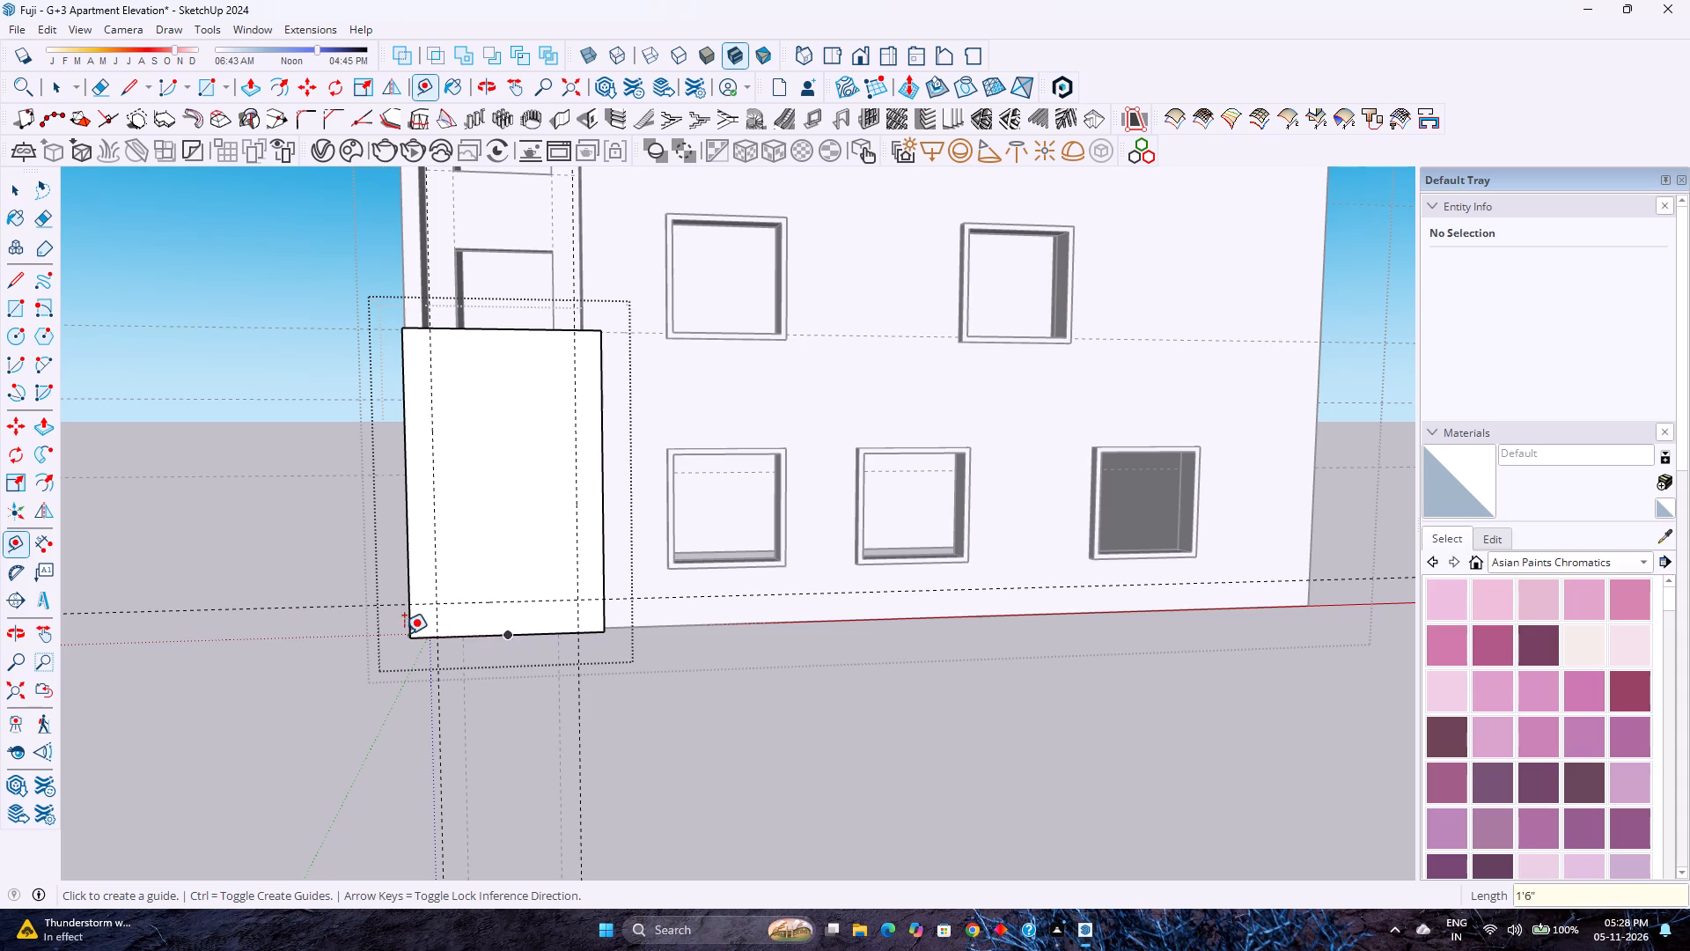
# Place a horizontal guide on the panel's front face 3' above its lower horizontal guide.
pyautogui.click(459, 600)
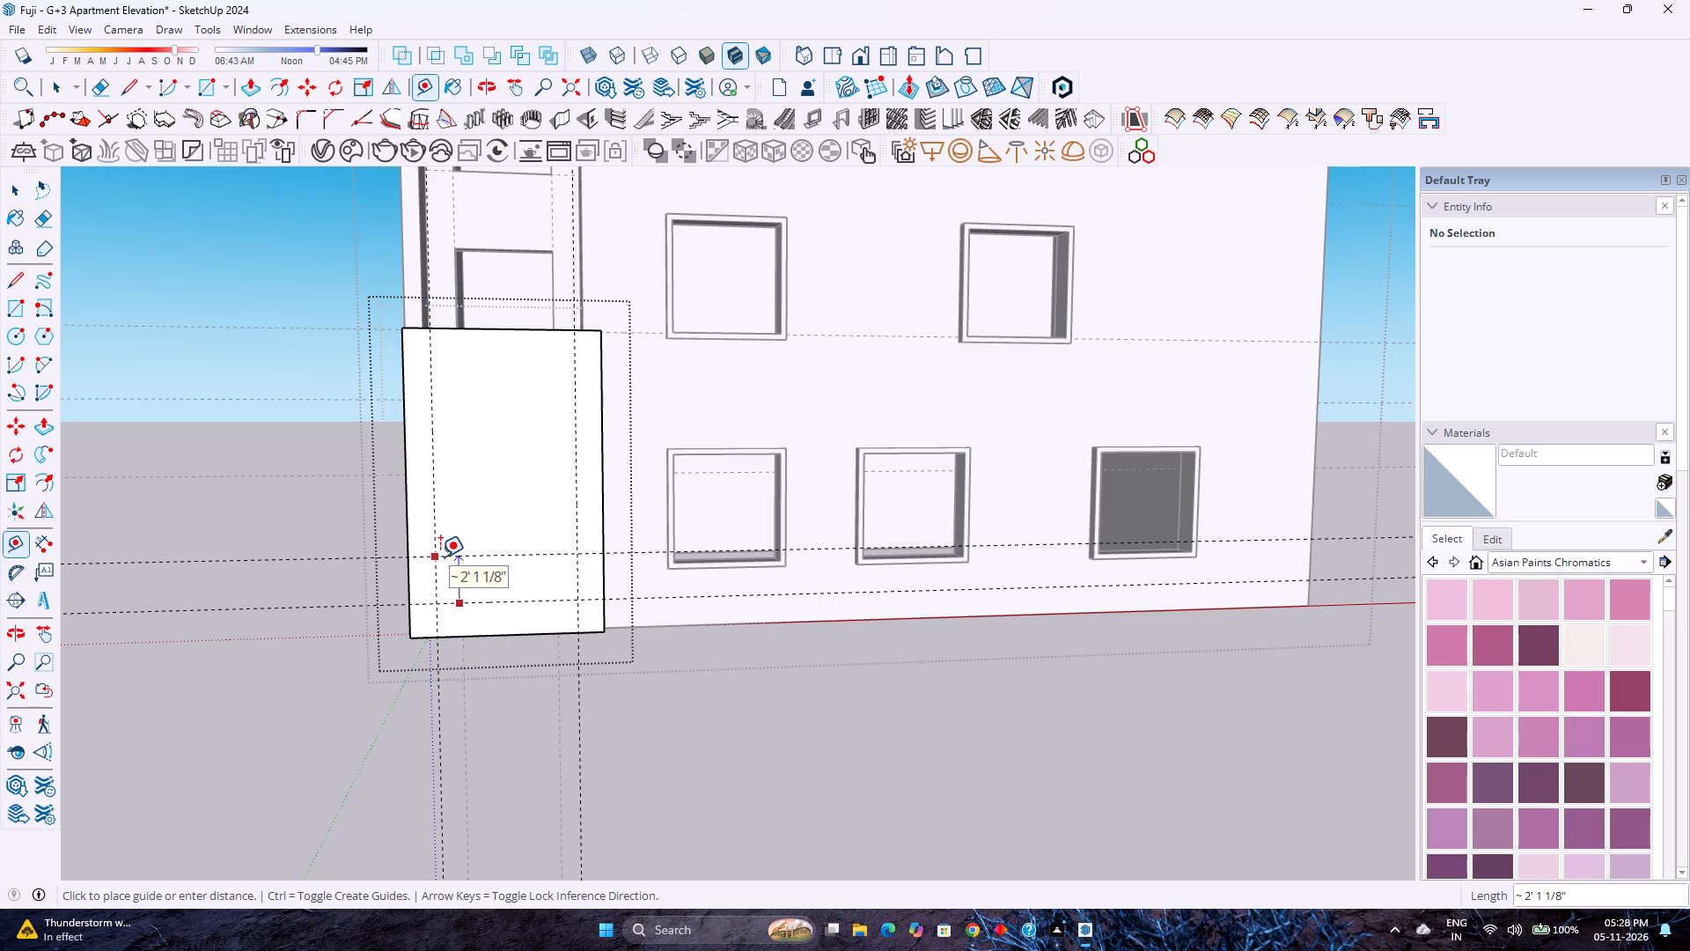
pyautogui.write("1'")
pyautogui.write('2"')
pyautogui.press('Return')
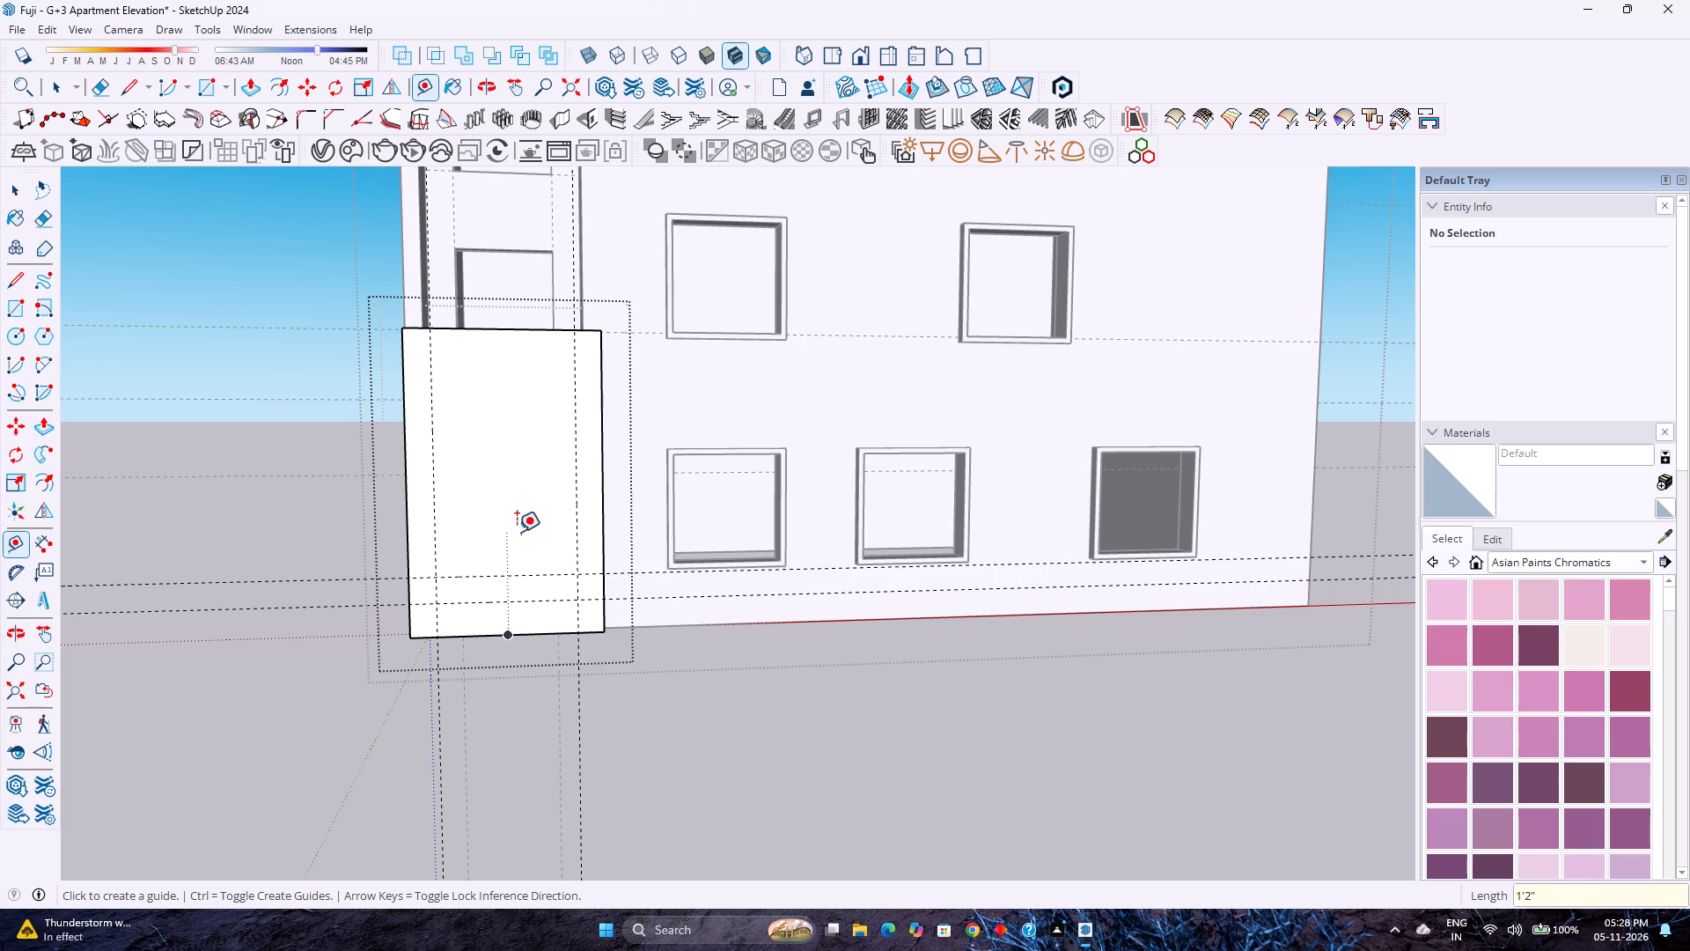
pyautogui.write('1\'6"')
pyautogui.press('Return')
pyautogui.write("2'")
pyautogui.press('Return')
pyautogui.write("3'")
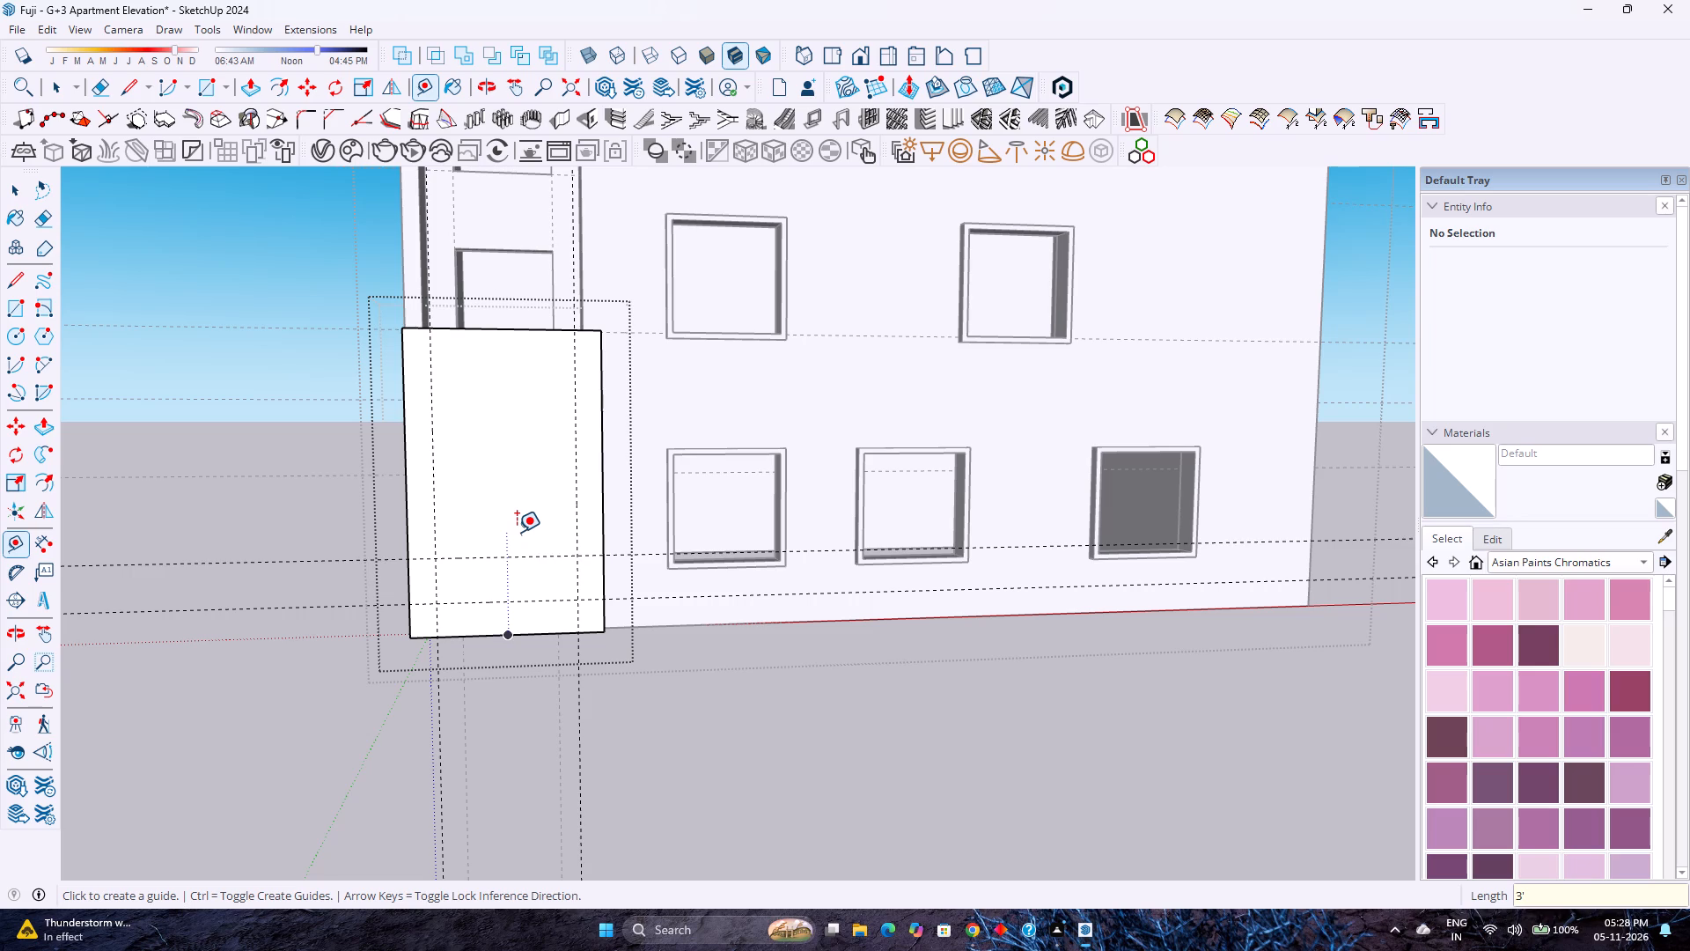
pyautogui.press('Return')
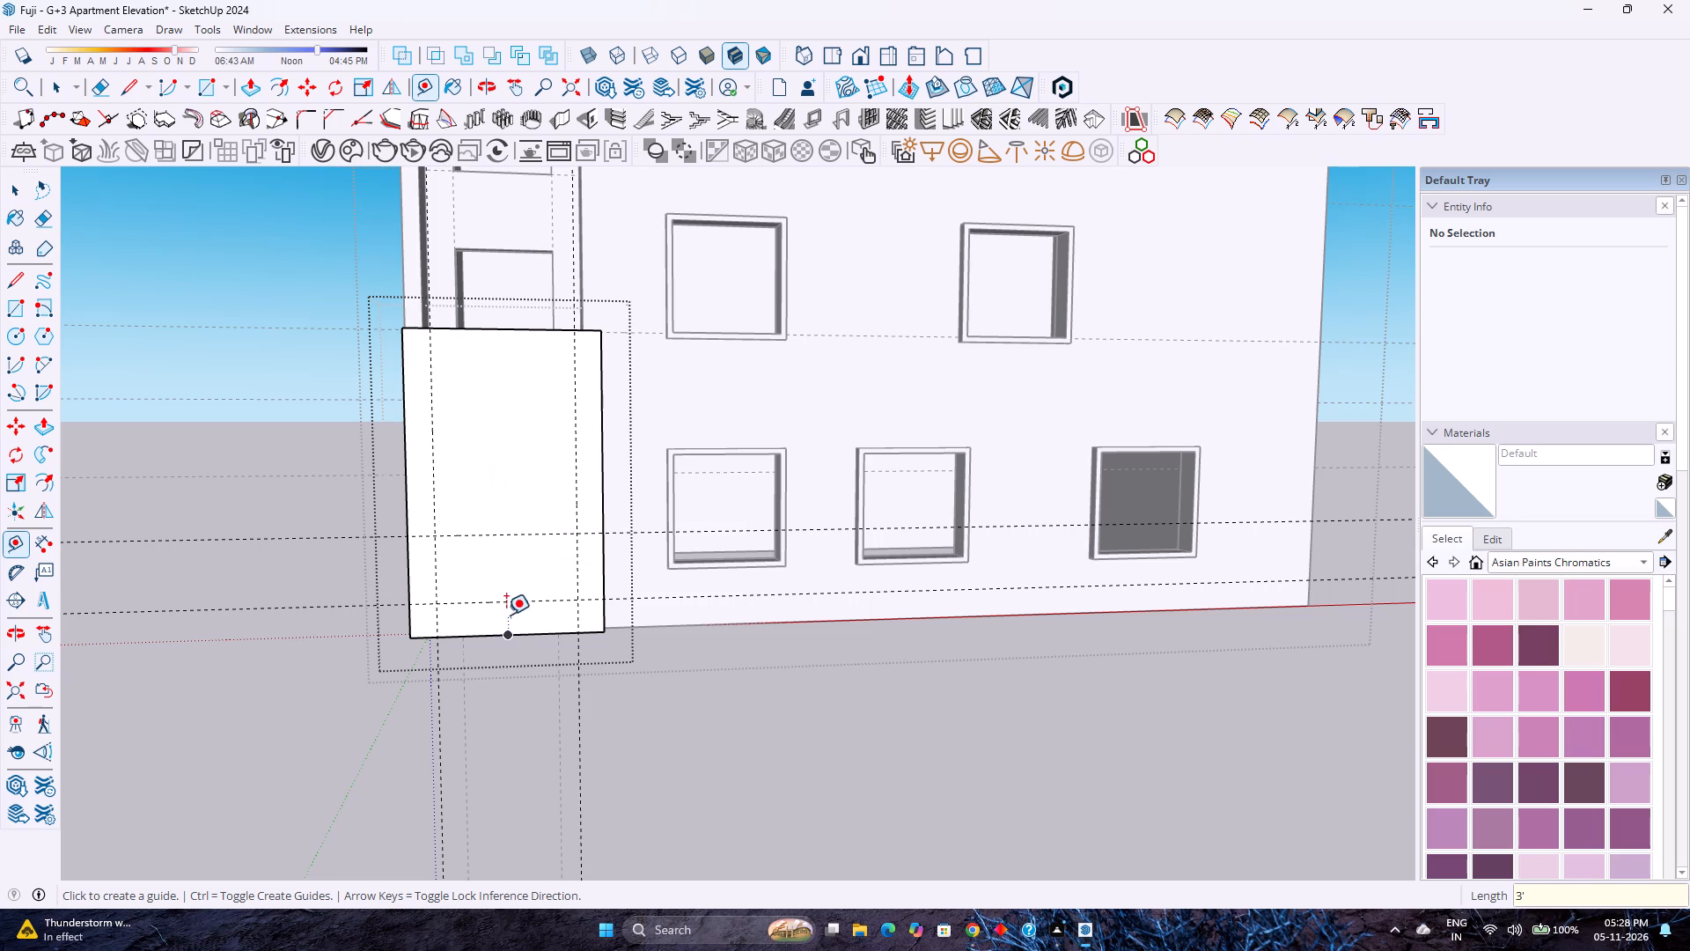
# Place a vertical centre guide on the panel's front face 3' 1" in from the outer vertical guide.
pyautogui.click(433, 468)
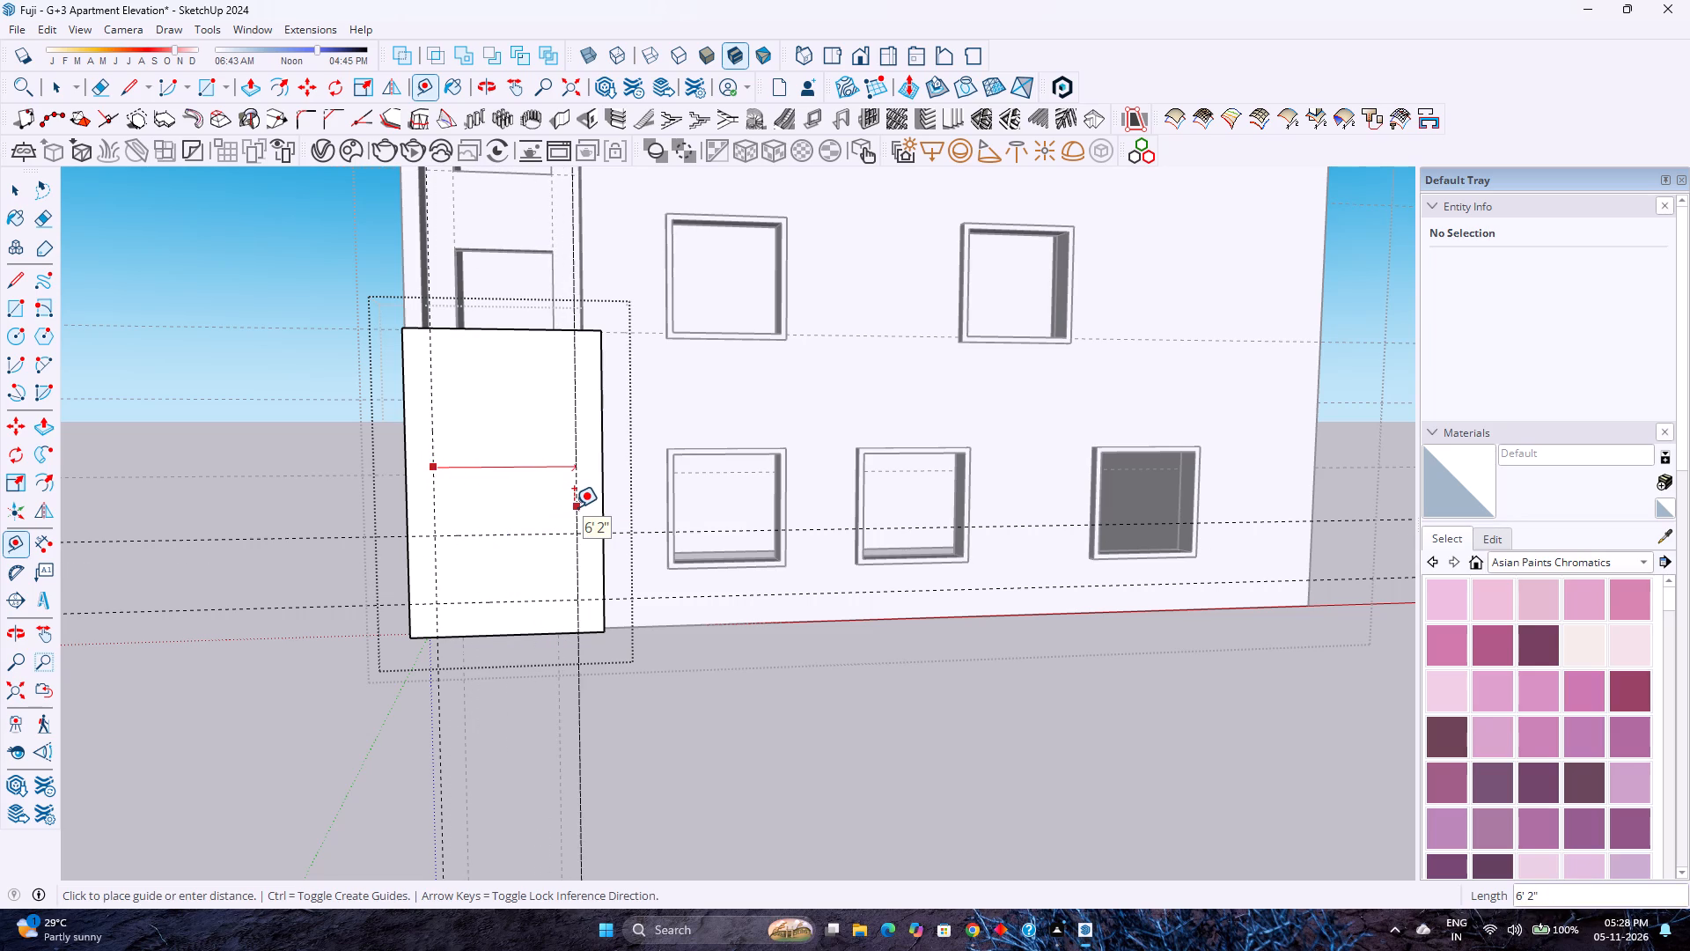
pyautogui.write('3\'1"')
pyautogui.press('Return')
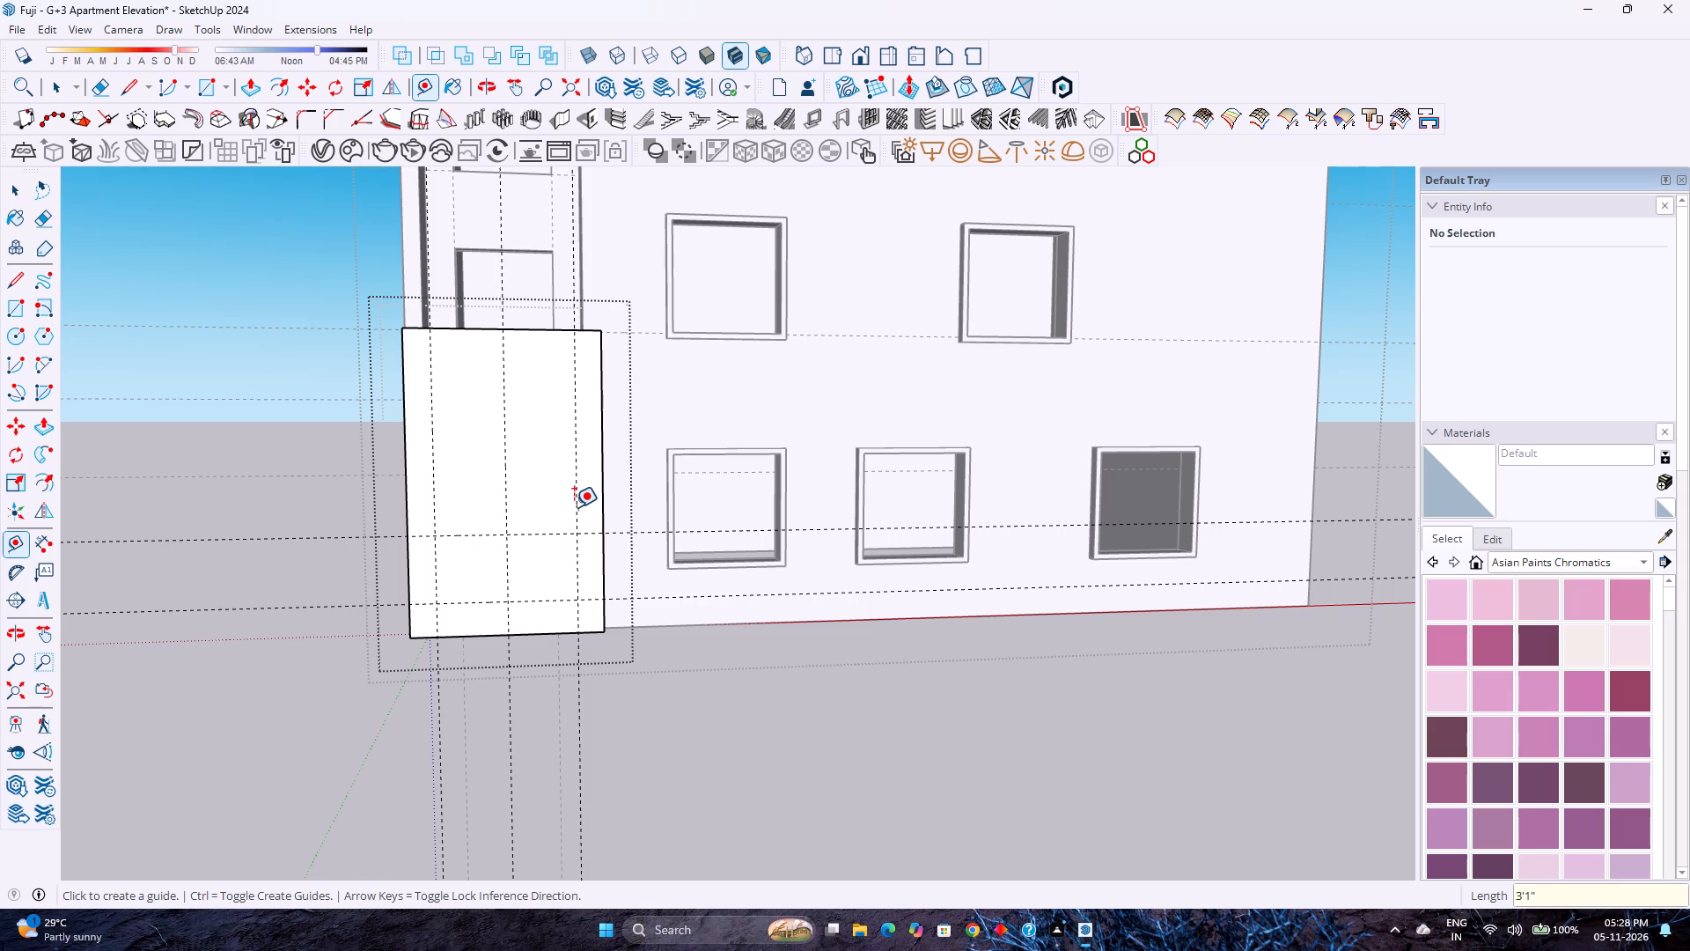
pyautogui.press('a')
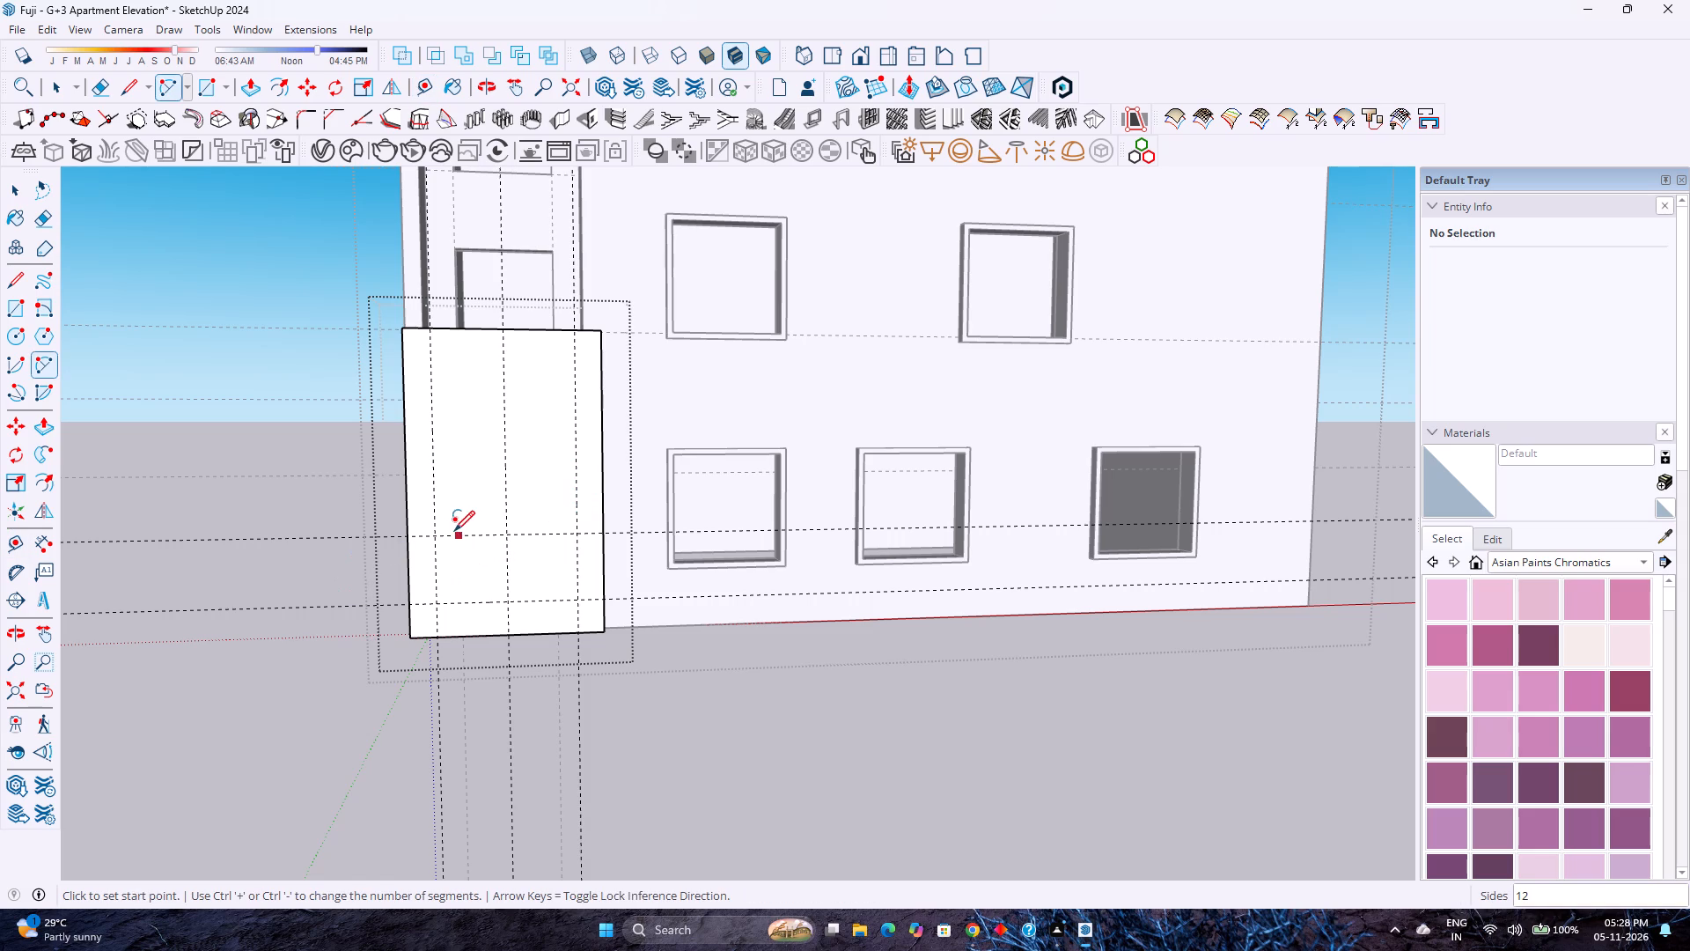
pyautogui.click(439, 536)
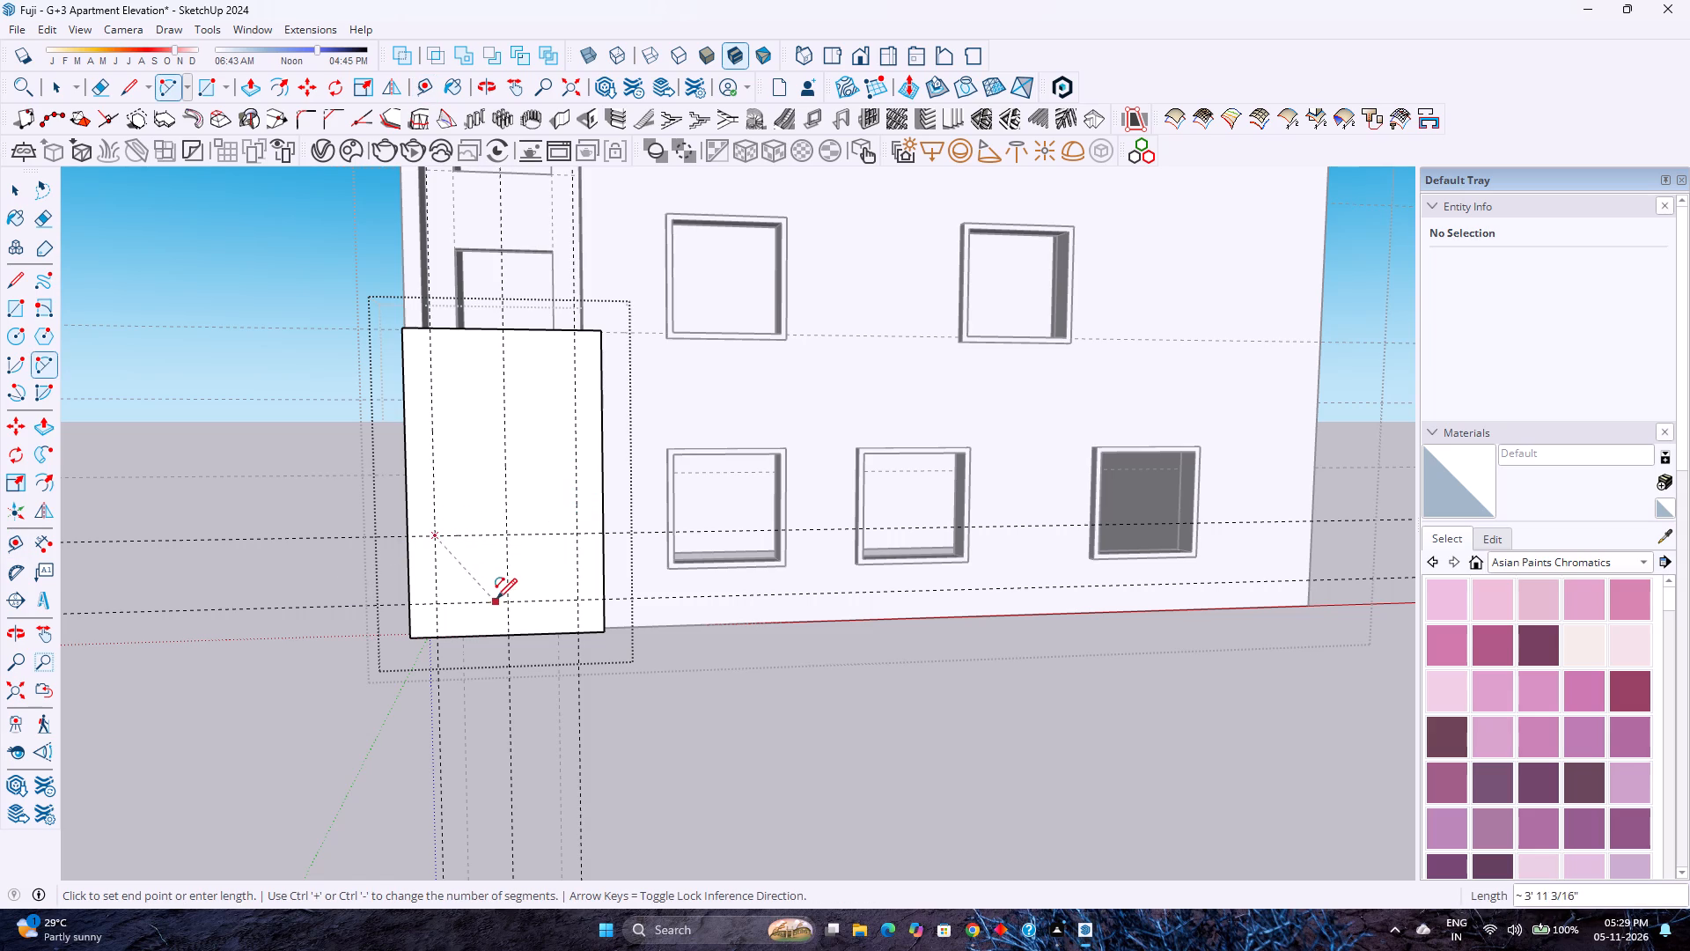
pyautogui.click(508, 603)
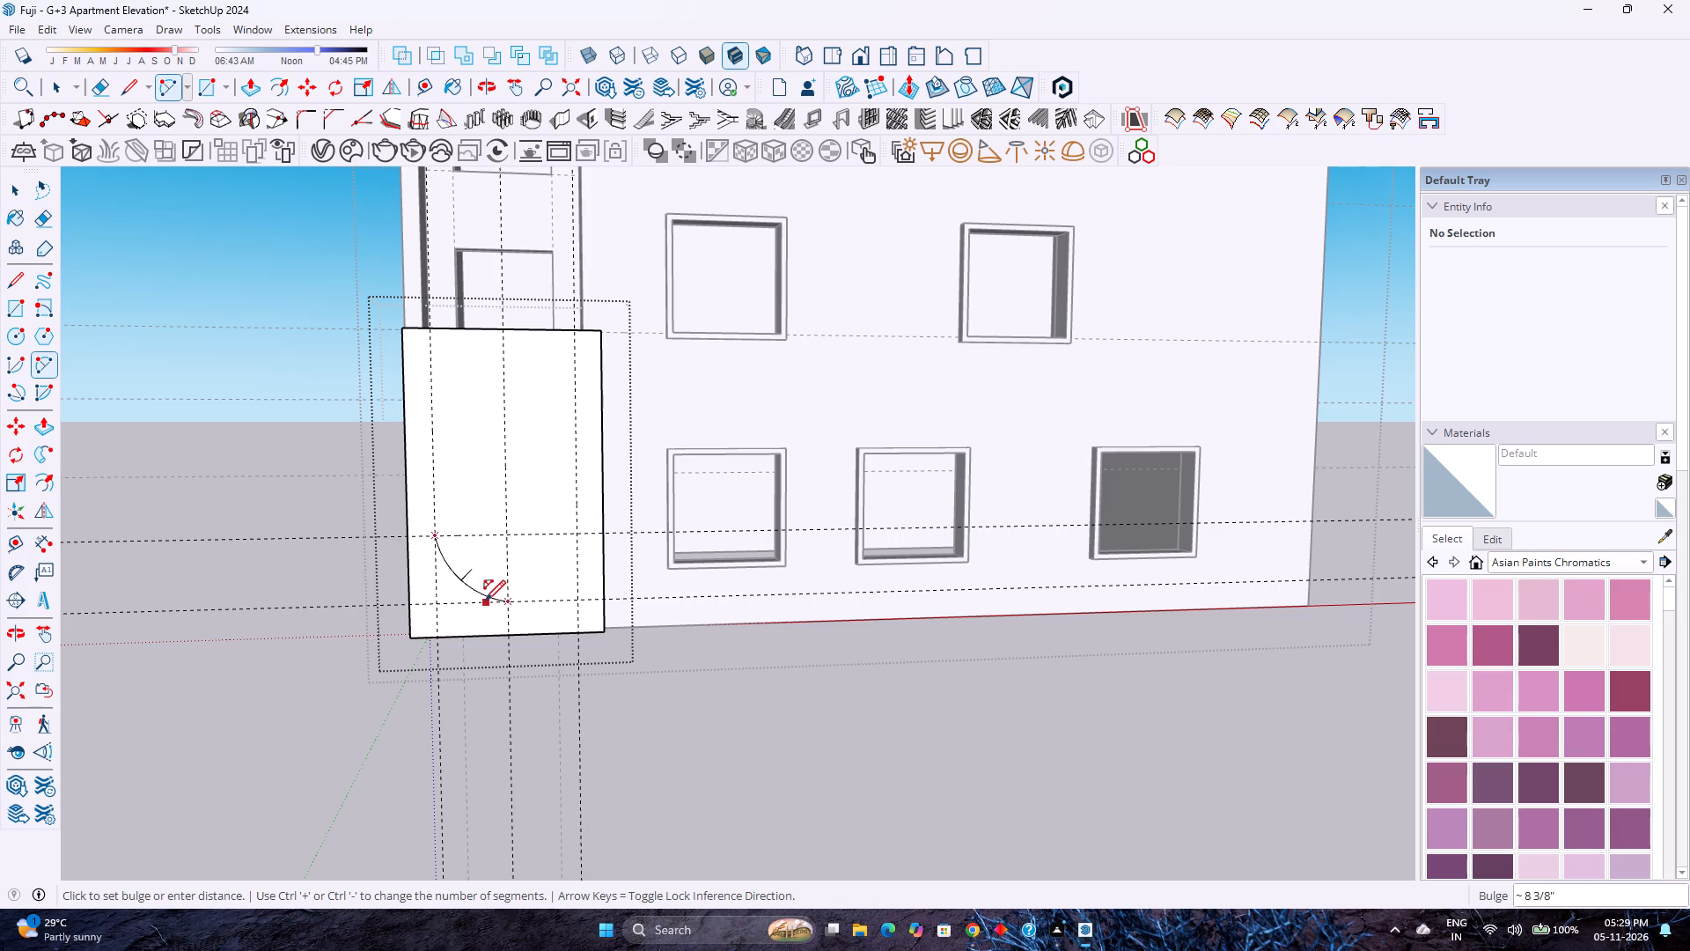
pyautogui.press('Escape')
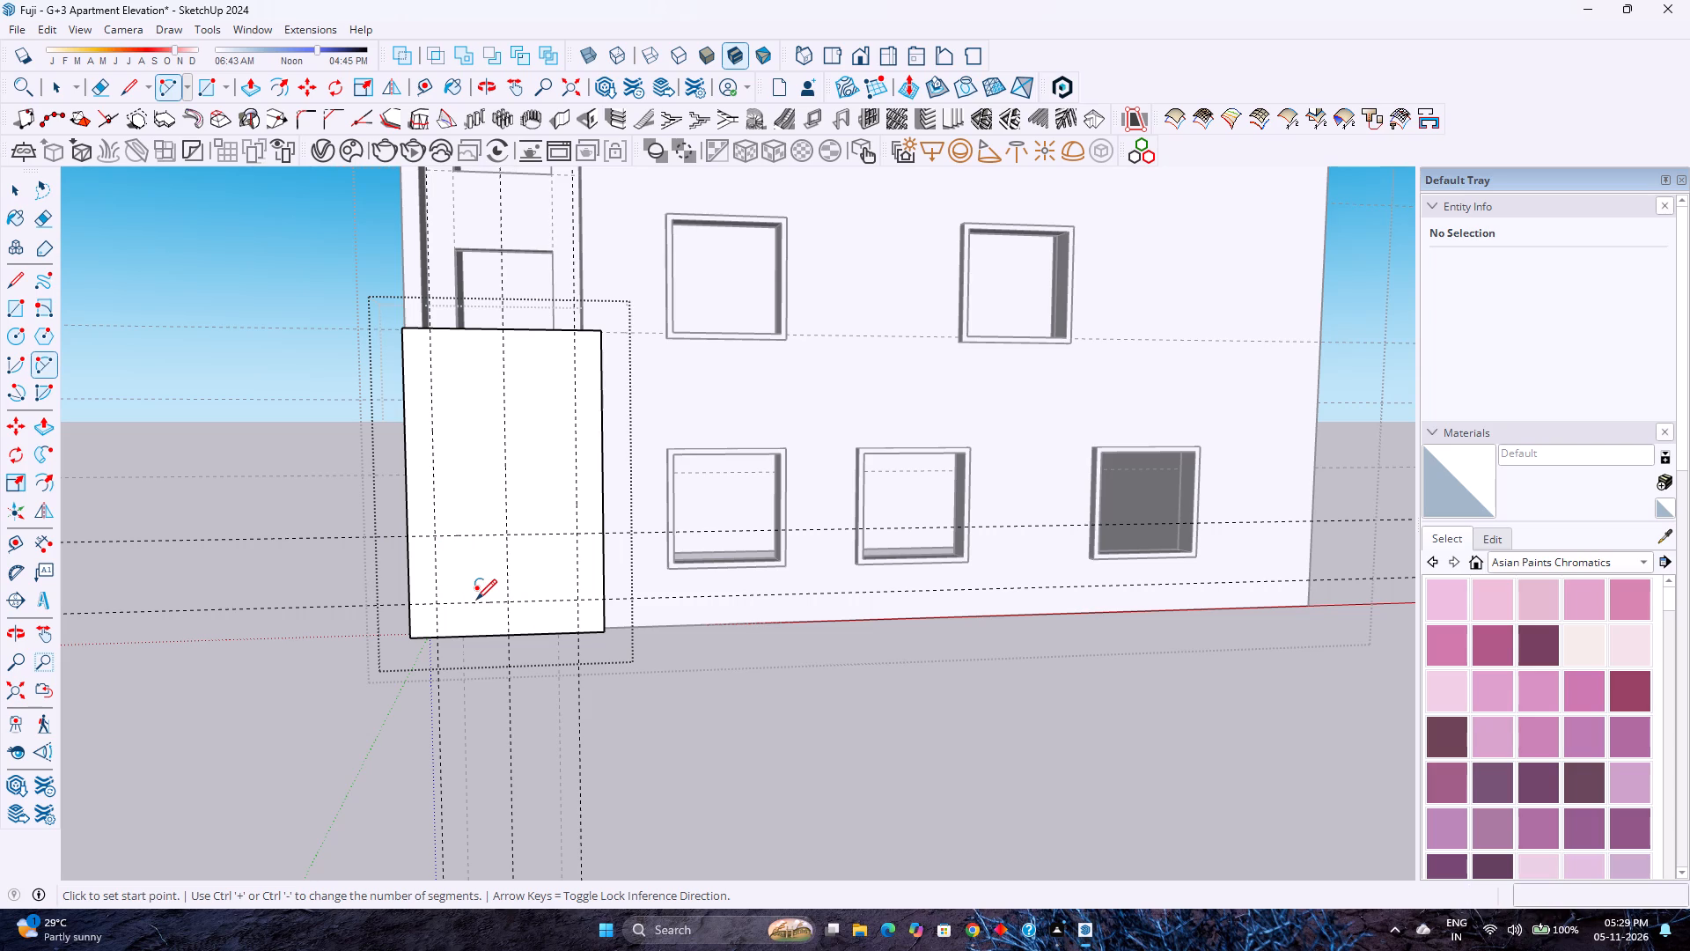
# Draw a 5' vertical line upward along each side guide, starting at the guide 3' above the lower one.
pyautogui.press('l')
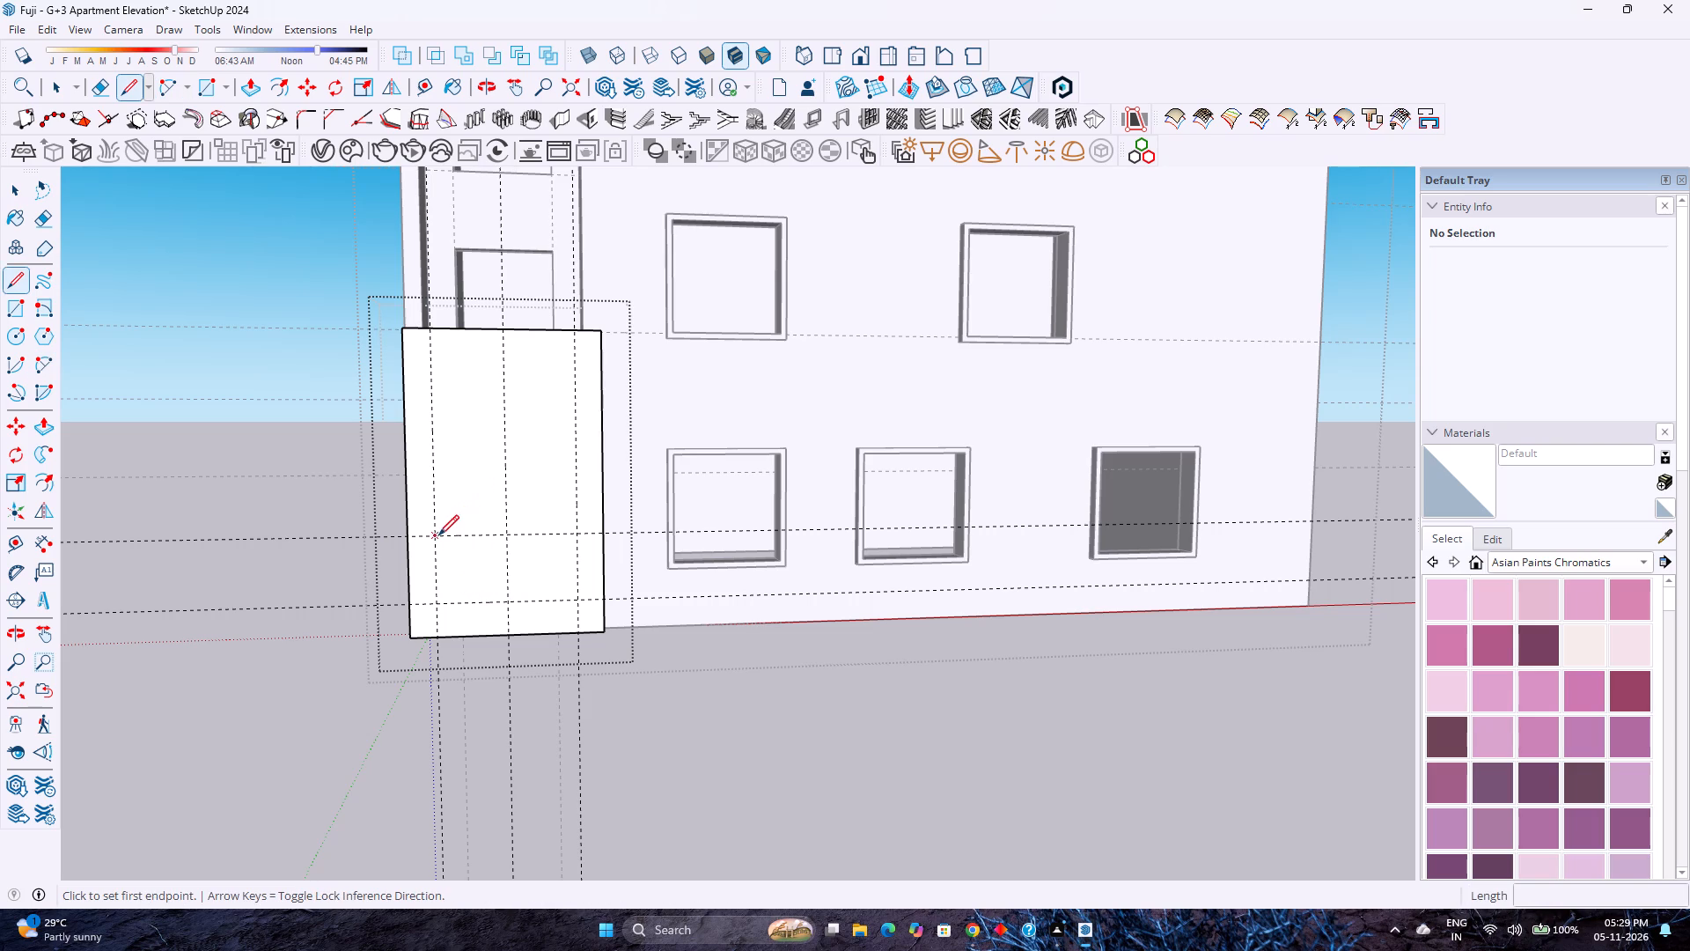
pyautogui.click(438, 535)
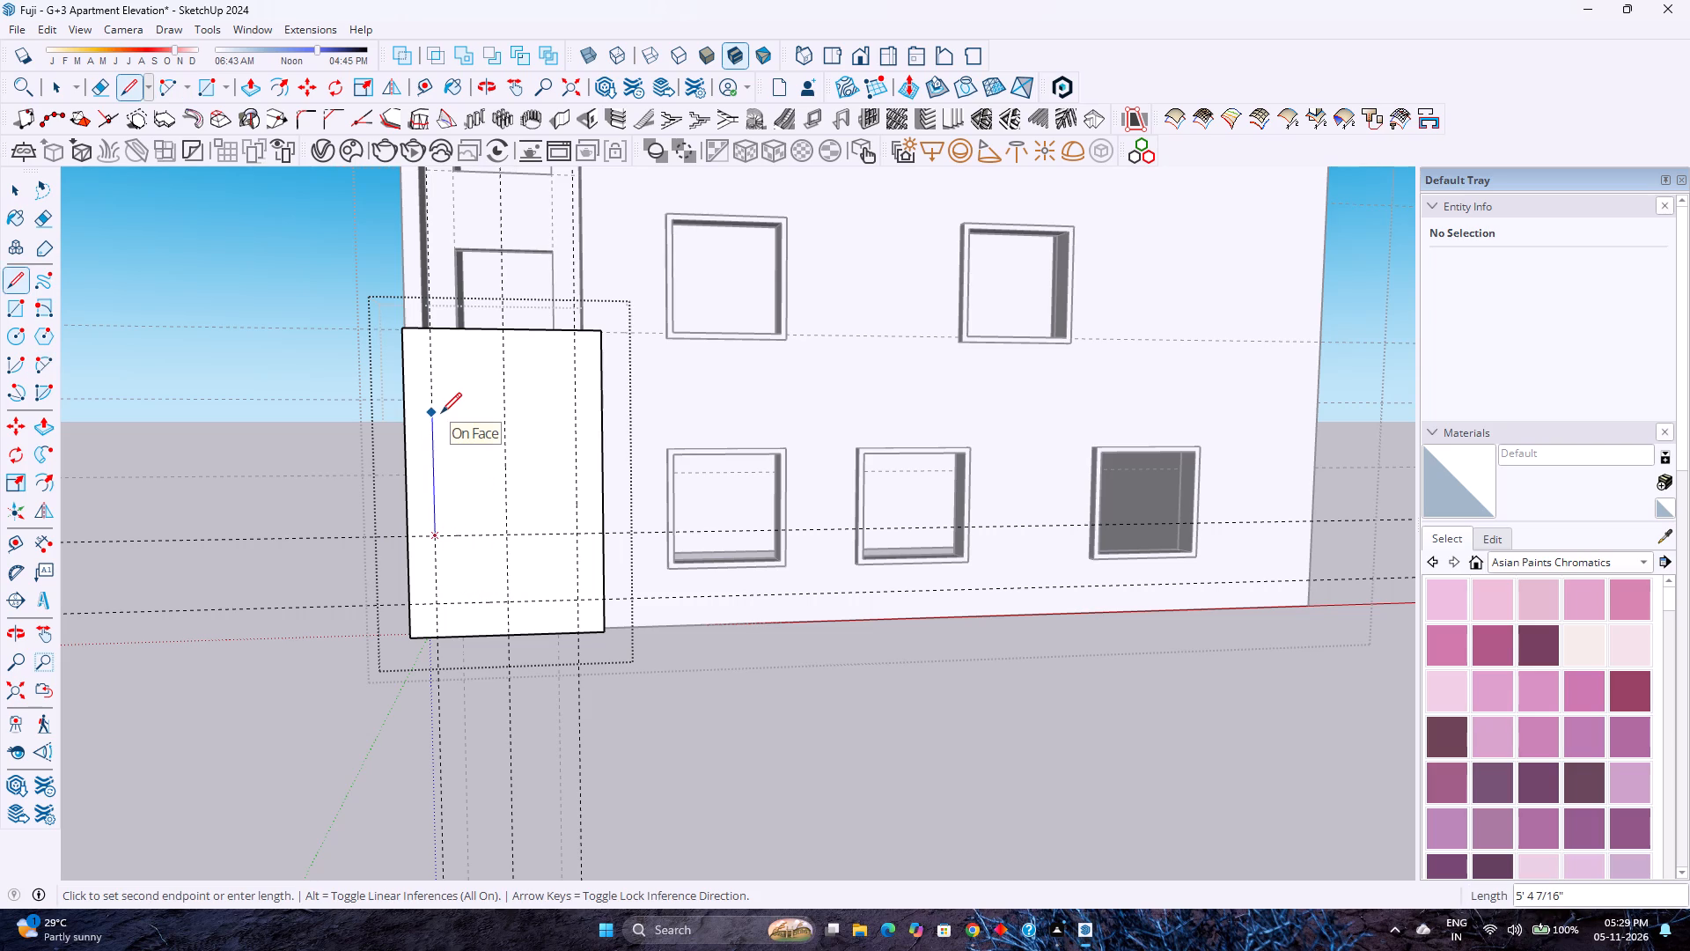
pyautogui.write("5'")
pyautogui.press('Return')
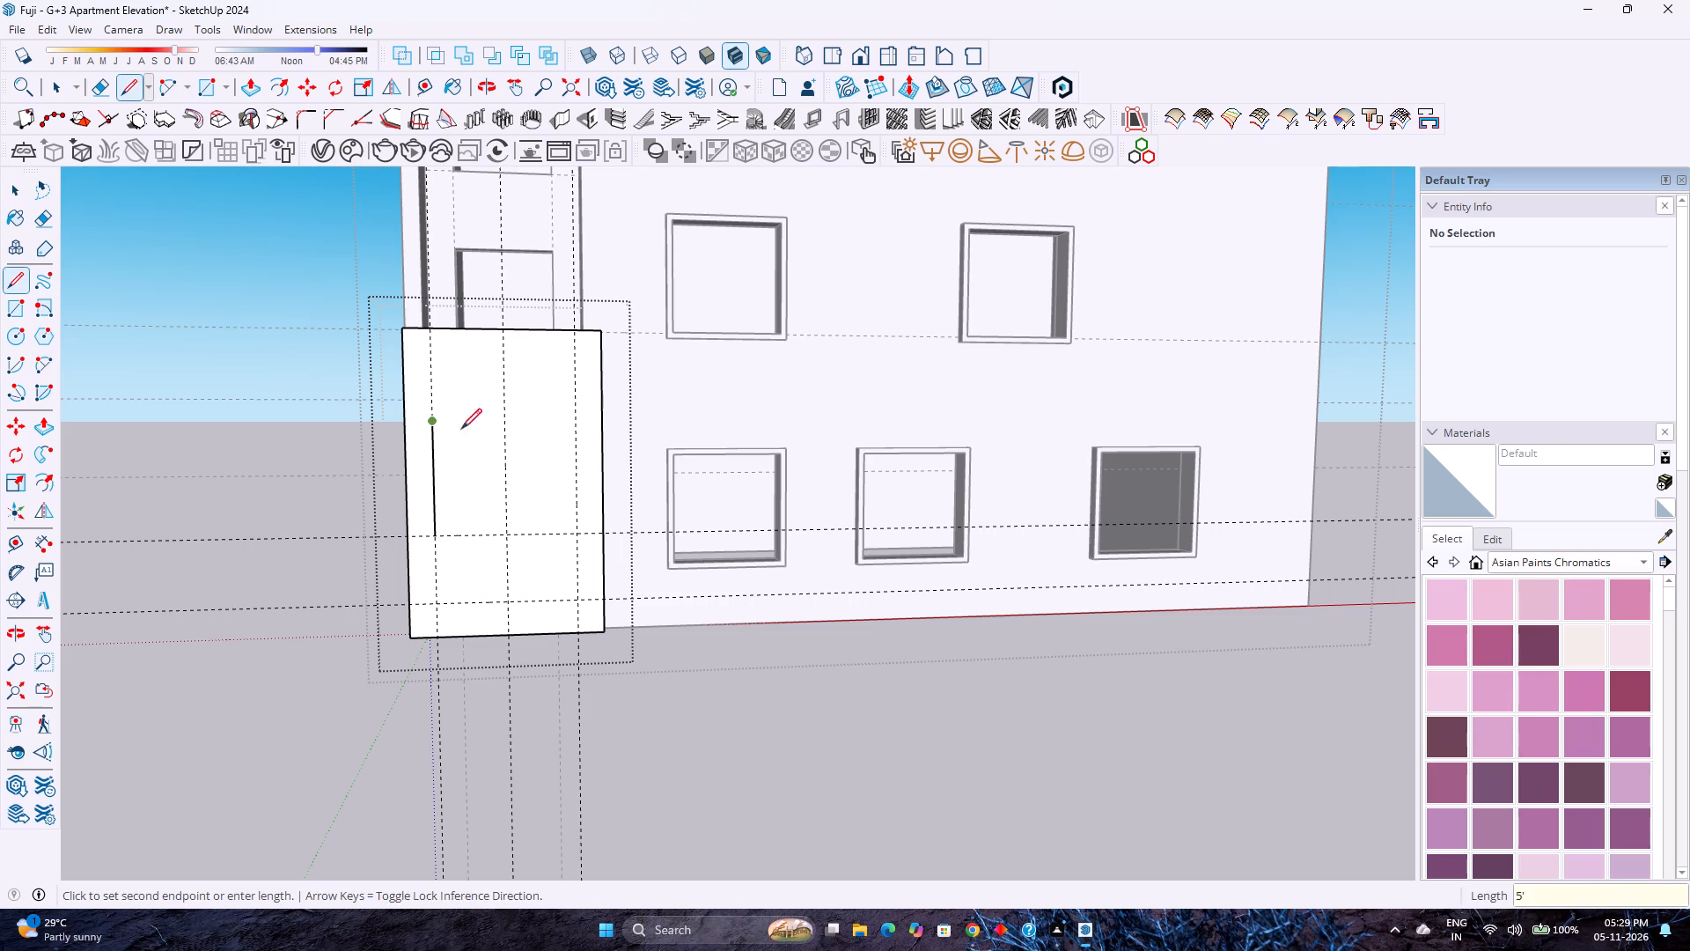
pyautogui.press('Escape')
pyautogui.click(579, 535)
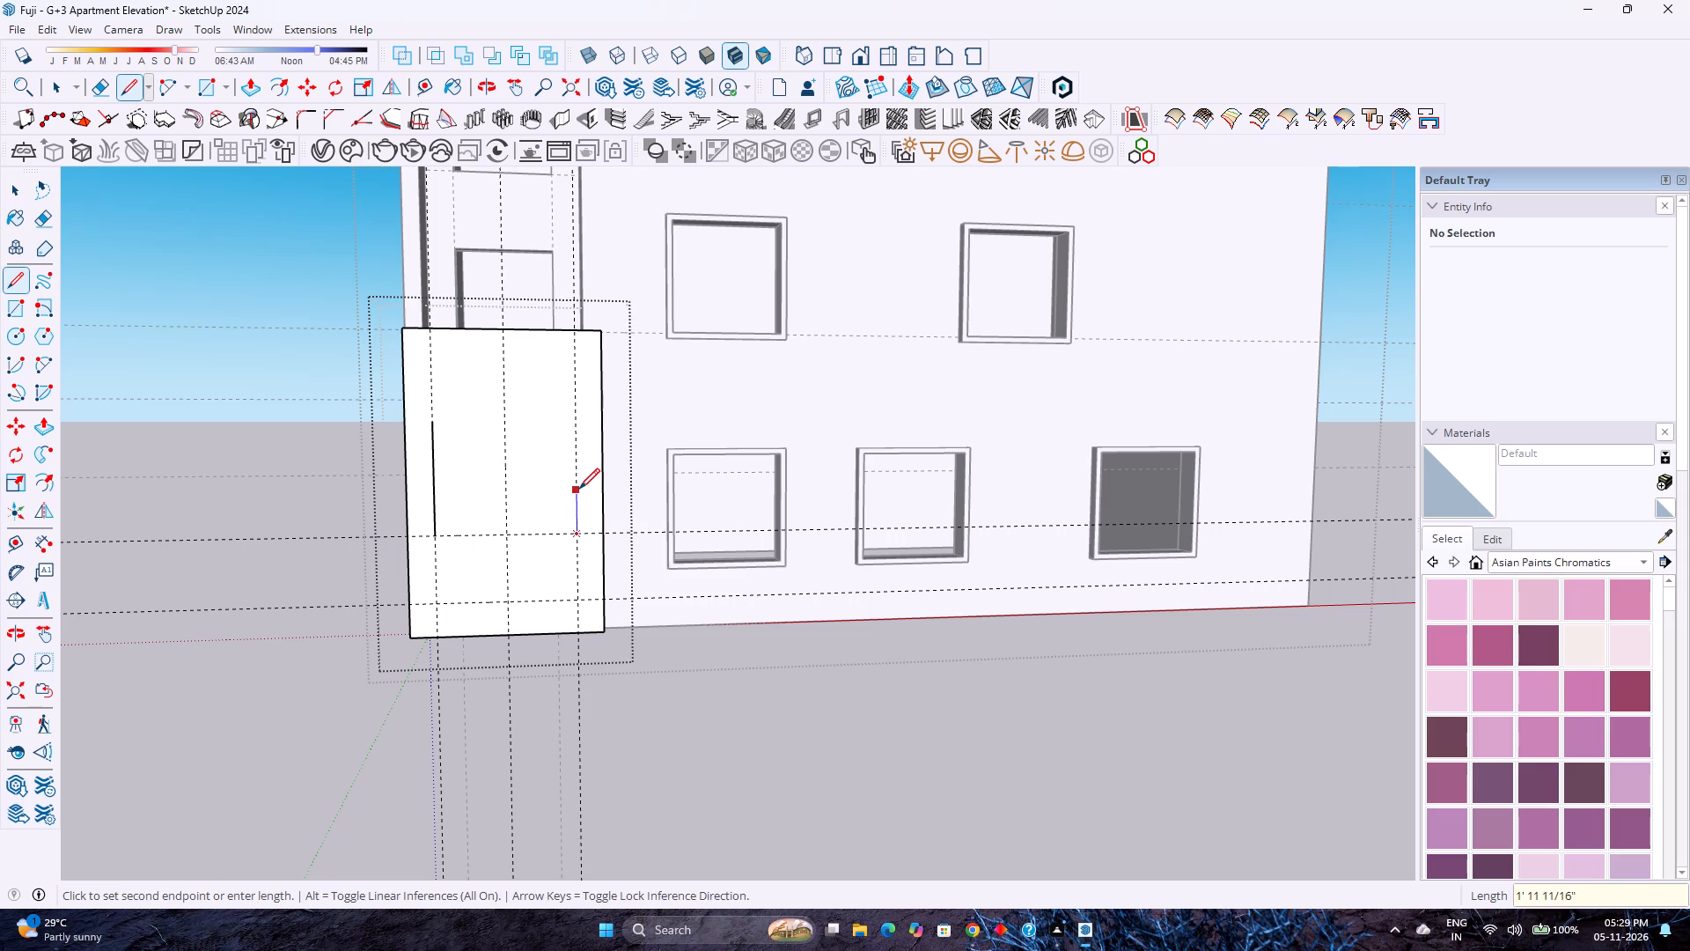
pyautogui.write("5'")
pyautogui.press('Return')
# Draw an arc joining the lower ends of the two vertical lines, bulging 3' 1" down to the lower guide.
pyautogui.press('a')
pyautogui.click(437, 537)
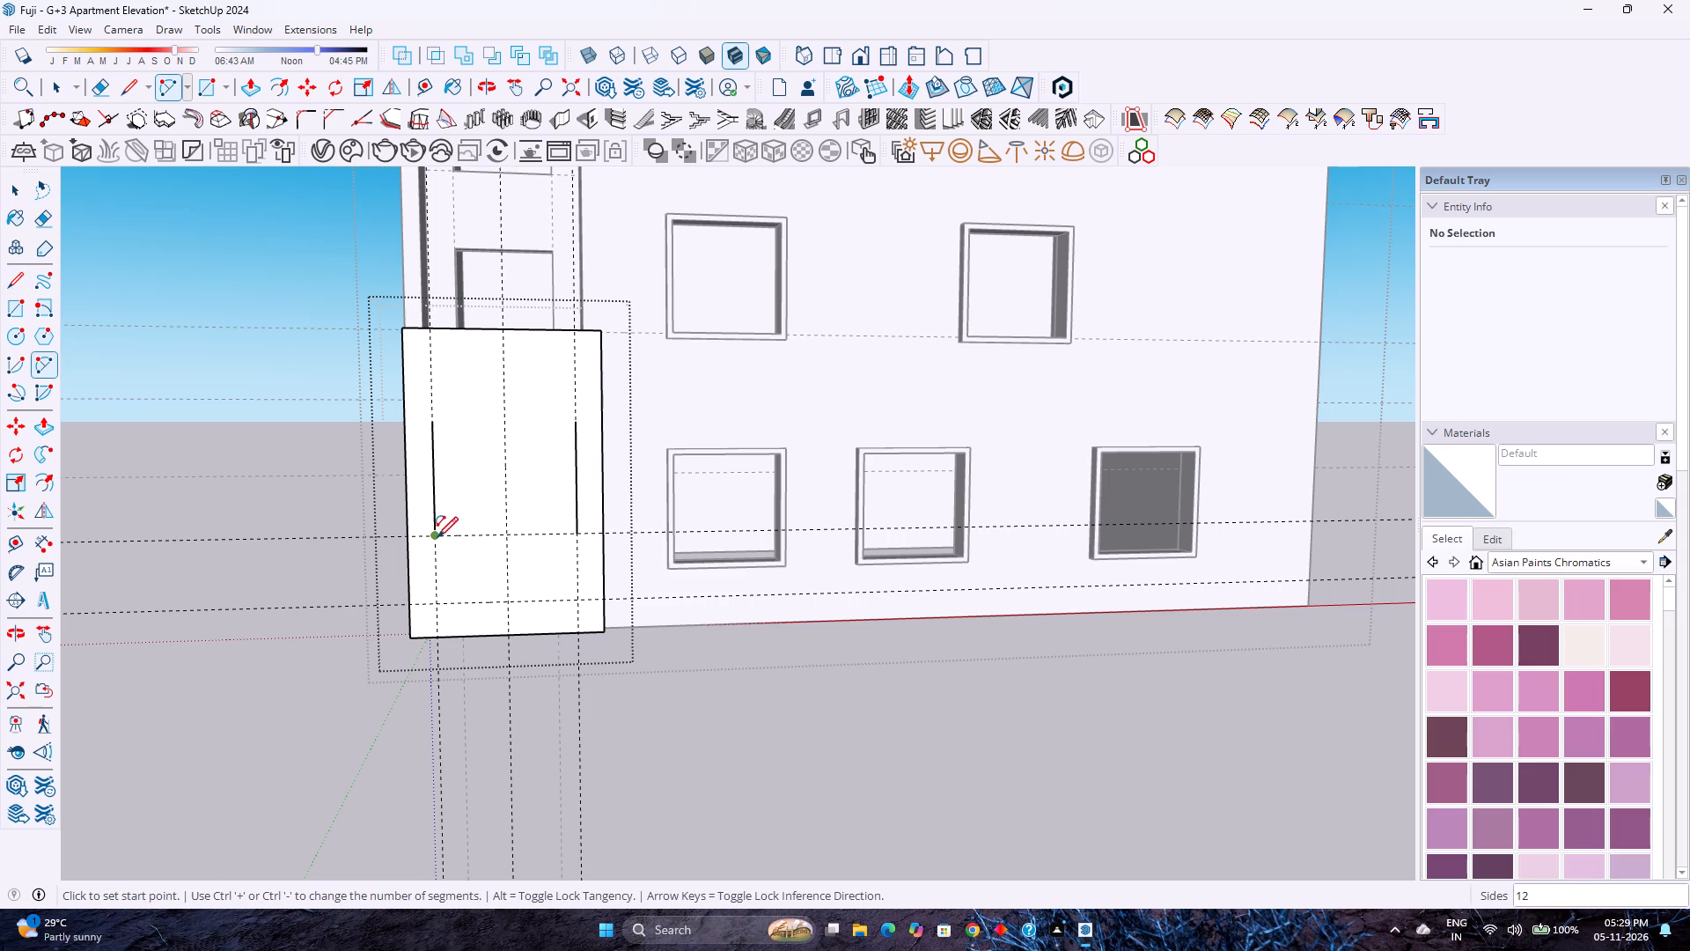
pyautogui.click(577, 537)
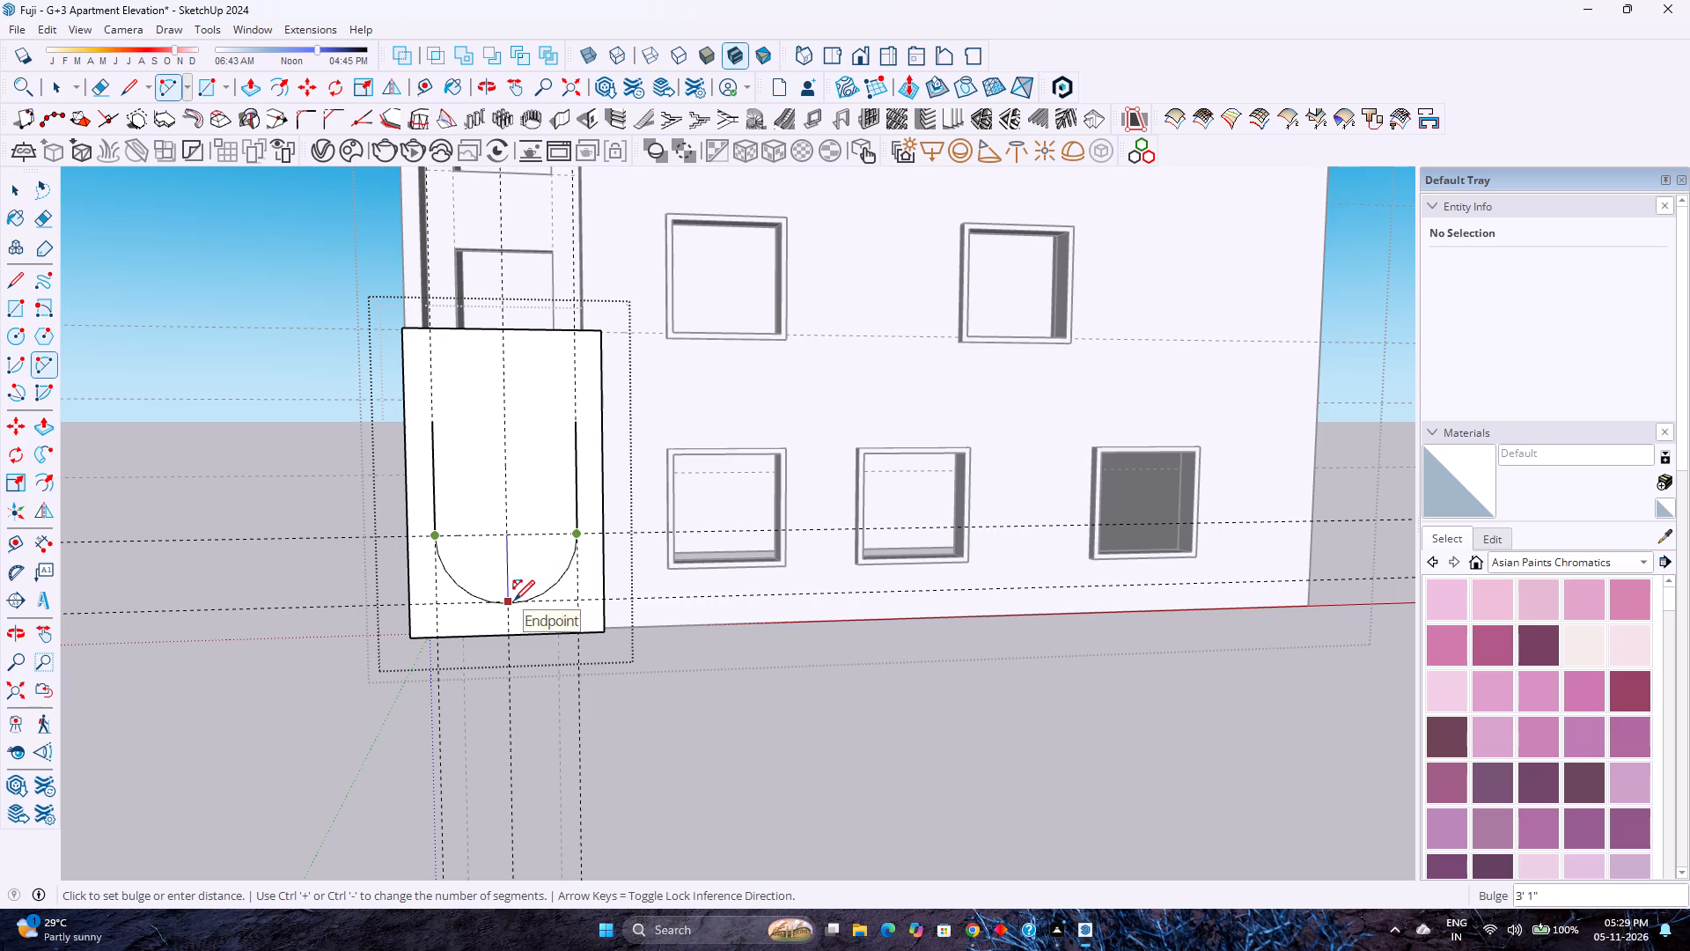
pyautogui.click(514, 601)
# Set the lower arc's segment count to 240.
pyautogui.press('space')
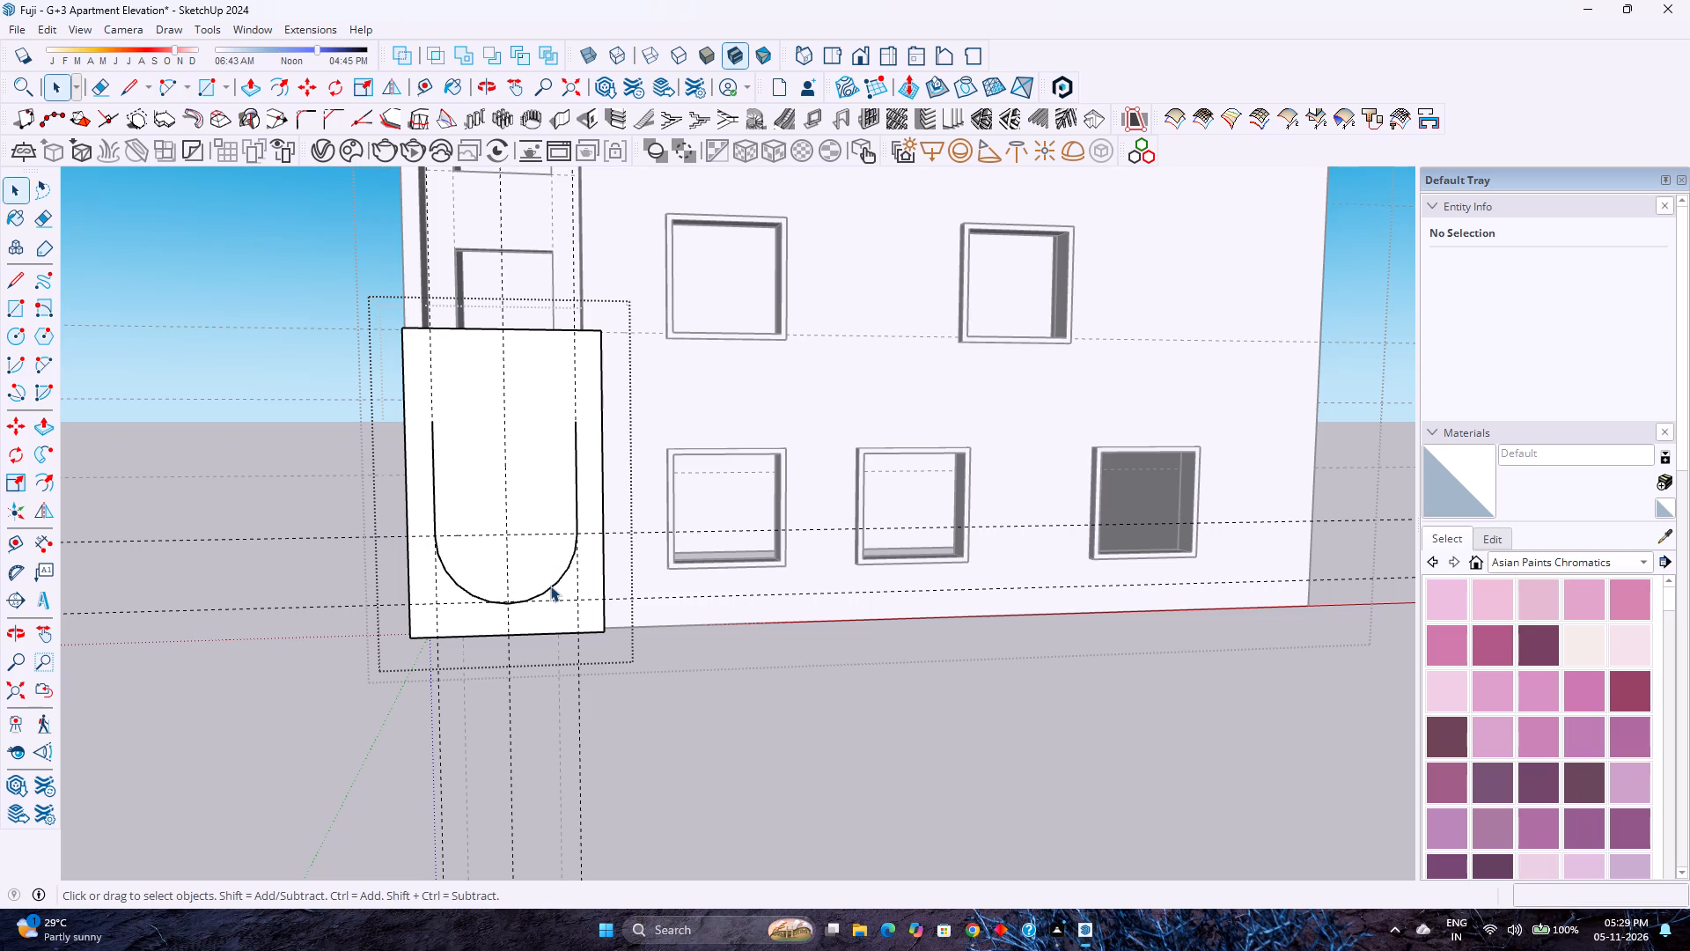
pyautogui.click(551, 585)
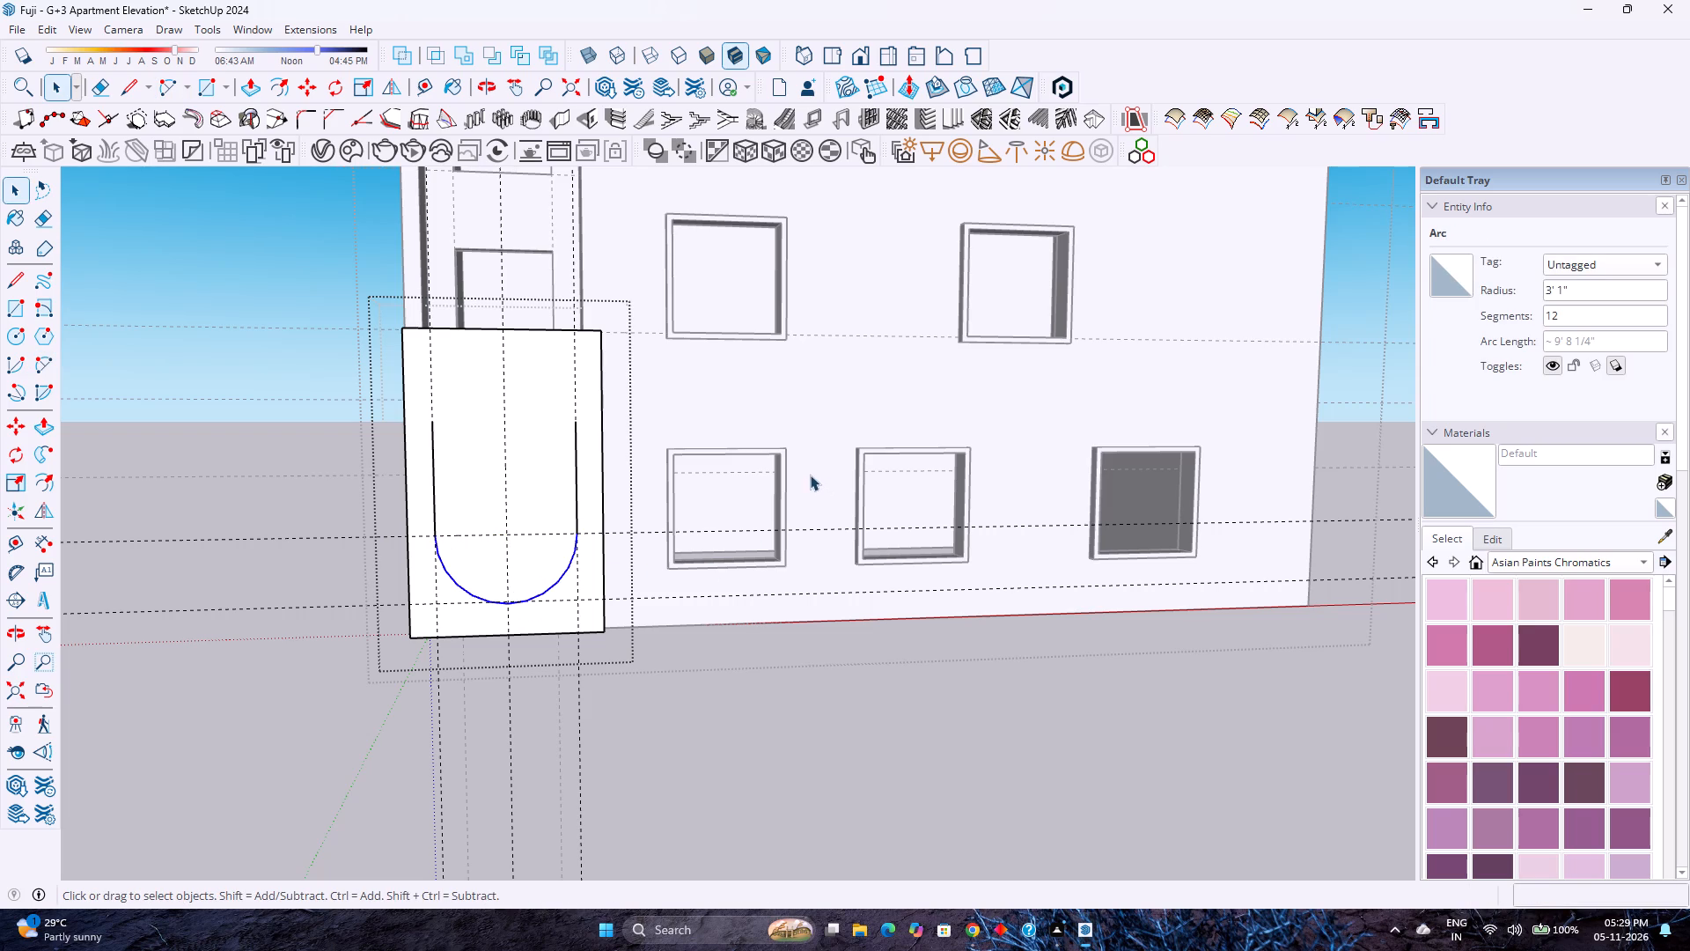
pyautogui.doubleClick(1586, 311)
pyautogui.write('240')
pyautogui.press('Return')
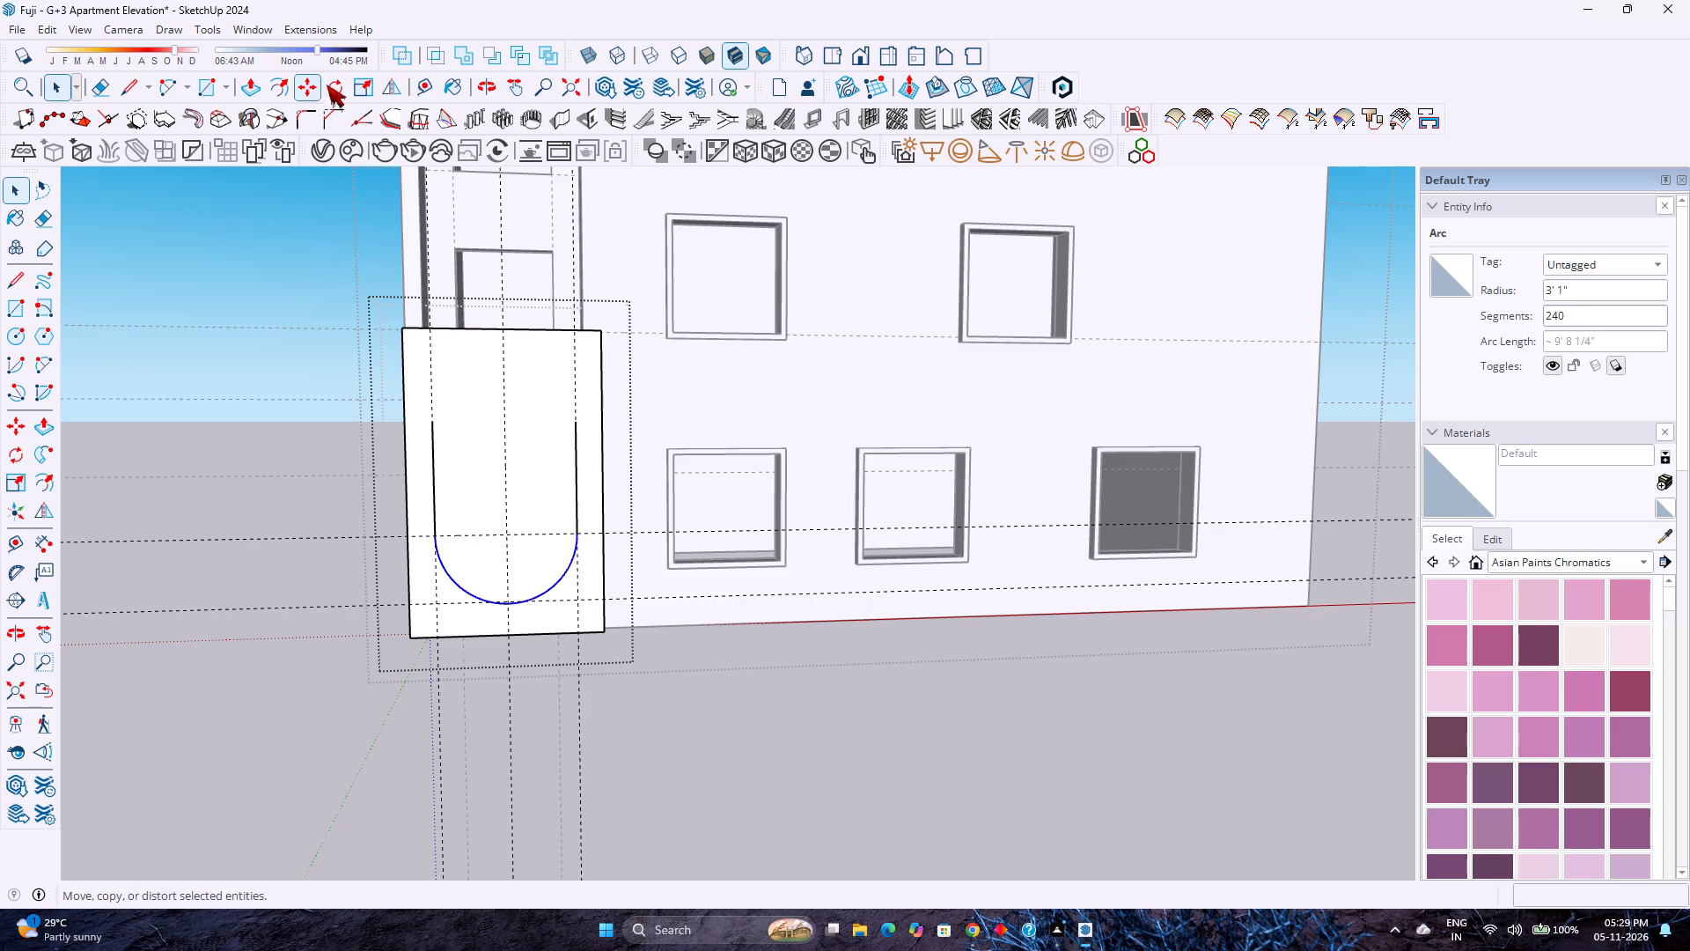
# Place a horizontal guide on the panel's front face 9' above its lowest horizontal guide.
pyautogui.click(420, 86)
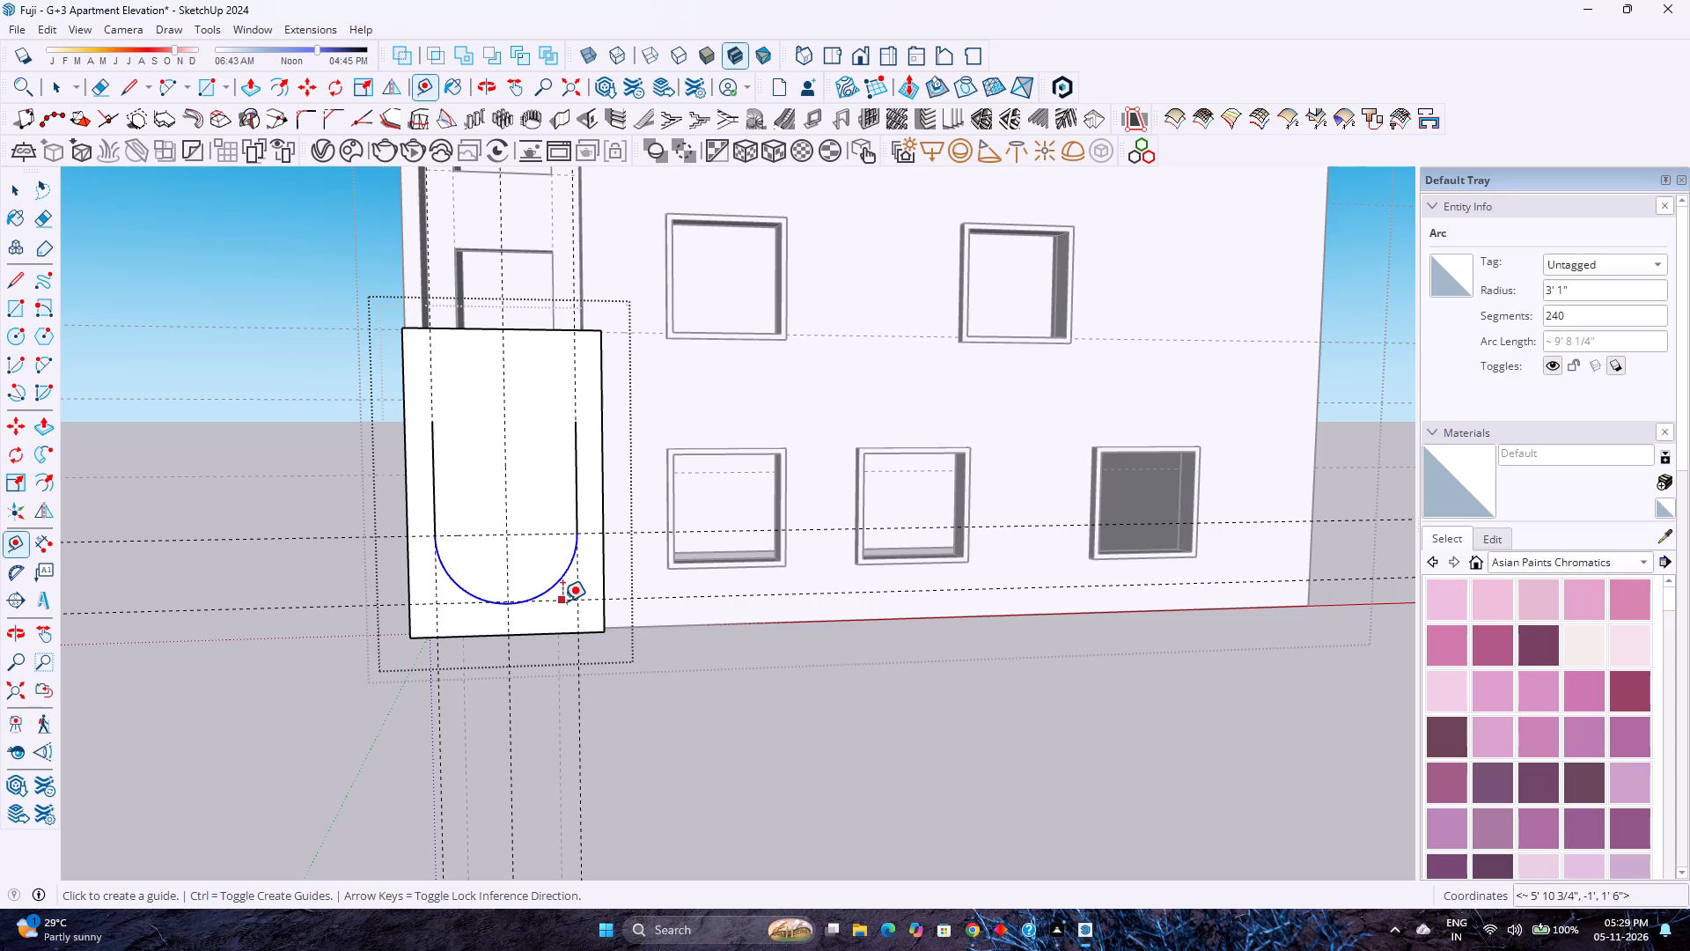
pyautogui.click(562, 601)
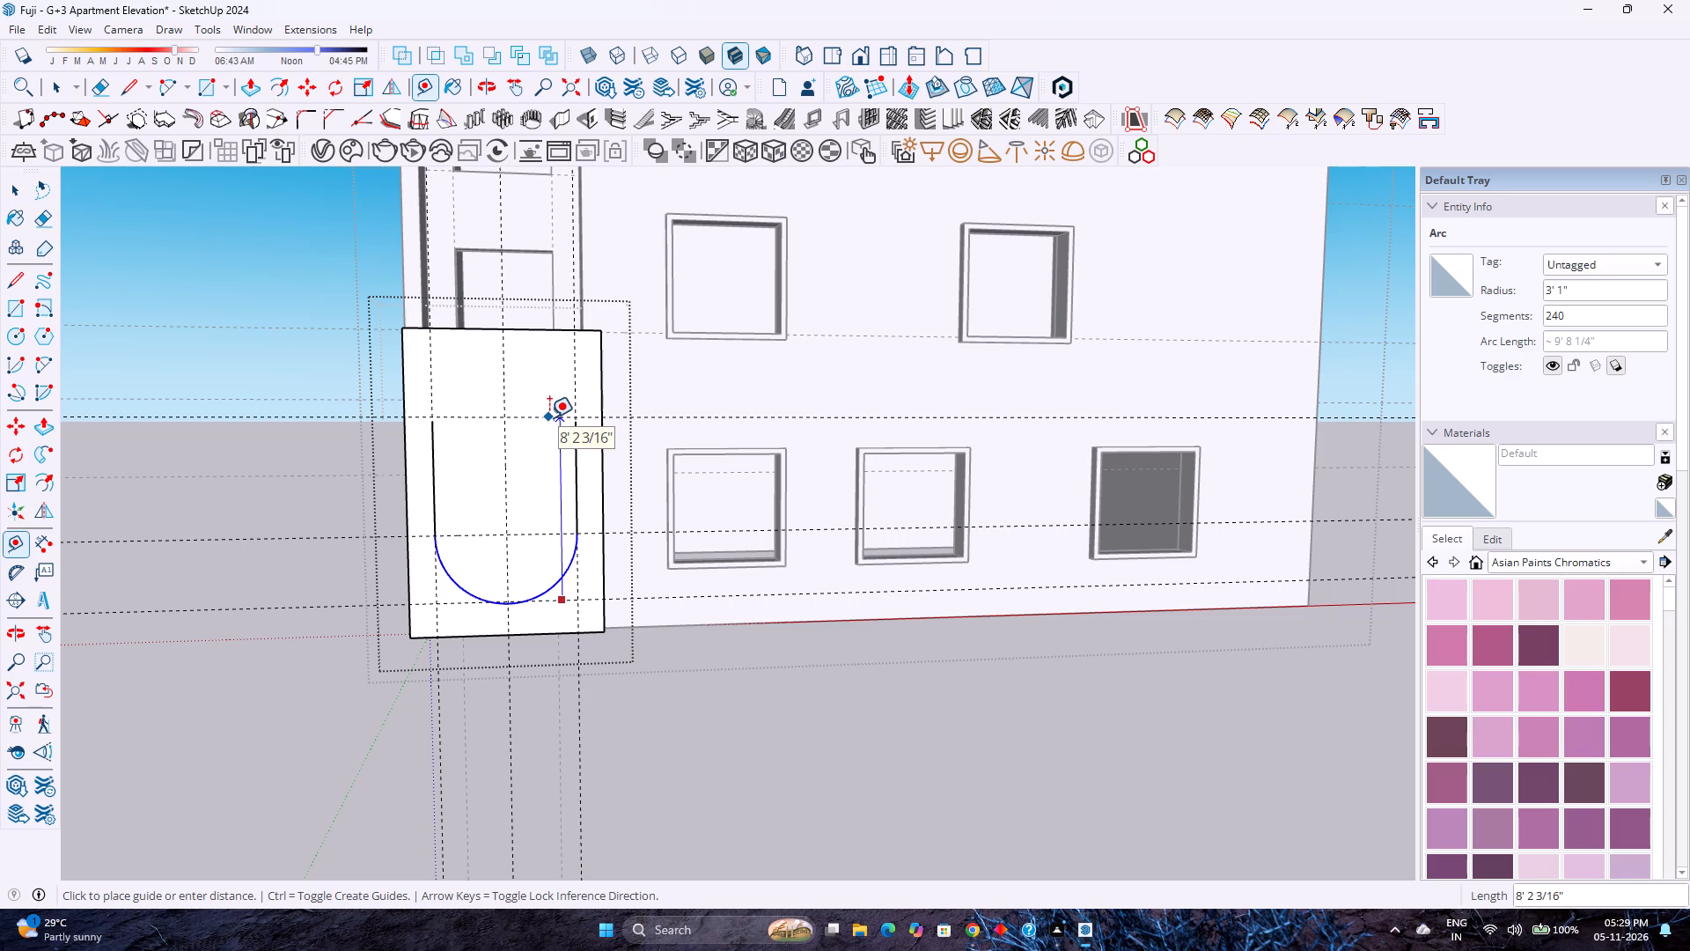
pyautogui.write("10'")
pyautogui.press('Return')
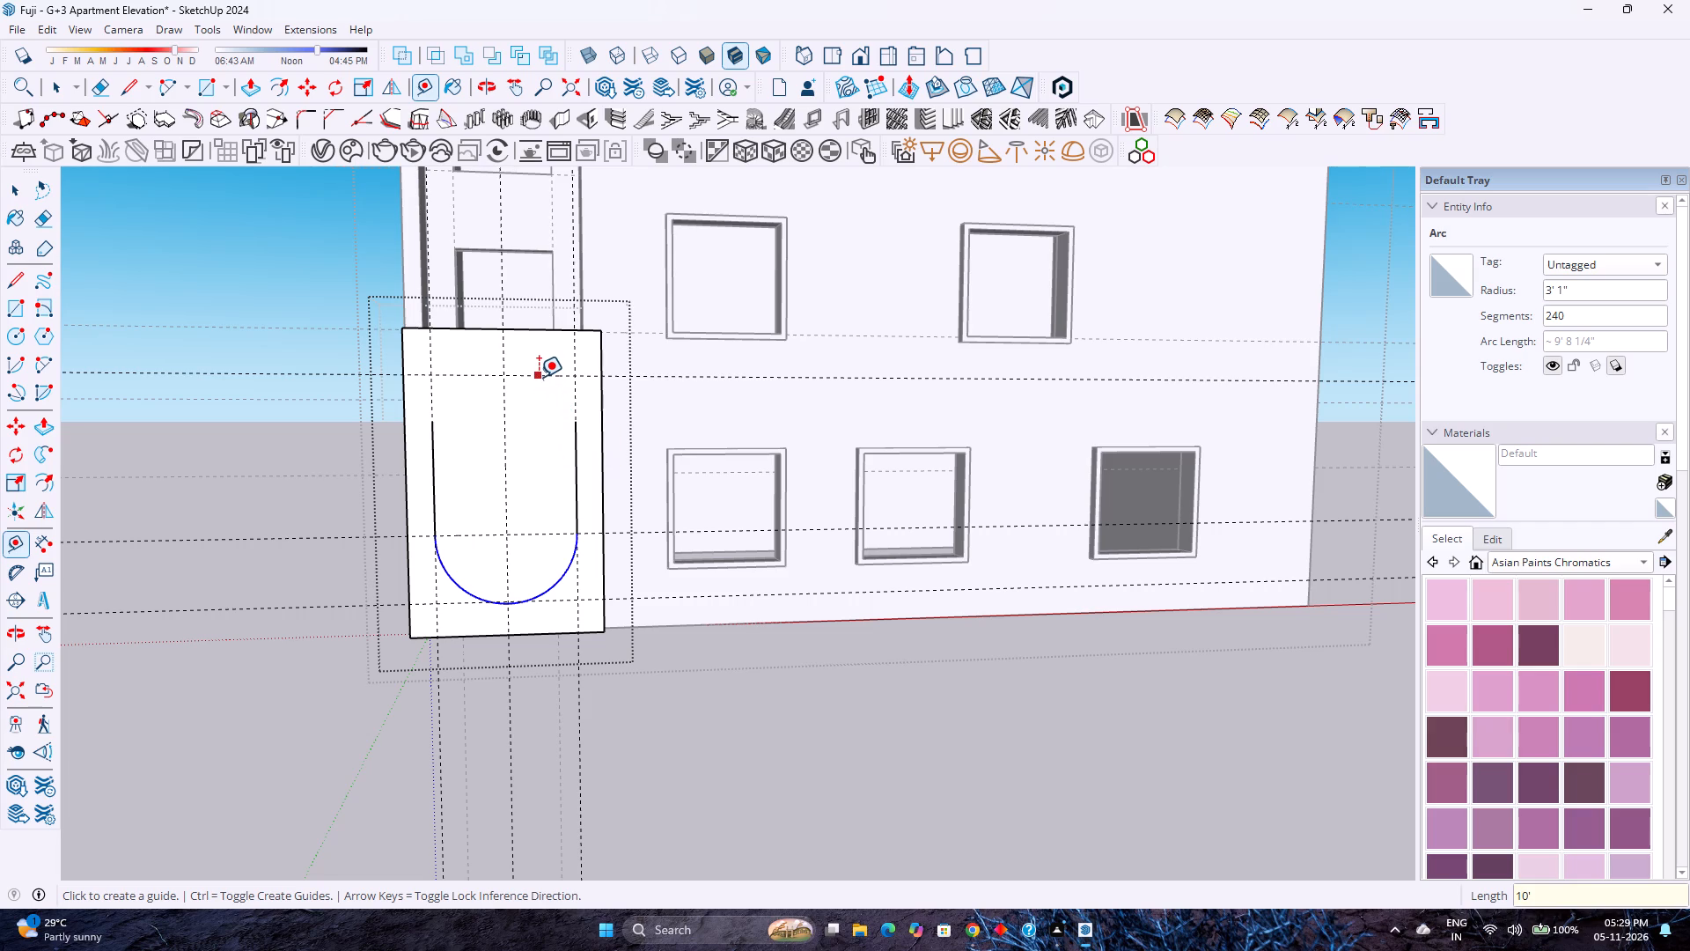
pyautogui.press('9')
pyautogui.press("'")
pyautogui.press('Return')
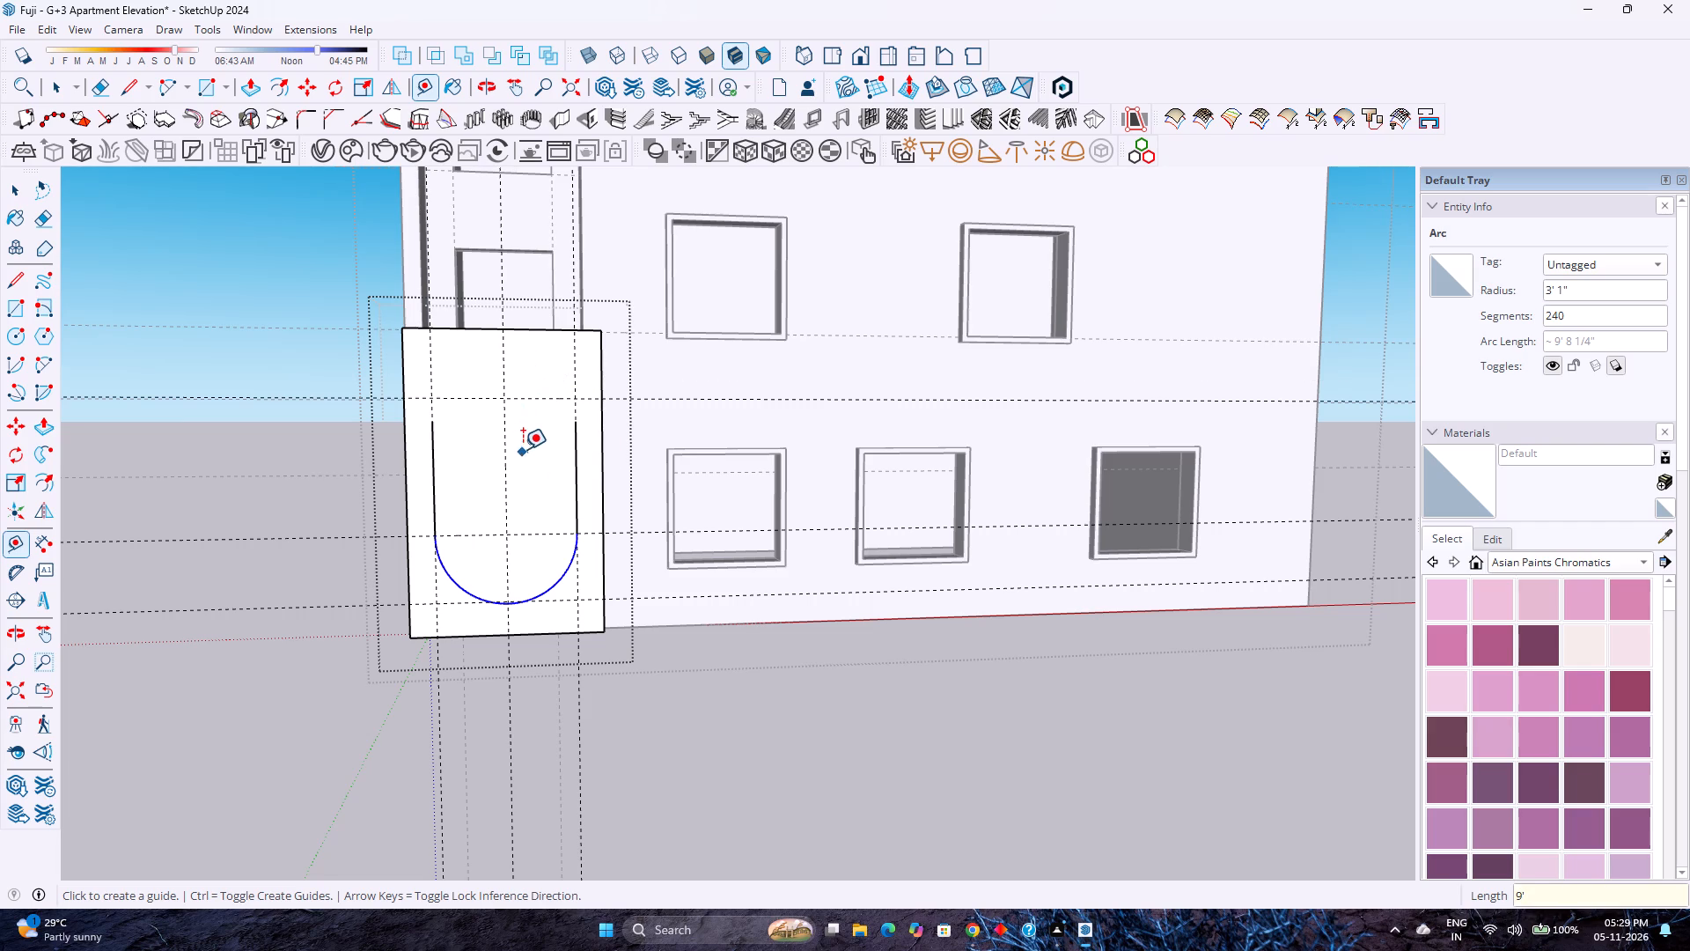
# Place another horizontal guide 3' below the panel's top horizontal guide.
pyautogui.click(533, 400)
pyautogui.press('2')
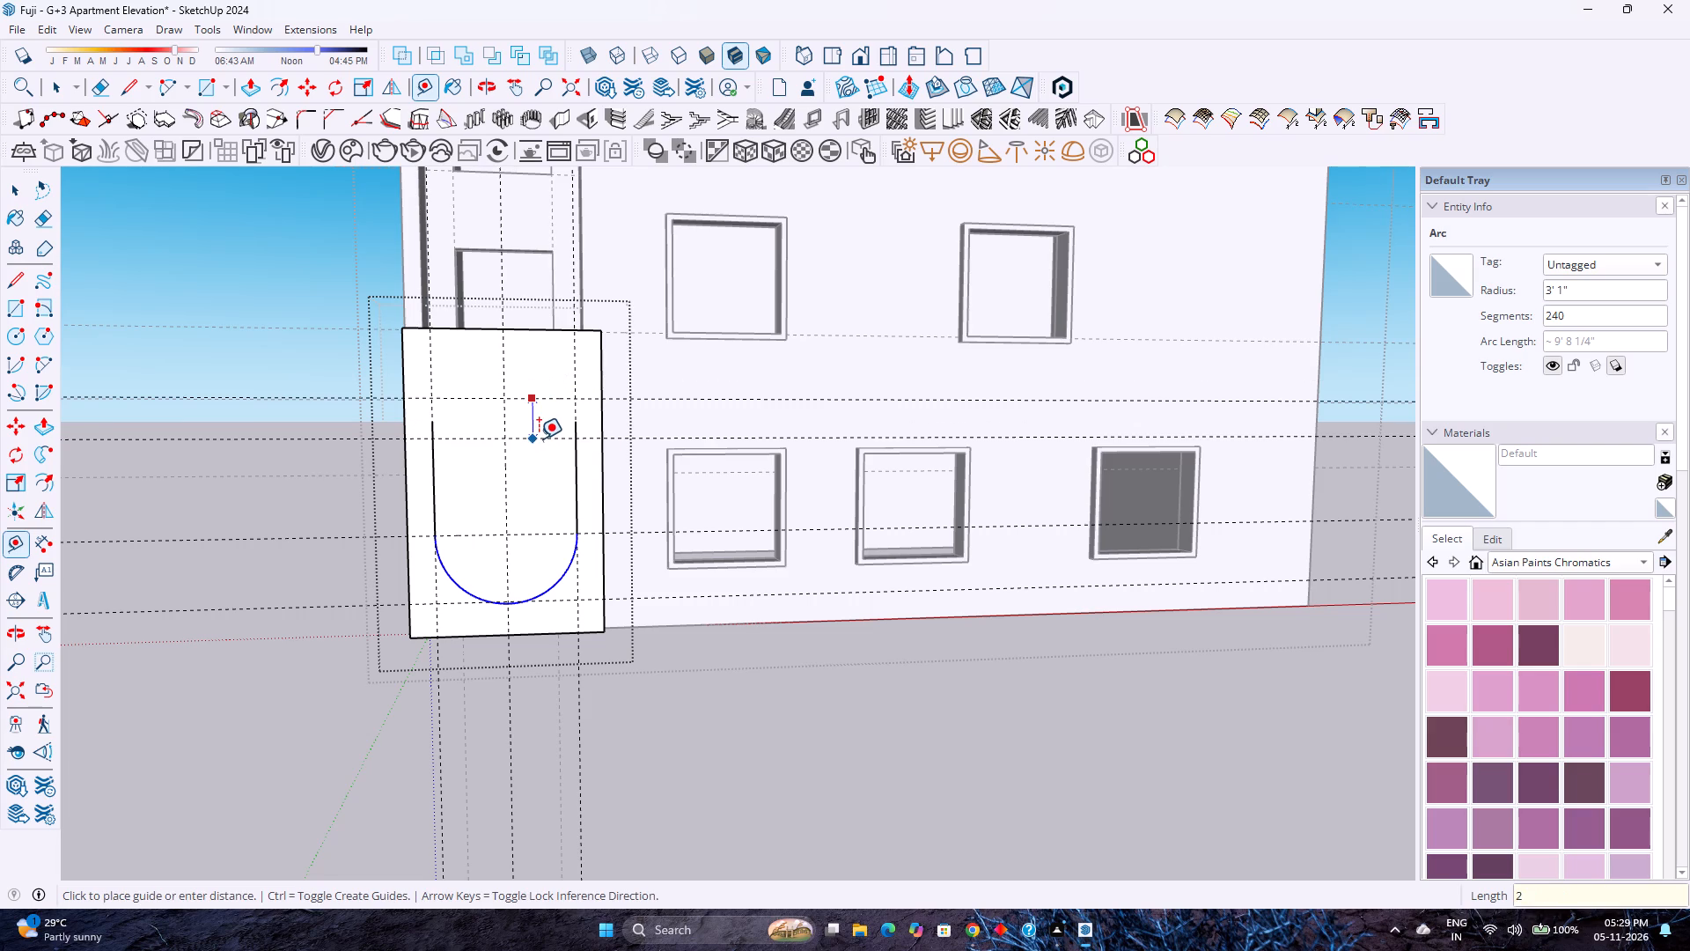
pyautogui.press('BackSpace')
pyautogui.write("3'")
pyautogui.press('Return')
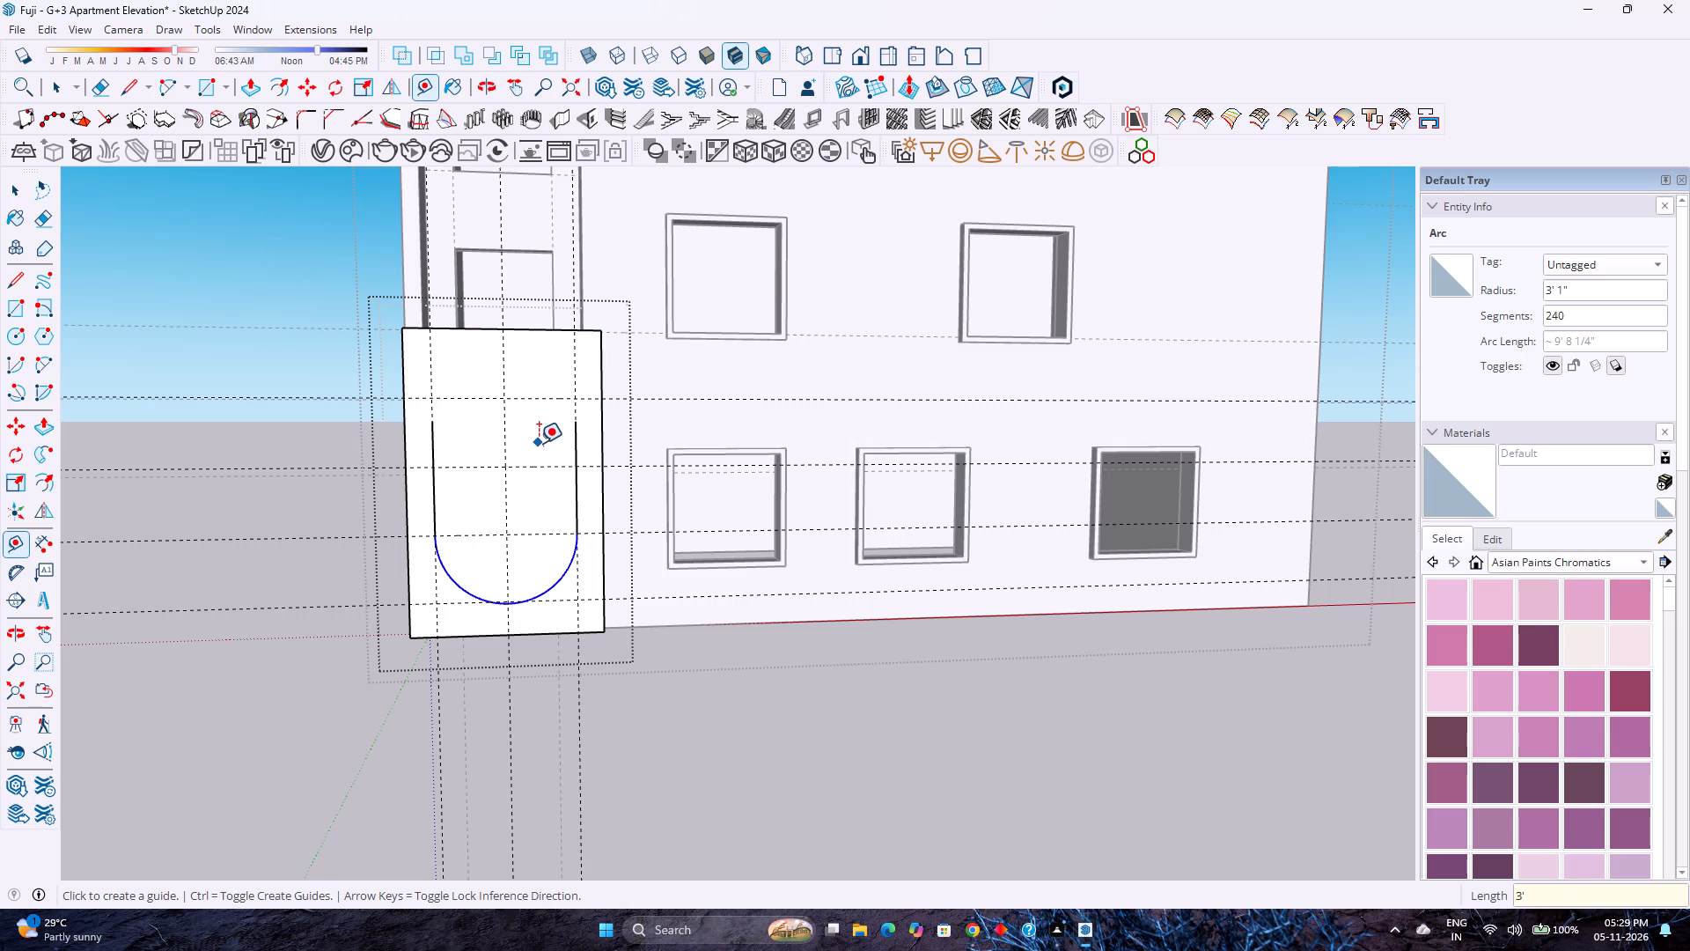
# Draw an arc between the two vertical lines at the guide 3' below the top one, bulging 3' 1" upward.
pyautogui.press('a')
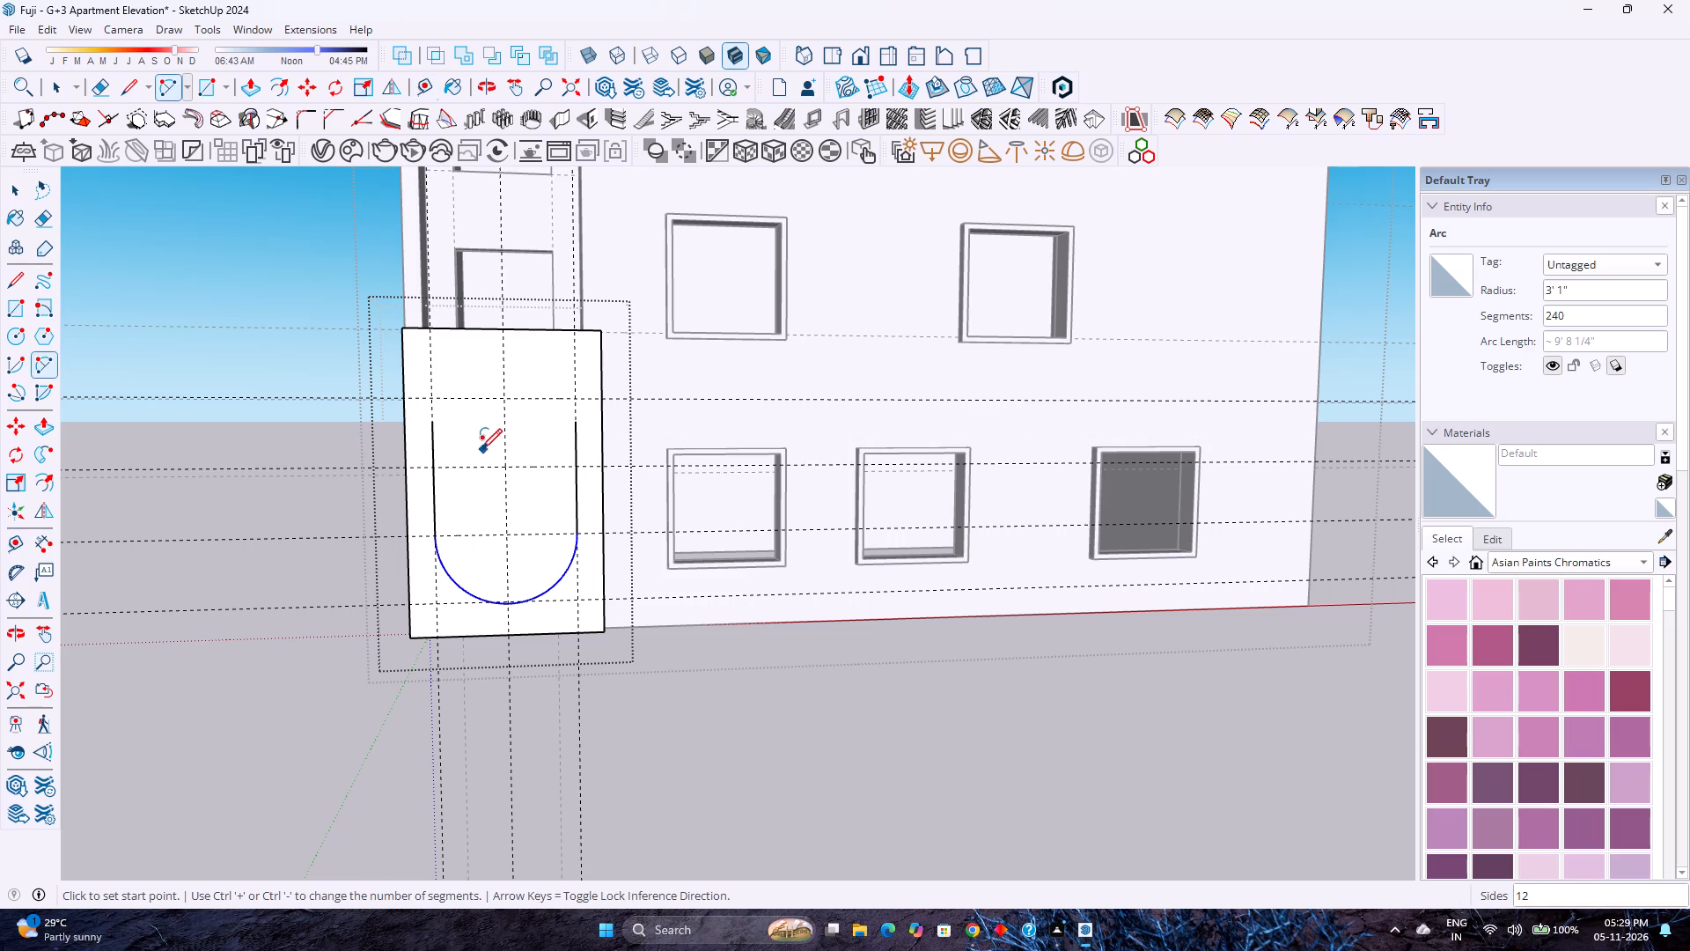
pyautogui.click(439, 465)
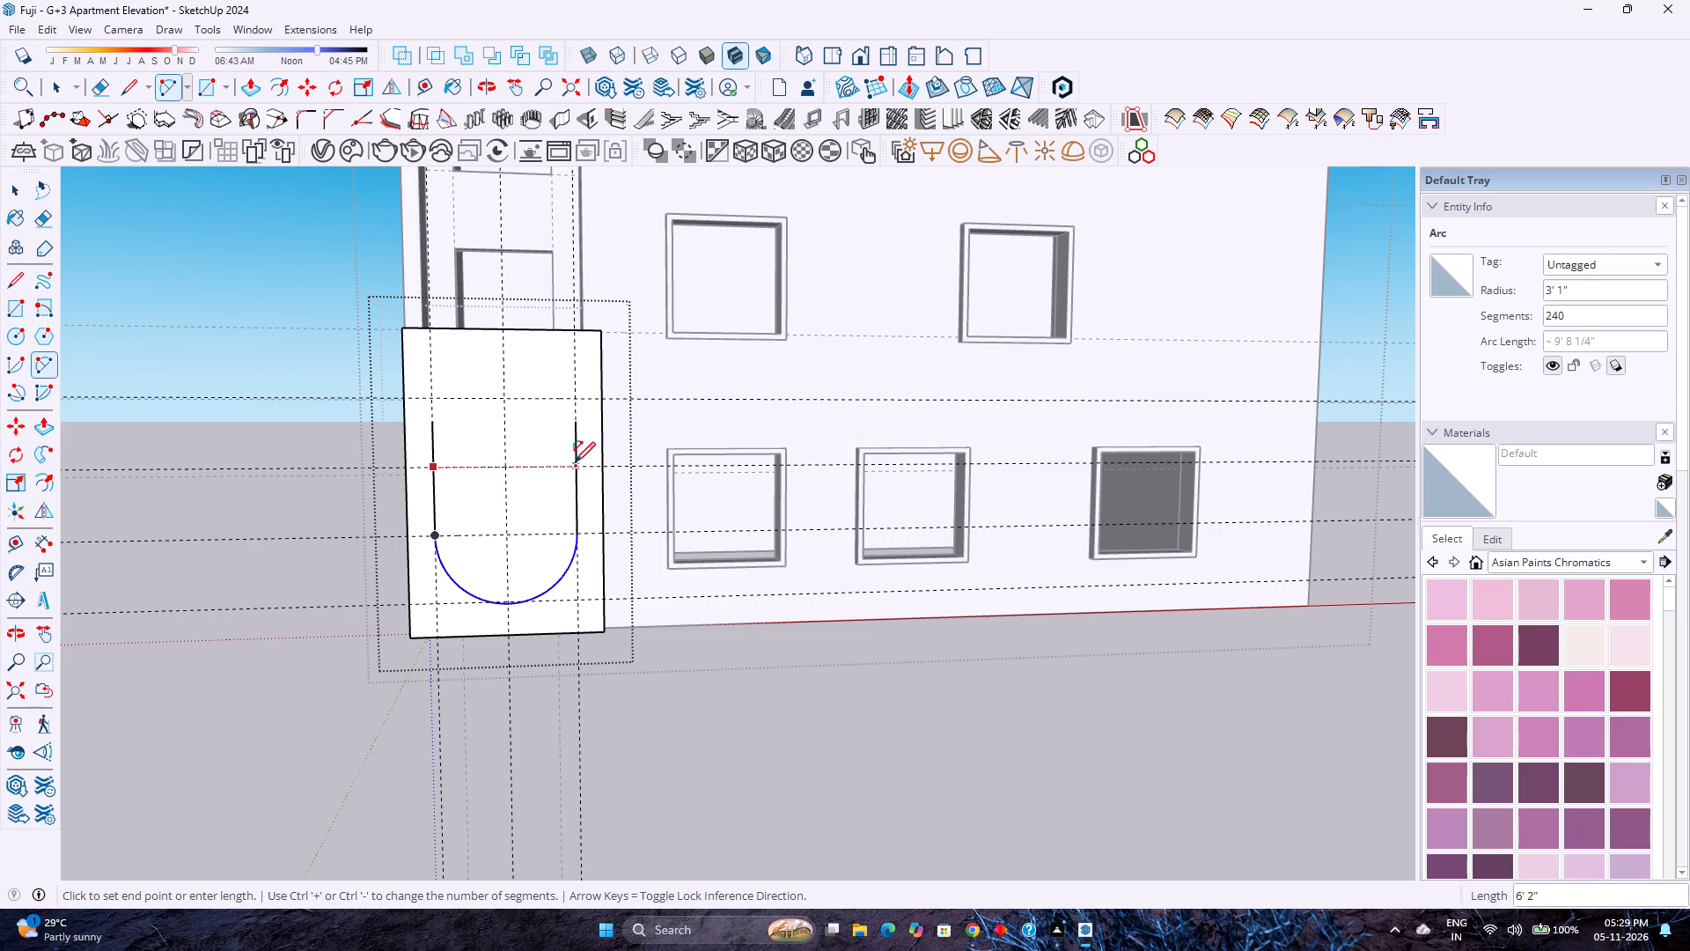
pyautogui.click(575, 462)
pyautogui.click(510, 402)
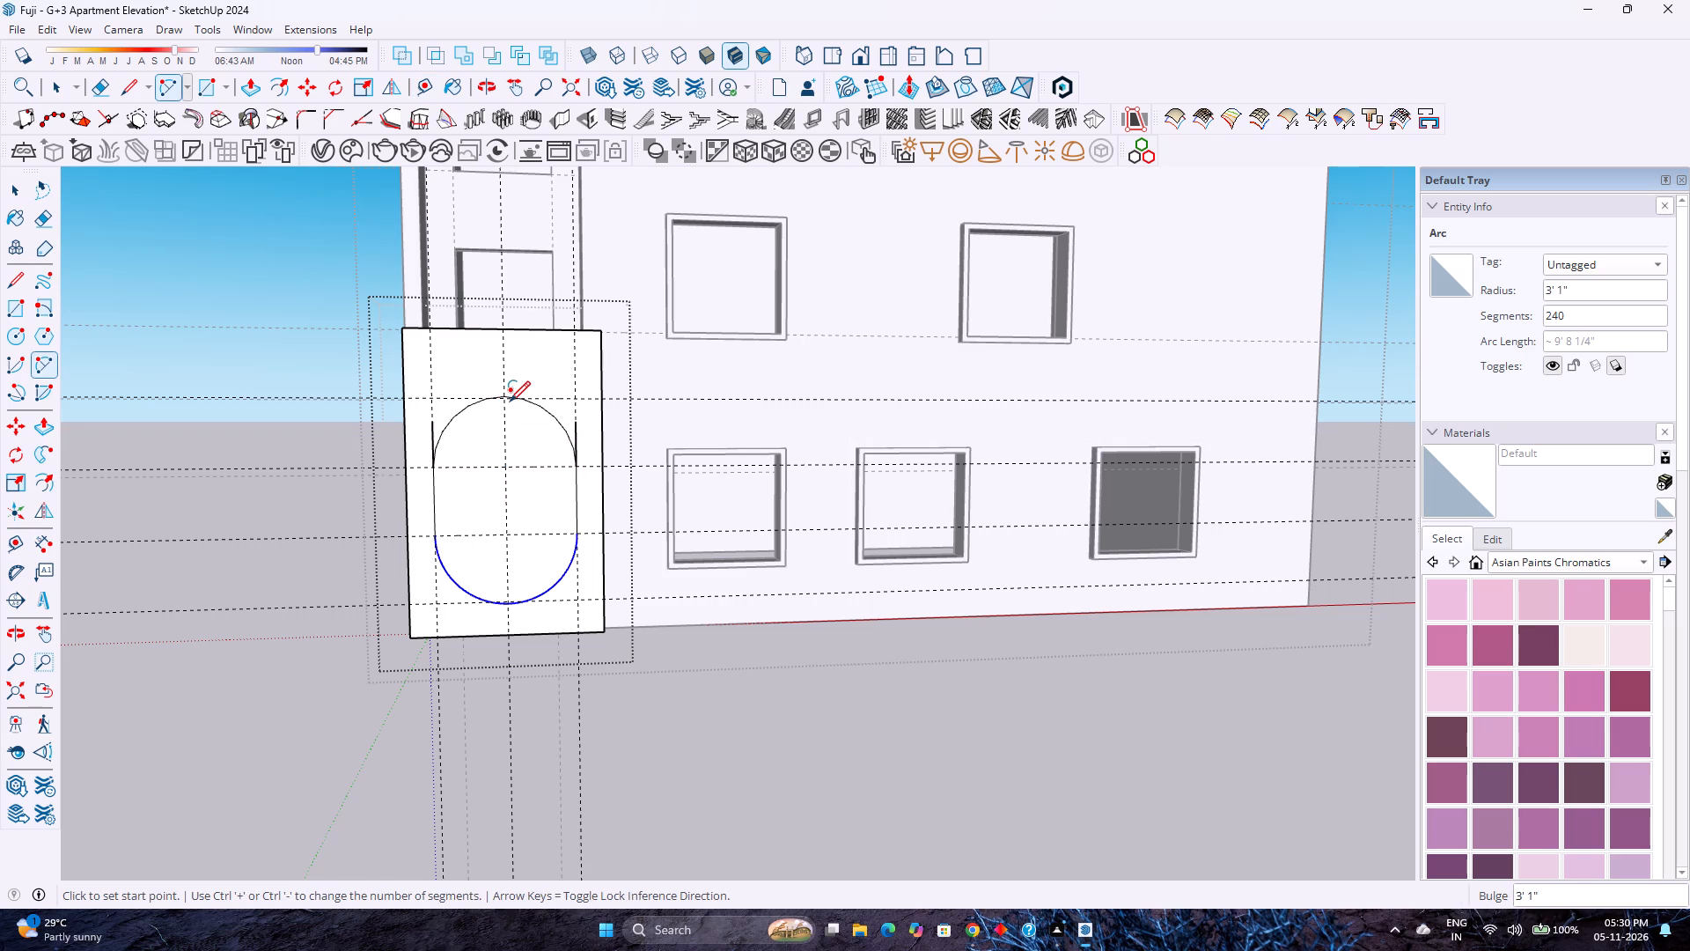
# Delete the leftover vertical line ends extending above the start of the upper arc on both sides.
pyautogui.press('space')
pyautogui.click(433, 433)
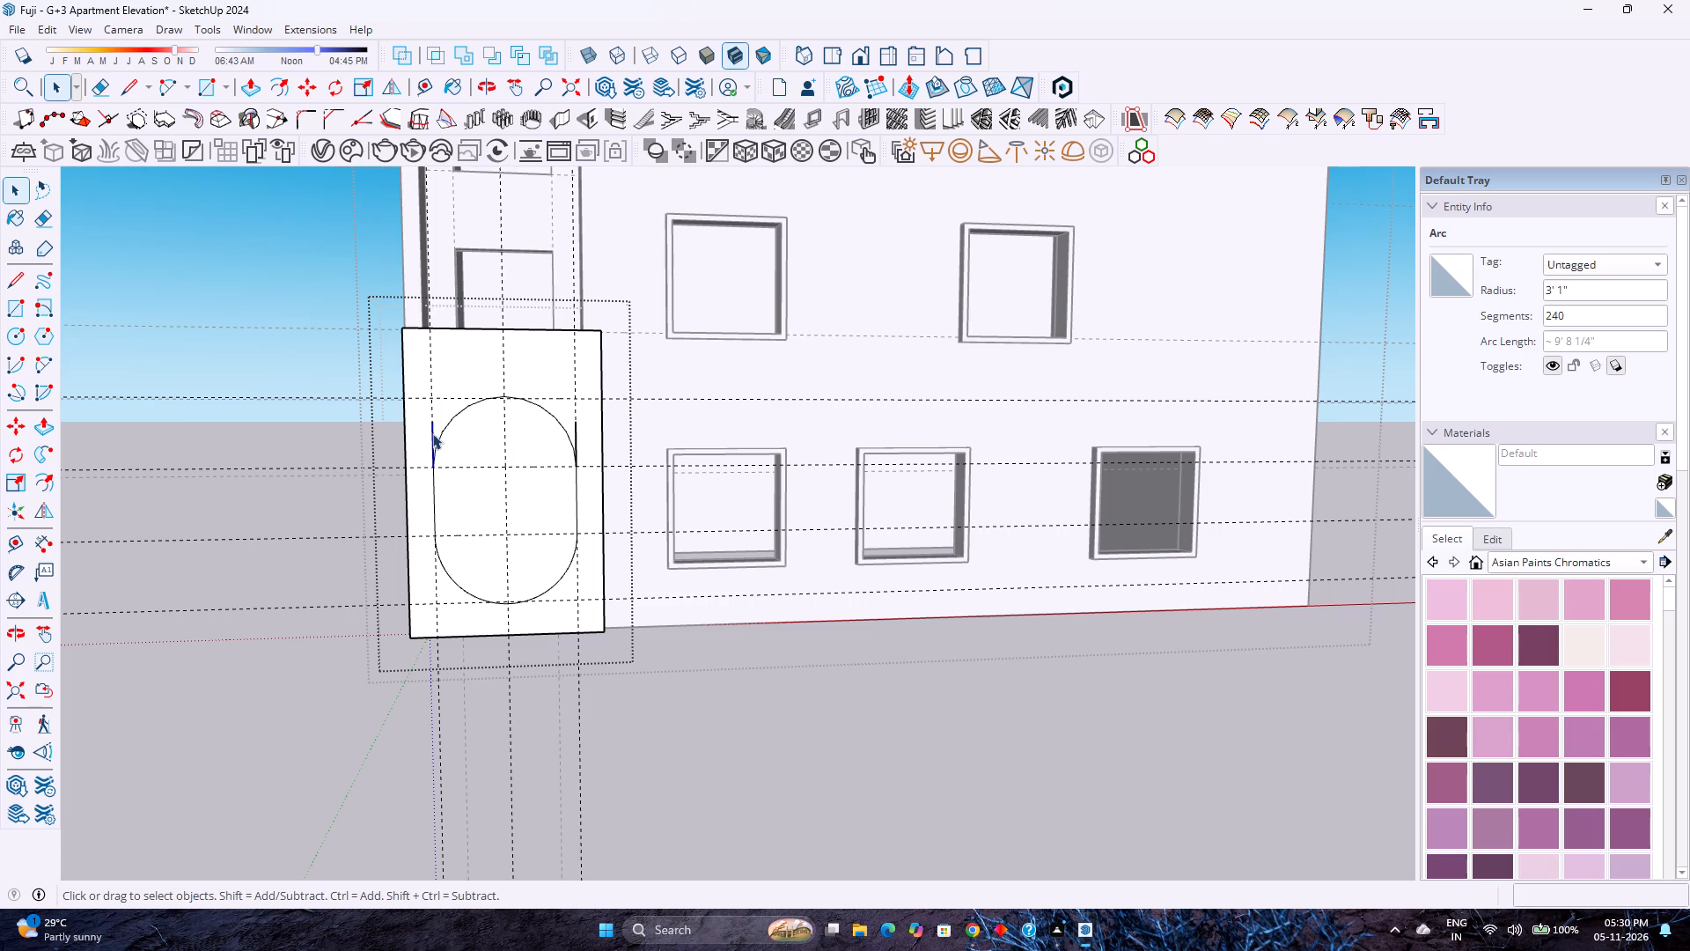
pyautogui.press('Delete')
pyautogui.click(574, 438)
pyautogui.press('Delete')
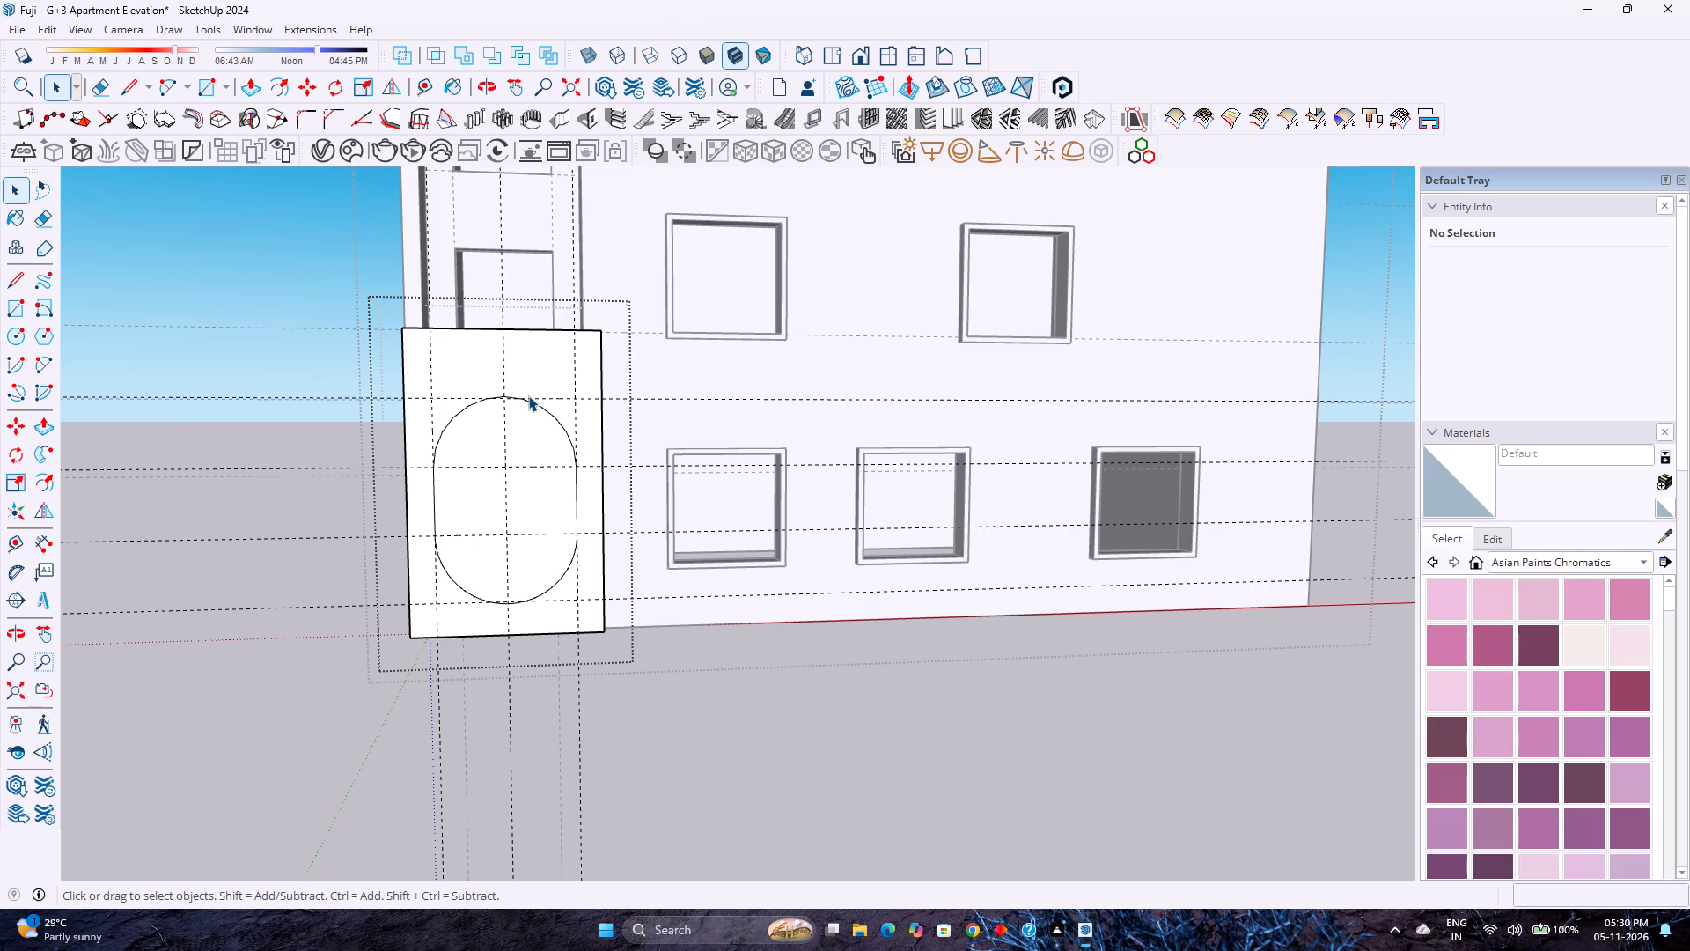
pyautogui.scroll(2, 525, 390)
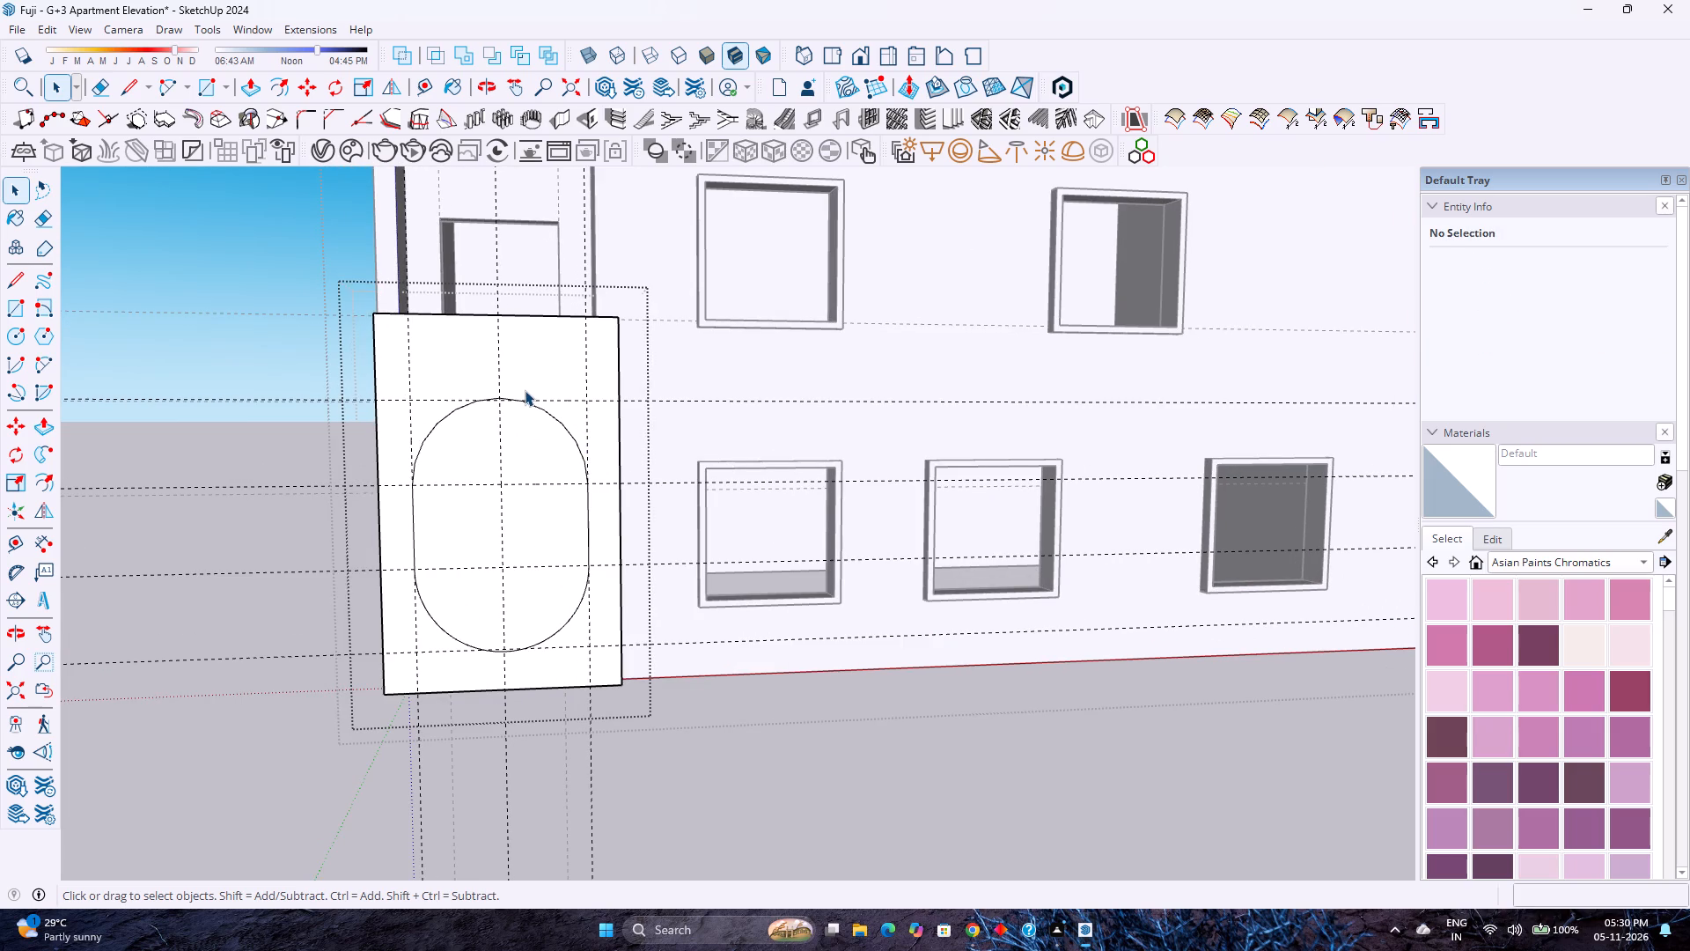
# Examine the round-ended outline on the front panel from the front, the side and above.
pyautogui.scroll(4, 524, 390)
pyautogui.scroll(-3, 553, 438)
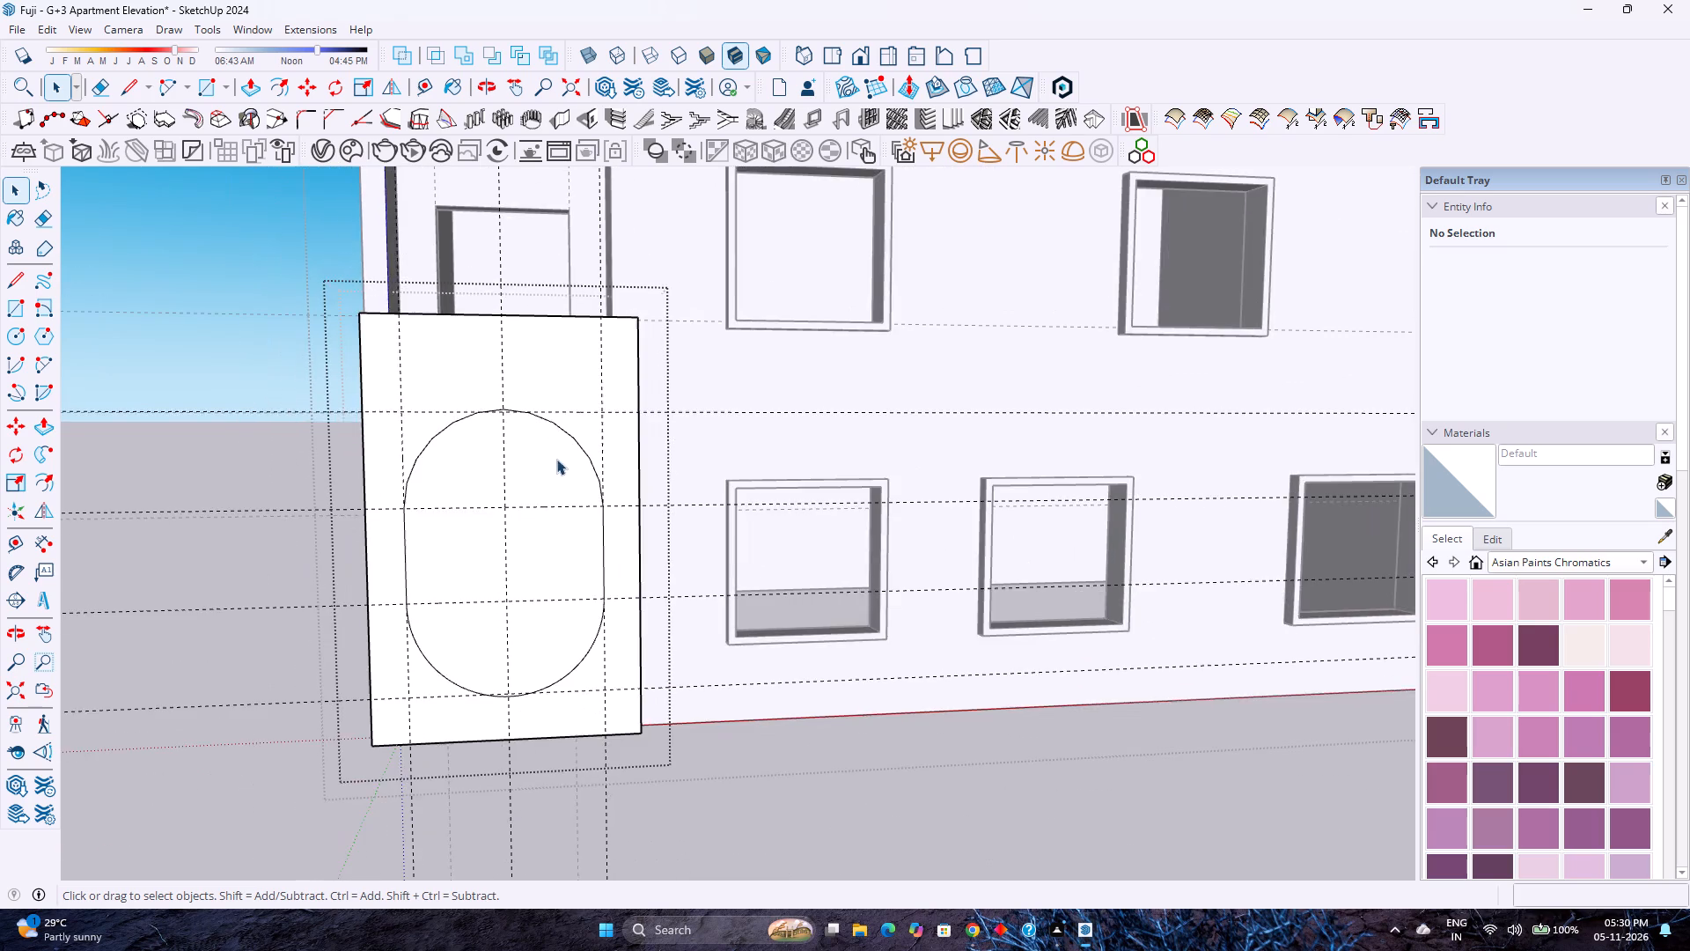
pyautogui.moveTo(579, 490); pyautogui.dragTo(353, 451, button='middle')
pyautogui.scroll(-4, 353, 451)
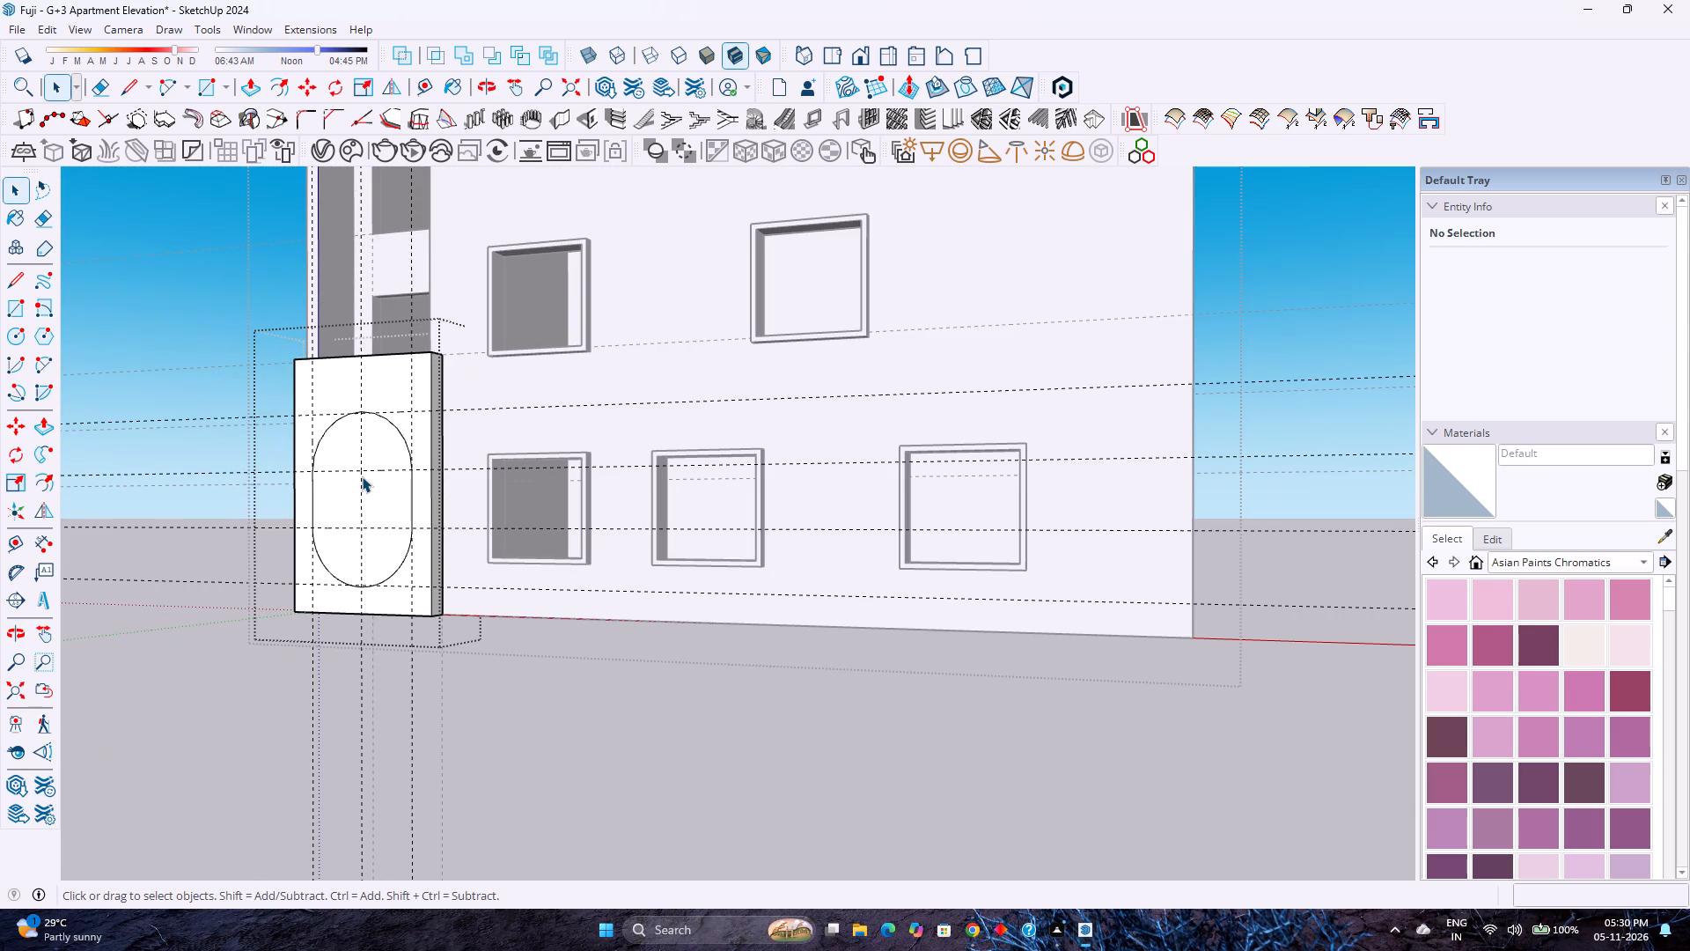
pyautogui.scroll(-3, 362, 476)
pyautogui.scroll(3, 362, 476)
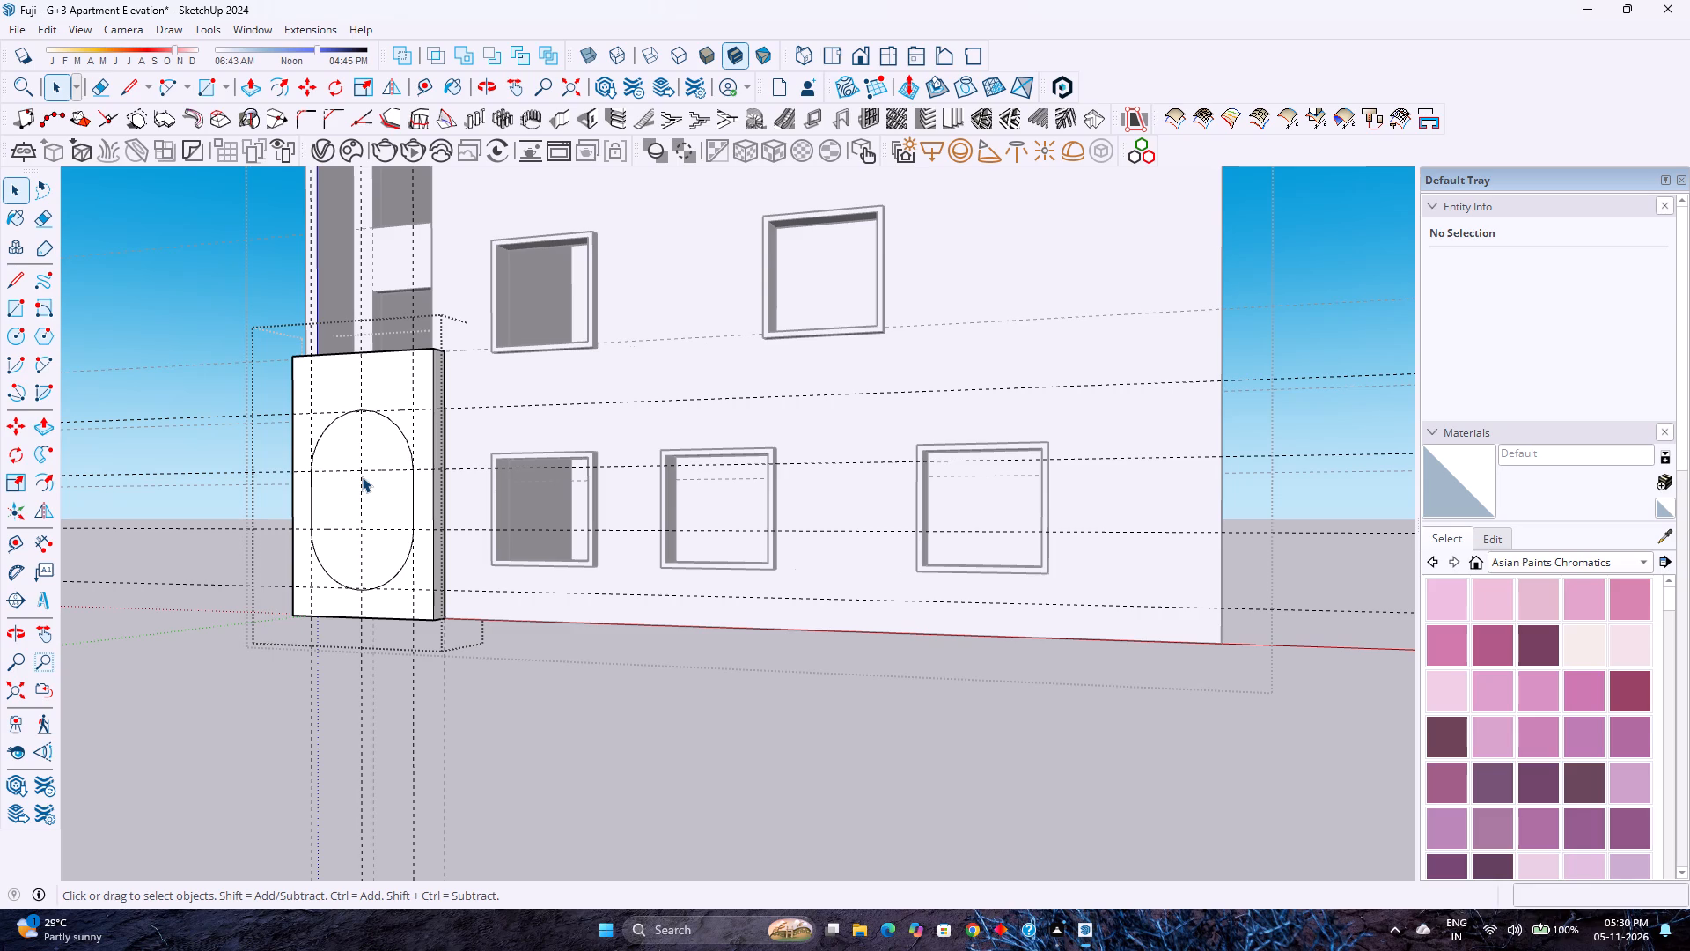
pyautogui.scroll(-1, 369, 475)
pyautogui.moveTo(369, 475); pyautogui.dragTo(638, 636, button='middle')
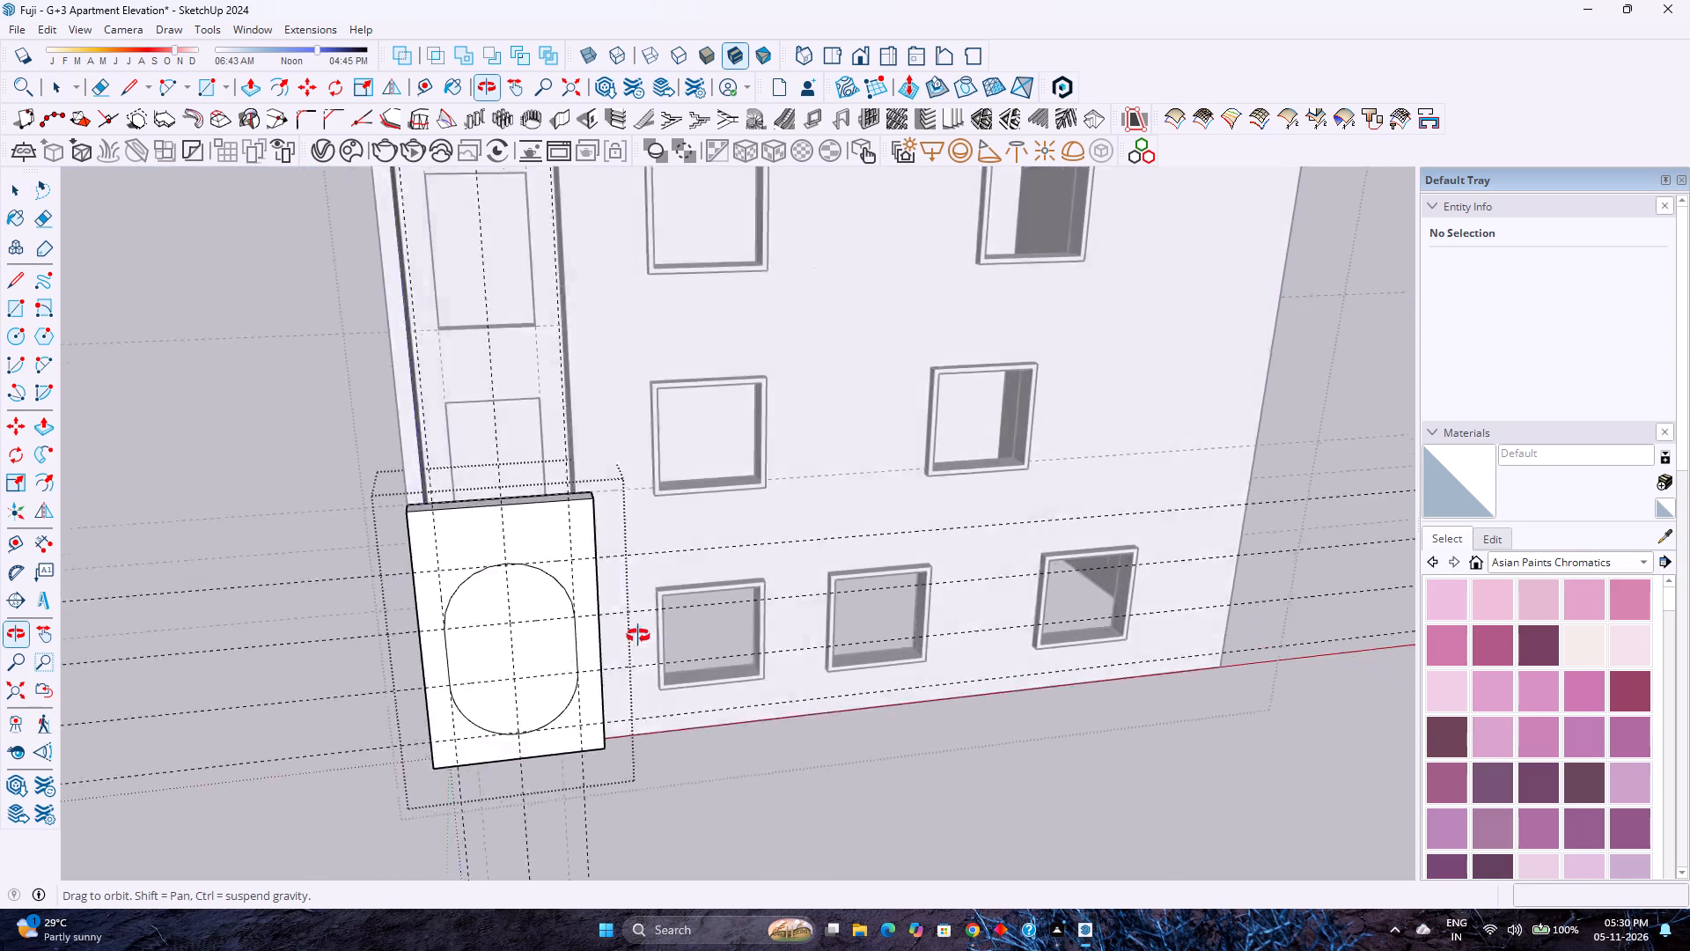
pyautogui.moveTo(638, 636); pyautogui.dragTo(746, 641, button='middle')
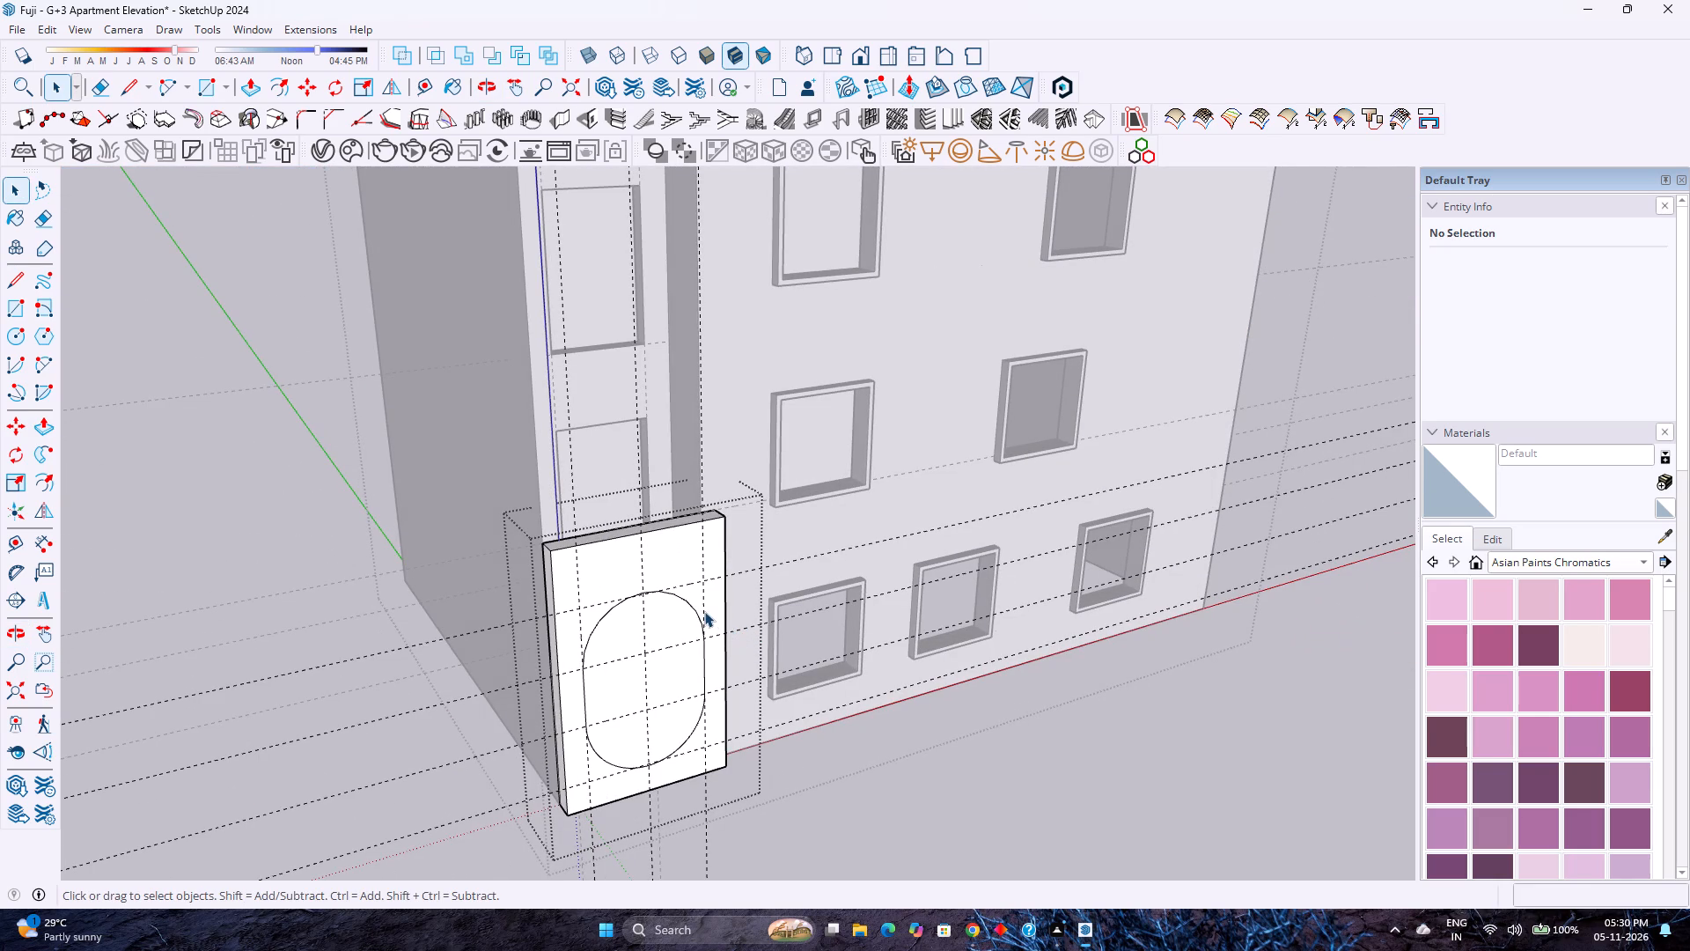
# Undo the round-ended outline, its construction guides and the panel's last widening, back to the plain narrower front panel.
pyautogui.hotkey('ctrl', 'z')
pyautogui.hotkey('ctrl', 'z')
pyautogui.hotkey('ctrl', 'z')
pyautogui.hotkey('ctrl', 'z')
pyautogui.hotkey('ctrl', 'z')
pyautogui.hotkey('ctrl', 'z')
pyautogui.hotkey('ctrl', 'z')
pyautogui.hotkey('ctrl', 'z')
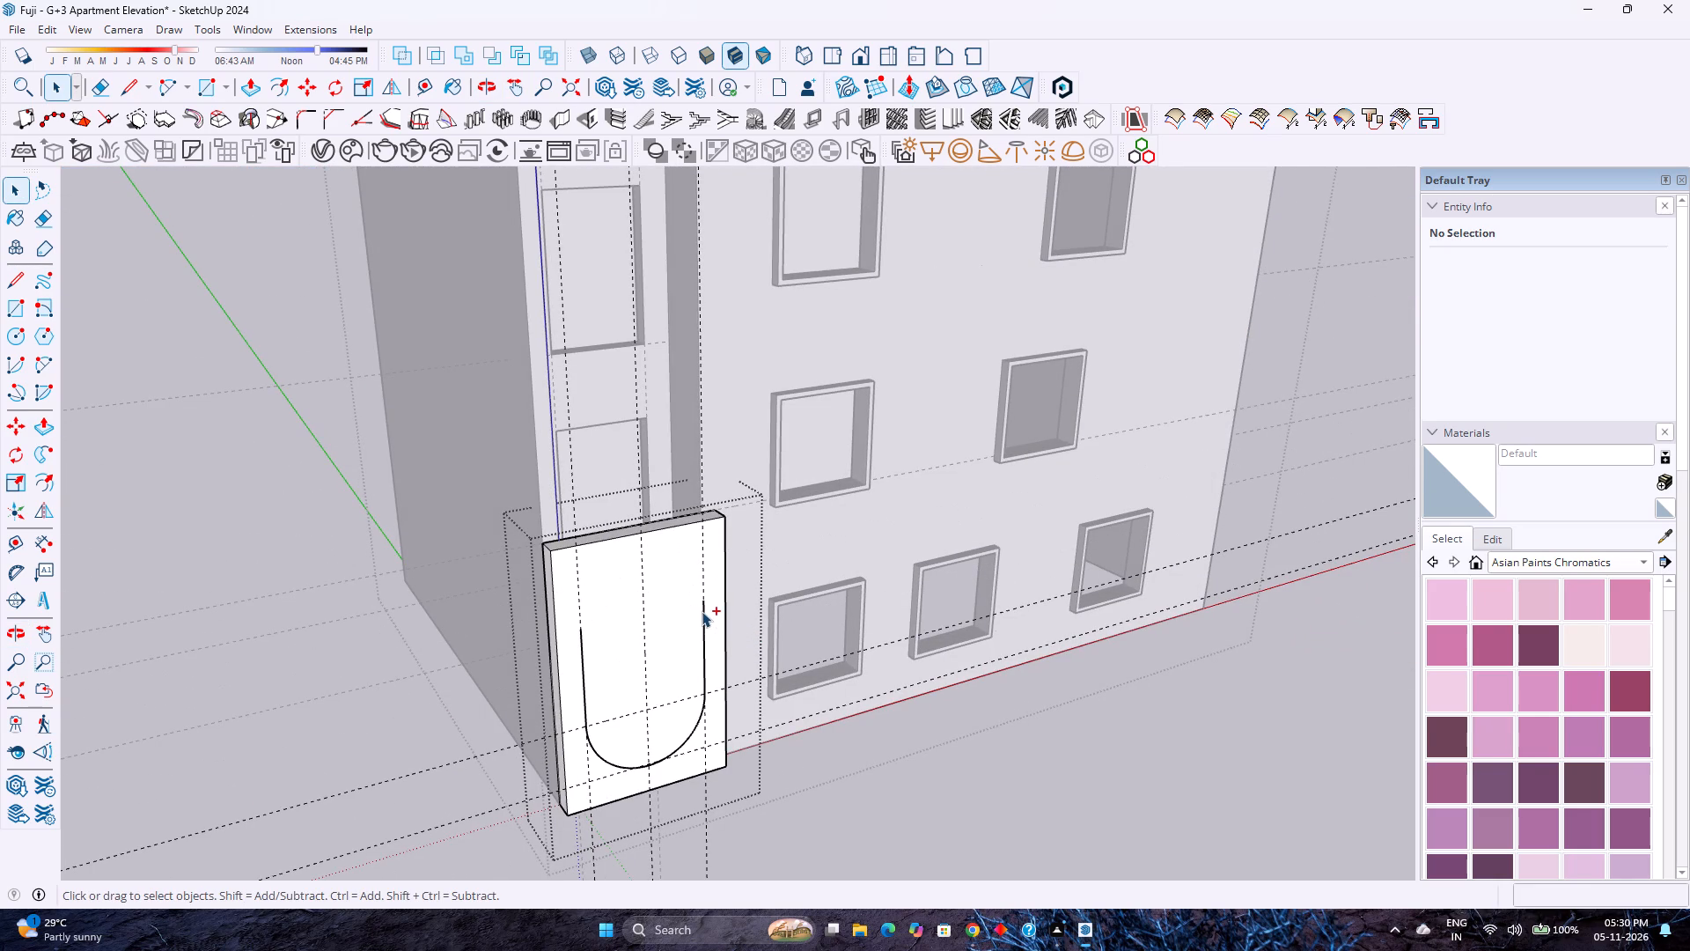
pyautogui.hotkey('ctrl', 'z')
pyautogui.hotkey('ctrl', 'z')
pyautogui.hotkey('ctrl', 'z')
pyautogui.hotkey('ctrl', 'z')
pyautogui.hotkey('ctrl', 'z')
pyautogui.hotkey('ctrl', 'z')
pyautogui.hotkey('ctrl', 'z')
pyautogui.hotkey('ctrl', 'z')
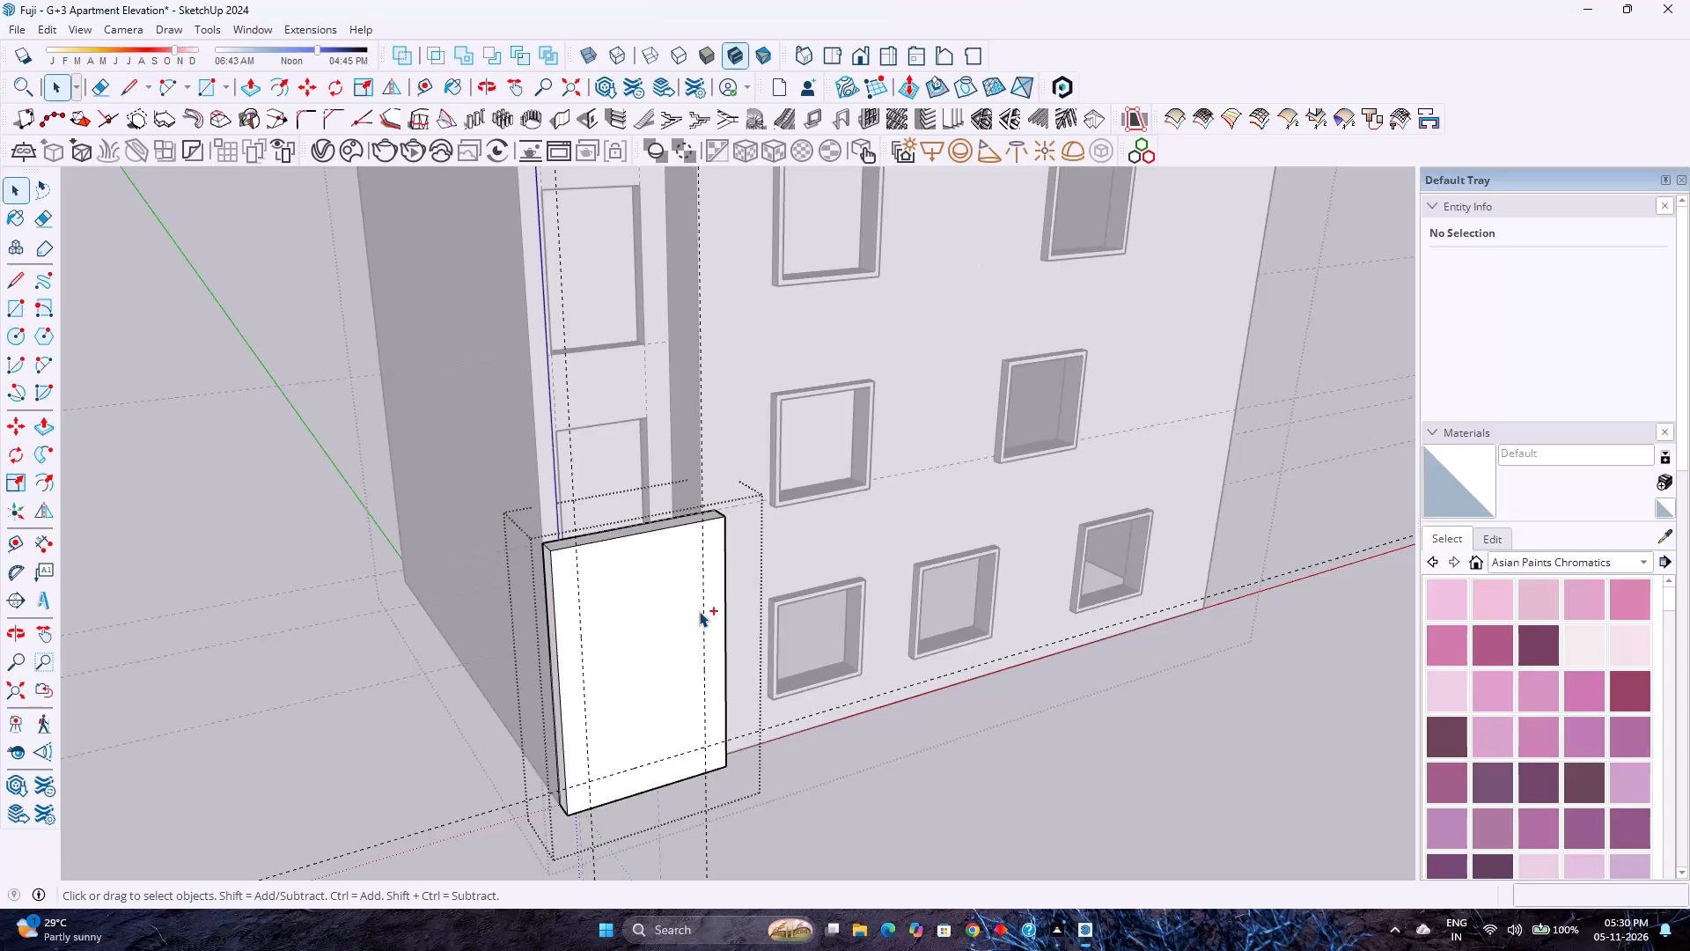
pyautogui.hotkey('ctrl', 'z')
pyautogui.hotkey('ctrl', 'z')
pyautogui.hotkey('ctrl', 'z')
pyautogui.hotkey('ctrl', 'z')
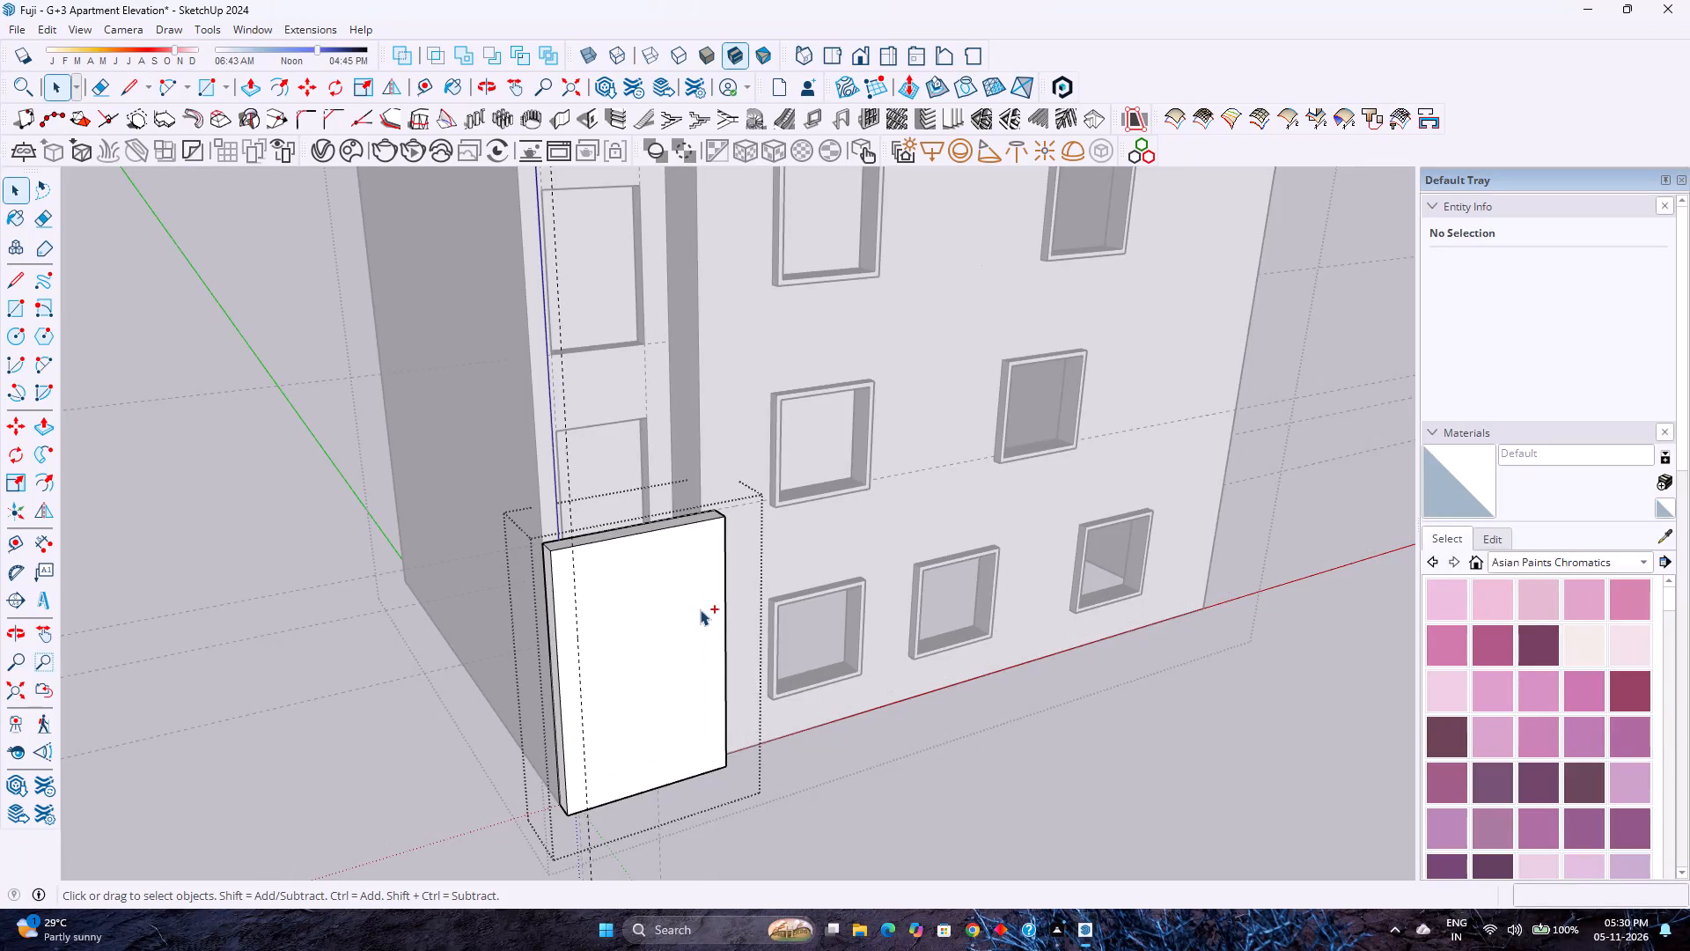
pyautogui.hotkey('ctrl', 'z')
pyautogui.hotkey('ctrl', 'z')
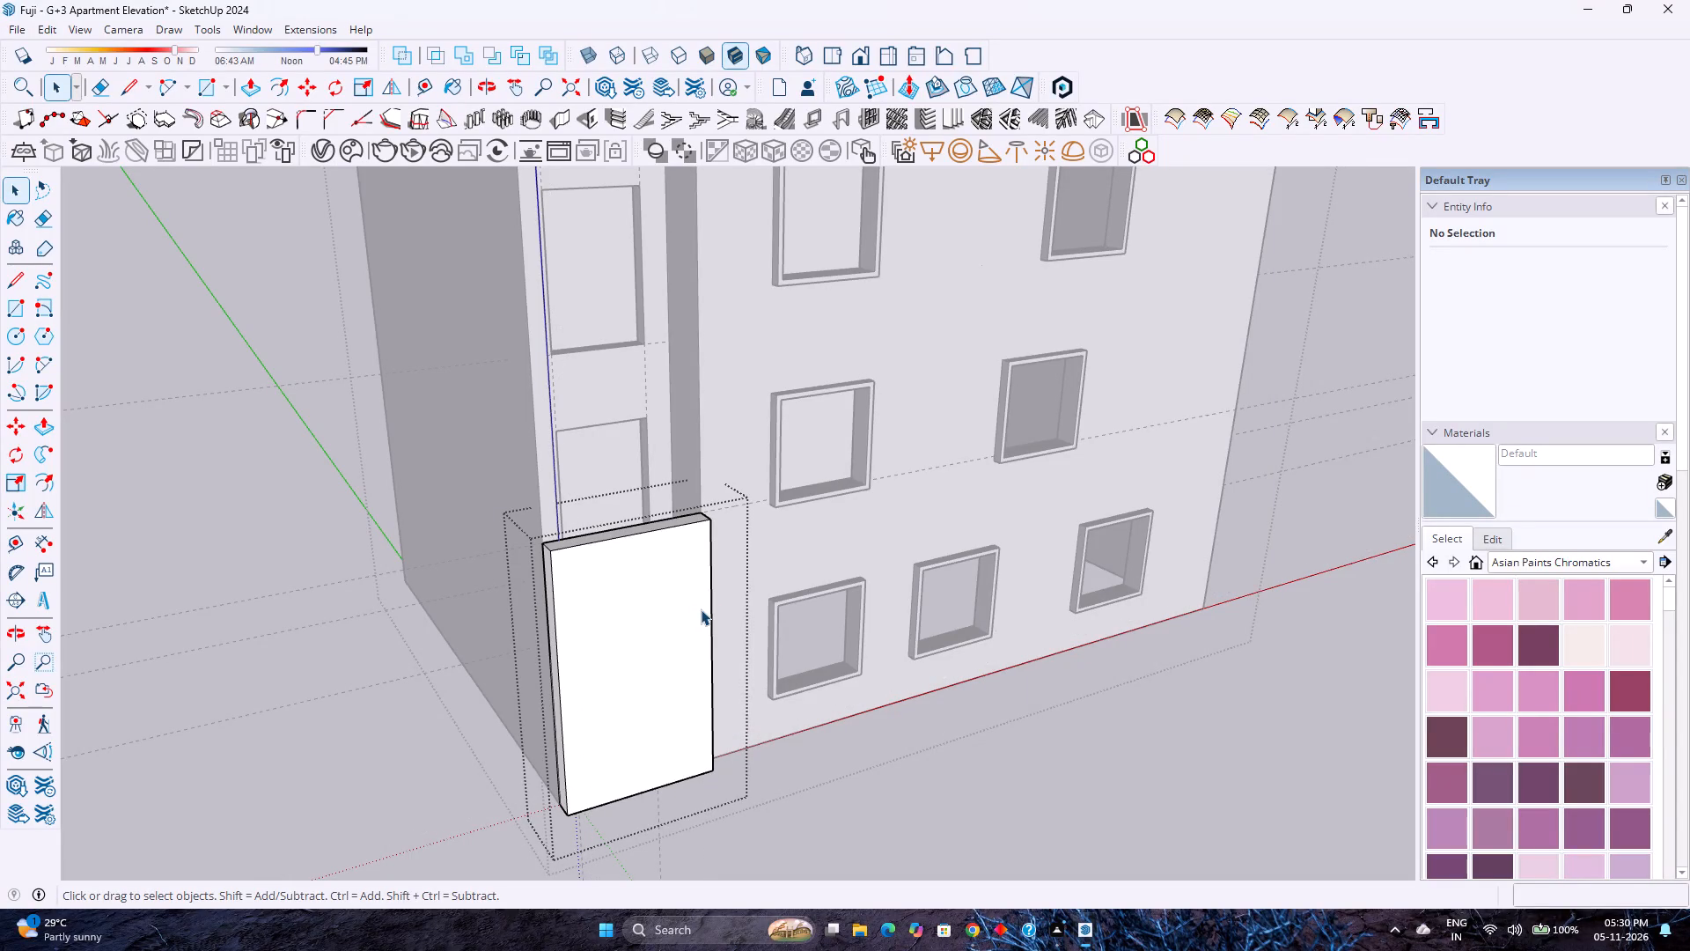
# Save the model.
pyautogui.hotkey('ctrl', 's')
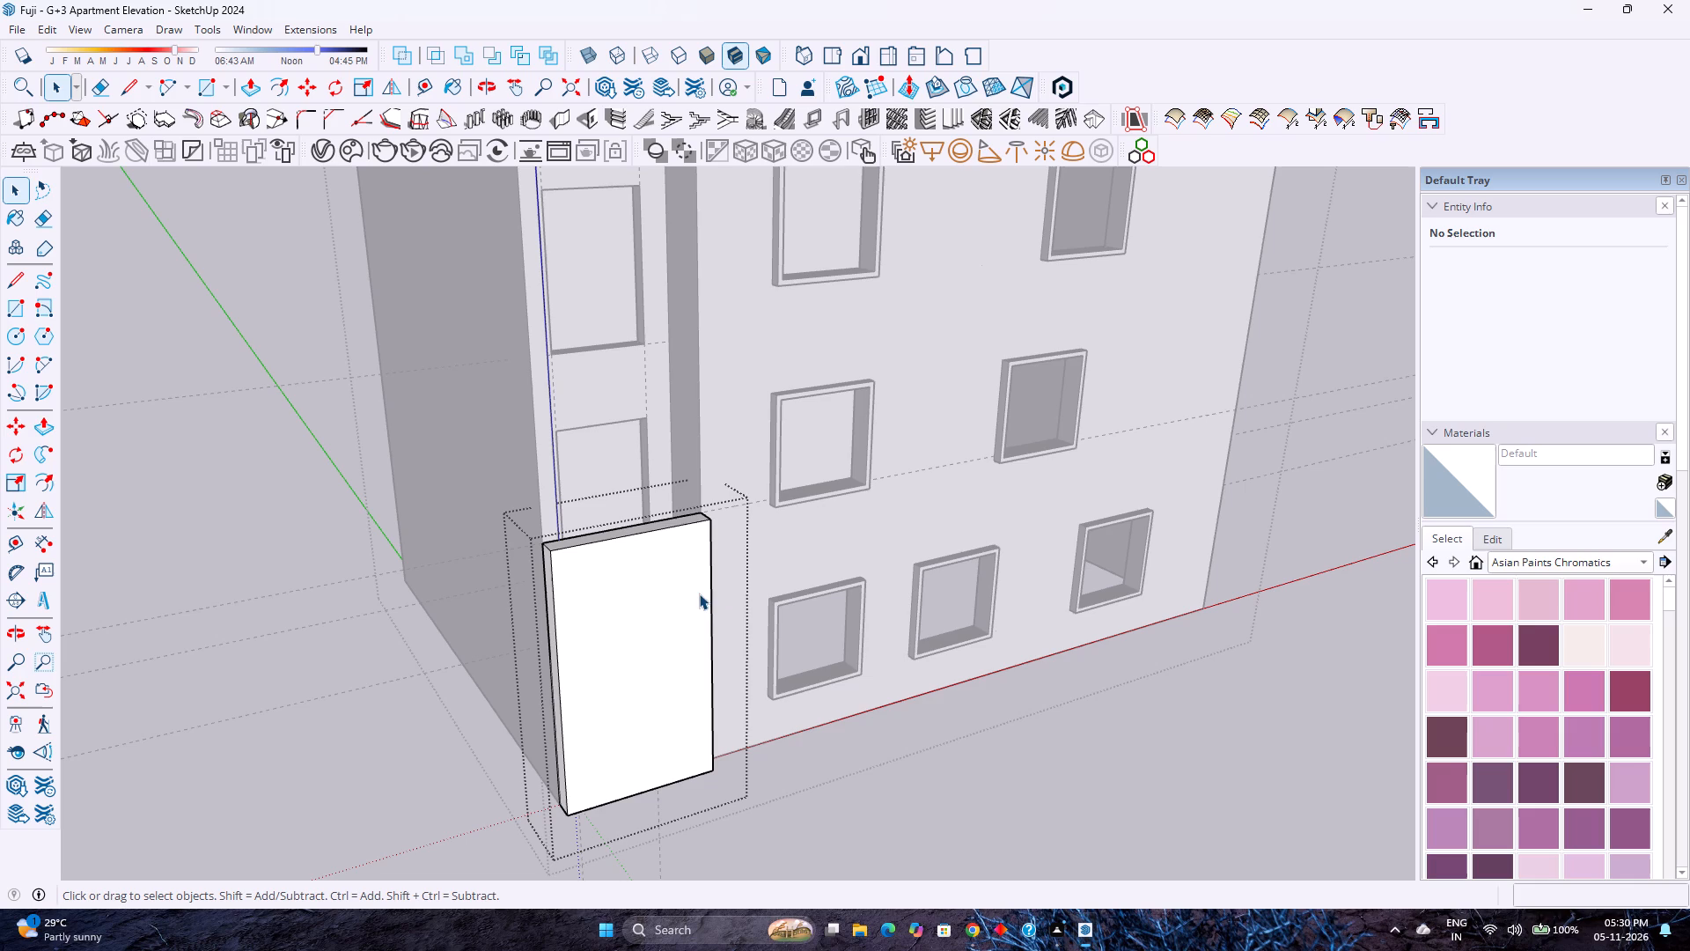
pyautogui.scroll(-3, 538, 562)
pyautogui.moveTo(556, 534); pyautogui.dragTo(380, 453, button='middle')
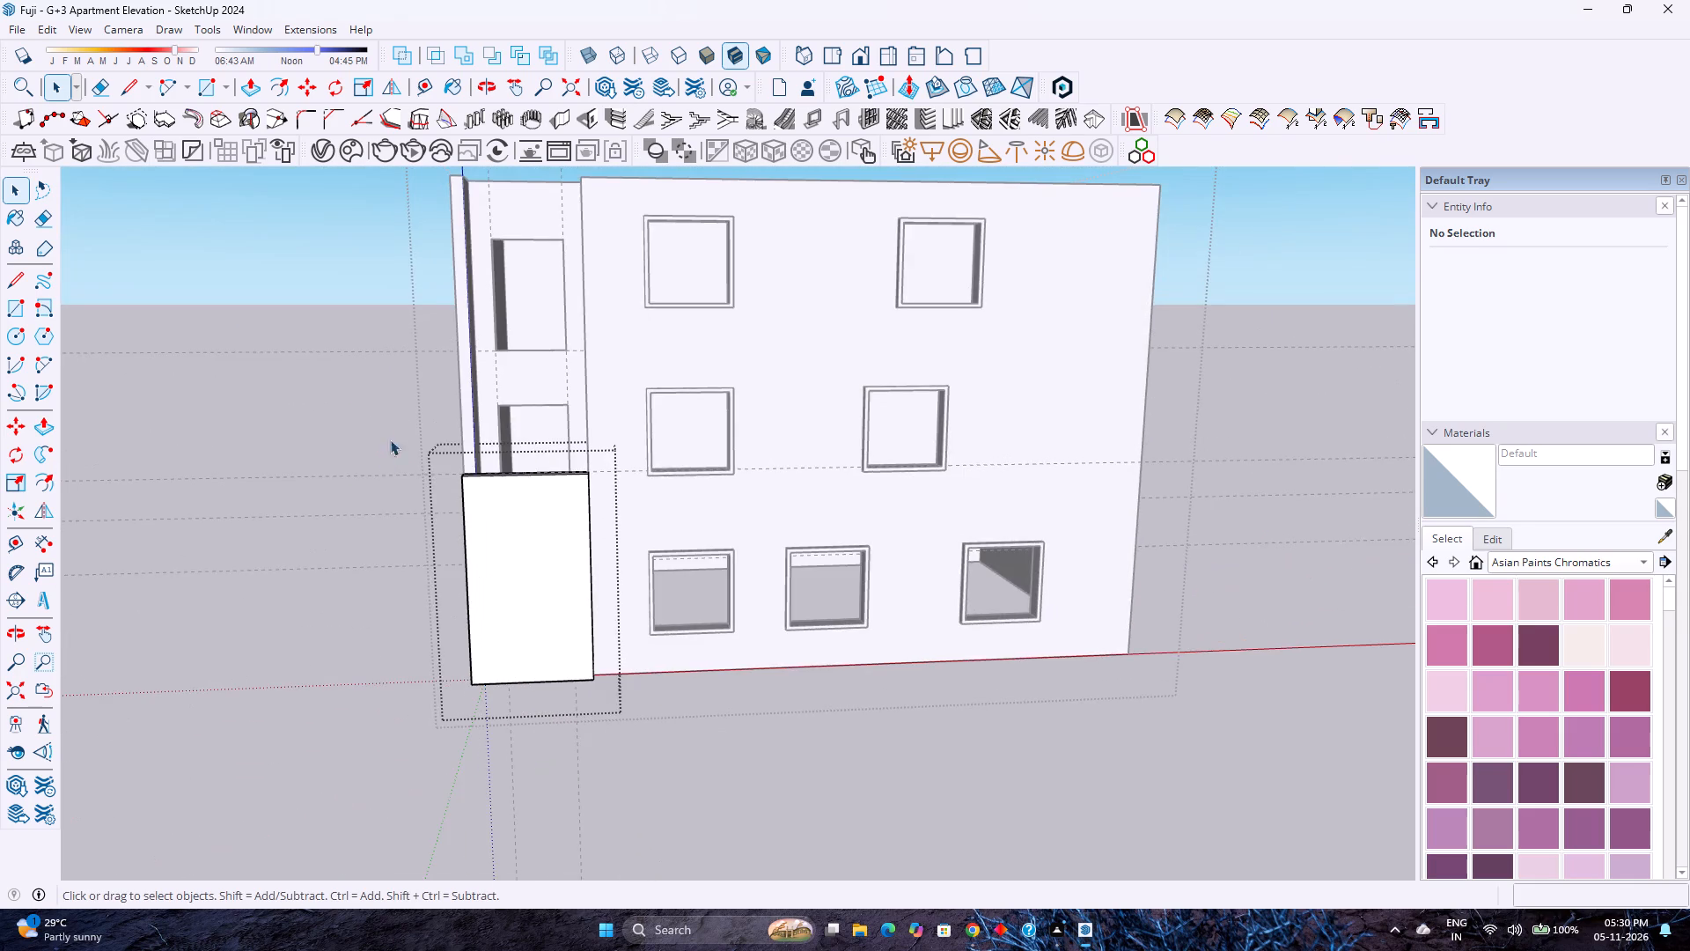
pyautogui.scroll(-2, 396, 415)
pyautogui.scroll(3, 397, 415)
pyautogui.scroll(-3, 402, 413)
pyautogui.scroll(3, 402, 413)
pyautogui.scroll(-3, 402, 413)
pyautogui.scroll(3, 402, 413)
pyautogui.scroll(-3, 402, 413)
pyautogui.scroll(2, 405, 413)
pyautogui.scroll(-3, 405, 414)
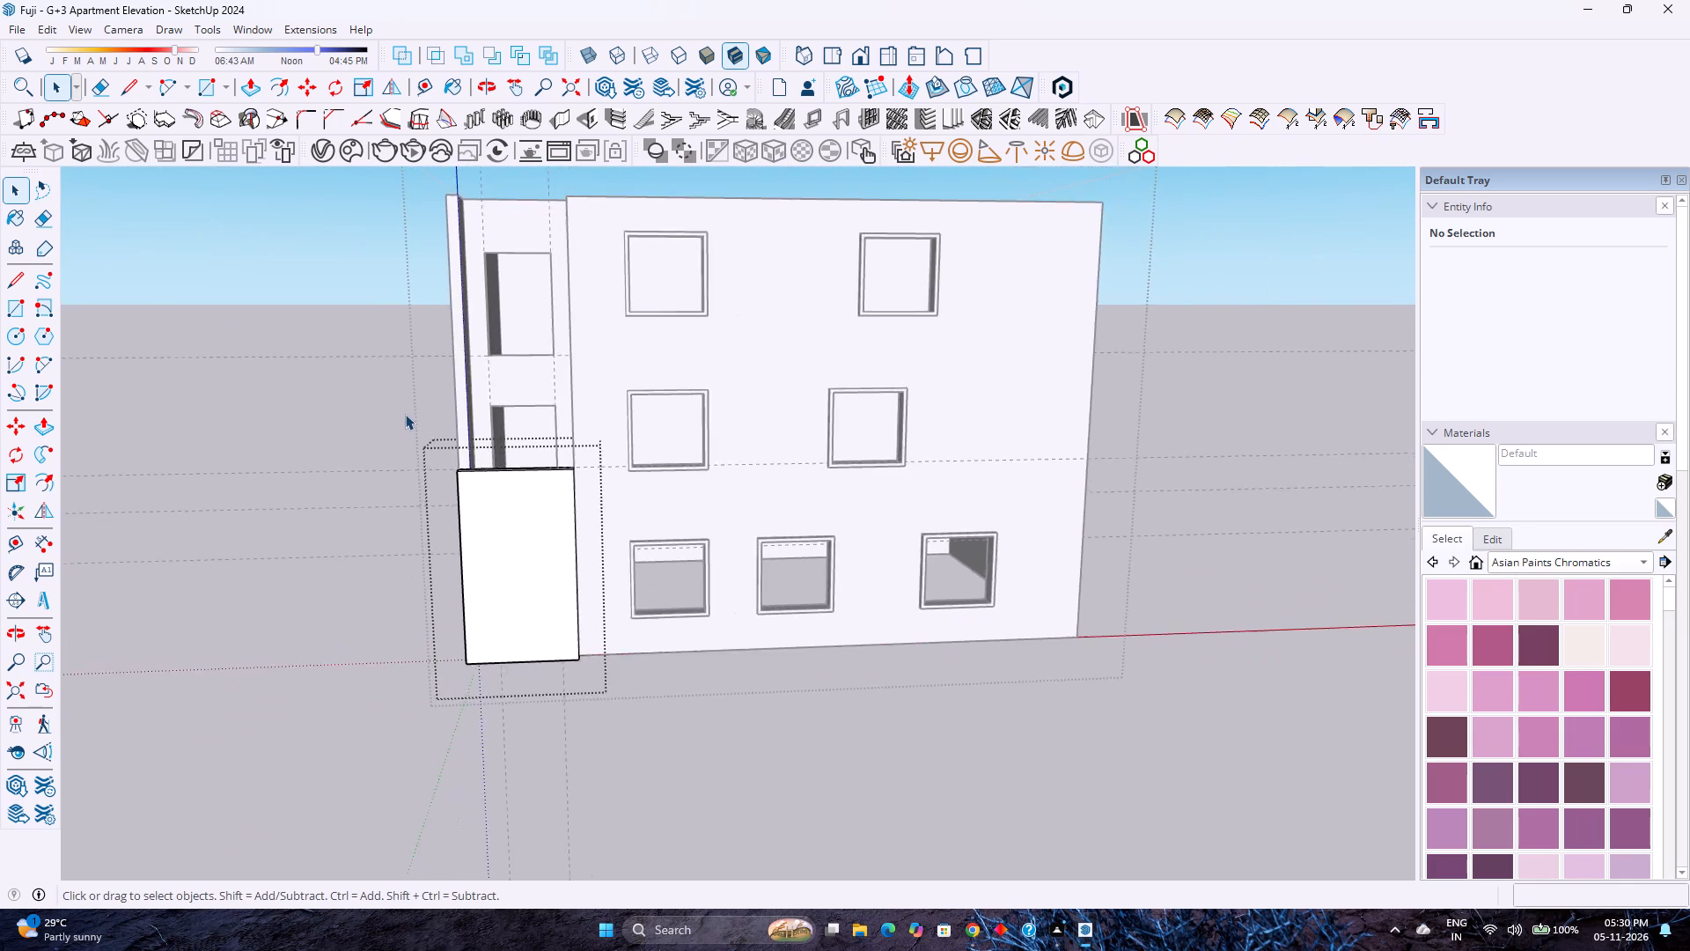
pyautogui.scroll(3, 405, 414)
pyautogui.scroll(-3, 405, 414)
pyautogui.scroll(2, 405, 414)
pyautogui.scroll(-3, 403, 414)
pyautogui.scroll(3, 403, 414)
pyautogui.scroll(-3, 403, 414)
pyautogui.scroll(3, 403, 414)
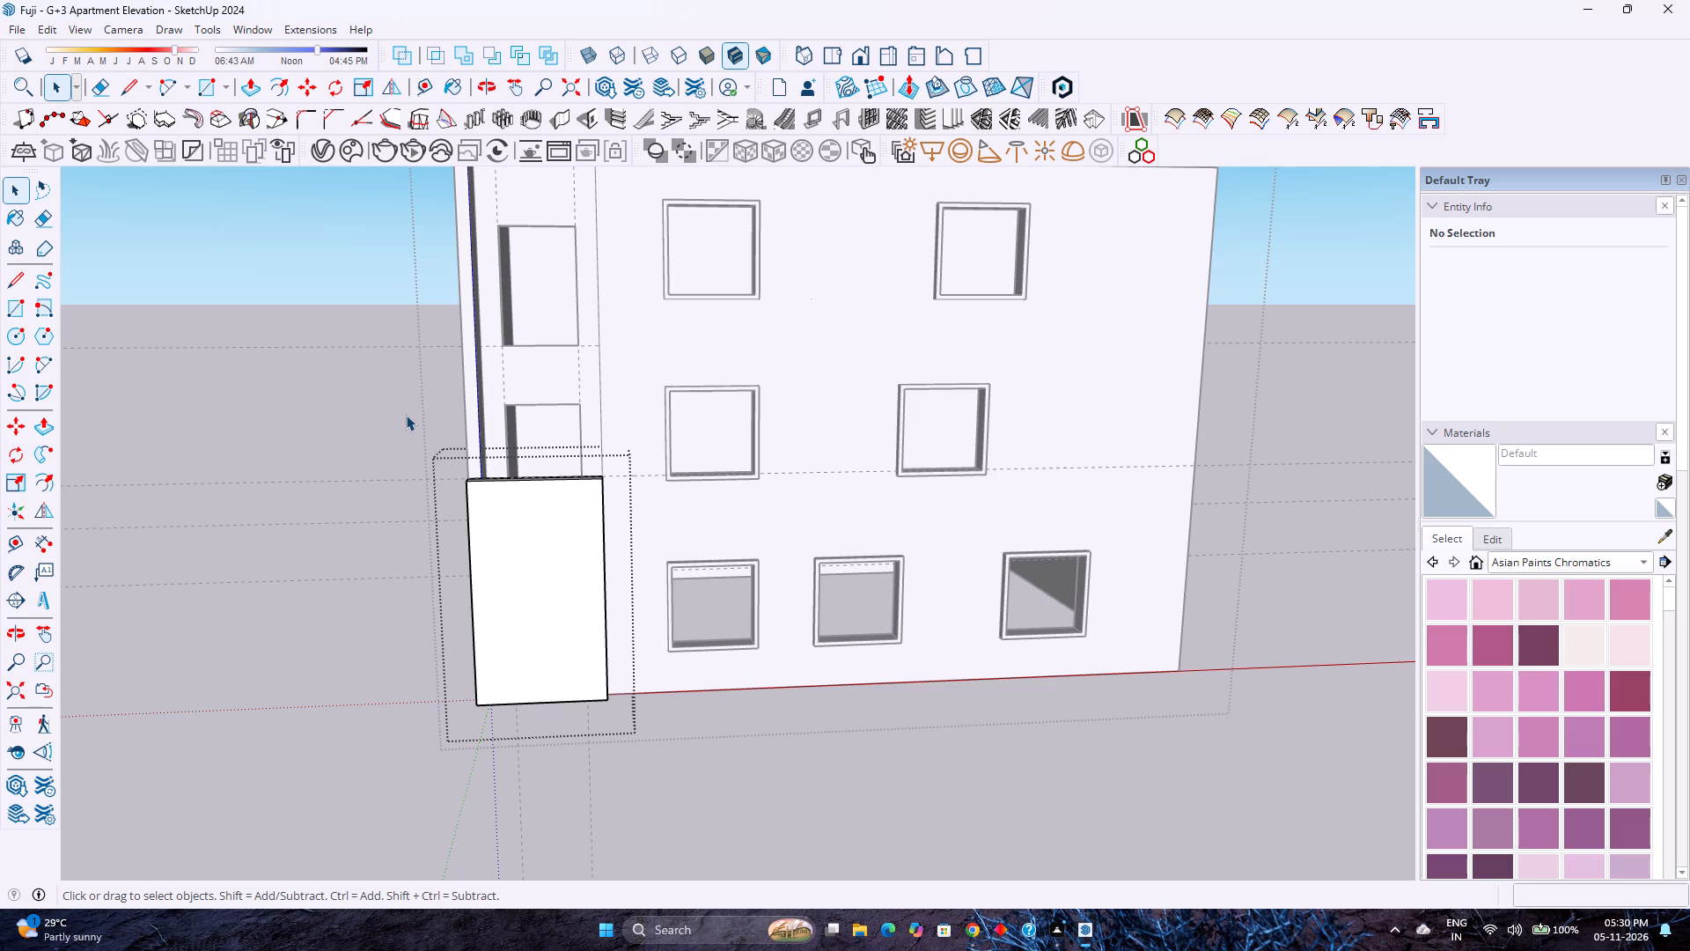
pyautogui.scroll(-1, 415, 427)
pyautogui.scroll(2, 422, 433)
# Examine the plain front panel's proportions against the bay and façade from the front and both sides.
pyautogui.scroll(1, 511, 509)
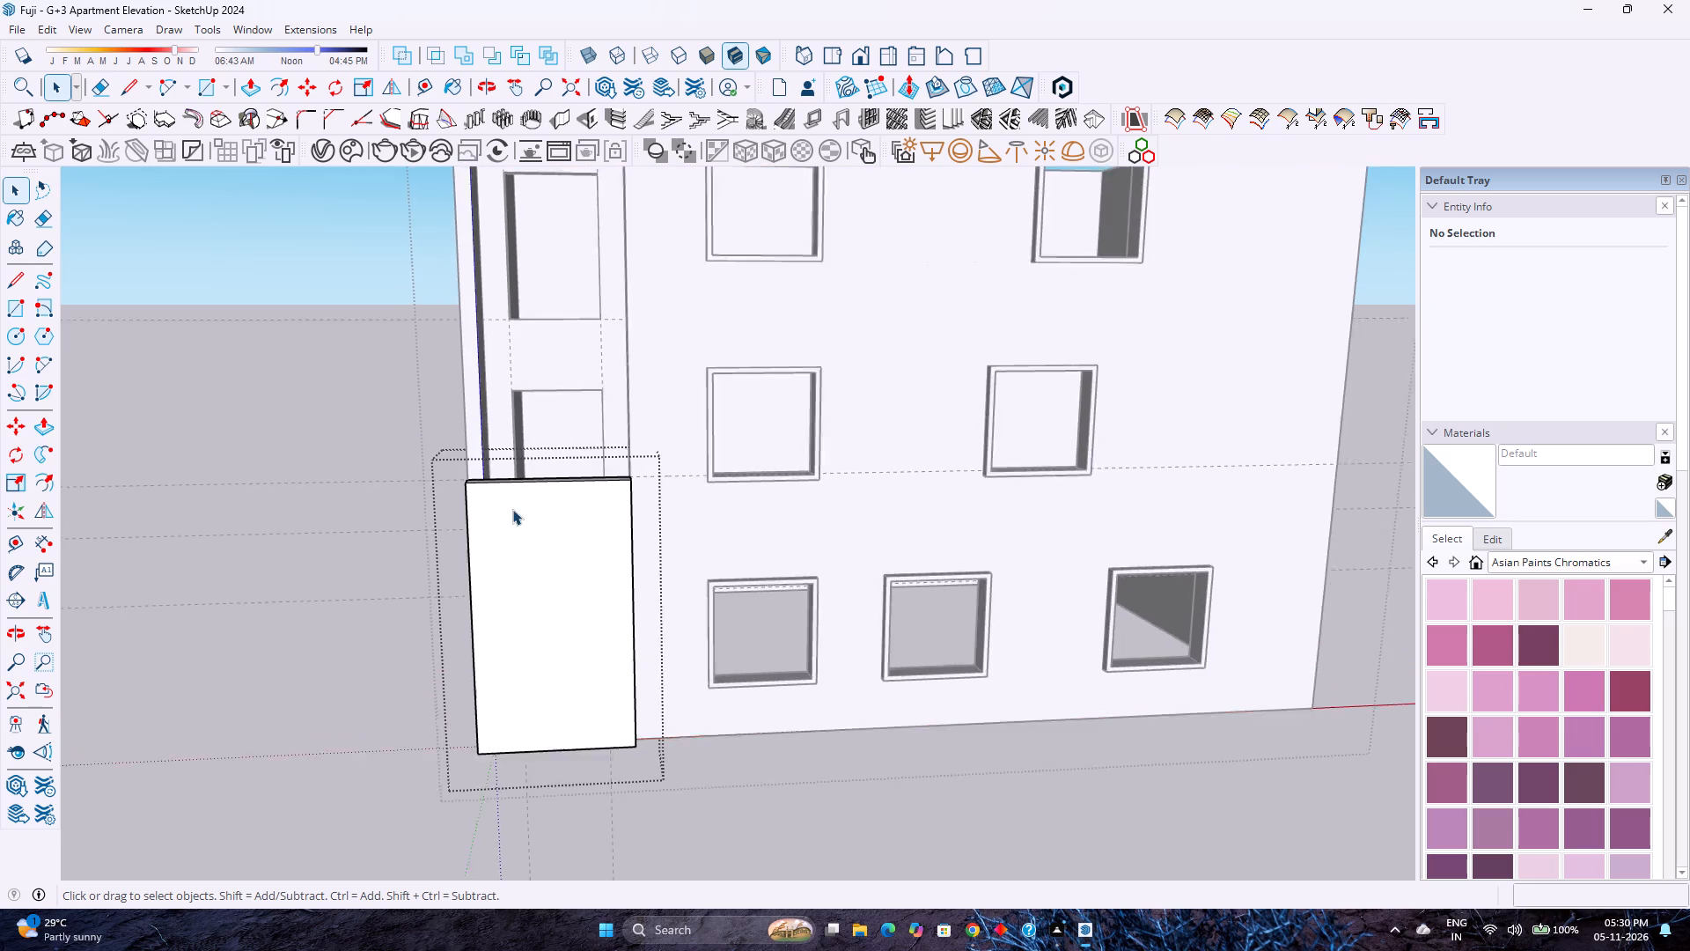
pyautogui.scroll(5, 512, 509)
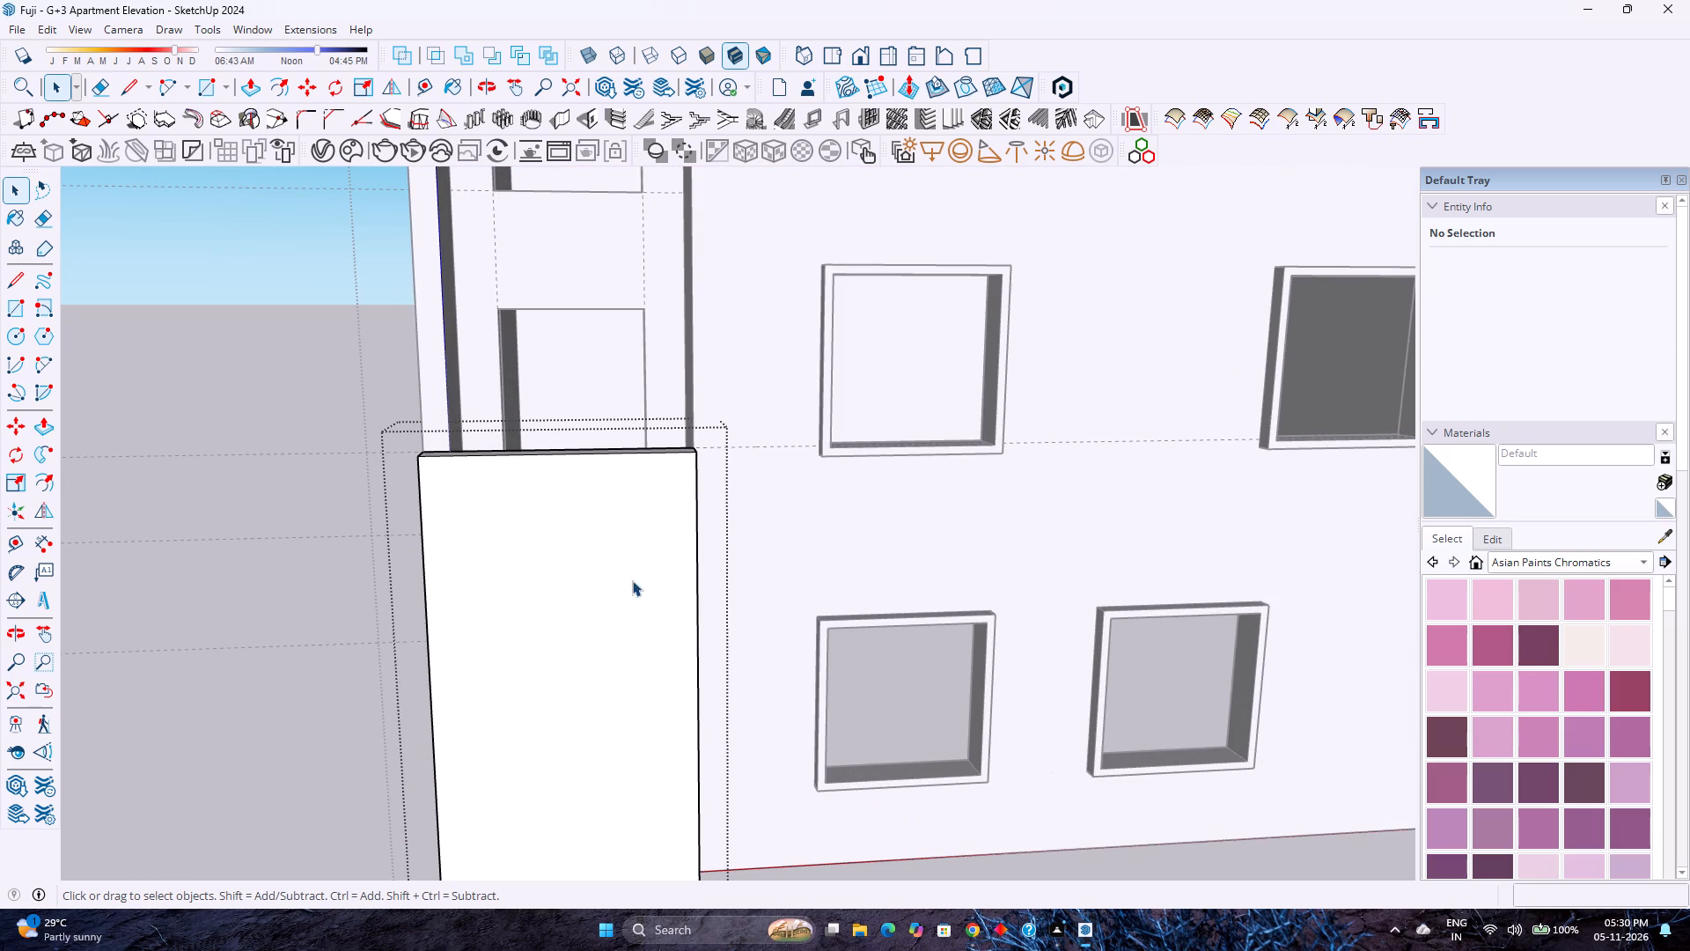
pyautogui.moveTo(632, 580); pyautogui.dragTo(334, 517, button='middle')
pyautogui.middleClick(334, 517)
pyautogui.scroll(-3, 334, 517)
pyautogui.moveTo(296, 527); pyautogui.dragTo(459, 545, button='middle')
pyautogui.moveTo(495, 548); pyautogui.dragTo(1066, 556, button='middle')
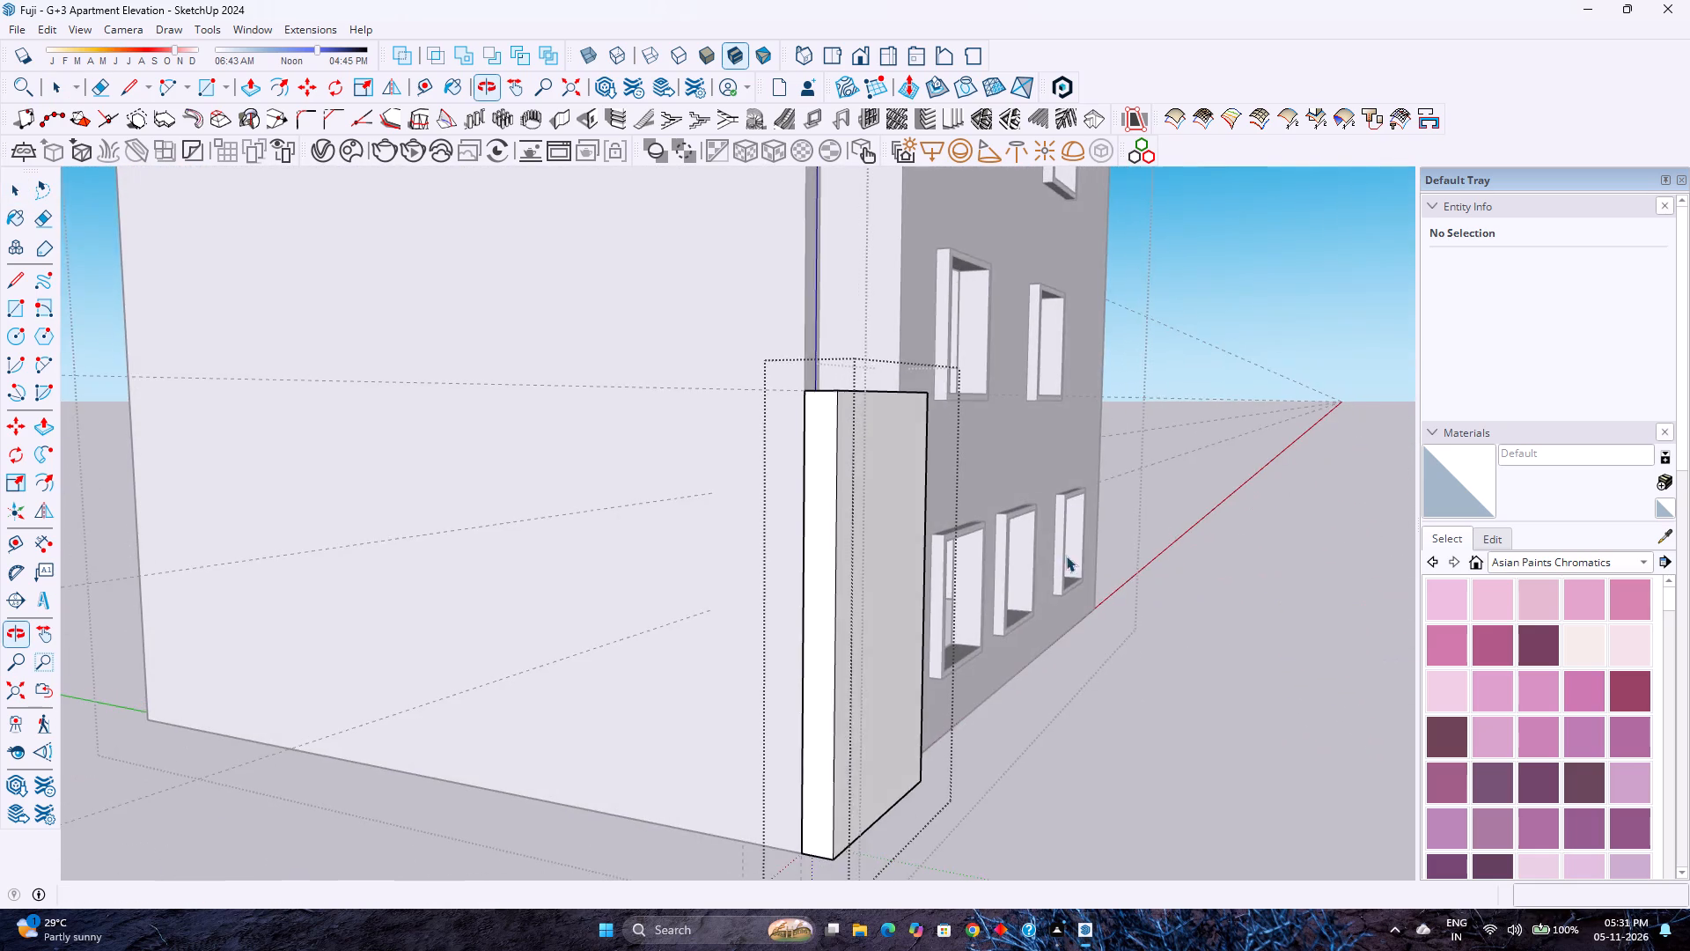
pyautogui.scroll(-8, 1005, 535)
pyautogui.moveTo(625, 579); pyautogui.dragTo(252, 561, button='middle')
pyautogui.scroll(2, 552, 546)
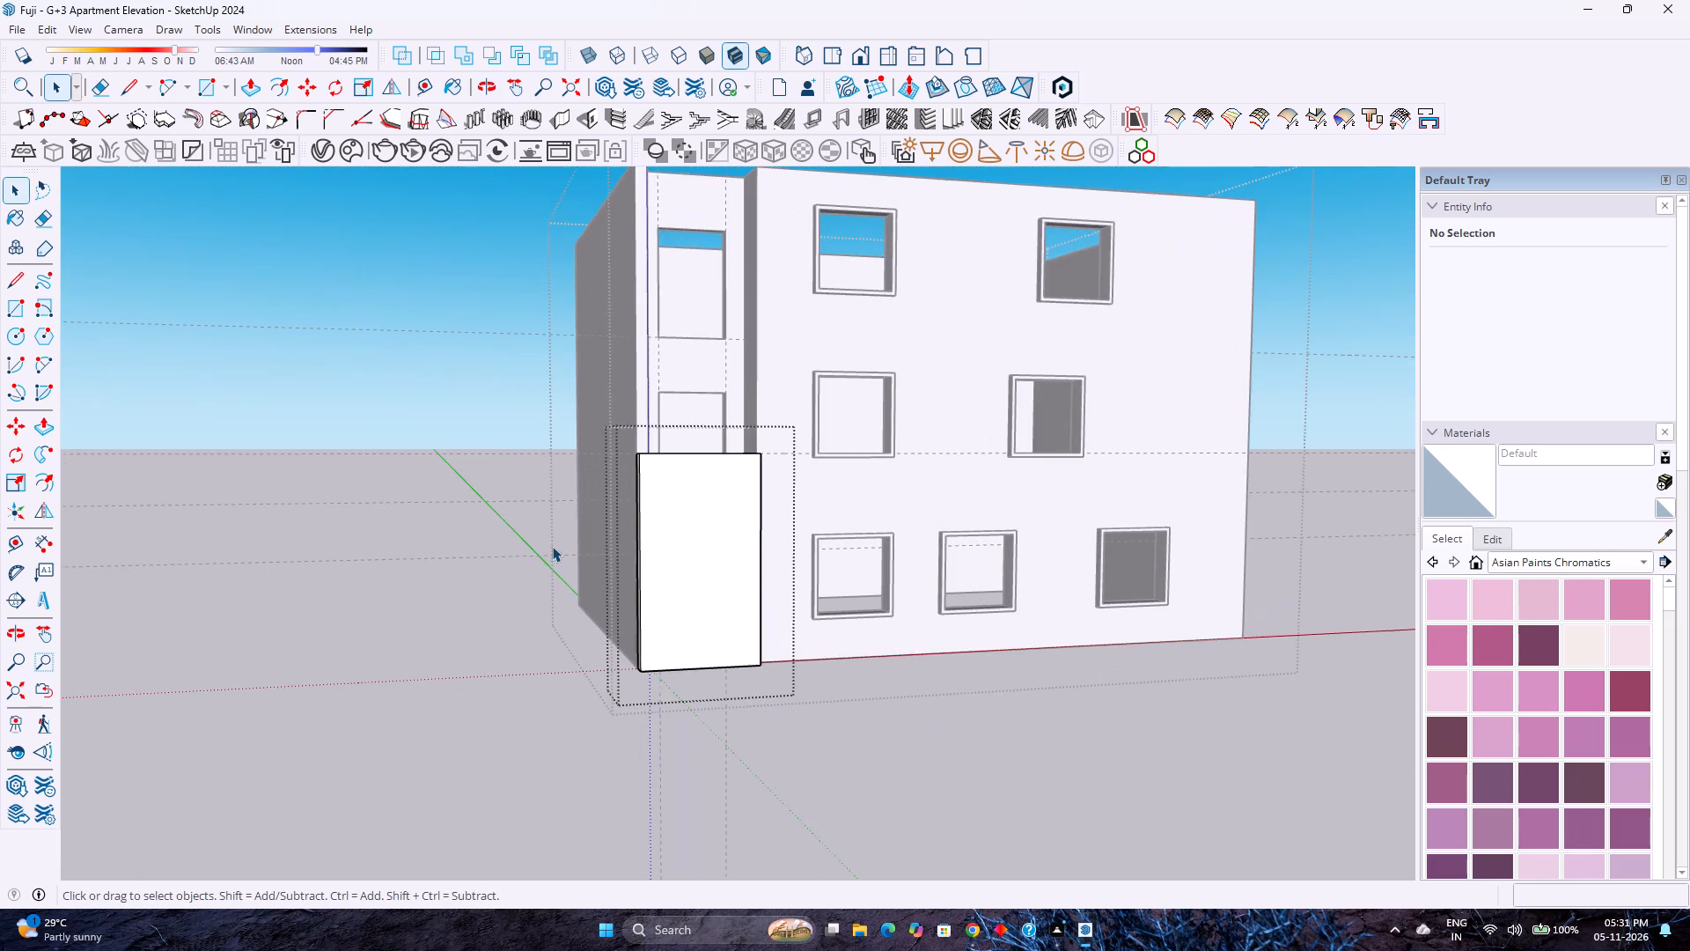
pyautogui.moveTo(544, 544); pyautogui.dragTo(228, 526, button='middle')
pyautogui.scroll(4, 506, 512)
pyautogui.scroll(-2, 503, 512)
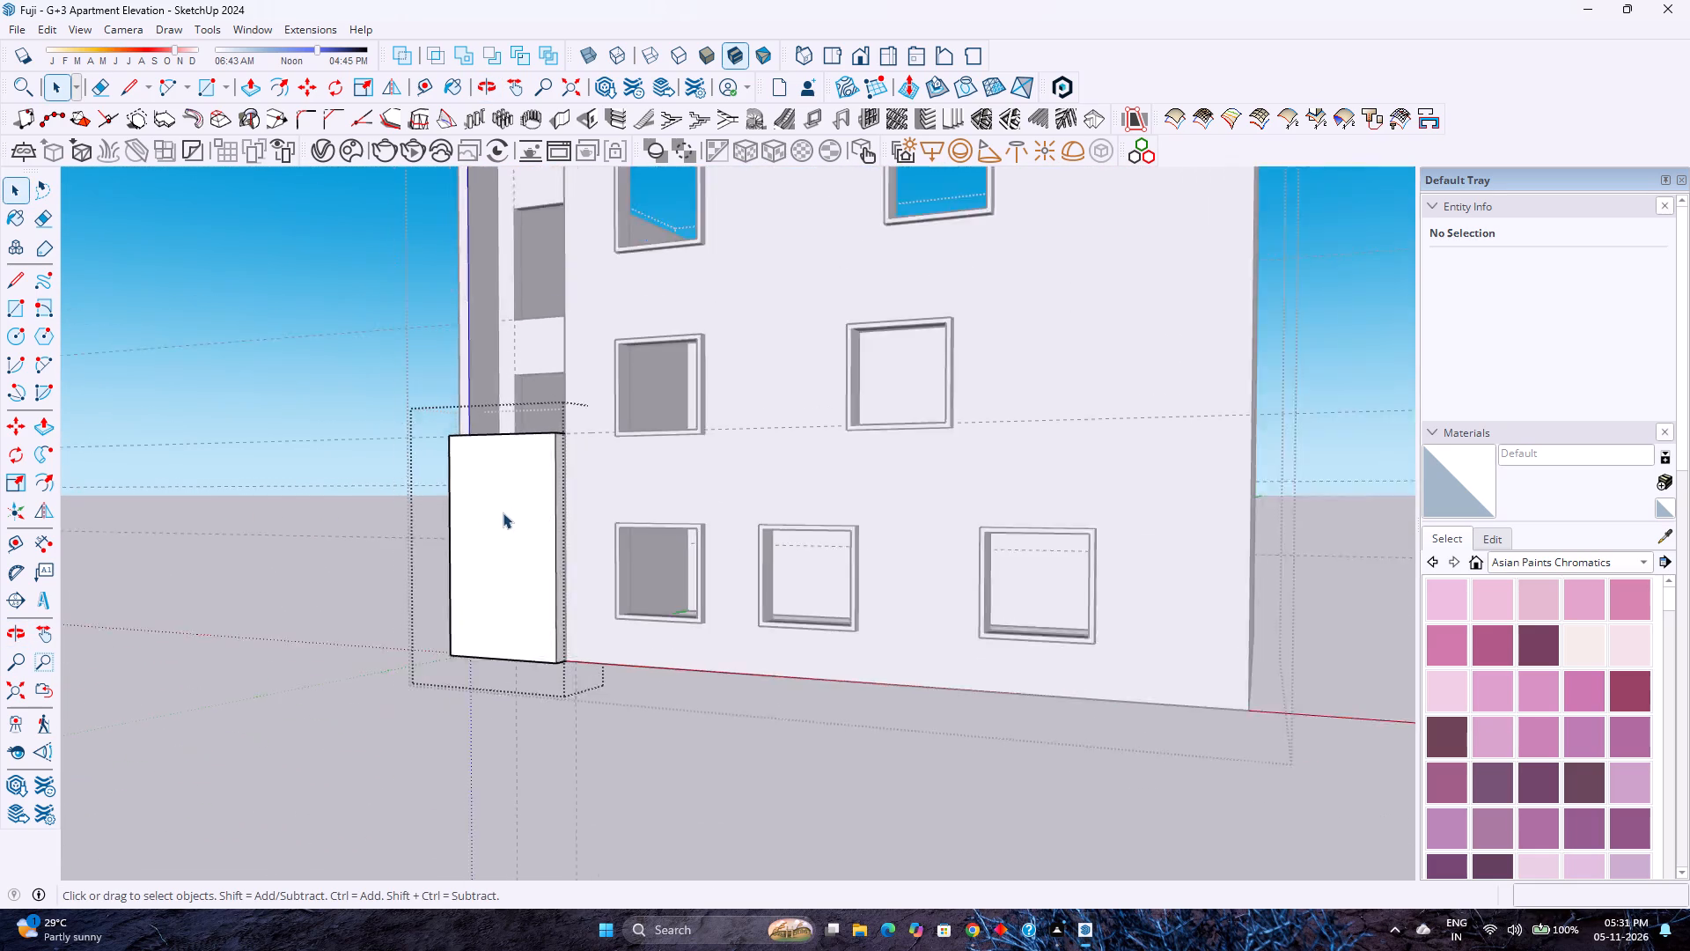
pyautogui.scroll(-1, 503, 512)
pyautogui.scroll(3, 503, 513)
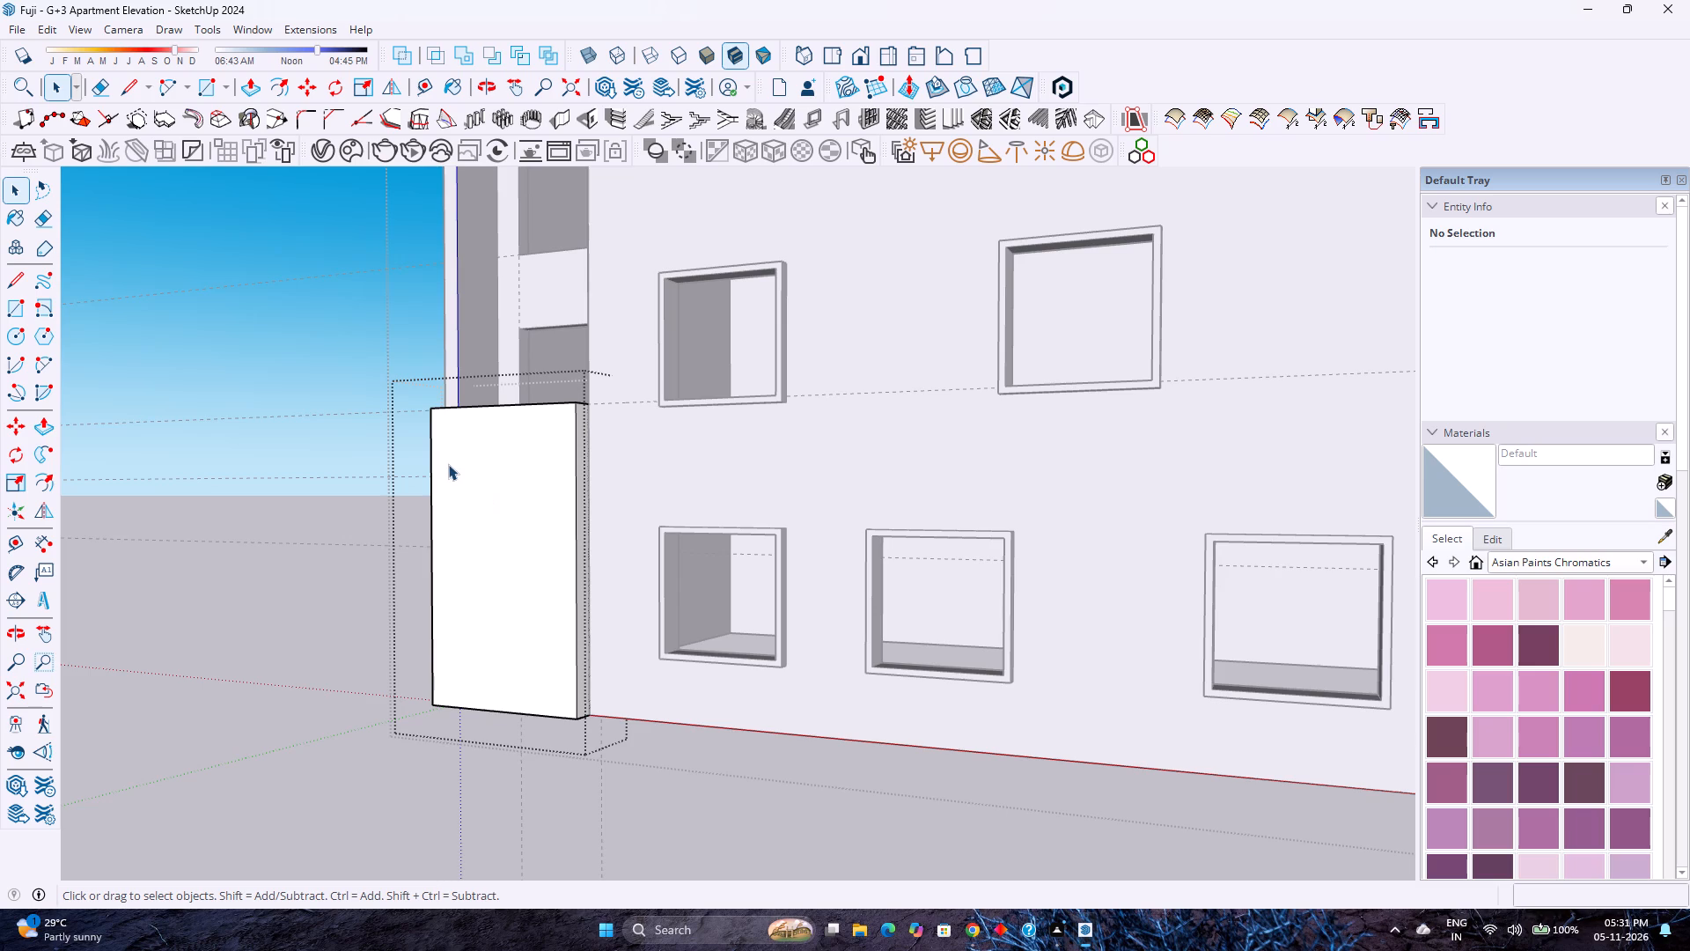
pyautogui.scroll(2, 448, 464)
pyautogui.scroll(-2, 448, 464)
pyautogui.scroll(1, 448, 464)
pyautogui.scroll(-2, 448, 464)
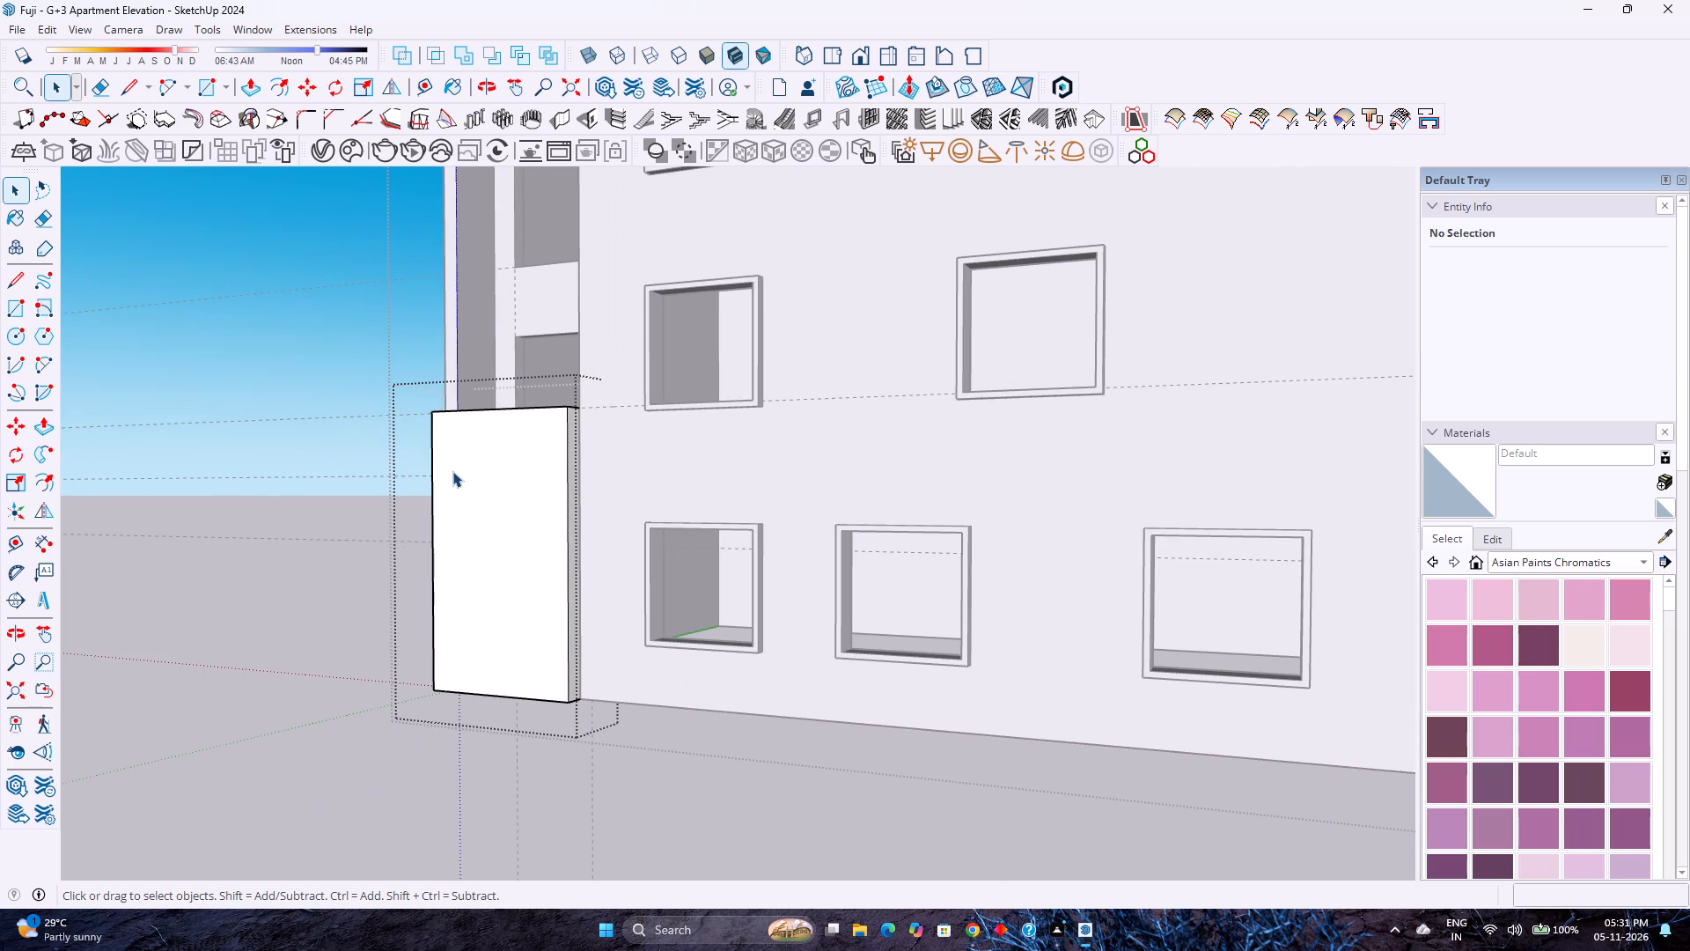
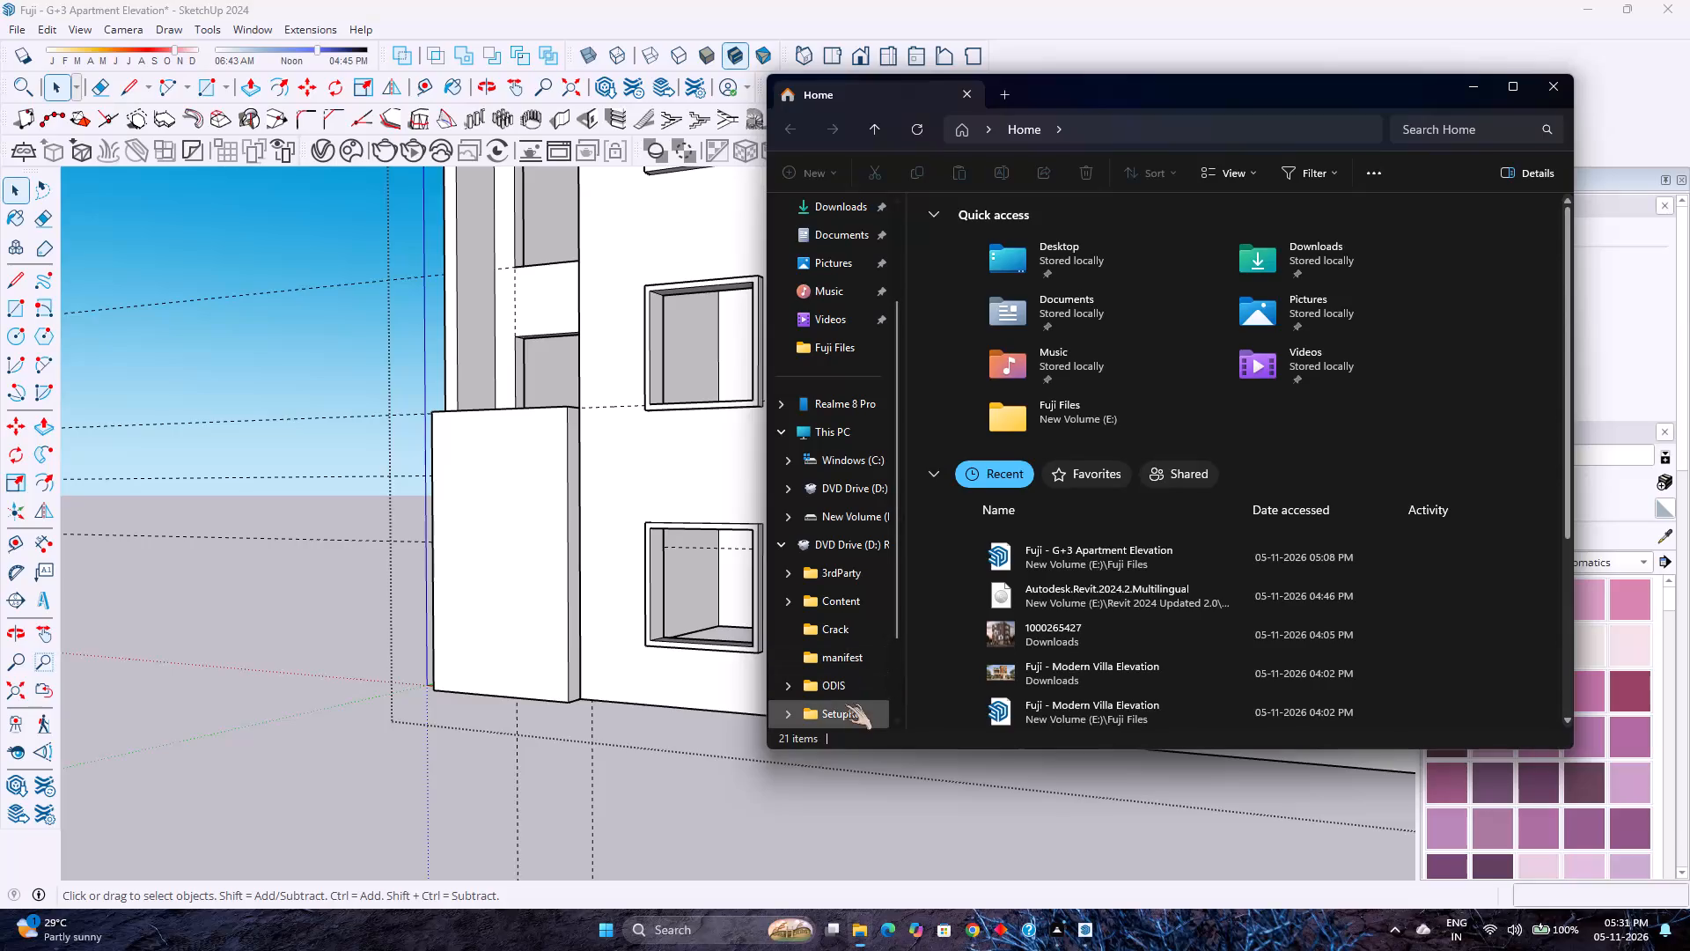
# Examine the RVT2024 disc's contents in File Explorer, including its SetupRes, x64 and RVT folders, and return to the disc's root.
pyautogui.scroll(-2, 827, 643)
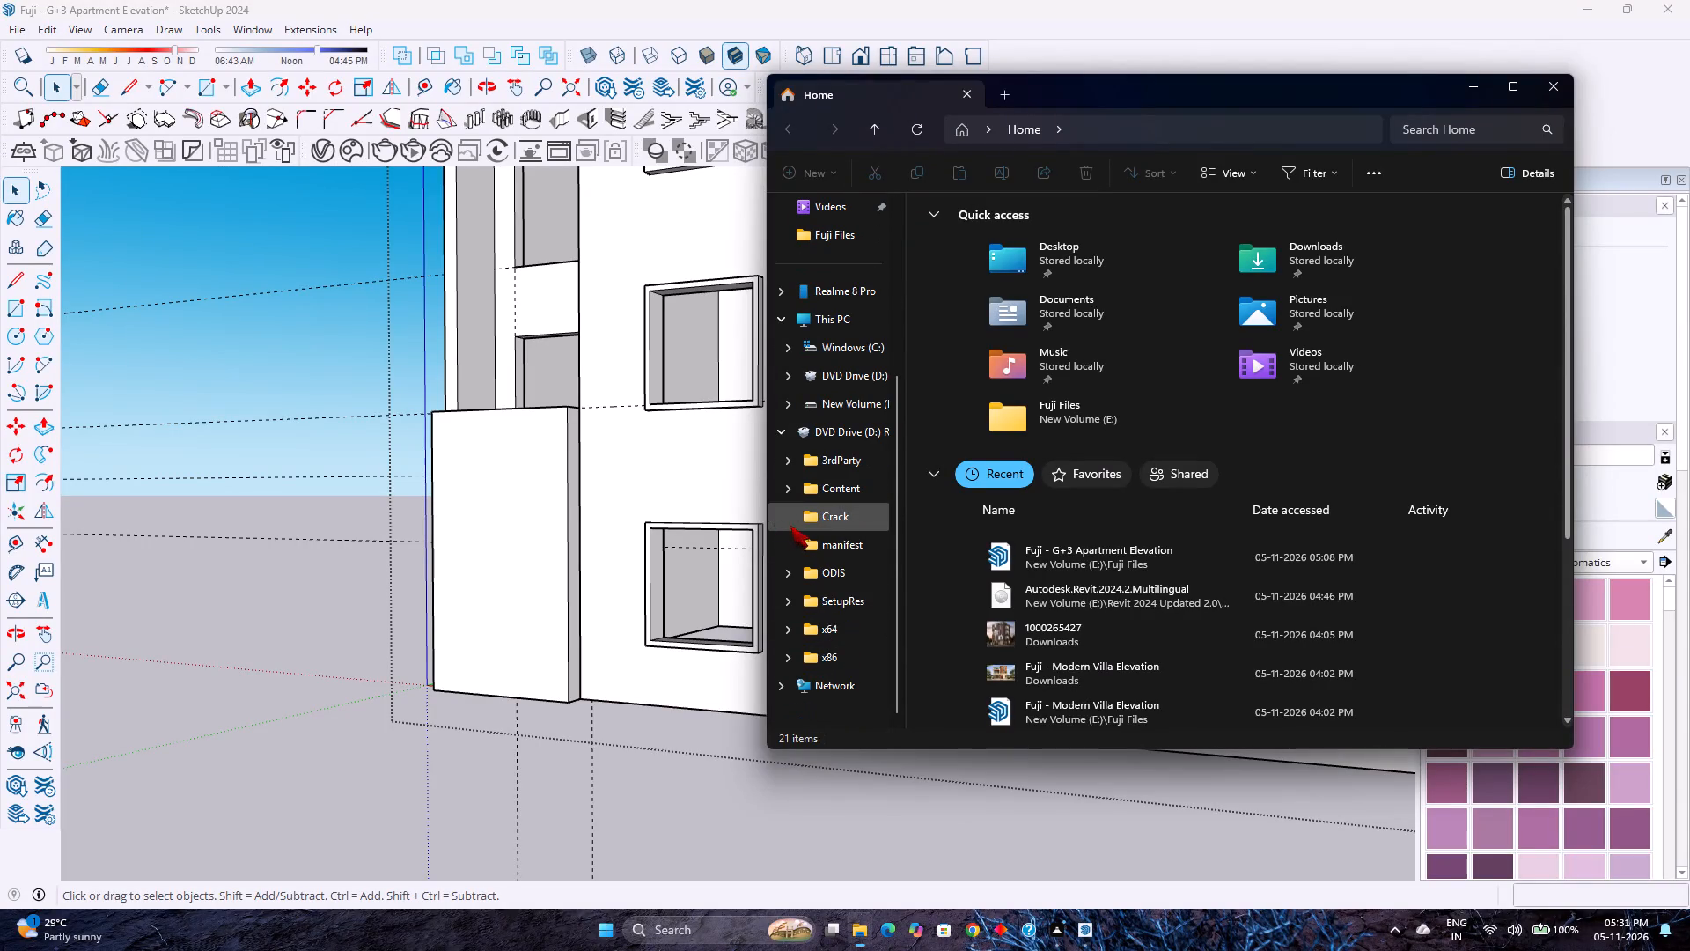
pyautogui.click(836, 603)
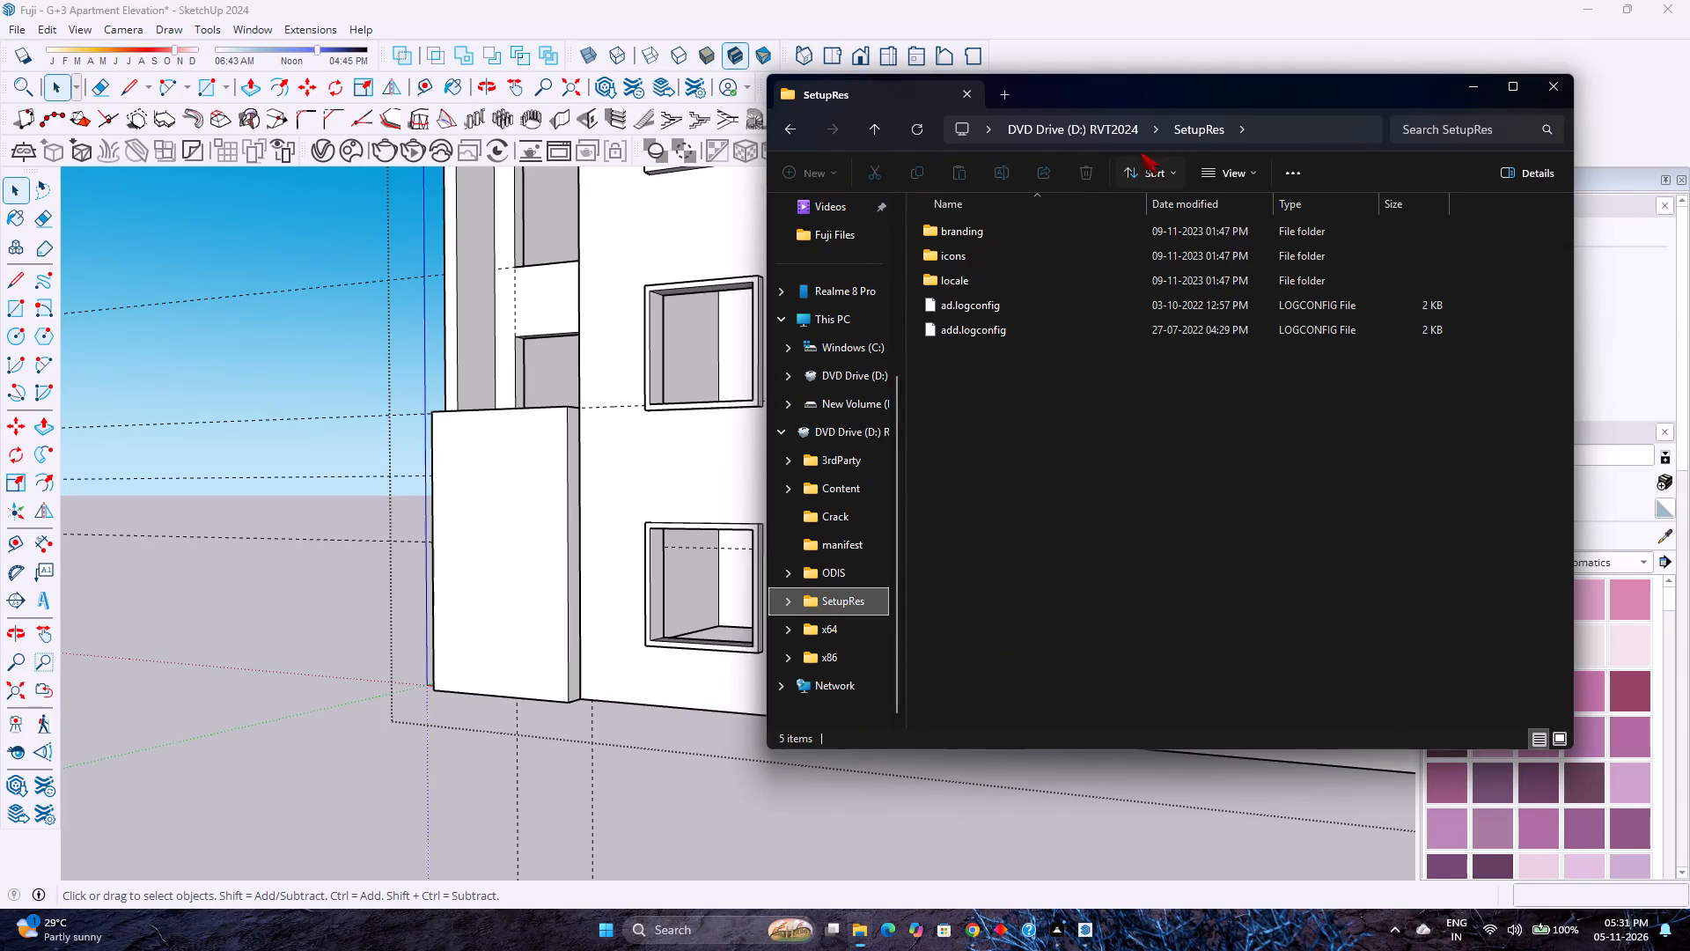
pyautogui.click(1109, 133)
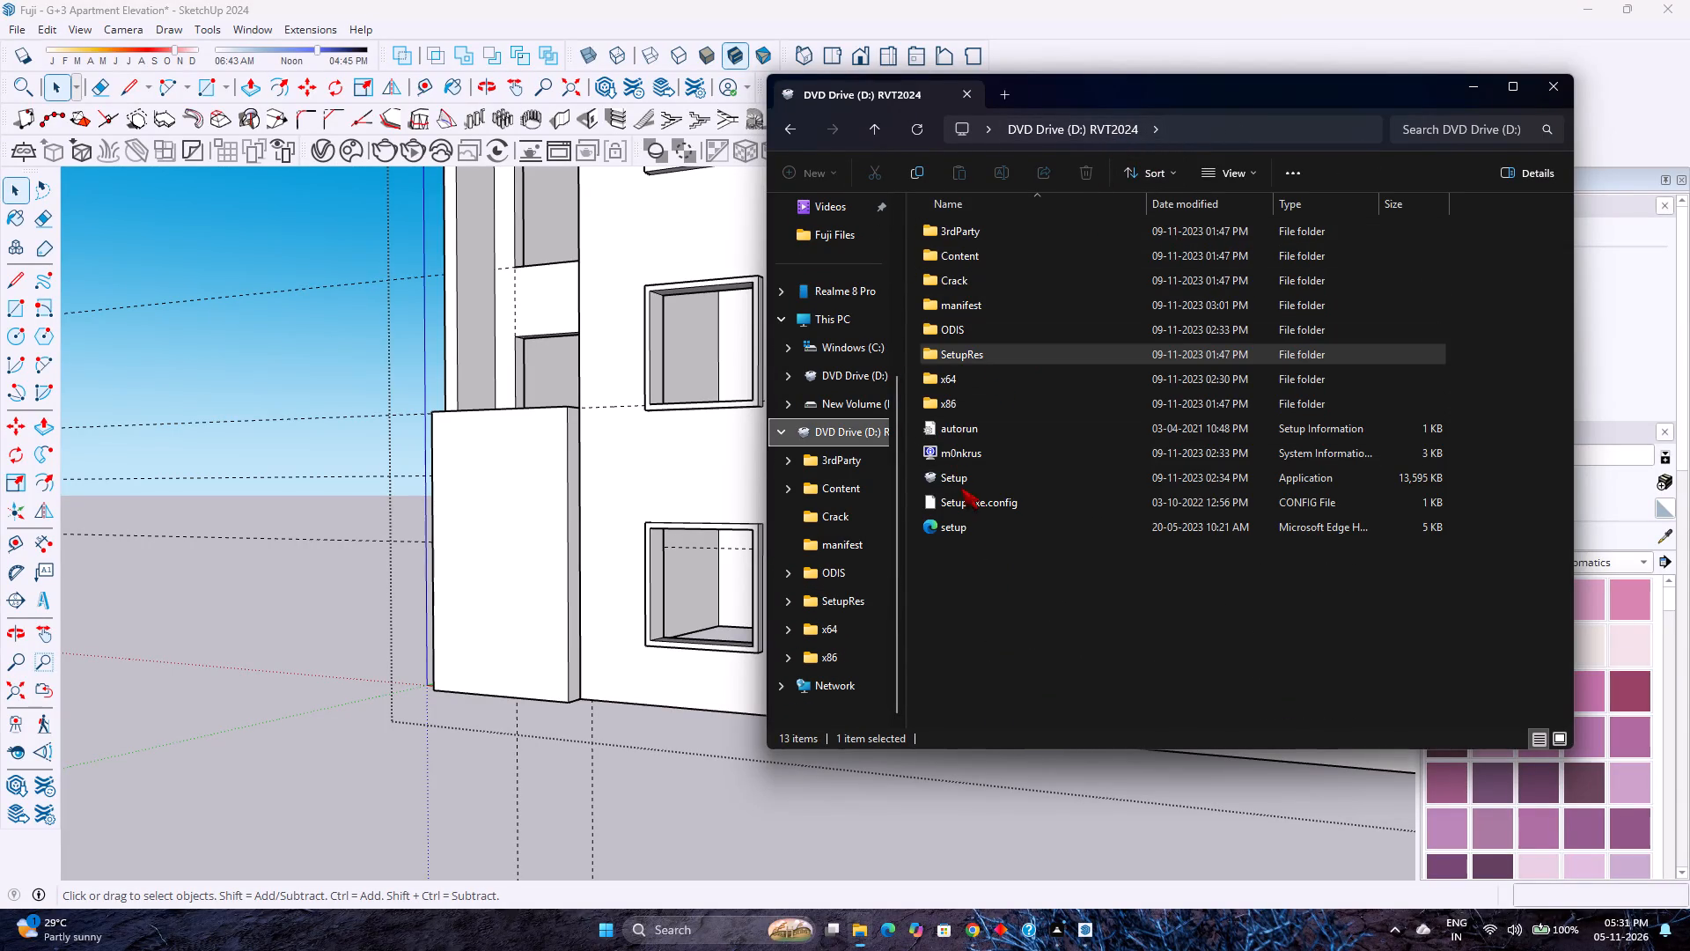
pyautogui.doubleClick(953, 382)
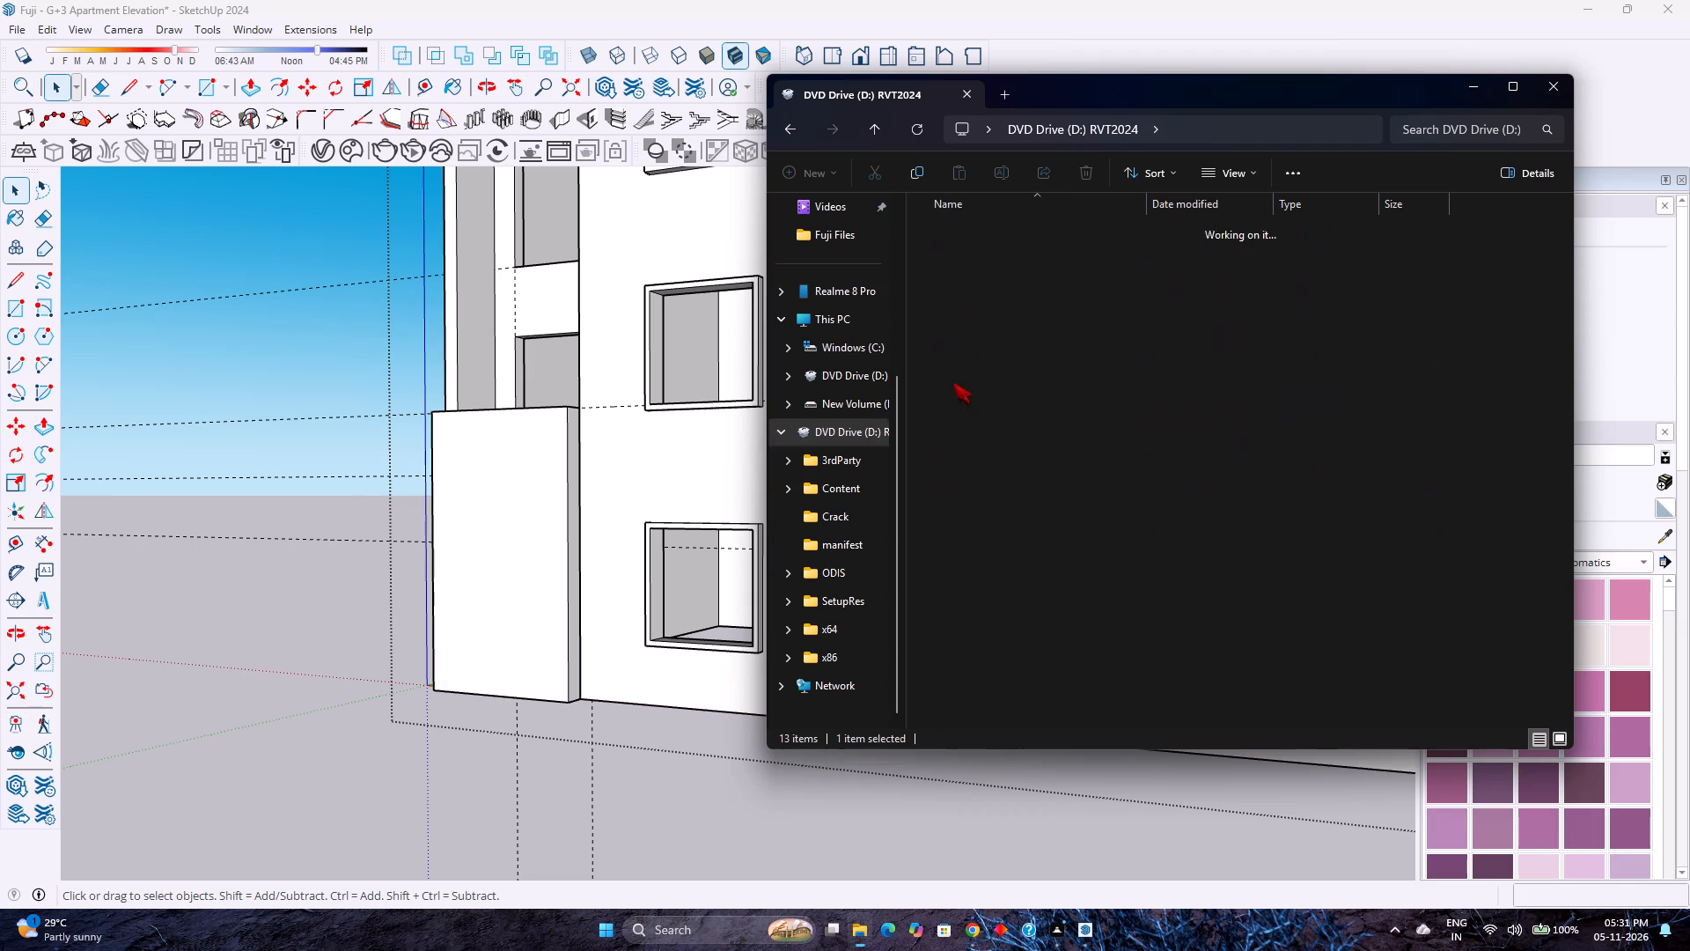
pyautogui.scroll(-9, 981, 419)
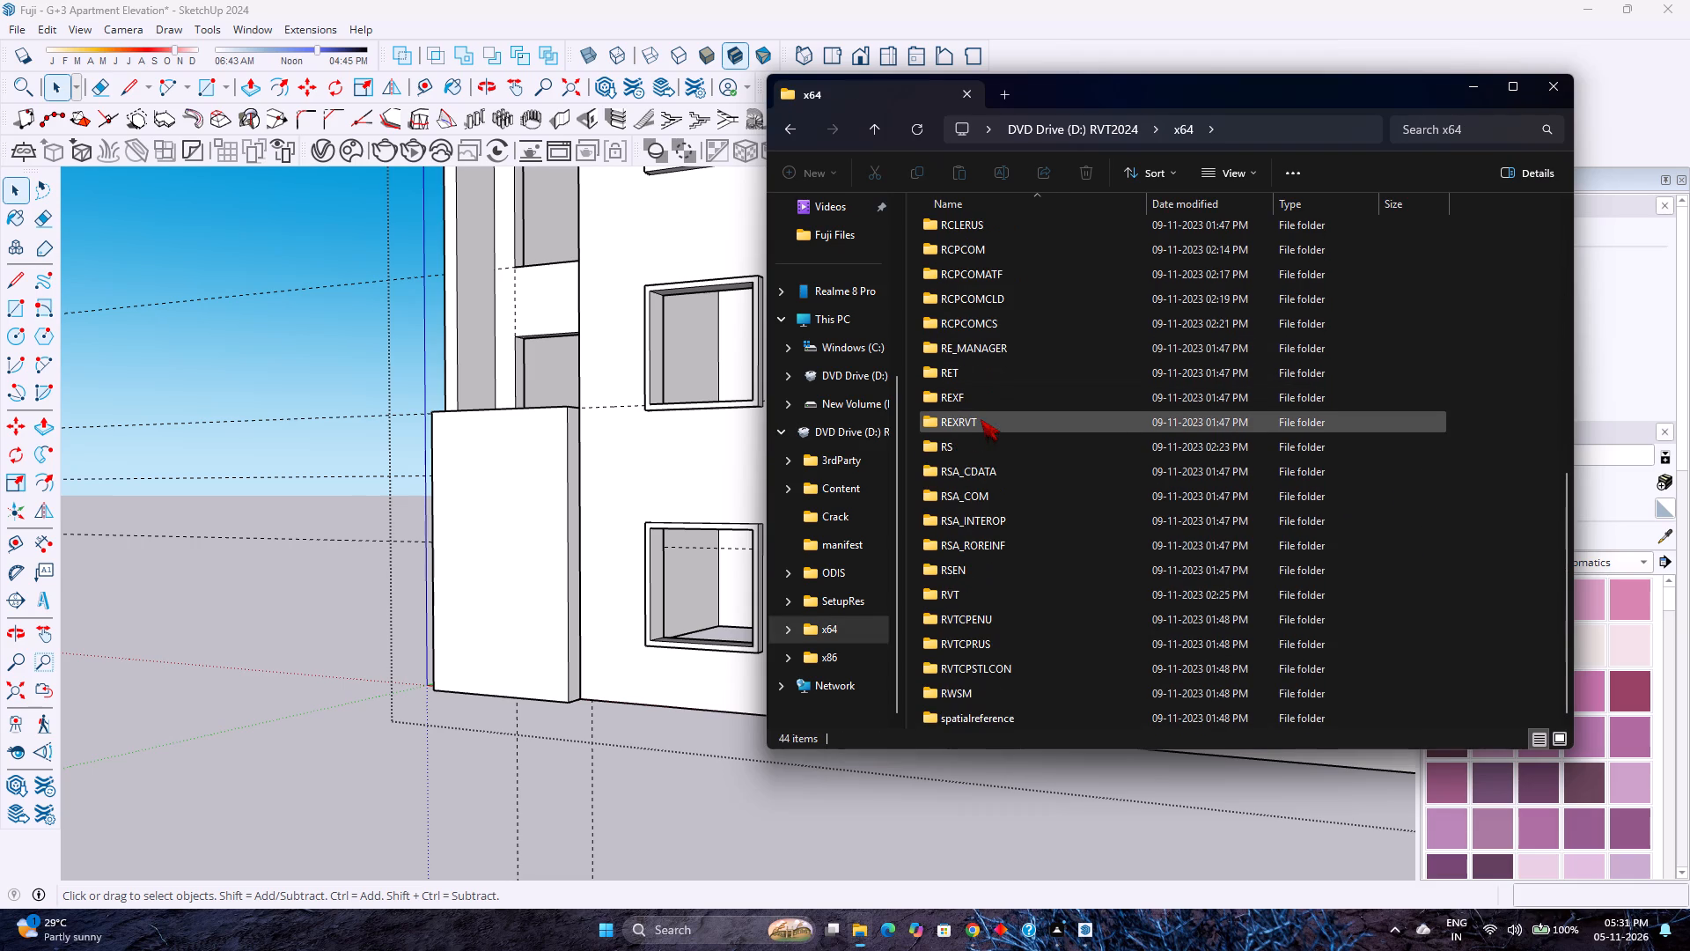
pyautogui.scroll(-4, 981, 419)
pyautogui.doubleClick(970, 595)
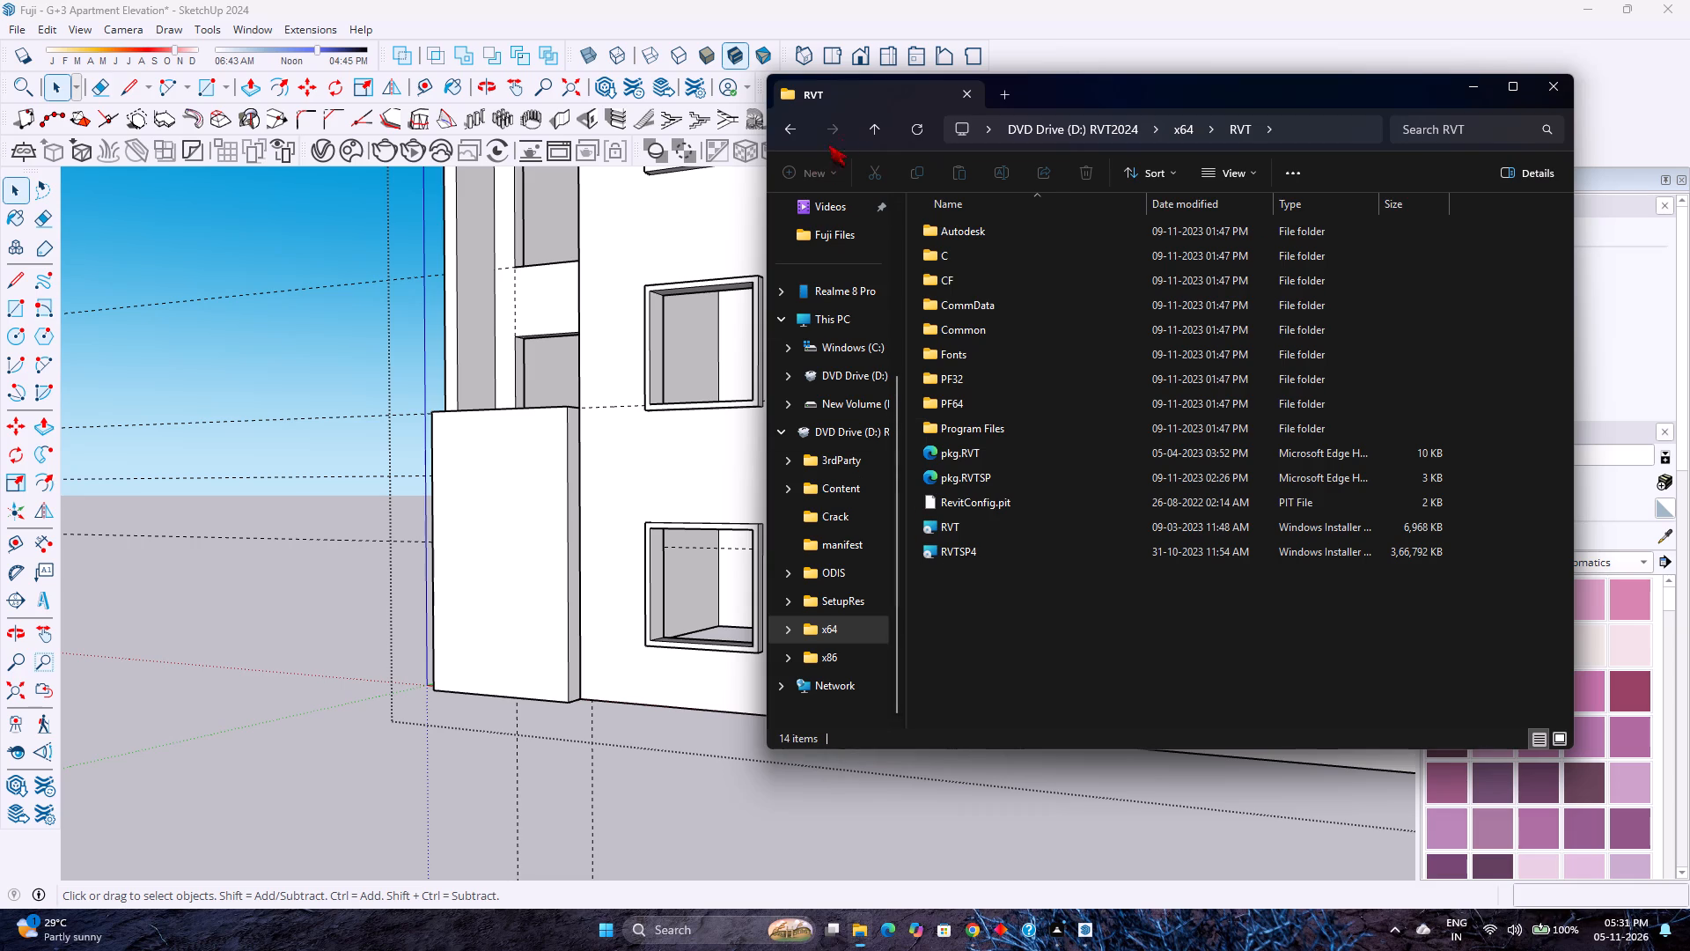
pyautogui.click(799, 127)
pyautogui.click(799, 127)
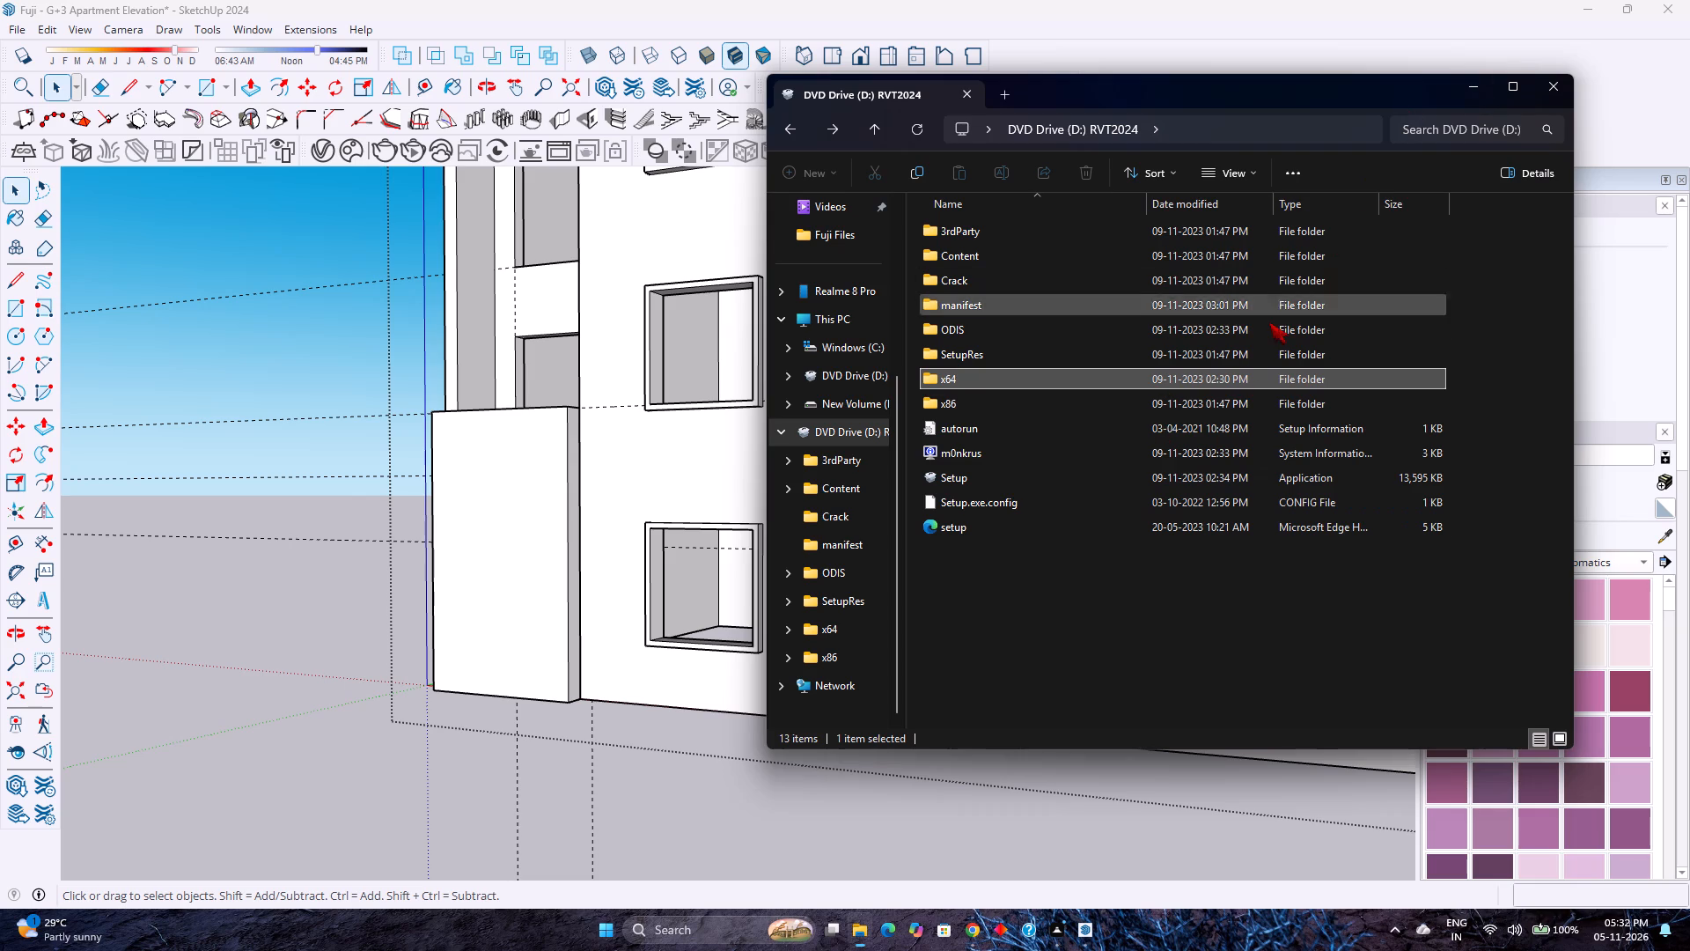
# Try to open the m0nkrus information file on the RVT2024 disc, close System Information and return to the SketchUp model.
pyautogui.doubleClick(996, 455)
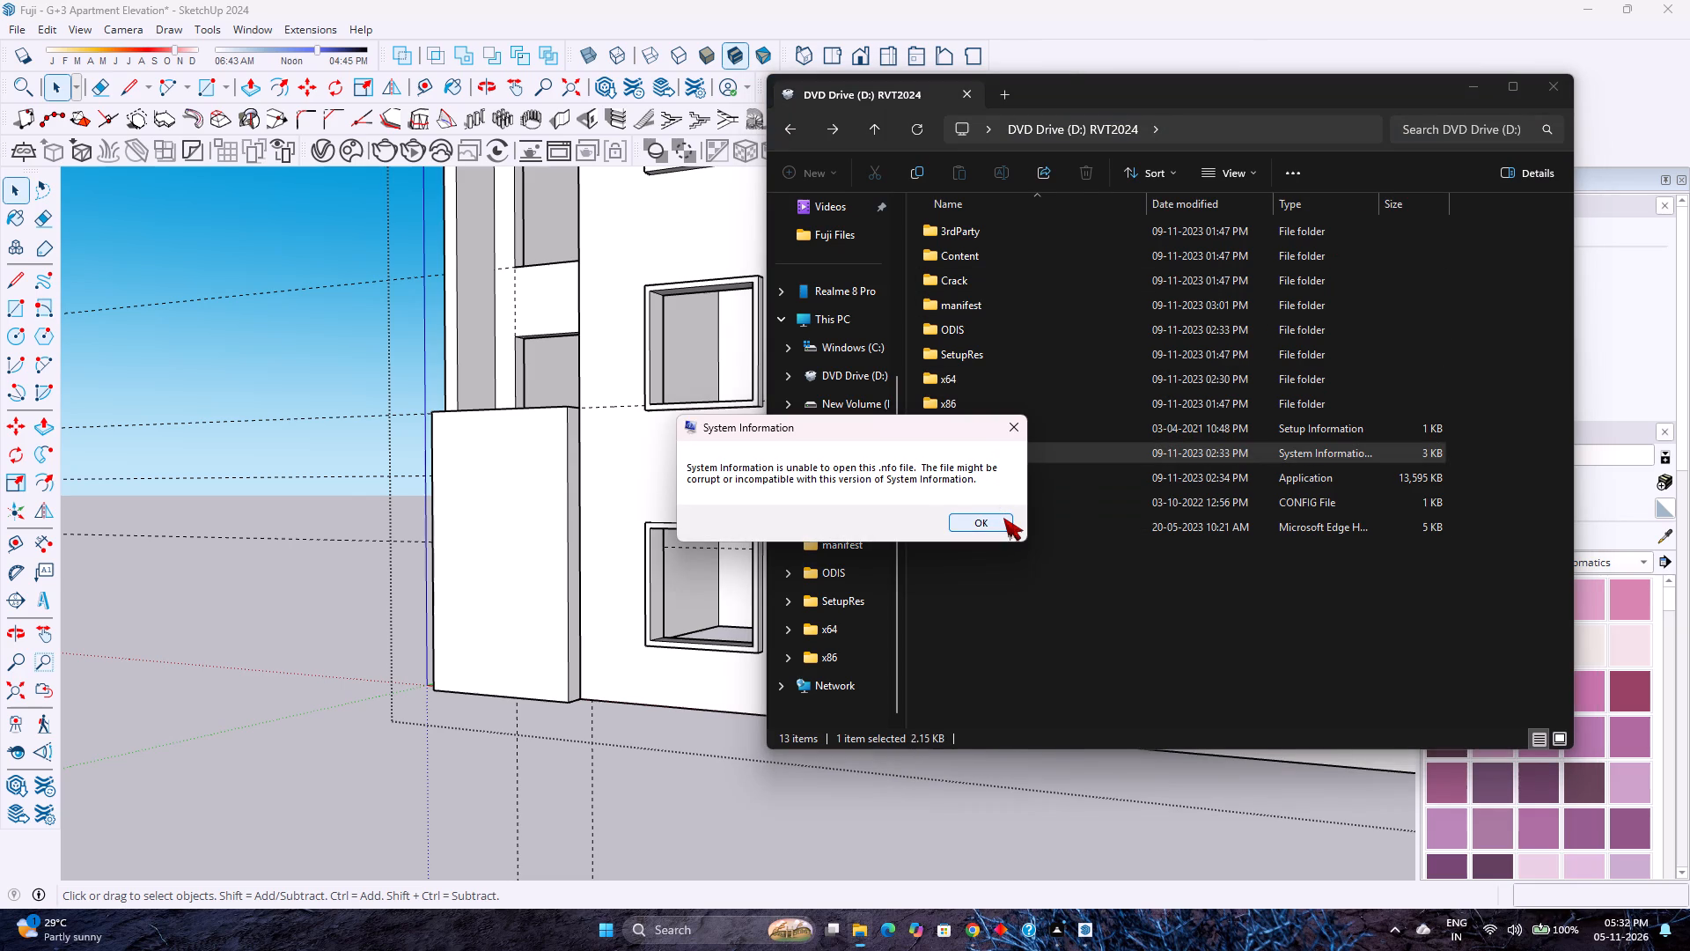
pyautogui.click(1020, 424)
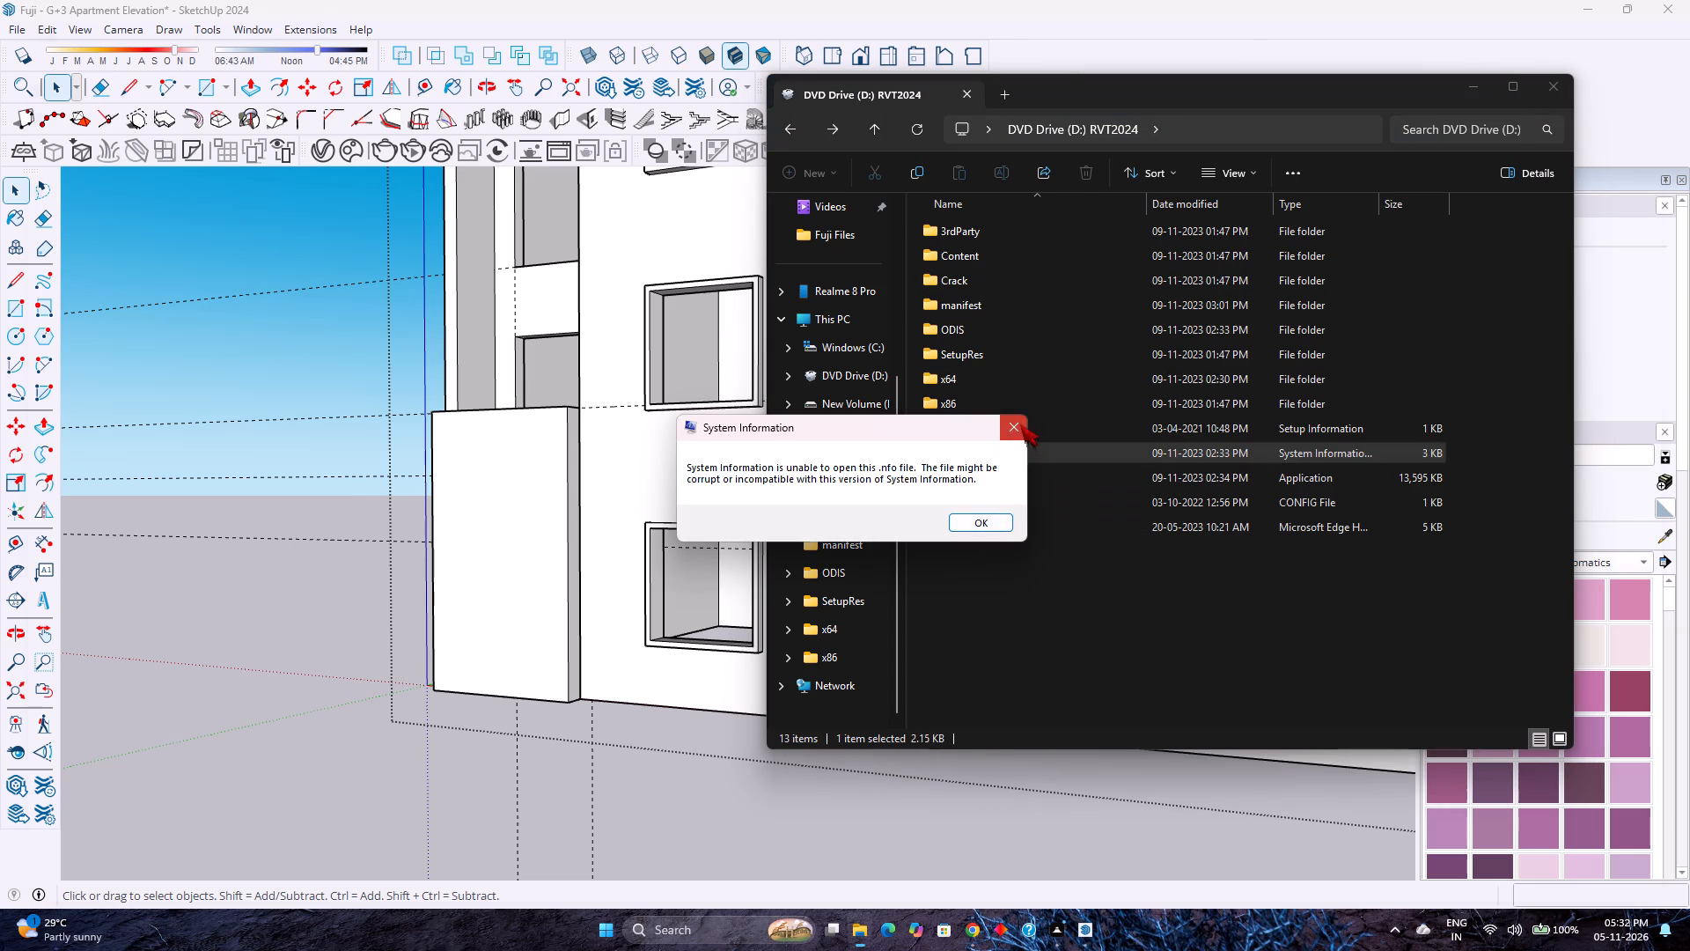
pyautogui.click(1605, 56)
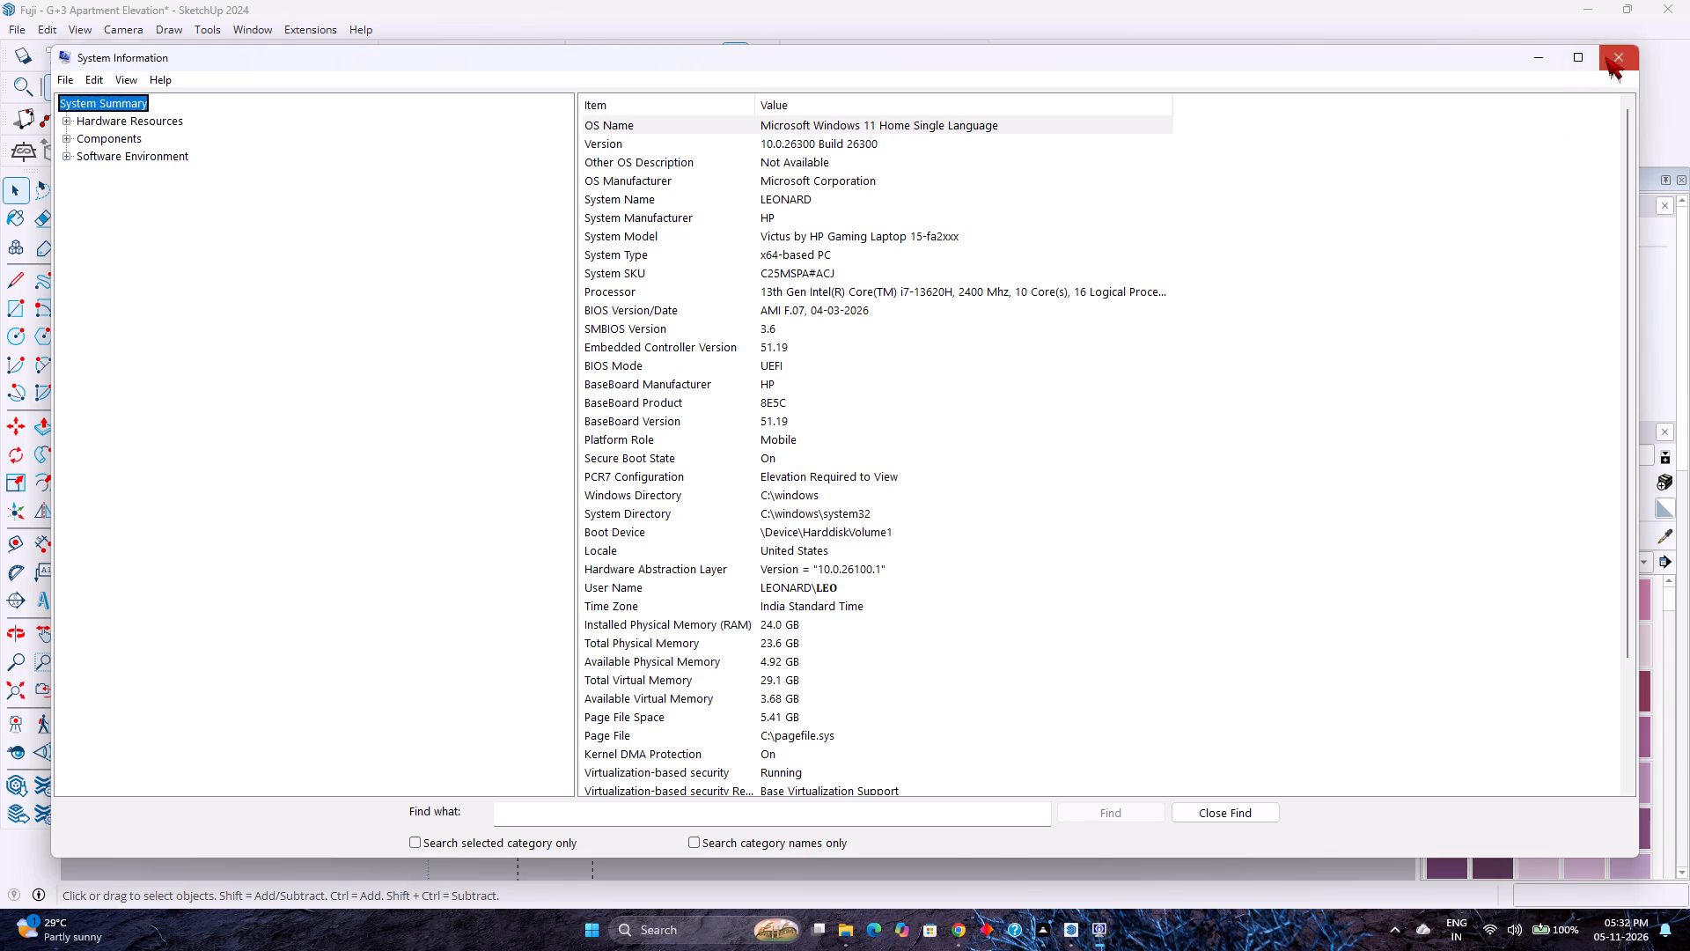
pyautogui.click(1466, 92)
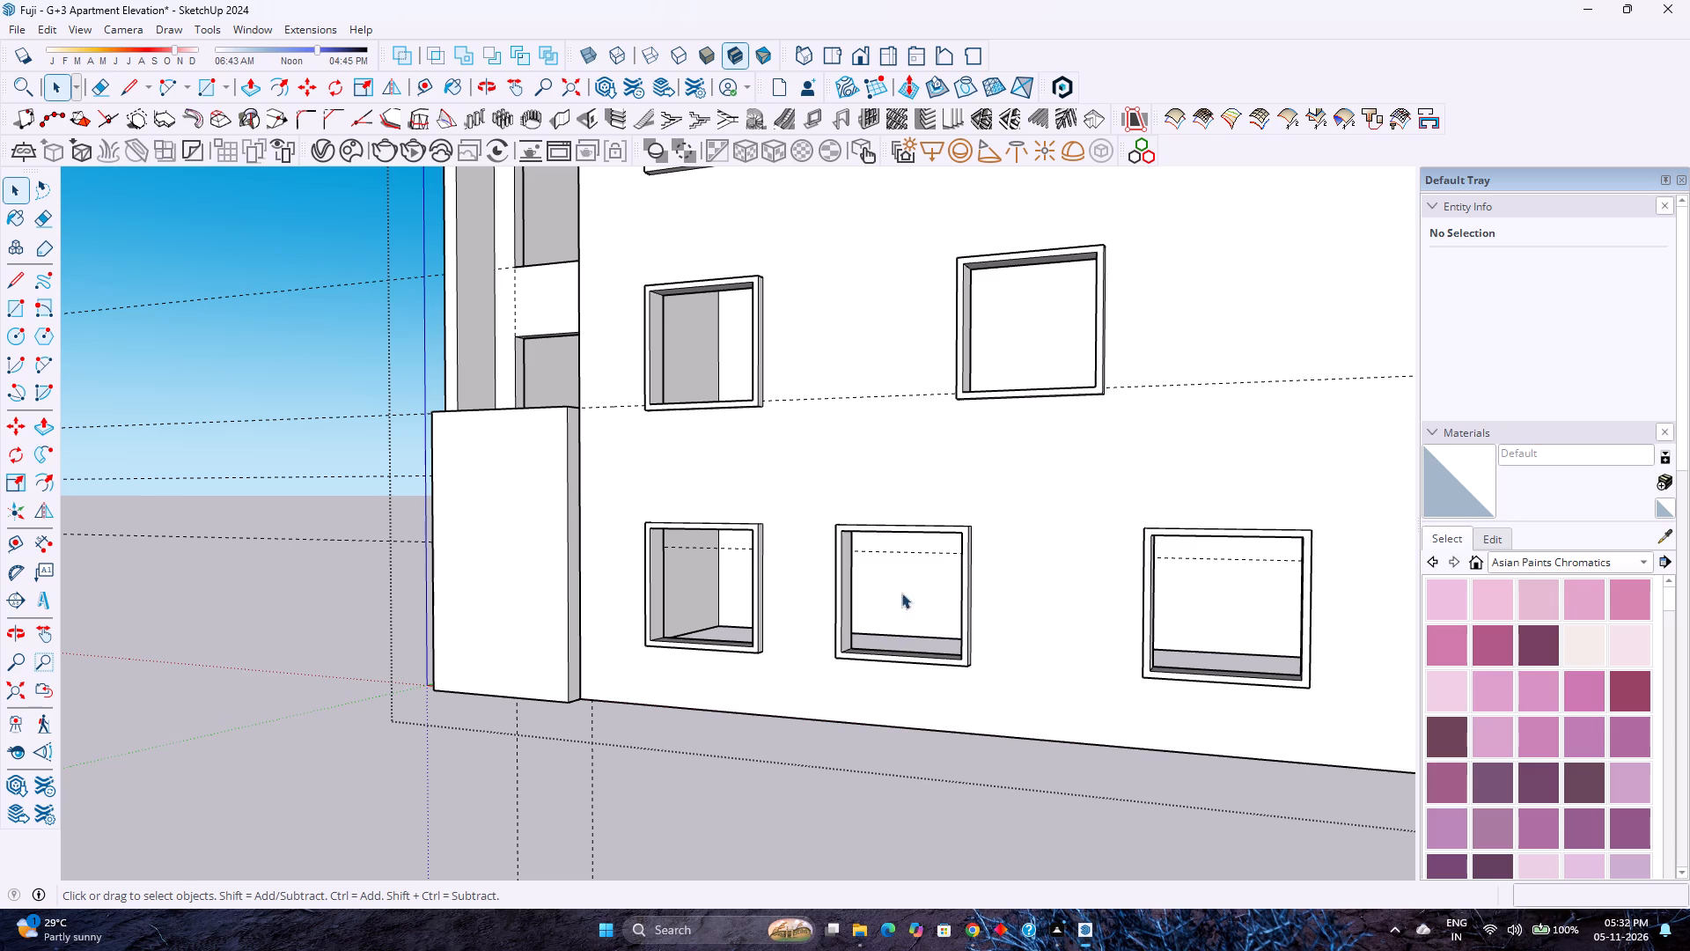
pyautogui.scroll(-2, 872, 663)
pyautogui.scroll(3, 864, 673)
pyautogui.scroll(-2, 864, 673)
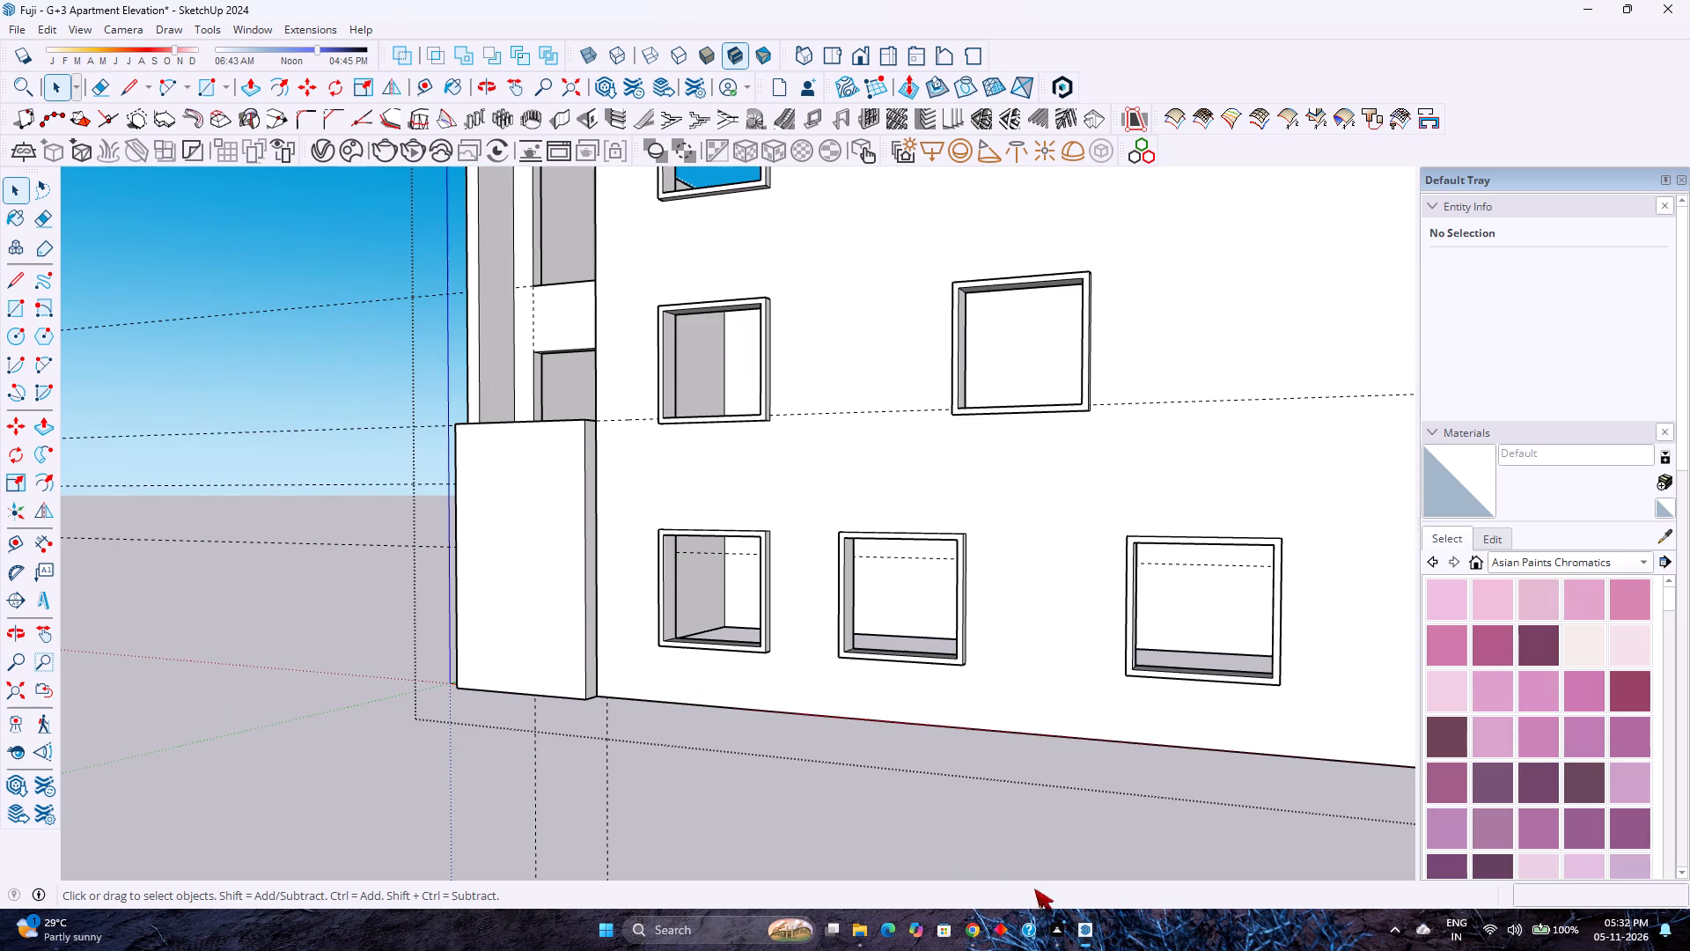
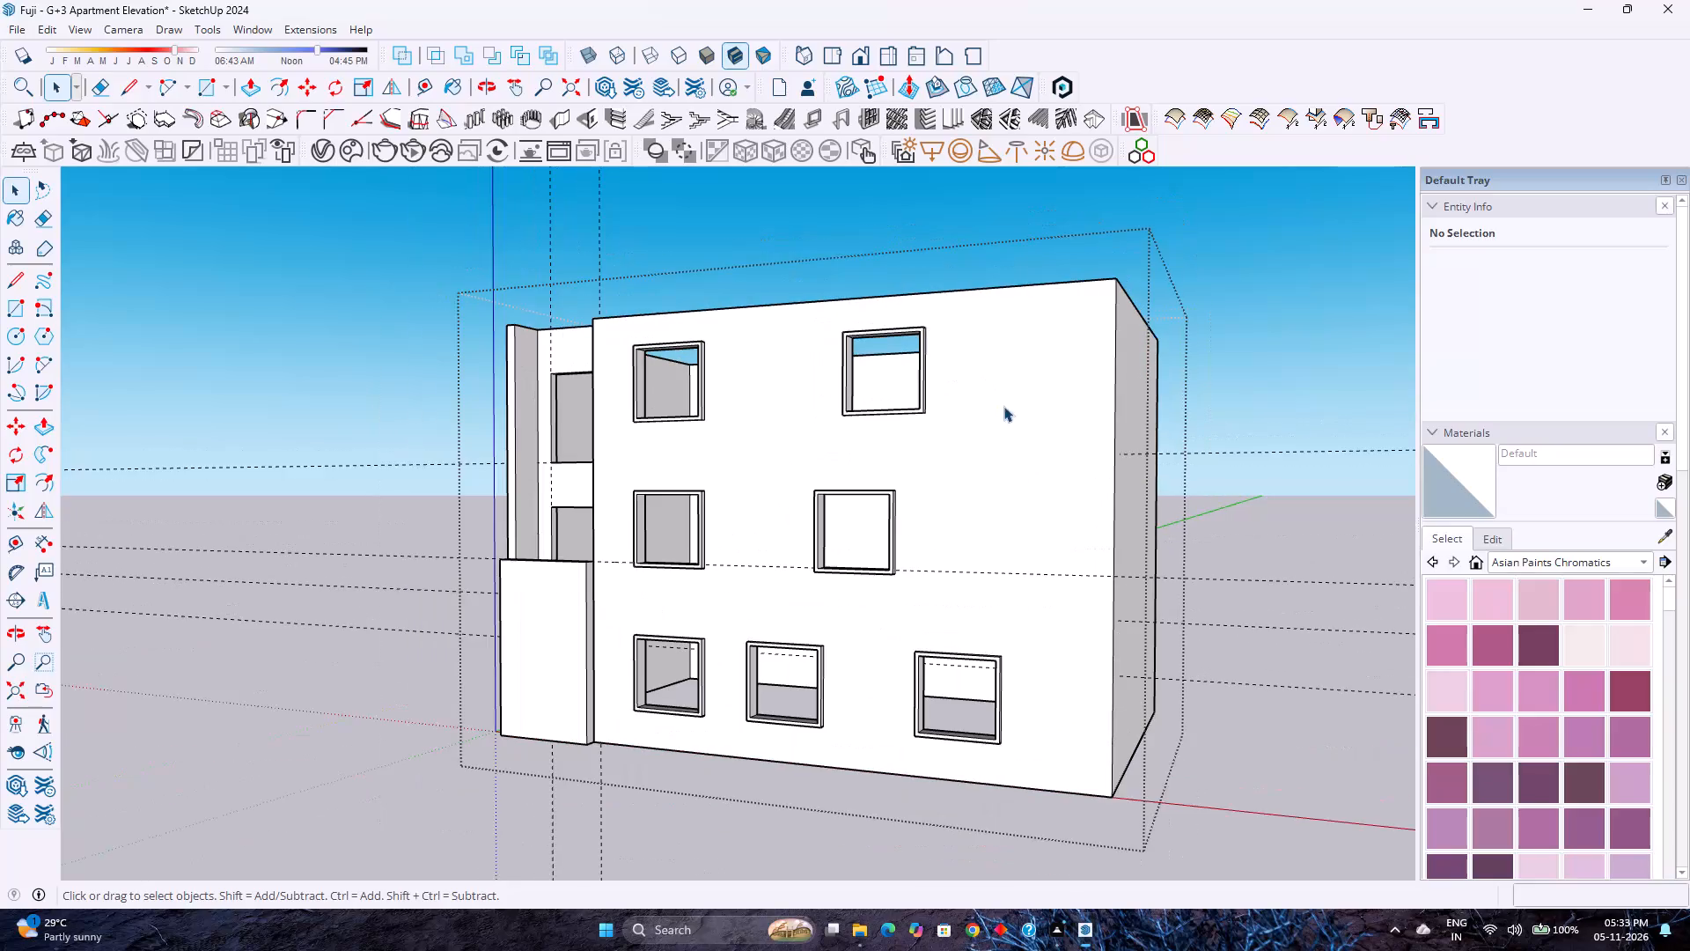
# Examine the building massing from the front façade, the side wall and above.
pyautogui.moveTo(1083, 442); pyautogui.dragTo(730, 506, button='middle')
pyautogui.middleClick(730, 506)
pyautogui.scroll(4, 797, 512)
pyautogui.scroll(-3, 797, 512)
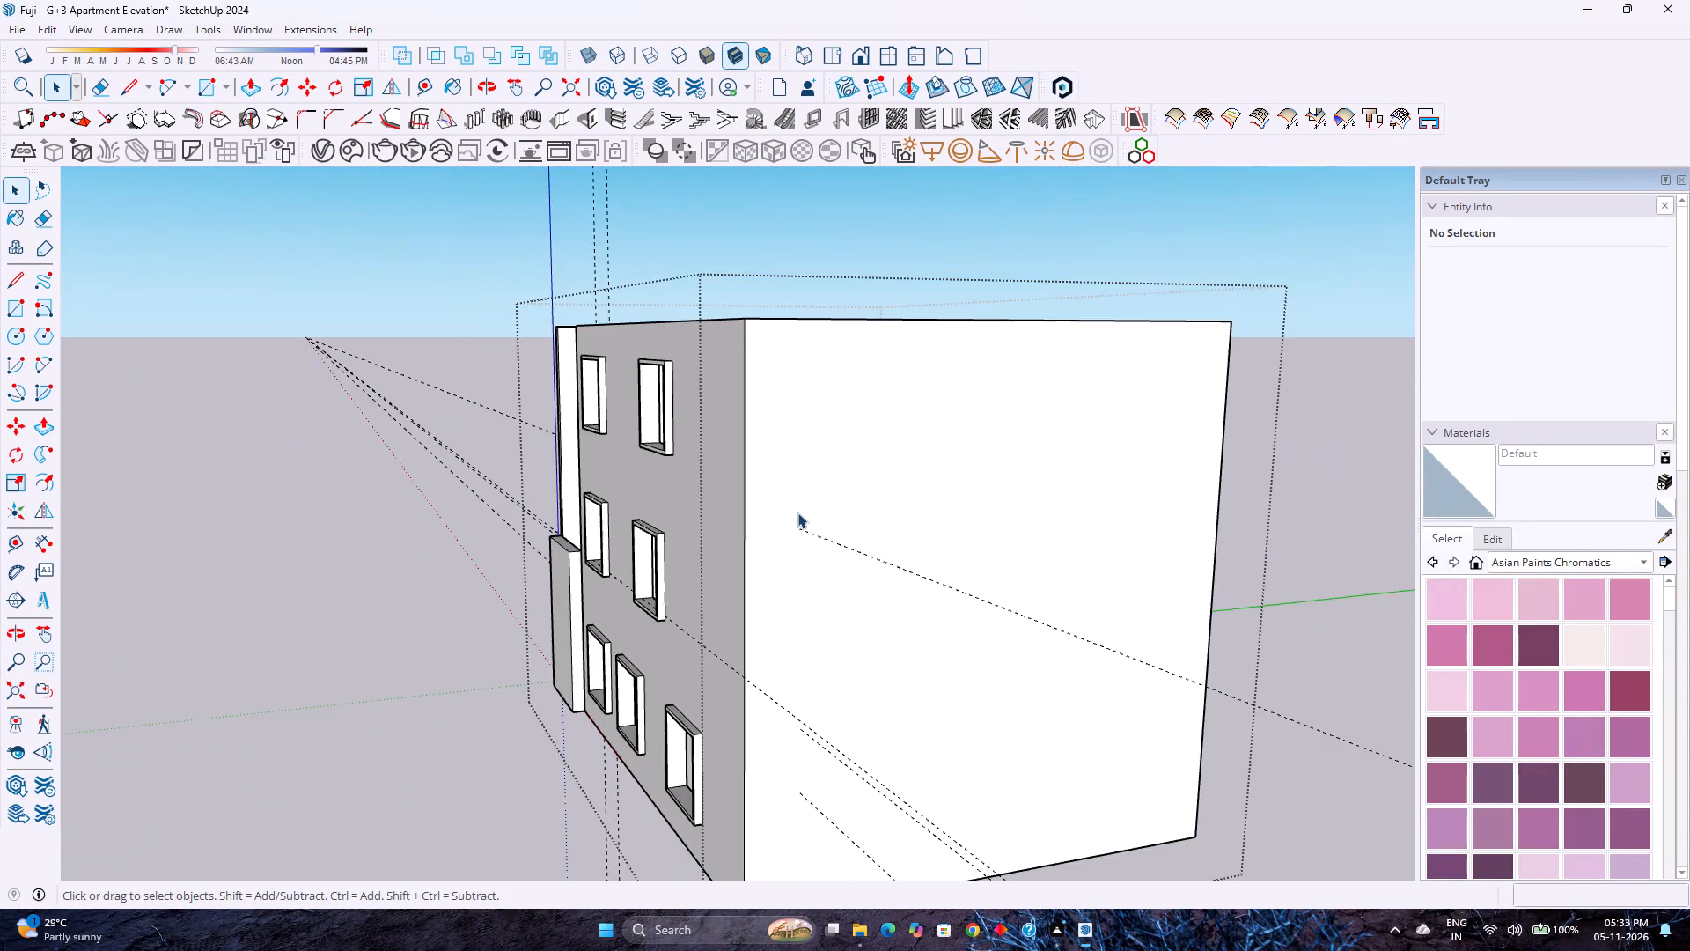
pyautogui.scroll(-4, 797, 512)
pyautogui.moveTo(785, 512); pyautogui.dragTo(1267, 521, button='middle')
pyautogui.middleClick(1267, 521)
pyautogui.scroll(3, 1184, 468)
pyautogui.scroll(-2, 1184, 468)
pyautogui.scroll(2, 1184, 468)
pyautogui.scroll(-2, 1184, 468)
pyautogui.scroll(2, 1184, 468)
pyautogui.scroll(-3, 1184, 468)
pyautogui.scroll(3, 1184, 468)
pyautogui.scroll(-2, 1184, 468)
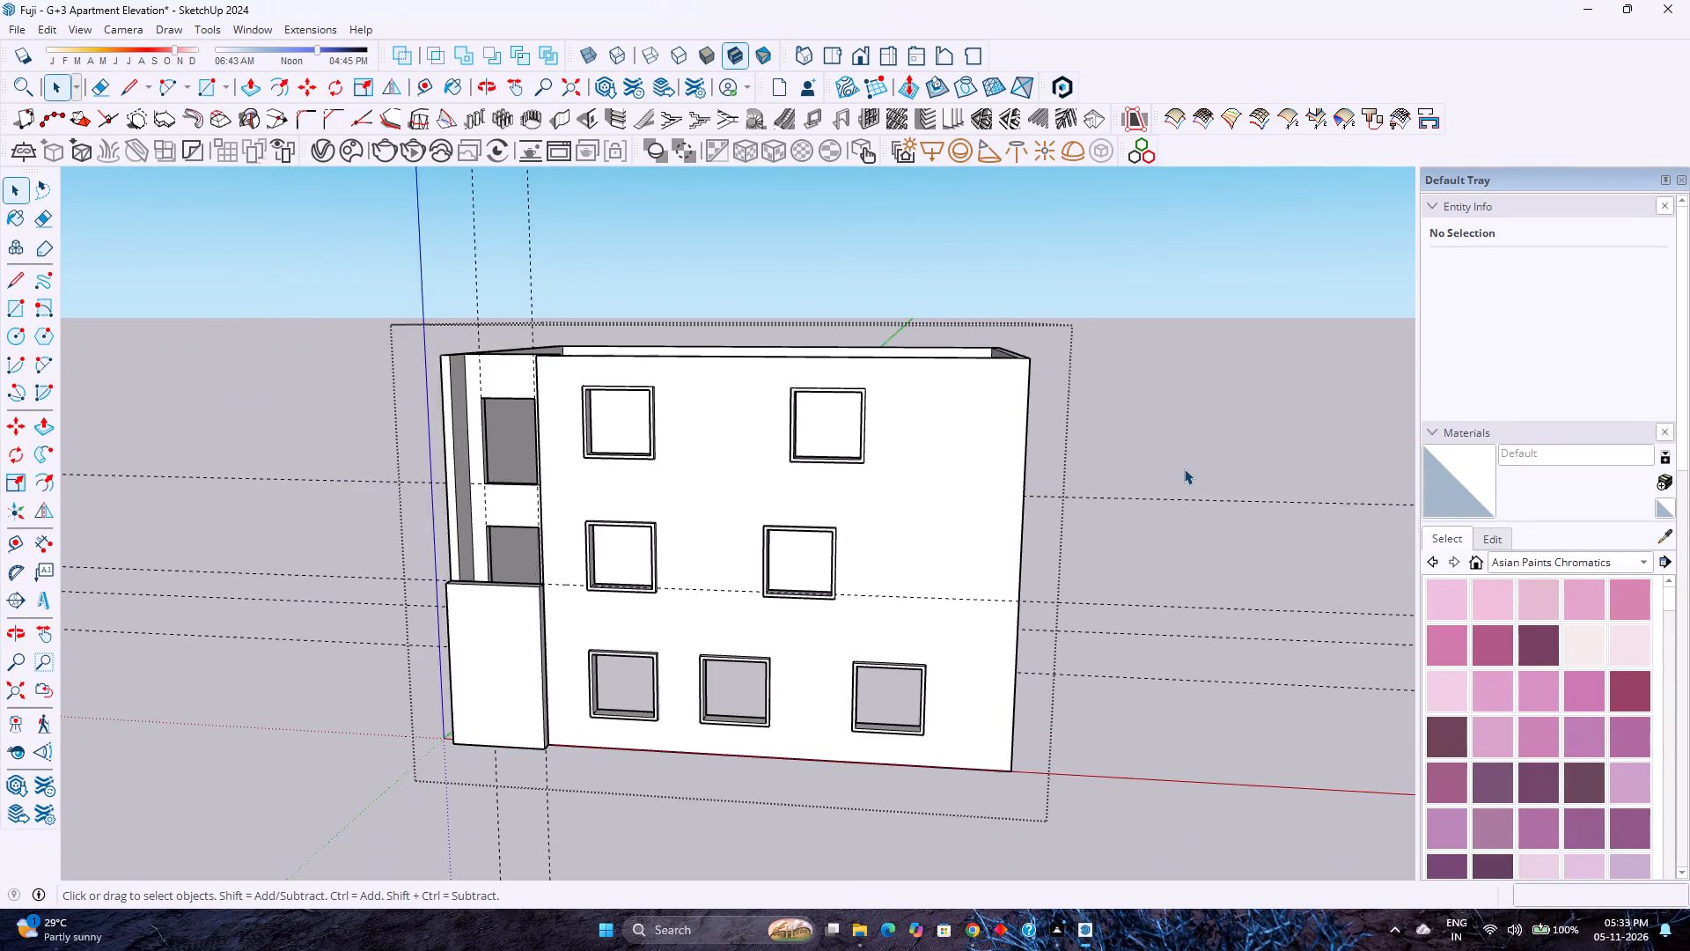
pyautogui.scroll(-2, 1184, 468)
pyautogui.moveTo(1184, 468); pyautogui.dragTo(675, 575, button='middle')
pyautogui.moveTo(584, 428); pyautogui.dragTo(622, 371, button='middle')
pyautogui.moveTo(793, 289); pyautogui.dragTo(841, 282, button='middle')
pyautogui.middleClick(848, 281)
pyautogui.scroll(1, 768, 353)
pyautogui.scroll(-2, 760, 365)
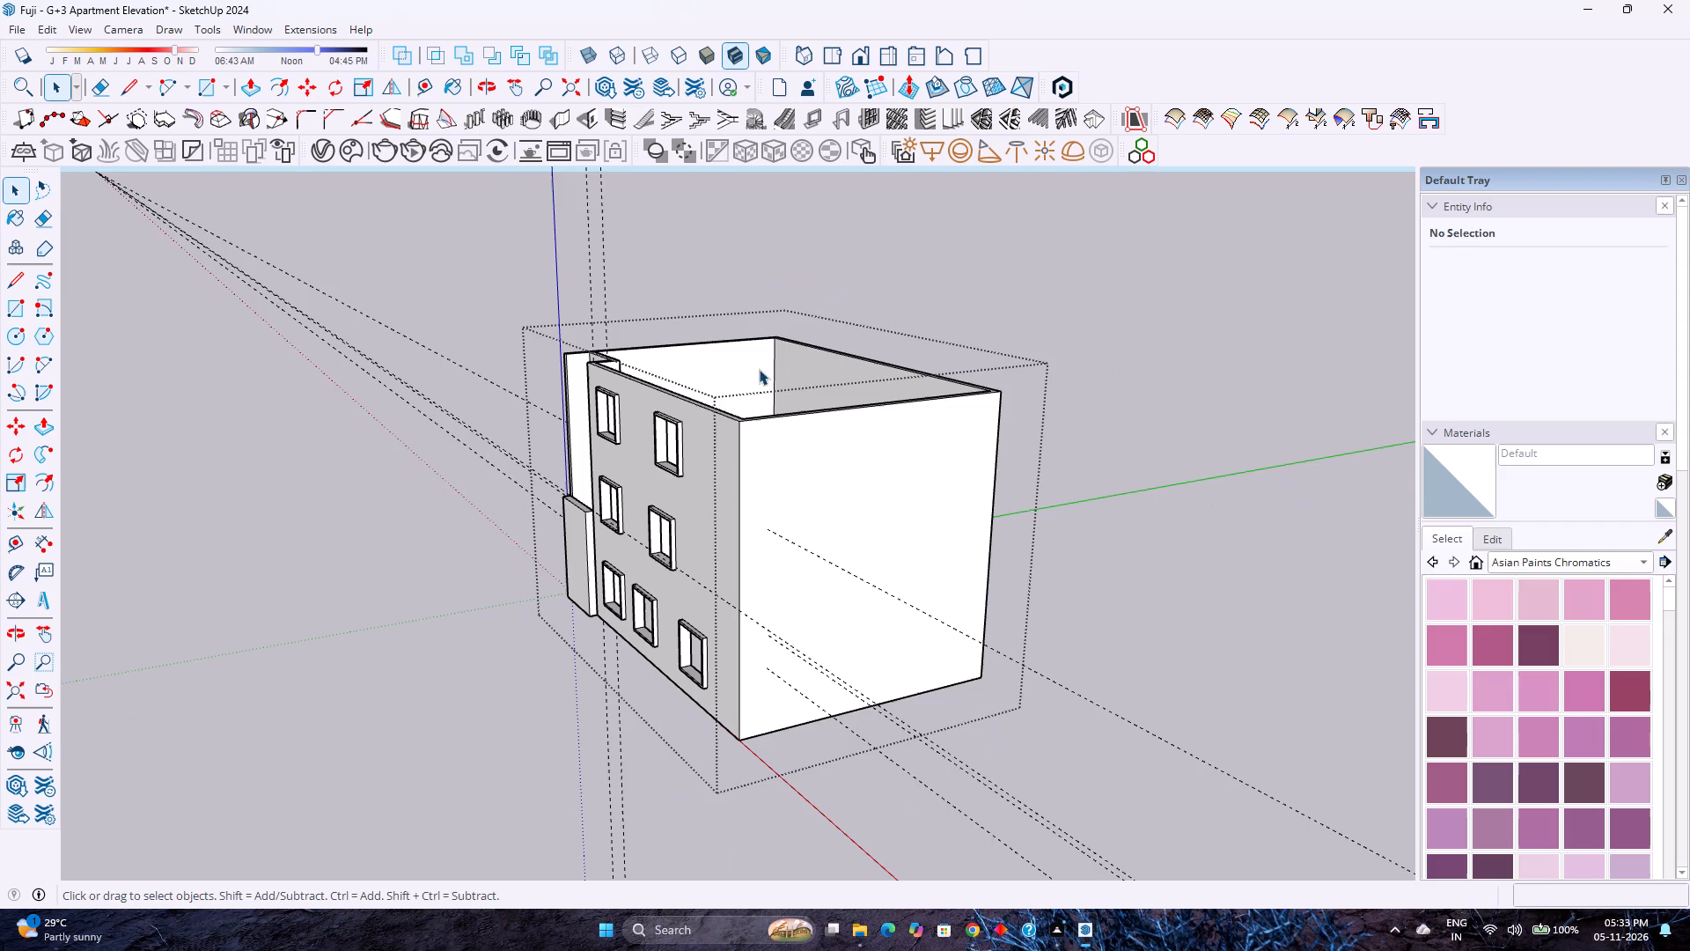
pyautogui.scroll(-1, 759, 369)
pyautogui.moveTo(697, 421); pyautogui.dragTo(881, 232, button='middle')
pyautogui.scroll(3, 759, 273)
pyautogui.scroll(-2, 759, 273)
pyautogui.scroll(2, 759, 273)
pyautogui.scroll(-2, 759, 273)
pyautogui.scroll(1, 759, 273)
pyautogui.scroll(-2, 759, 273)
pyautogui.scroll(2, 759, 273)
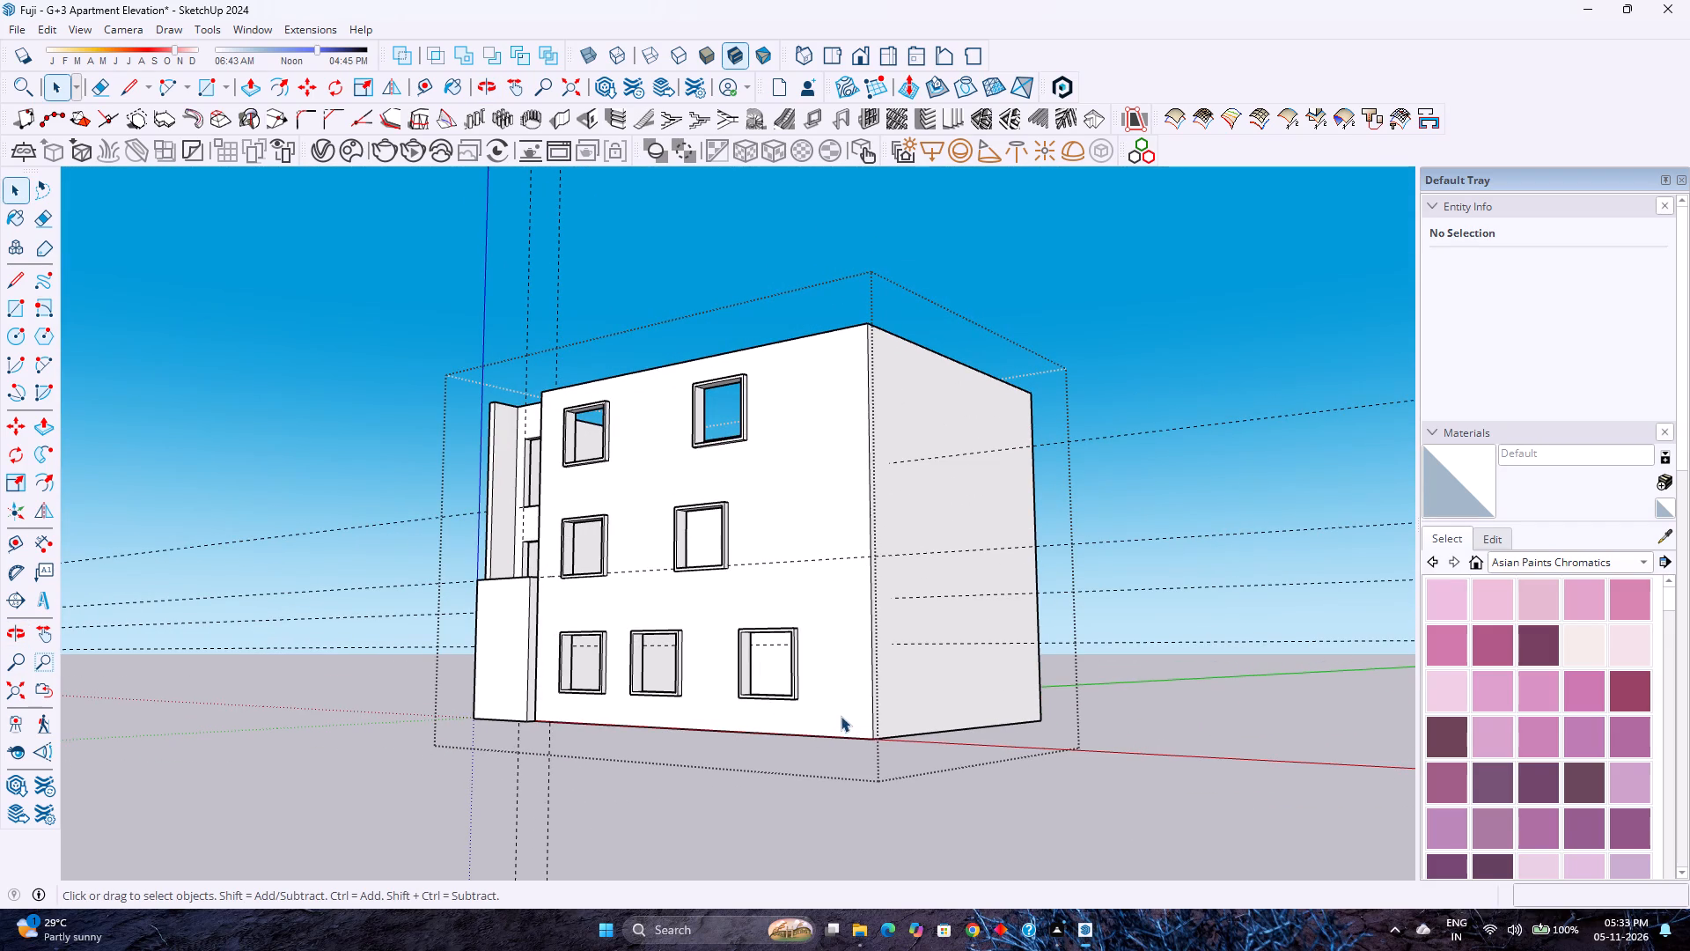
pyautogui.scroll(-2, 841, 714)
pyautogui.scroll(1, 841, 714)
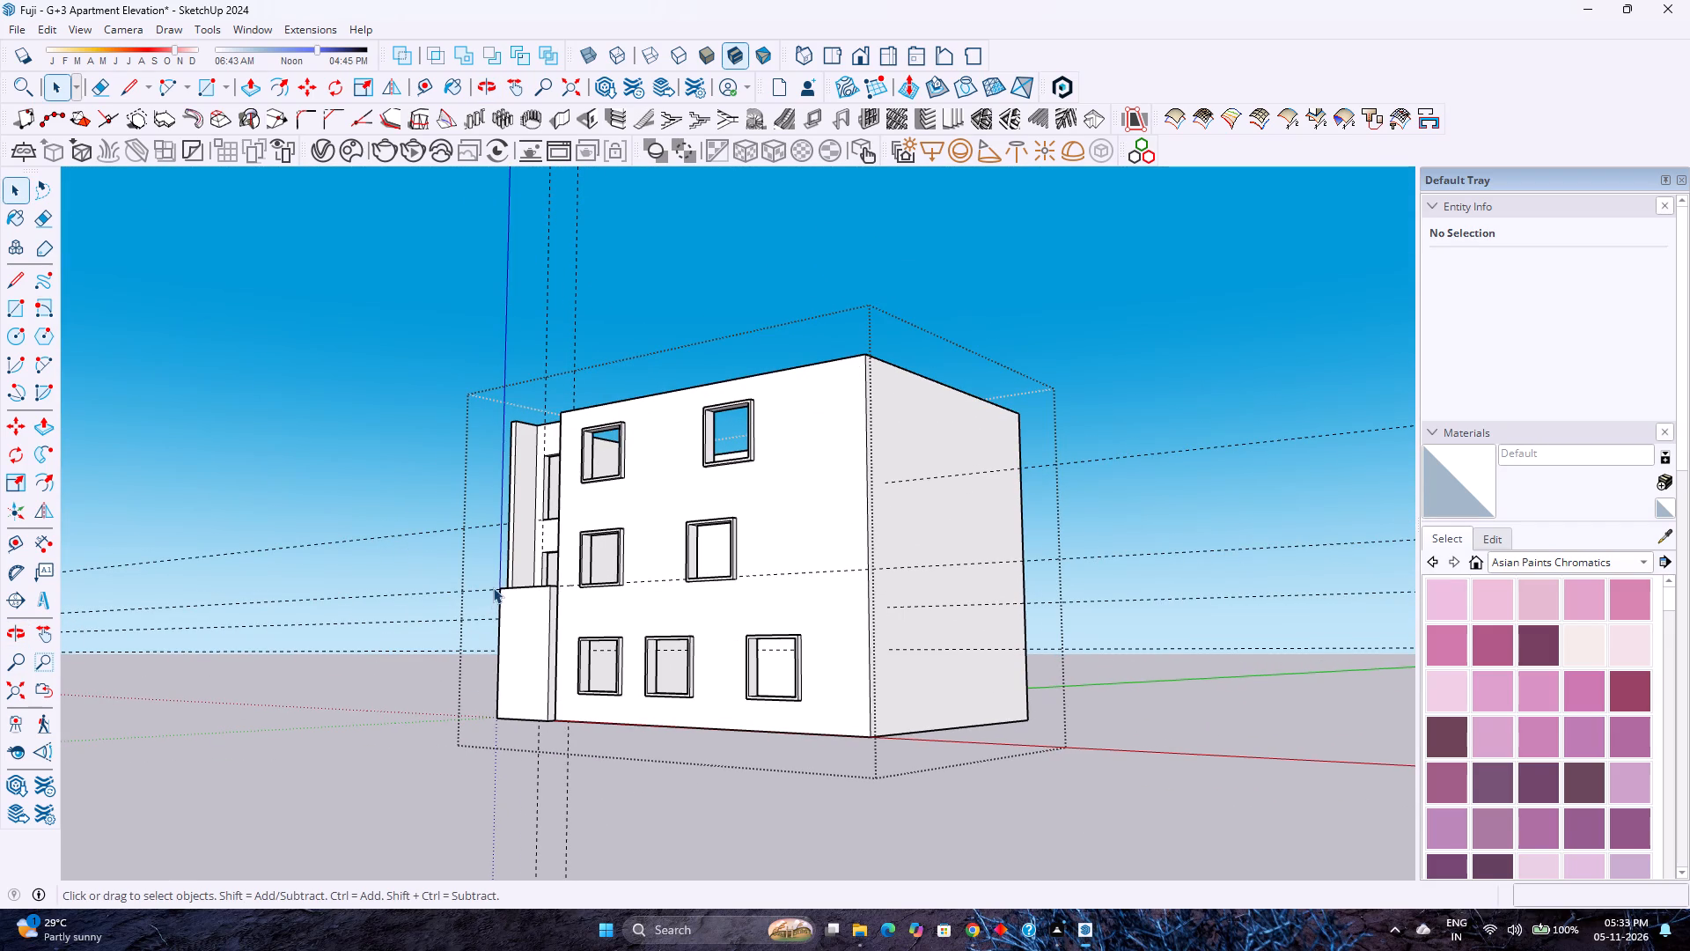
# Open the front panel group for editing and extrude the panel's top face up by 1'.
pyautogui.scroll(3, 493, 587)
pyautogui.moveTo(493, 587); pyautogui.dragTo(542, 749, button='middle')
pyautogui.middleClick(542, 749)
pyautogui.scroll(10, 539, 559)
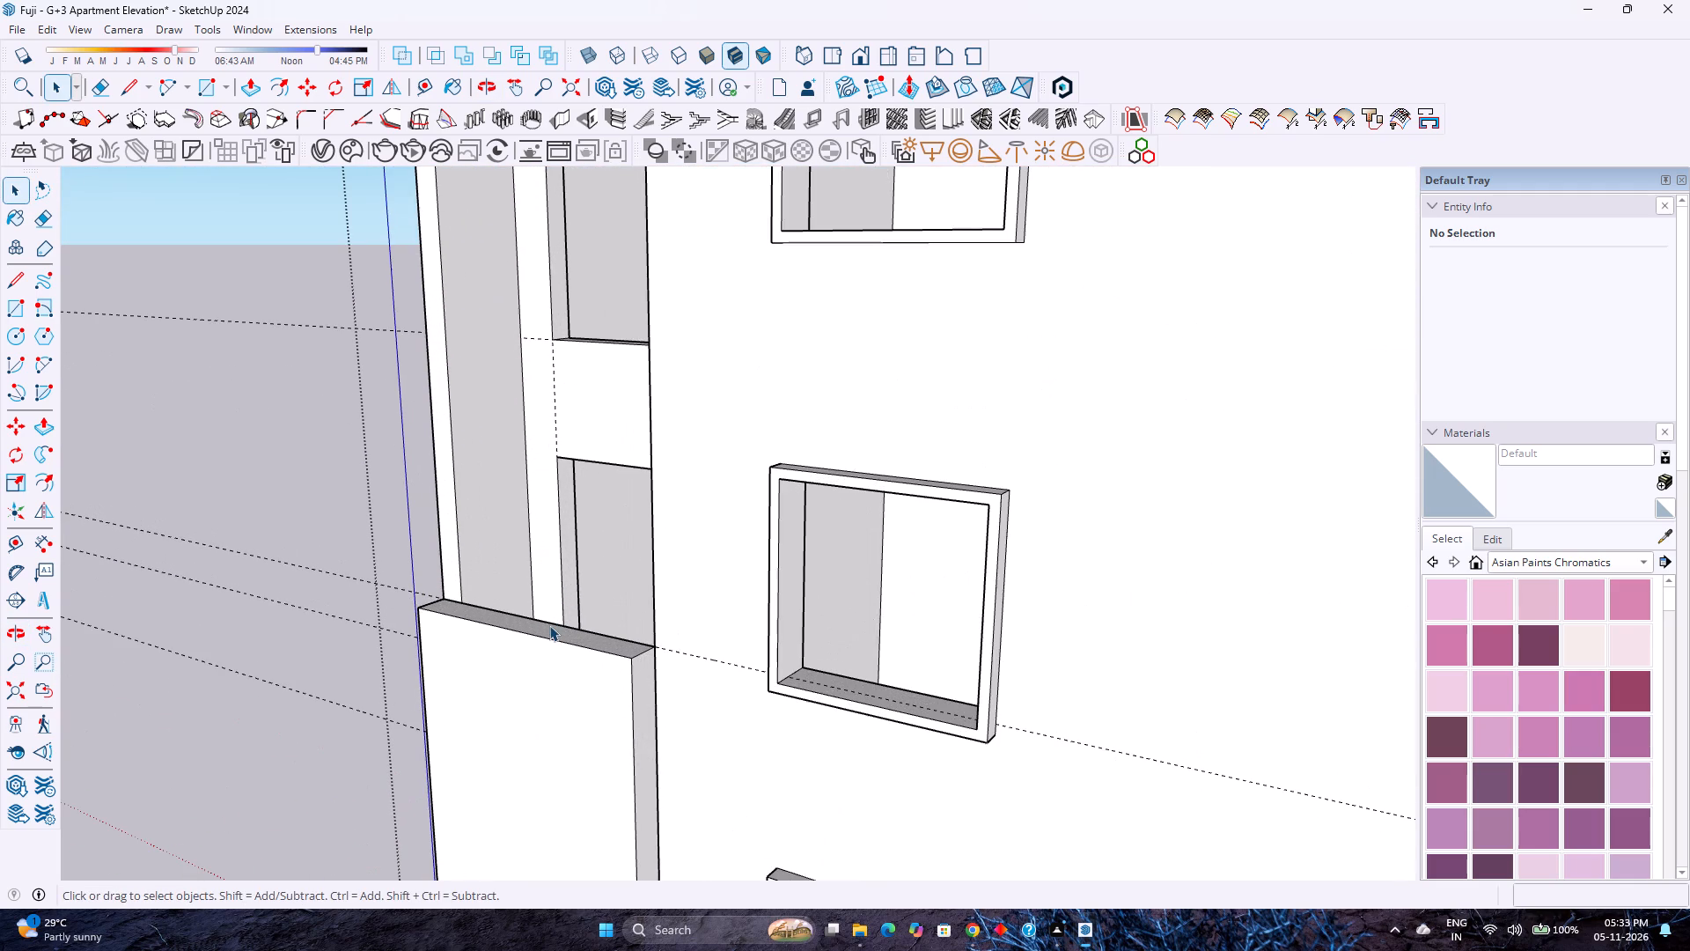
pyautogui.doubleClick(549, 629)
pyautogui.click(549, 633)
pyautogui.click(549, 633)
pyautogui.click(549, 633)
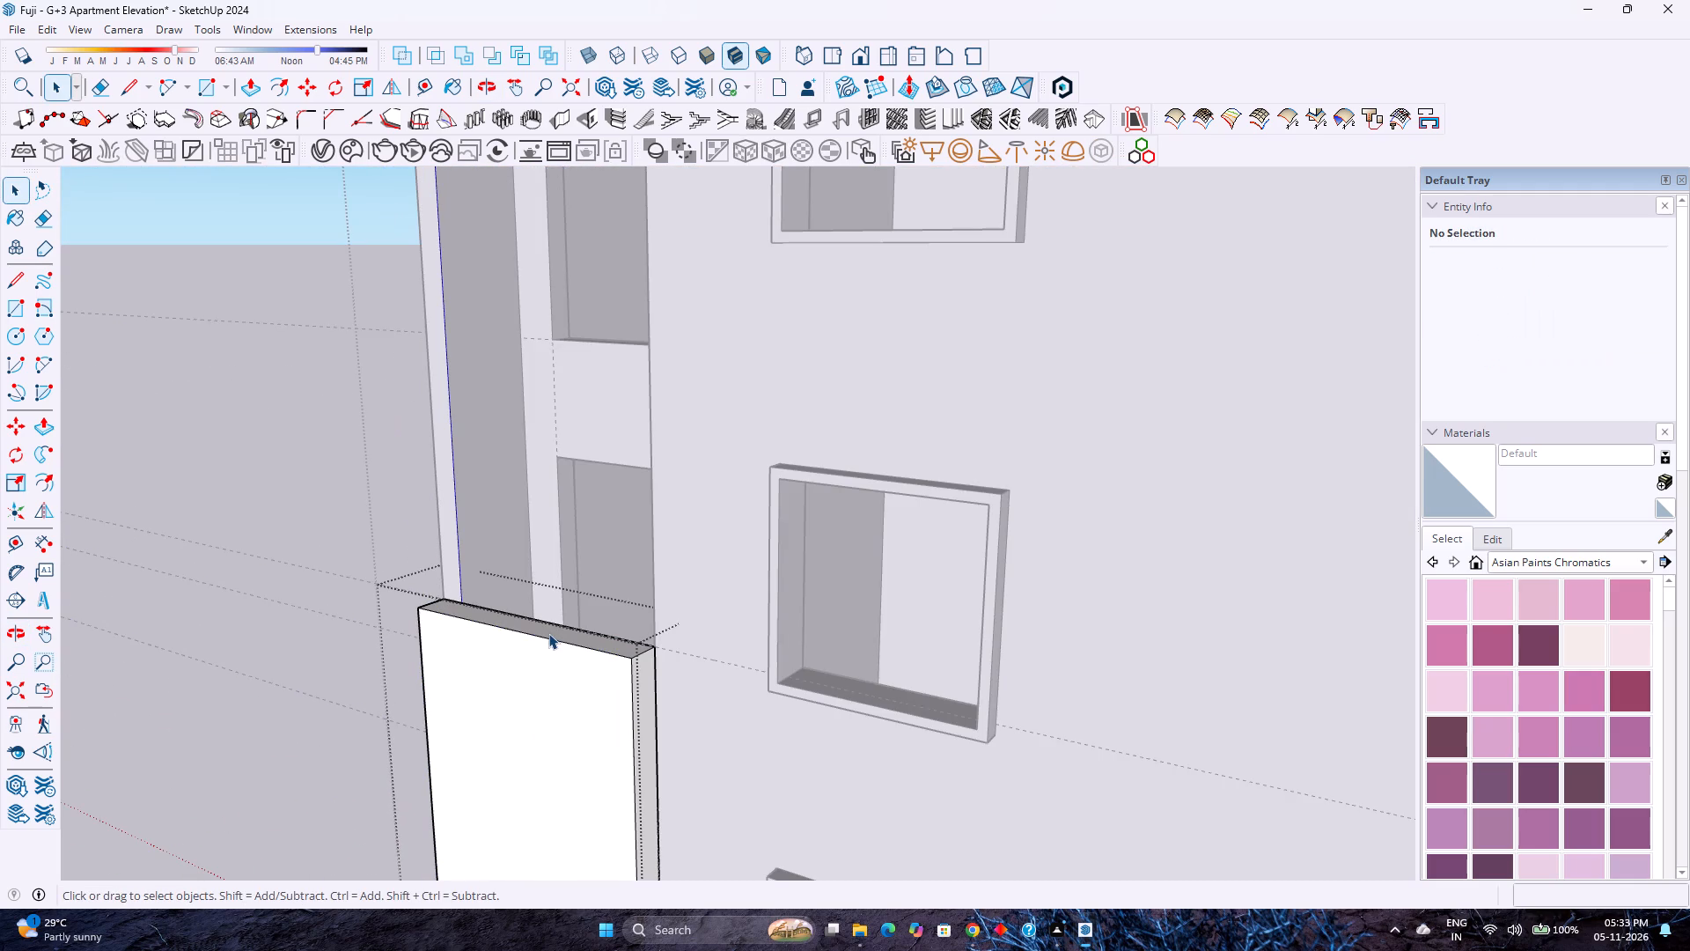
pyautogui.click(257, 94)
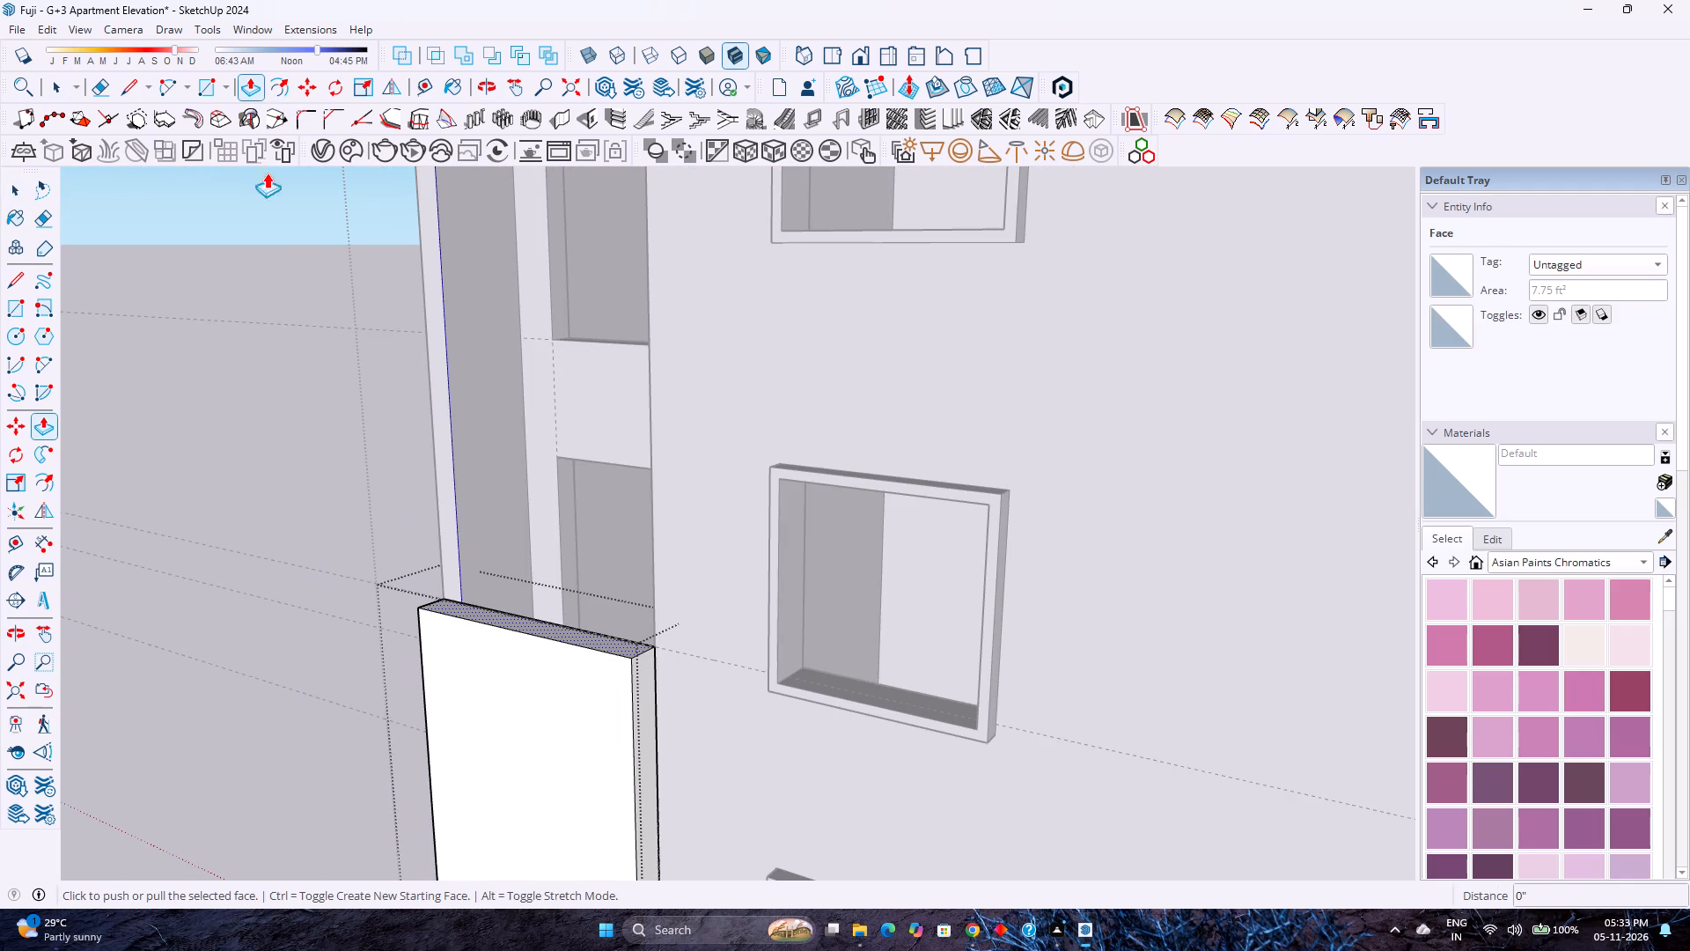
pyautogui.click(538, 616)
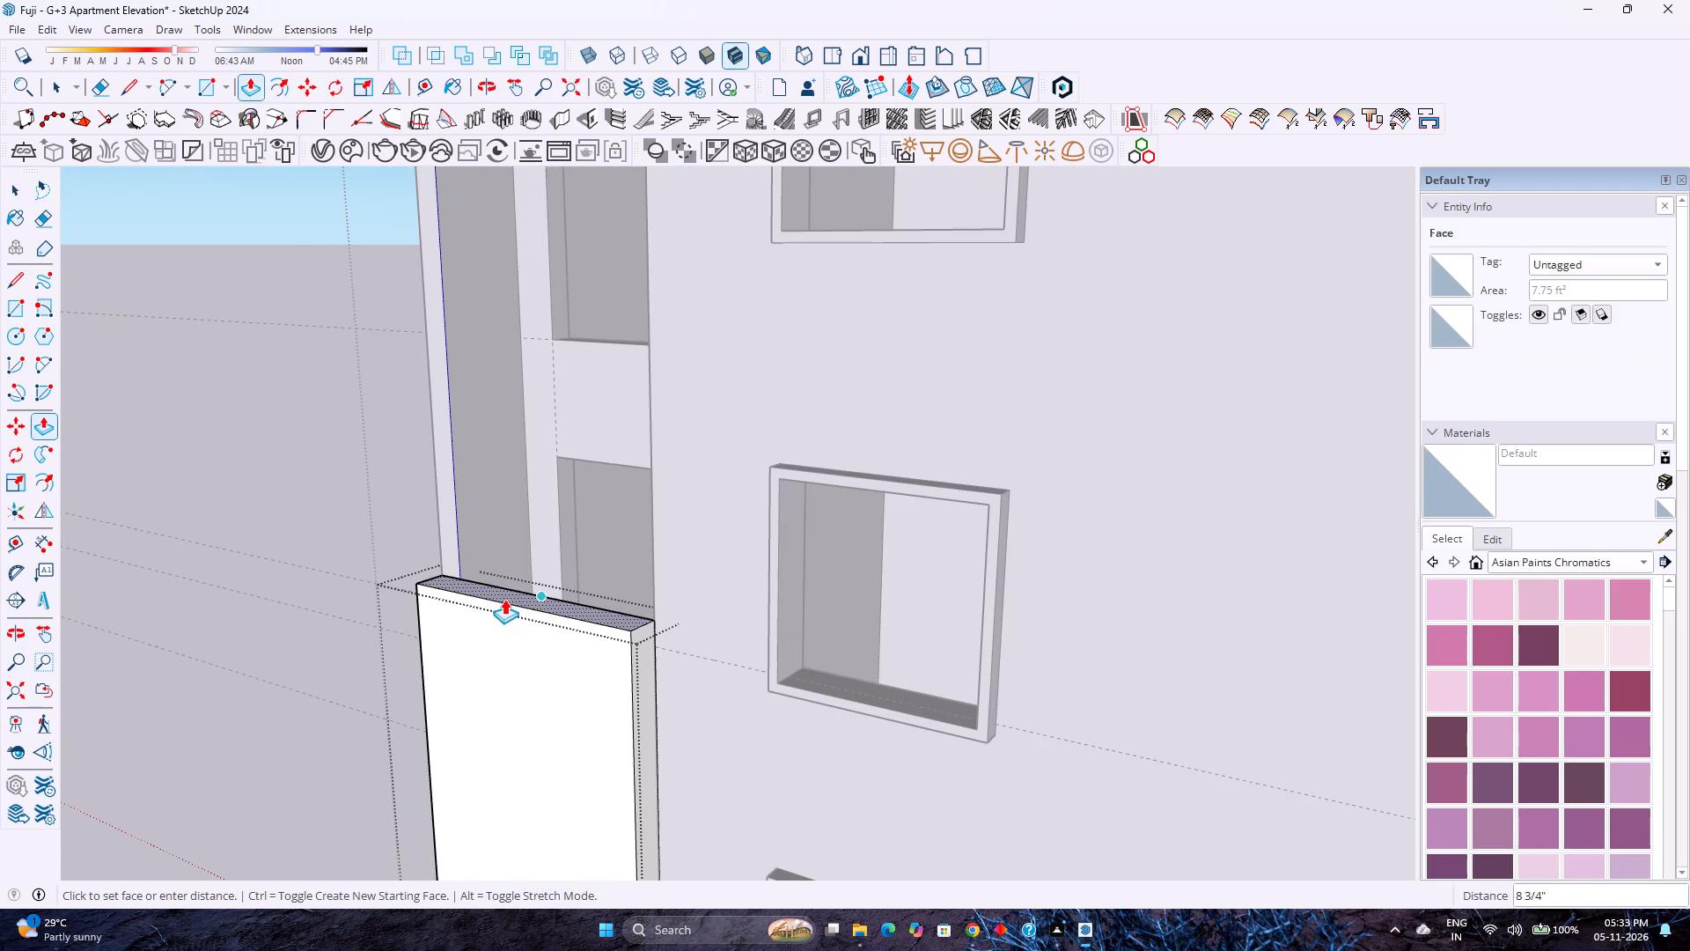
pyautogui.write("1'")
pyautogui.press('Return')
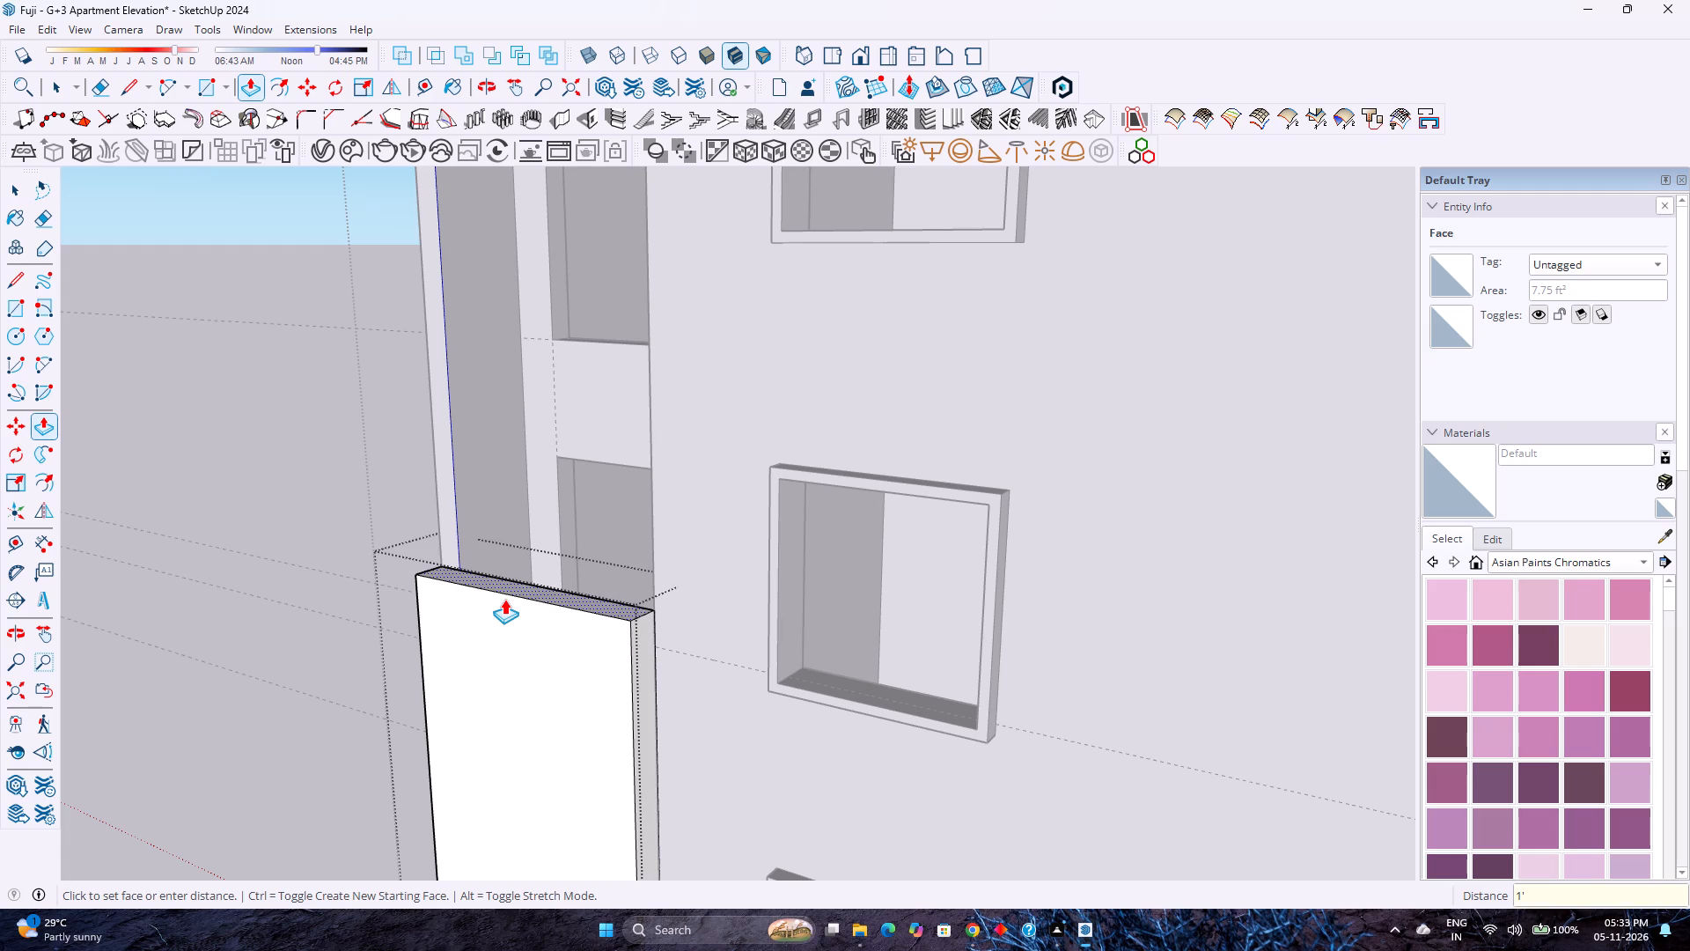
# Place vertical guides 1' inside both side edges of the front panel's face.
pyautogui.scroll(-5, 503, 596)
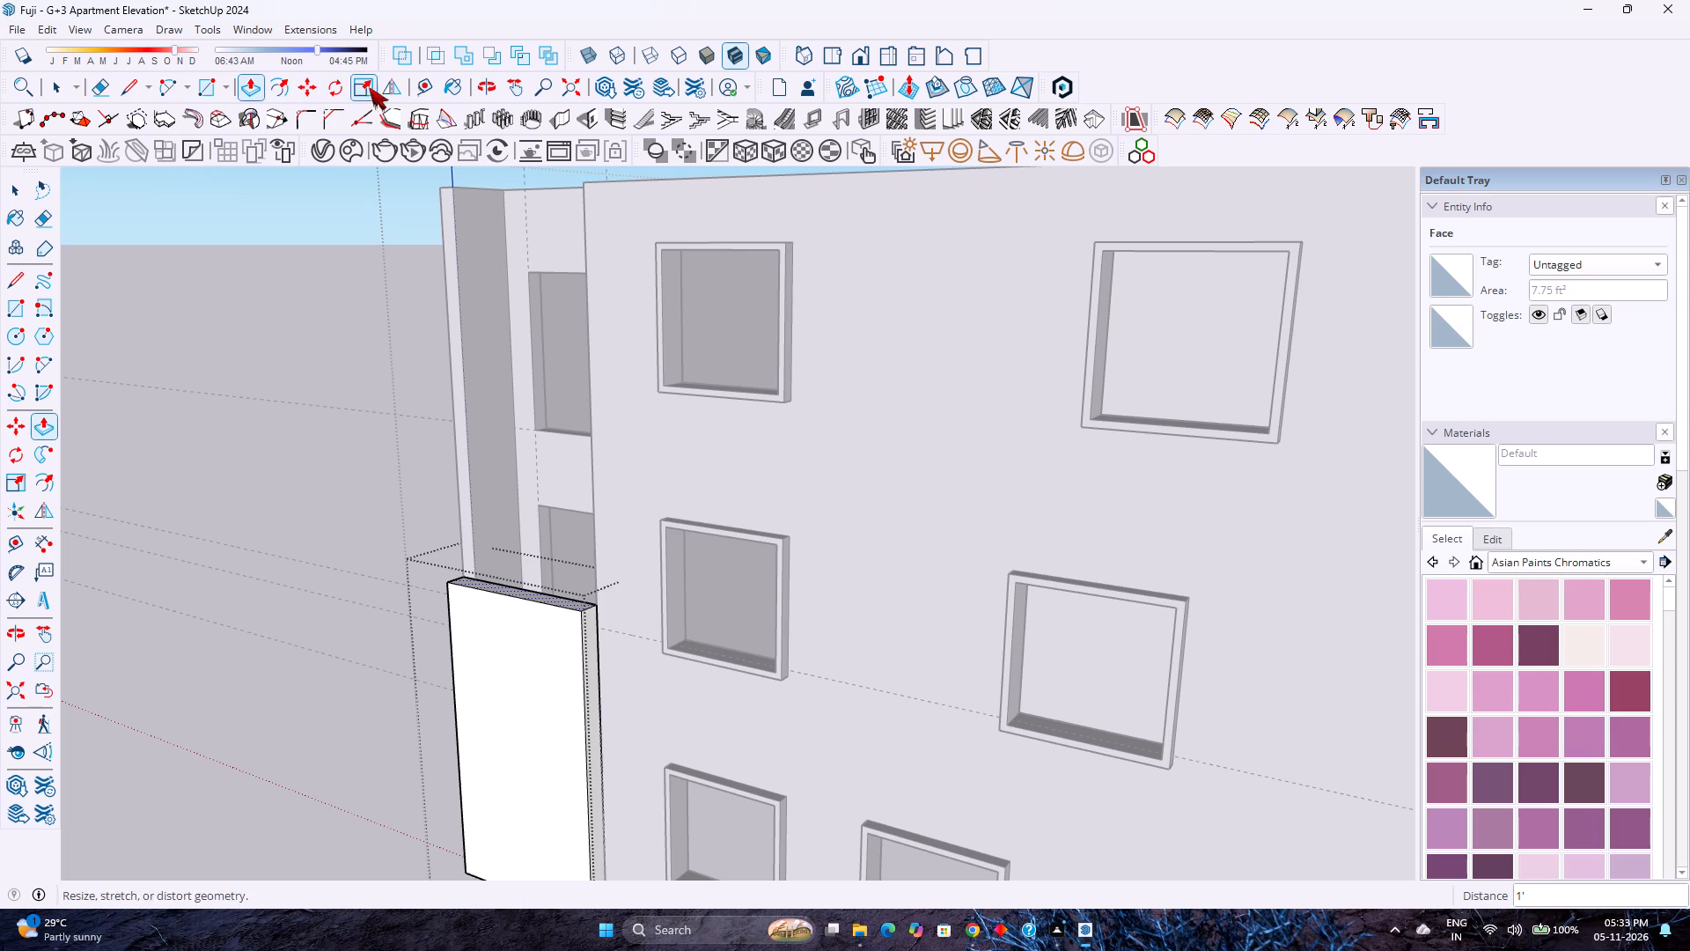
pyautogui.click(422, 87)
pyautogui.click(457, 745)
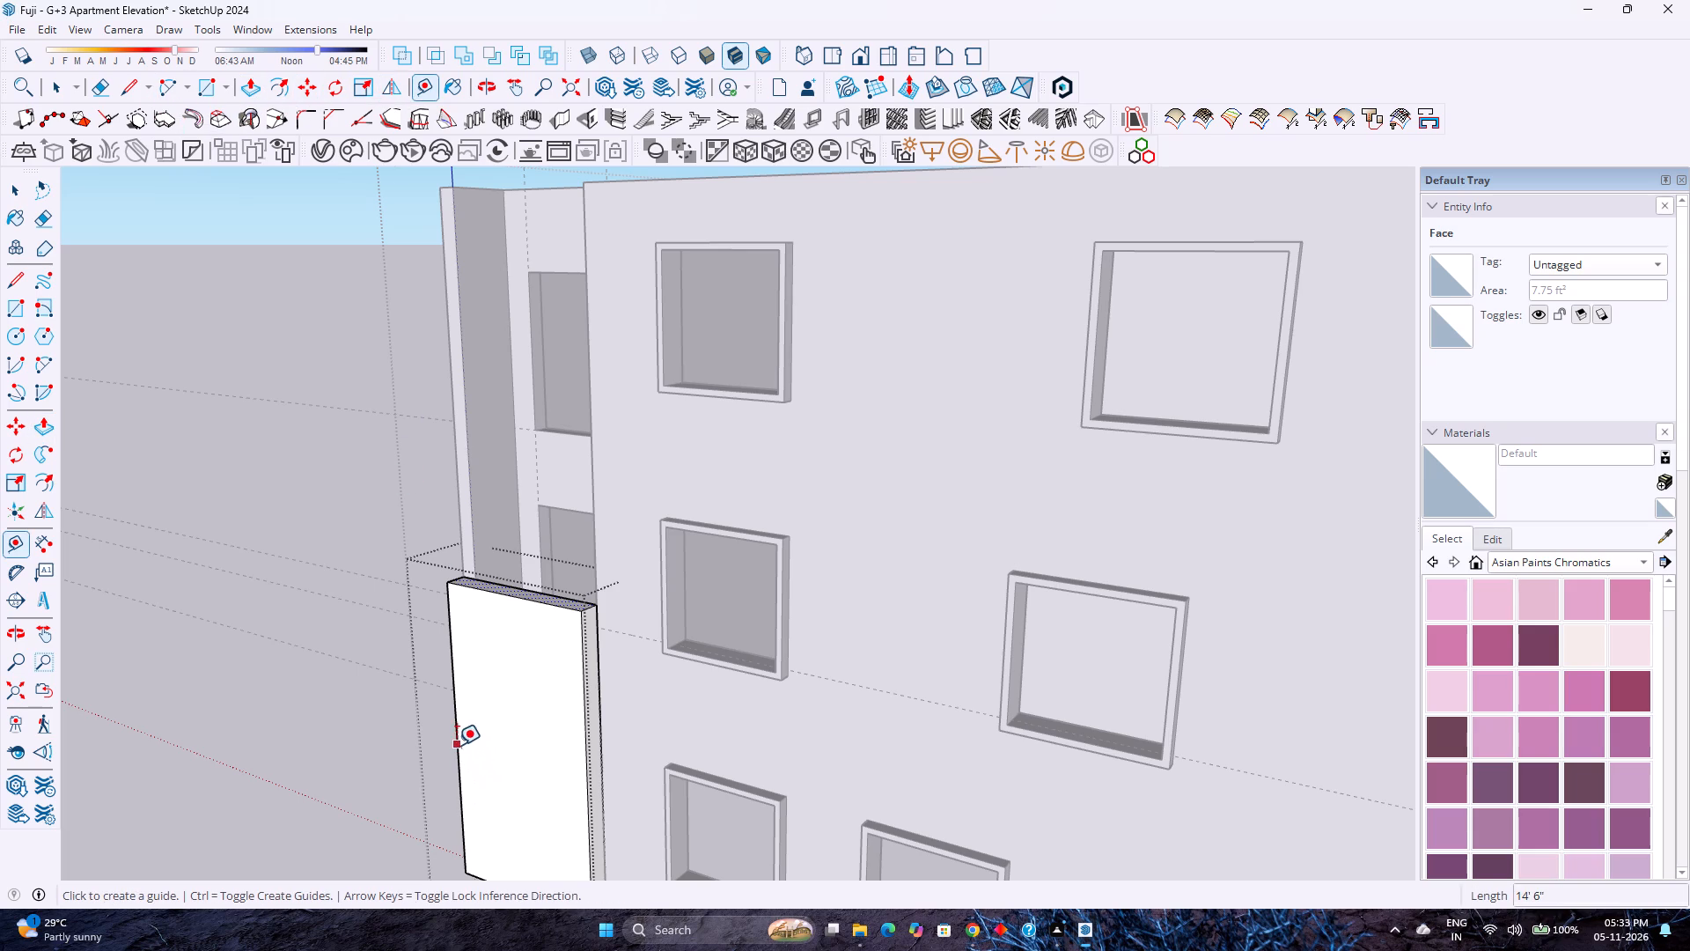
pyautogui.write("1'")
pyautogui.press('Return')
pyautogui.scroll(7, 516, 722)
pyautogui.moveTo(526, 722); pyautogui.dragTo(528, 722, button='middle')
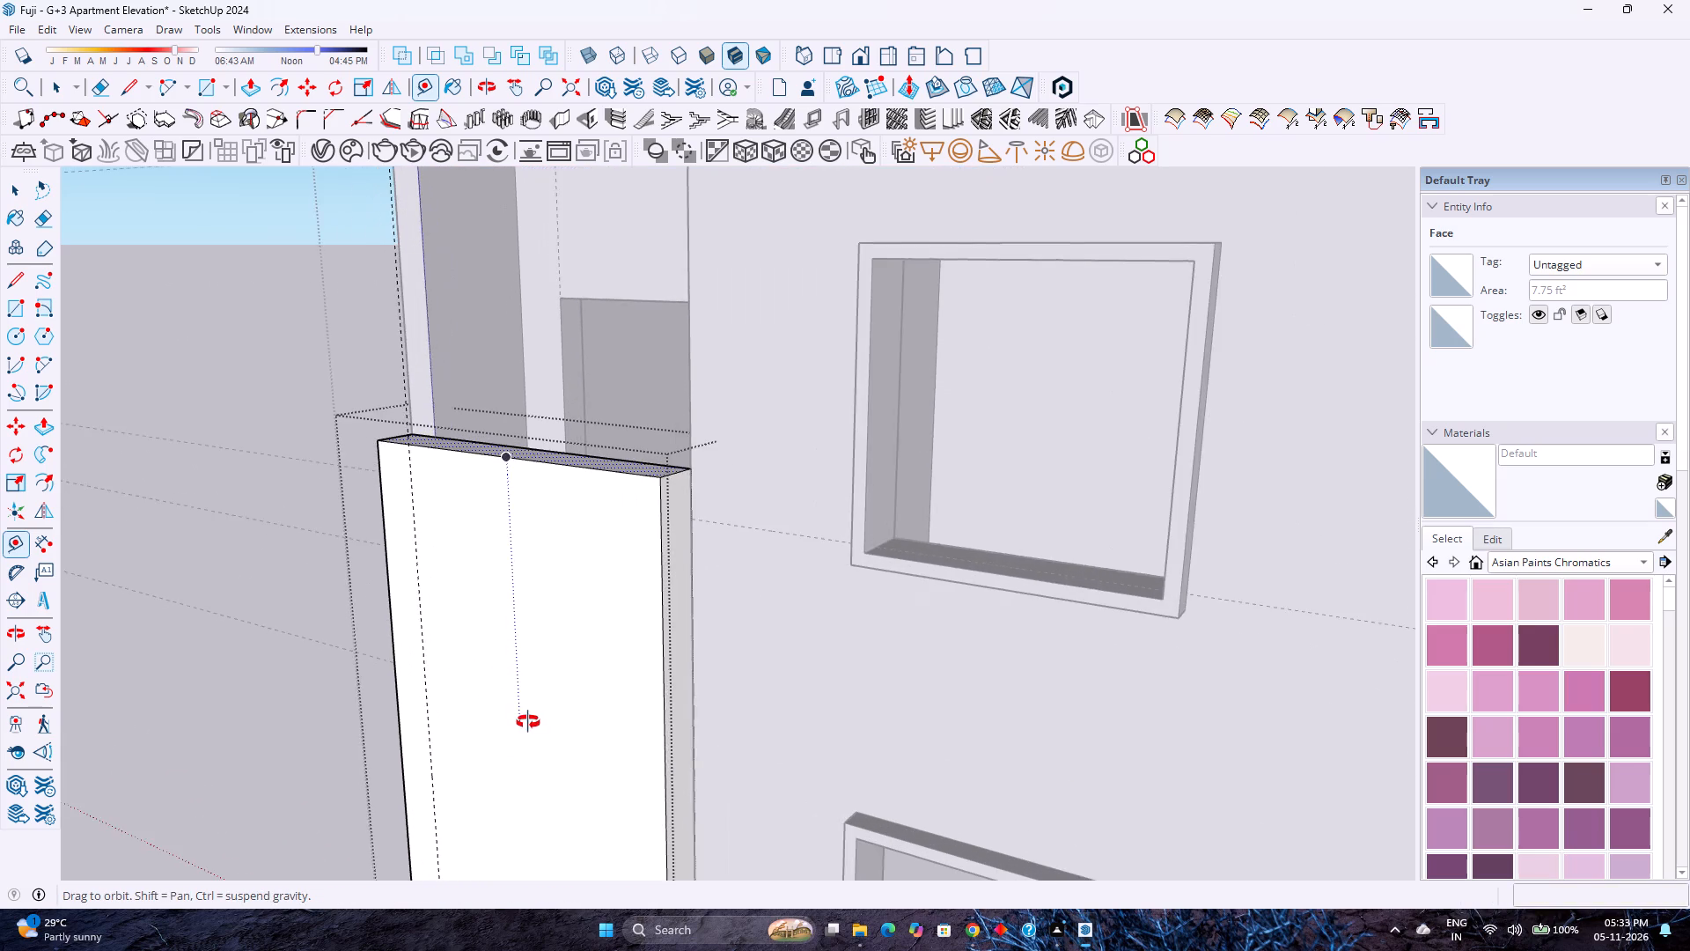
pyautogui.moveTo(528, 722); pyautogui.dragTo(592, 713, button='middle')
pyautogui.middleClick(592, 713)
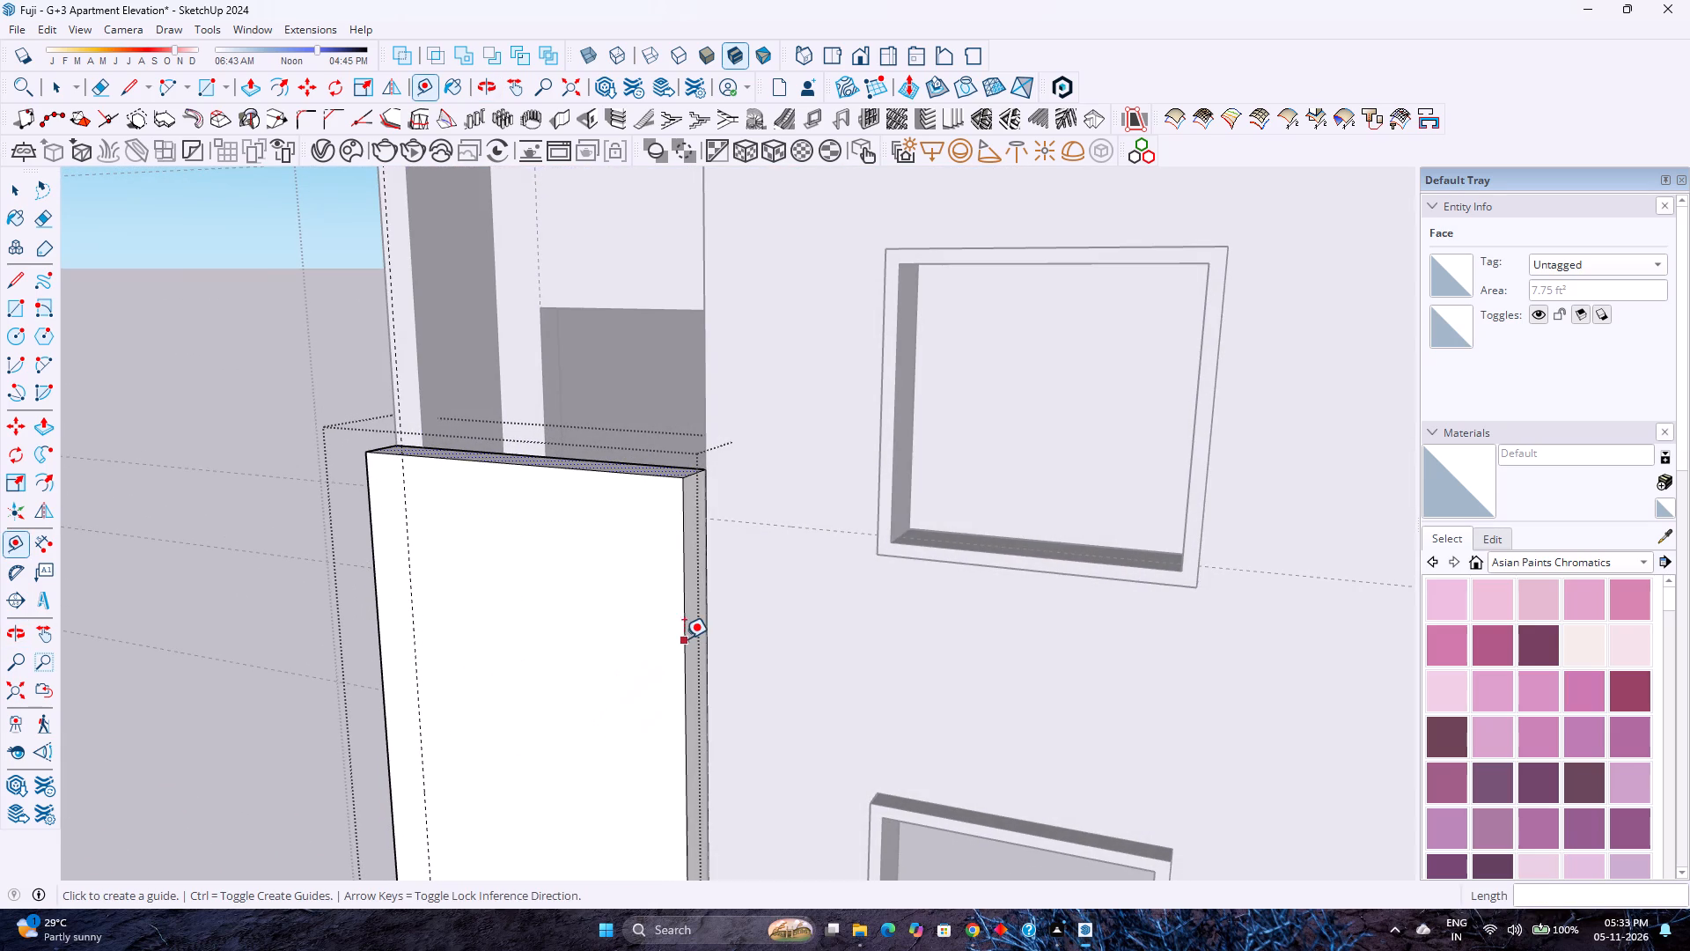
pyautogui.click(685, 637)
pyautogui.write("1'")
pyautogui.press('Return')
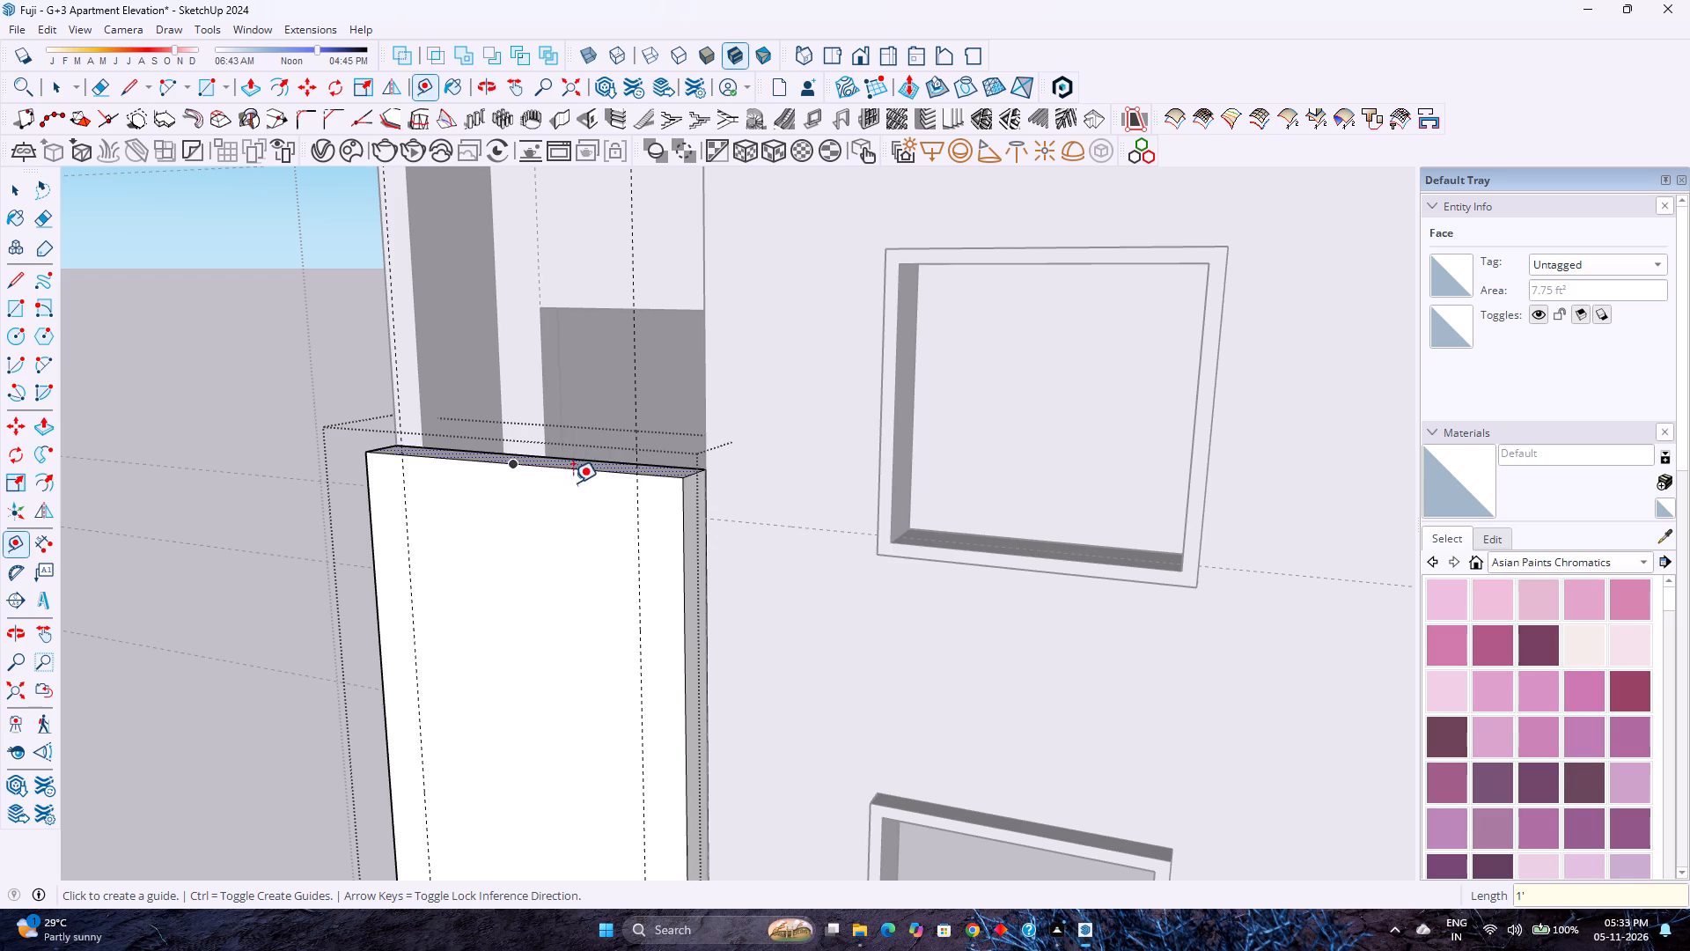
# Place horizontal guides 1' below the front panel's top edge and a further 3' below that.
pyautogui.click(621, 475)
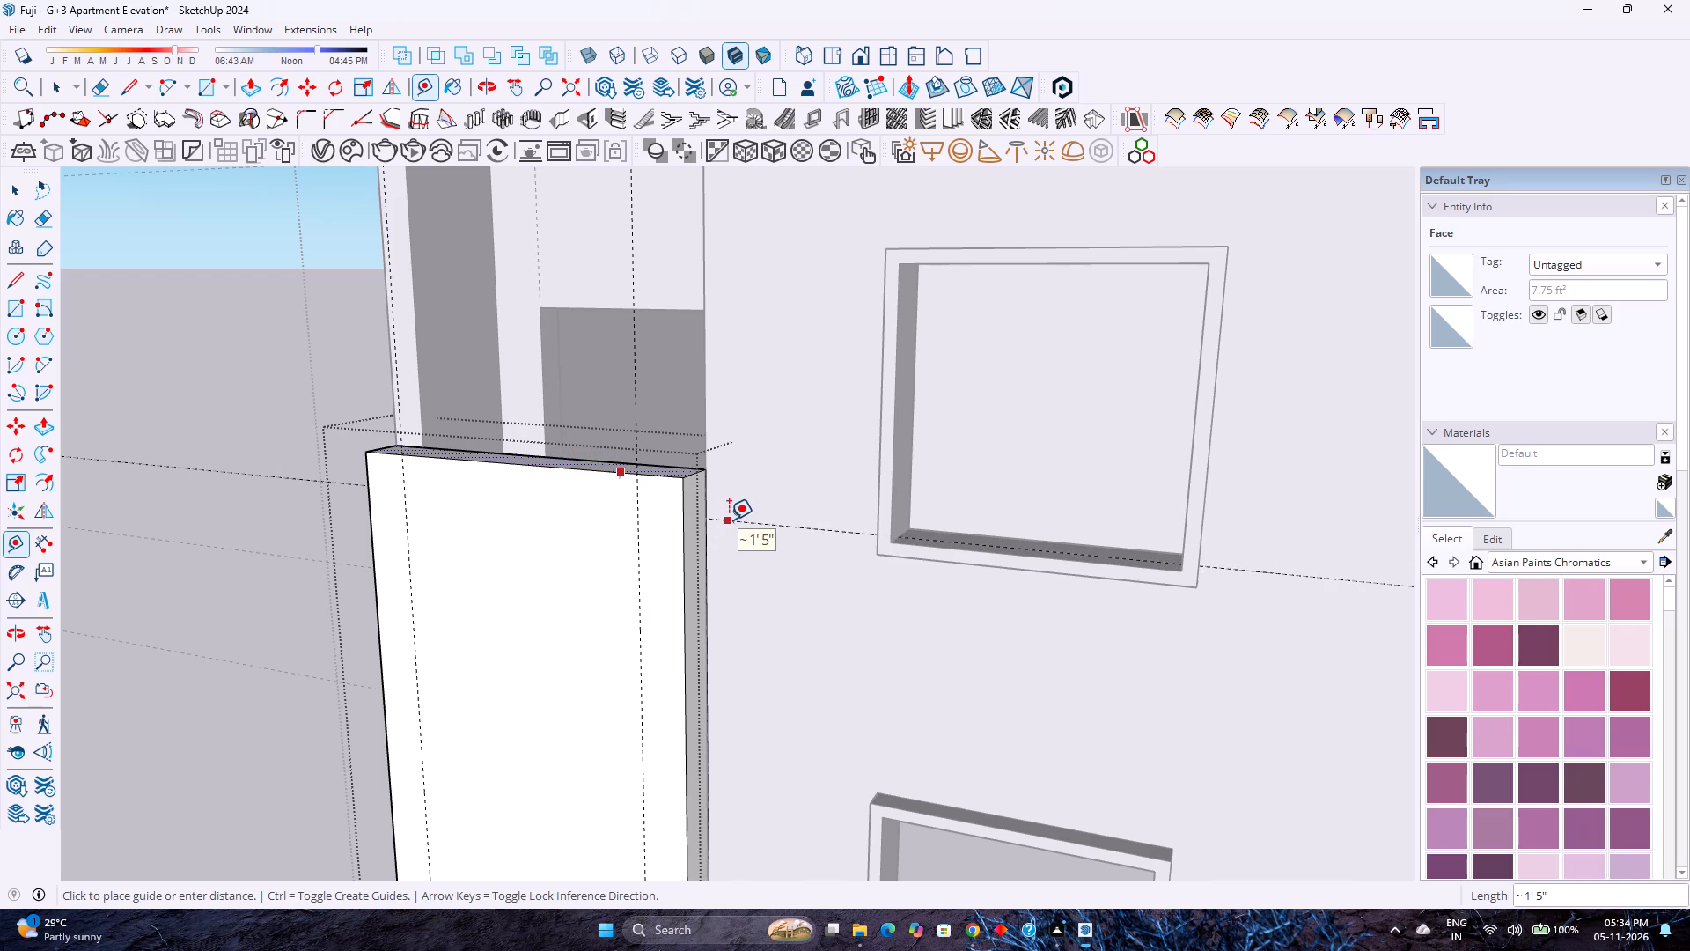
pyautogui.press('Up')
pyautogui.click(729, 525)
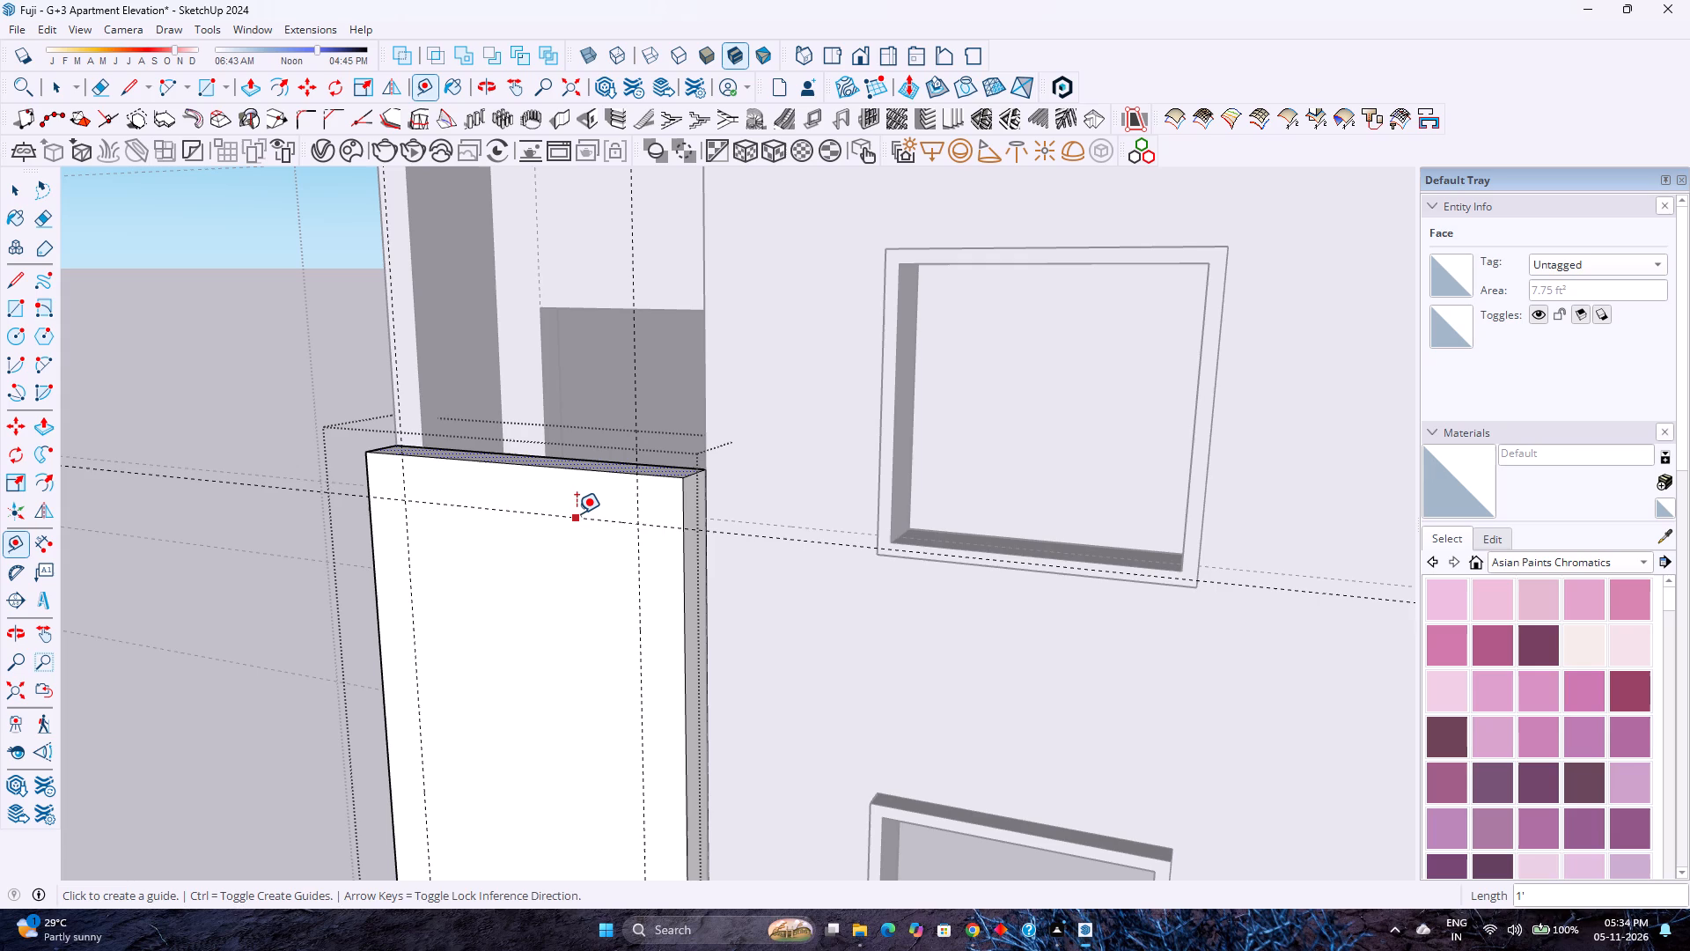
pyautogui.click(577, 513)
pyautogui.write("3'")
pyautogui.press('Return')
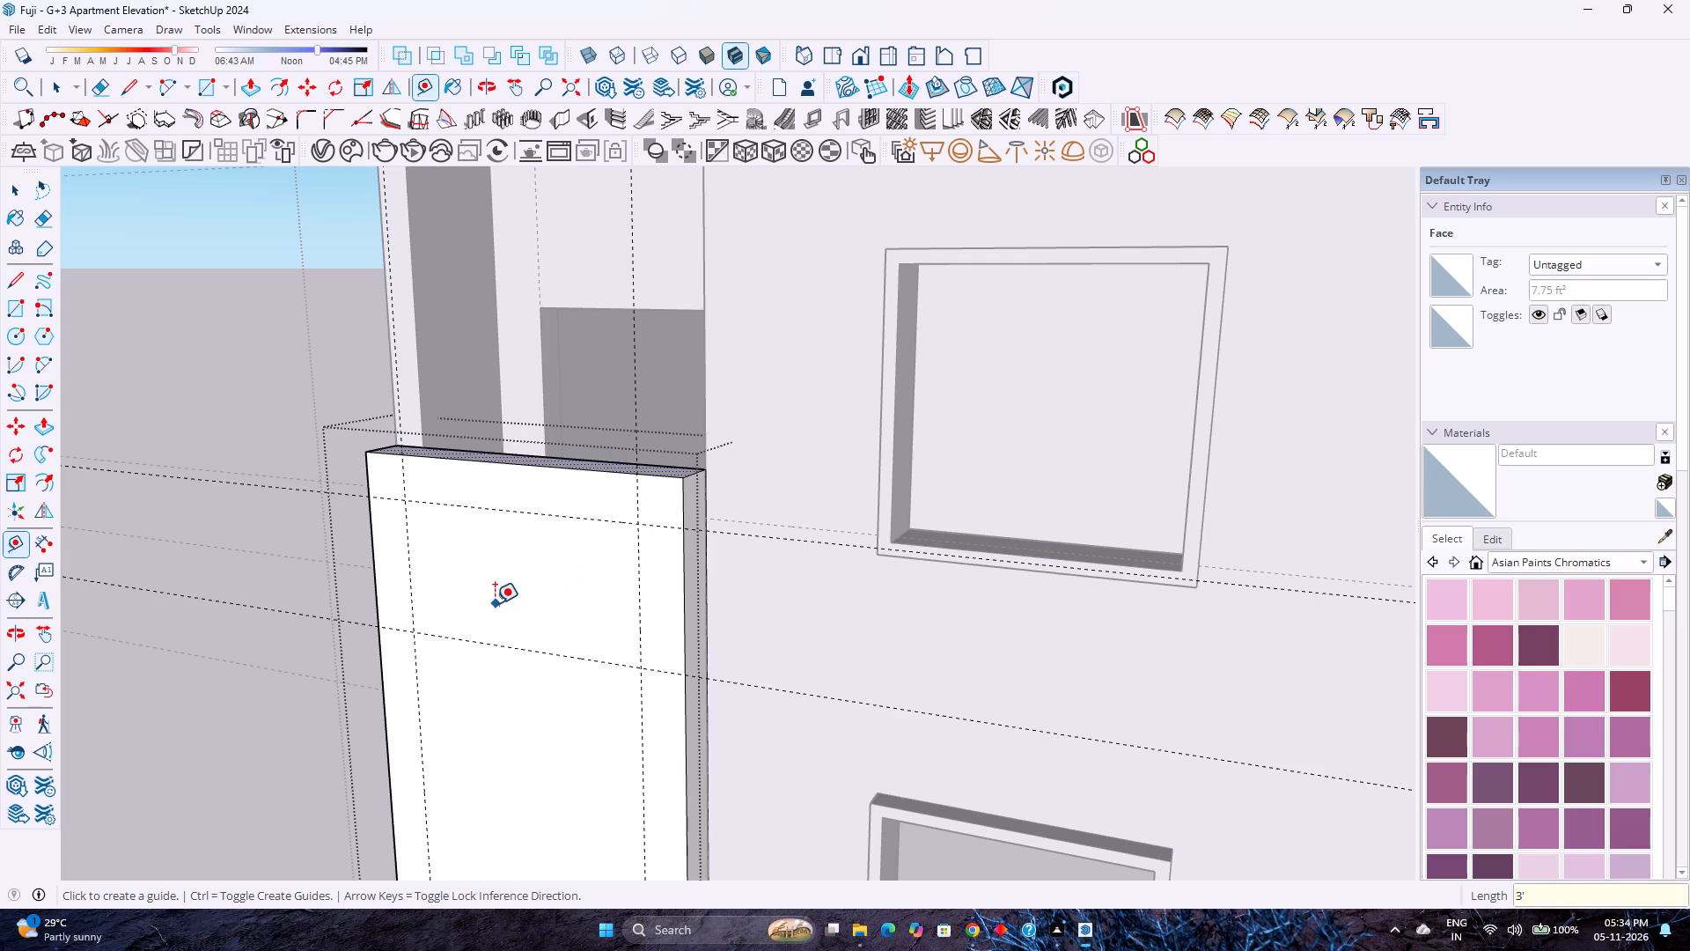
# Draw a U-shaped outline on the panel: a downward arc with a 3' bulge between the guides, its ends joined to the top edge.
pyautogui.moveTo(525, 597); pyautogui.dragTo(608, 564, button='middle')
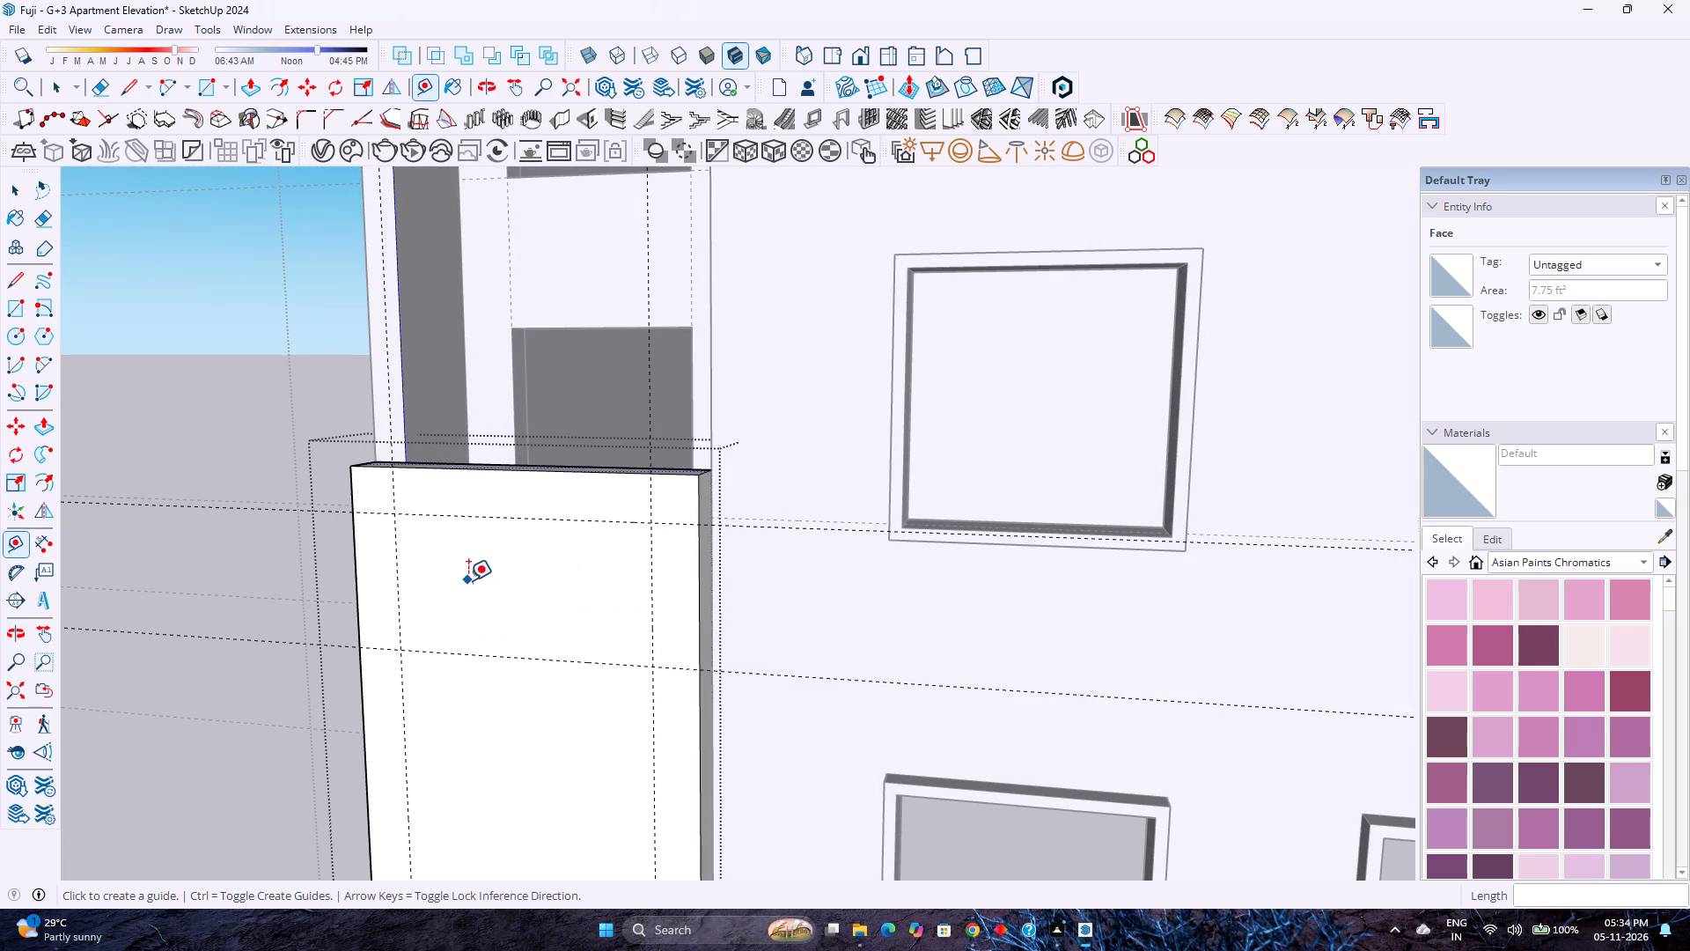
pyautogui.press('a')
pyautogui.click(395, 512)
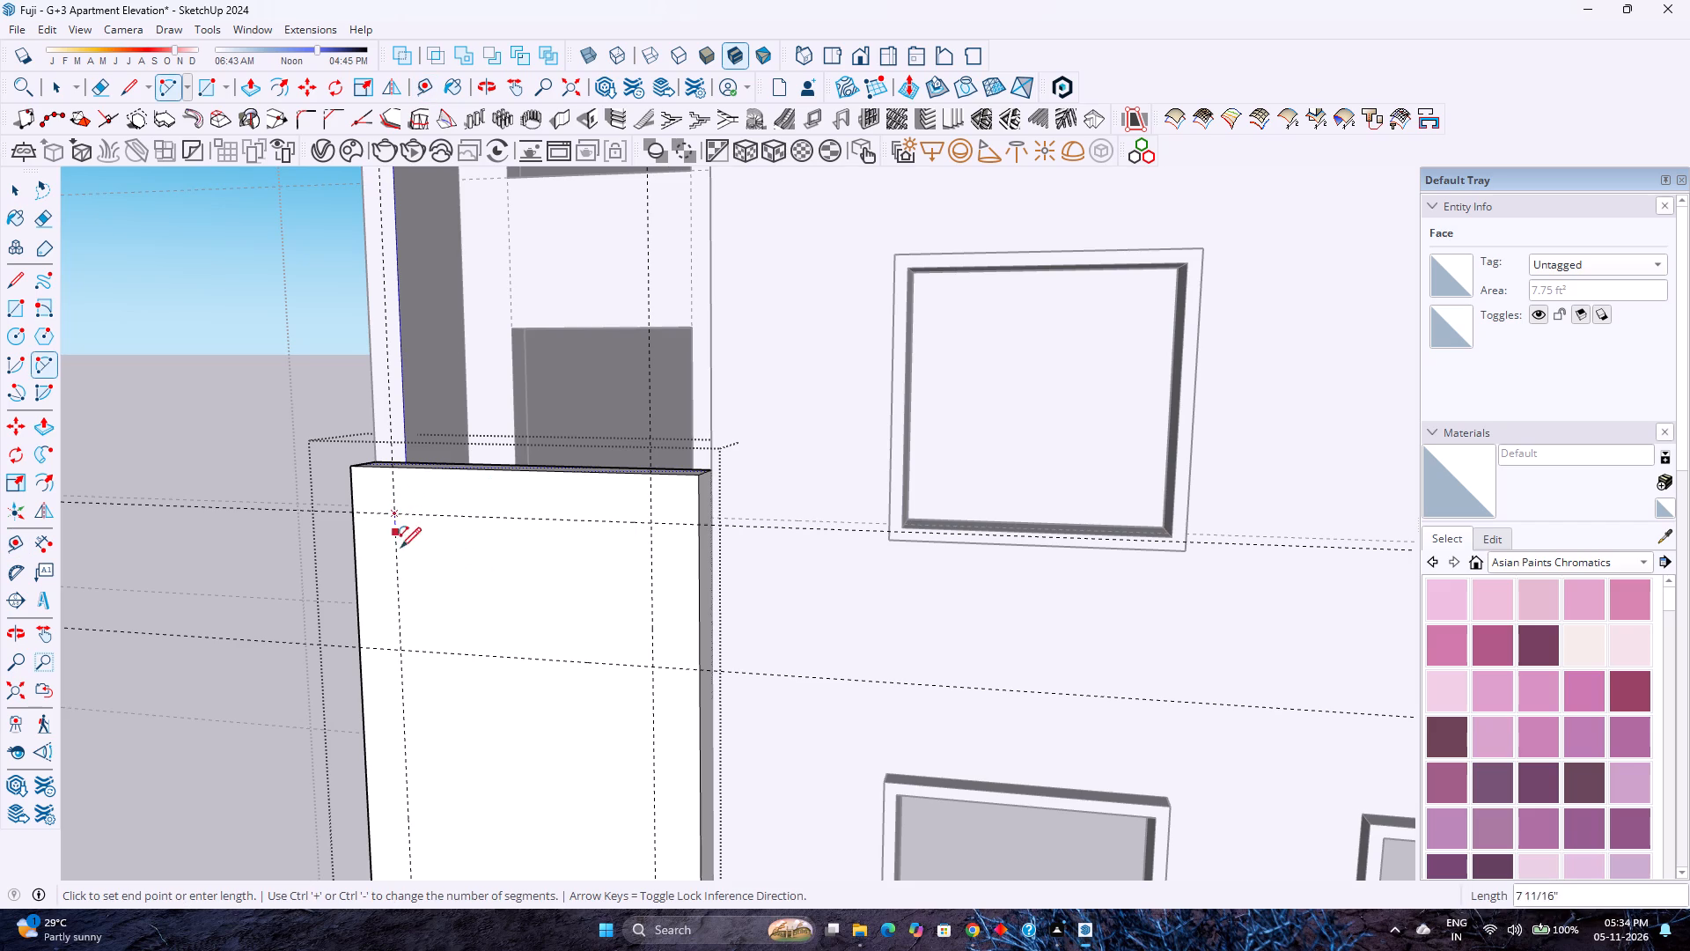
pyautogui.click(650, 520)
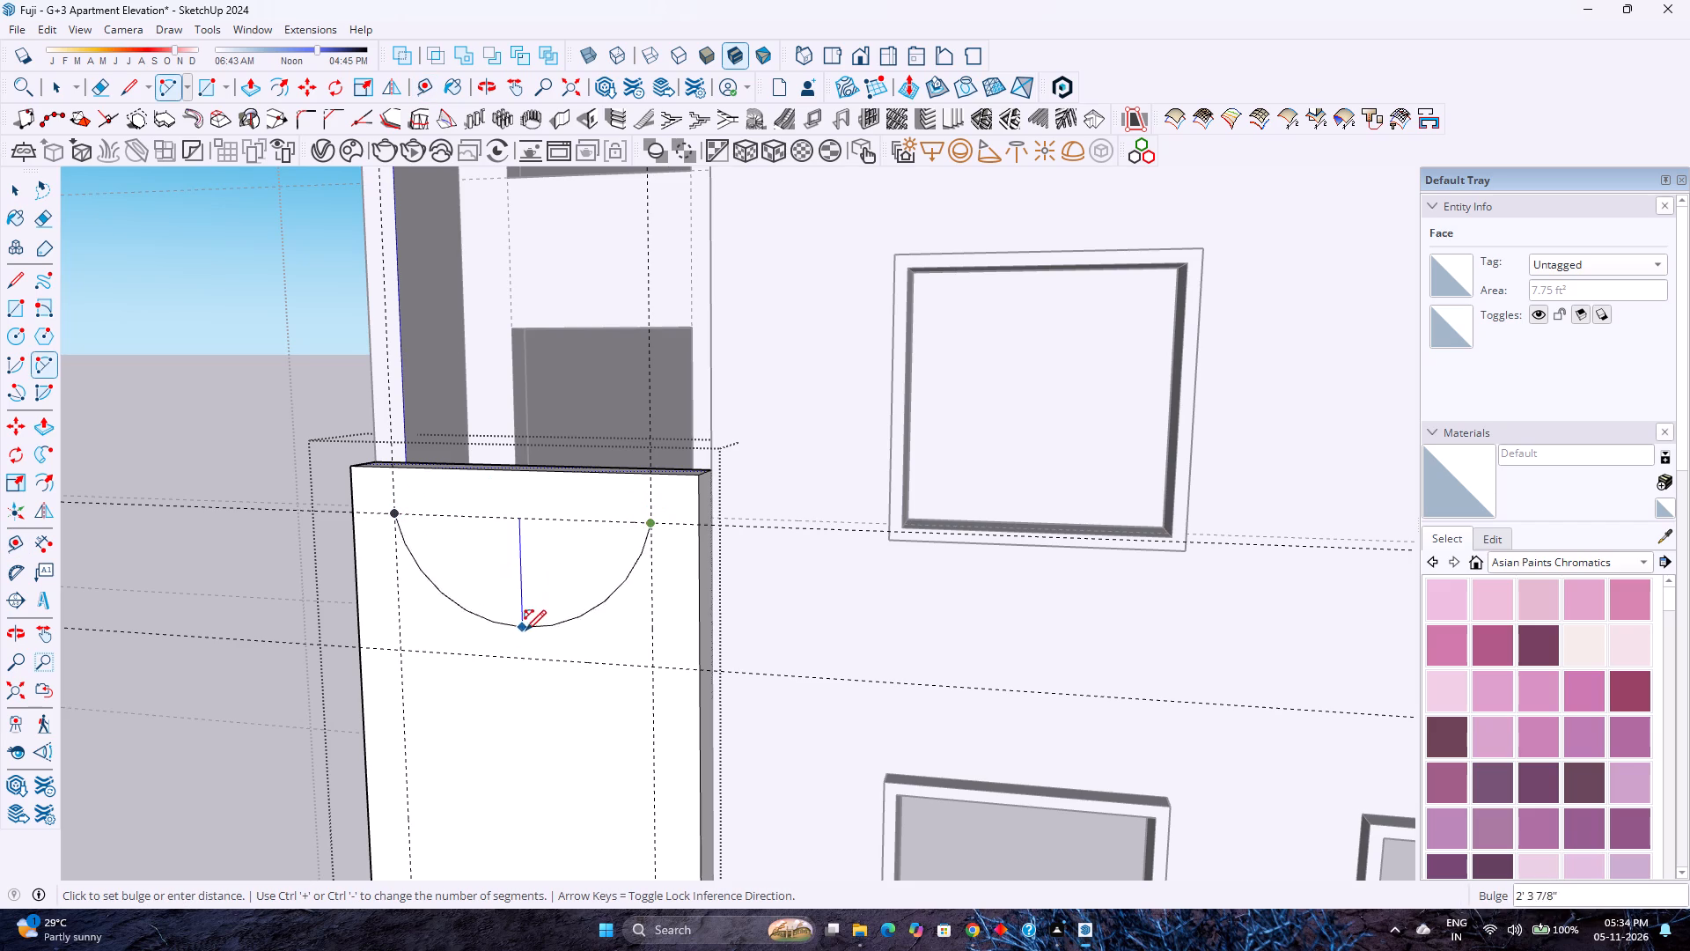
pyautogui.click(524, 655)
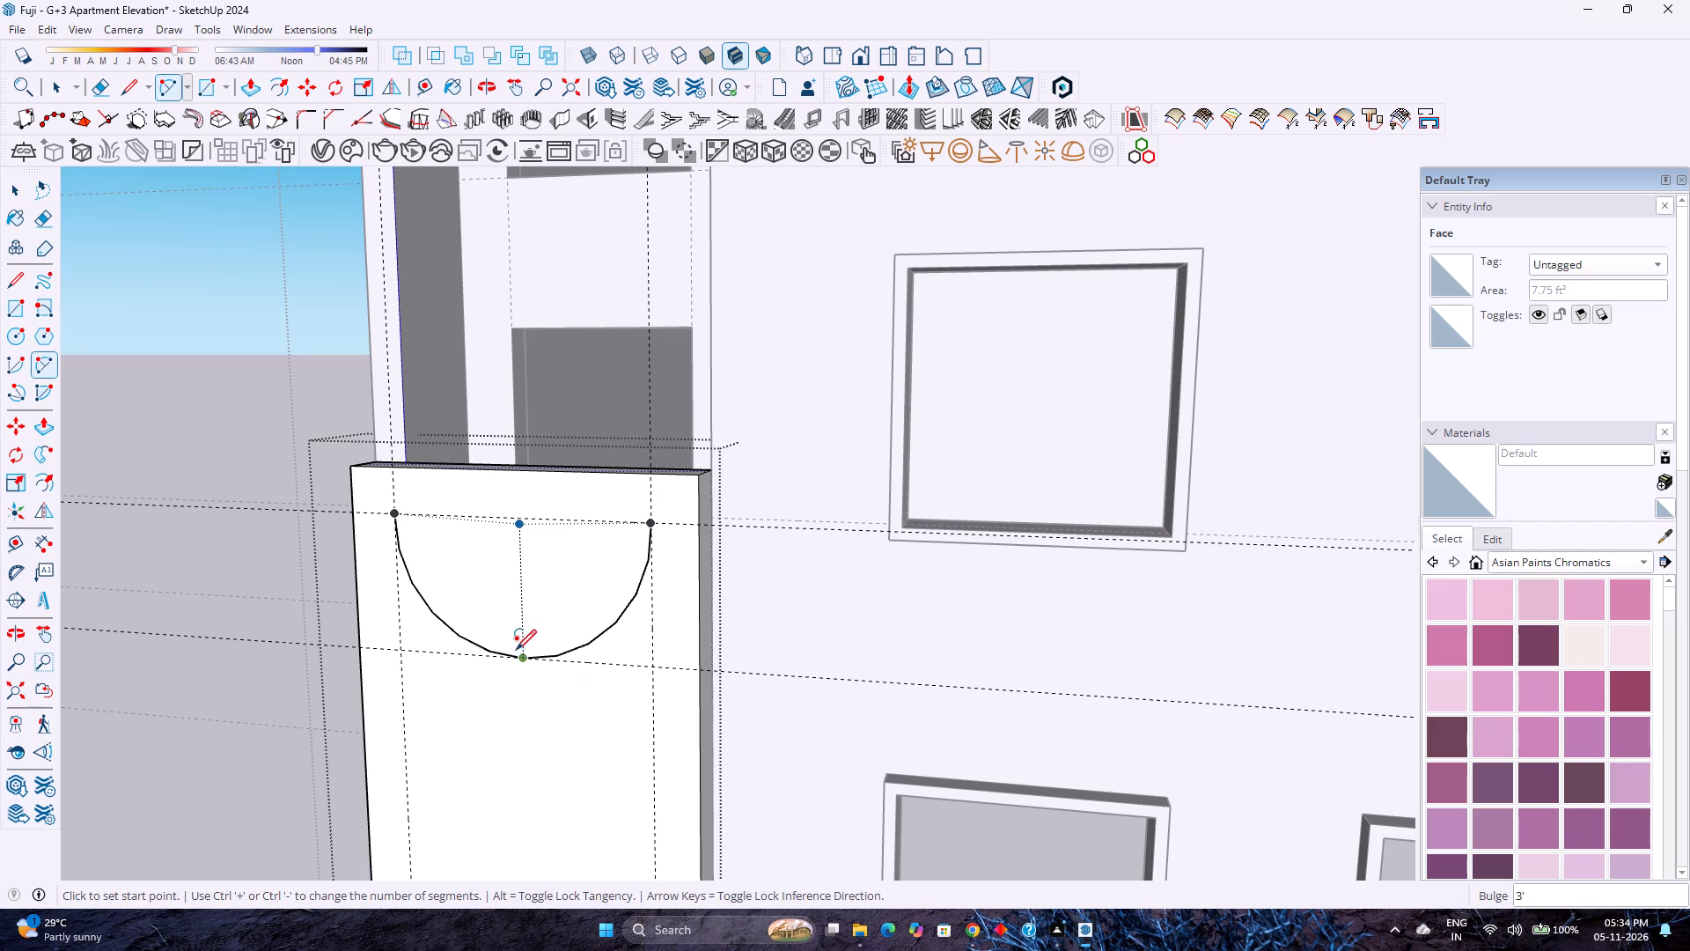
pyautogui.press('l')
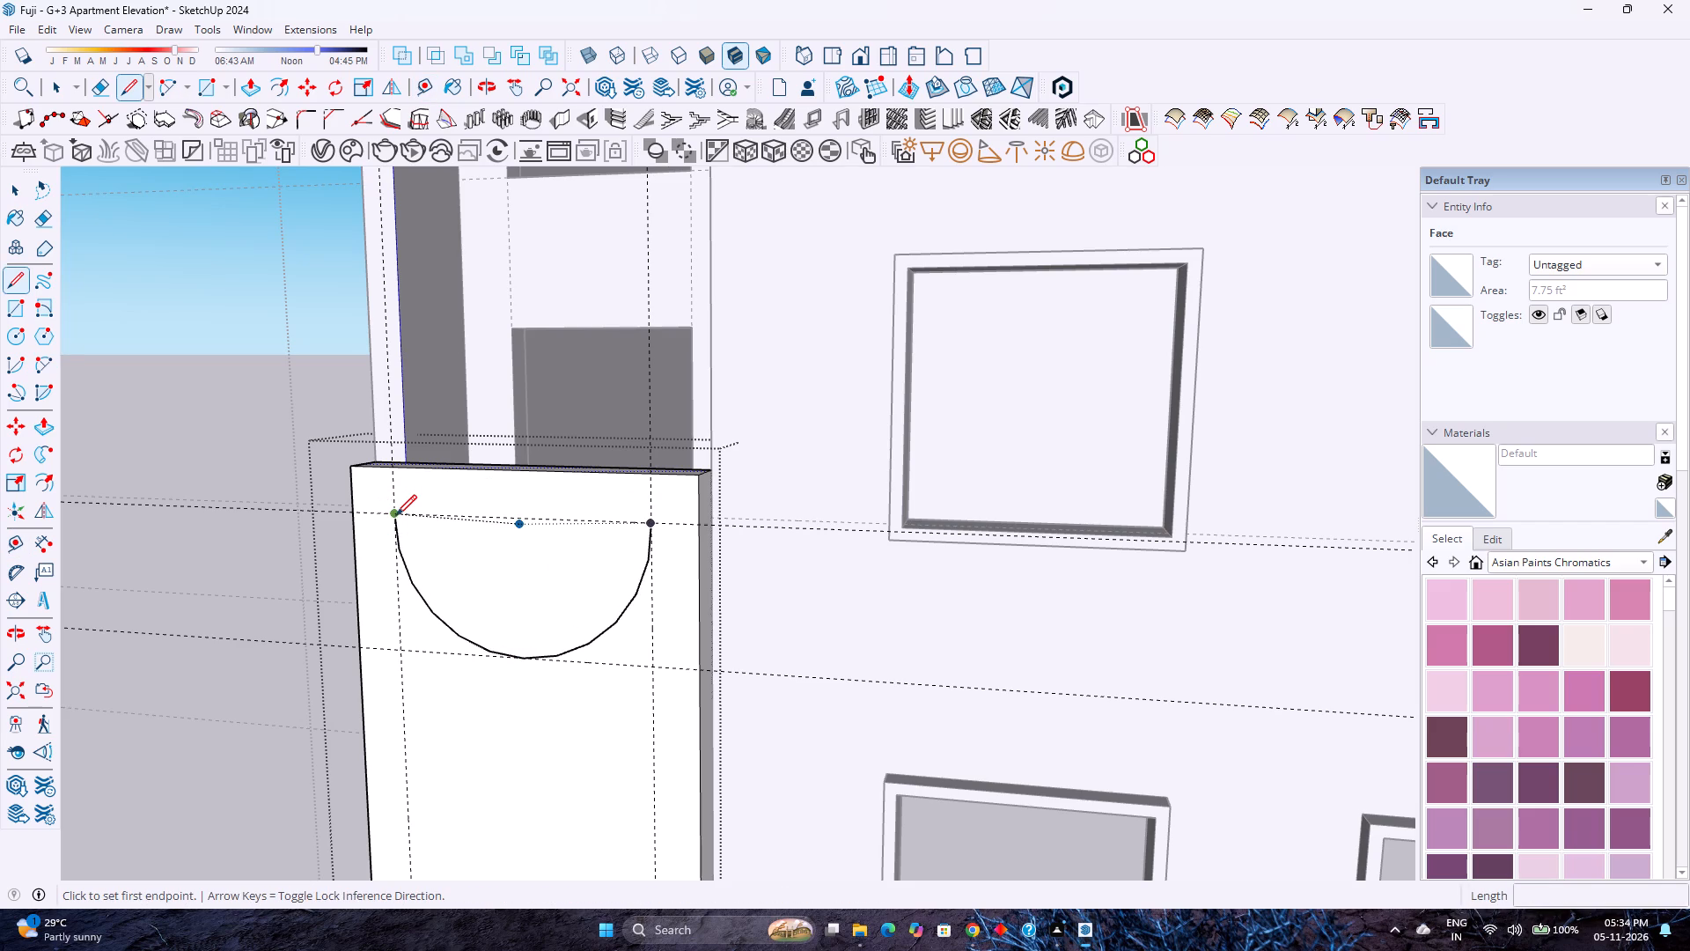
pyautogui.click(396, 515)
pyautogui.click(400, 469)
pyautogui.press('Escape')
pyautogui.click(652, 520)
pyautogui.click(654, 475)
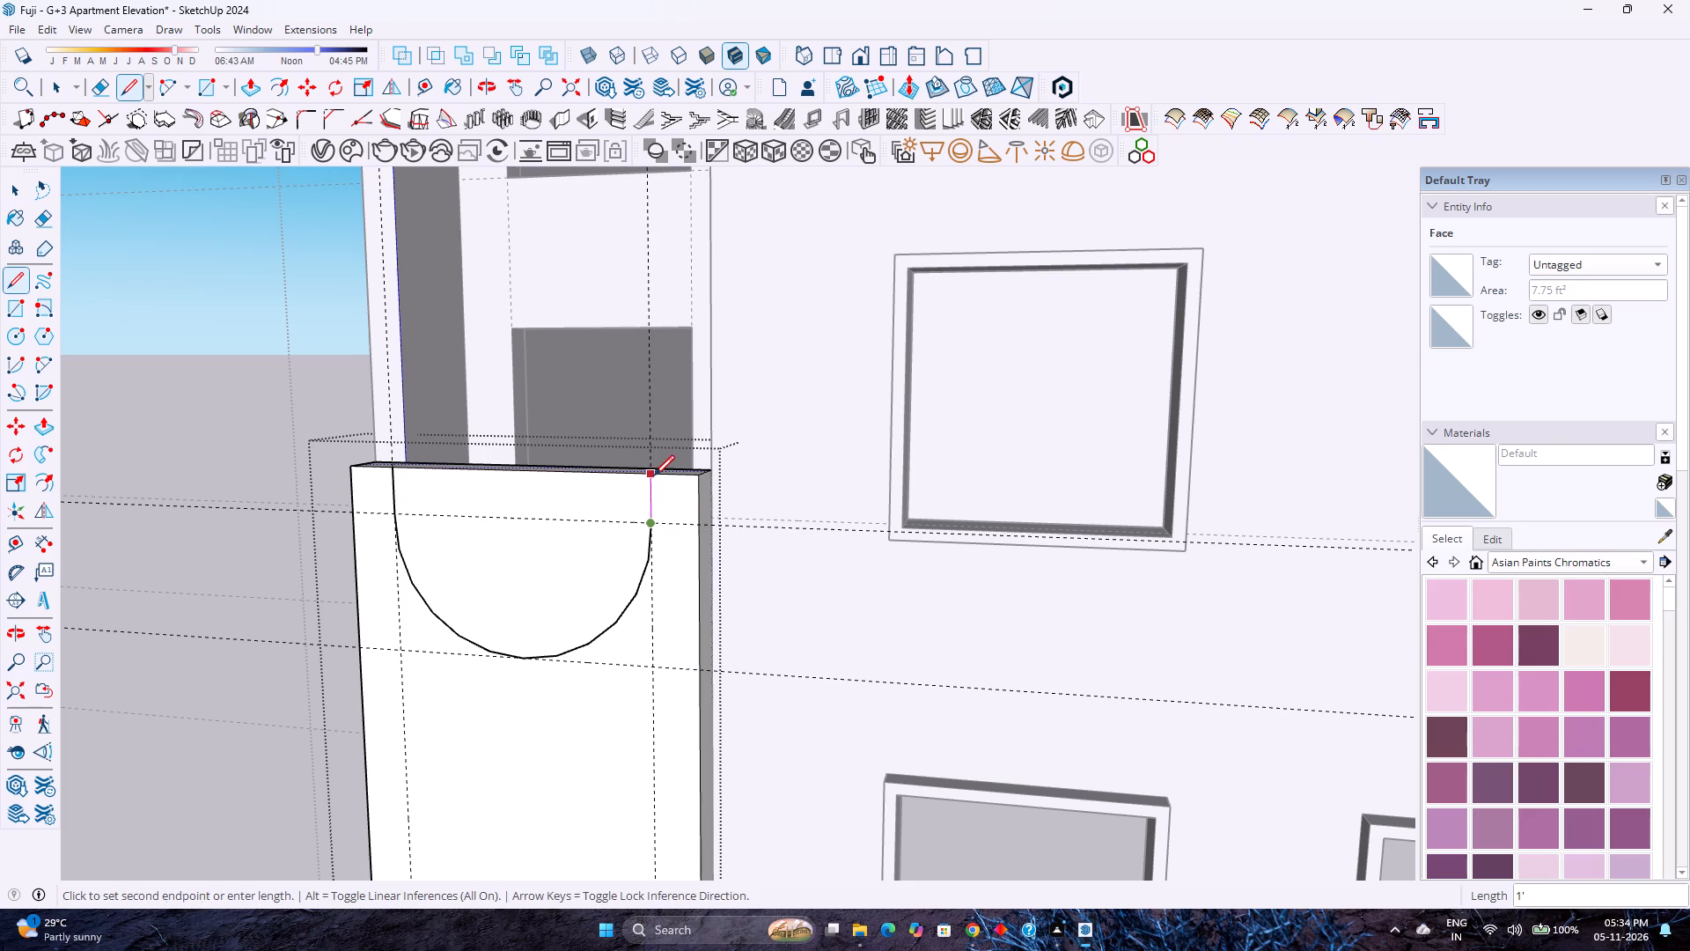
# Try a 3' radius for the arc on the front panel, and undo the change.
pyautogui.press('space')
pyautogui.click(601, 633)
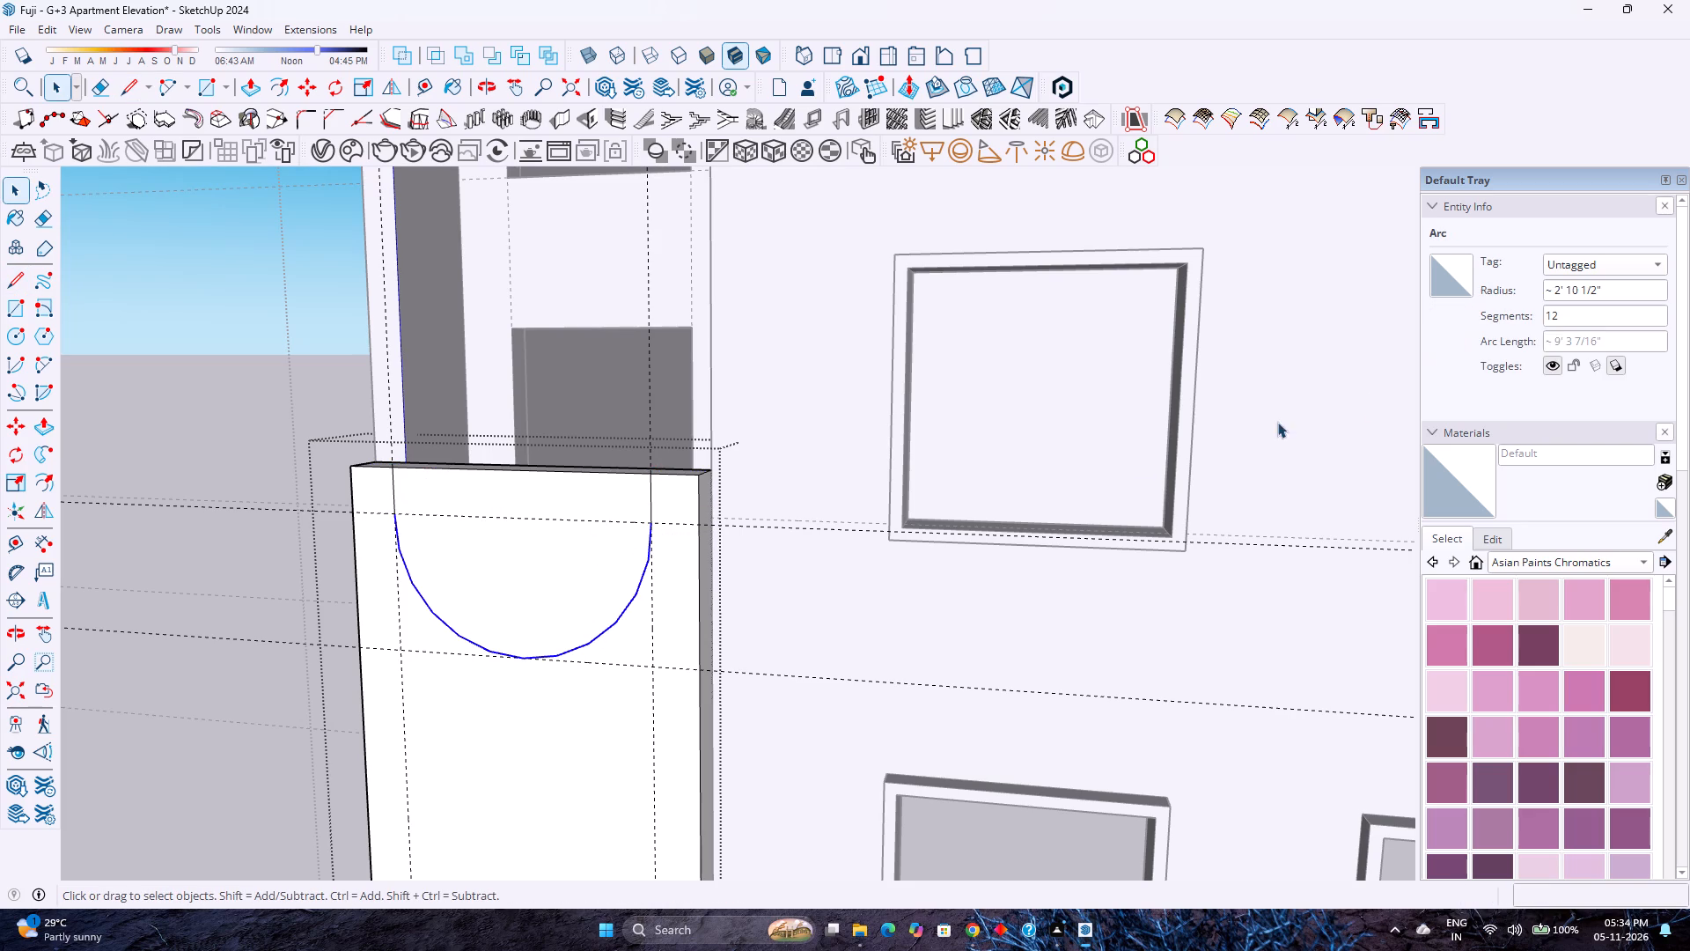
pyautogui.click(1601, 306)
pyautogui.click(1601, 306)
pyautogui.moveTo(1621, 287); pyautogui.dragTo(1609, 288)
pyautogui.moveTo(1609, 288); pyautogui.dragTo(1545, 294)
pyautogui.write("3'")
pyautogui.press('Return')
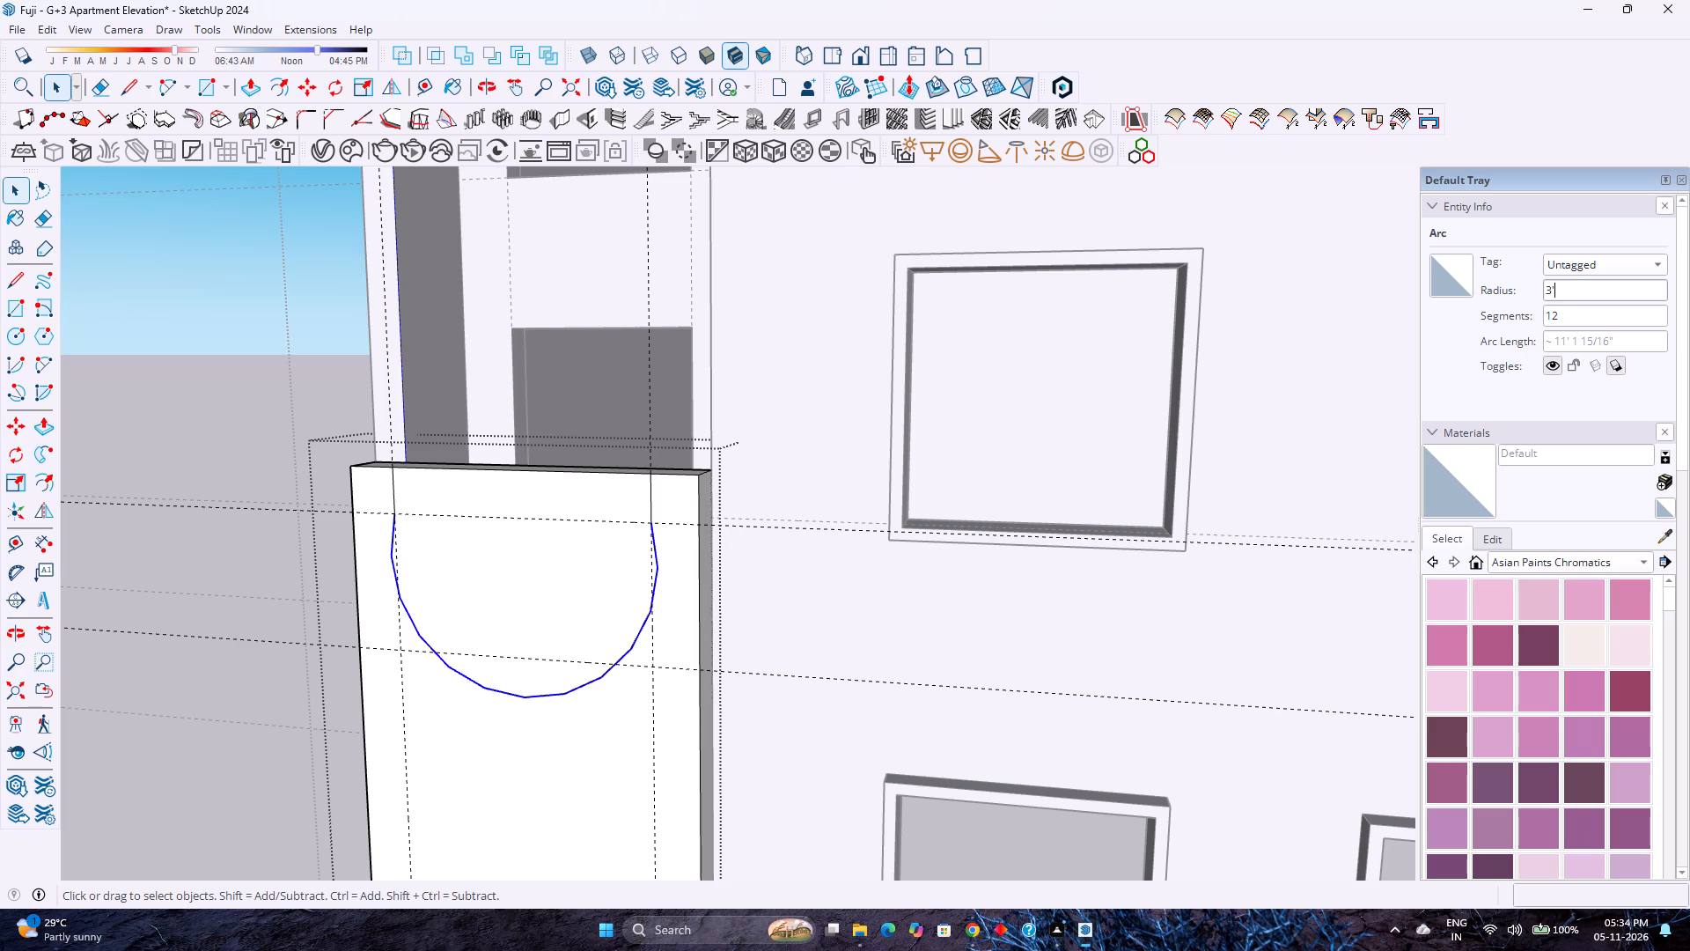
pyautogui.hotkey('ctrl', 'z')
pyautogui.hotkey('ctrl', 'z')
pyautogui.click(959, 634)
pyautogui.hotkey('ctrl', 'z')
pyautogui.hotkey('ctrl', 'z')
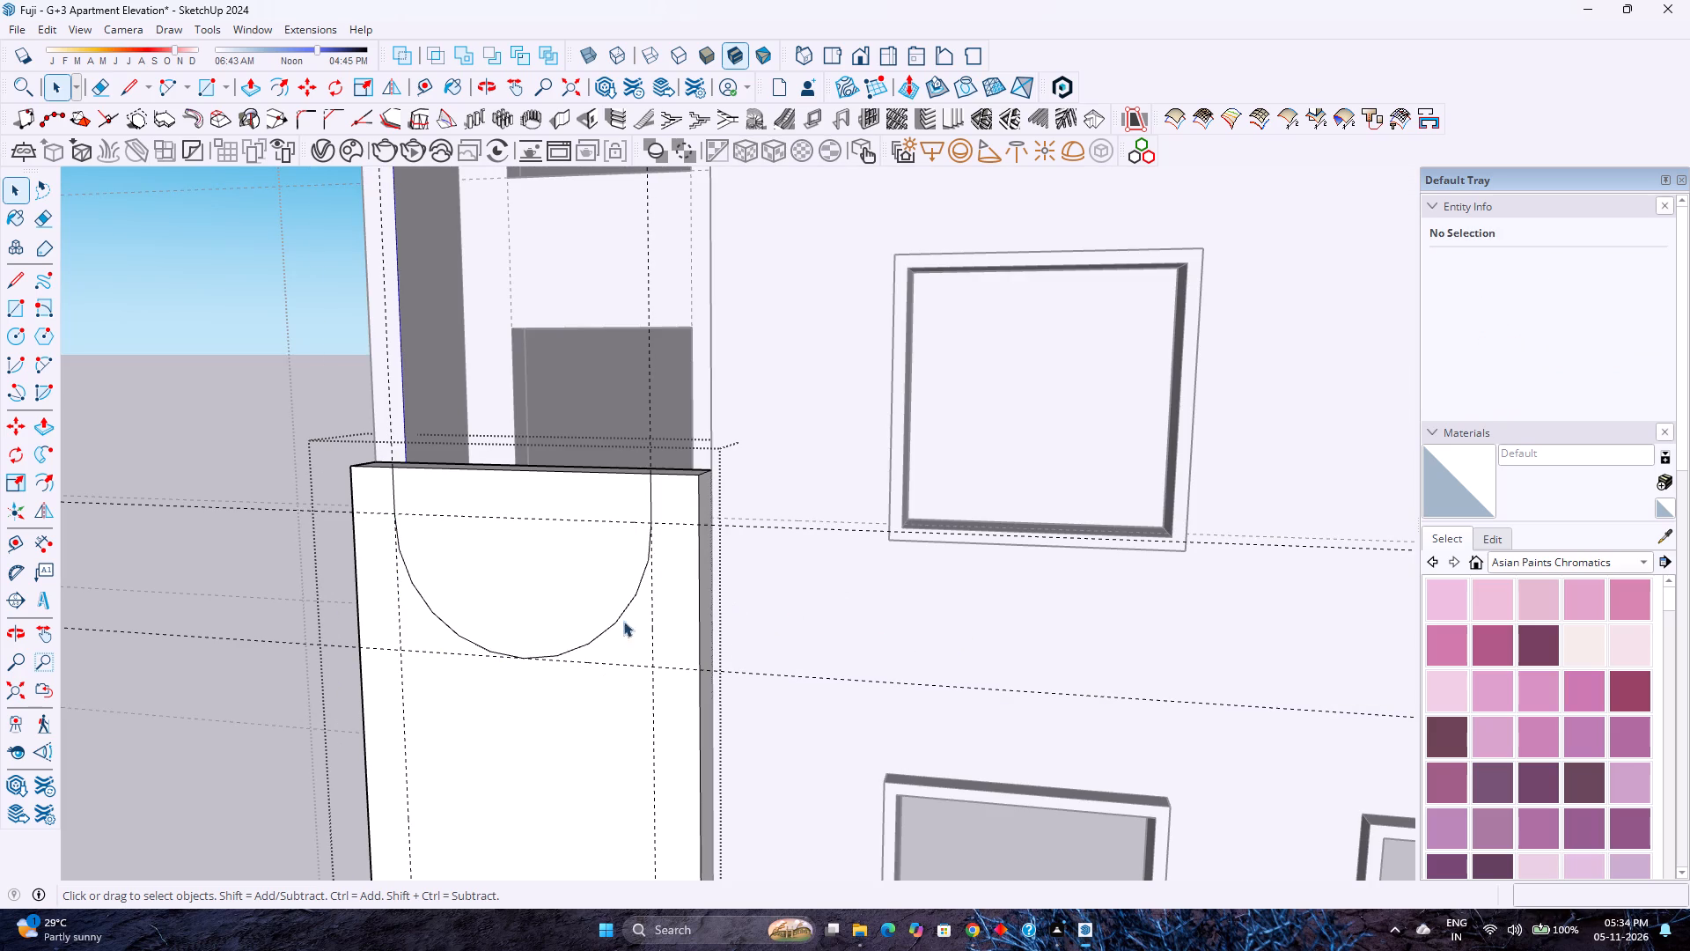
# Set the arc's number of segments to 300 to smooth the curve.
pyautogui.click(613, 621)
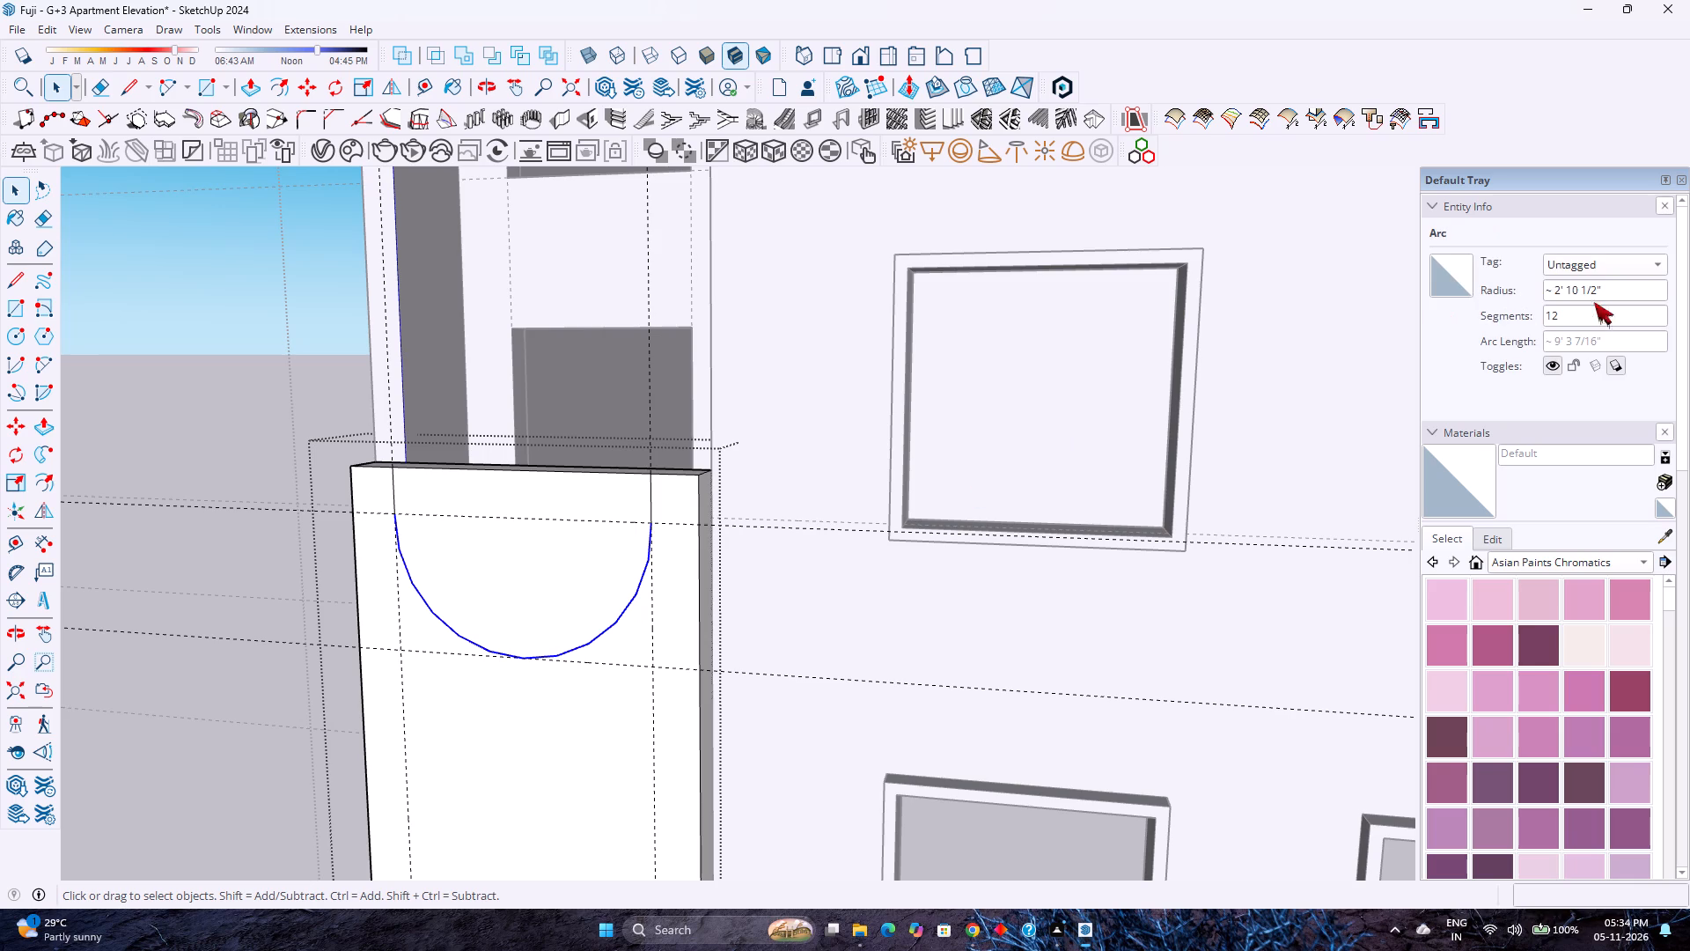
pyautogui.doubleClick(1600, 308)
pyautogui.write('300')
pyautogui.press('Return')
# Push the U-shaped face back 1' through the front panel's thickness to cut the curved notch.
pyautogui.click(486, 615)
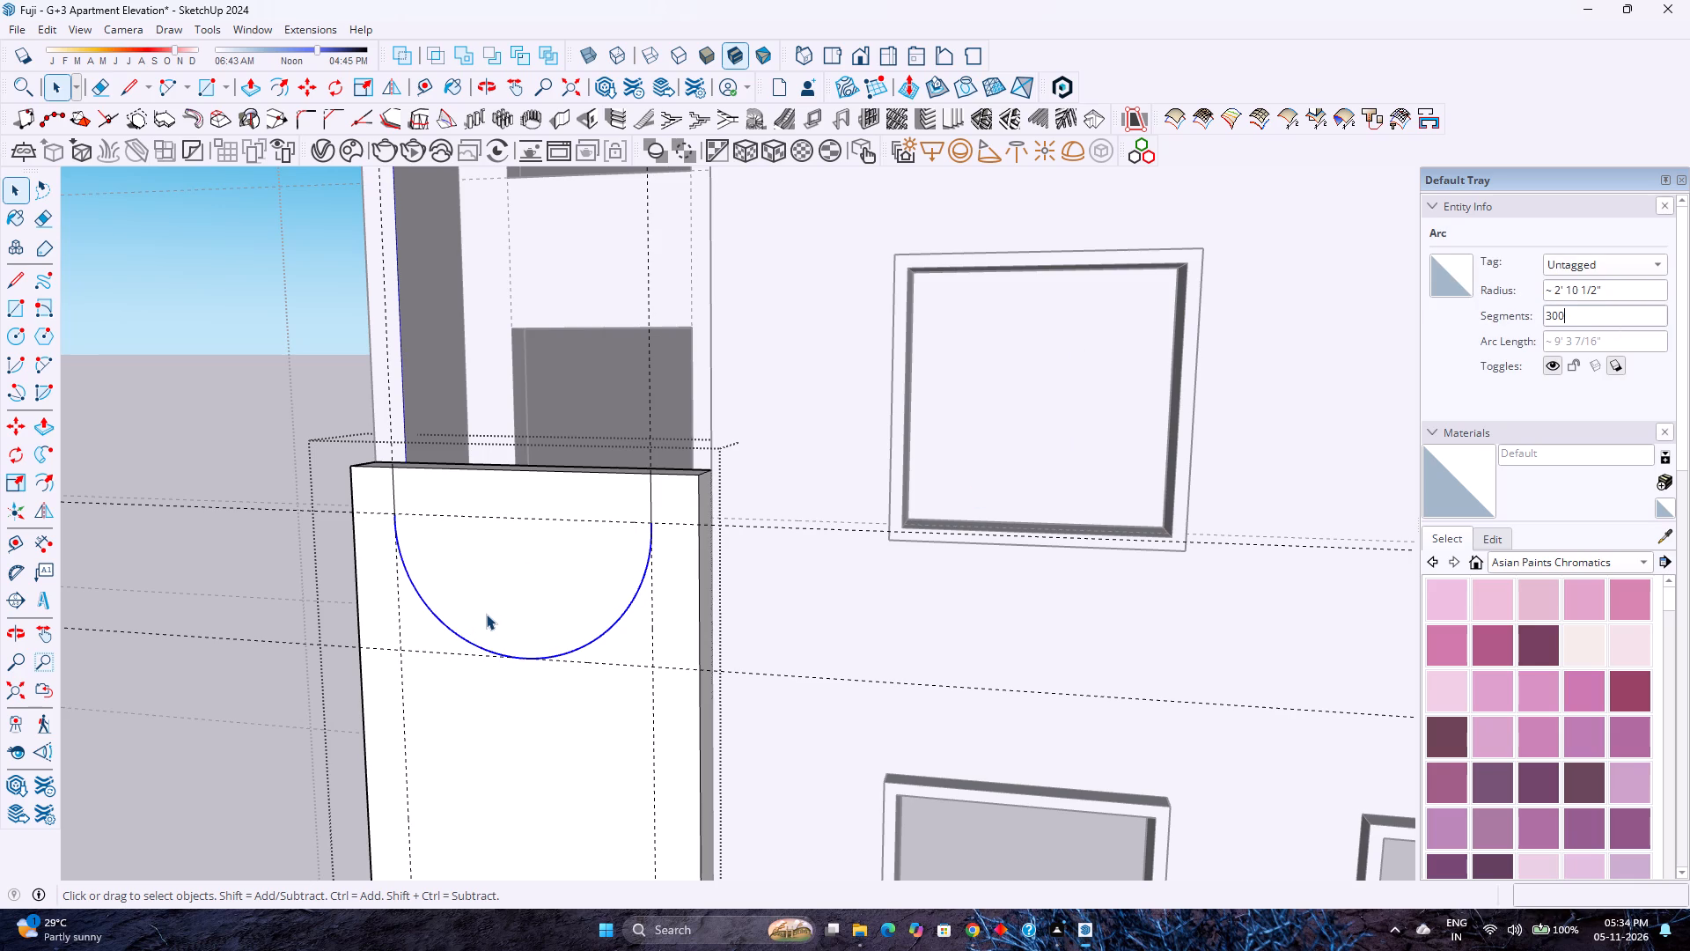
pyautogui.press('p')
pyautogui.click(536, 591)
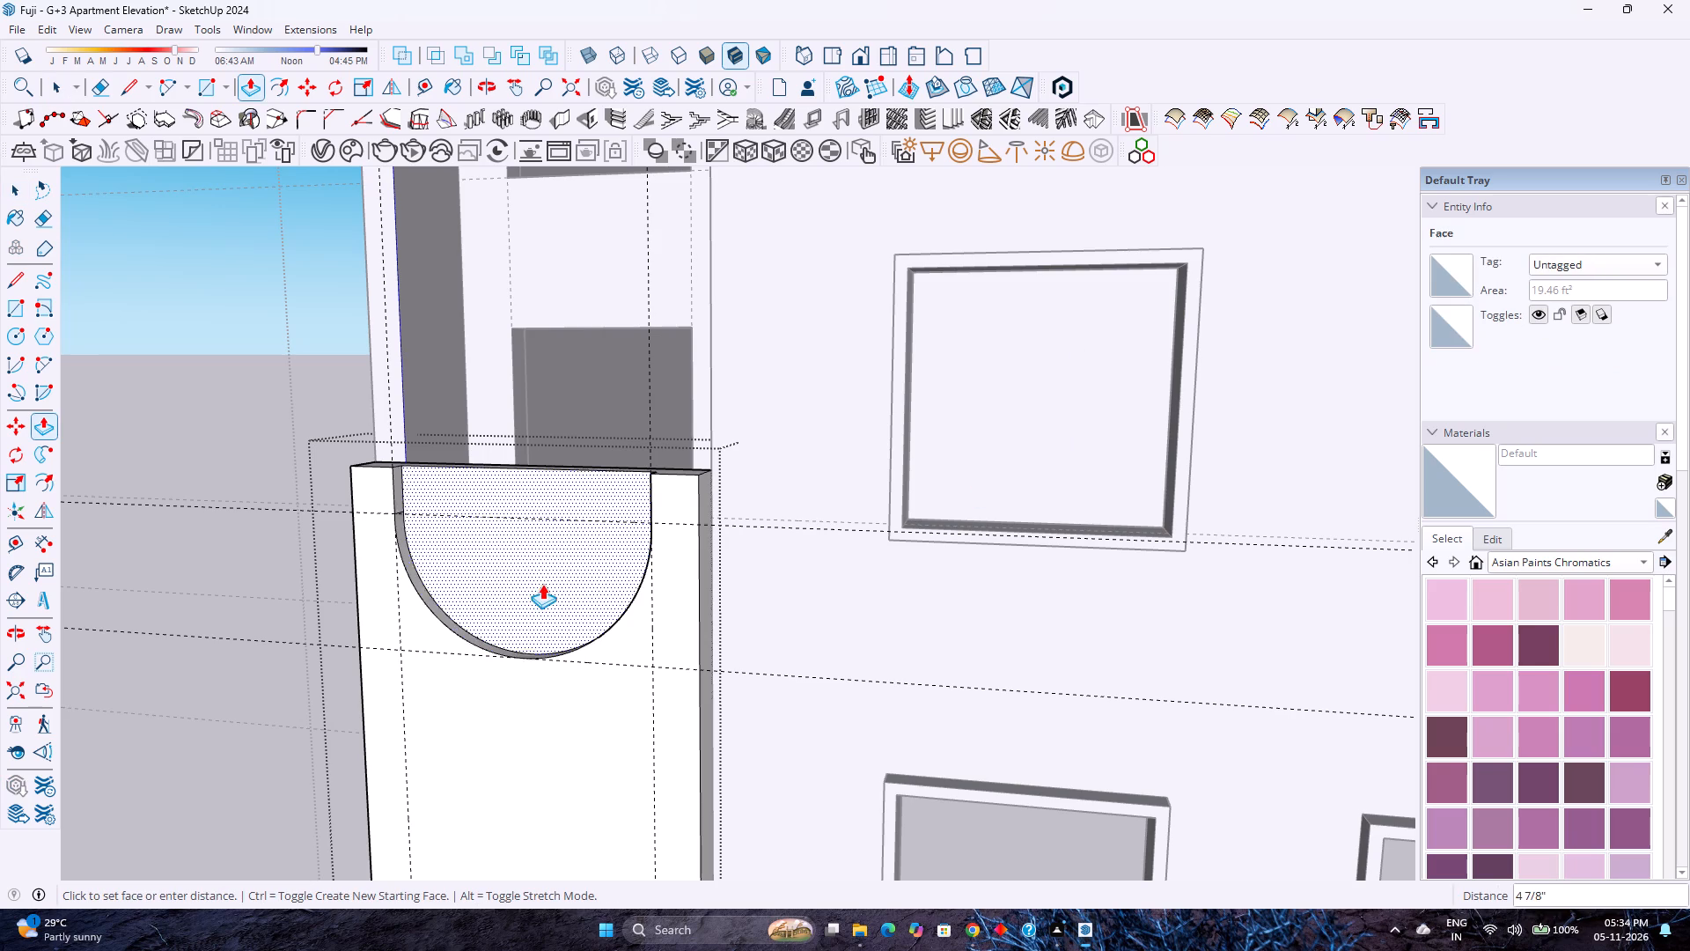
pyautogui.click(569, 564)
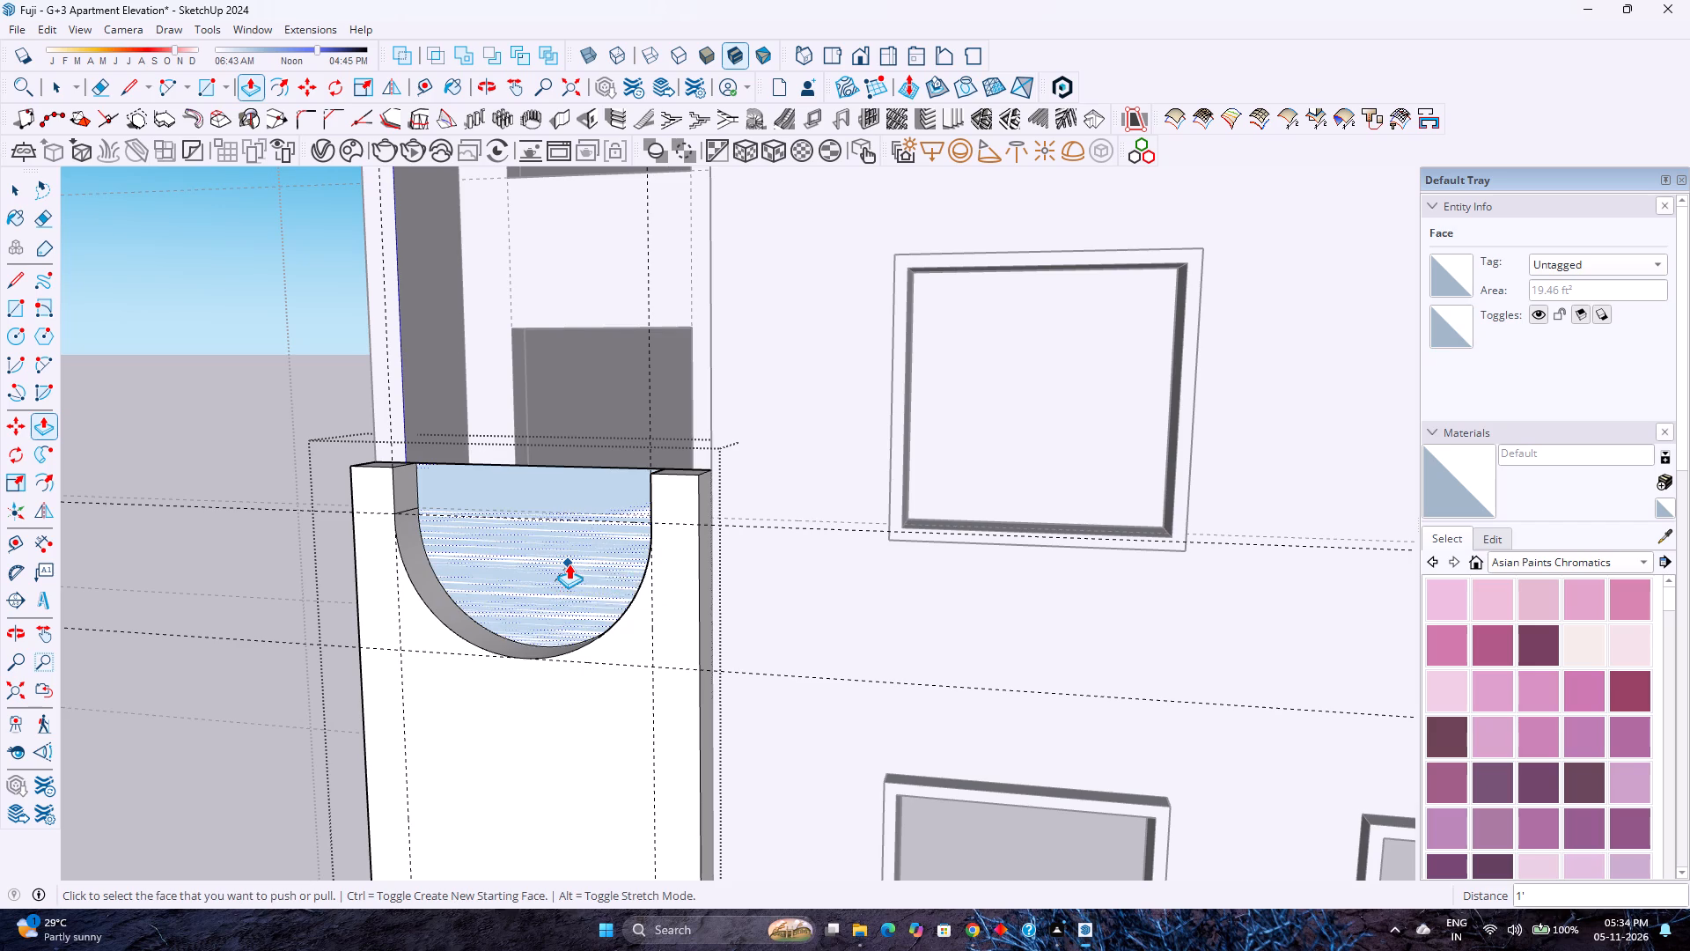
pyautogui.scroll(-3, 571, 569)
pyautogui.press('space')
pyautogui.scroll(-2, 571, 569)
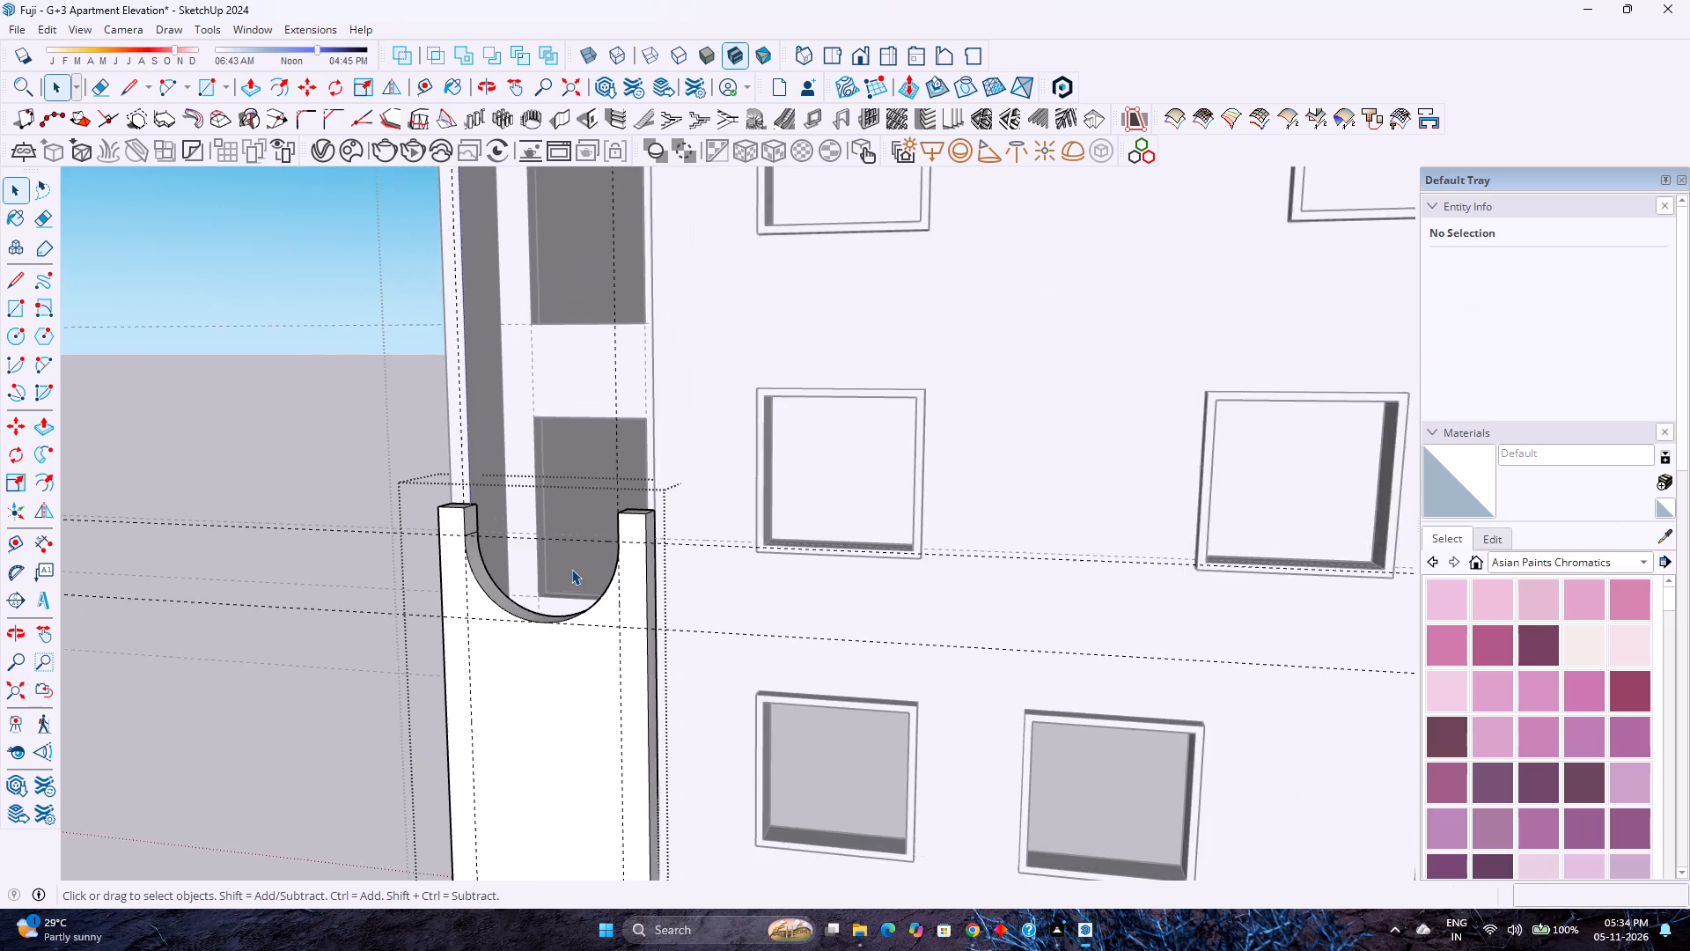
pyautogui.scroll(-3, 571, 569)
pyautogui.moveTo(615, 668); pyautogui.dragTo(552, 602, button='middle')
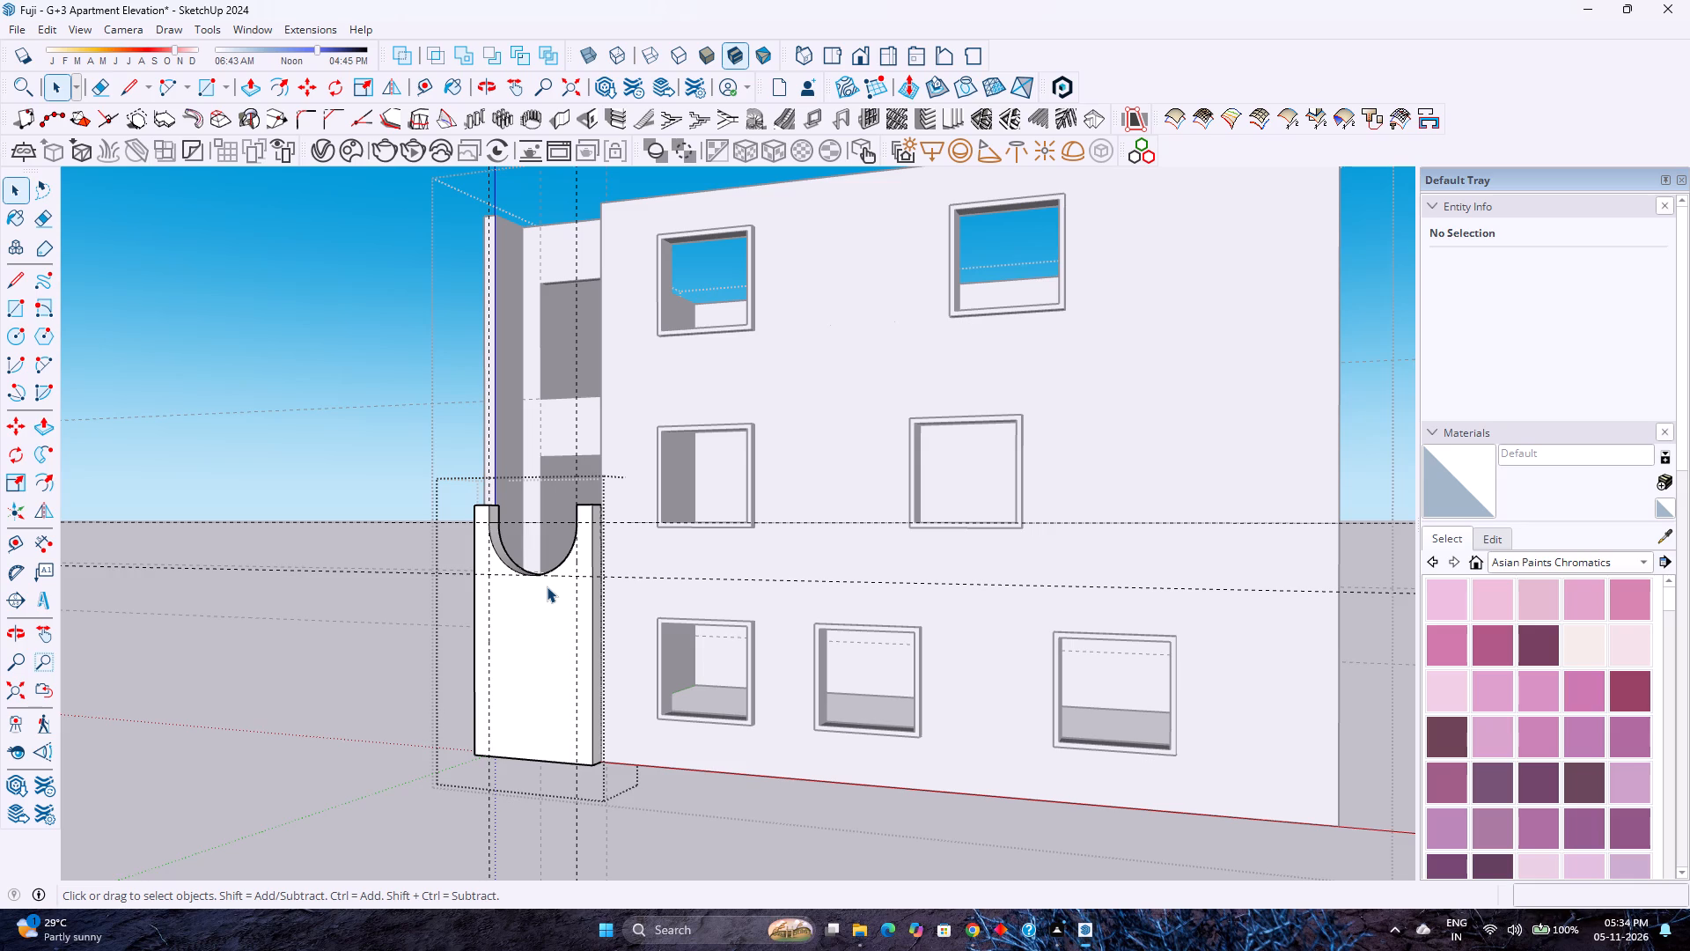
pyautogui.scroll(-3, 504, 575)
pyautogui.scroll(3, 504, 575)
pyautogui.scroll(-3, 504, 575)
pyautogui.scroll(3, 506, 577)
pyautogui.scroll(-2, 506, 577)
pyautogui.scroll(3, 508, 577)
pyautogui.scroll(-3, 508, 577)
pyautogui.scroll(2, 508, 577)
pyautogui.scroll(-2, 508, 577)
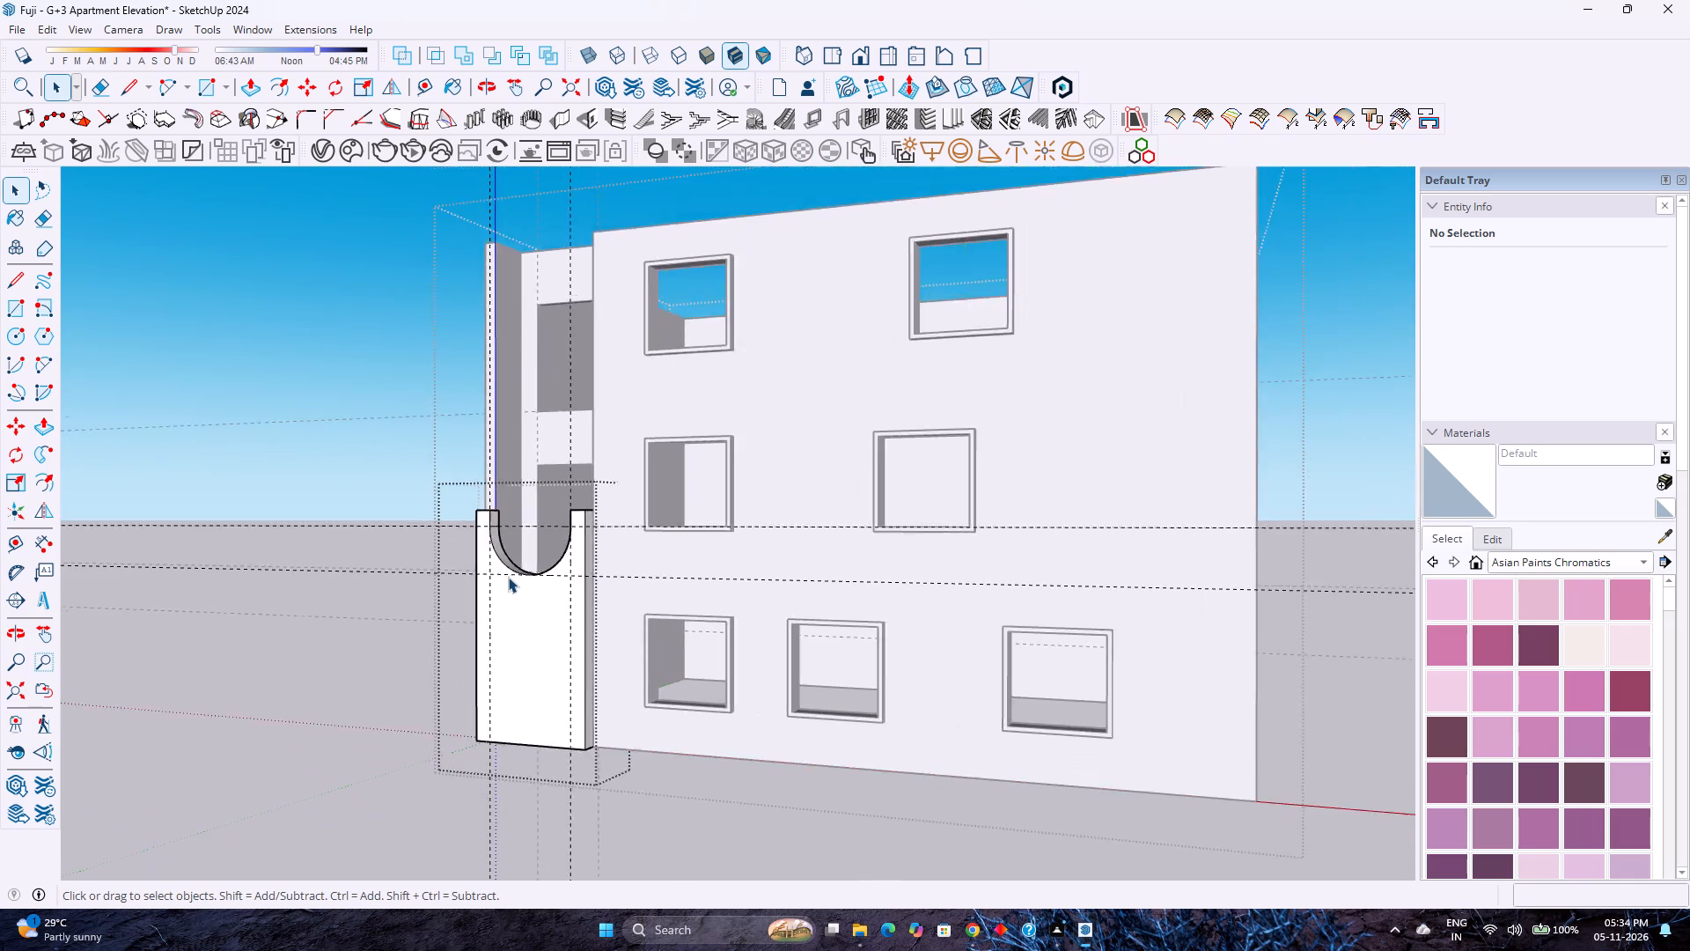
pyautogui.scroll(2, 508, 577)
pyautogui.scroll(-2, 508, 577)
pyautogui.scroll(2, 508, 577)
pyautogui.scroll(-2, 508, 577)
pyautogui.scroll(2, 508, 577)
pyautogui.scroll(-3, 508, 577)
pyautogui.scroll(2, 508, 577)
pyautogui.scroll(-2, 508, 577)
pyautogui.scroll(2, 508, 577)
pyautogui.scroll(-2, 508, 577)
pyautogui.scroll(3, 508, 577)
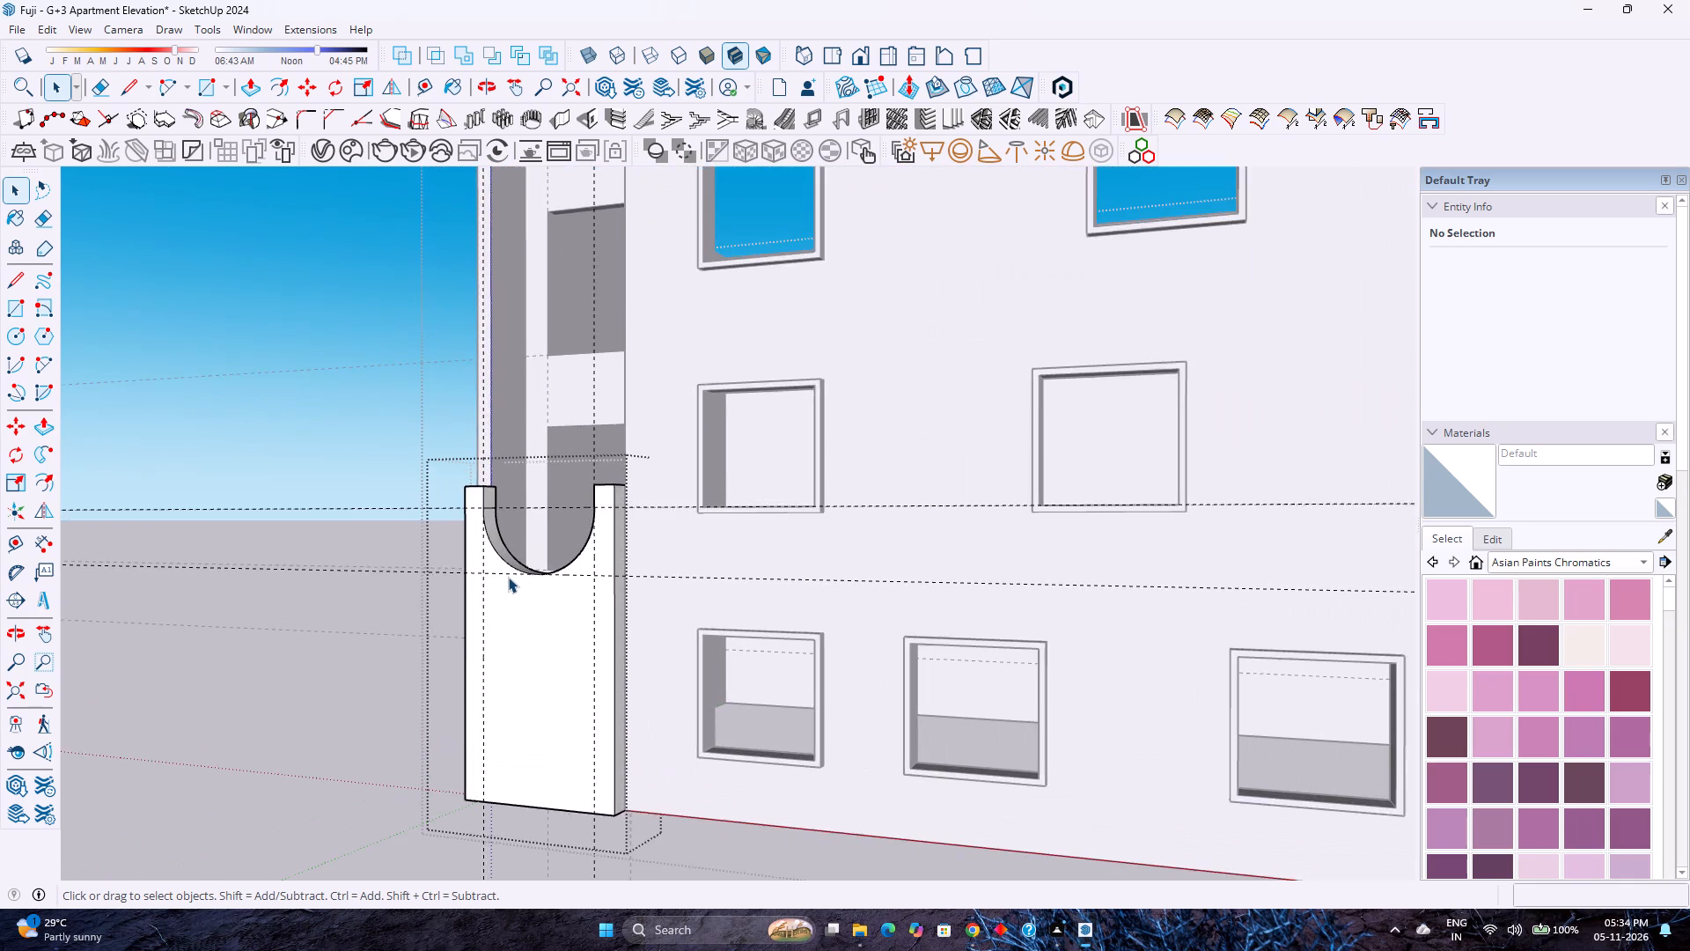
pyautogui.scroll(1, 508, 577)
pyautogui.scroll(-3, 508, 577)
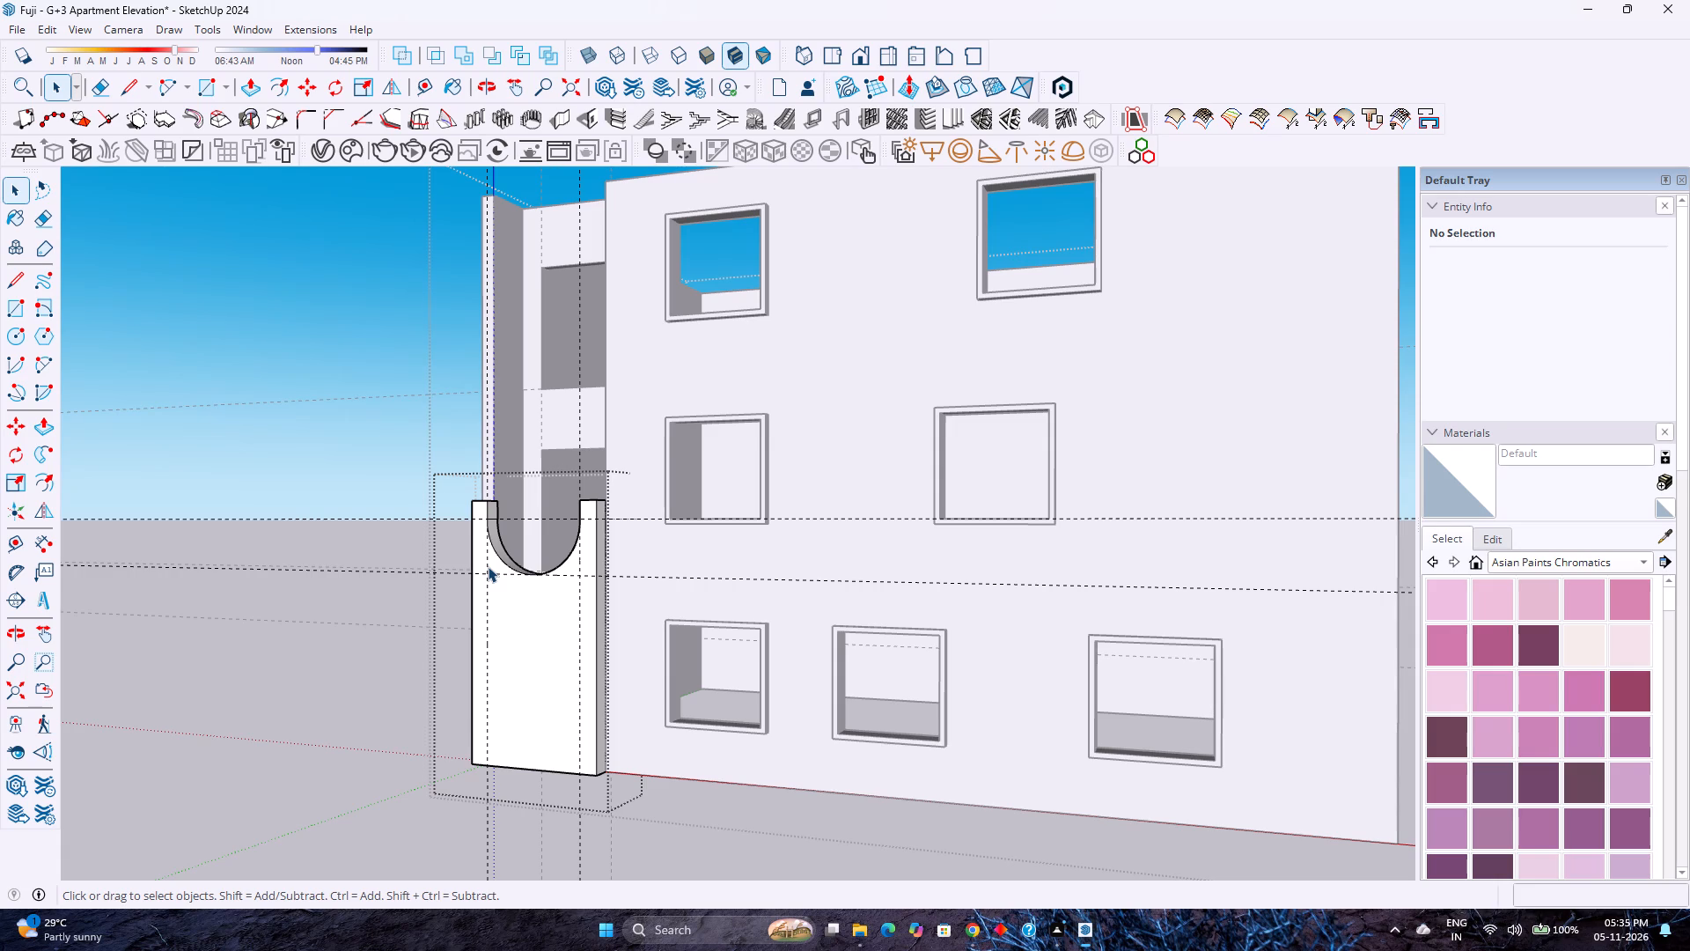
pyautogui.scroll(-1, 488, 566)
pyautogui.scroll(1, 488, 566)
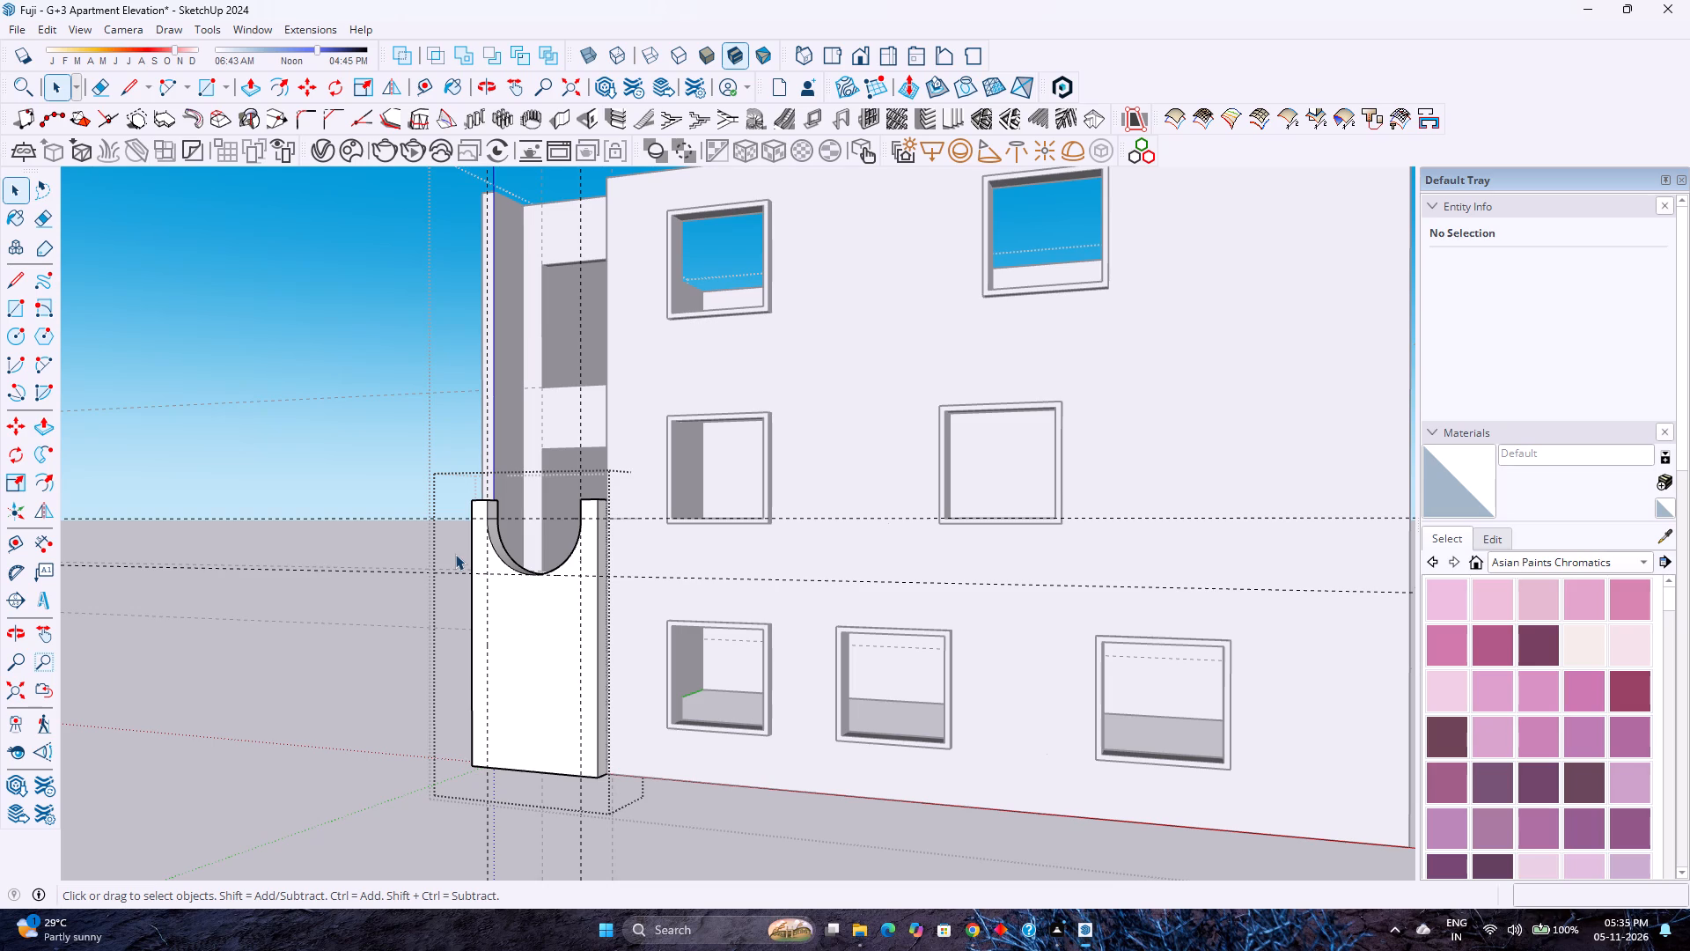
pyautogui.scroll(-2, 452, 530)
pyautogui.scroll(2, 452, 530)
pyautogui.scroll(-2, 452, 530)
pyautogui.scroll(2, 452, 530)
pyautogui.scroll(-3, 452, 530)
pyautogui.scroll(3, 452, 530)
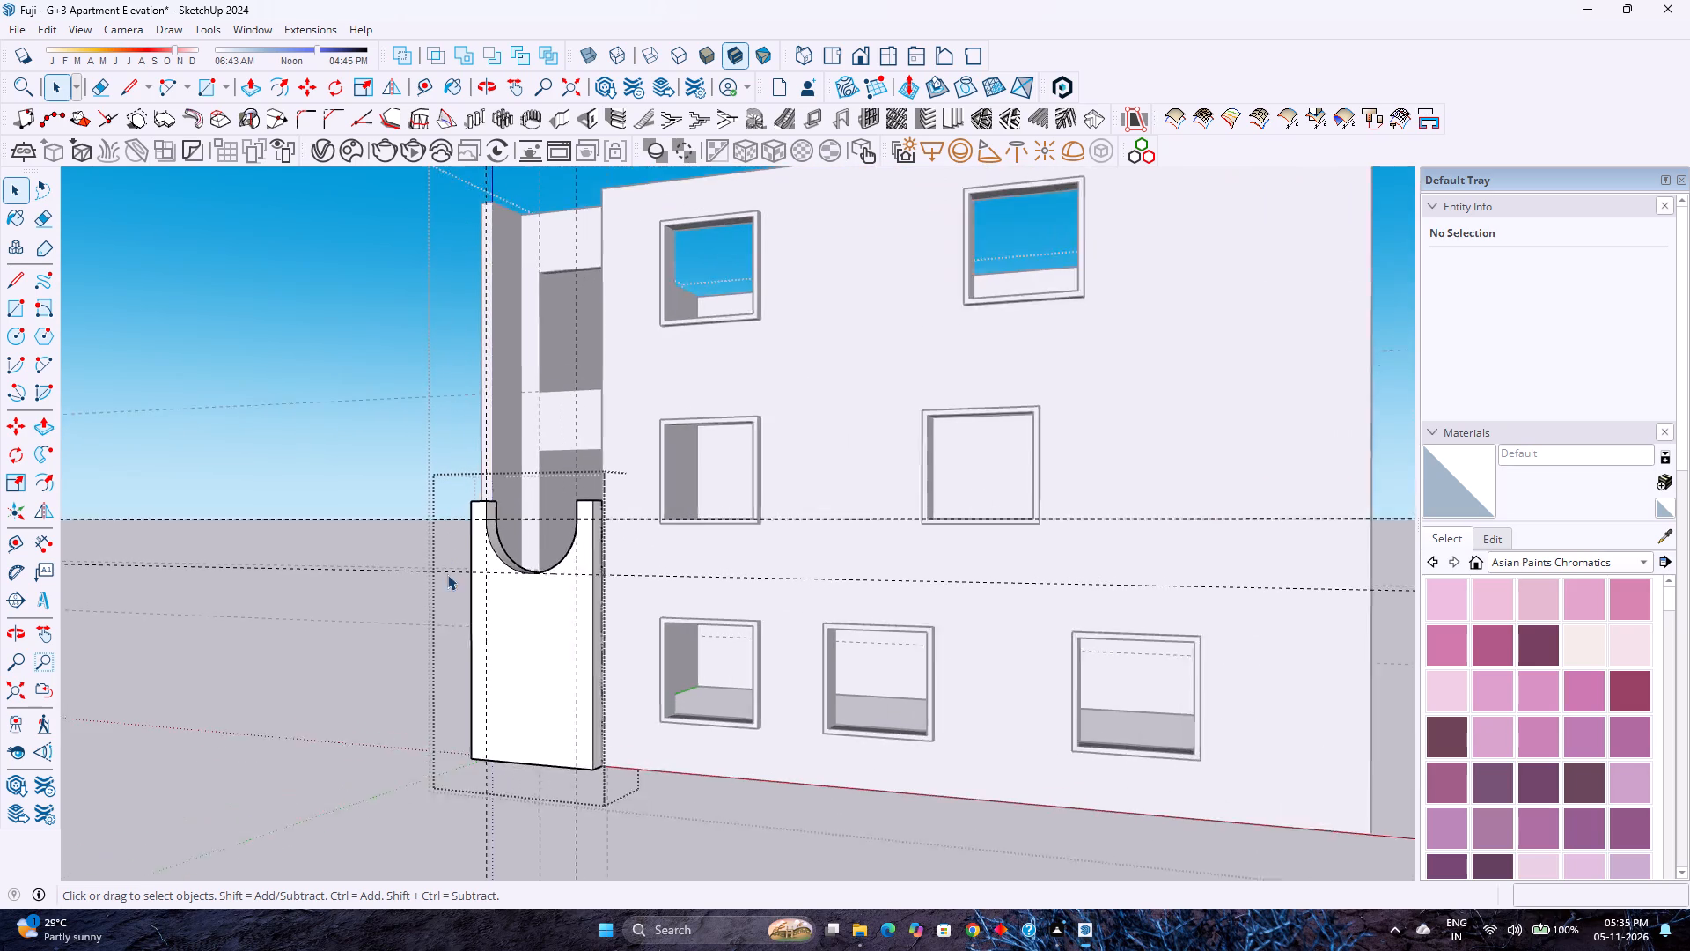
# Add a horizontal guide on the front panel 2' below the guide at the notch's lowest point.
pyautogui.scroll(4, 556, 686)
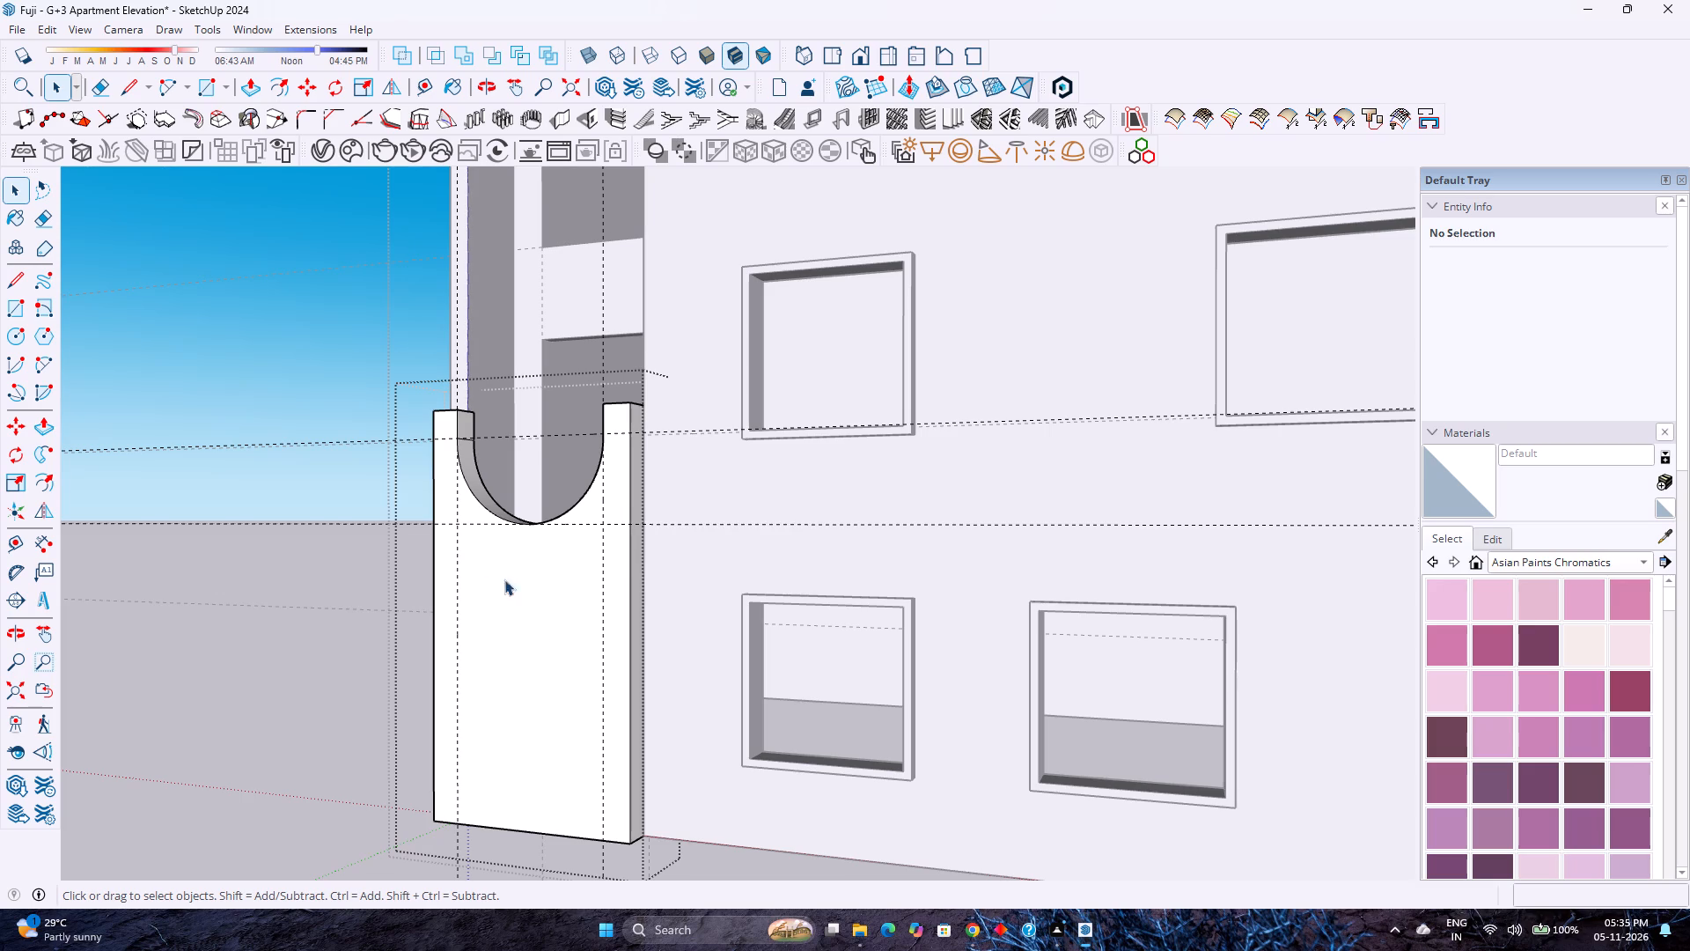
pyautogui.scroll(3, 475, 537)
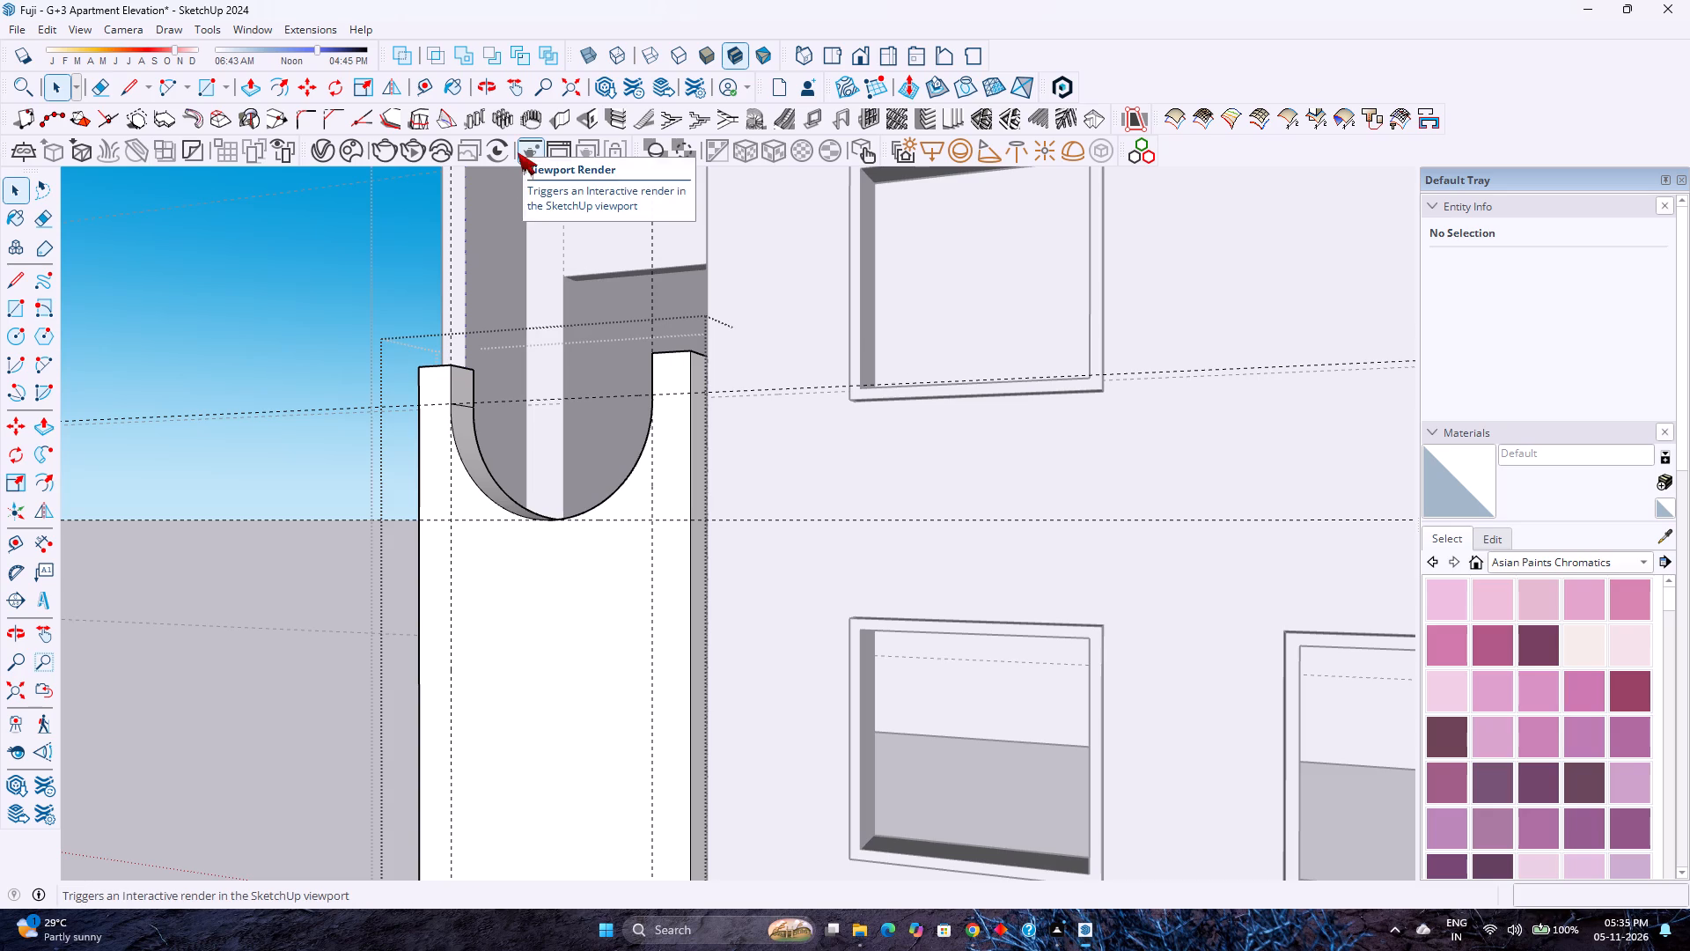
pyautogui.click(427, 86)
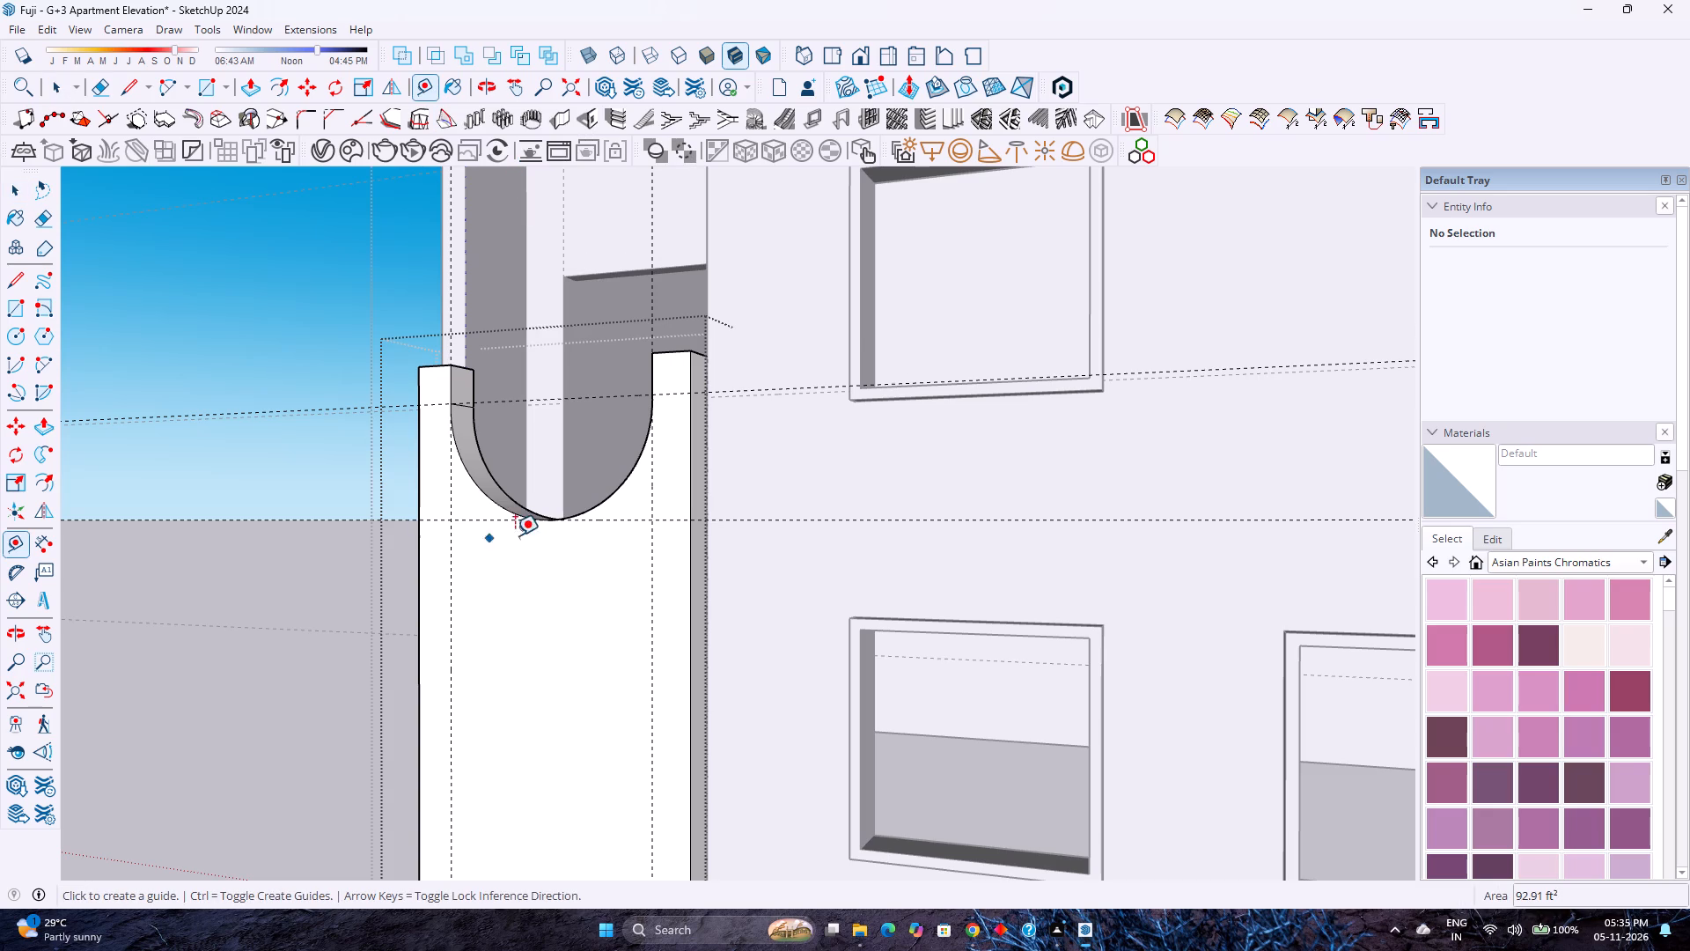
pyautogui.click(622, 523)
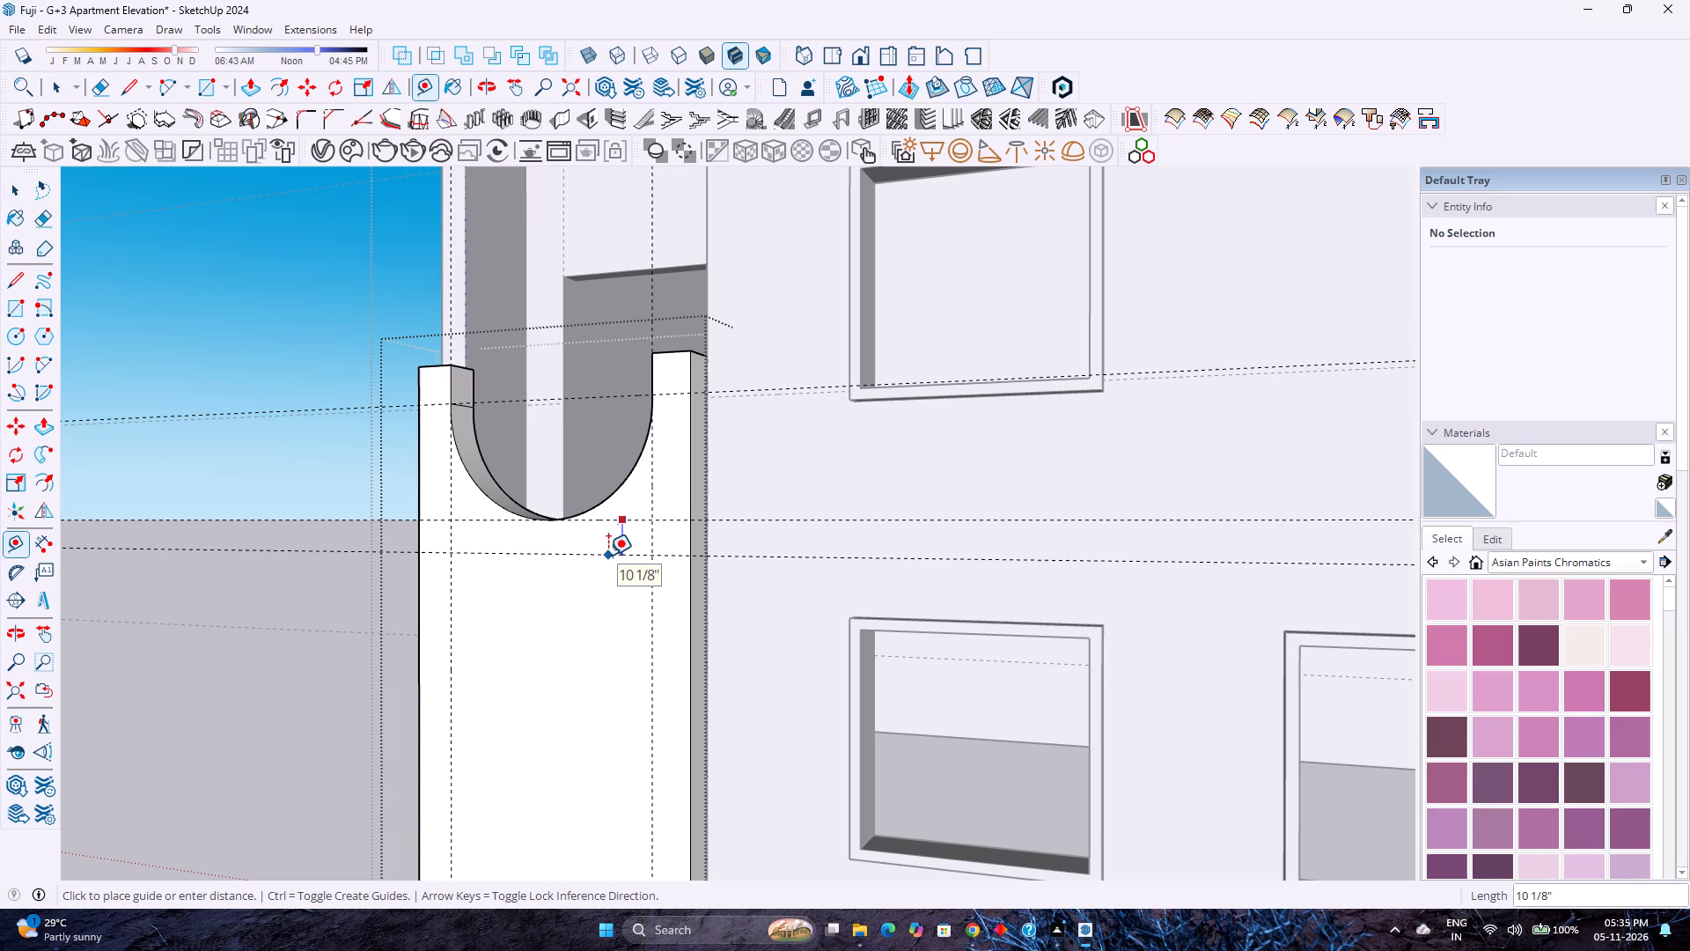
pyautogui.write("2'")
pyautogui.press('Return')
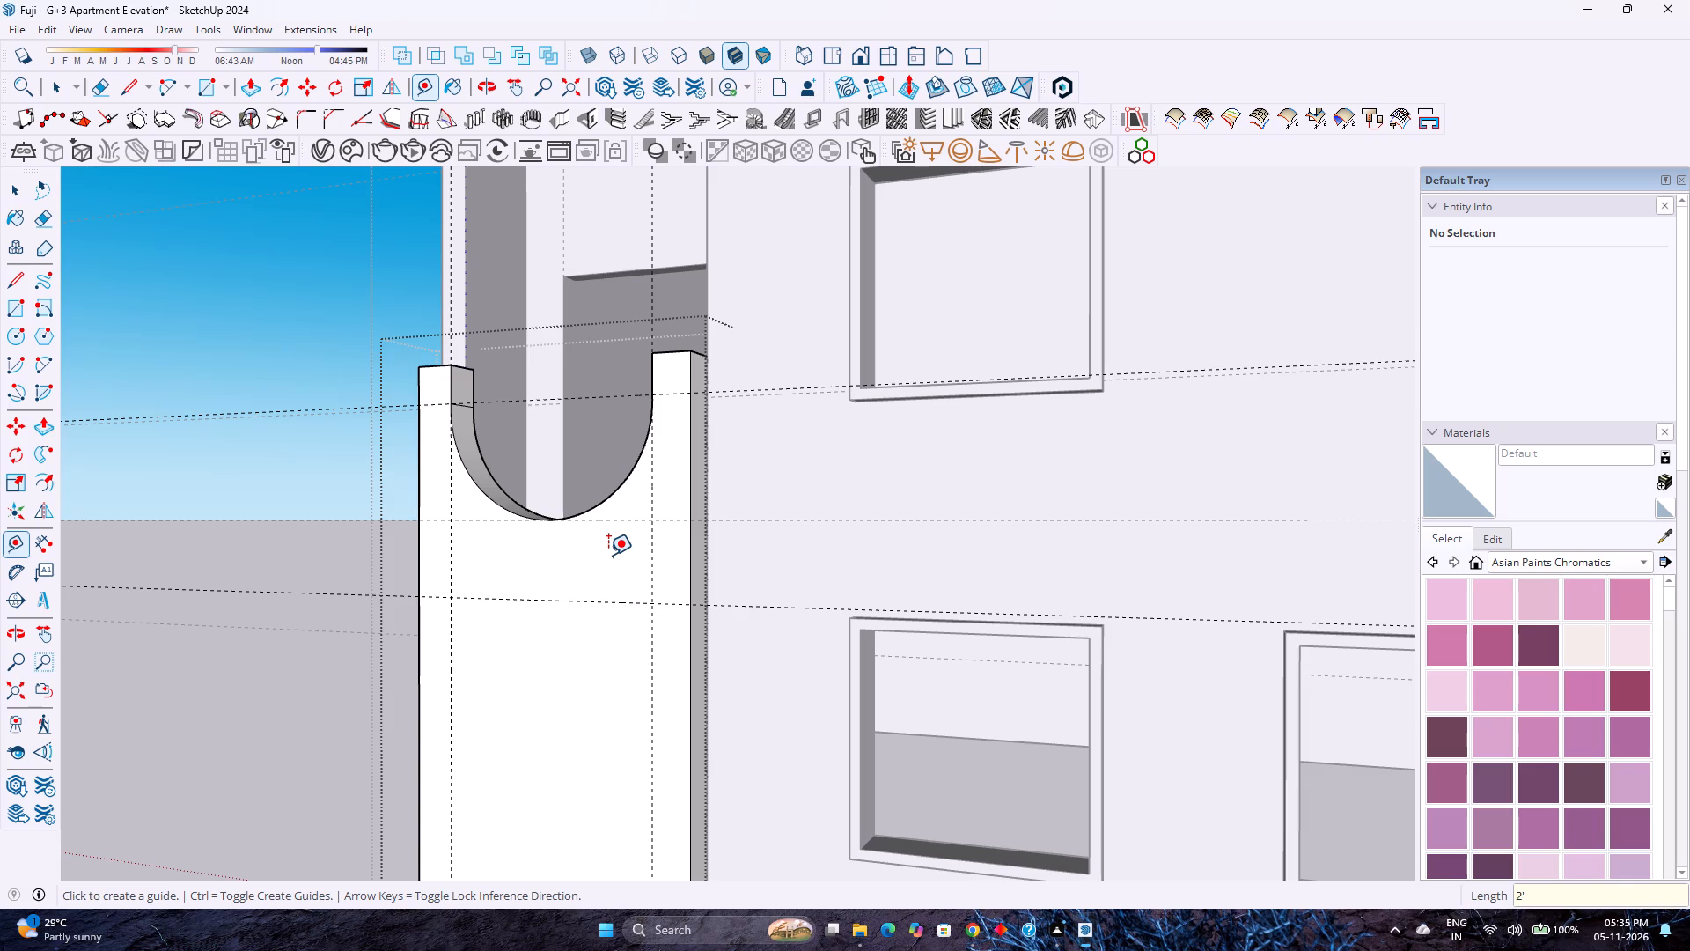
# Add a second horizontal guide below the new one, trying offsets of 3' and 2' before setting it to 1'6".
pyautogui.click(590, 605)
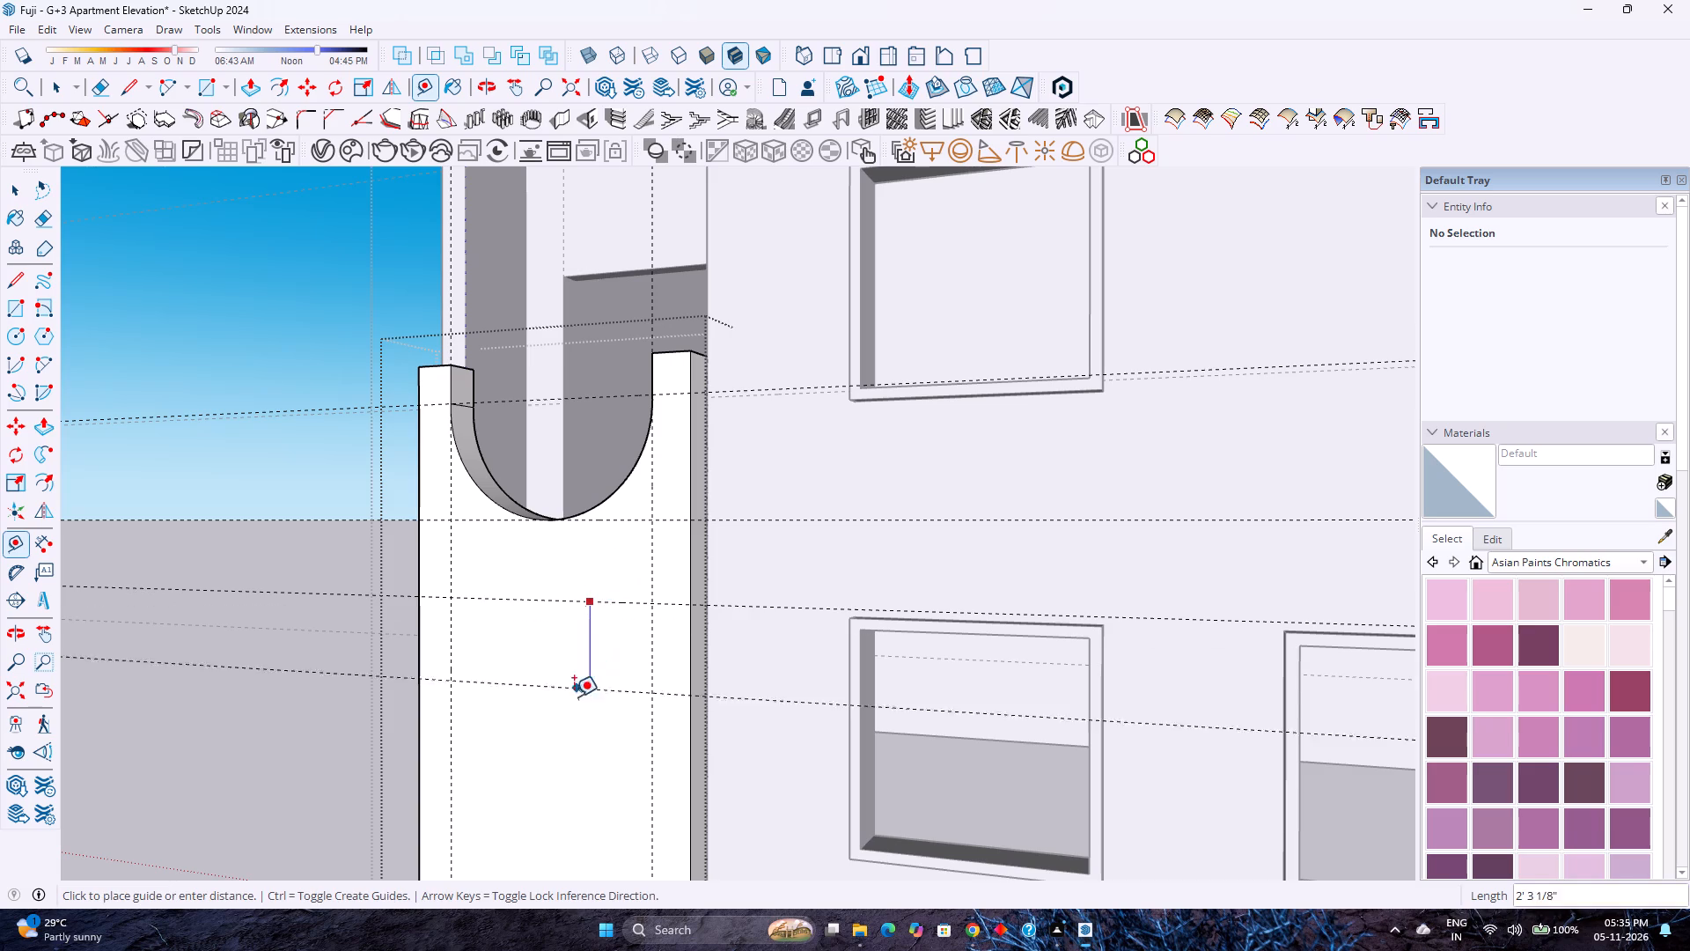
pyautogui.write("3'")
pyautogui.press('Return')
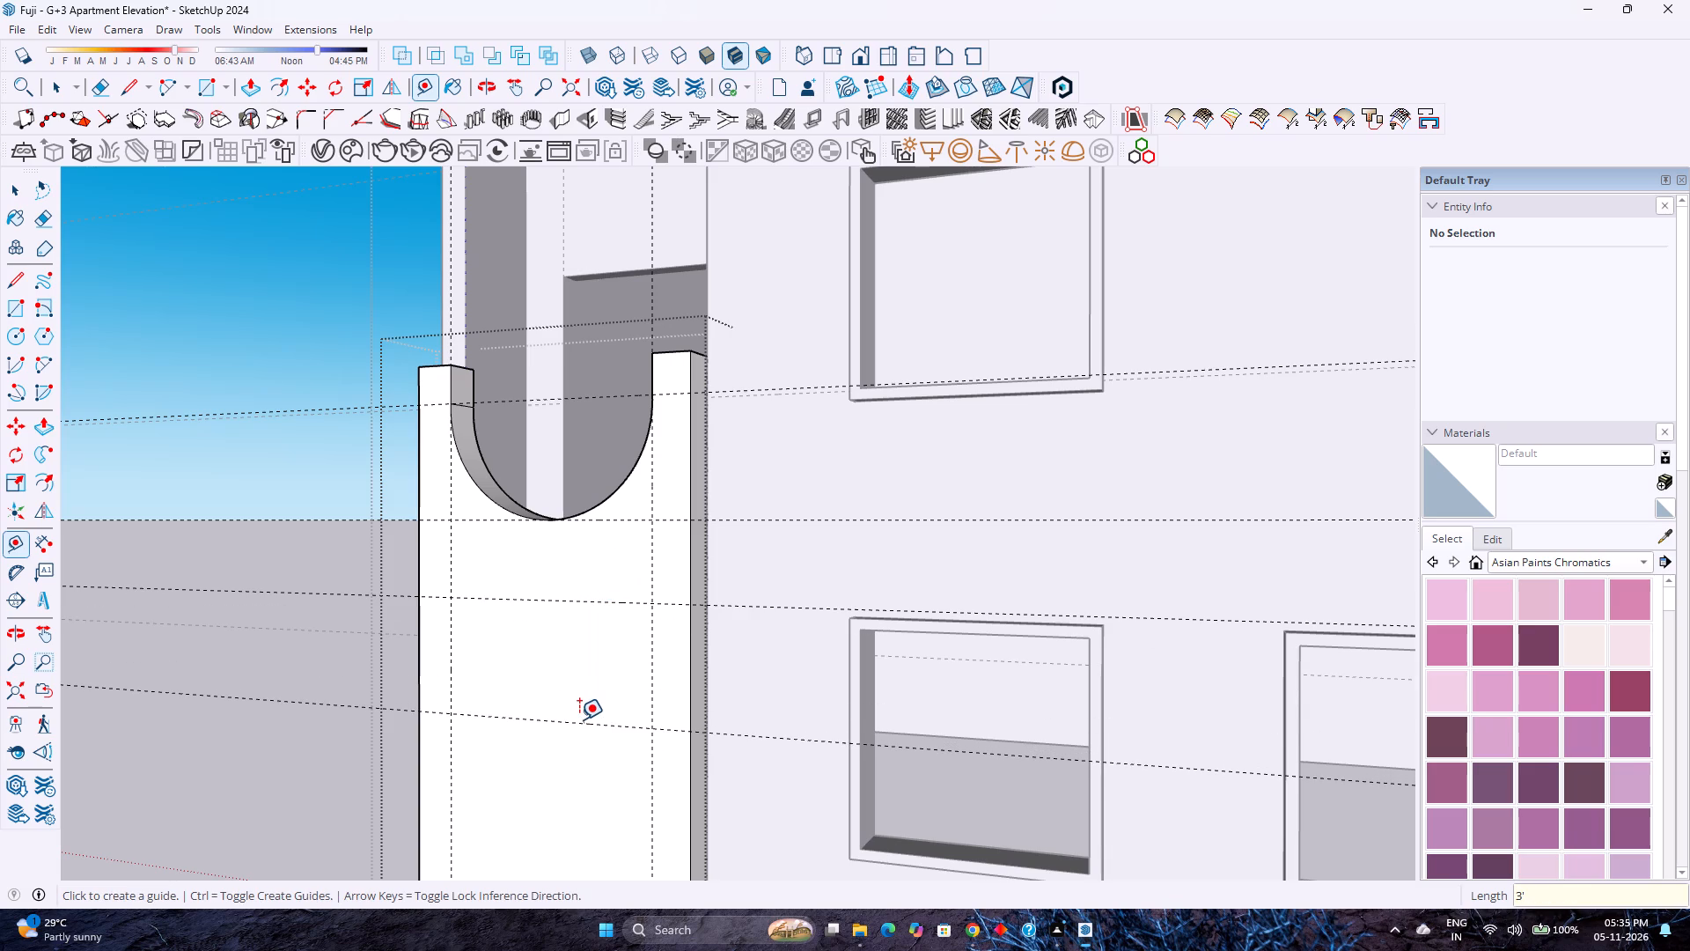
pyautogui.scroll(-7, 594, 688)
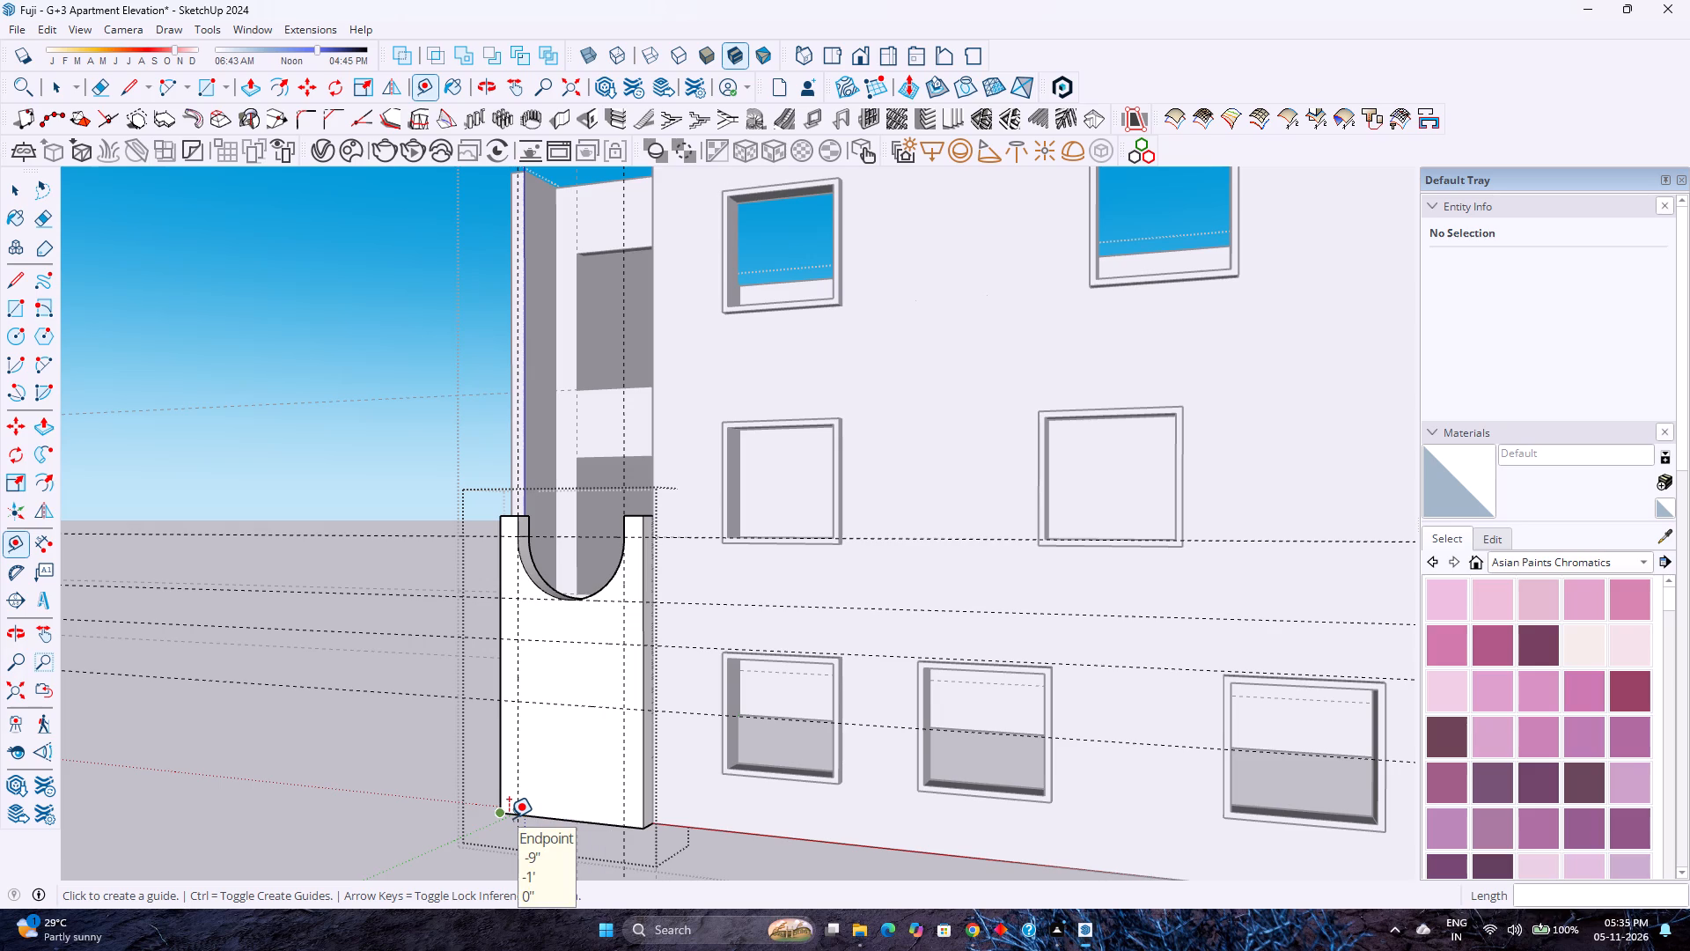
pyautogui.write("2'")
pyautogui.press('Return')
pyautogui.write('1\'6"')
pyautogui.press('Return')
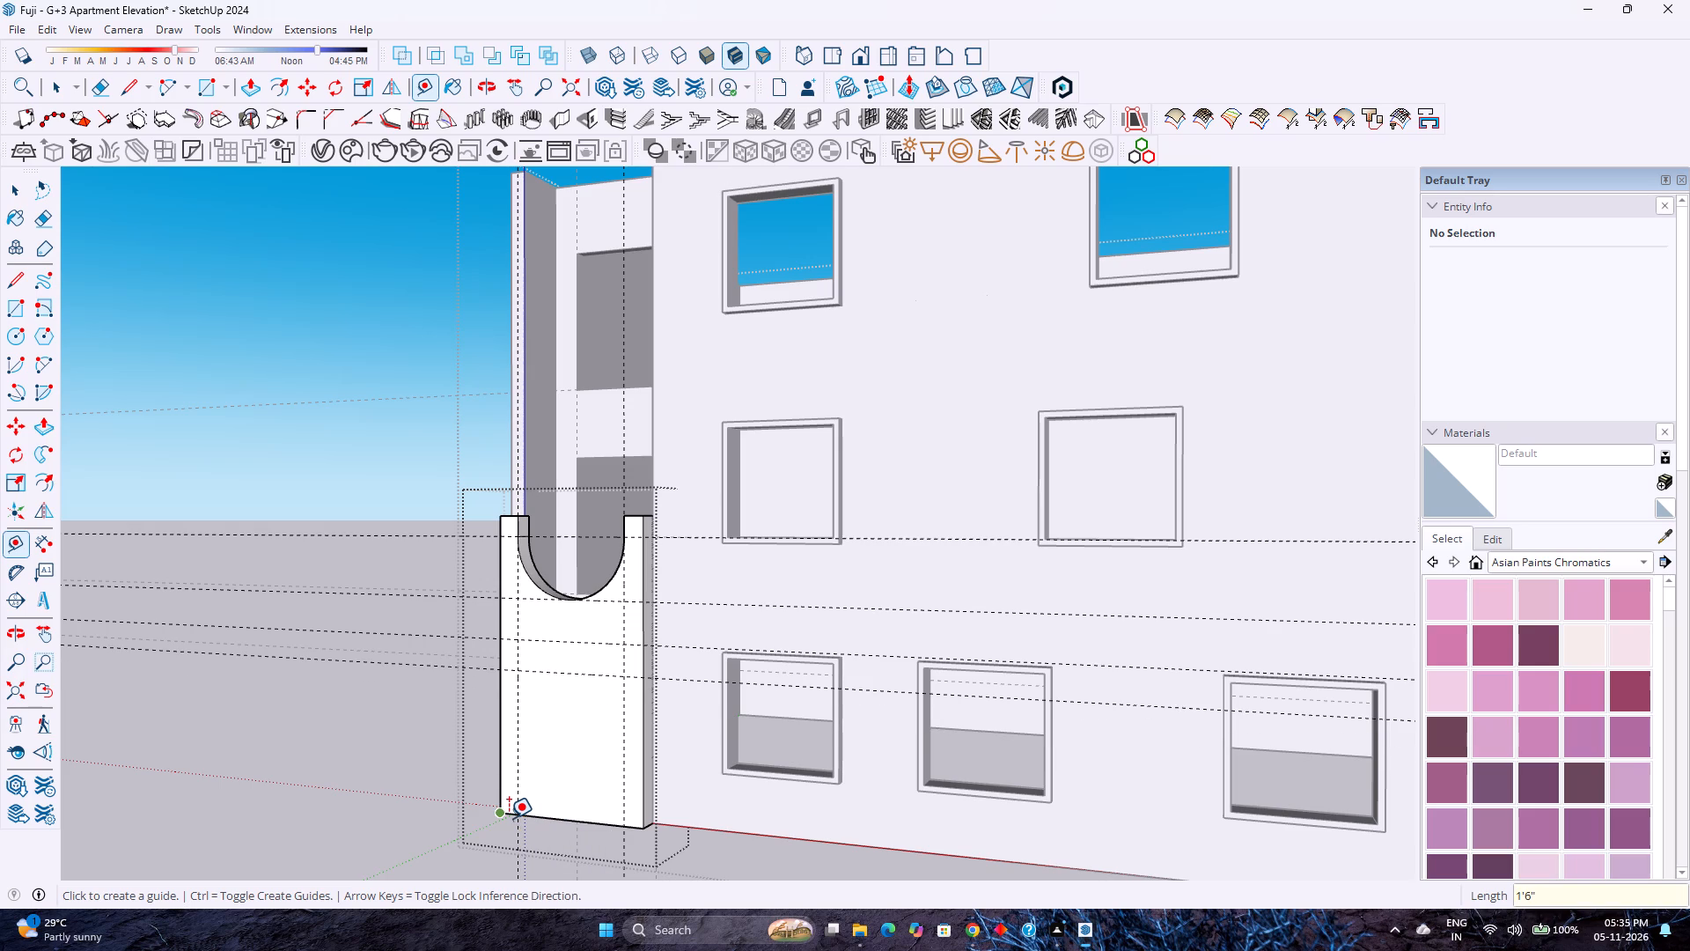
# Add two horizontal guides above the panel's bottom edge, each offset 1'6" from the one below.
pyautogui.click(555, 818)
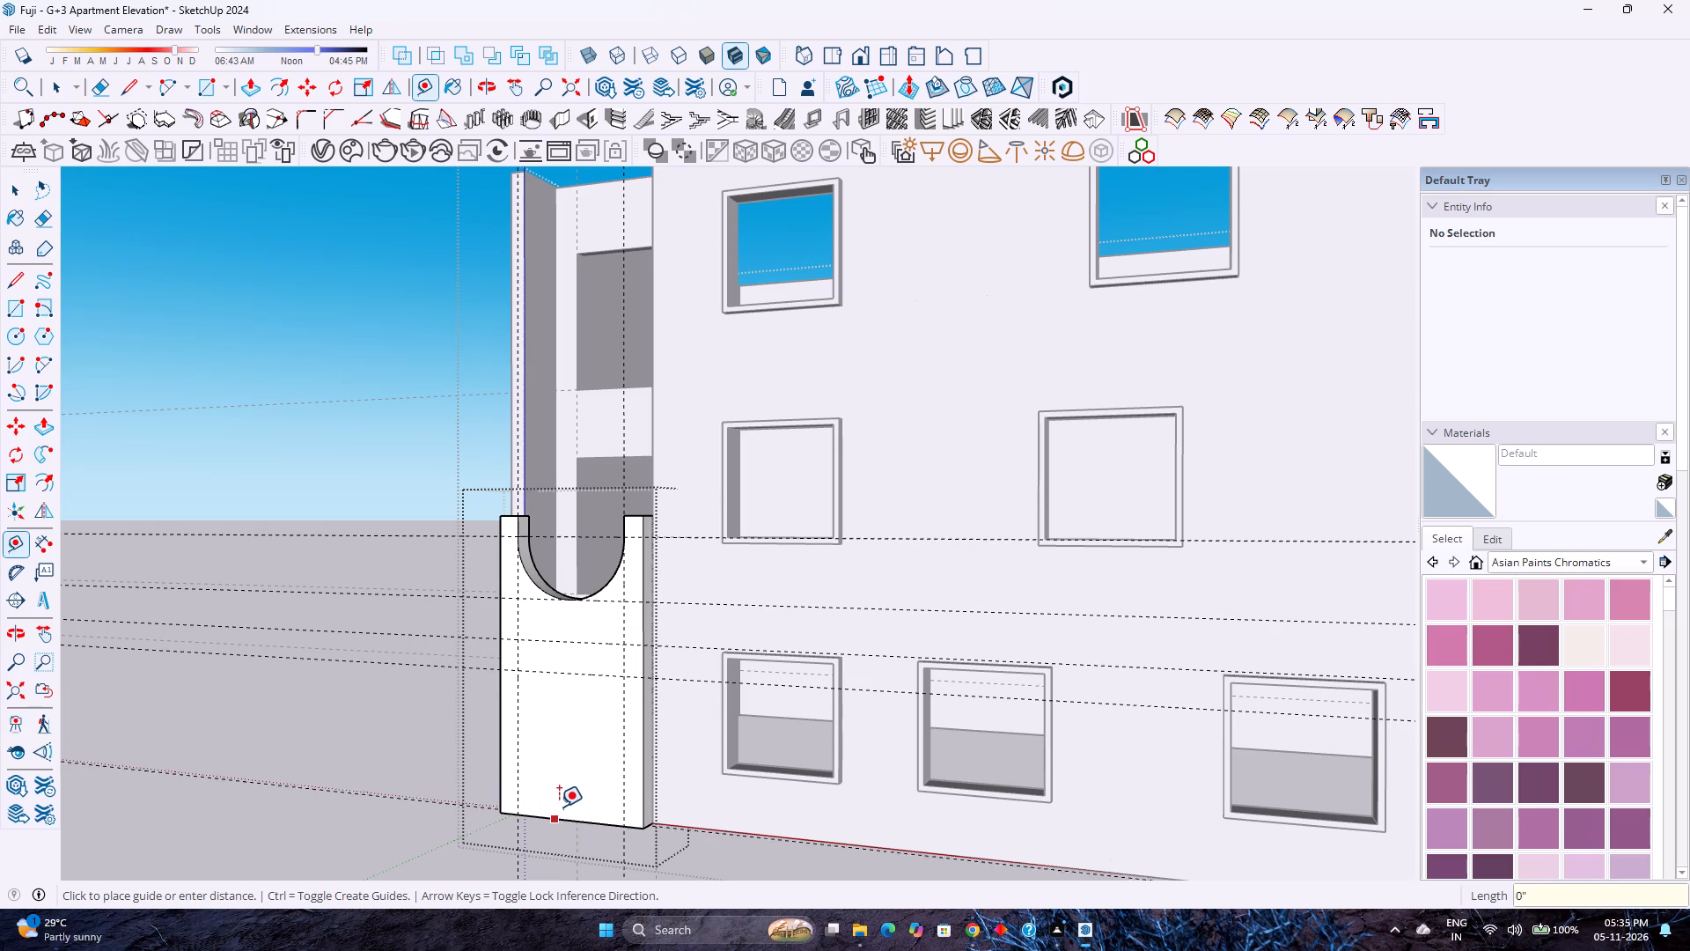
pyautogui.click(577, 792)
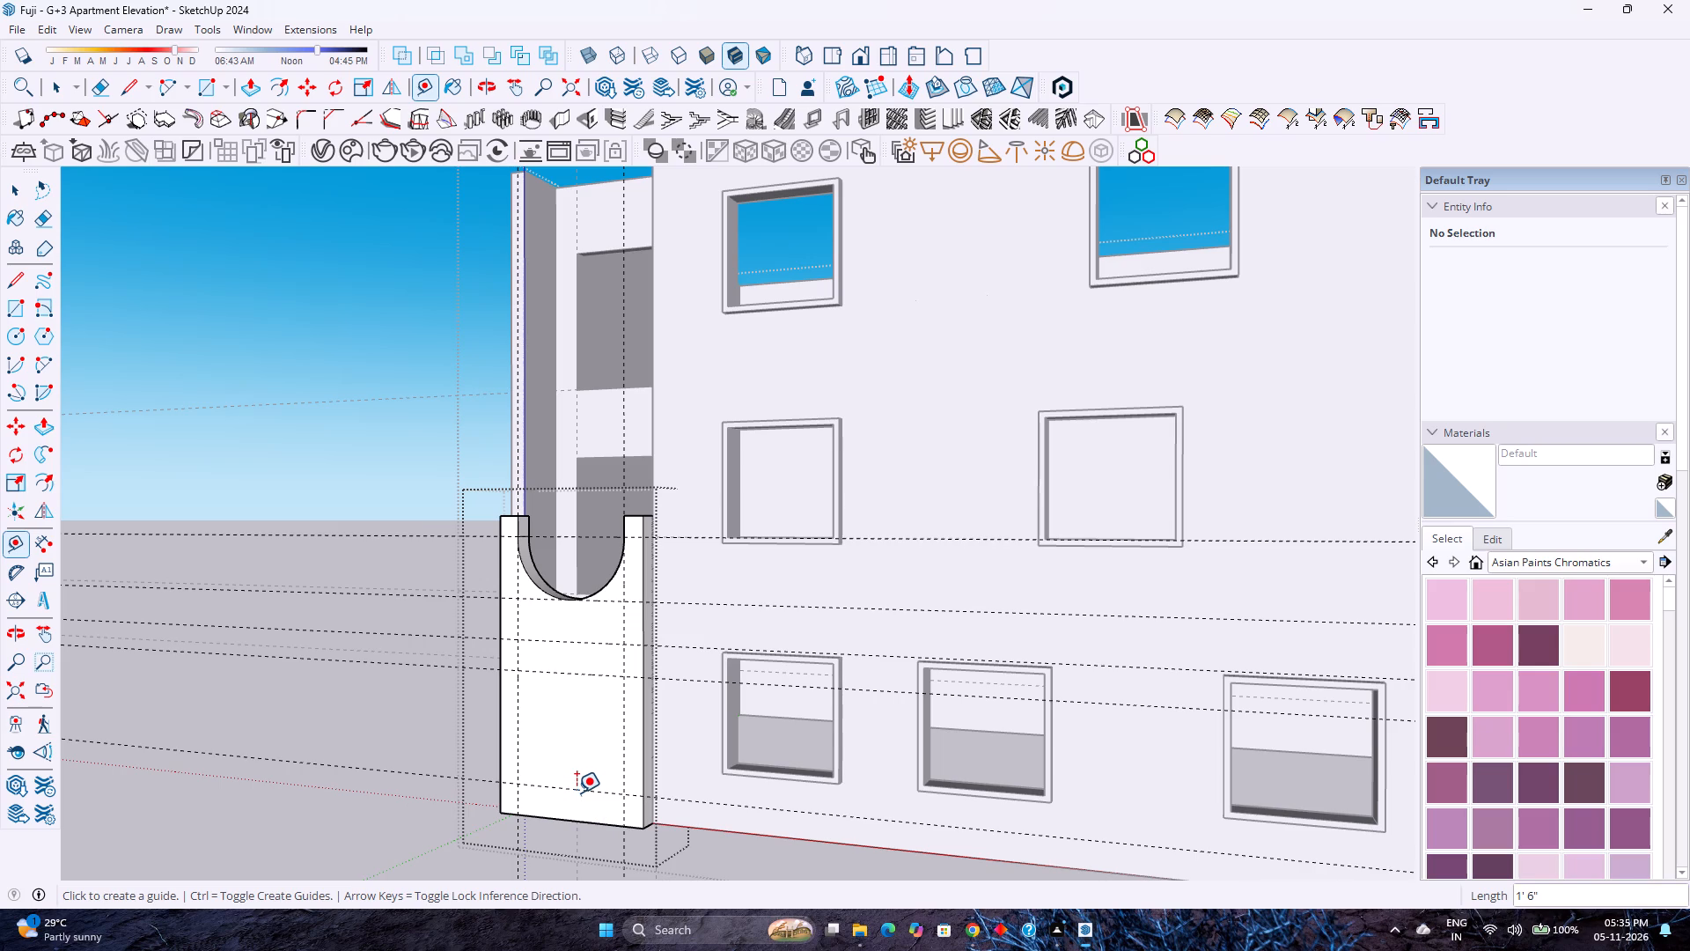
pyautogui.click(588, 787)
pyautogui.click(585, 762)
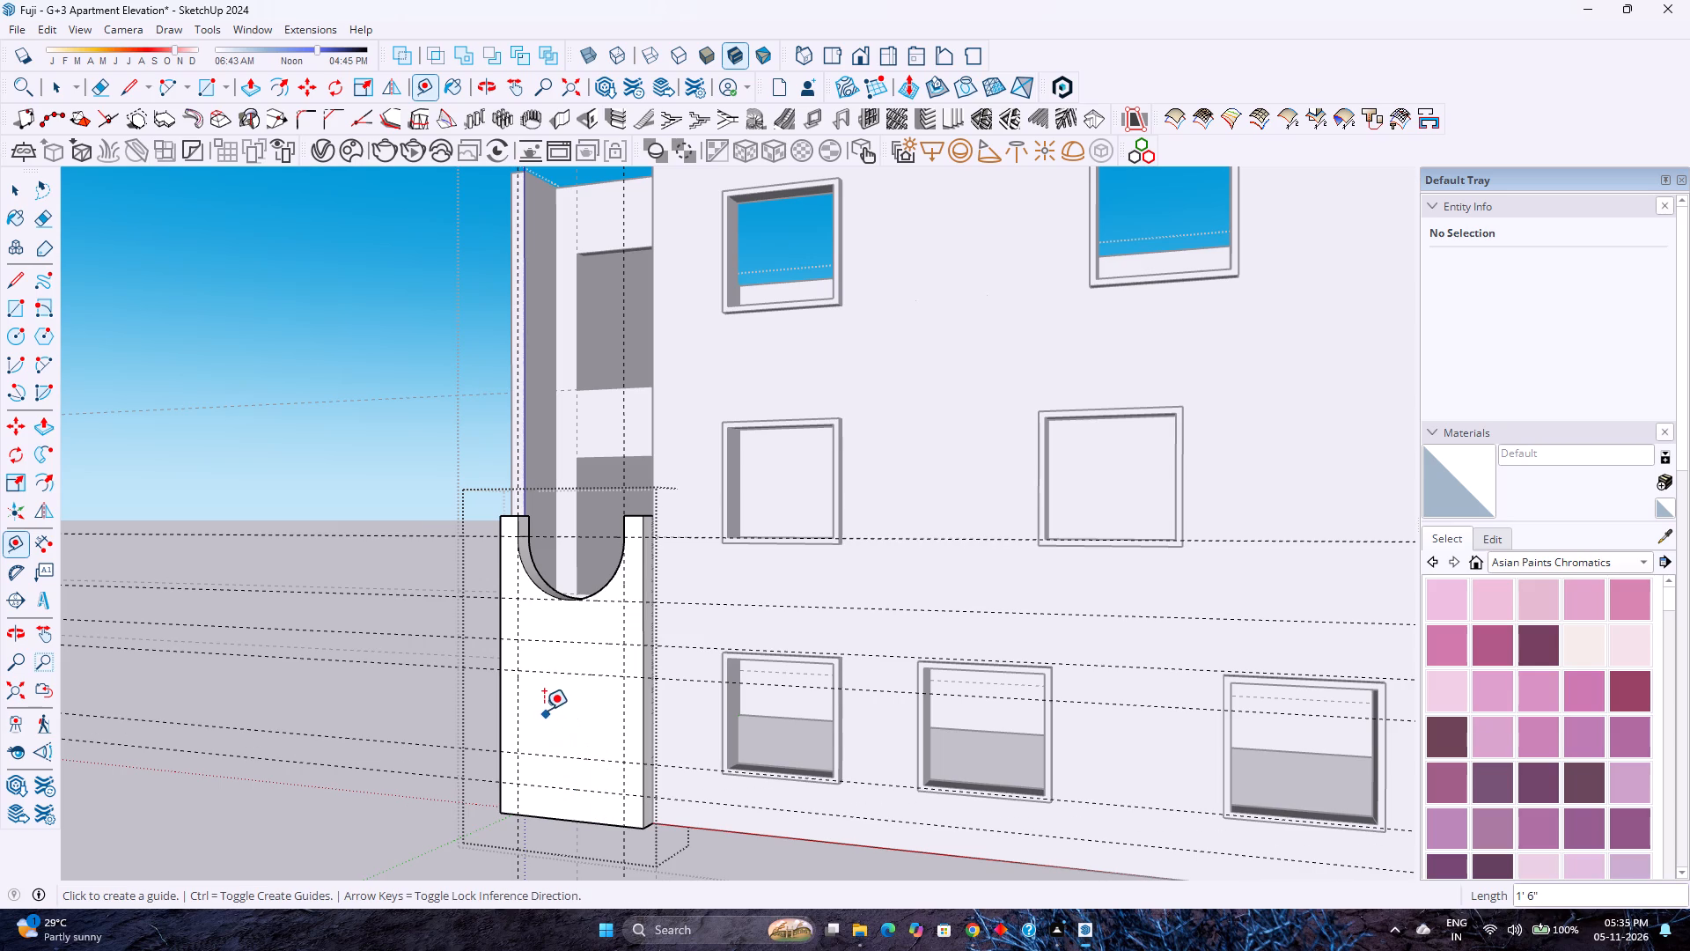
# Draw an upward arc with a 1'6" bulge between the vertical guides, rising to the guide 2' below the notch.
pyautogui.scroll(5, 544, 710)
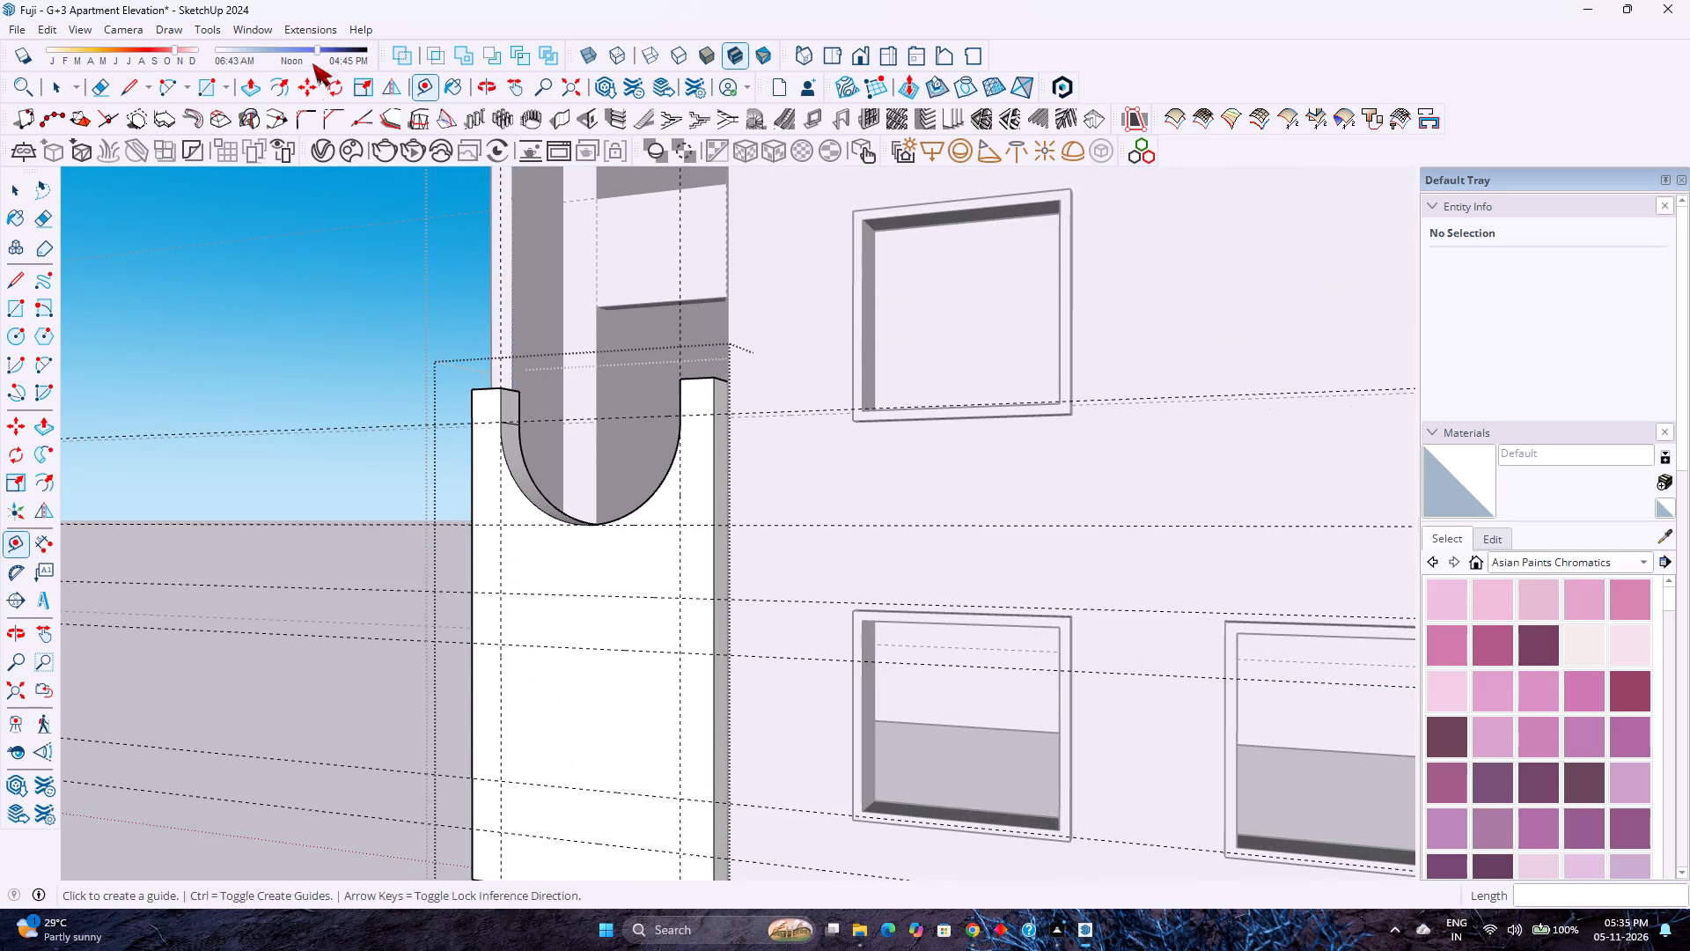
pyautogui.click(167, 85)
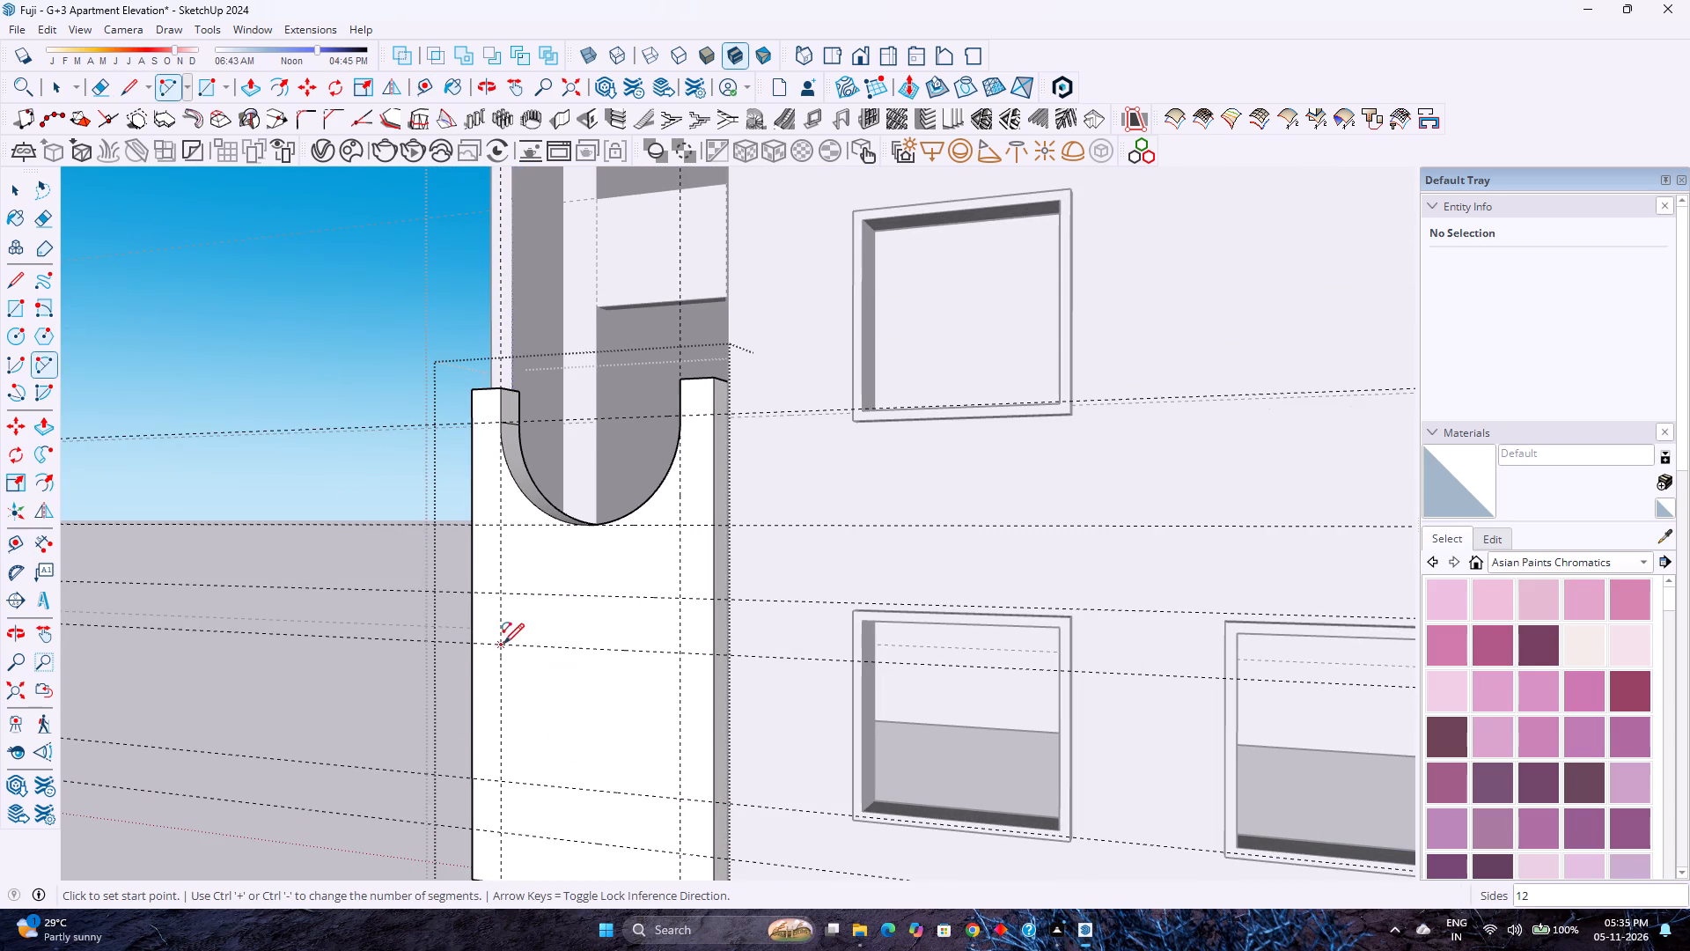
pyautogui.click(503, 644)
pyautogui.click(677, 651)
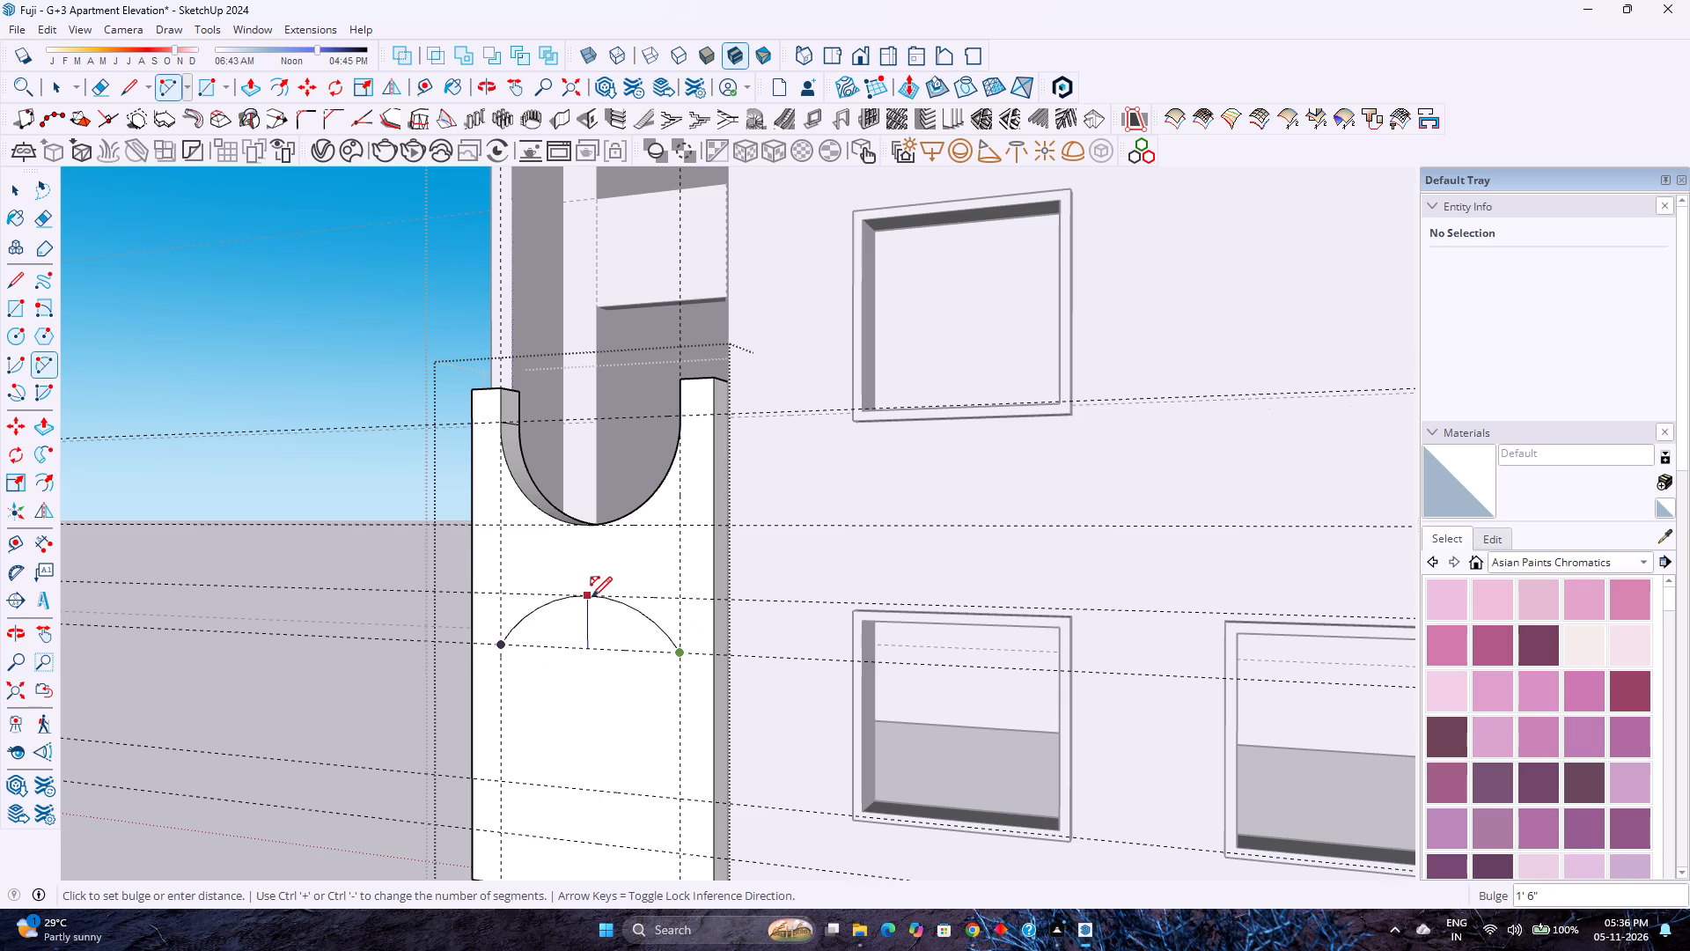
pyautogui.click(591, 597)
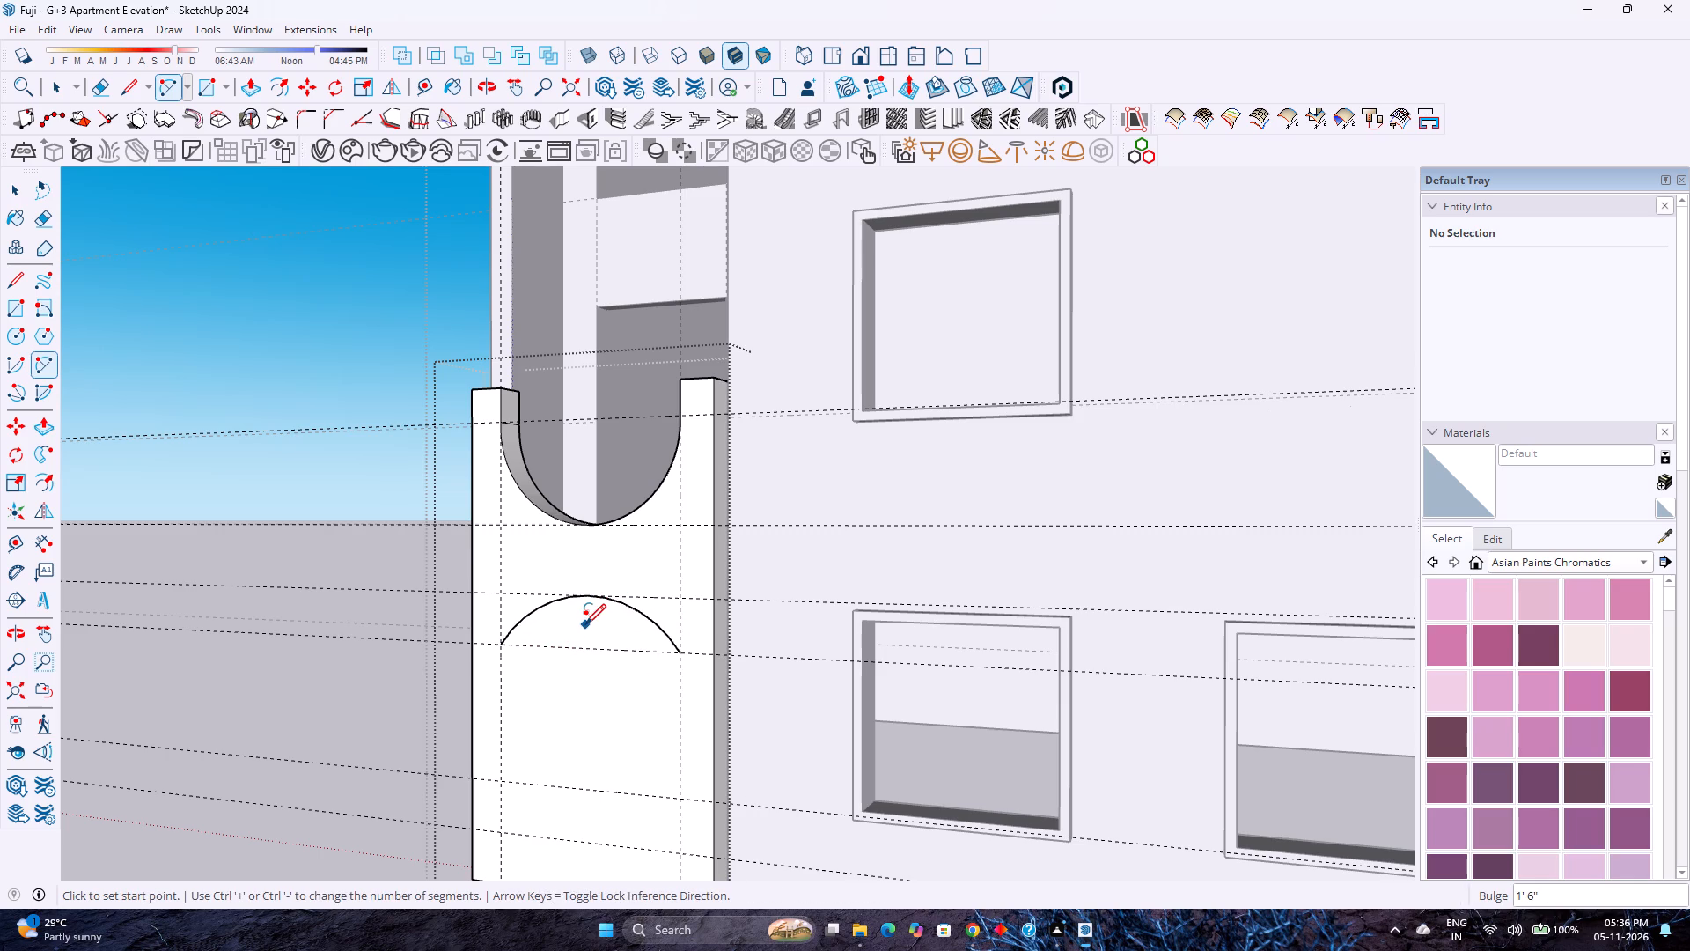
# Draw a matching downward arc with a 1'6" bulge between the vertical guides, reaching the lowest horizontal guide.
pyautogui.scroll(-4, 585, 624)
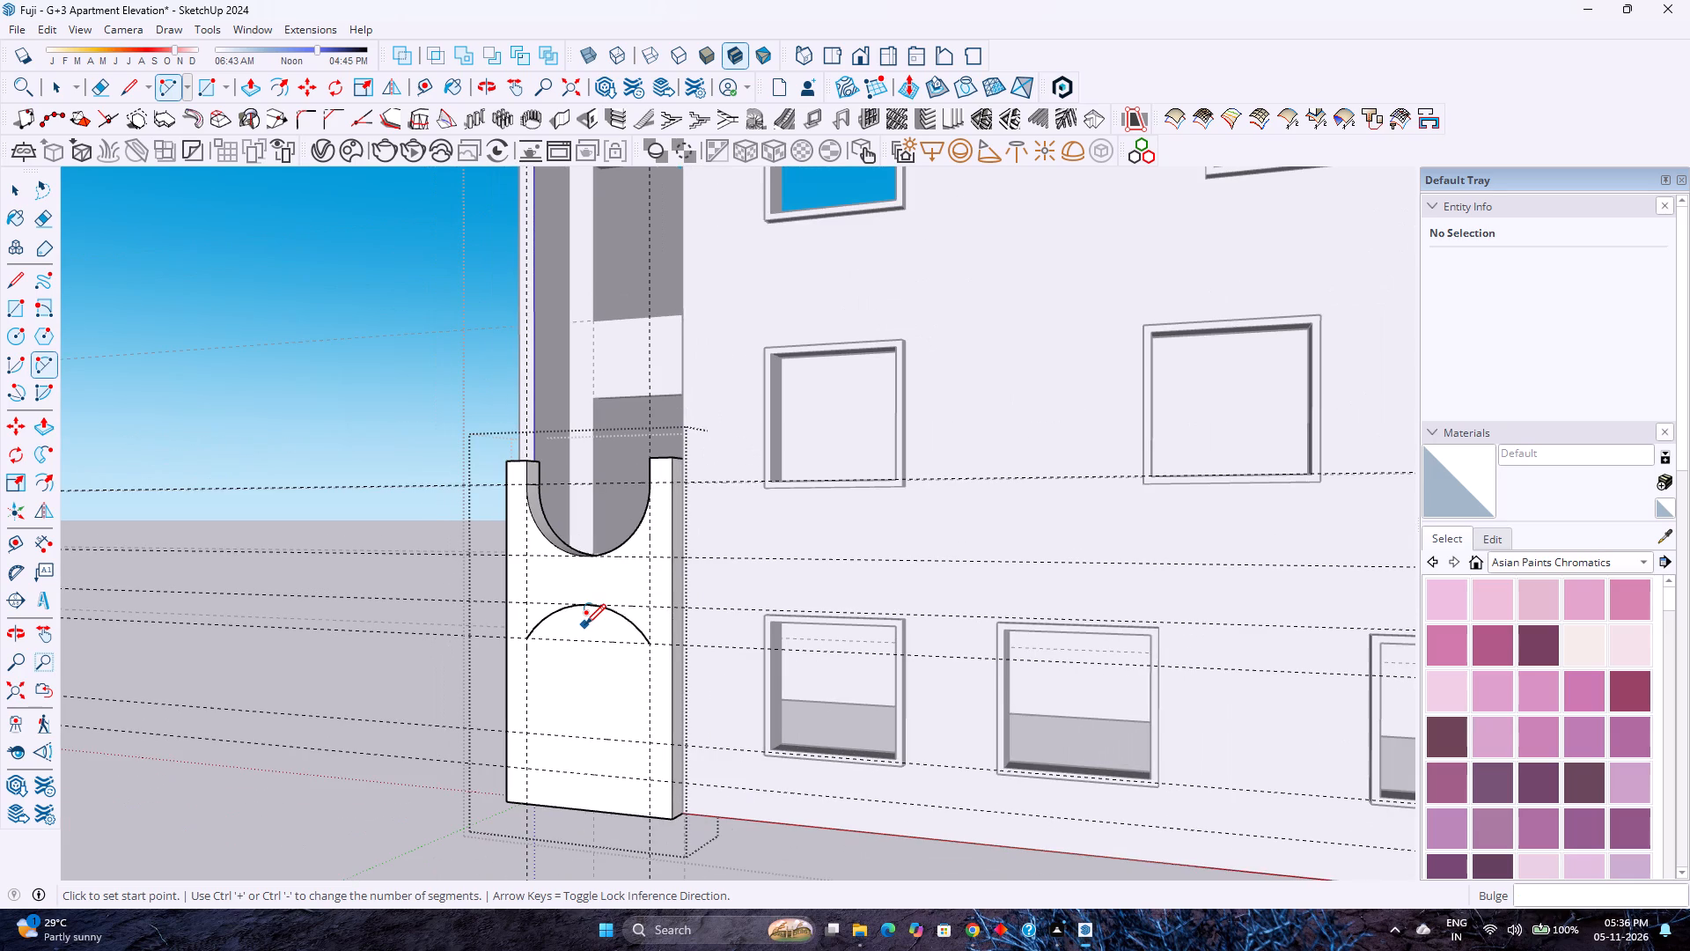
pyautogui.click(528, 732)
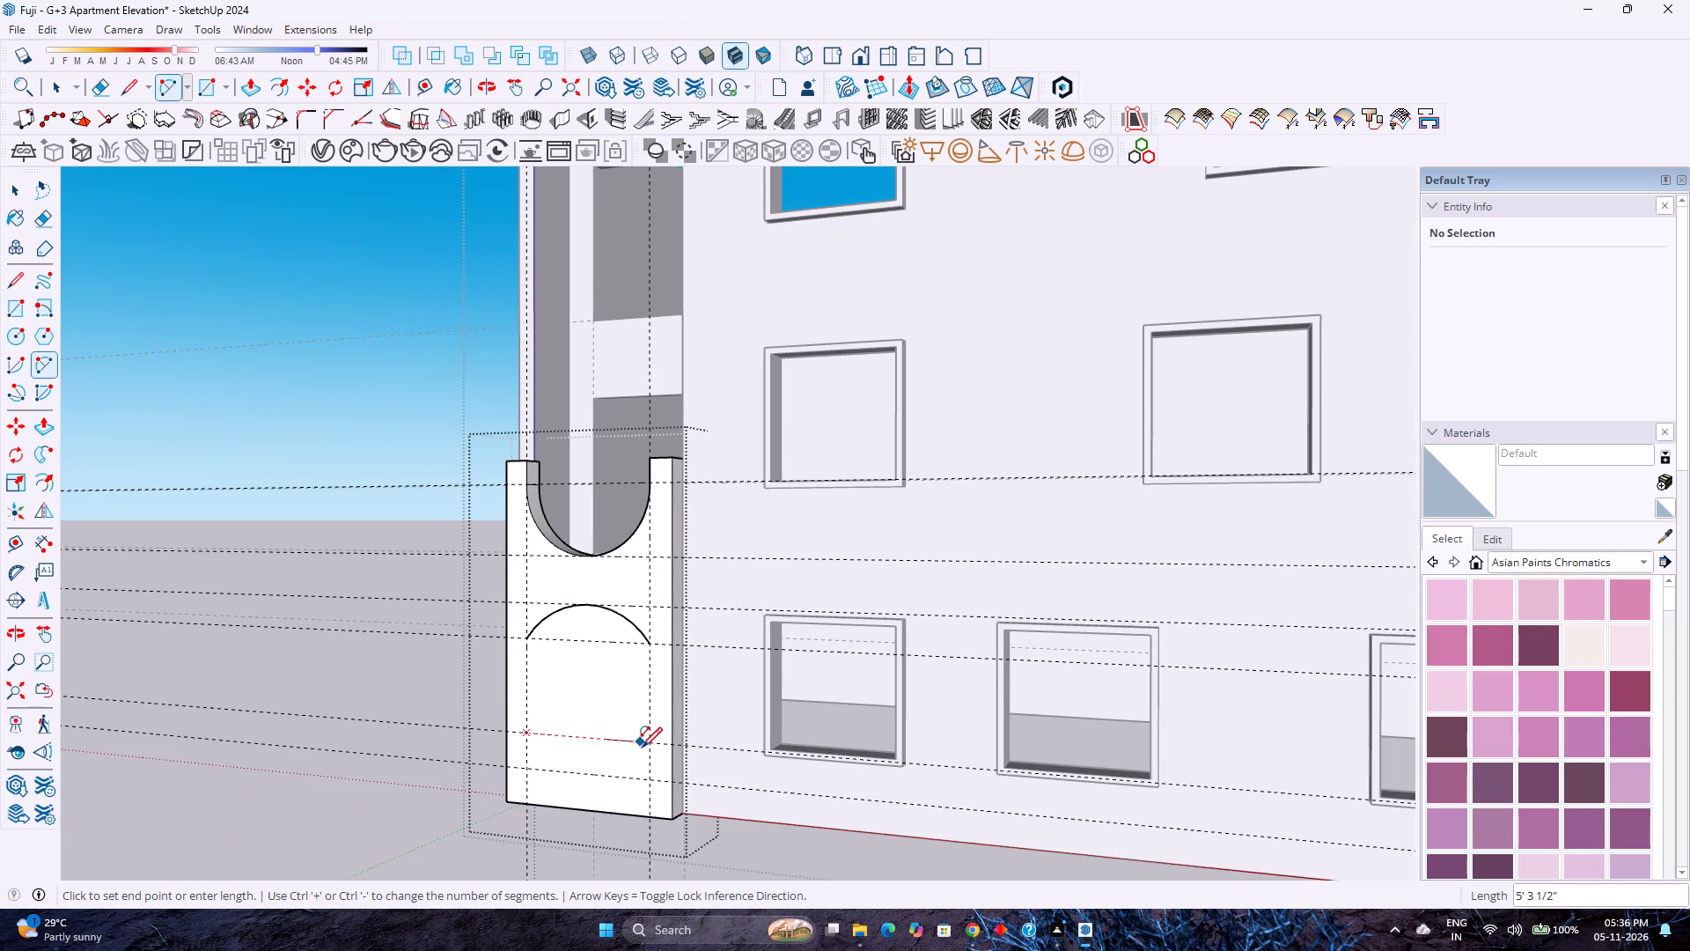
pyautogui.click(650, 747)
pyautogui.click(590, 776)
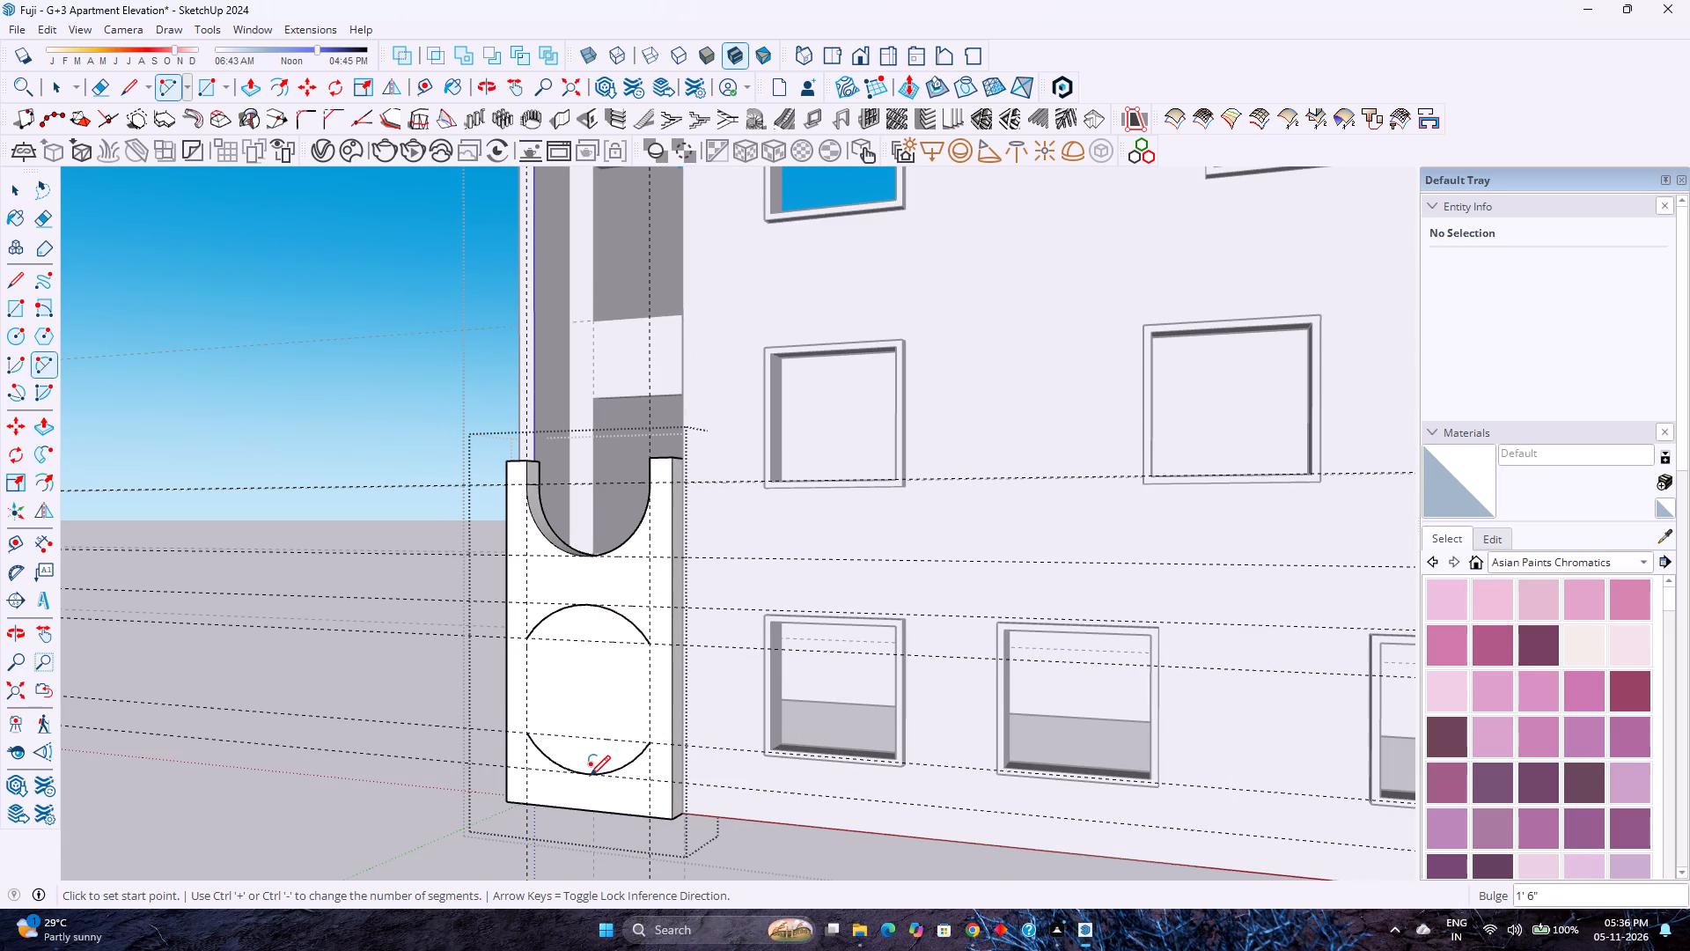
# Join the ends of the two arcs with vertical lines on both sides to close the rounded outline.
pyautogui.press('l')
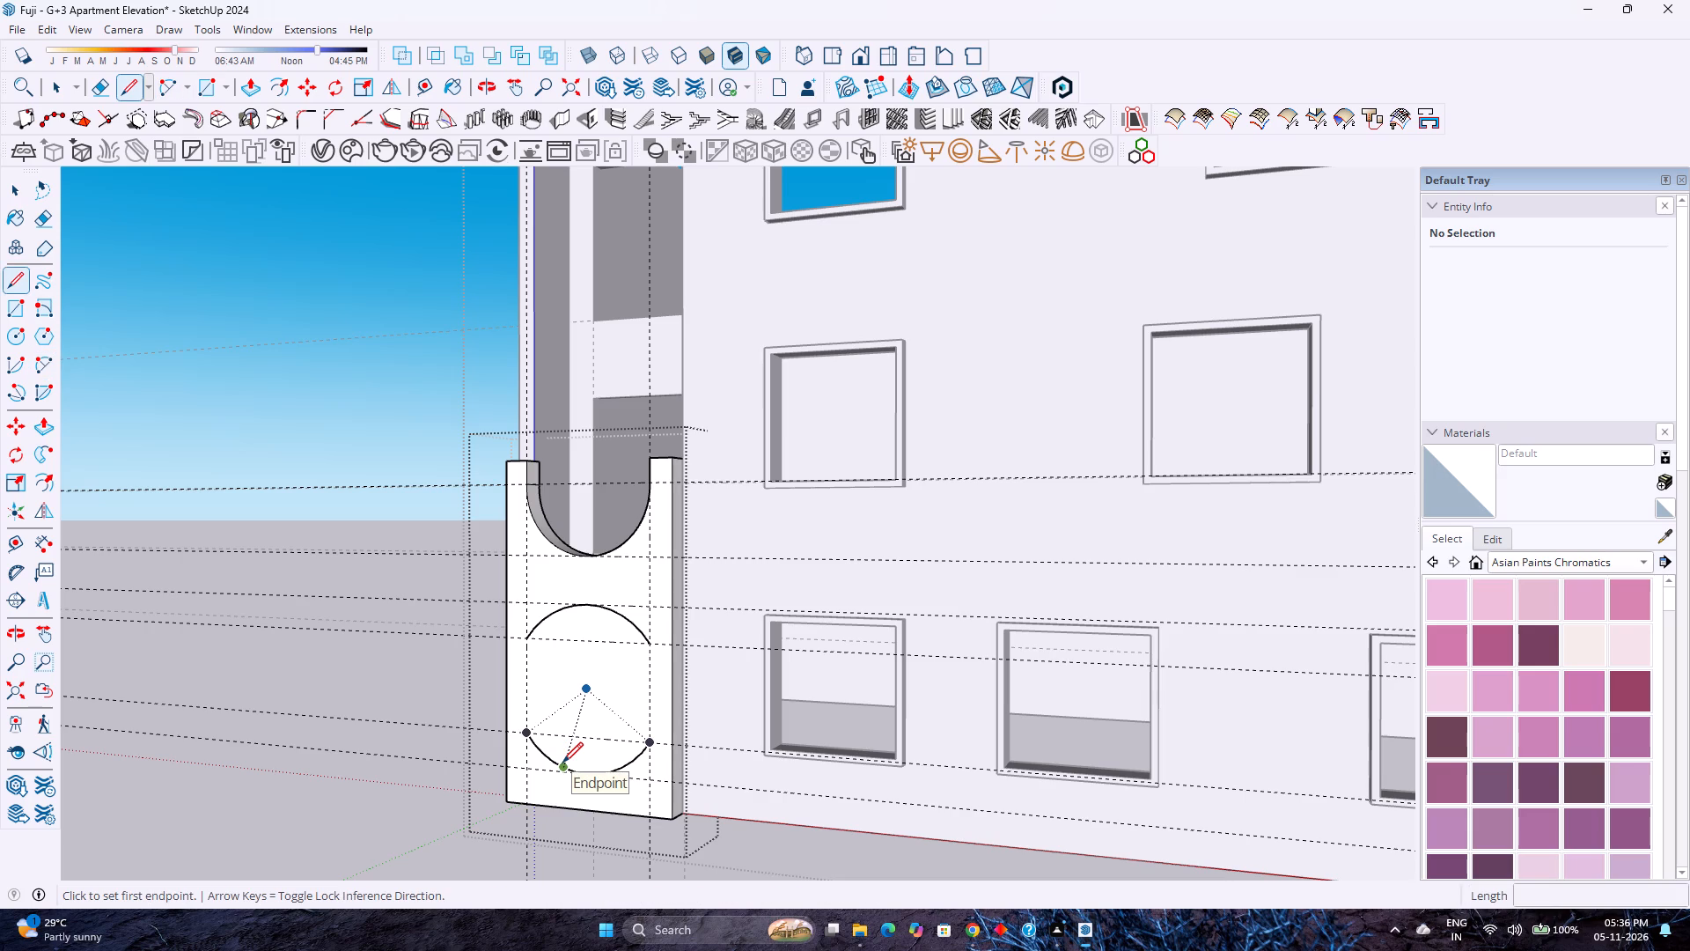
pyautogui.click(525, 731)
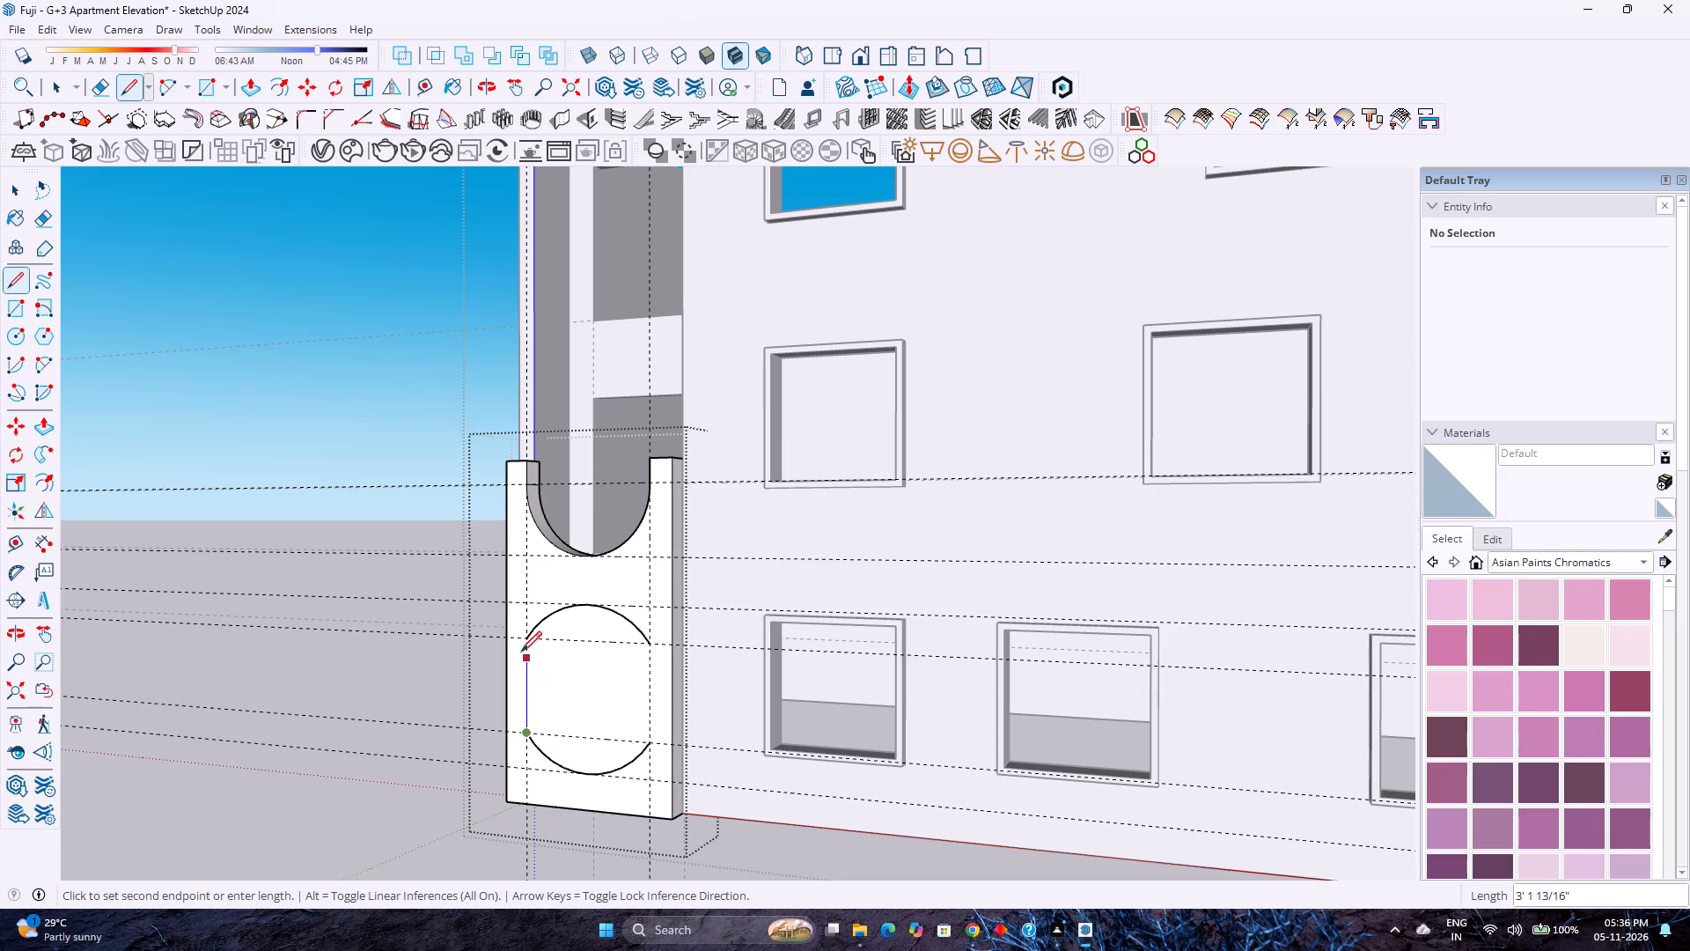
pyautogui.click(525, 640)
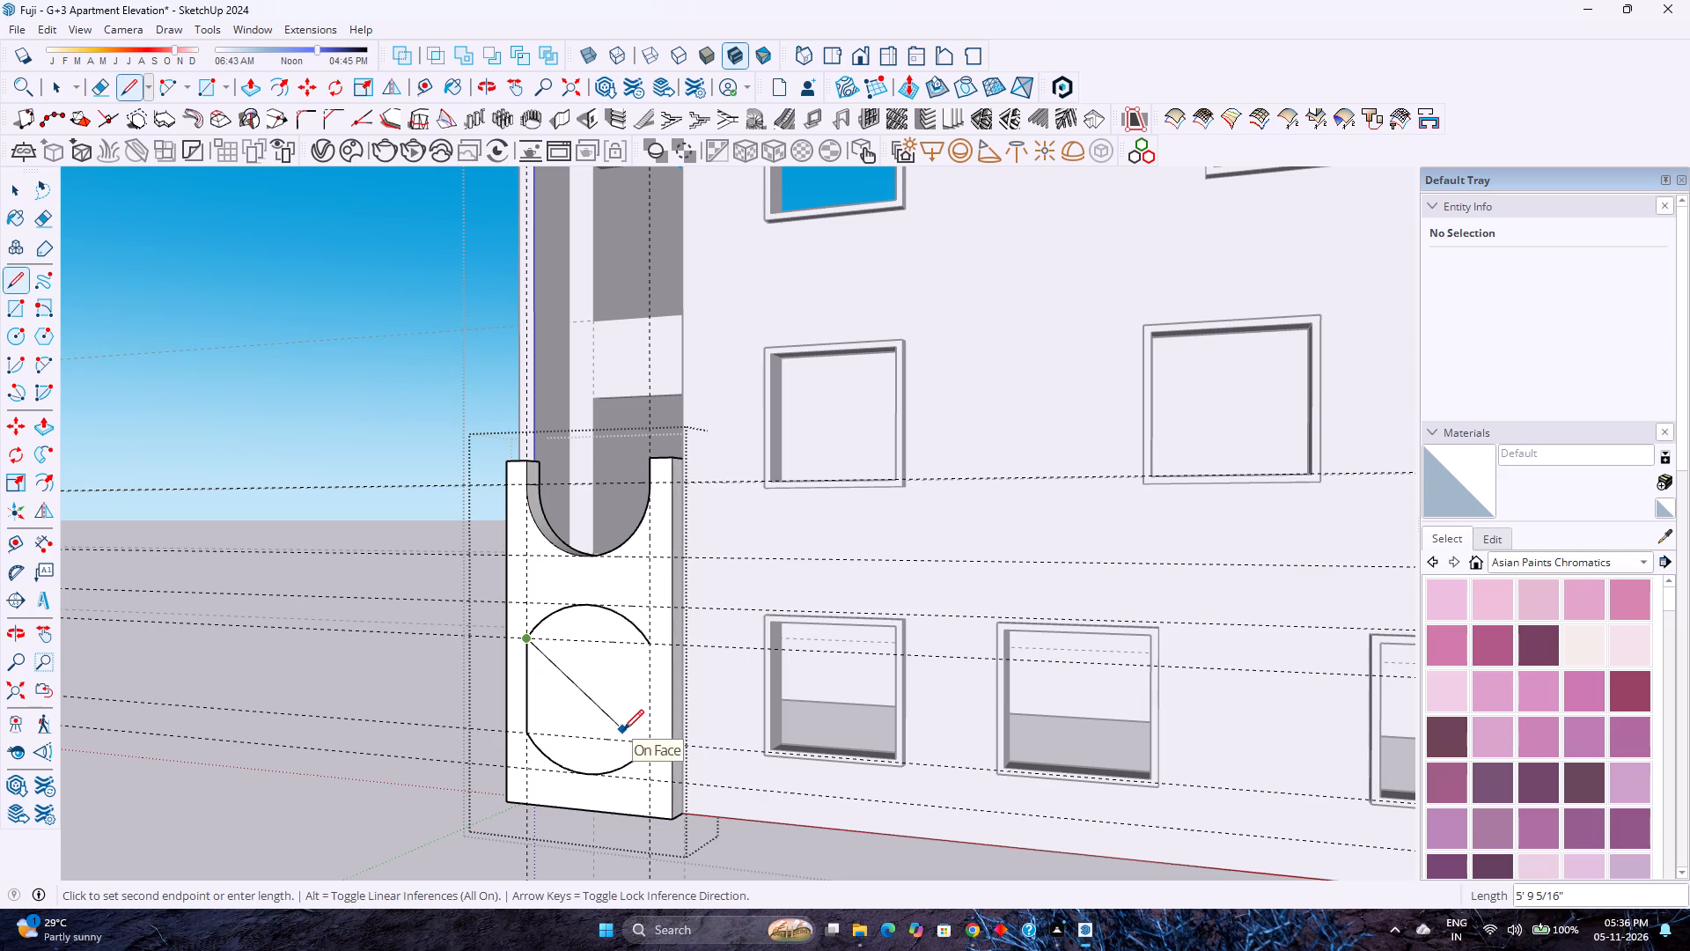
pyautogui.press('Escape')
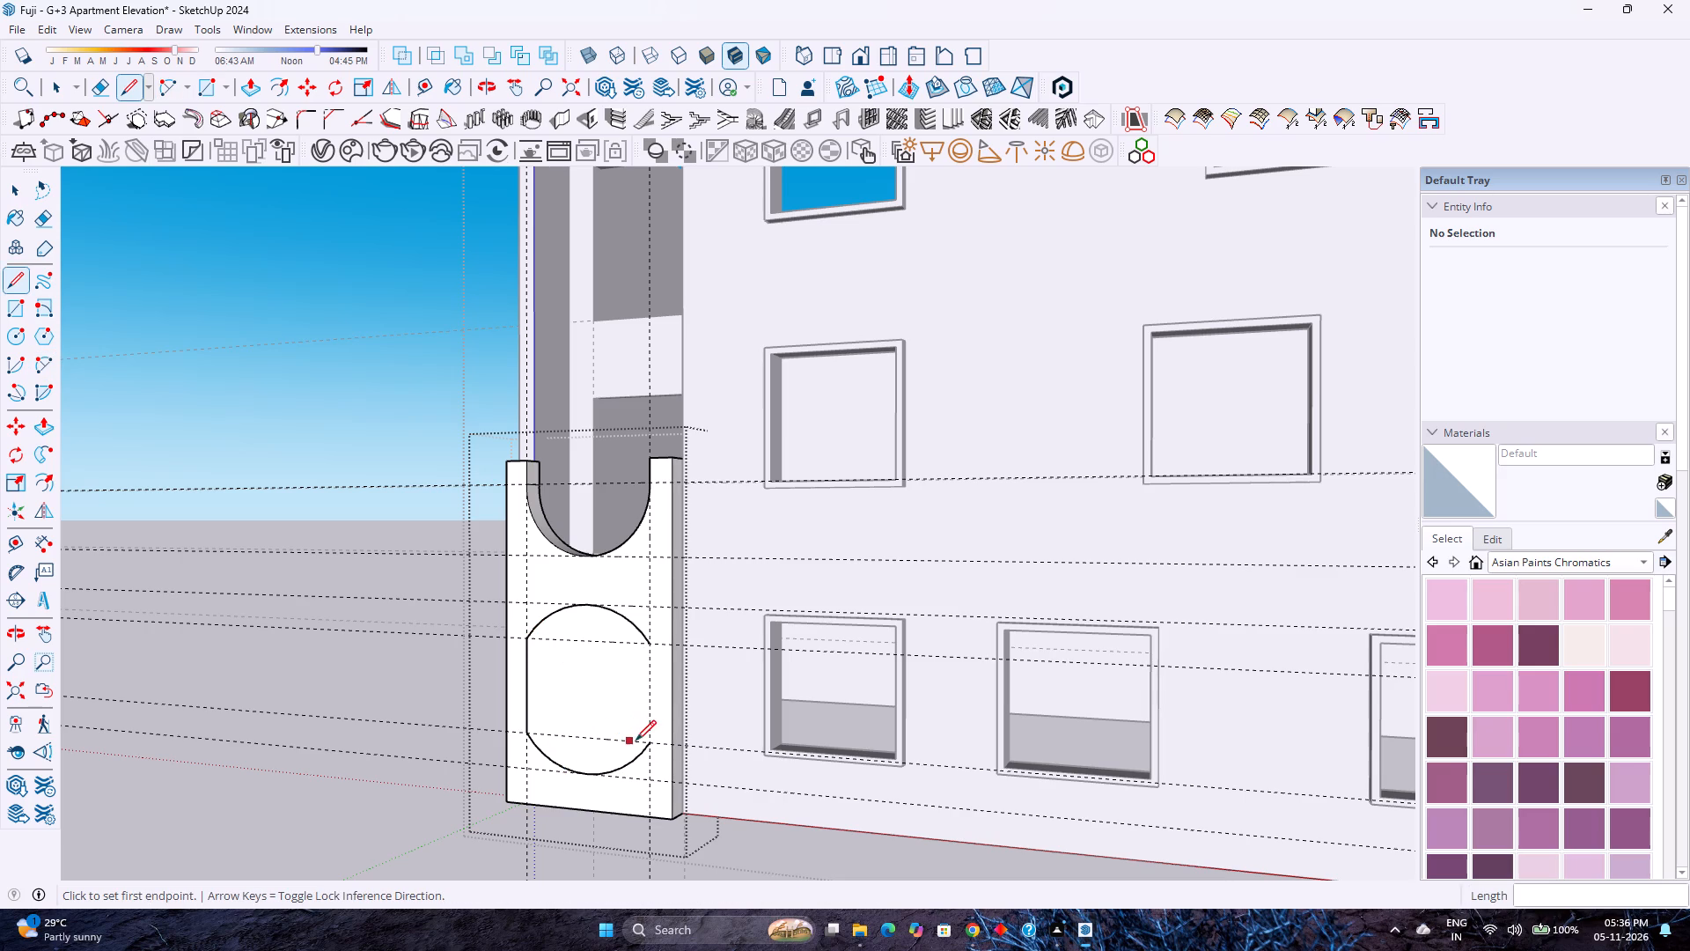
pyautogui.click(648, 742)
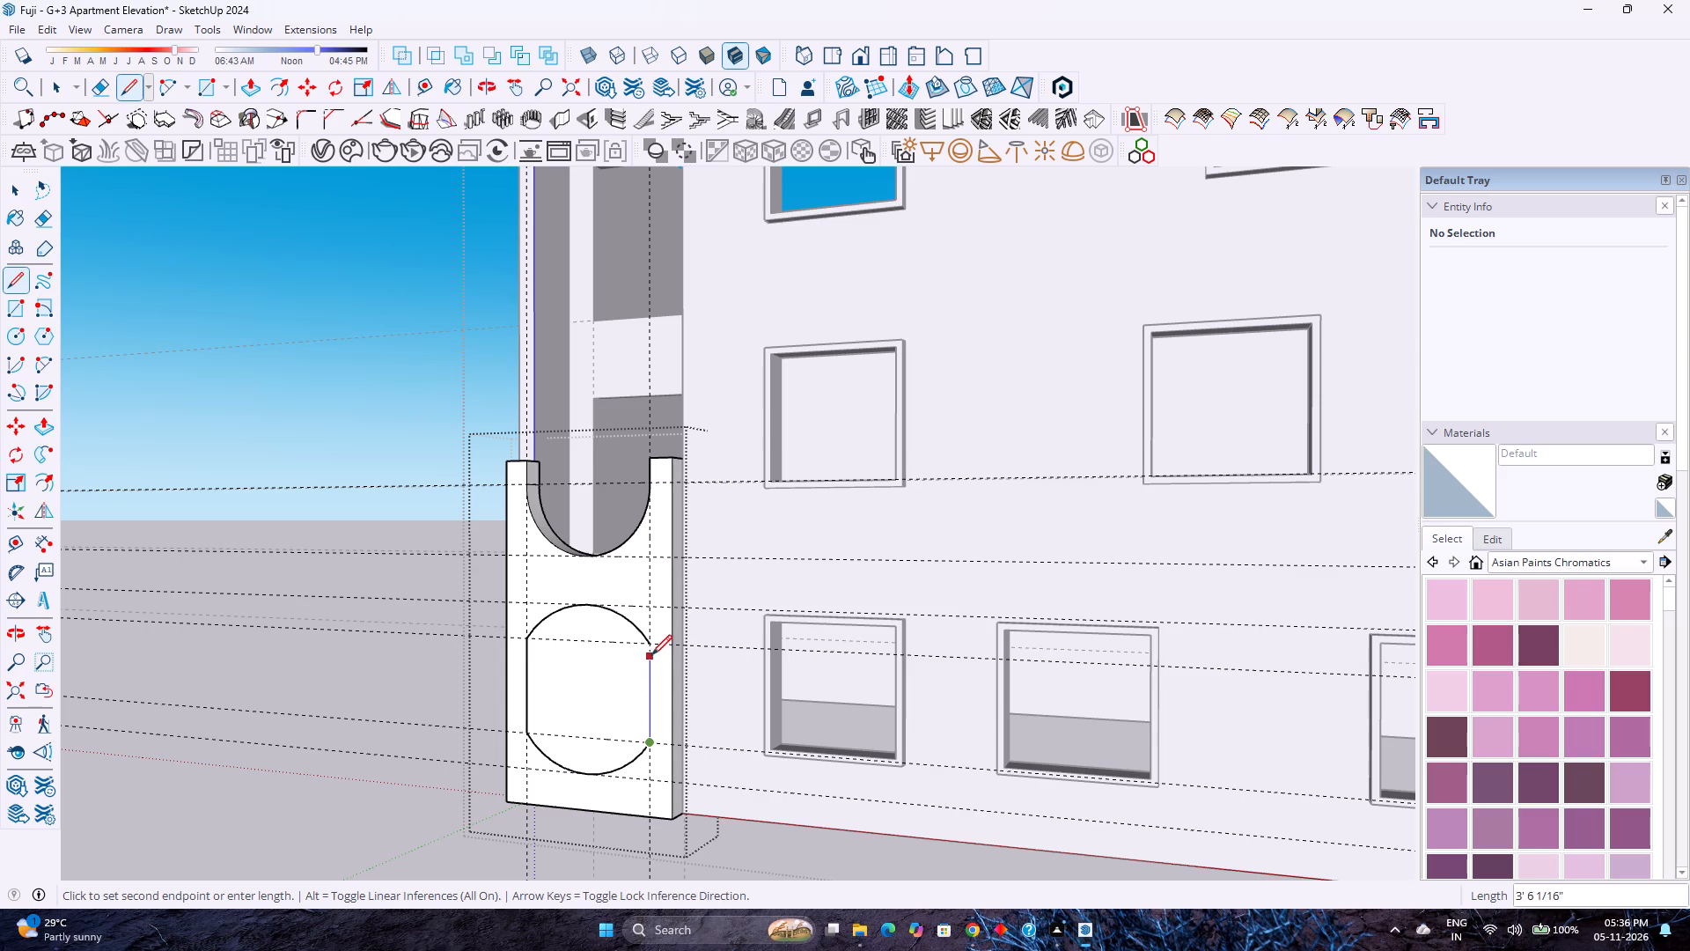
pyautogui.click(653, 649)
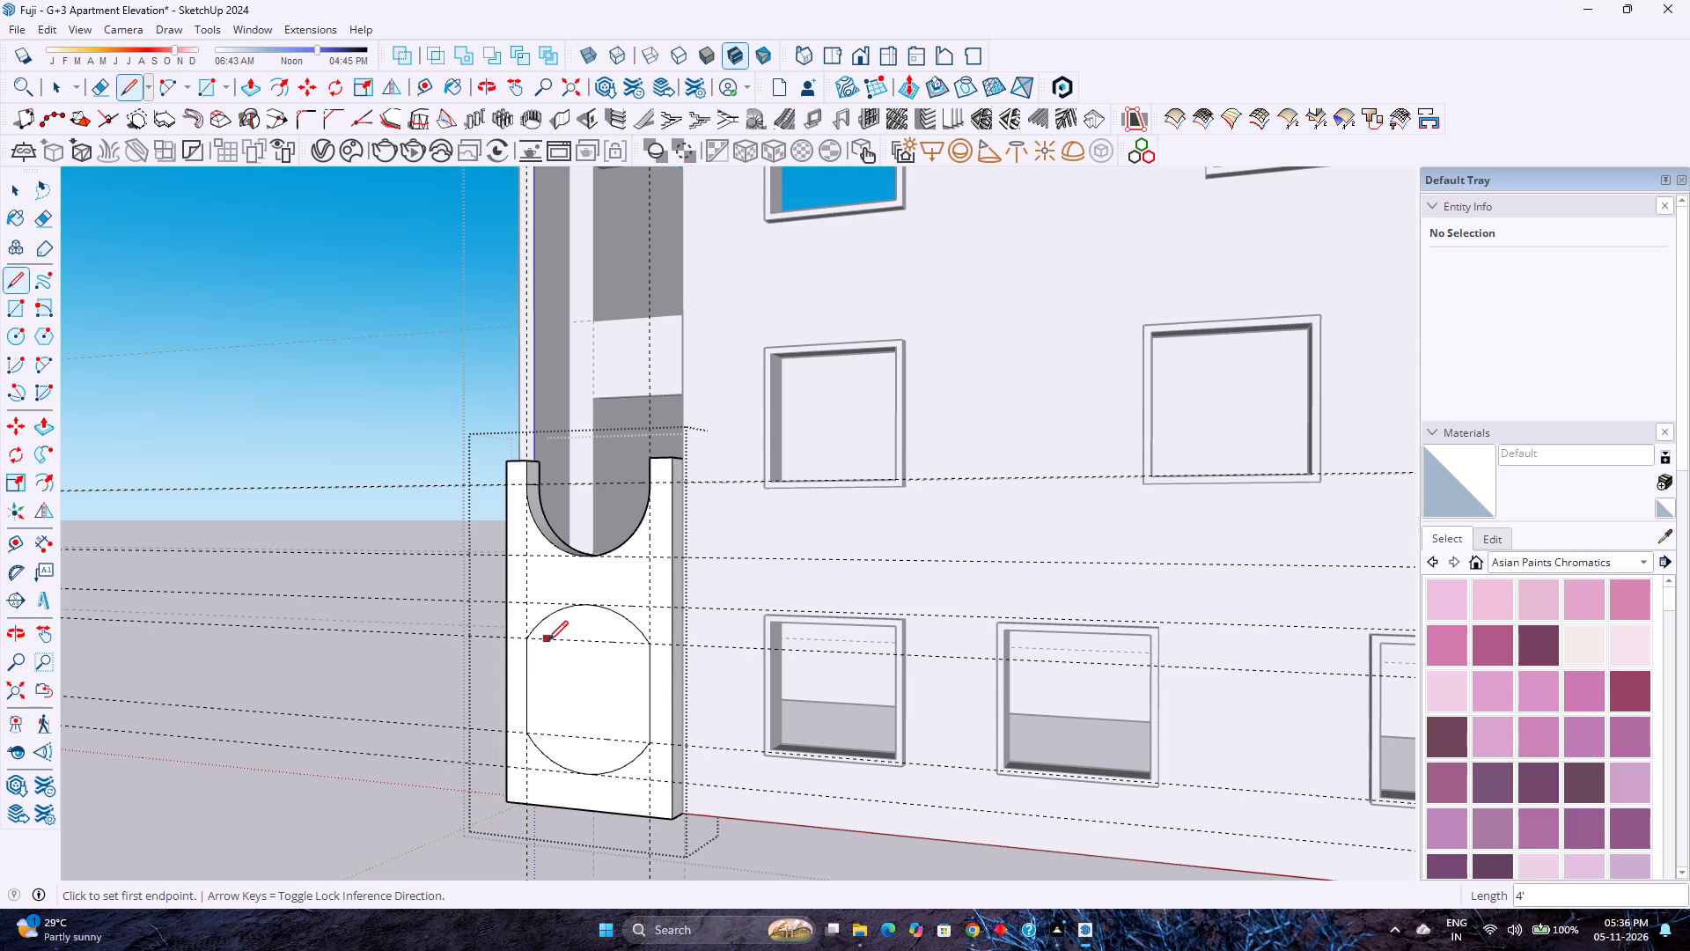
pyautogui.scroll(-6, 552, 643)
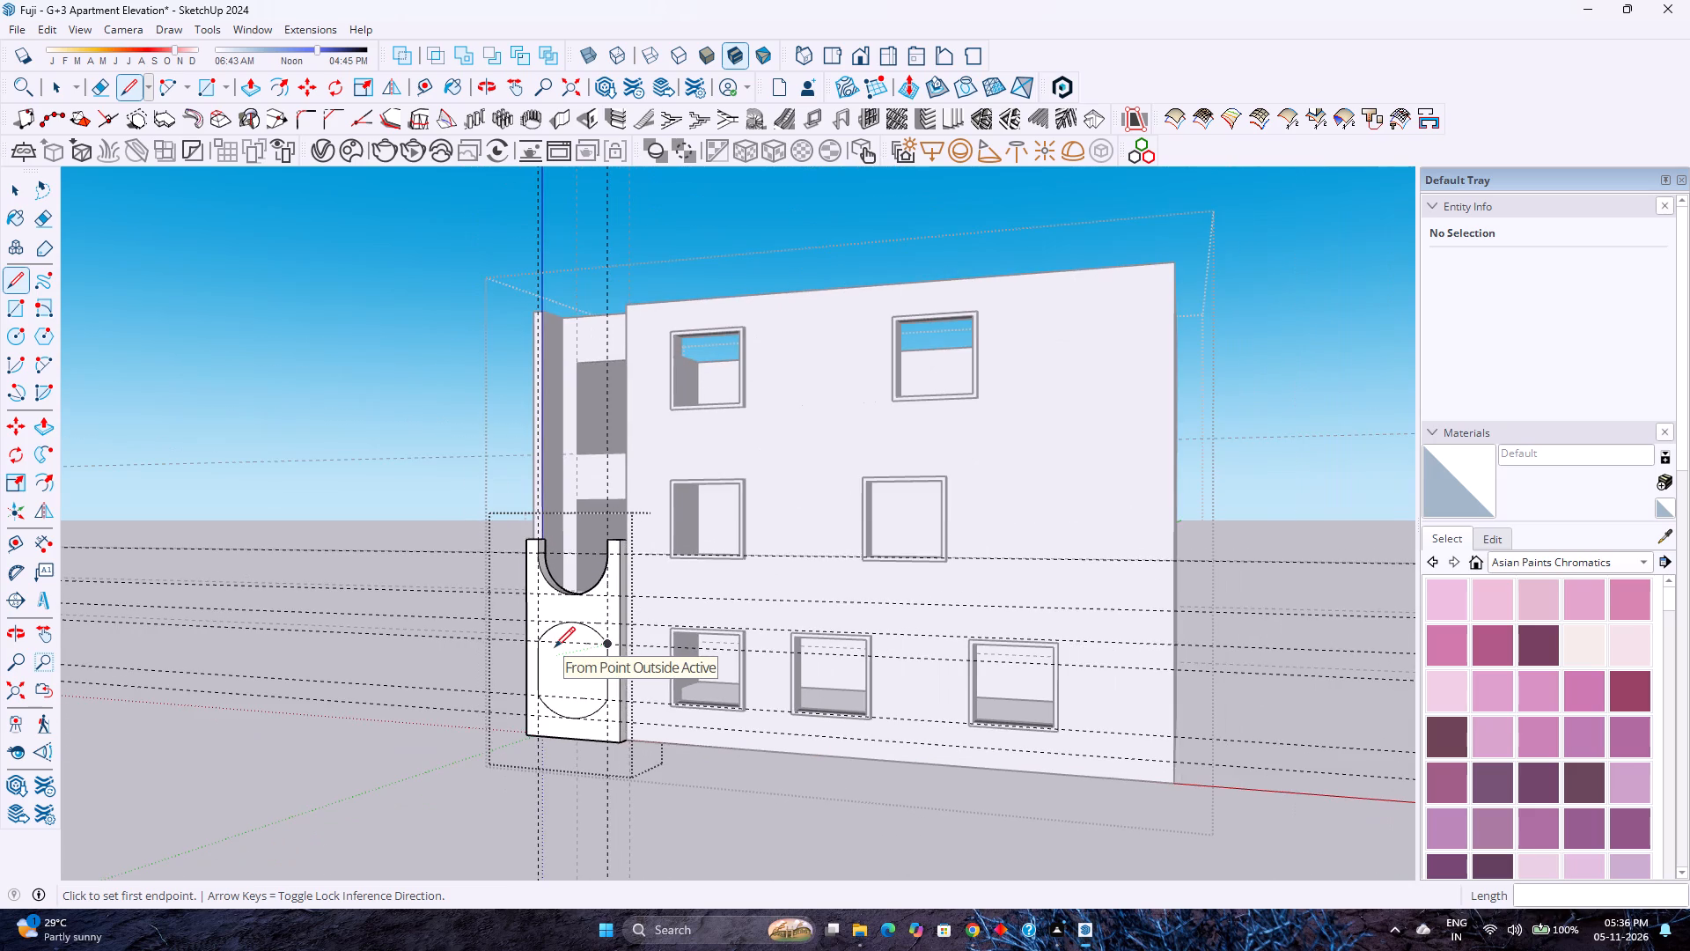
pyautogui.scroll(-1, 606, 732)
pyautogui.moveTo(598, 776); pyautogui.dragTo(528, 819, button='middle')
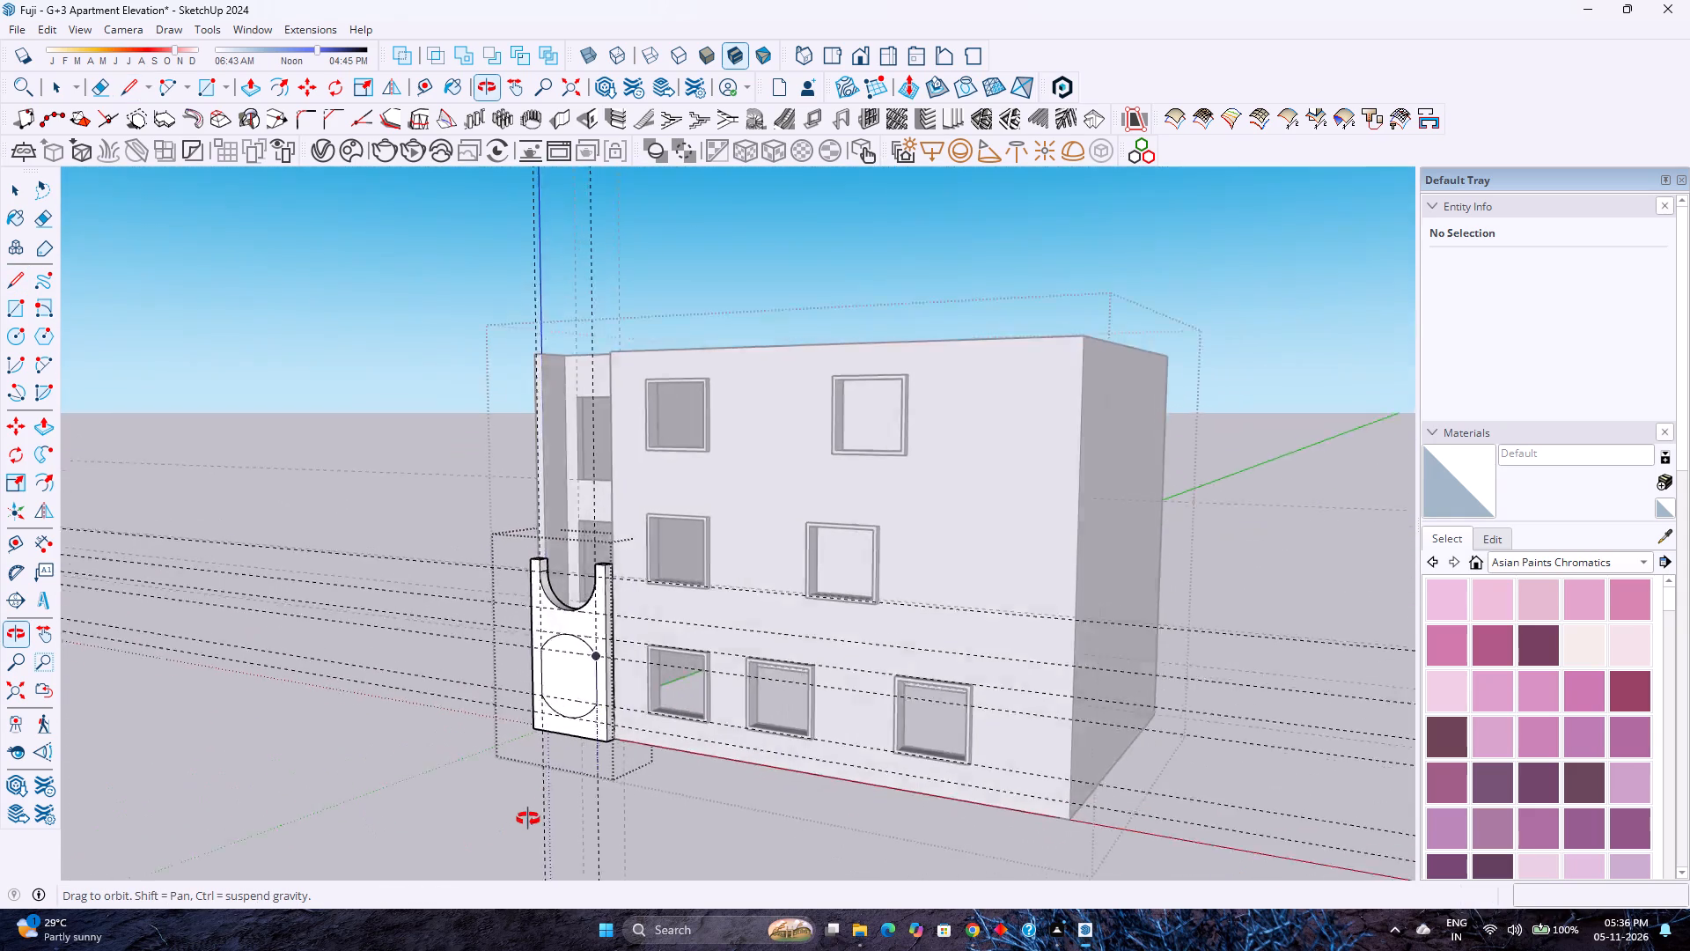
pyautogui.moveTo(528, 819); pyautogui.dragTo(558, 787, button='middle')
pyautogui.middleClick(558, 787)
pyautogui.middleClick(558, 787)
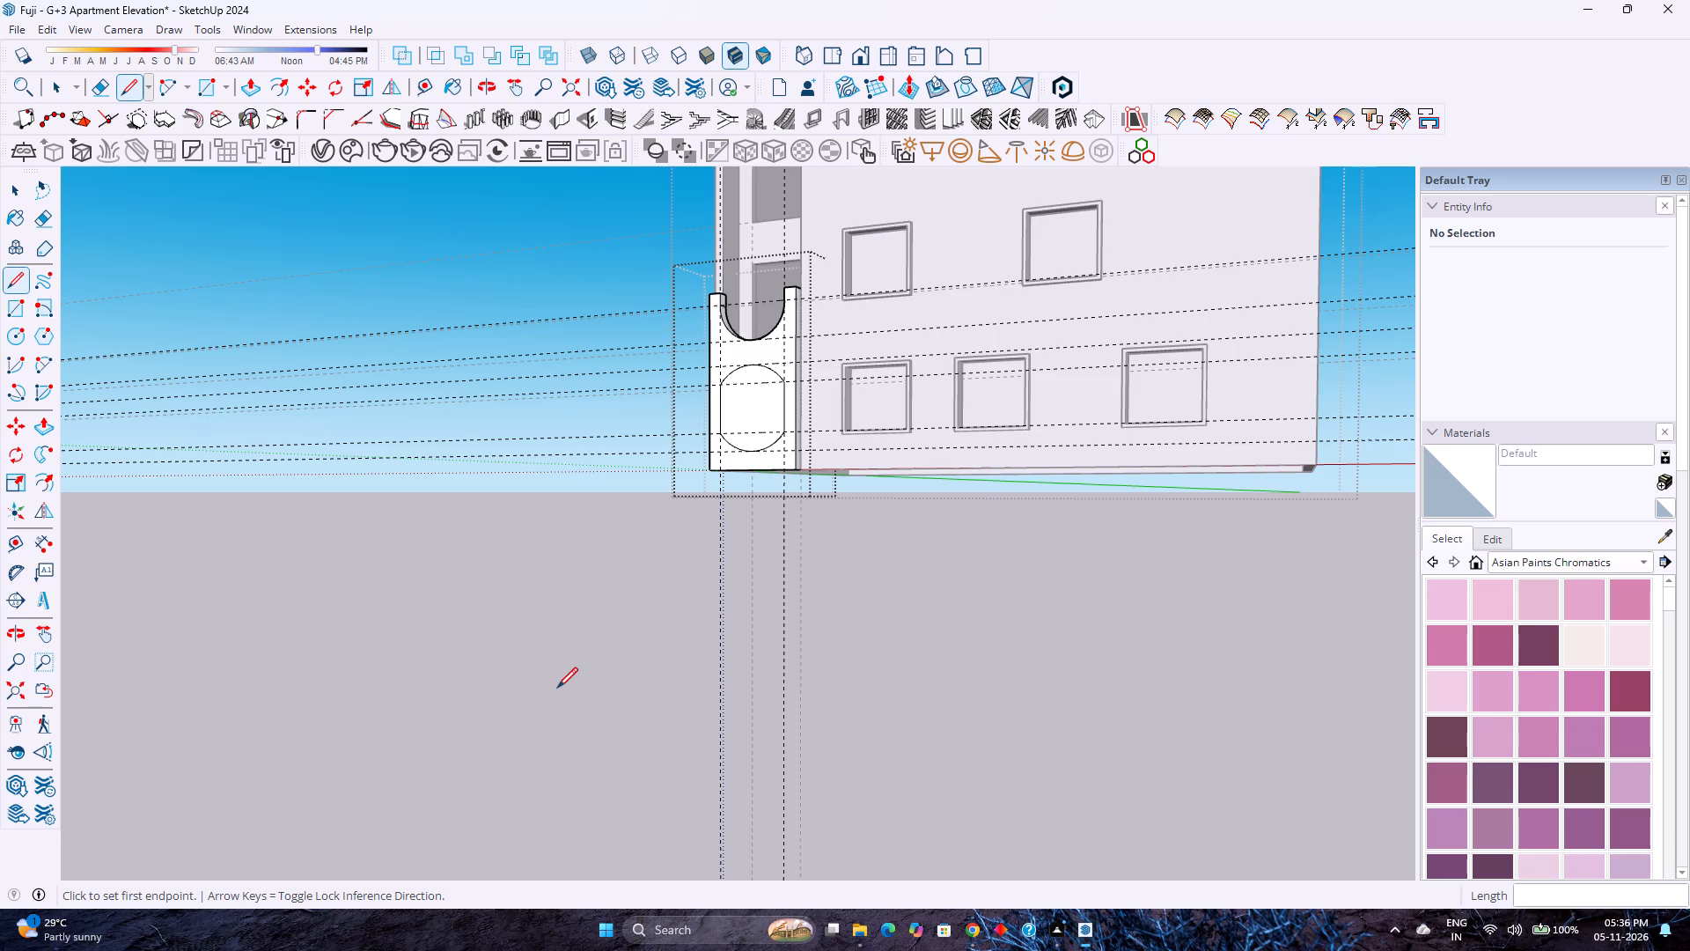
# Undo the rounded outline and the horizontal guides made for it, back to the panel with only its U-shaped notch cut.
pyautogui.hotkey('ctrl', 'z')
pyautogui.hotkey('ctrl', 'z')
pyautogui.hotkey('ctrl', 'z')
pyautogui.hotkey('ctrl', 'z')
pyautogui.hotkey('ctrl', 'z')
pyautogui.press('space')
pyautogui.hotkey('ctrl', 'z')
pyautogui.hotkey('ctrl', 'z')
pyautogui.hotkey('ctrl', 'z')
pyautogui.hotkey('ctrl', 'z')
pyautogui.hotkey('ctrl', 'z')
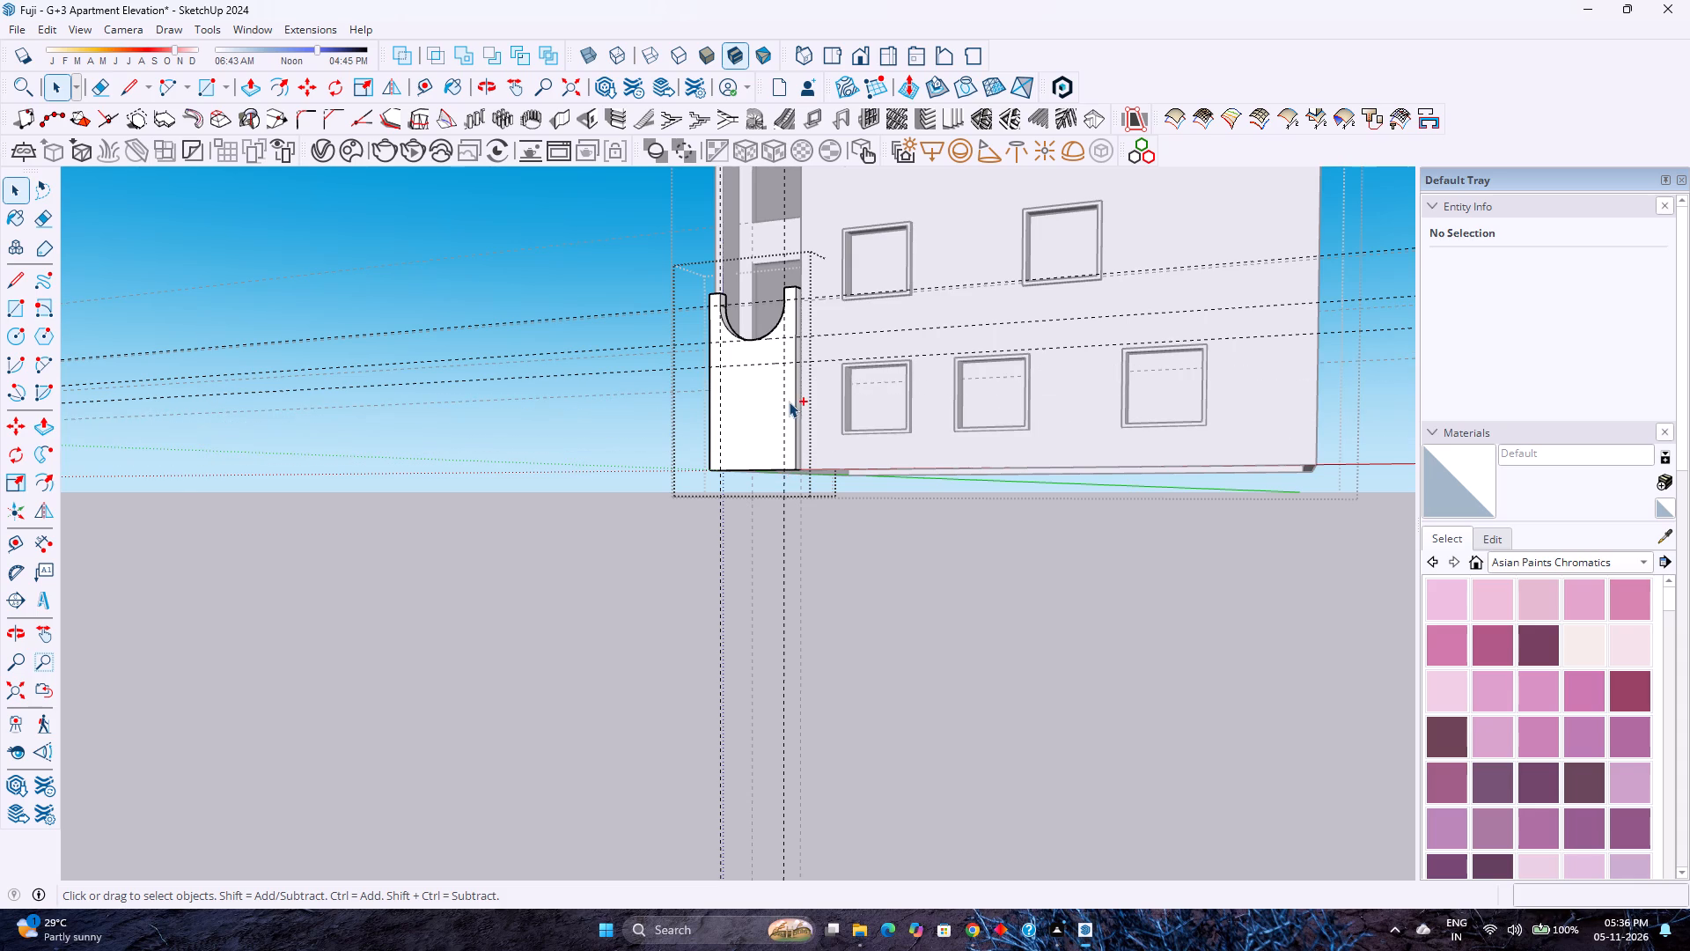
pyautogui.hotkey('ctrl', 'z')
pyautogui.hotkey('ctrl', 'z')
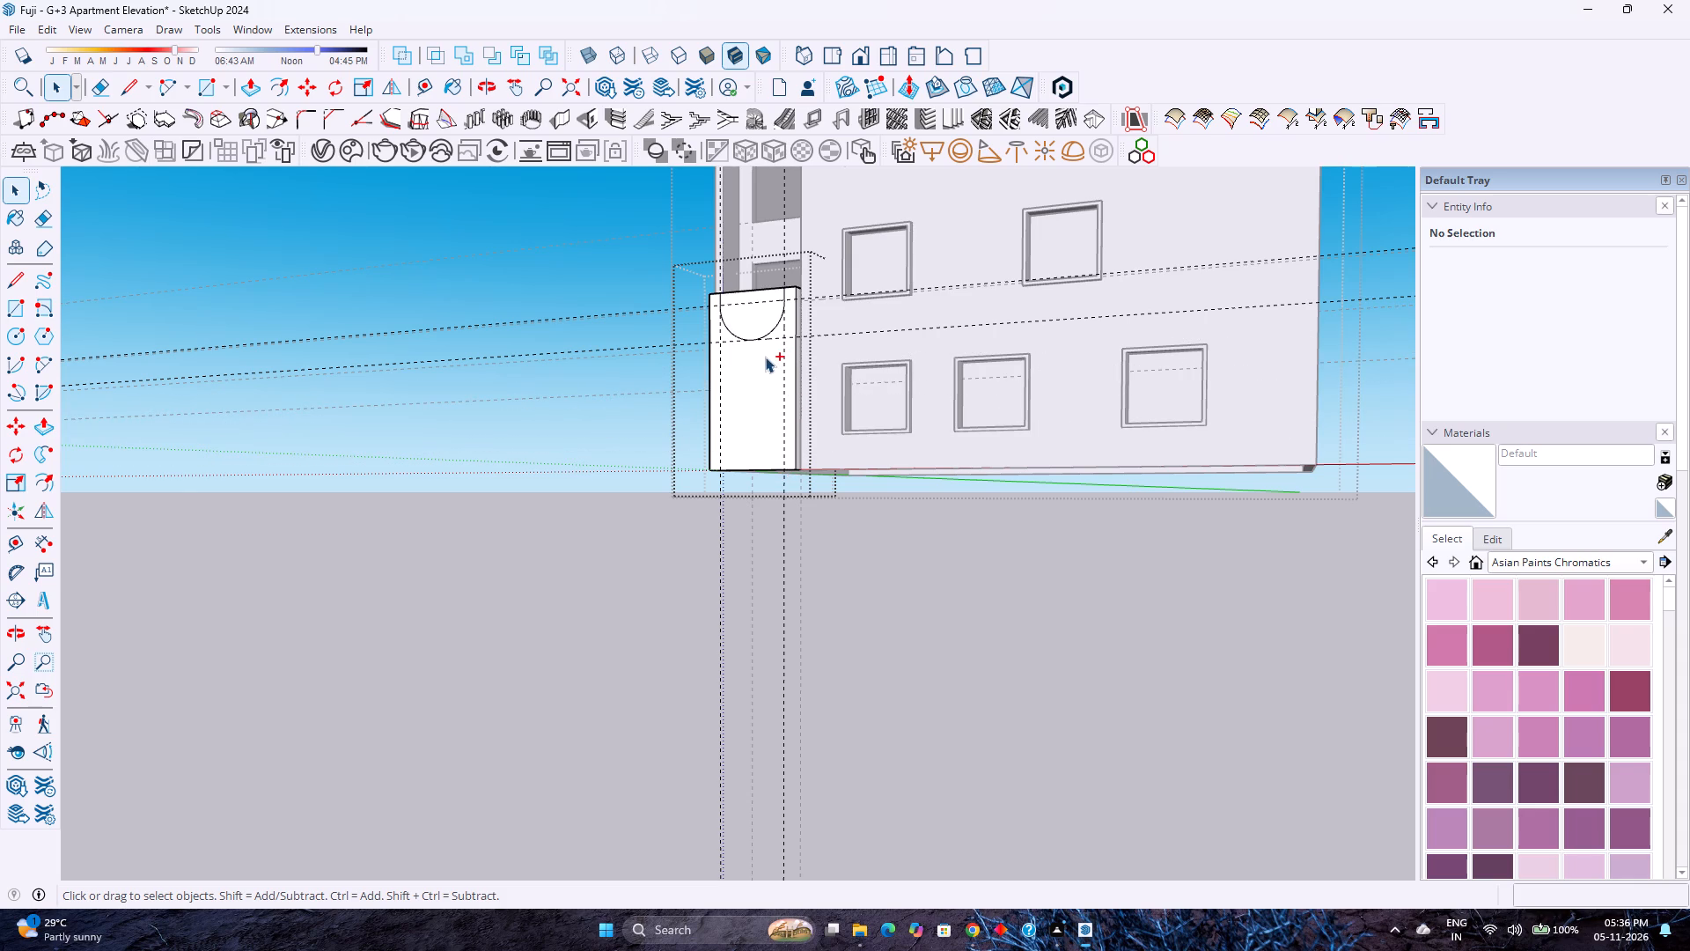
pyautogui.hotkey('ctrl', 'y')
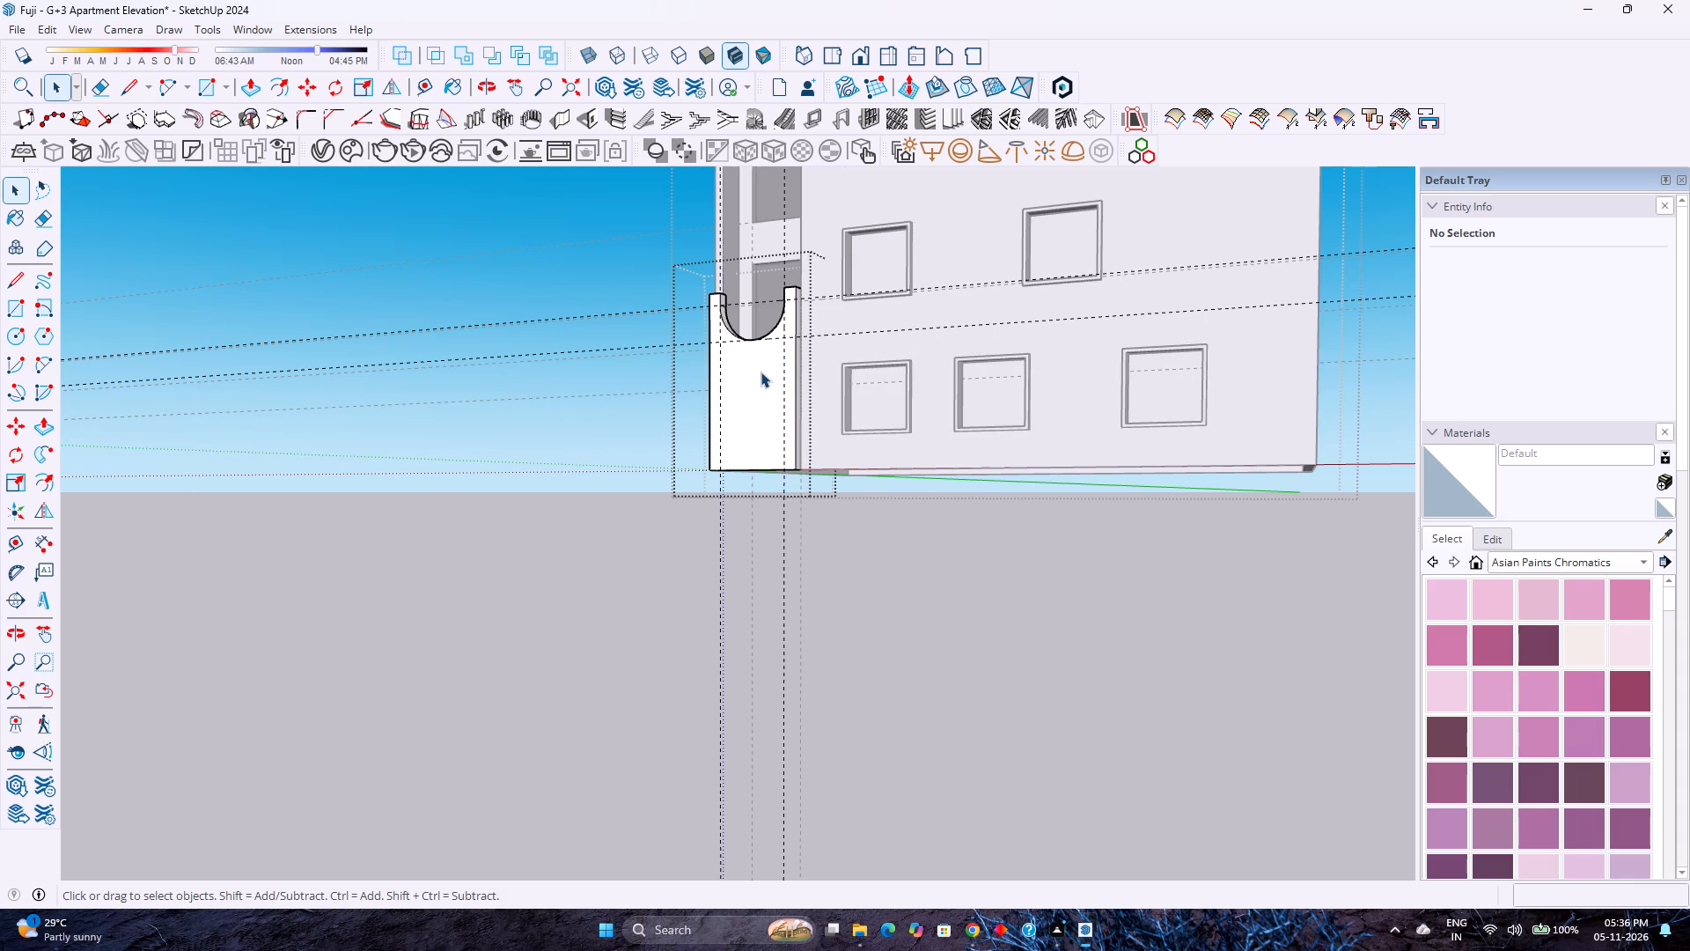
# Open the front panel for editing and extend its bottom face downward by 1' with Push/Pull.
pyautogui.click(882, 530)
pyautogui.moveTo(861, 510); pyautogui.dragTo(693, 510, button='middle')
pyautogui.scroll(4, 687, 424)
pyautogui.middleClick(701, 417)
pyautogui.moveTo(706, 420); pyautogui.dragTo(729, 467, button='middle')
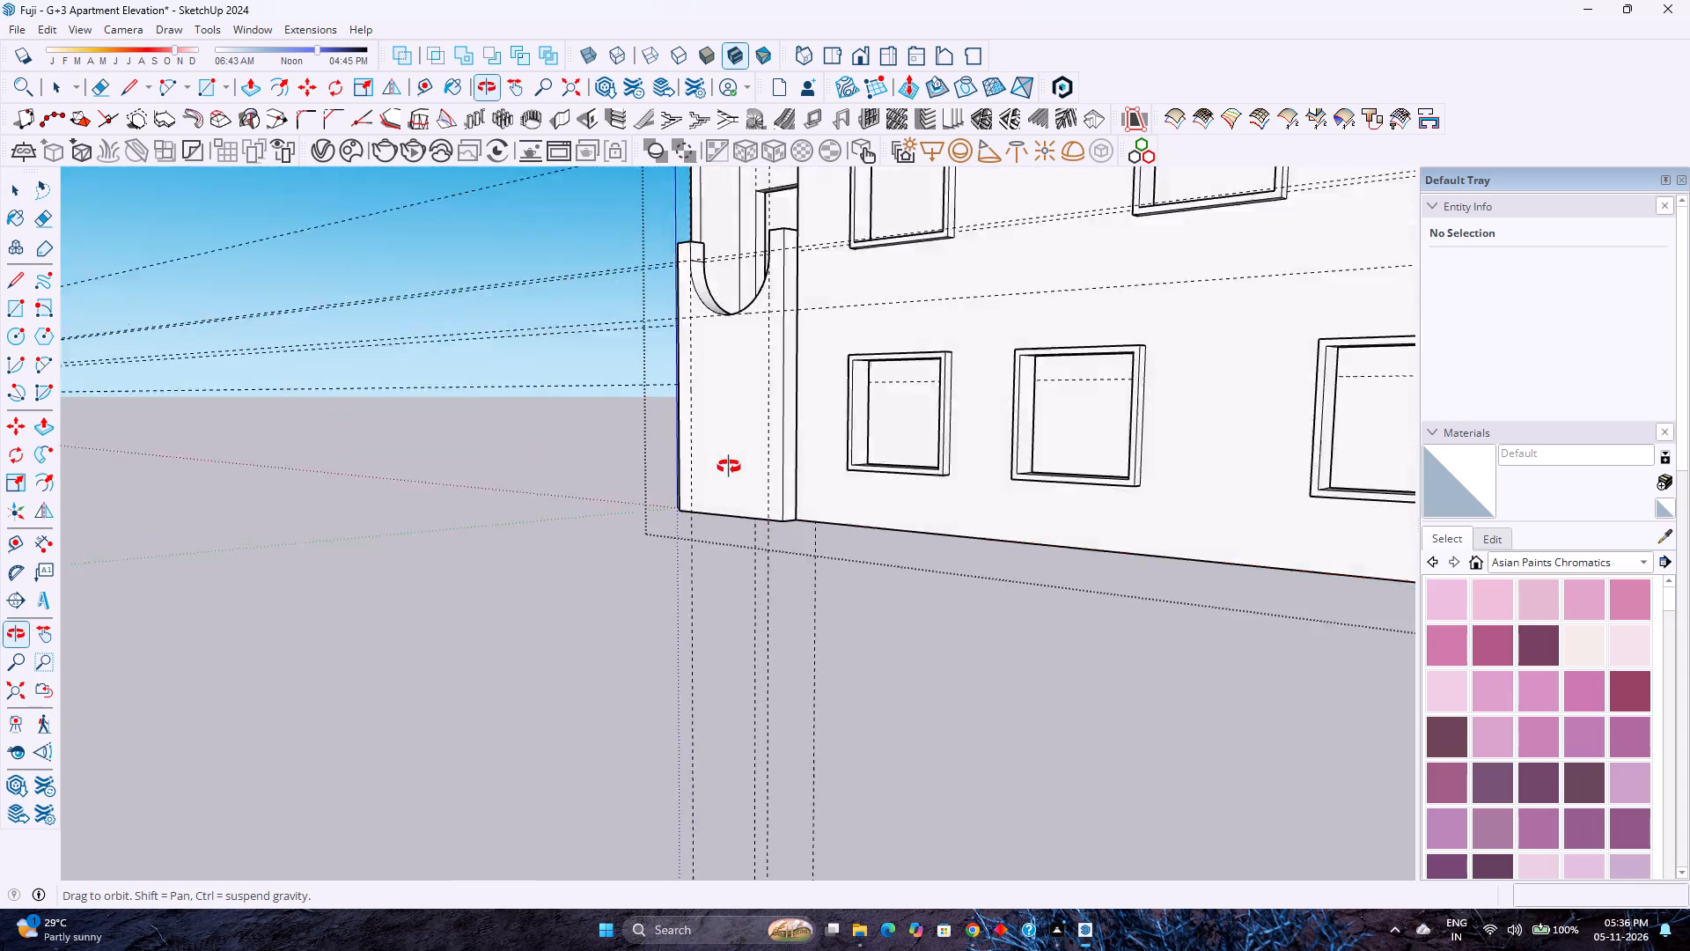
pyautogui.moveTo(729, 467); pyautogui.dragTo(807, 533, button='middle')
pyautogui.scroll(4, 807, 529)
pyautogui.moveTo(839, 534); pyautogui.dragTo(760, 394, button='middle')
pyautogui.middleClick(760, 394)
pyautogui.scroll(2, 751, 400)
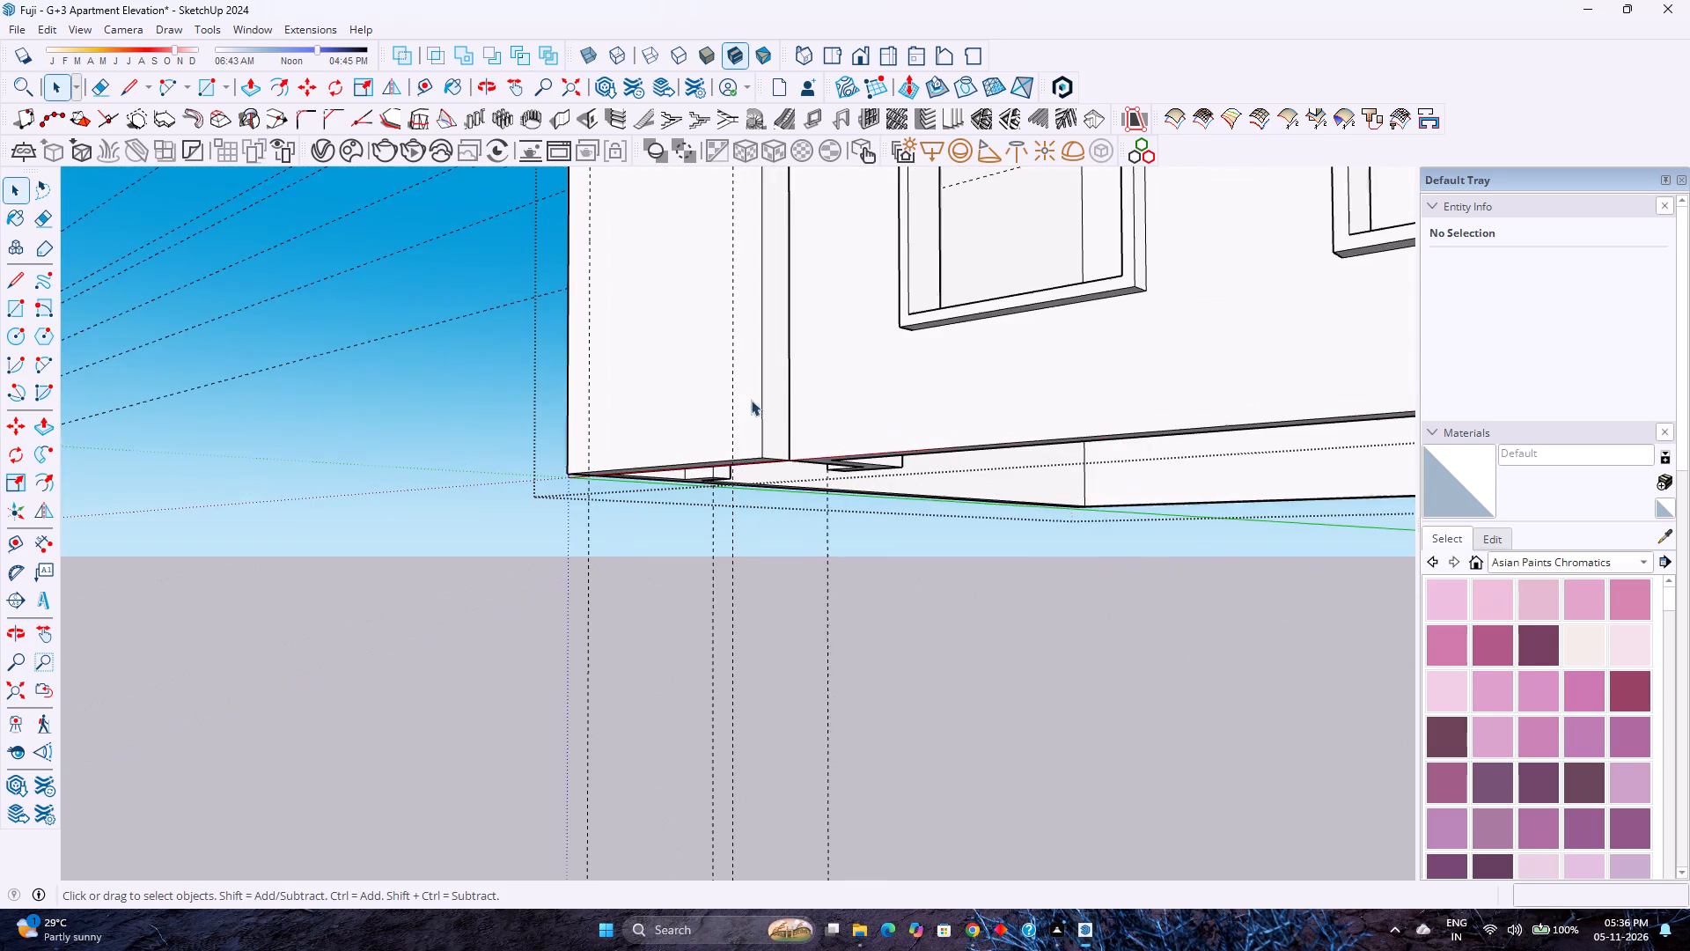
pyautogui.scroll(1, 751, 400)
pyautogui.moveTo(764, 464); pyautogui.dragTo(724, 384, button='middle')
pyautogui.middleClick(724, 384)
pyautogui.middleClick(724, 384)
pyautogui.scroll(2, 694, 366)
pyautogui.scroll(3, 821, 608)
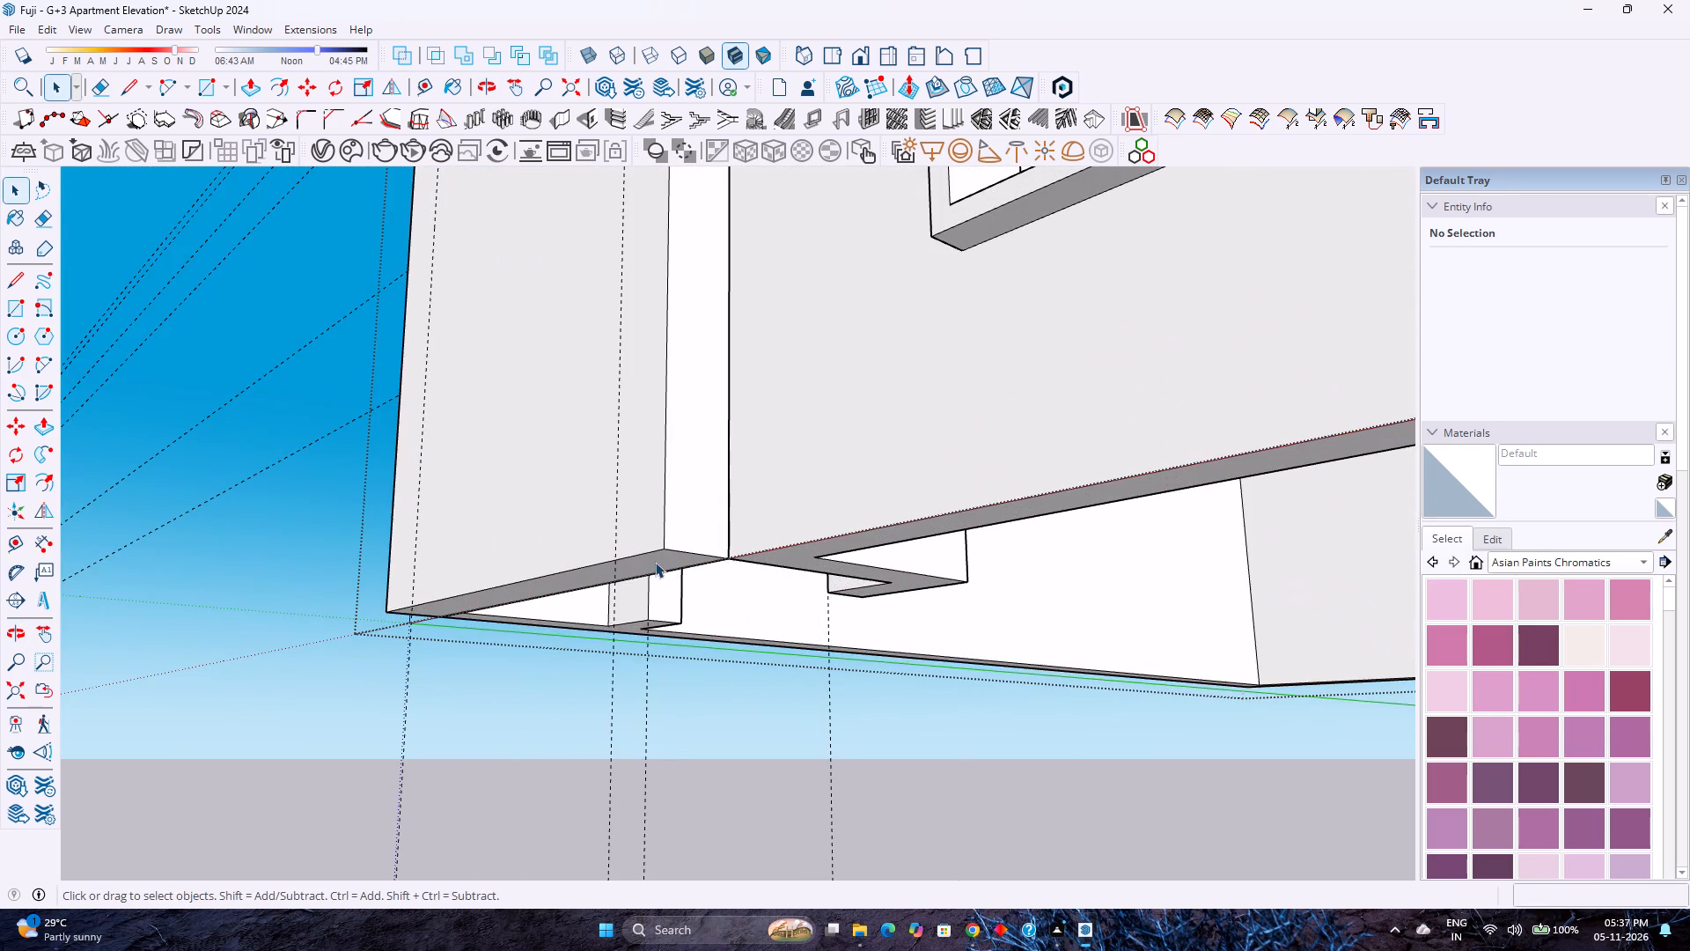
pyautogui.doubleClick(655, 562)
pyautogui.click(657, 564)
pyautogui.press('p')
pyautogui.click(657, 564)
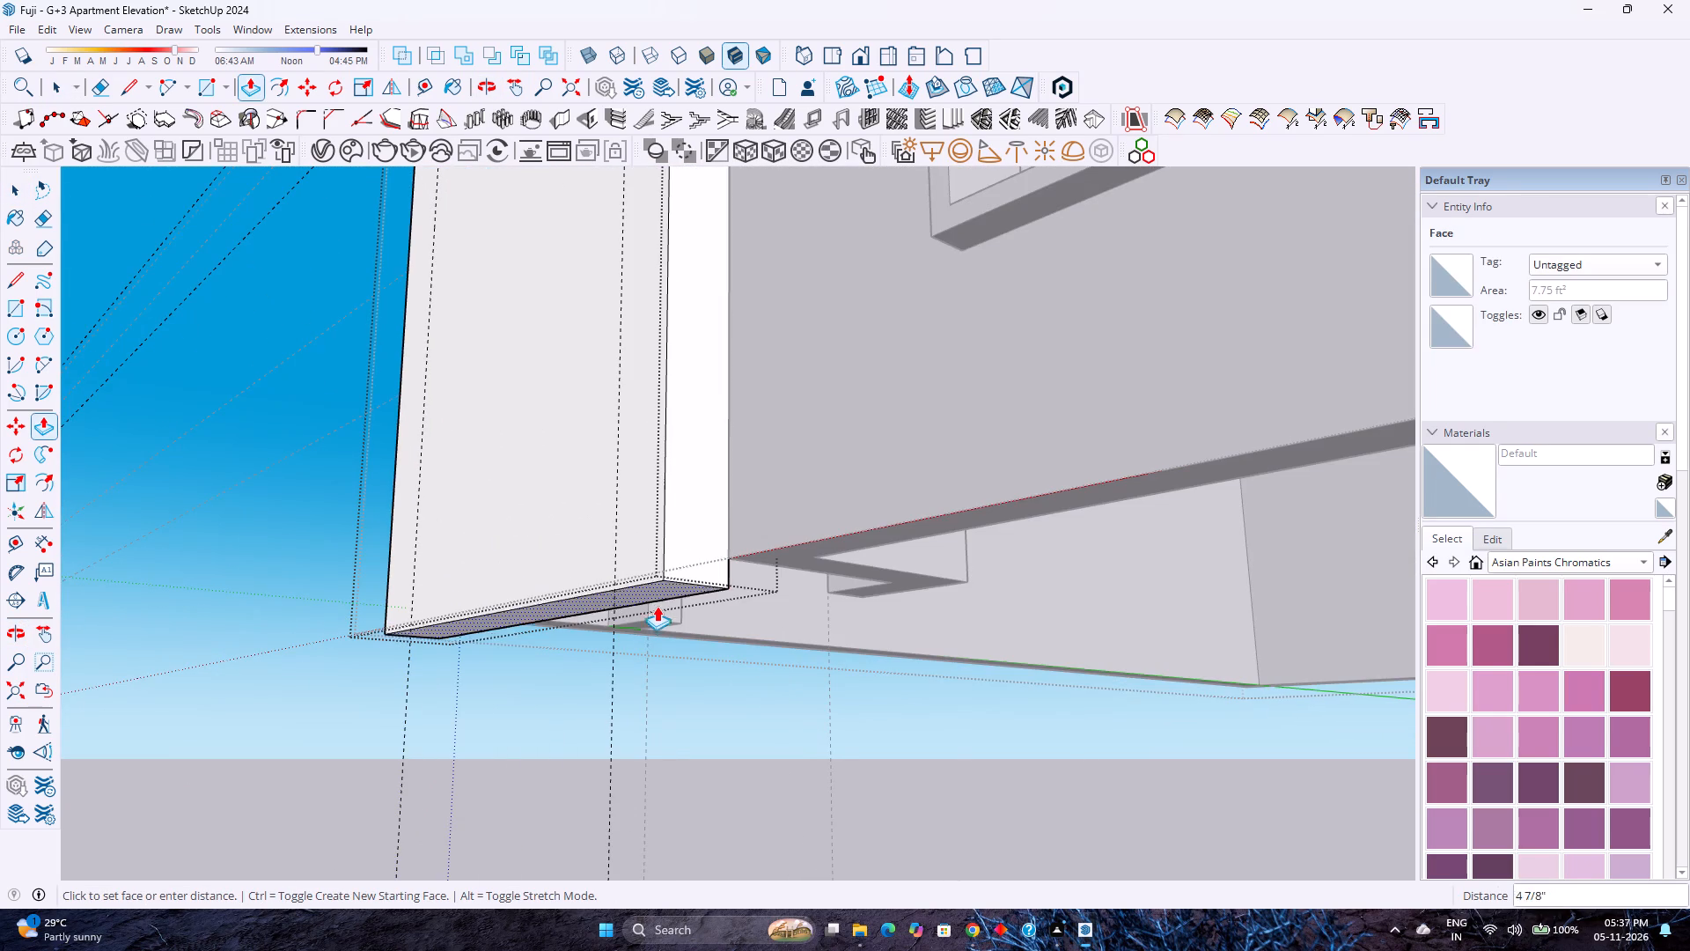
pyautogui.press('1')
pyautogui.press("'")
pyautogui.press('Return')
# Add a horizontal guide just above the panel's new bottom edge and a second guide 2' above that one.
pyautogui.scroll(-3, 614, 553)
pyautogui.moveTo(615, 554); pyautogui.dragTo(729, 671, button='middle')
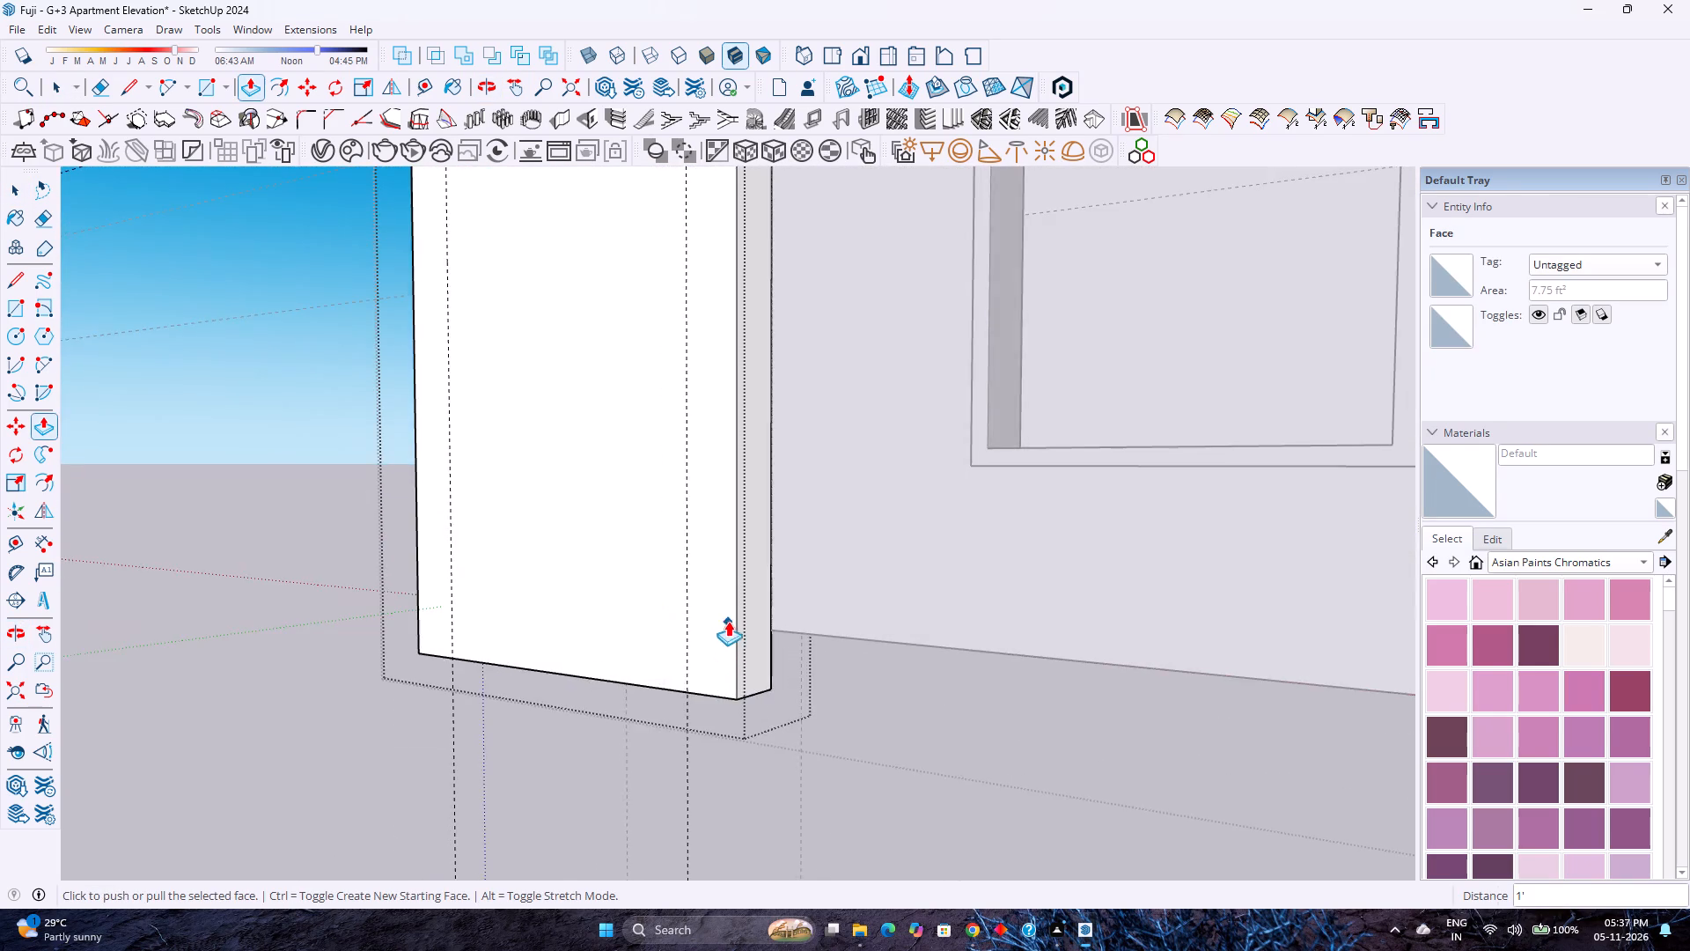
pyautogui.scroll(-11, 728, 620)
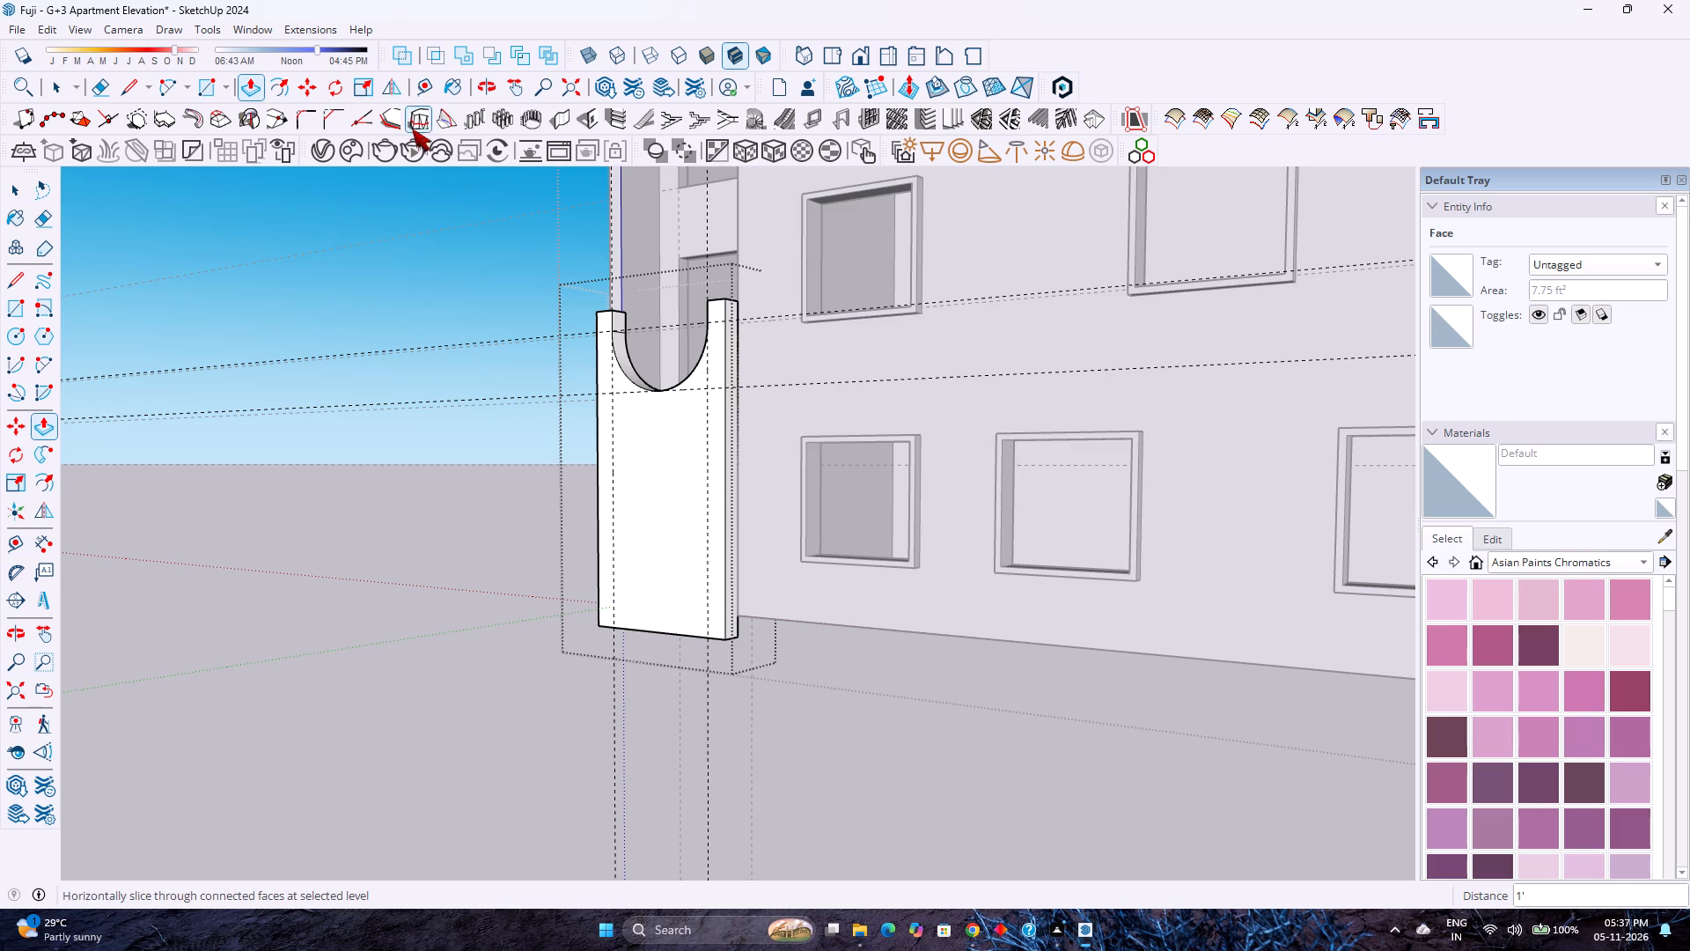
pyautogui.click(422, 89)
pyautogui.click(670, 633)
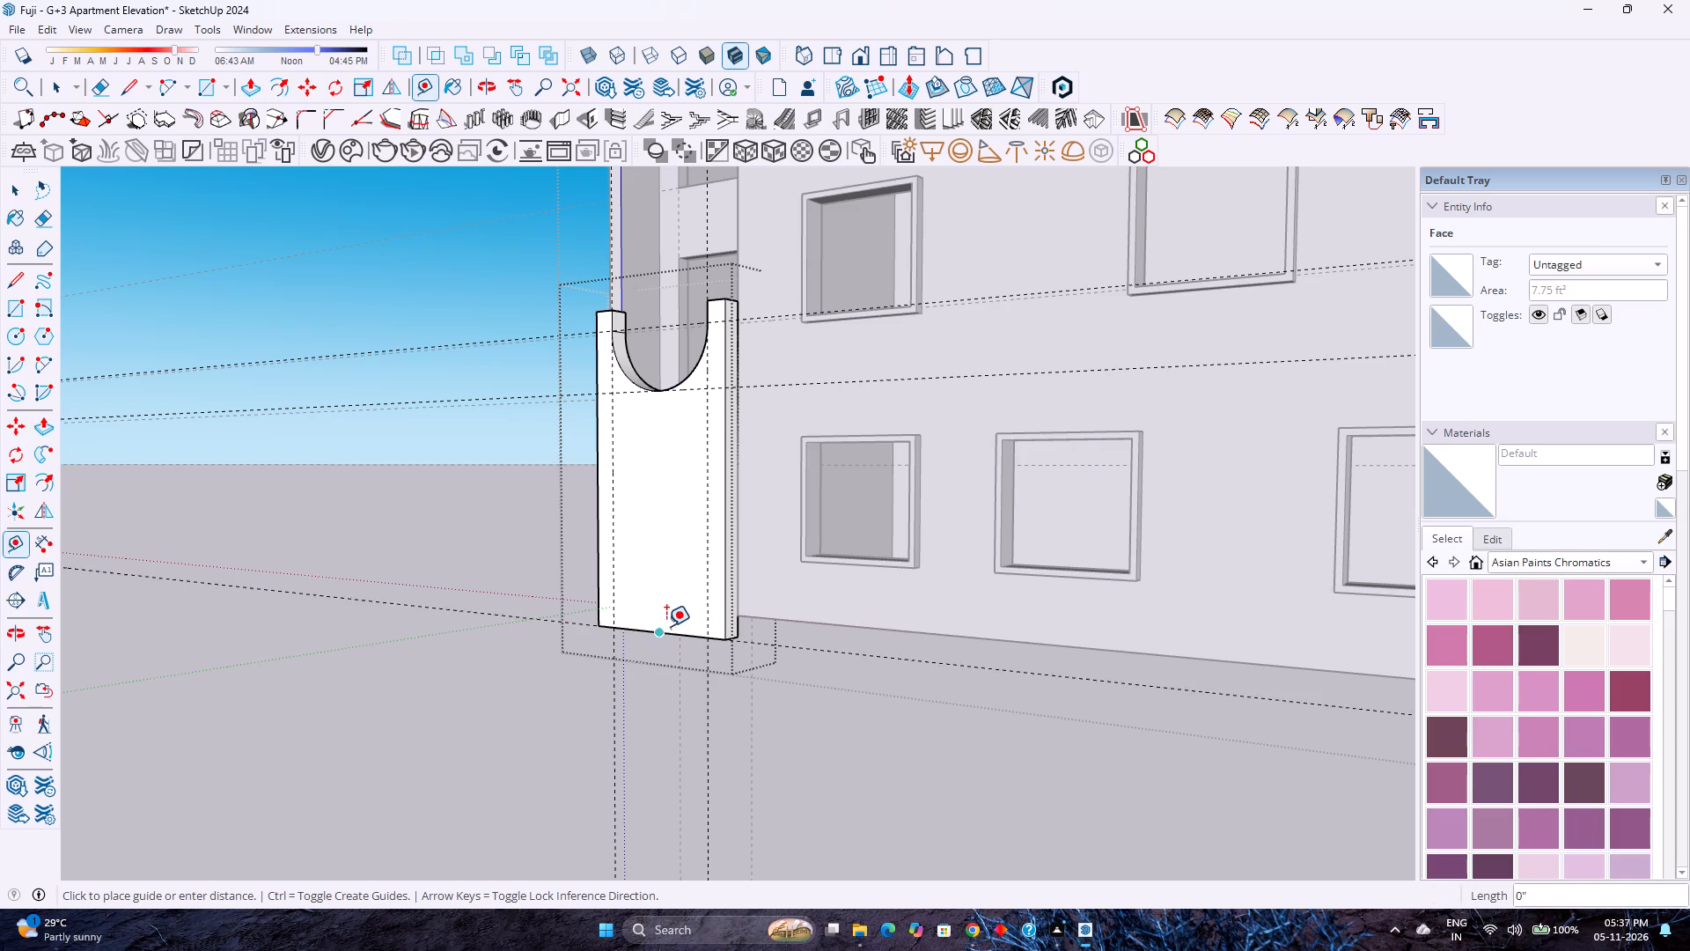
pyautogui.click(666, 607)
pyautogui.click(664, 604)
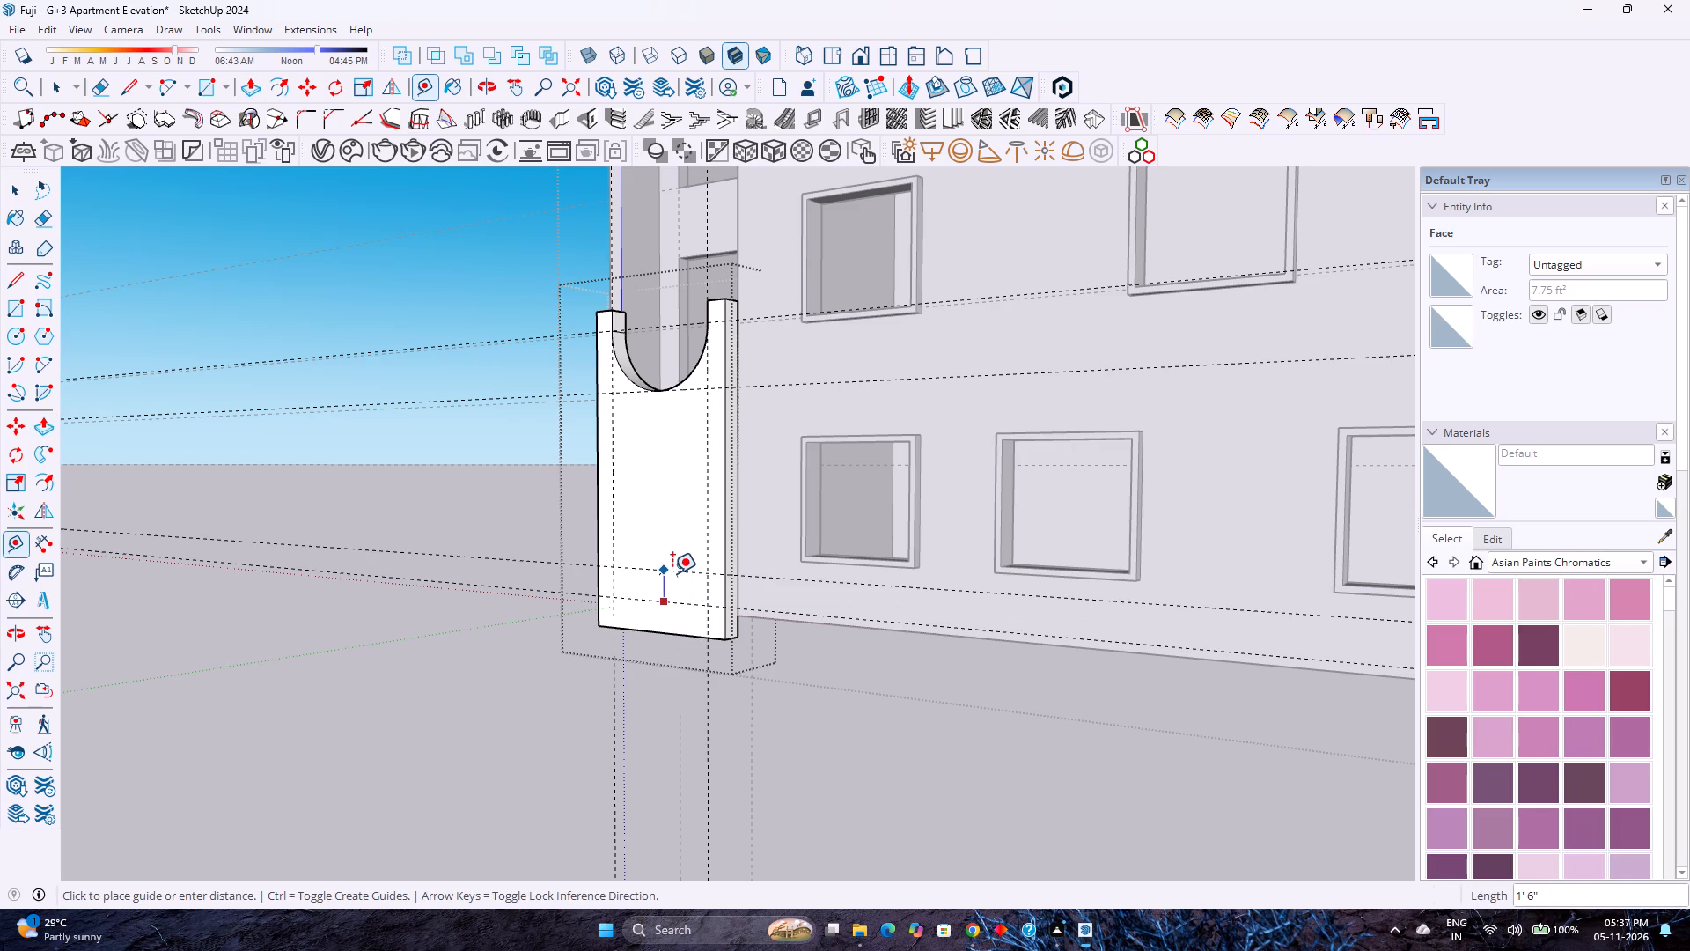
pyautogui.write("2'")
pyautogui.press('Return')
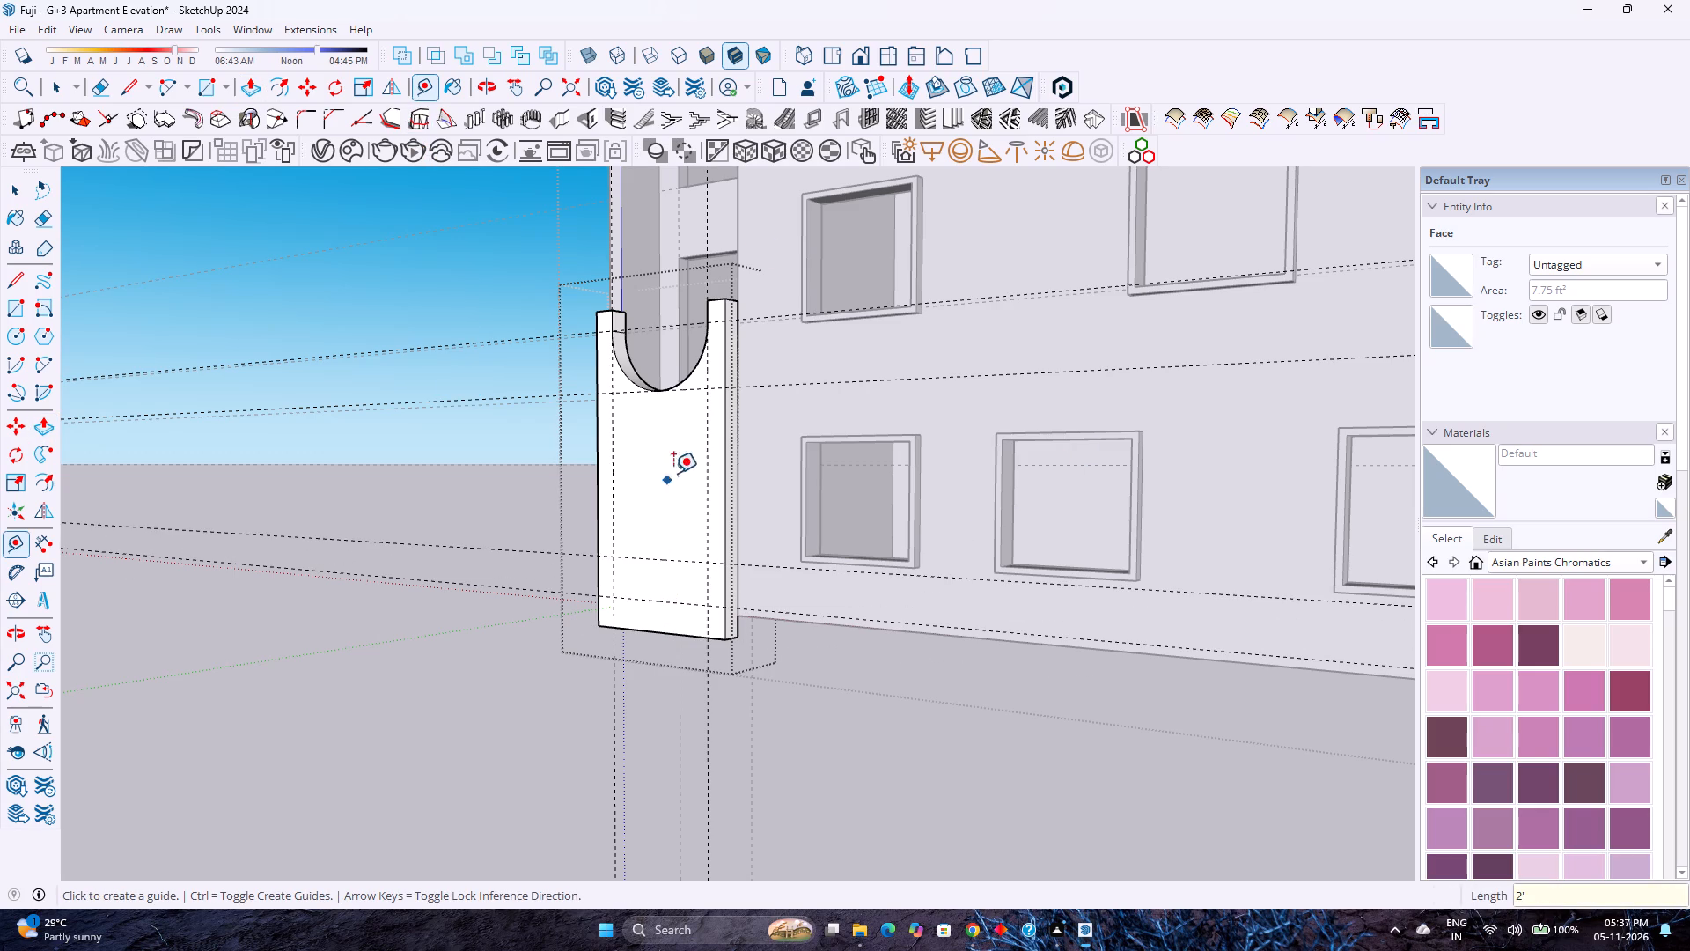
# Add a horizontal guide 2' below the bottom of the notch and another guide 1'6" below it.
pyautogui.click(685, 387)
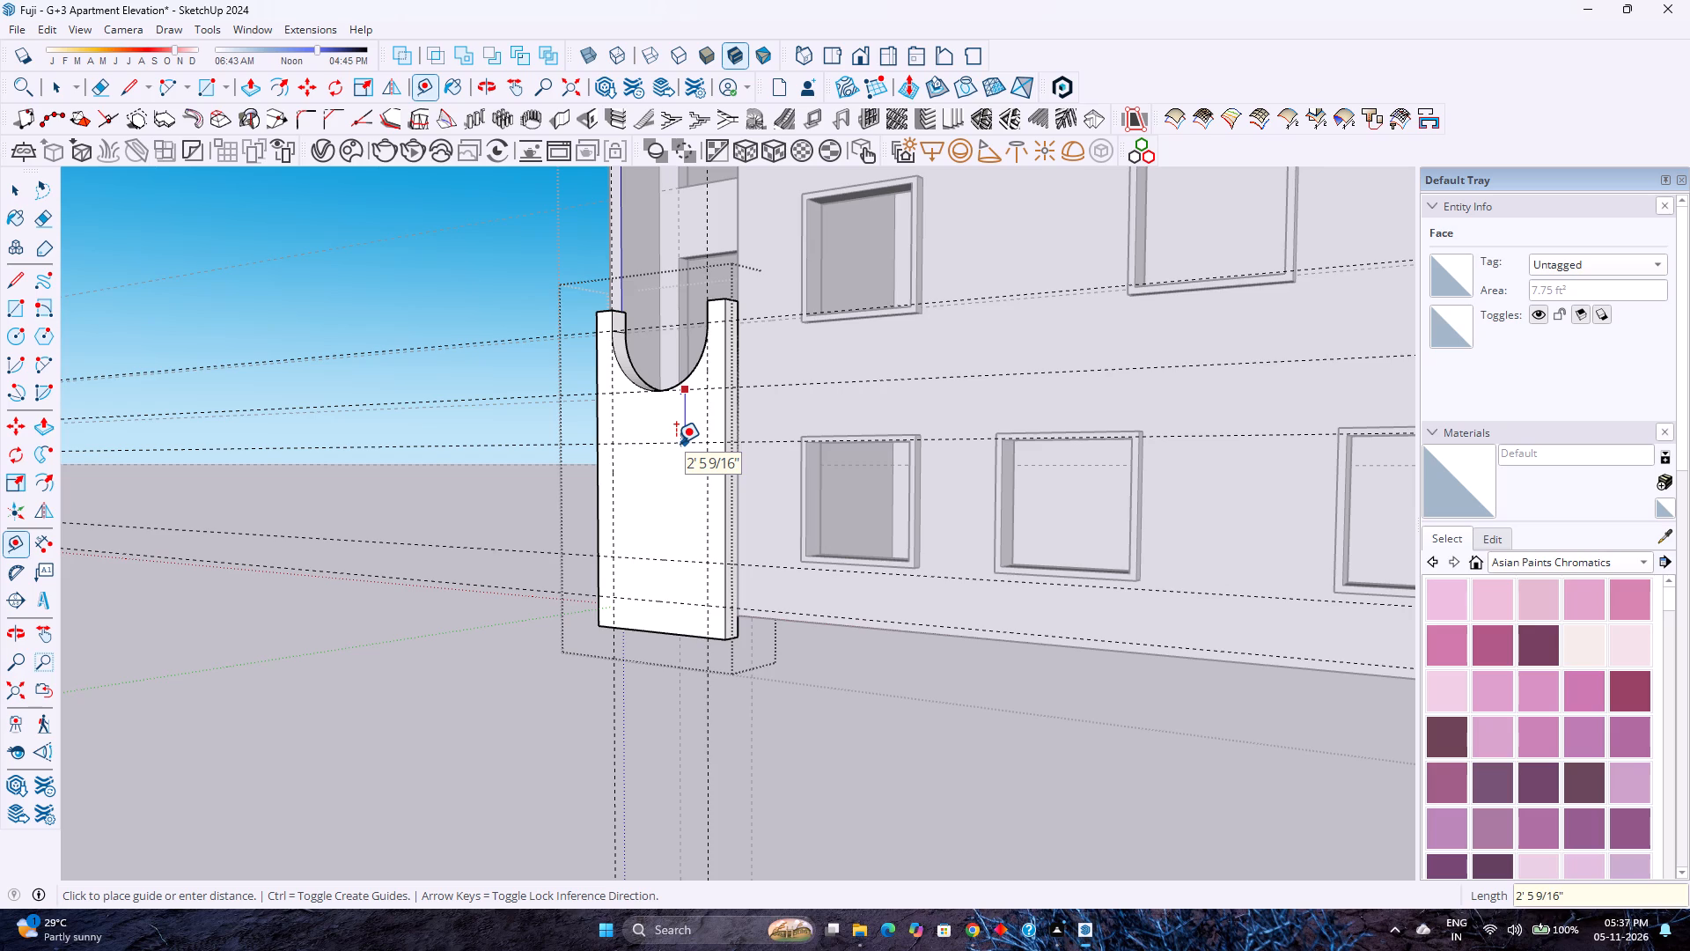
pyautogui.write("2'")
pyautogui.press('Return')
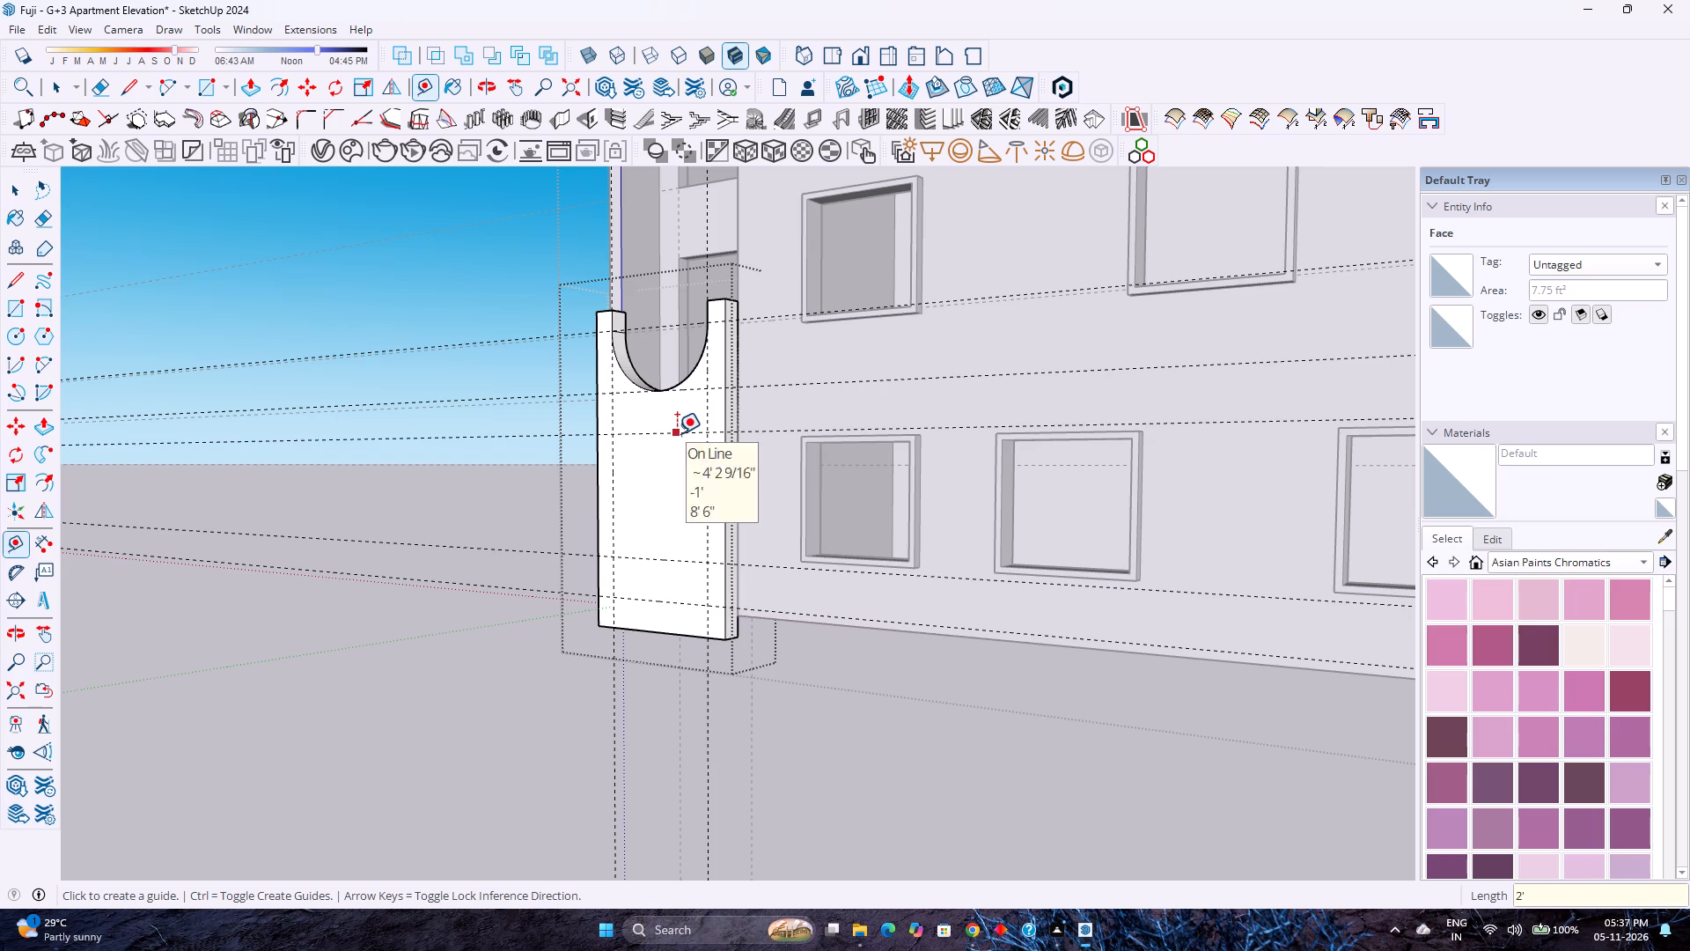
pyautogui.click(677, 433)
pyautogui.click(677, 461)
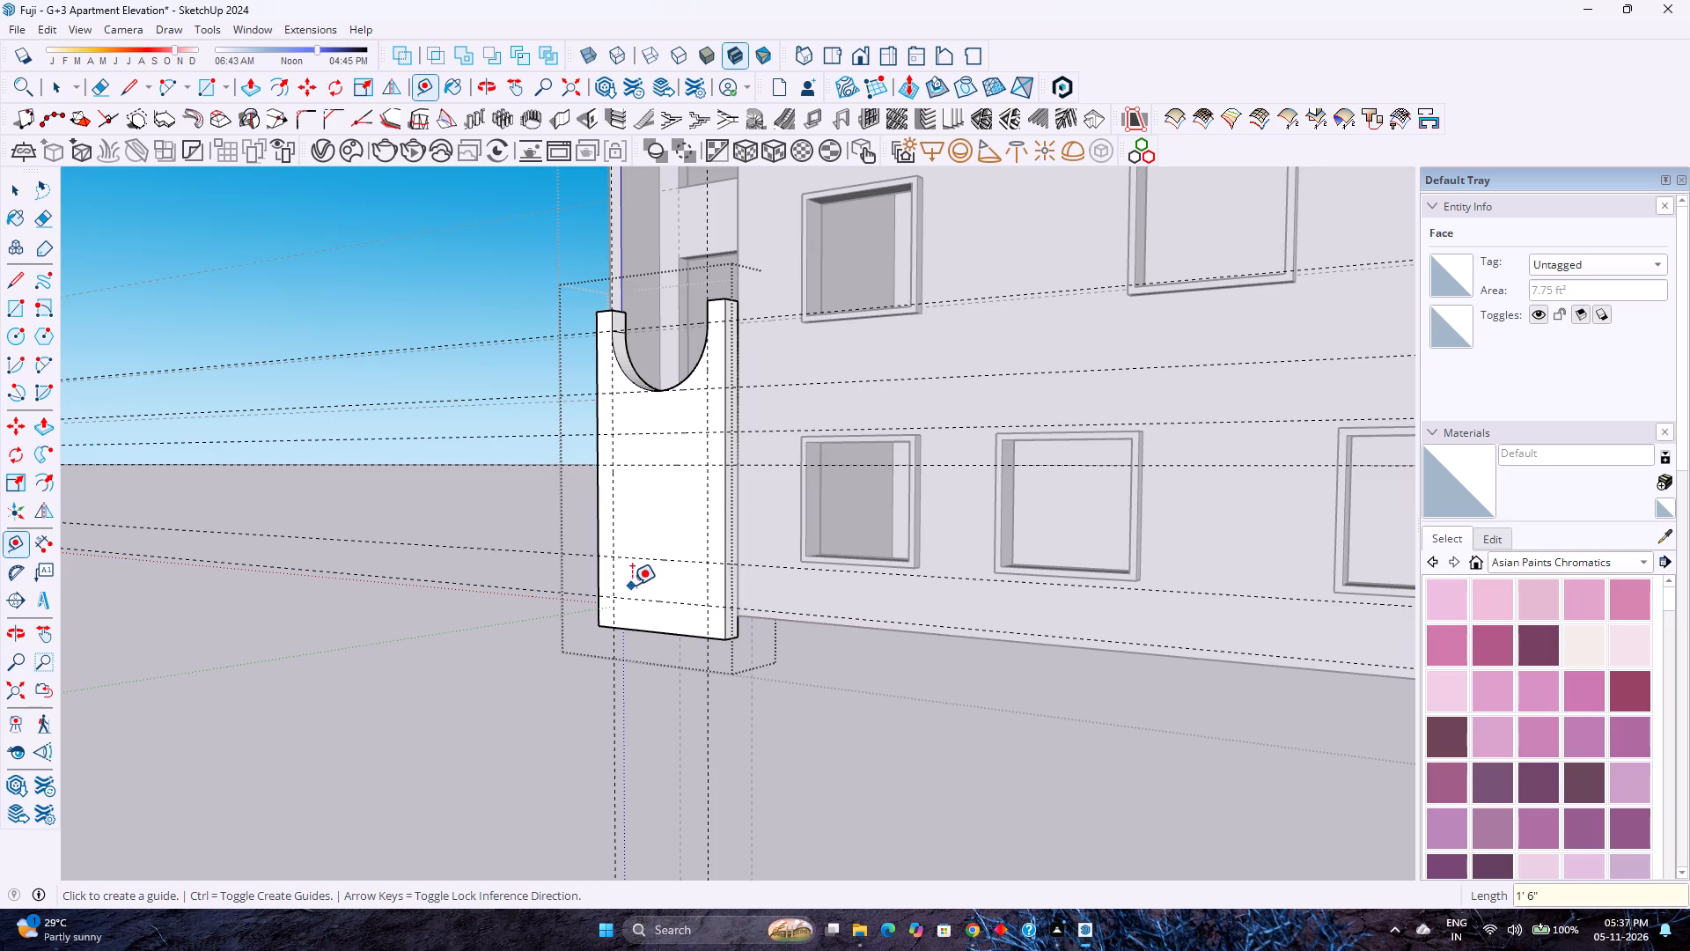
# Draw two arcs between the vertical guides: a downward one with a 2' bulge at the lower guides, an upward one with a 1'6" bulge above.
pyautogui.click(158, 85)
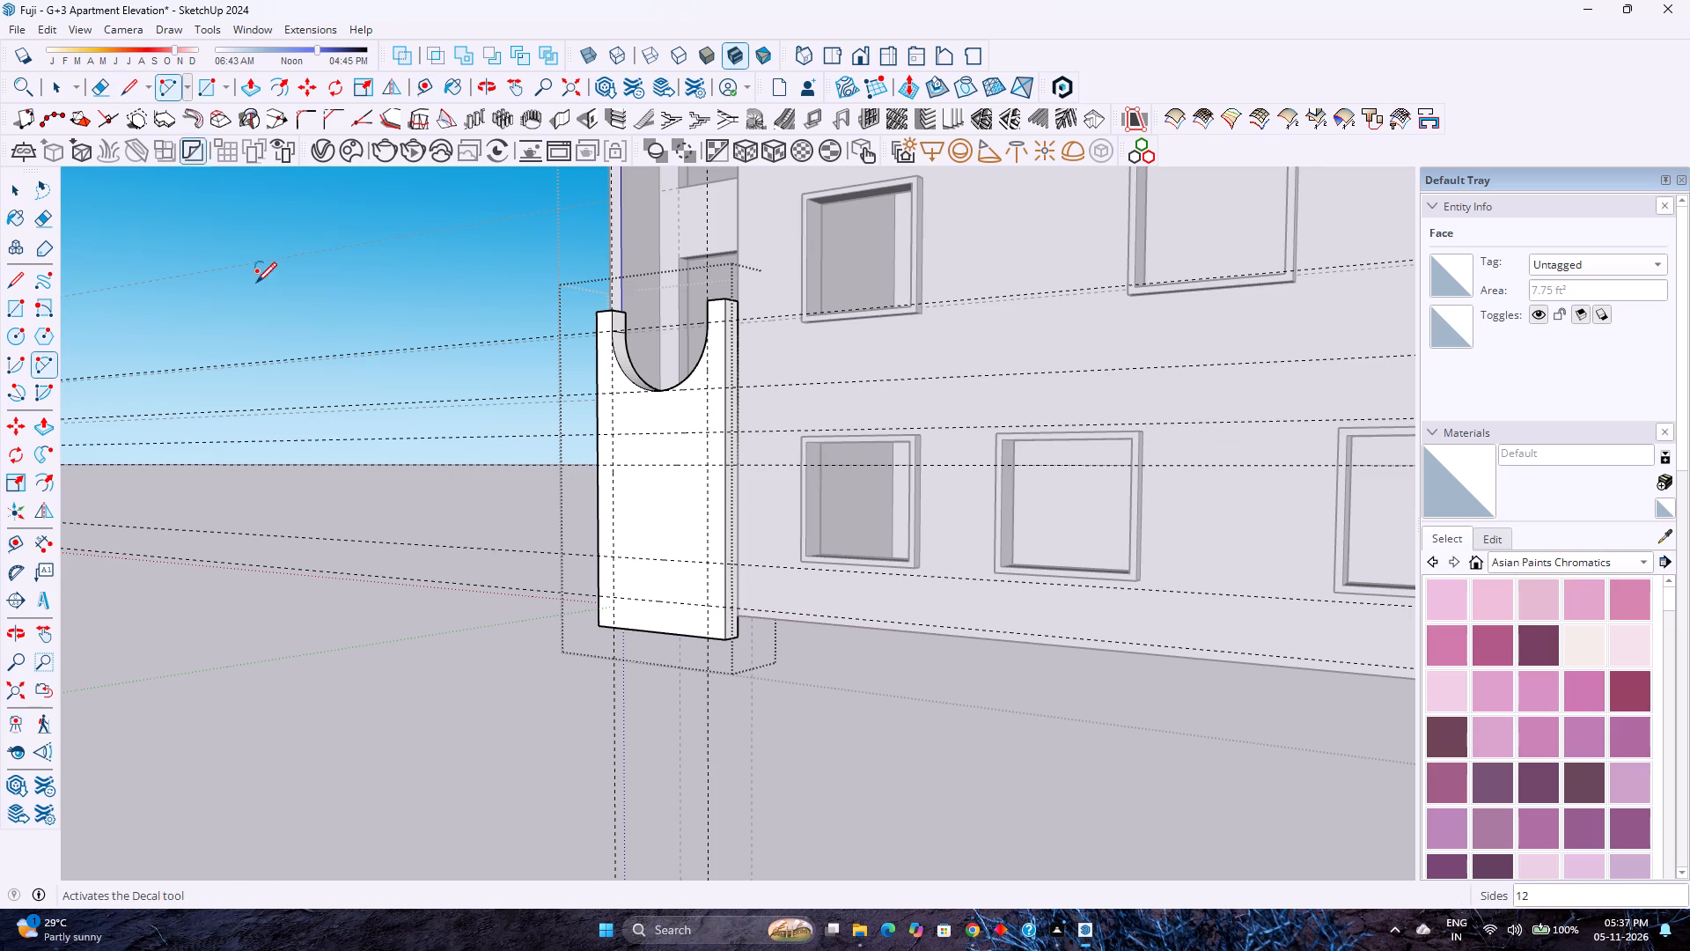
pyautogui.click(617, 557)
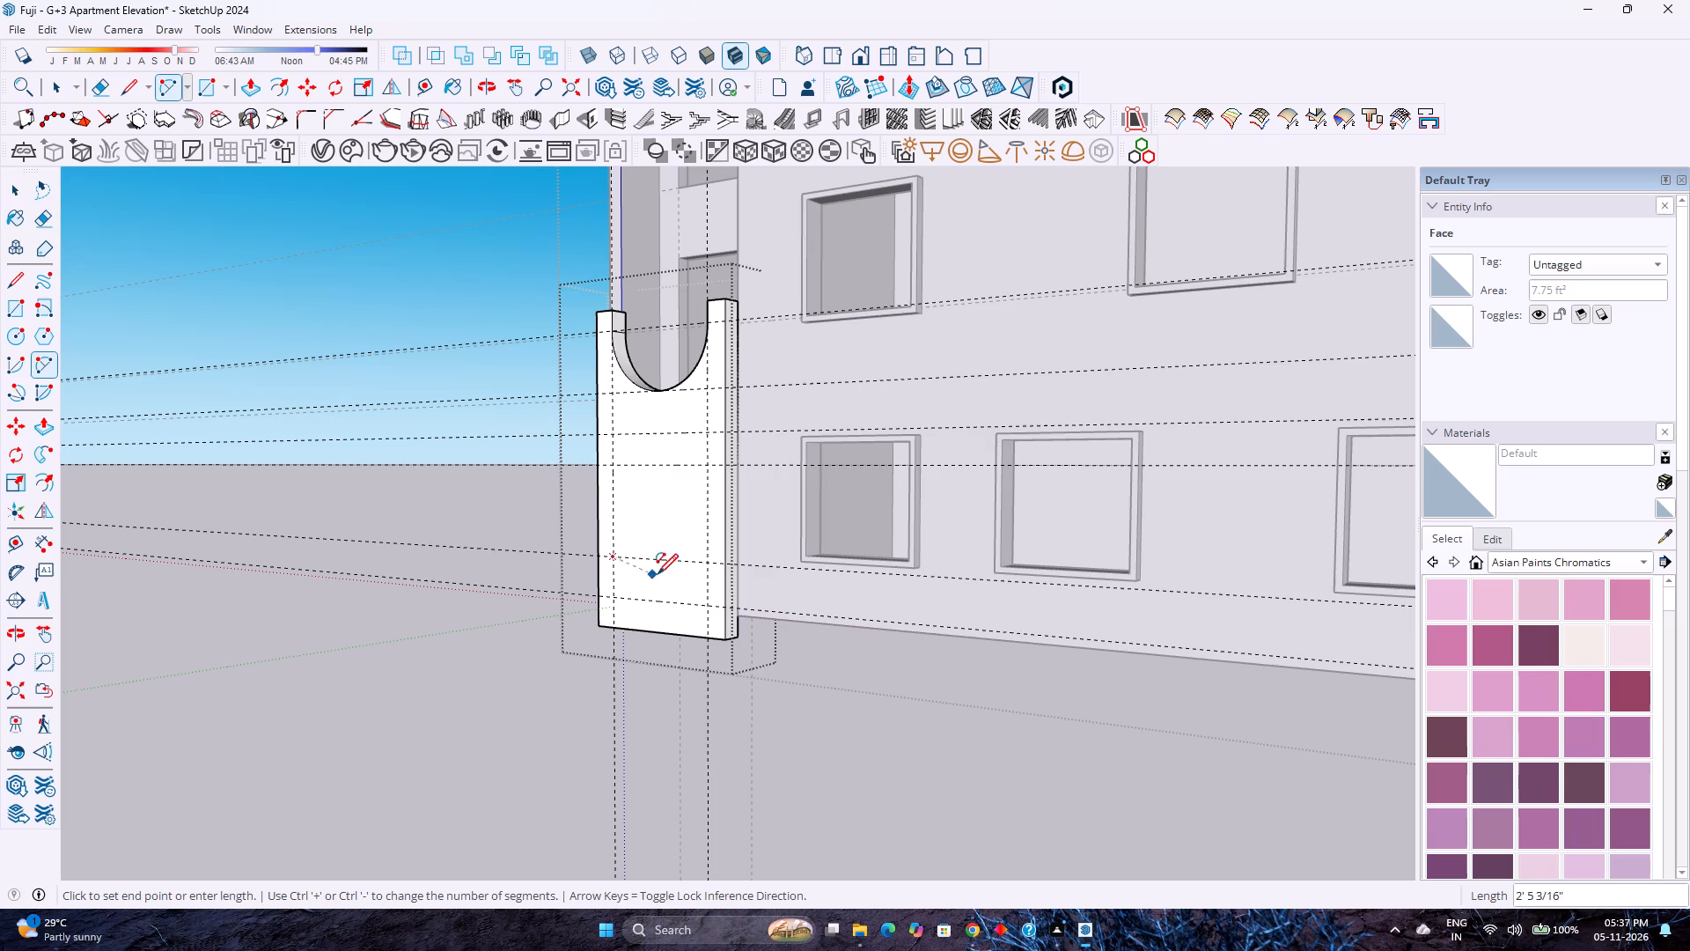
pyautogui.click(707, 565)
pyautogui.click(658, 601)
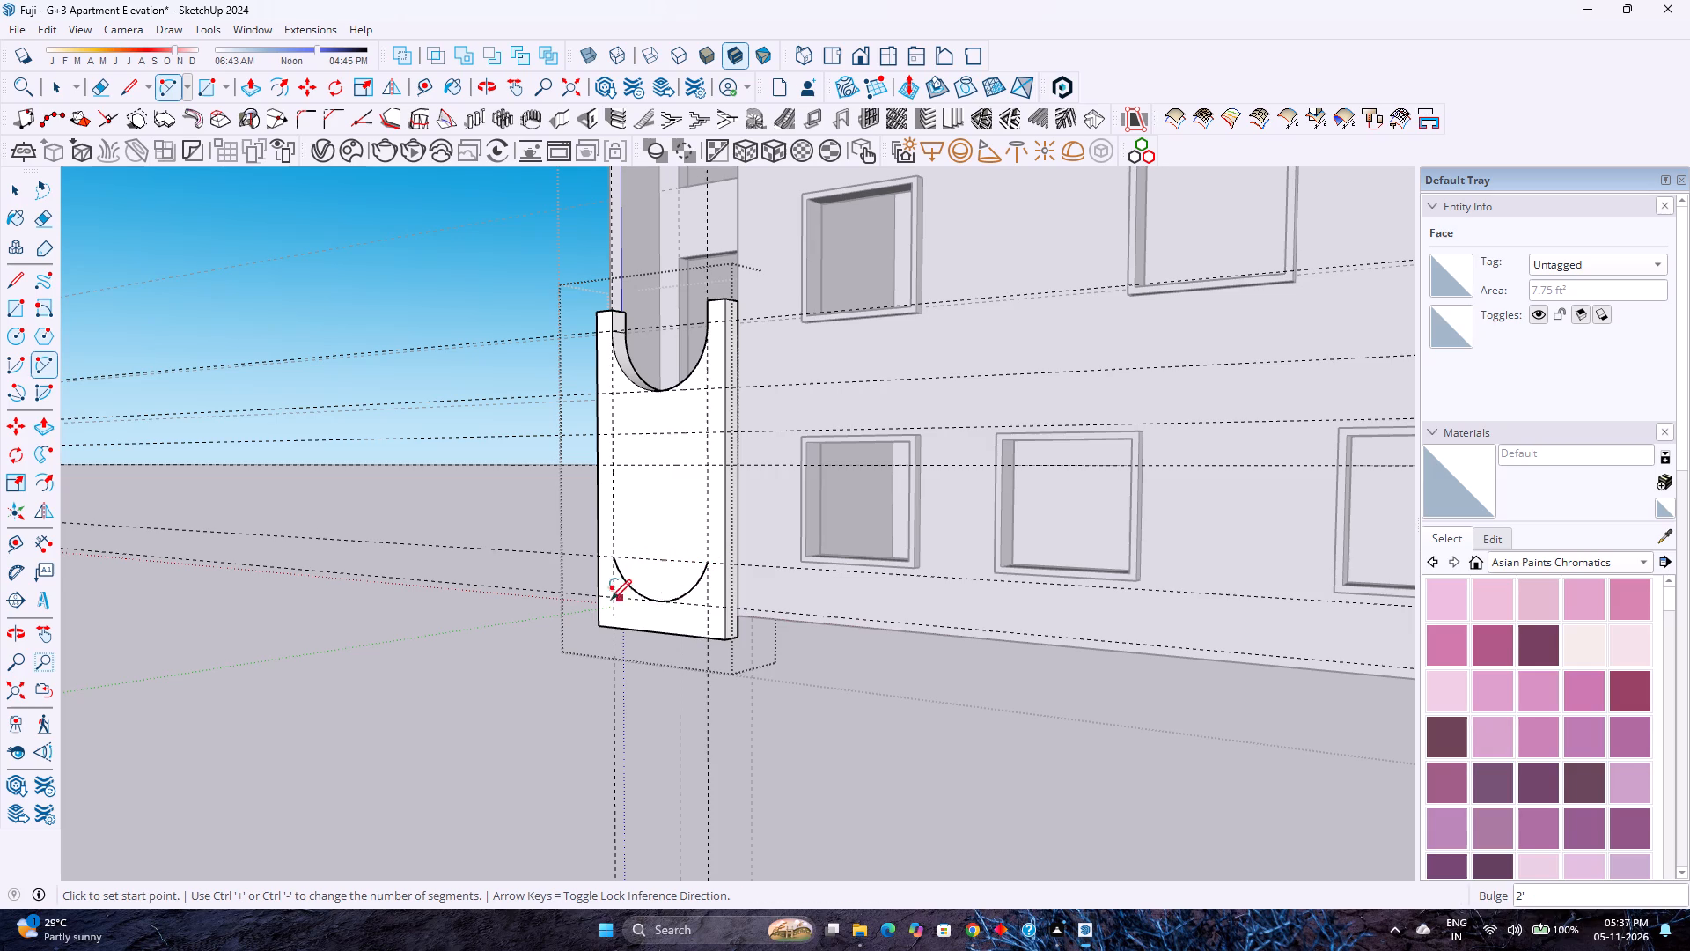
pyautogui.click(615, 465)
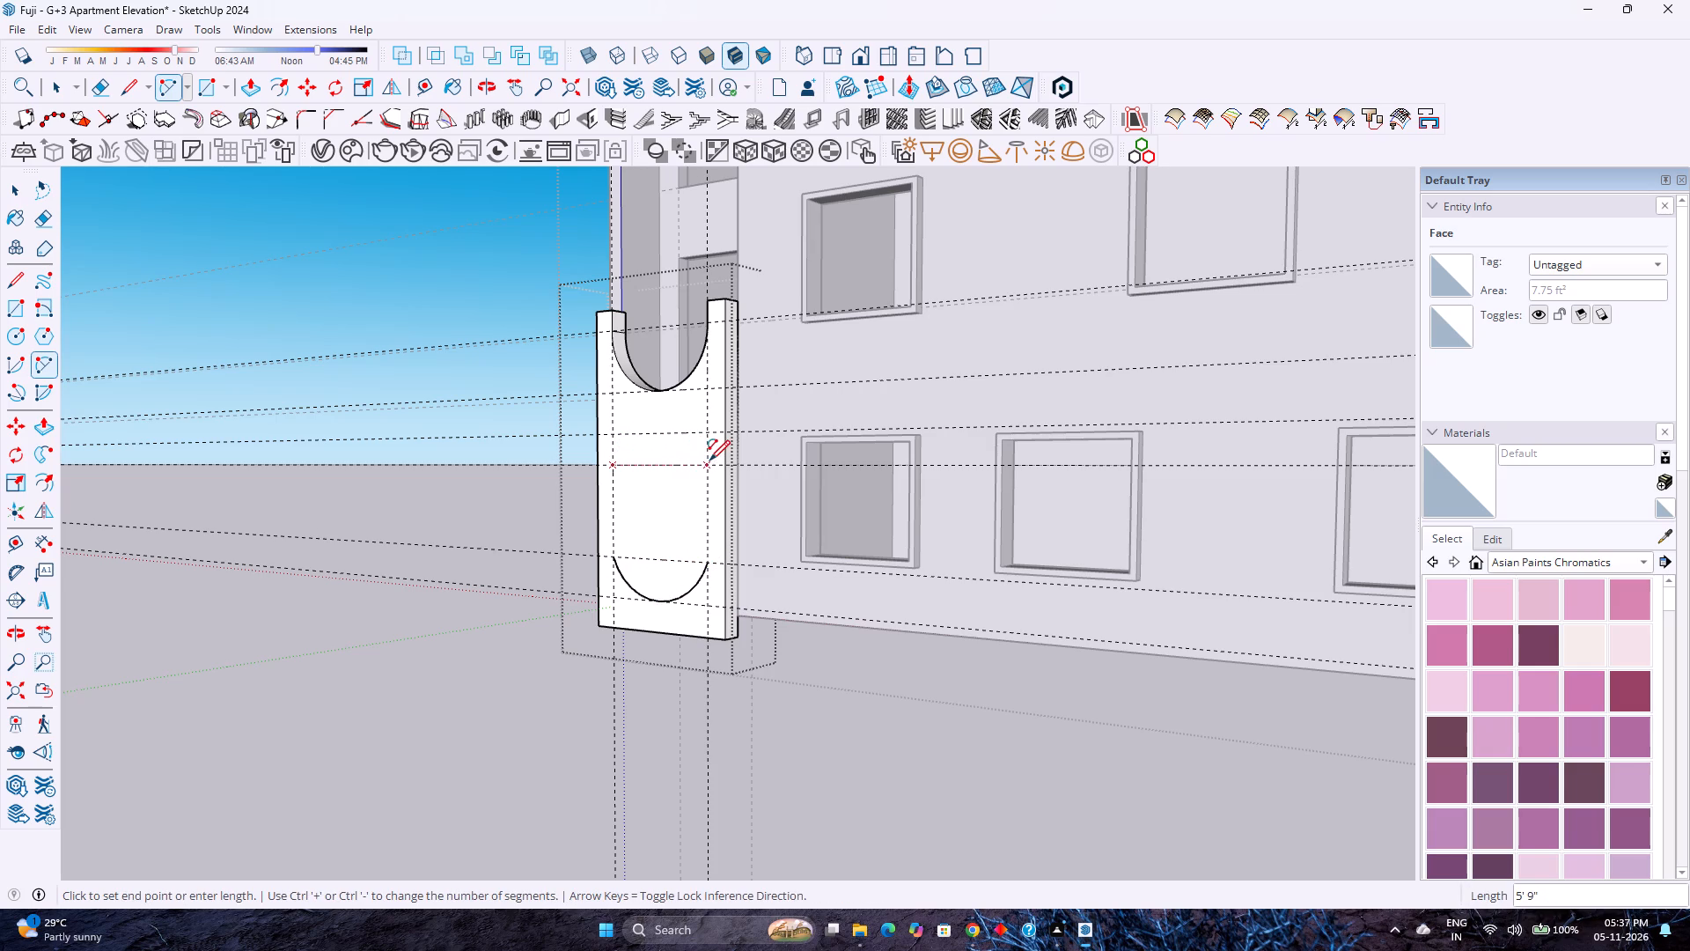
pyautogui.click(709, 461)
pyautogui.click(656, 437)
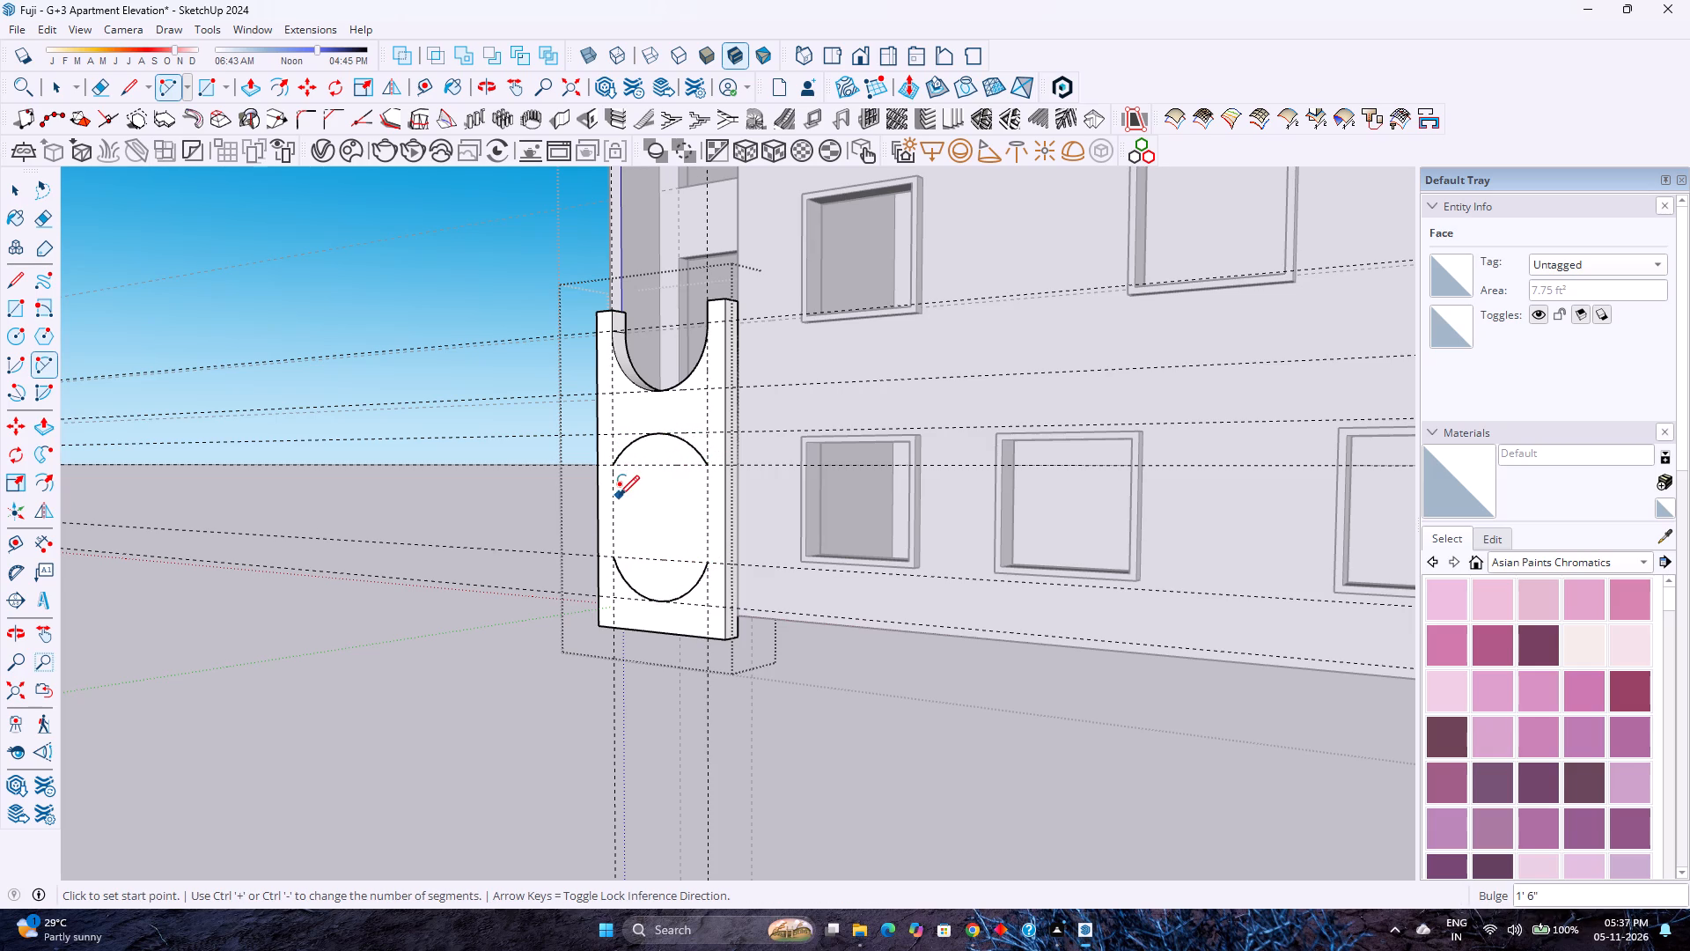
# Join the ends of the two arcs with vertical lines on both sides to close the rounded outline.
pyautogui.press('l')
pyautogui.click(614, 465)
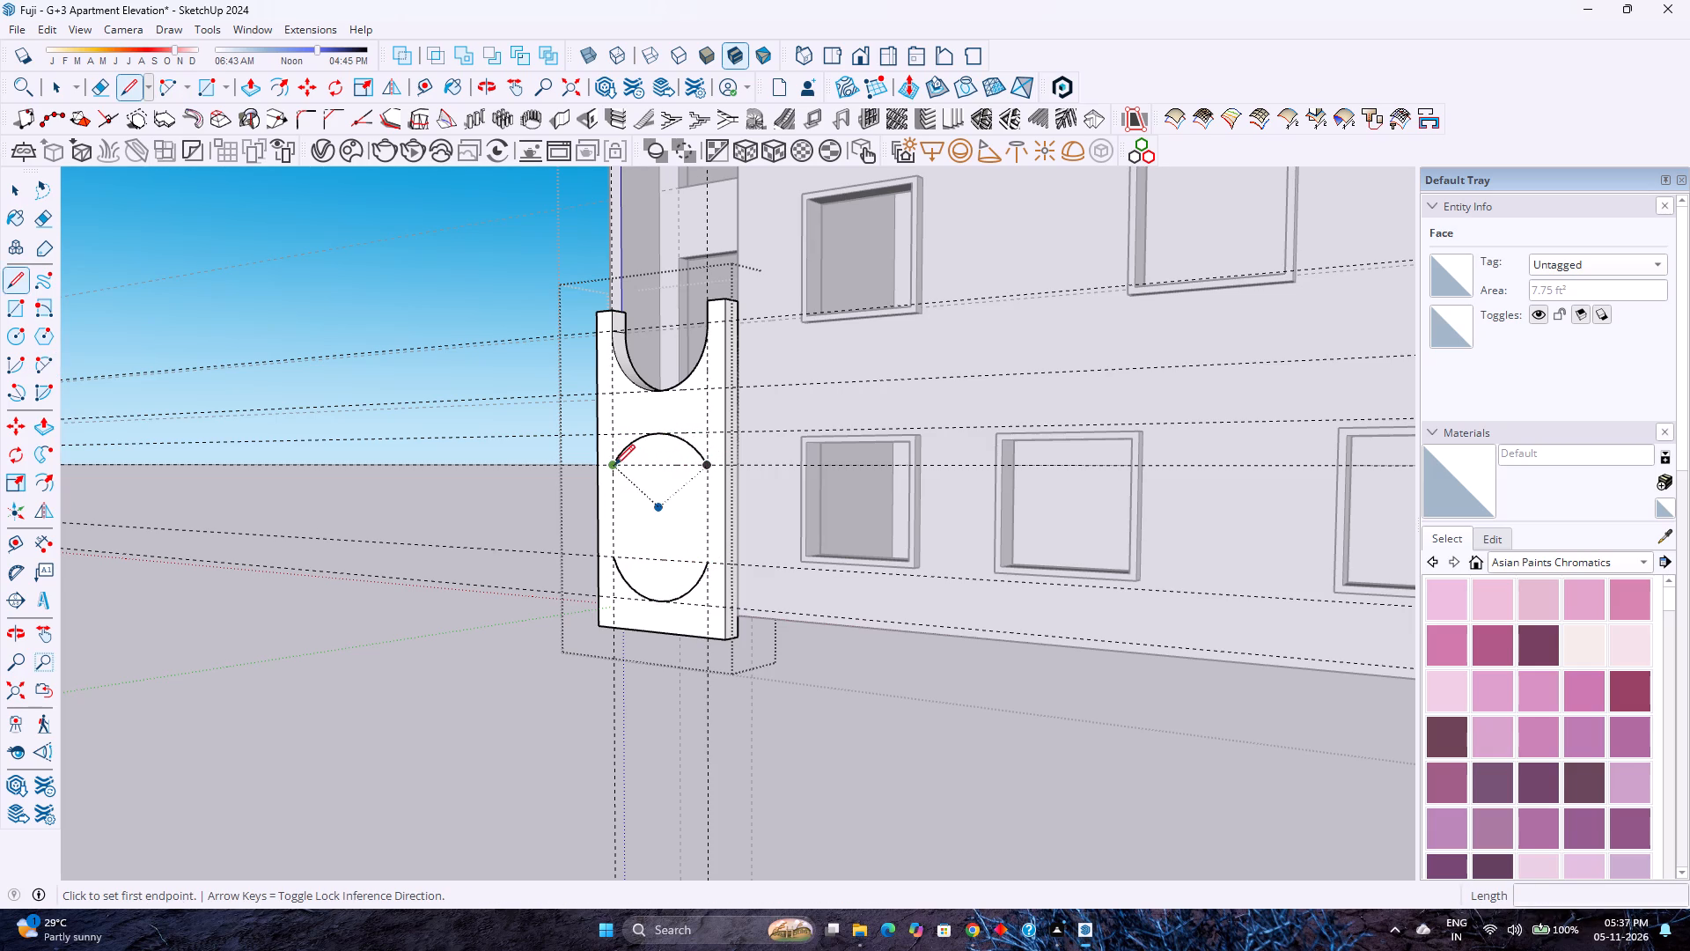
pyautogui.click(616, 557)
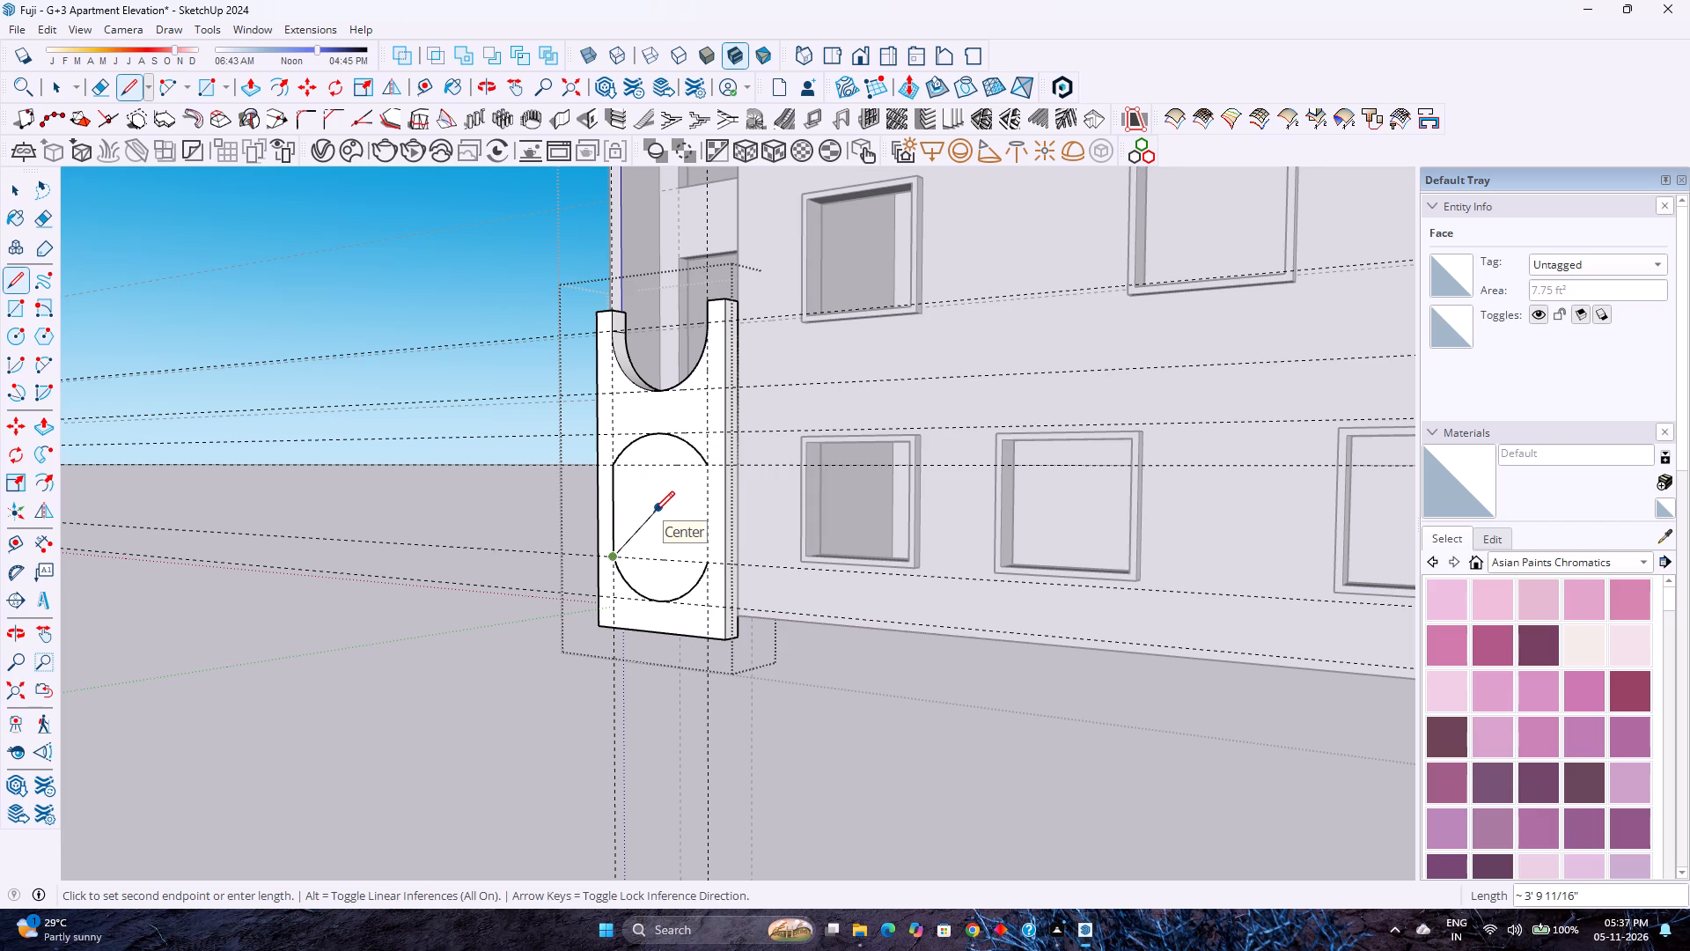
pyautogui.press('Escape')
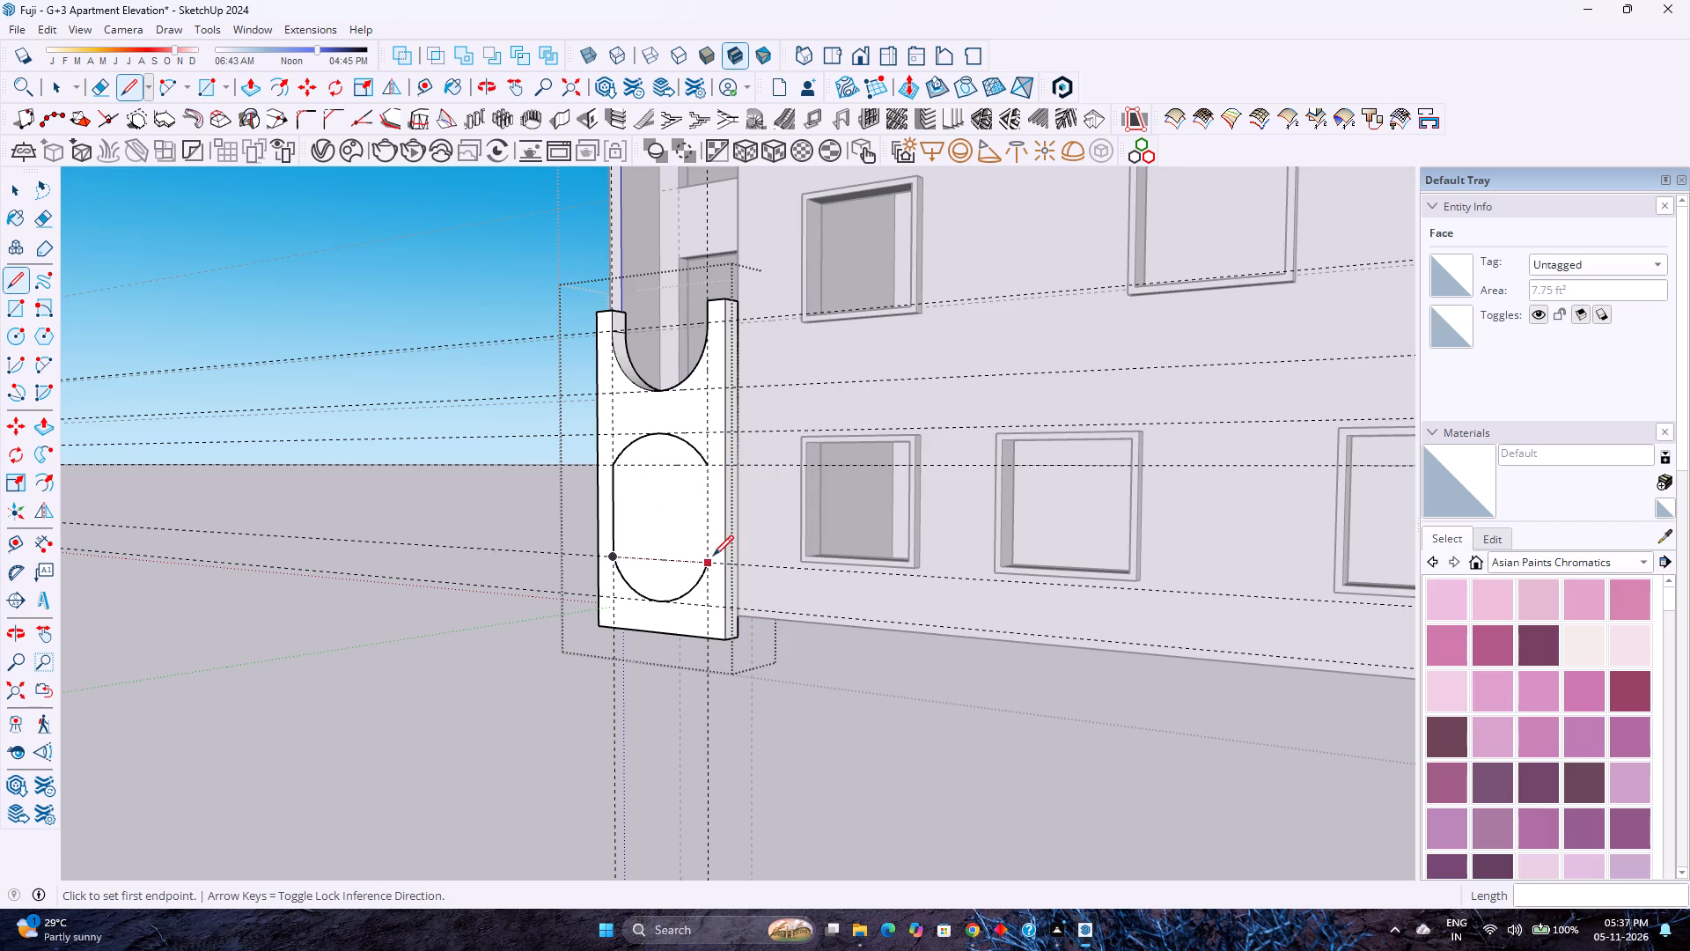
pyautogui.click(714, 559)
pyautogui.click(707, 469)
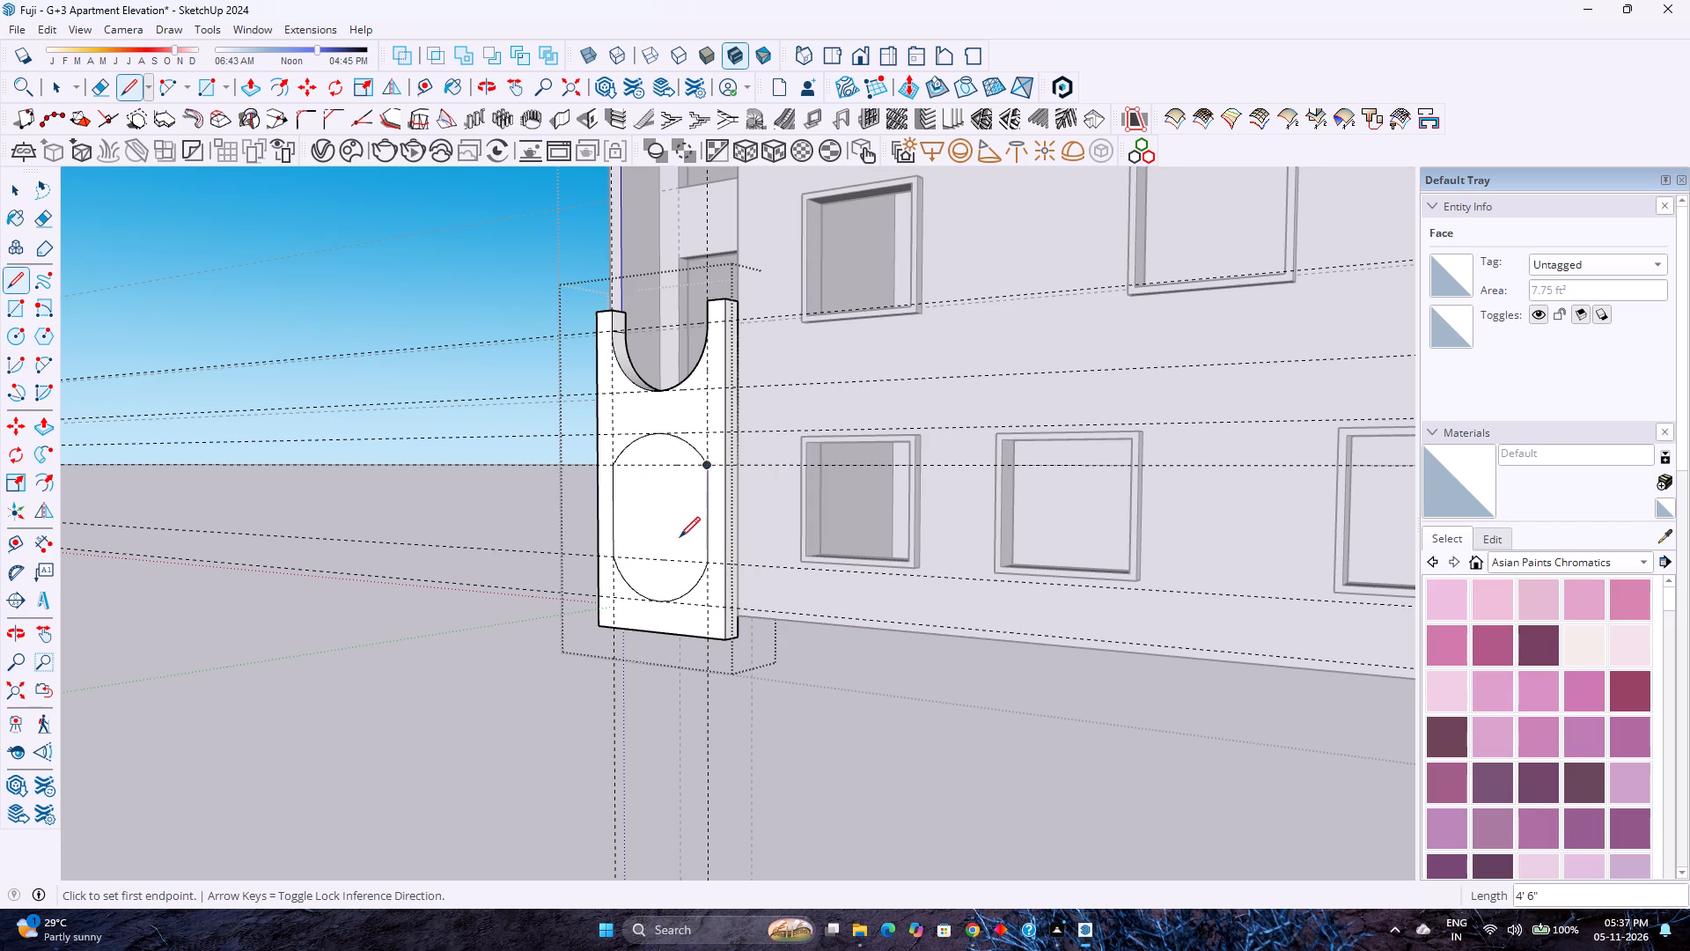
pyautogui.press('space')
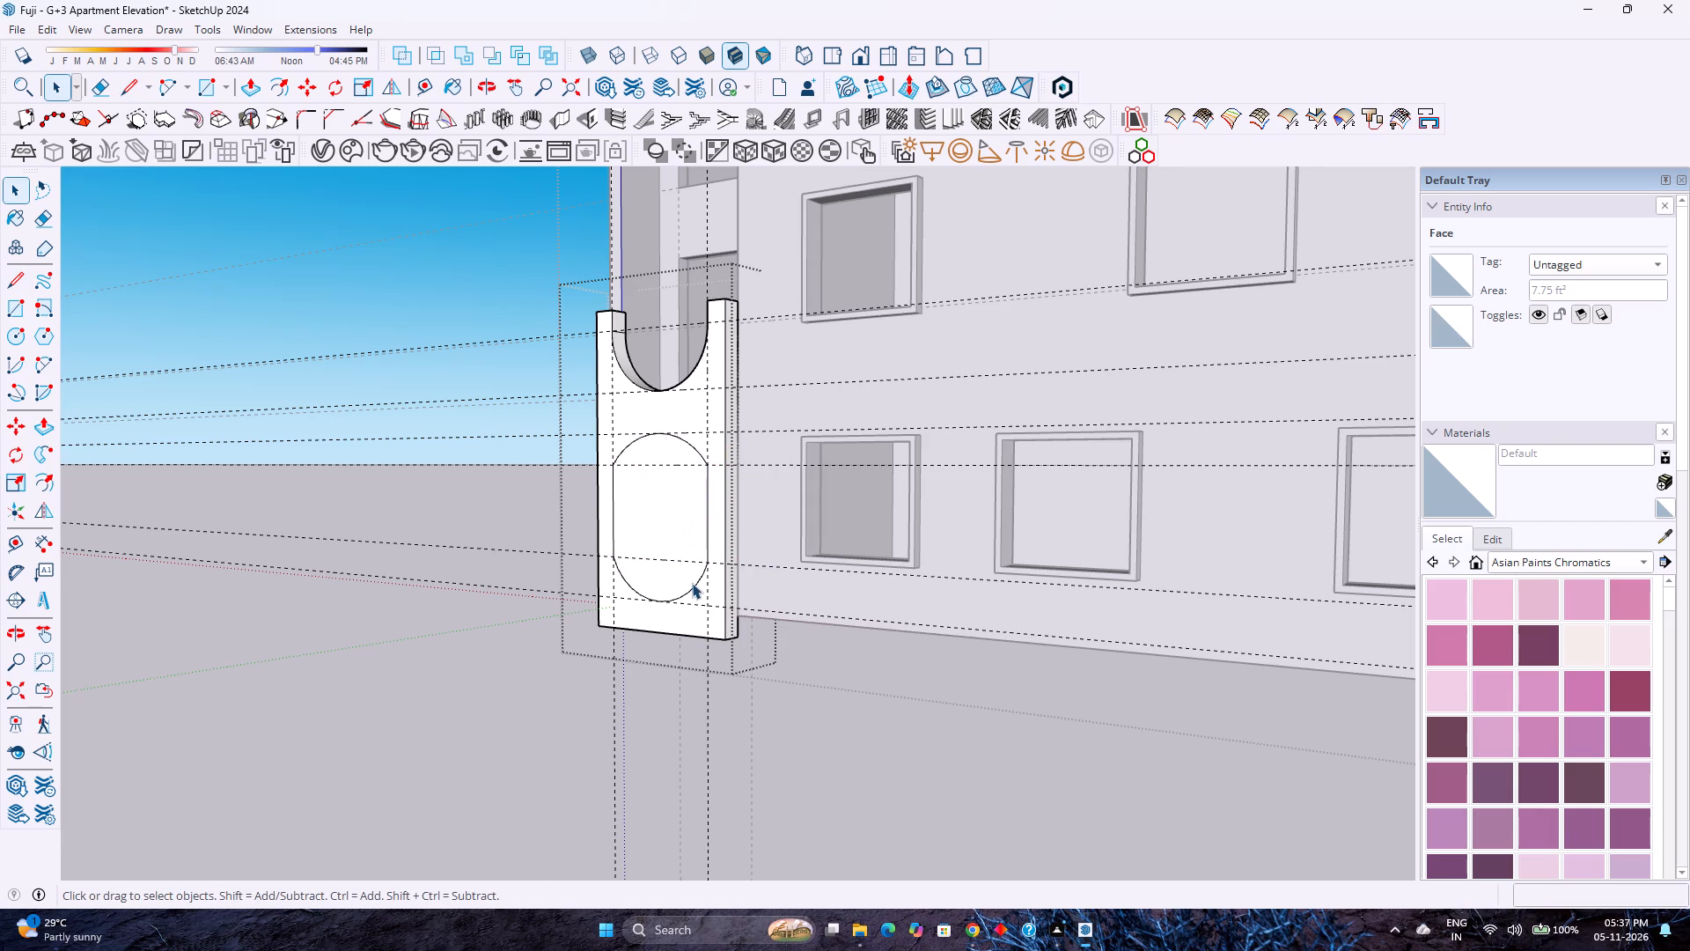
# Set the lower and upper arcs of the rounded outline to 200 segments each.
pyautogui.click(697, 583)
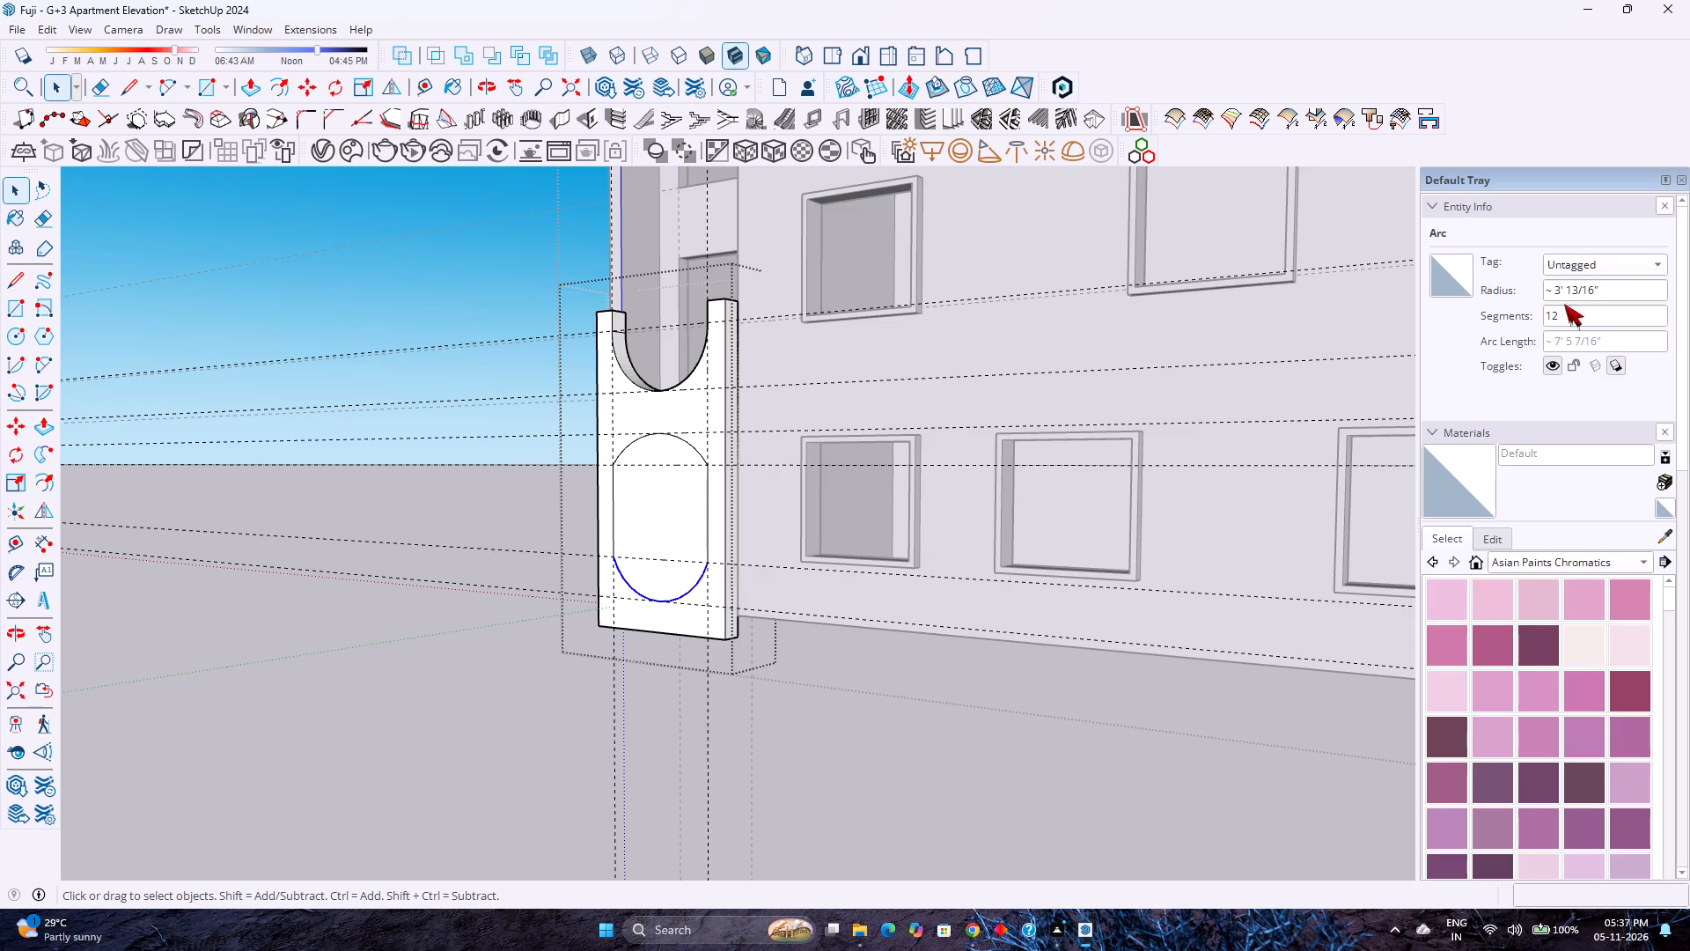
pyautogui.doubleClick(1579, 315)
pyautogui.write('200')
pyautogui.press('Return')
pyautogui.scroll(10, 693, 469)
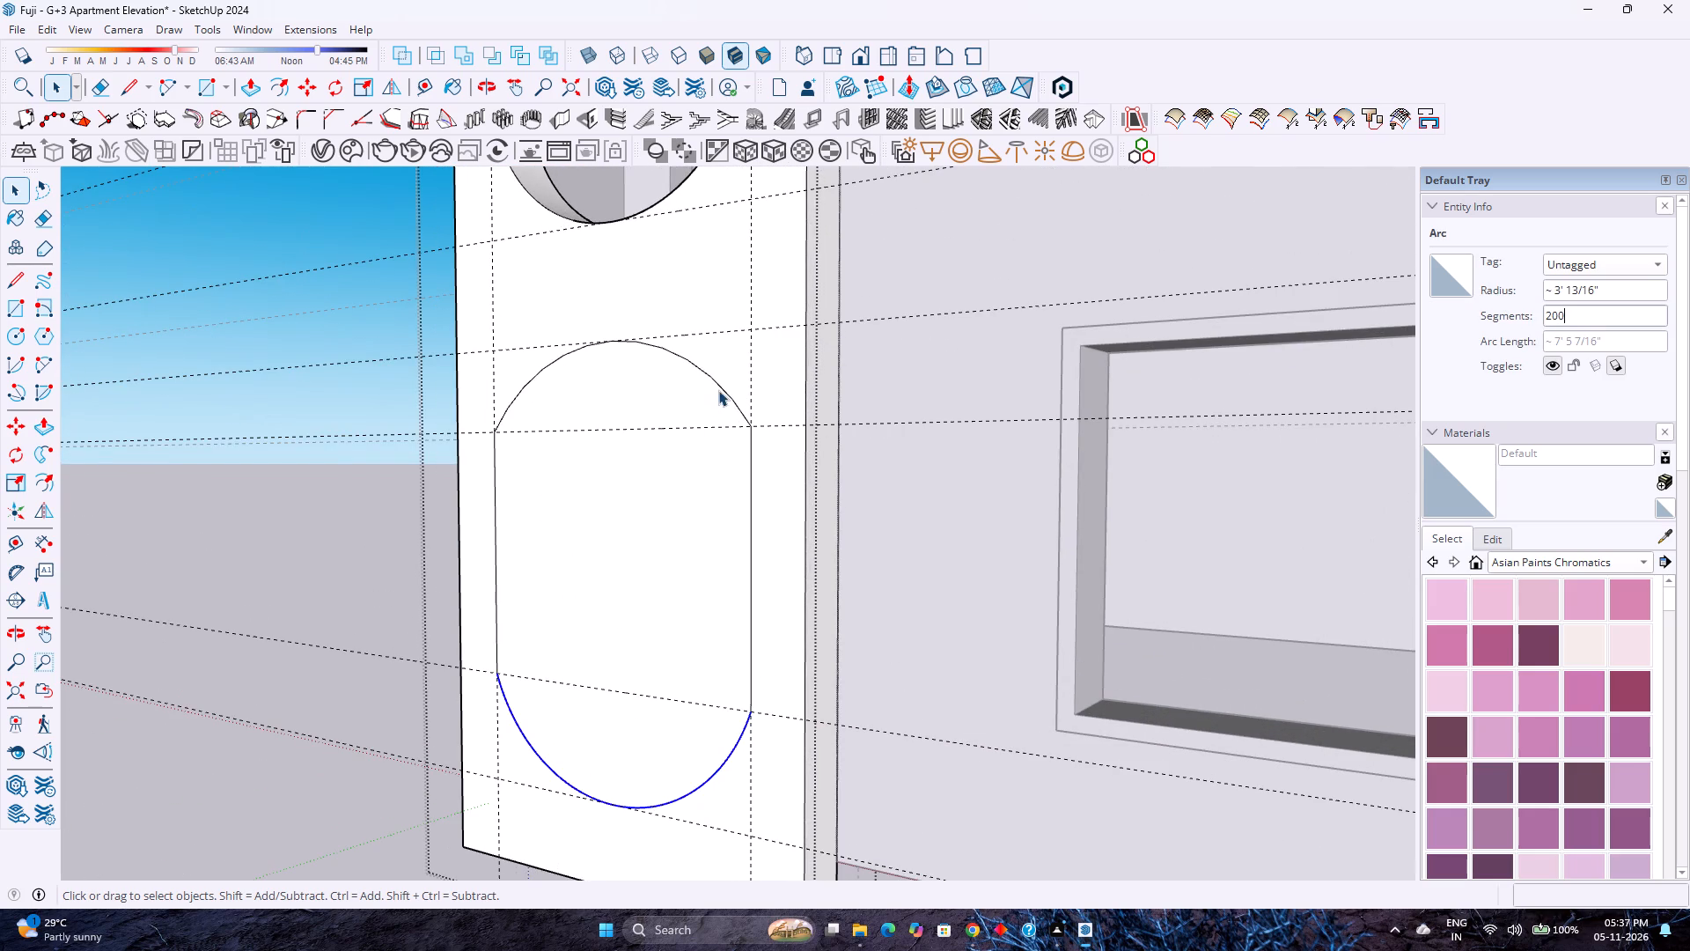
pyautogui.click(719, 387)
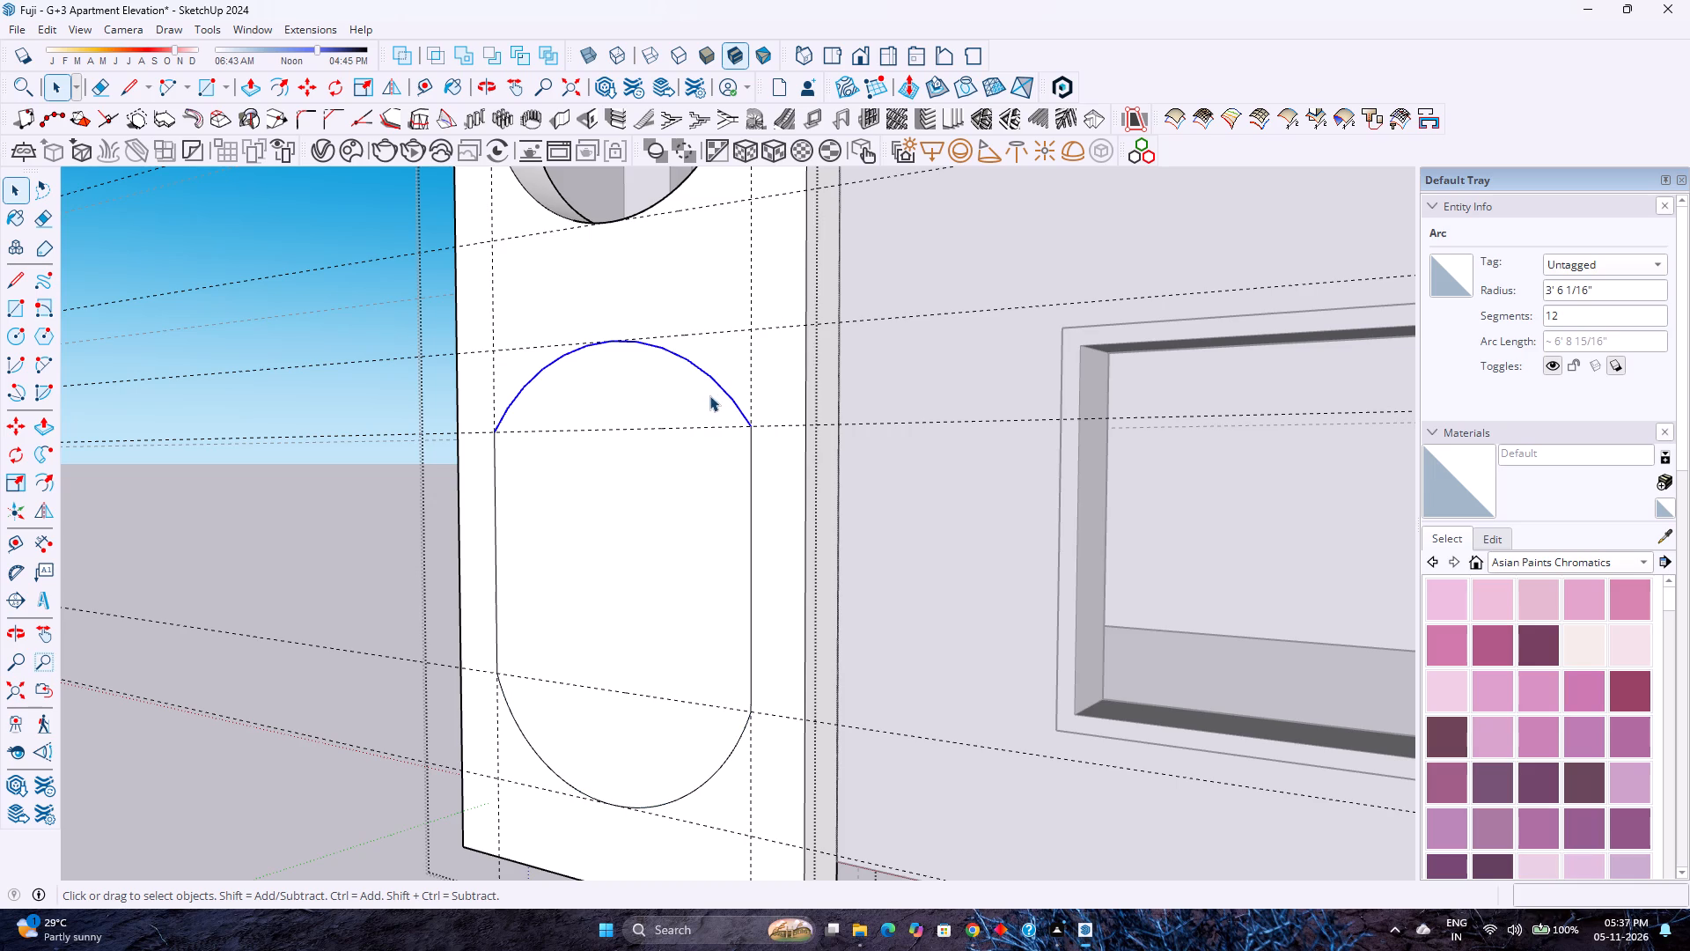
pyautogui.doubleClick(1583, 311)
pyautogui.write('200')
pyautogui.press('Return')
pyautogui.press('Return')
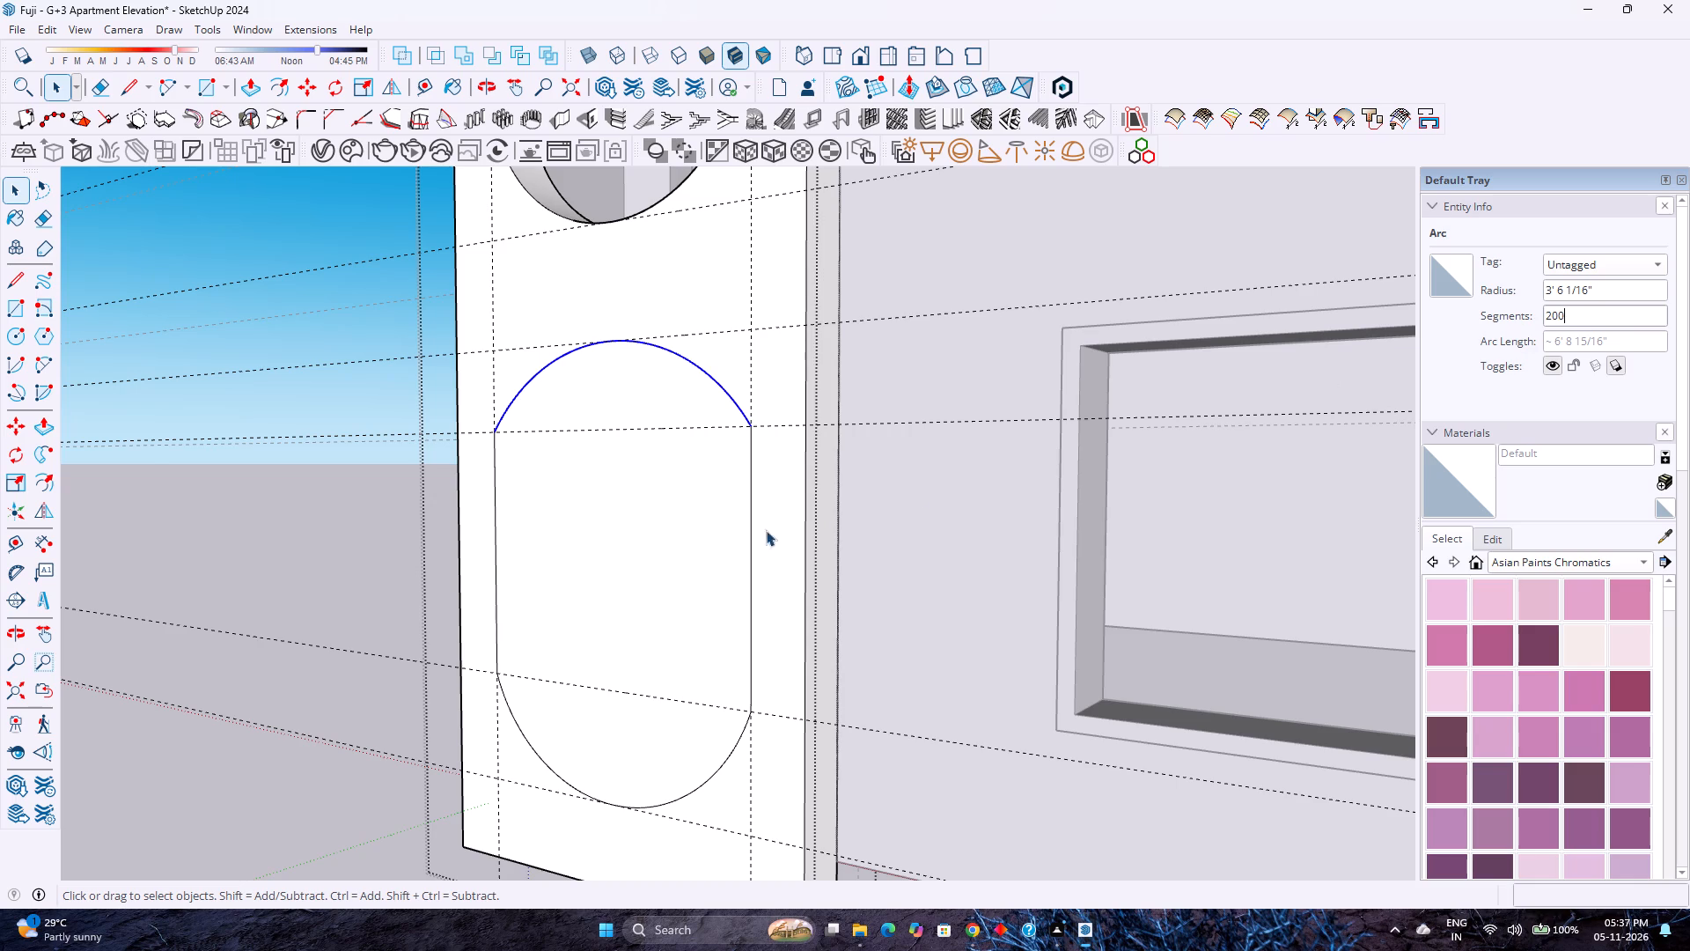
# Pull the rounded face outward from the panel, repeating the last 1' Push/Pull distance.
pyautogui.click(636, 539)
pyautogui.scroll(-4, 645, 536)
pyautogui.moveTo(645, 536); pyautogui.dragTo(702, 616, button='middle')
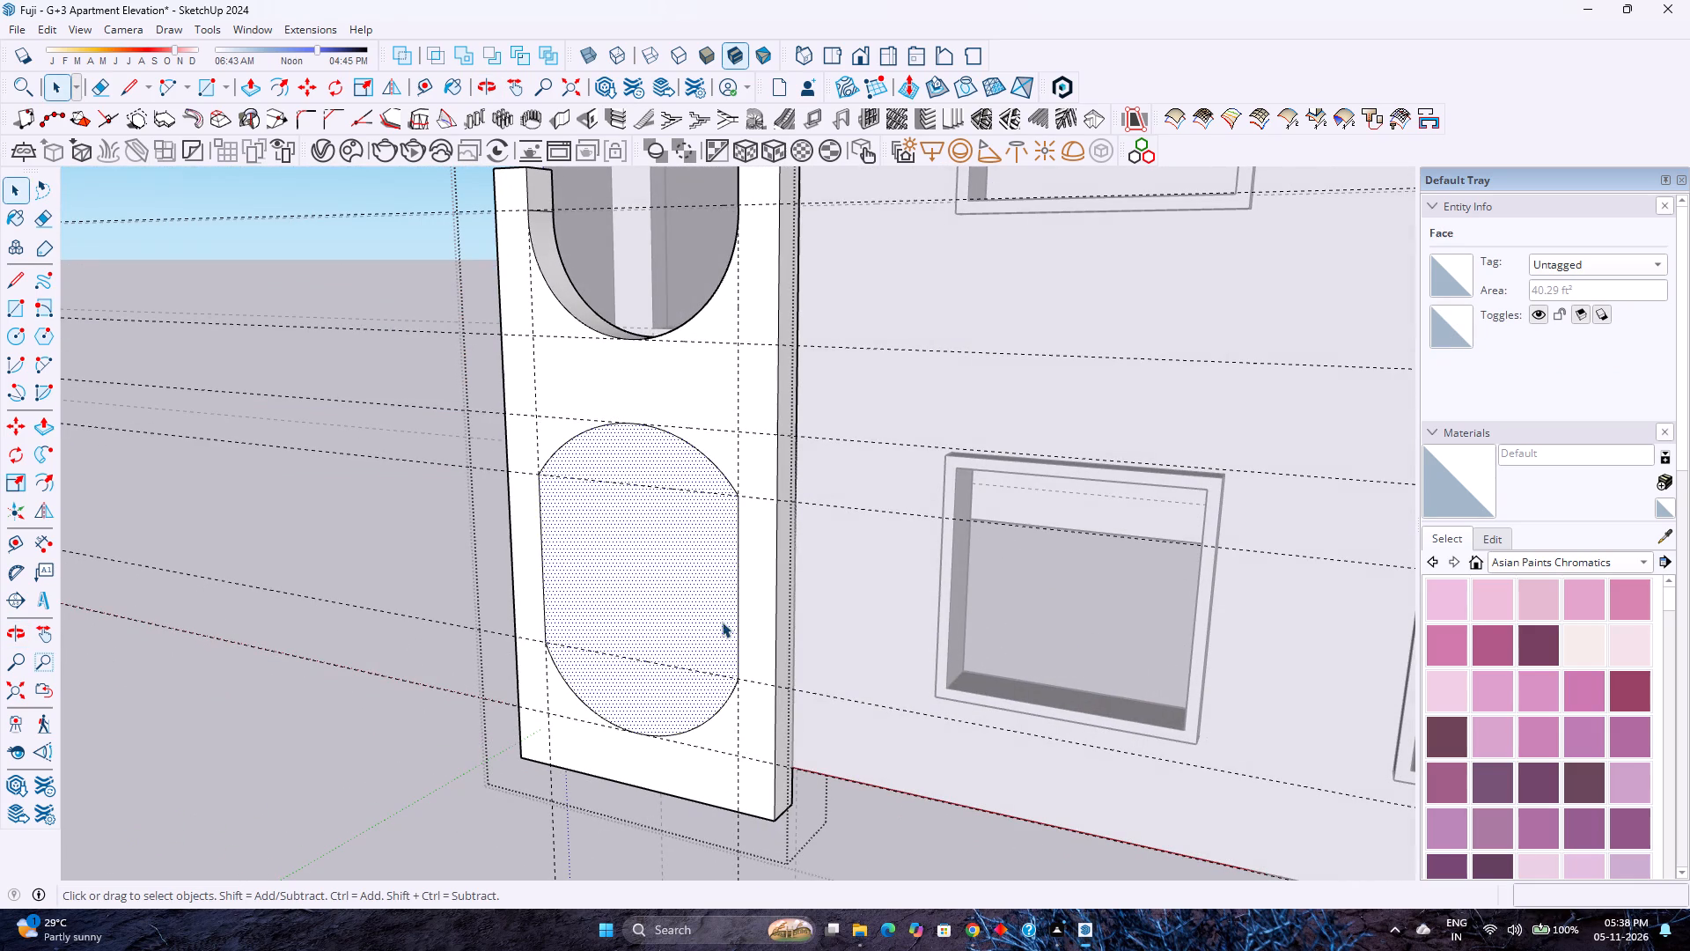
pyautogui.scroll(-4, 713, 618)
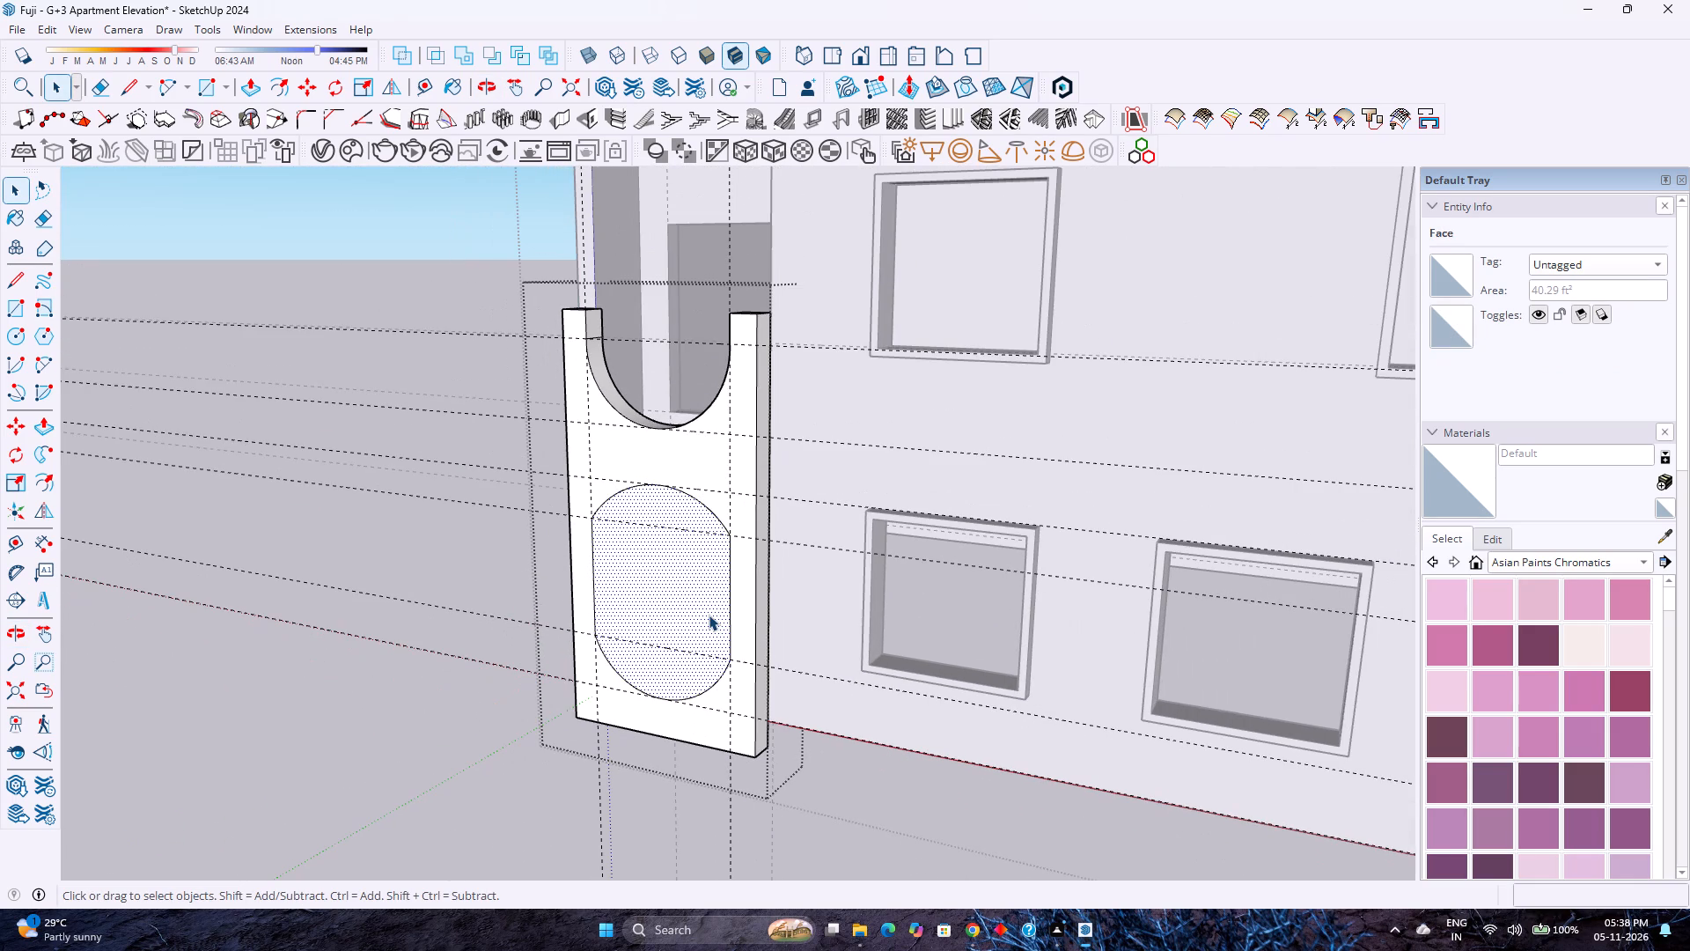
pyautogui.press('p')
pyautogui.doubleClick(702, 610)
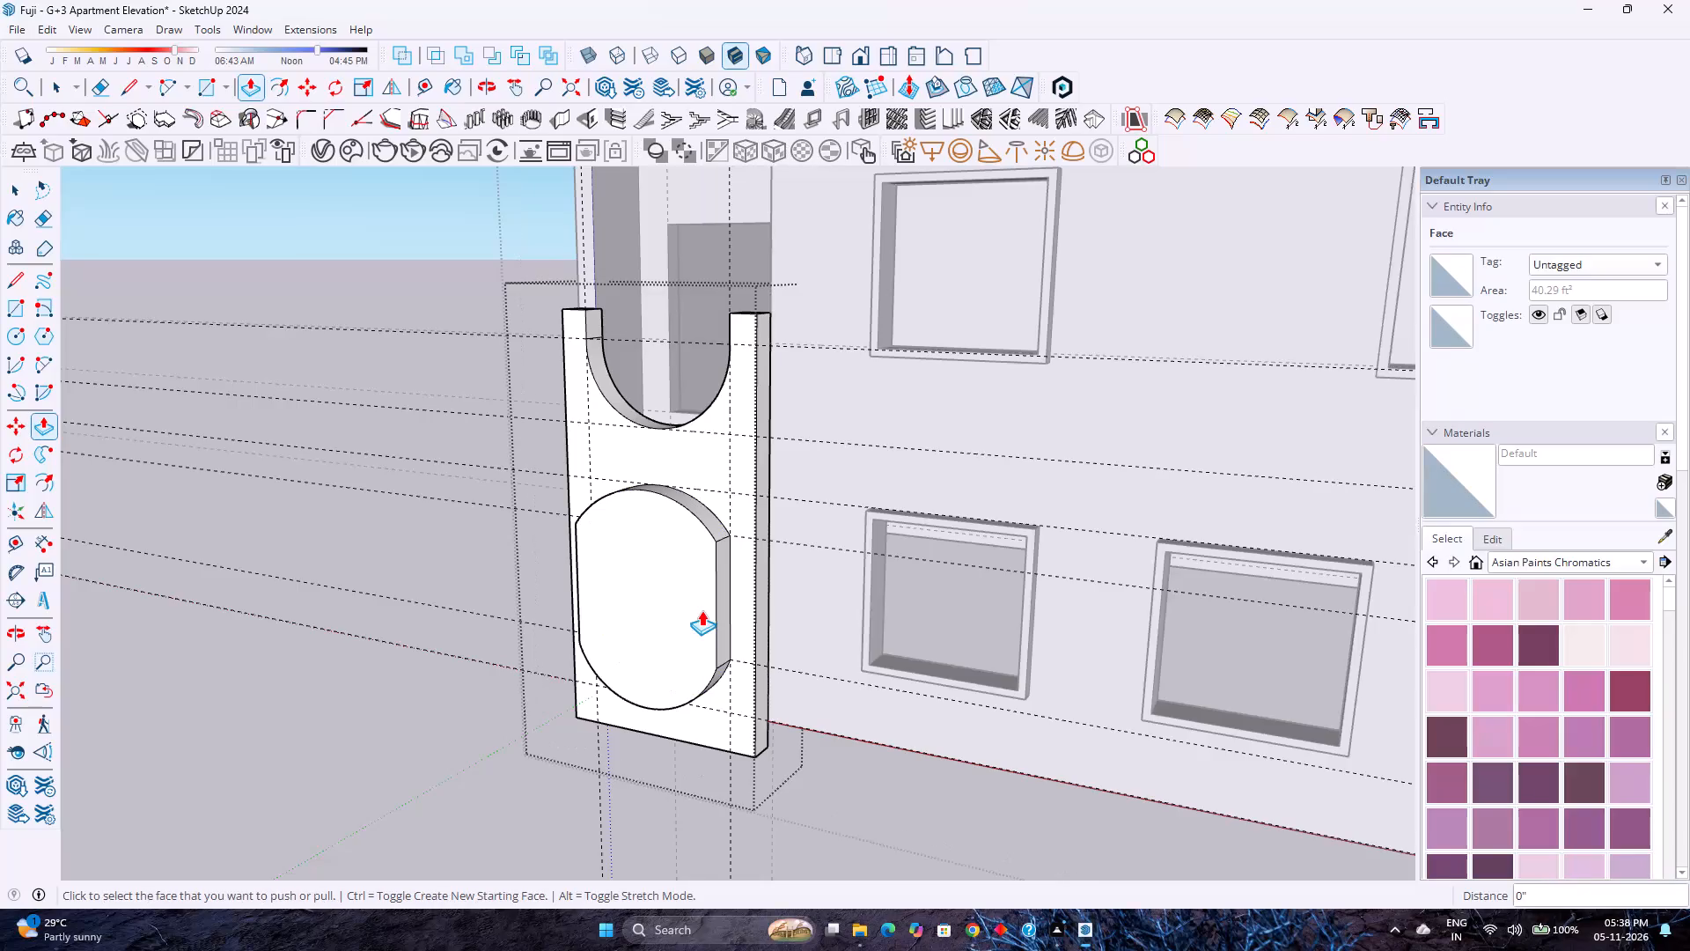
# Undo the outward pull and push the rounded face 1' back through the front panel to cut the opening.
pyautogui.hotkey('ctrl', 'z')
pyautogui.click(683, 615)
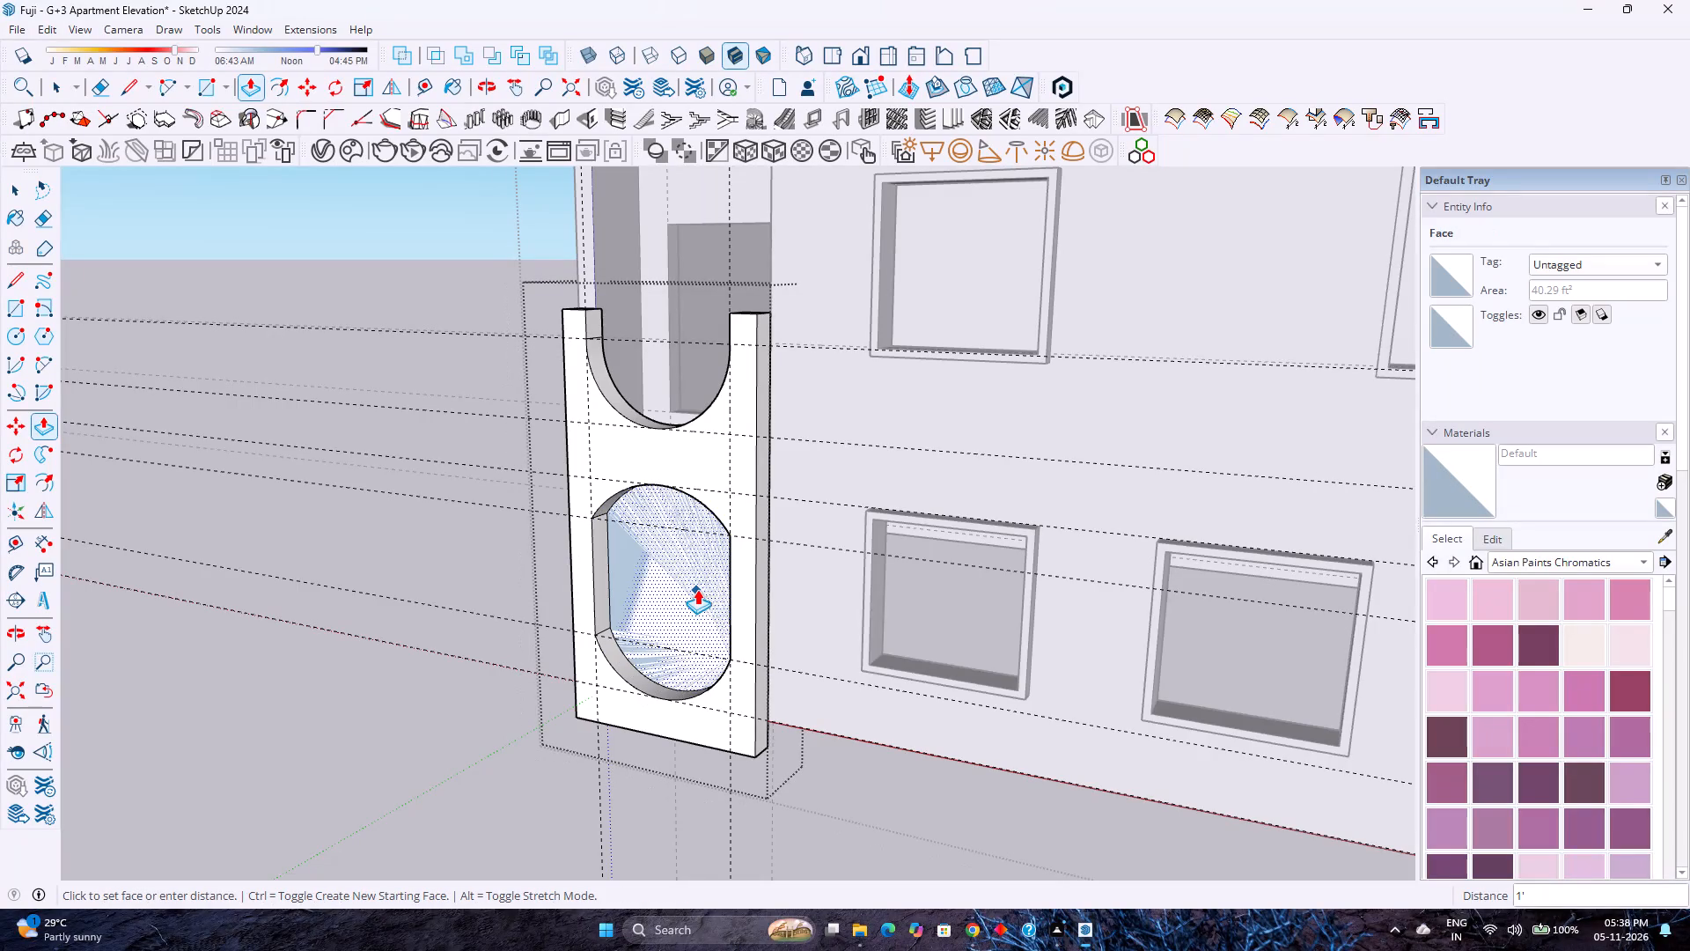
pyautogui.click(698, 588)
pyautogui.press('space')
# Examine the front panel's rounded opening and U-shaped notch up close and against the whole building elevation.
pyautogui.scroll(-3, 708, 581)
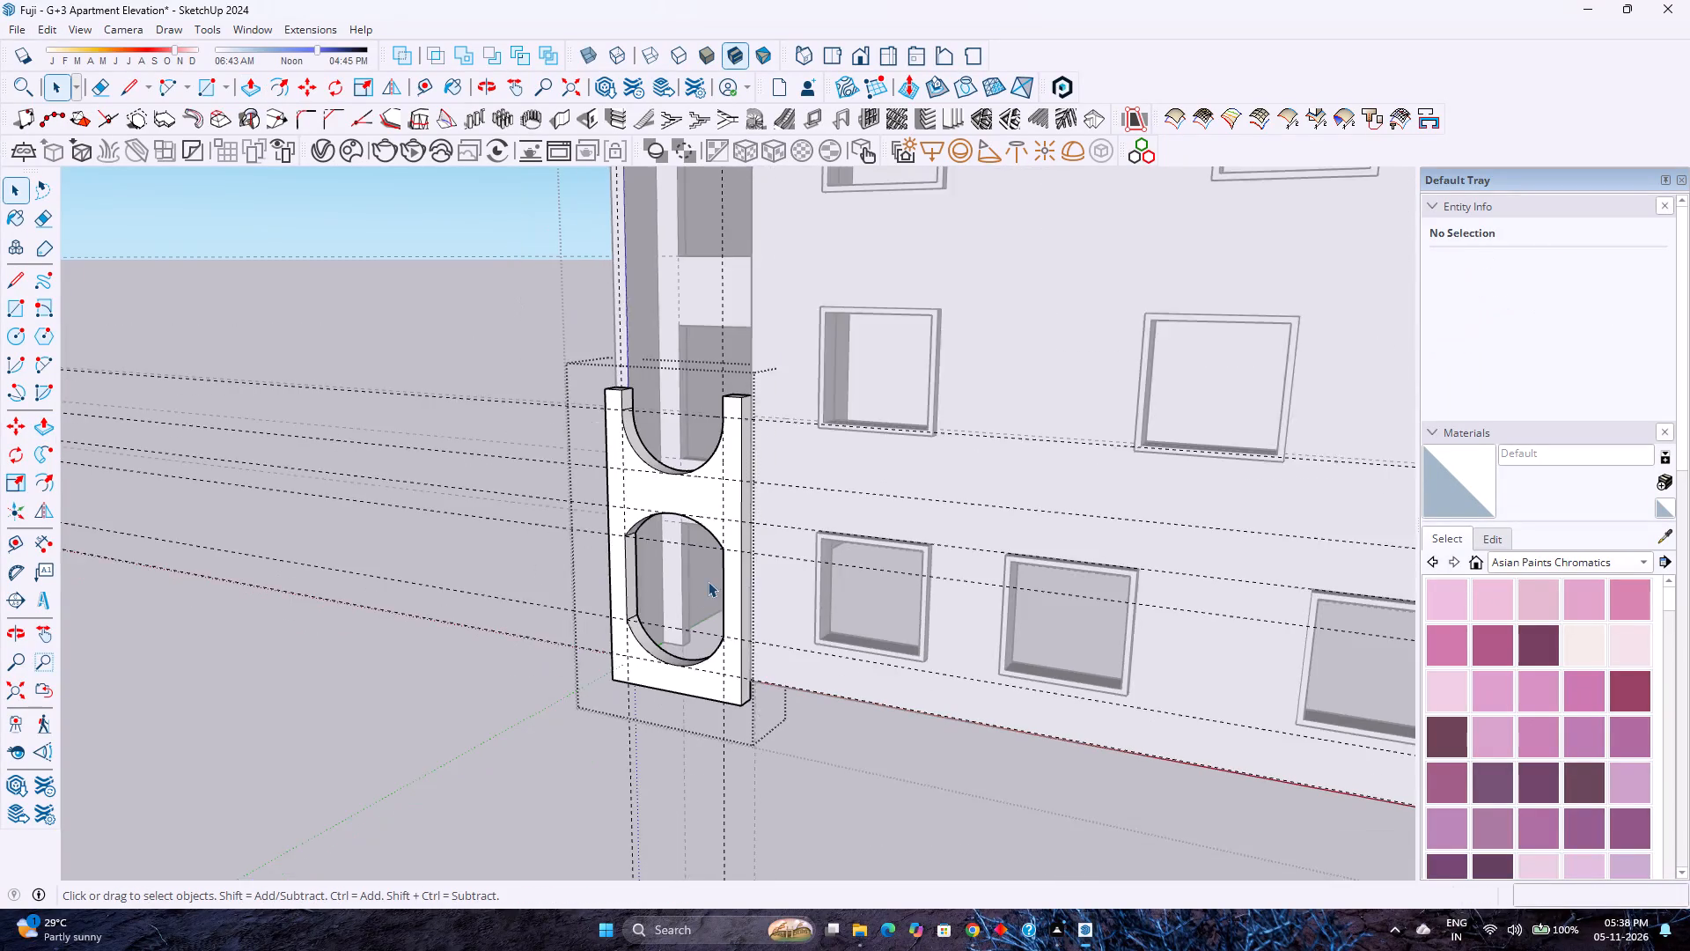
pyautogui.scroll(-1, 708, 581)
pyautogui.moveTo(719, 639); pyautogui.dragTo(656, 559, button='middle')
pyautogui.middleClick(654, 555)
pyautogui.scroll(-3, 655, 577)
pyautogui.moveTo(629, 648); pyautogui.dragTo(622, 561, button='middle')
pyautogui.click(753, 693)
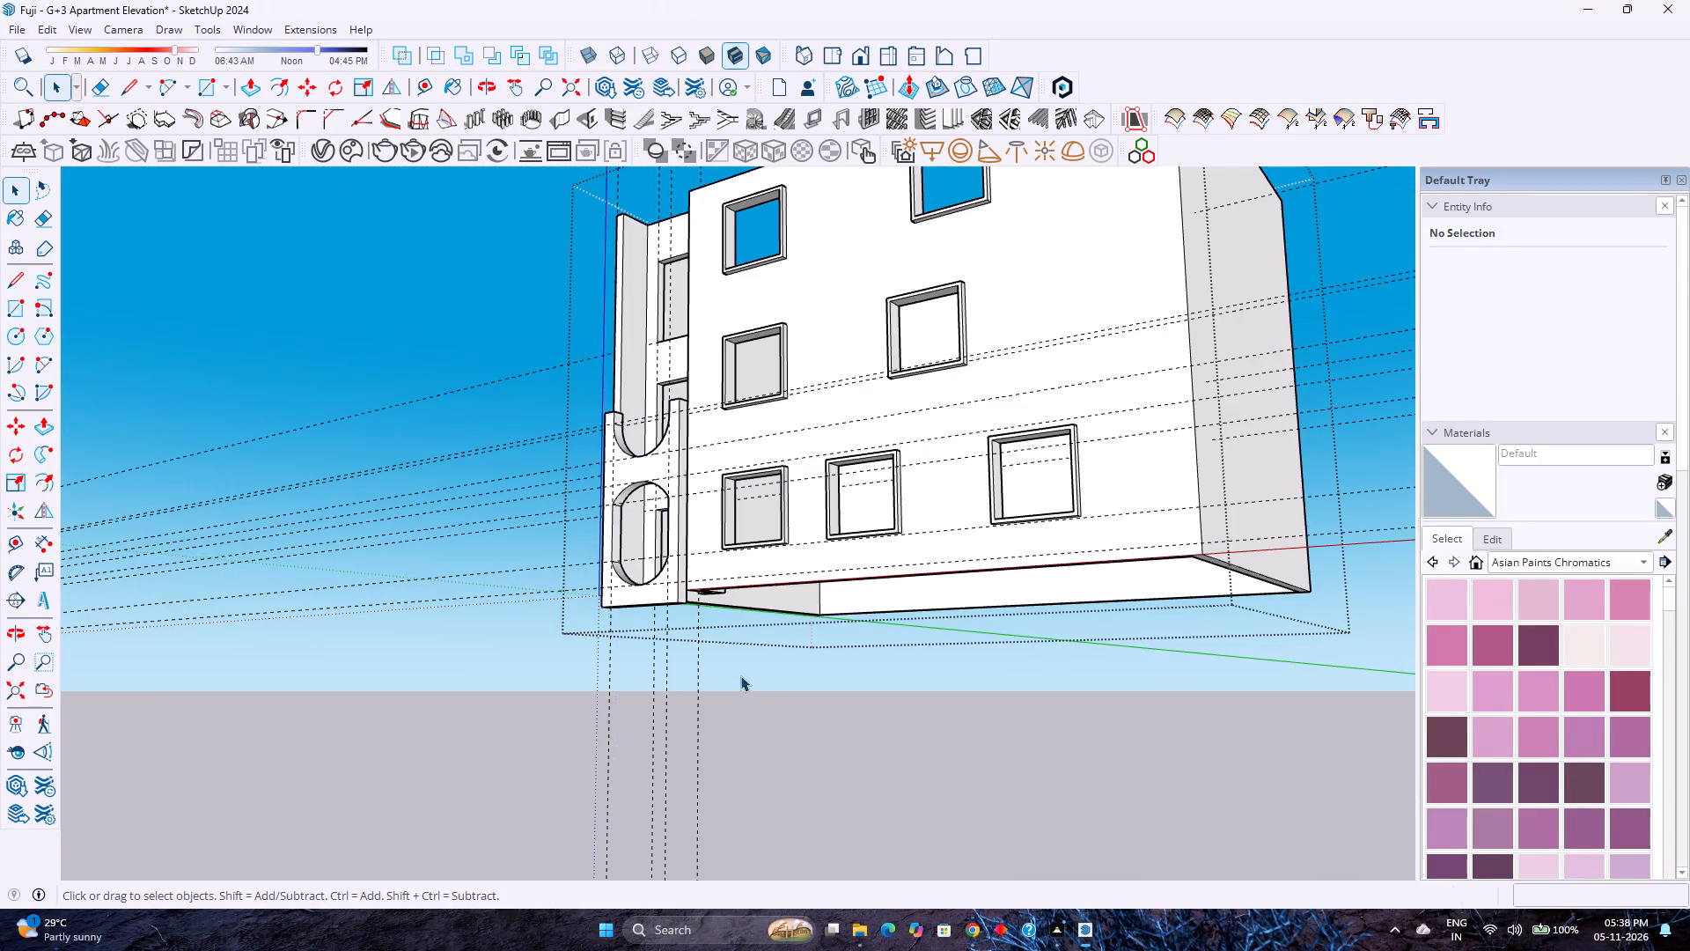
pyautogui.moveTo(724, 652); pyautogui.dragTo(621, 746, button='middle')
pyautogui.middleClick(621, 746)
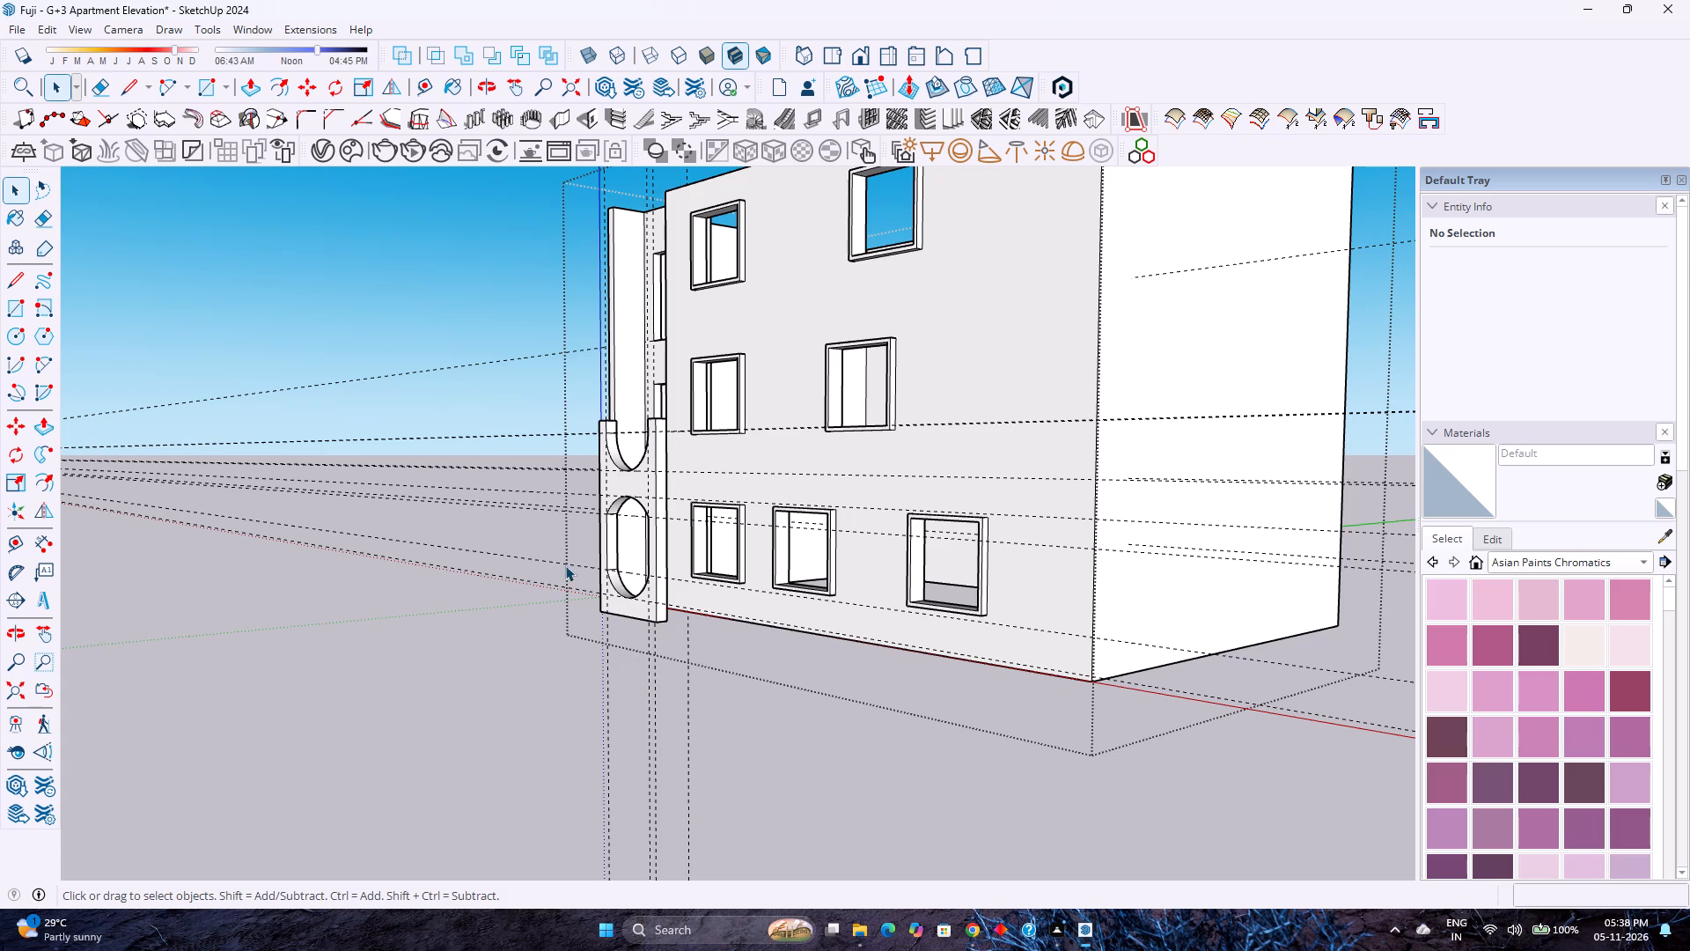
pyautogui.scroll(5, 588, 581)
pyautogui.moveTo(604, 596); pyautogui.dragTo(657, 588, button='middle')
pyautogui.middleClick(657, 588)
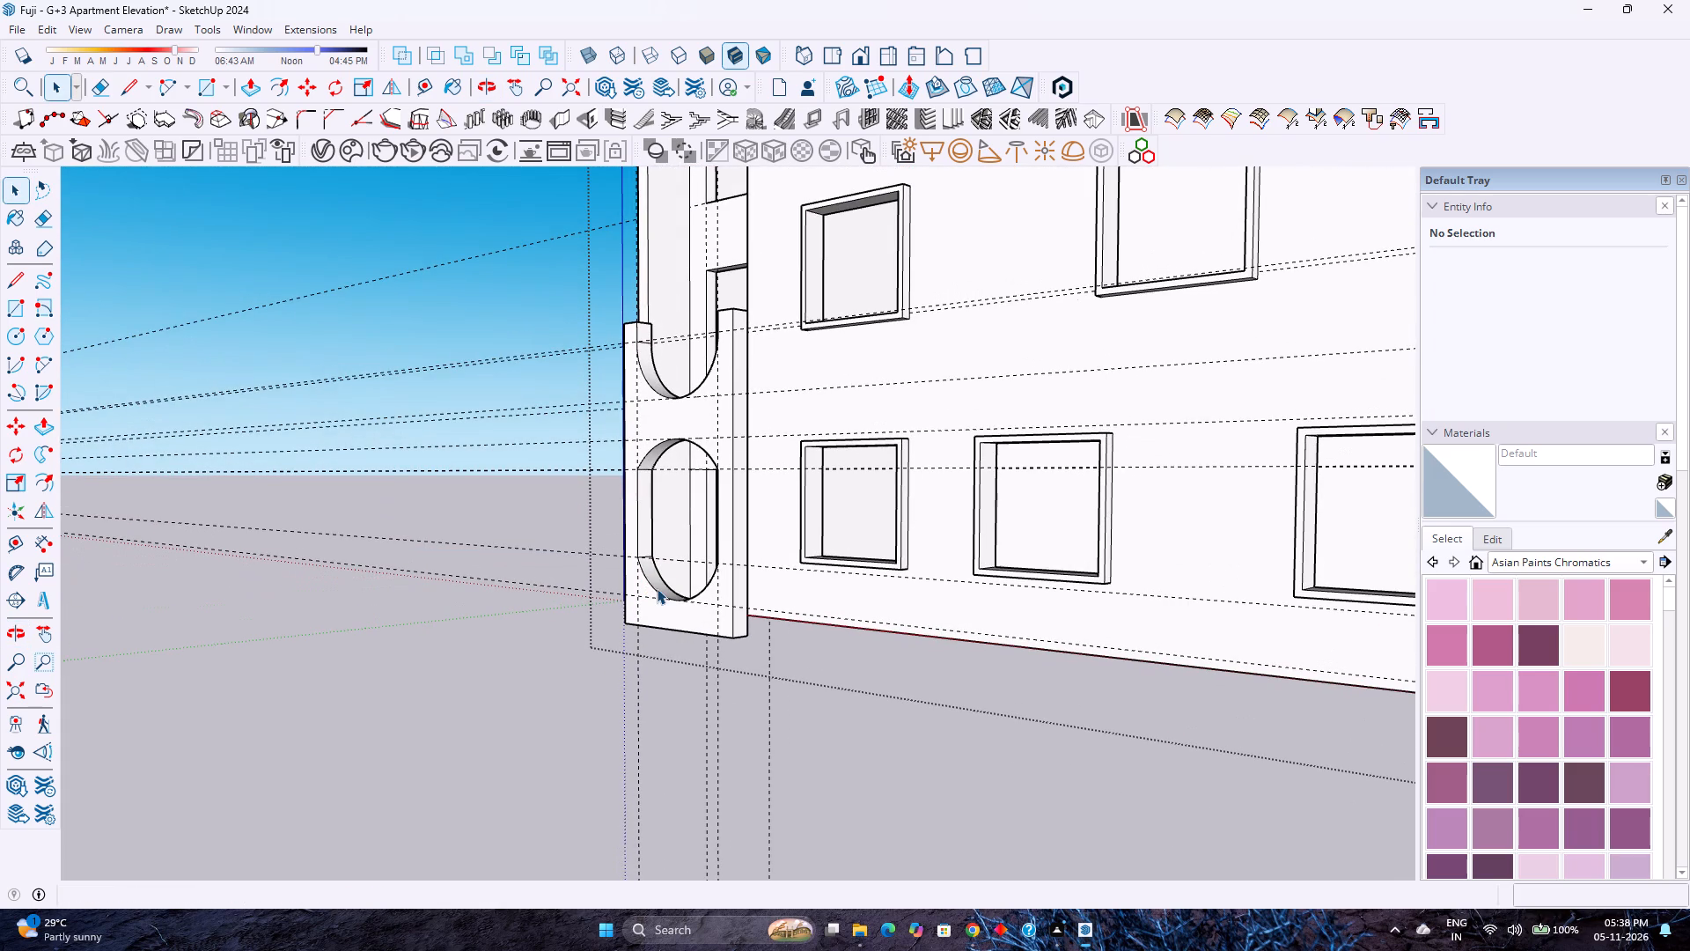
pyautogui.scroll(1, 639, 564)
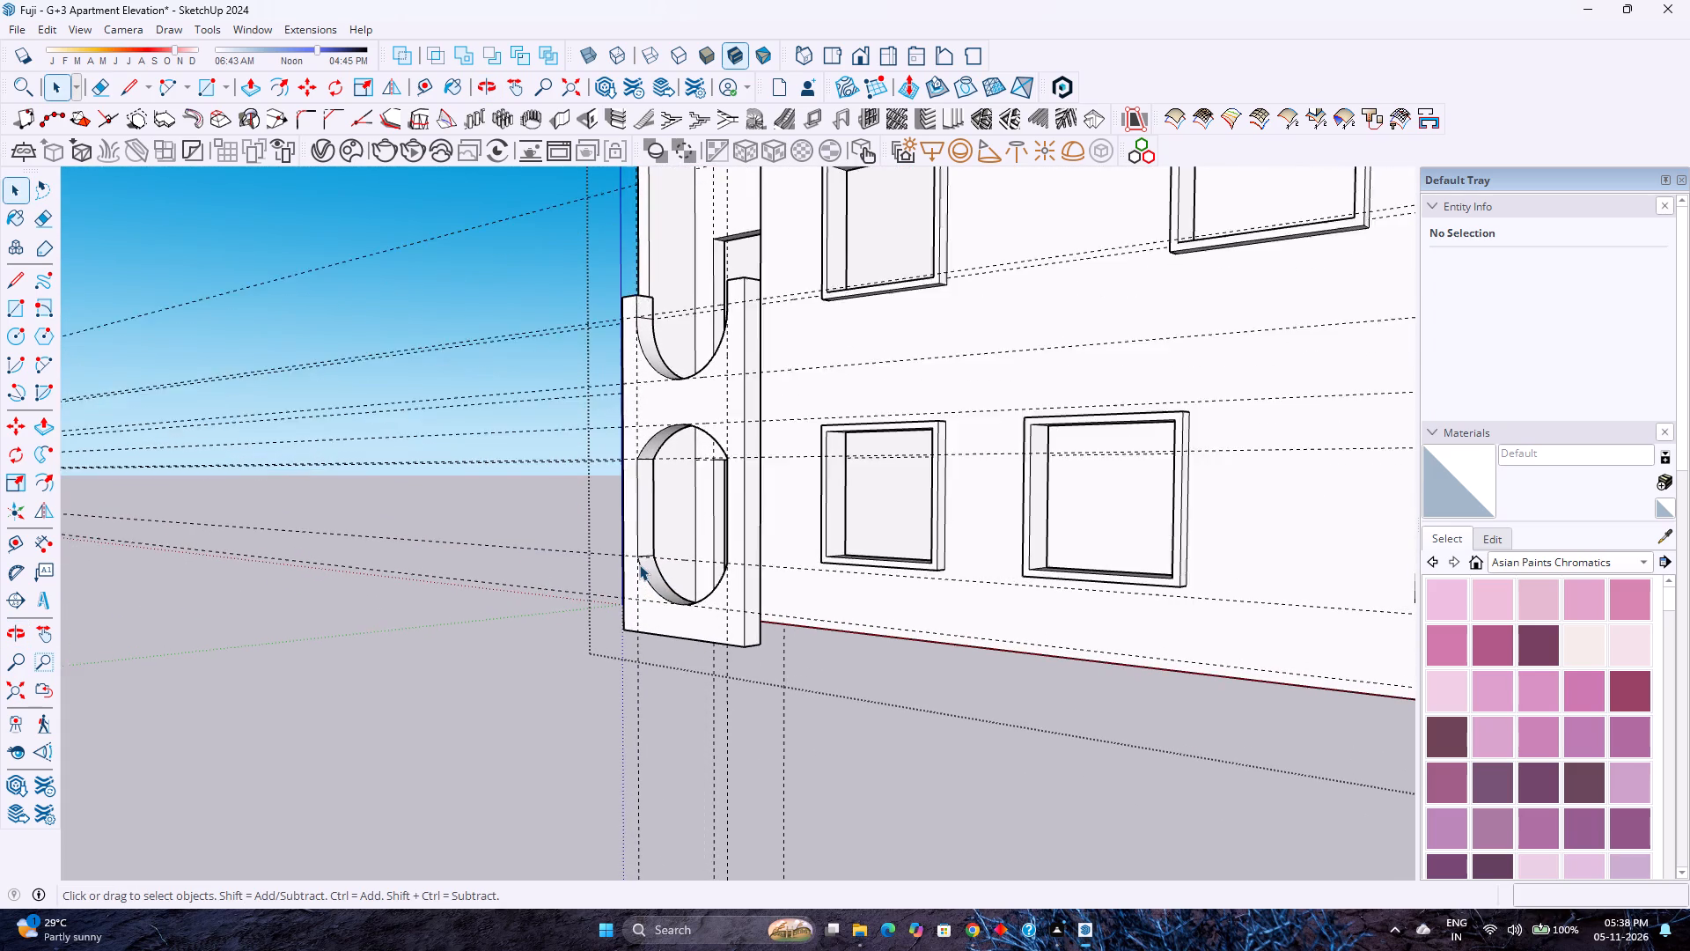
pyautogui.scroll(4, 639, 564)
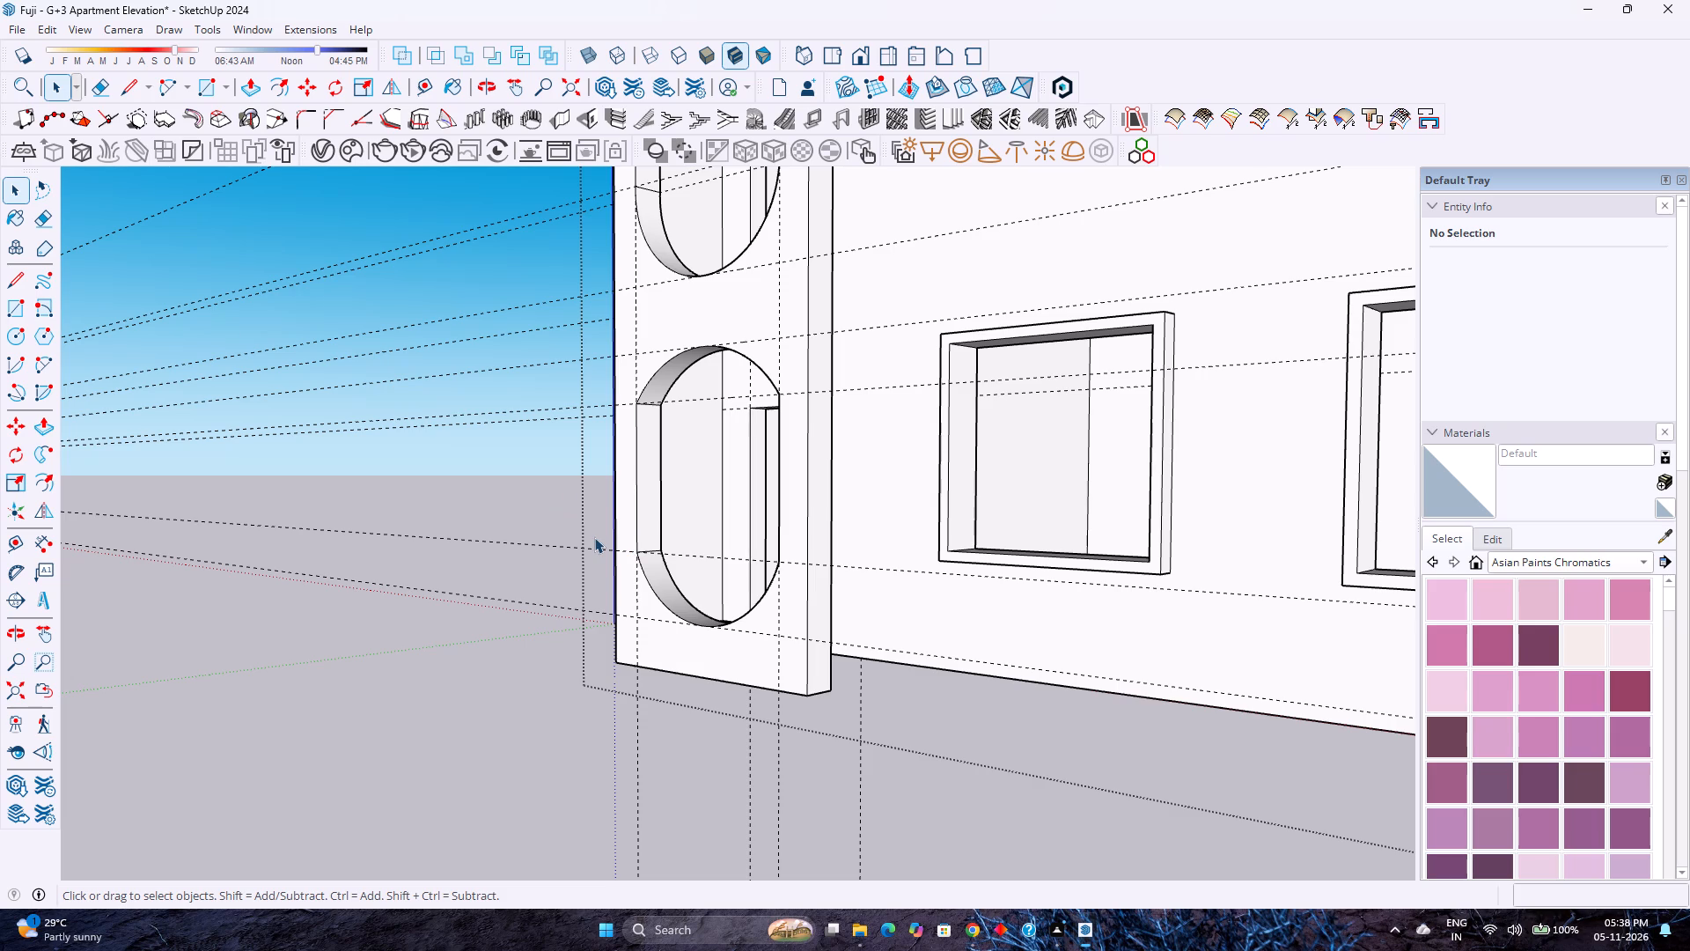
pyautogui.scroll(-3, 595, 537)
pyautogui.scroll(2, 595, 537)
pyautogui.scroll(-5, 595, 536)
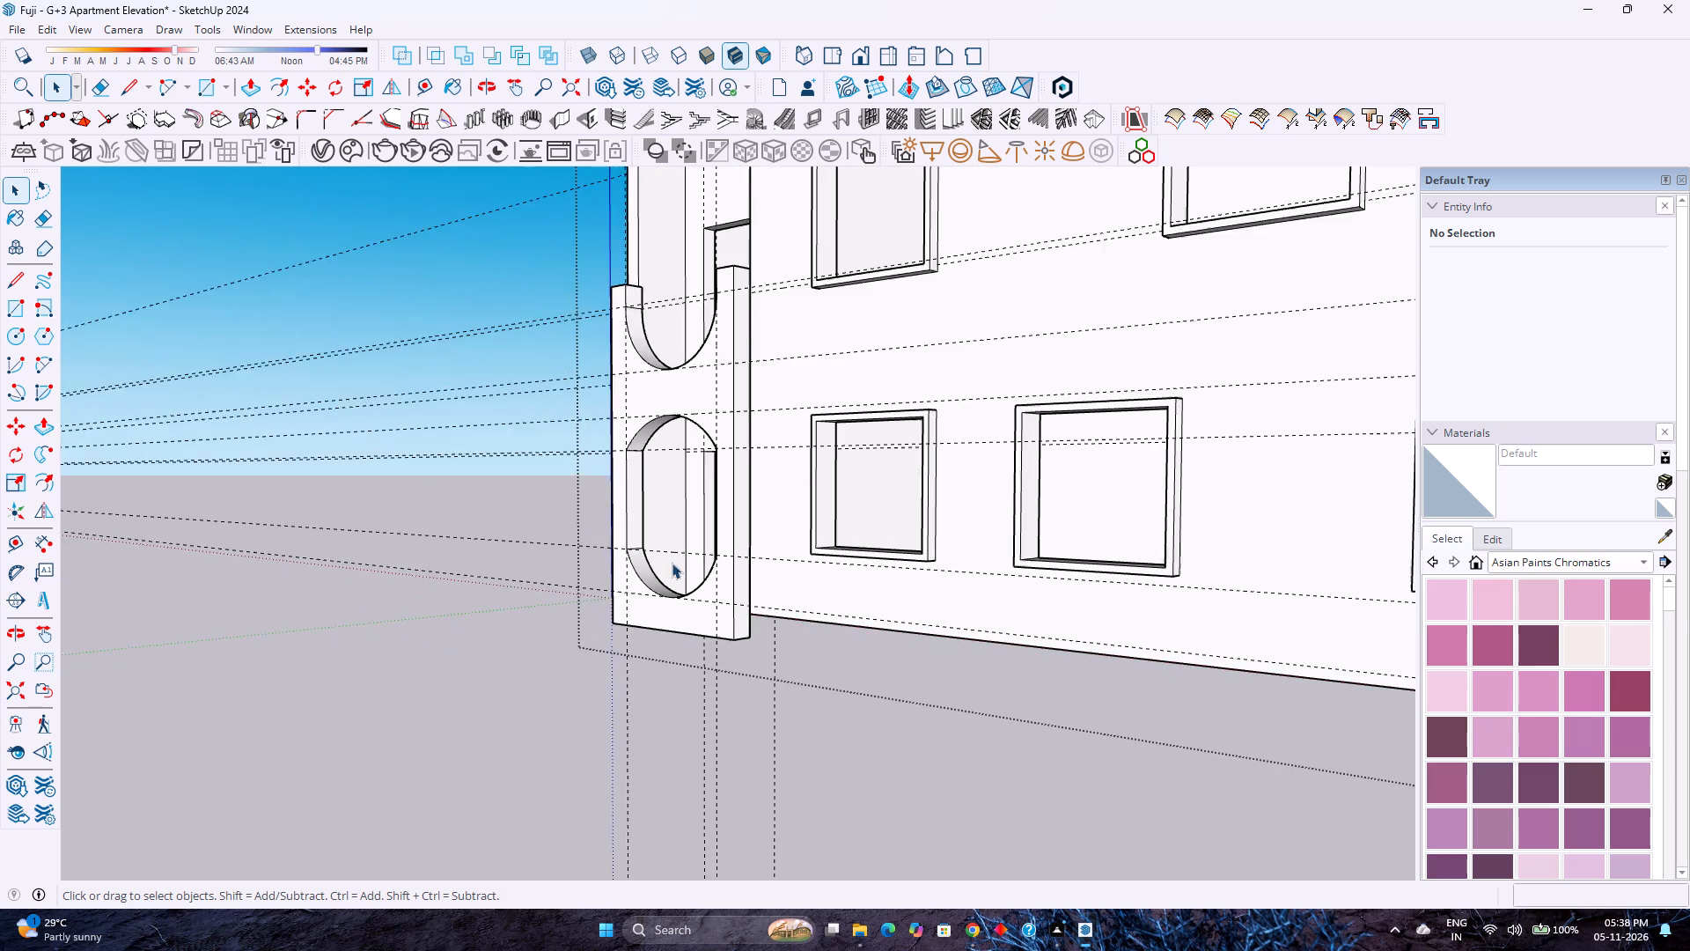
pyautogui.scroll(-9, 672, 563)
pyautogui.scroll(1, 680, 563)
pyautogui.scroll(-2, 680, 563)
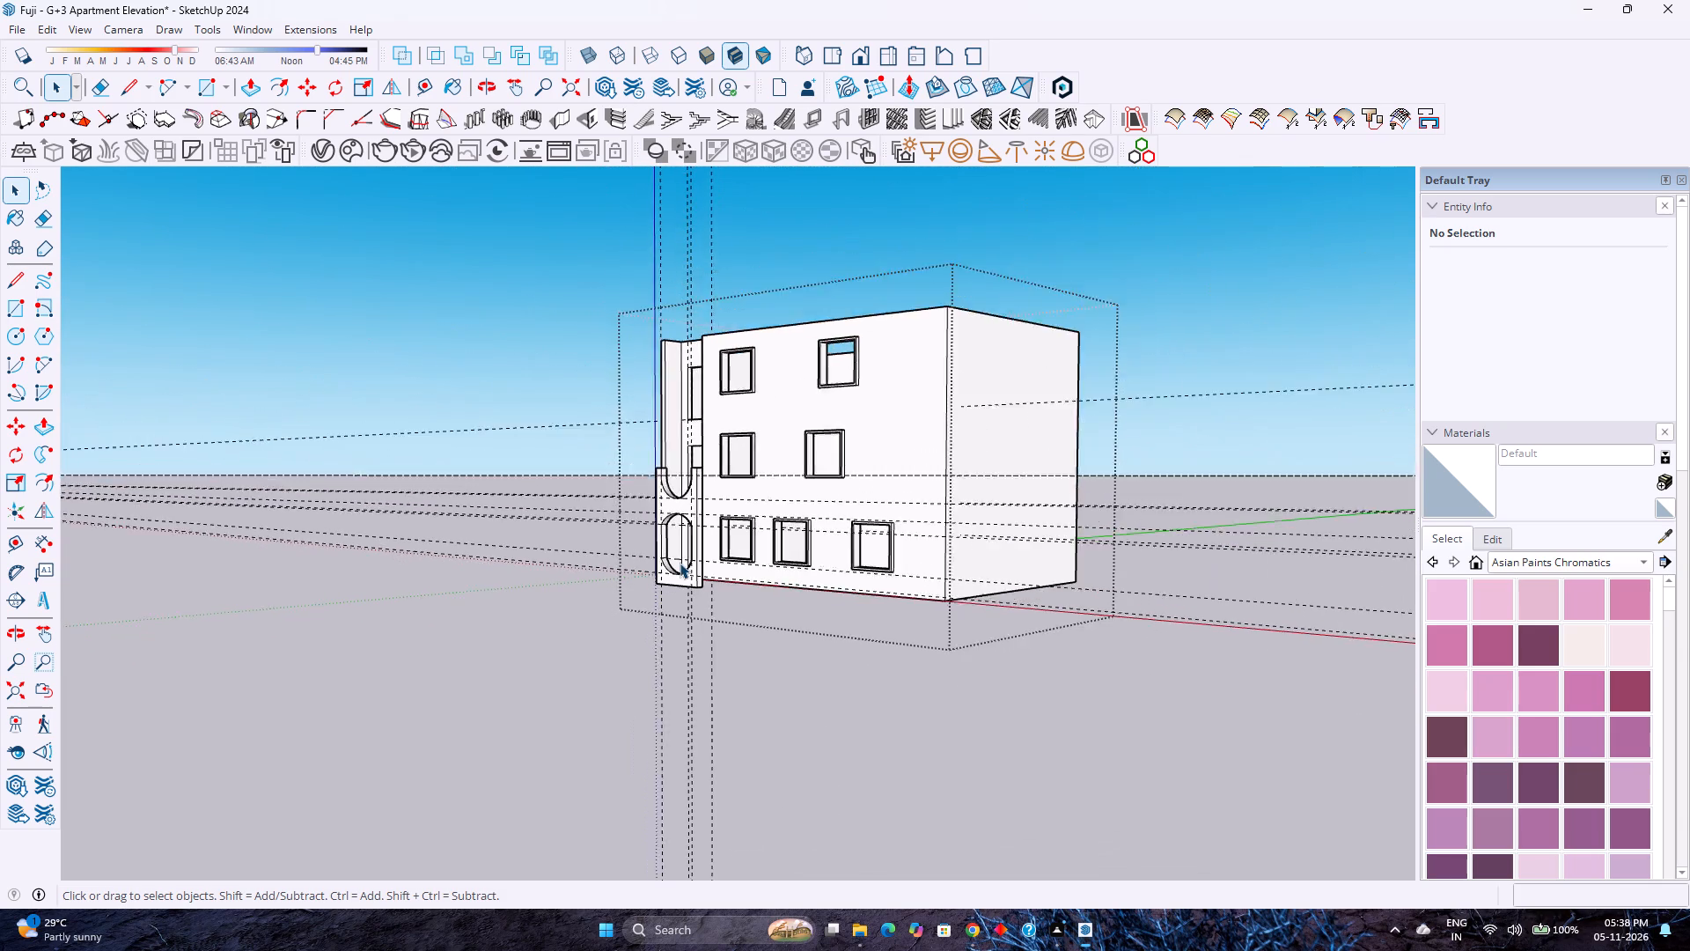
pyautogui.scroll(2, 680, 563)
pyautogui.scroll(-3, 680, 563)
pyautogui.scroll(3, 680, 563)
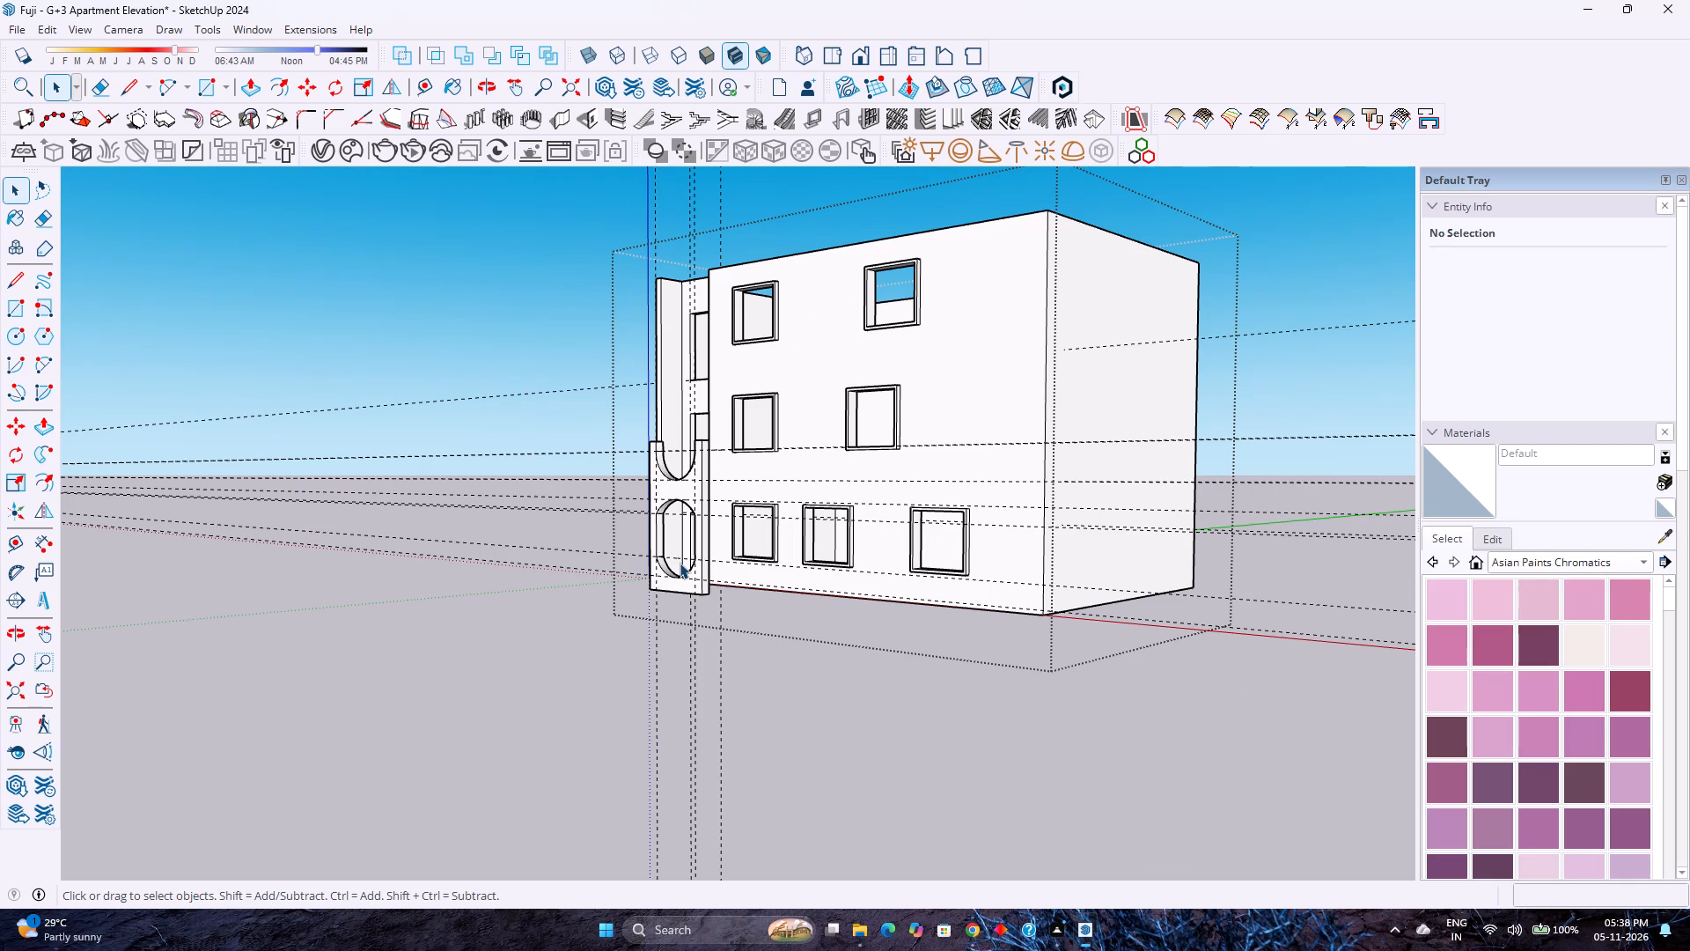
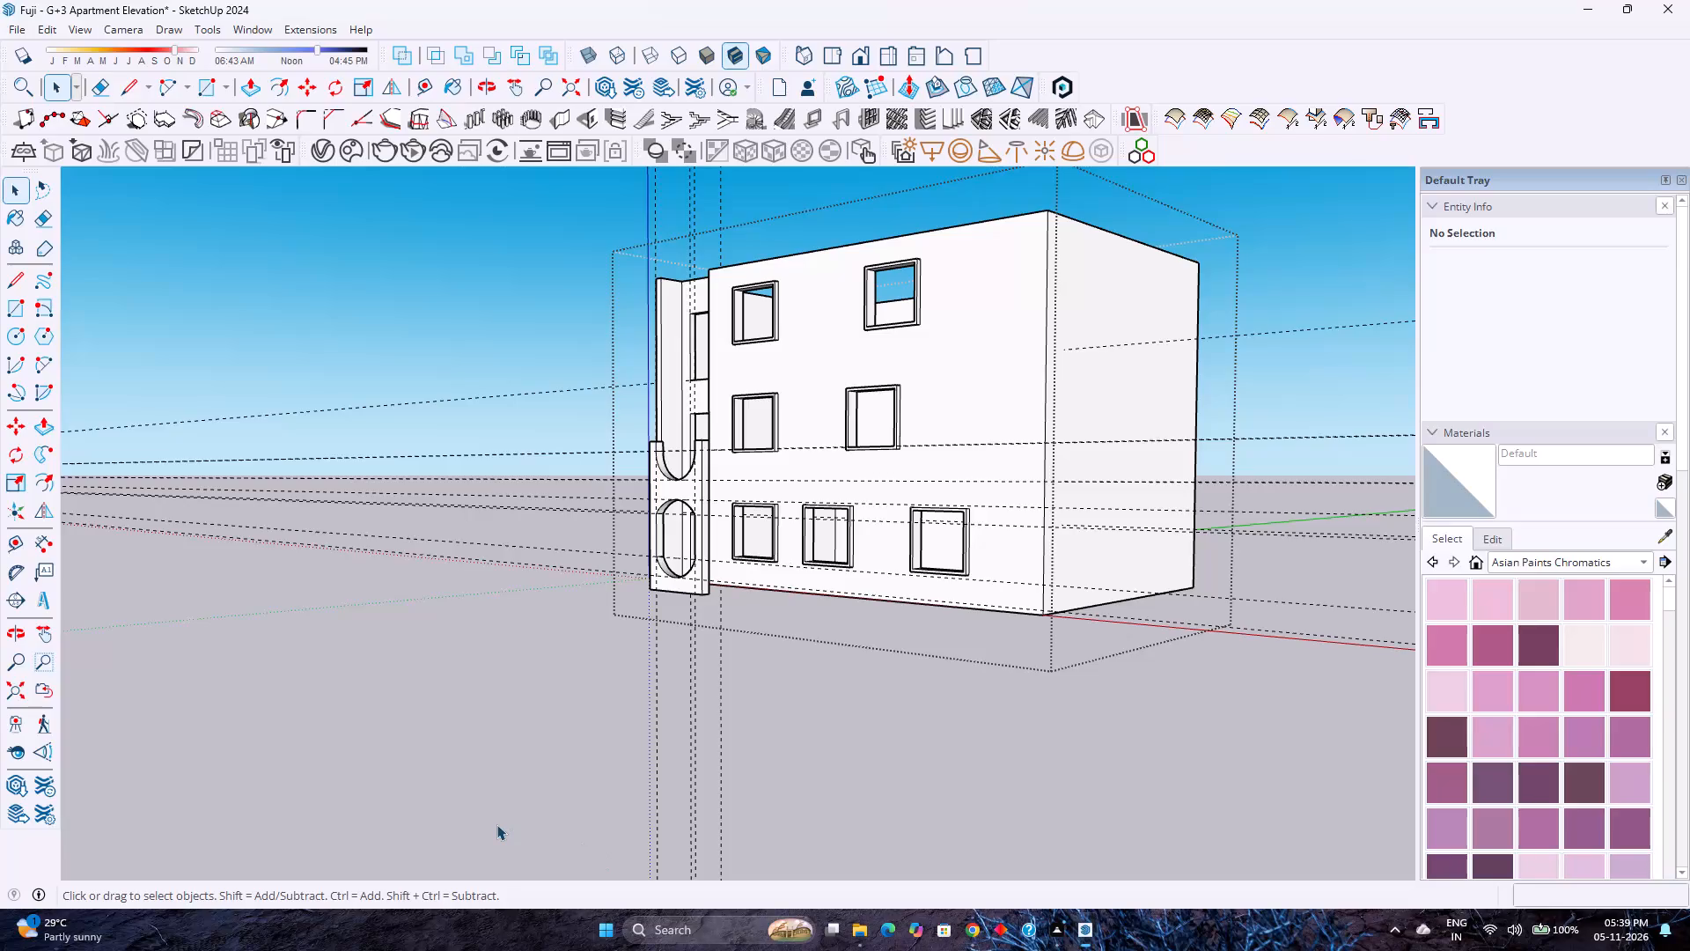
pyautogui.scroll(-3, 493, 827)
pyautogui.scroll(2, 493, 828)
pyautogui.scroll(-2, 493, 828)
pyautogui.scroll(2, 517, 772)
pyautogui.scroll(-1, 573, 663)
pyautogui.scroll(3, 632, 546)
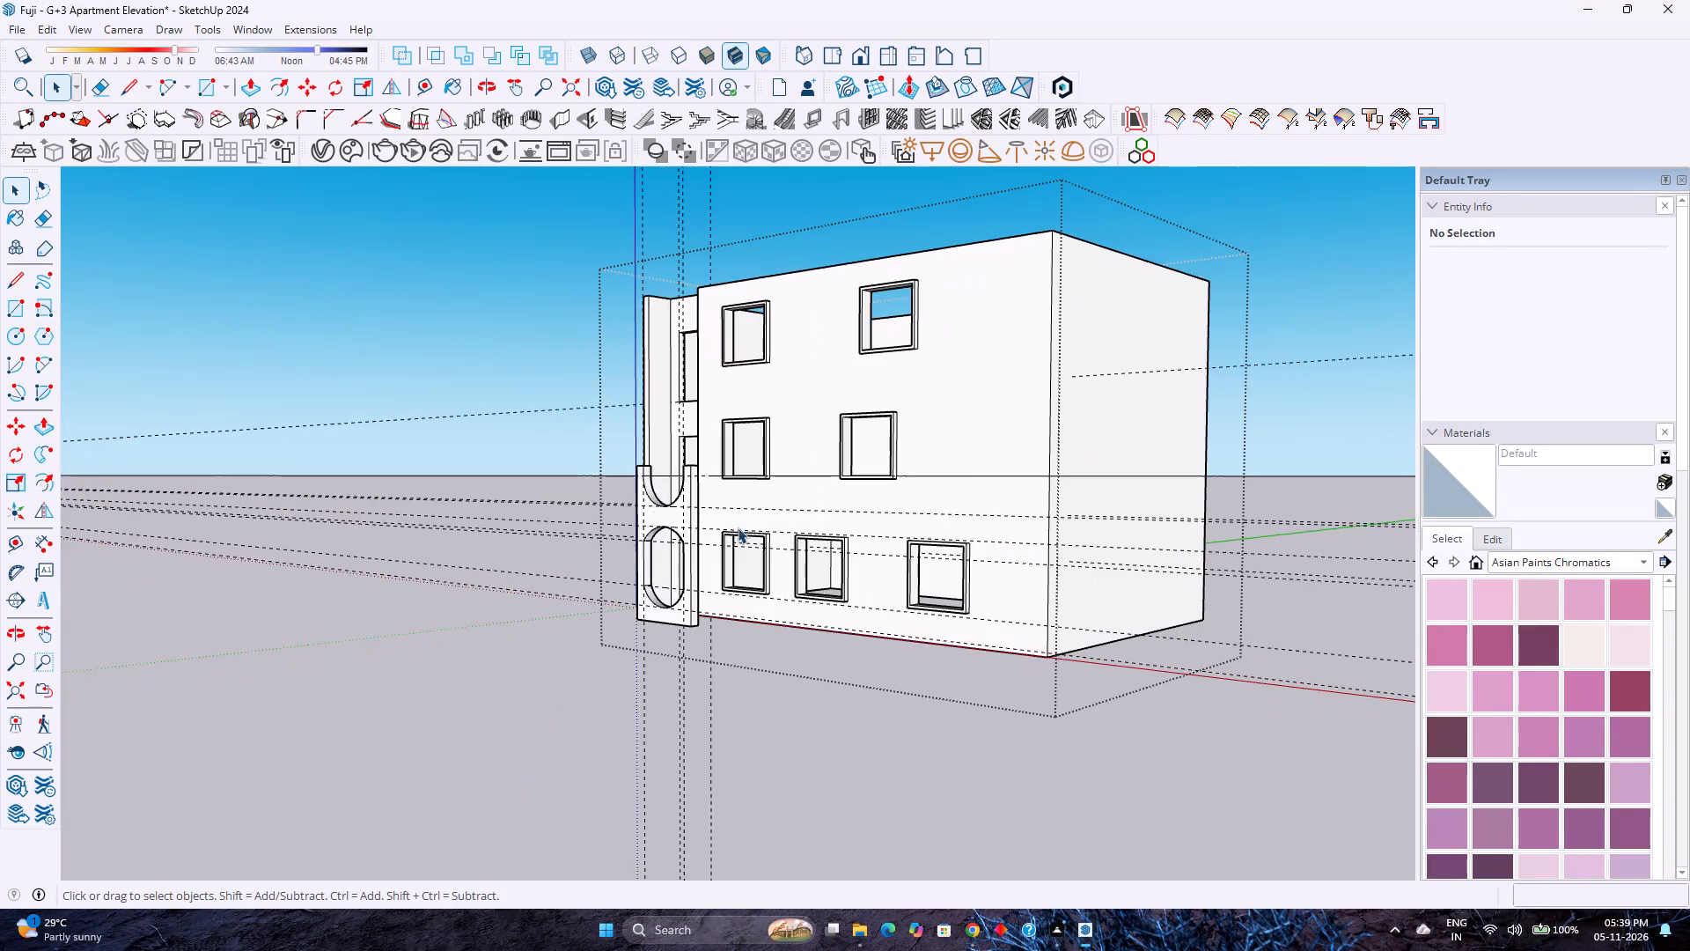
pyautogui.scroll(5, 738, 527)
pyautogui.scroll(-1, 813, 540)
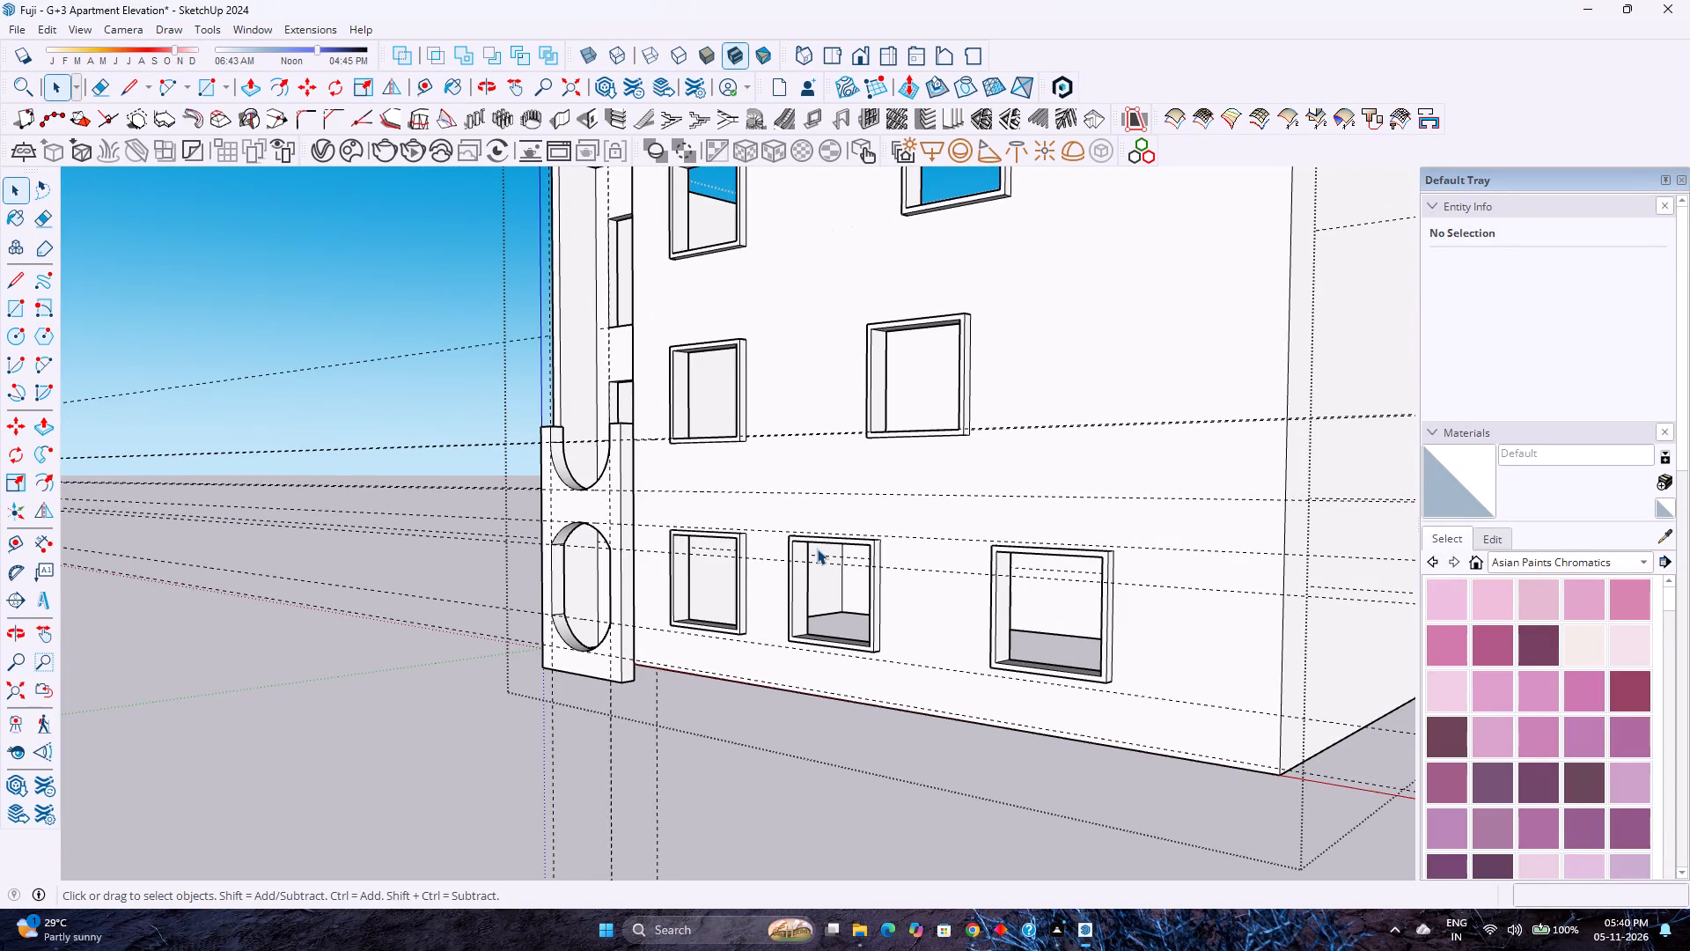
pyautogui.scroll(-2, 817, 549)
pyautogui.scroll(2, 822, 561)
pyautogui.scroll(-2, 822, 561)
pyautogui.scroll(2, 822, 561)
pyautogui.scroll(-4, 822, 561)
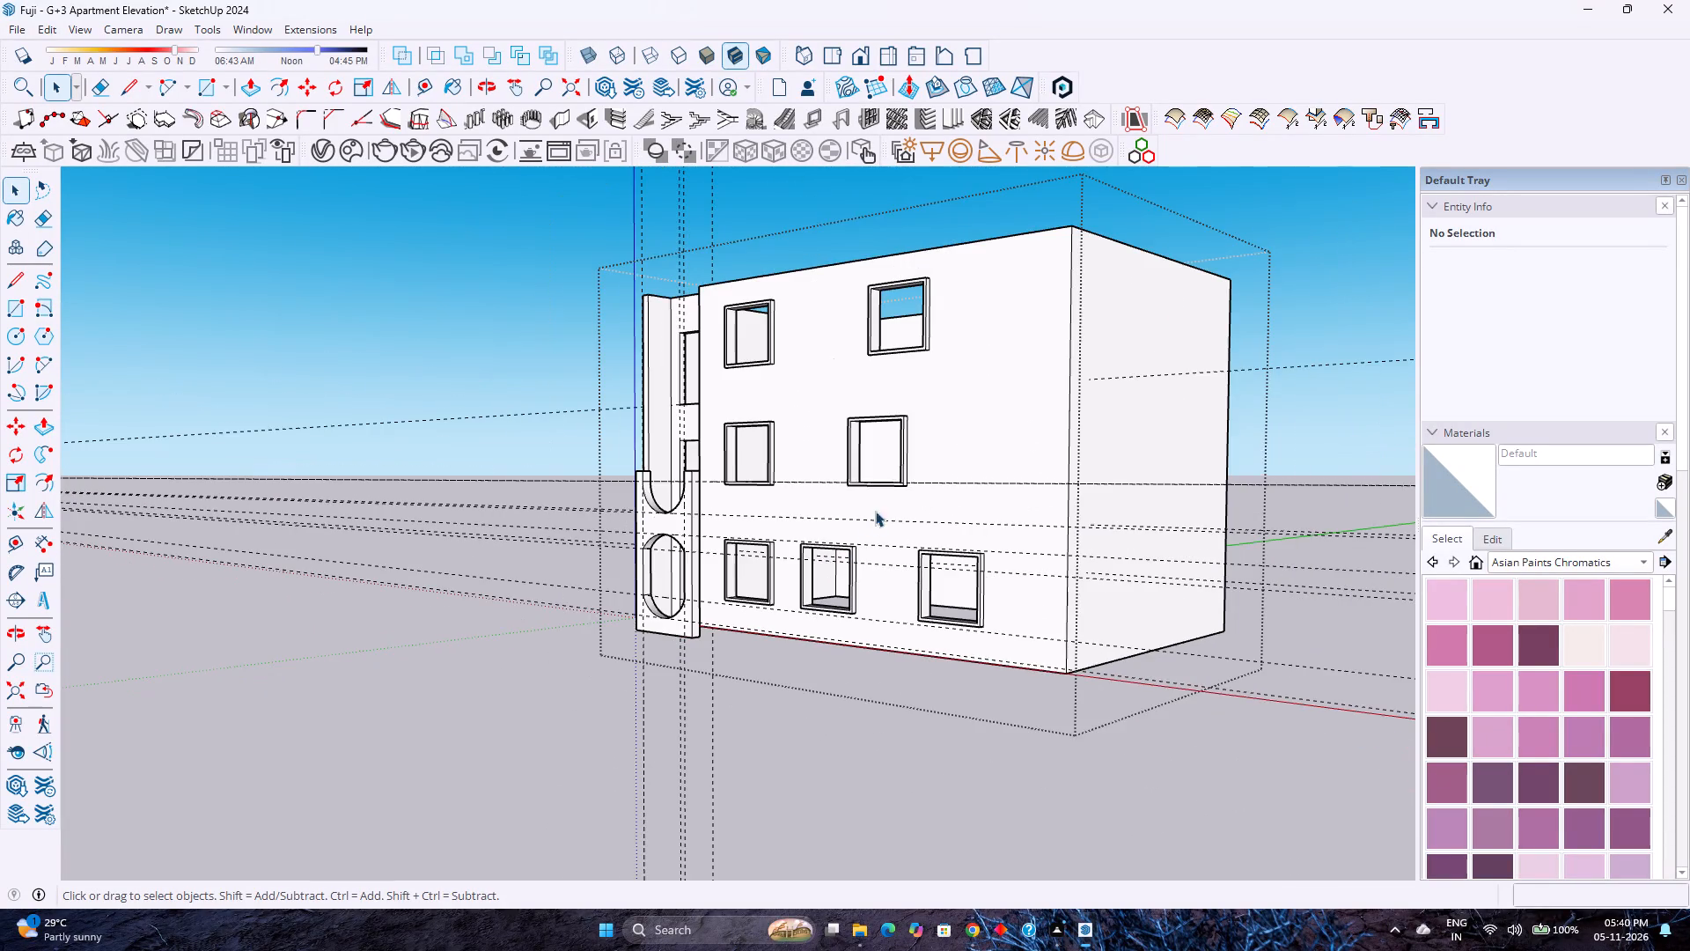
# Examine the front panel's rounded opening and U-shaped notch up close and in relation to the neighbouring façade windows.
pyautogui.scroll(5, 882, 503)
pyautogui.scroll(2, 537, 515)
pyautogui.scroll(1, 548, 615)
pyautogui.moveTo(548, 615); pyautogui.dragTo(553, 550, button='middle')
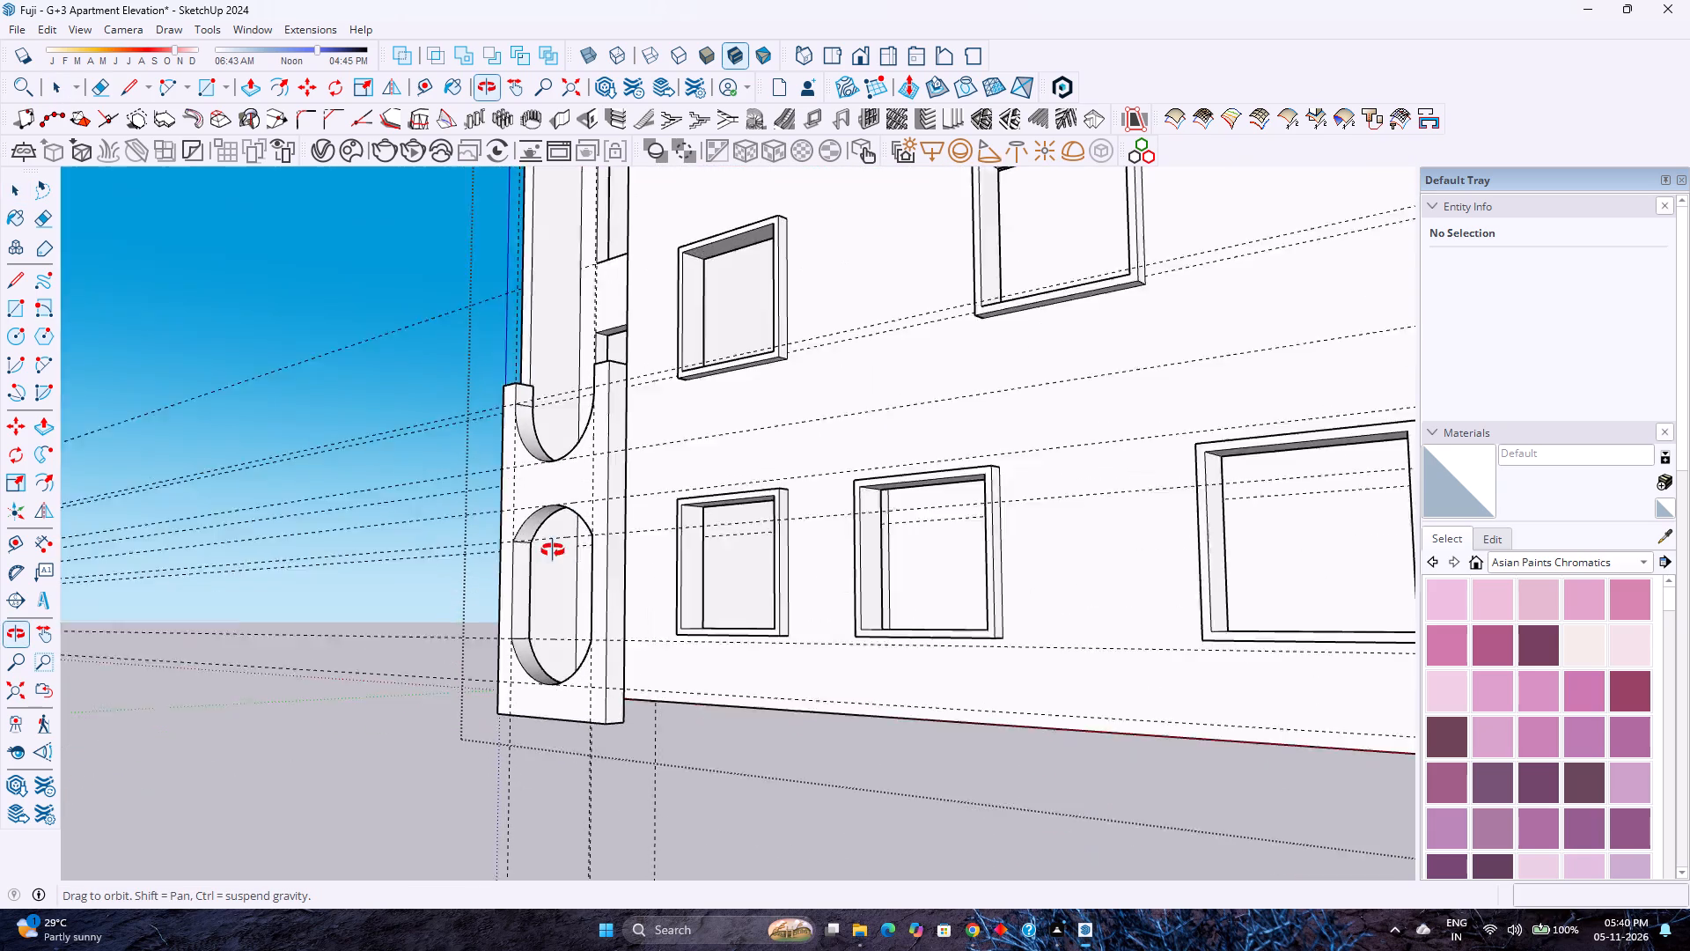
pyautogui.moveTo(553, 550); pyautogui.dragTo(588, 530, button='middle')
pyautogui.moveTo(588, 530); pyautogui.dragTo(626, 537, button='middle')
pyautogui.middleClick(630, 539)
pyautogui.middleClick(714, 558)
pyautogui.scroll(6, 588, 584)
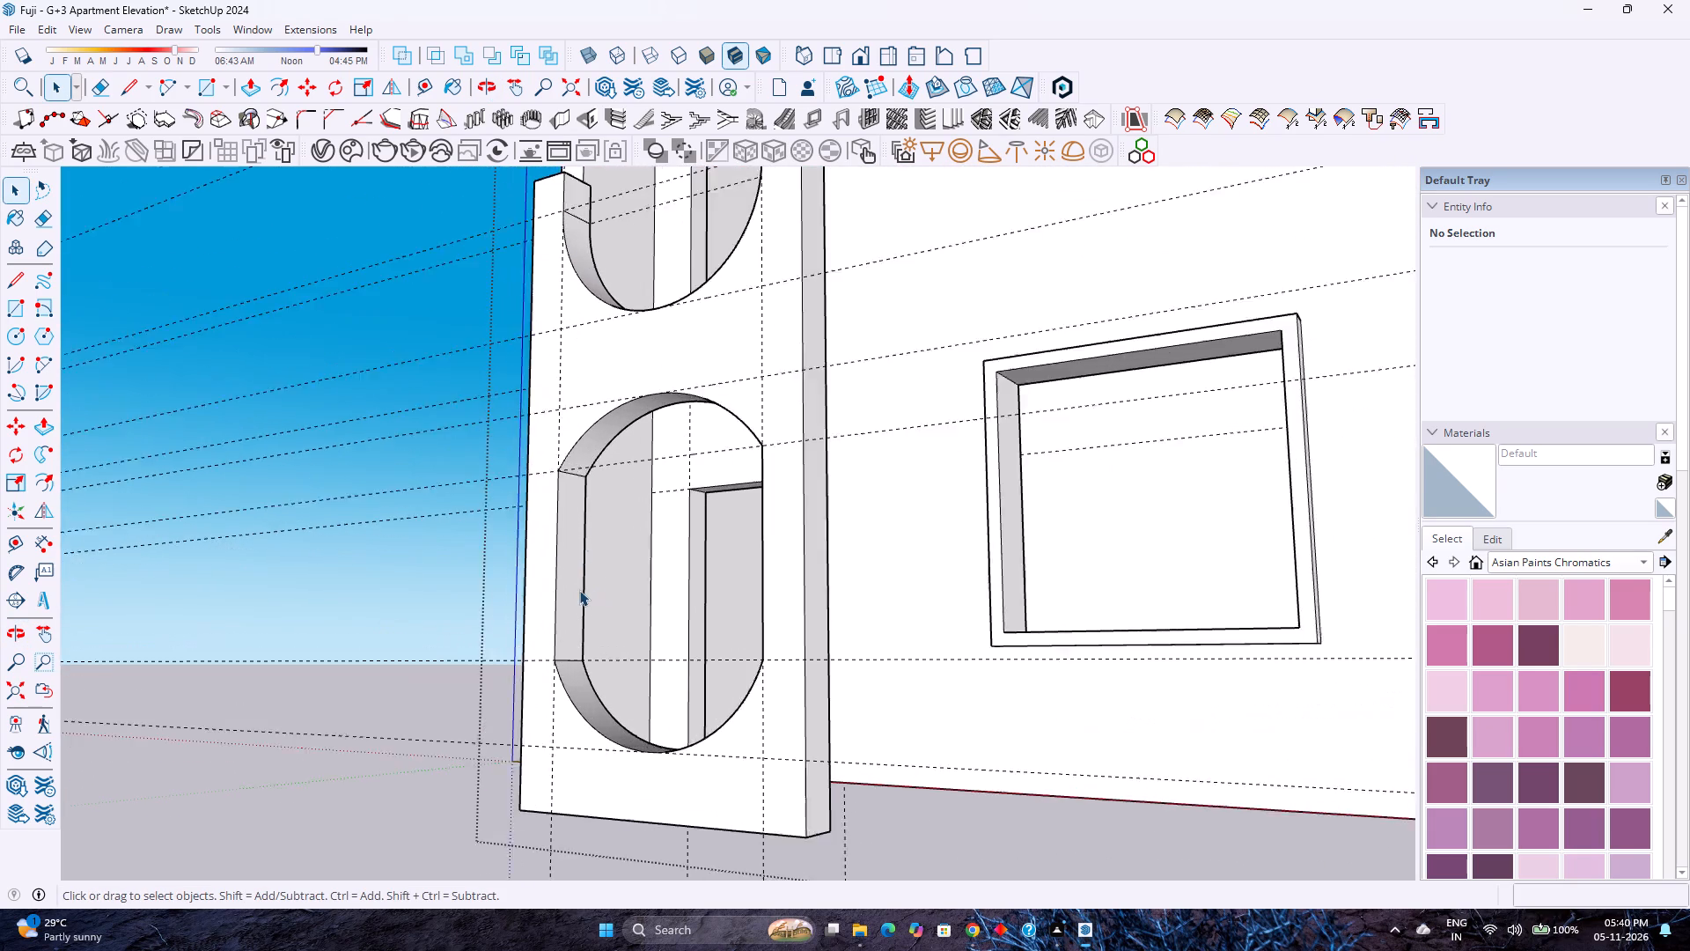
pyautogui.scroll(4, 579, 590)
pyautogui.click(572, 594)
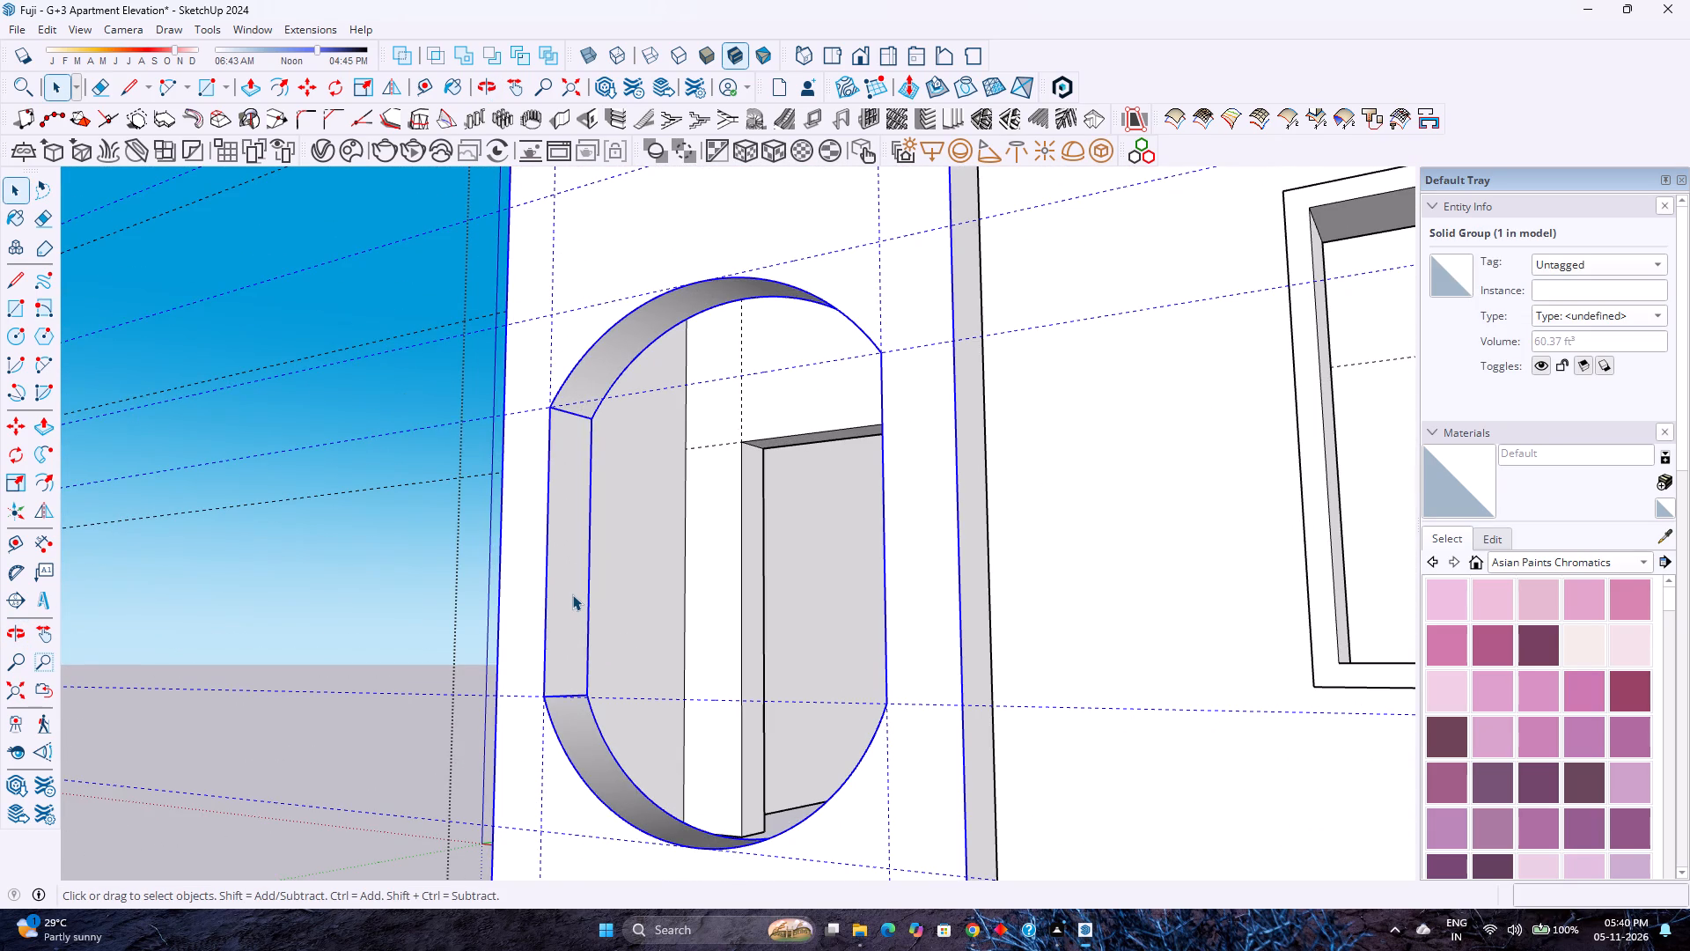
pyautogui.scroll(-3, 572, 594)
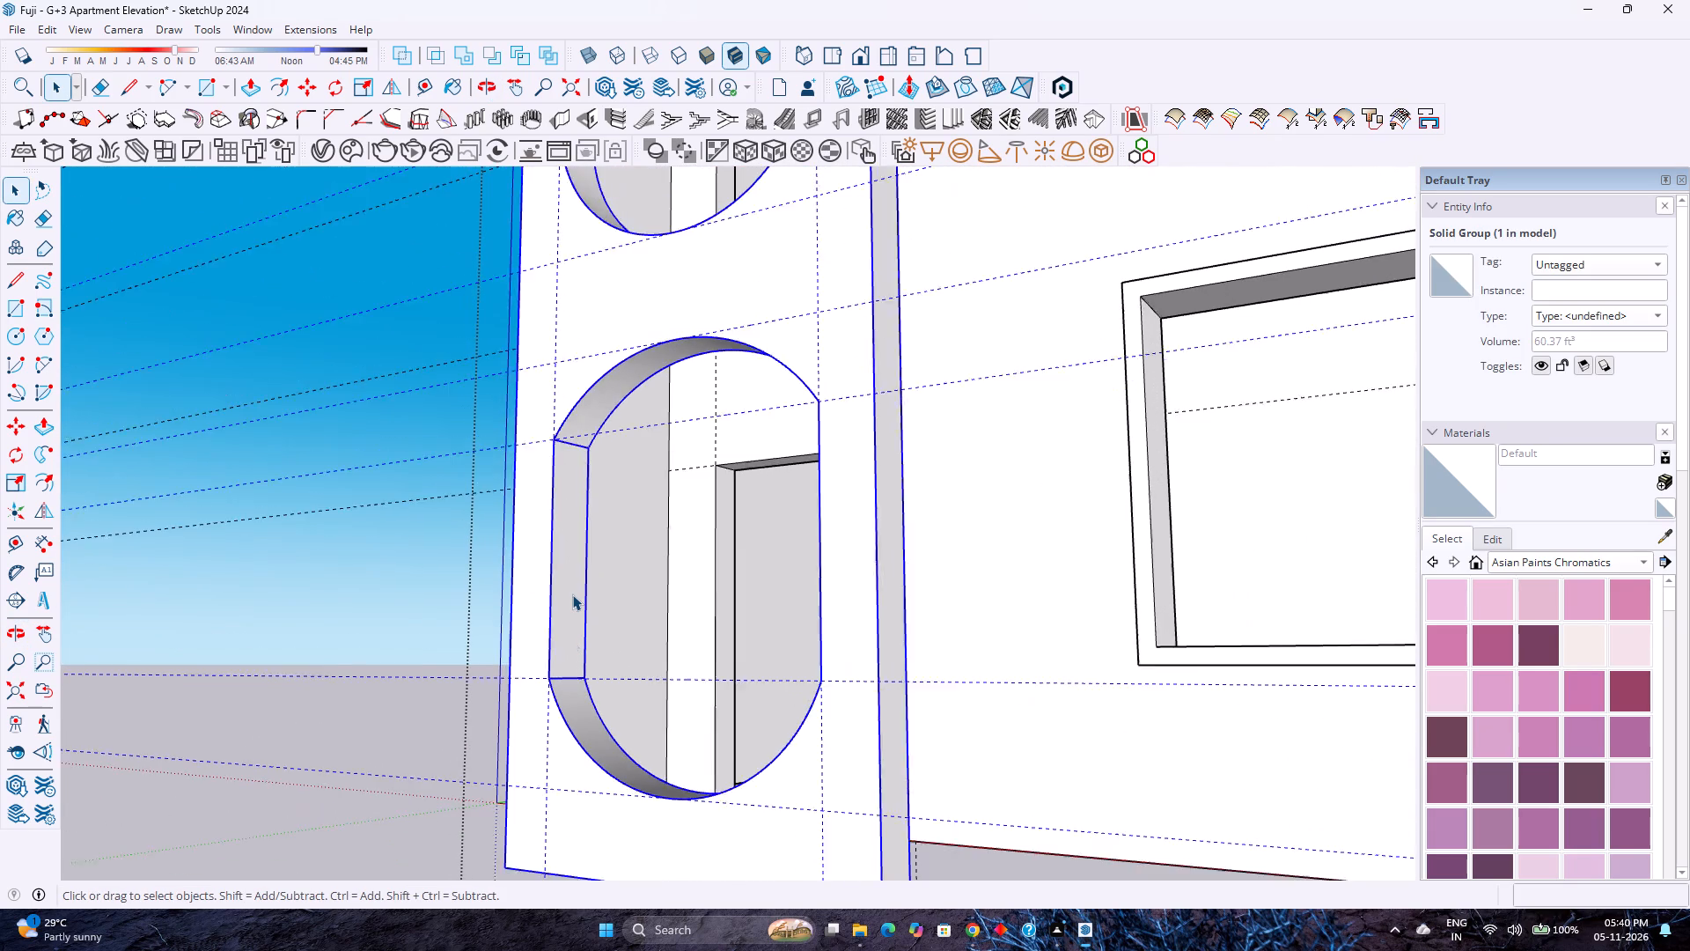
pyautogui.scroll(1, 572, 594)
pyautogui.scroll(-2, 572, 594)
pyautogui.scroll(2, 572, 594)
pyautogui.scroll(-2, 572, 594)
pyautogui.scroll(1, 572, 594)
pyautogui.scroll(-2, 572, 594)
pyautogui.scroll(2, 572, 594)
pyautogui.scroll(-2, 571, 594)
pyautogui.scroll(2, 571, 594)
pyautogui.scroll(-3, 569, 597)
pyautogui.scroll(1, 569, 597)
pyautogui.scroll(-6, 569, 597)
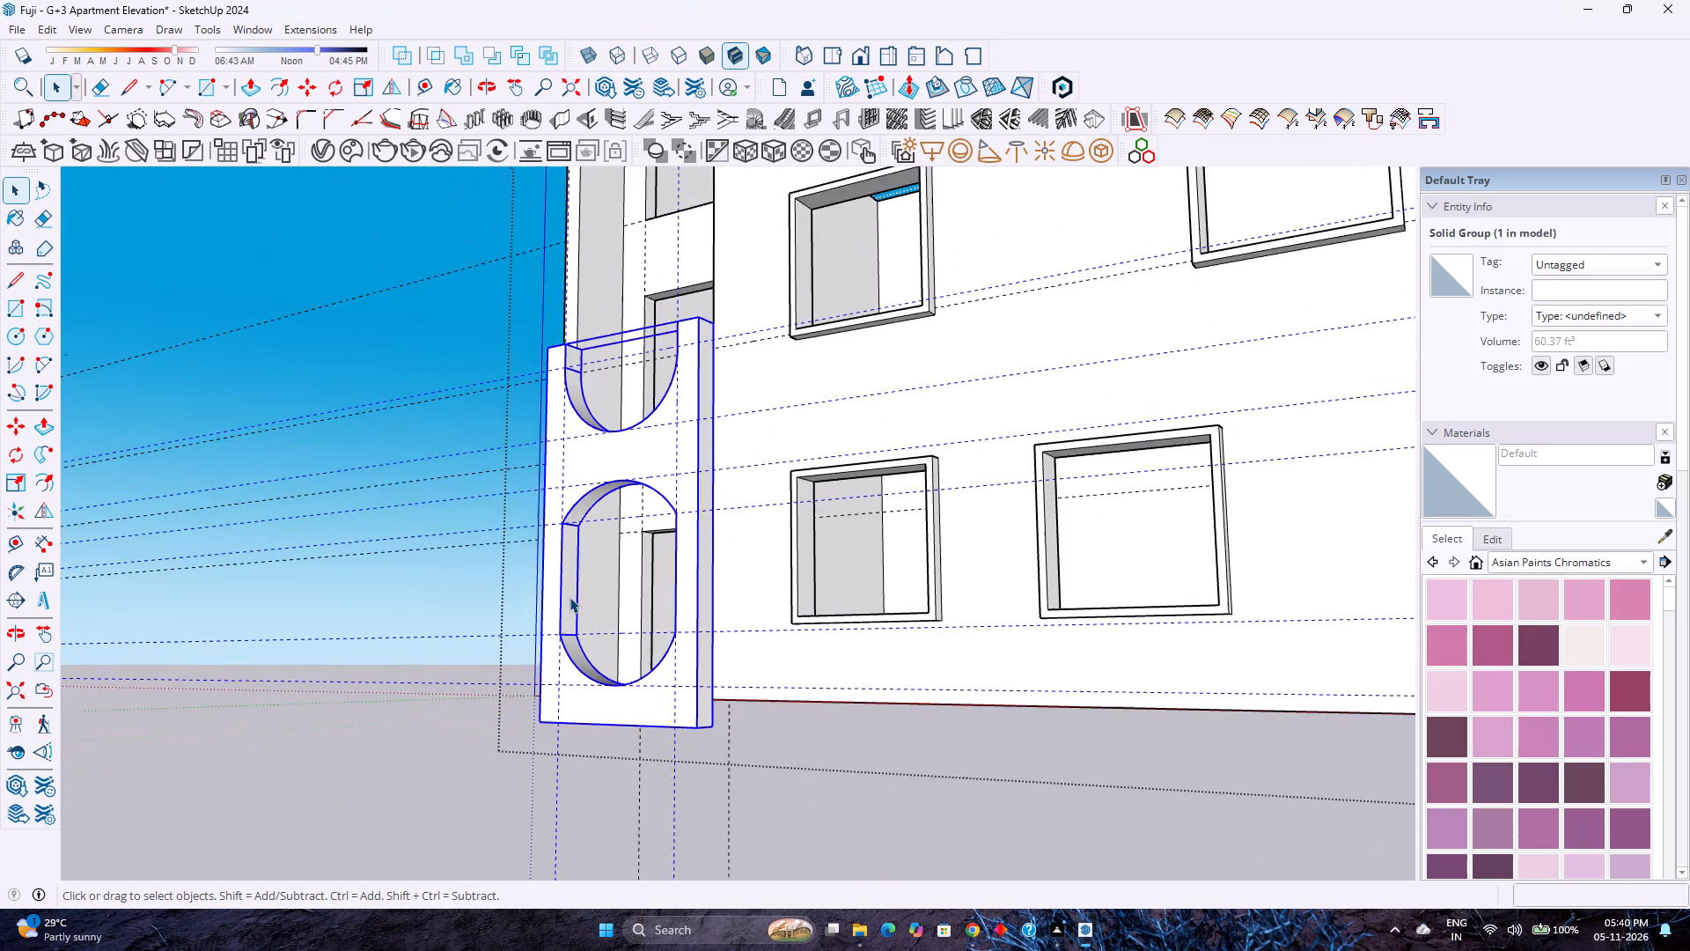
pyautogui.scroll(1, 569, 597)
pyautogui.scroll(-11, 569, 597)
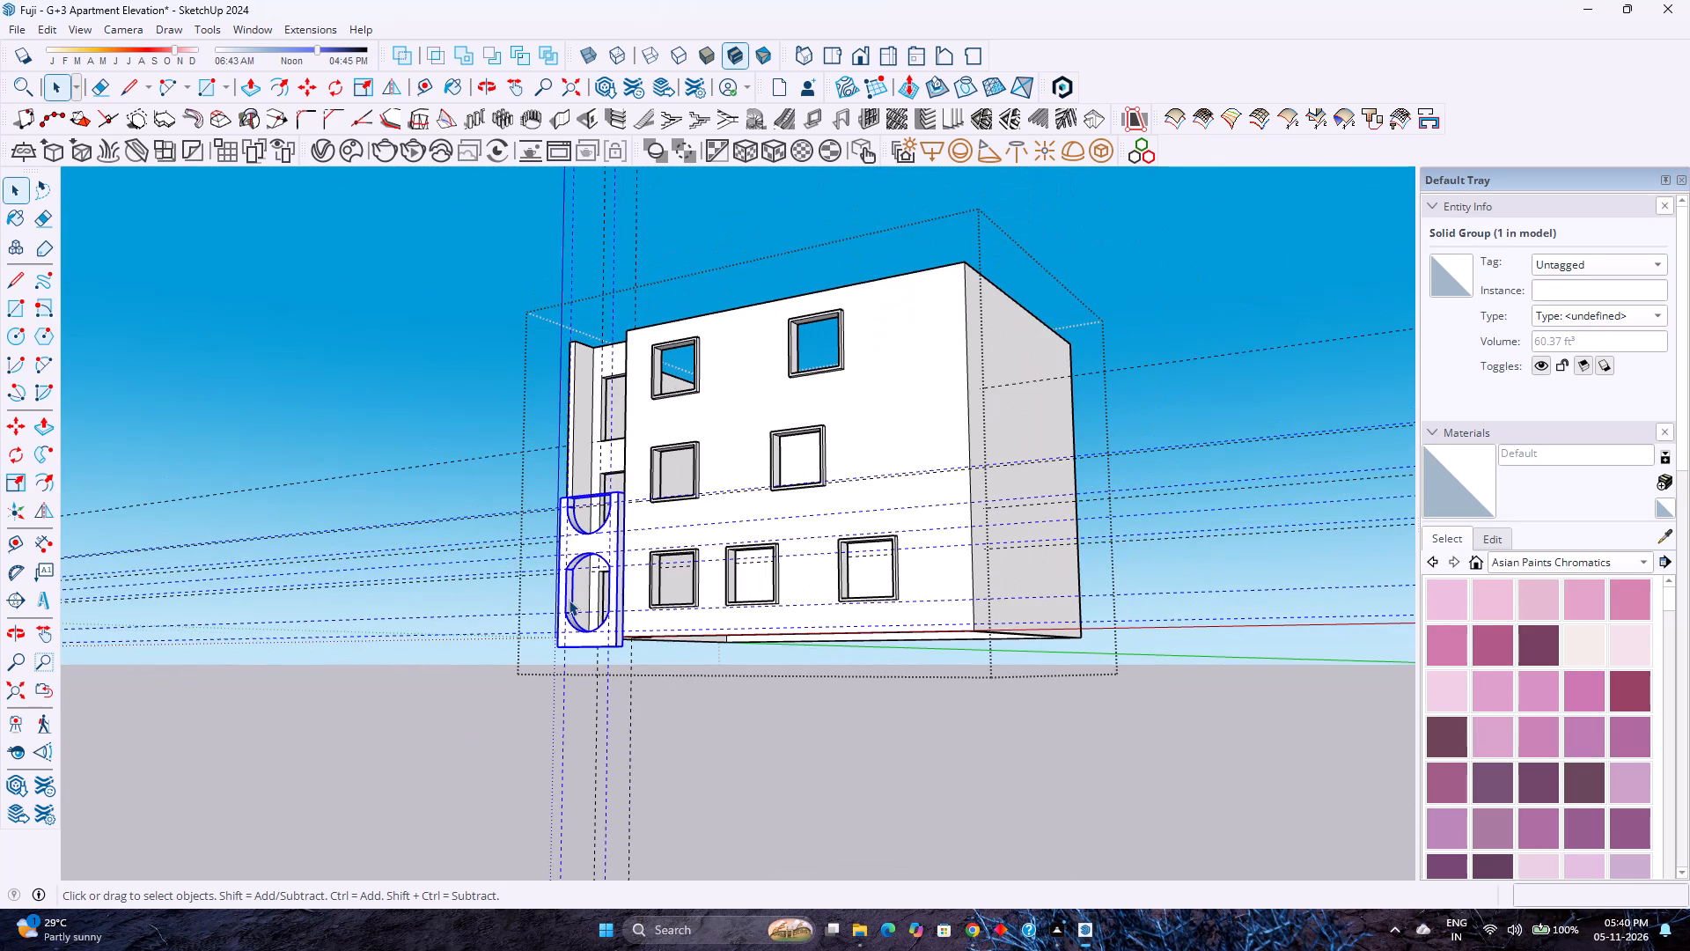
pyautogui.scroll(-6, 569, 600)
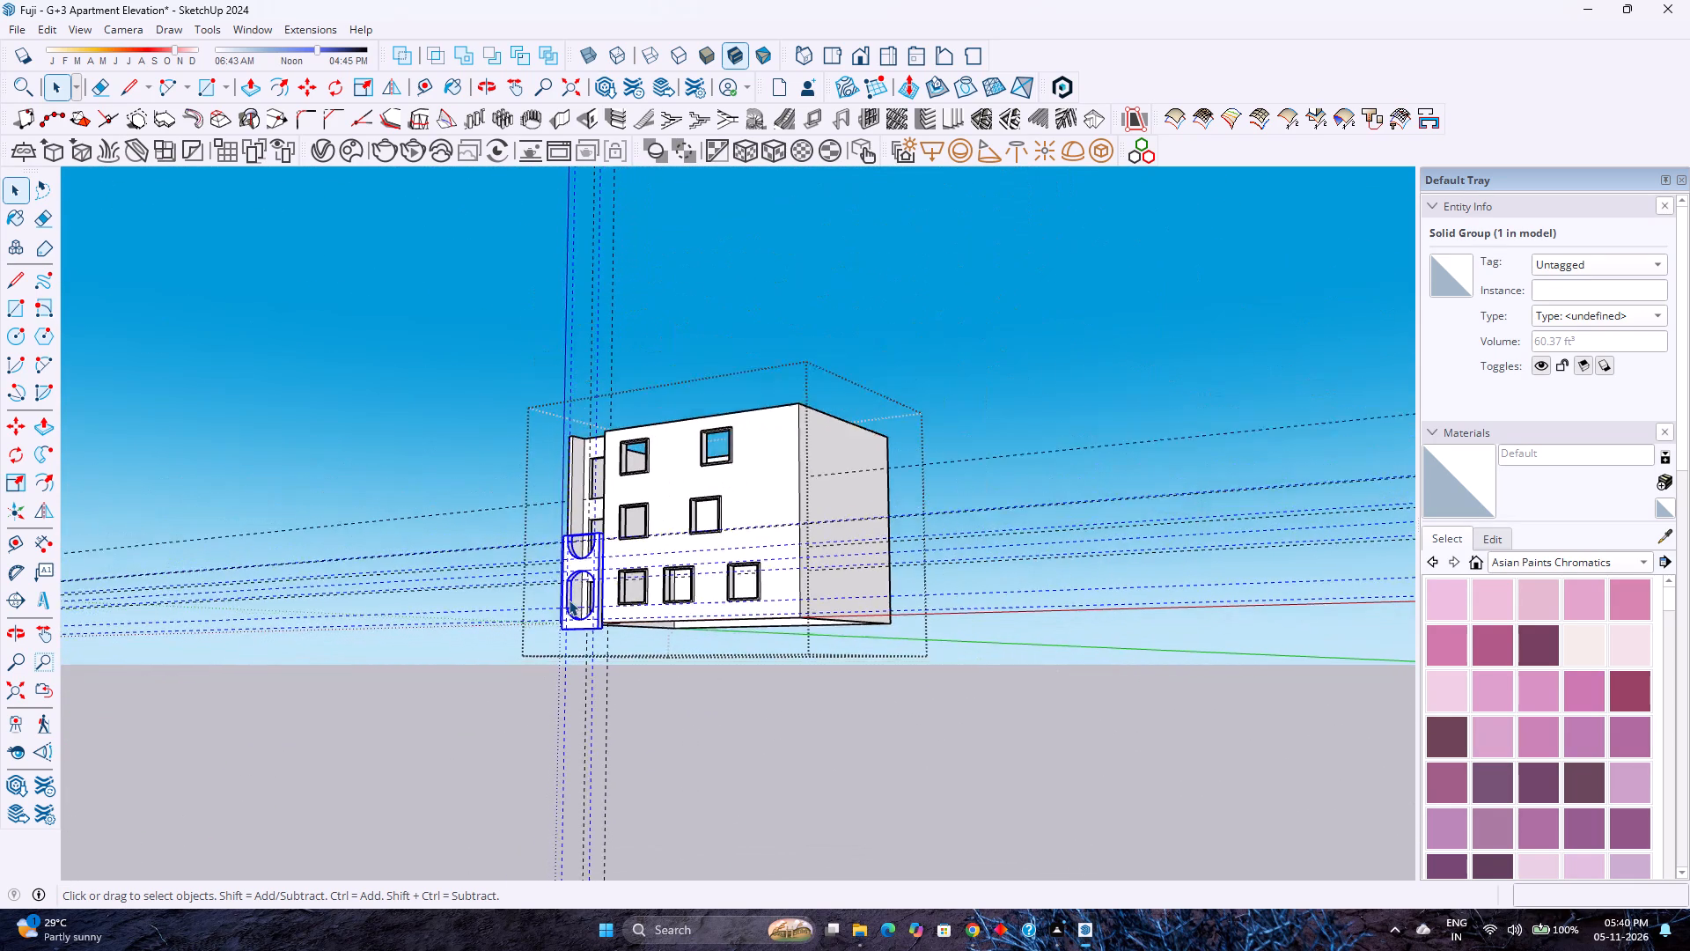
pyautogui.scroll(2, 569, 600)
pyautogui.scroll(-1, 569, 600)
pyautogui.scroll(11, 569, 600)
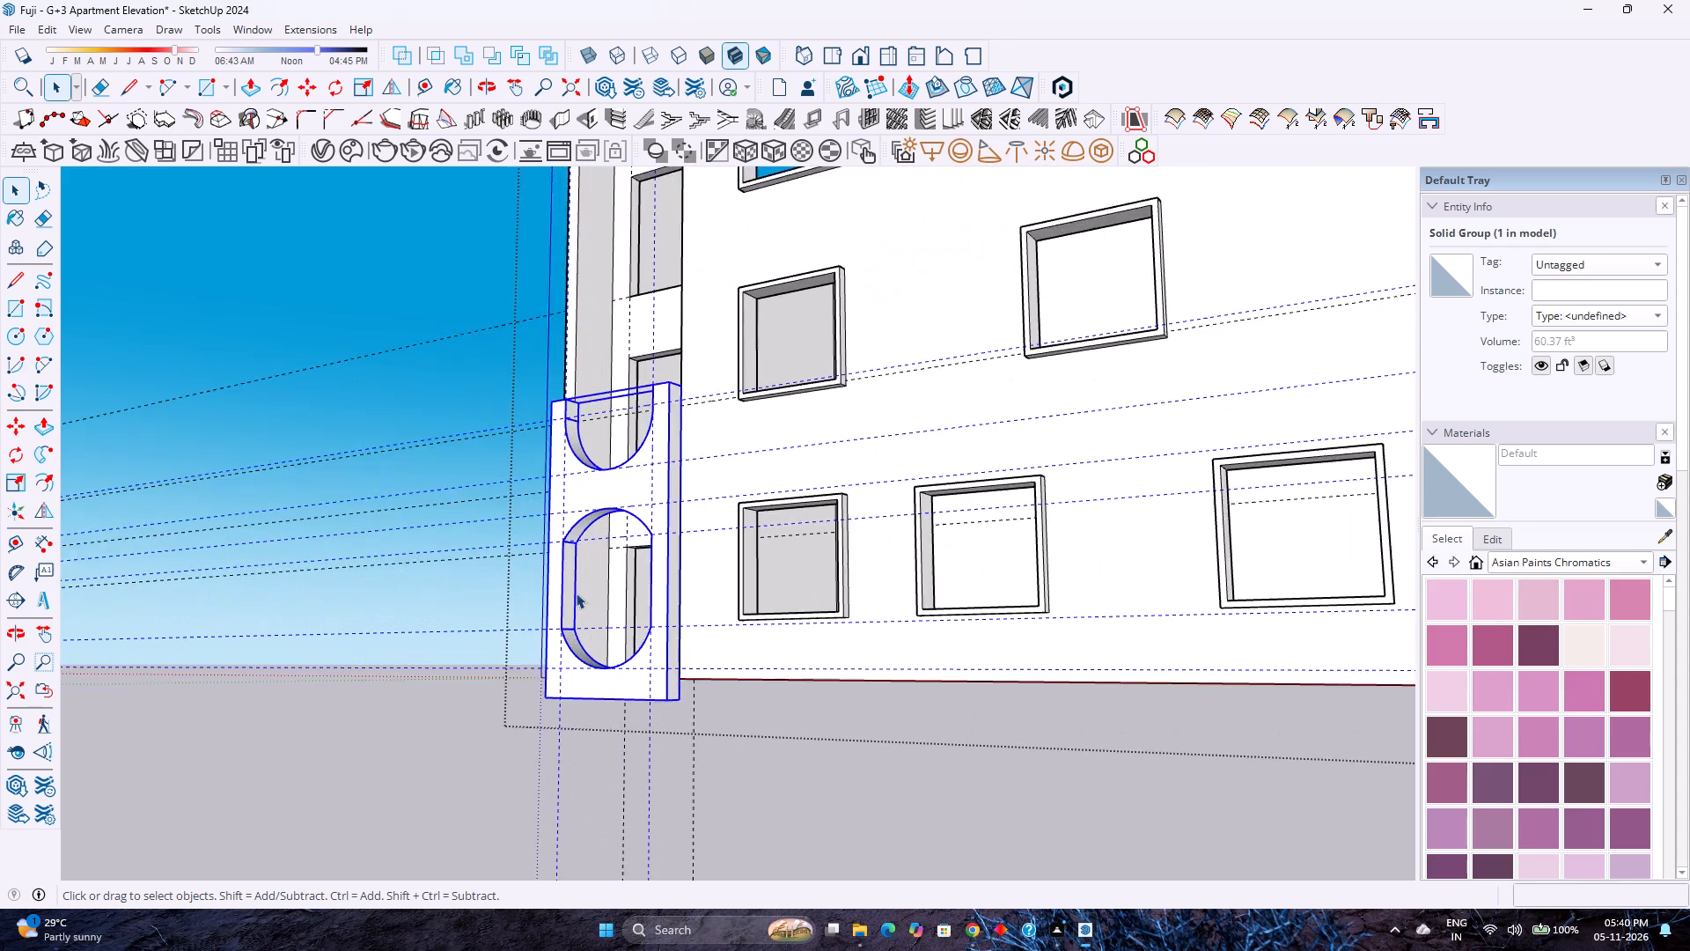
pyautogui.scroll(1, 599, 644)
pyautogui.scroll(10, 649, 701)
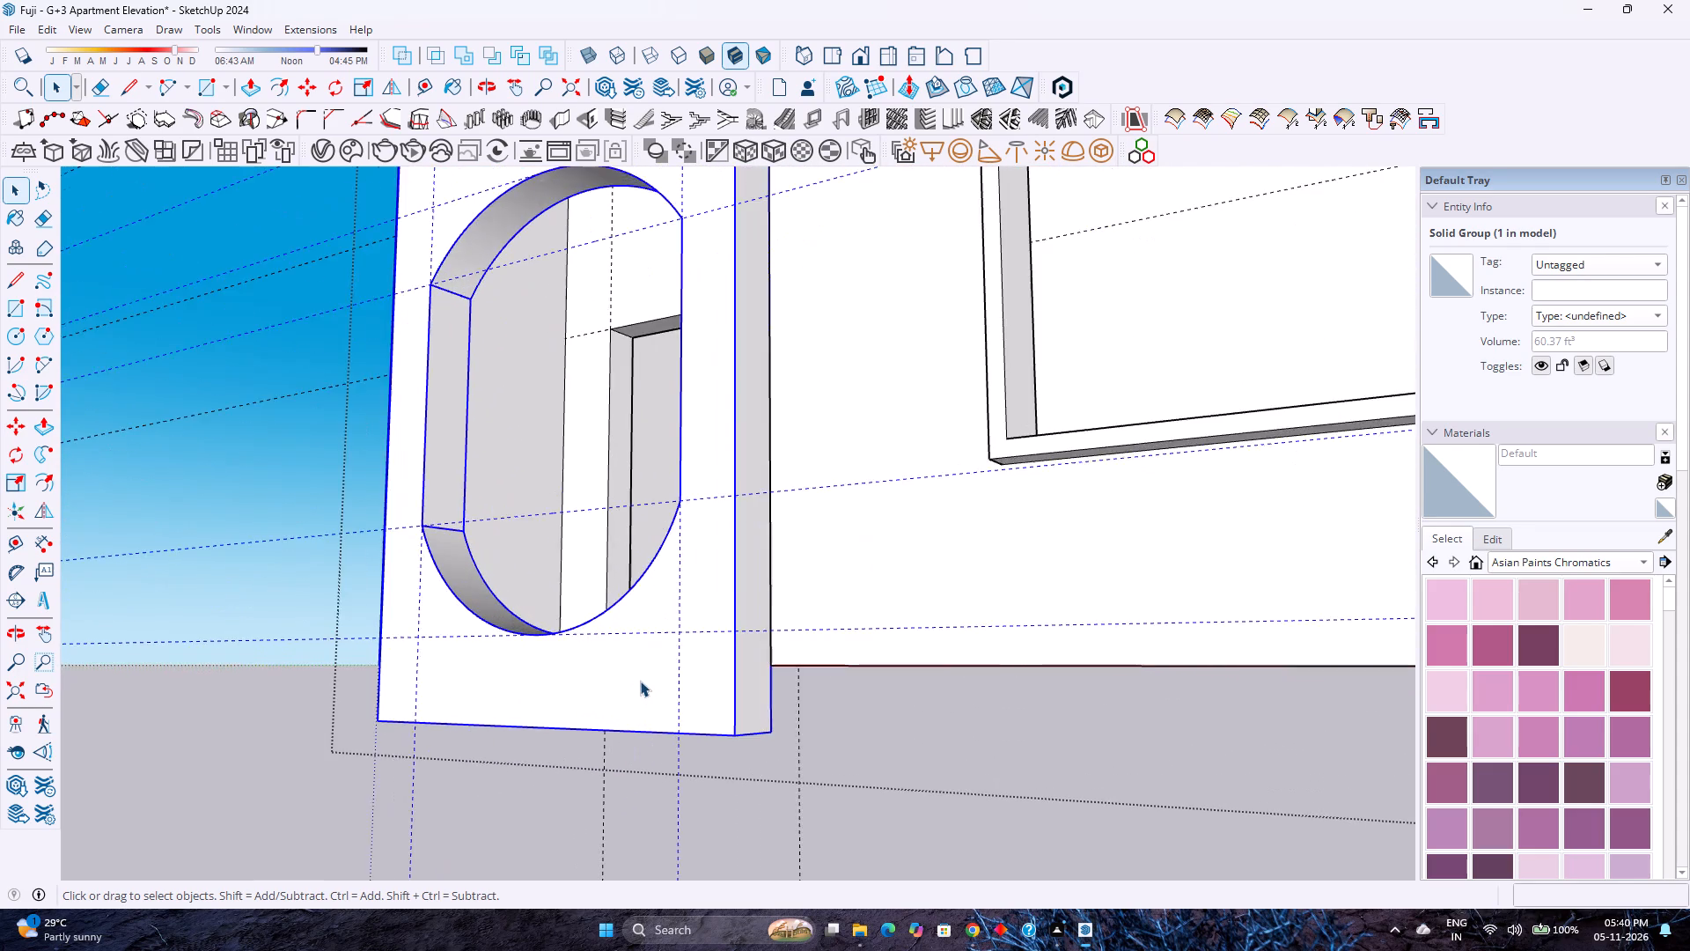
pyautogui.scroll(4, 640, 681)
pyautogui.scroll(-14, 640, 681)
pyautogui.moveTo(642, 682); pyautogui.dragTo(652, 689, button='middle')
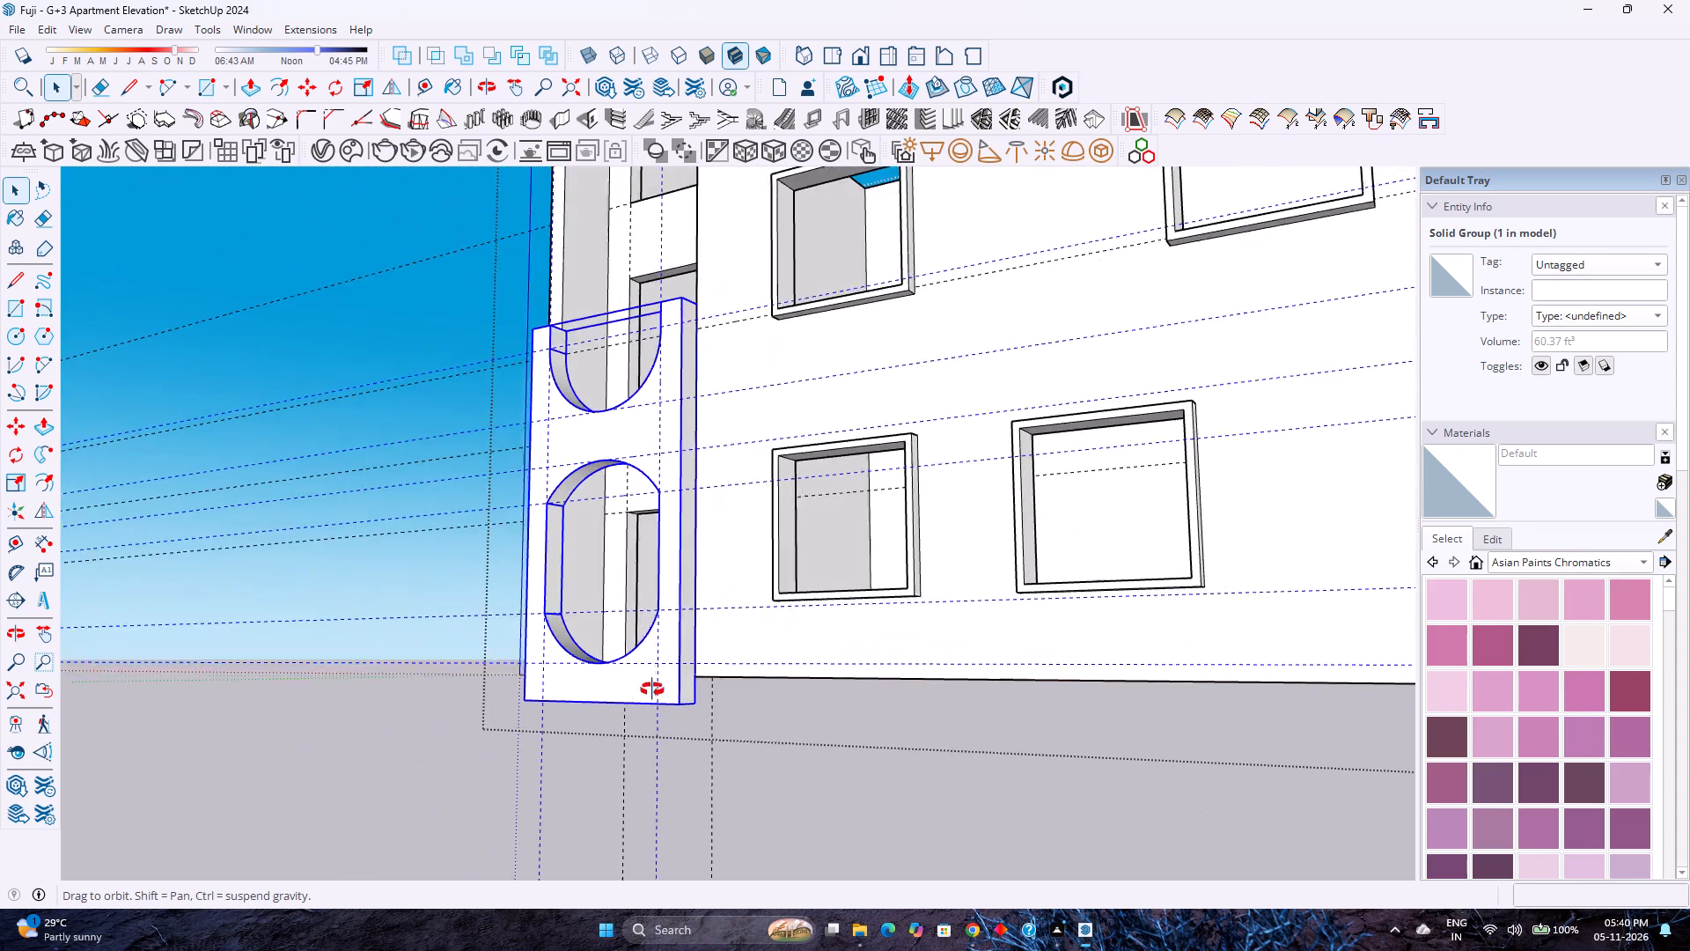
pyautogui.moveTo(652, 689); pyautogui.dragTo(764, 766, button='middle')
pyautogui.moveTo(775, 767); pyautogui.dragTo(741, 792, button='middle')
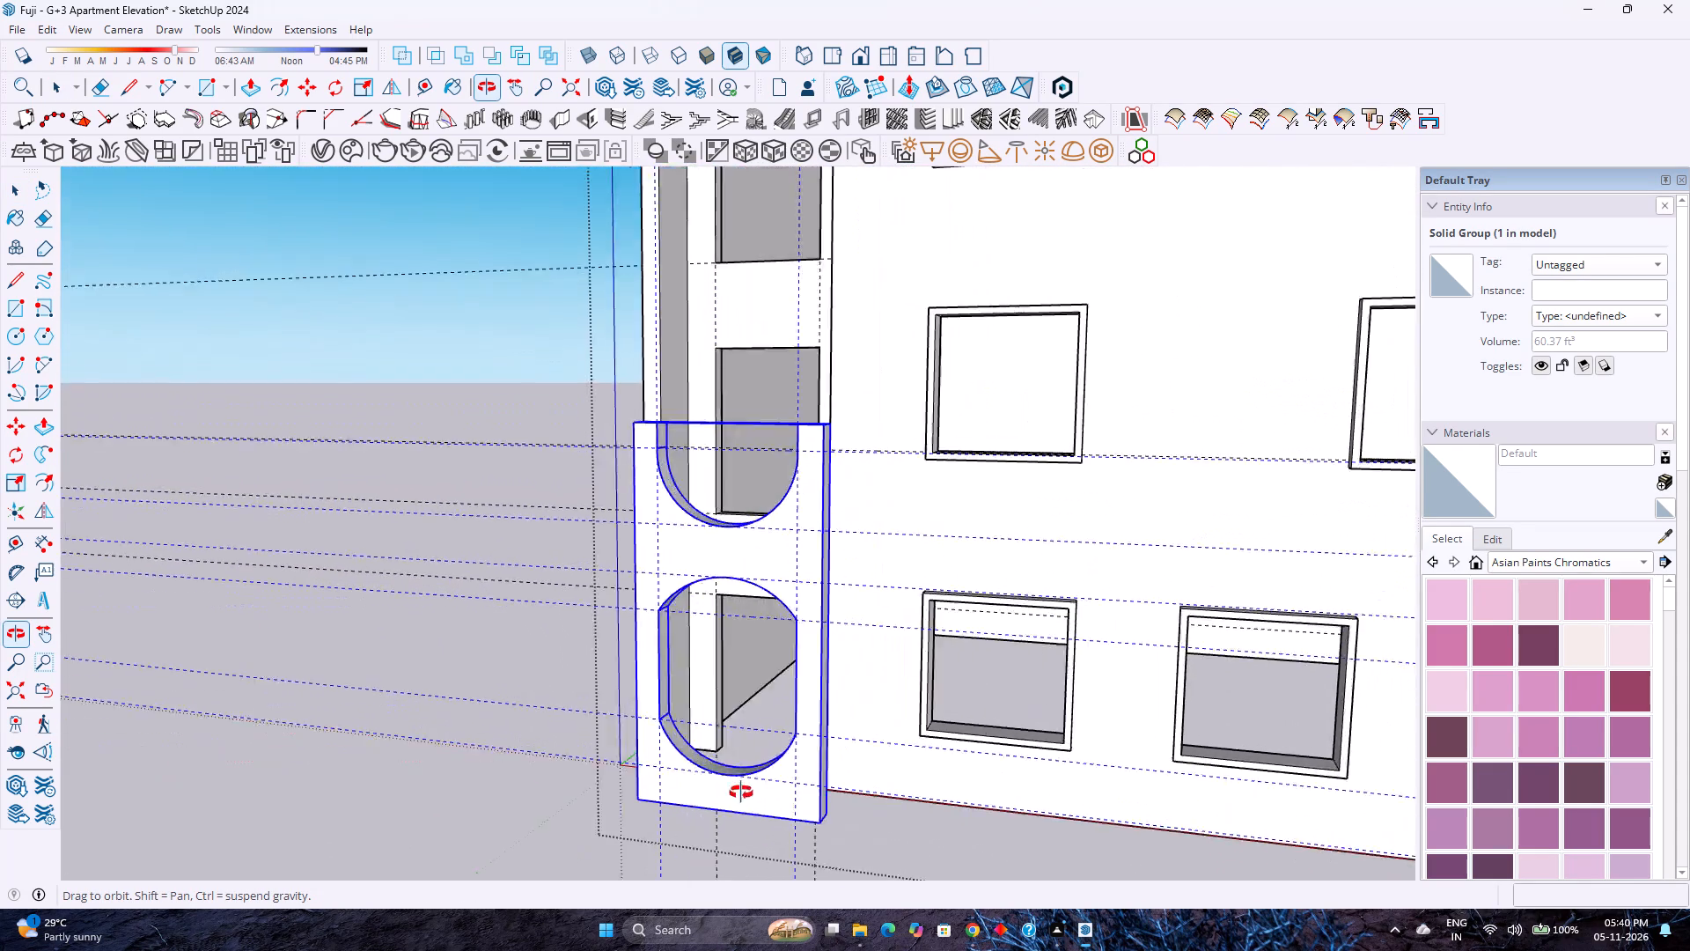
pyautogui.moveTo(741, 792); pyautogui.dragTo(517, 660, button='middle')
pyautogui.middleClick(515, 655)
pyautogui.moveTo(512, 645); pyautogui.dragTo(519, 628, button='middle')
pyautogui.middleClick(520, 626)
pyautogui.middleClick(812, 661)
pyautogui.scroll(-3, 340, 616)
pyautogui.moveTo(340, 616); pyautogui.dragTo(572, 743, button='middle')
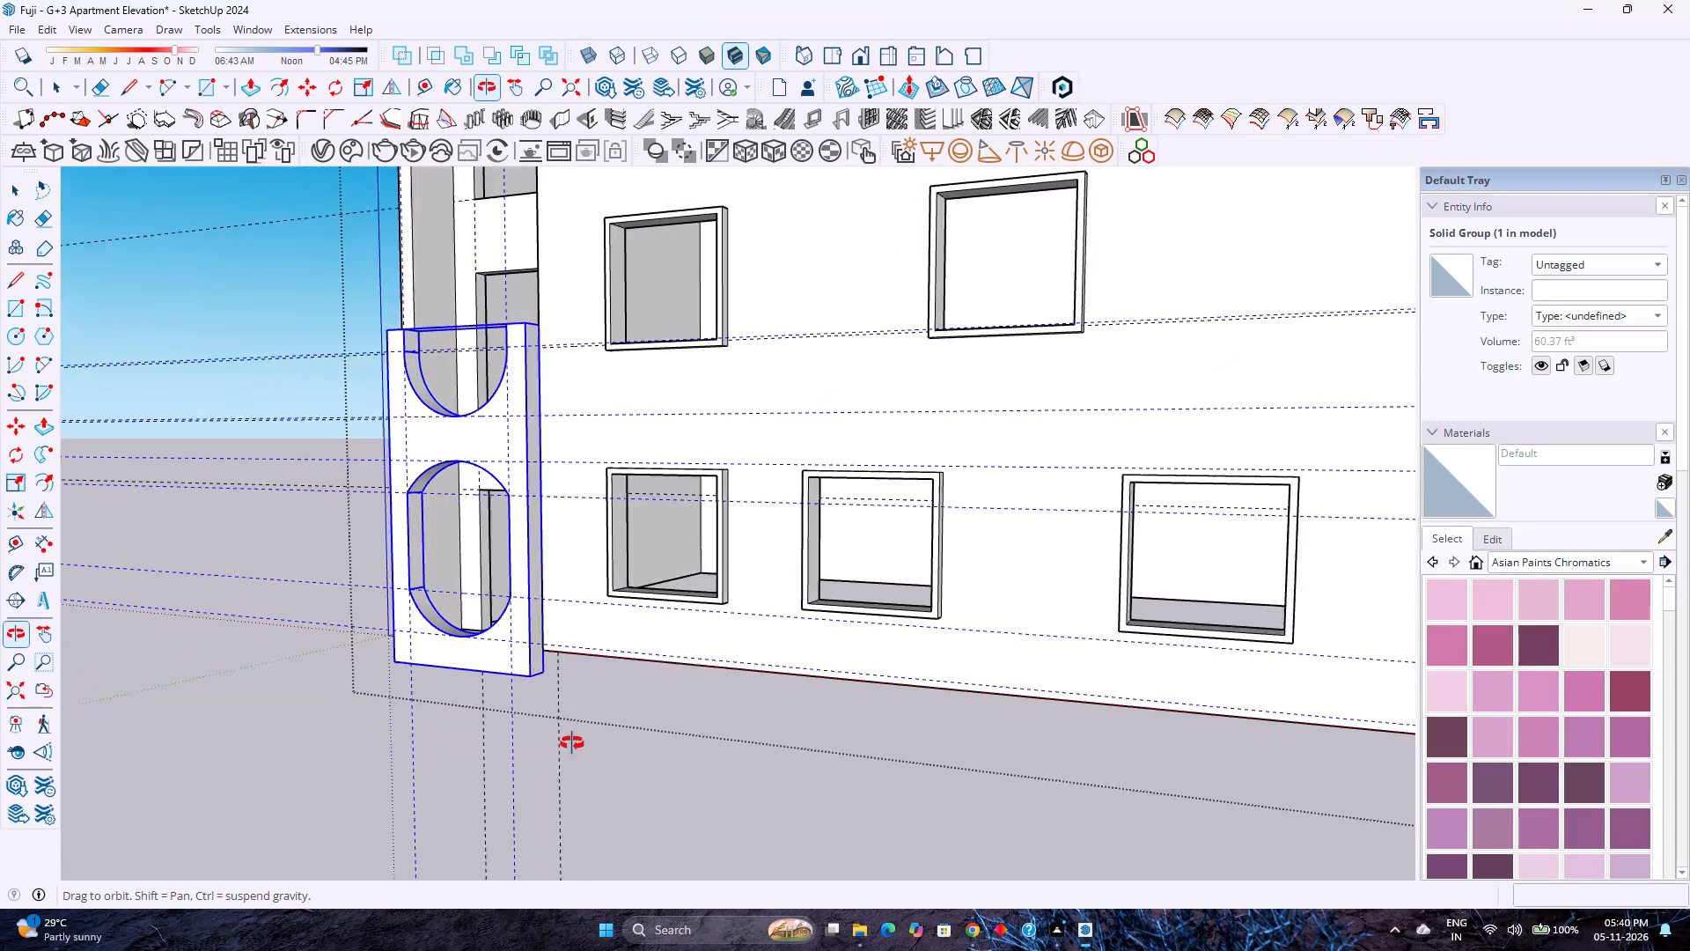
pyautogui.moveTo(572, 743); pyautogui.dragTo(580, 741, button='middle')
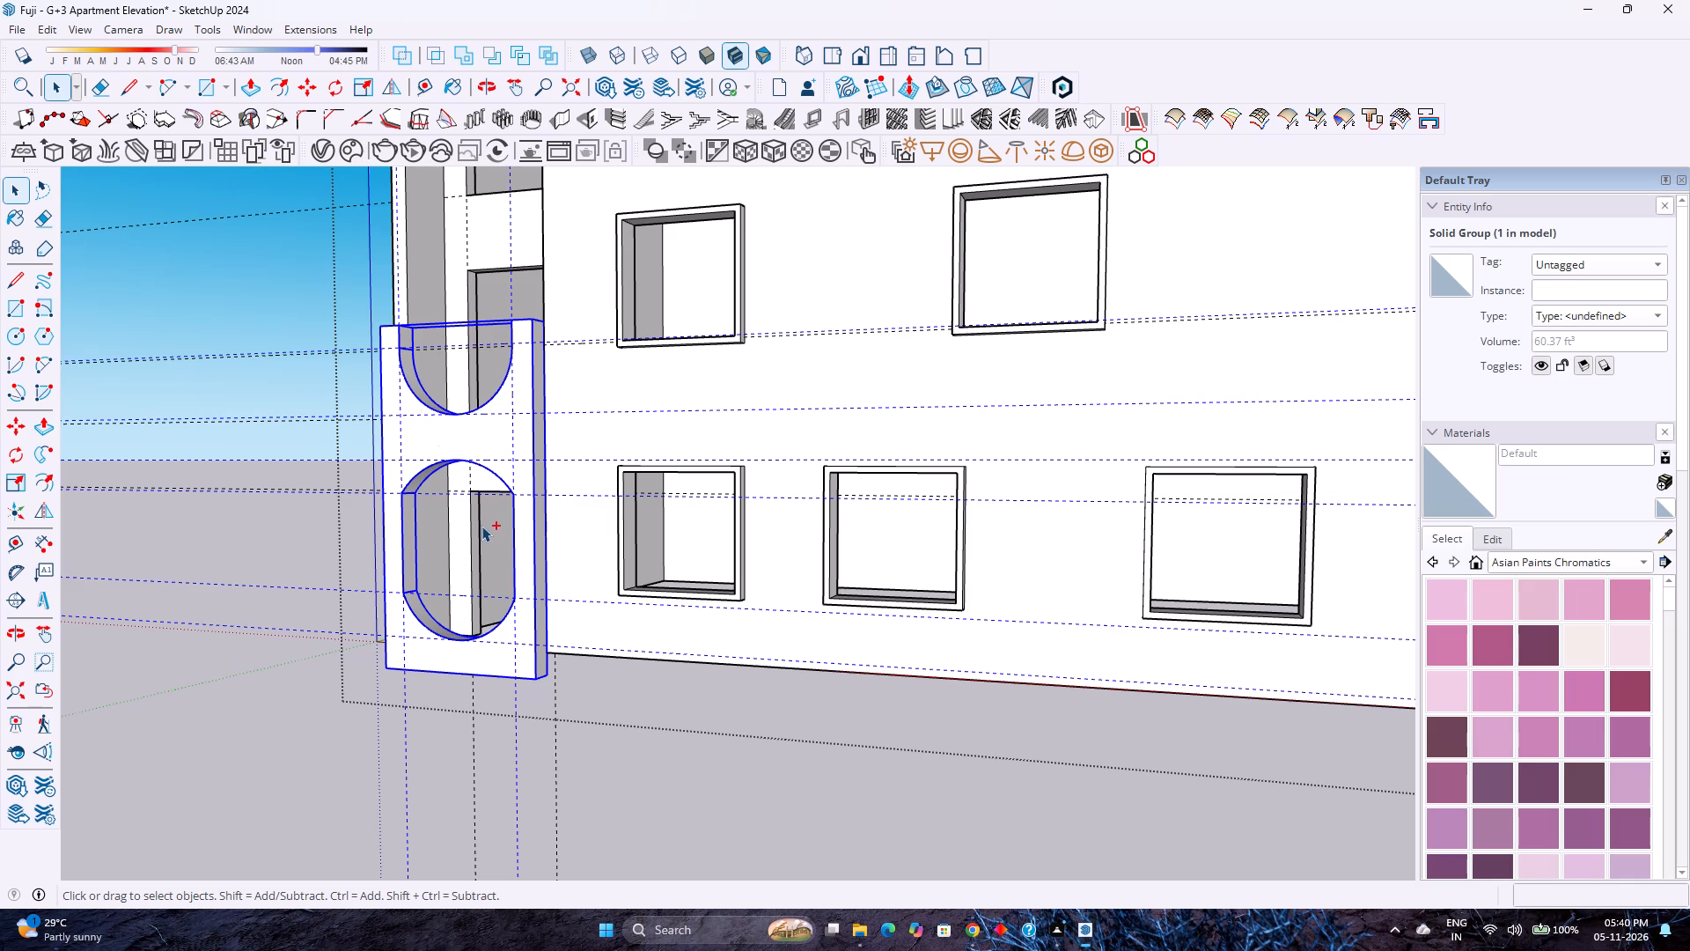
# Undo the front panel's rounded opening, together with its outline, guides and lower-edge extension, stopping at the solid panel with the U-shaped notch.
pyautogui.hotkey('ctrl', 'z')
pyautogui.hotkey('ctrl', 'z')
pyautogui.hotkey('ctrl', 'z')
pyautogui.hotkey('ctrl', 'z')
pyautogui.hotkey('ctrl', 'z')
pyautogui.hotkey('ctrl', 'z')
pyautogui.hotkey('ctrl', 'z')
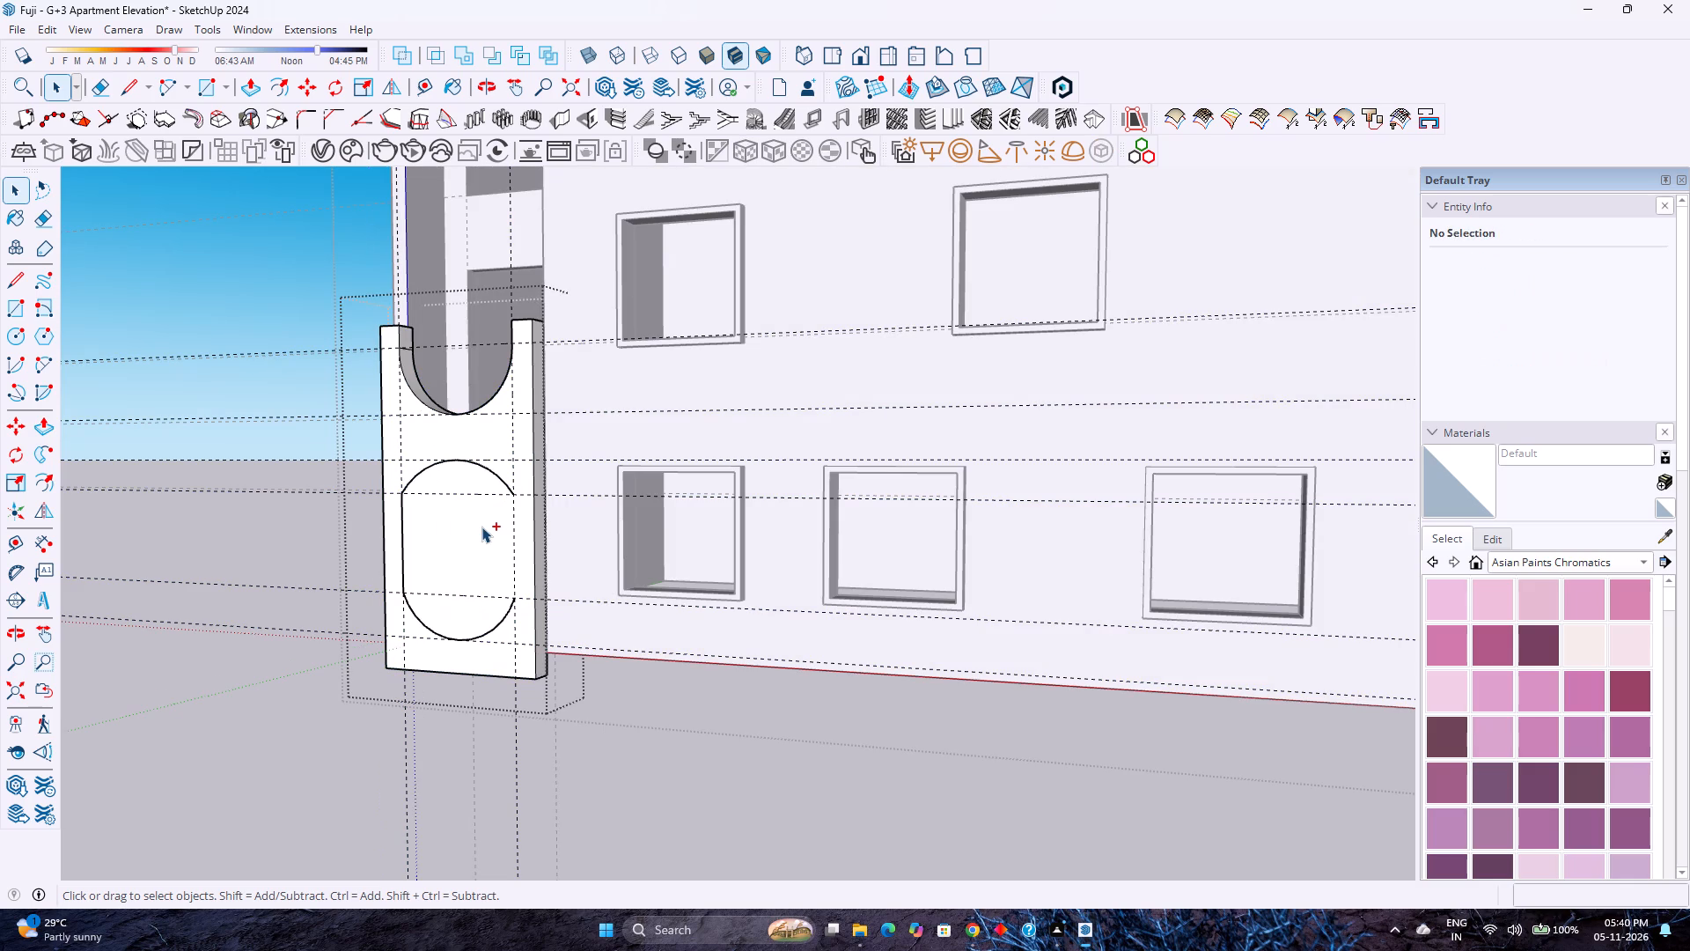
pyautogui.hotkey('ctrl', 'z')
pyautogui.hotkey('ctrl', 'z')
pyautogui.hotkey('ctrl', 'z')
pyautogui.hotkey('ctrl', 'z')
pyautogui.hotkey('ctrl', 'z')
pyautogui.hotkey('ctrl', 'z')
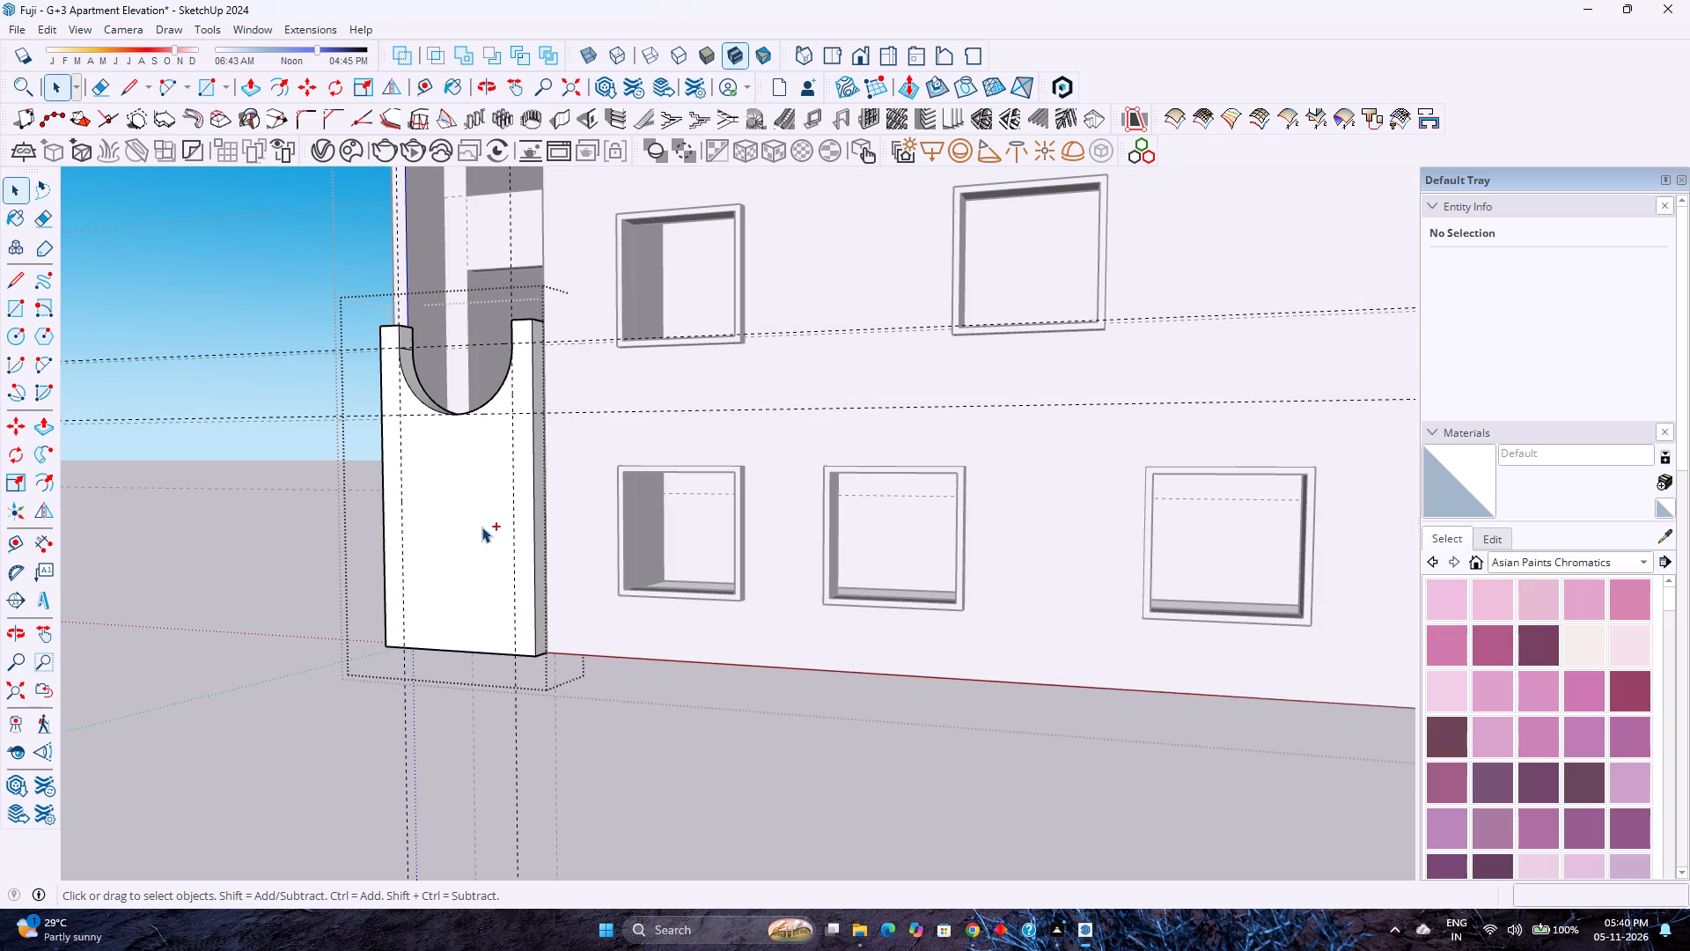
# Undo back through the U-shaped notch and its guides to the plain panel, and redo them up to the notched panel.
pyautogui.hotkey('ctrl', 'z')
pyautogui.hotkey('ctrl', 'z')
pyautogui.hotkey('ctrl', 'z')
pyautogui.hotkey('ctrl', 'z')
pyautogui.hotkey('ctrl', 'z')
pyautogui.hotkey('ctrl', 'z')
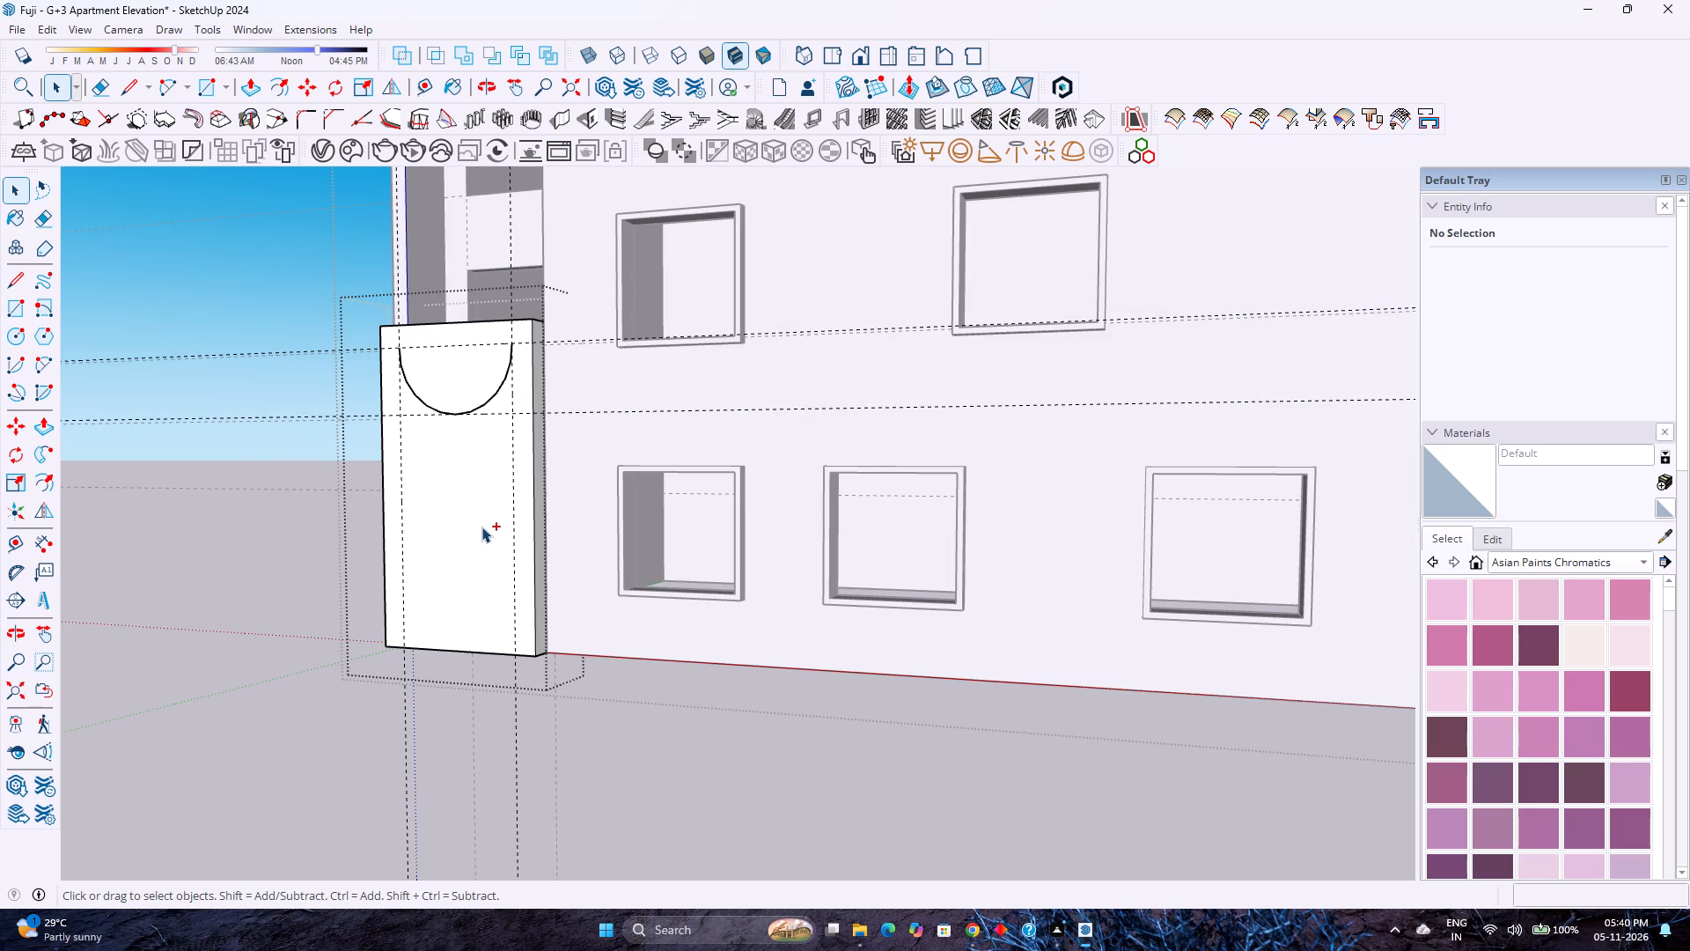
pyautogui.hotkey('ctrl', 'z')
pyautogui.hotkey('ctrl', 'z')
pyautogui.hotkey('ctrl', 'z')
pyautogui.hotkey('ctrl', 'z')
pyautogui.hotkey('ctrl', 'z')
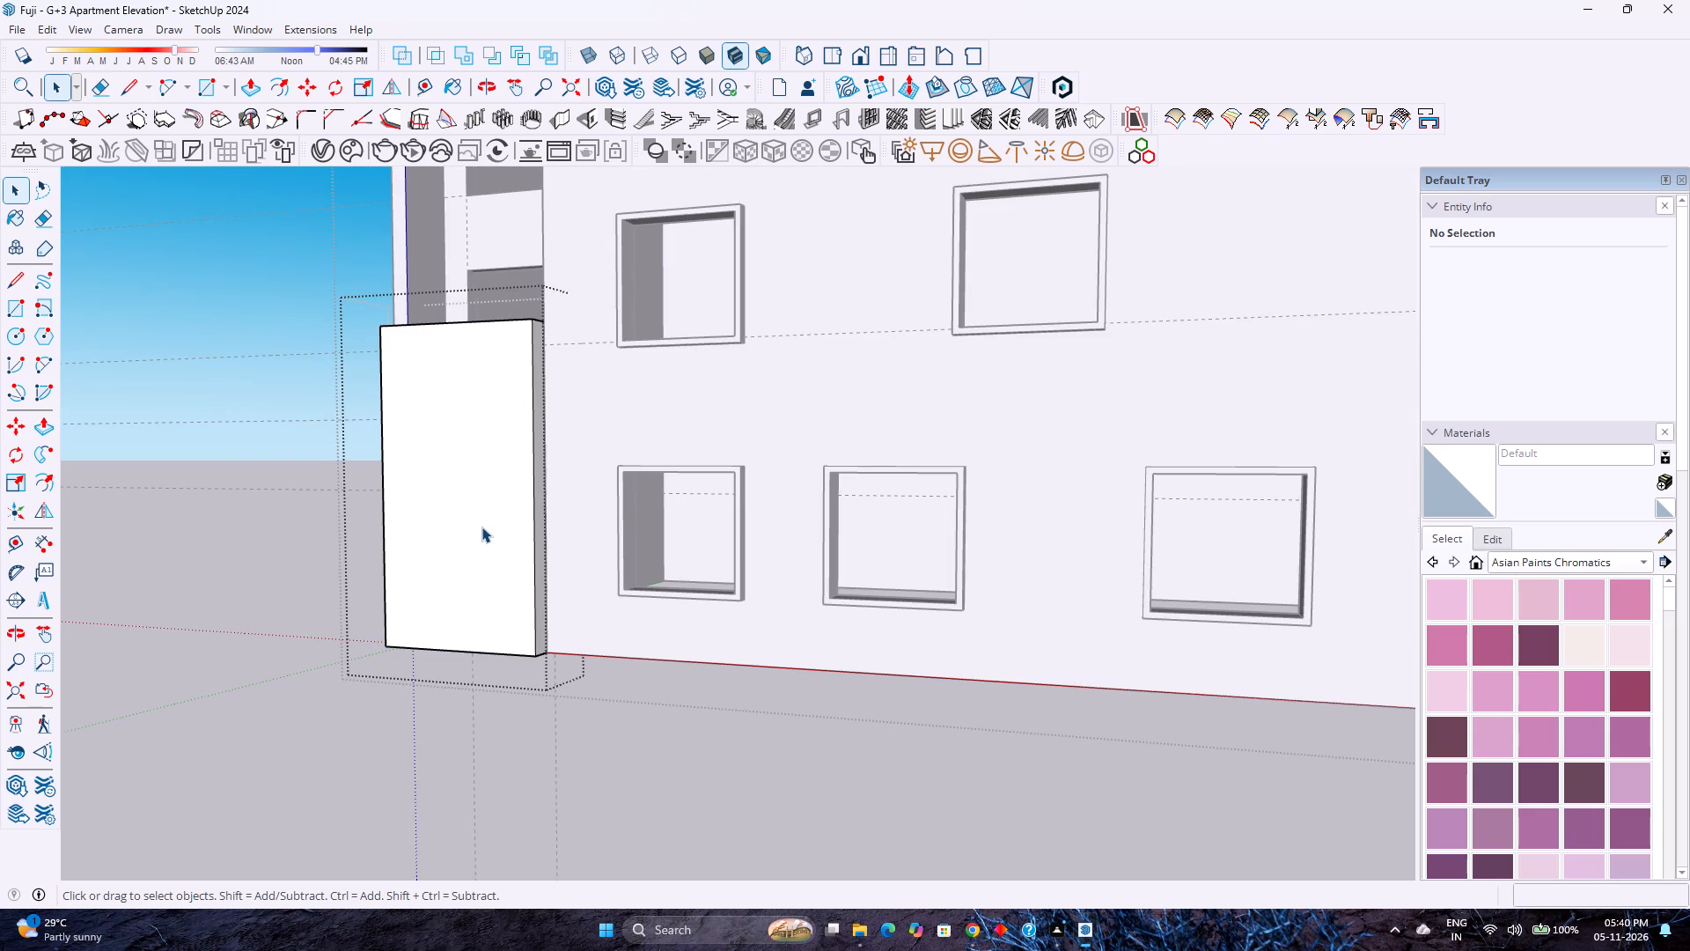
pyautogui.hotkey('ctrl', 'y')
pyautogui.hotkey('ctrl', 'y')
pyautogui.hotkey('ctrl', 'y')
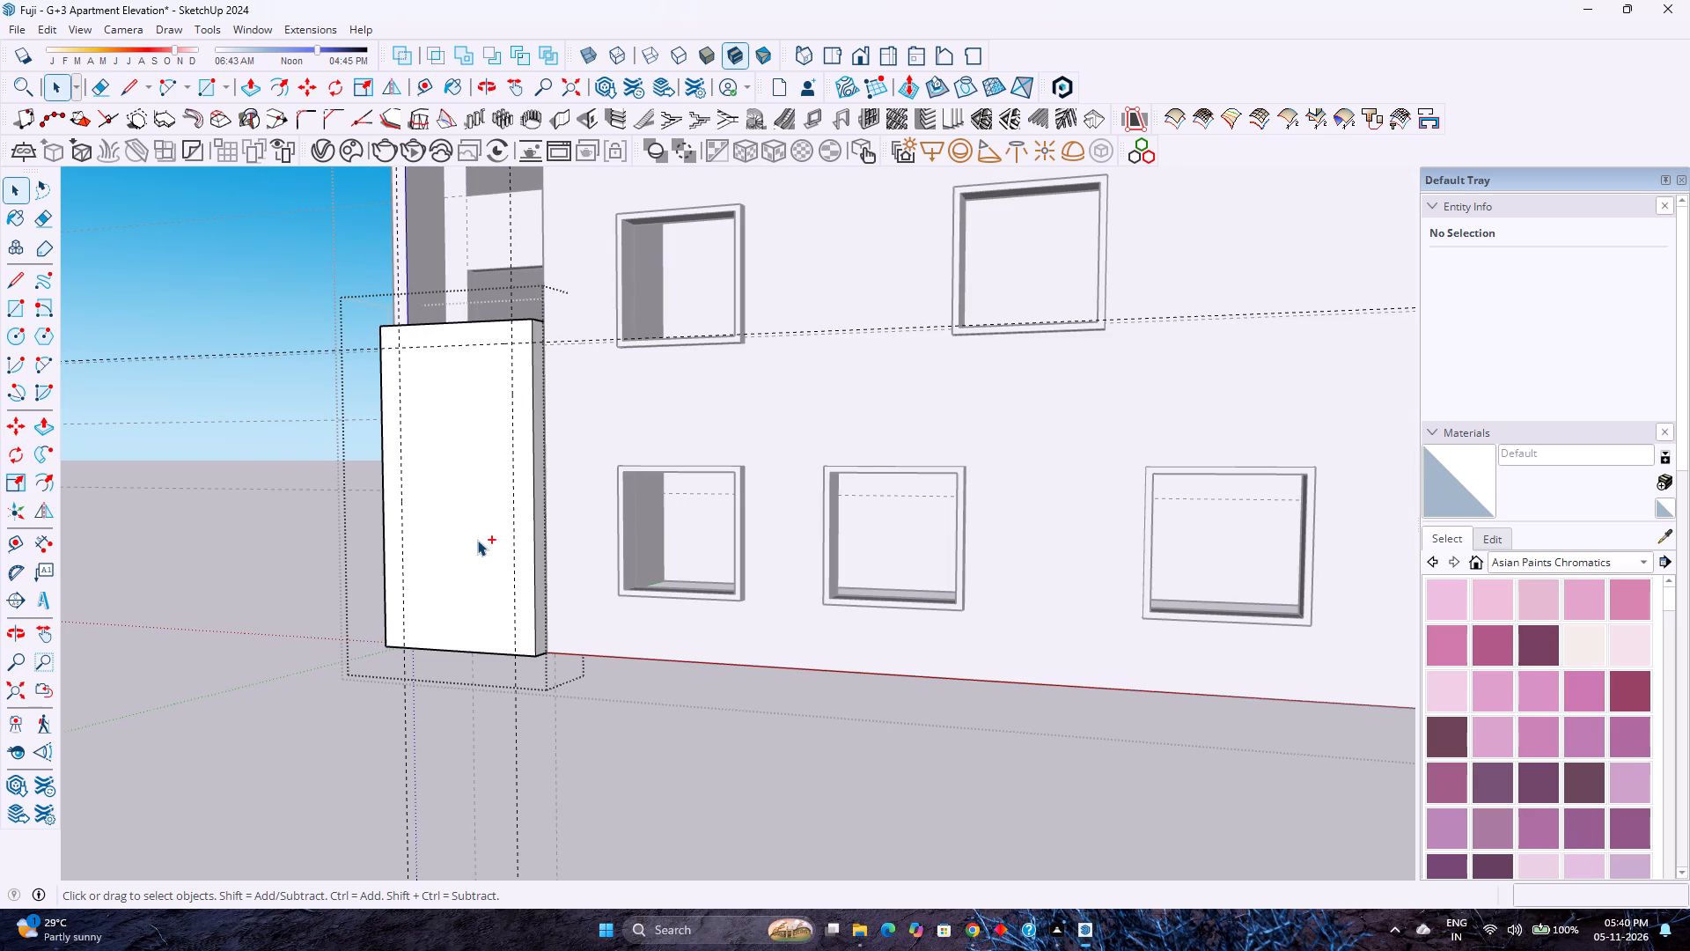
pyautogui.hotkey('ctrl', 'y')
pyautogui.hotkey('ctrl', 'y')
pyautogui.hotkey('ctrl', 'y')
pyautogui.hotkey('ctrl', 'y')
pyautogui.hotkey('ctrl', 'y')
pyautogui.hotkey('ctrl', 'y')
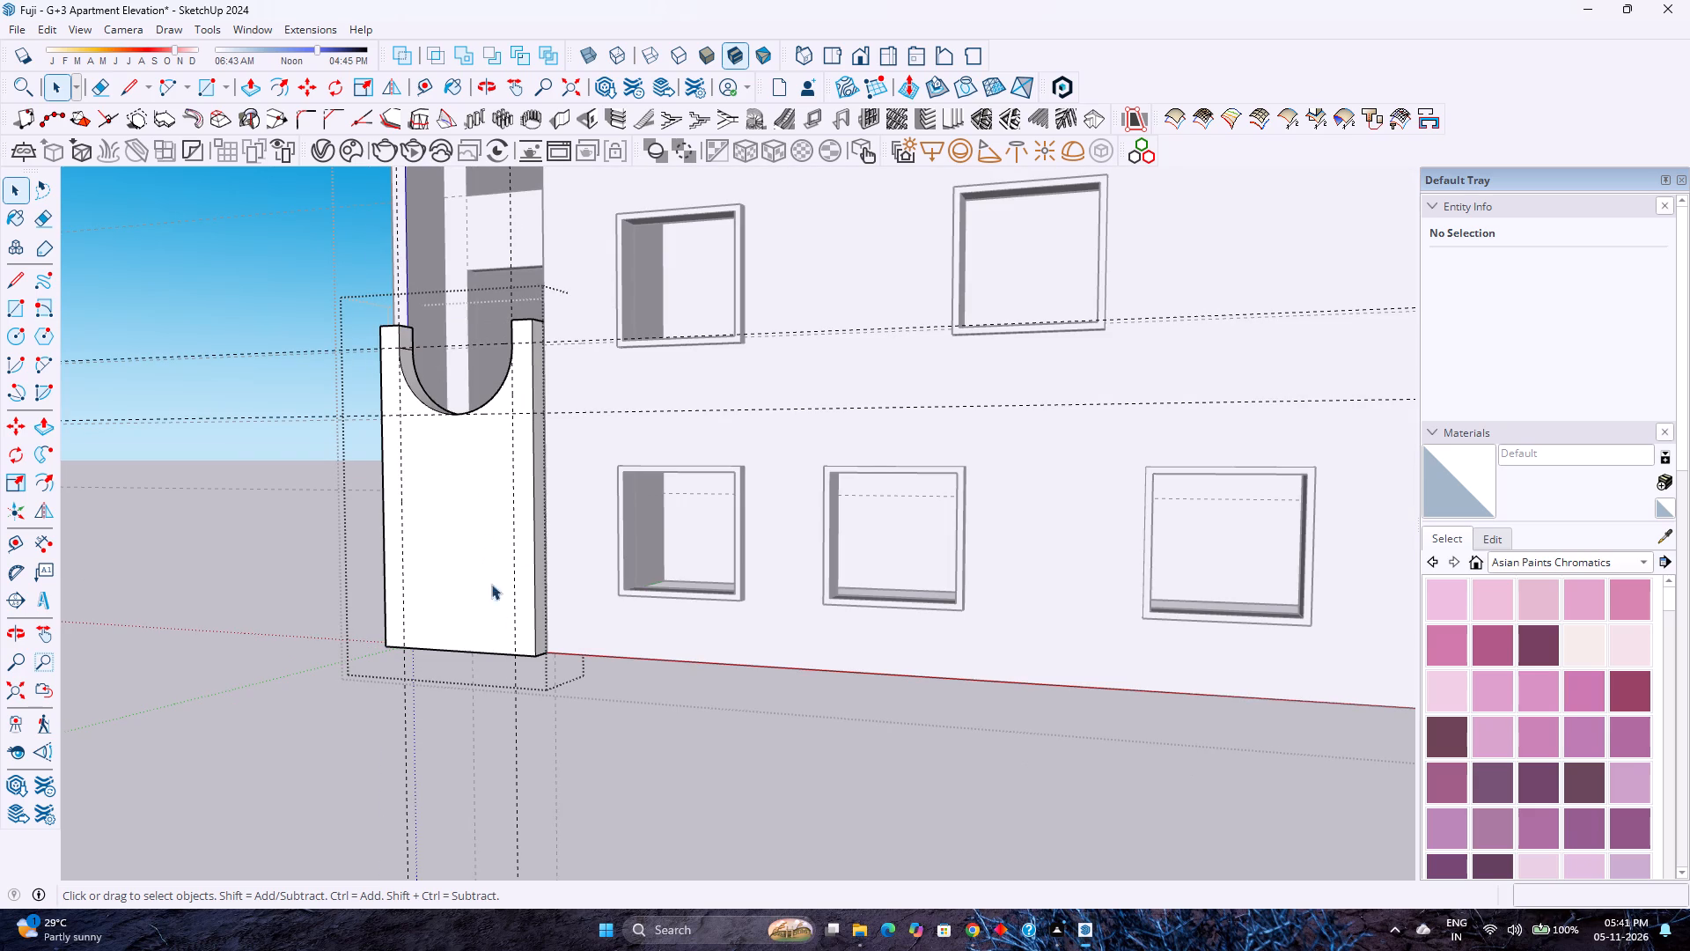
# Close the front panel group and examine the notched panel and the façade windows from several angles.
pyautogui.click(394, 739)
pyautogui.scroll(-4, 424, 724)
pyautogui.moveTo(706, 675); pyautogui.dragTo(503, 847, button='middle')
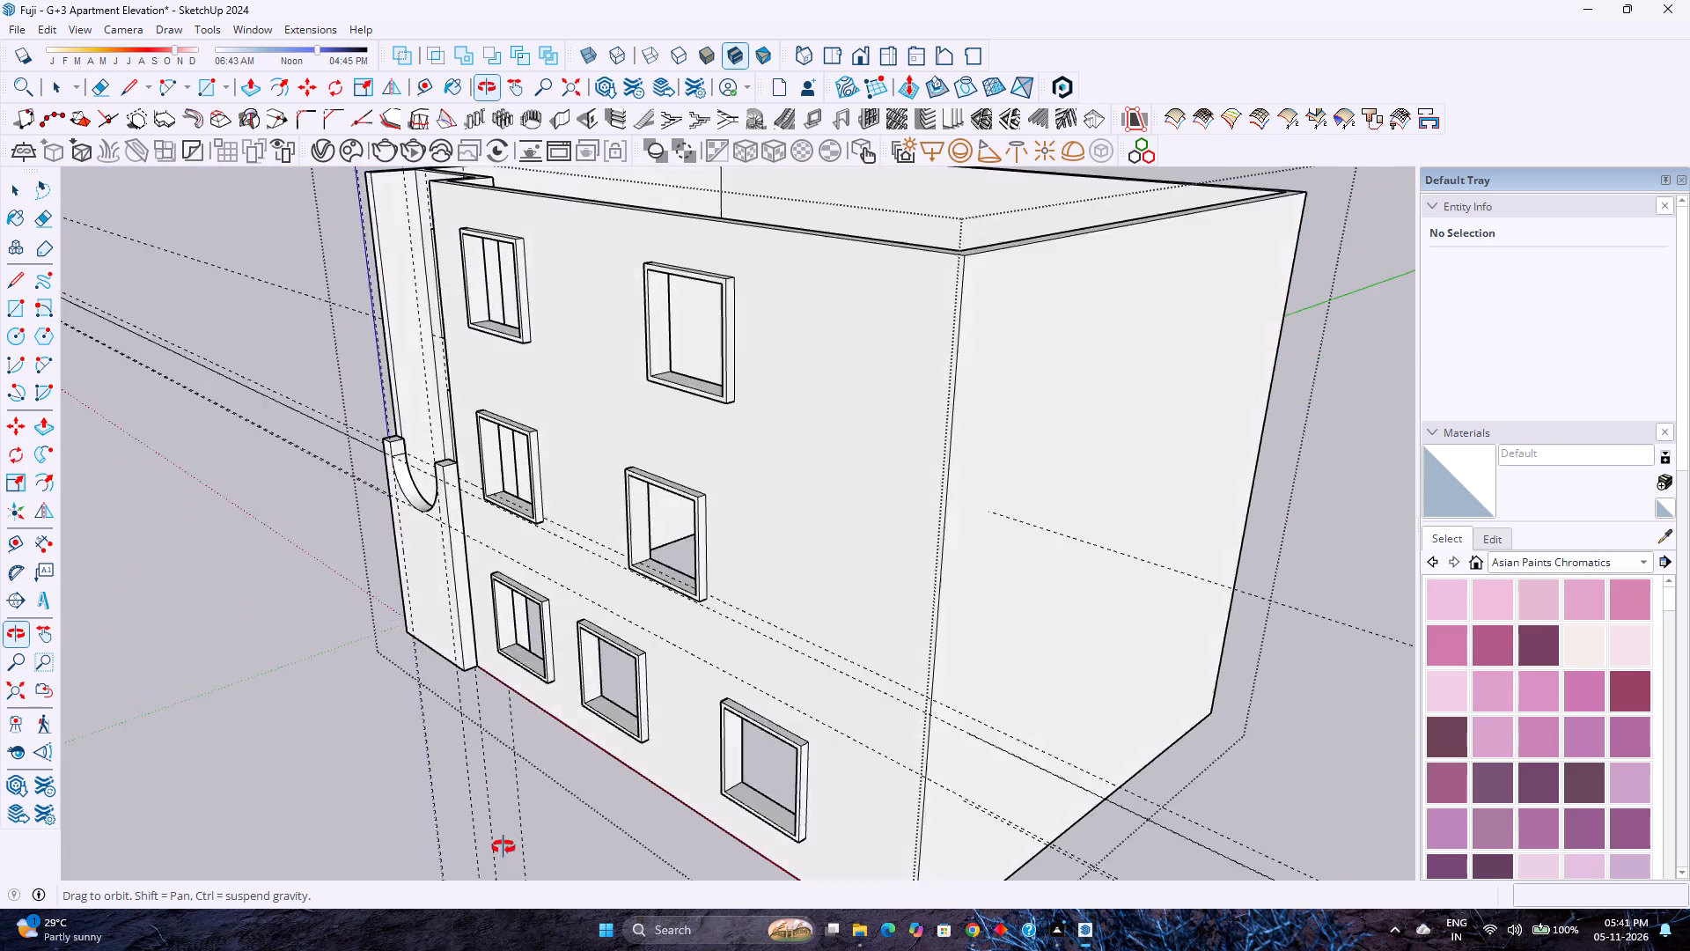
pyautogui.moveTo(503, 847); pyautogui.dragTo(934, 851, button='middle')
pyautogui.middleClick(934, 851)
pyautogui.scroll(-4, 797, 727)
pyautogui.moveTo(835, 711); pyautogui.dragTo(387, 712, button='middle')
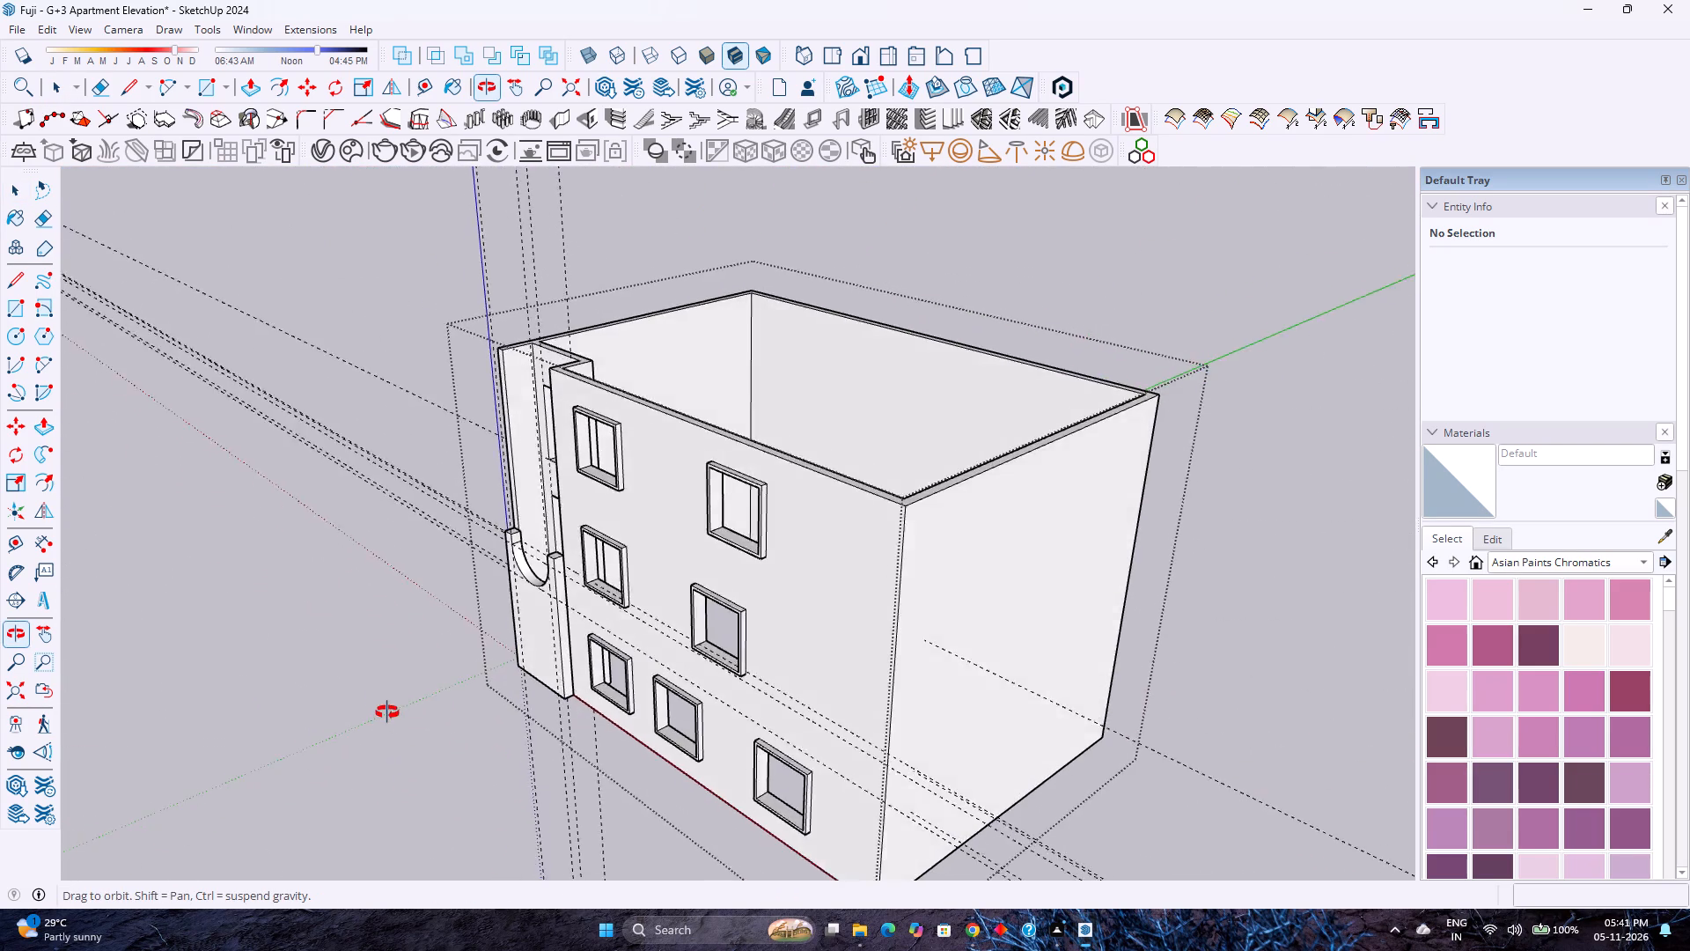
pyautogui.moveTo(387, 712); pyautogui.dragTo(386, 654, button='middle')
pyautogui.middleClick(386, 654)
pyautogui.moveTo(410, 667); pyautogui.dragTo(1125, 649, button='middle')
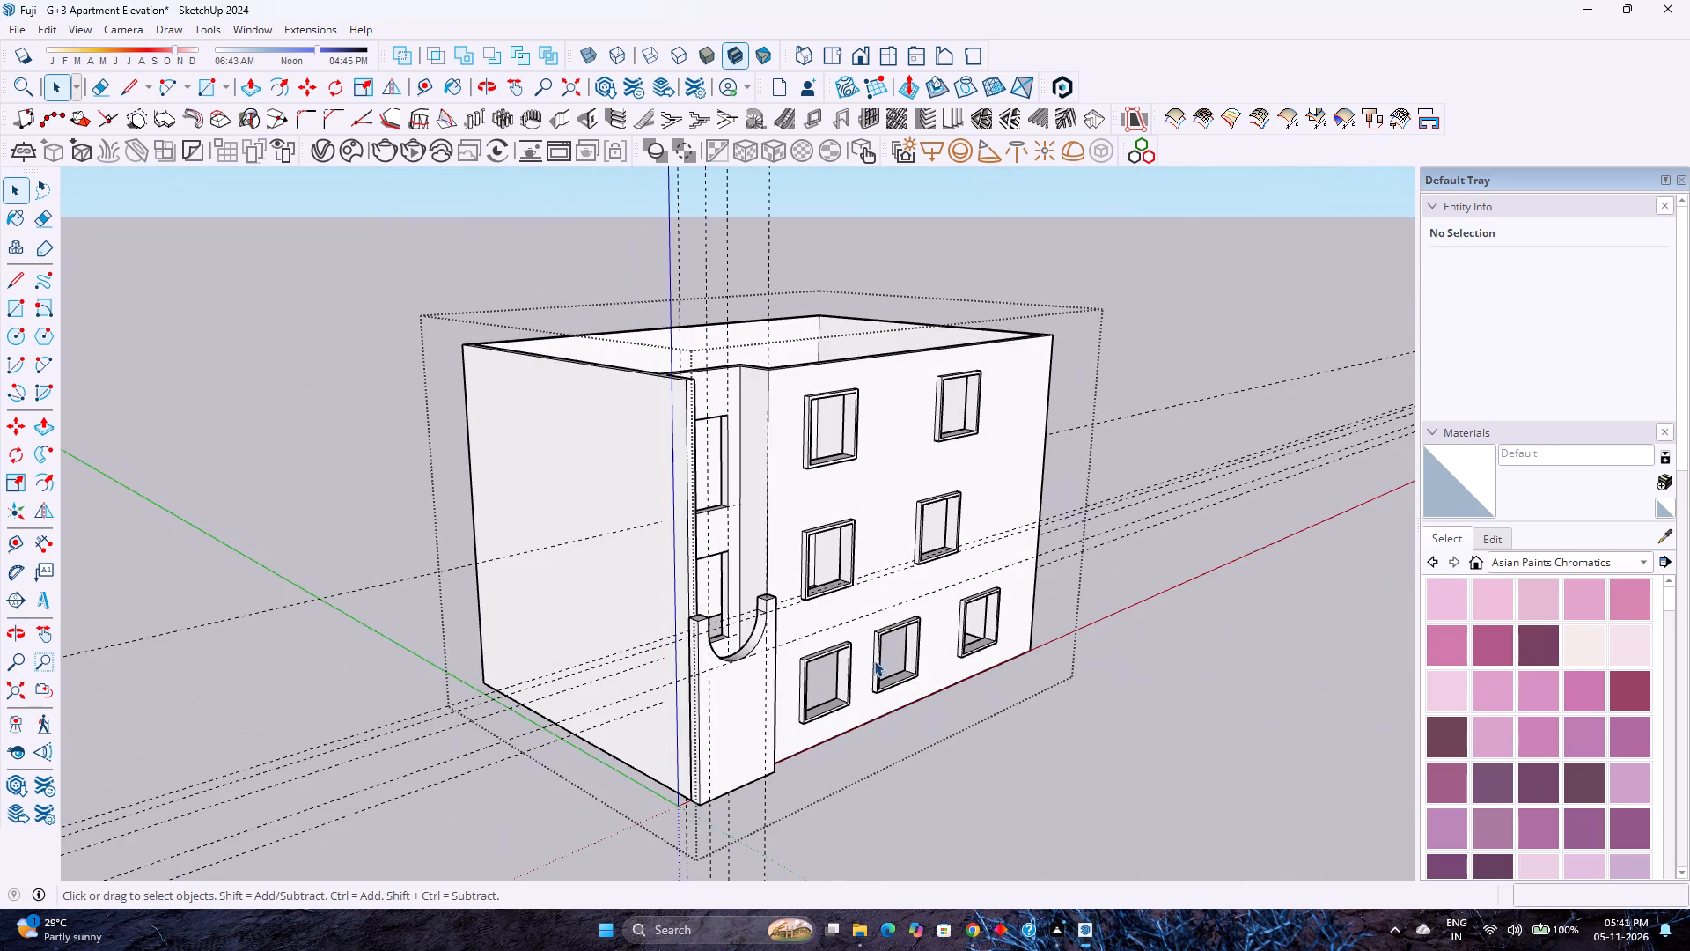
pyautogui.scroll(8, 782, 662)
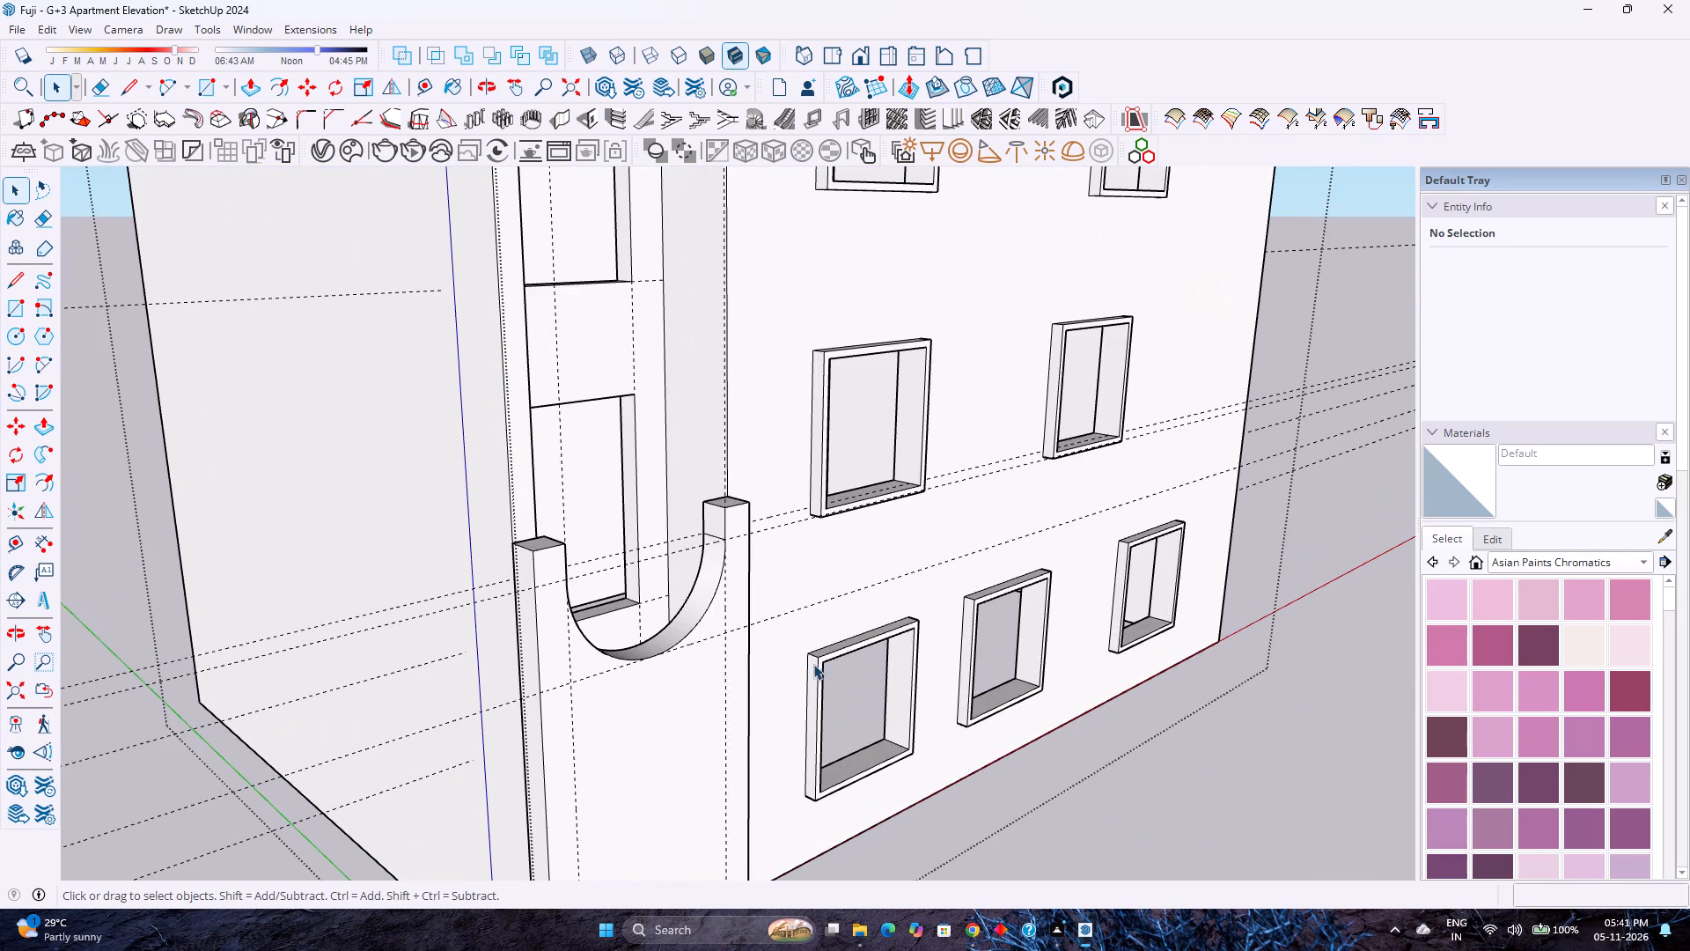
pyautogui.scroll(2, 812, 666)
pyautogui.scroll(-8, 809, 667)
pyautogui.moveTo(957, 691); pyautogui.dragTo(444, 579, button='middle')
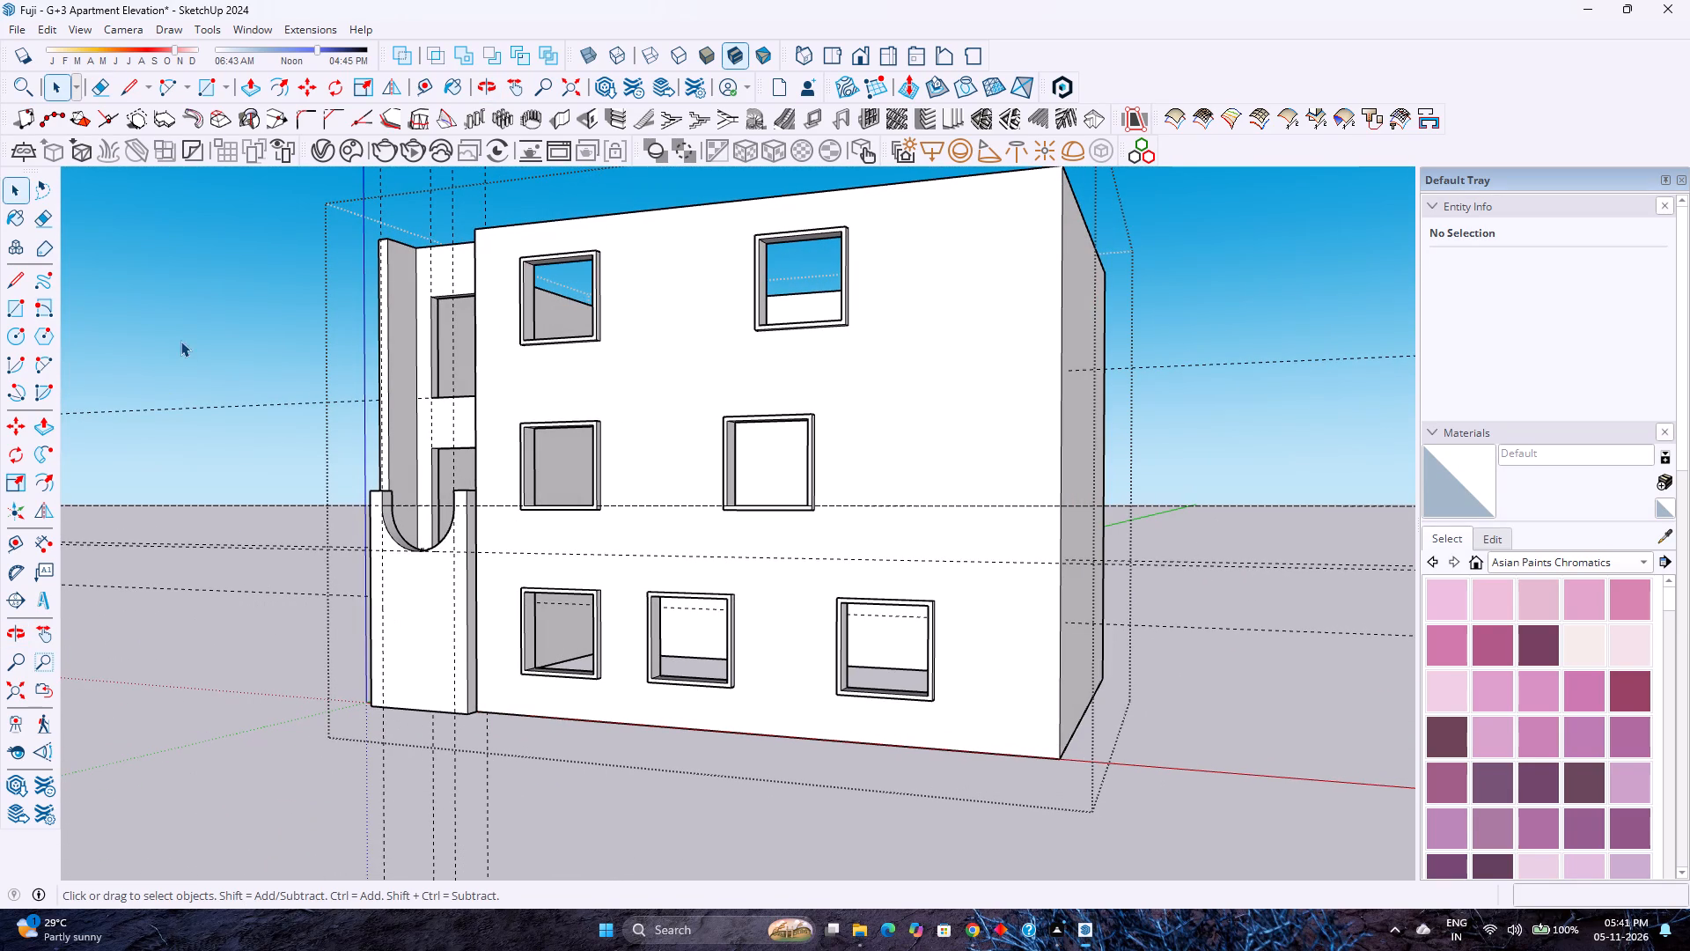
# Delete all guide lines from the model.
pyautogui.click(86, 32)
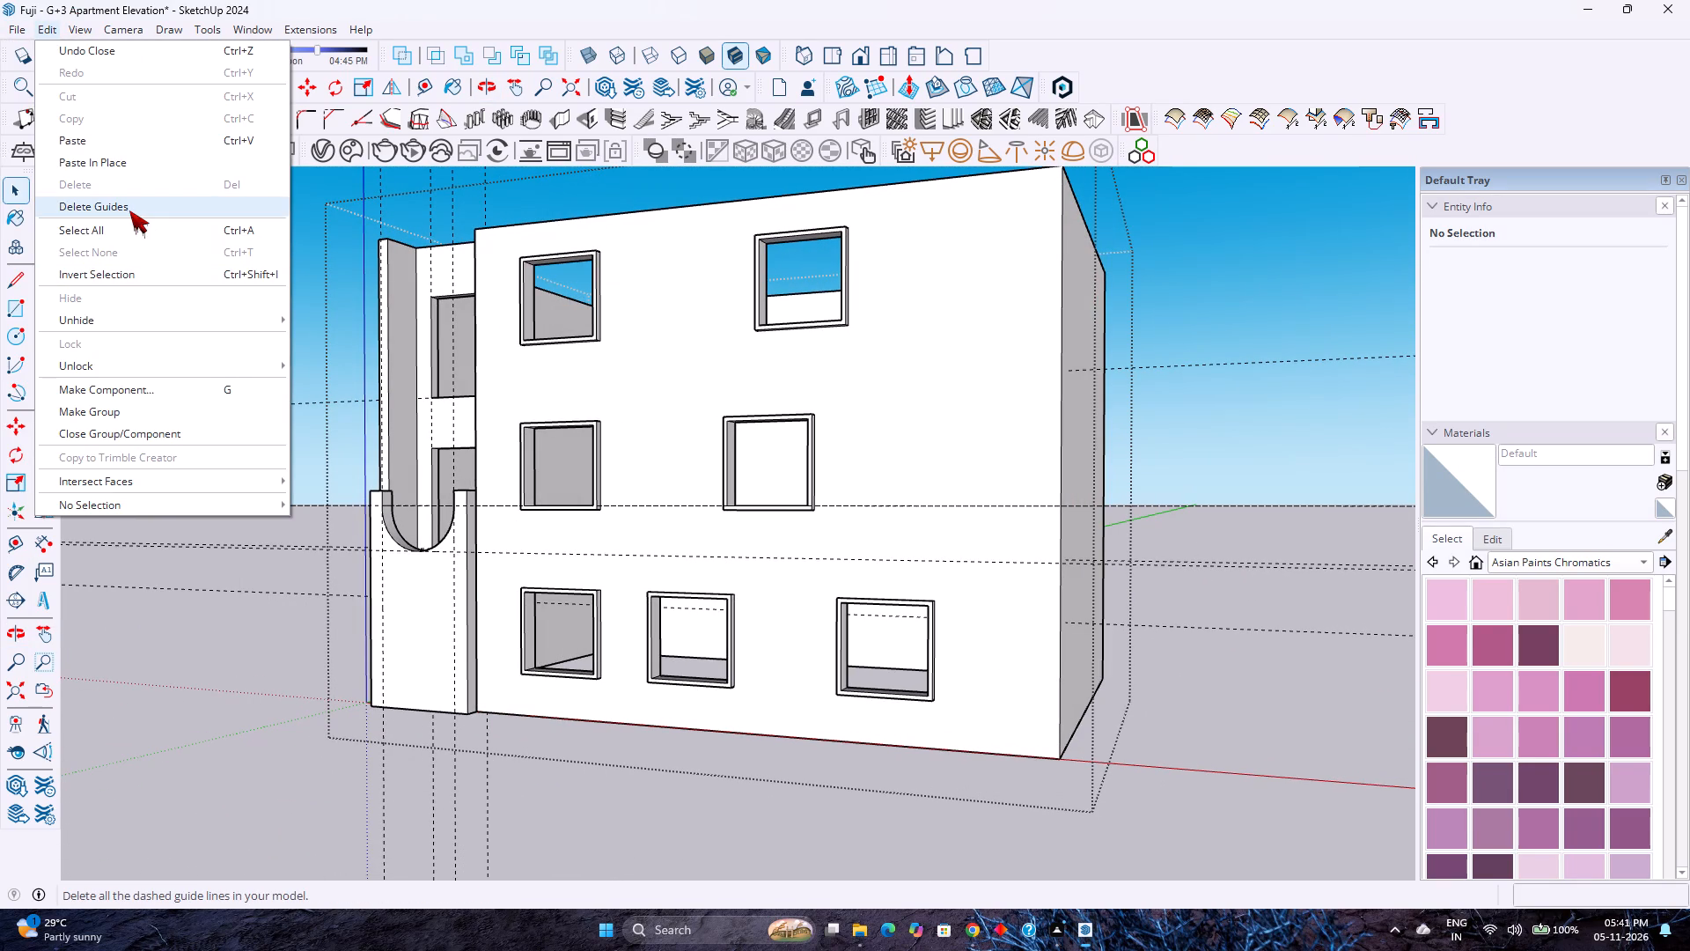
pyautogui.click(129, 210)
# Select the main façade face with its edges and place a horizontal guide 10'6" above its bottom edge using Tape Measure.
pyautogui.scroll(-3, 515, 582)
pyautogui.moveTo(622, 595); pyautogui.dragTo(866, 643, button='middle')
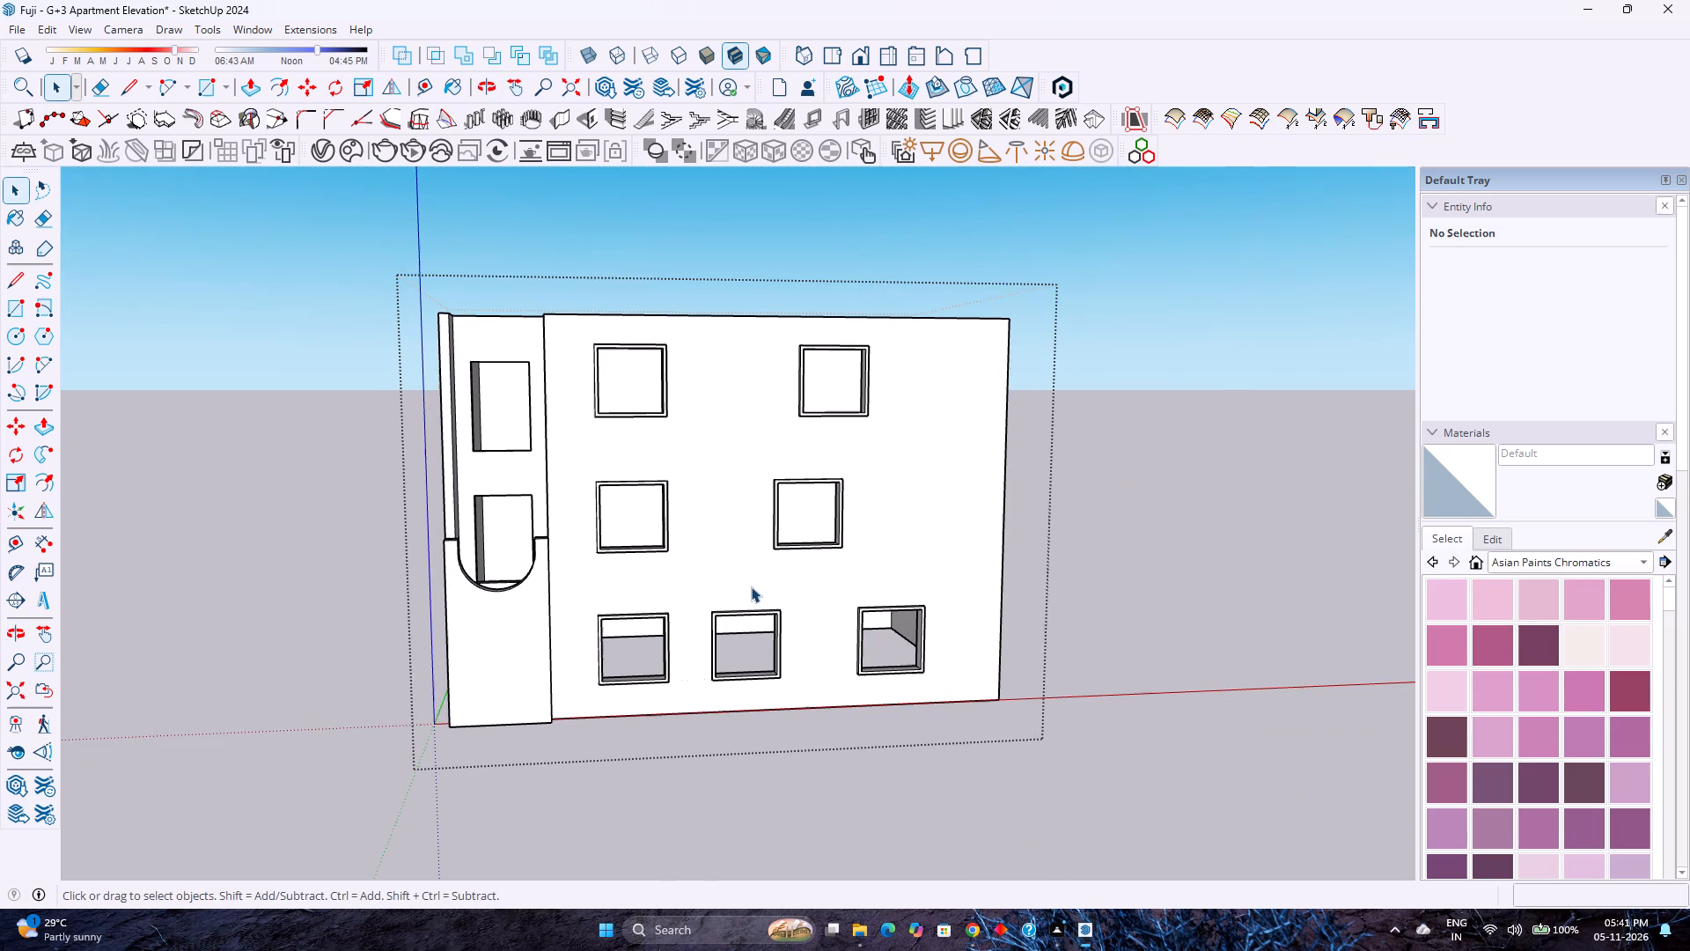
pyautogui.scroll(3, 744, 580)
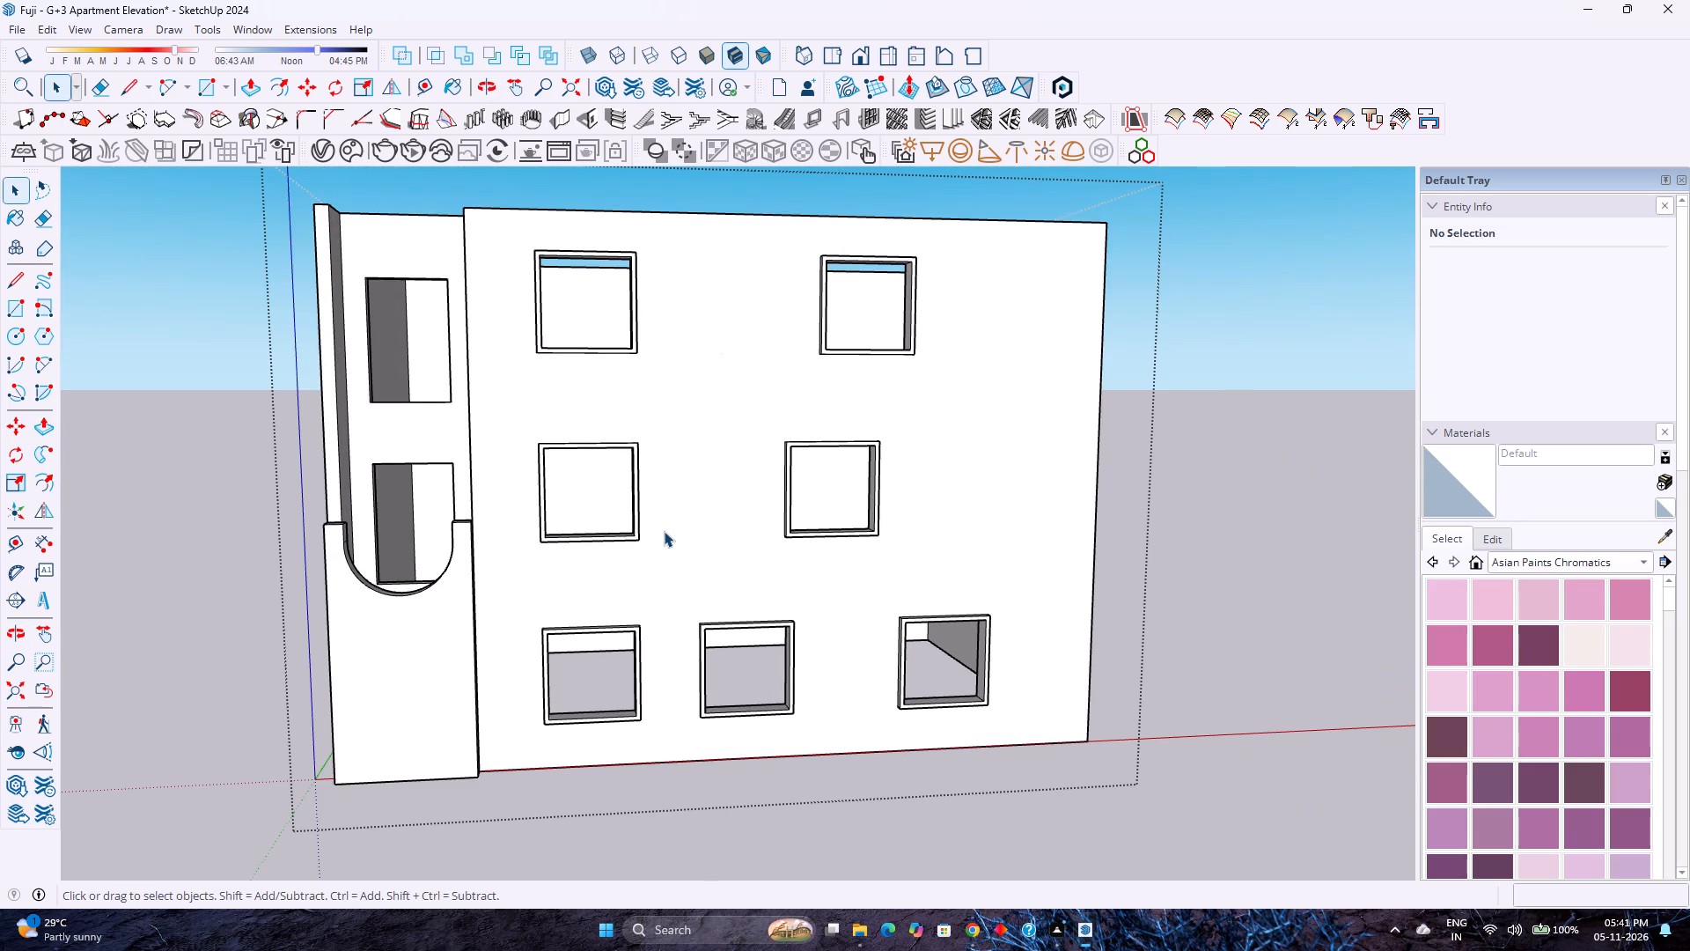
pyautogui.doubleClick(666, 532)
pyautogui.scroll(3, 689, 566)
pyautogui.moveTo(687, 571); pyautogui.dragTo(463, 611, button='middle')
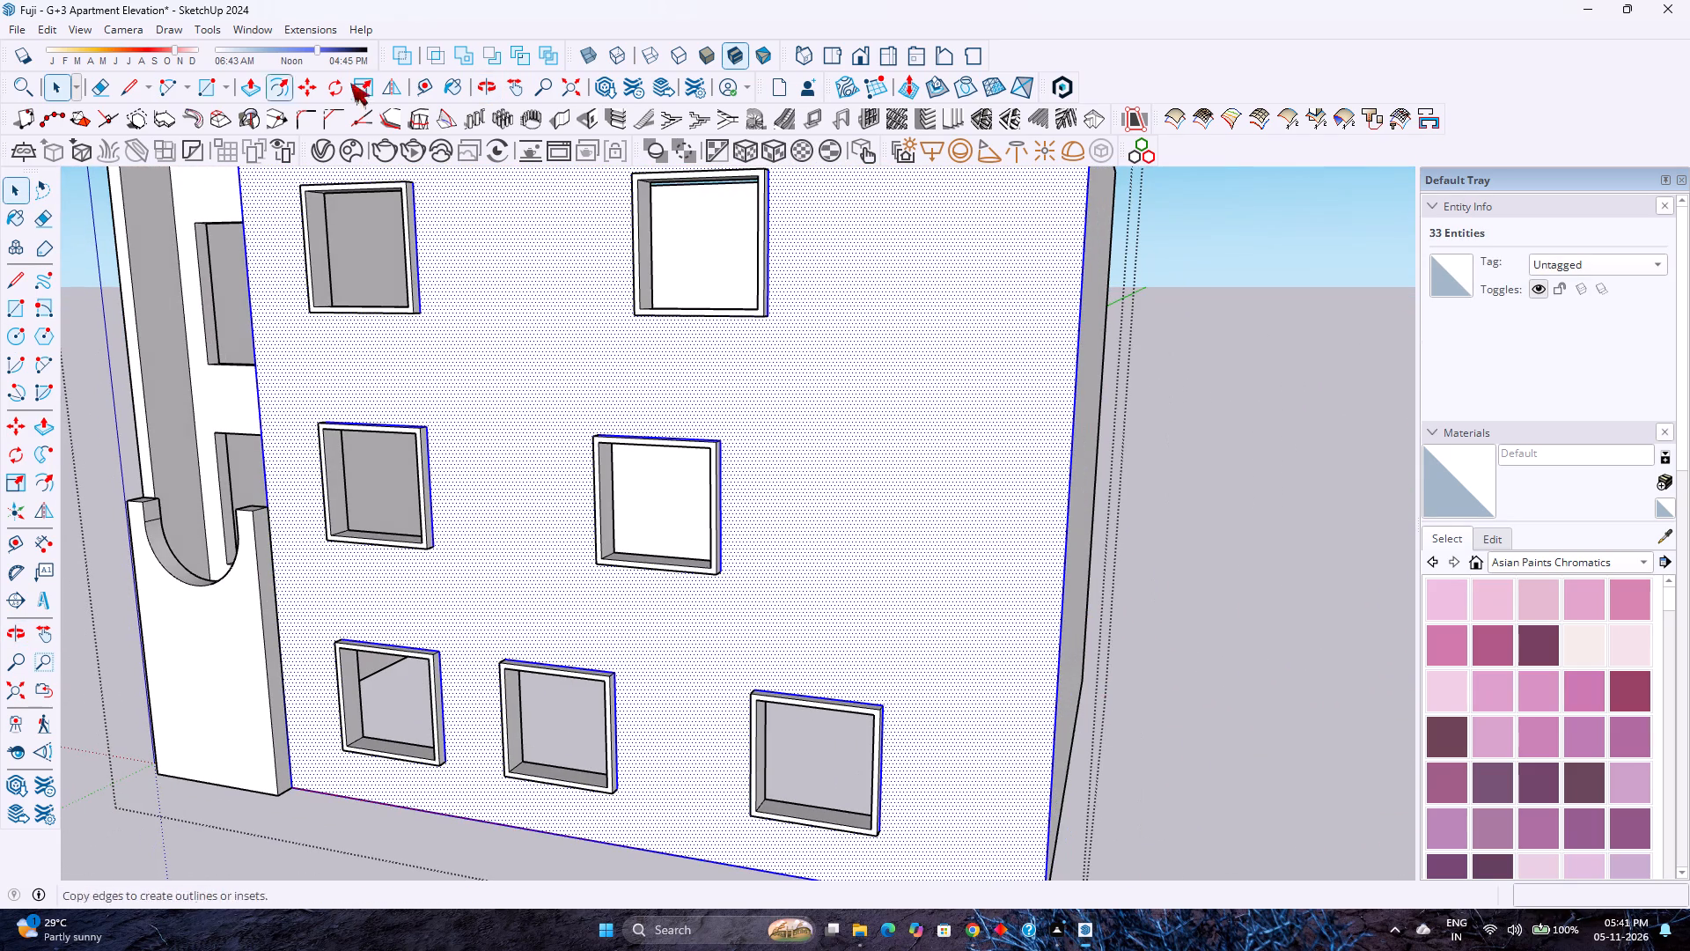
pyautogui.click(421, 95)
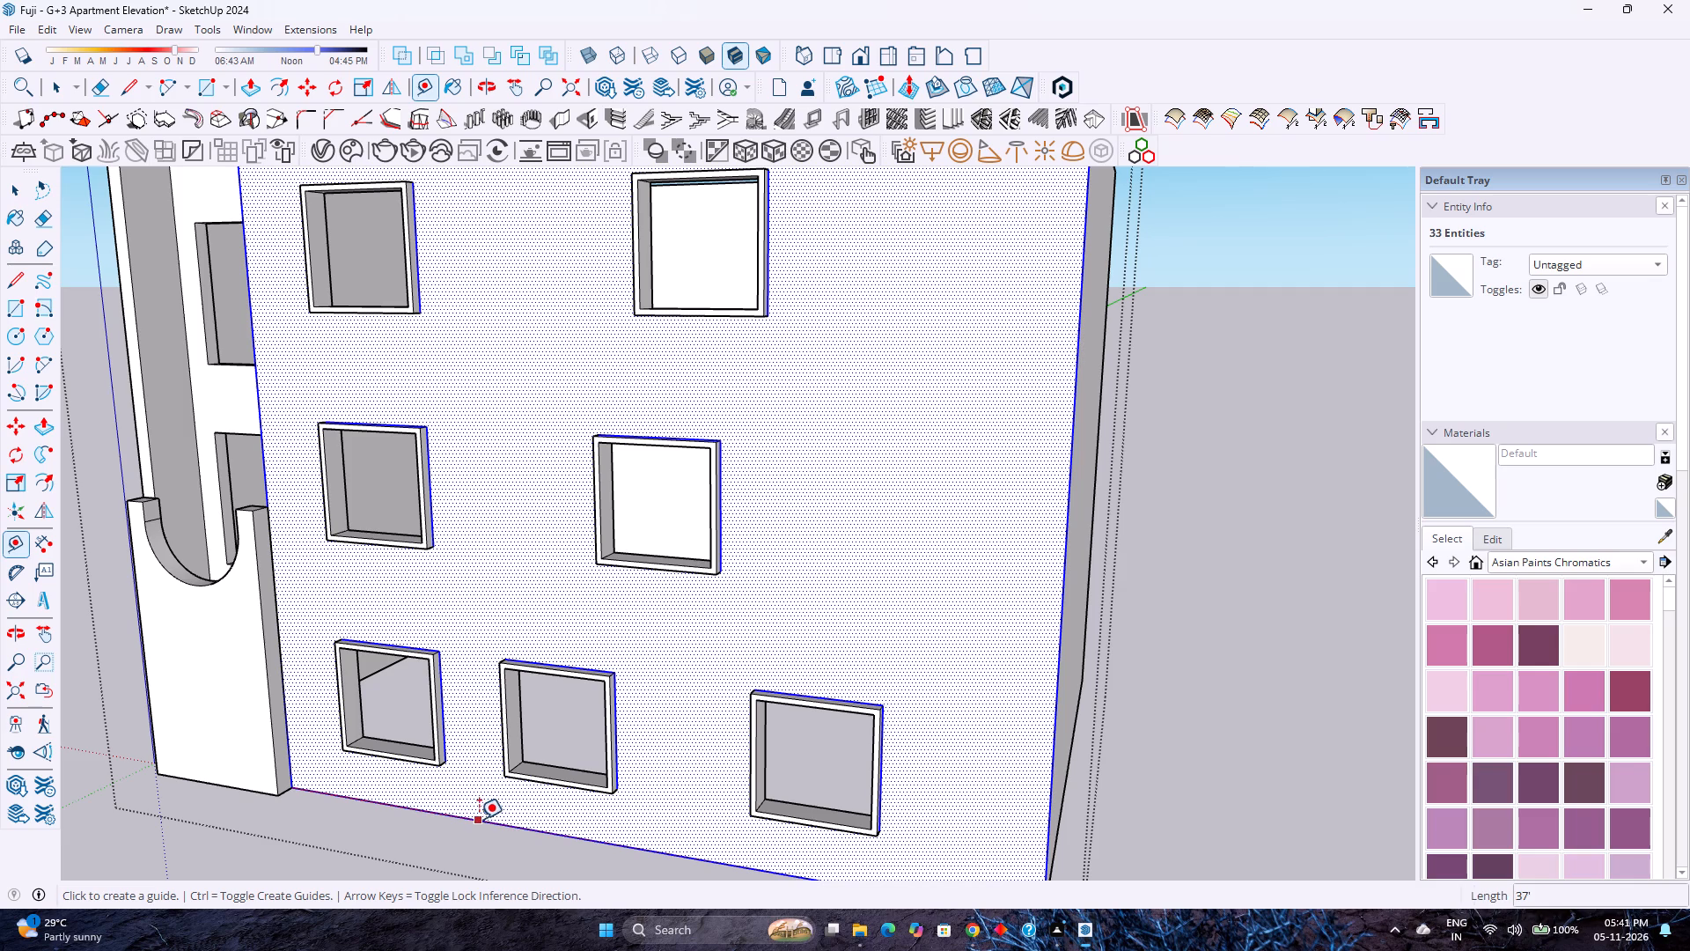
pyautogui.click(481, 819)
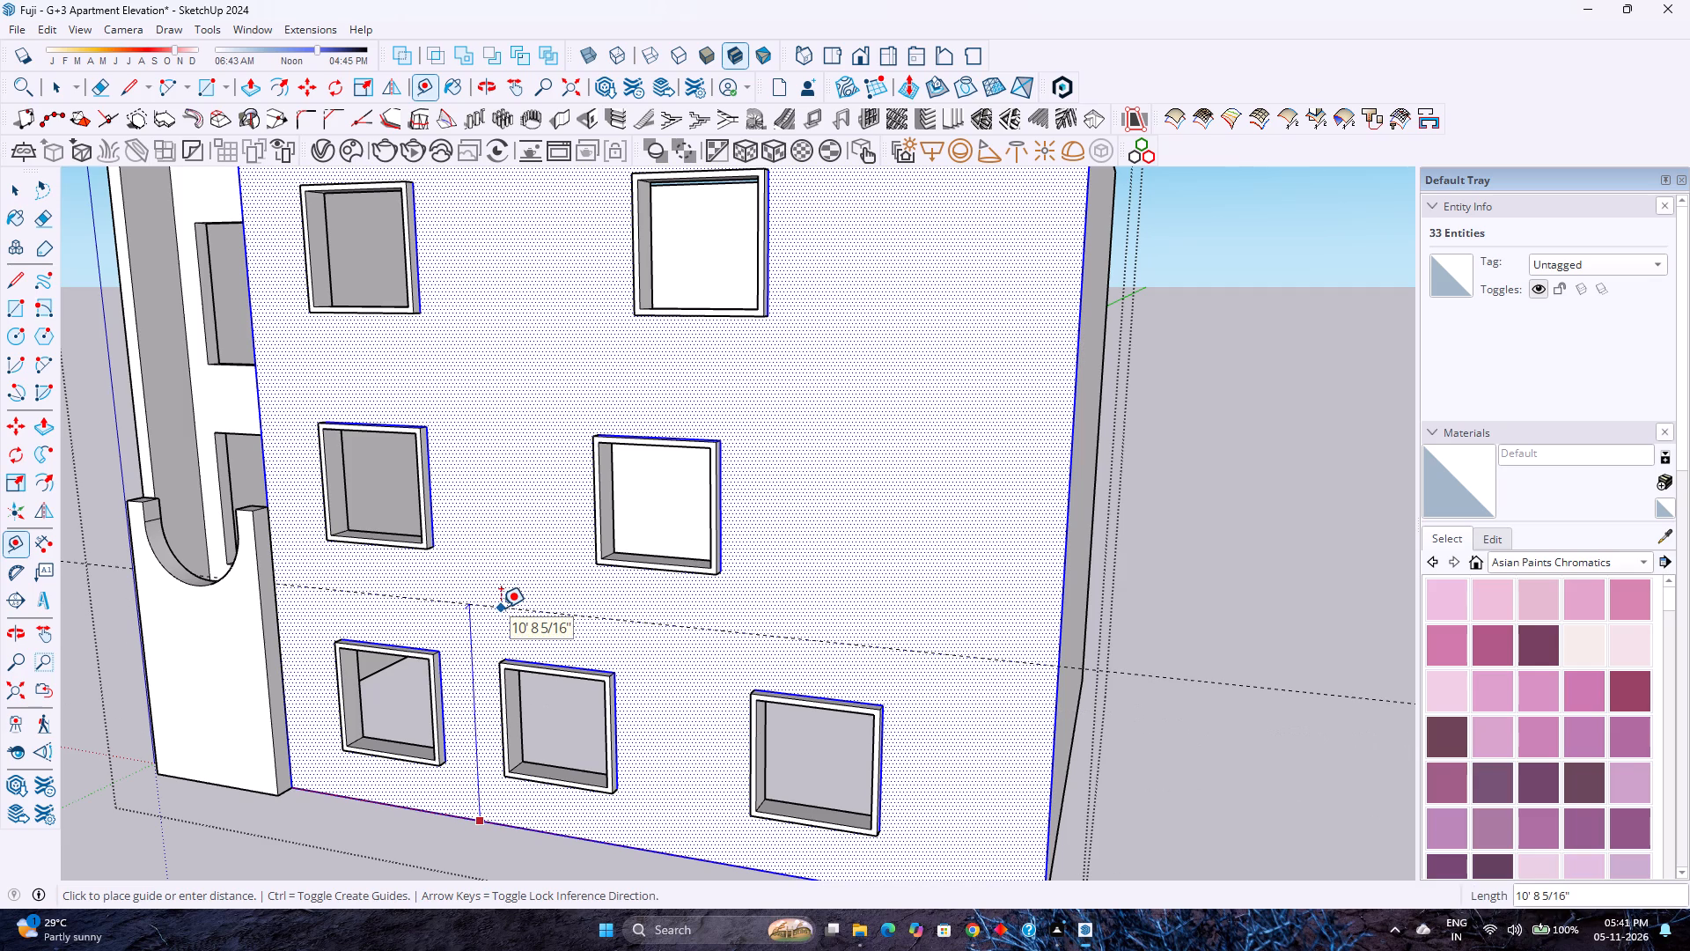
pyautogui.write('10\'6"')
pyautogui.press('Return')
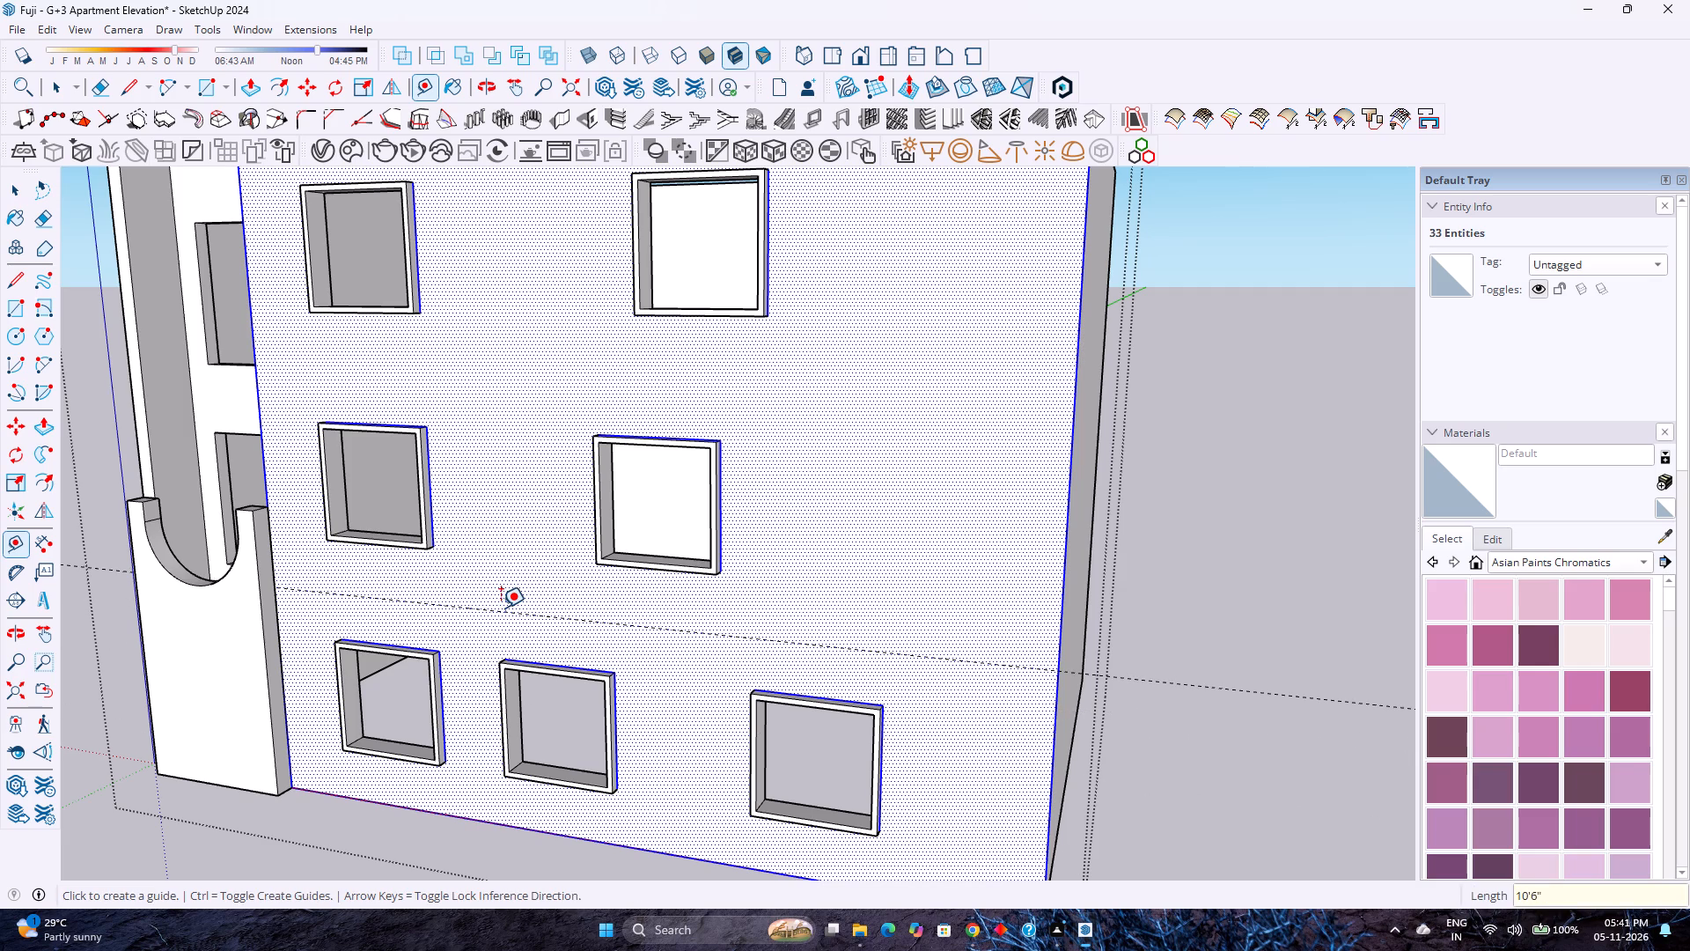
pyautogui.scroll(-3, 812, 573)
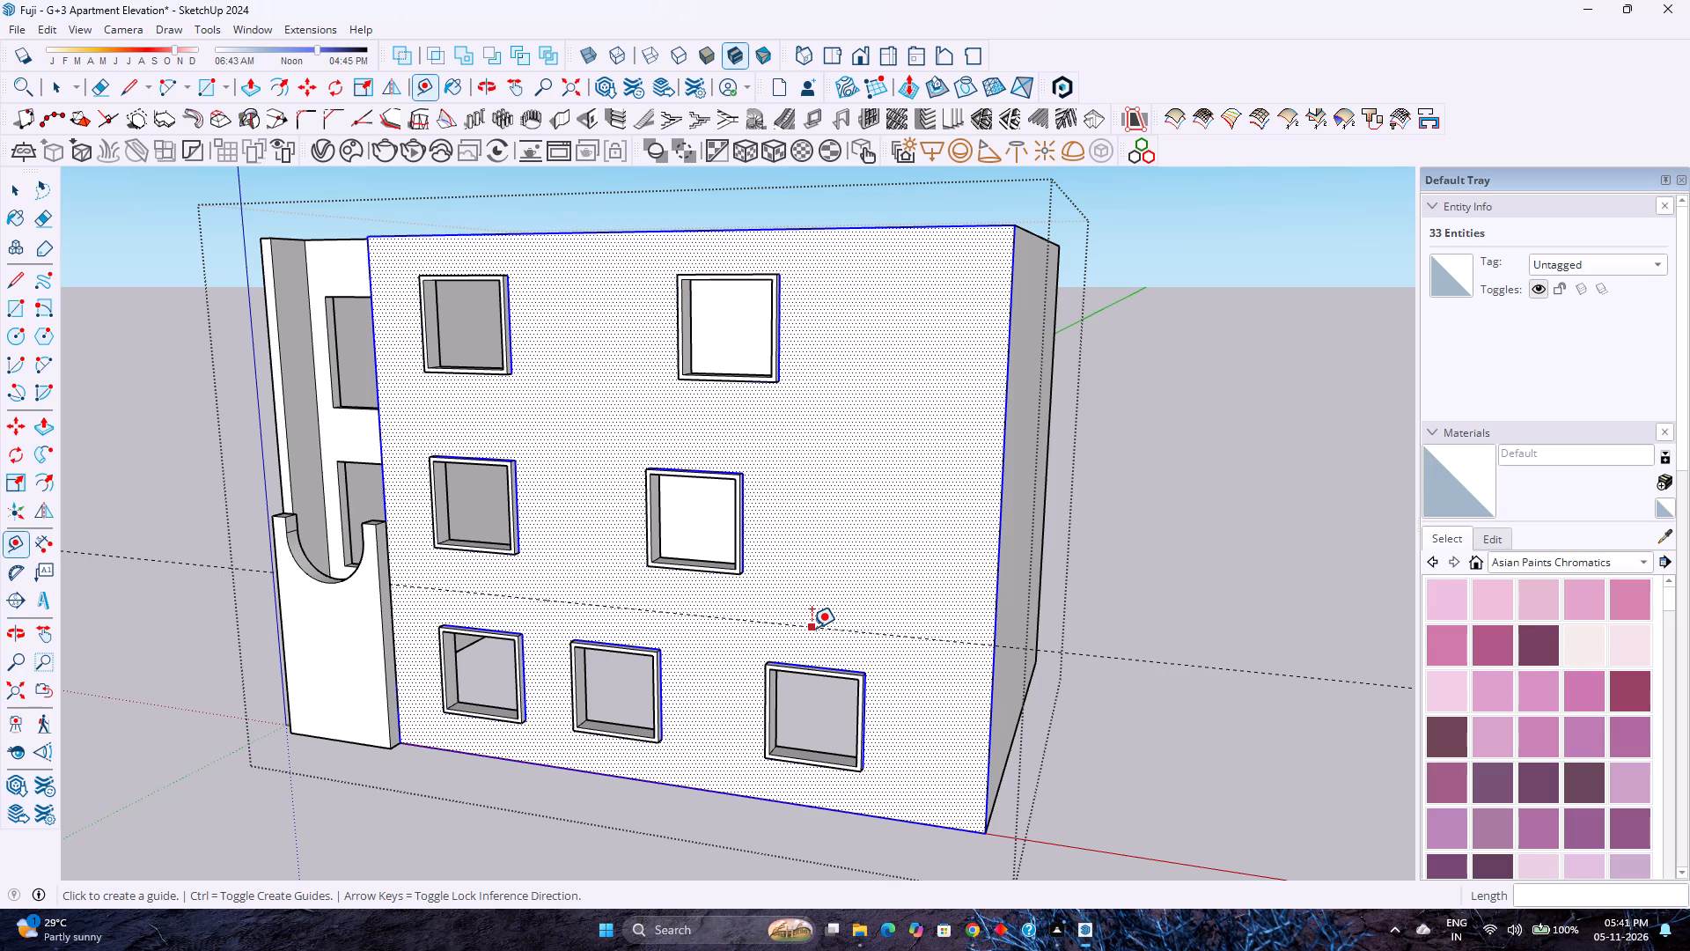
# Place a second horizontal guide 10'6" above the first guide on the main façade.
pyautogui.click(812, 628)
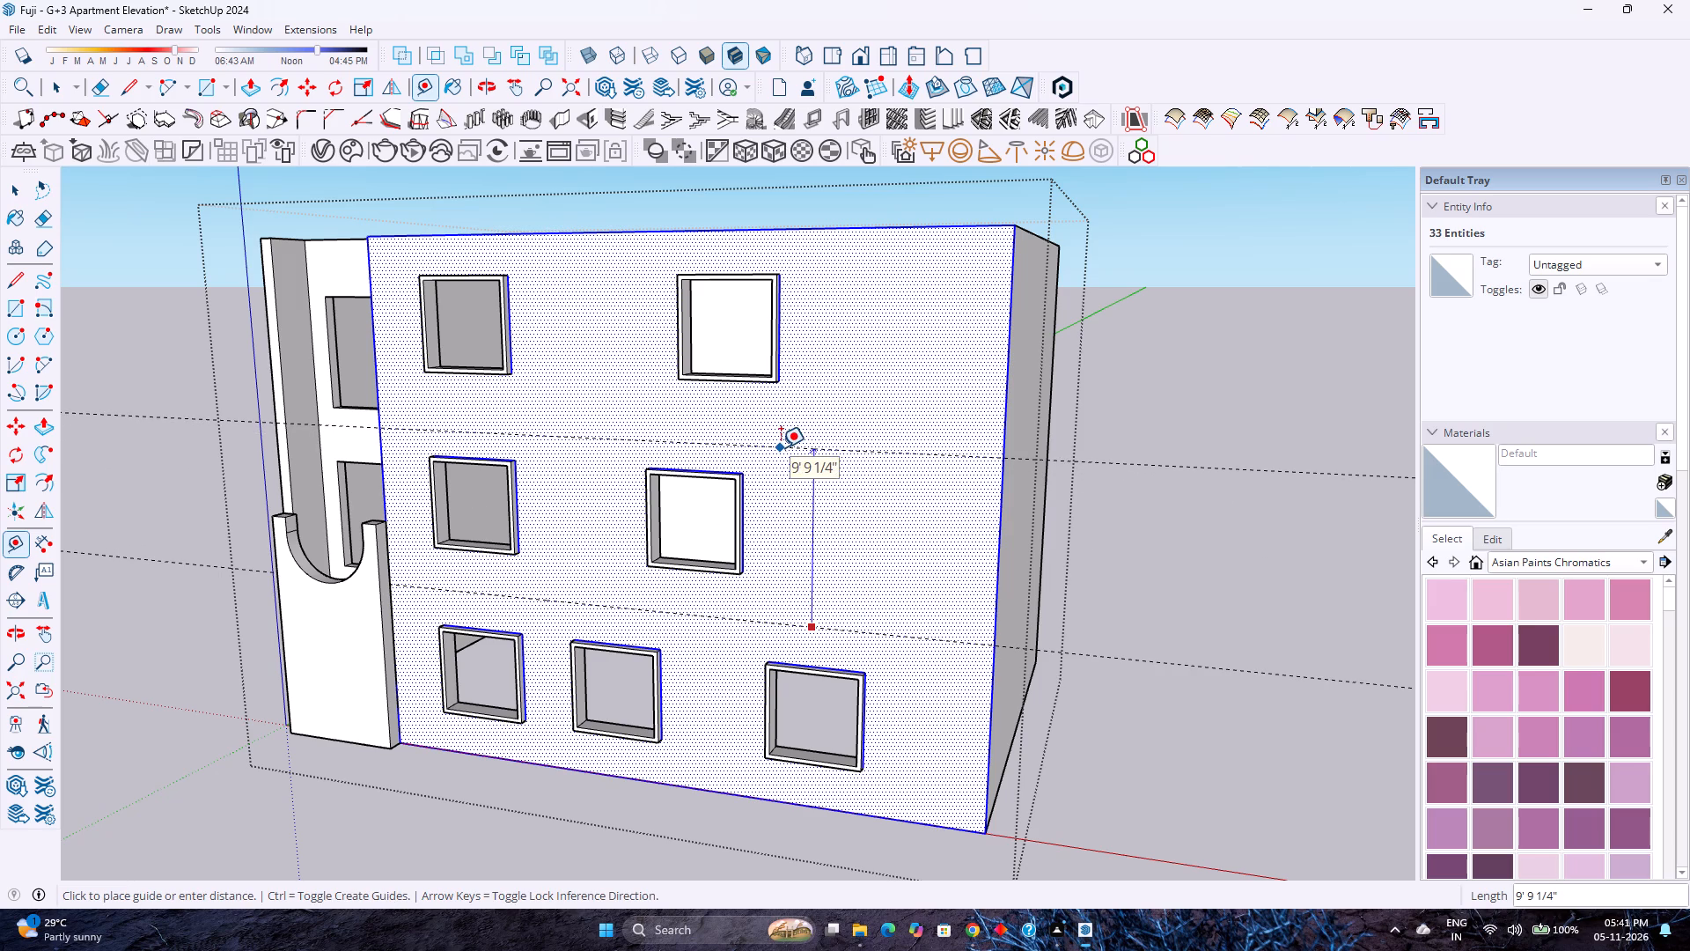
pyautogui.write('10\'6"')
pyautogui.press('Return')
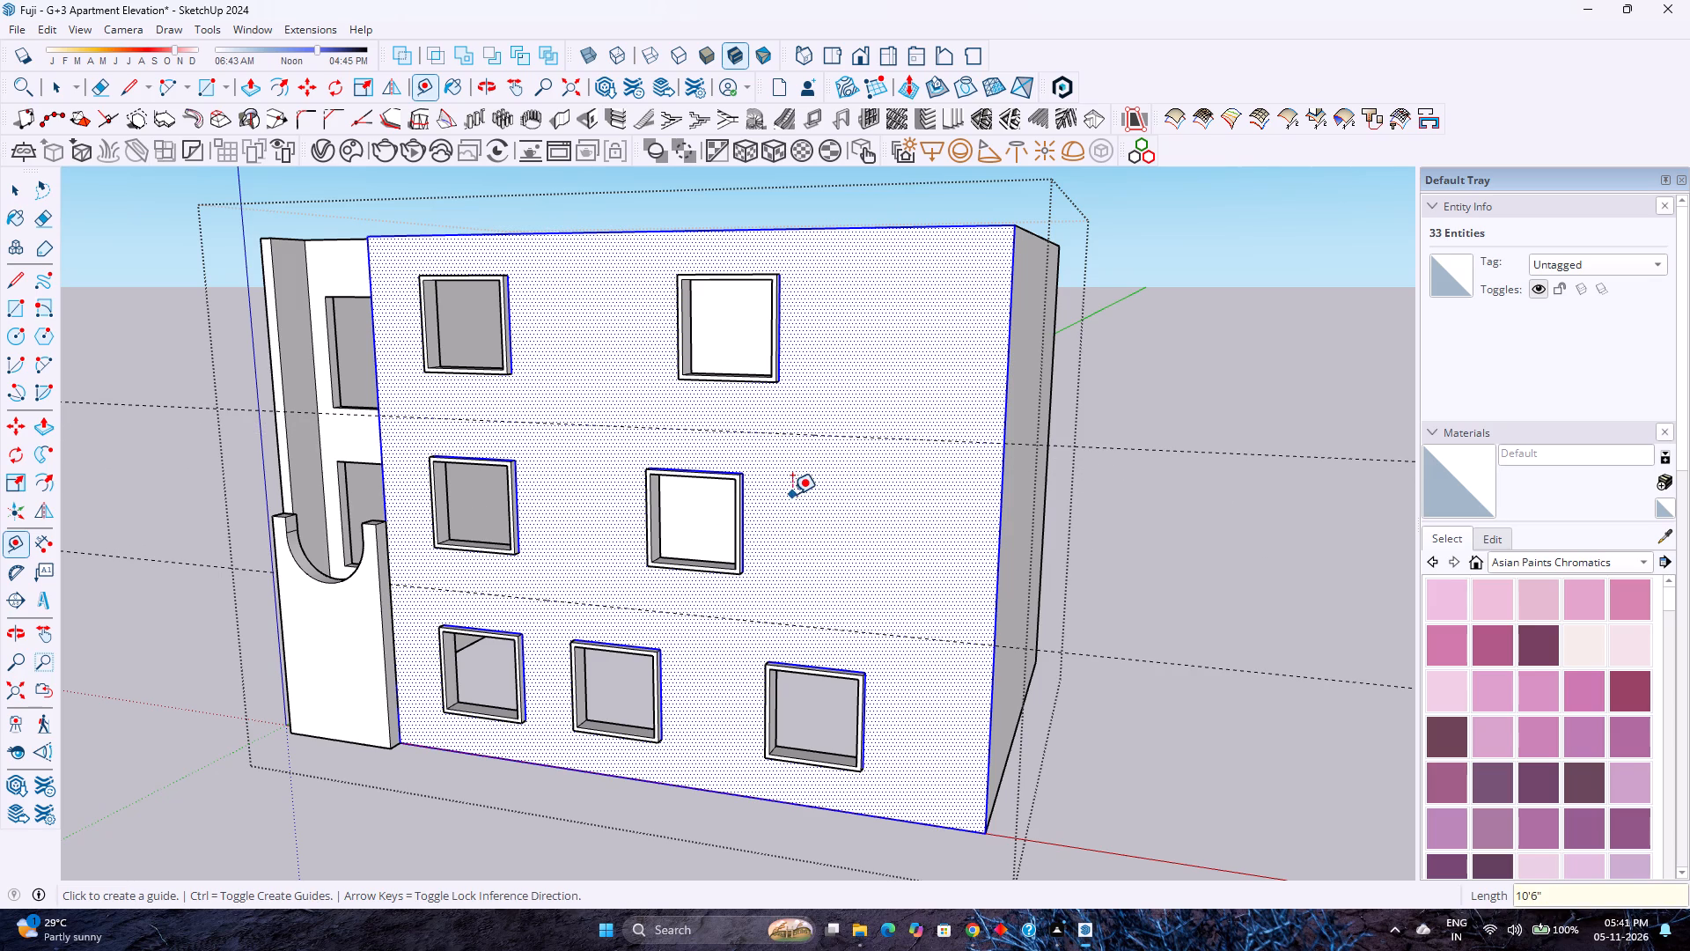
# Draw a continuous horizontal line at the lower guide's height across the main façade, side wall, rear wall and opposite side wall.
pyautogui.press('l')
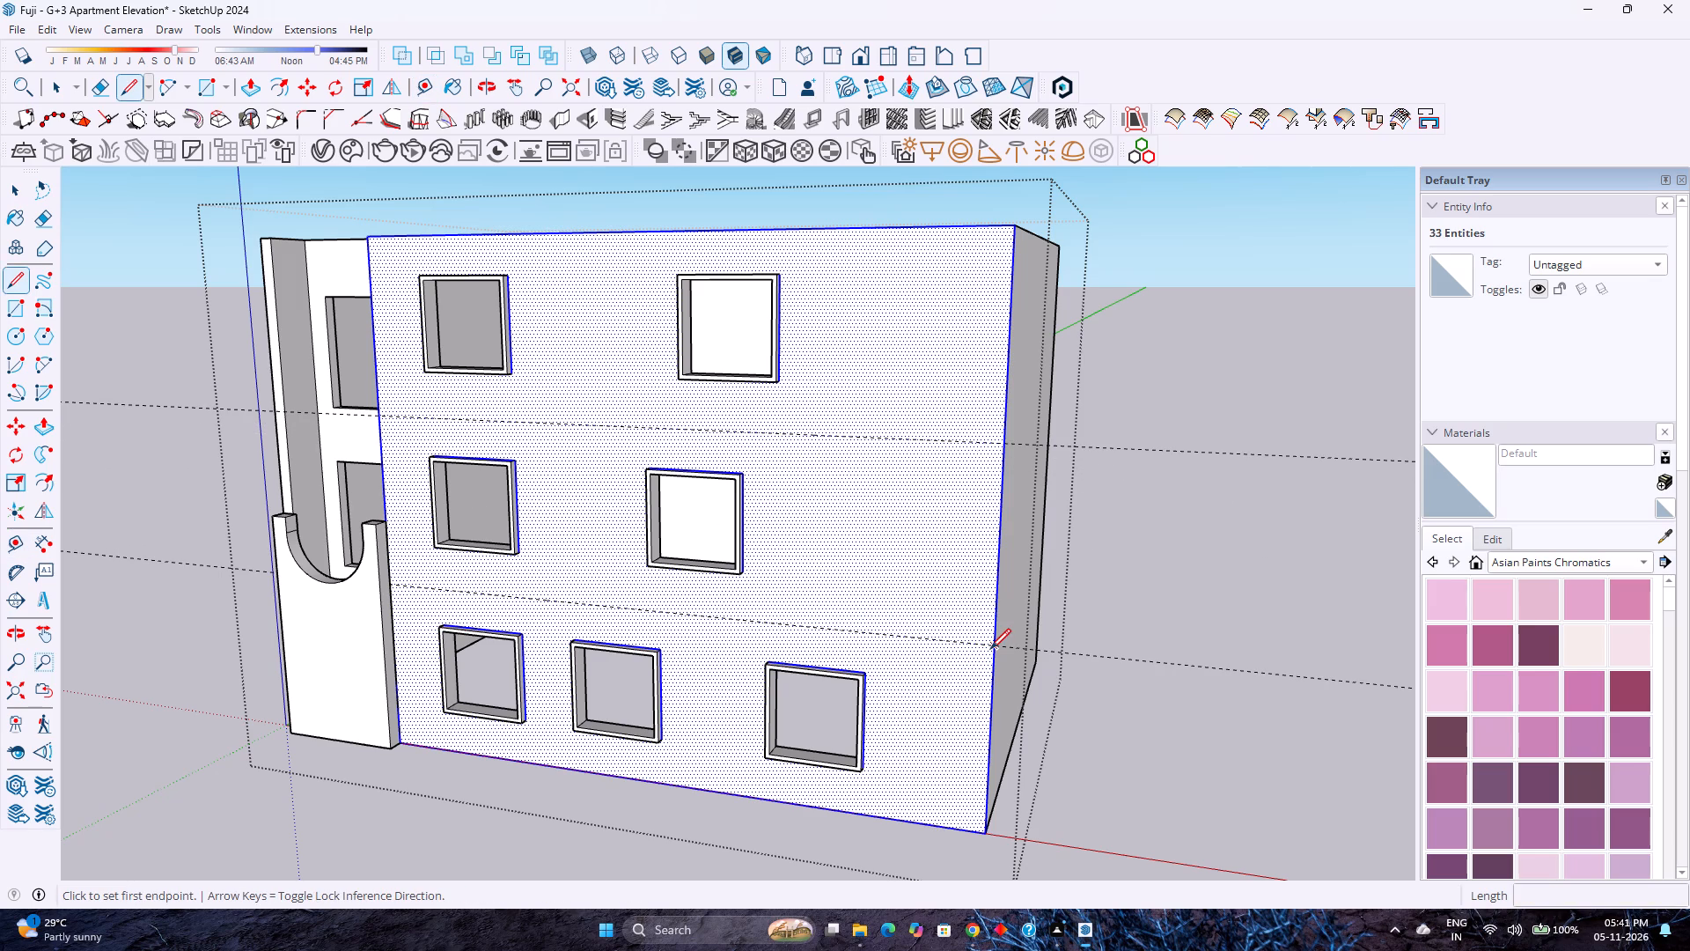
pyautogui.click(990, 649)
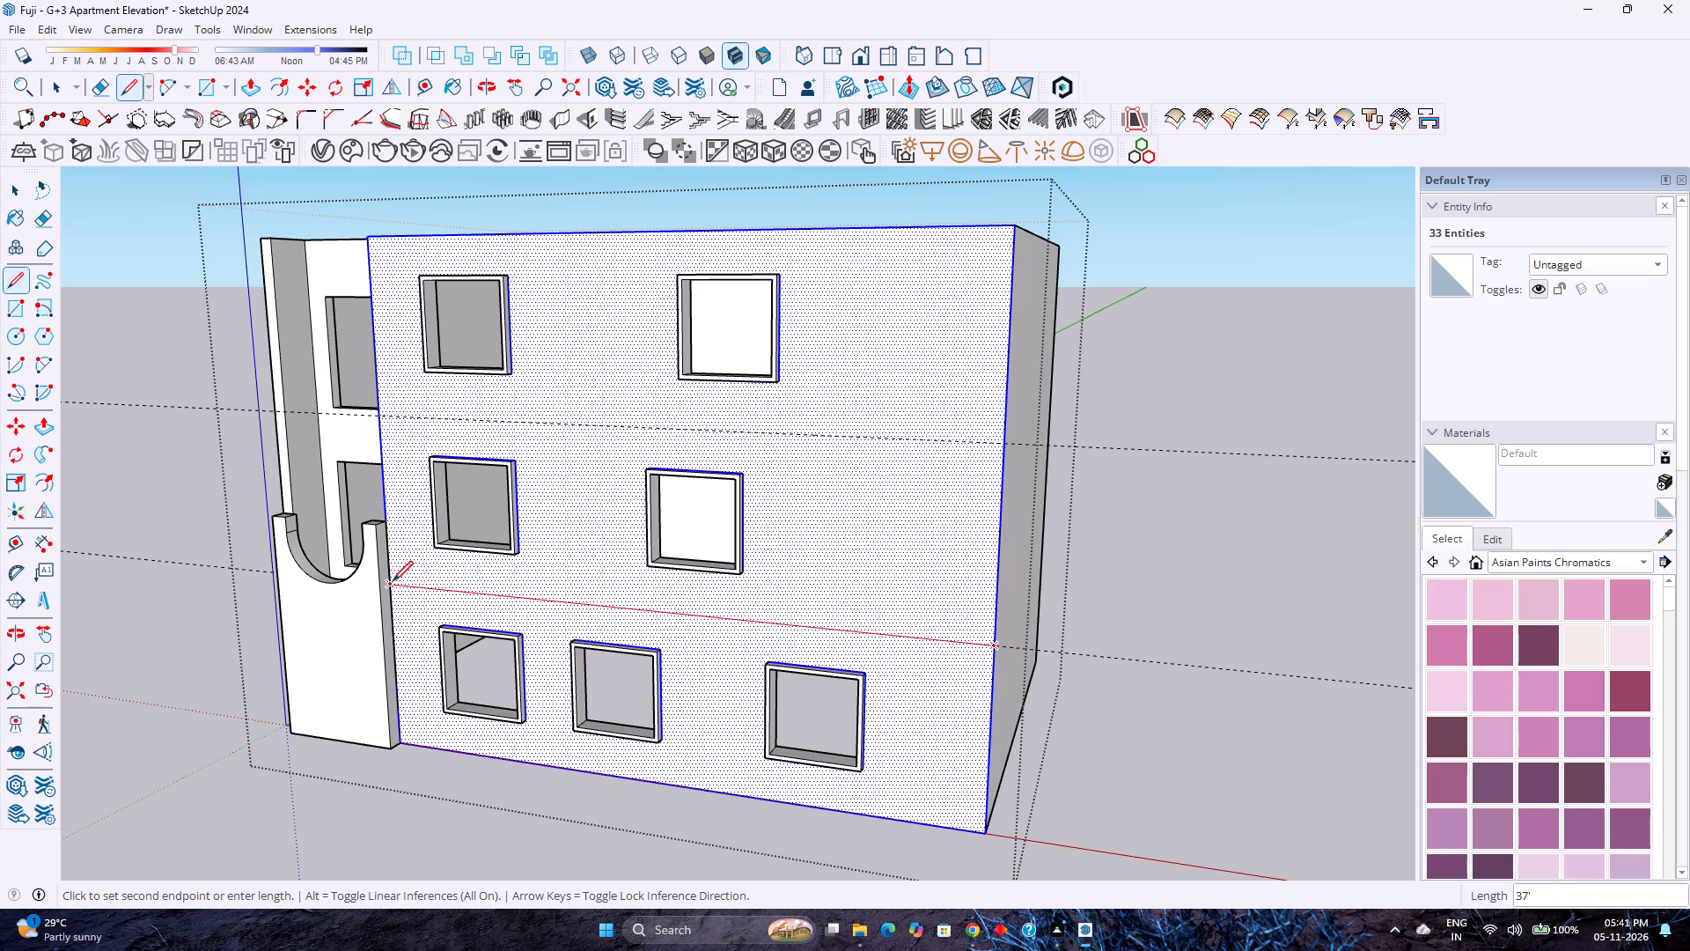
pyautogui.click(392, 581)
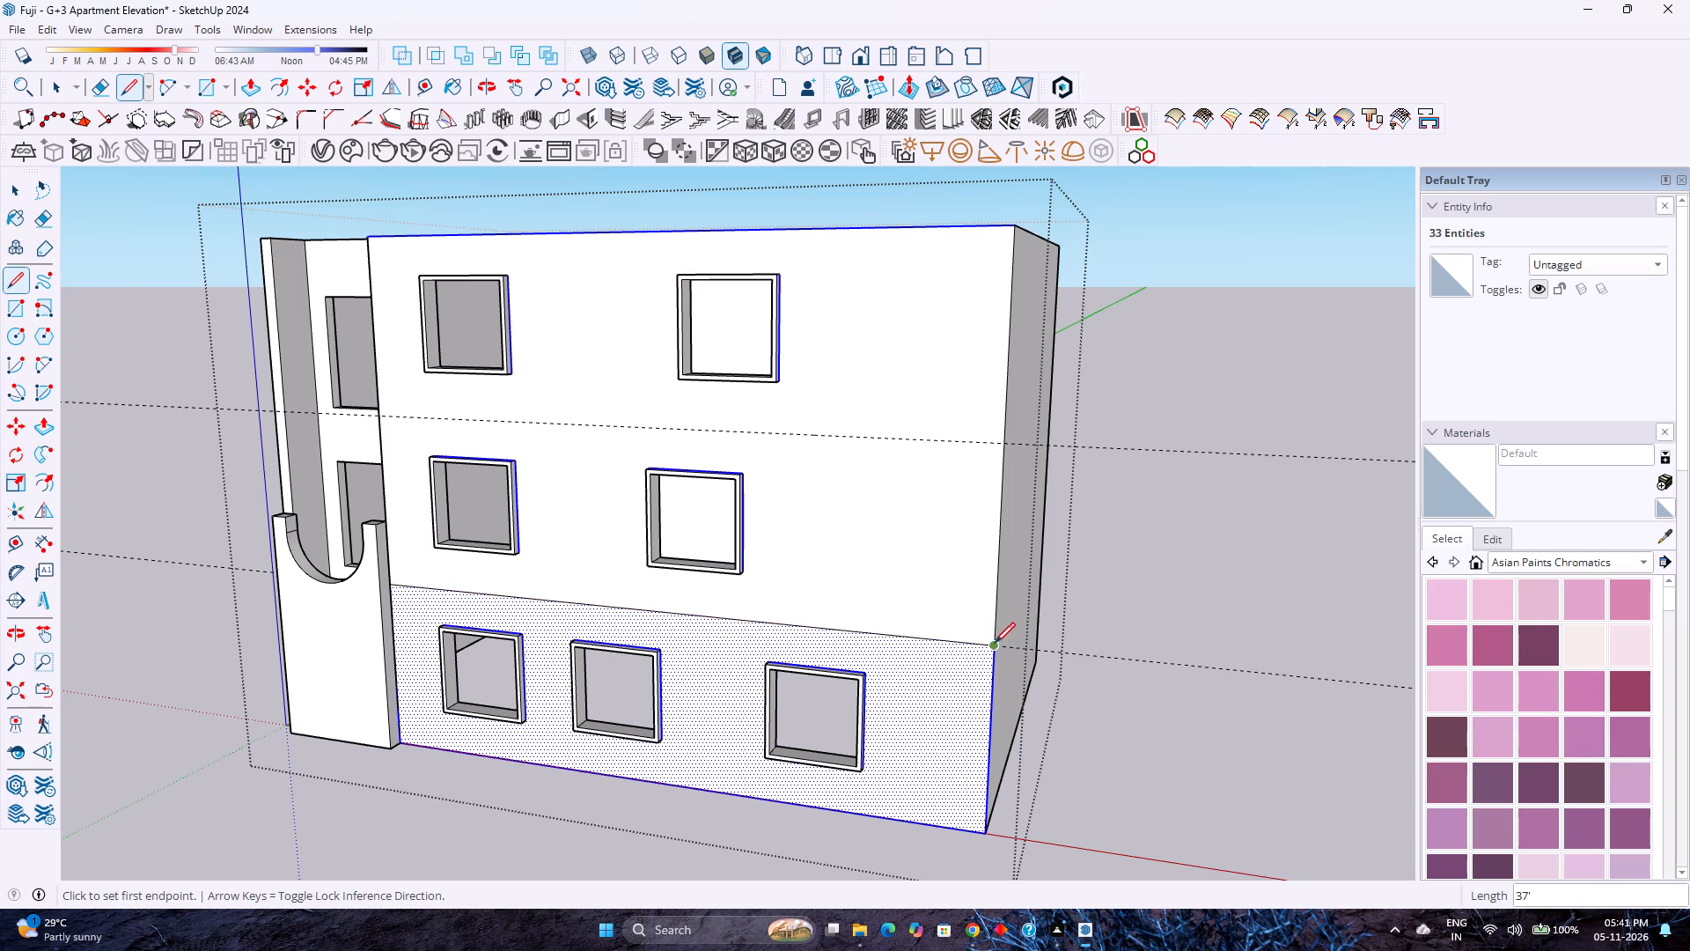
pyautogui.click(995, 643)
pyautogui.moveTo(1031, 592); pyautogui.dragTo(655, 606, button='middle')
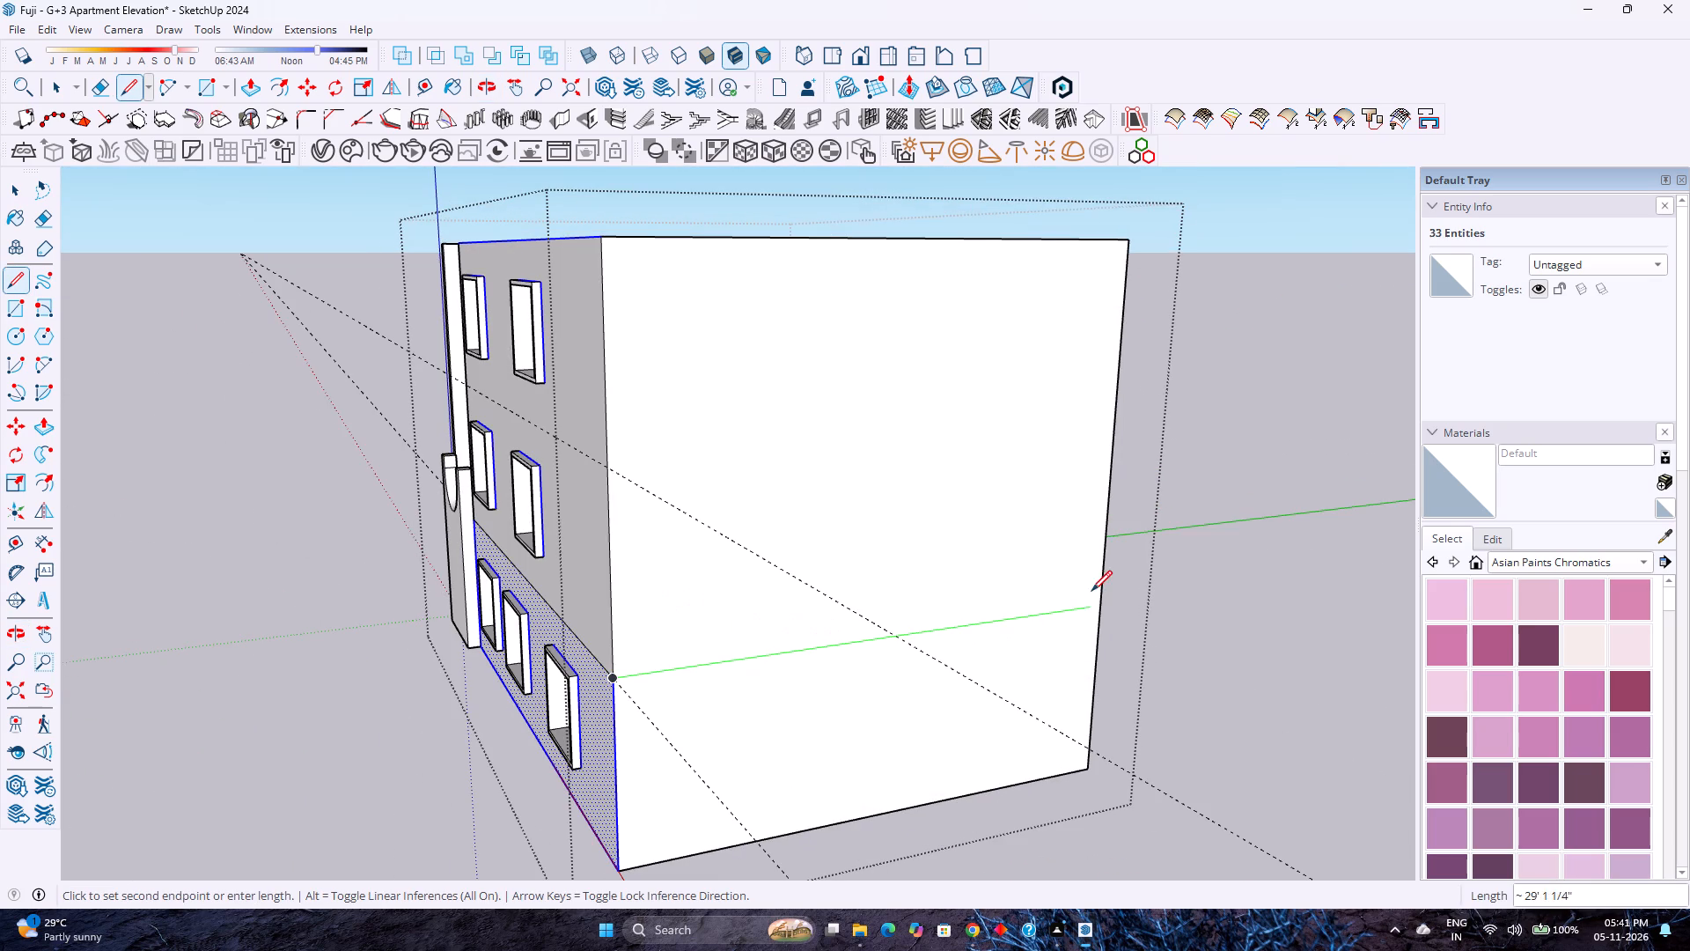
pyautogui.click(1103, 601)
pyautogui.moveTo(1103, 601); pyautogui.dragTo(404, 629, button='middle')
pyautogui.click(499, 667)
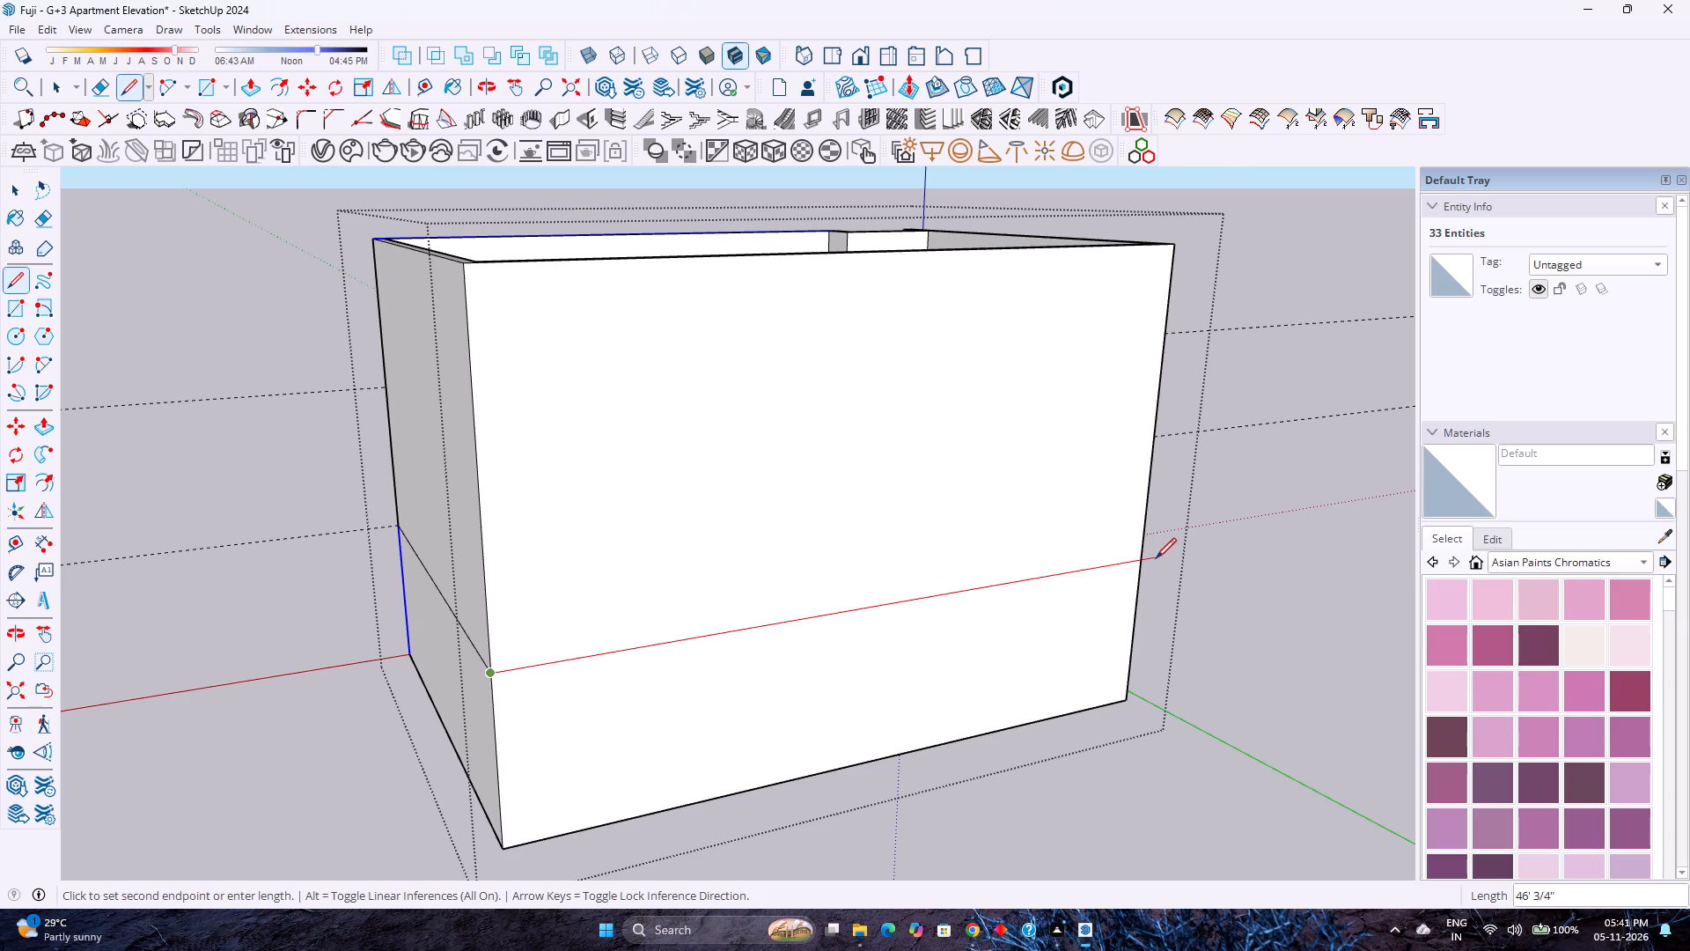
pyautogui.click(1143, 558)
pyautogui.moveTo(1106, 558); pyautogui.dragTo(247, 625, button='middle')
pyautogui.middleClick(247, 625)
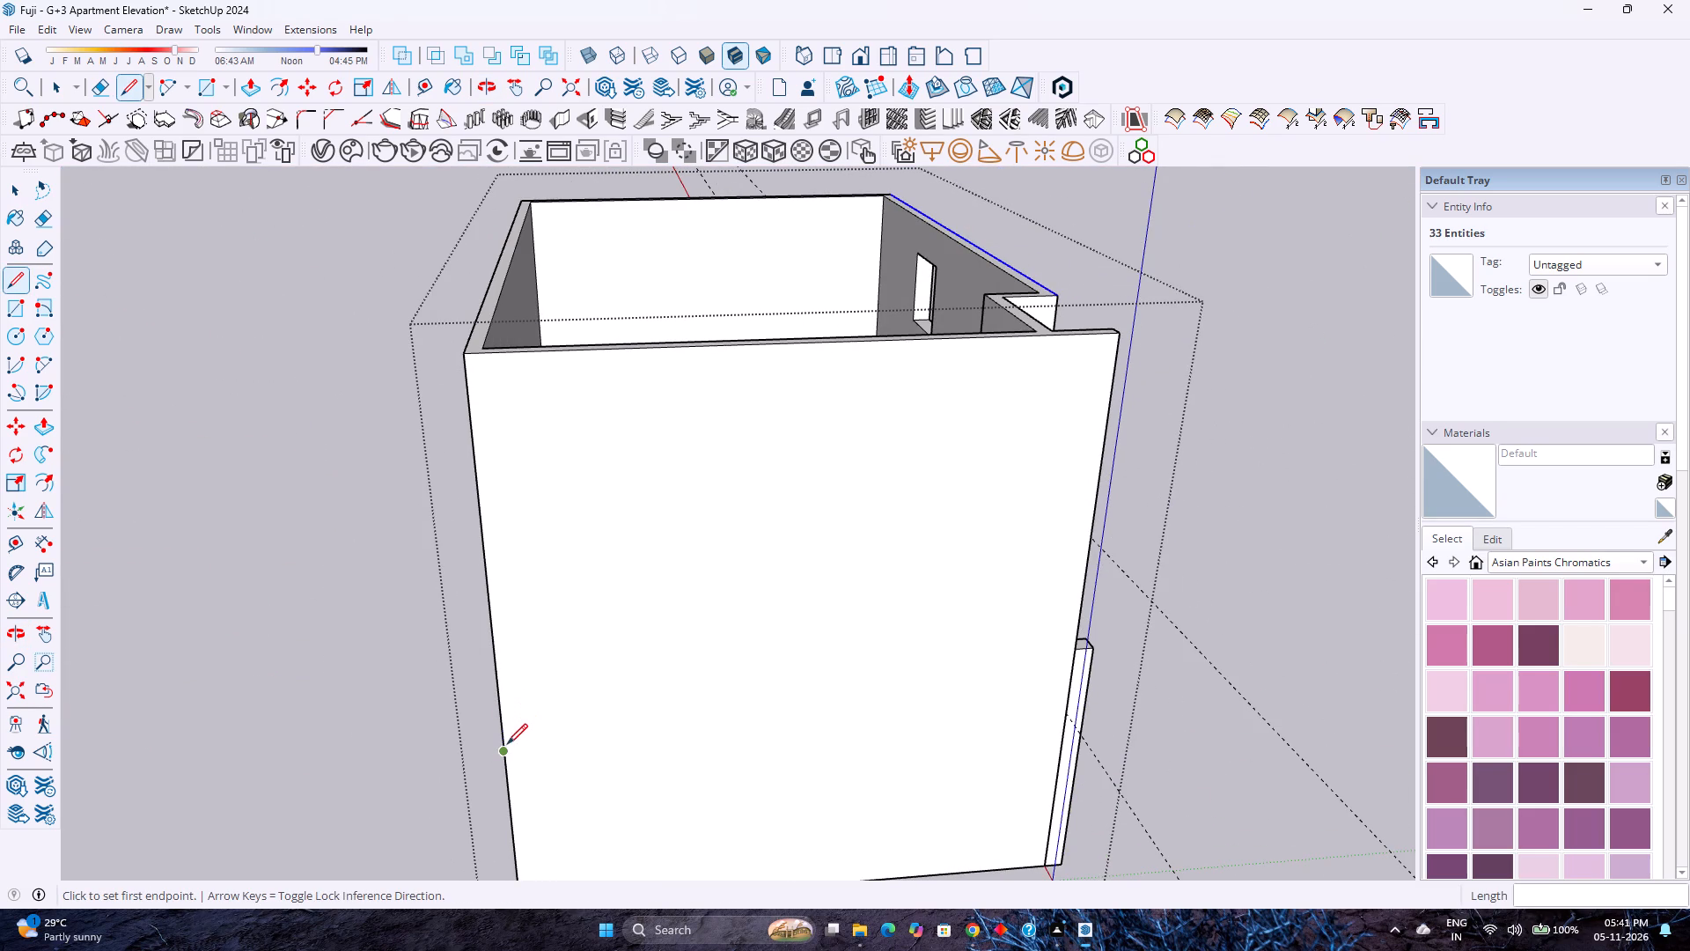
pyautogui.click(507, 751)
pyautogui.click(1069, 712)
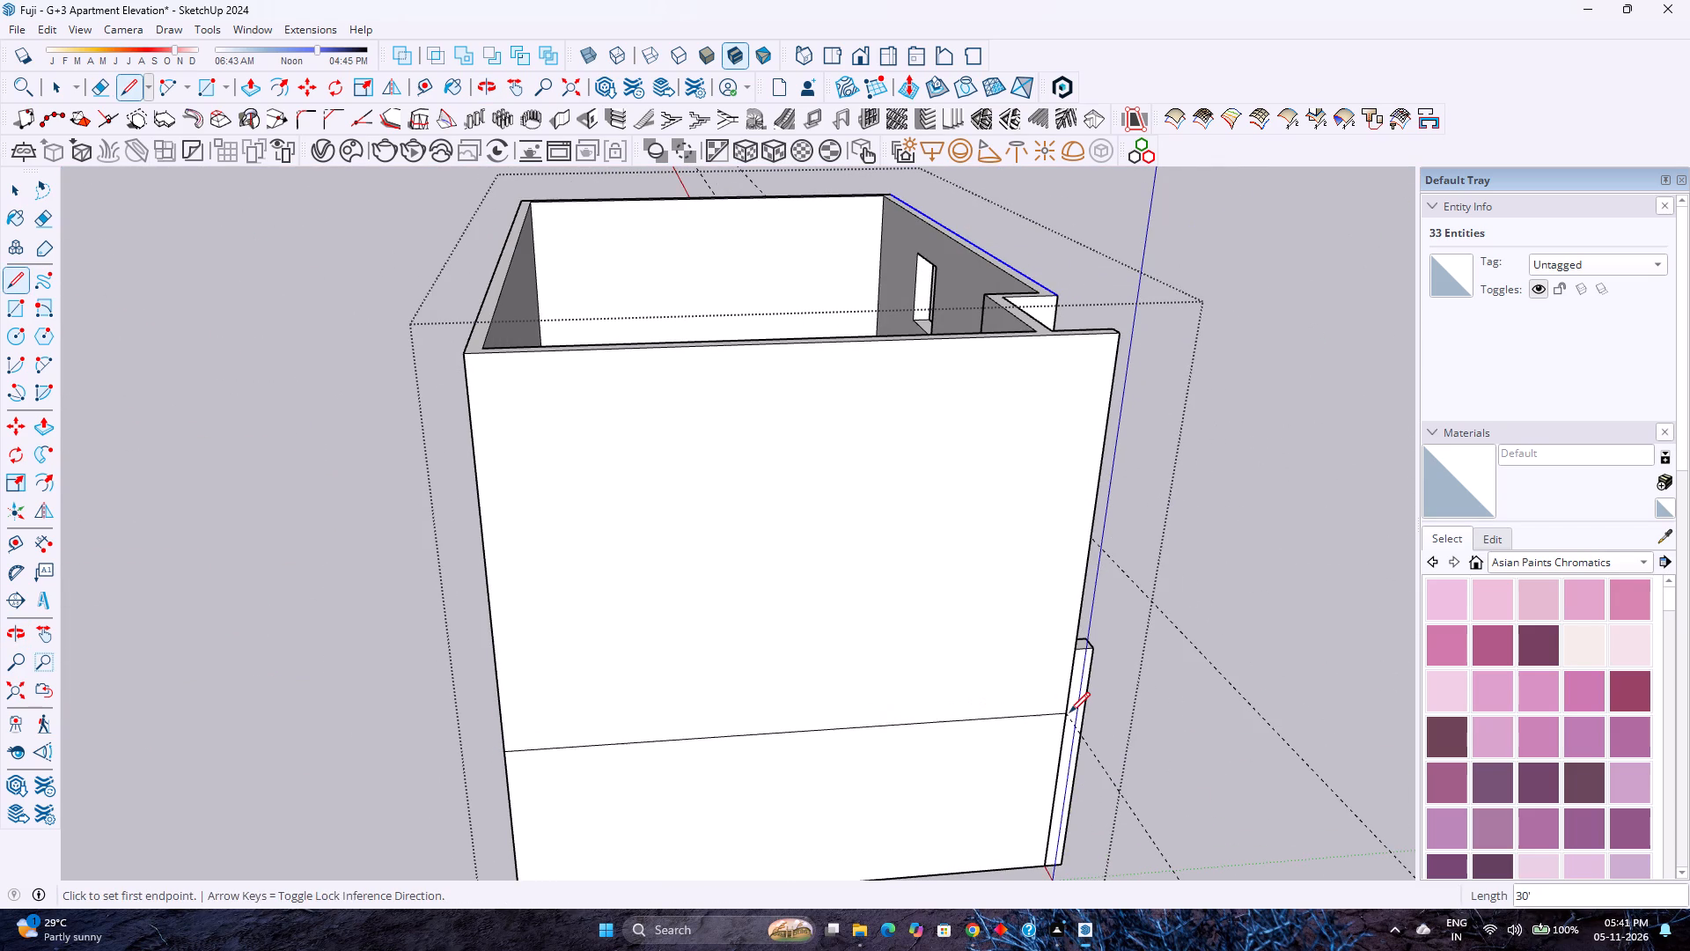
# Continue the floor line along the red axis across the 9" front end of the side wall, behind the notched panel.
pyautogui.moveTo(1051, 699); pyautogui.dragTo(1001, 699, button='middle')
pyautogui.moveTo(990, 699); pyautogui.dragTo(626, 738, button='middle')
pyautogui.scroll(8, 598, 799)
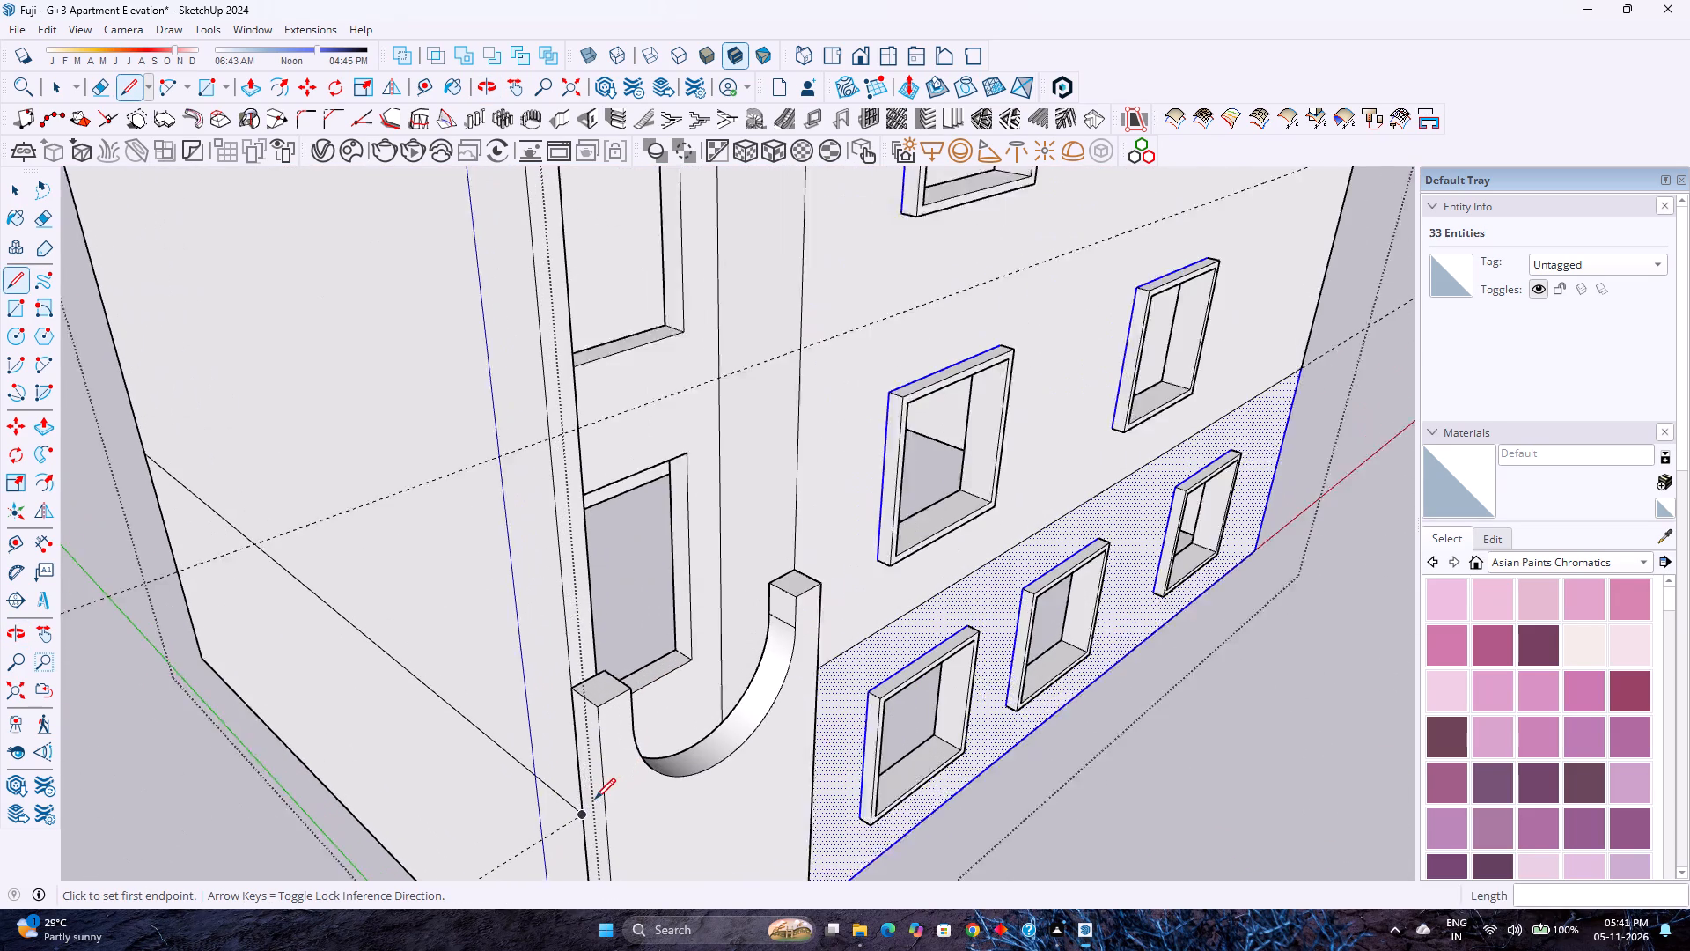
pyautogui.click(586, 813)
pyautogui.moveTo(660, 712); pyautogui.dragTo(643, 720, button='middle')
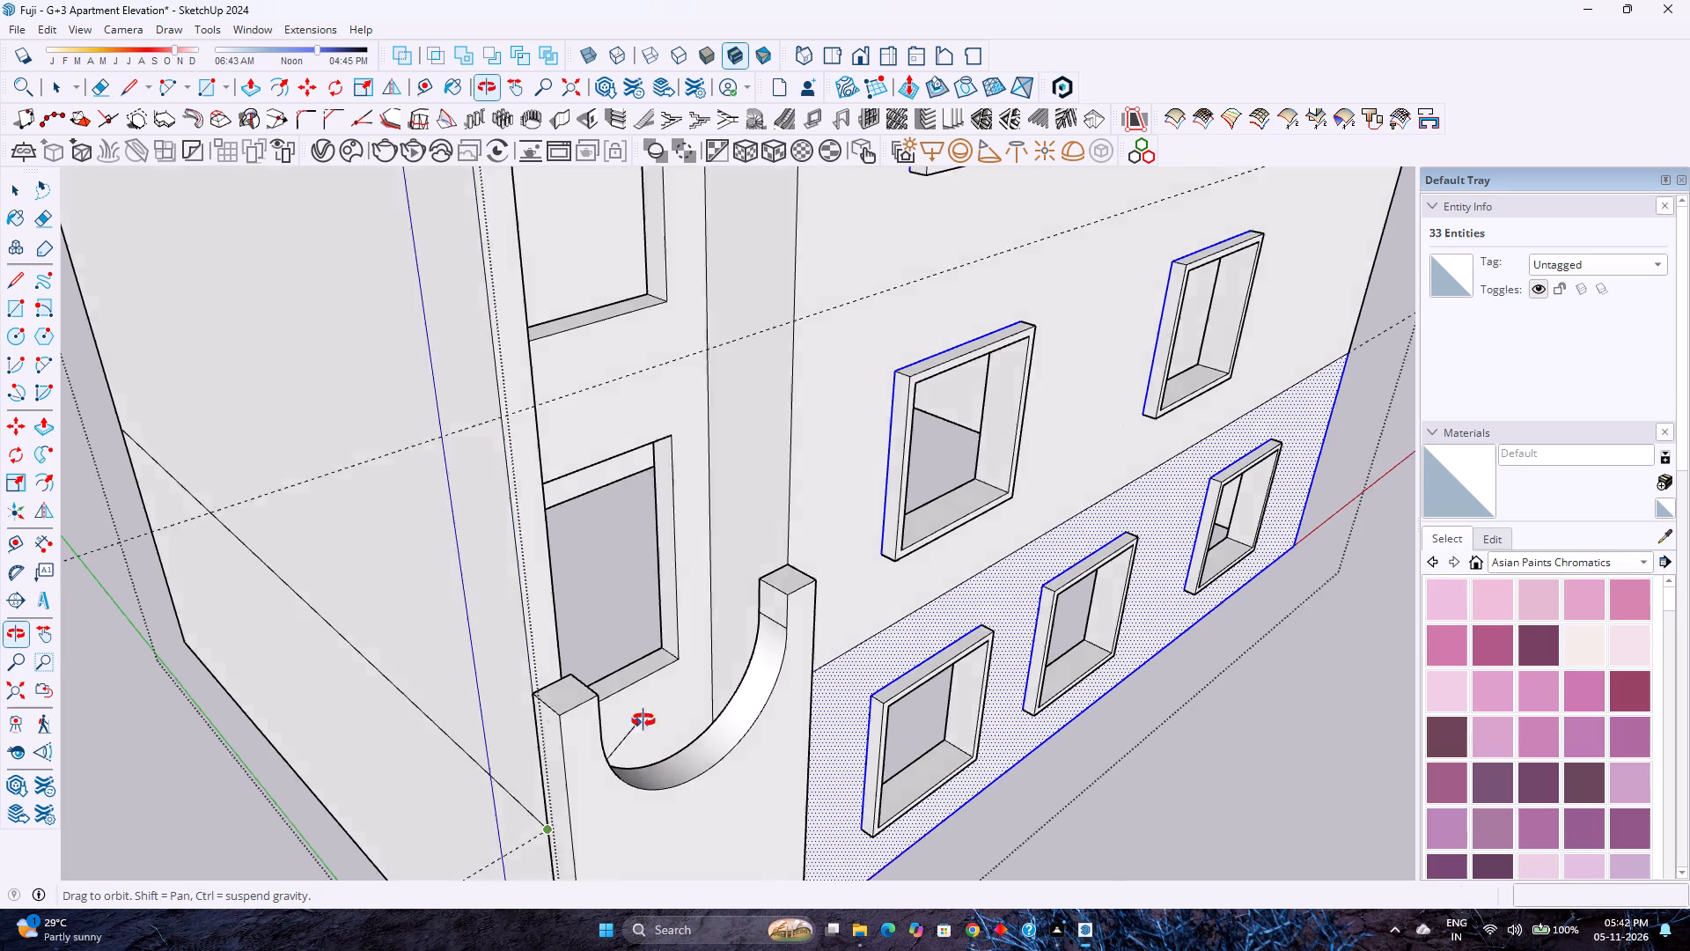
pyautogui.moveTo(643, 720); pyautogui.dragTo(455, 744, button='middle')
pyautogui.middleClick(455, 744)
pyautogui.press('Right')
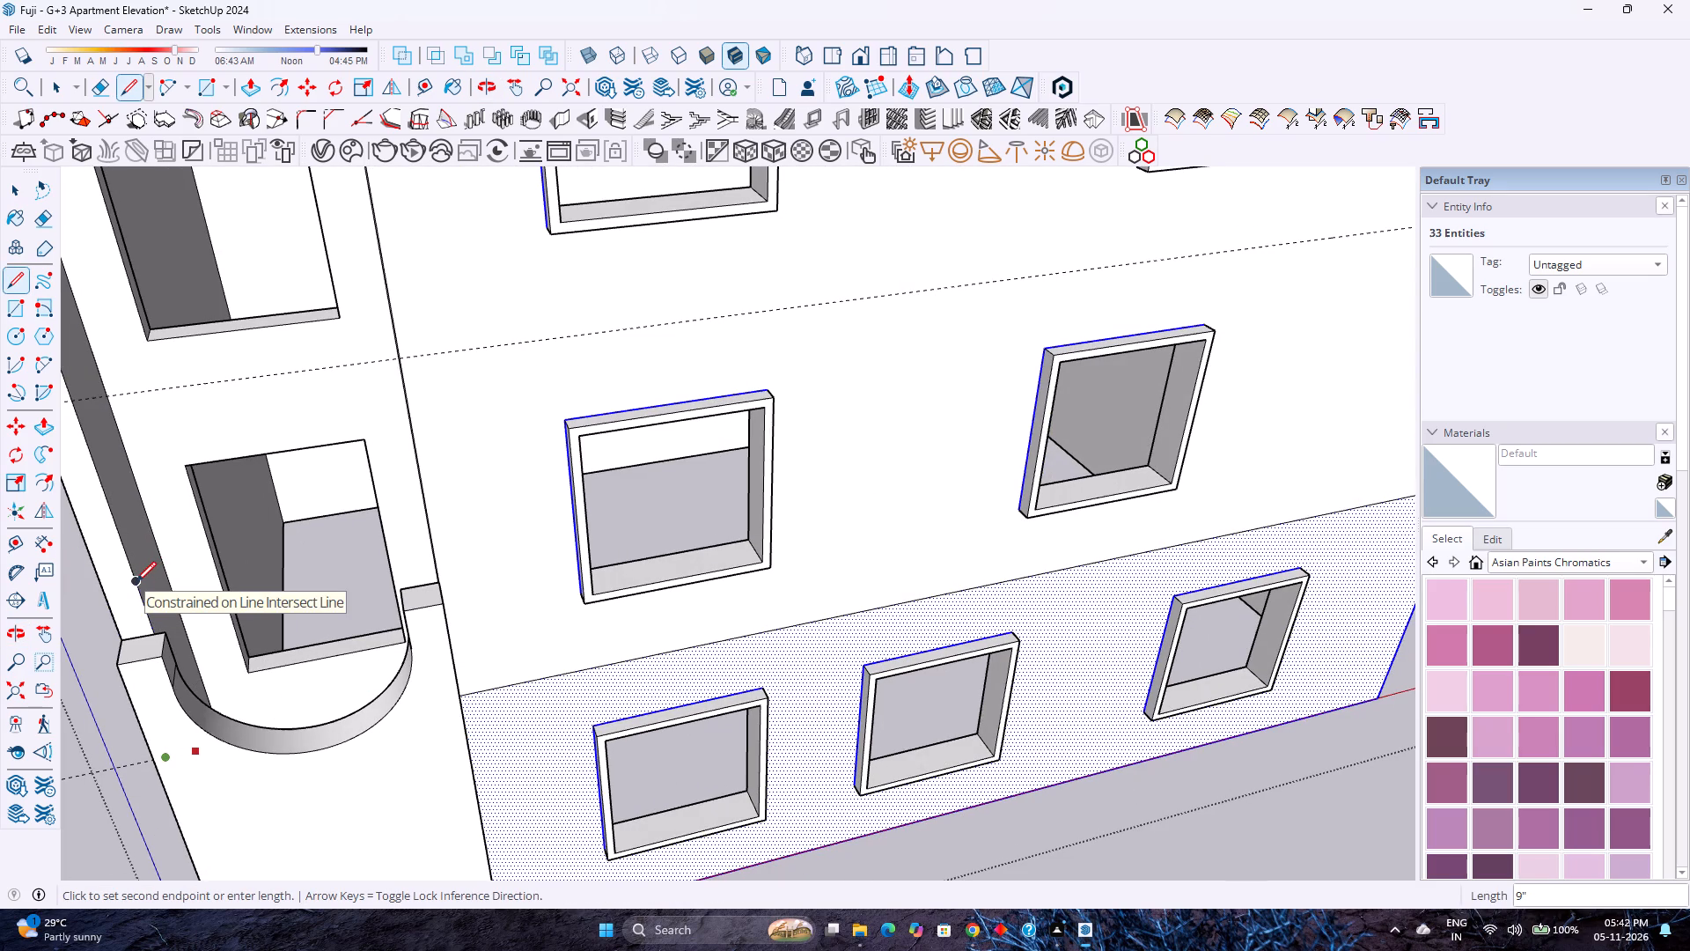
pyautogui.click(136, 582)
# Hide the U-notched front panel group to expose the recessed bay behind it.
pyautogui.moveTo(191, 603); pyautogui.dragTo(106, 667, button='middle')
pyautogui.middleClick(105, 667)
pyautogui.keyDown('shift'); pyautogui.moveTo(153, 657); pyautogui.dragTo(154, 657, button='middle'); pyautogui.keyUp('shift')
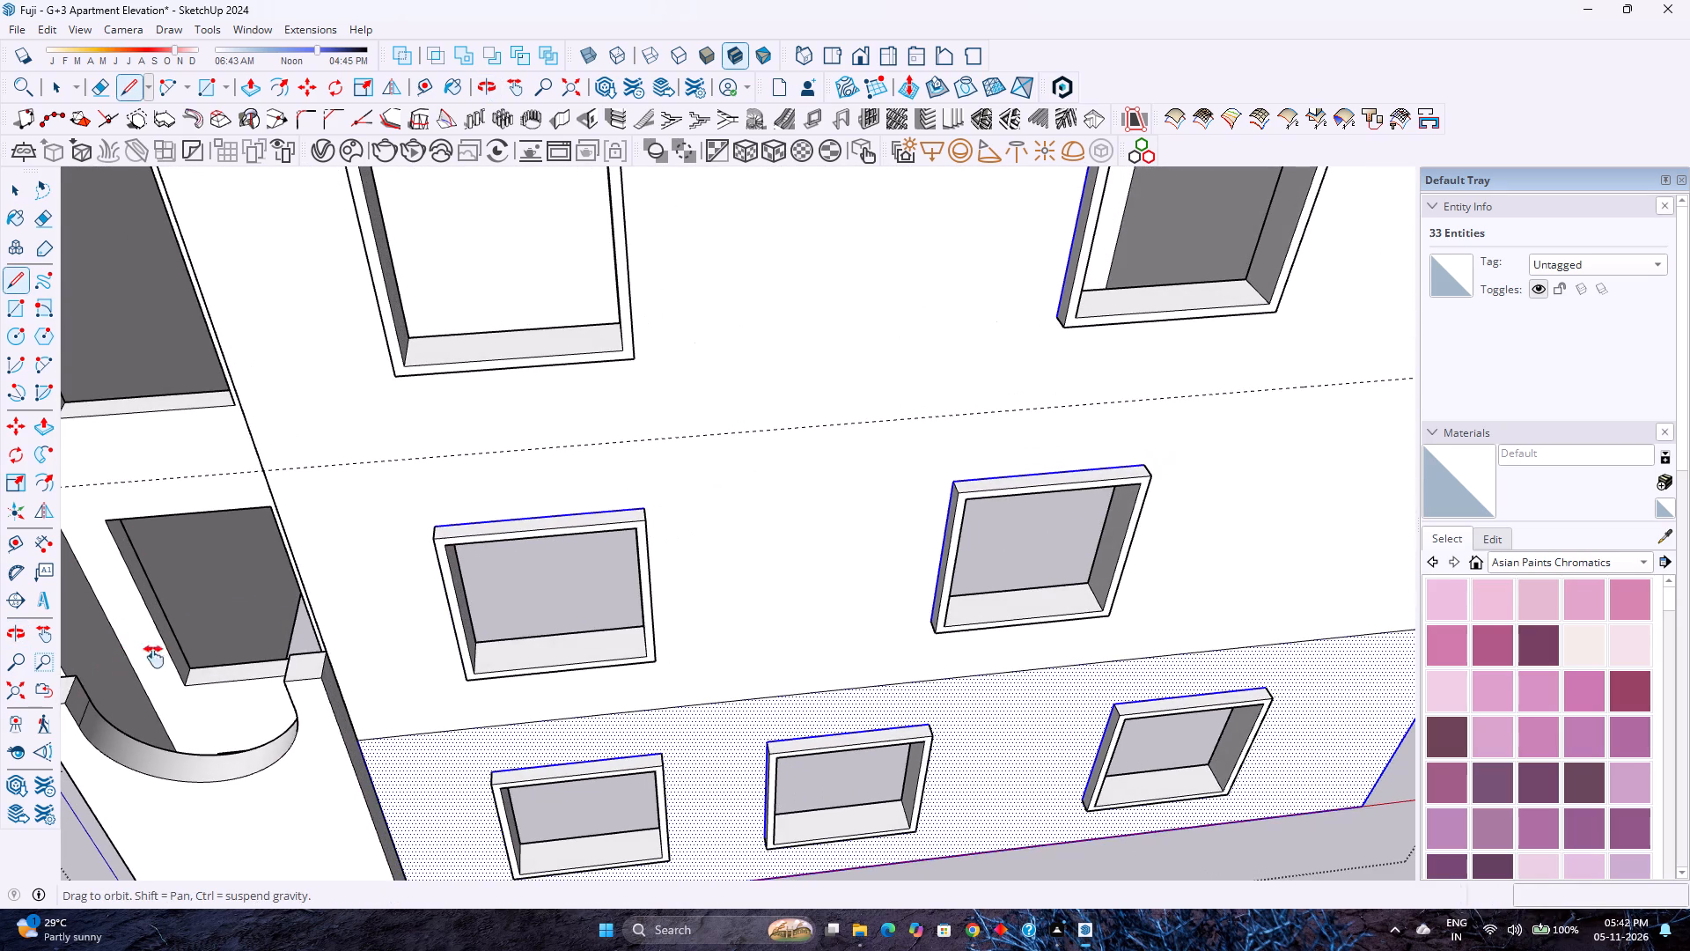
pyautogui.keyDown('shift'); pyautogui.moveTo(154, 657); pyautogui.dragTo(373, 541, button='middle'); pyautogui.keyUp('shift')
pyautogui.keyDown('shift'); pyautogui.middleClick(375, 540); pyautogui.keyUp('shift')
pyautogui.moveTo(400, 554); pyautogui.dragTo(242, 623, button='middle')
pyautogui.middleClick(242, 623)
pyautogui.scroll(4, 239, 601)
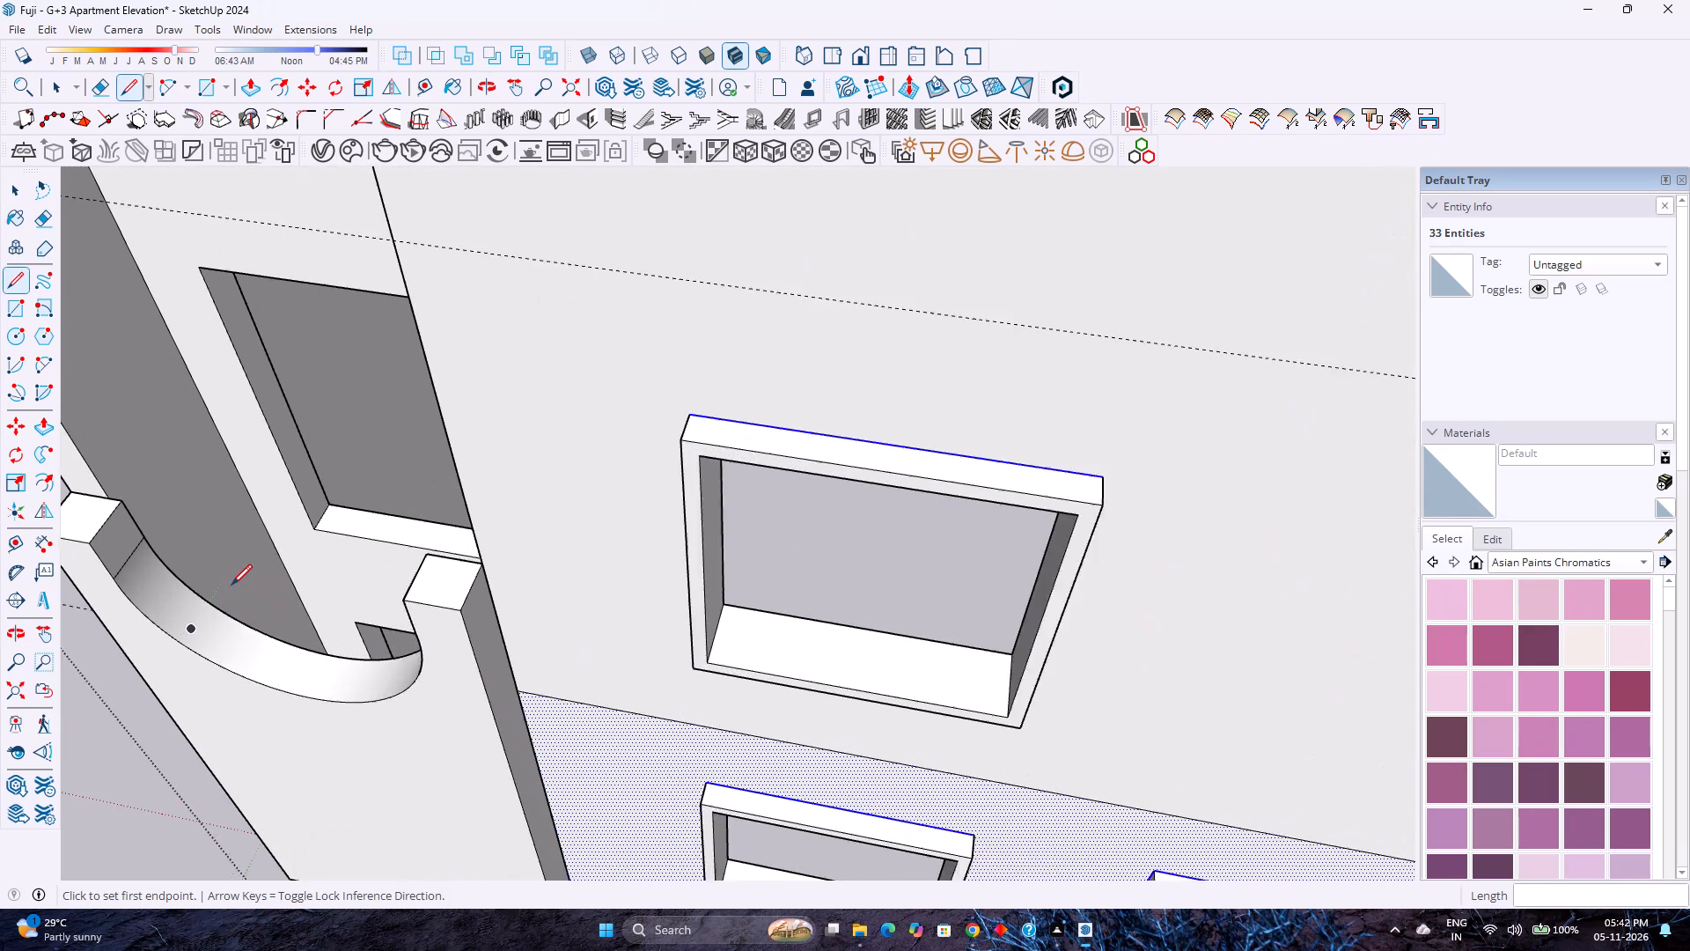
pyautogui.scroll(2, 231, 585)
pyautogui.press('space')
pyautogui.click(269, 656)
pyautogui.rightClick(269, 656)
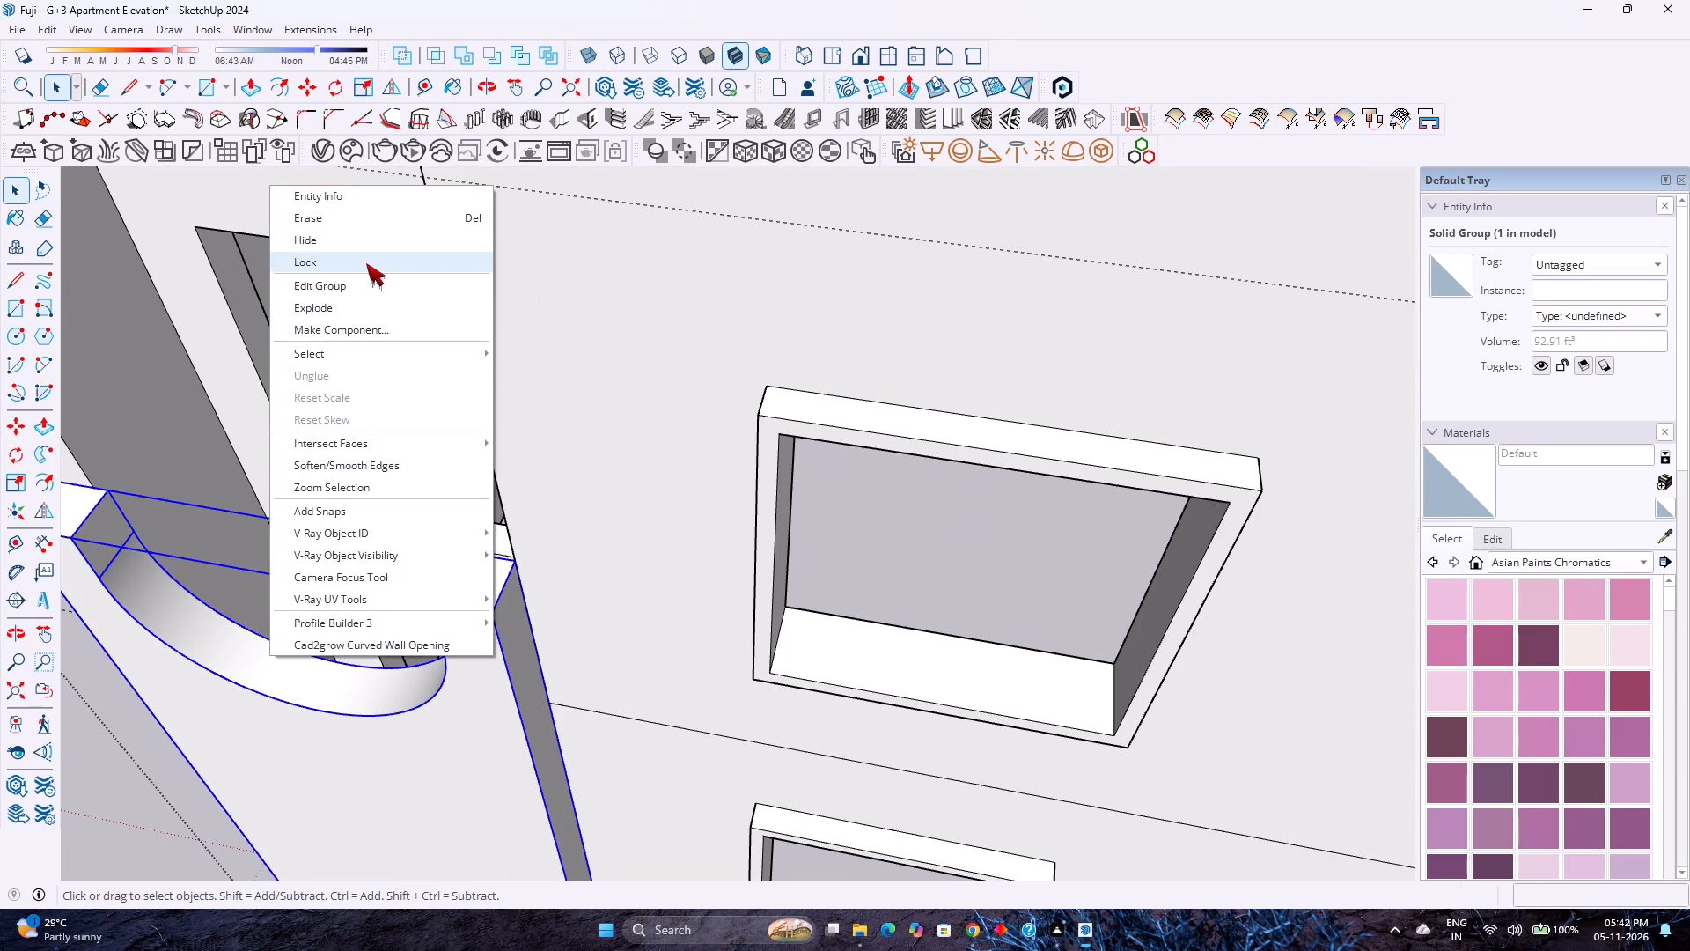
pyautogui.click(372, 254)
pyautogui.rightClick(248, 692)
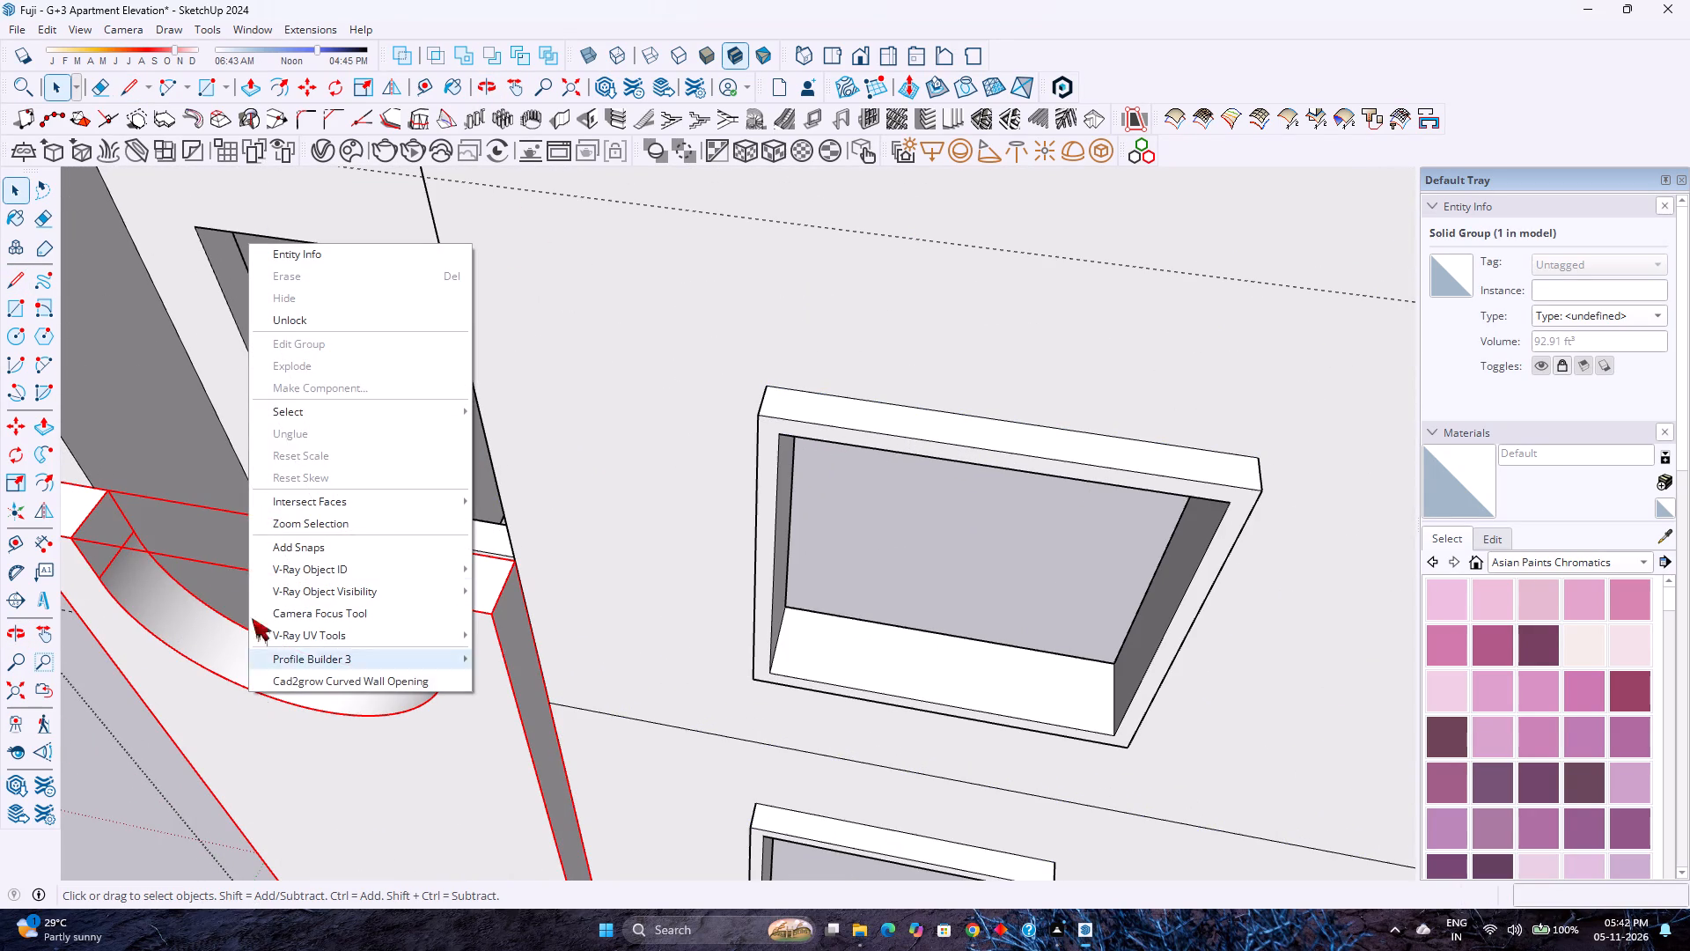
pyautogui.click(296, 324)
pyautogui.rightClick(184, 644)
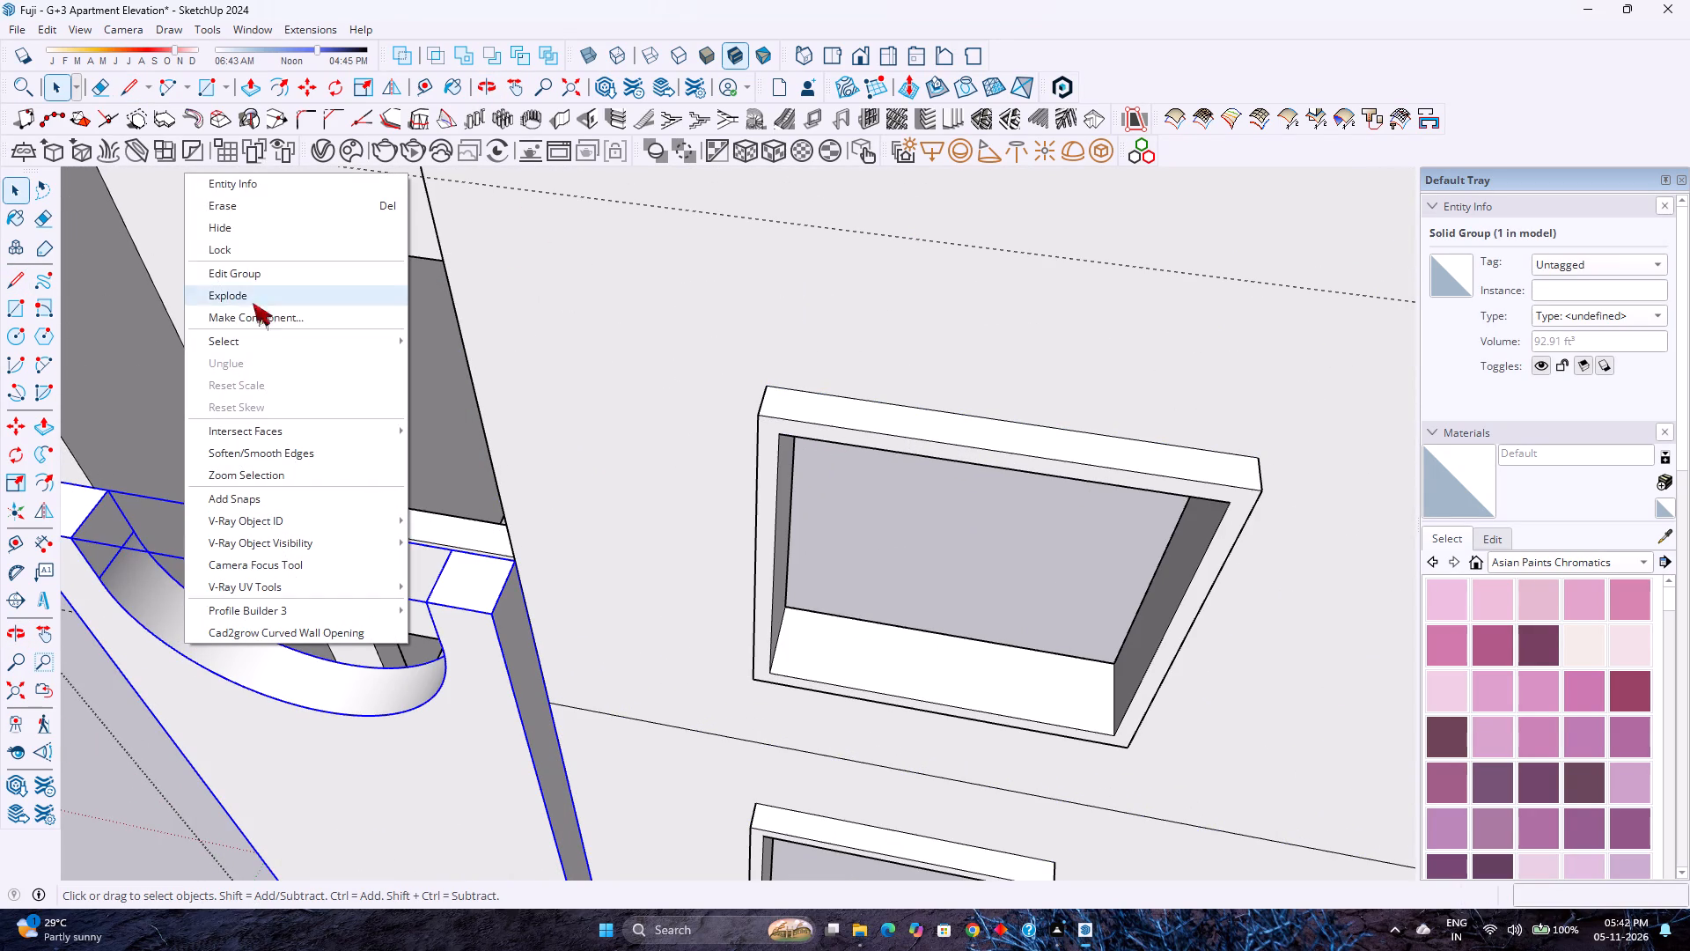
pyautogui.click(287, 226)
# Continue the floor line around the recessed bay: 3' along one return, 7' across the bay wall, and out along the opposite return.
pyautogui.keyDown('shift'); pyautogui.moveTo(291, 510); pyautogui.dragTo(390, 547, button='middle'); pyautogui.keyUp('shift')
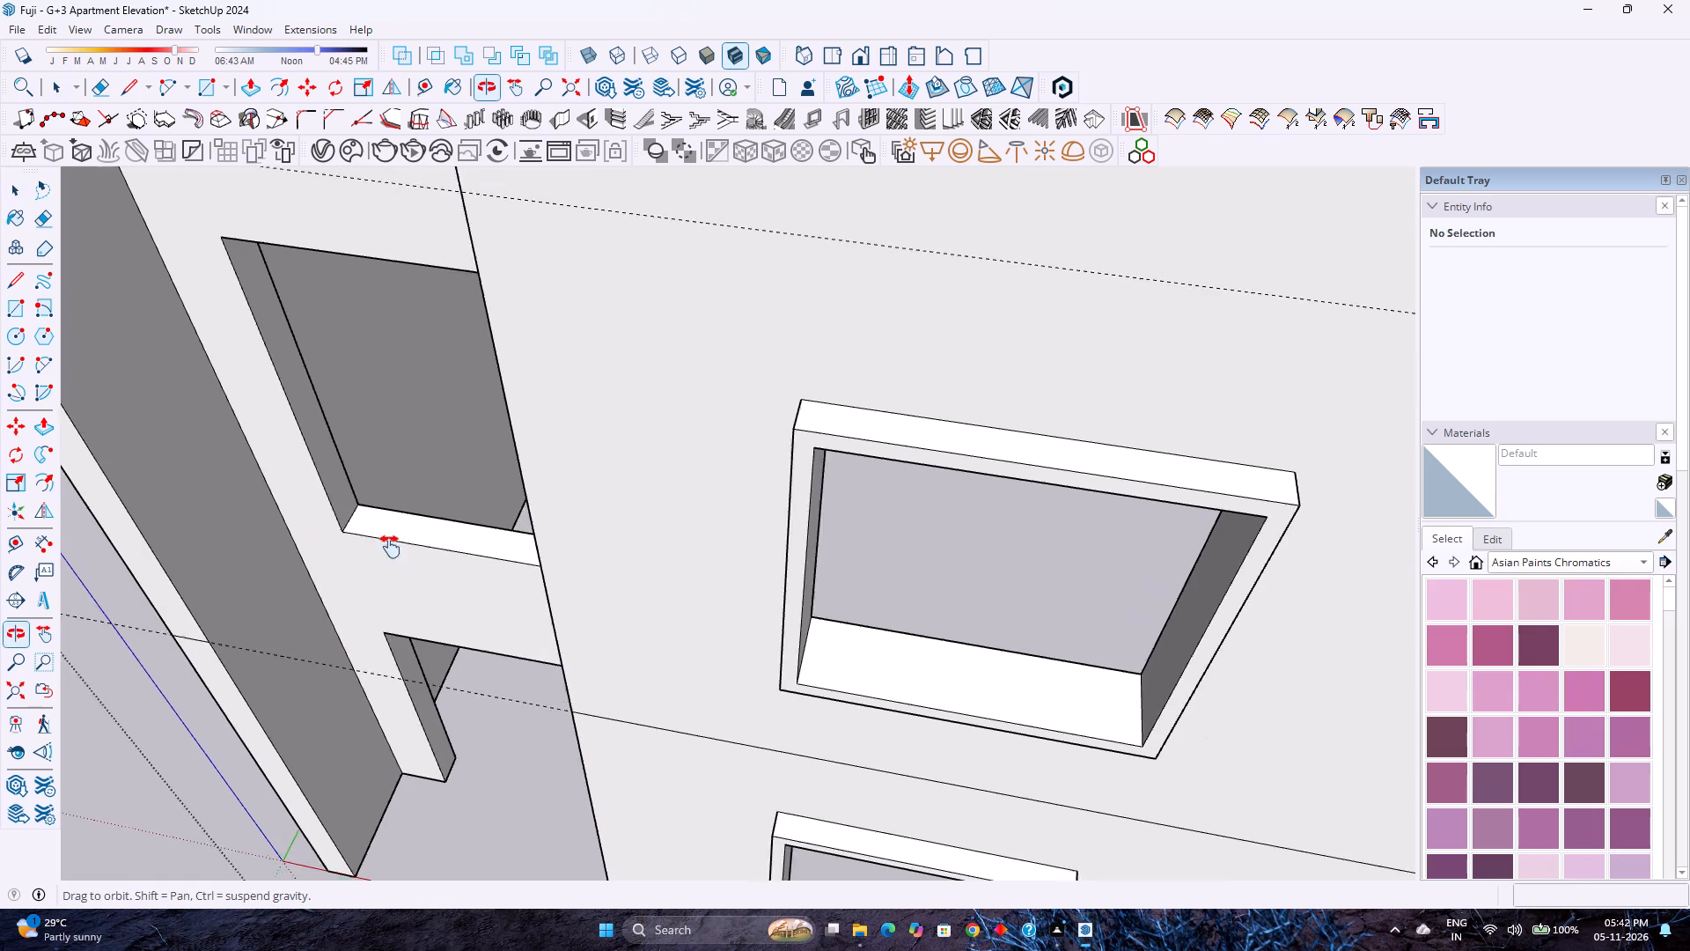
pyautogui.keyDown('shift'); pyautogui.moveTo(390, 547); pyautogui.dragTo(519, 581, button='middle'); pyautogui.keyUp('shift')
pyautogui.keyDown('shift'); pyautogui.middleClick(519, 581); pyautogui.keyUp('shift')
pyautogui.moveTo(496, 579); pyautogui.dragTo(893, 350, button='middle')
pyautogui.middleClick(896, 350)
pyautogui.press('l')
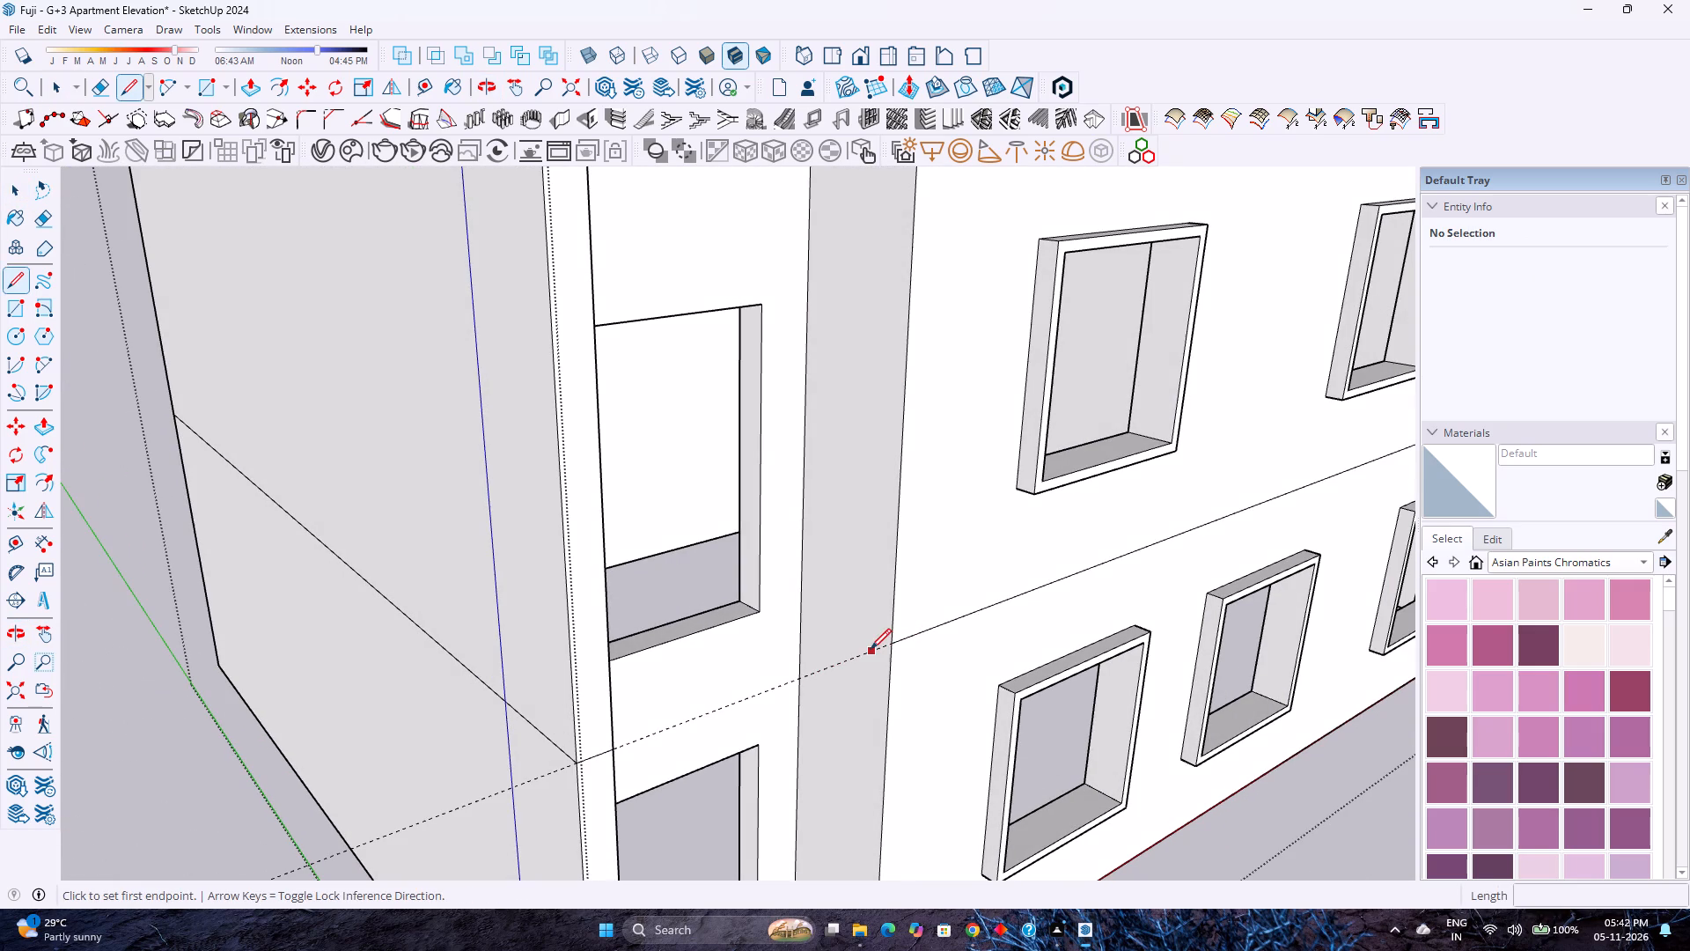
pyautogui.click(886, 646)
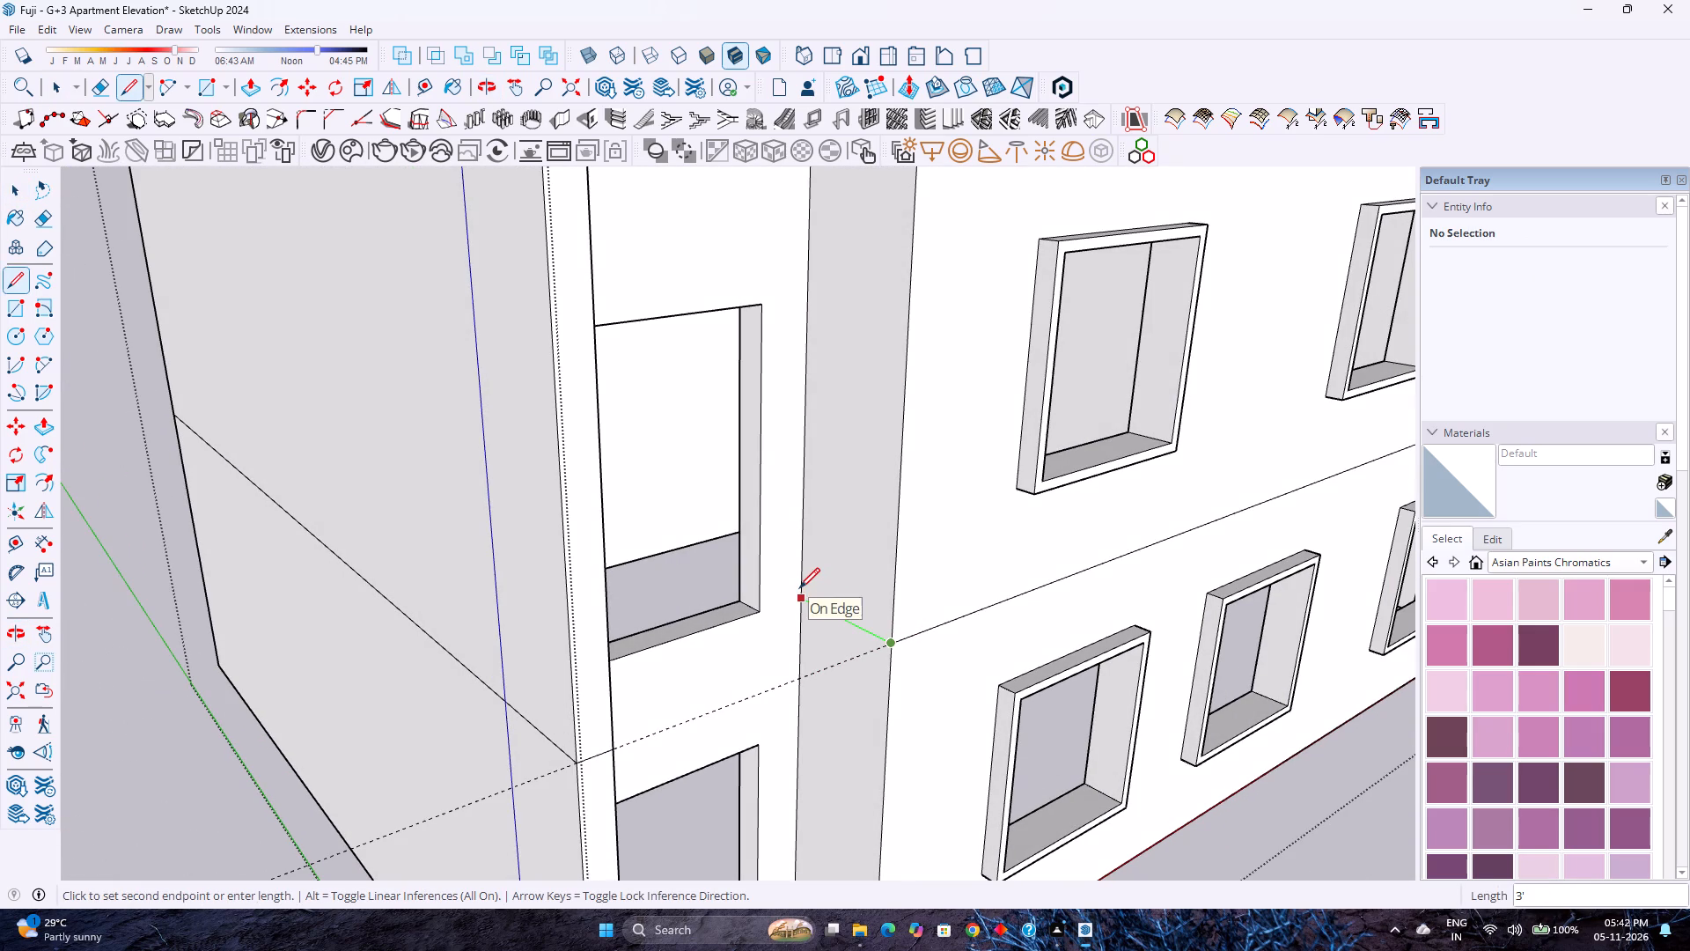
pyautogui.press('Left')
pyautogui.click(799, 588)
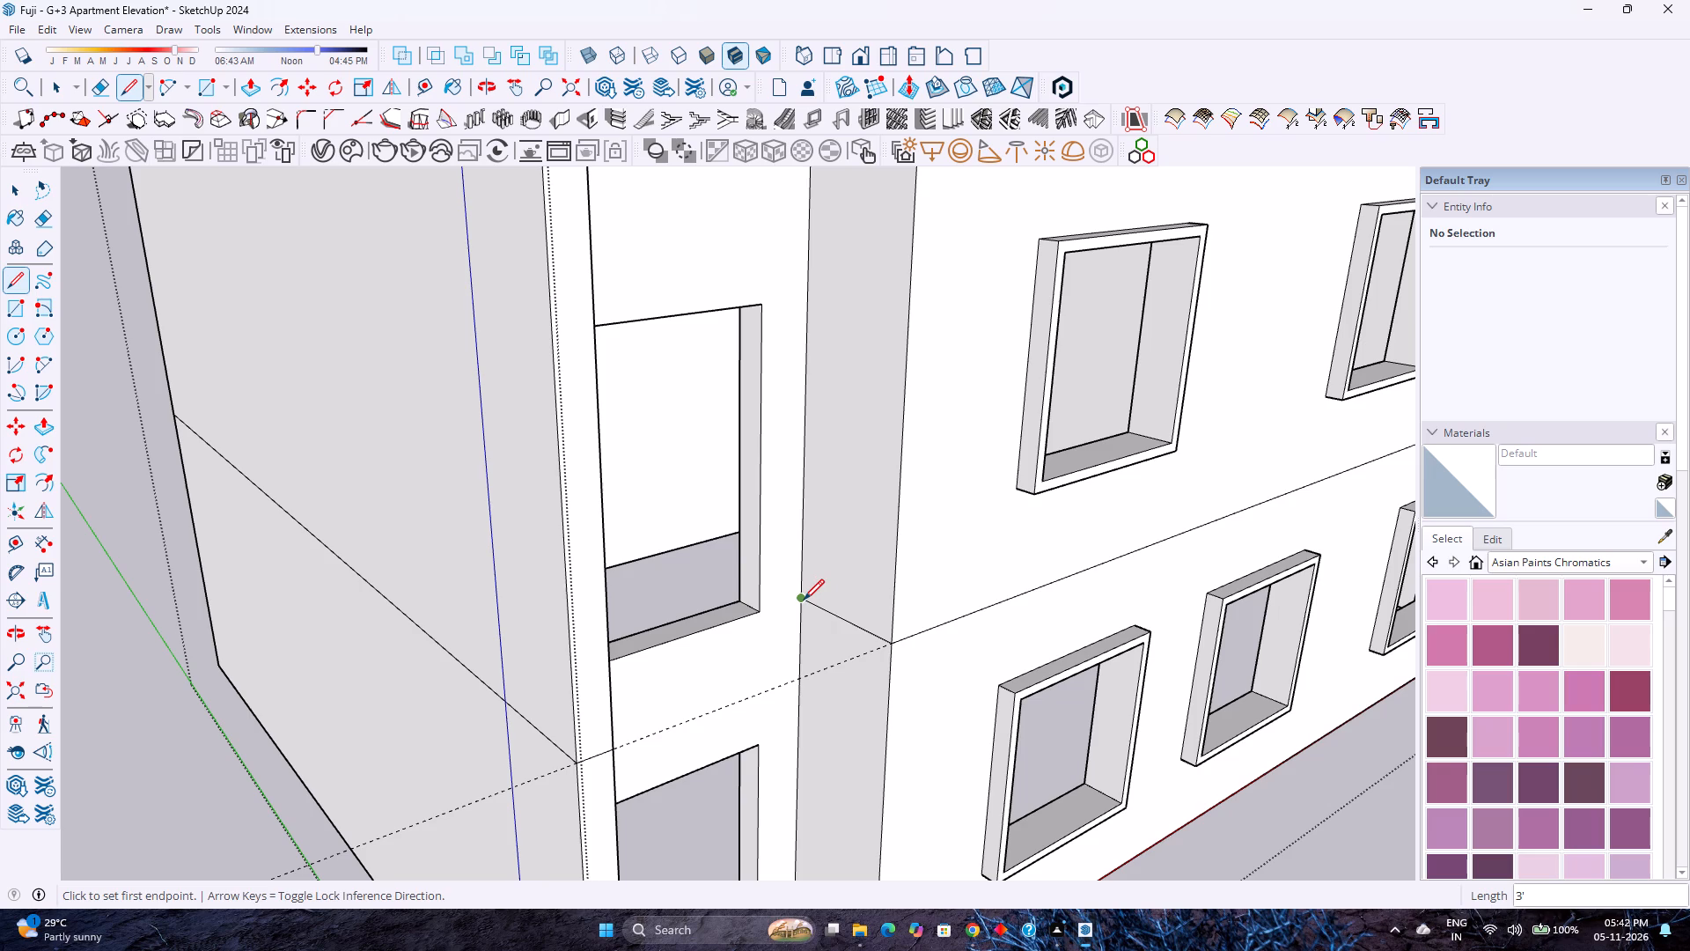
pyautogui.click(804, 600)
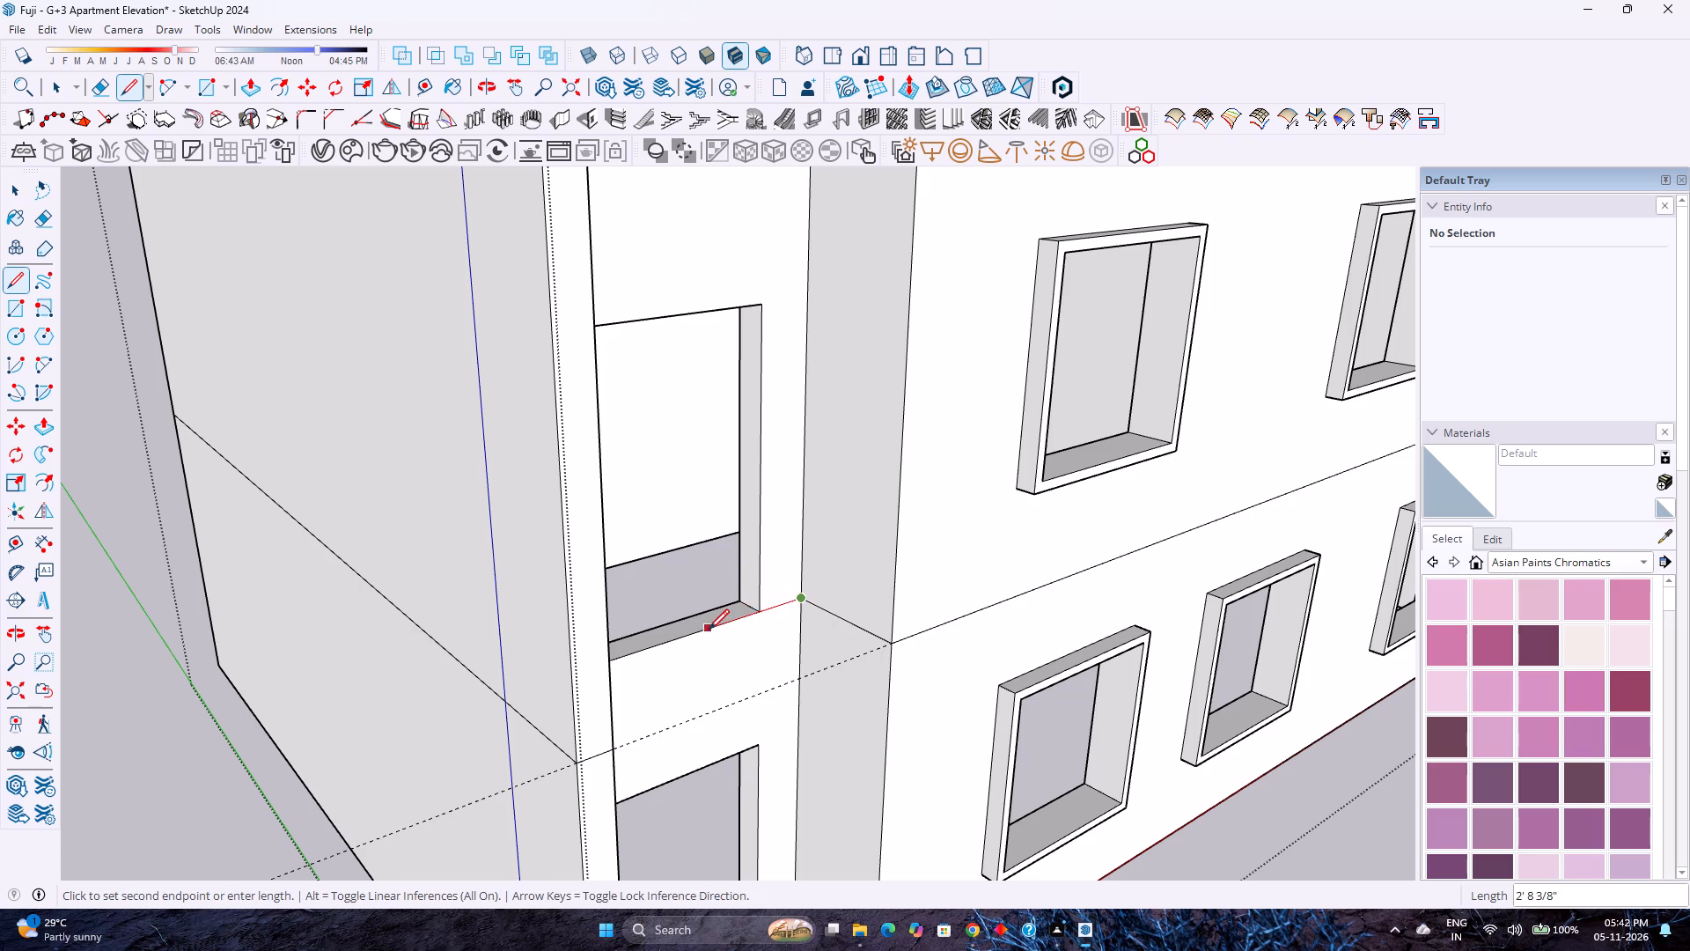
pyautogui.moveTo(706, 630); pyautogui.dragTo(516, 609, button='middle')
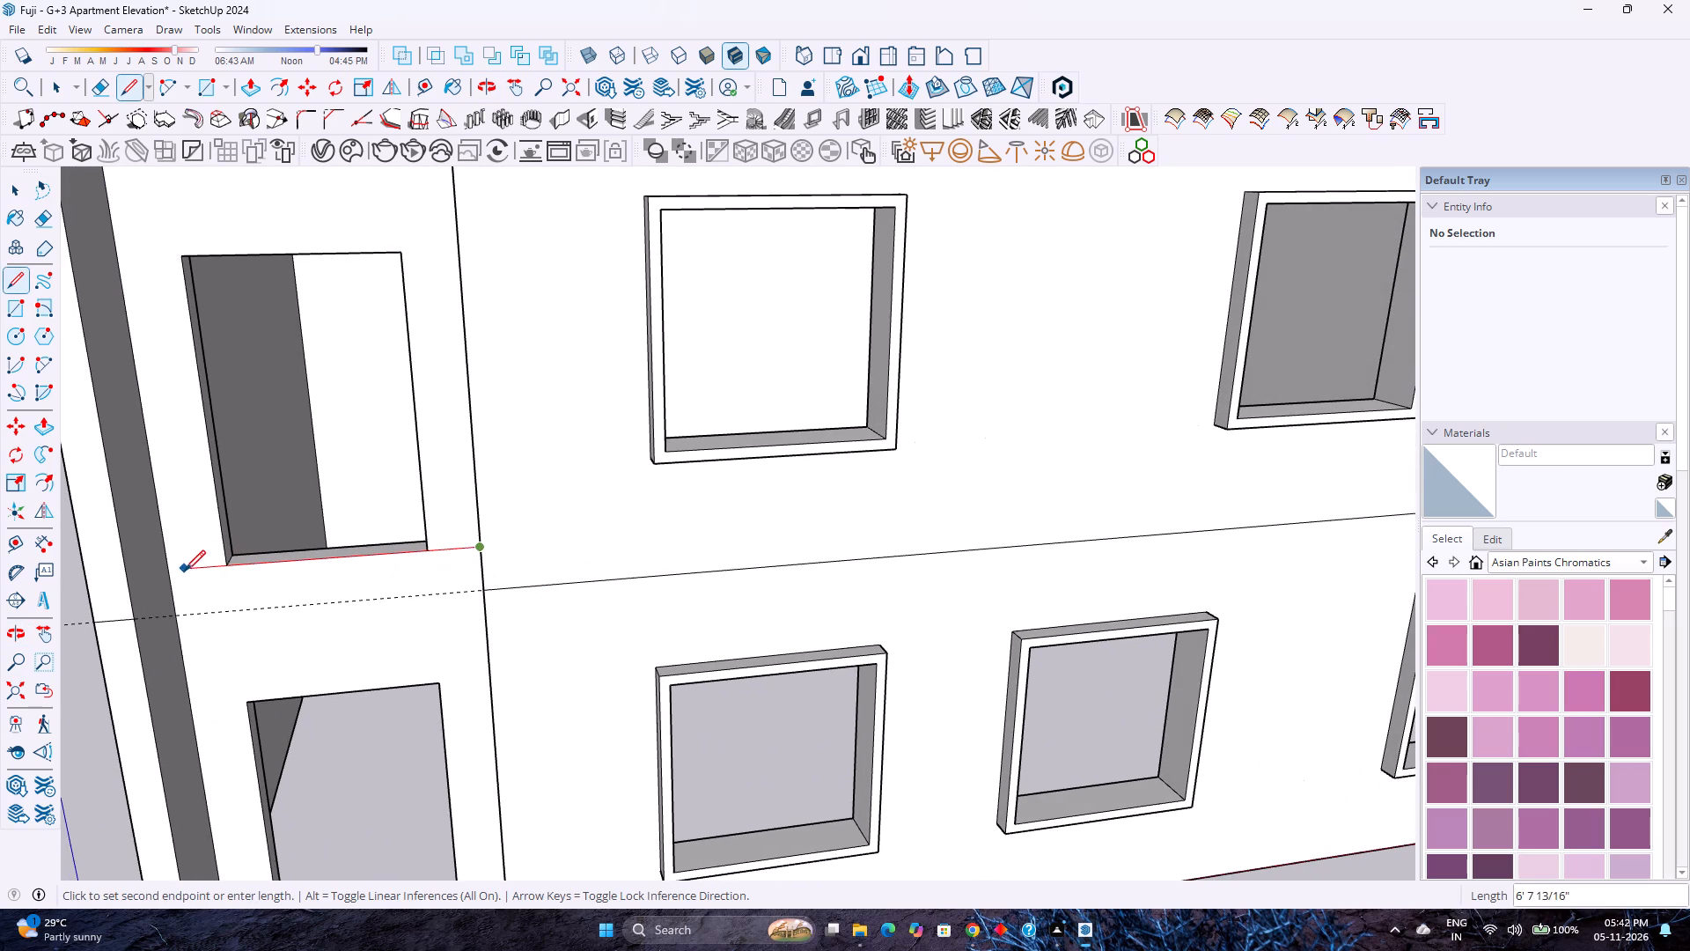
pyautogui.click(173, 573)
pyautogui.click(170, 571)
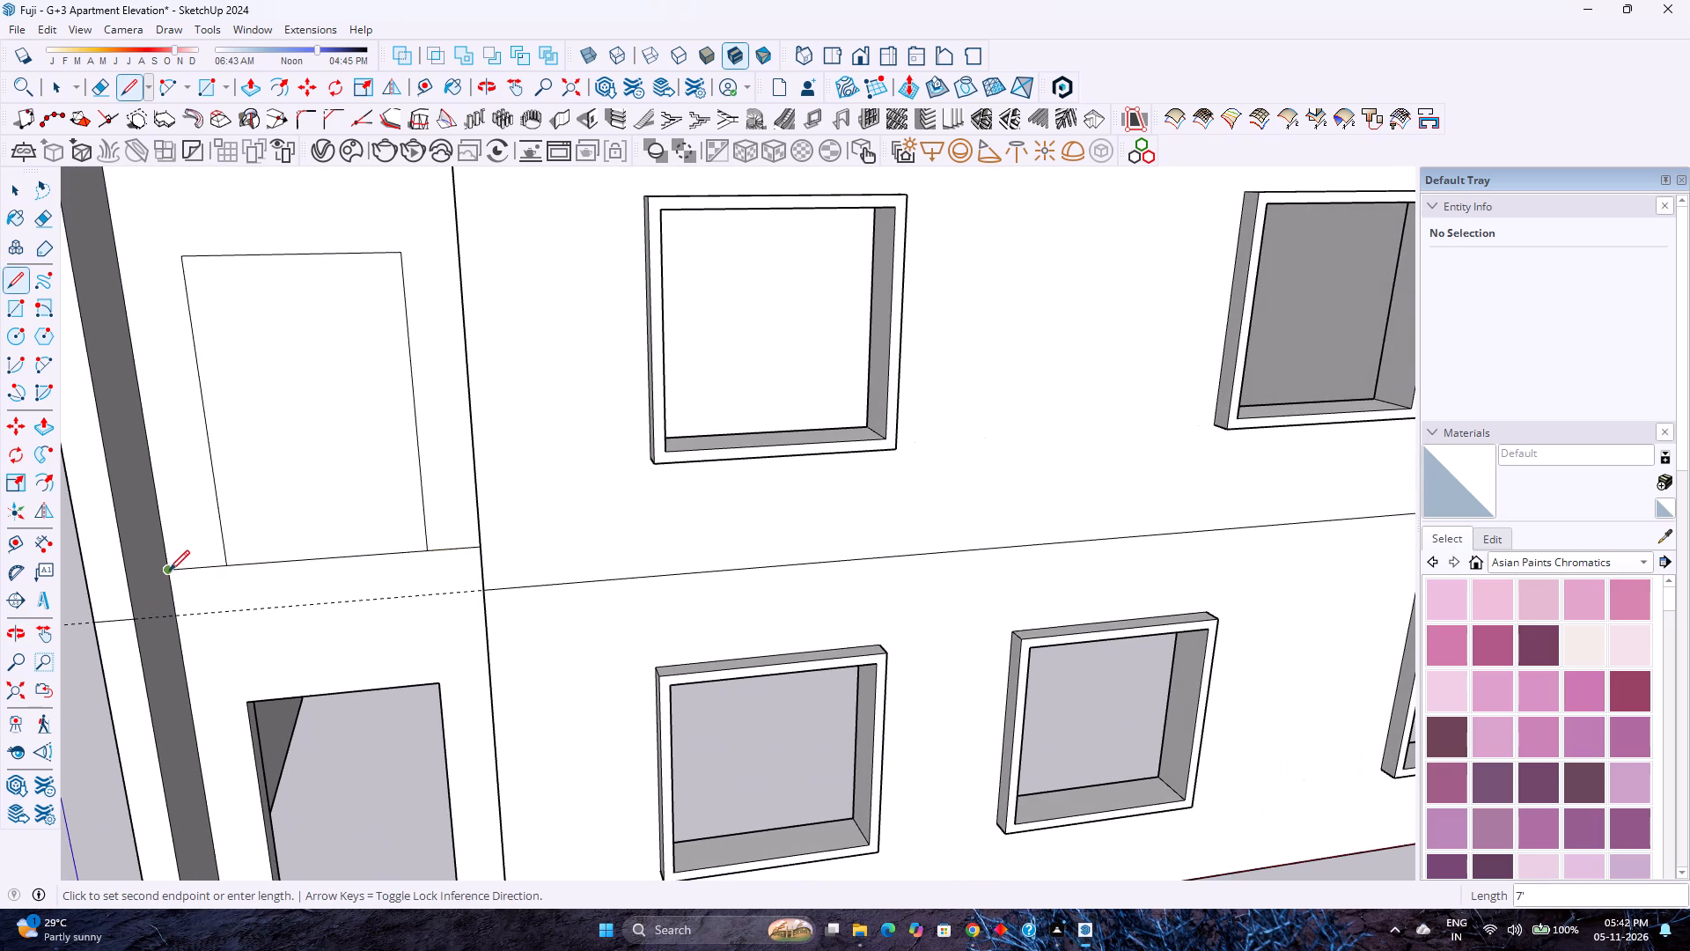
pyautogui.click(134, 620)
pyautogui.press('space')
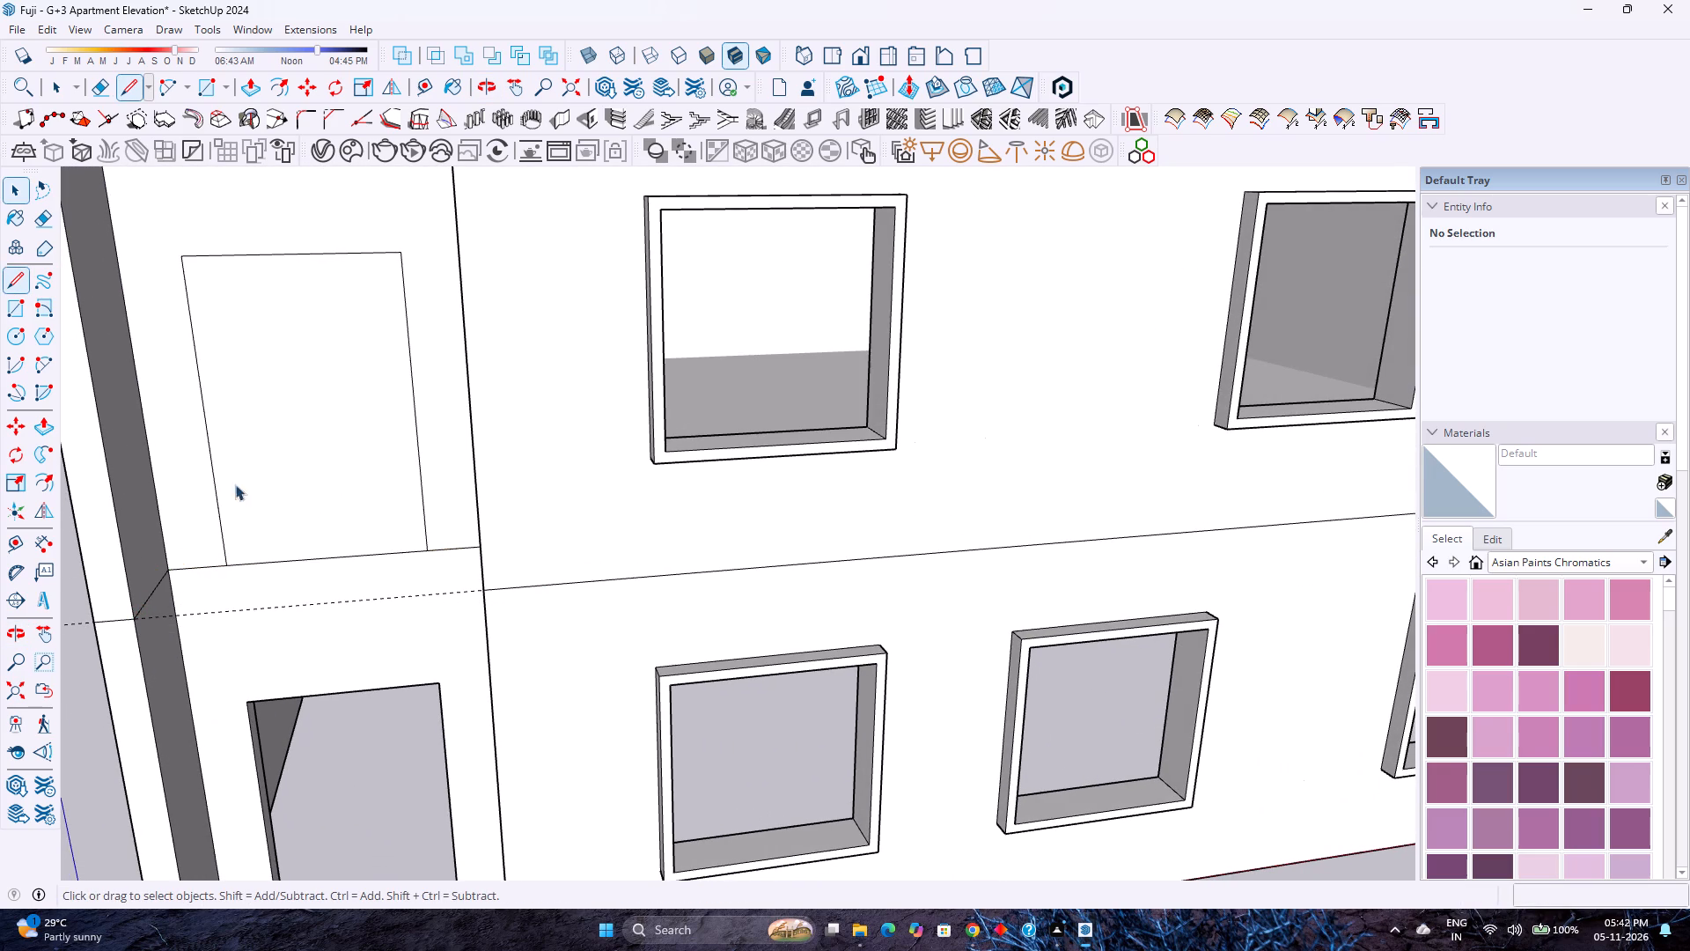
# Delete the face filling the bay's middle opening above the floor line.
pyautogui.click(270, 445)
pyautogui.press('Delete')
# Examine the floor line and the openings of the façade and bay from several angles.
pyautogui.scroll(-2, 298, 441)
pyautogui.moveTo(298, 441); pyautogui.dragTo(540, 445, button='middle')
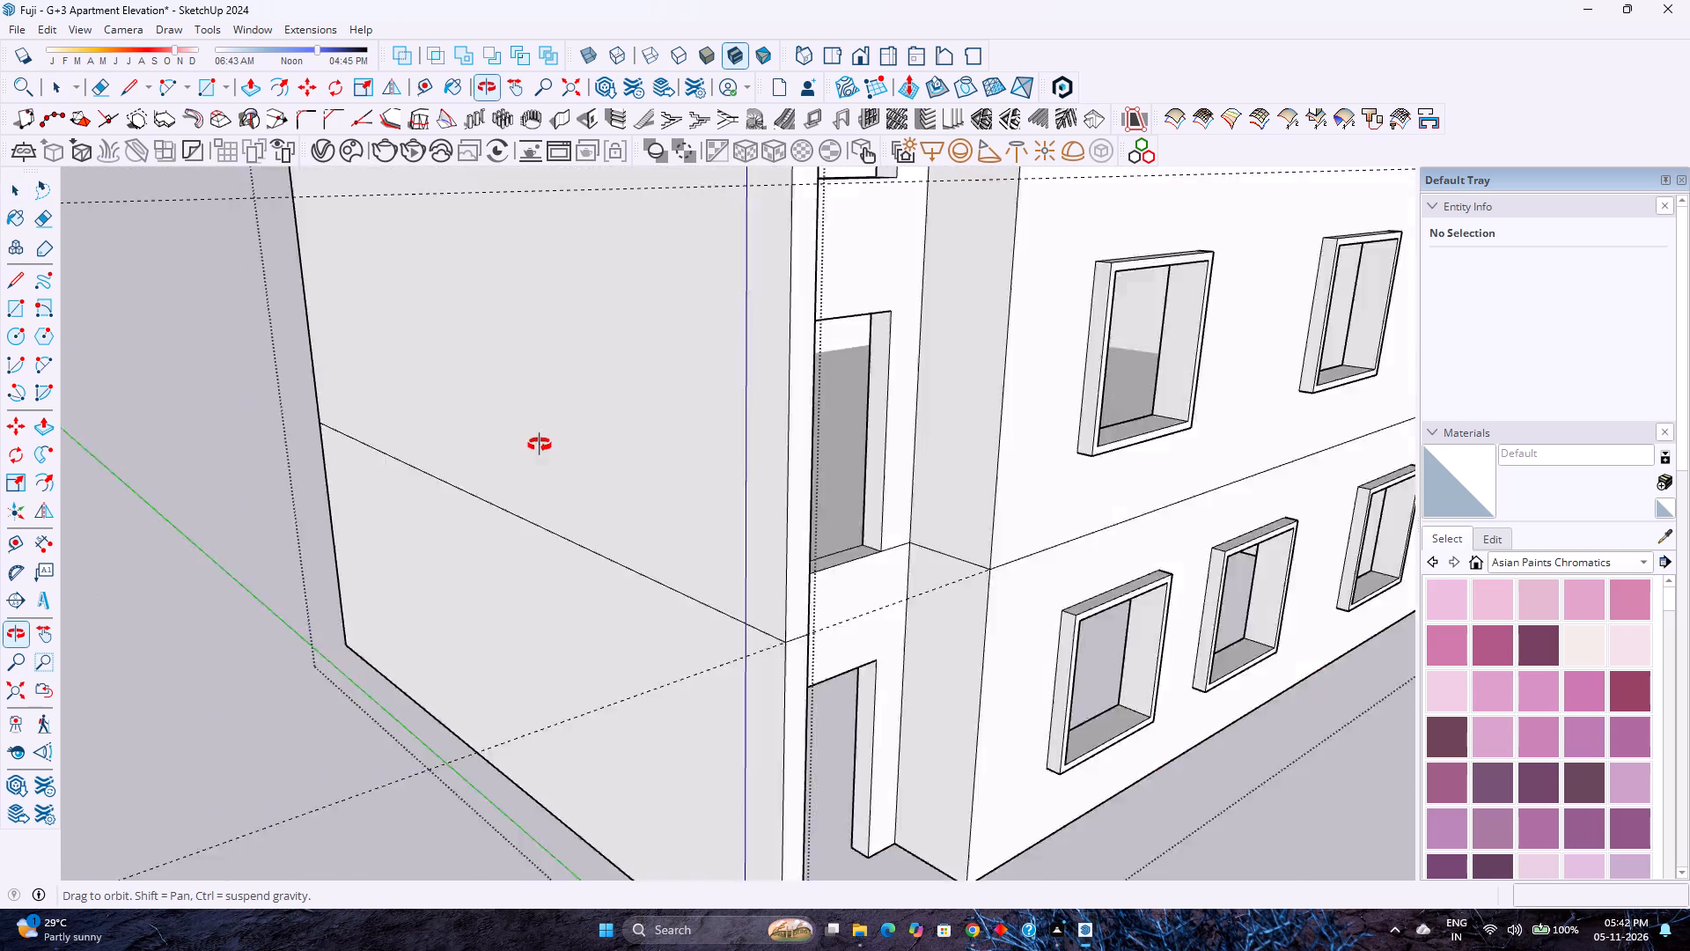
pyautogui.moveTo(540, 445); pyautogui.dragTo(320, 630, button='middle')
pyautogui.scroll(-4, 334, 593)
pyautogui.moveTo(345, 581); pyautogui.dragTo(355, 624, button='middle')
pyautogui.moveTo(363, 639); pyautogui.dragTo(402, 415, button='middle')
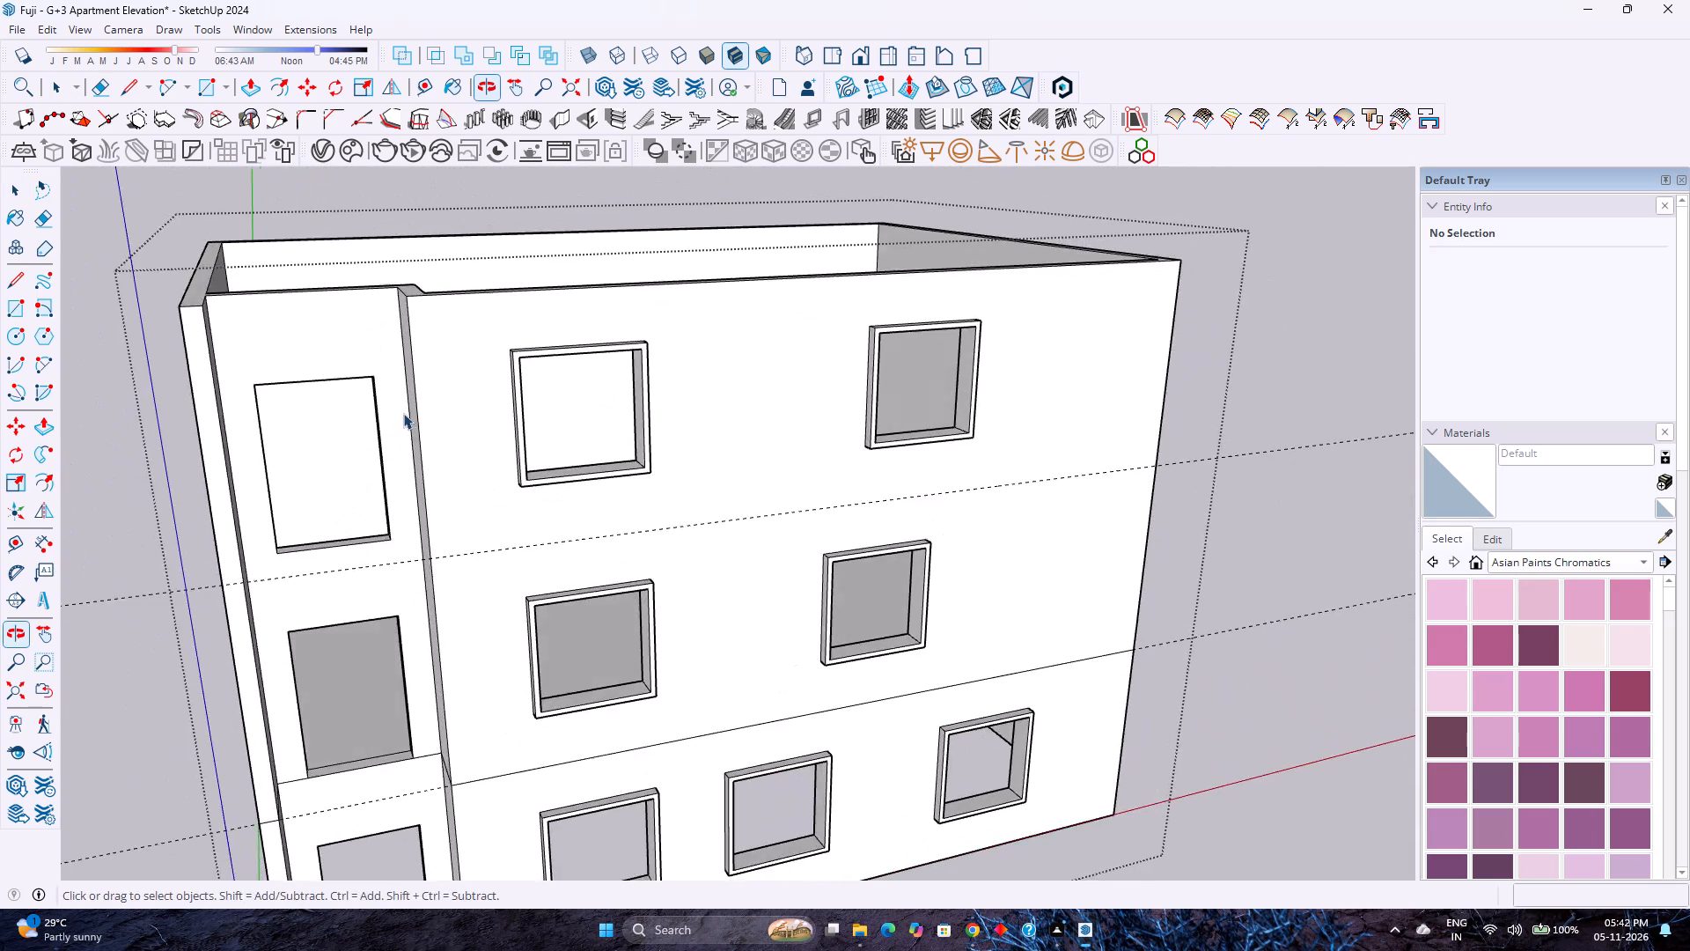
pyautogui.scroll(-3, 410, 410)
pyautogui.moveTo(415, 573); pyautogui.dragTo(451, 451, button='middle')
pyautogui.middleClick(451, 451)
pyautogui.scroll(4, 493, 547)
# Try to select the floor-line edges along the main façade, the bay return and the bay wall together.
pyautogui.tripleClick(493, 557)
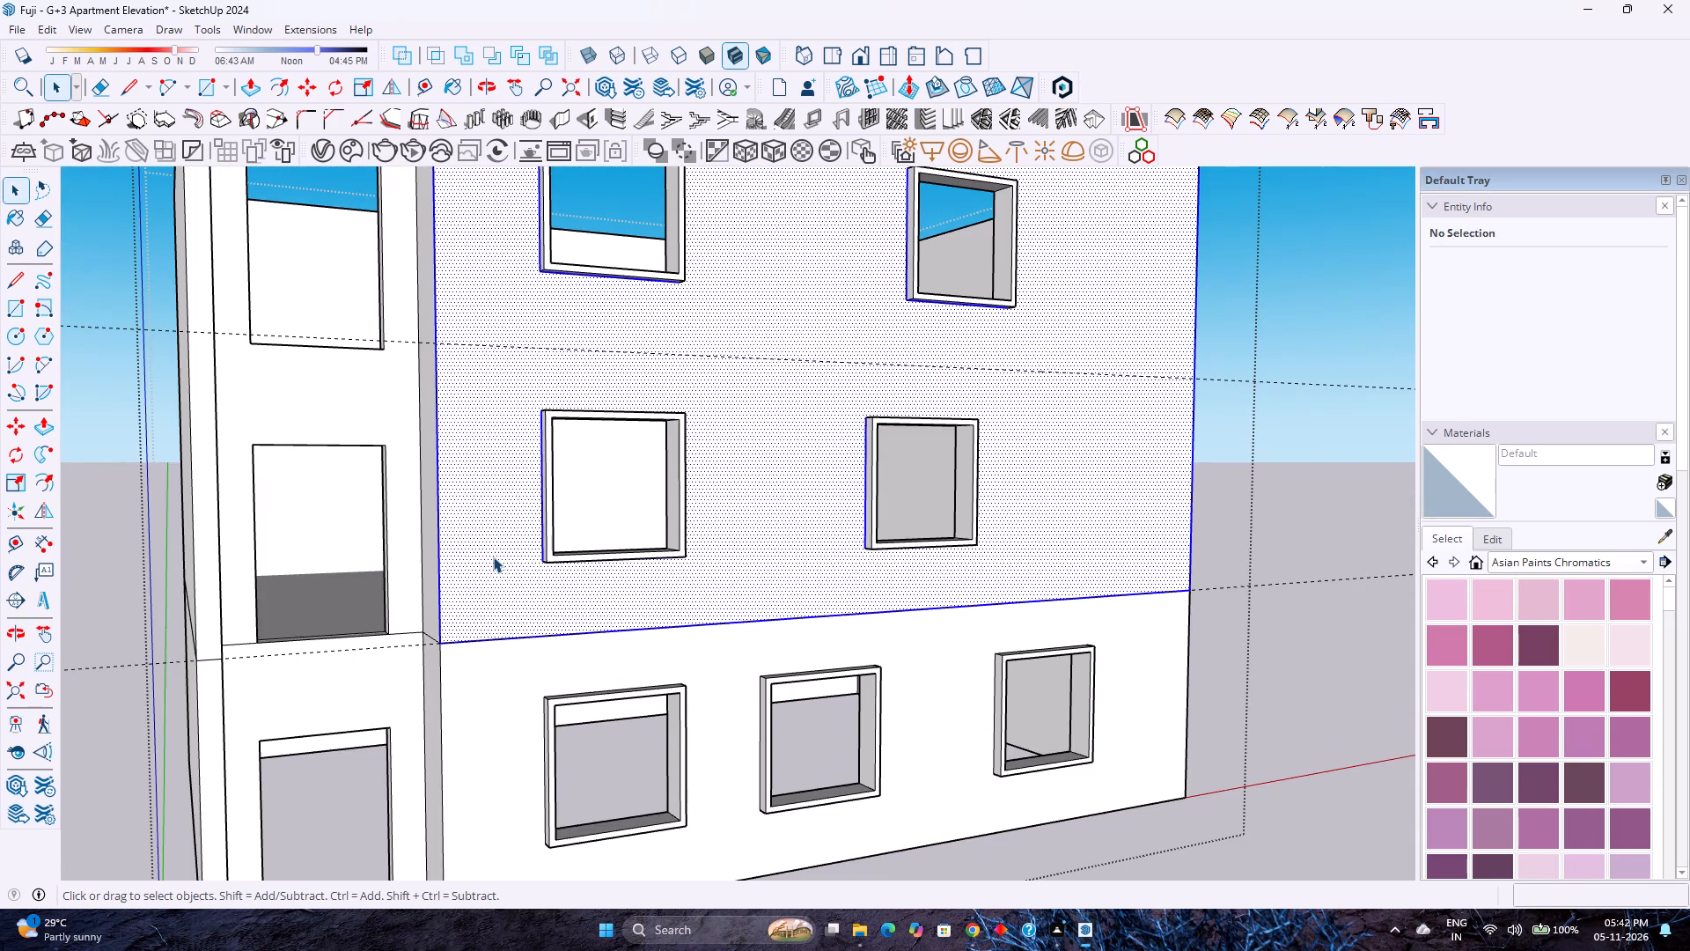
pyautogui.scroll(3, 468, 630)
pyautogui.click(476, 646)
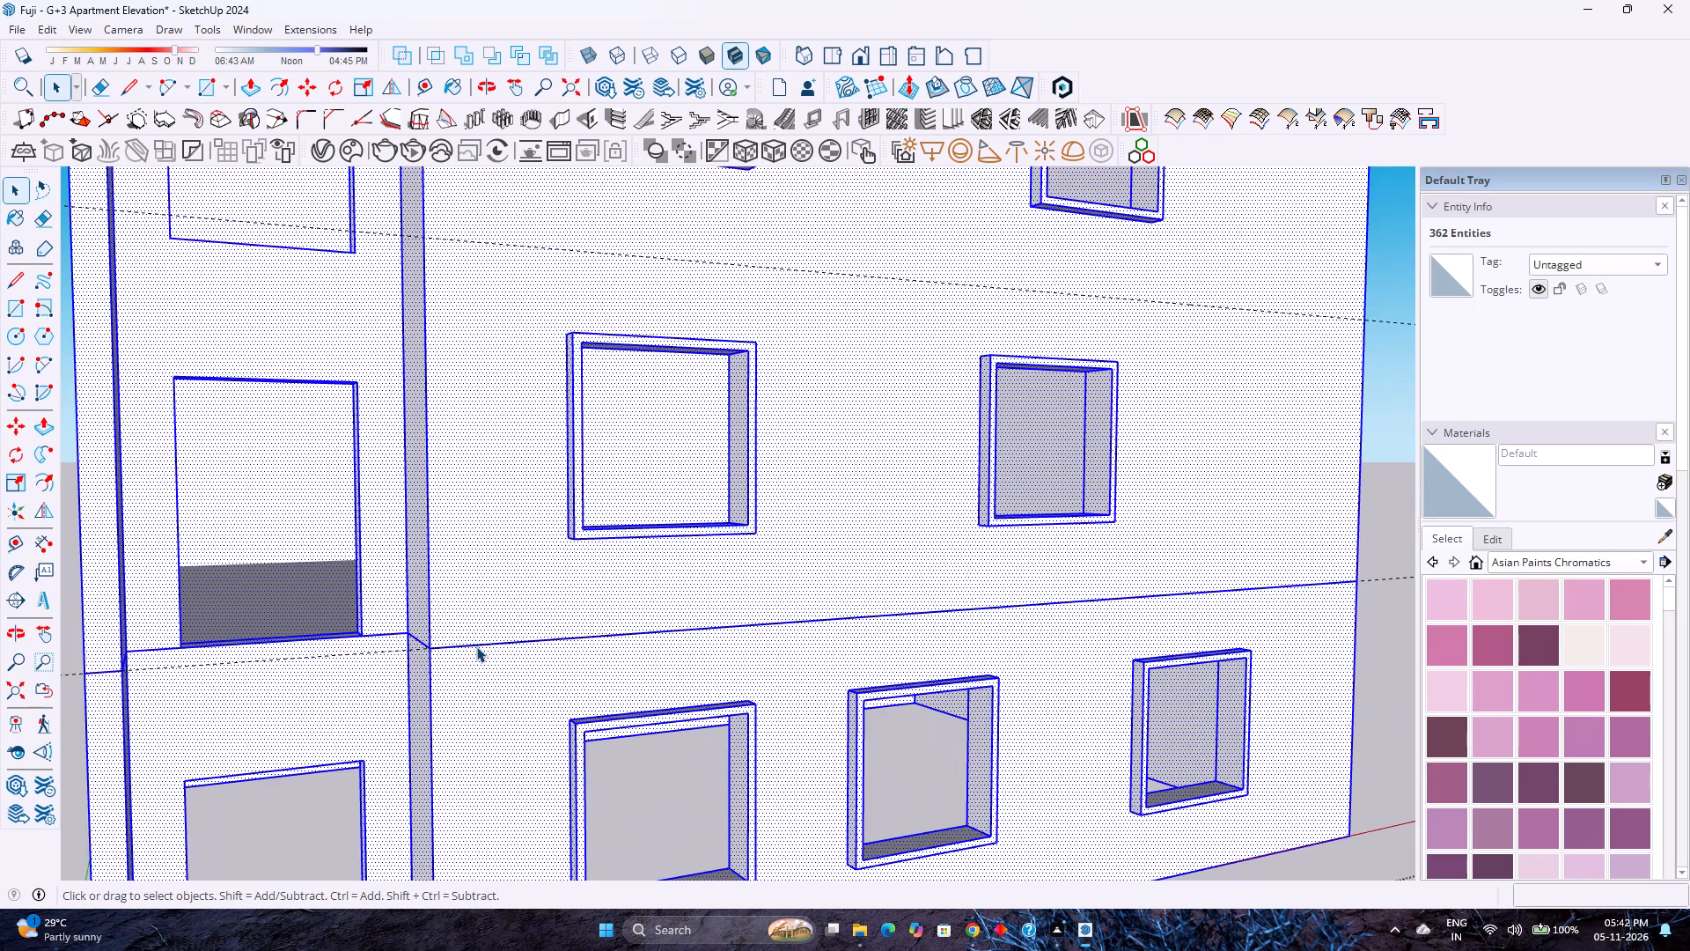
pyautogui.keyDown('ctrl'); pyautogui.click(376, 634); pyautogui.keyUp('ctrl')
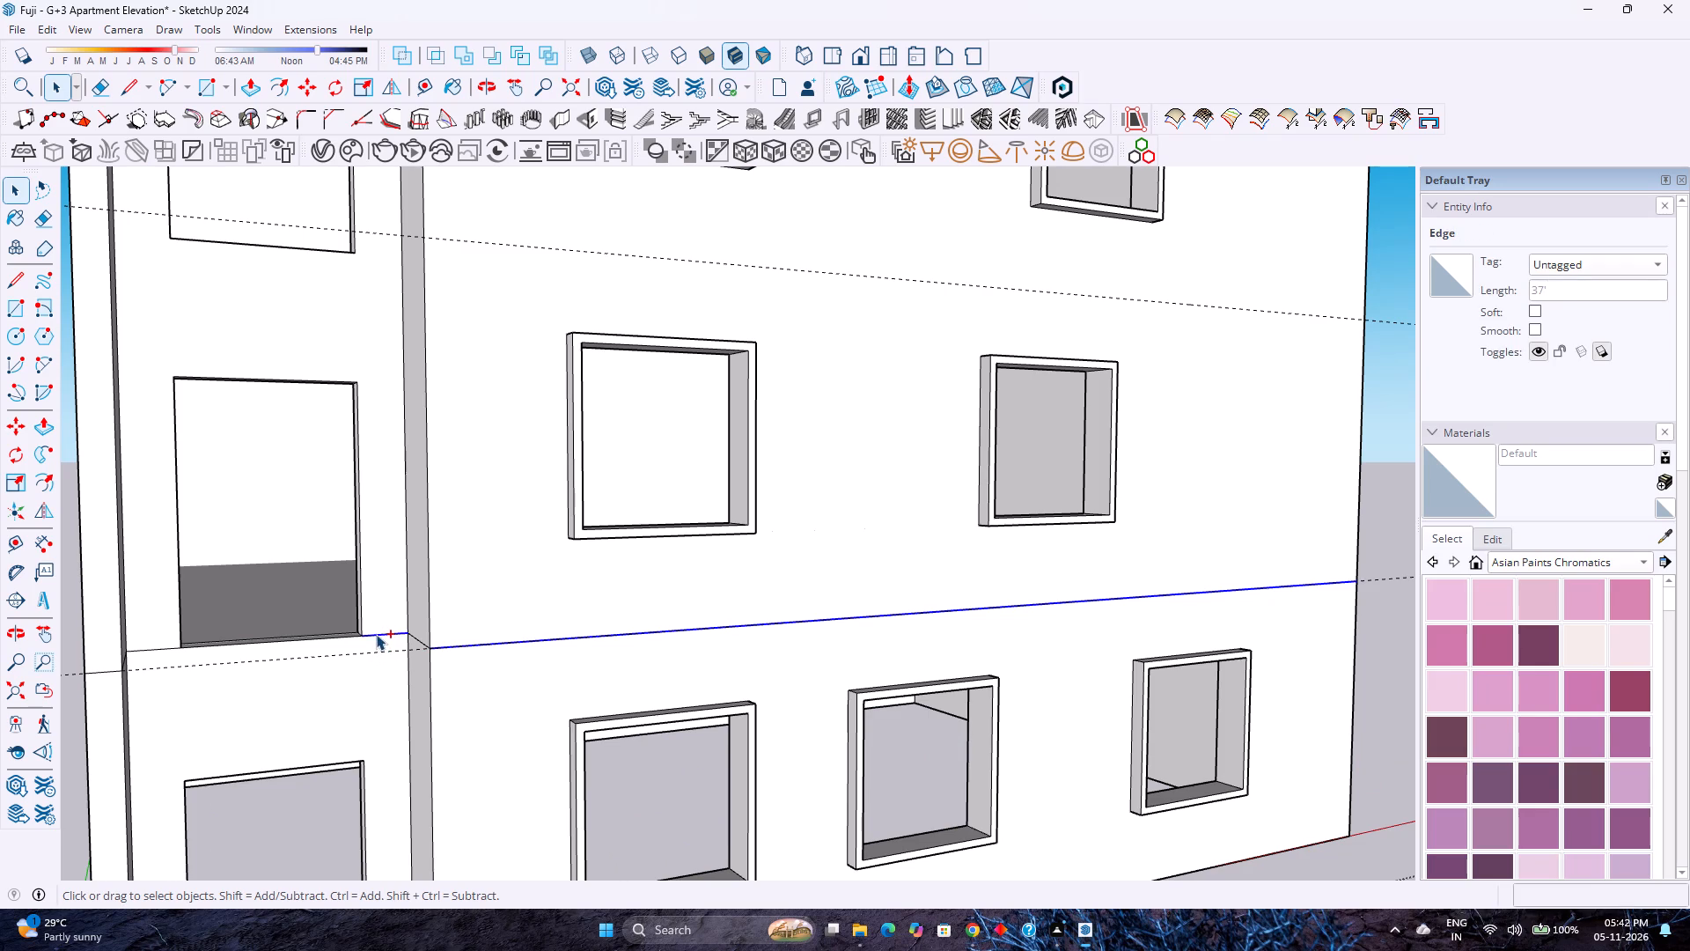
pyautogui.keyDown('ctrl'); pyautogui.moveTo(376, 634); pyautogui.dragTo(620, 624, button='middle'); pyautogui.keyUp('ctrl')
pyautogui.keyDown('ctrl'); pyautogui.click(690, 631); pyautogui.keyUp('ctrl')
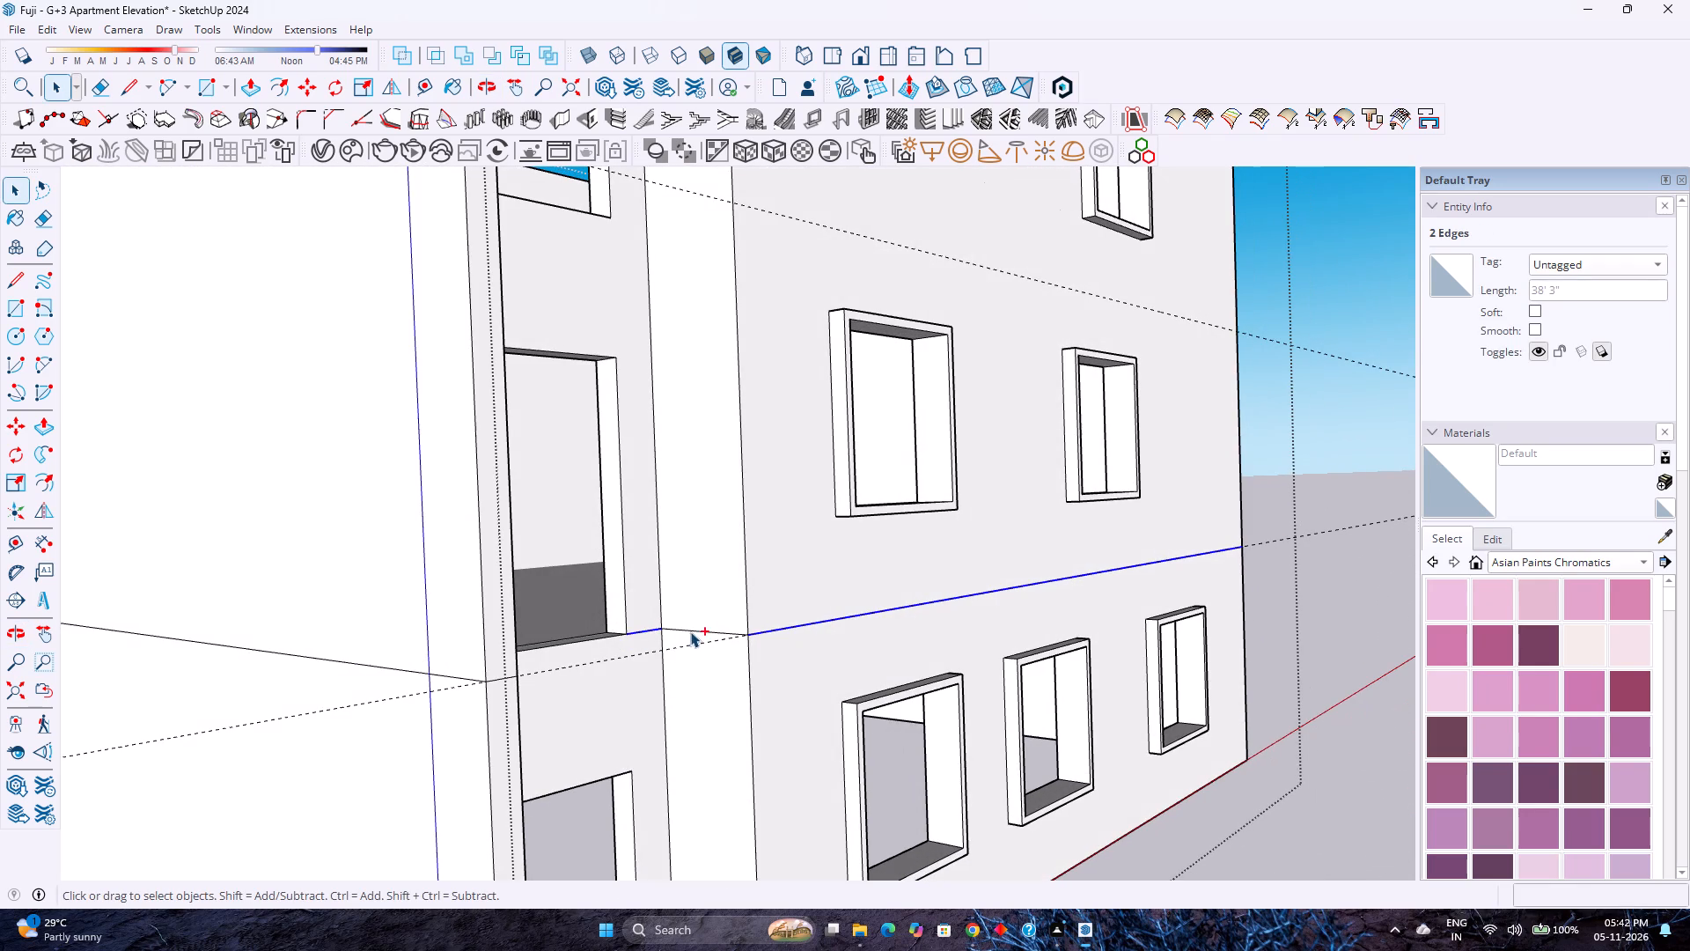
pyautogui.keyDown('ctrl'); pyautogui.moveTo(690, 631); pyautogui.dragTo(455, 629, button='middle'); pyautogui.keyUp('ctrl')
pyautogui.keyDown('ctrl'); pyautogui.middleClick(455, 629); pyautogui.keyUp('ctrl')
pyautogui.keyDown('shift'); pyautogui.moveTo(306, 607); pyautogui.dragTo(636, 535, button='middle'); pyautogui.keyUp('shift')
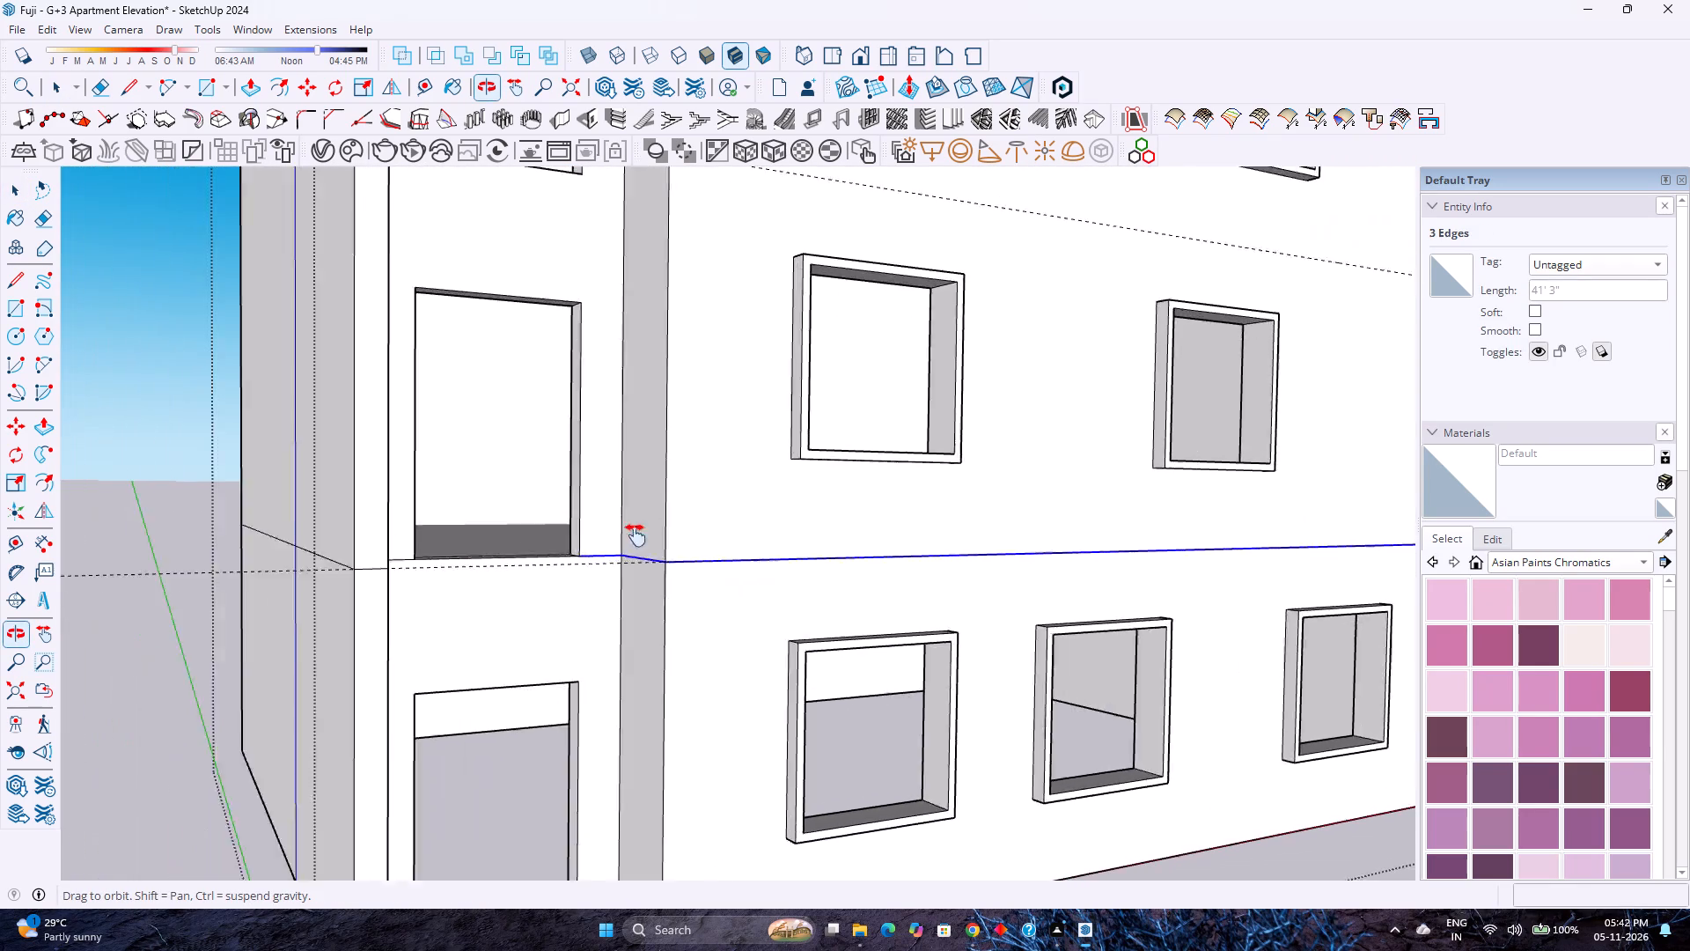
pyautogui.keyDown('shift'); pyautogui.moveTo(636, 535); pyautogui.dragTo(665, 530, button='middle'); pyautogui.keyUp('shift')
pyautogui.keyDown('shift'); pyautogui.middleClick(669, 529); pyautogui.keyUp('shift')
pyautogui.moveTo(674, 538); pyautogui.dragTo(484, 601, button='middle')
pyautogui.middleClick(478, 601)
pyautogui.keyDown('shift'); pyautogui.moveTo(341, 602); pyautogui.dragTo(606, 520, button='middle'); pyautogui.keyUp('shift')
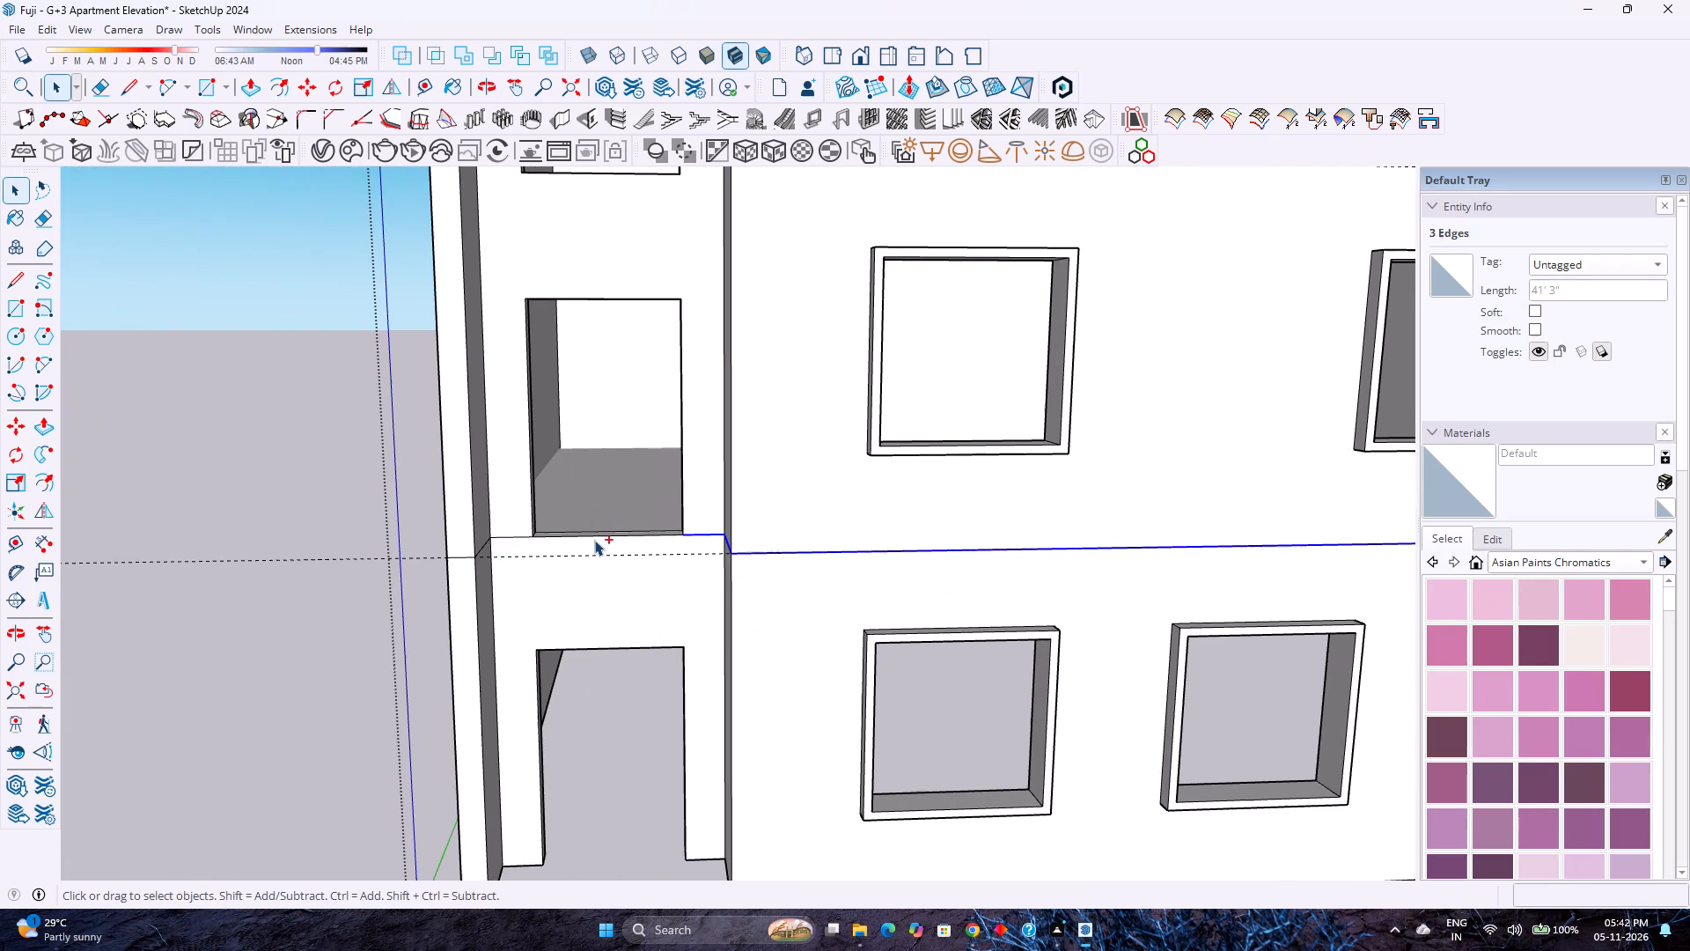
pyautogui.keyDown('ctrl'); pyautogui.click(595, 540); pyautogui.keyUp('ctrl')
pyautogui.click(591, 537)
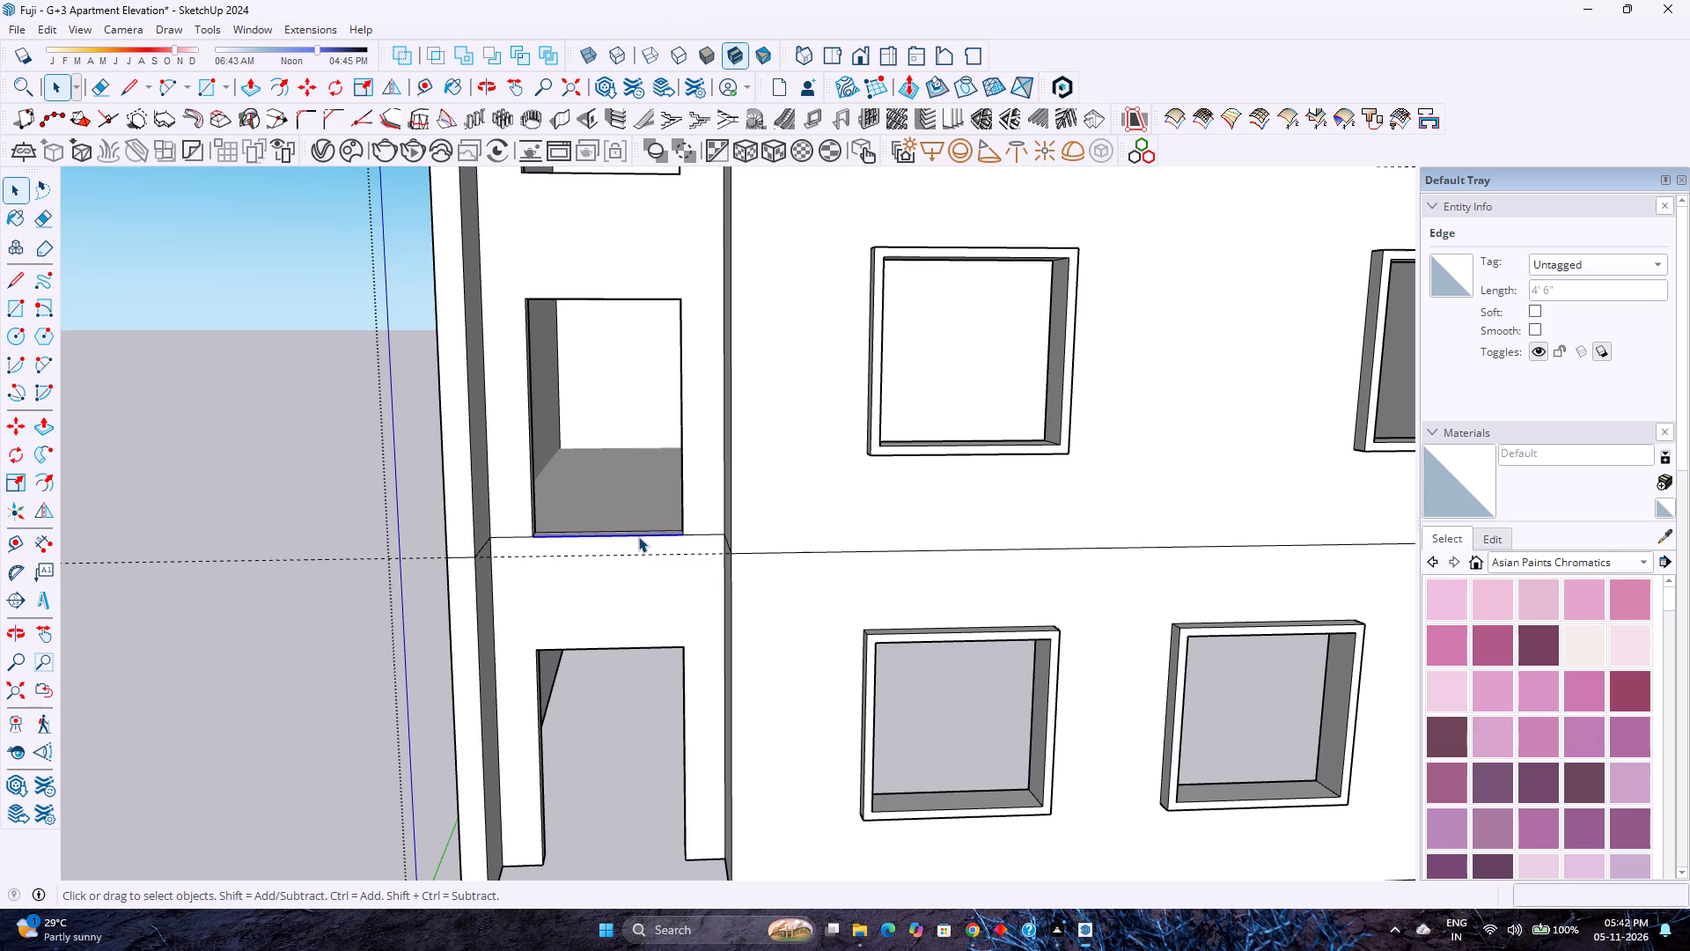
# Save the model.
pyautogui.scroll(-3, 638, 536)
pyautogui.hotkey('ctrl', 's')
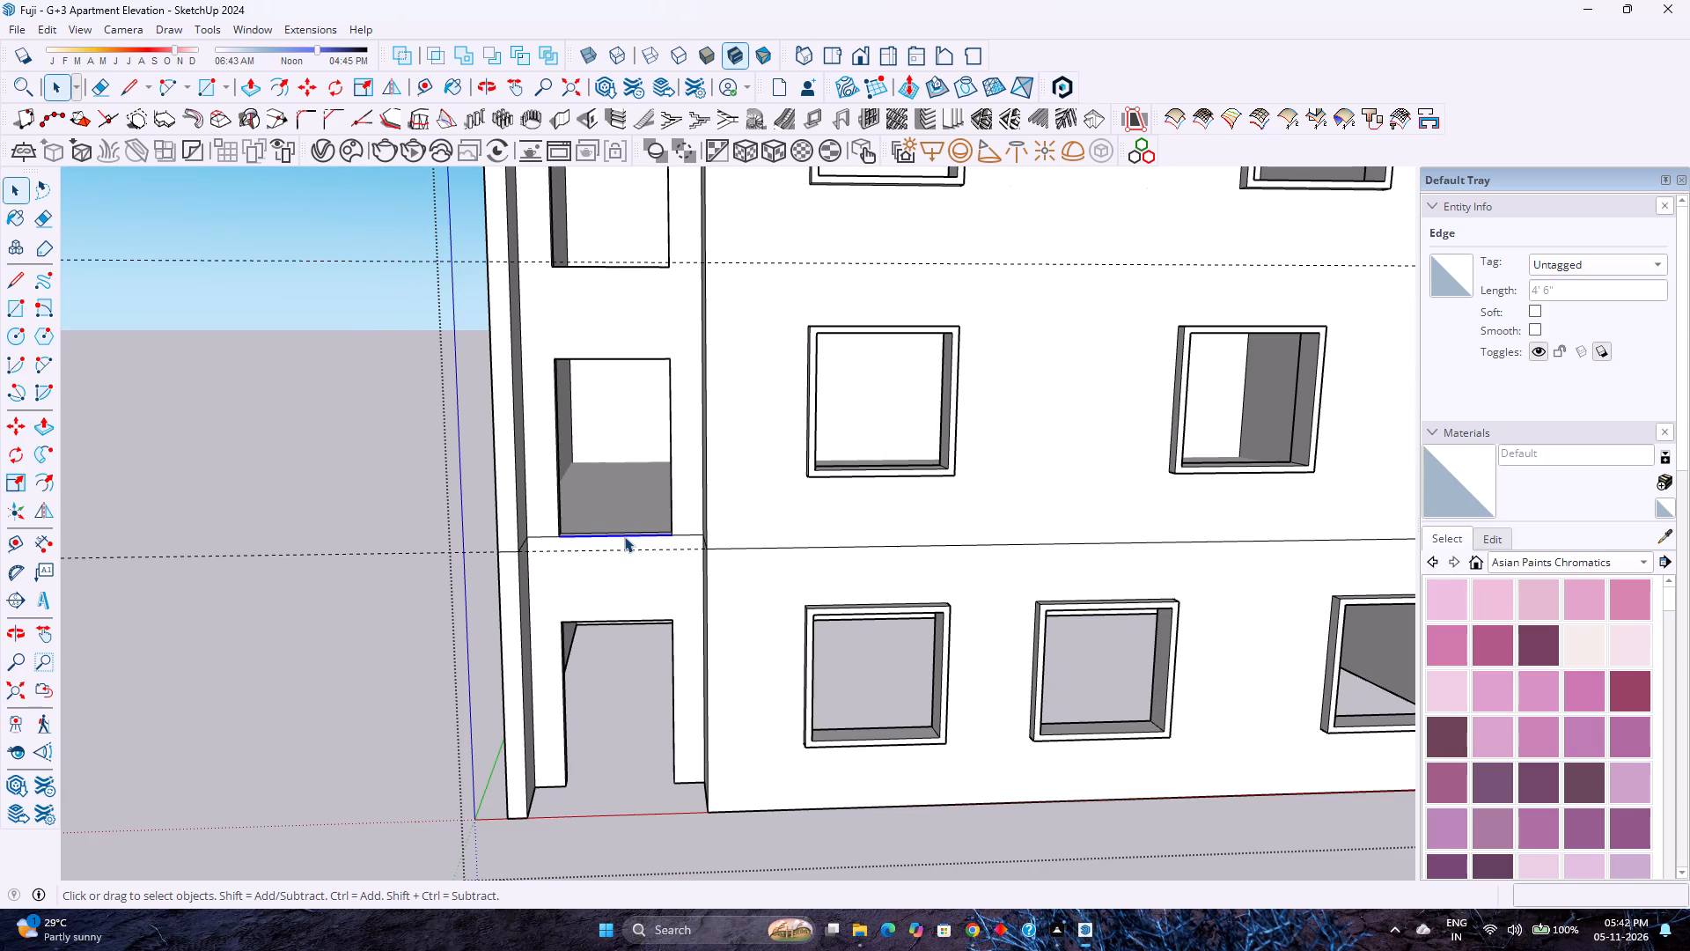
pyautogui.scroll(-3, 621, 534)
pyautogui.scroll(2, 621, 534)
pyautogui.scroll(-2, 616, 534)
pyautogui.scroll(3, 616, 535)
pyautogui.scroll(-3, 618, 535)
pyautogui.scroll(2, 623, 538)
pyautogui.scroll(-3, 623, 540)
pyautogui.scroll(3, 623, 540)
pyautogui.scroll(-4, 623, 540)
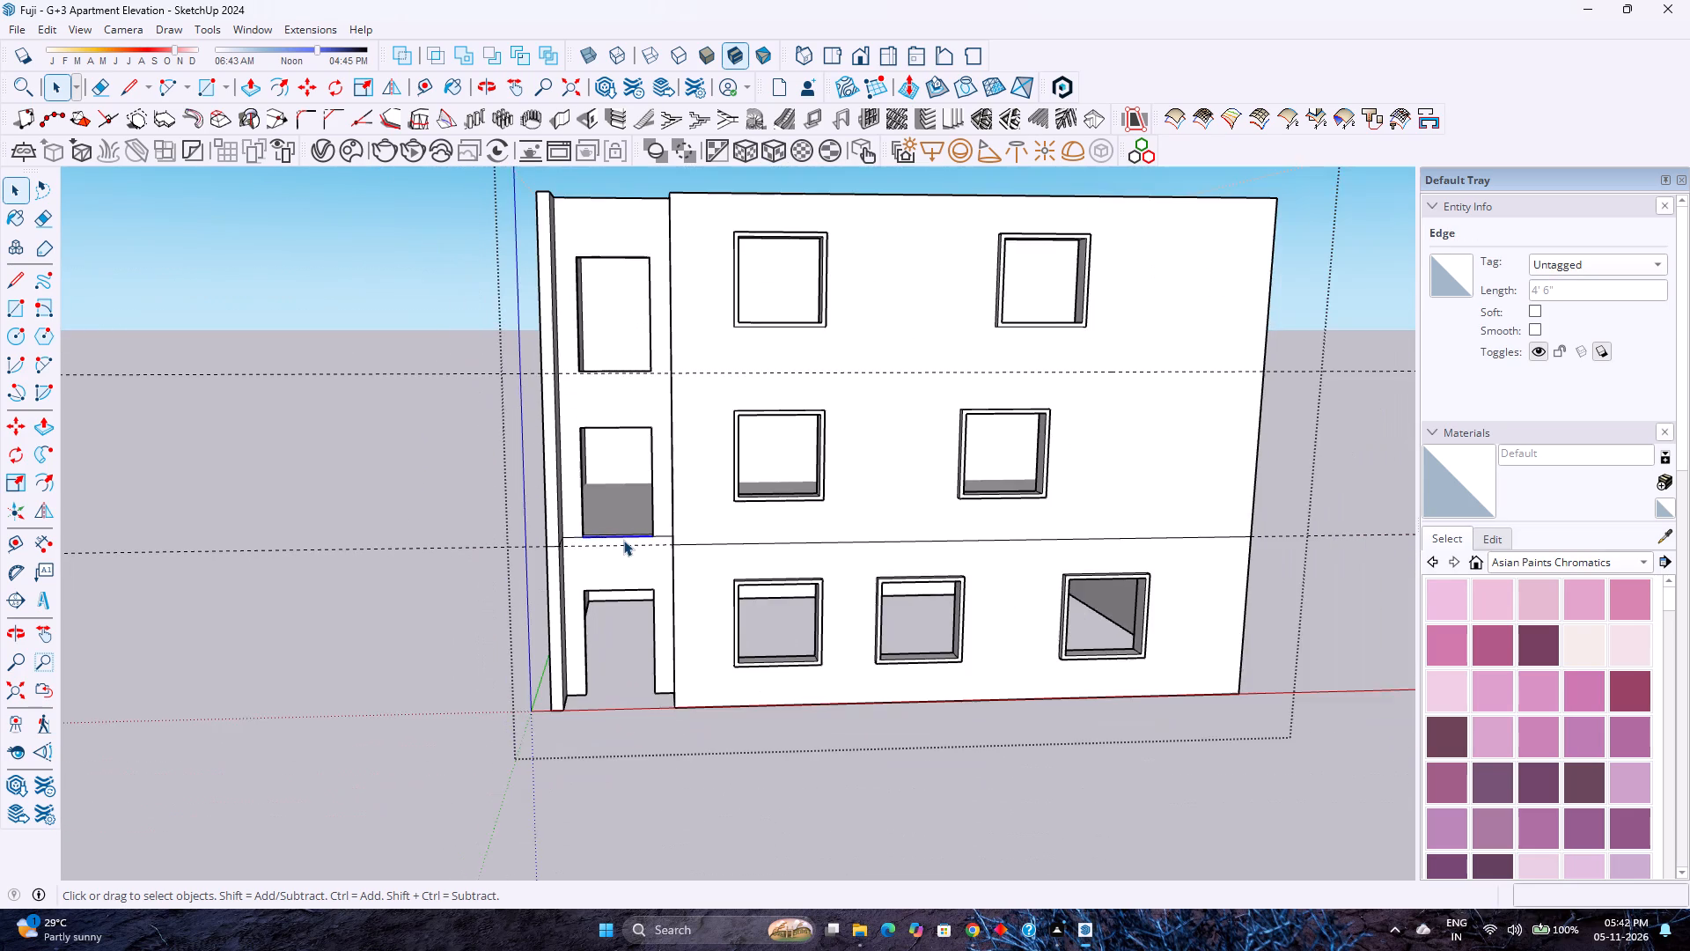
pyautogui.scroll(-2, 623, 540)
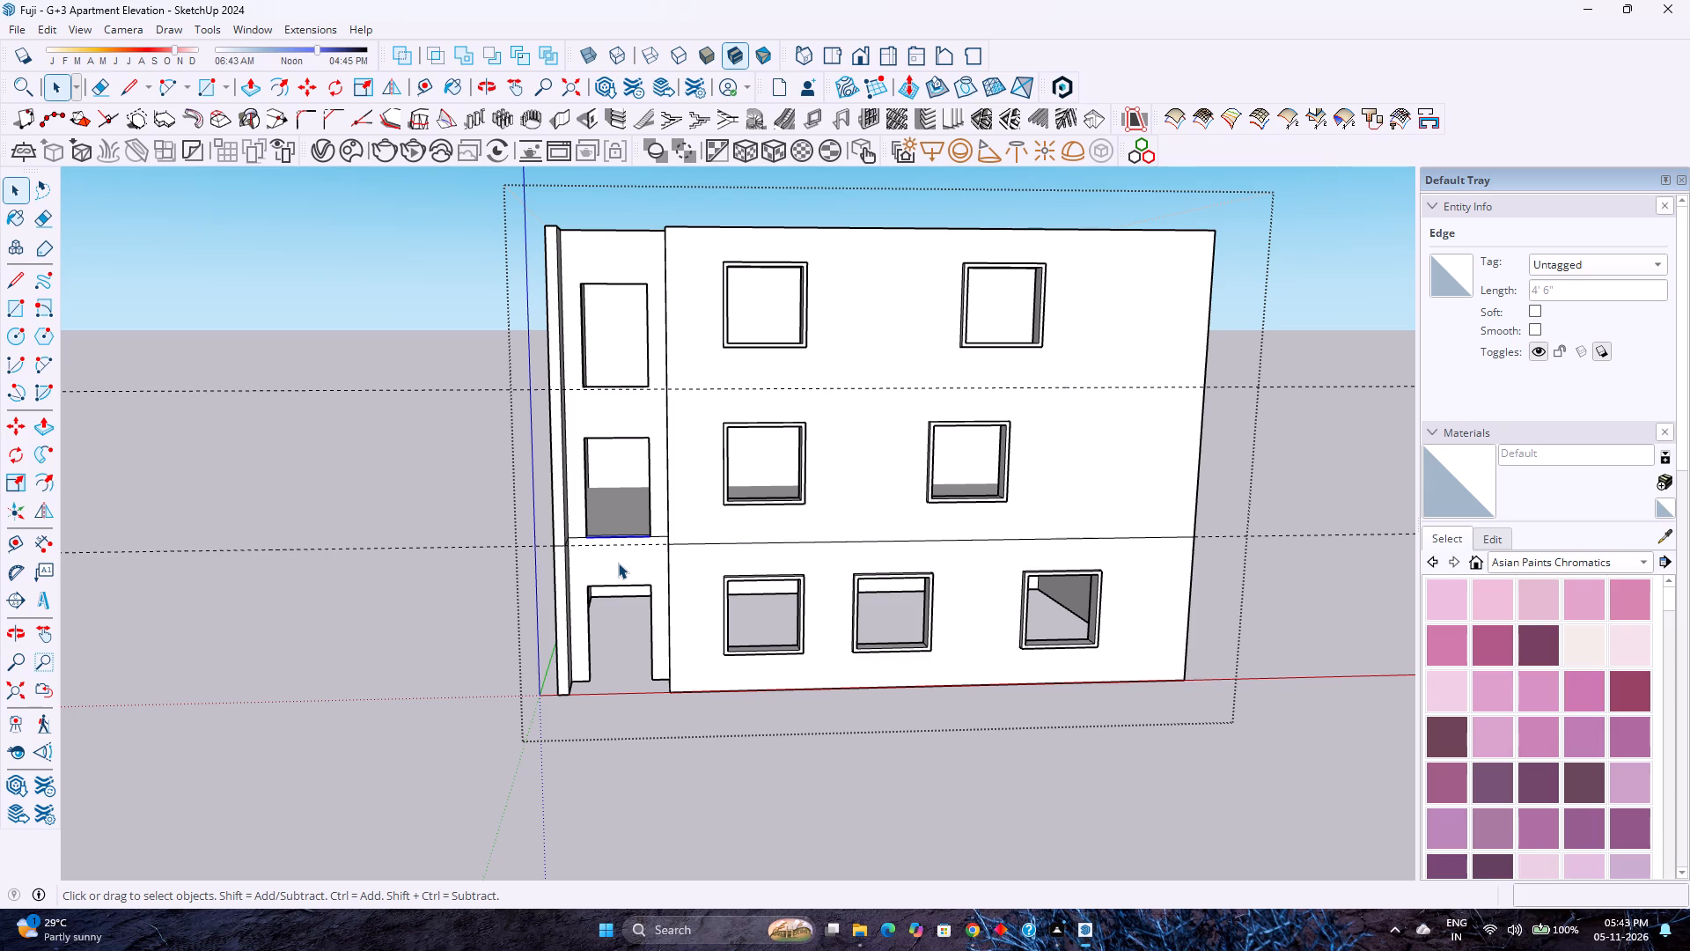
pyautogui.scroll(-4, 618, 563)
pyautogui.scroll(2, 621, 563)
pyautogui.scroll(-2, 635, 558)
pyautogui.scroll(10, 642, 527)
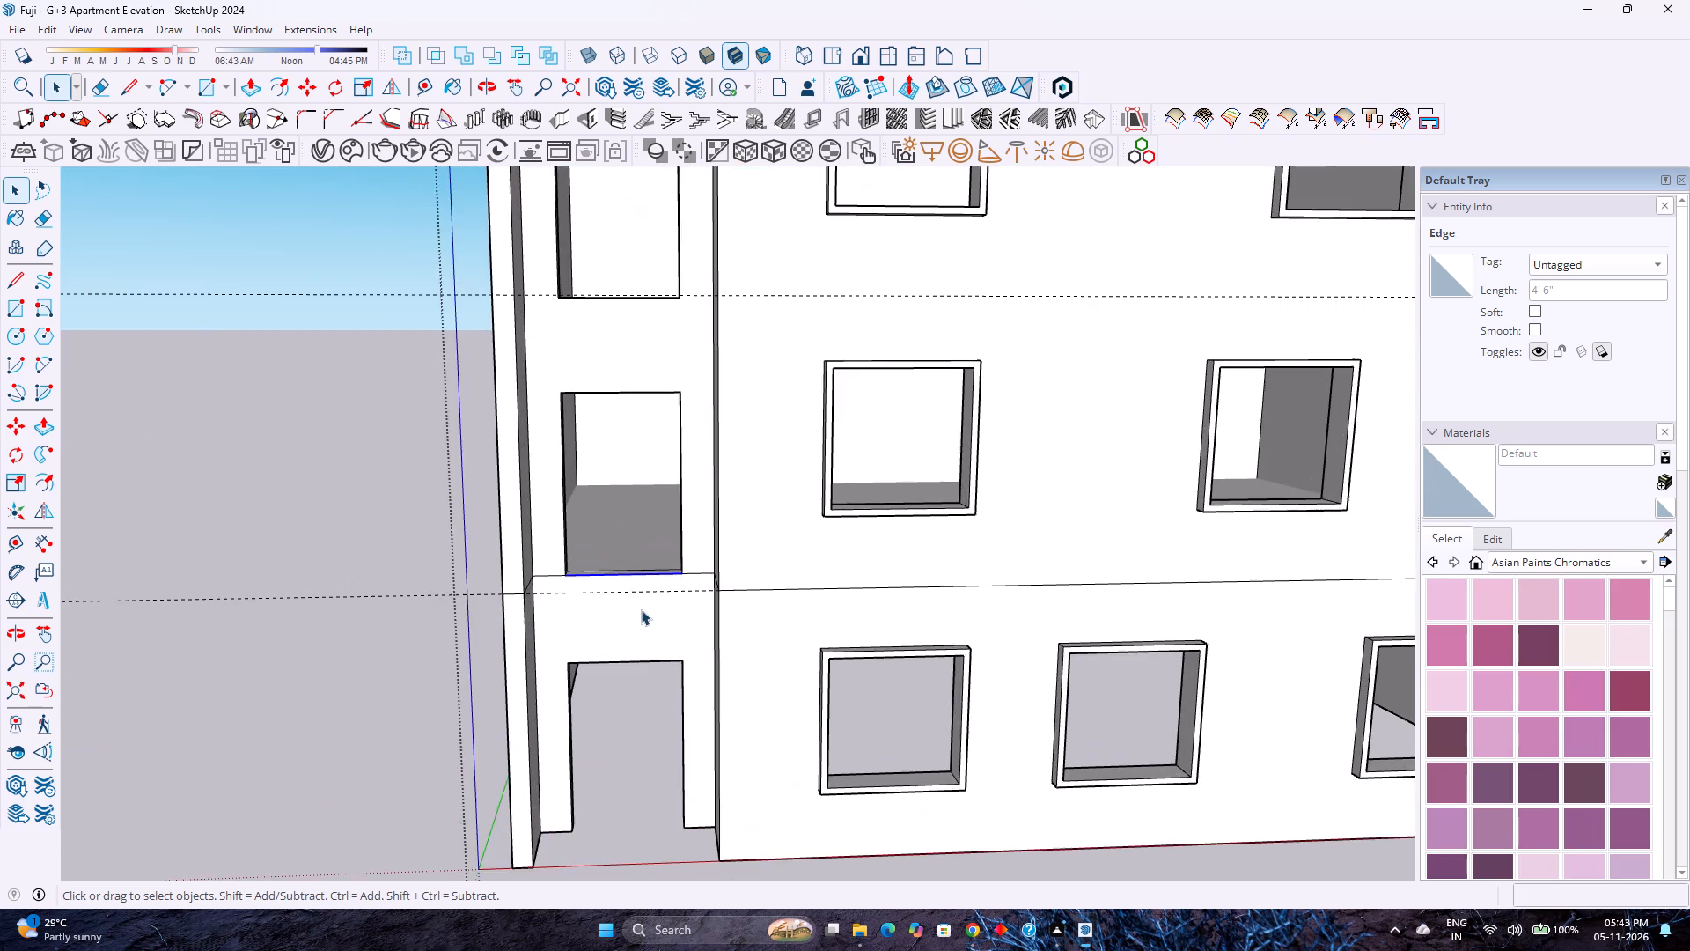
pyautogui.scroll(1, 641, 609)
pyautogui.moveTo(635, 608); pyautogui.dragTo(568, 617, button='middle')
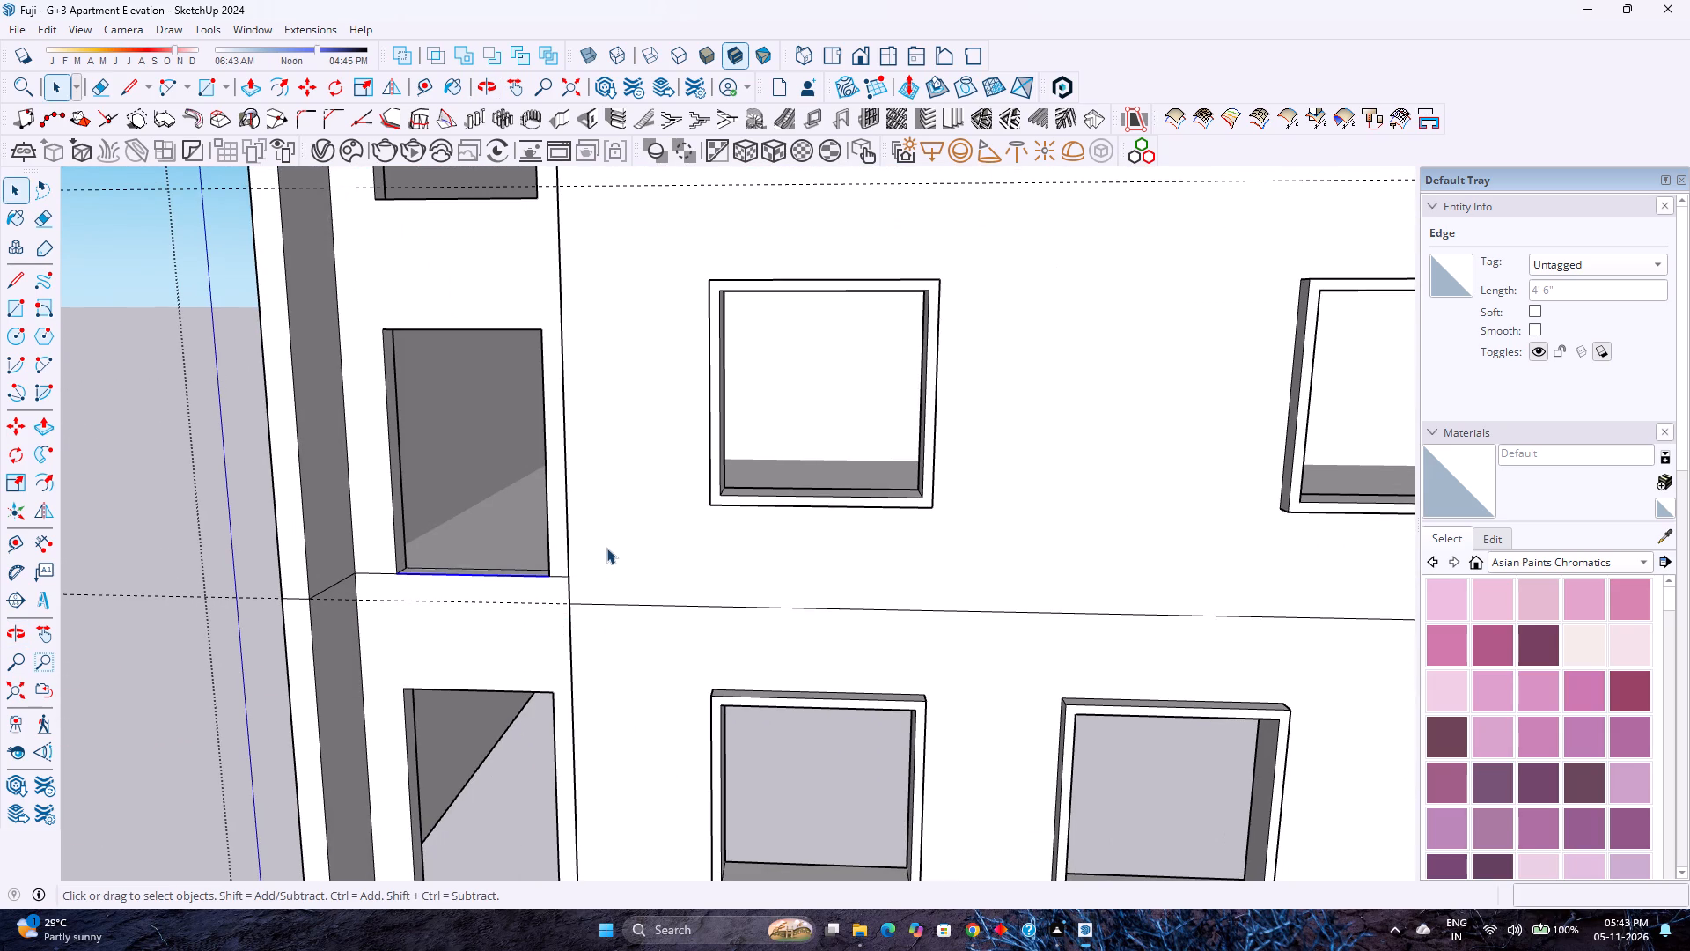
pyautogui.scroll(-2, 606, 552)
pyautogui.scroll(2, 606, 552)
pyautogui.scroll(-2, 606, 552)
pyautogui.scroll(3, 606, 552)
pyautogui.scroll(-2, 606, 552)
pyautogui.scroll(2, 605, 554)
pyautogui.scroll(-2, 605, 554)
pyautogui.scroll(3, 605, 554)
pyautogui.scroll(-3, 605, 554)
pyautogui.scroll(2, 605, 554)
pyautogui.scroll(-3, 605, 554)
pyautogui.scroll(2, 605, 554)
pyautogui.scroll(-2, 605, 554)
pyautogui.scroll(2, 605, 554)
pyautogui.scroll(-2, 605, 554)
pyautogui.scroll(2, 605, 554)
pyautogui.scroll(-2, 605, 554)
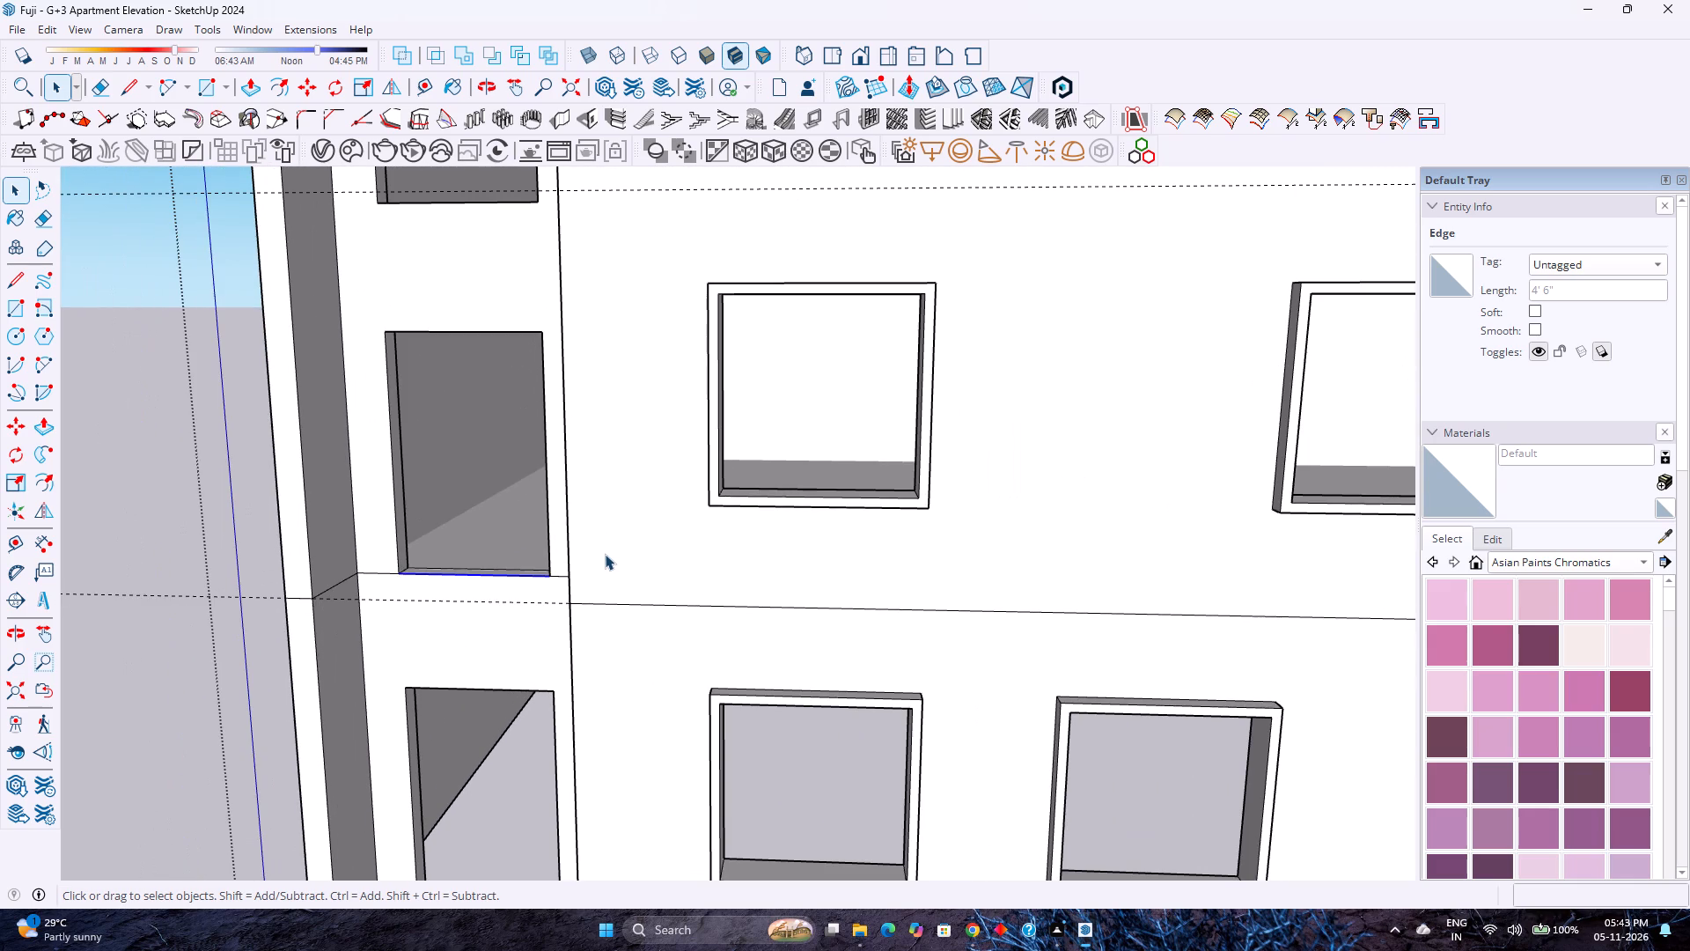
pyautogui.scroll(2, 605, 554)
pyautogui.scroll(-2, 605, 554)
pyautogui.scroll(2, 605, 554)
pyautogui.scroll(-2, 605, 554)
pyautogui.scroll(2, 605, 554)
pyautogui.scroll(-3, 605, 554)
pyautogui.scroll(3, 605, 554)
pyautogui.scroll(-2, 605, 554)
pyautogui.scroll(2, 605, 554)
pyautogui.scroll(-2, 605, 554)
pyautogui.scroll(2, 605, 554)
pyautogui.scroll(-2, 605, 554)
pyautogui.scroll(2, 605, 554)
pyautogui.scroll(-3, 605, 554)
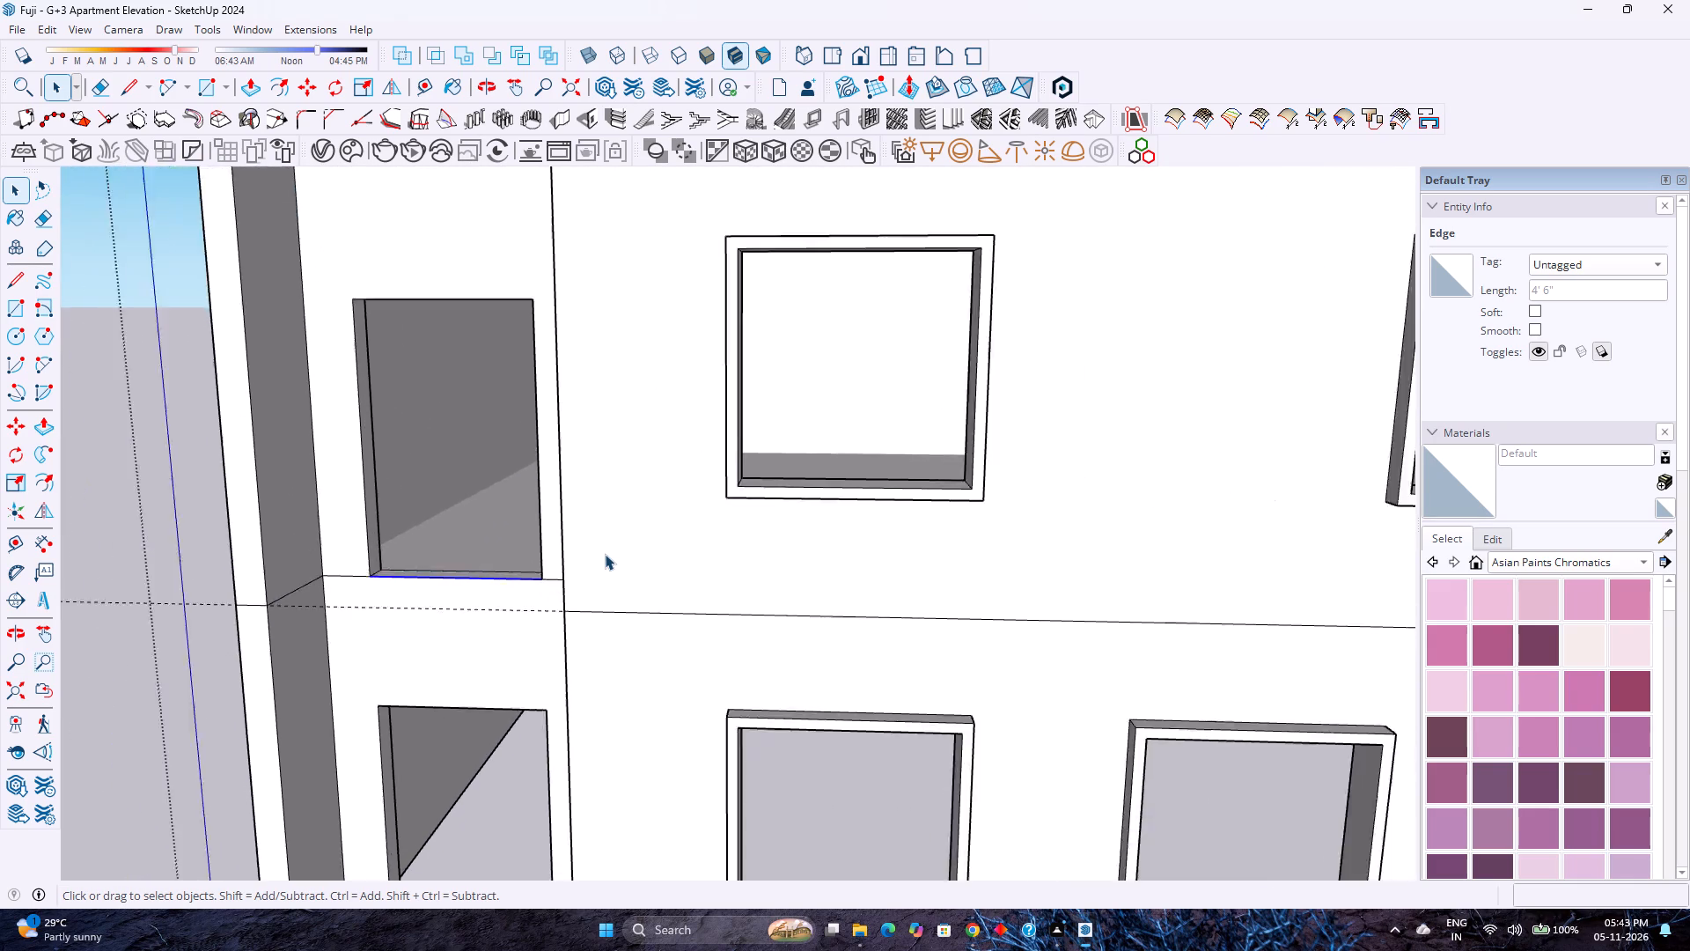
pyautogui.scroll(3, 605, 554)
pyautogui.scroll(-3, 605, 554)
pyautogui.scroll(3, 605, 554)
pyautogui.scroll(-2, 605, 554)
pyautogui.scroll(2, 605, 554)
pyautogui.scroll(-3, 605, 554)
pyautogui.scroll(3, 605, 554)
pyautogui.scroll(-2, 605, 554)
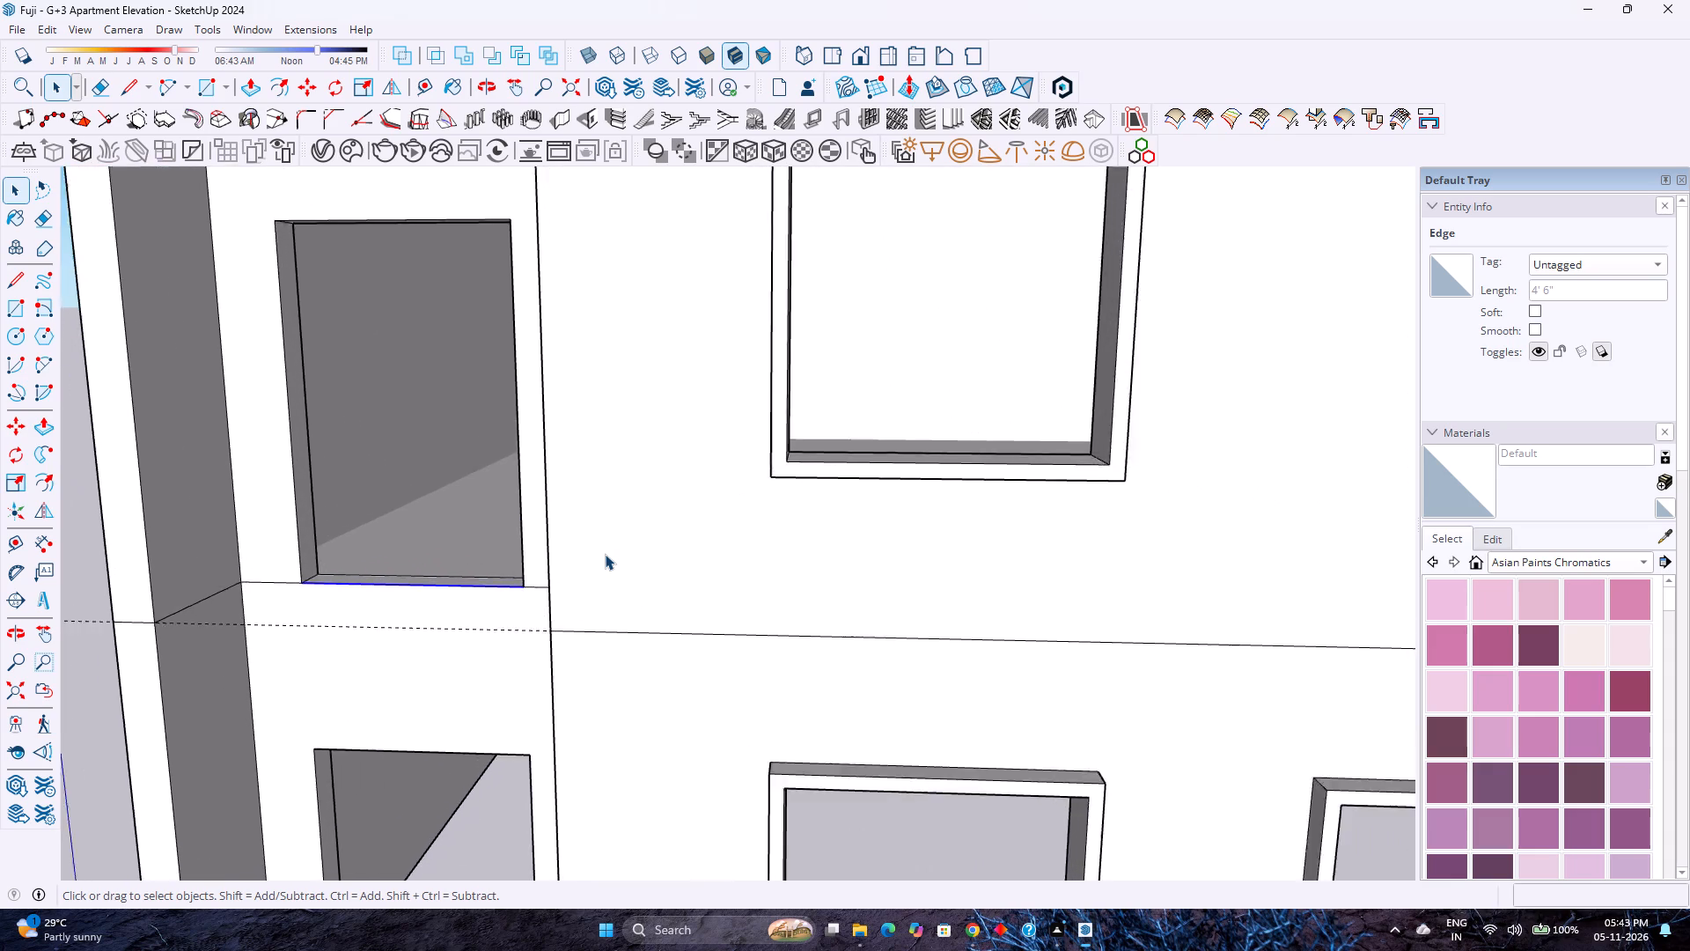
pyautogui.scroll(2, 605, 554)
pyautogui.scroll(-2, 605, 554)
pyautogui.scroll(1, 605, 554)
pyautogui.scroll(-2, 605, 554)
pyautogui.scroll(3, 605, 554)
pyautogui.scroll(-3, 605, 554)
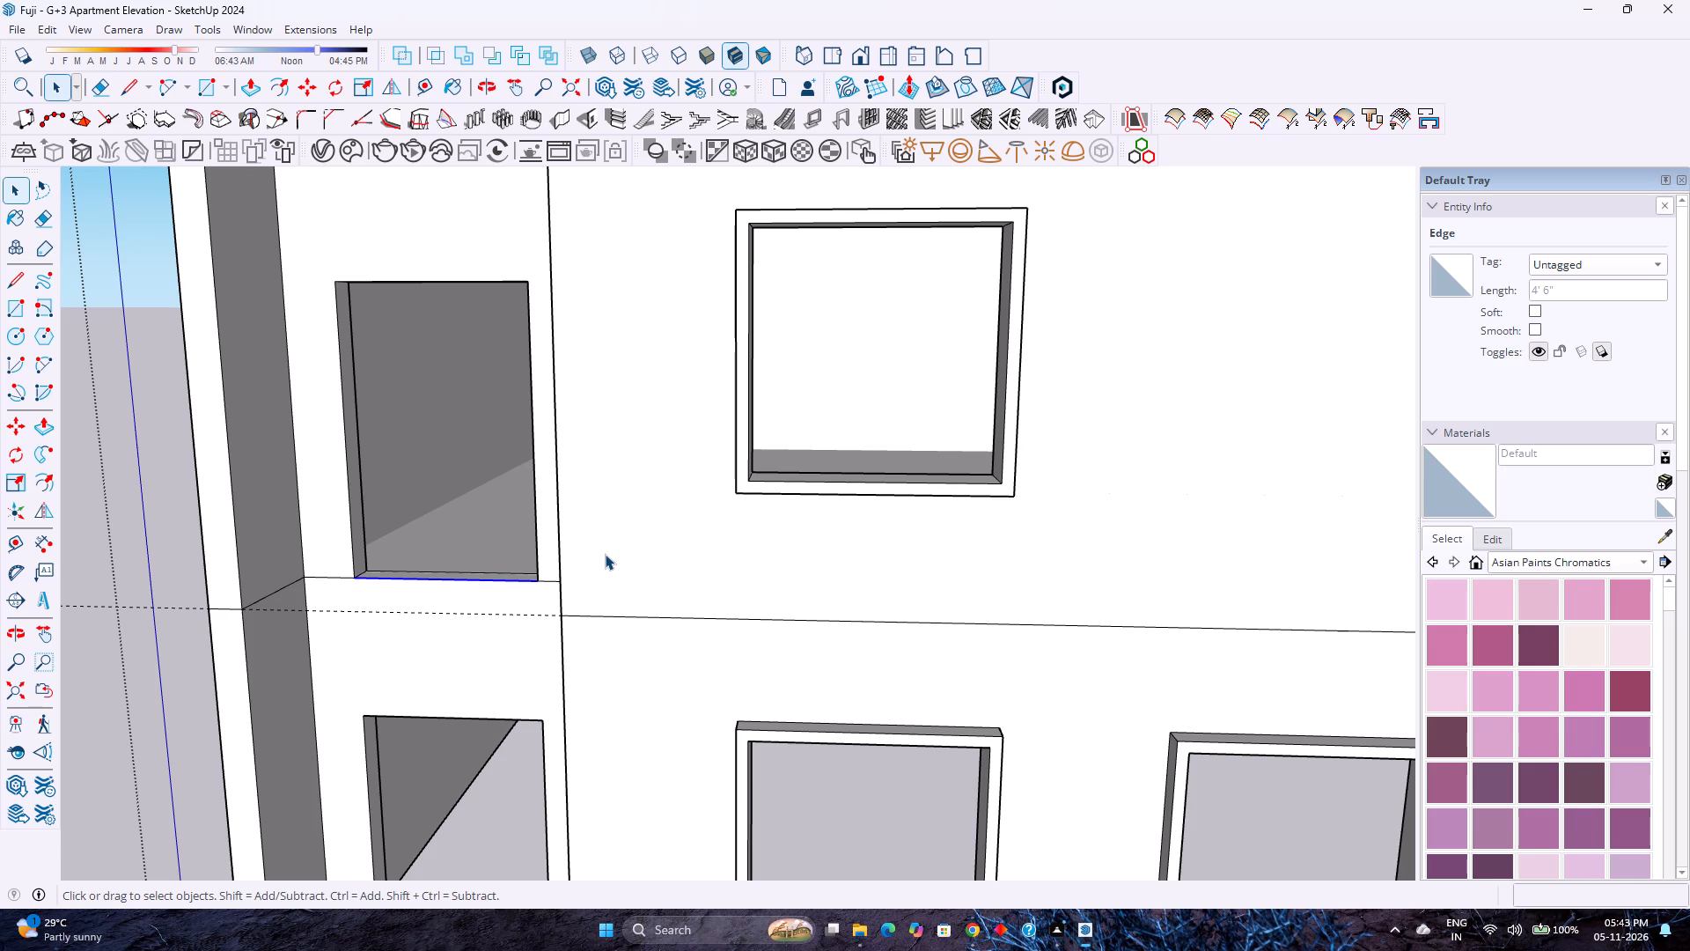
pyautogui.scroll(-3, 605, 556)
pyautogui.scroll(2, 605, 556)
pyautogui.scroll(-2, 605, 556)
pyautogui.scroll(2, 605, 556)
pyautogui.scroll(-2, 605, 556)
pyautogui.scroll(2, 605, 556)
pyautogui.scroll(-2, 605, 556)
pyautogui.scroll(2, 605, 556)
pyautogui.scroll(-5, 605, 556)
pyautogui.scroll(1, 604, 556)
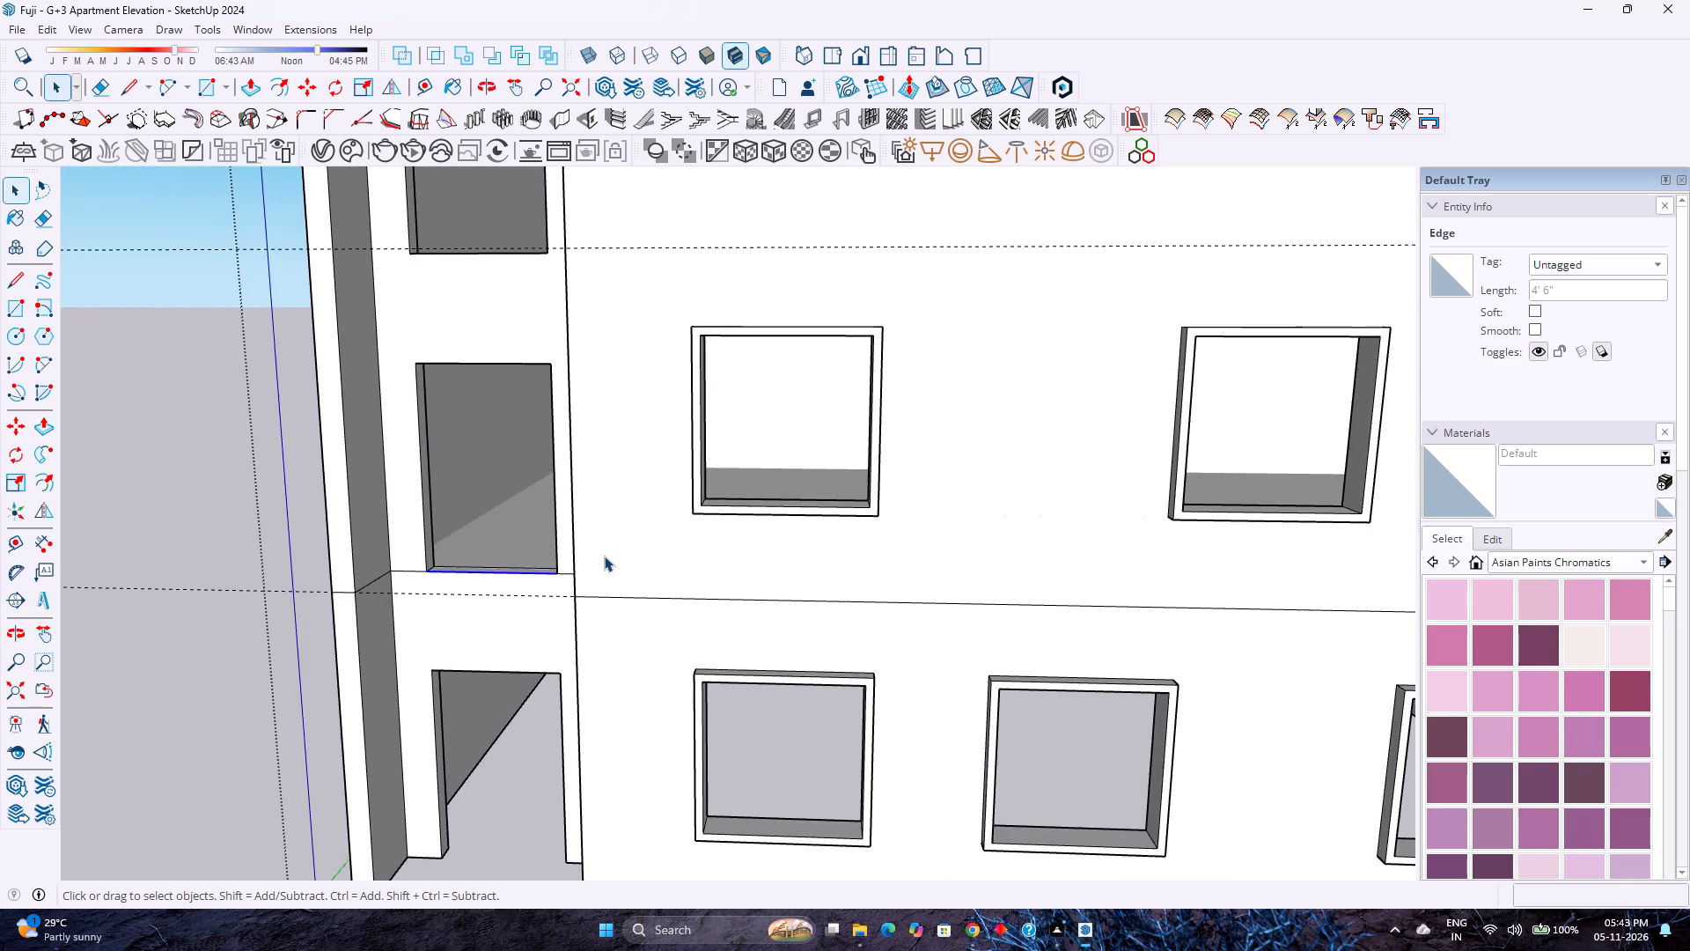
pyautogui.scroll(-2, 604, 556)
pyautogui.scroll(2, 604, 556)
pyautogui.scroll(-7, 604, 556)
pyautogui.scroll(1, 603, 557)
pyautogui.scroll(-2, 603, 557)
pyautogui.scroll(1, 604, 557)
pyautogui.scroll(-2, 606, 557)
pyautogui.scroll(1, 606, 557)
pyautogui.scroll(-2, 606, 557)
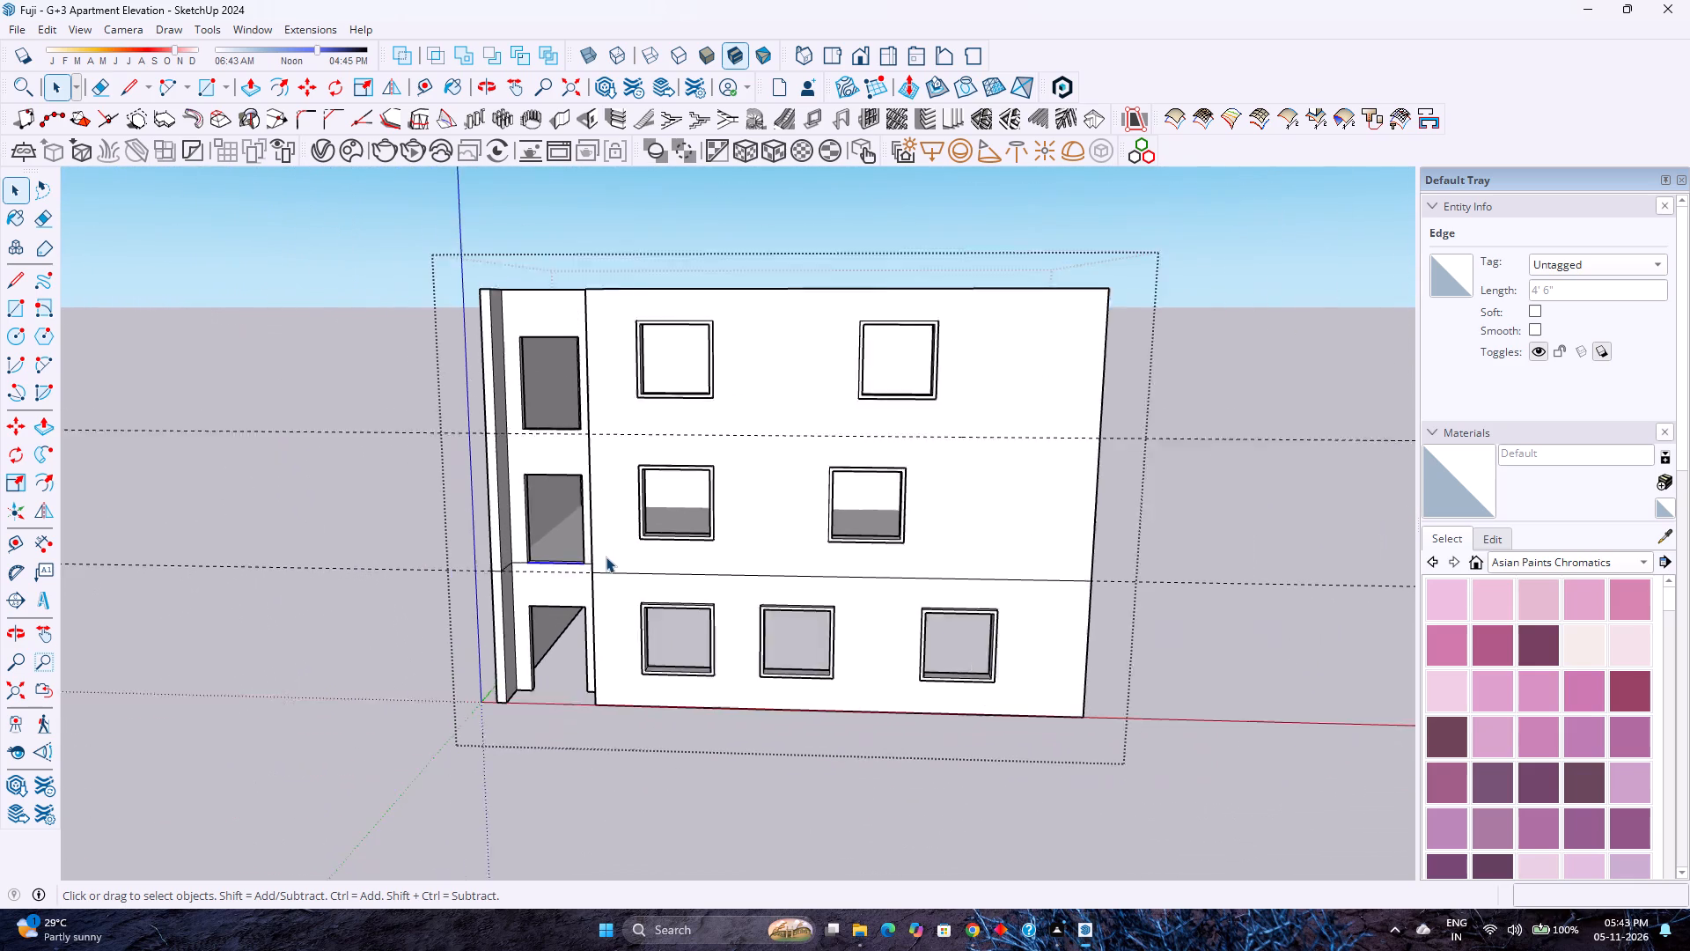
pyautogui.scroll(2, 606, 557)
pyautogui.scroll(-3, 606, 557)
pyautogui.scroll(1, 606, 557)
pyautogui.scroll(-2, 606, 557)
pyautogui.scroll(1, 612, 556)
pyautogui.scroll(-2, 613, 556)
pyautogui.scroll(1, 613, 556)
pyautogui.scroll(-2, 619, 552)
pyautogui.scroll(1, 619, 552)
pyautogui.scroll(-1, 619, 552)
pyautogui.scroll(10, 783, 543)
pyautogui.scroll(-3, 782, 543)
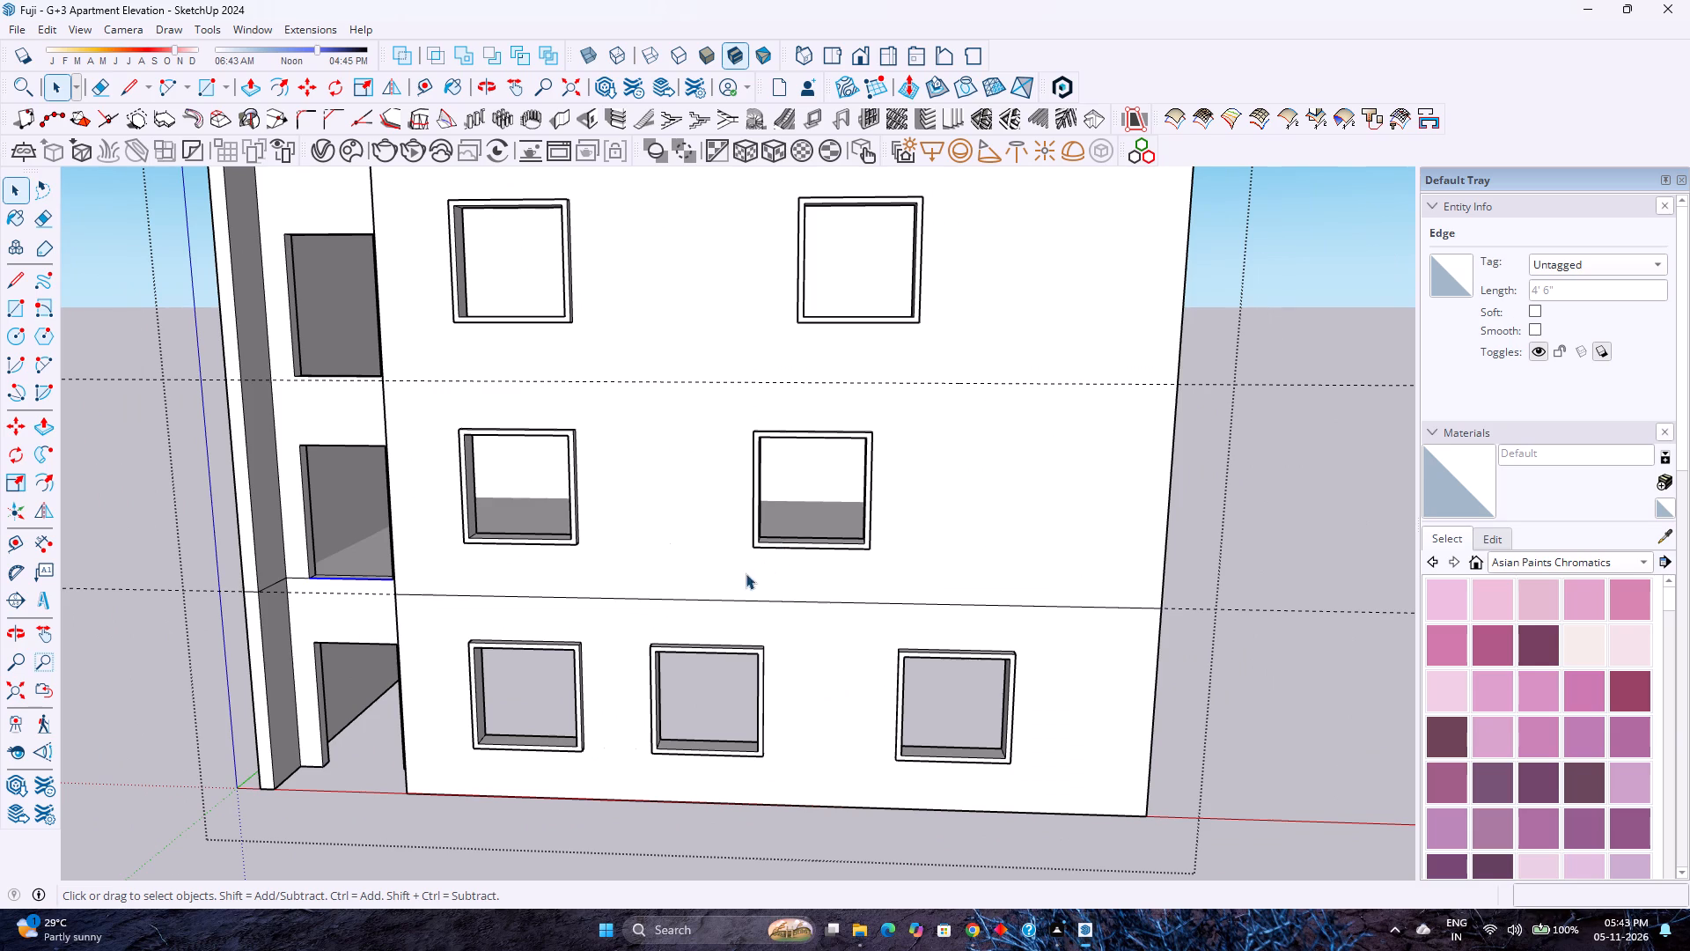
# Select only the floor-line edge running across the main façade between the ground-floor and first-floor windows.
pyautogui.click(669, 598)
pyautogui.doubleClick(669, 598)
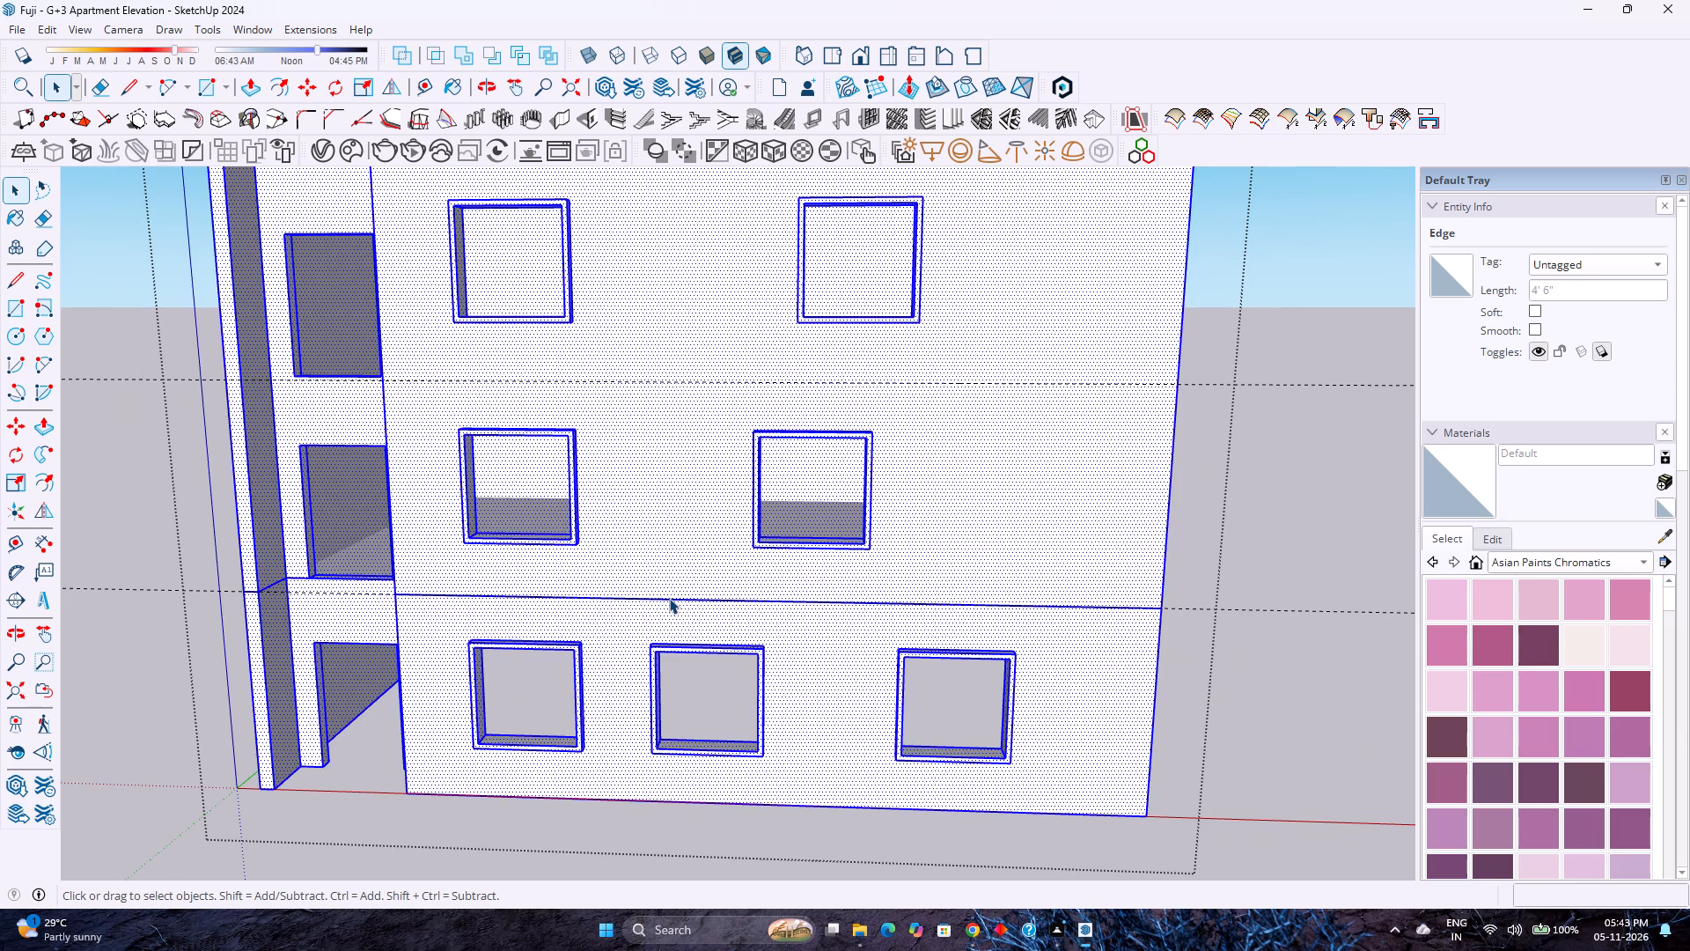
pyautogui.doubleClick(669, 598)
pyautogui.click(669, 599)
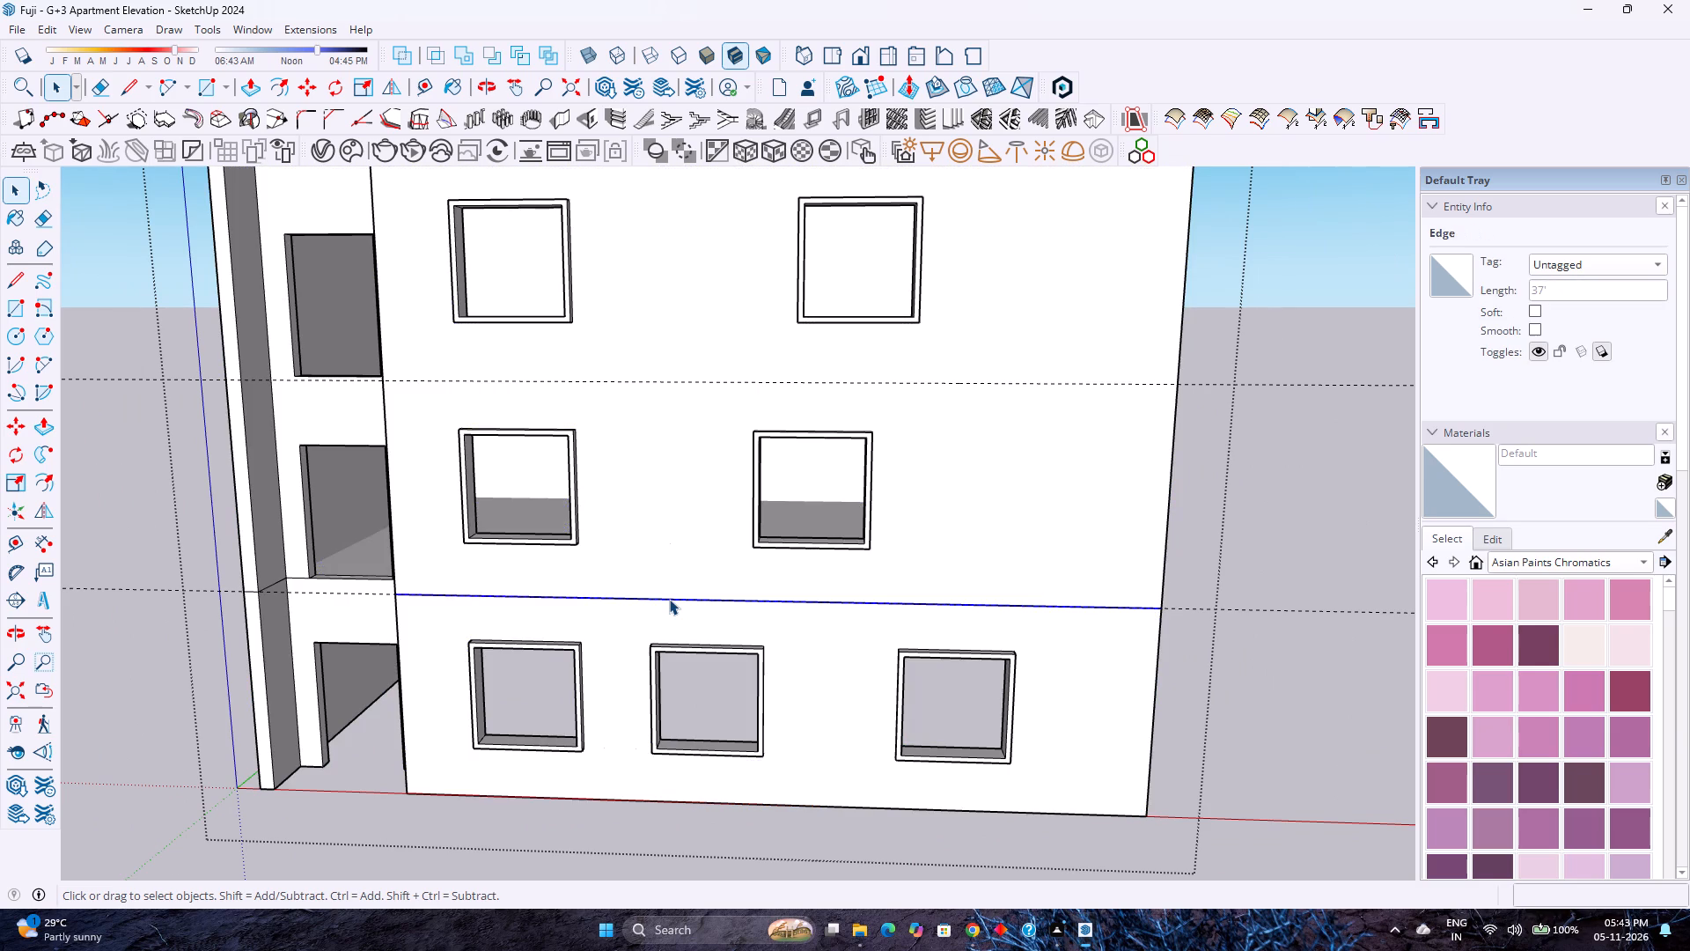
pyautogui.click(670, 599)
pyautogui.click(670, 599)
pyautogui.click(670, 599)
# Examine the floor line where it passes from the main façade around the bay return to the side wall.
pyautogui.scroll(-3, 731, 616)
pyautogui.moveTo(576, 613); pyautogui.dragTo(946, 606, button='middle')
pyautogui.middleClick(946, 606)
pyautogui.scroll(-2, 949, 605)
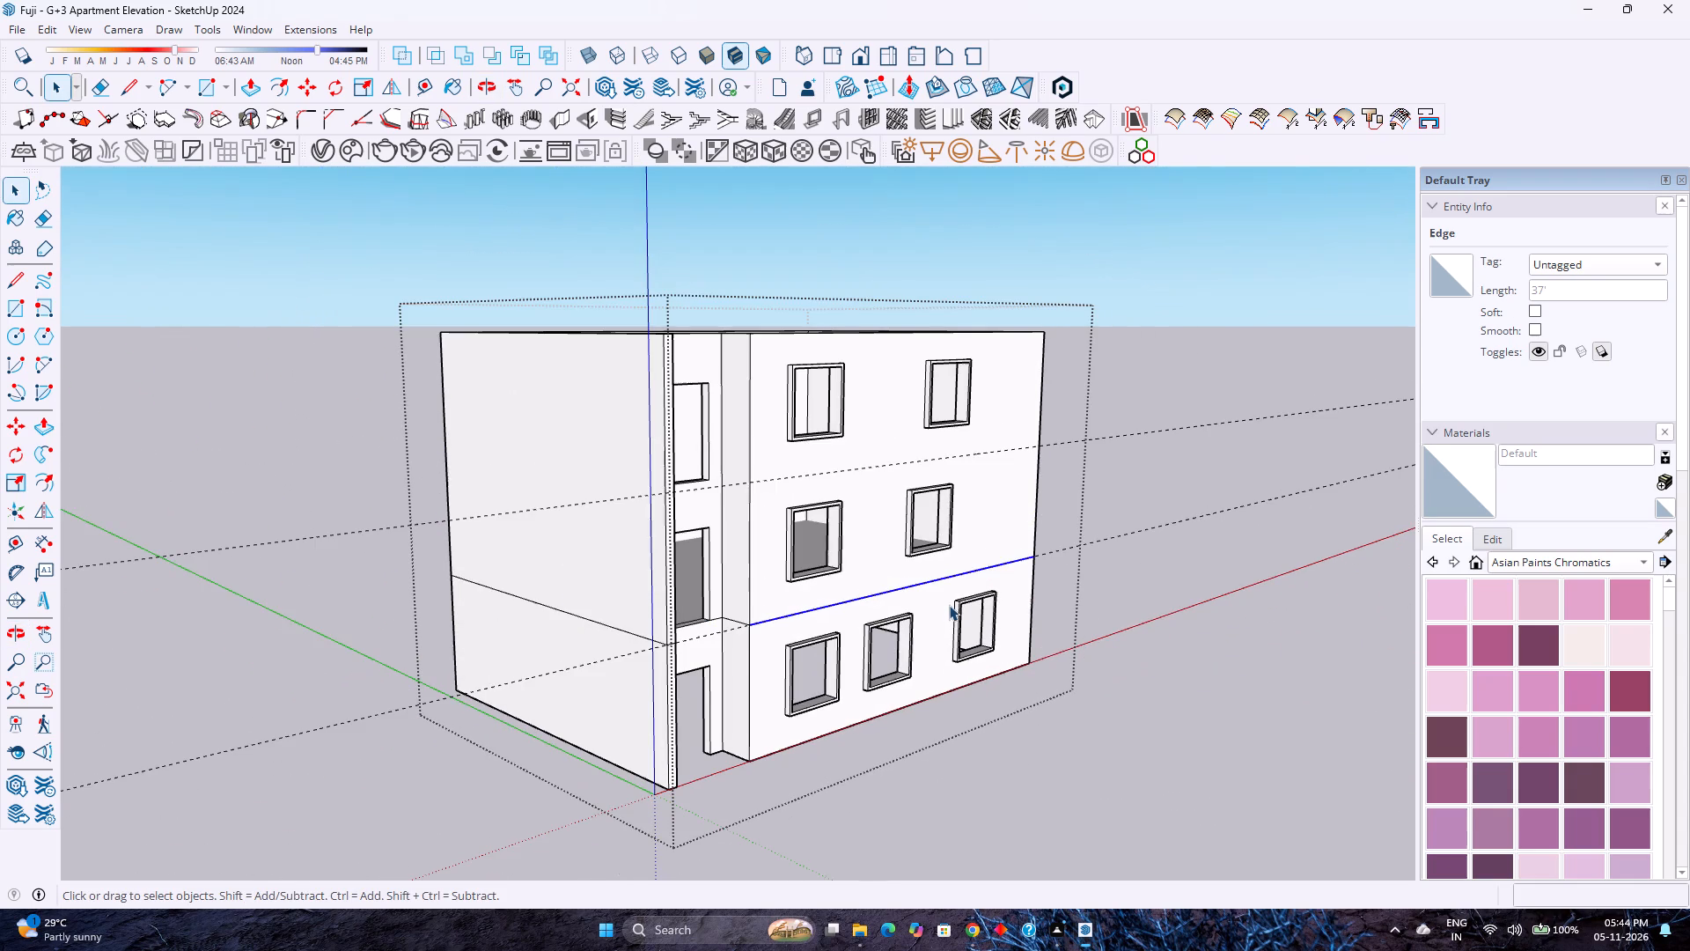
pyautogui.scroll(3, 777, 565)
pyautogui.scroll(5, 655, 638)
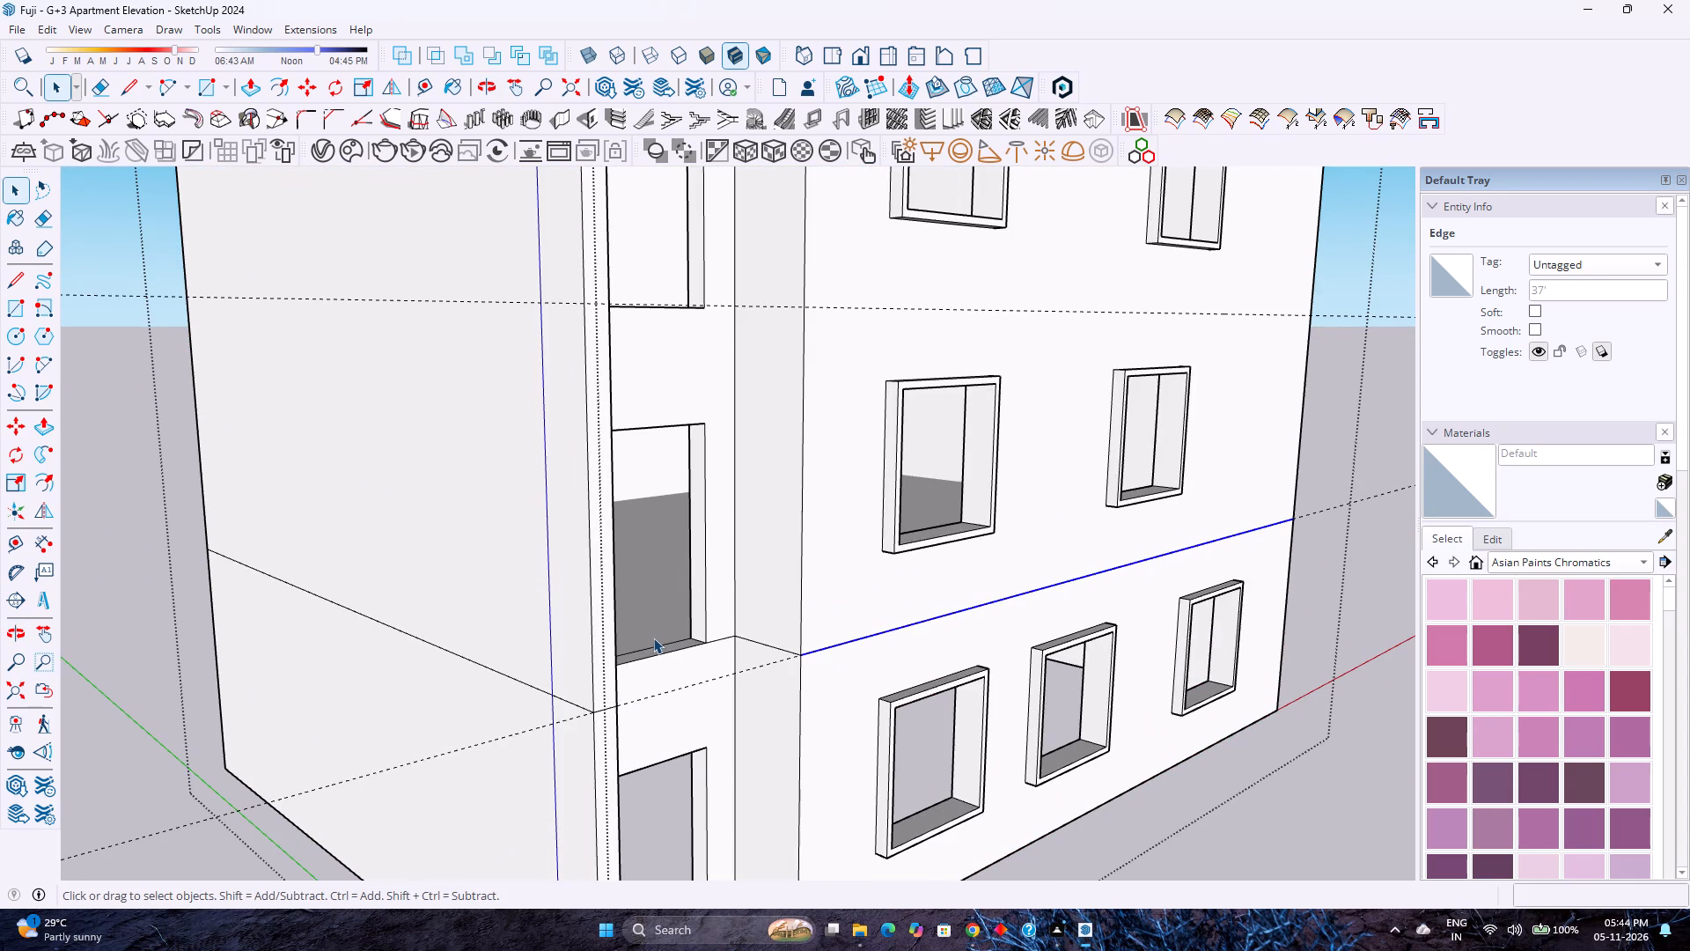
pyautogui.scroll(3, 653, 638)
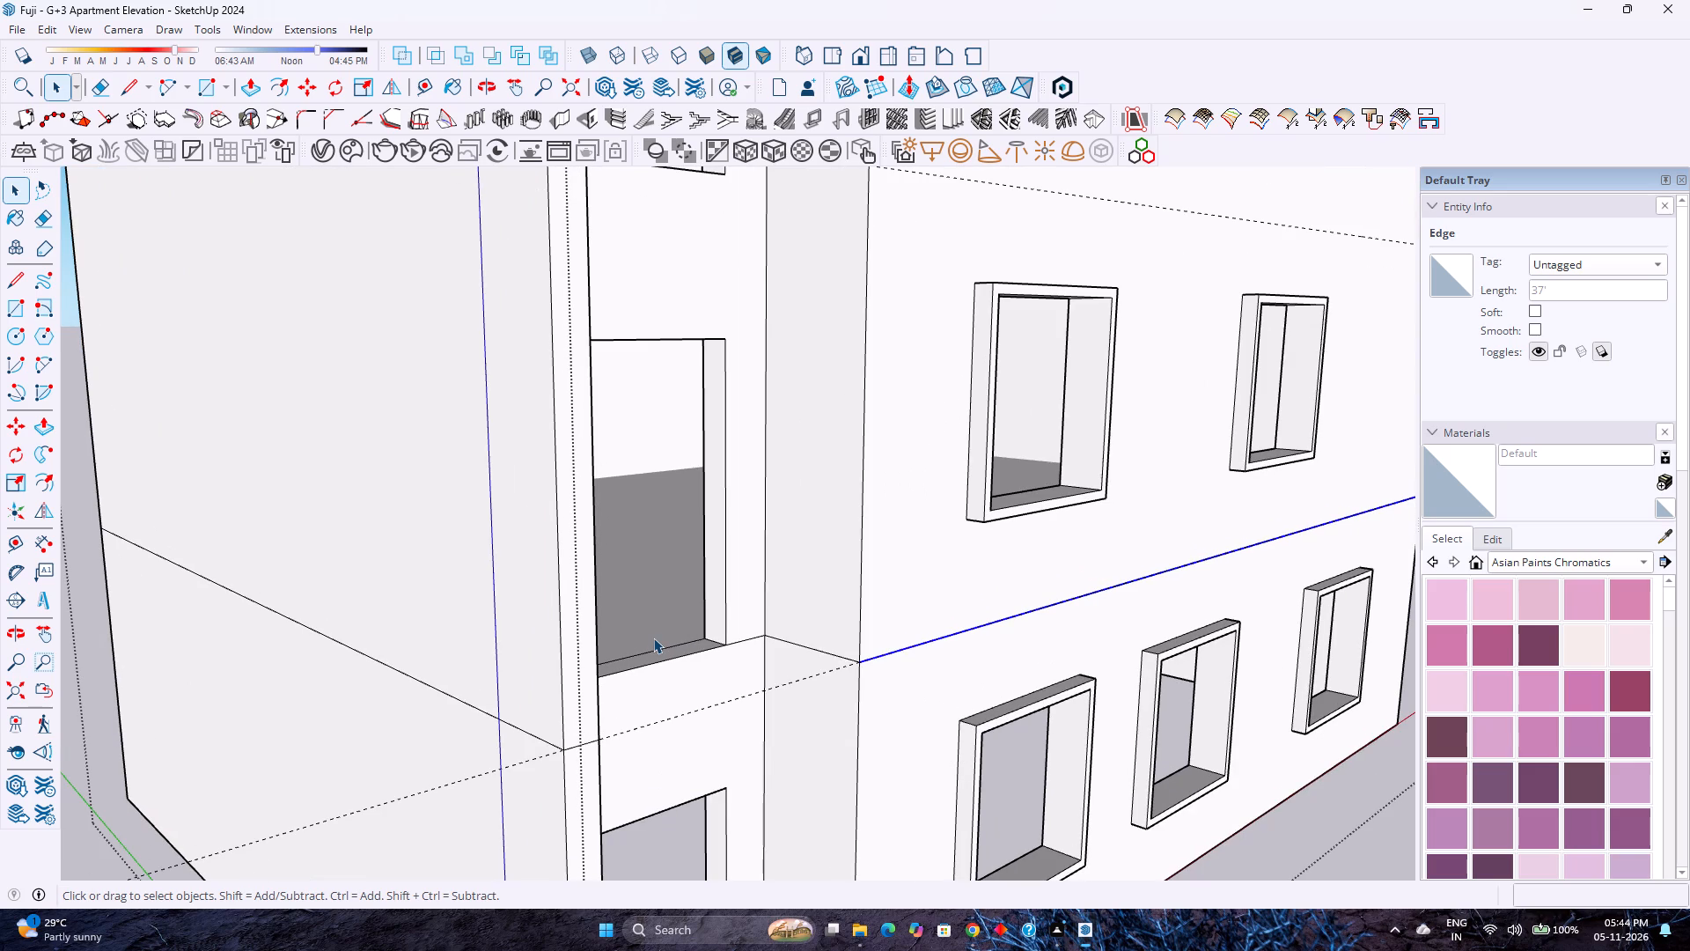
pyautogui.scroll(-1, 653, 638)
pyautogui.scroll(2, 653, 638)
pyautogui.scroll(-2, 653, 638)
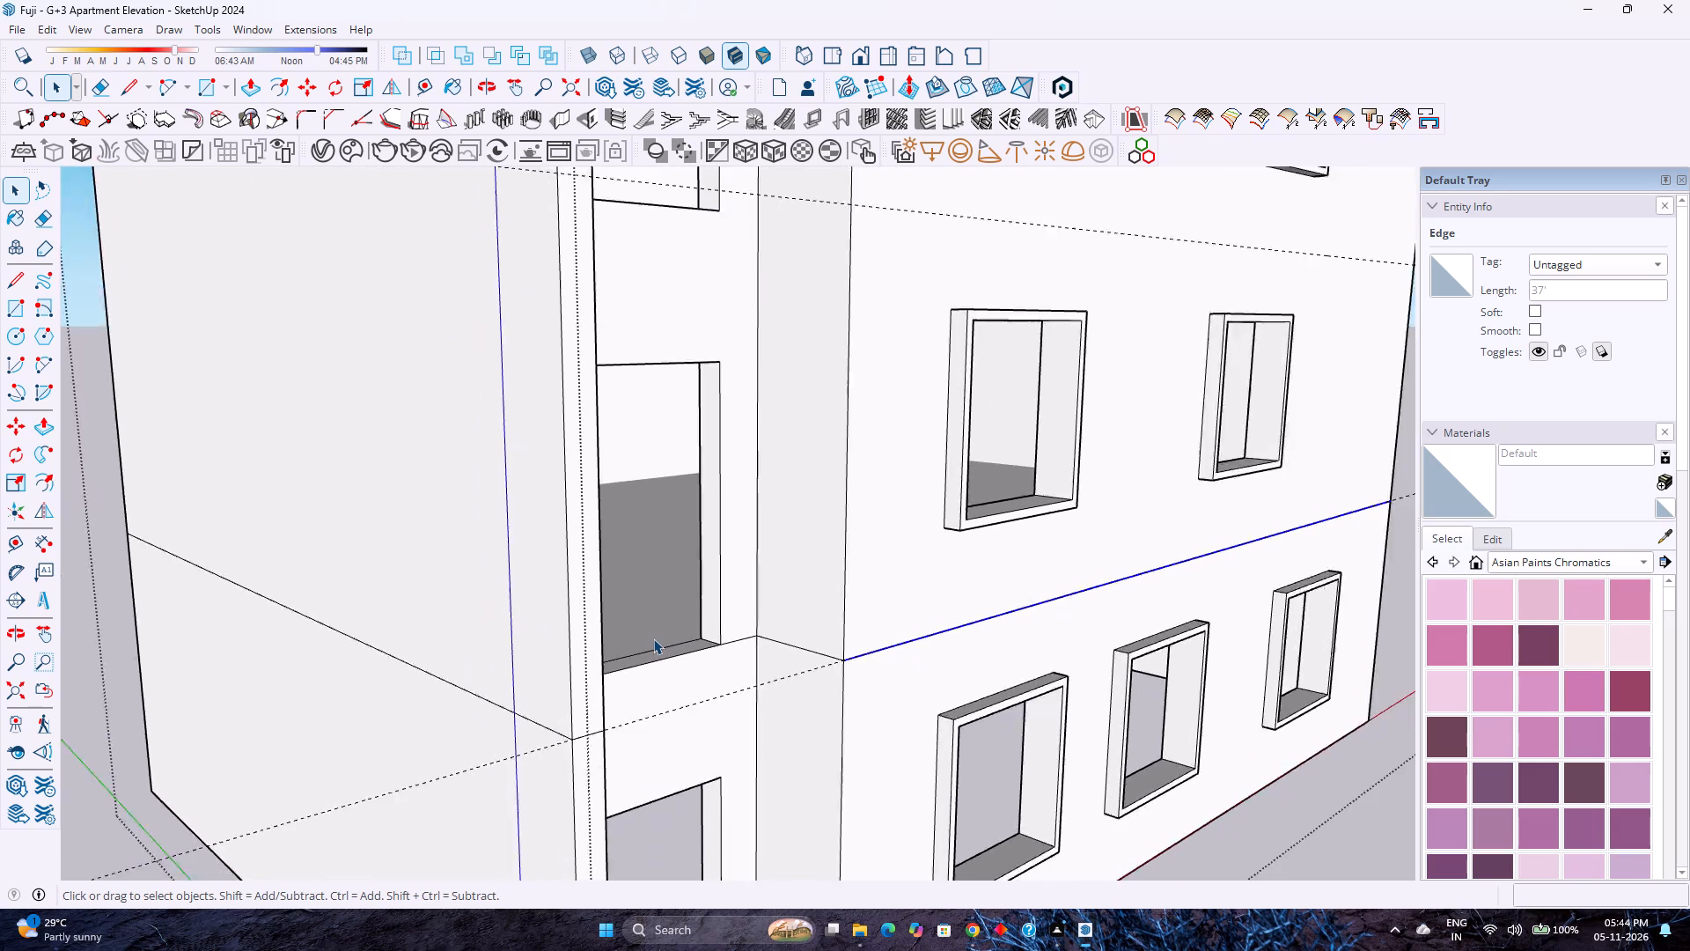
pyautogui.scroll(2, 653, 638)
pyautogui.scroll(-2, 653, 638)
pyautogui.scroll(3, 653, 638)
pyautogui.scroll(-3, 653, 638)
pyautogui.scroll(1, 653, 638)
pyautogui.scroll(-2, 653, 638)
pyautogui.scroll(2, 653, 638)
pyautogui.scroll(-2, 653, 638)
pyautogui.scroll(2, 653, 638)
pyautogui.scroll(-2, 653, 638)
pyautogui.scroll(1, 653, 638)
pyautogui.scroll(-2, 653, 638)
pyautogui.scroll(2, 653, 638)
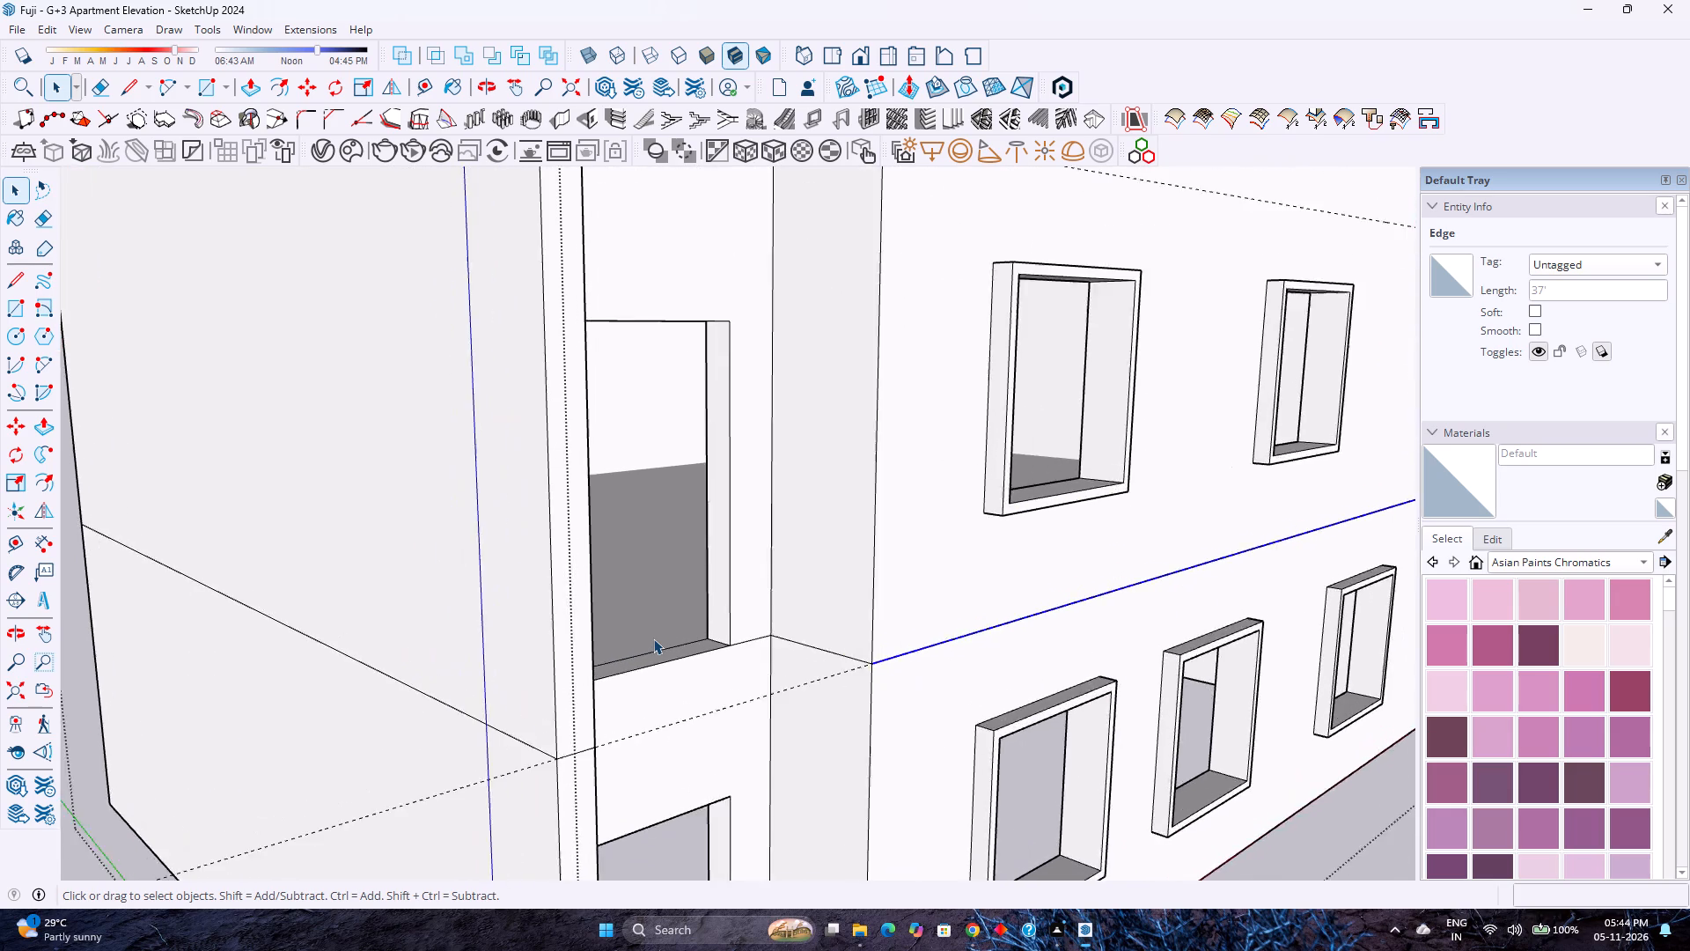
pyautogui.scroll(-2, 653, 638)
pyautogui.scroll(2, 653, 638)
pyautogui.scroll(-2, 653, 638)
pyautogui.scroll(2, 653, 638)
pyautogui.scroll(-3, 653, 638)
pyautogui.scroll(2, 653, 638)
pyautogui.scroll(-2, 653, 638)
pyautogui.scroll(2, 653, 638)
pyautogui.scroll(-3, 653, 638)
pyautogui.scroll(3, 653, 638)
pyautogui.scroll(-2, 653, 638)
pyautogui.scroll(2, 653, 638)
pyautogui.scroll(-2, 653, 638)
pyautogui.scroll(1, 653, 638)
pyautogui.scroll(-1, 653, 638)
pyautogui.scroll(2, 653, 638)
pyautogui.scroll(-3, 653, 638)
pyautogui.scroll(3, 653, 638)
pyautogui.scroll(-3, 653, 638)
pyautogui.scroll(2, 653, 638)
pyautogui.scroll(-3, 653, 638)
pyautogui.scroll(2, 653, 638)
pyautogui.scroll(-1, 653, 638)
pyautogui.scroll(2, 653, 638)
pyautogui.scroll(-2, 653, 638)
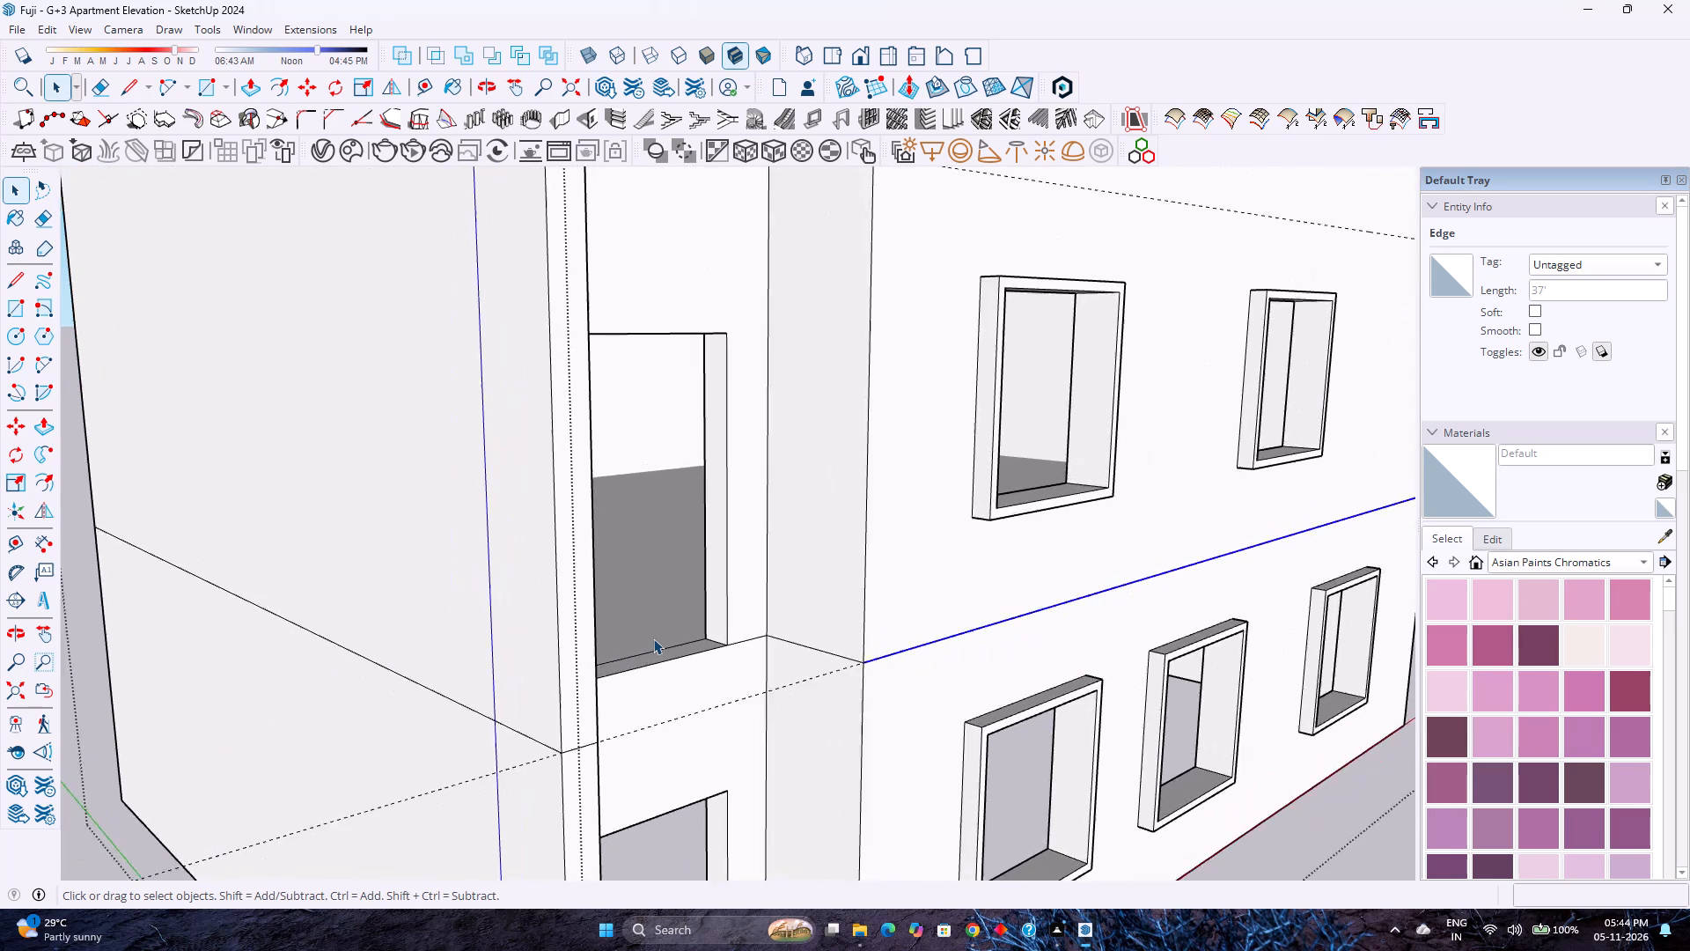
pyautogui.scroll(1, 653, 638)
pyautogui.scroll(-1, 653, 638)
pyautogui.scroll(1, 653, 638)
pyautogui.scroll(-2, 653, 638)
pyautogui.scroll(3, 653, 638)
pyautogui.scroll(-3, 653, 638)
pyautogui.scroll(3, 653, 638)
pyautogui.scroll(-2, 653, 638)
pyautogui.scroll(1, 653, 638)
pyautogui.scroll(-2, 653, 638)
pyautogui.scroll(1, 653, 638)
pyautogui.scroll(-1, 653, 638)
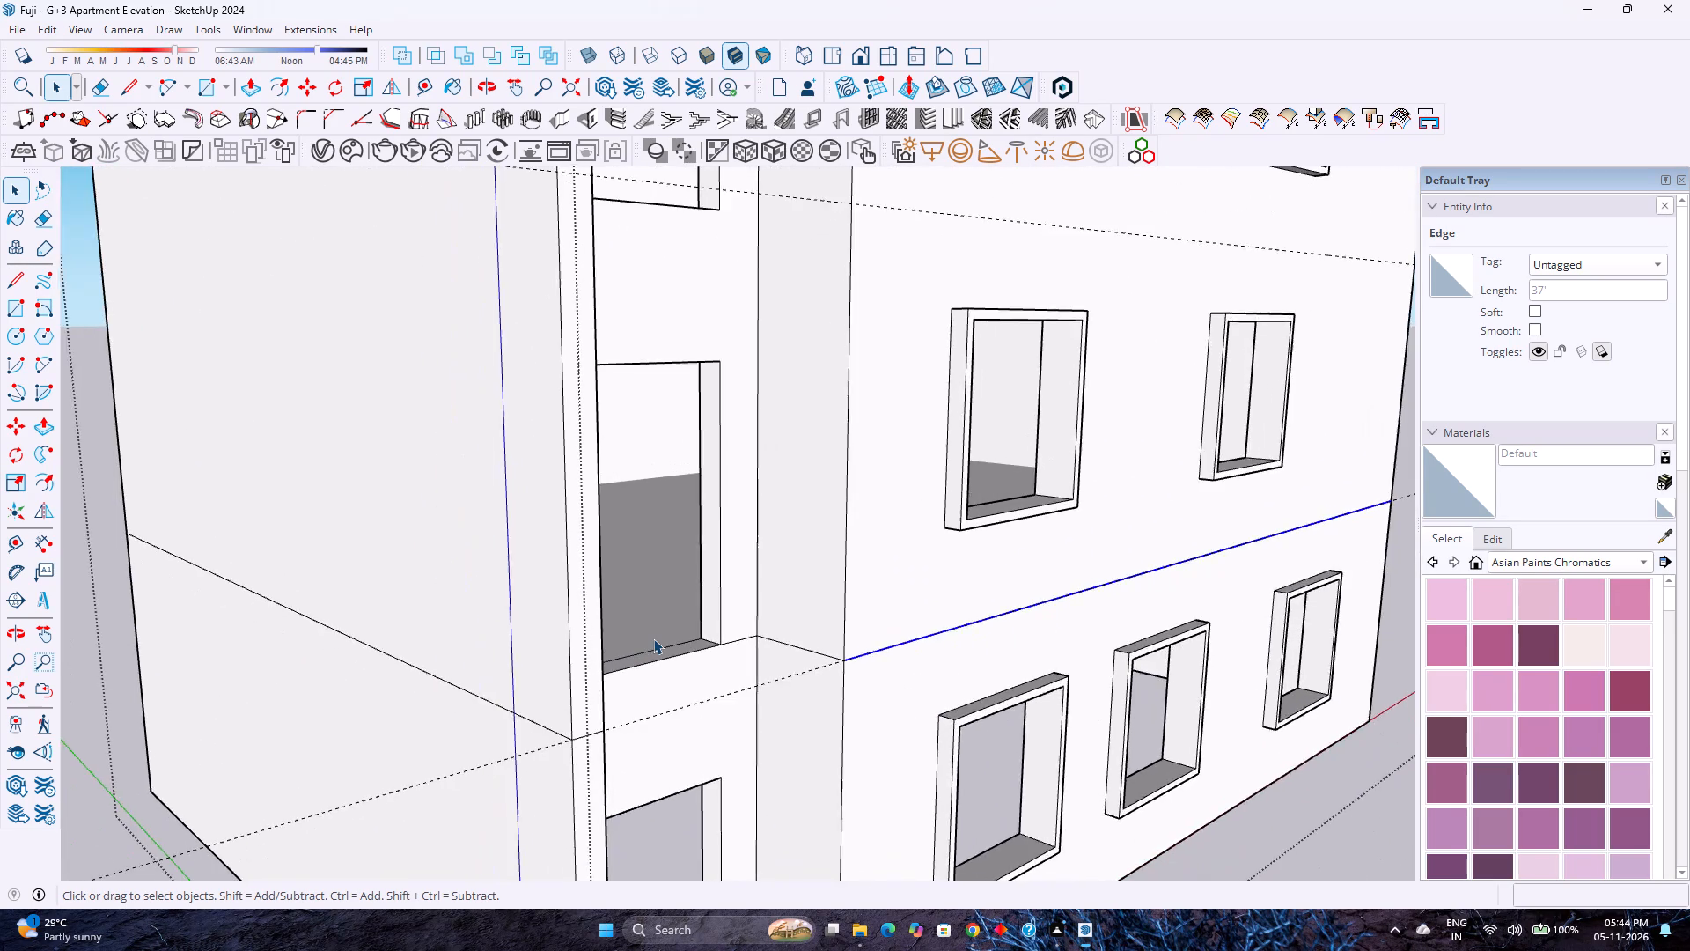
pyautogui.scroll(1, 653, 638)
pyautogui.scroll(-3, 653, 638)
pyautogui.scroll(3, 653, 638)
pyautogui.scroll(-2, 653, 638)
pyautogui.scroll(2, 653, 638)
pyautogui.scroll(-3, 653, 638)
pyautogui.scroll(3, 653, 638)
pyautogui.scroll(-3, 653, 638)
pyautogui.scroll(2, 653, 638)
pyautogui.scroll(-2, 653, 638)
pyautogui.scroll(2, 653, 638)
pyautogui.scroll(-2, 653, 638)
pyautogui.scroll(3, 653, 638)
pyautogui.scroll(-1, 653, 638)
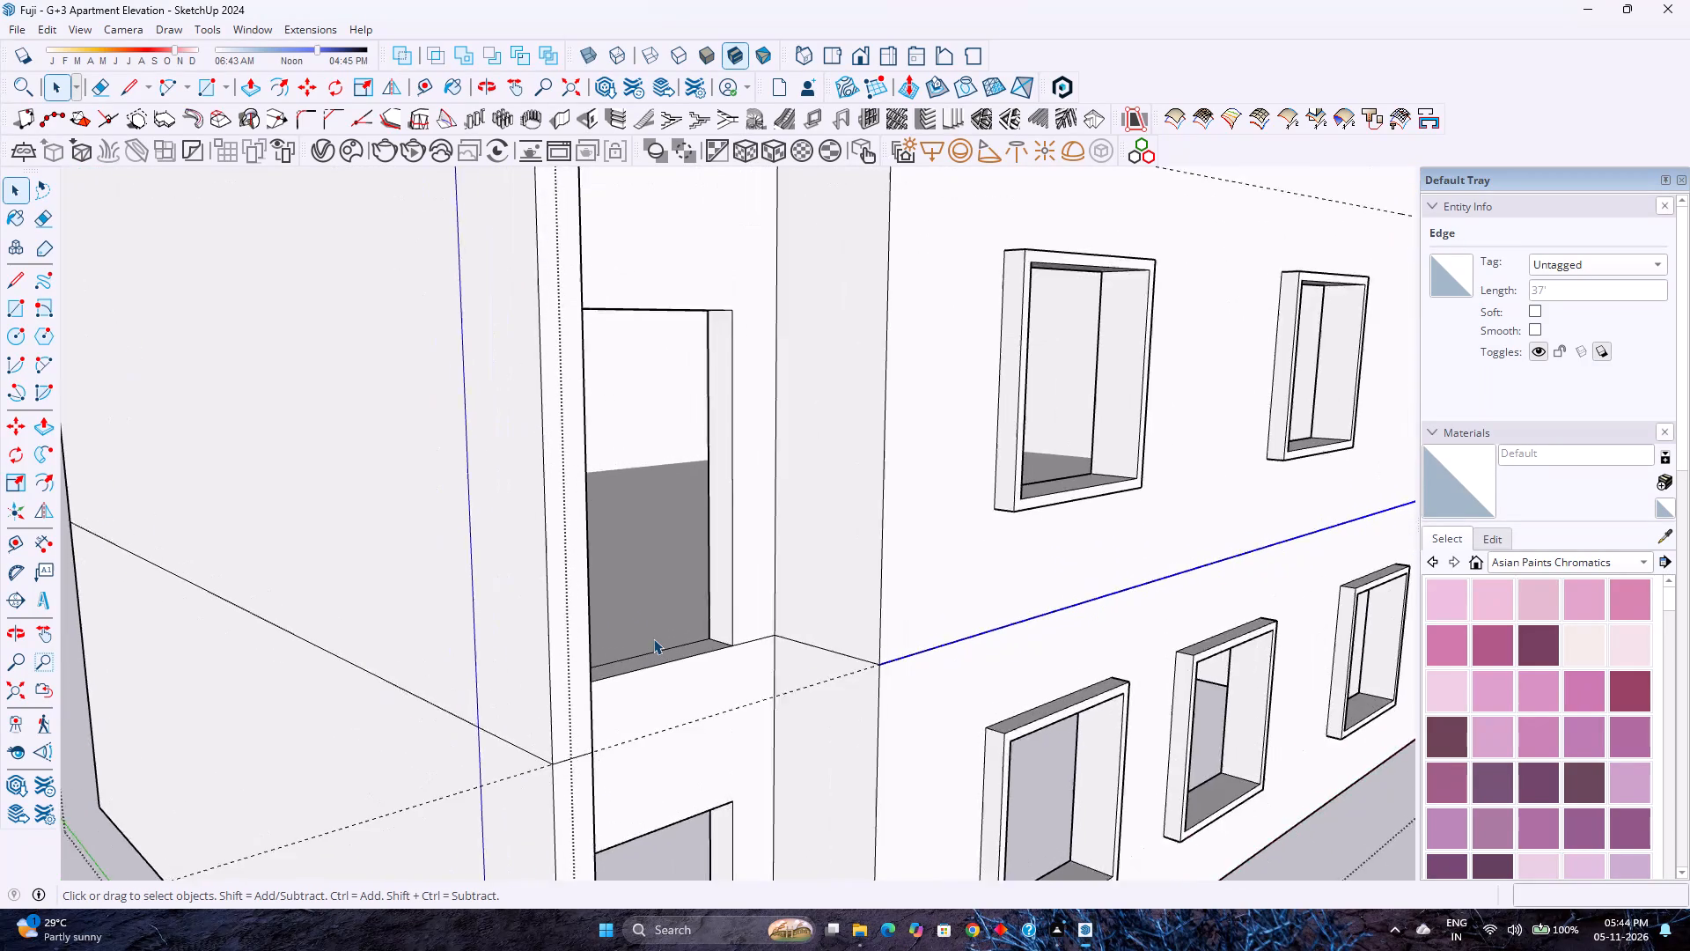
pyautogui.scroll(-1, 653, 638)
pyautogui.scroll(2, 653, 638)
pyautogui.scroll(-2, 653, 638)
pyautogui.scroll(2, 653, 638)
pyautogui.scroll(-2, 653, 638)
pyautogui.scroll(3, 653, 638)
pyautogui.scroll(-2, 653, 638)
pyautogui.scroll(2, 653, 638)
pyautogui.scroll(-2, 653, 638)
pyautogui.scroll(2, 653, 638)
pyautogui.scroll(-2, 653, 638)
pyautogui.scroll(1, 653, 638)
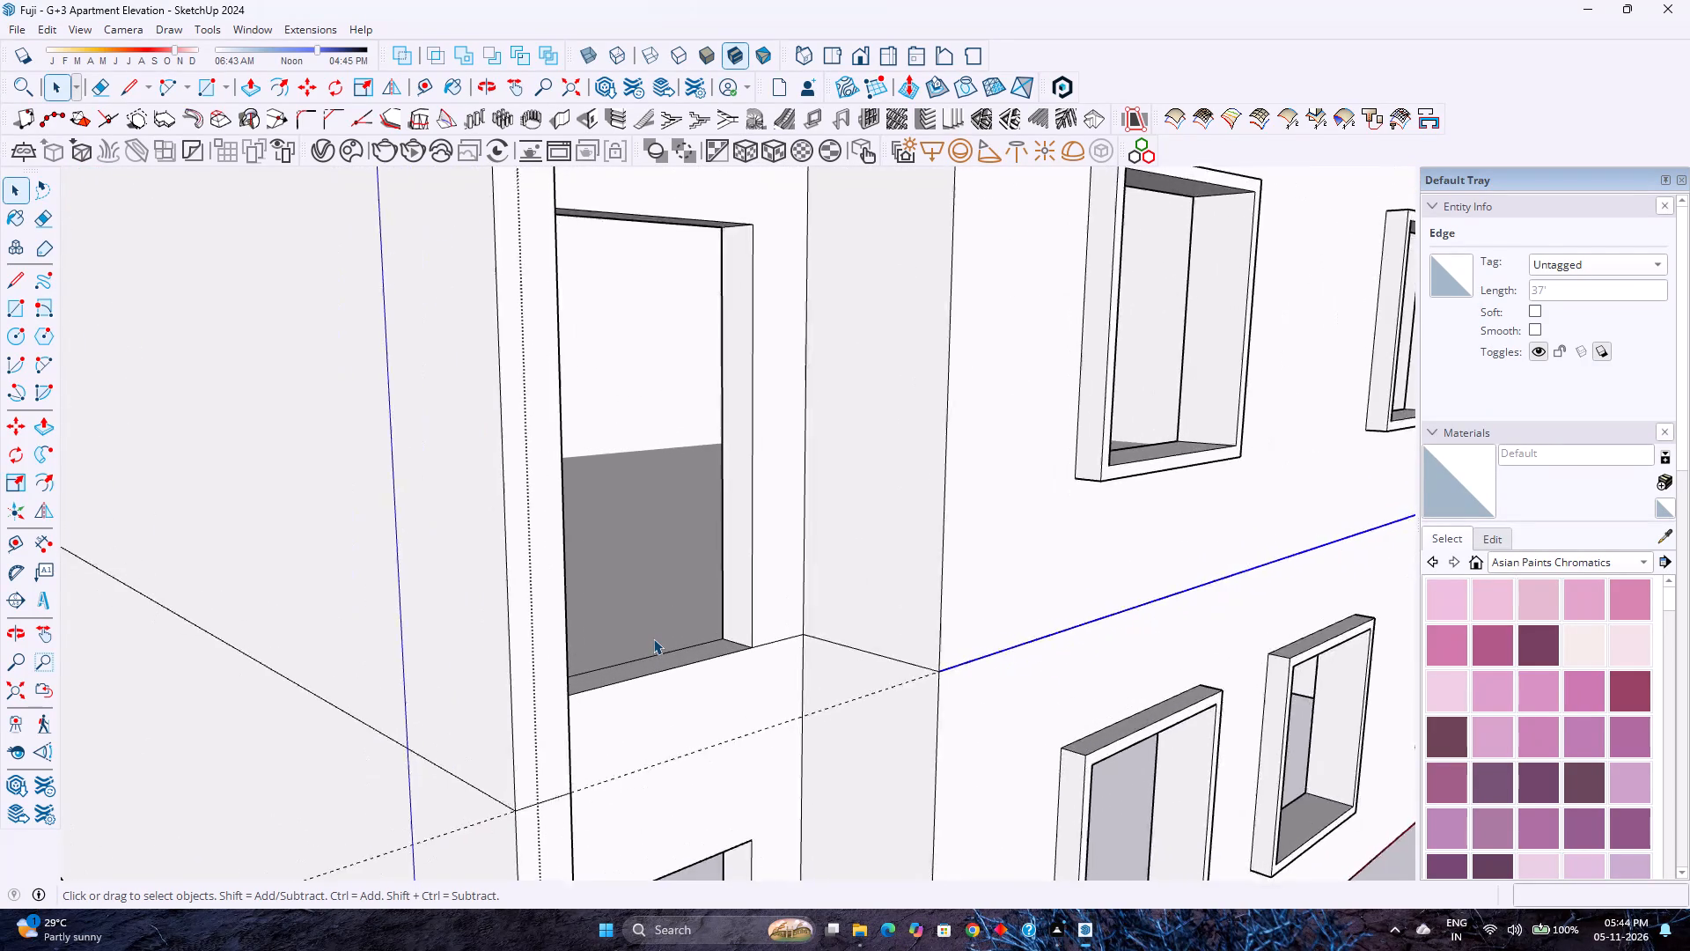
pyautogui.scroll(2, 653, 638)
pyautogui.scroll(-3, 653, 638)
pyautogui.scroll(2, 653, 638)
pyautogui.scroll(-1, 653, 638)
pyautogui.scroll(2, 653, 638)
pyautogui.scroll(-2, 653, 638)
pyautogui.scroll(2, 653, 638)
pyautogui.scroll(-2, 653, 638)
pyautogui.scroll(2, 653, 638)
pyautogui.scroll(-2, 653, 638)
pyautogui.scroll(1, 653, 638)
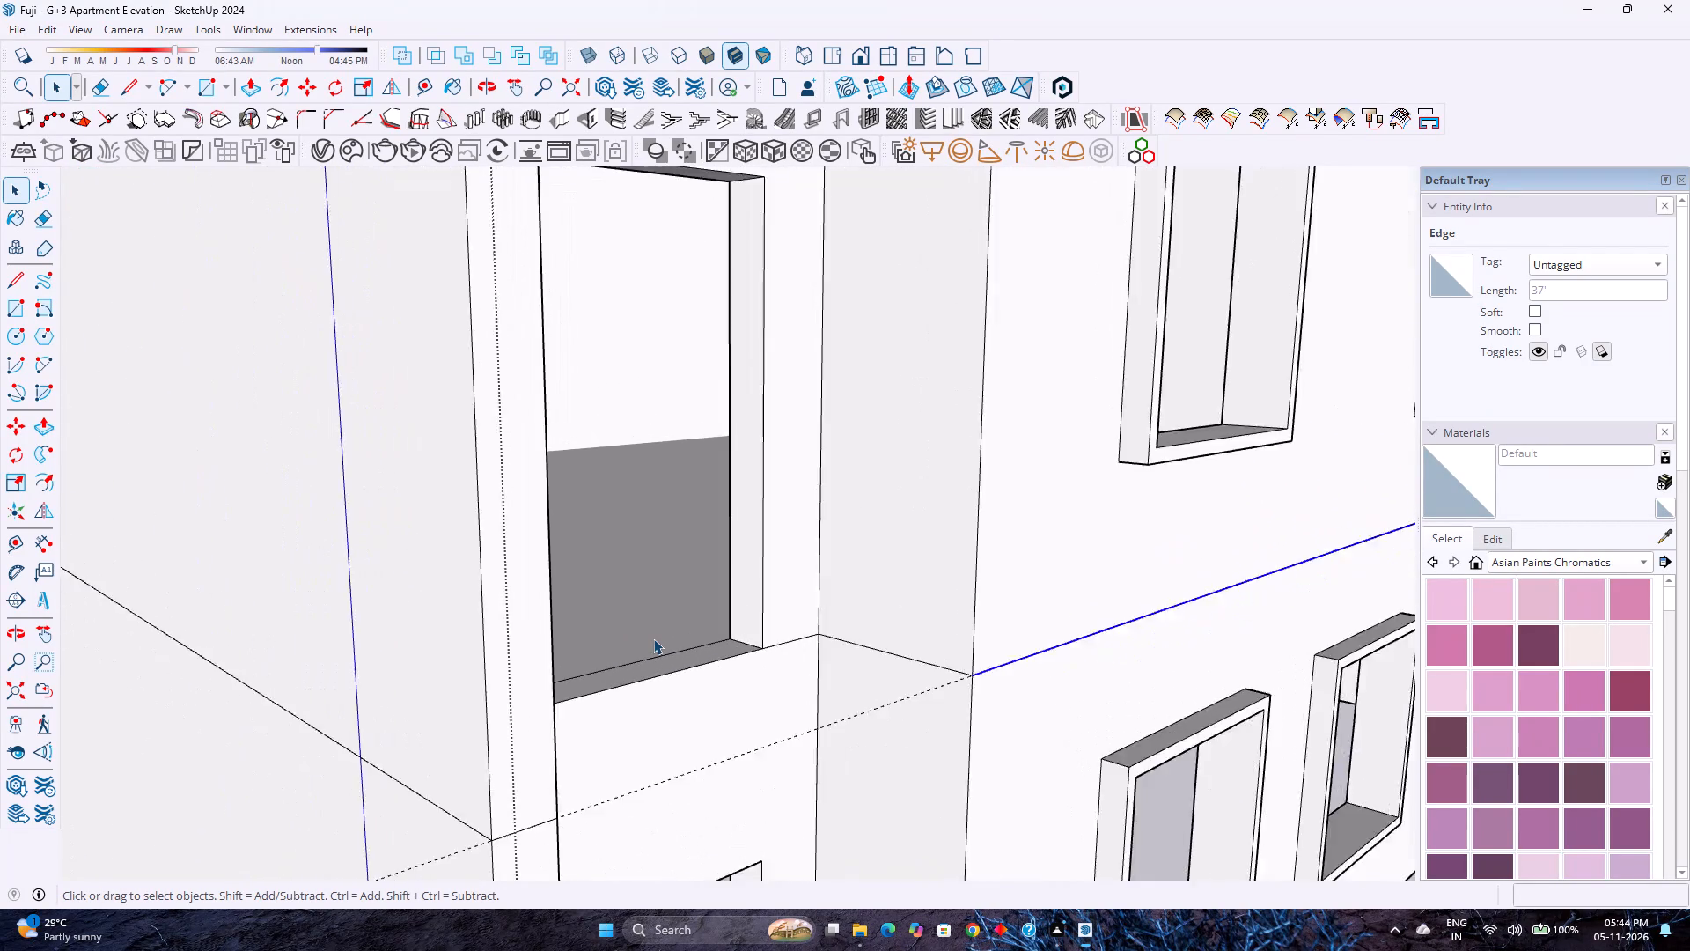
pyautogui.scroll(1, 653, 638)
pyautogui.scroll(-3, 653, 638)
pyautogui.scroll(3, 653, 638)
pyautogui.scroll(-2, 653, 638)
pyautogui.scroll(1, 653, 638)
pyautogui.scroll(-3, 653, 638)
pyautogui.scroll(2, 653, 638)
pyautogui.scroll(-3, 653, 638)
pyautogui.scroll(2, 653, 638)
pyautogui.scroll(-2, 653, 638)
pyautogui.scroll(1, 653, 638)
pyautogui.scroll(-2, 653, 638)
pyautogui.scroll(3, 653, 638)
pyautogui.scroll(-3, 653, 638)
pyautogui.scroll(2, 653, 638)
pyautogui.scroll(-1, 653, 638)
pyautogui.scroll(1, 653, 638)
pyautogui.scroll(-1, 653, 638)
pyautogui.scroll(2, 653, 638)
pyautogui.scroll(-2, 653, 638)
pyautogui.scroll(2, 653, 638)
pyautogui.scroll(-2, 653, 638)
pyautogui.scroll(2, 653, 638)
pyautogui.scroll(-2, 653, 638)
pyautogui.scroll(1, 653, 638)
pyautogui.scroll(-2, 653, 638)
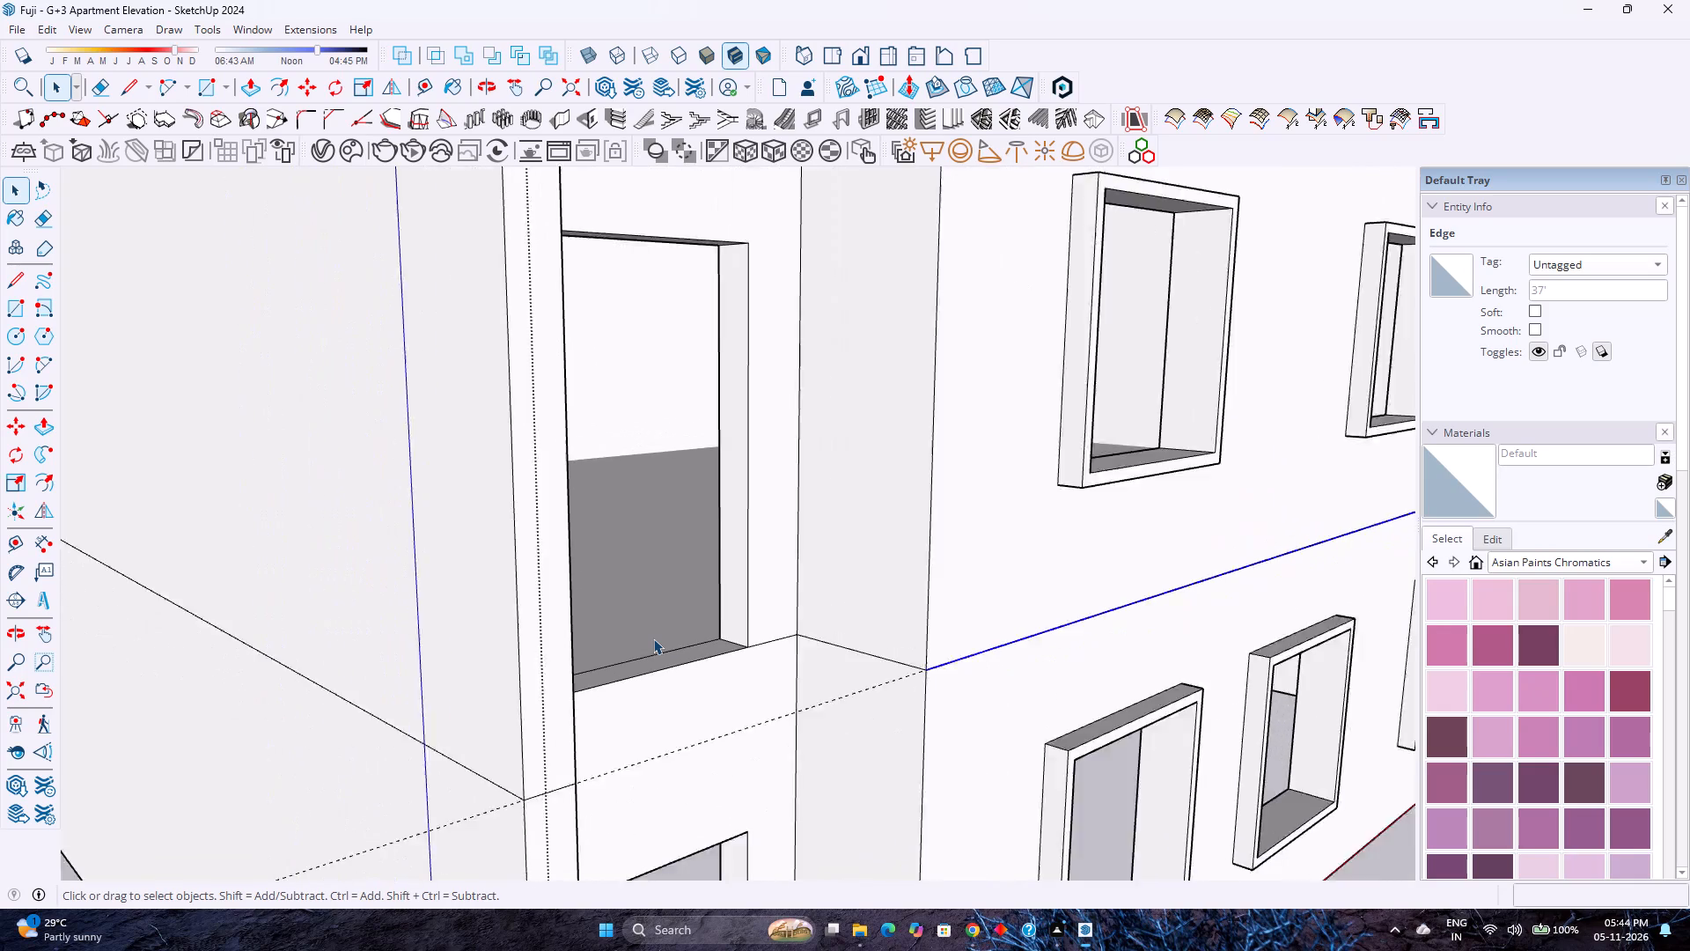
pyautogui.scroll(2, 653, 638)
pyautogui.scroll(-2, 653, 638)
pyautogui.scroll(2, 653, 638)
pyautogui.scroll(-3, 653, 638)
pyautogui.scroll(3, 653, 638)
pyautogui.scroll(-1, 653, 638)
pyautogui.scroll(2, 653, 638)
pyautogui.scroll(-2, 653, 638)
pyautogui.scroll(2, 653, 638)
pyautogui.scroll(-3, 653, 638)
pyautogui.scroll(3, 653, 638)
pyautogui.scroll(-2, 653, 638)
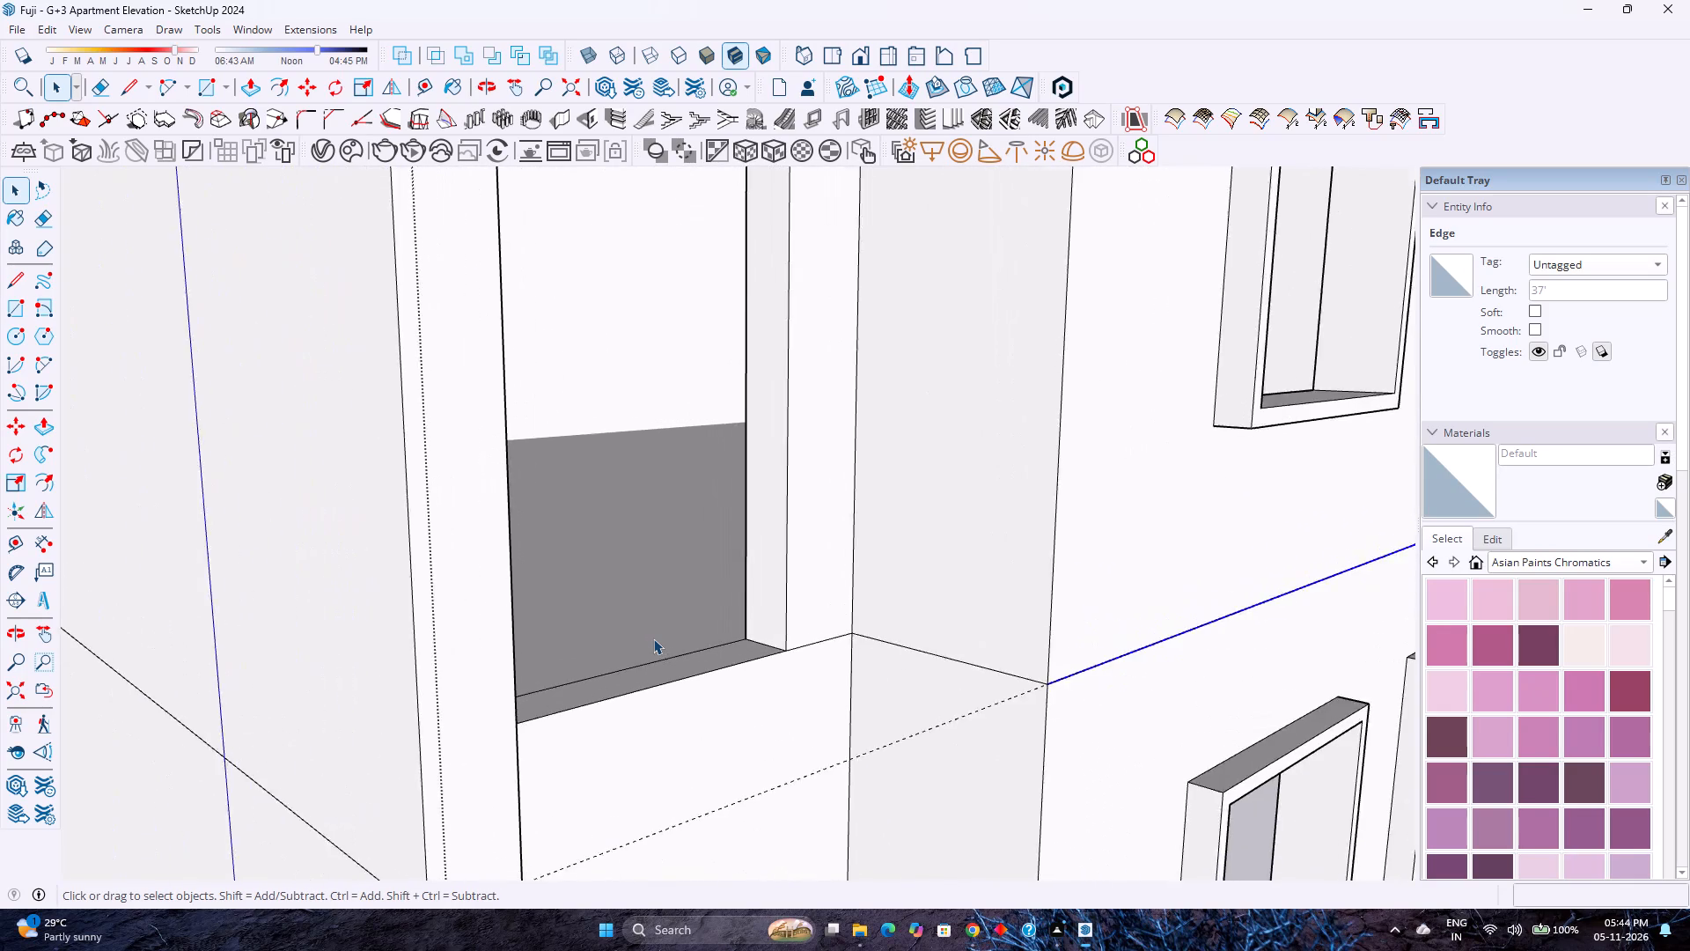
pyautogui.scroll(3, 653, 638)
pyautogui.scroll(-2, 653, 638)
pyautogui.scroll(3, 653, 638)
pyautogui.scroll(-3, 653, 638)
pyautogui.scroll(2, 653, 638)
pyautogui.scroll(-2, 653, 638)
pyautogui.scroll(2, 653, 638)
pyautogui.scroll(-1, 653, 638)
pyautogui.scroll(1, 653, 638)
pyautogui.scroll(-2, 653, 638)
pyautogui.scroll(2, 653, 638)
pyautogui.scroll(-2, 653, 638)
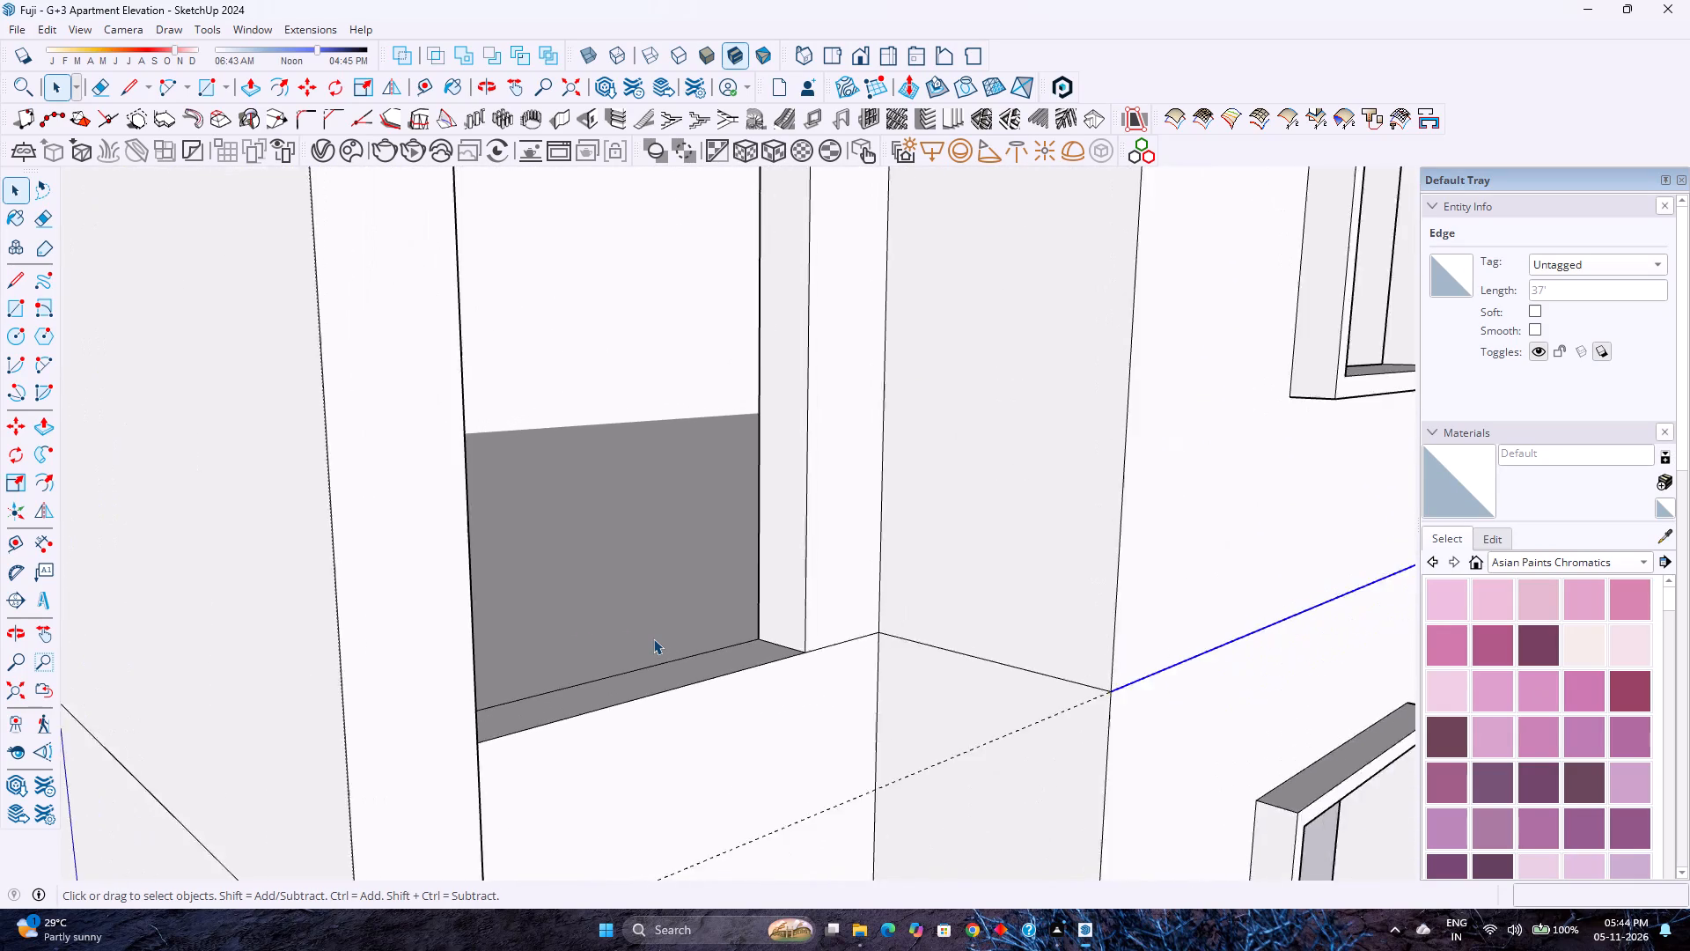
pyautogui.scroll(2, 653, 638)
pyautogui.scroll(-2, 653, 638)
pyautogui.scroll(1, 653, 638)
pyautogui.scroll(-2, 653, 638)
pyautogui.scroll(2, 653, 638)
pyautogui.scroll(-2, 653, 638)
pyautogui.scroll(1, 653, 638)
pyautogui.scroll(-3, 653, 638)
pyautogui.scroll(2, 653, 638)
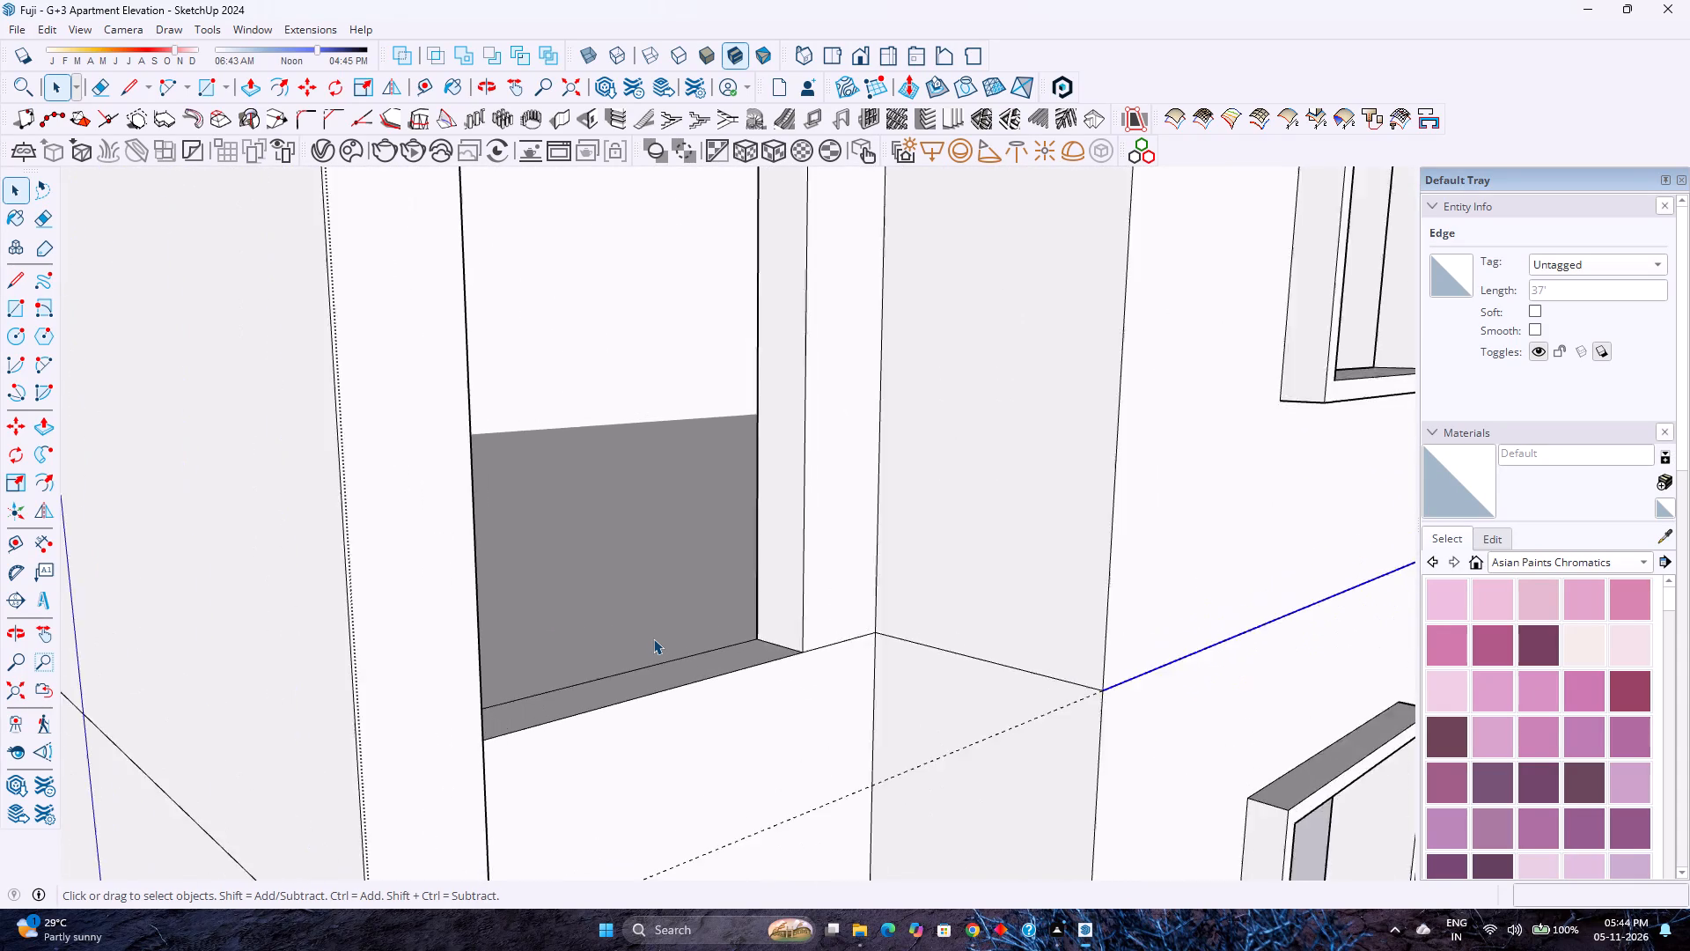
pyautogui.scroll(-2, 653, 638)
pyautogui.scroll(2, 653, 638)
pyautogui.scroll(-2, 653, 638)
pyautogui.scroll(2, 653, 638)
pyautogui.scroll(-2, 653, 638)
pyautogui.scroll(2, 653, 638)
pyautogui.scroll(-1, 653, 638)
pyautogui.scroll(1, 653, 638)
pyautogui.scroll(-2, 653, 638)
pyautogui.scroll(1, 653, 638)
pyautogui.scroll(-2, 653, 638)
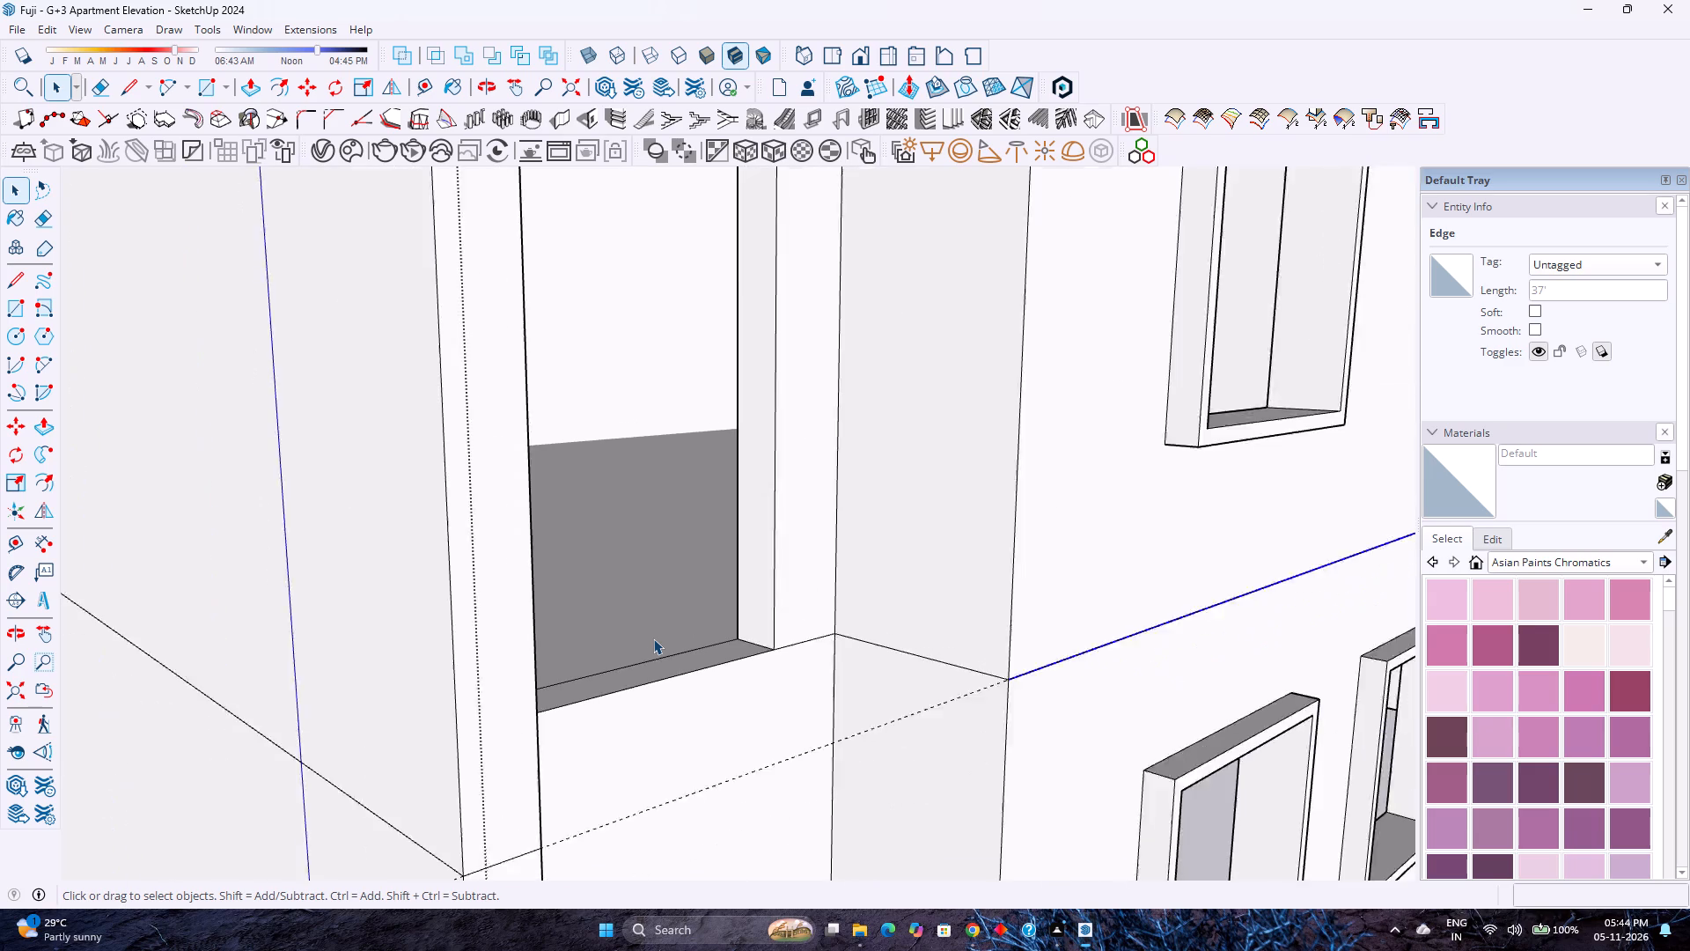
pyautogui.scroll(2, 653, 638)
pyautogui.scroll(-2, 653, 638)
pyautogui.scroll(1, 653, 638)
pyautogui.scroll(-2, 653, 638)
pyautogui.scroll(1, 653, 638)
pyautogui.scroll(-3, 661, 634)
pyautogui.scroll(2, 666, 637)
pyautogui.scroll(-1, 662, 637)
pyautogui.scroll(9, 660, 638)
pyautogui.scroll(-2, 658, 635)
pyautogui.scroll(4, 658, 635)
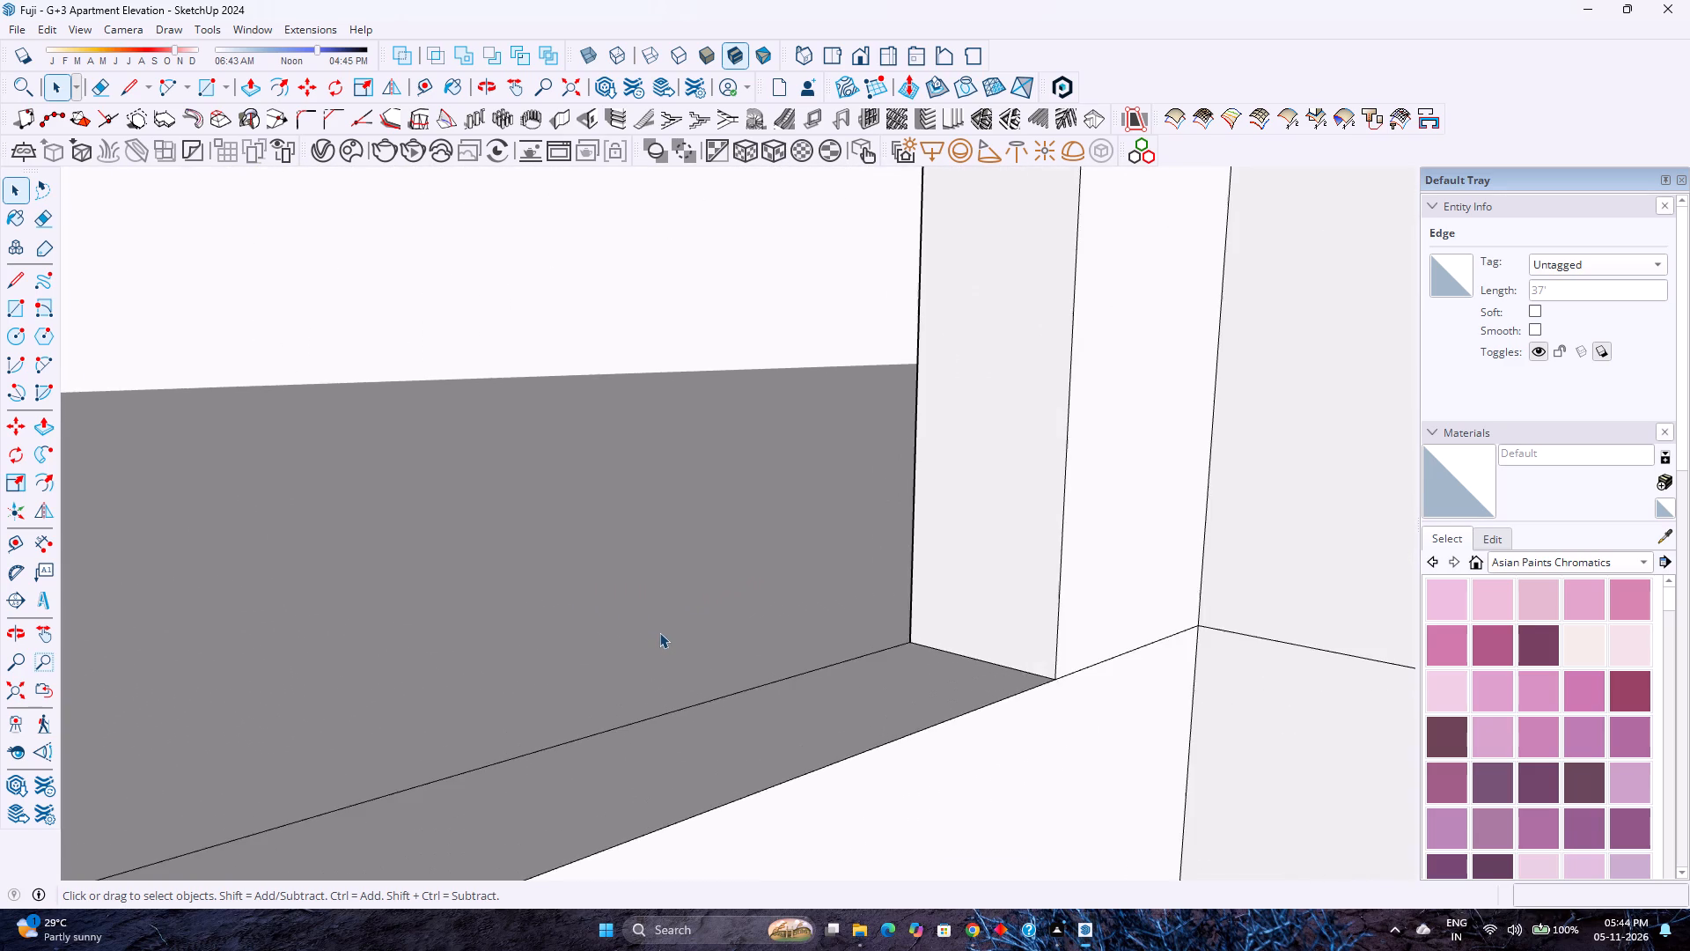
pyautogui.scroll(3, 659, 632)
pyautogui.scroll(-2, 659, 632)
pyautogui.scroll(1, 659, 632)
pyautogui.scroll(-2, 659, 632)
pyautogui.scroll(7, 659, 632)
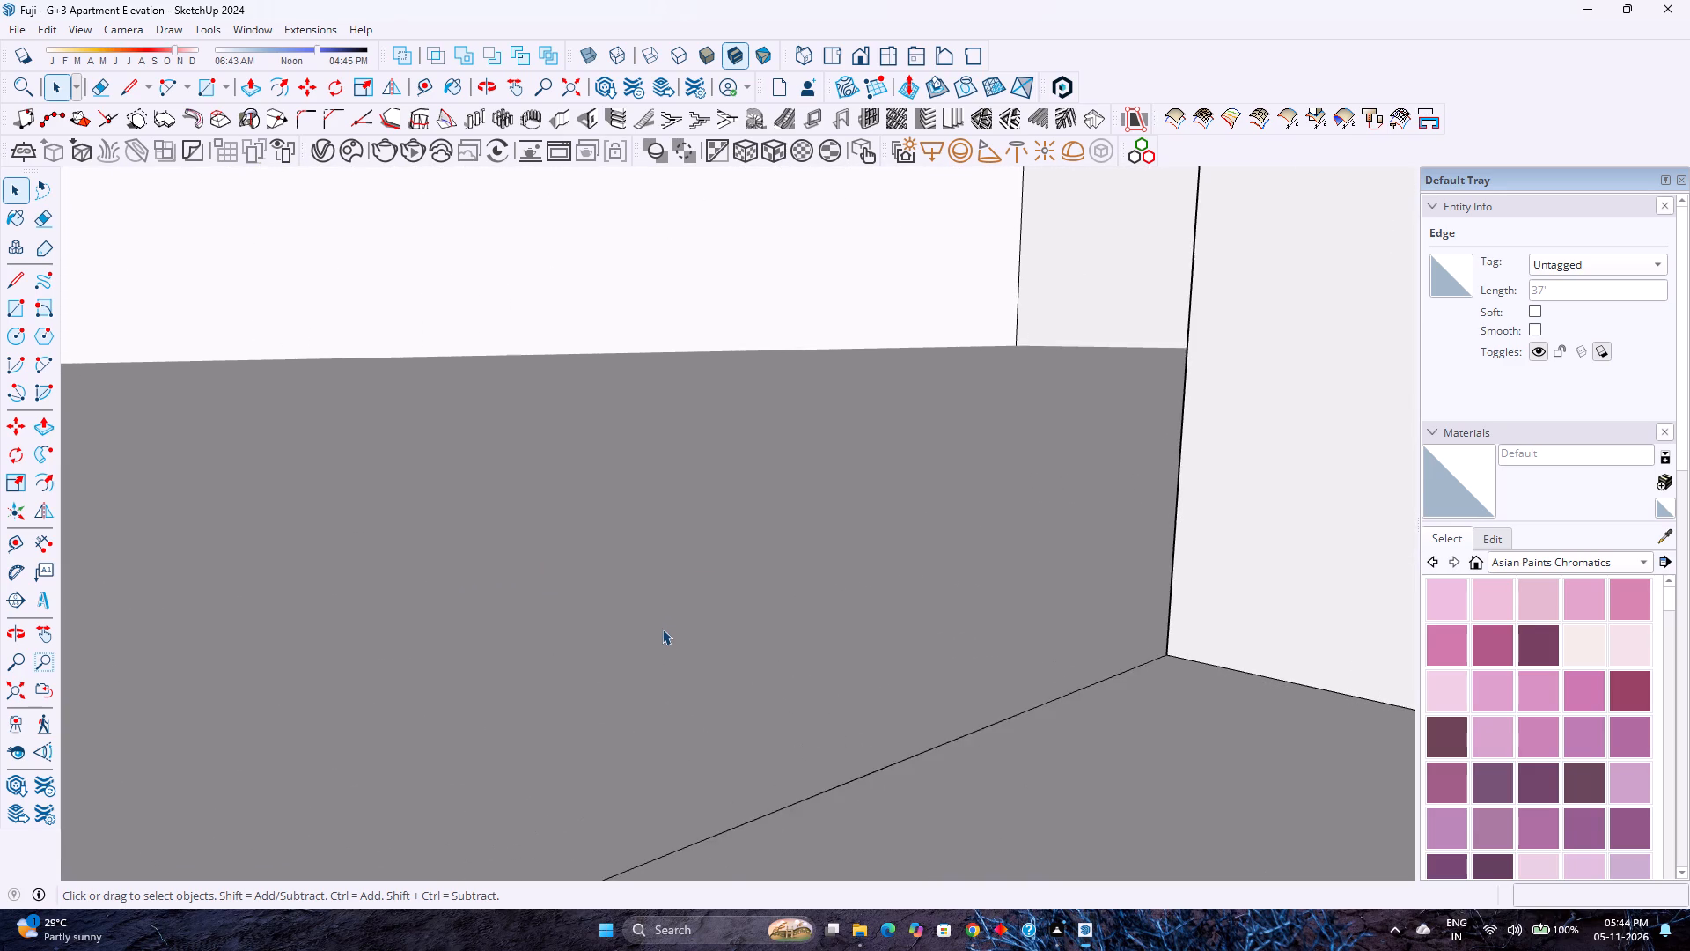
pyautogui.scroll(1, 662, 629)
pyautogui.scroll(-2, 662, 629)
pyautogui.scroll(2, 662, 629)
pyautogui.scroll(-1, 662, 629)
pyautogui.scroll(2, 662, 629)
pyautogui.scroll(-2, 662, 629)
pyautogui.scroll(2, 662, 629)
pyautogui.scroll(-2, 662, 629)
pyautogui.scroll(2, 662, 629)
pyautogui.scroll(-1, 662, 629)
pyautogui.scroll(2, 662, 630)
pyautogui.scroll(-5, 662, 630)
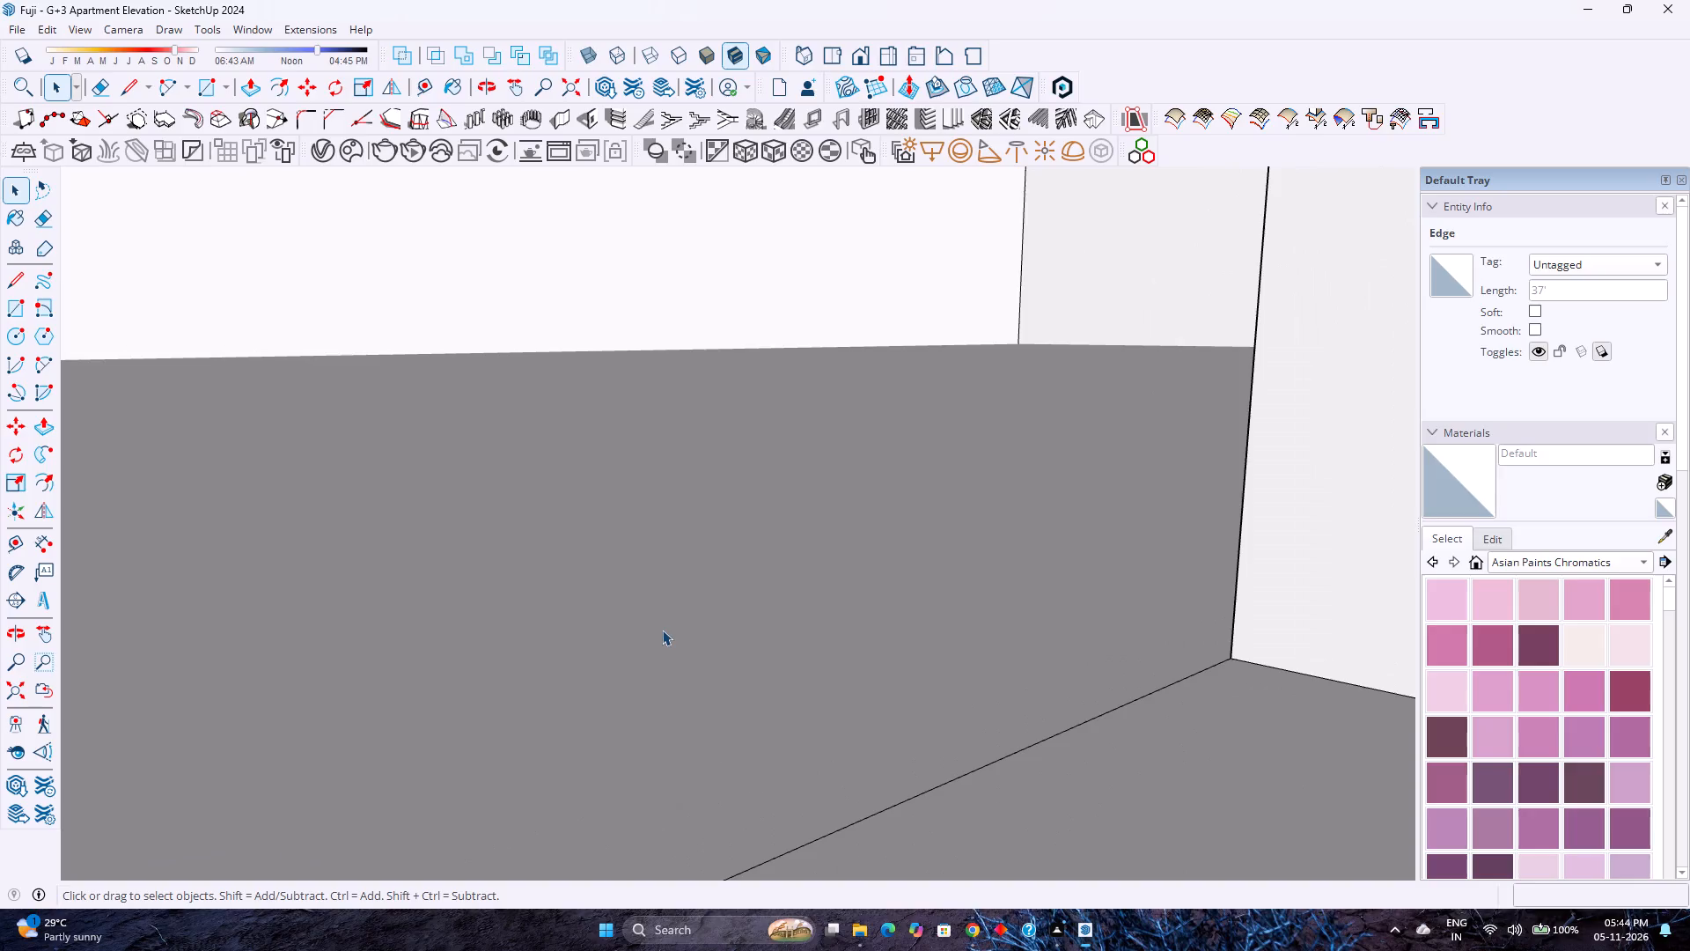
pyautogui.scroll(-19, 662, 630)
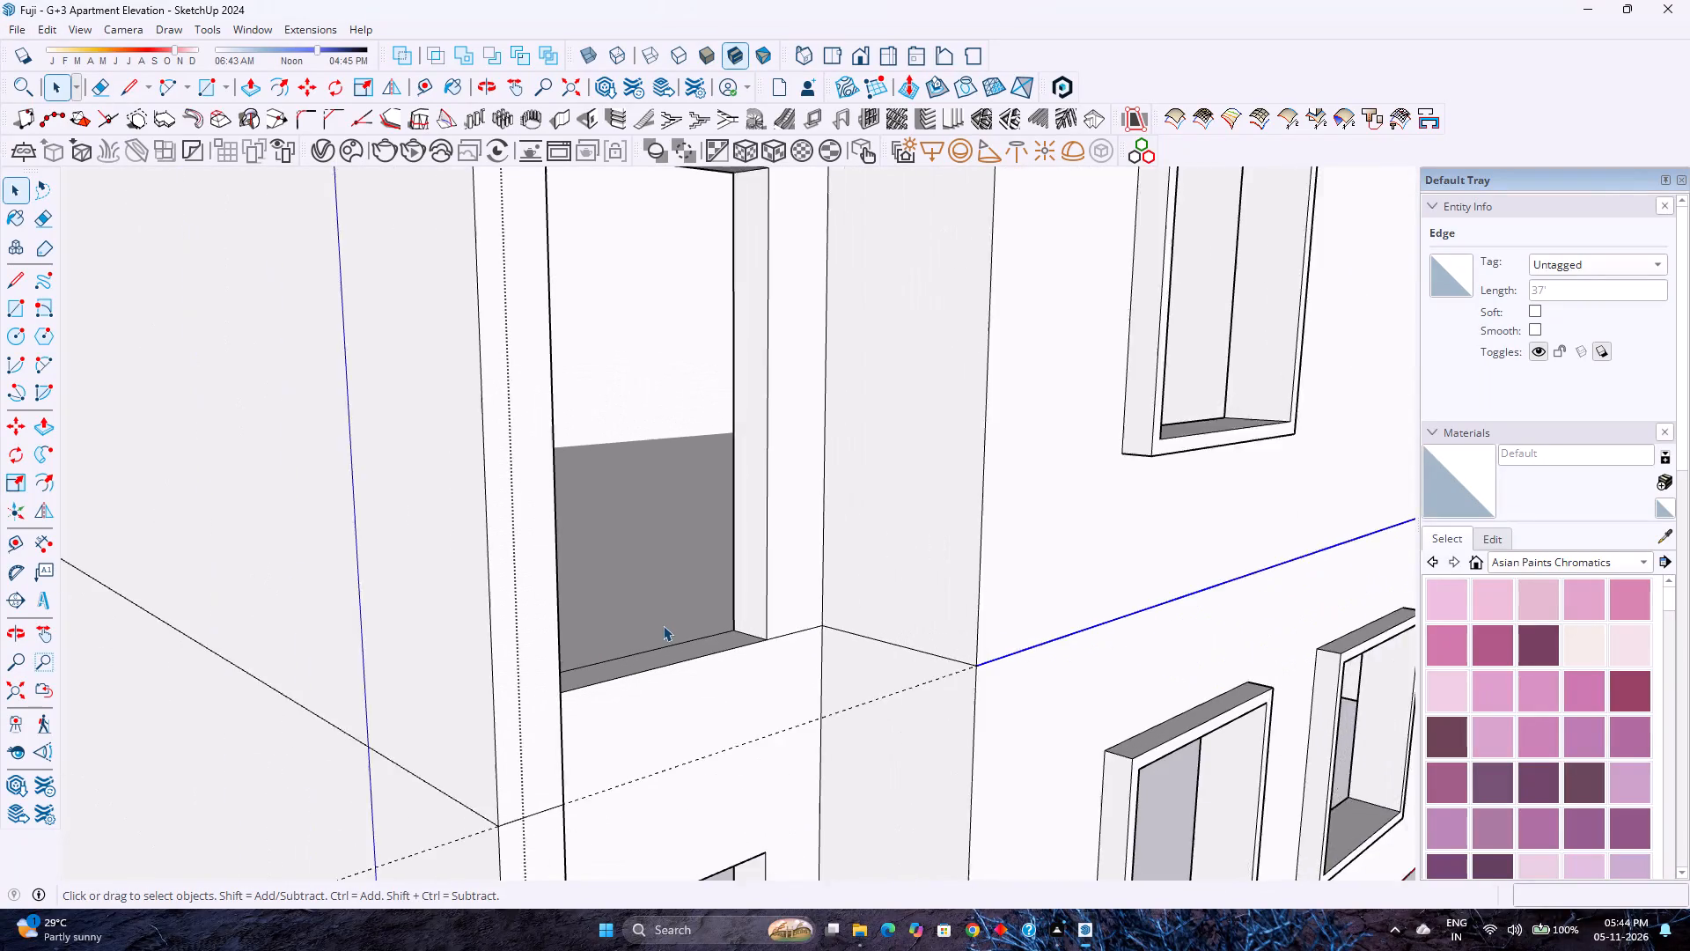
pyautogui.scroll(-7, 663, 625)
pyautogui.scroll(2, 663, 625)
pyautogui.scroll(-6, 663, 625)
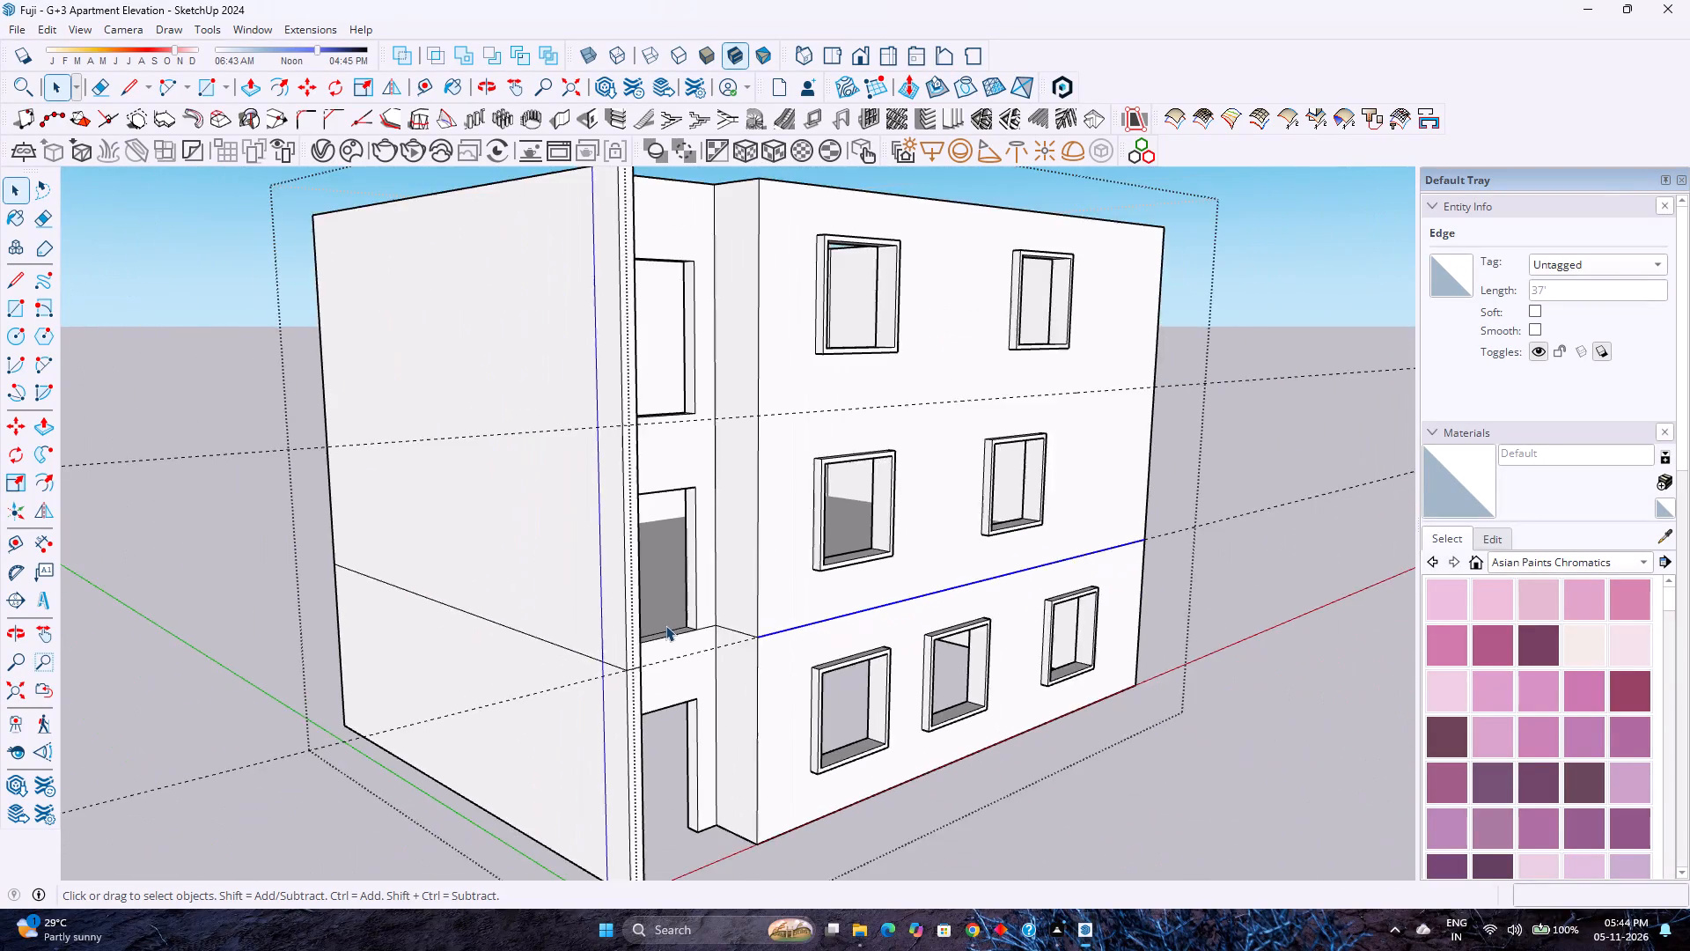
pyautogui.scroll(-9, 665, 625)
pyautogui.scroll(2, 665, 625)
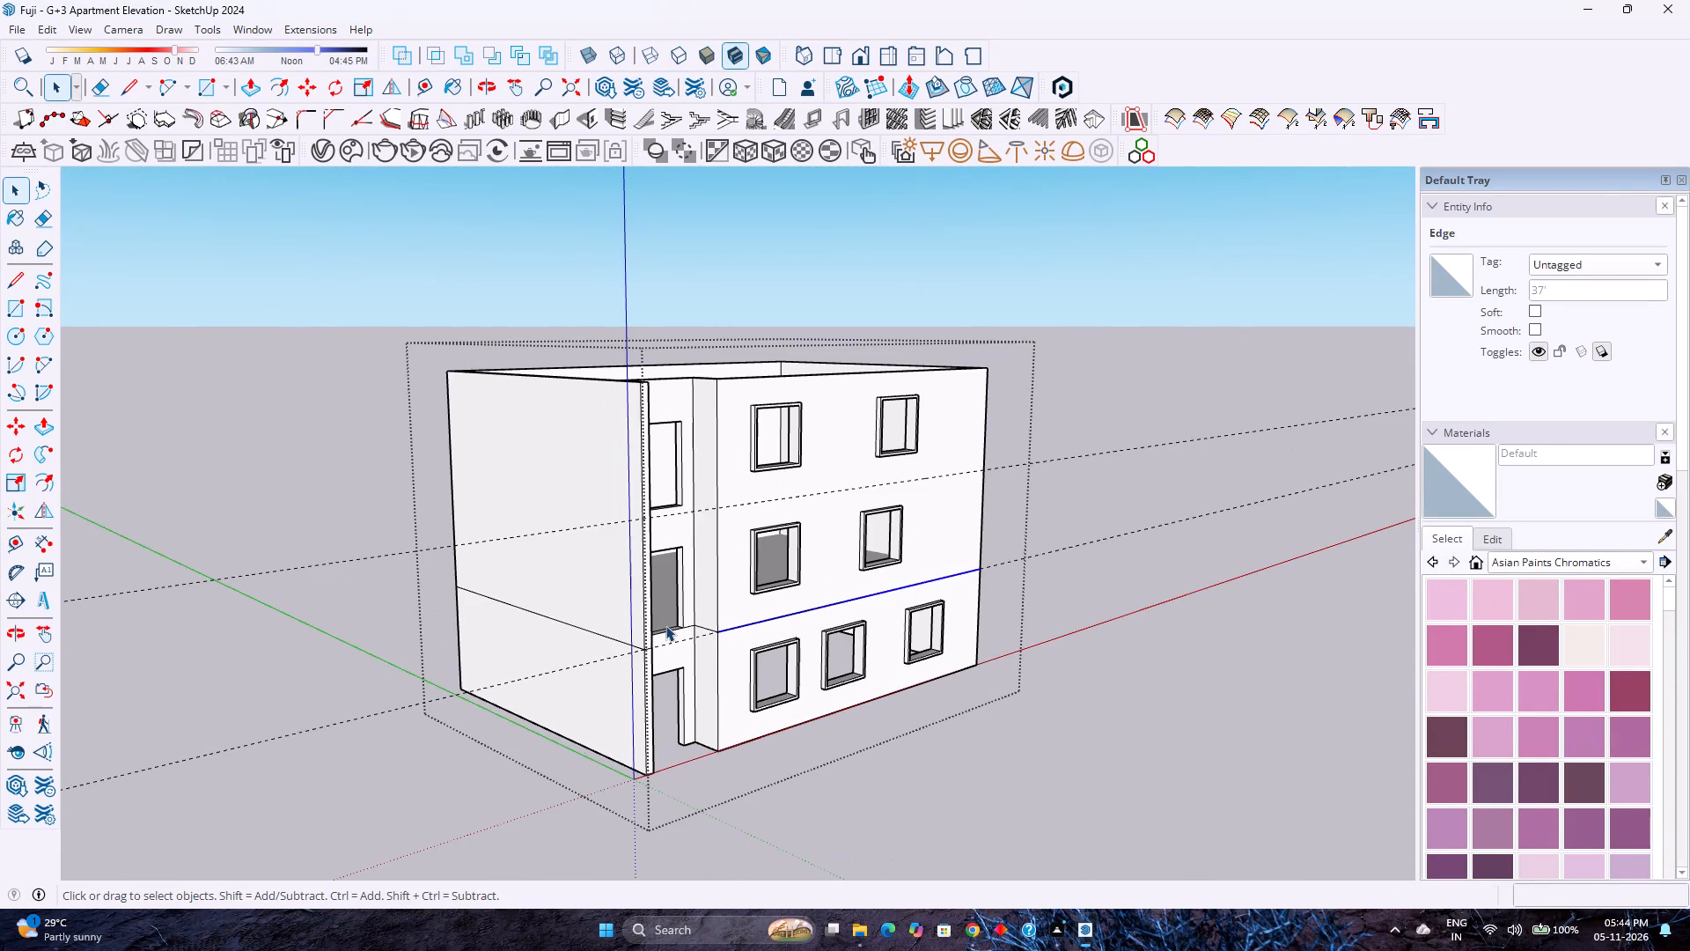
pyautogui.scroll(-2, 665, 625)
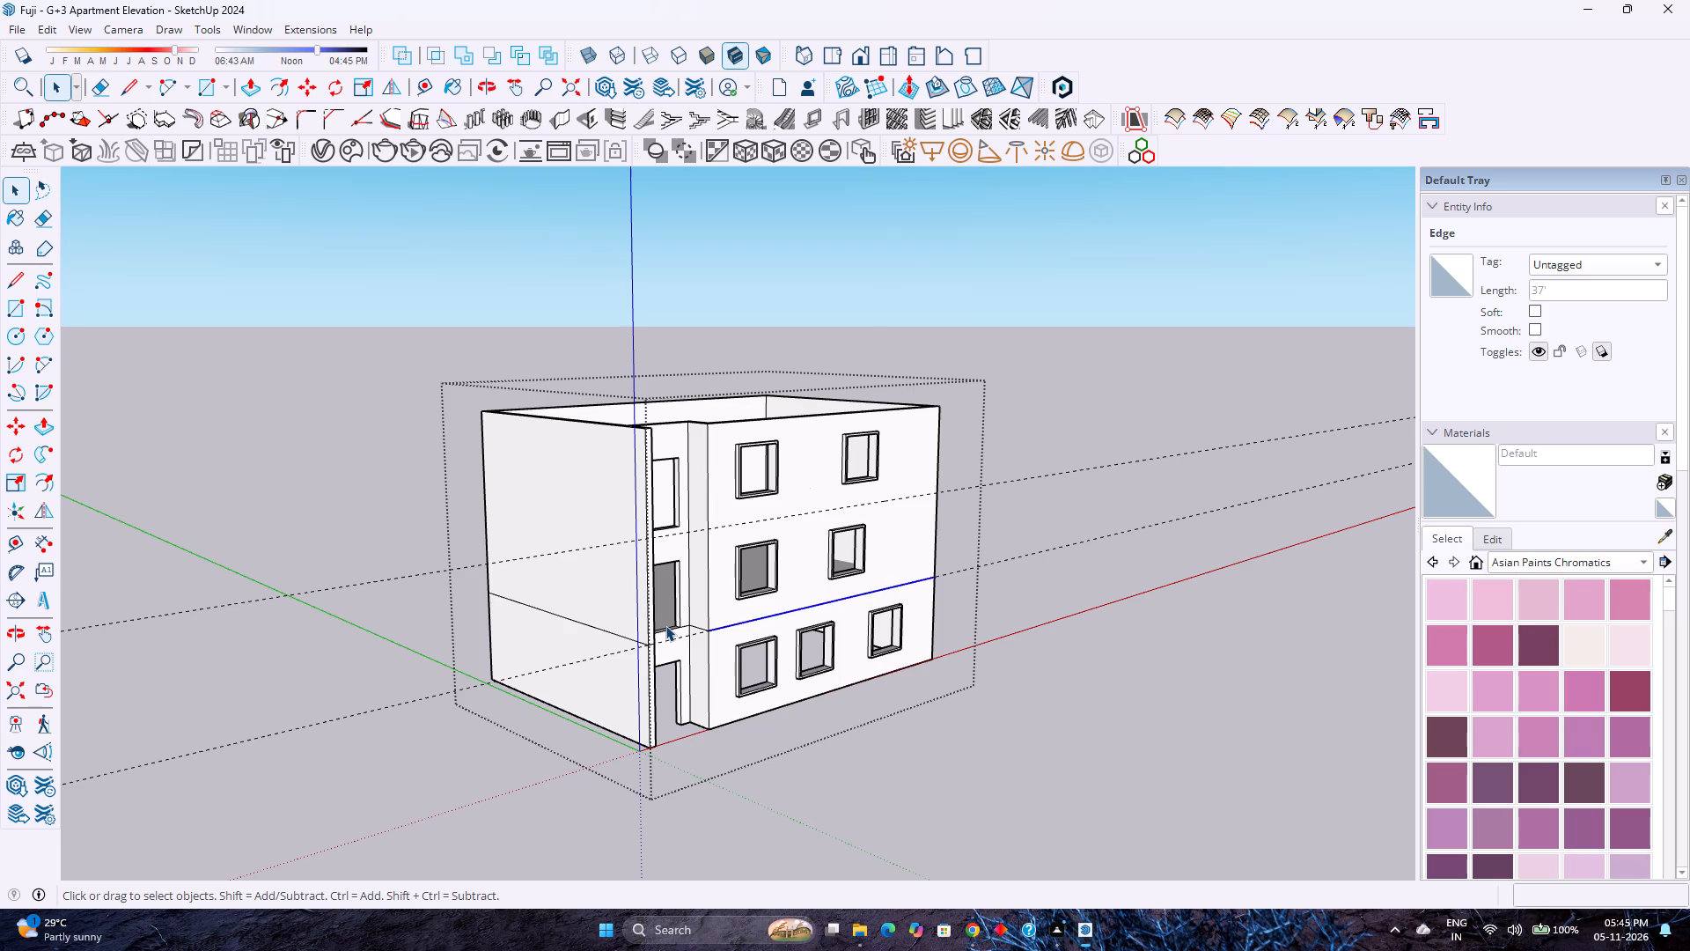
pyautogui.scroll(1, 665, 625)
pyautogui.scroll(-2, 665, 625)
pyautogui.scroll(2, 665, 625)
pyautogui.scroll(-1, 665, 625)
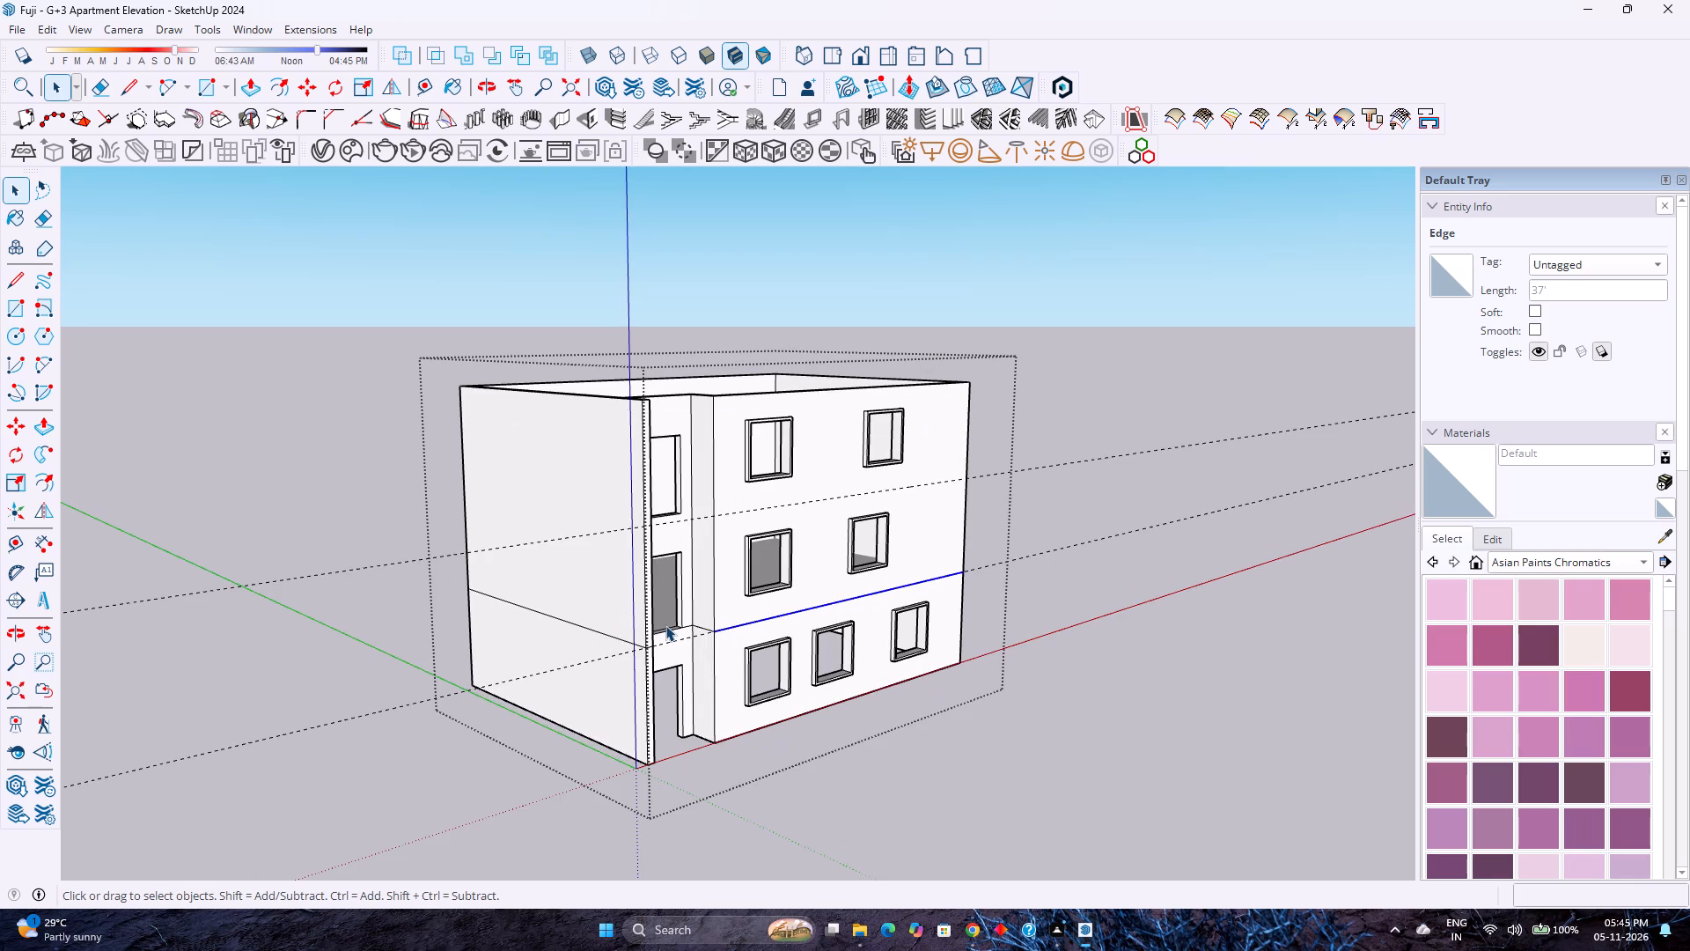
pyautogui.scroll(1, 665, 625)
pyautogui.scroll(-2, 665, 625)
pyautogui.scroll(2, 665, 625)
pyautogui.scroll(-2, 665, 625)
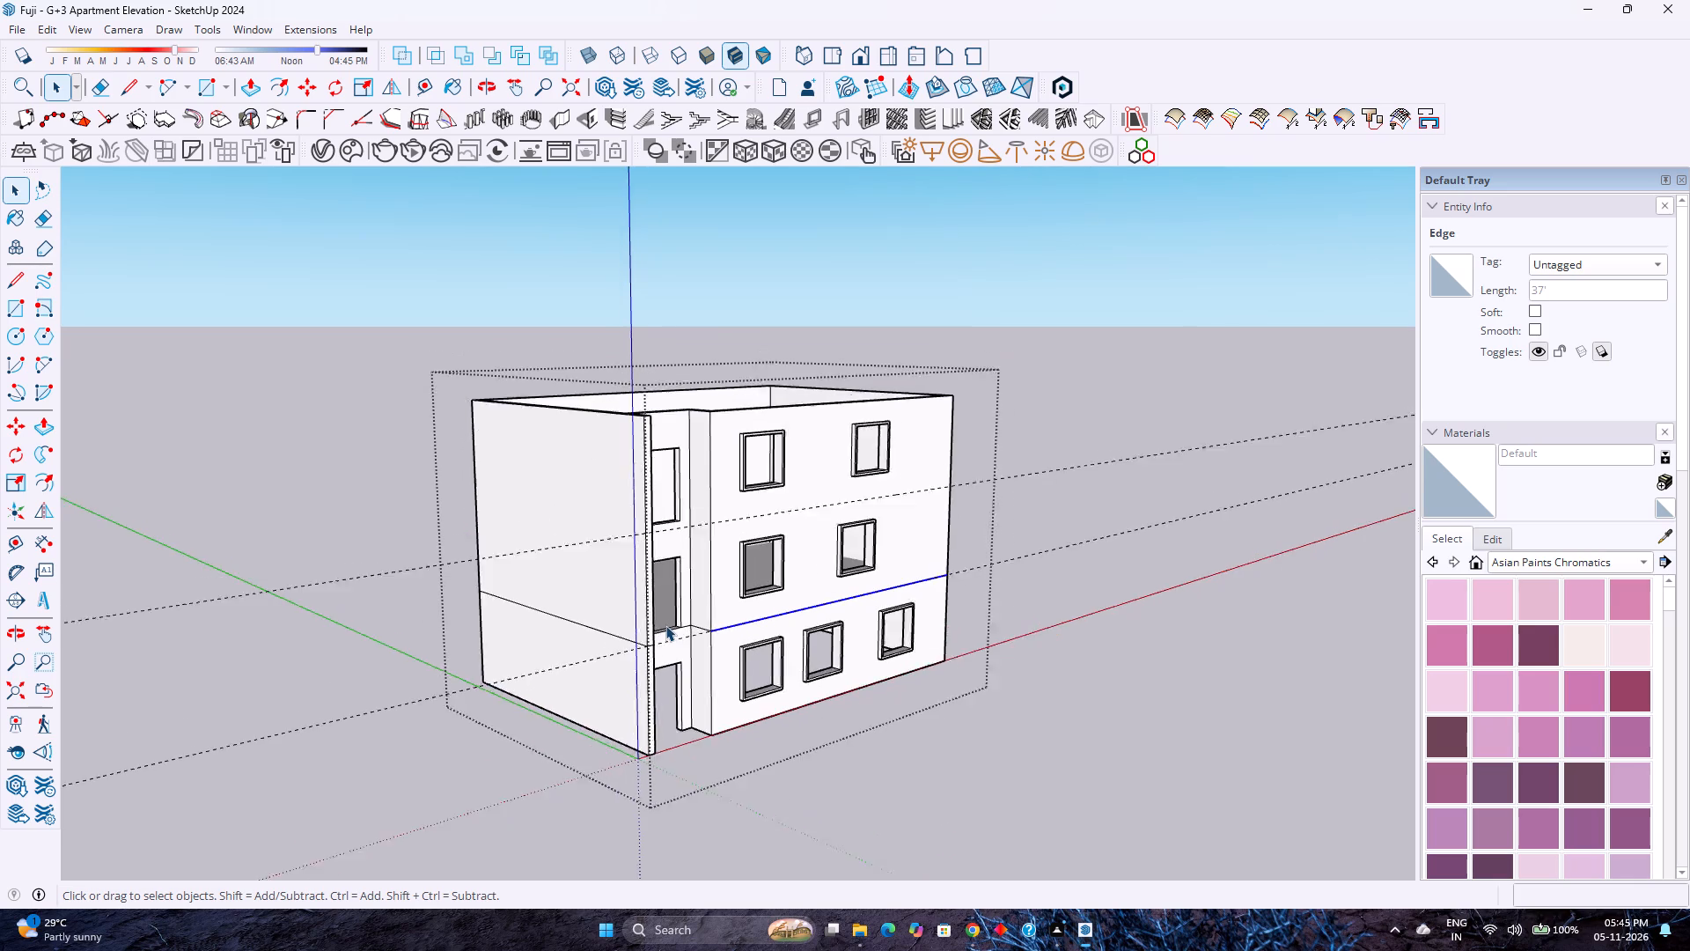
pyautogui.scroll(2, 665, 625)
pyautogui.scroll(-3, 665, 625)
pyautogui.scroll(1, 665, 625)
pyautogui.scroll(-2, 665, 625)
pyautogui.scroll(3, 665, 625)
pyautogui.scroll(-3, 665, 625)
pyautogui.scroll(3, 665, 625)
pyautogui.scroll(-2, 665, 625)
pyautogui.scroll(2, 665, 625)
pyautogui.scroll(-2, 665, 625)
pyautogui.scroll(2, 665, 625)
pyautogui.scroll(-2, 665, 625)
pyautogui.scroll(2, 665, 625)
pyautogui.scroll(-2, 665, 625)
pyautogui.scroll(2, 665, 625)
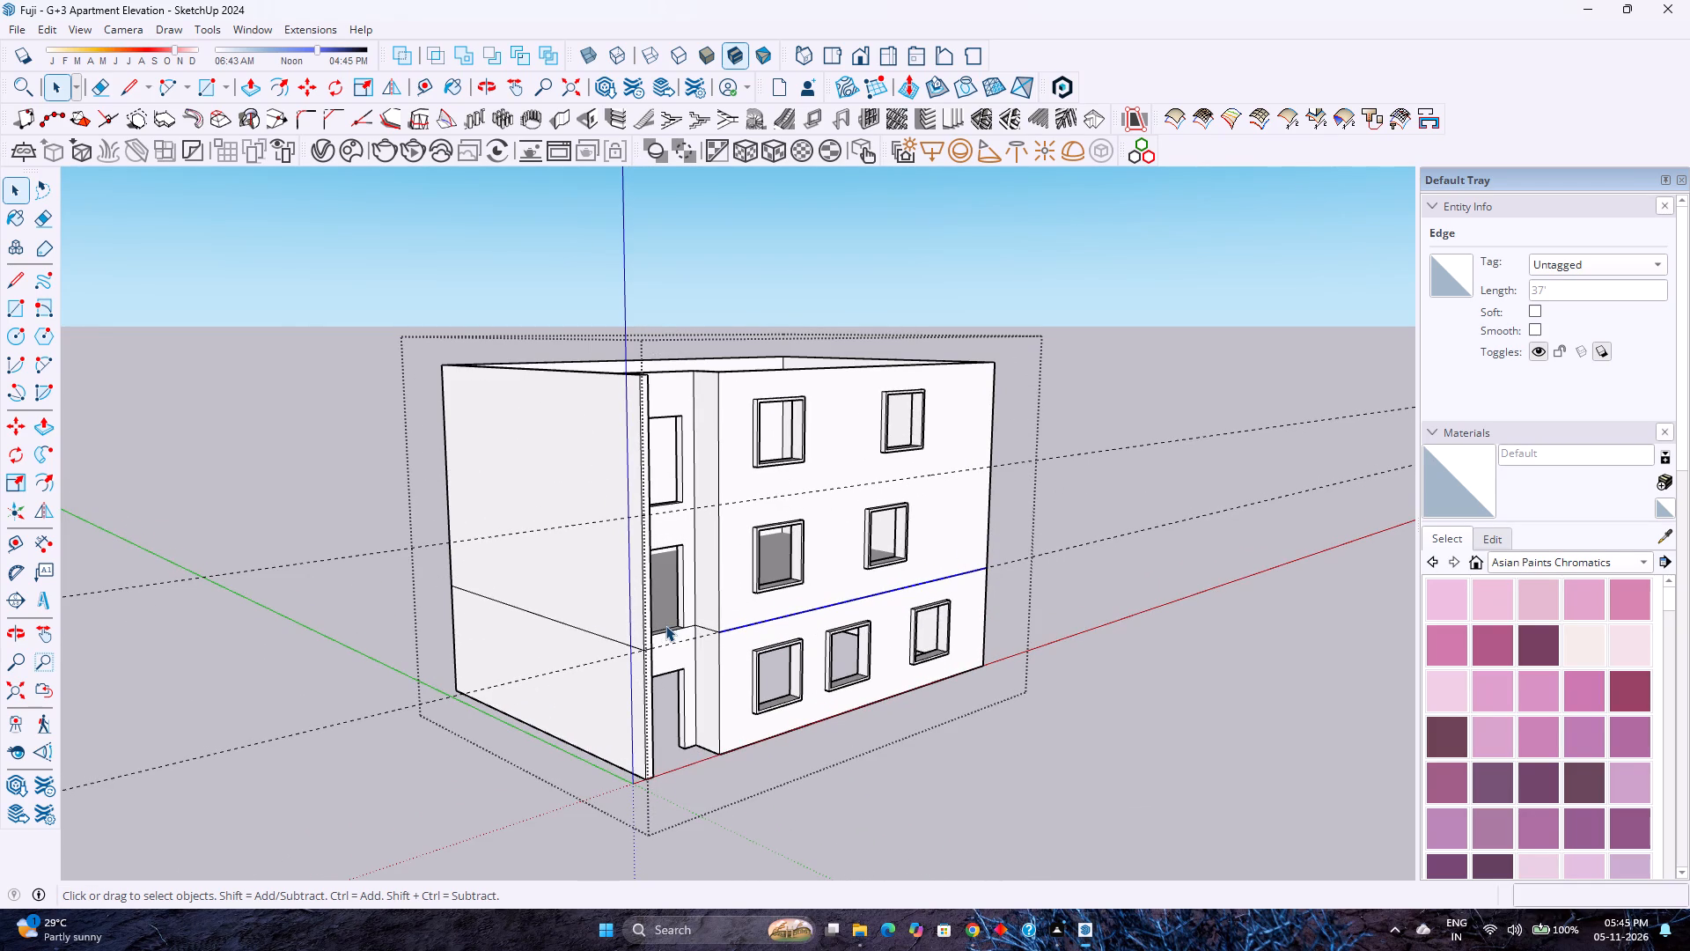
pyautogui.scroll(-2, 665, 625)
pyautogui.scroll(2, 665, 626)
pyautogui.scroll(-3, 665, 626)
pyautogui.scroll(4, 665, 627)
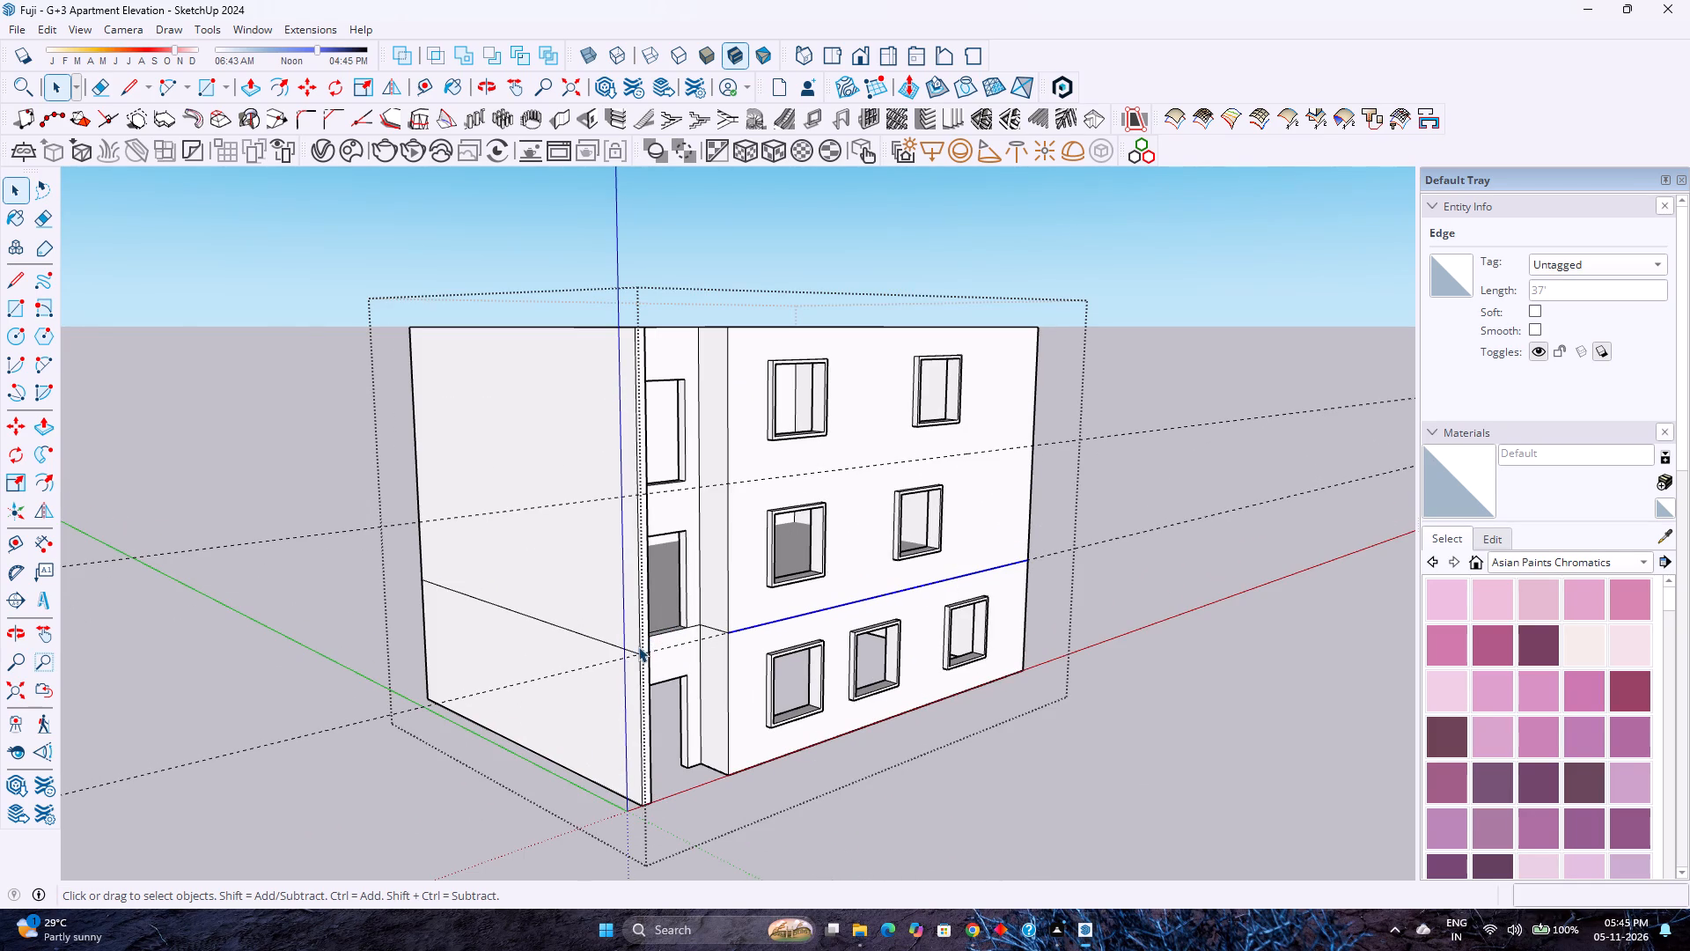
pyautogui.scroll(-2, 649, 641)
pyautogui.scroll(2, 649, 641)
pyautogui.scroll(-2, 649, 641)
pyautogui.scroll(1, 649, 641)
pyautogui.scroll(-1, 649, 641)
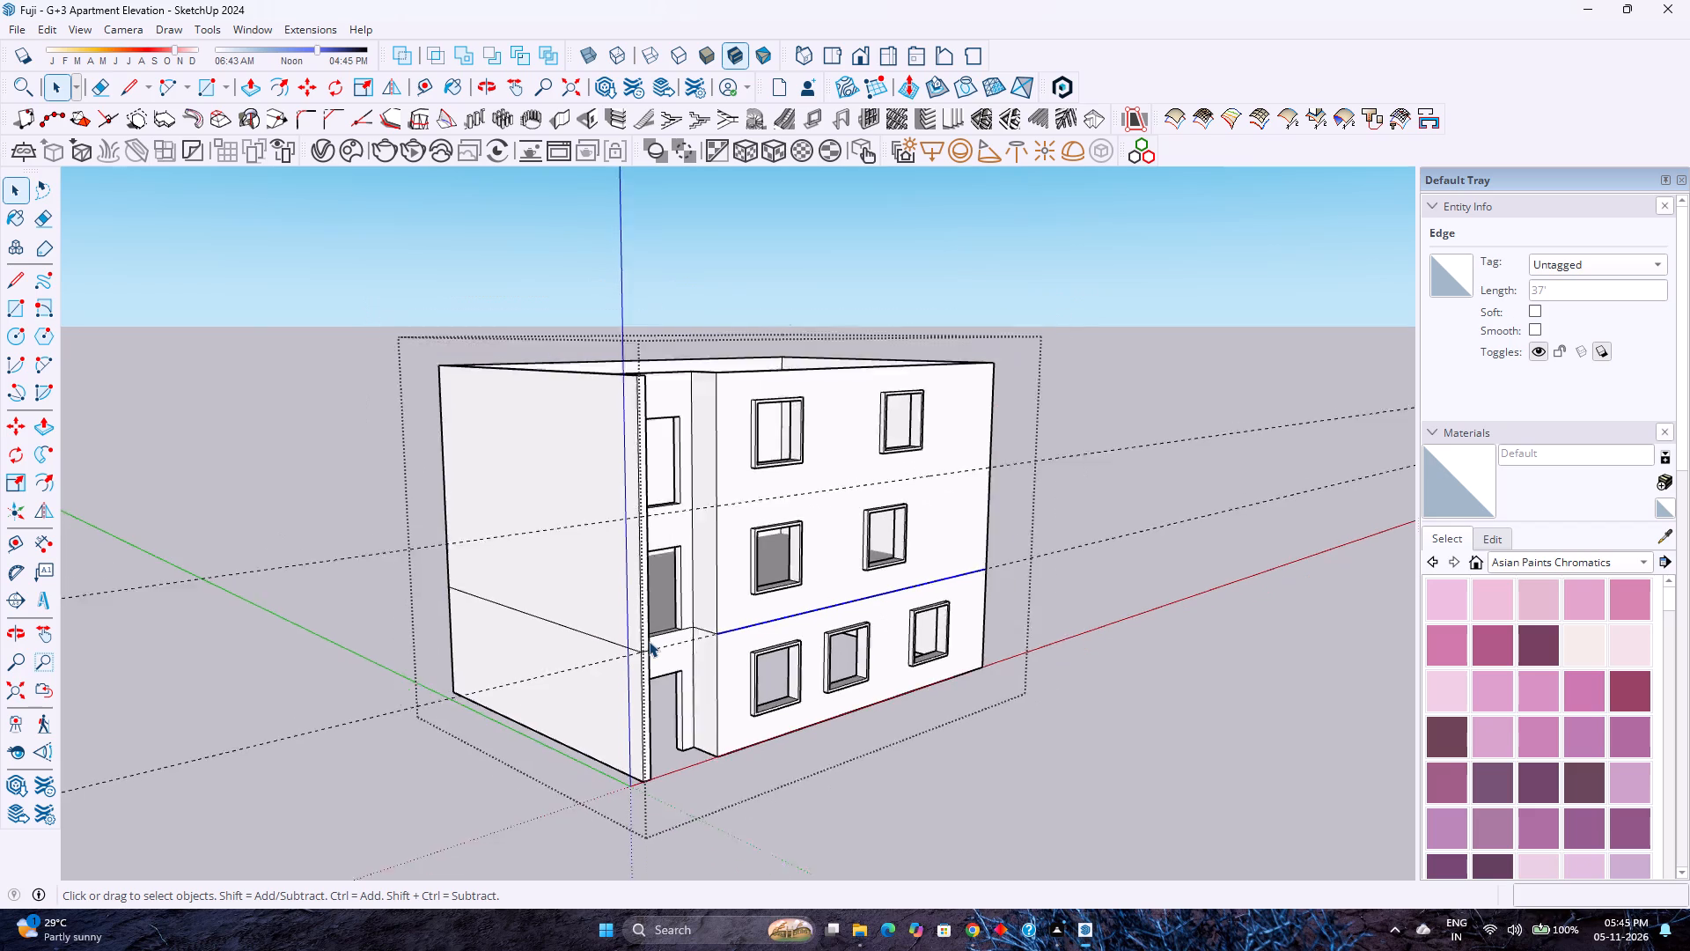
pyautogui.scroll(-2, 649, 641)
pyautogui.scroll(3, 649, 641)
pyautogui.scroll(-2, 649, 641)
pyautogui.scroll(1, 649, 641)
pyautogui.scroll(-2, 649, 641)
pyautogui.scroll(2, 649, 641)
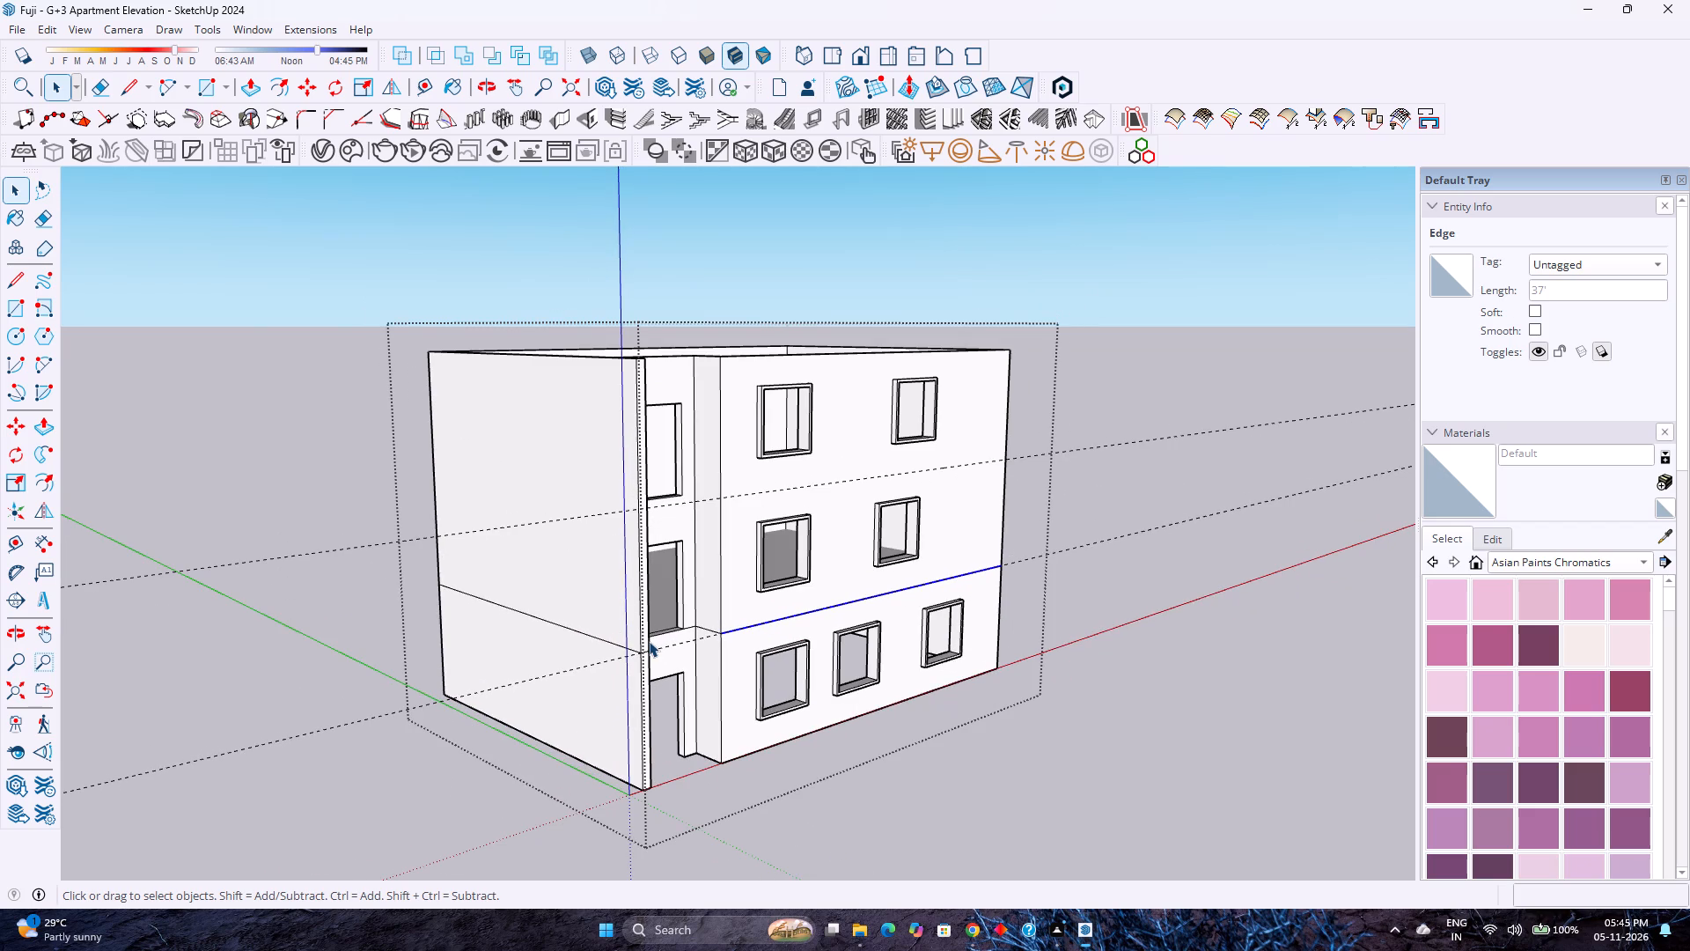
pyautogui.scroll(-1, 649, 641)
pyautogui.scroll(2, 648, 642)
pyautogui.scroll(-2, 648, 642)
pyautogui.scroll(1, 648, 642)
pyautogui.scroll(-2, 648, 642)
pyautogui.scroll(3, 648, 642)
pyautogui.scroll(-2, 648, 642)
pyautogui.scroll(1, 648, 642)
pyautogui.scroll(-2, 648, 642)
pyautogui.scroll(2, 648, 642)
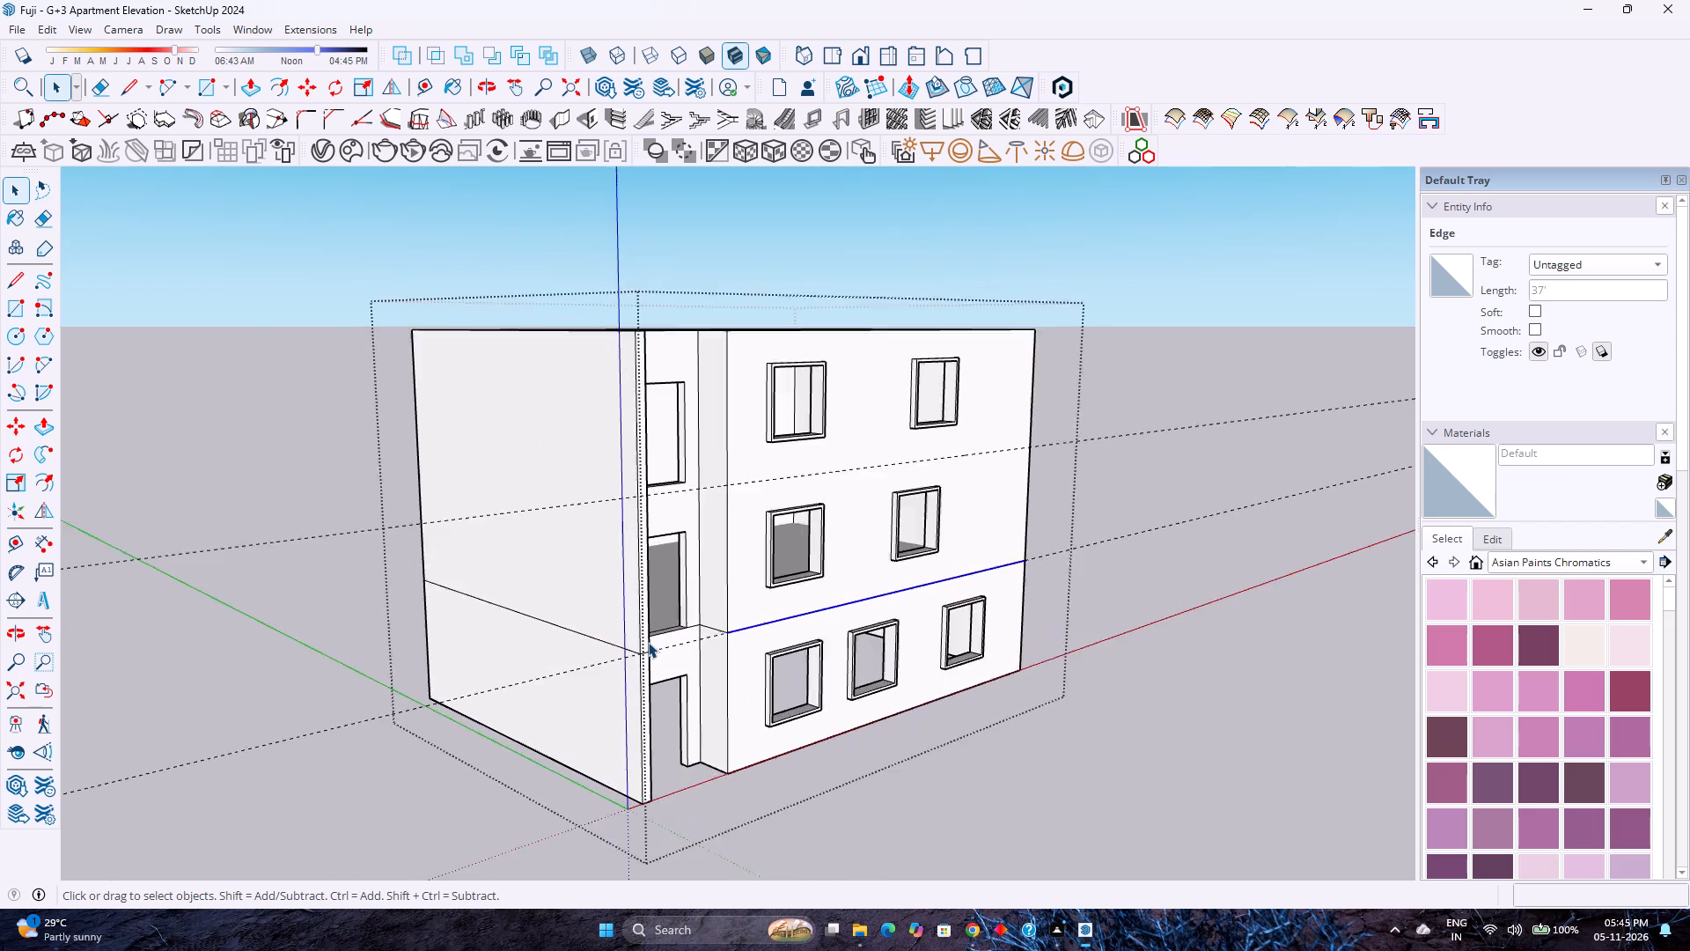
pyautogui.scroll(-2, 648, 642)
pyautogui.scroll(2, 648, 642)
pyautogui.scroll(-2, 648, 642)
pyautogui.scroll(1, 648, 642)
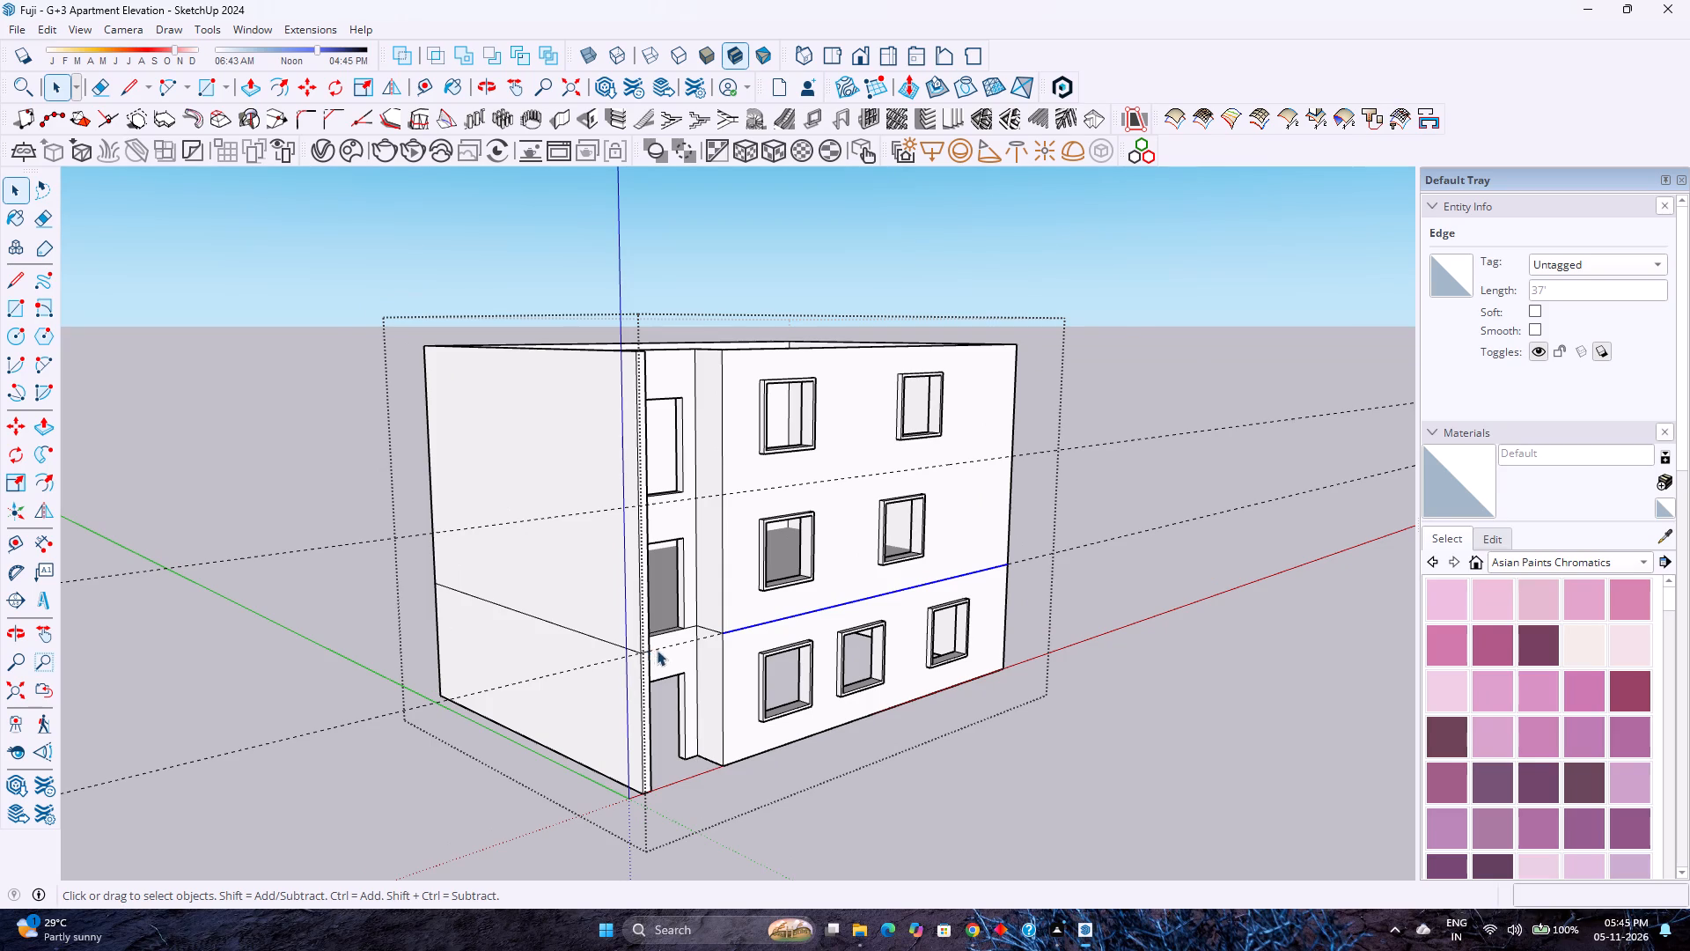
# Add the lower floor-line edges on the bay return, bay wall, end wall's inner return and front end, and adjoining side wall to the selection.
pyautogui.scroll(9, 680, 651)
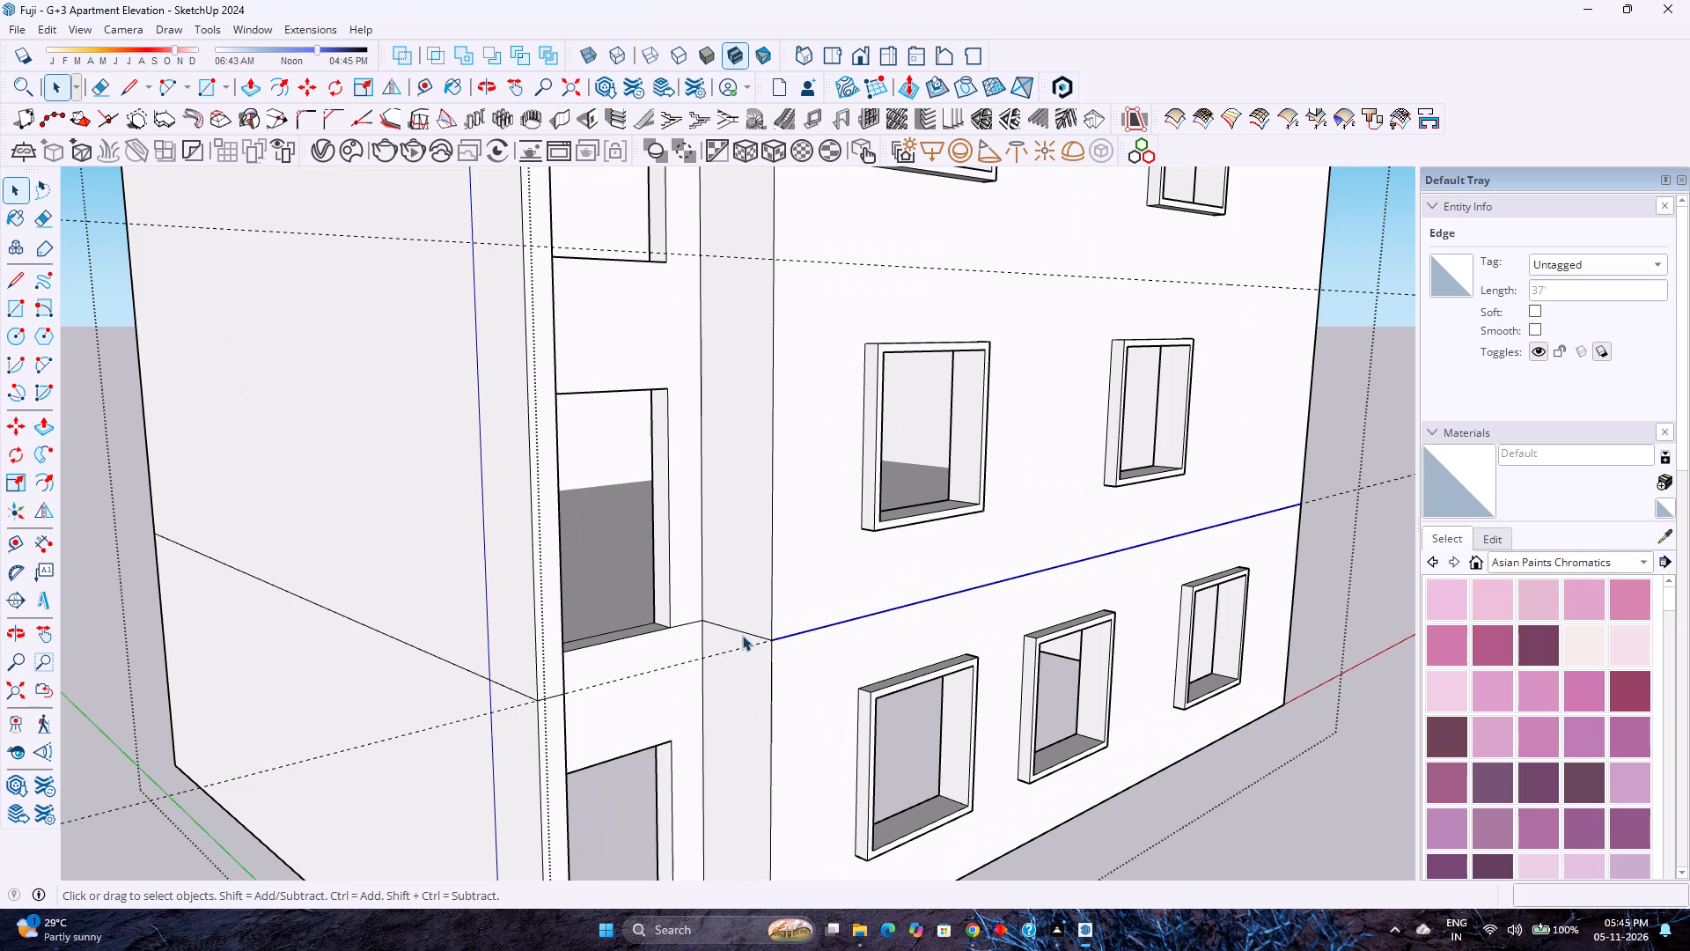
pyautogui.keyDown('ctrl'); pyautogui.click(750, 631); pyautogui.keyUp('ctrl')
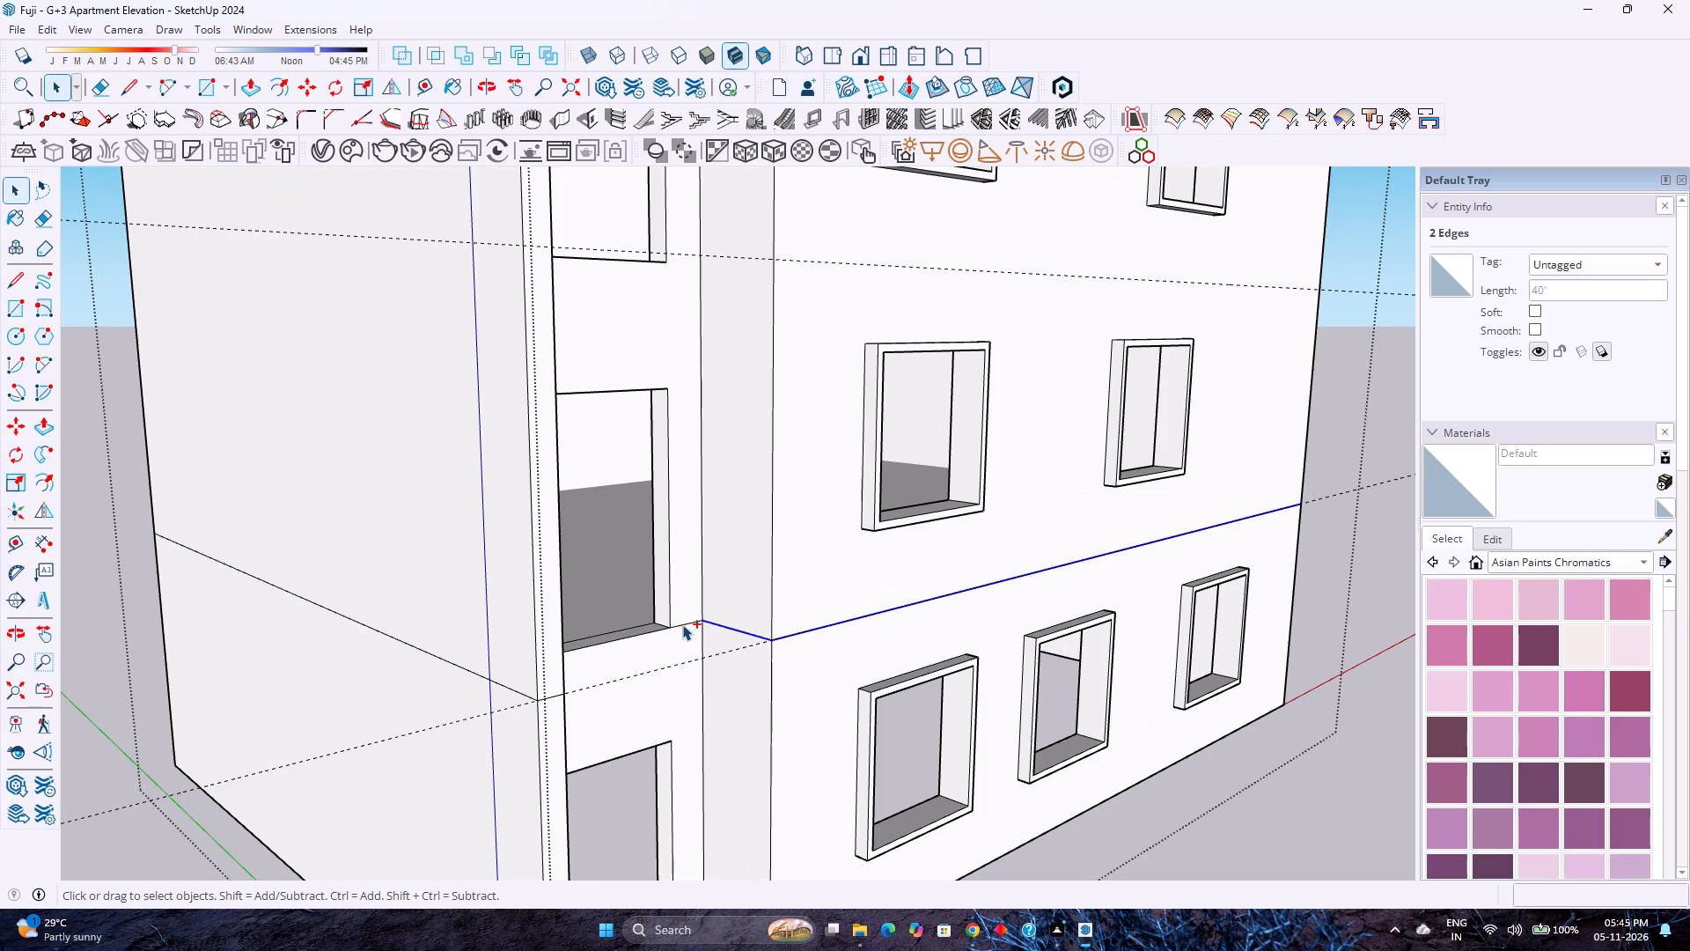
pyautogui.keyDown('ctrl'); pyautogui.click(682, 624); pyautogui.keyUp('ctrl')
pyautogui.moveTo(682, 624); pyautogui.dragTo(422, 654, button='middle')
pyautogui.middleClick(422, 654)
pyautogui.keyDown('shift'); pyautogui.moveTo(387, 645); pyautogui.dragTo(660, 679, button='middle'); pyautogui.keyUp('shift')
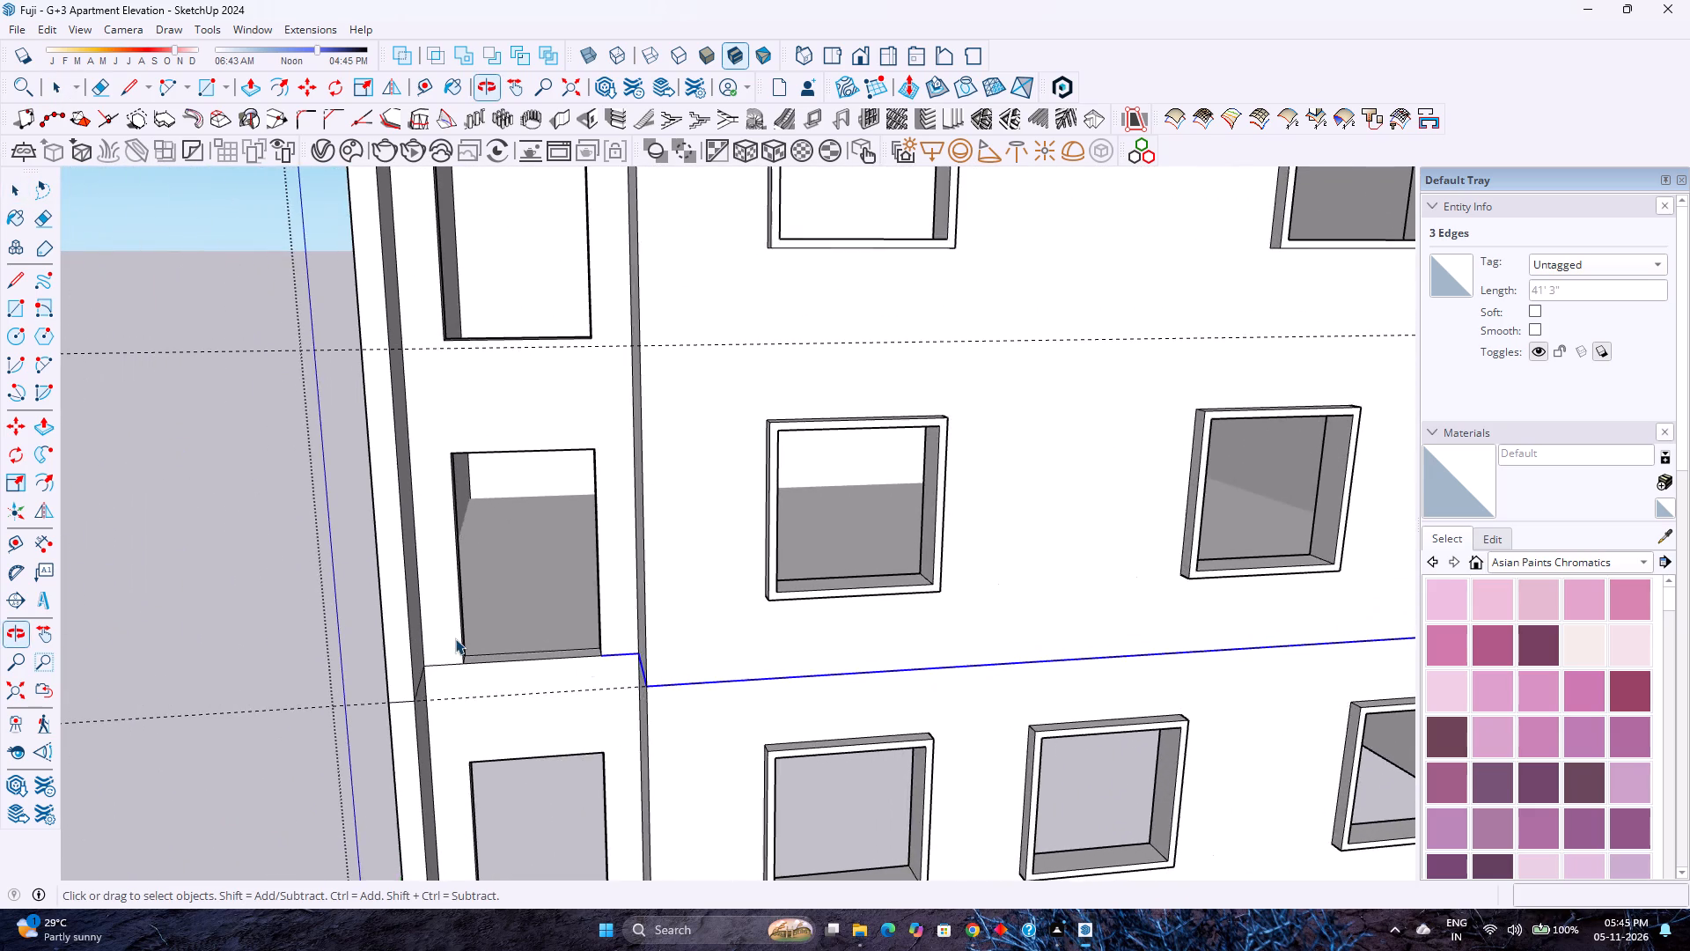
pyautogui.scroll(4, 455, 638)
pyautogui.keyDown('ctrl'); pyautogui.click(449, 675); pyautogui.keyUp('ctrl')
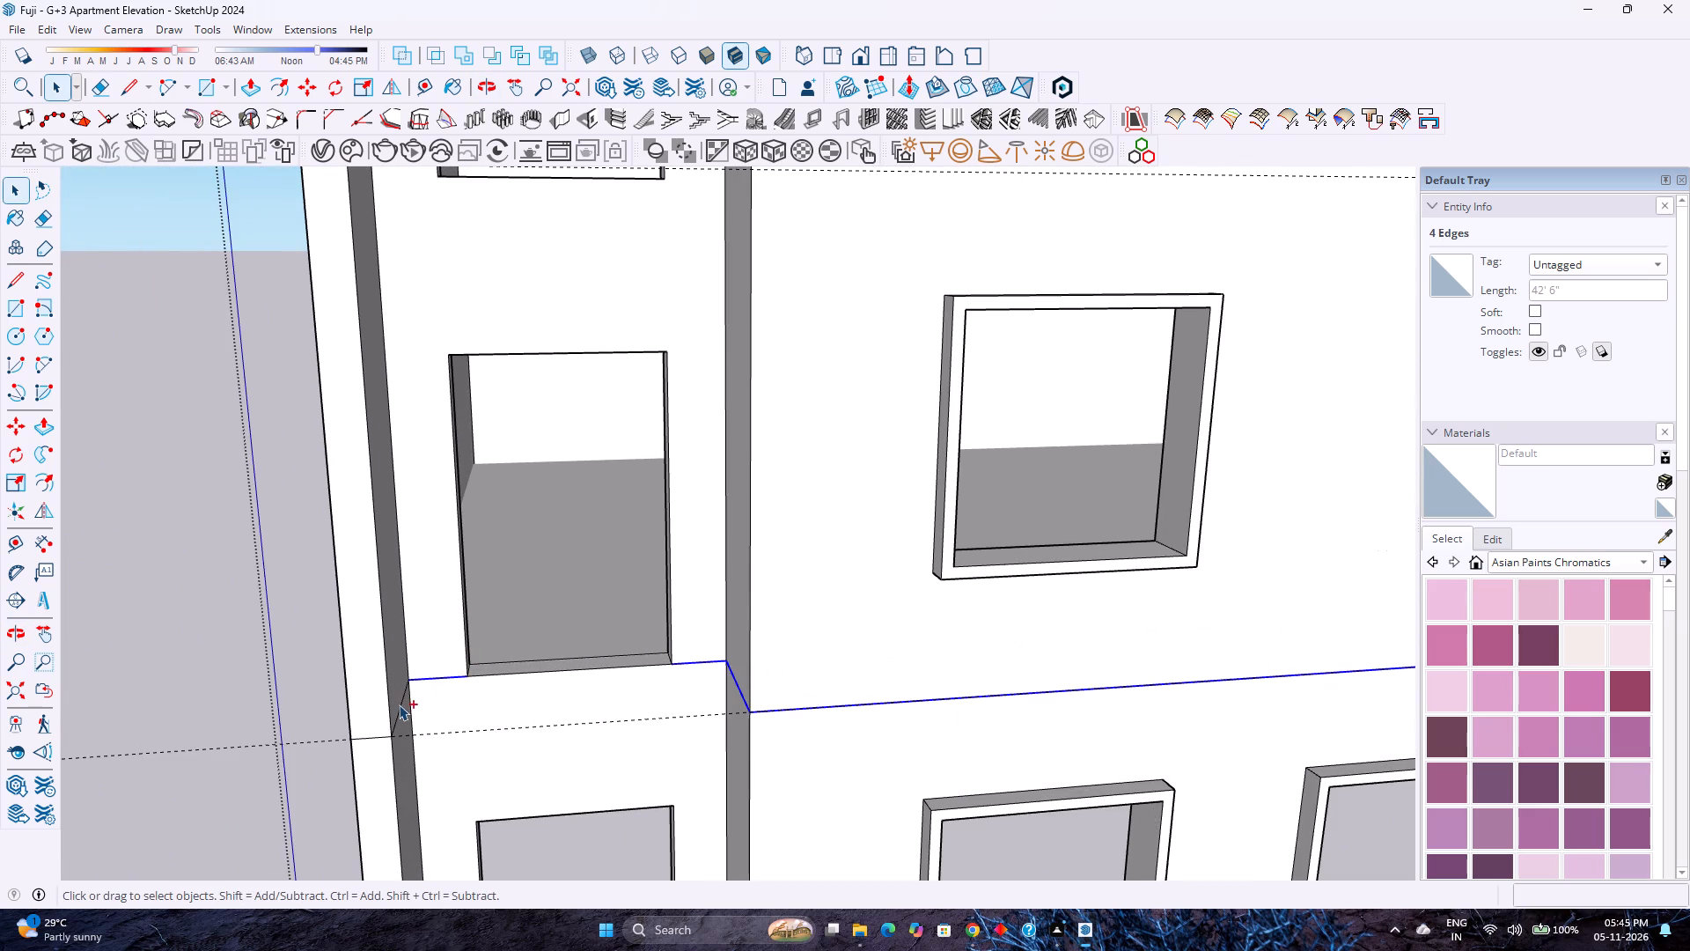
pyautogui.keyDown('ctrl'); pyautogui.click(401, 705); pyautogui.keyUp('ctrl')
pyautogui.keyDown('ctrl'); pyautogui.click(374, 737); pyautogui.keyUp('ctrl')
pyautogui.moveTo(371, 737); pyautogui.dragTo(460, 763, button='middle')
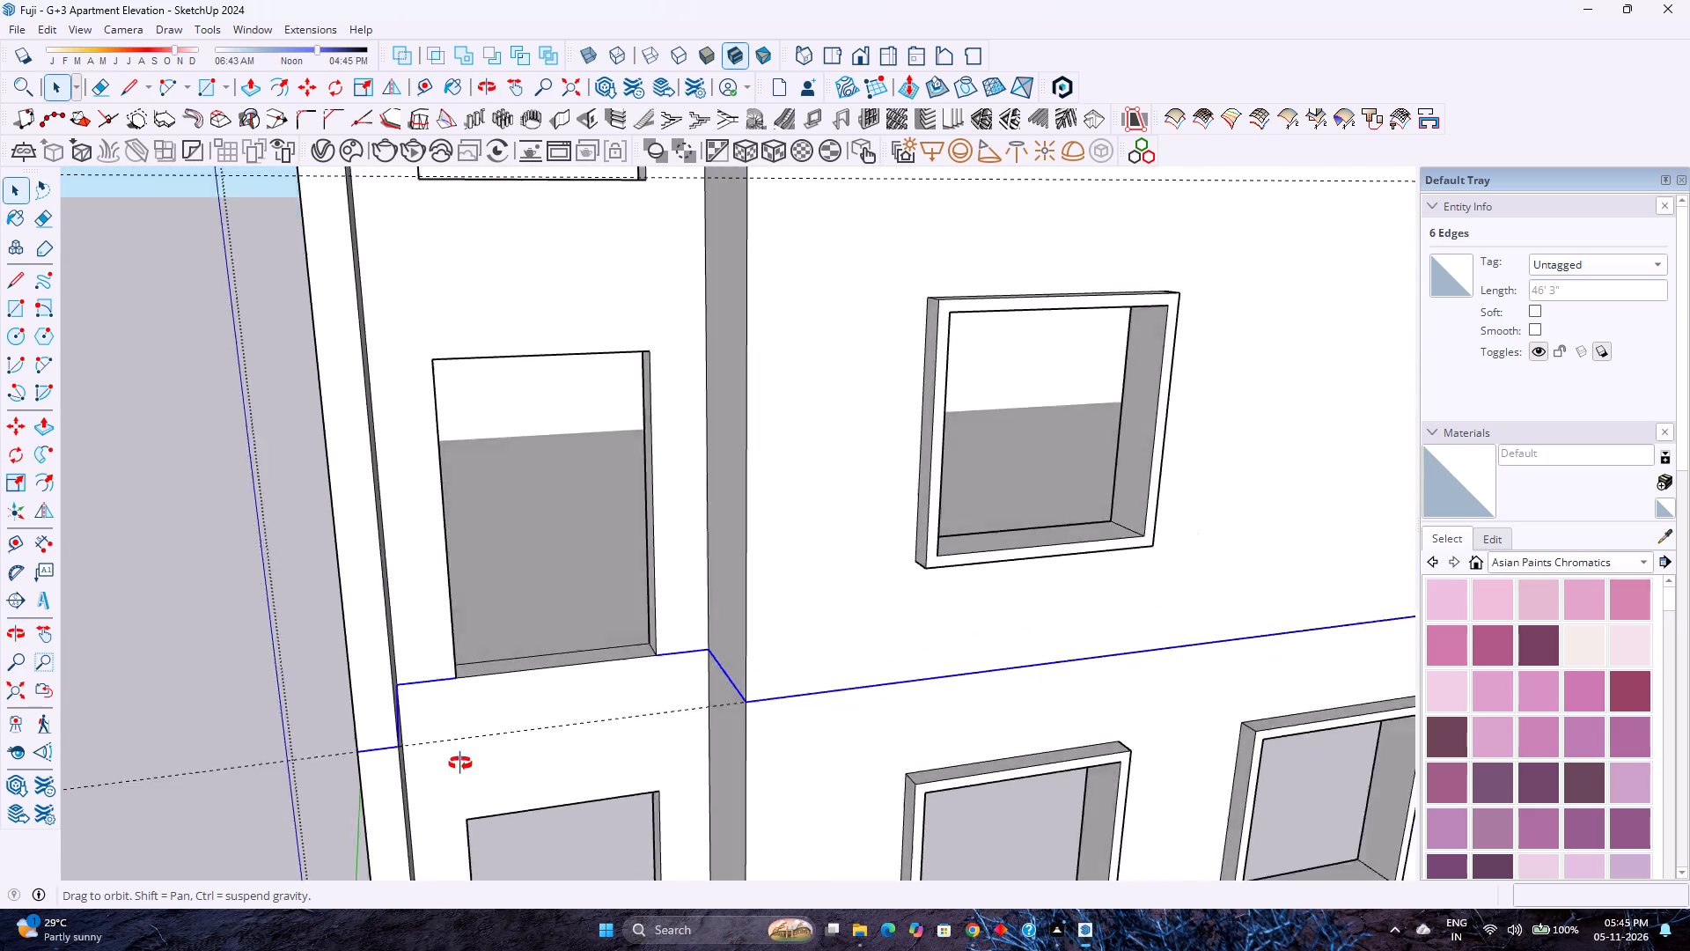
pyautogui.moveTo(460, 763); pyautogui.dragTo(763, 755, button='middle')
pyautogui.keyDown('ctrl'); pyautogui.click(335, 796); pyautogui.keyUp('ctrl')
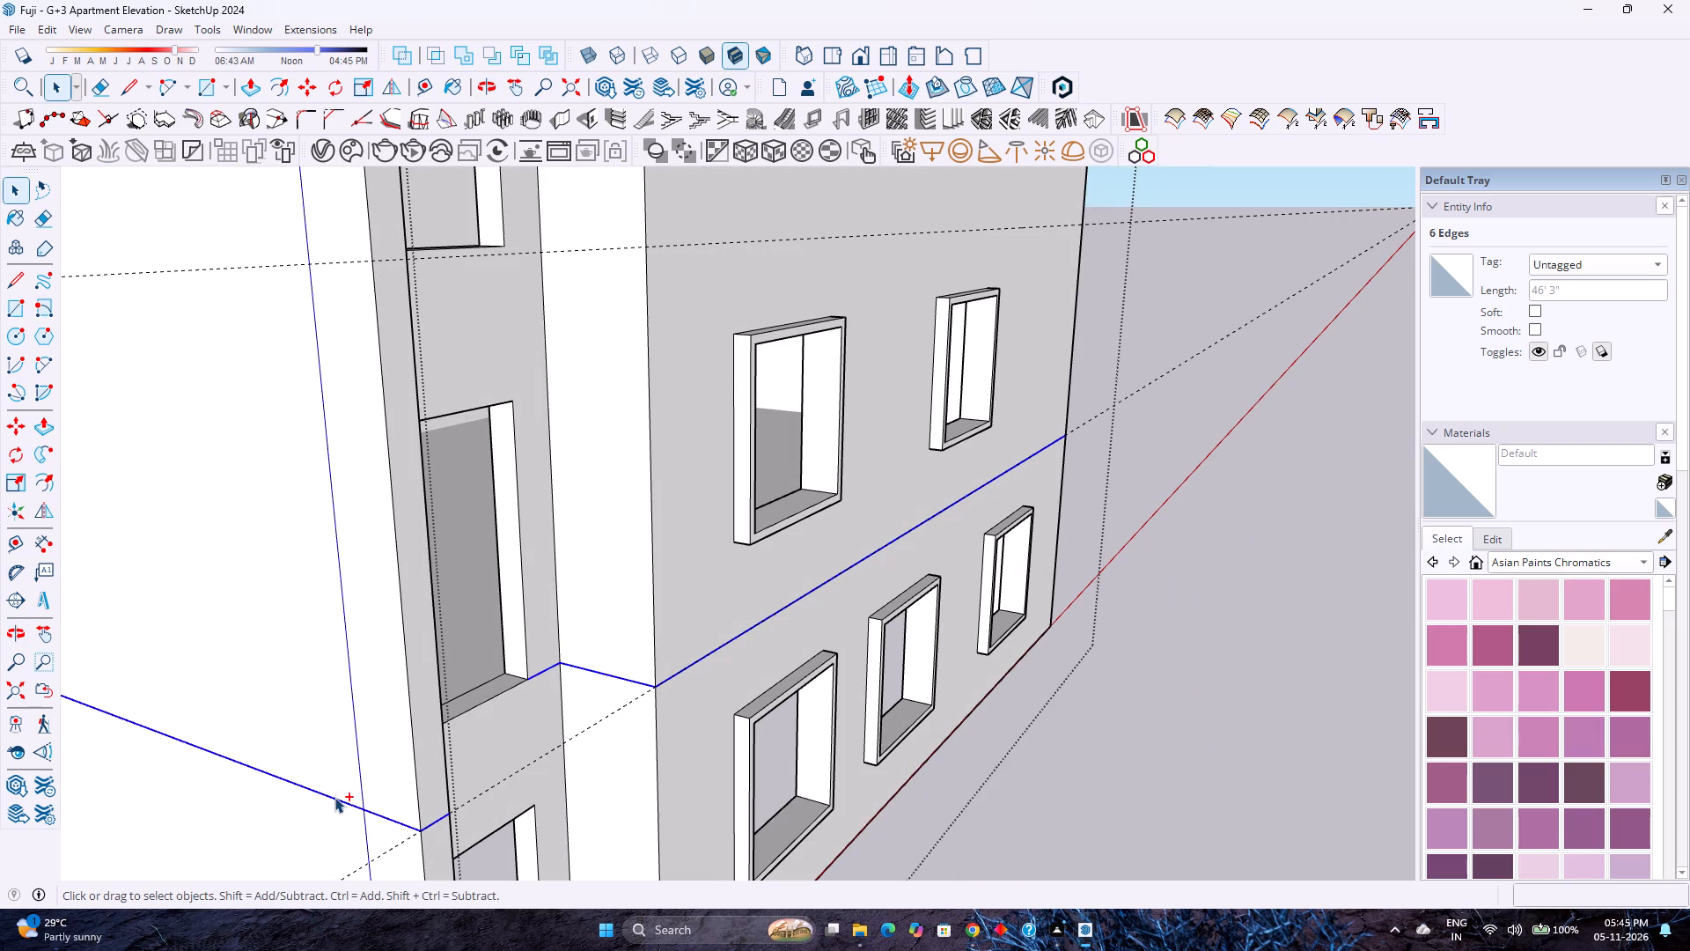
# Add the rear and opposite side wall edges to the selection and copy the whole lower floor line 3" upward.
pyautogui.scroll(-5, 343, 759)
pyautogui.keyDown('shift'); pyautogui.moveTo(316, 732); pyautogui.dragTo(1201, 645, button='middle'); pyautogui.keyUp('shift')
pyautogui.moveTo(937, 602); pyautogui.dragTo(1527, 676, button='middle')
pyautogui.middleClick(1531, 676)
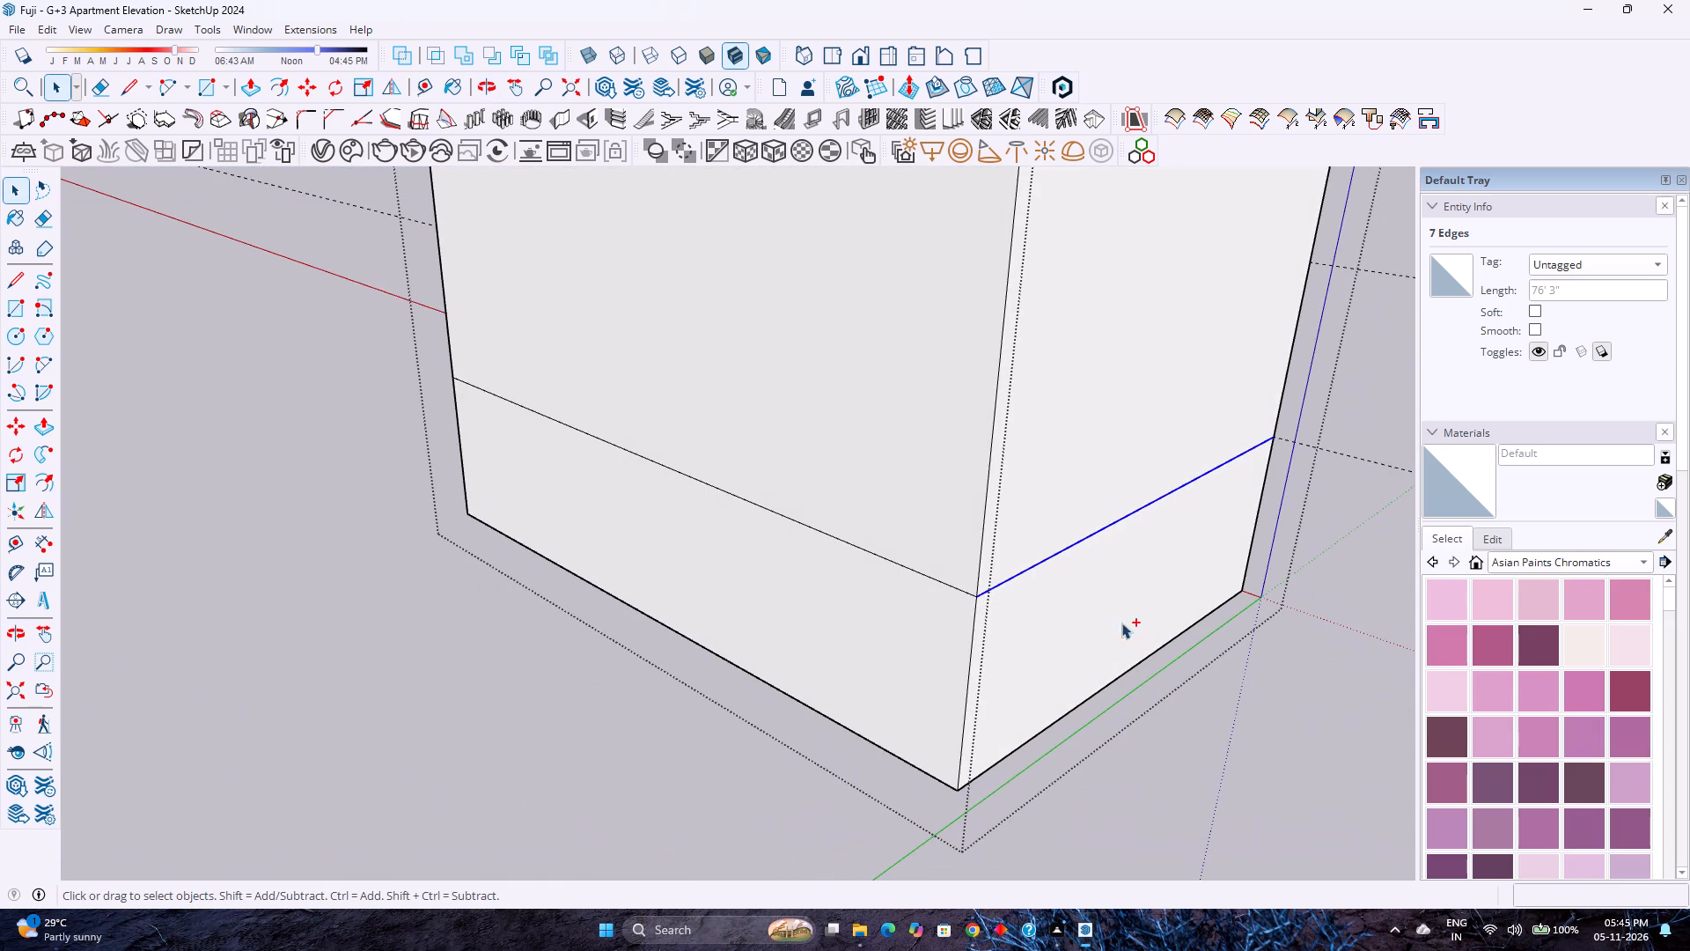
pyautogui.keyDown('ctrl'); pyautogui.click(956, 586); pyautogui.keyUp('ctrl')
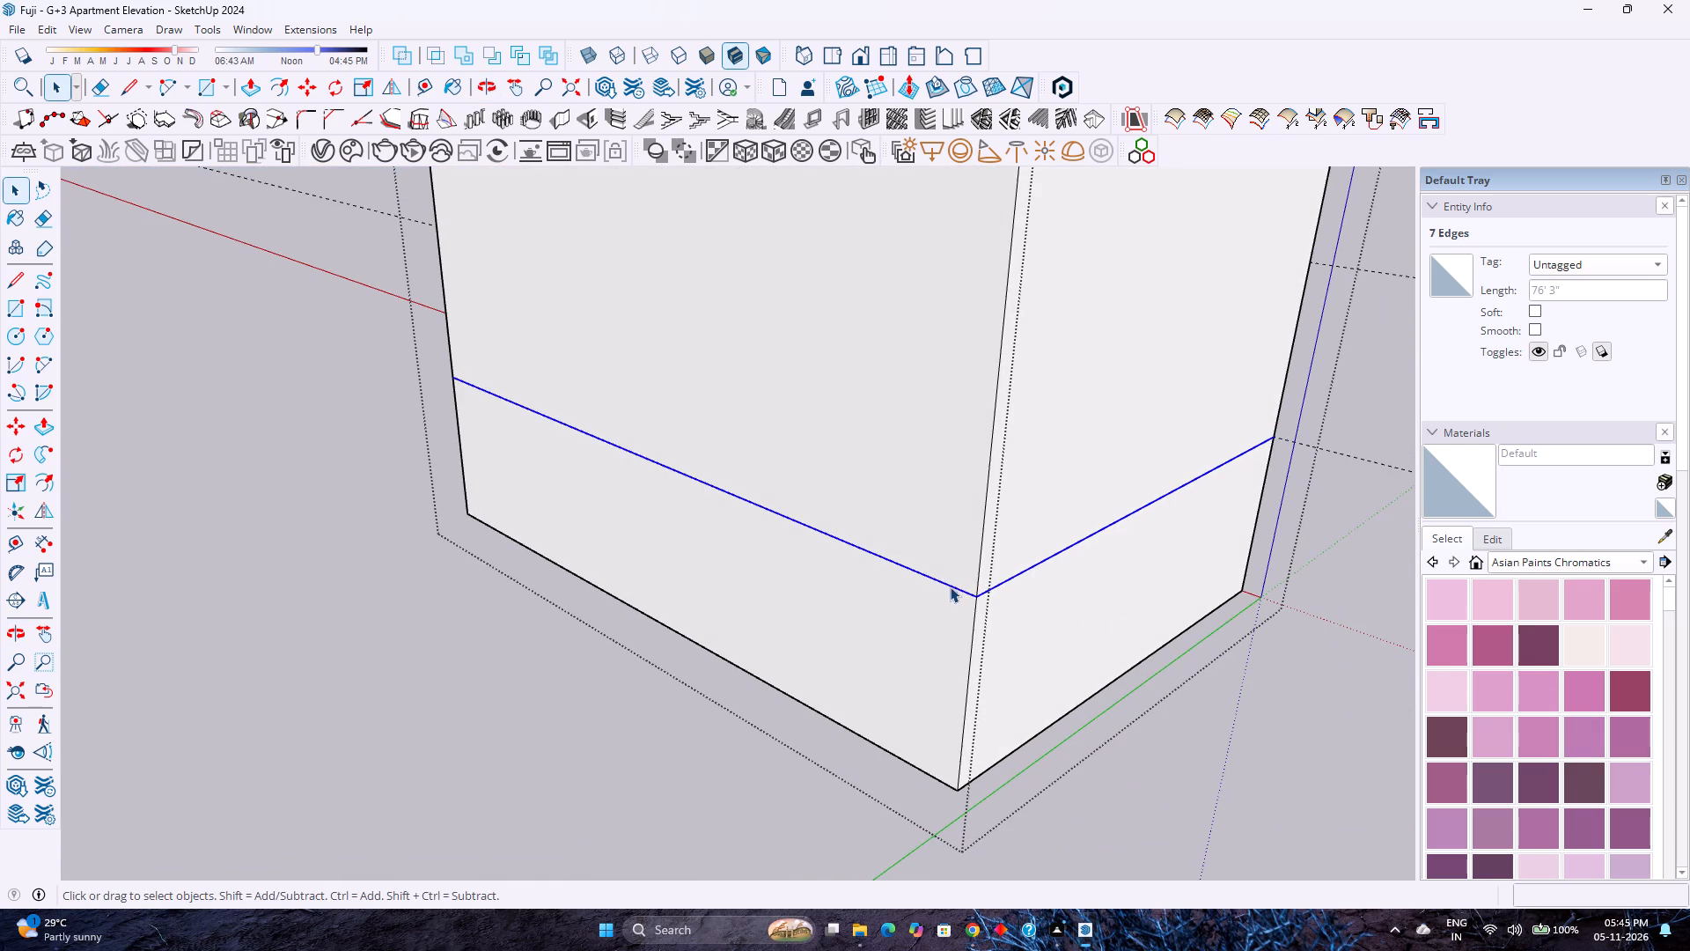
pyautogui.keyDown('shift'); pyautogui.moveTo(788, 577); pyautogui.dragTo(734, 668, button='middle'); pyautogui.keyUp('shift')
pyautogui.moveTo(683, 659); pyautogui.dragTo(1312, 692, button='middle')
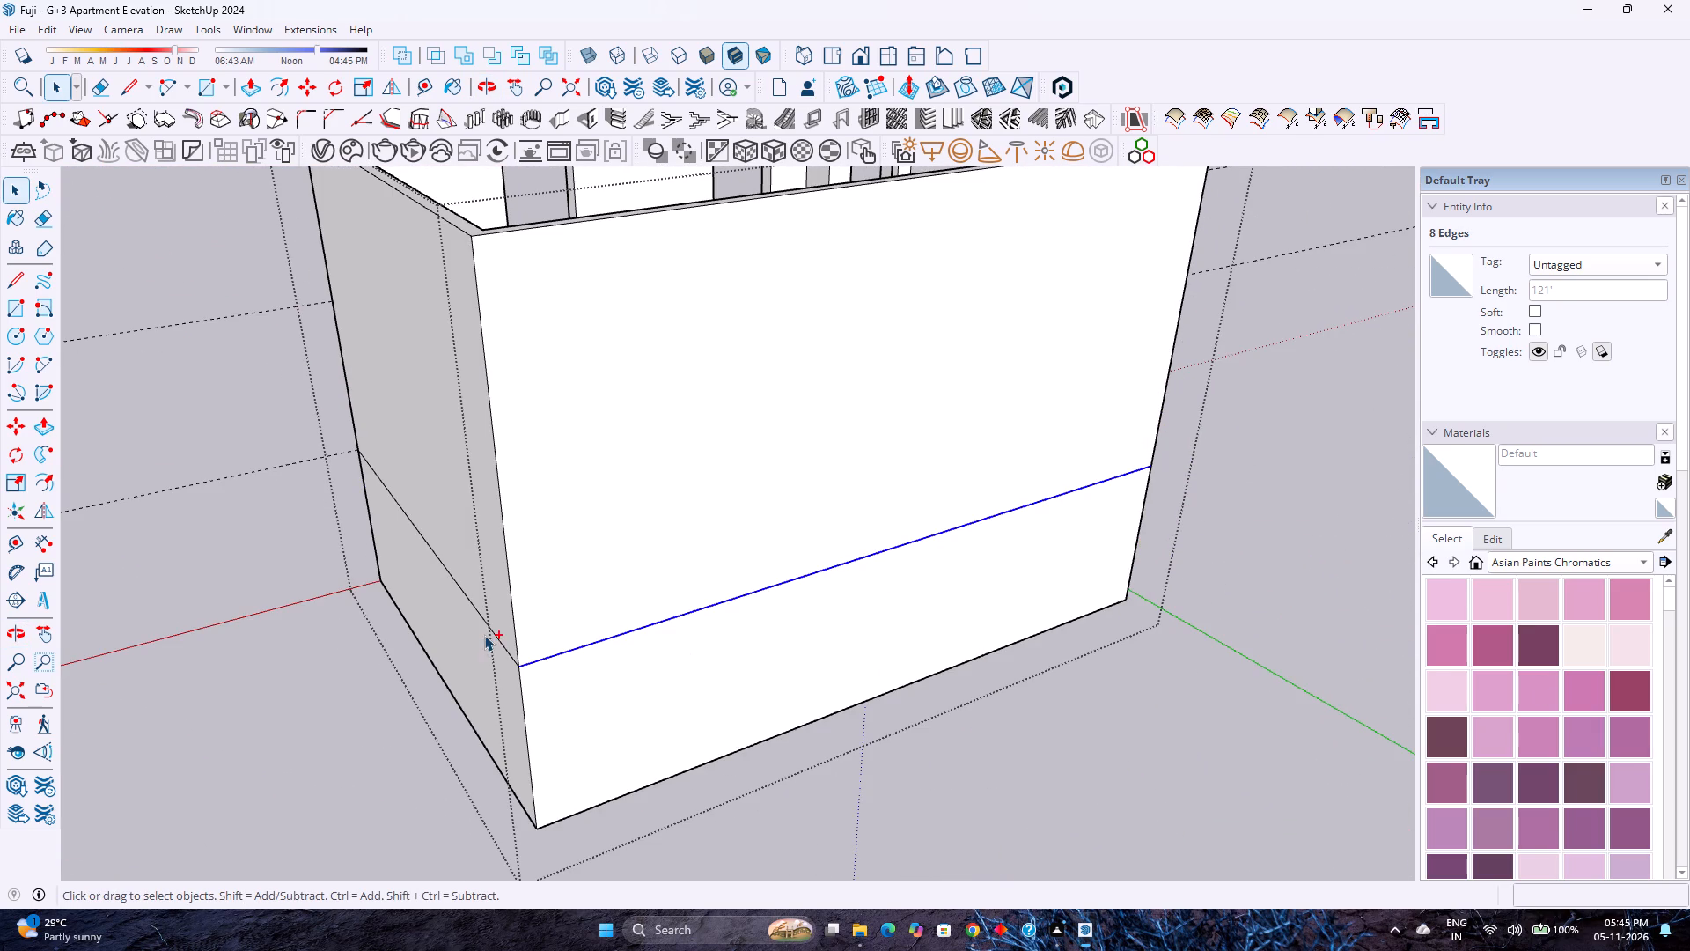
pyautogui.keyDown('ctrl'); pyautogui.click(498, 640); pyautogui.keyUp('ctrl')
pyautogui.moveTo(482, 640); pyautogui.dragTo(698, 665, button='middle')
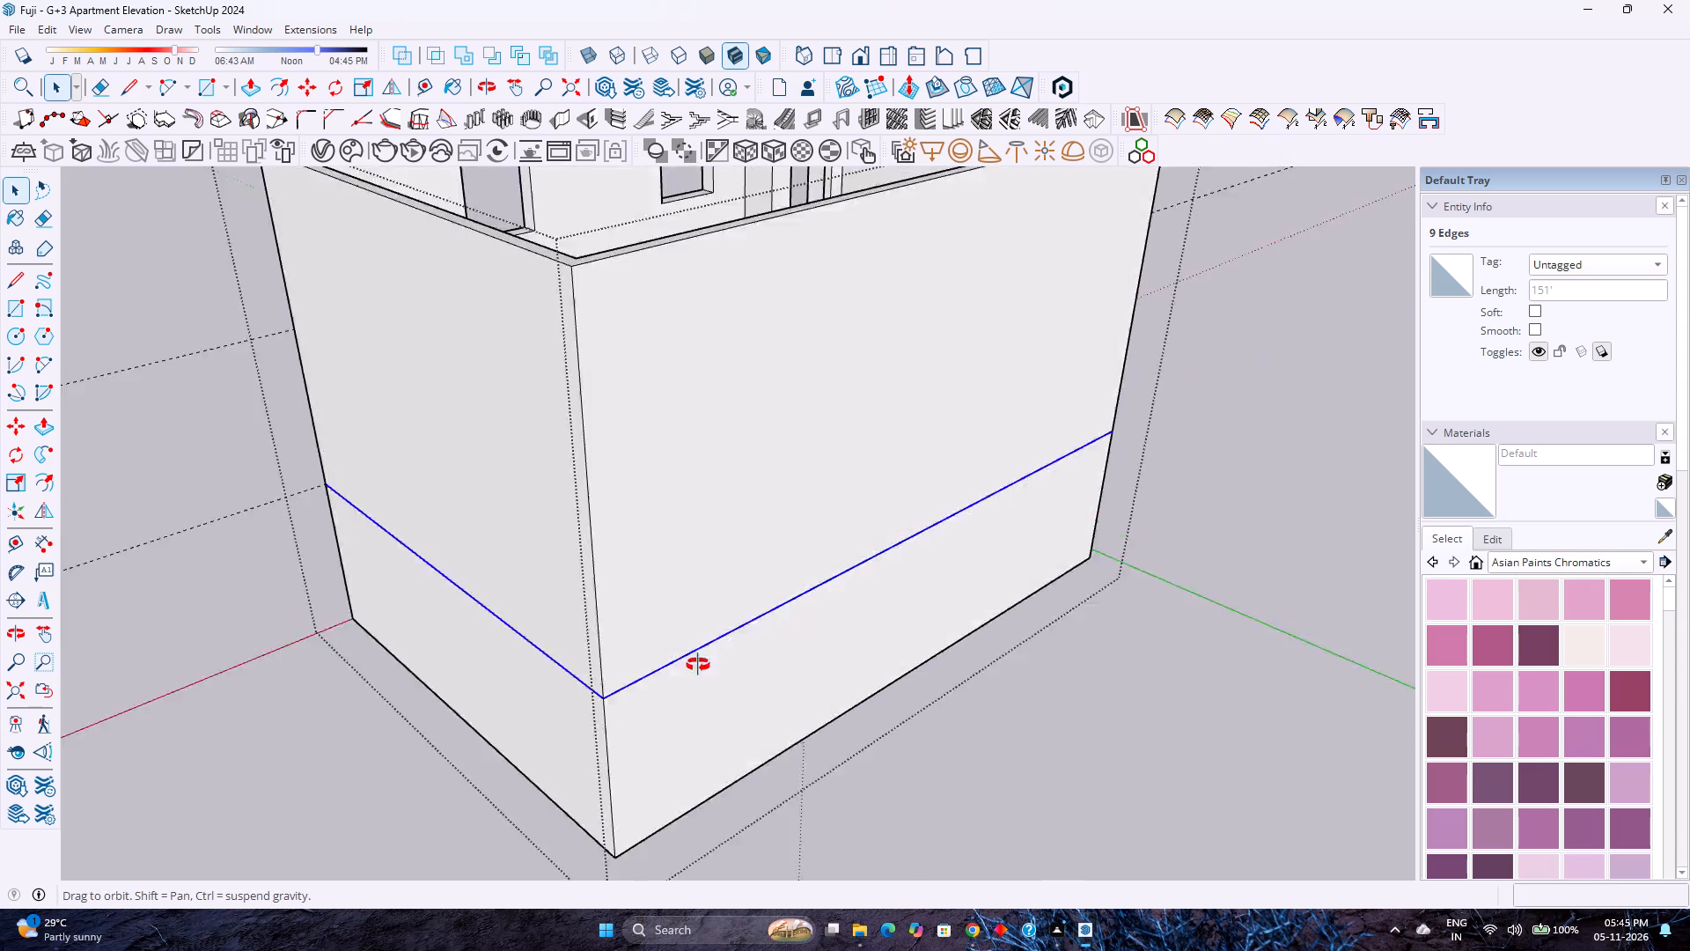
pyautogui.moveTo(698, 665); pyautogui.dragTo(1160, 671, button='middle')
pyautogui.moveTo(544, 674); pyautogui.dragTo(878, 613, button='middle')
pyautogui.scroll(-1, 878, 610)
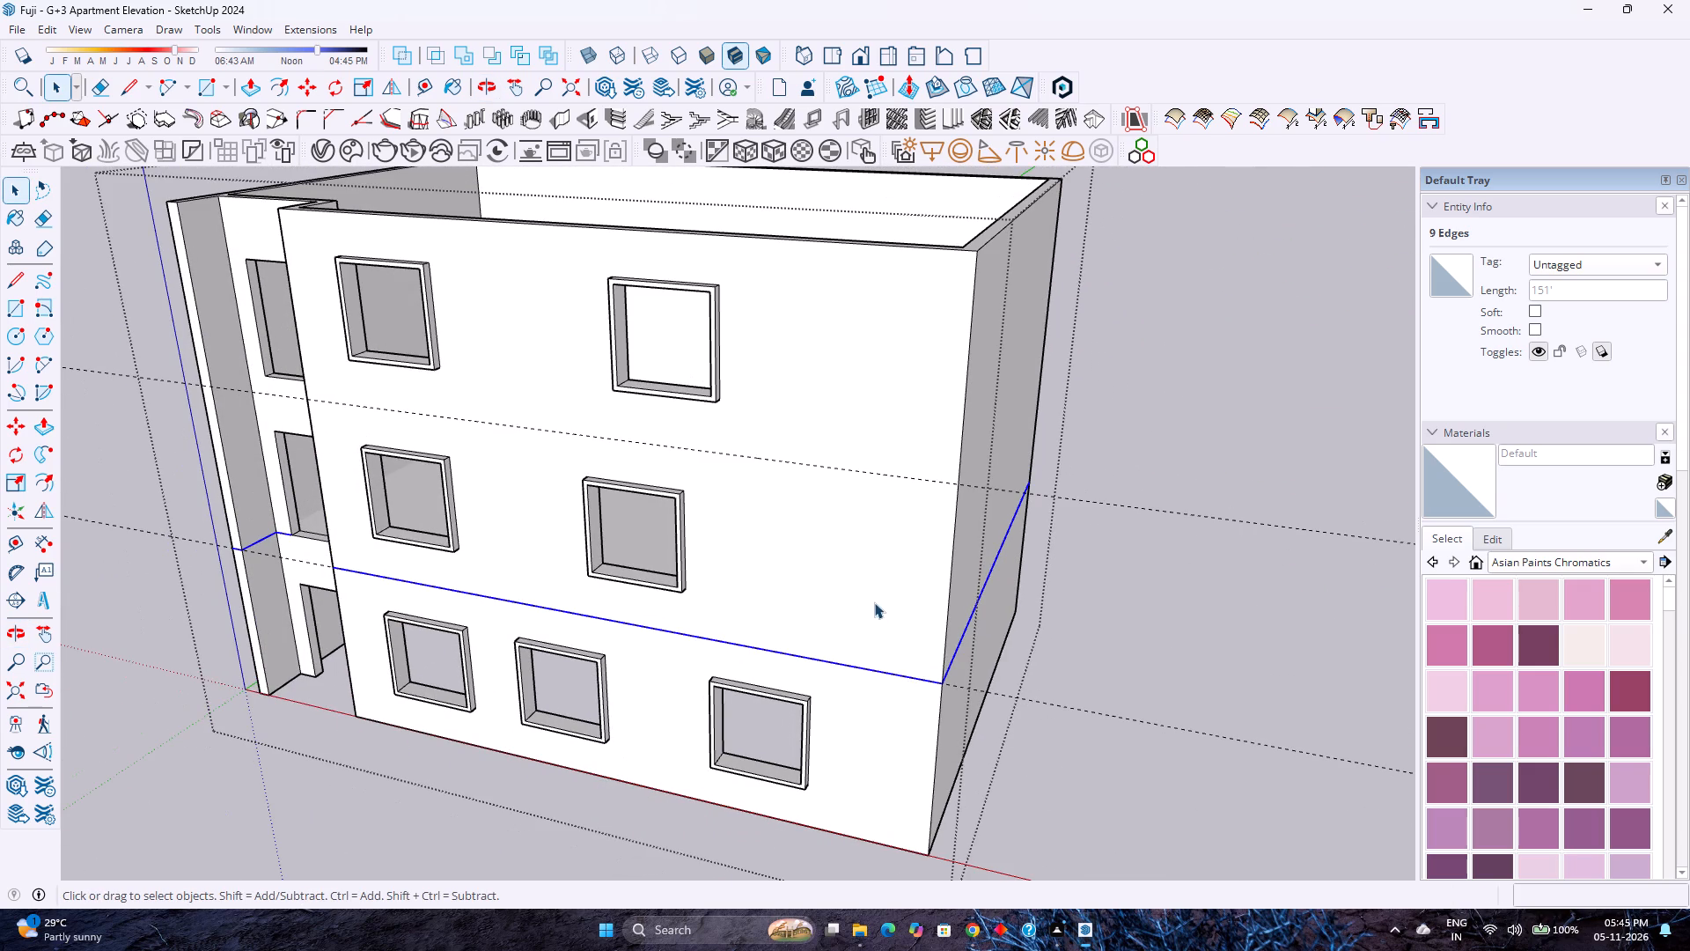
pyautogui.press('m')
pyautogui.click(947, 685)
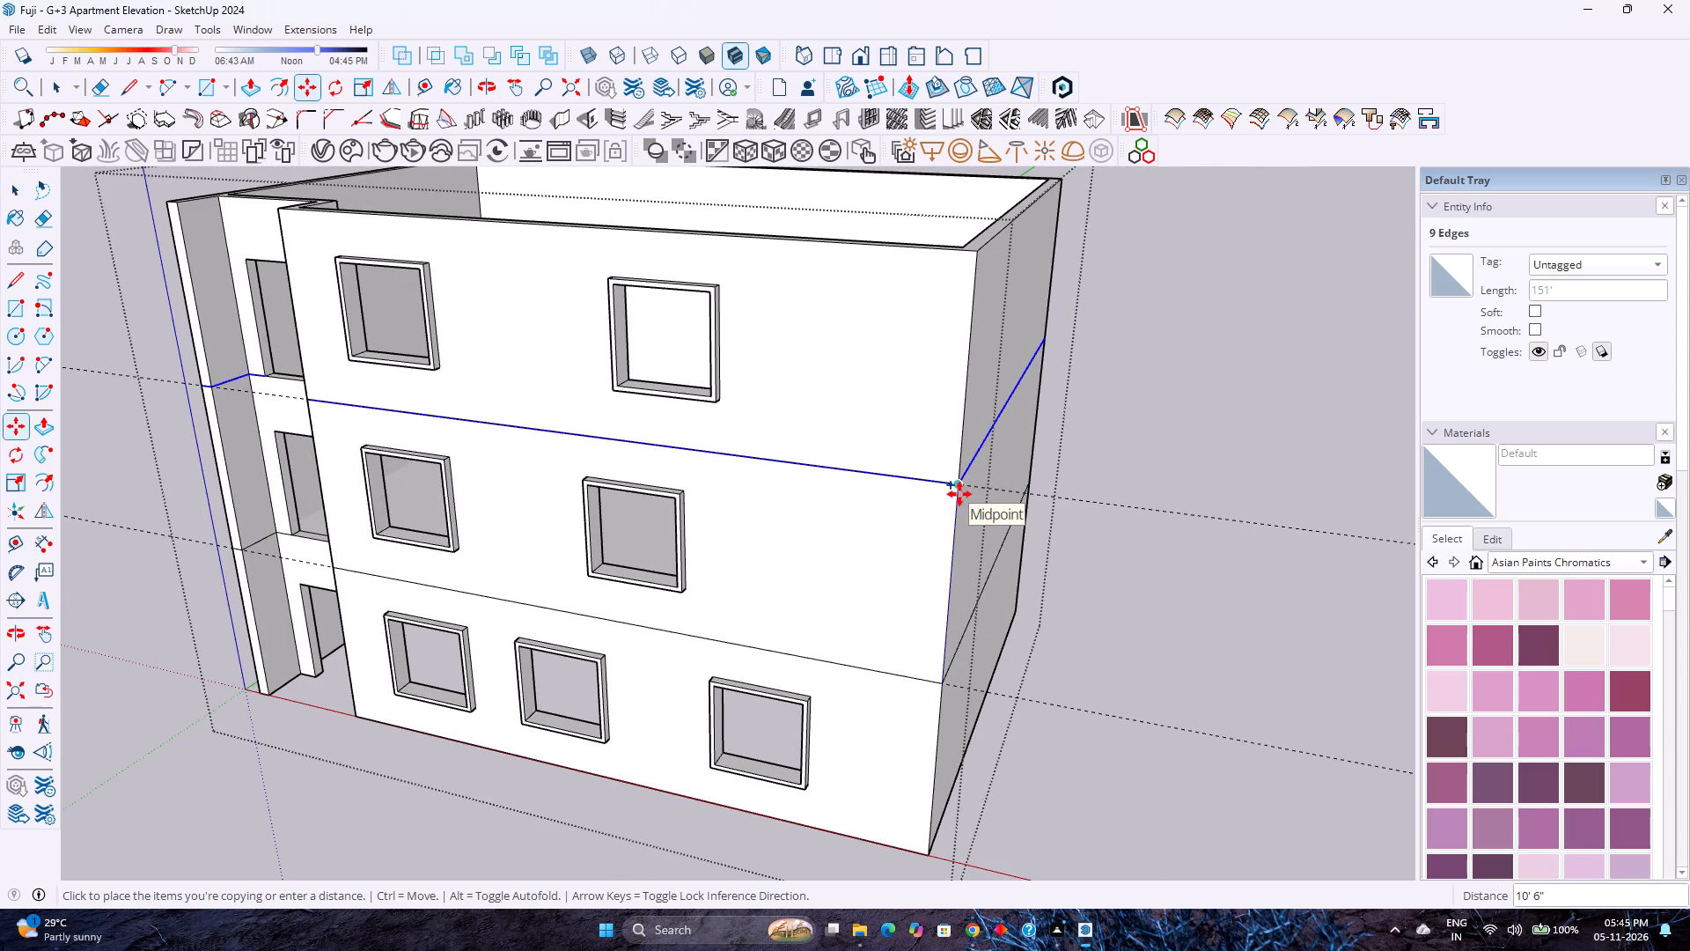
pyautogui.press('3')
pyautogui.press('Return')
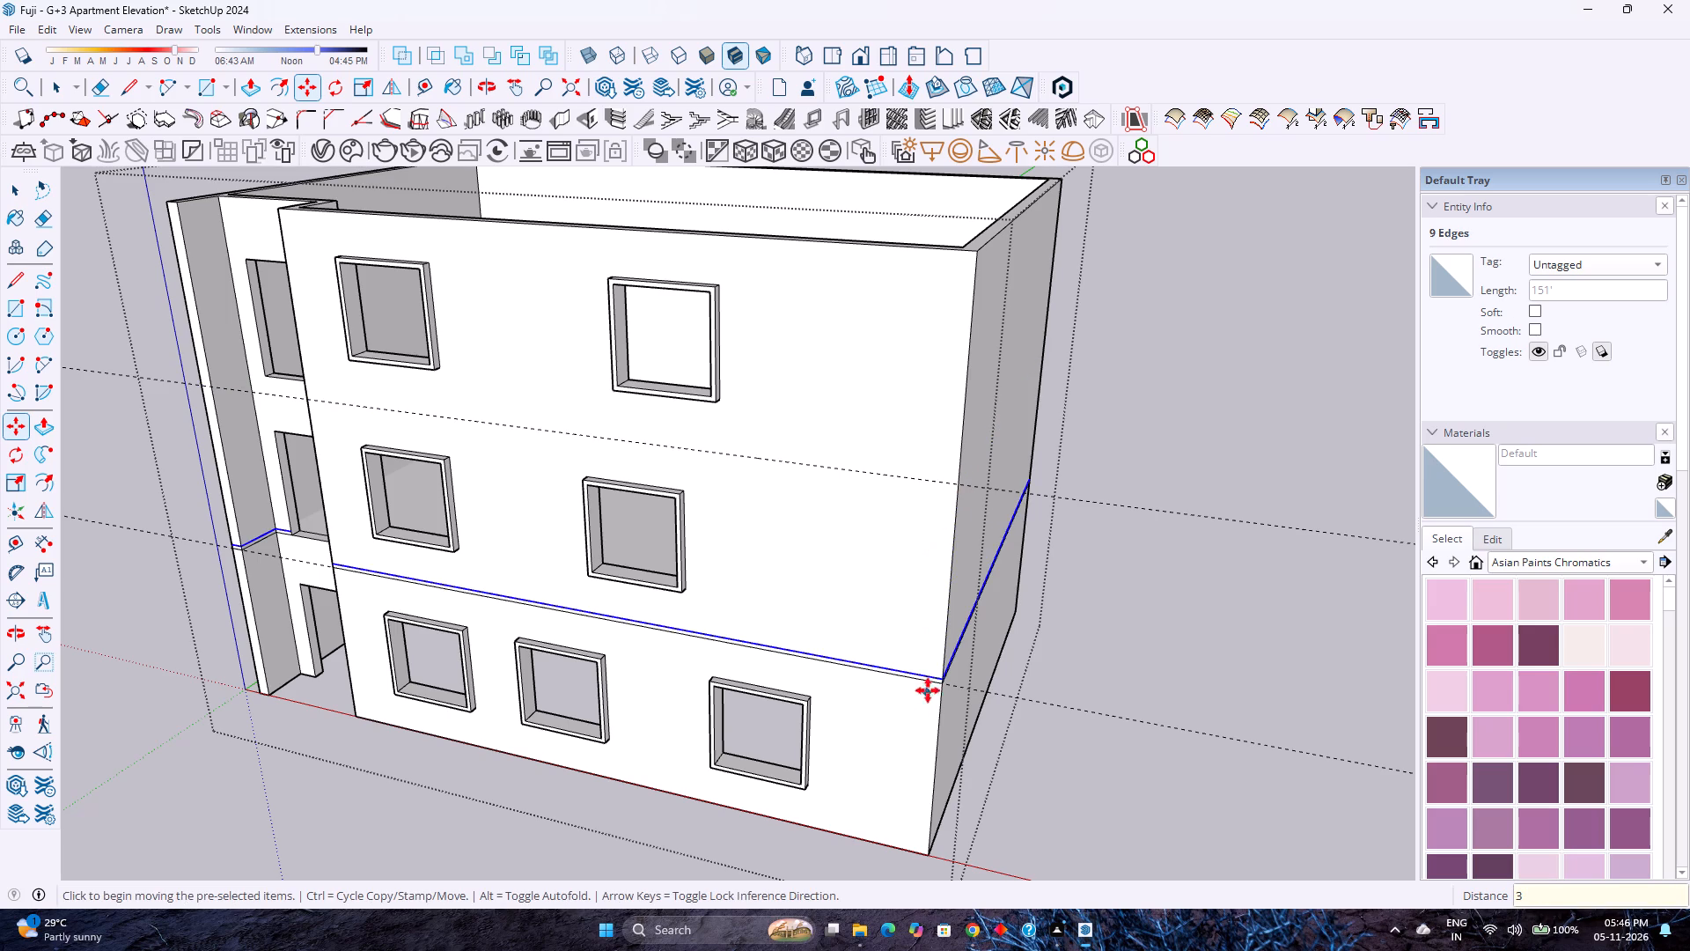
# Copy the selected floor-line loop 10'3" up to the upper guide, and copy that loop 3" higher to form a second band.
pyautogui.scroll(2, 938, 680)
pyautogui.click(938, 679)
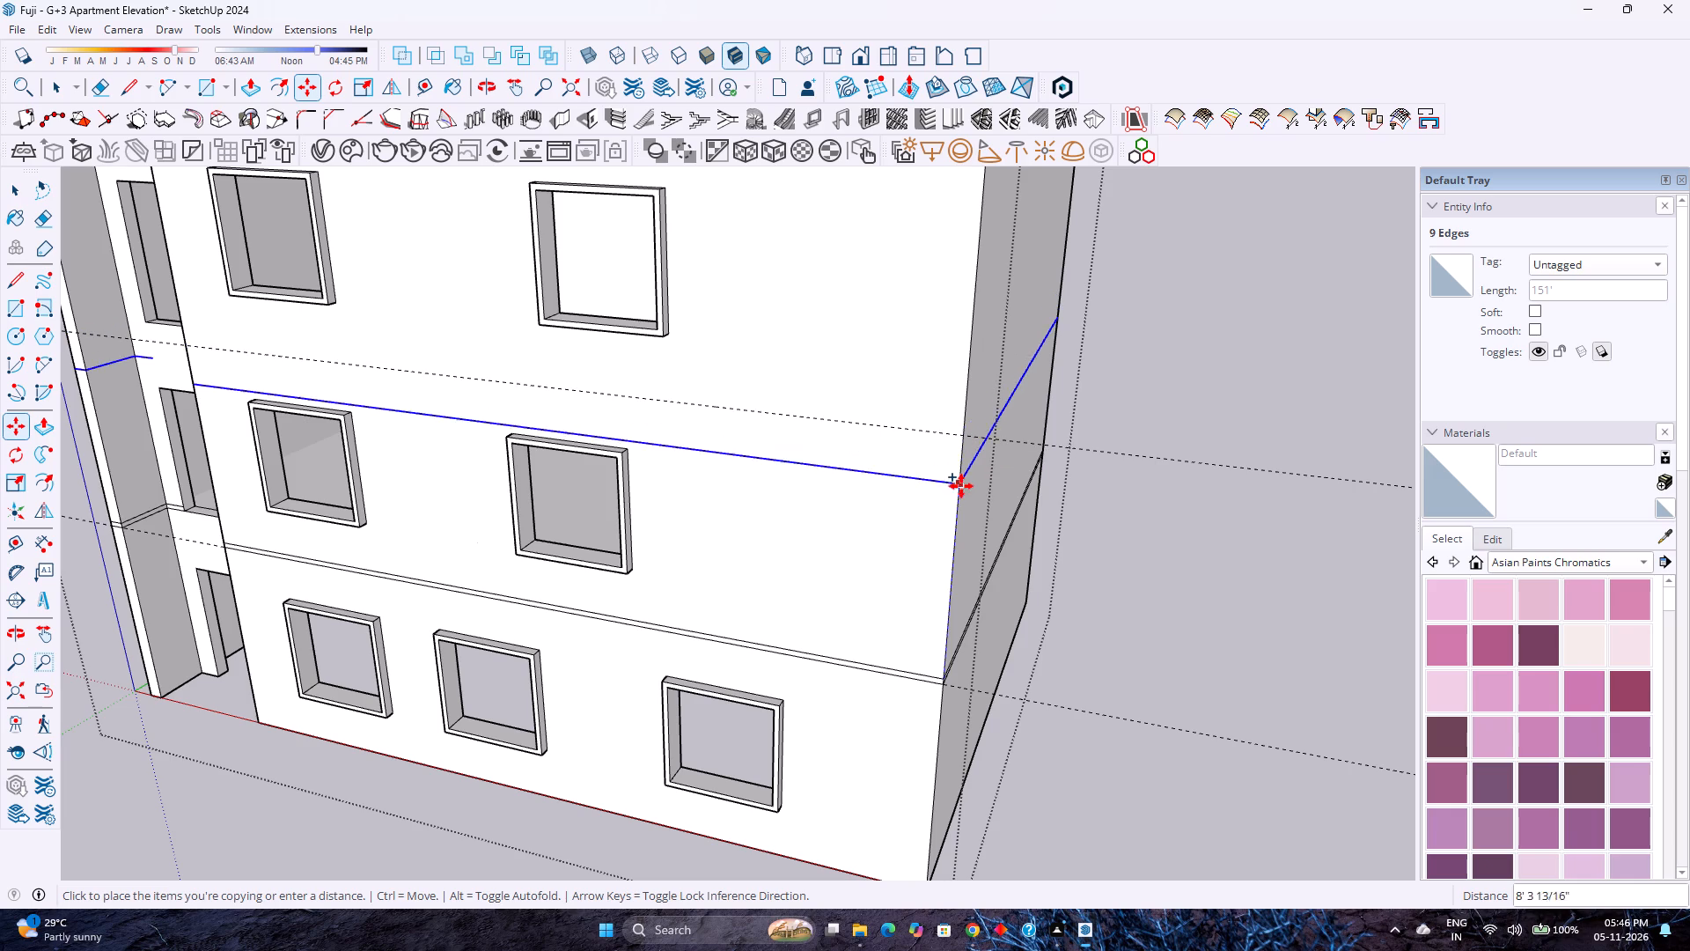
pyautogui.click(968, 439)
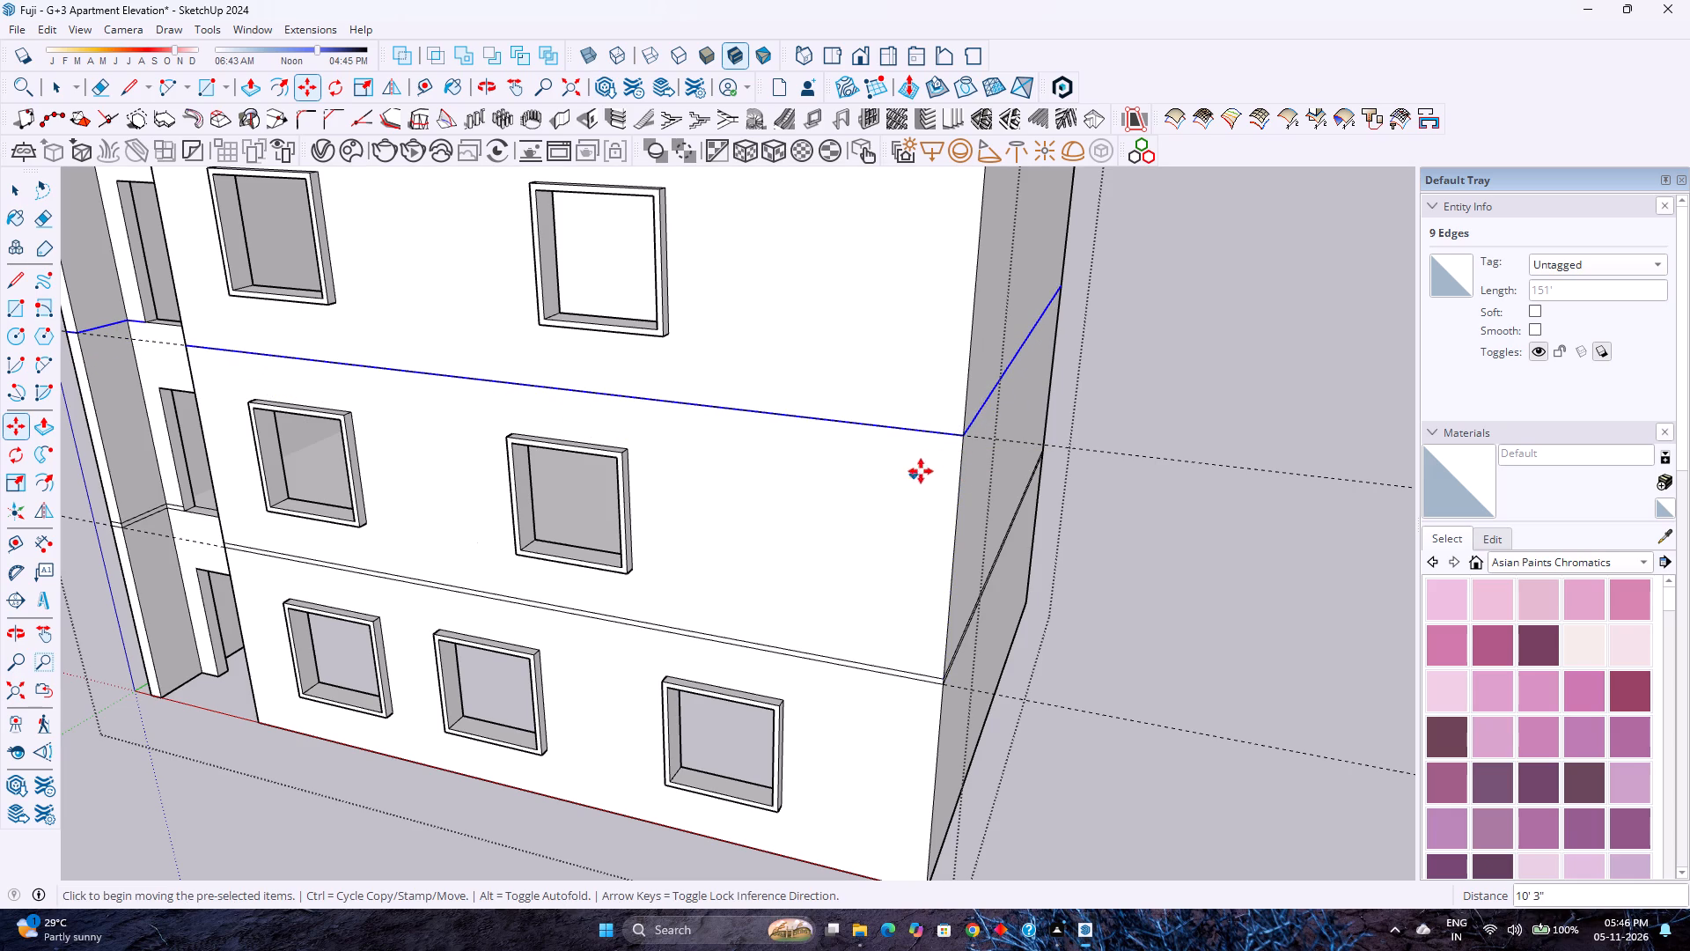
pyautogui.click(963, 436)
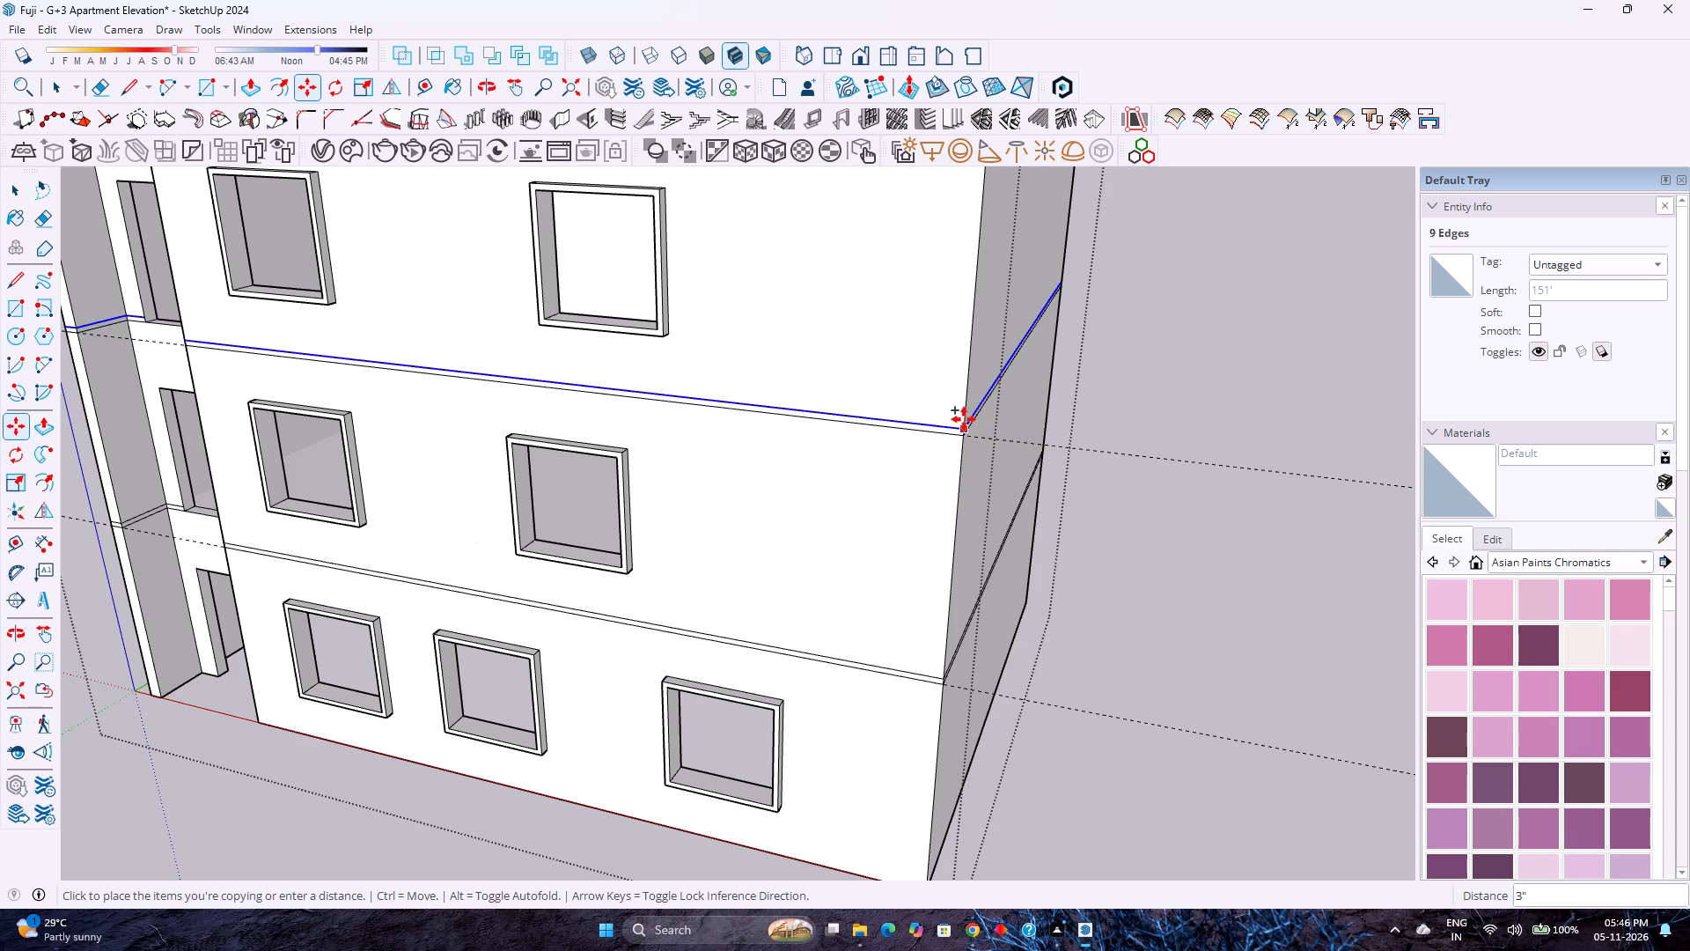
pyautogui.click(964, 419)
pyautogui.scroll(-3, 913, 480)
pyautogui.press('space')
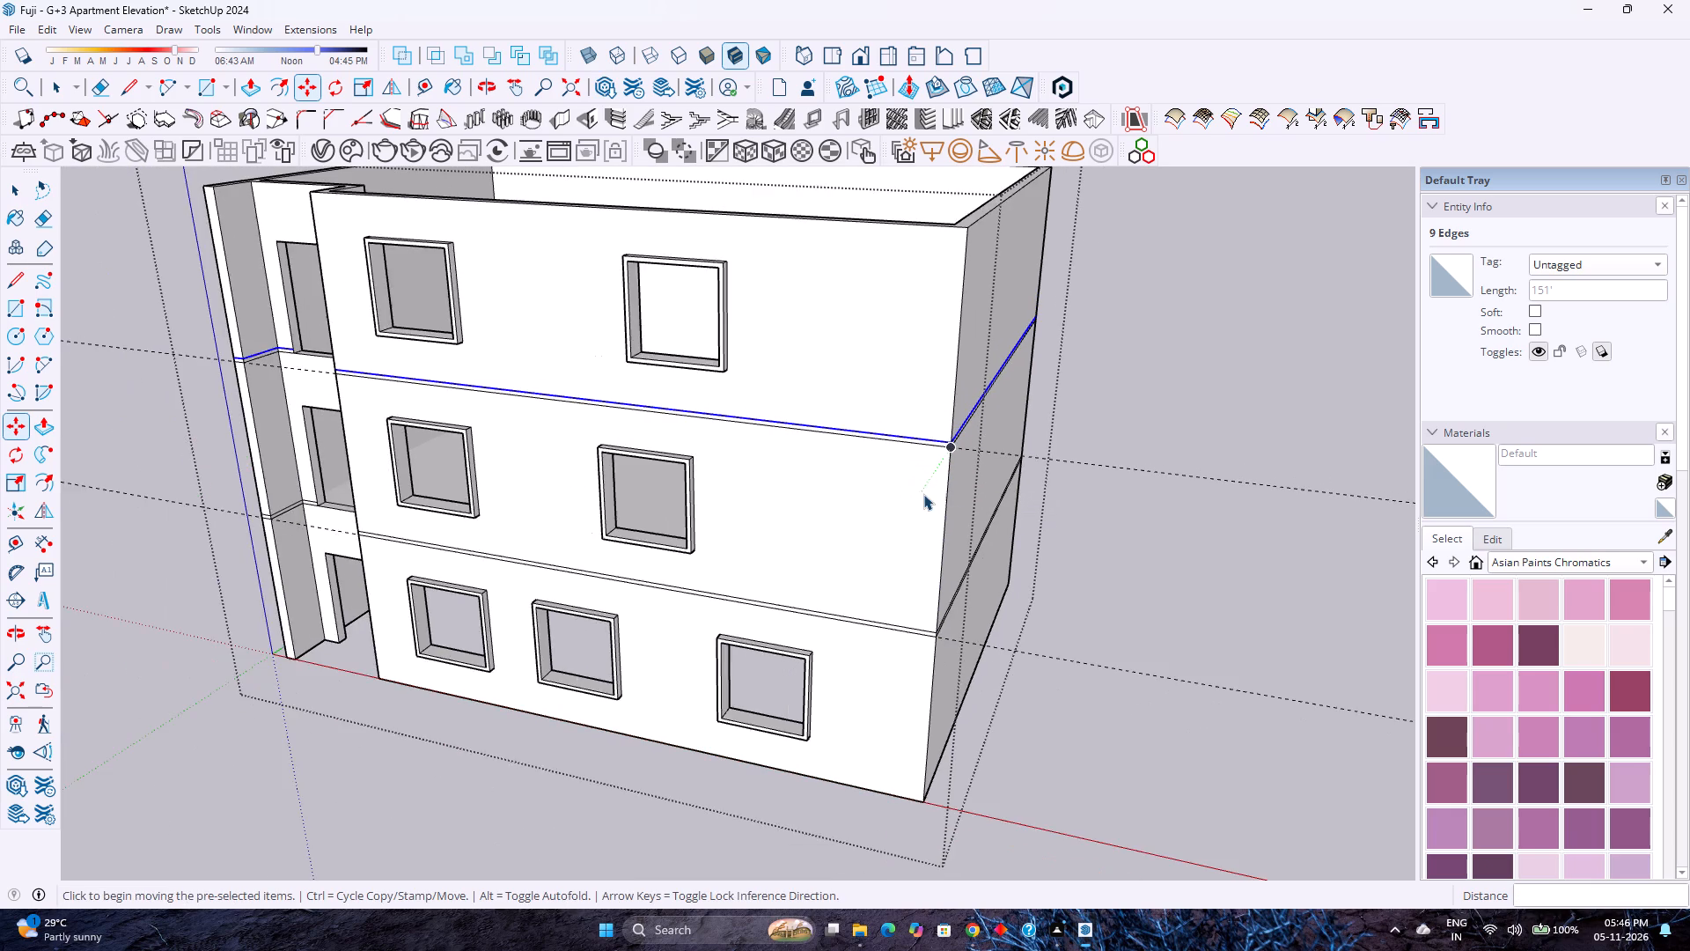
# Push the 3" band between the first- and second-floor windows on the main façade 9" inward through the wall.
pyautogui.scroll(-7, 923, 494)
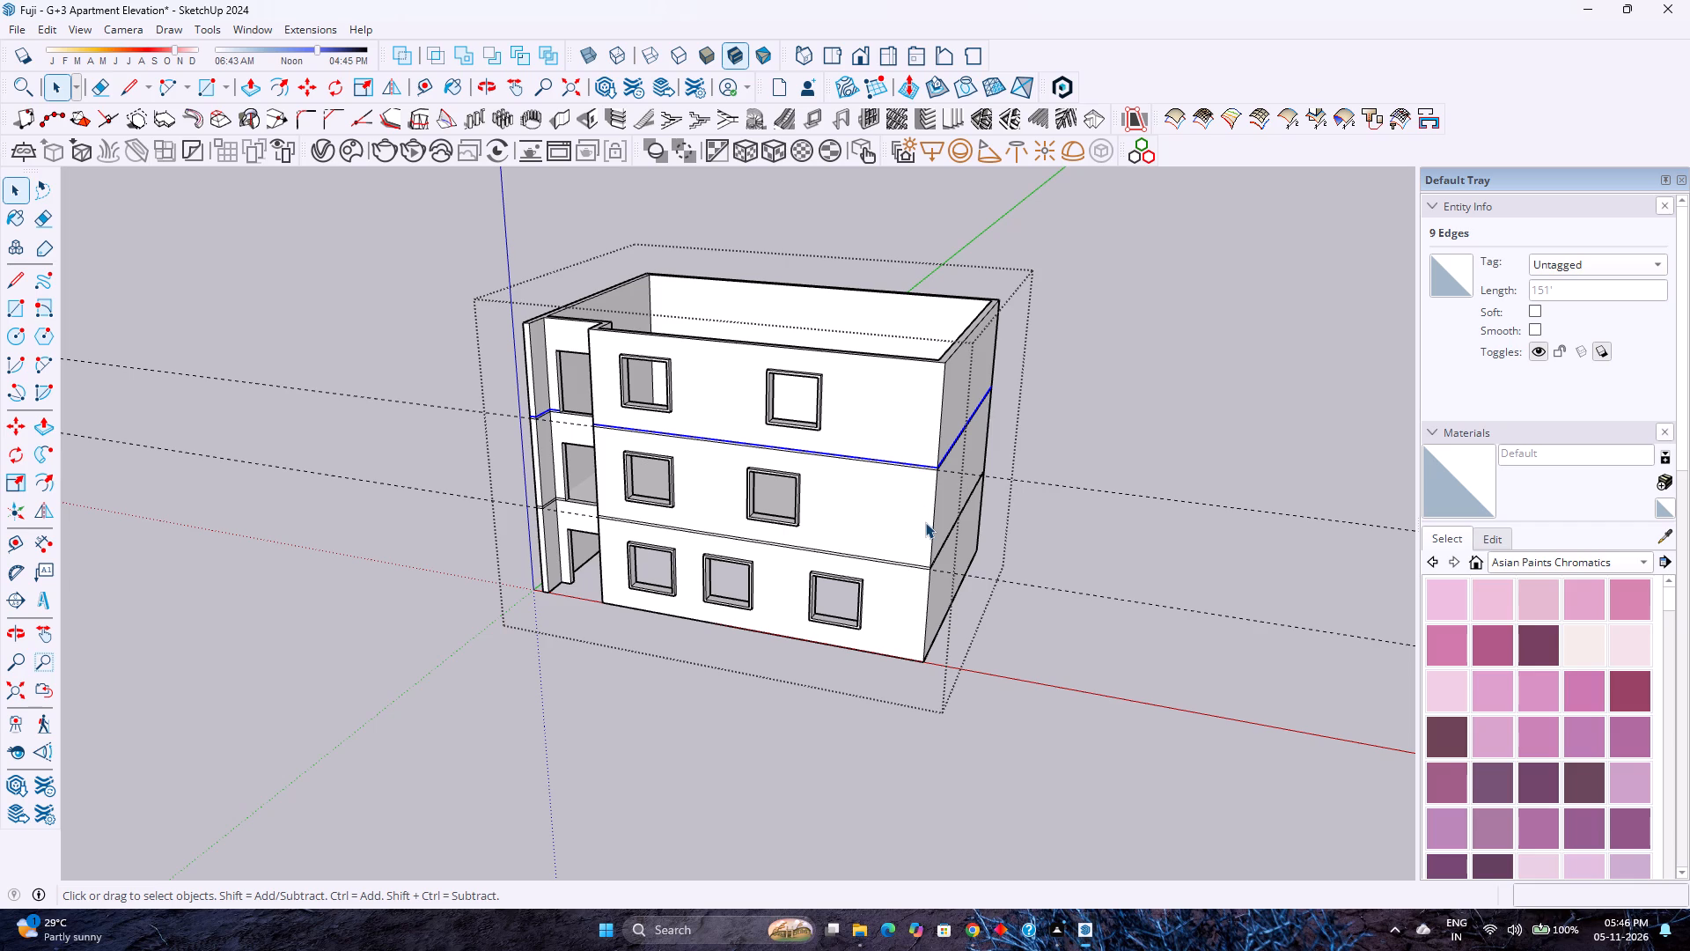
pyautogui.scroll(4, 925, 522)
pyautogui.scroll(4, 727, 505)
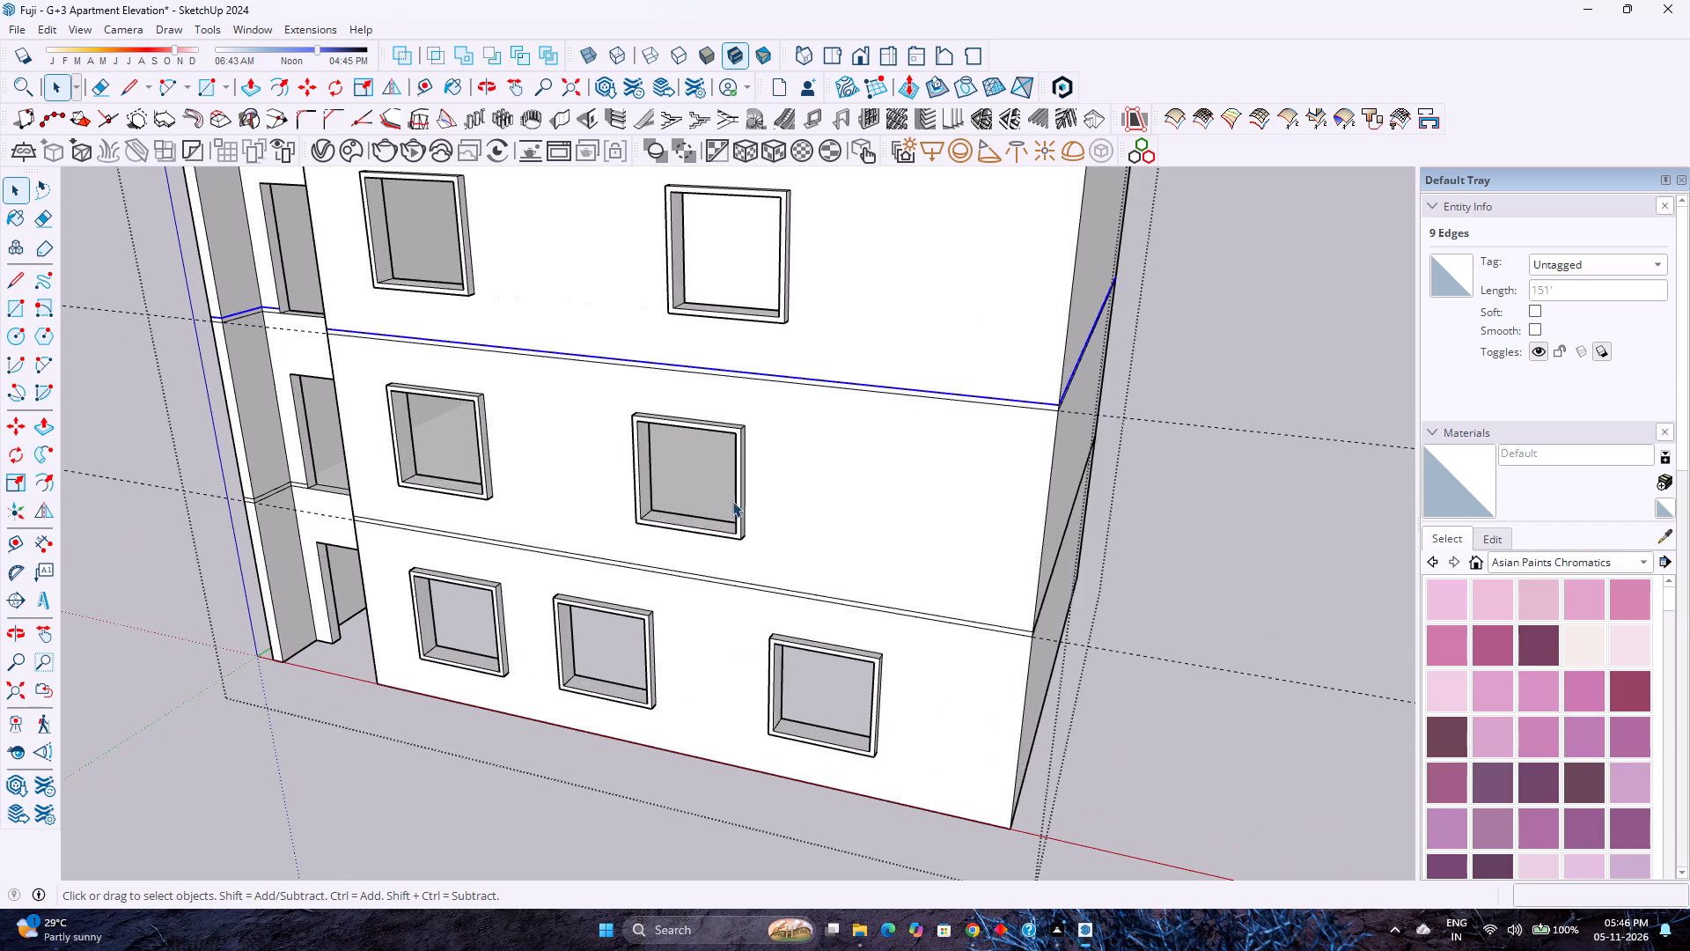
pyautogui.press('p')
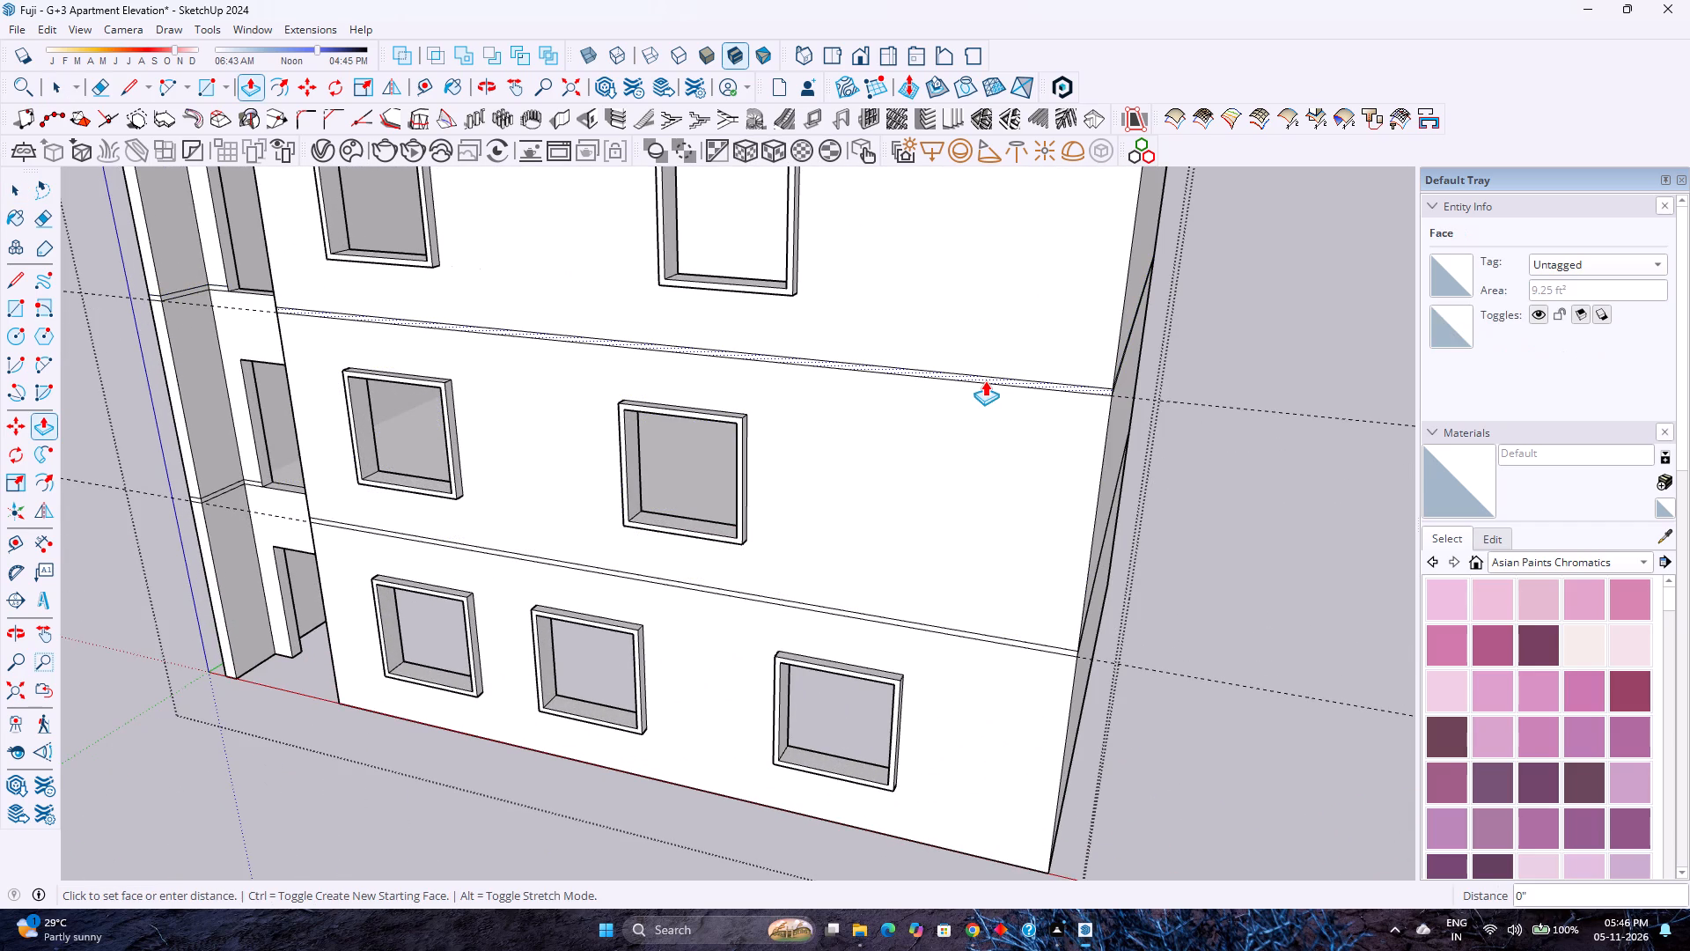
pyautogui.click(985, 380)
pyautogui.moveTo(998, 352); pyautogui.dragTo(1199, 626, button='middle')
pyautogui.moveTo(1199, 626); pyautogui.dragTo(1422, 691, button='middle')
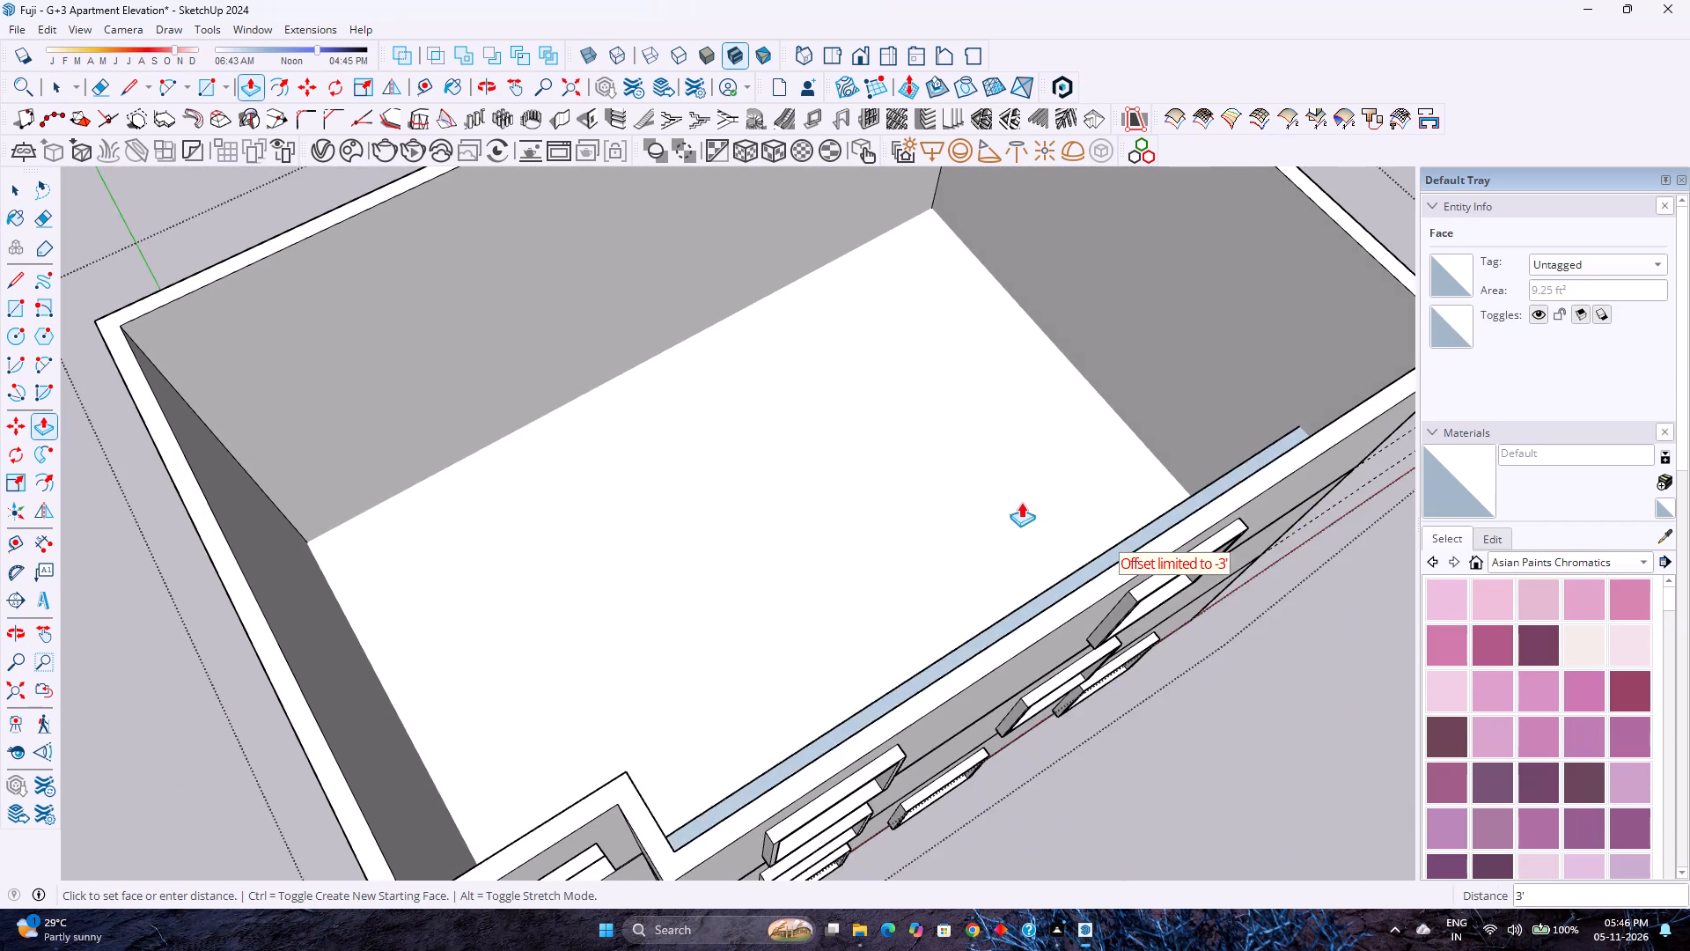
pyautogui.moveTo(1021, 502); pyautogui.dragTo(1260, 553, button='middle')
pyautogui.click(1199, 481)
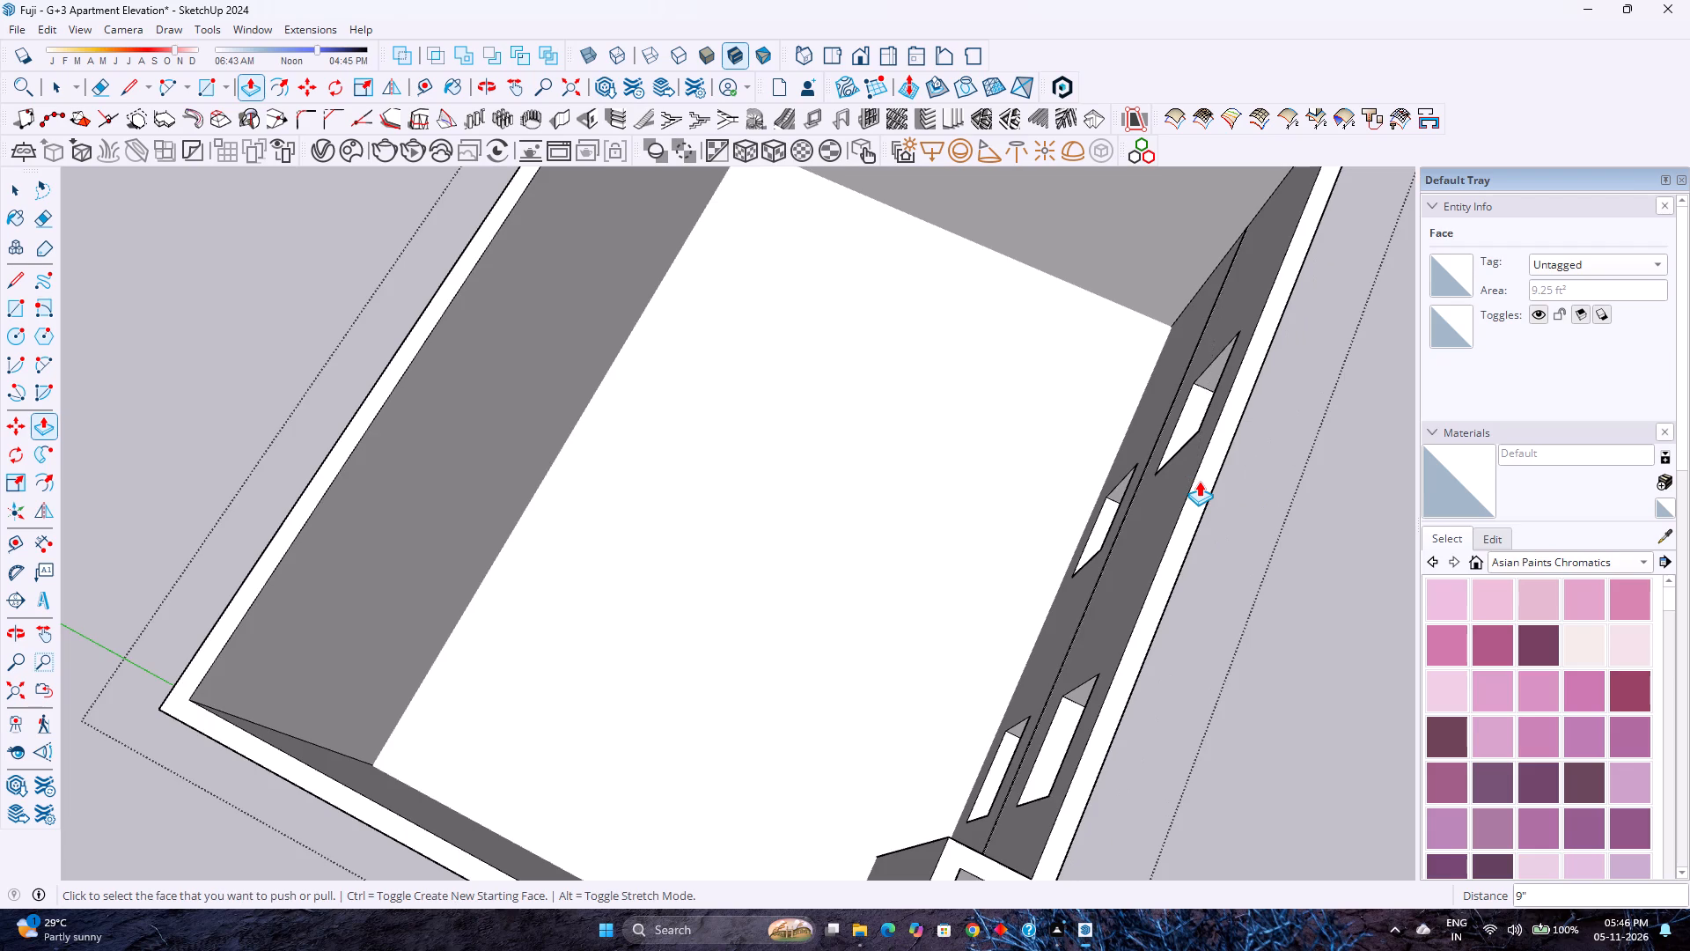
# Examine the upper band where it passes from the main façade around the bay return to the bay wall.
pyautogui.scroll(-4, 1199, 481)
pyautogui.moveTo(1185, 486); pyautogui.dragTo(1121, 393, button='middle')
pyautogui.scroll(-1, 1110, 377)
pyautogui.scroll(1, 1110, 377)
pyautogui.scroll(-3, 1110, 377)
pyautogui.moveTo(1143, 579); pyautogui.dragTo(913, 377, button='middle')
pyautogui.scroll(2, 904, 393)
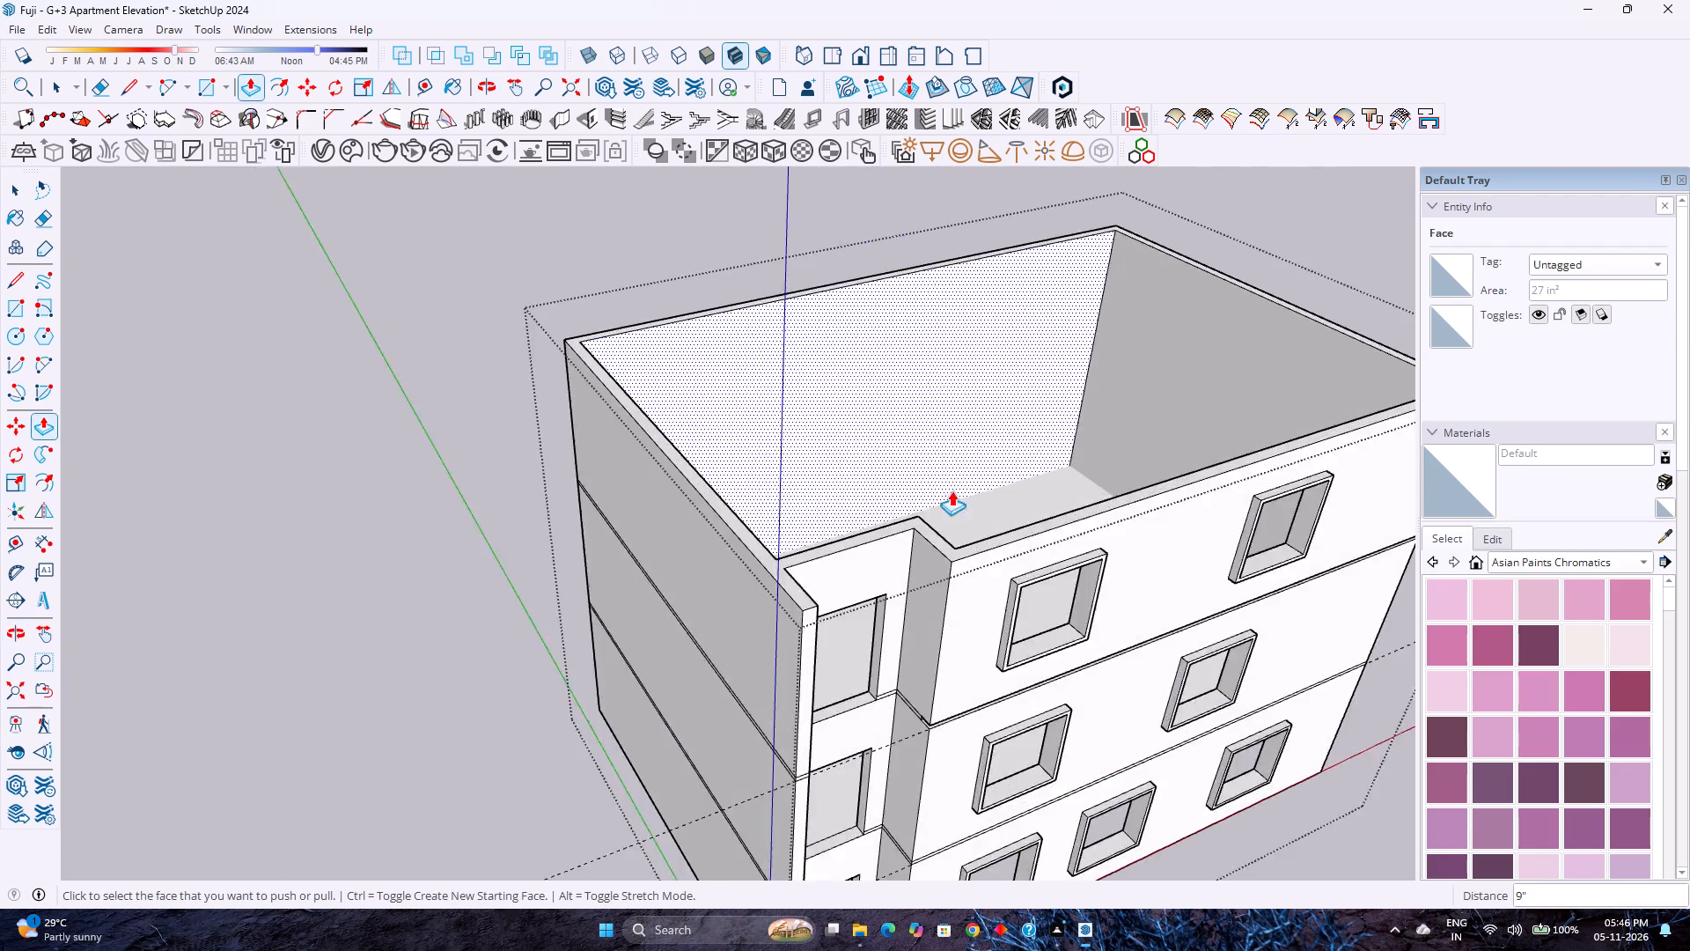
pyautogui.scroll(2, 952, 490)
pyautogui.moveTo(944, 630); pyautogui.dragTo(893, 393, button='middle')
pyautogui.middleClick(896, 385)
pyautogui.scroll(4, 772, 506)
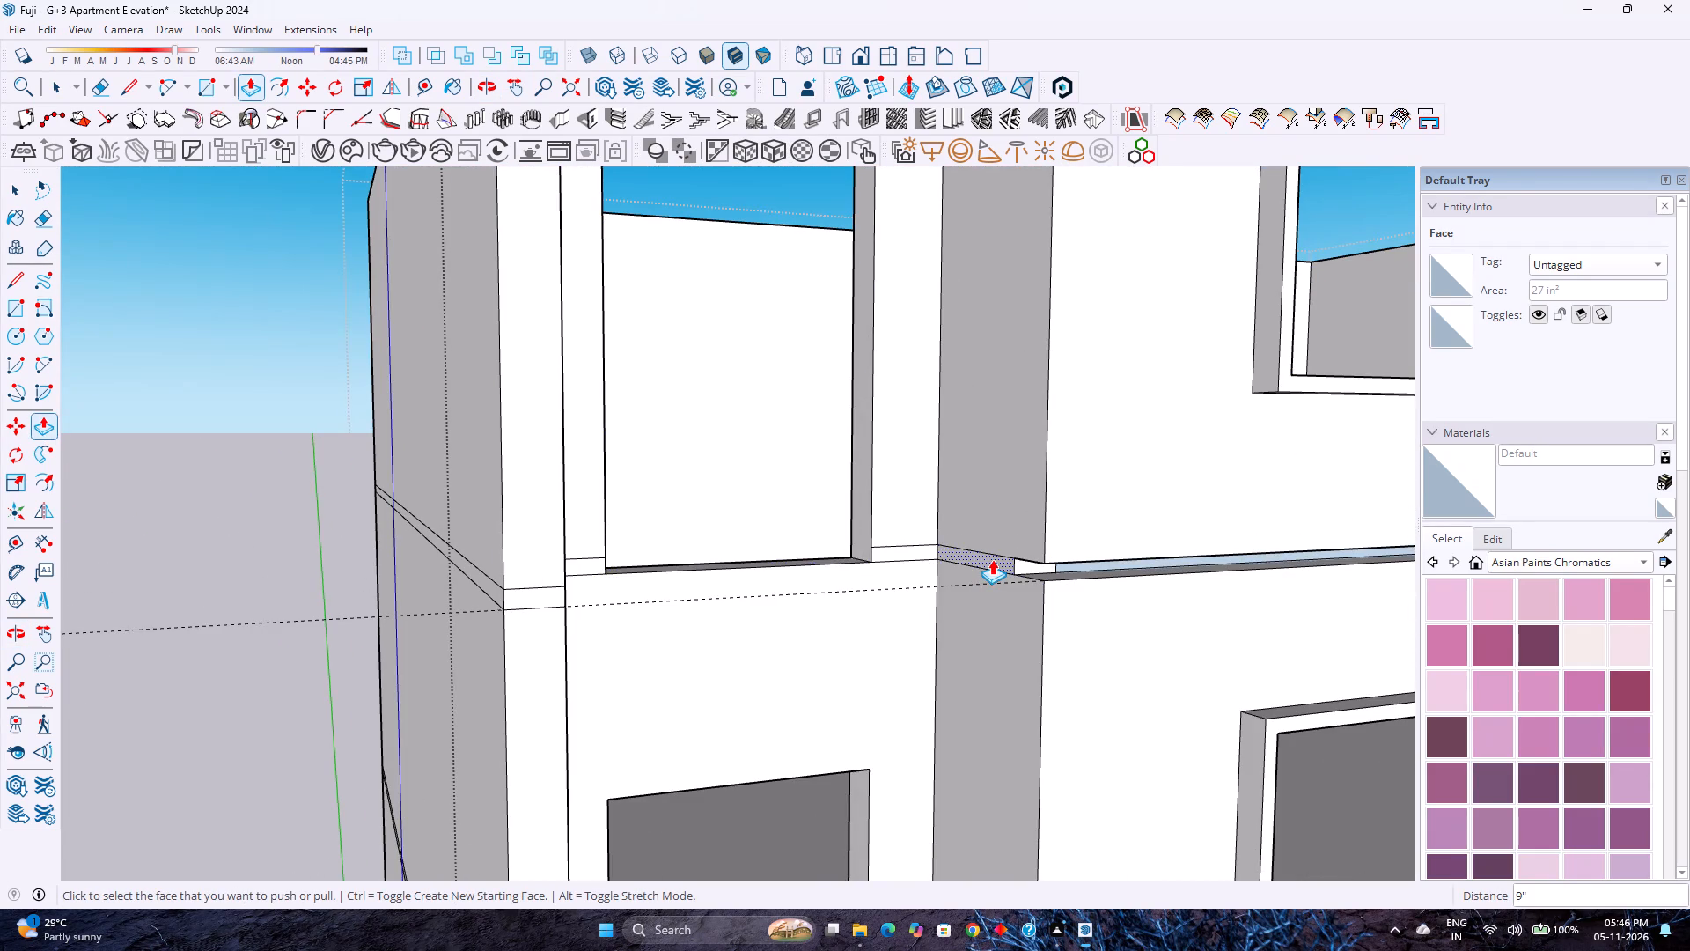
# Push the upper 3" band on the bay return and on both wall strips beside the tall opening 9" inward.
pyautogui.doubleClick(995, 559)
pyautogui.doubleClick(909, 554)
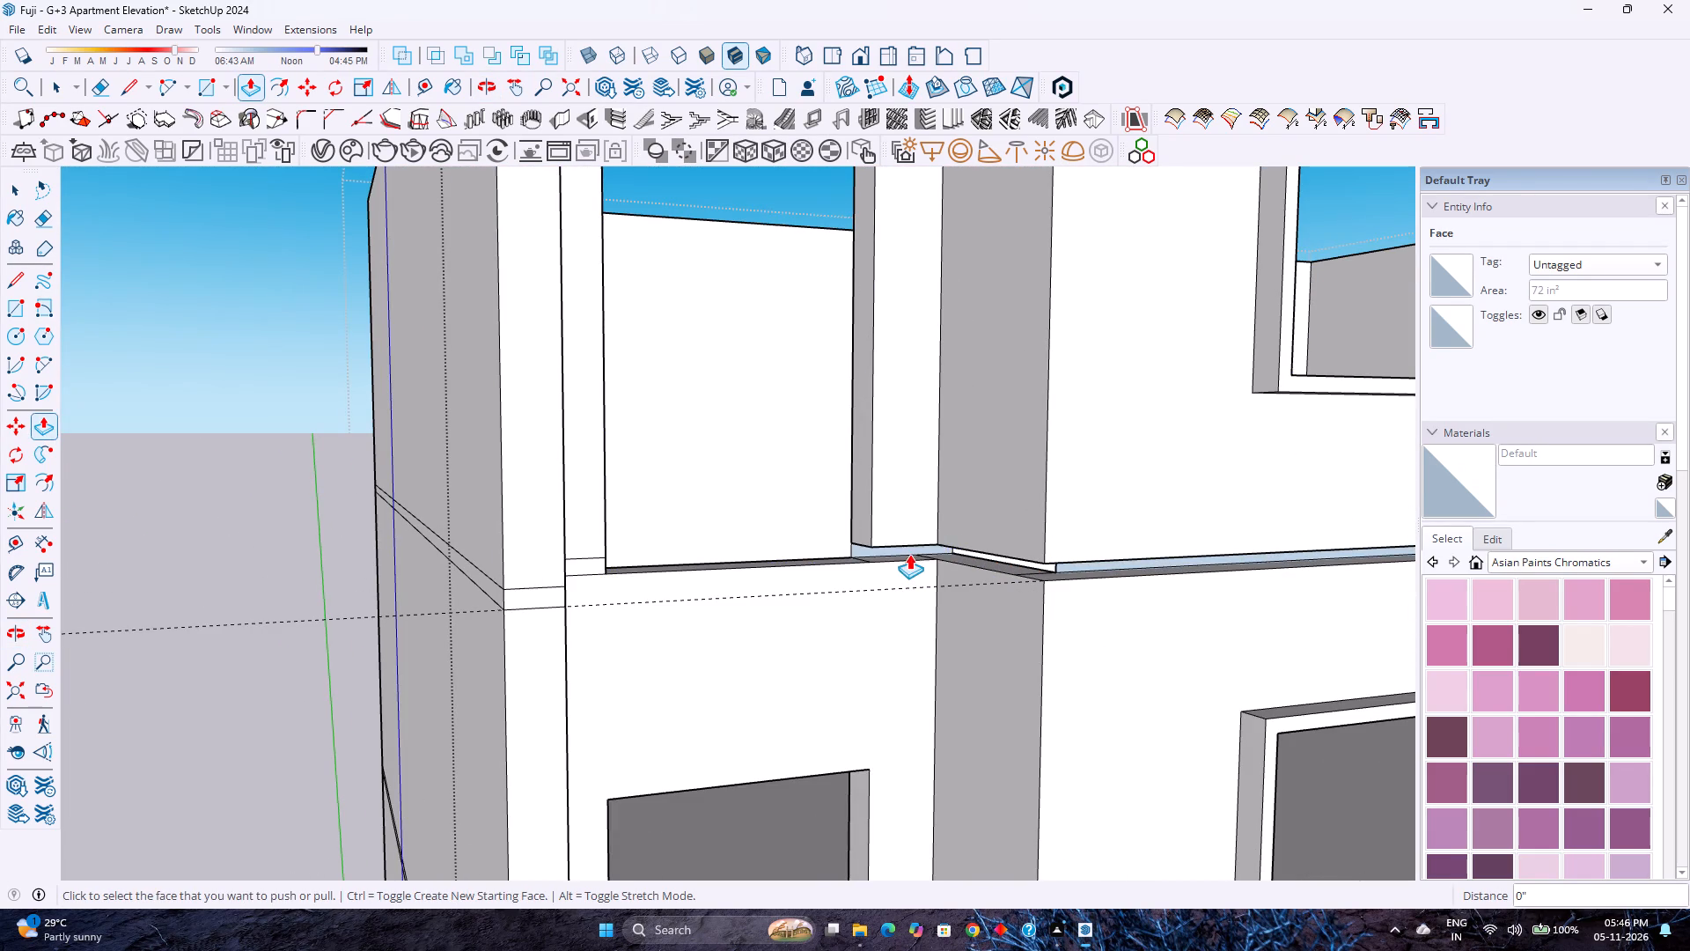
pyautogui.moveTo(777, 568); pyautogui.dragTo(705, 527, button='middle')
pyautogui.middleClick(705, 527)
pyautogui.doubleClick(562, 562)
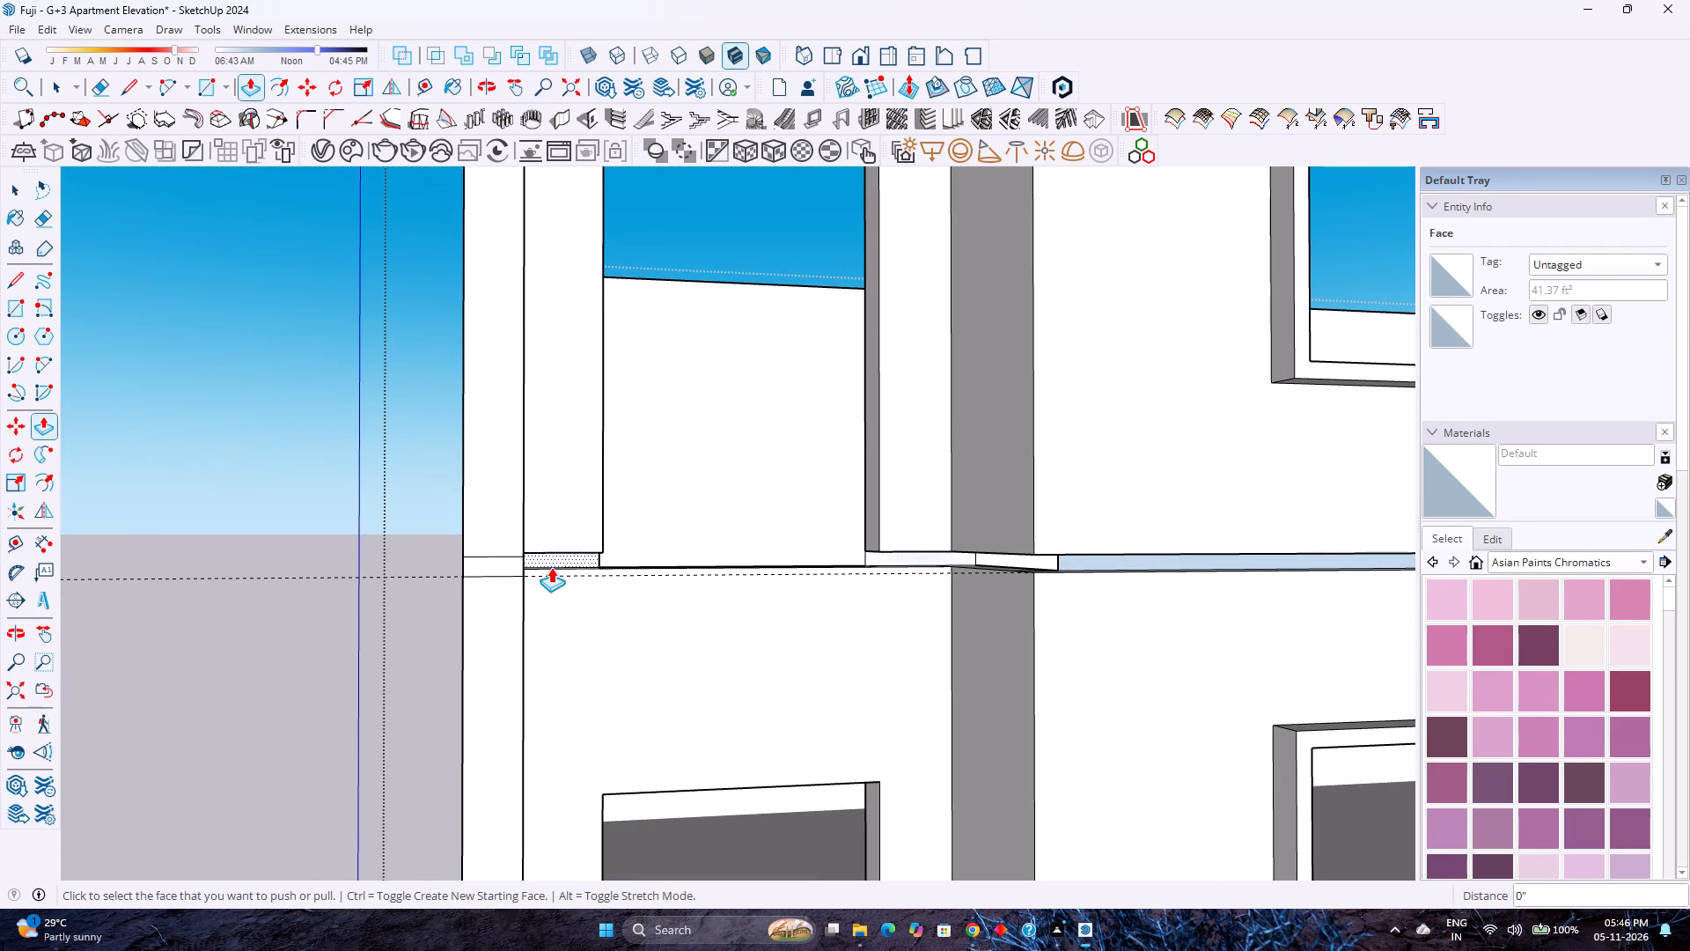
# Push the upper 3" band on the side wall next to the tall opening 9" inward through the wall.
pyautogui.moveTo(481, 565); pyautogui.dragTo(827, 562, button='middle')
pyautogui.middleClick(828, 562)
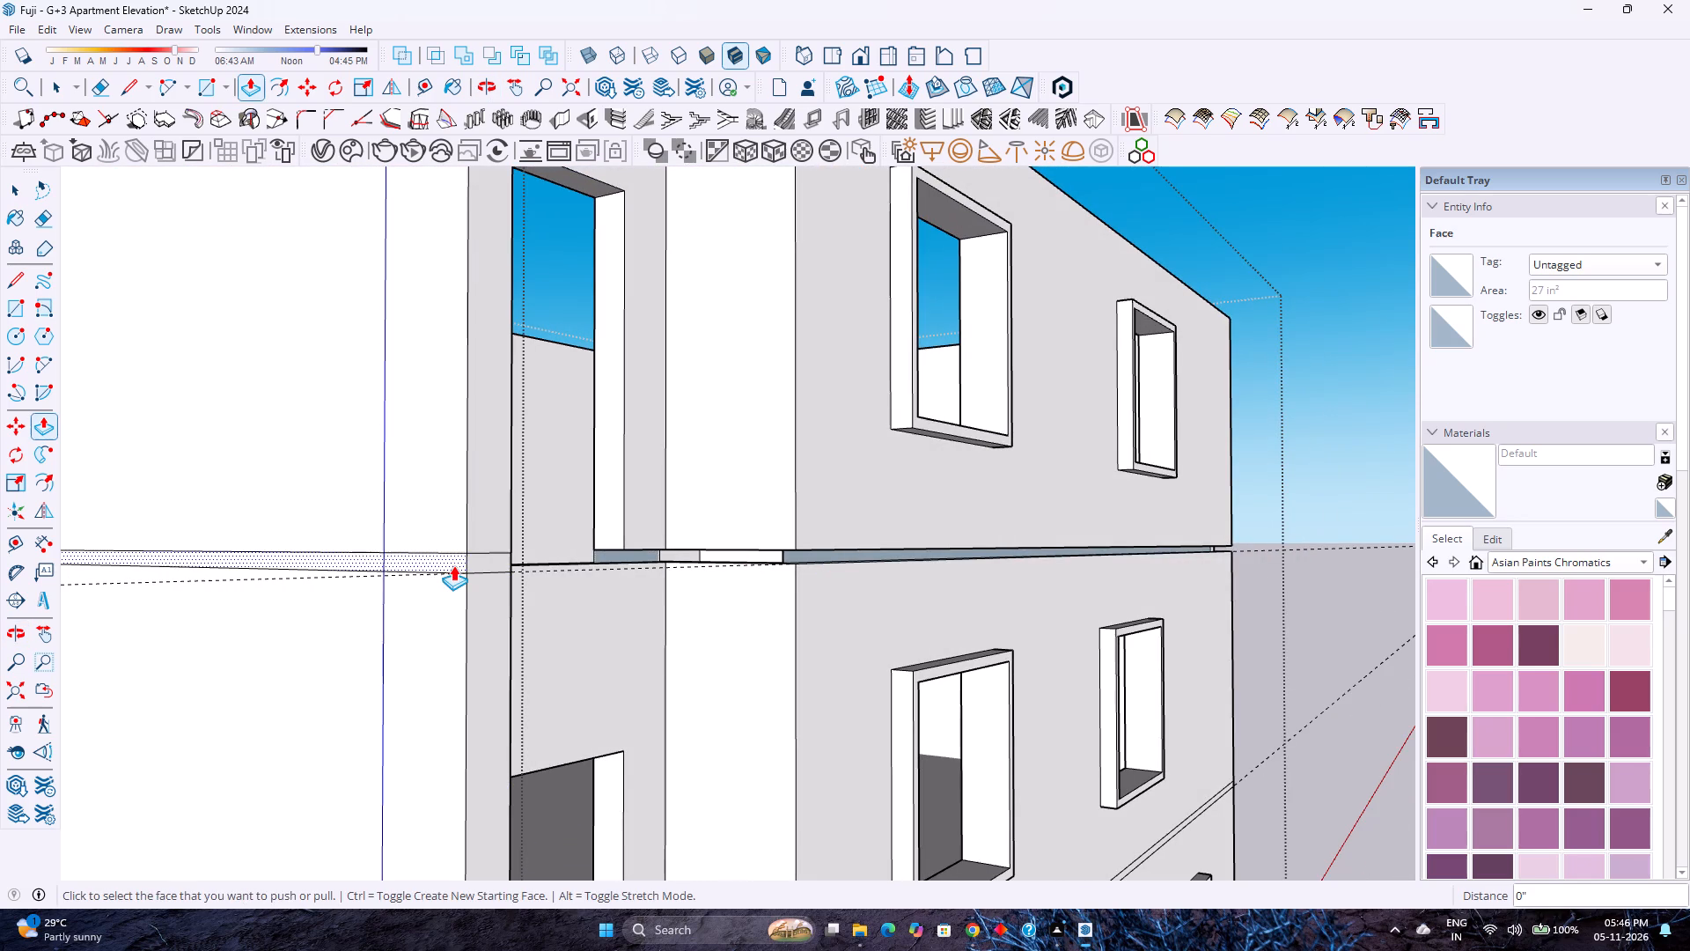
pyautogui.doubleClick(452, 562)
pyautogui.moveTo(478, 561); pyautogui.dragTo(134, 594, button='middle')
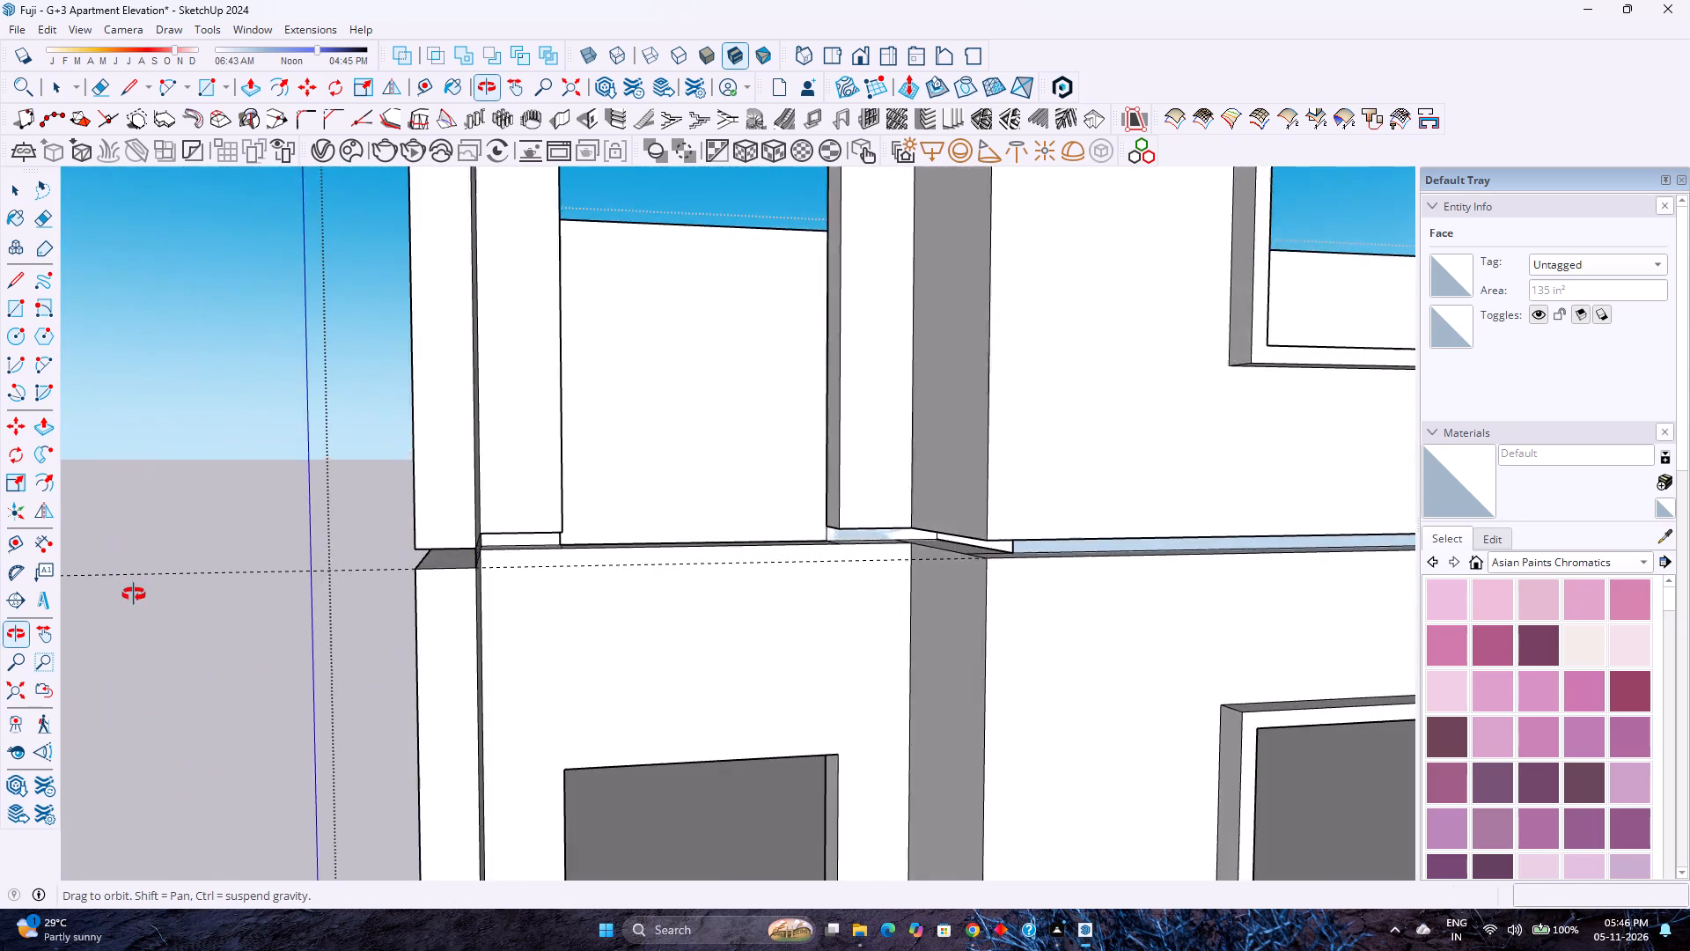
pyautogui.moveTo(134, 594); pyautogui.dragTo(120, 564, button='middle')
pyautogui.middleClick(120, 564)
# Push the upper 3" band along the rear wall 9" inward, up to the corner with the already cut side wall.
pyautogui.scroll(2, 576, 531)
pyautogui.scroll(1, 505, 557)
pyautogui.scroll(-2, 512, 554)
pyautogui.moveTo(411, 573); pyautogui.dragTo(468, 561, button='middle')
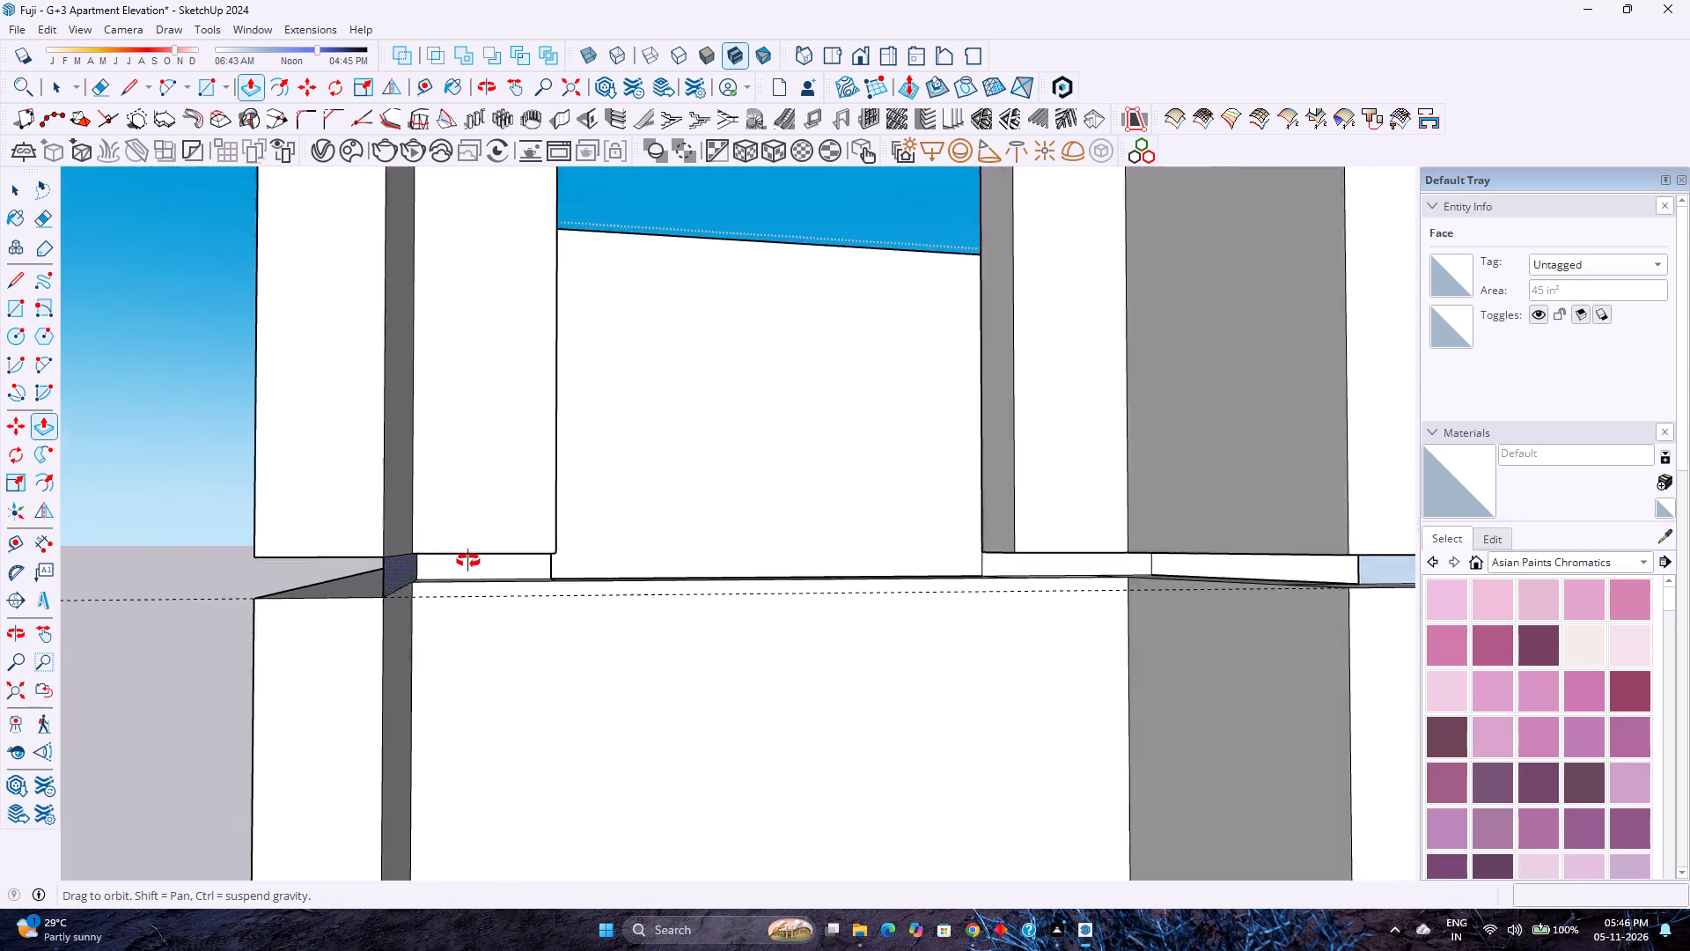
pyautogui.moveTo(468, 561); pyautogui.dragTo(900, 544, button='middle')
pyautogui.middleClick(900, 544)
pyautogui.scroll(-8, 797, 551)
pyautogui.keyDown('shift'); pyautogui.moveTo(204, 623); pyautogui.dragTo(1153, 604, button='middle'); pyautogui.keyUp('shift')
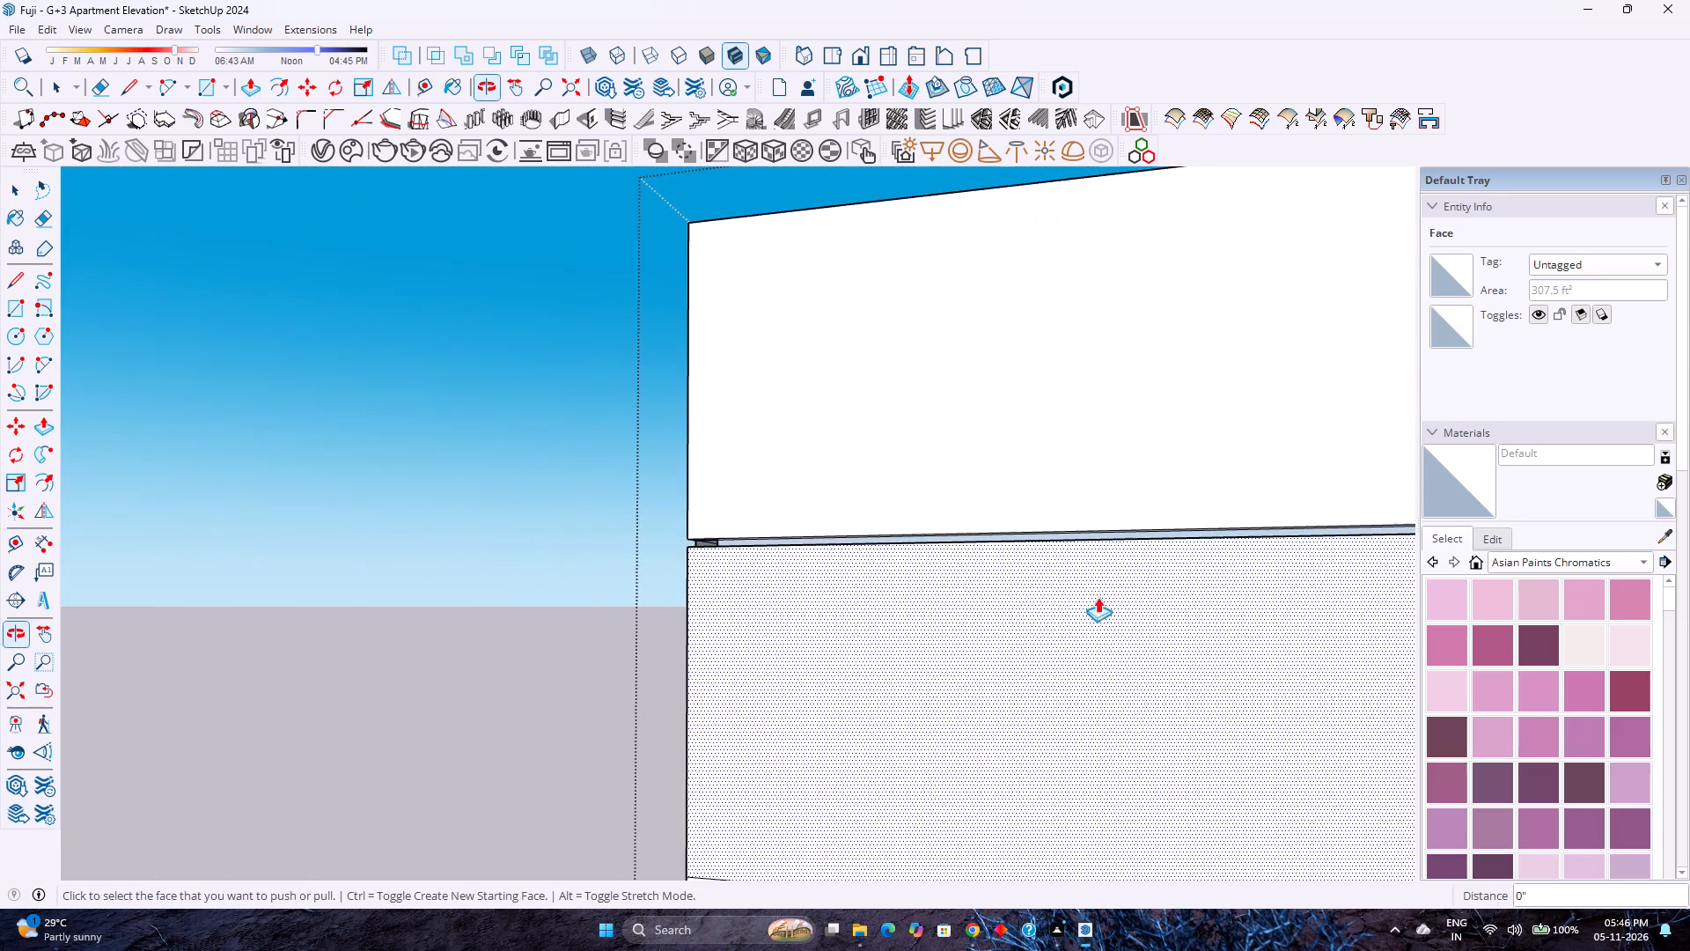
pyautogui.moveTo(787, 593); pyautogui.dragTo(1305, 669, button='middle')
pyautogui.scroll(6, 677, 541)
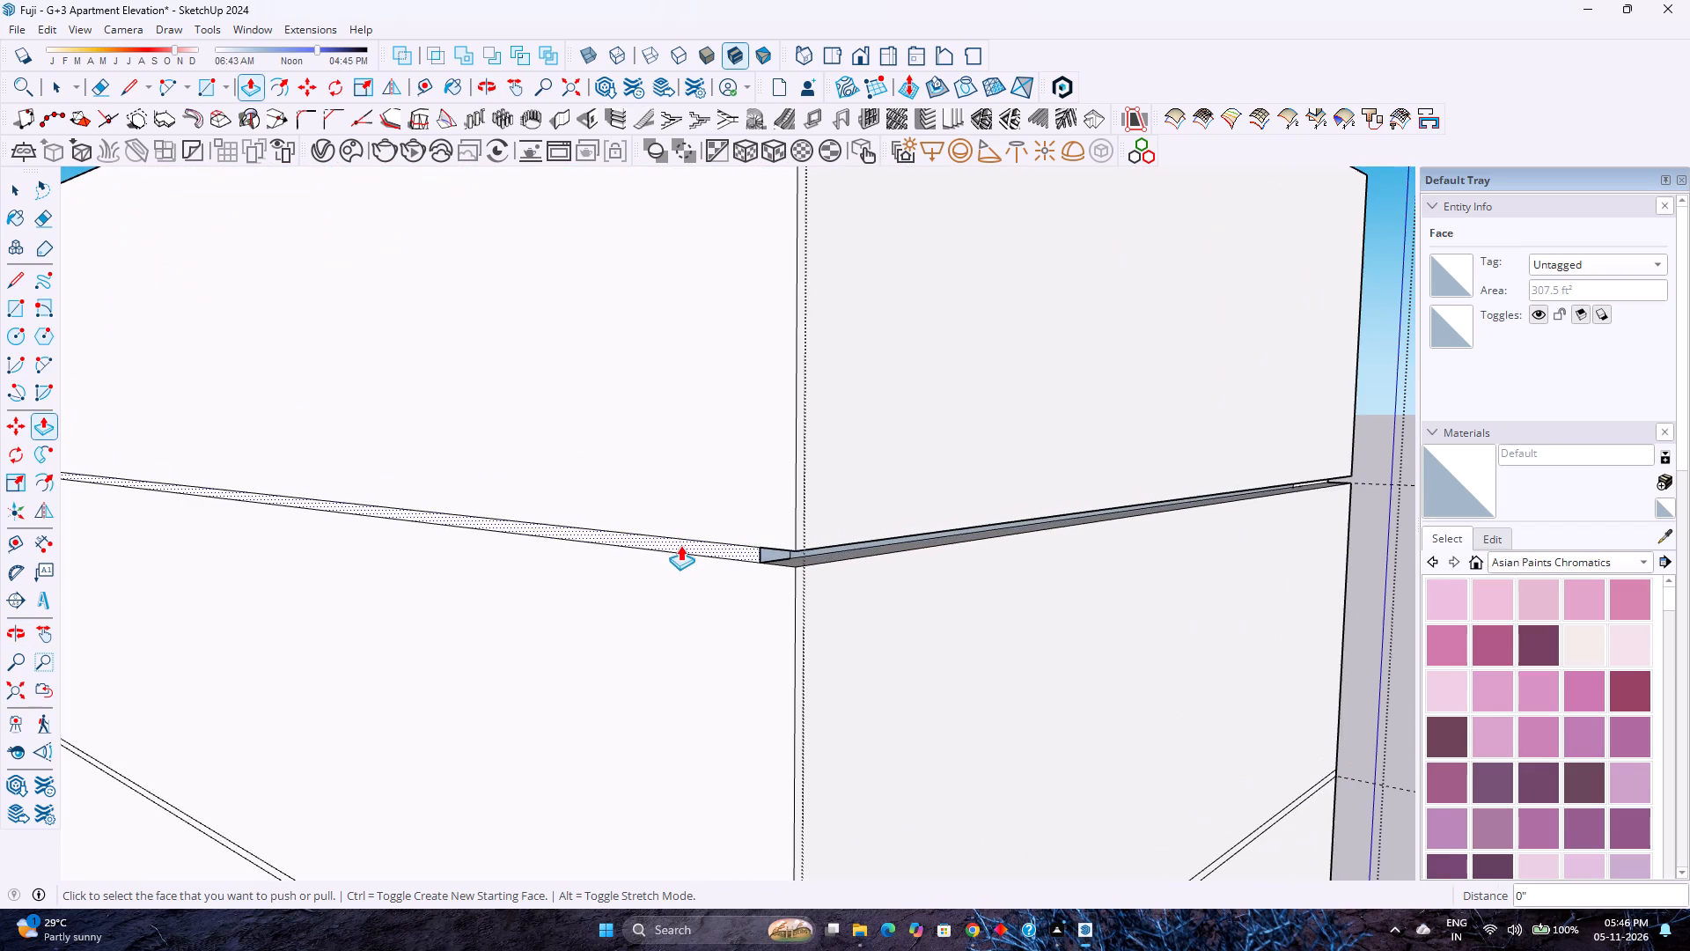
pyautogui.doubleClick(716, 549)
pyautogui.scroll(3, 714, 549)
pyautogui.moveTo(714, 549); pyautogui.dragTo(760, 549, button='middle')
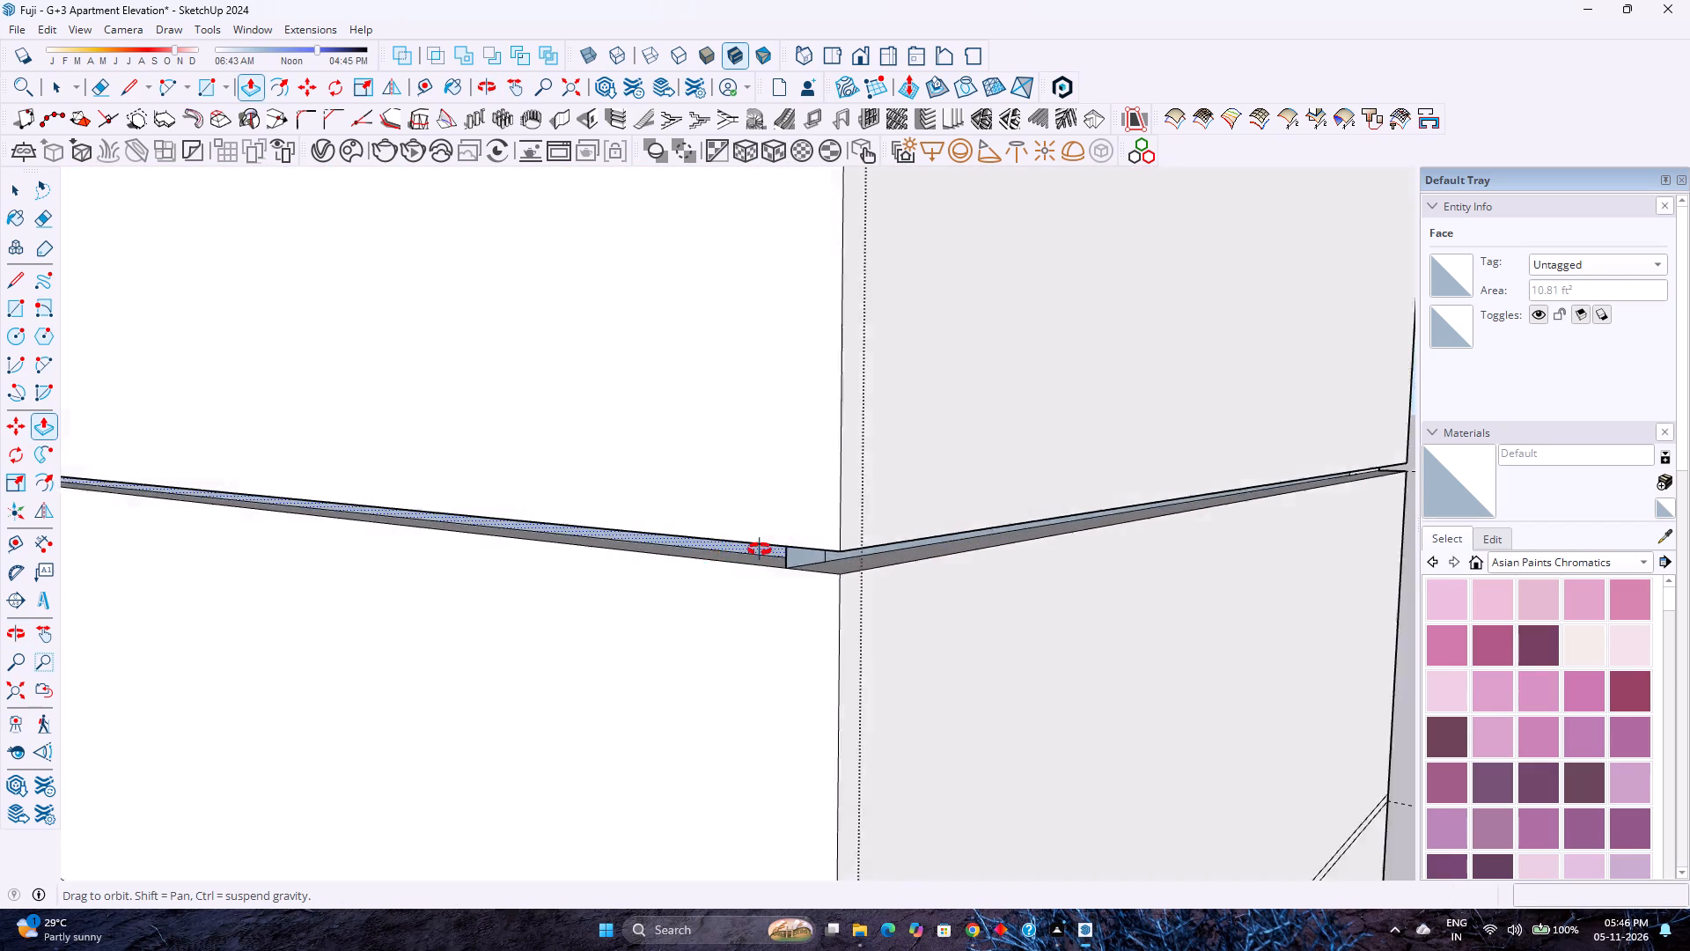
pyautogui.moveTo(760, 549); pyautogui.dragTo(924, 556, button='middle')
pyautogui.middleClick(925, 556)
# Push the upper 3" band on the opposite side wall 9" inward through the wall.
pyautogui.scroll(3, 810, 567)
pyautogui.scroll(-4, 767, 558)
pyautogui.scroll(1, 767, 558)
pyautogui.scroll(-13, 767, 554)
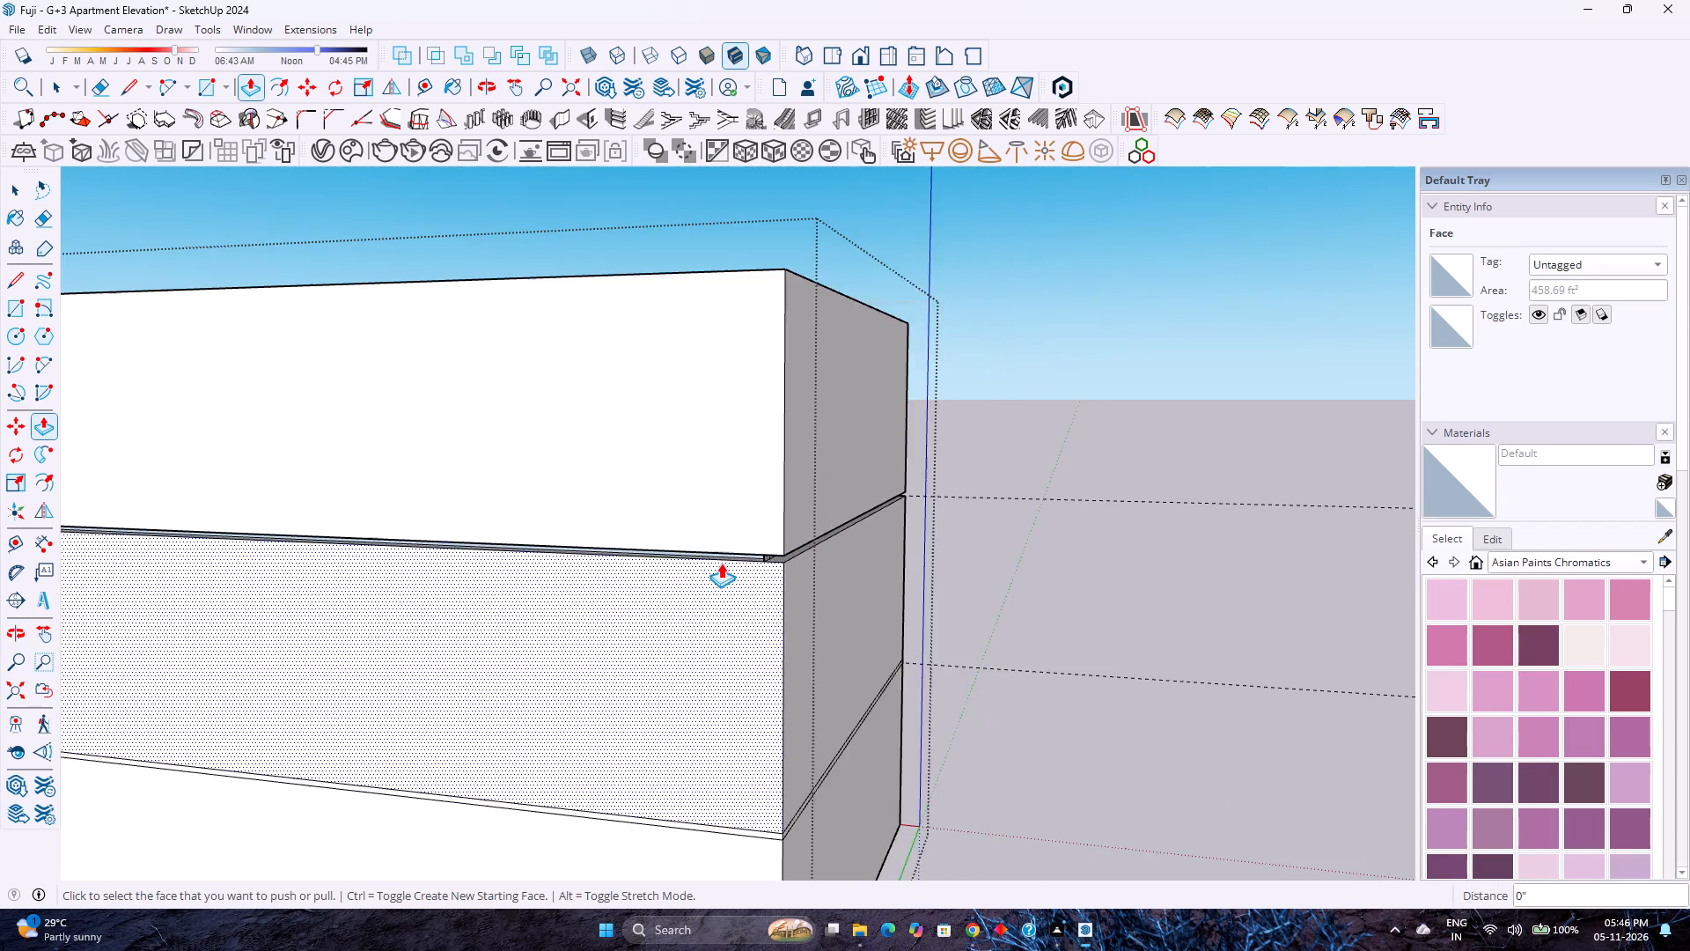
pyautogui.keyDown('shift'); pyautogui.moveTo(589, 579); pyautogui.dragTo(1147, 571, button='middle'); pyautogui.keyUp('shift')
pyautogui.scroll(-4, 1099, 571)
pyautogui.moveTo(622, 570); pyautogui.dragTo(1283, 583, button='middle')
pyautogui.middleClick(1284, 583)
pyautogui.scroll(5, 776, 508)
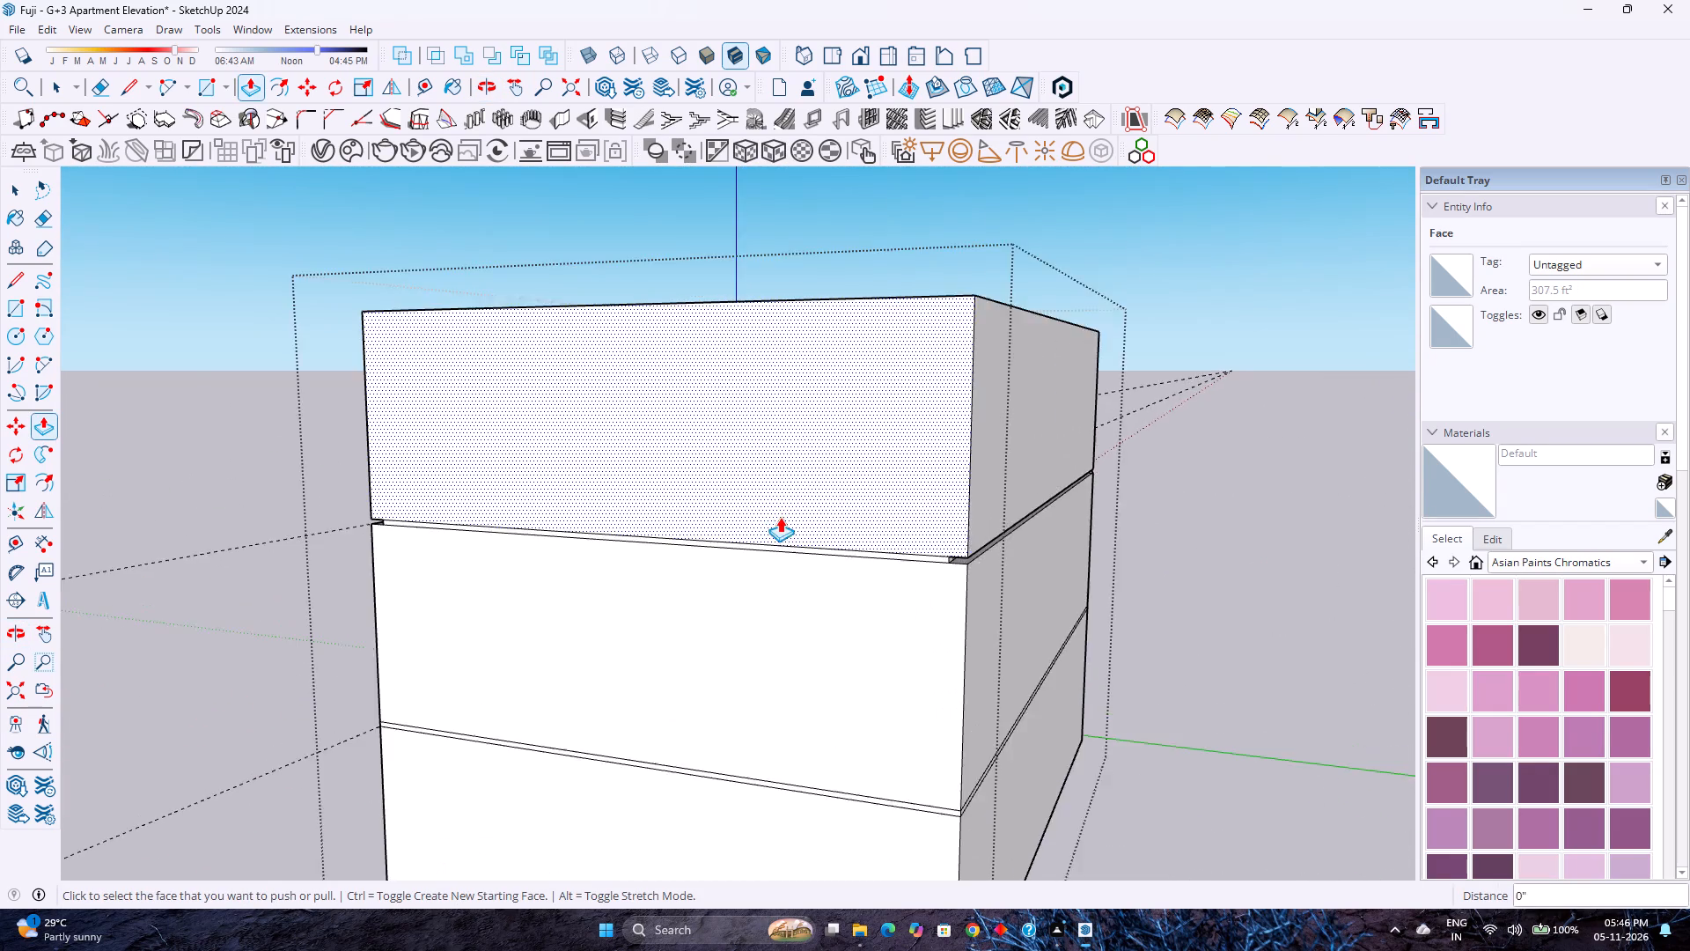
pyautogui.scroll(6, 780, 517)
pyautogui.doubleClick(914, 590)
pyautogui.moveTo(915, 590); pyautogui.dragTo(845, 520, button='middle')
pyautogui.middleClick(844, 520)
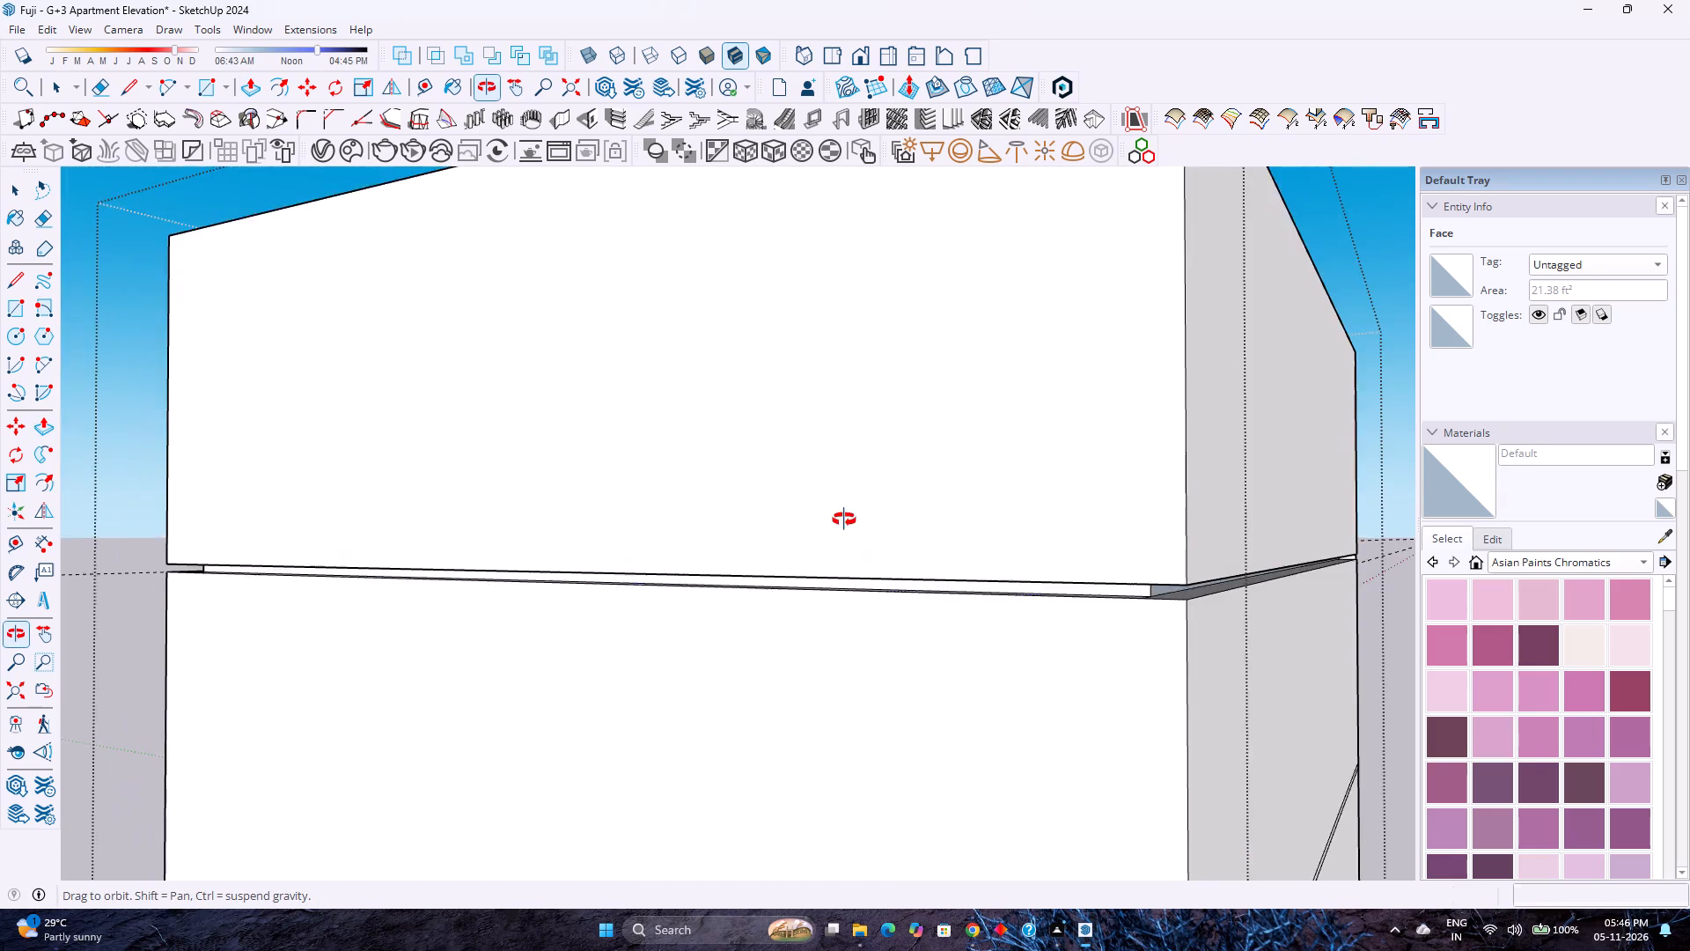
# Erase the leftover vertical edges in the band gap at the two corners of the opposite side wall.
pyautogui.scroll(7, 1120, 618)
pyautogui.press('e')
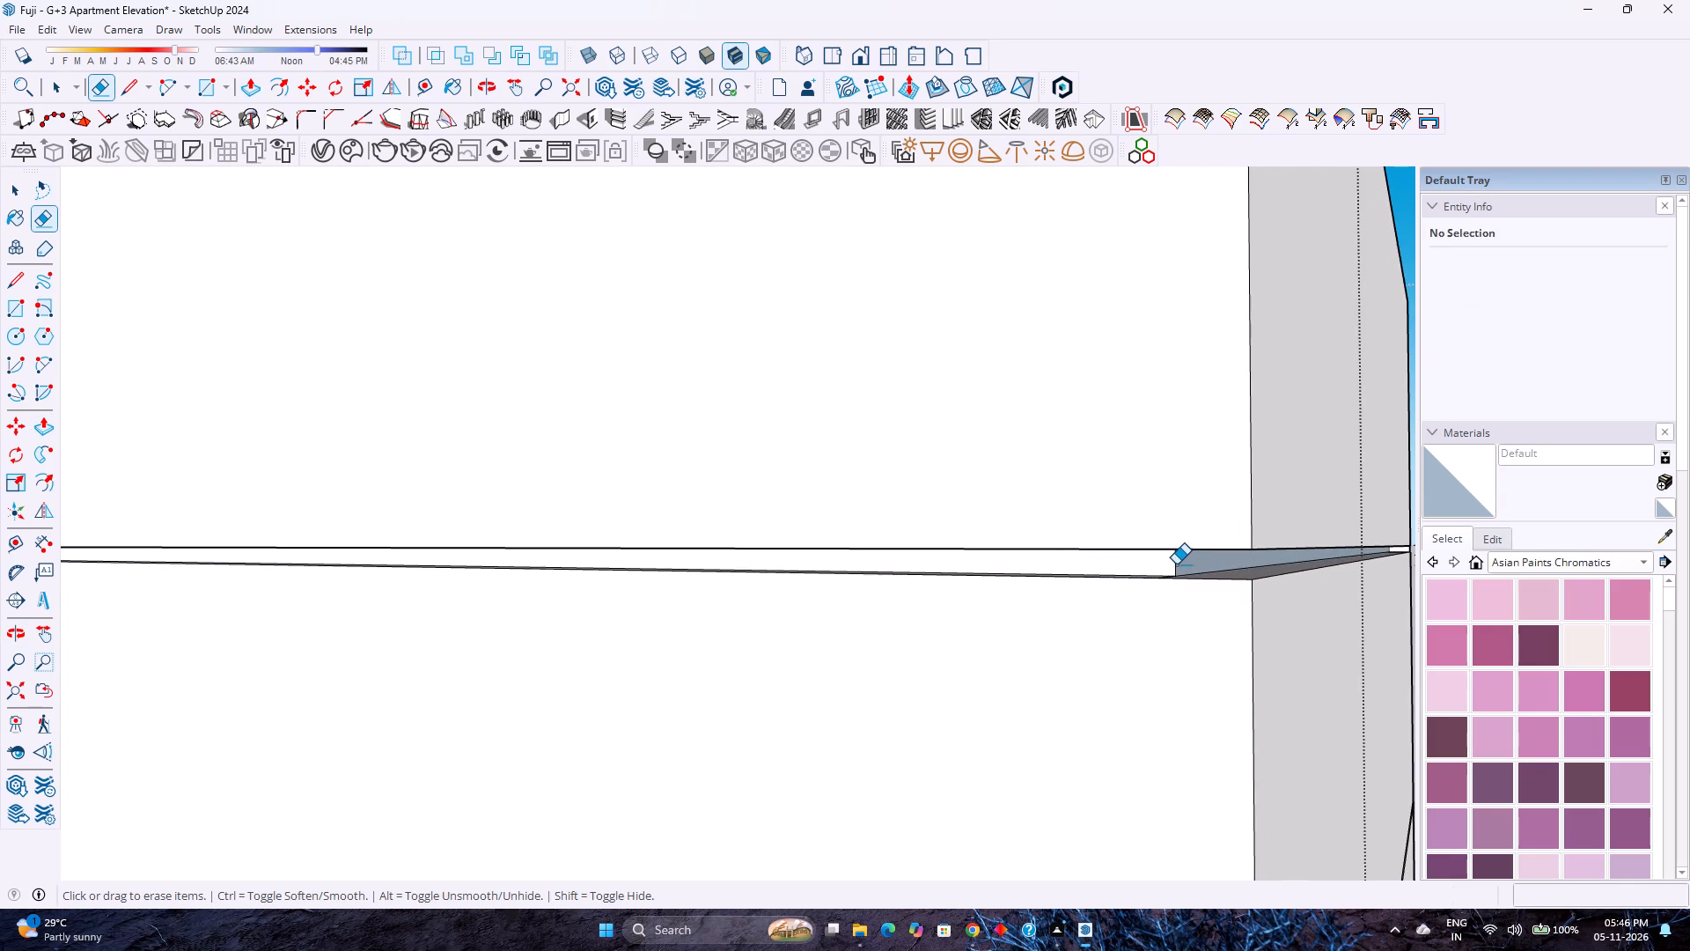
pyautogui.click(1176, 564)
pyautogui.scroll(-9, 1096, 576)
pyautogui.moveTo(592, 605); pyautogui.dragTo(914, 590, button='middle')
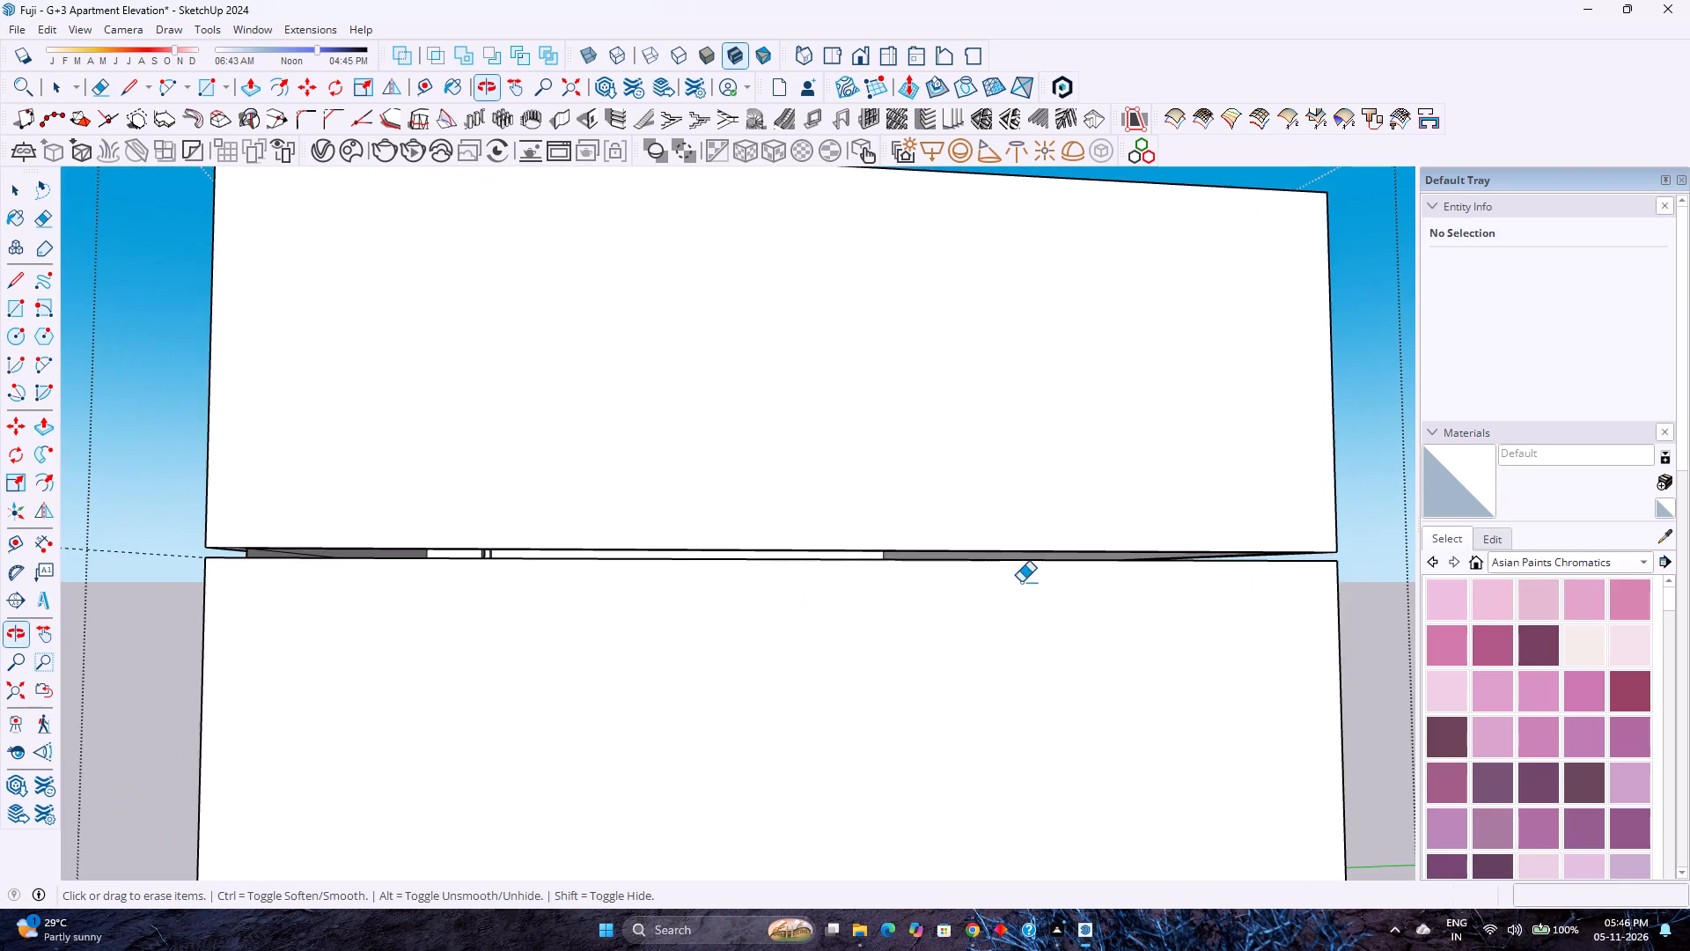
pyautogui.scroll(-2, 1001, 579)
pyautogui.moveTo(208, 613); pyautogui.dragTo(639, 629, button='middle')
pyautogui.scroll(4, 554, 575)
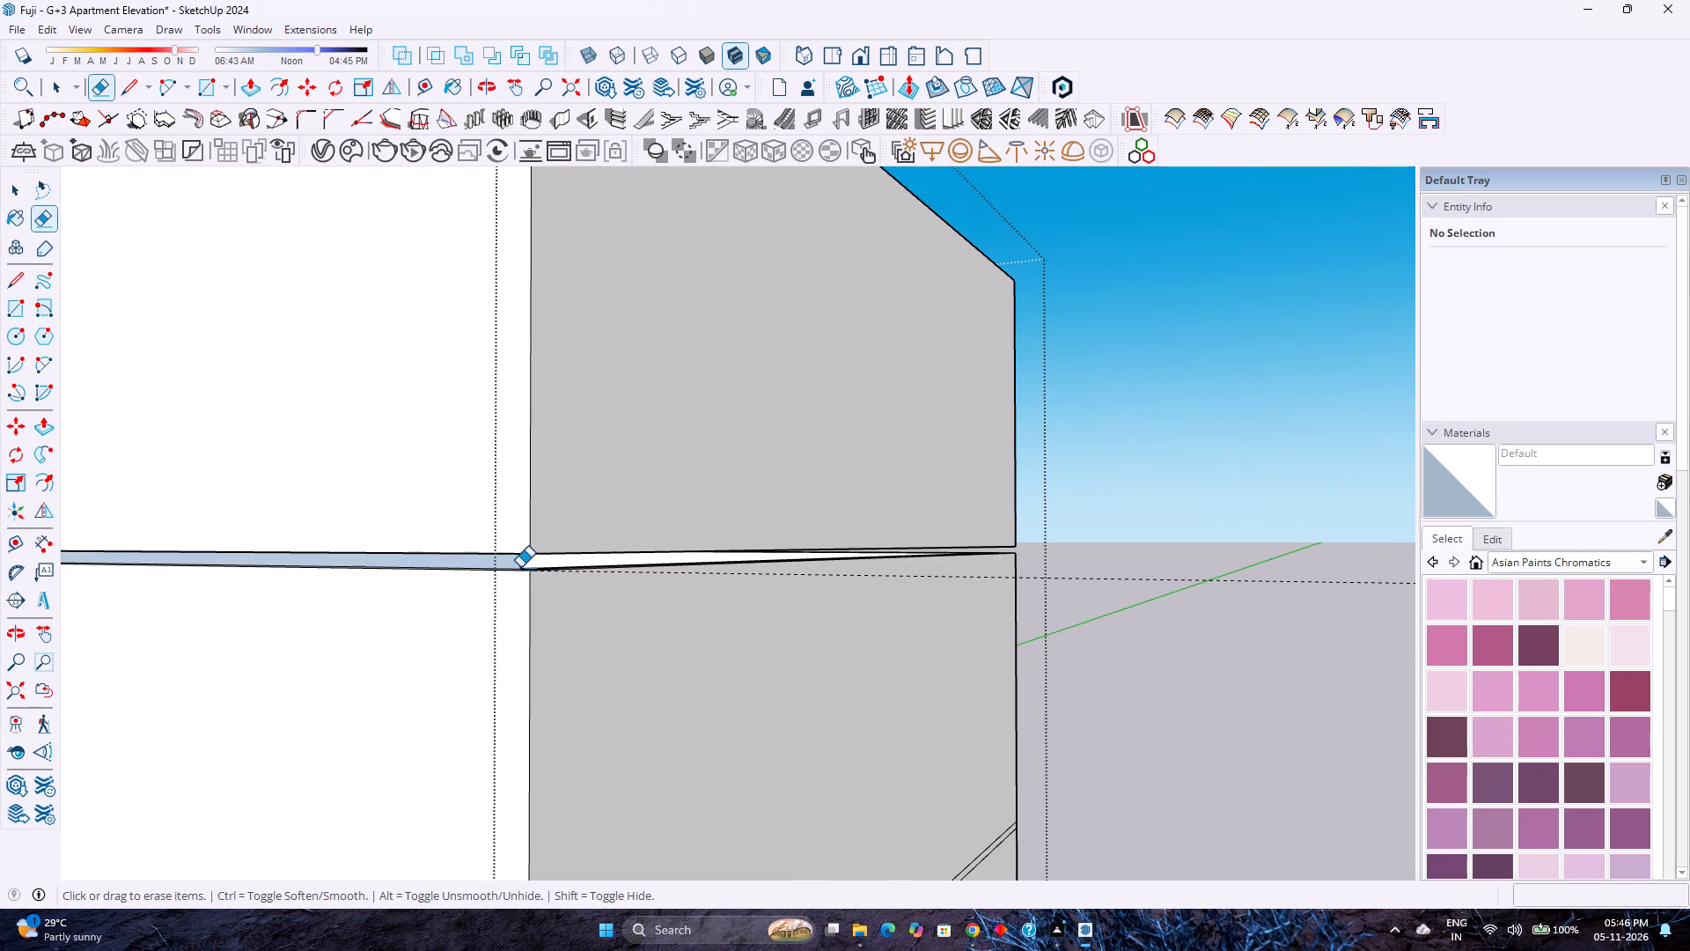
pyautogui.click(521, 562)
# Erase the leftover vertical edges in the band gap around the bay return and beside the tall opening.
pyautogui.scroll(-8, 418, 576)
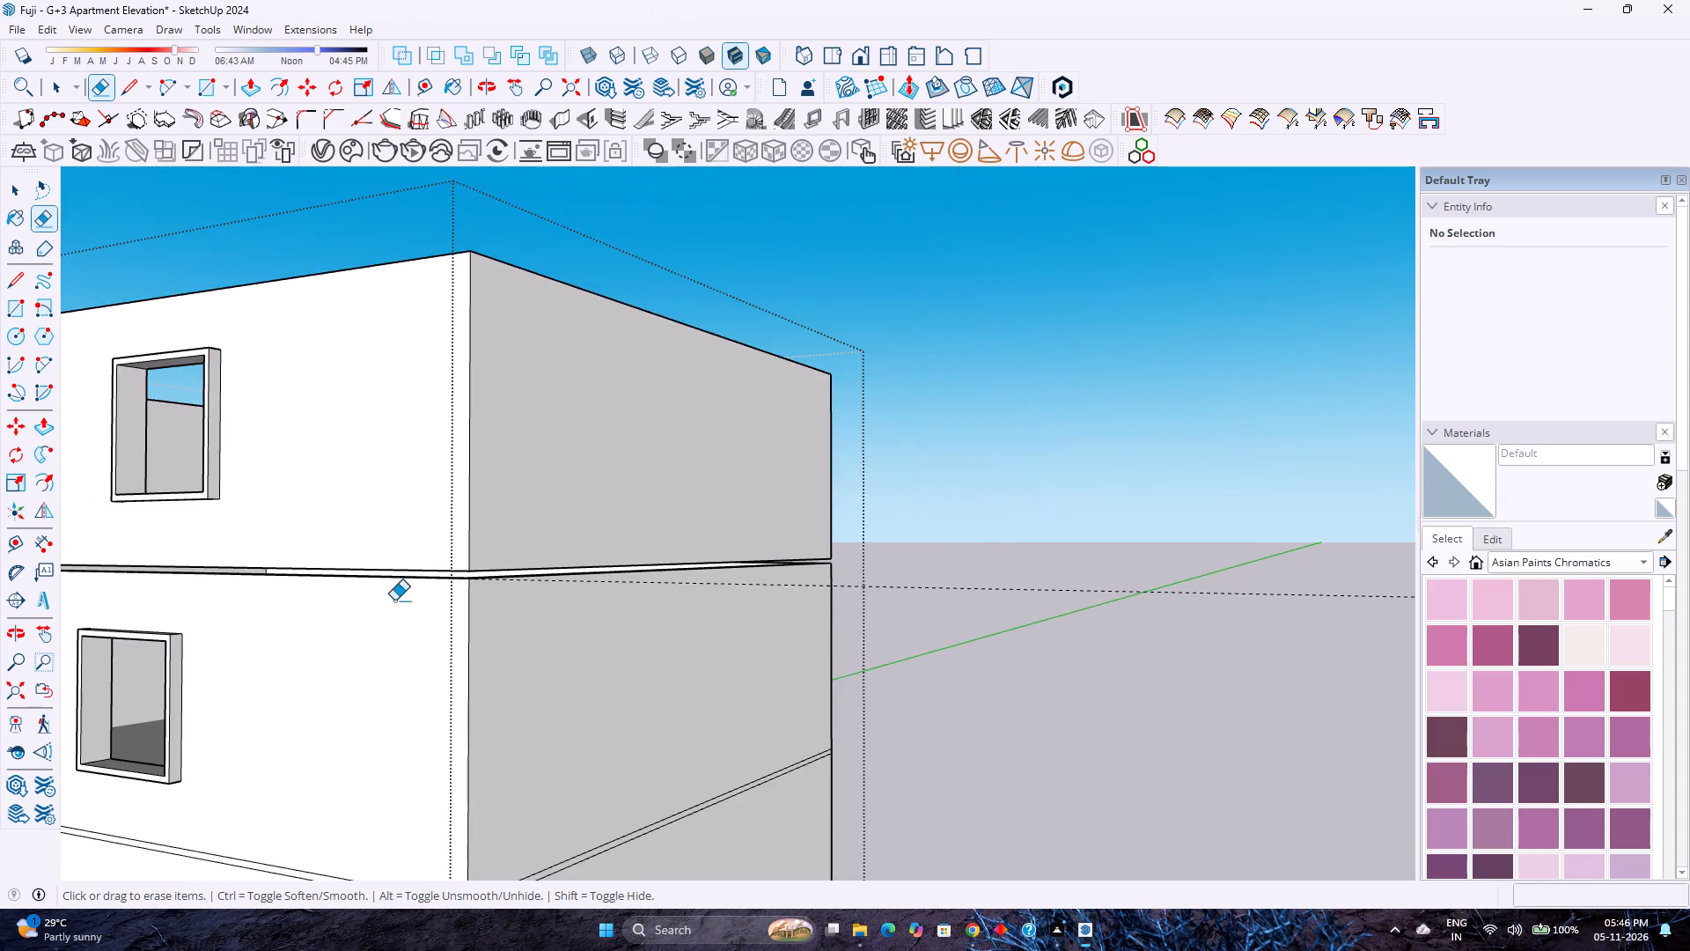
pyautogui.keyDown('shift'); pyautogui.moveTo(255, 626); pyautogui.dragTo(1159, 608, button='middle'); pyautogui.keyUp('shift')
pyautogui.scroll(14, 552, 540)
pyautogui.moveTo(599, 570); pyautogui.dragTo(678, 556, button='middle')
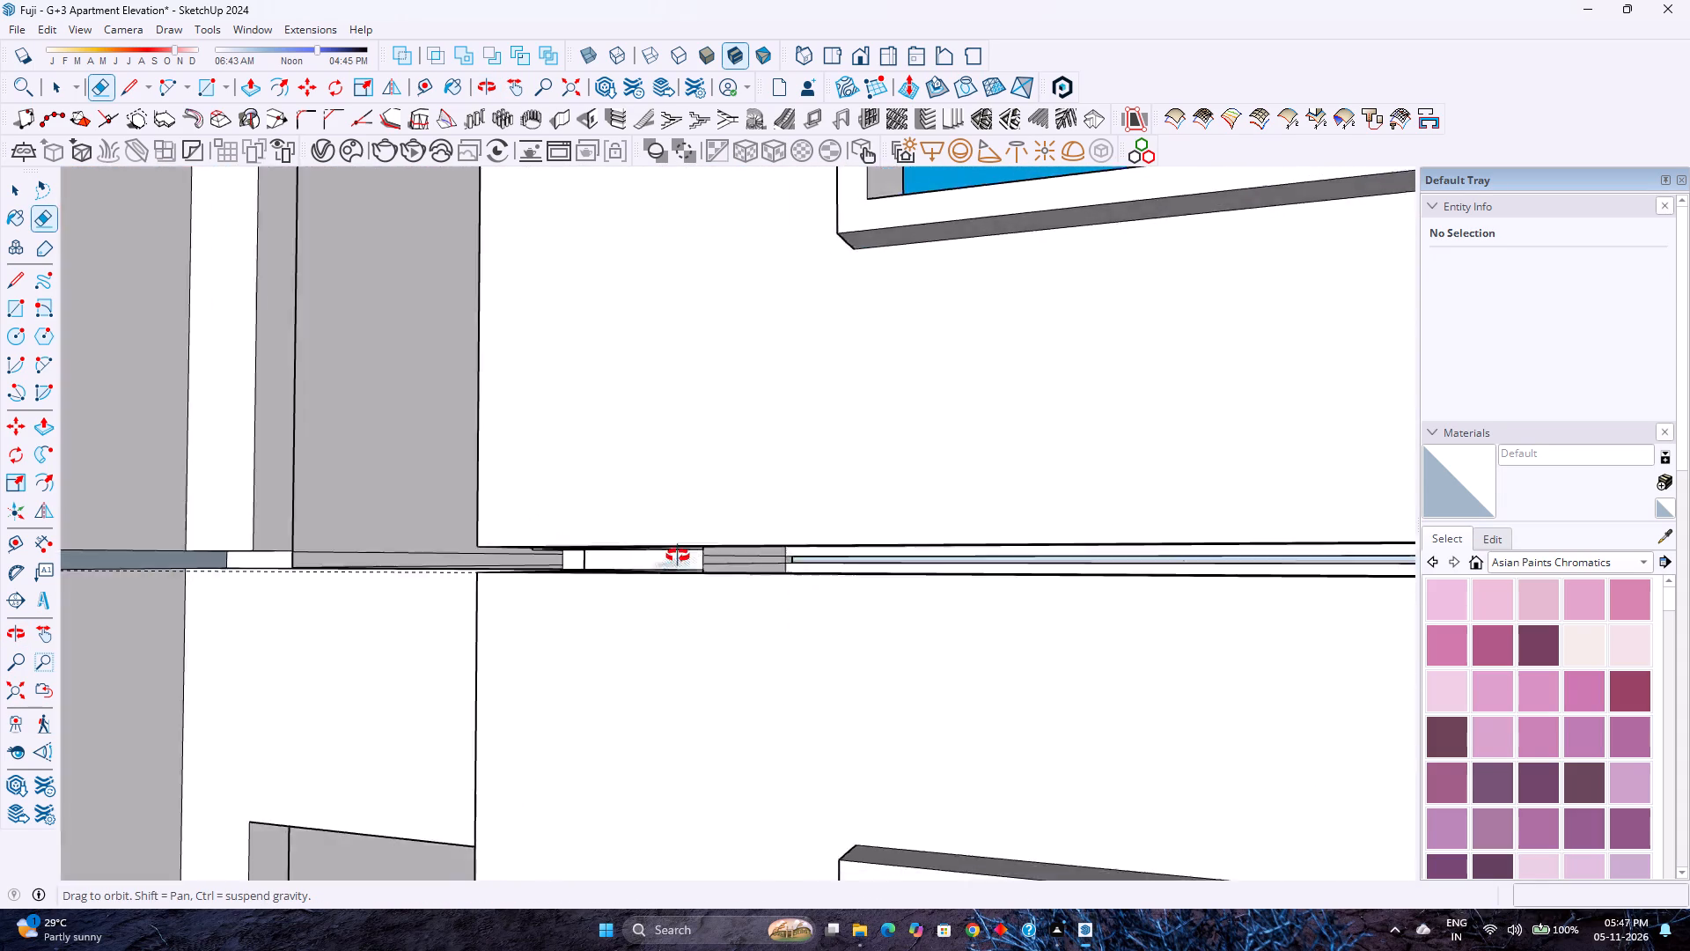
pyautogui.moveTo(678, 556); pyautogui.dragTo(953, 574, button='middle')
pyautogui.middleClick(953, 574)
pyautogui.scroll(6, 637, 530)
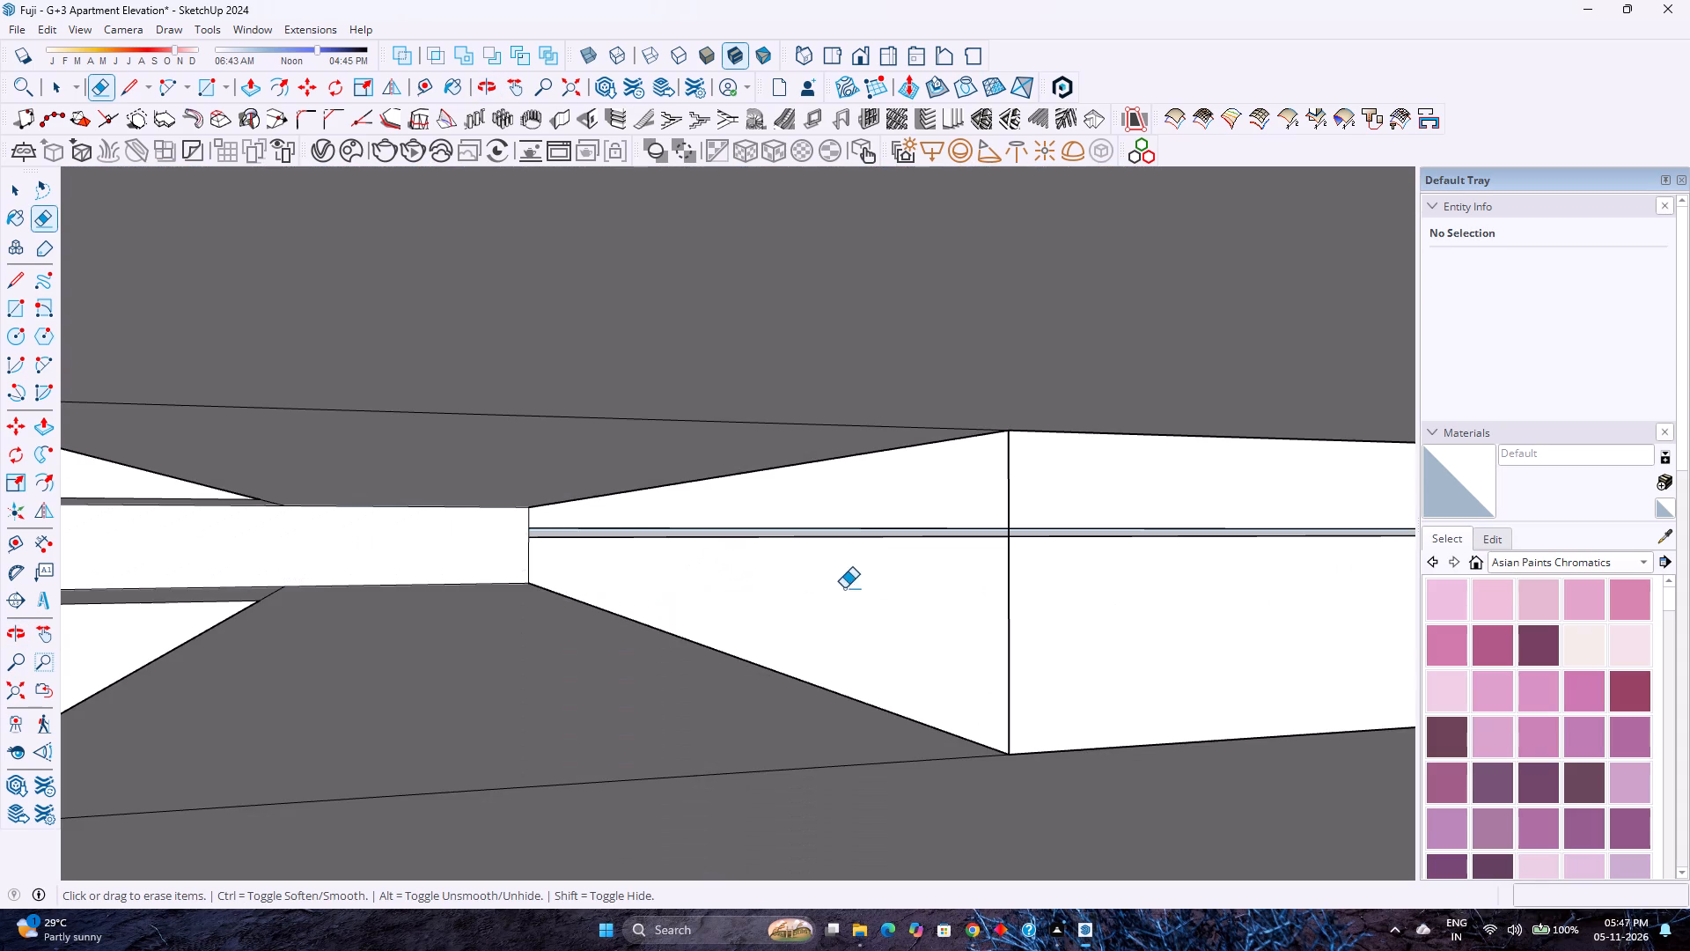
pyautogui.scroll(-3, 885, 588)
pyautogui.scroll(3, 894, 585)
pyautogui.click(893, 591)
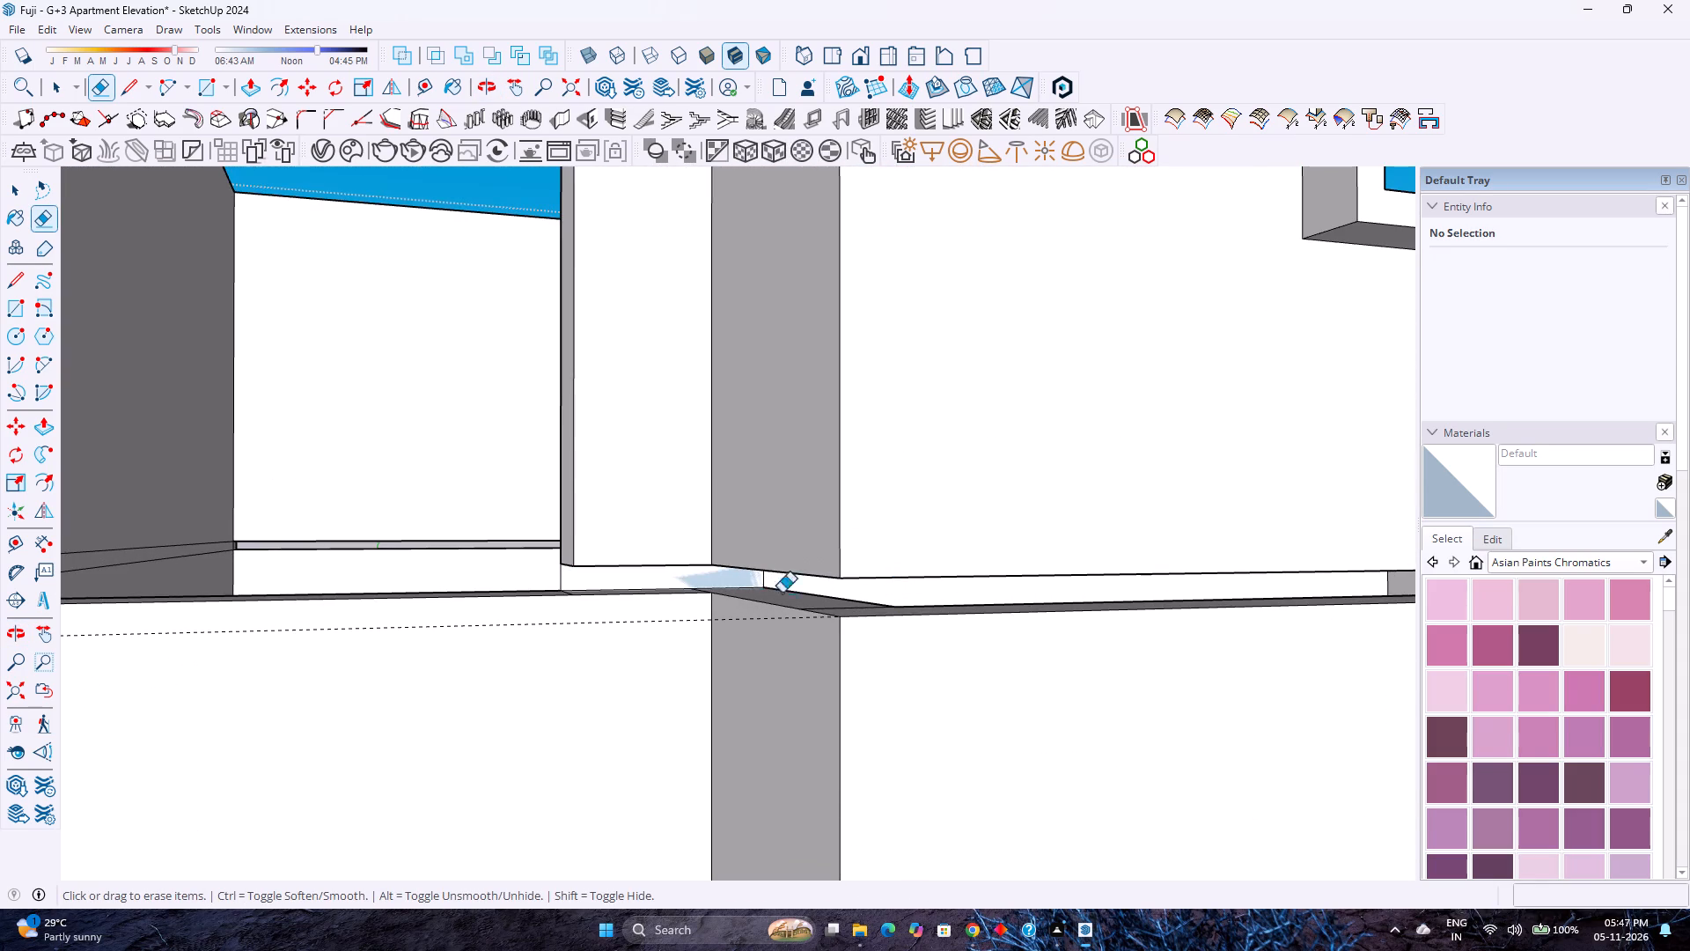
pyautogui.scroll(3, 715, 583)
pyautogui.moveTo(715, 582); pyautogui.dragTo(777, 556, button='middle')
pyautogui.middleClick(777, 556)
pyautogui.scroll(1, 755, 568)
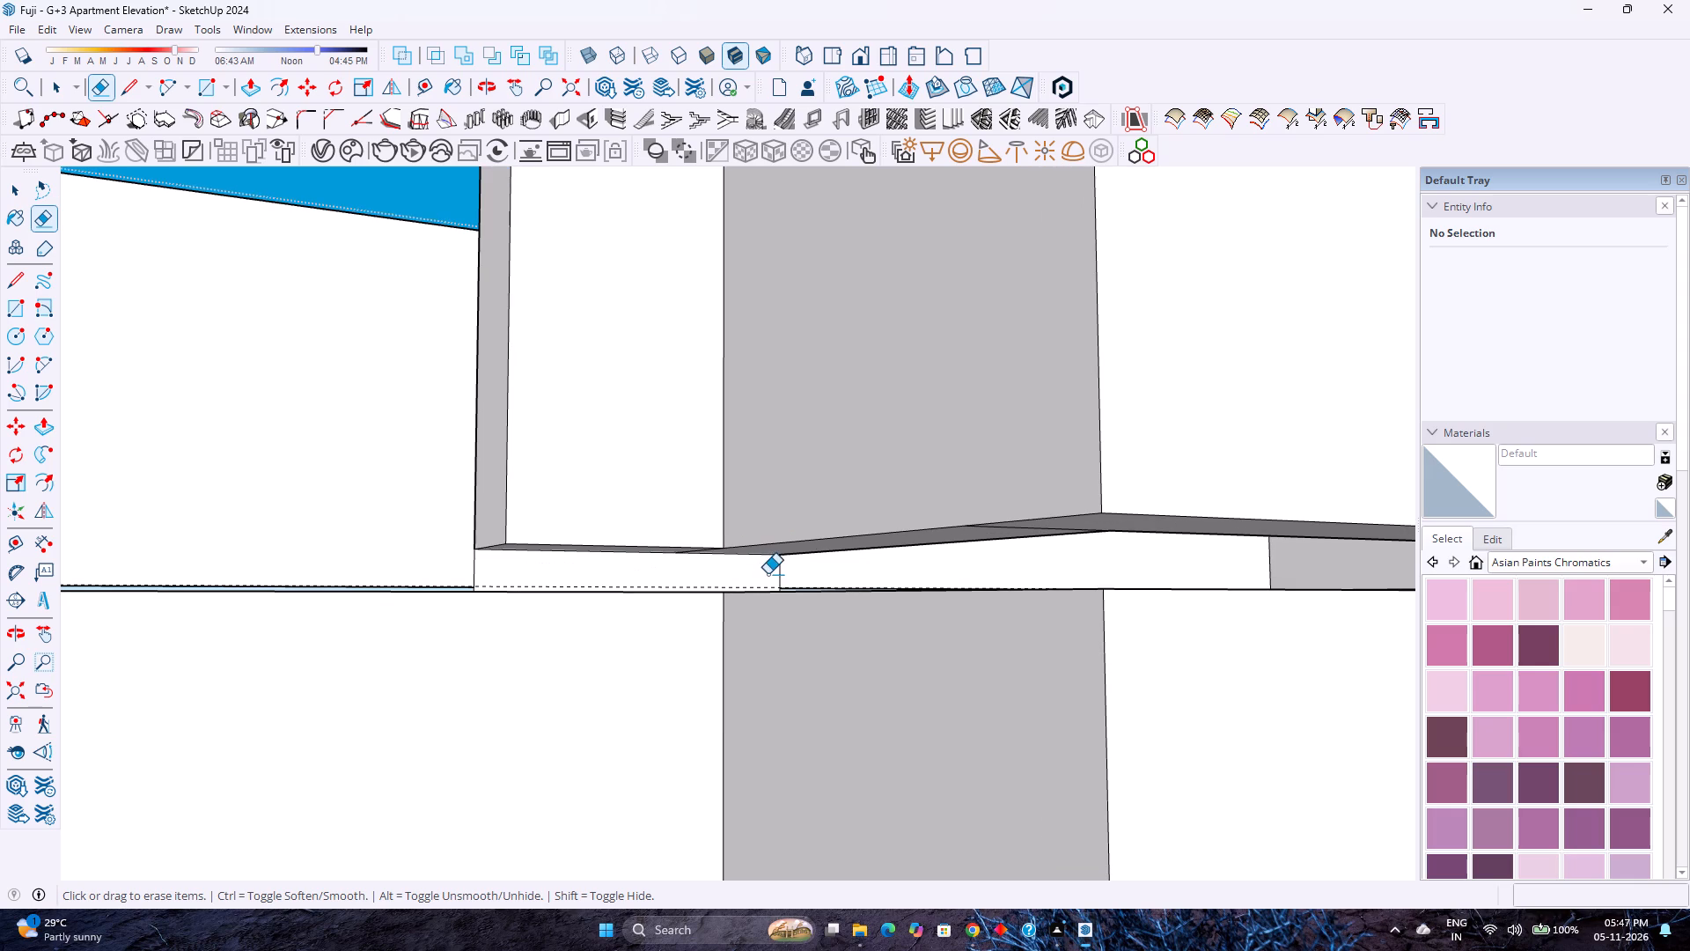
pyautogui.click(780, 572)
pyautogui.click(470, 571)
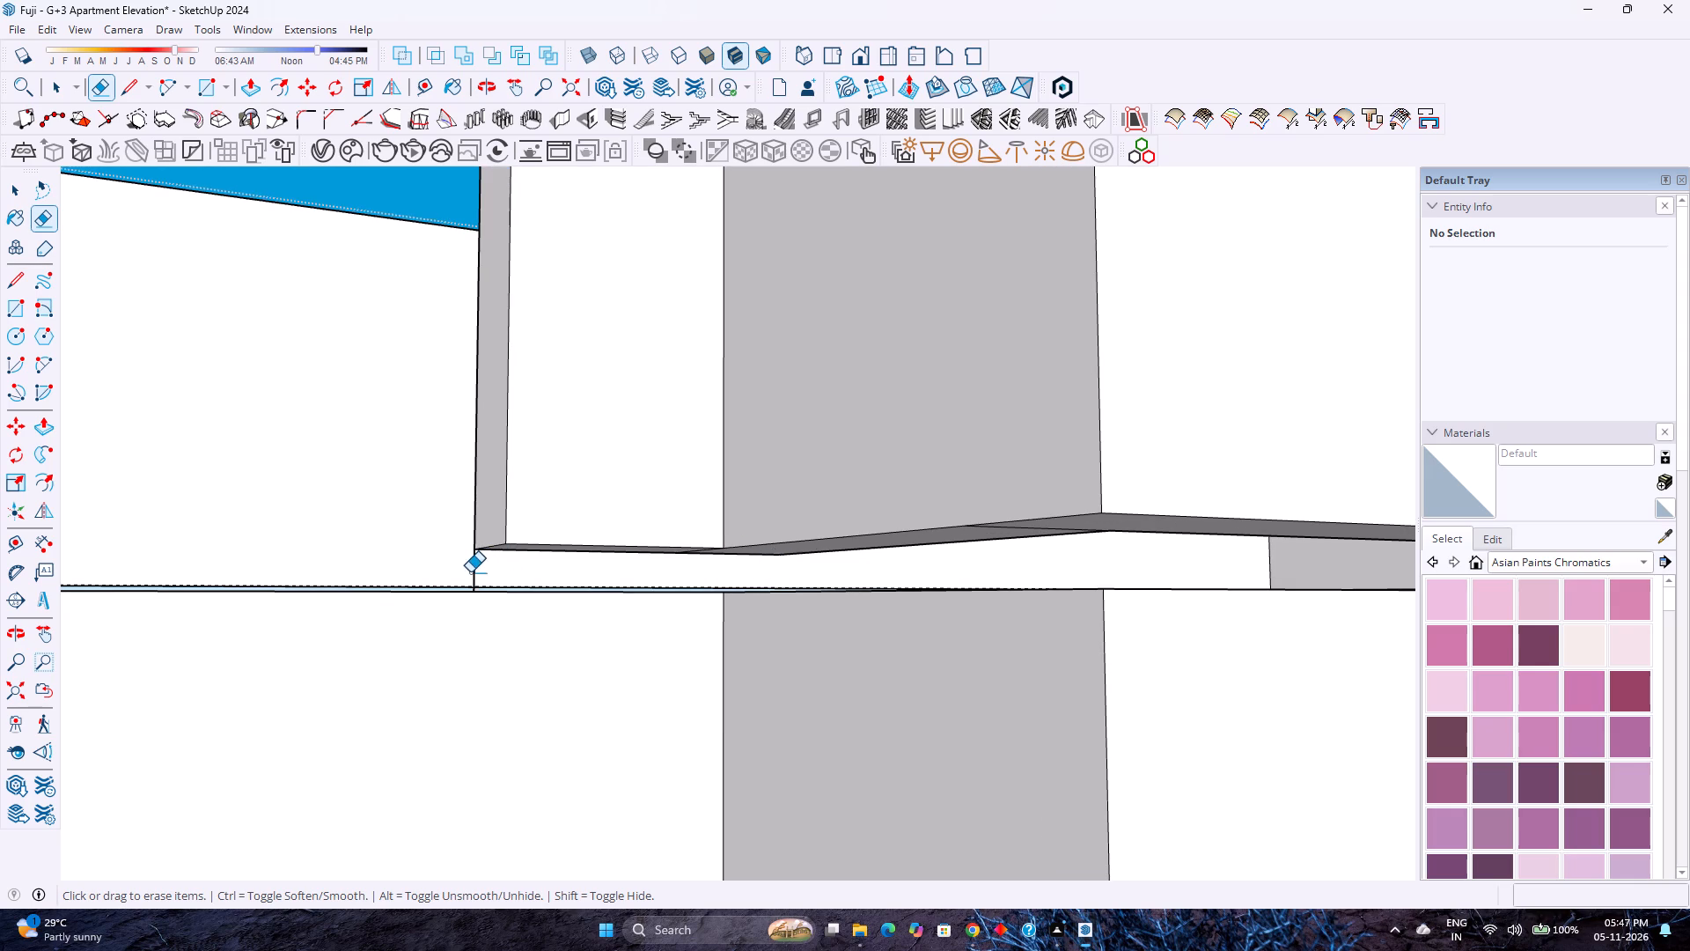
pyautogui.click(474, 571)
# Erase the leftover vertical edges in the band gap where the main façade meets the side wall by the tall opening.
pyautogui.scroll(-9, 477, 564)
pyautogui.keyDown('shift'); pyautogui.moveTo(402, 569); pyautogui.dragTo(643, 570, button='middle'); pyautogui.keyUp('shift')
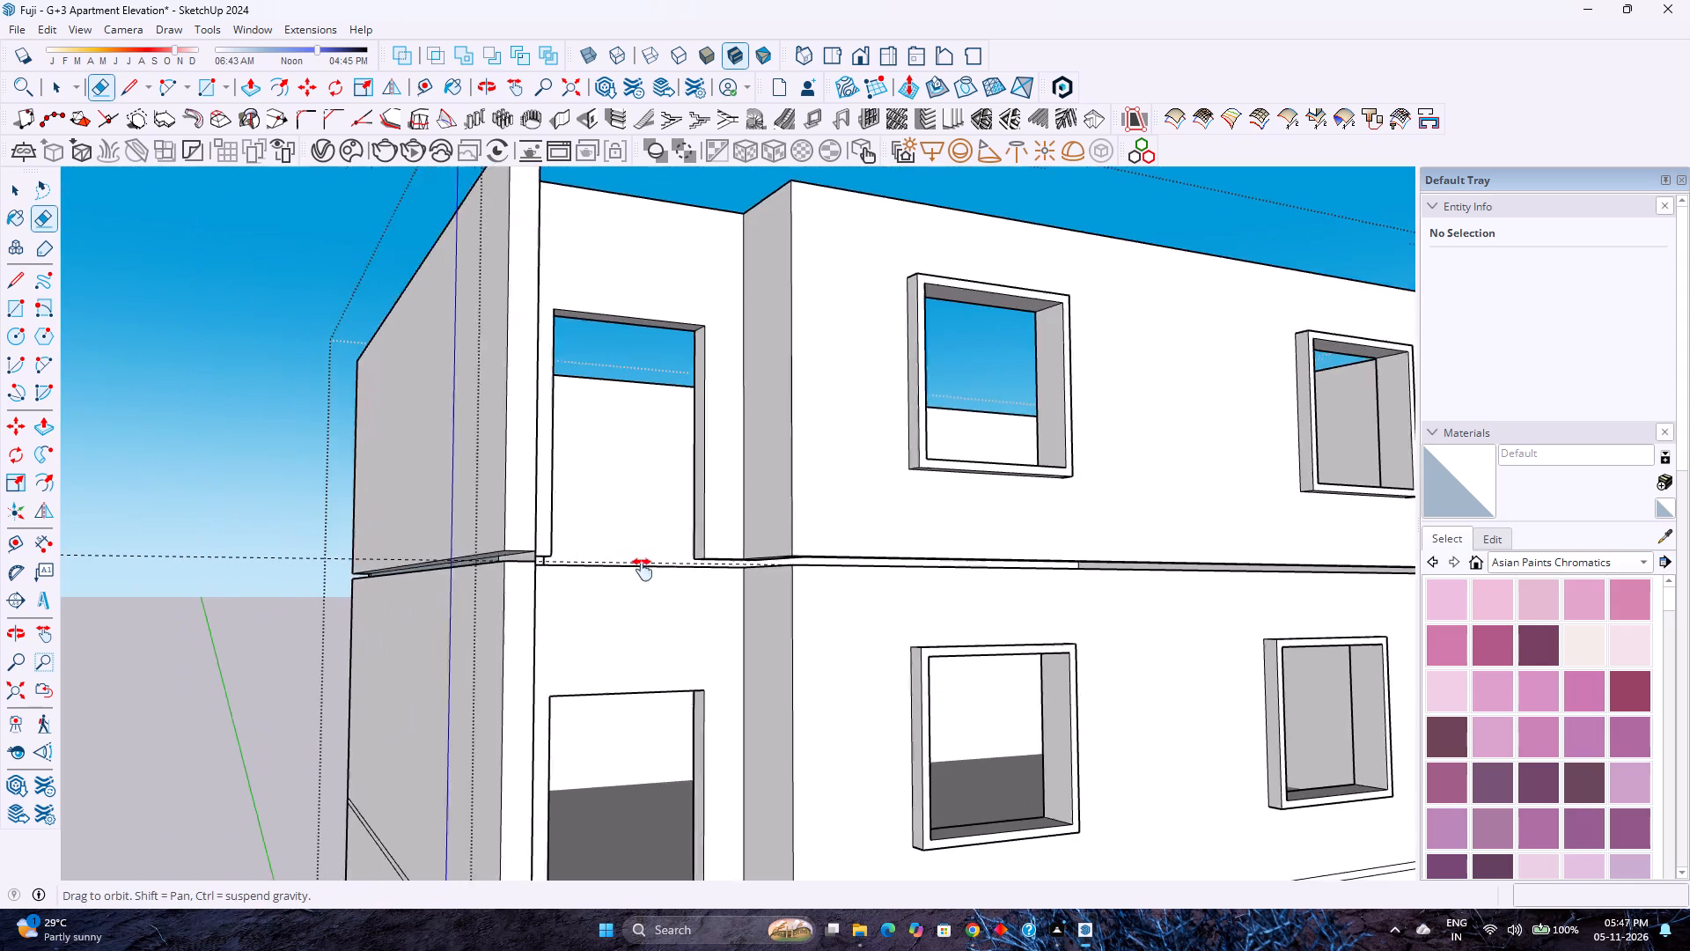
pyautogui.keyDown('shift'); pyautogui.moveTo(643, 570); pyautogui.dragTo(645, 570, button='middle'); pyautogui.keyUp('shift')
pyautogui.scroll(15, 500, 553)
pyautogui.moveTo(557, 579); pyautogui.dragTo(494, 626, button='middle')
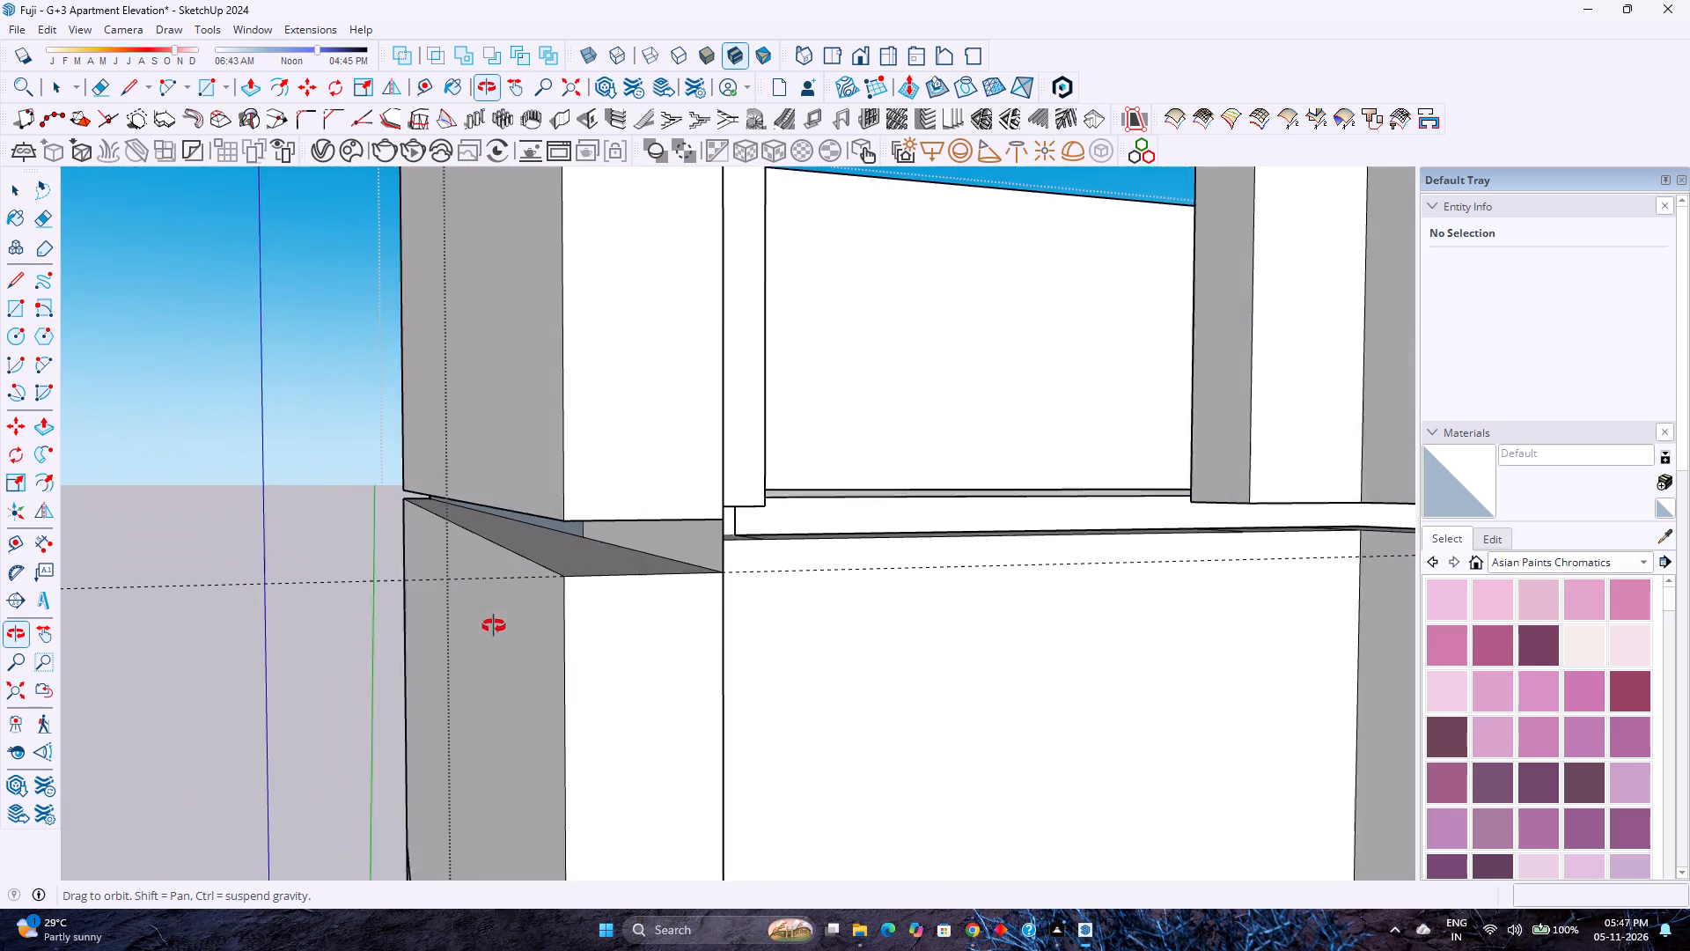
pyautogui.moveTo(494, 626); pyautogui.dragTo(492, 626, button='middle')
pyautogui.middleClick(492, 626)
pyautogui.click(723, 541)
pyautogui.scroll(3, 650, 544)
pyautogui.moveTo(602, 538); pyautogui.dragTo(643, 516, button='middle')
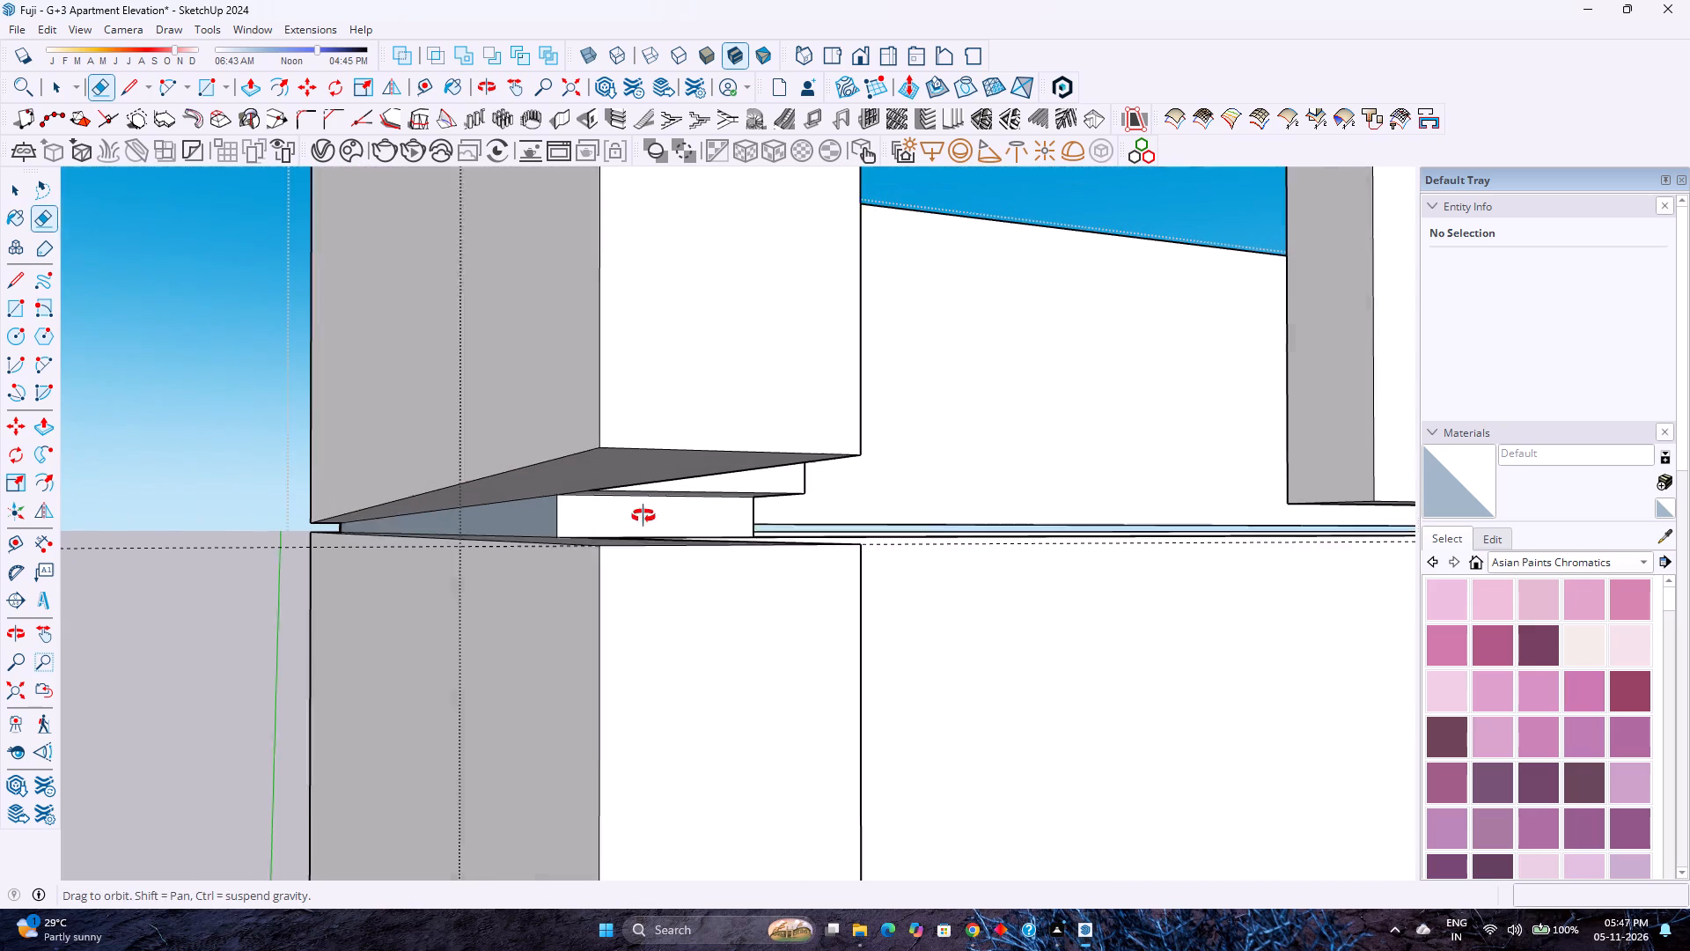
pyautogui.moveTo(643, 516); pyautogui.dragTo(644, 516, button='middle')
pyautogui.click(552, 516)
pyautogui.click(556, 515)
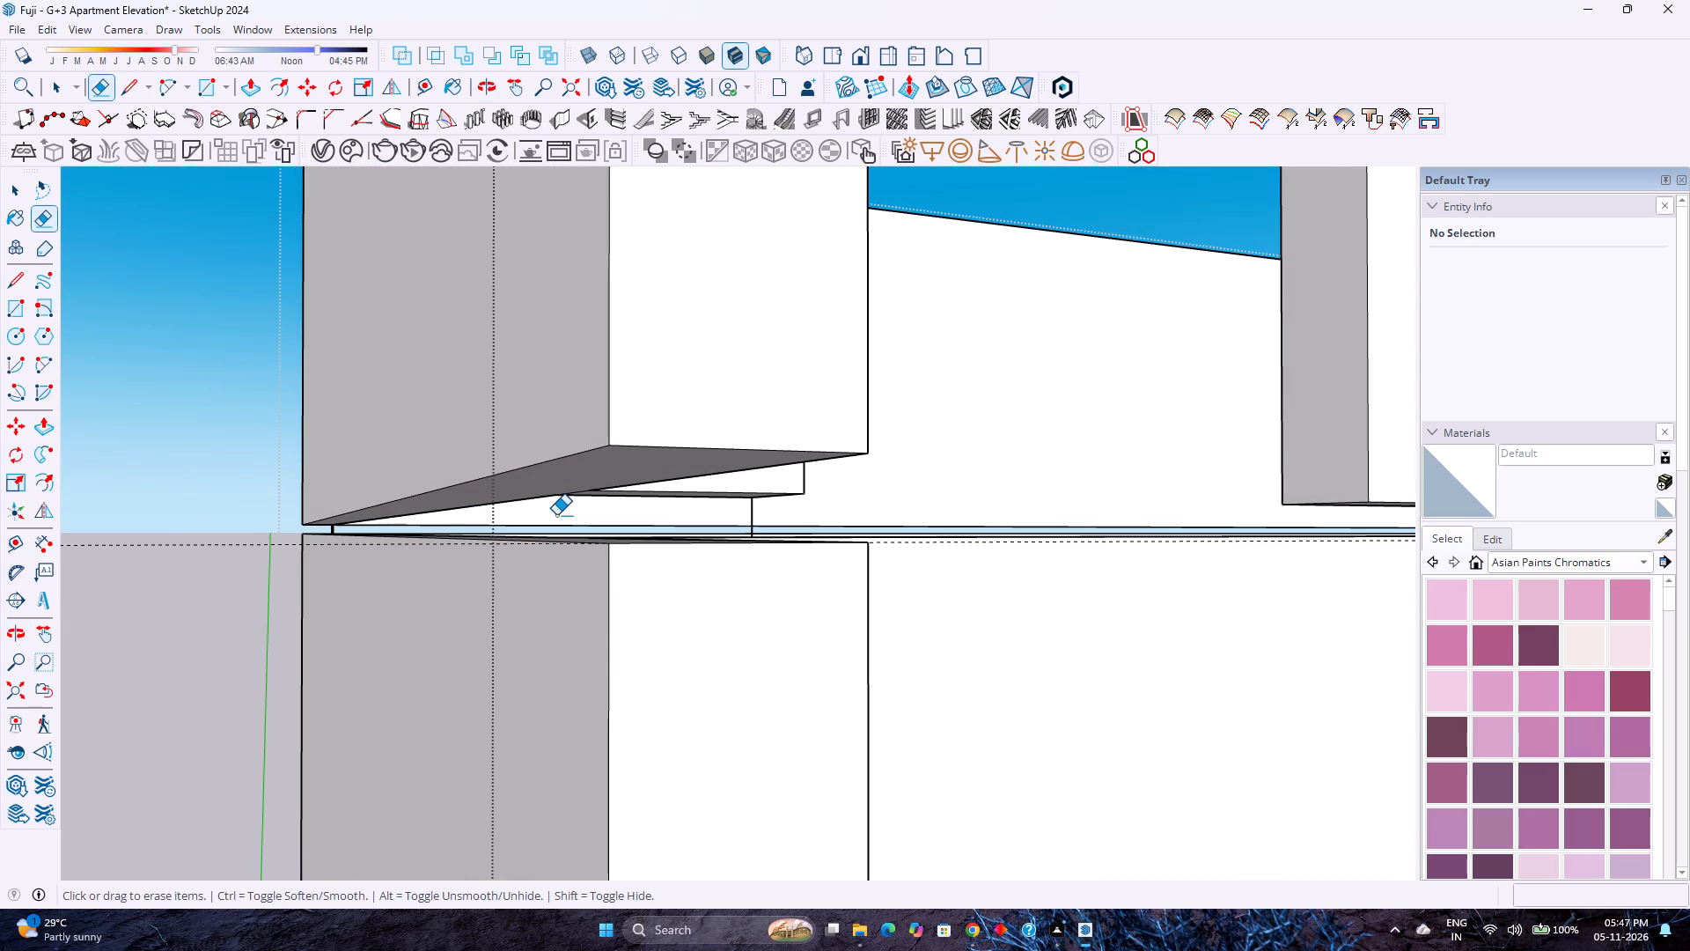
pyautogui.click(753, 514)
# Erase the remaining vertical edges in the band gap at the rear corner of the same side wall.
pyautogui.scroll(10, 330, 534)
pyautogui.moveTo(327, 534); pyautogui.dragTo(436, 540, button='middle')
pyautogui.scroll(4, 355, 539)
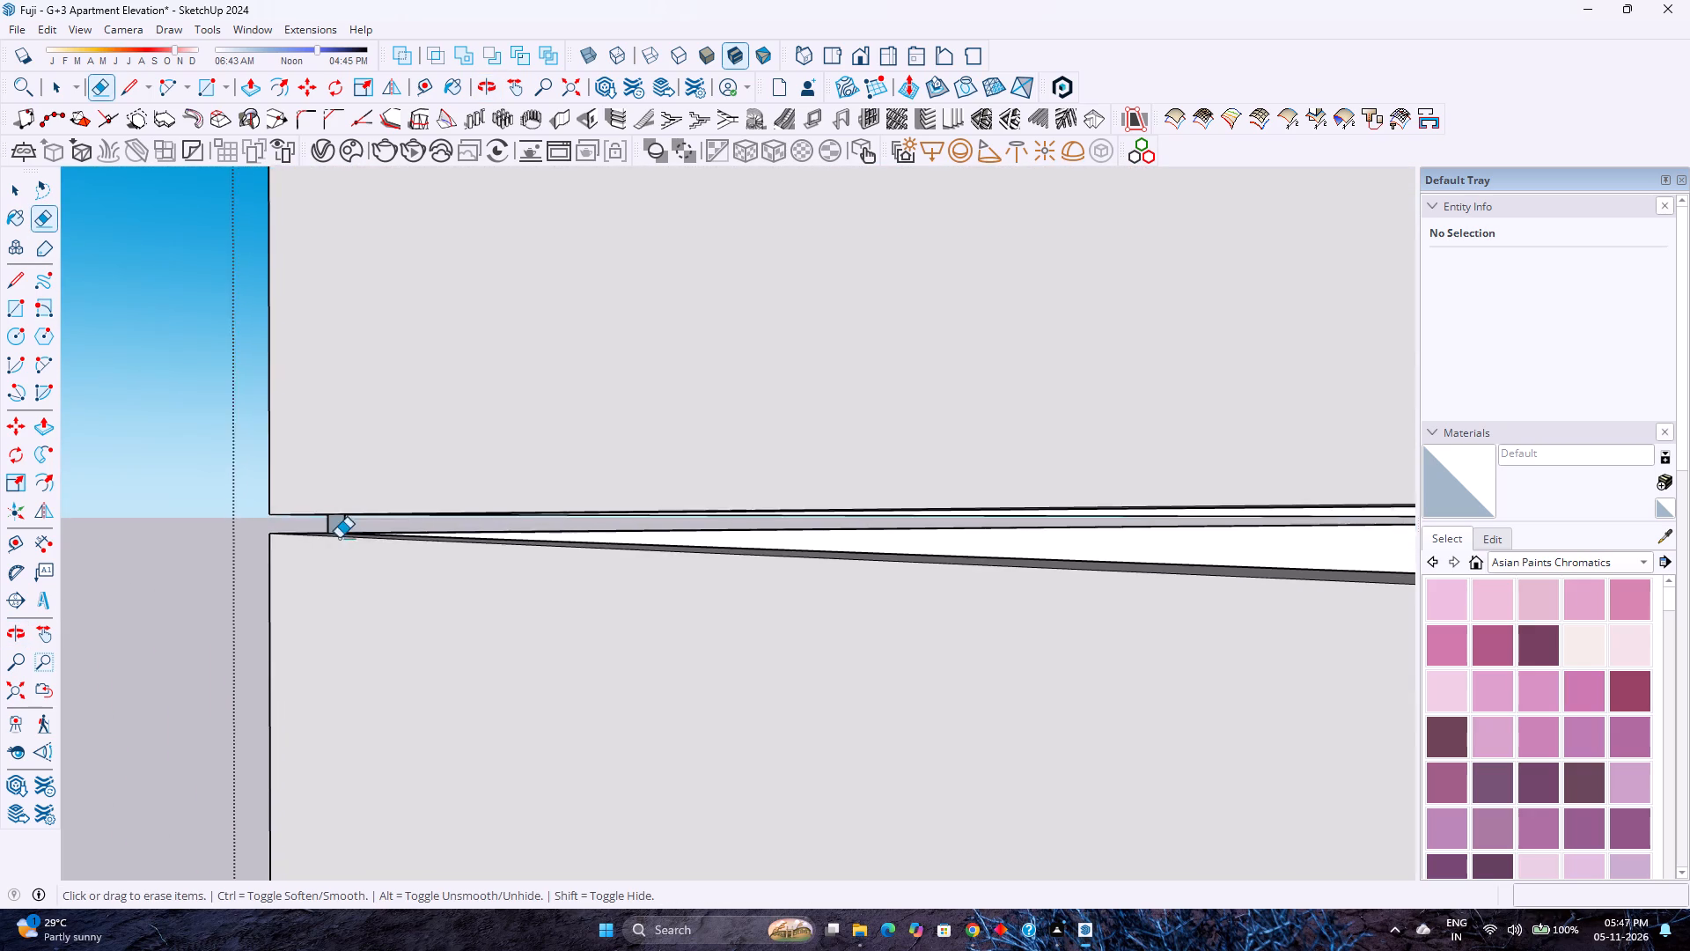
pyautogui.scroll(6, 339, 538)
pyautogui.moveTo(339, 536); pyautogui.dragTo(648, 527, button='middle')
pyautogui.middleClick(648, 527)
pyautogui.keyDown('shift'); pyautogui.moveTo(310, 527); pyautogui.dragTo(655, 553, button='middle'); pyautogui.keyUp('shift')
pyautogui.keyDown('shift'); pyautogui.middleClick(655, 553); pyautogui.keyUp('shift')
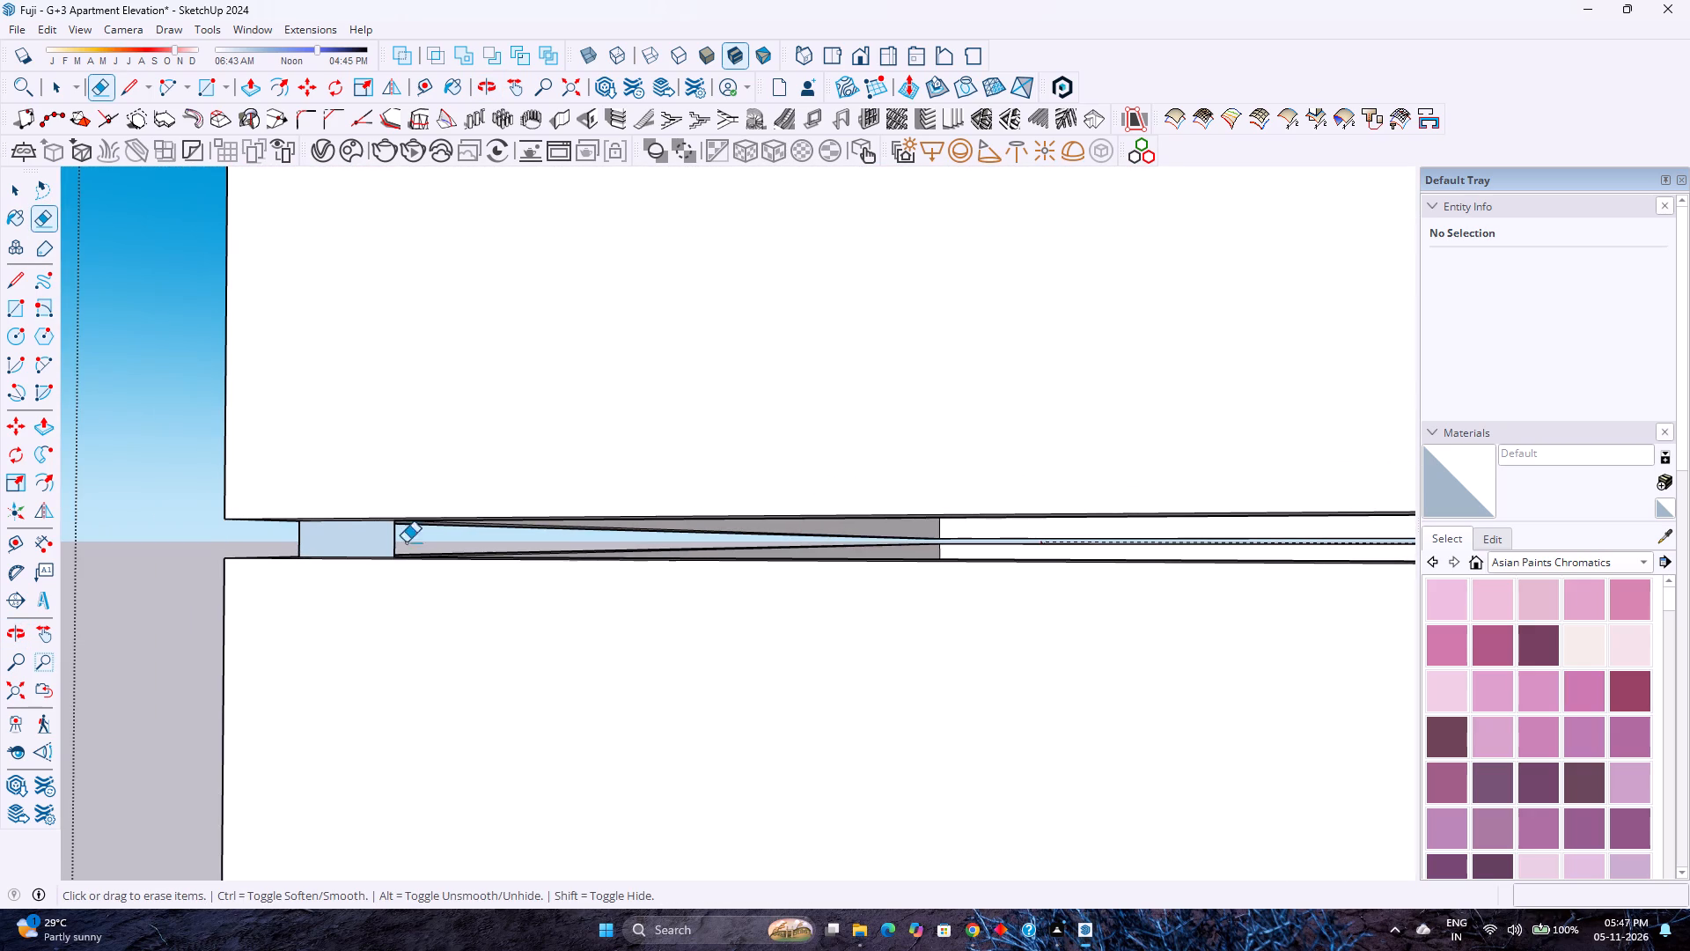
pyautogui.moveTo(399, 546); pyautogui.dragTo(291, 537)
pyautogui.scroll(-6, 291, 537)
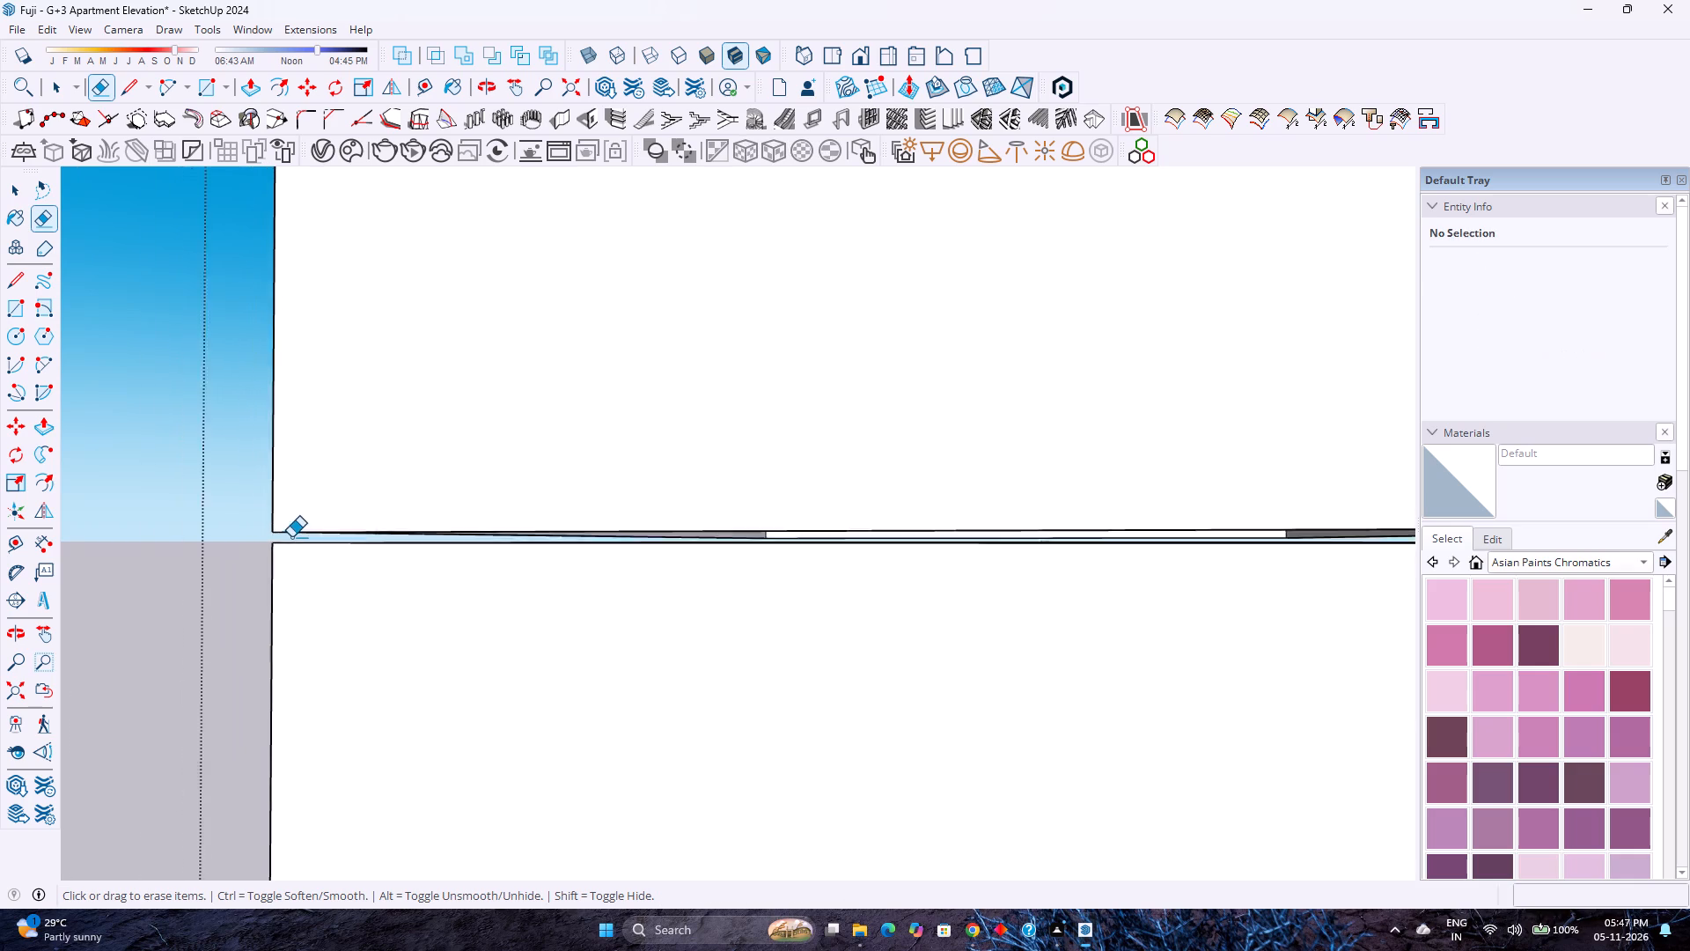
# Select all connected geometry of the detached uppermost storey and make it a group.
pyautogui.scroll(-6, 291, 537)
pyautogui.press('space')
pyautogui.scroll(-4, 332, 498)
pyautogui.moveTo(598, 534); pyautogui.dragTo(460, 576, button='middle')
pyautogui.middleClick(460, 576)
pyautogui.tripleClick(501, 495)
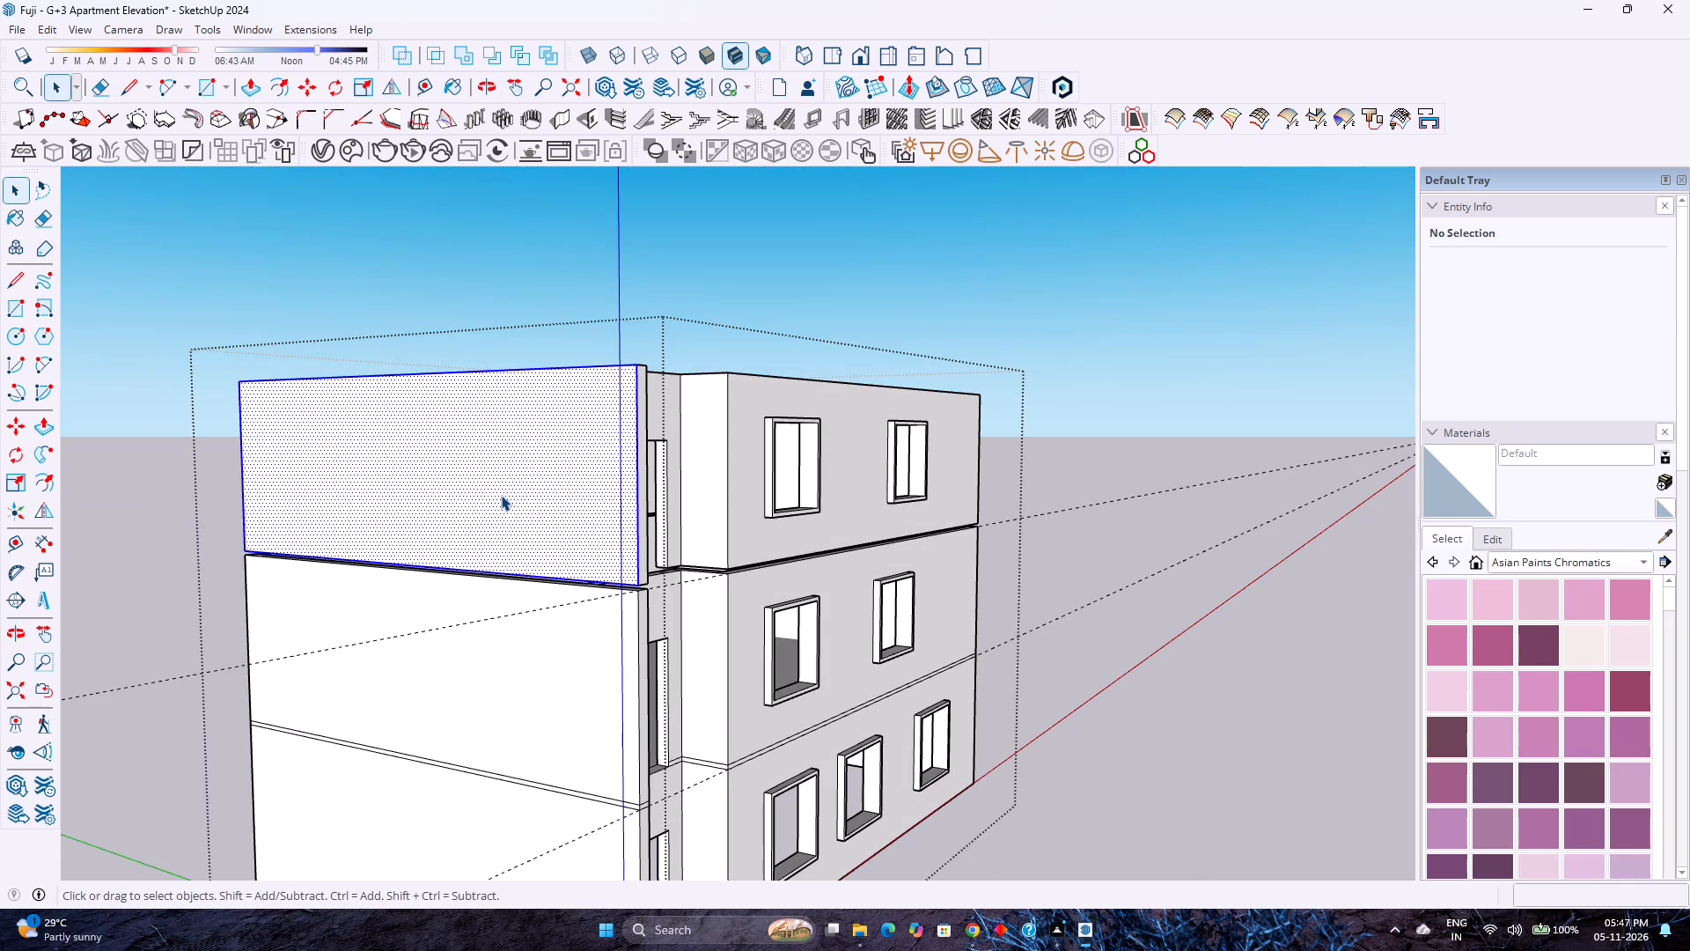
pyautogui.rightClick(501, 495)
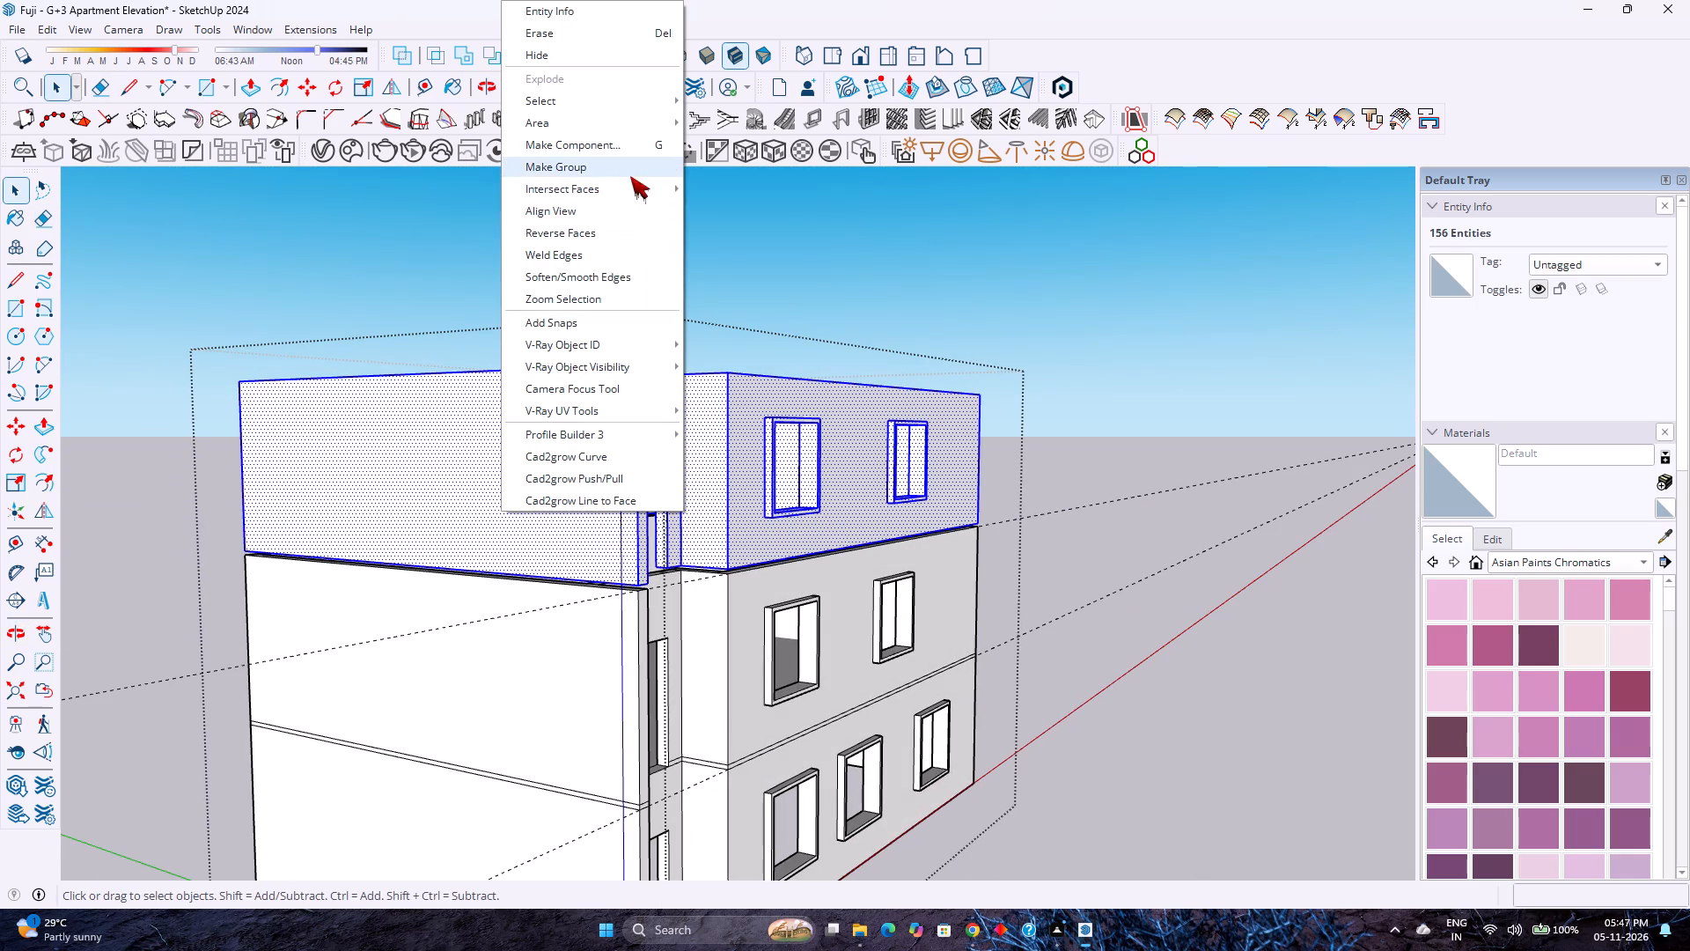
pyautogui.click(630, 176)
pyautogui.press('Escape')
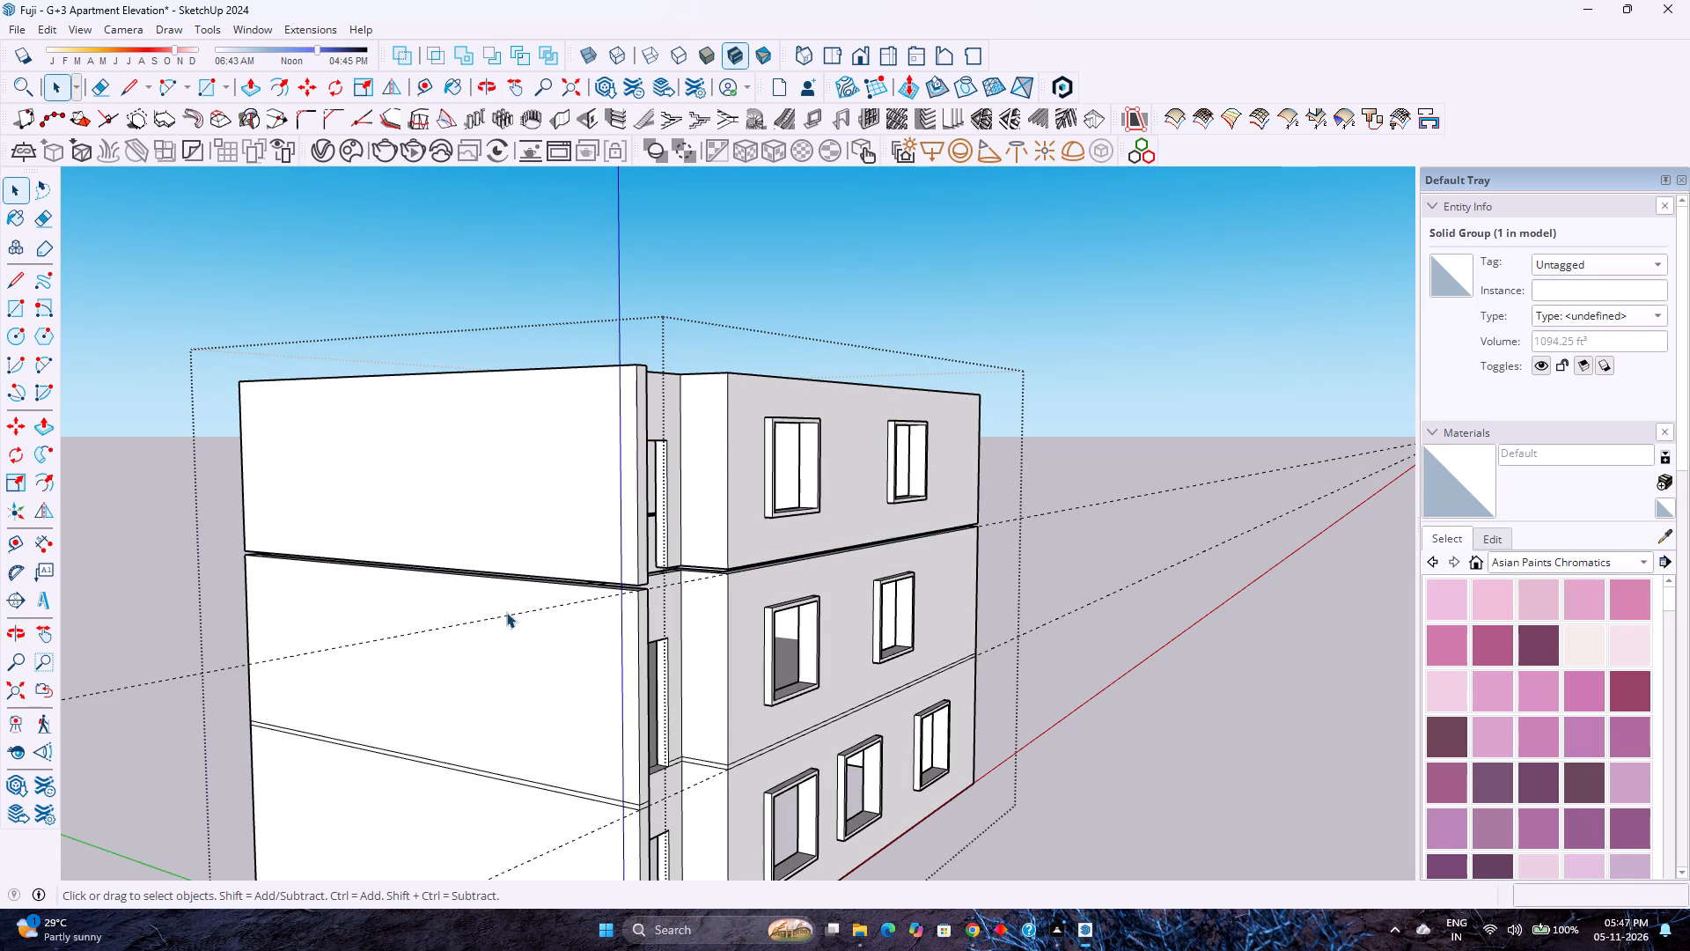
# Open the uppermost storey's group and extend the underside of its blank side wall by 3" across the band gap.
pyautogui.doubleClick(576, 534)
pyautogui.scroll(10, 581, 542)
pyautogui.moveTo(612, 576); pyautogui.dragTo(668, 517, button='middle')
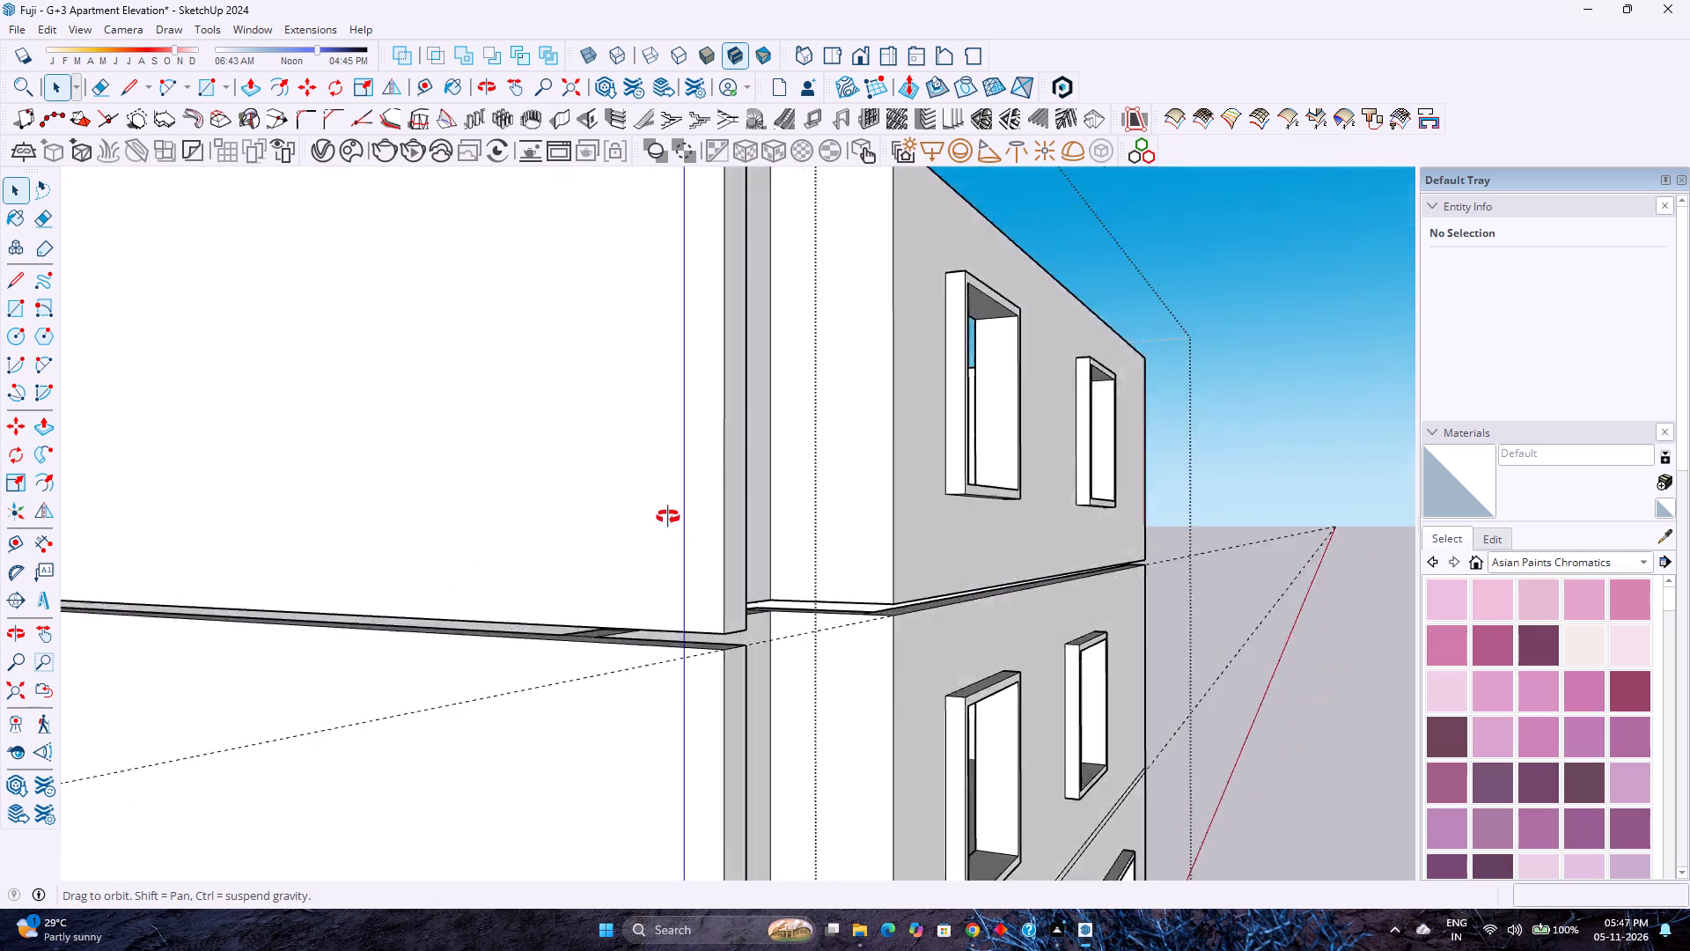
pyautogui.moveTo(668, 517); pyautogui.dragTo(679, 508, button='middle')
pyautogui.scroll(7, 652, 652)
pyautogui.moveTo(651, 640); pyautogui.dragTo(694, 601, button='middle')
pyautogui.middleClick(694, 601)
pyautogui.scroll(4, 726, 632)
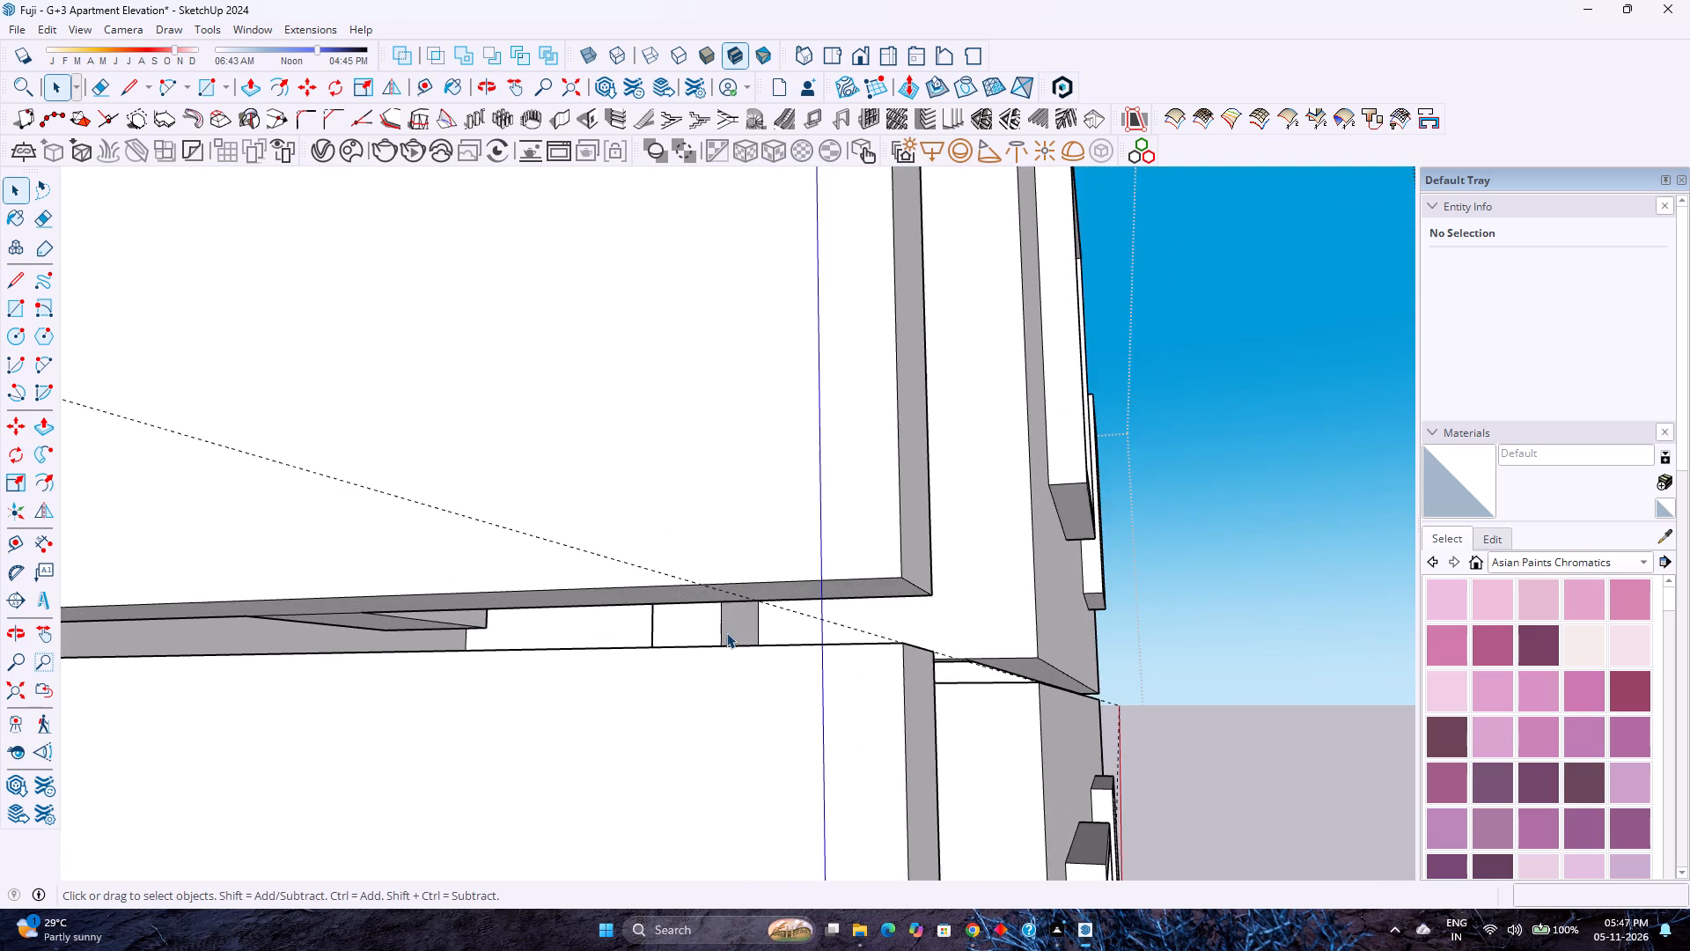
pyautogui.press('p')
pyautogui.press('space')
pyautogui.click(741, 581)
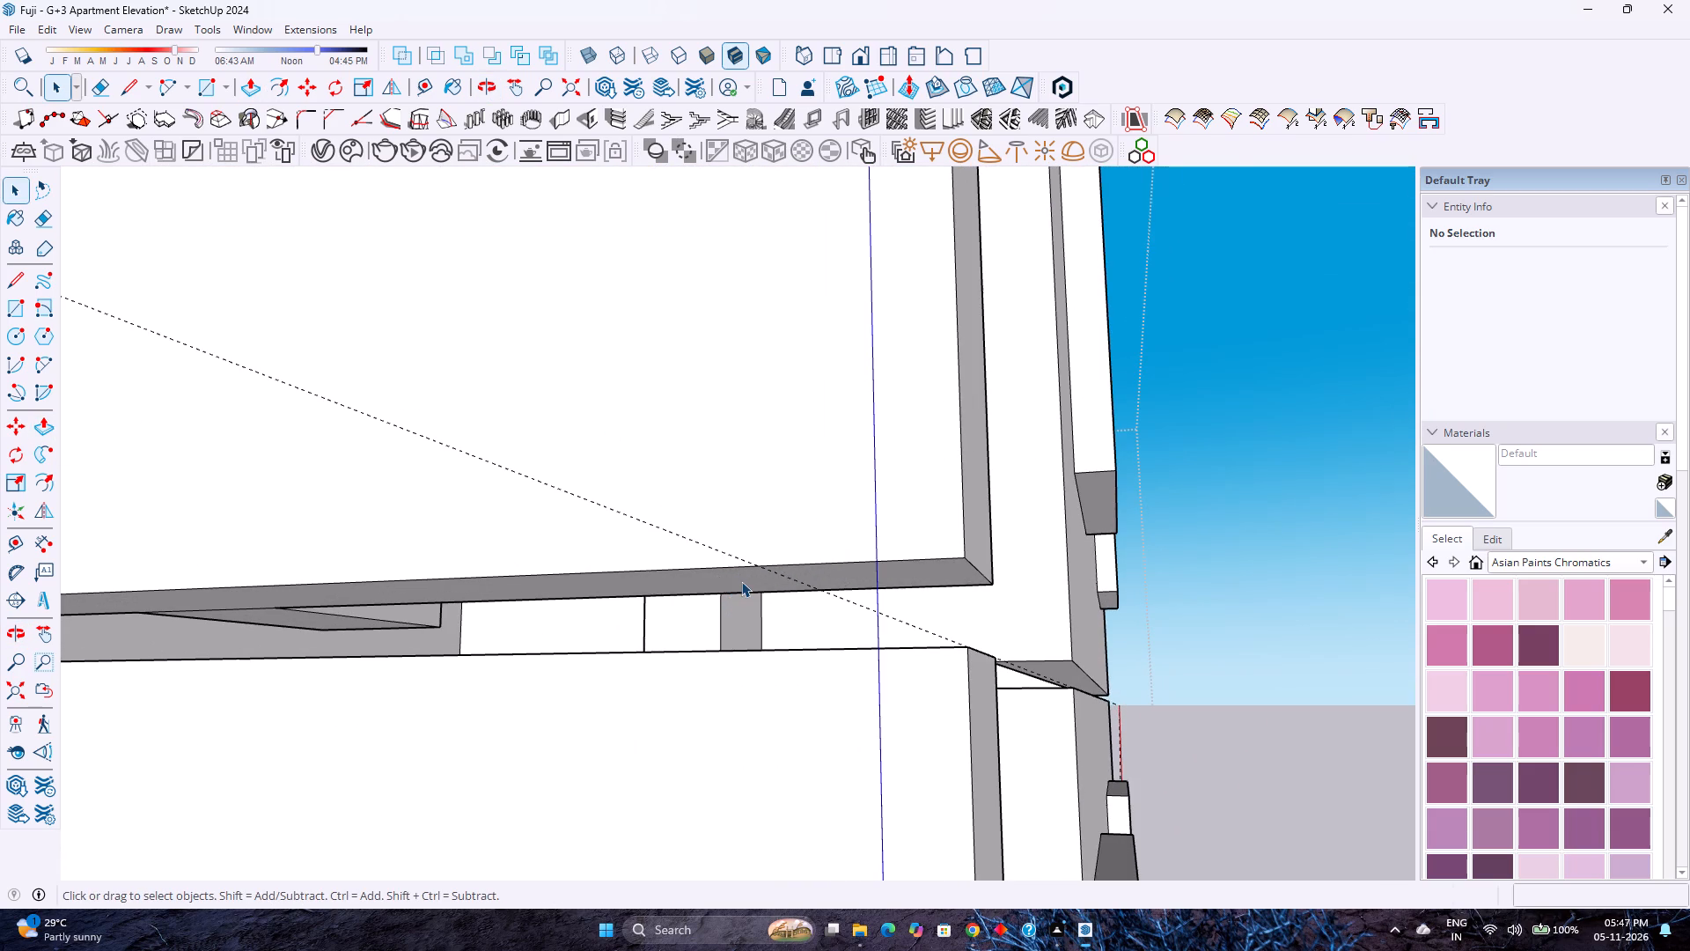
pyautogui.click(741, 581)
pyautogui.press('p')
pyautogui.click(742, 577)
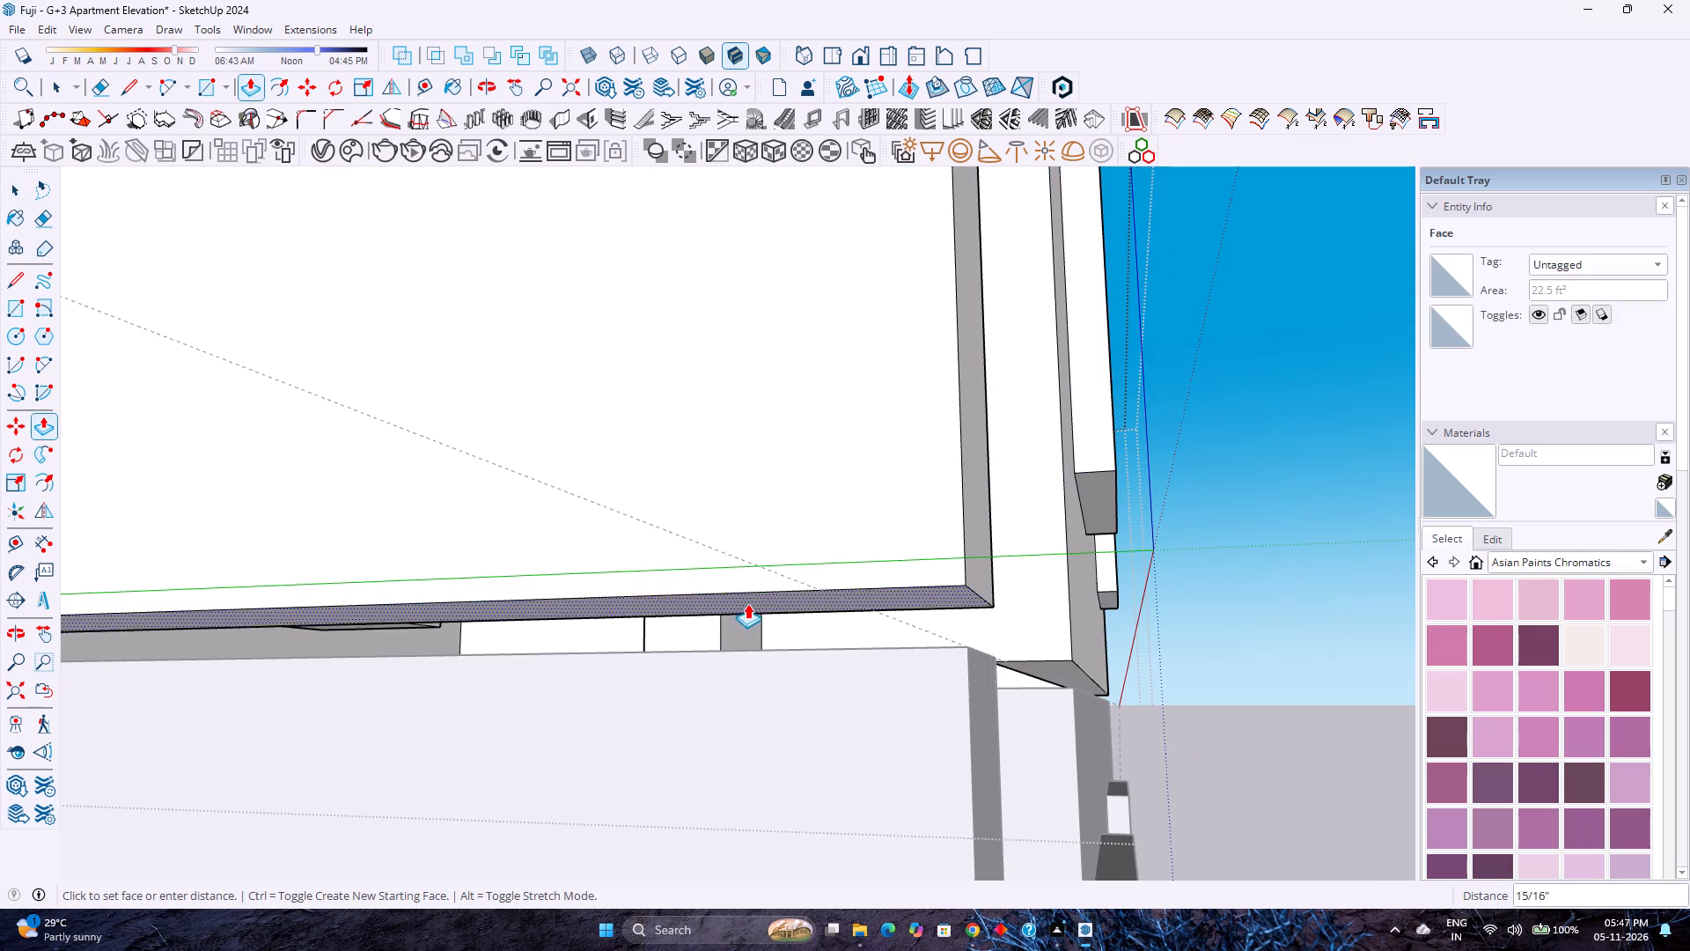
pyautogui.press('3')
pyautogui.press('Return')
pyautogui.scroll(-5, 751, 635)
pyautogui.press('space')
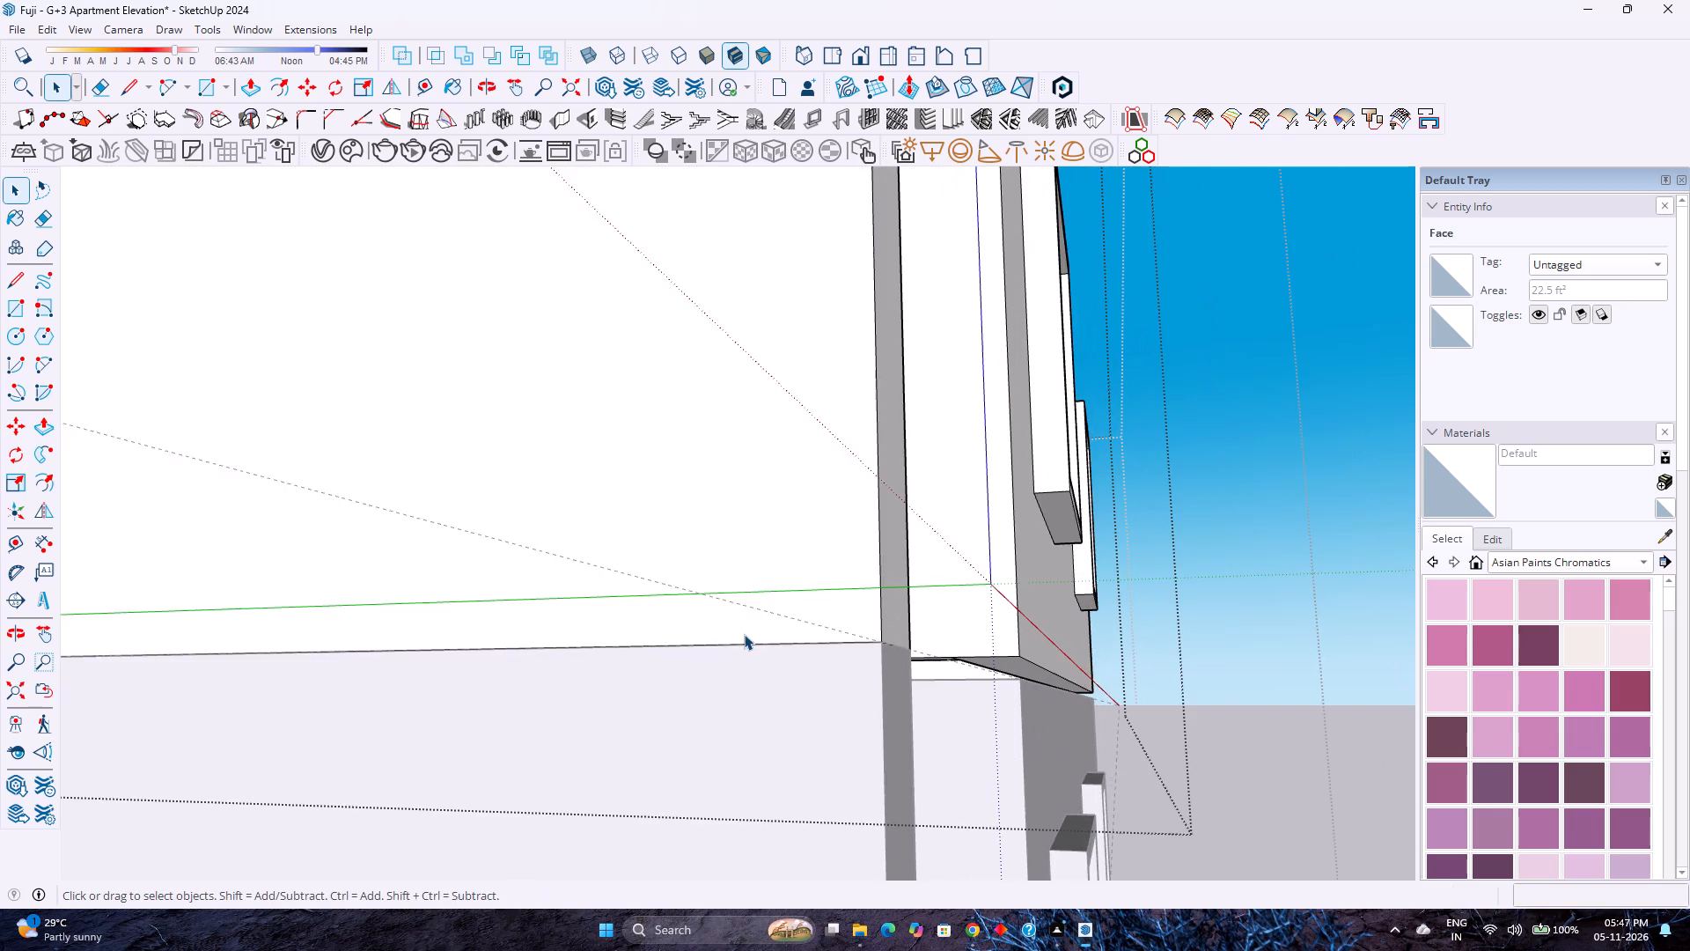
# Repeat the 3" downward extension on the undersides of the short walls on both sides of the top storey's tall opening.
pyautogui.scroll(-3, 744, 634)
pyautogui.moveTo(861, 659); pyautogui.dragTo(513, 707, button='middle')
pyautogui.keyDown('shift'); pyautogui.moveTo(939, 643); pyautogui.dragTo(533, 676, button='middle'); pyautogui.keyUp('shift')
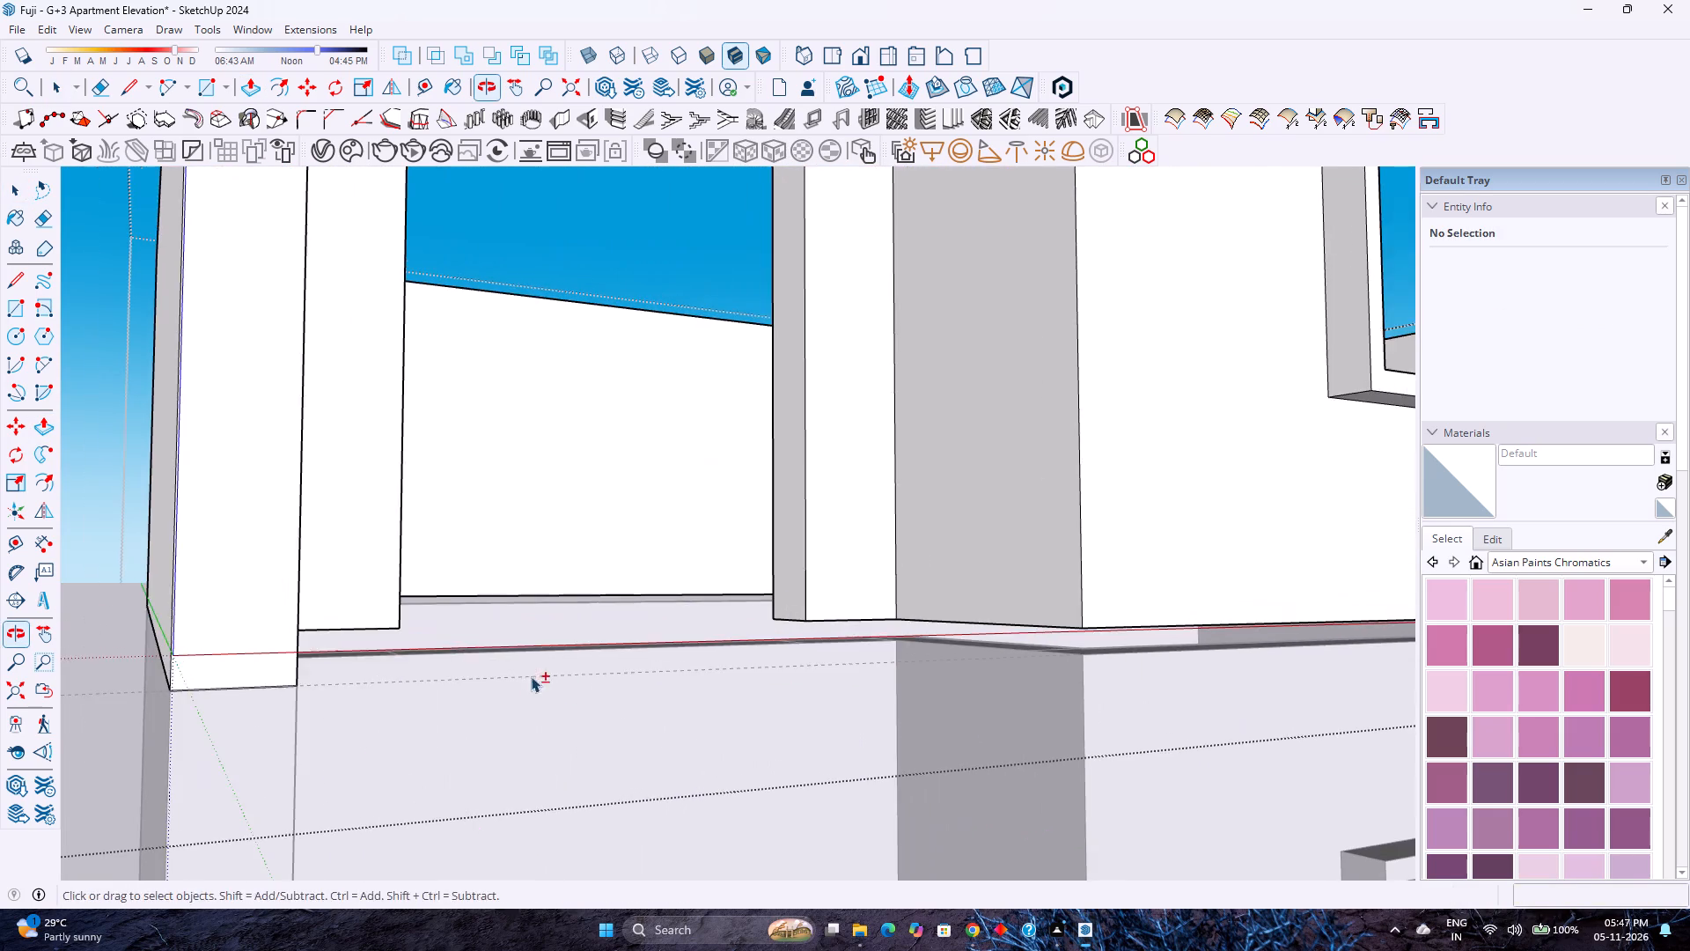
pyautogui.moveTo(577, 667); pyautogui.dragTo(351, 647, button='middle')
pyautogui.press('p')
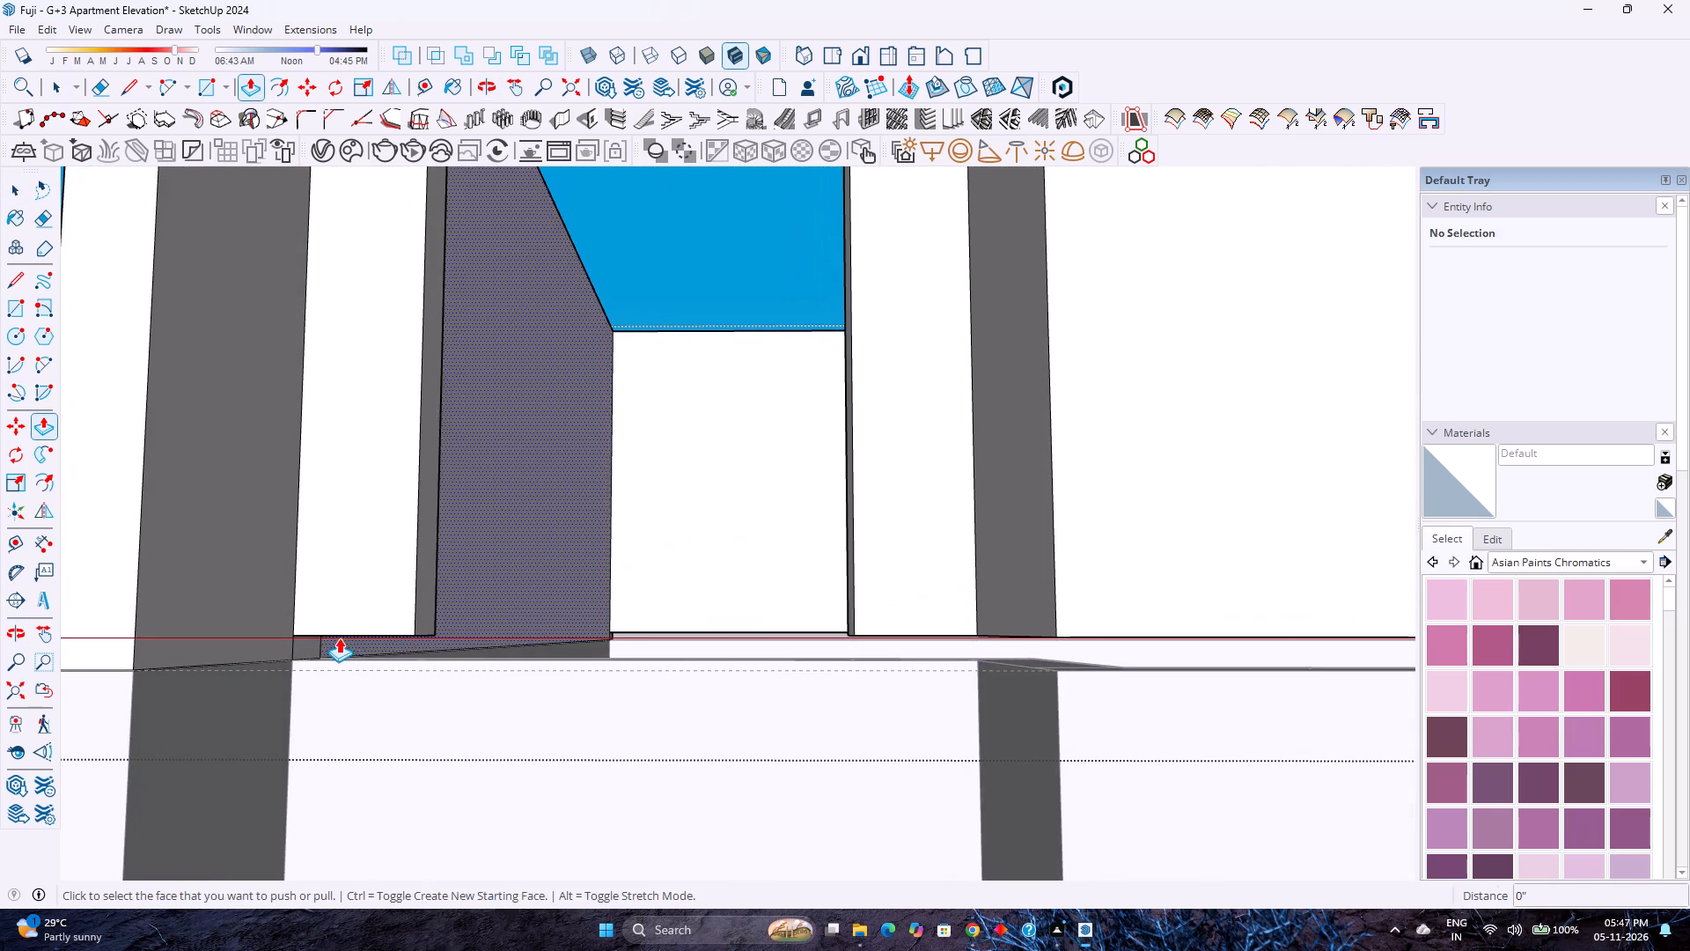
pyautogui.scroll(6, 339, 638)
pyautogui.middleClick(339, 639)
pyautogui.moveTo(339, 639); pyautogui.dragTo(373, 591, button='middle')
pyautogui.scroll(1, 901, 465)
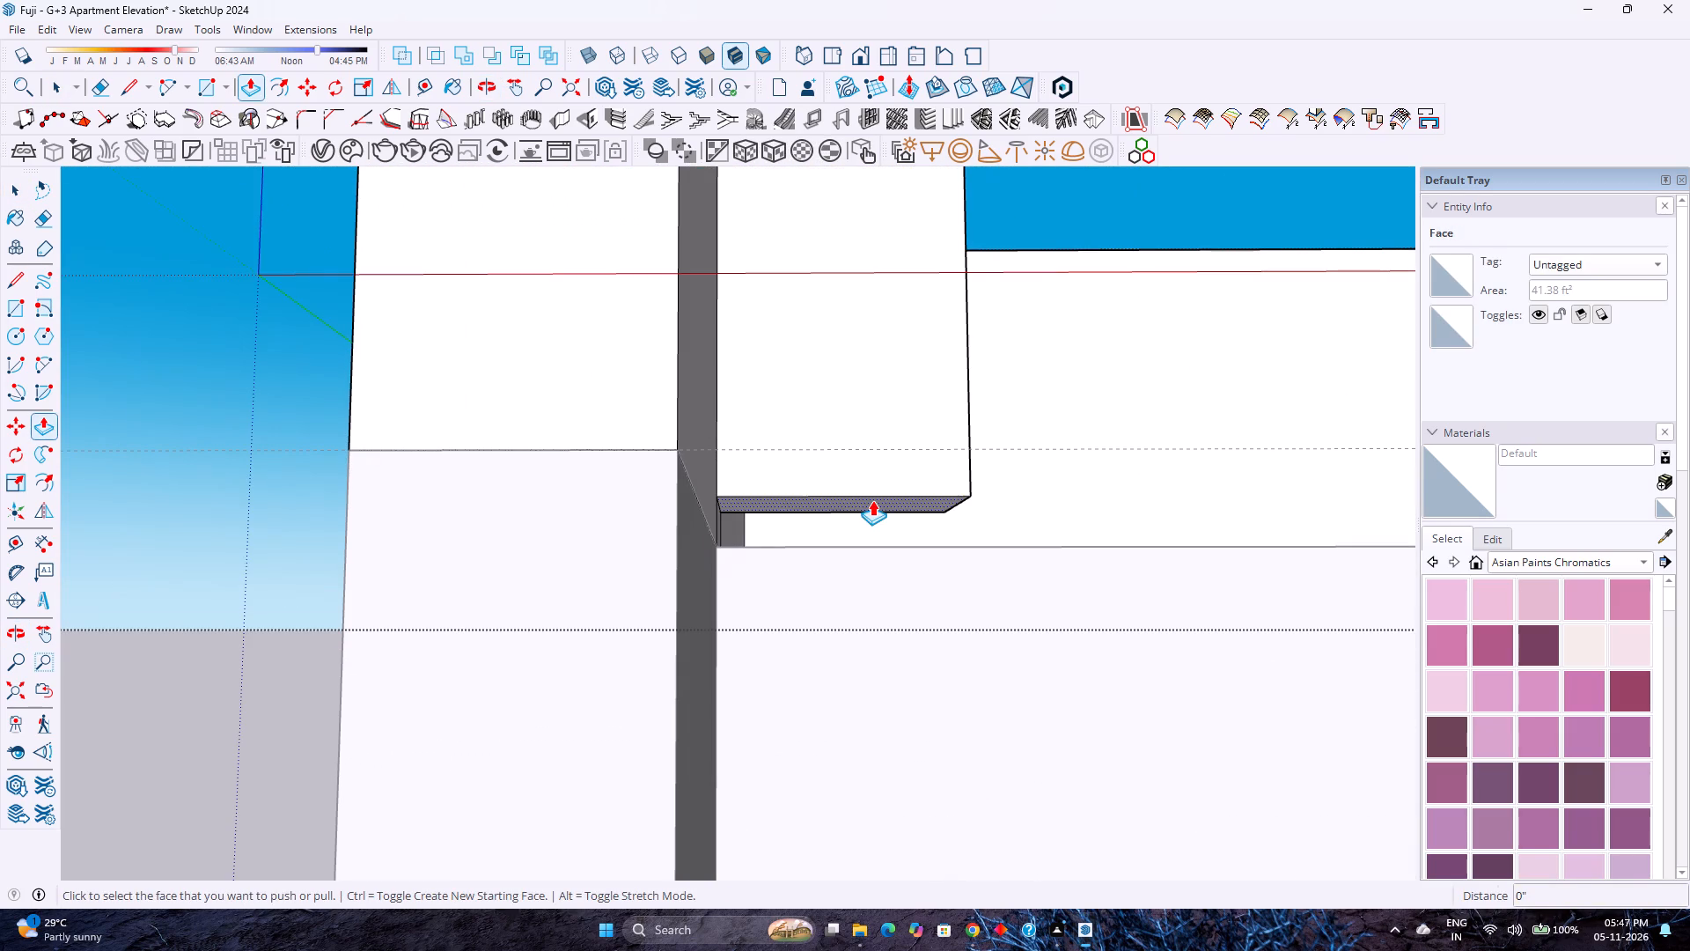
pyautogui.doubleClick(872, 500)
pyautogui.scroll(-6, 879, 505)
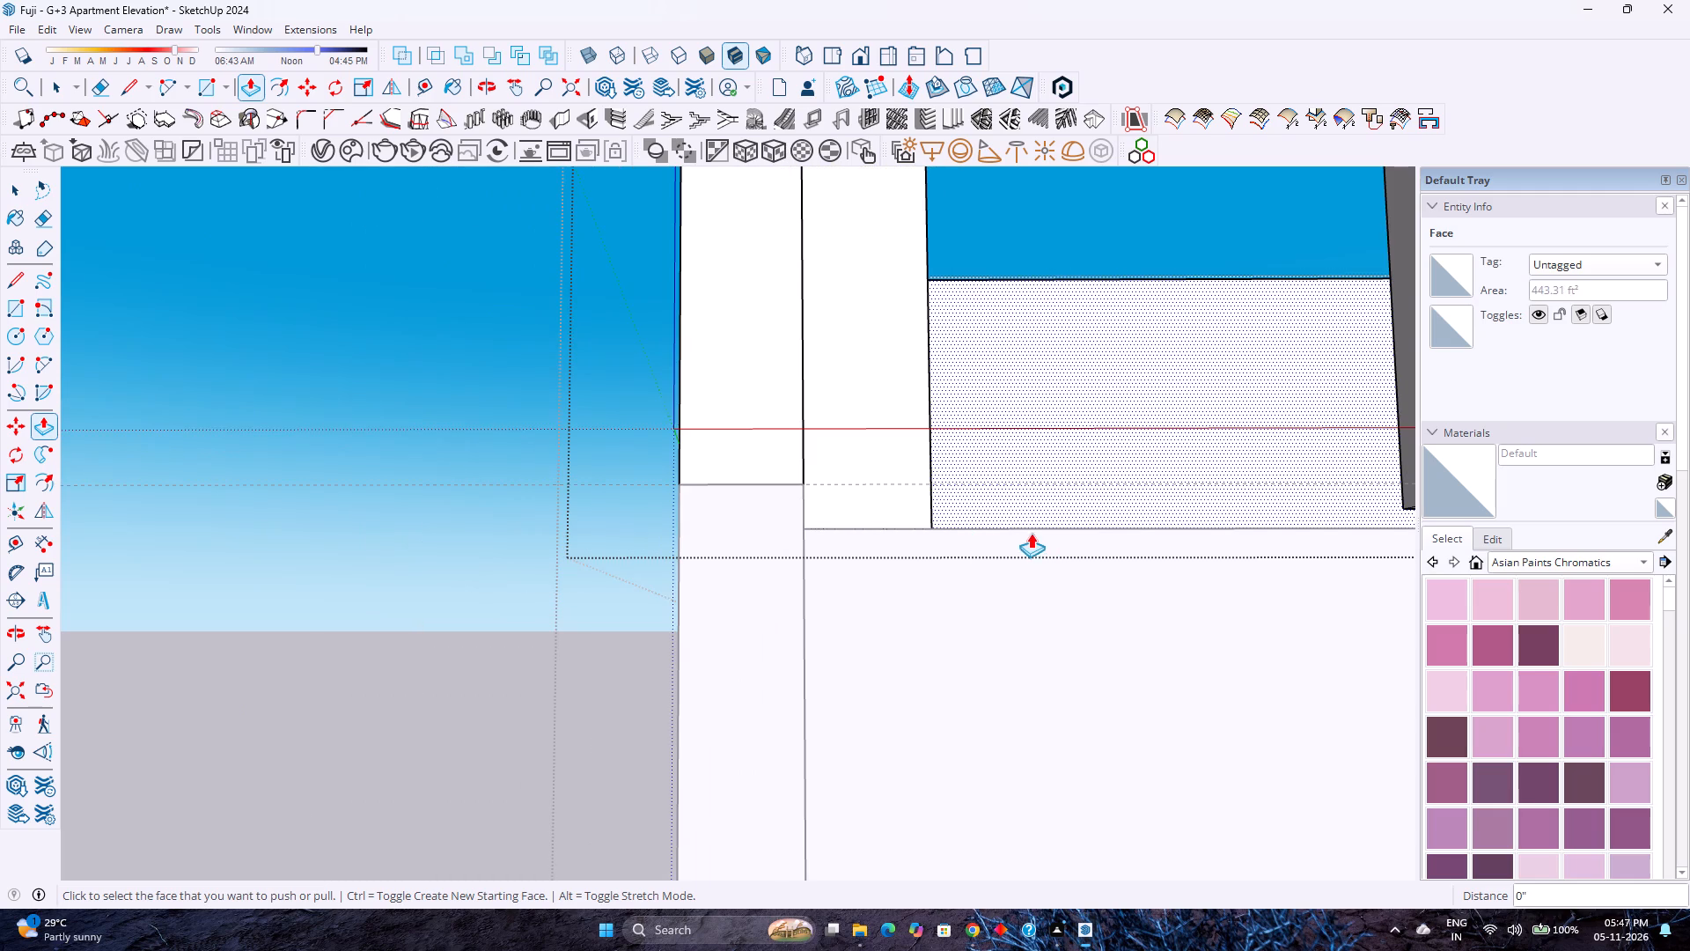
pyautogui.keyDown('shift'); pyautogui.moveTo(1025, 532); pyautogui.dragTo(464, 593, button='middle'); pyautogui.keyUp('shift')
pyautogui.doubleClick(1075, 556)
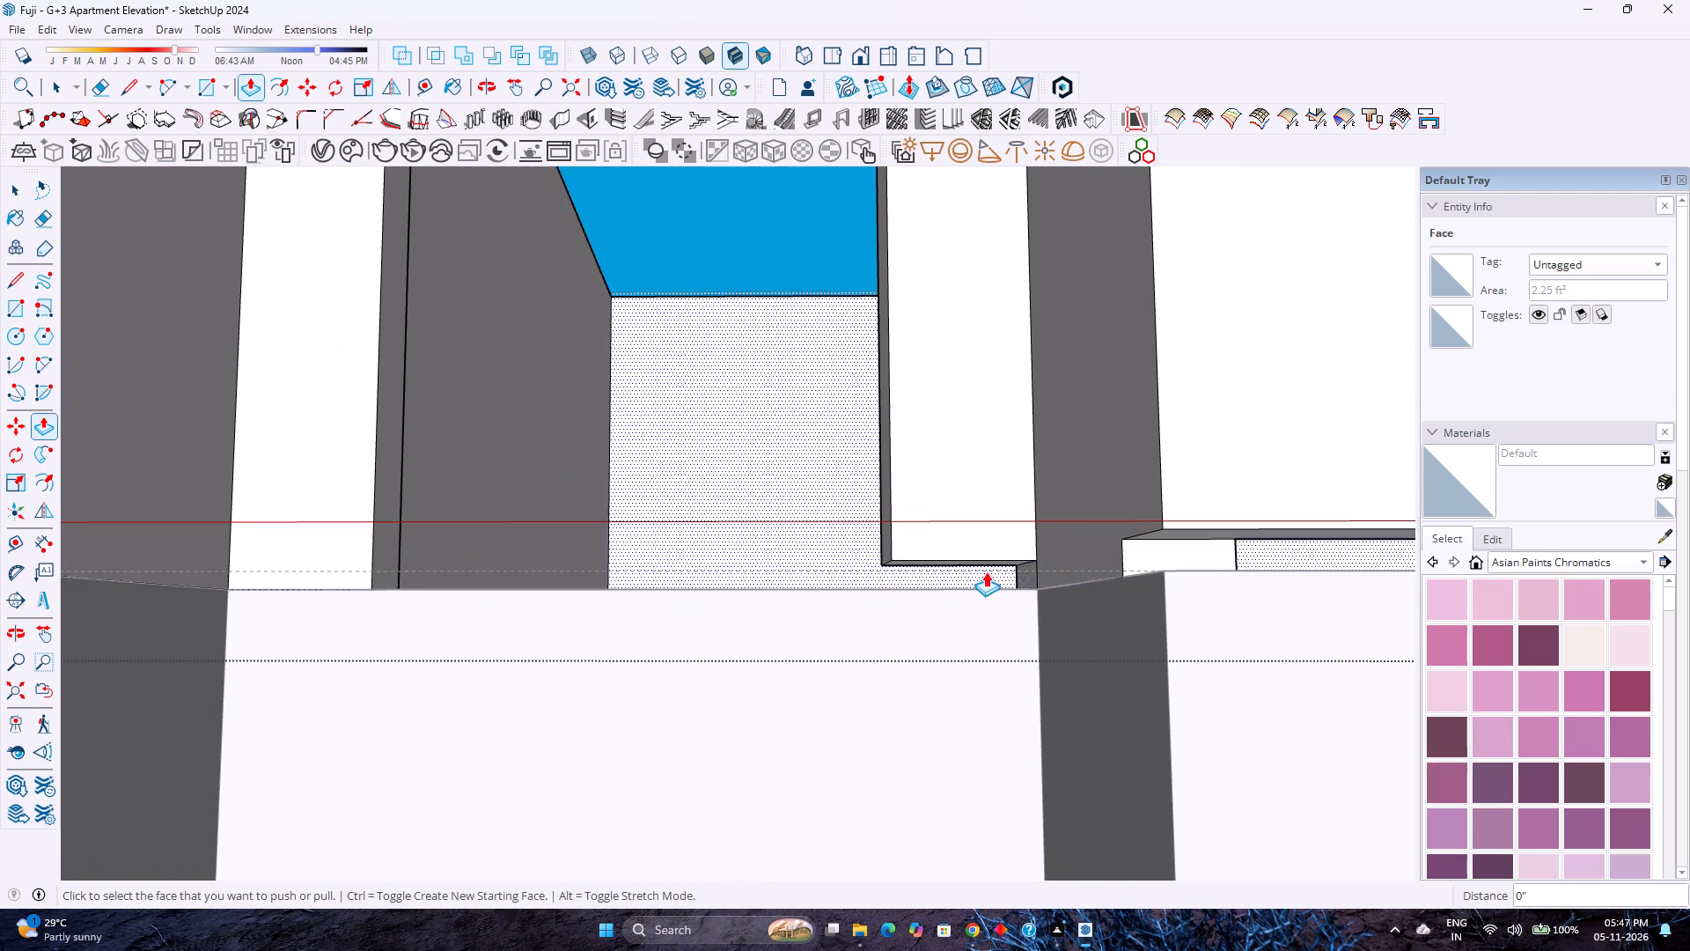
pyautogui.scroll(3, 986, 571)
pyautogui.scroll(-2, 982, 557)
pyautogui.doubleClick(982, 547)
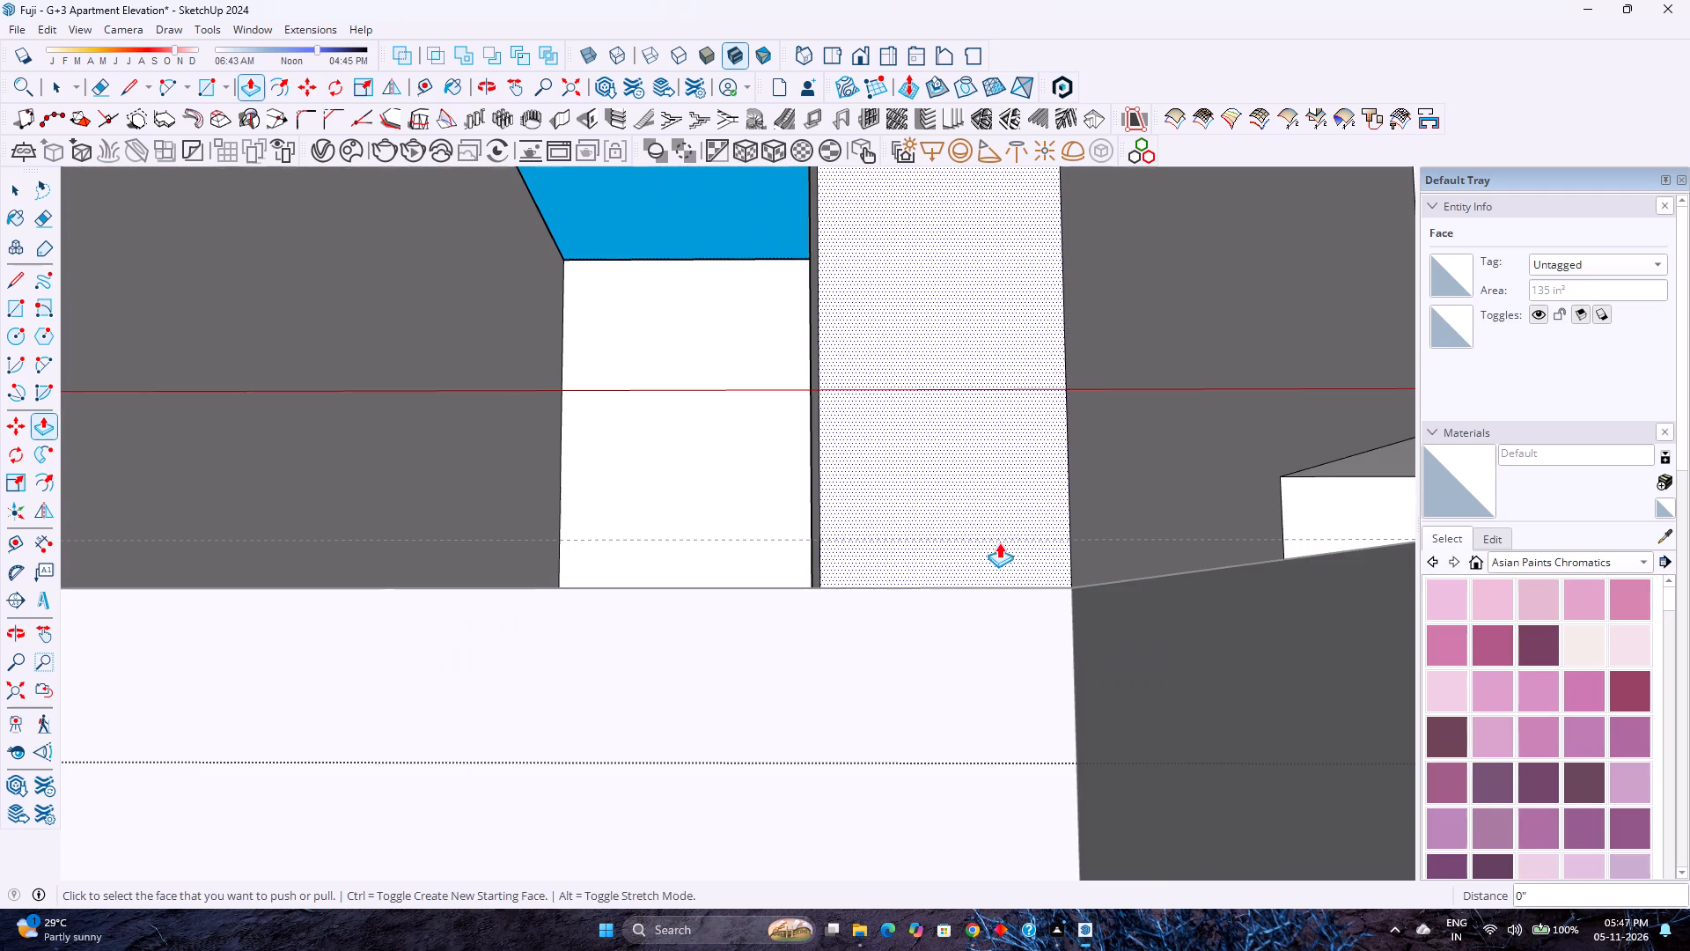
# Repeat the 3" downward extension on the underside of the top storey's main windowed façade.
pyautogui.keyDown('shift'); pyautogui.moveTo(1020, 534); pyautogui.dragTo(812, 542, button='middle'); pyautogui.keyUp('shift')
pyautogui.keyDown('shift'); pyautogui.middleClick(812, 542); pyautogui.keyUp('shift')
pyautogui.doubleClick(1047, 481)
pyautogui.scroll(-7, 1026, 487)
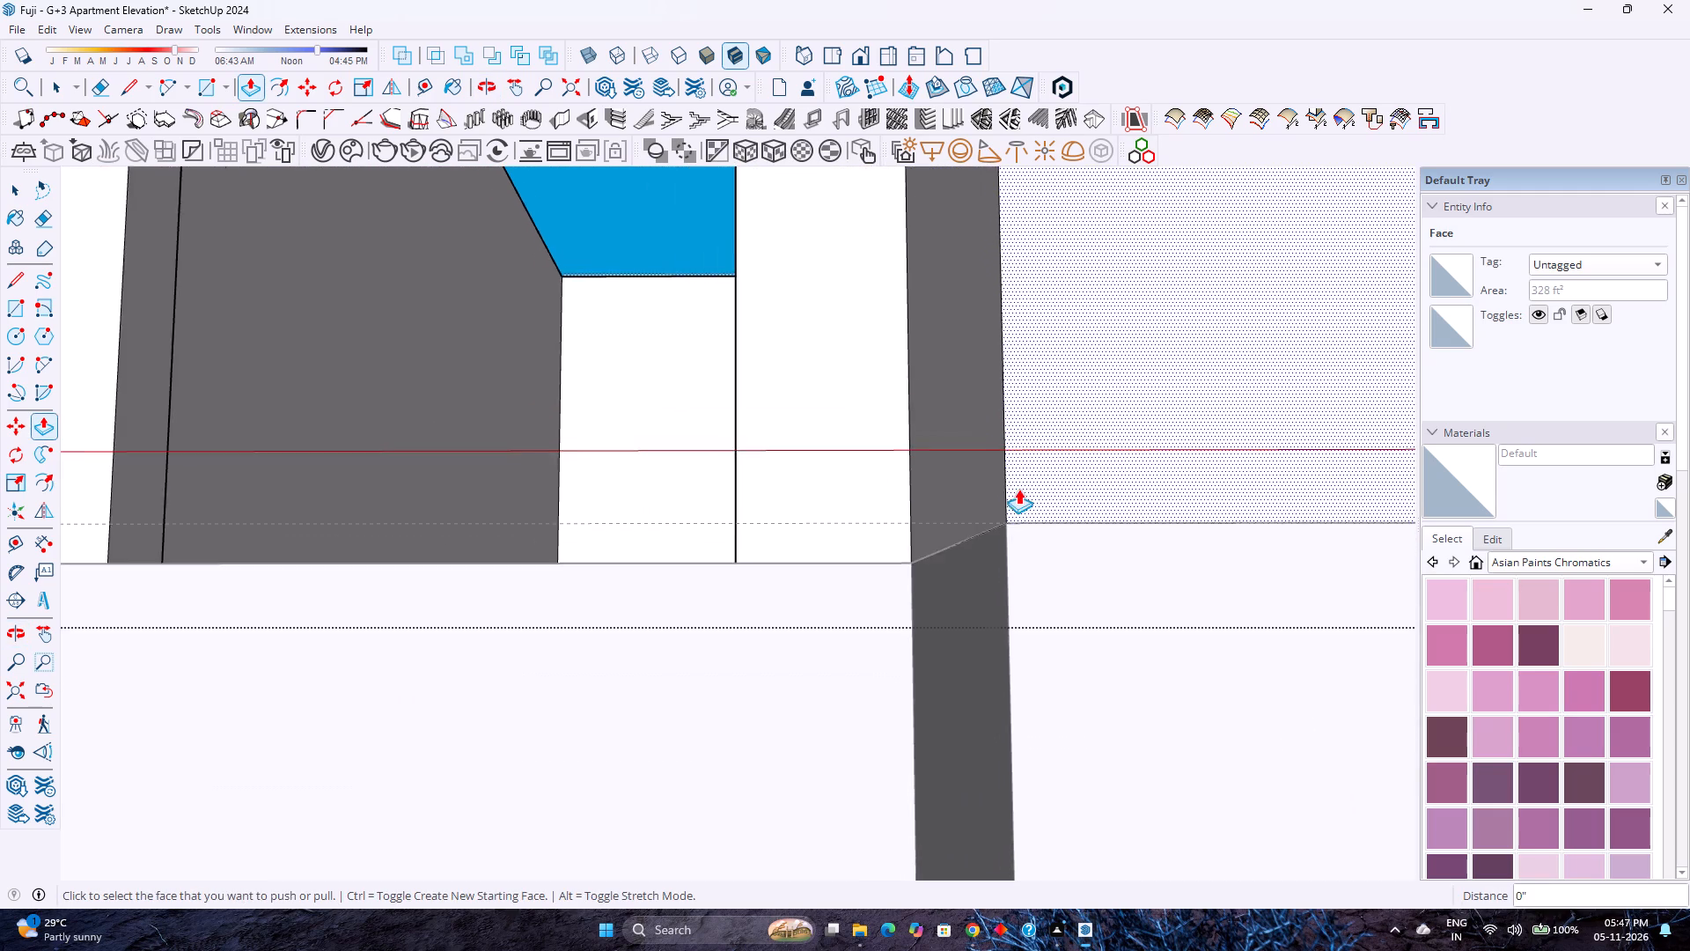
# Repeat the 3" downward extension on the underside of the side wall at the far end of the windowed façade.
pyautogui.scroll(-8, 1018, 489)
pyautogui.keyDown('shift'); pyautogui.moveTo(1010, 495); pyautogui.dragTo(558, 604, button='middle'); pyautogui.keyUp('shift')
pyautogui.scroll(-15, 562, 595)
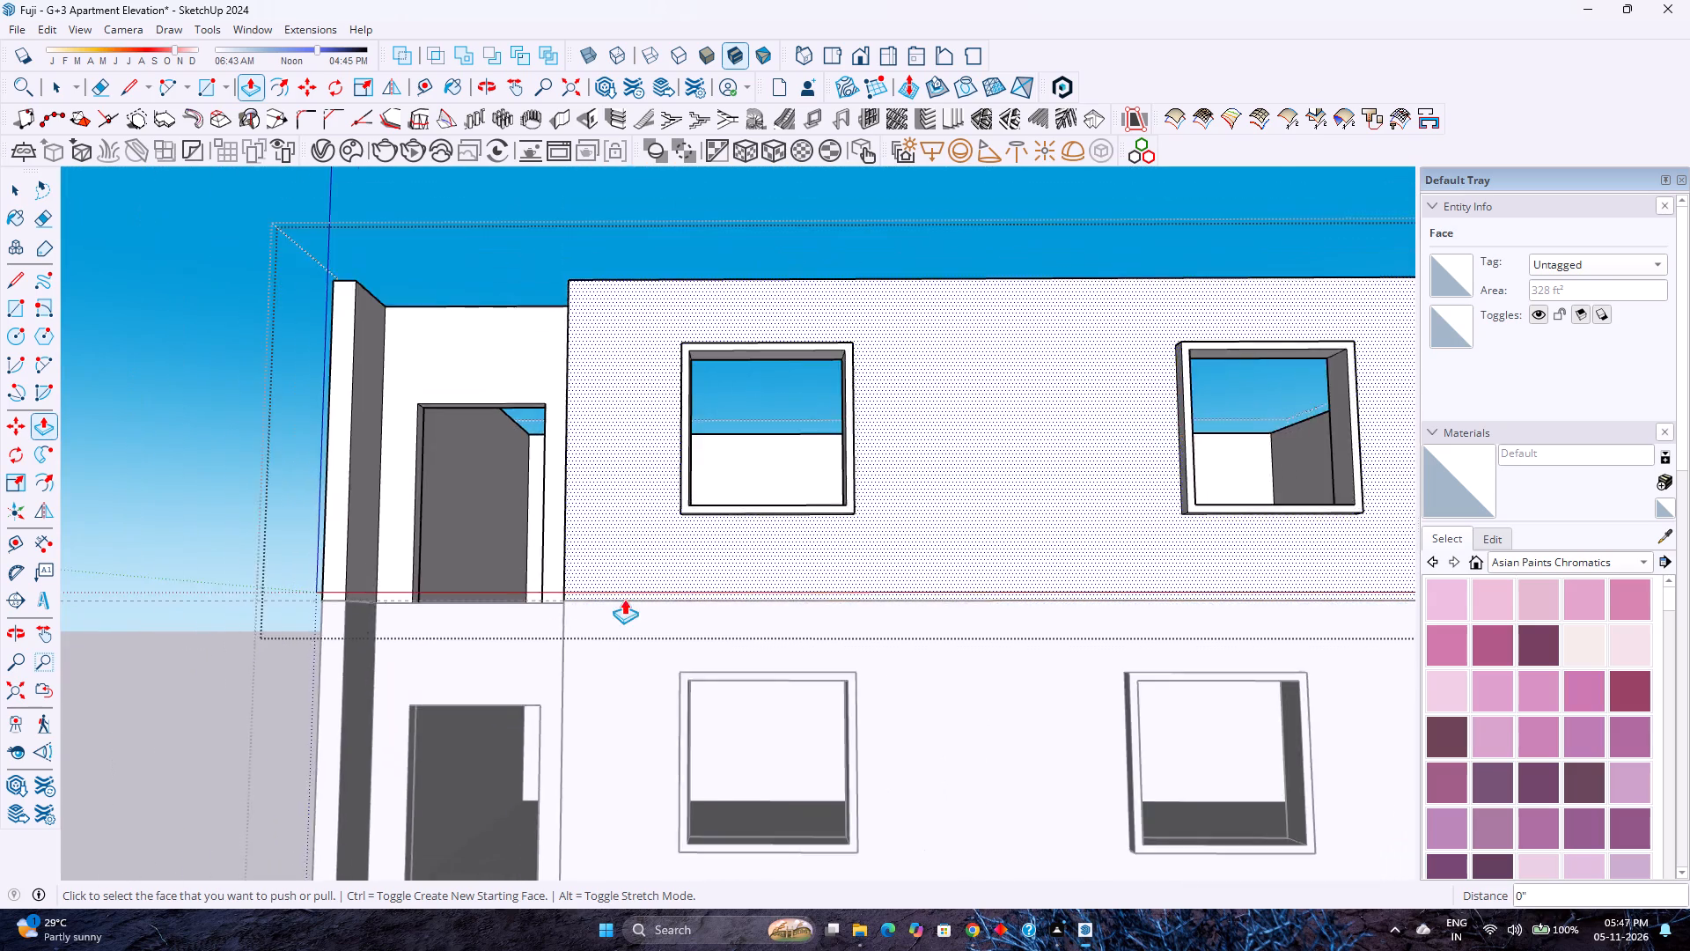
pyautogui.scroll(-3, 624, 599)
pyautogui.moveTo(958, 582); pyautogui.dragTo(531, 645, button='middle')
pyautogui.scroll(5, 925, 689)
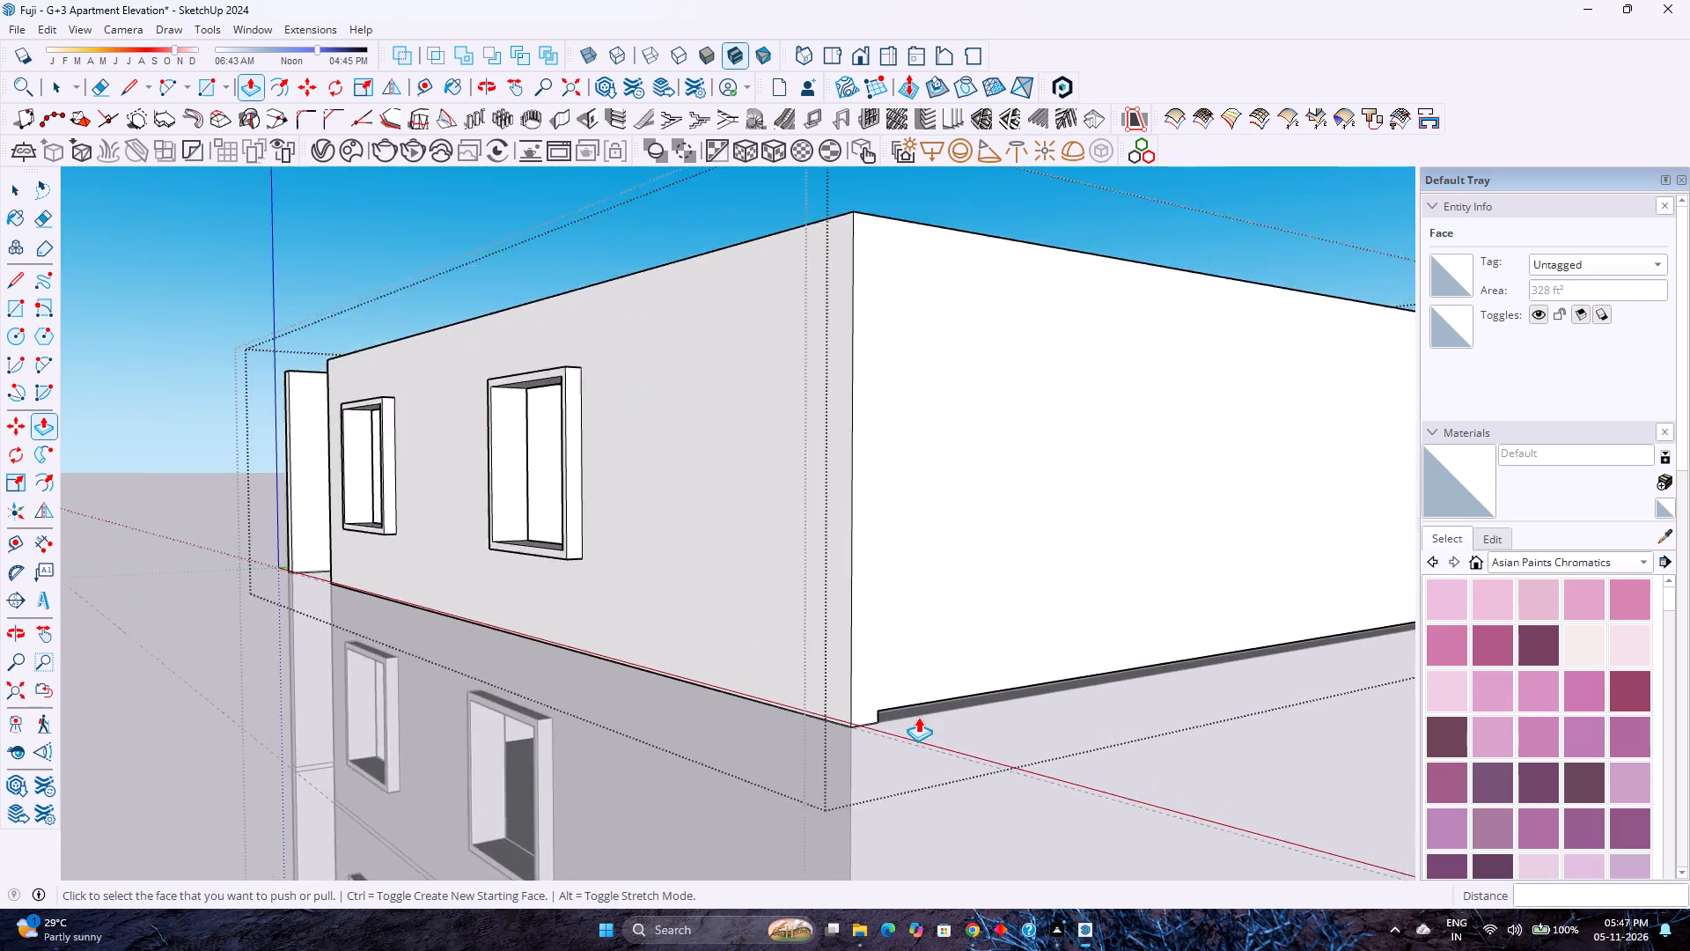
pyautogui.scroll(10, 918, 717)
pyautogui.moveTo(895, 709); pyautogui.dragTo(744, 616, button='middle')
pyautogui.scroll(4, 811, 701)
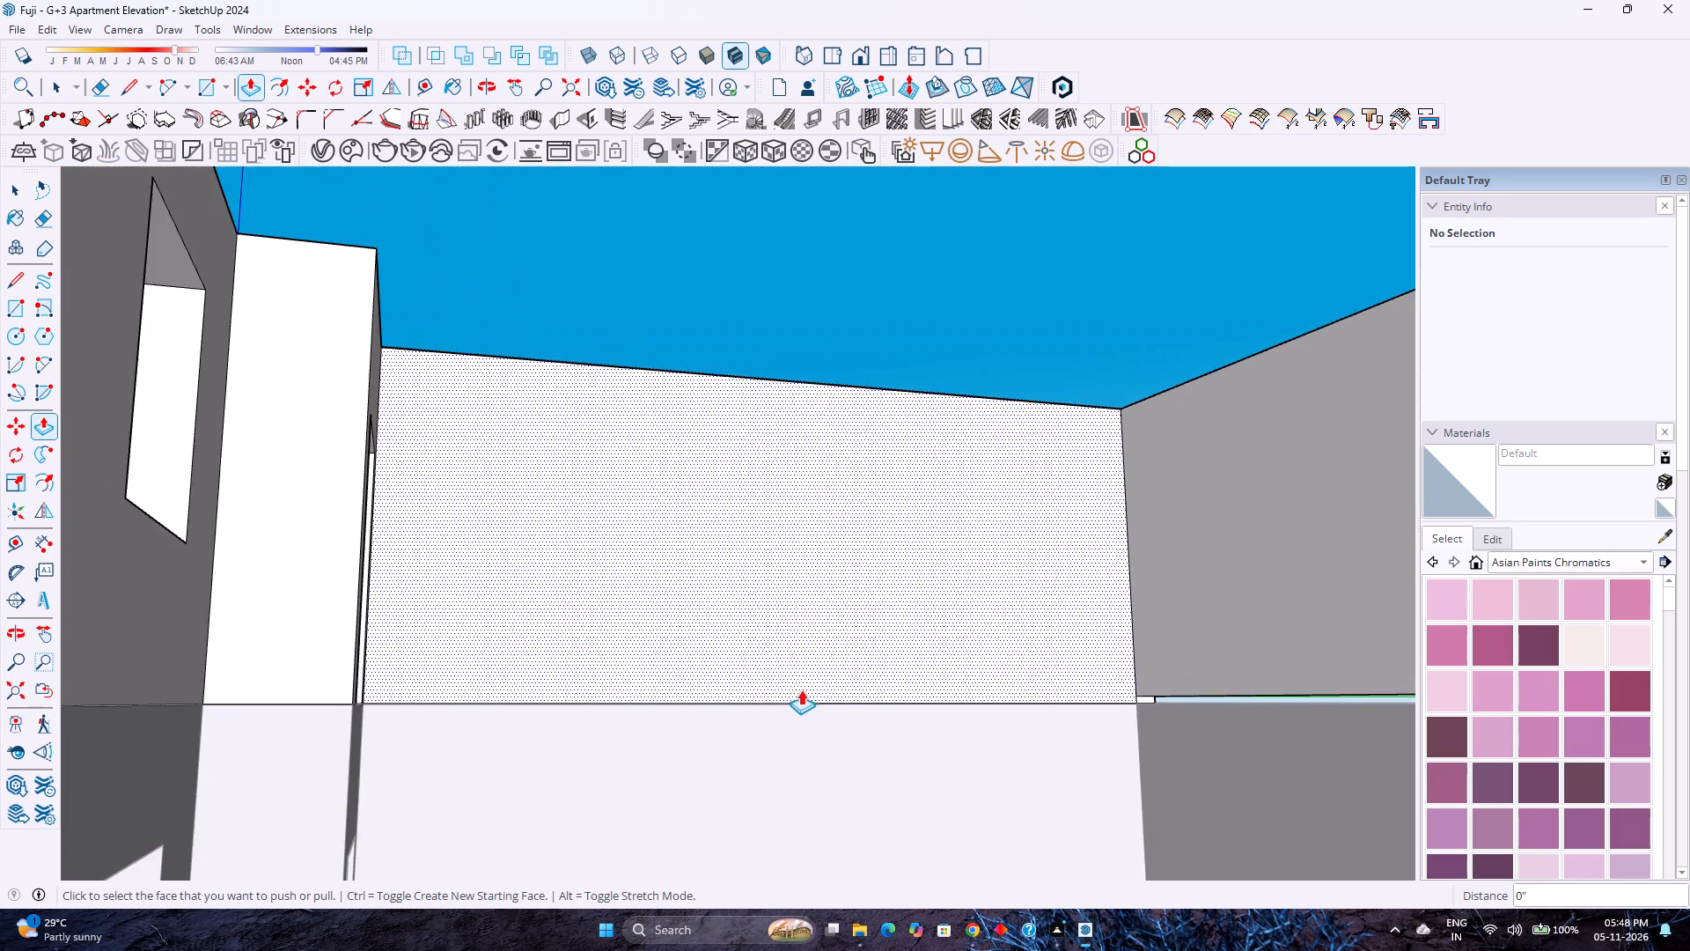
pyautogui.scroll(-4, 796, 684)
pyautogui.doubleClick(887, 502)
pyautogui.press('space')
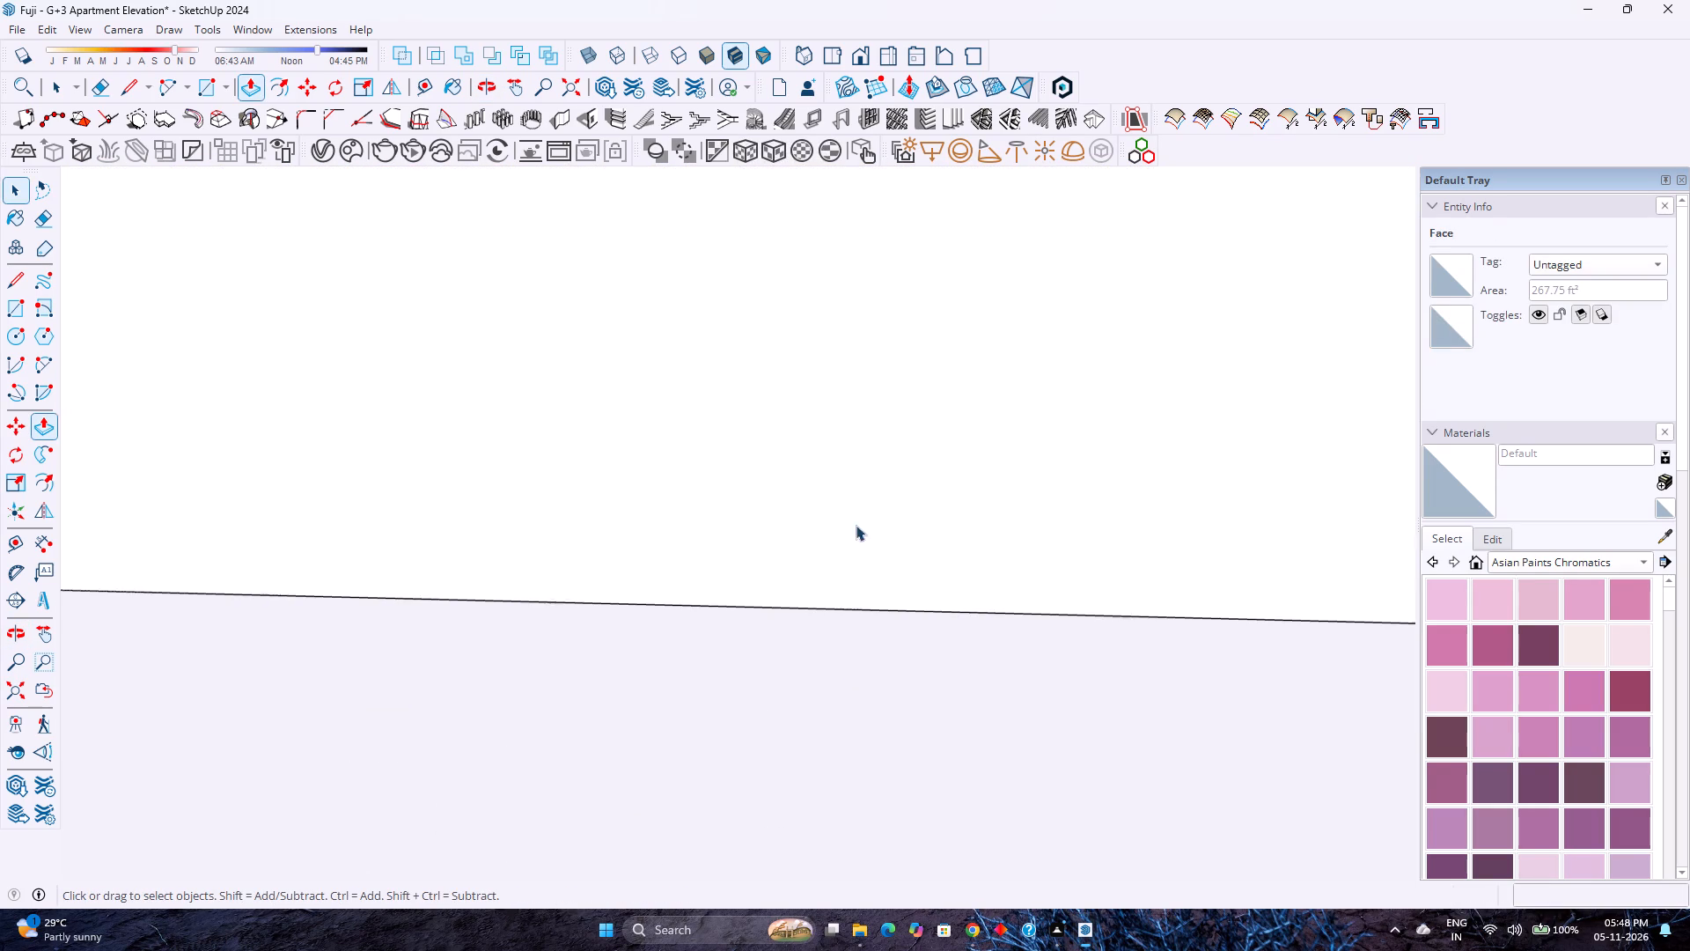
# Extend the underside of the top storey's rear wall by 3" across the band gap and close the group.
pyautogui.scroll(-20, 843, 561)
pyautogui.scroll(-3, 843, 561)
pyautogui.keyDown('shift'); pyautogui.moveTo(1074, 585); pyautogui.dragTo(647, 609, button='middle'); pyautogui.keyUp('shift')
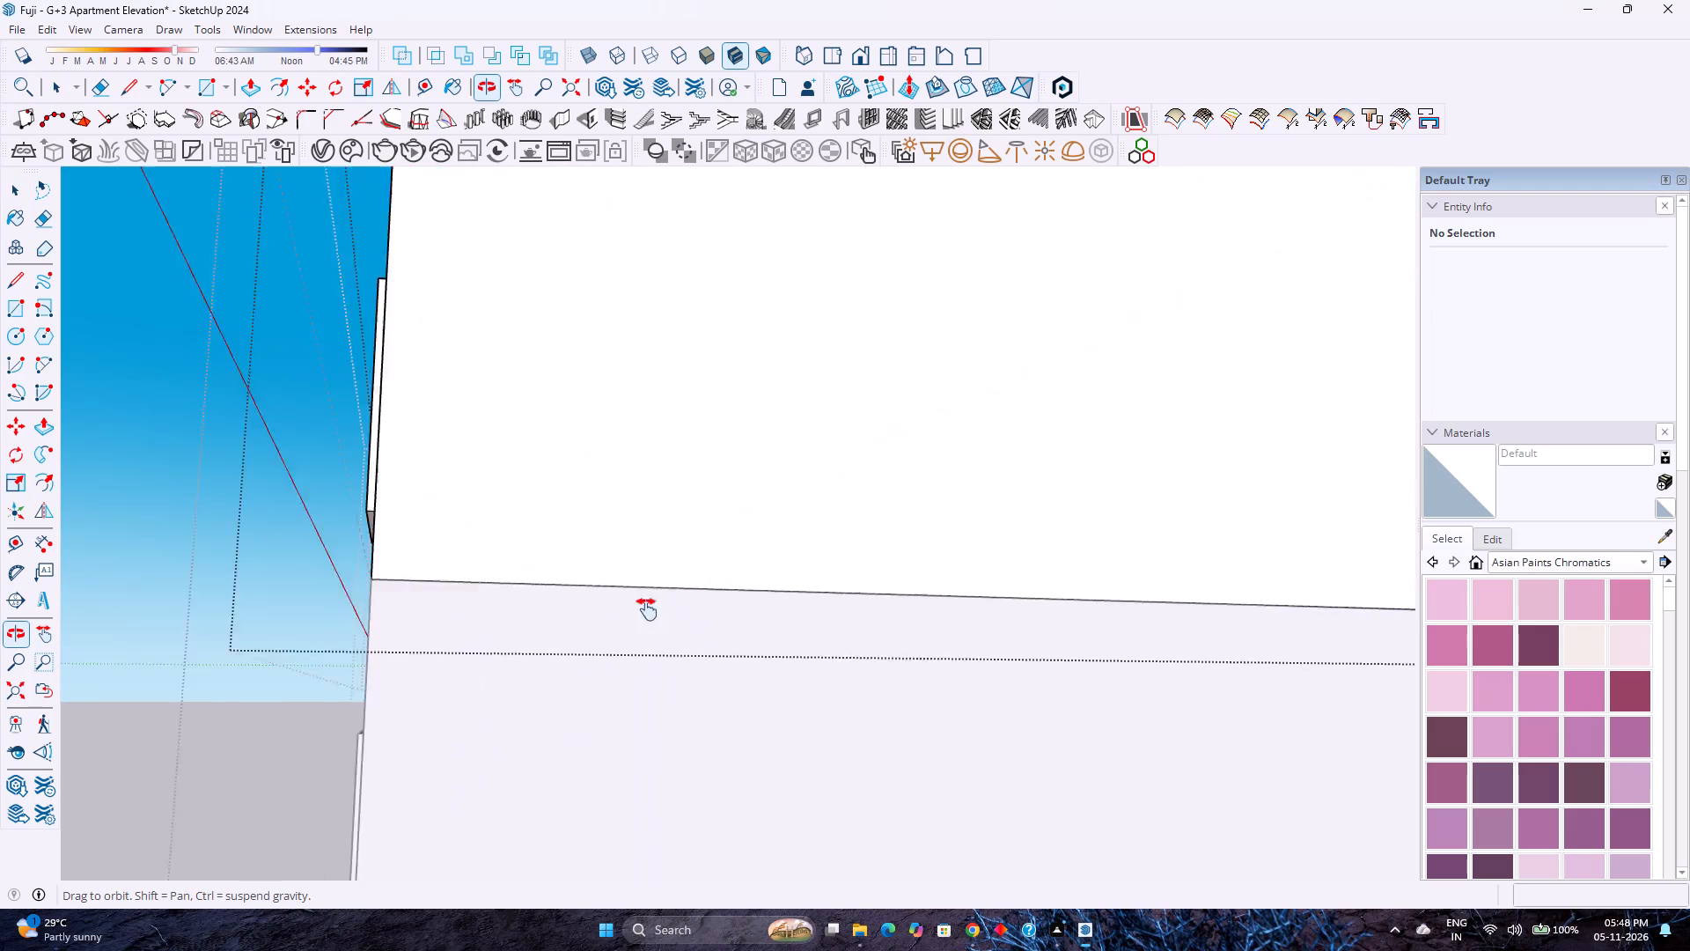
pyautogui.keyDown('shift'); pyautogui.moveTo(647, 609); pyautogui.dragTo(626, 618, button='middle'); pyautogui.keyUp('shift')
pyautogui.scroll(-8, 626, 619)
pyautogui.keyDown('shift'); pyautogui.moveTo(927, 644); pyautogui.dragTo(657, 658, button='middle'); pyautogui.keyUp('shift')
pyautogui.keyDown('shift'); pyautogui.moveTo(642, 660); pyautogui.dragTo(633, 663, button='middle'); pyautogui.keyUp('shift')
pyautogui.moveTo(845, 644); pyautogui.dragTo(327, 684, button='middle')
pyautogui.middleClick(326, 685)
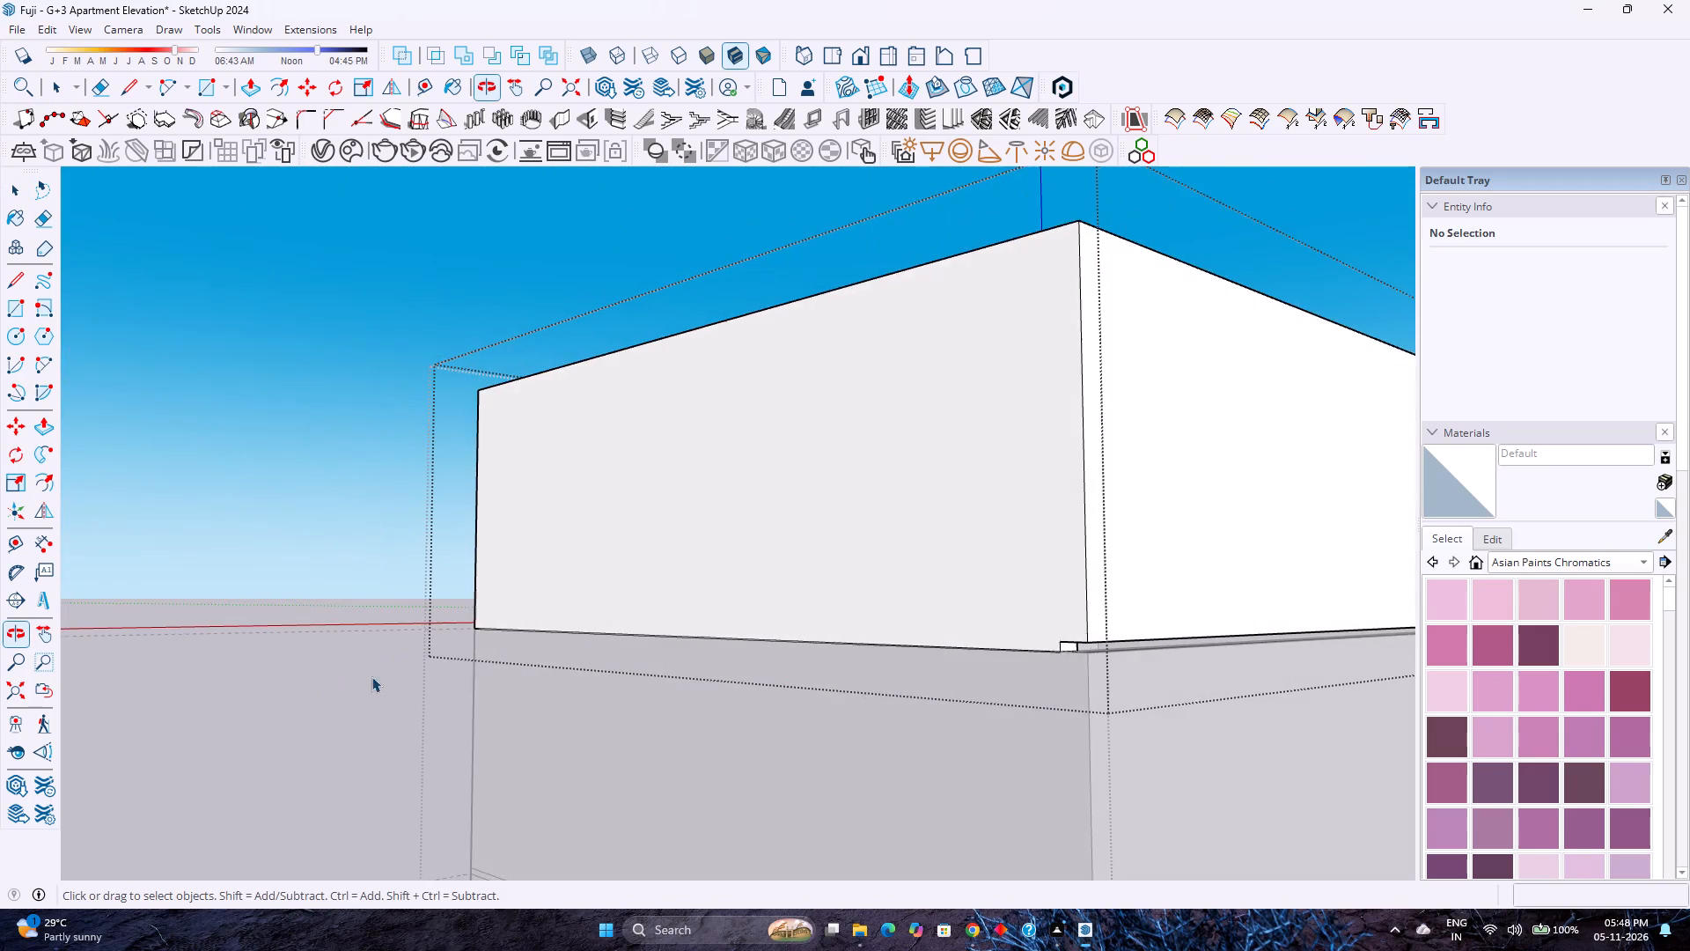
pyautogui.scroll(4, 1143, 645)
pyautogui.moveTo(799, 650); pyautogui.dragTo(811, 644, button='middle')
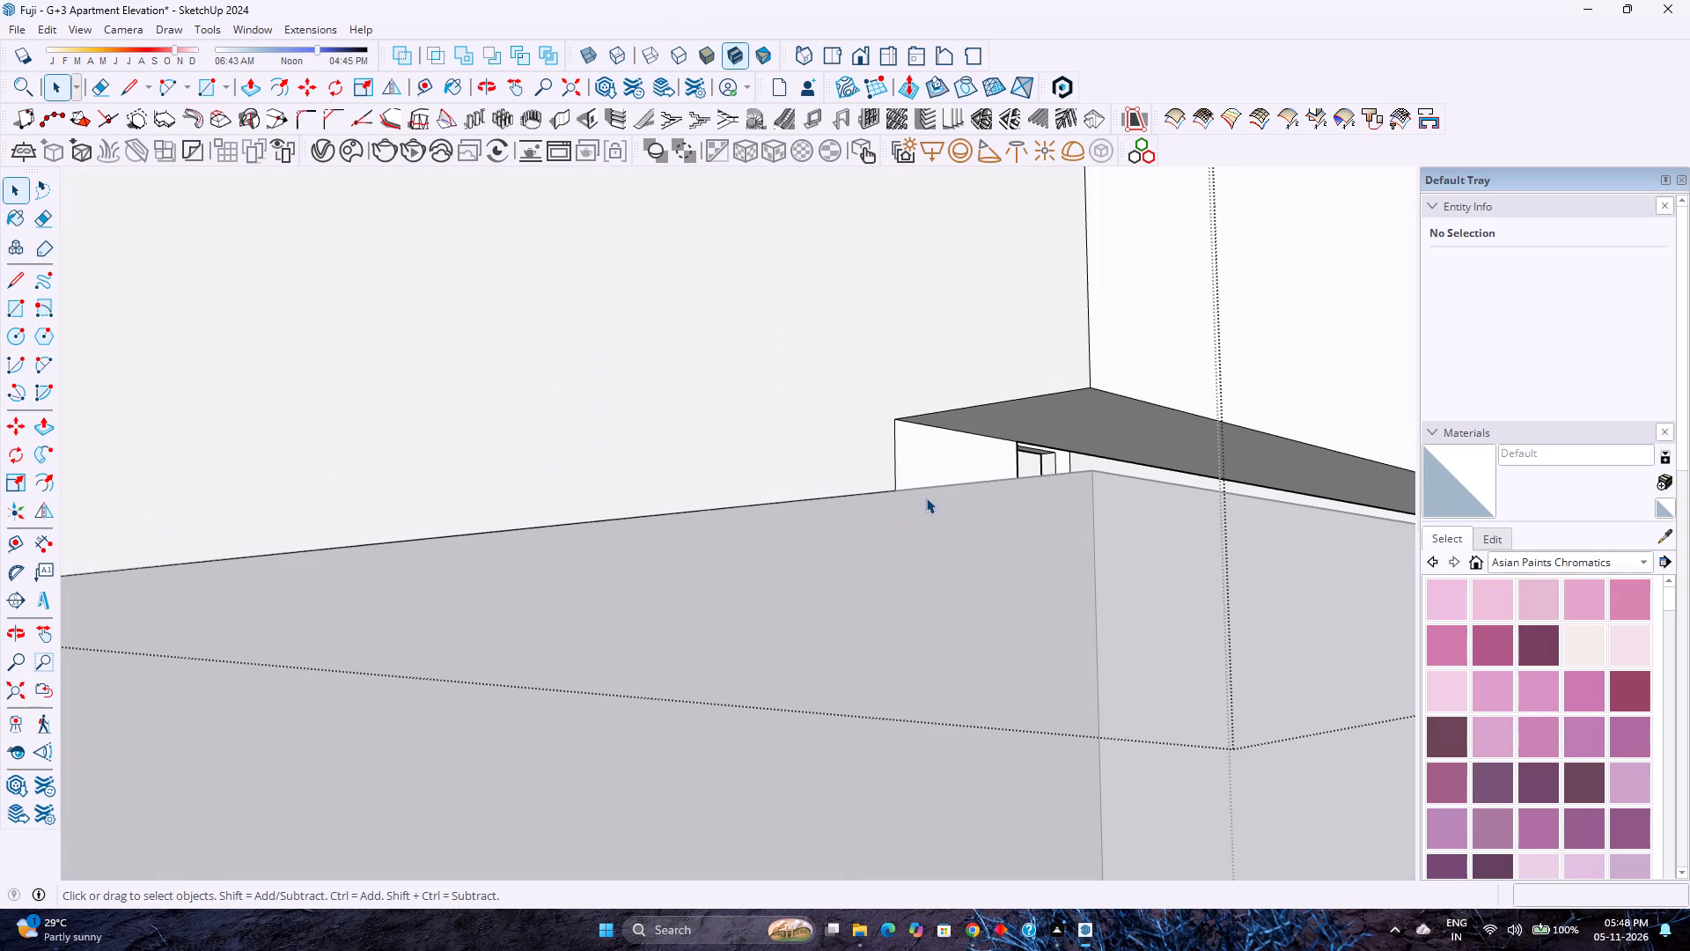
pyautogui.press('p')
pyautogui.doubleClick(982, 417)
pyautogui.press('space')
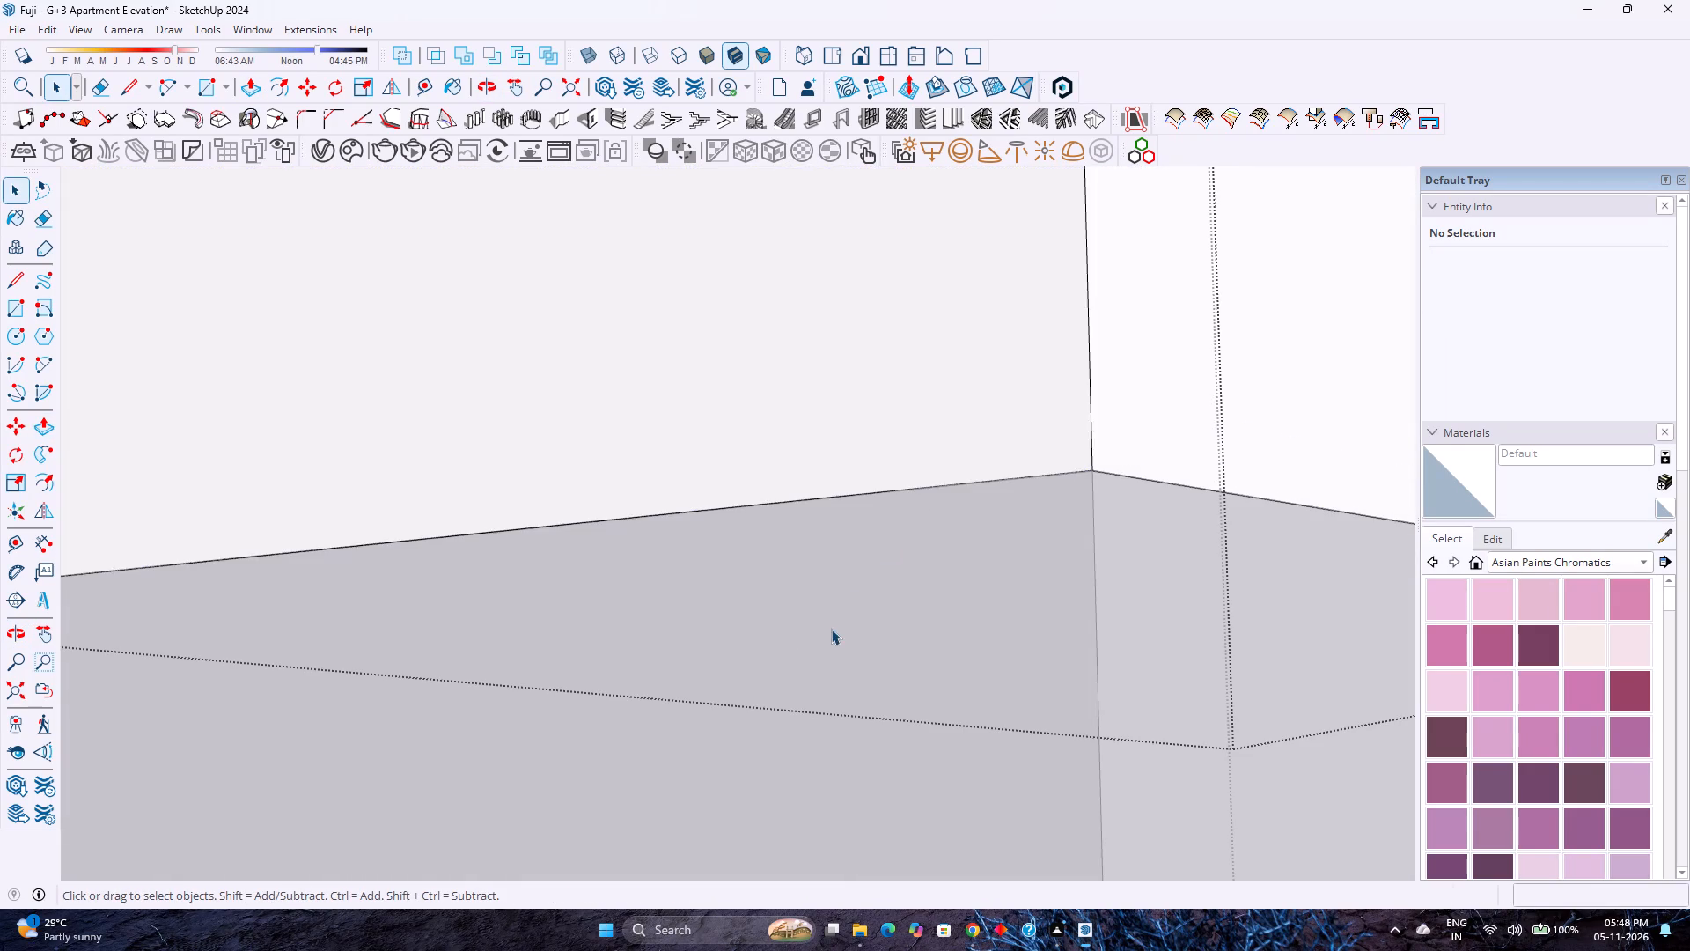
pyautogui.scroll(-5, 831, 629)
pyautogui.press('Escape')
pyautogui.scroll(-20, 834, 619)
pyautogui.scroll(-2, 834, 619)
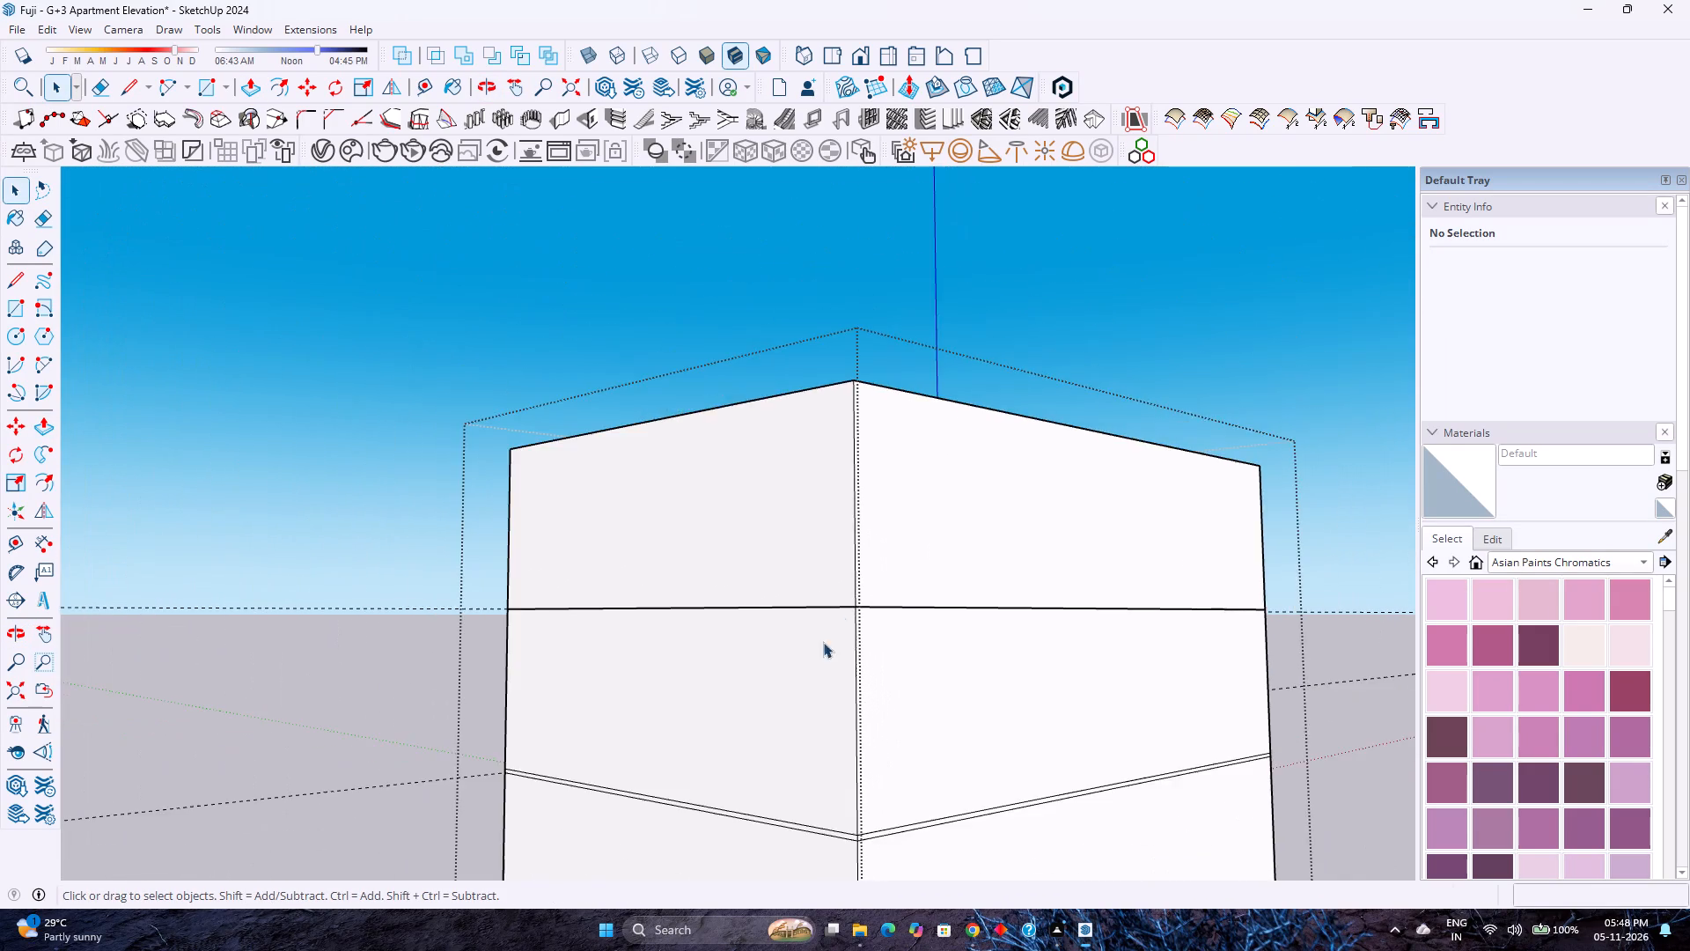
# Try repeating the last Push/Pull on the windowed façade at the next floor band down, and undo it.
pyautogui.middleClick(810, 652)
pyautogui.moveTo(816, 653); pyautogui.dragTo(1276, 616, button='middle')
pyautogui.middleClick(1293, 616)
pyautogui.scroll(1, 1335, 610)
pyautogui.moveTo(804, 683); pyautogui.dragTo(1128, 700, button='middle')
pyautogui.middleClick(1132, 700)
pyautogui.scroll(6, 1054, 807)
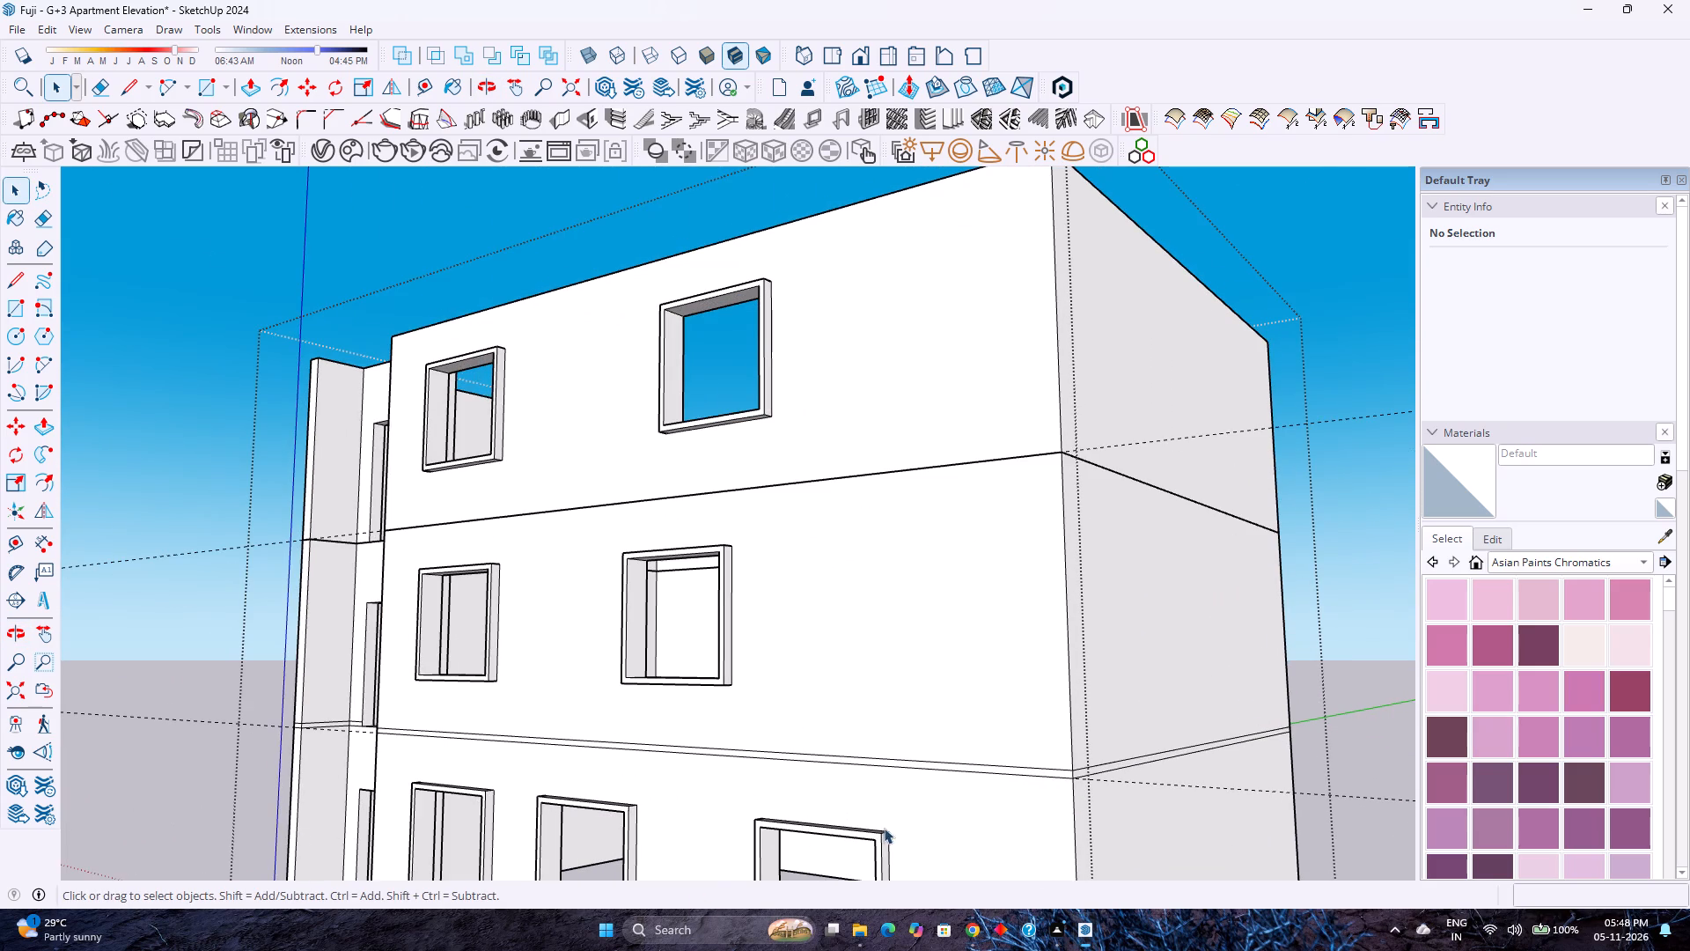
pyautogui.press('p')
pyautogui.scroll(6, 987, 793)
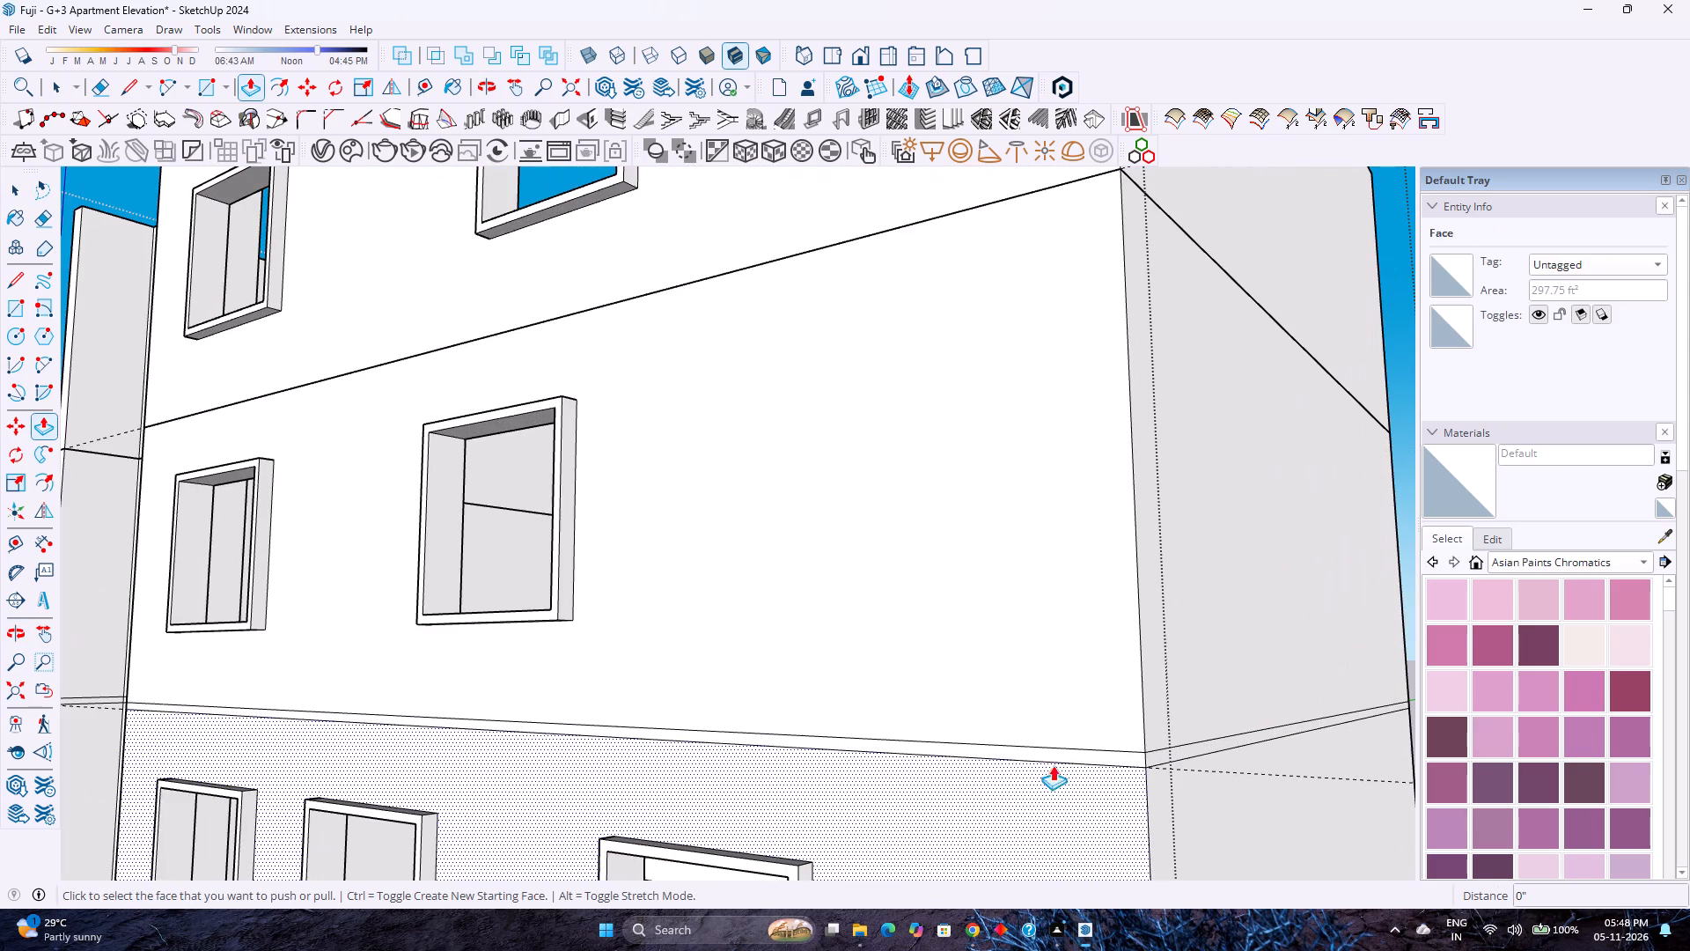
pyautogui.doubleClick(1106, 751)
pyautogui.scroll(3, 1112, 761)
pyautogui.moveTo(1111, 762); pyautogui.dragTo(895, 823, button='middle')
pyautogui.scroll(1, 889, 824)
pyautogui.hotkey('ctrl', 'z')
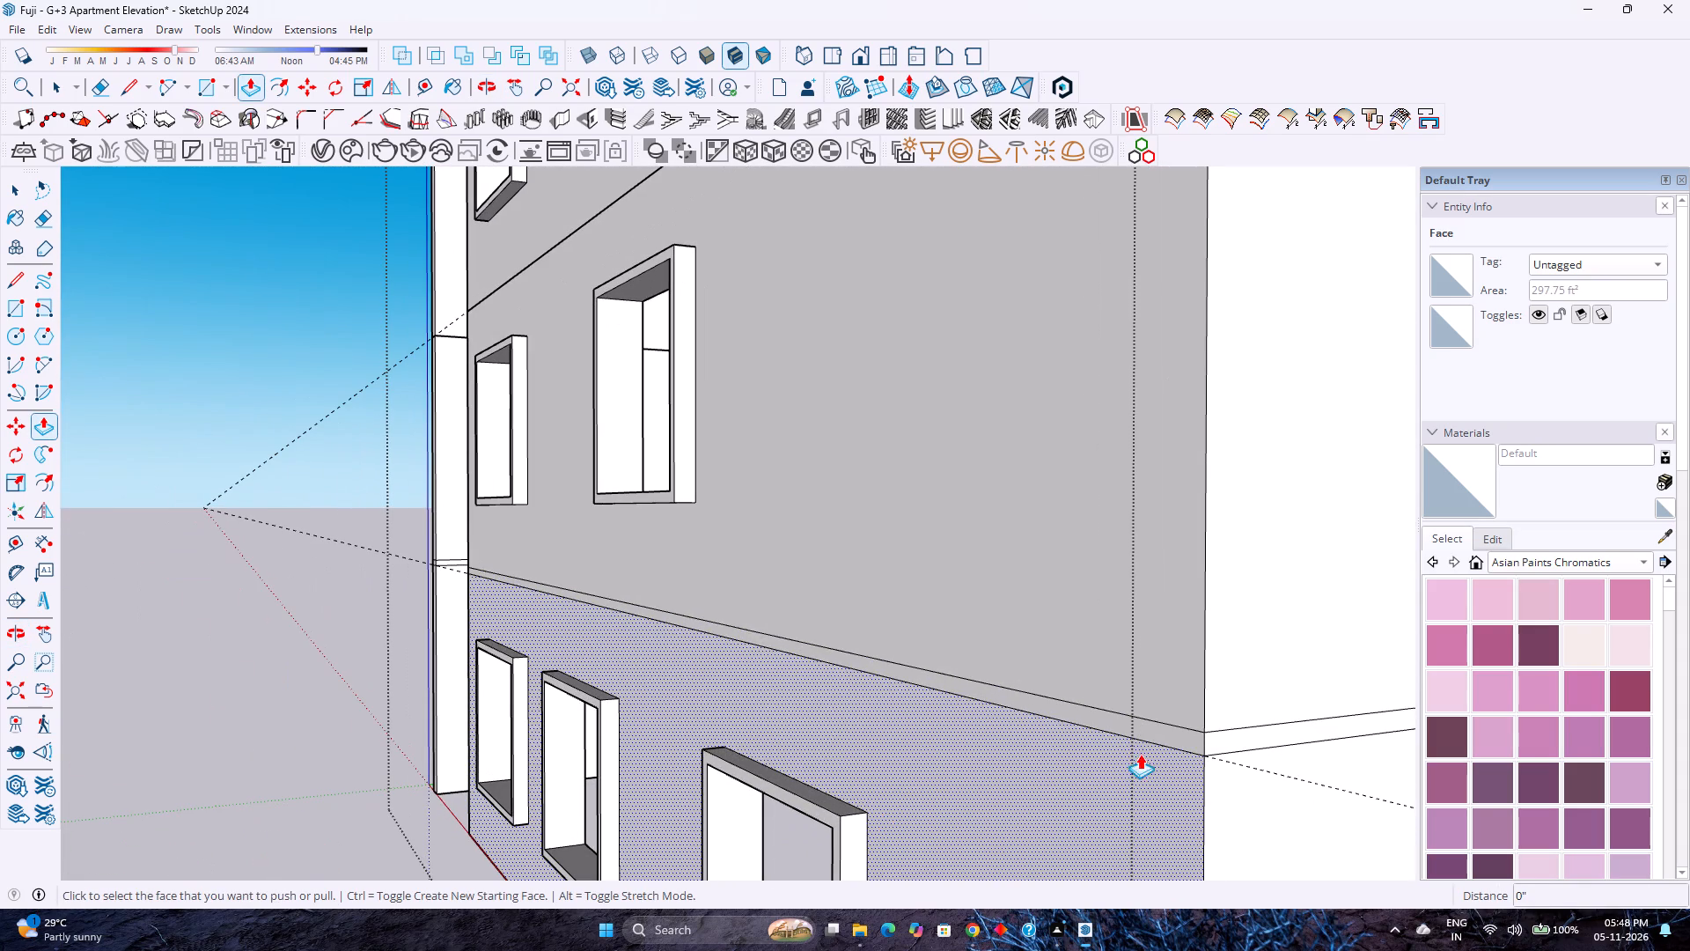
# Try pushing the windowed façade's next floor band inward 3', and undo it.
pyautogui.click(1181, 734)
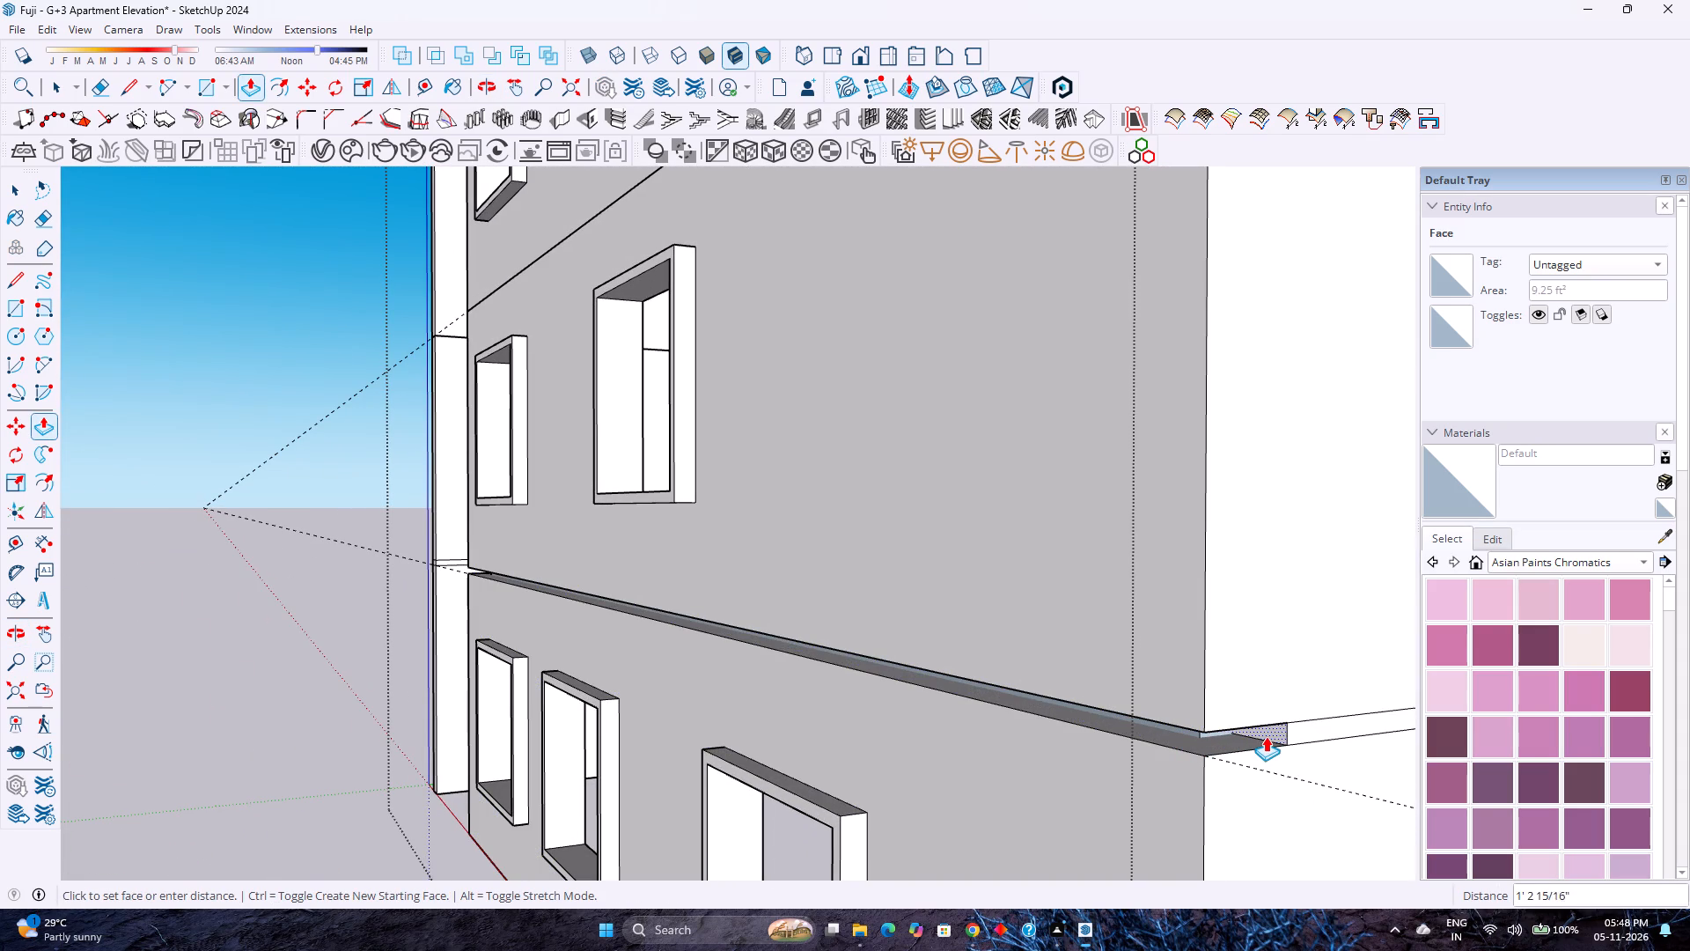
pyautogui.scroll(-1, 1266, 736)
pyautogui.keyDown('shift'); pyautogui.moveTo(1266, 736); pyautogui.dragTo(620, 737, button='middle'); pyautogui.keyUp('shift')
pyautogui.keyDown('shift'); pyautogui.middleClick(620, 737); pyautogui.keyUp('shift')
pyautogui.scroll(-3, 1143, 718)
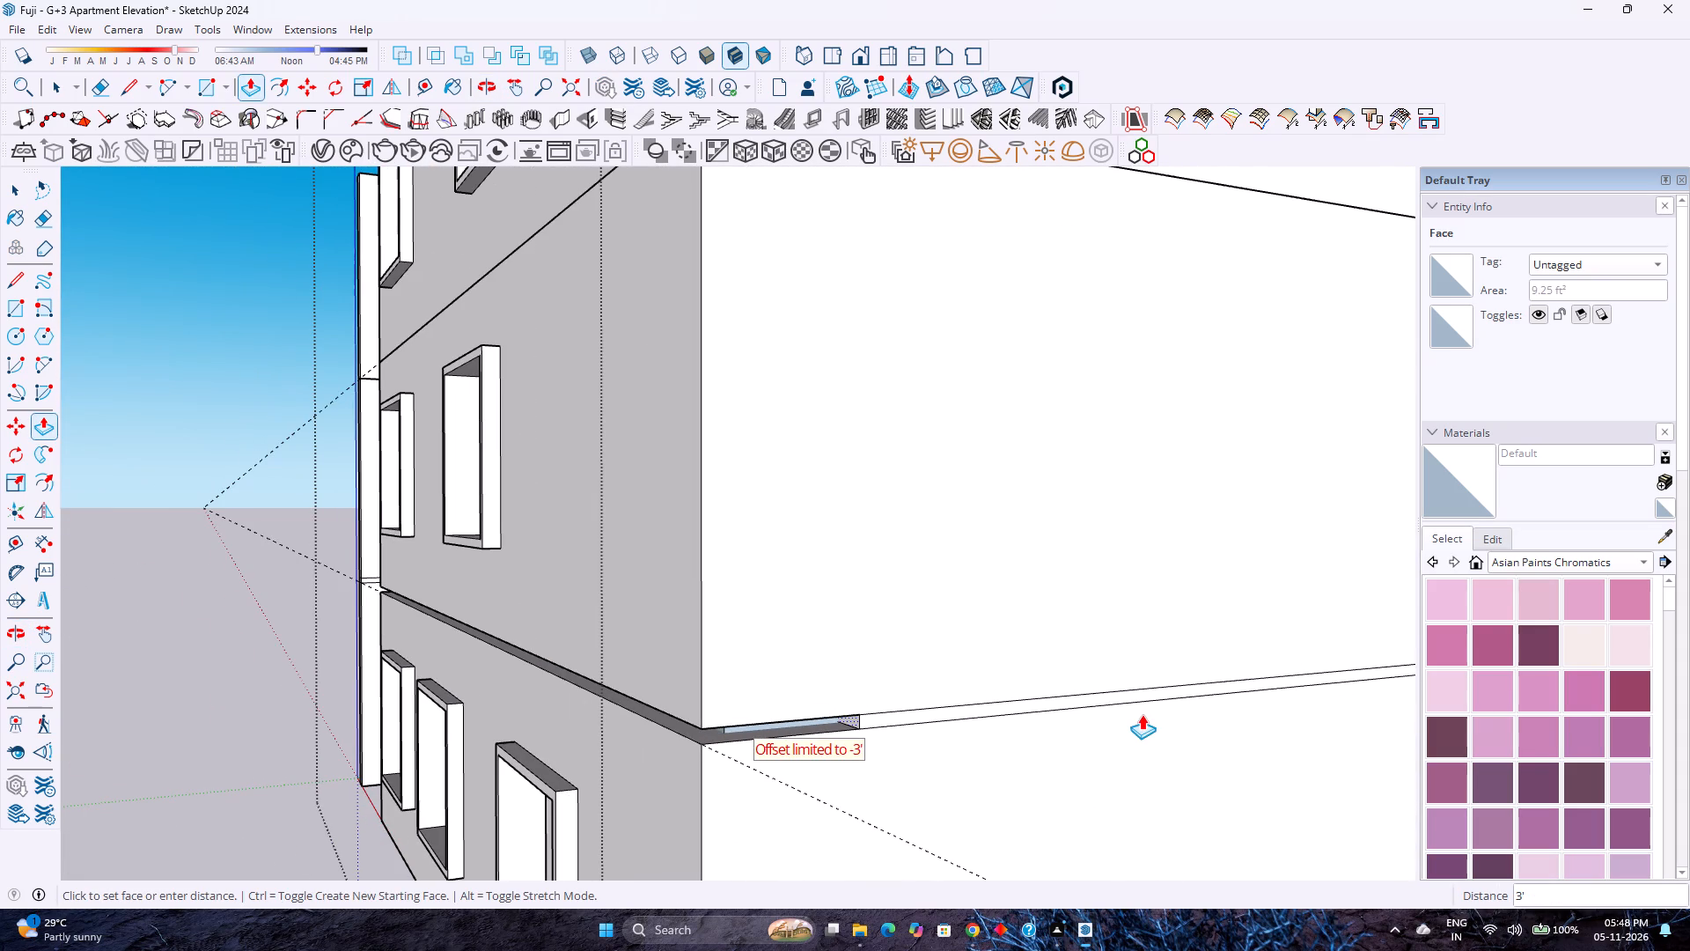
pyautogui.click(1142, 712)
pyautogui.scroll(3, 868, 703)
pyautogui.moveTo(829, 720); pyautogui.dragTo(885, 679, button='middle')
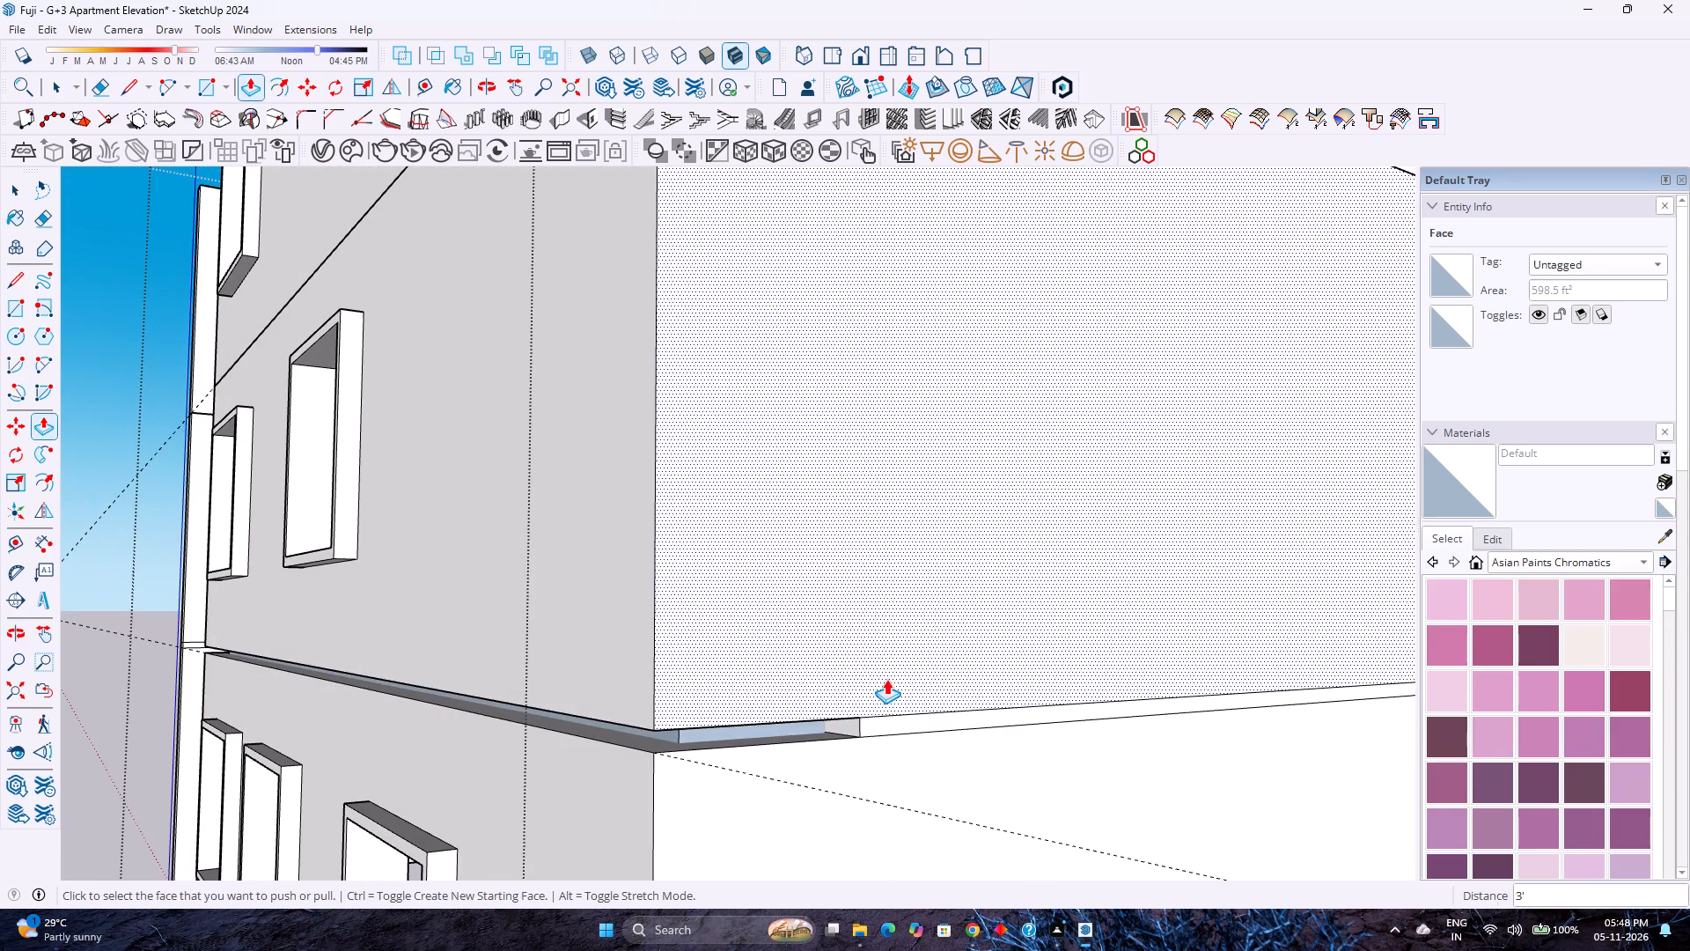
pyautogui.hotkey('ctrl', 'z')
# Push the windowed façade's floor band below the second storey from the top inward 9".
pyautogui.click(623, 734)
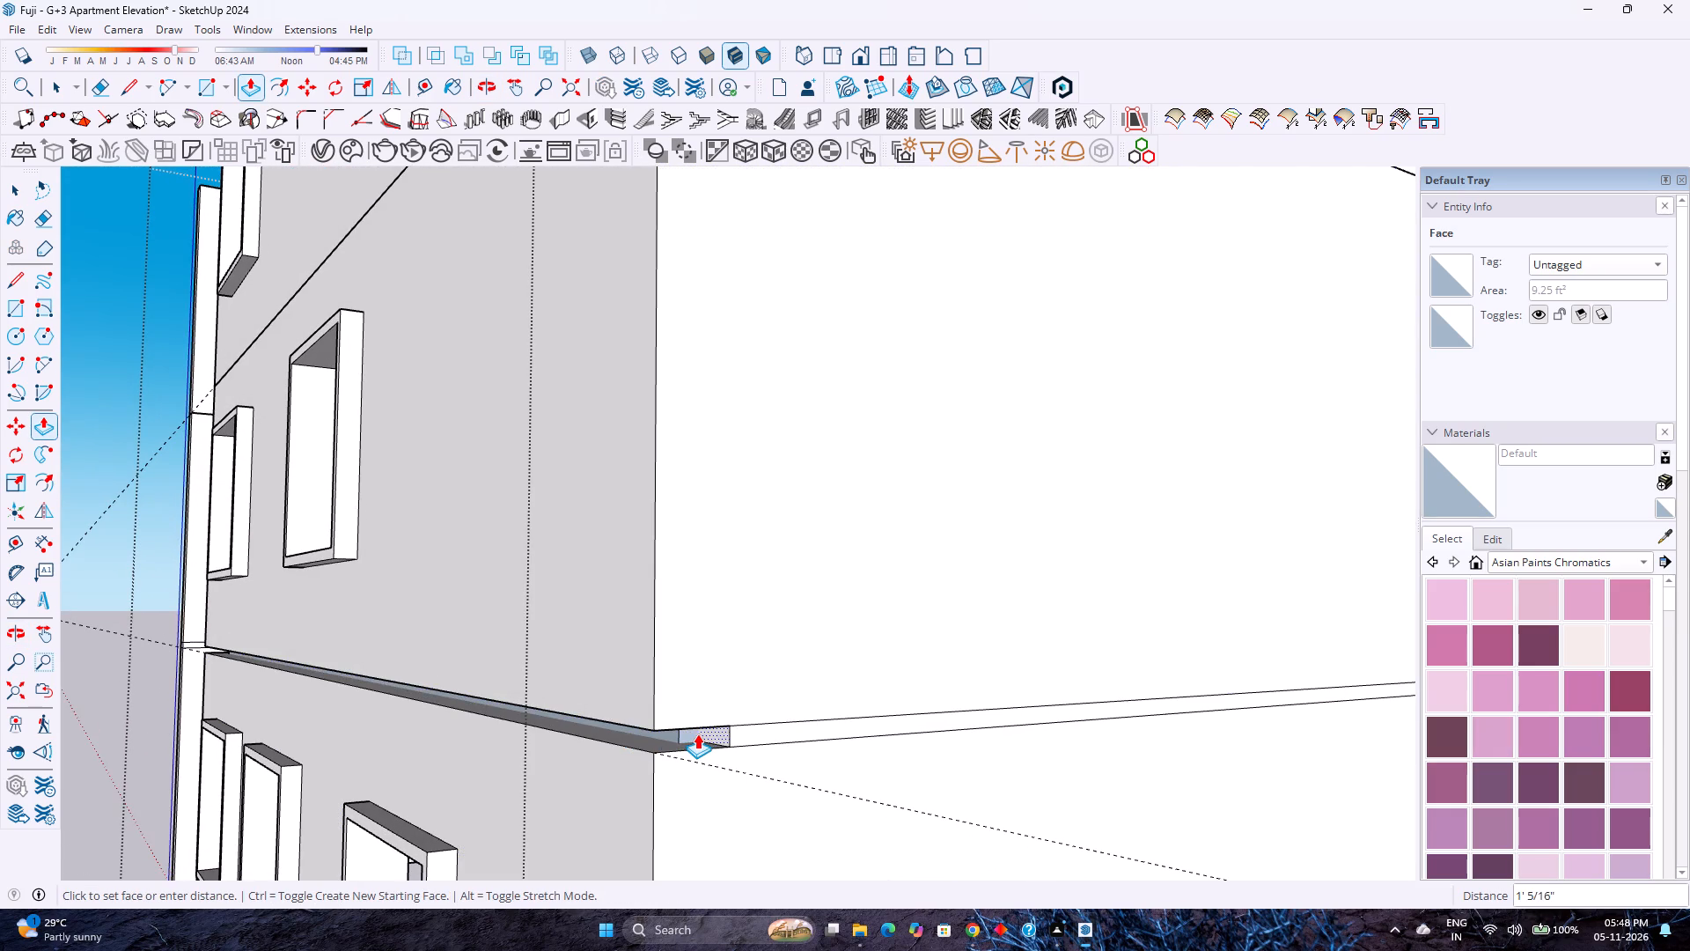
pyautogui.press('3')
pyautogui.press('Return')
pyautogui.scroll(5, 697, 737)
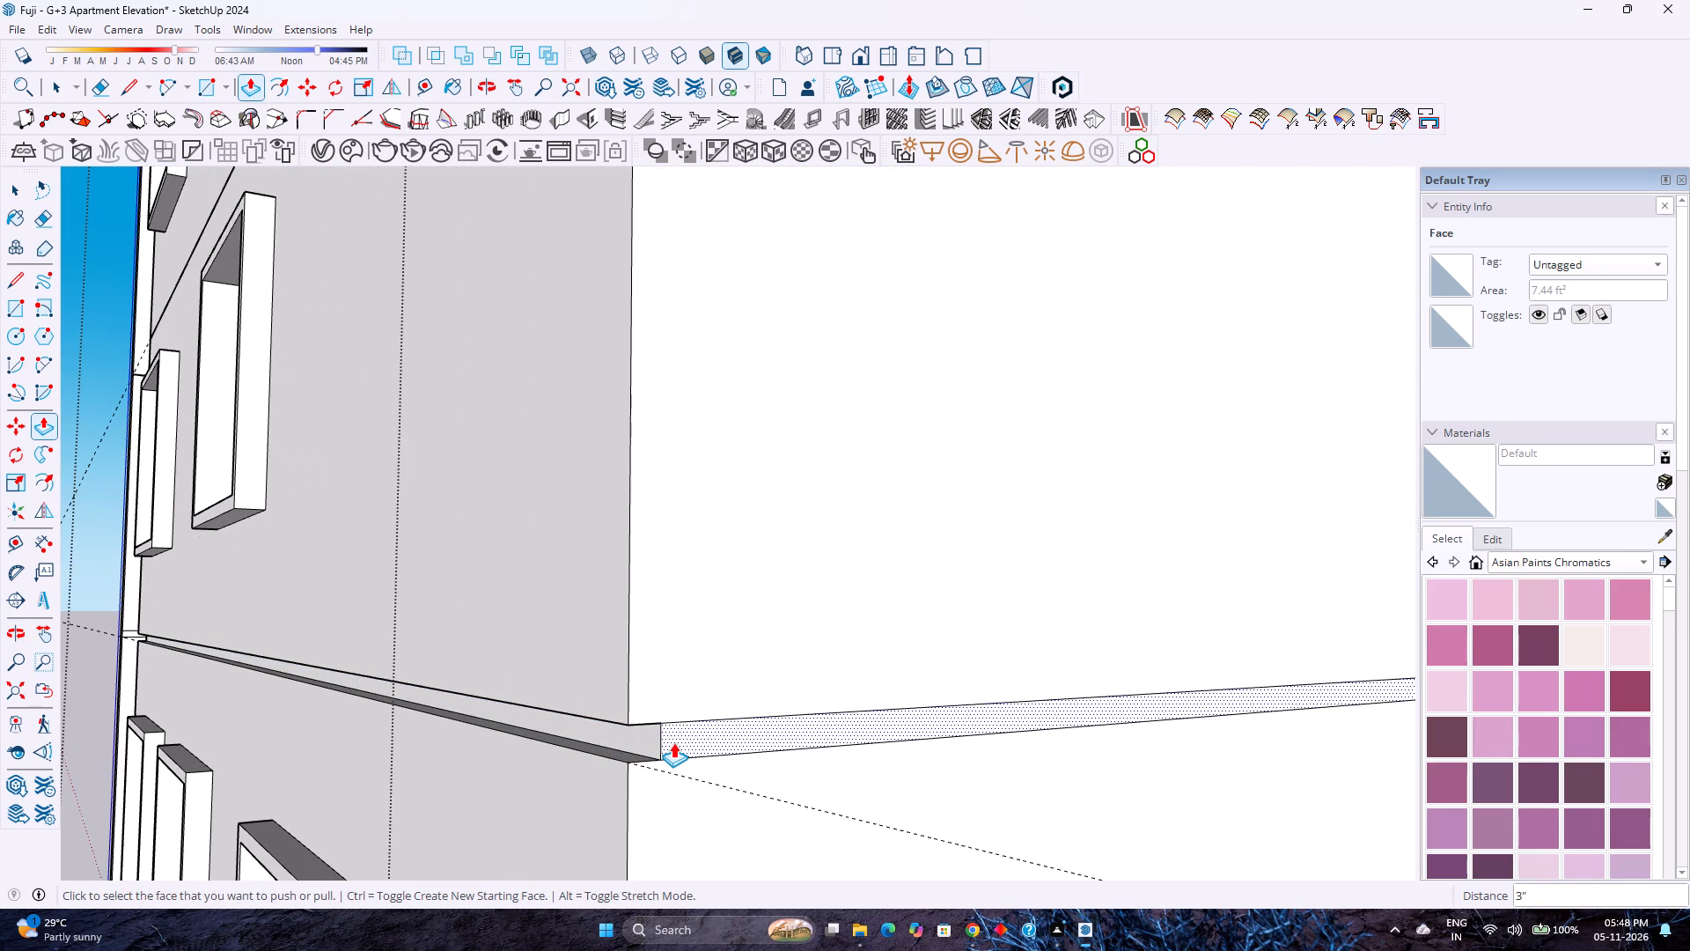
pyautogui.press('9')
pyautogui.press('Return')
# Repeat the 9" inward push on the same floor band along the adjoining blank side wall.
pyautogui.scroll(2, 673, 742)
pyautogui.moveTo(673, 742); pyautogui.dragTo(733, 717, button='middle')
pyautogui.doubleClick(768, 722)
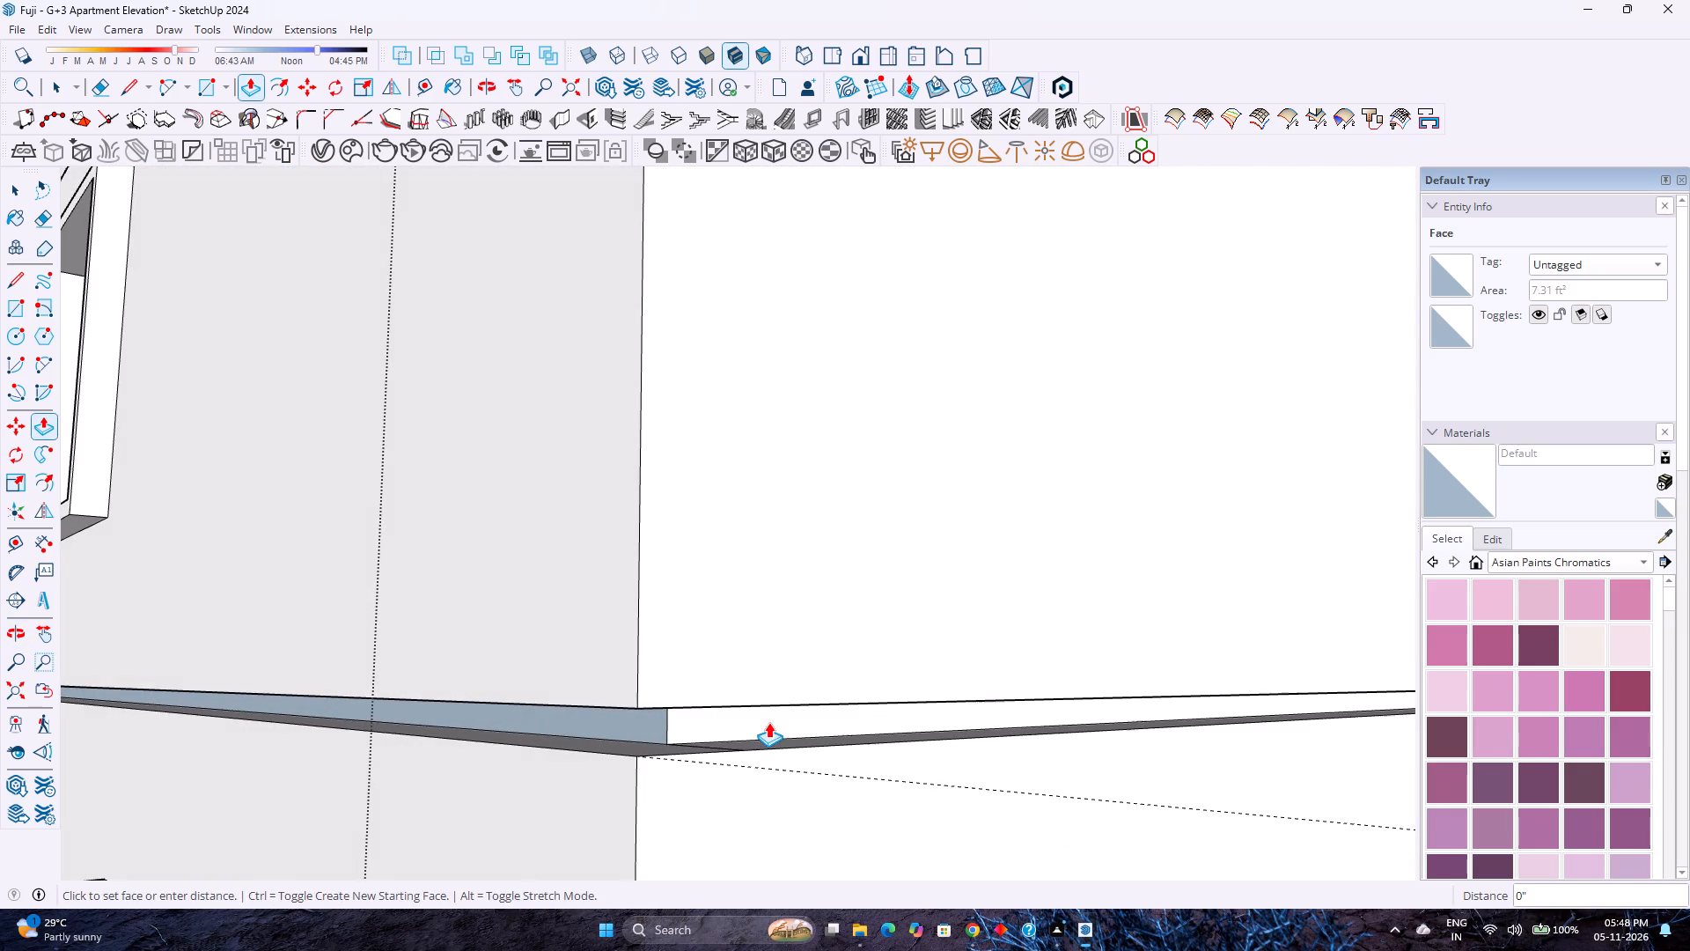
pyautogui.scroll(3, 705, 730)
pyautogui.scroll(-11, 705, 730)
# Repeat the 9" inward push on the band segments at the façade return and on both sides of the tall opening.
pyautogui.keyDown('shift'); pyautogui.moveTo(550, 756); pyautogui.dragTo(1258, 800, button='middle'); pyautogui.keyUp('shift')
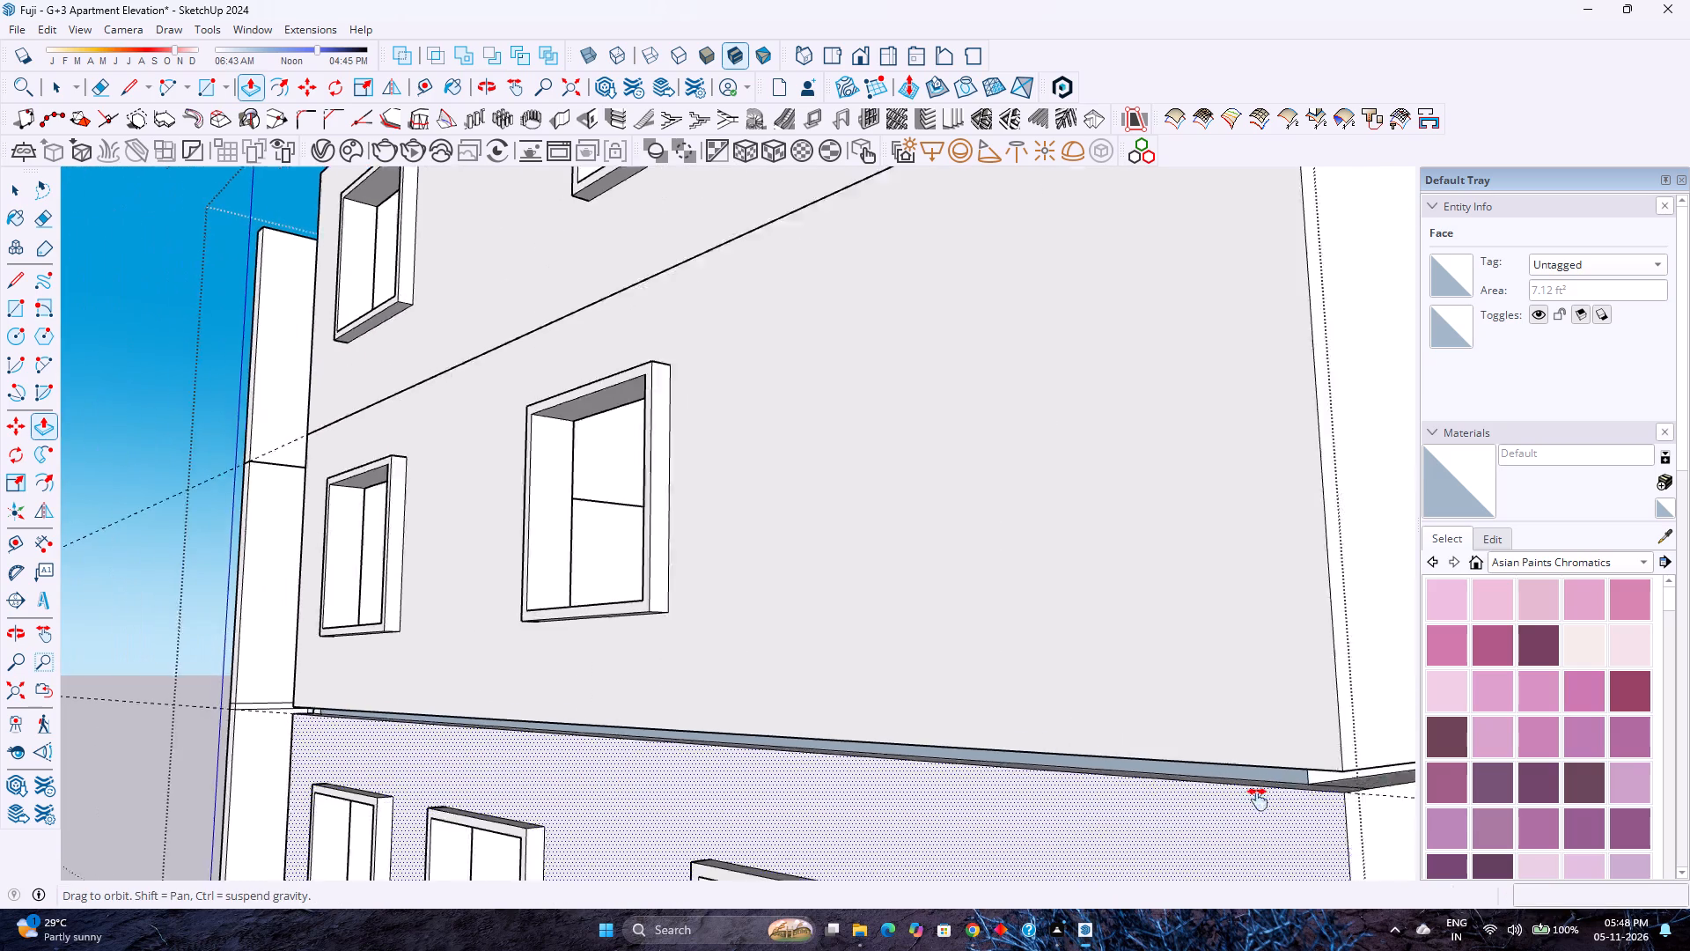
pyautogui.keyDown('shift'); pyautogui.moveTo(1258, 800); pyautogui.dragTo(1282, 798, button='middle'); pyautogui.keyUp('shift')
pyautogui.keyDown('shift'); pyautogui.middleClick(1282, 798); pyautogui.keyUp('shift')
pyautogui.scroll(5, 345, 697)
pyautogui.moveTo(345, 697); pyautogui.dragTo(688, 687, button='middle')
pyautogui.middleClick(690, 687)
pyautogui.keyDown('shift'); pyautogui.moveTo(809, 680); pyautogui.dragTo(715, 672, button='middle'); pyautogui.keyUp('shift')
pyautogui.scroll(7, 1180, 689)
pyautogui.moveTo(1201, 673); pyautogui.dragTo(1255, 687, button='middle')
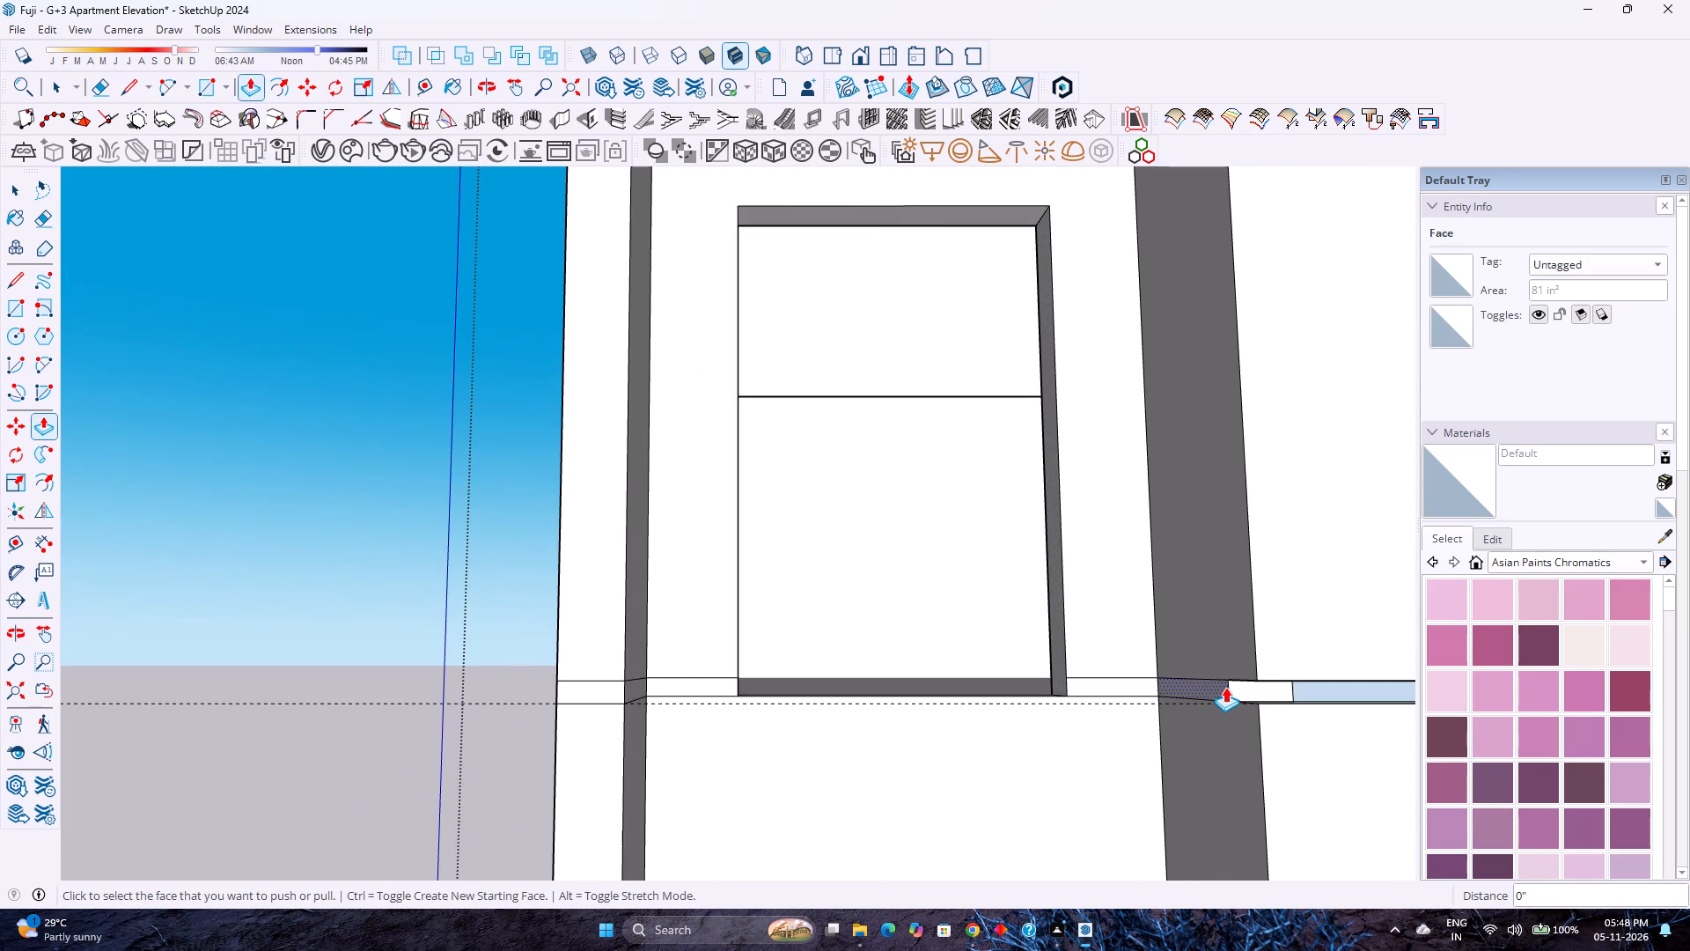
pyautogui.doubleClick(1225, 687)
pyautogui.scroll(4, 1160, 687)
pyautogui.doubleClick(1111, 677)
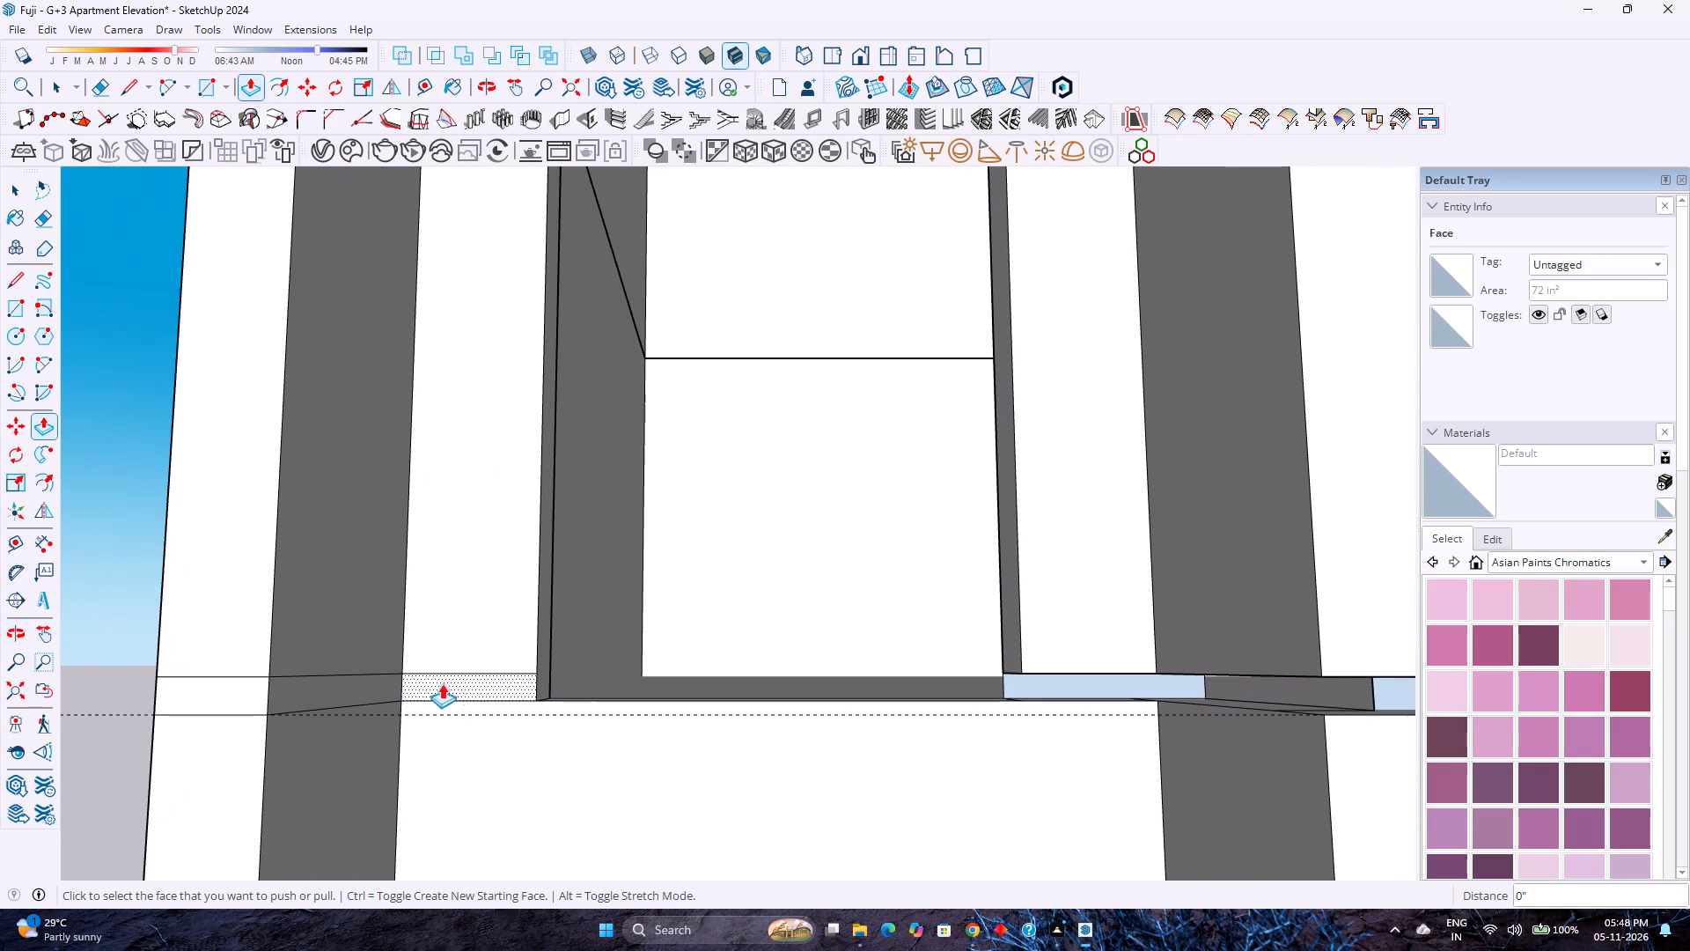
pyautogui.doubleClick(460, 686)
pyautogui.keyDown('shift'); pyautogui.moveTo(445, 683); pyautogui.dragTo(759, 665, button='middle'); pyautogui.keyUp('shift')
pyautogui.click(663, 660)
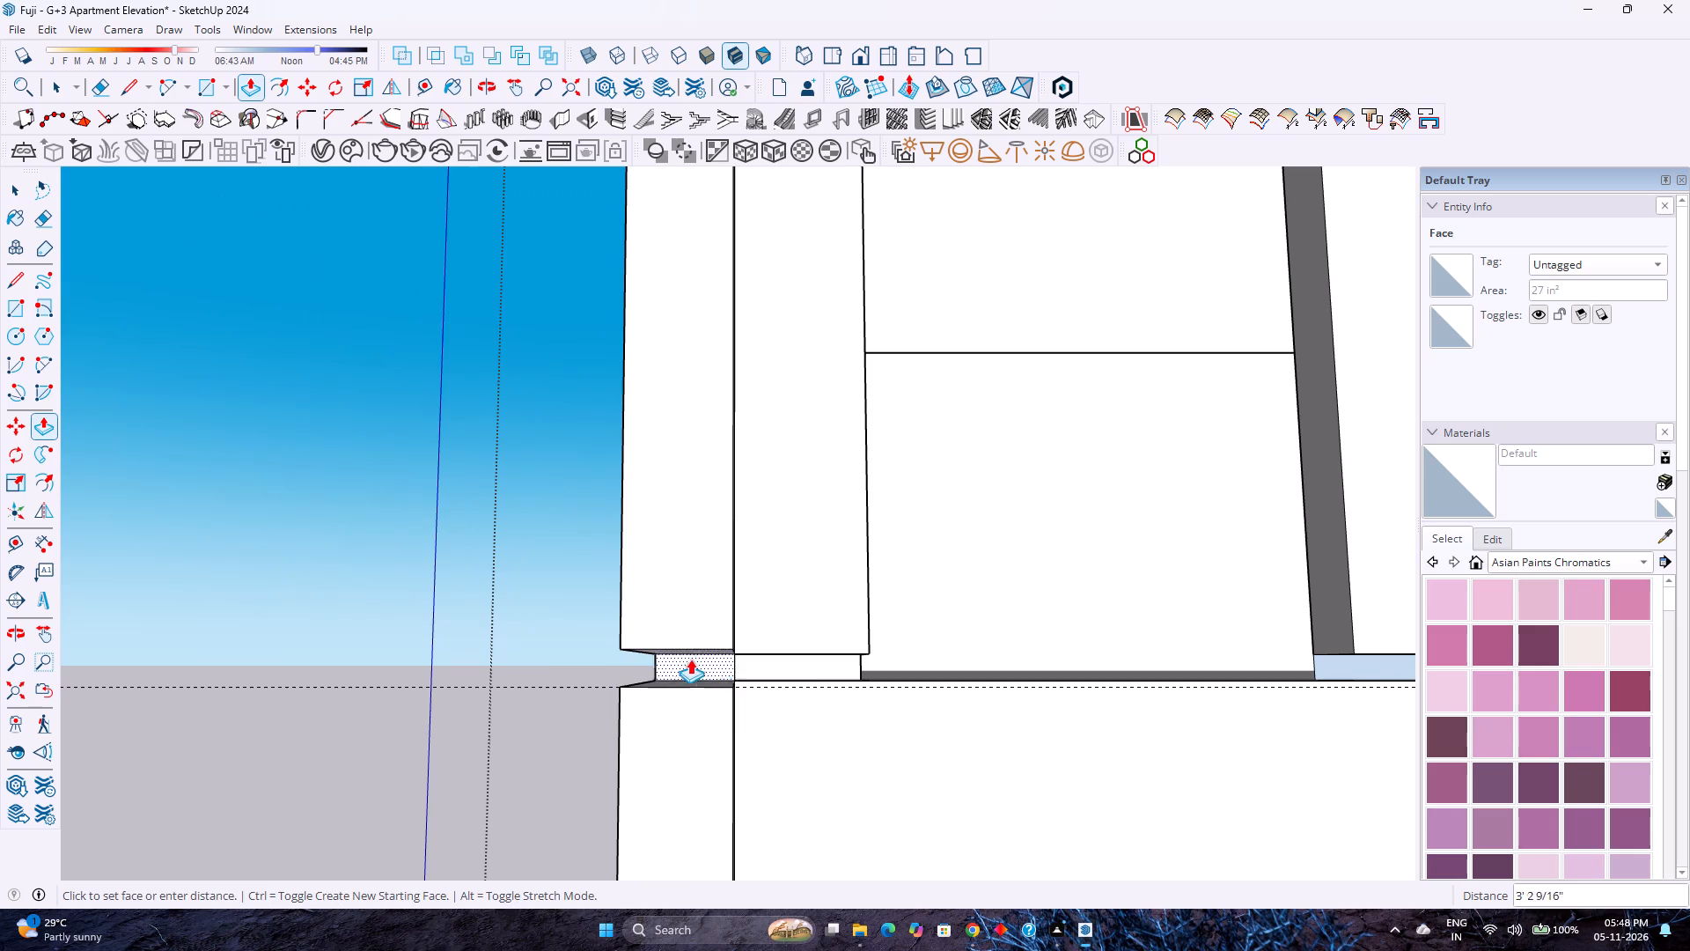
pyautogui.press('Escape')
# Repeat the 9" inward push on the remaining band segment at the façade corner and along the adjoining side wall.
pyautogui.middleClick(694, 658)
pyautogui.moveTo(694, 658); pyautogui.dragTo(513, 669, button='middle')
pyautogui.middleClick(513, 669)
pyautogui.scroll(-2, 773, 601)
pyautogui.moveTo(773, 601); pyautogui.dragTo(675, 636, button='middle')
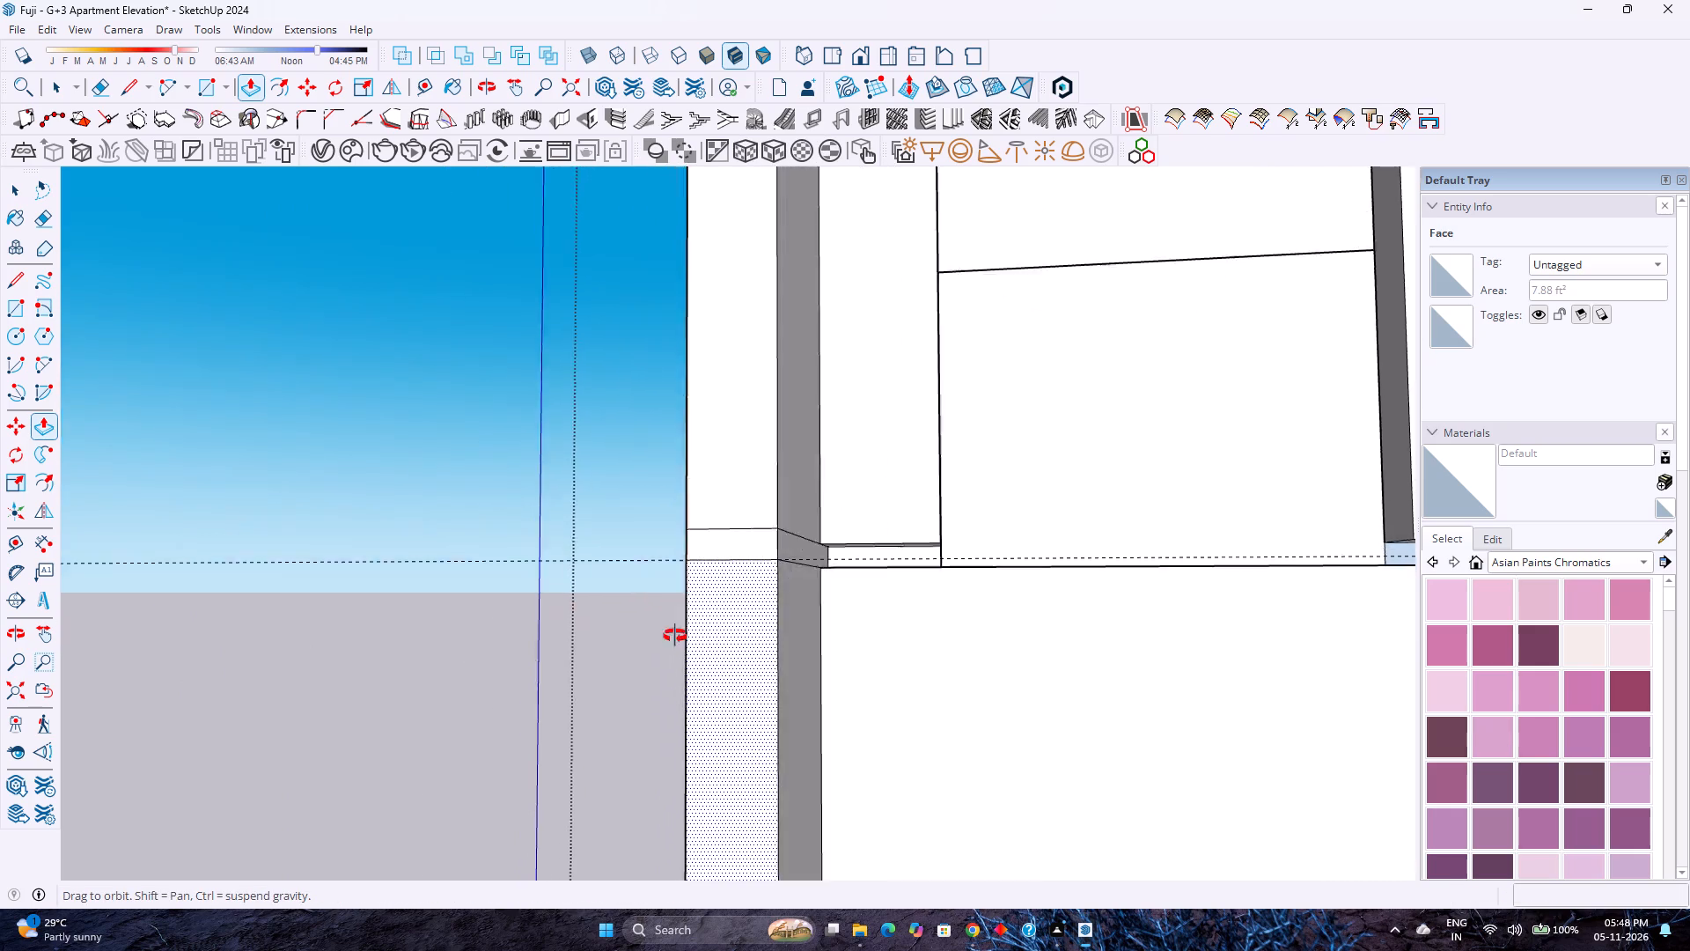
pyautogui.moveTo(675, 636); pyautogui.dragTo(431, 746, button='middle')
pyautogui.doubleClick(800, 540)
pyautogui.middleClick(725, 555)
pyautogui.moveTo(725, 555); pyautogui.dragTo(742, 556, button='middle')
pyautogui.moveTo(742, 556); pyautogui.dragTo(1150, 593, button='middle')
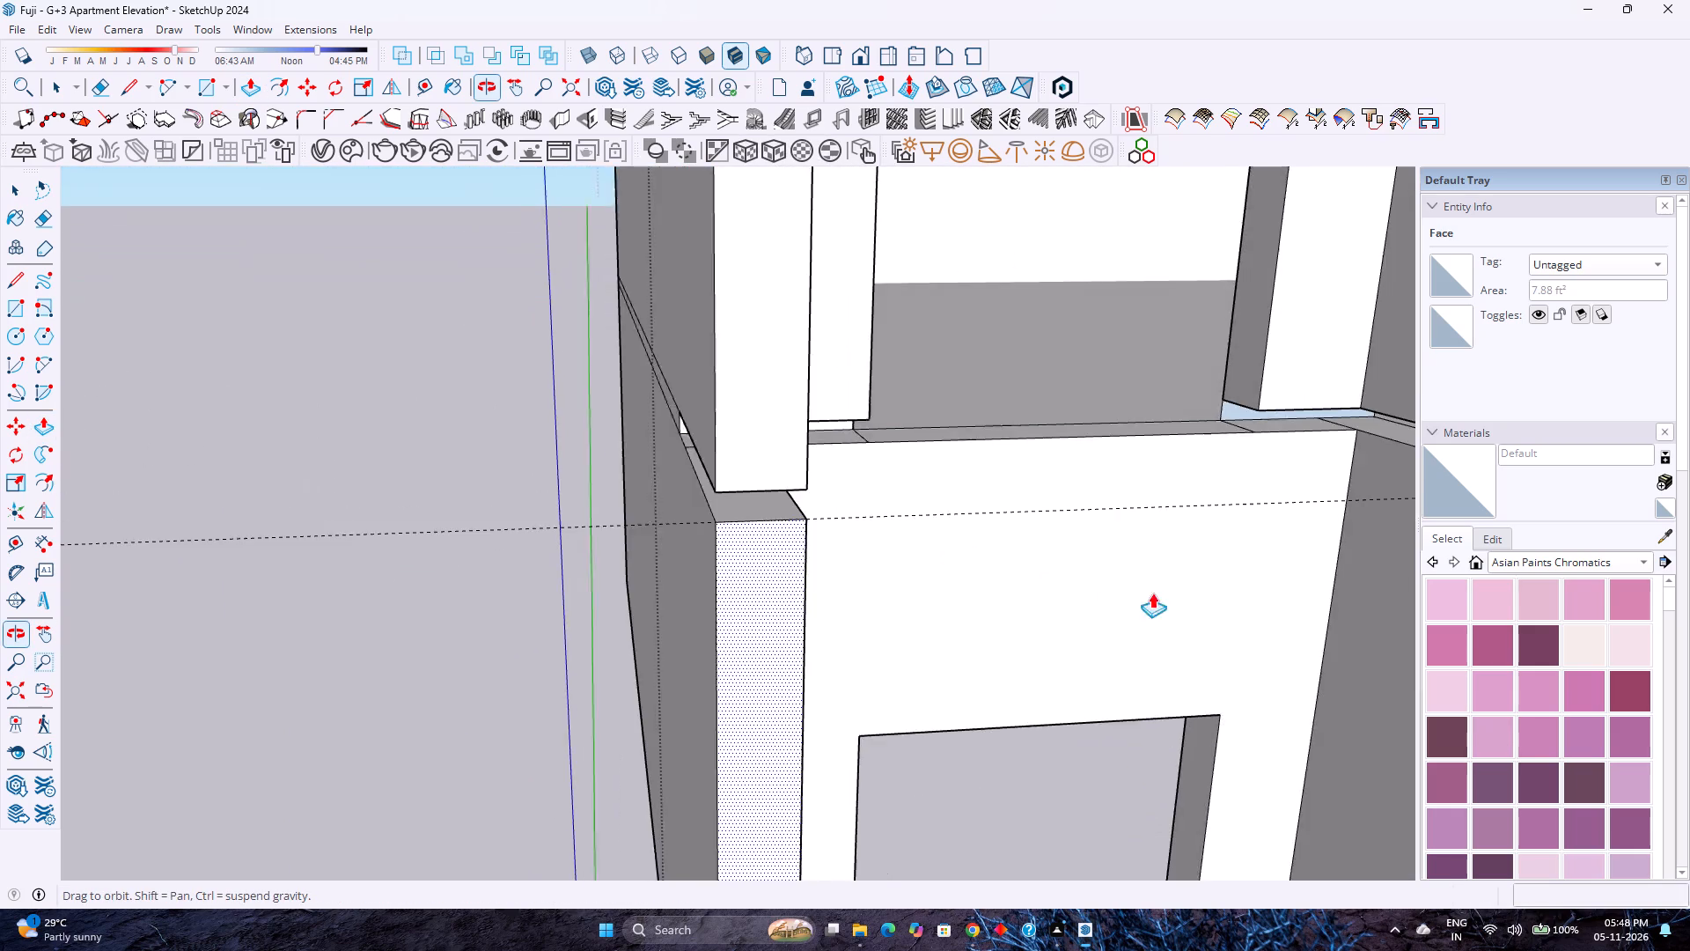
pyautogui.scroll(-3, 810, 569)
pyautogui.keyDown('shift'); pyautogui.moveTo(635, 564); pyautogui.dragTo(787, 749, button='middle'); pyautogui.keyUp('shift')
pyautogui.moveTo(754, 721); pyautogui.dragTo(833, 667, button='middle')
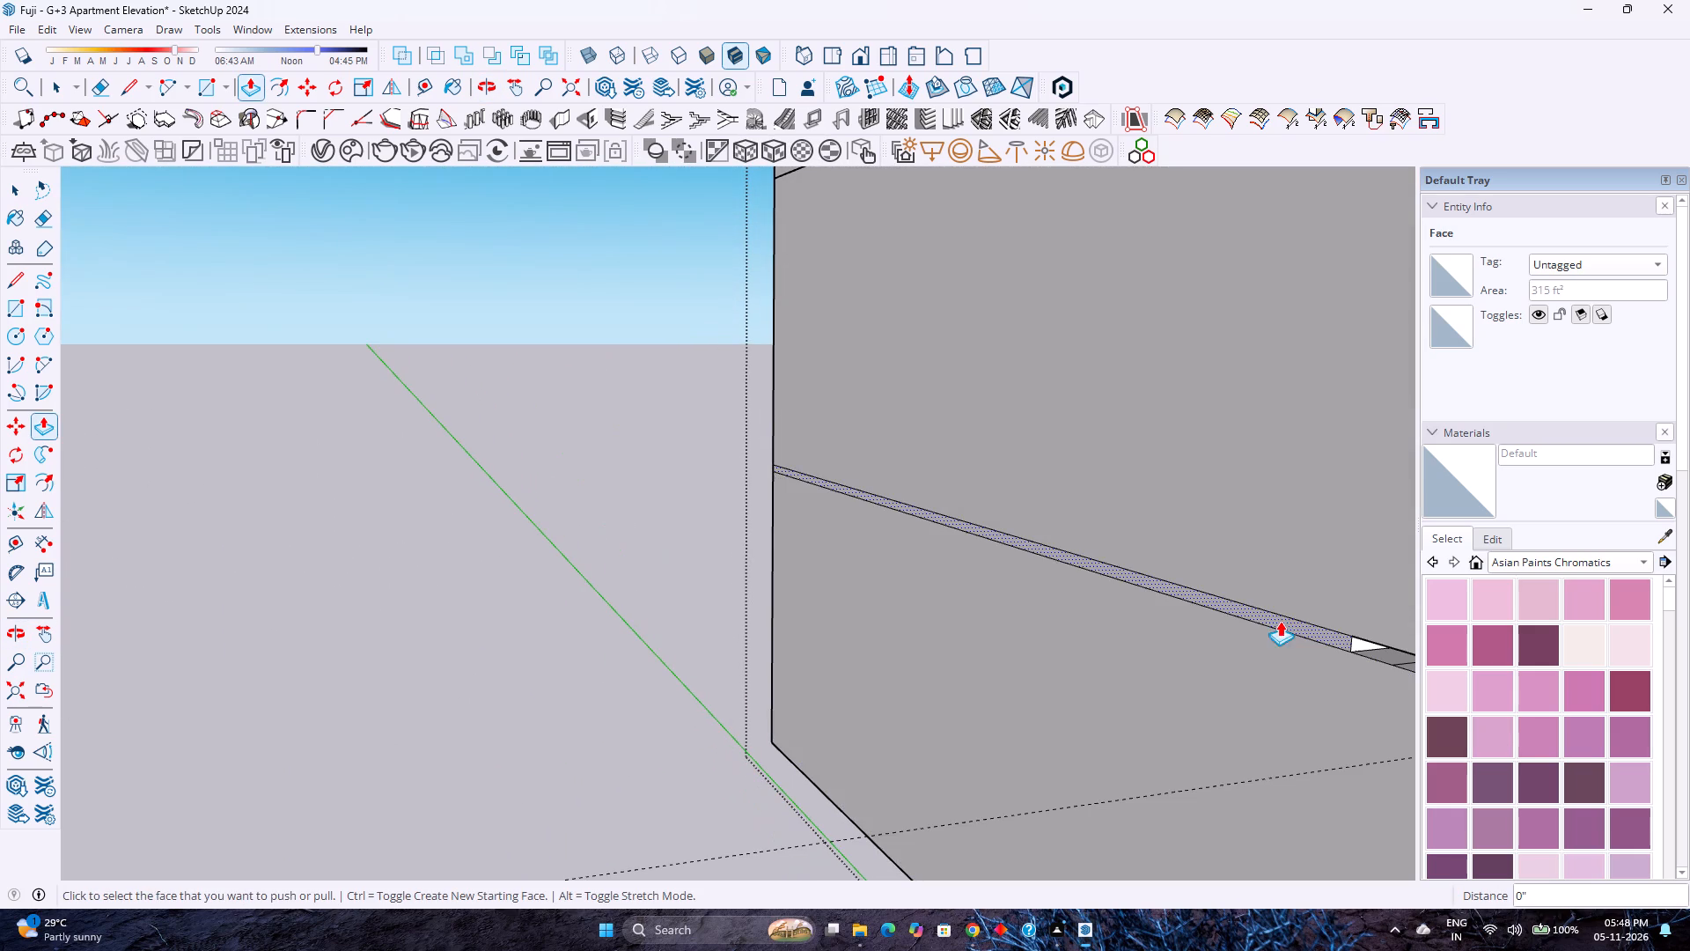
pyautogui.doubleClick(1284, 618)
# Repeat the 9" inward push on the same floor band along the back wall.
pyautogui.keyDown('shift'); pyautogui.moveTo(1173, 617); pyautogui.dragTo(922, 526, button='middle'); pyautogui.keyUp('shift')
pyautogui.moveTo(861, 527); pyautogui.dragTo(902, 498, button='middle')
pyautogui.scroll(3, 1113, 389)
pyautogui.scroll(-3, 796, 480)
pyautogui.keyDown('shift'); pyautogui.moveTo(665, 498); pyautogui.dragTo(863, 658, button='middle'); pyautogui.keyUp('shift')
pyautogui.moveTo(780, 638); pyautogui.dragTo(1457, 774, button='middle')
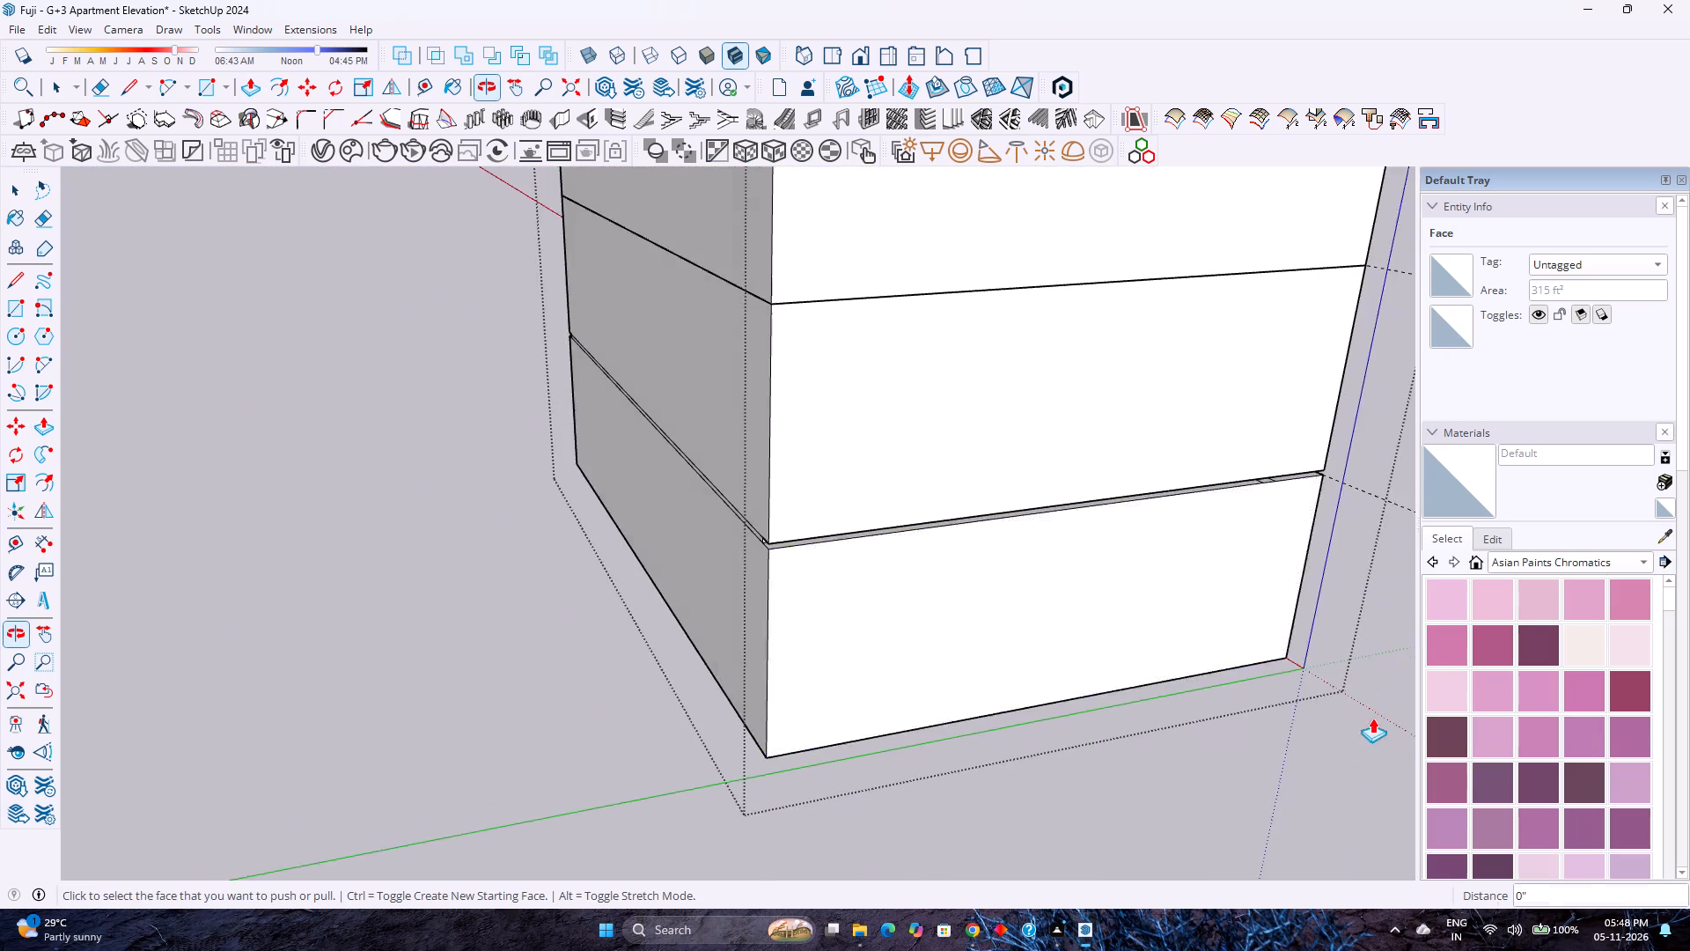
pyautogui.scroll(8, 786, 505)
pyautogui.moveTo(731, 542); pyautogui.dragTo(964, 543, button='middle')
pyautogui.middleClick(968, 543)
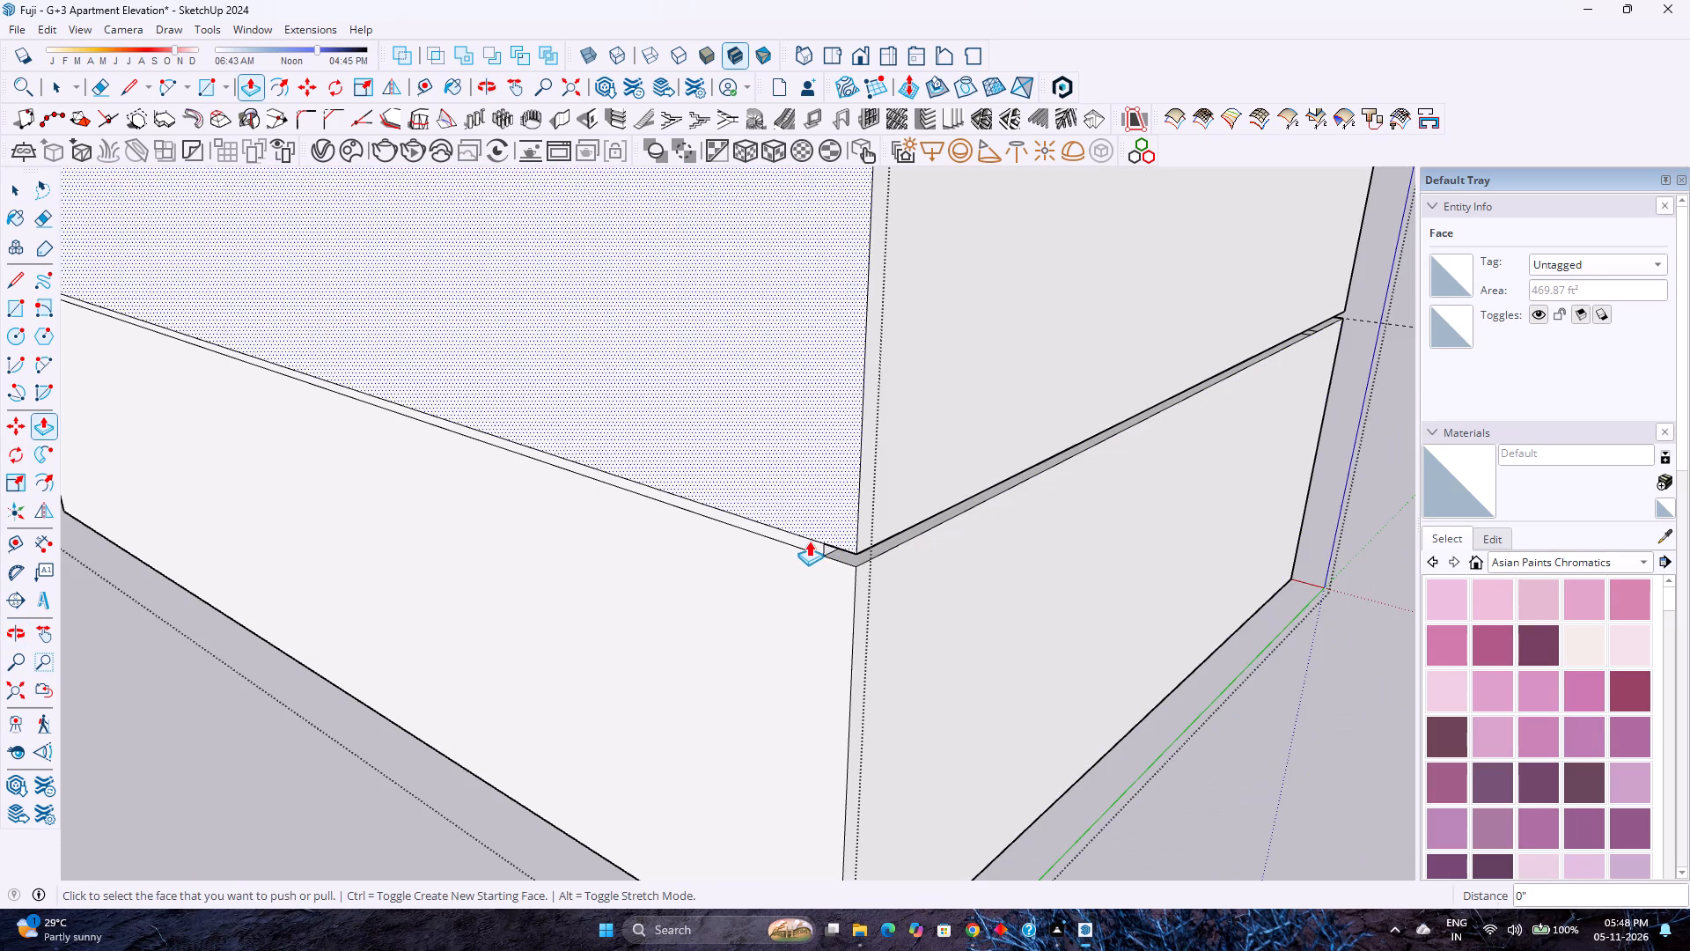
pyautogui.doubleClick(808, 541)
pyautogui.scroll(1, 807, 541)
pyautogui.middleClick(803, 540)
pyautogui.moveTo(799, 539); pyautogui.dragTo(905, 454, button='middle')
pyautogui.scroll(4, 795, 571)
pyautogui.moveTo(793, 556); pyautogui.dragTo(812, 541, button='middle')
pyautogui.middleClick(812, 541)
pyautogui.scroll(5, 828, 539)
# Erase the leftover vertical band edges inside the cut, from the back corner through to both sides of the tall opening.
pyautogui.press('e')
pyautogui.scroll(4, 901, 520)
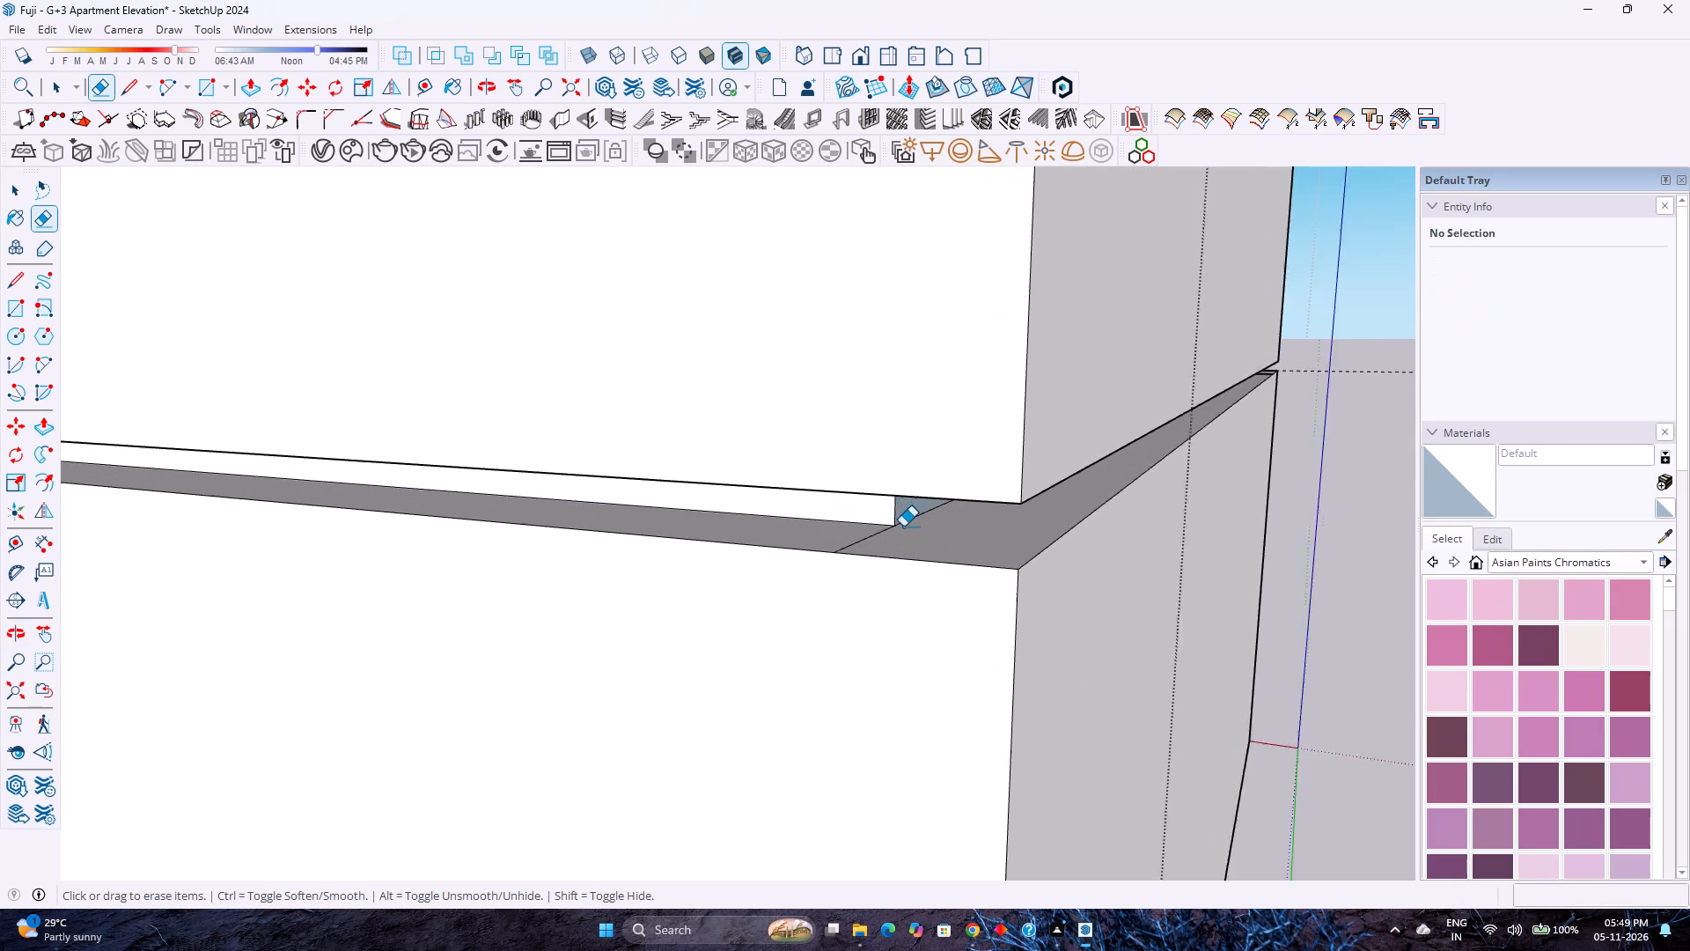
pyautogui.click(893, 515)
pyautogui.moveTo(886, 515); pyautogui.dragTo(1066, 468, button='middle')
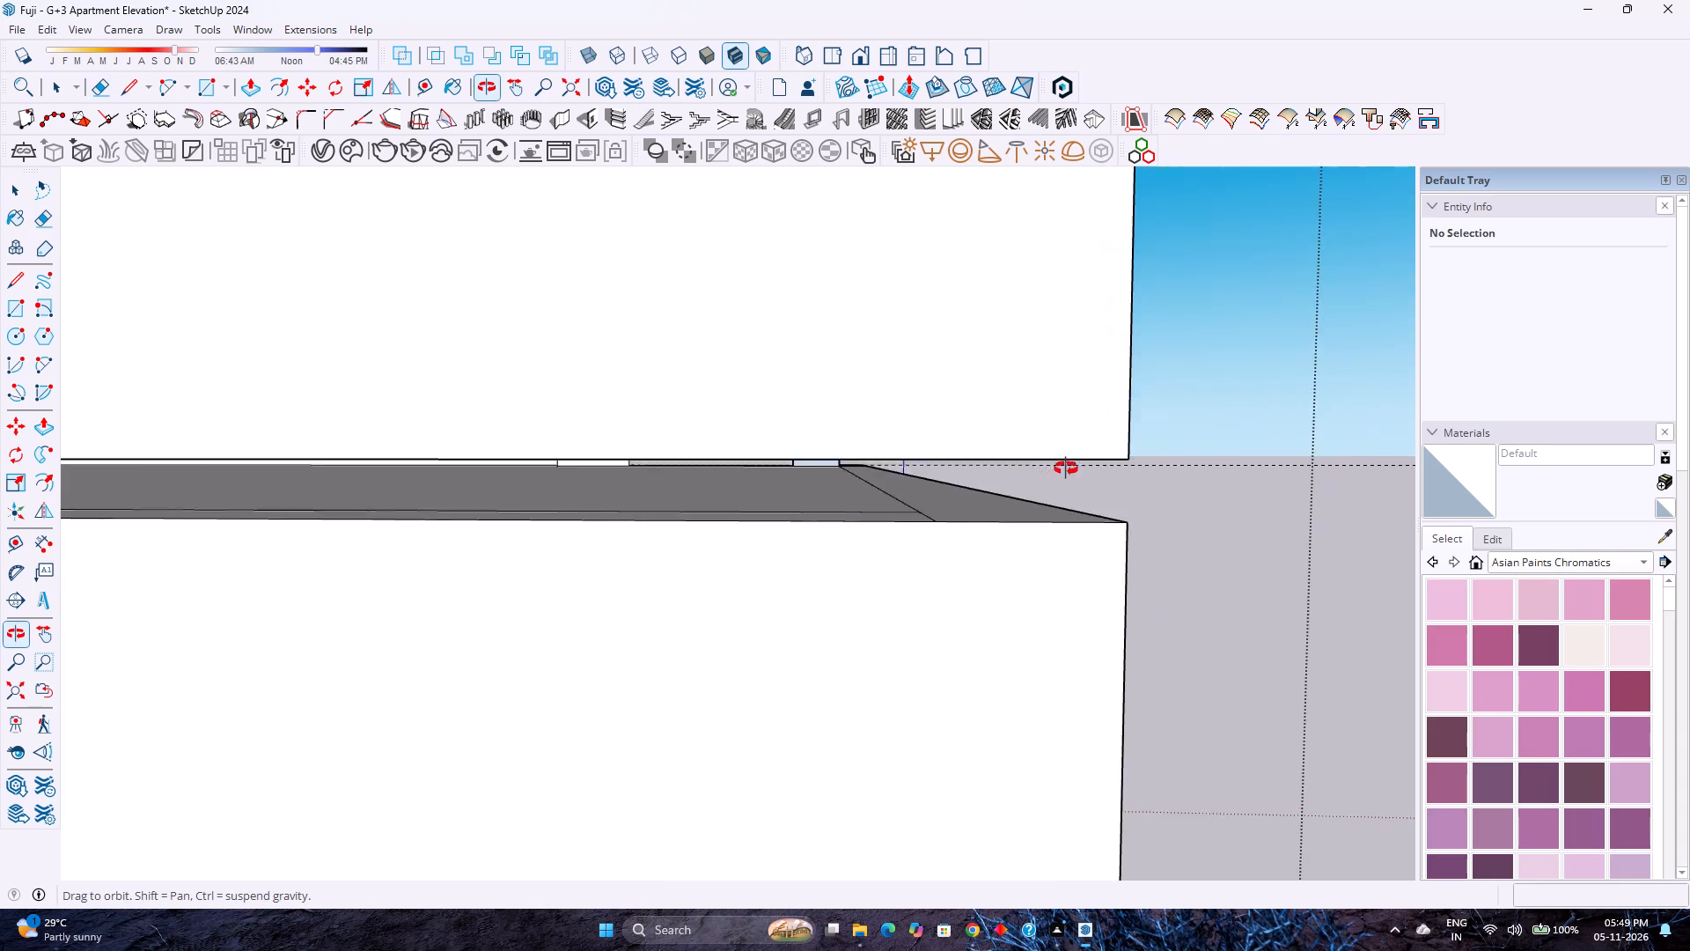
pyautogui.moveTo(1066, 468); pyautogui.dragTo(847, 454, button='middle')
pyautogui.middleClick(847, 454)
pyautogui.scroll(-3, 847, 455)
pyautogui.scroll(6, 1297, 498)
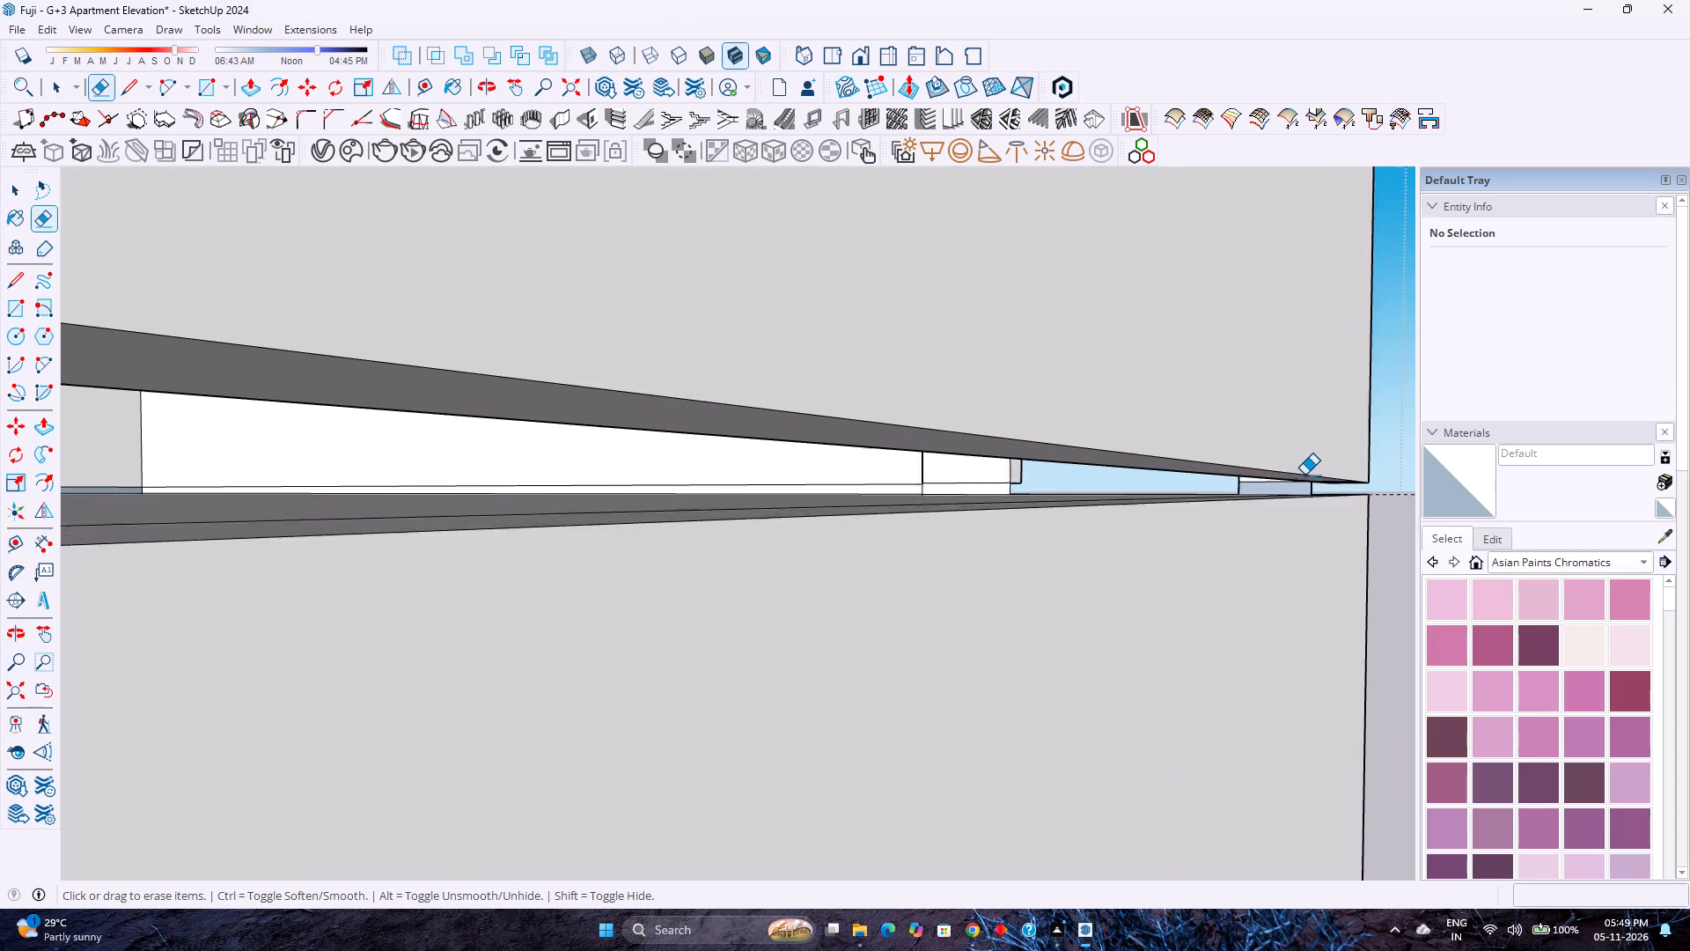
pyautogui.scroll(7, 1304, 475)
pyautogui.click(1312, 488)
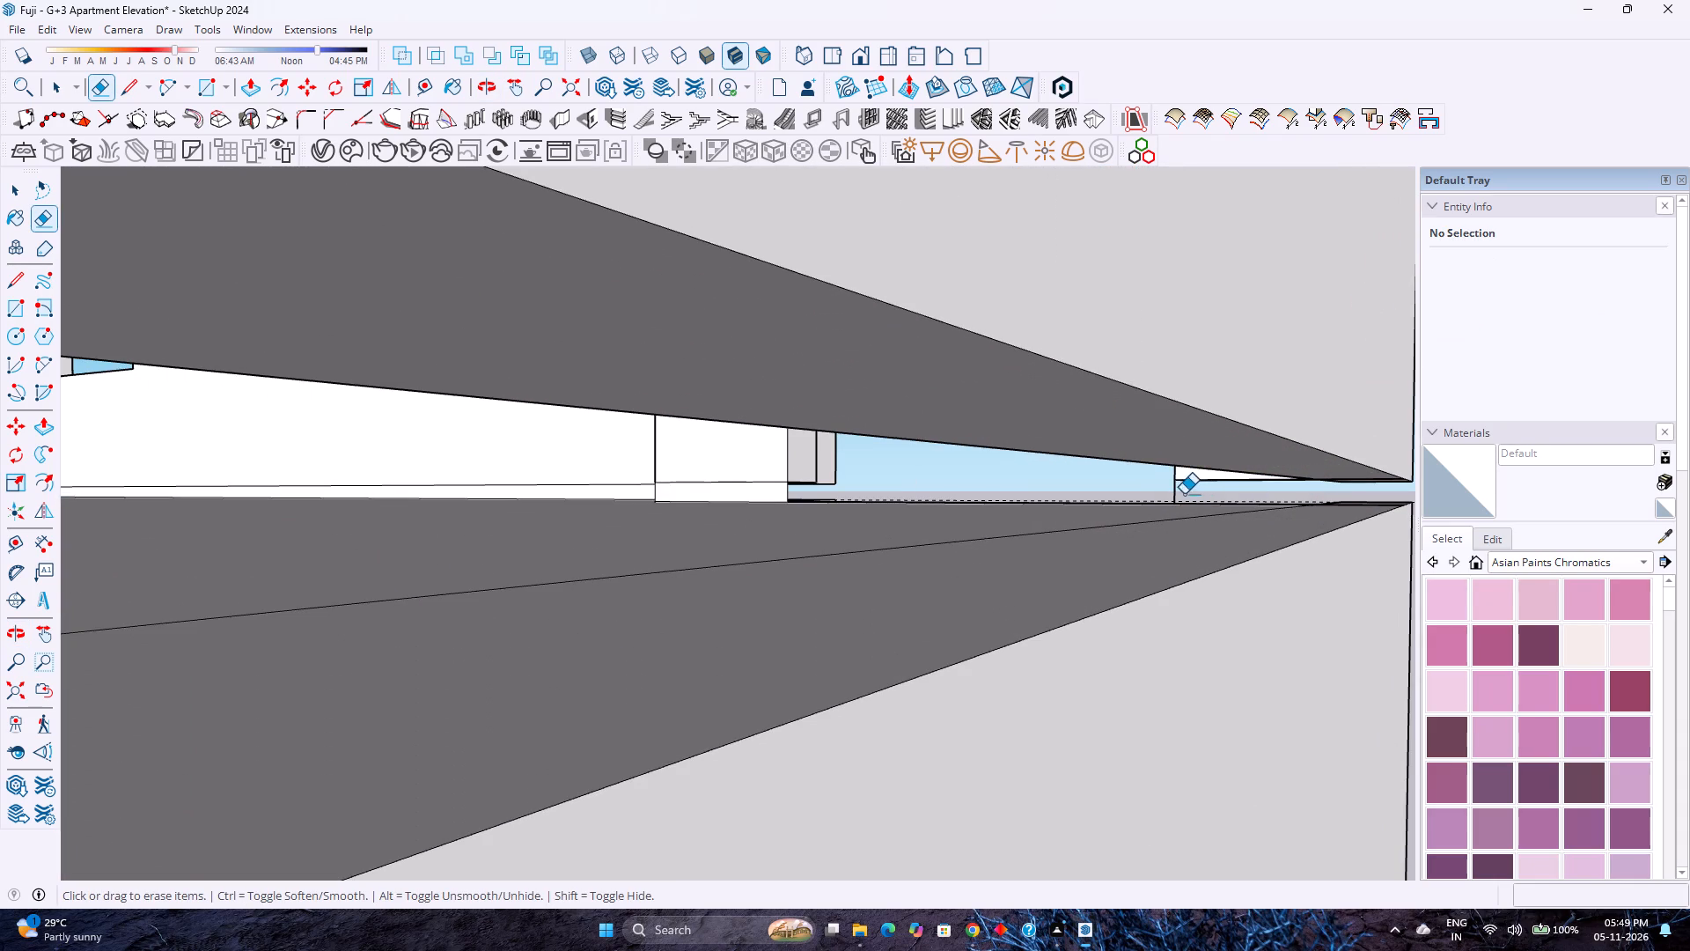
pyautogui.click(1177, 493)
pyautogui.scroll(3, 782, 500)
pyautogui.moveTo(790, 490); pyautogui.dragTo(780, 490)
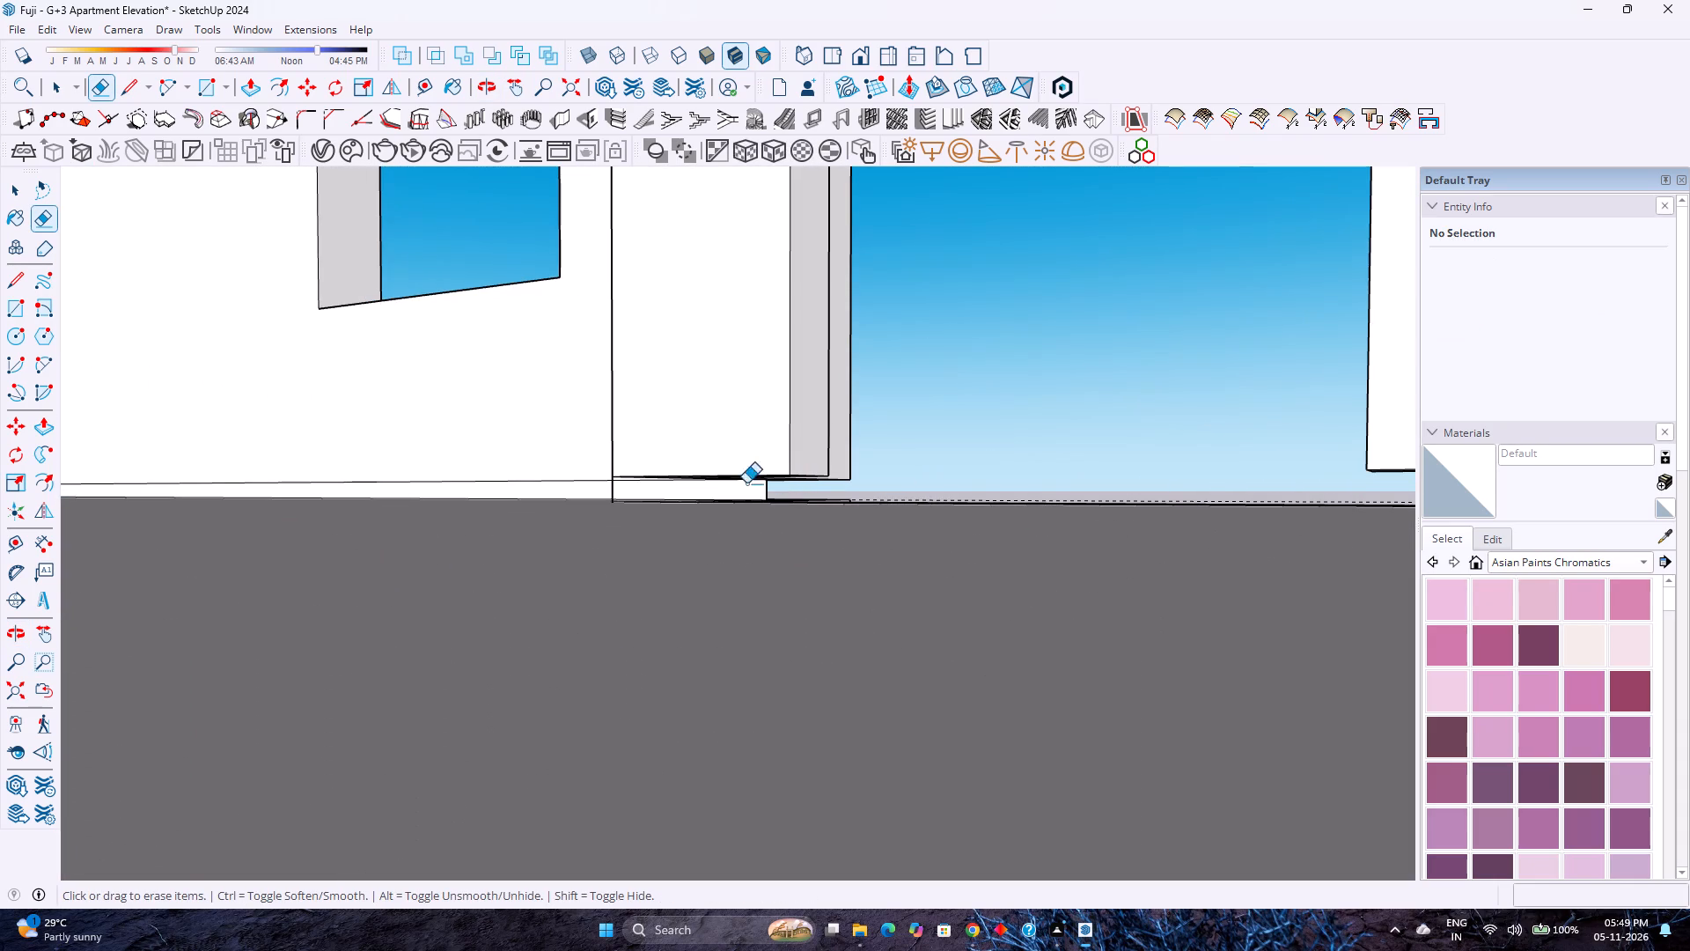
pyautogui.moveTo(619, 490); pyautogui.dragTo(603, 492)
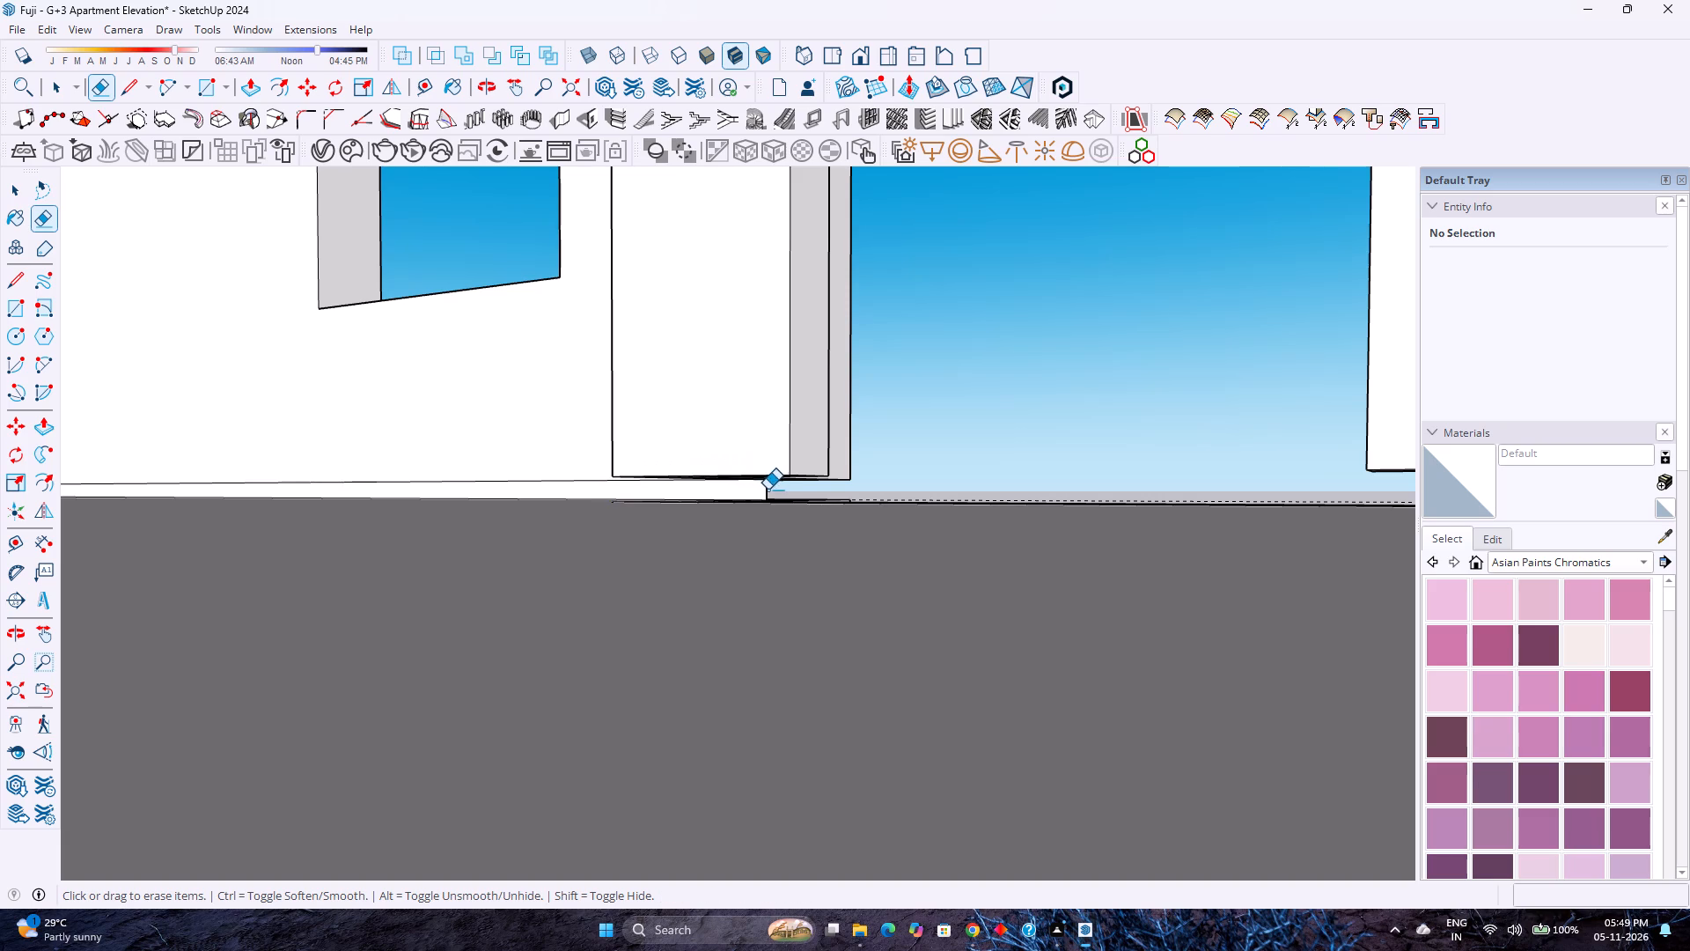
pyautogui.click(768, 490)
# Erase the leftover vertical band edge inside the cut at the opposite corner, beside the windowed façade.
pyautogui.scroll(-20, 697, 498)
pyautogui.scroll(-2, 697, 498)
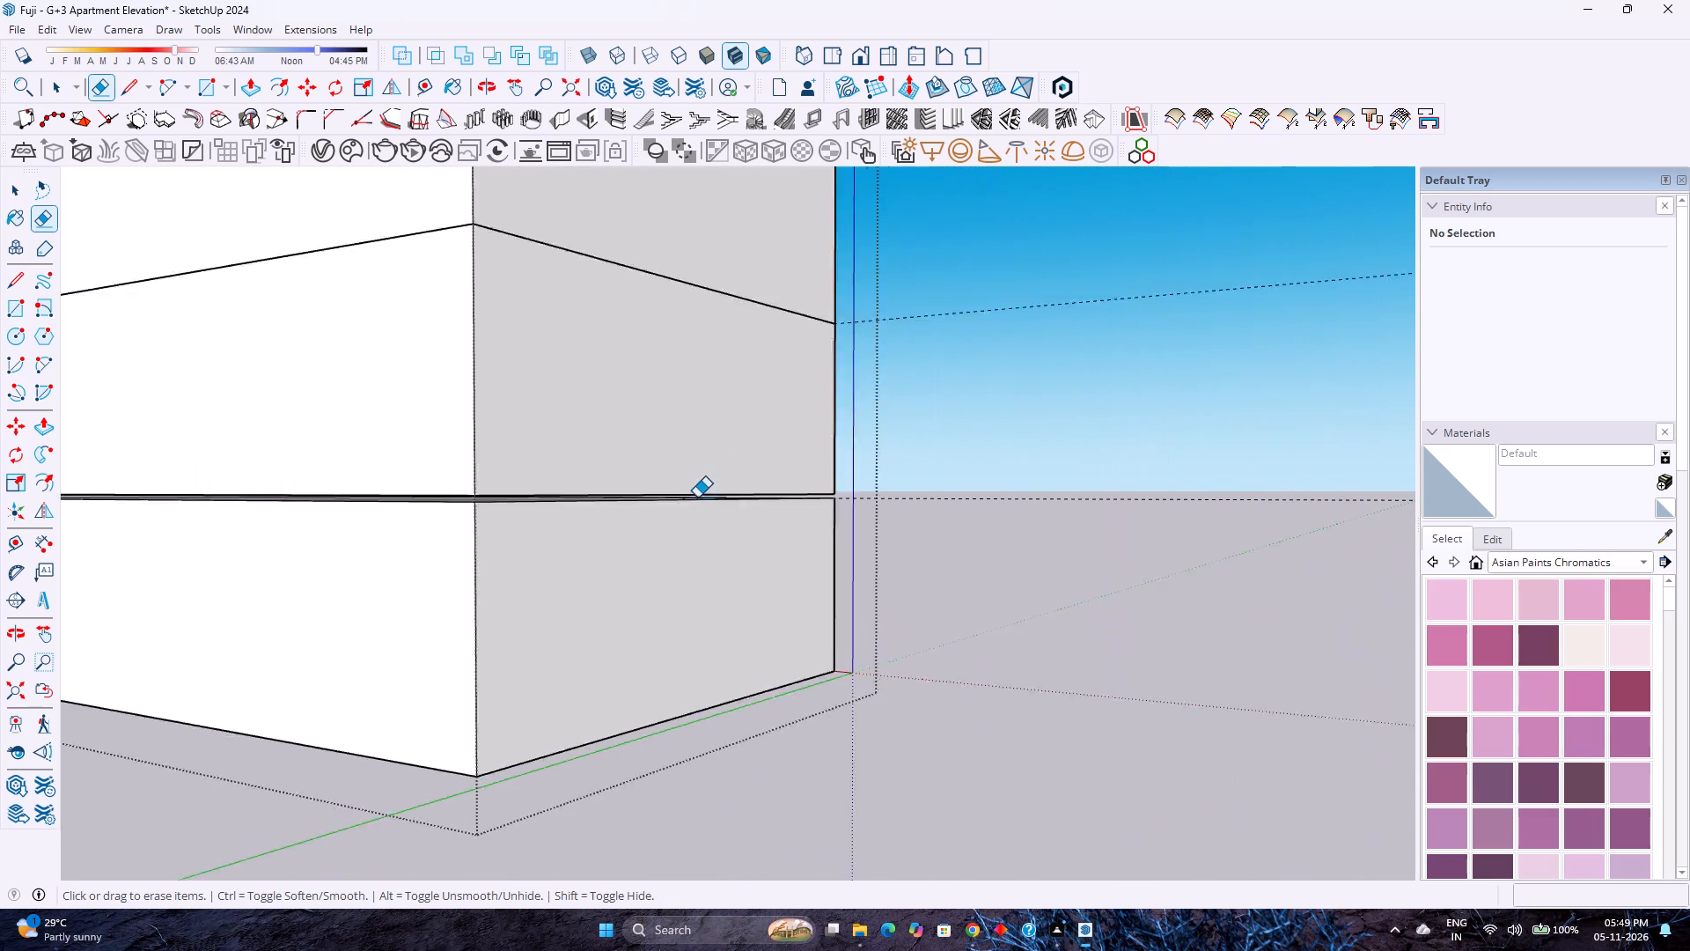
pyautogui.scroll(-3, 697, 498)
pyautogui.keyDown('shift'); pyautogui.moveTo(447, 552); pyautogui.dragTo(1363, 605, button='middle'); pyautogui.keyUp('shift')
pyautogui.moveTo(1013, 528); pyautogui.dragTo(1546, 566, button='middle')
pyautogui.scroll(5, 756, 494)
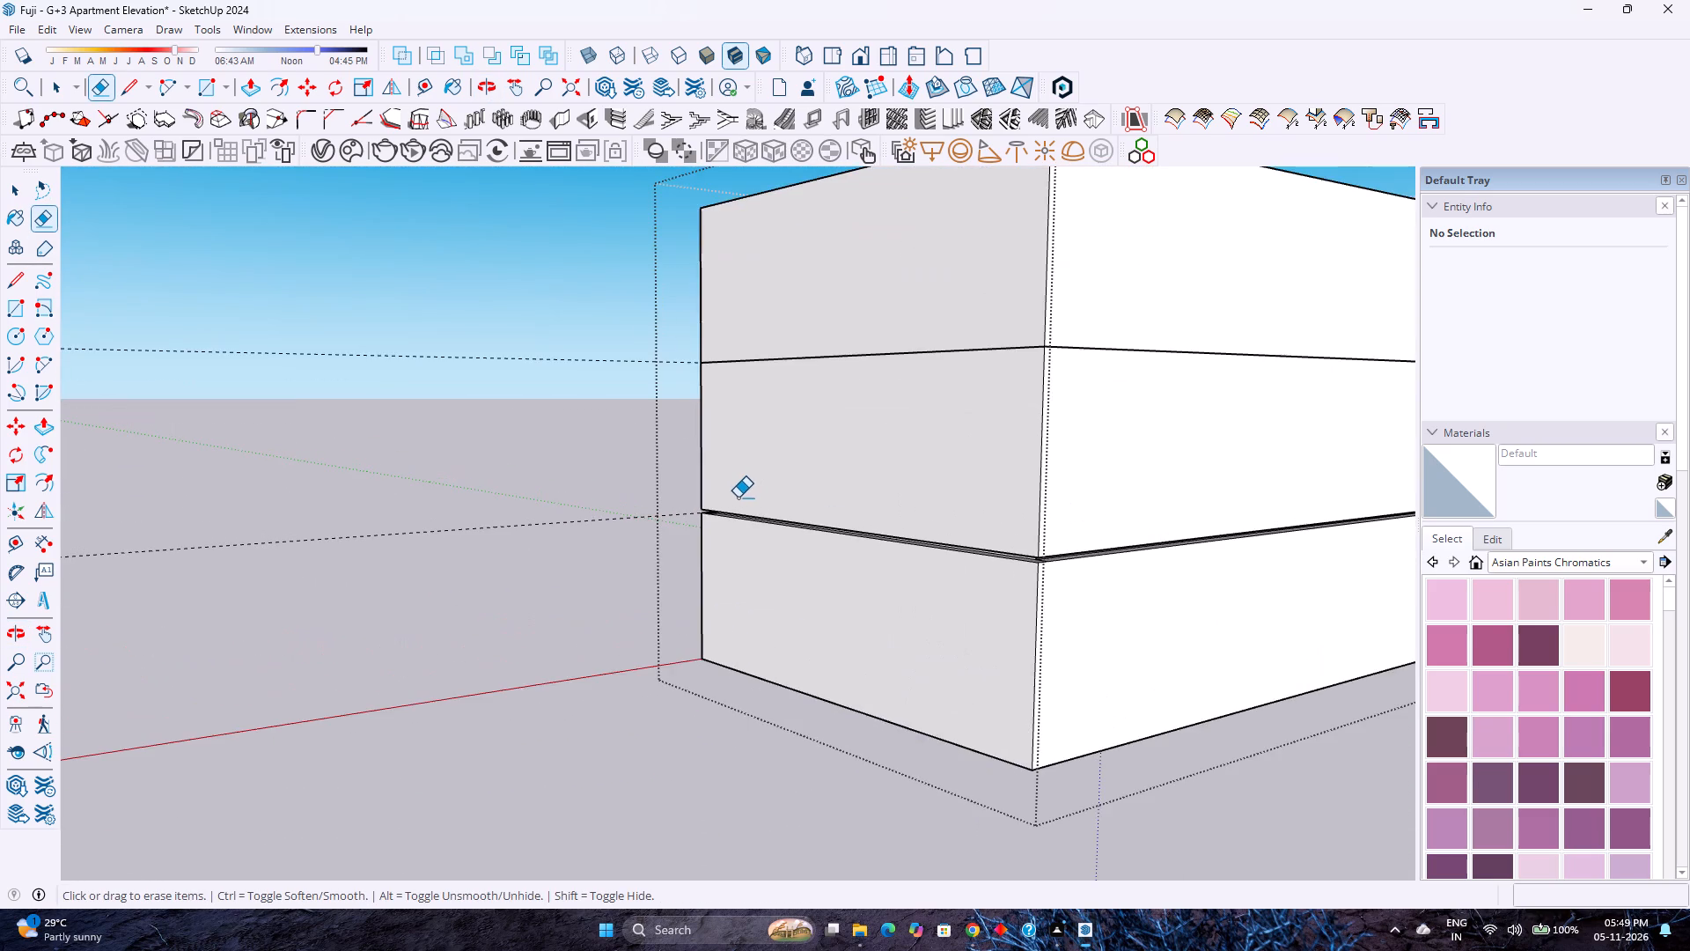
pyautogui.scroll(3, 691, 508)
pyautogui.moveTo(699, 511); pyautogui.dragTo(1190, 555, button='middle')
pyautogui.scroll(15, 999, 494)
pyautogui.click(995, 532)
pyautogui.scroll(2, 995, 532)
pyautogui.moveTo(995, 532); pyautogui.dragTo(997, 528, button='middle')
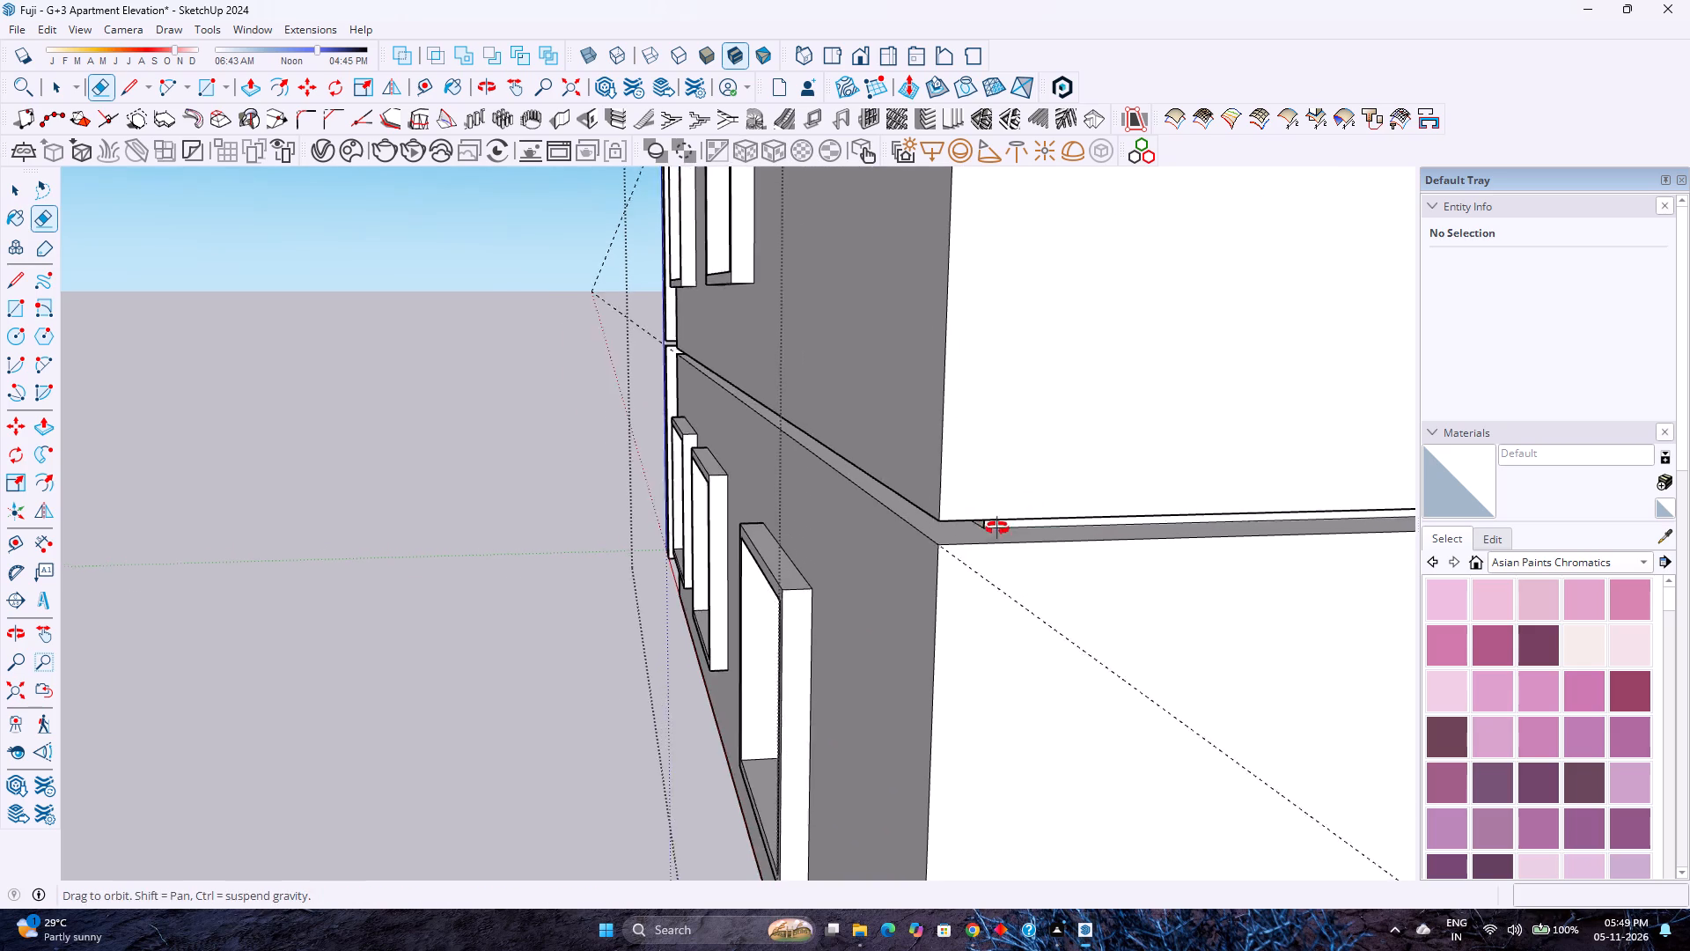
pyautogui.moveTo(997, 528); pyautogui.dragTo(1041, 491, button='middle')
pyautogui.middleClick(1042, 490)
pyautogui.scroll(2, 985, 524)
pyautogui.click(981, 520)
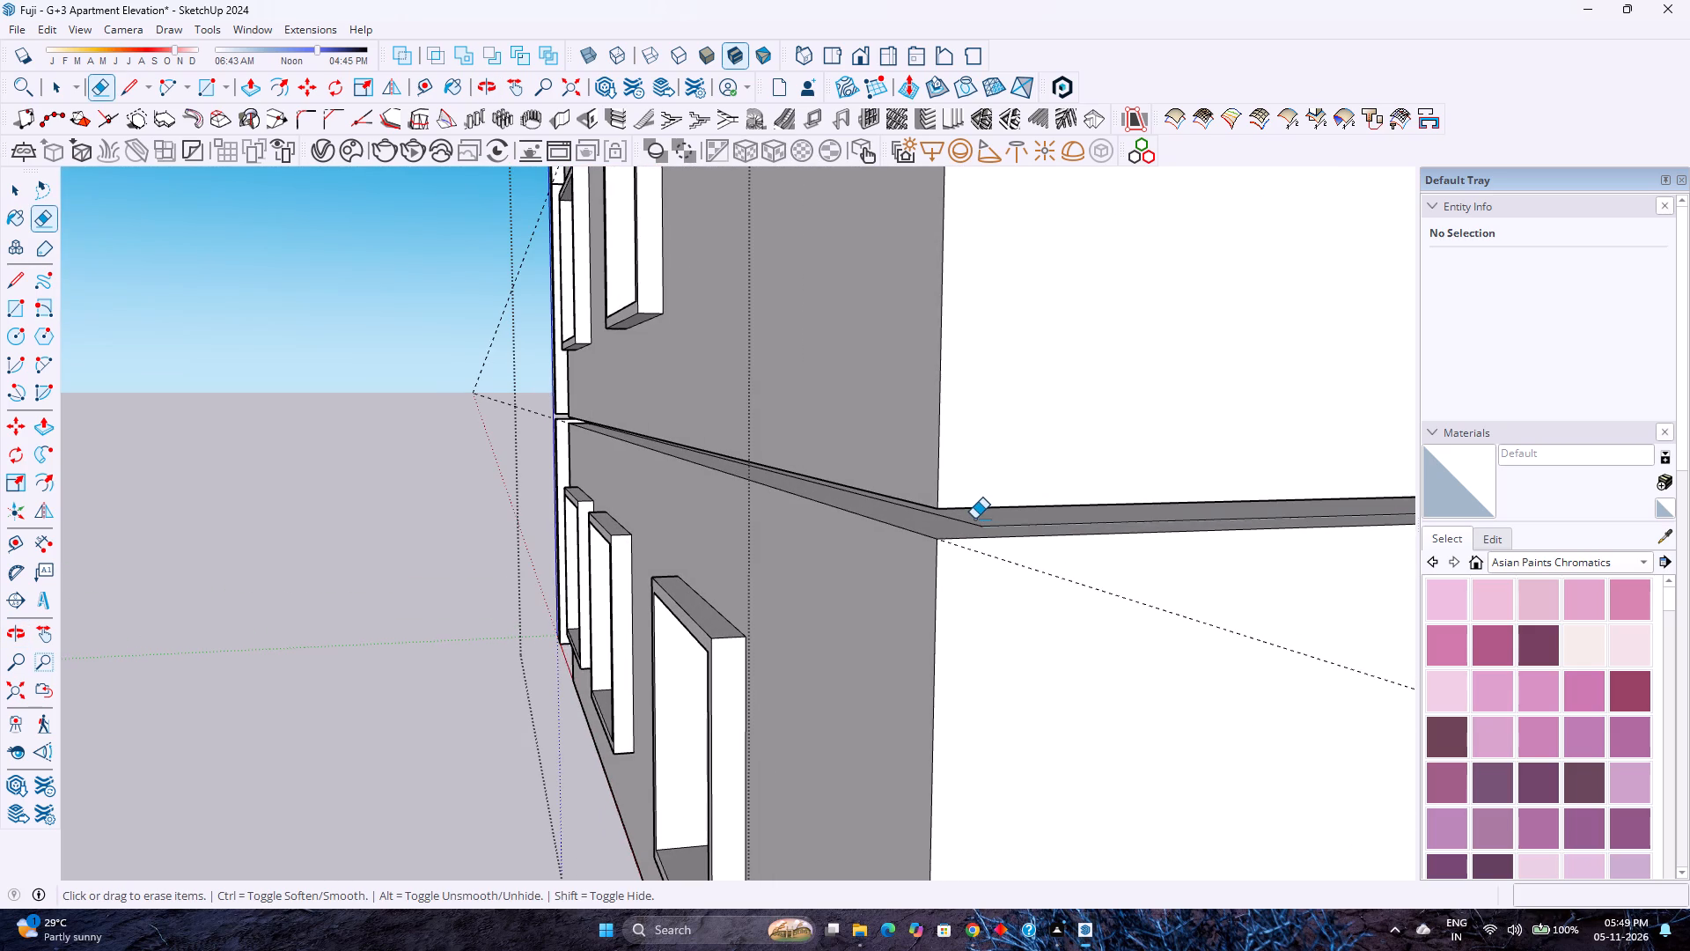
pyautogui.scroll(1, 972, 520)
pyautogui.moveTo(972, 520); pyautogui.dragTo(1106, 485, button='middle')
pyautogui.middleClick(1106, 485)
pyautogui.middleClick(1106, 485)
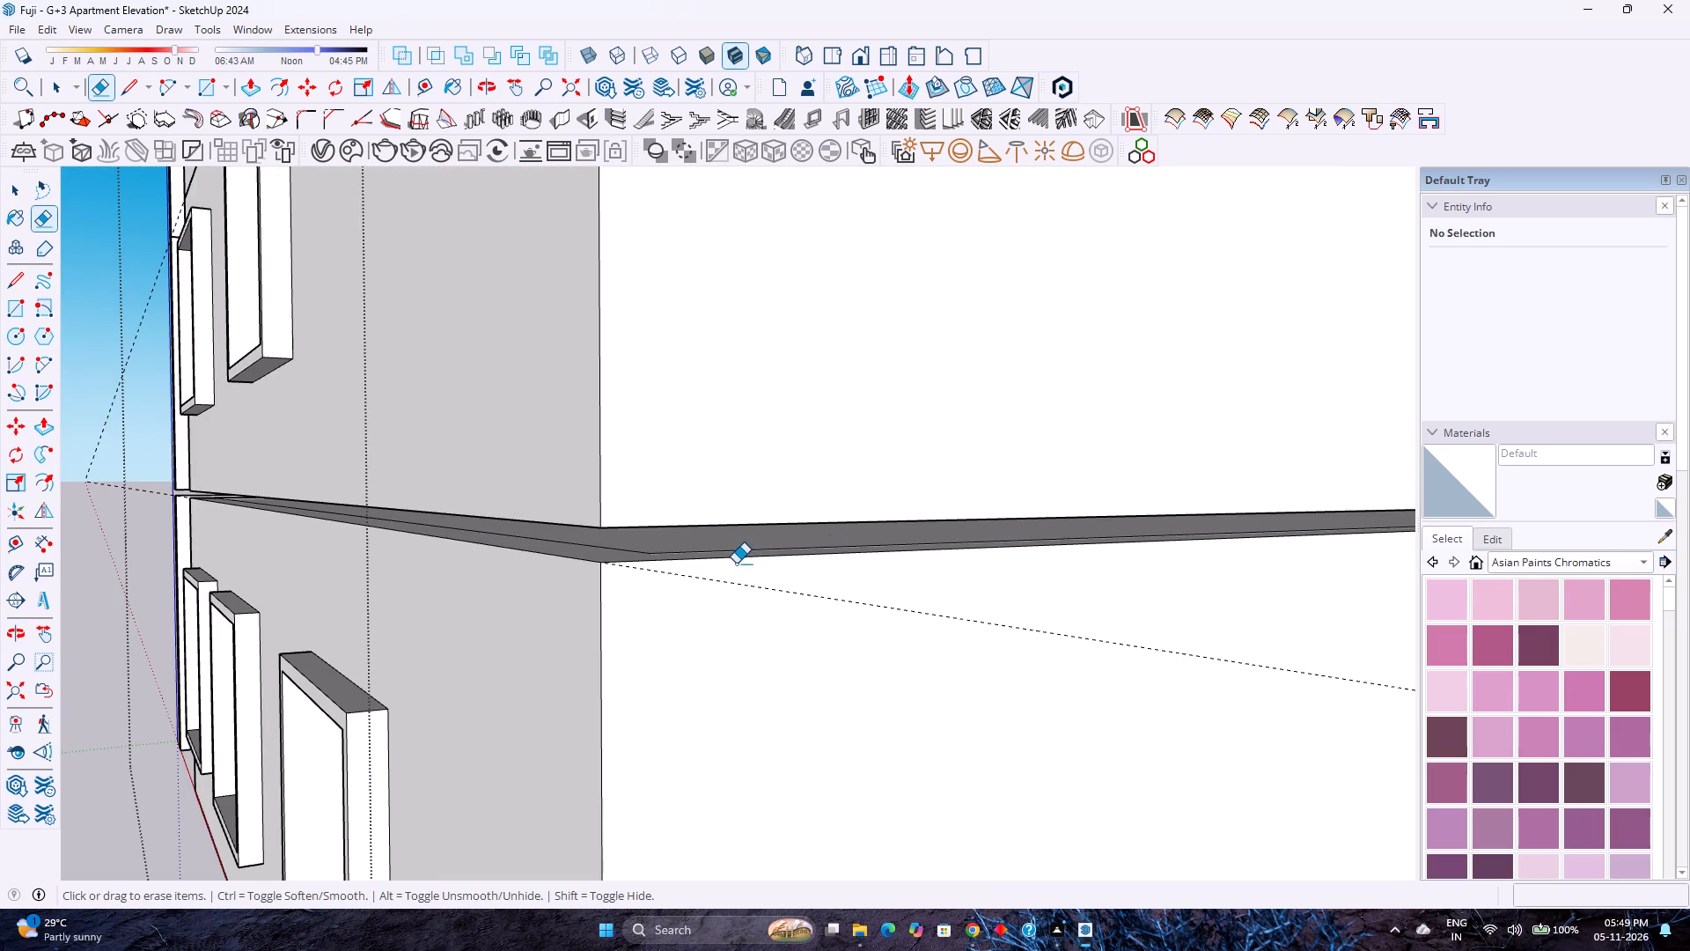
pyautogui.scroll(5, 727, 564)
pyautogui.scroll(1, 618, 541)
pyautogui.hotkey('ctrl', 'z')
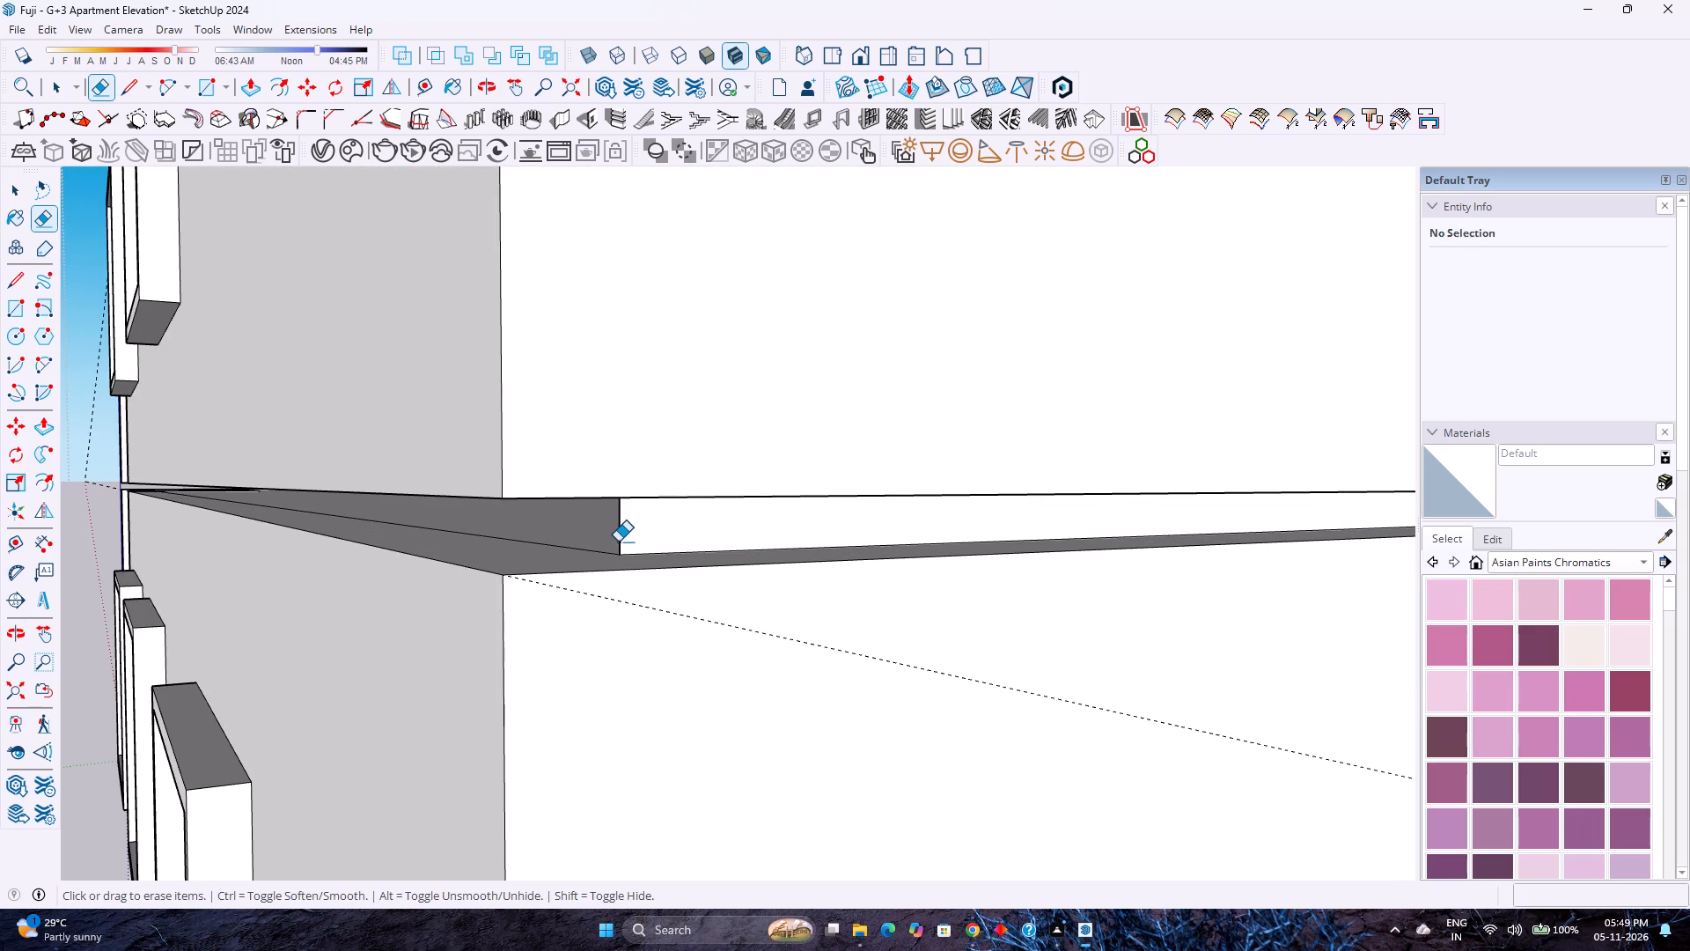
pyautogui.click(618, 542)
pyautogui.hotkey('ctrl', 'z')
pyautogui.moveTo(602, 534); pyautogui.dragTo(626, 532)
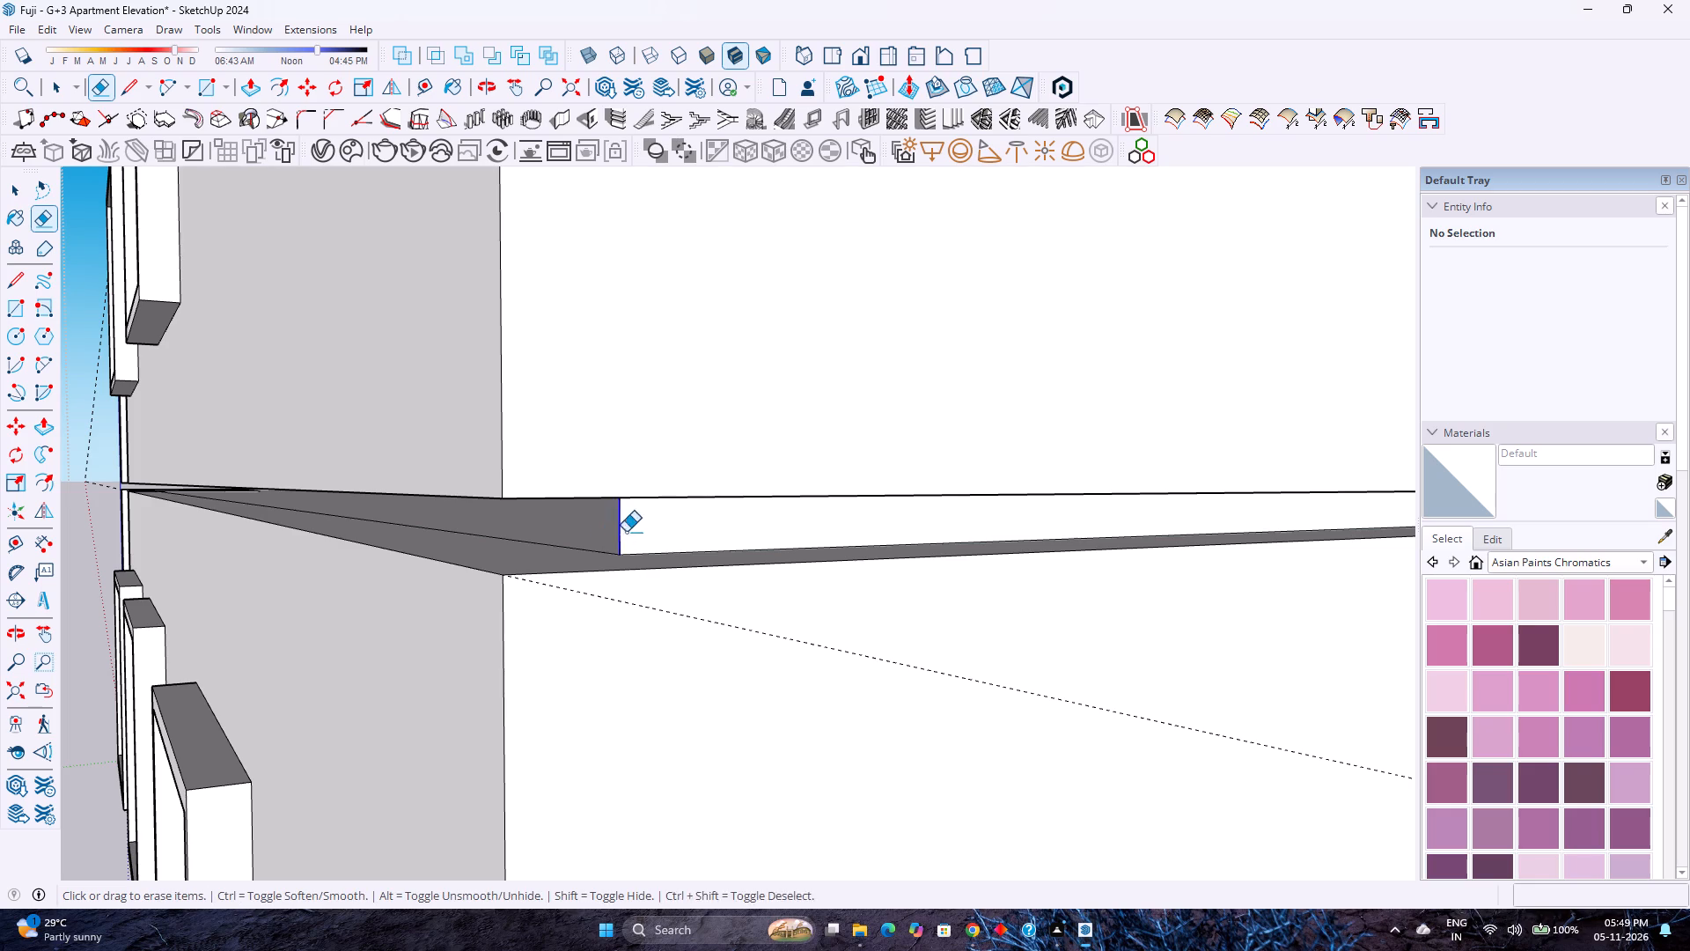
pyautogui.moveTo(626, 532); pyautogui.dragTo(631, 532)
pyautogui.moveTo(623, 536); pyautogui.dragTo(710, 538)
# Delete the leftover face inside the floor band cut at that corner.
pyautogui.scroll(-2, 710, 538)
pyautogui.press('space')
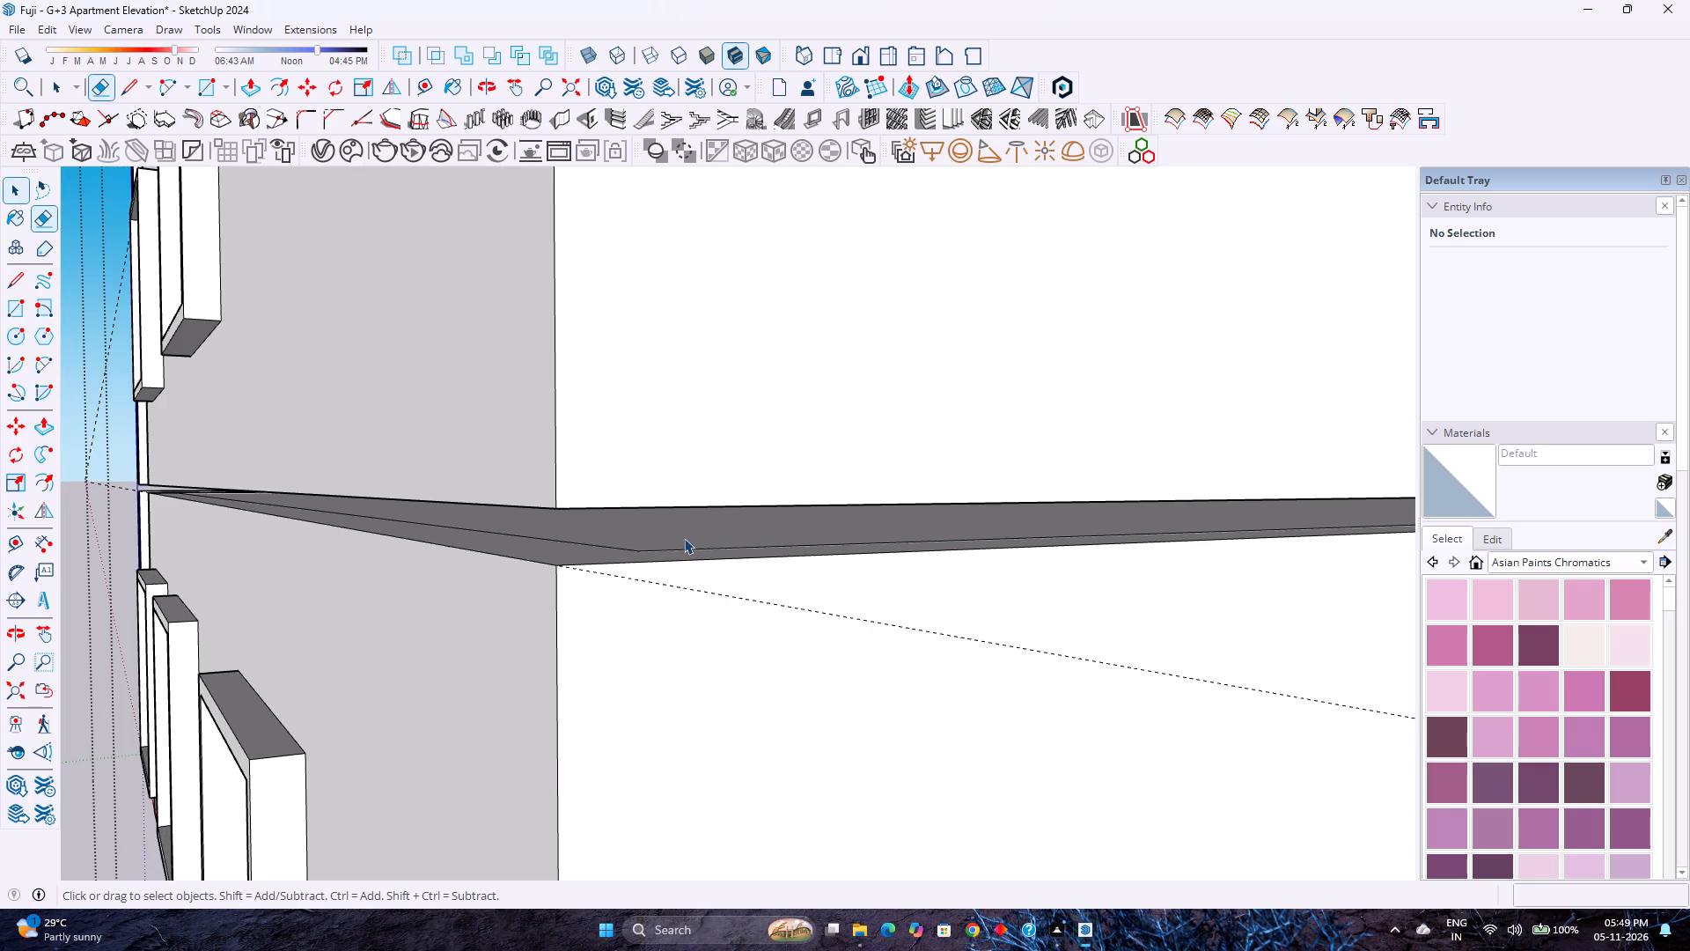
pyautogui.click(684, 538)
pyautogui.press('Delete')
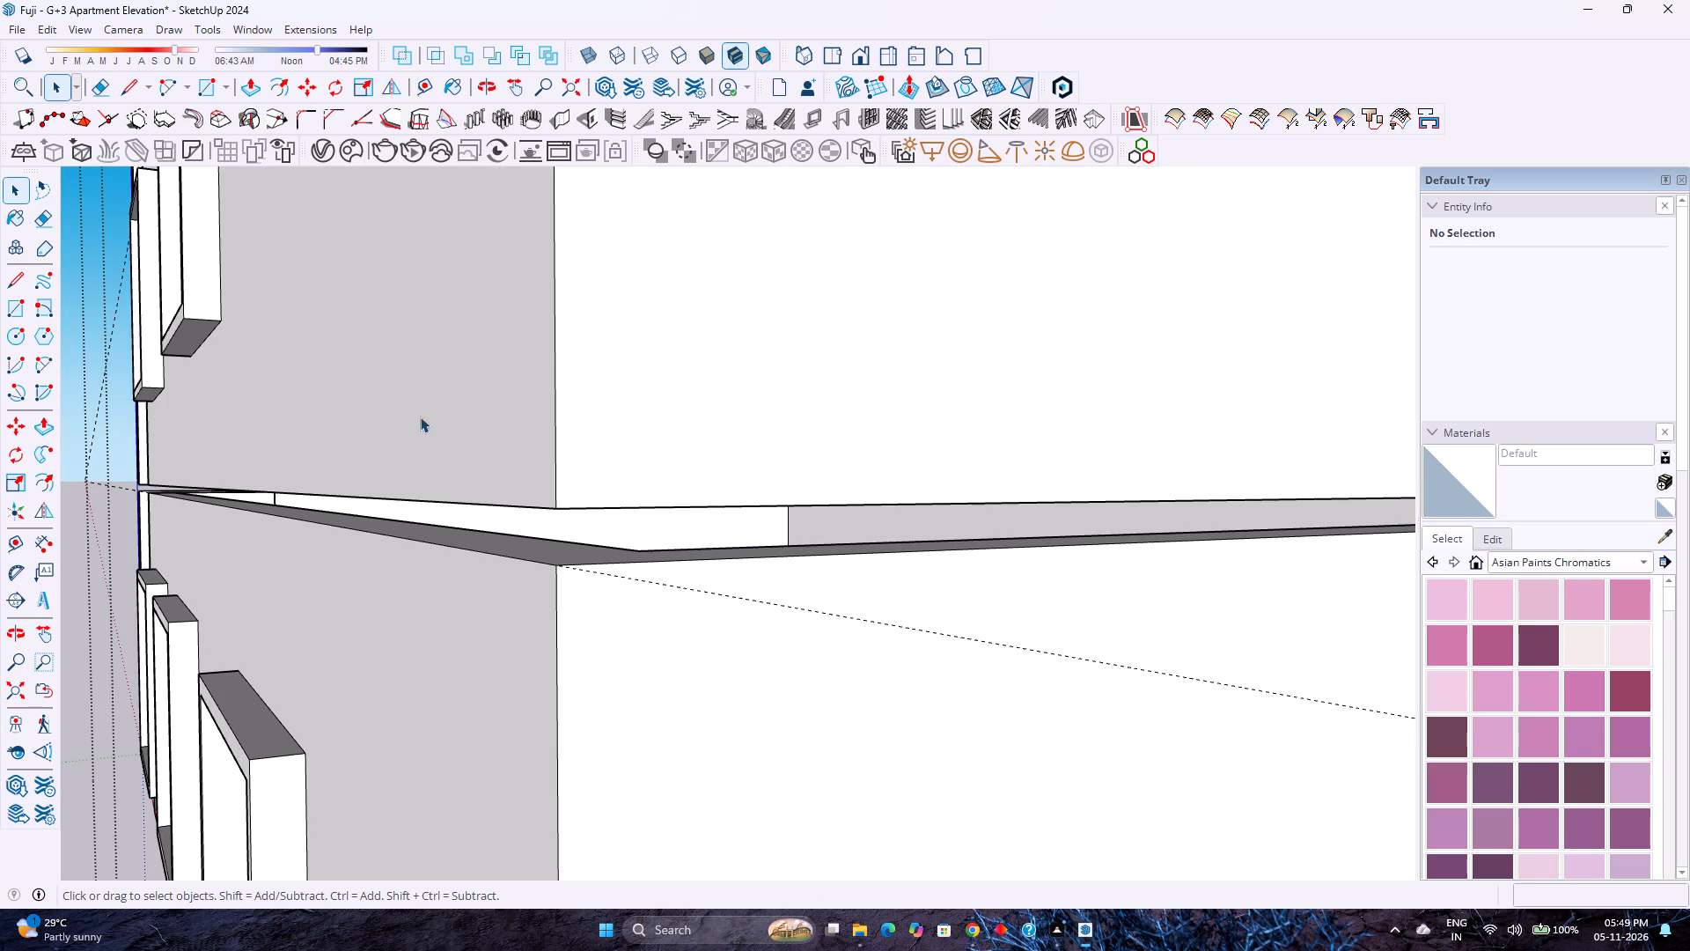
# Select all geometry connected to the middle storey to check whether it is separated from the ground storey.
pyautogui.scroll(-4, 423, 448)
pyautogui.keyDown('shift'); pyautogui.moveTo(375, 480); pyautogui.dragTo(869, 540, button='middle'); pyautogui.keyUp('shift')
pyautogui.moveTo(498, 512); pyautogui.dragTo(856, 483, button='middle')
pyautogui.scroll(-4, 276, 481)
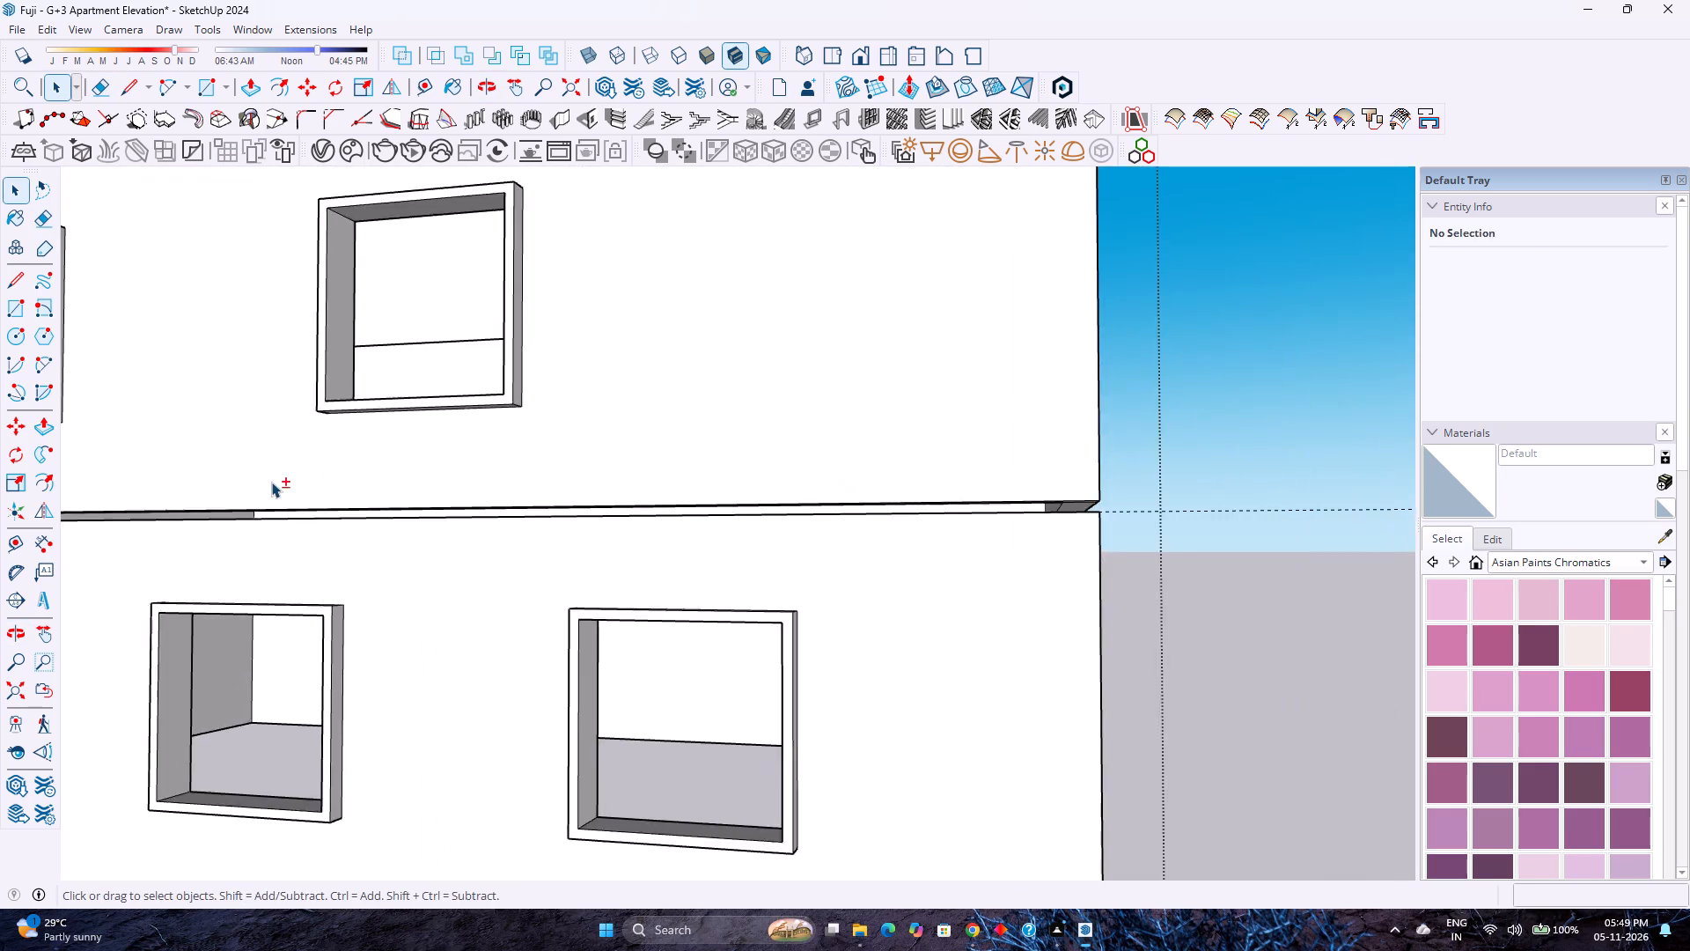
pyautogui.keyDown('shift'); pyautogui.moveTo(271, 482); pyautogui.dragTo(1029, 524, button='middle'); pyautogui.keyUp('shift')
pyautogui.keyDown('shift'); pyautogui.middleClick(1029, 524); pyautogui.keyUp('shift')
pyautogui.scroll(3, 427, 531)
pyautogui.moveTo(425, 534); pyautogui.dragTo(660, 538, button='middle')
pyautogui.keyDown('shift'); pyautogui.moveTo(991, 543); pyautogui.dragTo(987, 543, button='middle'); pyautogui.keyUp('shift')
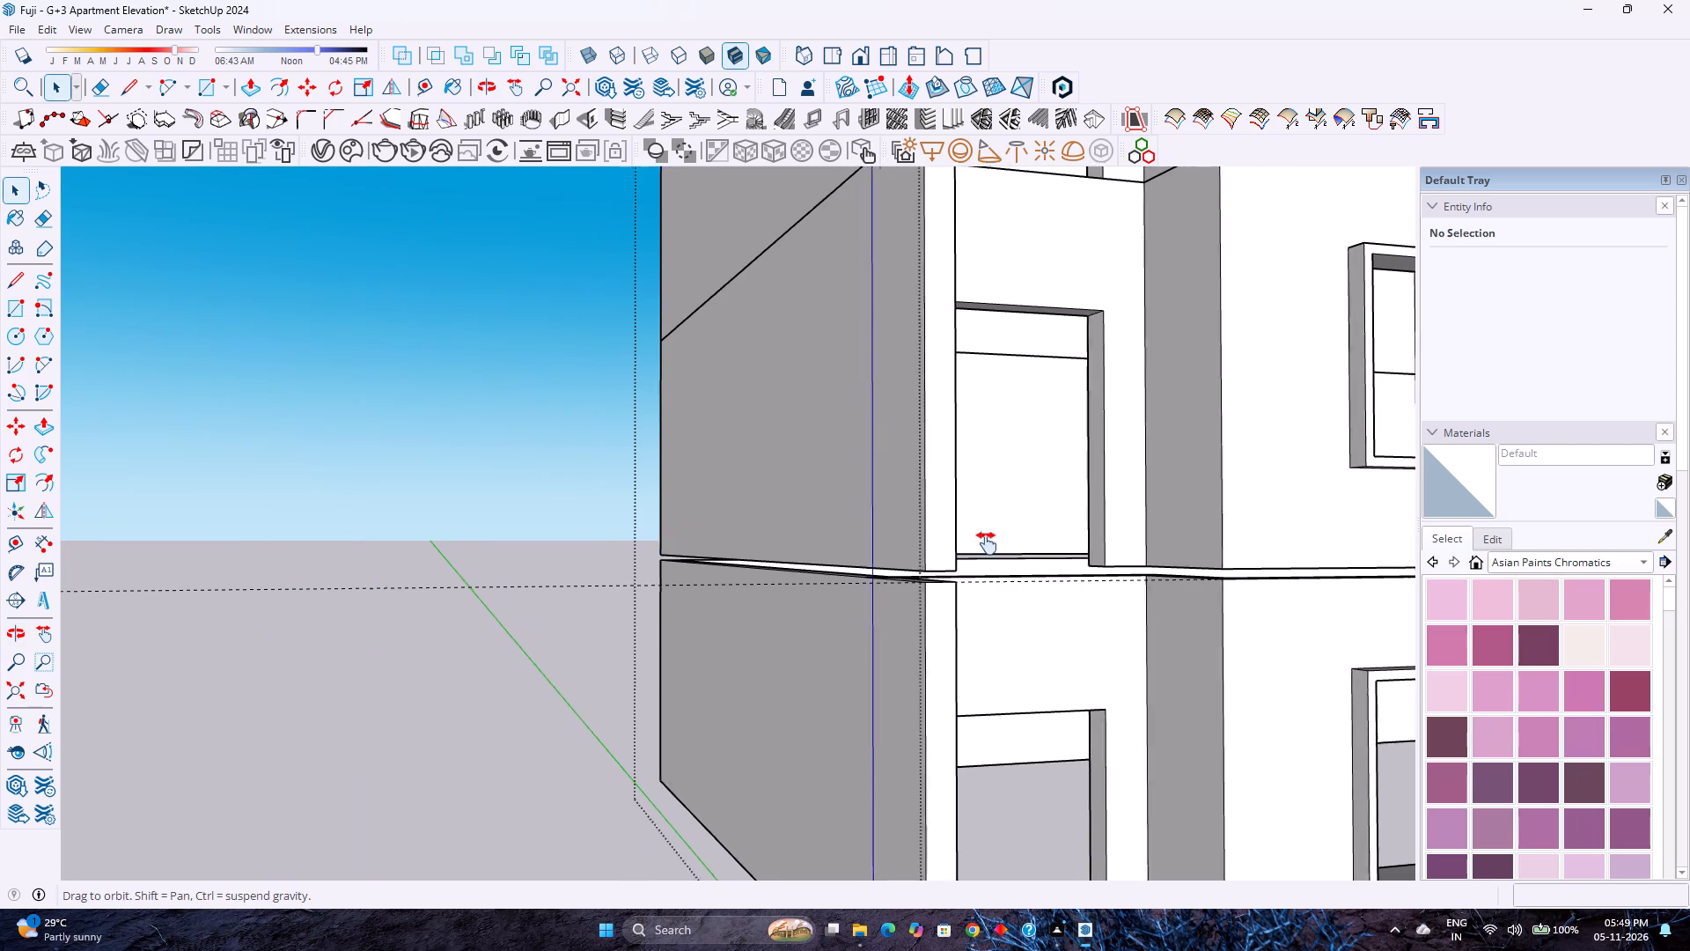
pyautogui.keyDown('shift'); pyautogui.moveTo(987, 543); pyautogui.dragTo(844, 532, button='middle'); pyautogui.keyUp('shift')
pyautogui.tripleClick(878, 498)
pyautogui.click(878, 498)
pyautogui.click(877, 497)
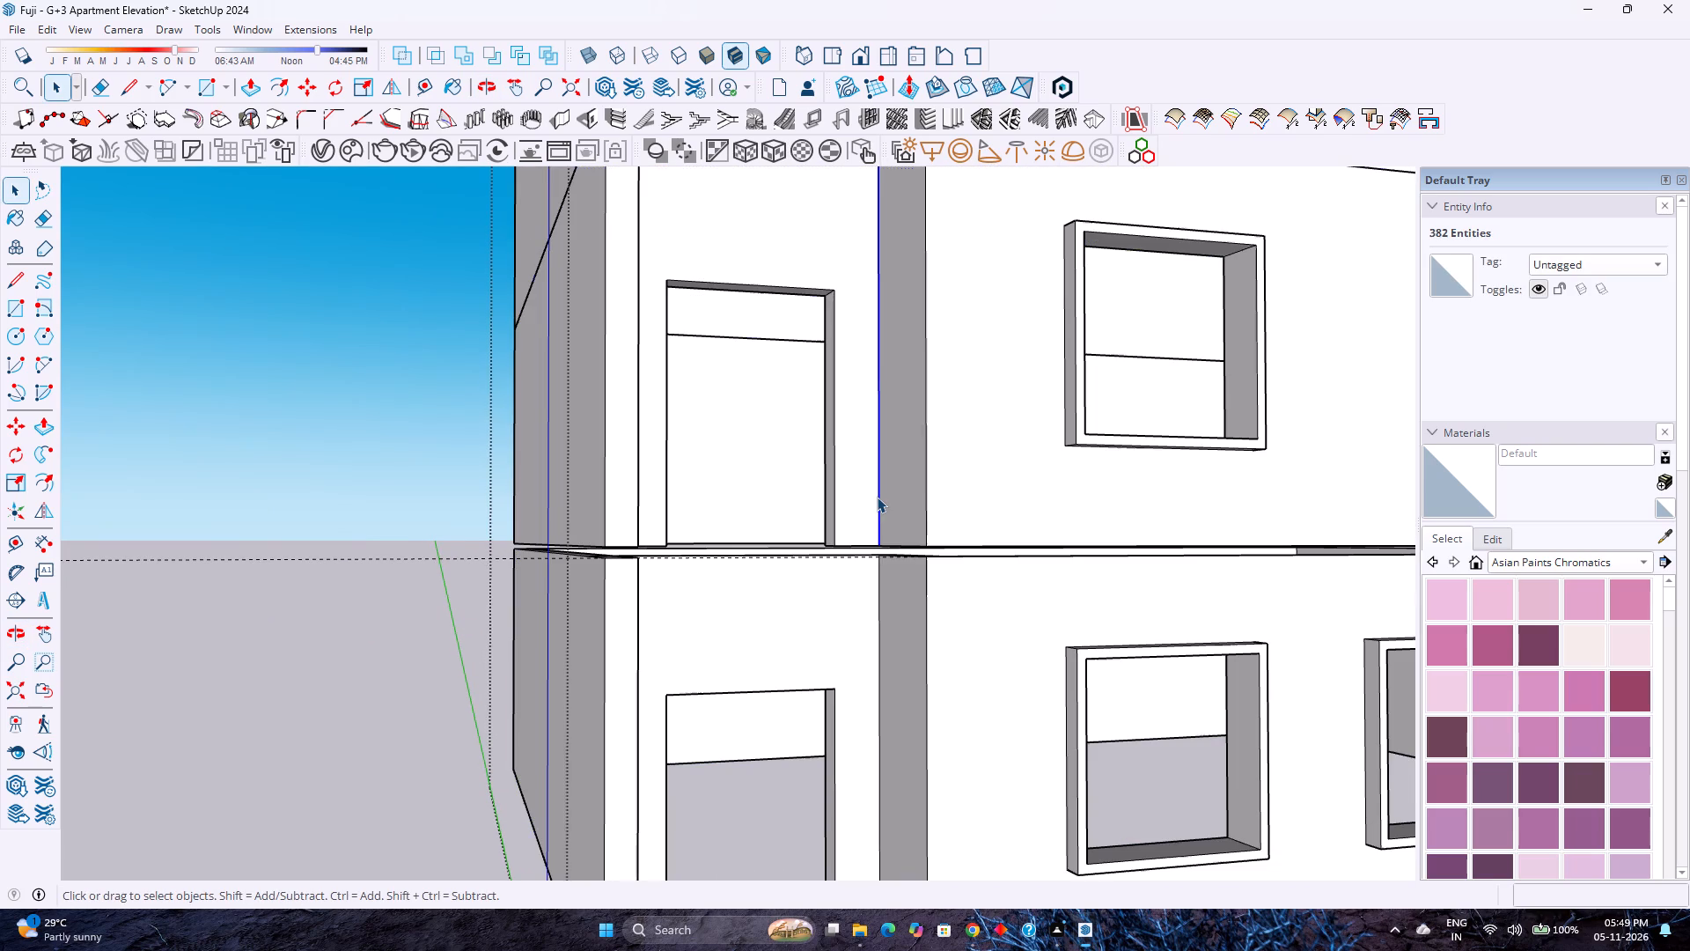
pyautogui.doubleClick(877, 497)
pyautogui.moveTo(922, 507); pyautogui.dragTo(845, 489, button='middle')
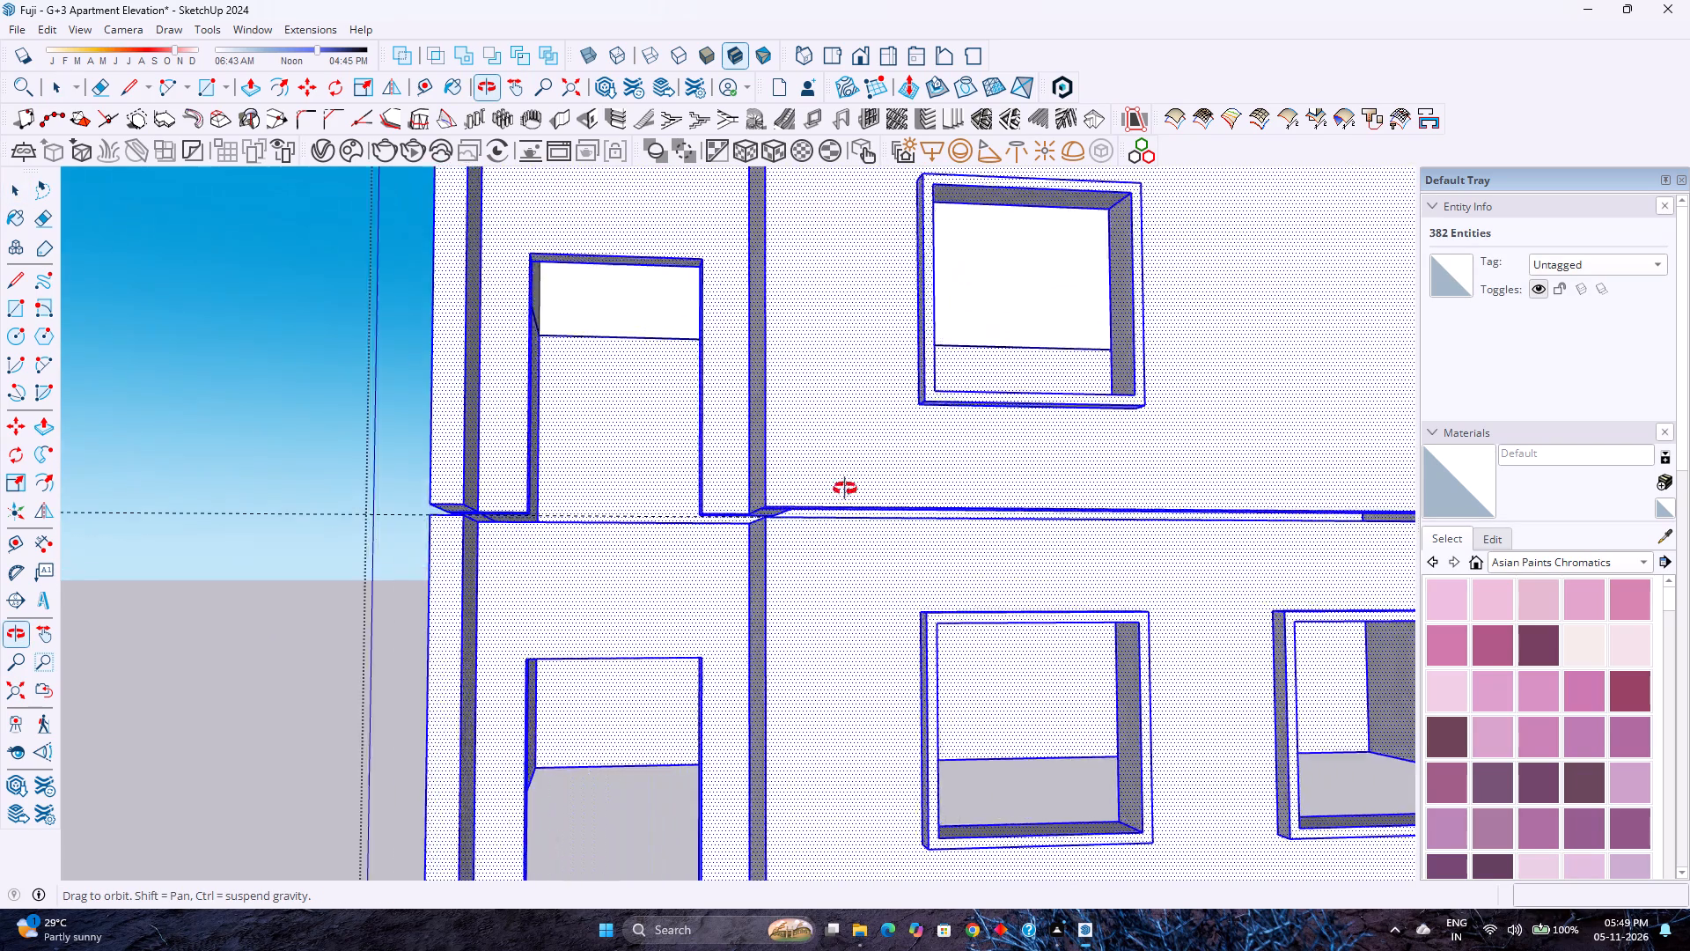
pyautogui.moveTo(845, 489); pyautogui.dragTo(398, 509, button='middle')
pyautogui.scroll(1, 398, 509)
pyautogui.scroll(-4, 422, 504)
pyautogui.scroll(-2, 493, 511)
pyautogui.press('Escape')
# Delete the remaining vertical edge joining the two storeys at the far end of the floor band cut.
pyautogui.scroll(2, 1350, 533)
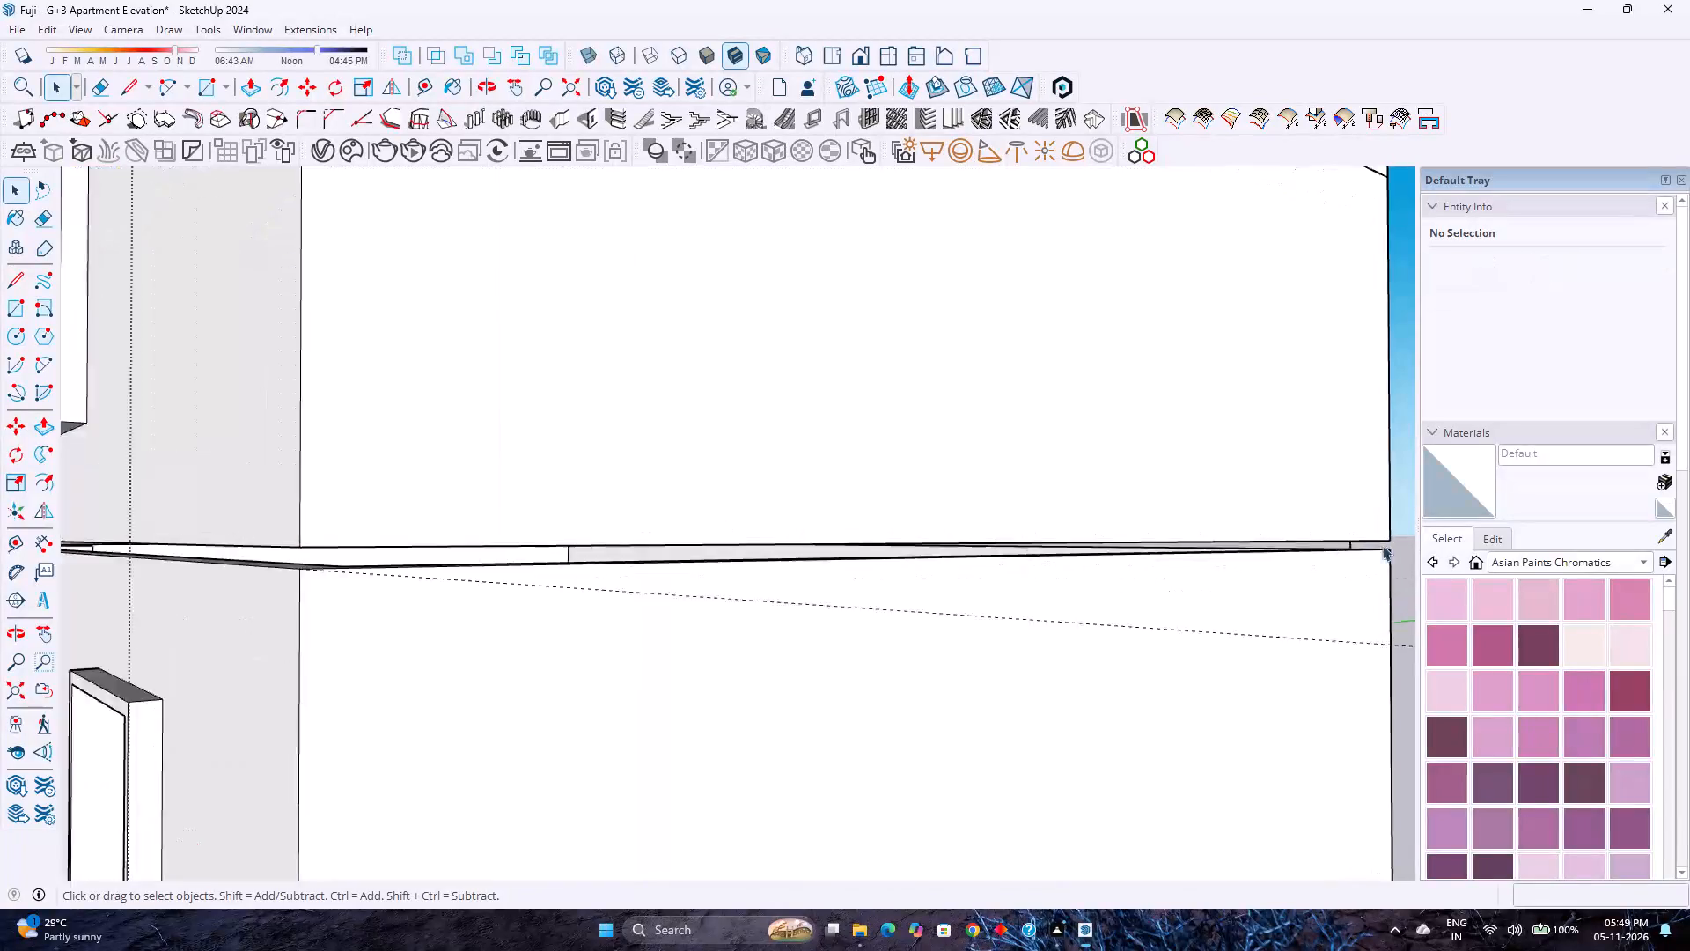
pyautogui.scroll(9, 1382, 545)
pyautogui.moveTo(1341, 545); pyautogui.dragTo(1319, 541)
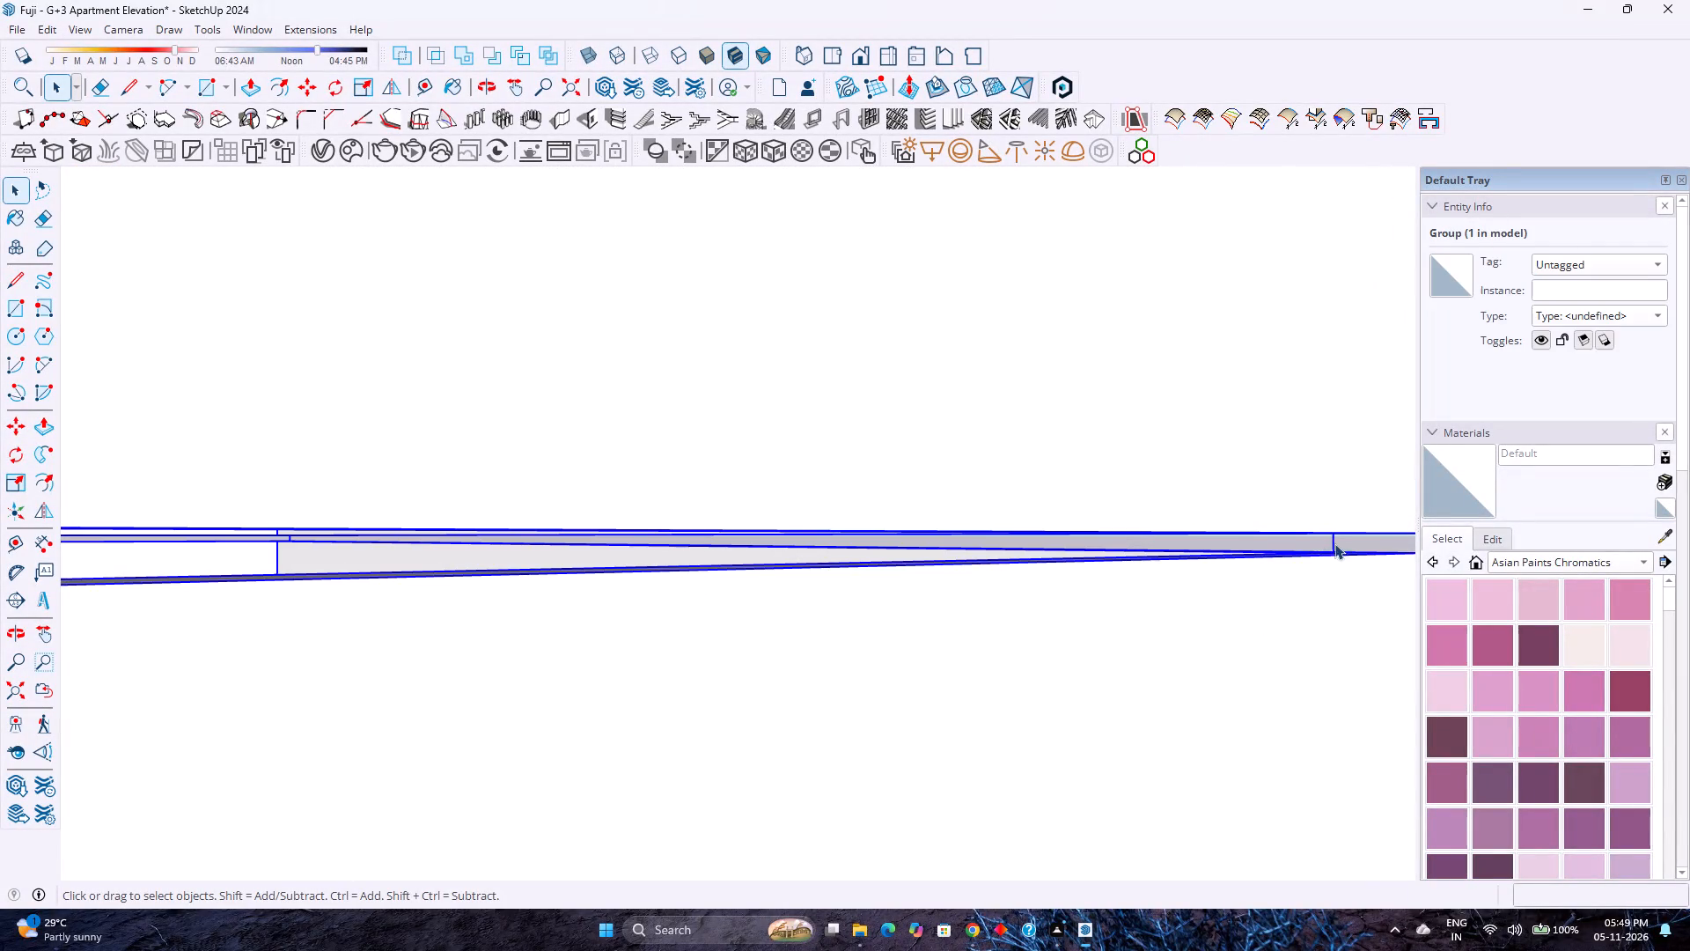
pyautogui.click(1341, 543)
pyautogui.doubleClick(1324, 520)
pyautogui.scroll(4, 1327, 541)
pyautogui.click(1334, 541)
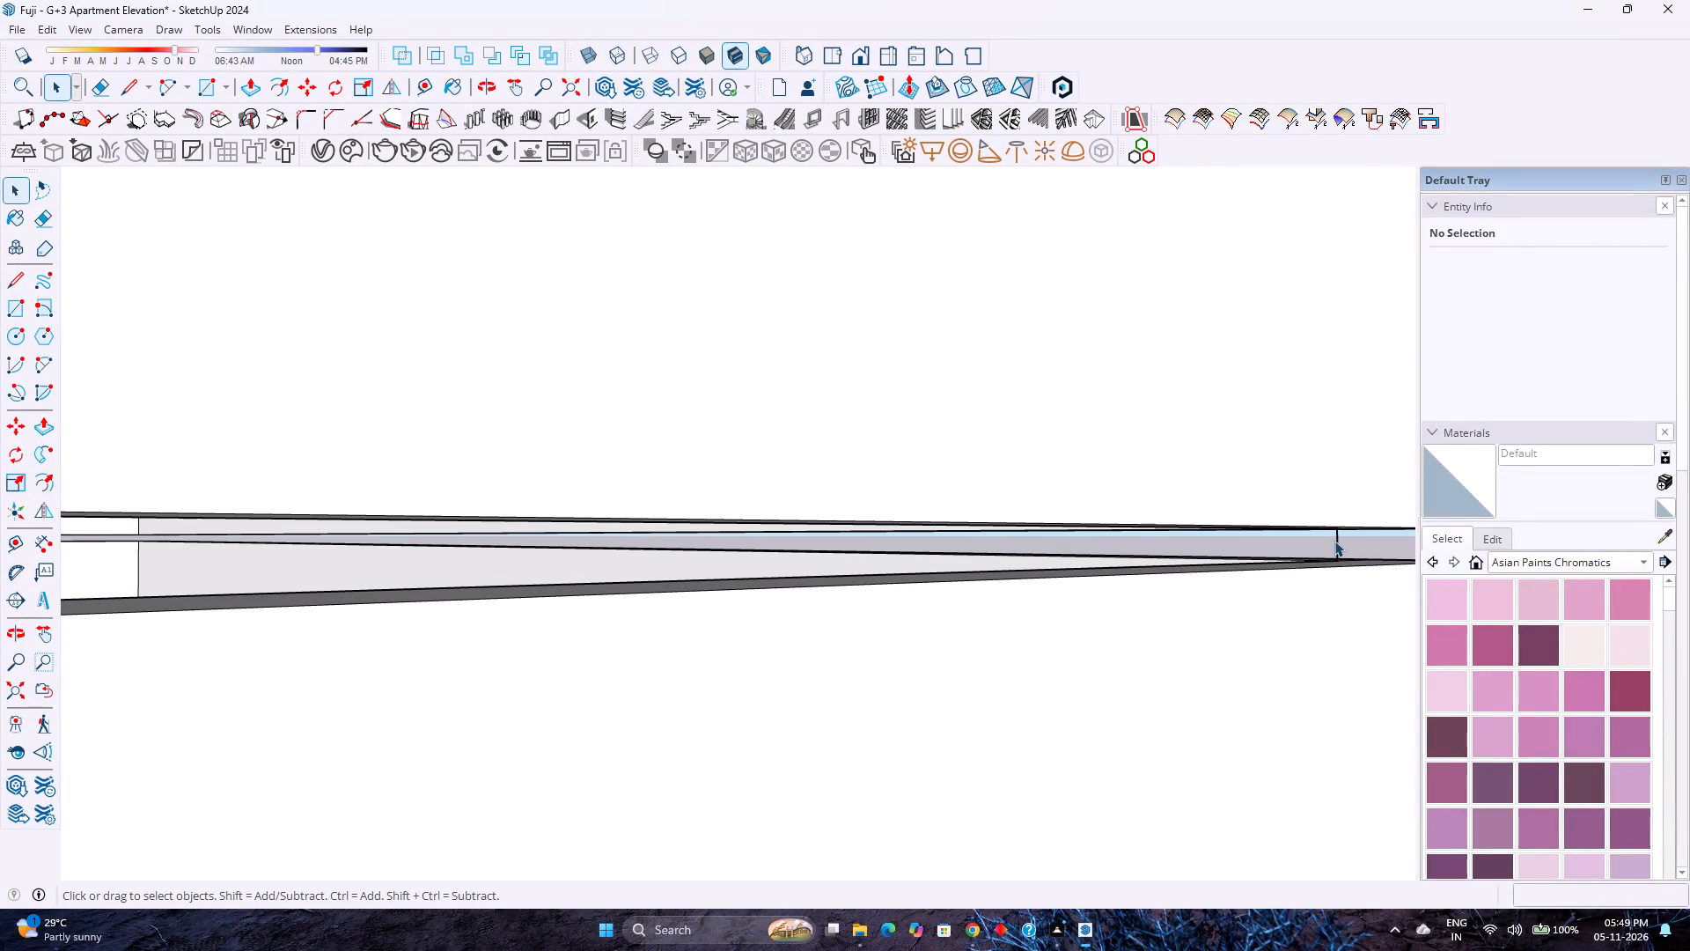
pyautogui.click(1338, 541)
pyautogui.press('Delete')
# Select all connected geometry of the middle storey and make it a group.
pyautogui.tripleClick(1219, 465)
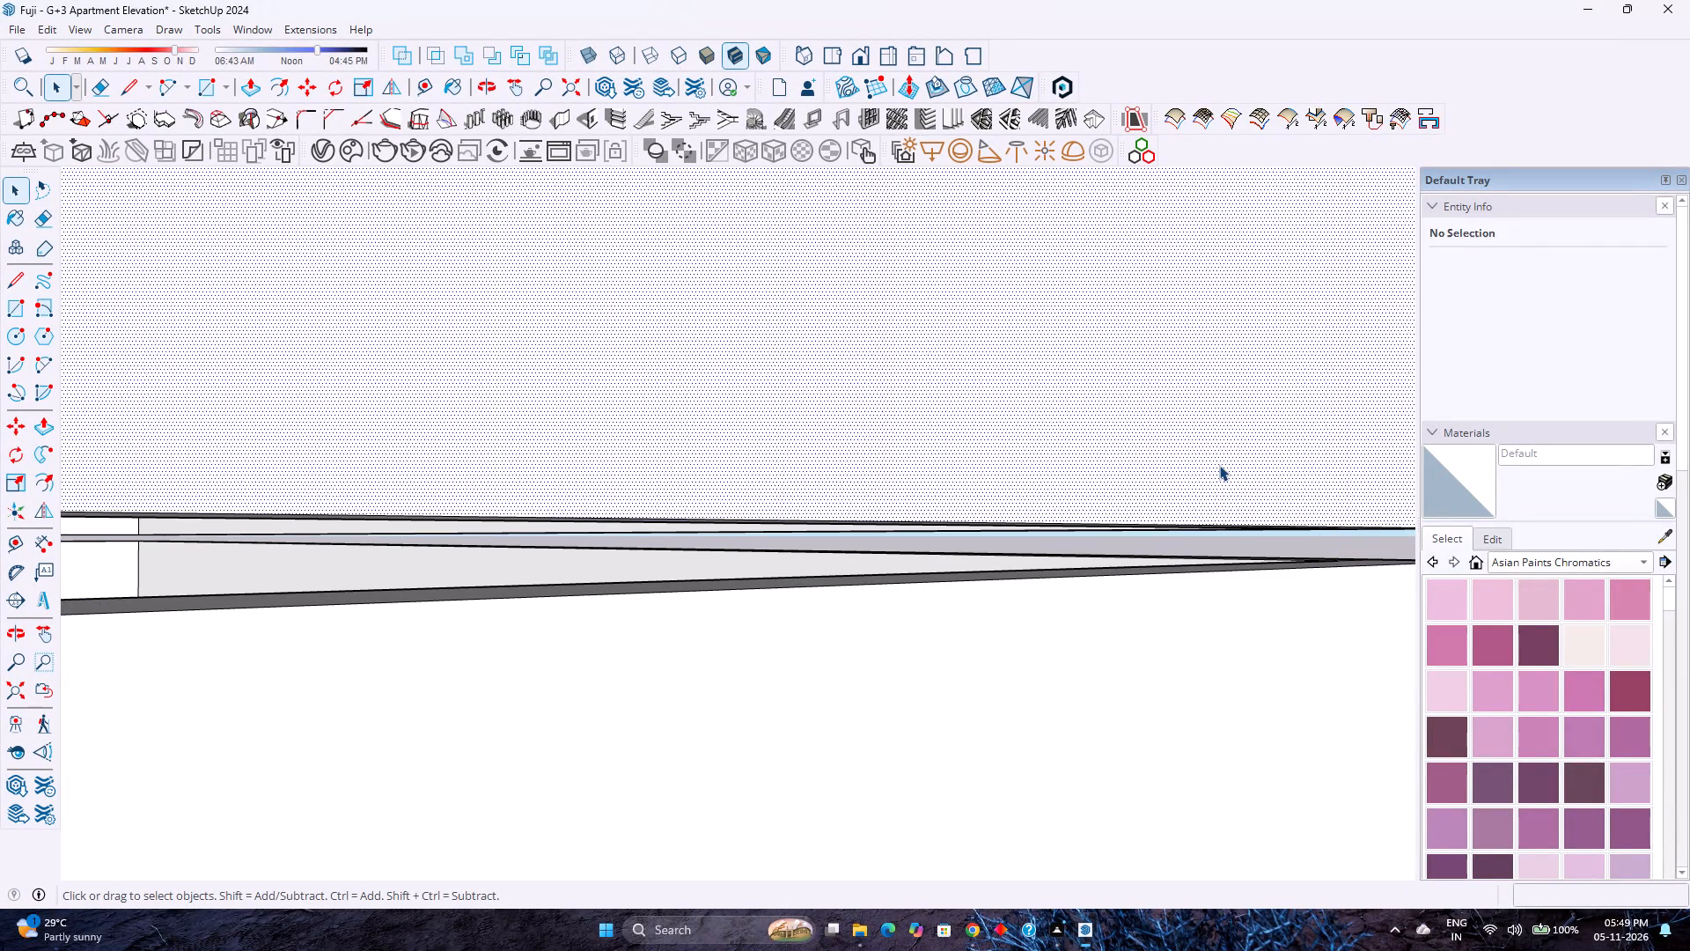
pyautogui.scroll(-20, 1139, 470)
pyautogui.scroll(-1, 1139, 470)
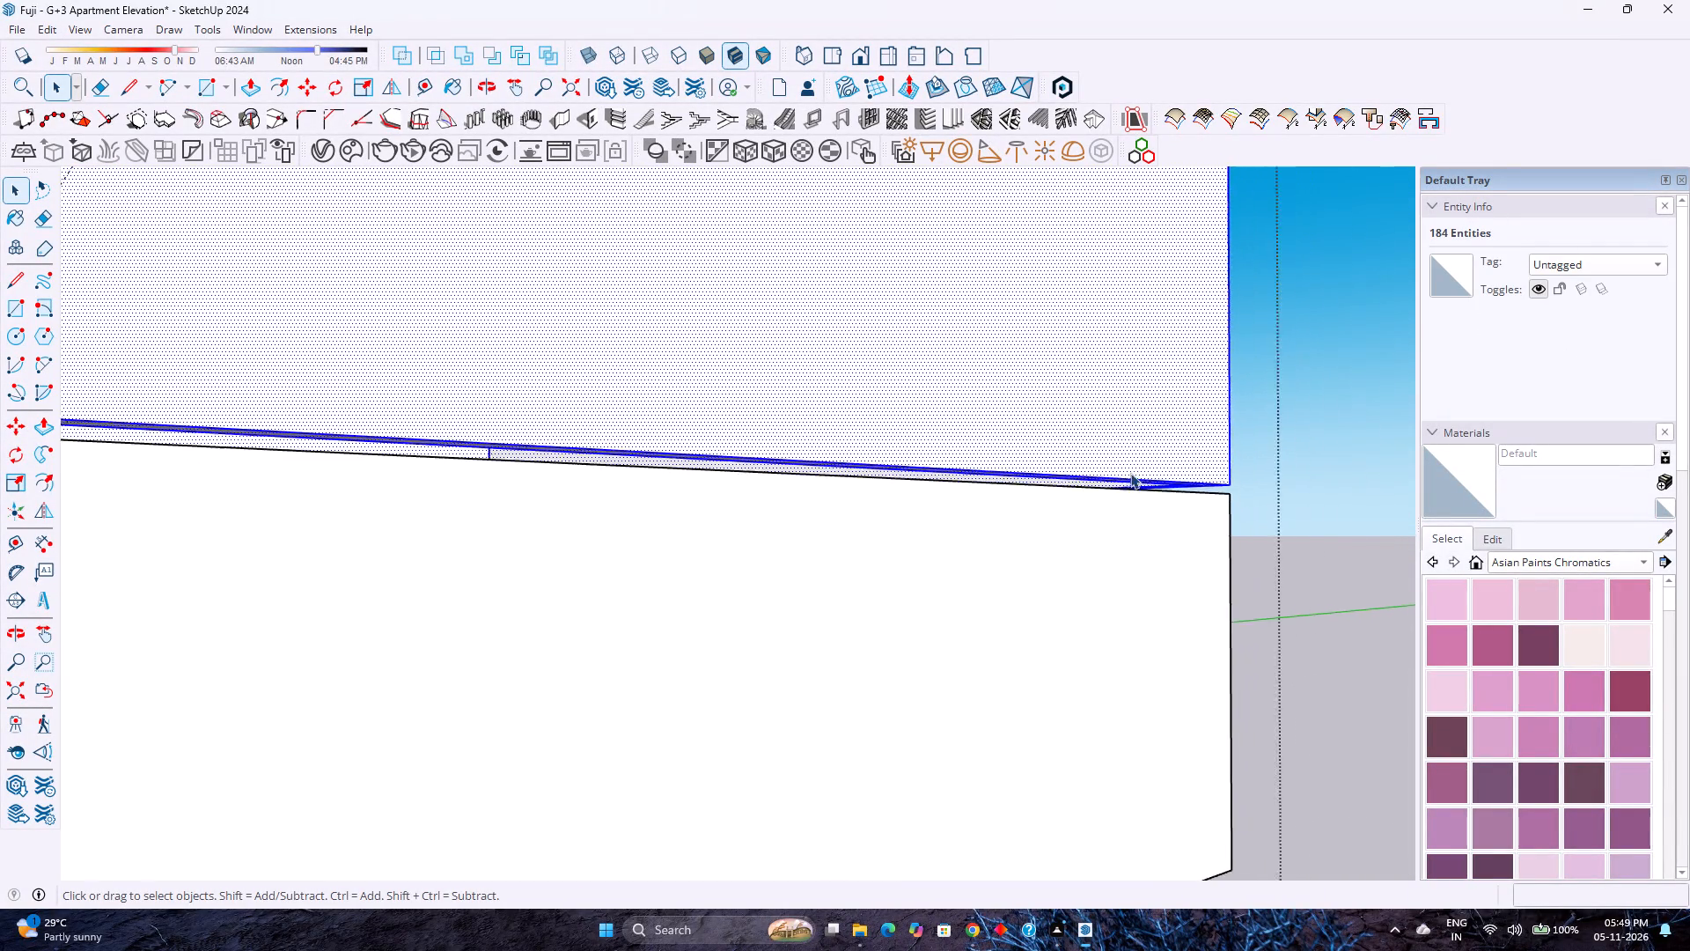
pyautogui.scroll(-3, 1130, 473)
pyautogui.moveTo(974, 508); pyautogui.dragTo(993, 512, button='middle')
pyautogui.moveTo(993, 512); pyautogui.dragTo(1277, 542, button='middle')
pyautogui.scroll(-3, 1284, 523)
pyautogui.rightClick(853, 420)
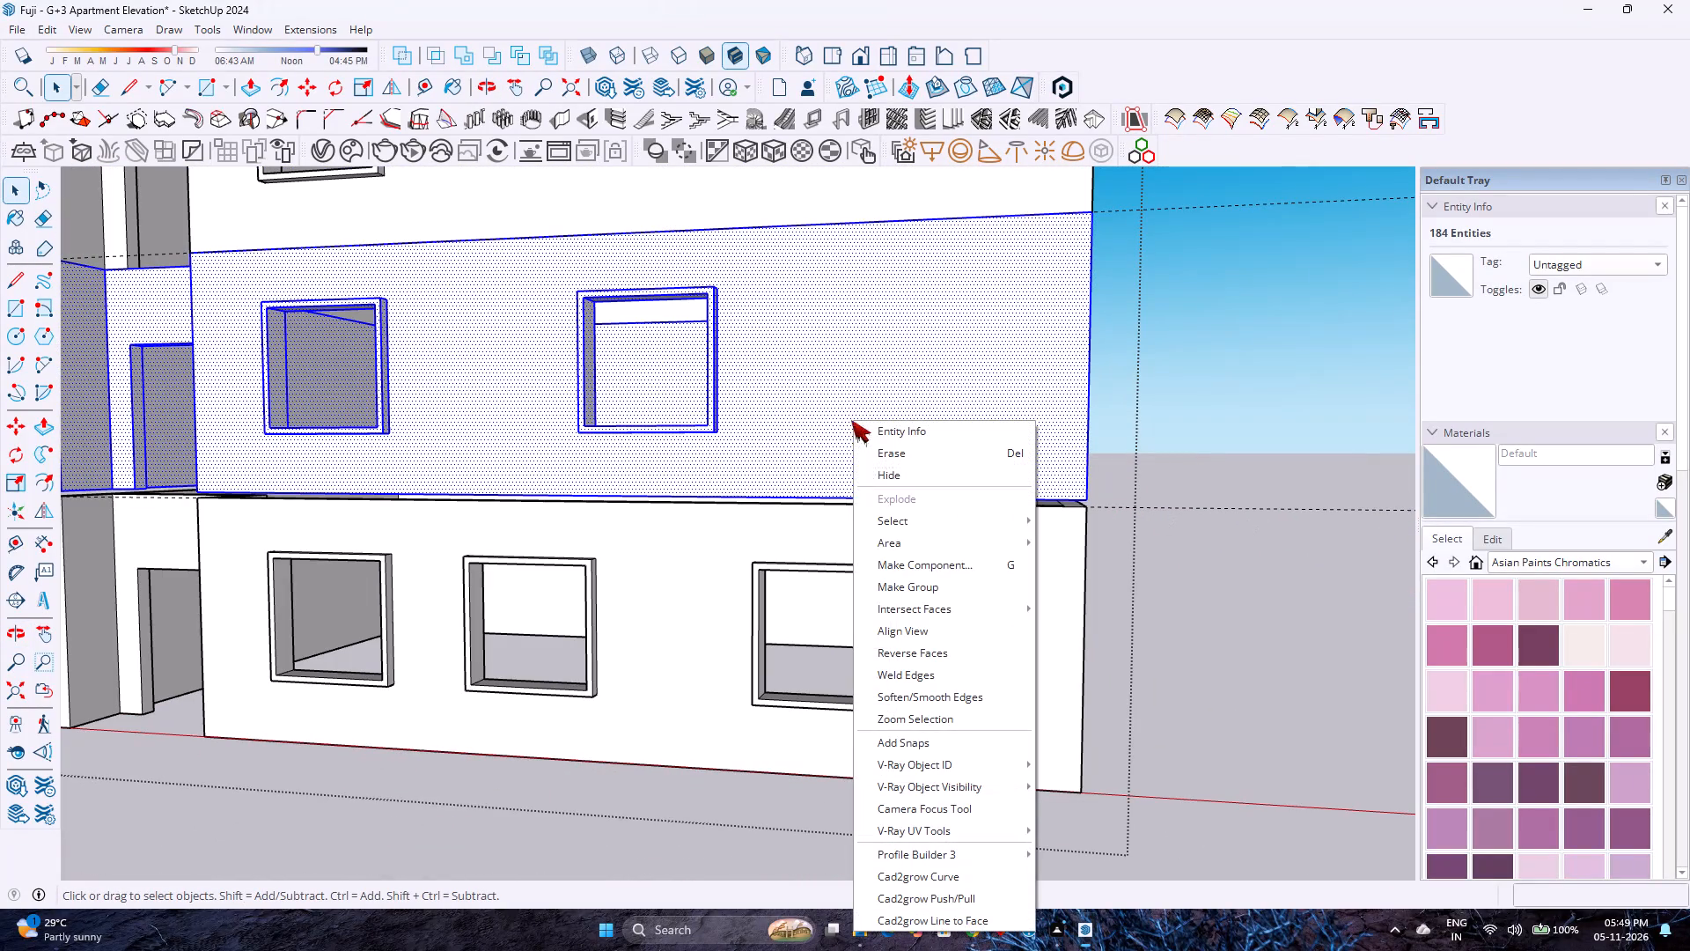
pyautogui.click(922, 581)
pyautogui.scroll(-4, 884, 509)
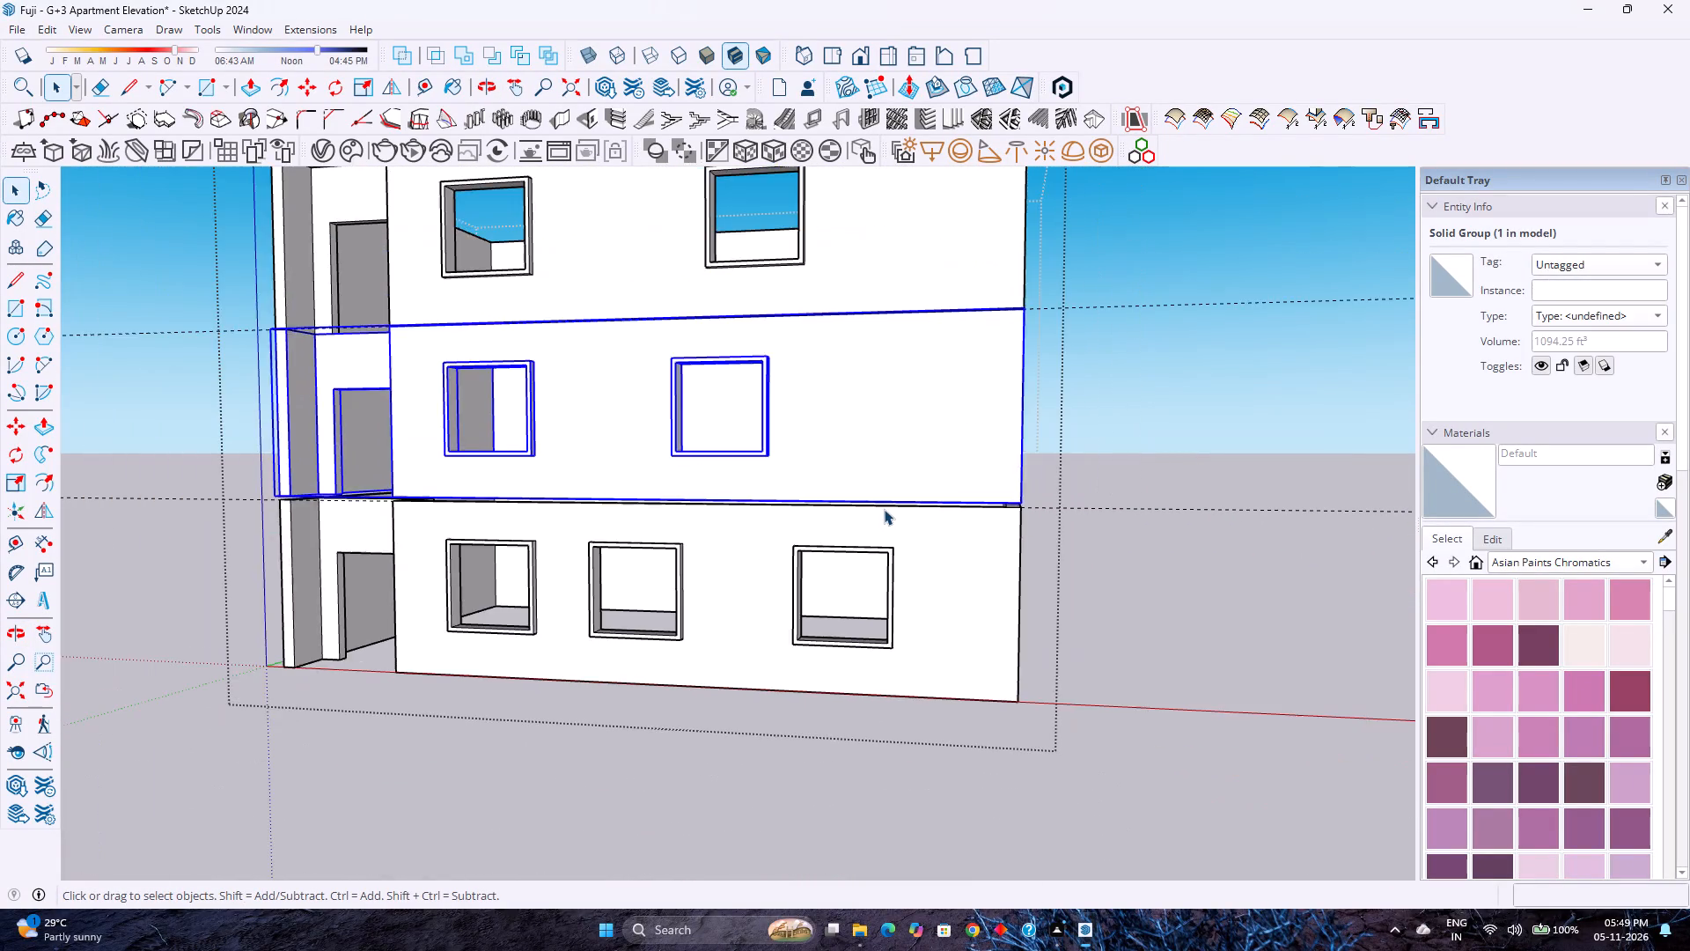
pyautogui.scroll(-3, 885, 505)
pyautogui.press('Escape')
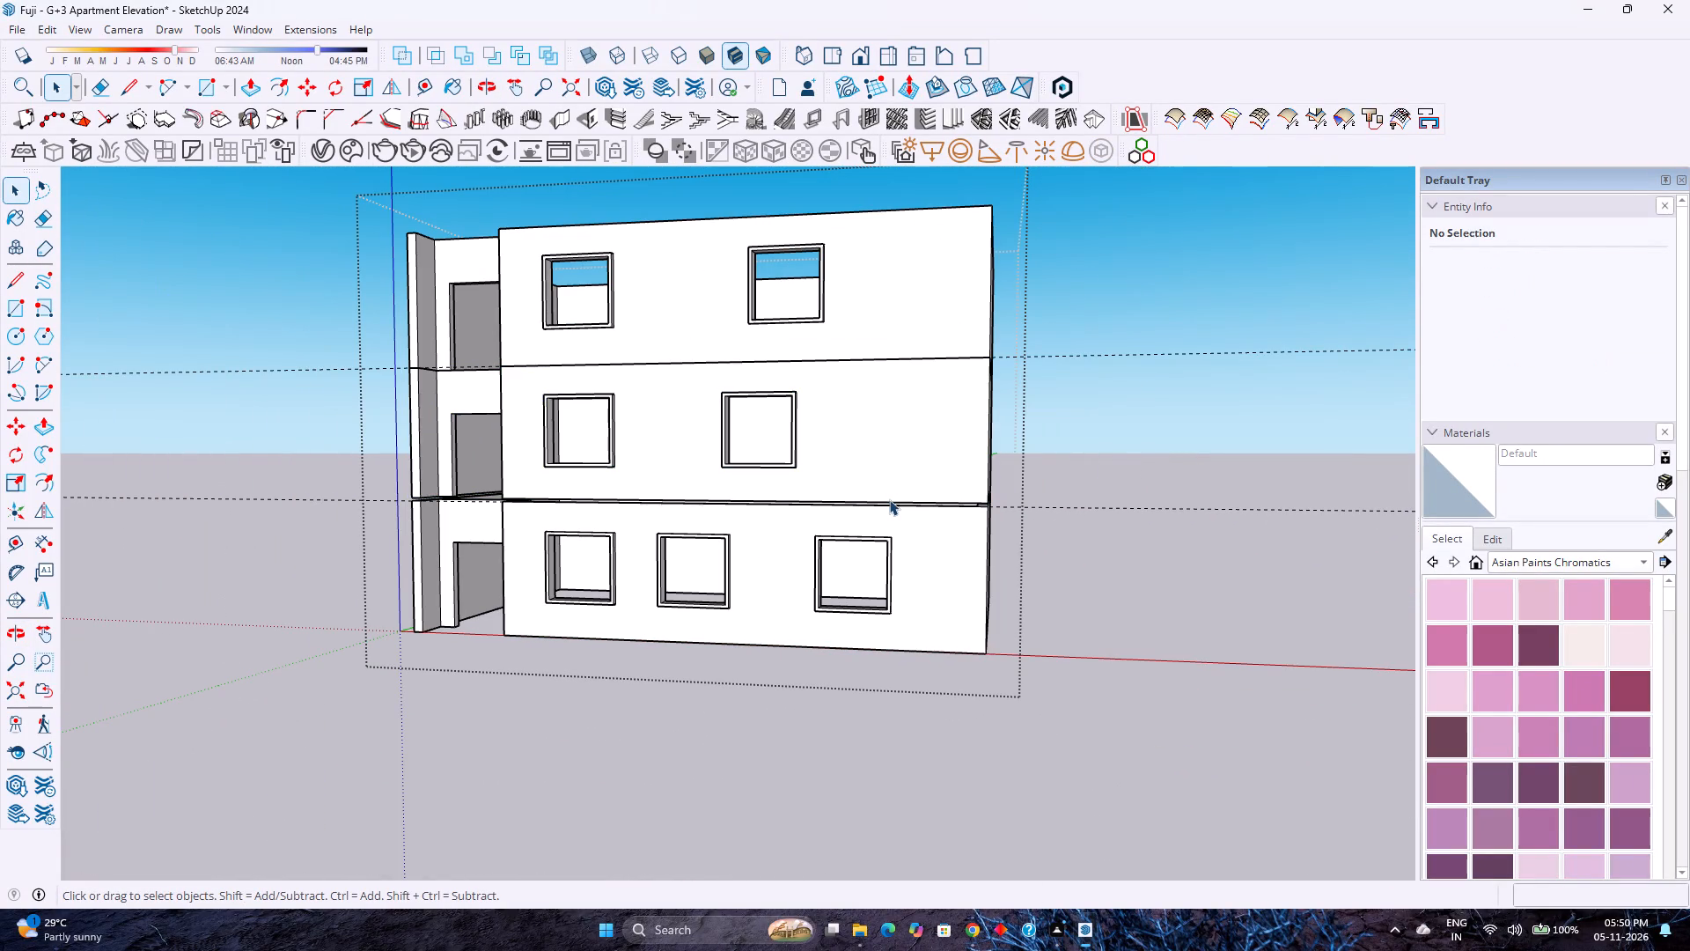
# Select all connected geometry of the ground storey and make it a group.
pyautogui.scroll(3, 816, 493)
pyautogui.doubleClick(825, 489)
pyautogui.scroll(4, 855, 497)
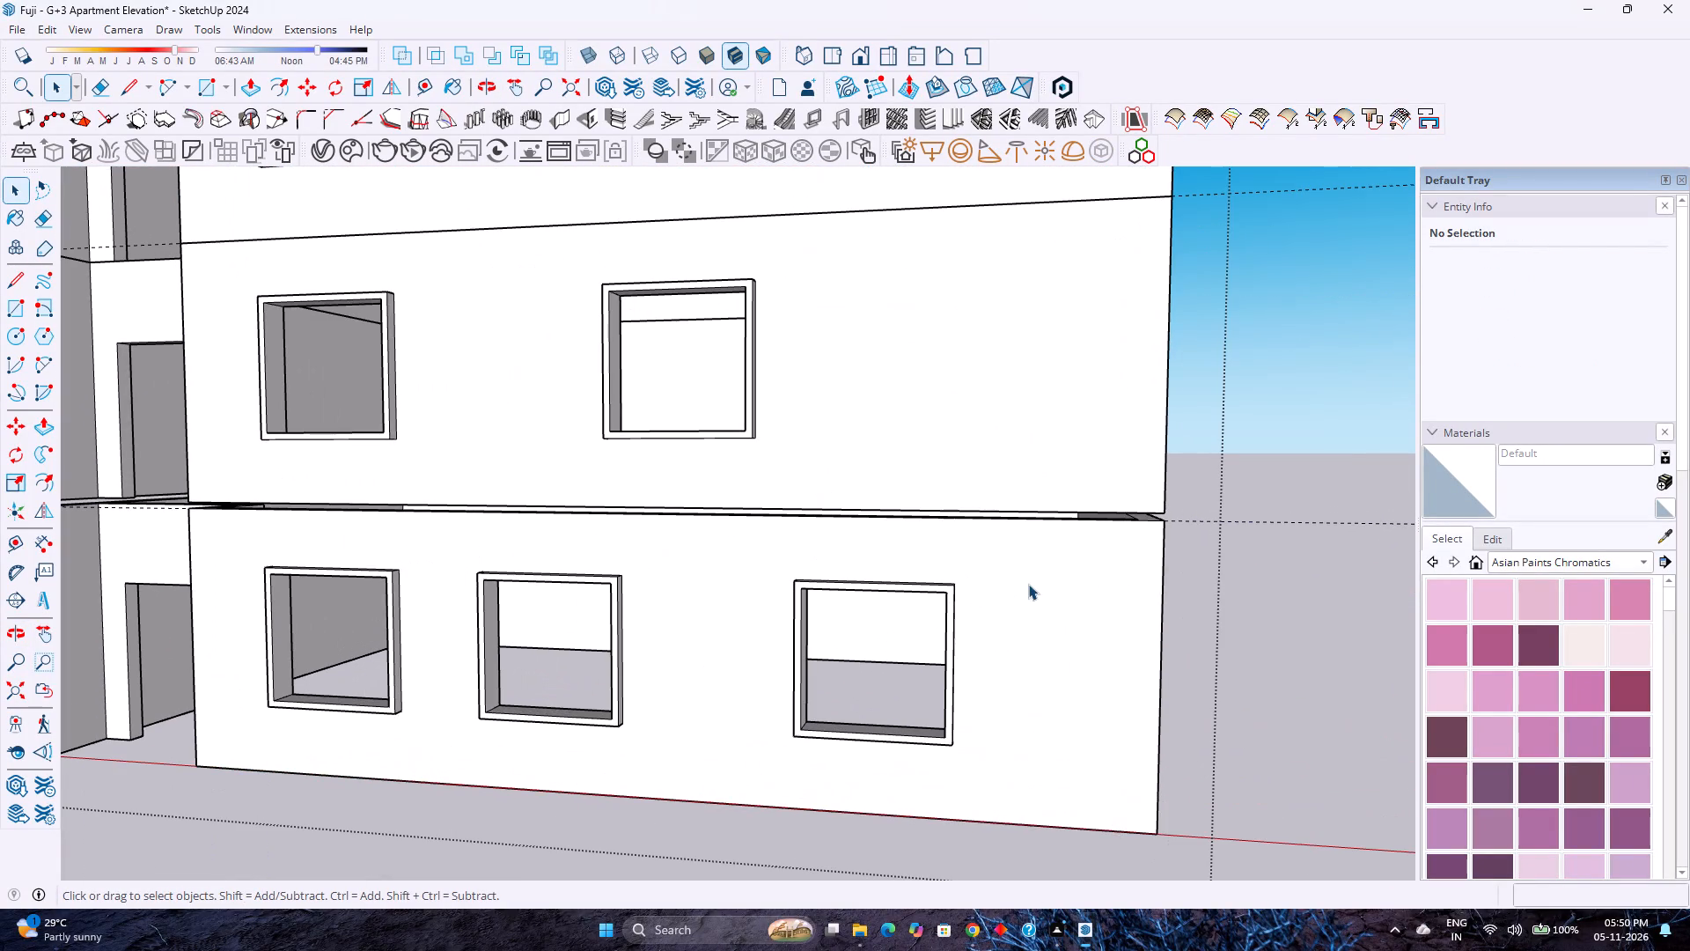
pyautogui.click(1032, 583)
pyautogui.click(1091, 472)
pyautogui.tripleClick(1091, 582)
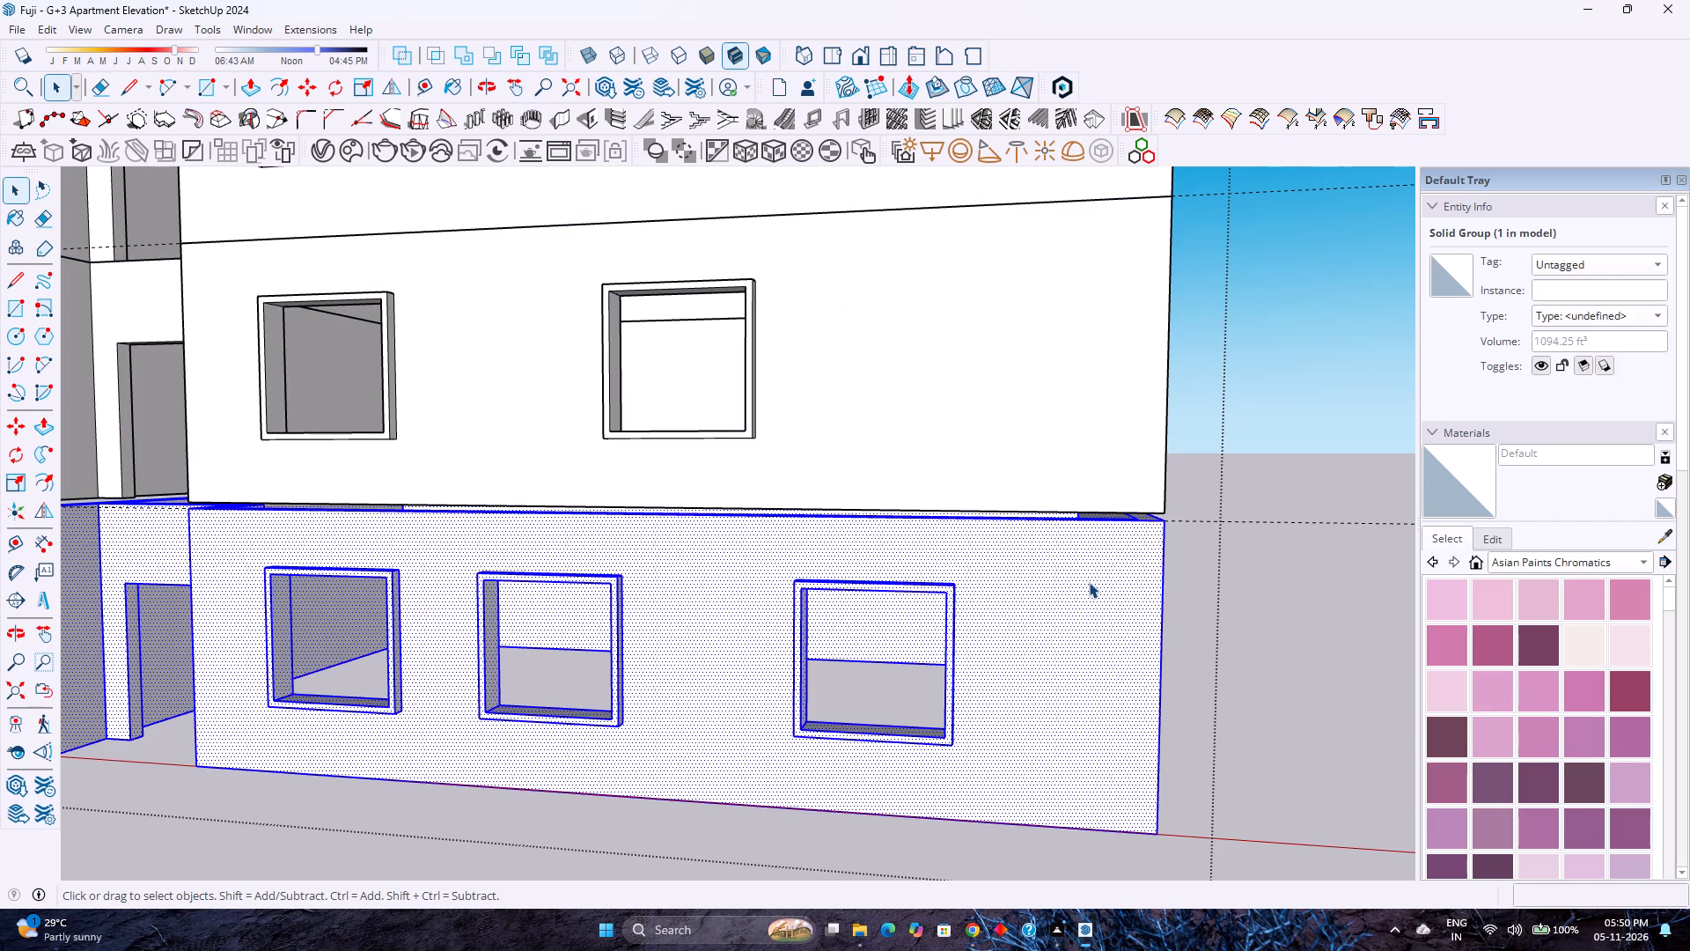
pyautogui.click(1089, 582)
pyautogui.rightClick(1087, 582)
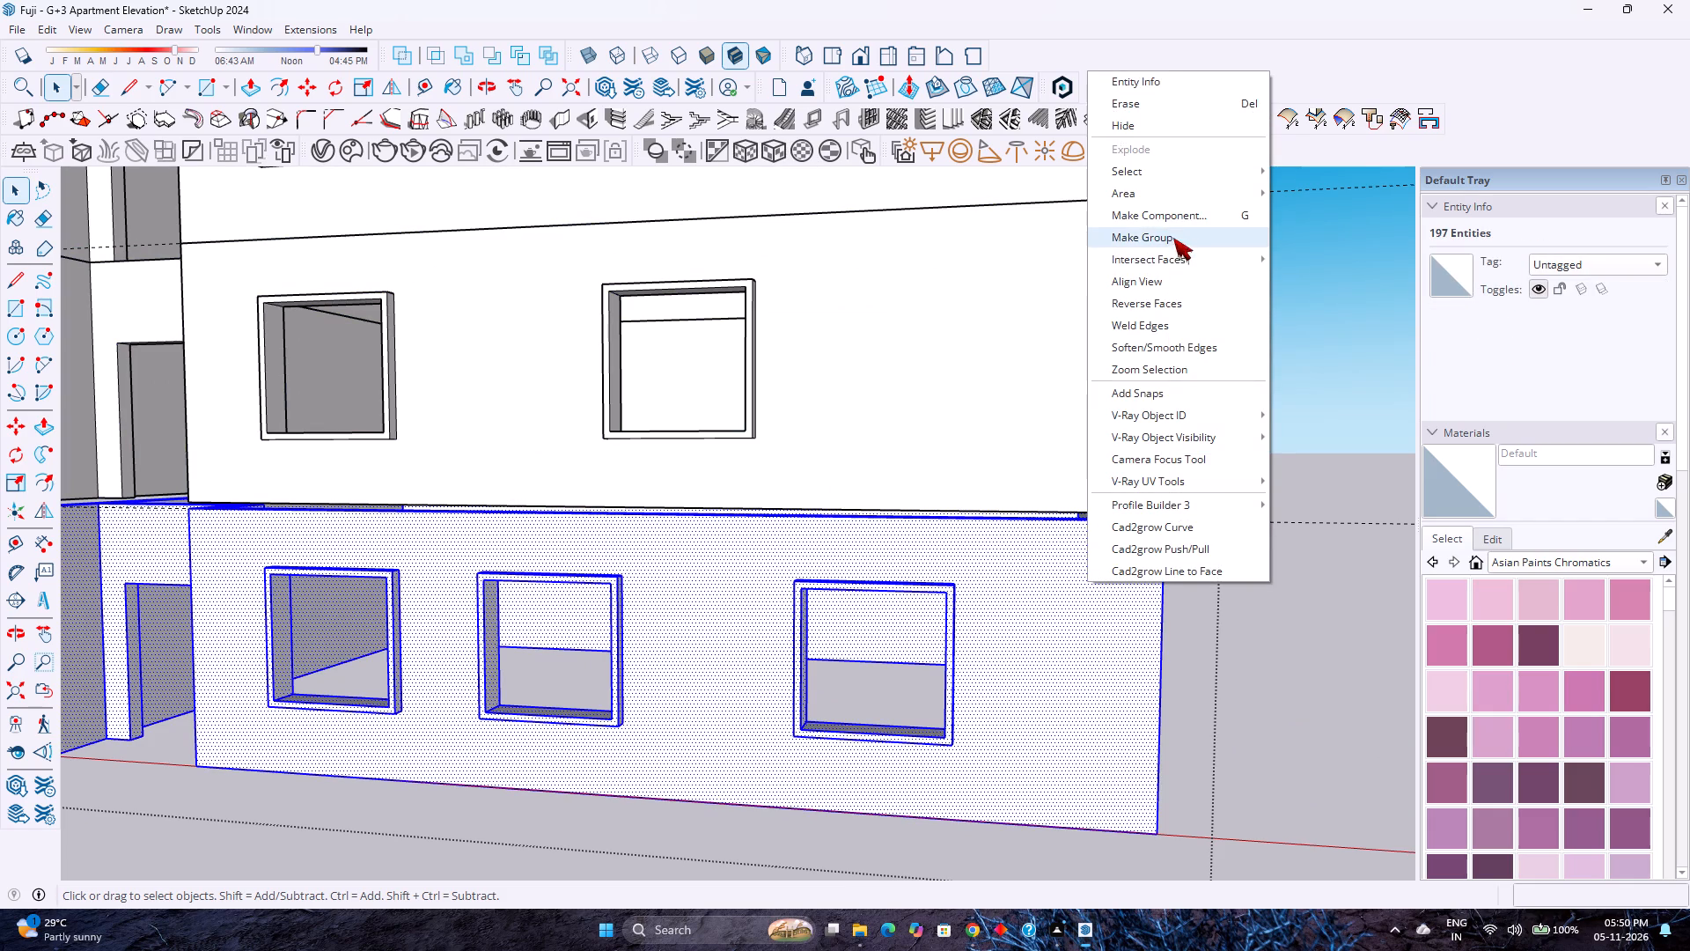
pyautogui.click(1173, 238)
# Open the middle storey group and delete the stray edge crossing its underside at the front wall's far corner.
pyautogui.doubleClick(1074, 354)
pyautogui.scroll(5, 1106, 411)
pyautogui.moveTo(1106, 489); pyautogui.dragTo(1192, 438, button='middle')
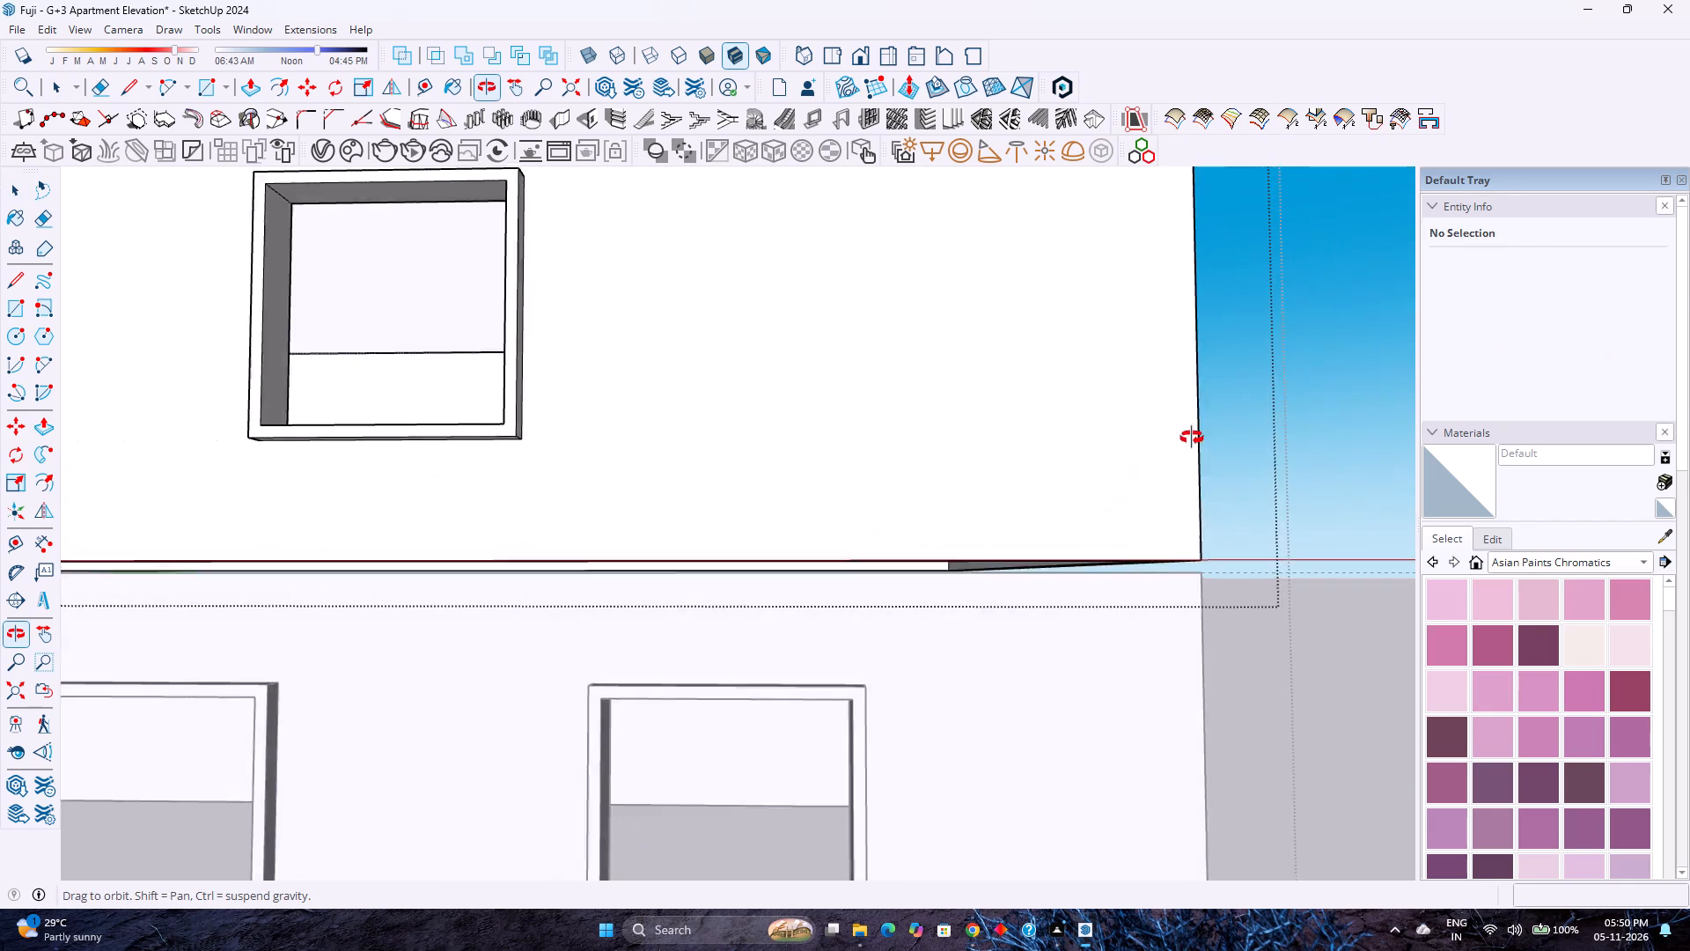
pyautogui.moveTo(1192, 438); pyautogui.dragTo(1218, 424, button='middle')
pyautogui.scroll(10, 1128, 575)
pyautogui.moveTo(1185, 551); pyautogui.dragTo(1185, 533, button='middle')
pyautogui.moveTo(1186, 528); pyautogui.dragTo(1189, 512, button='middle')
pyautogui.middleClick(1189, 512)
pyautogui.scroll(3, 1206, 552)
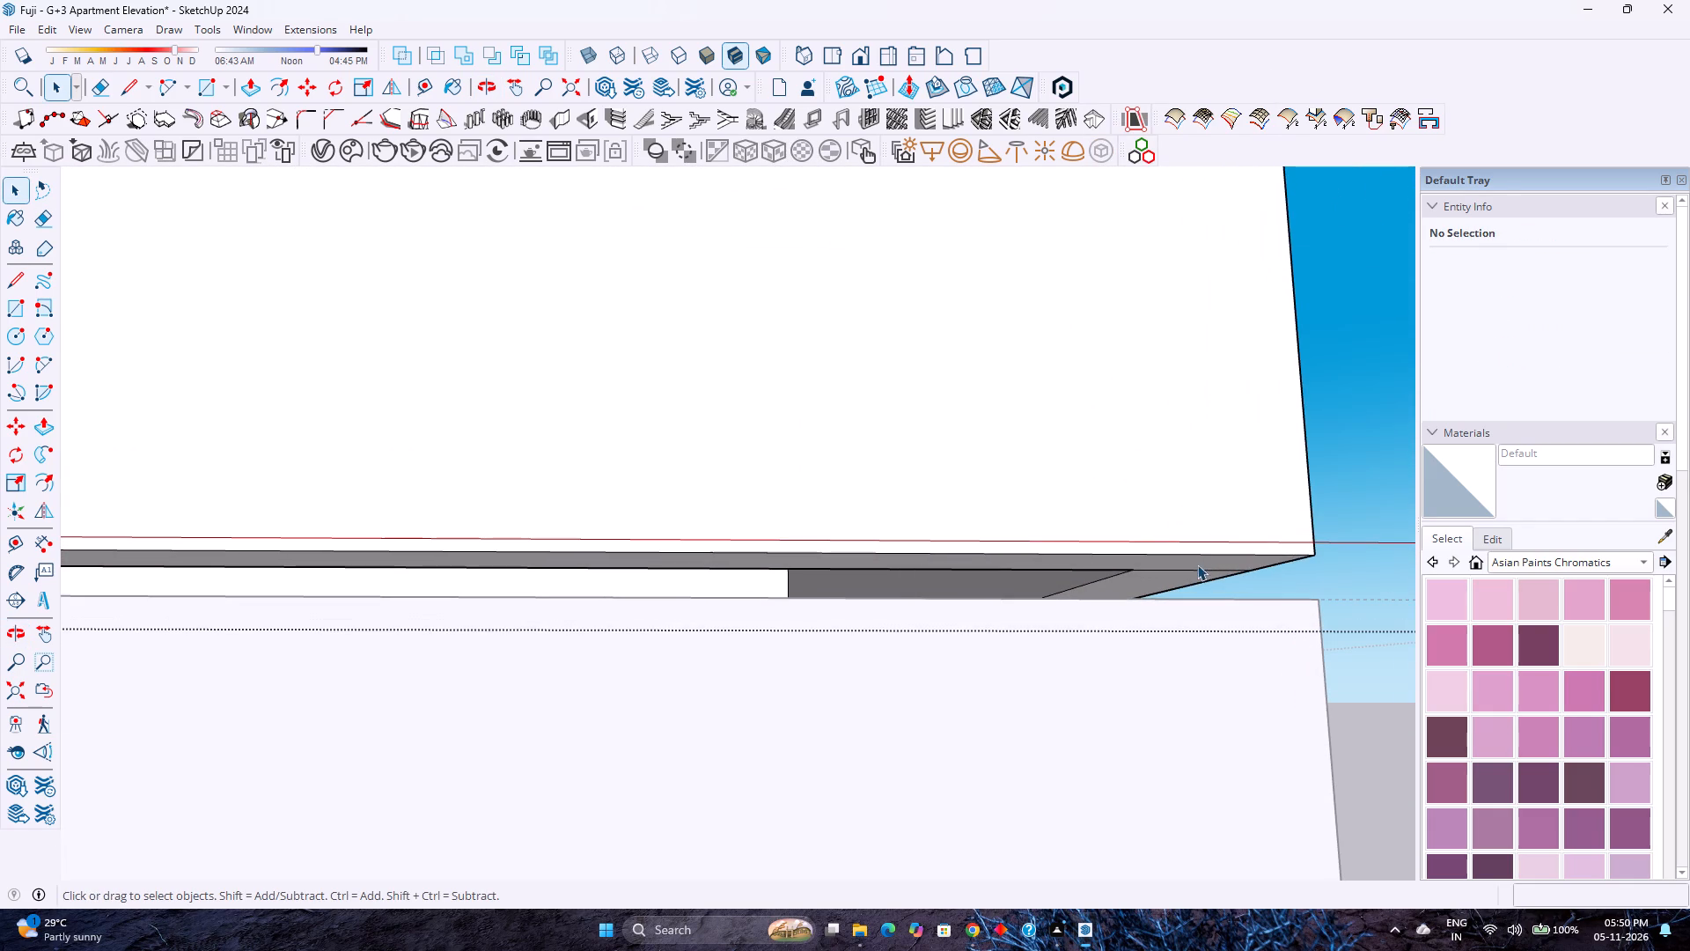
pyautogui.click(1197, 568)
pyautogui.press('Delete')
# Erase the stray edges on the middle storey's underside where the front wall meets the recessed bay.
pyautogui.scroll(-2, 1188, 559)
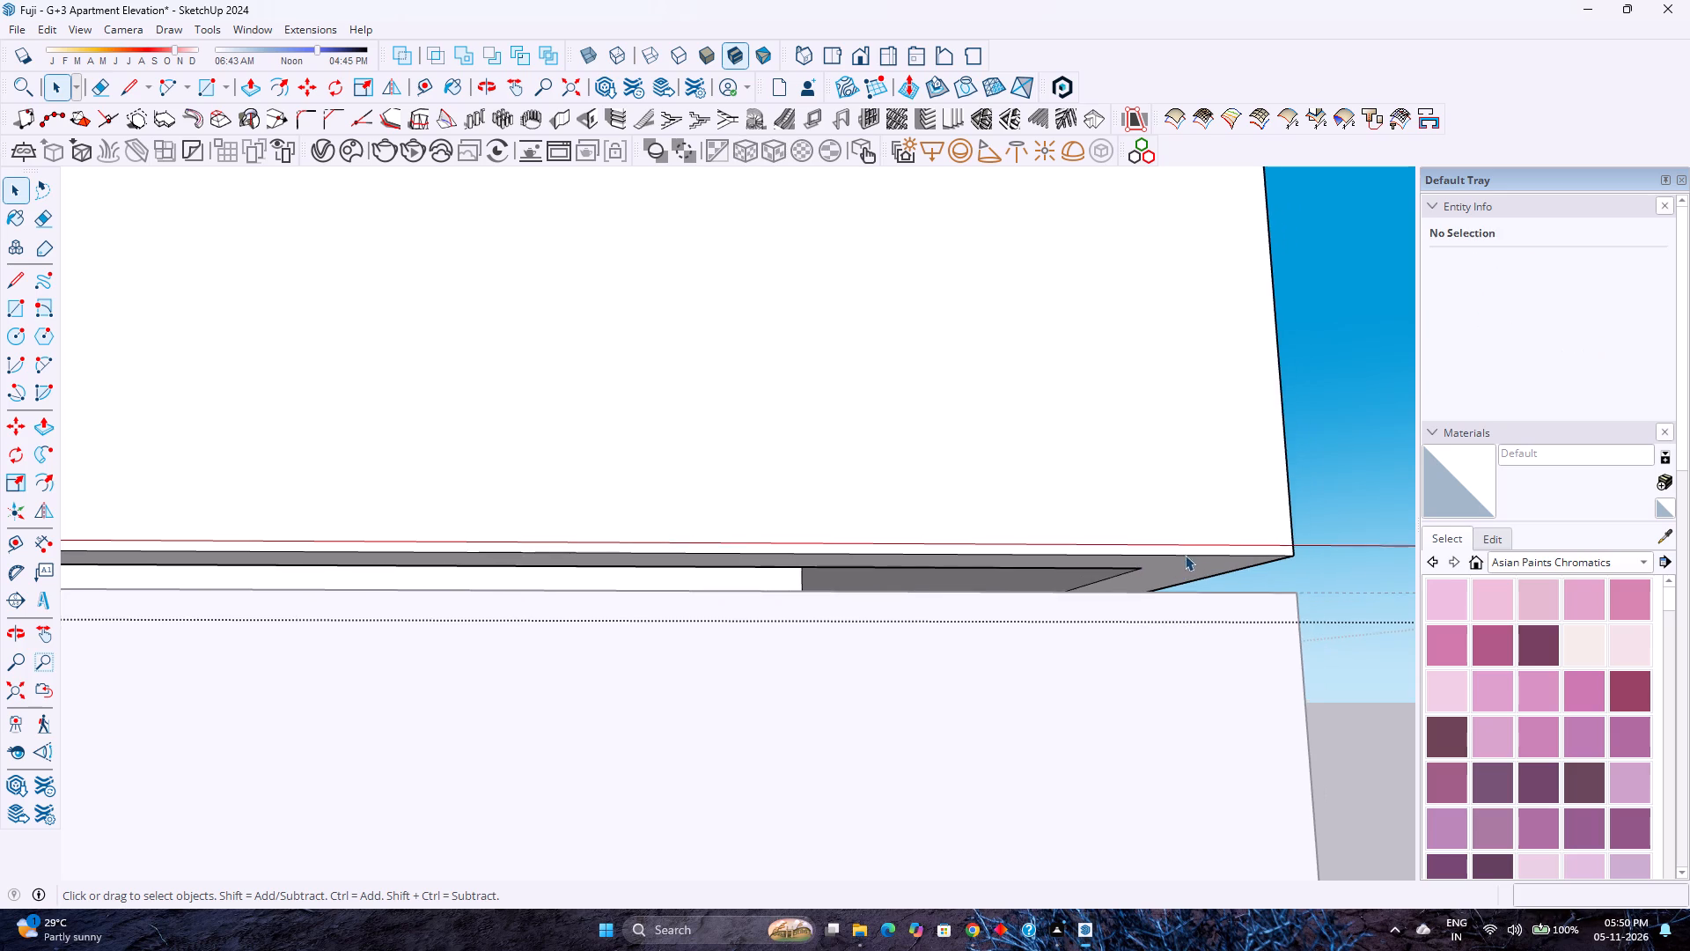
pyautogui.scroll(-7, 1185, 555)
pyautogui.keyDown('shift'); pyautogui.moveTo(781, 560); pyautogui.dragTo(1501, 499, button='middle'); pyautogui.keyUp('shift')
pyautogui.scroll(-4, 1155, 478)
pyautogui.keyDown('shift'); pyautogui.moveTo(690, 488); pyautogui.dragTo(1394, 553, button='middle'); pyautogui.keyUp('shift')
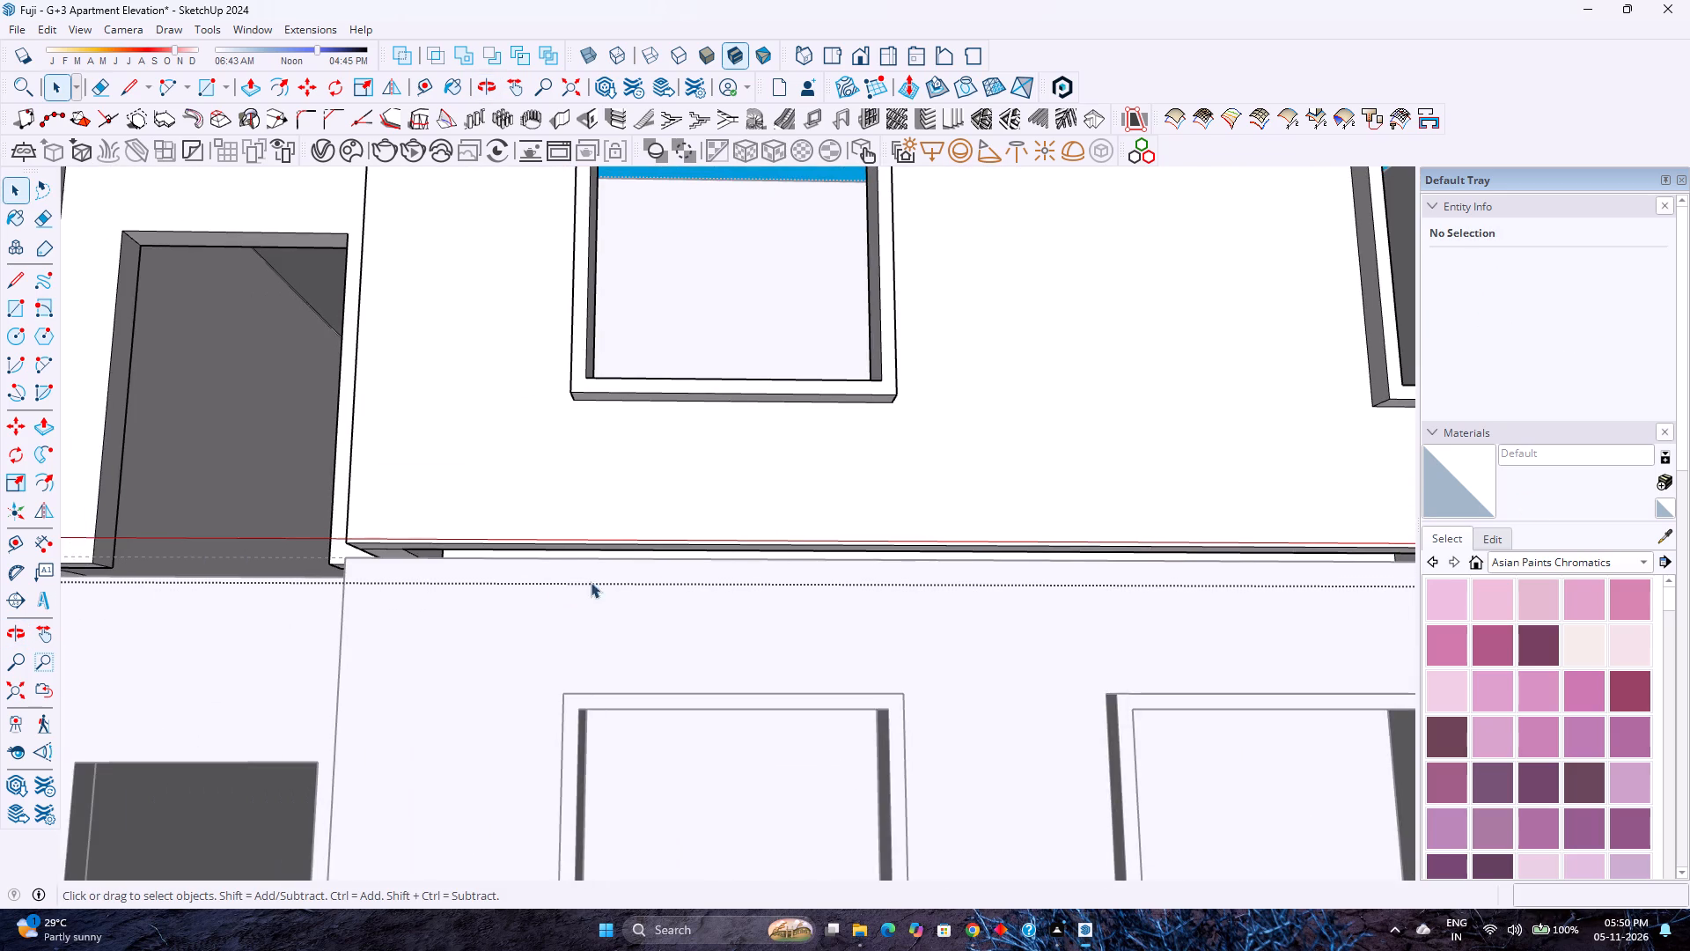
pyautogui.scroll(11, 378, 599)
pyautogui.moveTo(378, 541); pyautogui.dragTo(516, 546, button='middle')
pyautogui.middleClick(516, 546)
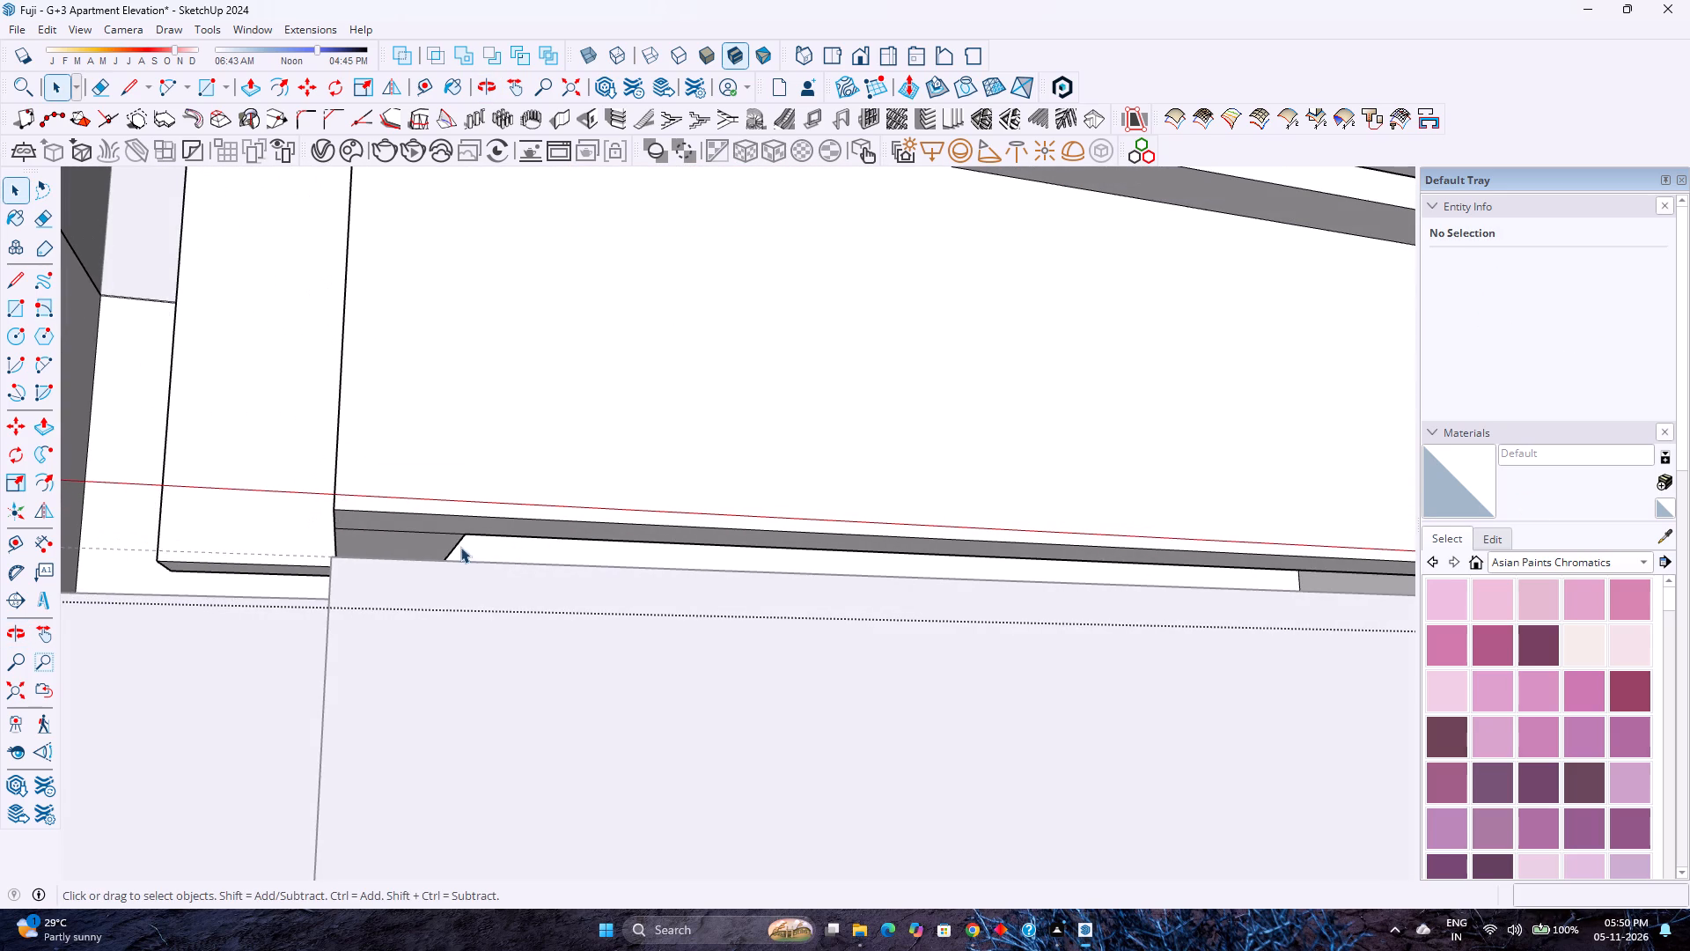
pyautogui.press('e')
pyautogui.click(400, 532)
pyautogui.scroll(3, 258, 589)
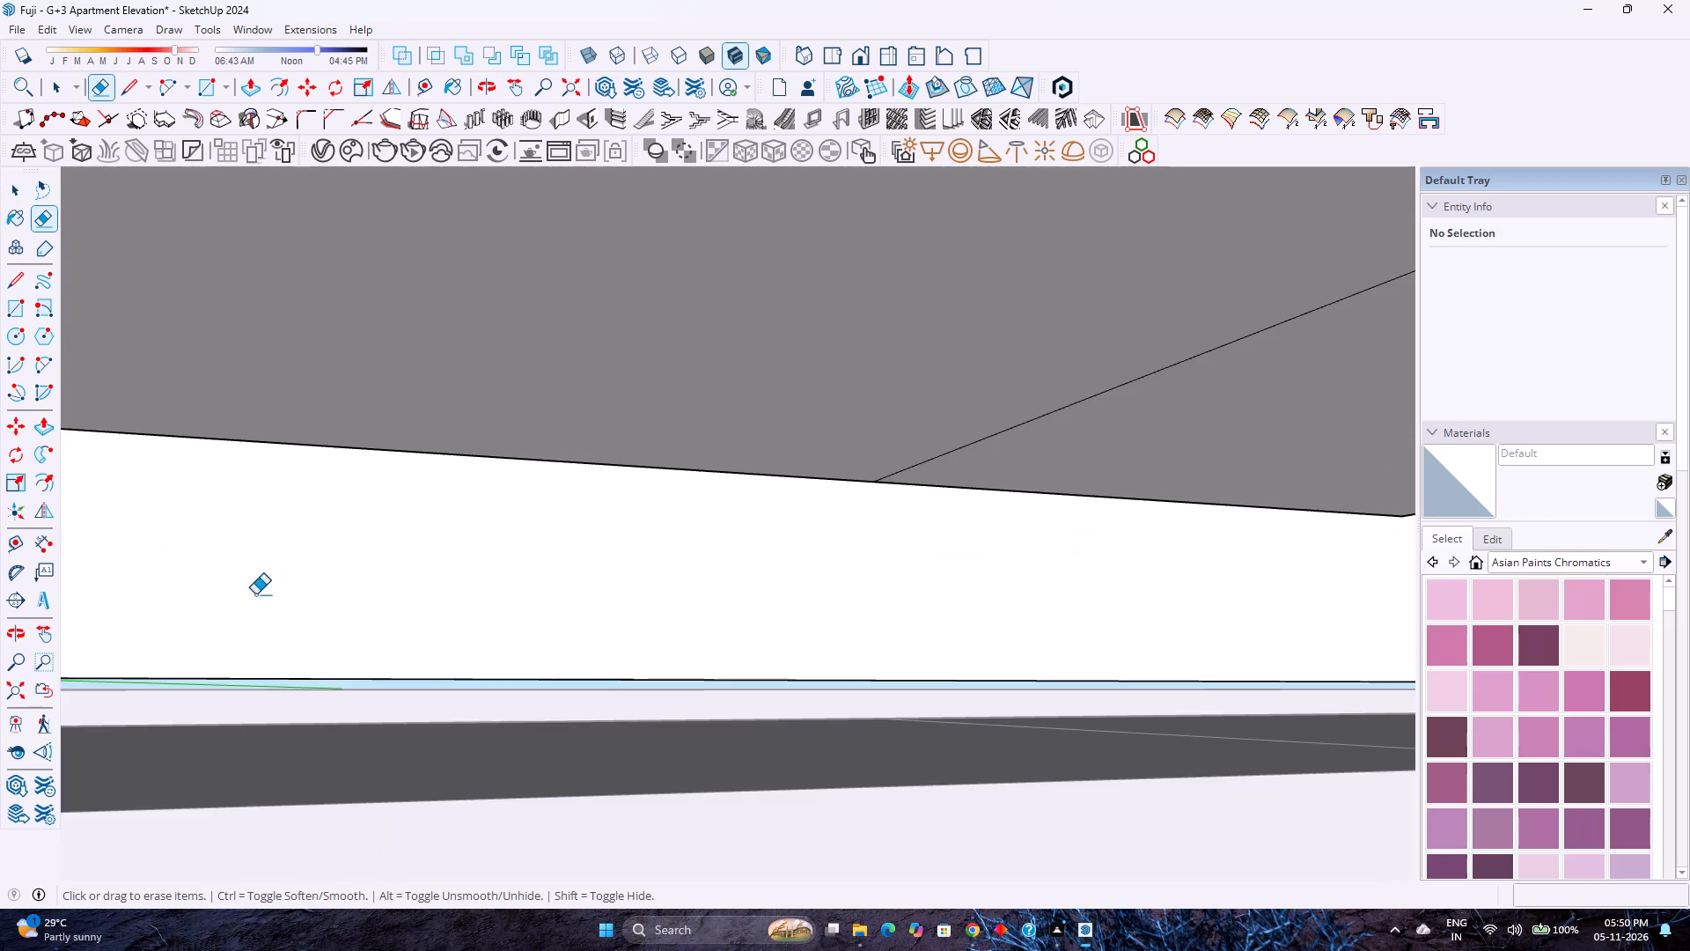
pyautogui.scroll(-1, 400, 563)
pyautogui.click(578, 519)
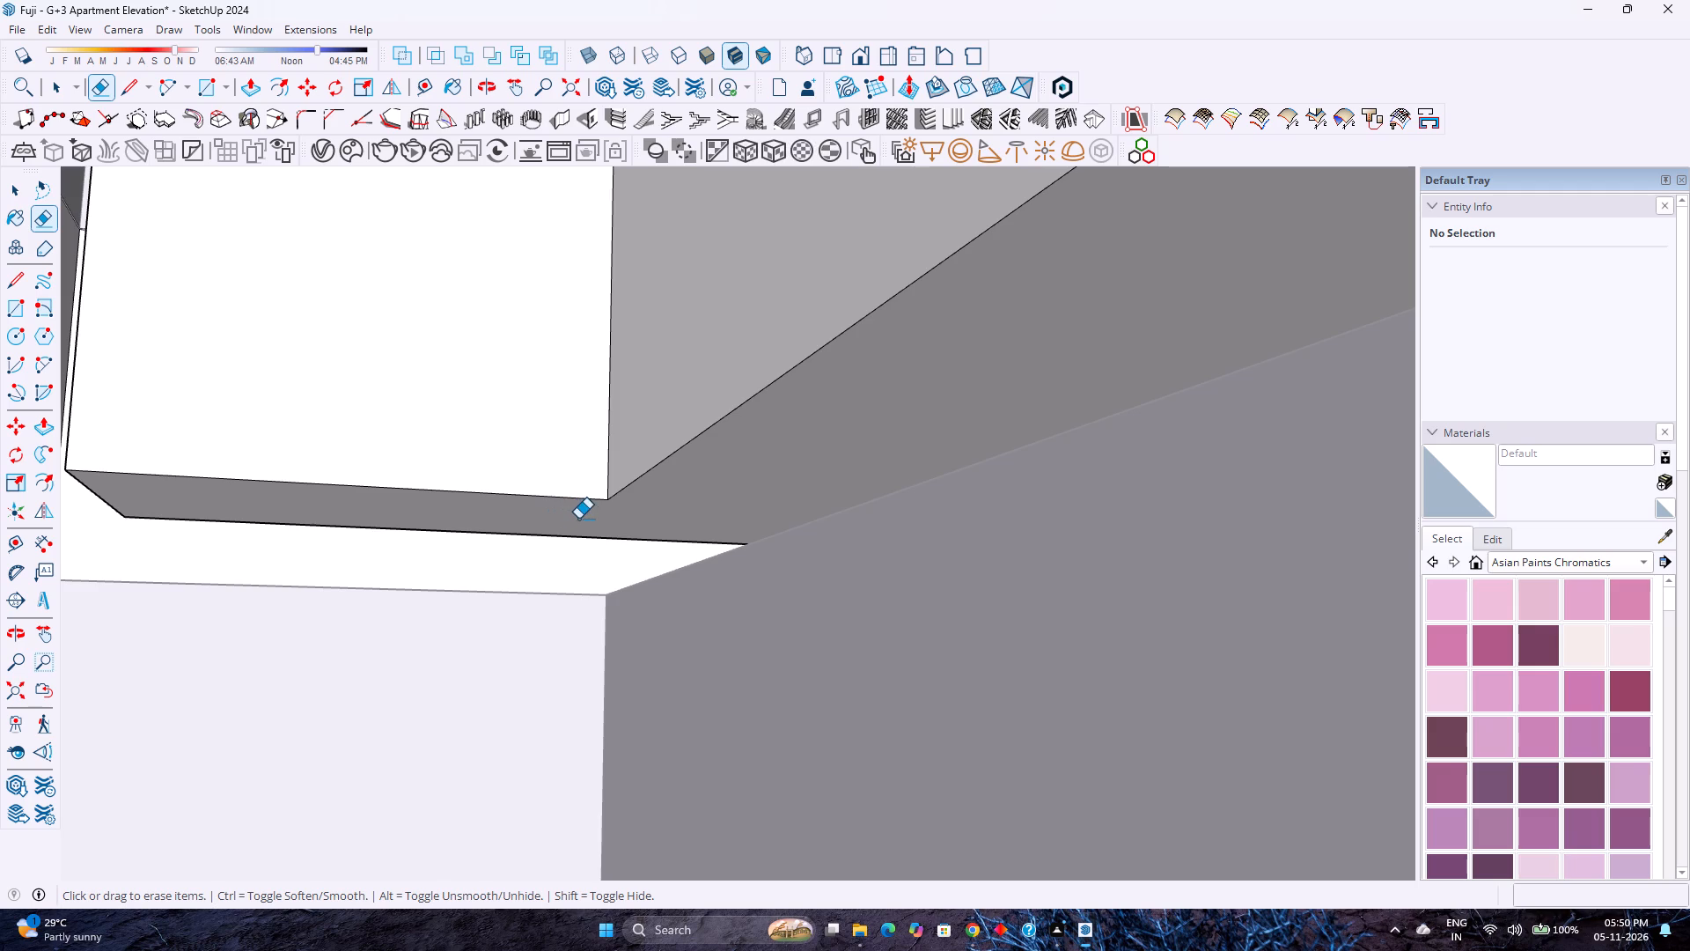
# Push/Pull the front underside face of the middle storey down 3" to meet the top of the ground storey.
pyautogui.scroll(-5, 578, 519)
pyautogui.press('p')
pyautogui.click(639, 496)
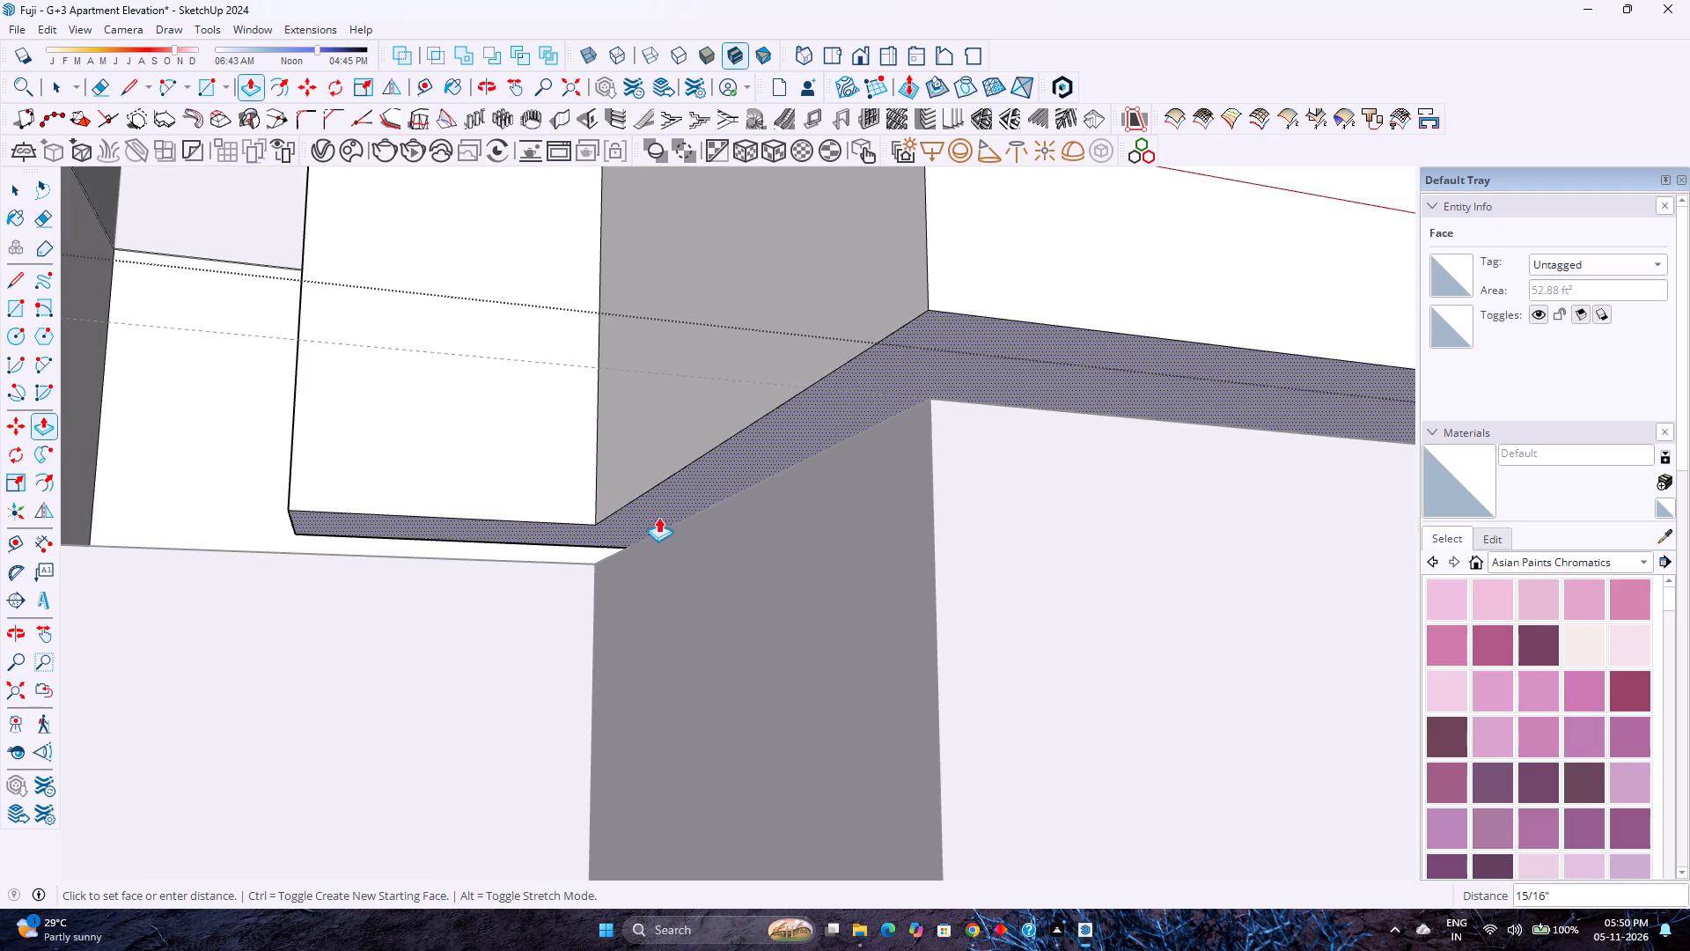
pyautogui.click(935, 402)
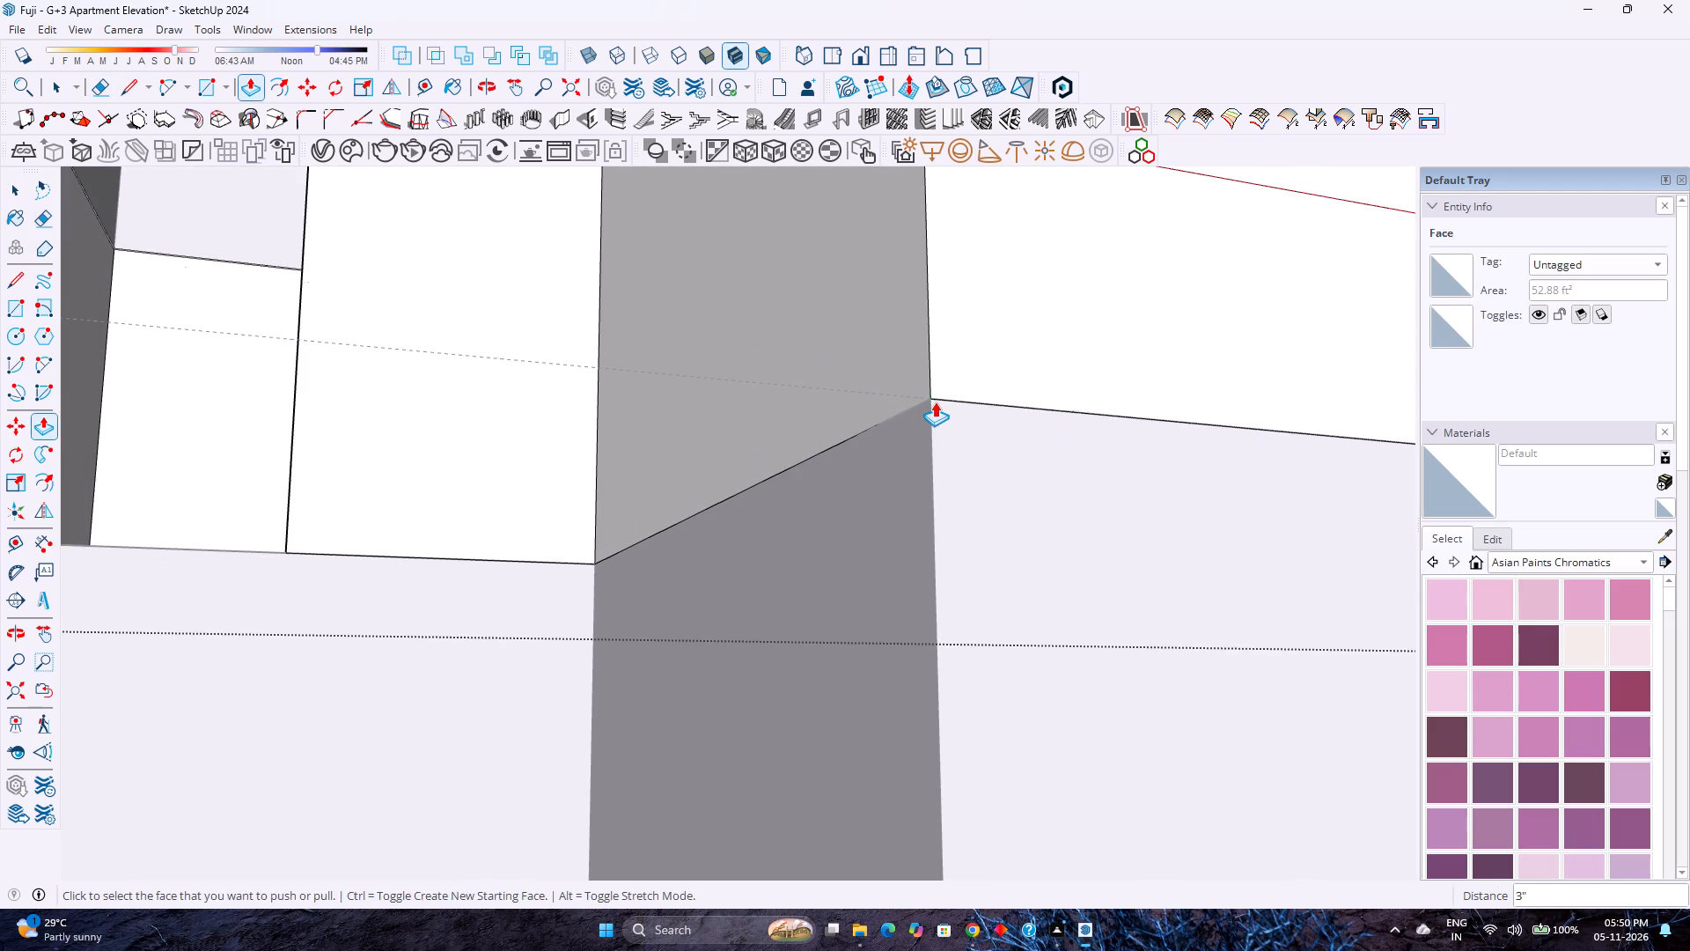
# Erase the stray edges on the middle storey's underside at the corner beside the bay opening.
pyautogui.scroll(-6, 935, 402)
pyautogui.keyDown('shift'); pyautogui.moveTo(526, 483); pyautogui.dragTo(1224, 453, button='middle'); pyautogui.keyUp('shift')
pyautogui.scroll(-4, 621, 453)
pyautogui.keyDown('shift'); pyautogui.moveTo(341, 465); pyautogui.dragTo(430, 464, button='middle'); pyautogui.keyUp('shift')
pyautogui.moveTo(384, 454); pyautogui.dragTo(165, 474, button='middle')
pyautogui.press('e')
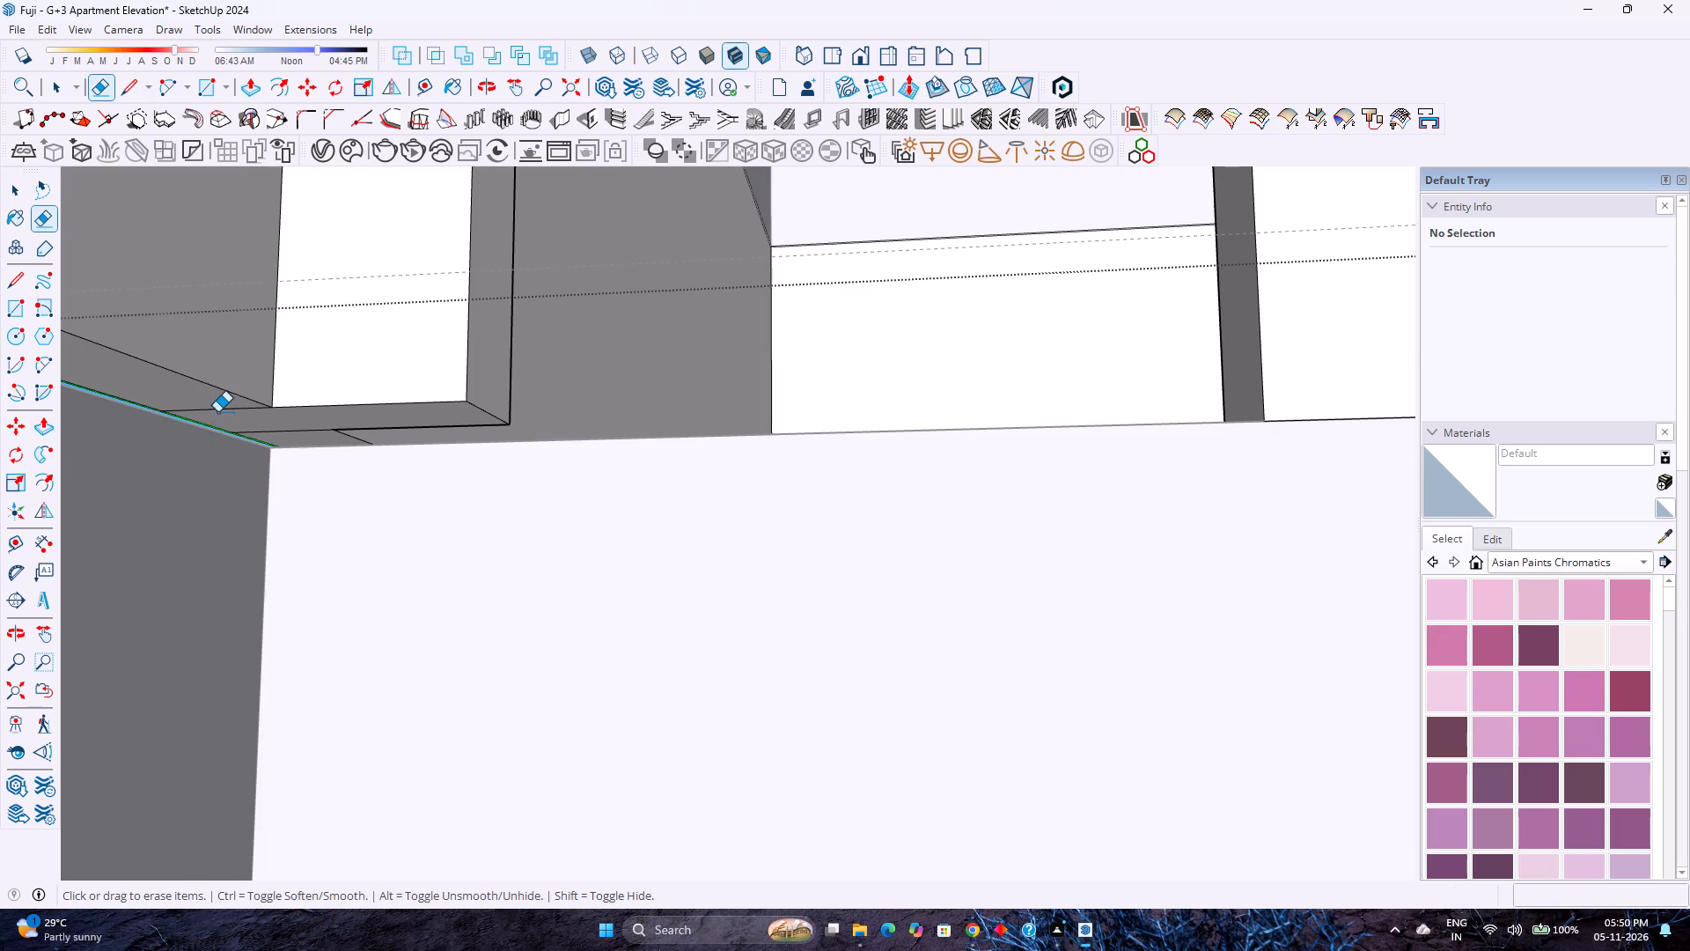
pyautogui.scroll(3, 217, 412)
pyautogui.click(224, 403)
pyautogui.click(235, 409)
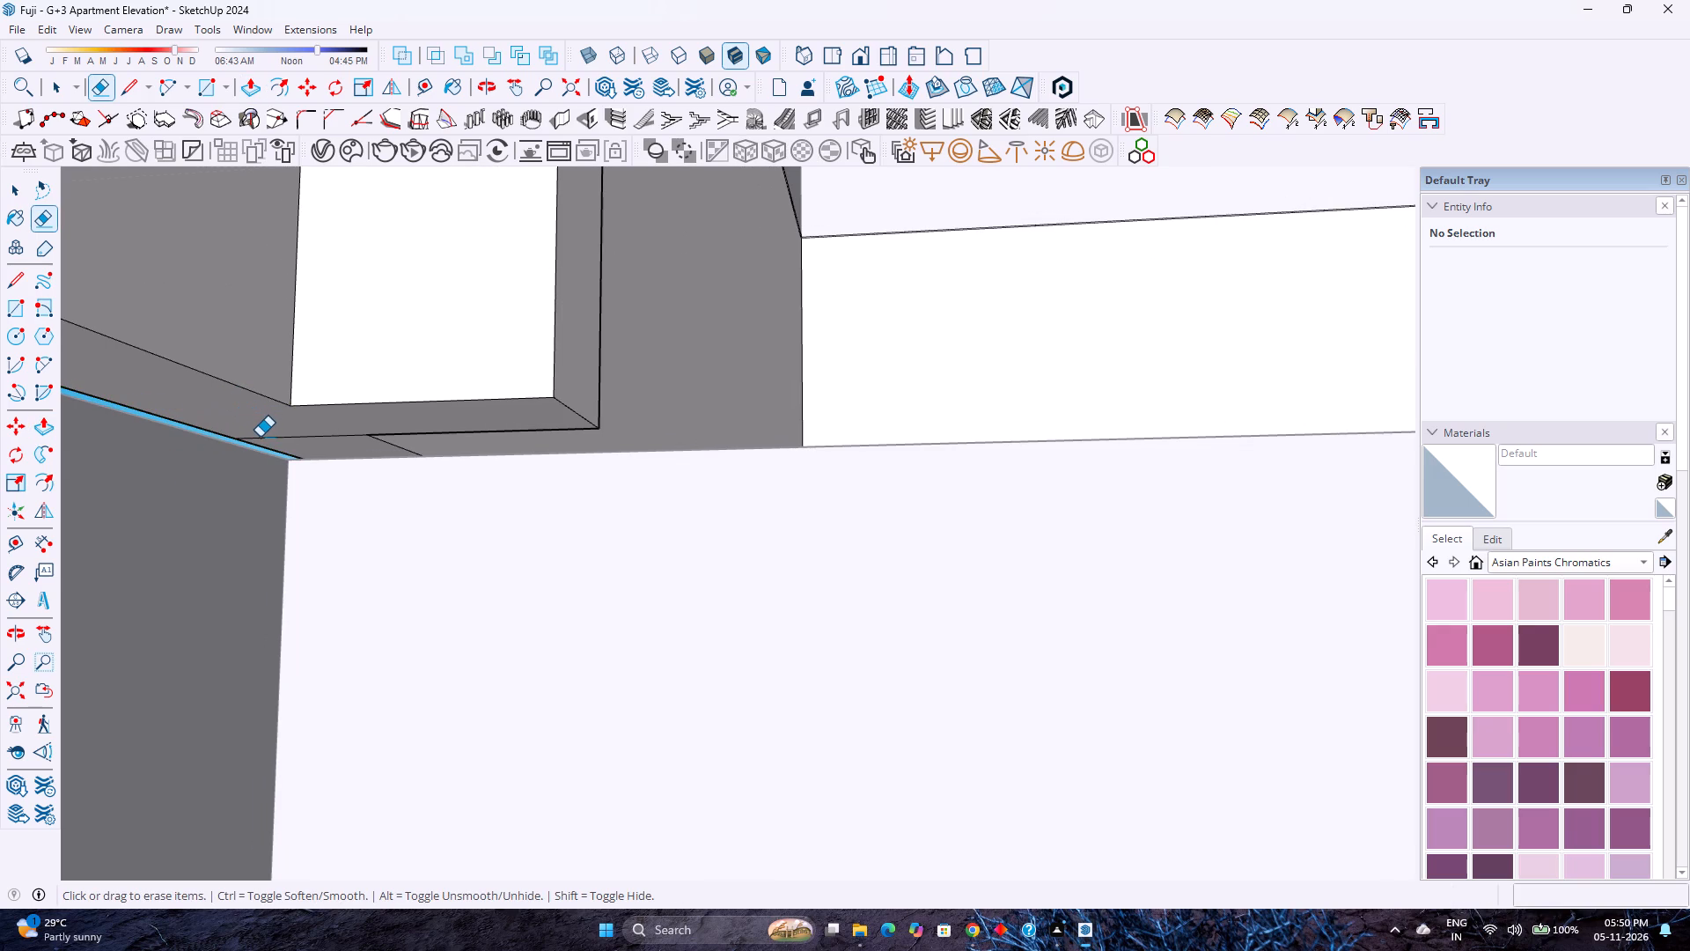
pyautogui.click(260, 437)
# Erase the stray edge across the middle storey's underside at the rear end of the side wall.
pyautogui.scroll(-10, 260, 437)
pyautogui.keyDown('shift'); pyautogui.moveTo(293, 464); pyautogui.dragTo(923, 471, button='middle'); pyautogui.keyUp('shift')
pyautogui.moveTo(769, 482); pyautogui.dragTo(933, 490, button='middle')
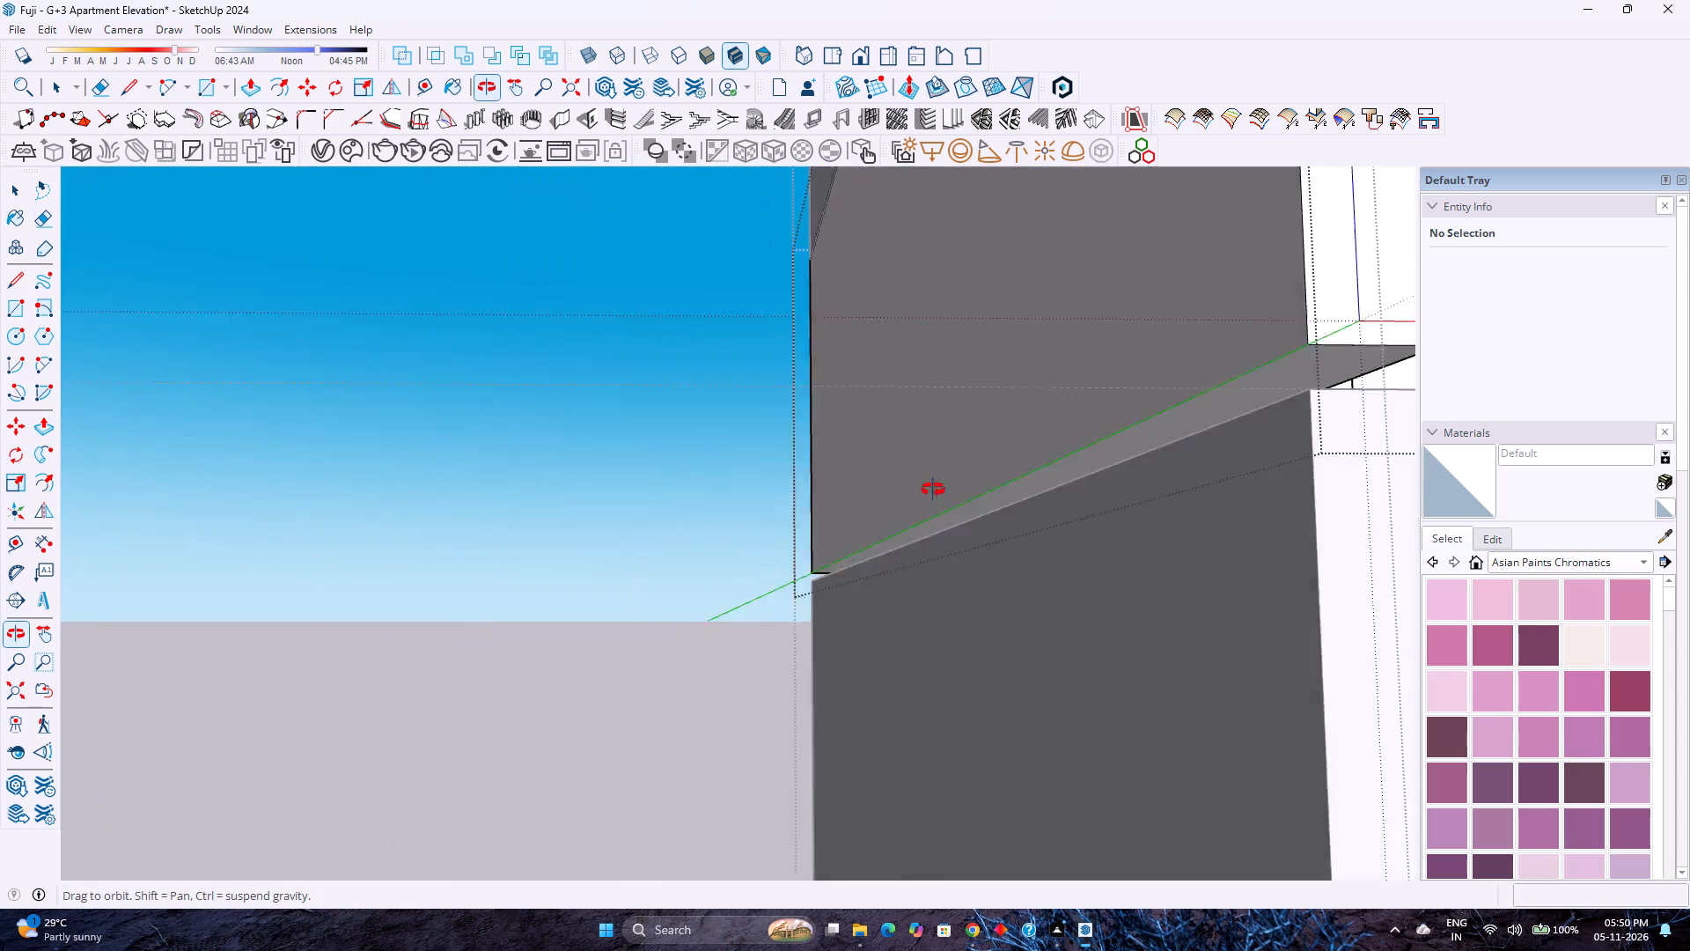
pyautogui.moveTo(933, 490); pyautogui.dragTo(1257, 499, button='middle')
pyautogui.middleClick(1261, 500)
pyautogui.scroll(8, 825, 660)
pyautogui.moveTo(736, 664); pyautogui.dragTo(834, 549, button='middle')
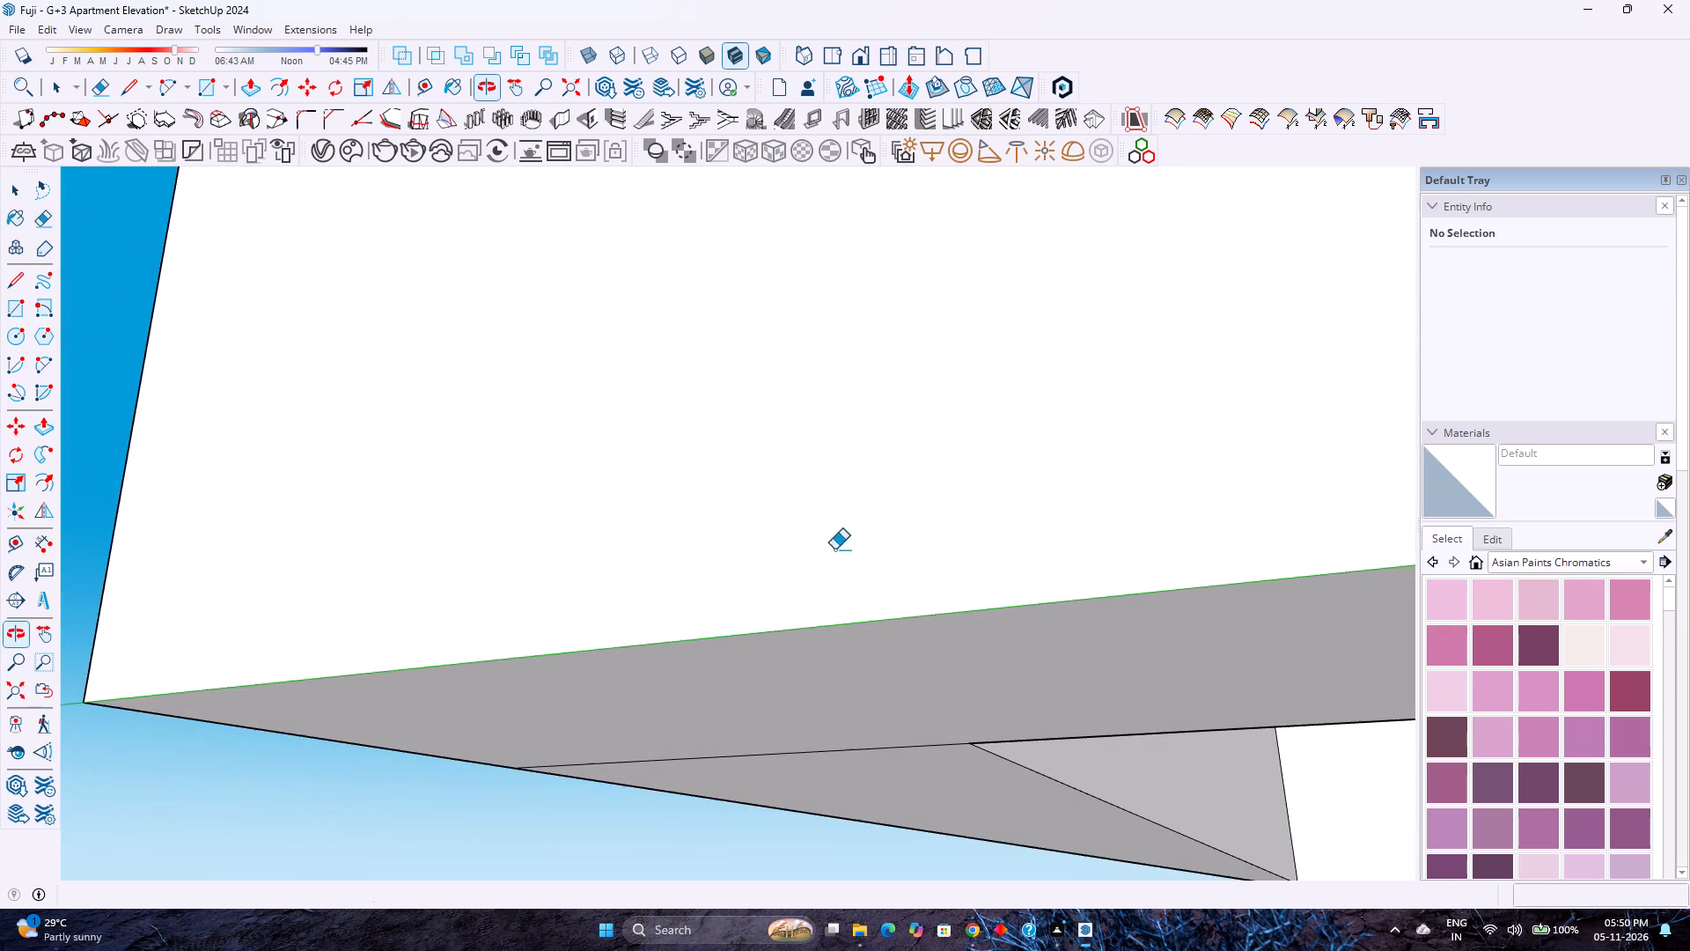
pyautogui.moveTo(834, 549); pyautogui.dragTo(828, 549, button='middle')
pyautogui.click(805, 756)
pyautogui.click(798, 750)
# Repeat the 3" Push/Pull on the remaining underside face along the rear walls and exit the middle storey group.
pyautogui.scroll(-4, 789, 740)
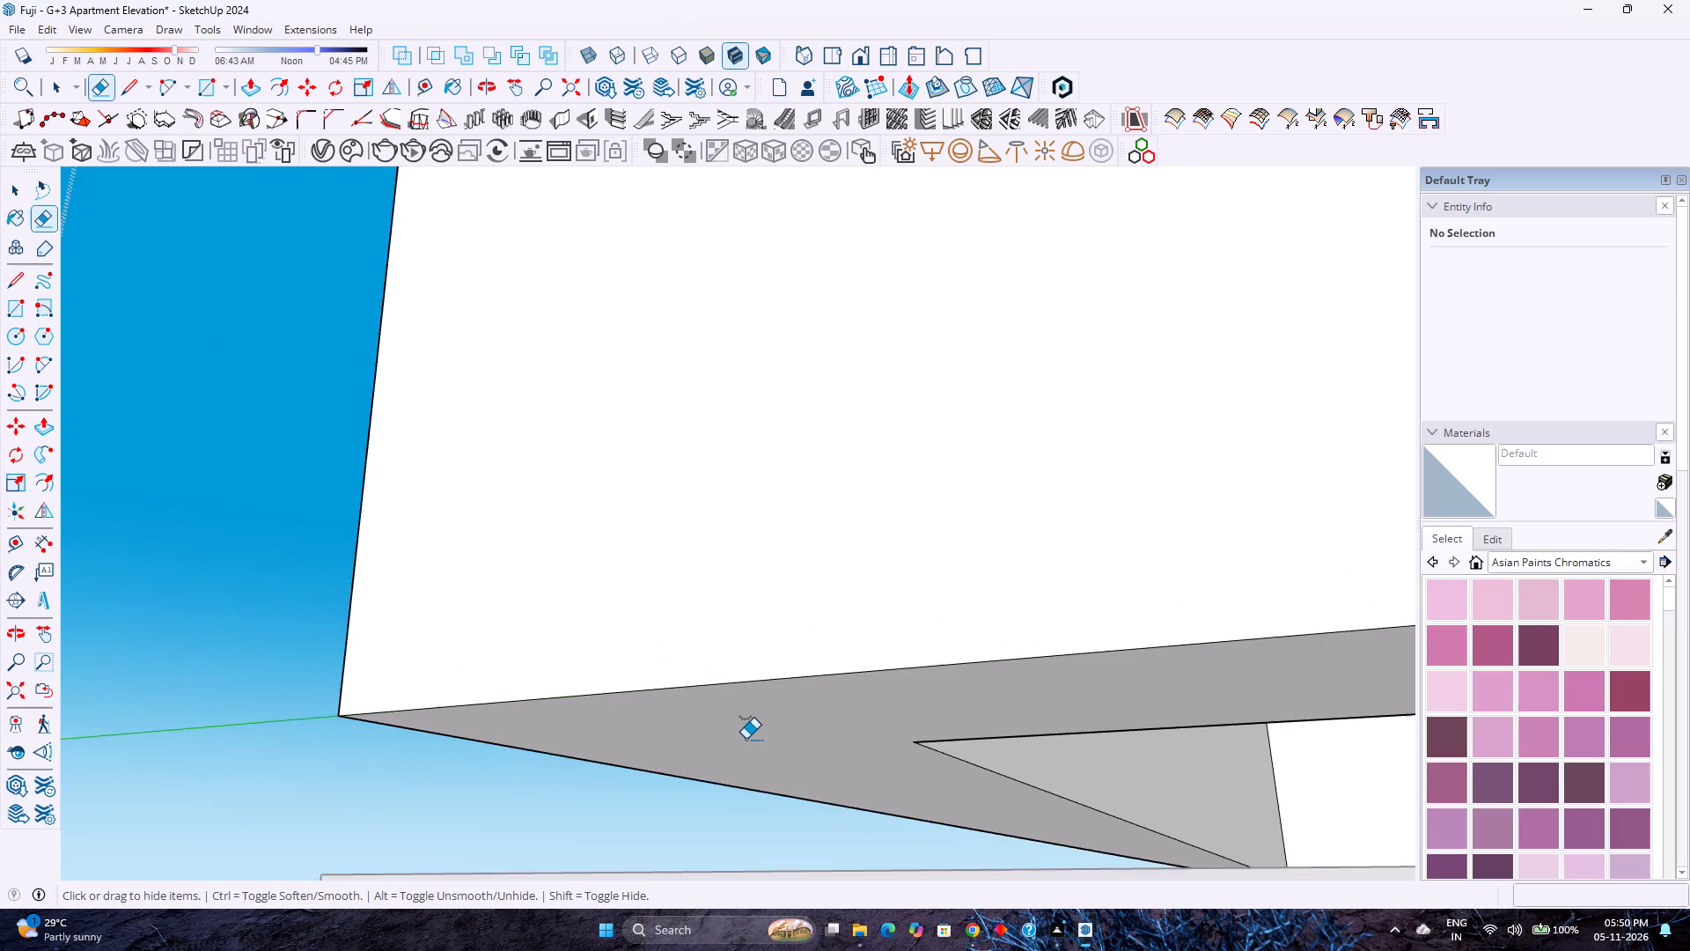
pyautogui.keyDown('shift'); pyautogui.moveTo(746, 739); pyautogui.dragTo(838, 721, button='middle'); pyautogui.keyUp('shift')
pyautogui.moveTo(639, 703); pyautogui.dragTo(1157, 733, button='middle')
pyautogui.scroll(-4, 750, 687)
pyautogui.keyDown('shift'); pyautogui.moveTo(350, 711); pyautogui.dragTo(1278, 722, button='middle'); pyautogui.keyUp('shift')
pyautogui.keyDown('shift'); pyautogui.moveTo(1310, 719); pyautogui.dragTo(1321, 717, button='middle'); pyautogui.keyUp('shift')
pyautogui.keyDown('shift'); pyautogui.moveTo(390, 710); pyautogui.dragTo(495, 710, button='middle'); pyautogui.keyUp('shift')
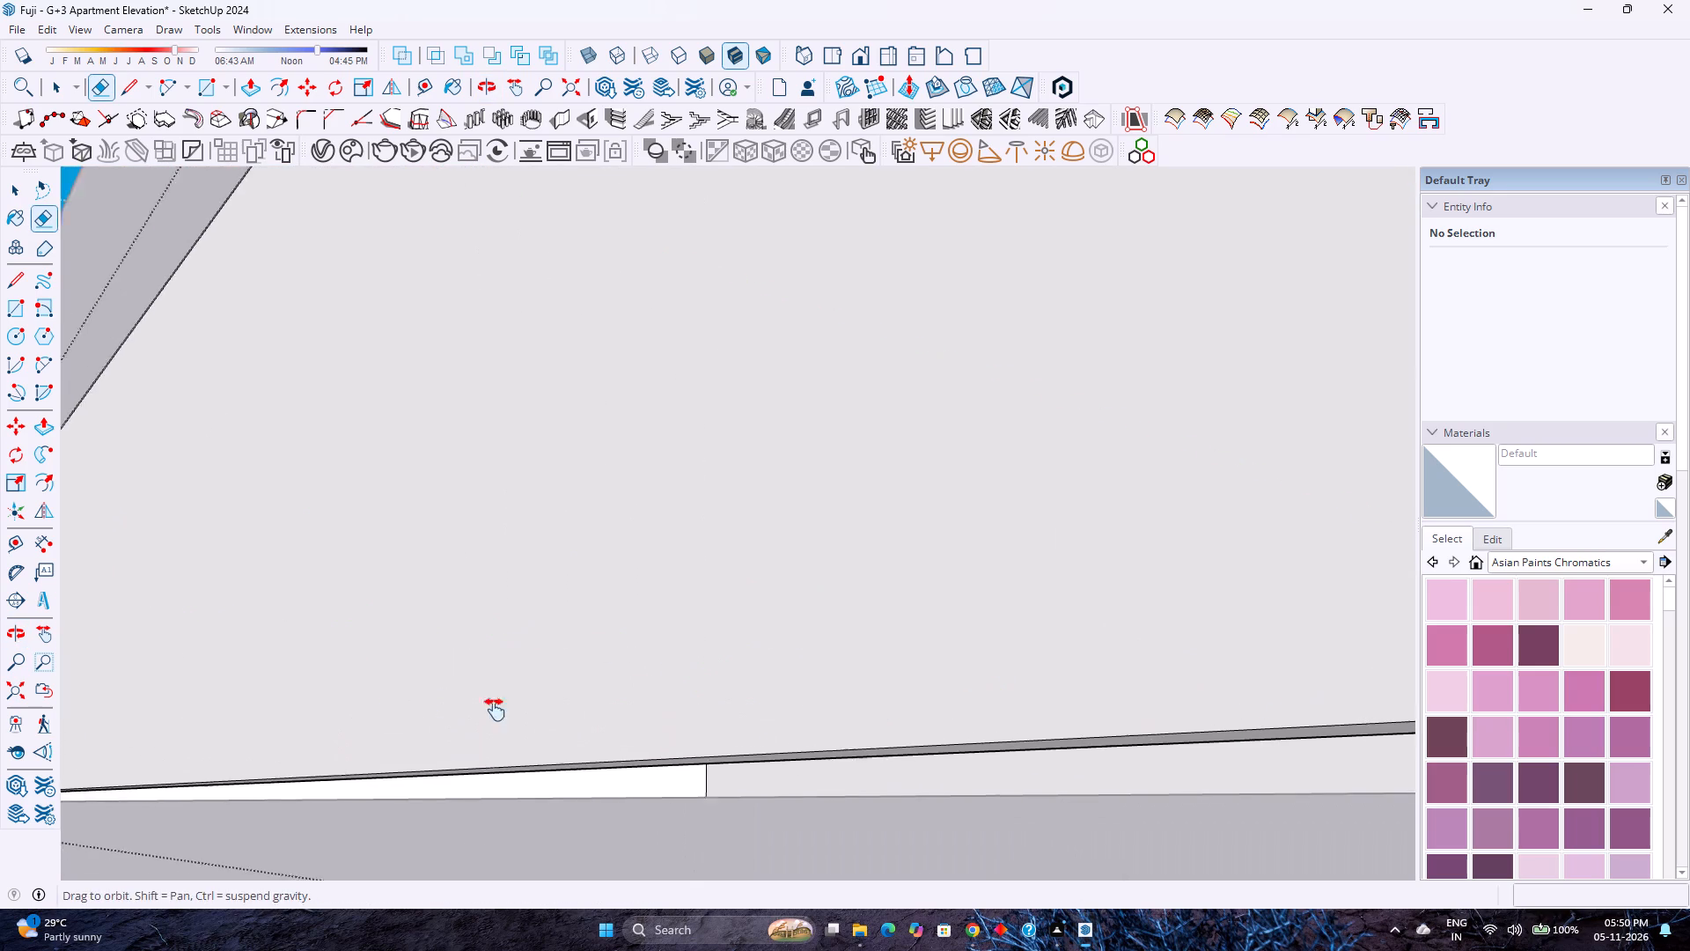
pyautogui.keyDown('shift'); pyautogui.moveTo(495, 710); pyautogui.dragTo(1098, 657, button='middle'); pyautogui.keyUp('shift')
pyautogui.keyDown('shift'); pyautogui.middleClick(1120, 654); pyautogui.keyUp('shift')
pyautogui.scroll(-1, 1116, 649)
pyautogui.scroll(4, 195, 756)
pyautogui.moveTo(164, 776); pyautogui.dragTo(206, 741, button='middle')
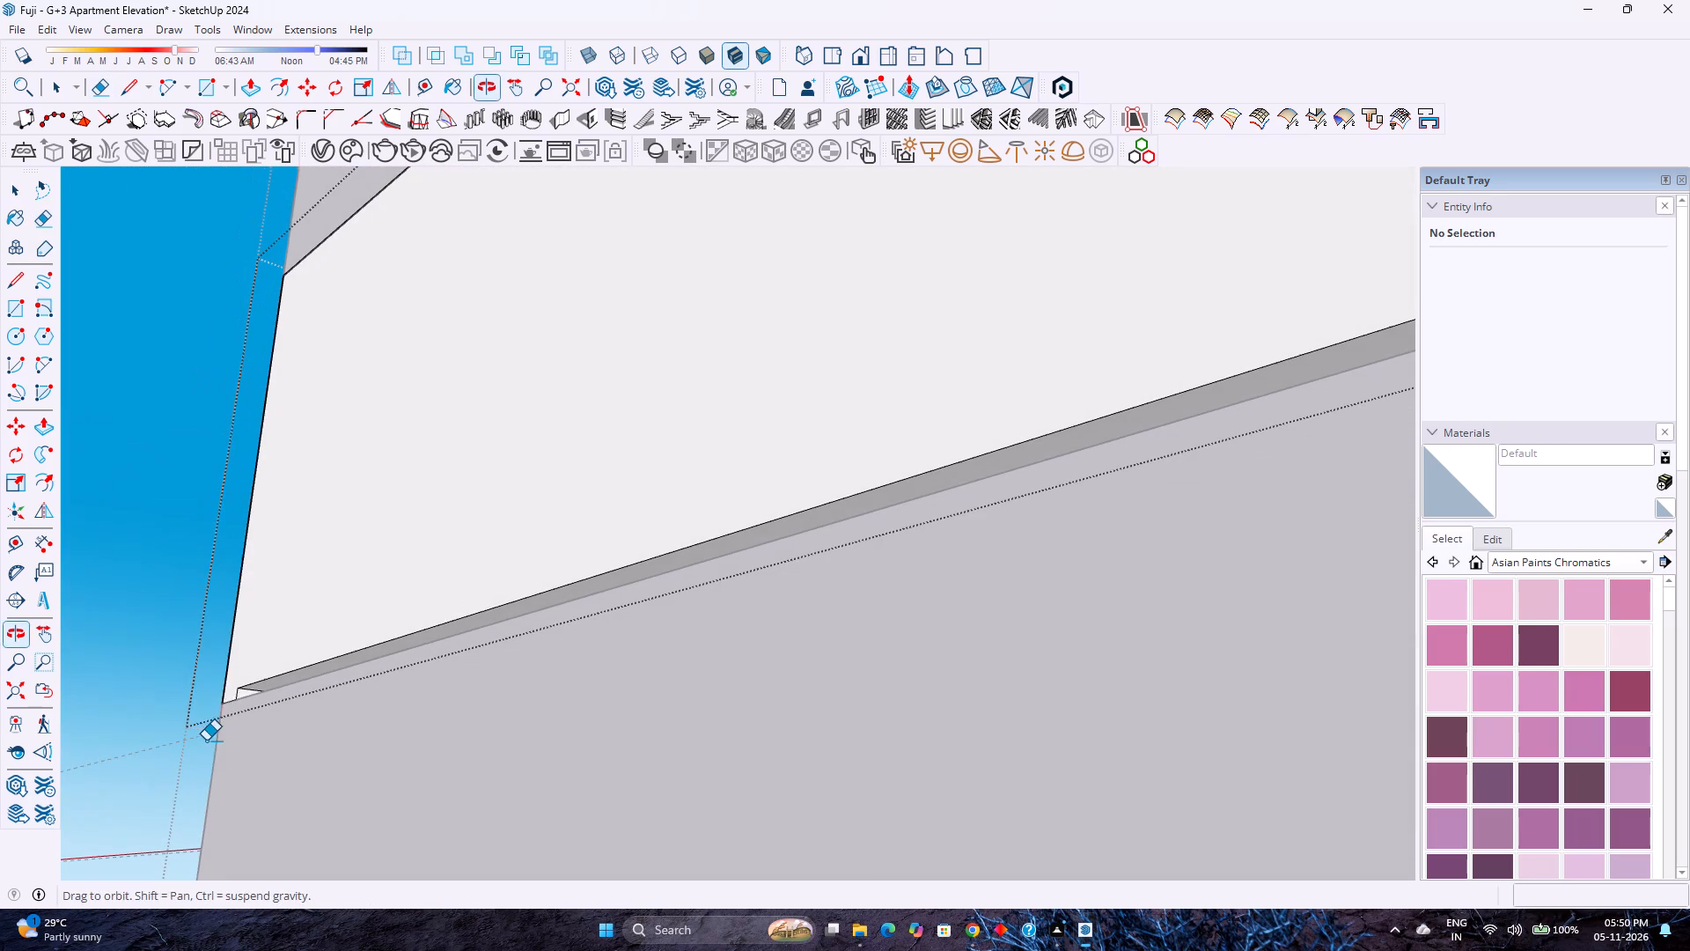
pyautogui.middleClick(206, 741)
pyautogui.press('p')
pyautogui.doubleClick(312, 666)
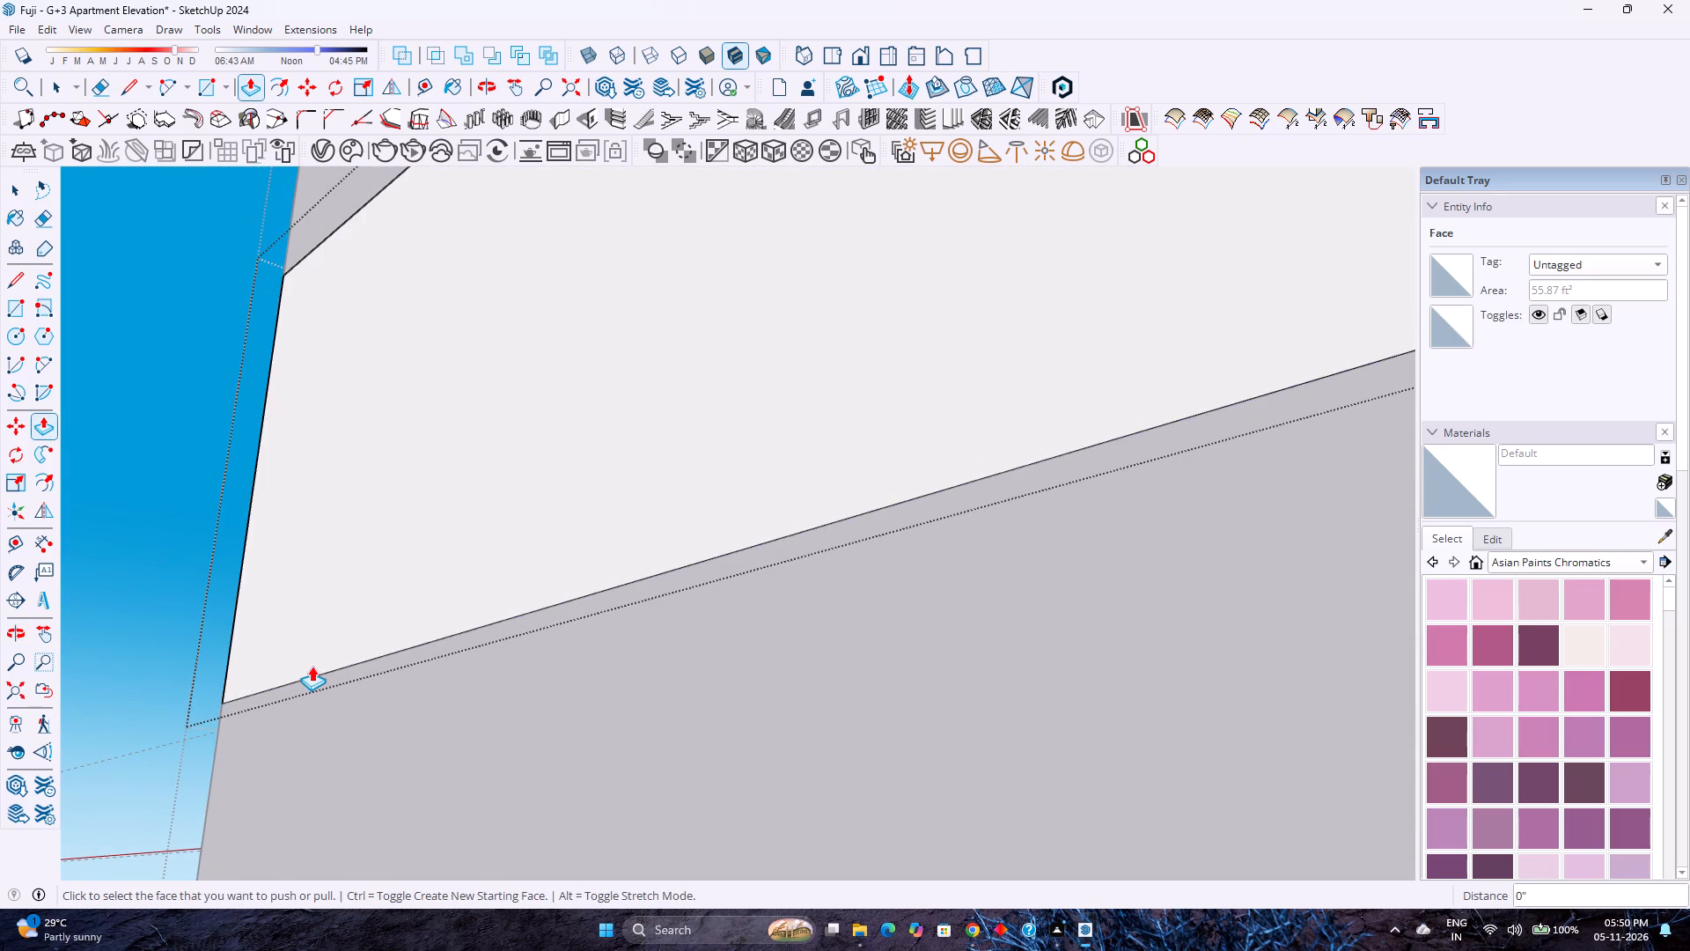
pyautogui.press('space')
pyautogui.scroll(-5, 309, 666)
pyautogui.press('Escape')
# Return to a front view of the whole building and save the model.
pyautogui.scroll(-10, 307, 664)
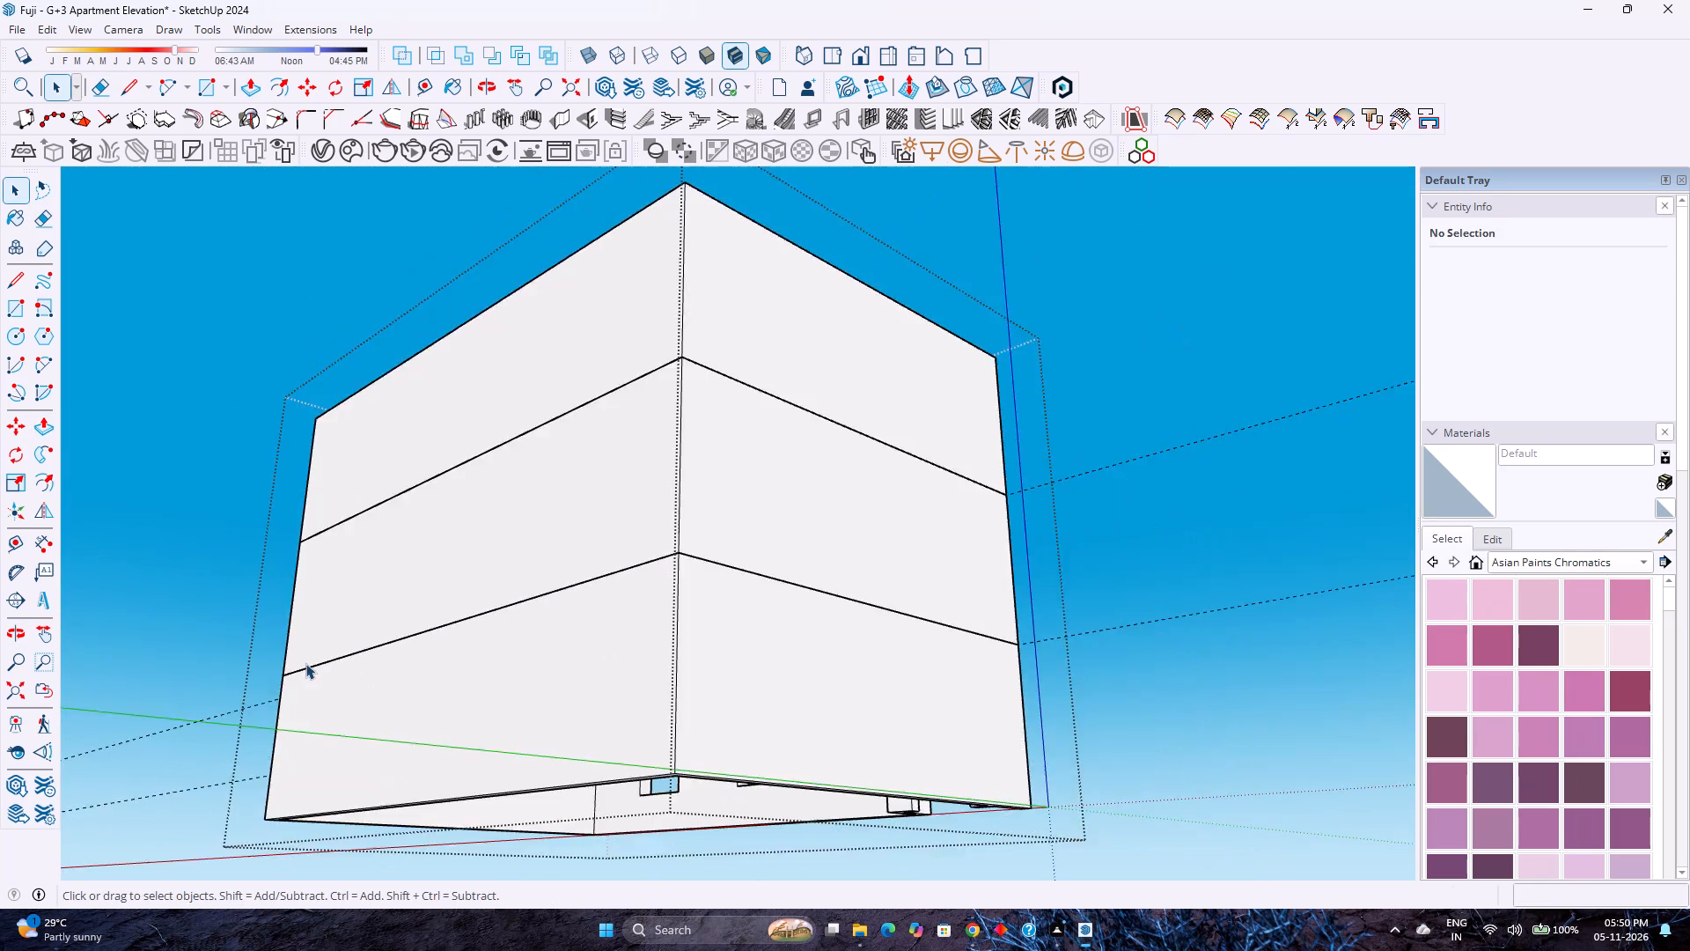
pyautogui.scroll(-6, 305, 663)
pyautogui.moveTo(466, 660); pyautogui.dragTo(11, 758, button='middle')
pyautogui.moveTo(559, 661); pyautogui.dragTo(147, 741, button='middle')
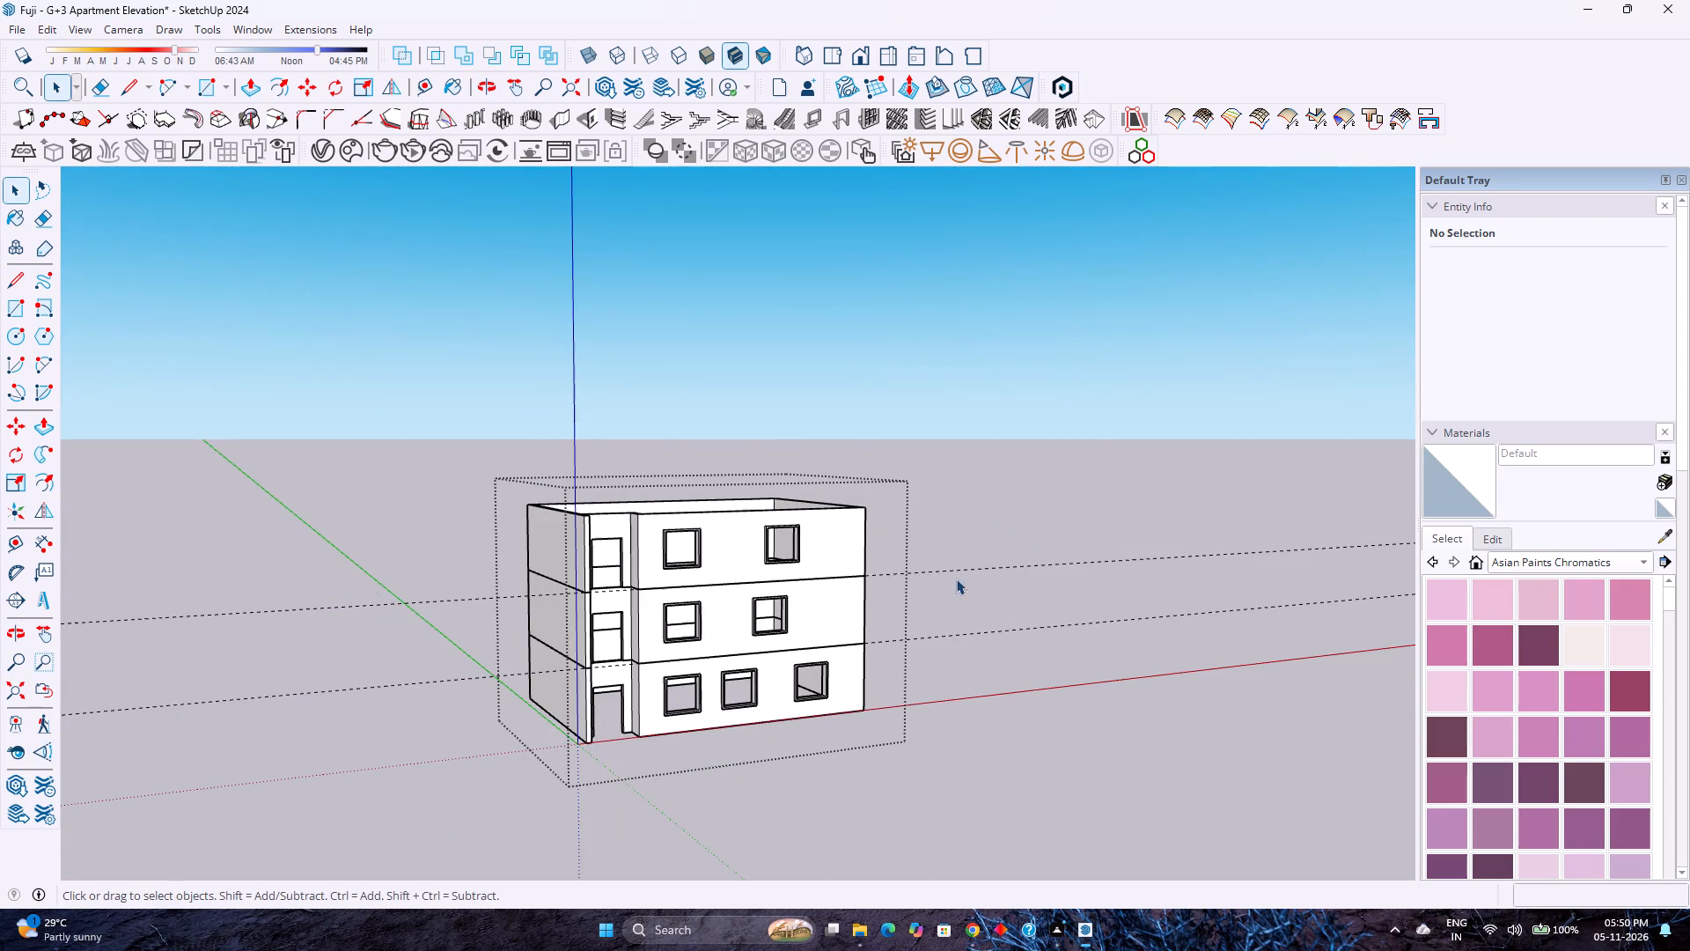
pyautogui.scroll(6, 959, 578)
pyautogui.moveTo(875, 594); pyautogui.dragTo(604, 610, button='middle')
pyautogui.keyDown('shift'); pyautogui.moveTo(584, 601); pyautogui.dragTo(817, 619, button='middle'); pyautogui.keyUp('shift')
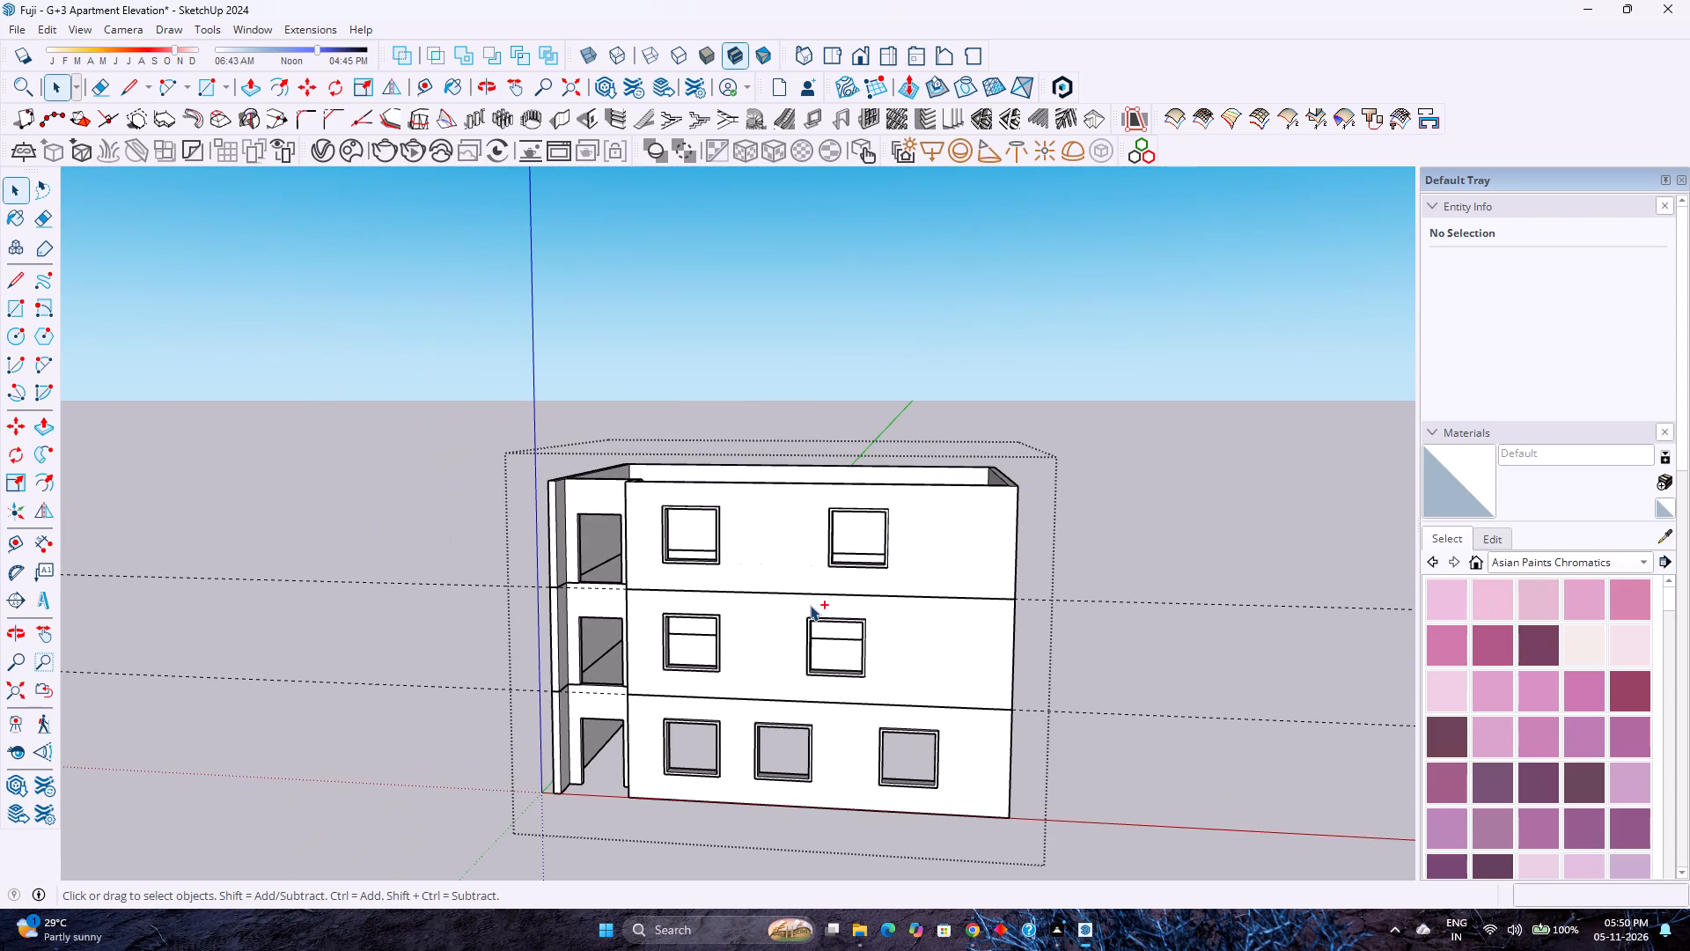
pyautogui.hotkey('ctrl', 's')
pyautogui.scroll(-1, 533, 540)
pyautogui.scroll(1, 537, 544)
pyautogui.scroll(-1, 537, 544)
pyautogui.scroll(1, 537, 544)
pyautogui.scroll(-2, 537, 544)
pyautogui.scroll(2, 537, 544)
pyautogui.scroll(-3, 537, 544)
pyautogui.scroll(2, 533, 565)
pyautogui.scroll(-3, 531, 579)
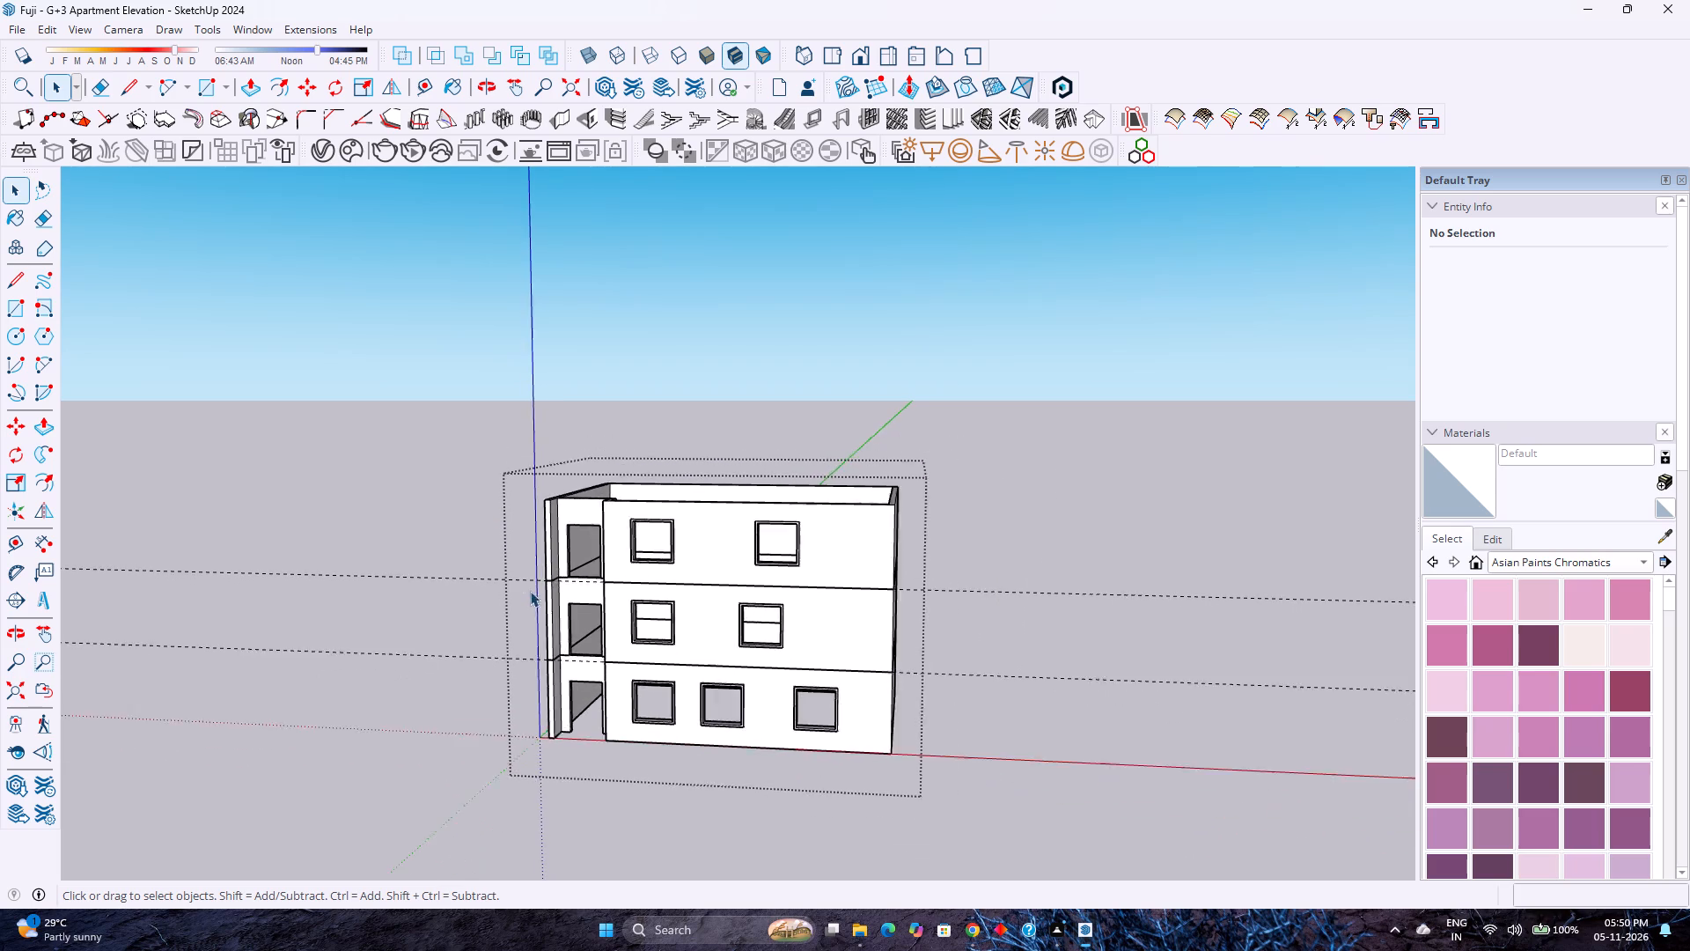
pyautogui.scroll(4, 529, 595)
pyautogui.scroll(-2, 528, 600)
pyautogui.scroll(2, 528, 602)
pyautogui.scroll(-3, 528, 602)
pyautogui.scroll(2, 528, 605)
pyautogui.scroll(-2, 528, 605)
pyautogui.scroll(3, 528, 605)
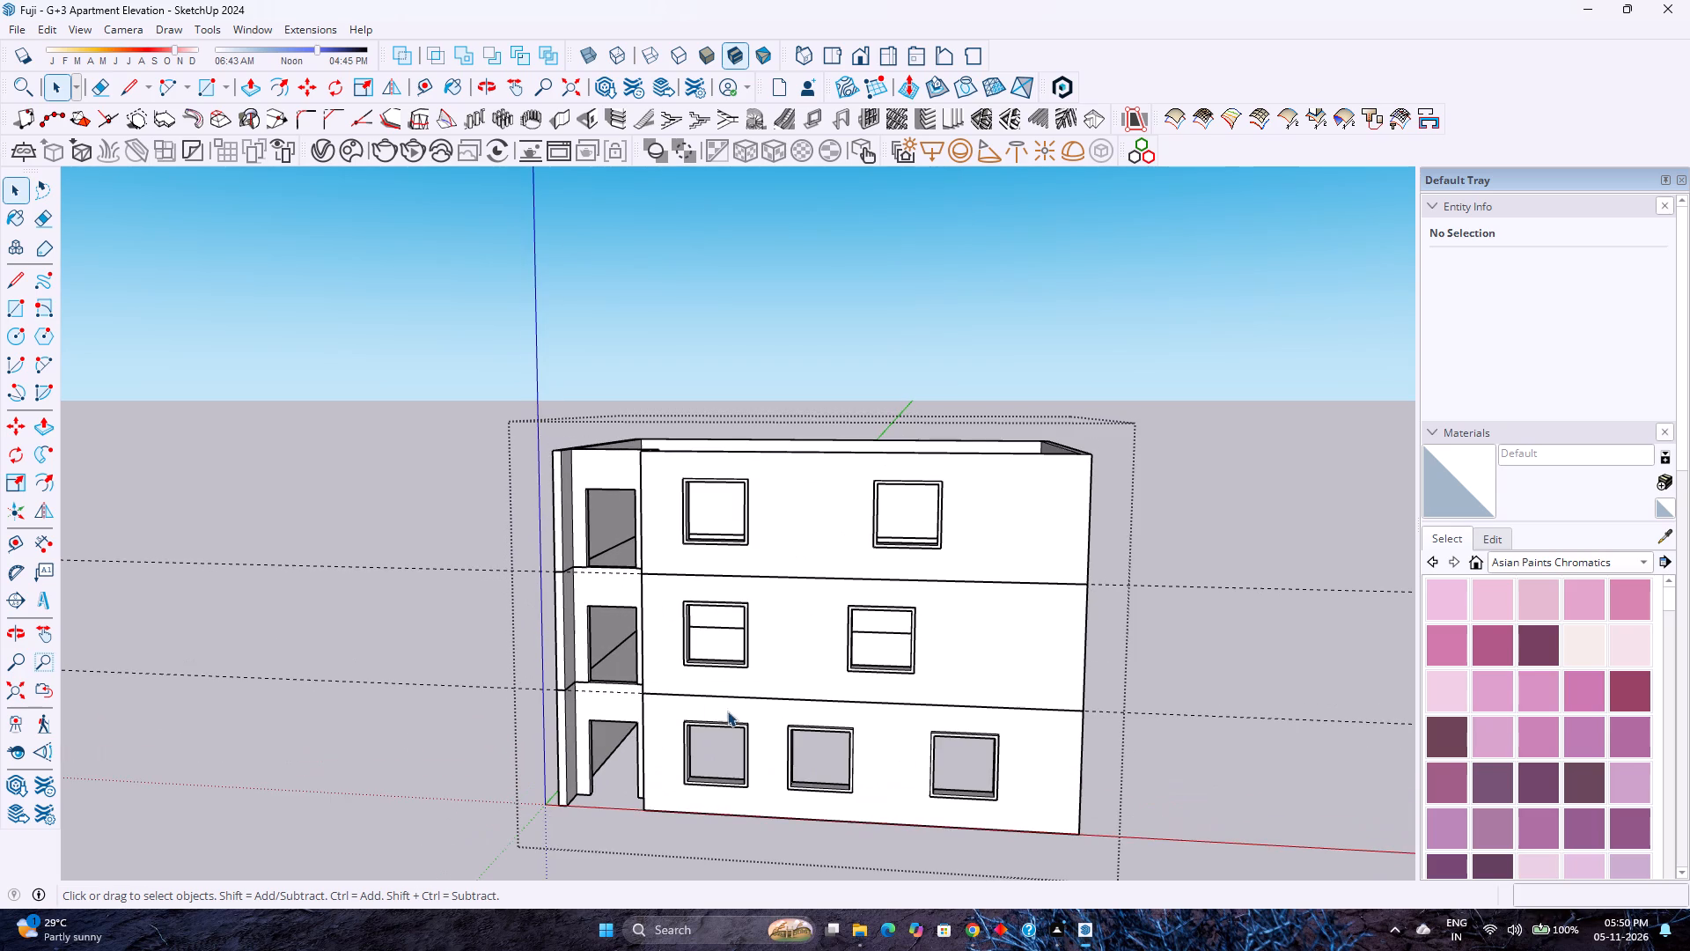
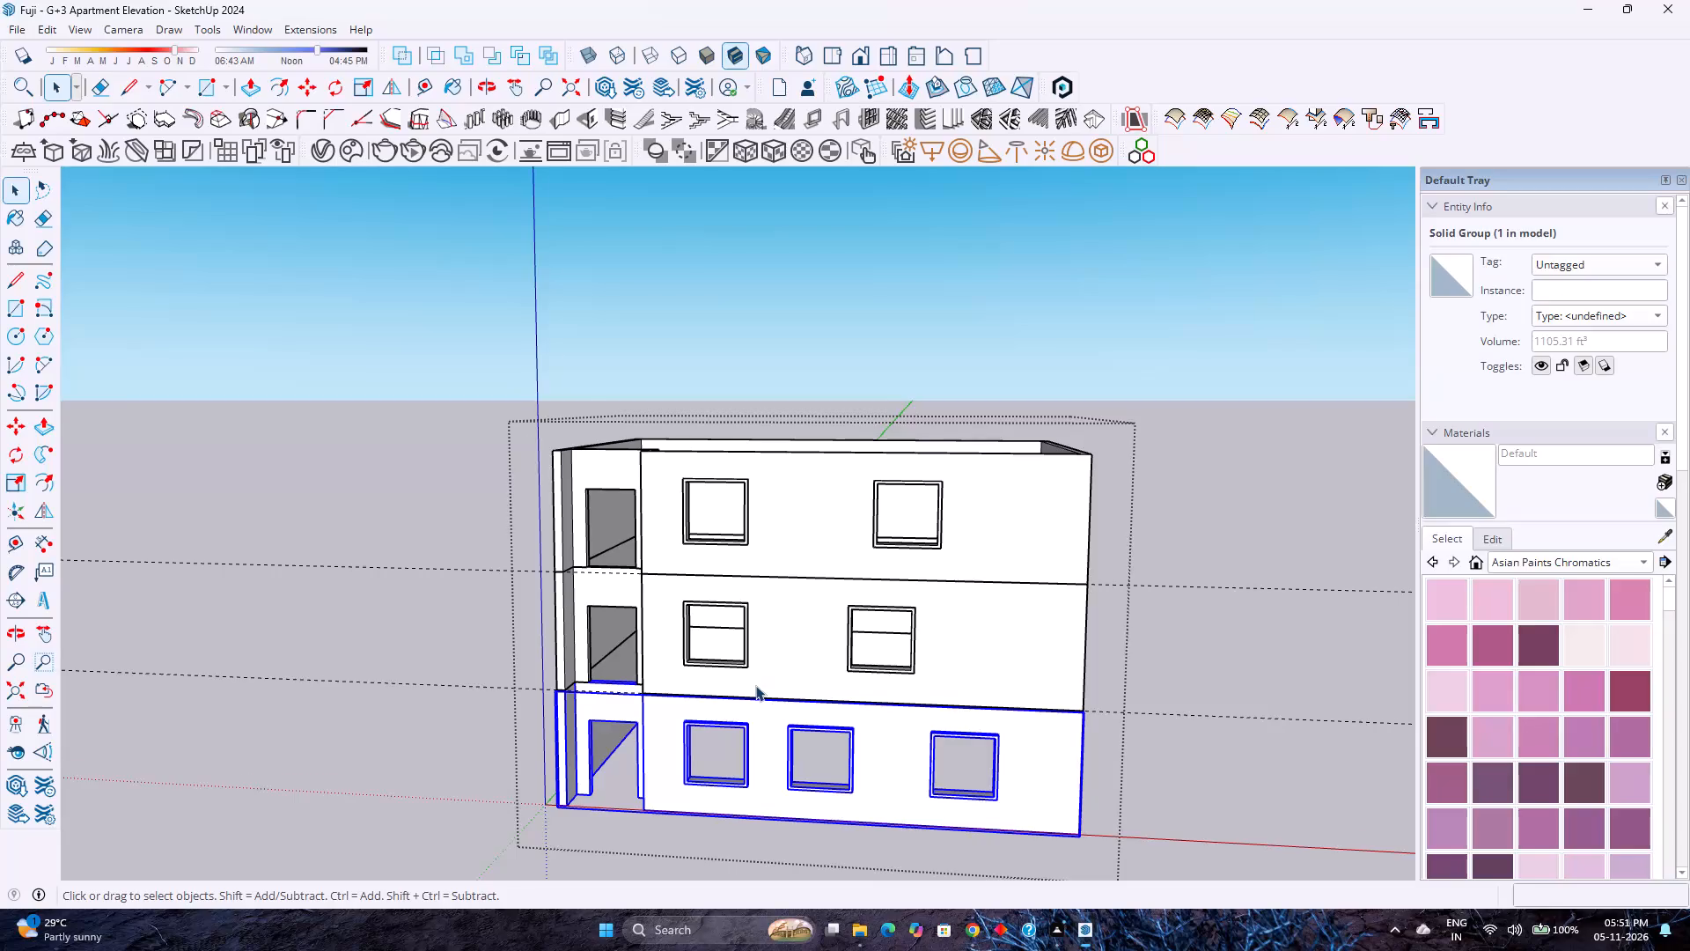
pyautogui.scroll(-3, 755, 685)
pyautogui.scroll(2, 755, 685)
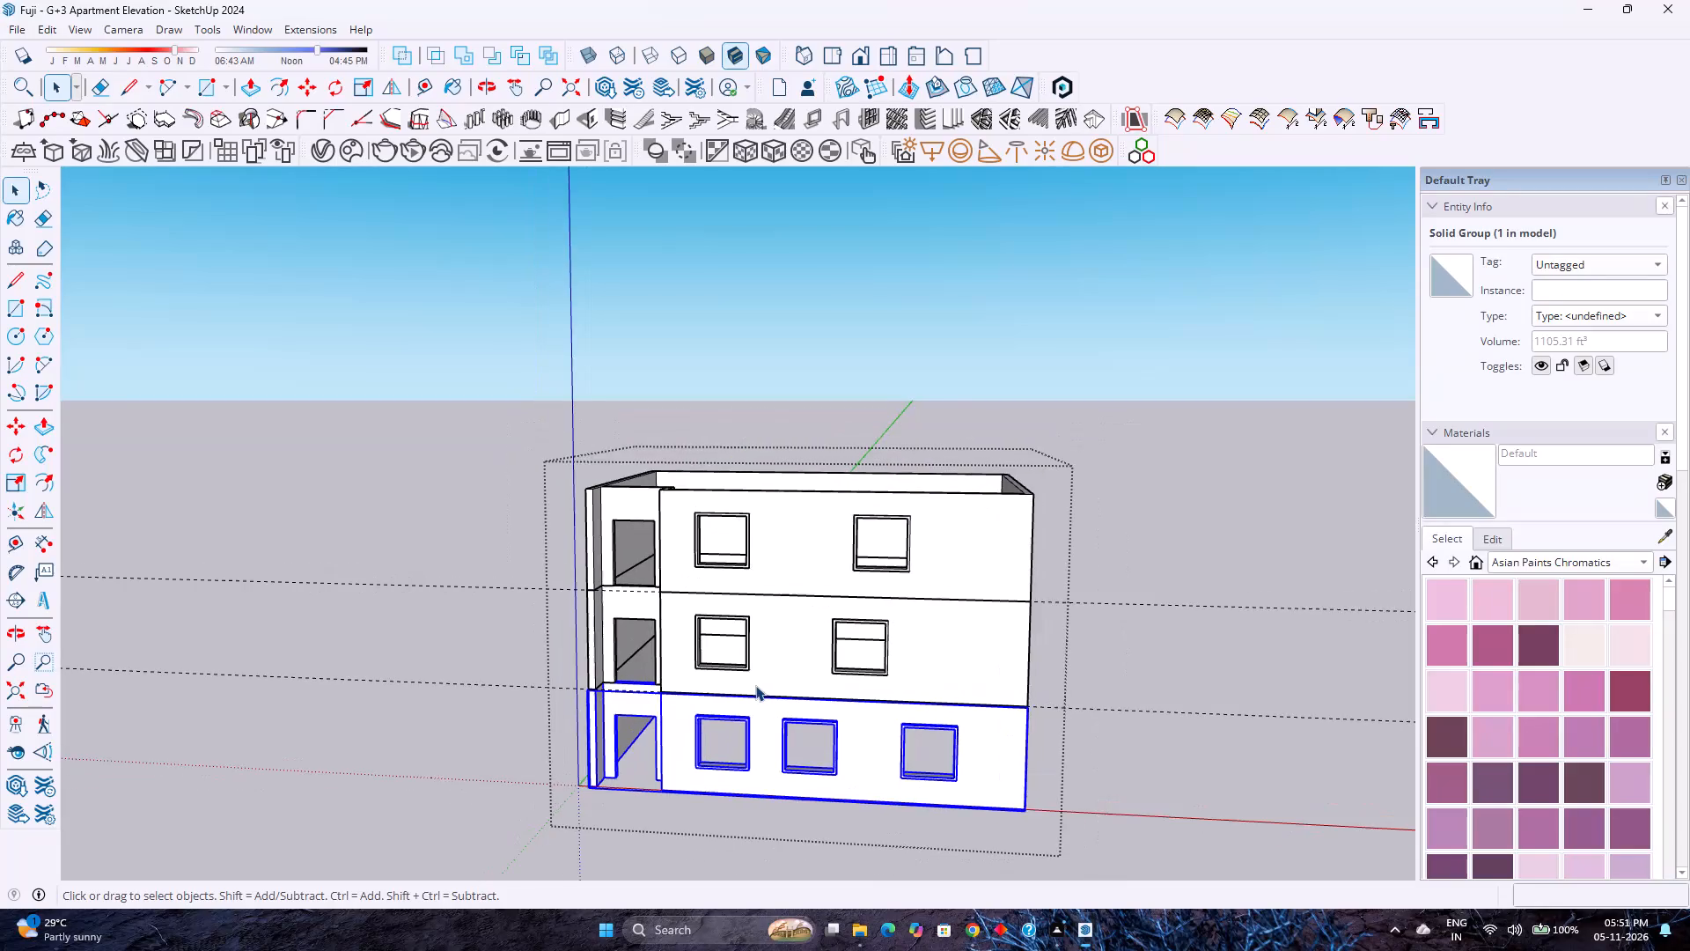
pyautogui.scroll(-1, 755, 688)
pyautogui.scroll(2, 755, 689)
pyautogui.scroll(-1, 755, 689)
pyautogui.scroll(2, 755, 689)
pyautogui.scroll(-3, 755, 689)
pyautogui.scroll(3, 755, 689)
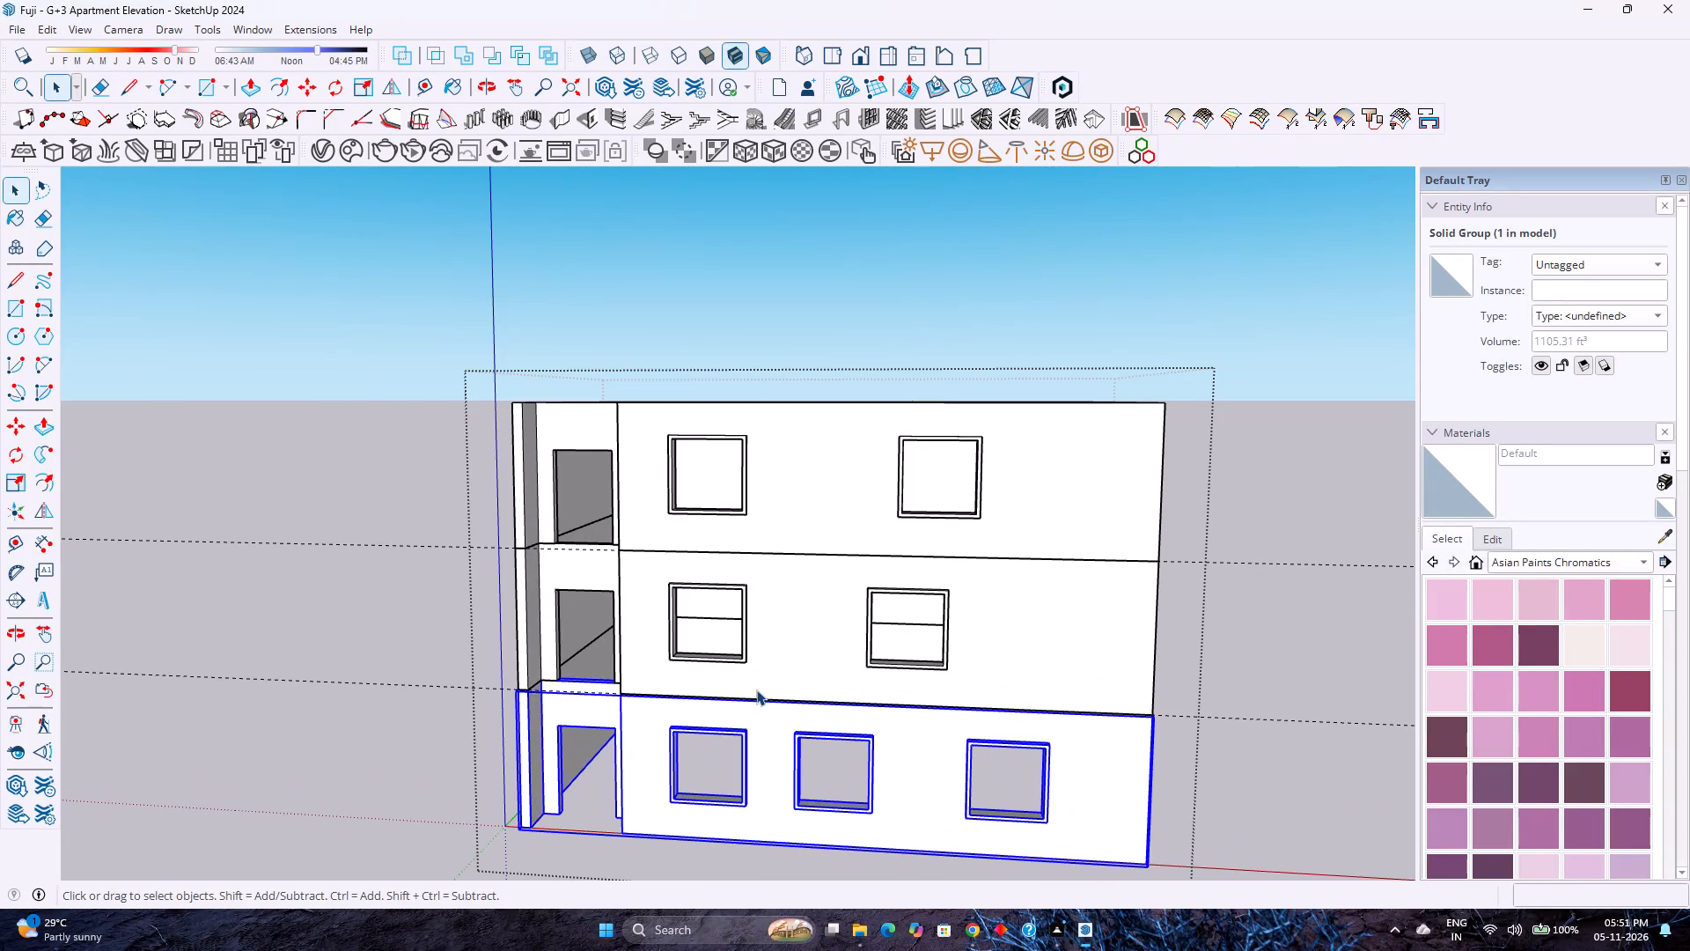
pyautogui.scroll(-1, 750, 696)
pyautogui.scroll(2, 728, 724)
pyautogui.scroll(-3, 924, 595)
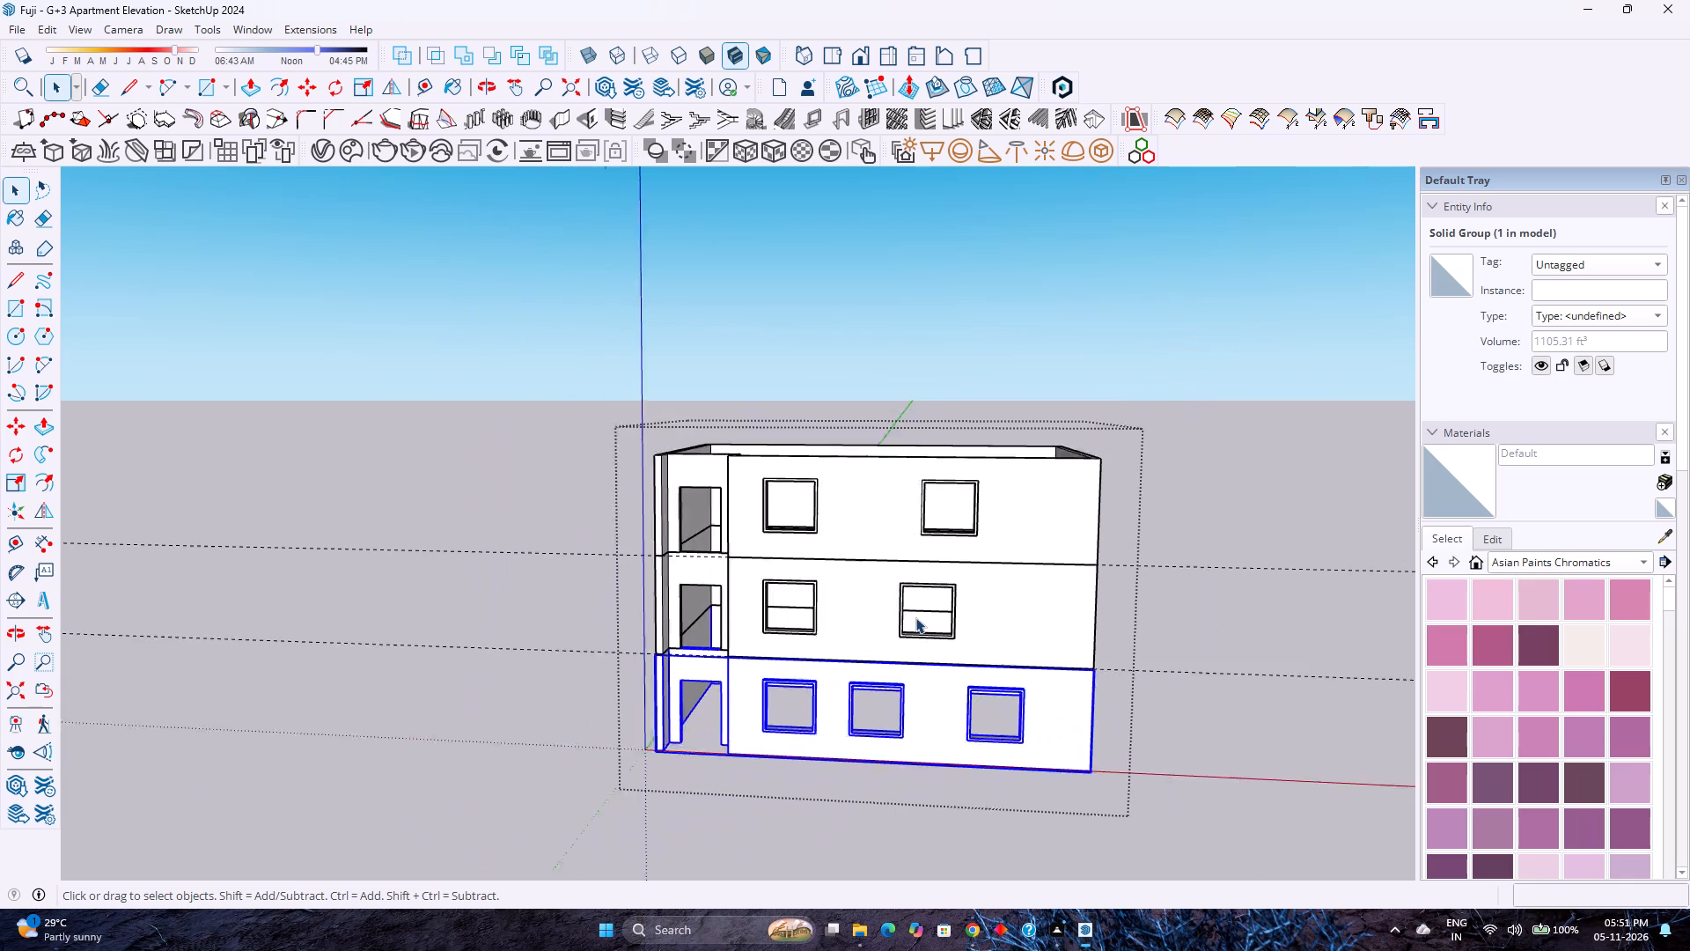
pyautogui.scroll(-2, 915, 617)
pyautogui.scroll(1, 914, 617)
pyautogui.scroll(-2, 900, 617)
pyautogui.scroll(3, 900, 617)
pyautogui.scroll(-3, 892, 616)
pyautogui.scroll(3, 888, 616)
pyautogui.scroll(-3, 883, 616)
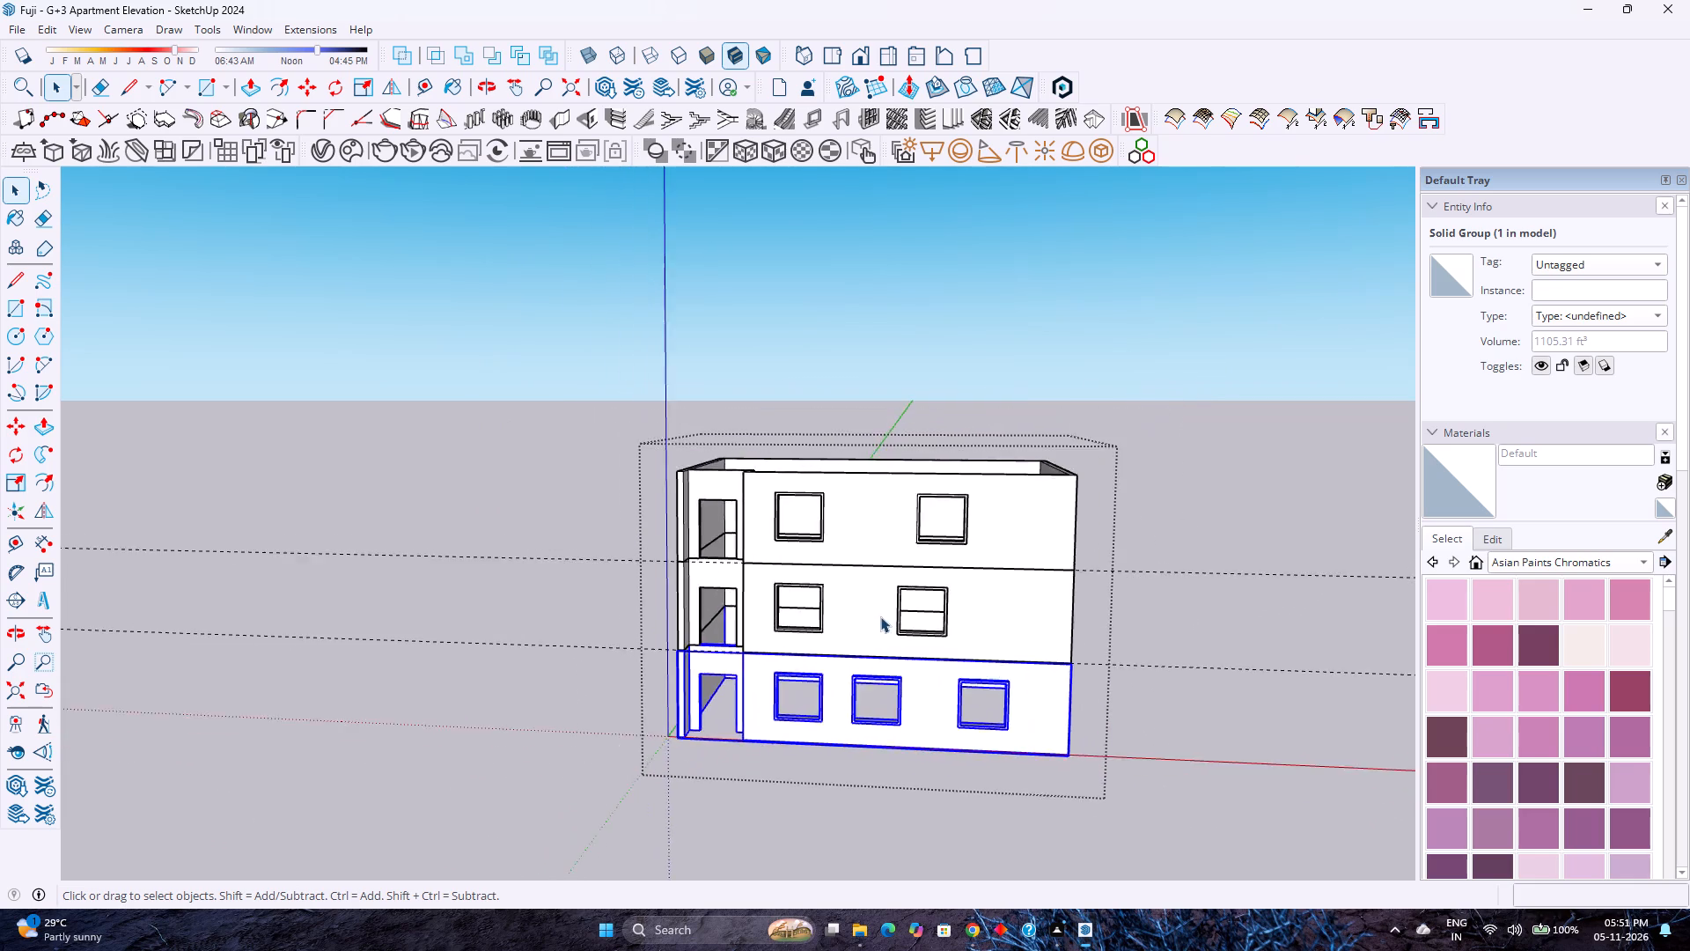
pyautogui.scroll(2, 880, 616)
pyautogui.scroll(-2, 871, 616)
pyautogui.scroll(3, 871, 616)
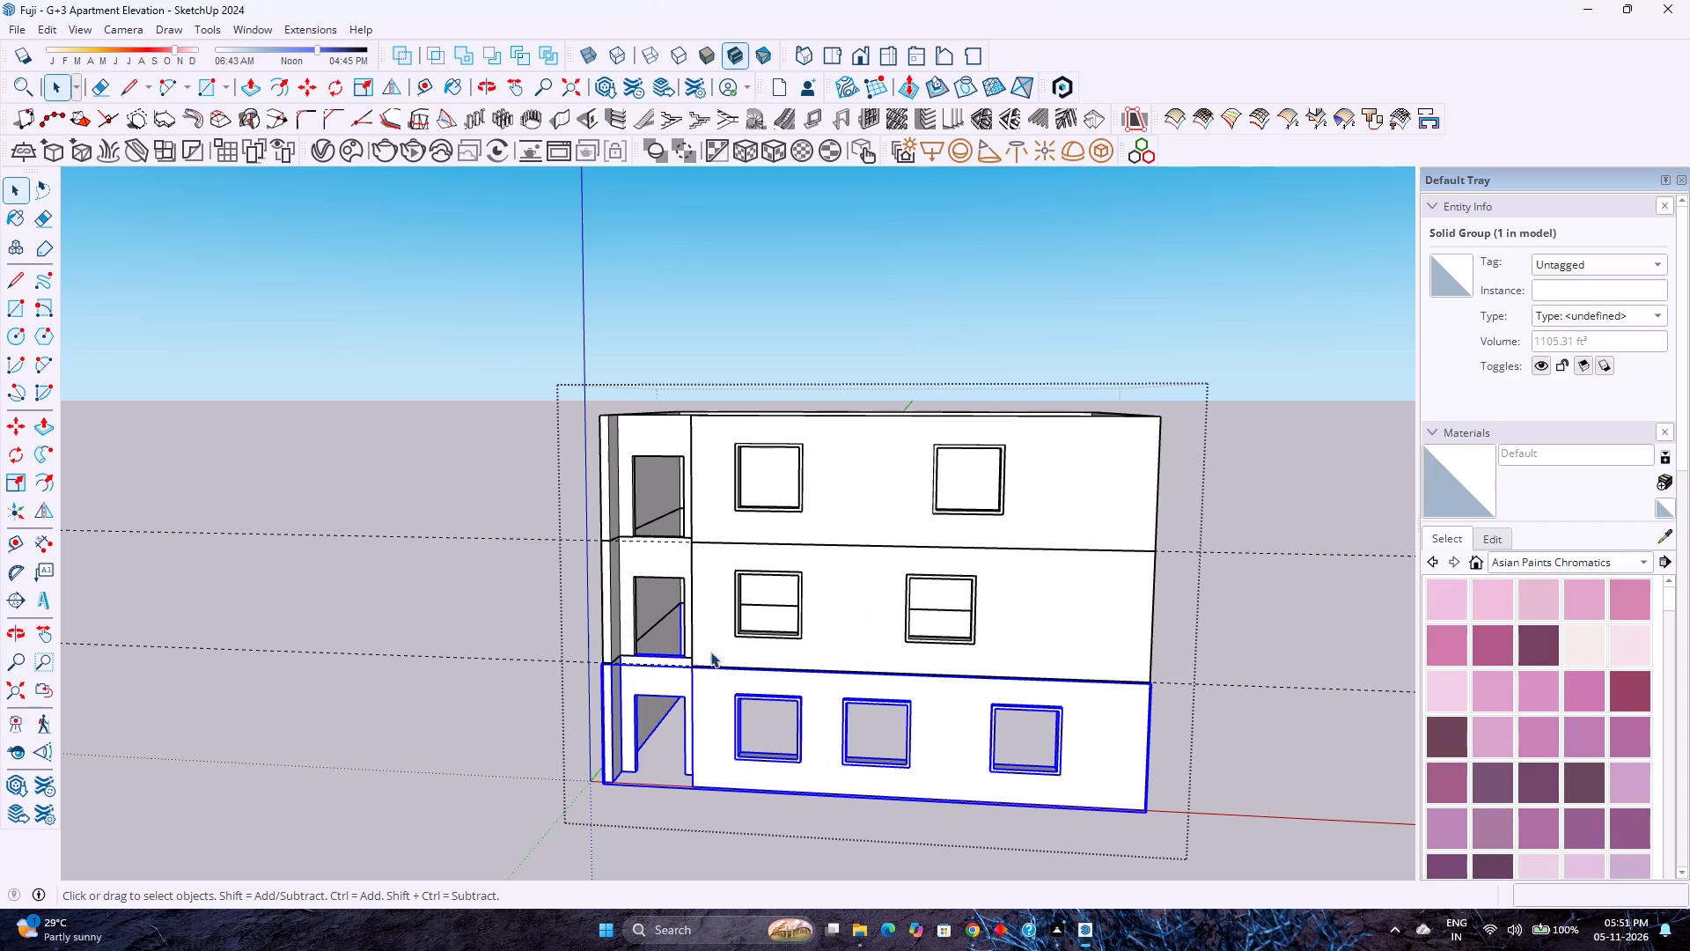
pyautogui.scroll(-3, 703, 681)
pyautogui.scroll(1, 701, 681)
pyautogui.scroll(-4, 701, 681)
# Inspect the wall groups of the three storeys from the building's side corner, leaving nothing selected.
pyautogui.moveTo(815, 712); pyautogui.dragTo(569, 638, button='middle')
pyautogui.middleClick(564, 638)
pyautogui.scroll(3, 885, 697)
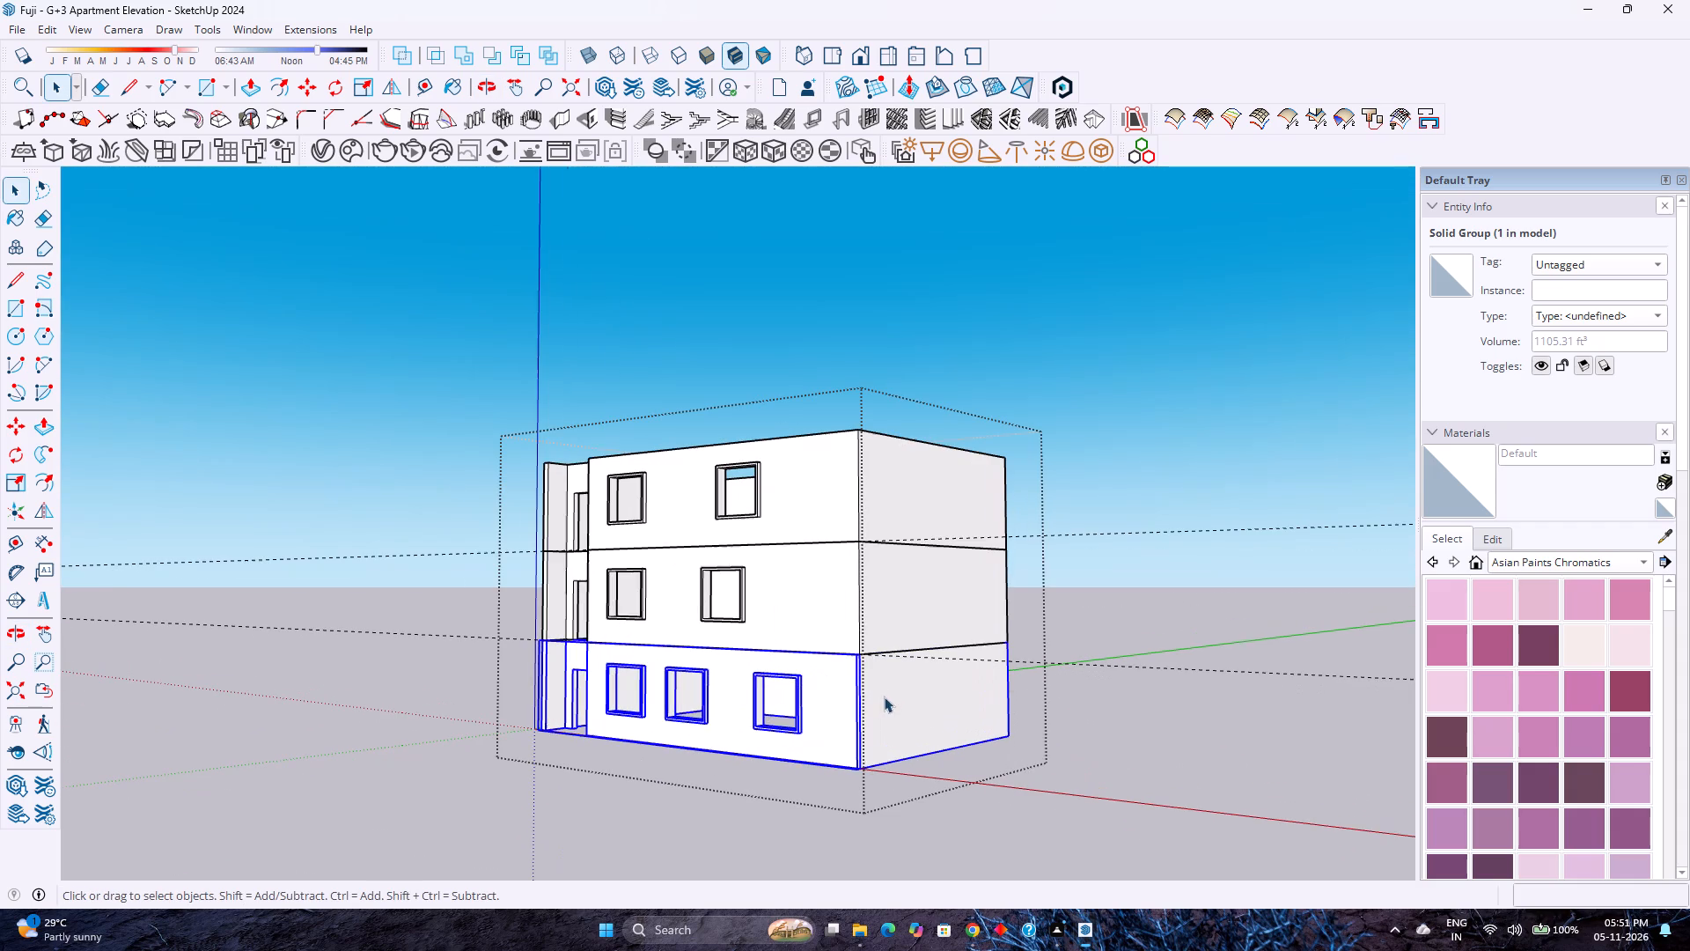
pyautogui.click(876, 631)
pyautogui.click(856, 517)
pyautogui.click(885, 587)
pyautogui.click(873, 674)
pyautogui.click(780, 588)
pyautogui.click(796, 531)
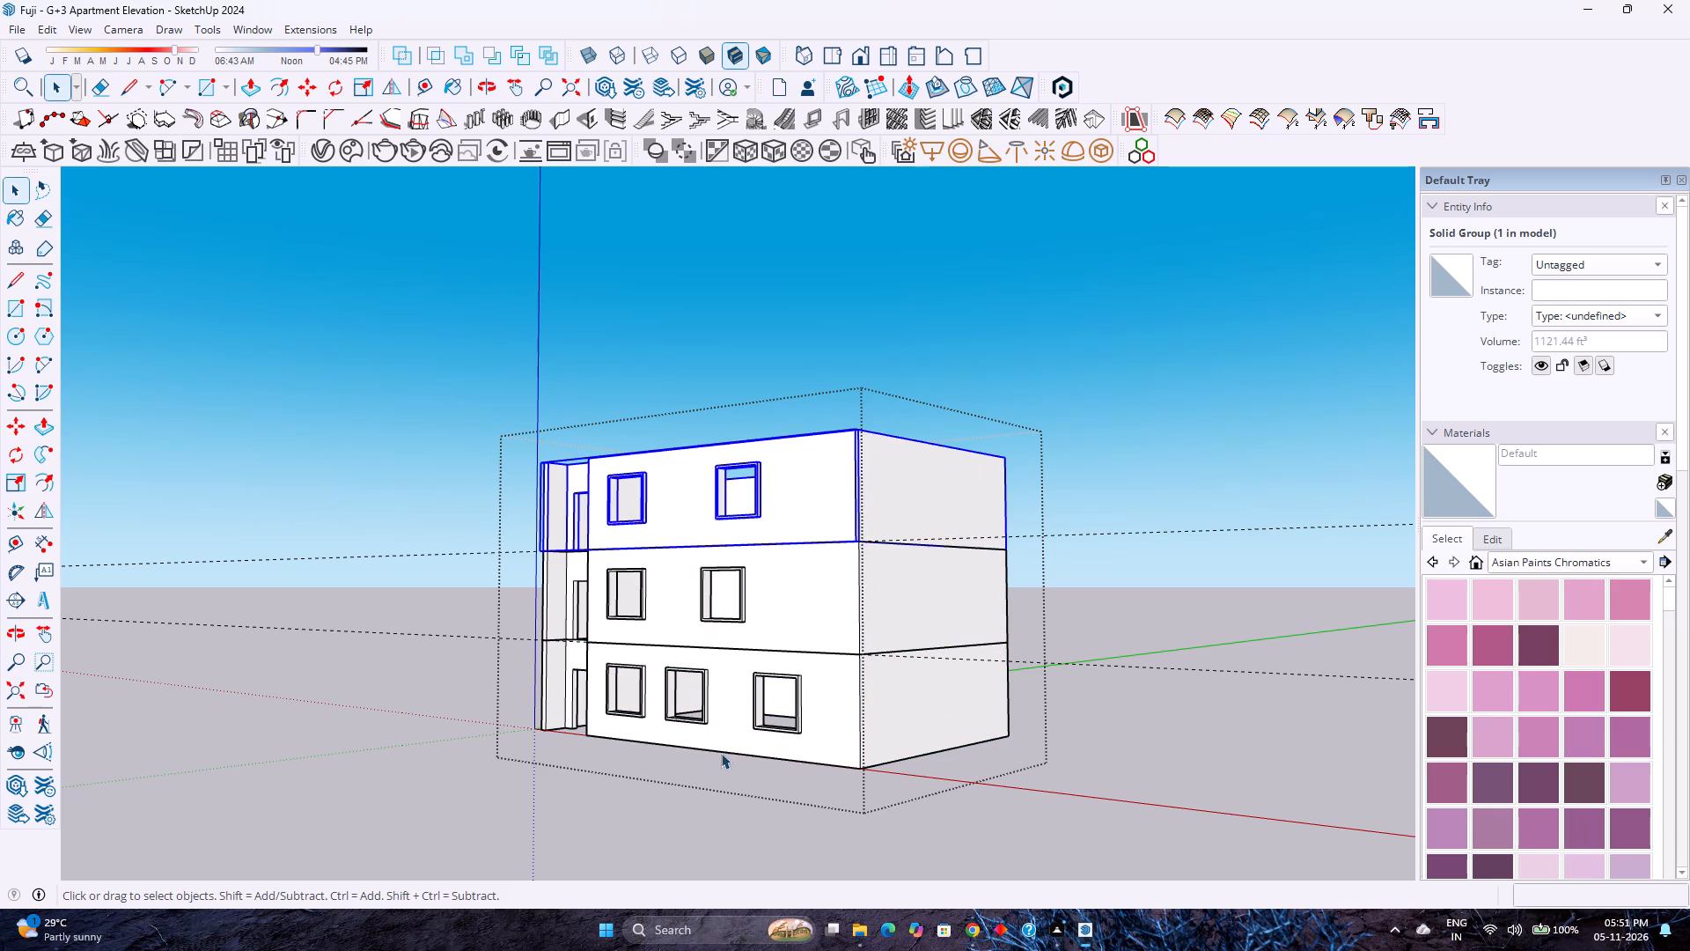
pyautogui.click(600, 801)
# Unhide the hidden wall piece with the curved notch beside the ground-floor entrance, inside the open building group.
pyautogui.scroll(-2, 731, 686)
pyautogui.scroll(1, 731, 686)
pyautogui.scroll(-3, 731, 674)
pyautogui.scroll(5, 742, 671)
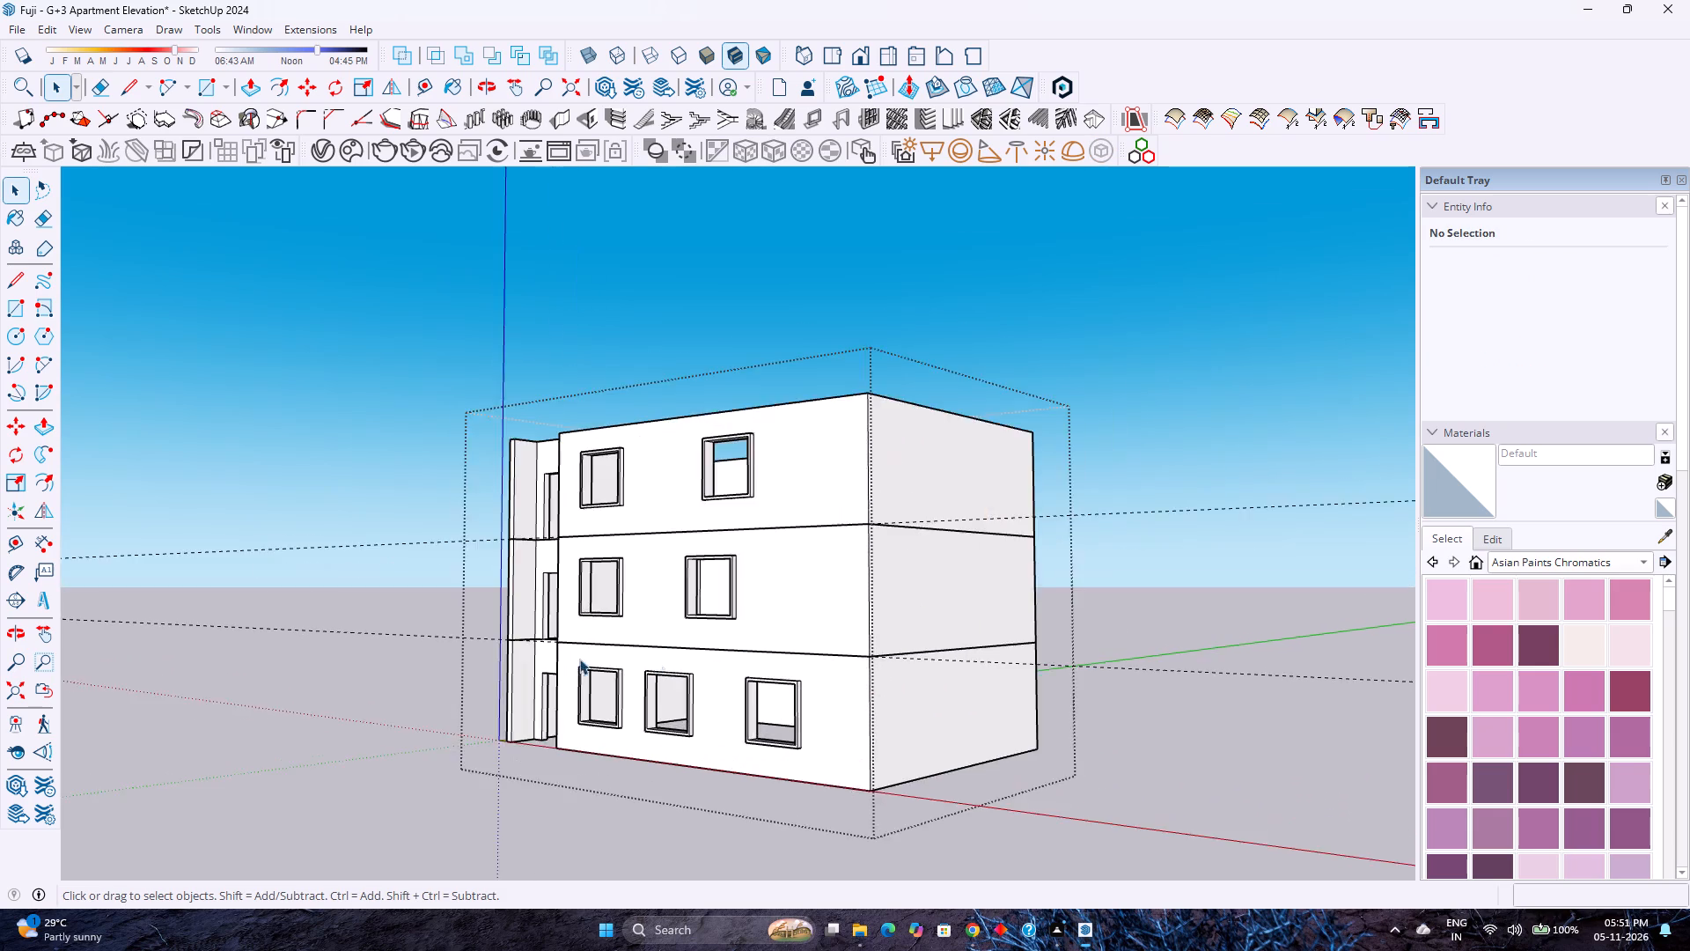
pyautogui.scroll(3, 579, 659)
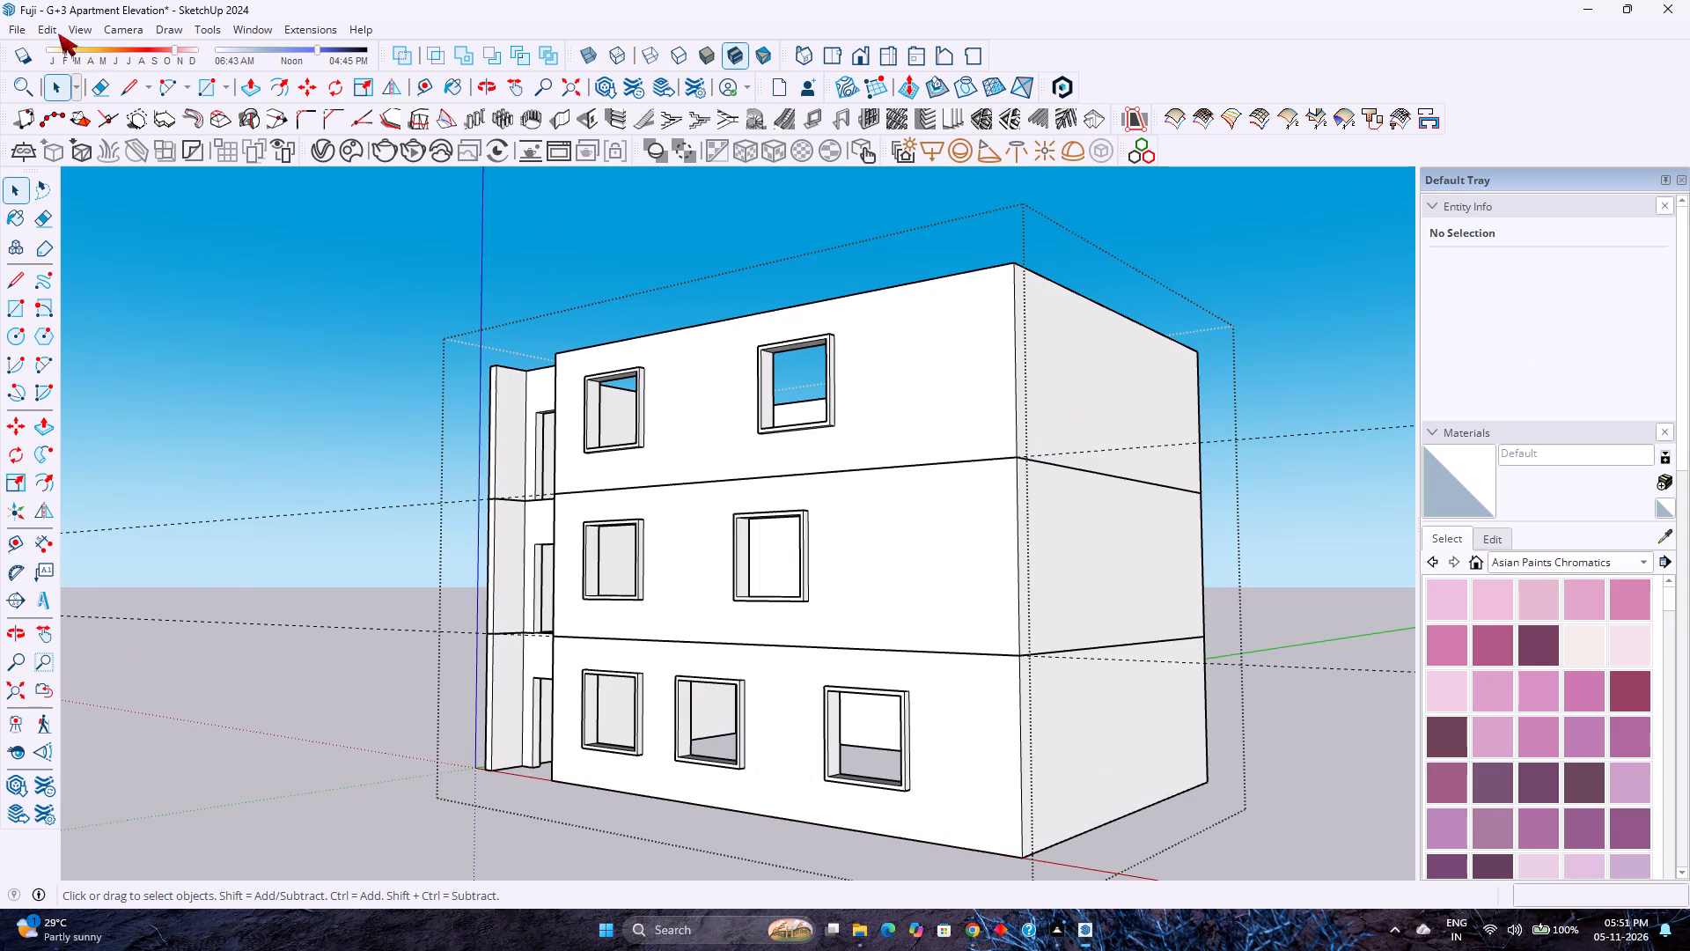
pyautogui.click(58, 33)
pyautogui.moveTo(328, 352); pyautogui.dragTo(338, 363)
pyautogui.doubleClick(670, 675)
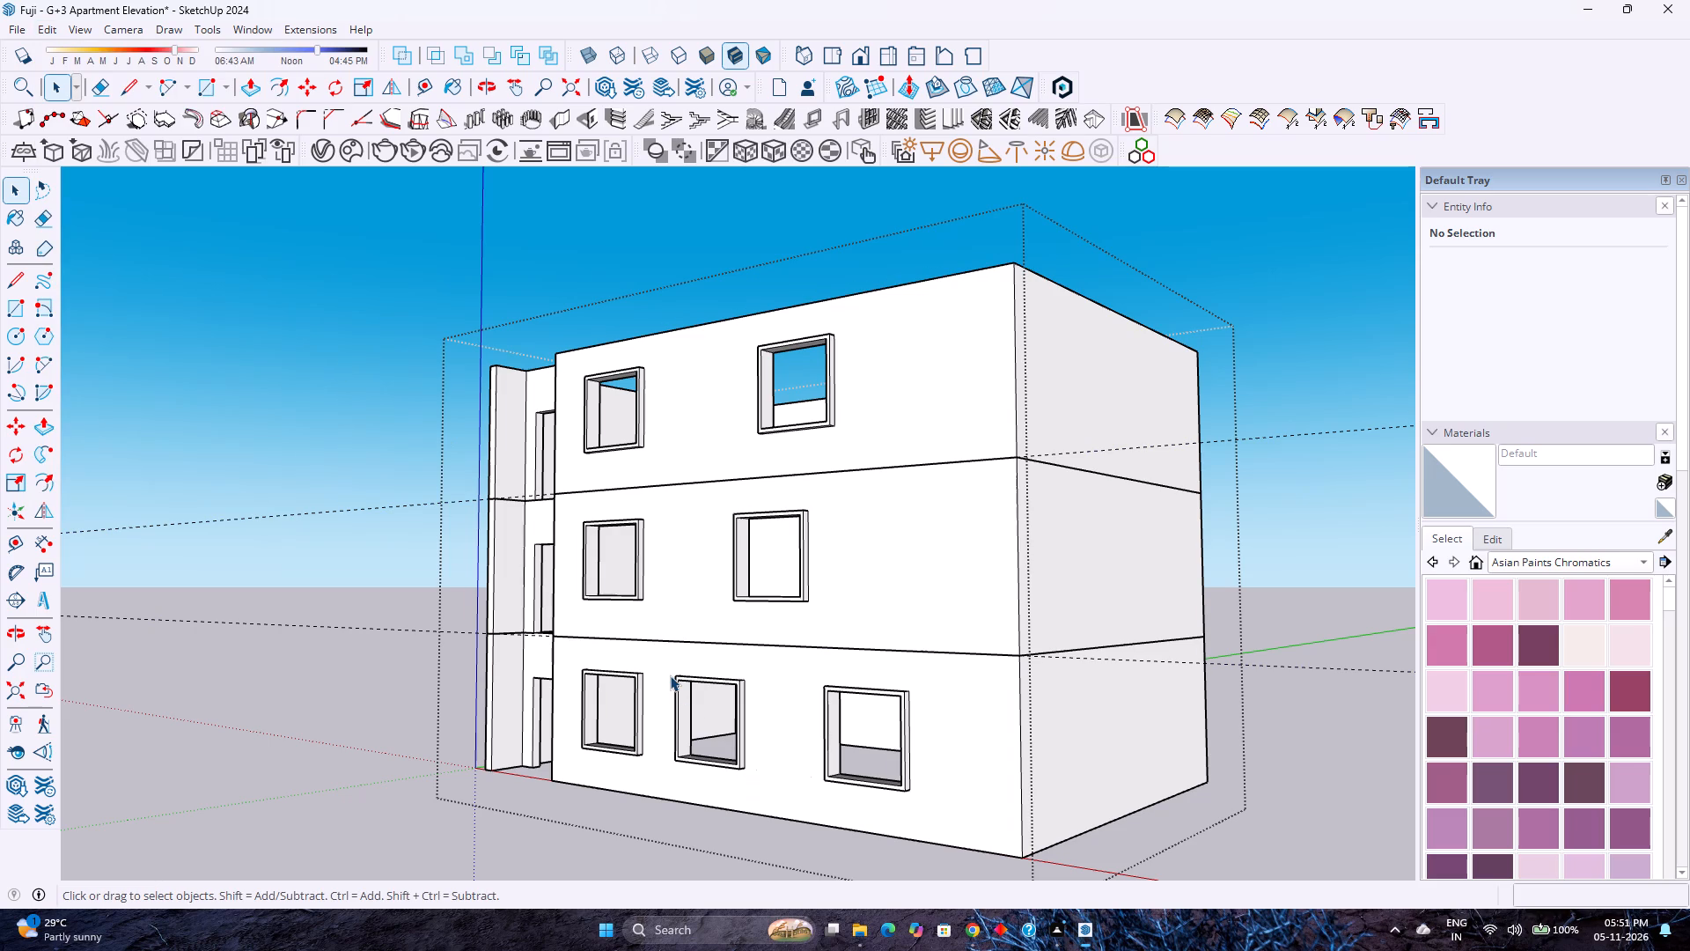
pyautogui.click(44, 27)
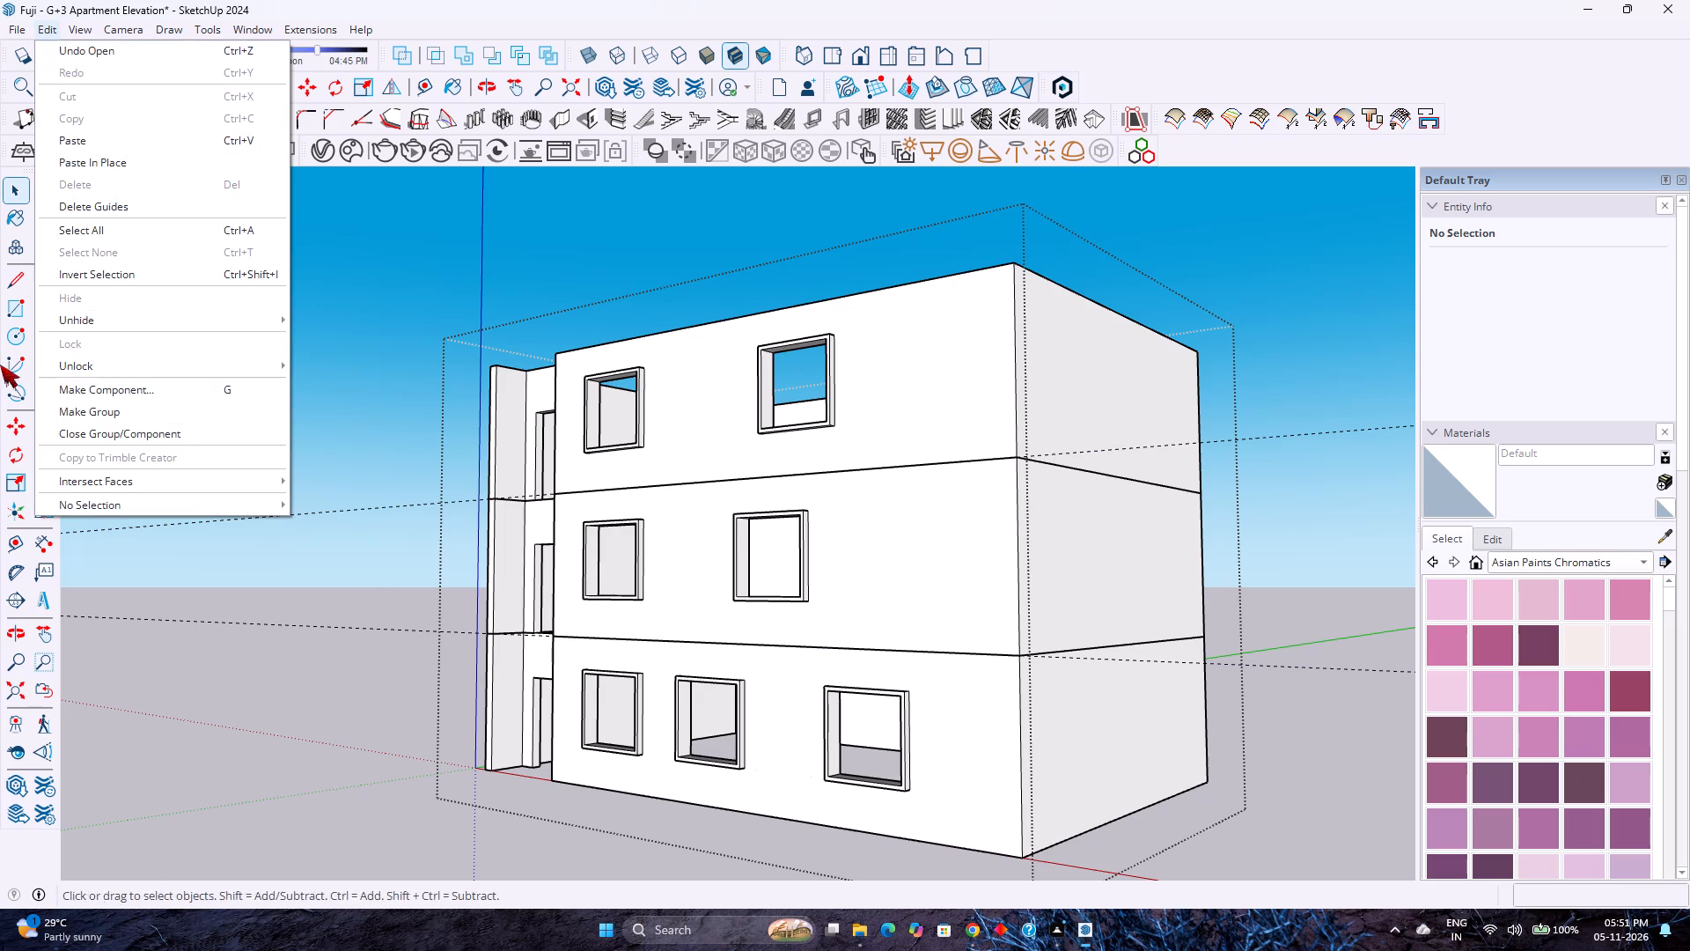
pyautogui.click(351, 357)
pyautogui.click(332, 496)
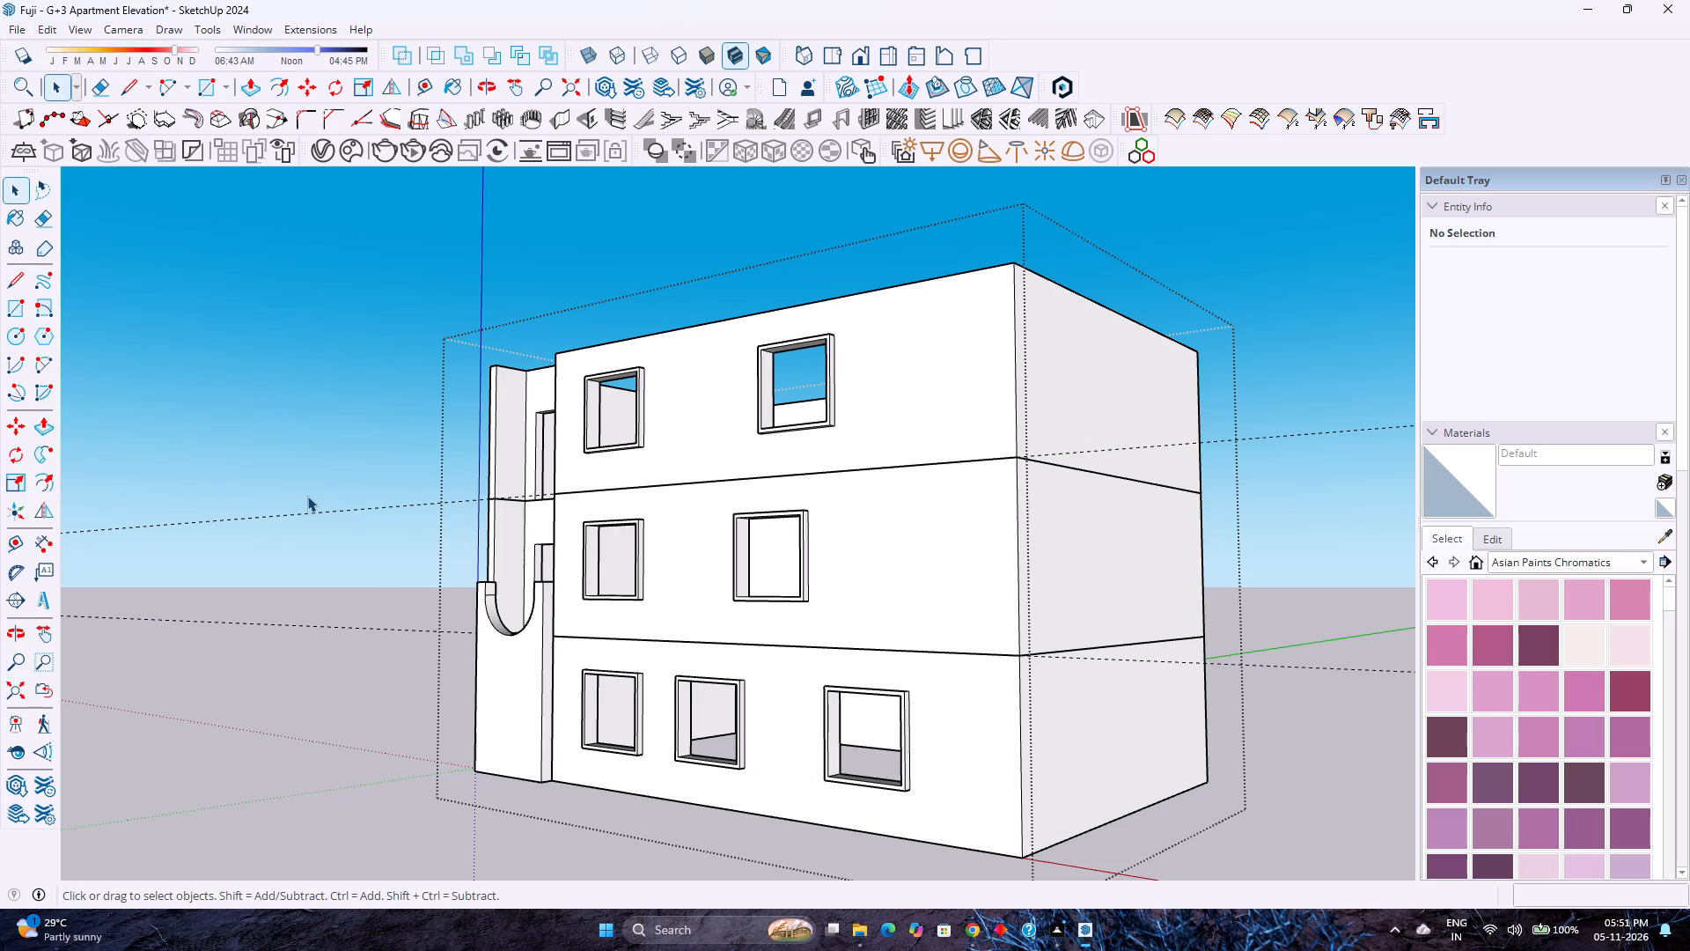
# Save the apartment elevation model.
pyautogui.hotkey('ctrl', 's')
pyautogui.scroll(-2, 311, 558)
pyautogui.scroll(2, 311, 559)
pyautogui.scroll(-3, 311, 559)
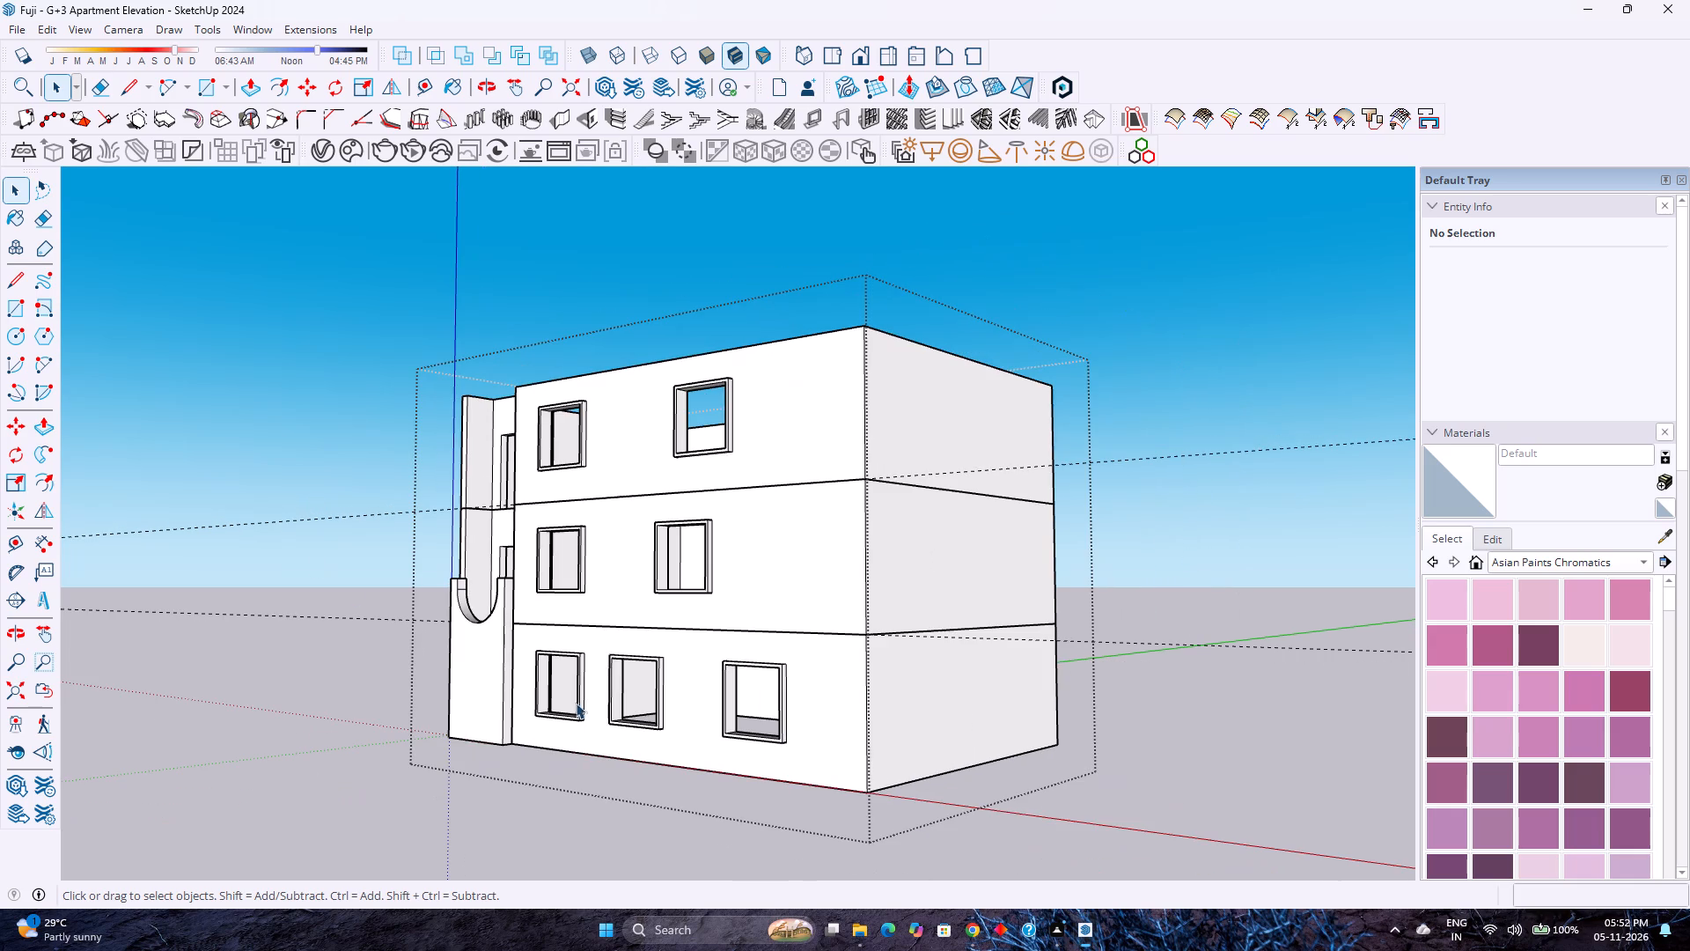
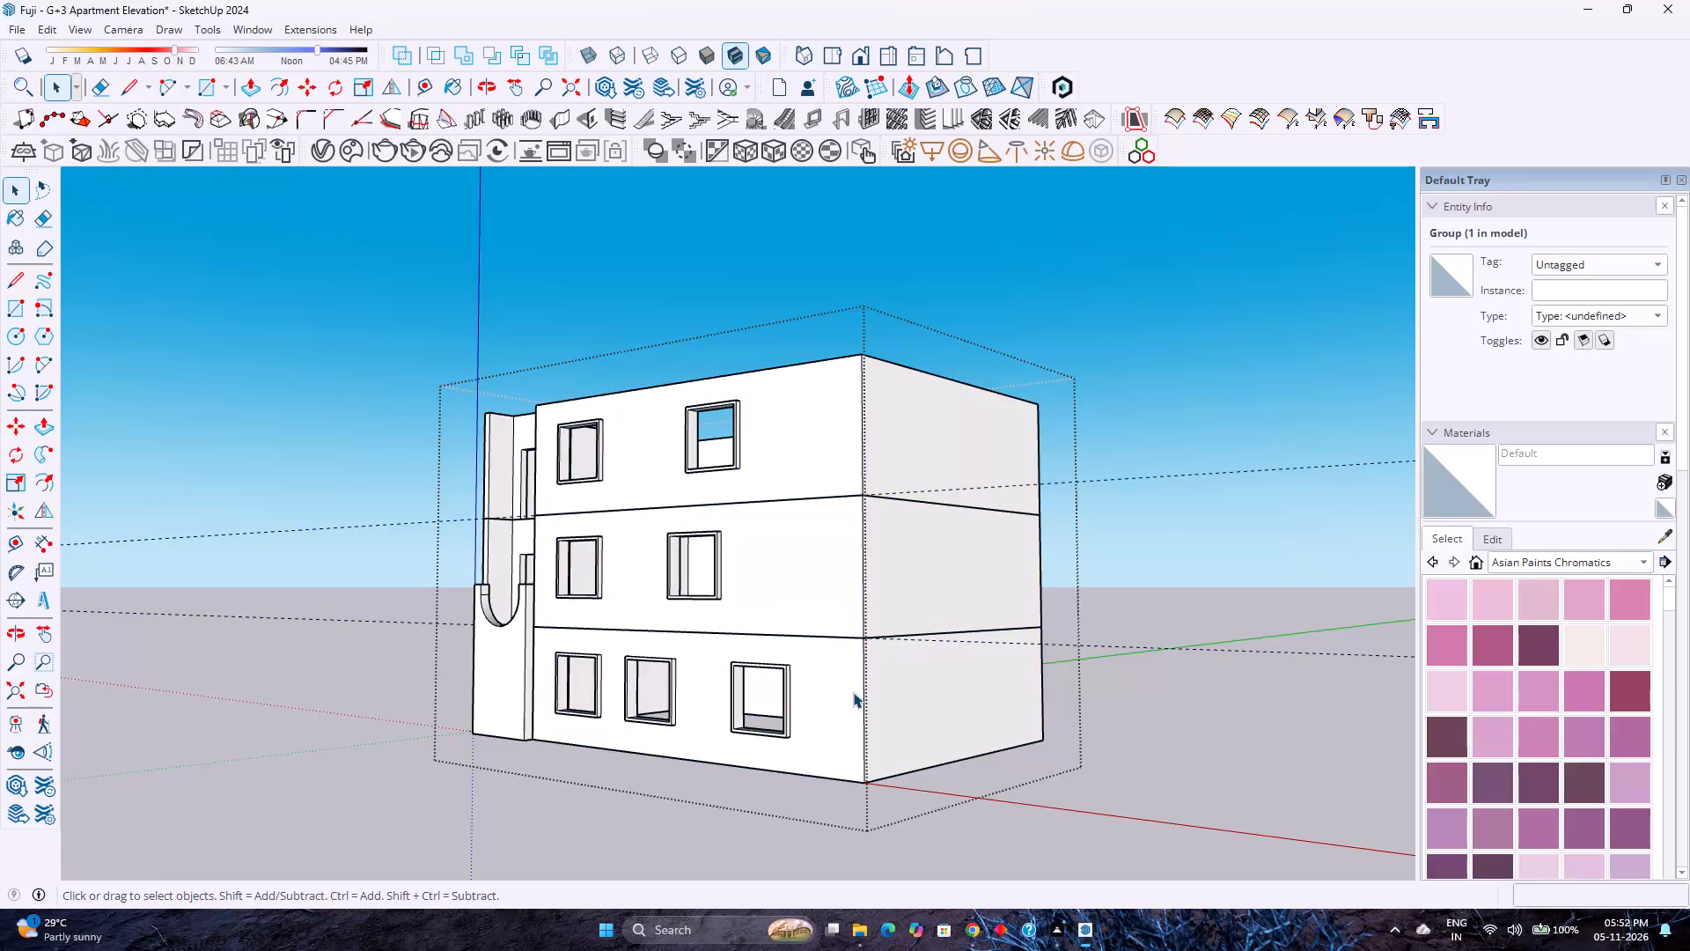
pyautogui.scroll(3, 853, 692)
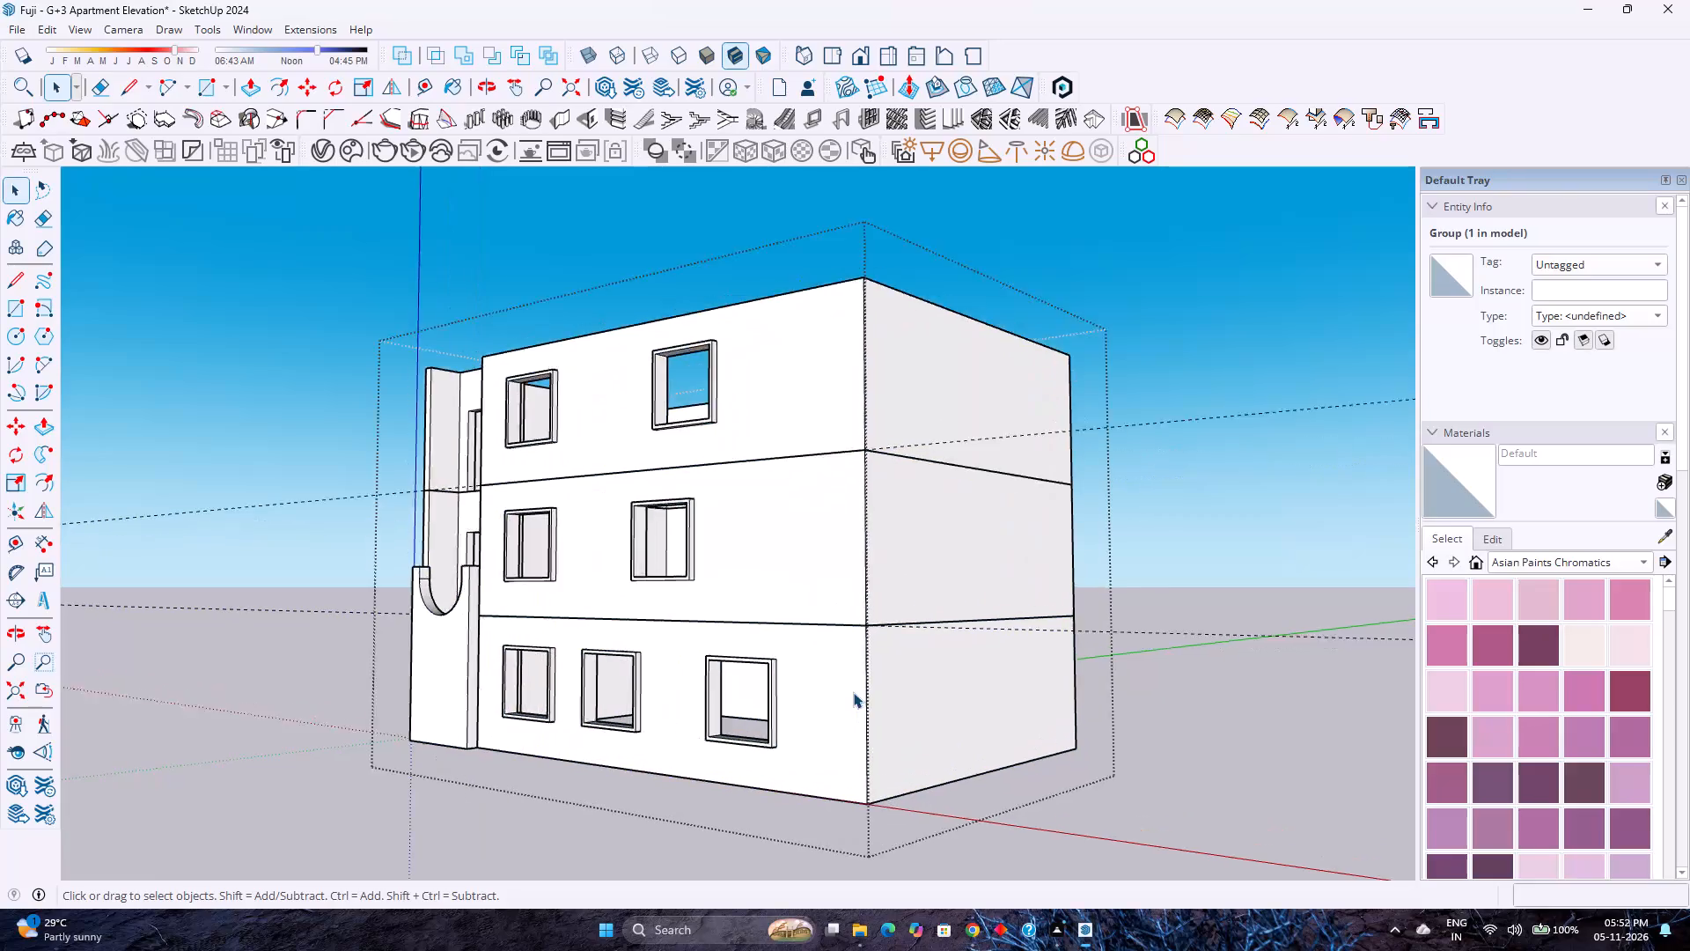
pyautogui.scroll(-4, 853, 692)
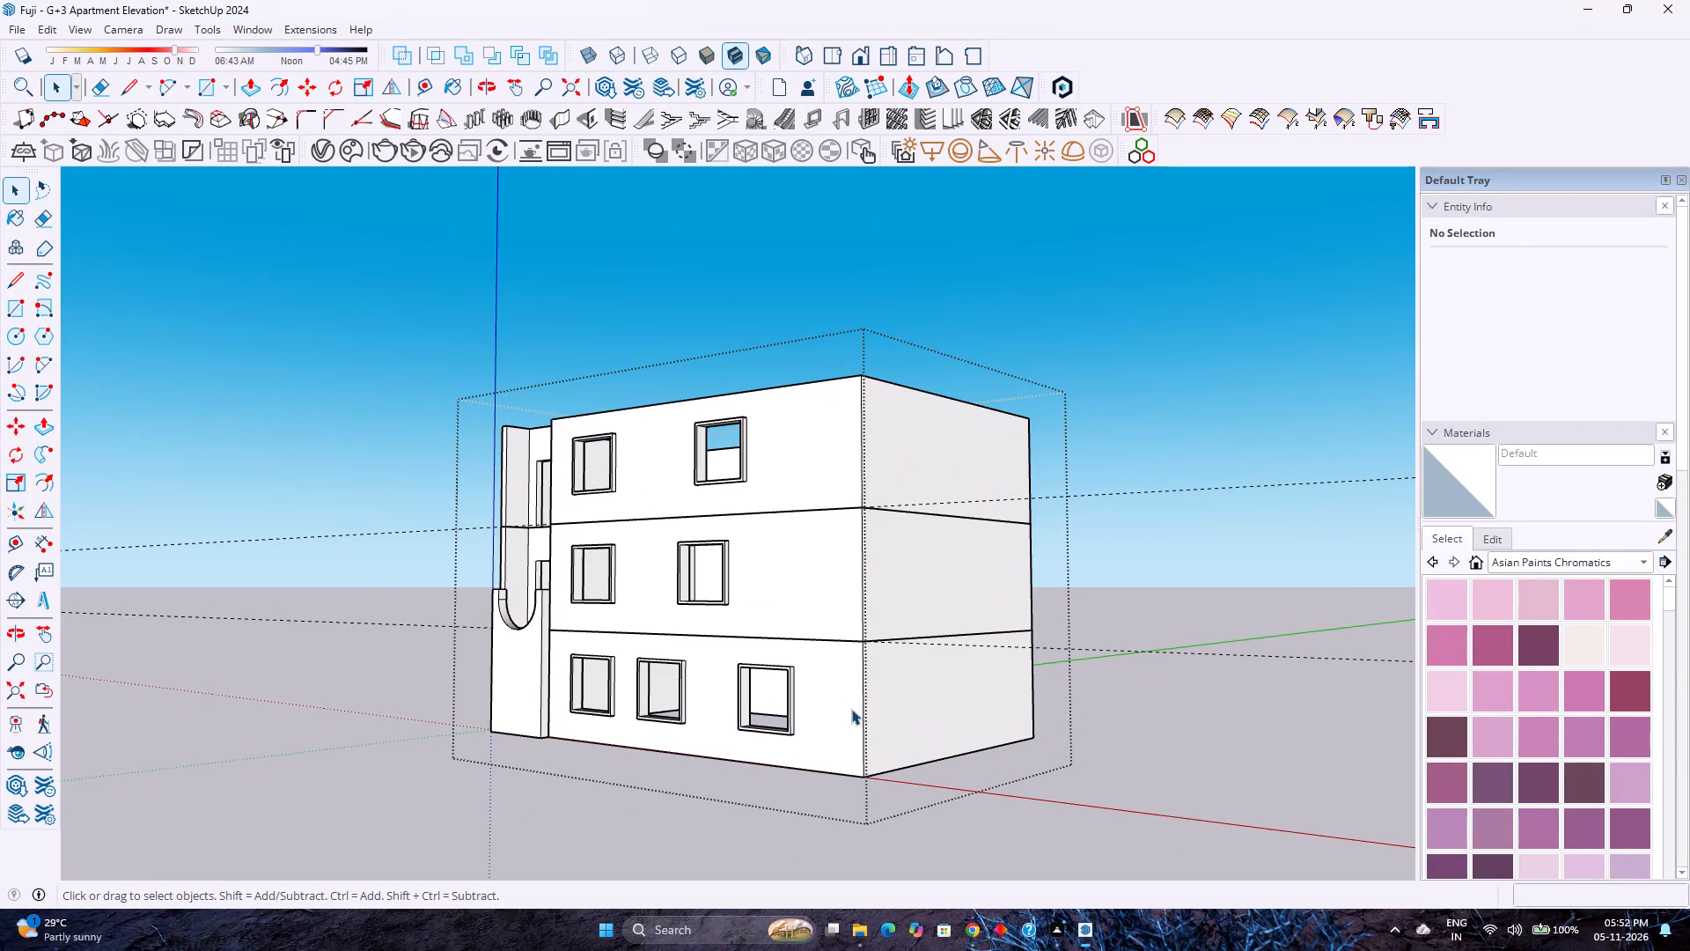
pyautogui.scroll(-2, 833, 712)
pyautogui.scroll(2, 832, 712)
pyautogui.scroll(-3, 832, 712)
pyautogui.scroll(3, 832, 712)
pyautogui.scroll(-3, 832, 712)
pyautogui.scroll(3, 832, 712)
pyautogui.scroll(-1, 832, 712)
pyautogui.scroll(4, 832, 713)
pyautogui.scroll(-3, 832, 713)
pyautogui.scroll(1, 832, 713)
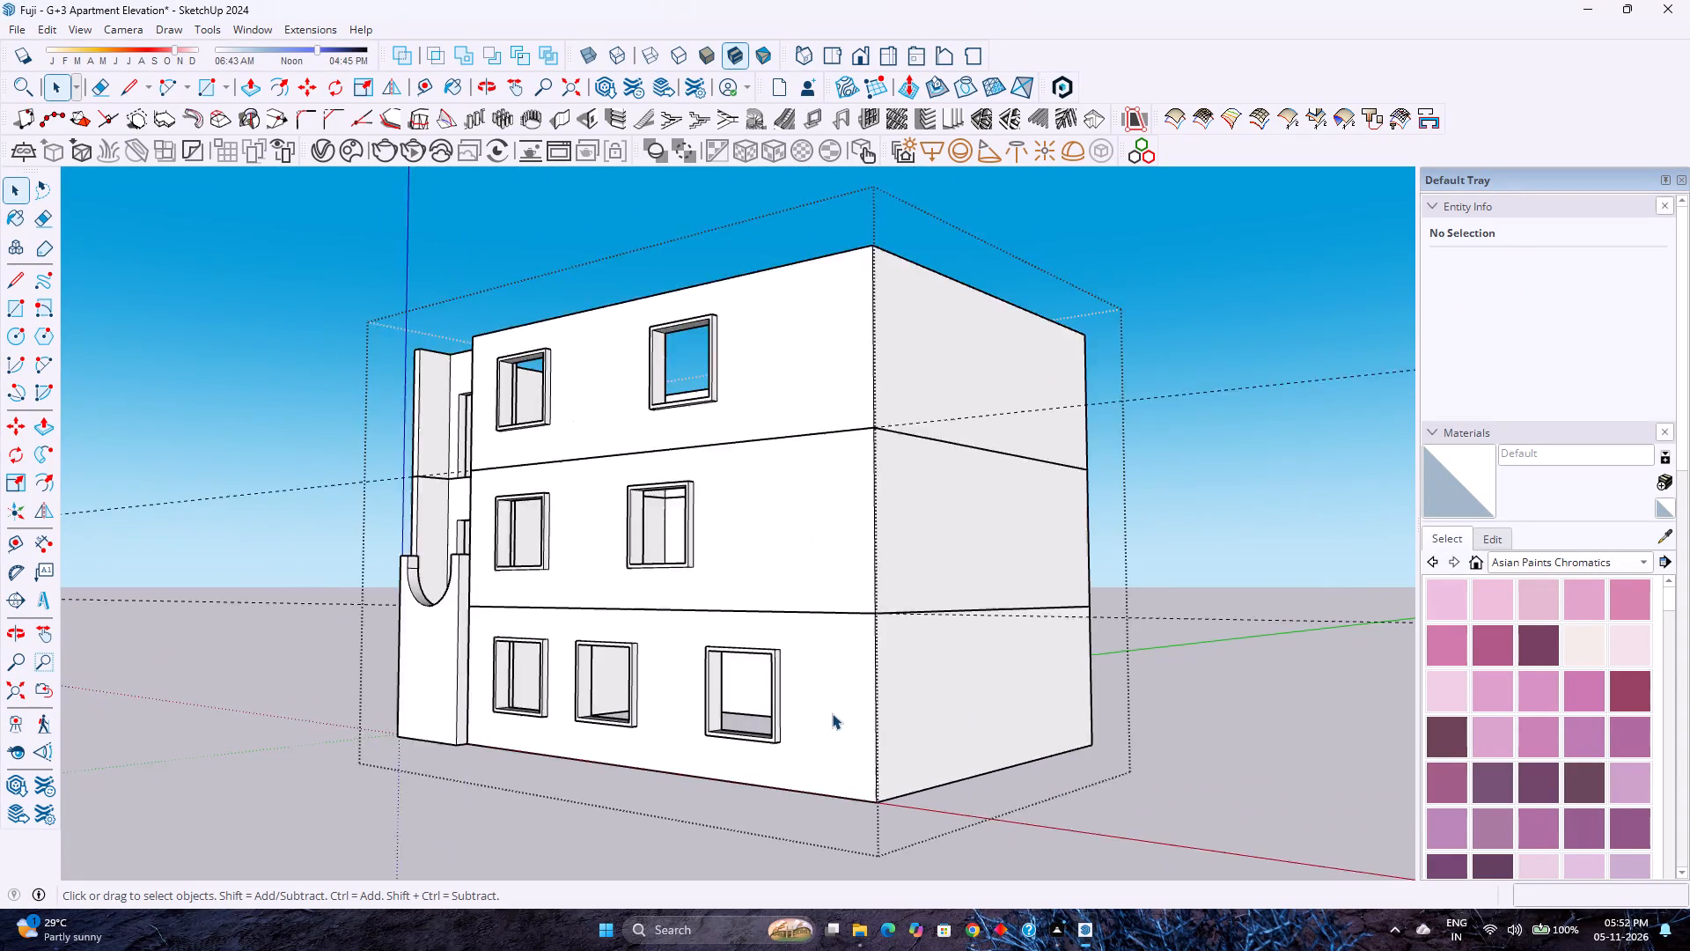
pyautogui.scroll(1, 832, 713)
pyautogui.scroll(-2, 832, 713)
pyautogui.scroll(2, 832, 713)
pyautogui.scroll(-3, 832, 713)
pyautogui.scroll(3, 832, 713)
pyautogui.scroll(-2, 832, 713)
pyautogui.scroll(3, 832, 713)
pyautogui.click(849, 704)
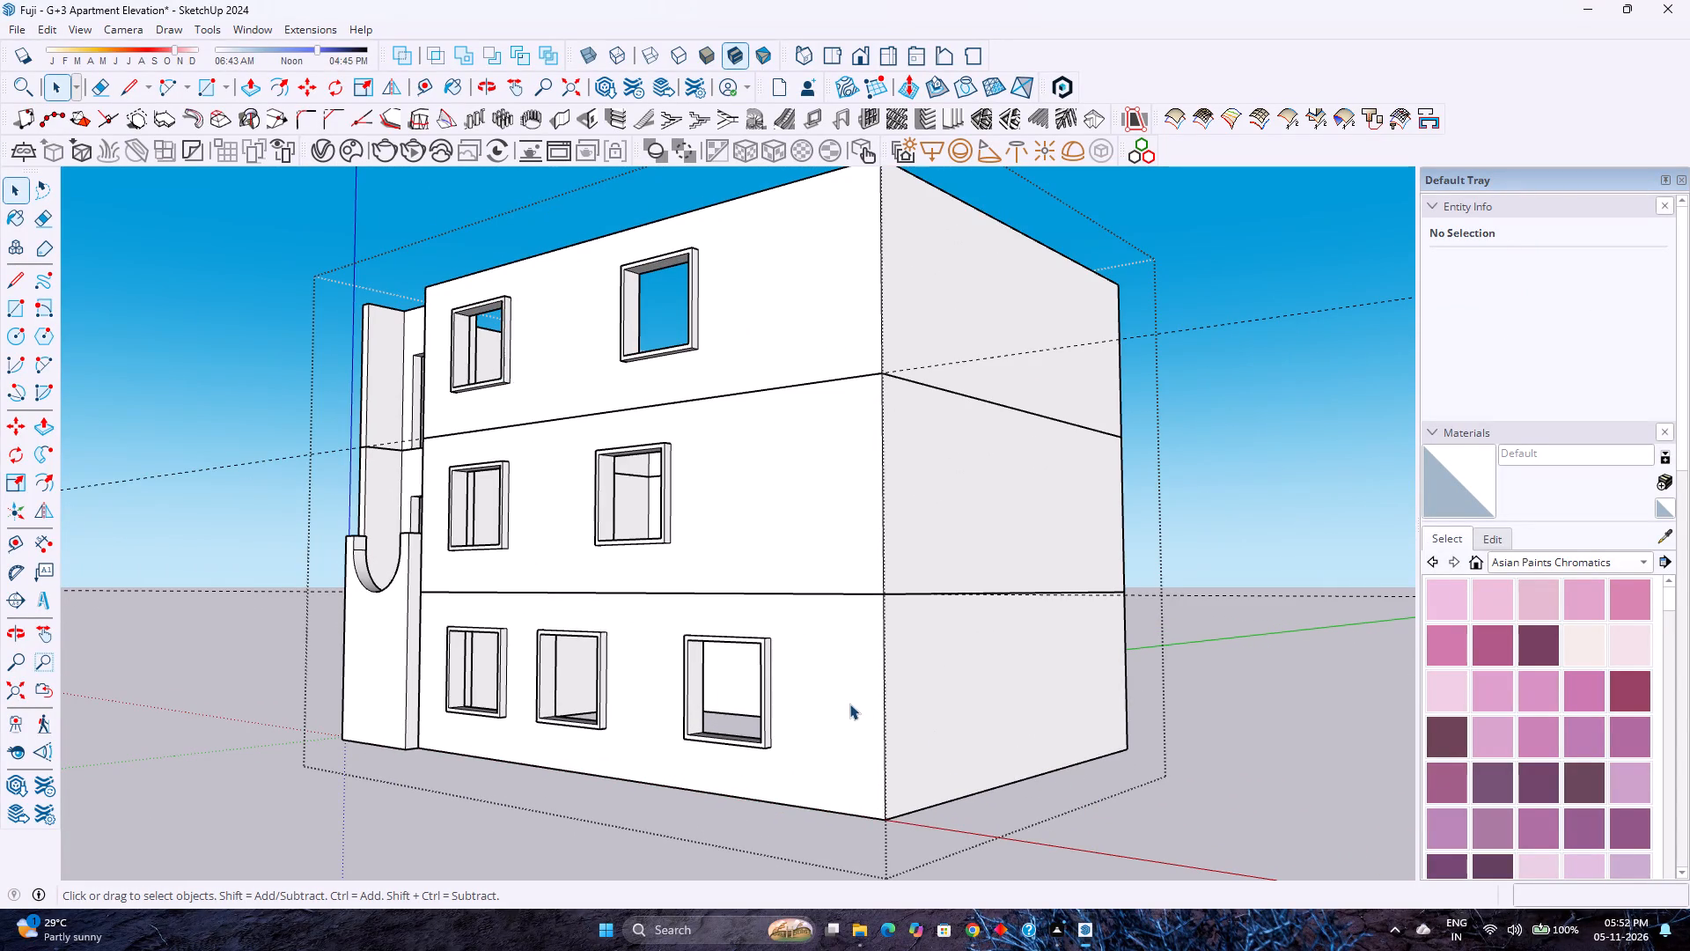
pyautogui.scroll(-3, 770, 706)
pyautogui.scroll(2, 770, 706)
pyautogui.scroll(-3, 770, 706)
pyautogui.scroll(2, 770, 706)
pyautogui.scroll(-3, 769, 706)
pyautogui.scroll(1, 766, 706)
# Inspect the extents of the ground, middle and top storey wall groups by selecting each one in turn.
pyautogui.click(740, 584)
pyautogui.click(825, 446)
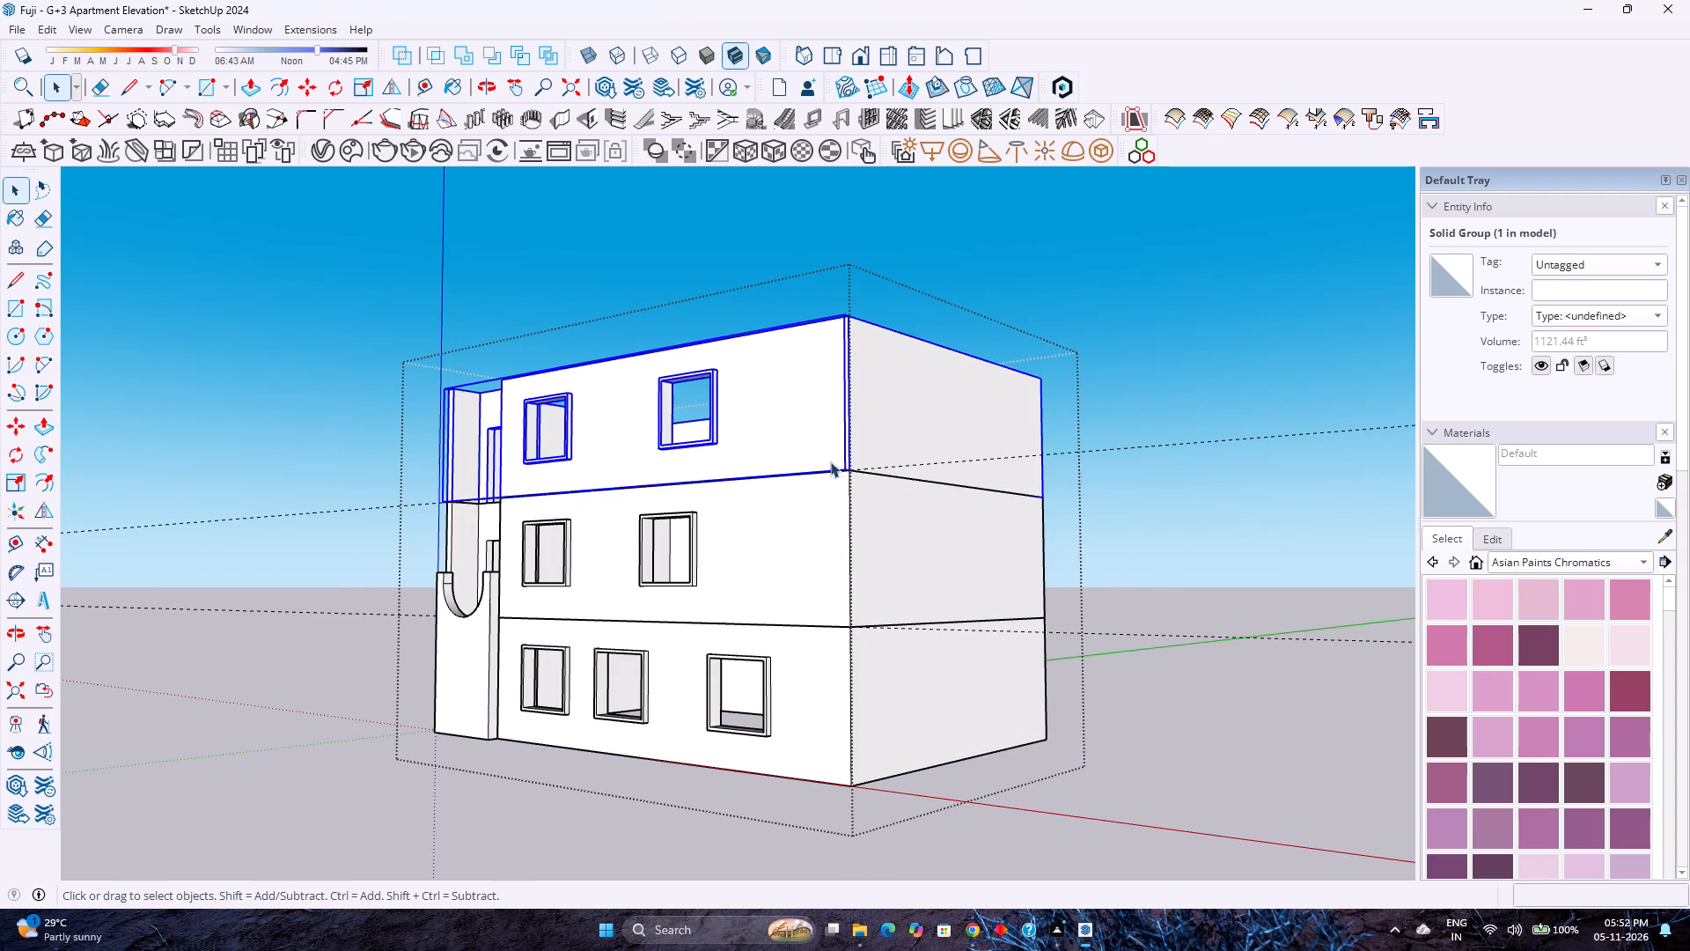
pyautogui.click(847, 672)
pyautogui.click(810, 568)
pyautogui.click(790, 474)
pyautogui.click(825, 685)
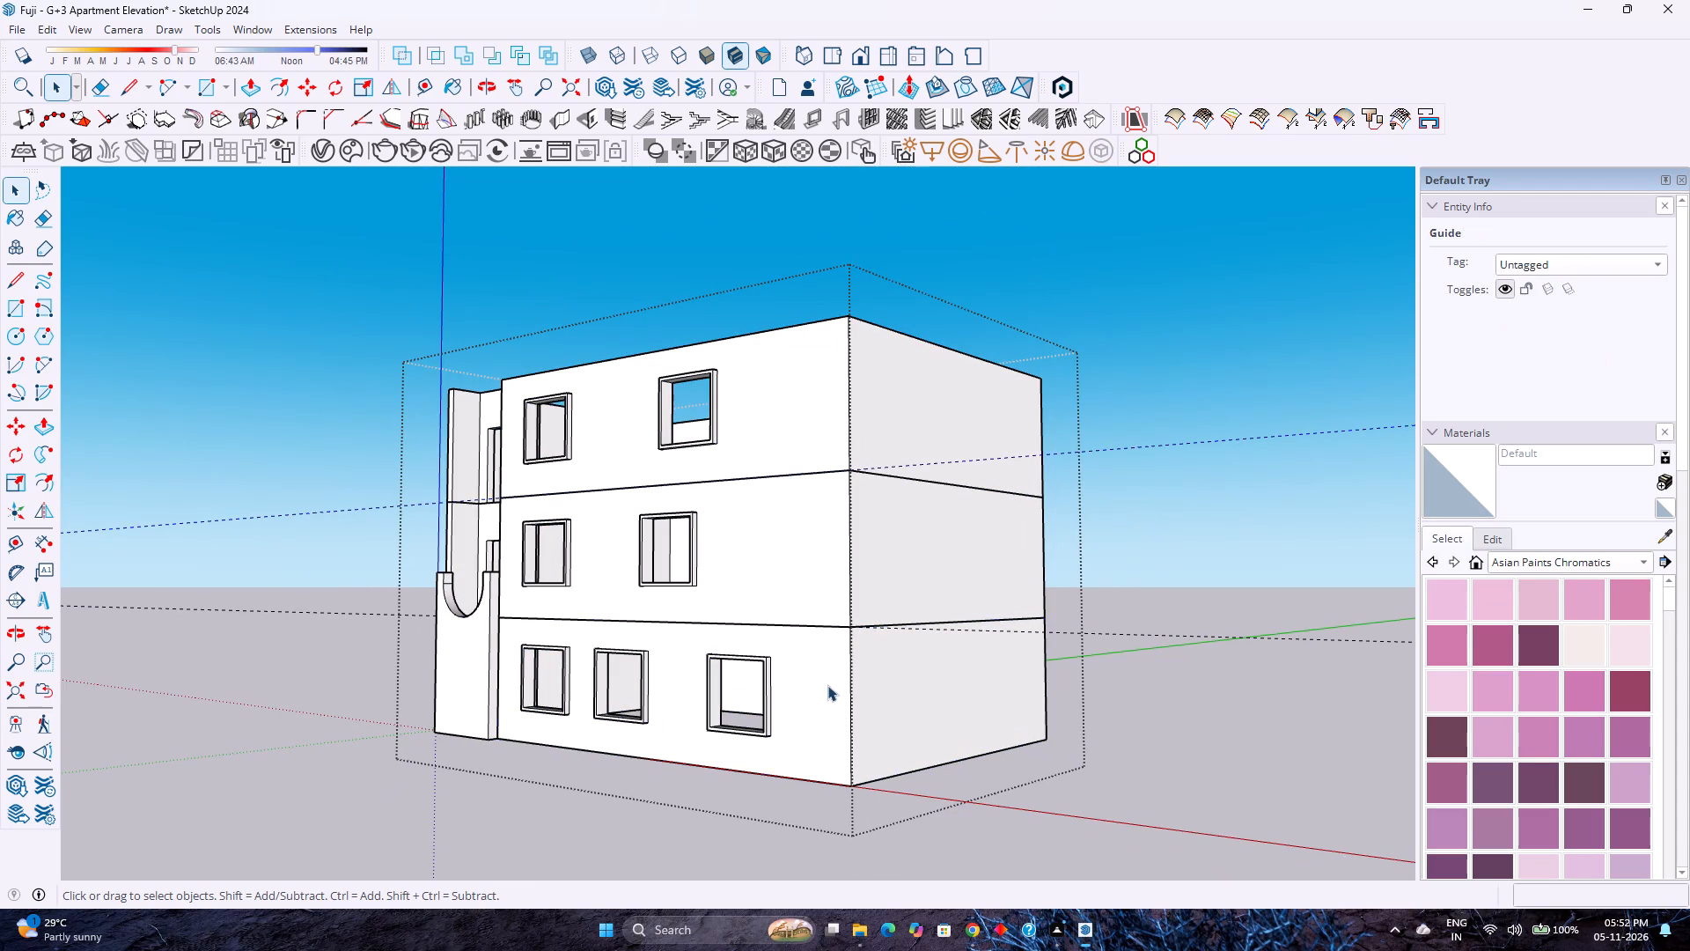
pyautogui.click(799, 606)
pyautogui.click(783, 467)
pyautogui.click(829, 671)
pyautogui.click(795, 574)
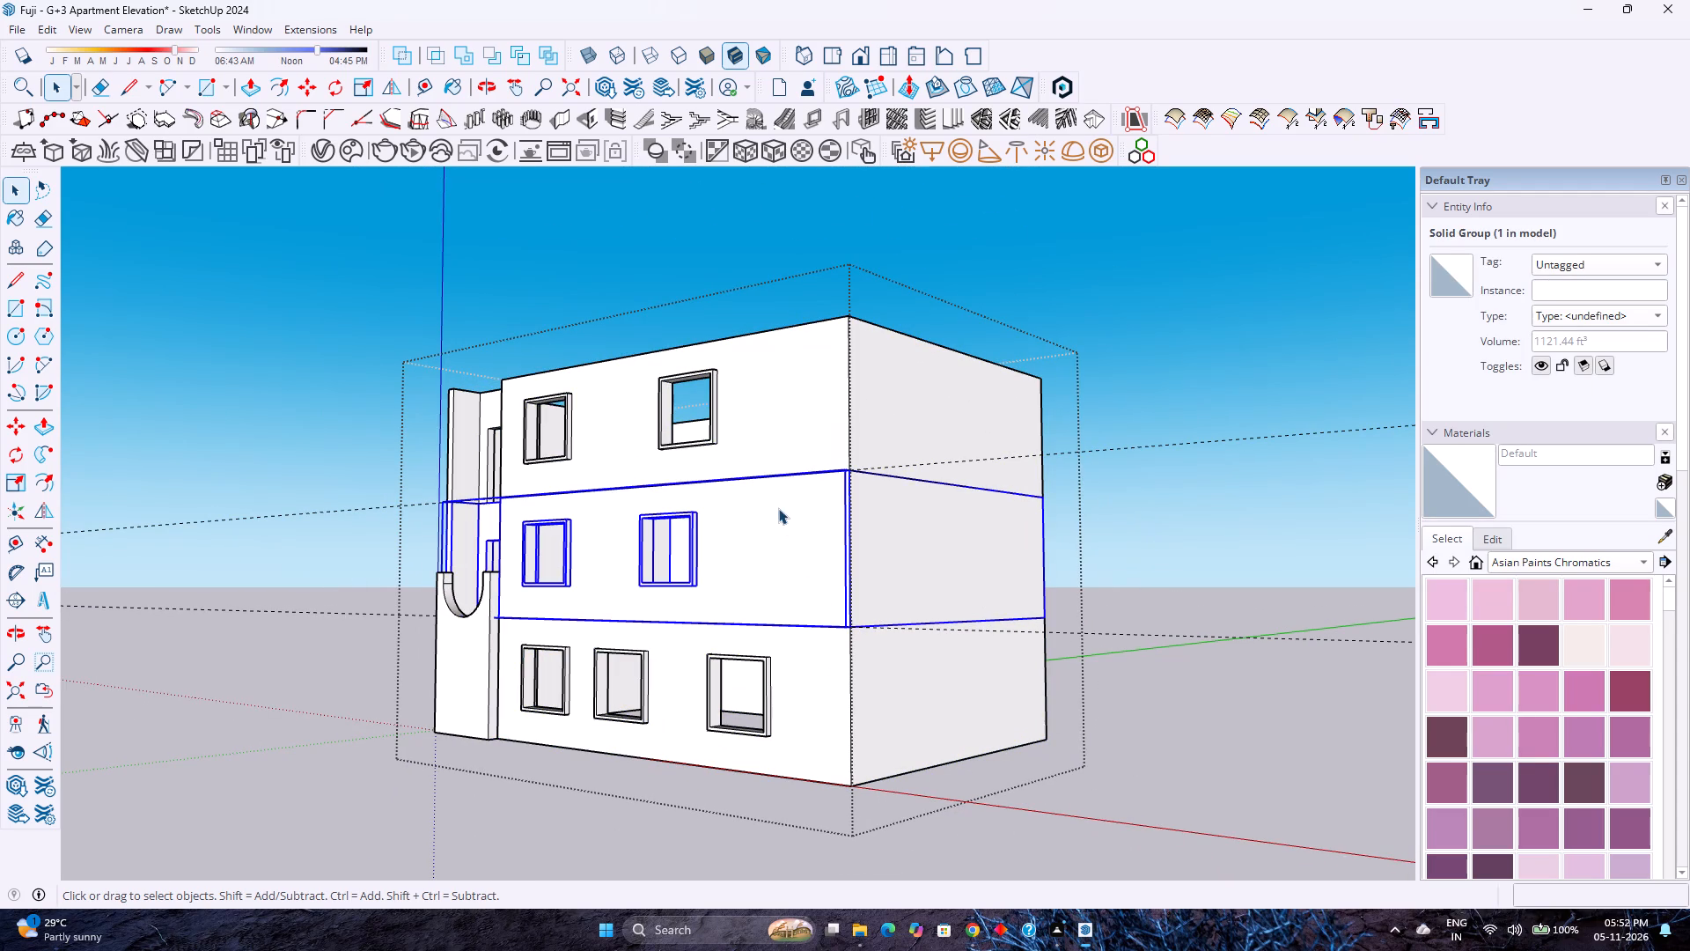
pyautogui.click(778, 492)
pyautogui.scroll(2, 393, 656)
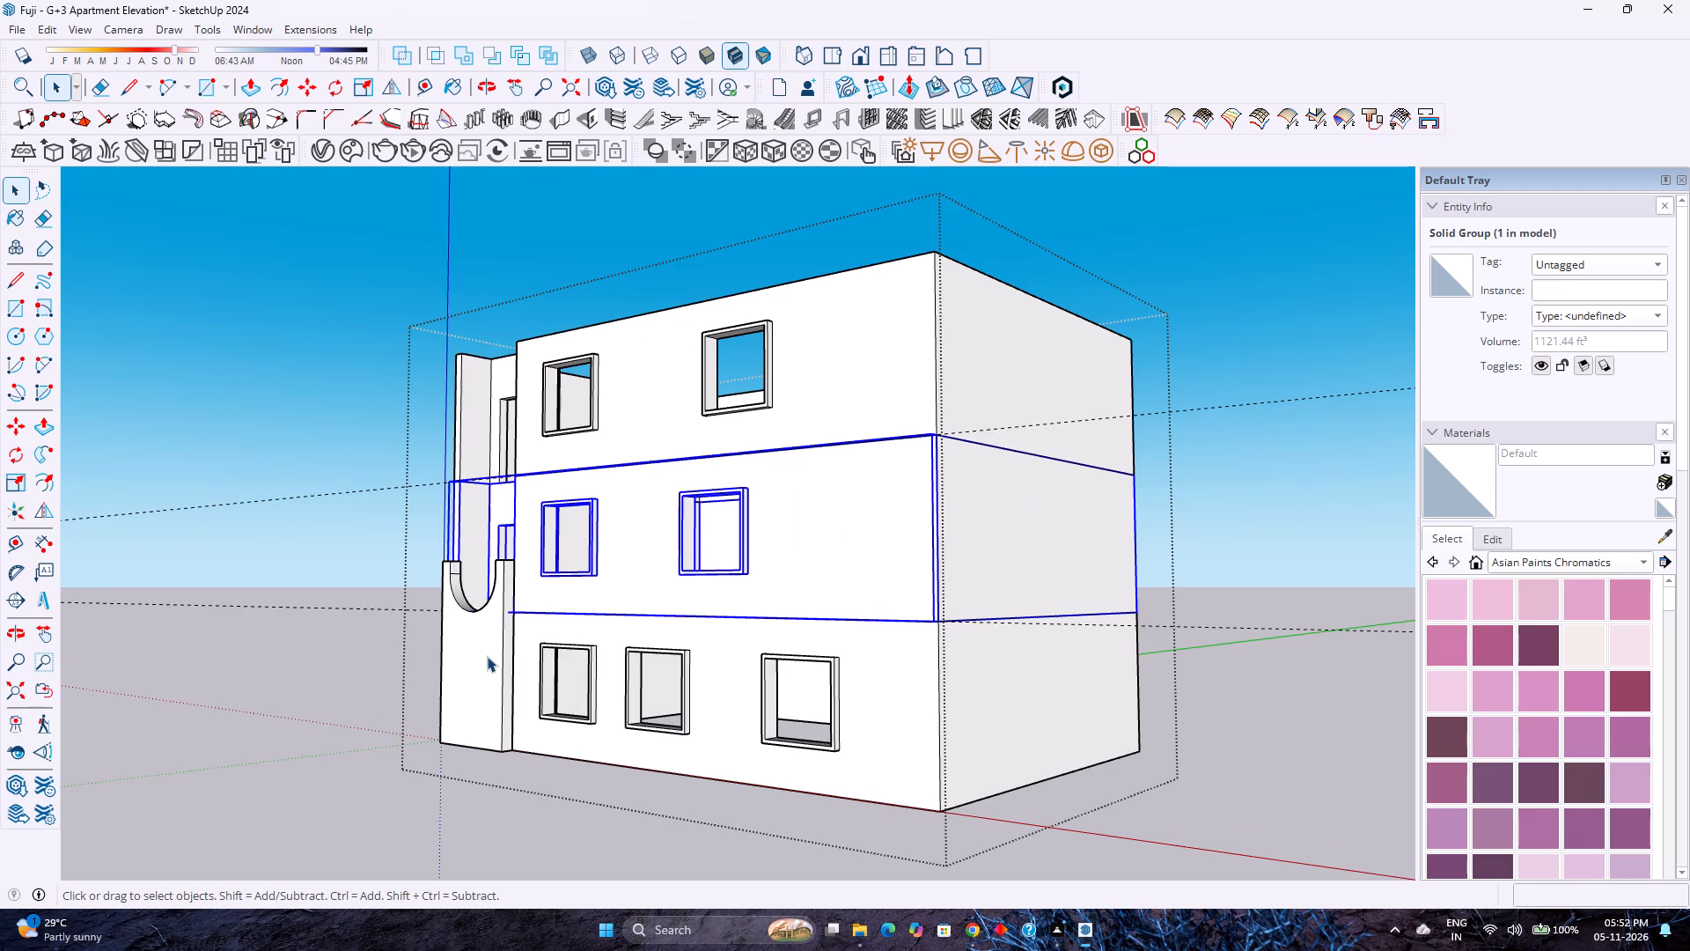
pyautogui.click(855, 763)
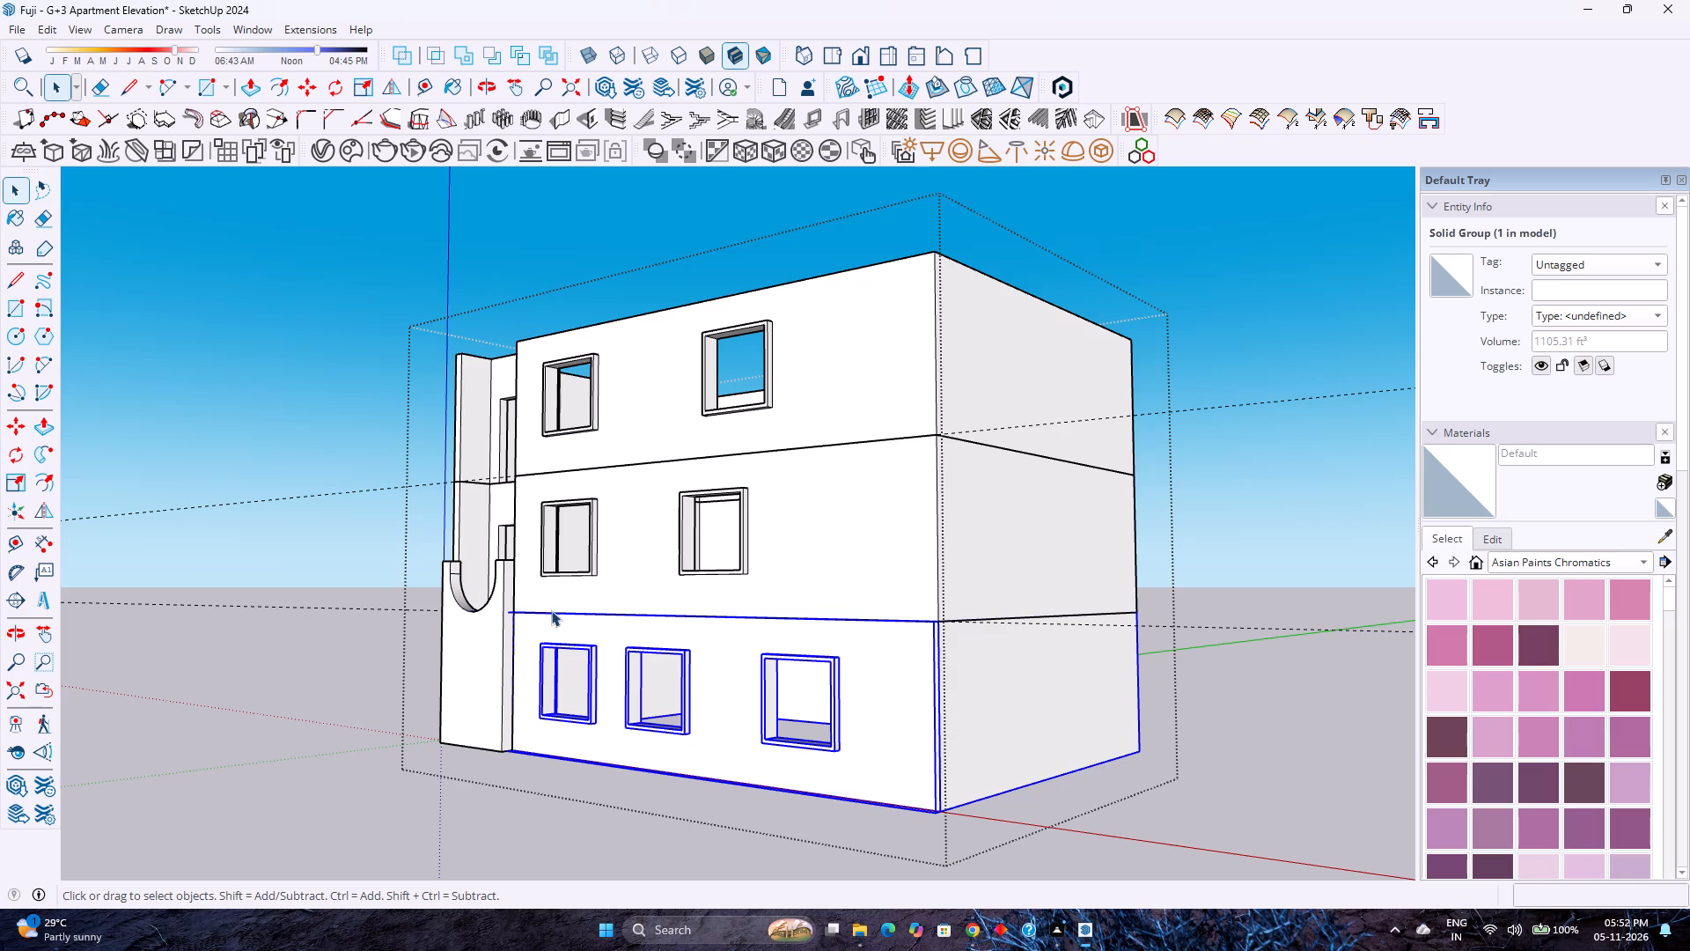
pyautogui.scroll(-1, 540, 675)
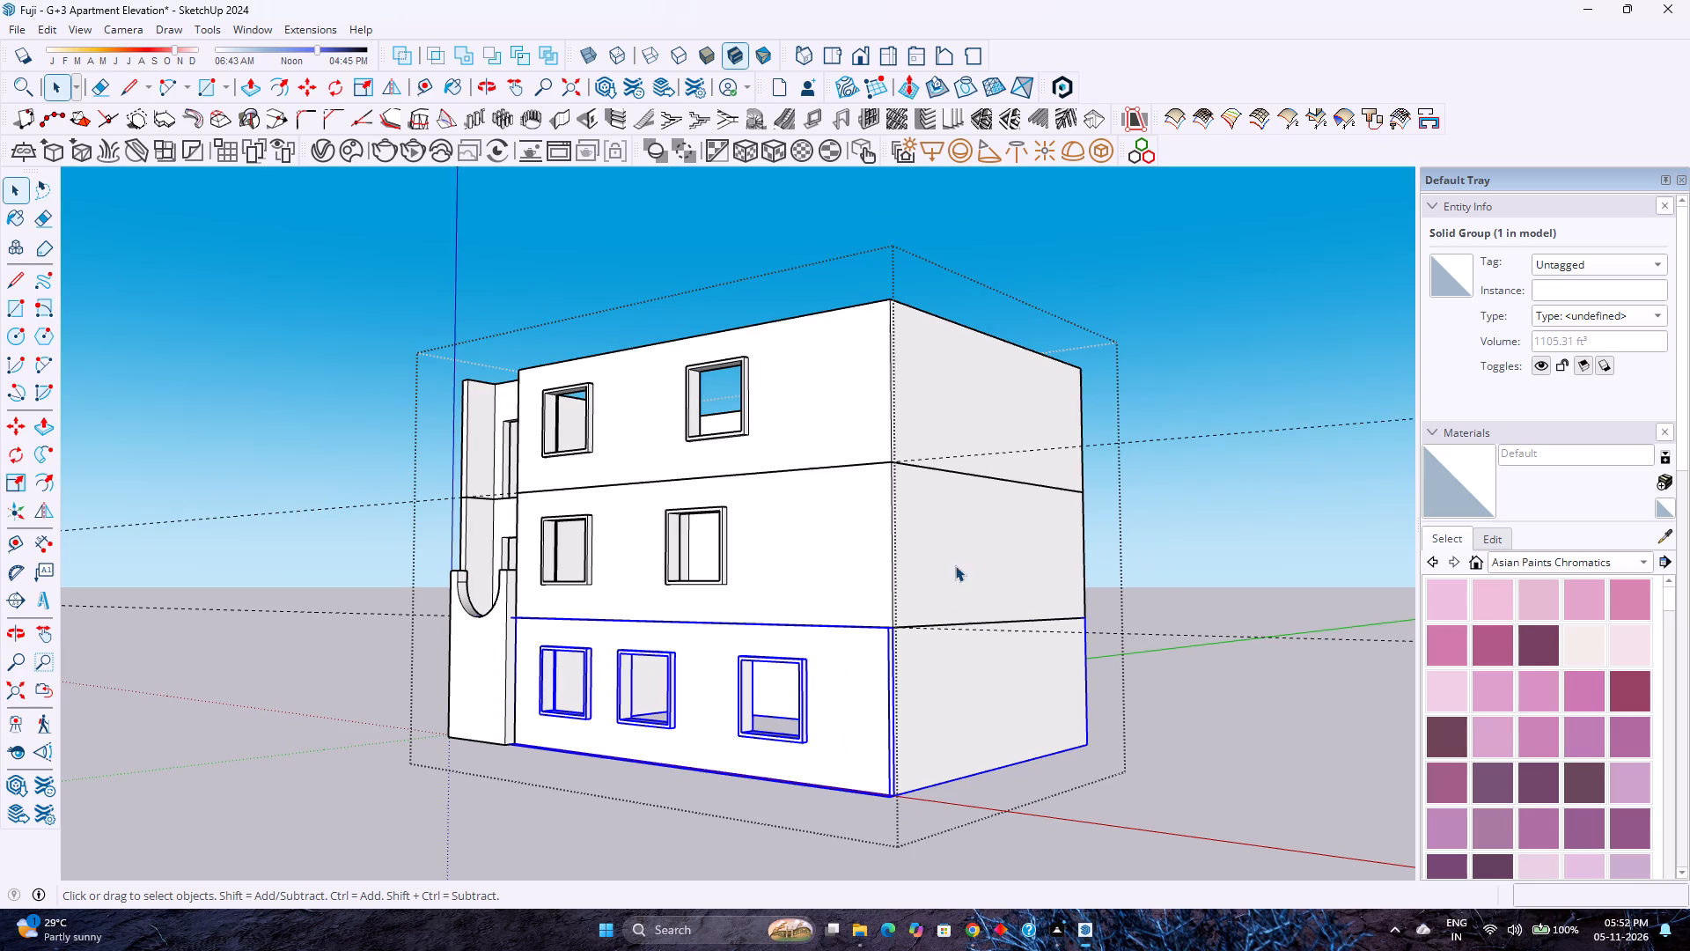
# Move the middle and top storey wall groups together 6" up along the blue axis.
pyautogui.click(757, 579)
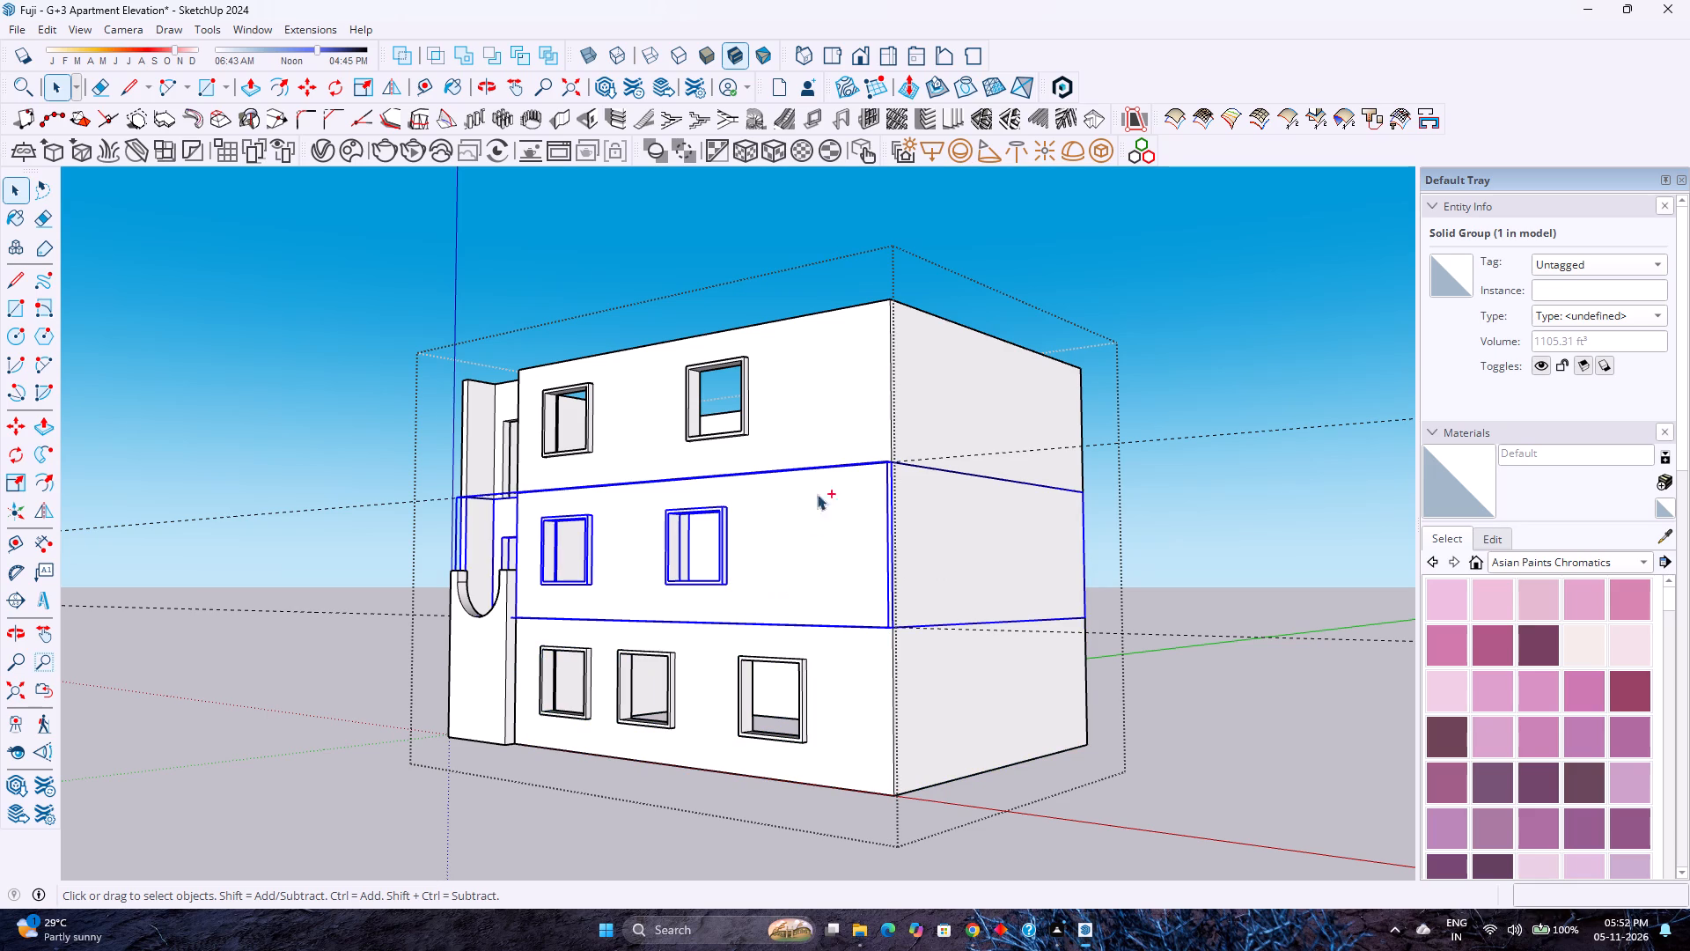
pyautogui.keyDown('ctrl'); pyautogui.click(829, 405); pyautogui.keyUp('ctrl')
pyautogui.press('m')
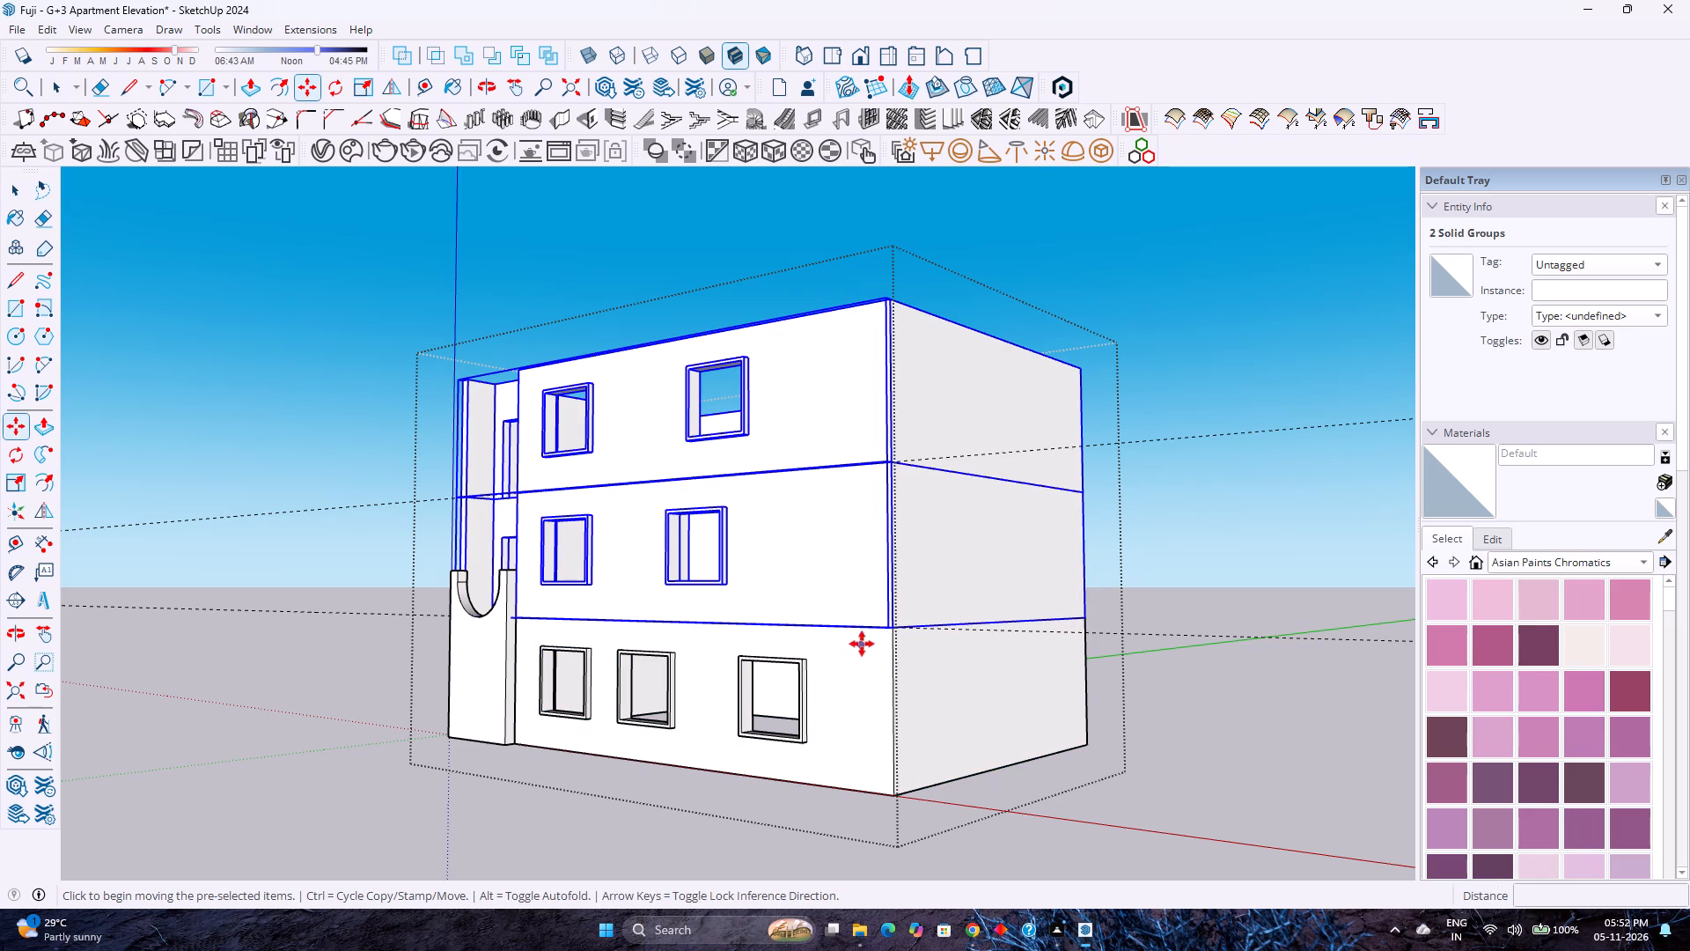
pyautogui.click(882, 627)
pyautogui.press('Up')
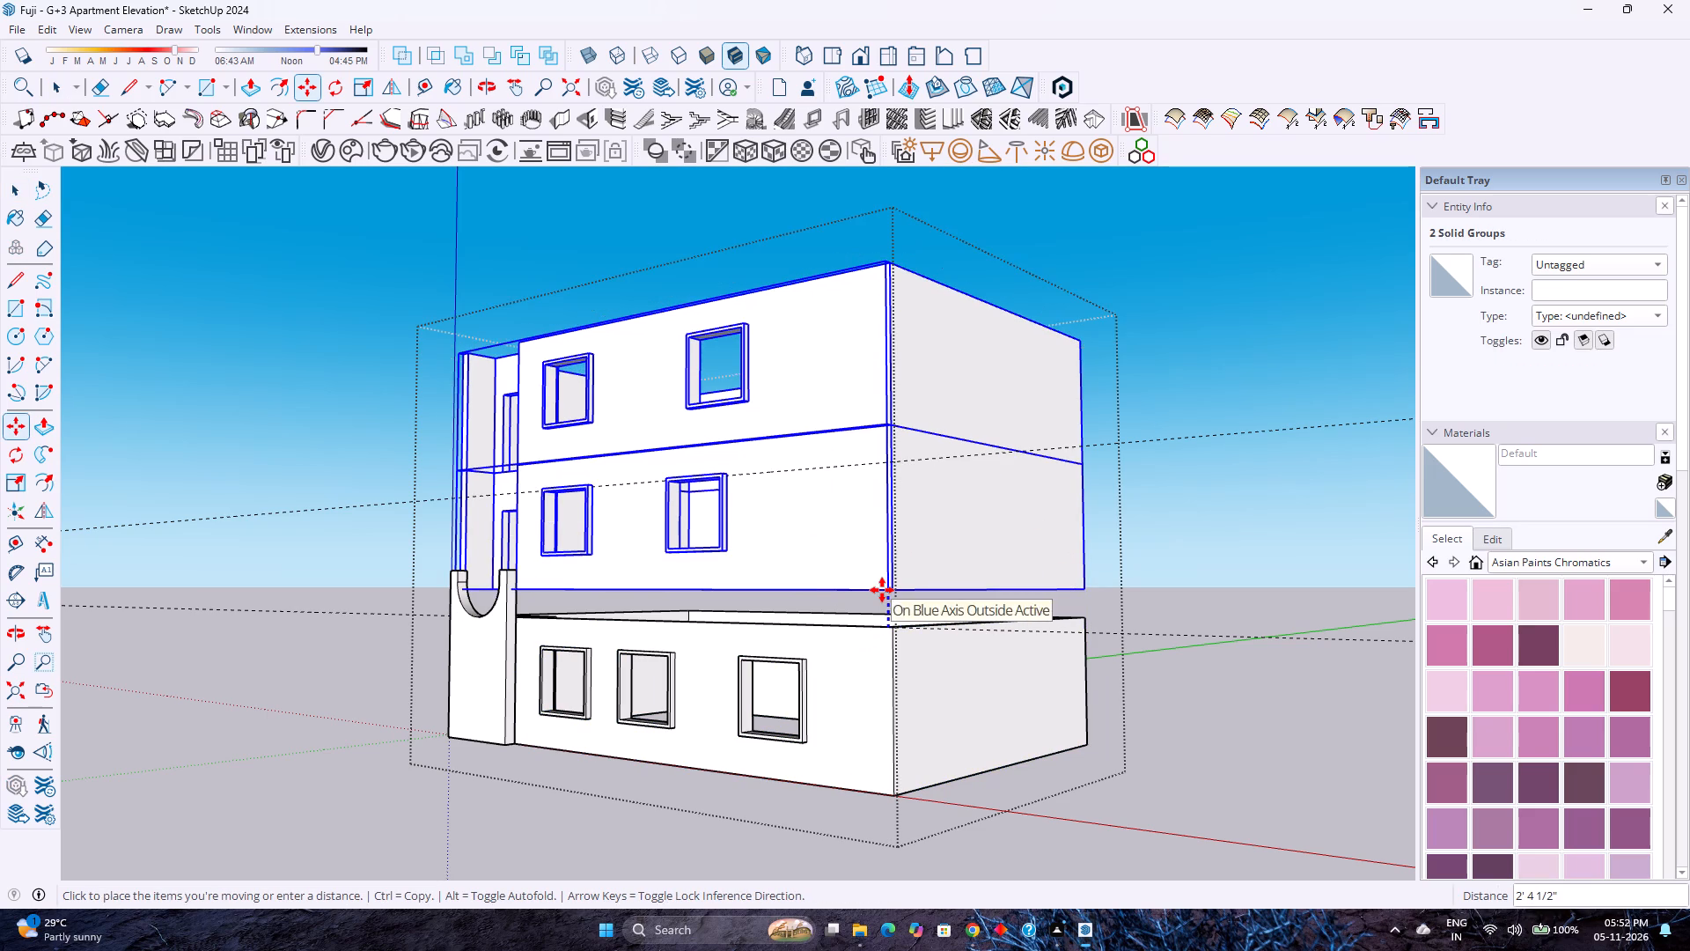
pyautogui.press('6')
pyautogui.press('Return')
pyautogui.press('space')
# Move the top storey wall group alone another 6" up from the middle storey.
pyautogui.click(868, 409)
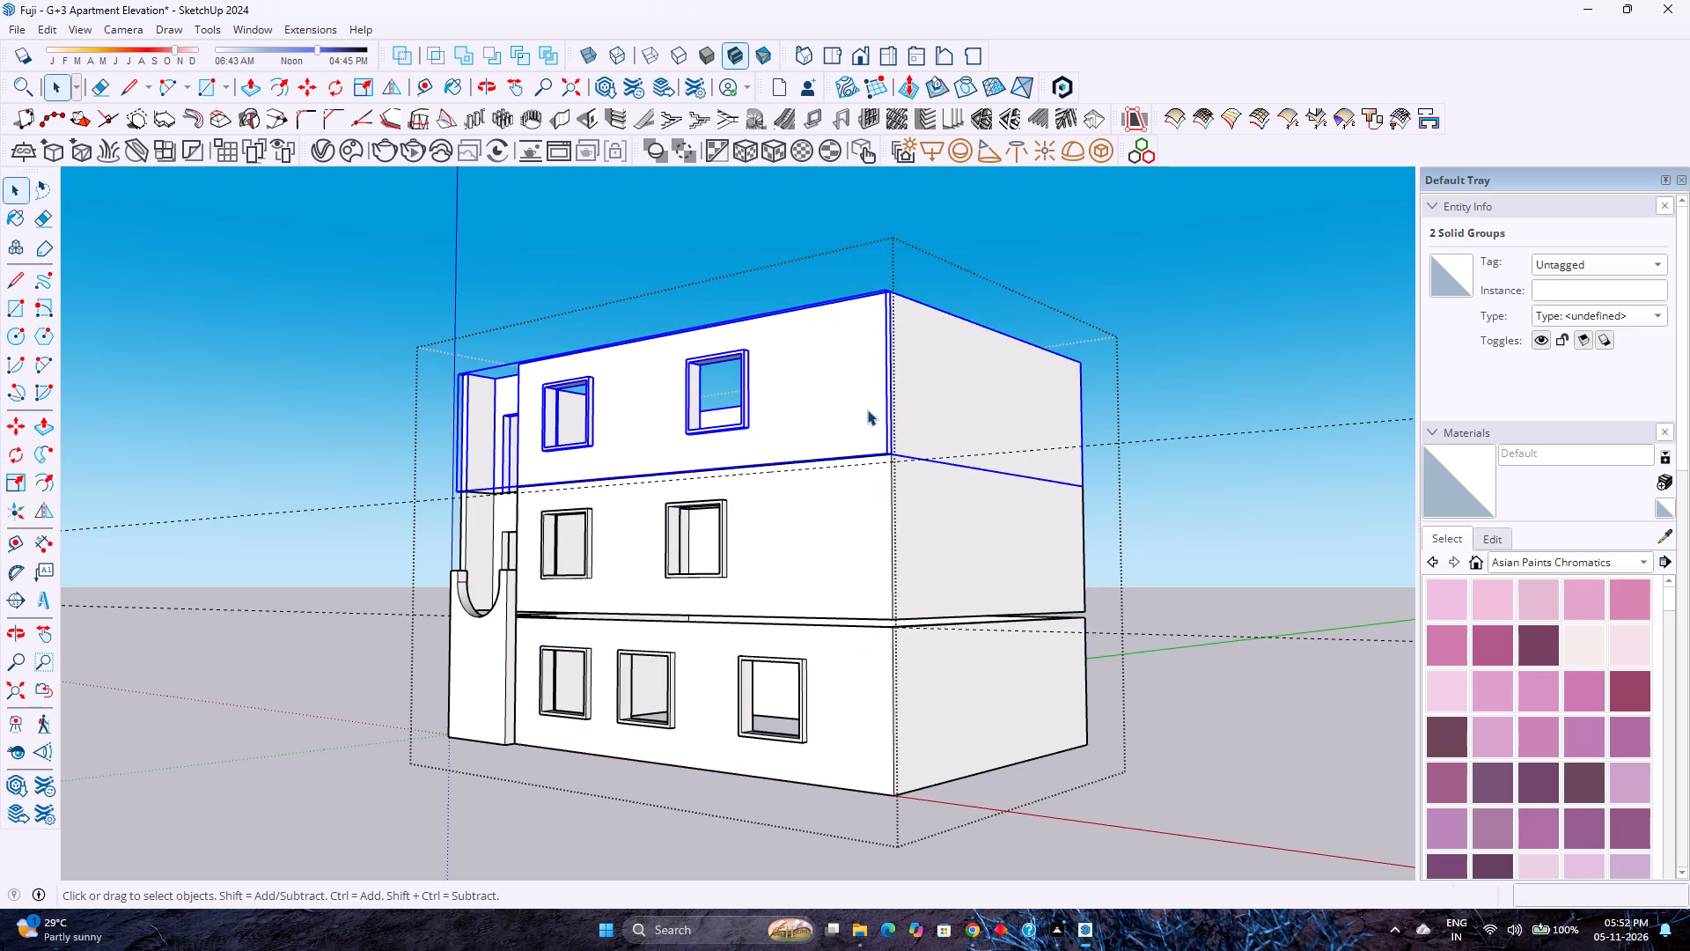
pyautogui.press('m')
pyautogui.click(890, 455)
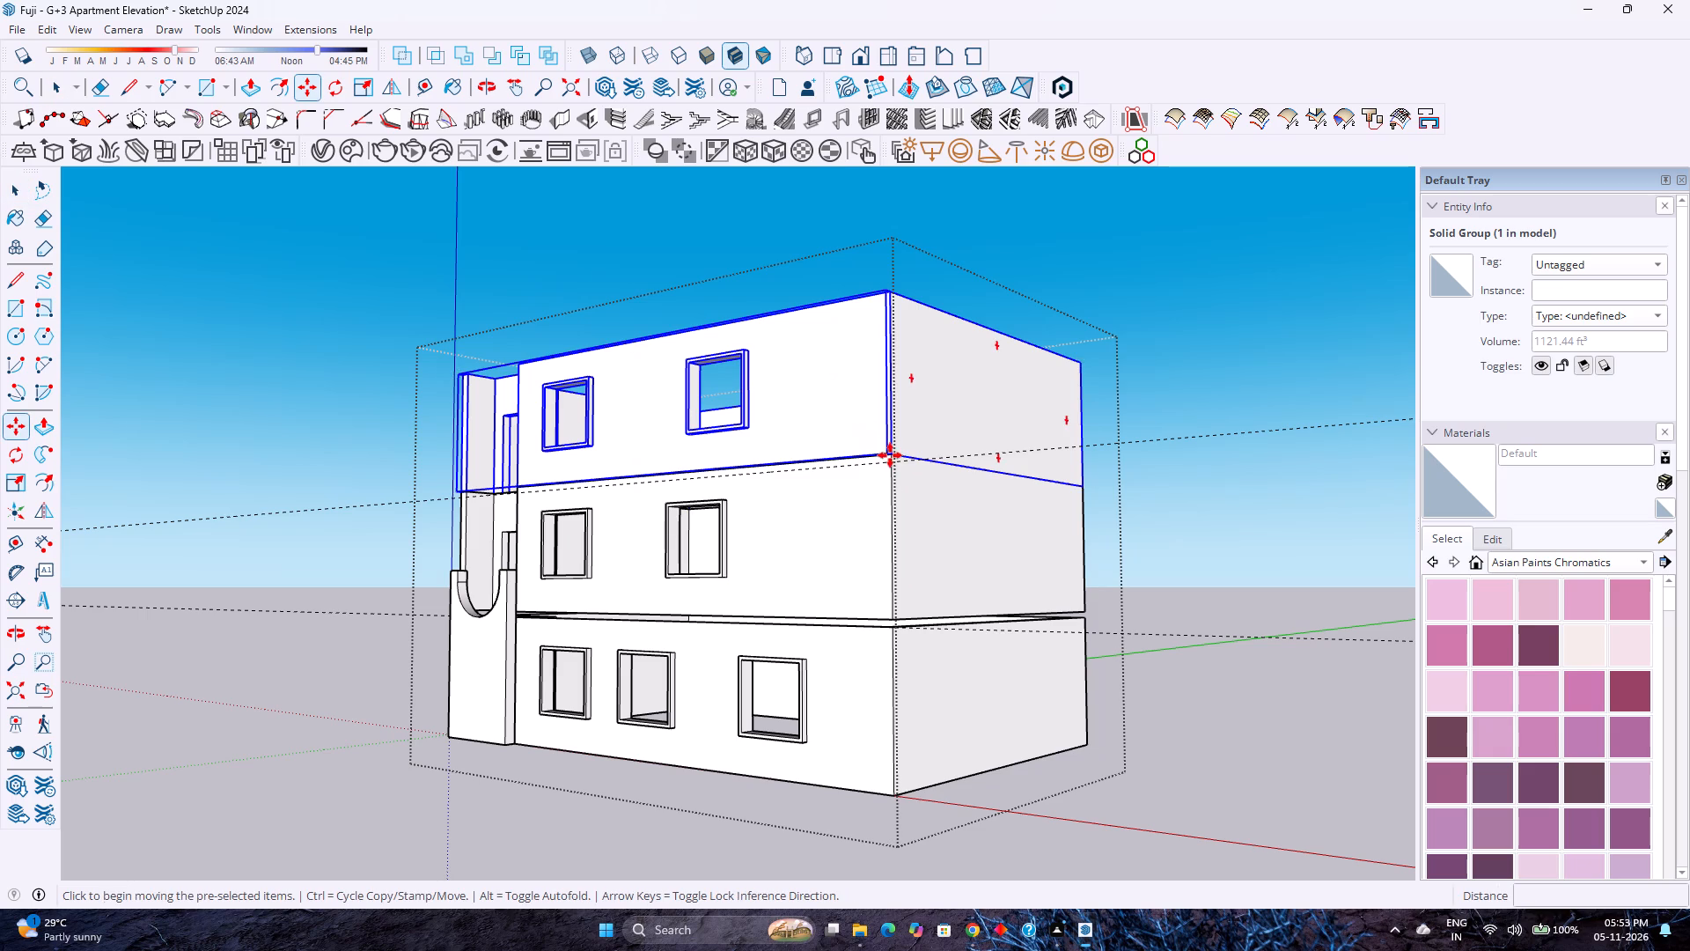
pyautogui.press('6')
pyautogui.press('Return')
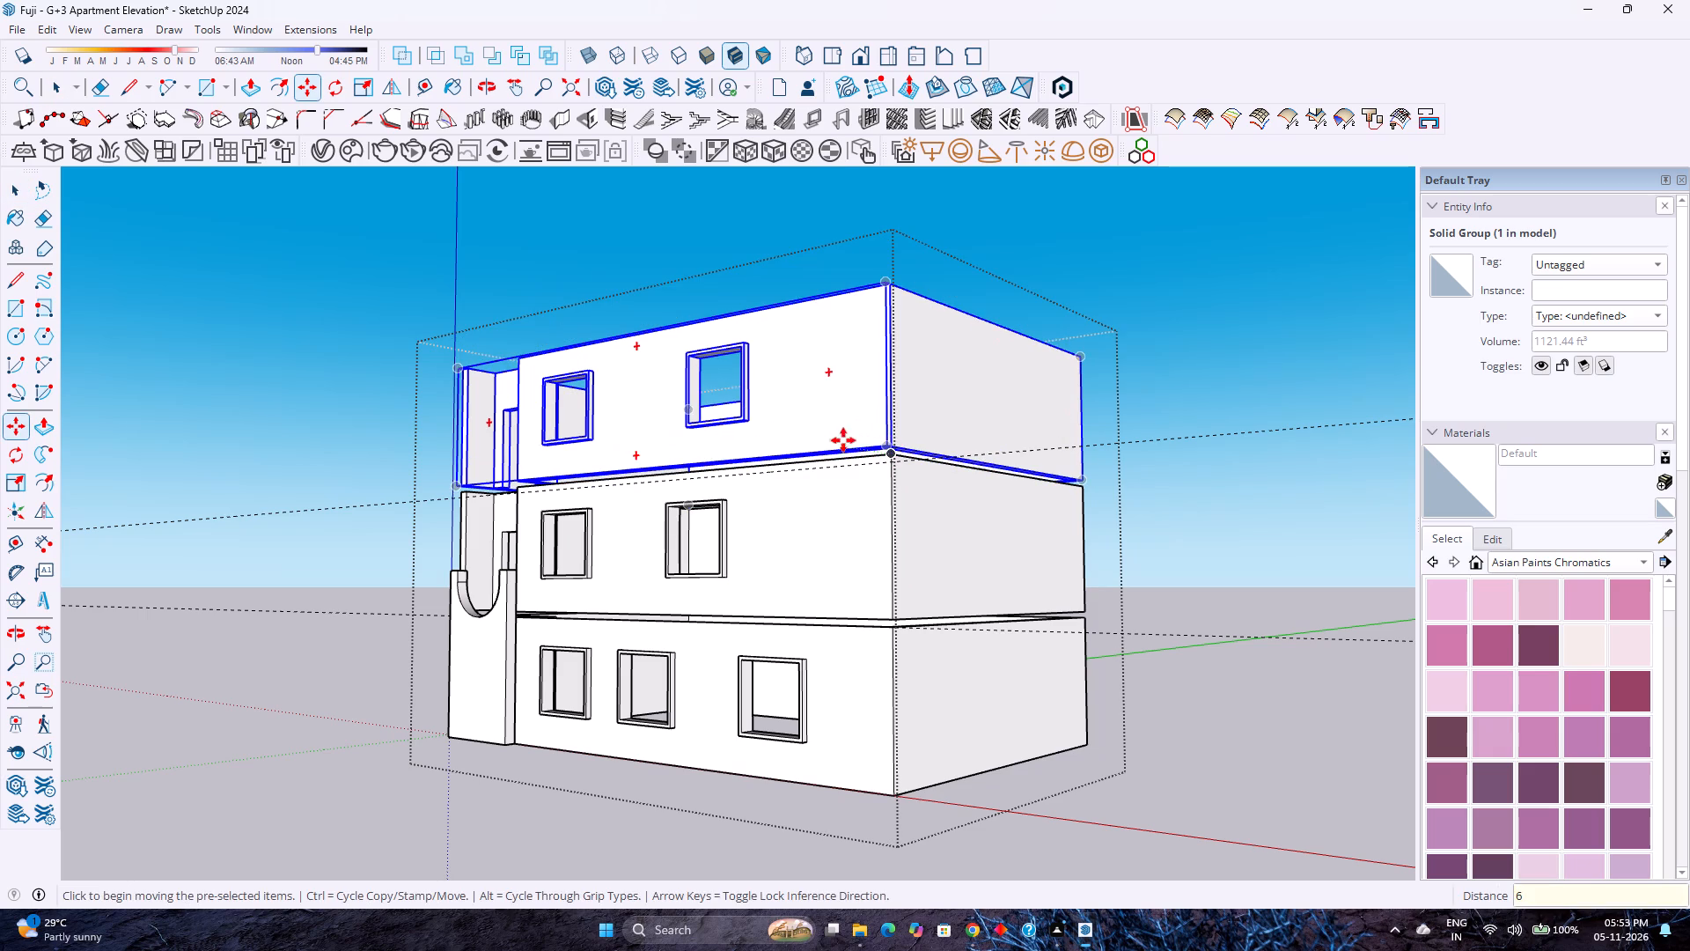
pyautogui.press('space')
# Open the ground-floor wall group and erase the two stray lines crossing the side wall's top face near the notched wall.
pyautogui.scroll(-5, 689, 689)
pyautogui.moveTo(694, 686); pyautogui.dragTo(812, 701, button='middle')
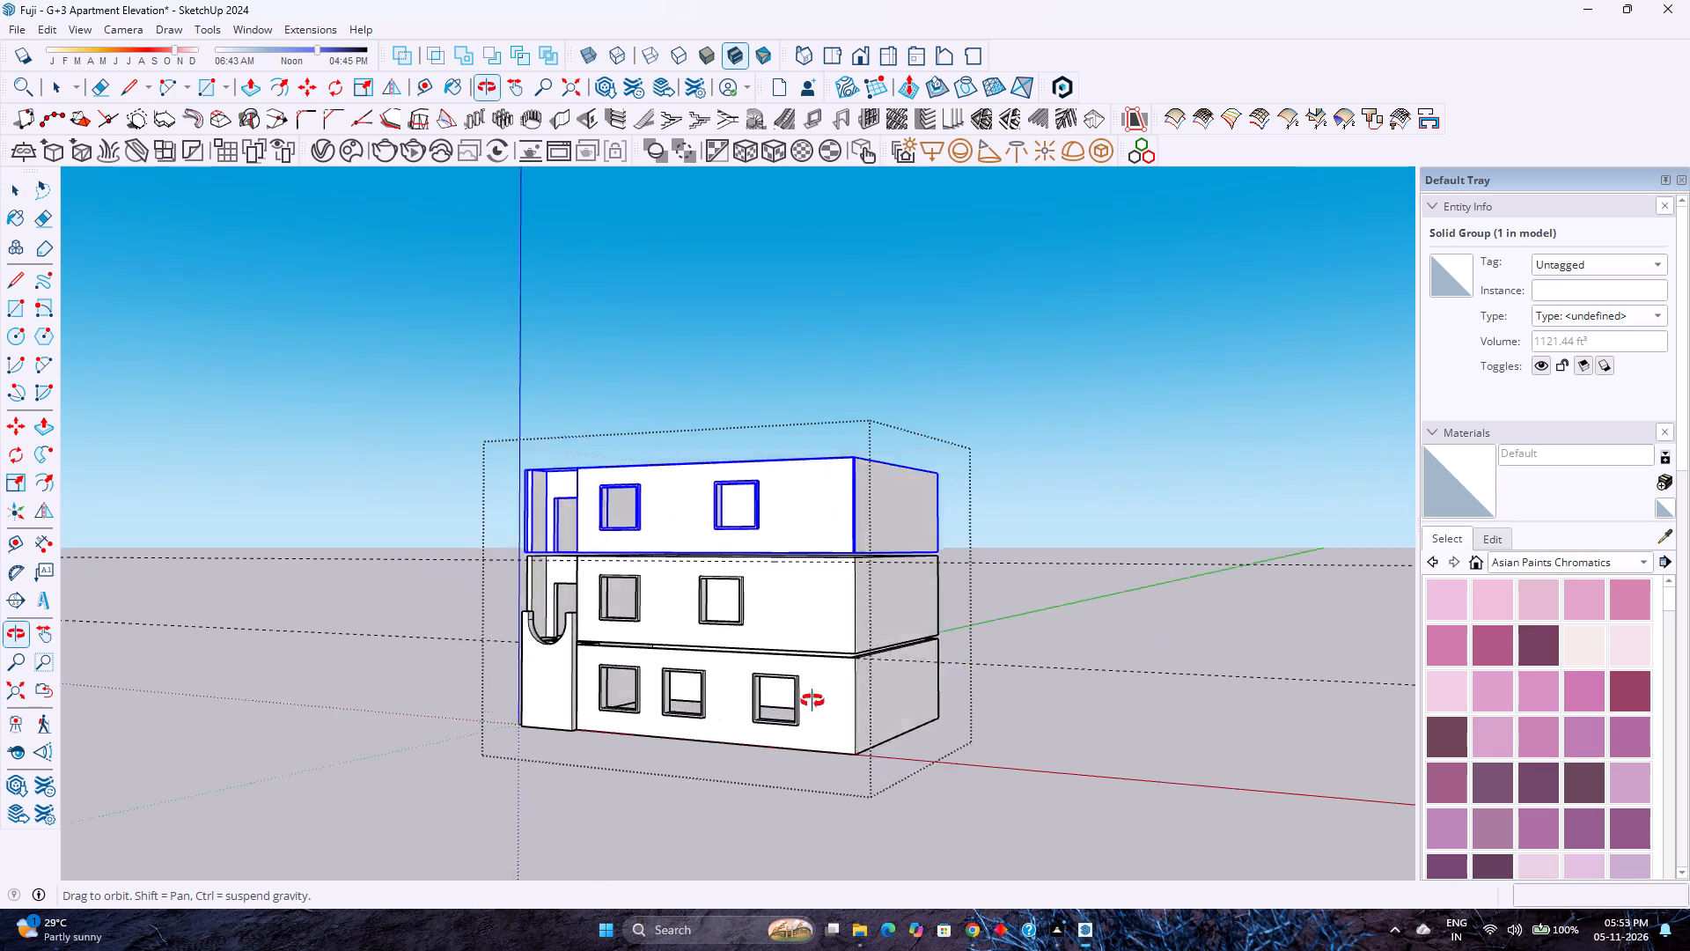
pyautogui.moveTo(812, 701); pyautogui.dragTo(813, 733, button='middle')
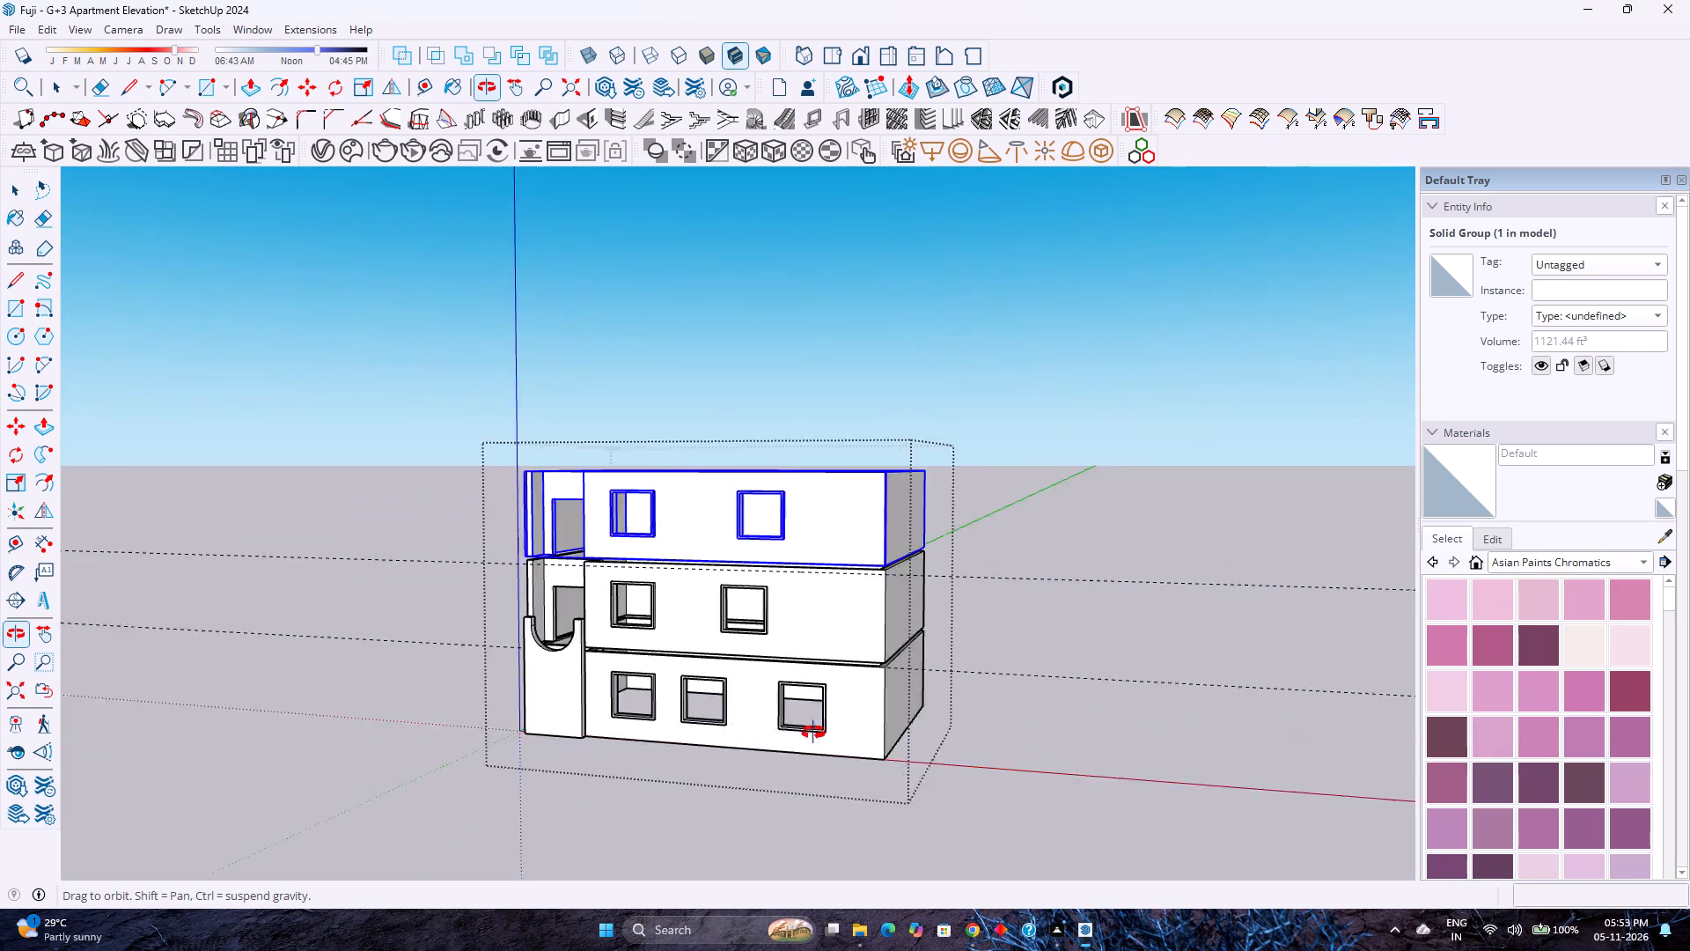
pyautogui.moveTo(813, 733); pyautogui.dragTo(626, 734, button='middle')
pyautogui.middleClick(626, 734)
pyautogui.scroll(3, 637, 725)
pyautogui.moveTo(640, 725); pyautogui.dragTo(922, 749, button='middle')
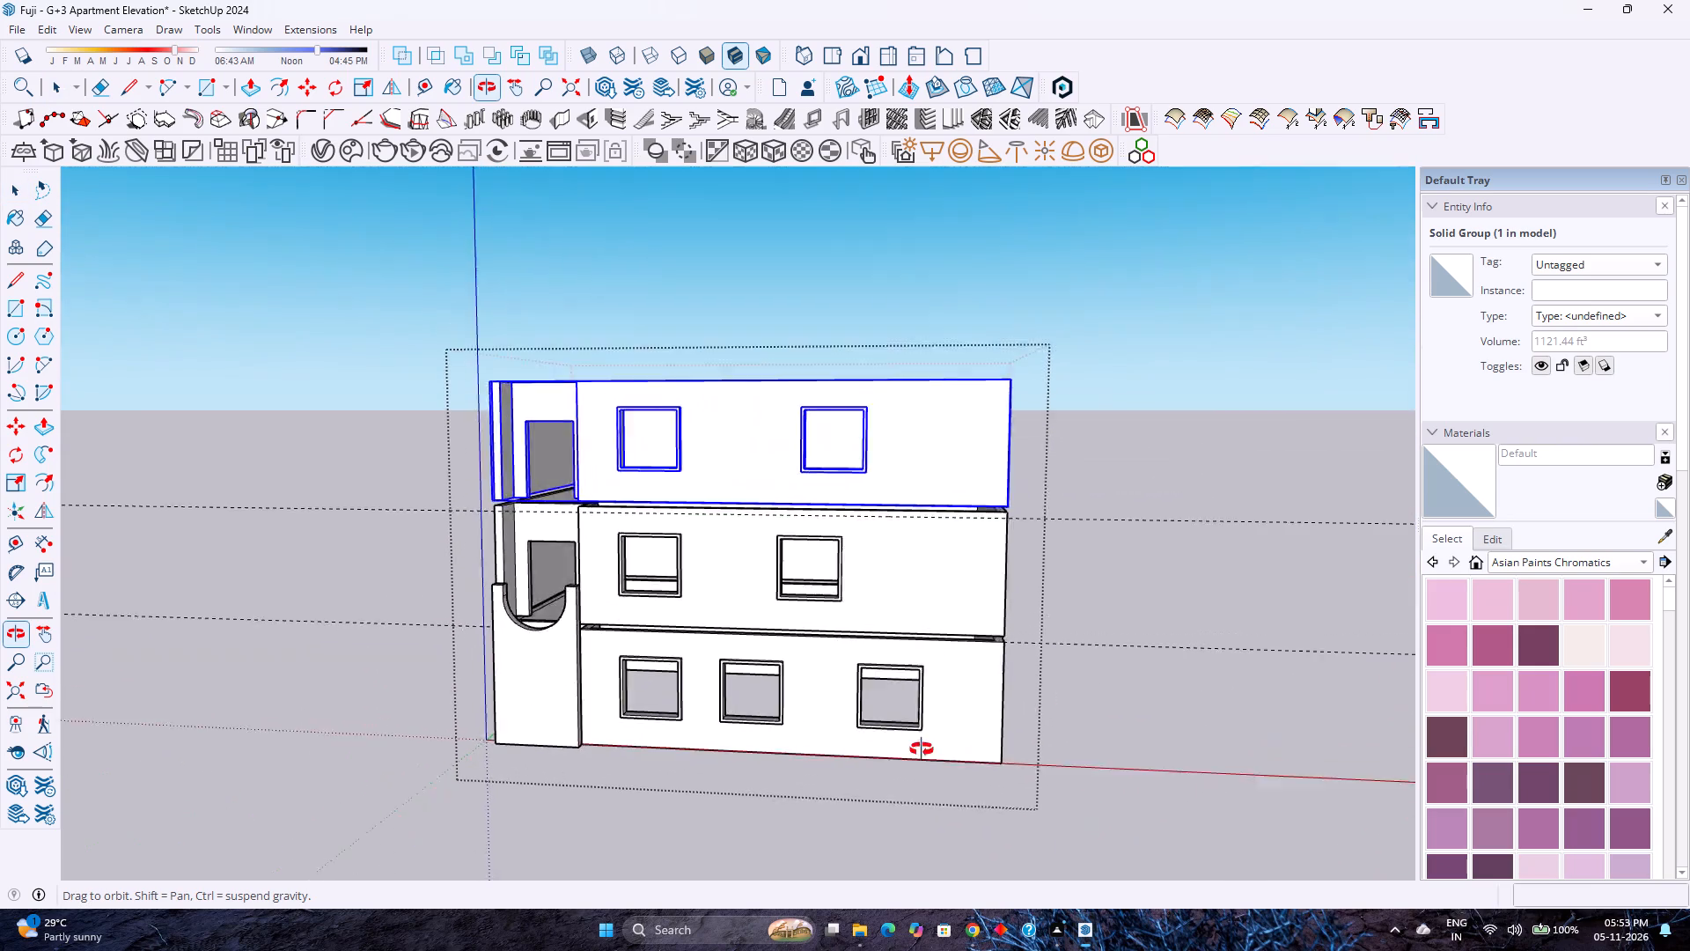
pyautogui.moveTo(922, 749); pyautogui.dragTo(710, 745, button='middle')
pyautogui.middleClick(709, 745)
pyautogui.click(500, 789)
pyautogui.scroll(6, 526, 711)
pyautogui.moveTo(474, 609); pyautogui.dragTo(481, 623, button='middle')
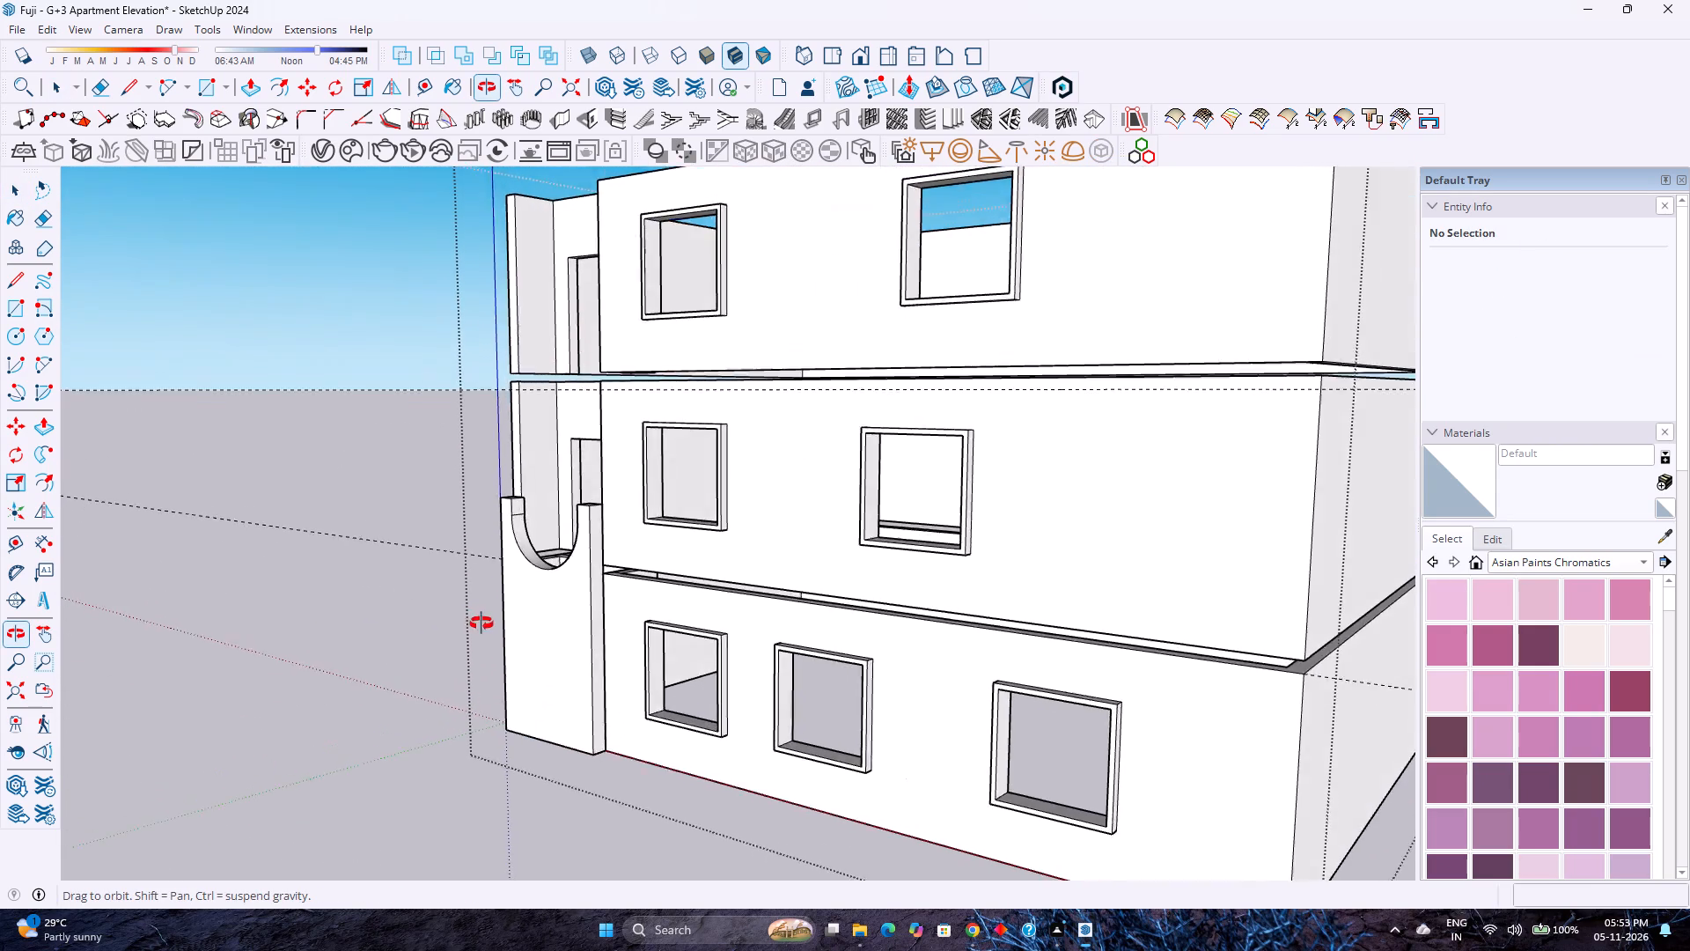
pyautogui.moveTo(481, 623); pyautogui.dragTo(805, 718, button='middle')
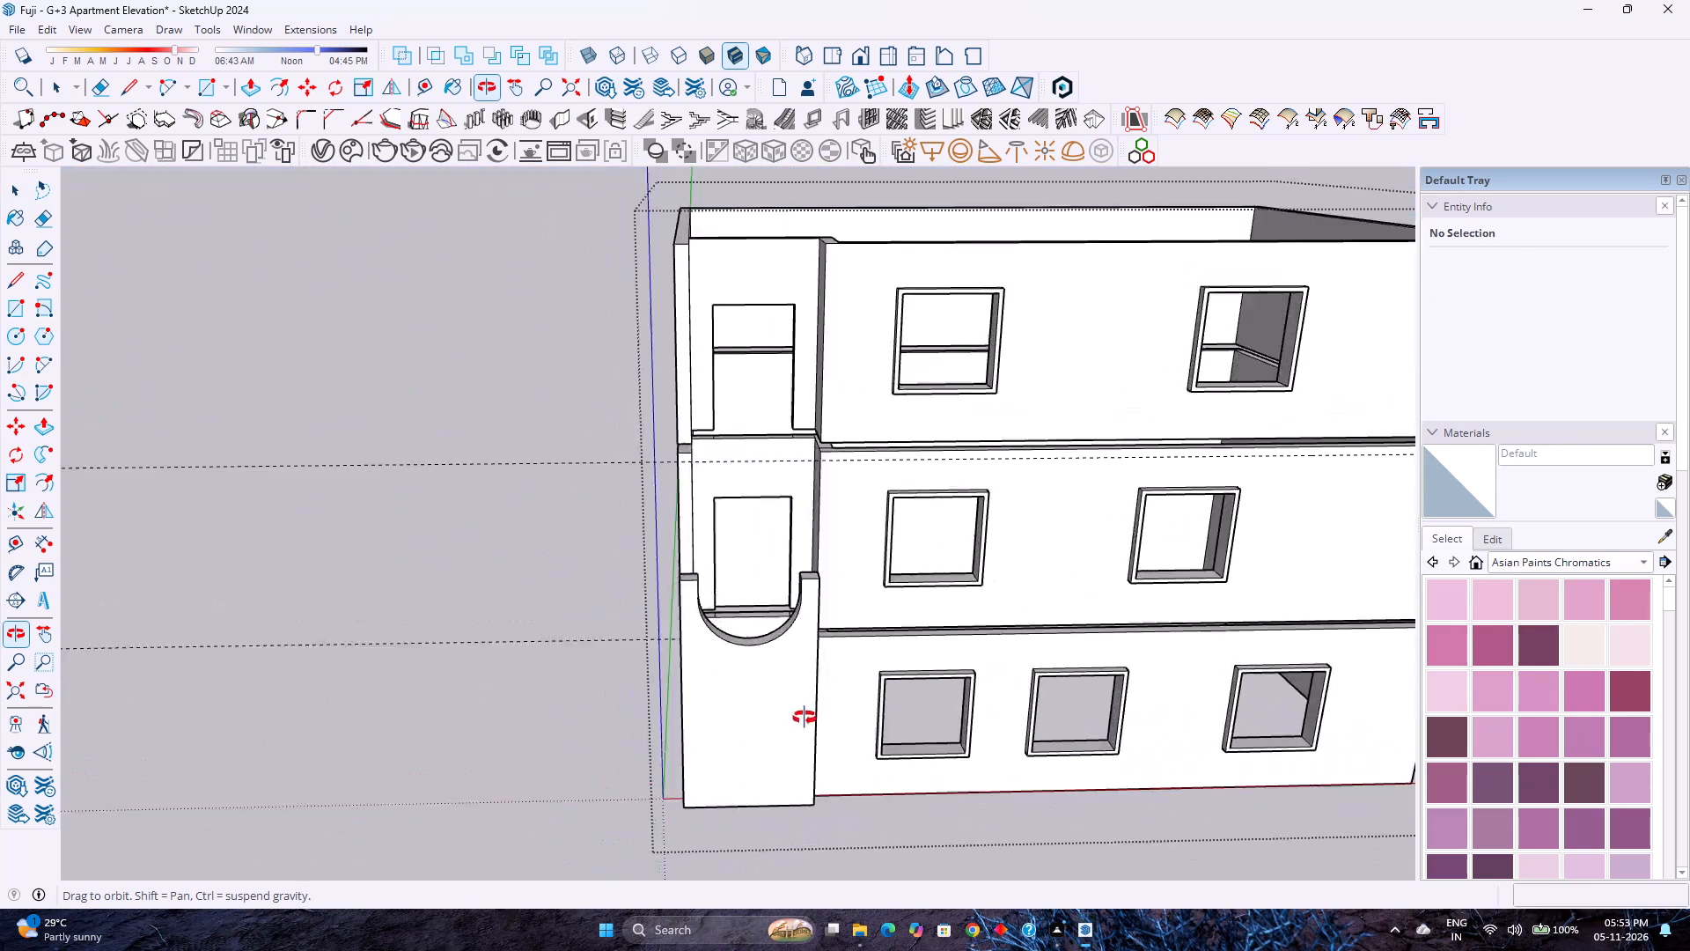
pyautogui.moveTo(805, 718); pyautogui.dragTo(1108, 732, button='middle')
pyautogui.middleClick(1109, 732)
pyautogui.scroll(9, 834, 588)
pyautogui.doubleClick(856, 648)
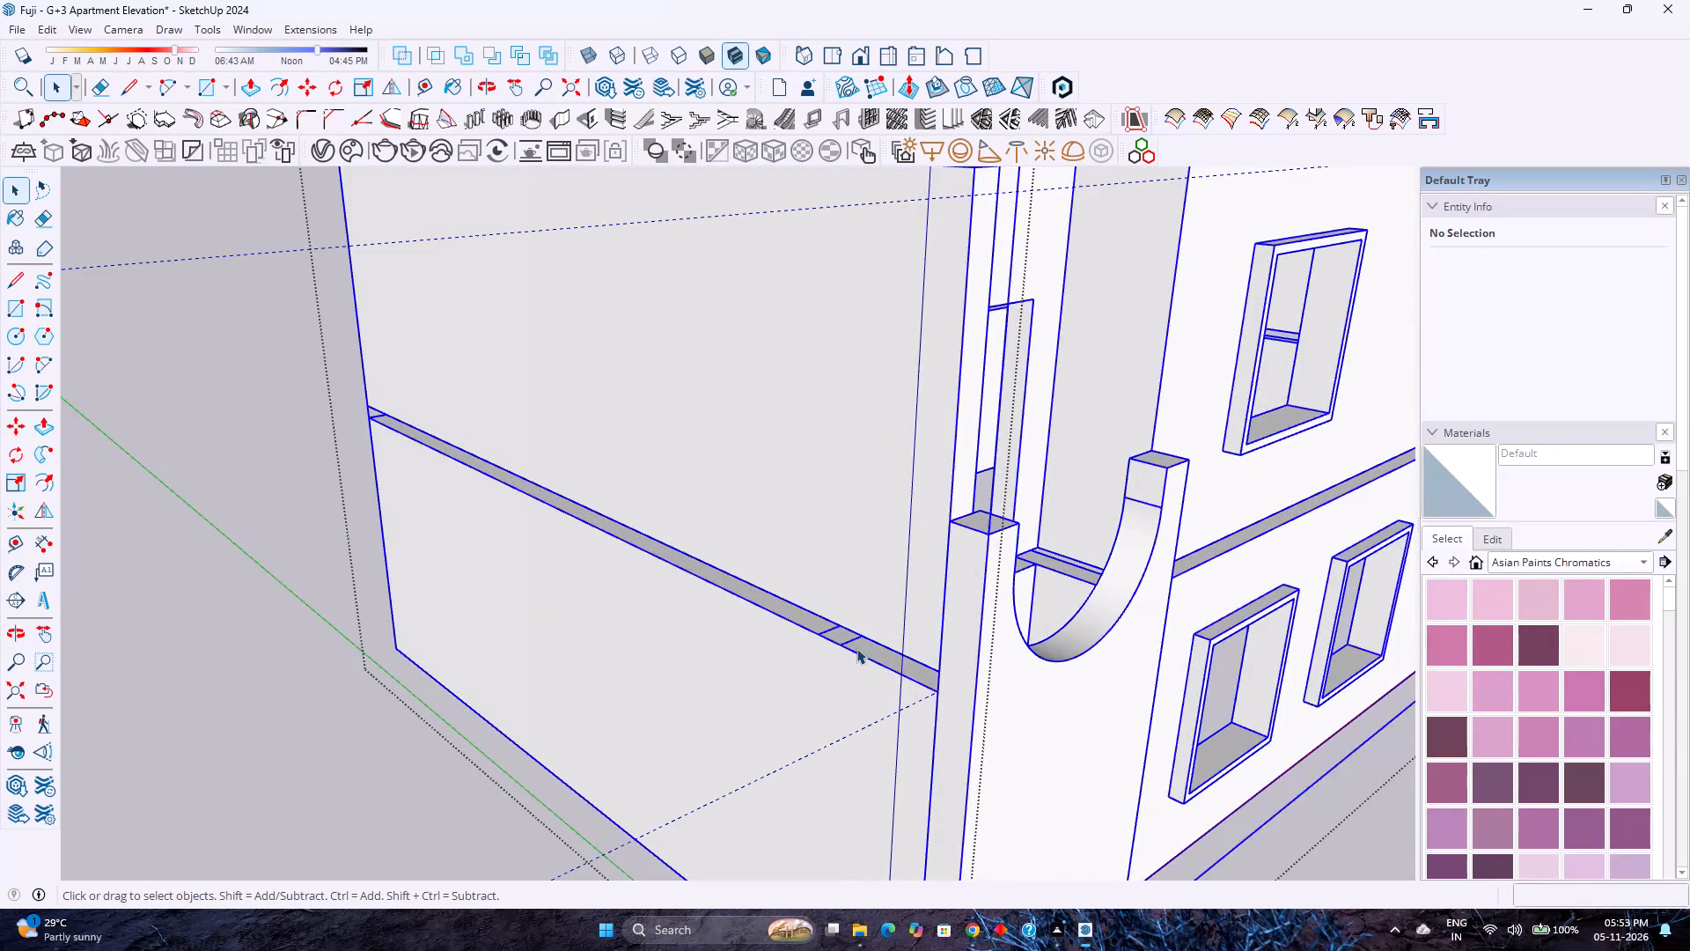
pyautogui.scroll(10, 855, 643)
pyautogui.click(849, 641)
pyautogui.click(849, 641)
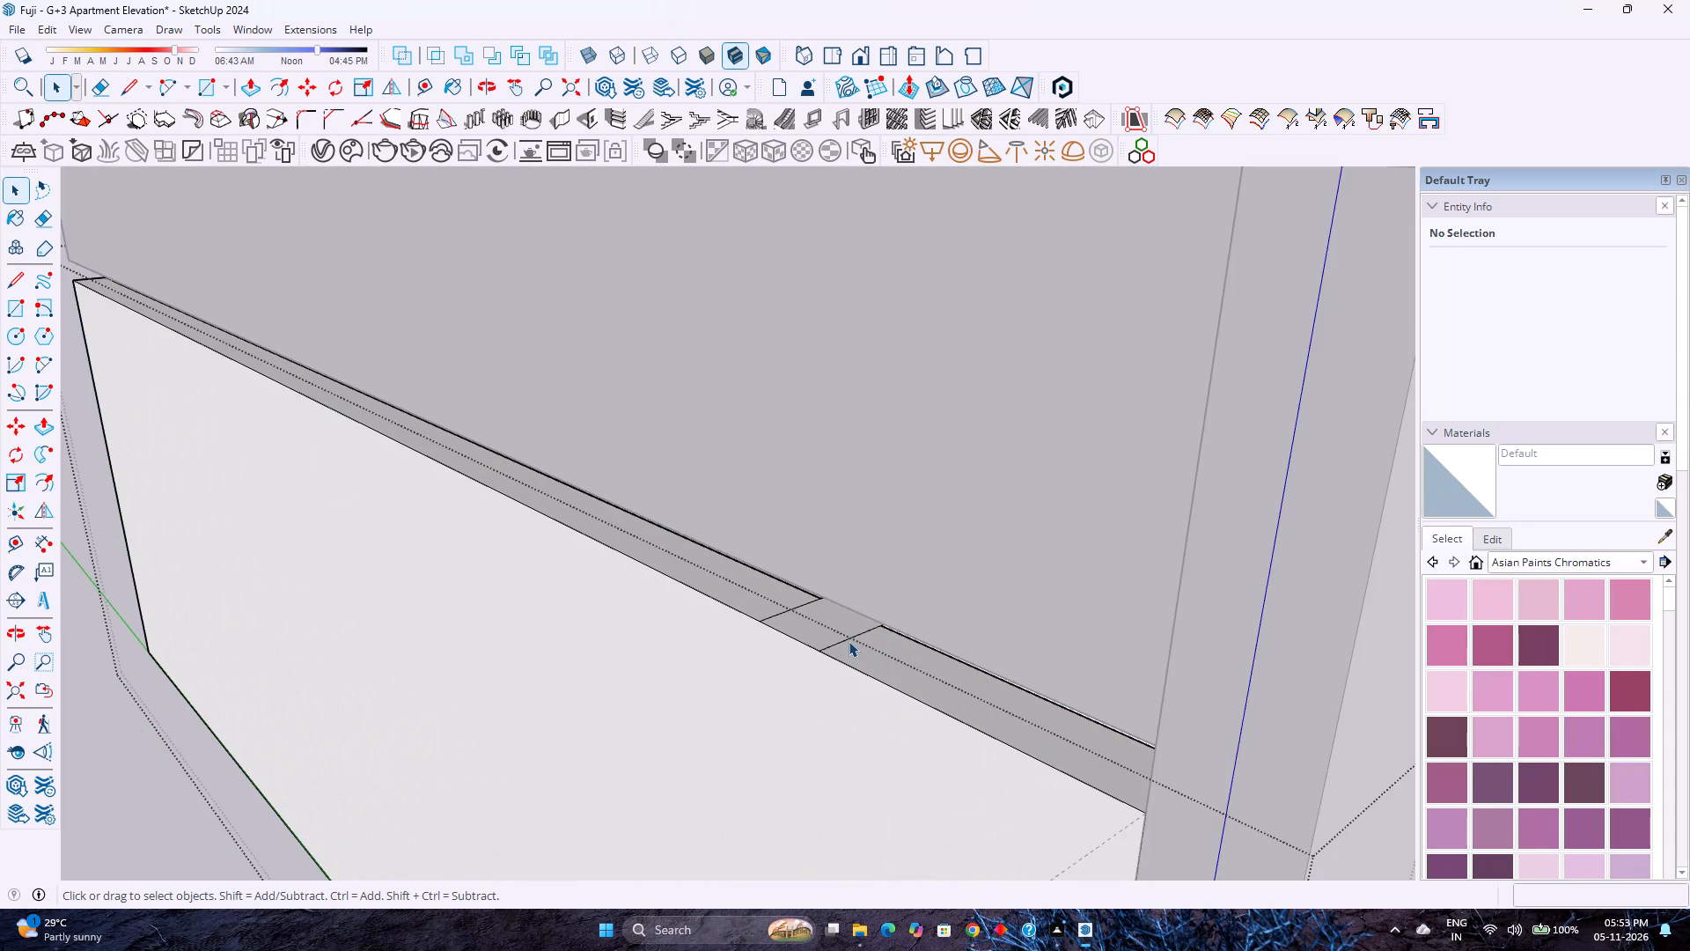
pyautogui.press('e')
pyautogui.moveTo(843, 631); pyautogui.dragTo(848, 644)
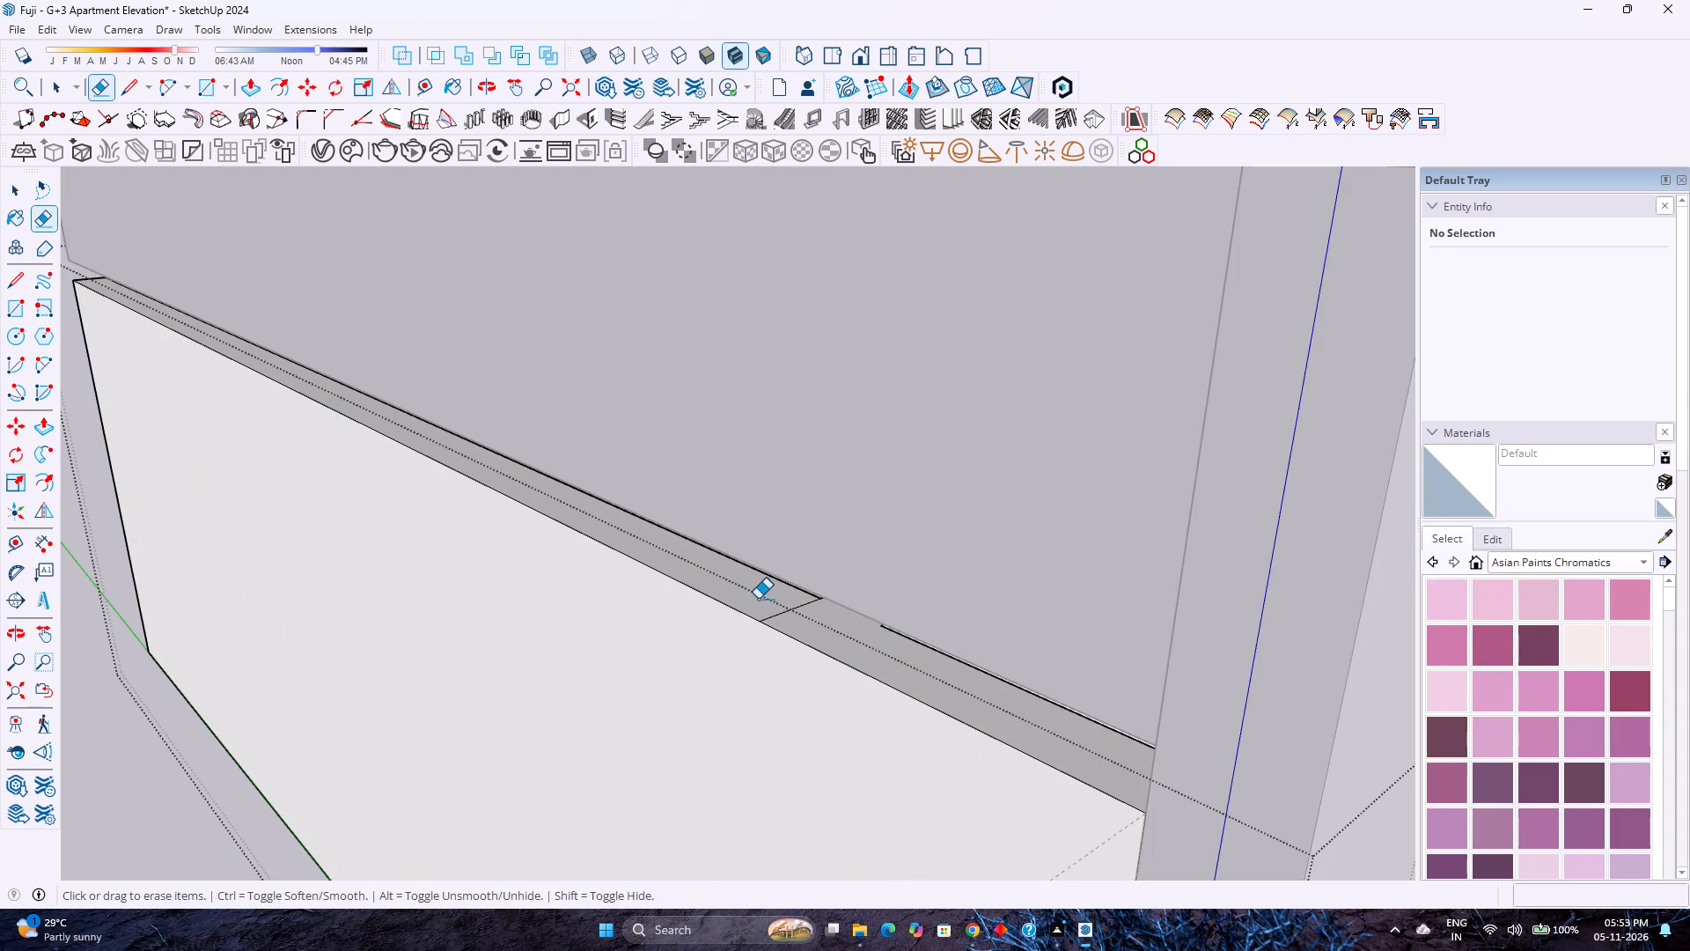
pyautogui.moveTo(757, 598); pyautogui.dragTo(780, 615)
# Erase the stray line across the ground-floor wall's top face at the side wall's rear corner.
pyautogui.moveTo(813, 655); pyautogui.dragTo(936, 621, button='middle')
pyautogui.middleClick(936, 621)
pyautogui.scroll(3, 842, 601)
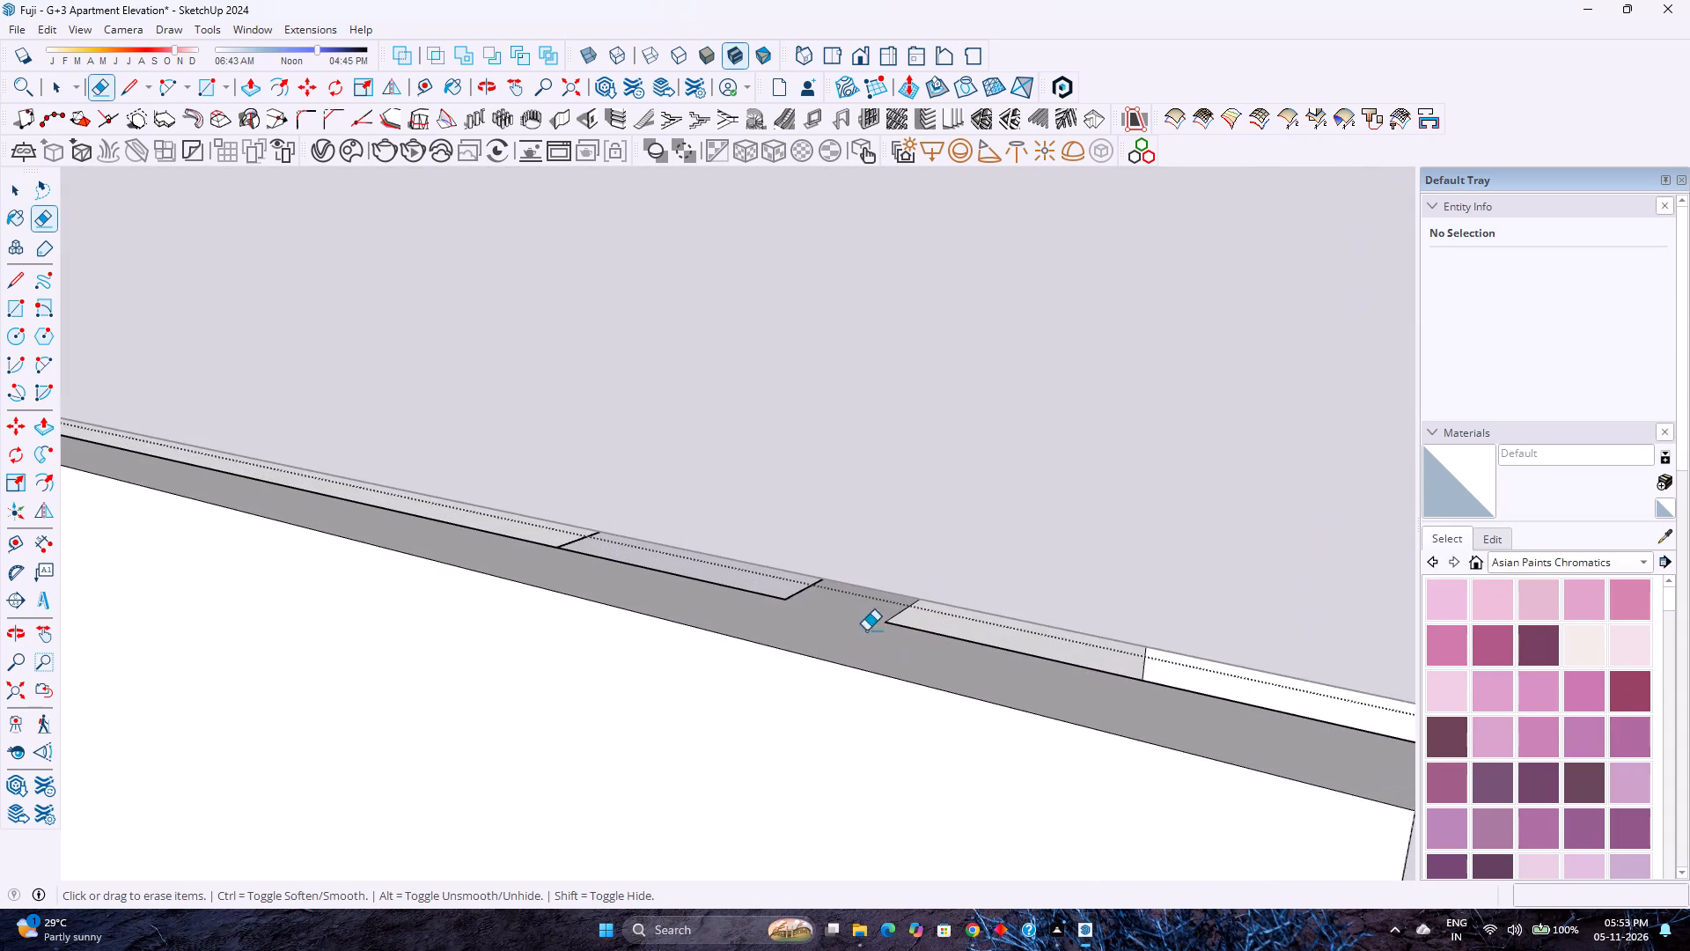
pyautogui.scroll(1, 878, 647)
pyautogui.moveTo(878, 647); pyautogui.dragTo(793, 599, button='middle')
pyautogui.scroll(-7, 814, 608)
pyautogui.scroll(-3, 545, 628)
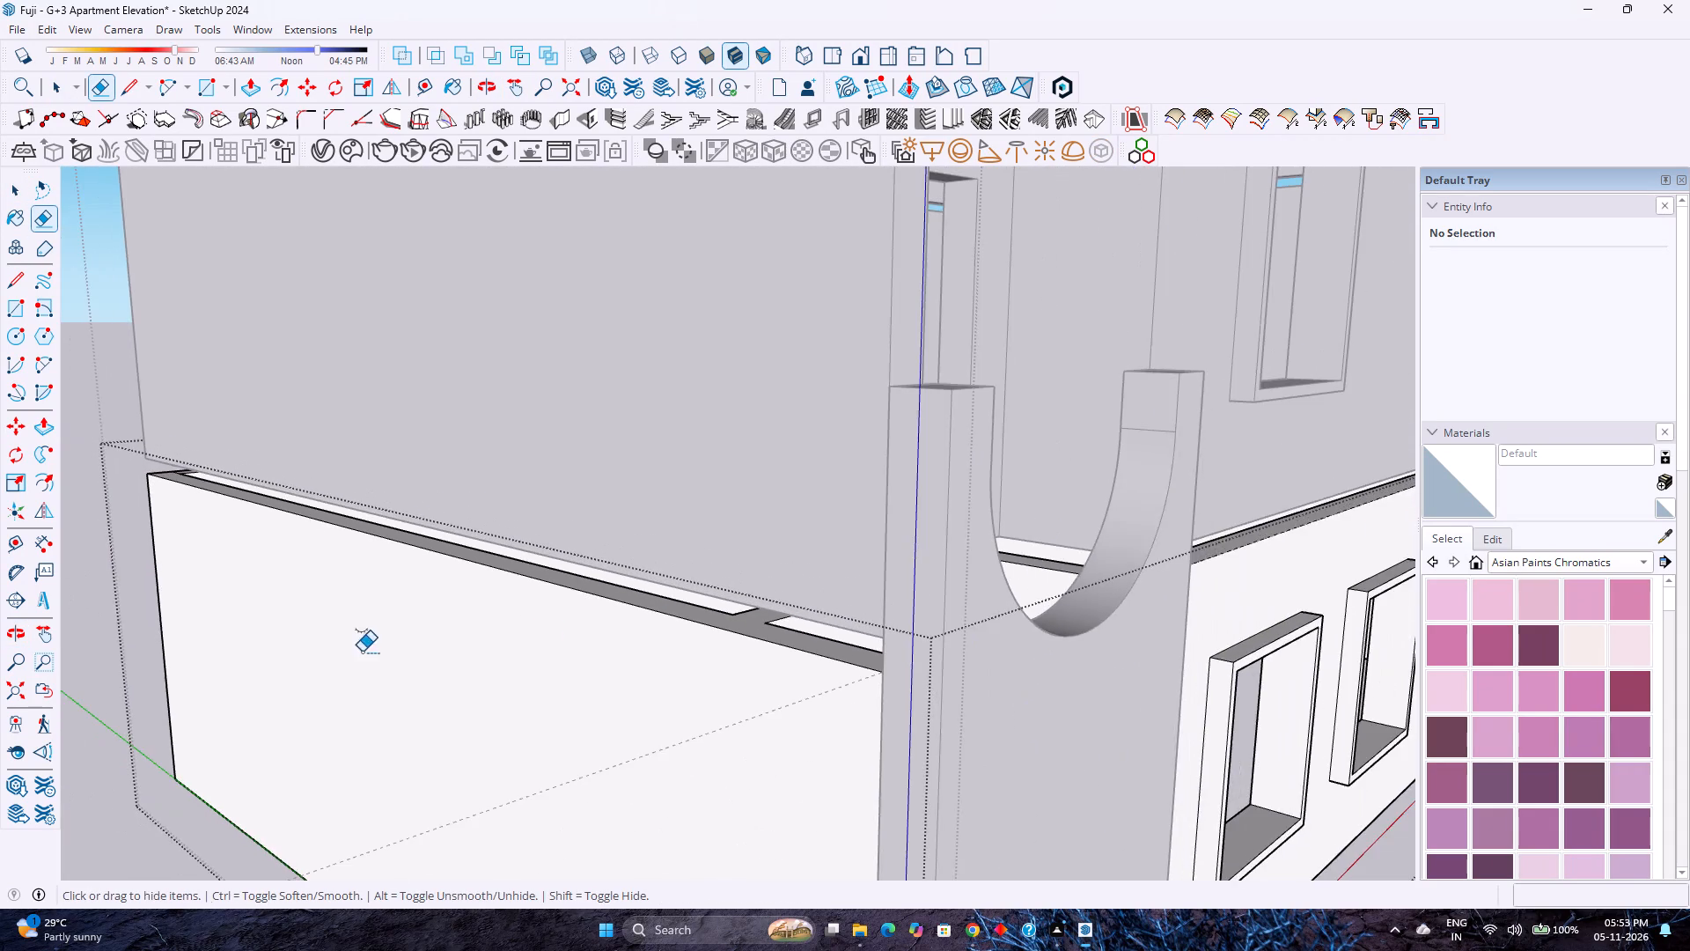
pyautogui.keyDown('shift'); pyautogui.moveTo(400, 654); pyautogui.dragTo(1097, 770, button='middle'); pyautogui.keyUp('shift')
pyautogui.scroll(10, 659, 567)
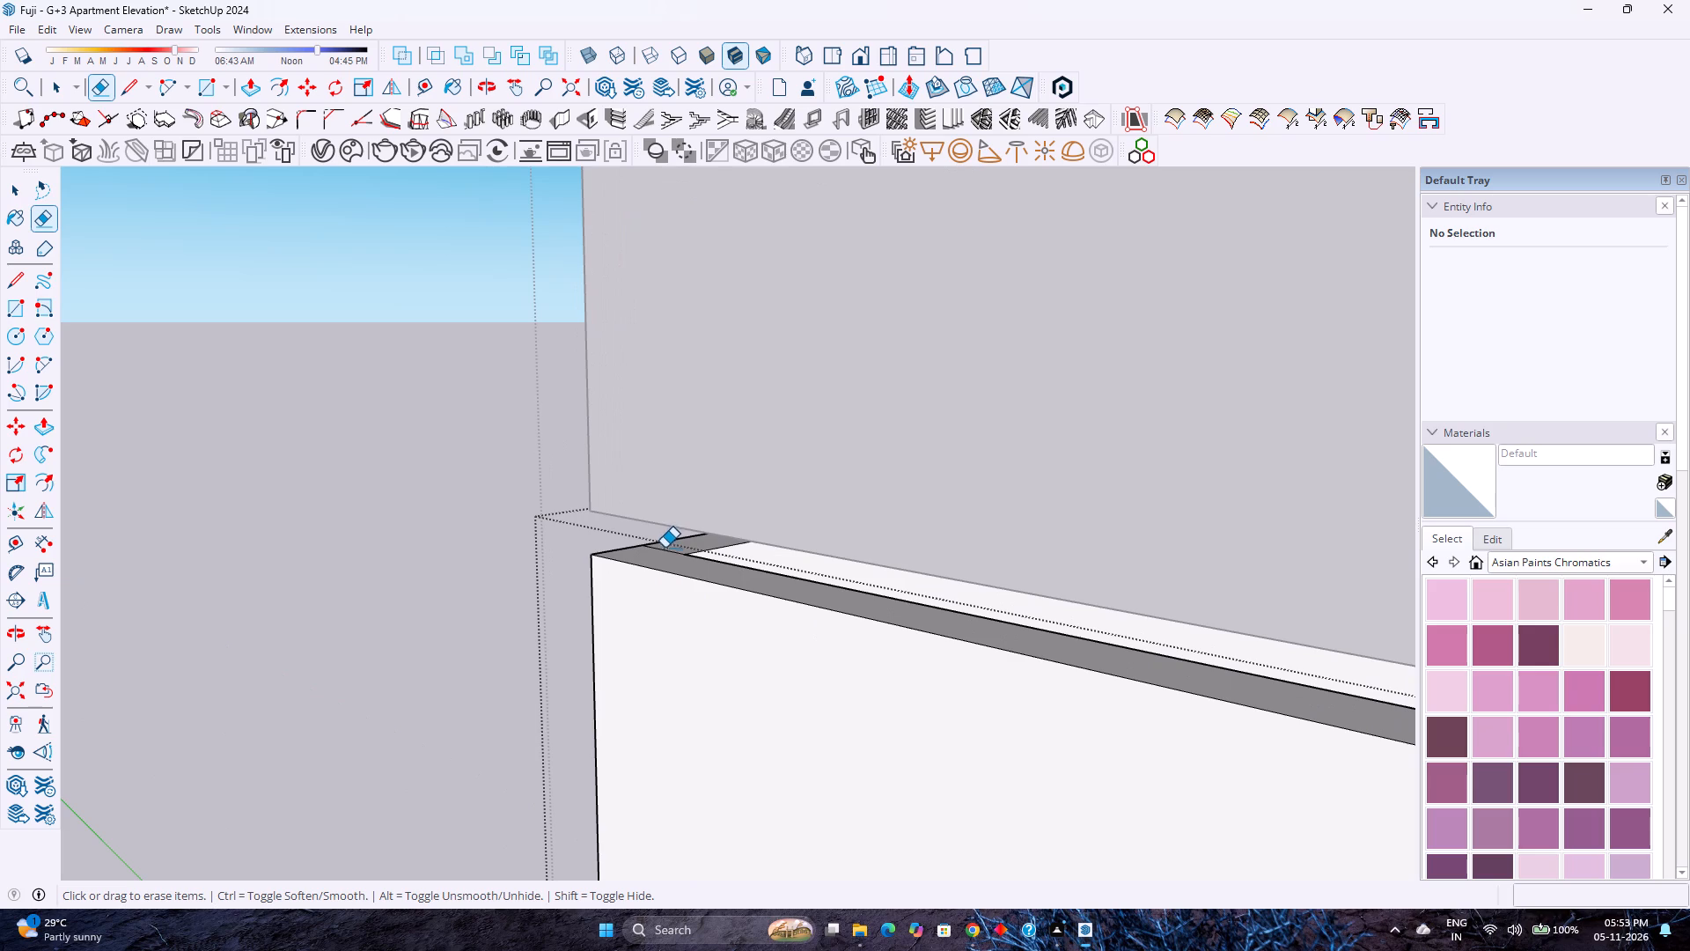
pyautogui.click(665, 549)
# Erase the stray line across the ground-floor wall's top face at the far corner of the rear wall.
pyautogui.moveTo(655, 558); pyautogui.dragTo(1121, 614, button='middle')
pyautogui.keyDown('shift'); pyautogui.moveTo(777, 597); pyautogui.dragTo(938, 771, button='middle'); pyautogui.keyUp('shift')
pyautogui.scroll(-3, 659, 621)
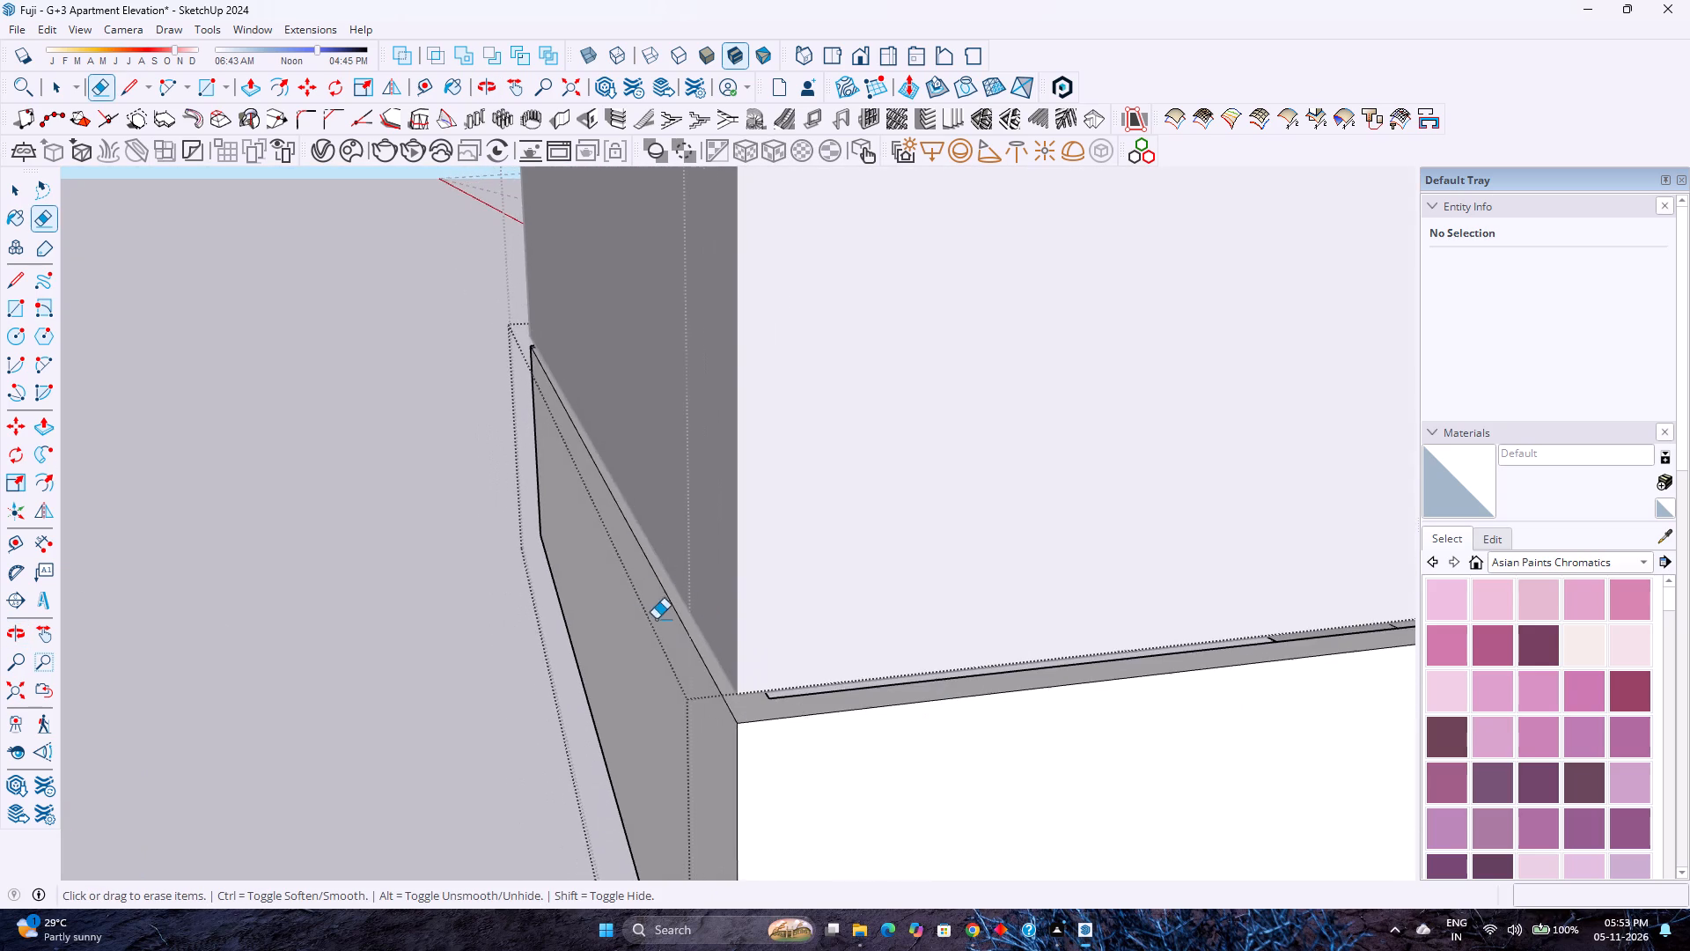
pyautogui.scroll(-2, 577, 323)
pyautogui.scroll(5, 540, 357)
pyautogui.moveTo(545, 357); pyautogui.dragTo(729, 356, button='middle')
pyautogui.scroll(1, 640, 340)
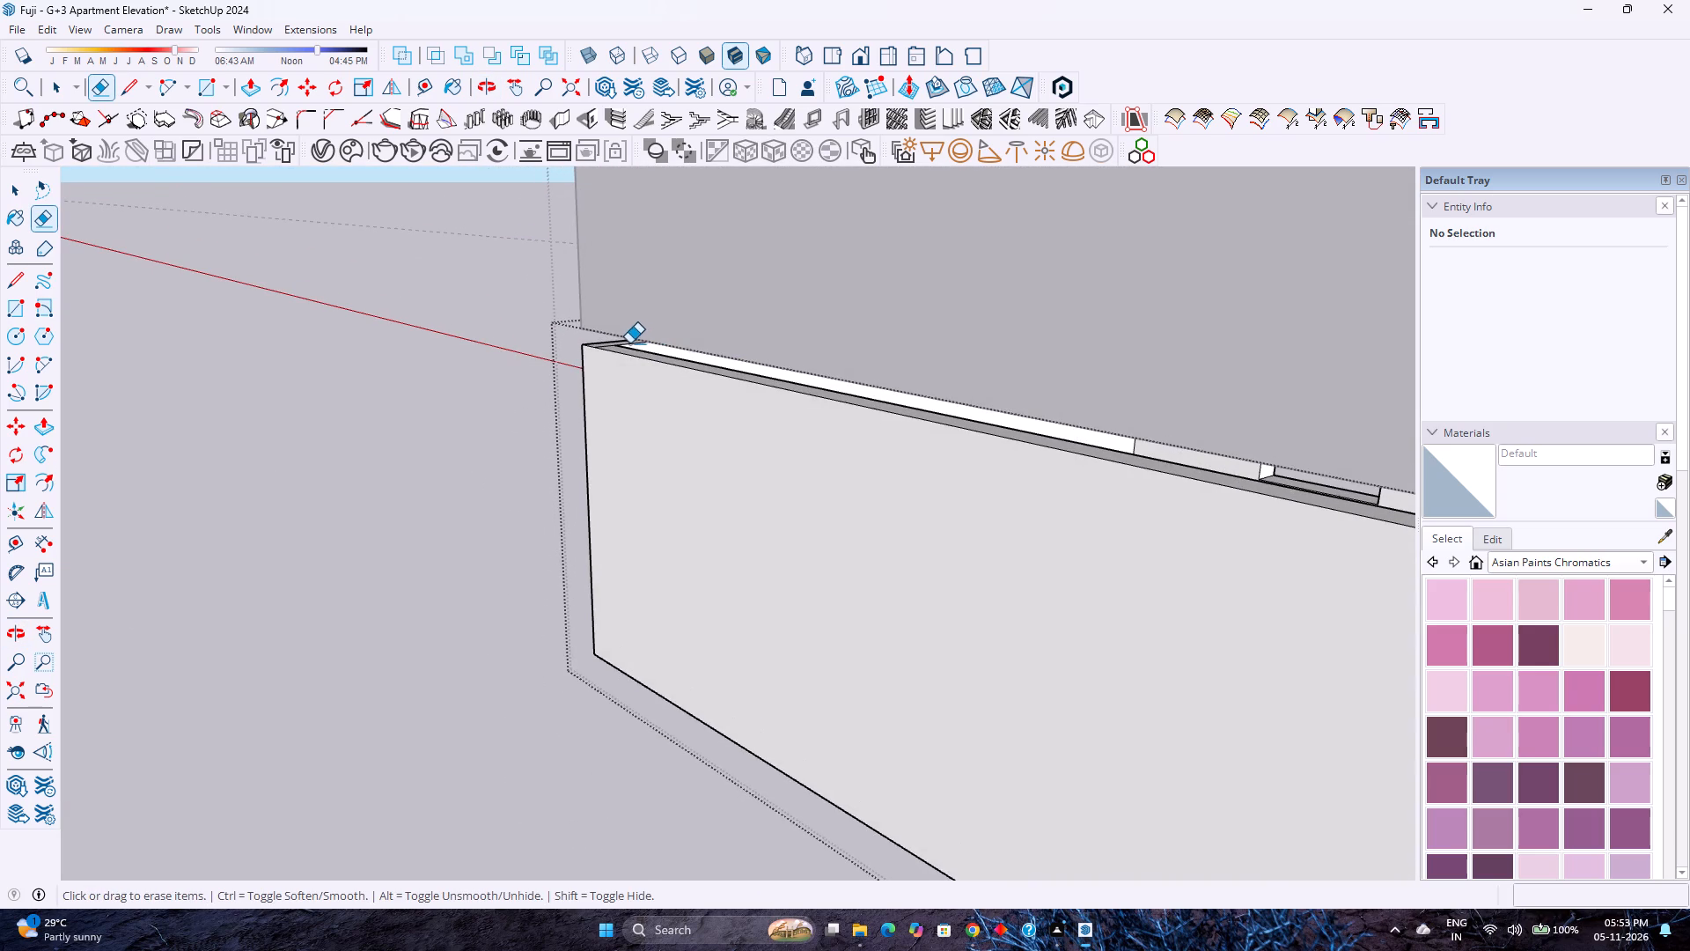
pyautogui.scroll(11, 596, 347)
pyautogui.click(607, 345)
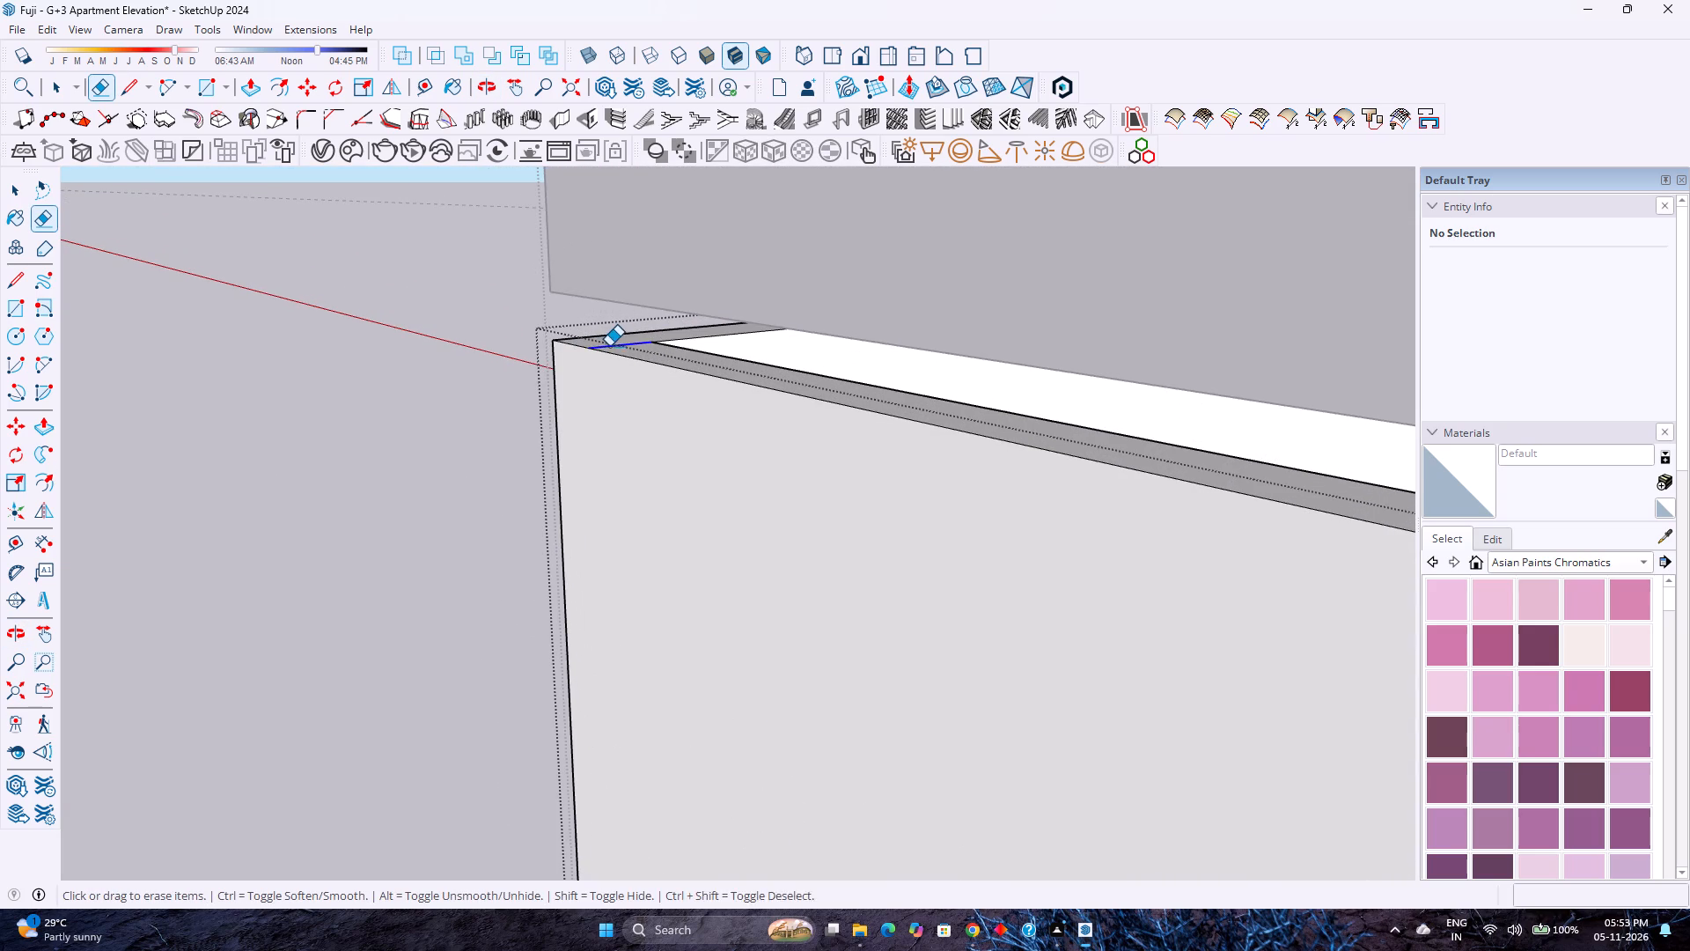
# Erase the stray line across the ground-floor wall's top face at the windowed front wall's corner beside the notched wall.
pyautogui.scroll(-1, 606, 350)
pyautogui.keyDown('shift'); pyautogui.moveTo(606, 350); pyautogui.dragTo(584, 454, button='middle'); pyautogui.keyUp('shift')
pyautogui.moveTo(578, 456); pyautogui.dragTo(1162, 476, button='middle')
pyautogui.keyDown('shift'); pyautogui.moveTo(388, 464); pyautogui.dragTo(658, 530, button='middle'); pyautogui.keyUp('shift')
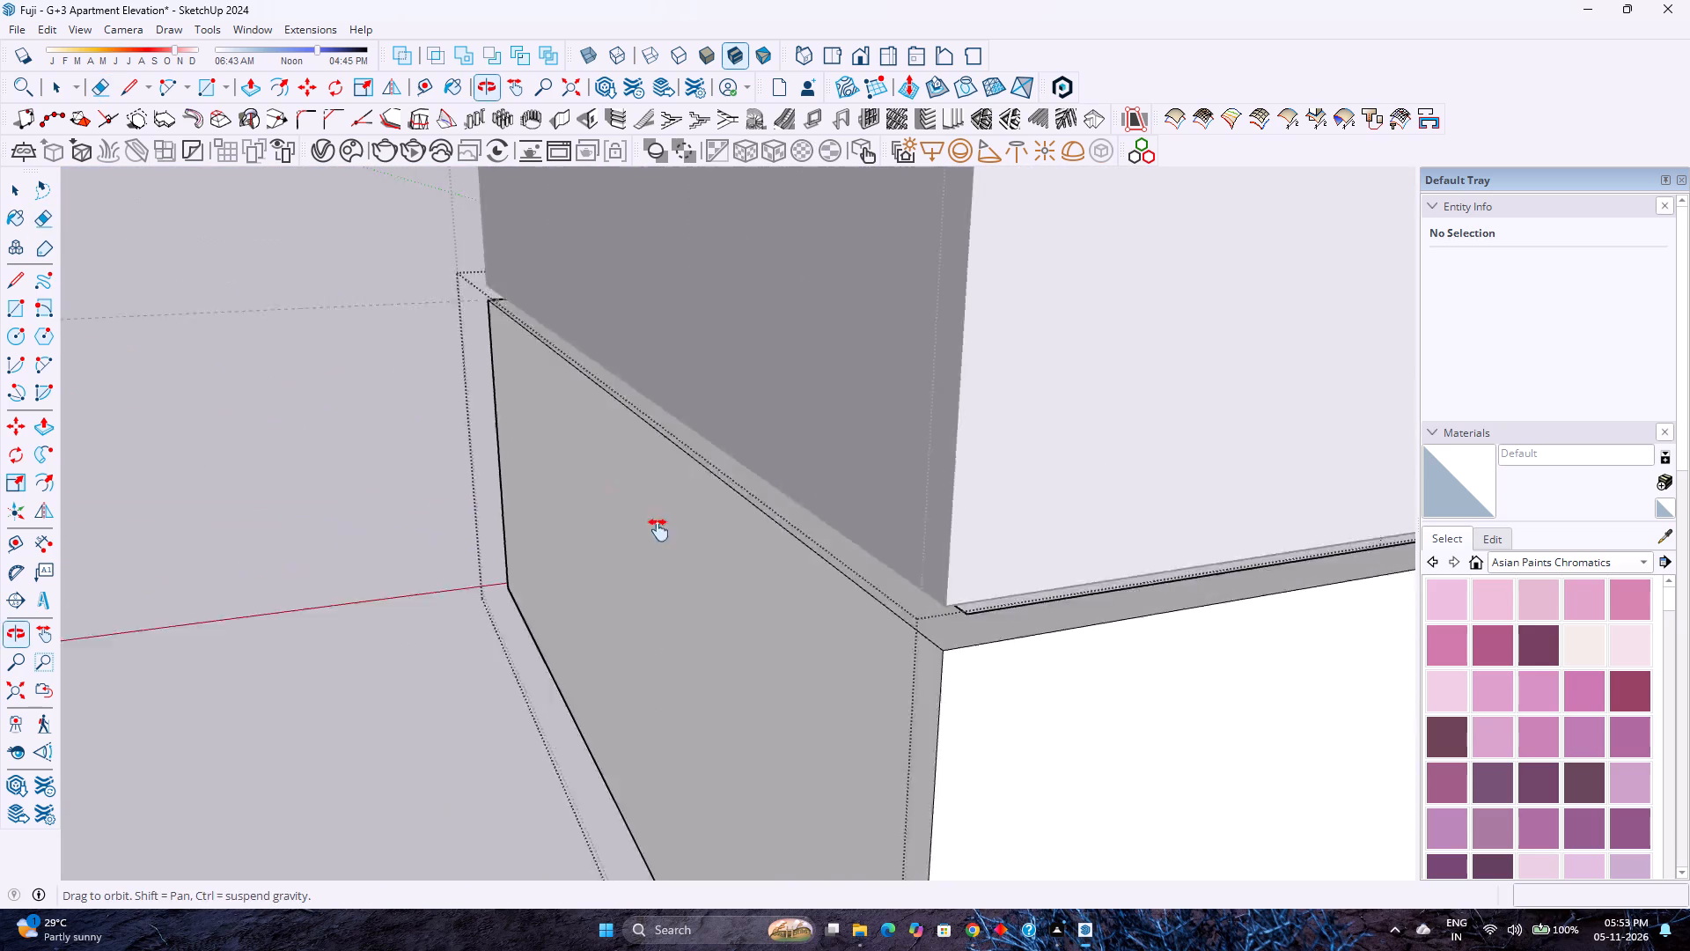
pyautogui.keyDown('shift'); pyautogui.moveTo(658, 530); pyautogui.dragTo(905, 612, button='middle'); pyautogui.keyUp('shift')
pyautogui.moveTo(614, 503); pyautogui.dragTo(932, 547, button='middle')
pyautogui.scroll(3, 768, 386)
pyautogui.keyDown('shift'); pyautogui.moveTo(765, 385); pyautogui.dragTo(724, 531, button='middle'); pyautogui.keyUp('shift')
pyautogui.moveTo(701, 522); pyautogui.dragTo(749, 495, button='middle')
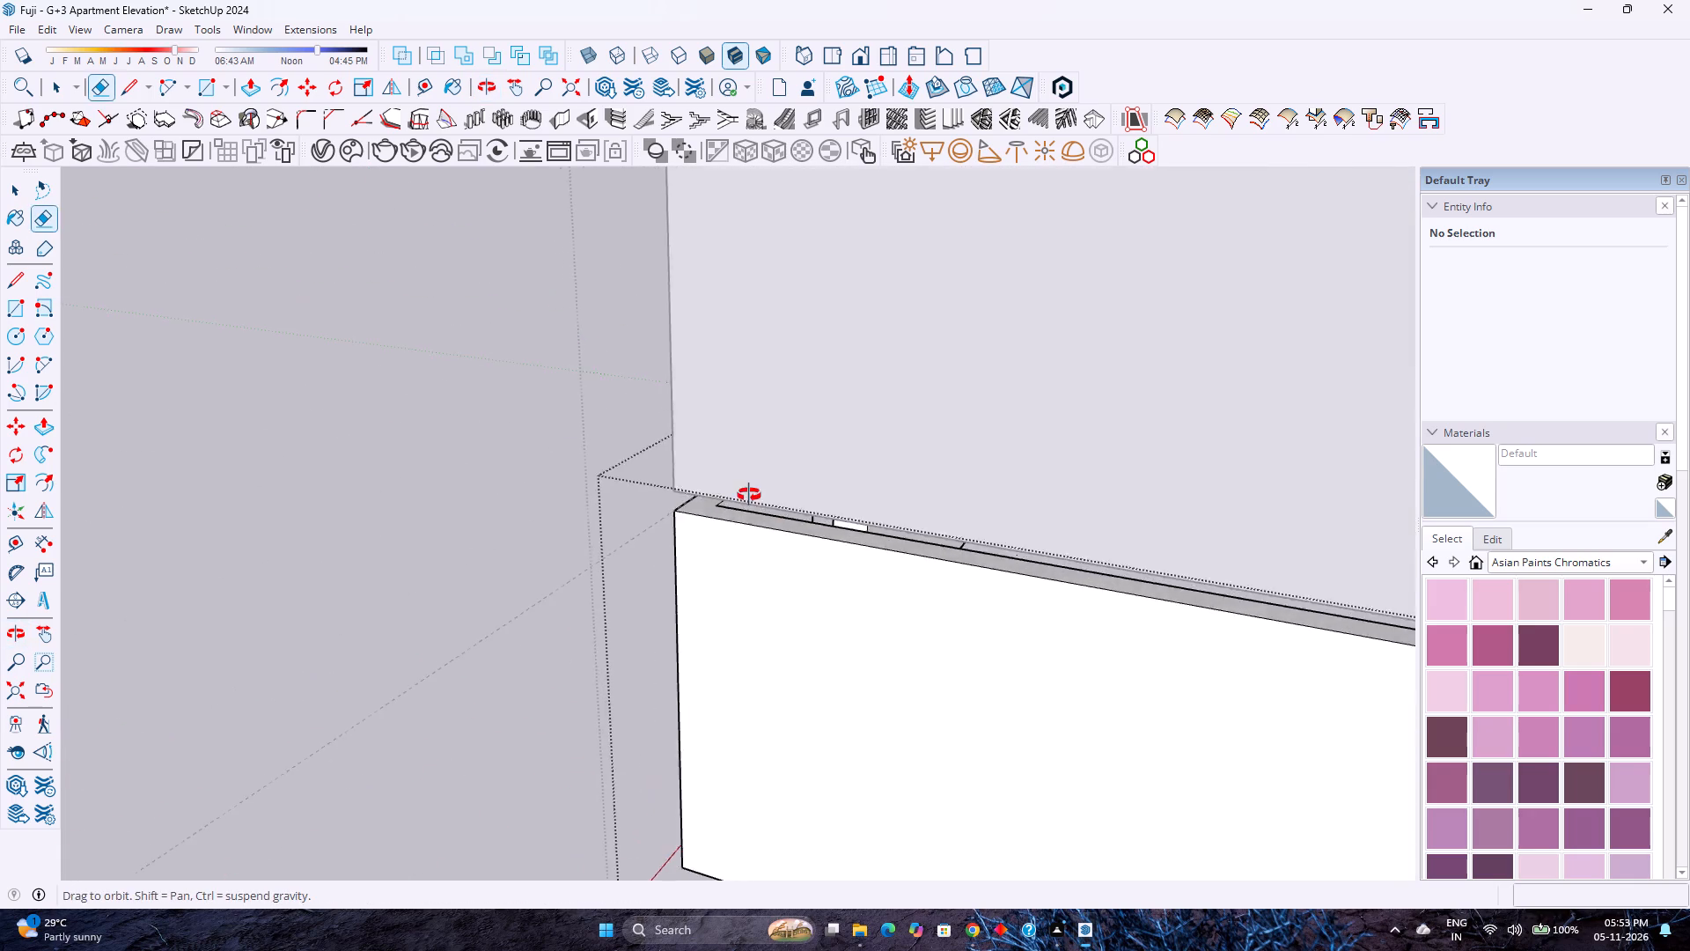
pyautogui.moveTo(749, 495); pyautogui.dragTo(1074, 344, button='middle')
pyautogui.scroll(2, 897, 365)
pyautogui.scroll(9, 721, 444)
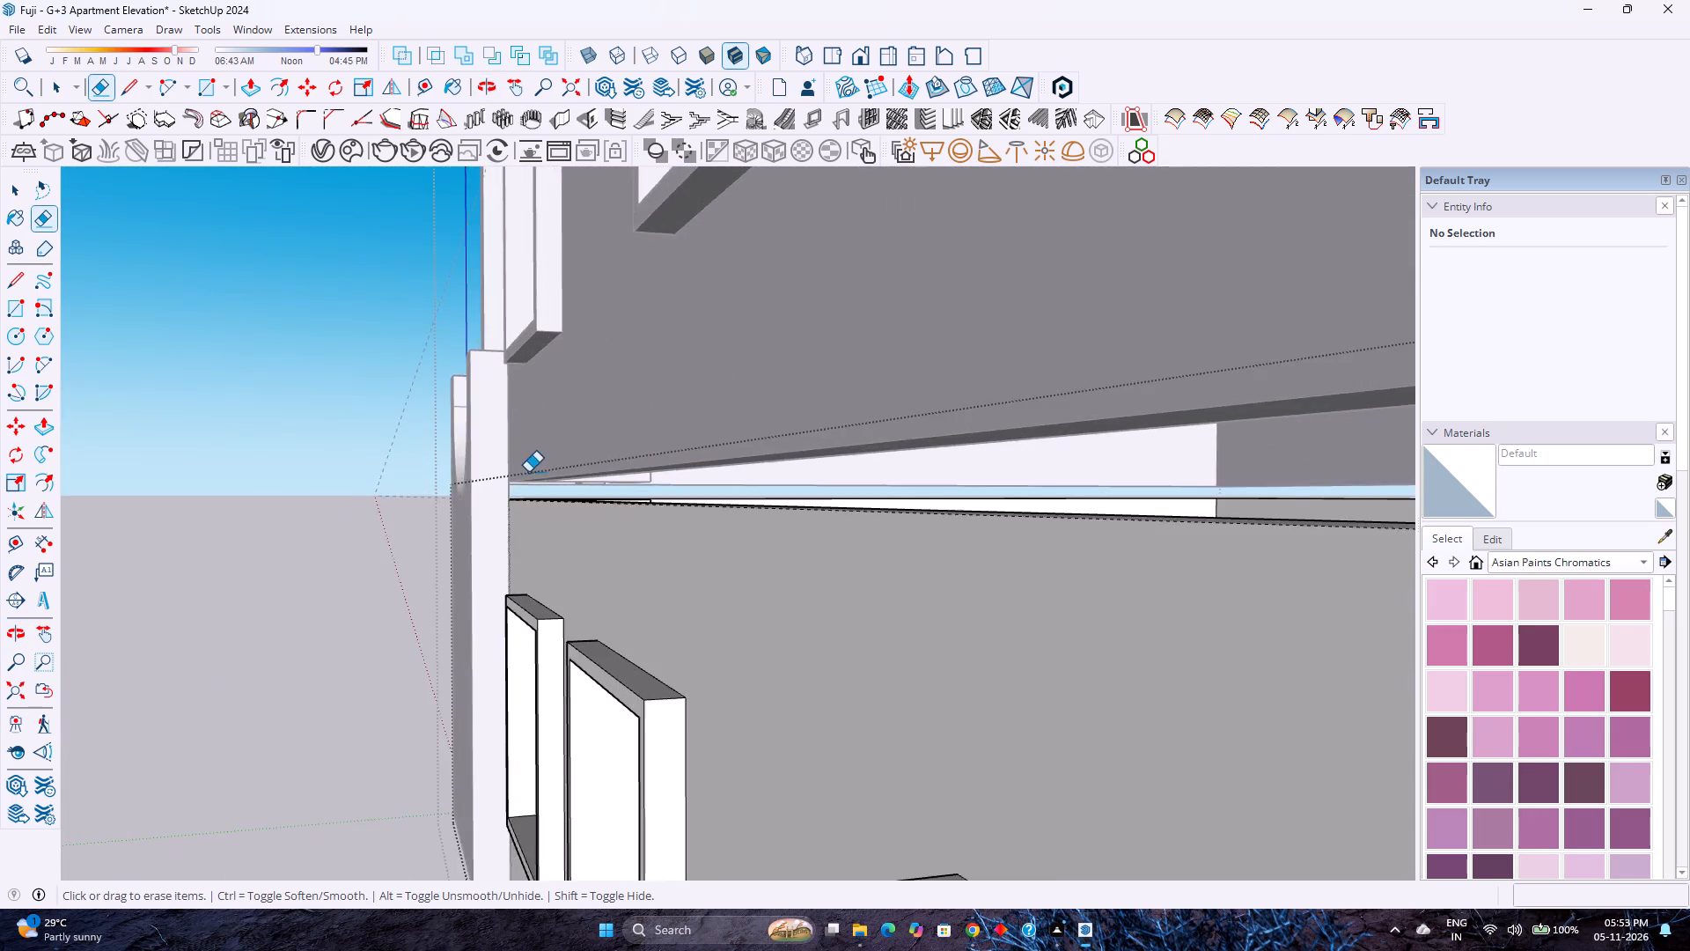
pyautogui.moveTo(528, 491); pyautogui.dragTo(645, 533, button='middle')
pyautogui.middleClick(645, 533)
pyautogui.keyDown('shift'); pyautogui.moveTo(311, 492); pyautogui.dragTo(472, 619, button='middle'); pyautogui.keyUp('shift')
pyautogui.moveTo(481, 583); pyautogui.dragTo(718, 613, button='middle')
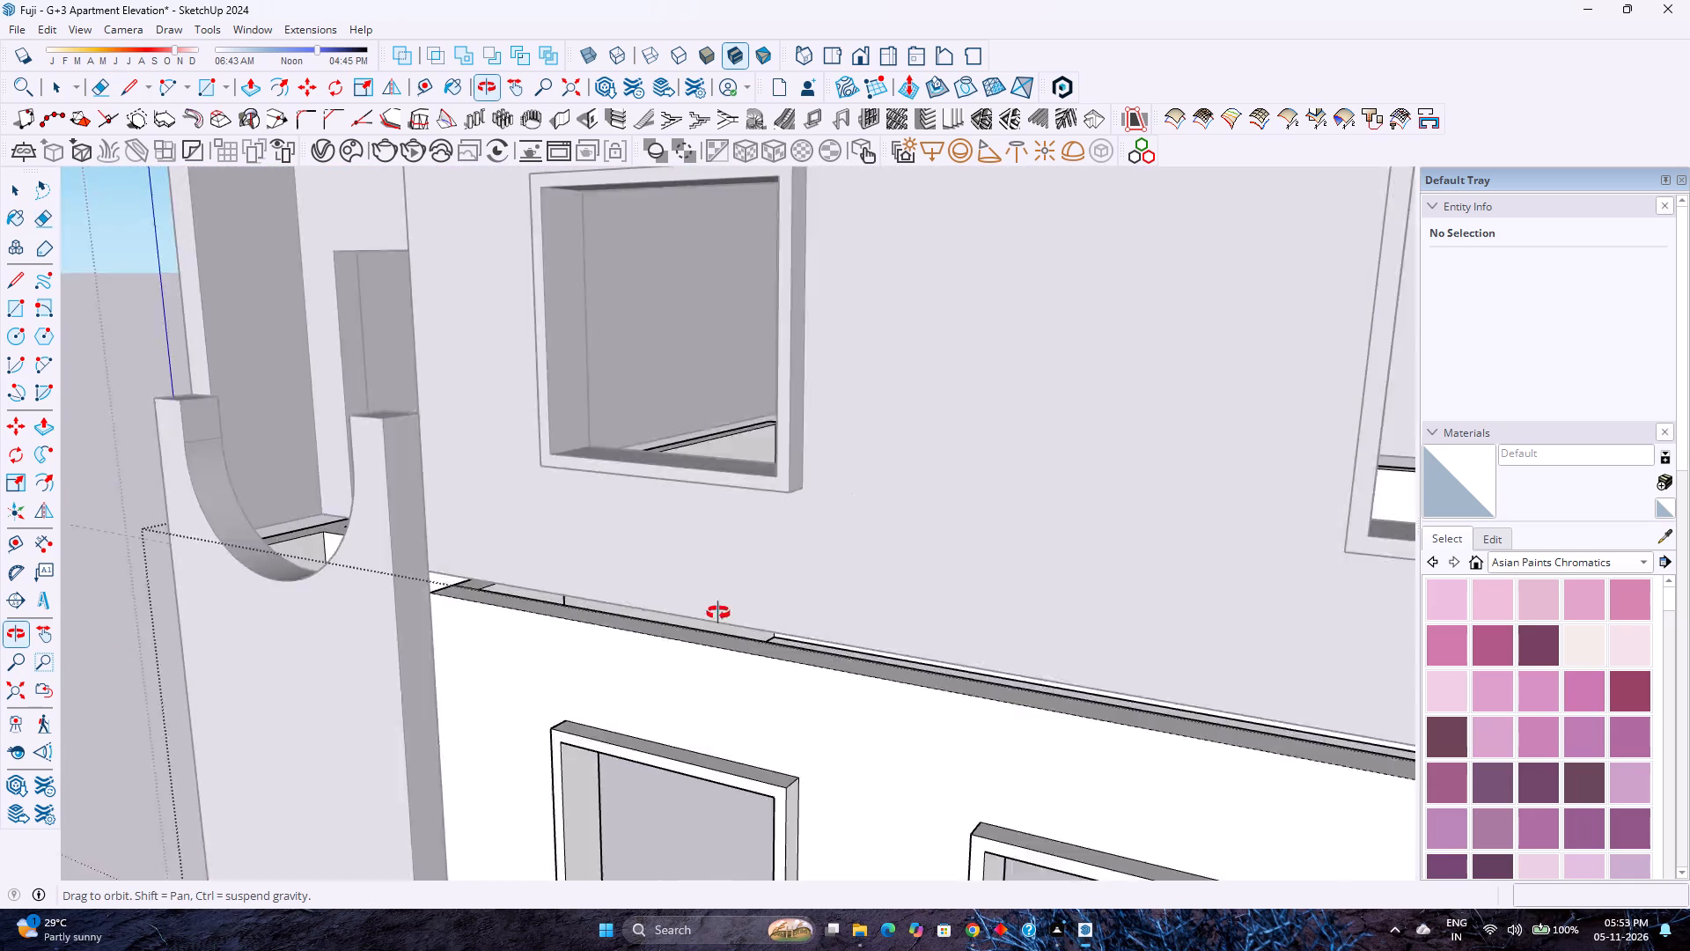
pyautogui.moveTo(718, 613); pyautogui.dragTo(754, 584, button='middle')
pyautogui.middleClick(754, 584)
pyautogui.scroll(11, 484, 586)
pyautogui.moveTo(447, 613); pyautogui.dragTo(472, 611, button='middle')
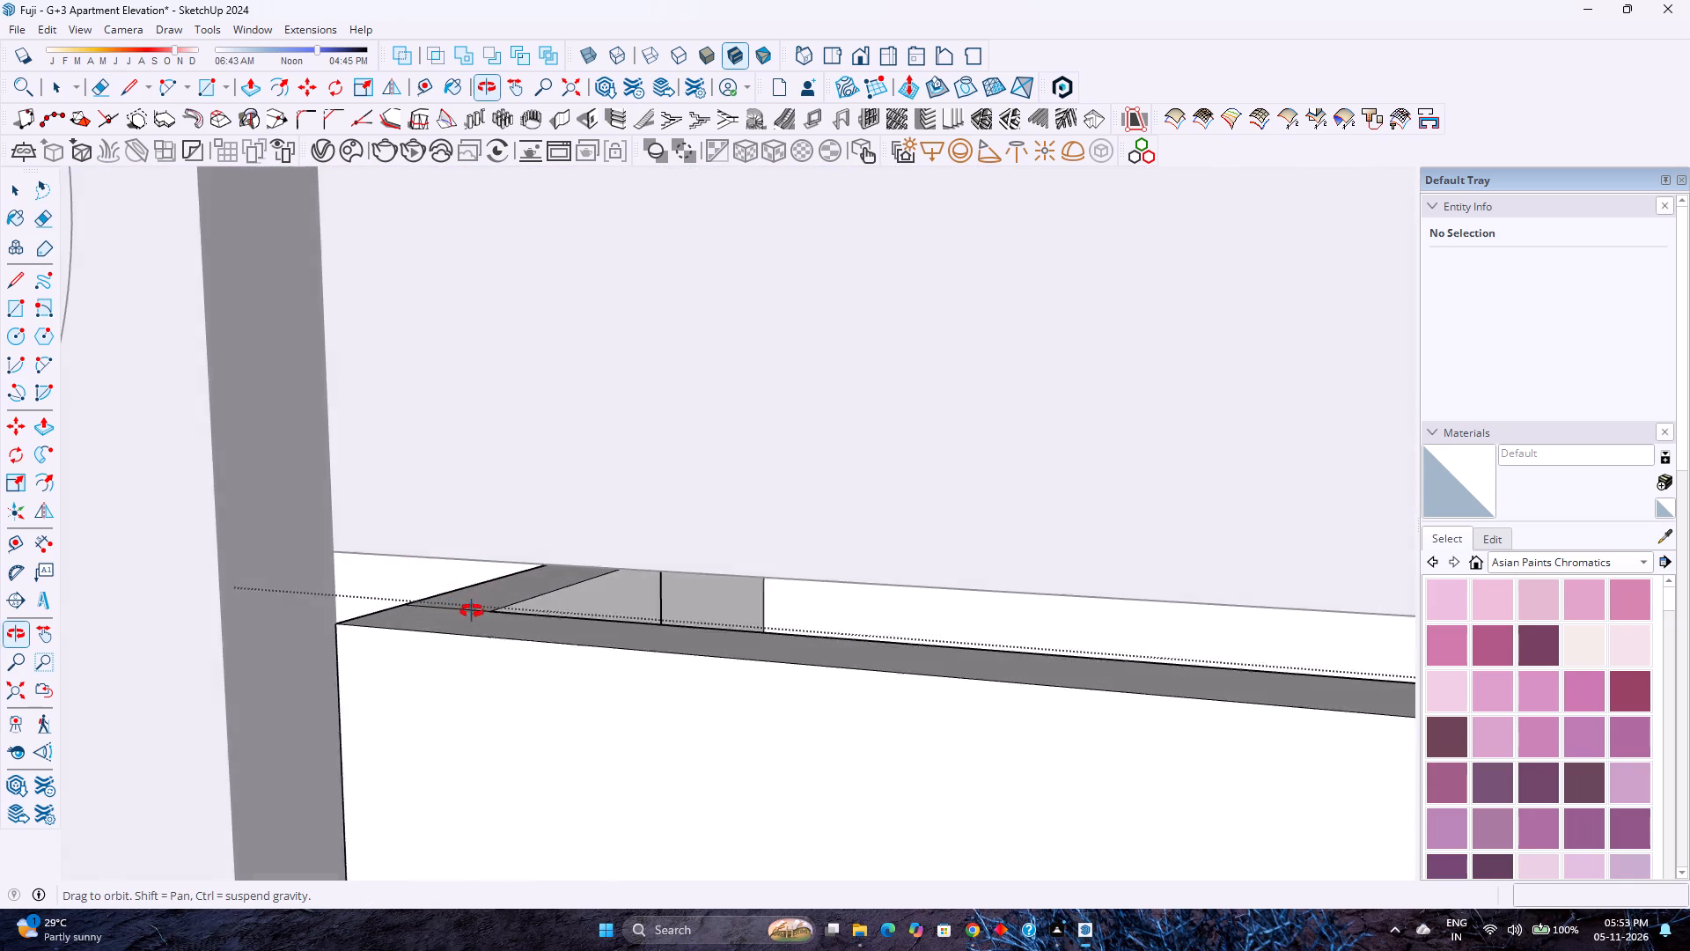
pyautogui.moveTo(472, 611); pyautogui.dragTo(498, 603, button='middle')
pyautogui.click(457, 614)
# Erase the remaining stray lines on the ground-floor wall's top face behind the notched wall and close the wall group.
pyautogui.scroll(-4, 456, 603)
pyautogui.keyDown('shift'); pyautogui.moveTo(350, 569); pyautogui.dragTo(569, 695, button='middle'); pyautogui.keyUp('shift')
pyautogui.keyDown('shift'); pyautogui.middleClick(569, 695); pyautogui.keyUp('shift')
pyautogui.moveTo(422, 623); pyautogui.dragTo(724, 703, button='middle')
pyautogui.scroll(2, 266, 649)
pyautogui.moveTo(283, 654); pyautogui.dragTo(417, 687, button='middle')
pyautogui.middleClick(422, 686)
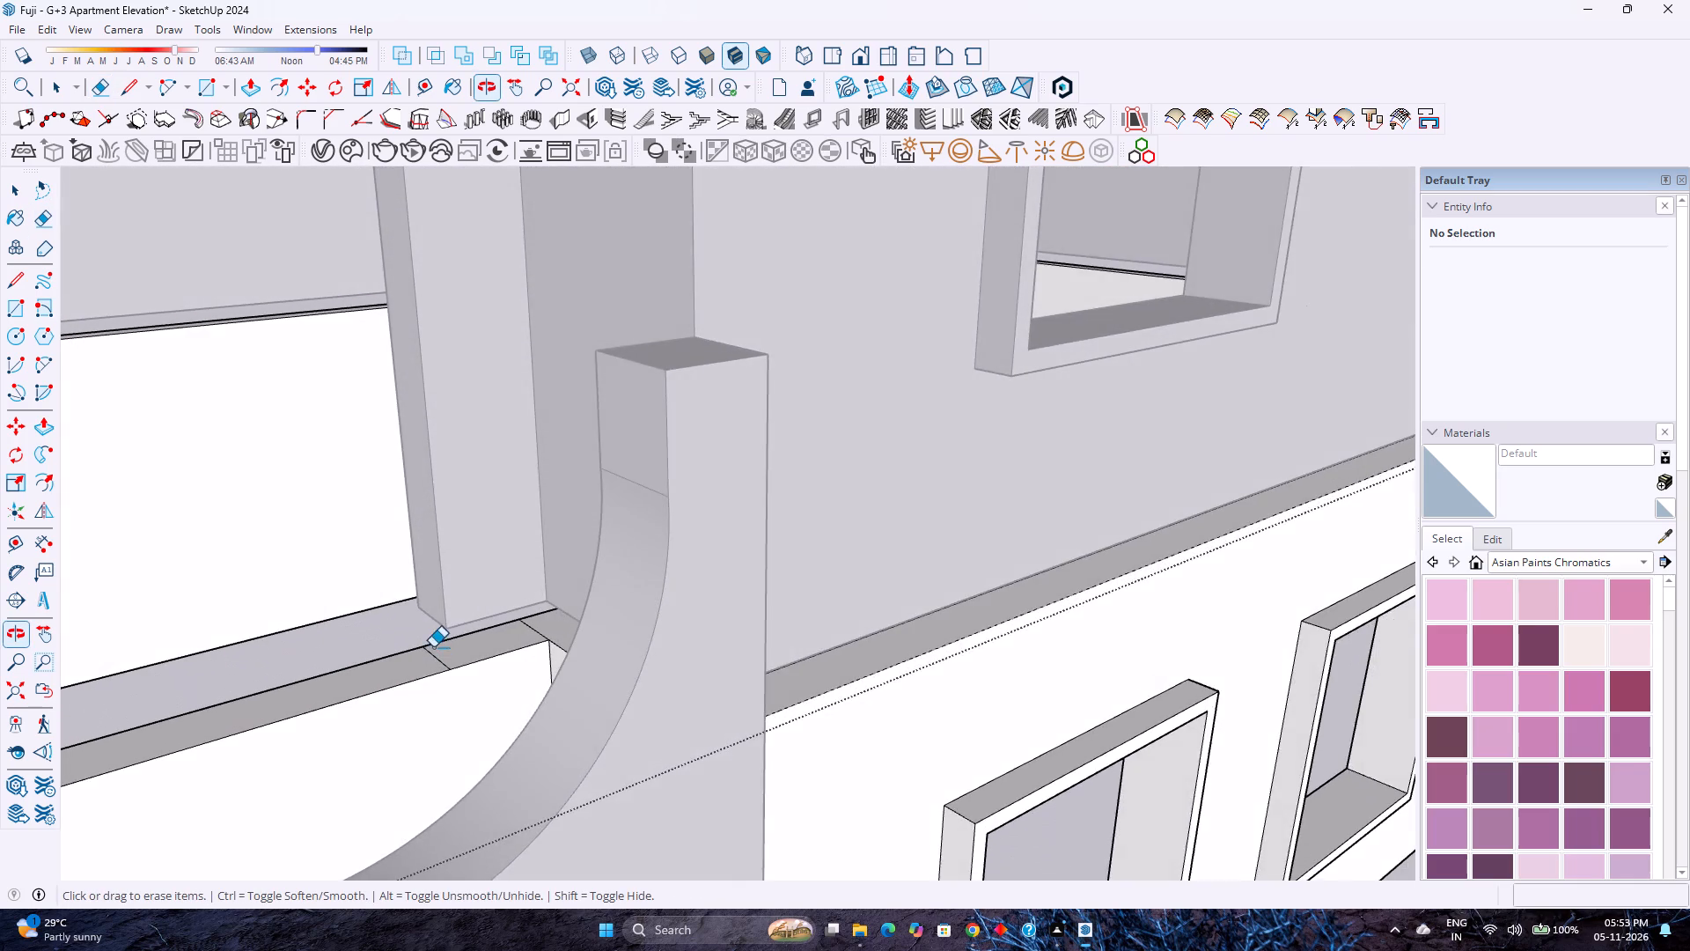
pyautogui.scroll(3, 433, 647)
pyautogui.moveTo(425, 656); pyautogui.dragTo(425, 665)
pyautogui.moveTo(558, 608); pyautogui.dragTo(558, 618)
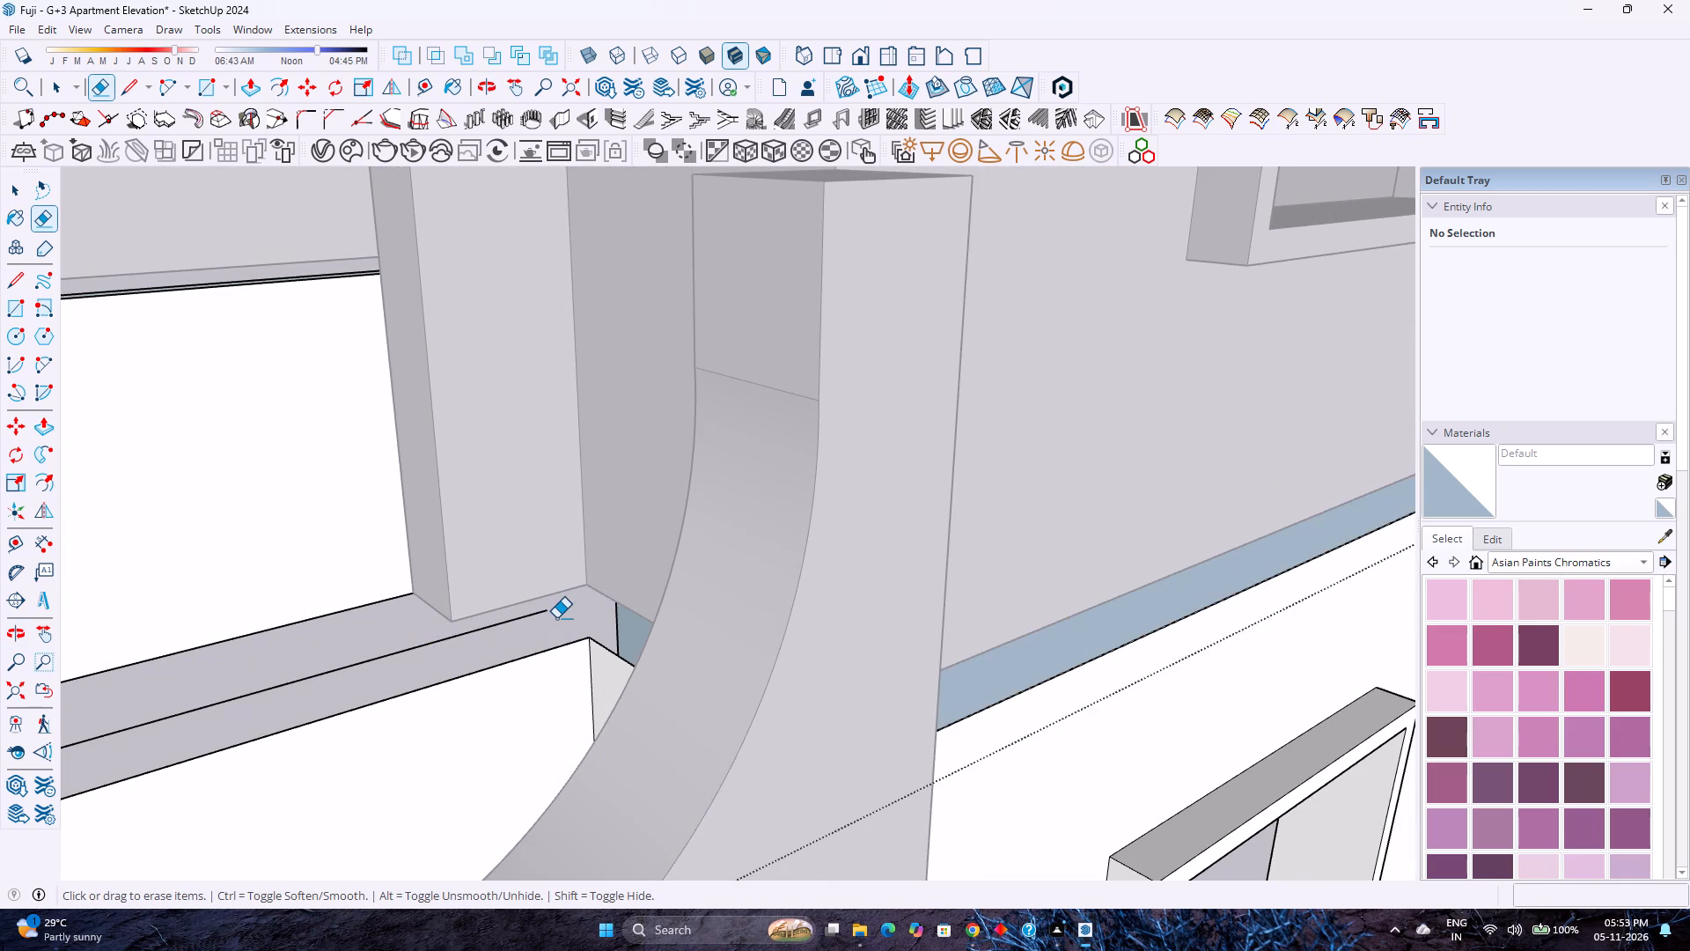
pyautogui.hotkey('ctrl', 'z')
pyautogui.moveTo(551, 618); pyautogui.dragTo(566, 622)
pyautogui.scroll(-5, 534, 623)
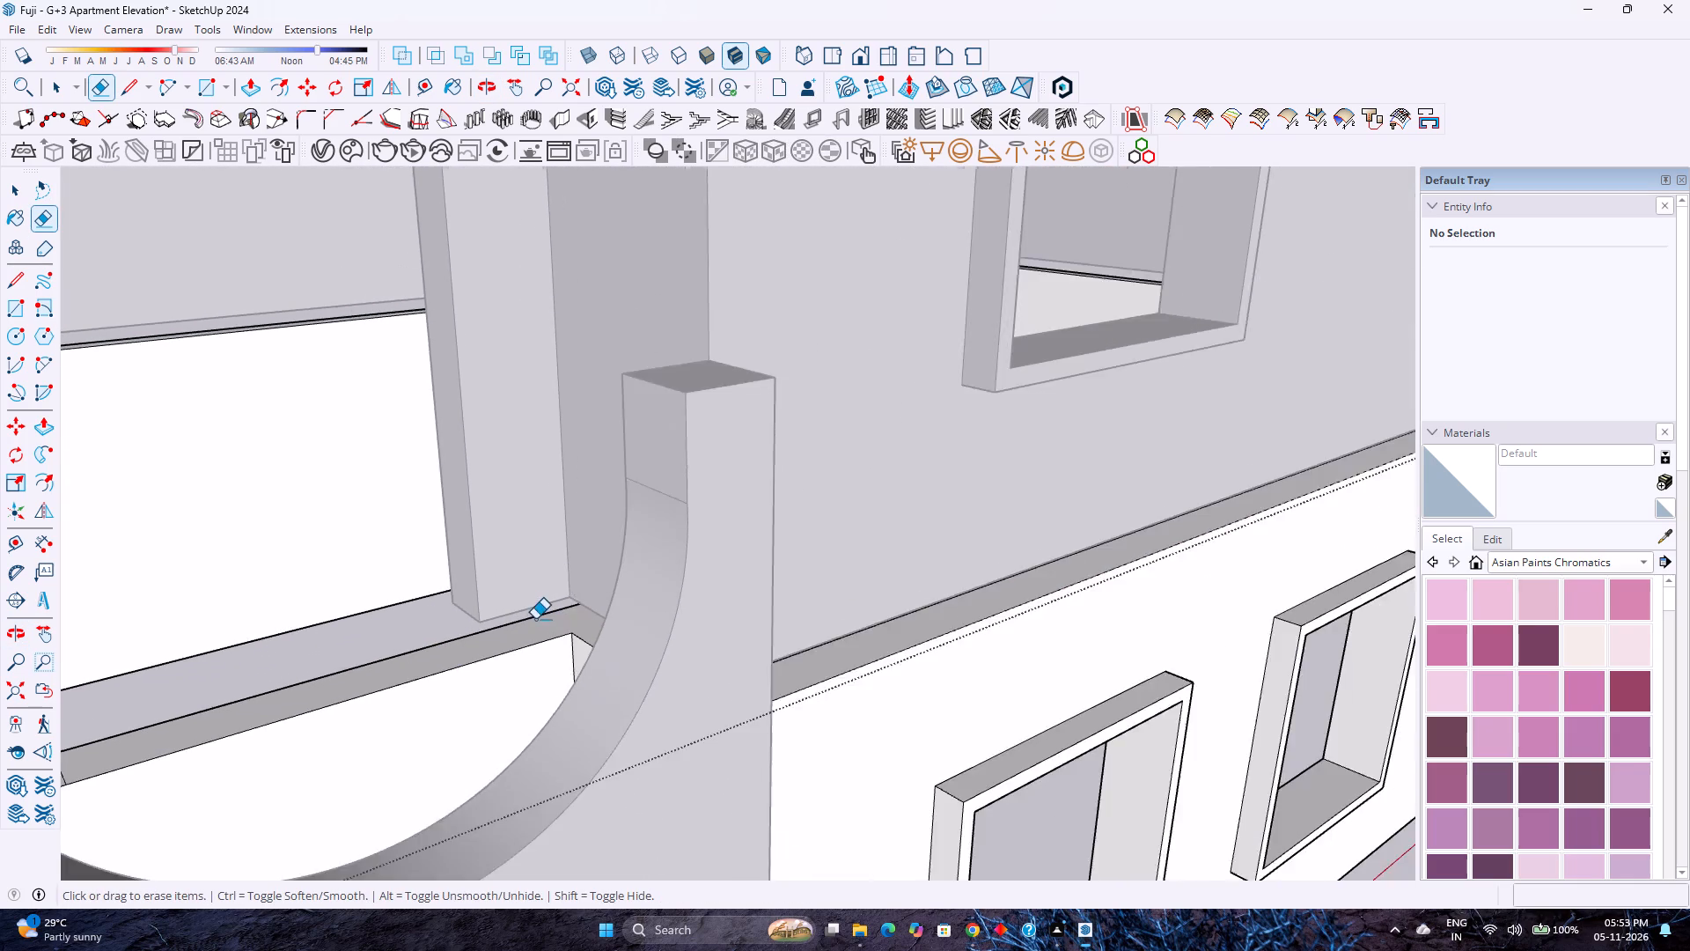
pyautogui.scroll(-8, 535, 619)
pyautogui.moveTo(615, 658); pyautogui.dragTo(352, 579, button='middle')
pyautogui.scroll(-2, 367, 551)
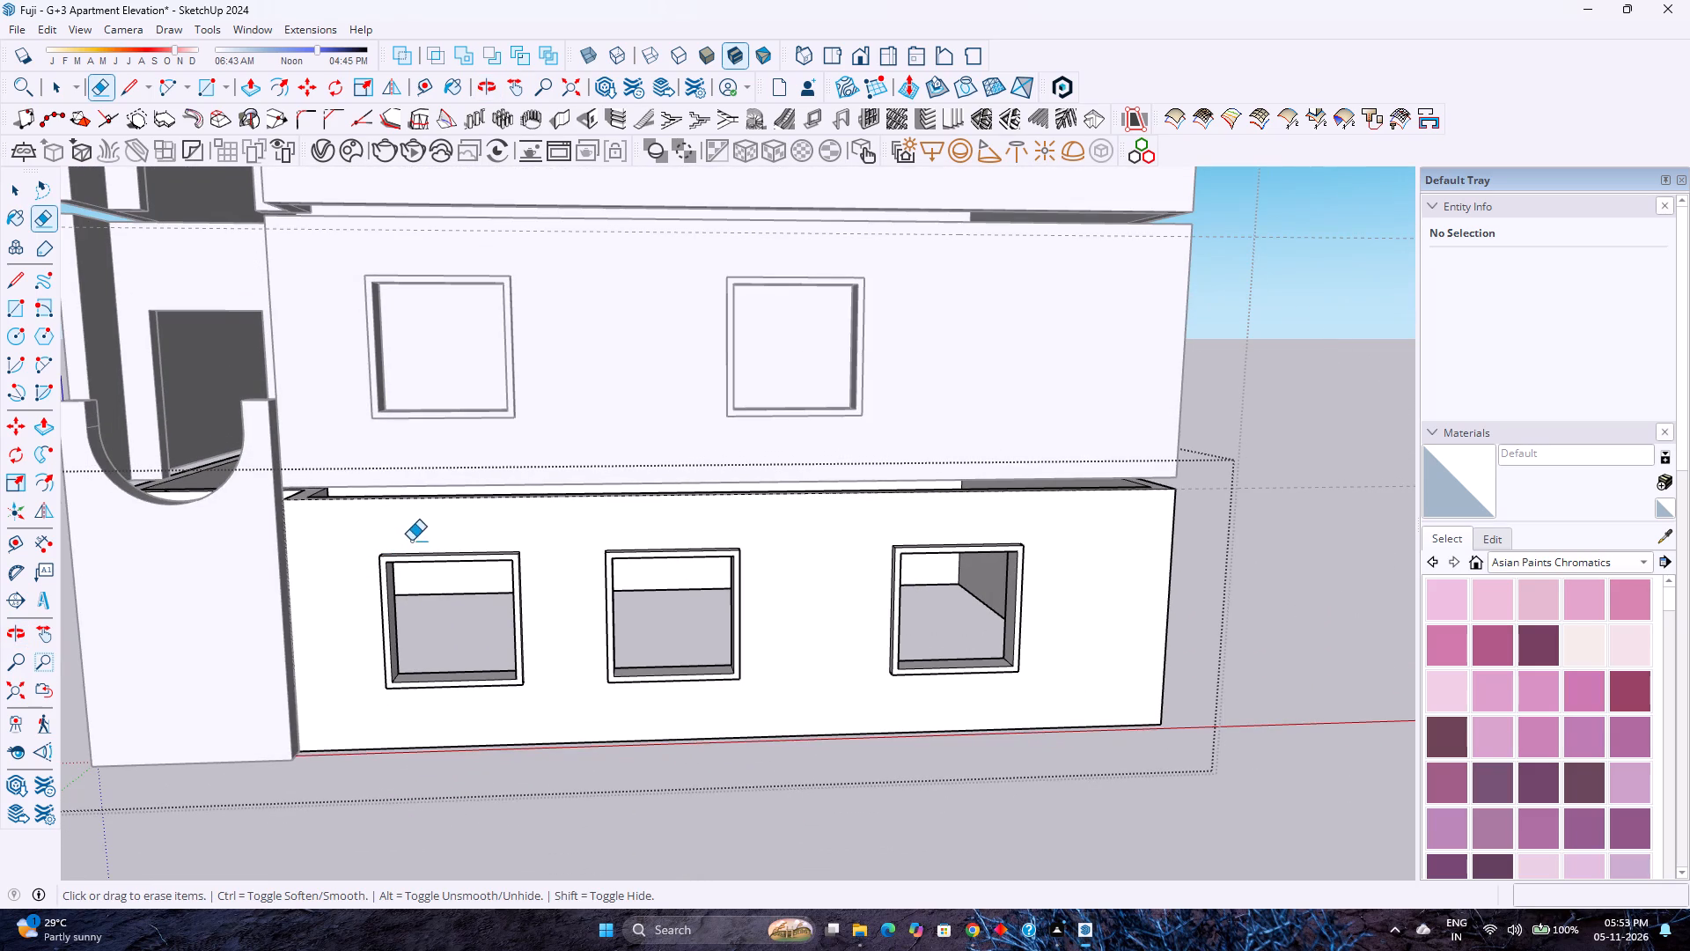
pyautogui.press('space')
pyautogui.press('Escape')
pyautogui.scroll(-4, 538, 598)
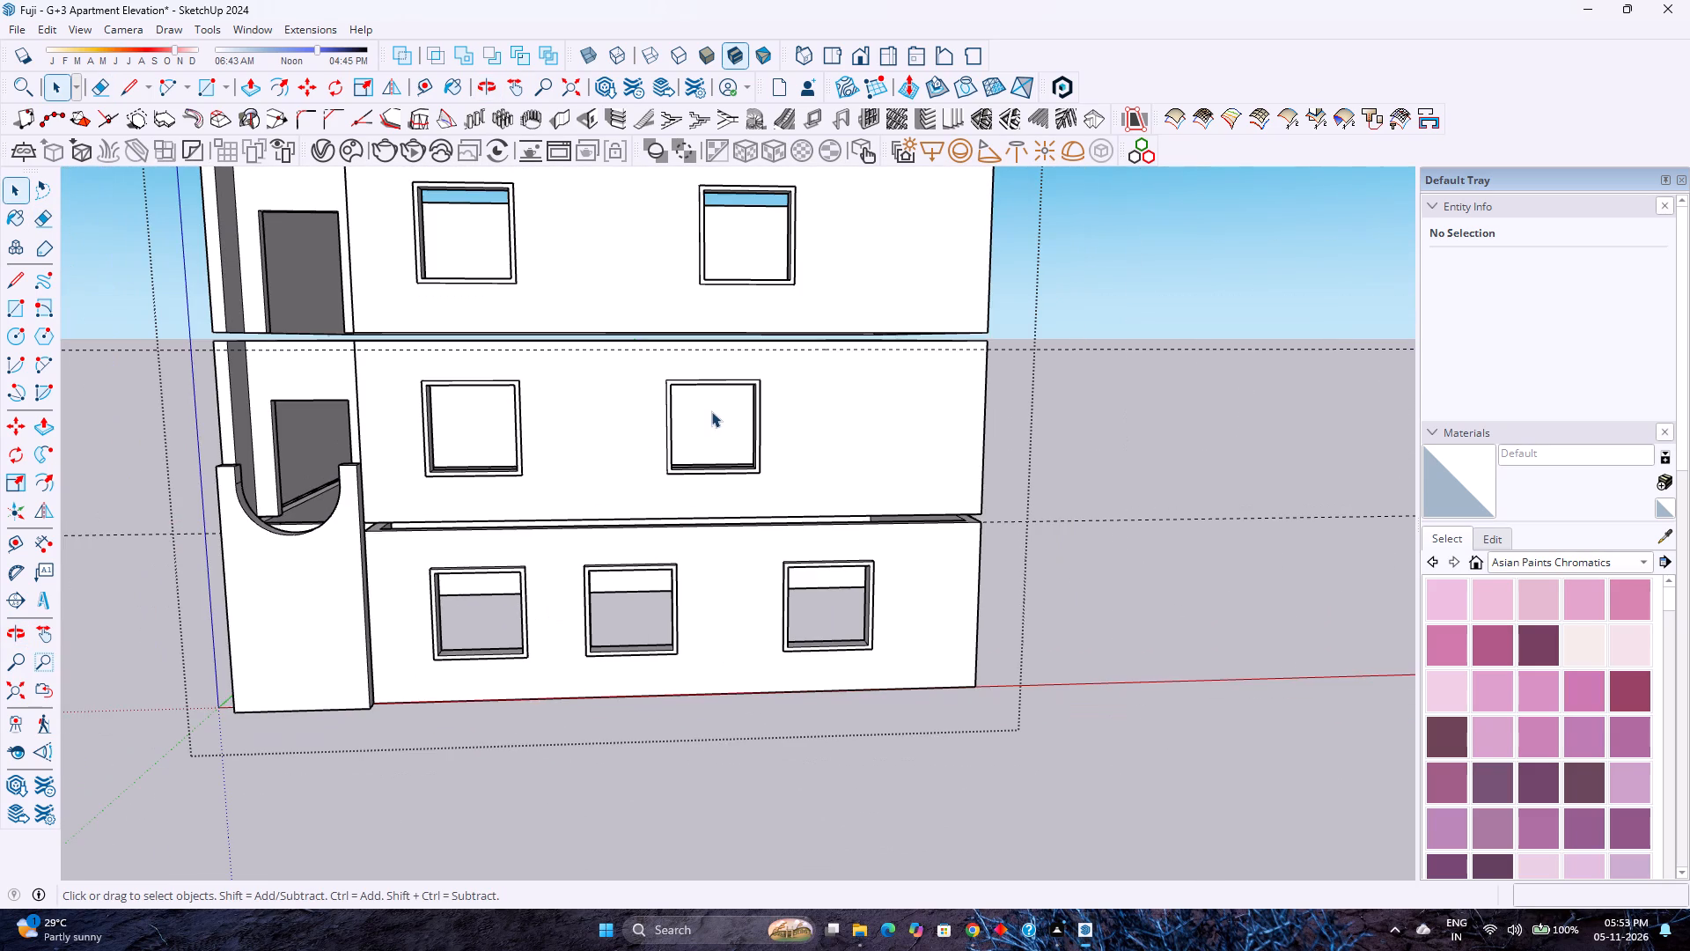
# Examine the middle storey's wall top at the front corner, in the gap below the top storey.
pyautogui.keyDown('shift'); pyautogui.moveTo(724, 404); pyautogui.dragTo(658, 630, button='middle'); pyautogui.keyUp('shift')
pyautogui.moveTo(663, 631); pyautogui.dragTo(698, 647, button='middle')
pyautogui.scroll(4, 852, 697)
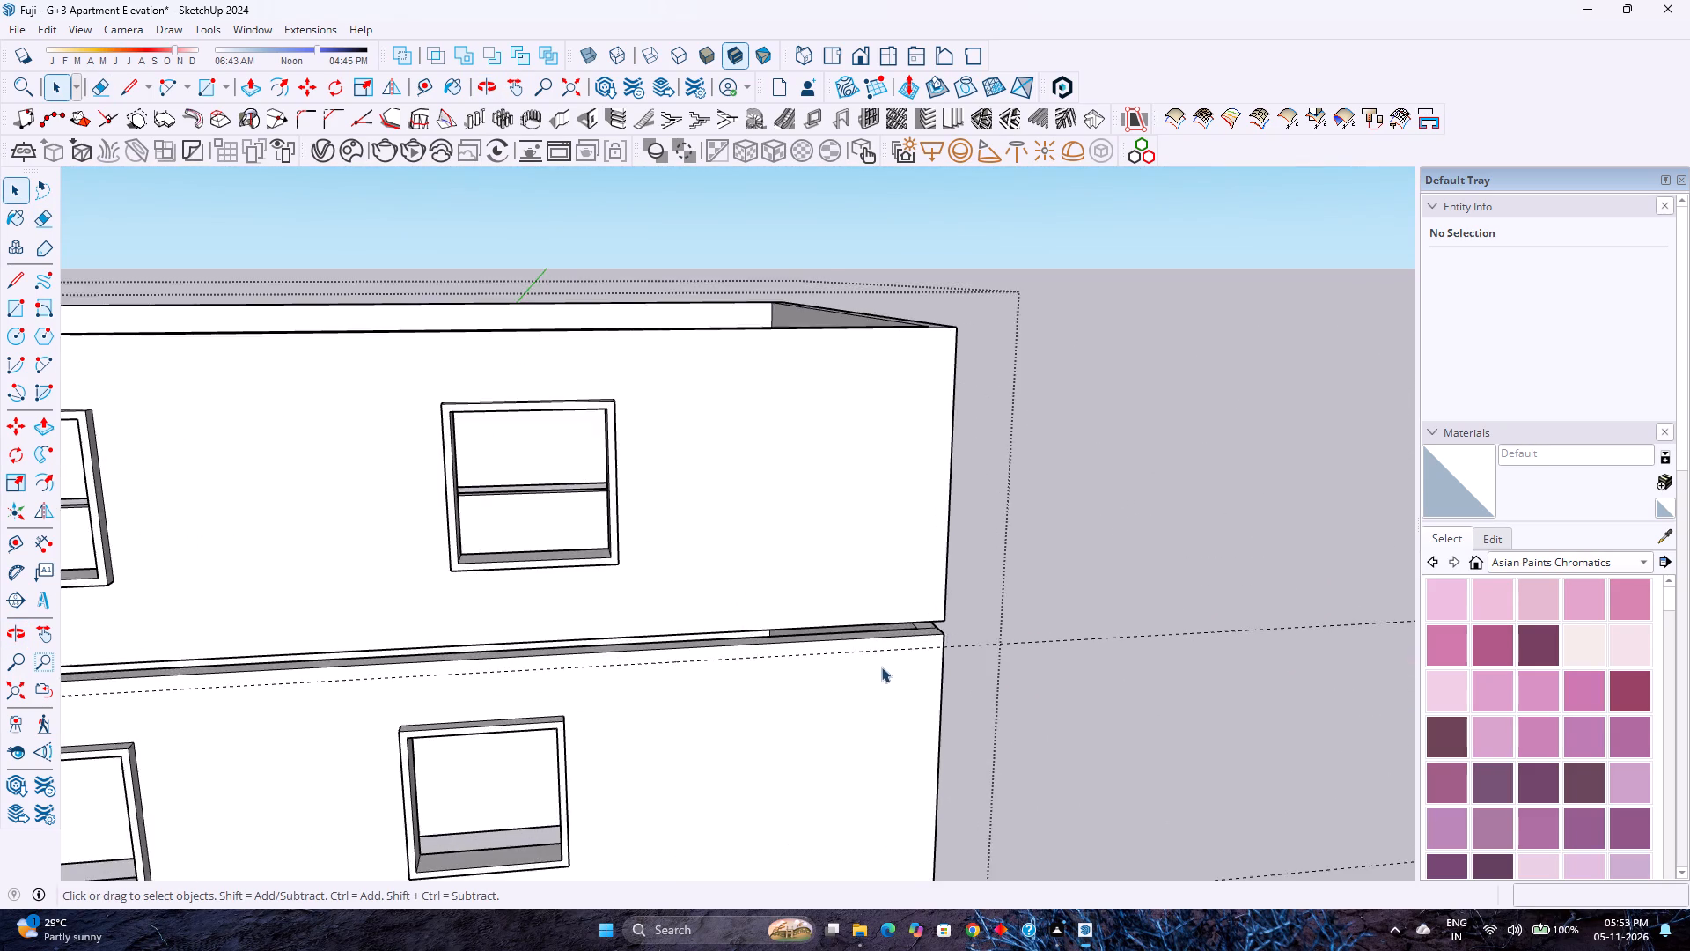
pyautogui.scroll(2, 881, 667)
pyautogui.moveTo(869, 543); pyautogui.dragTo(813, 573, button='middle')
pyautogui.scroll(4, 822, 693)
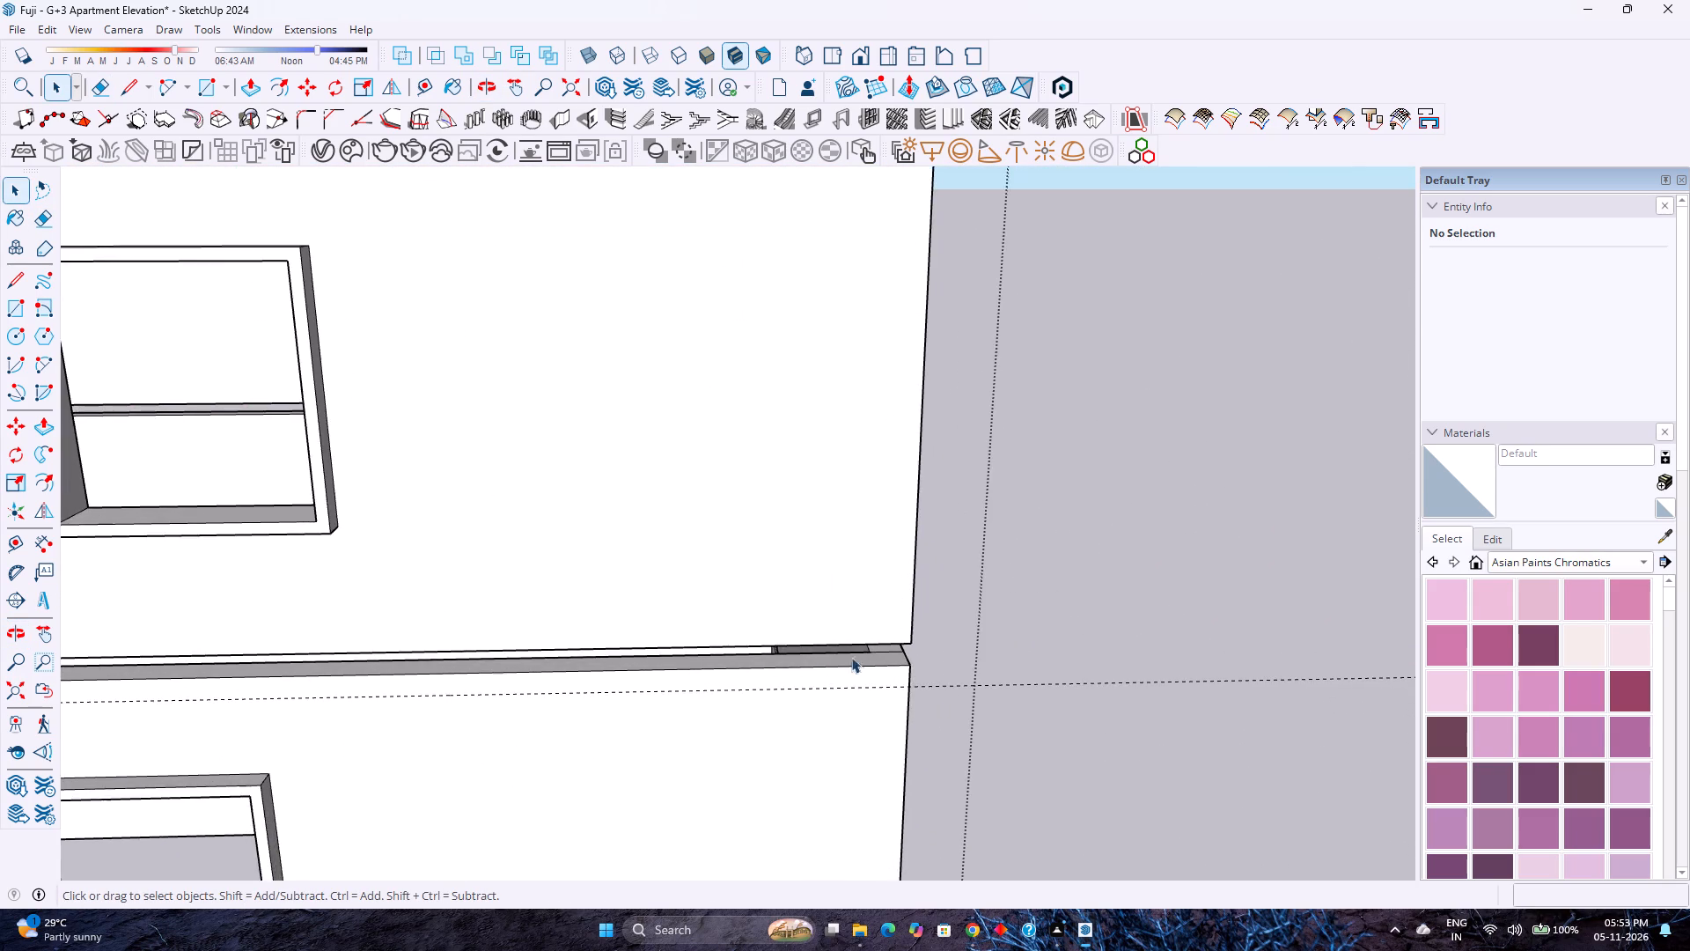
pyautogui.scroll(6, 868, 620)
pyautogui.moveTo(862, 672); pyautogui.dragTo(827, 591, button='middle')
pyautogui.middleClick(827, 591)
pyautogui.scroll(3, 919, 684)
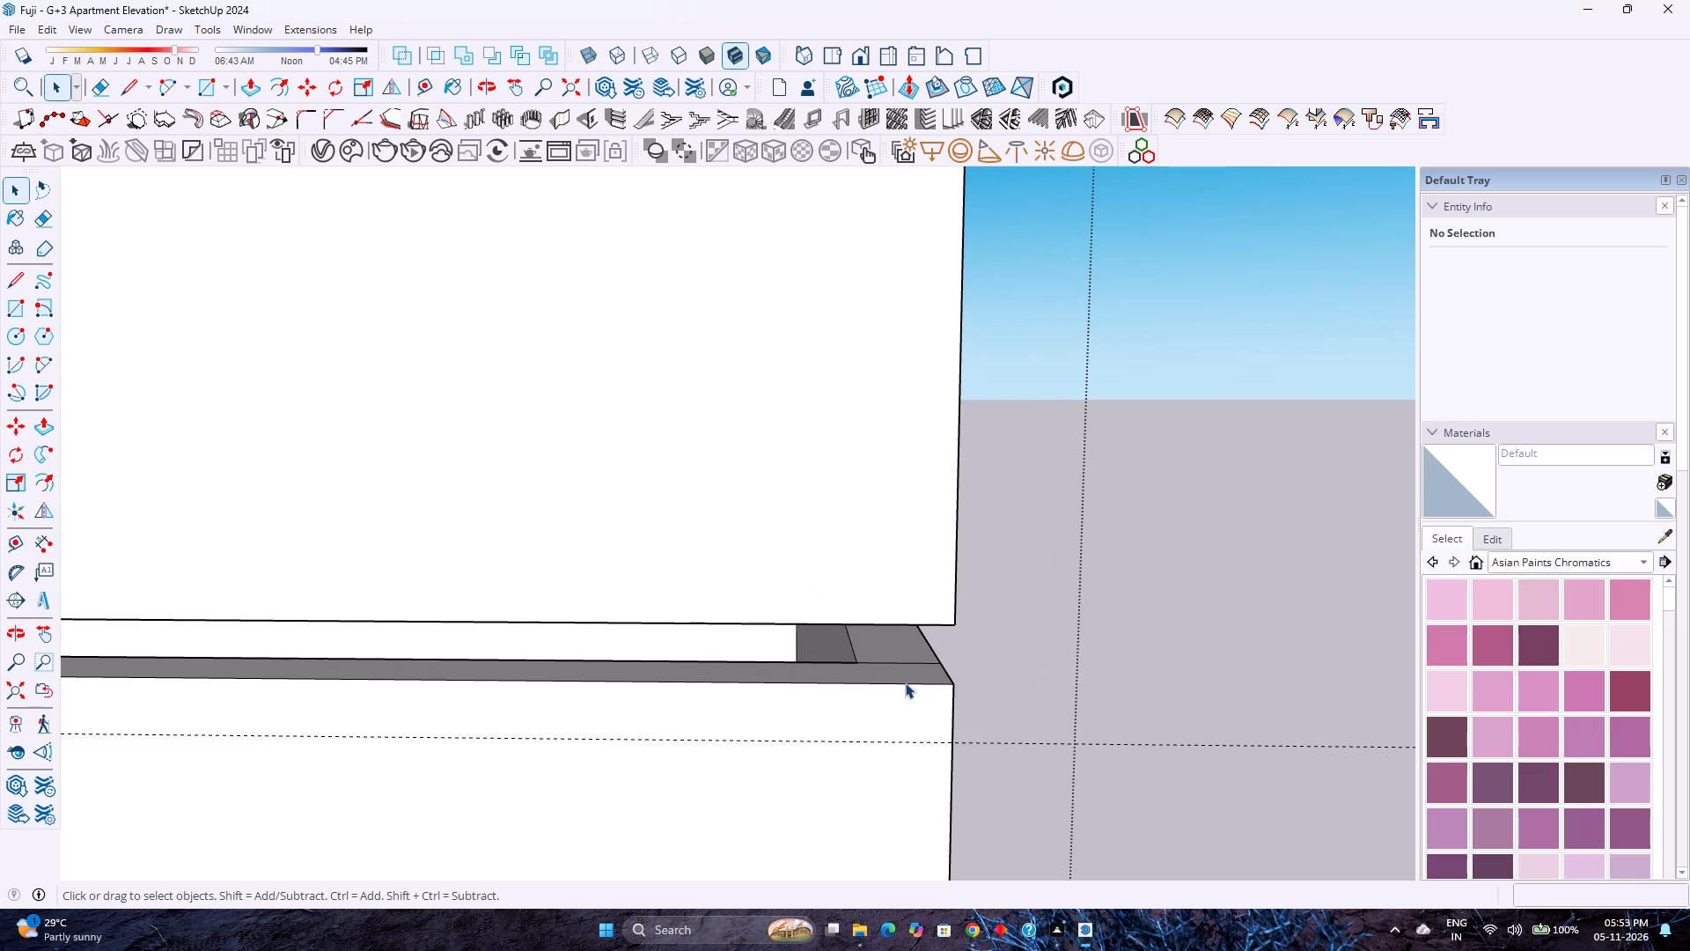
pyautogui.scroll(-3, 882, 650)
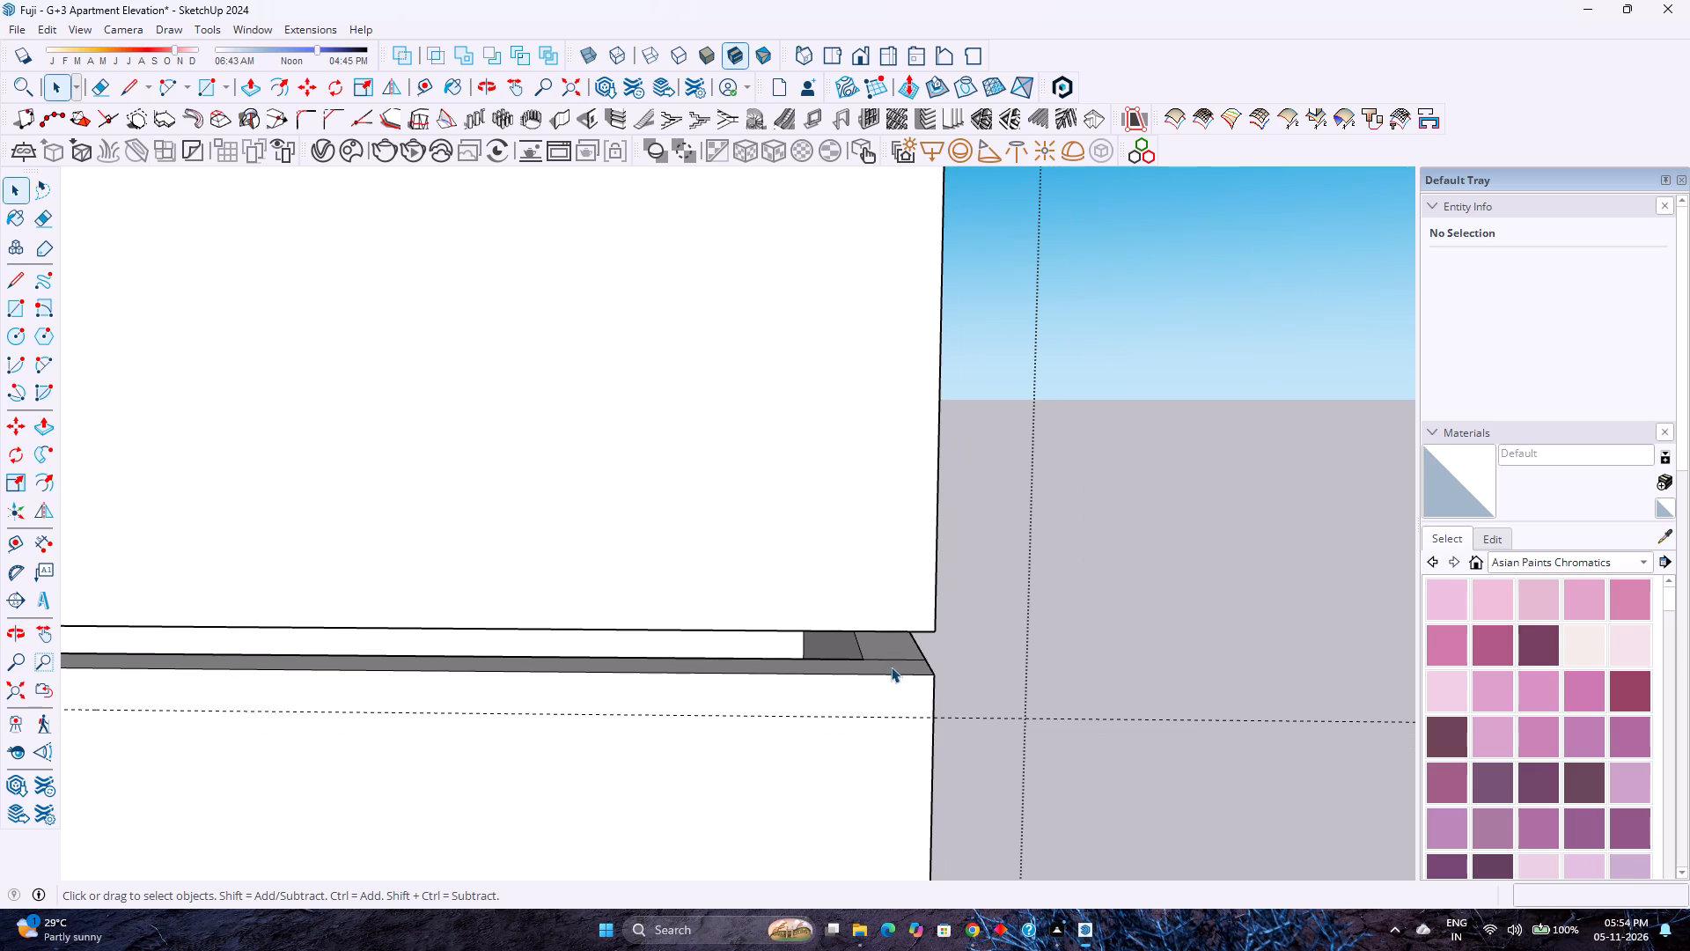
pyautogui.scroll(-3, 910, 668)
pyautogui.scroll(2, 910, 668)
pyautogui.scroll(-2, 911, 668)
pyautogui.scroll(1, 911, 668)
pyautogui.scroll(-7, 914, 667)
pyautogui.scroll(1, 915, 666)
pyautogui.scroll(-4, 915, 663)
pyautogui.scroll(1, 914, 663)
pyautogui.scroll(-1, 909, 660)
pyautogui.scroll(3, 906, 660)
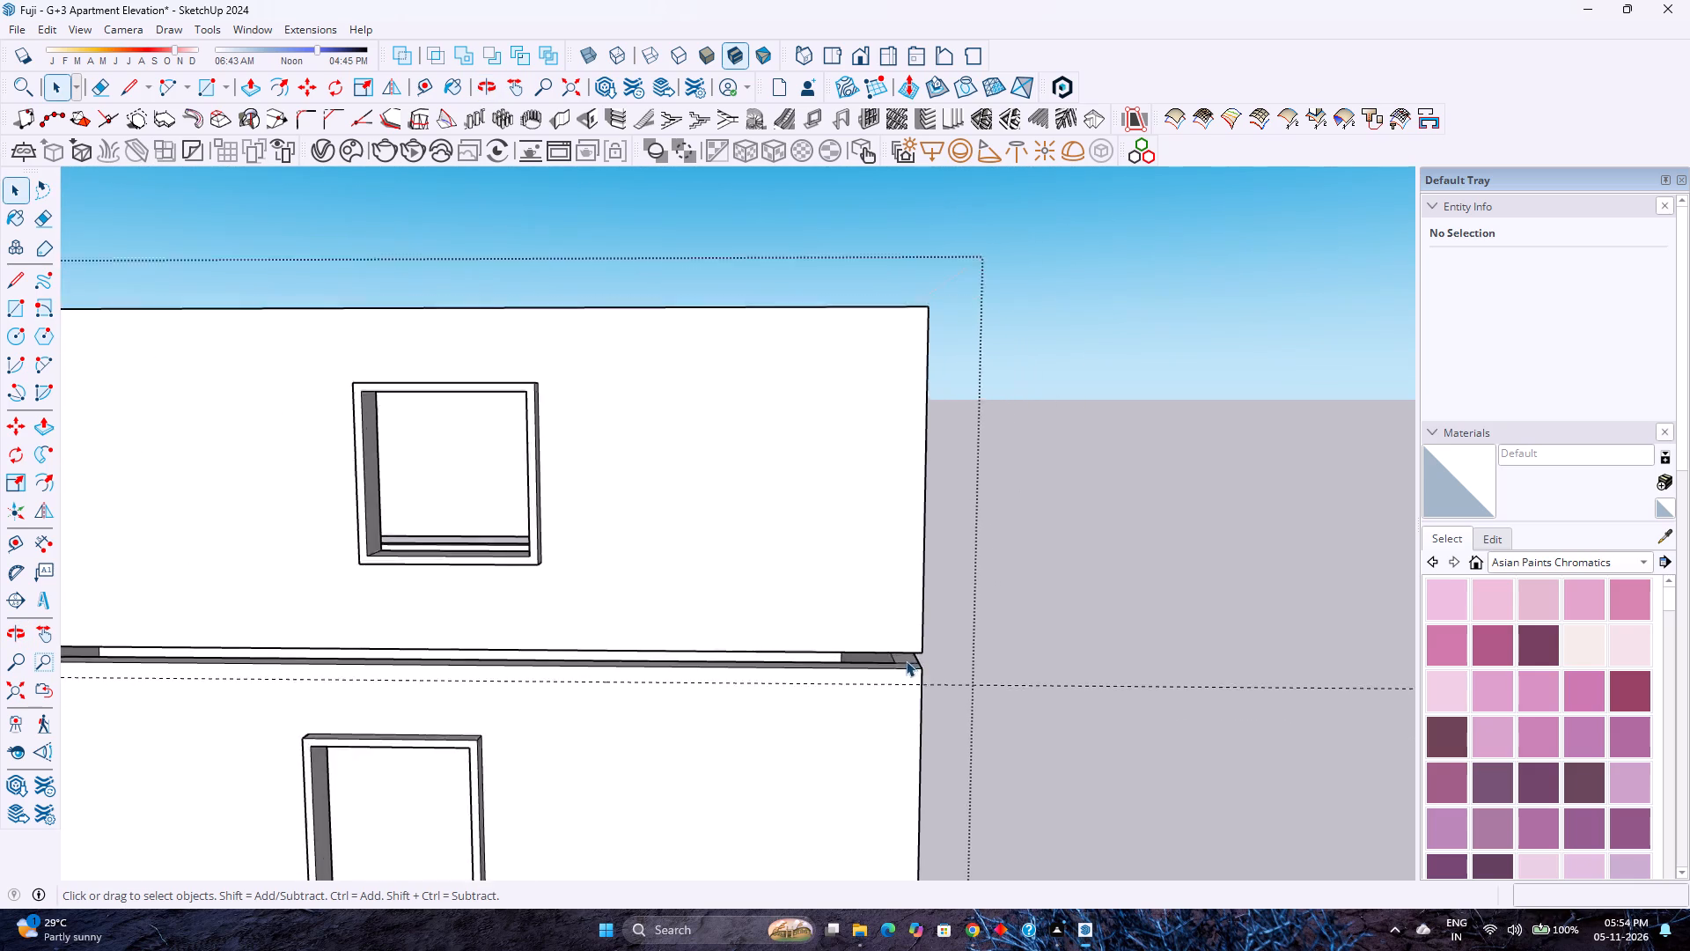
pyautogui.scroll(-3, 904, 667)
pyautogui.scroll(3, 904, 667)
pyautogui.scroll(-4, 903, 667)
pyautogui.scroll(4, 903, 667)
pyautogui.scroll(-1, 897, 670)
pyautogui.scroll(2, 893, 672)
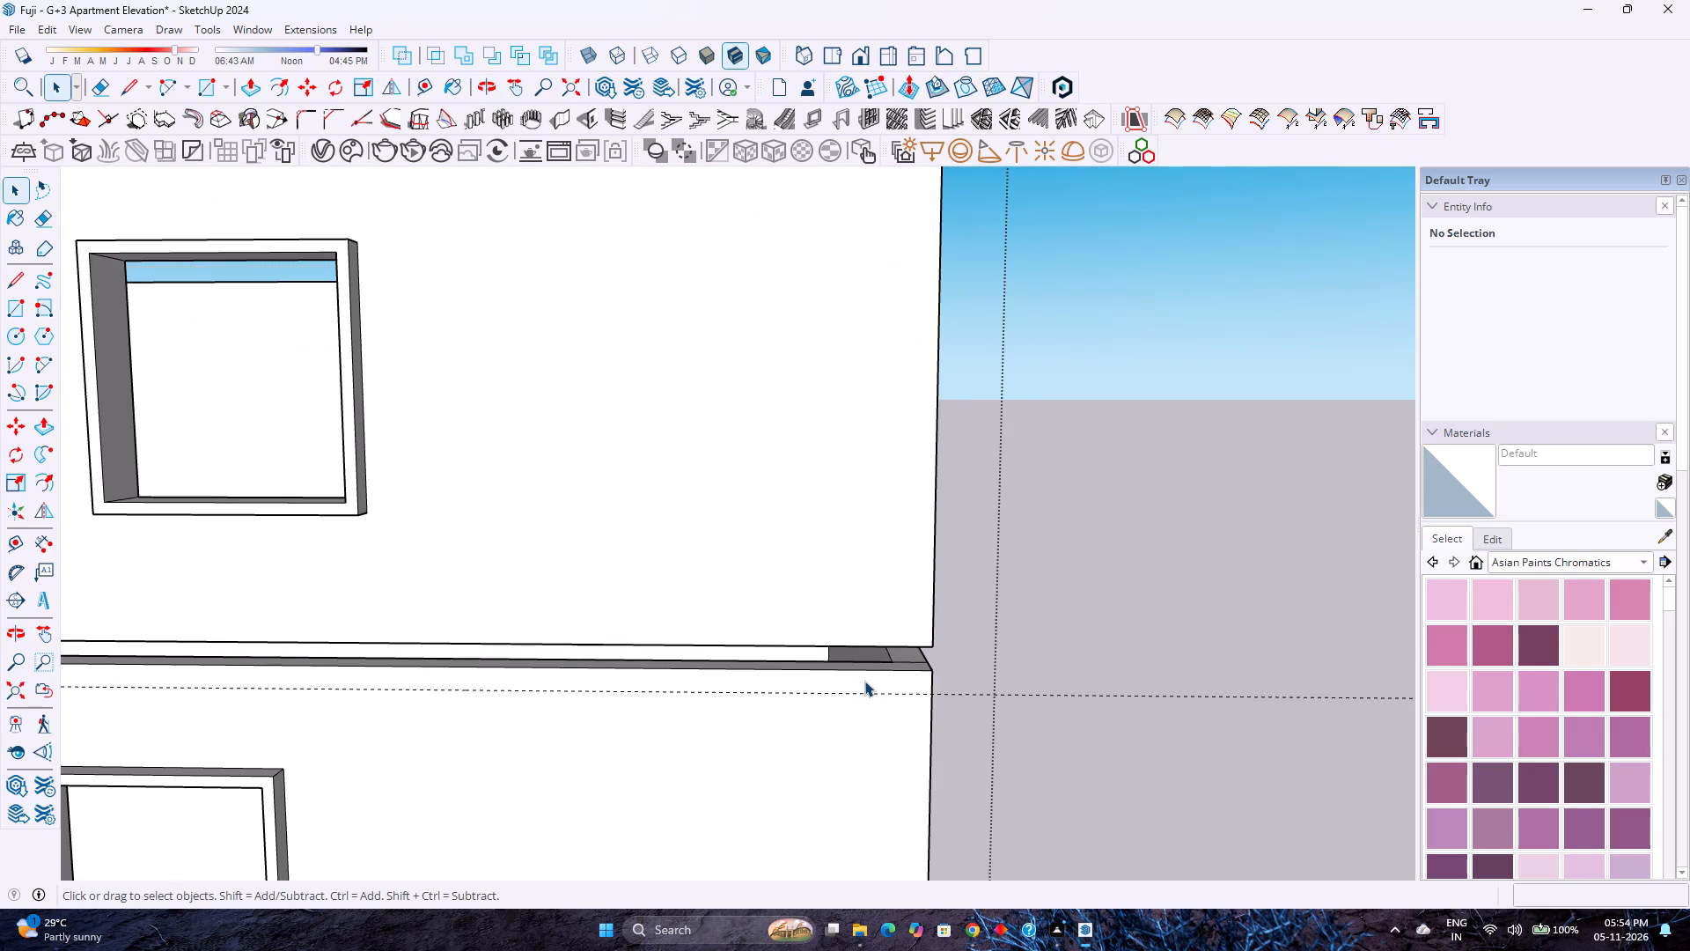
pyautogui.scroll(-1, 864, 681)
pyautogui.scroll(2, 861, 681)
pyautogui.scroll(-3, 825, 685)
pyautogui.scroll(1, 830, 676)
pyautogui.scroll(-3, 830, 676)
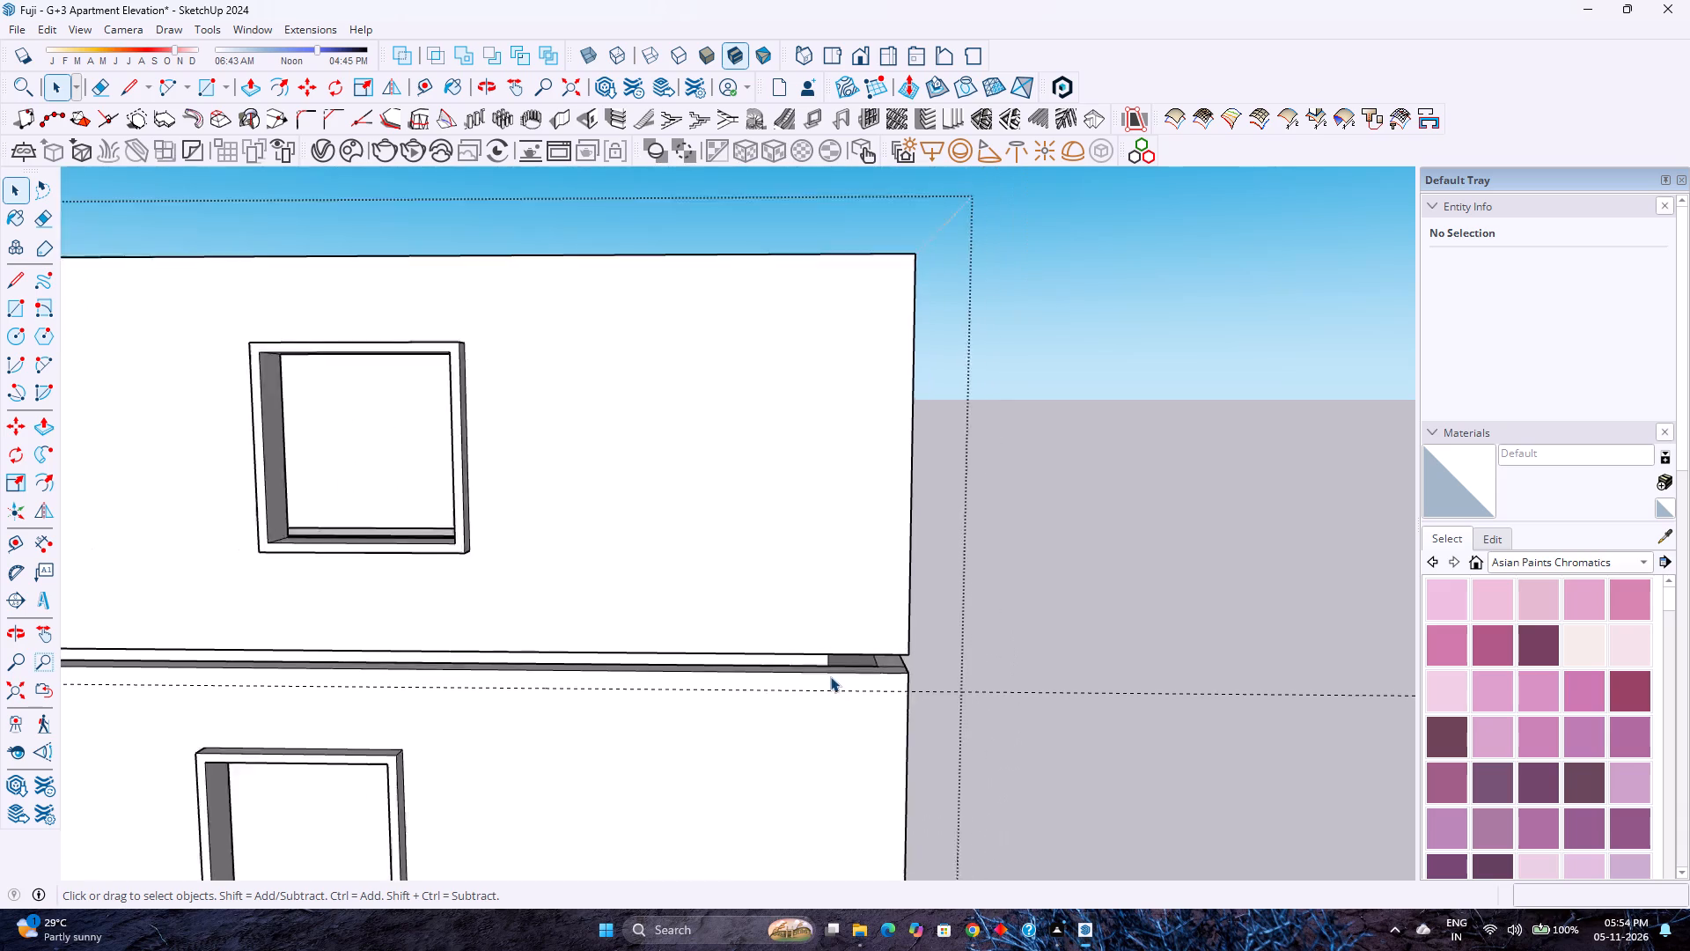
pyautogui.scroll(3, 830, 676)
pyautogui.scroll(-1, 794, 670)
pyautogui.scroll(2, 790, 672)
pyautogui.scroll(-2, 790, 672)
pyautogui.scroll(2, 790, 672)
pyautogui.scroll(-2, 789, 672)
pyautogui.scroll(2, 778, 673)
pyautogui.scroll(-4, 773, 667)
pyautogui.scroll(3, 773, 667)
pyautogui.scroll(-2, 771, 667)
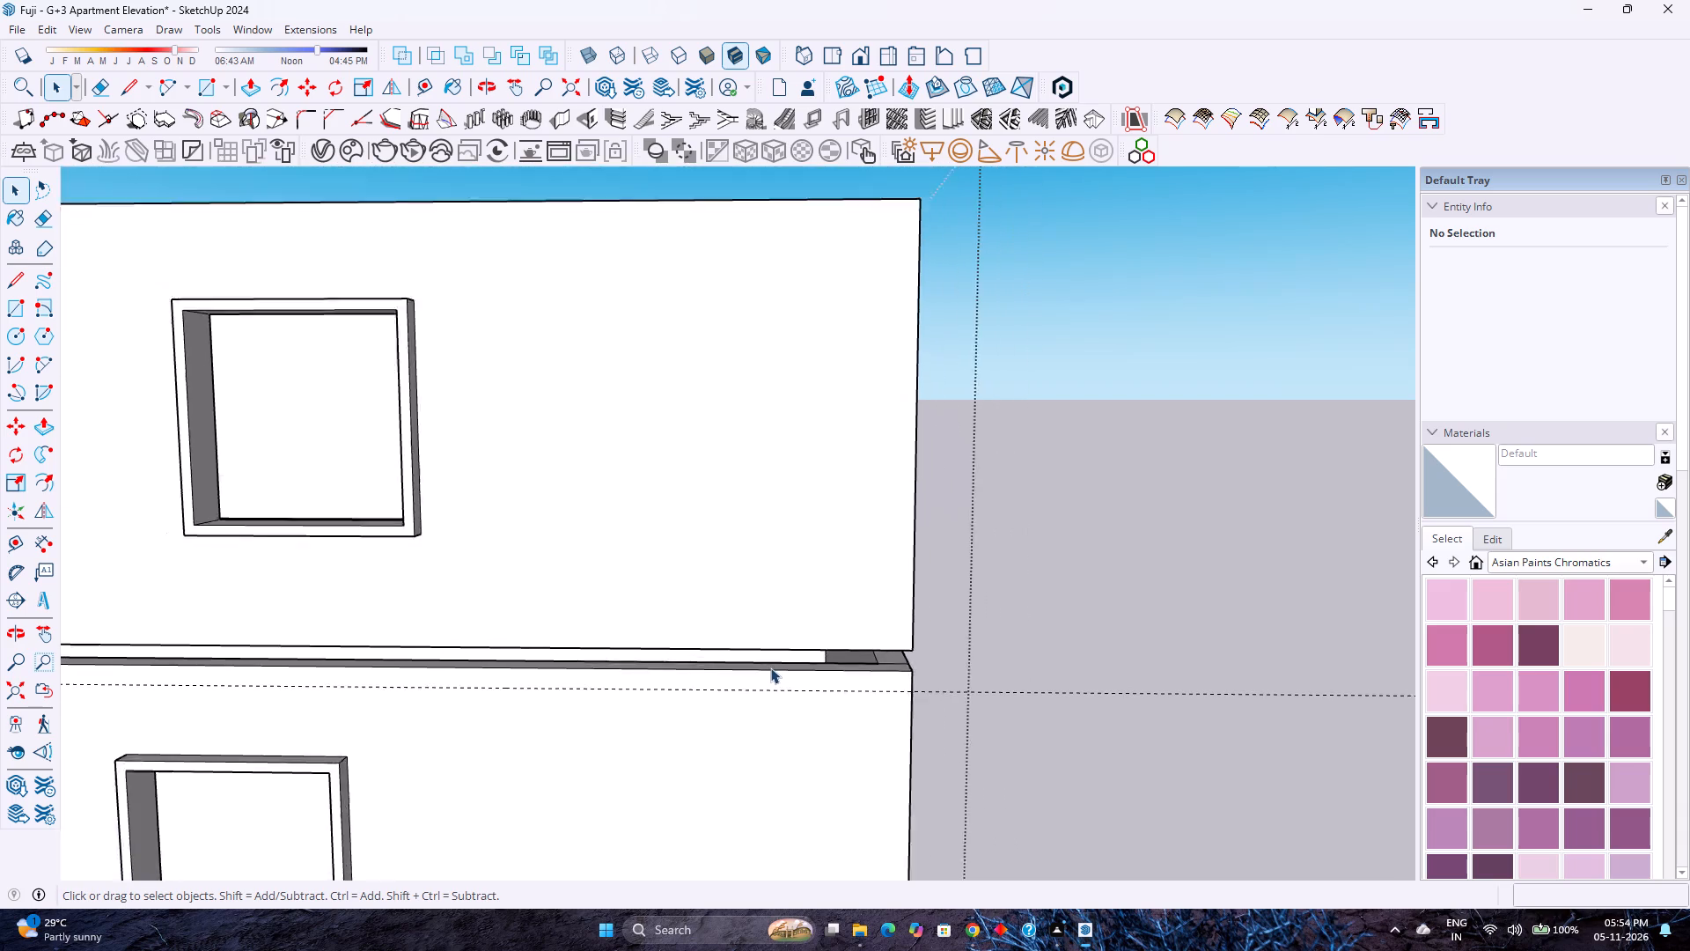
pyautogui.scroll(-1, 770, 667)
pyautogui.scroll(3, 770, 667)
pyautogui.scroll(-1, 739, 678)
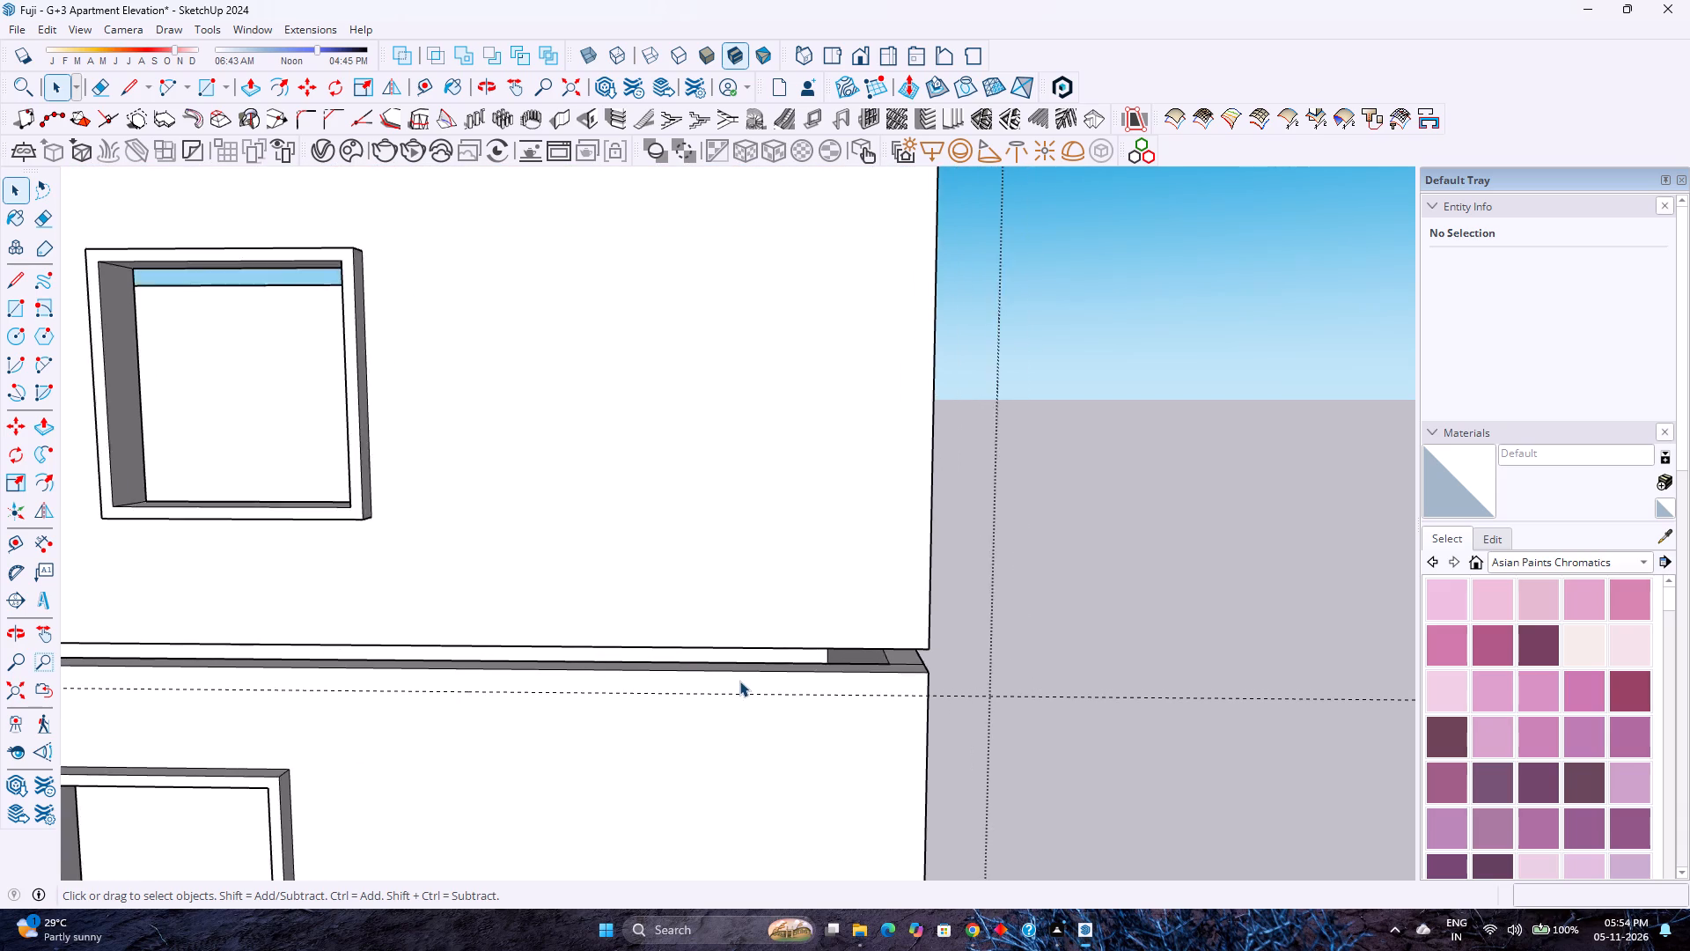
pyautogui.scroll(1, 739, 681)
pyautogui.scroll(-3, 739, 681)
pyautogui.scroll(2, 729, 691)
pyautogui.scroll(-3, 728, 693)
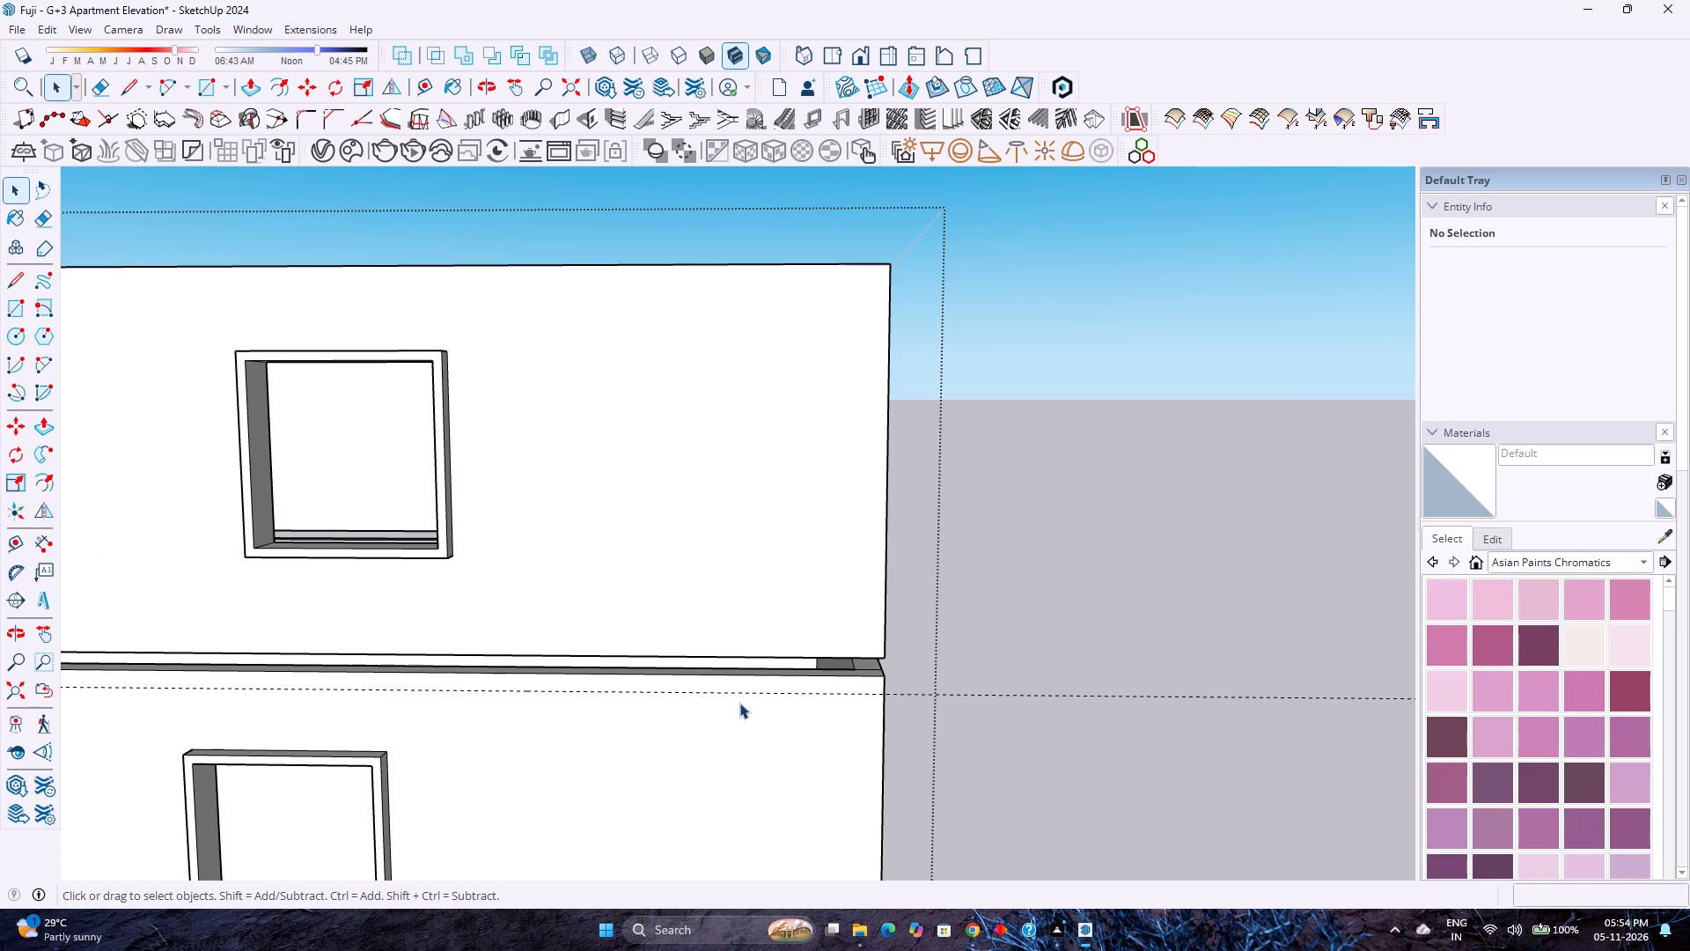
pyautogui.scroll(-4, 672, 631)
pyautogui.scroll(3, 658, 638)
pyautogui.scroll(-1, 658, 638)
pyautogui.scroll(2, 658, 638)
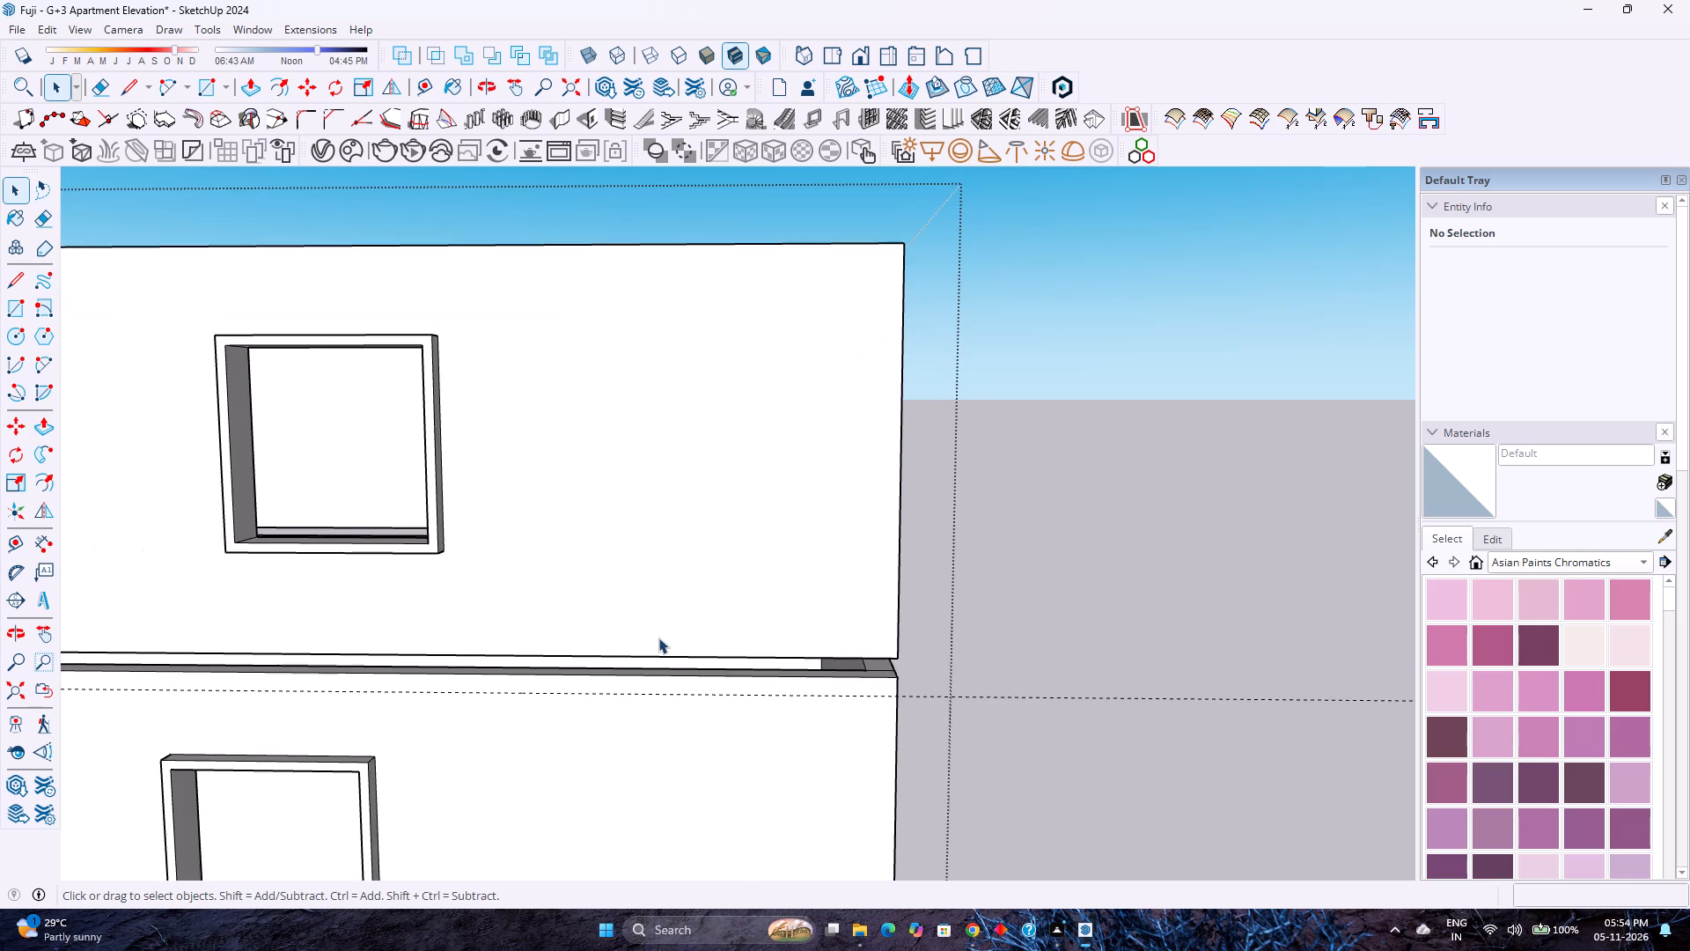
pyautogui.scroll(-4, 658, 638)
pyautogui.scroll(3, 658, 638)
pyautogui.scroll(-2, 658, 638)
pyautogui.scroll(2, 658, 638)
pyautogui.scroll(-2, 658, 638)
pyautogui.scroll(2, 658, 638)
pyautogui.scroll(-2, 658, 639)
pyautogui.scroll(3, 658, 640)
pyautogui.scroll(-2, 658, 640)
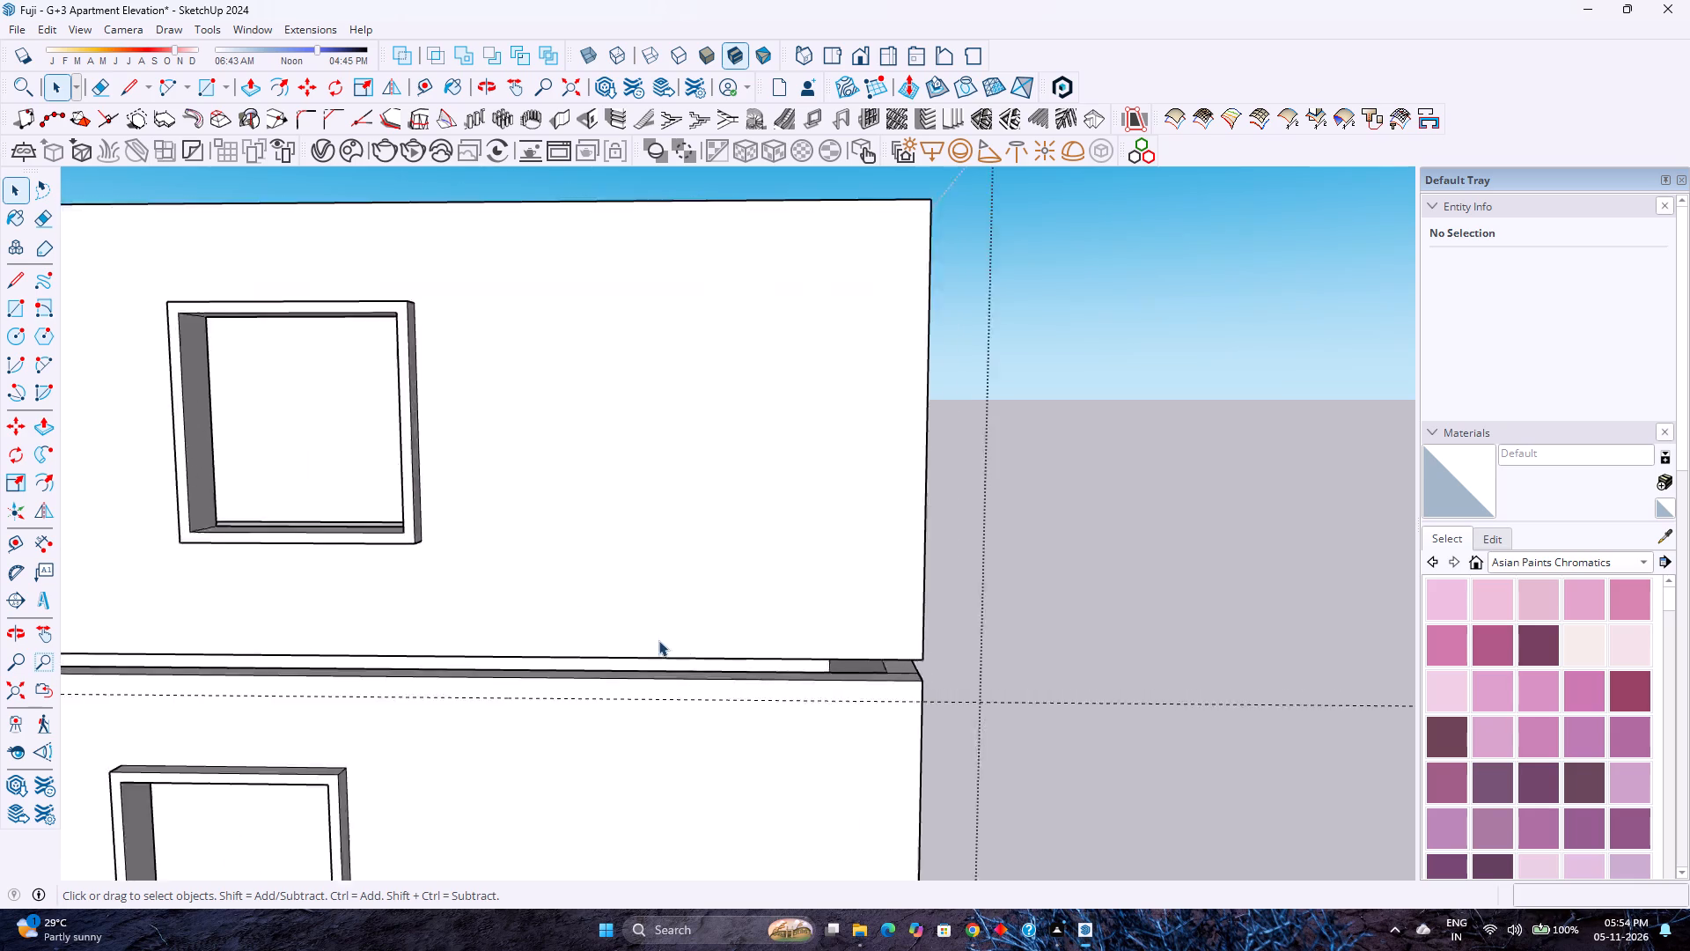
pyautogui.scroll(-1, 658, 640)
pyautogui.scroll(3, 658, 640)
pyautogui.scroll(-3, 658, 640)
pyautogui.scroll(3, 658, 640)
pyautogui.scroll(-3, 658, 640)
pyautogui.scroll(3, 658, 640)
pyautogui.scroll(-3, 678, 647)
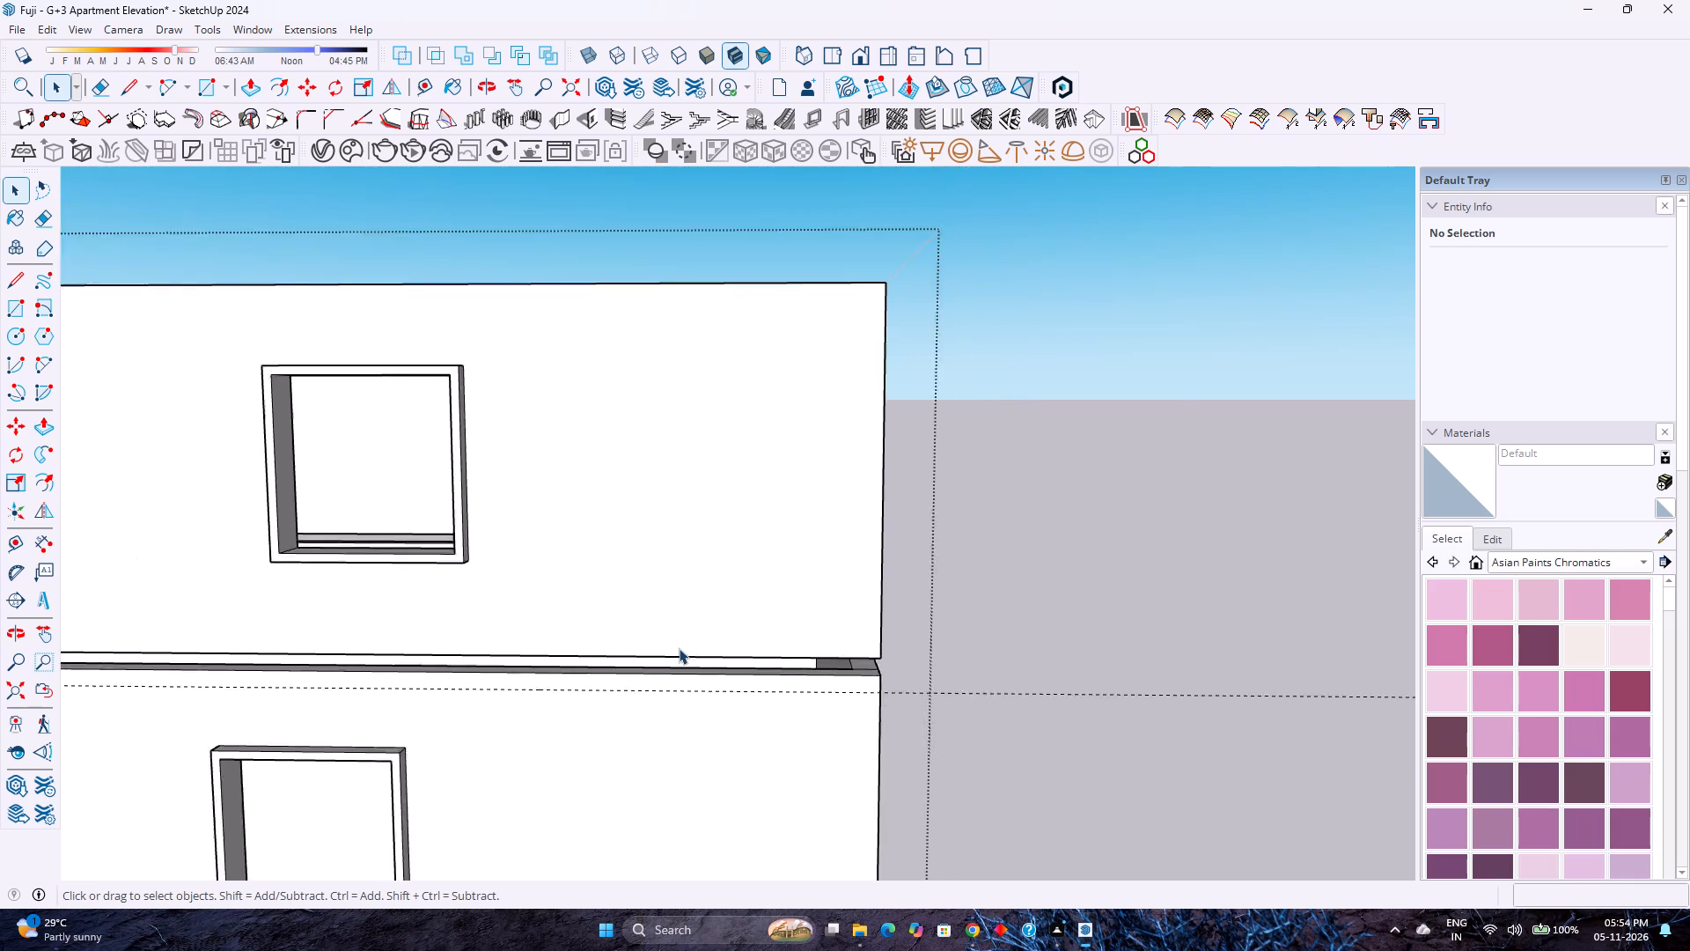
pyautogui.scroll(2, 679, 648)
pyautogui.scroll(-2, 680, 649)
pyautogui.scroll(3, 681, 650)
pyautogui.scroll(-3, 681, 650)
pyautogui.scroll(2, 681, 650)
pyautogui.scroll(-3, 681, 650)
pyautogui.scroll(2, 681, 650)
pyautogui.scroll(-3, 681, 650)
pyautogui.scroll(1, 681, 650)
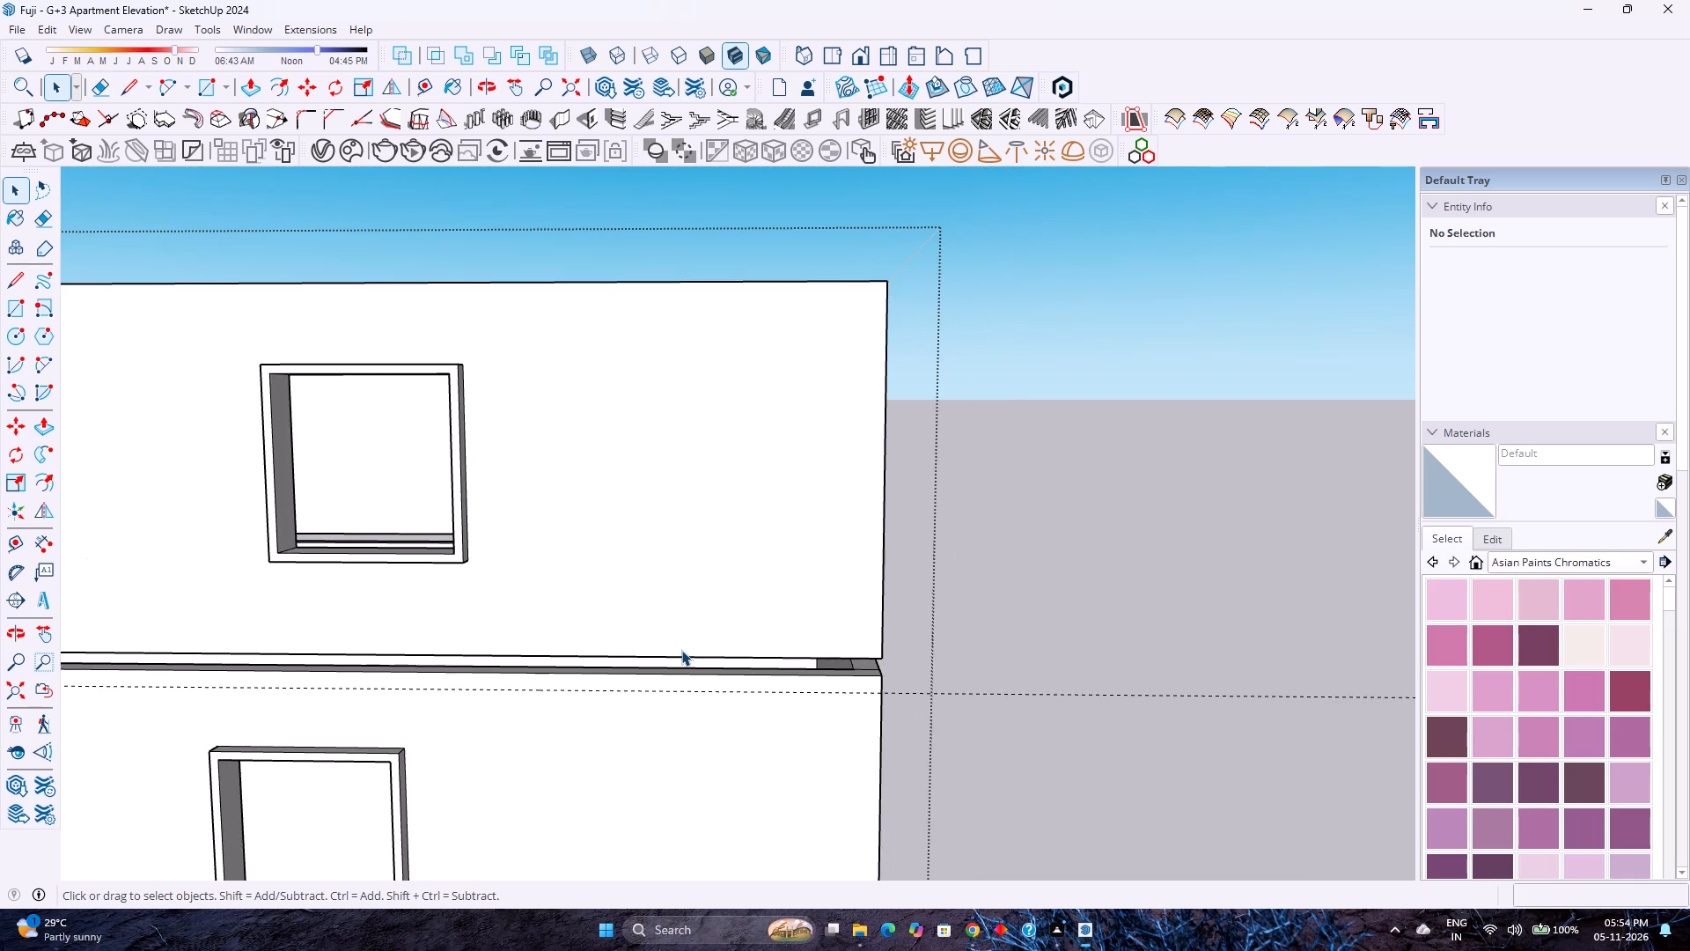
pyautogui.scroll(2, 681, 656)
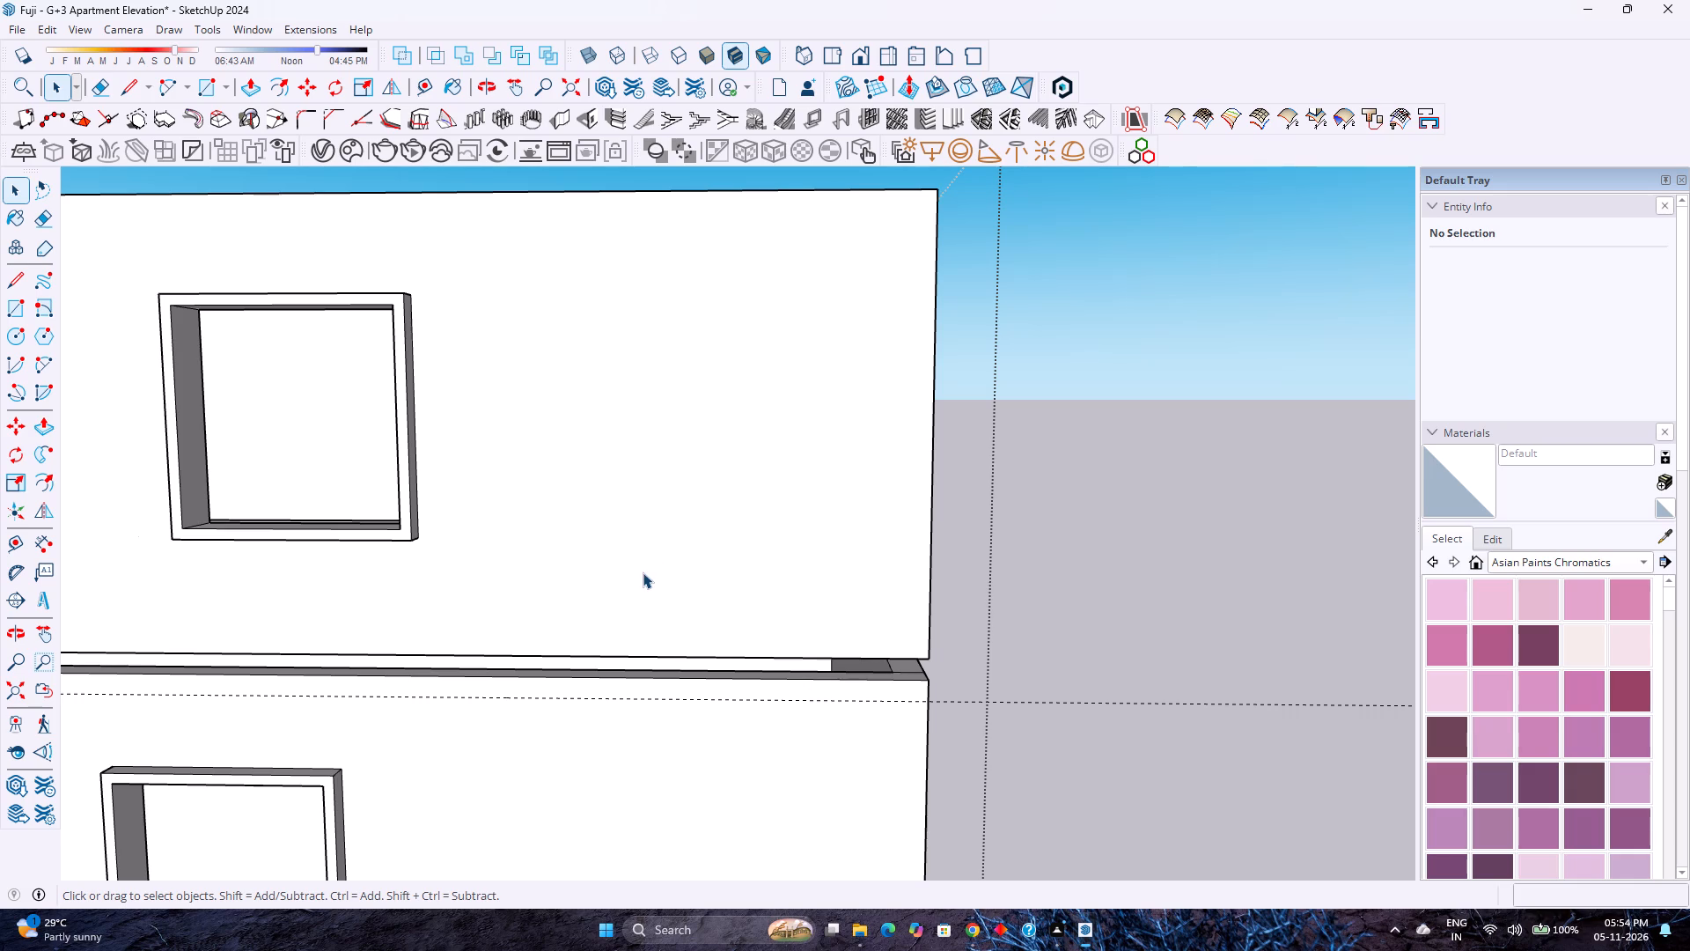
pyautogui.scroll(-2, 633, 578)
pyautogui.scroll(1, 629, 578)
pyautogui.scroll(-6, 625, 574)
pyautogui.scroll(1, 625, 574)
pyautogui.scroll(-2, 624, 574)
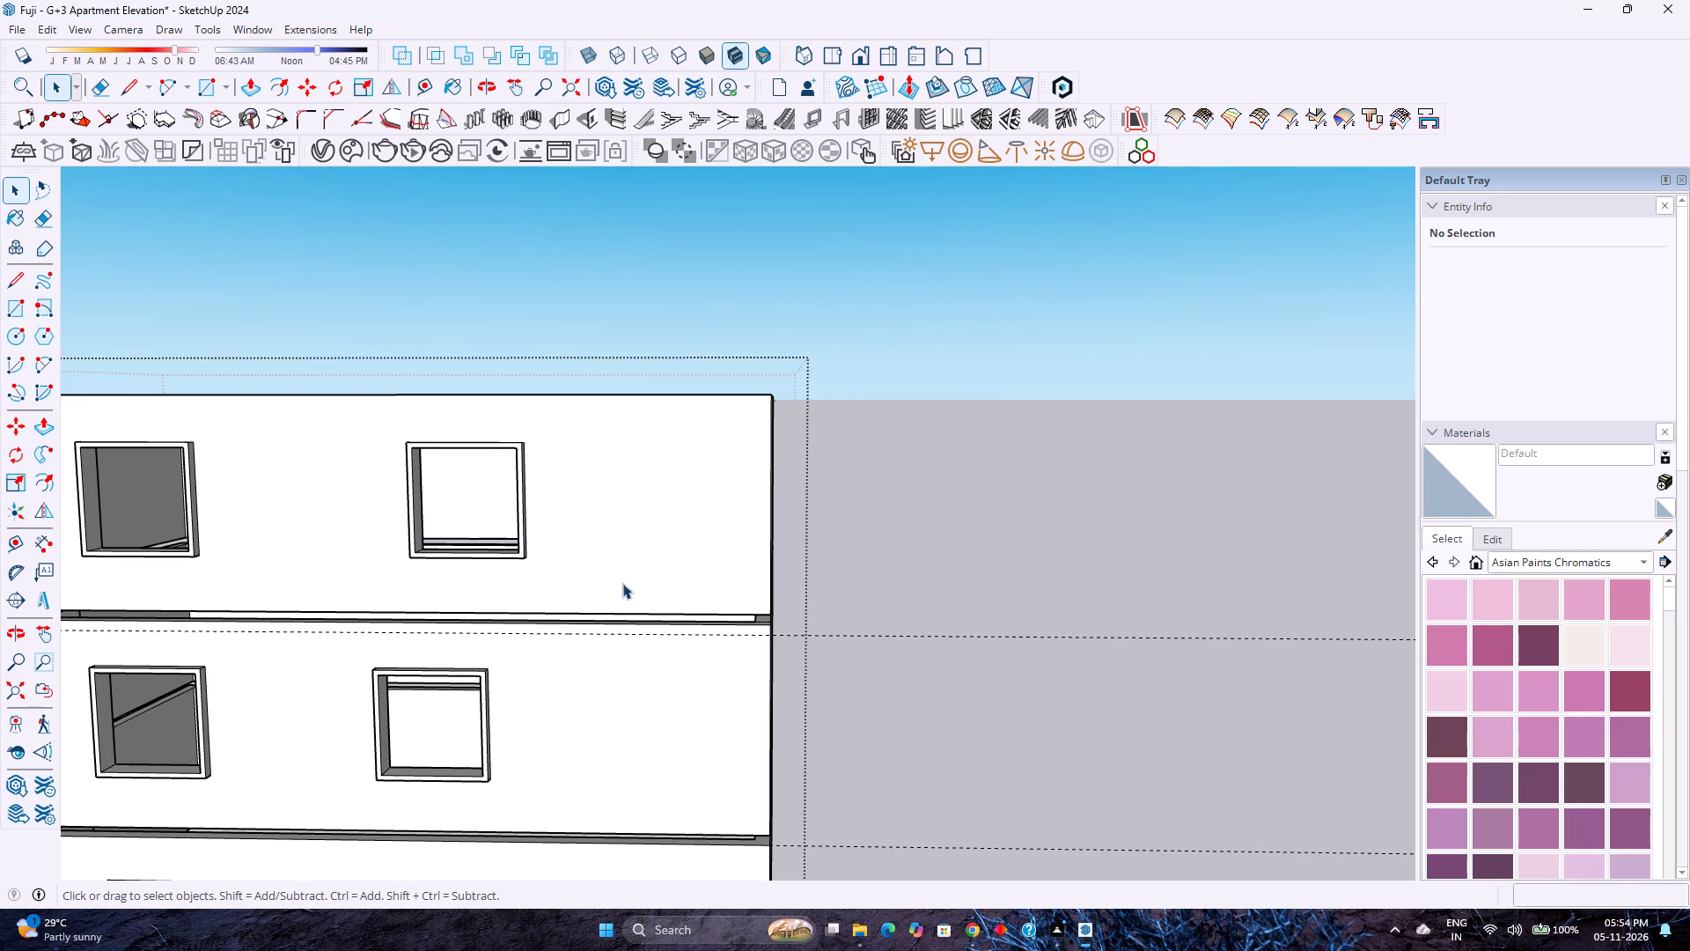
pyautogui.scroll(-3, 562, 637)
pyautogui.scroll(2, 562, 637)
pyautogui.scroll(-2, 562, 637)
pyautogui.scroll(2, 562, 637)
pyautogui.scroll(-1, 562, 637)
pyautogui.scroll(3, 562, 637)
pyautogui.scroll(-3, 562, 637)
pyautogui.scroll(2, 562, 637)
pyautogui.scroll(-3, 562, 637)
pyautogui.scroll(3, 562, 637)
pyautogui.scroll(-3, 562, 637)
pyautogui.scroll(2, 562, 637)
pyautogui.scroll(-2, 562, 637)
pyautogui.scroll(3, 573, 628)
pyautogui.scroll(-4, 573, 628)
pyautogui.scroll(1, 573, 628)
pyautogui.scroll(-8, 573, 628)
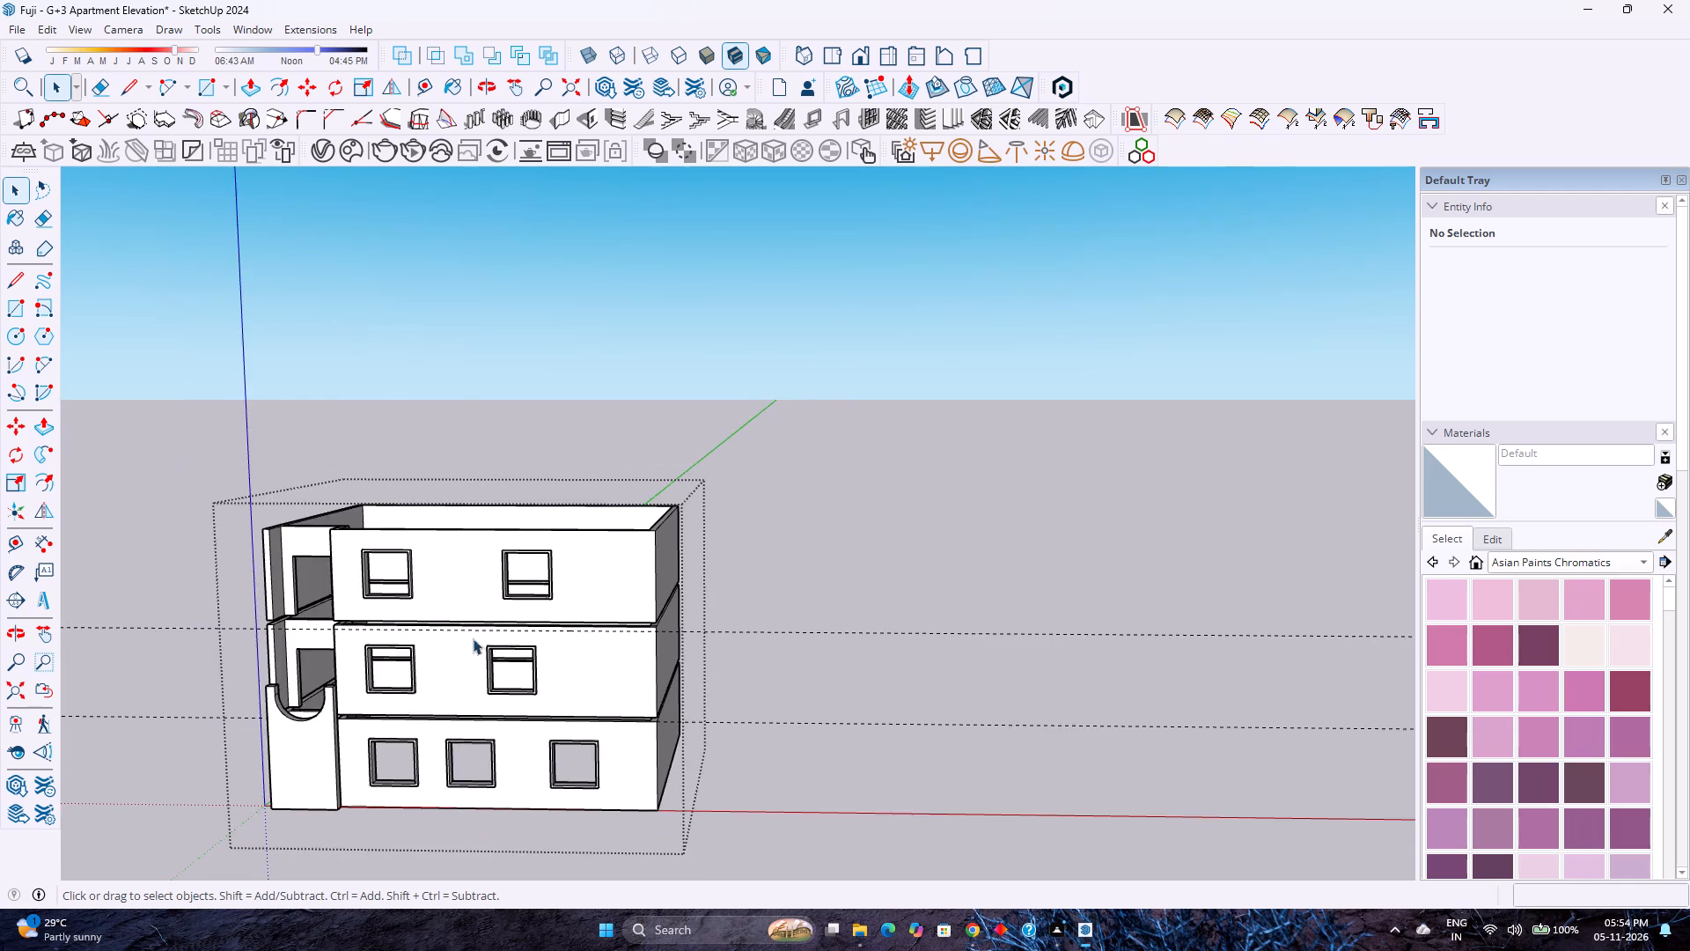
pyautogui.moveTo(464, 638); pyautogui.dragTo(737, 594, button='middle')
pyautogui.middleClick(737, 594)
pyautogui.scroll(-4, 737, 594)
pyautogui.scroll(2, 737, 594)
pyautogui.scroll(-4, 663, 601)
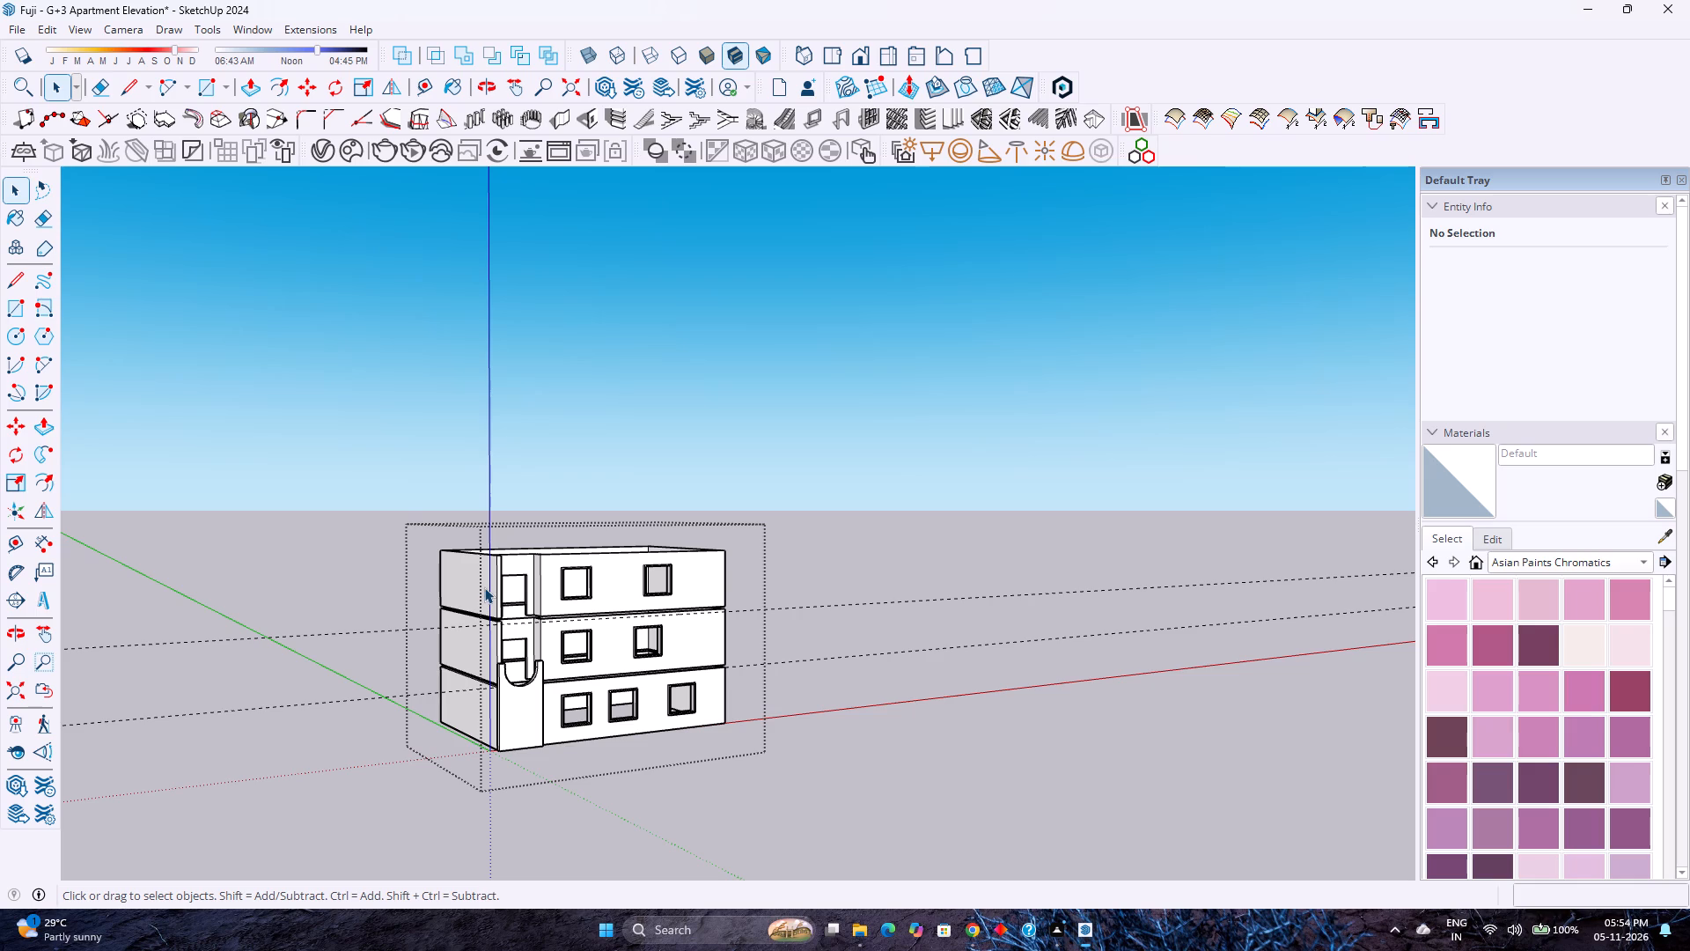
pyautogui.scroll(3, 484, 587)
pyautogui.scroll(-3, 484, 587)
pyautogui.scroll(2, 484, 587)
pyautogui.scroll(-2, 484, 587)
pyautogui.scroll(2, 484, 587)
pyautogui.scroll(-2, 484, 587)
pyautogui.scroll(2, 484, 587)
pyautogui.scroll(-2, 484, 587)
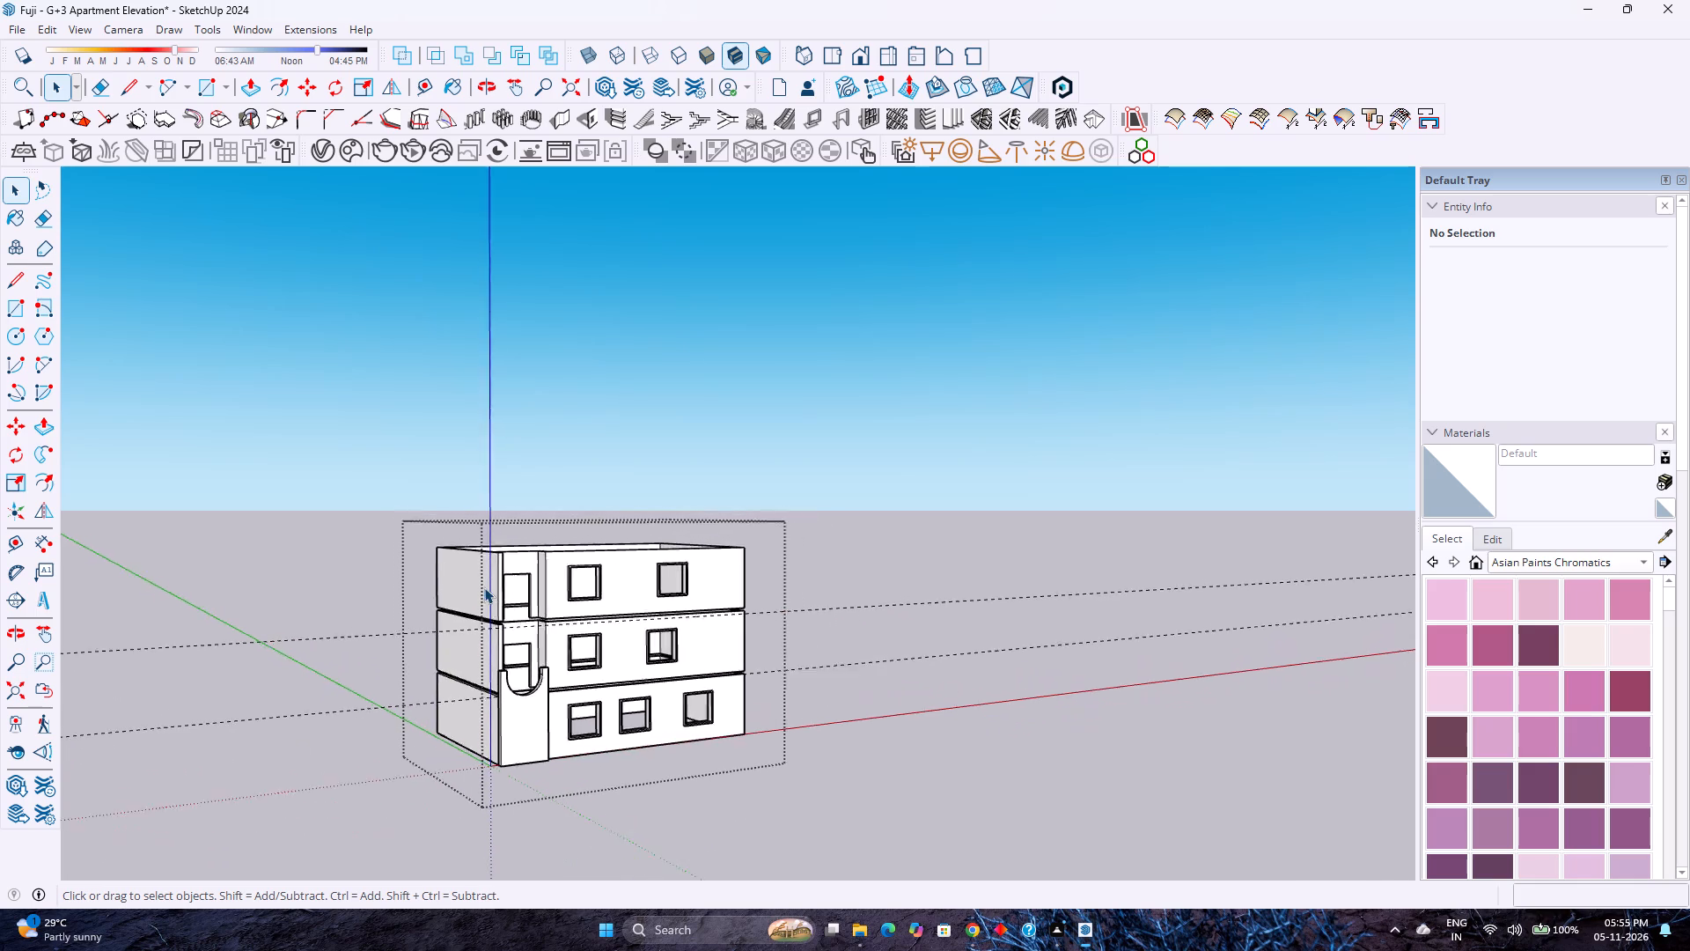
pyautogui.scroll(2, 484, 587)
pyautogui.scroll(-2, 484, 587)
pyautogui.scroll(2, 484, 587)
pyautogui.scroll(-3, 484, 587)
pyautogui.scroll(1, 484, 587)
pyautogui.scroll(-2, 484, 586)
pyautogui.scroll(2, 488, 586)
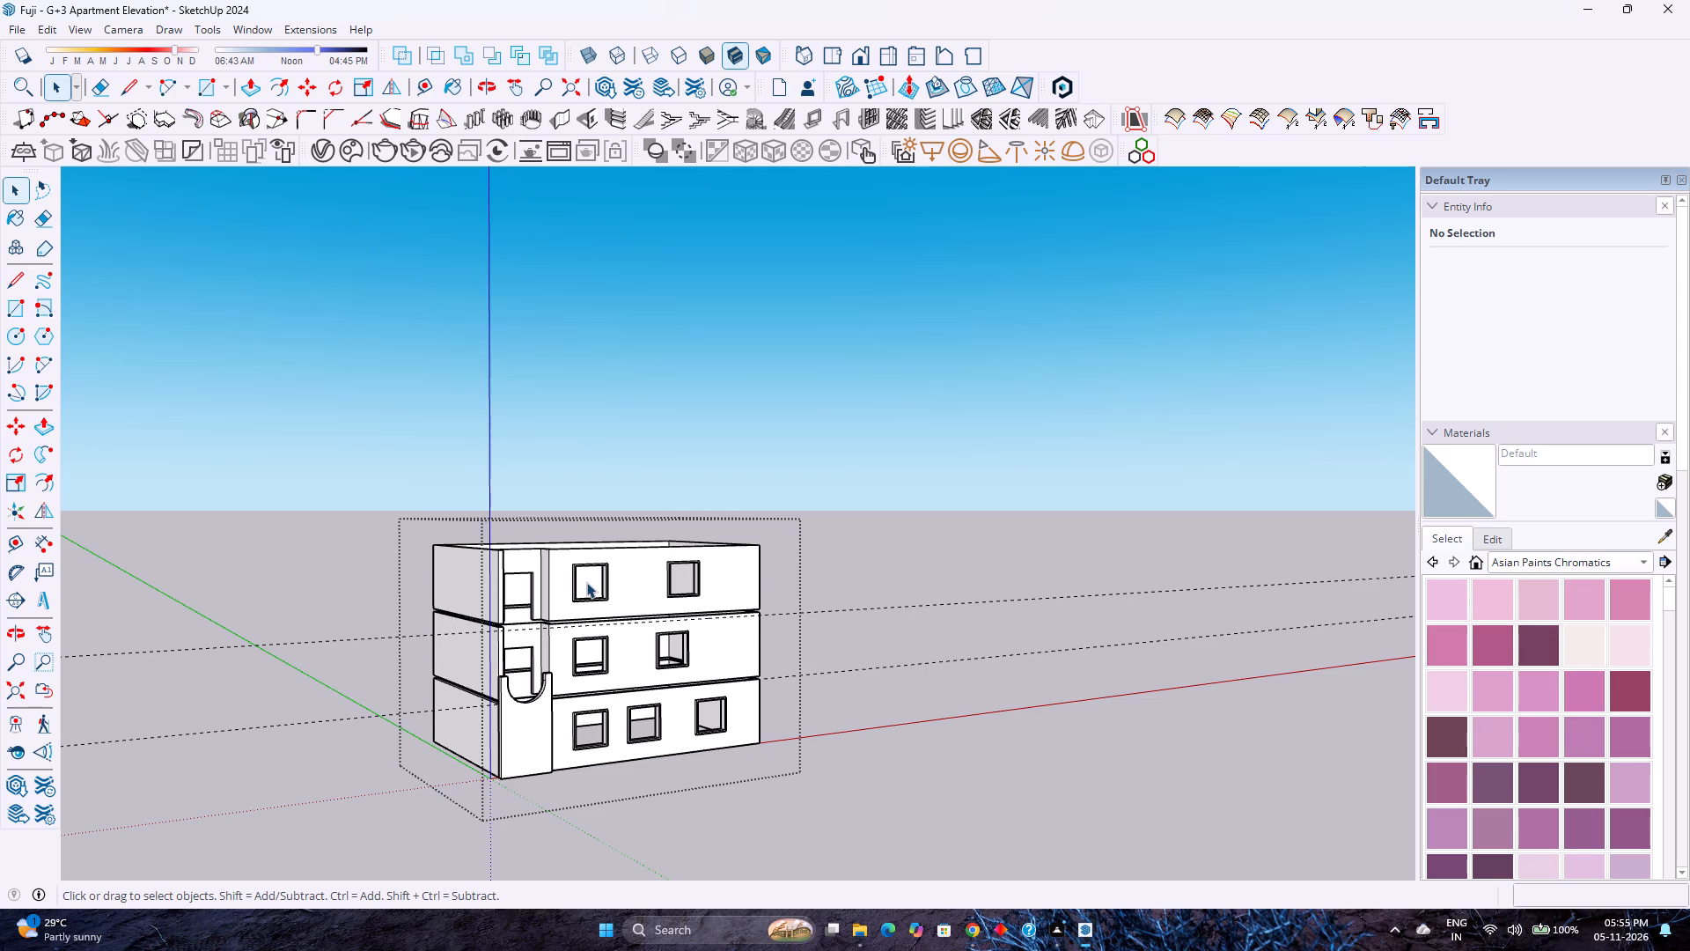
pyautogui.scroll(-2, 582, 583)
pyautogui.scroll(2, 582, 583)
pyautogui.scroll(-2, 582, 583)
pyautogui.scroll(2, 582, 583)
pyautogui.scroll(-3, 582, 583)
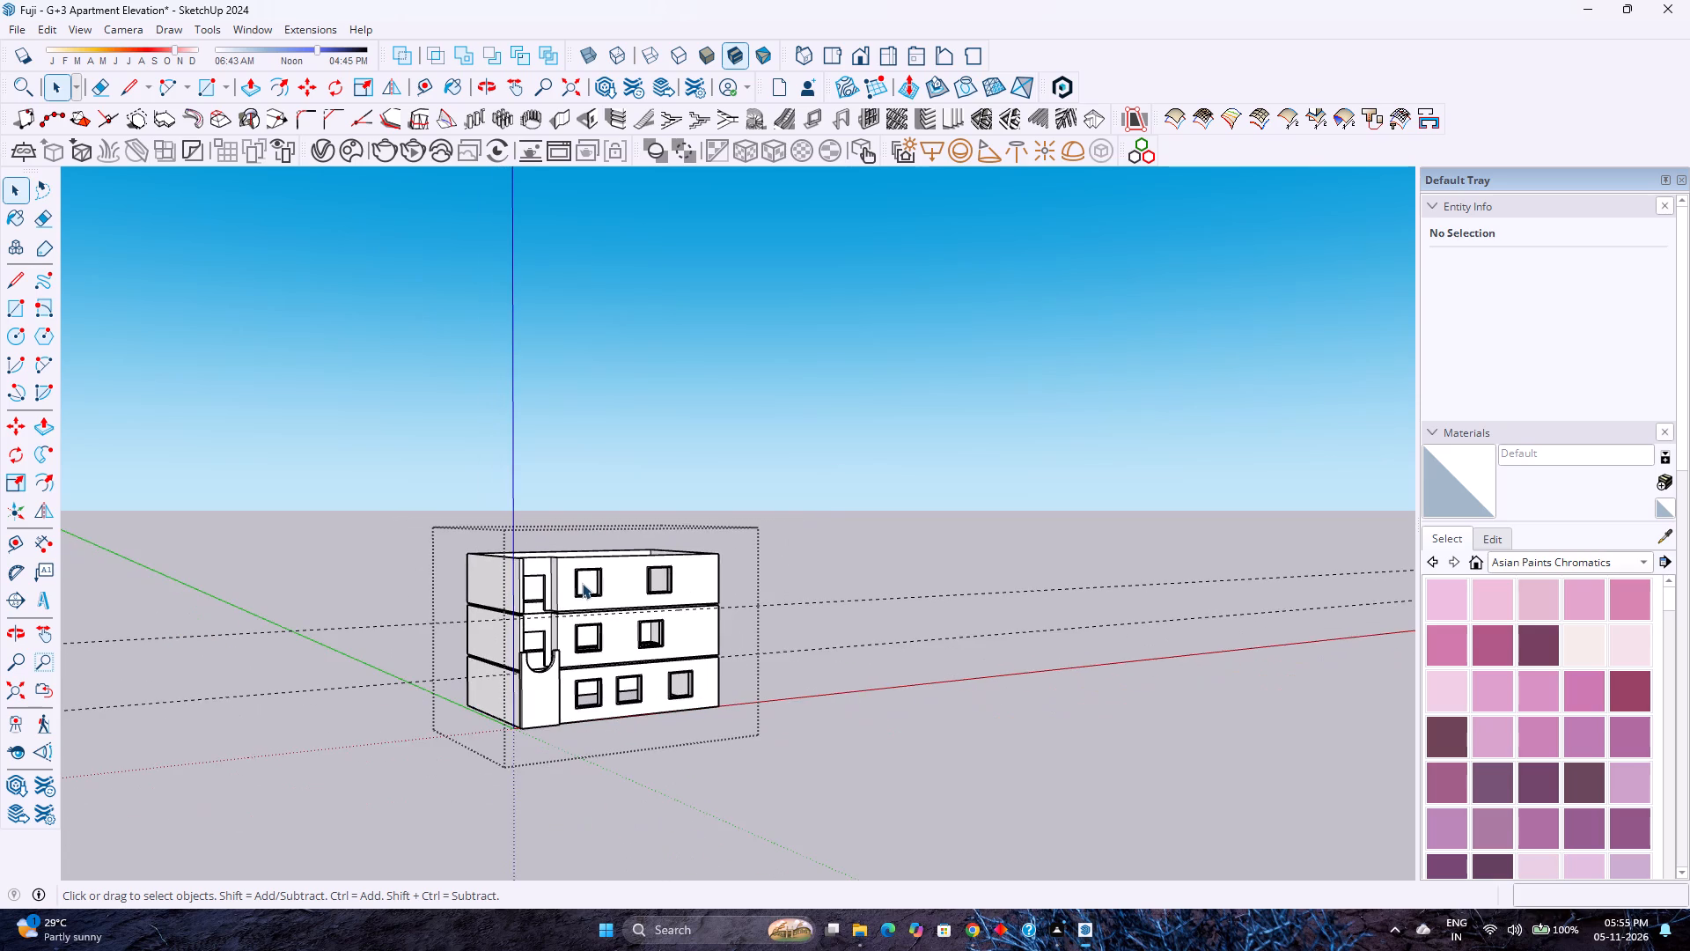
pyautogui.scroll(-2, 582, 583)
# Examine the gaps between the three storeys from the plain side wall and around to the windowed front.
pyautogui.scroll(12, 605, 565)
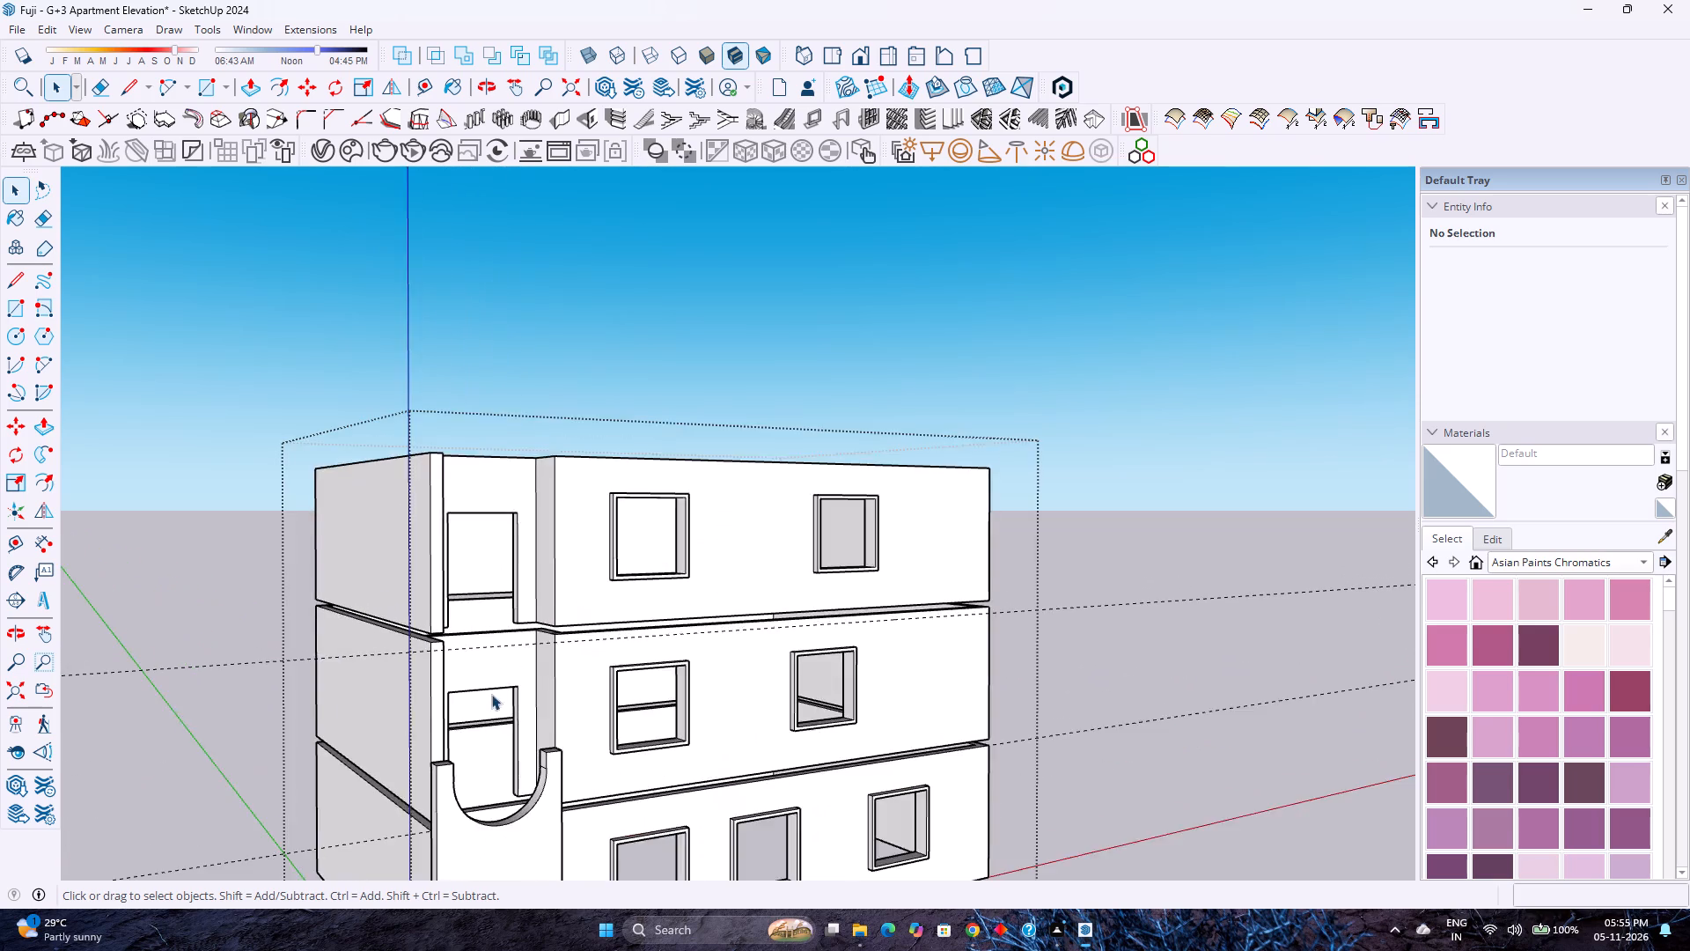
pyautogui.scroll(2, 491, 694)
pyautogui.moveTo(475, 702); pyautogui.dragTo(857, 623, button='middle')
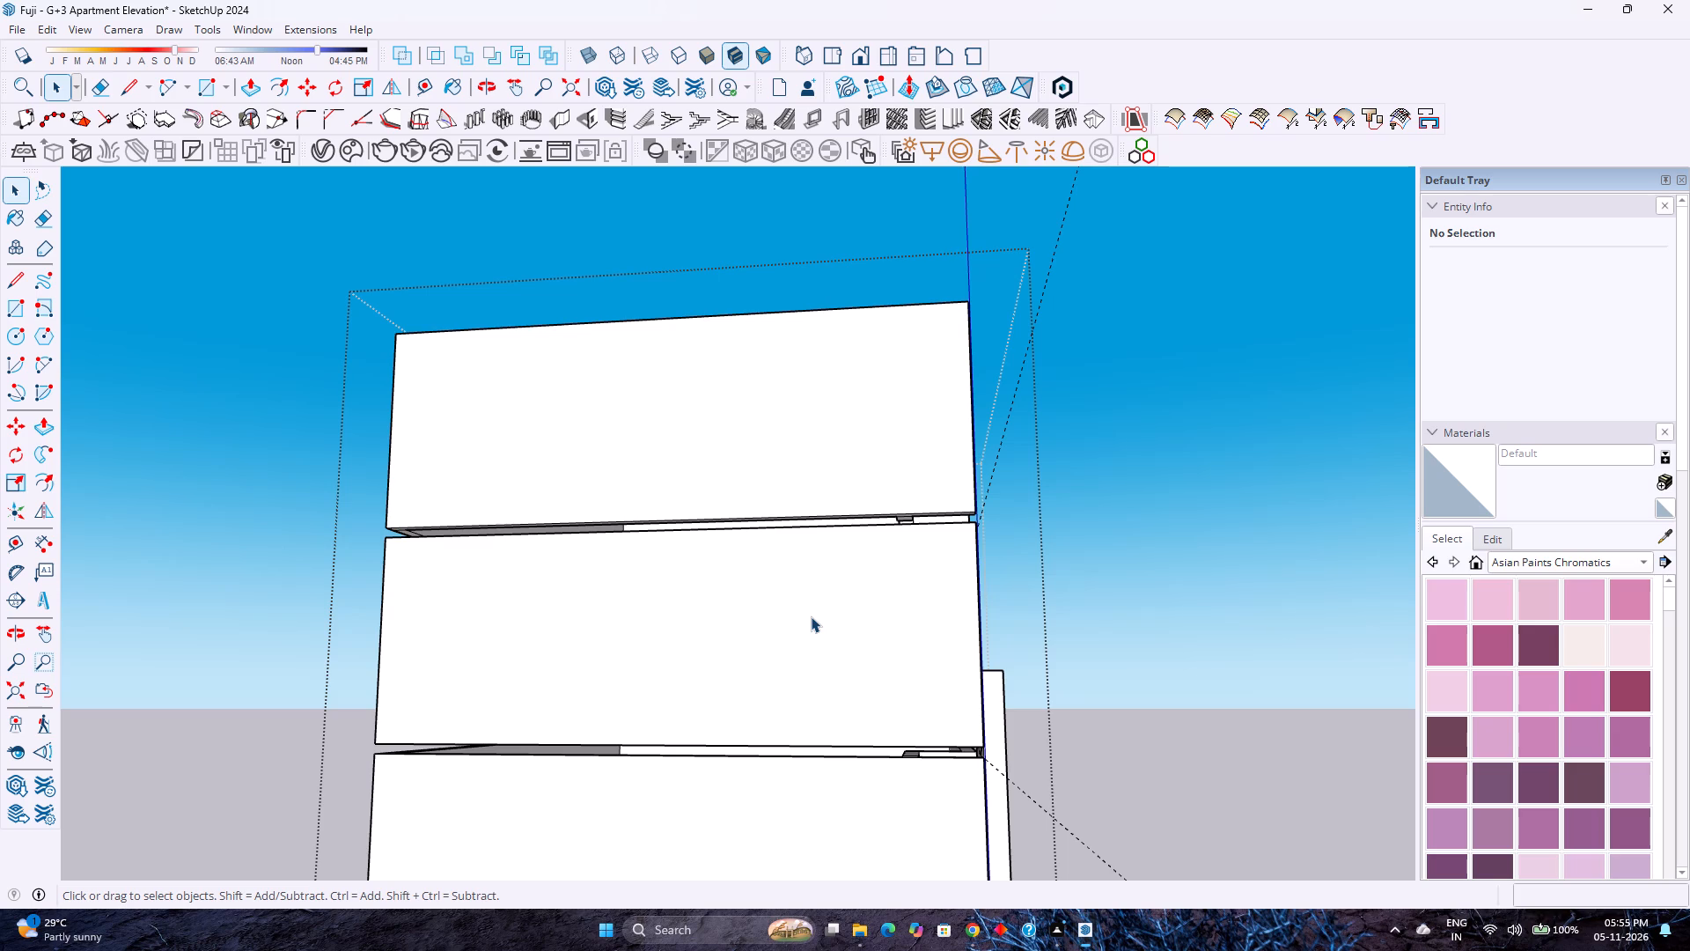
pyautogui.scroll(-4, 816, 616)
pyautogui.middleClick(876, 657)
pyautogui.moveTo(875, 658); pyautogui.dragTo(406, 677, button='middle')
pyautogui.middleClick(399, 677)
pyautogui.scroll(-2, 512, 645)
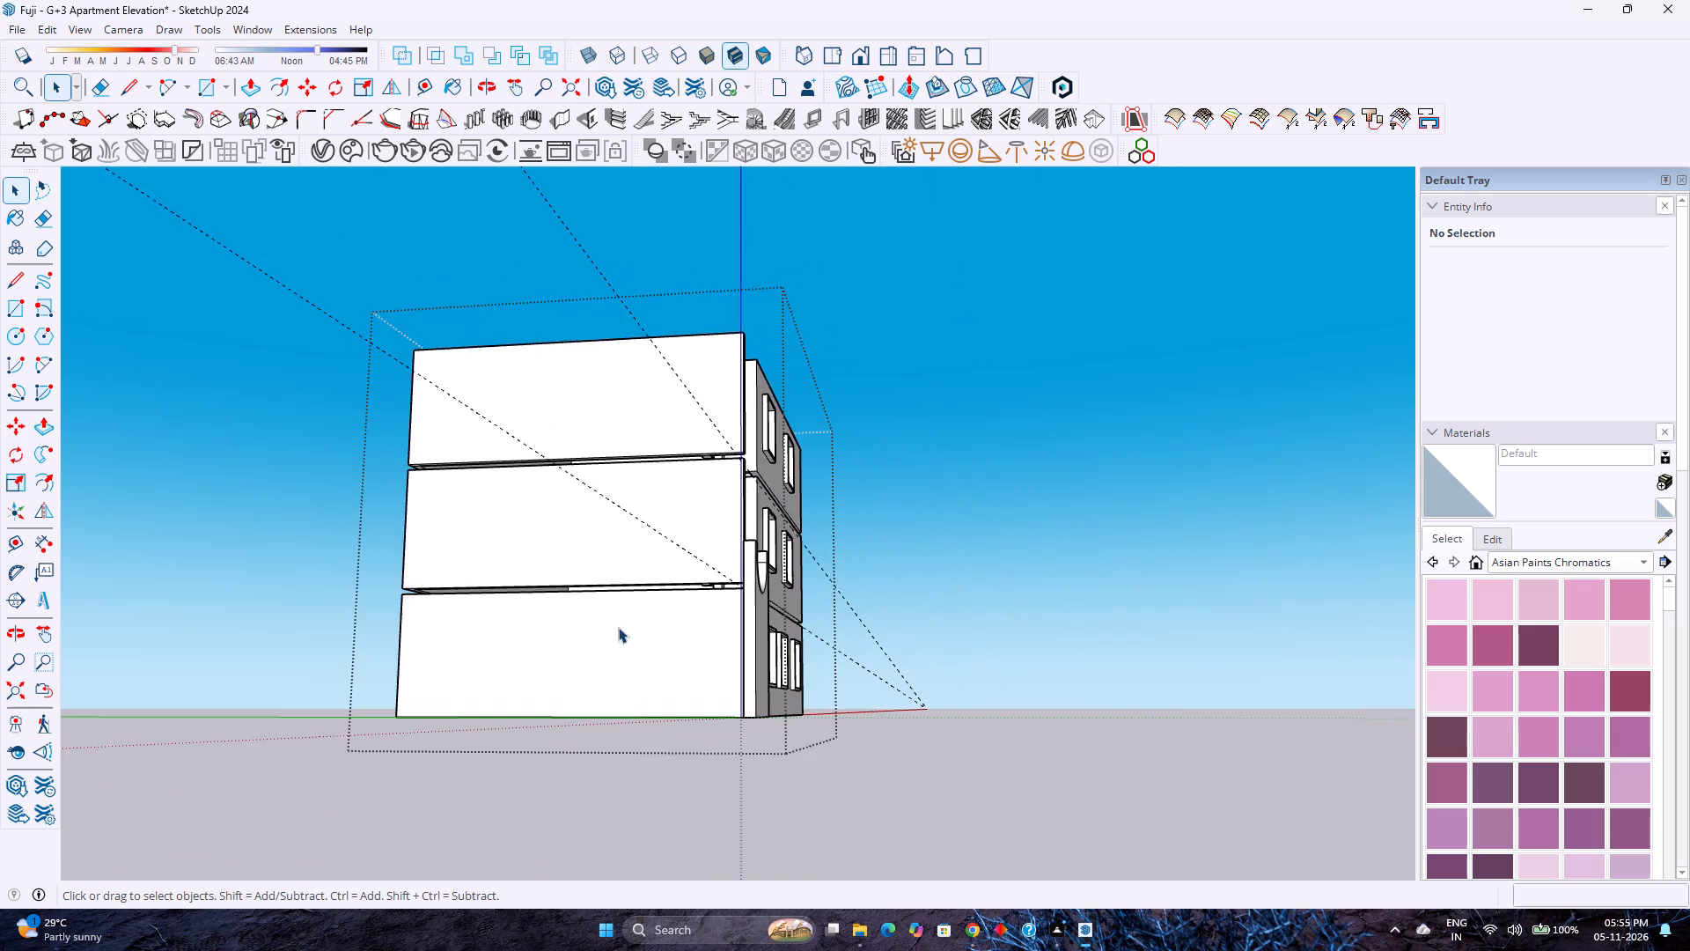
pyautogui.moveTo(597, 630); pyautogui.dragTo(301, 692, button='middle')
pyautogui.middleClick(301, 692)
pyautogui.scroll(6, 550, 653)
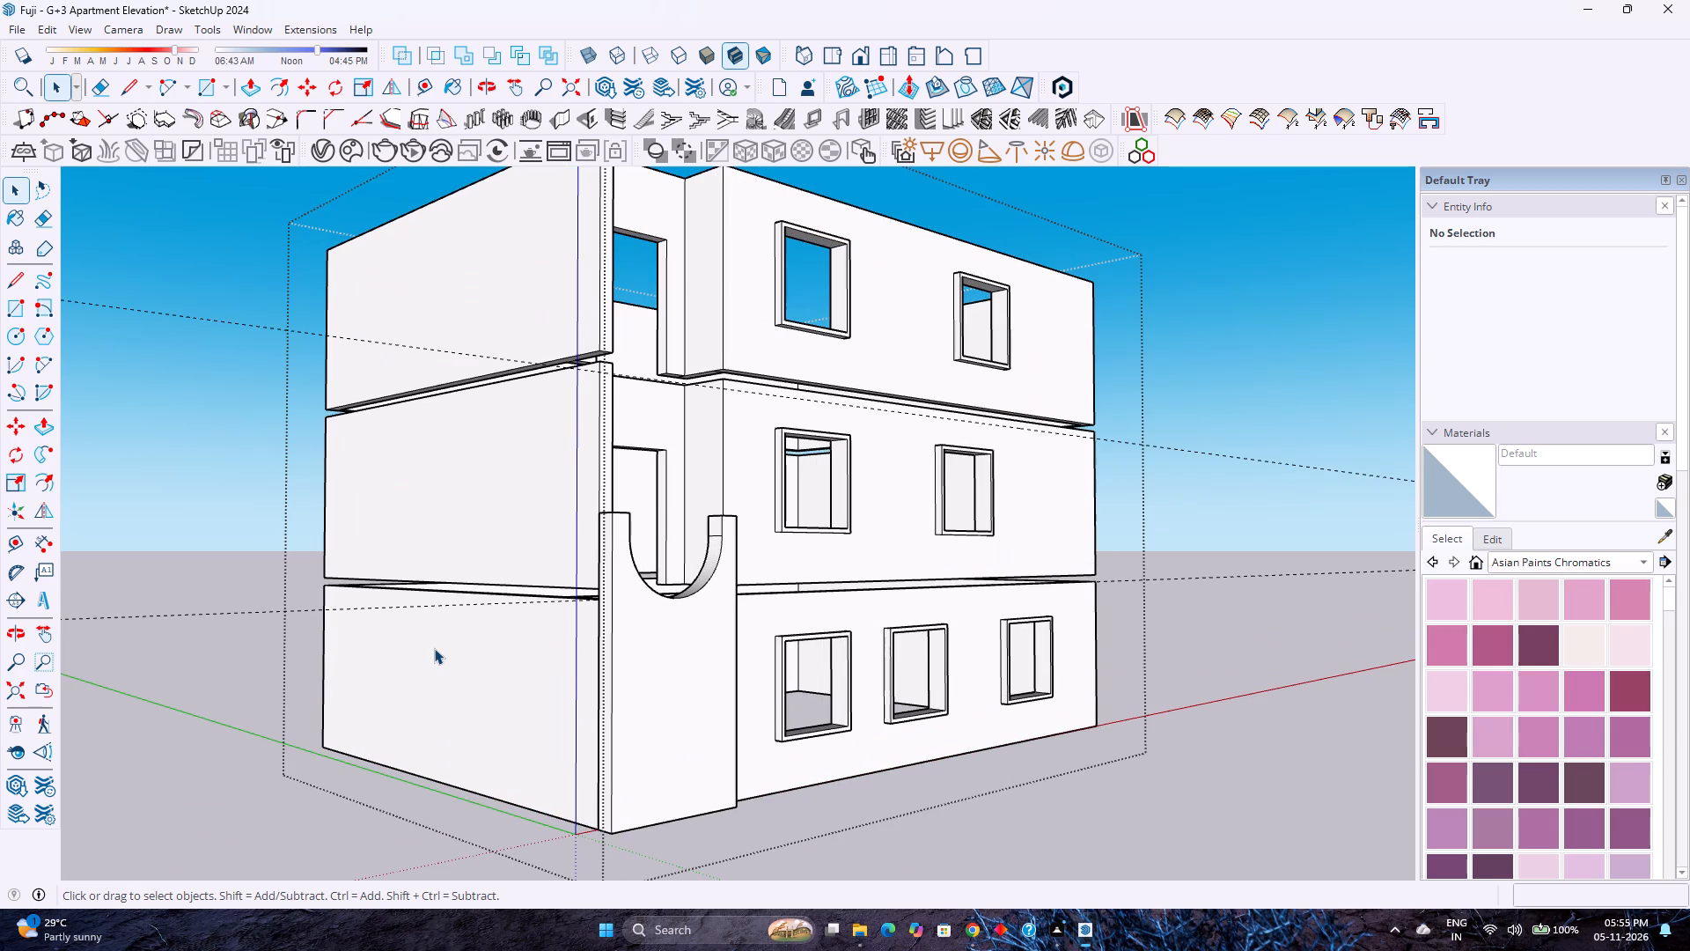
pyautogui.scroll(-2, 433, 648)
pyautogui.scroll(1, 432, 648)
pyautogui.scroll(-1, 432, 648)
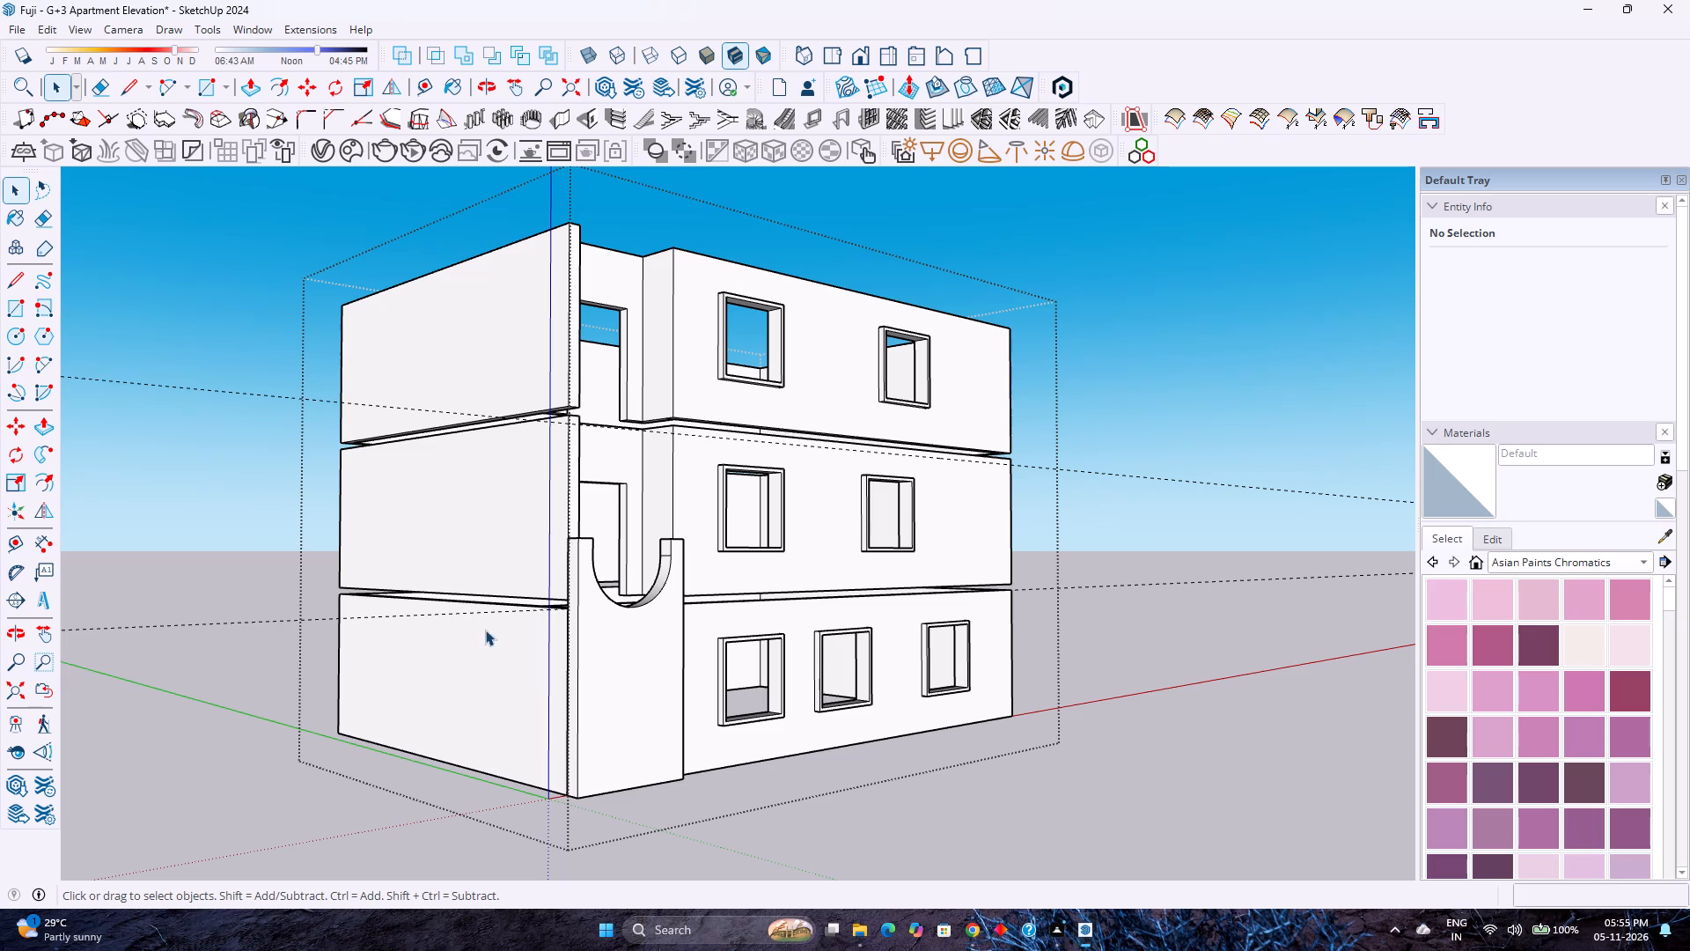
pyautogui.scroll(1, 495, 627)
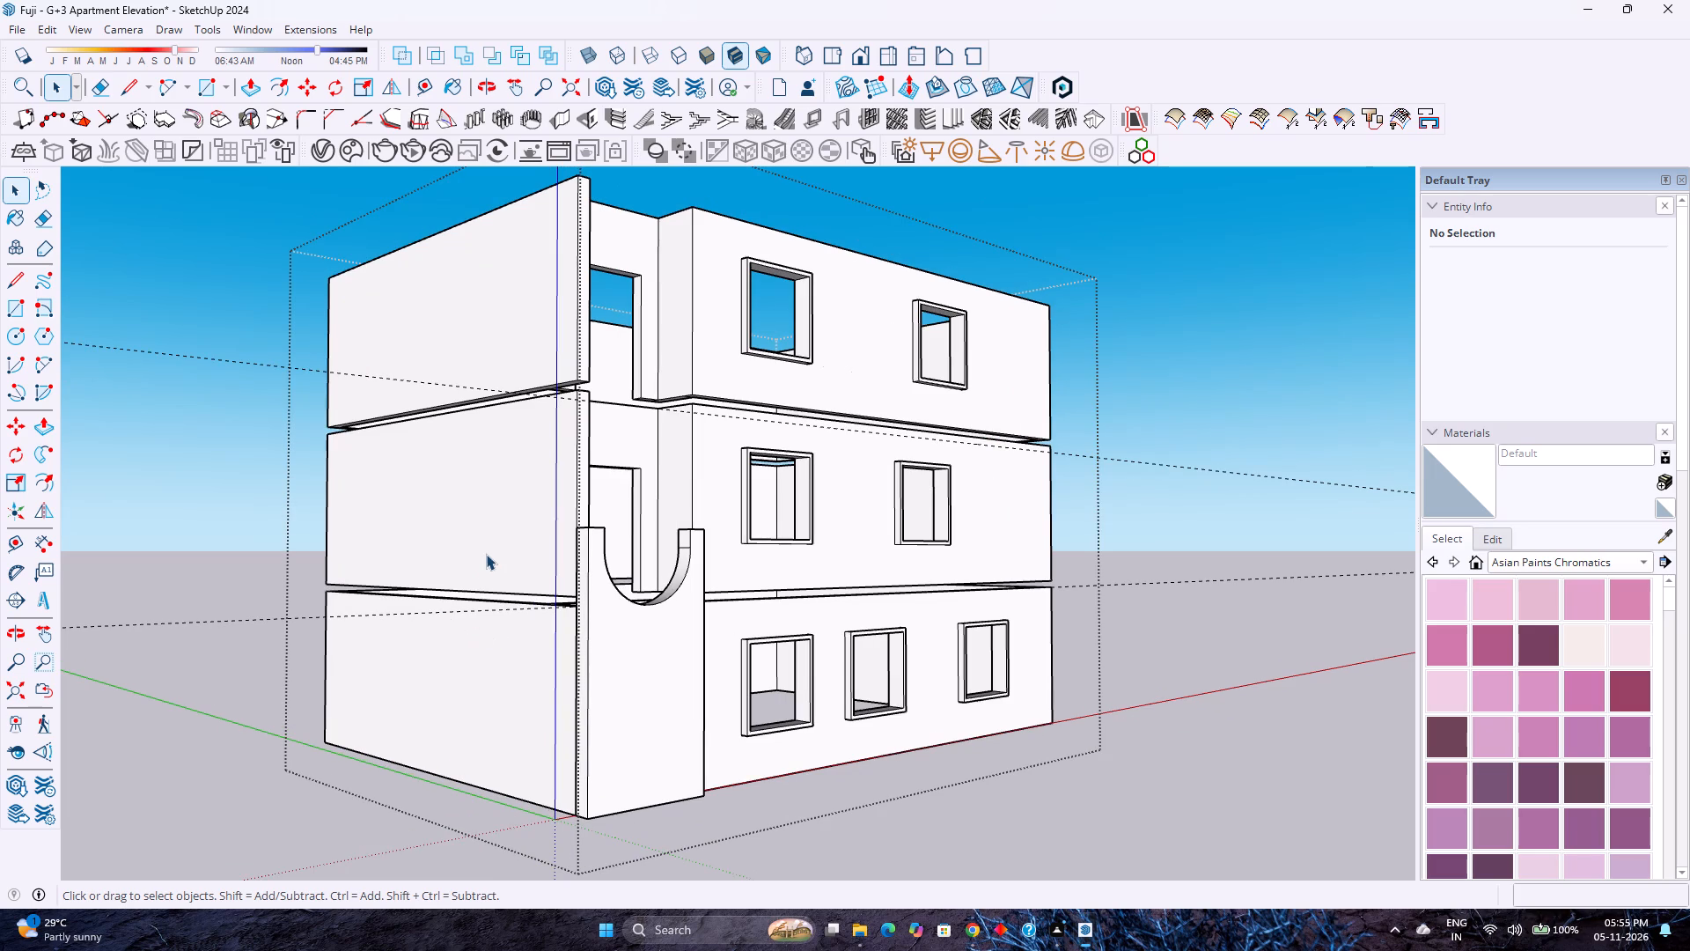
# Move the middle and top storeys together up by 6" above the ground floor.
pyautogui.click(486, 554)
pyautogui.keyDown('ctrl'); pyautogui.click(469, 359); pyautogui.keyUp('ctrl')
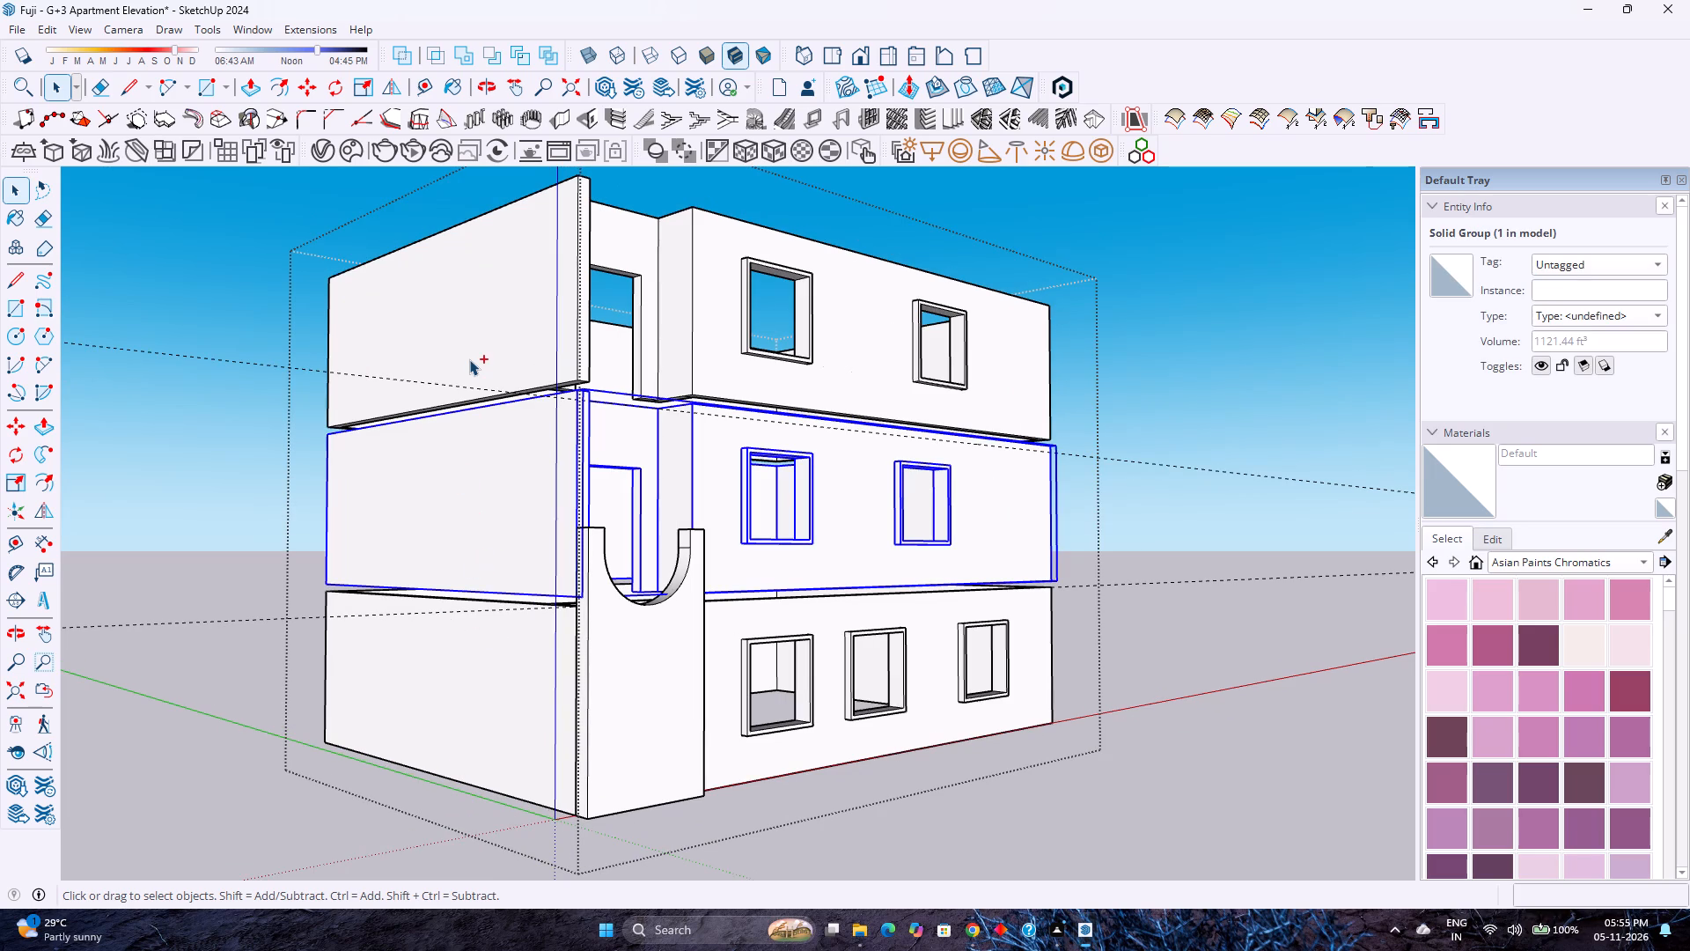
pyautogui.keyDown('ctrl'); pyautogui.click(489, 497); pyautogui.keyUp('ctrl')
pyautogui.press('m')
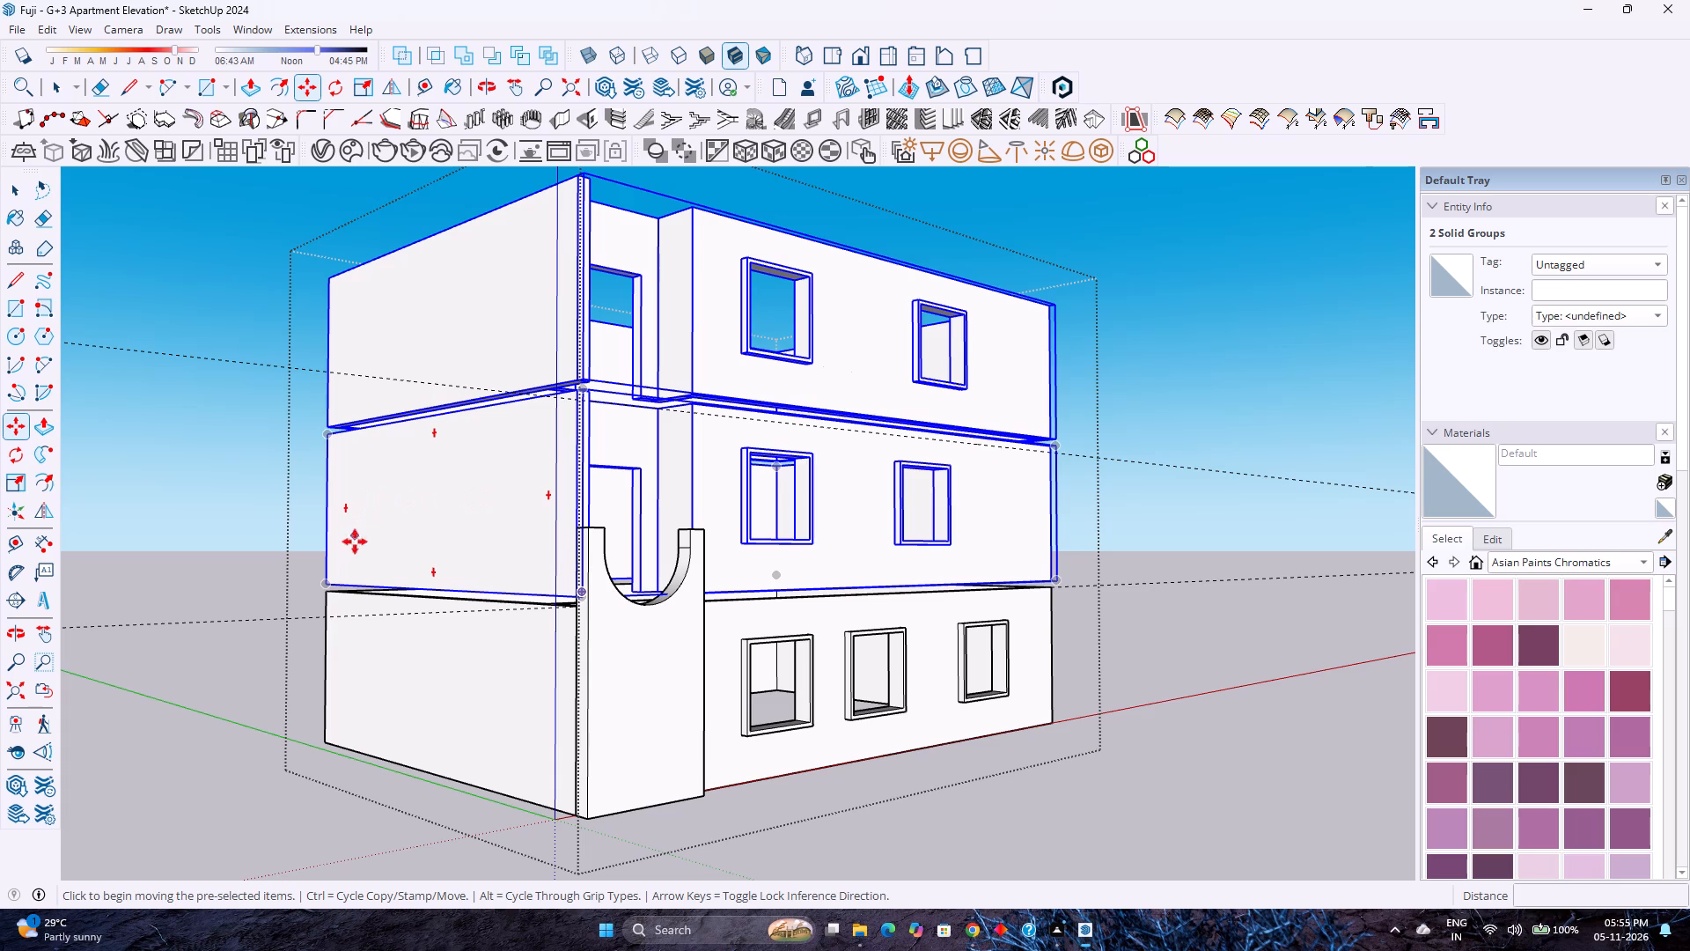
pyautogui.click(327, 585)
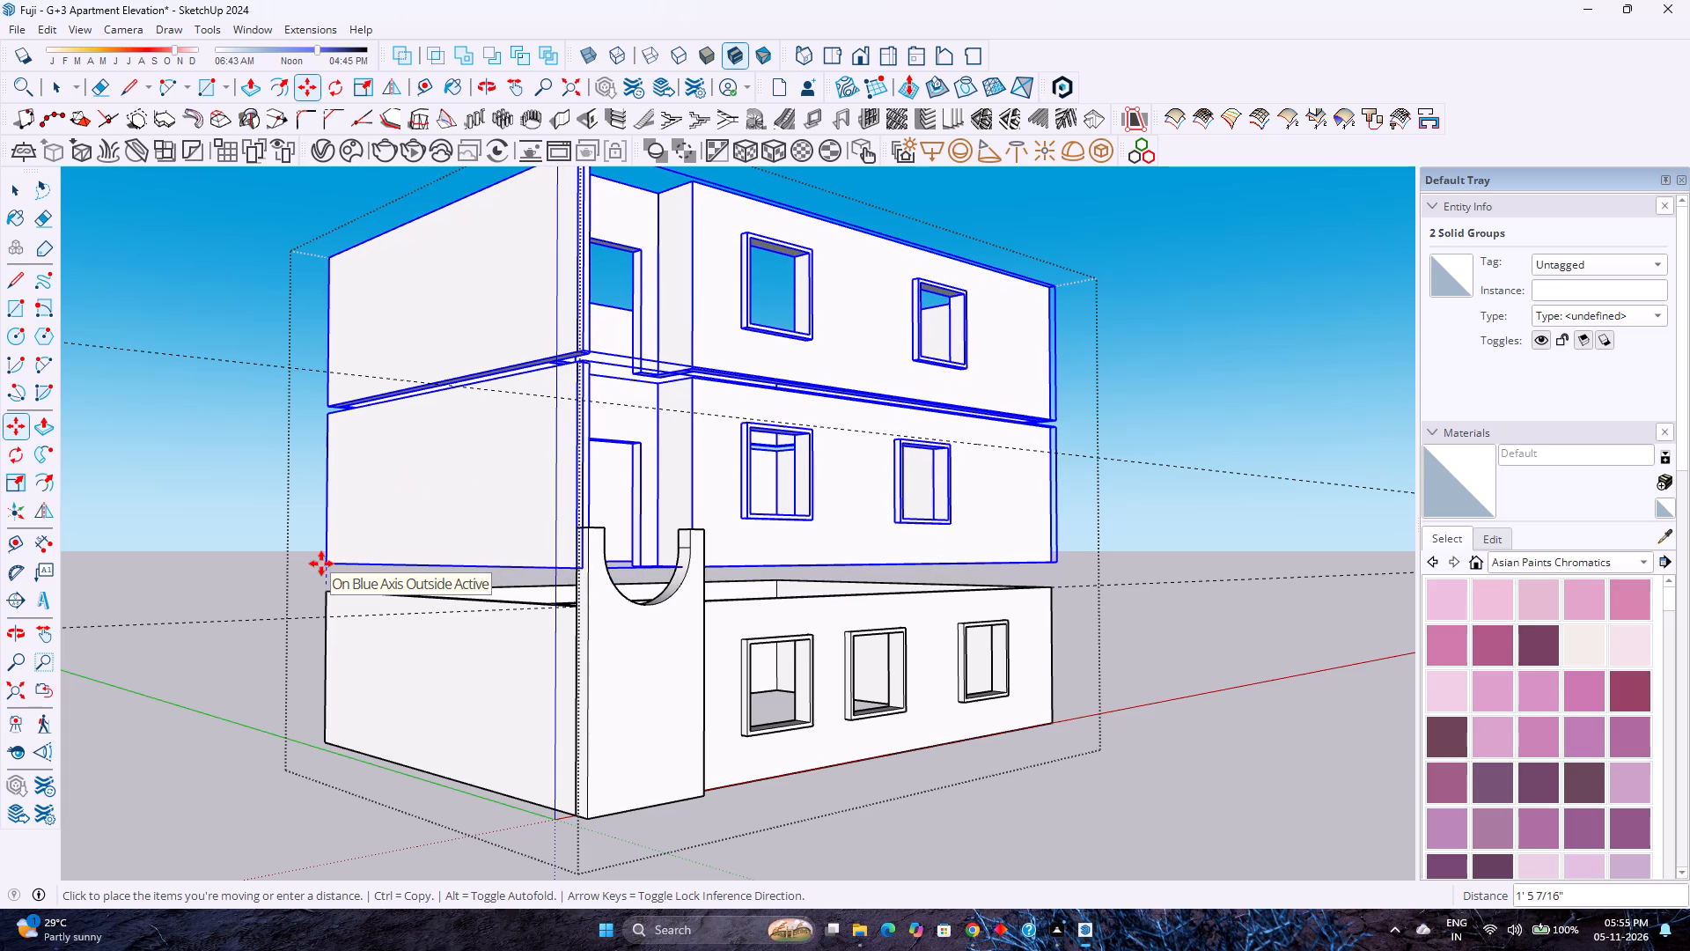
pyautogui.press('6')
pyautogui.press('Return')
pyautogui.press('space')
# Move only the top storey up by 6" above the middle storey.
pyautogui.click(479, 328)
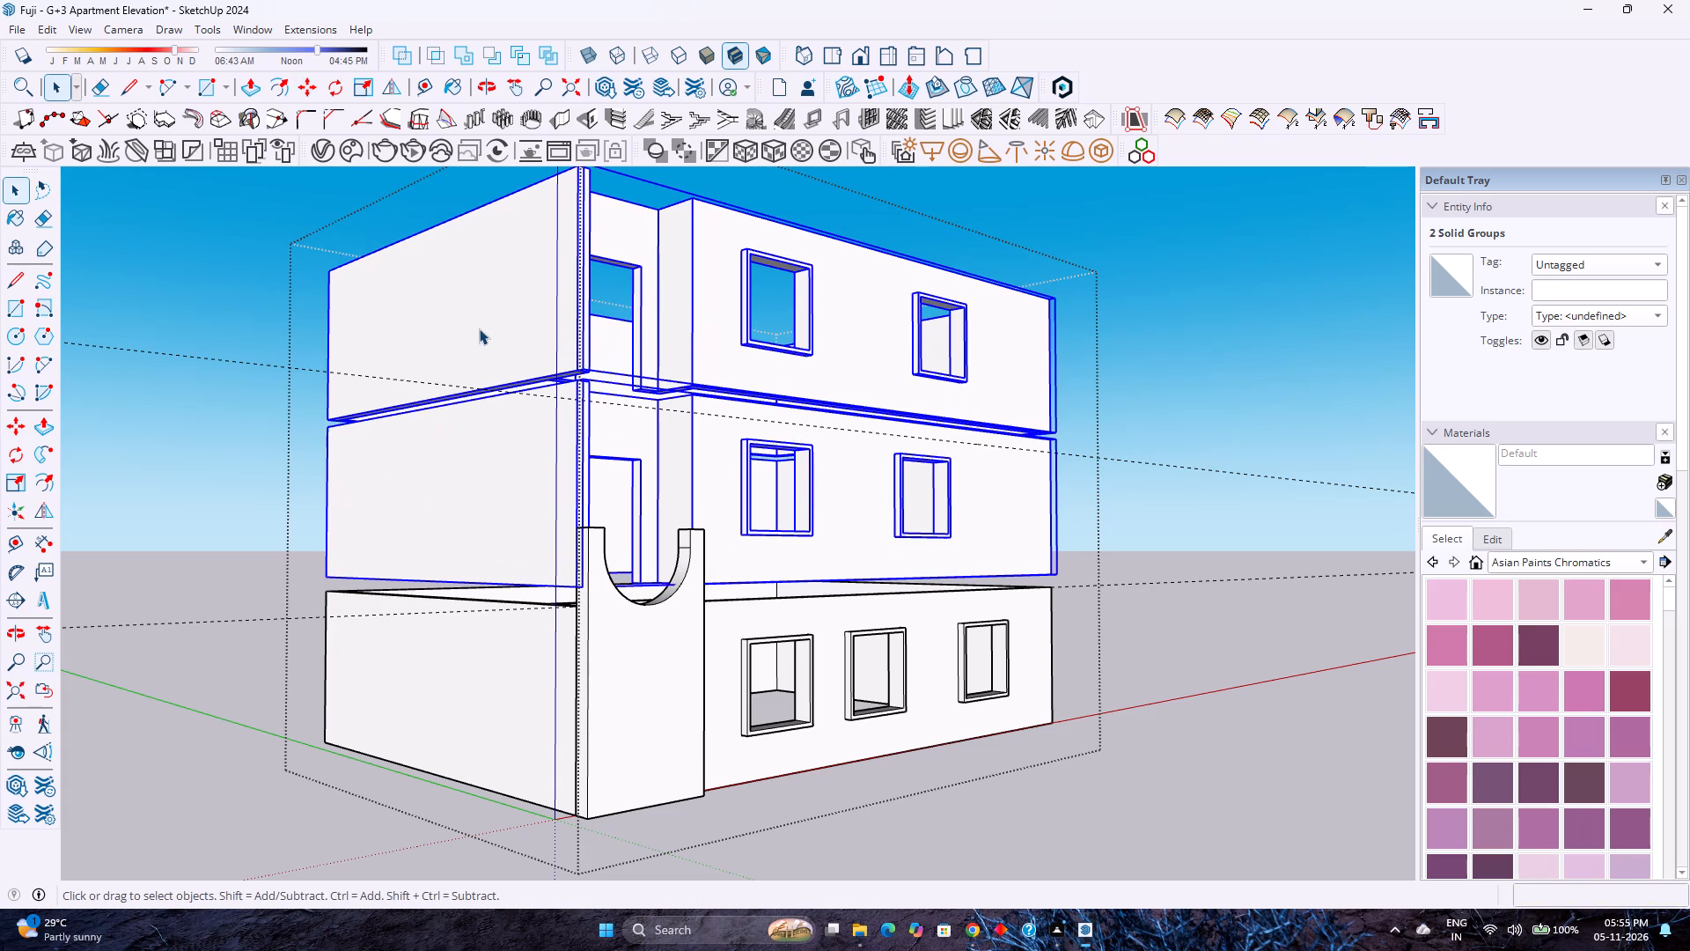
pyautogui.press('Escape')
pyautogui.click(479, 328)
pyautogui.doubleClick(479, 328)
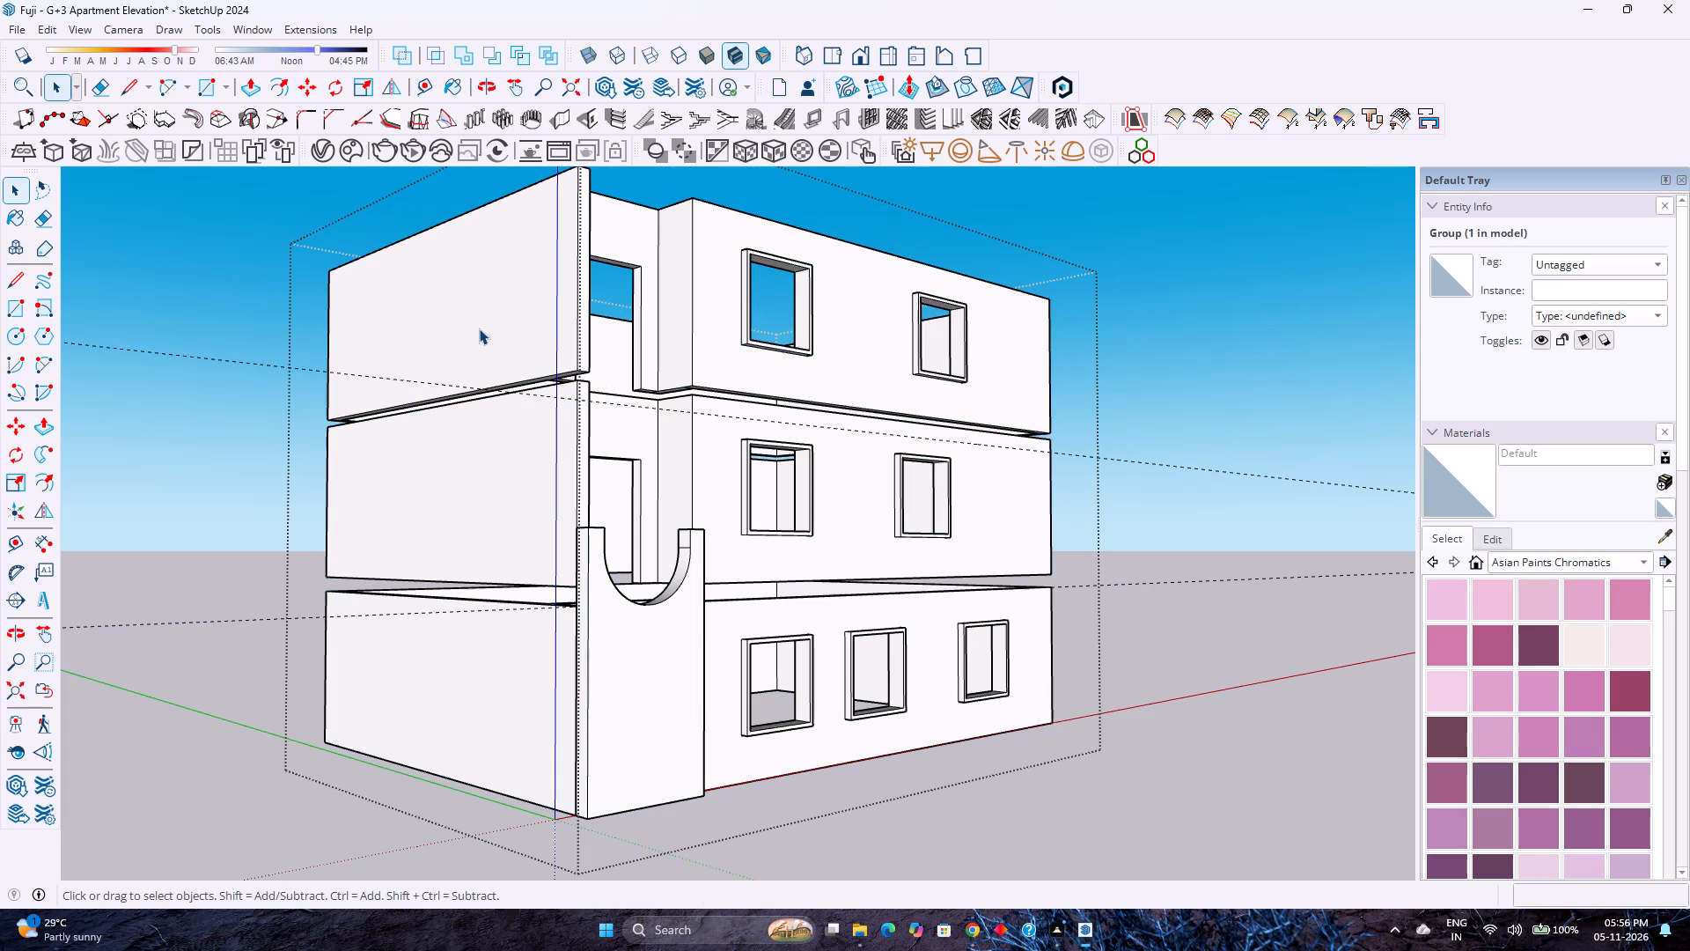
pyautogui.click(479, 328)
pyautogui.press('m')
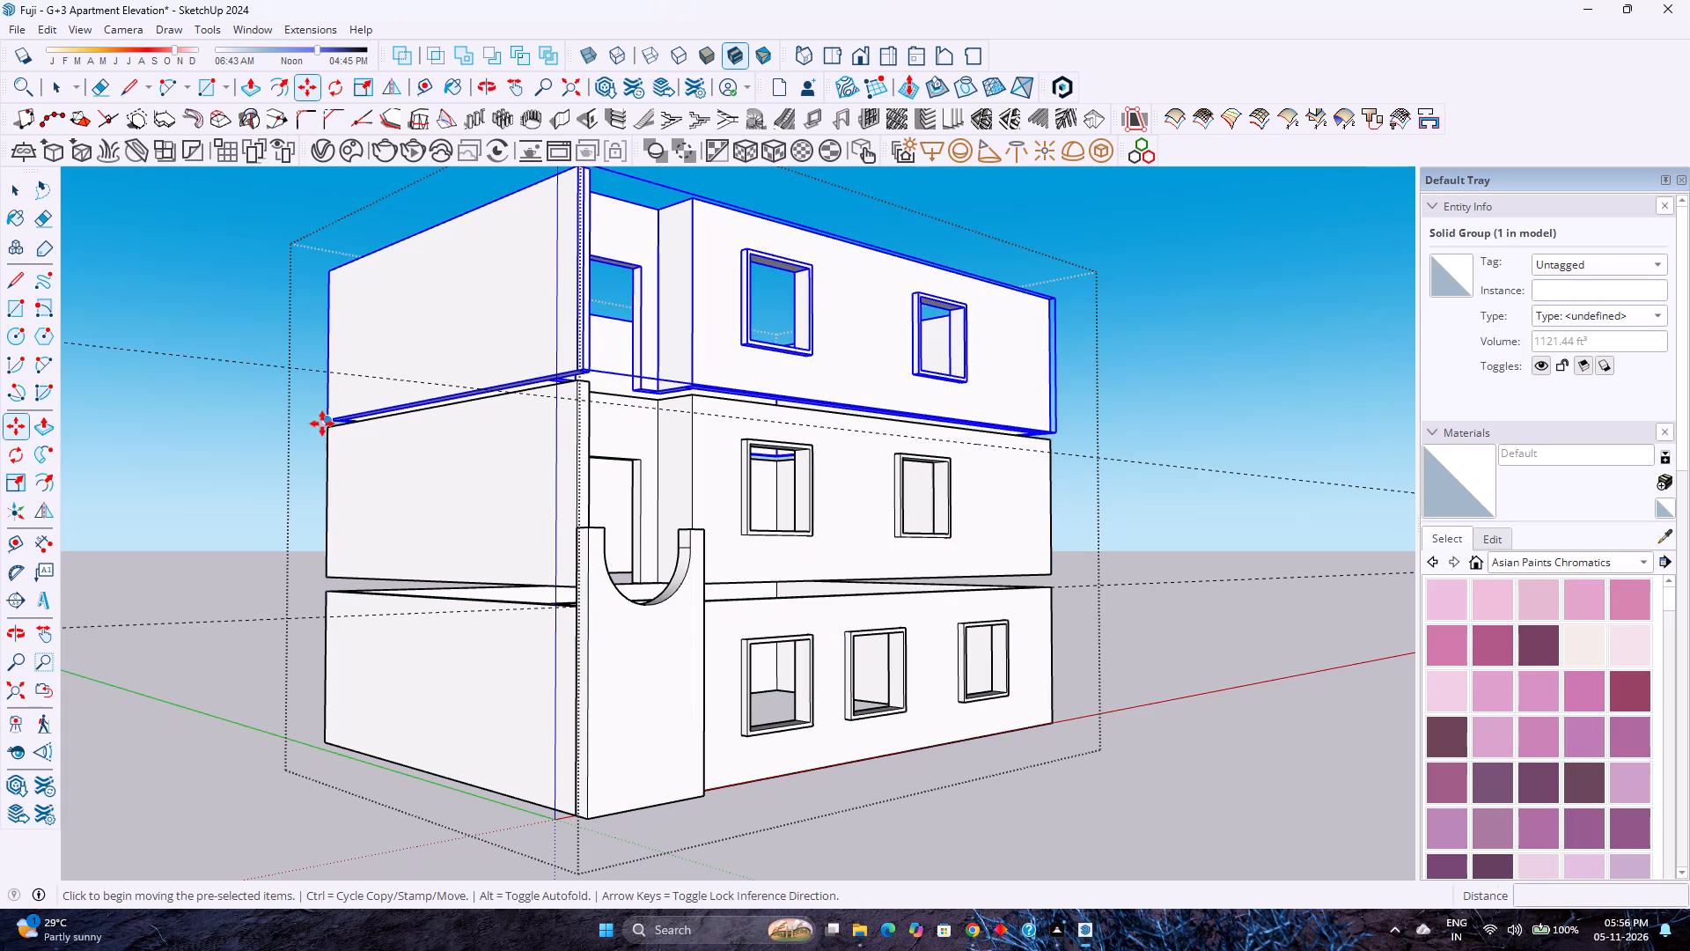
pyautogui.click(327, 420)
pyautogui.press('6')
pyautogui.press('Return')
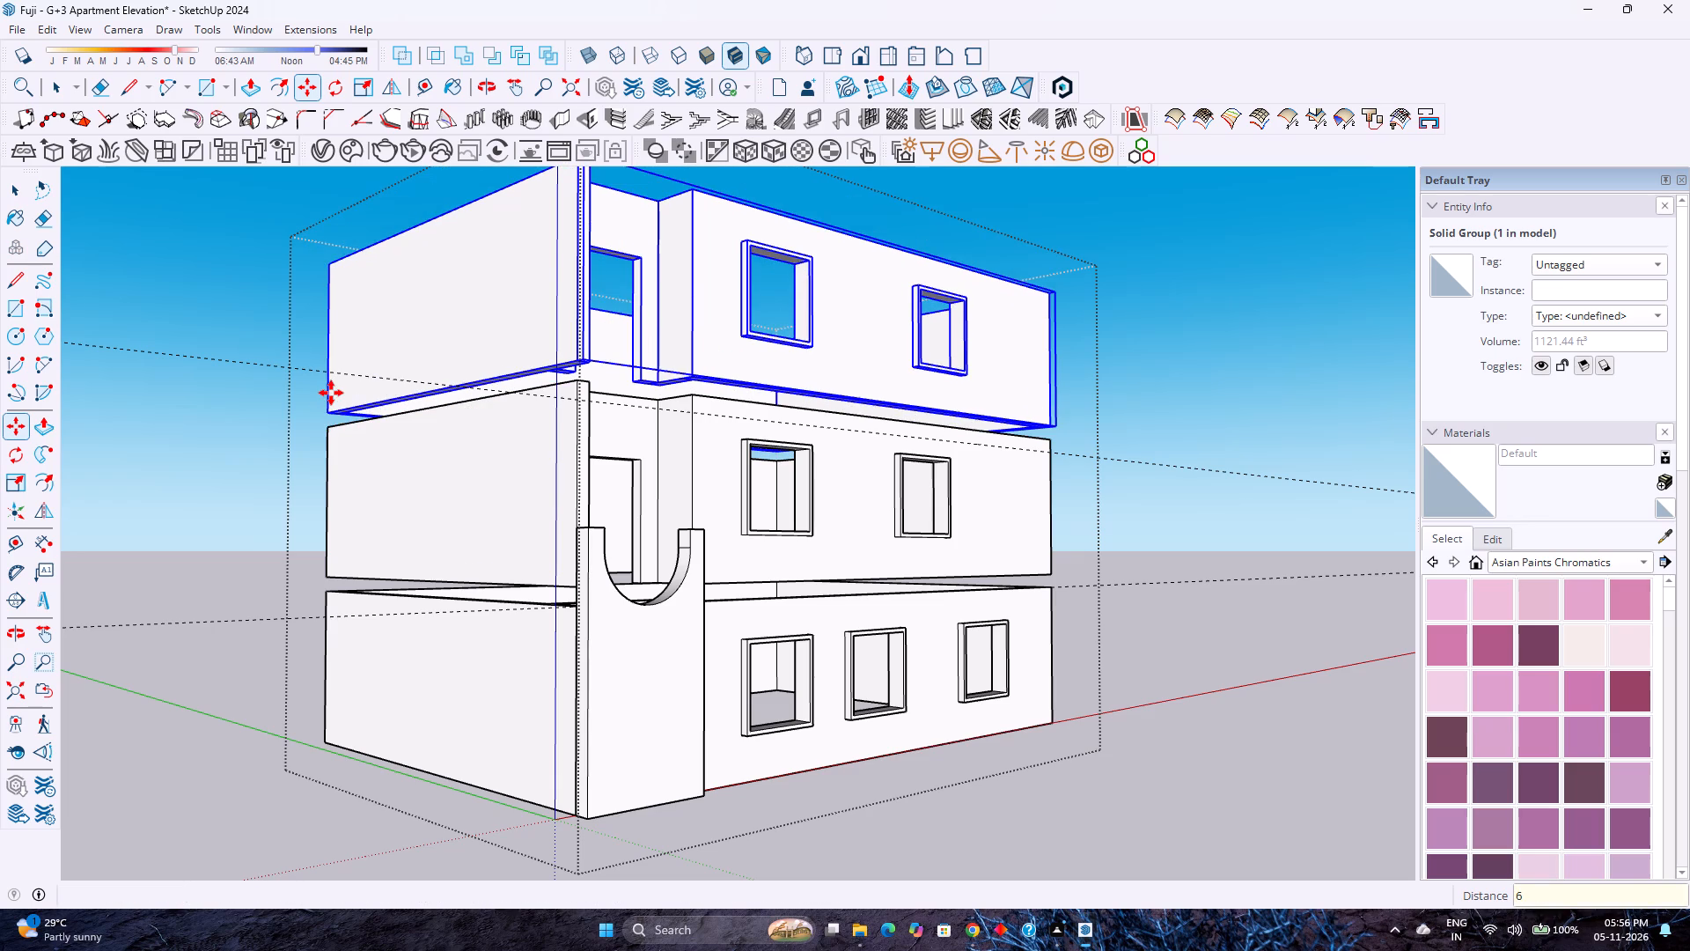
pyautogui.press('space')
pyautogui.press('Escape')
# Examine the widened gaps between the storeys from the front and both side walls.
pyautogui.scroll(-3, 496, 565)
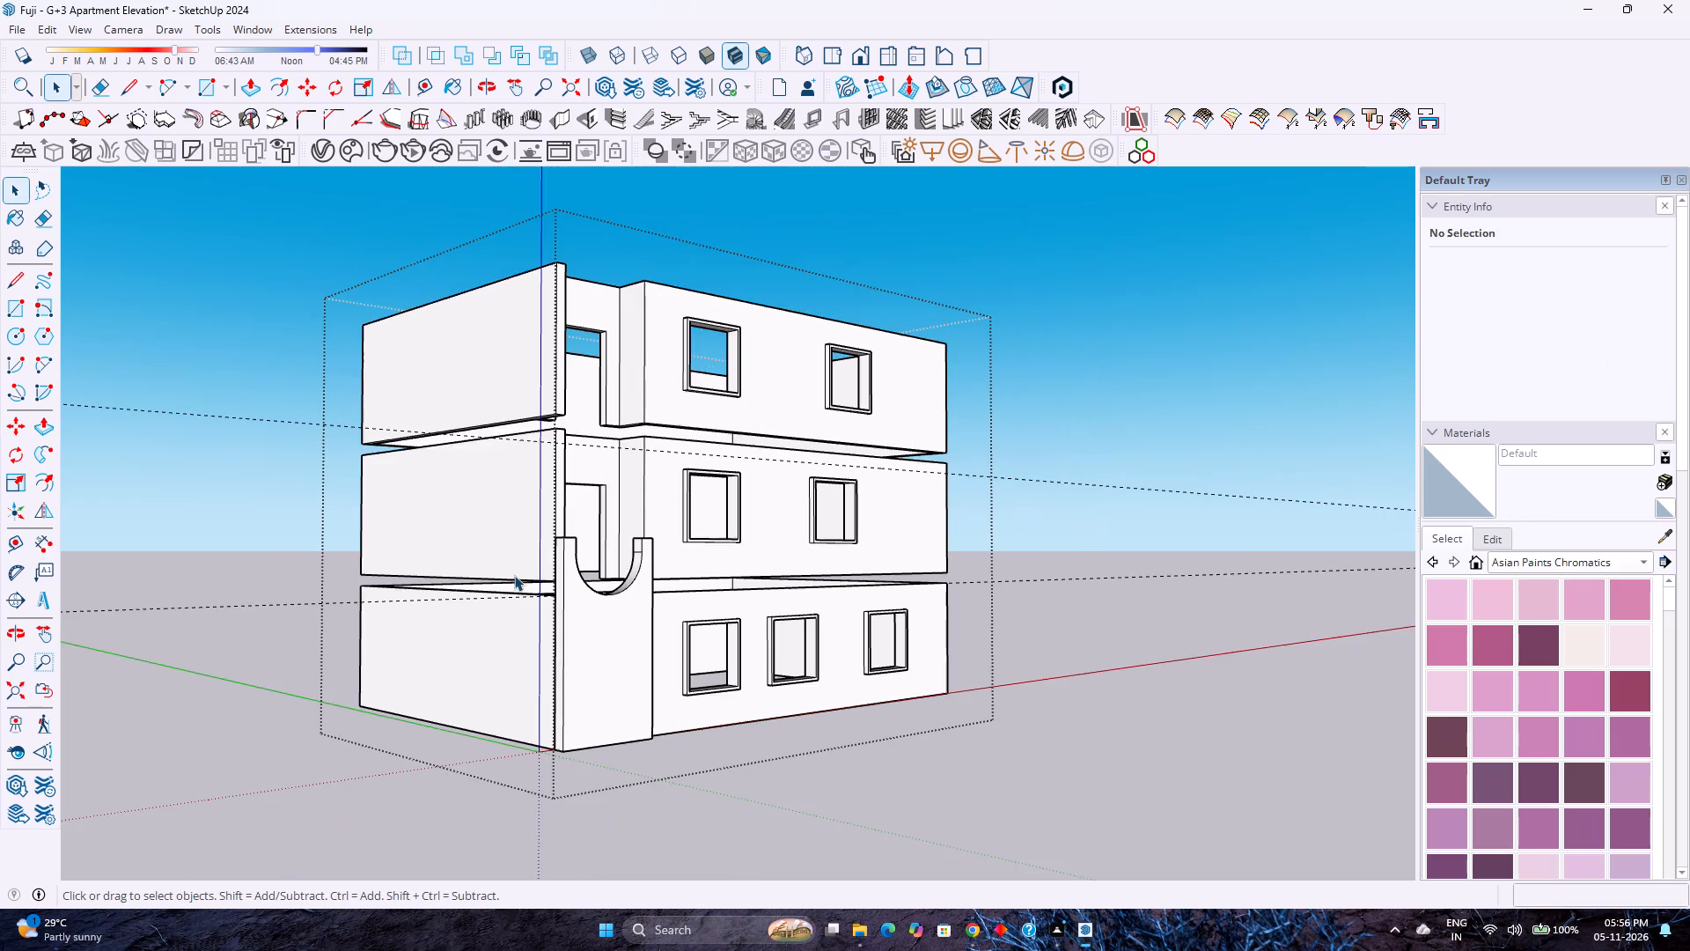
pyautogui.moveTo(628, 605); pyautogui.dragTo(51, 622, button='middle')
pyautogui.middleClick(51, 622)
pyautogui.middleClick(47, 622)
pyautogui.middleClick(47, 622)
pyautogui.scroll(3, 774, 555)
pyautogui.moveTo(774, 556); pyautogui.dragTo(759, 653, button='middle')
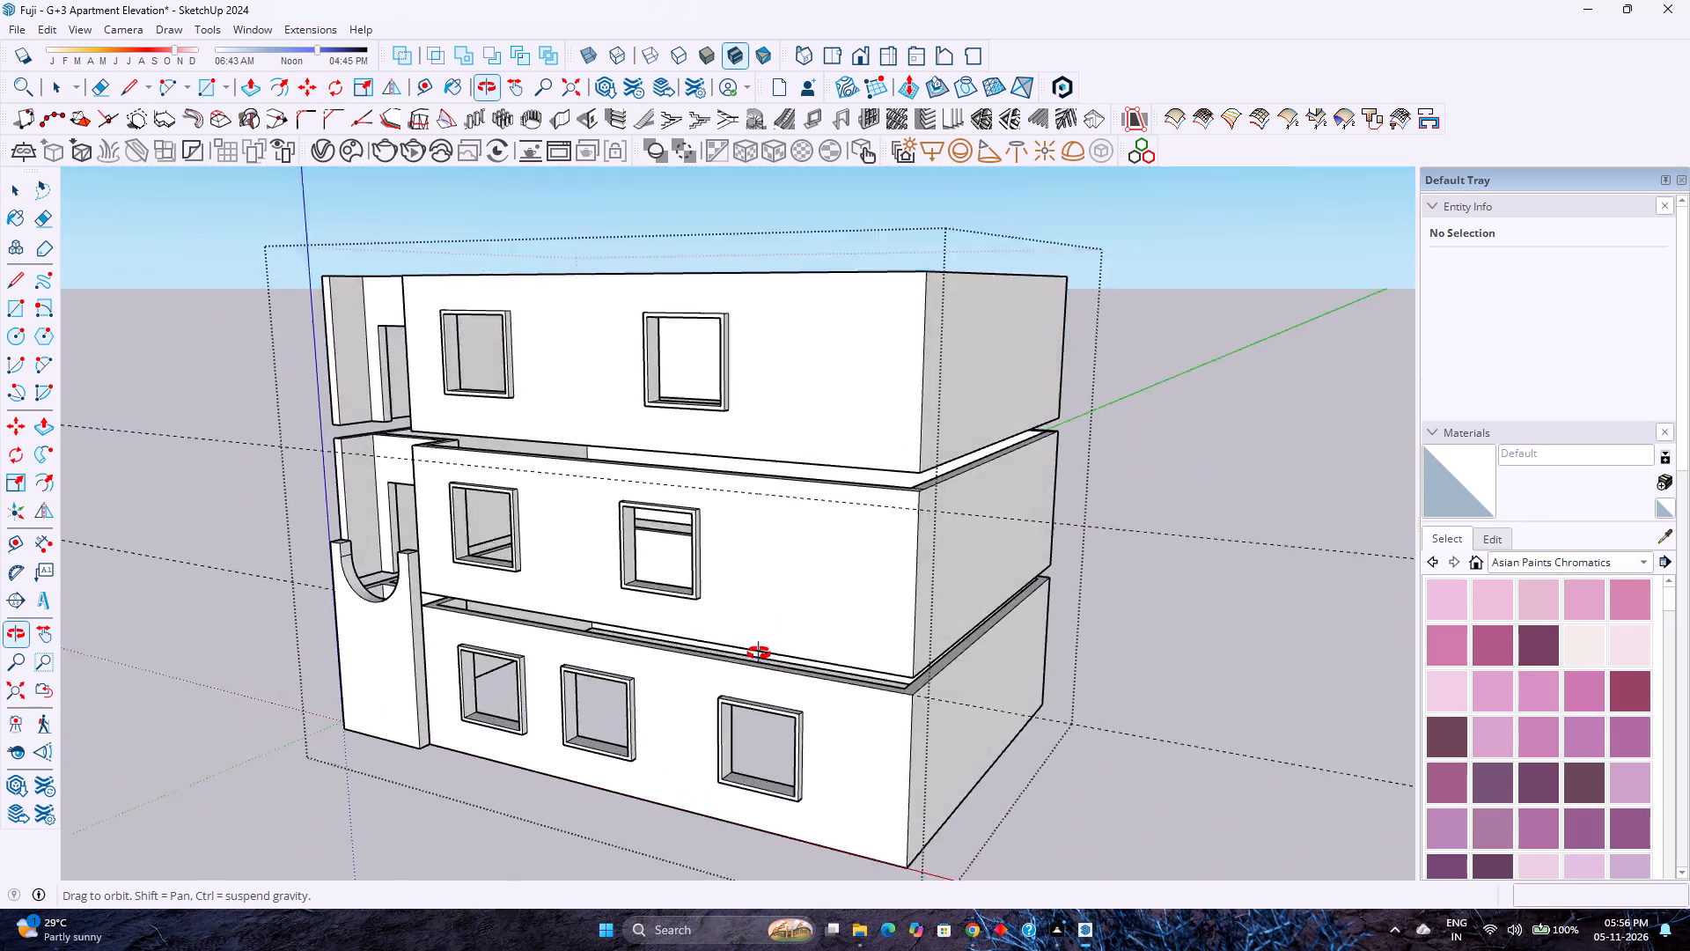
pyautogui.moveTo(759, 653); pyautogui.dragTo(388, 657, button='middle')
pyautogui.moveTo(388, 657); pyautogui.dragTo(1220, 629, button='middle')
pyautogui.middleClick(1220, 629)
pyautogui.scroll(-2, 1155, 622)
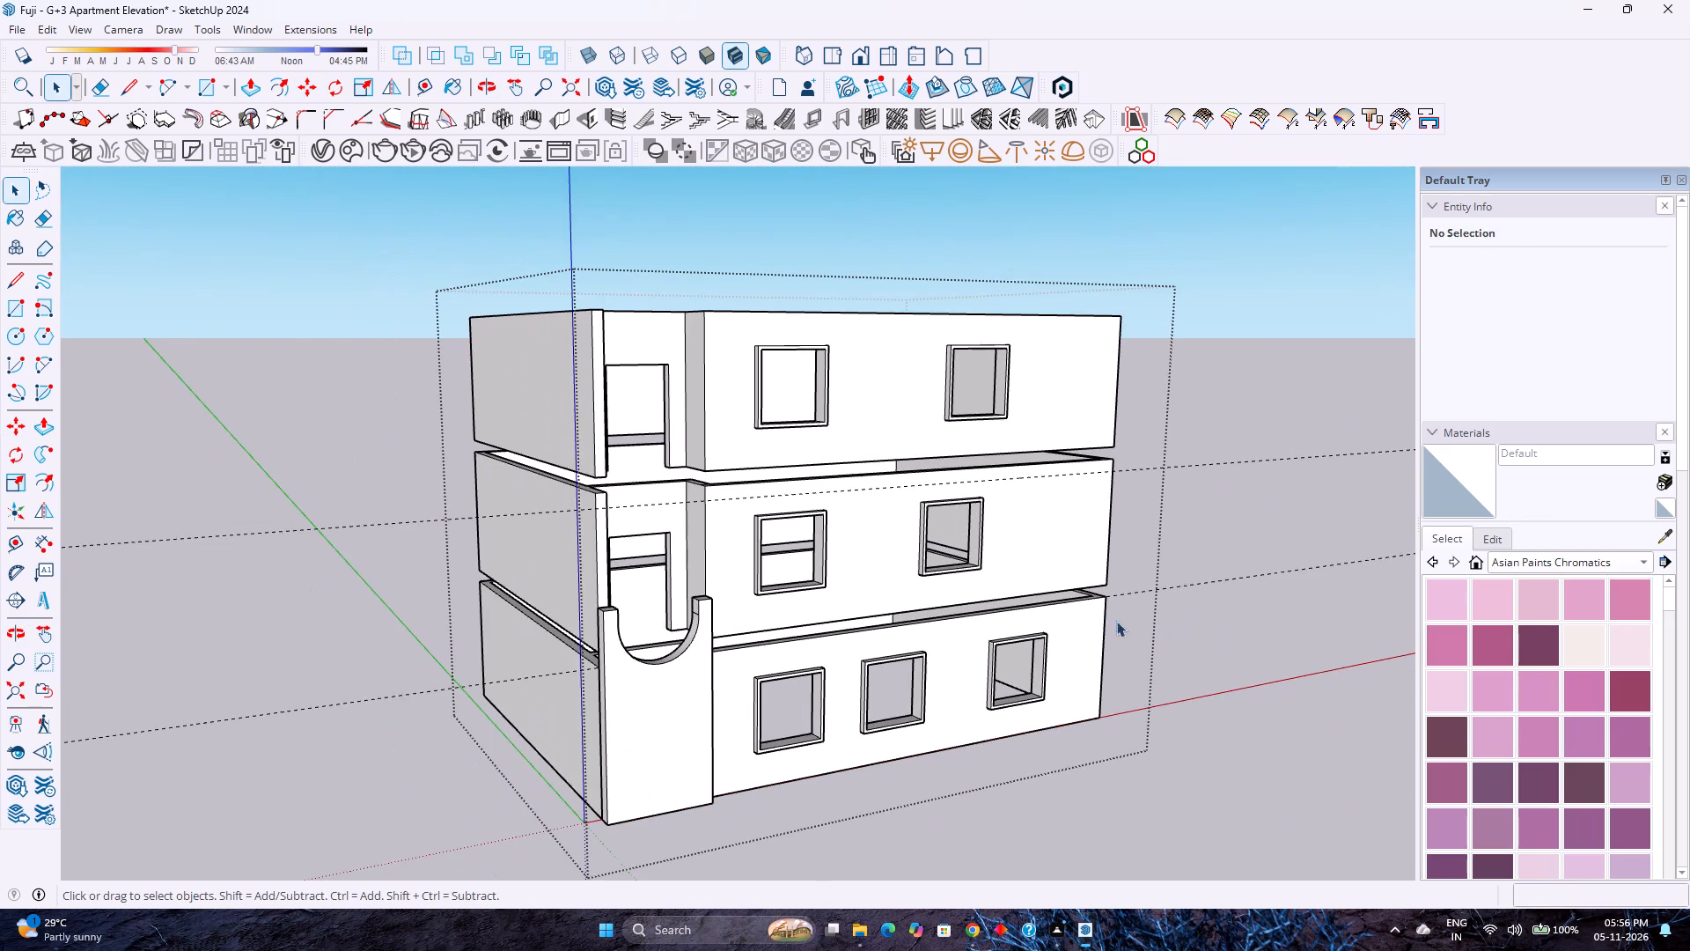
pyautogui.moveTo(731, 618); pyautogui.dragTo(506, 634, button='middle')
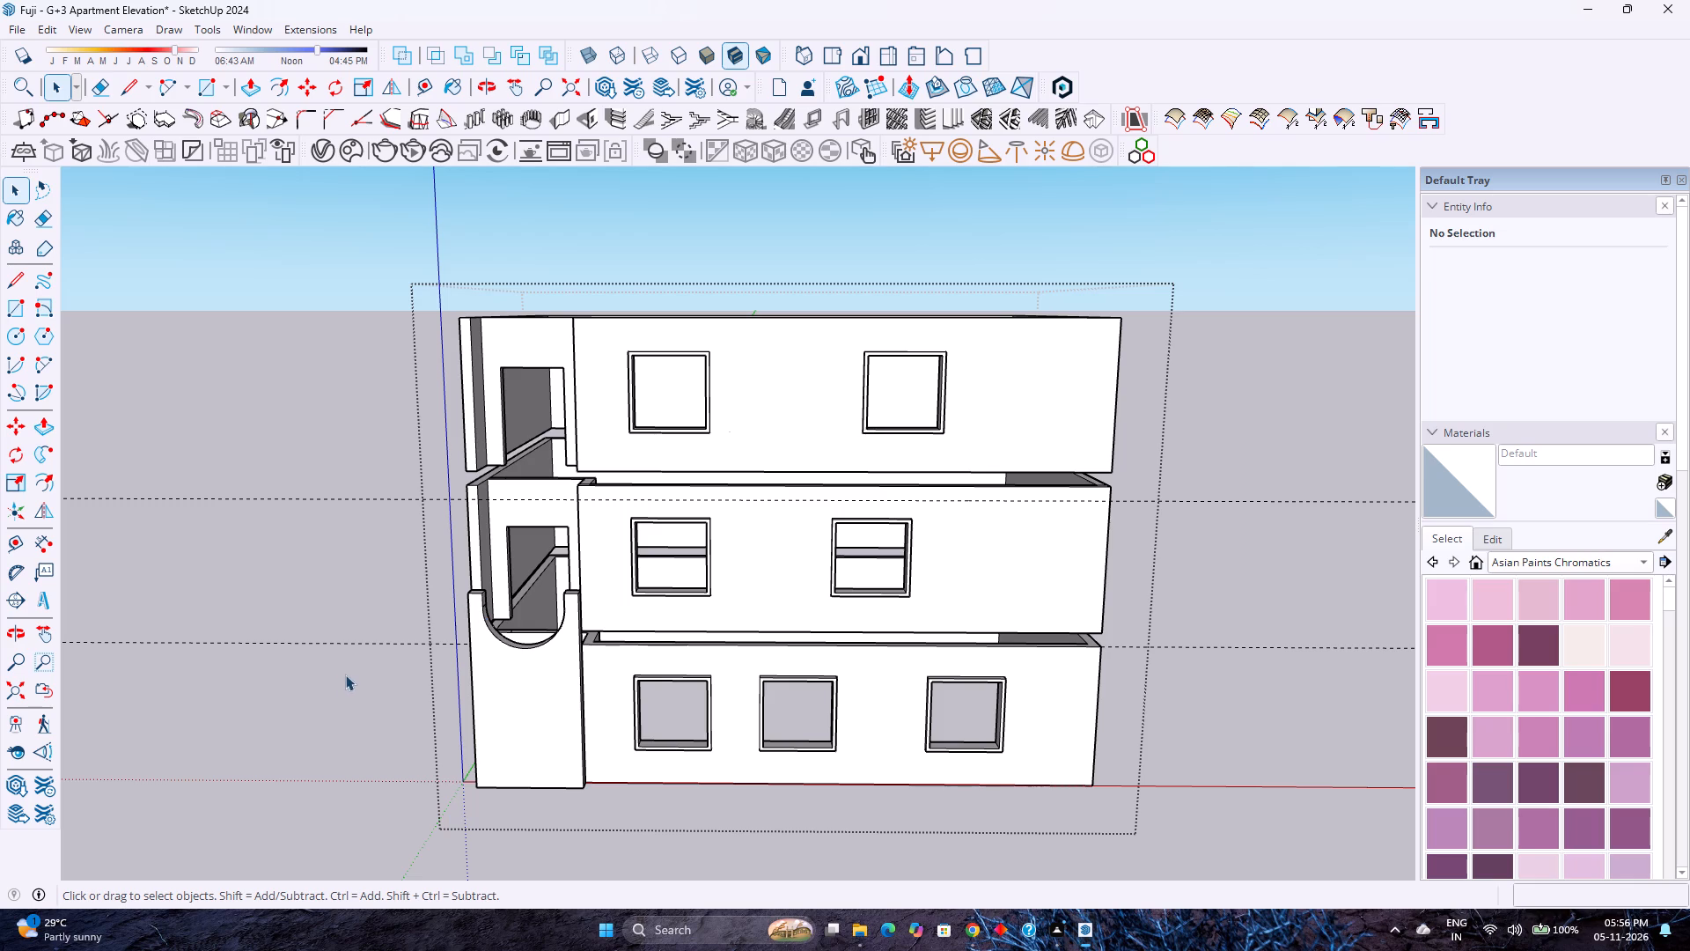
pyautogui.scroll(-2, 533, 718)
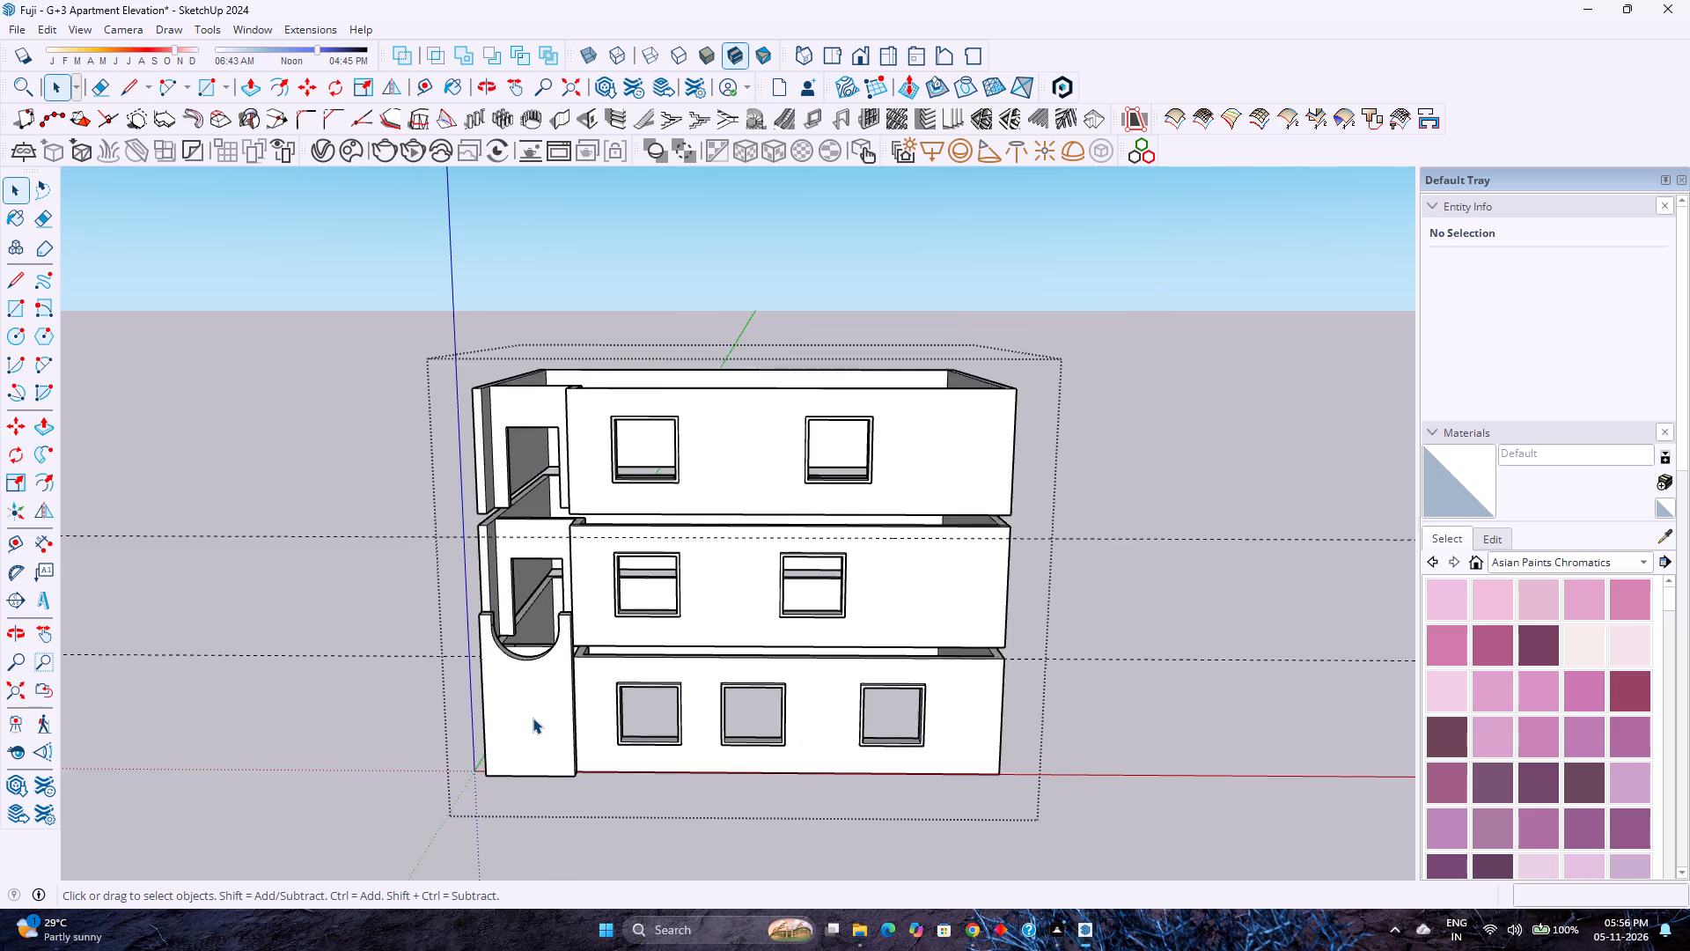
pyautogui.scroll(-1, 533, 718)
pyautogui.scroll(2, 548, 715)
pyautogui.moveTo(550, 704); pyautogui.dragTo(1015, 744, button='middle')
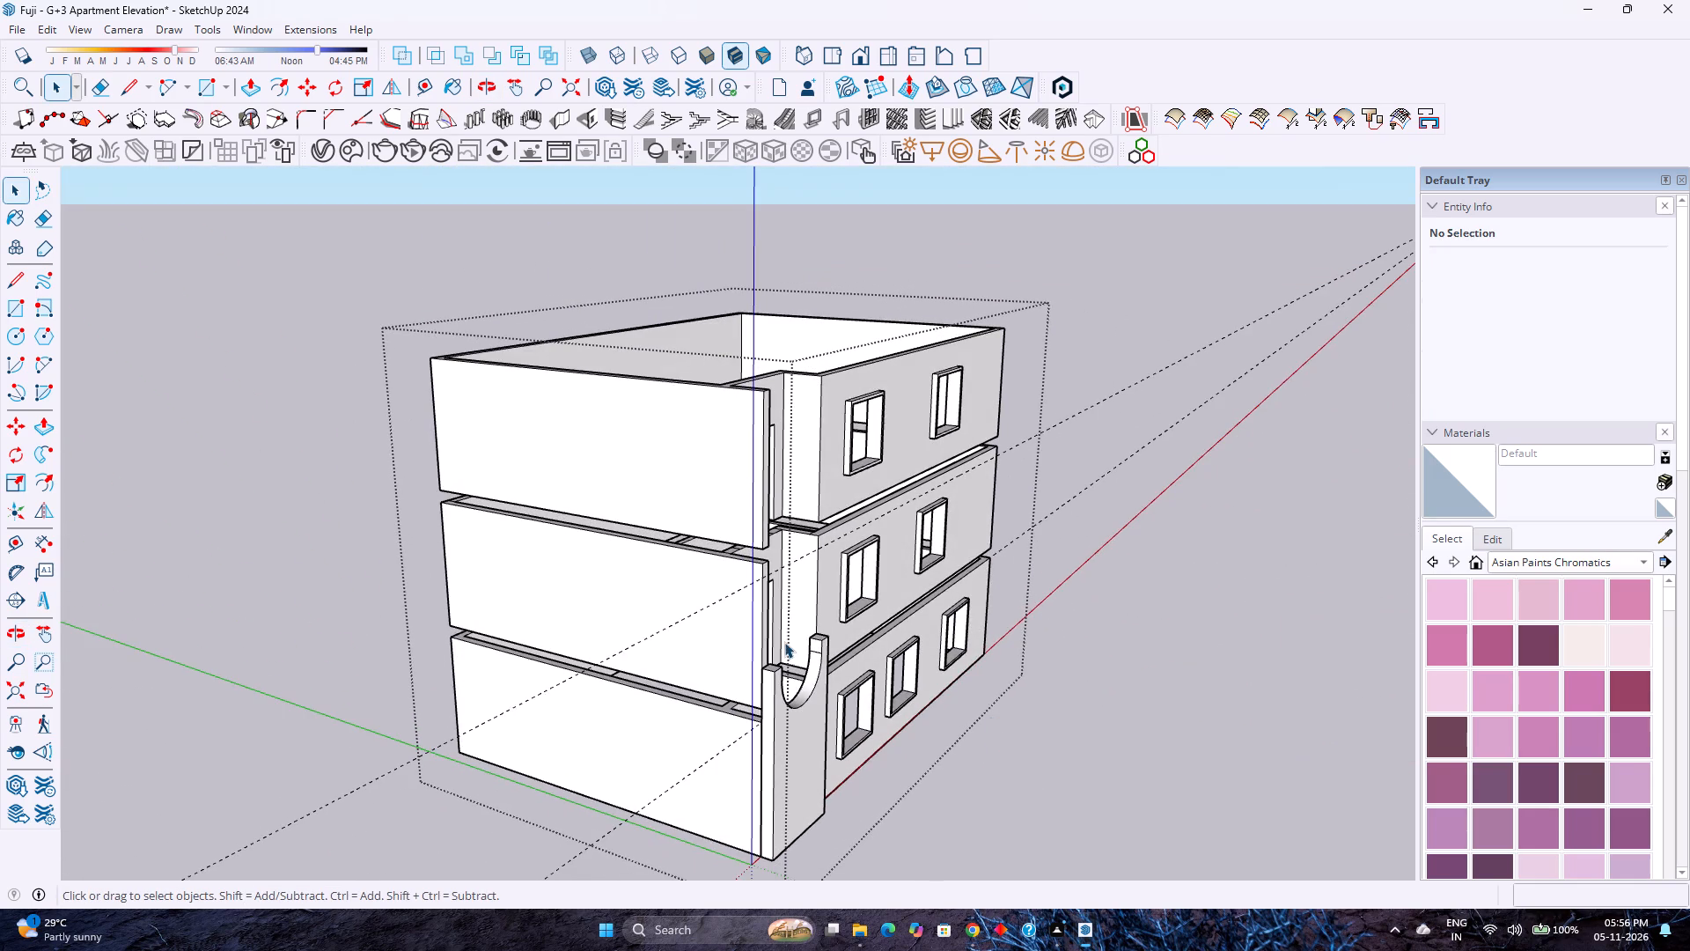
# Open the middle storey's wall group and erase the stray lines on its top face where the cross wall meets the plain side wall.
pyautogui.scroll(3, 783, 638)
pyautogui.scroll(-5, 783, 635)
pyautogui.scroll(2, 710, 549)
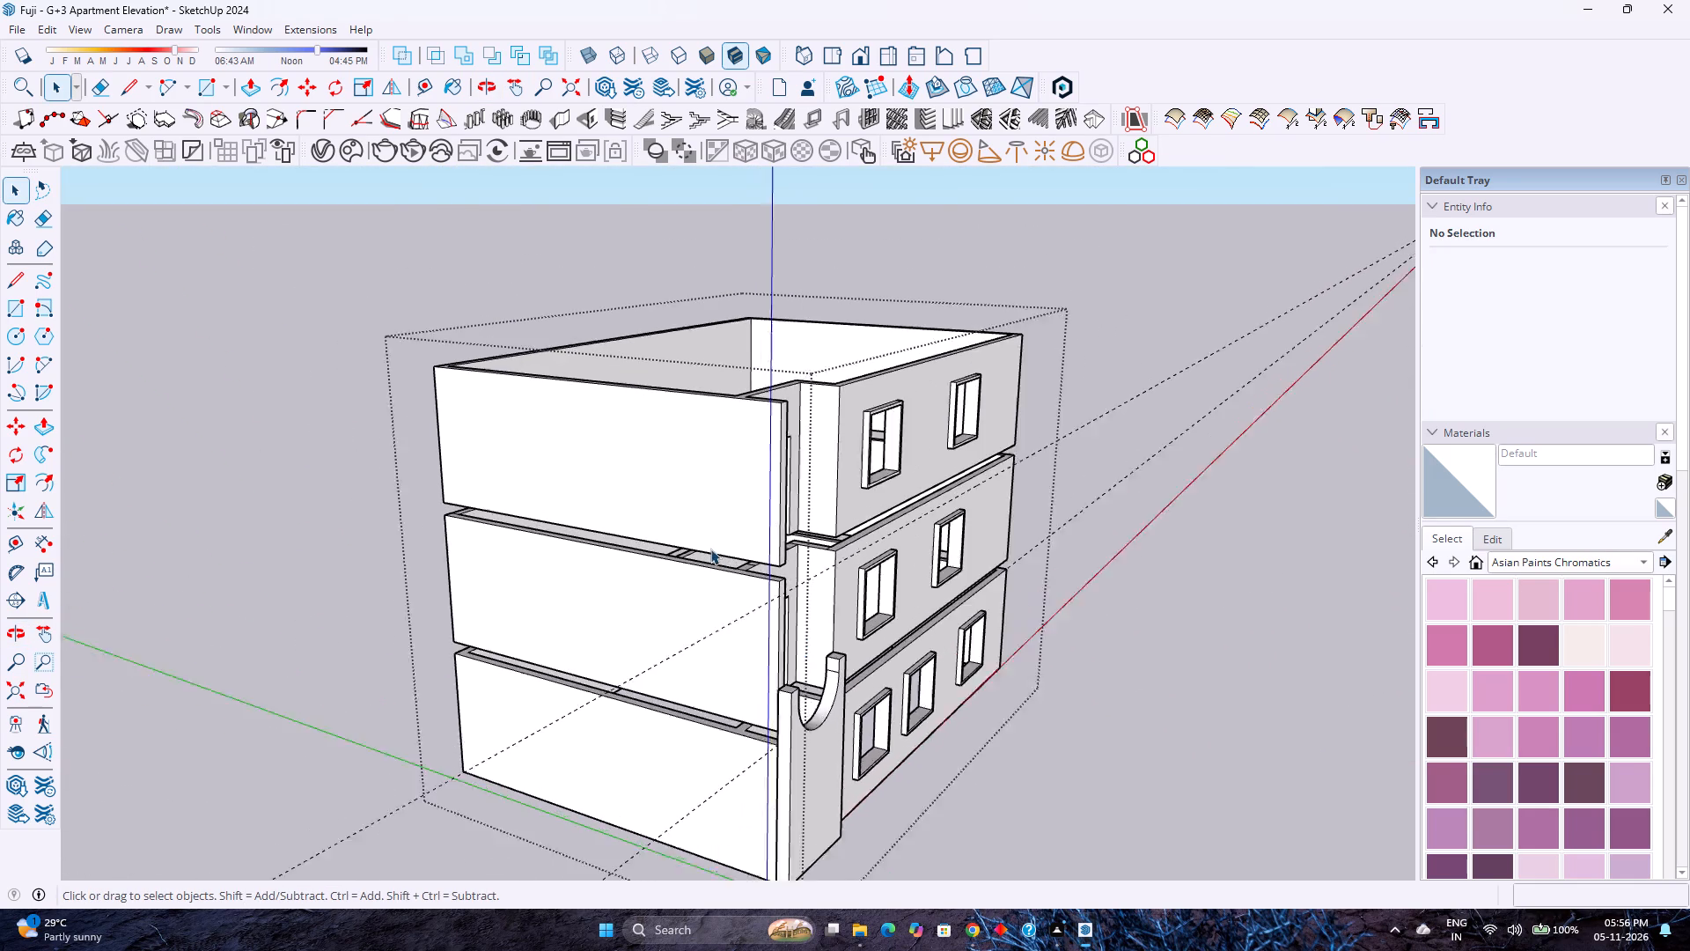
pyautogui.scroll(12, 710, 549)
pyautogui.doubleClick(770, 614)
pyautogui.scroll(4, 770, 614)
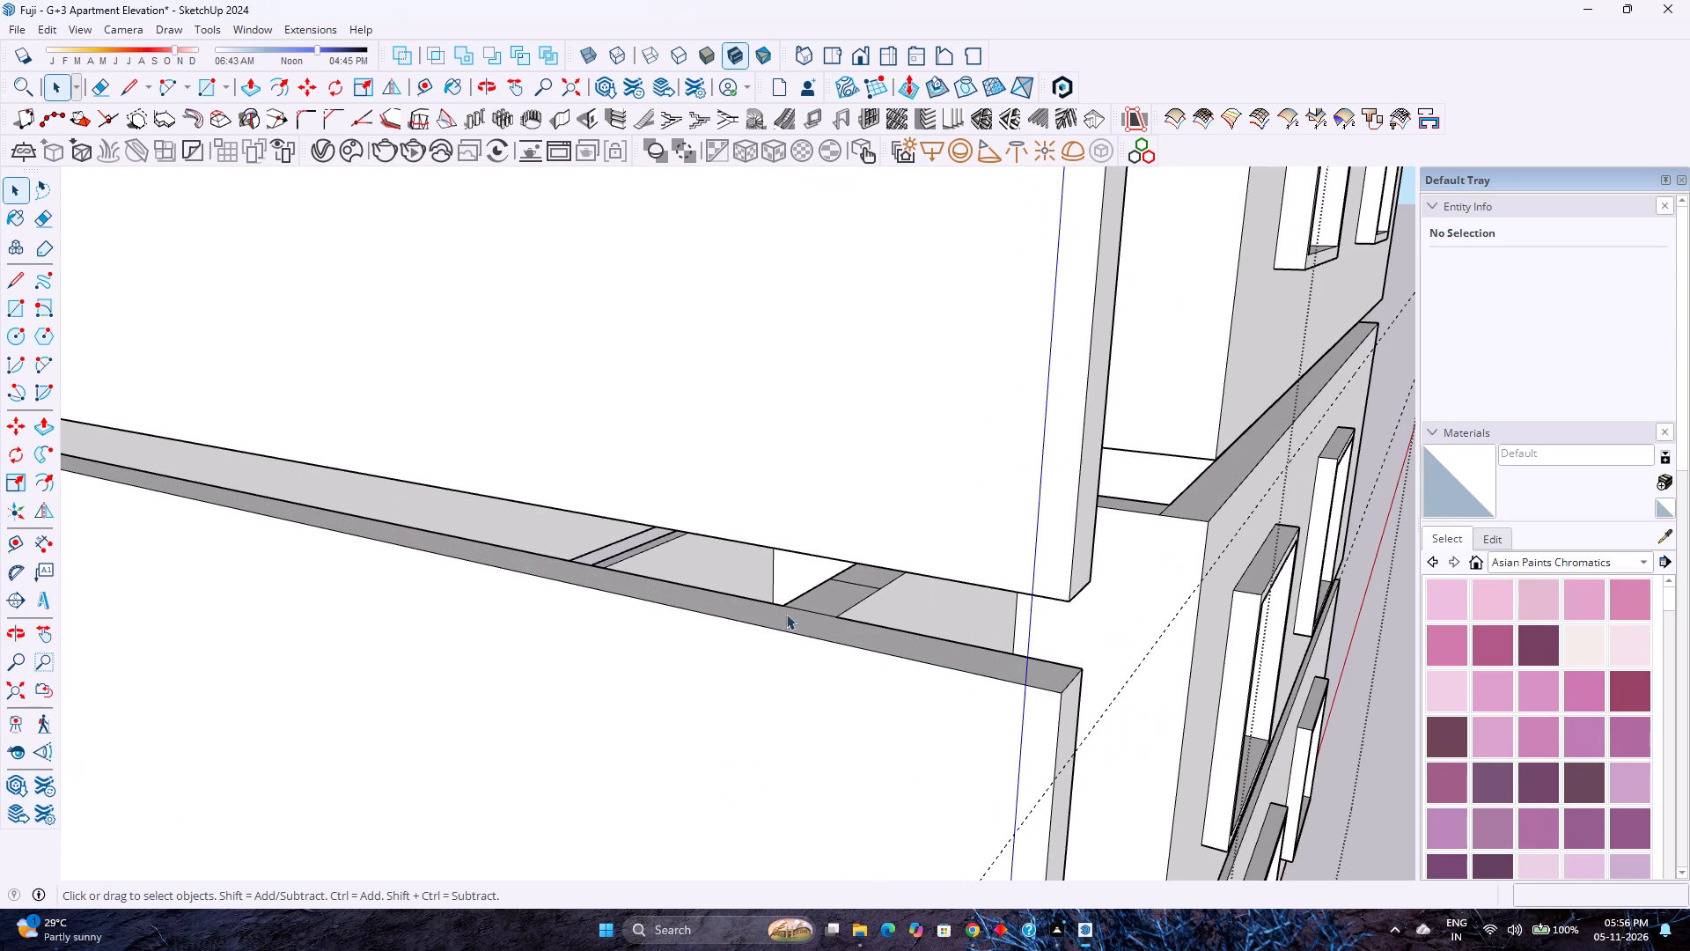
pyautogui.click(806, 614)
pyautogui.click(806, 614)
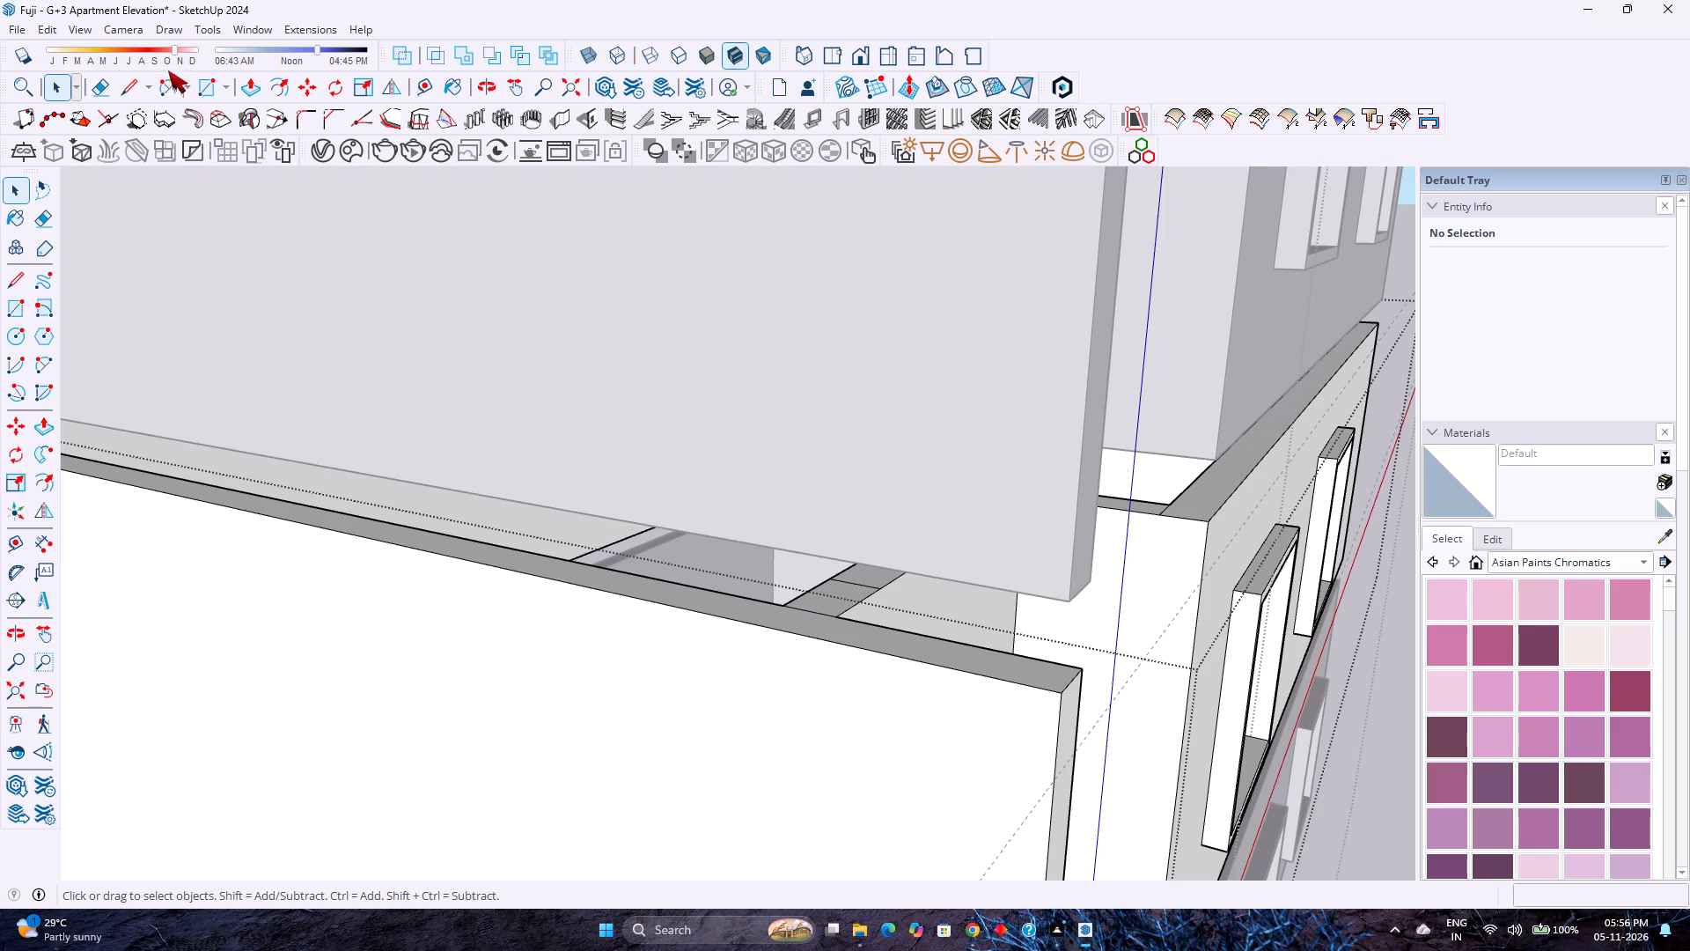
pyautogui.click(97, 88)
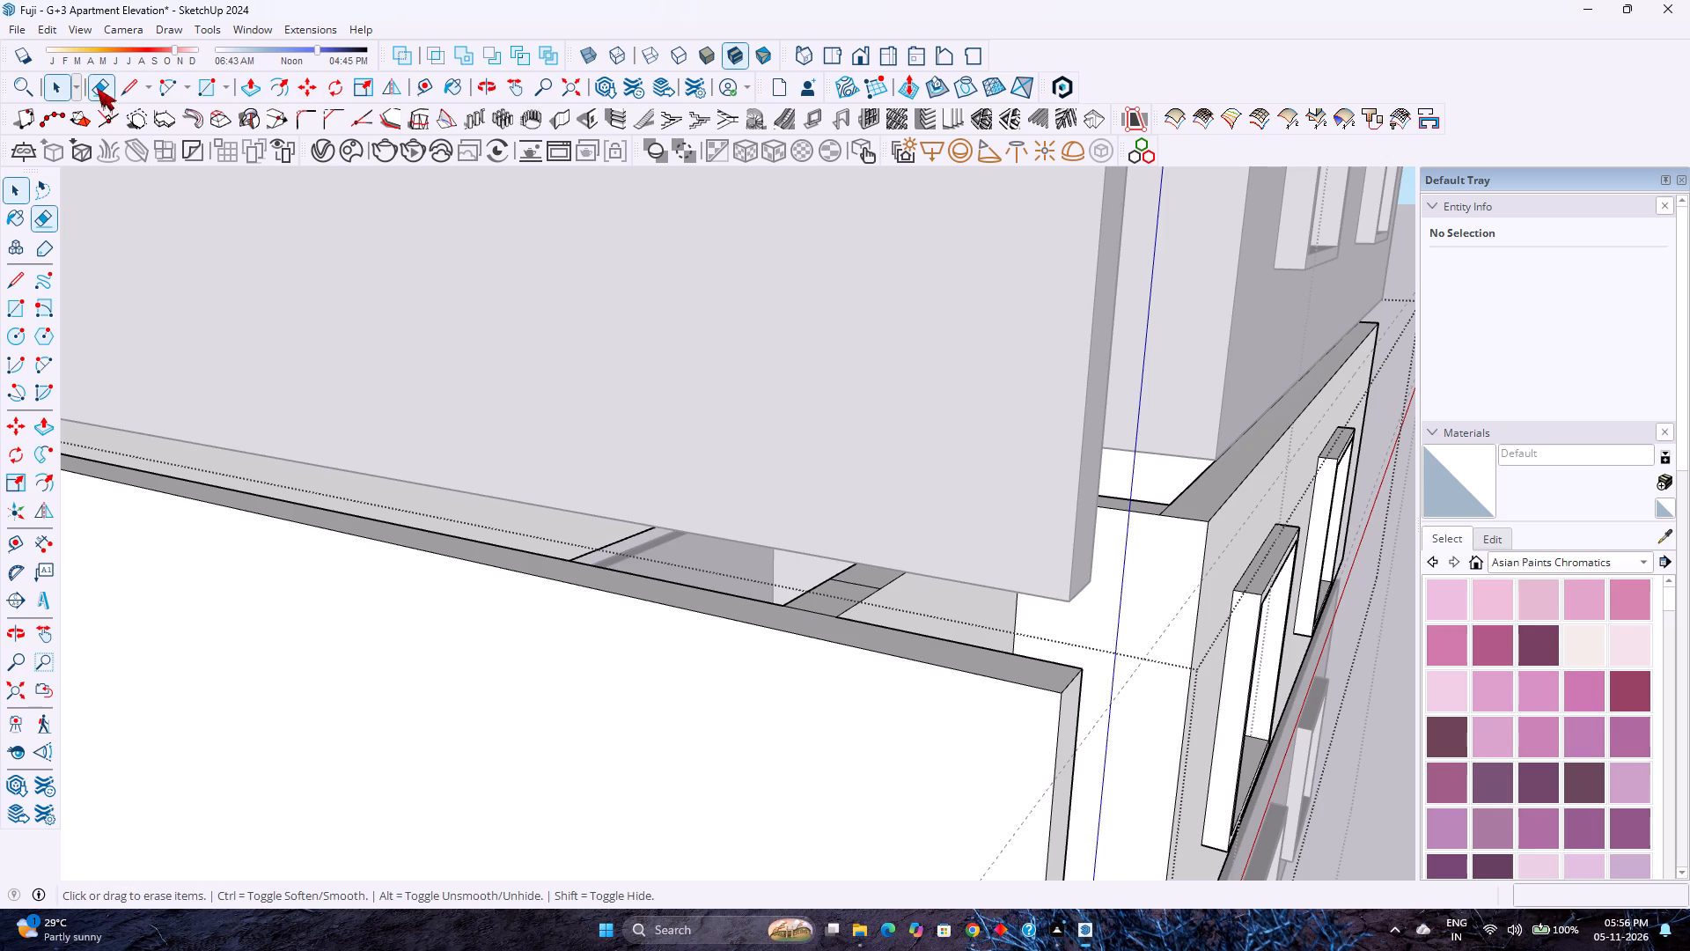
pyautogui.scroll(4, 808, 623)
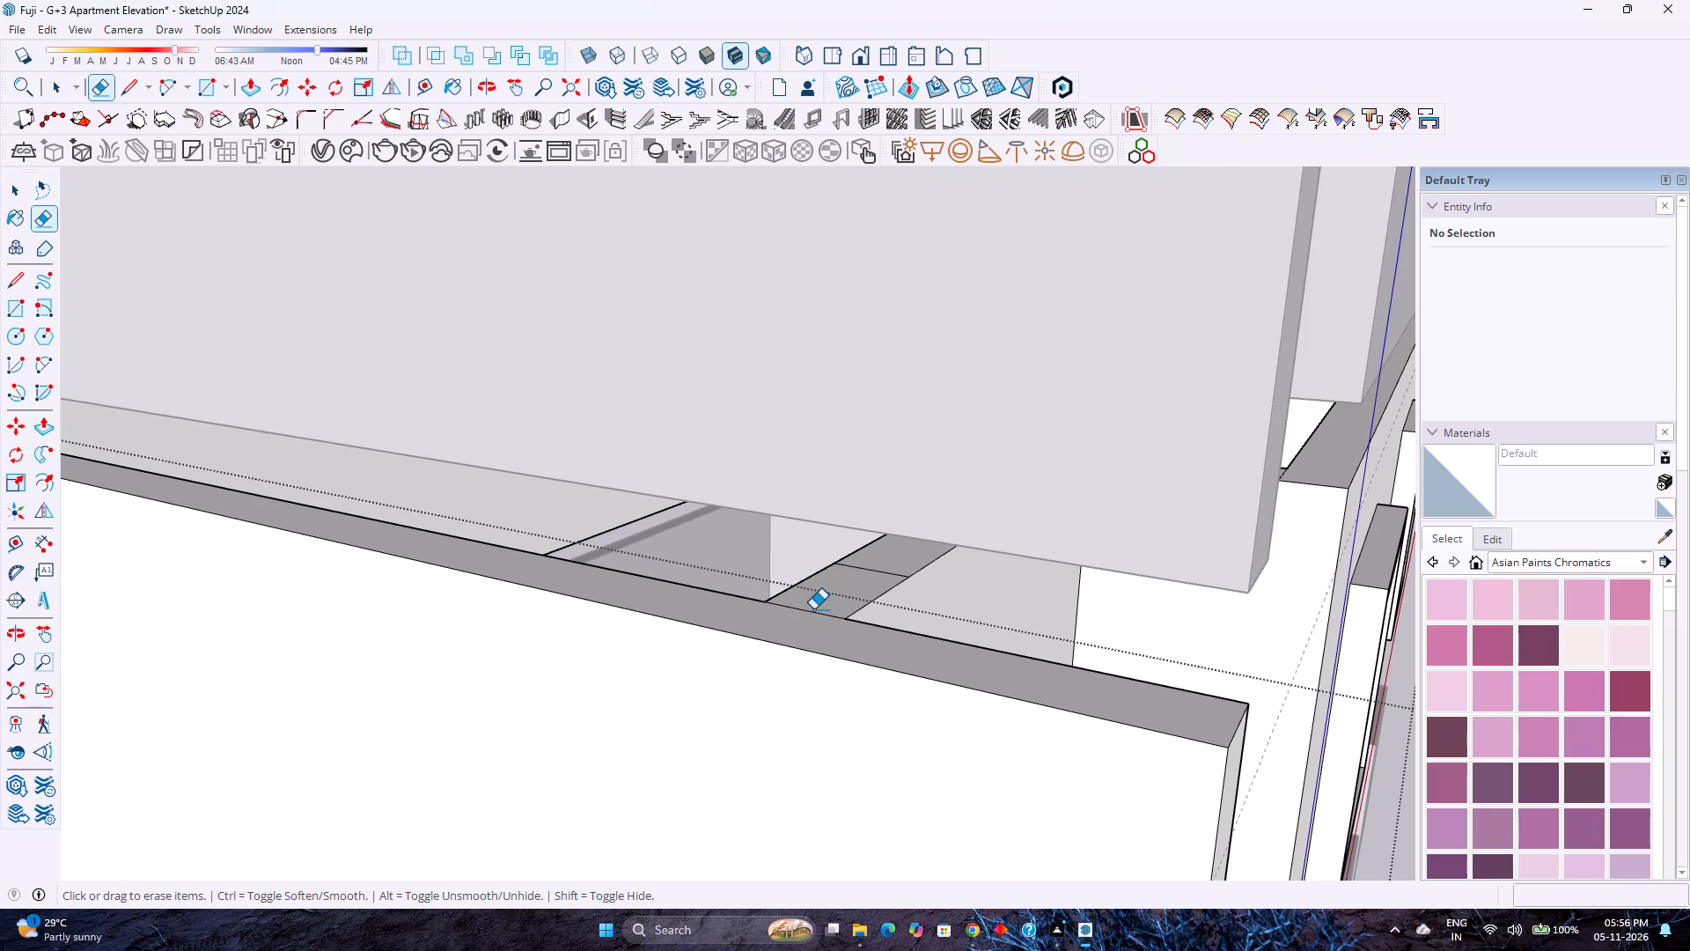
pyautogui.click(813, 609)
pyautogui.click(877, 570)
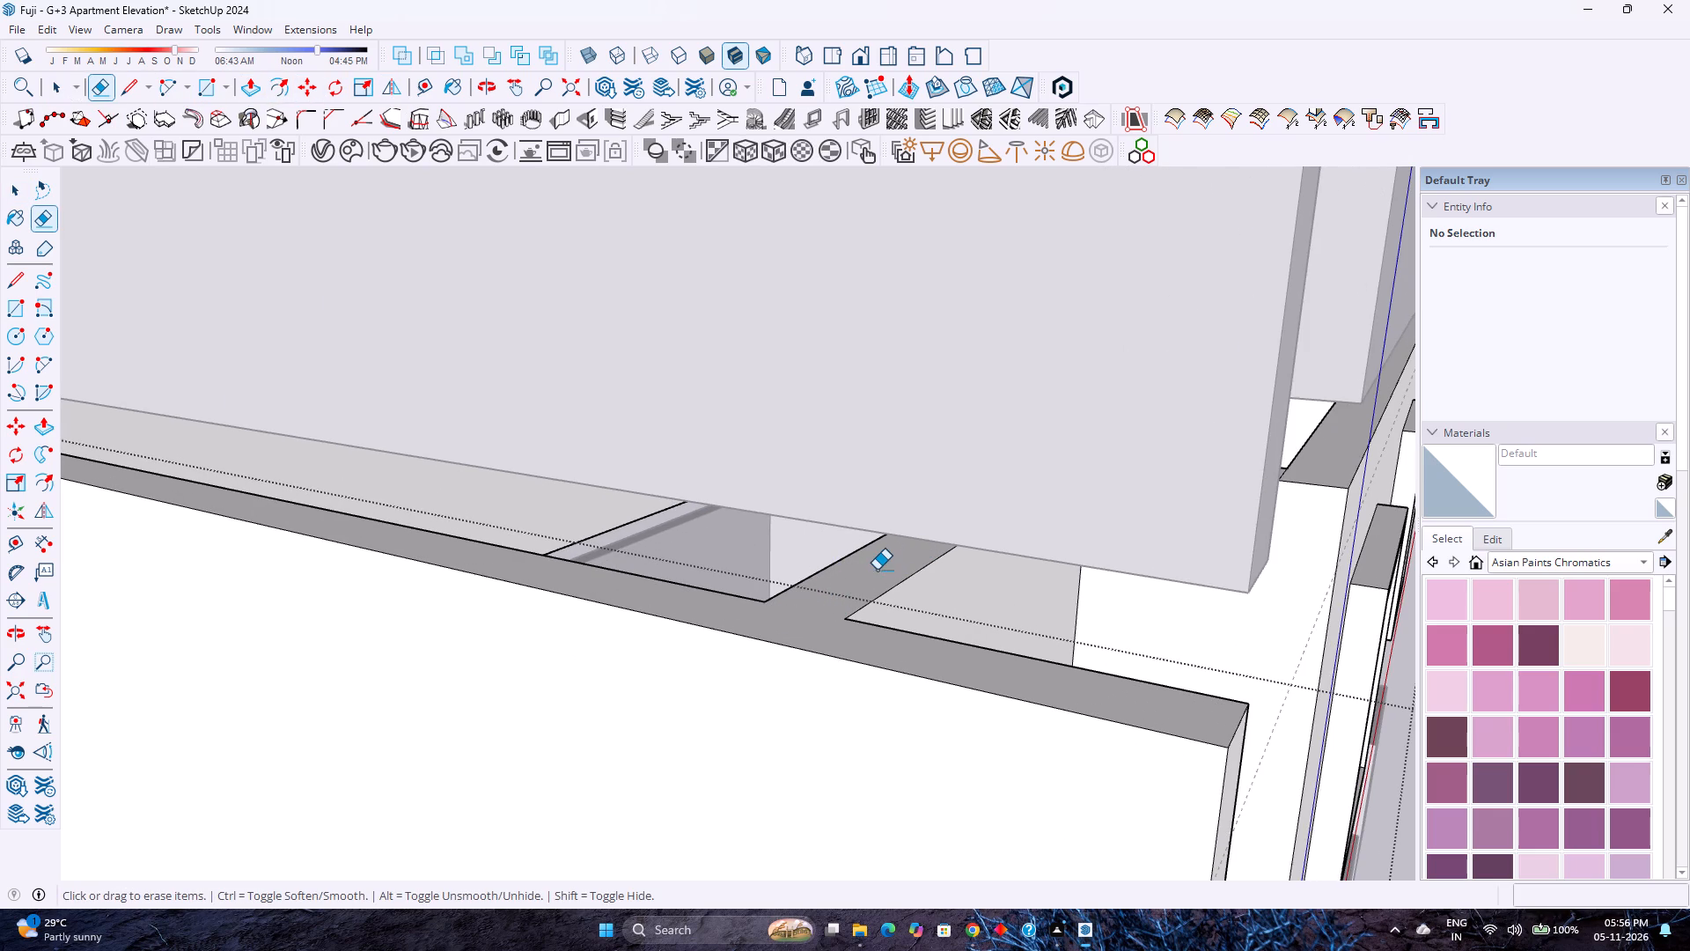
# Erase the two stray lines across the middle storey's wall top around the recessed front wall and the windowed wall's corner.
pyautogui.scroll(-5, 877, 578)
pyautogui.moveTo(1098, 562); pyautogui.dragTo(841, 584, button='middle')
pyautogui.scroll(6, 1004, 520)
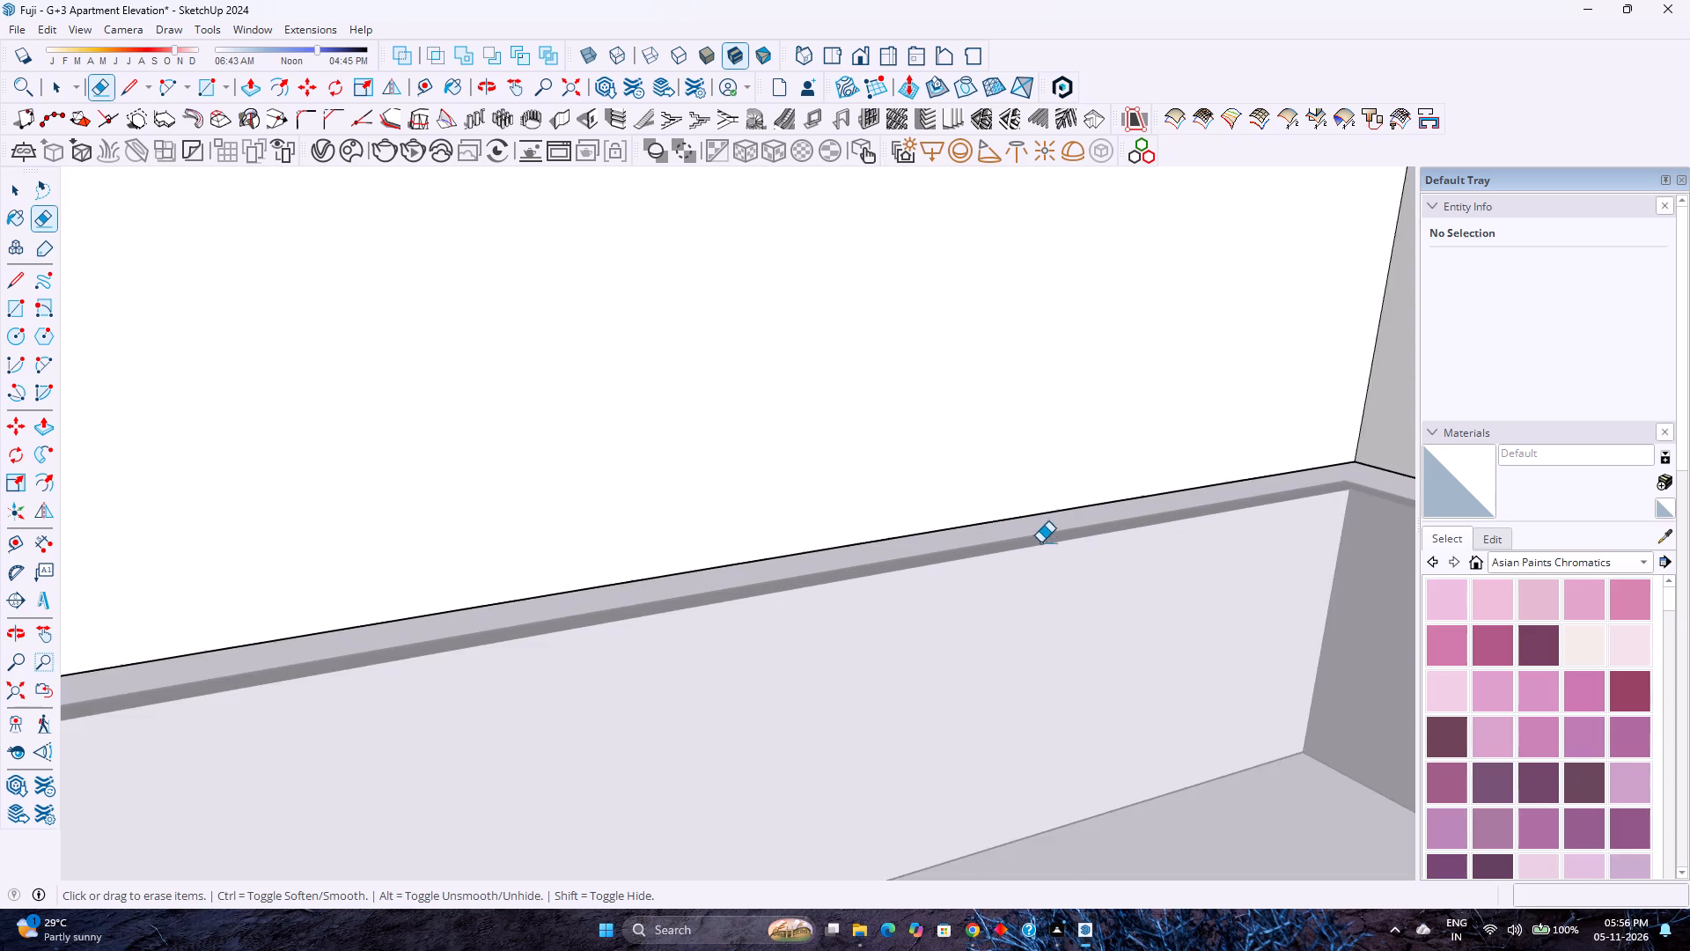
pyautogui.scroll(-4, 1041, 567)
pyautogui.click(1056, 585)
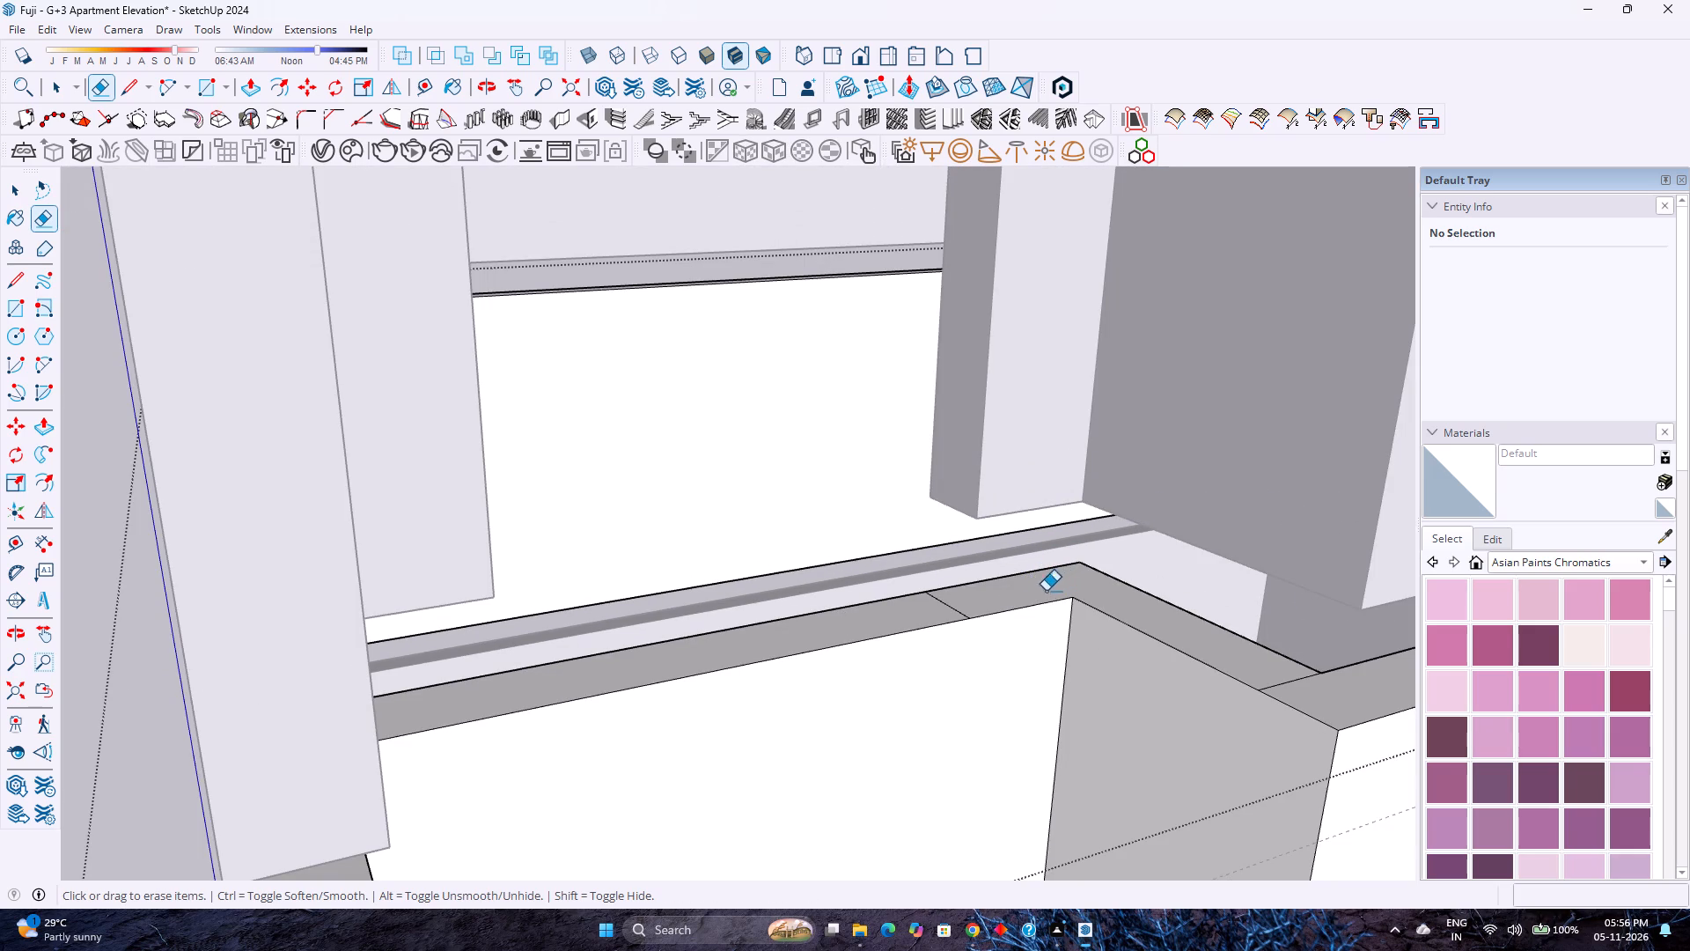
pyautogui.click(953, 608)
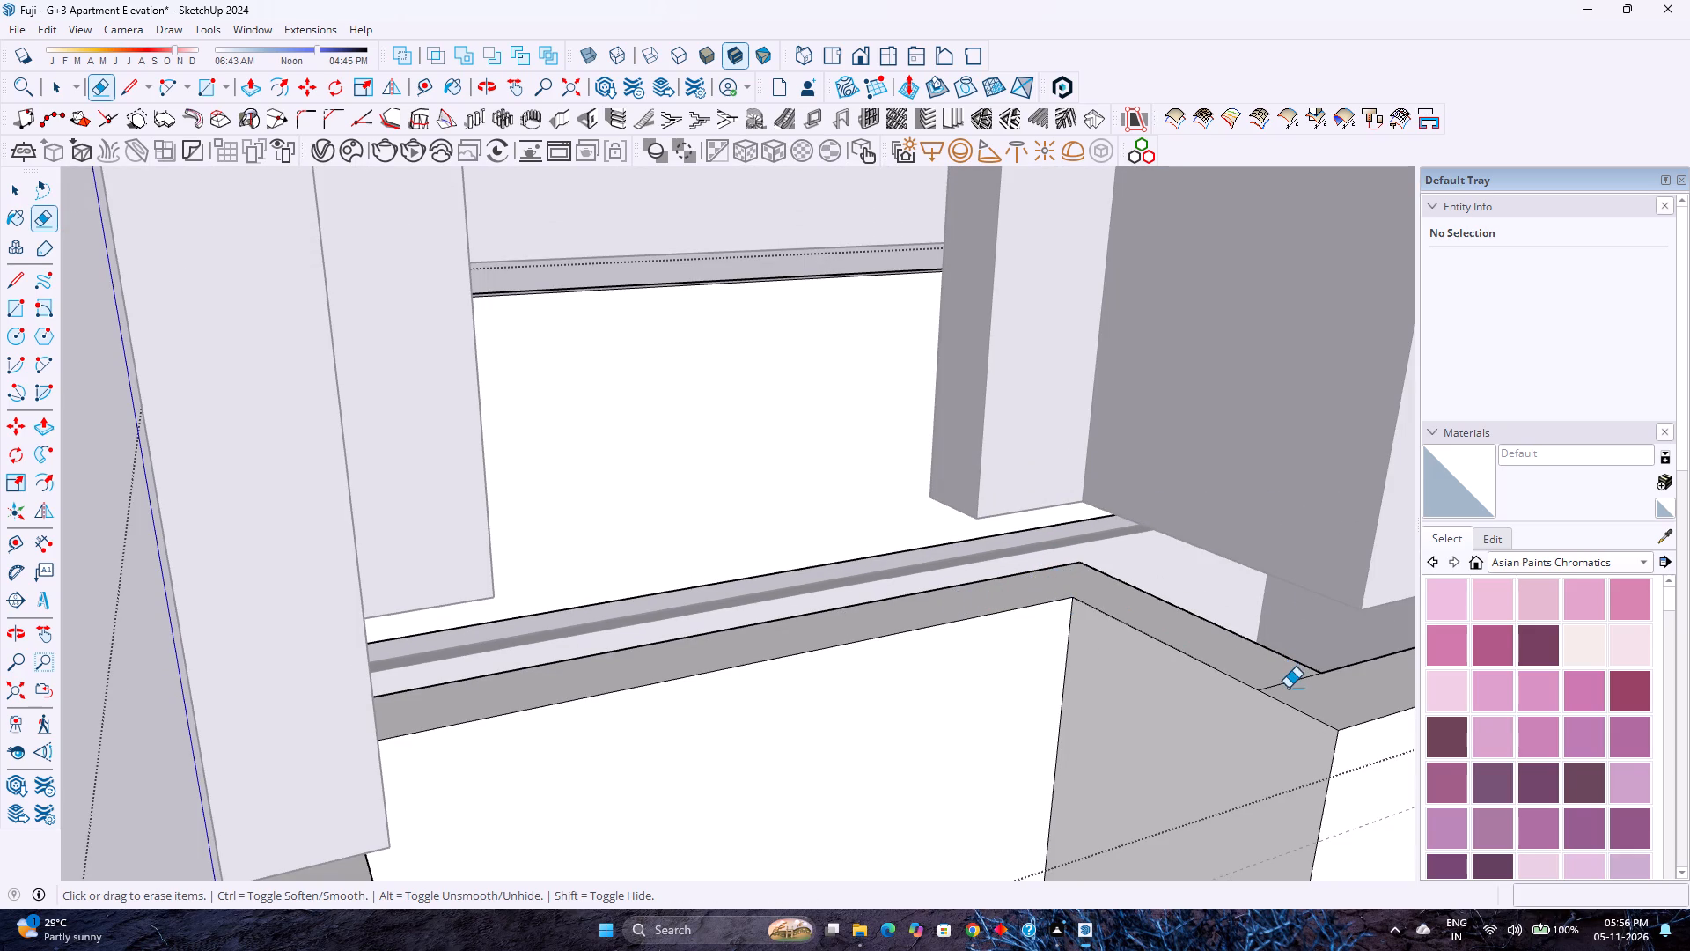
pyautogui.click(1288, 688)
pyautogui.click(1286, 679)
pyautogui.click(1290, 681)
# Erase the stray line on the middle storey's wall top at the plain side wall's rear corner.
pyautogui.scroll(-4, 1139, 628)
pyautogui.moveTo(647, 631); pyautogui.dragTo(806, 616, button='middle')
pyautogui.middleClick(807, 616)
pyautogui.middleClick(807, 616)
pyautogui.scroll(-7, 807, 616)
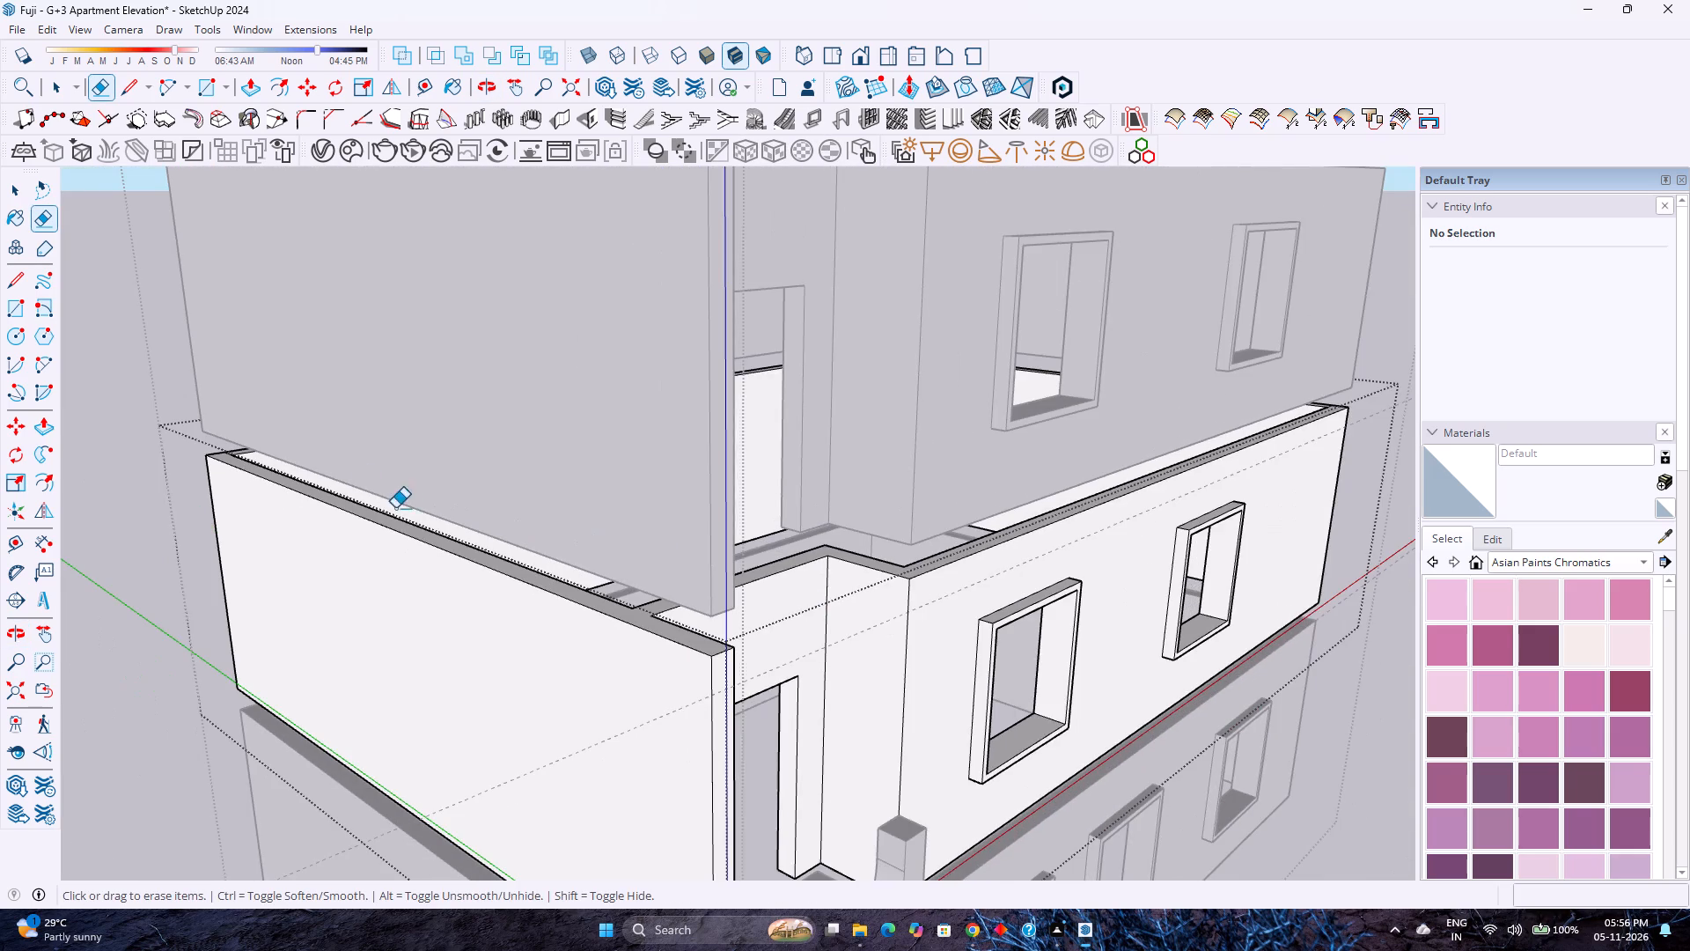
pyautogui.scroll(12, 194, 446)
pyautogui.moveTo(194, 452); pyautogui.dragTo(336, 521, button='middle')
pyautogui.middleClick(336, 521)
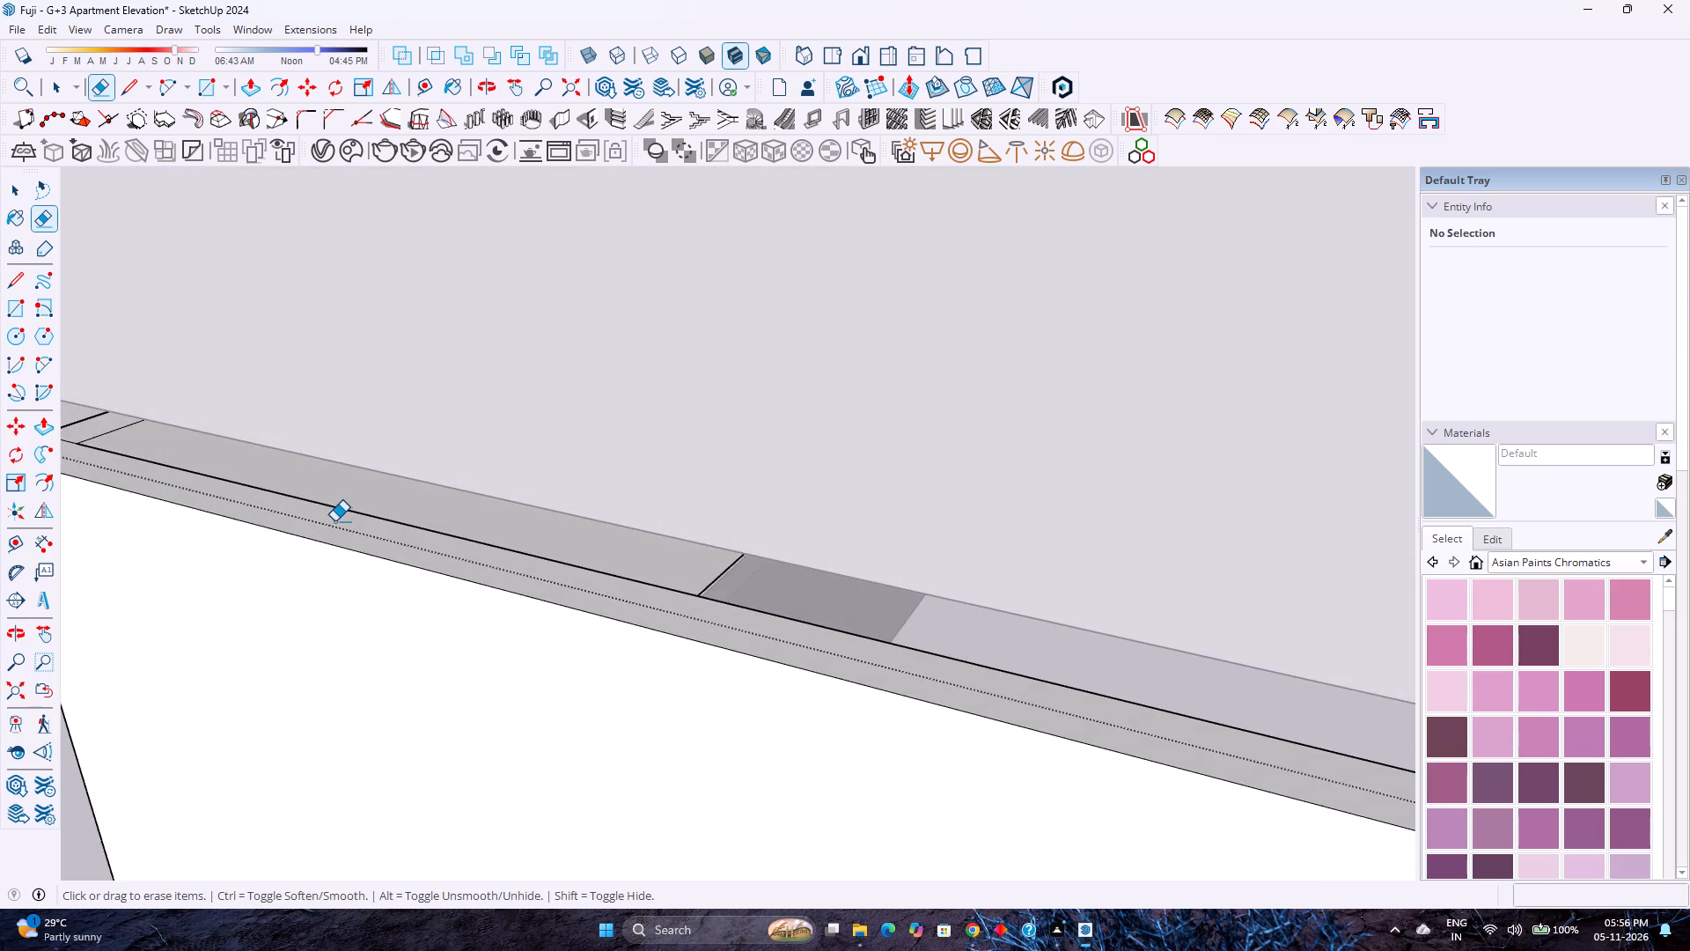
pyautogui.scroll(-8, 334, 521)
pyautogui.scroll(12, 122, 467)
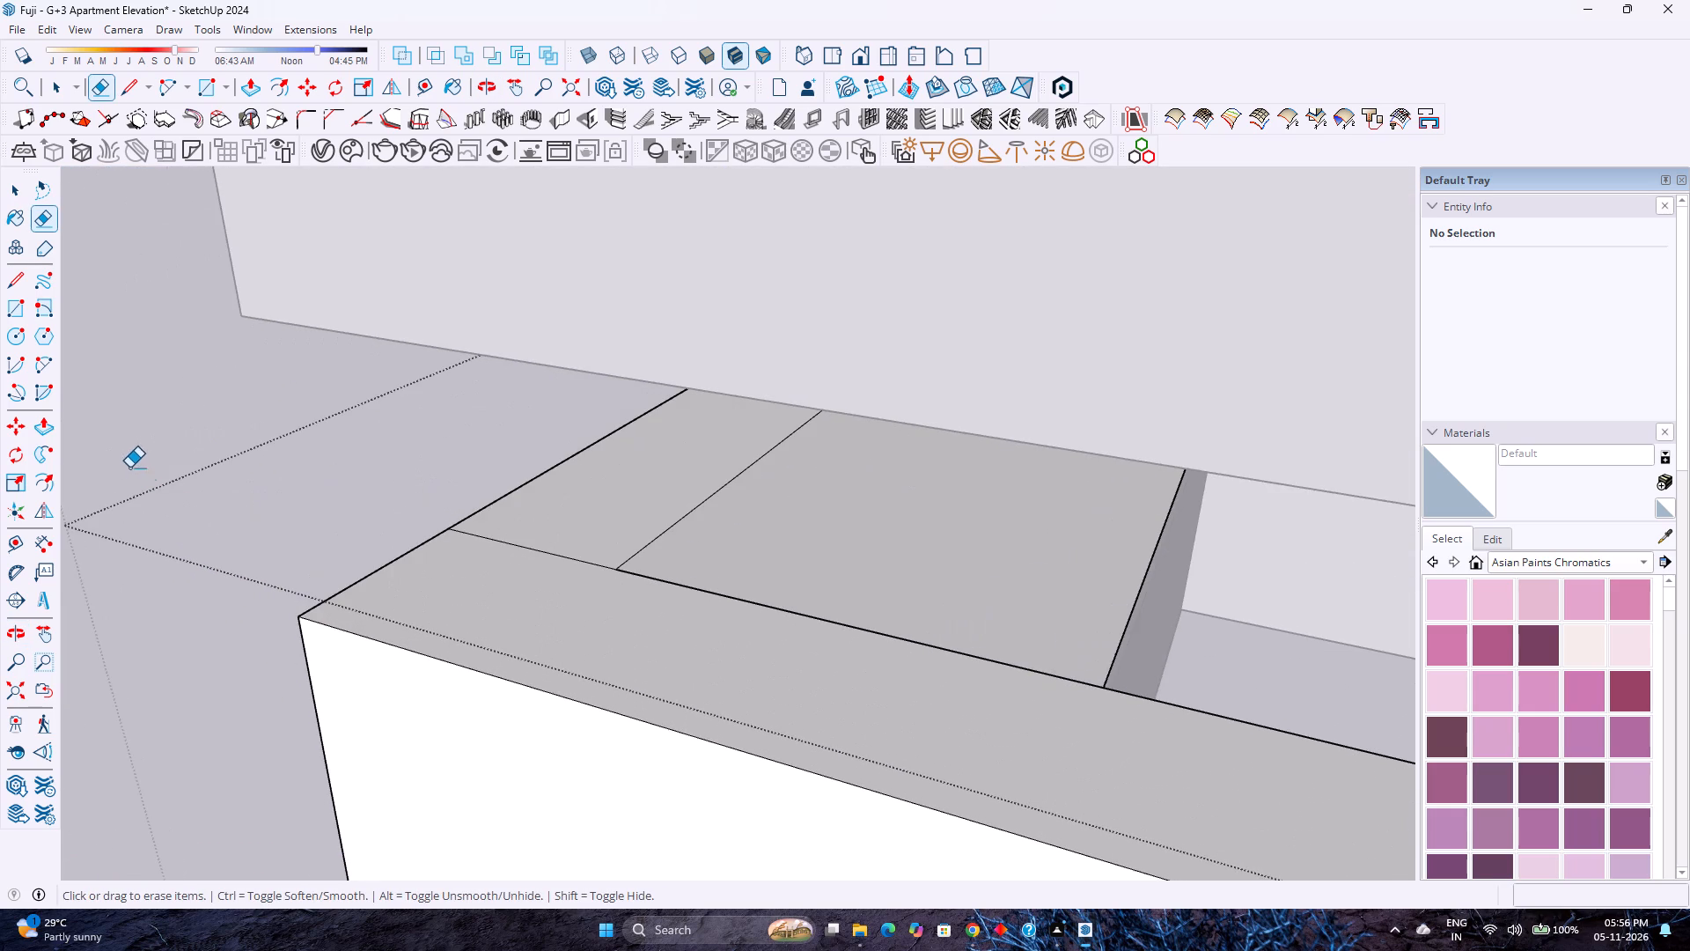
pyautogui.click(503, 542)
pyautogui.scroll(-8, 410, 579)
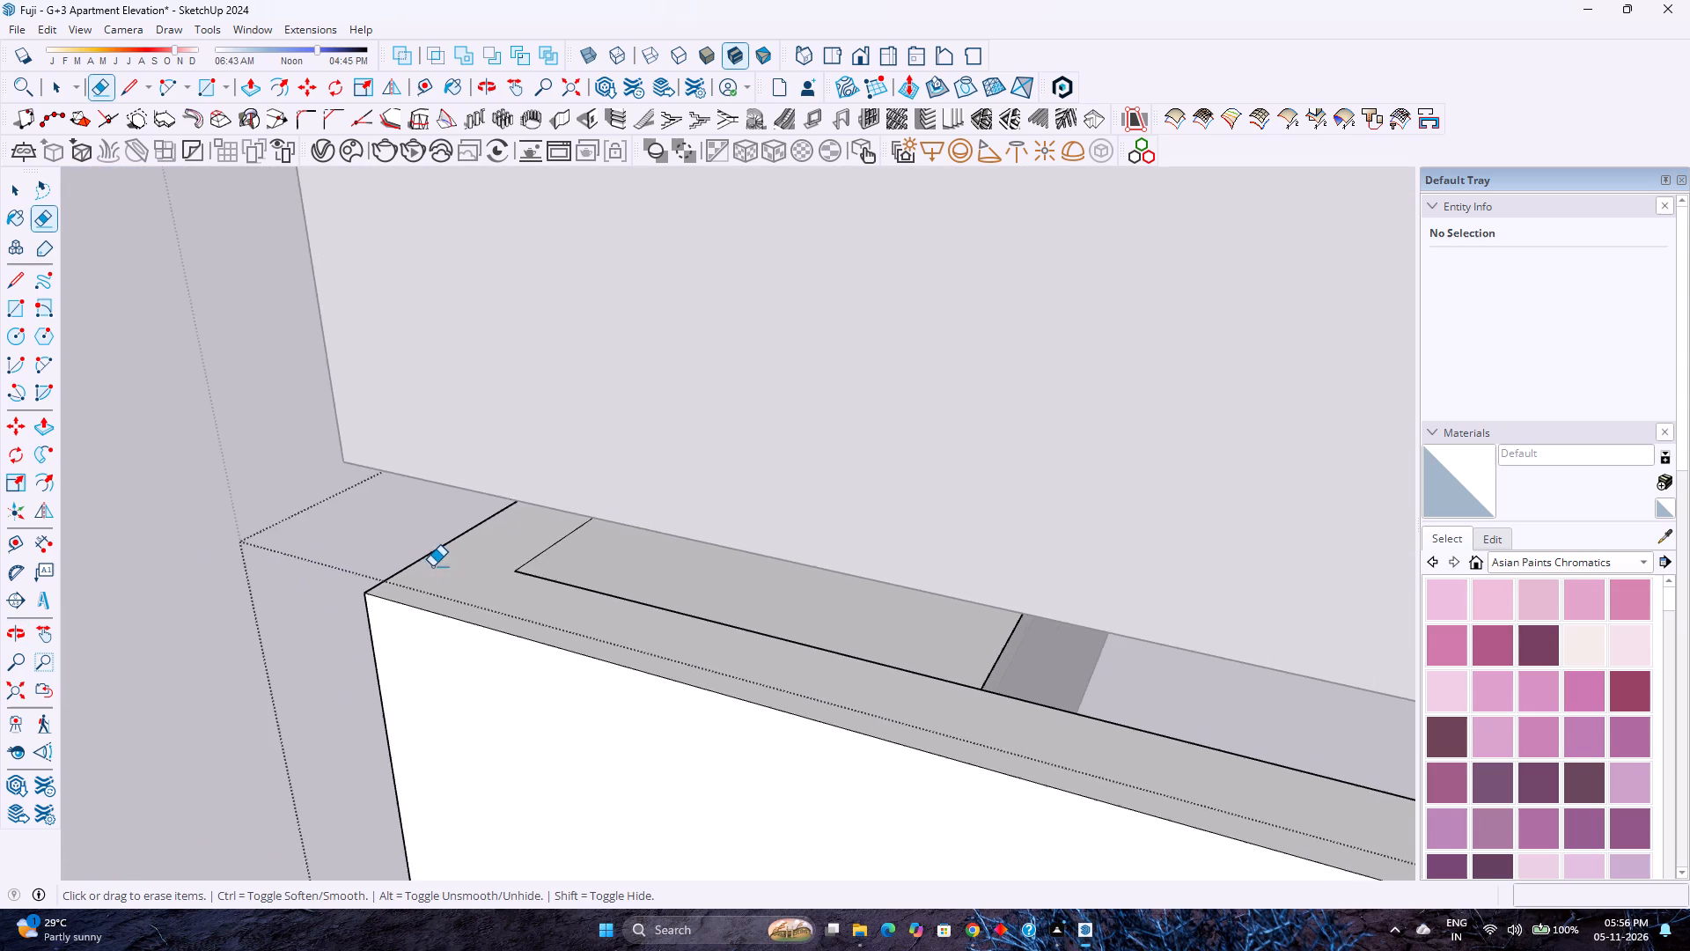
# Erase the stray line on the middle storey's wall top at the other end of the rear wall.
pyautogui.scroll(-1, 432, 566)
pyautogui.moveTo(0, 582); pyautogui.dragTo(368, 613, button='middle')
pyautogui.scroll(-5, 373, 602)
pyautogui.moveTo(346, 601); pyautogui.dragTo(980, 551, button='middle')
pyautogui.scroll(-6, 922, 533)
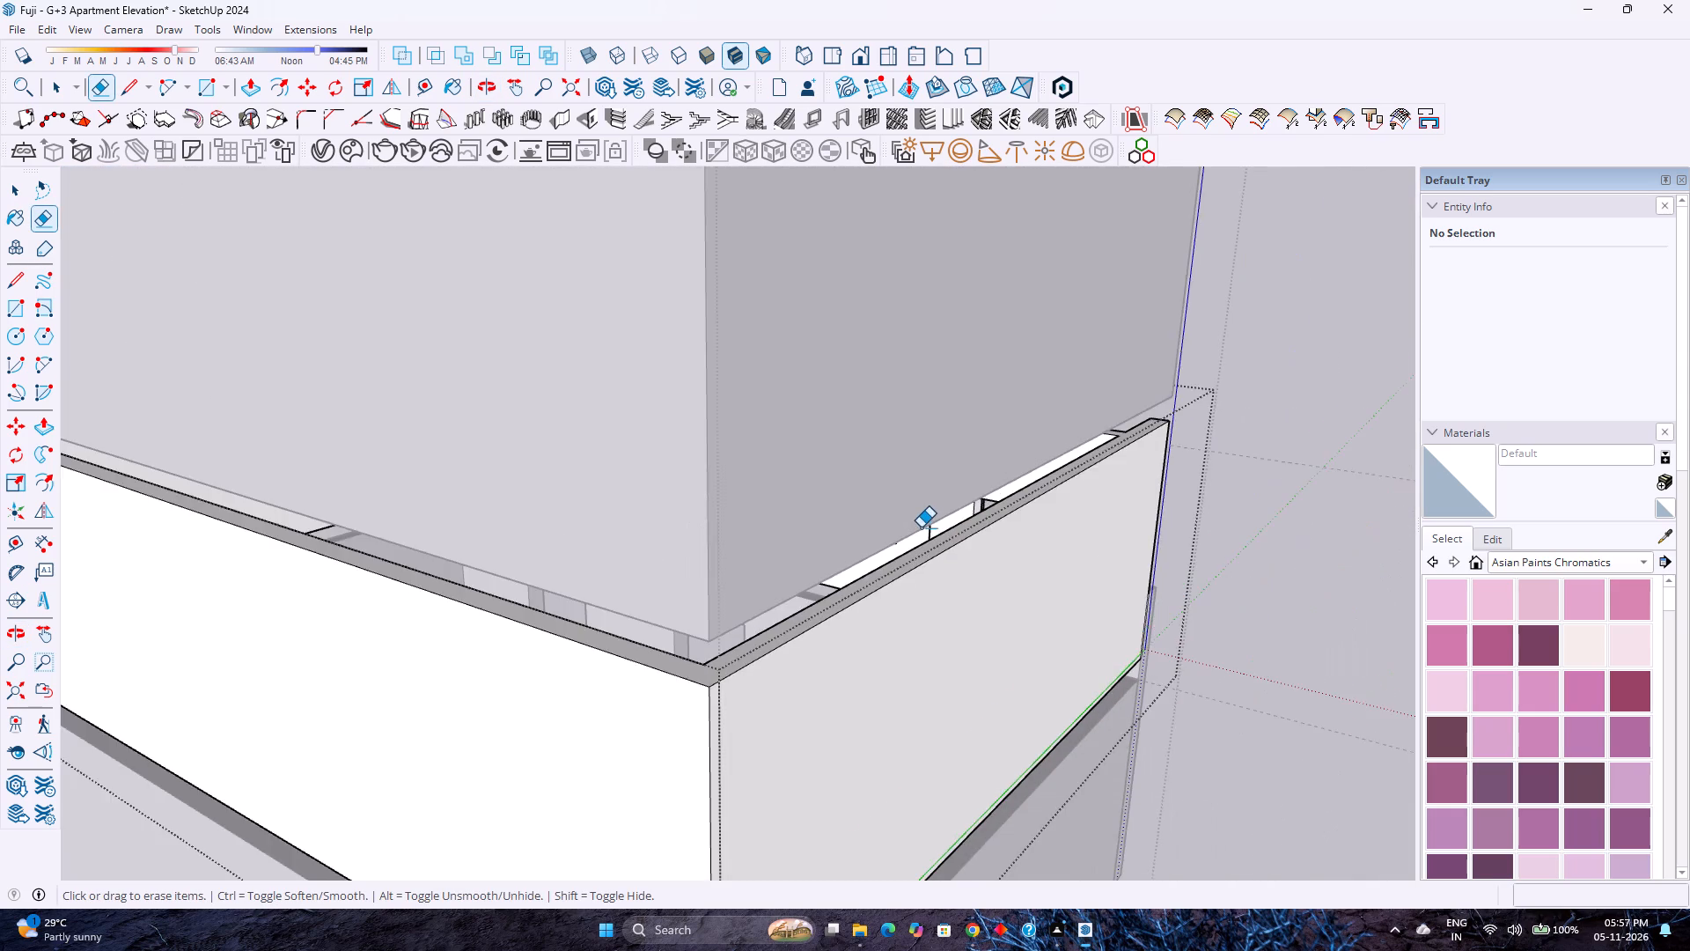
pyautogui.scroll(-8, 921, 527)
pyautogui.scroll(10, 303, 417)
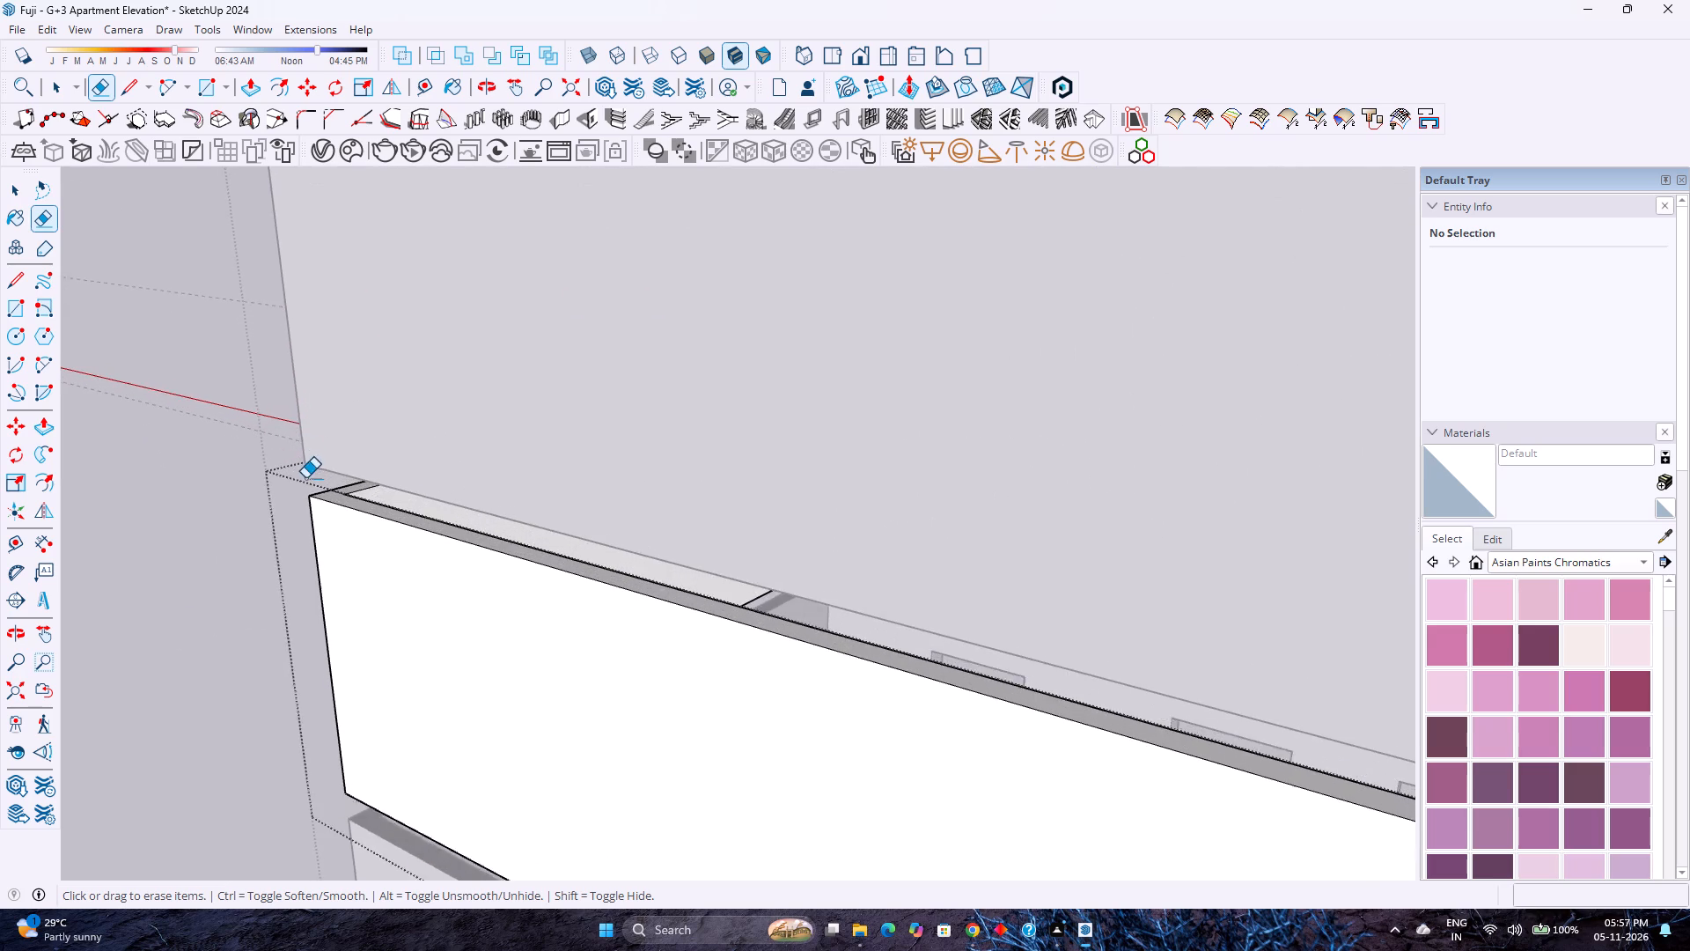
pyautogui.scroll(14, 305, 478)
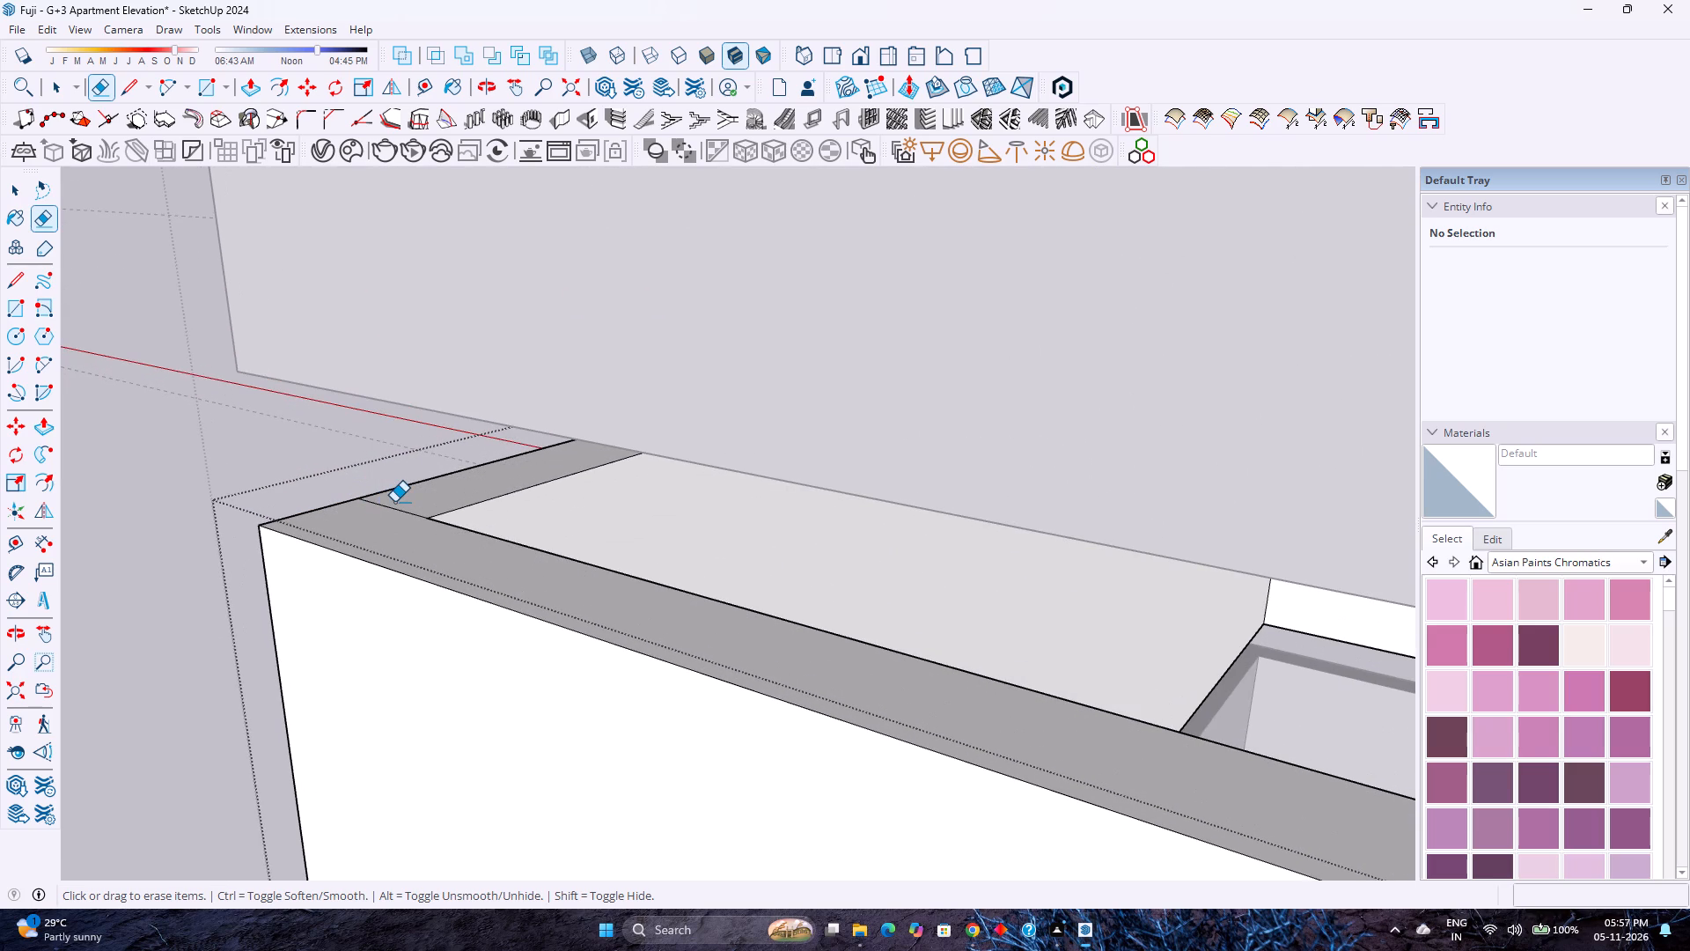
pyautogui.moveTo(391, 504); pyautogui.dragTo(386, 512)
# Erase the stray line on the middle storey's wall top where the opposite side wall meets the windowed front wall.
pyautogui.scroll(-6, 384, 512)
pyautogui.moveTo(360, 516); pyautogui.dragTo(689, 491, button='middle')
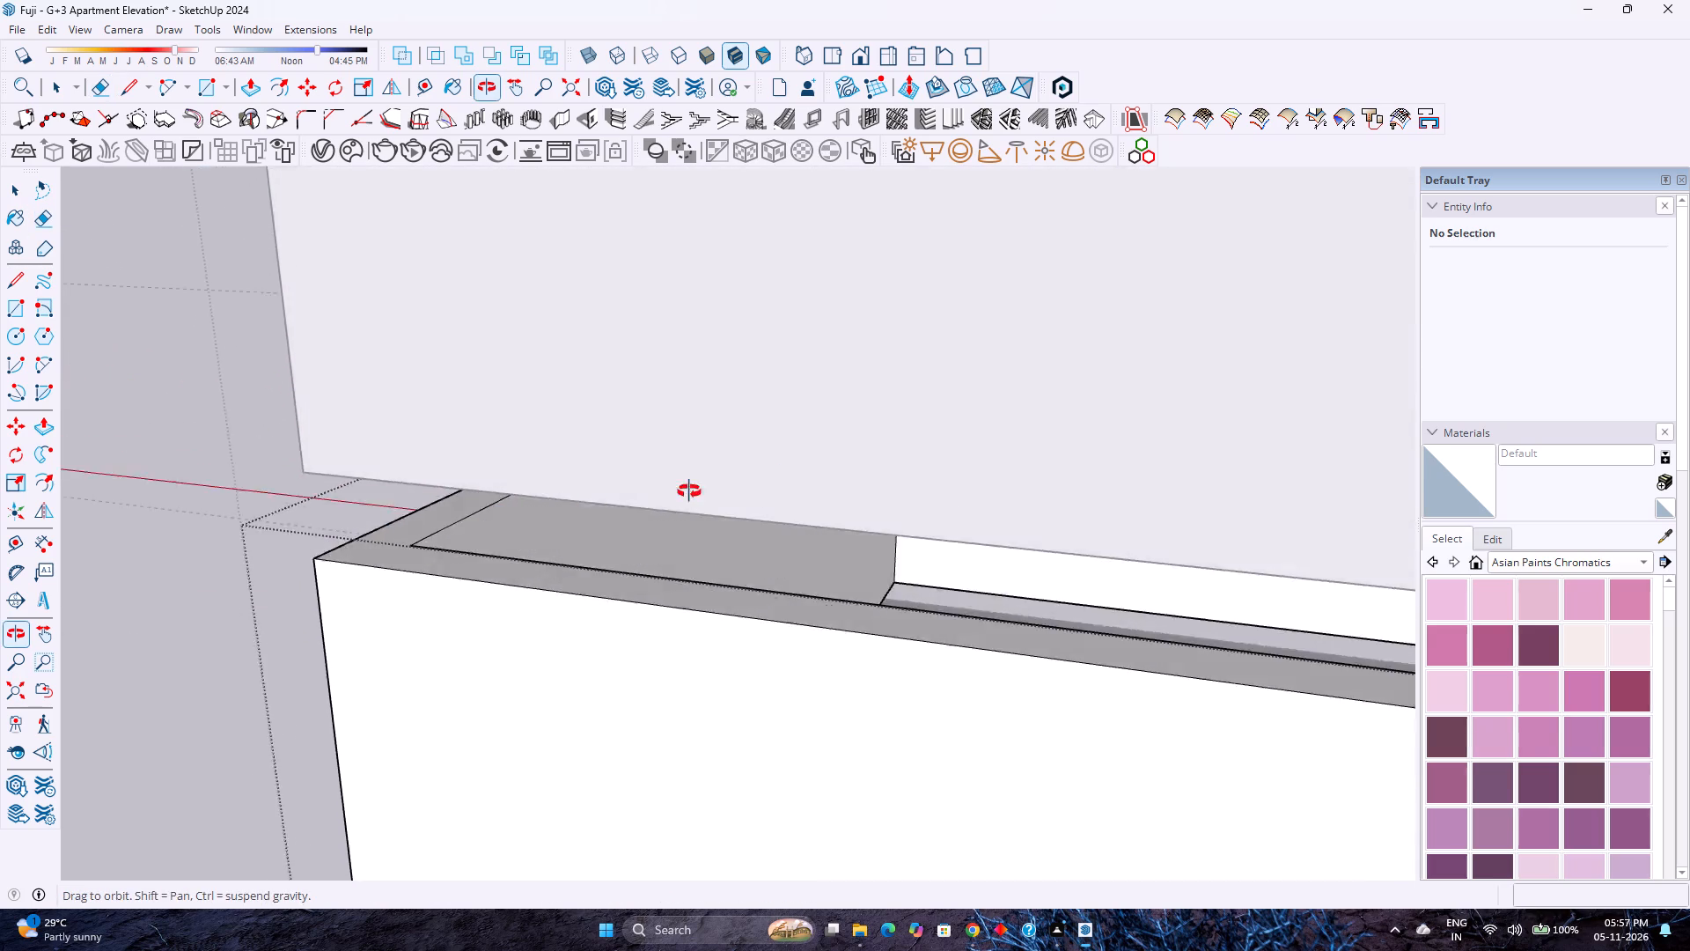
pyautogui.moveTo(689, 491); pyautogui.dragTo(948, 453, button='middle')
pyautogui.scroll(-4, 840, 451)
pyautogui.scroll(10, 199, 392)
pyautogui.moveTo(204, 465); pyautogui.dragTo(265, 504, button='middle')
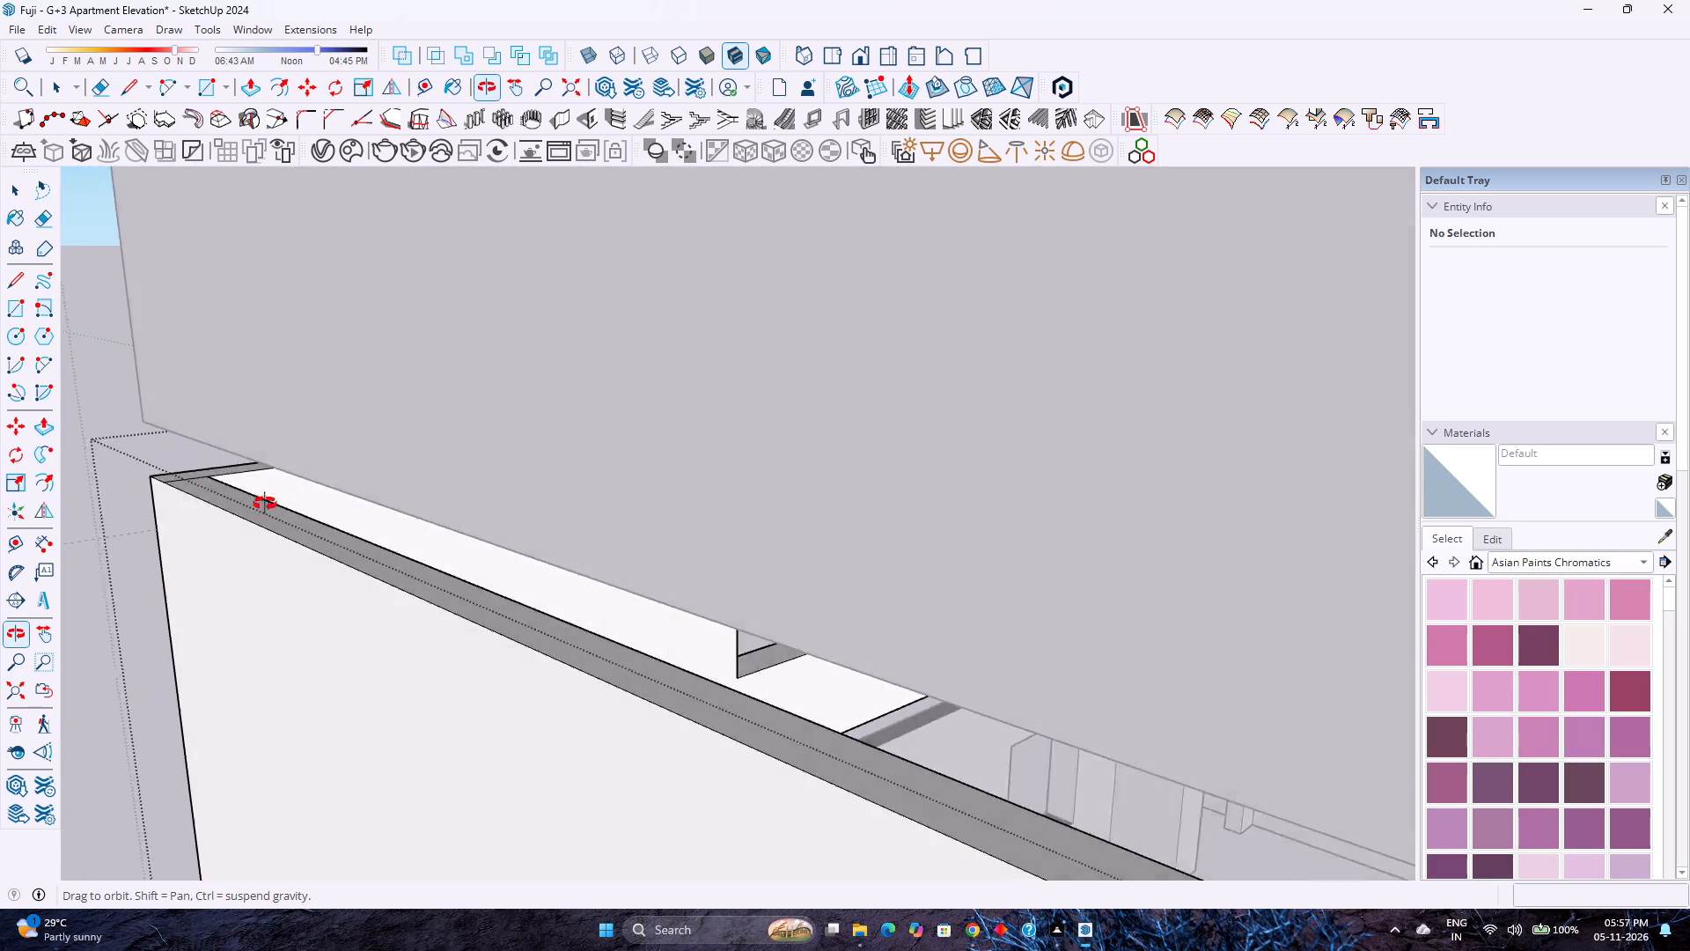
pyautogui.moveTo(265, 504); pyautogui.dragTo(389, 523, button='middle')
pyautogui.scroll(7, 178, 539)
pyautogui.click(186, 518)
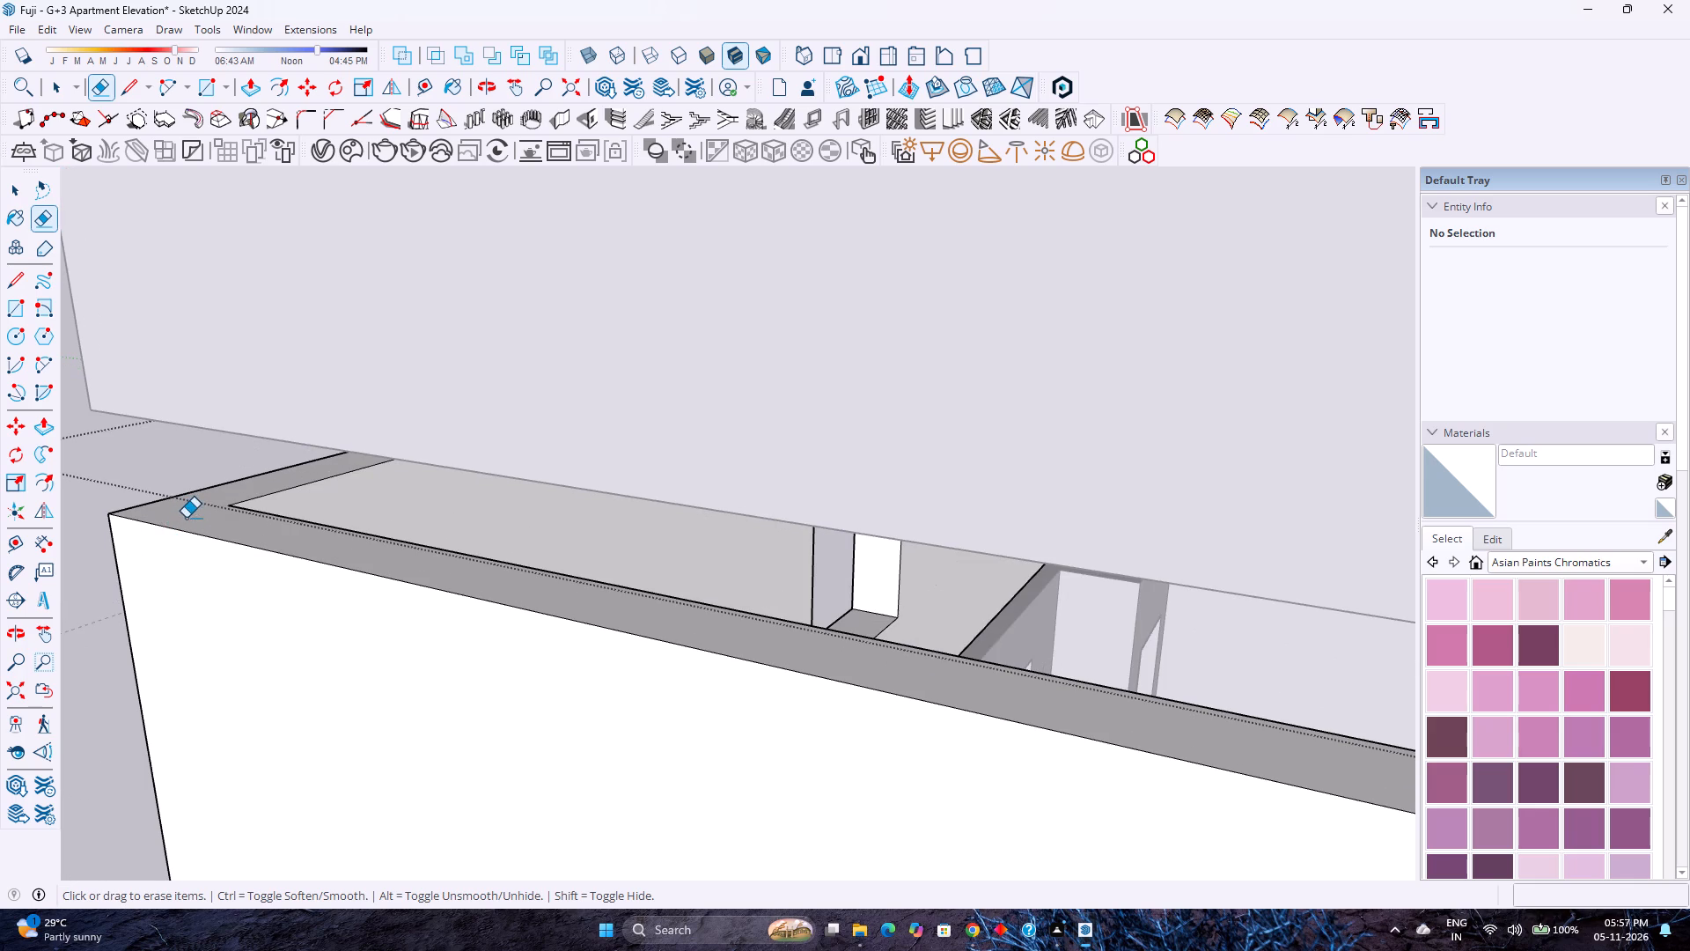
# Examine the middle storey's wall top along the windowed front wall and its recessed corner for remaining stray lines.
pyautogui.scroll(-5, 187, 512)
pyautogui.moveTo(187, 510); pyautogui.dragTo(569, 493, button='middle')
pyautogui.moveTo(579, 493); pyautogui.dragTo(598, 493, button='middle')
pyautogui.moveTo(614, 493); pyautogui.dragTo(635, 493, button='middle')
pyautogui.scroll(-9, 668, 487)
pyautogui.moveTo(410, 452); pyautogui.dragTo(579, 472, button='middle')
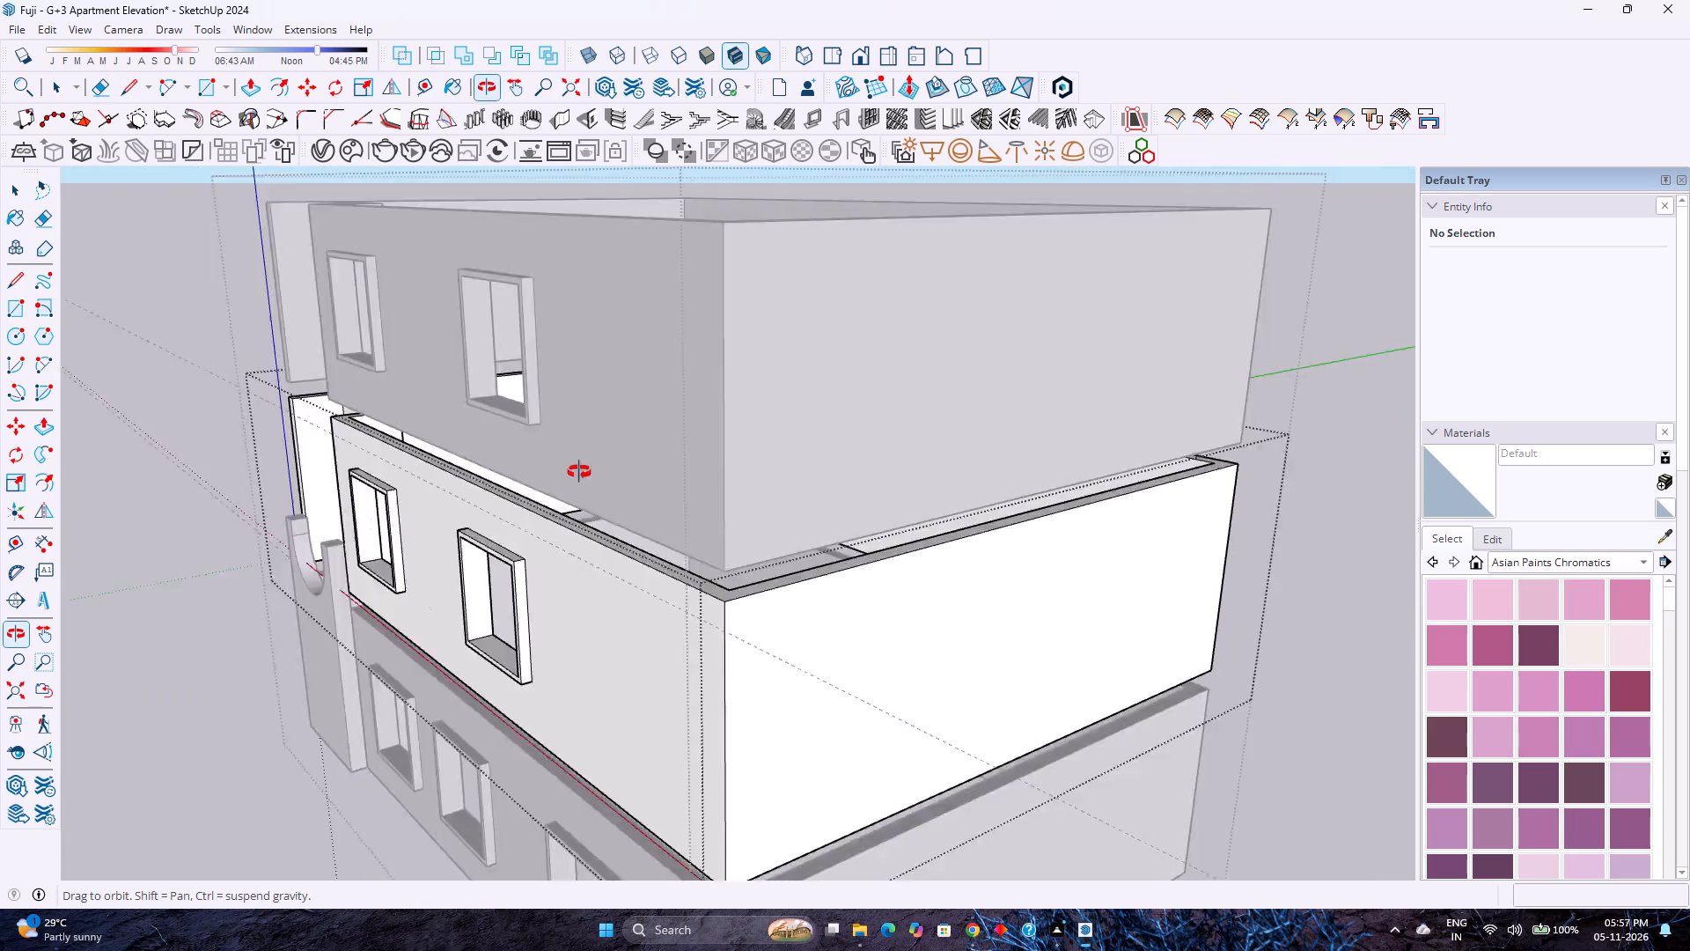
pyautogui.moveTo(579, 472); pyautogui.dragTo(889, 481, button='middle')
pyautogui.scroll(11, 463, 483)
pyautogui.moveTo(399, 480); pyautogui.dragTo(488, 456, button='middle')
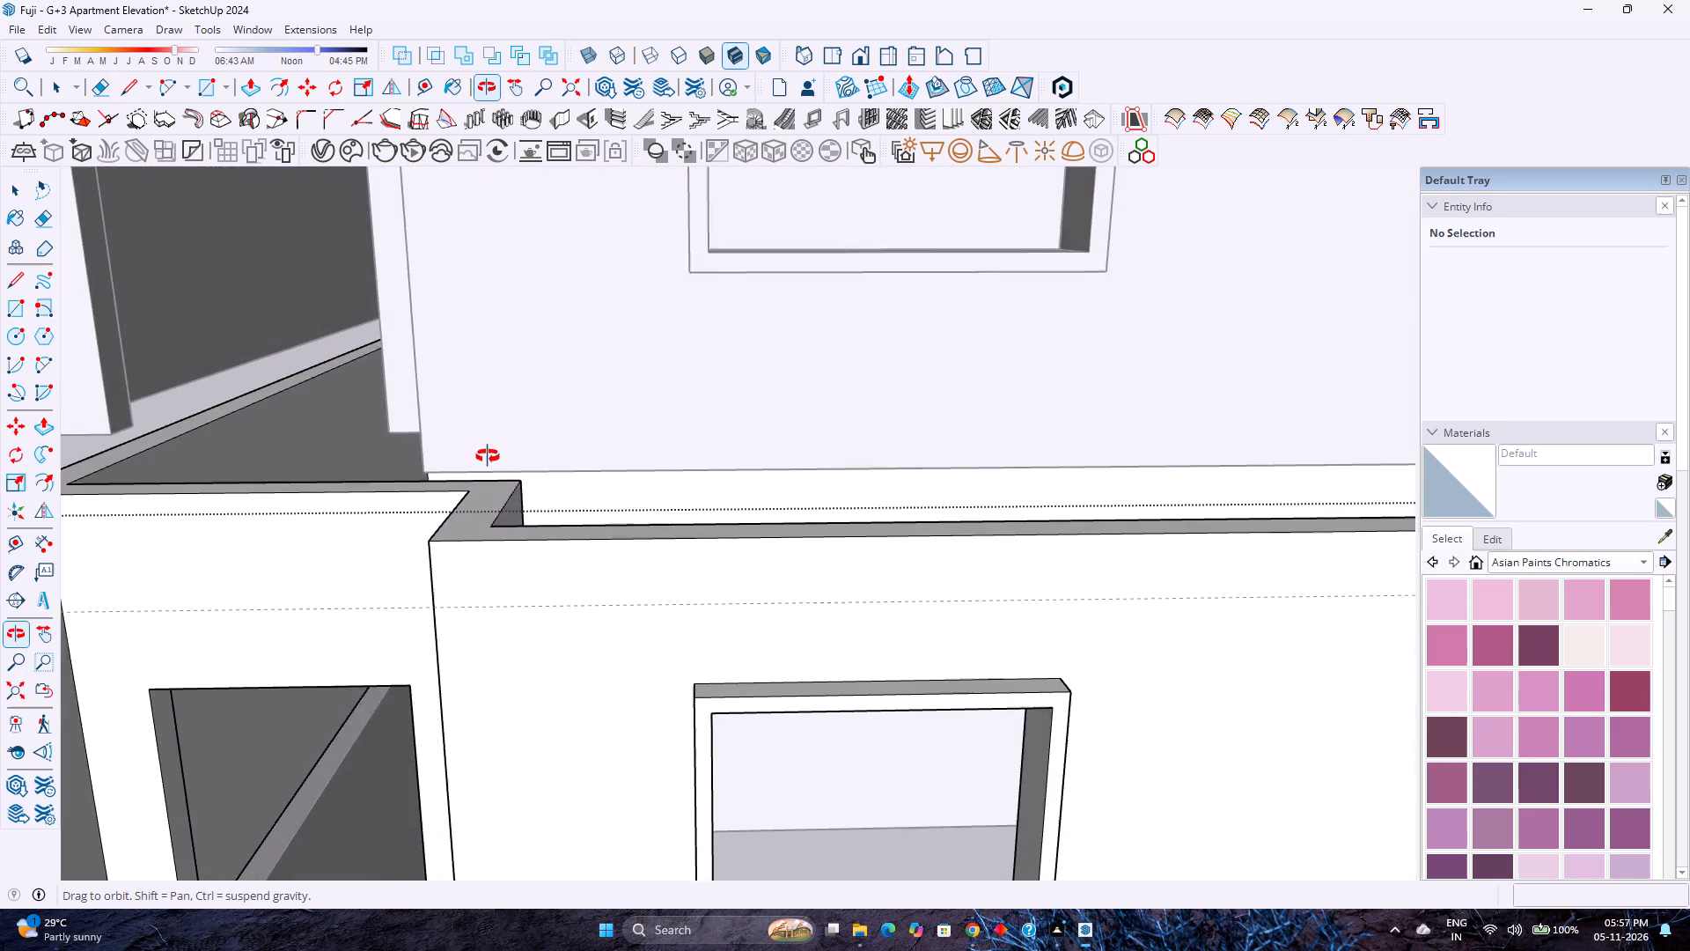
pyautogui.moveTo(488, 456); pyautogui.dragTo(500, 464, button='middle')
pyautogui.middleClick(500, 464)
pyautogui.scroll(-8, 500, 464)
# Save the apartment elevation model.
pyautogui.press('space')
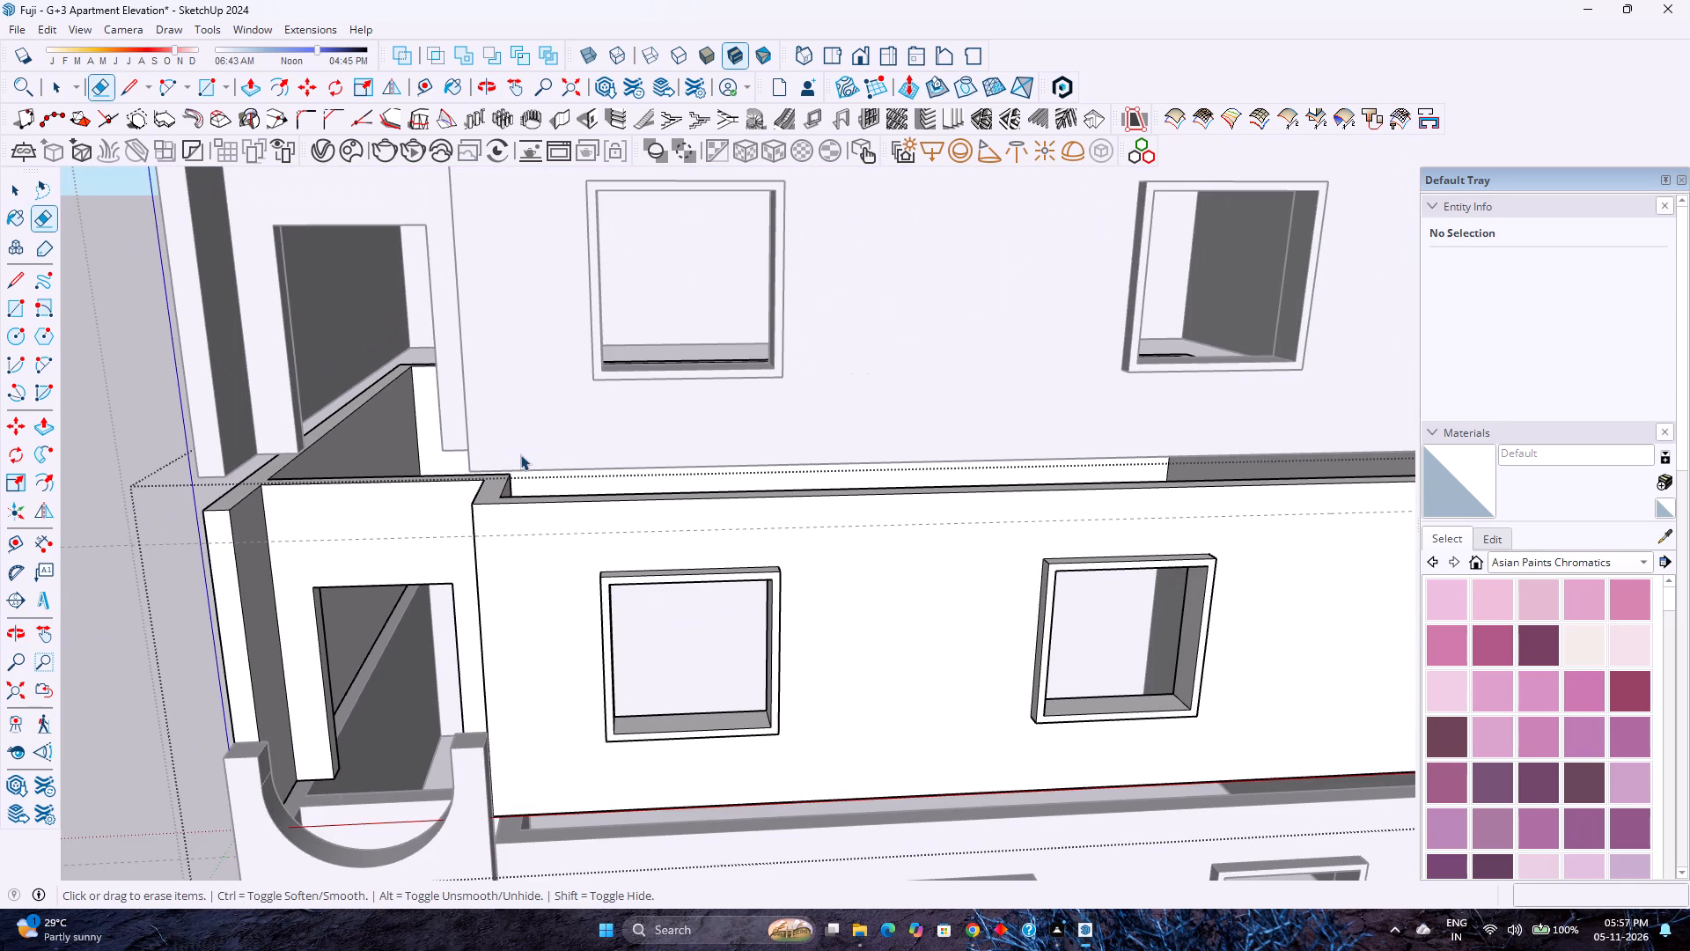
pyautogui.hotkey('ctrl', 's')
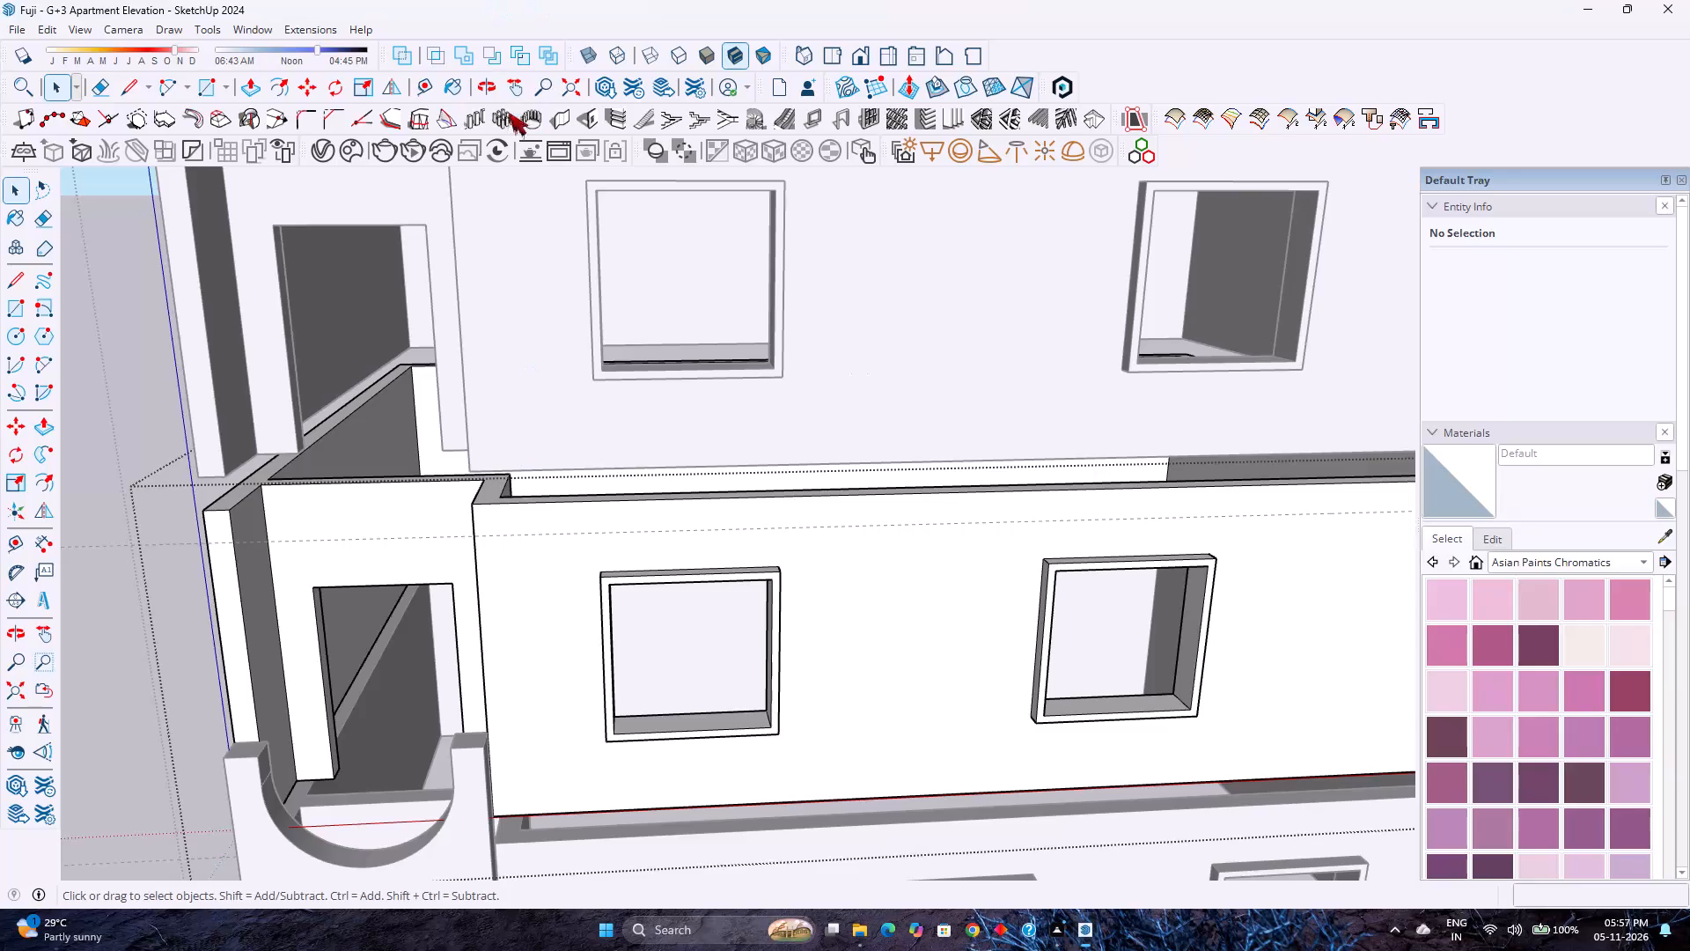
# Close the middle storey's wall group to return to the whole building.
pyautogui.scroll(-9, 697, 369)
pyautogui.moveTo(834, 409); pyautogui.dragTo(577, 380, button='middle')
pyautogui.click(1264, 417)
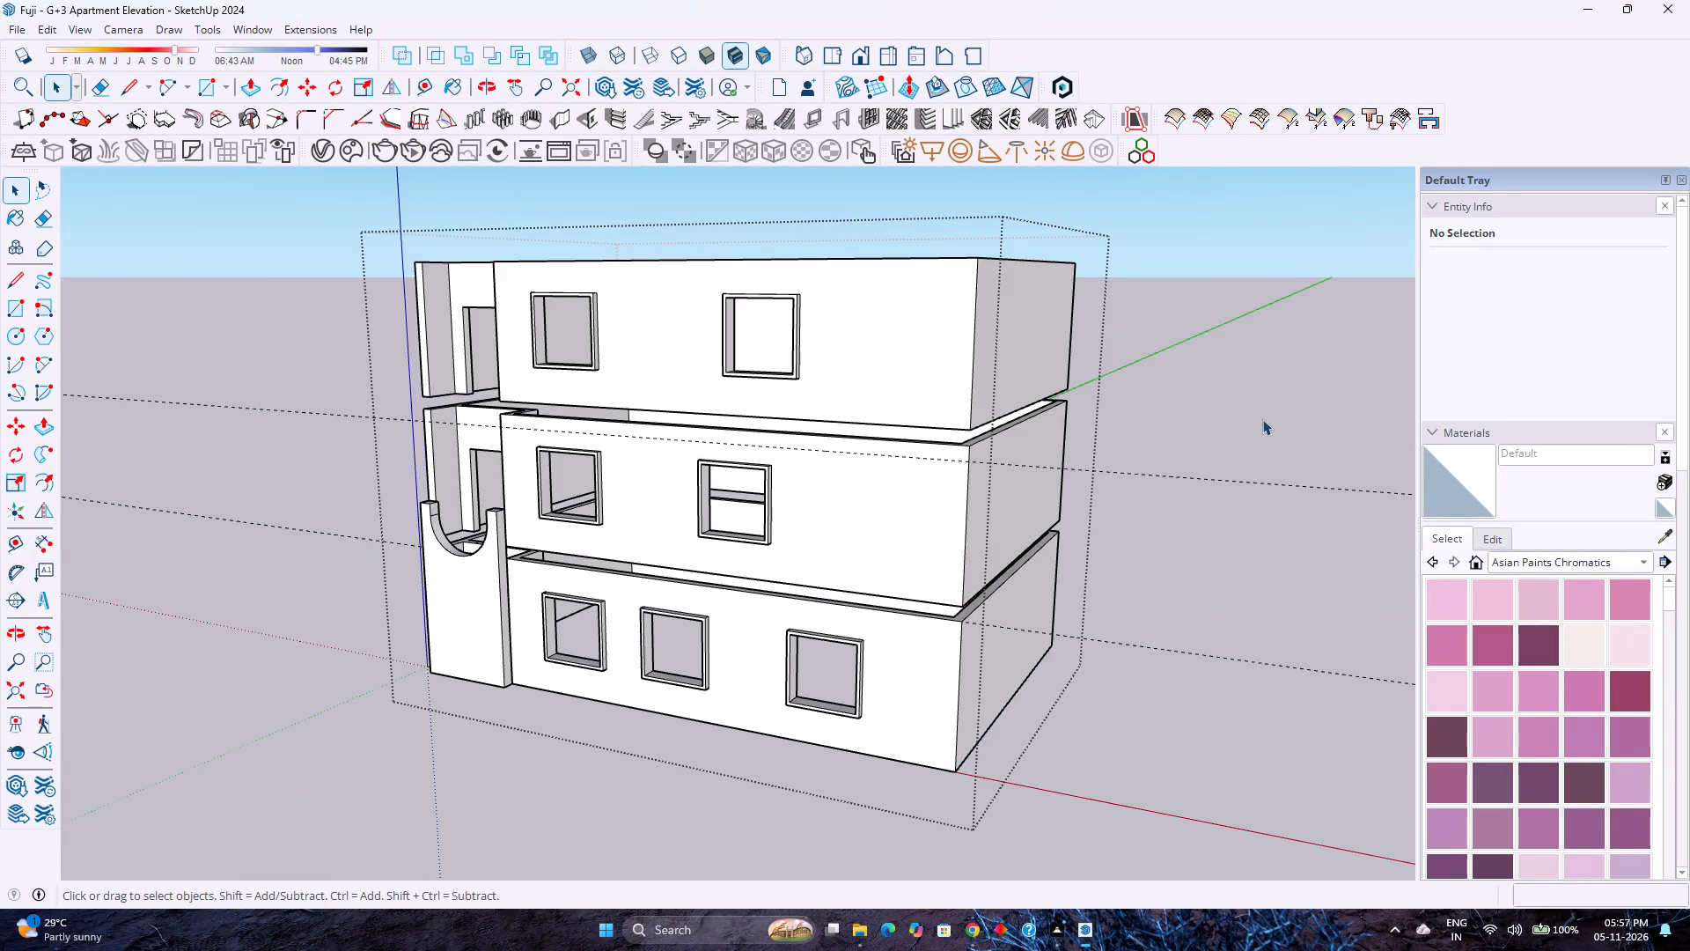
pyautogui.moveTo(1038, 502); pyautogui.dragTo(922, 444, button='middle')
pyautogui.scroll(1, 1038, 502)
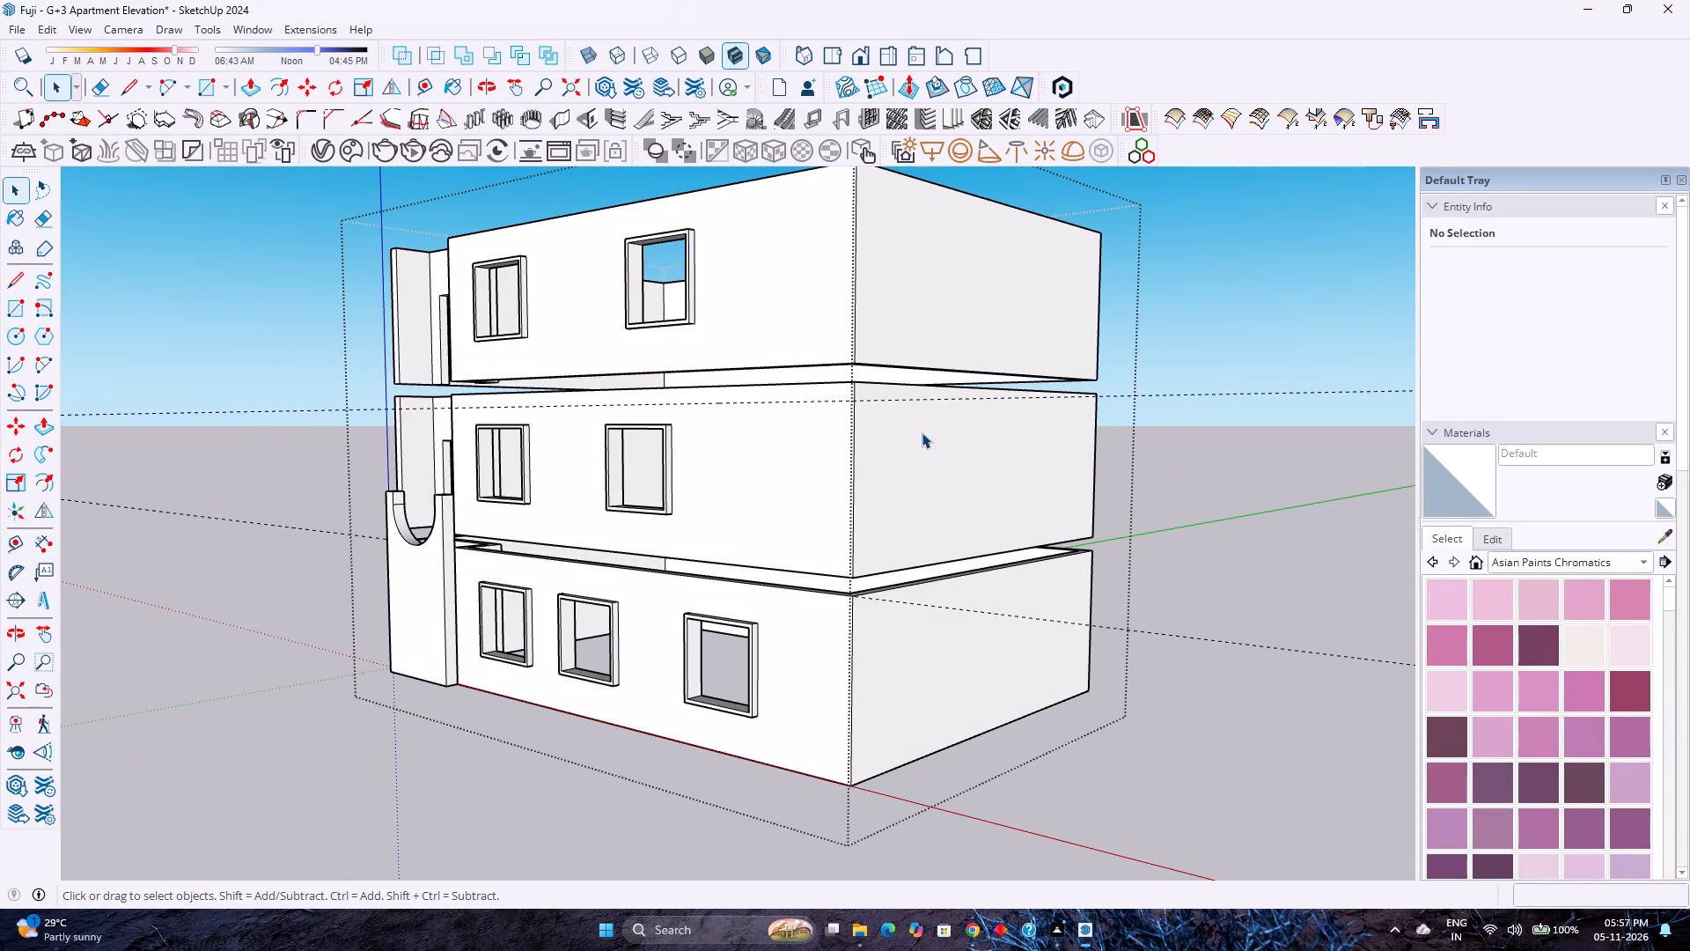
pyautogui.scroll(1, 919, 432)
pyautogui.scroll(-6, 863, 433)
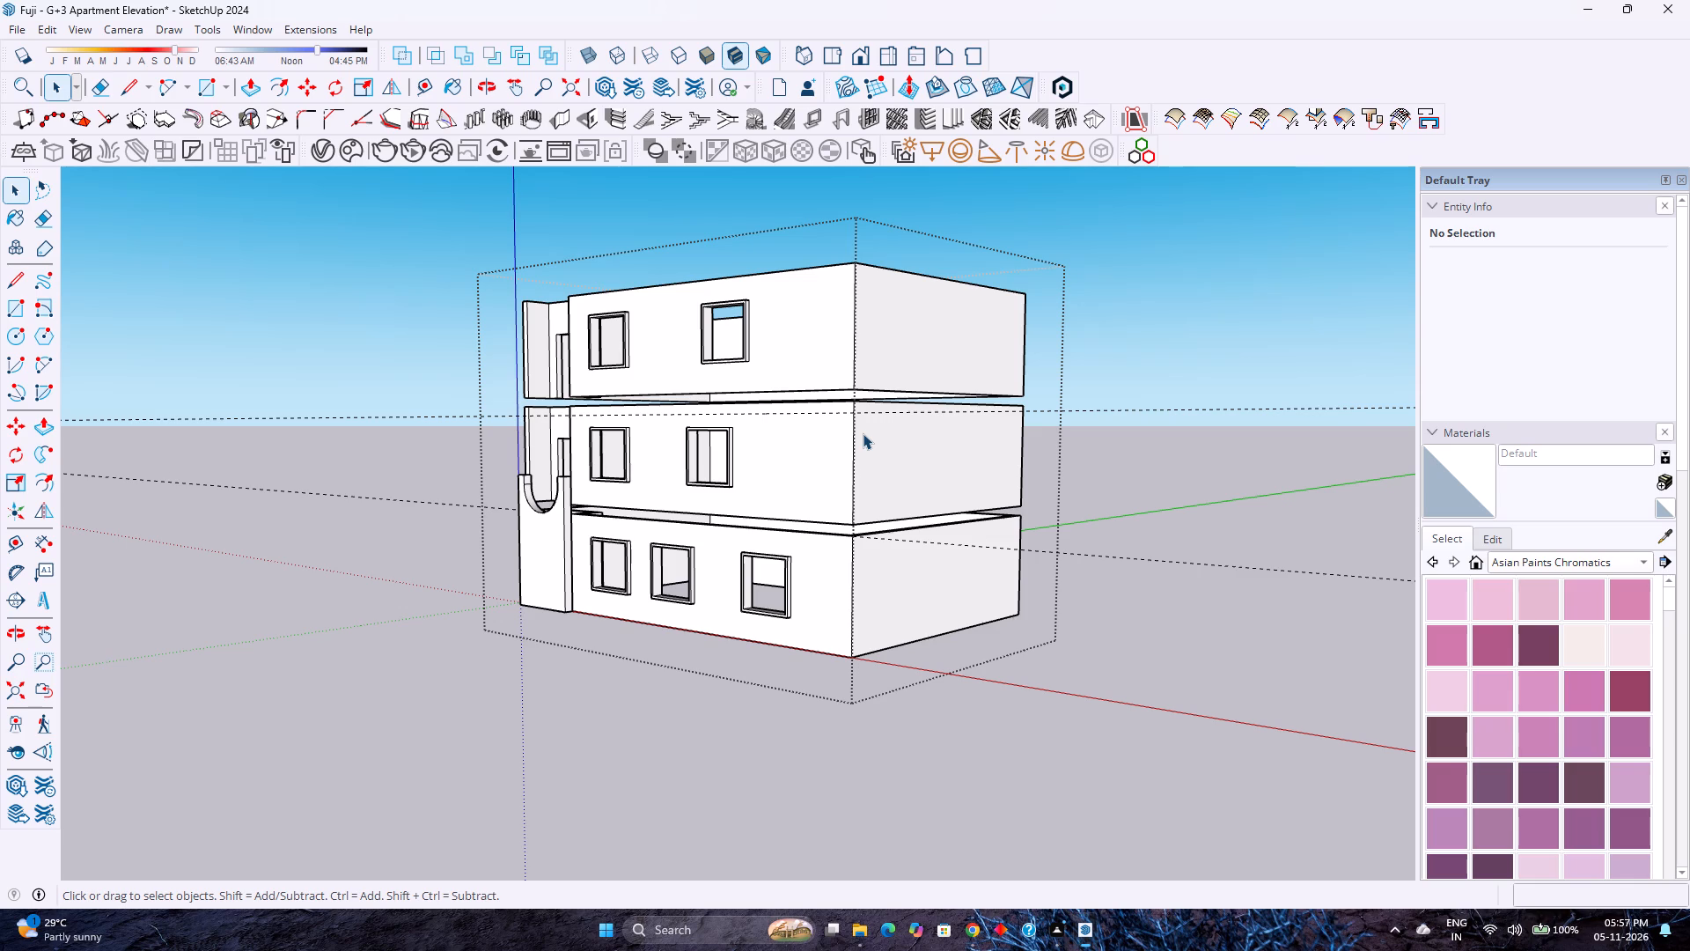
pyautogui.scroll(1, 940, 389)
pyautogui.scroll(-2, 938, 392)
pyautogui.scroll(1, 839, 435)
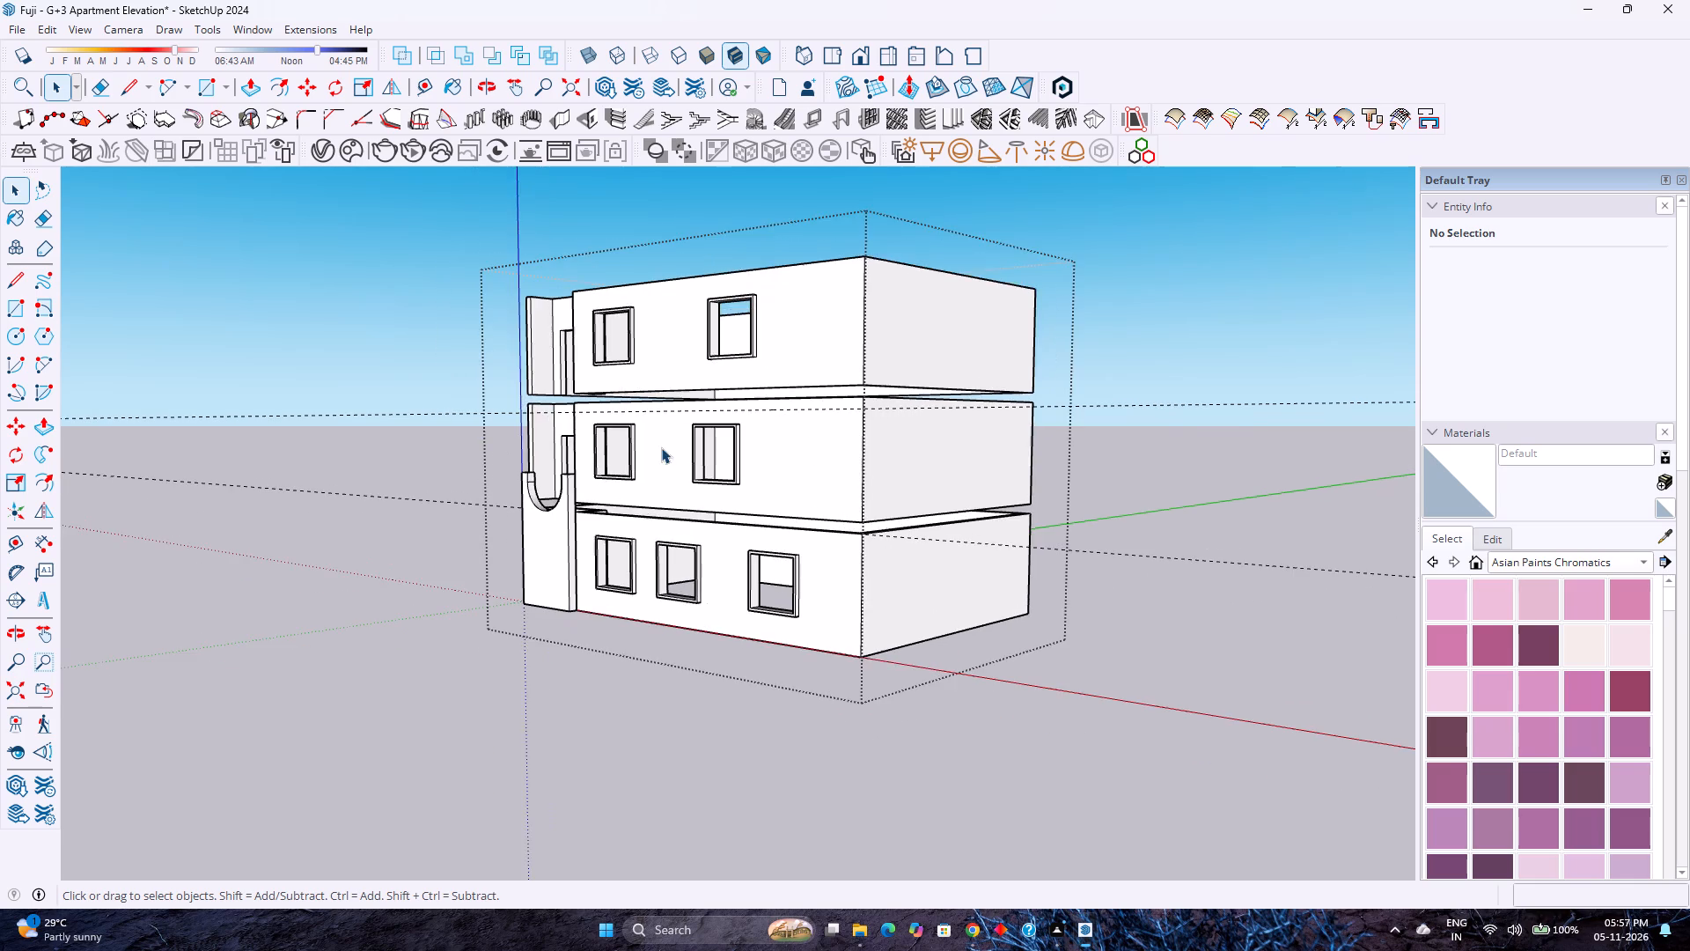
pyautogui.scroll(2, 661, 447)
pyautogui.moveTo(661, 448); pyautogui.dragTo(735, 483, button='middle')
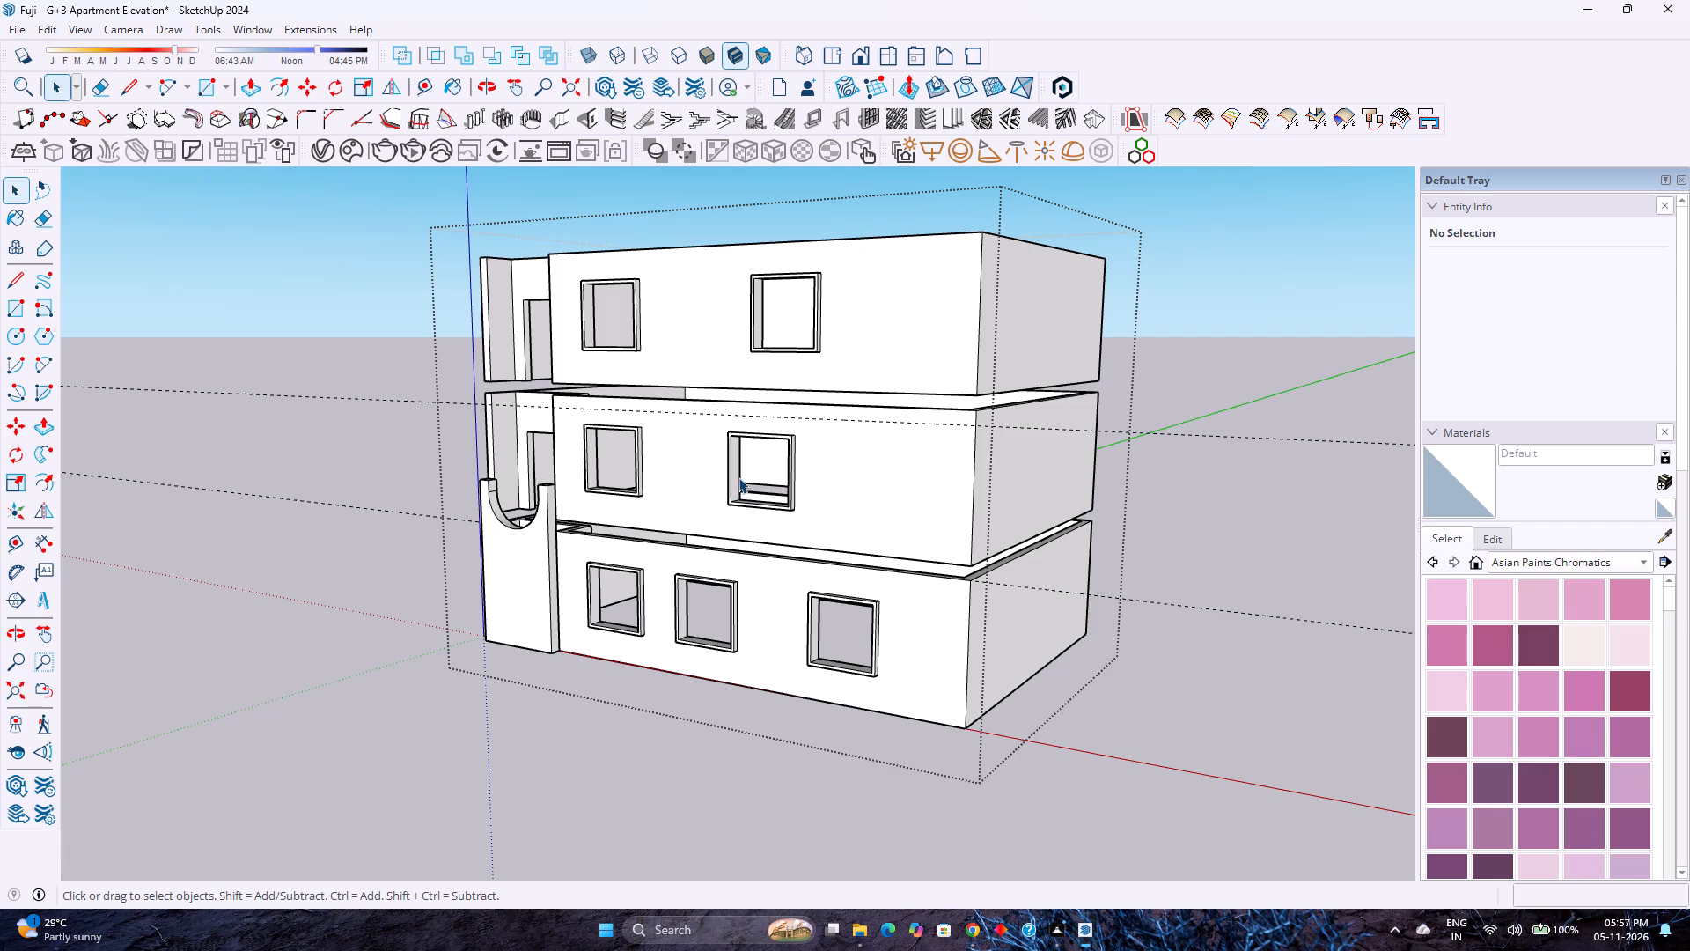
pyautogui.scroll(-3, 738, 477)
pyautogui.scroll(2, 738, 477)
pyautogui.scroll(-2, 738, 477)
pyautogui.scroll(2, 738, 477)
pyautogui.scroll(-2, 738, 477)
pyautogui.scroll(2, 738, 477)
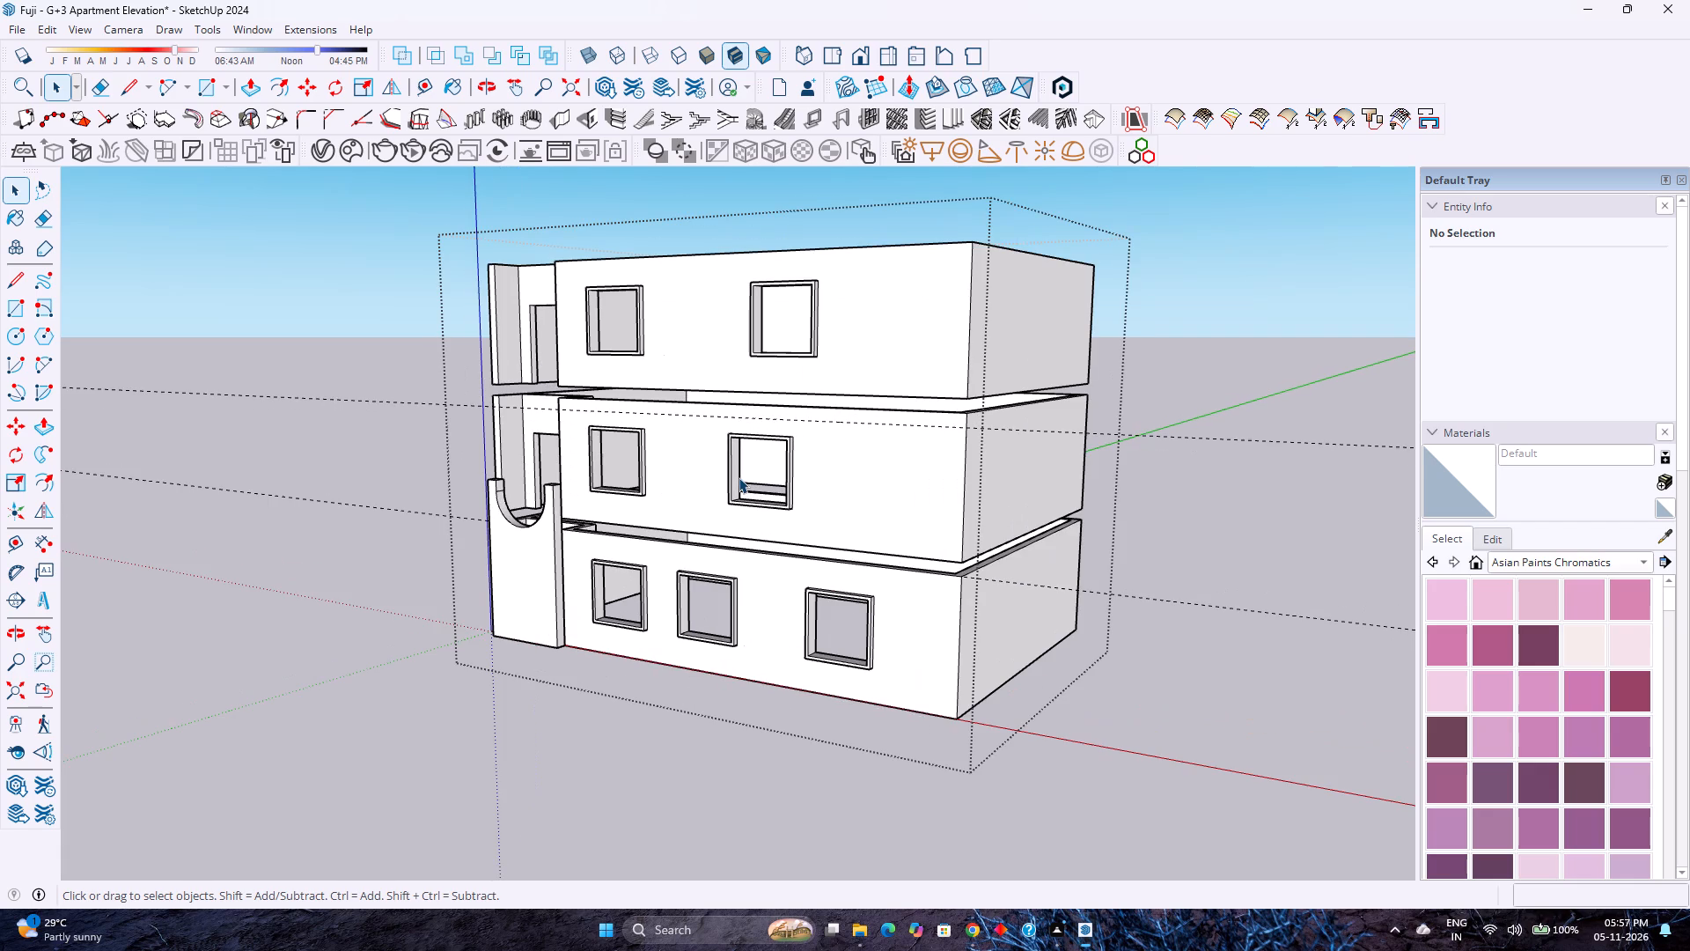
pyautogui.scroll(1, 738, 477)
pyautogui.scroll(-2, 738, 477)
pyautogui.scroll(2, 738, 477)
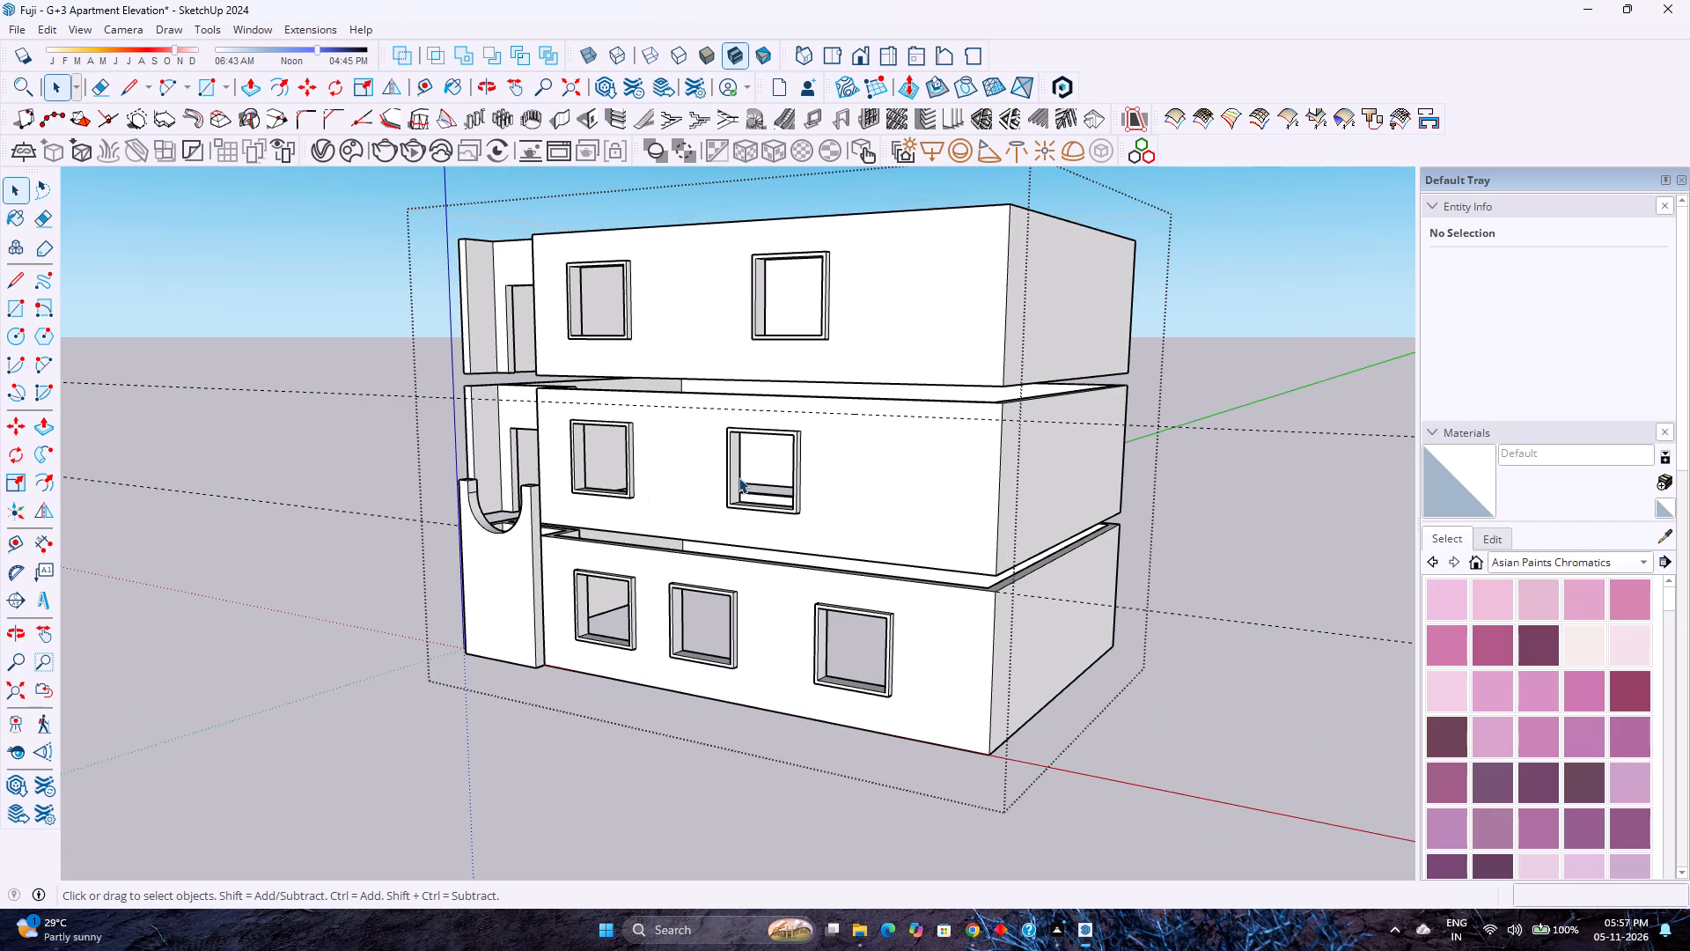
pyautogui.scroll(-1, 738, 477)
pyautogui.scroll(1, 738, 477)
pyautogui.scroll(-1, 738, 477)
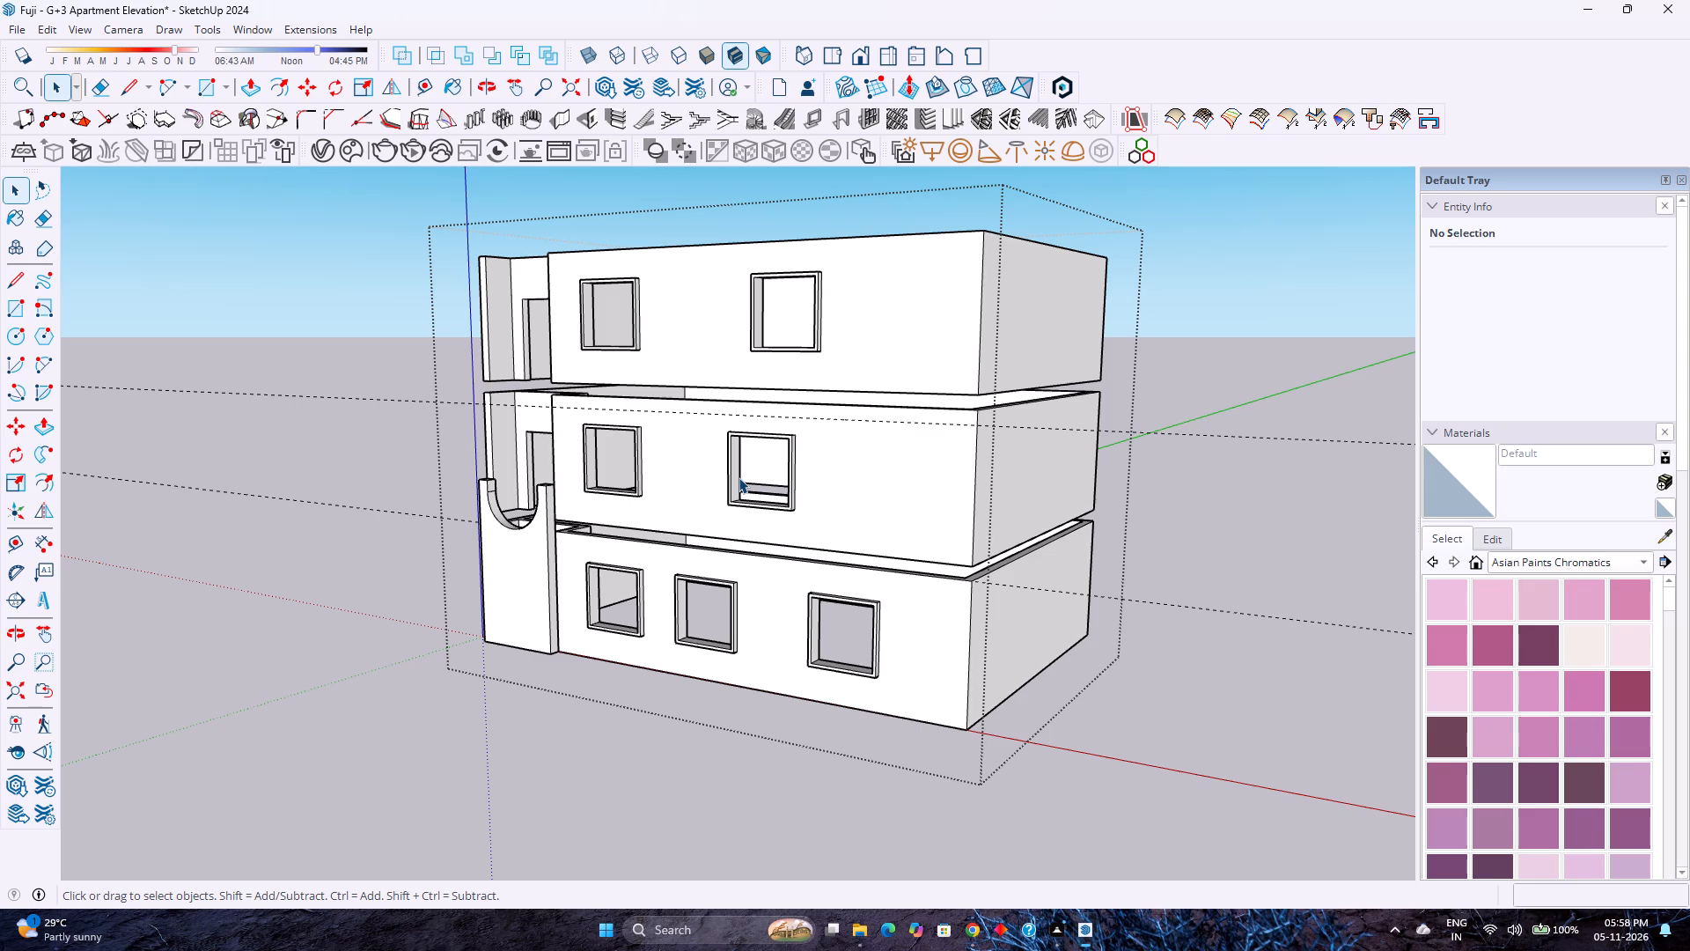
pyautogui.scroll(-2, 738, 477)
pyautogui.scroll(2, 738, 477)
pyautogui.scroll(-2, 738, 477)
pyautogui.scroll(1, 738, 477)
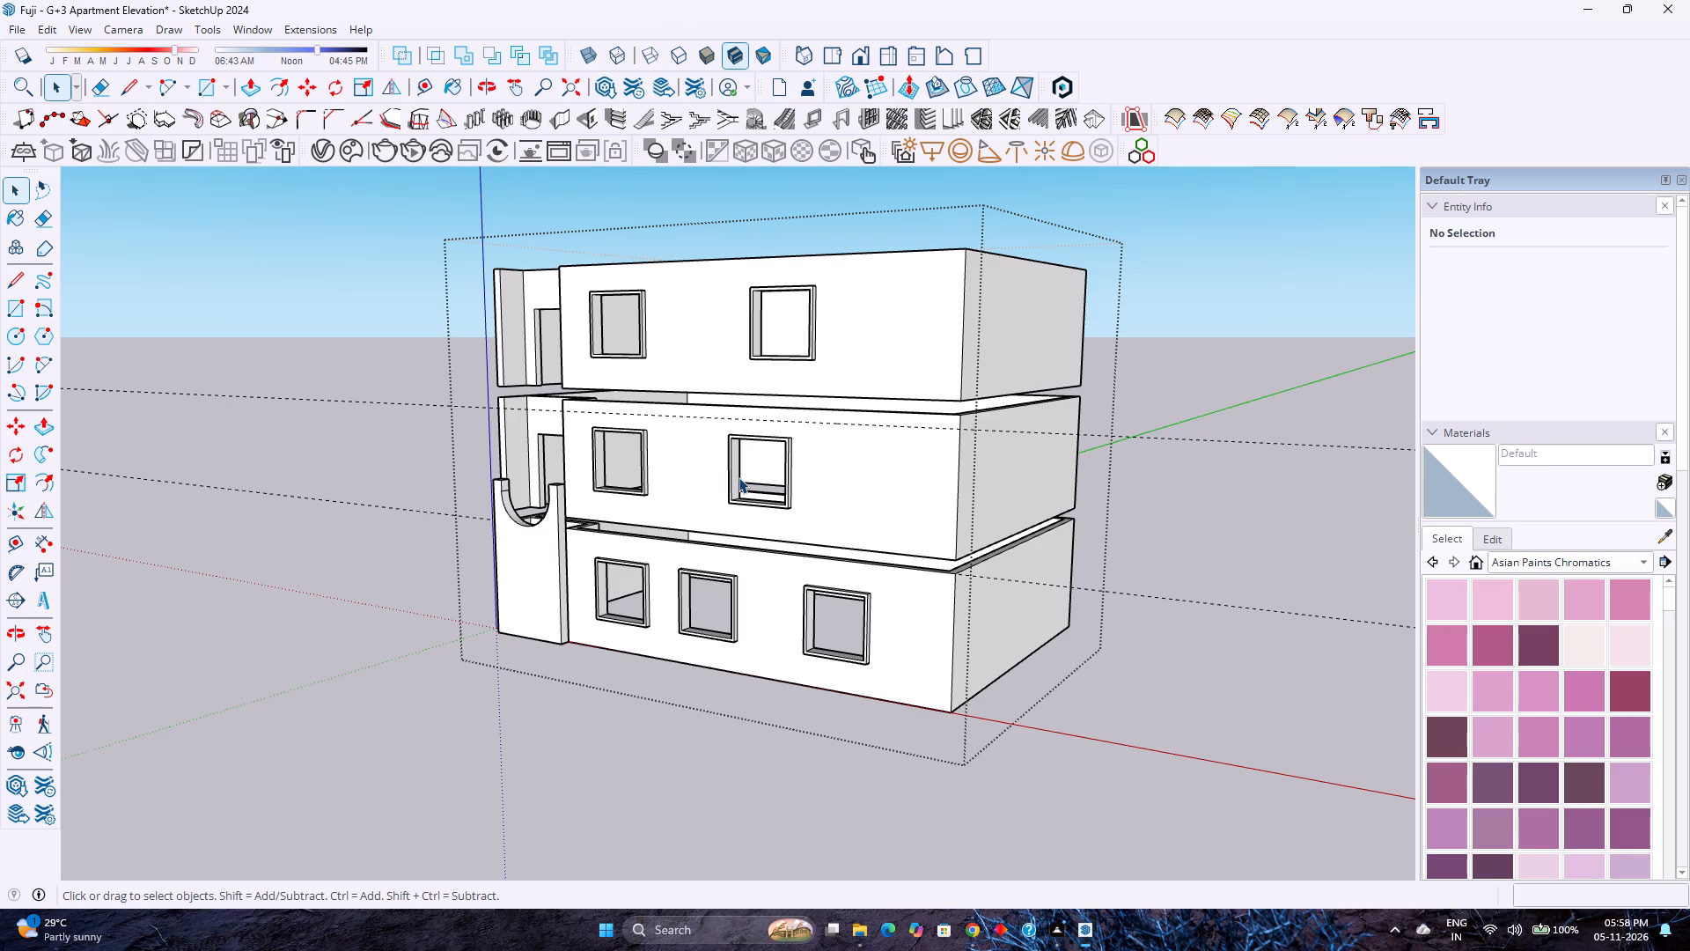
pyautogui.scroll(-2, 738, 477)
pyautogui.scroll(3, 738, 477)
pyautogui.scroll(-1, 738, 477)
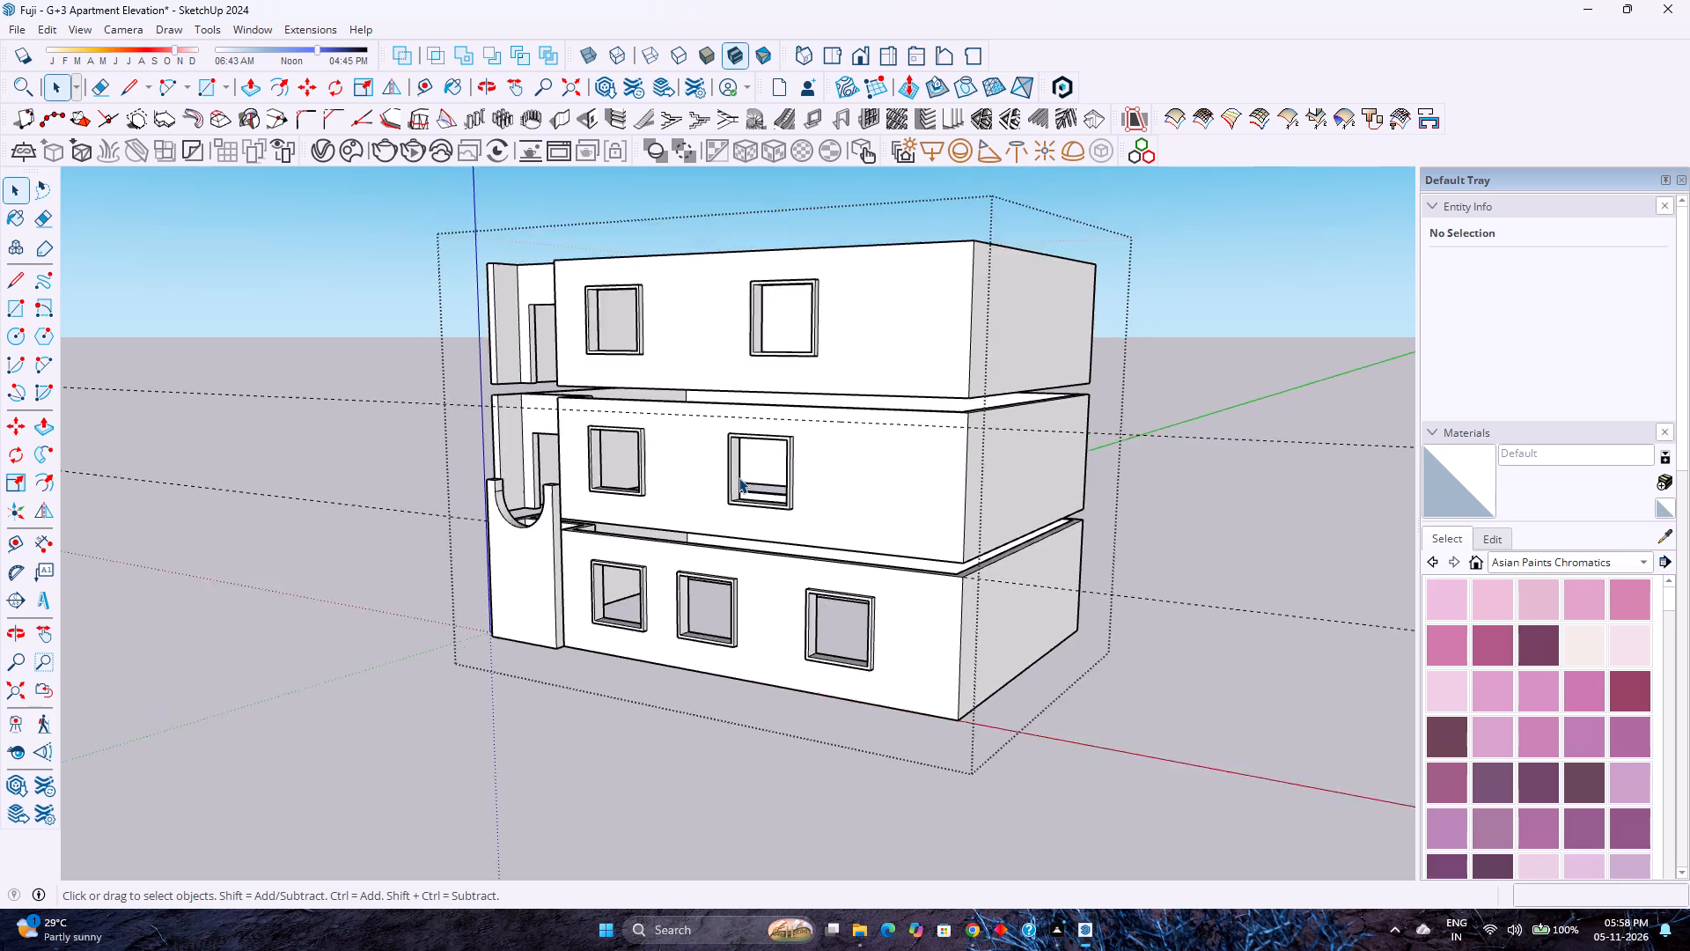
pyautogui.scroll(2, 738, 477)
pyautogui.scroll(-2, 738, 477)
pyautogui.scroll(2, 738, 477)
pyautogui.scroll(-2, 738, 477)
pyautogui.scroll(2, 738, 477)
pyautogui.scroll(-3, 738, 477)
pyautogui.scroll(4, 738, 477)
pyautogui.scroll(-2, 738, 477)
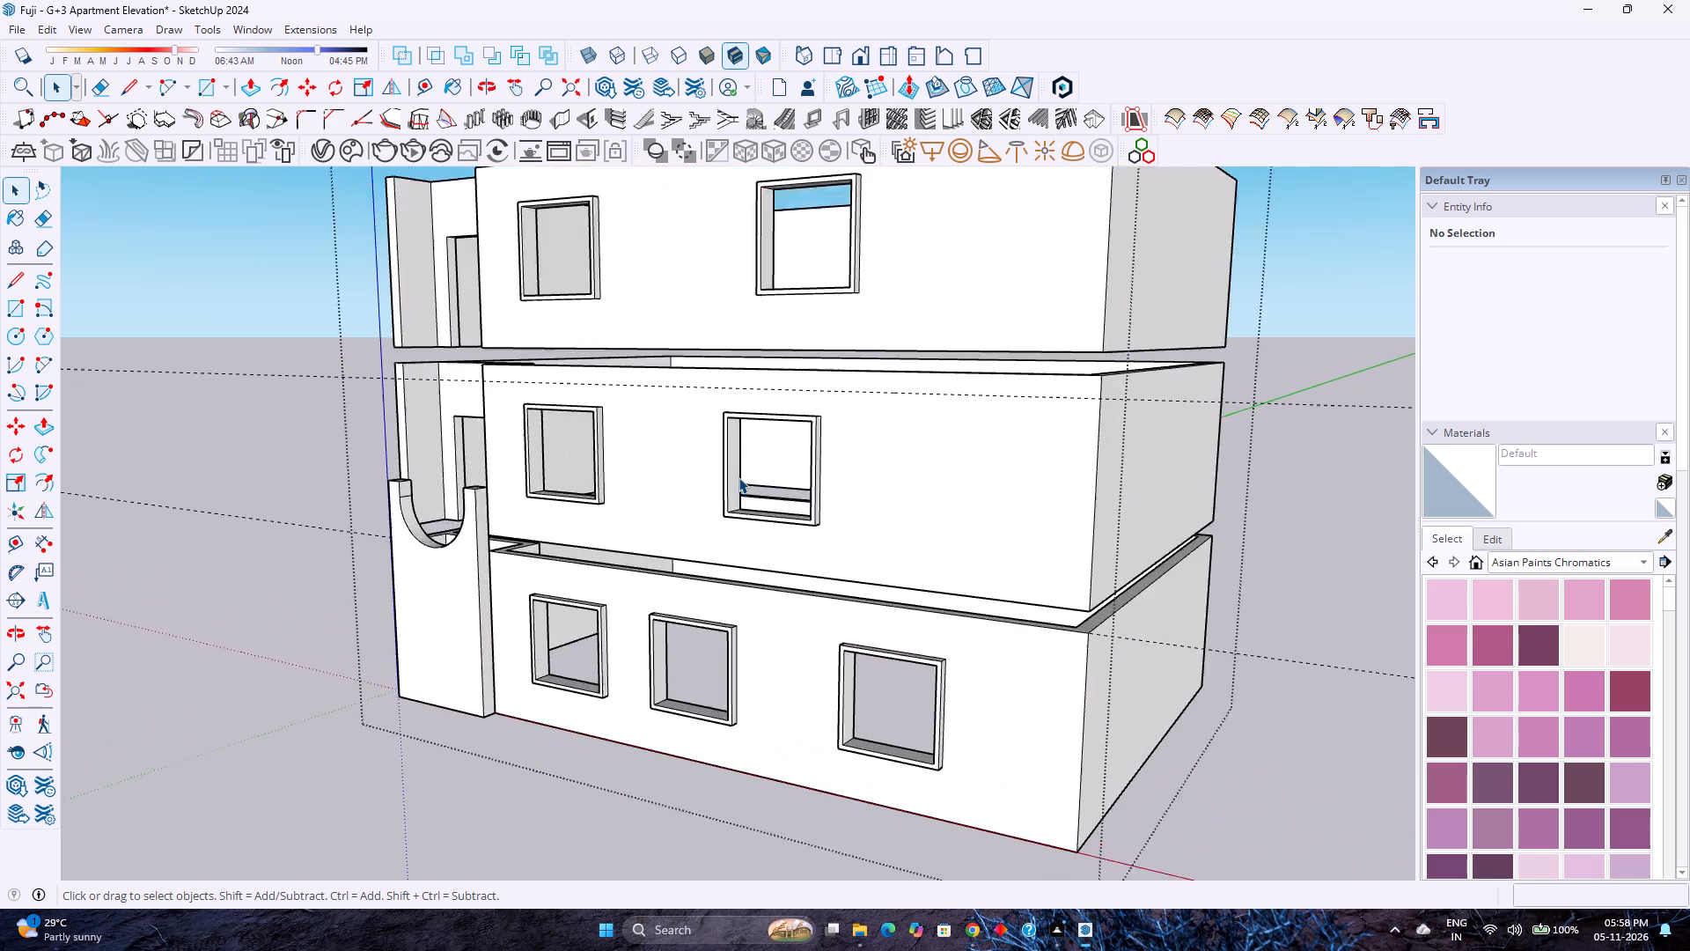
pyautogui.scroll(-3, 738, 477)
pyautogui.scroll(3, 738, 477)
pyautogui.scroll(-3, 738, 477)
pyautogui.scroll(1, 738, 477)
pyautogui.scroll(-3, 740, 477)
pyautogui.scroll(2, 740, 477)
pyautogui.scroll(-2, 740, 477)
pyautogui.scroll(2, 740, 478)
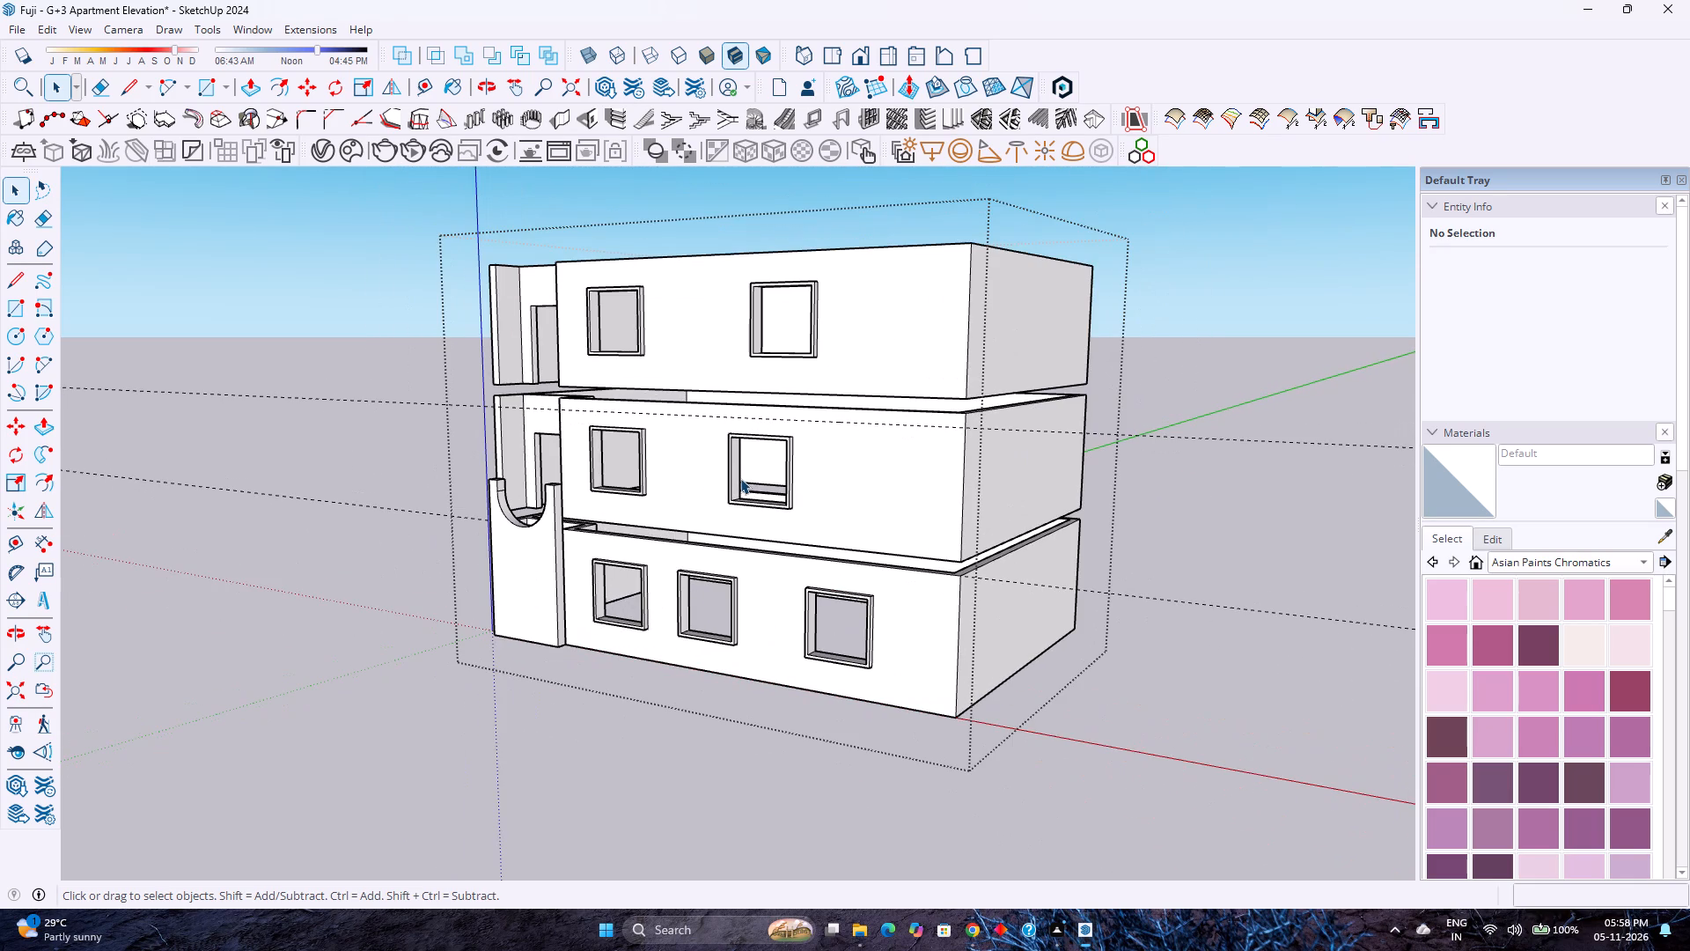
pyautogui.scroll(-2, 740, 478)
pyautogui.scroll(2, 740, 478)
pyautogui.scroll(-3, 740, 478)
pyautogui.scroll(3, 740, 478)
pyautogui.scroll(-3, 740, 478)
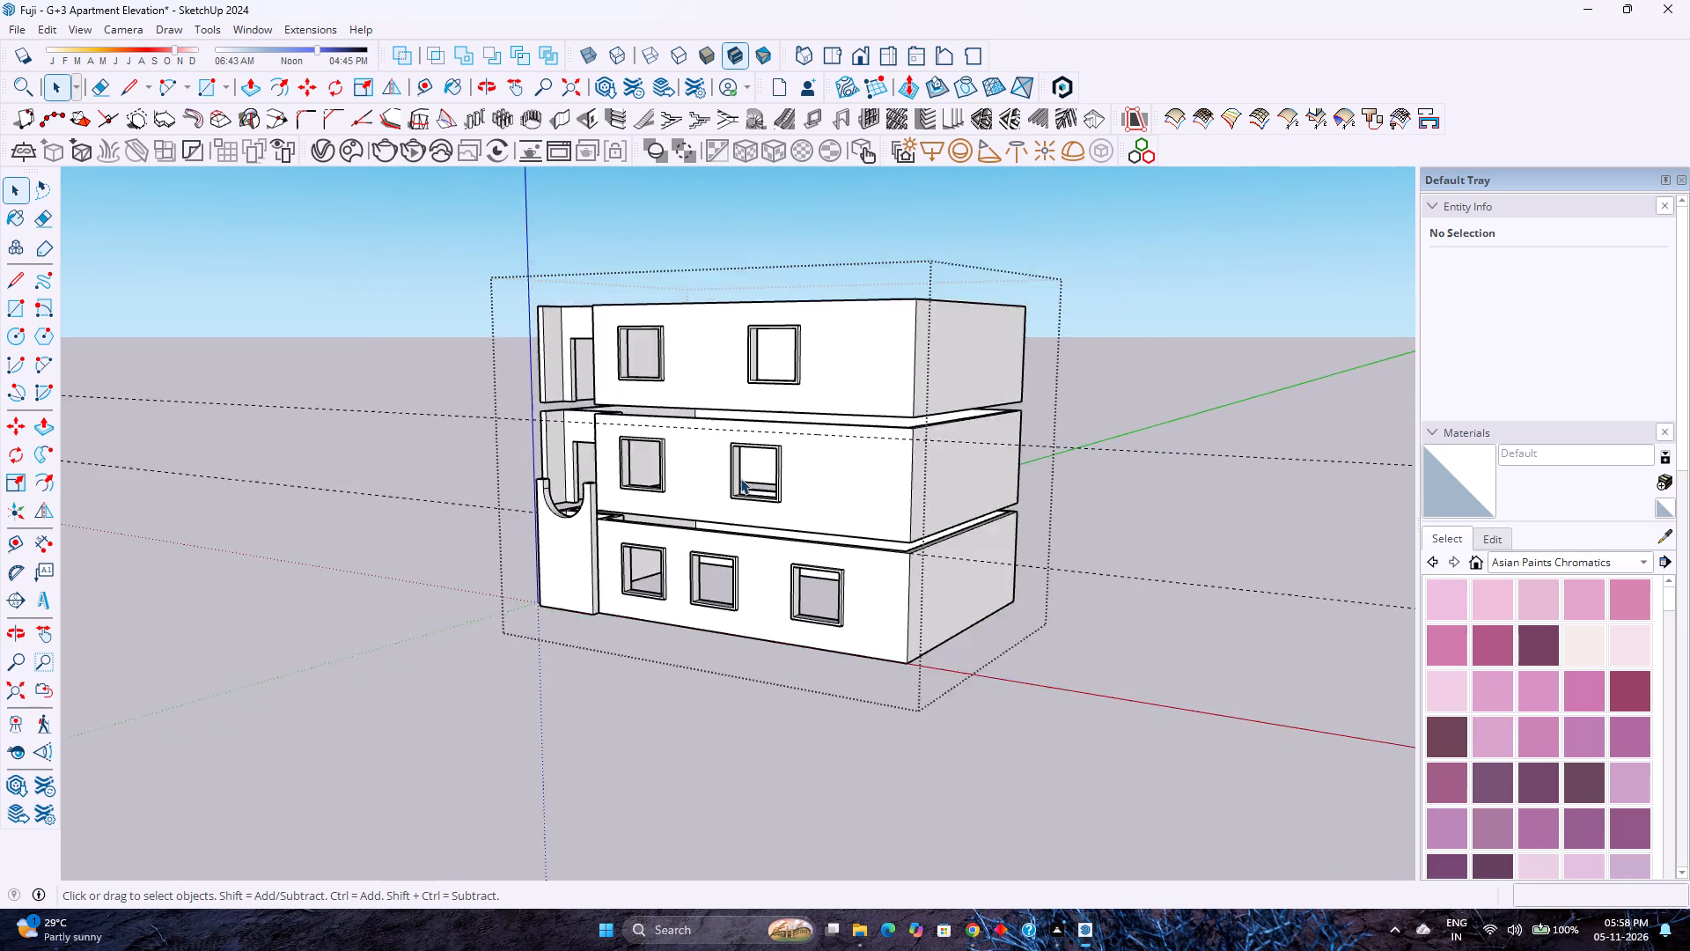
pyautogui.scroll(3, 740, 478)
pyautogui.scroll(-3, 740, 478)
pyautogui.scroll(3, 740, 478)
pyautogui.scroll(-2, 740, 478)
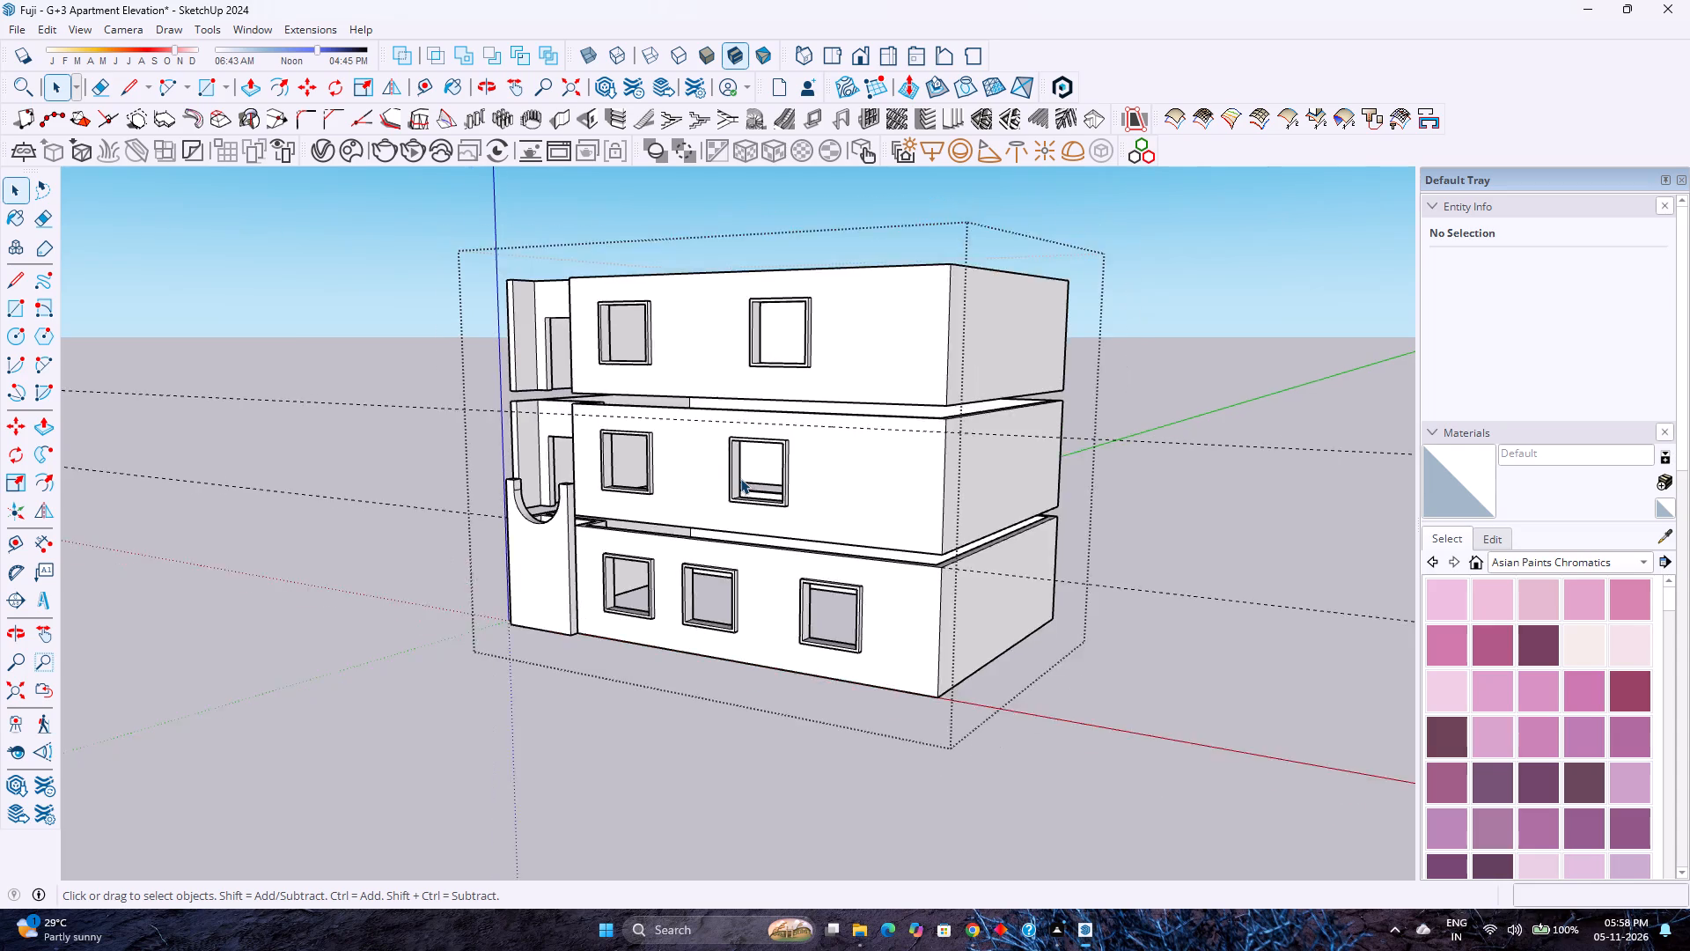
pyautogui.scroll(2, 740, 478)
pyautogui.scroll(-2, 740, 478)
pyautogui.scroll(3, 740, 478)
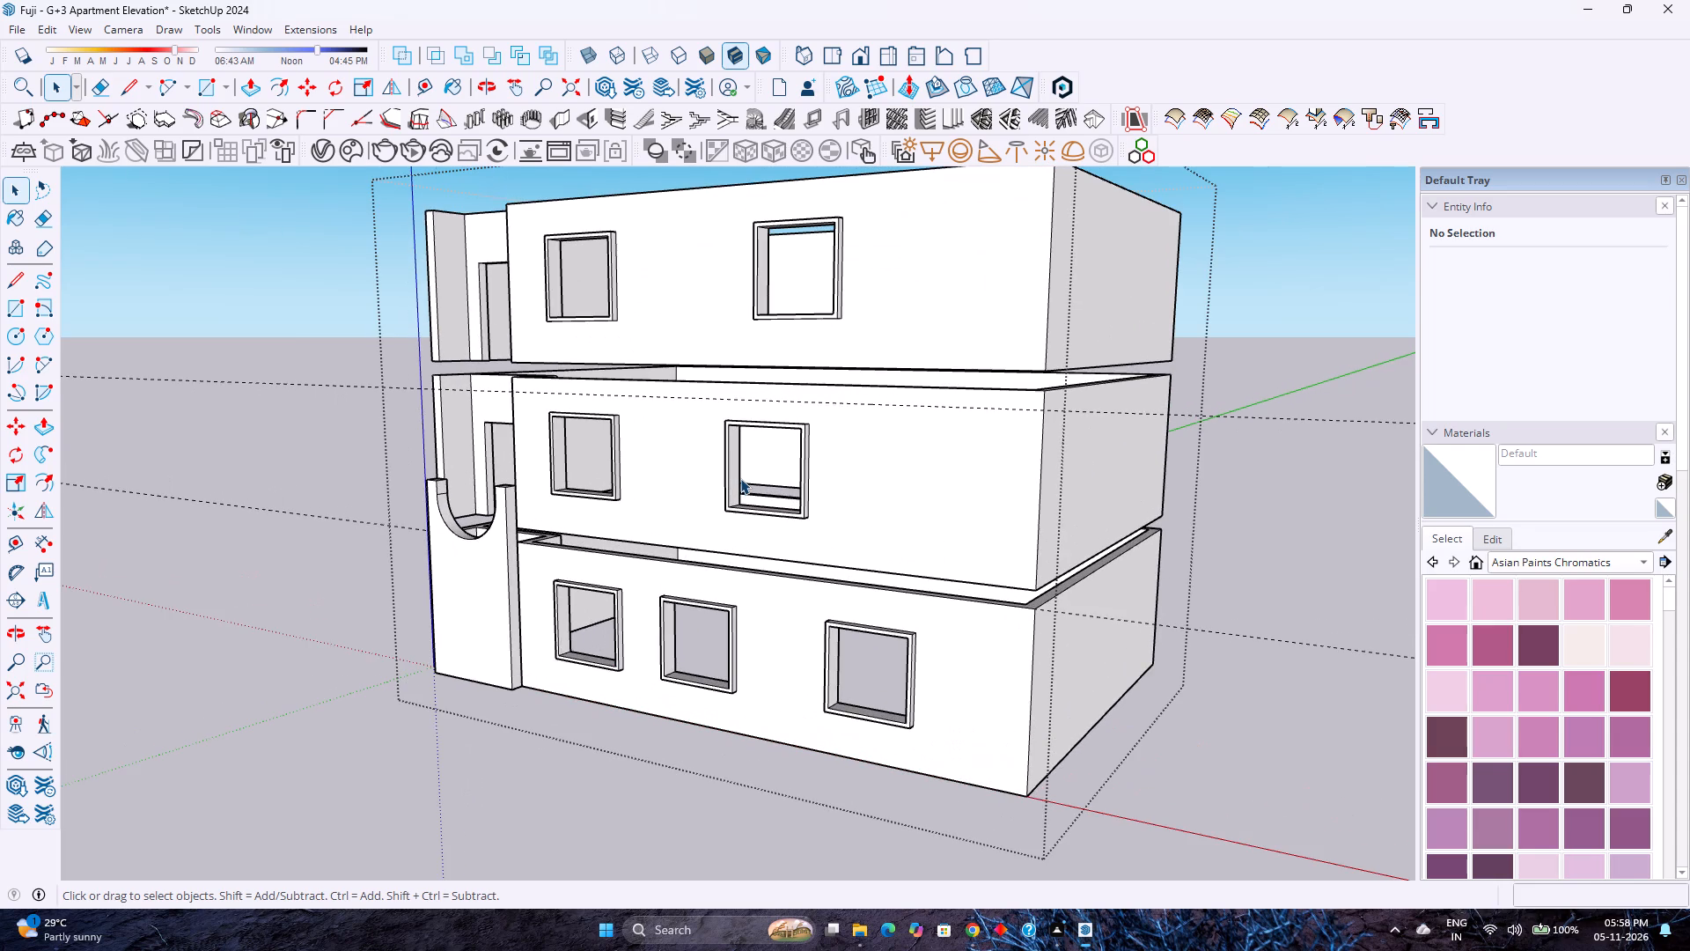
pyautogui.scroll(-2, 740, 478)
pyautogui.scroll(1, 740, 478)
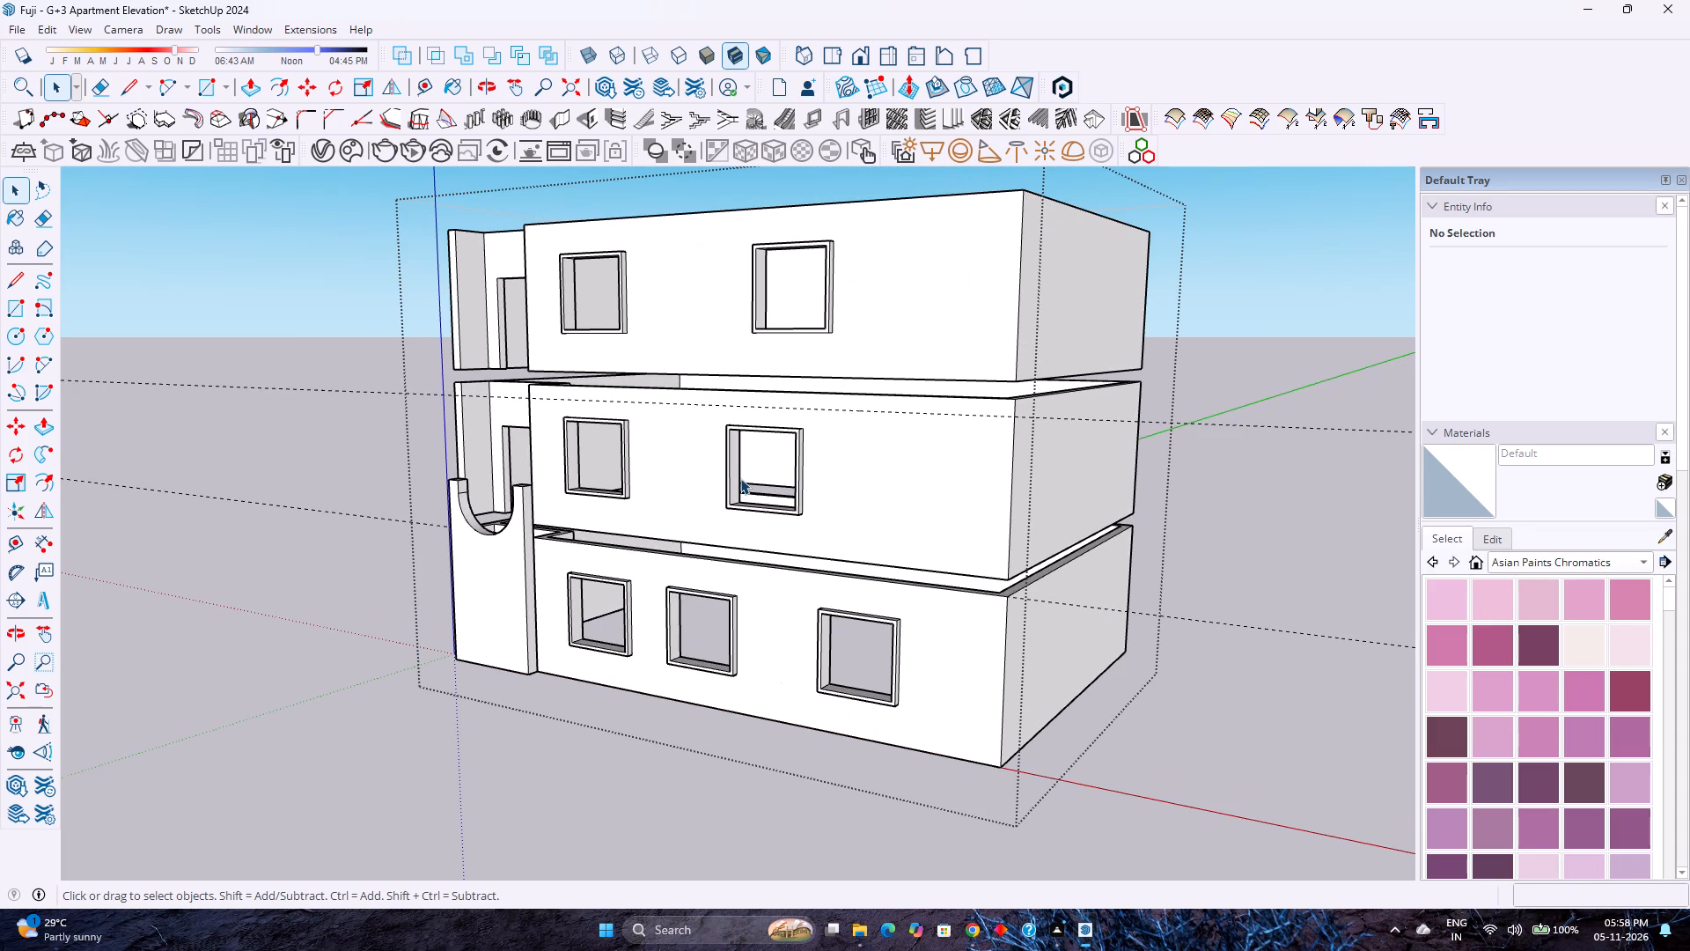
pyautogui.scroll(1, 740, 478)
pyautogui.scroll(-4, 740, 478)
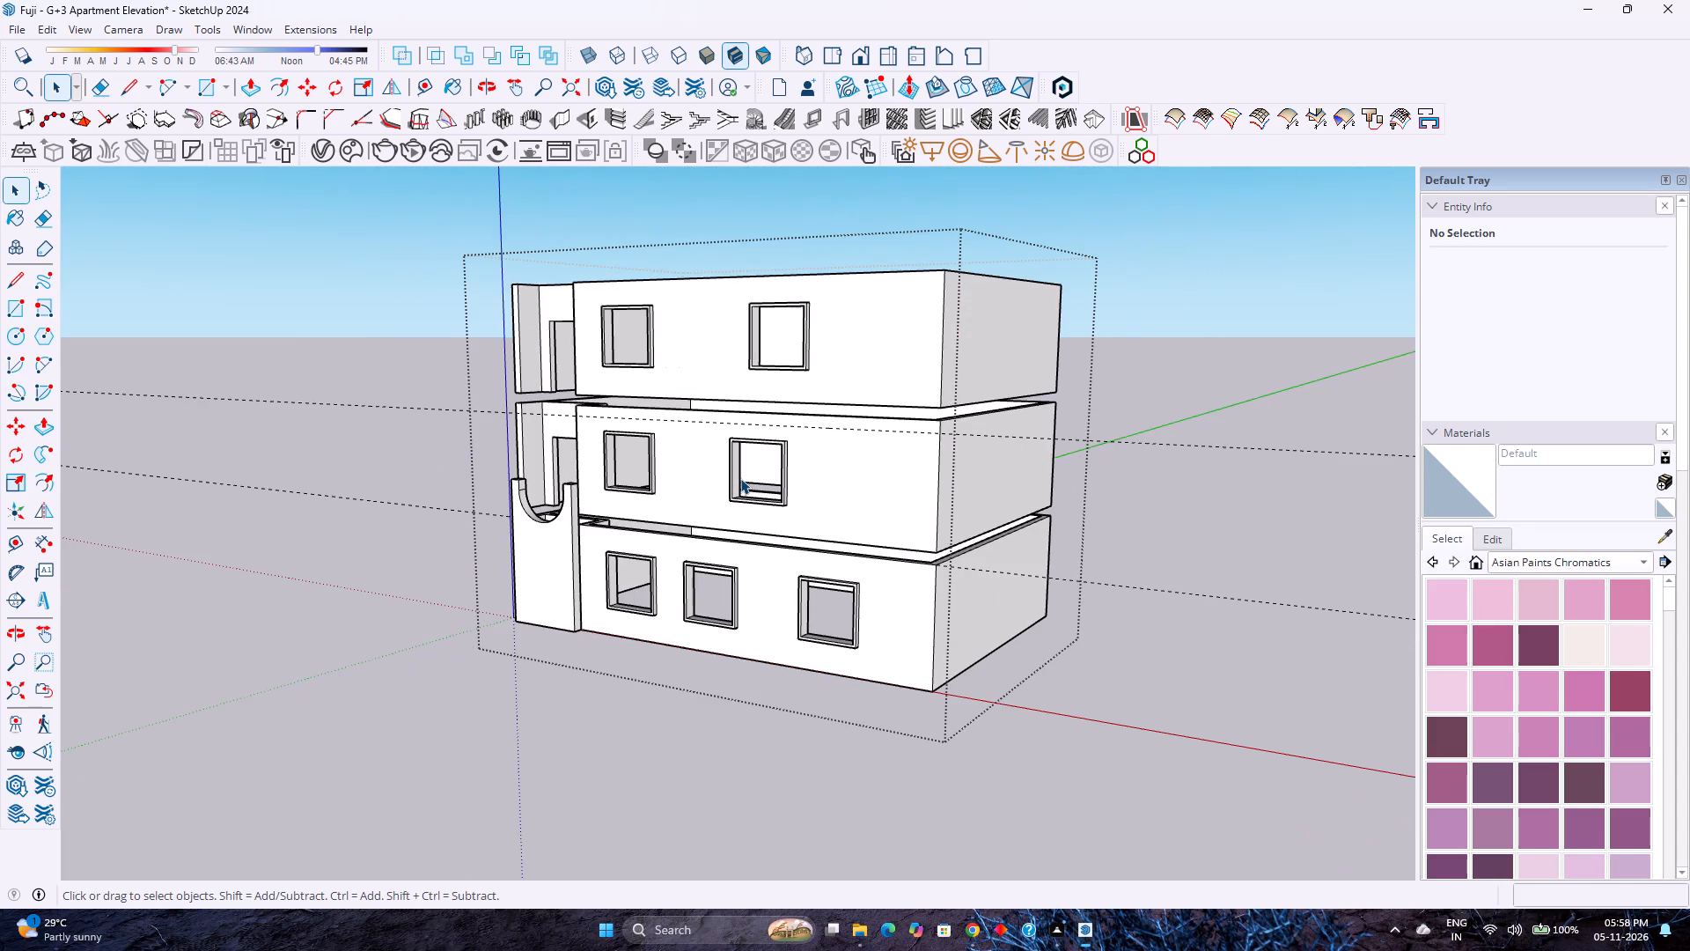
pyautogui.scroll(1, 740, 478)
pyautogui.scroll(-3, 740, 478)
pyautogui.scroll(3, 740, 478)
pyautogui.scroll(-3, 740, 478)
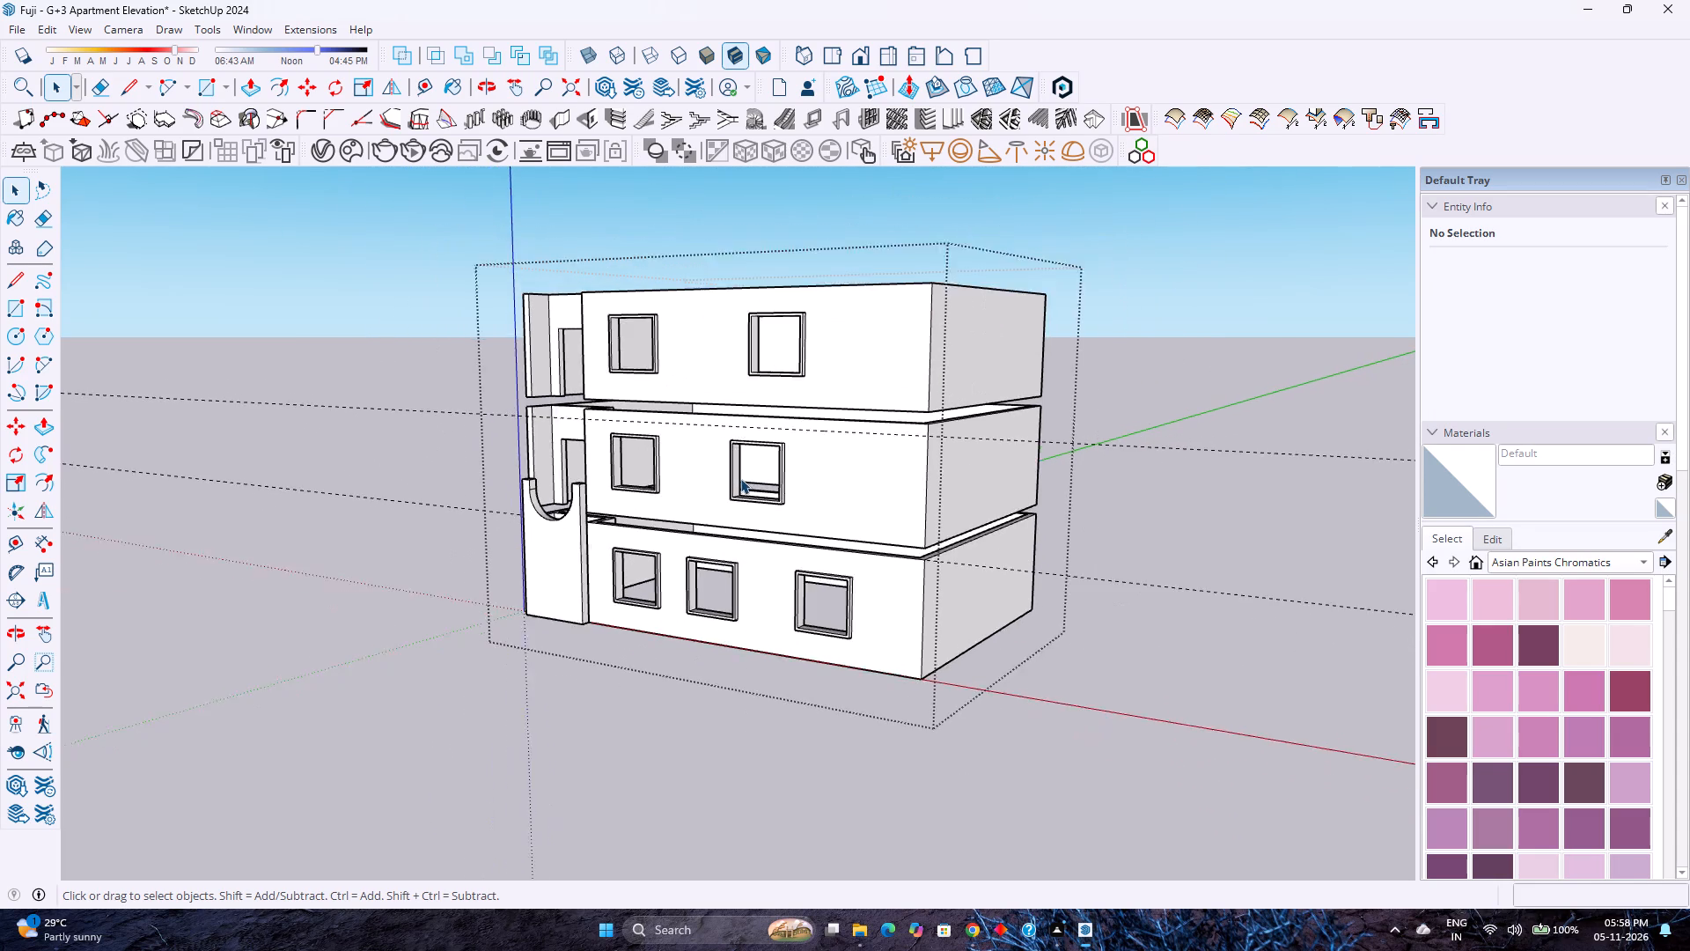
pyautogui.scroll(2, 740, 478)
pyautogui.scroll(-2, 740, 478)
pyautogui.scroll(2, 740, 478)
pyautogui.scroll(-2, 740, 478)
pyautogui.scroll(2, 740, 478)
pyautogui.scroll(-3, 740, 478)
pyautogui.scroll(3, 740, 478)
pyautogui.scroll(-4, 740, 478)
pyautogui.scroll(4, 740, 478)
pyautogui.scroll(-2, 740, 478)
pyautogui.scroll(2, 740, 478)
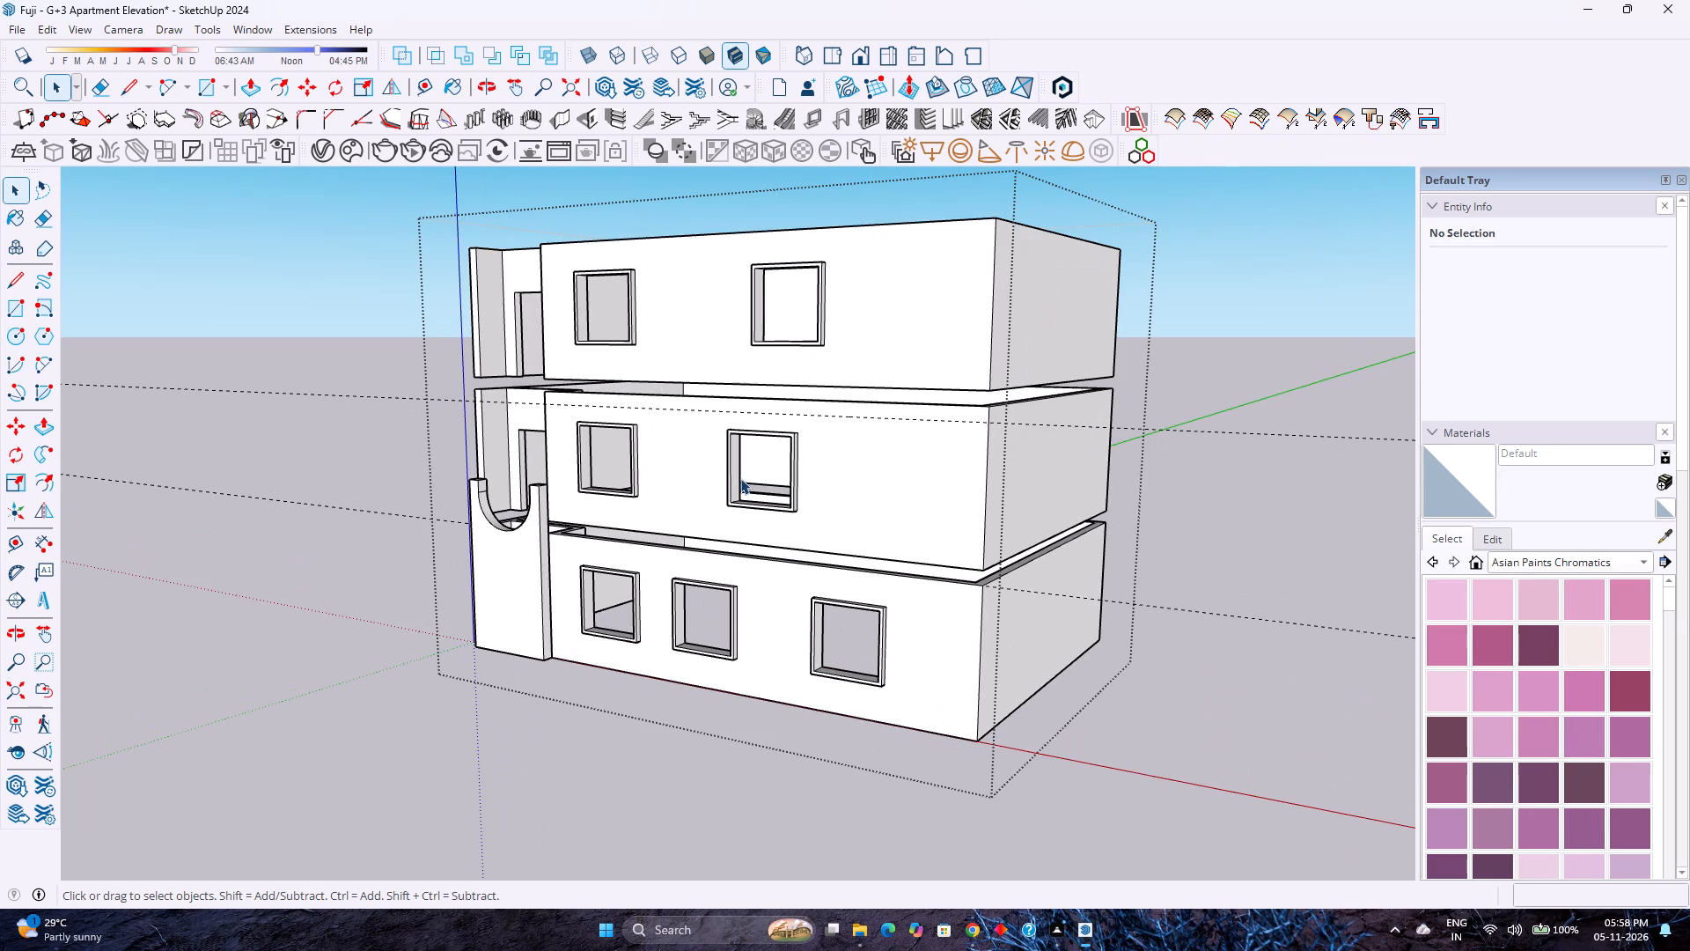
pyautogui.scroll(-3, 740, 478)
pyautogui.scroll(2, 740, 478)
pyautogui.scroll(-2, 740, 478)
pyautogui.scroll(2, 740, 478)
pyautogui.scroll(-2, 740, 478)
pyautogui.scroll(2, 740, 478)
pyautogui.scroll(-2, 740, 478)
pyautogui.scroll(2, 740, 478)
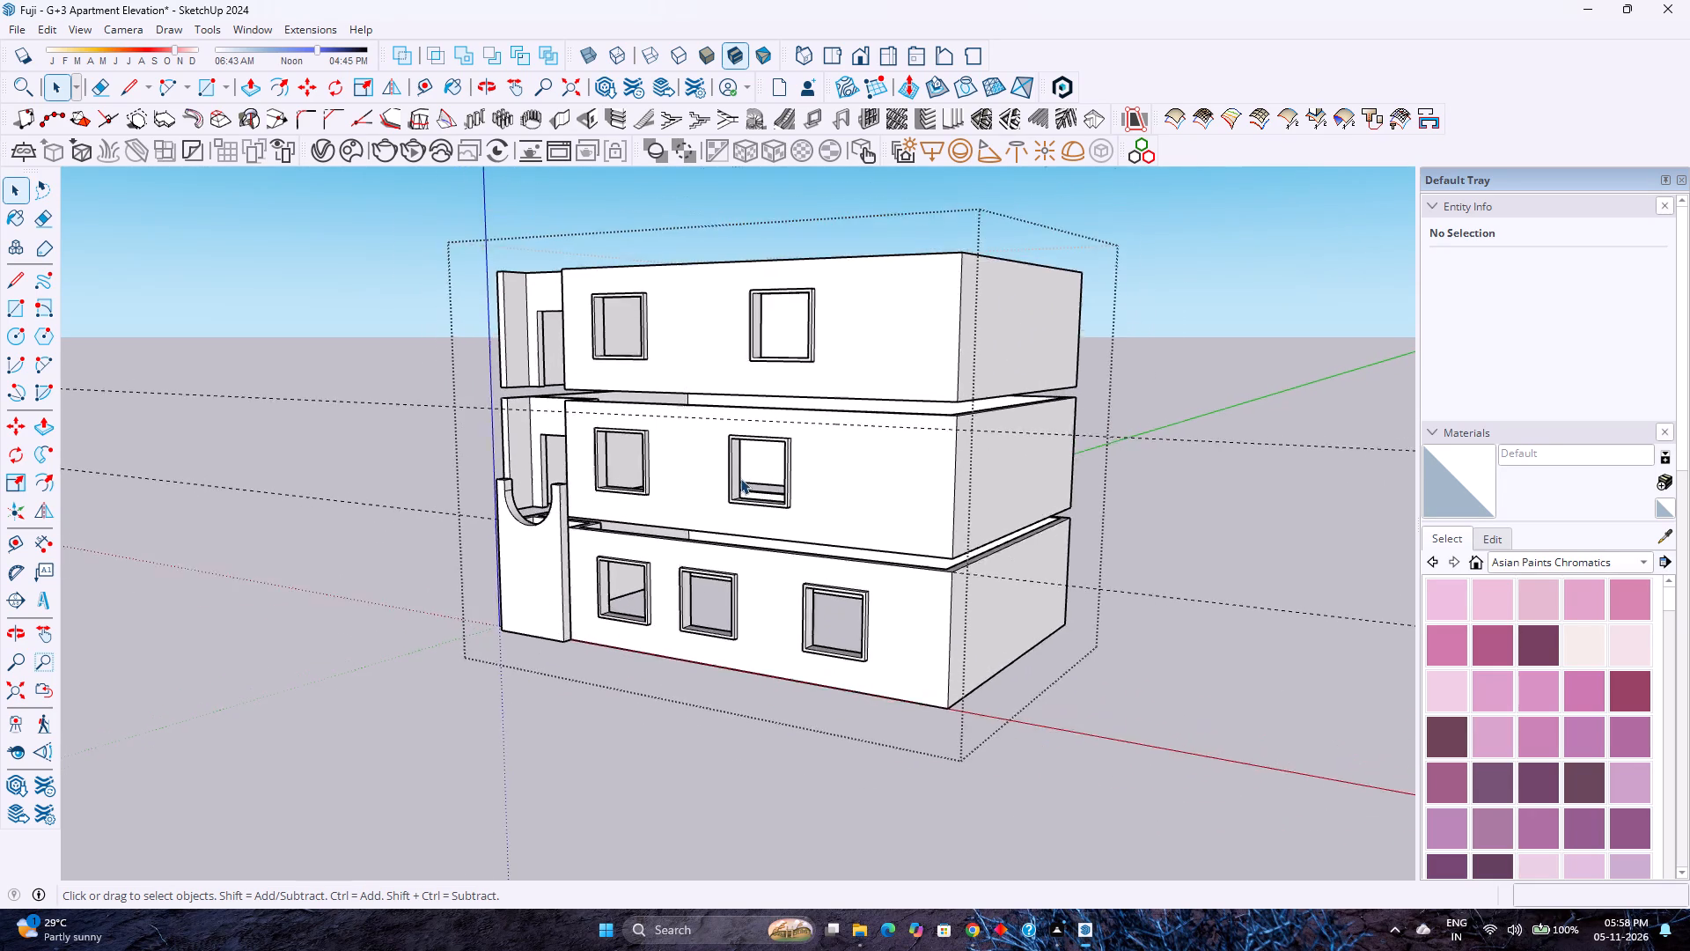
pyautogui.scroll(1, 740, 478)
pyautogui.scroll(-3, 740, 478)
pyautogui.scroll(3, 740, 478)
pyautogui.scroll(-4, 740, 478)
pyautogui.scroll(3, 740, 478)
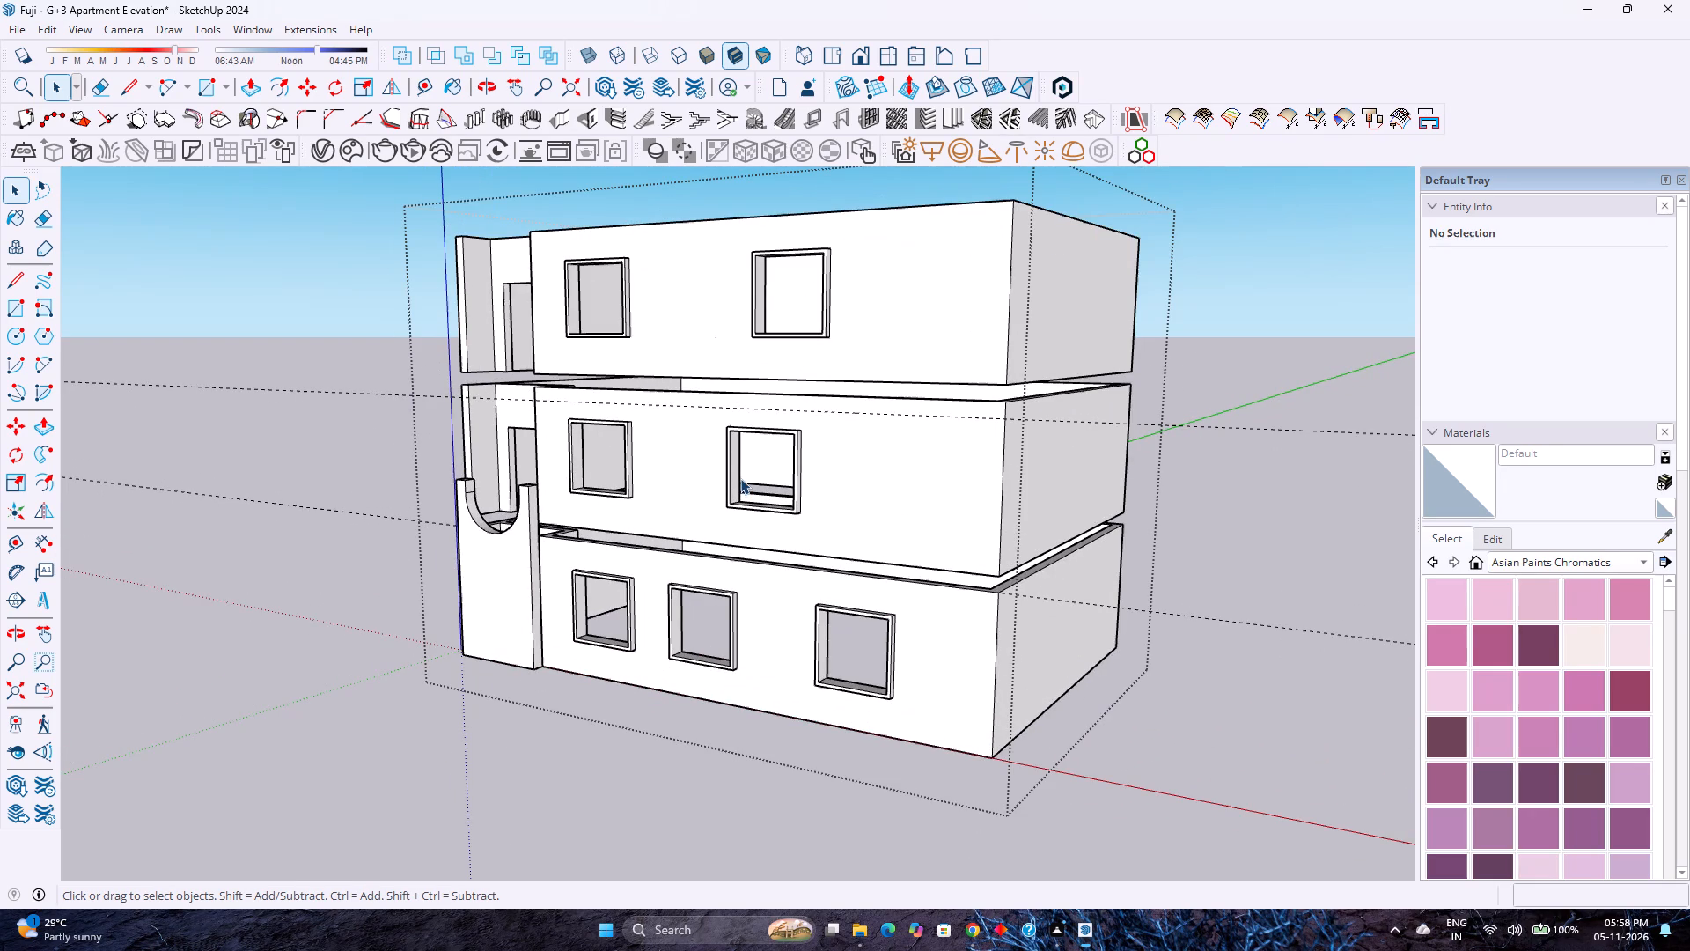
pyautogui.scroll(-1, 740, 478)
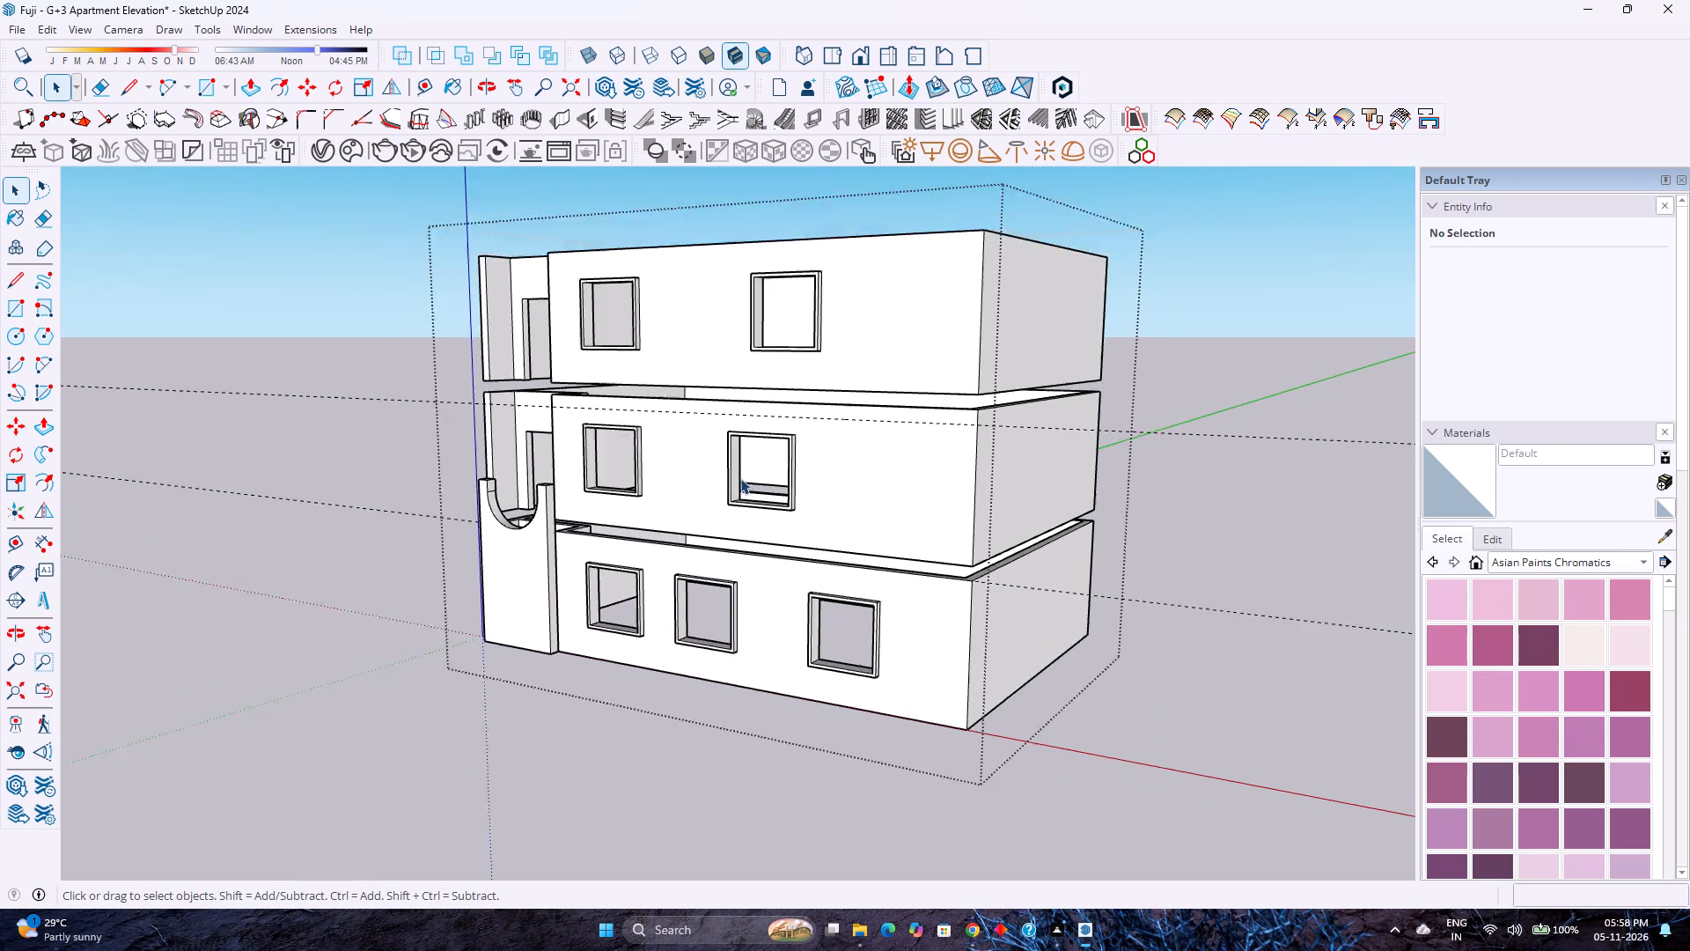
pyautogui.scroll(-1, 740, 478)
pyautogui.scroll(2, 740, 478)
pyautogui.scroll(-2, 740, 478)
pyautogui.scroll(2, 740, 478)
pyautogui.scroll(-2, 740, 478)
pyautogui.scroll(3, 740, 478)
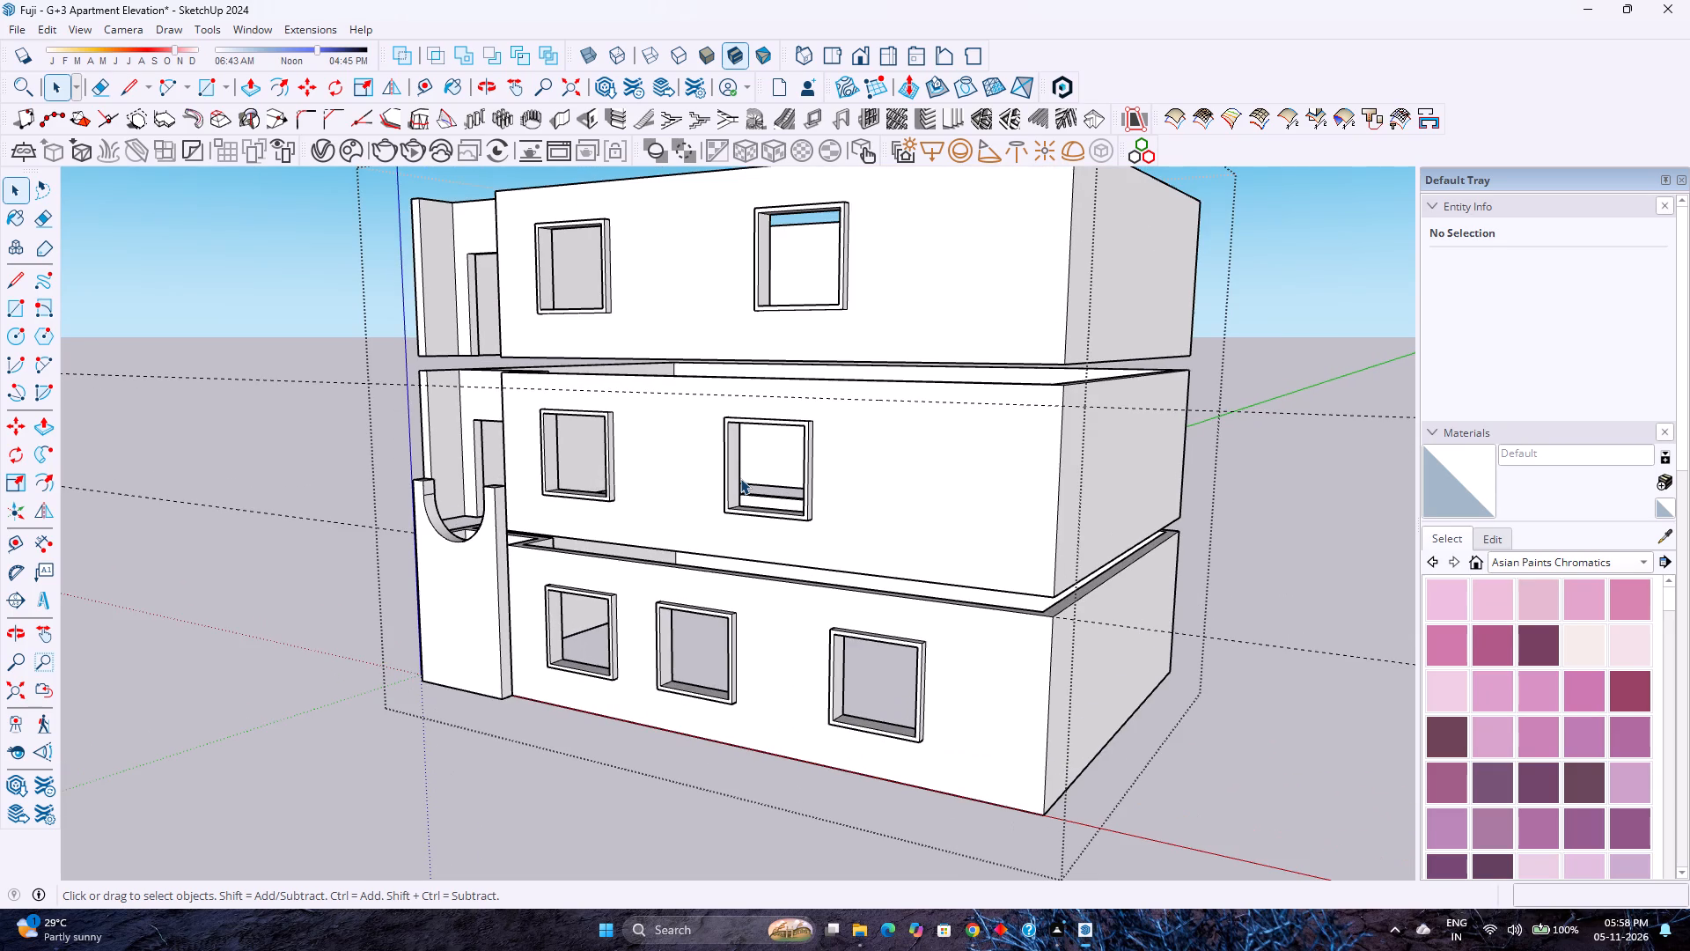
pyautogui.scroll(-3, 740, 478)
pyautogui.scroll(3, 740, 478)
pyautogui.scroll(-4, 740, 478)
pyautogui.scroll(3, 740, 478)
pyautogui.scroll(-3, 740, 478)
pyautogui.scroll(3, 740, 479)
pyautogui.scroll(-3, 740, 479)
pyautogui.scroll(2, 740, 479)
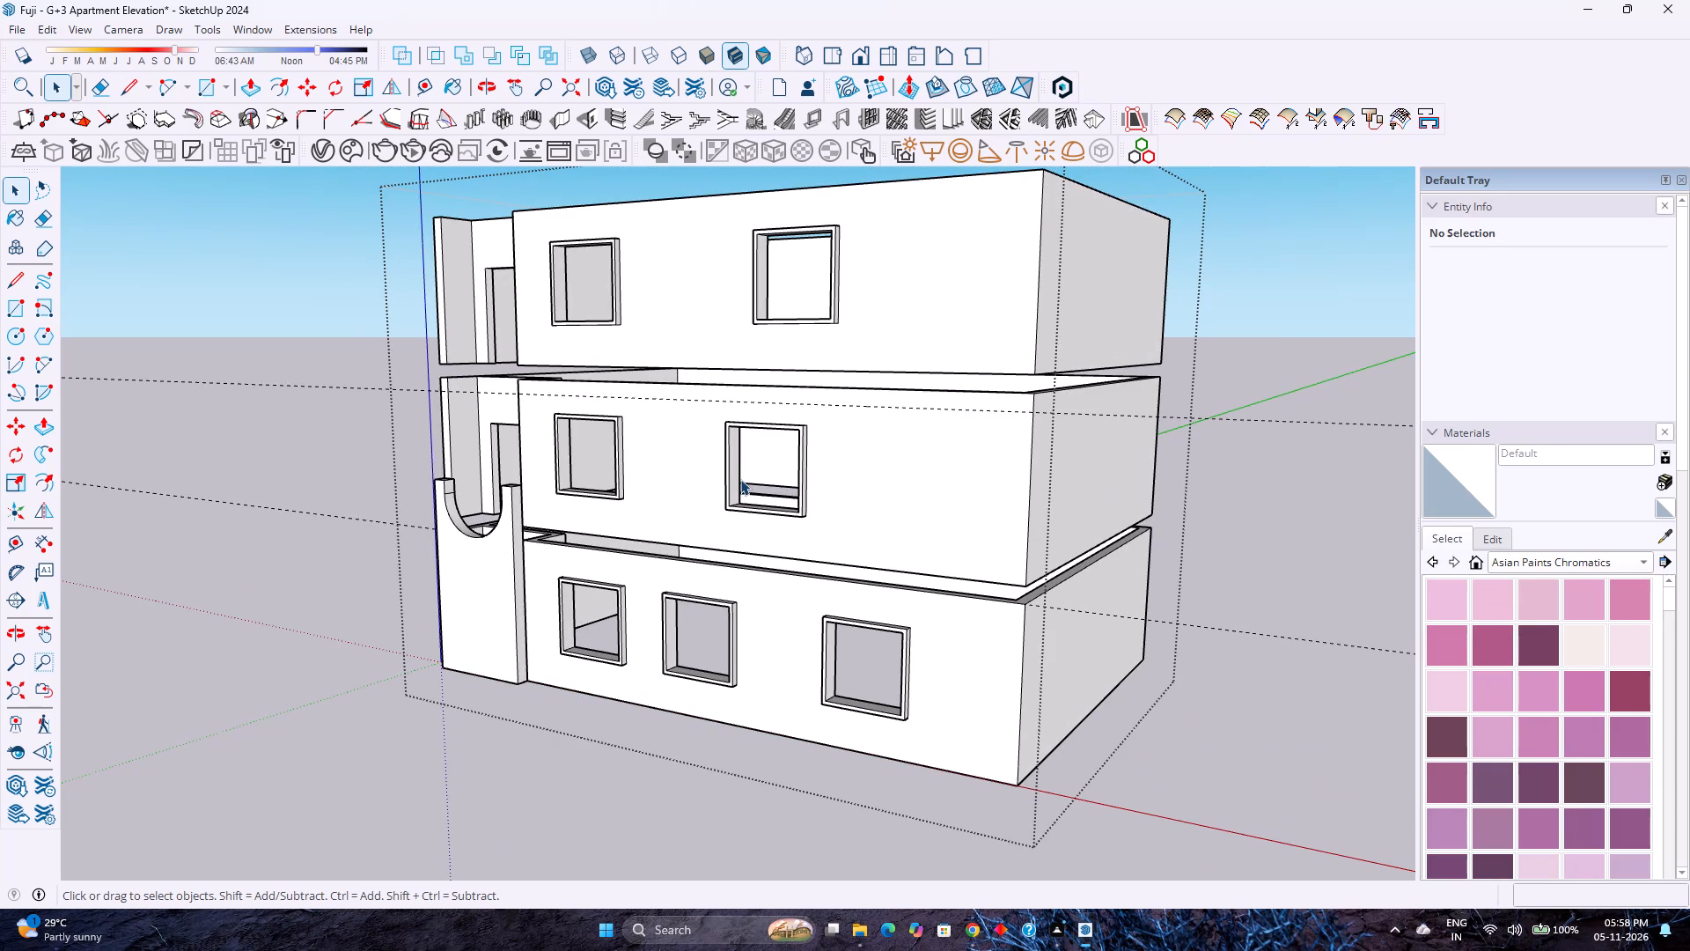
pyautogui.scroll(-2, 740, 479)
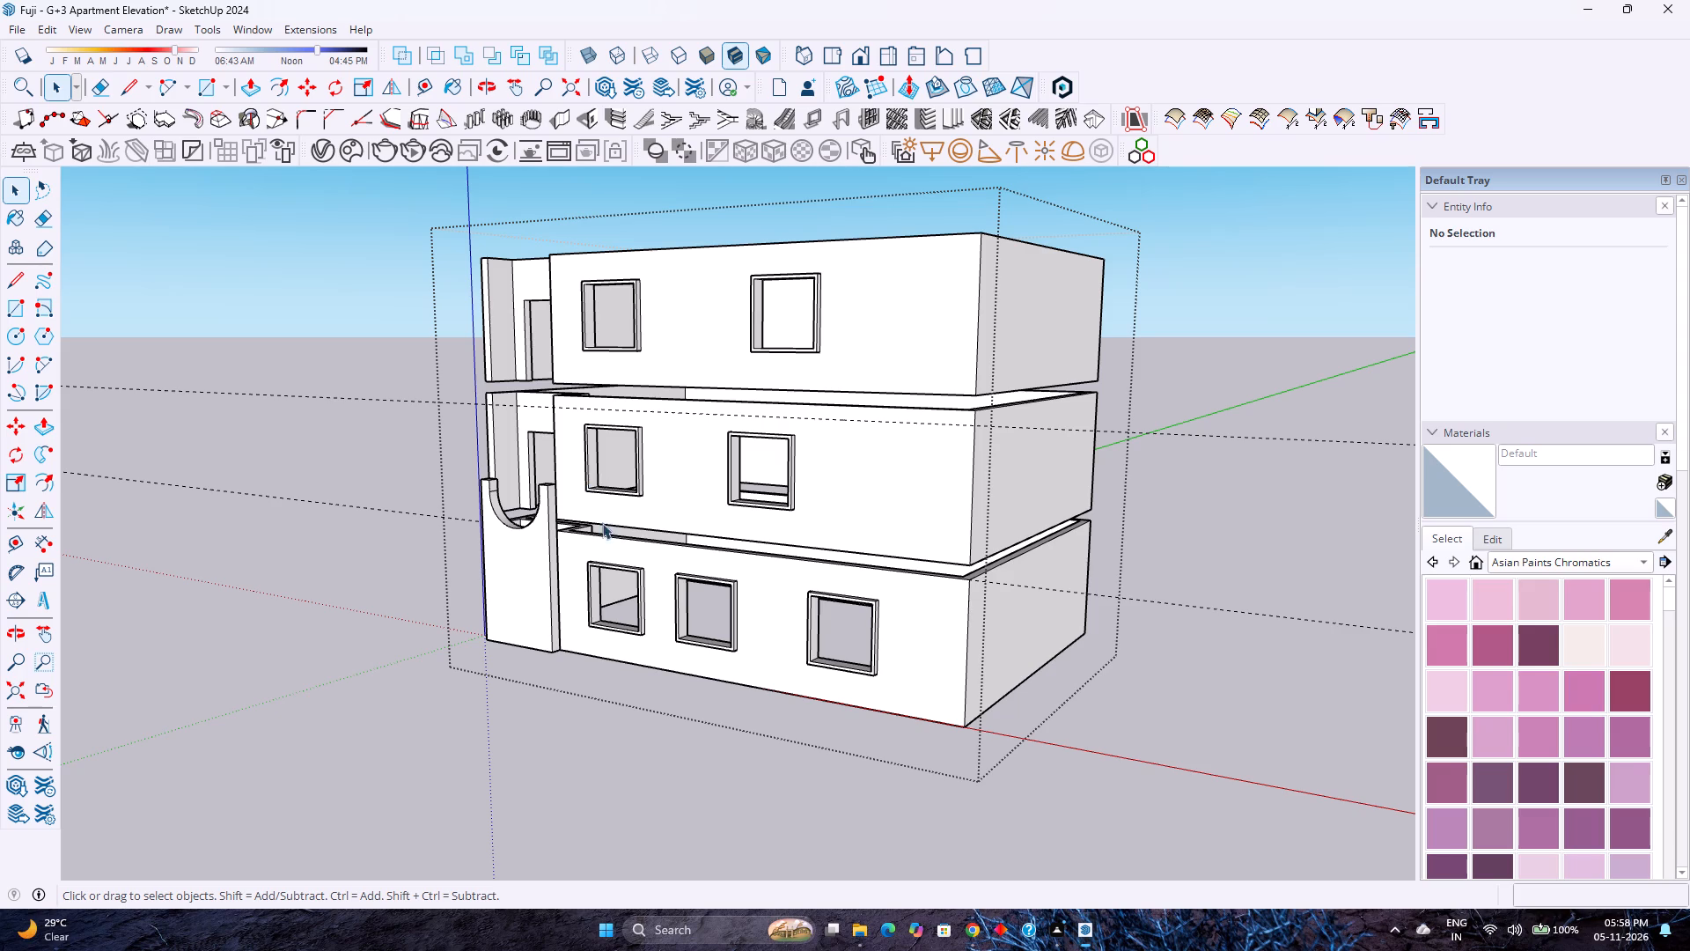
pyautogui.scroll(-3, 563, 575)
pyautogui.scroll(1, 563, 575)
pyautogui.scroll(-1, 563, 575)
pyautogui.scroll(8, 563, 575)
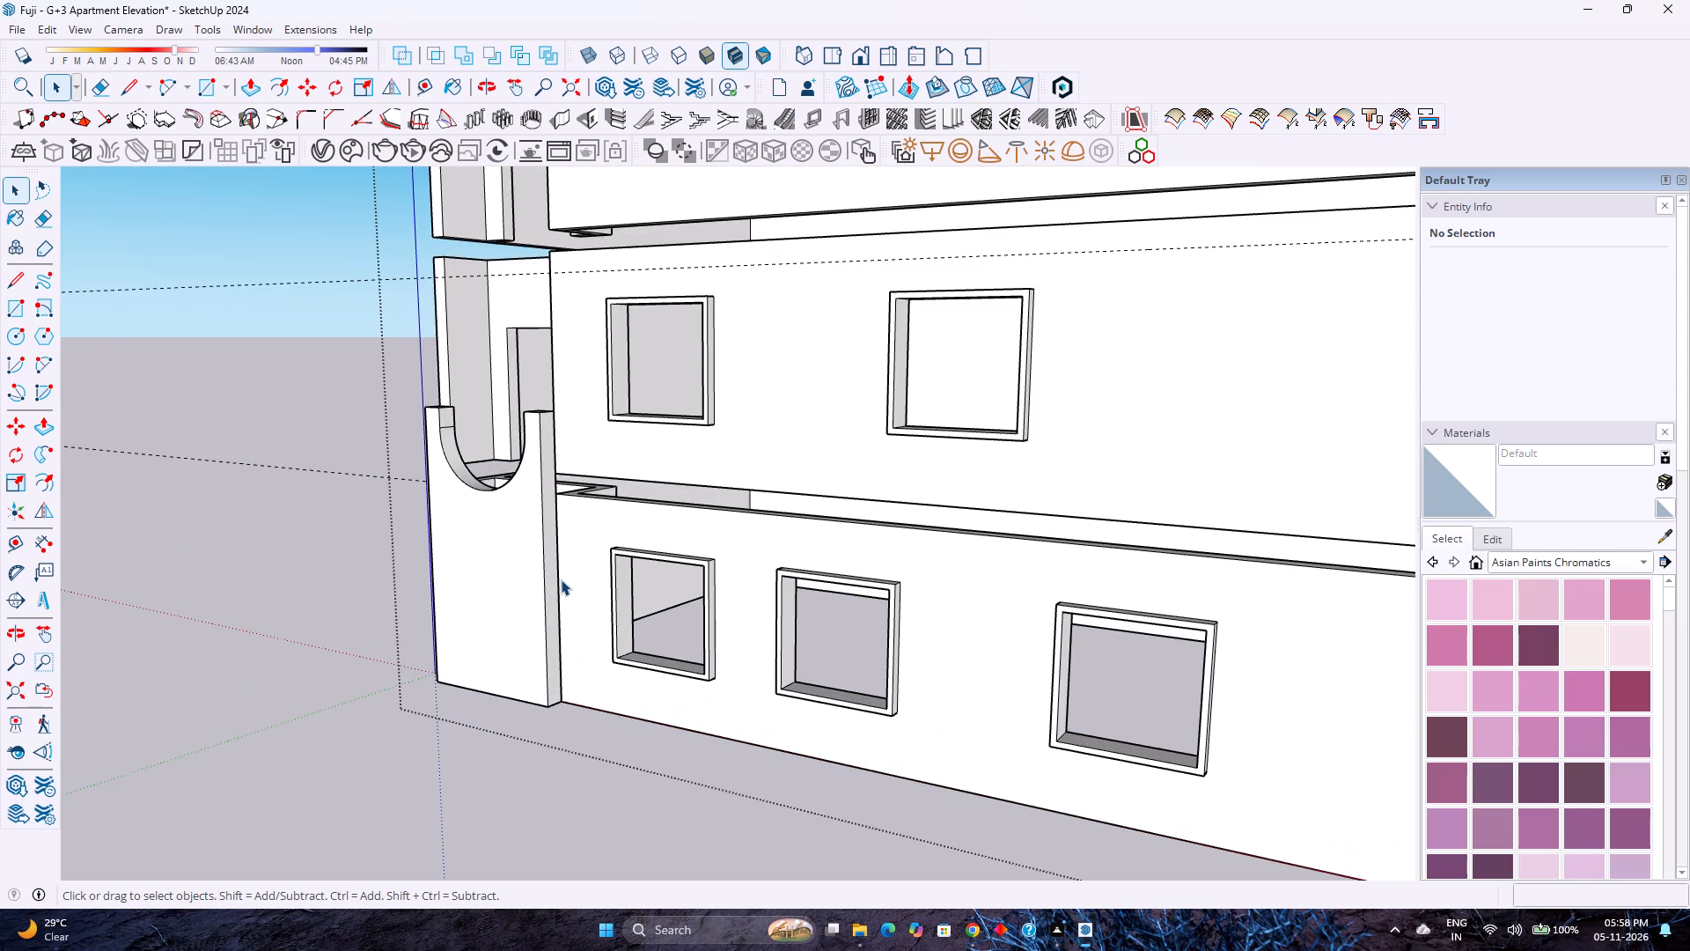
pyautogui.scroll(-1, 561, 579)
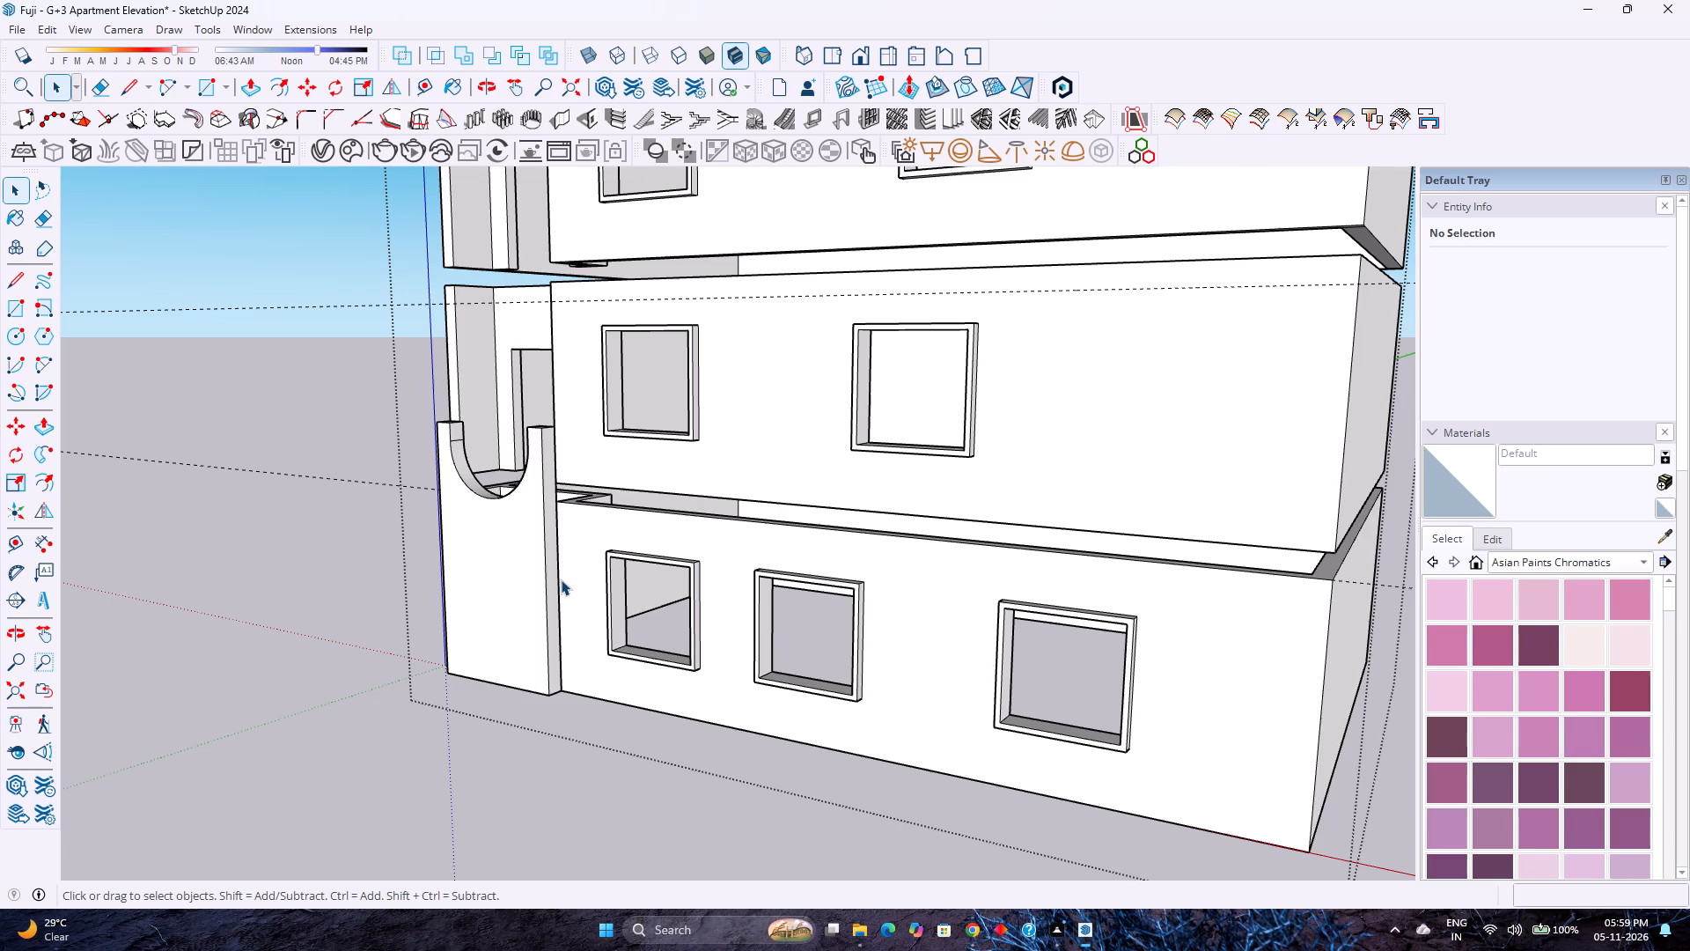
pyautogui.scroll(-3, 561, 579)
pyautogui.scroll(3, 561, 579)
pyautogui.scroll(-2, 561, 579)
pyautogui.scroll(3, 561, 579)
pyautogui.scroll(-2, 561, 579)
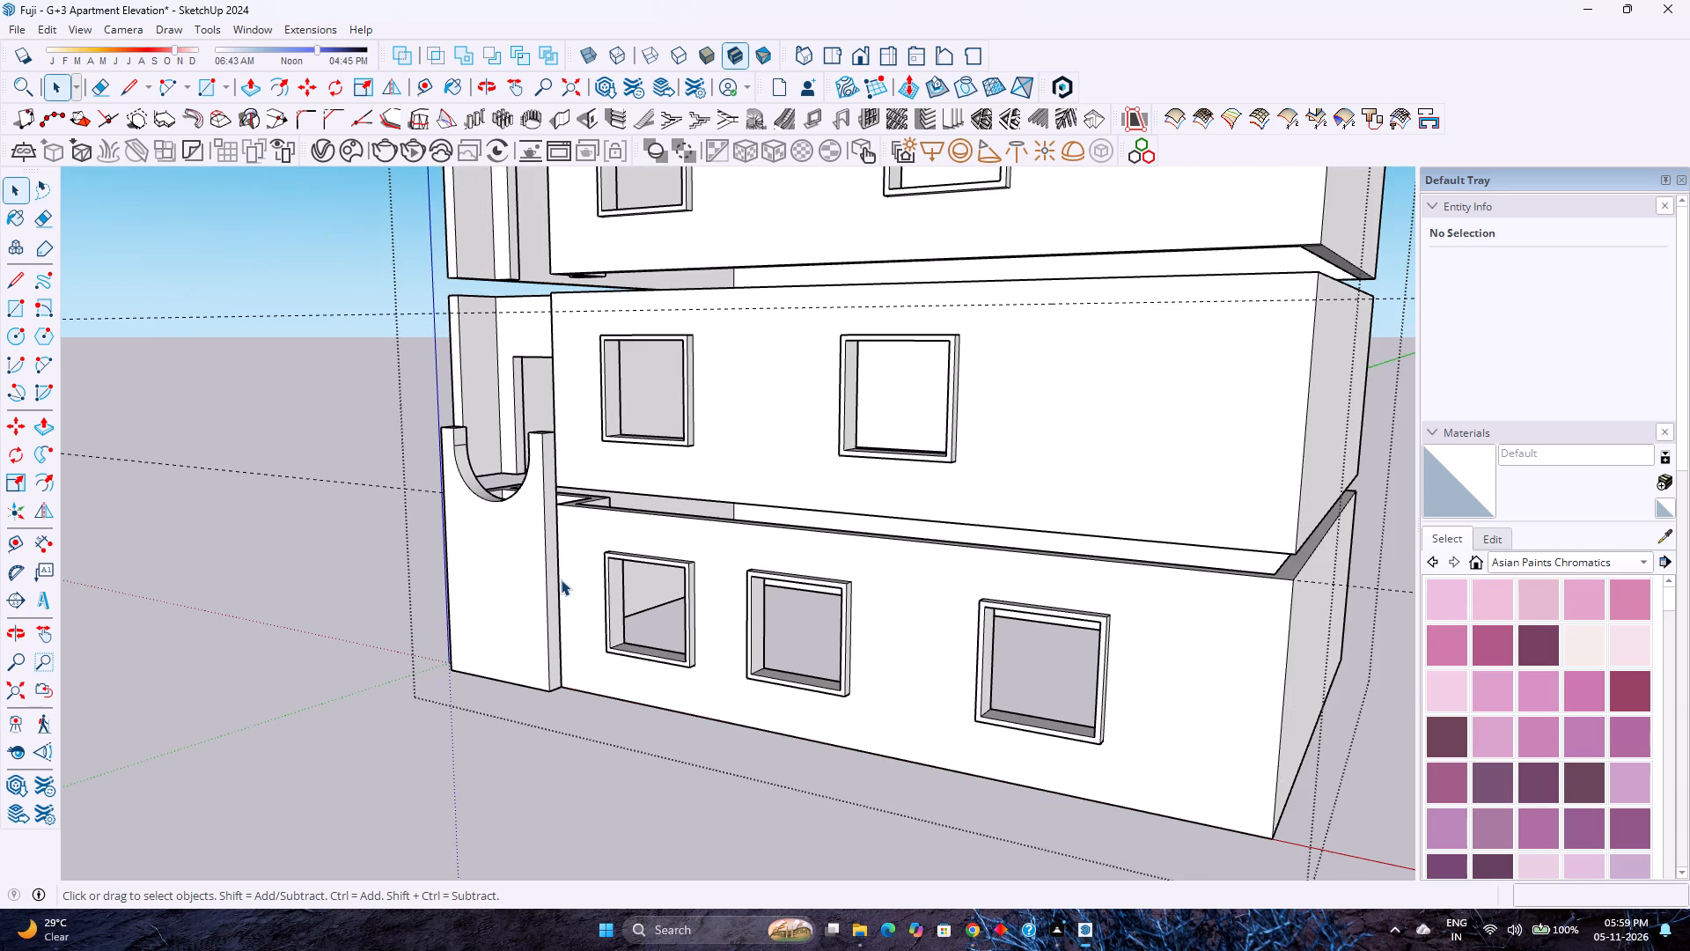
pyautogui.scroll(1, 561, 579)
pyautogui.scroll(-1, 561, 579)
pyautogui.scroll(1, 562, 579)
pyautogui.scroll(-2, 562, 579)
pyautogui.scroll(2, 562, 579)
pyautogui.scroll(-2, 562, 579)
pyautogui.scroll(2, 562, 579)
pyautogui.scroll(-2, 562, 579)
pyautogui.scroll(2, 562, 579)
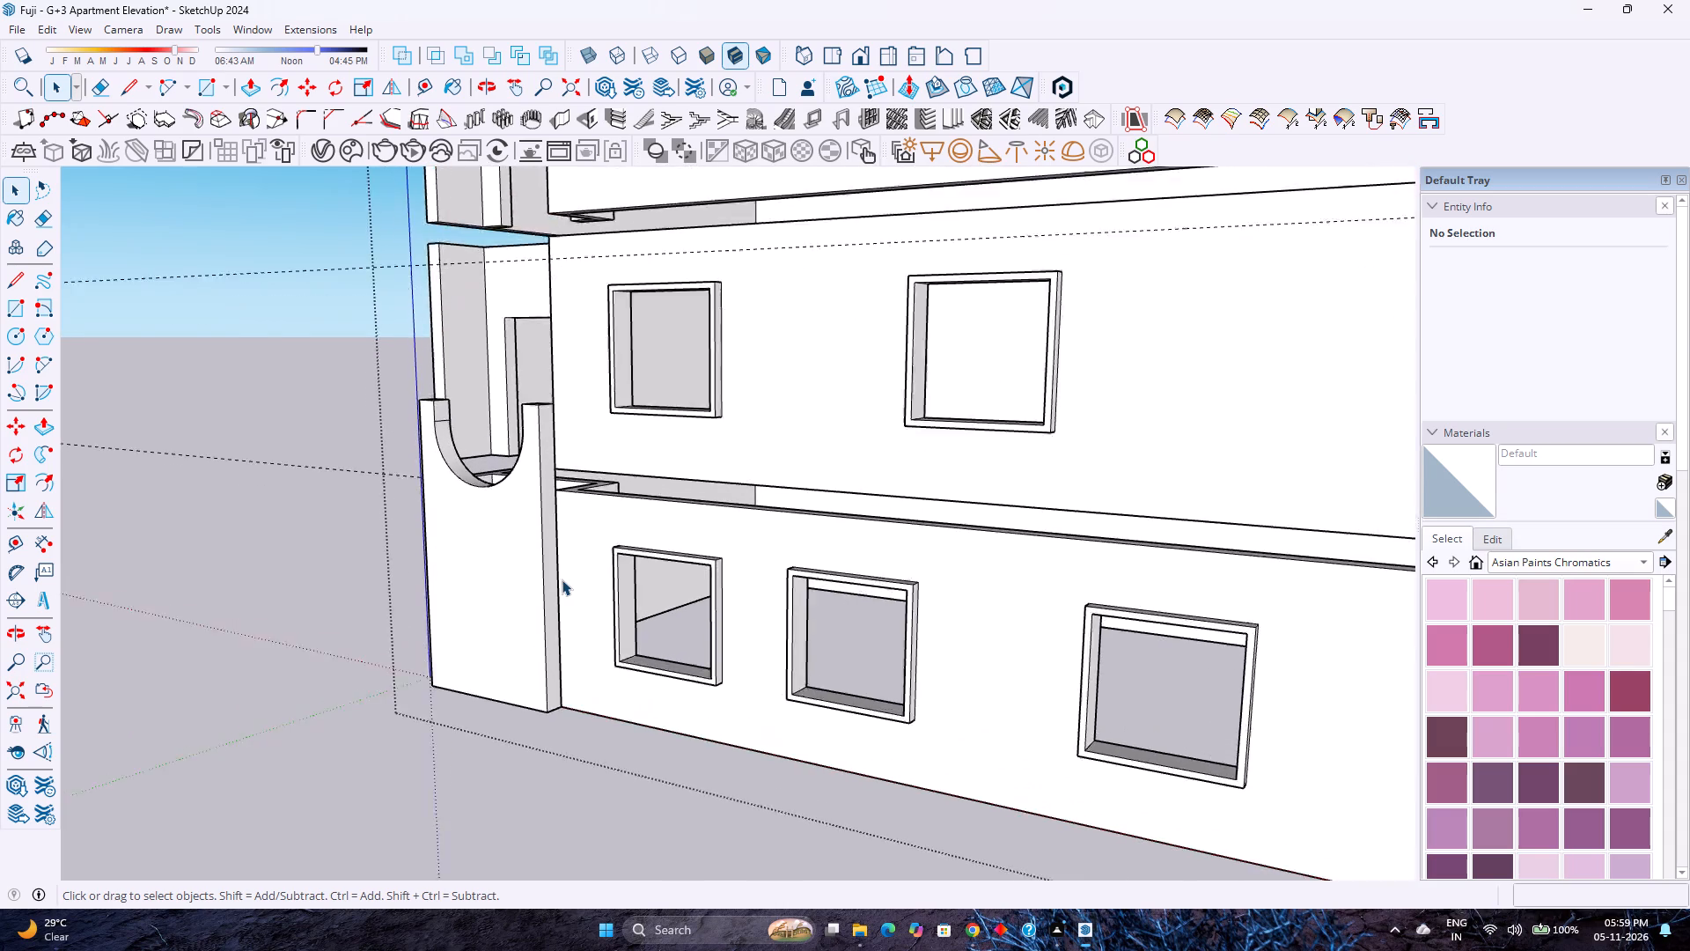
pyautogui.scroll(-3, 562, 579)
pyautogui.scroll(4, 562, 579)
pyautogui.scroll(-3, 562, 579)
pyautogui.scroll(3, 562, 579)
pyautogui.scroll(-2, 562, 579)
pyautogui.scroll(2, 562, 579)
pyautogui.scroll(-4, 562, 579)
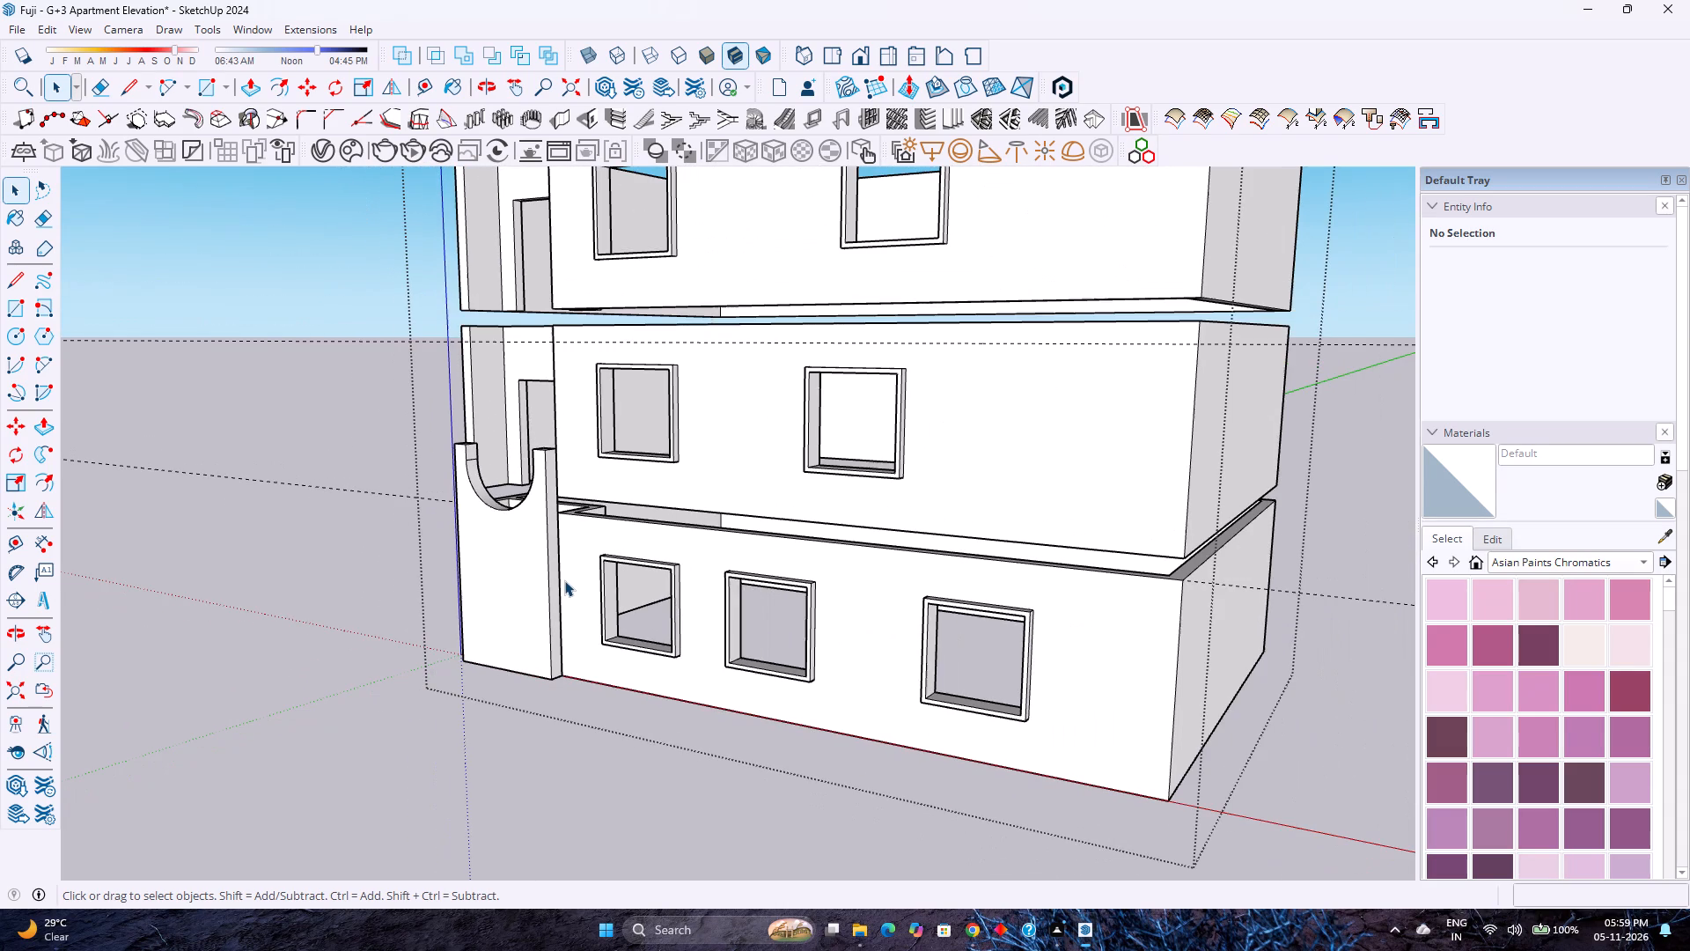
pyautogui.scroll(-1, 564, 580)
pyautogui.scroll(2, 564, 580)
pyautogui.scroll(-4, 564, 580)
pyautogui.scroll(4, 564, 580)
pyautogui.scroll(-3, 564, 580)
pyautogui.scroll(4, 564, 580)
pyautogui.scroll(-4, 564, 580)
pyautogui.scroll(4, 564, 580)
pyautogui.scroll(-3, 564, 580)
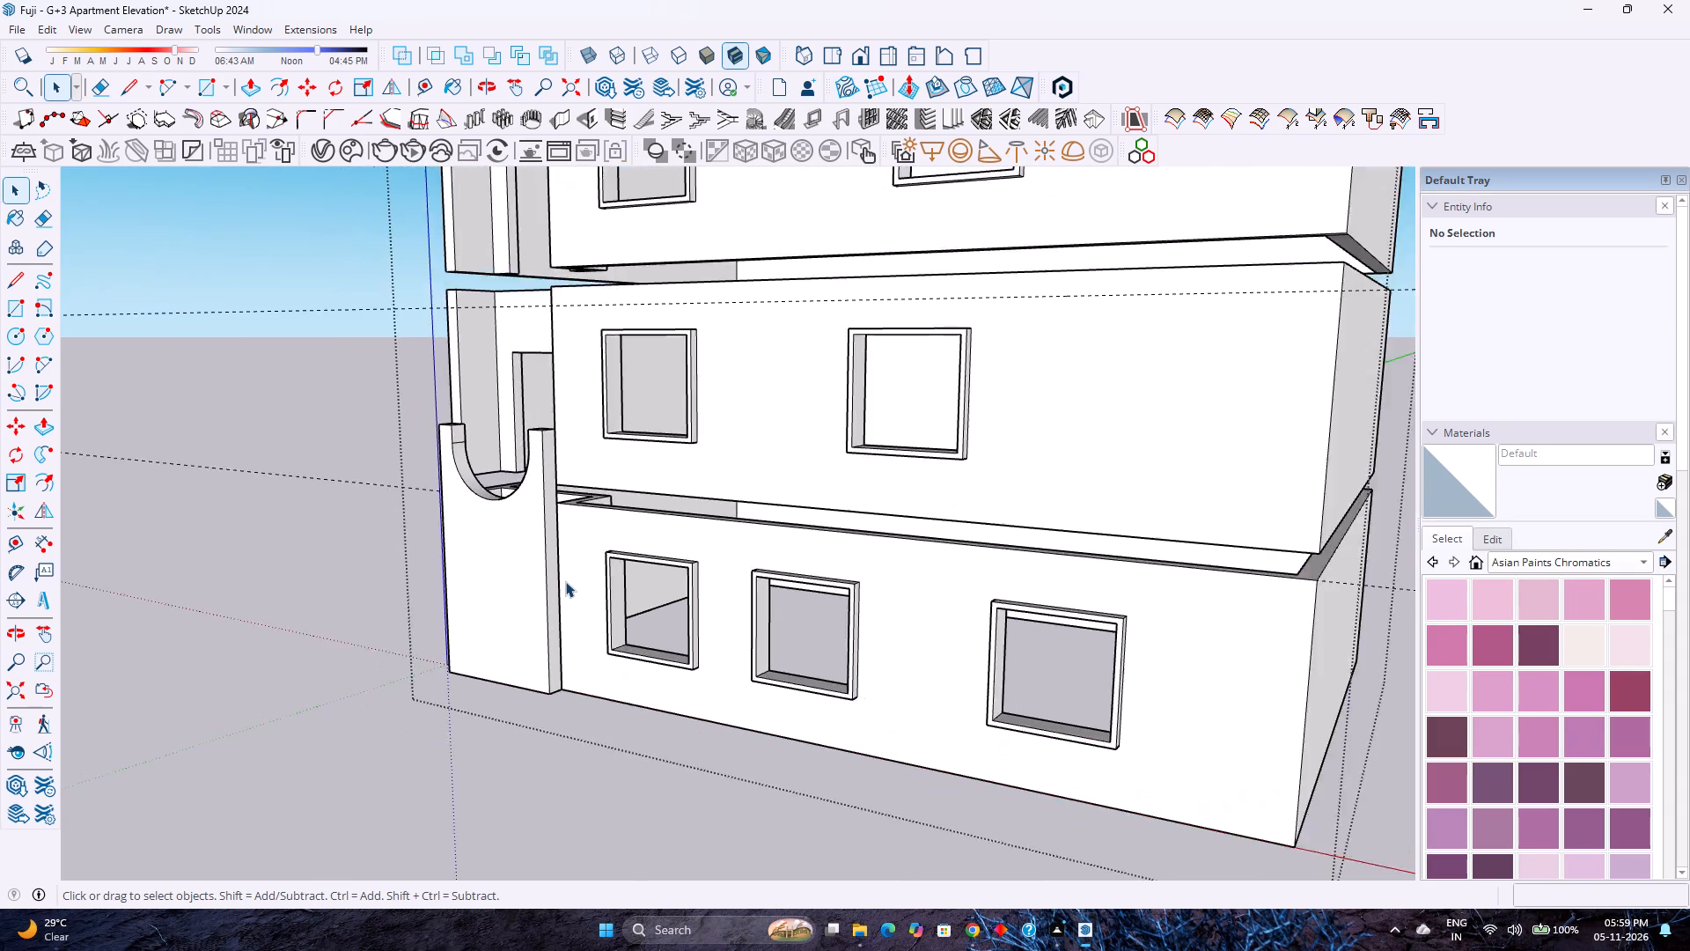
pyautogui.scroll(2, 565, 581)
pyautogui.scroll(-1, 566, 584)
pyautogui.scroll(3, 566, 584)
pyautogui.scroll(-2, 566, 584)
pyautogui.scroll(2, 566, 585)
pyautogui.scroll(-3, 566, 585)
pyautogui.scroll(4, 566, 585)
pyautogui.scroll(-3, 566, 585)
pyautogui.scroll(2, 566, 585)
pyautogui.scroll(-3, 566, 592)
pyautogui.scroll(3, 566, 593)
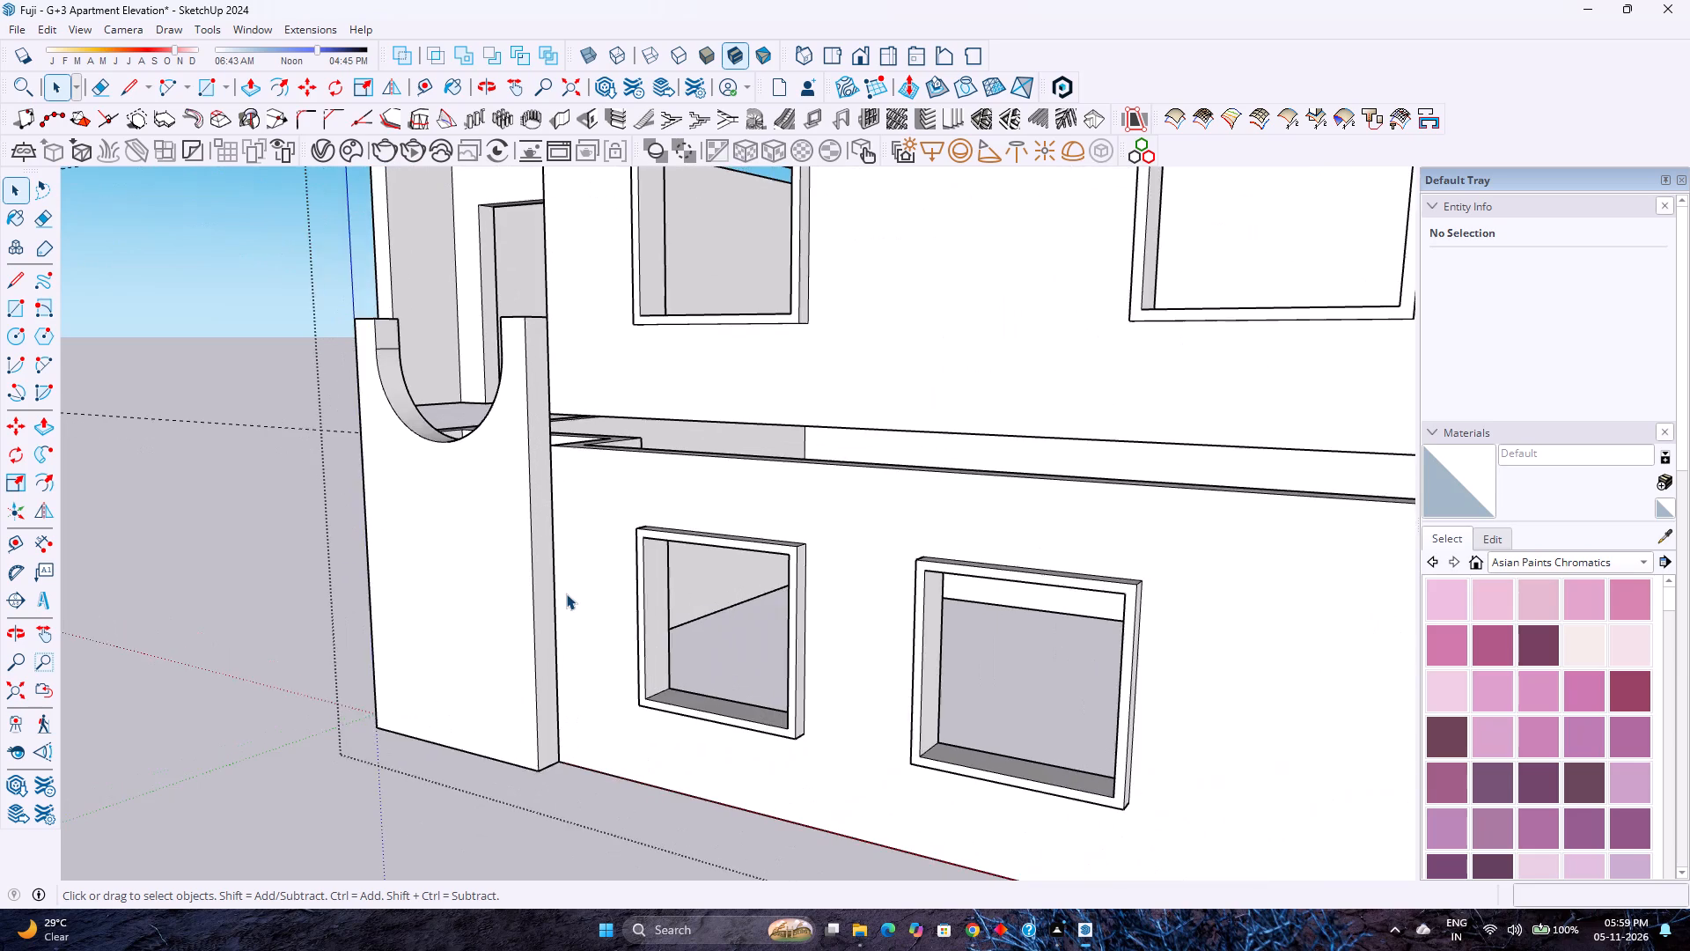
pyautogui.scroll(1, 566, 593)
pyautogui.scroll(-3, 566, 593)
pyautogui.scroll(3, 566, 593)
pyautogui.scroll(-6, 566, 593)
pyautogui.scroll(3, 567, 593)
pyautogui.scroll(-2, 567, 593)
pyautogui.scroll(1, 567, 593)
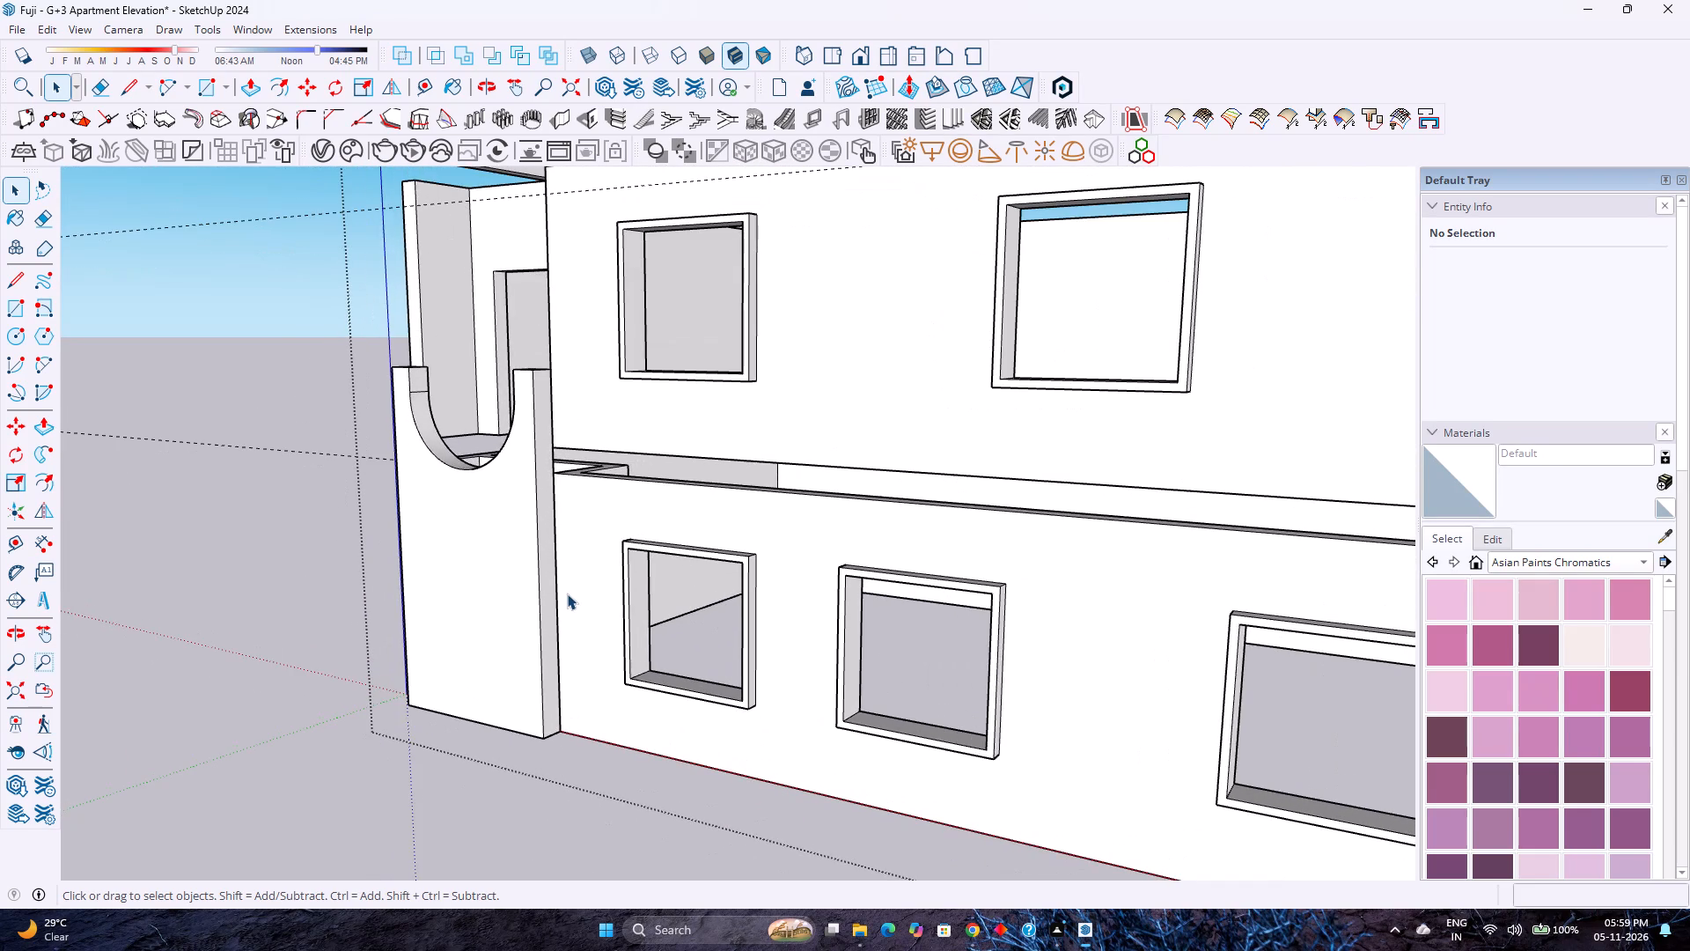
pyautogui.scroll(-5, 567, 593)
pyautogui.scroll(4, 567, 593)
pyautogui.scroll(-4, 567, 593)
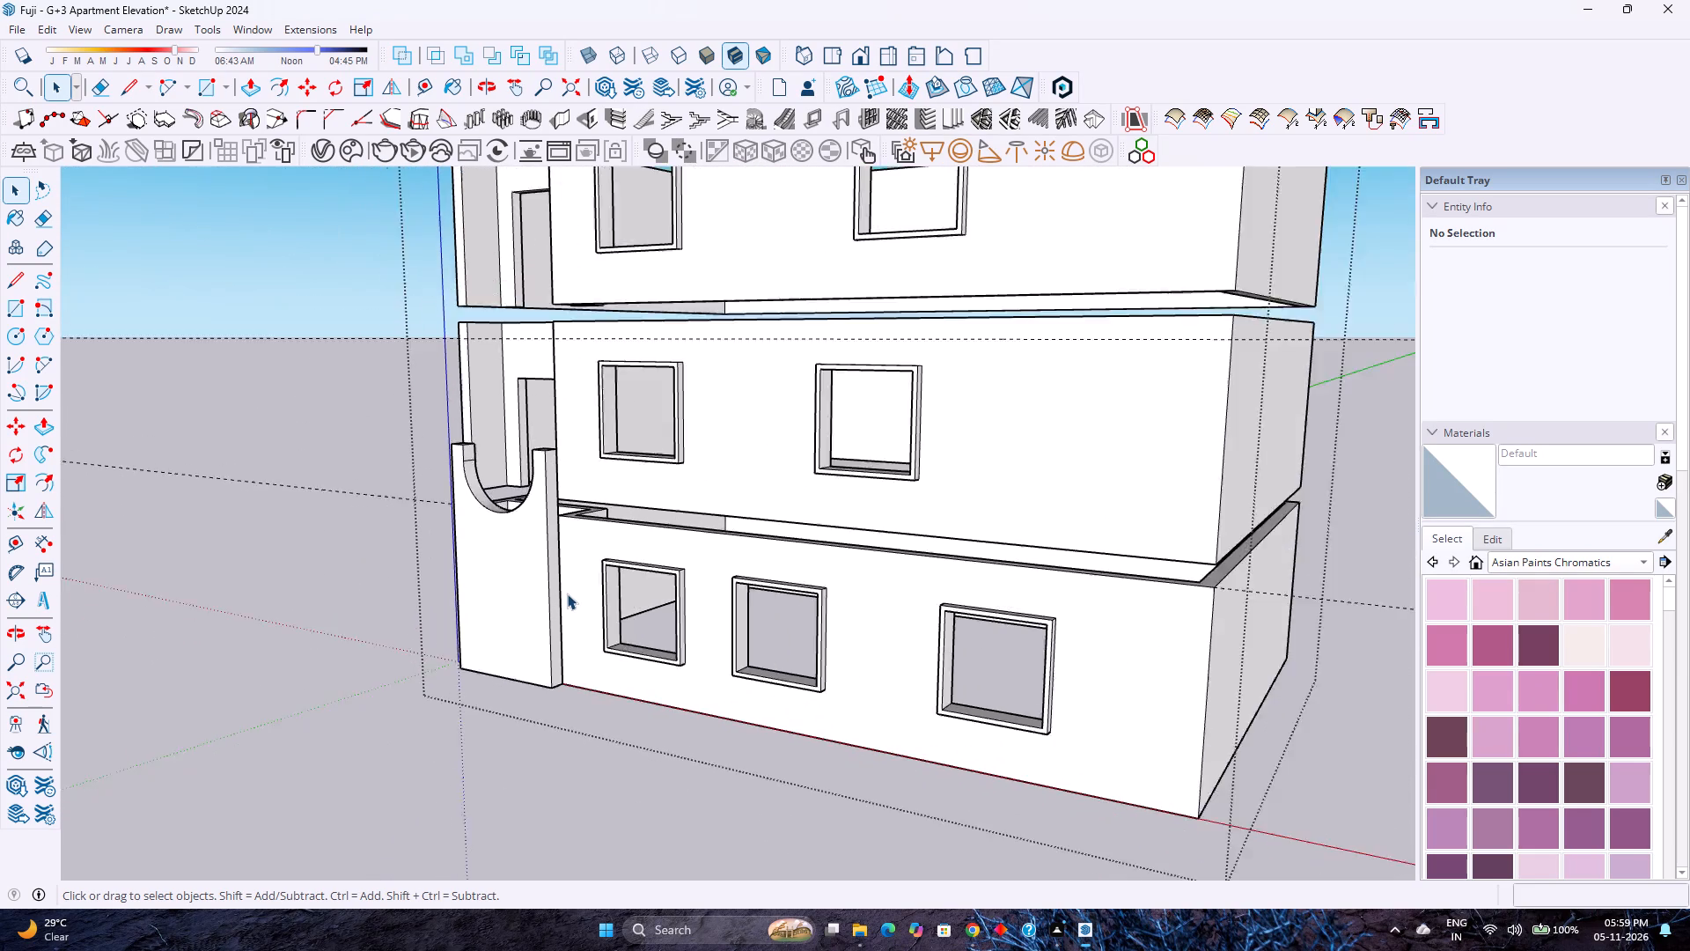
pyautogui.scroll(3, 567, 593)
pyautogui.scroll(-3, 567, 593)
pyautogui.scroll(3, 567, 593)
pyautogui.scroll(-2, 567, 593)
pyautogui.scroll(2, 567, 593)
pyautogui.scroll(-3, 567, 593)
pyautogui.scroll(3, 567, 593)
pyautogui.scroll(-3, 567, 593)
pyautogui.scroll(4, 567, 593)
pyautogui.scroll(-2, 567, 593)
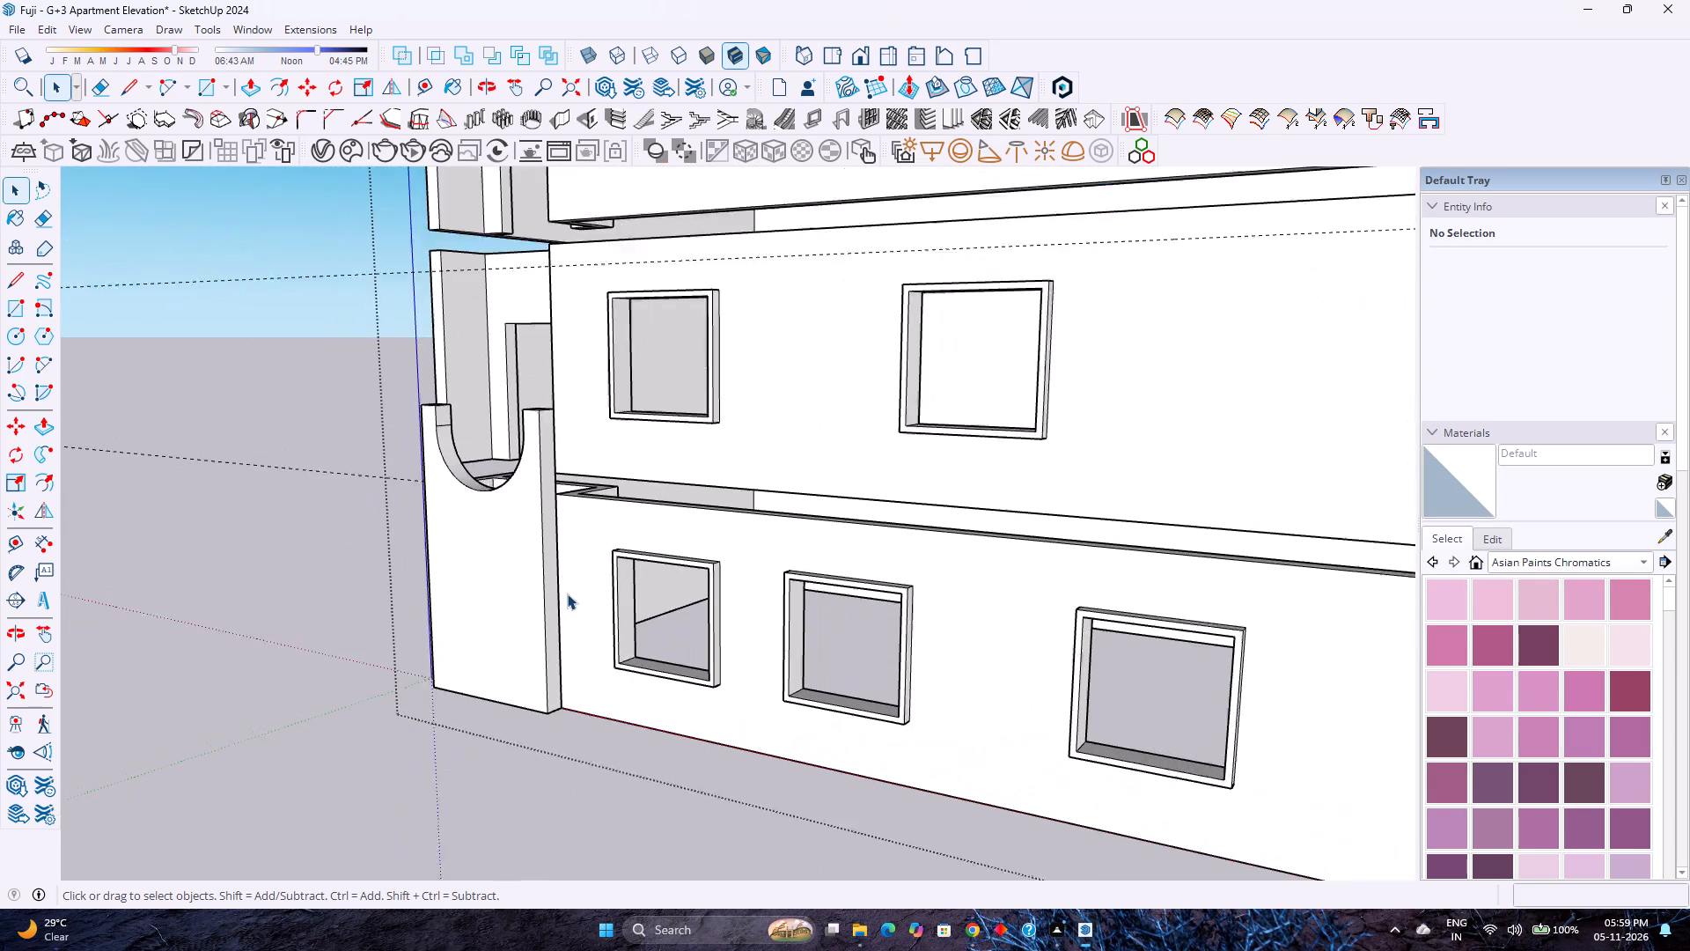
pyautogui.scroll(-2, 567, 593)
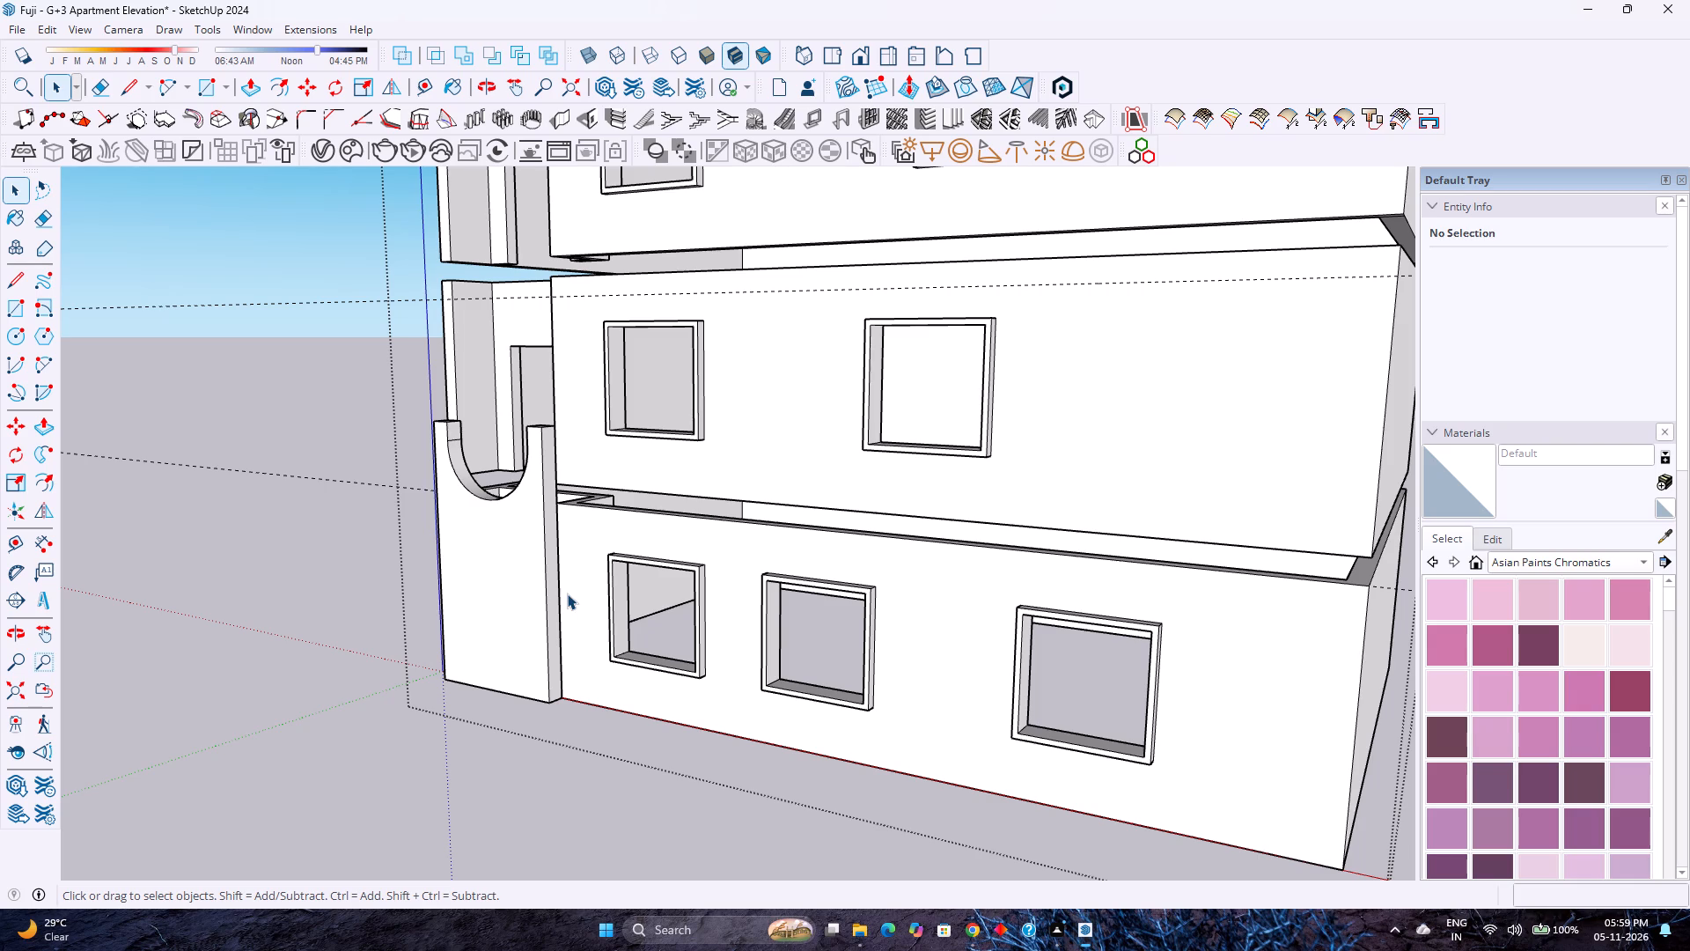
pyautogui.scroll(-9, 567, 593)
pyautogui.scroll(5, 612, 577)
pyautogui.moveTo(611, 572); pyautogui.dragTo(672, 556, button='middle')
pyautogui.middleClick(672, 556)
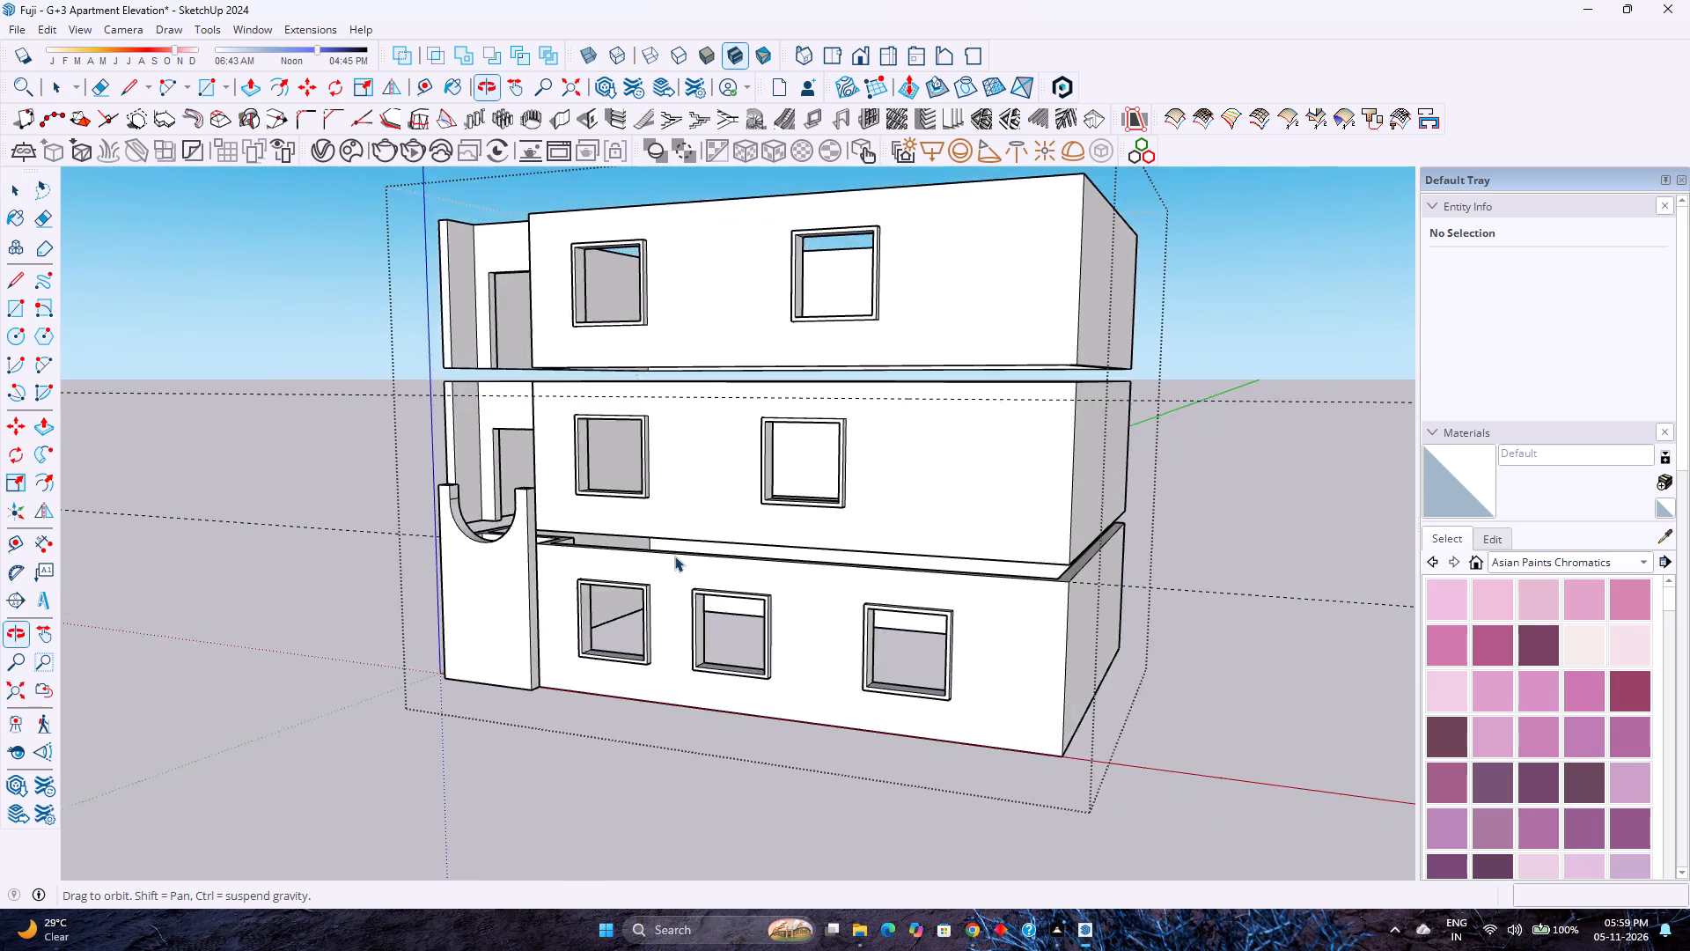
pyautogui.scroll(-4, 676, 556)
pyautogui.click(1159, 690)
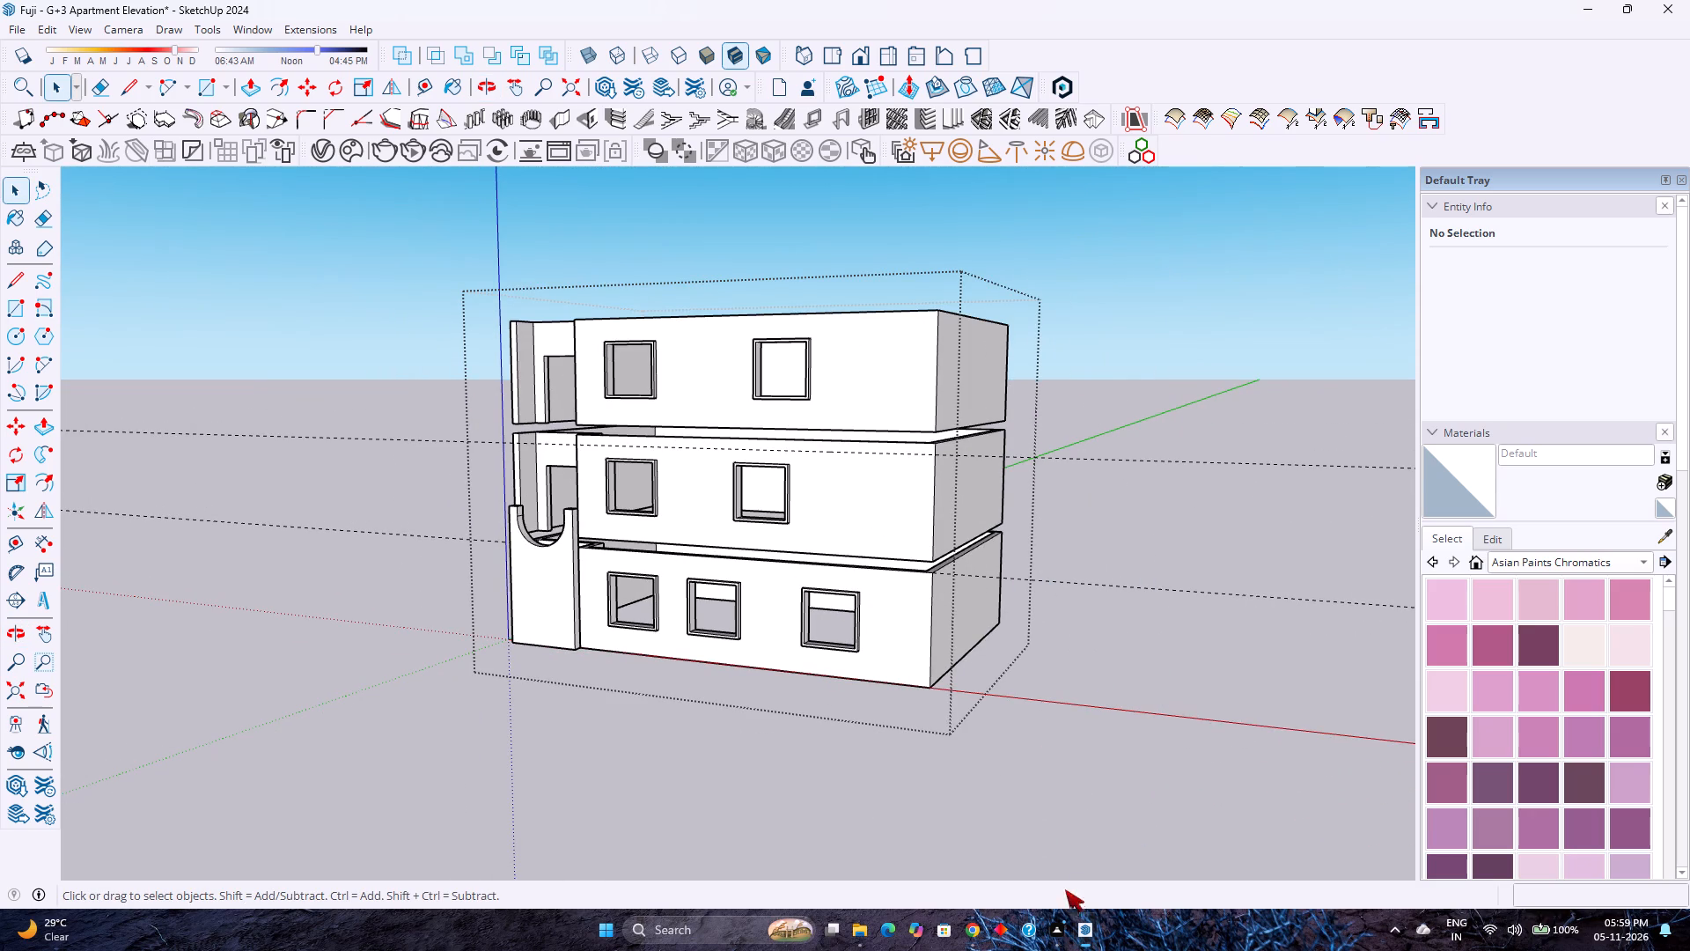
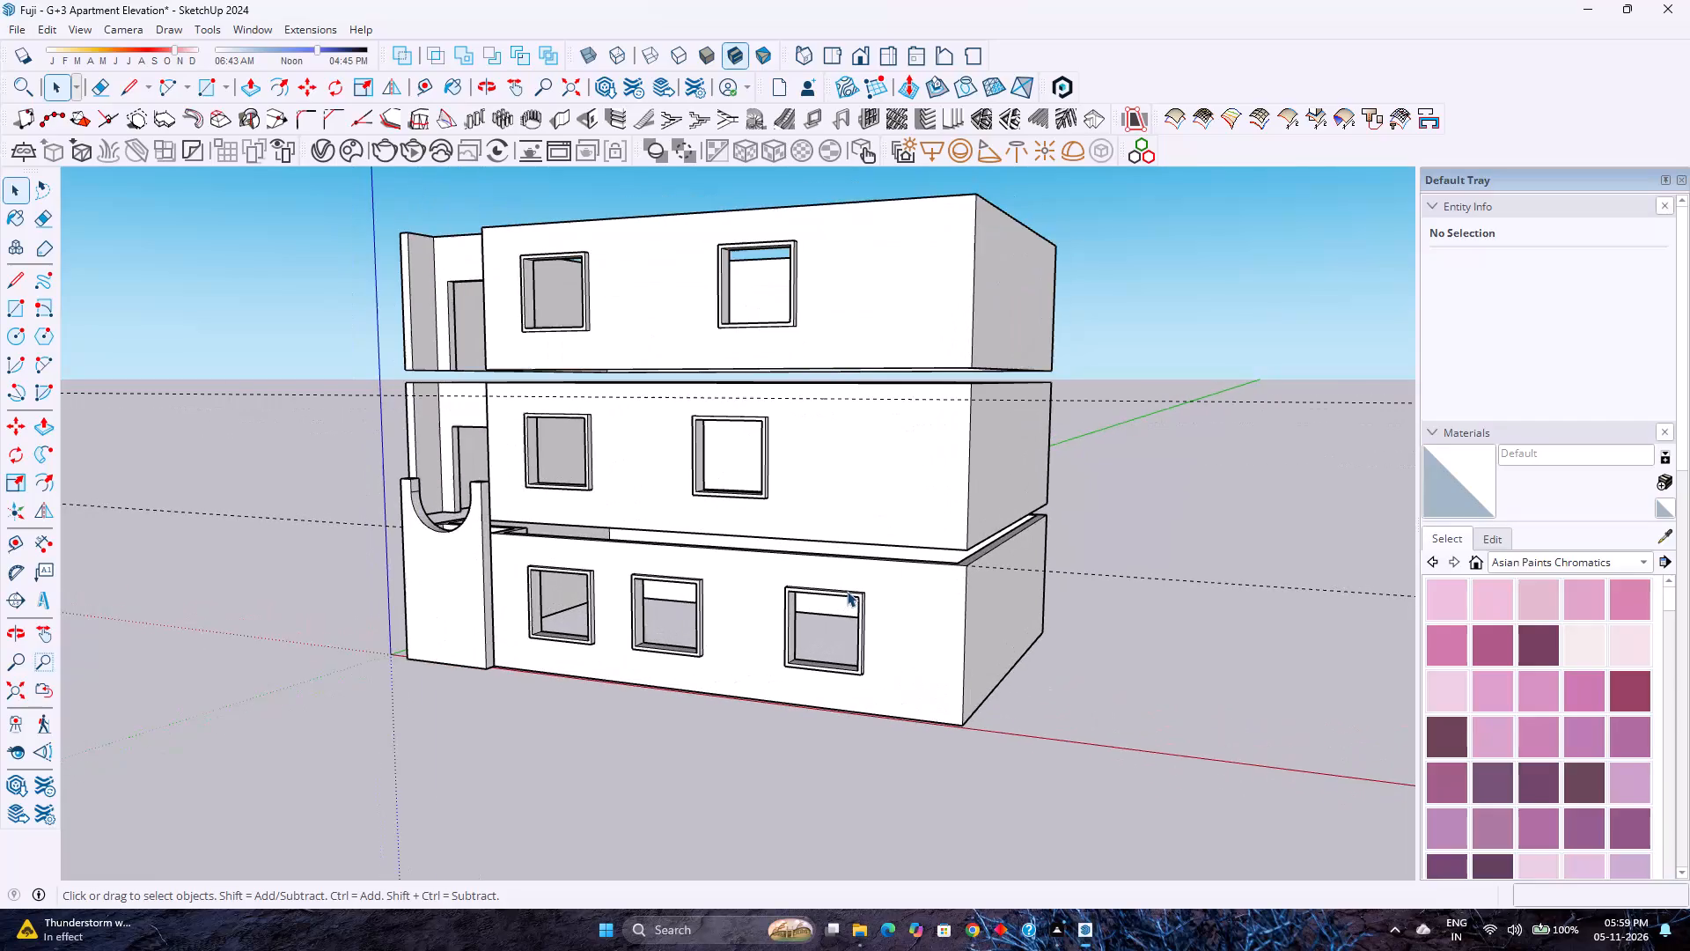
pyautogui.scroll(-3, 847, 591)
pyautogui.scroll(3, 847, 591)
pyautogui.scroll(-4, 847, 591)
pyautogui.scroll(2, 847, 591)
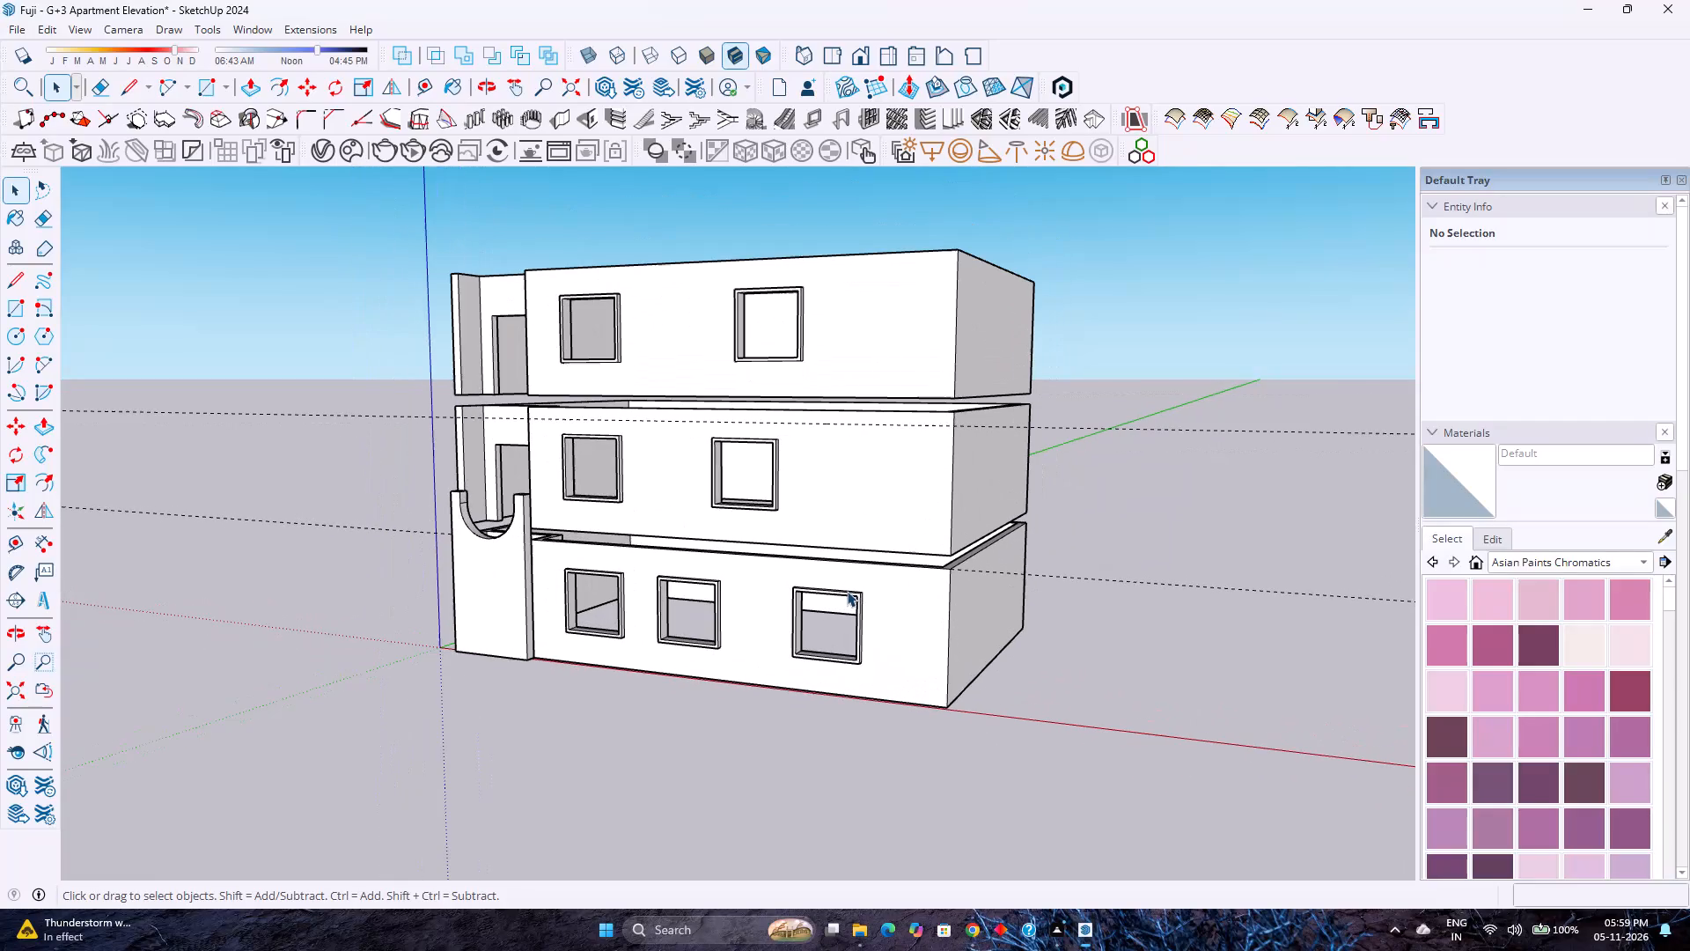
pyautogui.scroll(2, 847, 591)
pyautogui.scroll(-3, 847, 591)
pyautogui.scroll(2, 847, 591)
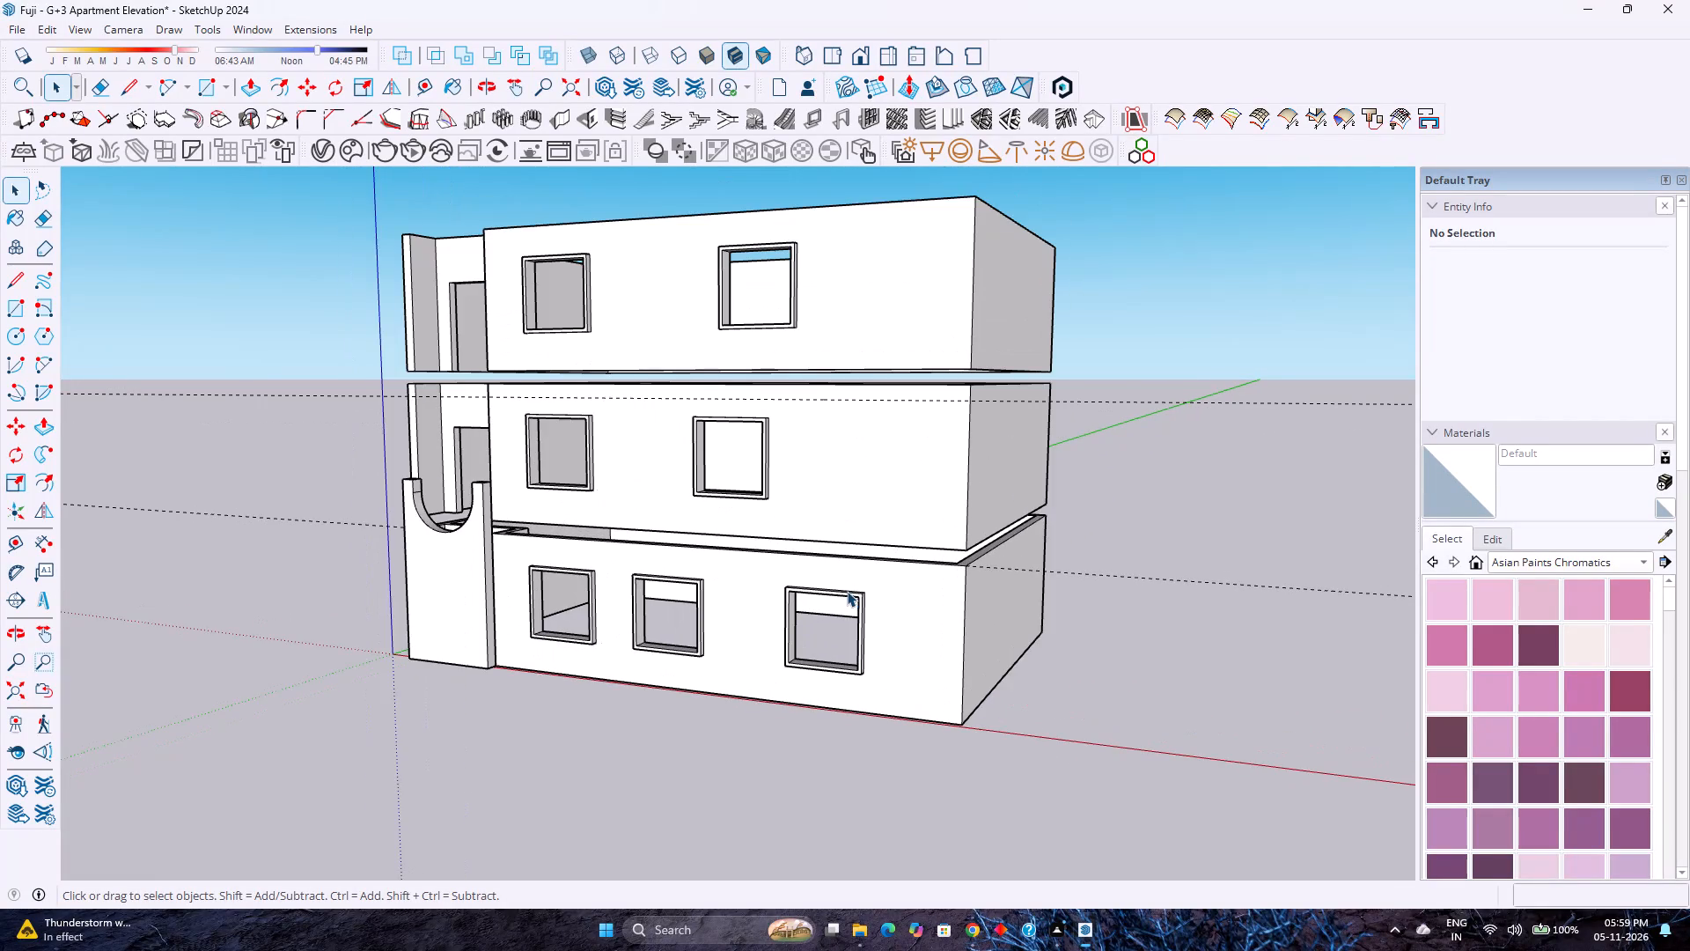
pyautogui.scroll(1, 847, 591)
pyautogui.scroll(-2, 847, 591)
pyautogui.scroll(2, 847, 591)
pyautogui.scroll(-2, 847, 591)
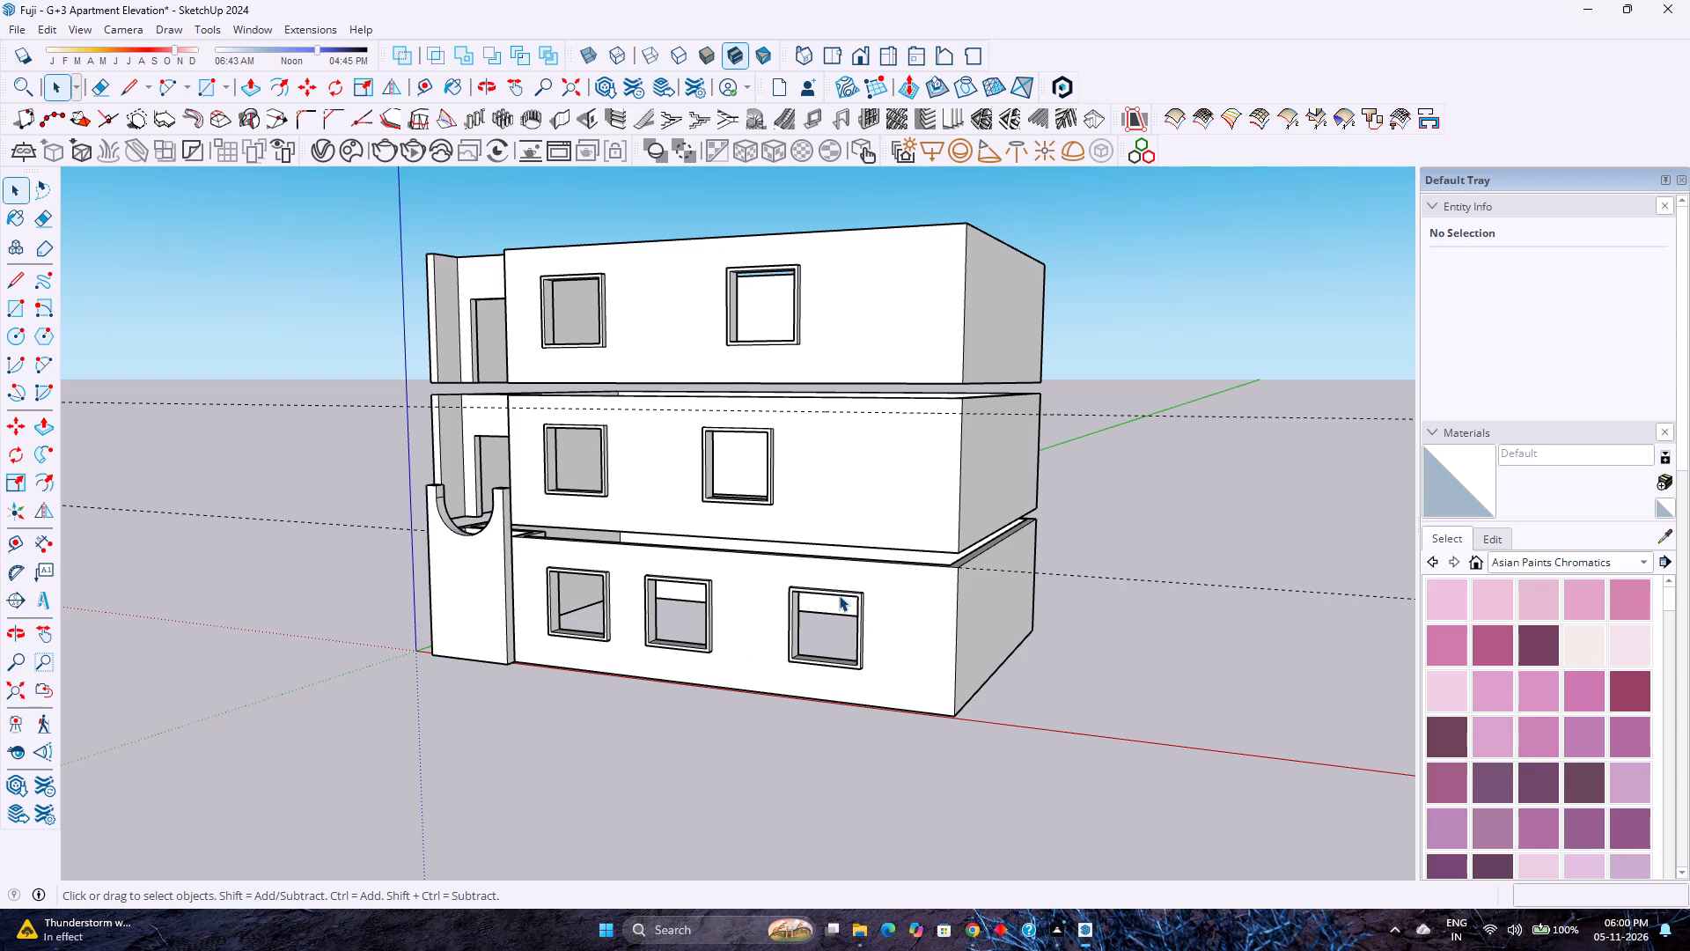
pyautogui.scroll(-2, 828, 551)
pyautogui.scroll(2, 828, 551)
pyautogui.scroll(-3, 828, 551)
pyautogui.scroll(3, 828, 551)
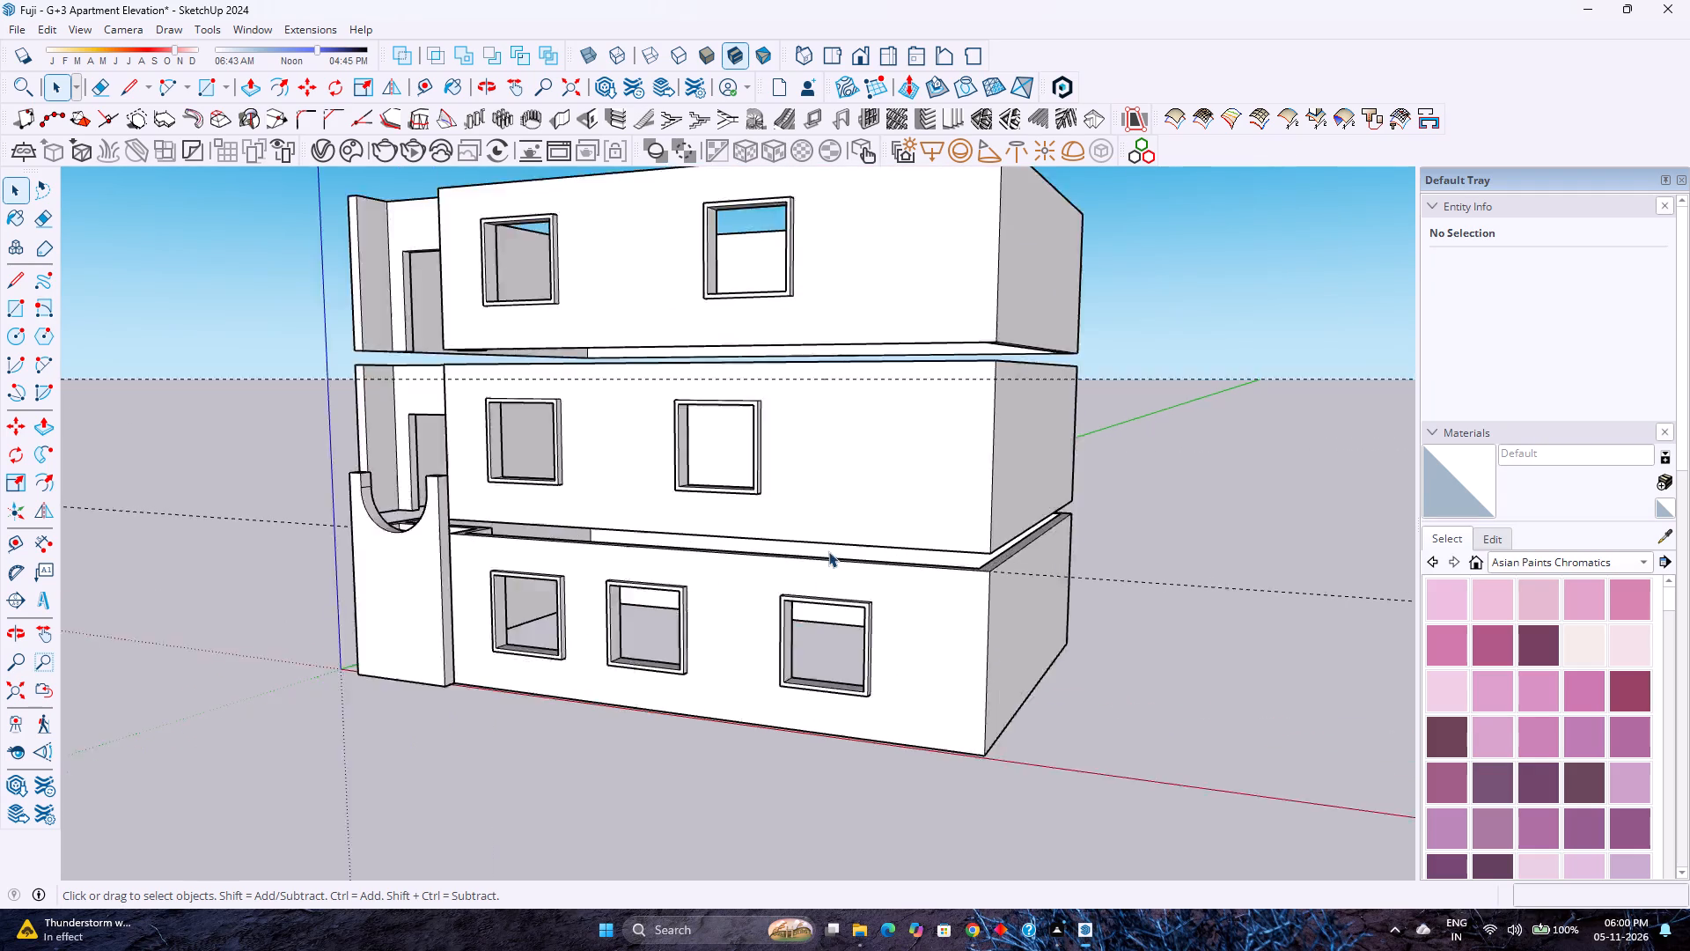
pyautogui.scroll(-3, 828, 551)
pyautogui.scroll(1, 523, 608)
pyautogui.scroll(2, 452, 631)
# Examine the three-storey building from its side wall and windowed front, including the ground-floor projection with the curved cutout.
pyautogui.moveTo(451, 631); pyautogui.dragTo(1145, 588, button='middle')
pyautogui.moveTo(1146, 588); pyautogui.dragTo(1117, 594, button='middle')
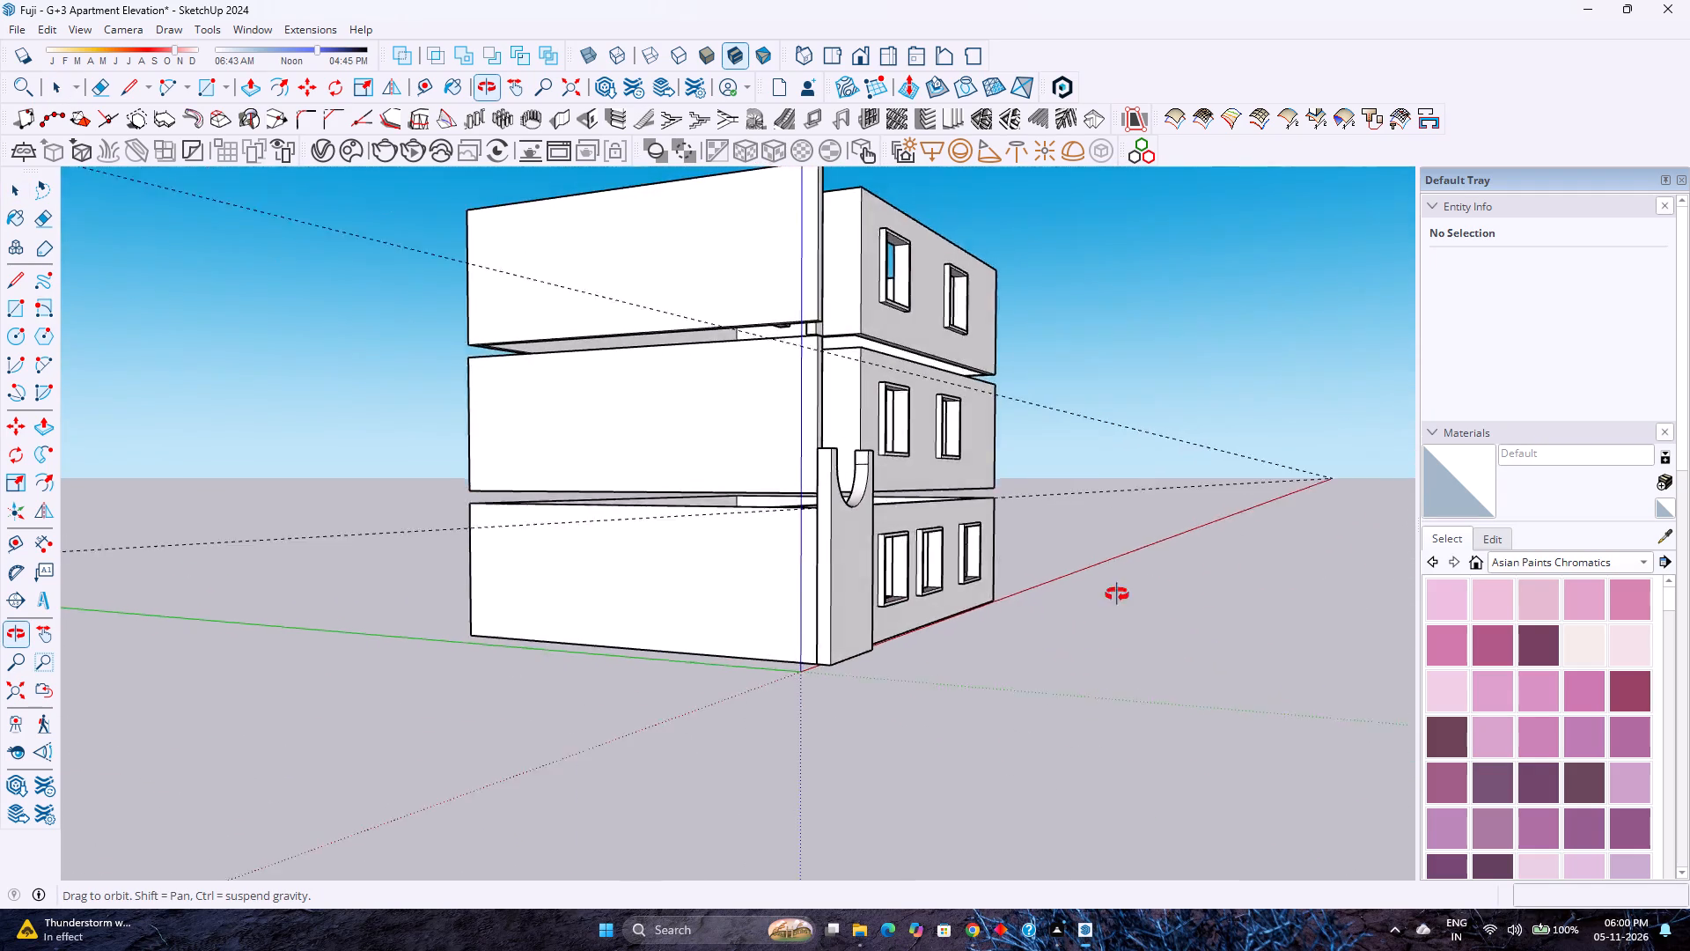
pyautogui.moveTo(1117, 594); pyautogui.dragTo(785, 616, button='middle')
pyautogui.middleClick(784, 616)
pyautogui.scroll(3, 535, 578)
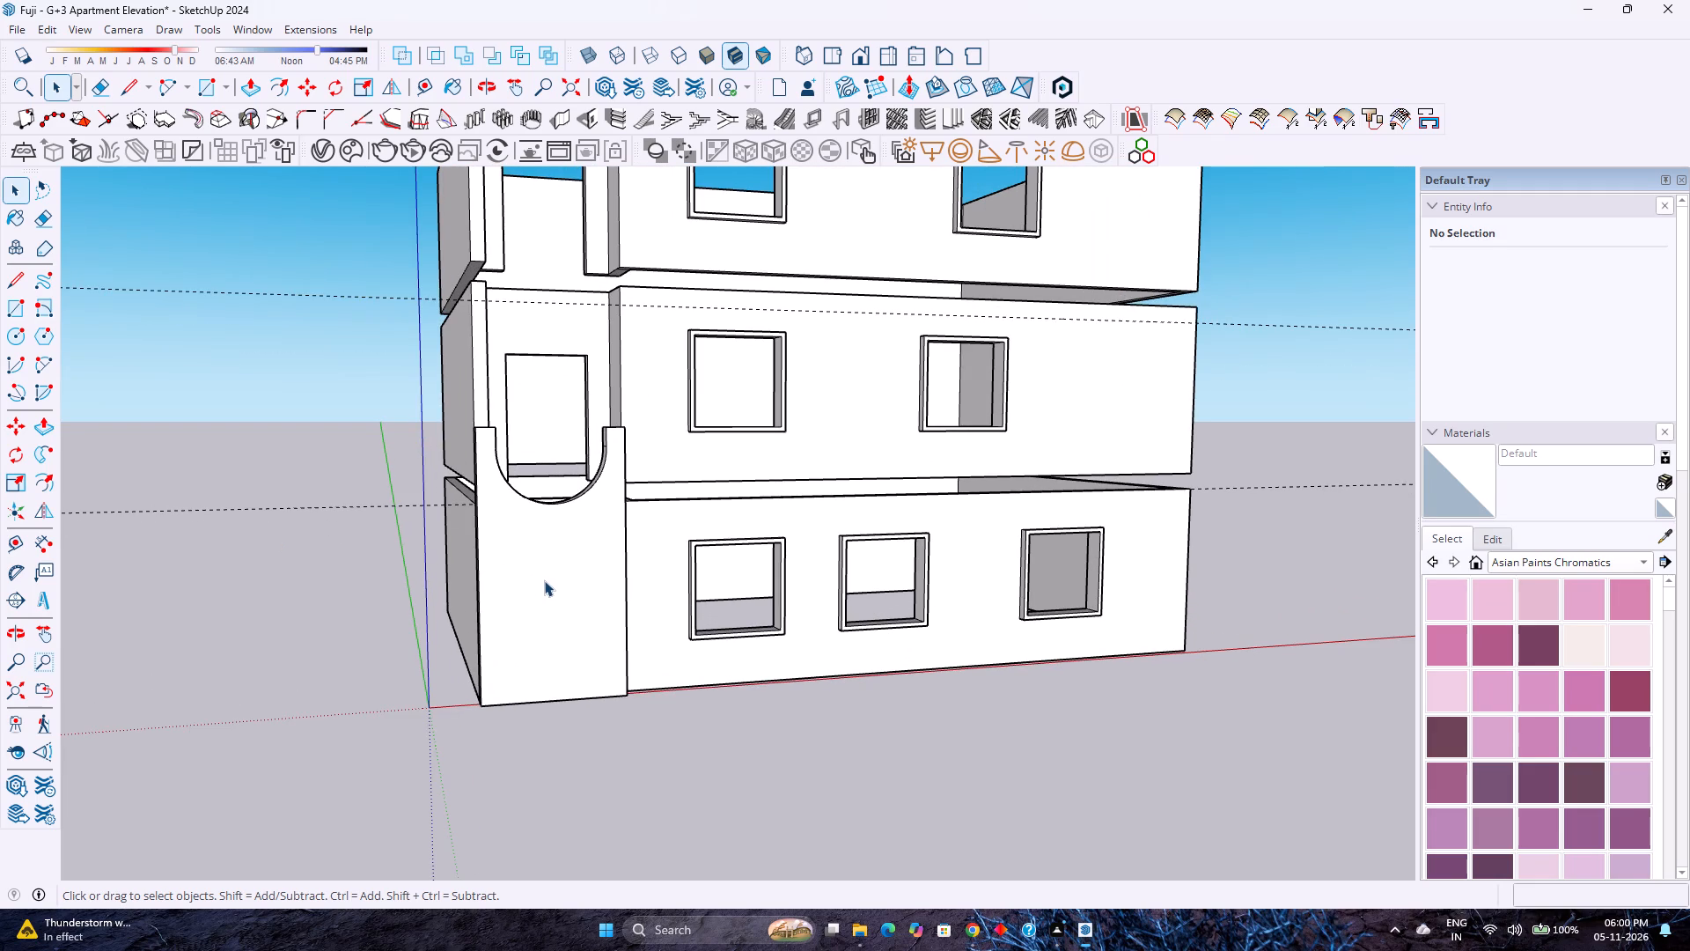
pyautogui.scroll(-2, 467, 593)
pyautogui.scroll(2, 465, 611)
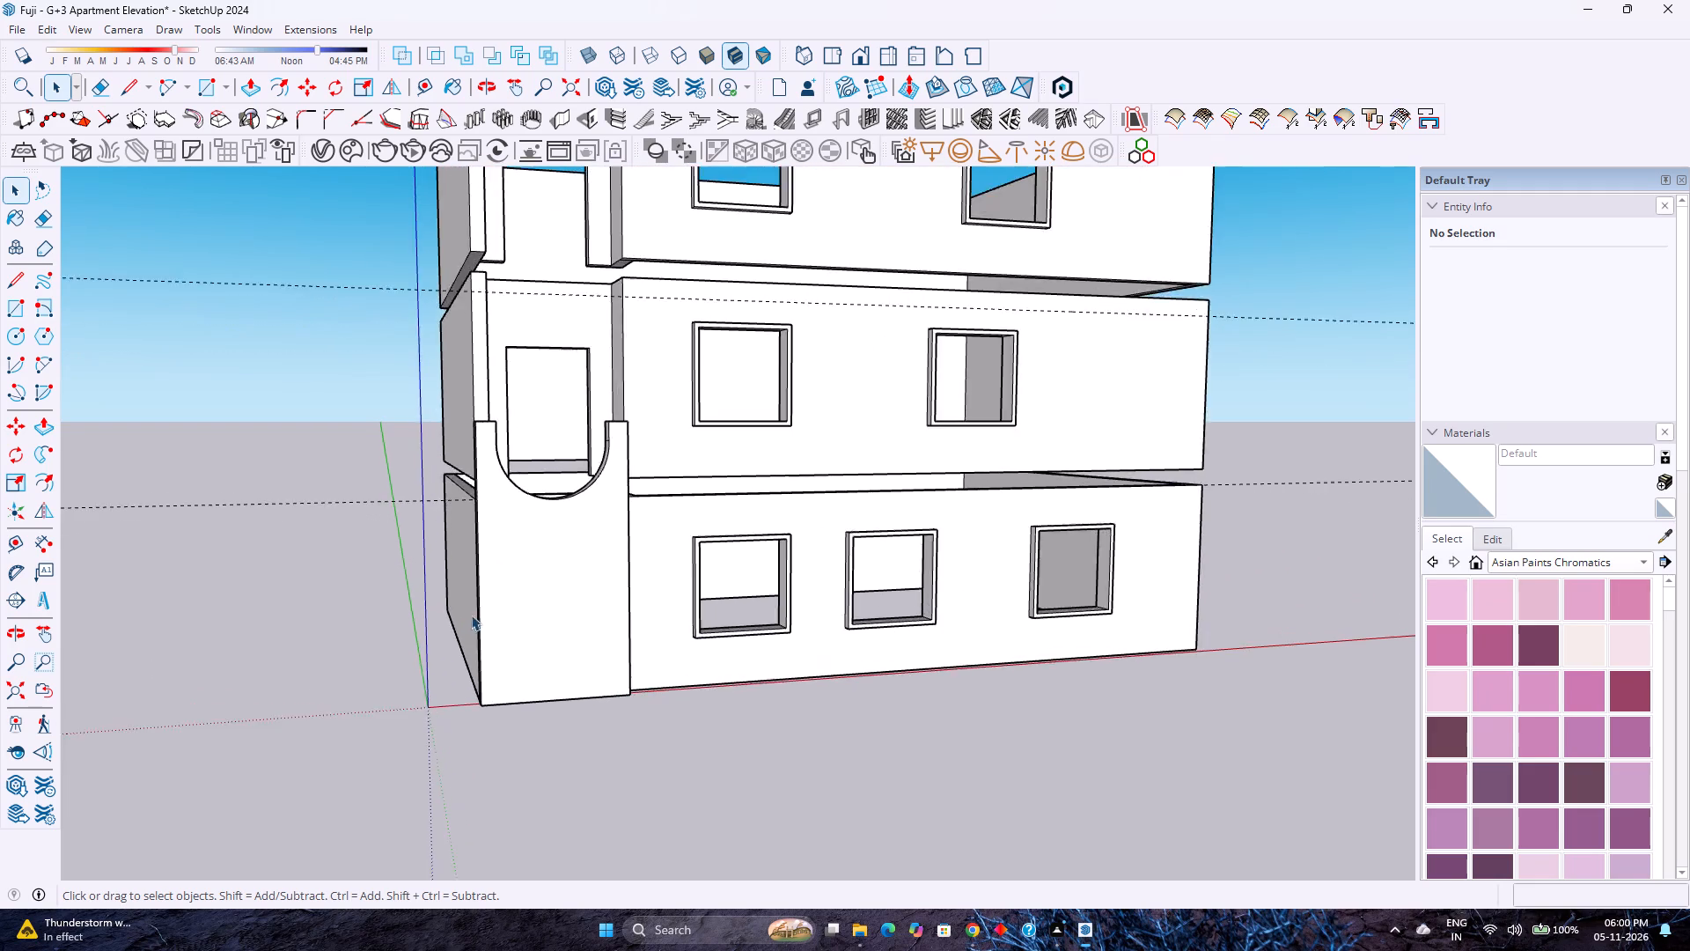
pyautogui.scroll(-3, 473, 615)
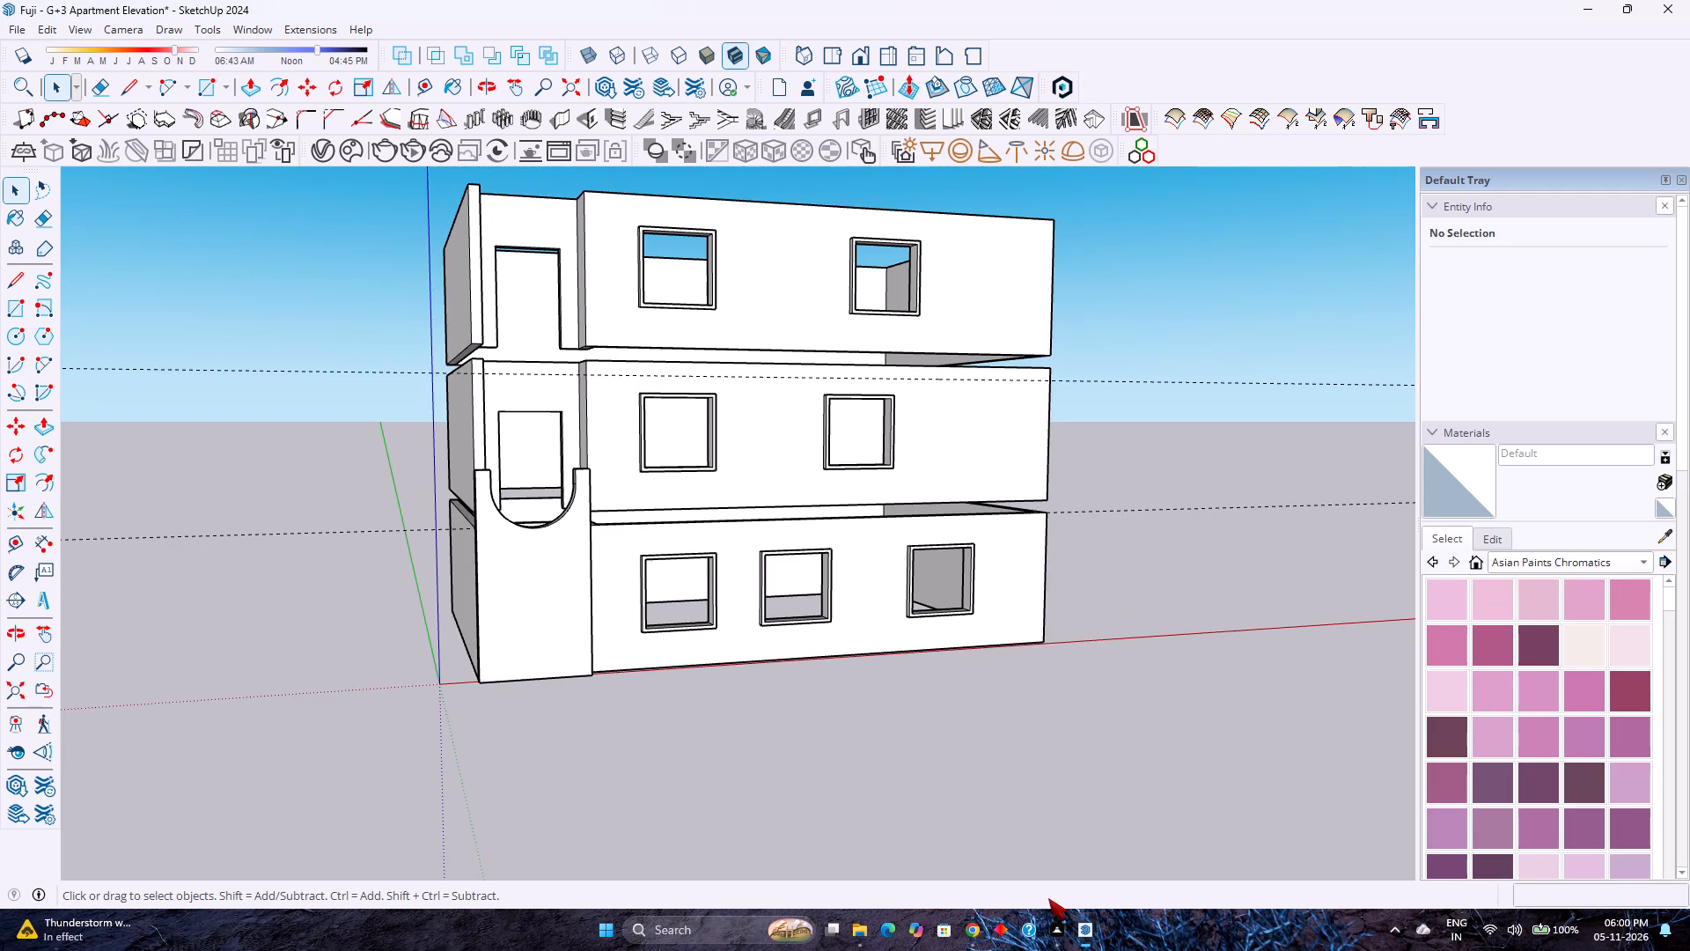
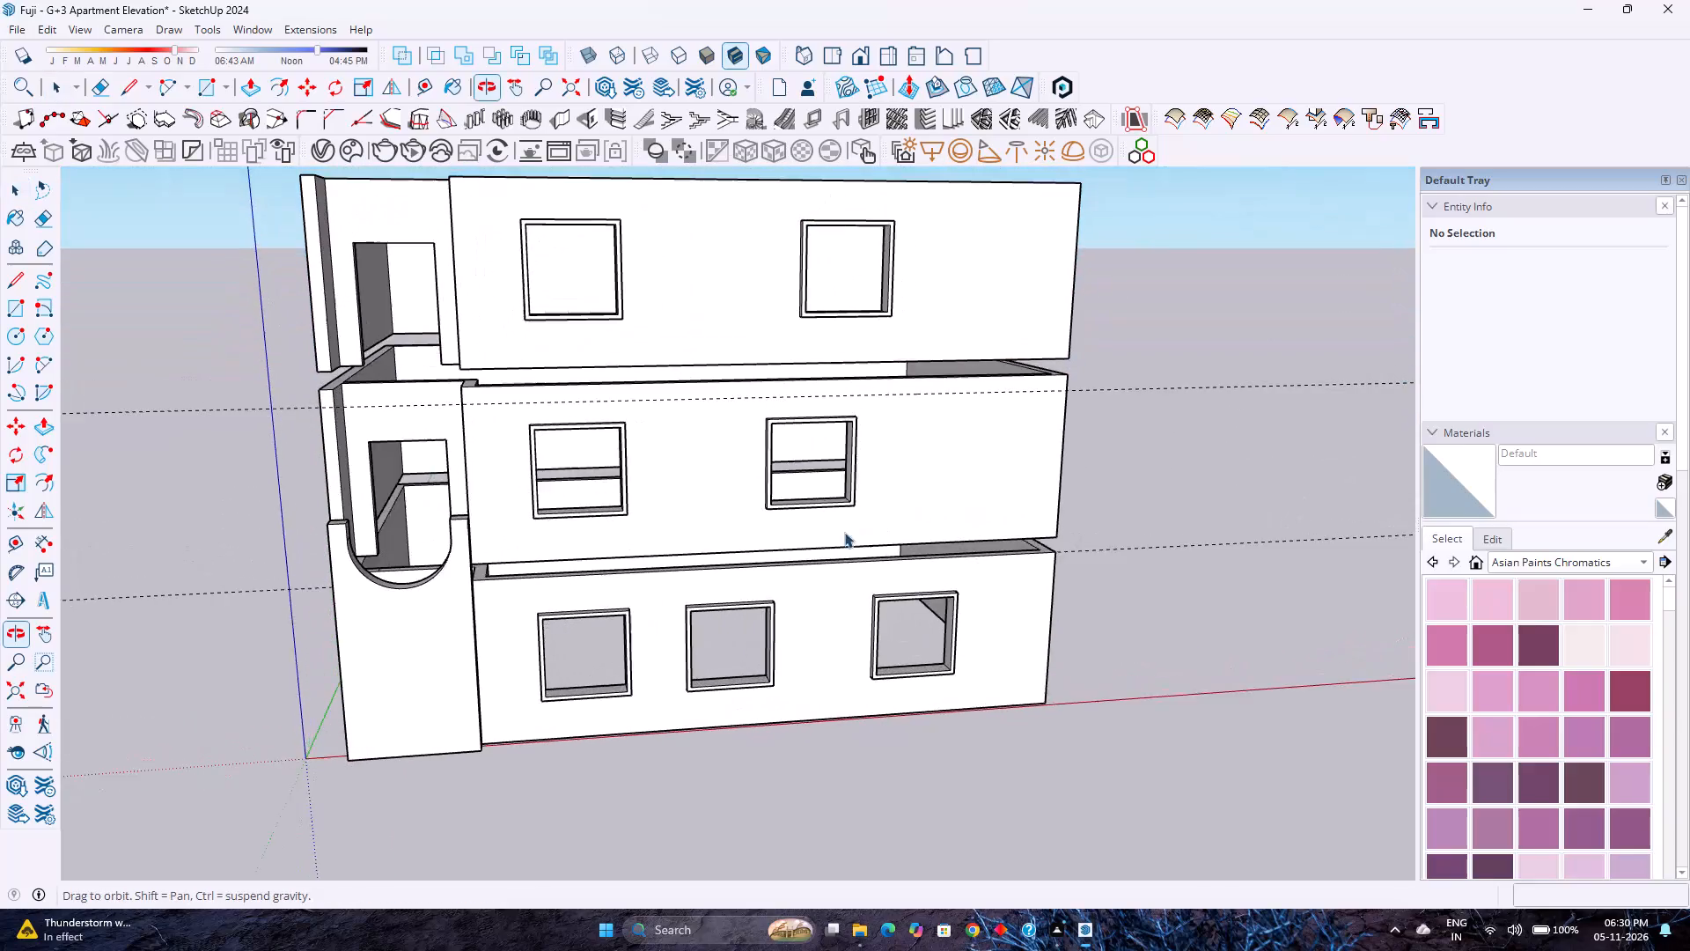
# Inside the ground-floor projection's group, draw two 5' 9" lines across the curved cutout's open top, along the front and back, to fill it.
pyautogui.moveTo(841, 532); pyautogui.dragTo(829, 532, button='middle')
pyautogui.moveTo(829, 532); pyautogui.dragTo(803, 531, button='middle')
pyautogui.moveTo(797, 530); pyautogui.dragTo(785, 528, button='middle')
pyautogui.middleClick(777, 527)
pyautogui.middleClick(775, 527)
pyautogui.keyDown('shift'); pyautogui.scroll(1, 768, 516); pyautogui.keyUp('shift')
pyautogui.keyDown('shift'); pyautogui.moveTo(768, 516); pyautogui.dragTo(1008, 580, button='middle'); pyautogui.keyUp('shift')
pyautogui.scroll(-3, 704, 645)
pyautogui.keyDown('shift'); pyautogui.moveTo(669, 657); pyautogui.dragTo(731, 597, button='middle'); pyautogui.keyUp('shift')
pyautogui.moveTo(727, 604); pyautogui.dragTo(726, 605, button='middle')
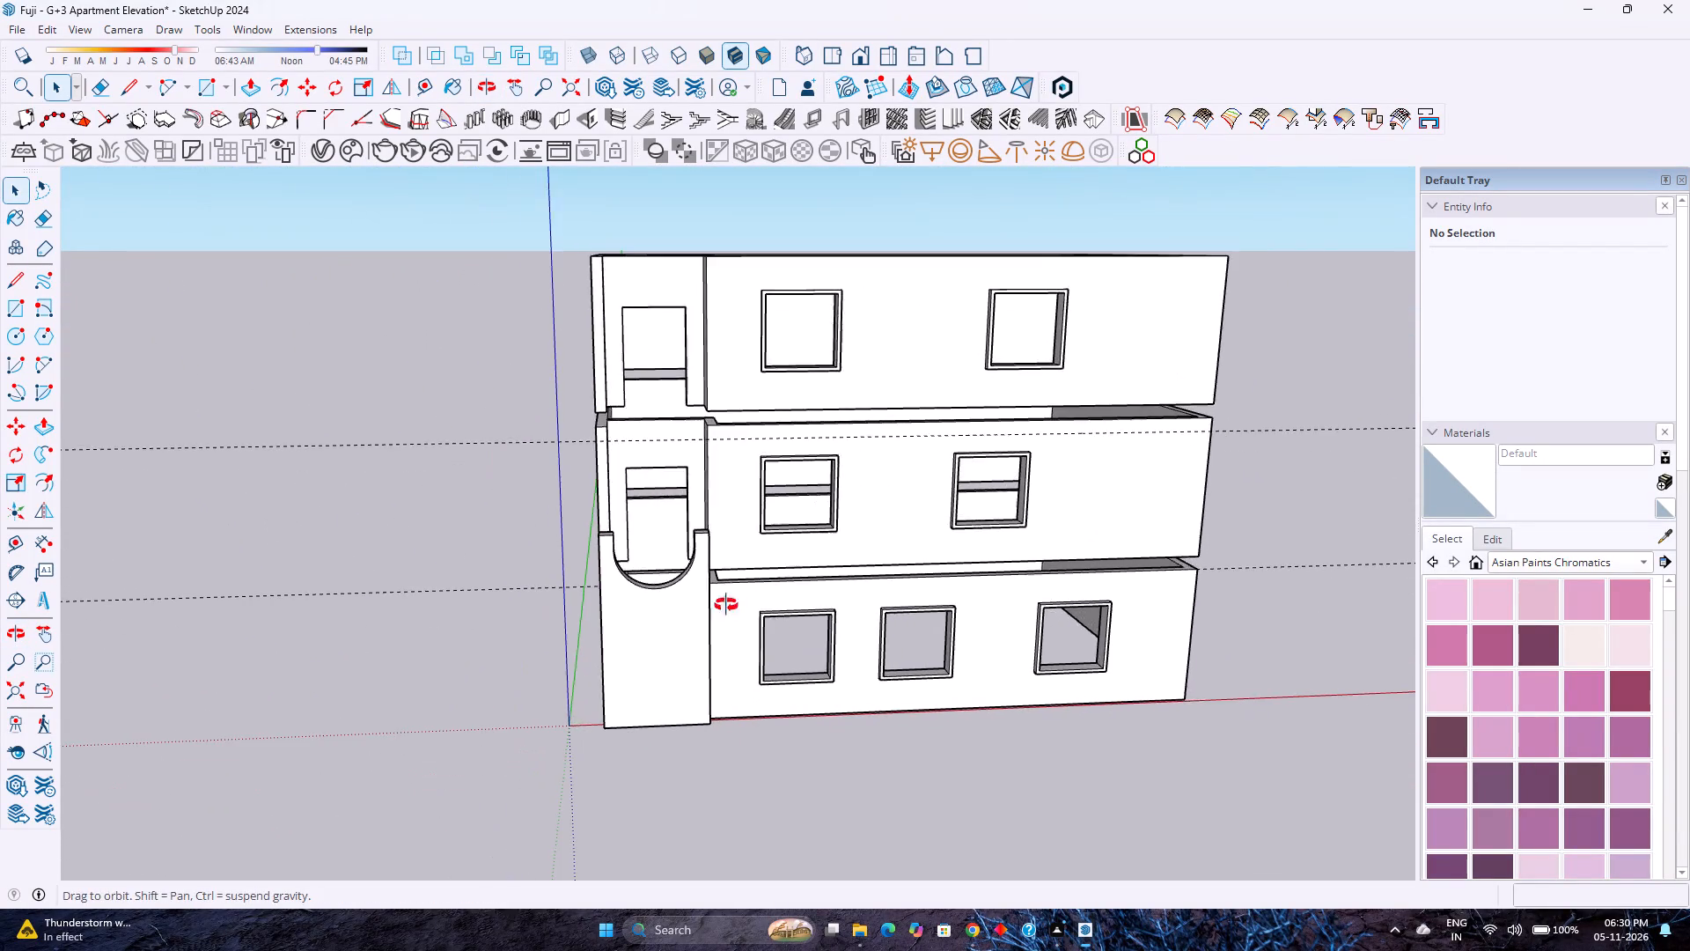
pyautogui.moveTo(726, 605); pyautogui.dragTo(592, 633, button='middle')
pyautogui.middleClick(592, 633)
pyautogui.scroll(2, 635, 627)
pyautogui.doubleClick(635, 625)
pyautogui.click(635, 625)
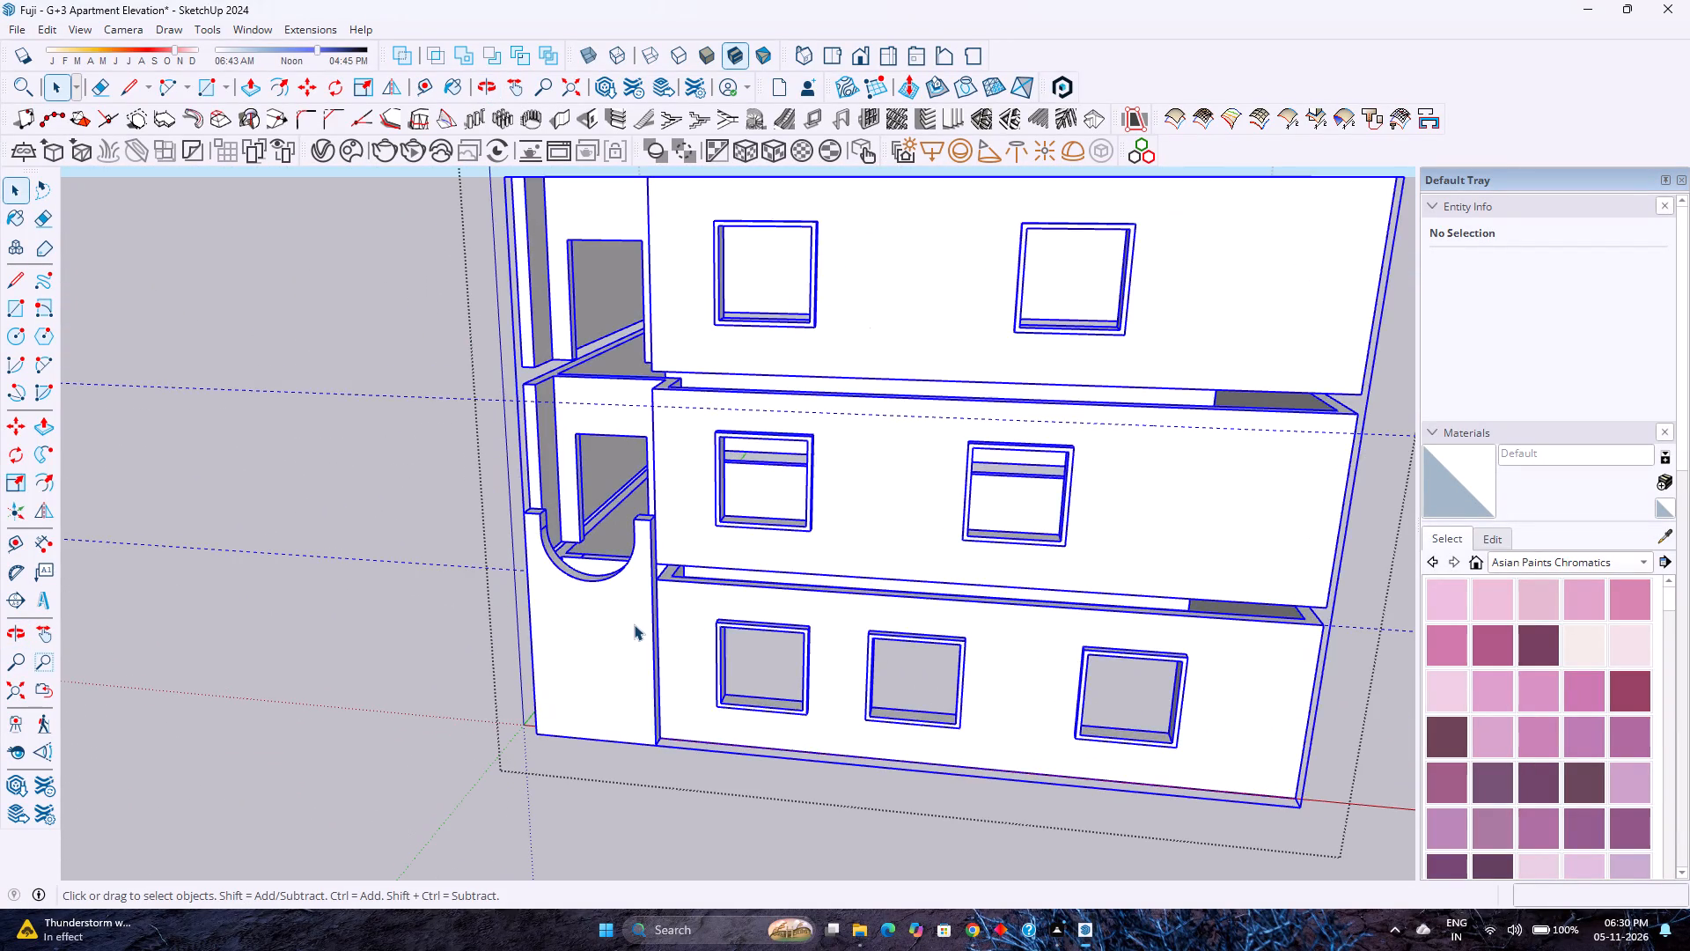
pyautogui.scroll(4, 634, 624)
pyautogui.tripleClick(634, 623)
pyautogui.click(634, 623)
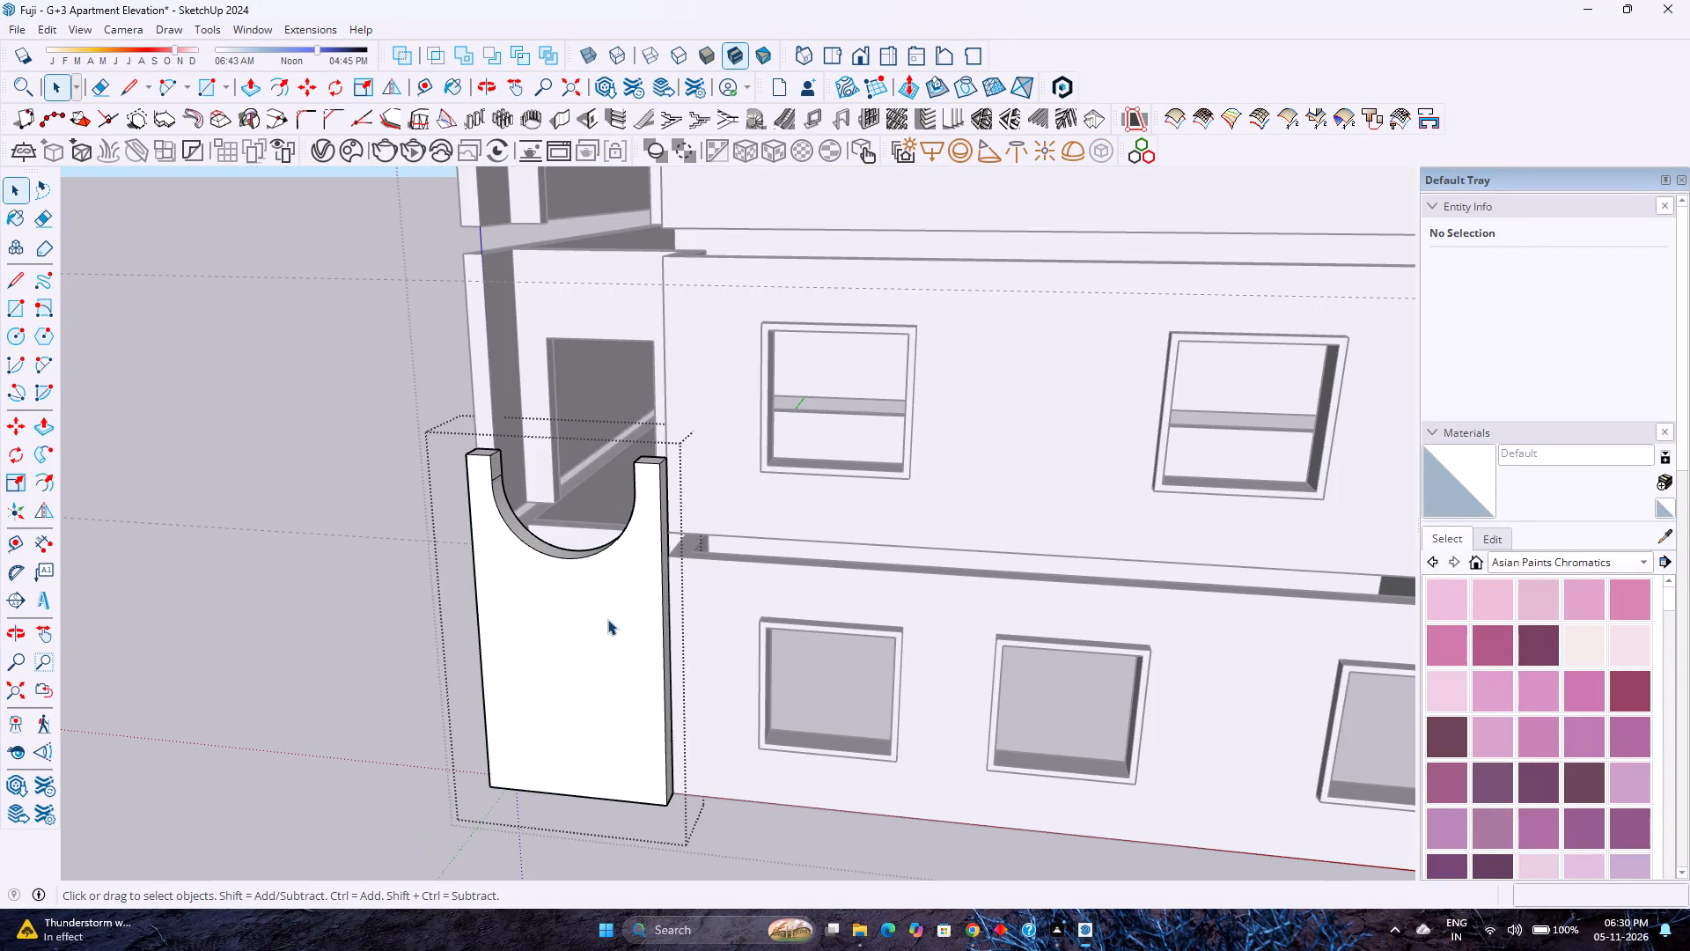
pyautogui.press('l')
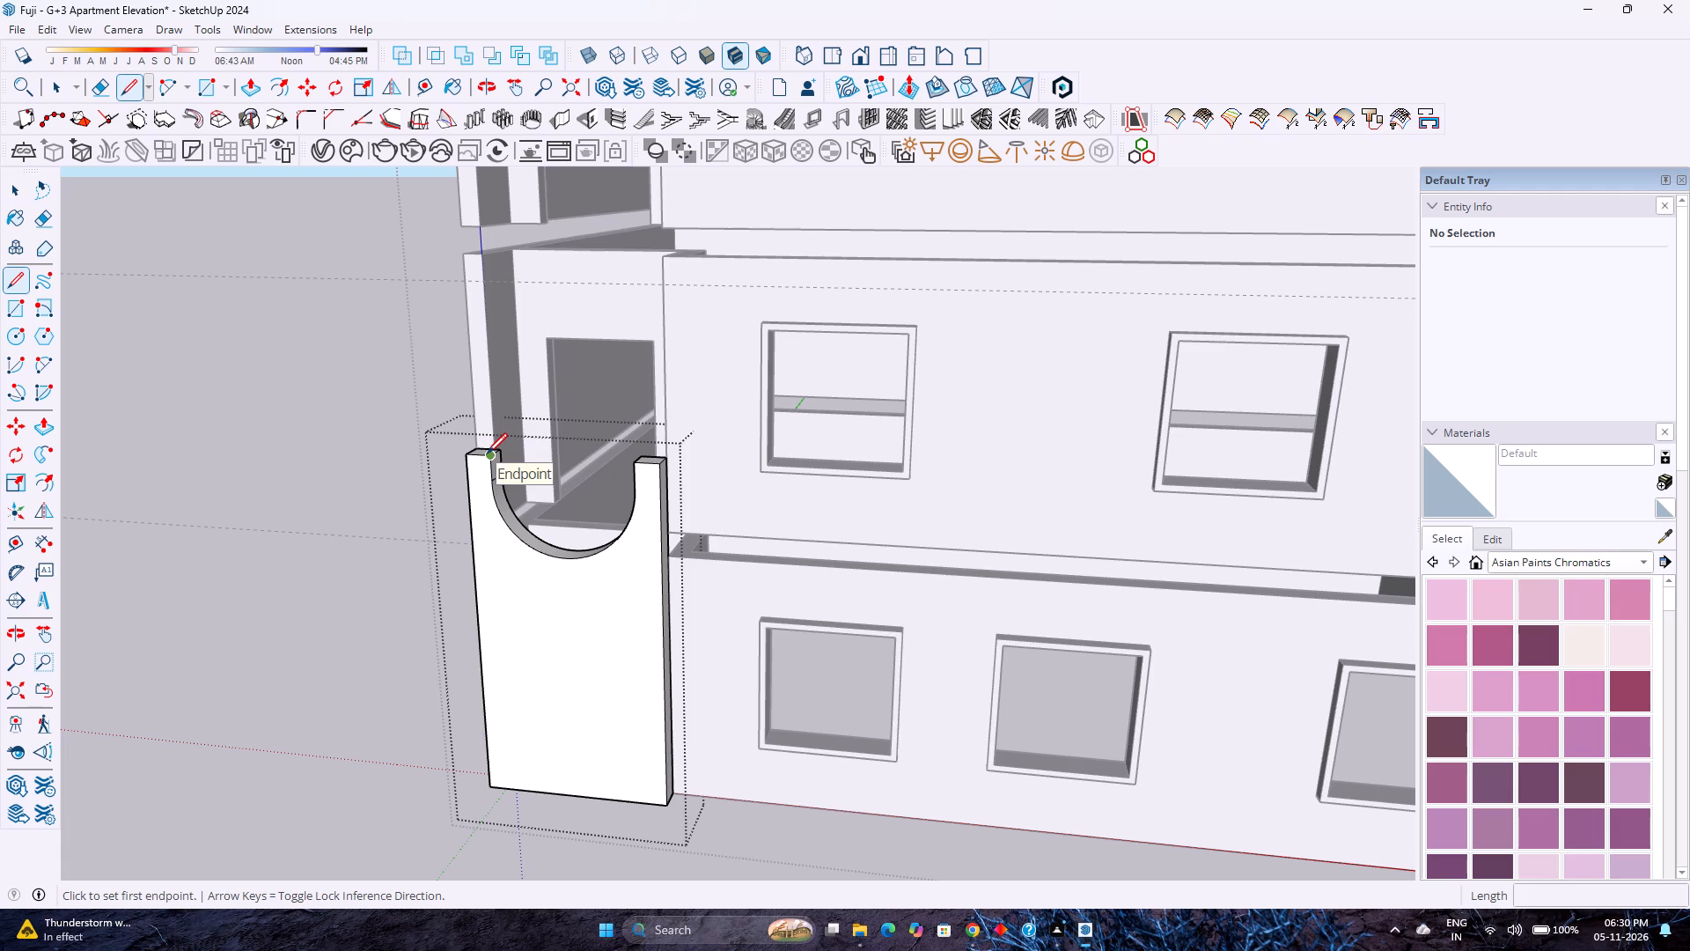
pyautogui.click(487, 453)
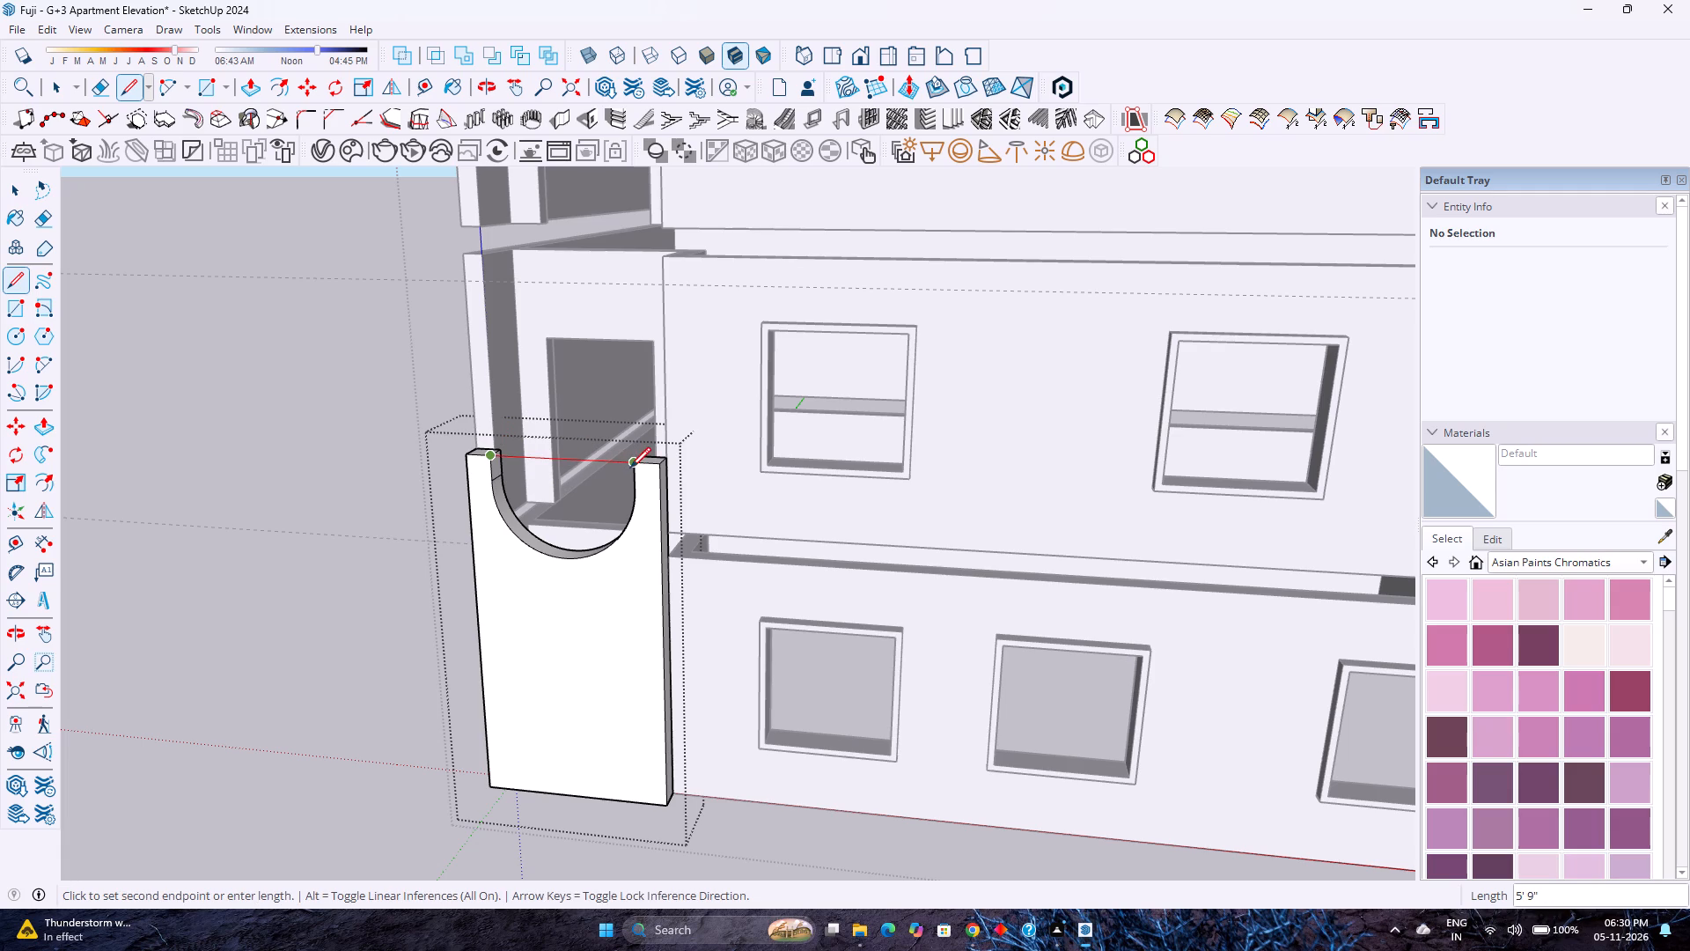
pyautogui.click(631, 468)
pyautogui.scroll(2, 594, 451)
pyautogui.moveTo(594, 451); pyautogui.dragTo(635, 551, button='middle')
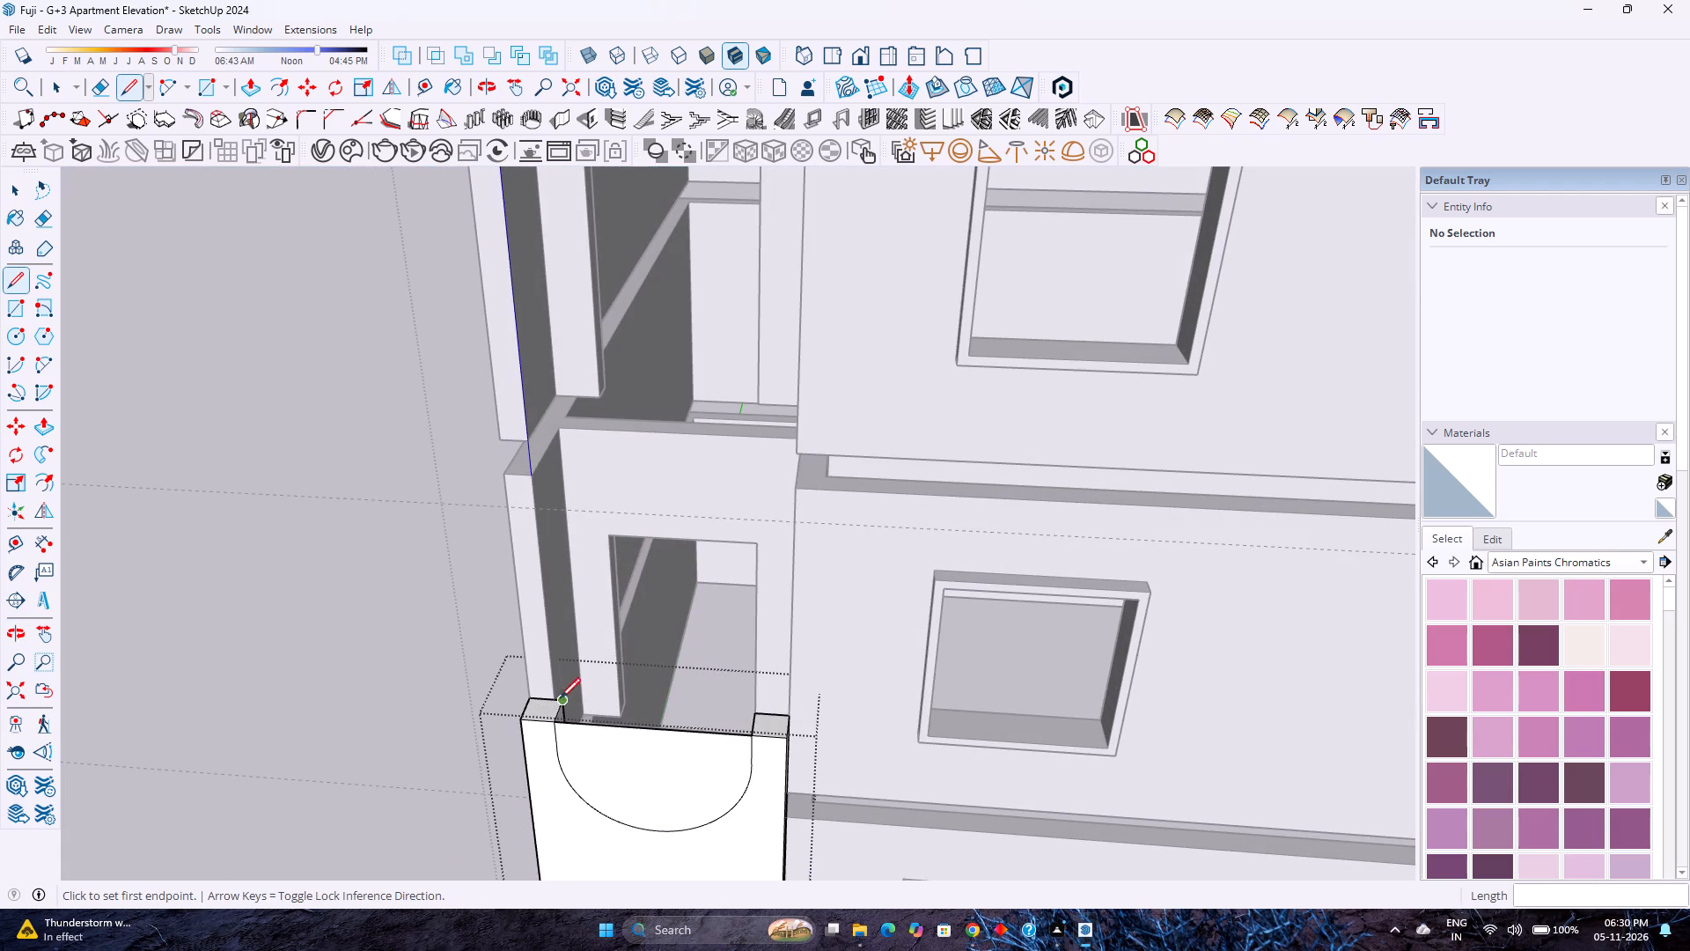
pyautogui.click(563, 699)
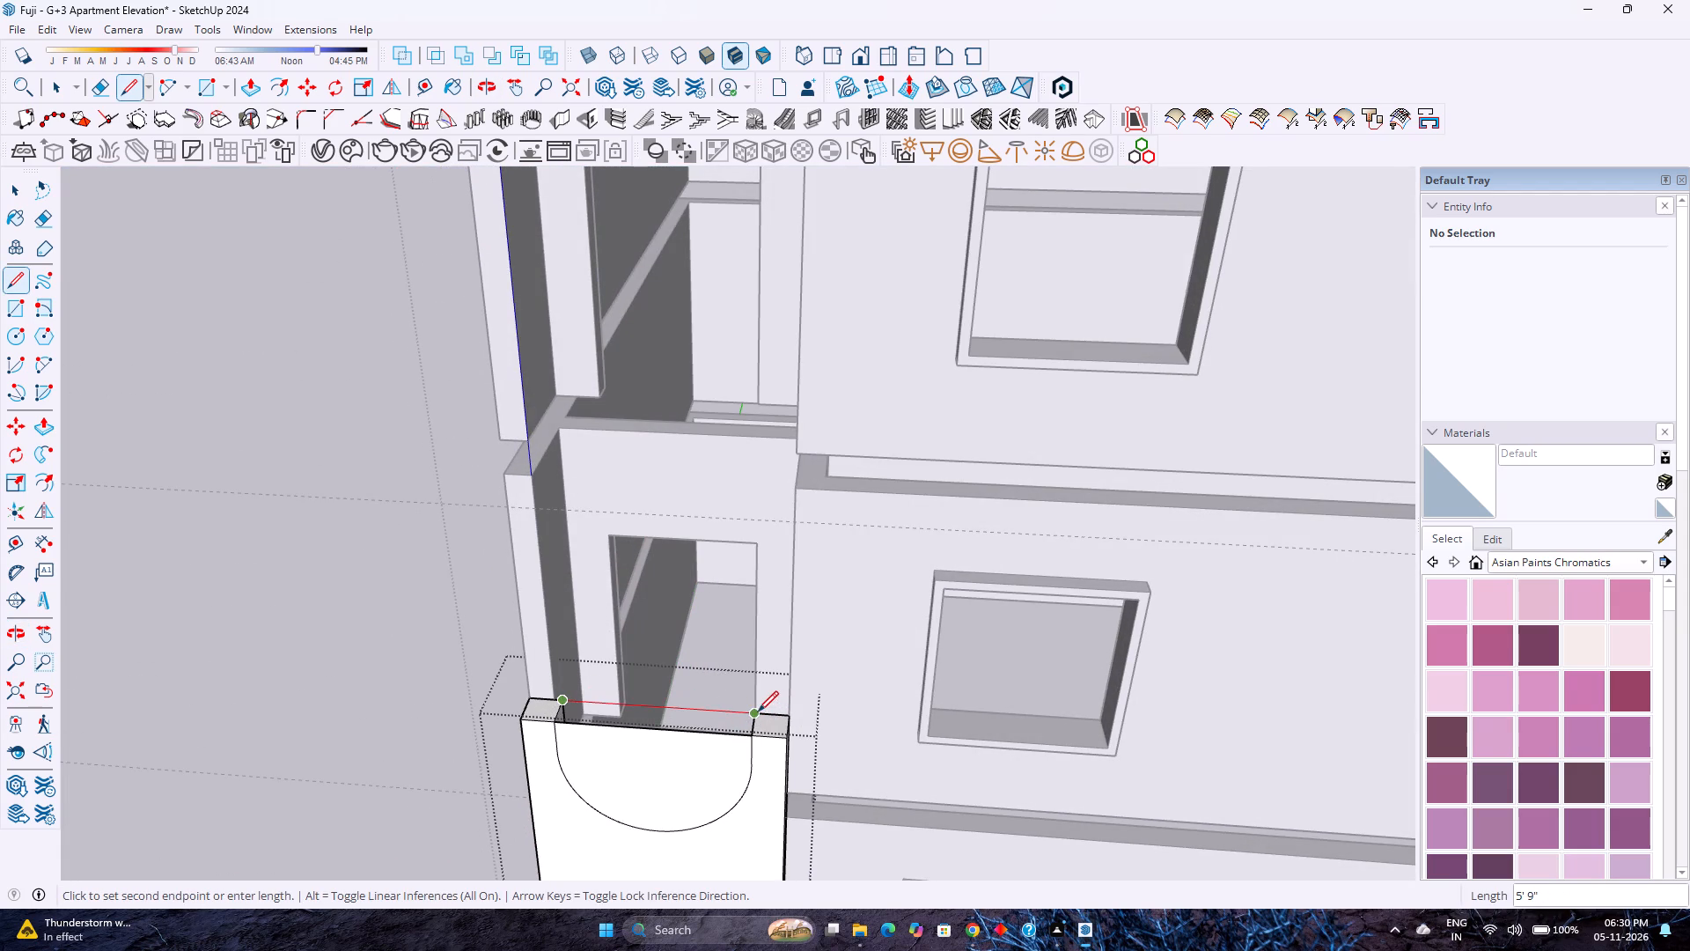
pyautogui.click(758, 711)
pyautogui.press('space')
# Delete the two short stray edges crossing the top face of the ground-floor projection.
pyautogui.scroll(1, 676, 725)
pyautogui.scroll(-2, 676, 725)
pyautogui.scroll(1, 578, 709)
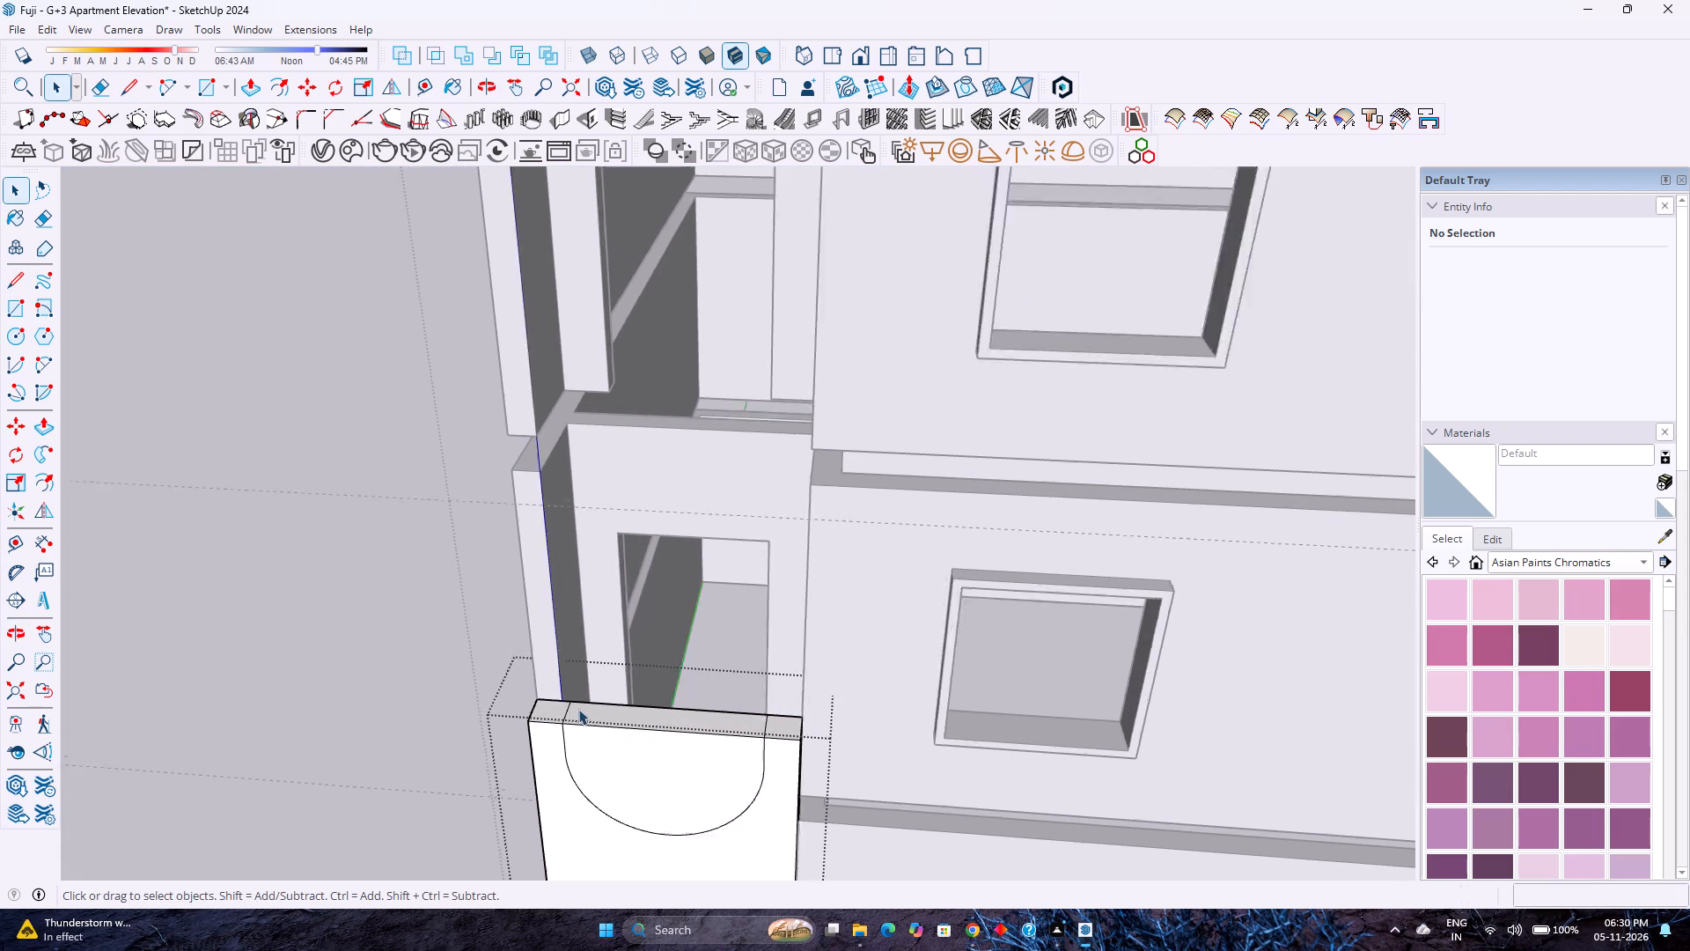
pyautogui.scroll(6, 578, 709)
pyautogui.click(558, 716)
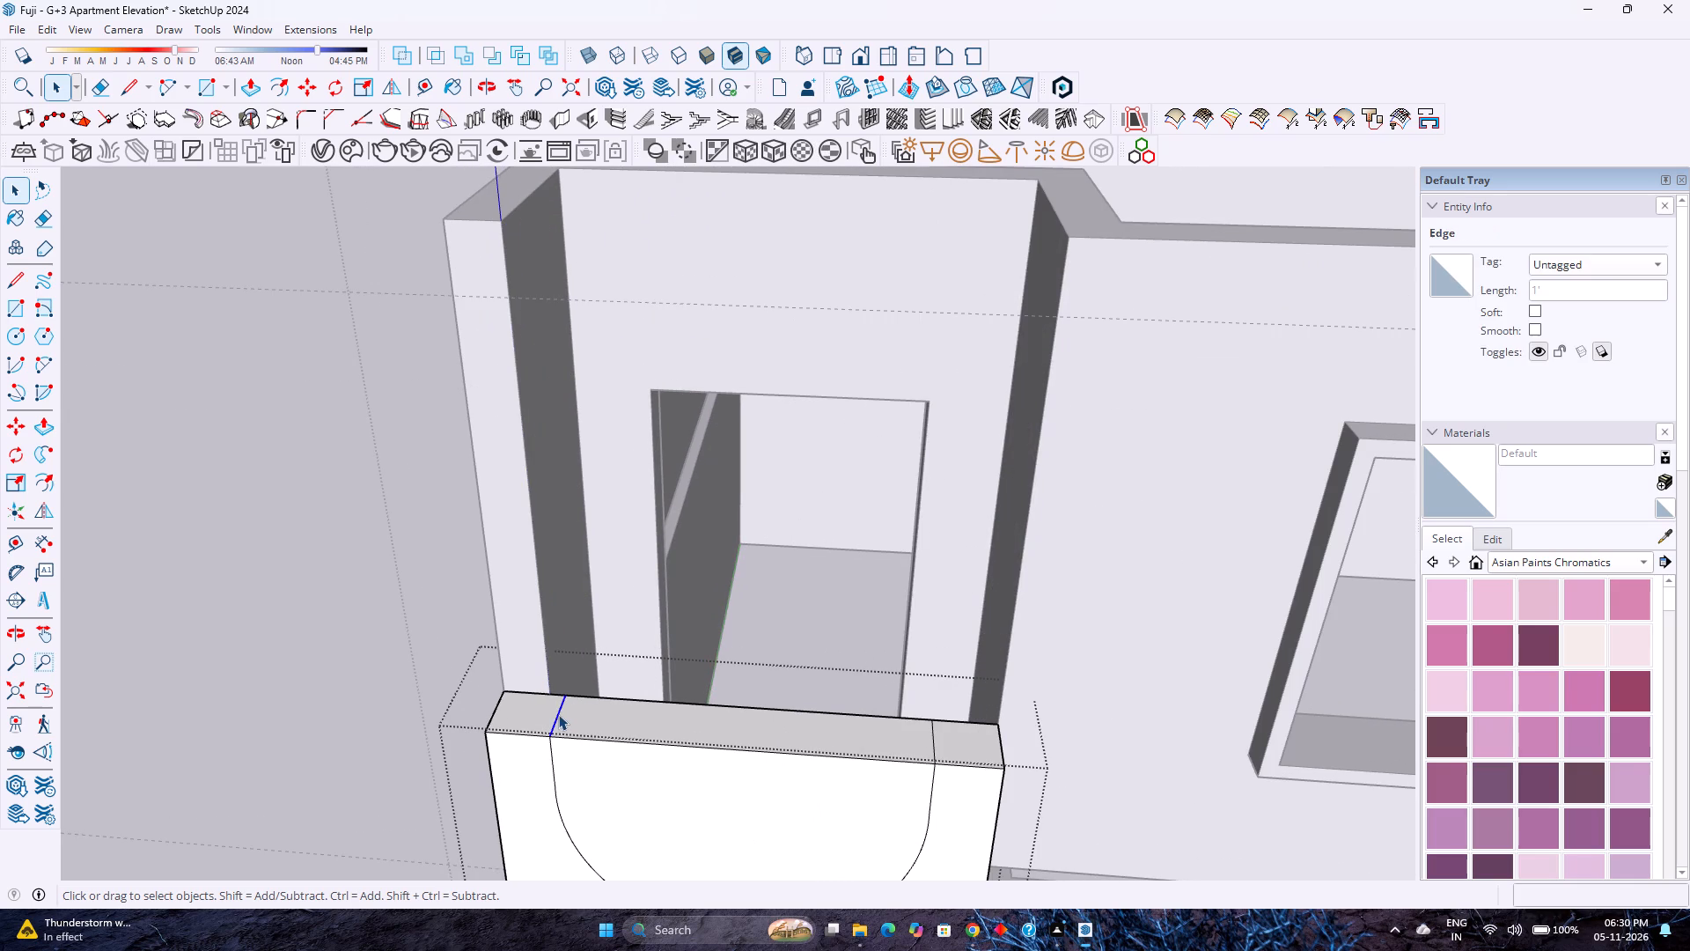
pyautogui.press('Delete')
pyautogui.click(935, 742)
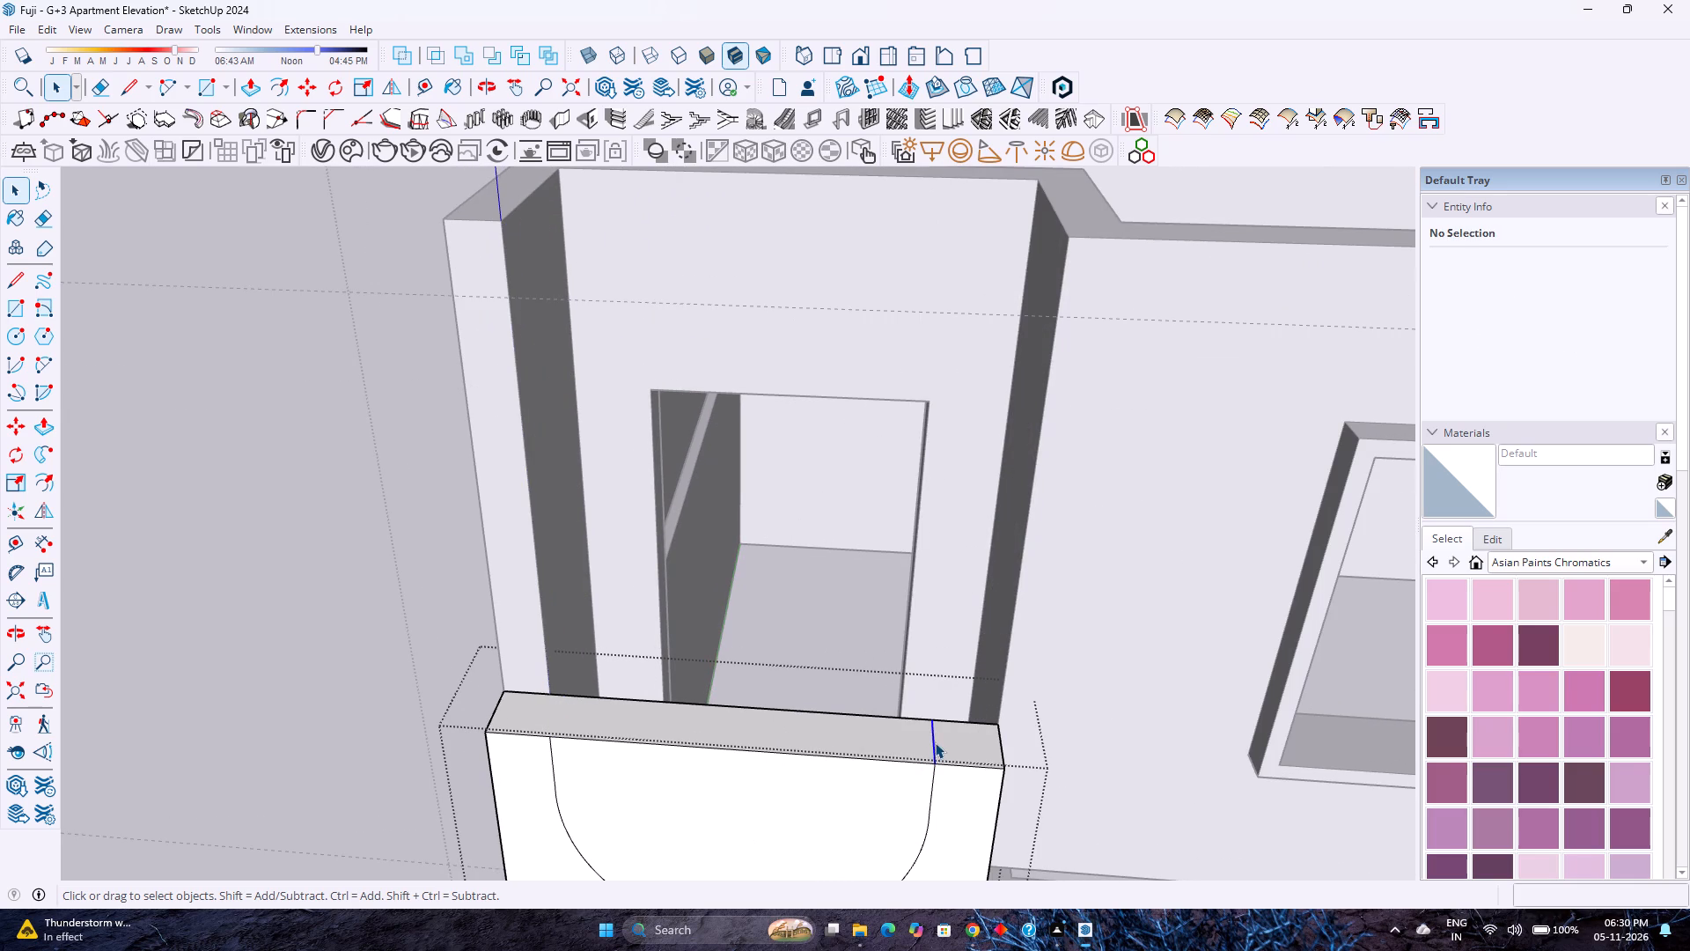
pyautogui.press('Delete')
# Delete the straight and curved outline edges of the old cutout from the projection's front face.
pyautogui.click(929, 792)
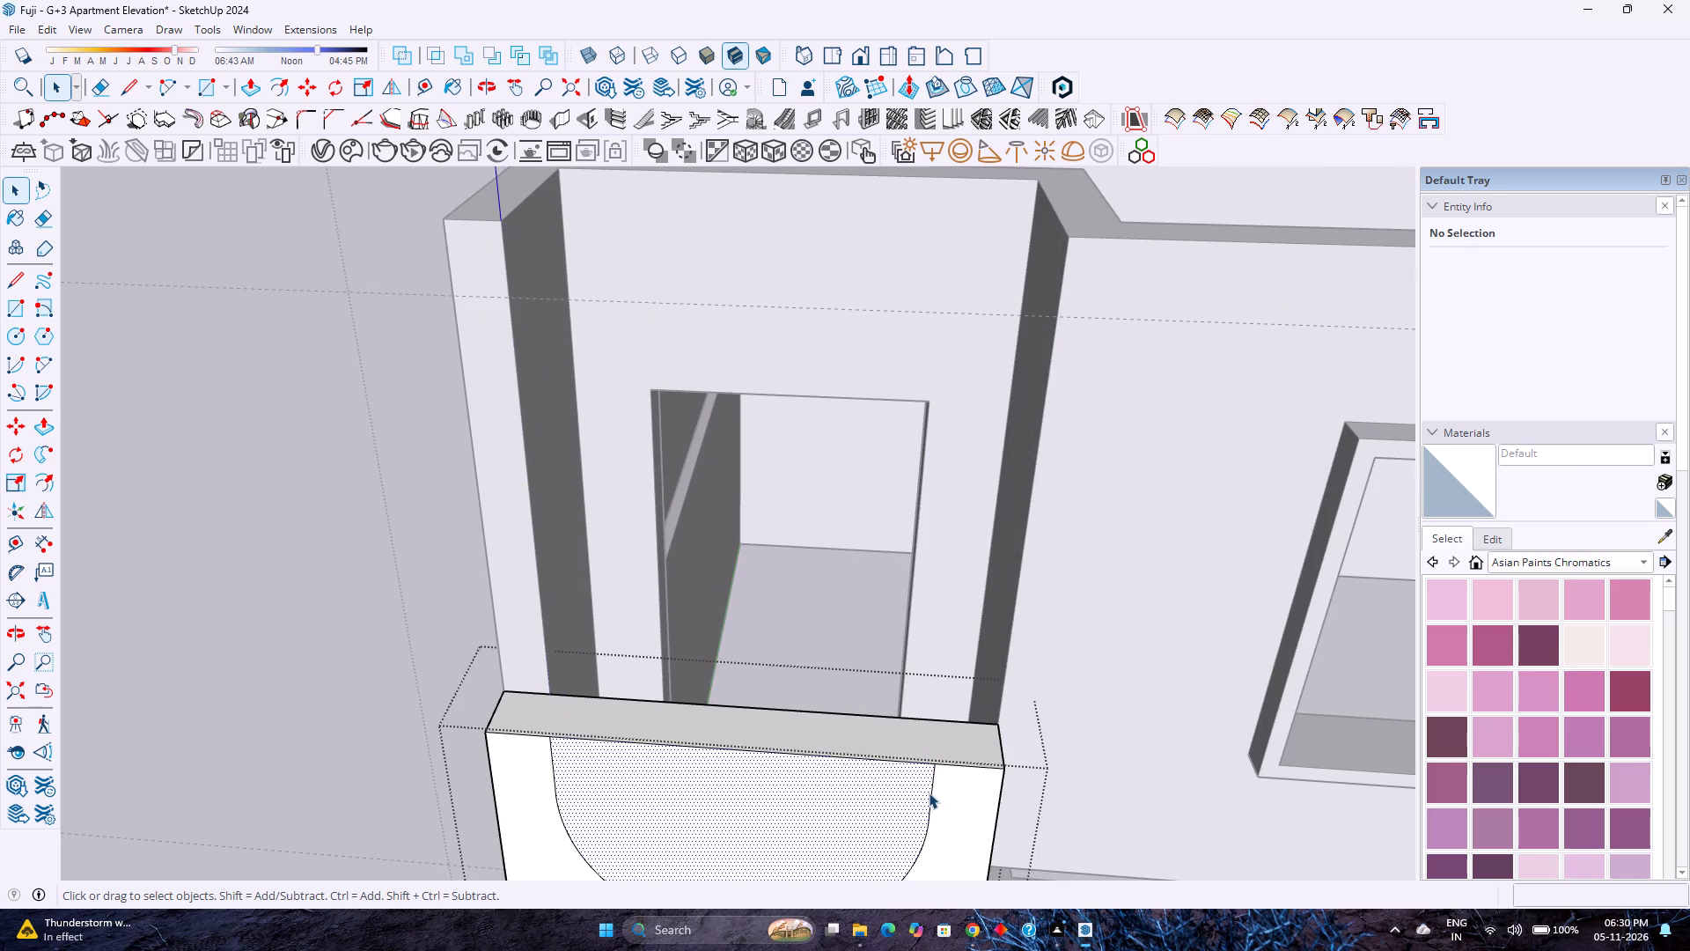
pyautogui.click(932, 782)
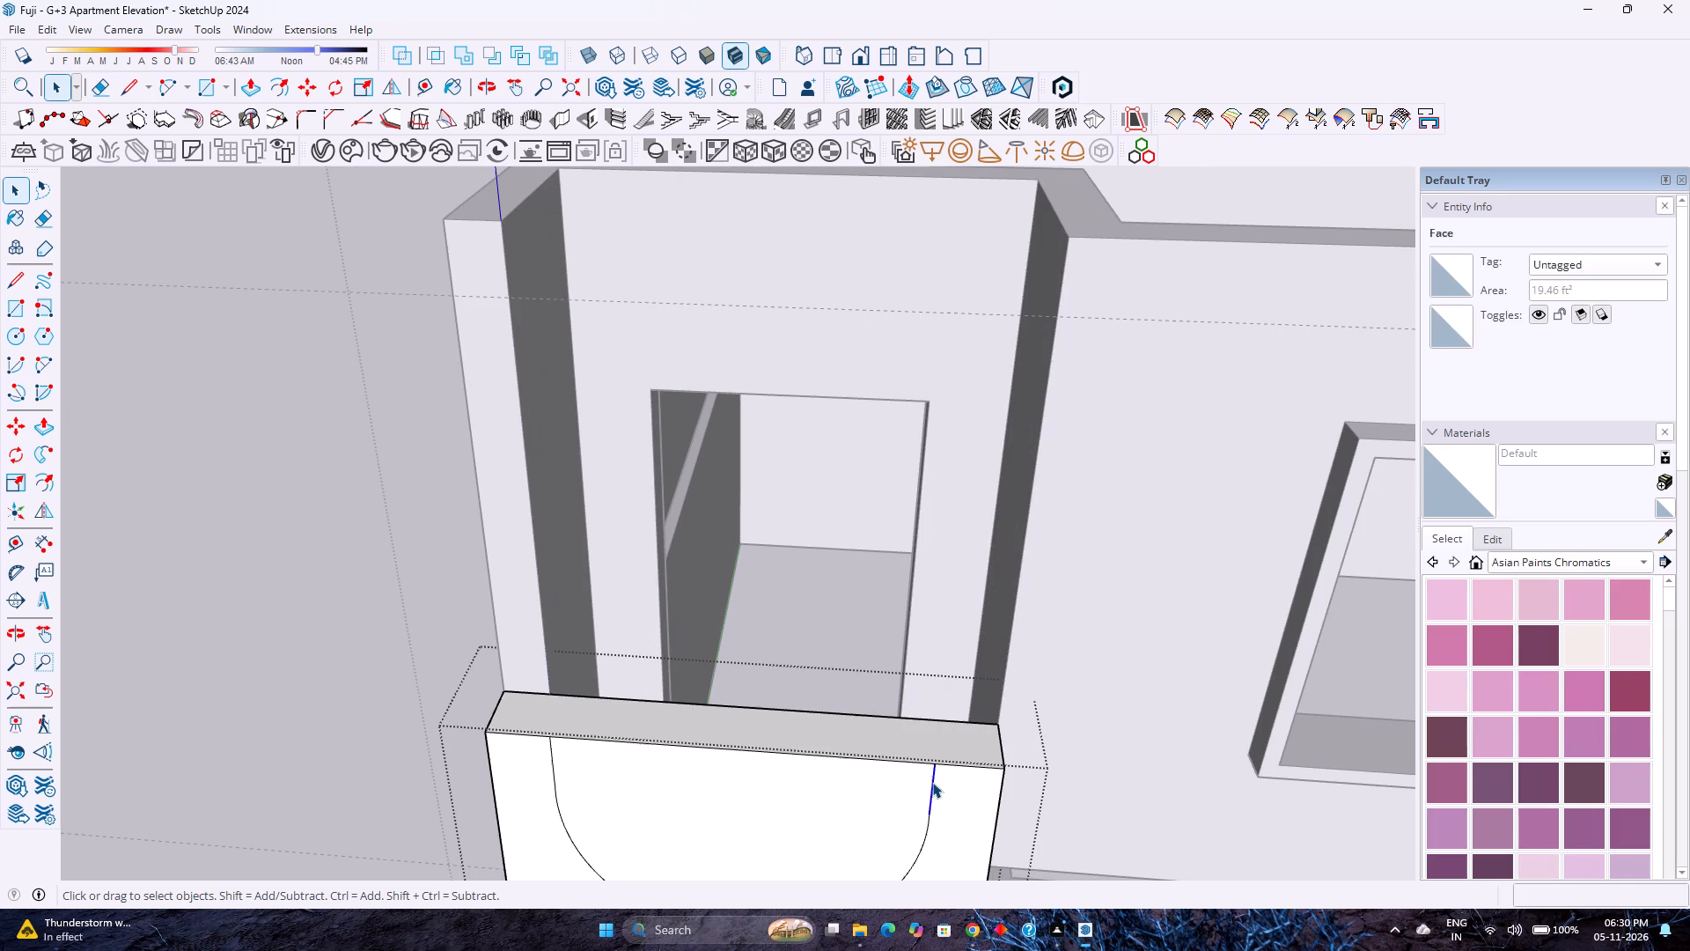
pyautogui.press('Delete')
pyautogui.click(929, 823)
pyautogui.doubleClick(929, 823)
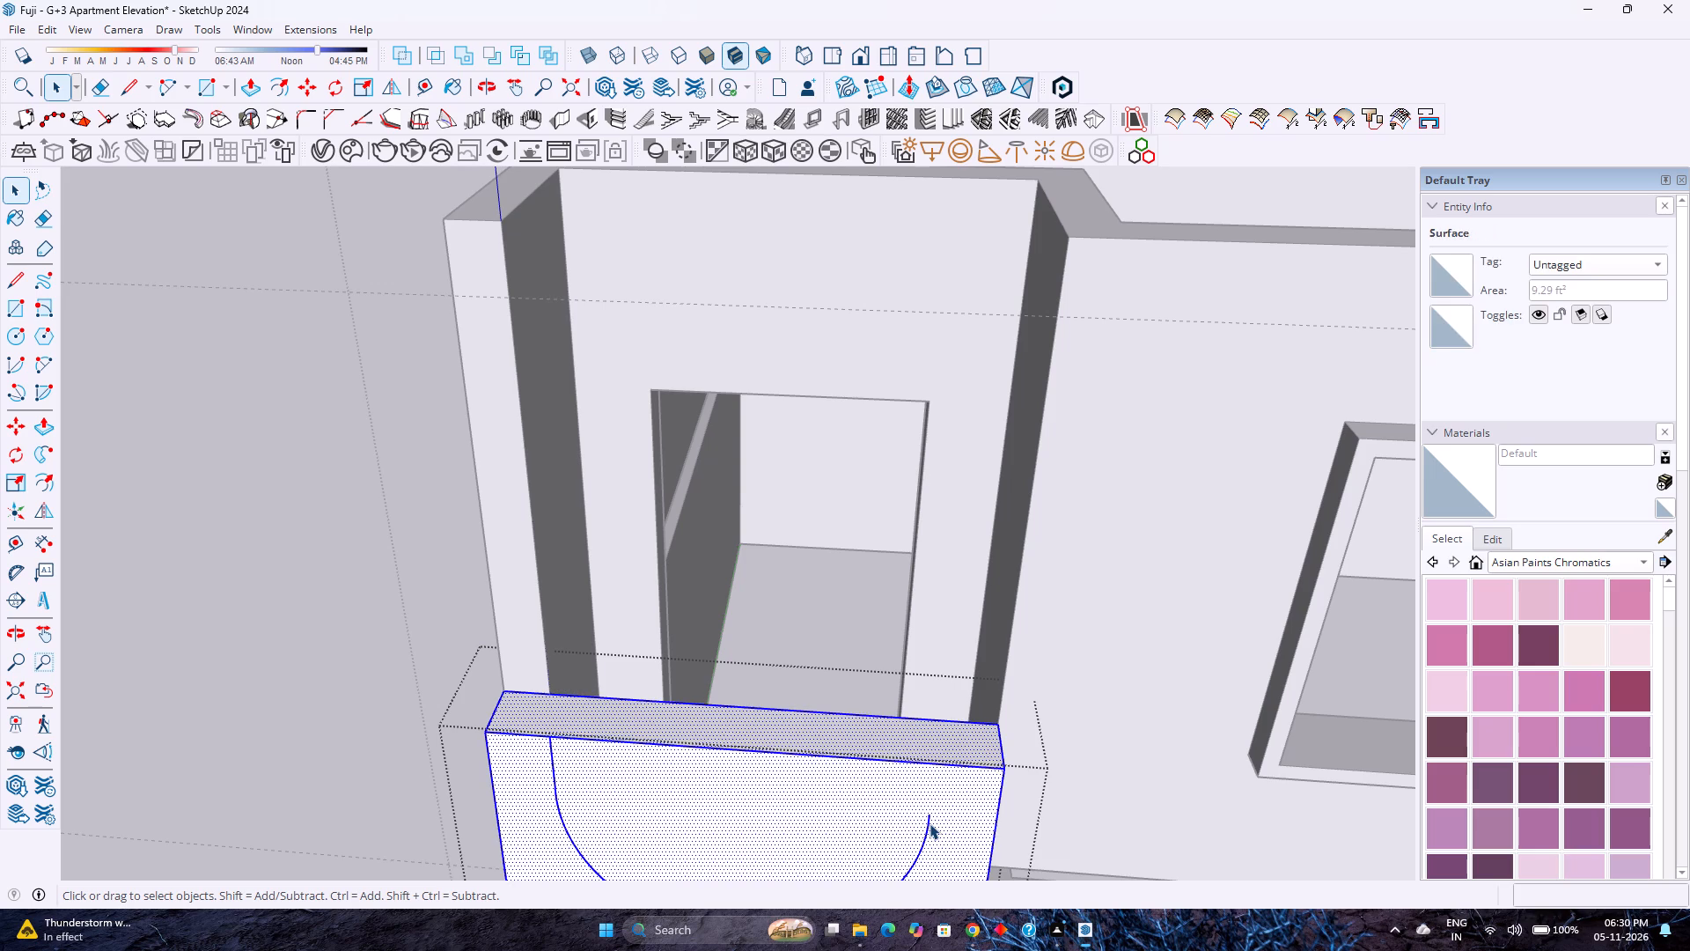
pyautogui.click(929, 822)
pyautogui.click(929, 822)
pyautogui.press('Delete')
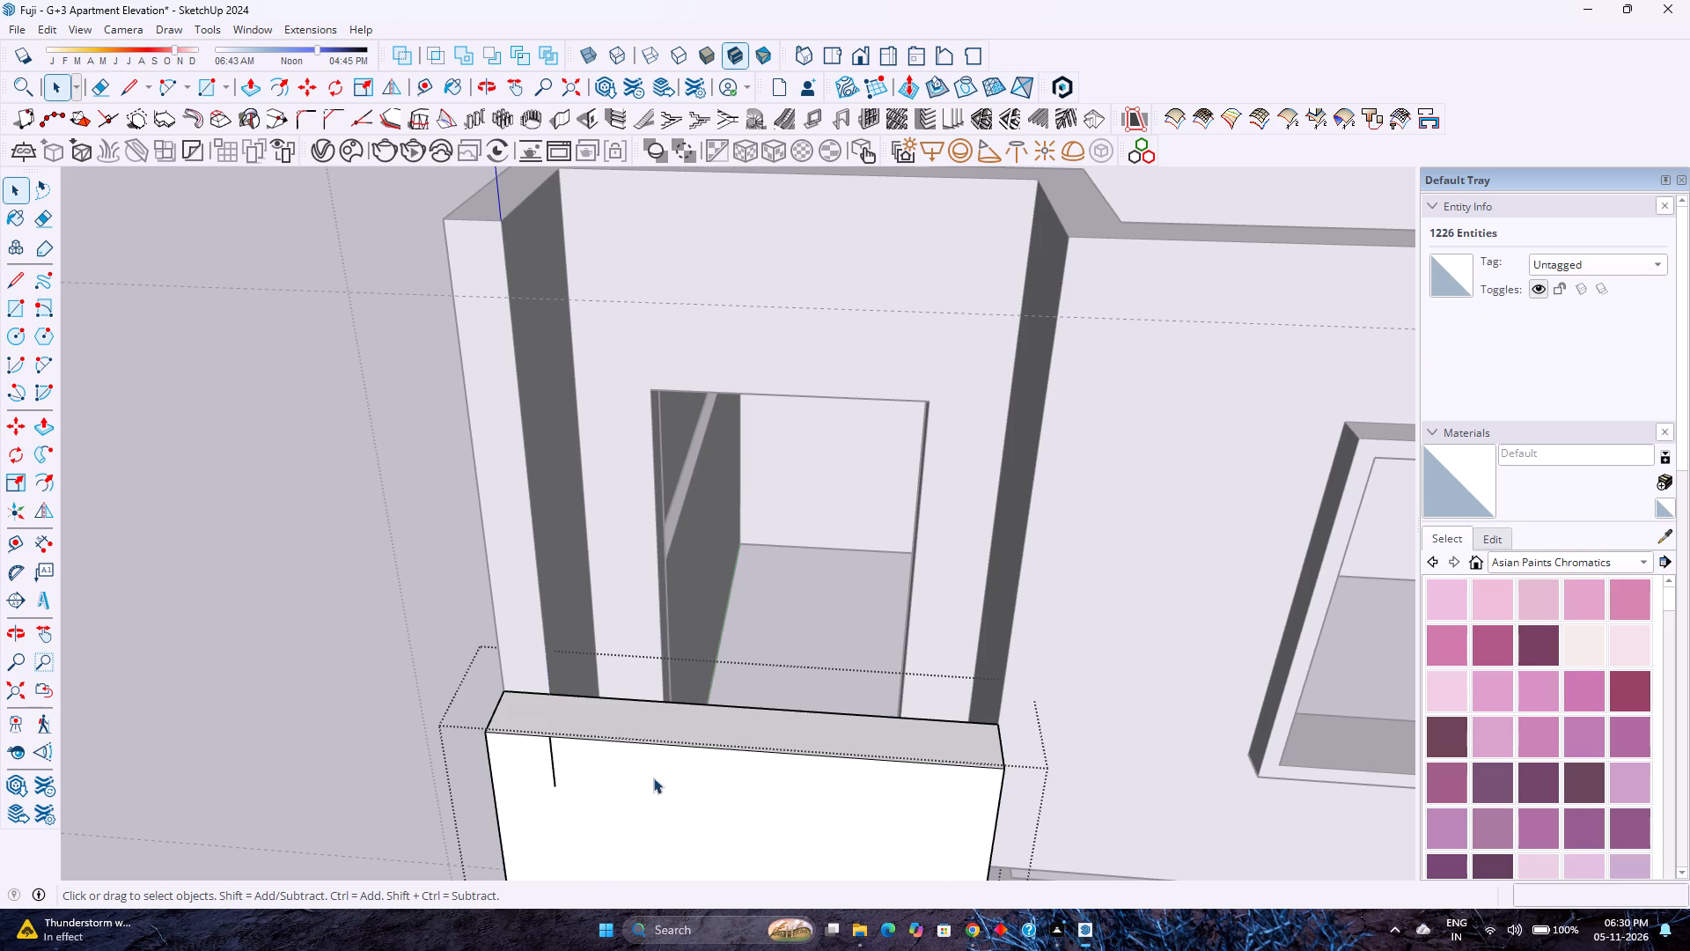
pyautogui.click(553, 759)
pyautogui.press('Delete')
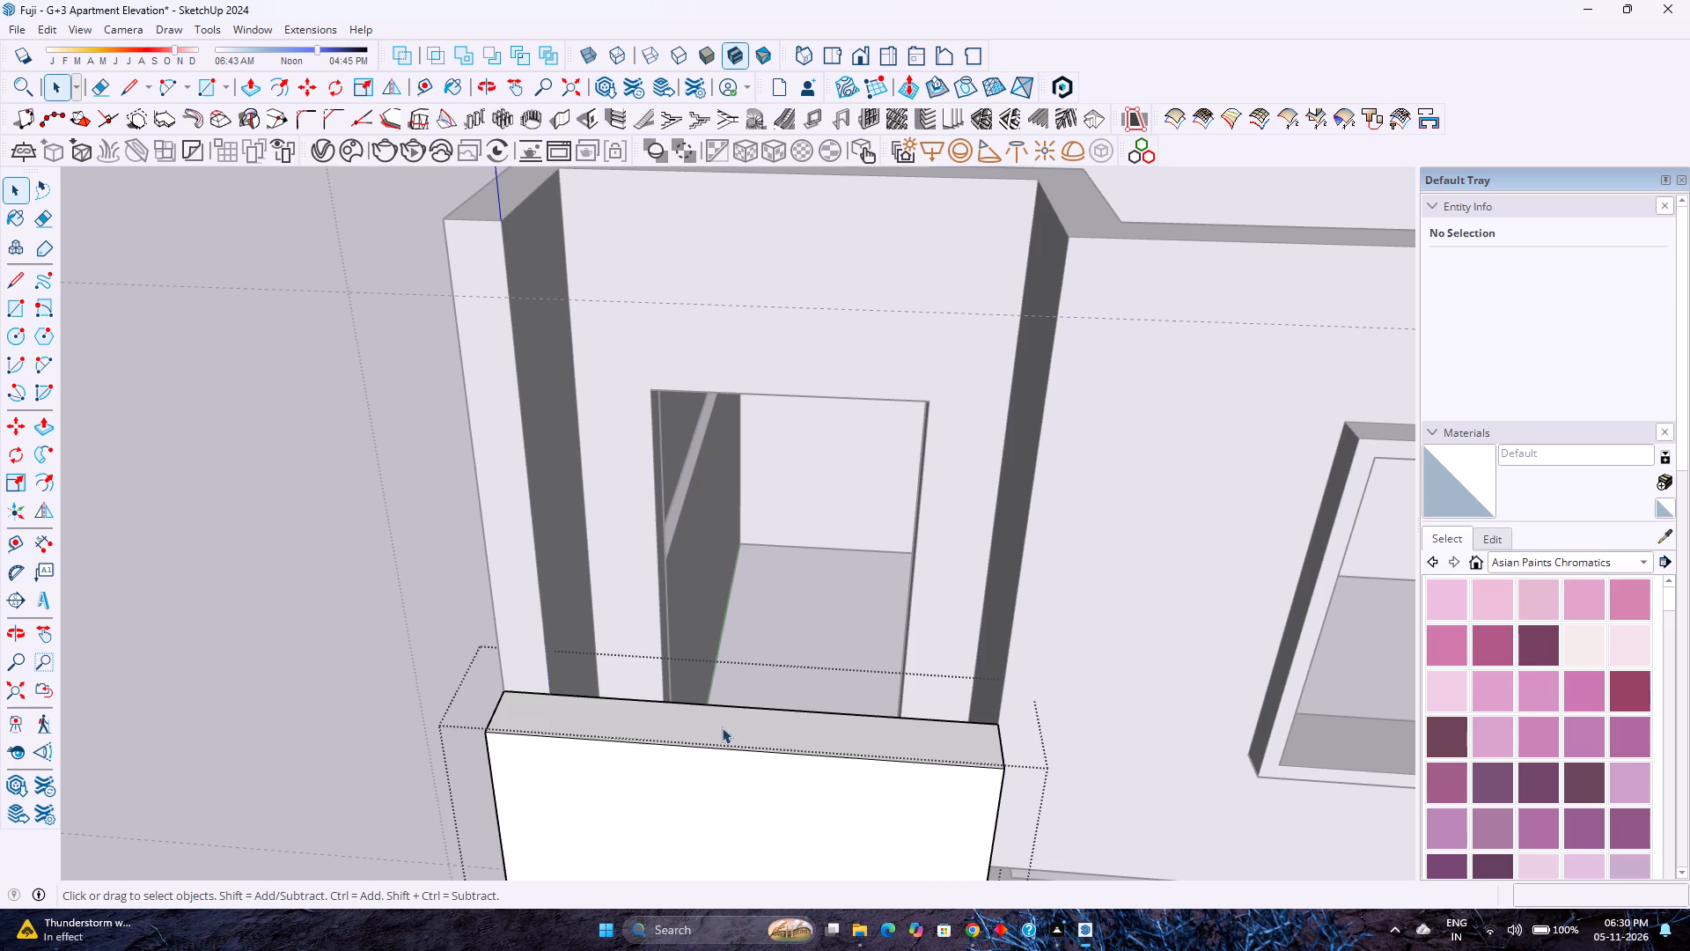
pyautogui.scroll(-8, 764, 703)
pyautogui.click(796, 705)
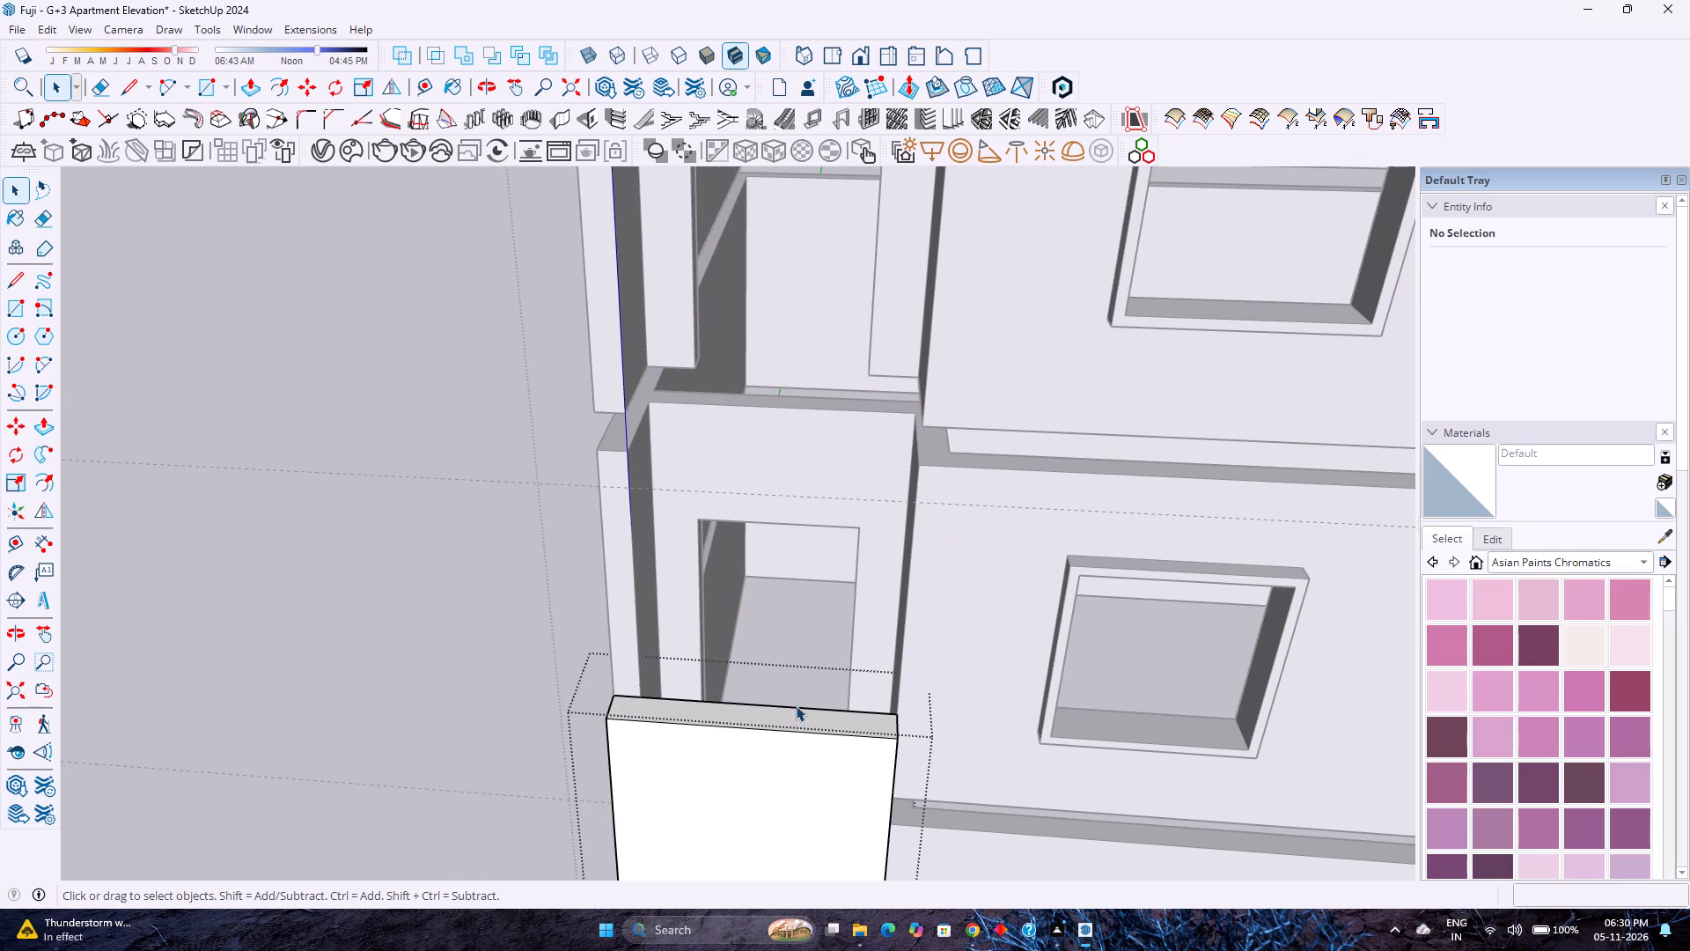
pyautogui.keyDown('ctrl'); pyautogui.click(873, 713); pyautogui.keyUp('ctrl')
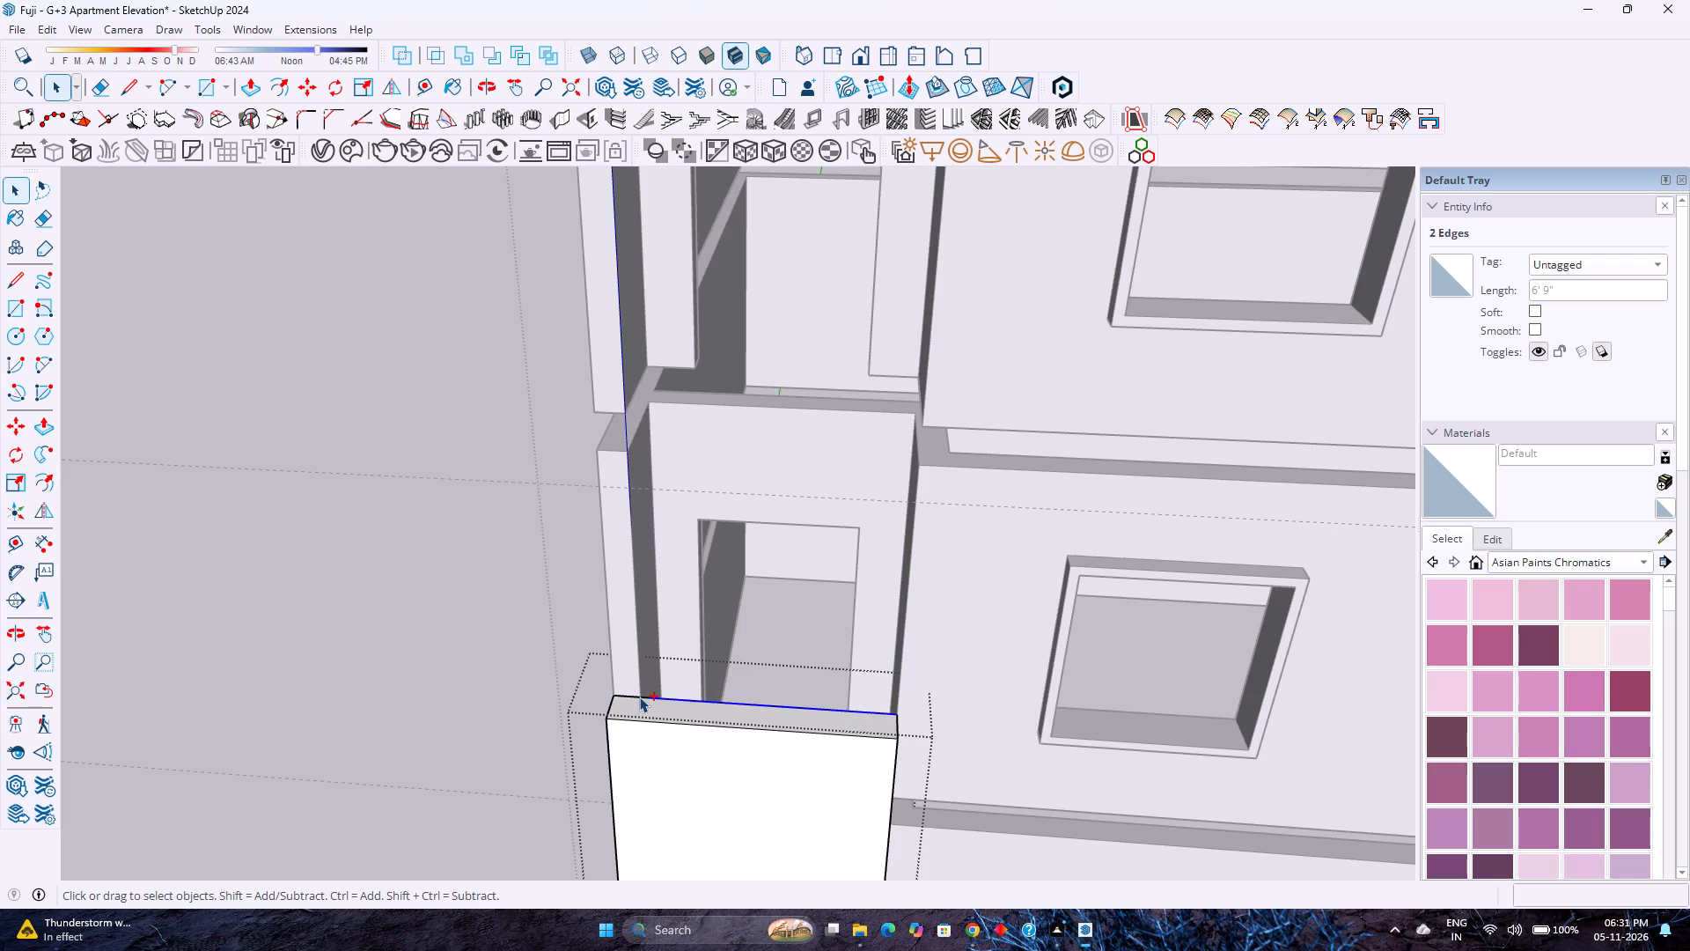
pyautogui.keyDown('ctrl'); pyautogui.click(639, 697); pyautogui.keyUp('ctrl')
# Close the ground-floor projection's group and hide the whole projection to expose the wall behind it.
pyautogui.press('space')
pyautogui.press('Escape')
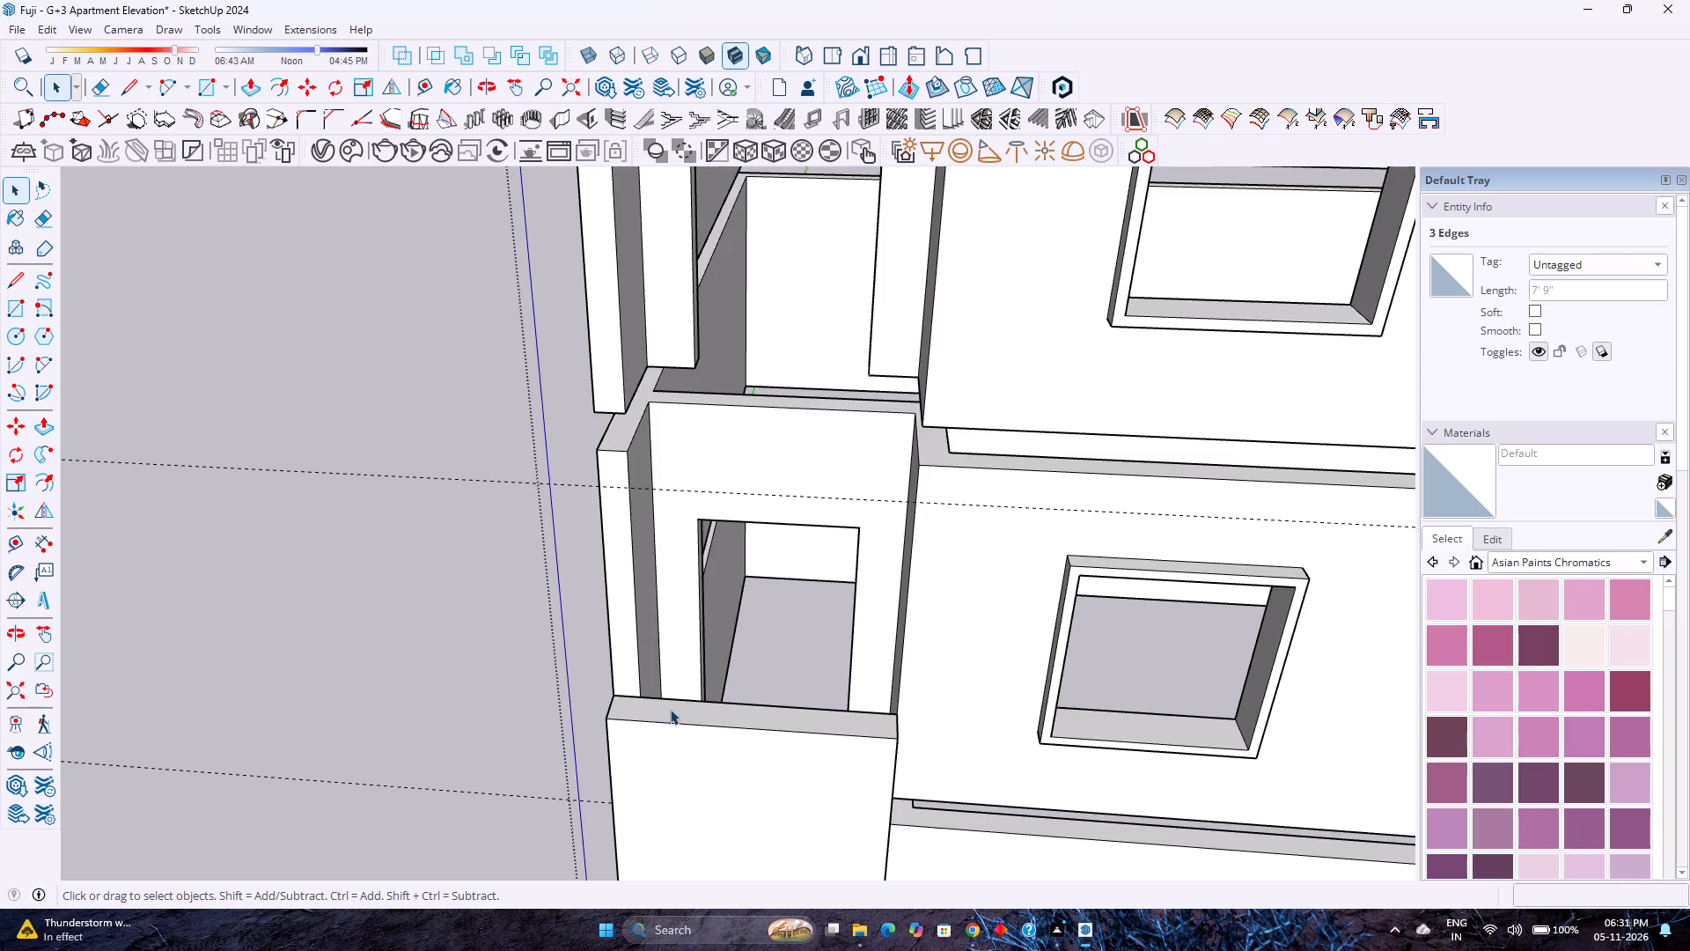
pyautogui.scroll(-4, 900, 731)
pyautogui.moveTo(892, 767); pyautogui.dragTo(859, 715, button='middle')
pyautogui.middleClick(855, 709)
pyautogui.middleClick(847, 699)
pyautogui.scroll(-5, 834, 663)
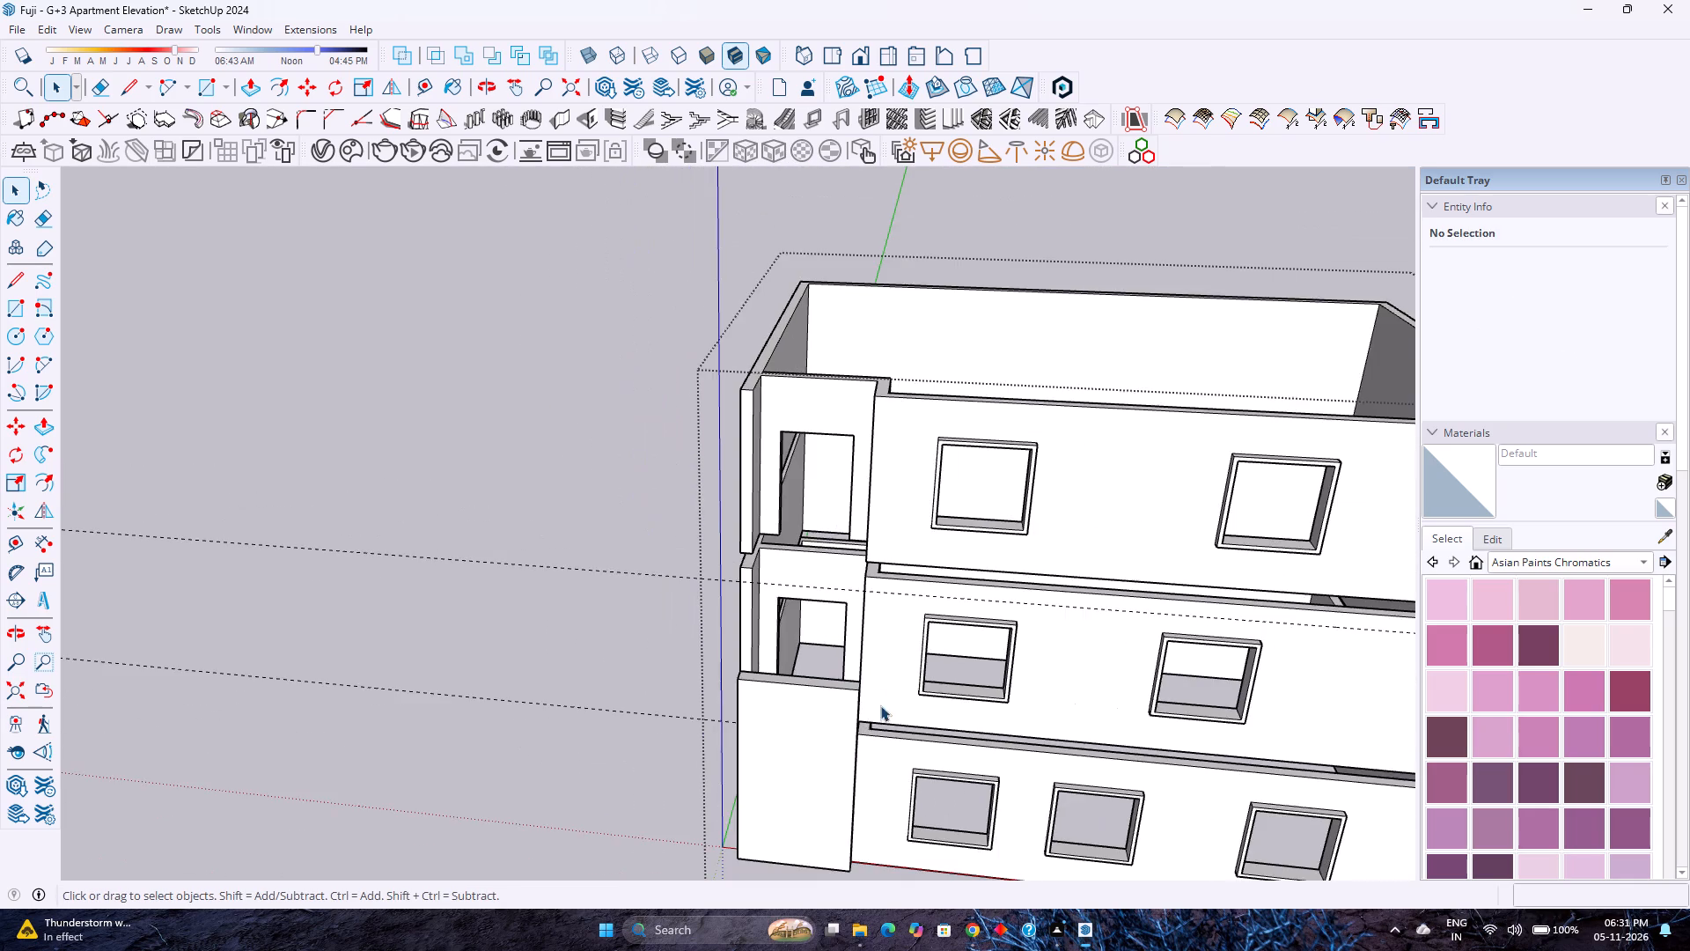
pyautogui.moveTo(880, 705); pyautogui.dragTo(820, 661, button='middle')
pyautogui.middleClick(820, 661)
pyautogui.scroll(-1, 821, 660)
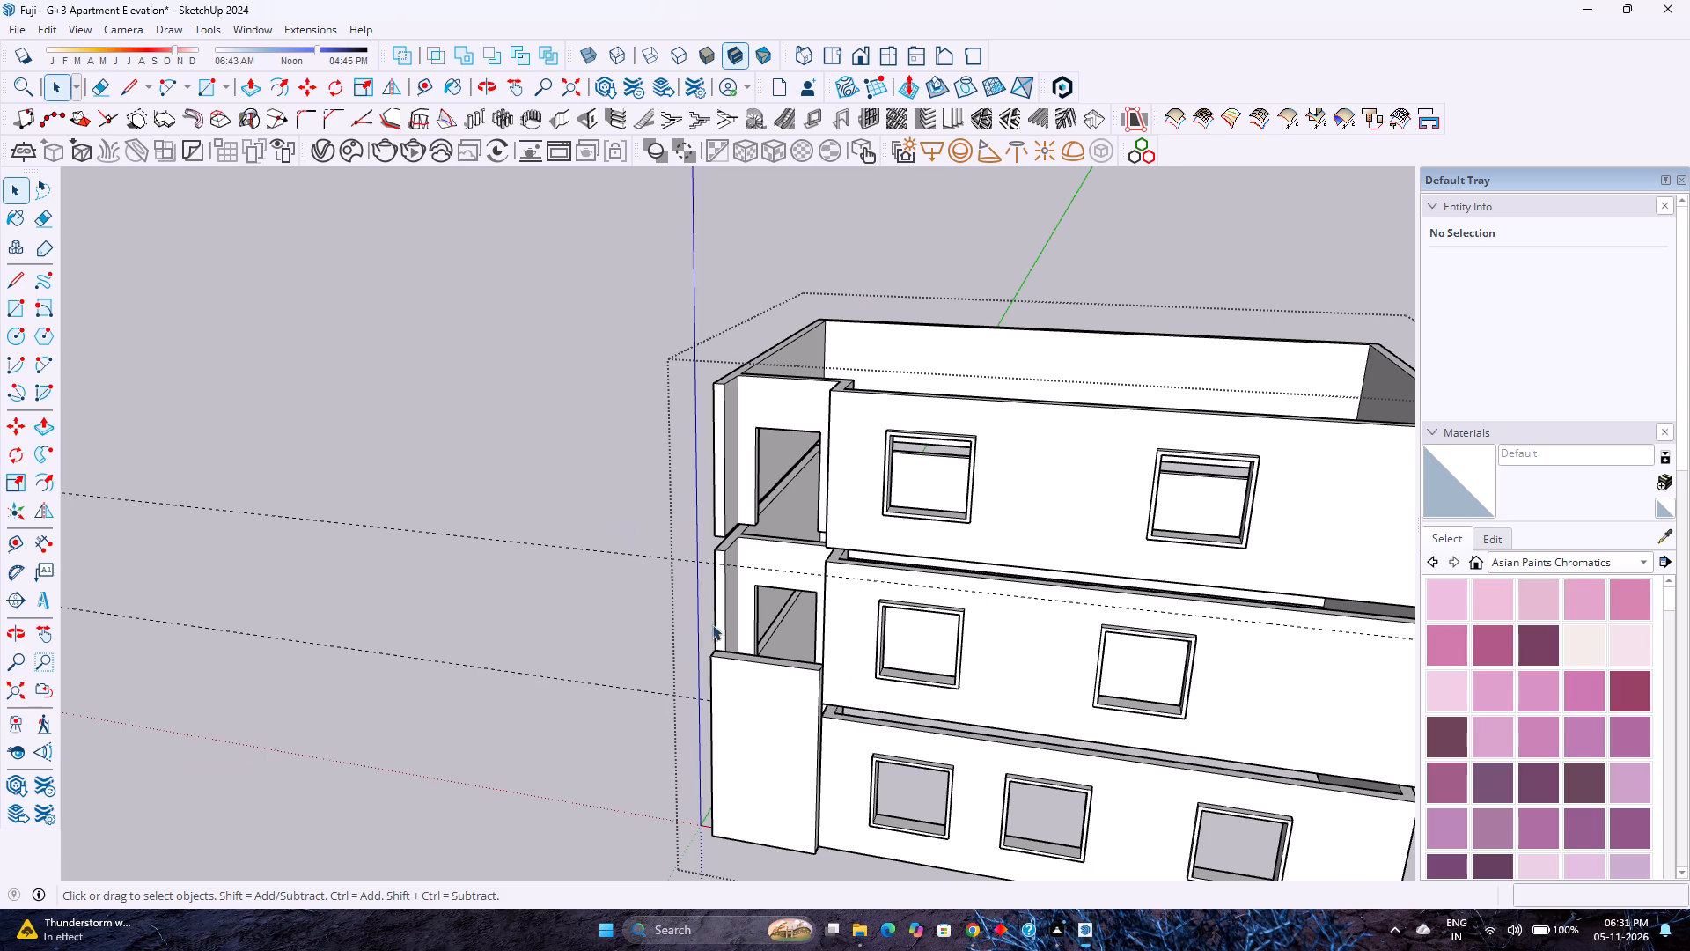
pyautogui.moveTo(724, 640); pyautogui.dragTo(777, 685, button='middle')
pyautogui.click(803, 708)
pyautogui.rightClick(803, 708)
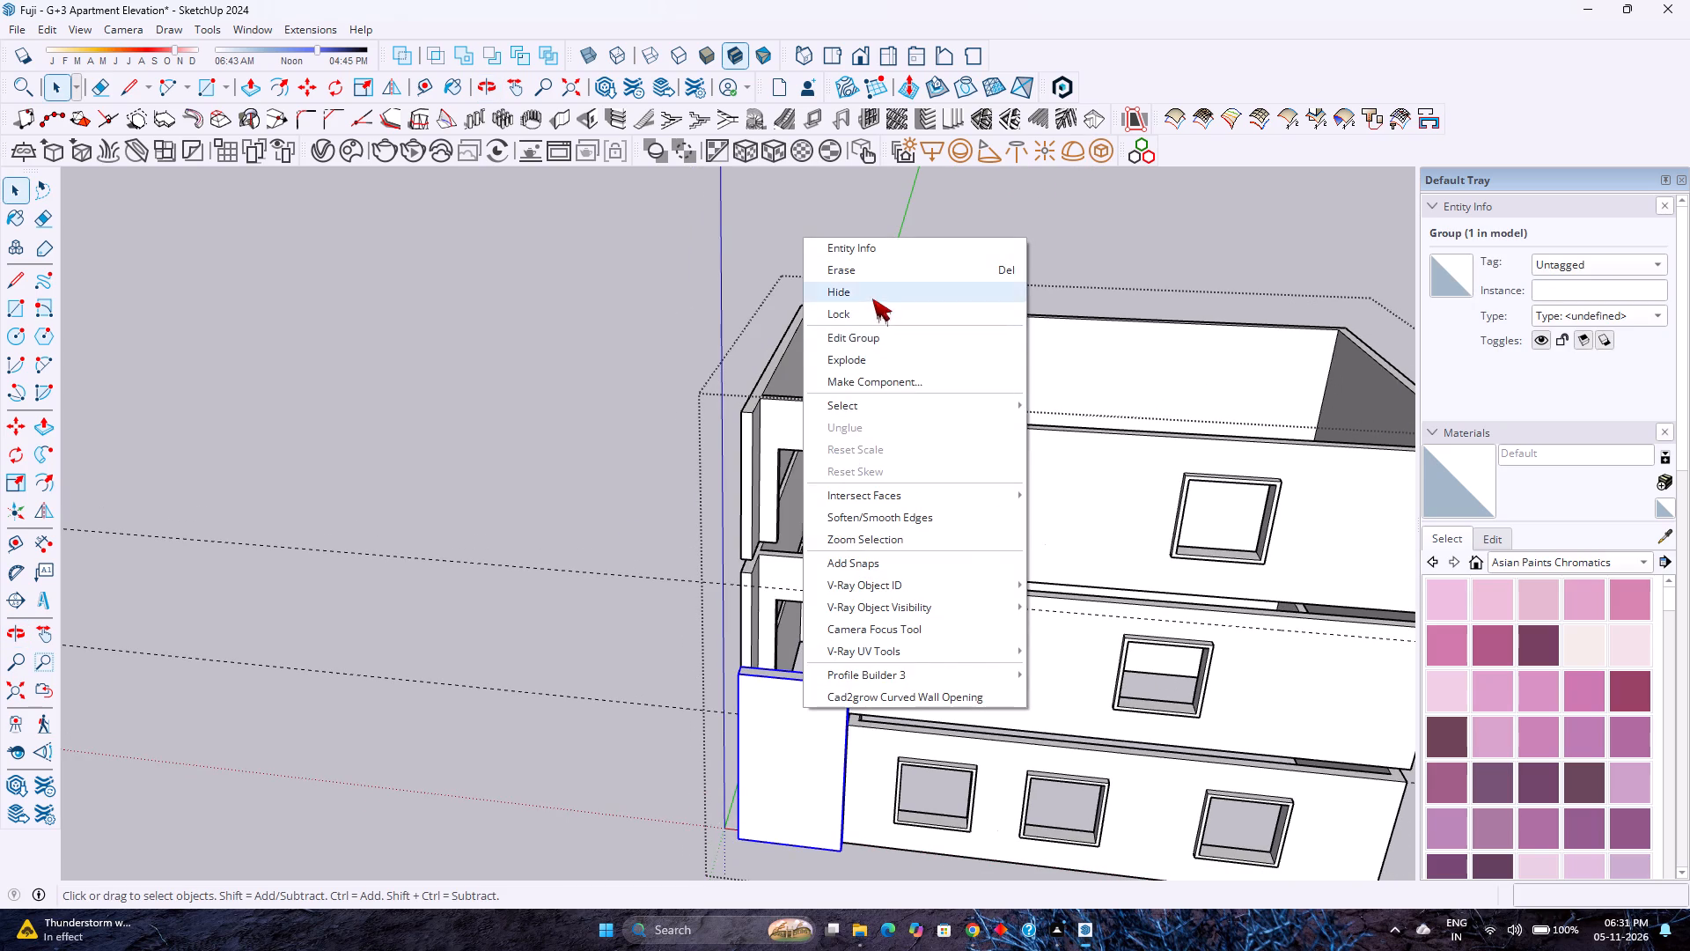
pyautogui.click(872, 299)
# Inside the ground-floor wall group, try to delete the short 9" stray edge across the recessed wall's top, above the opening.
pyautogui.scroll(6, 783, 685)
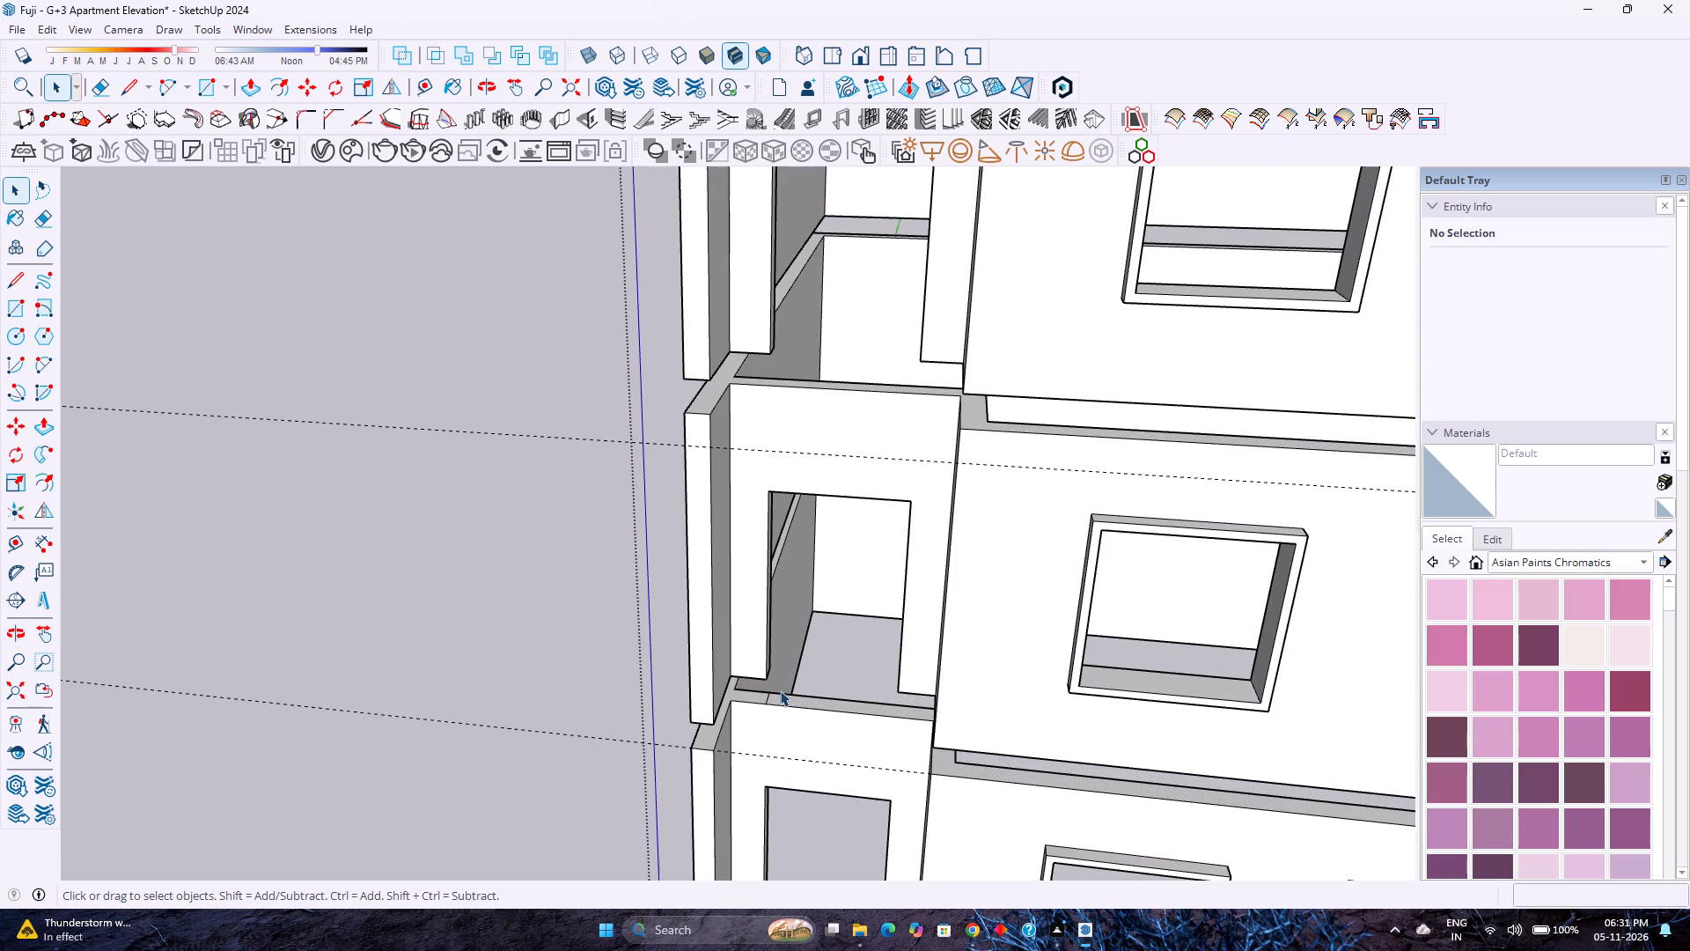
pyautogui.doubleClick(775, 697)
pyautogui.scroll(3, 774, 699)
pyautogui.click(768, 700)
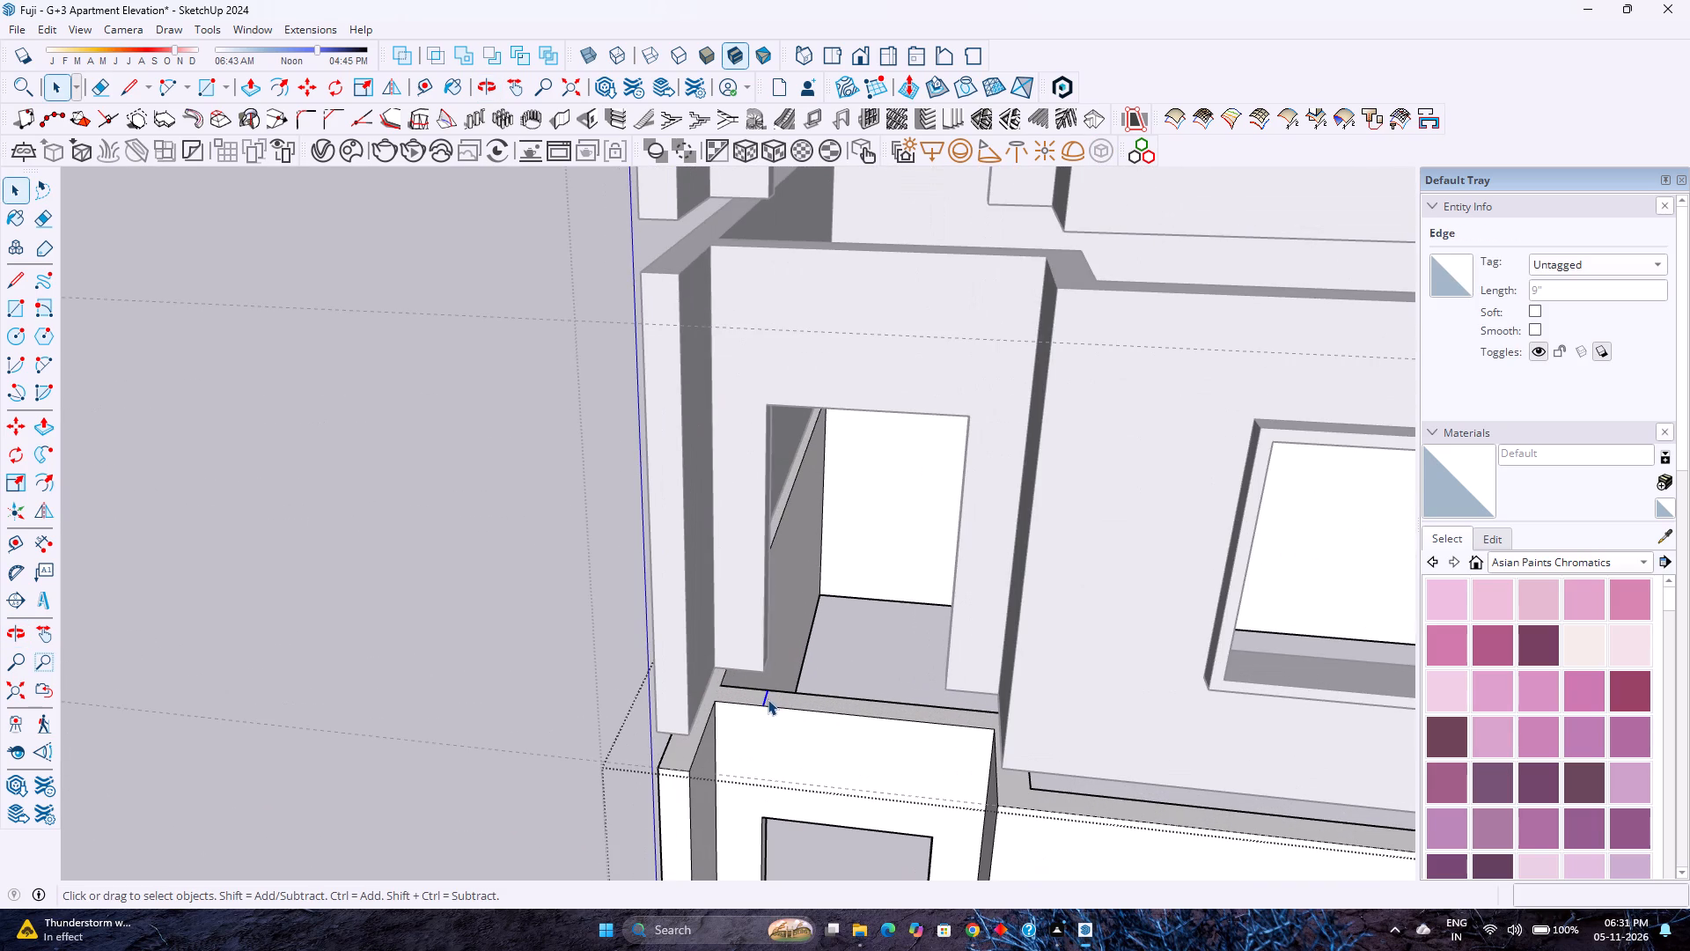
pyautogui.press('Delete')
pyautogui.press('Delete')
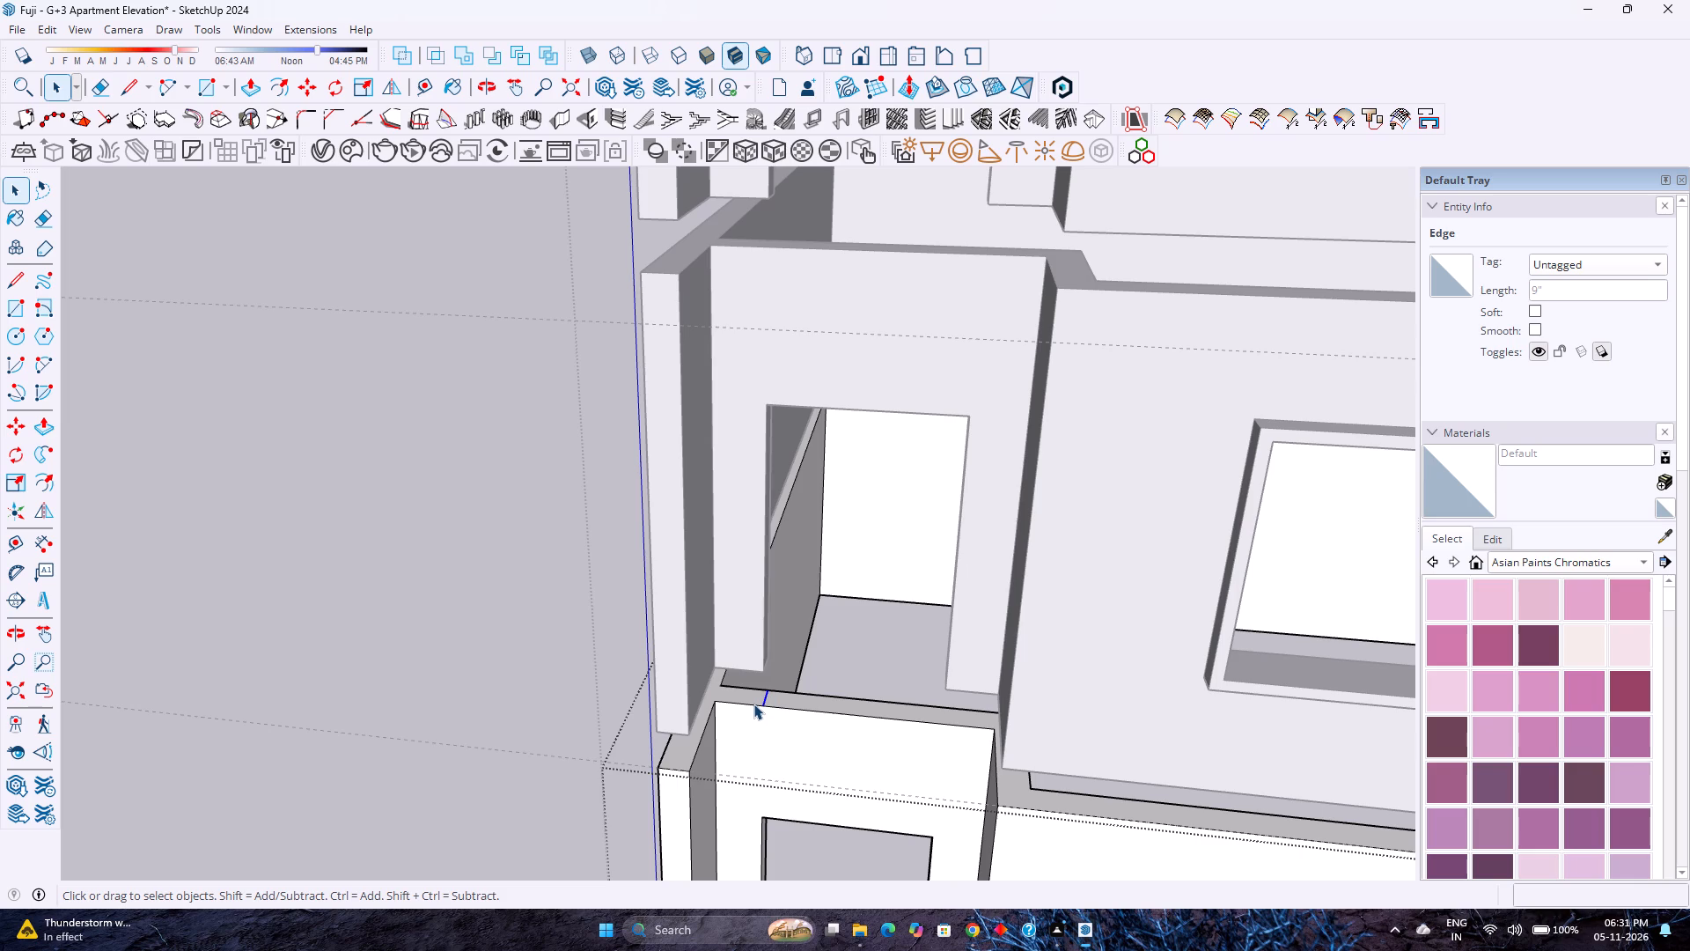
pyautogui.press('Delete')
pyautogui.press('Delete')
pyautogui.click(763, 698)
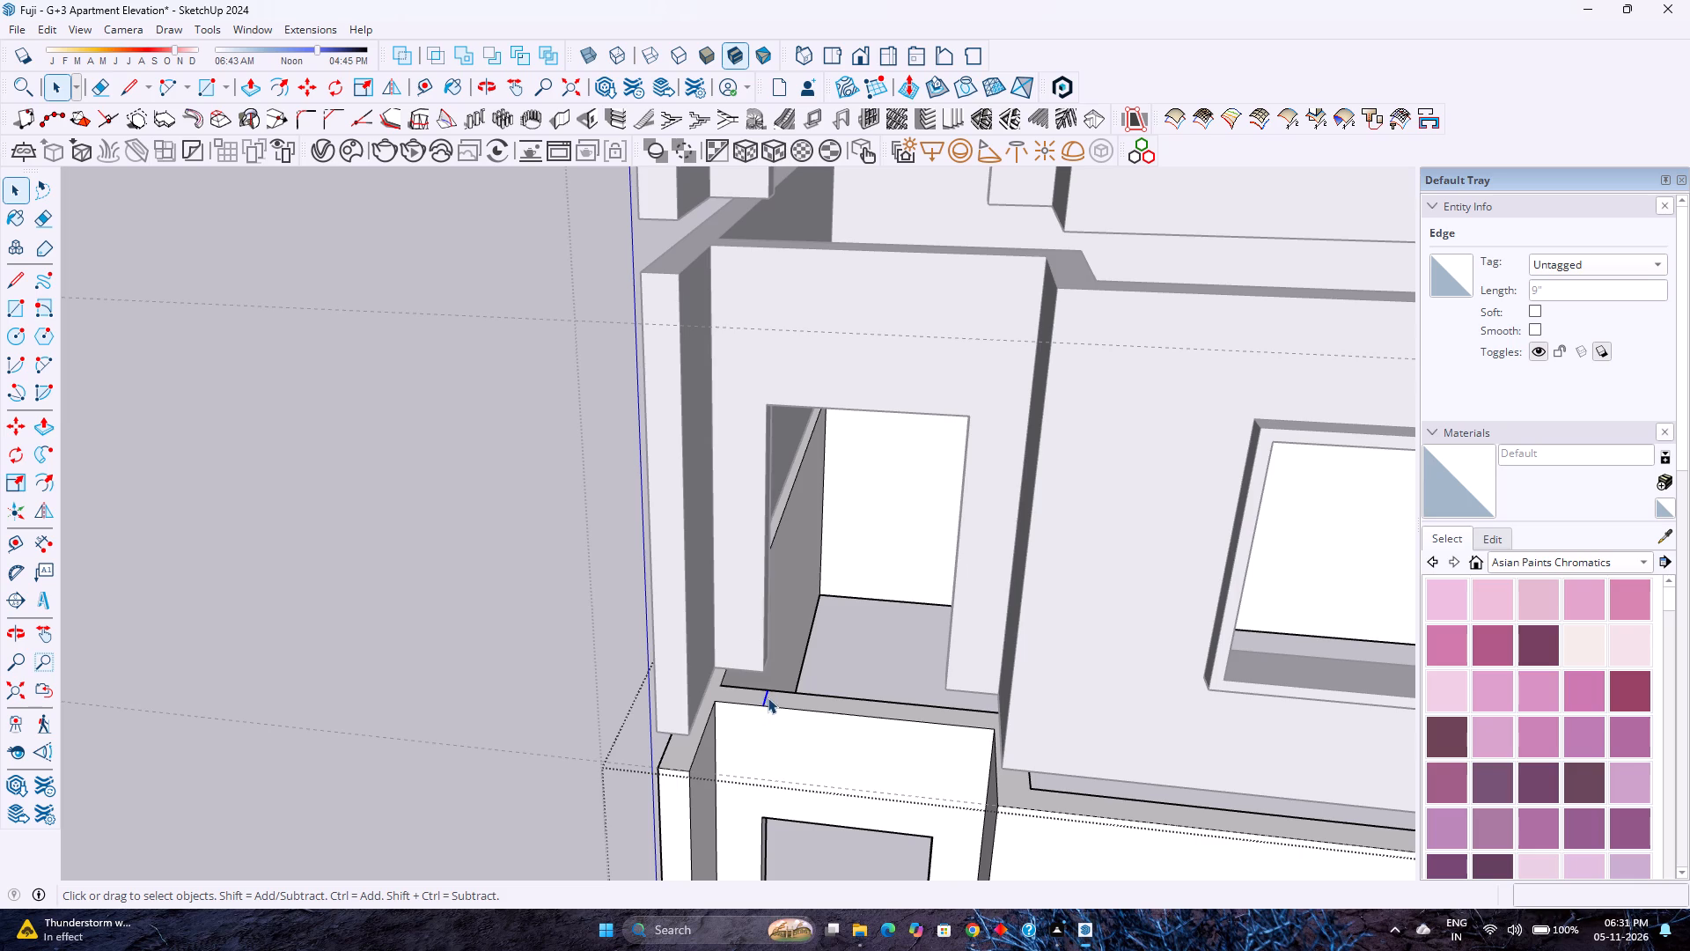
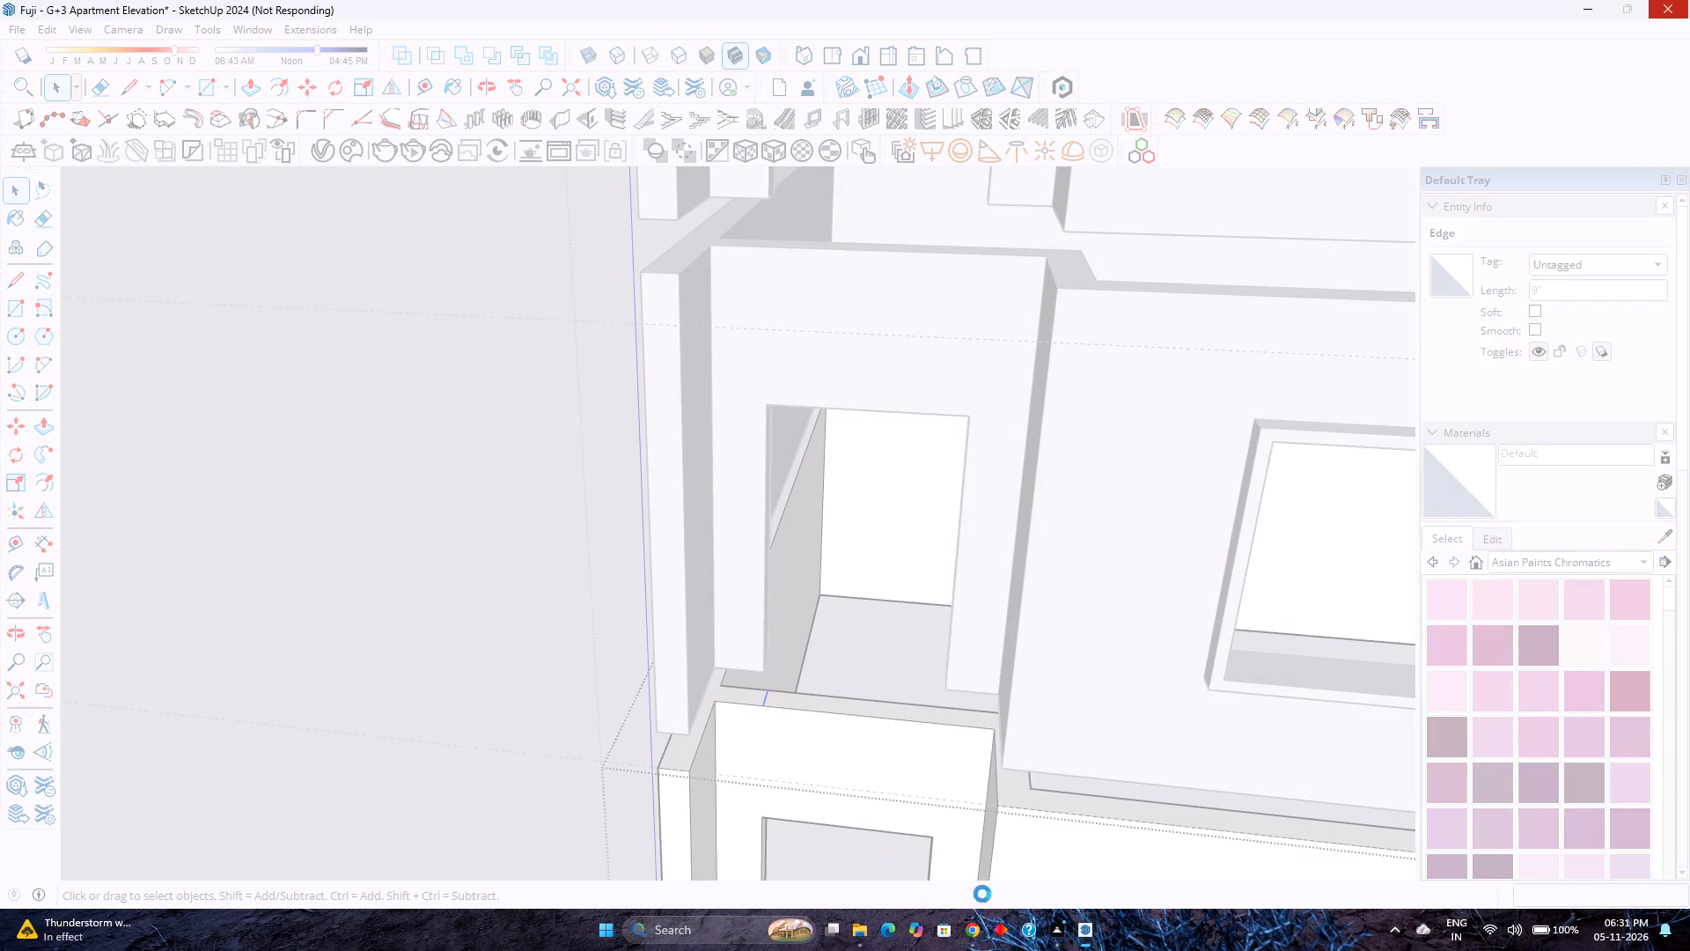
# Exit the wall group and delete the two horizontal guide lines running across the facade near the floor levels.
pyautogui.scroll(-8, 824, 733)
pyautogui.press('Escape')
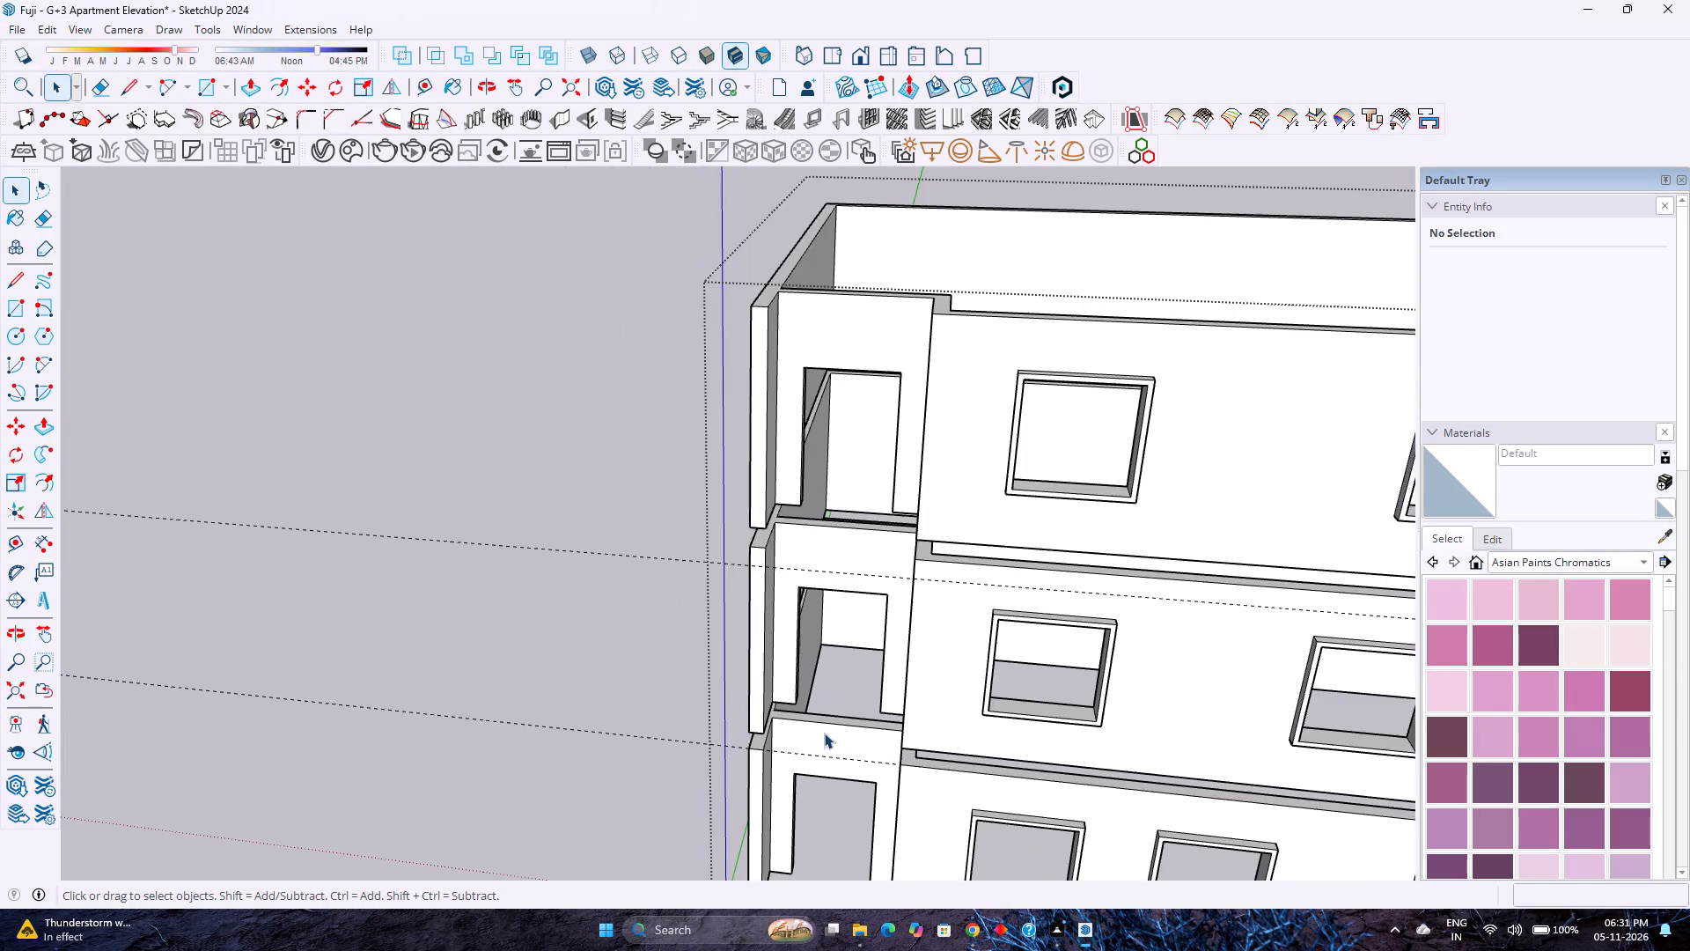
pyautogui.scroll(-7, 824, 733)
pyautogui.keyDown('shift'); pyautogui.moveTo(869, 760); pyautogui.dragTo(723, 737, button='middle'); pyautogui.keyUp('shift')
pyautogui.keyDown('shift'); pyautogui.middleClick(723, 737); pyautogui.keyUp('shift')
pyautogui.moveTo(708, 735); pyautogui.dragTo(817, 616, button='middle')
pyautogui.middleClick(817, 616)
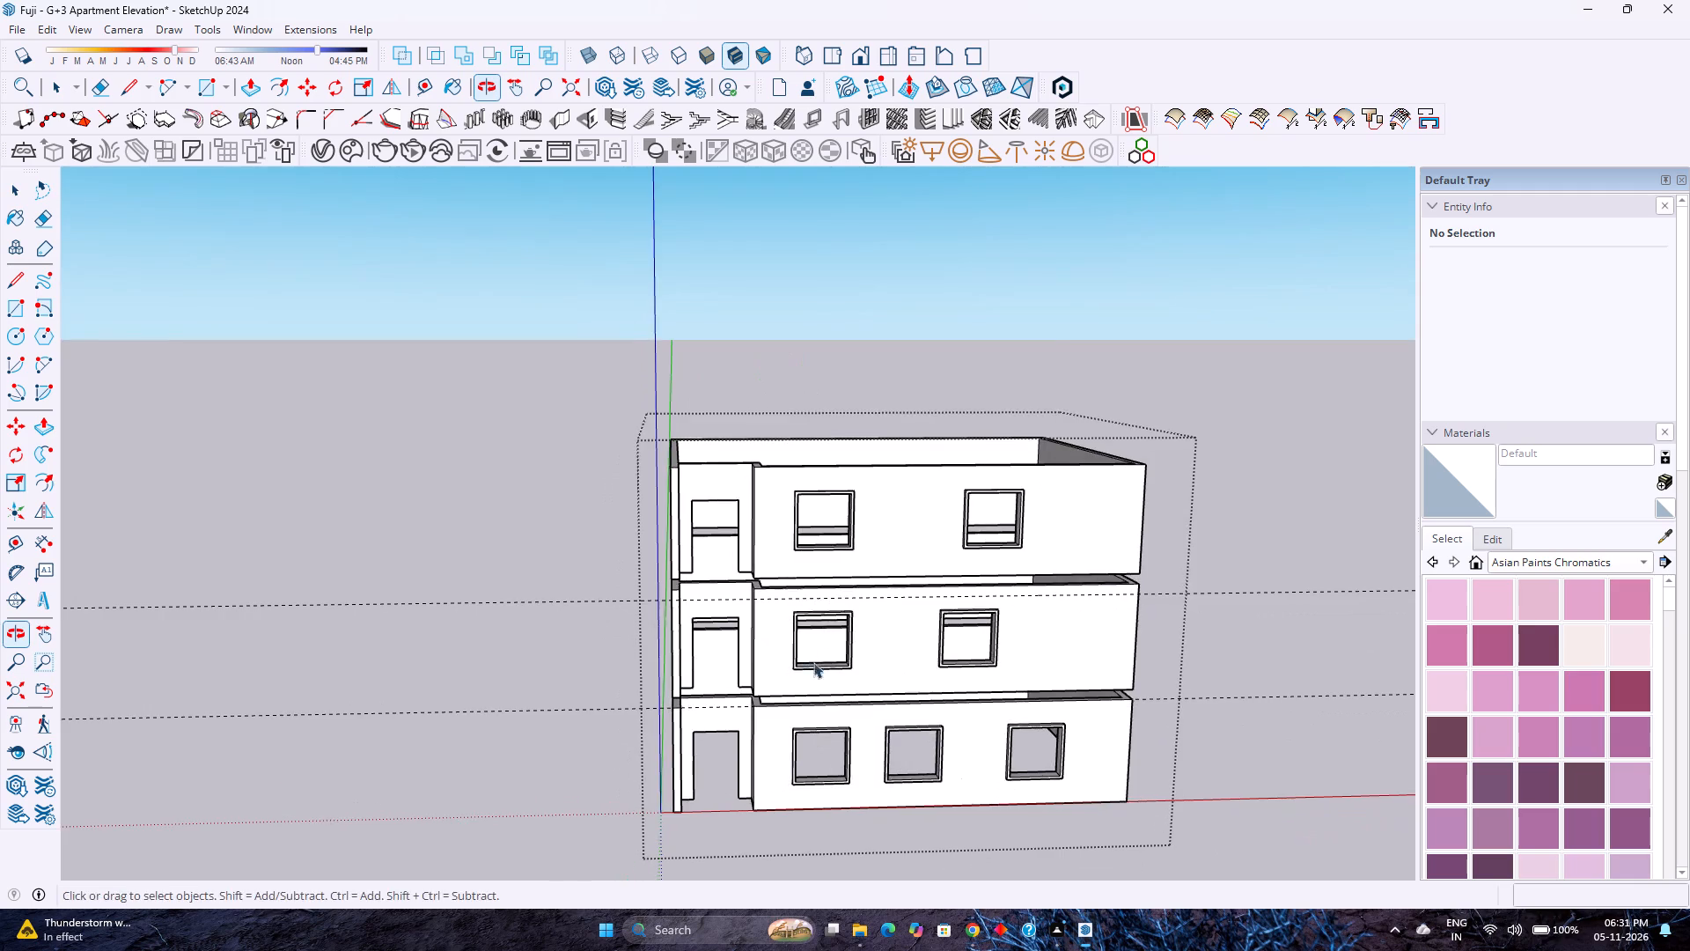
pyautogui.scroll(2, 804, 680)
pyautogui.middleClick(804, 680)
pyautogui.moveTo(804, 680); pyautogui.dragTo(804, 599, button='middle')
pyautogui.middleClick(804, 599)
pyautogui.scroll(-1, 788, 653)
pyautogui.moveTo(574, 652); pyautogui.dragTo(608, 601, button='middle')
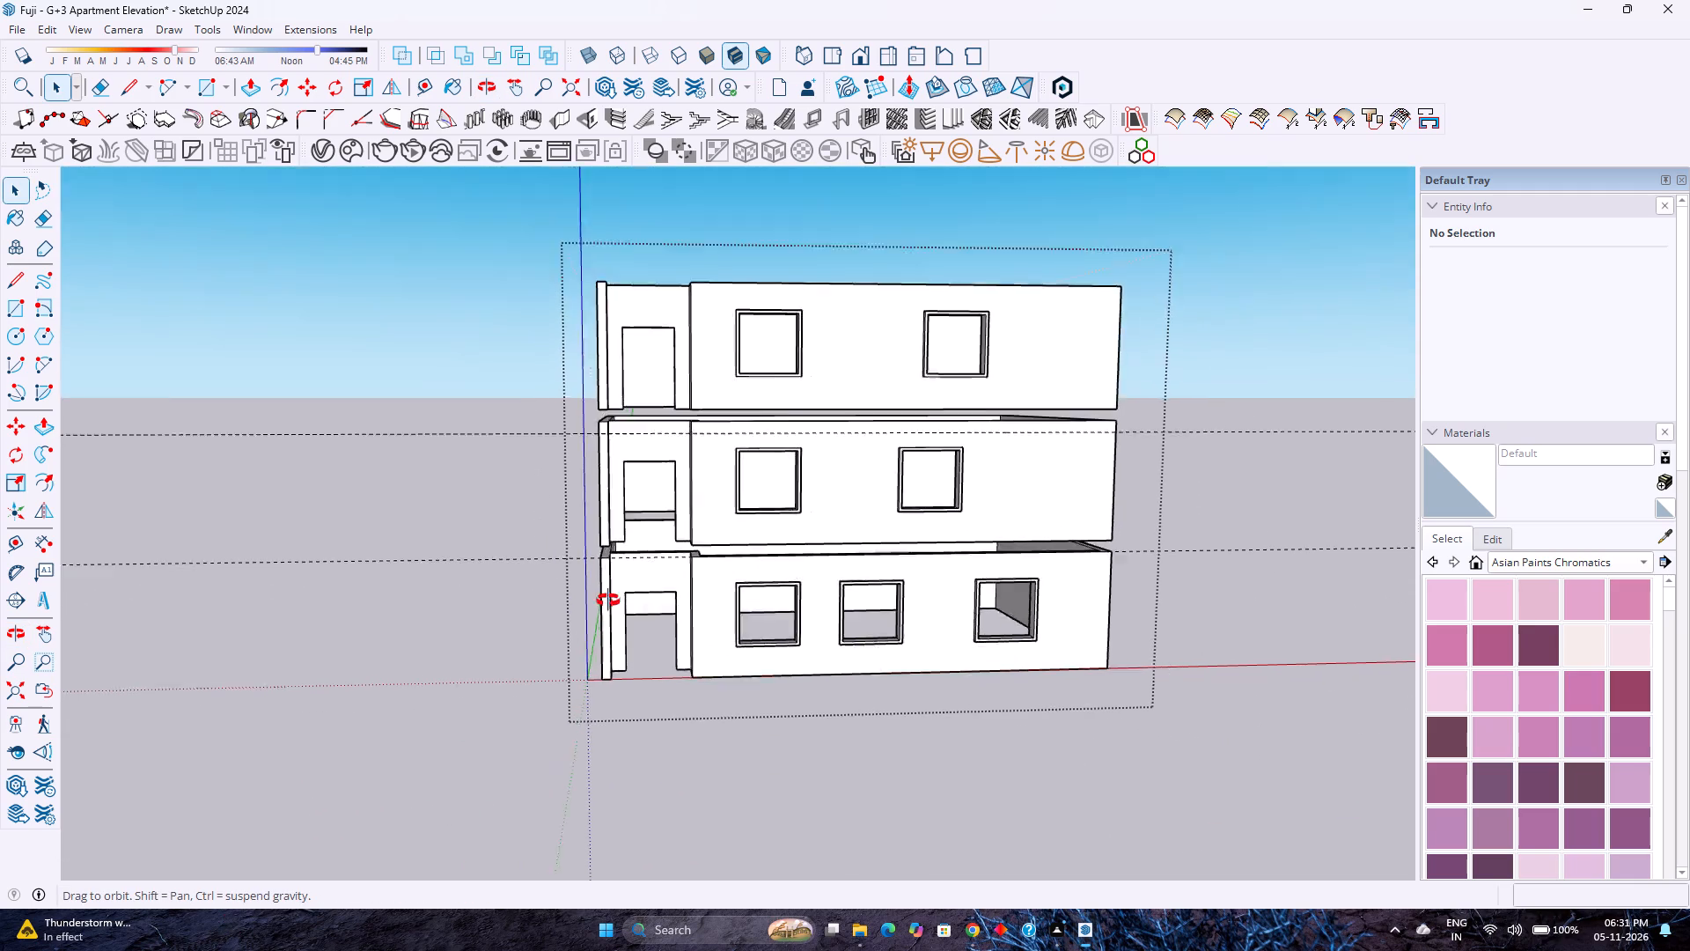
pyautogui.moveTo(608, 601); pyautogui.dragTo(506, 566, button='middle')
pyautogui.middleClick(506, 566)
pyautogui.scroll(2, 778, 497)
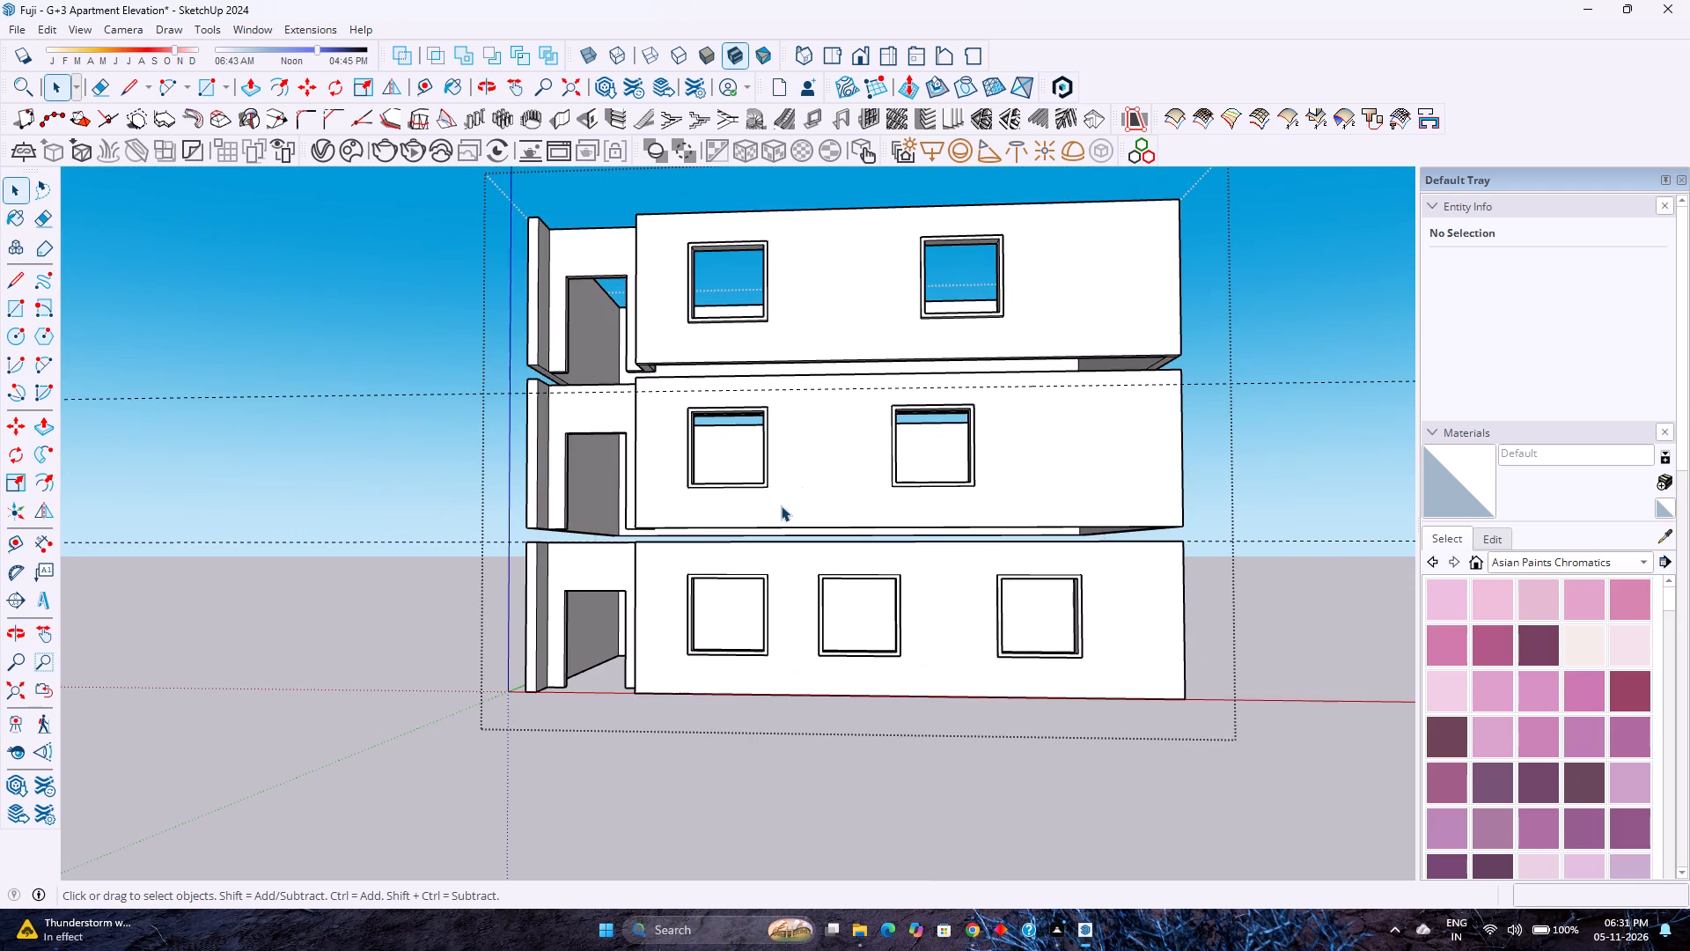
pyautogui.click(1253, 383)
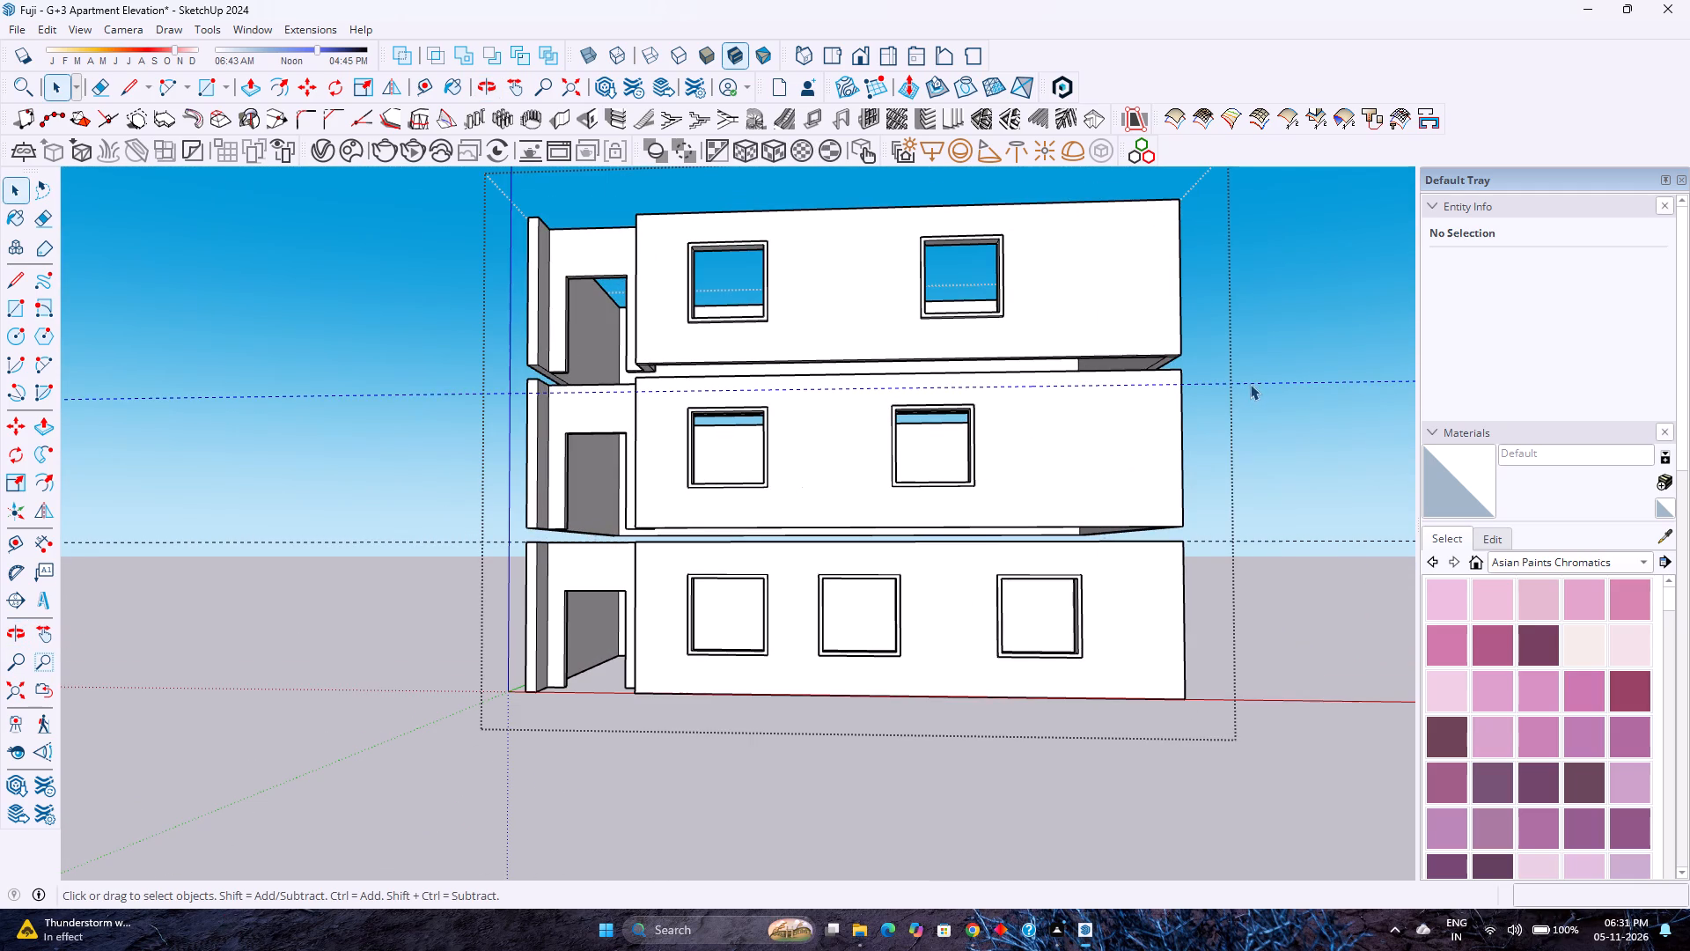
pyautogui.press('Delete')
pyautogui.click(1230, 541)
pyautogui.press('Delete')
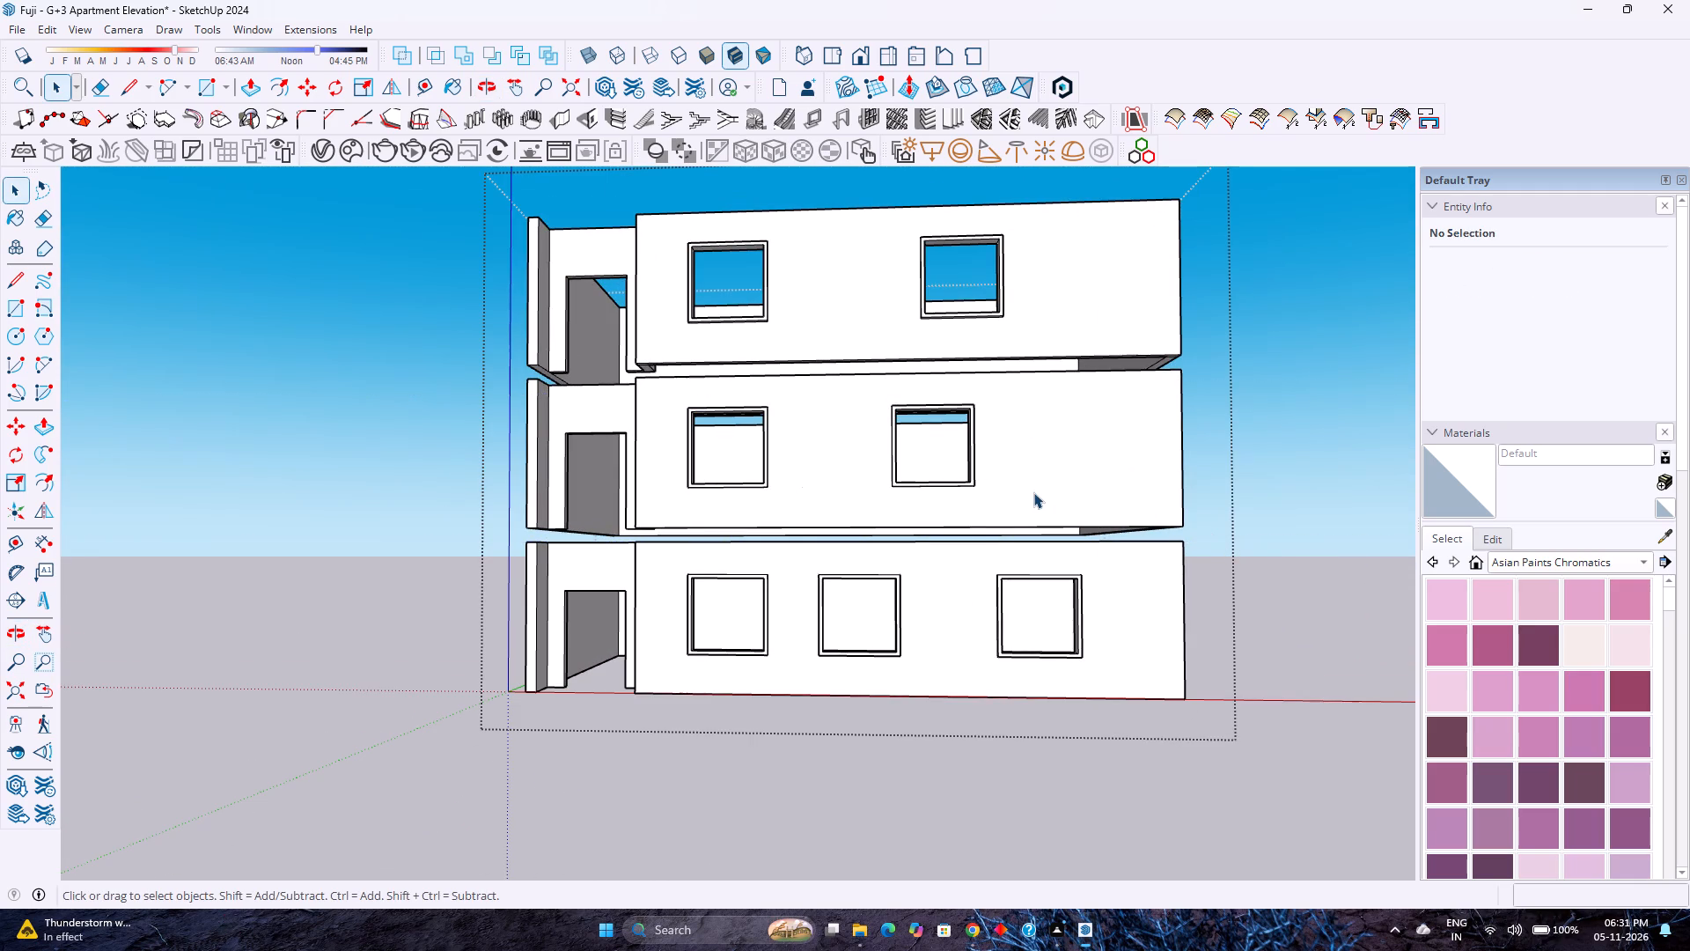
# Hide the wall groups of the two upper floors, leaving the ground-floor walls exposed.
pyautogui.scroll(-2, 935, 482)
pyautogui.click(969, 465)
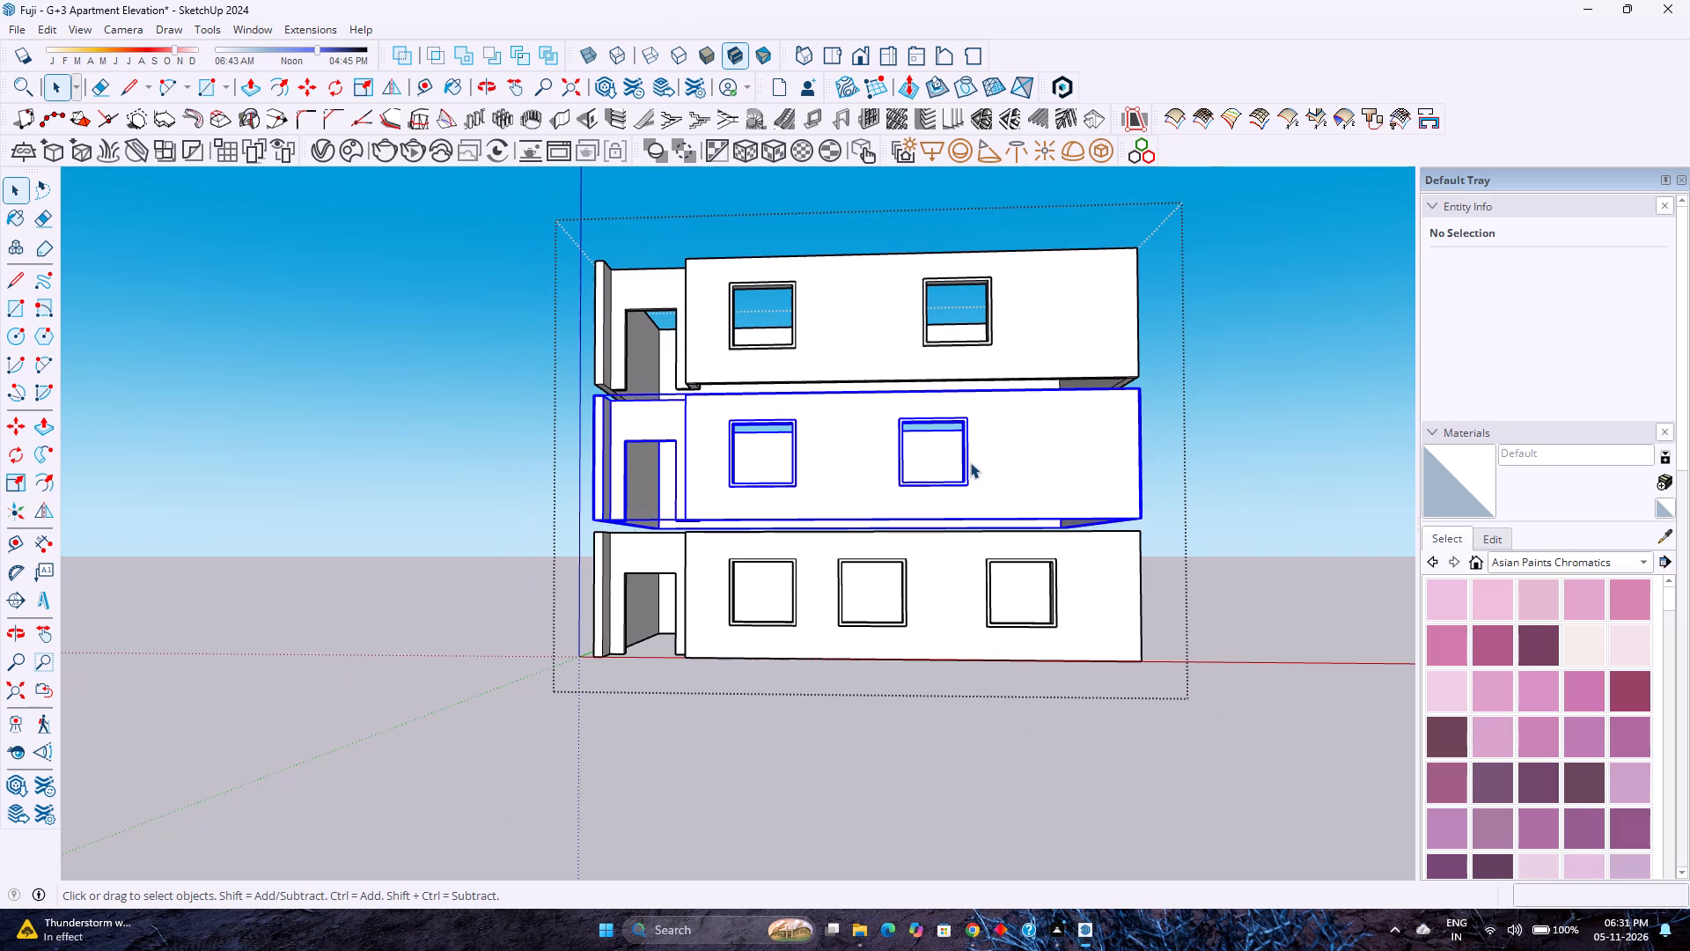
pyautogui.keyDown('ctrl'); pyautogui.click(1026, 359); pyautogui.keyUp('ctrl')
pyautogui.keyDown('ctrl'); pyautogui.rightClick(1026, 359); pyautogui.keyUp('ctrl')
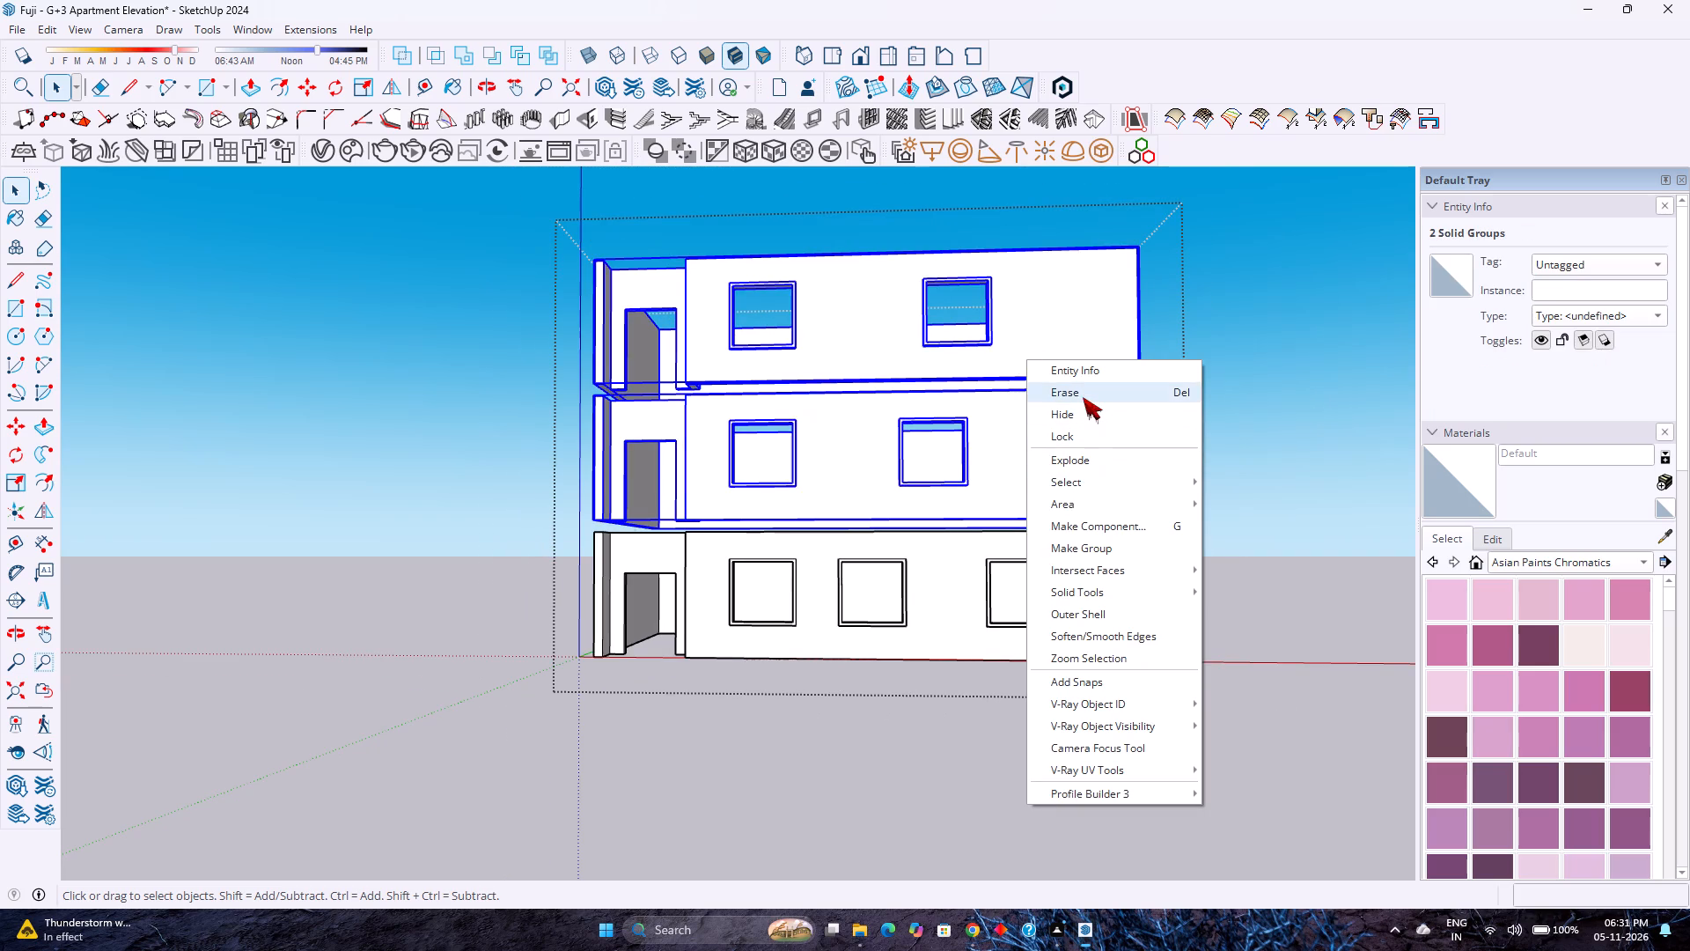
pyautogui.click(1086, 409)
# Inside the ground-floor wall group, draw a line along the side wall's inner top edge to close a face over the room.
pyautogui.moveTo(841, 550); pyautogui.dragTo(927, 800, button='middle')
pyautogui.scroll(6, 811, 643)
pyautogui.moveTo(782, 608); pyautogui.dragTo(823, 706, button='middle')
pyautogui.click(809, 662)
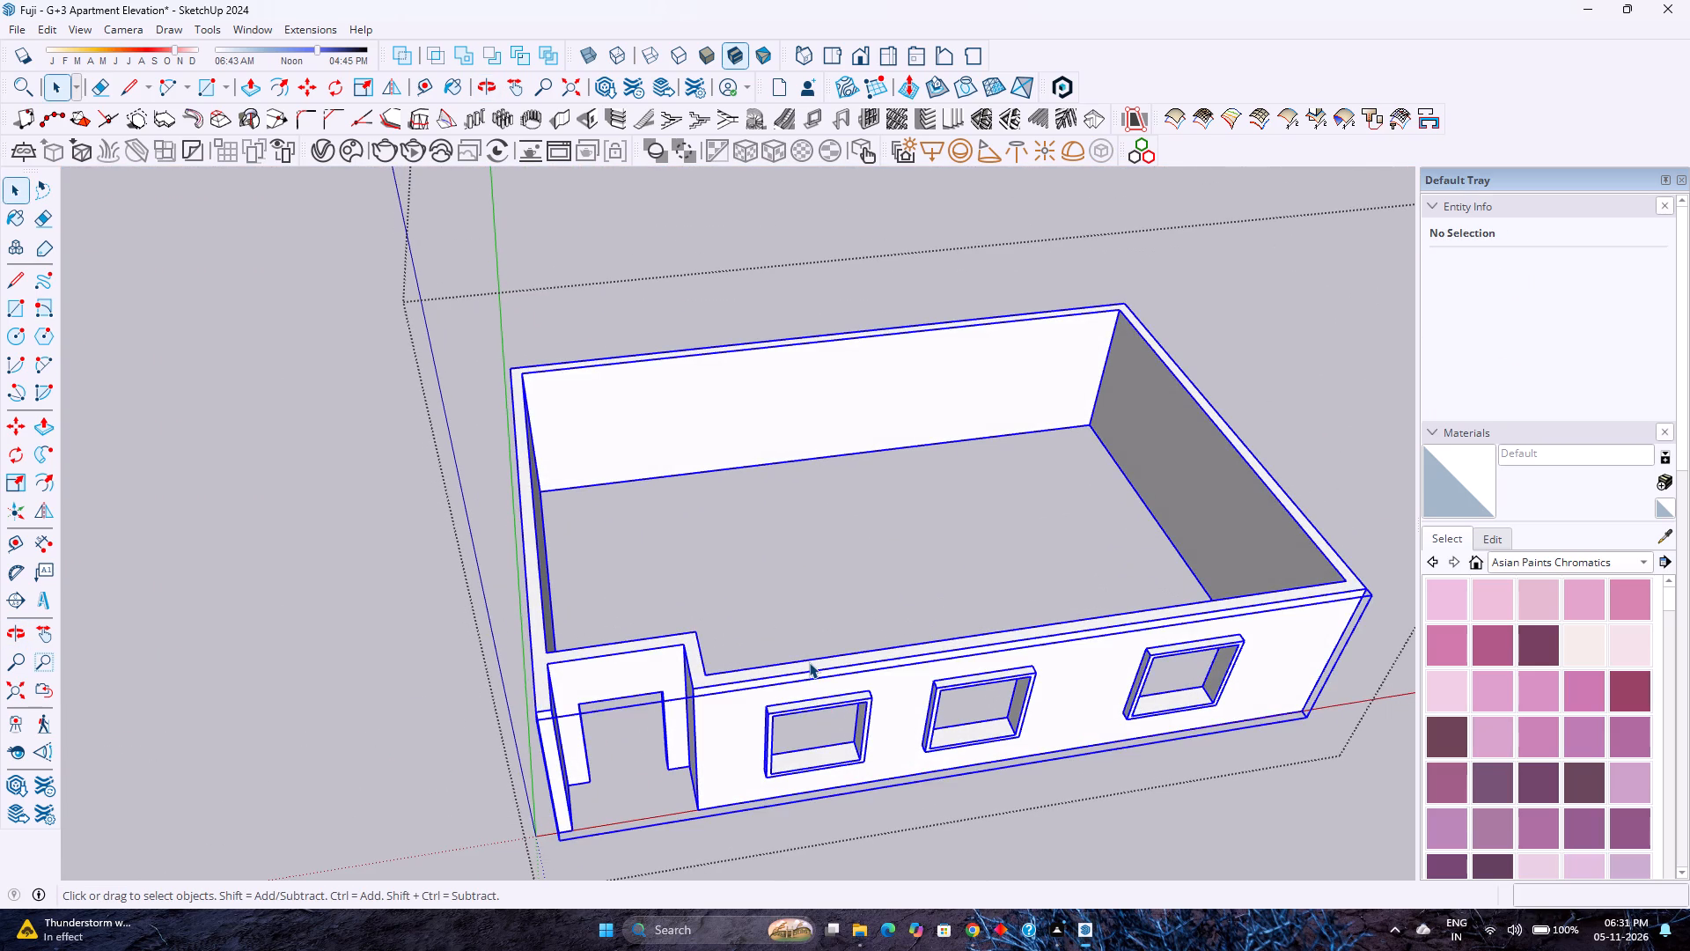
pyautogui.click(809, 662)
pyautogui.click(809, 662)
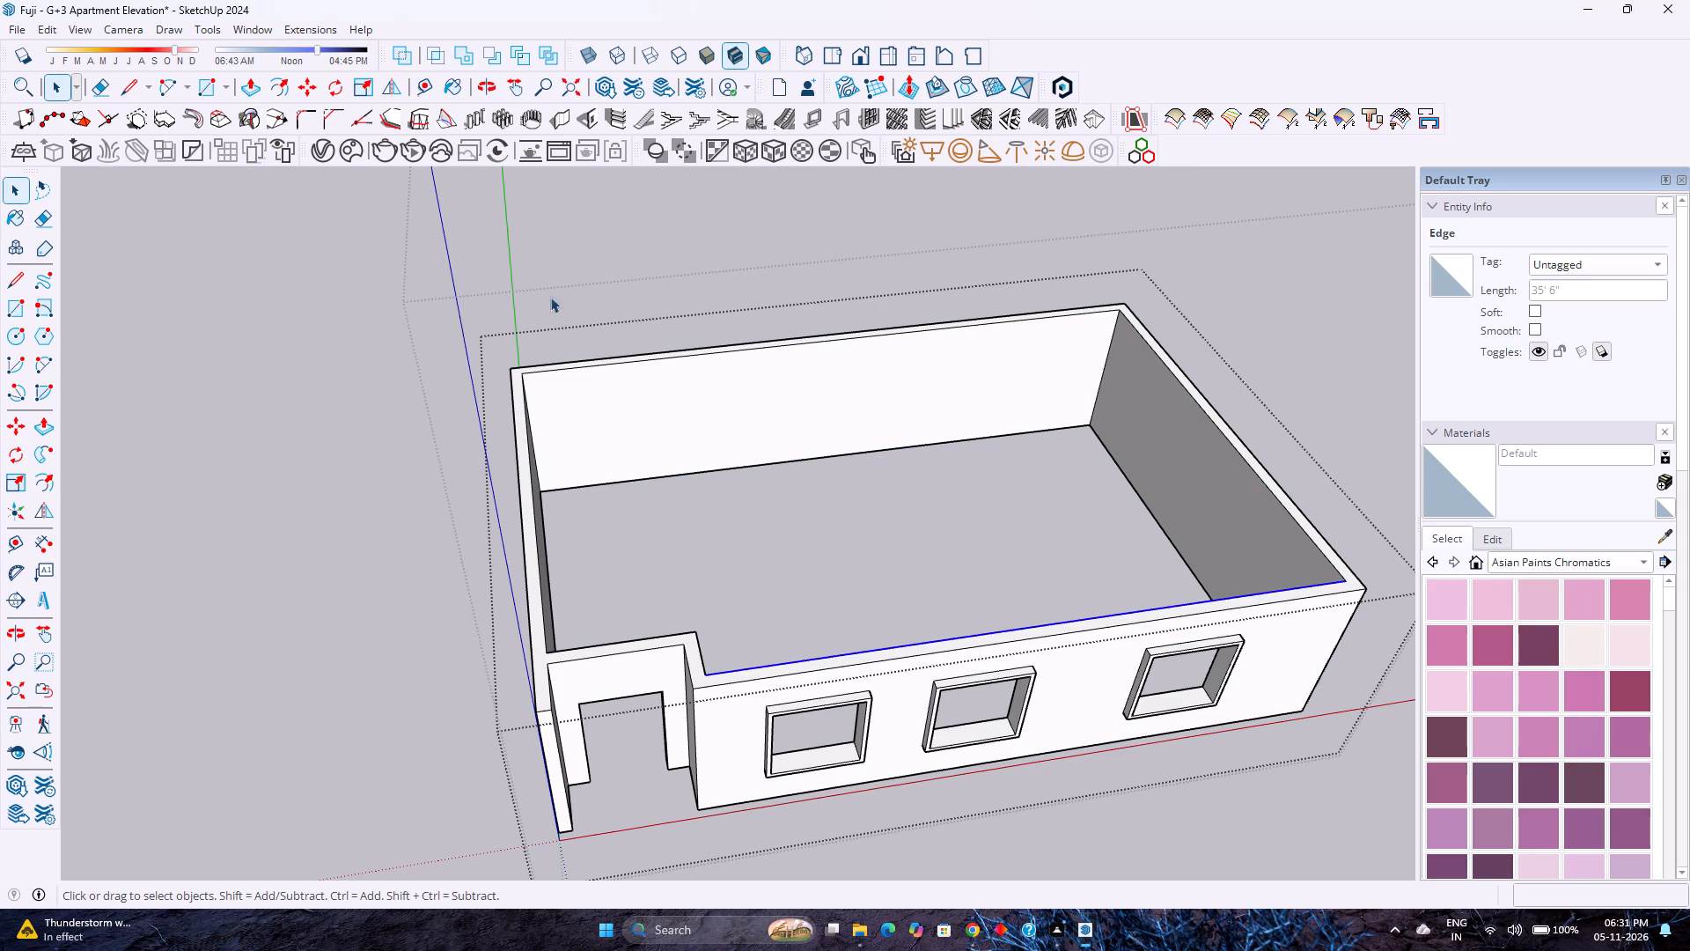
pyautogui.click(141, 82)
pyautogui.click(546, 652)
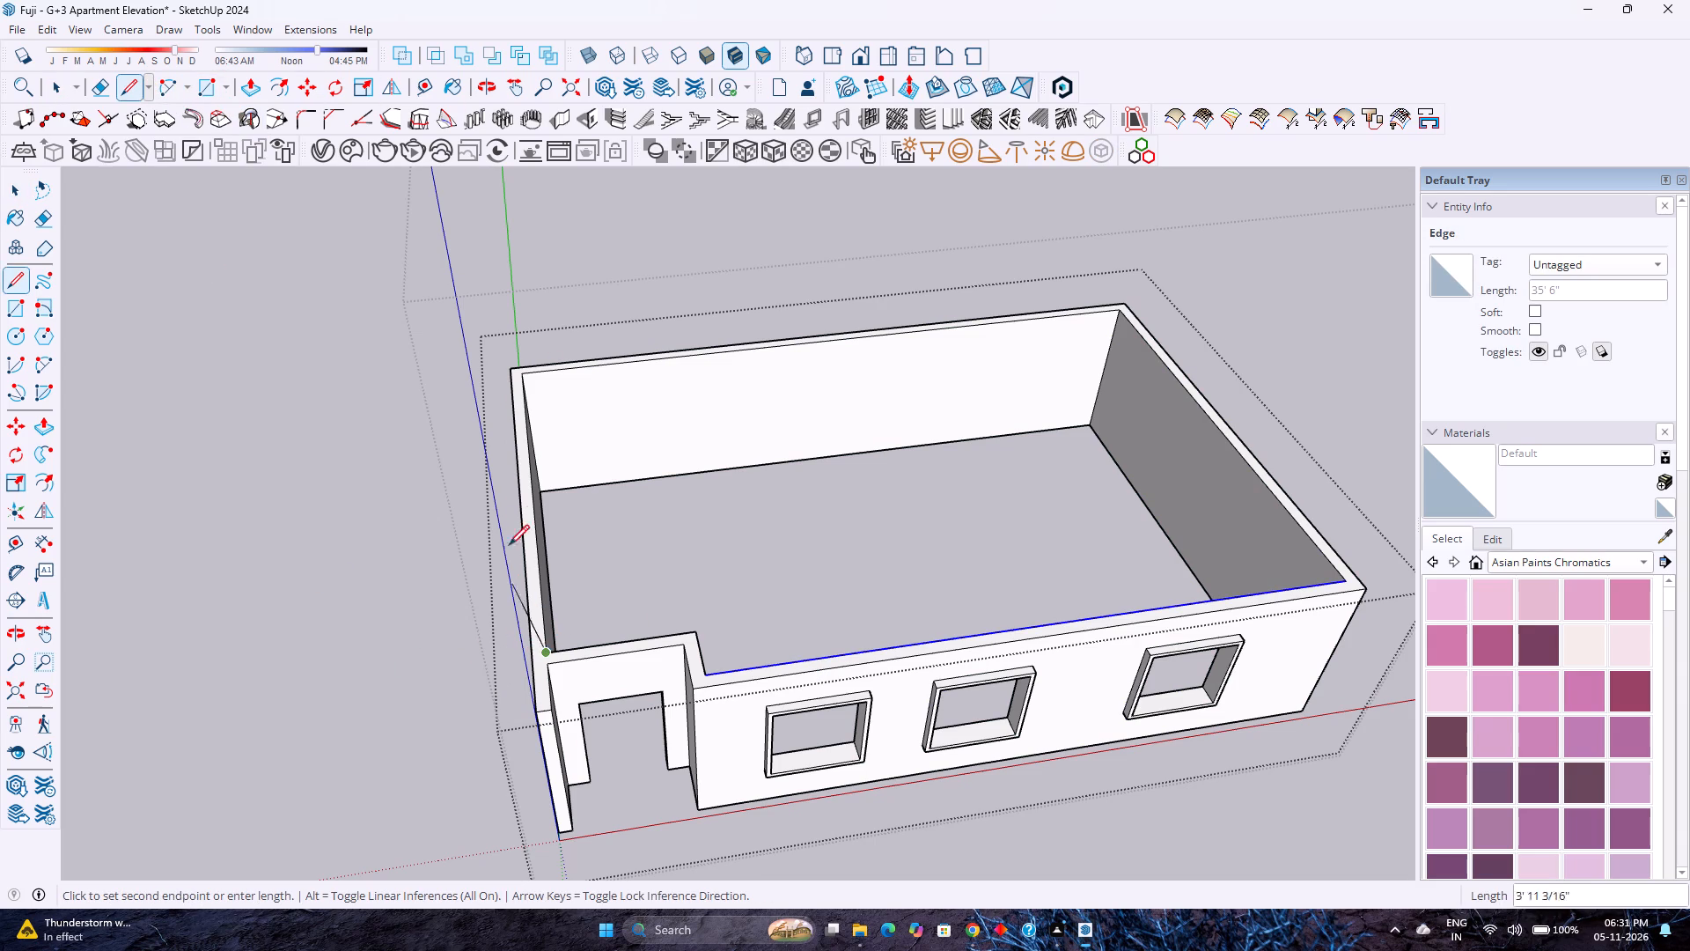
pyautogui.click(527, 374)
pyautogui.press('space')
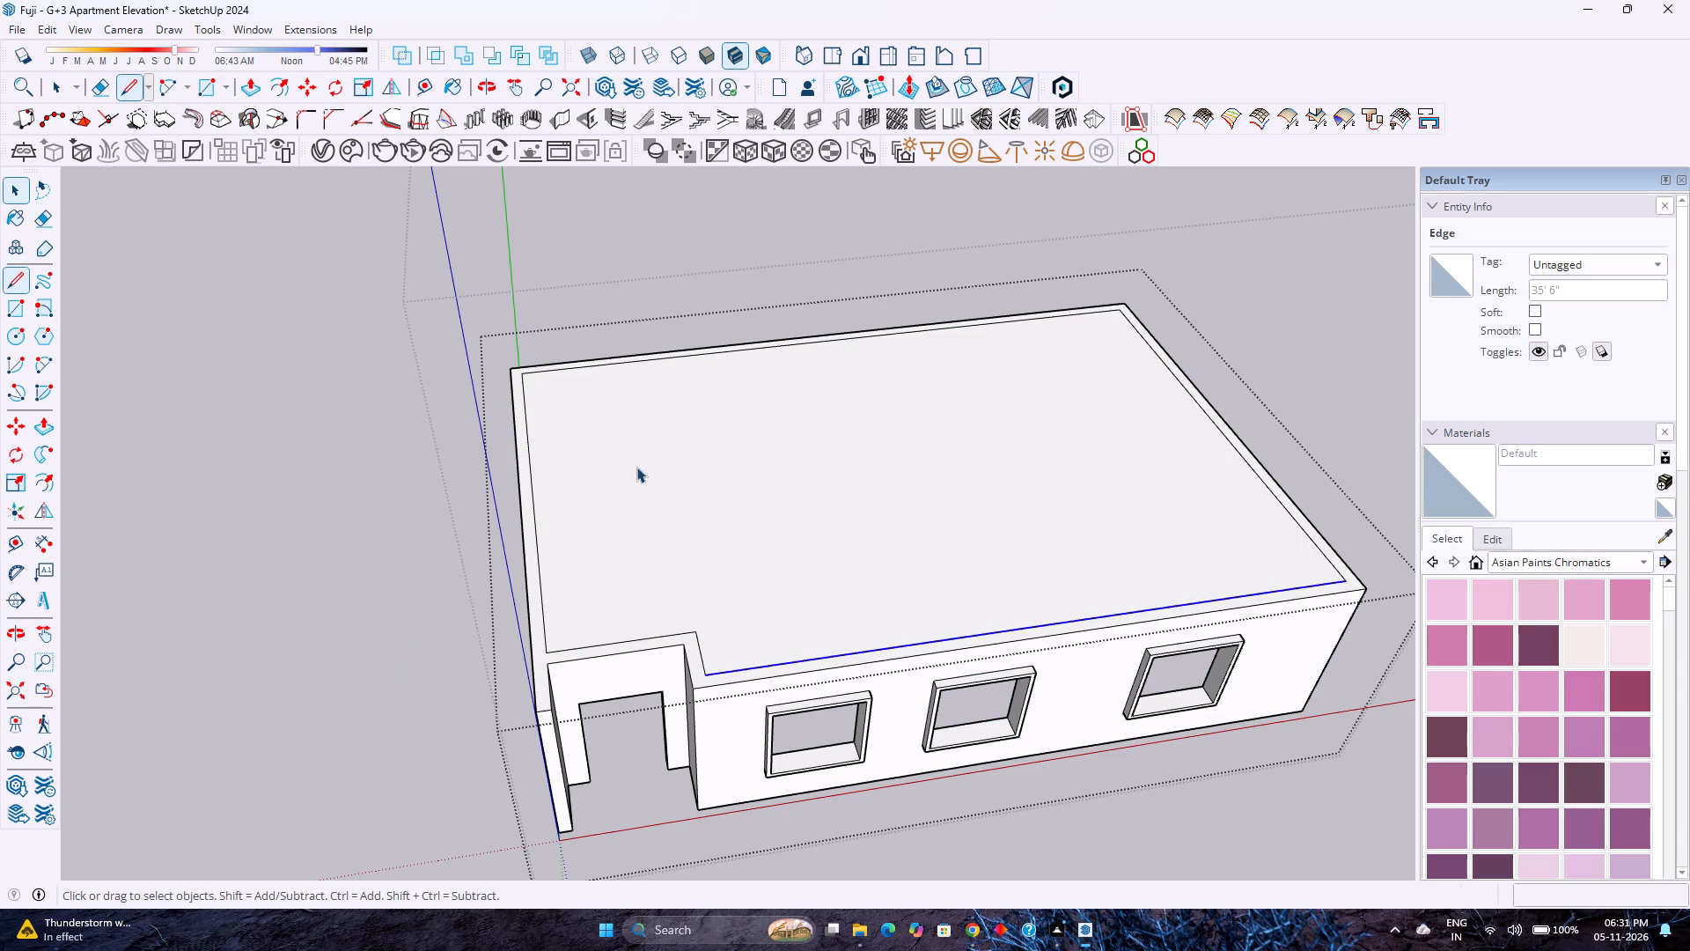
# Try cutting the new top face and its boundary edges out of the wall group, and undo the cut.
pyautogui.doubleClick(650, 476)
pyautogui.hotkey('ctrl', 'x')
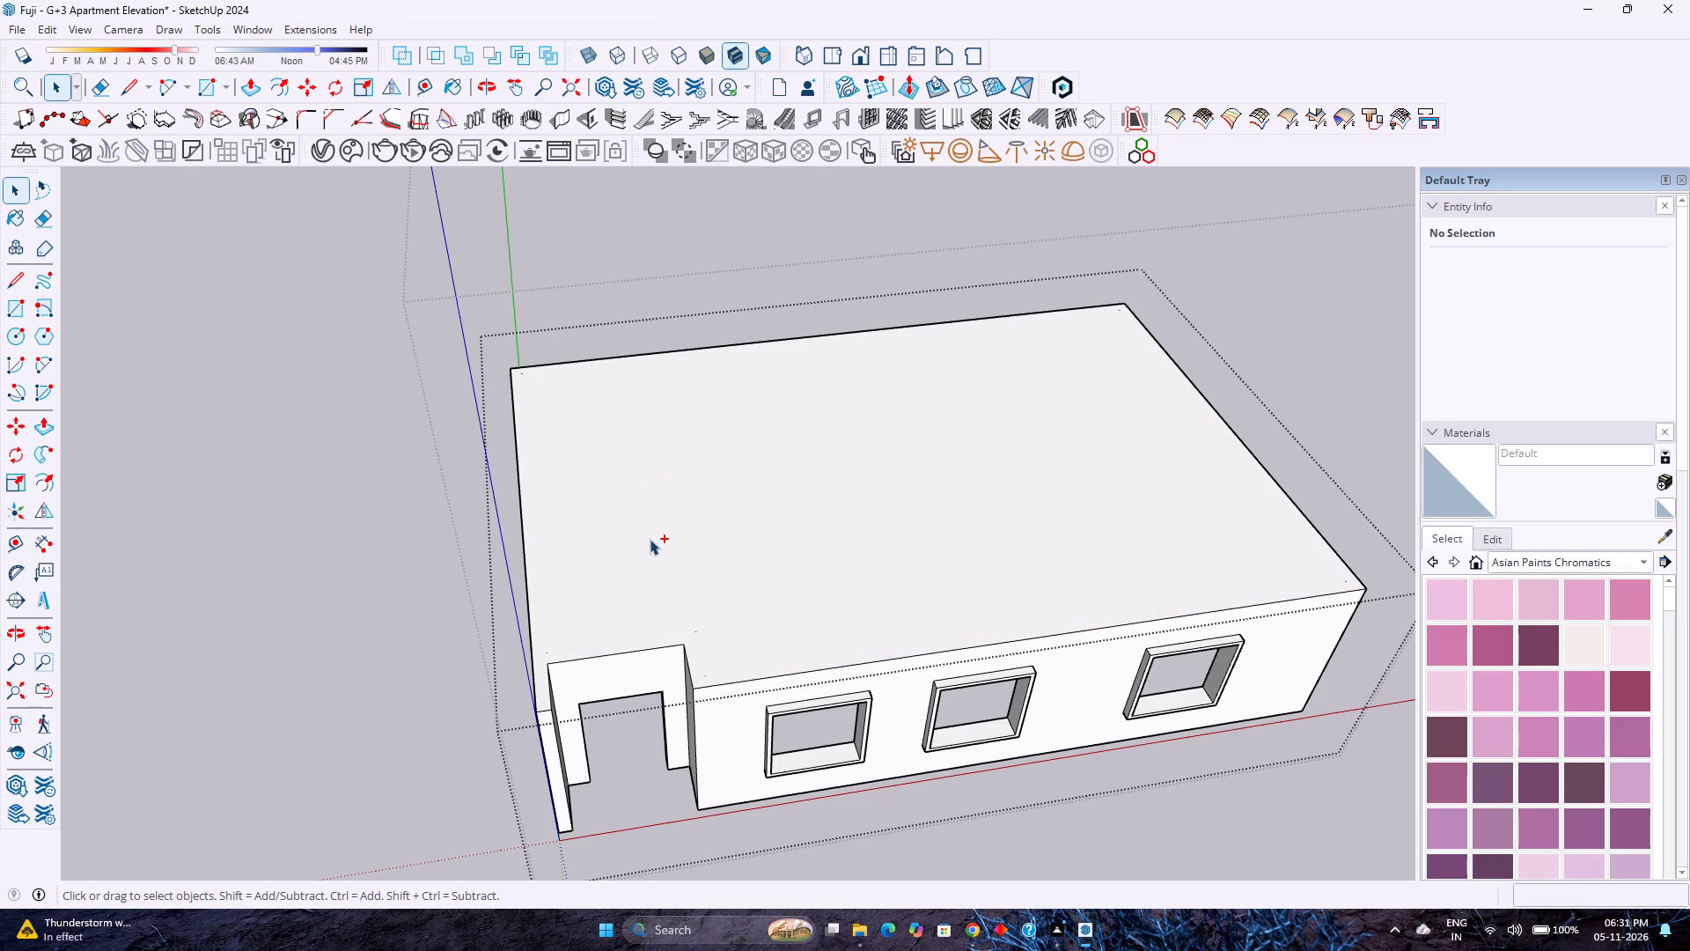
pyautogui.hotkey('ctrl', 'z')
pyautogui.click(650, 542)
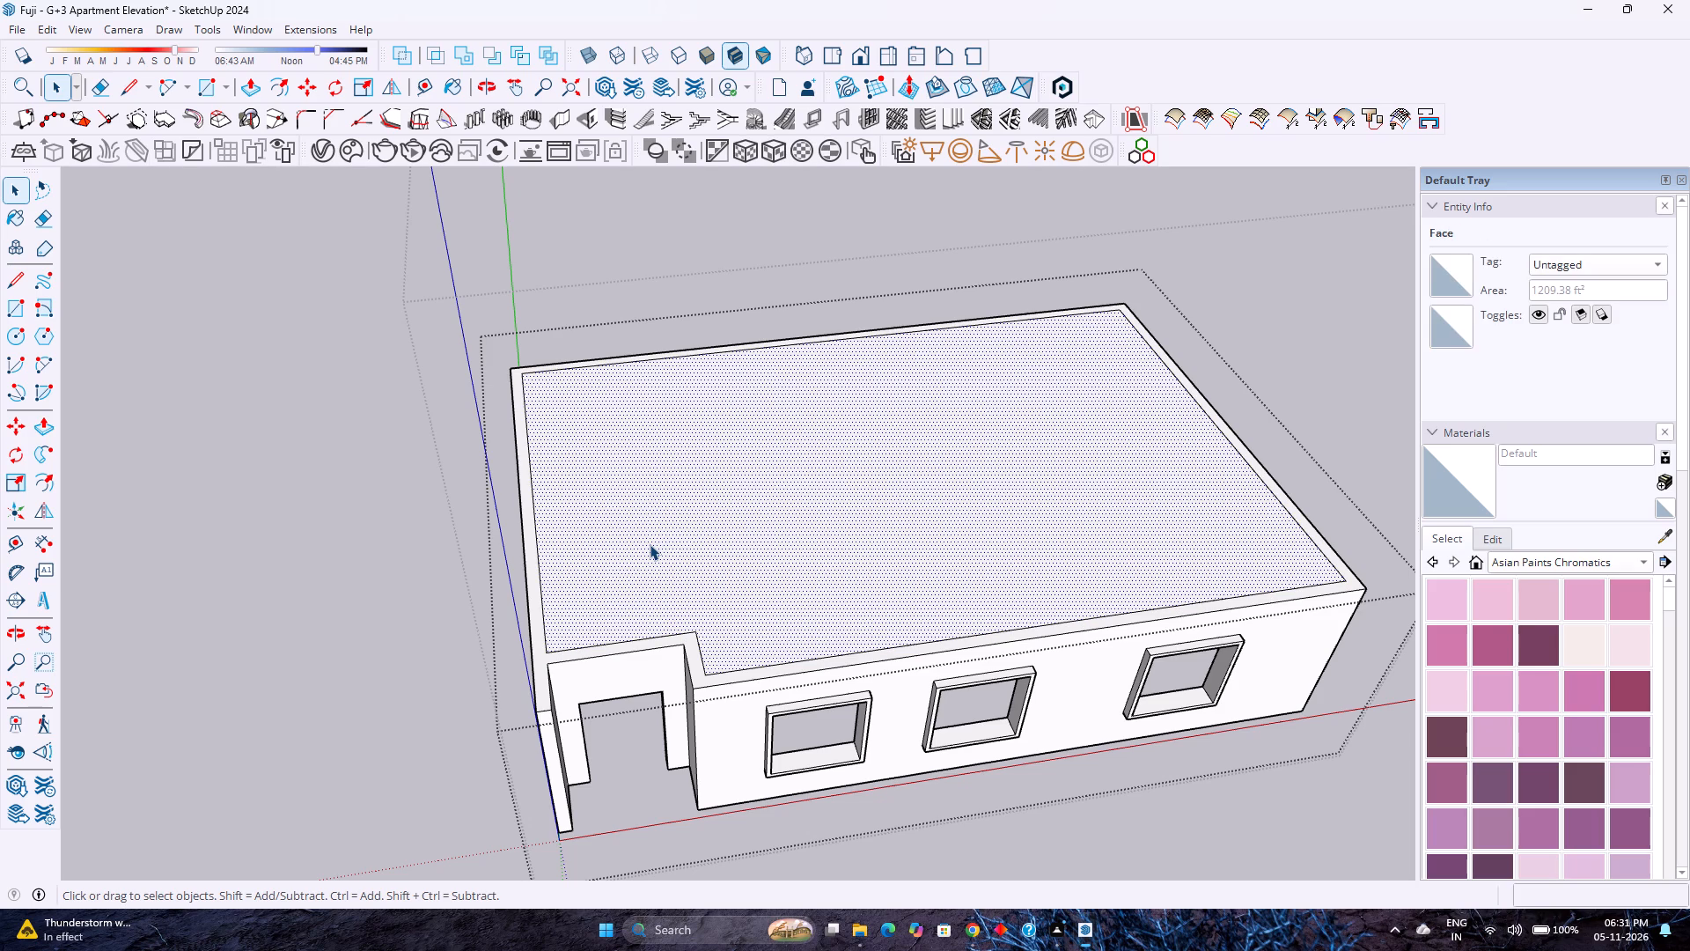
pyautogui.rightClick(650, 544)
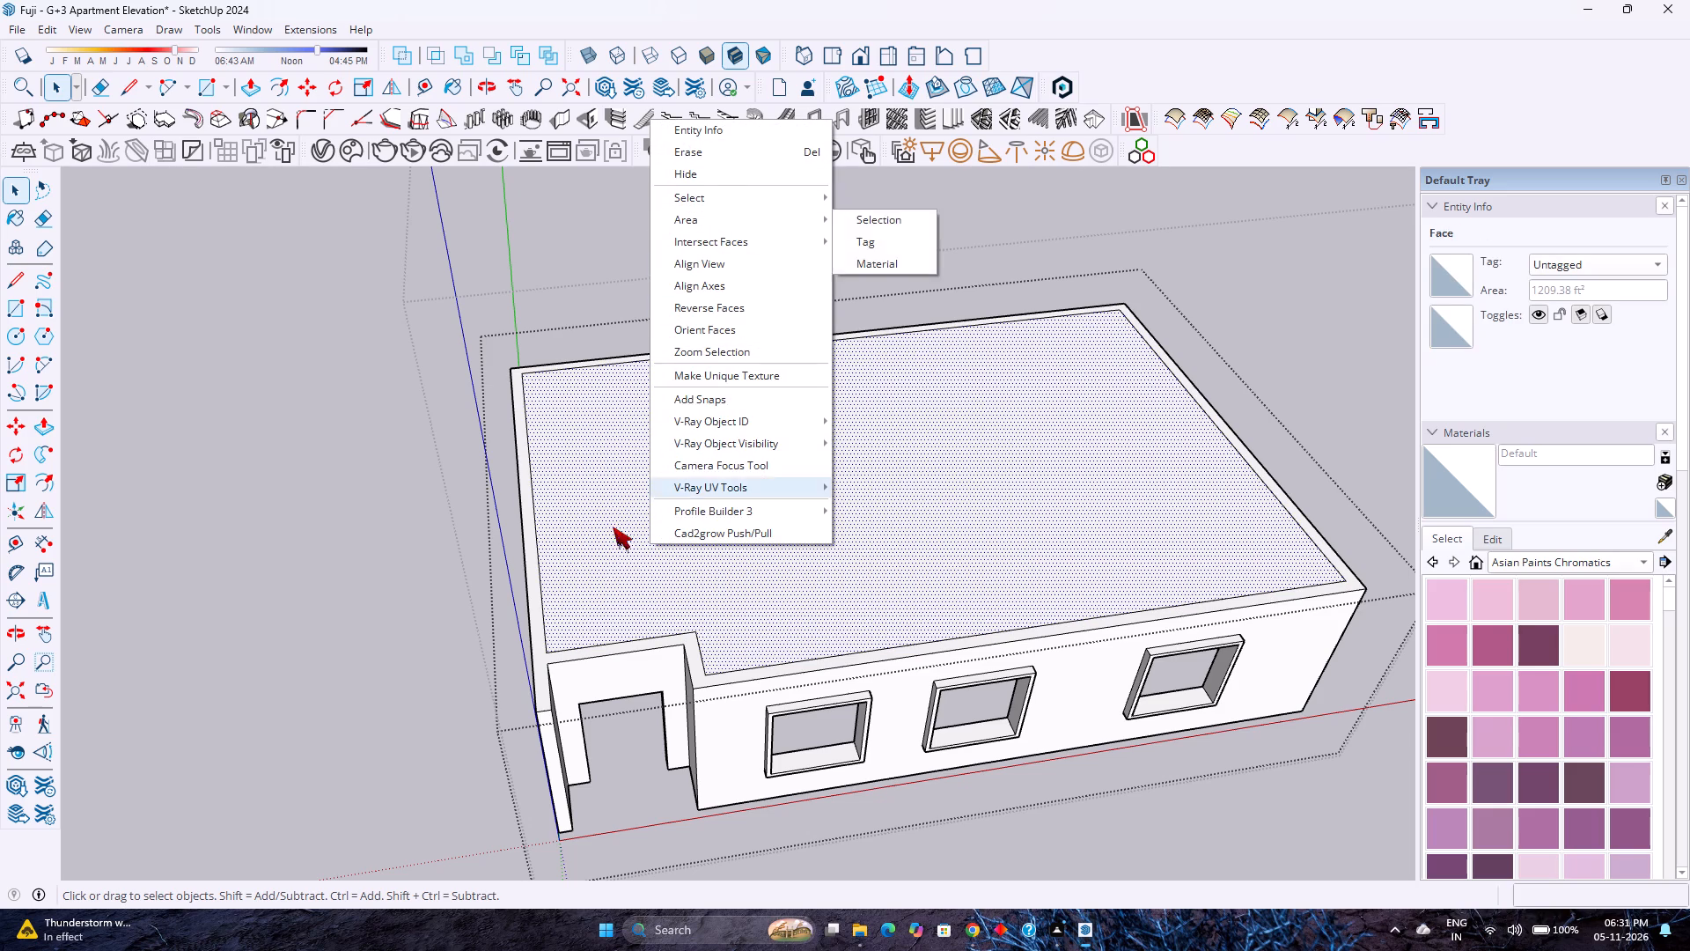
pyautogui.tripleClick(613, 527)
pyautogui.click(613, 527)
# Make a group from the new top face and its boundary edges.
pyautogui.doubleClick(621, 458)
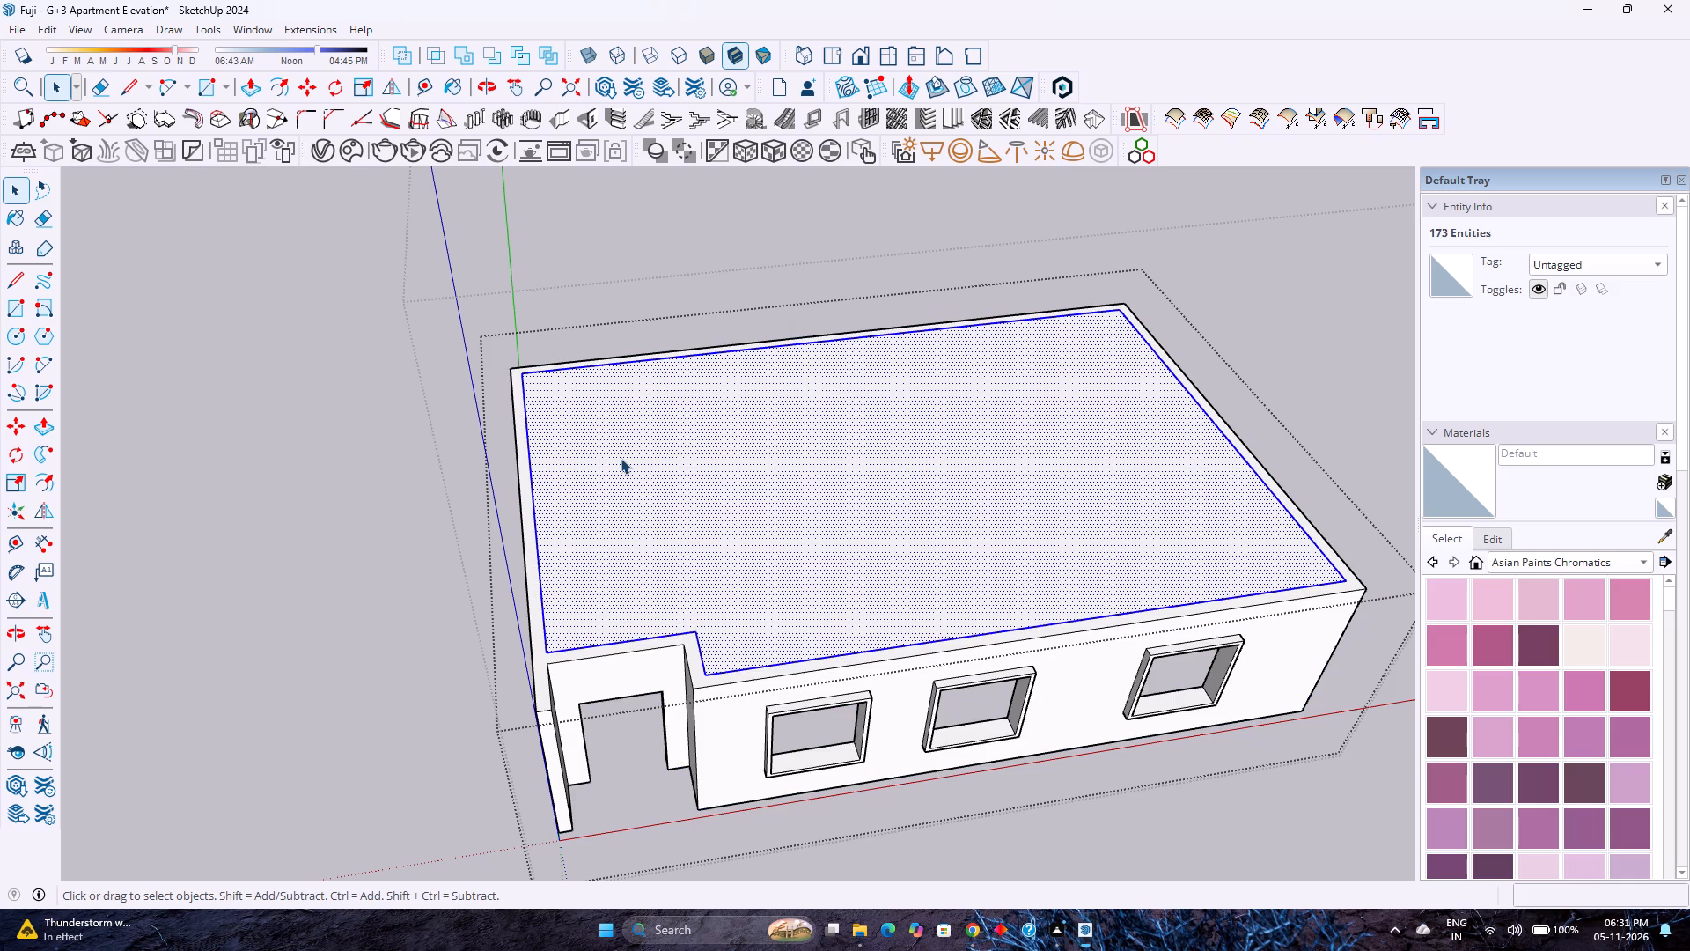
pyautogui.rightClick(621, 458)
pyautogui.click(695, 624)
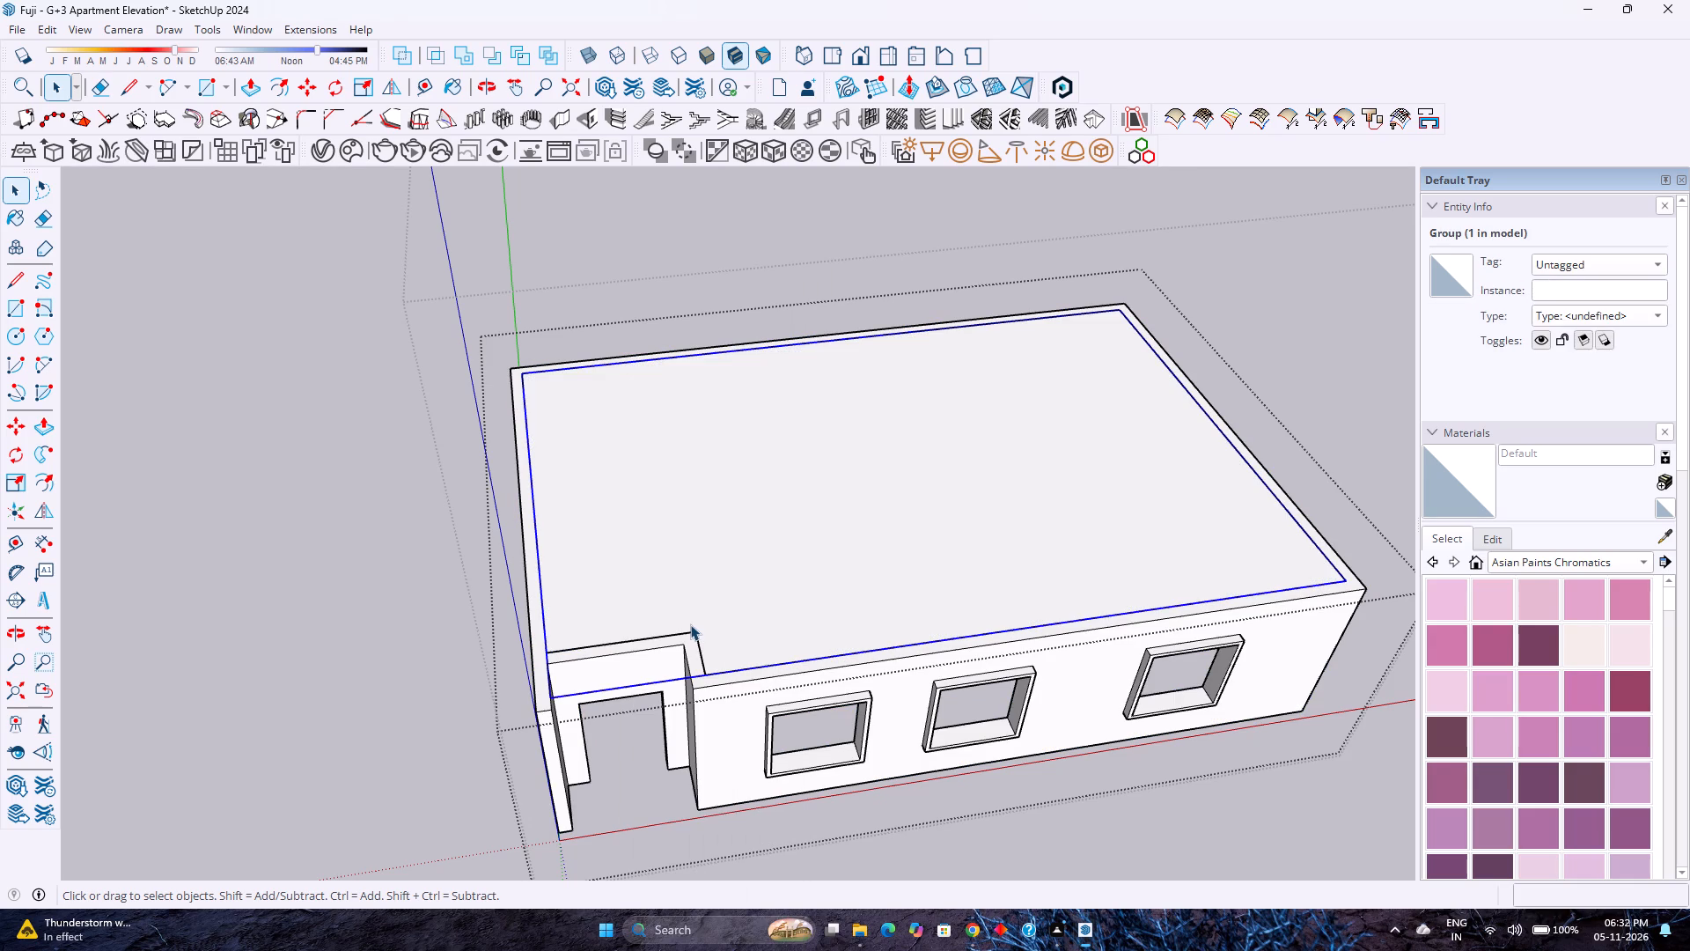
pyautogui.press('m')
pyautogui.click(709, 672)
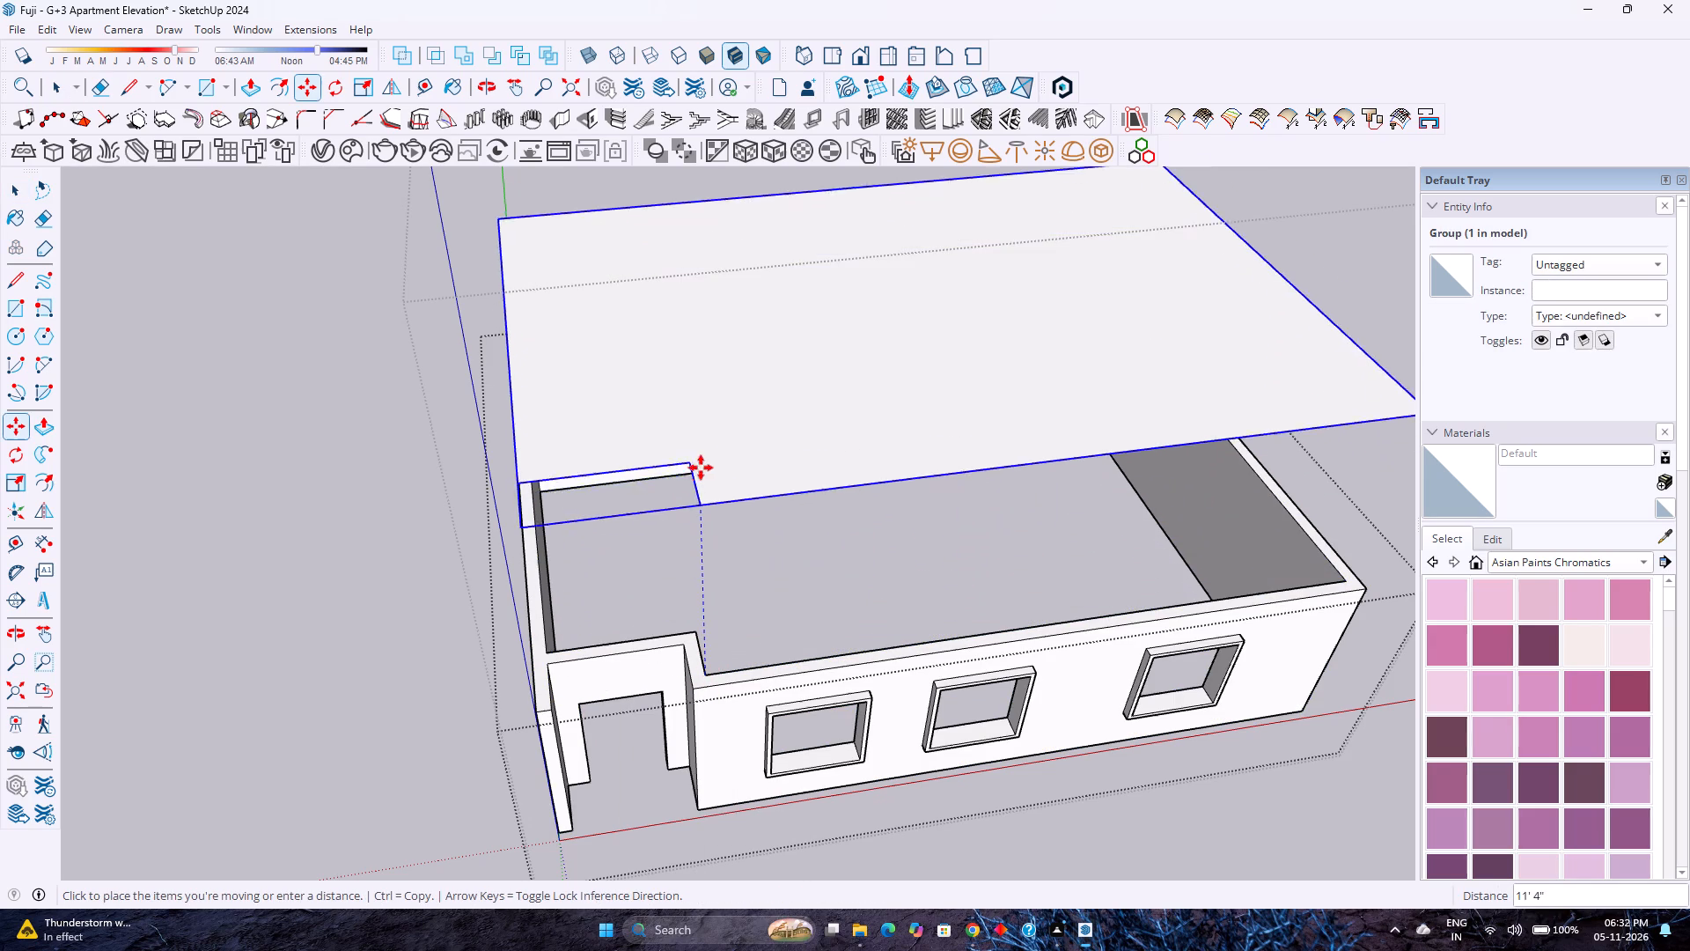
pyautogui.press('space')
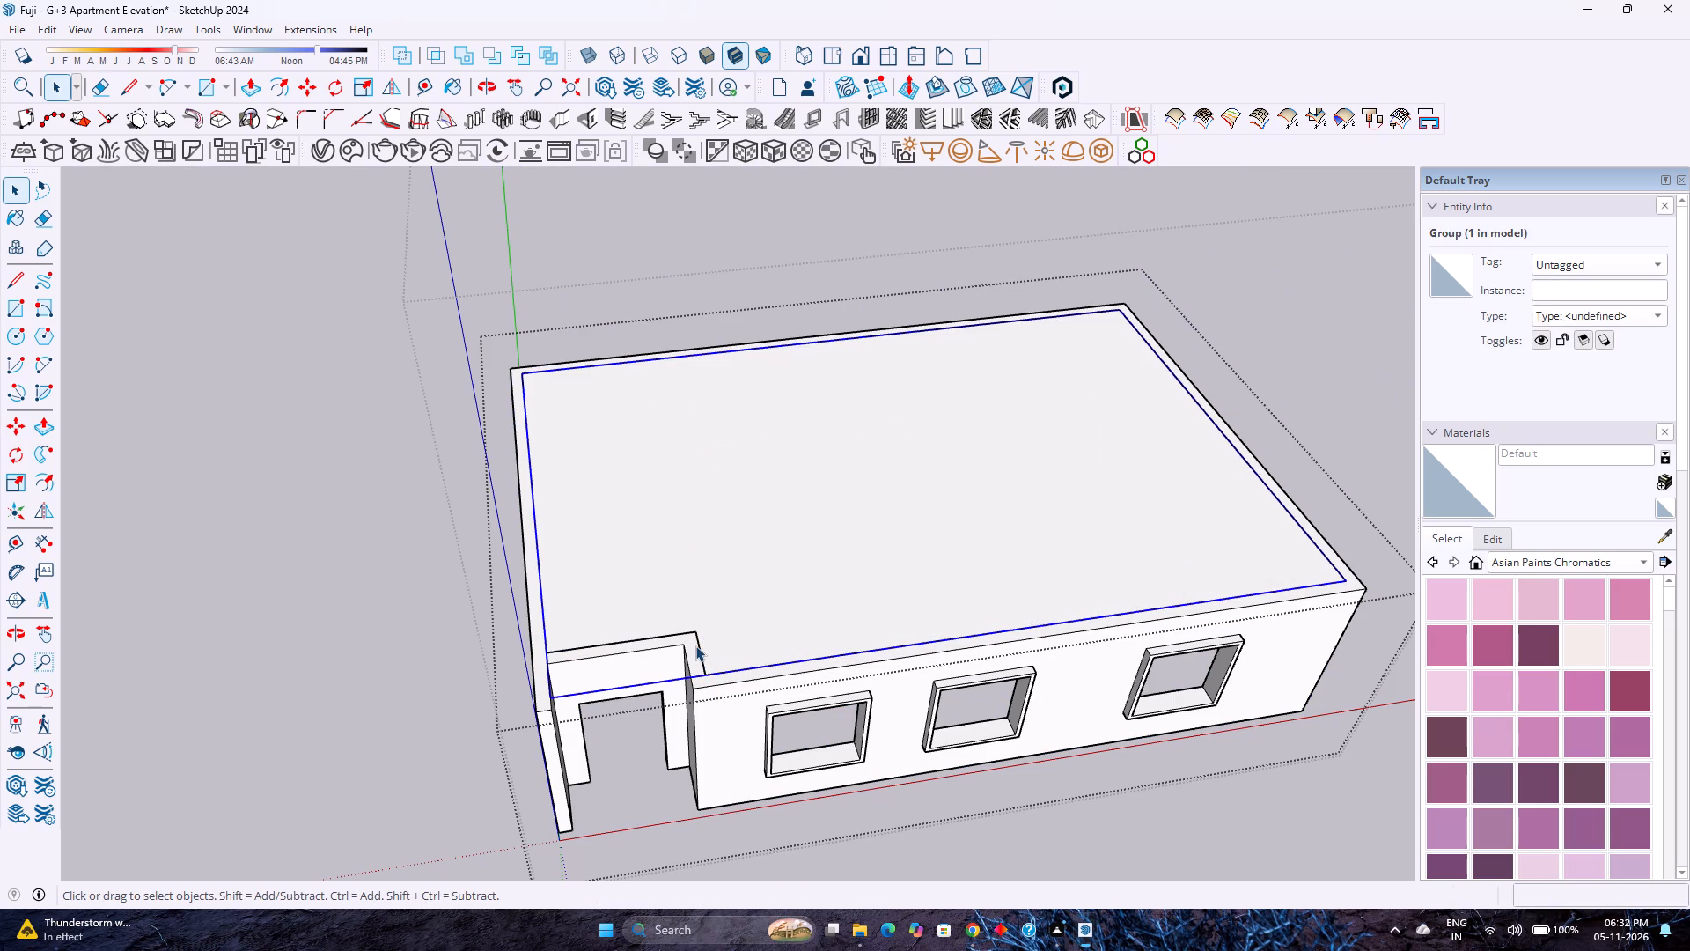
# Cut the grouped slab face out of the wall group and paste it outside that group, near the front corner of the walls.
pyautogui.hotkey('ctrl', 'x')
pyautogui.press('space')
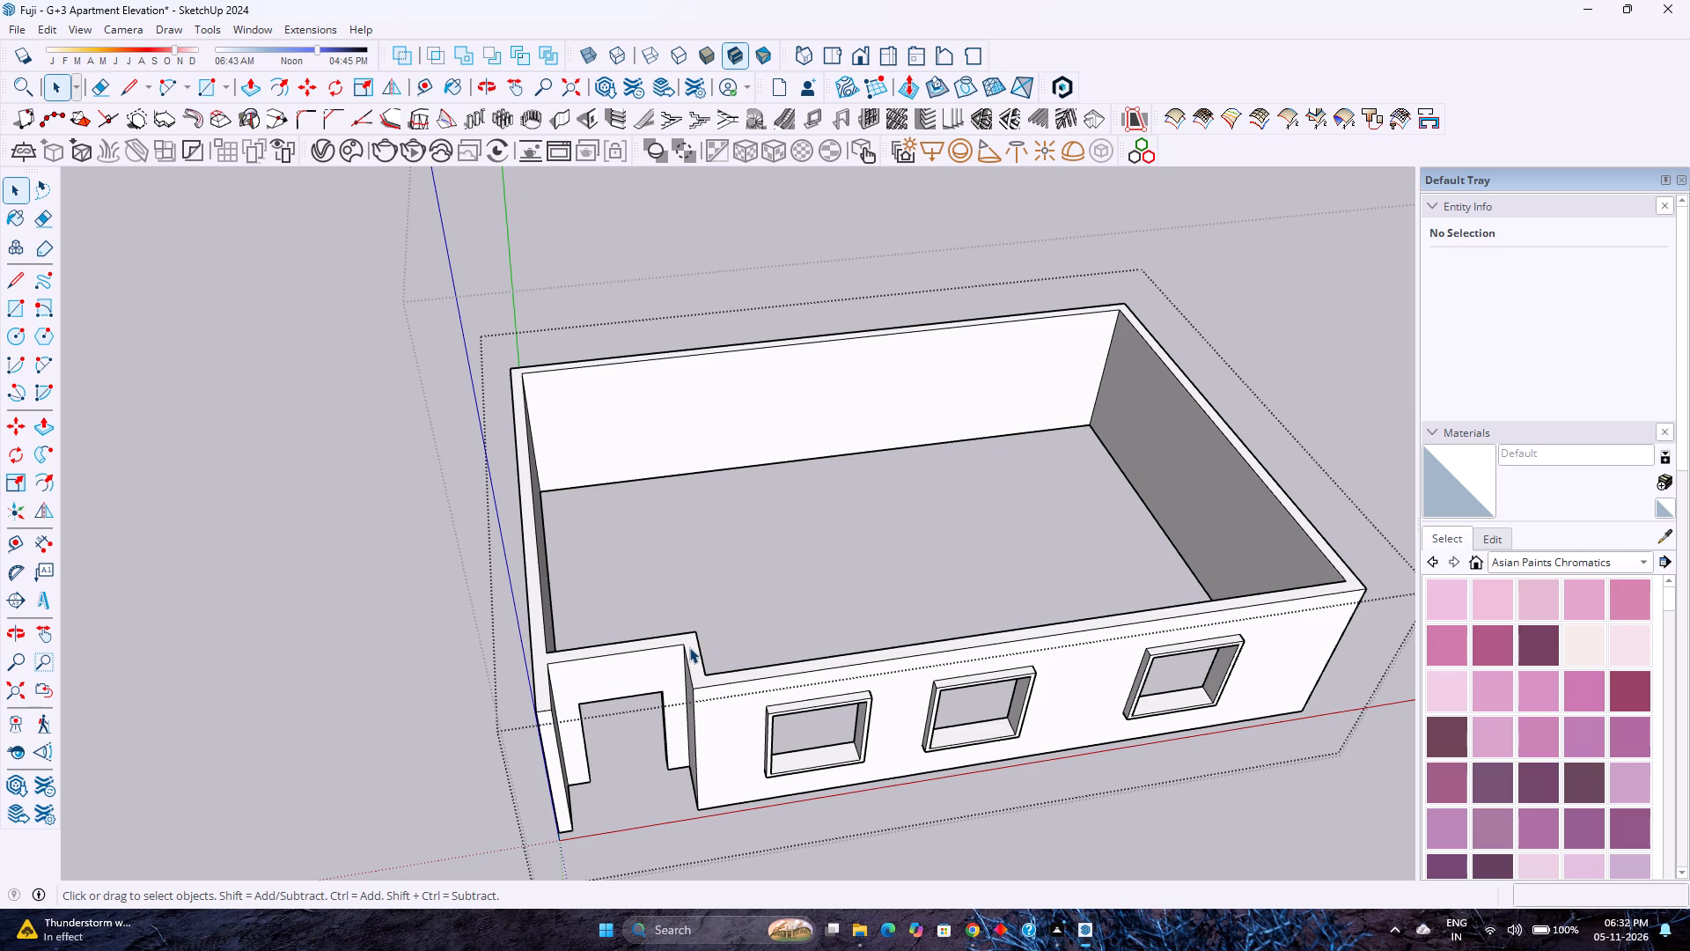
pyautogui.press('Escape')
pyautogui.click(689, 647)
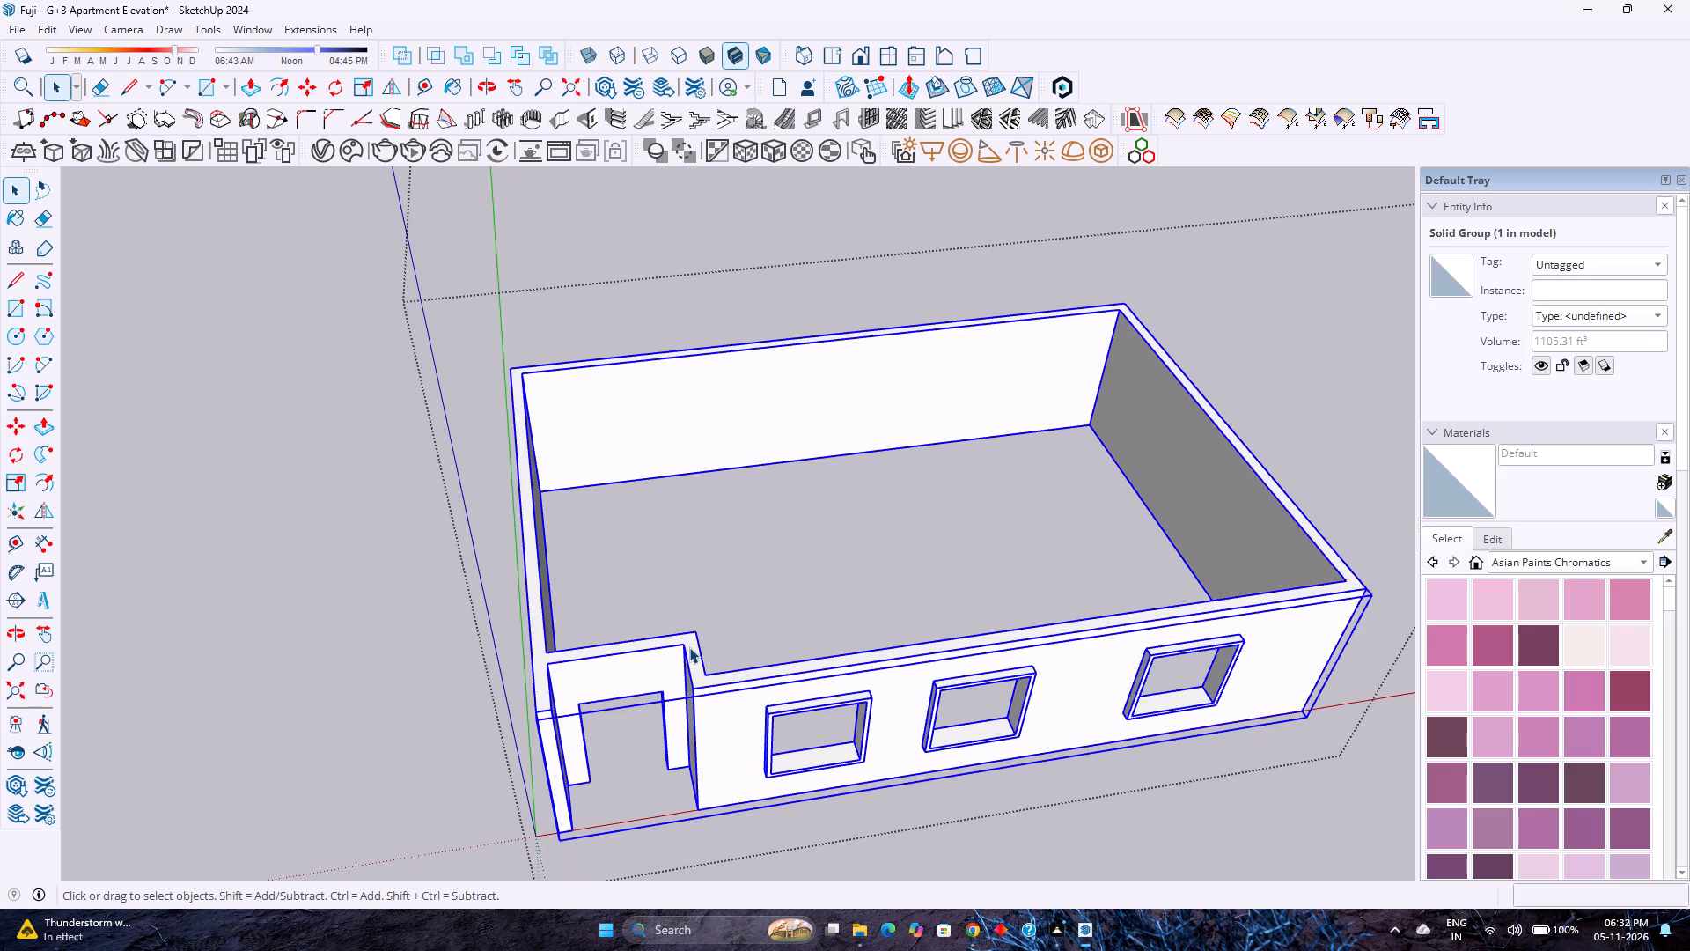
pyautogui.hotkey('ctrl', 'v')
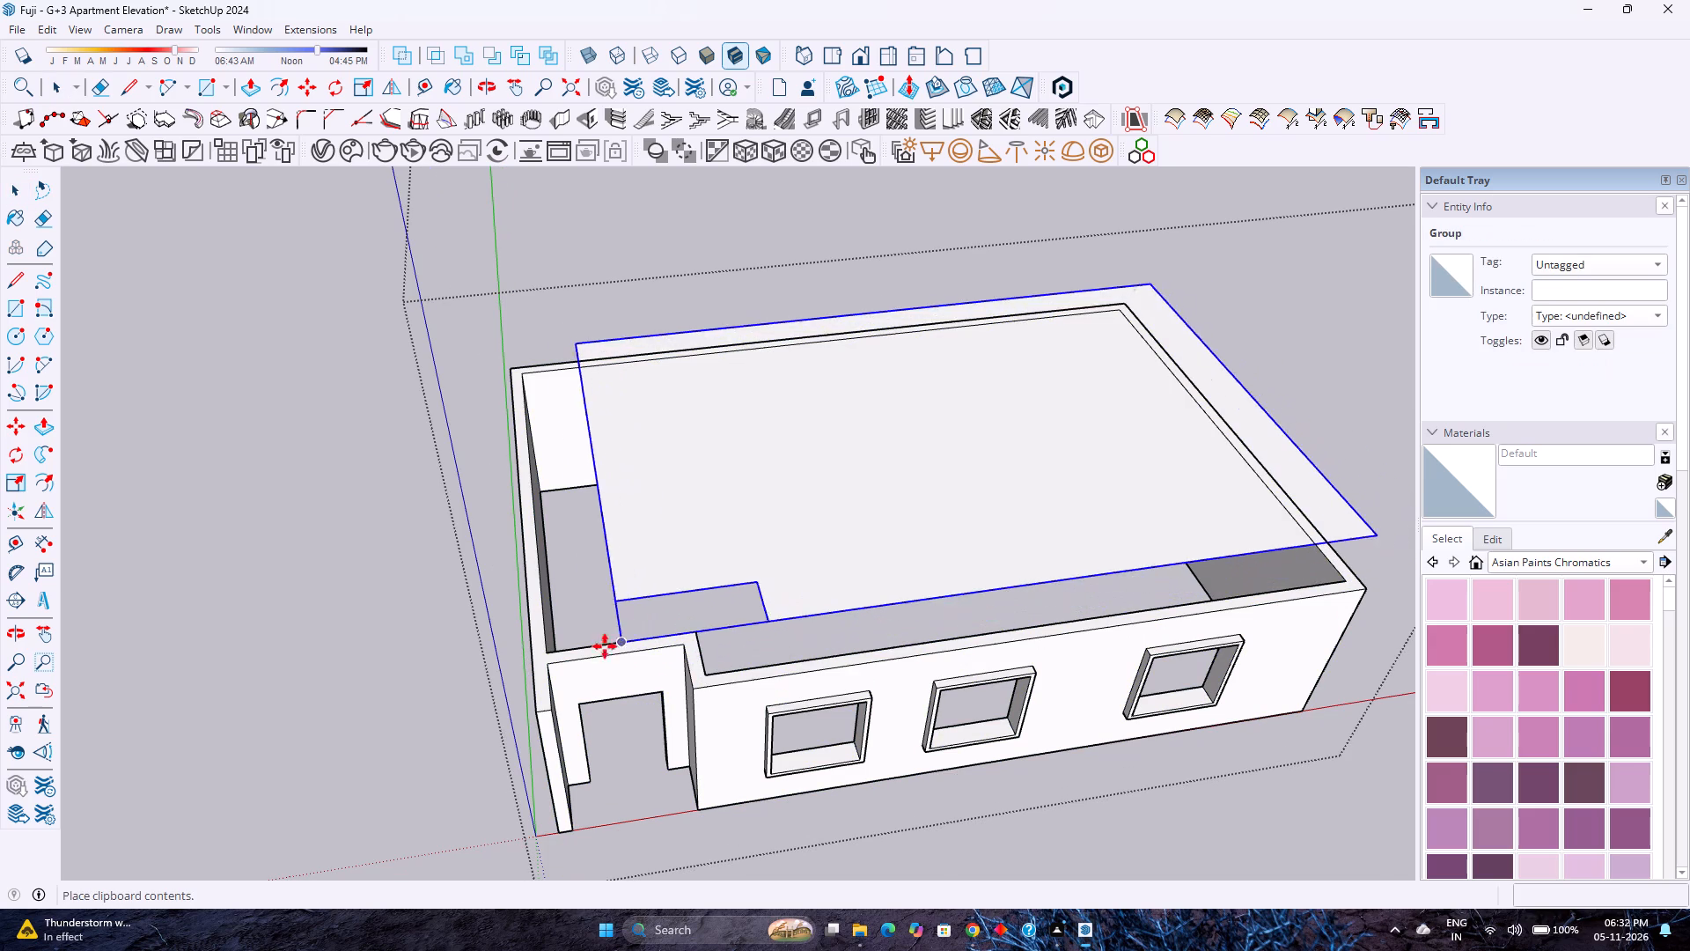
pyautogui.click(552, 709)
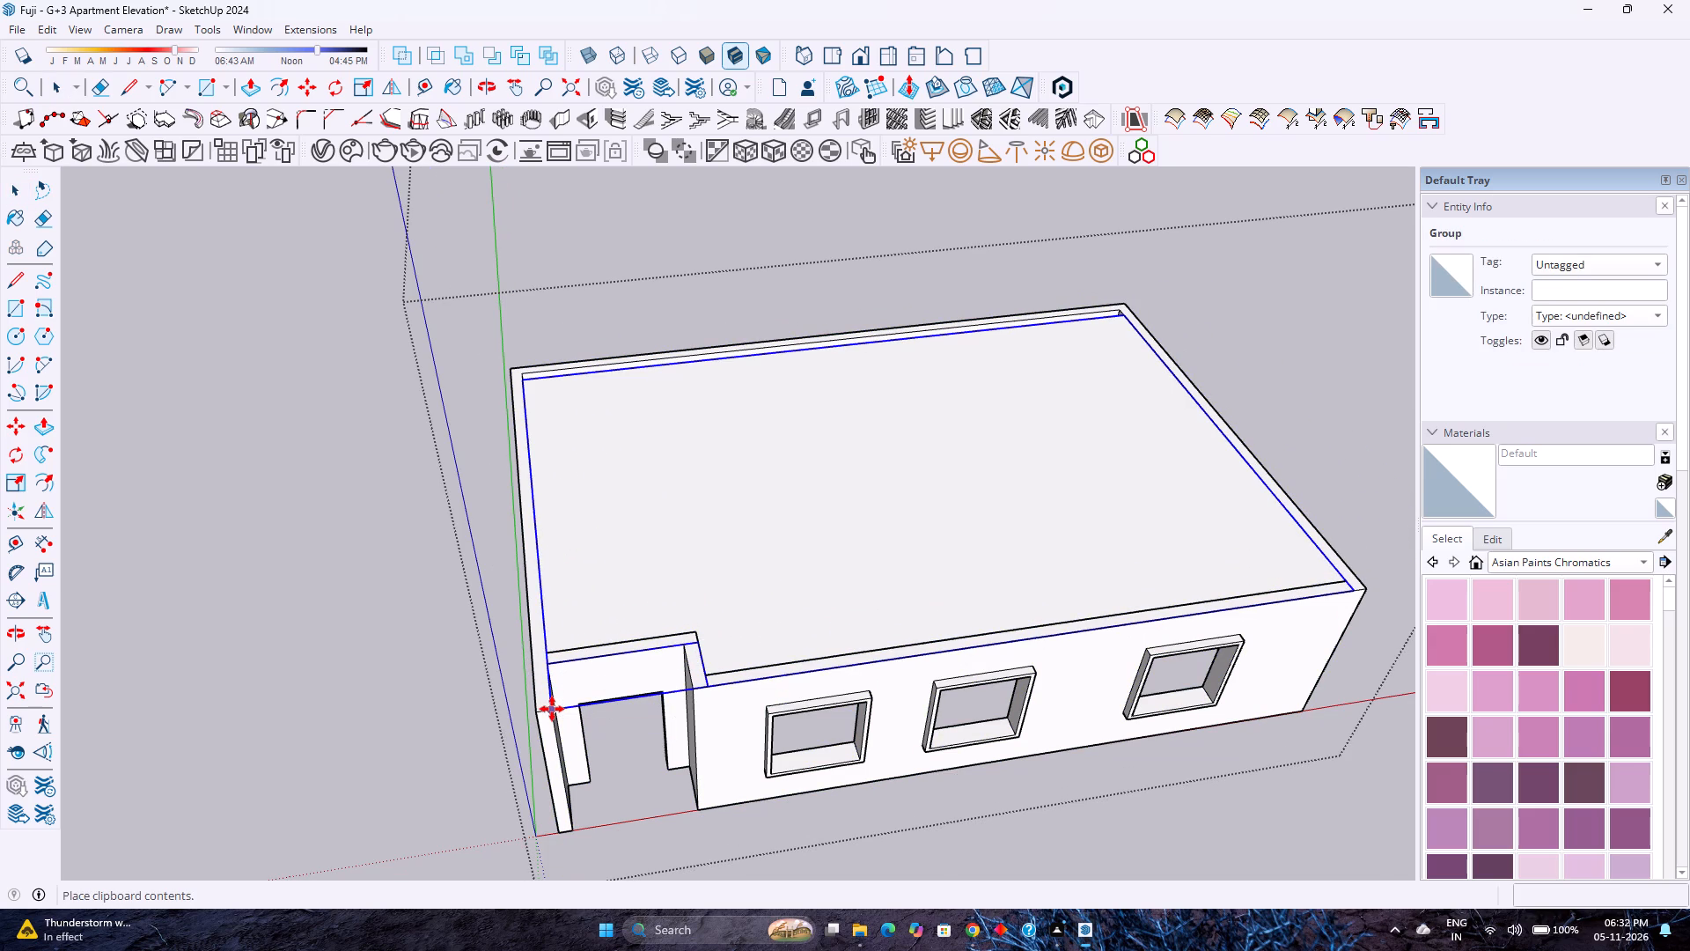
pyautogui.press('space')
# Move the pasted slab face 9" so its notch corner snaps onto the inner corner of the ground-floor wall top.
pyautogui.scroll(2, 724, 669)
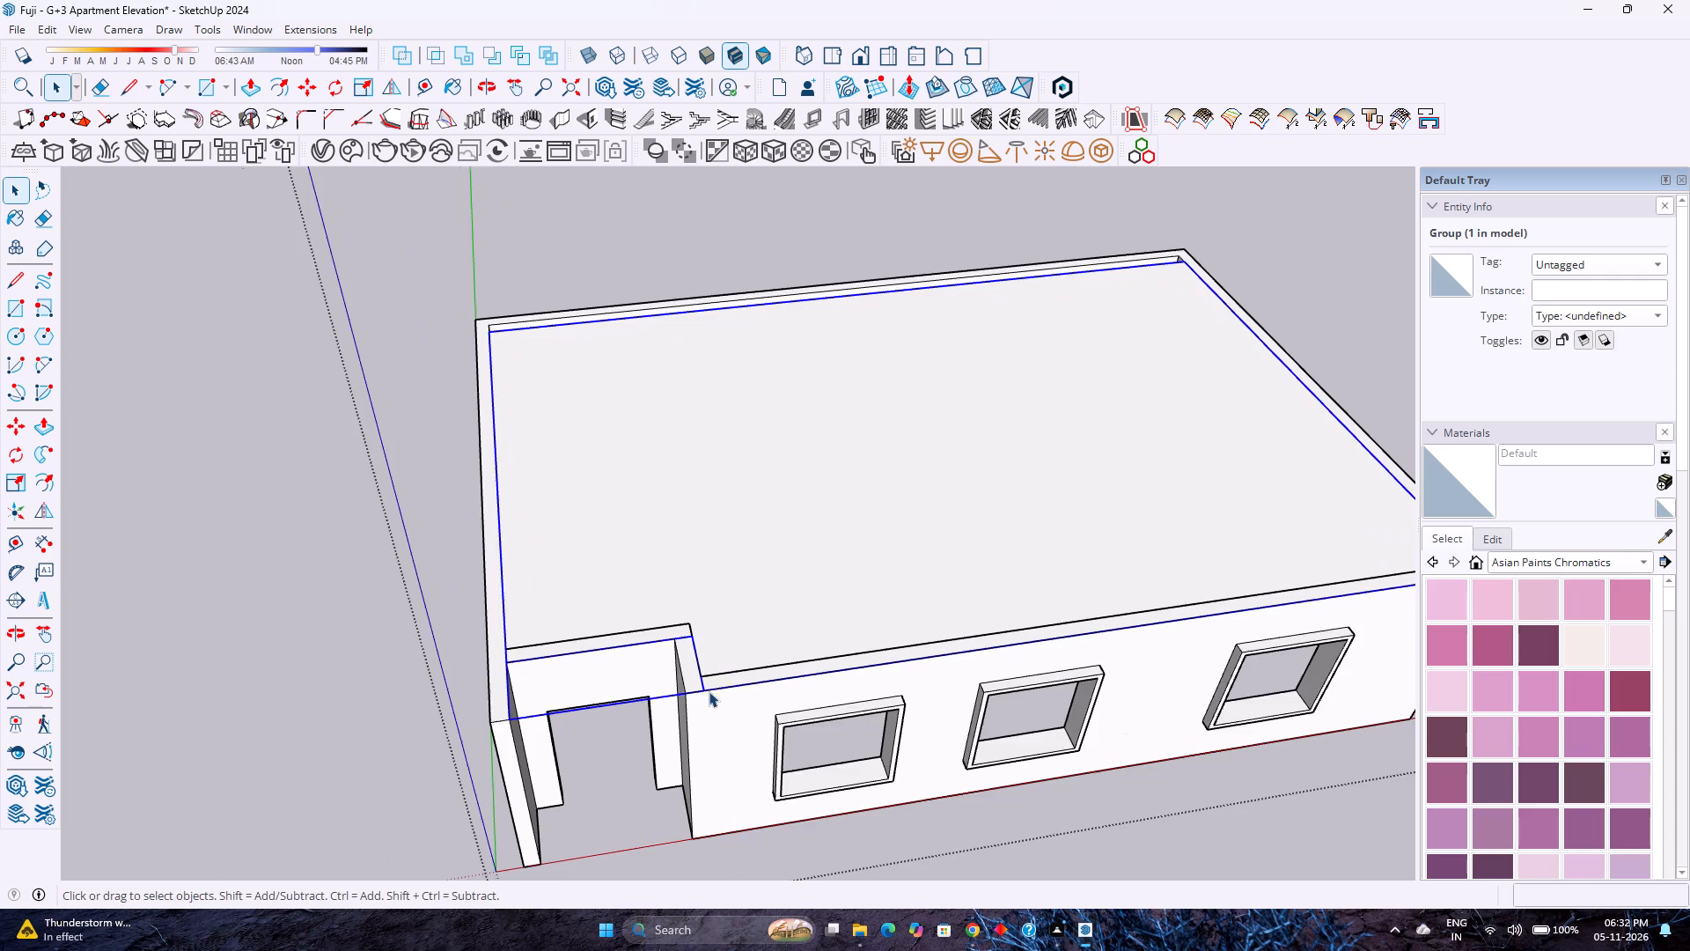
pyautogui.scroll(1, 709, 691)
pyautogui.moveTo(709, 692); pyautogui.dragTo(788, 785, button='middle')
pyautogui.middleClick(788, 785)
pyautogui.press('m')
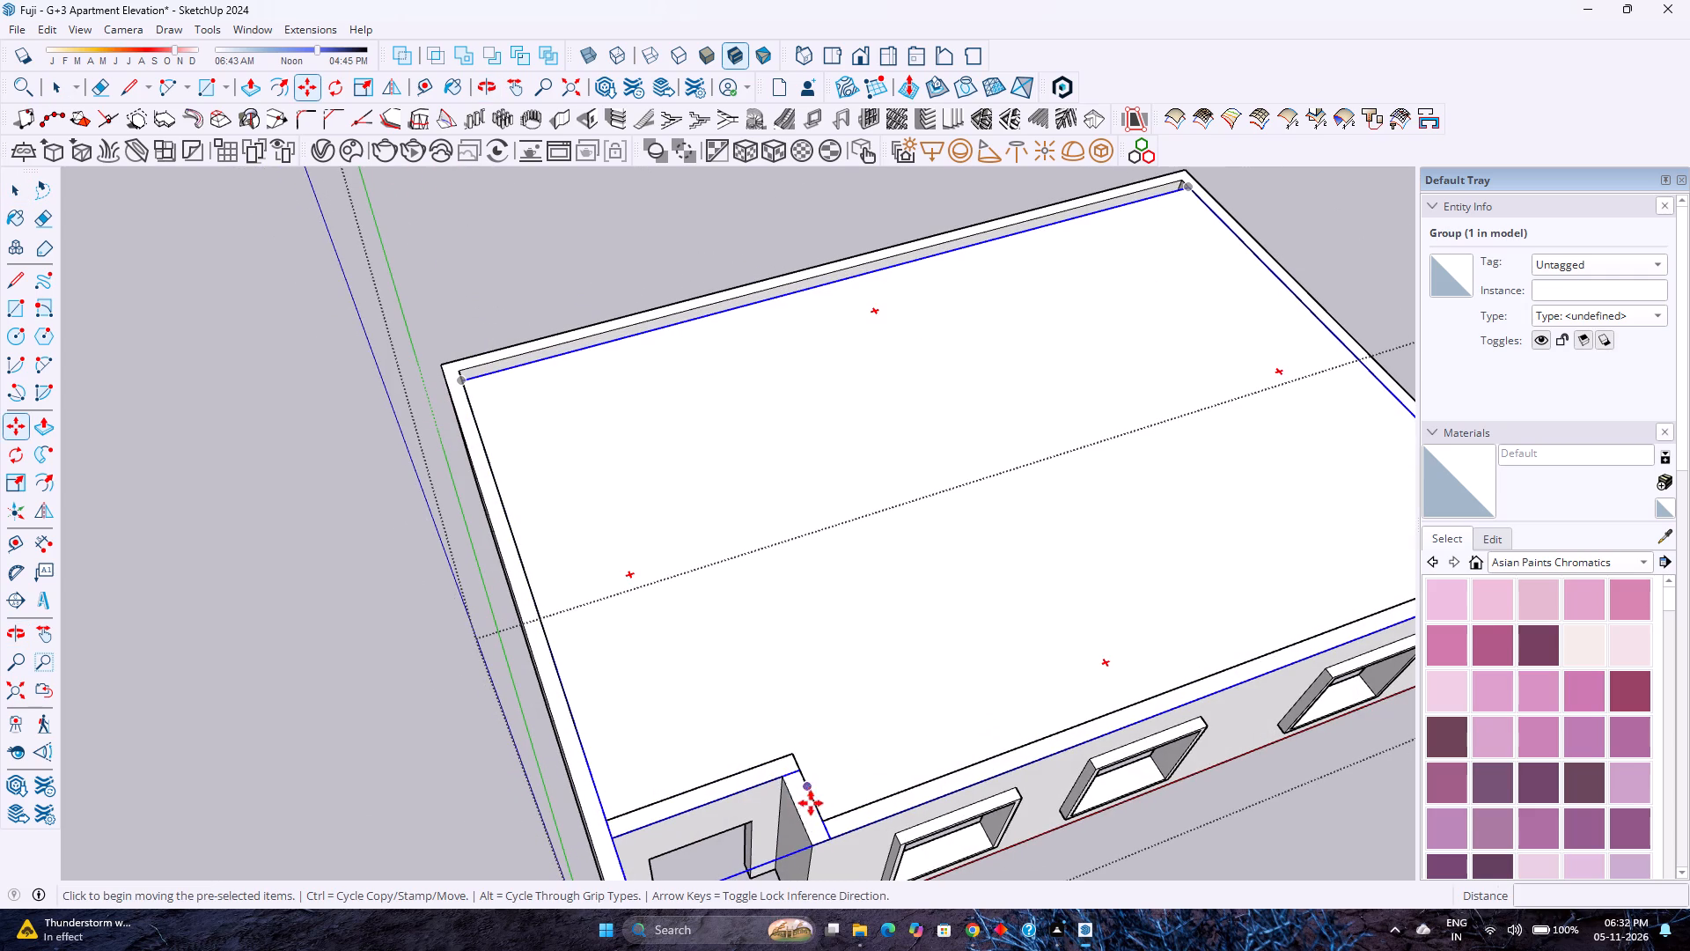
pyautogui.click(834, 840)
pyautogui.click(823, 819)
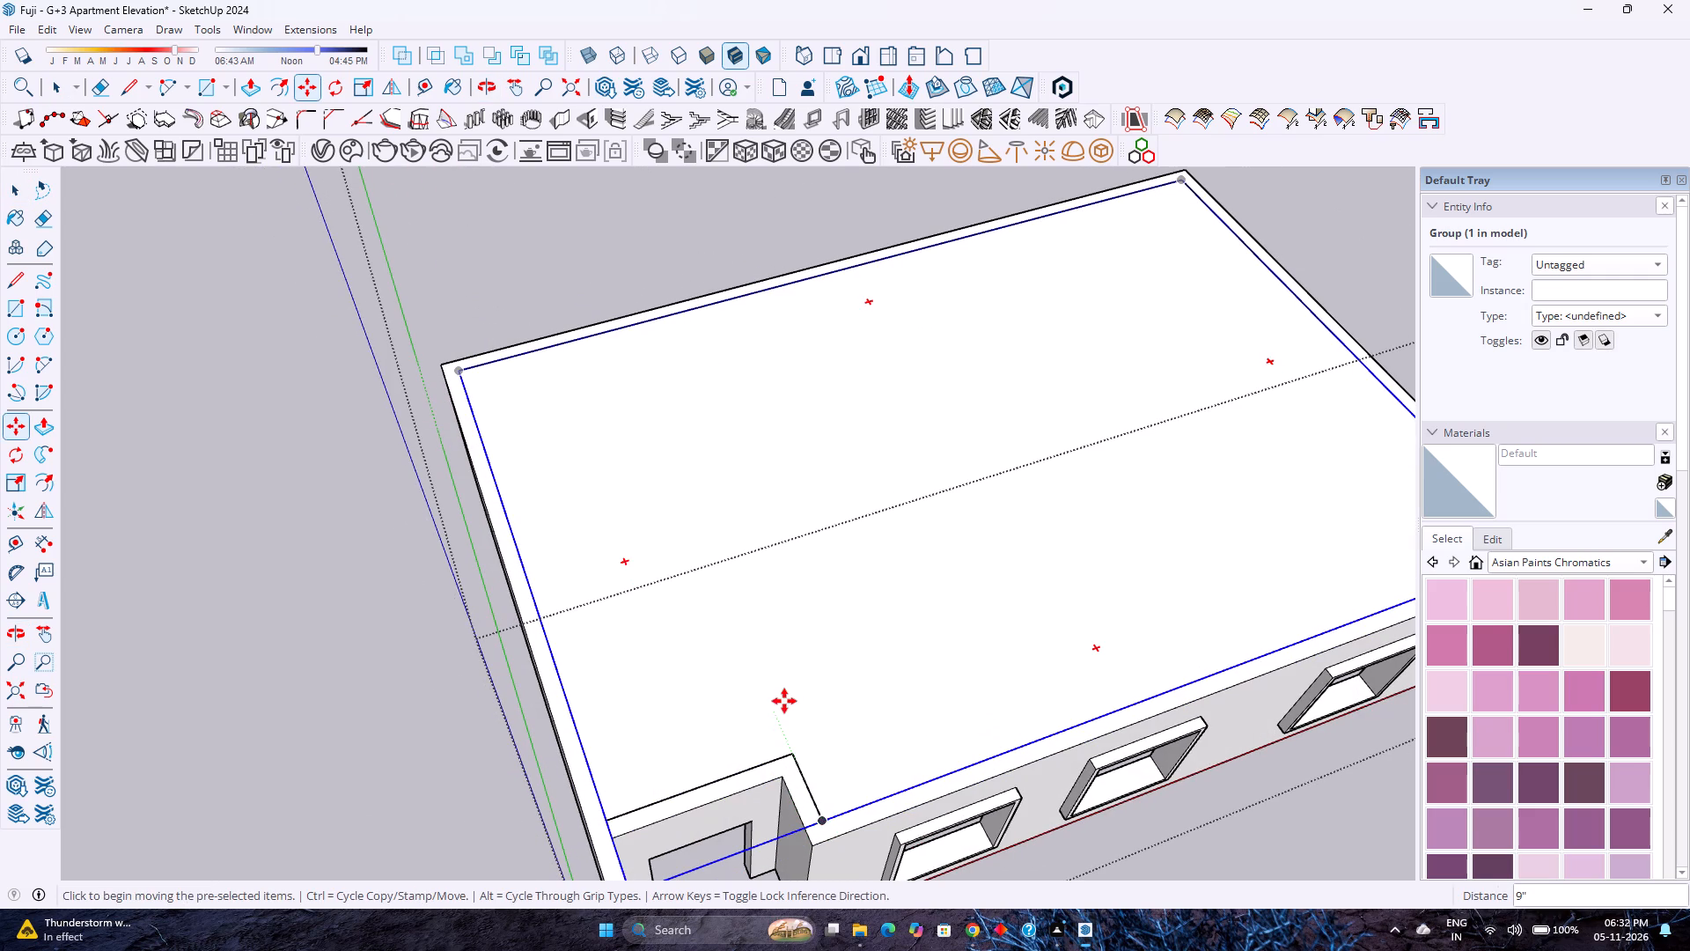
# Inside the slab group, push/pull the face up 1' to give the slab thickness, and close the group.
pyautogui.press('space')
pyautogui.doubleClick(789, 697)
pyautogui.press('p')
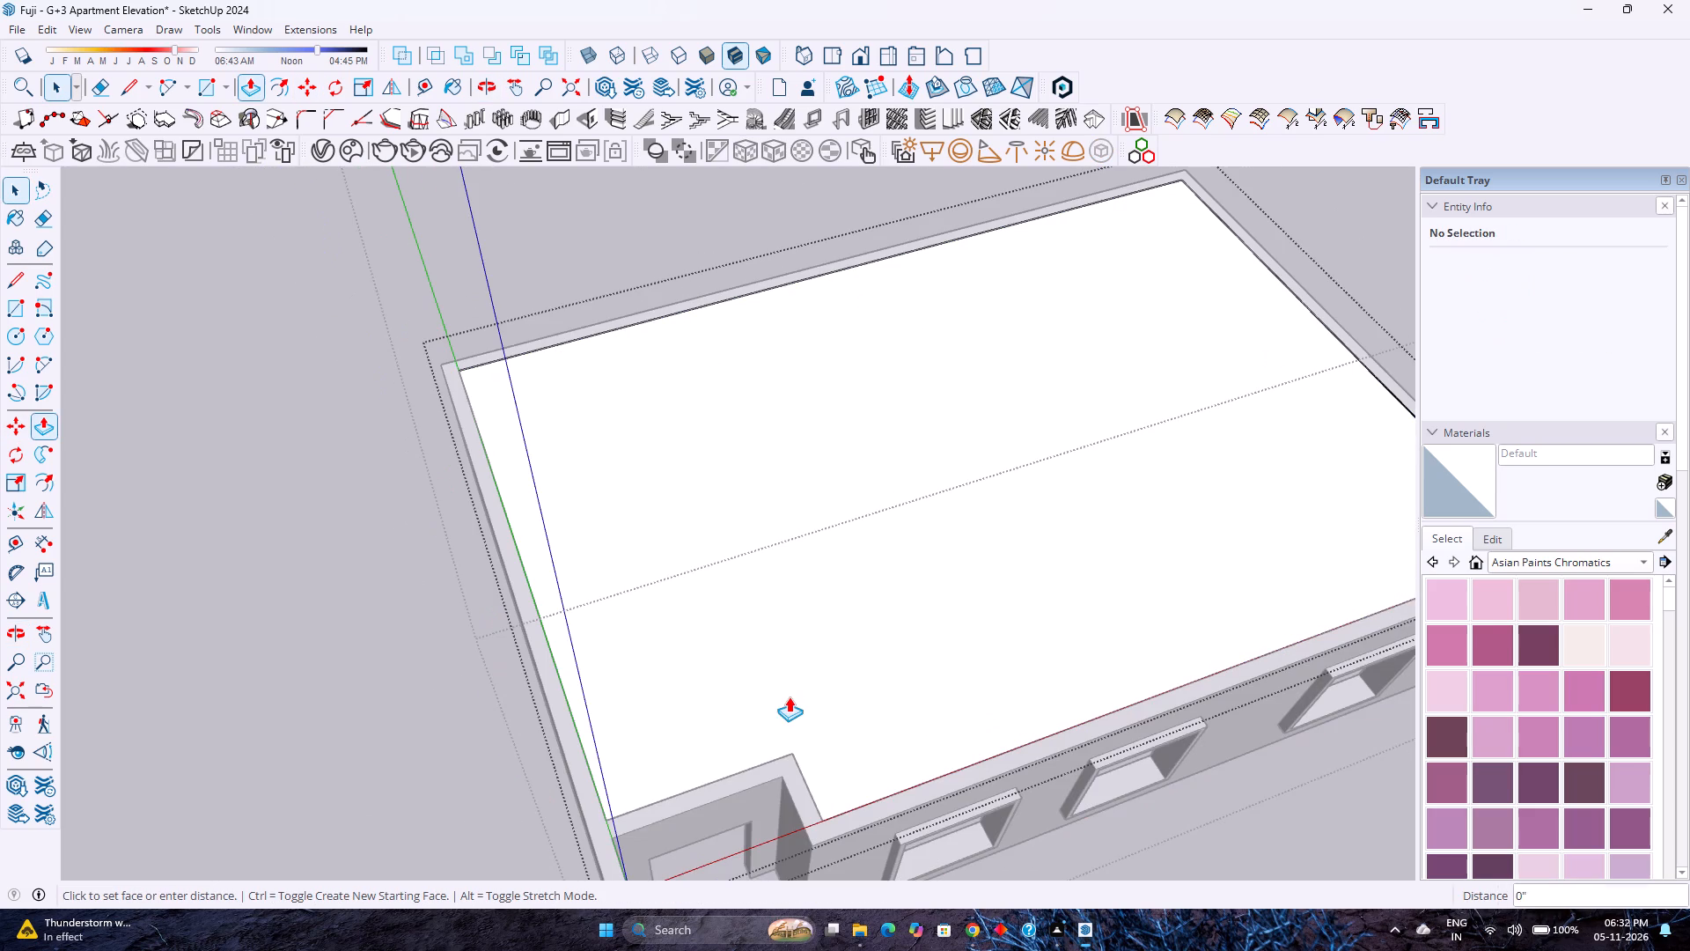
pyautogui.click(789, 697)
pyautogui.write("1'")
pyautogui.press('Return')
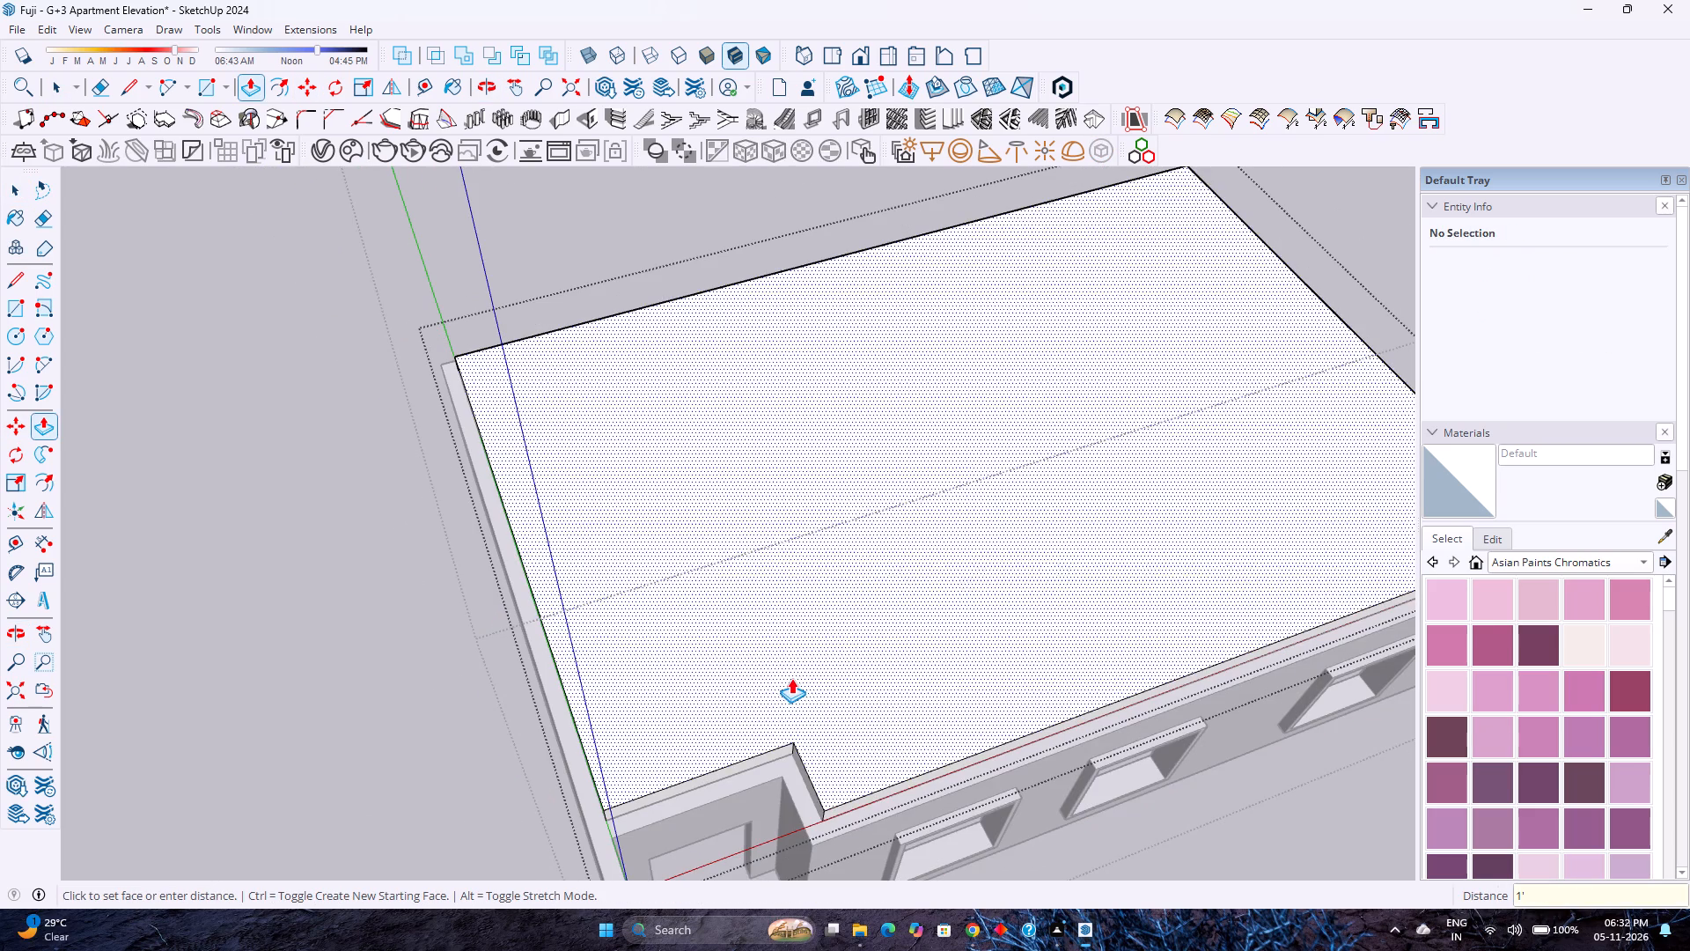
pyautogui.press('space')
pyautogui.press('Escape')
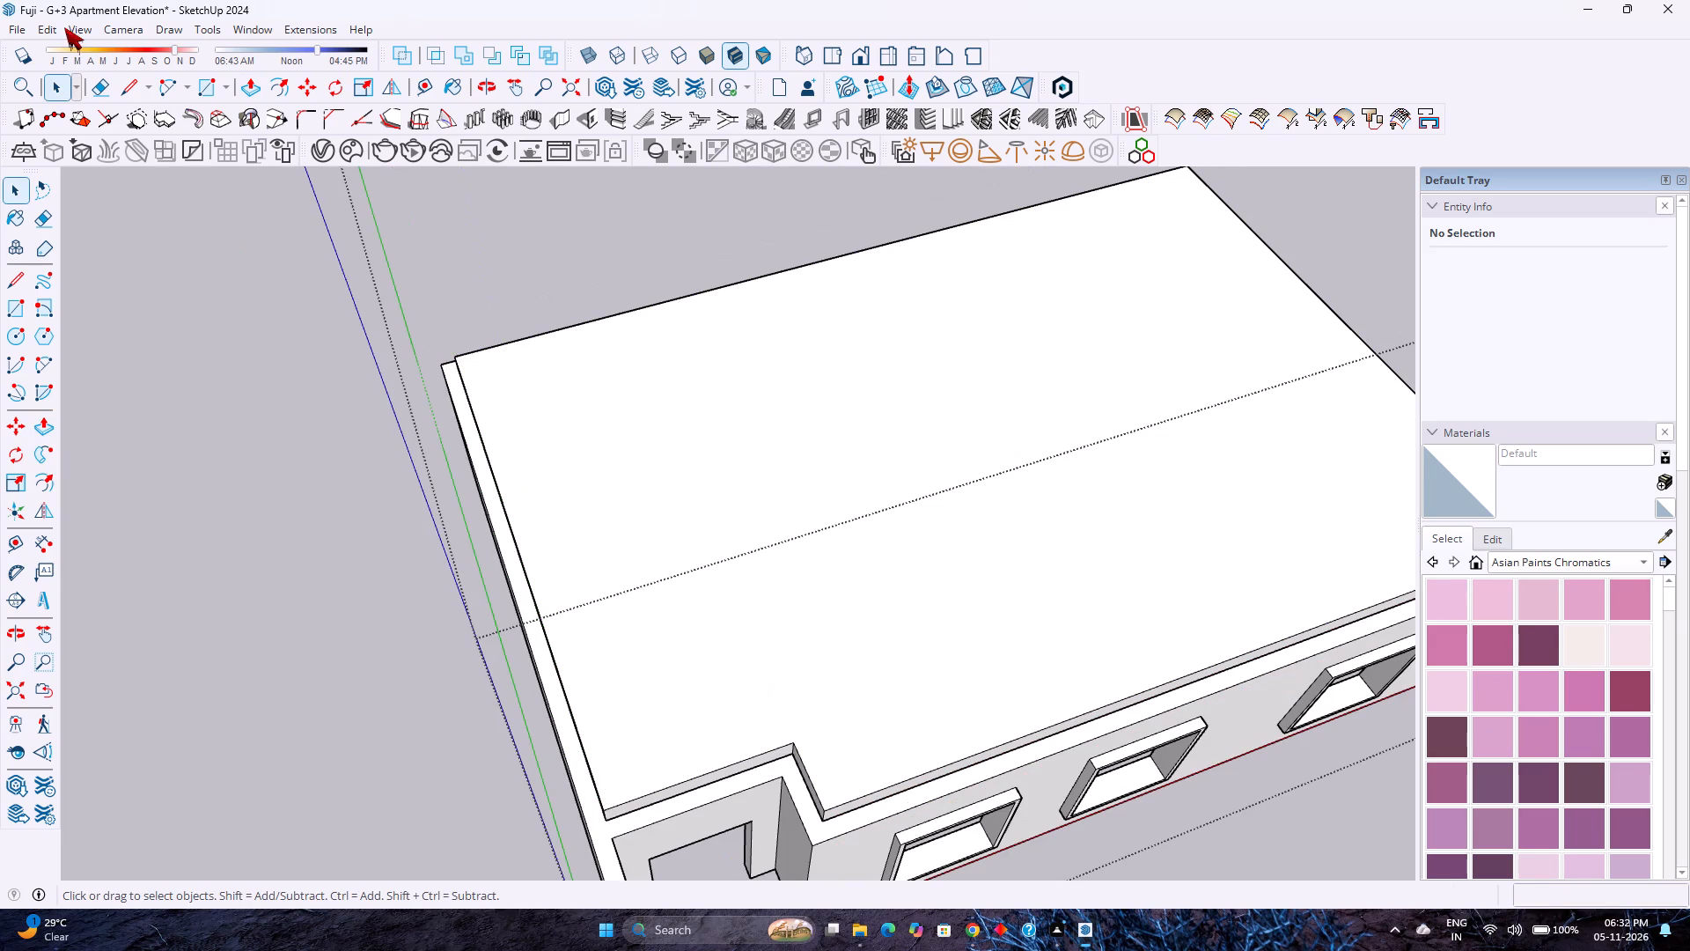
# Unhide all the hidden floors and the ground-floor projection.
pyautogui.click(56, 27)
pyautogui.click(346, 365)
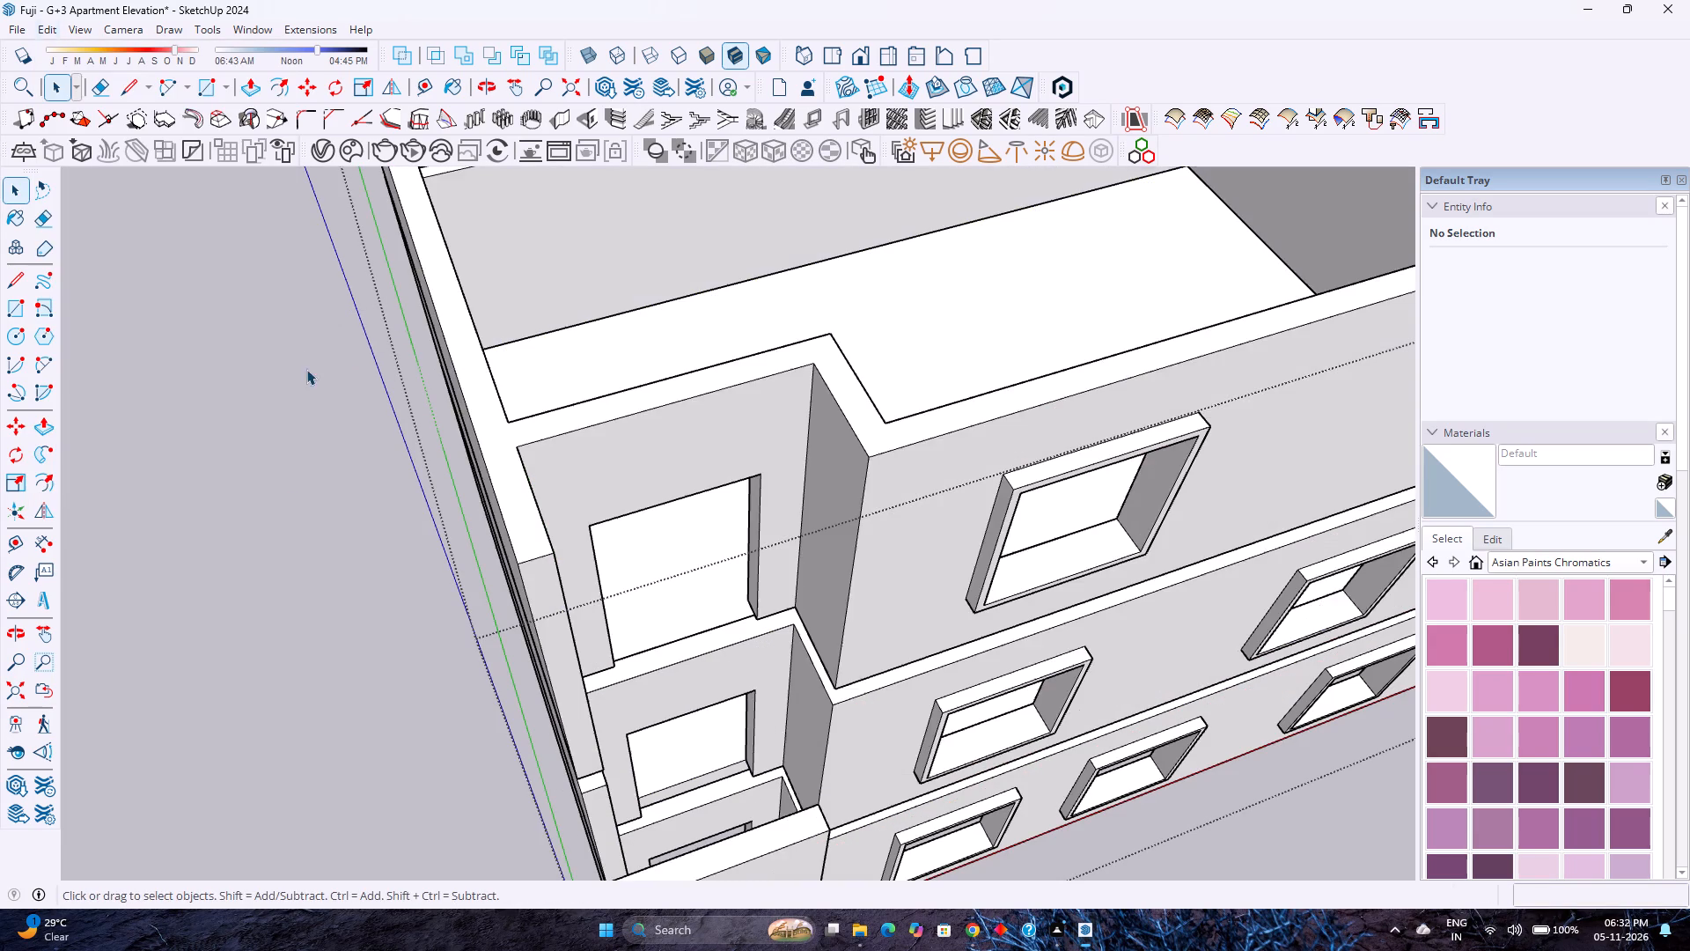
# Inside the slab group above the ground floor, push/pull the long front face outward 9" to meet the wall's outer face.
pyautogui.scroll(-1, 400, 548)
pyautogui.moveTo(385, 530); pyautogui.dragTo(329, 430, button='middle')
pyautogui.middleClick(329, 430)
pyautogui.scroll(-4, 338, 436)
pyautogui.moveTo(467, 663); pyautogui.dragTo(333, 520, button='middle')
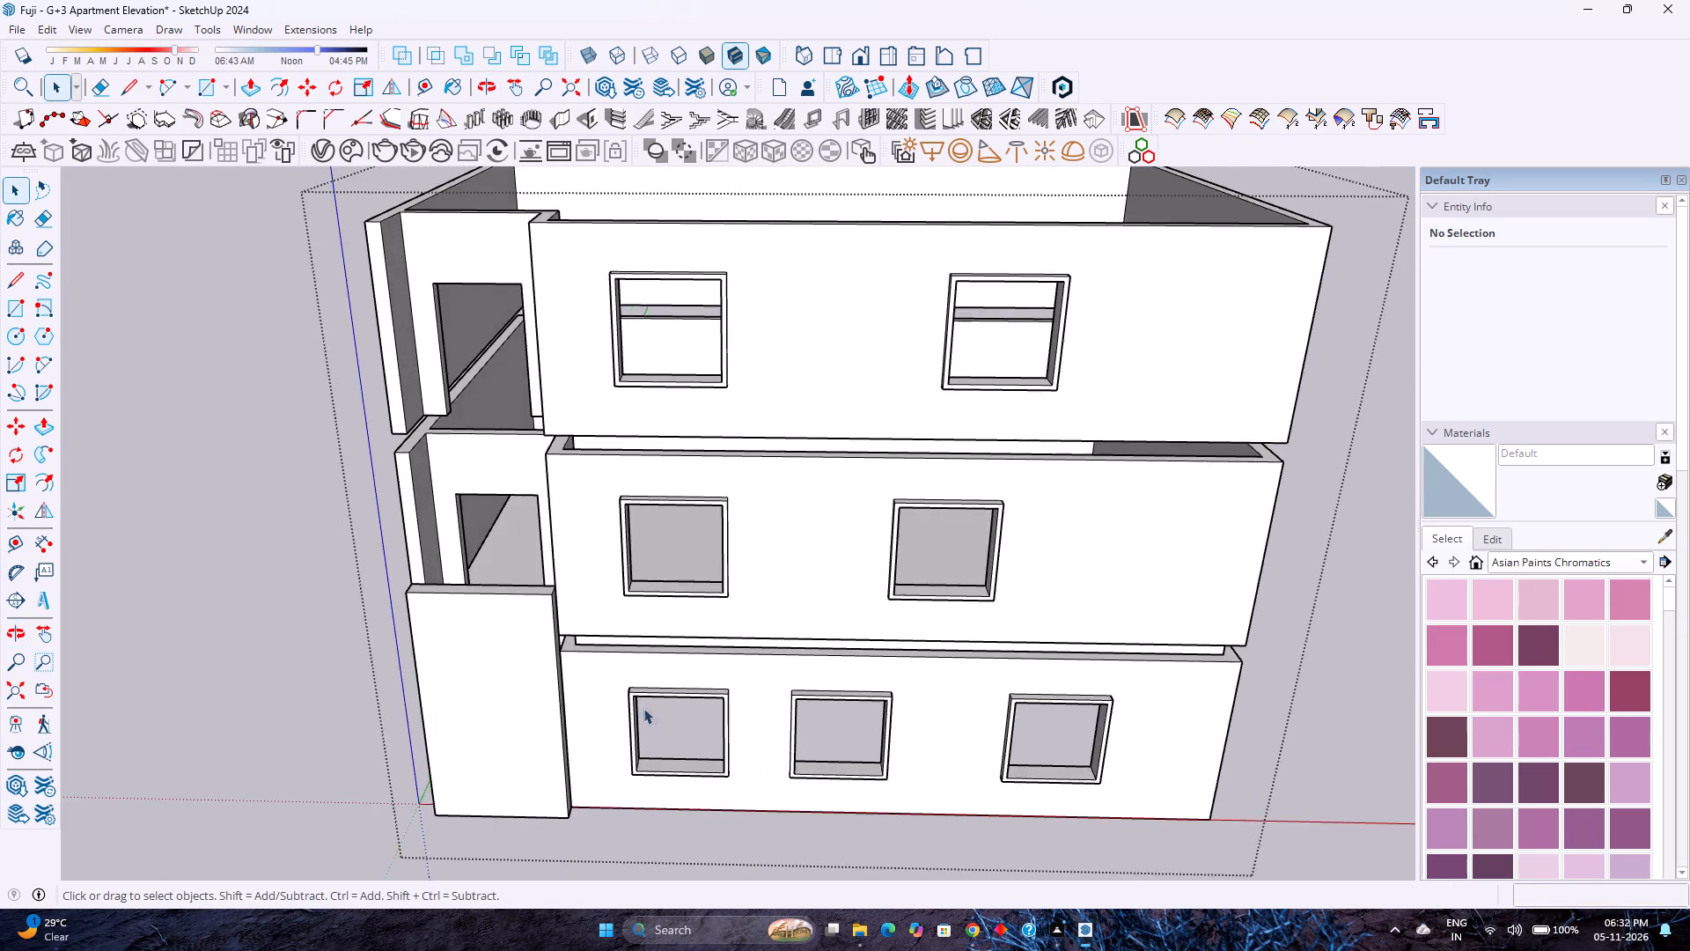
pyautogui.scroll(2, 716, 711)
pyautogui.moveTo(733, 707); pyautogui.dragTo(456, 568, button='middle')
pyautogui.middleClick(452, 567)
pyautogui.middleClick(452, 567)
pyautogui.scroll(-3, 673, 519)
pyautogui.keyDown('shift'); pyautogui.moveTo(673, 520); pyautogui.dragTo(518, 545, button='middle'); pyautogui.keyUp('shift')
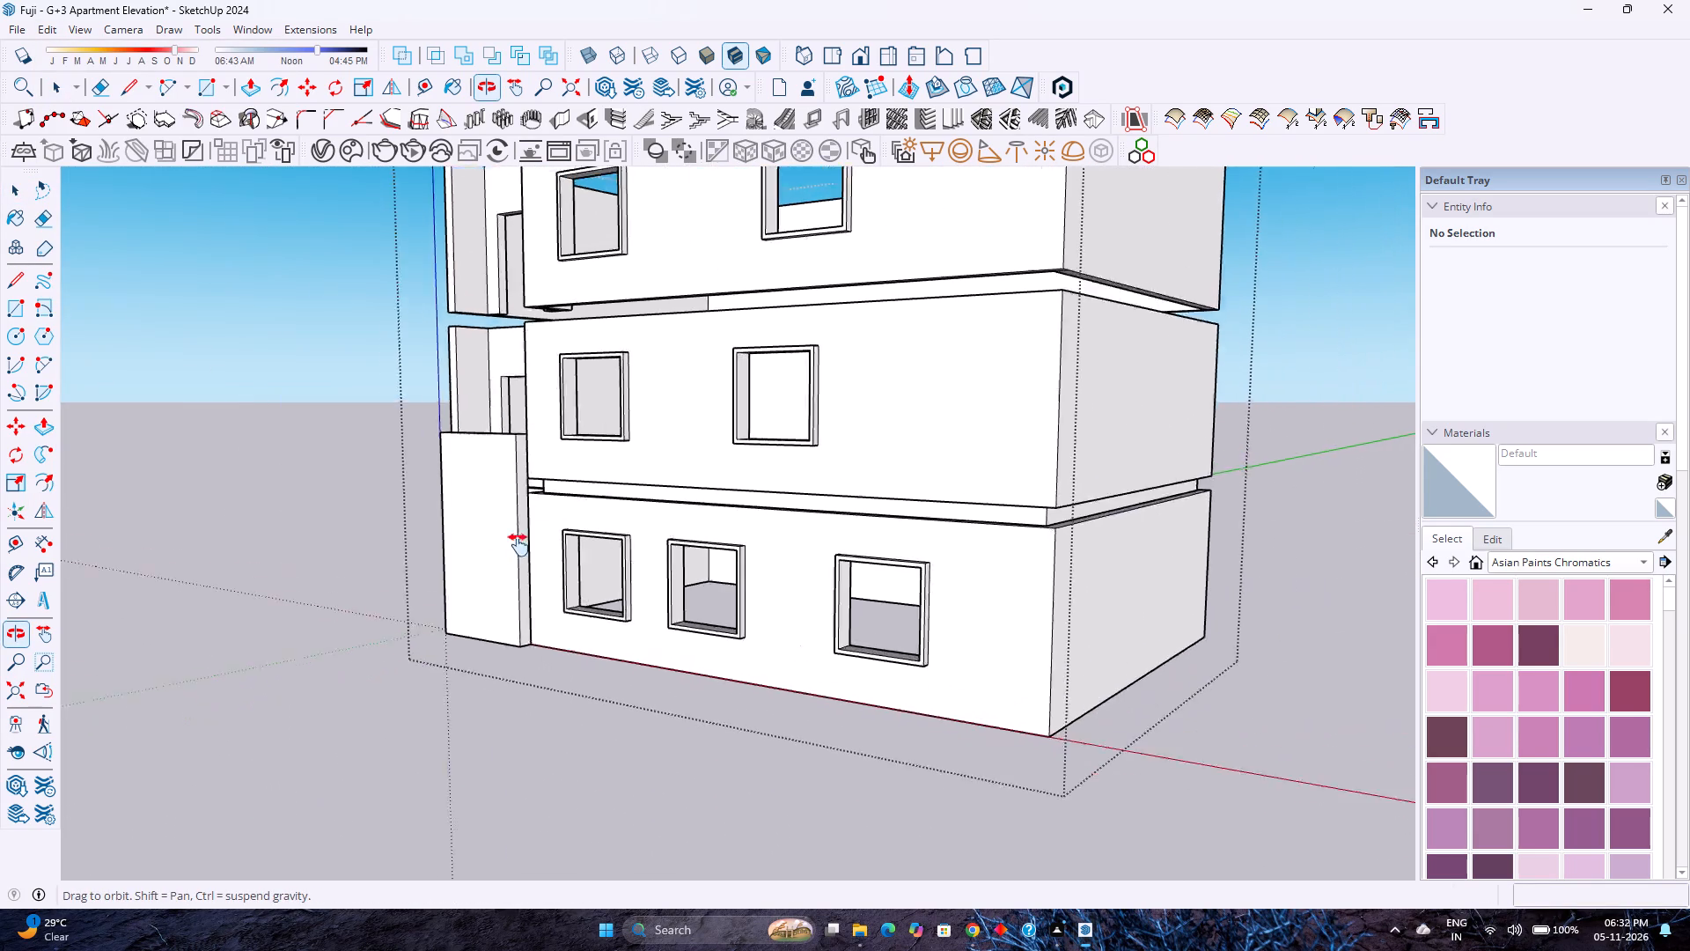
pyautogui.keyDown('shift'); pyautogui.moveTo(518, 545); pyautogui.dragTo(445, 606, button='middle'); pyautogui.keyUp('shift')
pyautogui.doubleClick(863, 596)
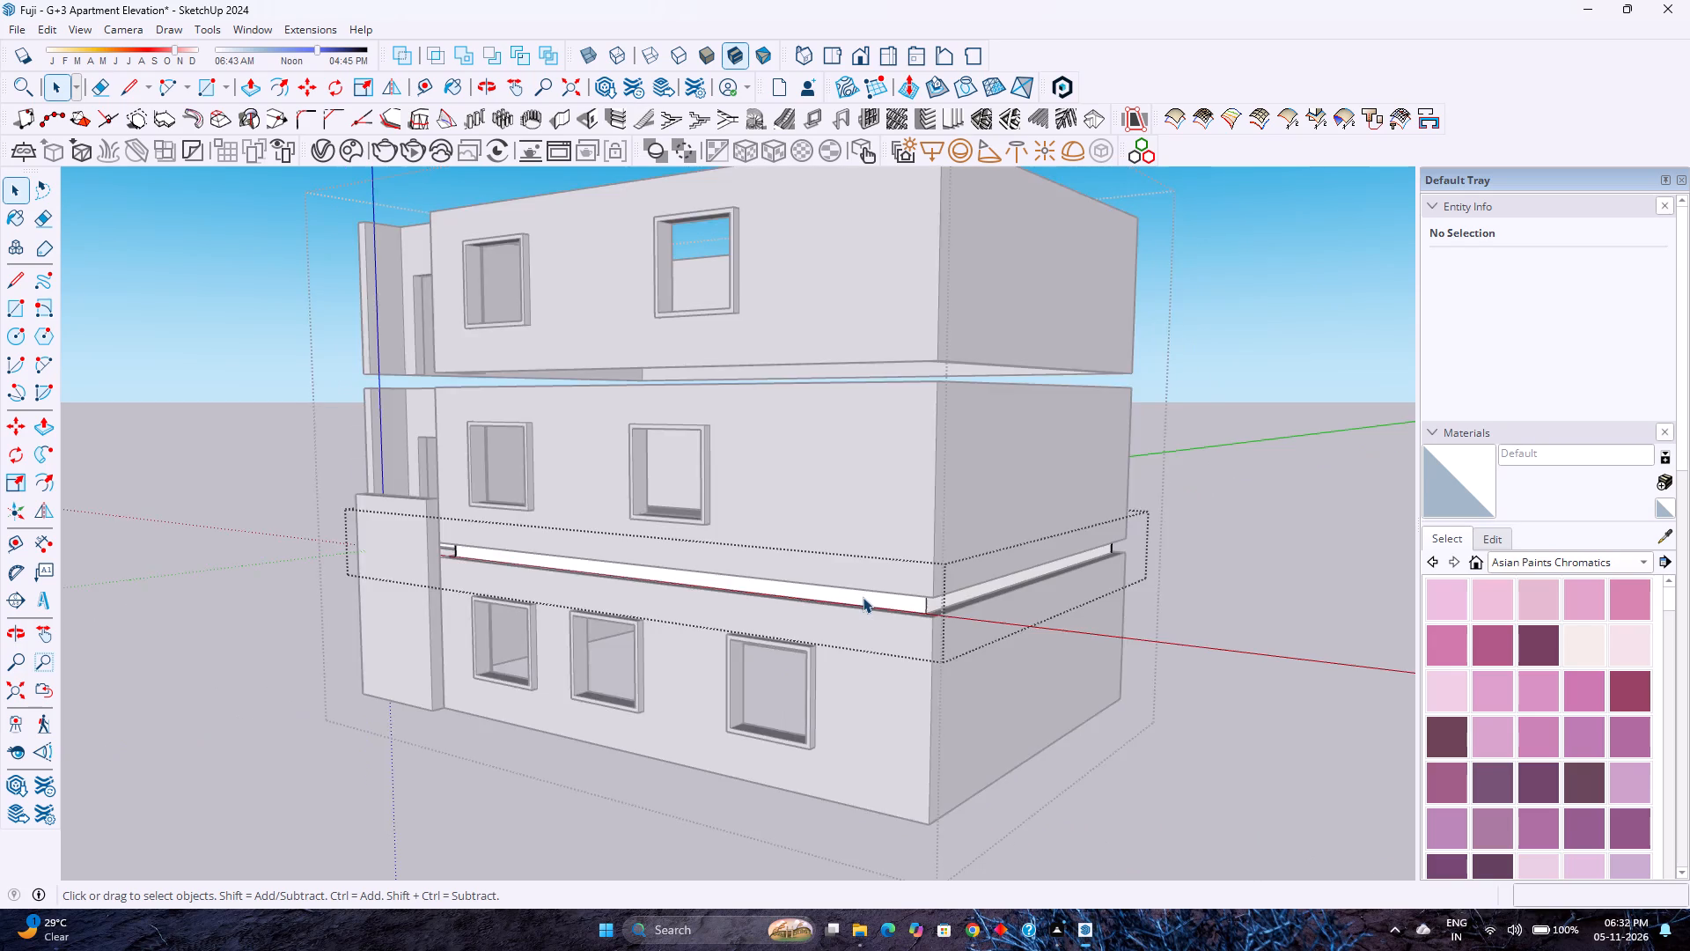
pyautogui.scroll(3, 863, 597)
pyautogui.click(860, 597)
pyautogui.press('p')
pyautogui.click(860, 595)
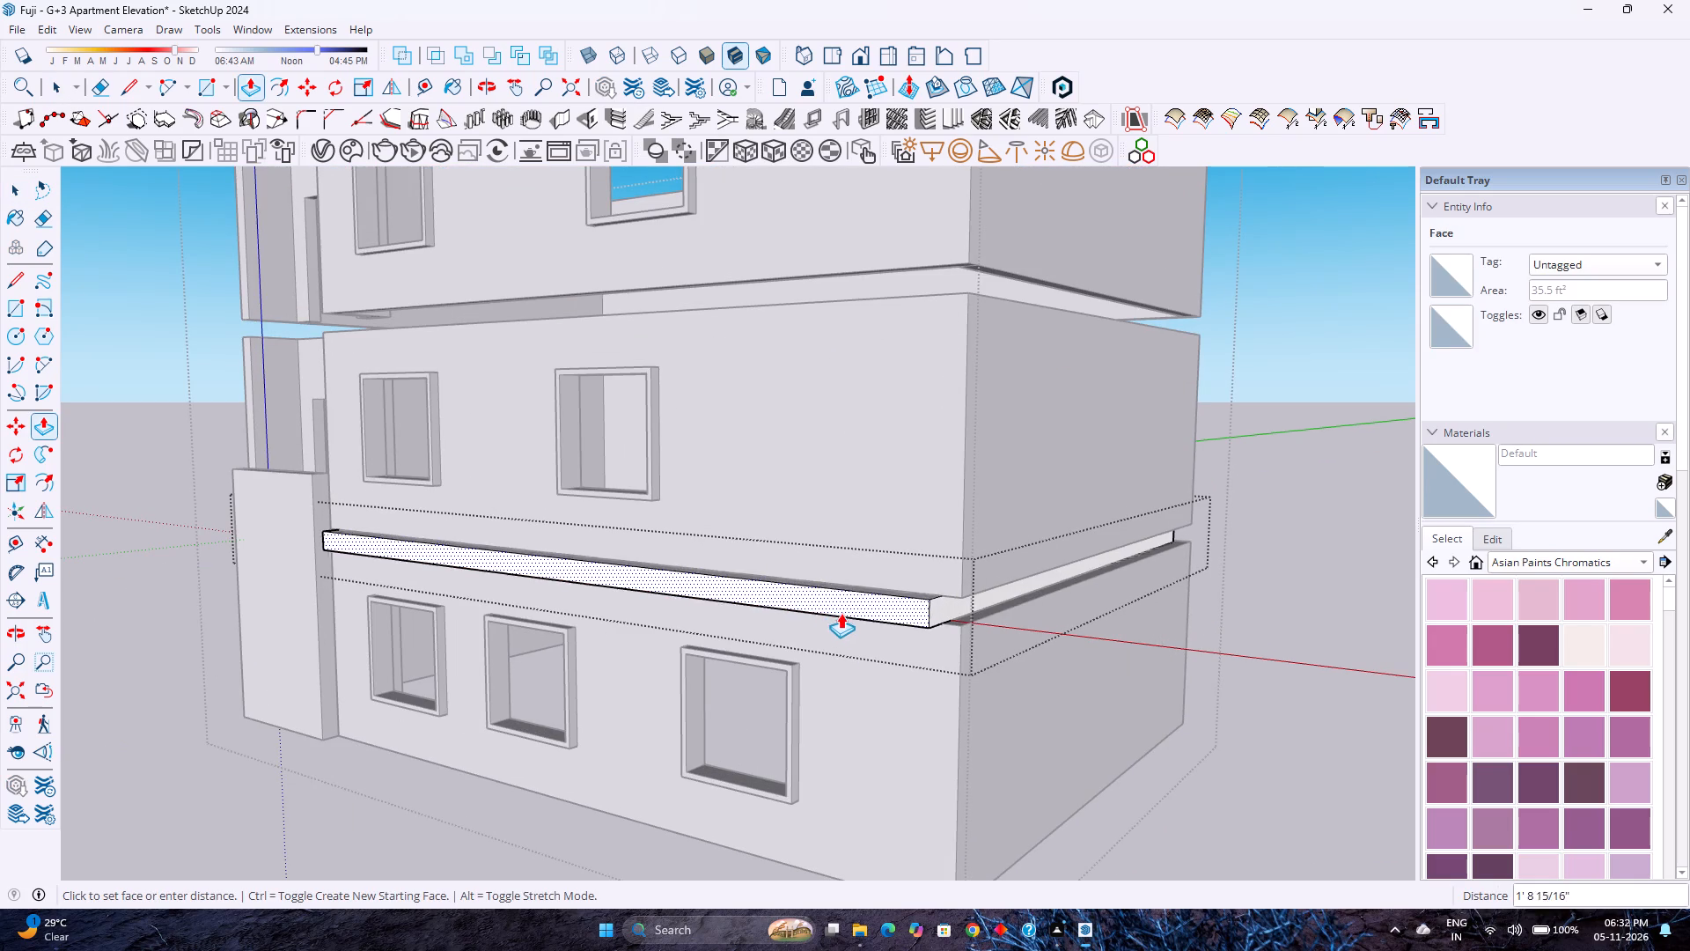
pyautogui.click(871, 647)
pyautogui.scroll(3, 927, 638)
pyautogui.moveTo(922, 638); pyautogui.dragTo(760, 590, button='middle')
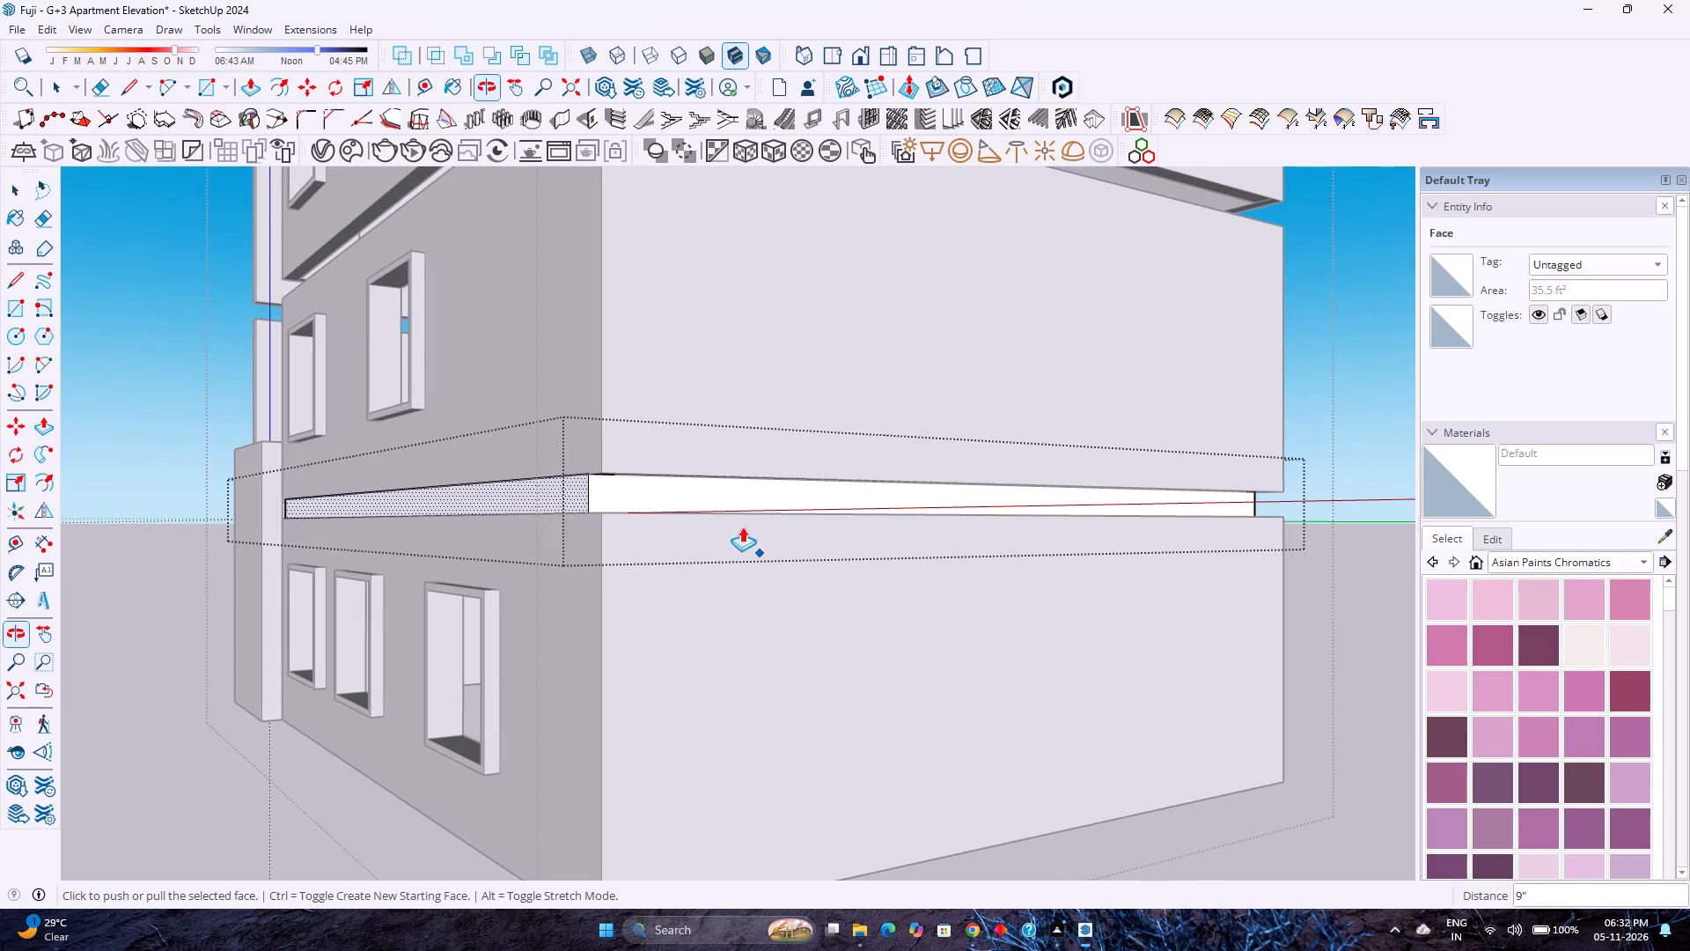
# Push/pull the slab's adjoining long side face outward 9" to meet the outer face of the side wall.
pyautogui.press('Escape')
pyautogui.doubleClick(646, 490)
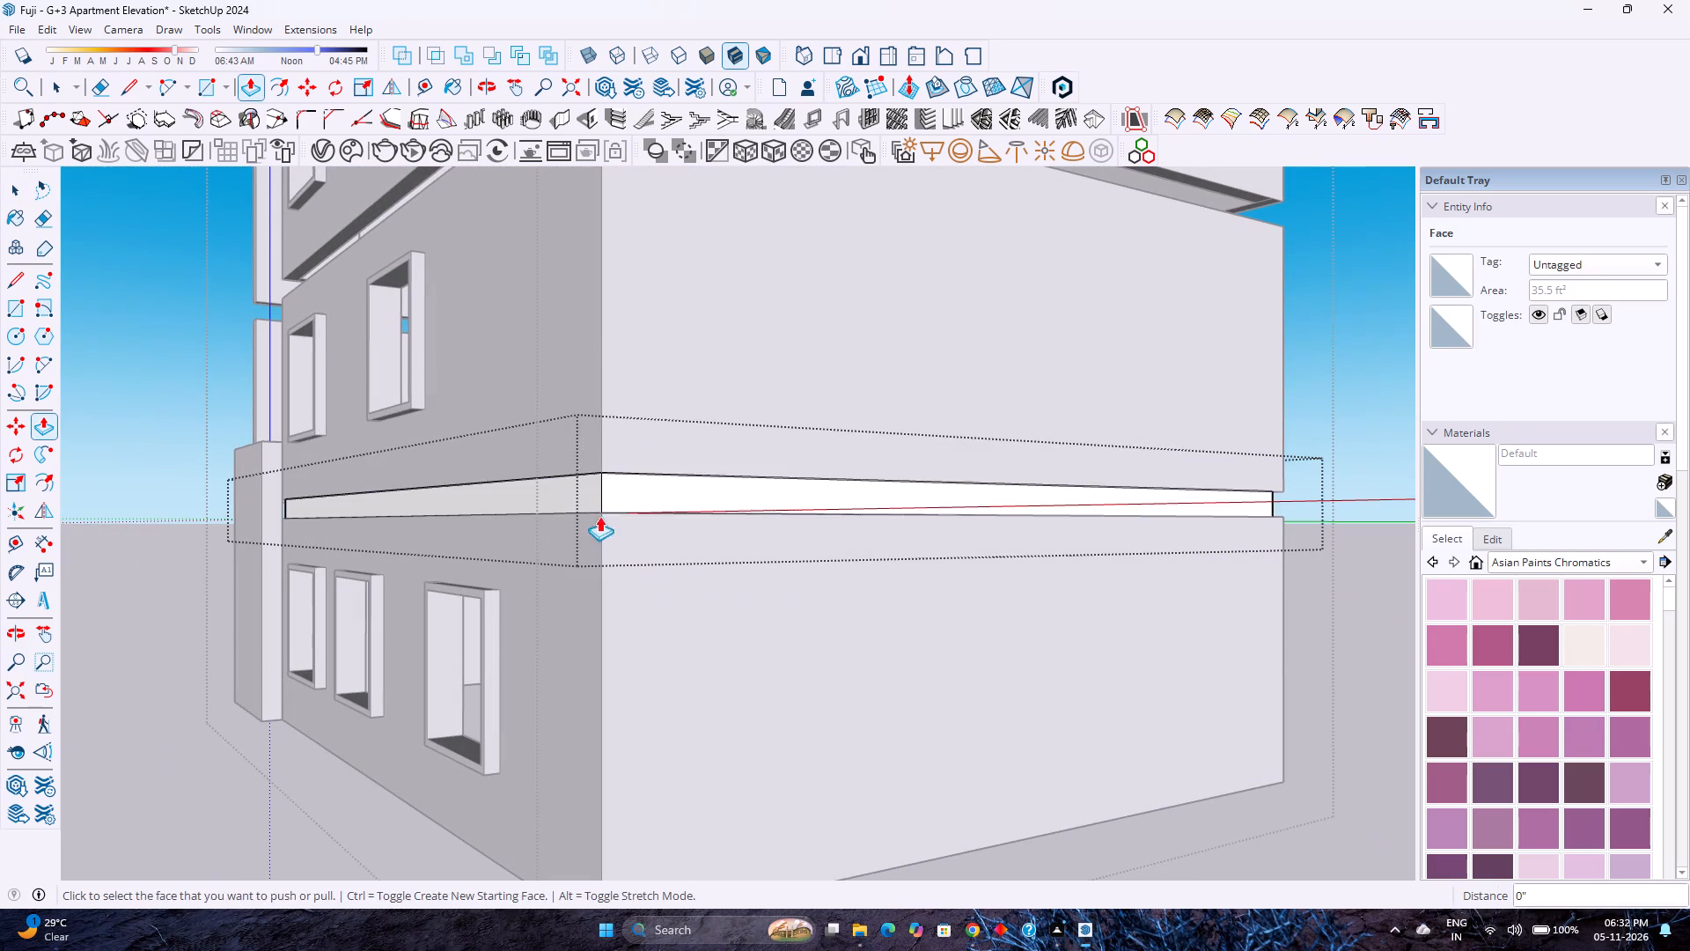
# Push/pull the slab's two notch faces by the balcony doorway outward 9" to meet the wall faces.
pyautogui.moveTo(599, 520); pyautogui.dragTo(1027, 678, button='middle')
pyautogui.middleClick(1033, 678)
pyautogui.scroll(-7, 909, 632)
pyautogui.keyDown('shift'); pyautogui.moveTo(441, 580); pyautogui.dragTo(762, 648, button='middle'); pyautogui.keyUp('shift')
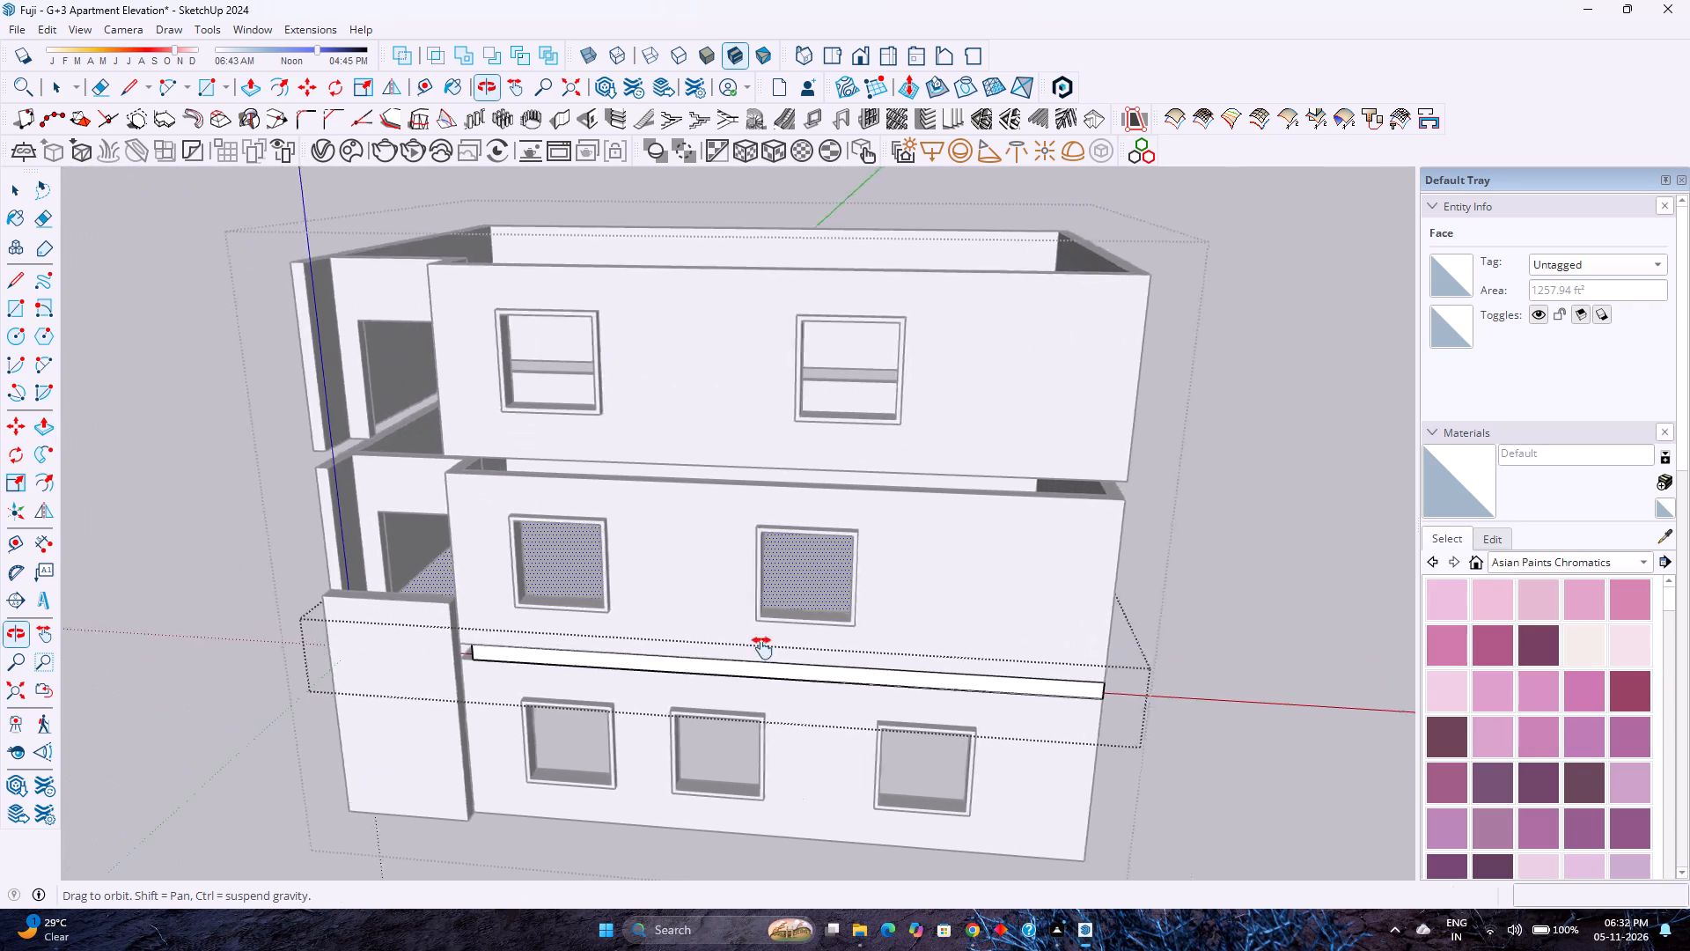
pyautogui.keyDown('shift'); pyautogui.moveTo(762, 648); pyautogui.dragTo(822, 648, button='middle'); pyautogui.keyUp('shift')
pyautogui.moveTo(527, 631); pyautogui.dragTo(985, 727, button='middle')
pyautogui.scroll(8, 778, 734)
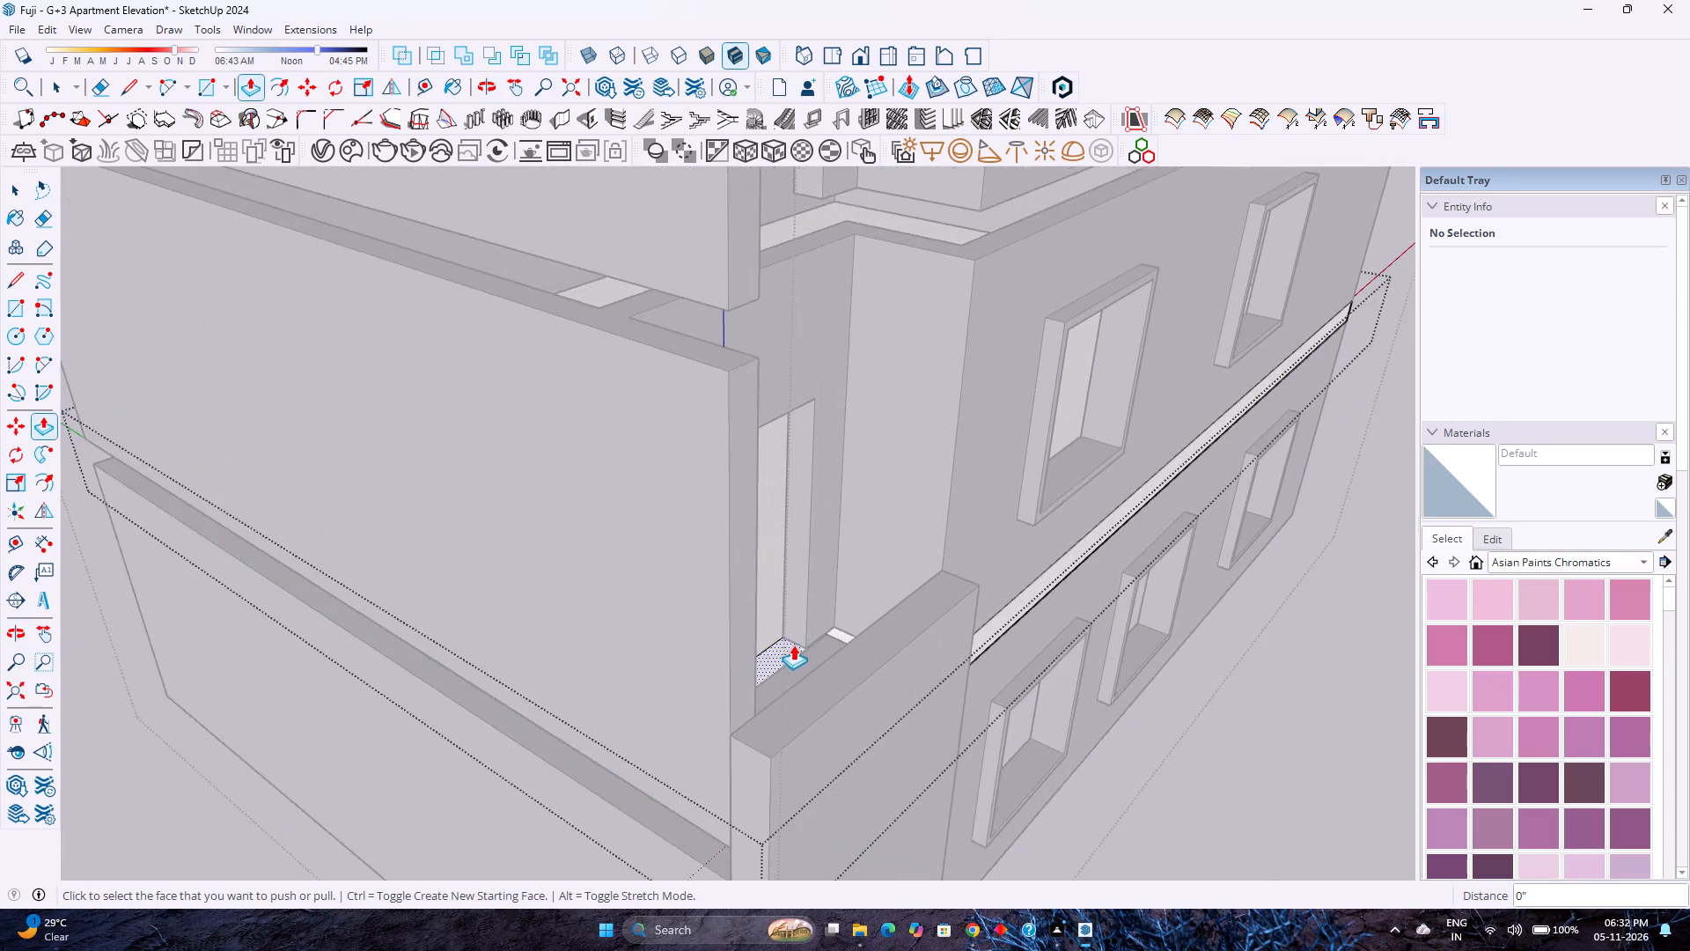
pyautogui.scroll(3, 793, 645)
pyautogui.doubleClick(776, 653)
pyautogui.moveTo(923, 659); pyautogui.dragTo(601, 564, button='middle')
pyautogui.middleClick(601, 564)
pyautogui.scroll(4, 1084, 850)
pyautogui.keyDown('shift'); pyautogui.moveTo(1075, 837); pyautogui.dragTo(873, 616, button='middle'); pyautogui.keyUp('shift')
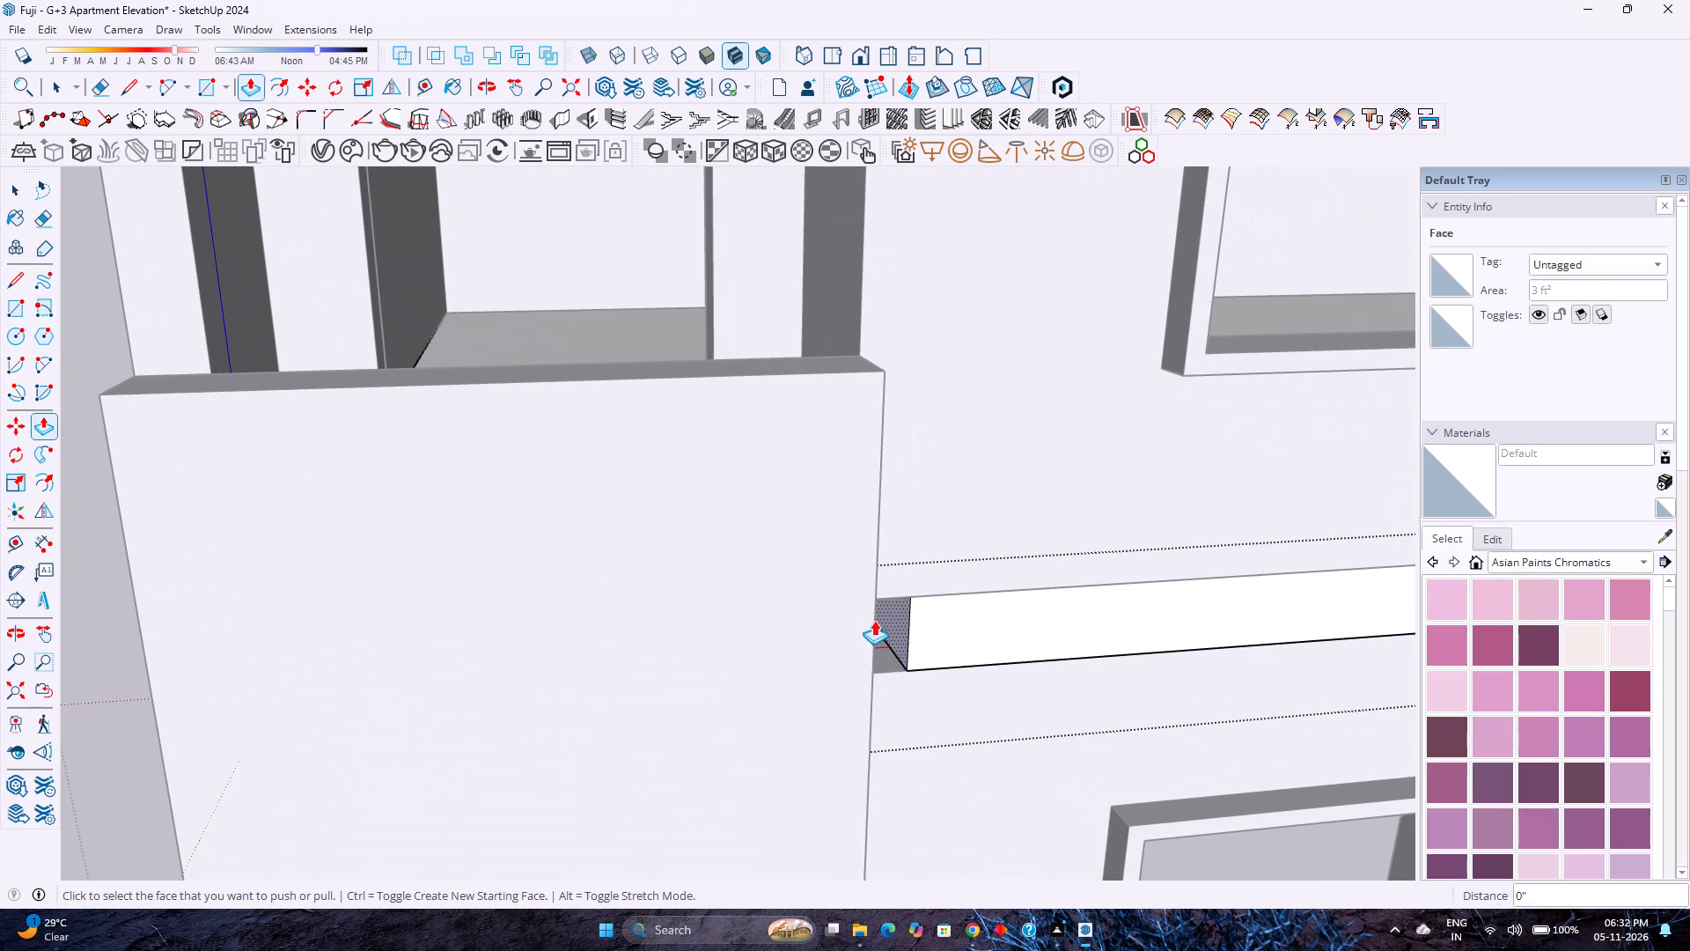
pyautogui.doubleClick(900, 641)
# Push/pull the slab's side face on the windowless wall next to the balcony notch outward 9".
pyautogui.scroll(-4, 665, 630)
pyautogui.moveTo(644, 586); pyautogui.dragTo(635, 793, button='middle')
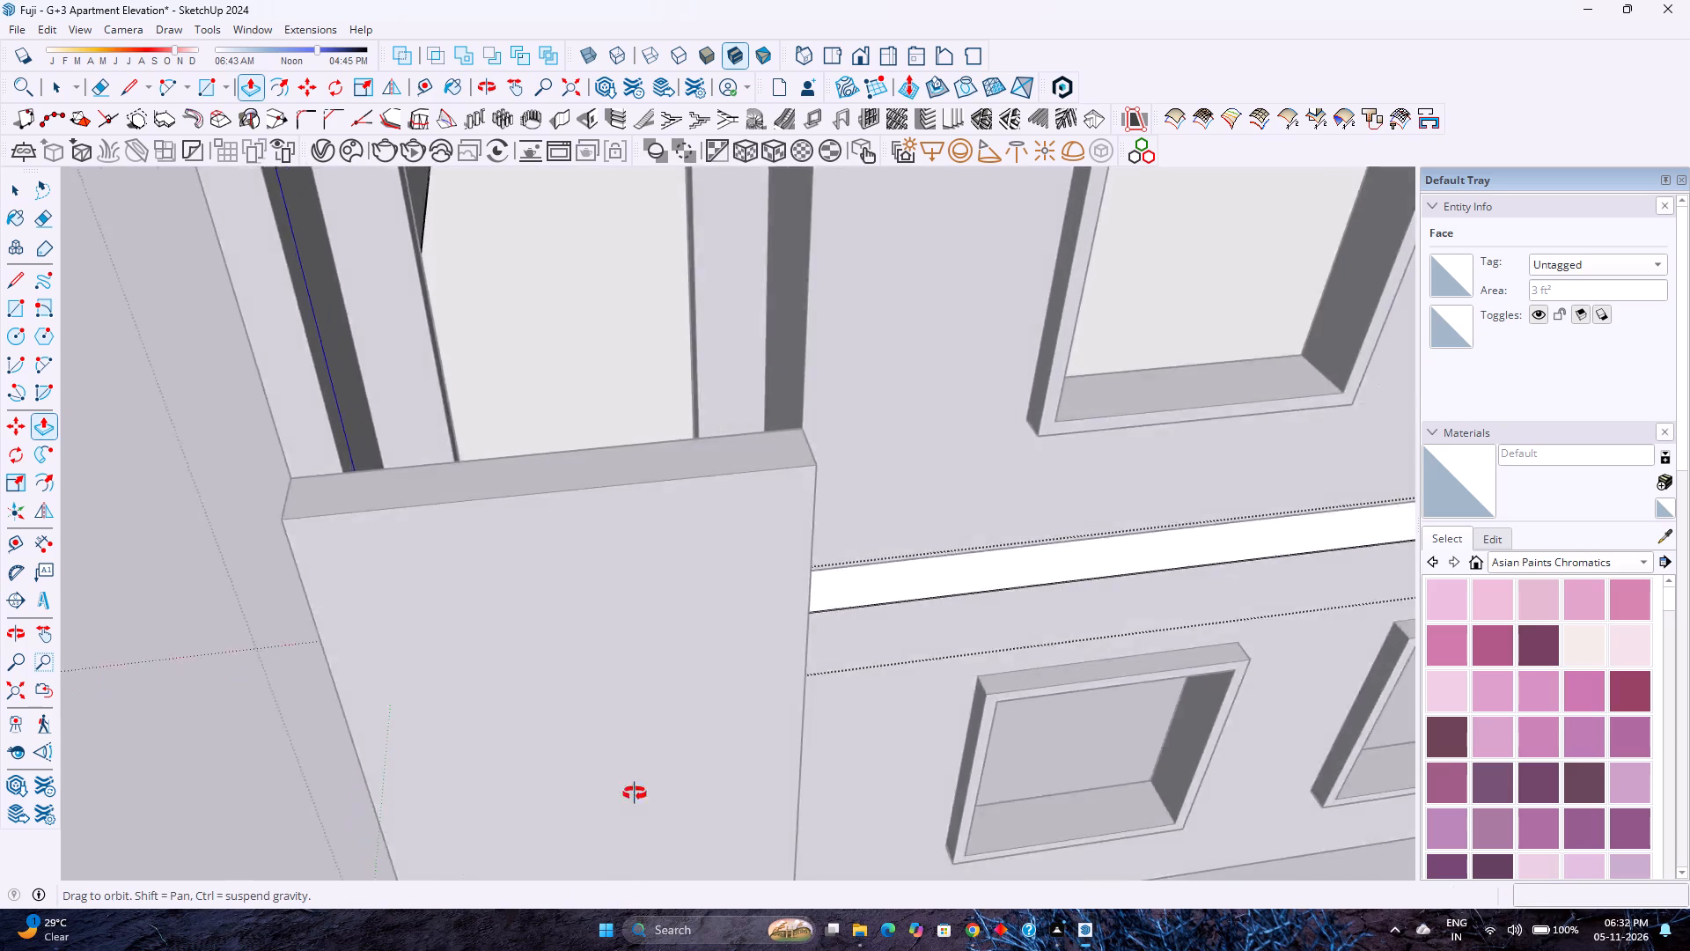
pyautogui.moveTo(635, 793); pyautogui.dragTo(350, 825, button='middle')
pyautogui.scroll(1, 514, 402)
pyautogui.moveTo(523, 400); pyautogui.dragTo(543, 514, button='middle')
pyautogui.scroll(3, 528, 512)
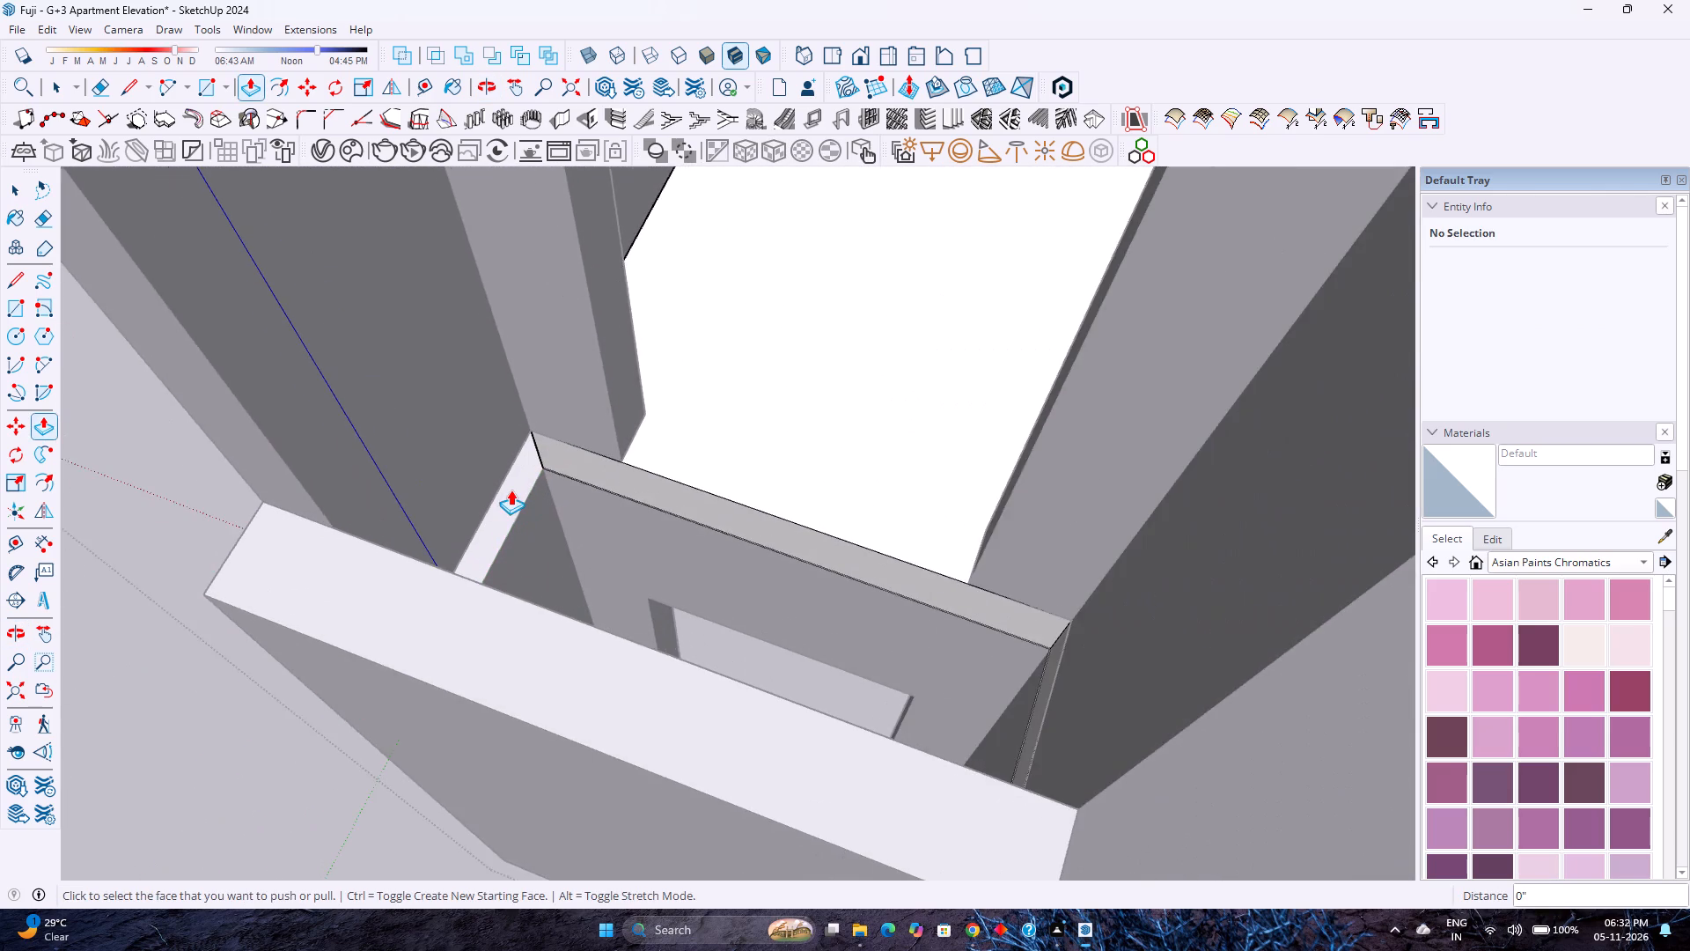
pyautogui.scroll(3, 511, 490)
pyautogui.moveTo(511, 490); pyautogui.dragTo(979, 394, button='middle')
pyautogui.middleClick(979, 394)
pyautogui.middleClick(979, 394)
pyautogui.scroll(-2, 975, 392)
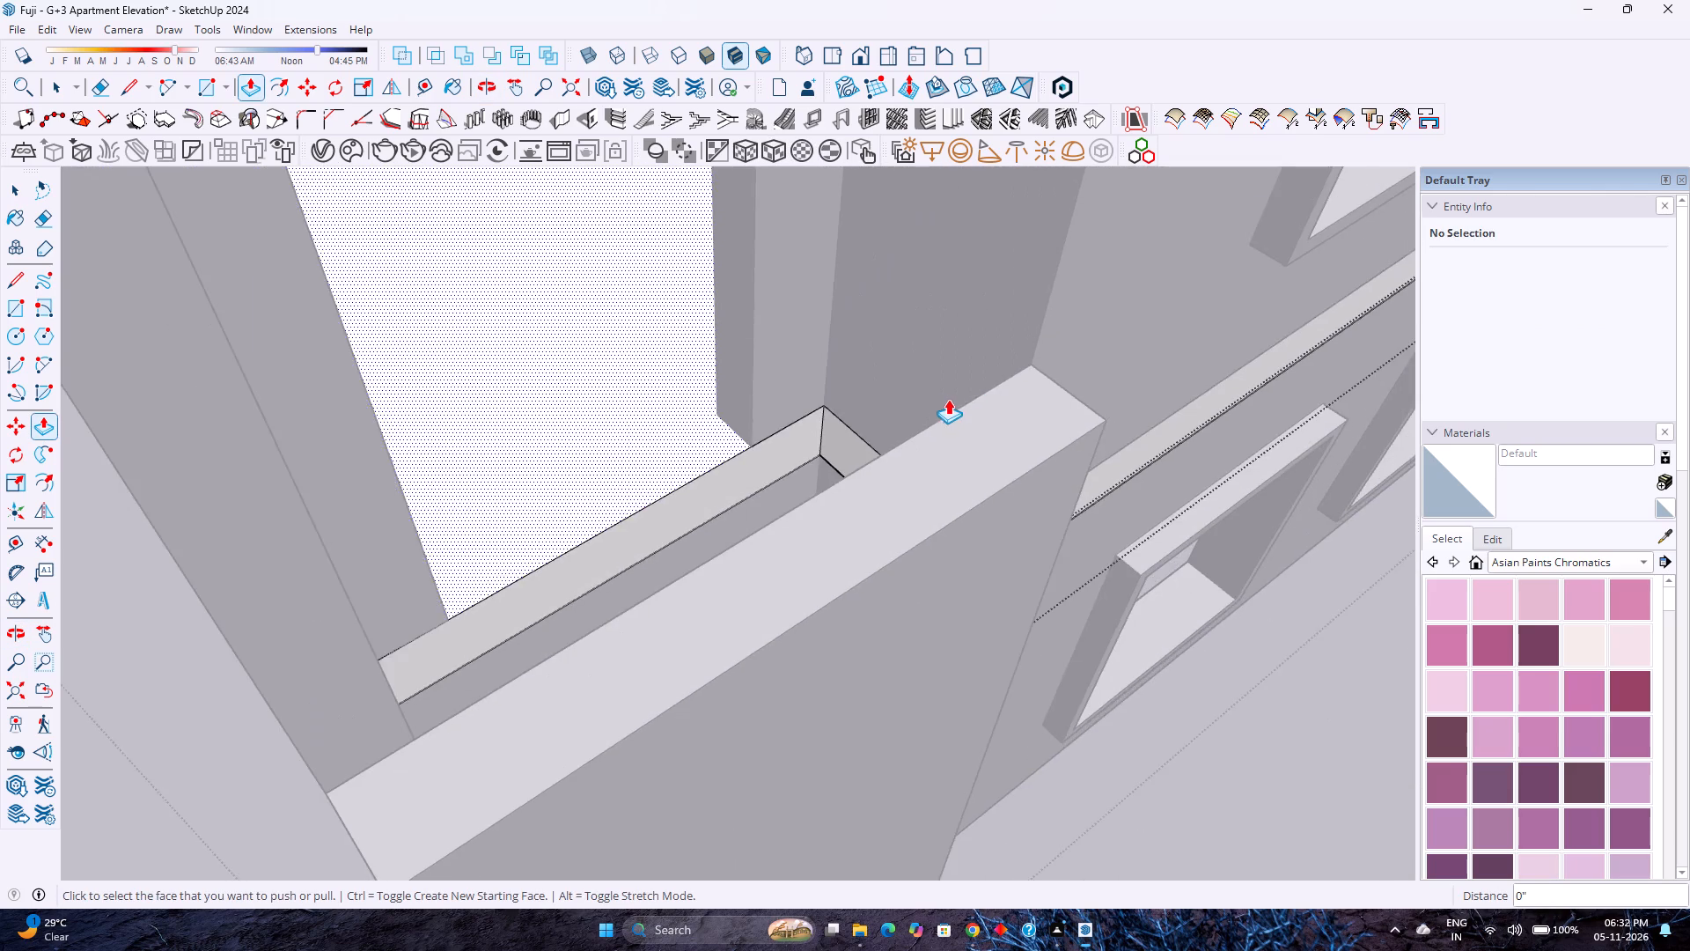
pyautogui.scroll(-10, 948, 399)
pyautogui.moveTo(676, 470); pyautogui.dragTo(705, 456, button='middle')
pyautogui.moveTo(709, 453); pyautogui.dragTo(837, 355, button='middle')
pyautogui.middleClick(837, 355)
pyautogui.scroll(2, 671, 402)
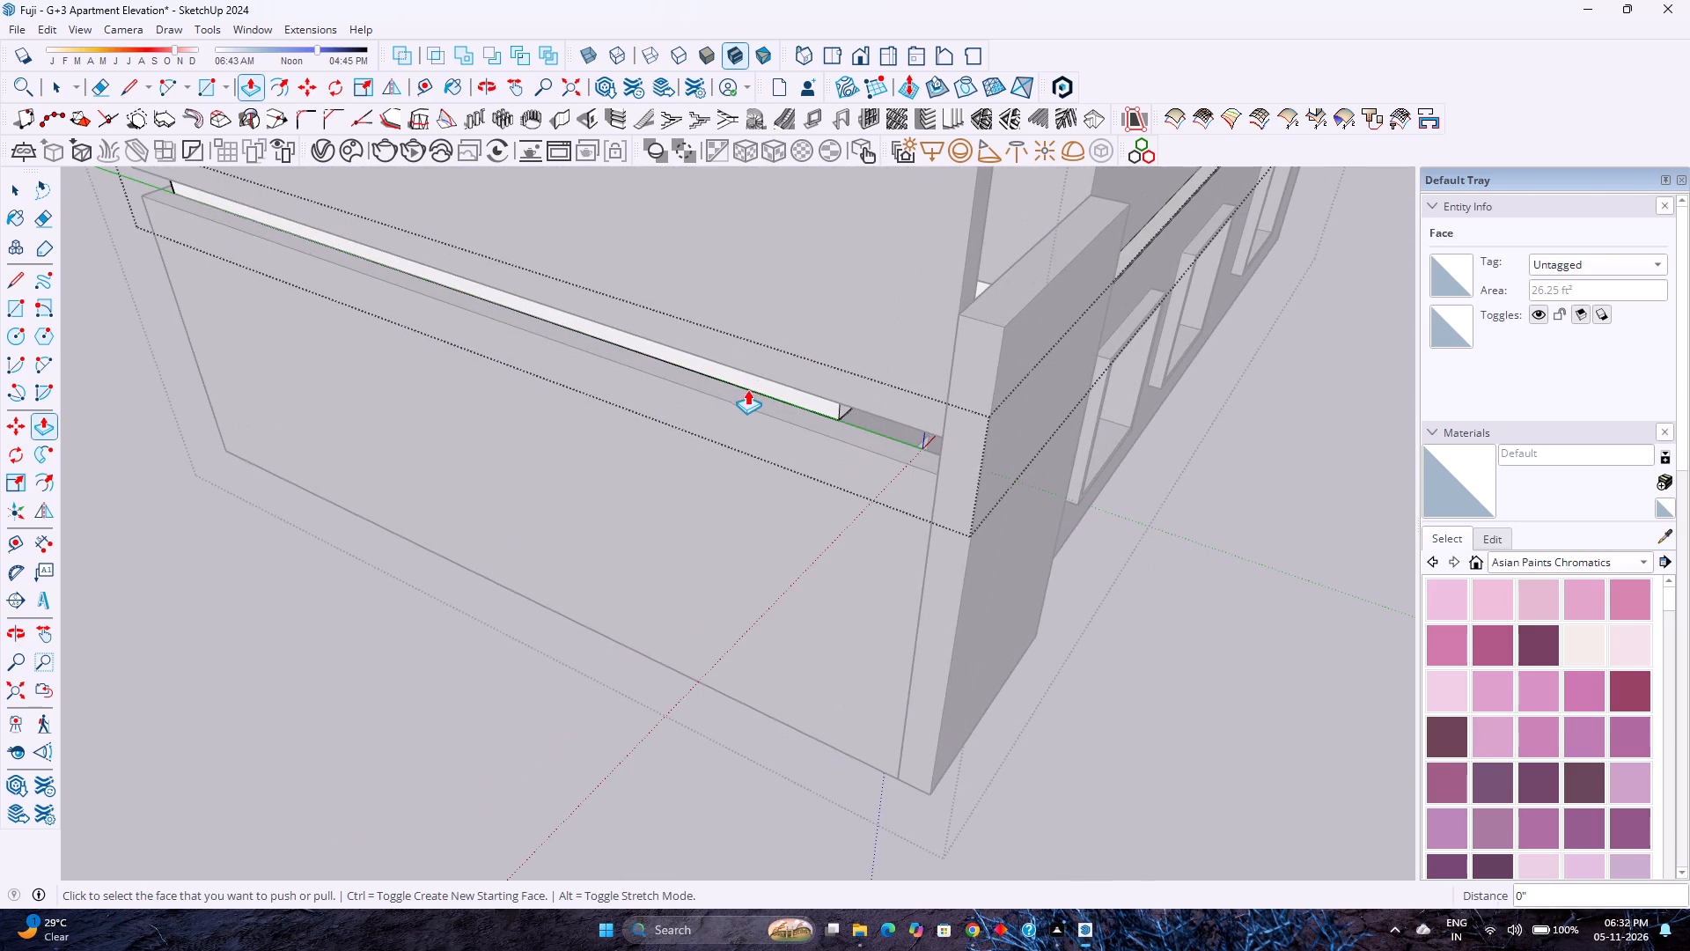
pyautogui.doubleClick(748, 388)
# Push/pull the slab's rear face outward 9" to meet the back wall's outer face.
pyautogui.scroll(-1, 643, 424)
pyautogui.keyDown('shift'); pyautogui.moveTo(497, 417); pyautogui.dragTo(737, 530, button='middle'); pyautogui.keyUp('shift')
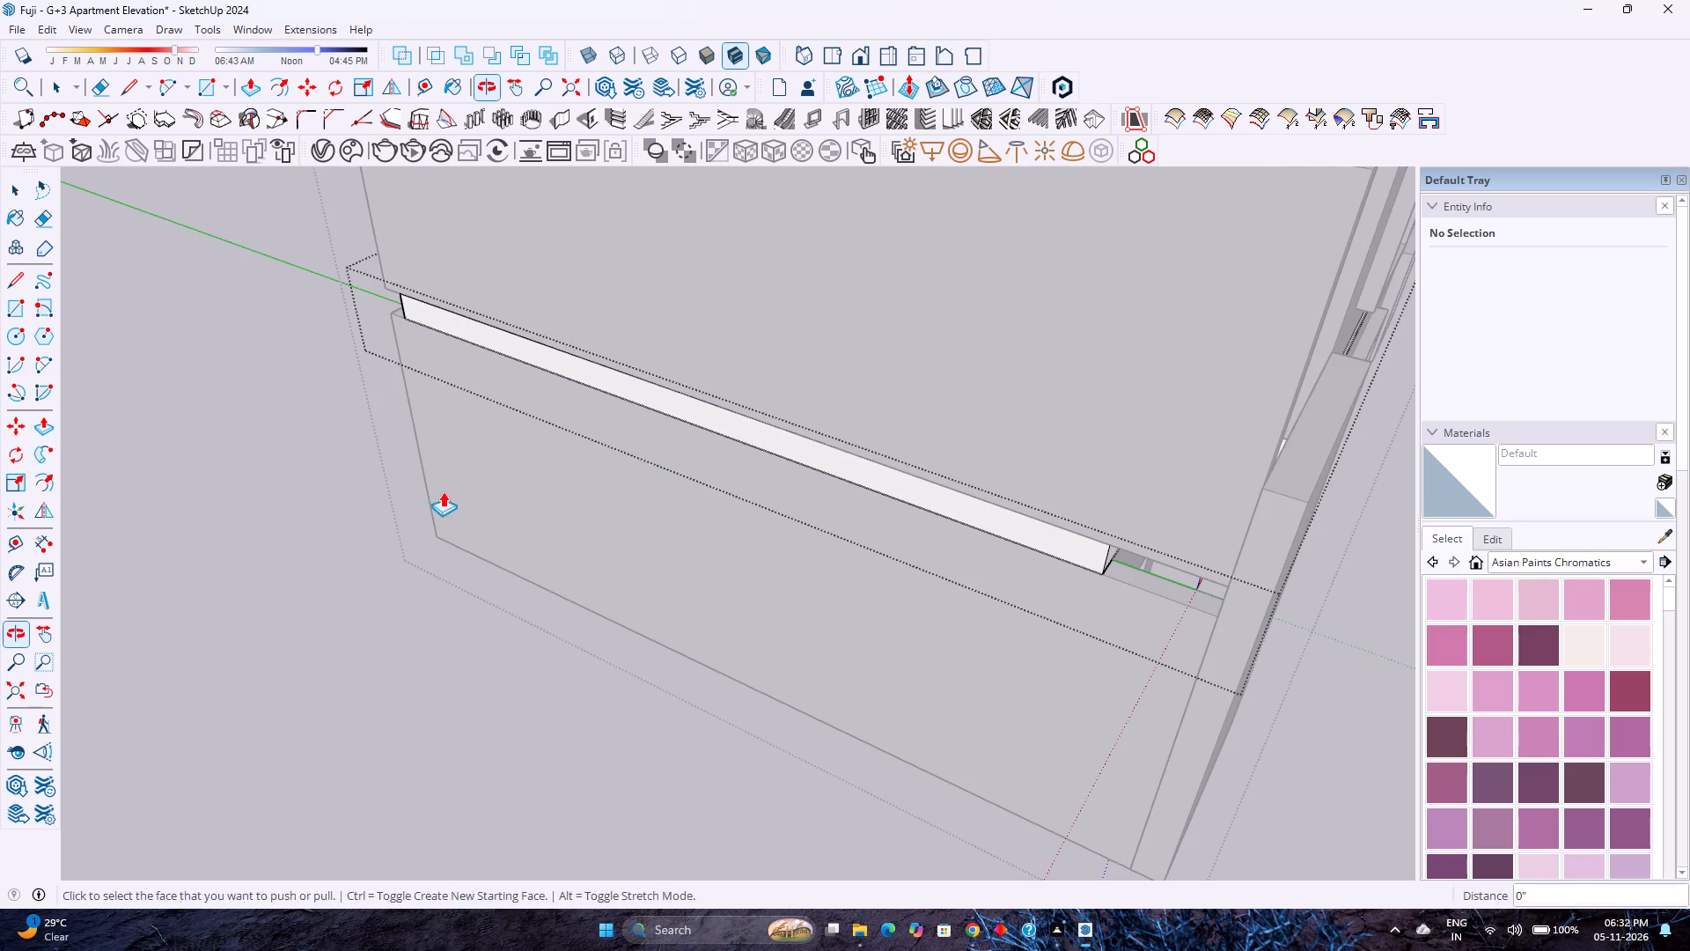
pyautogui.moveTo(40, 445); pyautogui.dragTo(49, 446, button='middle')
pyautogui.moveTo(290, 457); pyautogui.dragTo(1043, 507, button='middle')
pyautogui.doubleClick(933, 398)
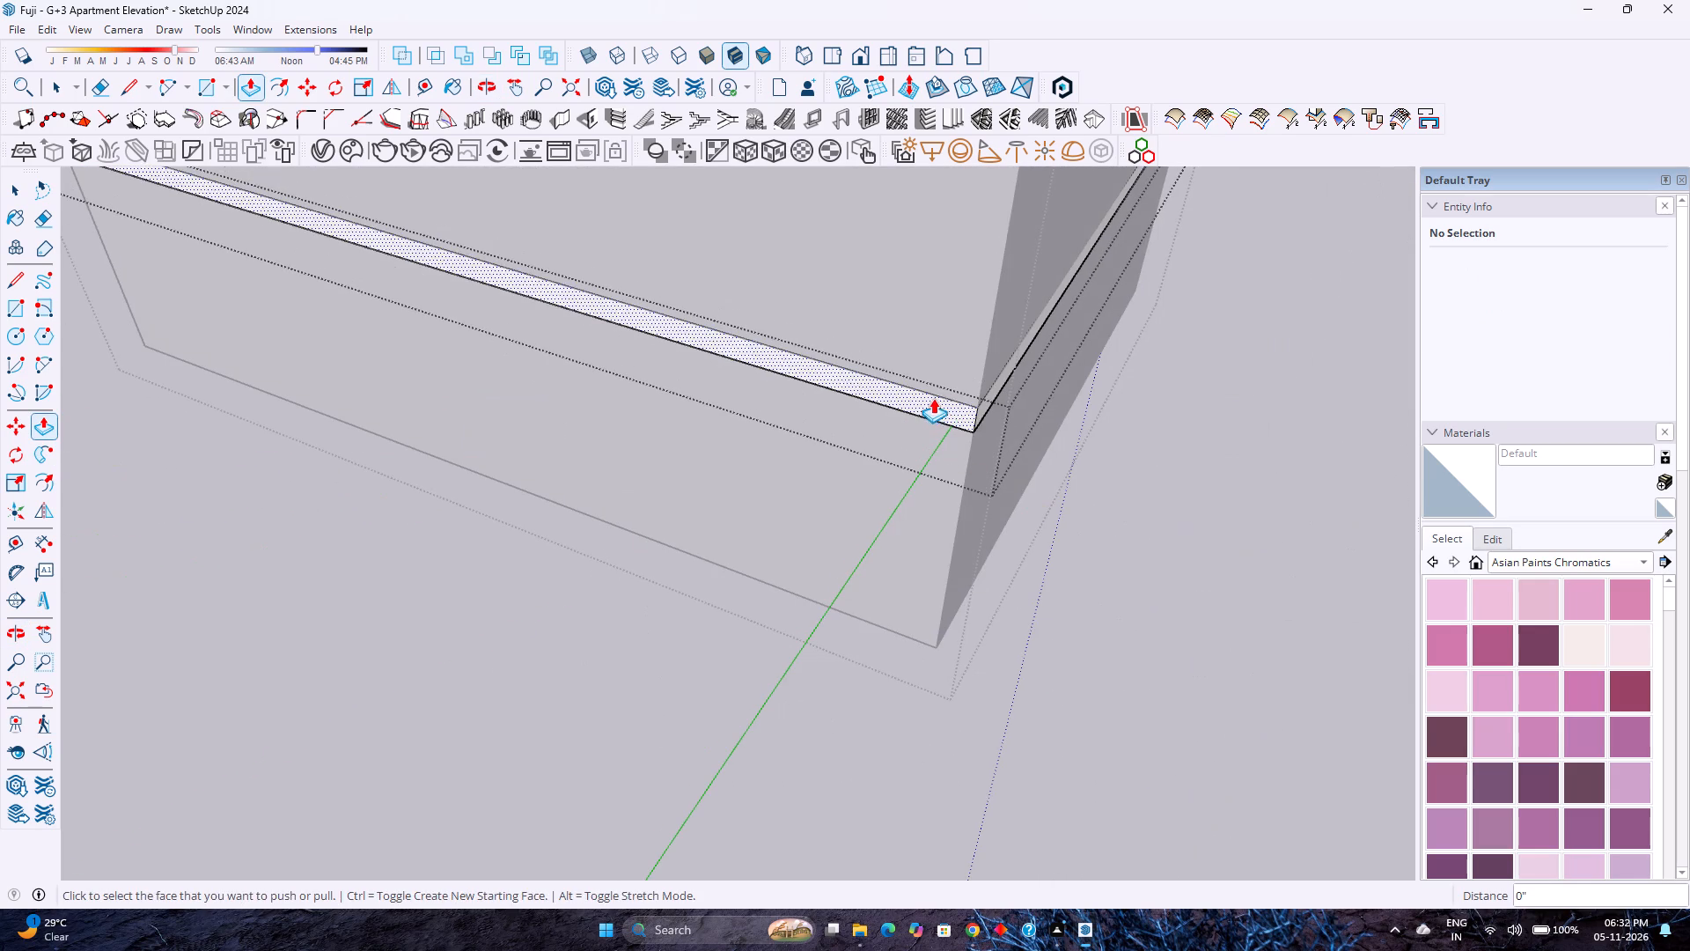
# Copy the slab's vertical corner edge 9" inward along the notch front face to mark the side wall's thickness.
pyautogui.moveTo(981, 523); pyautogui.dragTo(721, 525, button='middle')
pyautogui.scroll(-5, 700, 509)
pyautogui.moveTo(885, 557); pyautogui.dragTo(467, 508, button='middle')
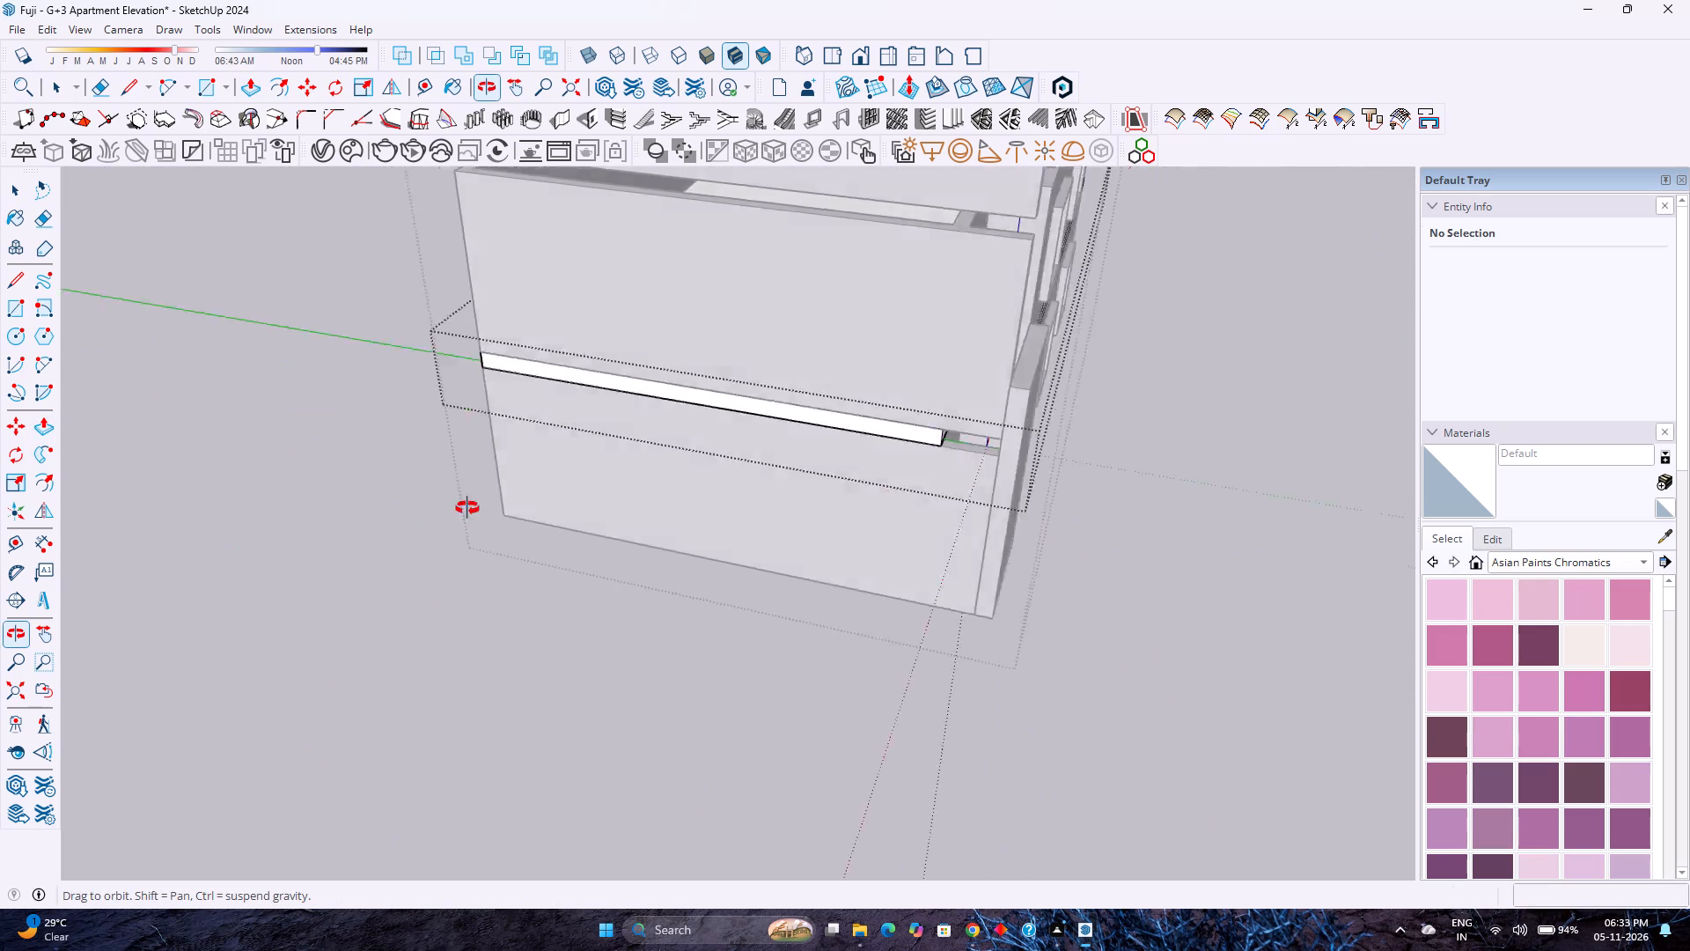
pyautogui.moveTo(467, 508); pyautogui.dragTo(440, 508, button='middle')
pyautogui.moveTo(414, 508); pyautogui.dragTo(405, 508, button='middle')
pyautogui.moveTo(400, 507); pyautogui.dragTo(391, 506, button='middle')
pyautogui.scroll(9, 849, 447)
pyautogui.keyDown('shift'); pyautogui.scroll(1, 768, 429); pyautogui.keyUp('shift')
pyautogui.keyDown('shift'); pyautogui.moveTo(774, 433); pyautogui.dragTo(855, 595, button='middle'); pyautogui.keyUp('shift')
pyautogui.moveTo(847, 614); pyautogui.dragTo(654, 472, button='middle')
pyautogui.scroll(4, 665, 335)
pyautogui.press('m')
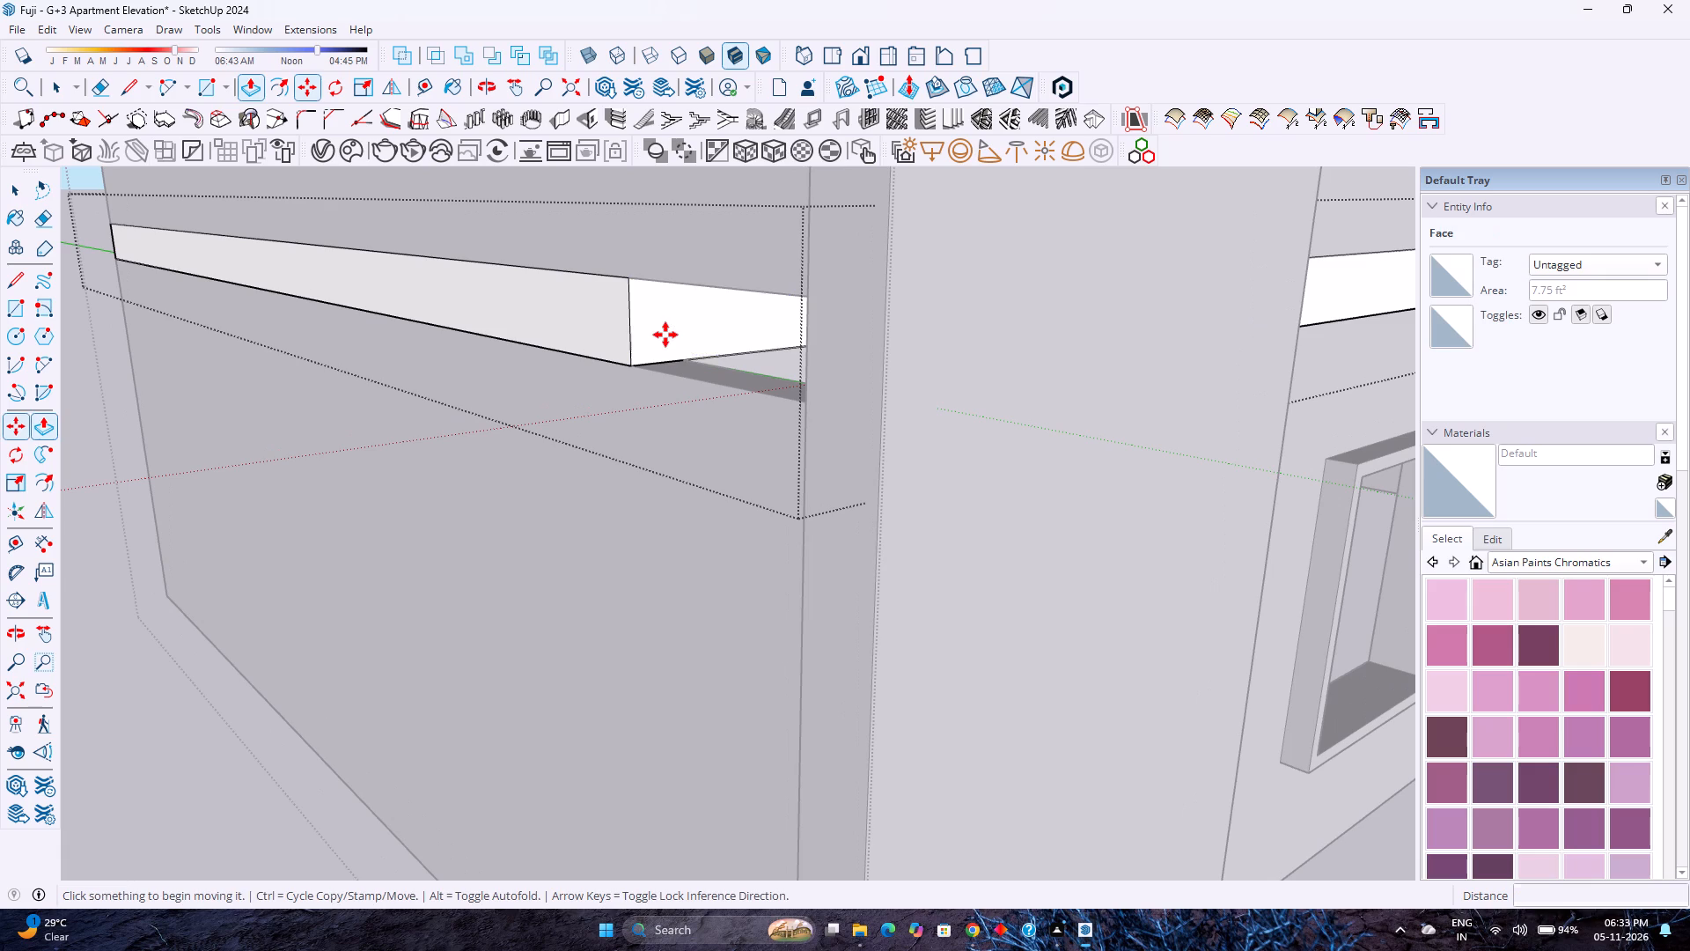
pyautogui.press('space')
pyautogui.click(630, 328)
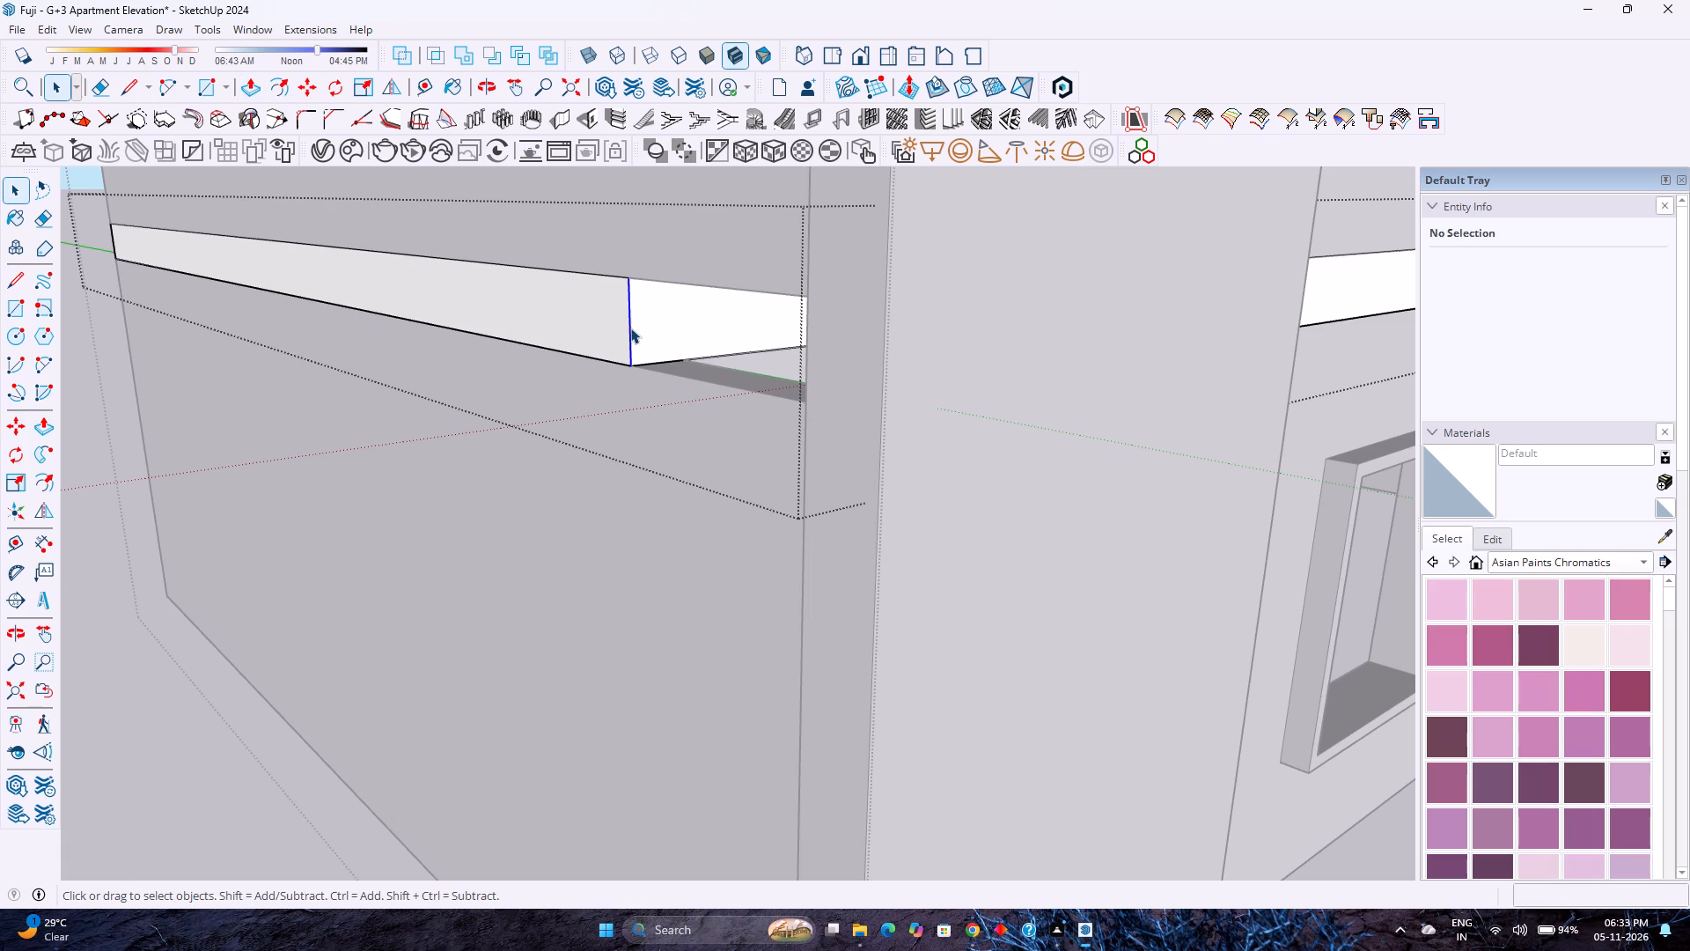
pyautogui.press('l')
pyautogui.press('m')
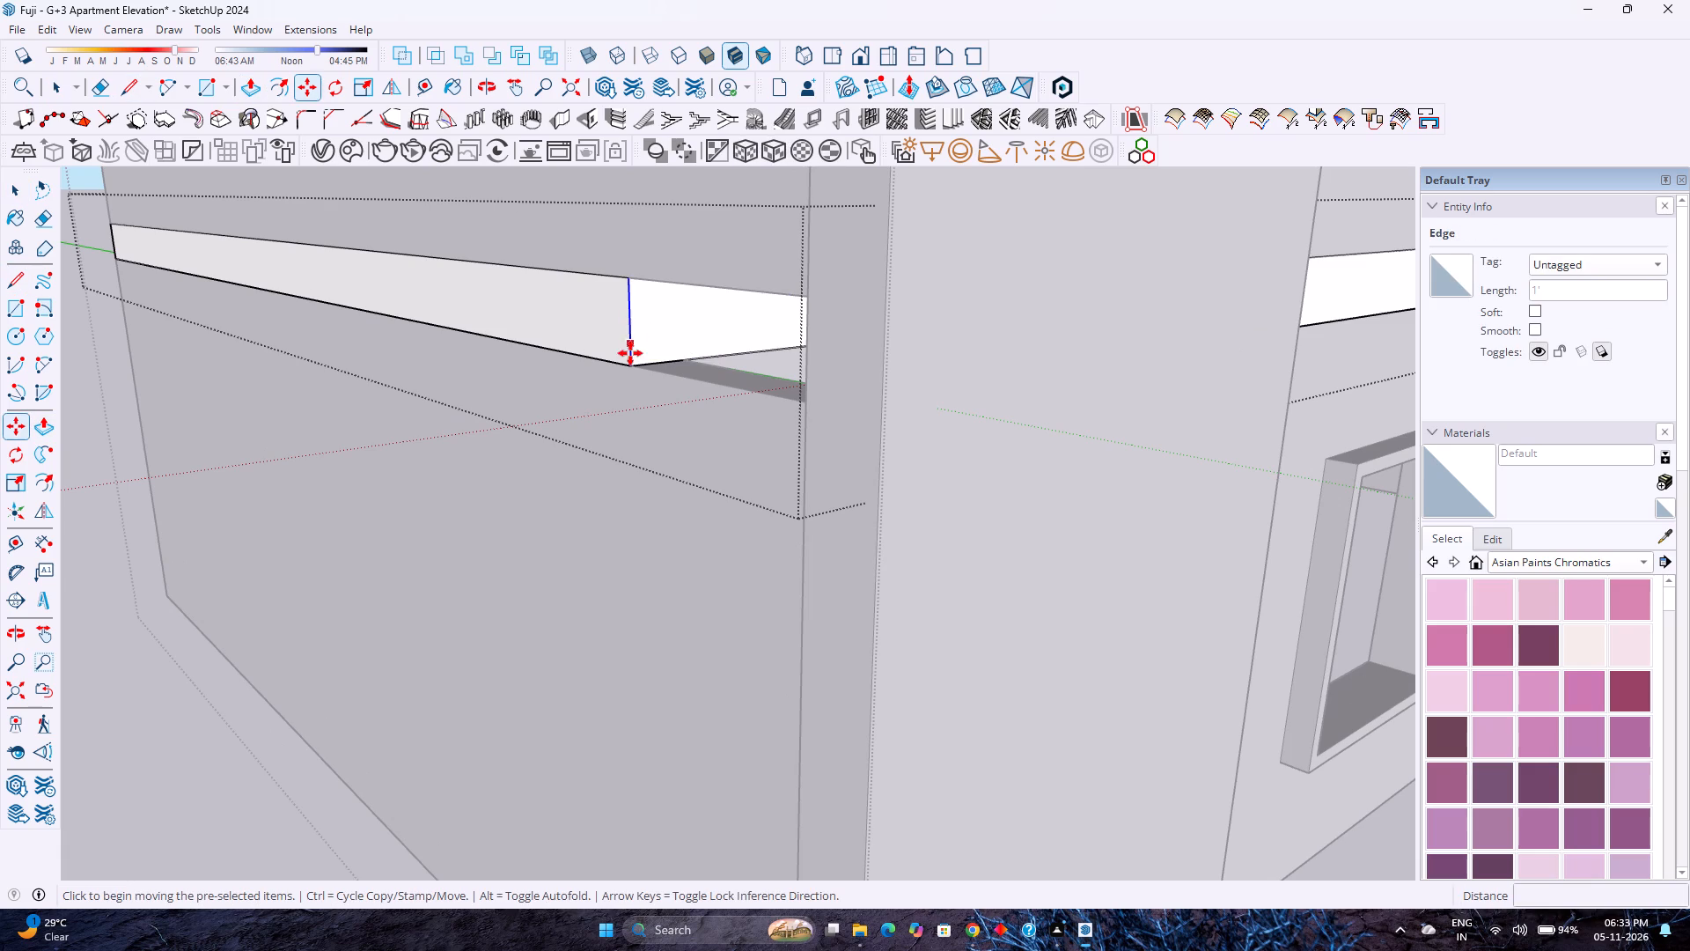
pyautogui.click(634, 367)
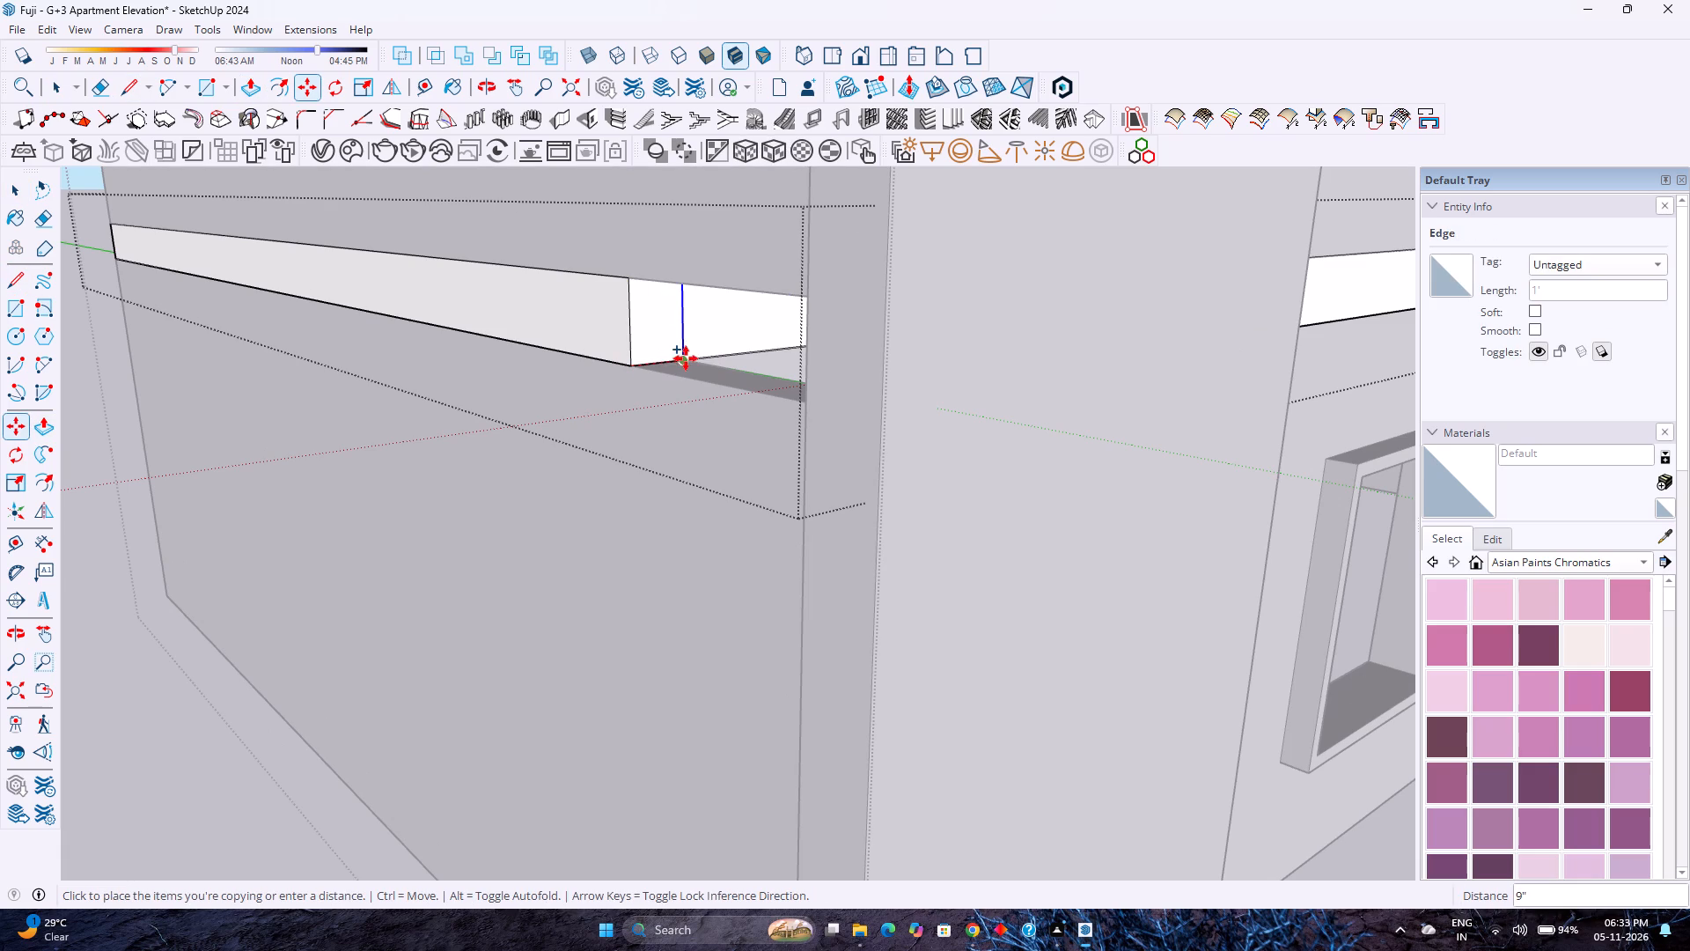
pyautogui.click(688, 358)
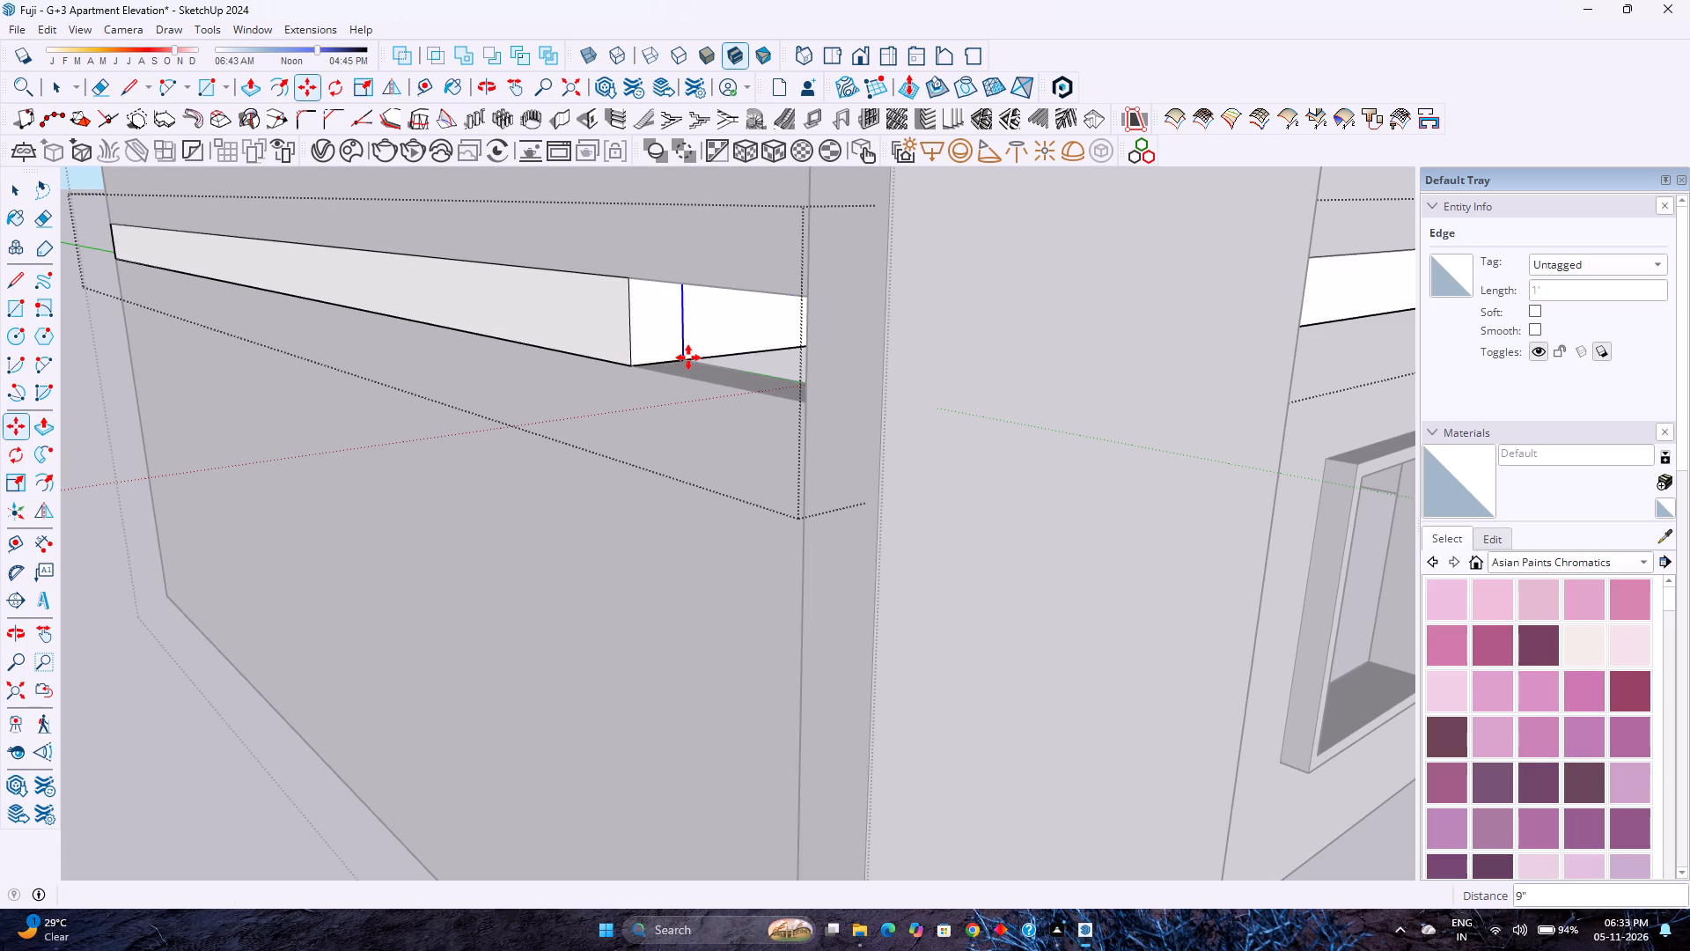
# Push/pull the 9" wide strip forward to the front end of the side wall, and close the slab group.
pyautogui.press('p')
pyautogui.click(659, 347)
pyautogui.moveTo(726, 415); pyautogui.dragTo(868, 444, button='middle')
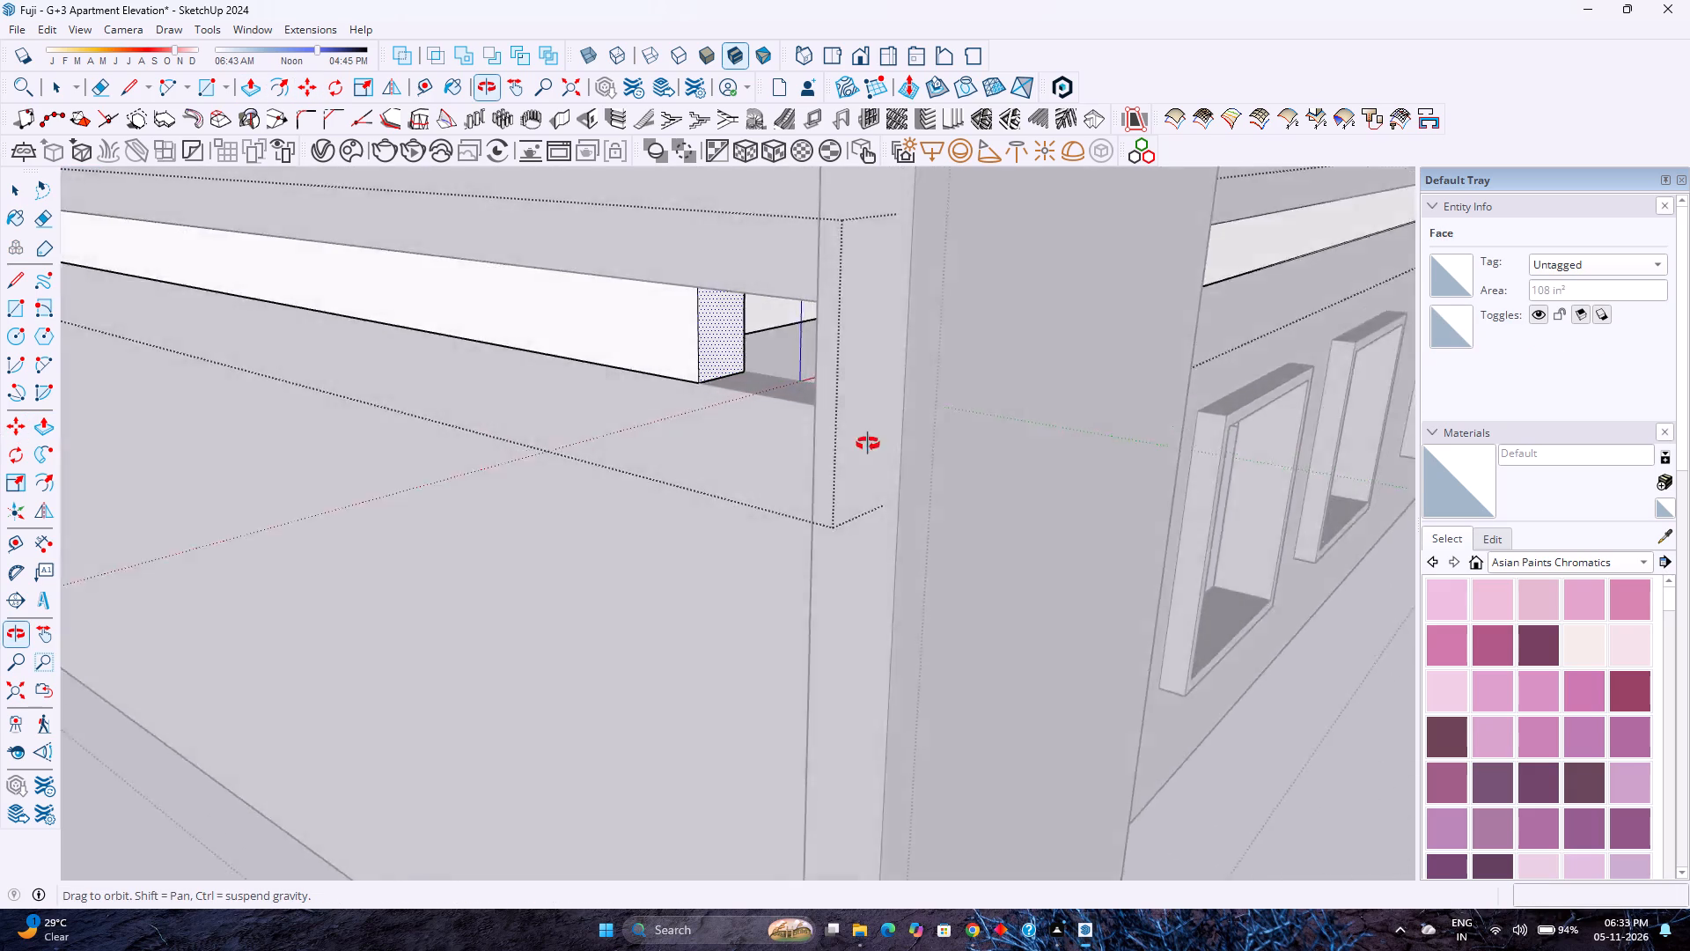
pyautogui.moveTo(868, 444); pyautogui.dragTo(969, 454, button='middle')
pyautogui.click(826, 398)
pyautogui.press('space')
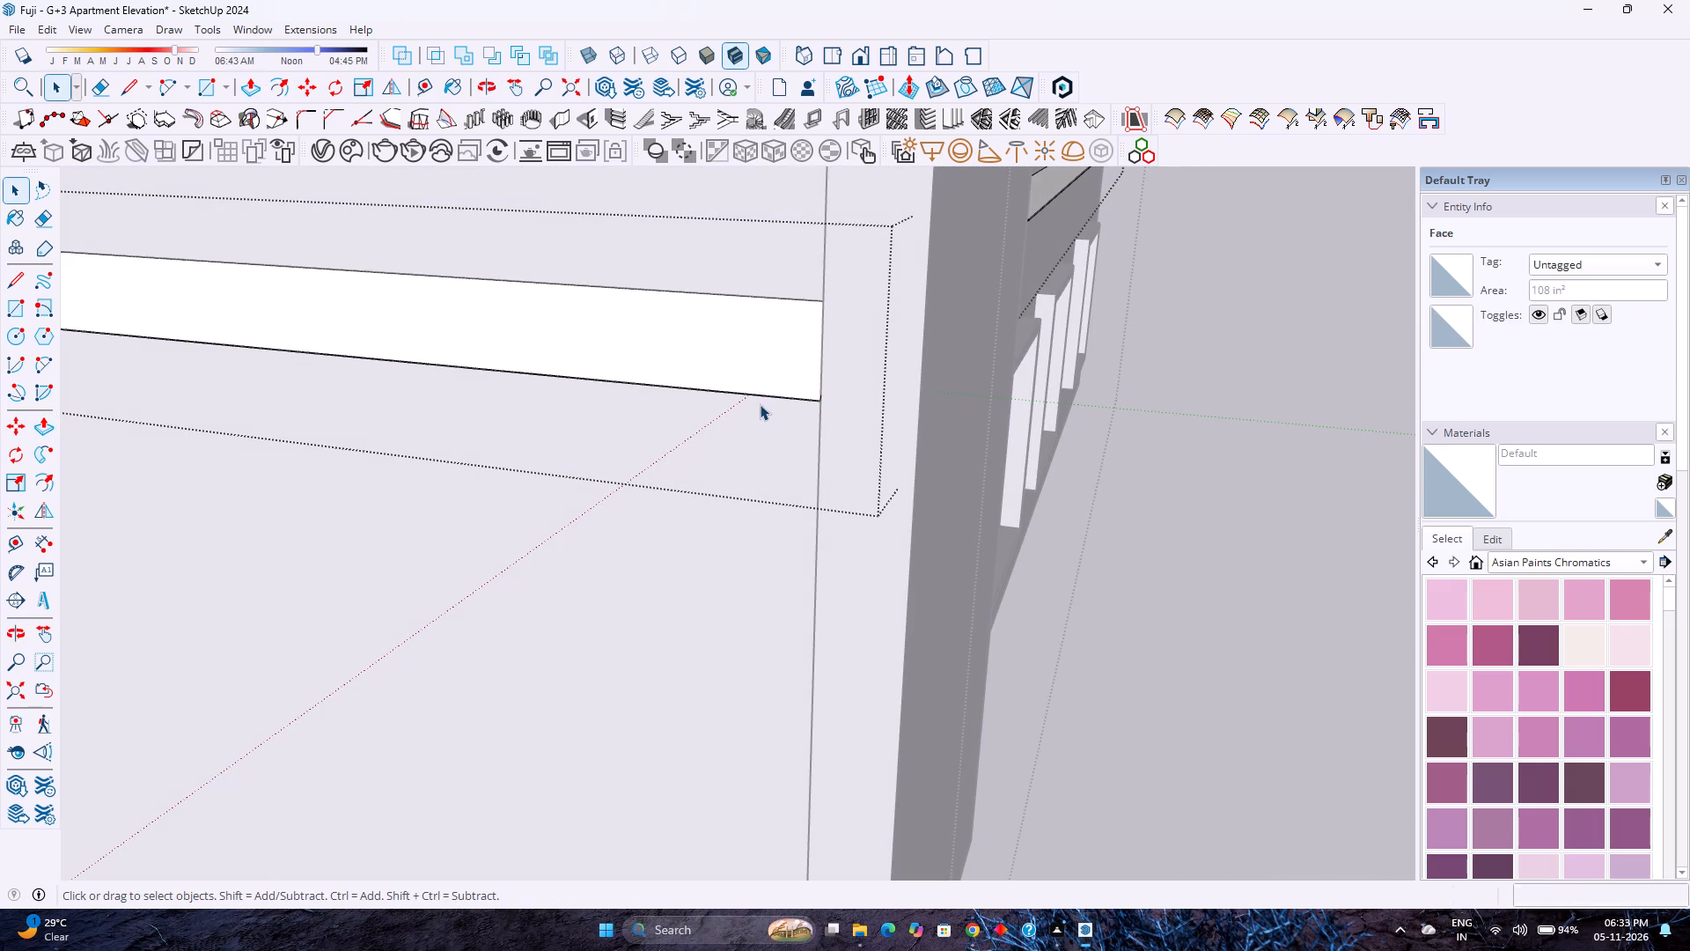
pyautogui.scroll(-3, 760, 404)
pyautogui.press('Escape')
# Copy the slab group up 11' 6" onto the first-floor walls and repeat it with *2 for the storey above.
pyautogui.scroll(-6, 760, 404)
pyautogui.click(758, 383)
pyautogui.scroll(-3, 756, 382)
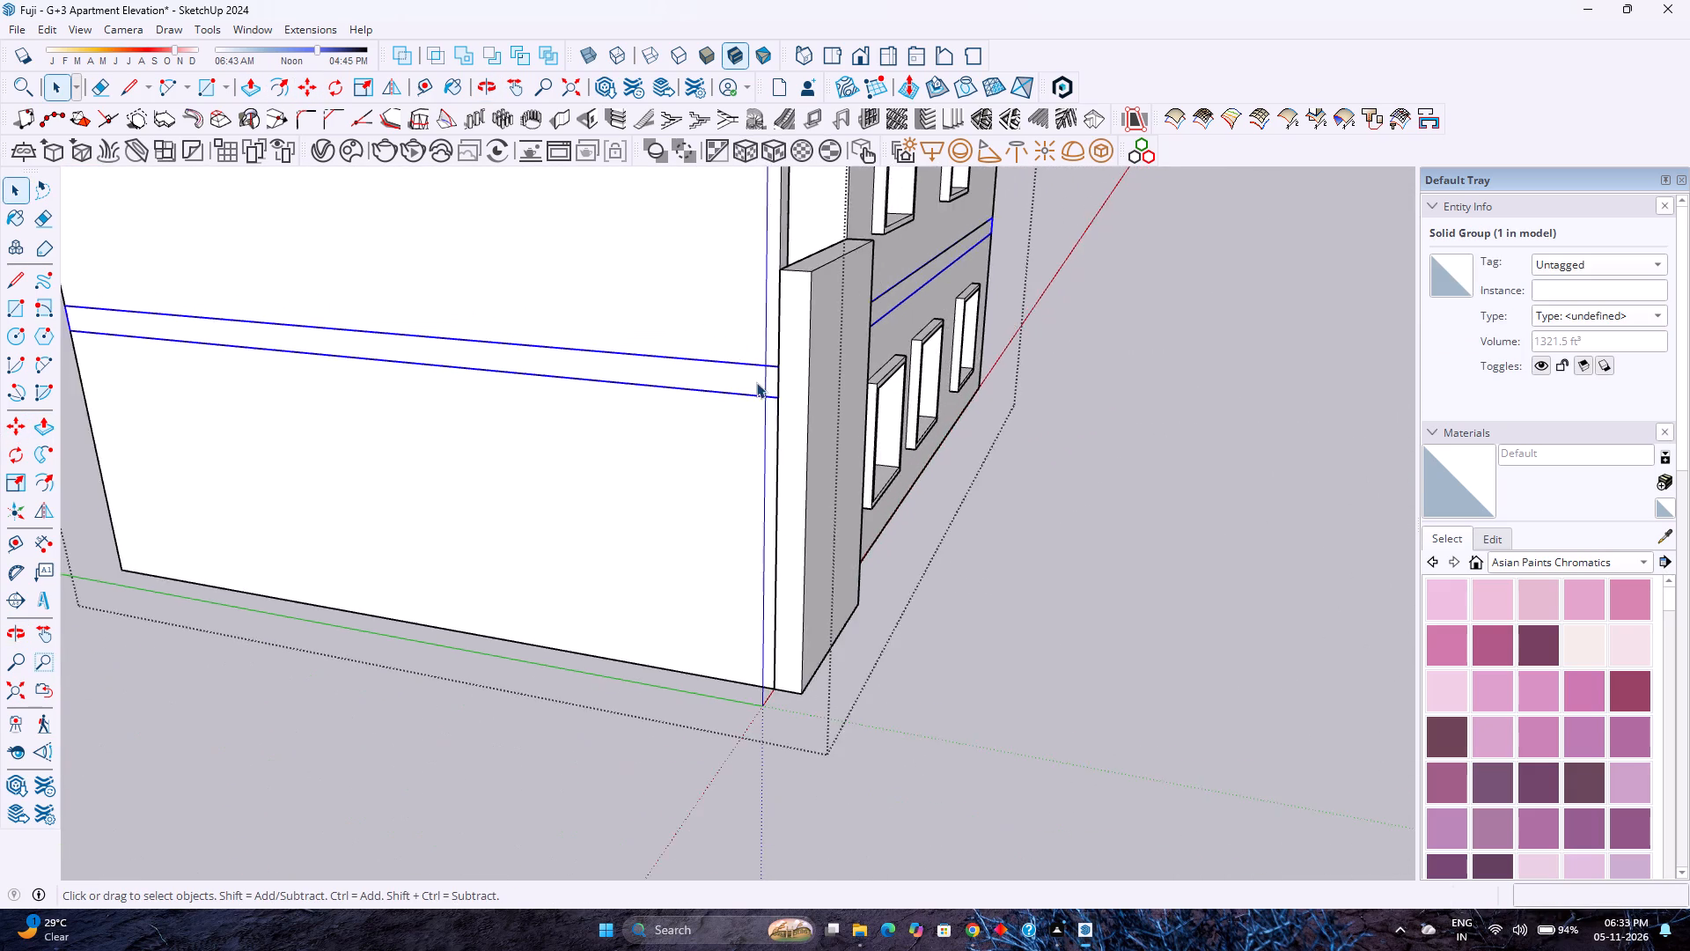
pyautogui.scroll(-8, 756, 382)
pyautogui.press('m')
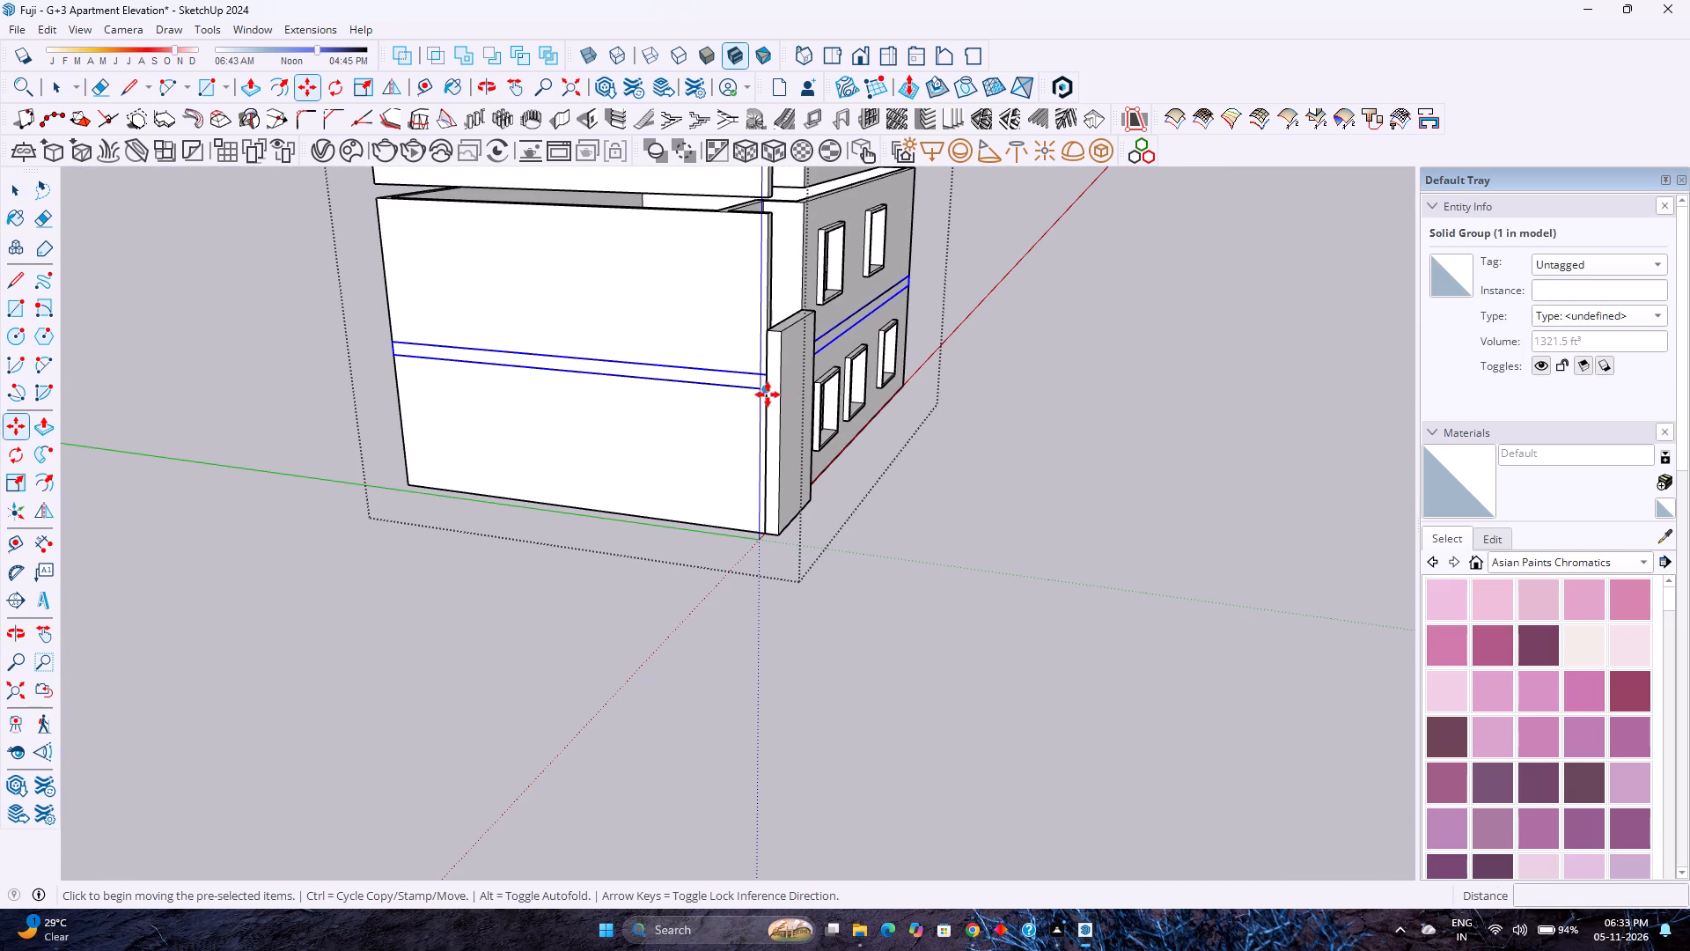
pyautogui.click(768, 394)
pyautogui.scroll(-3, 738, 340)
pyautogui.keyDown('shift'); pyautogui.moveTo(738, 343); pyautogui.dragTo(727, 484, button='middle'); pyautogui.keyUp('shift')
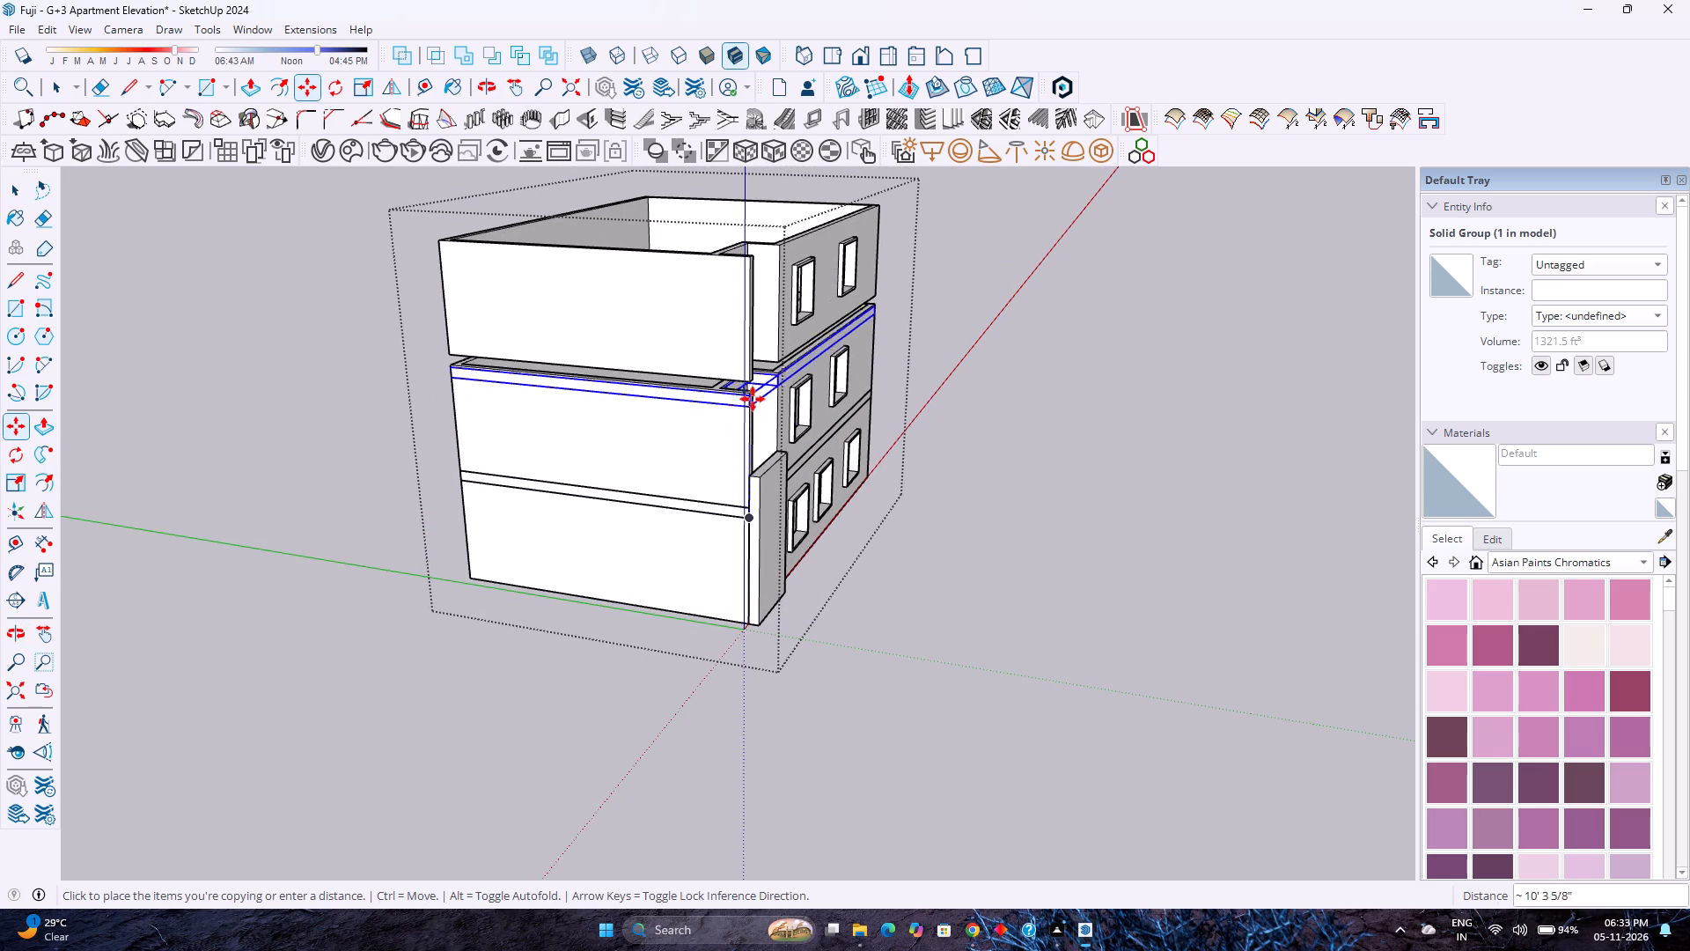
pyautogui.click(754, 395)
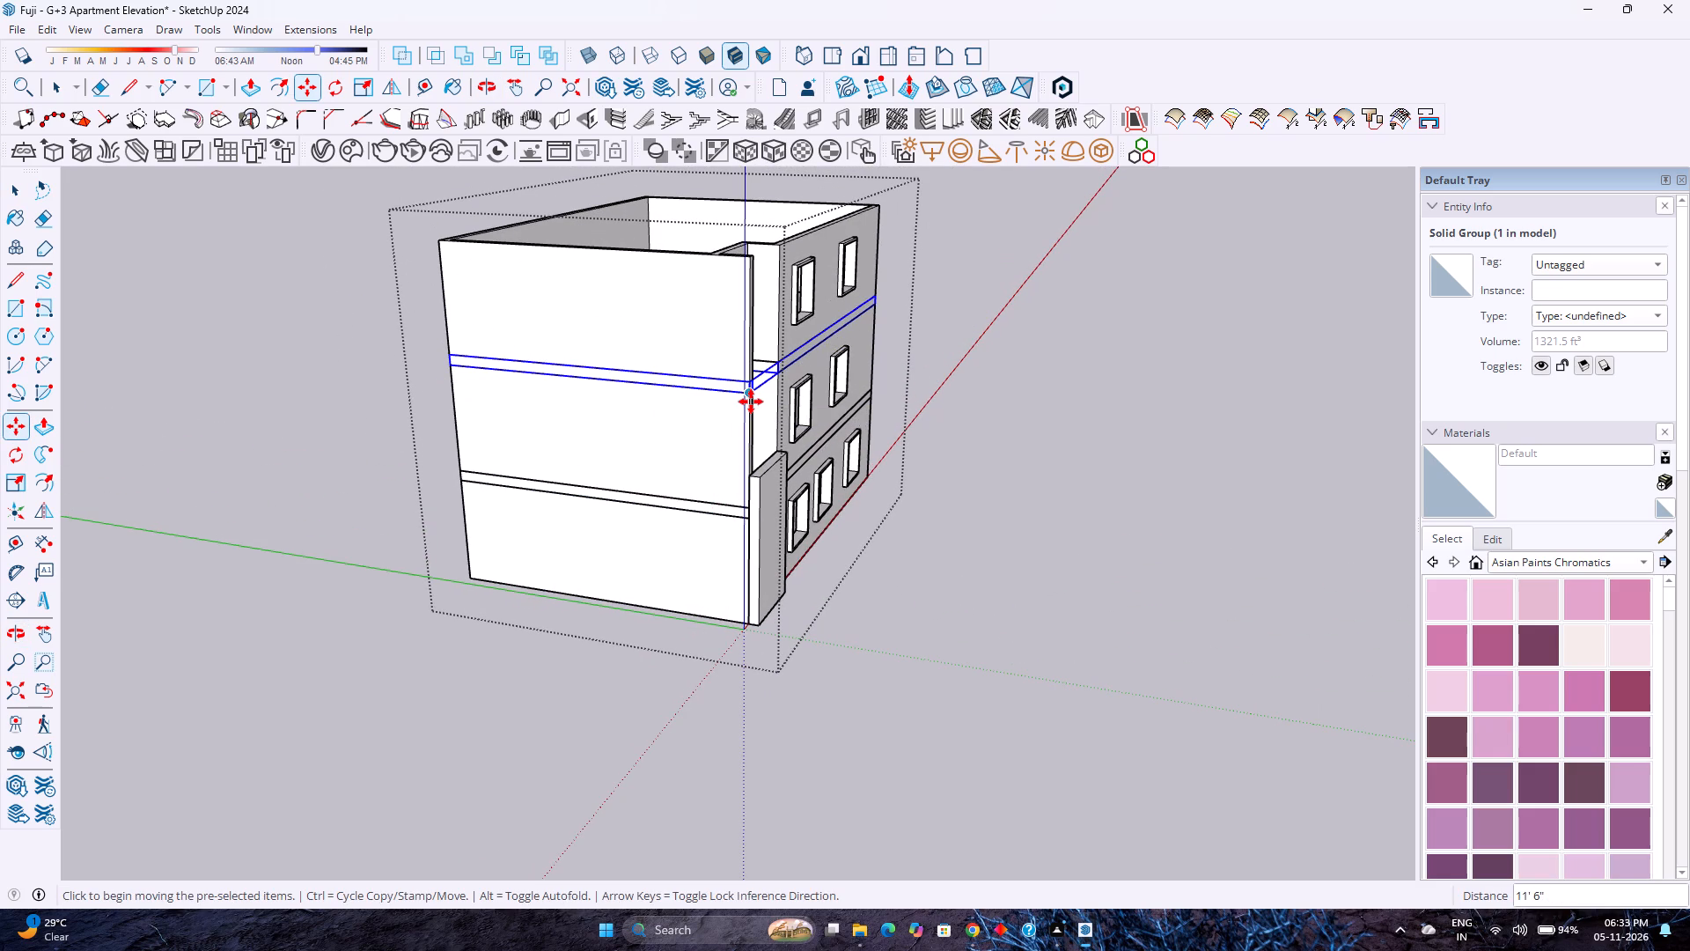
pyautogui.press('*')
pyautogui.press('2')
pyautogui.press('Return')
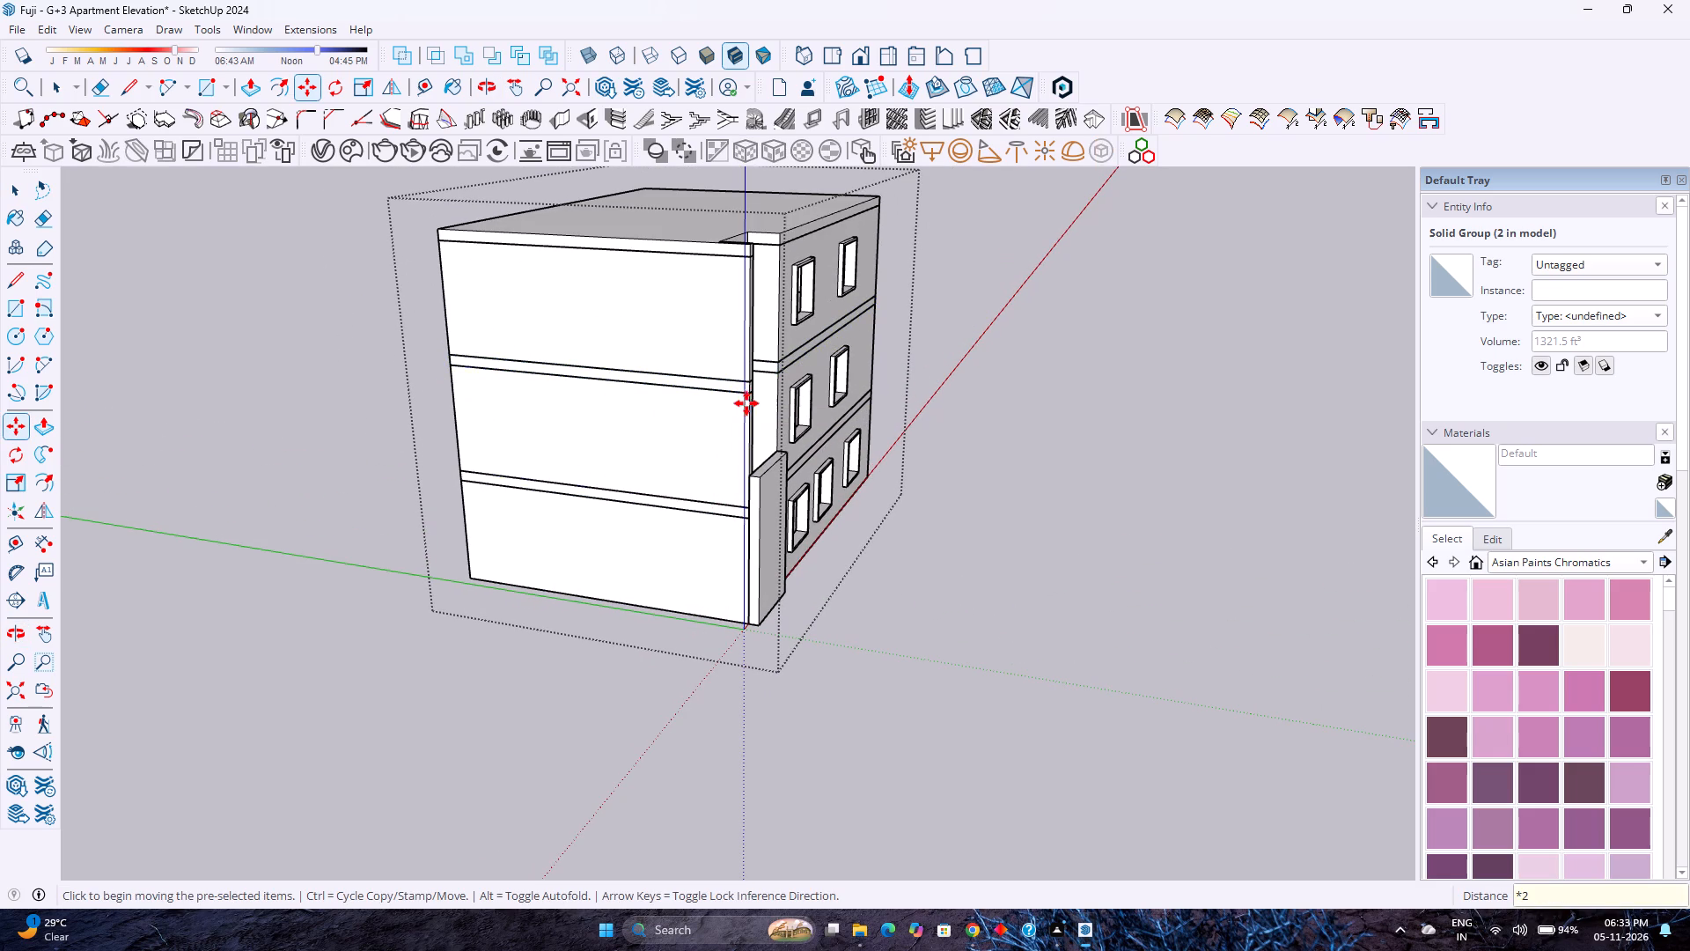
pyautogui.press('space')
pyautogui.scroll(-3, 738, 405)
pyautogui.press('Escape')
pyautogui.moveTo(809, 458); pyautogui.dragTo(371, 393, button='middle')
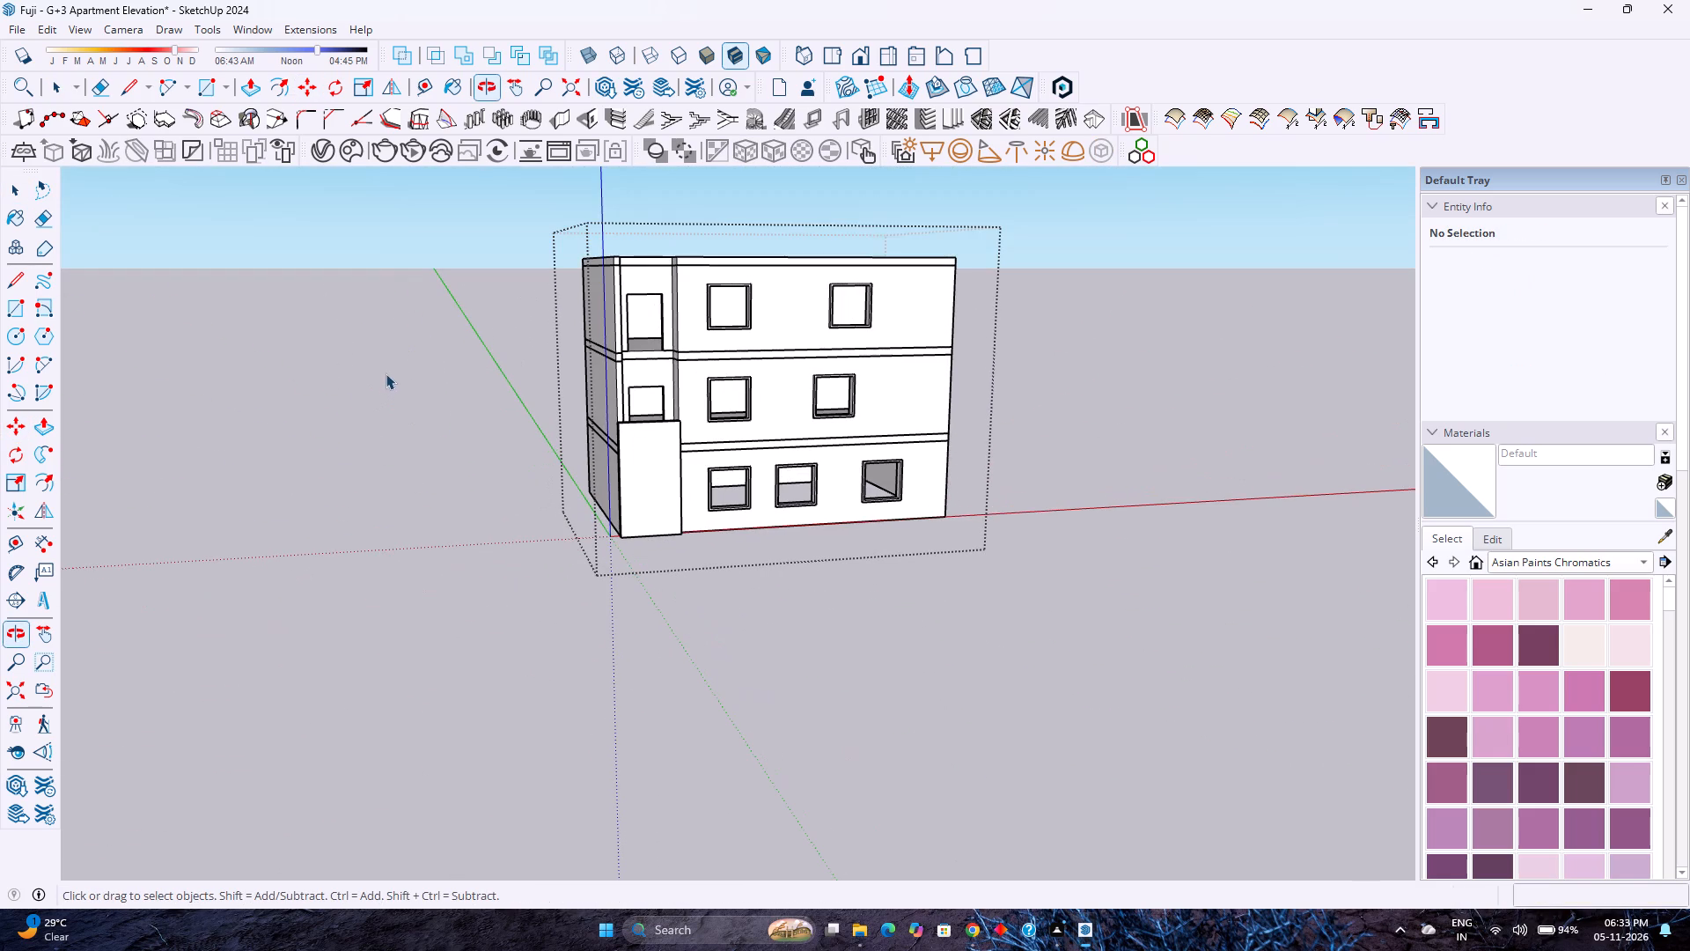
# Save the model.
pyautogui.hotkey('ctrl', 's')
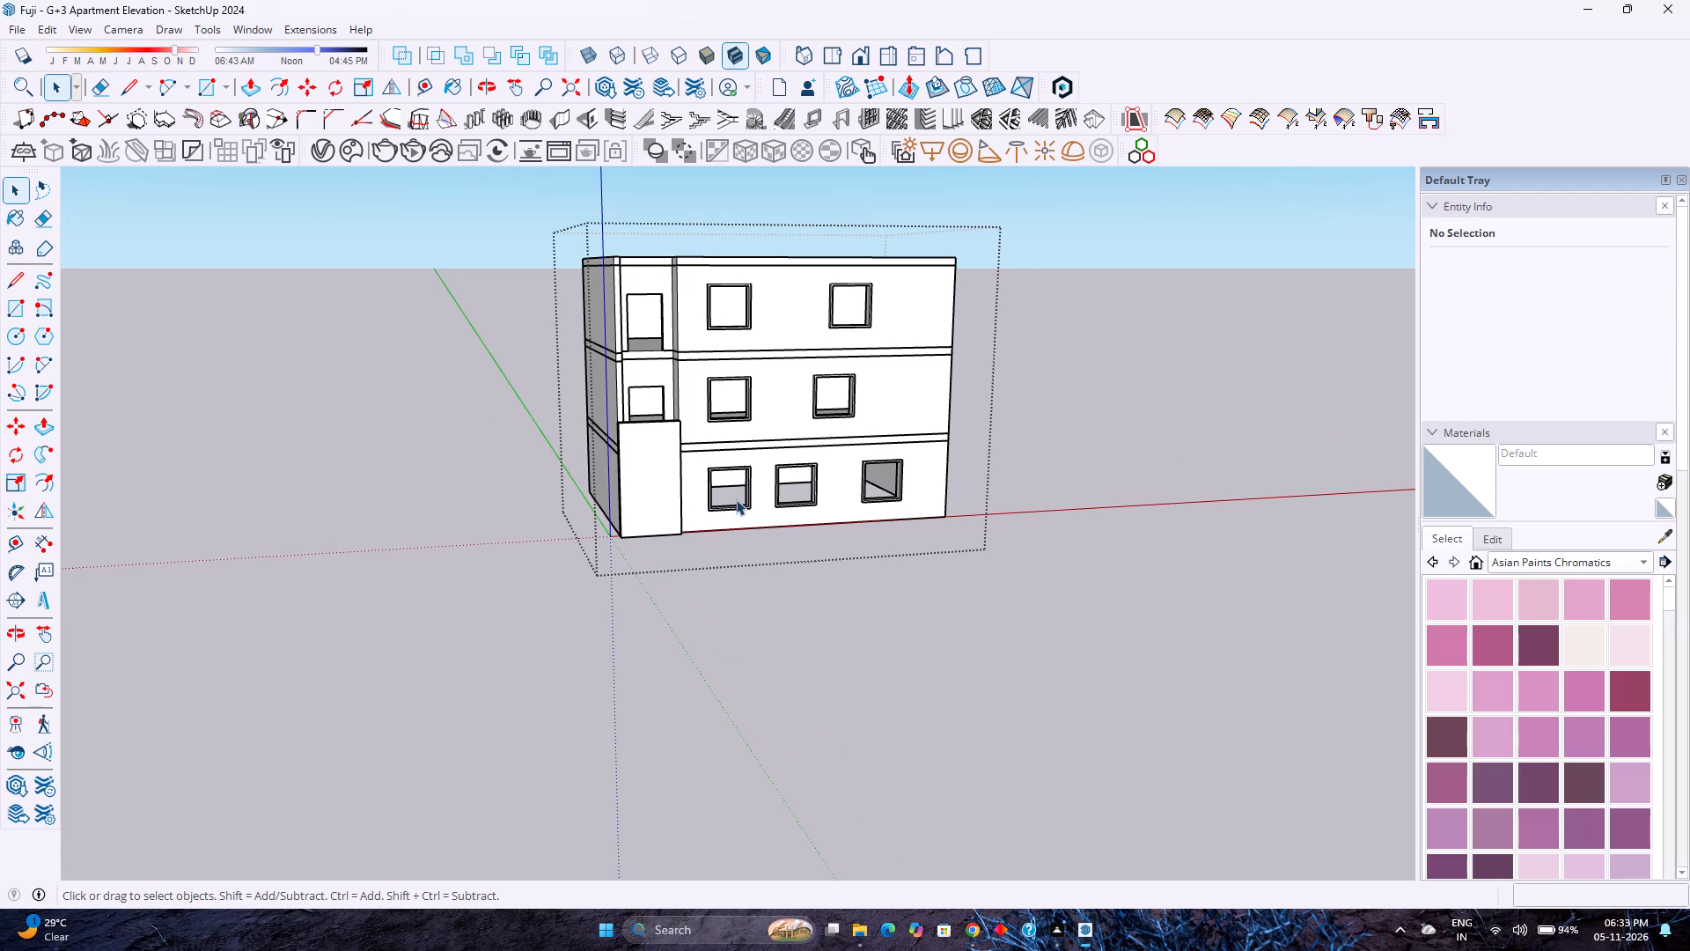
# Place a horizontal guide 3' above the bottom edge of the first-floor front wall.
pyautogui.scroll(4, 696, 469)
pyautogui.moveTo(699, 458); pyautogui.dragTo(511, 466, button='middle')
pyautogui.middleClick(511, 466)
pyautogui.scroll(-3, 592, 424)
pyautogui.keyDown('shift'); pyautogui.moveTo(611, 424); pyautogui.dragTo(636, 516, button='middle'); pyautogui.keyUp('shift')
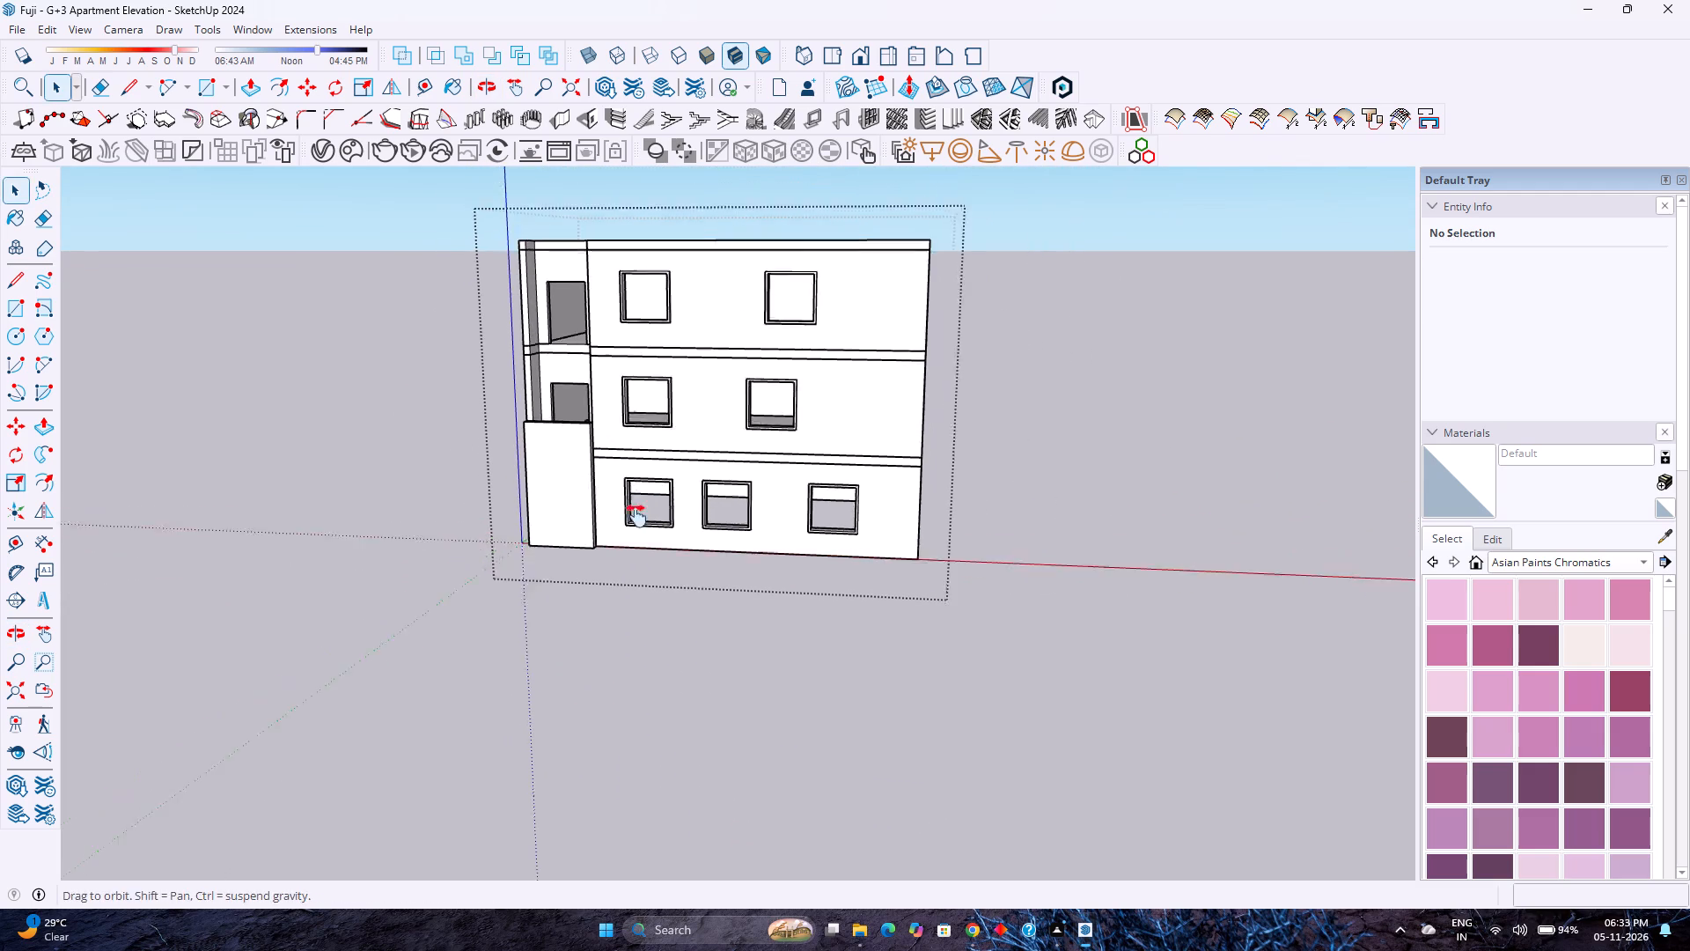
pyautogui.keyDown('shift'); pyautogui.moveTo(636, 516); pyautogui.dragTo(659, 644, button='middle'); pyautogui.keyUp('shift')
pyautogui.scroll(6, 655, 655)
pyautogui.doubleClick(669, 616)
pyautogui.scroll(3, 667, 616)
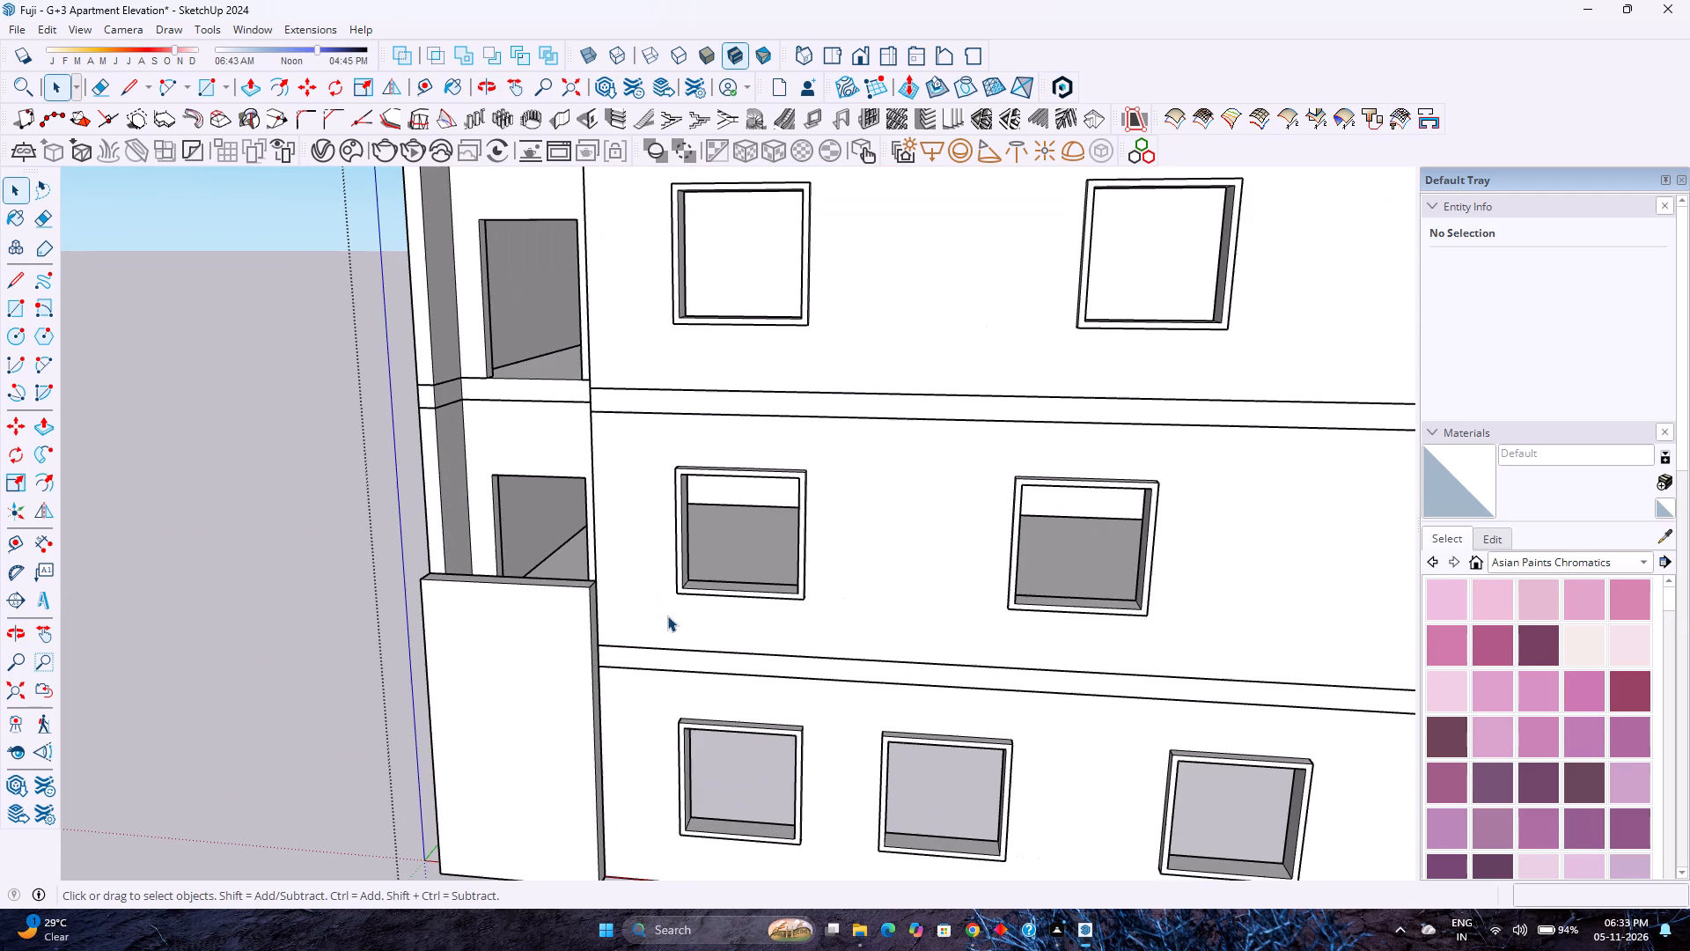
pyautogui.click(661, 619)
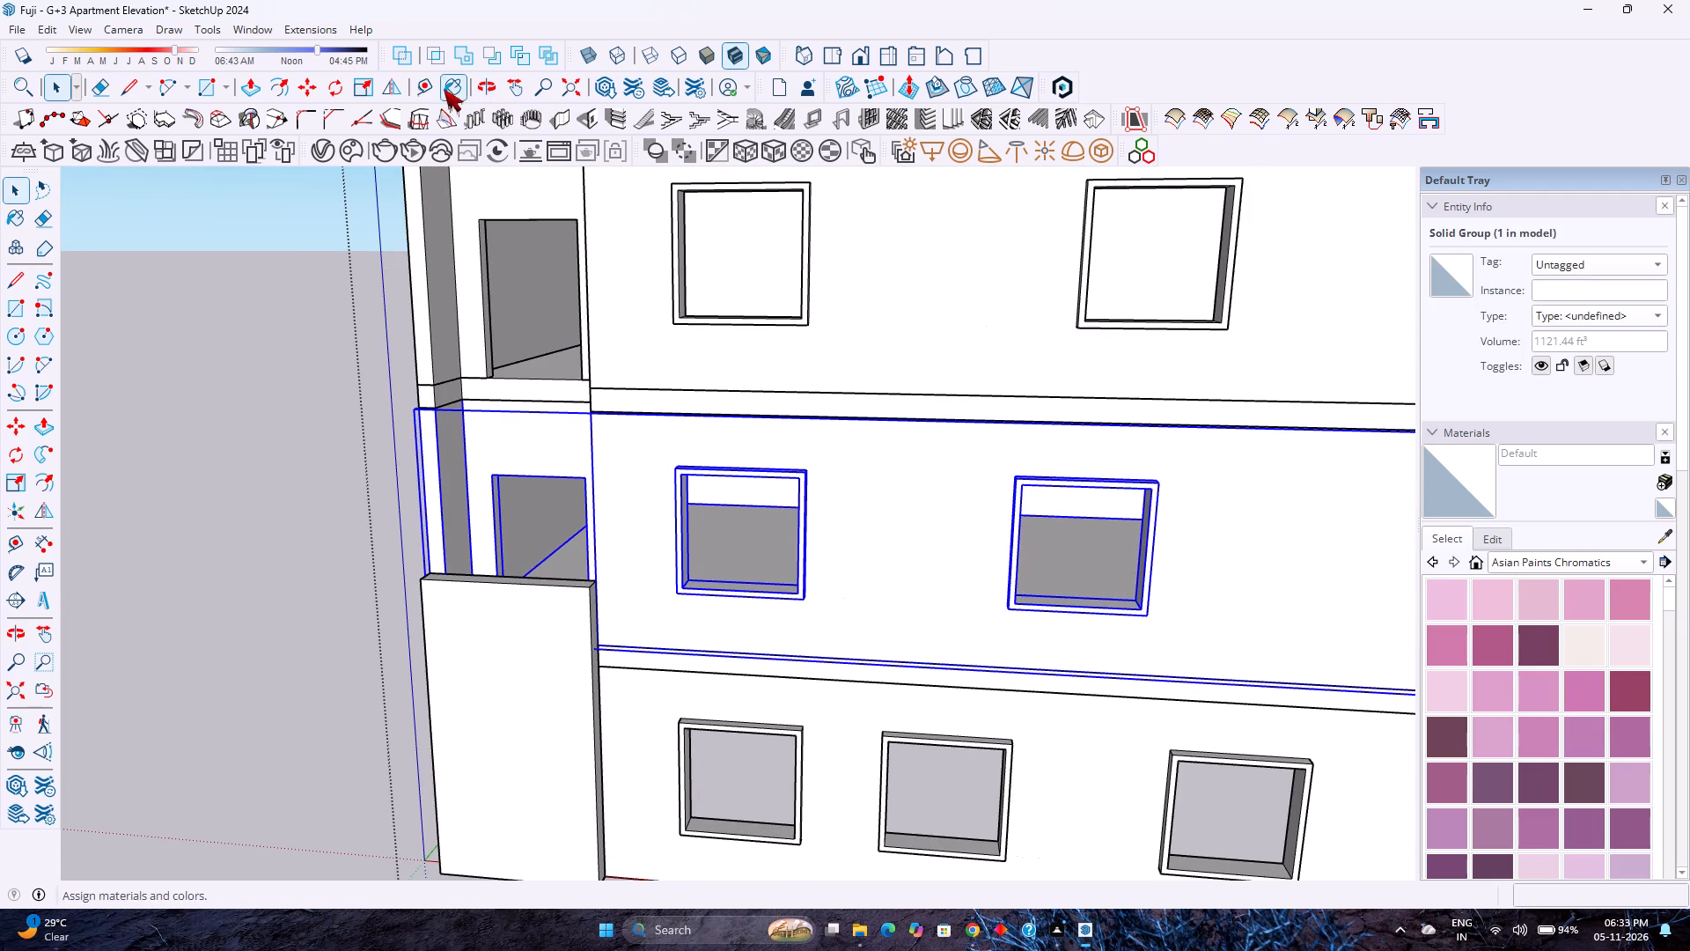
pyautogui.click(432, 89)
pyautogui.click(659, 645)
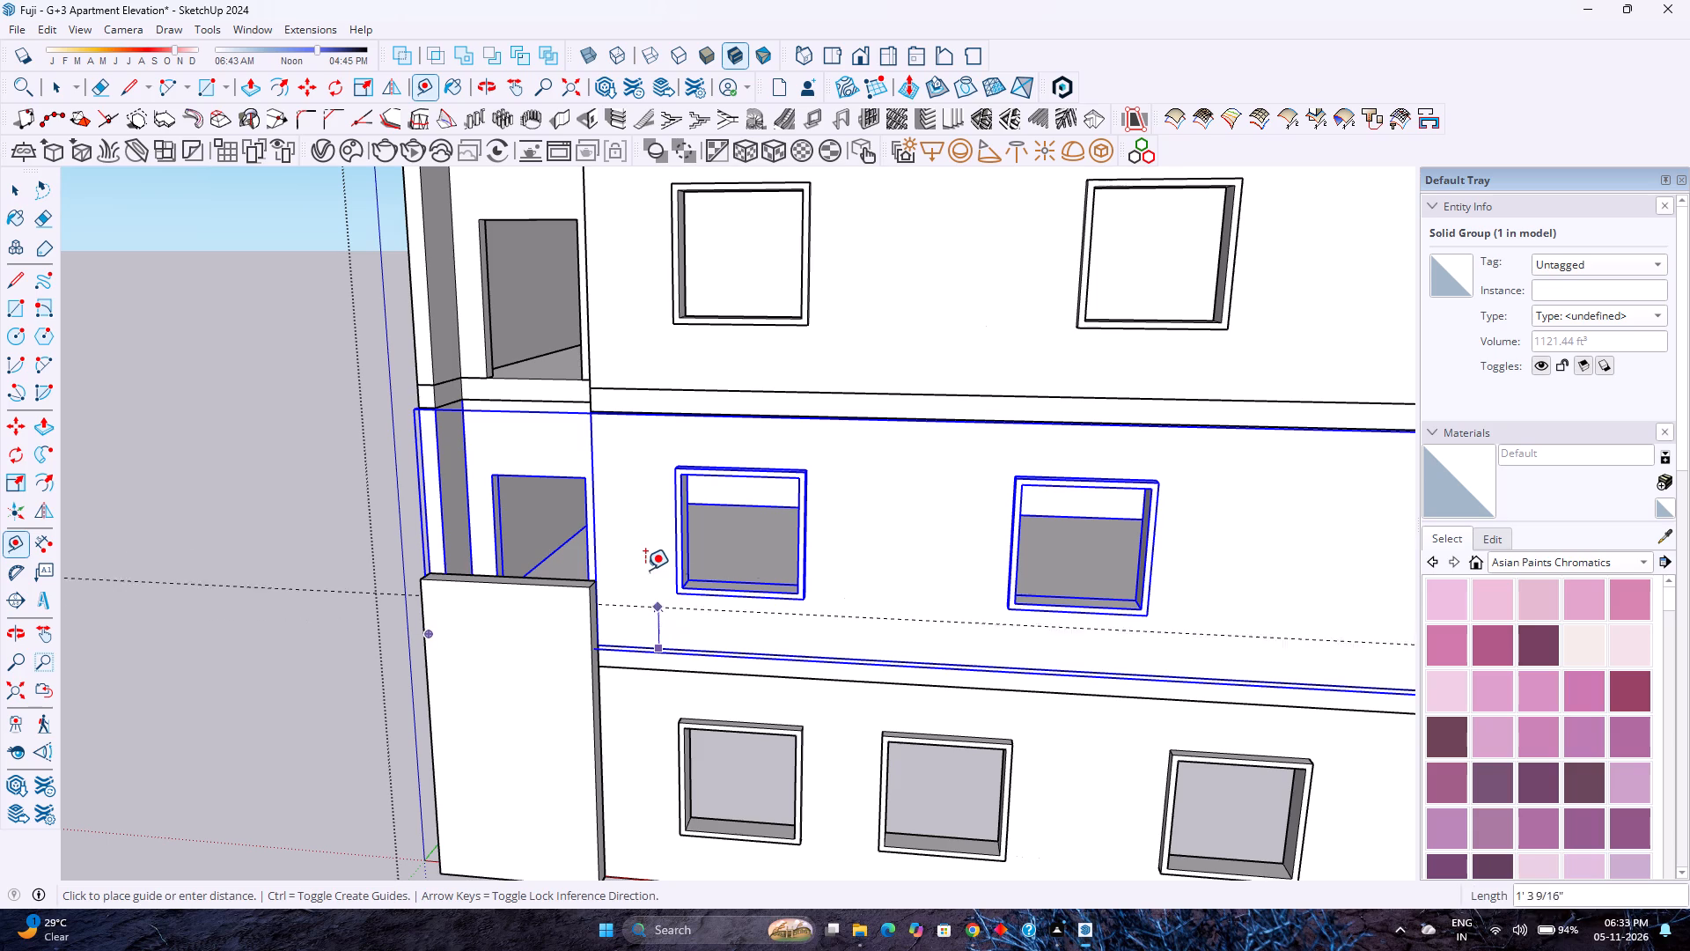
pyautogui.press('3')
pyautogui.press("'")
pyautogui.press('Return')
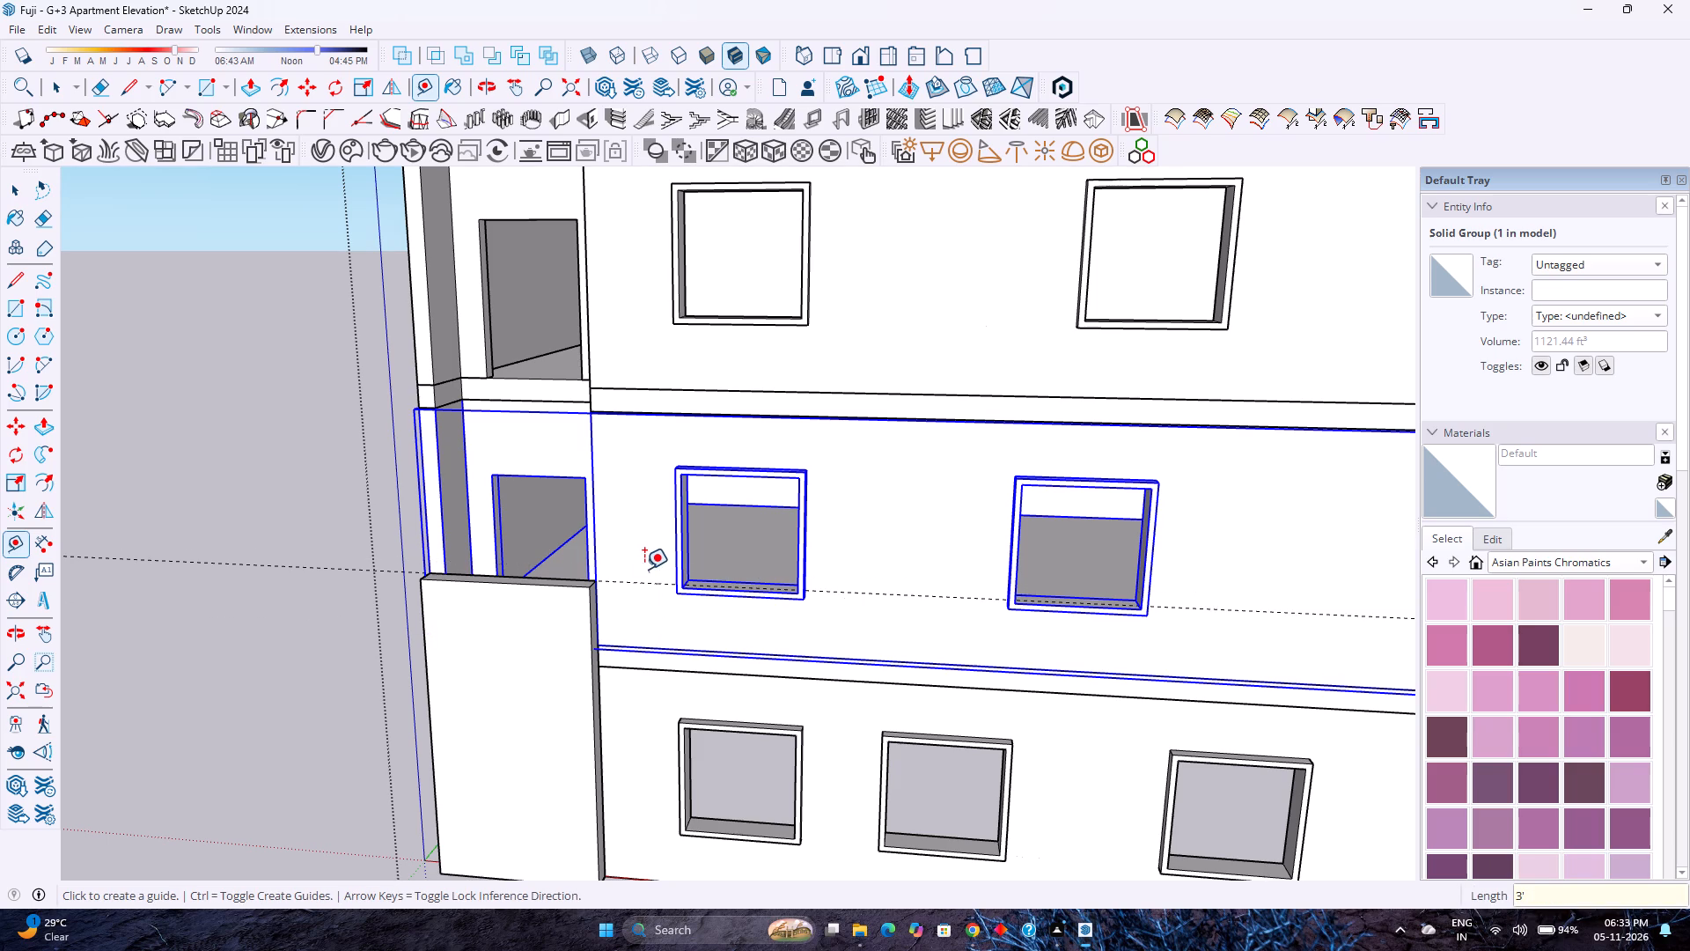
pyautogui.press('space')
# Examine how the 3' guide lines up with the top of the ground-floor projection and the first-floor windows.
pyautogui.scroll(2, 633, 634)
pyautogui.moveTo(631, 634); pyautogui.dragTo(479, 571, button='middle')
pyautogui.middleClick(479, 571)
pyautogui.scroll(1, 380, 477)
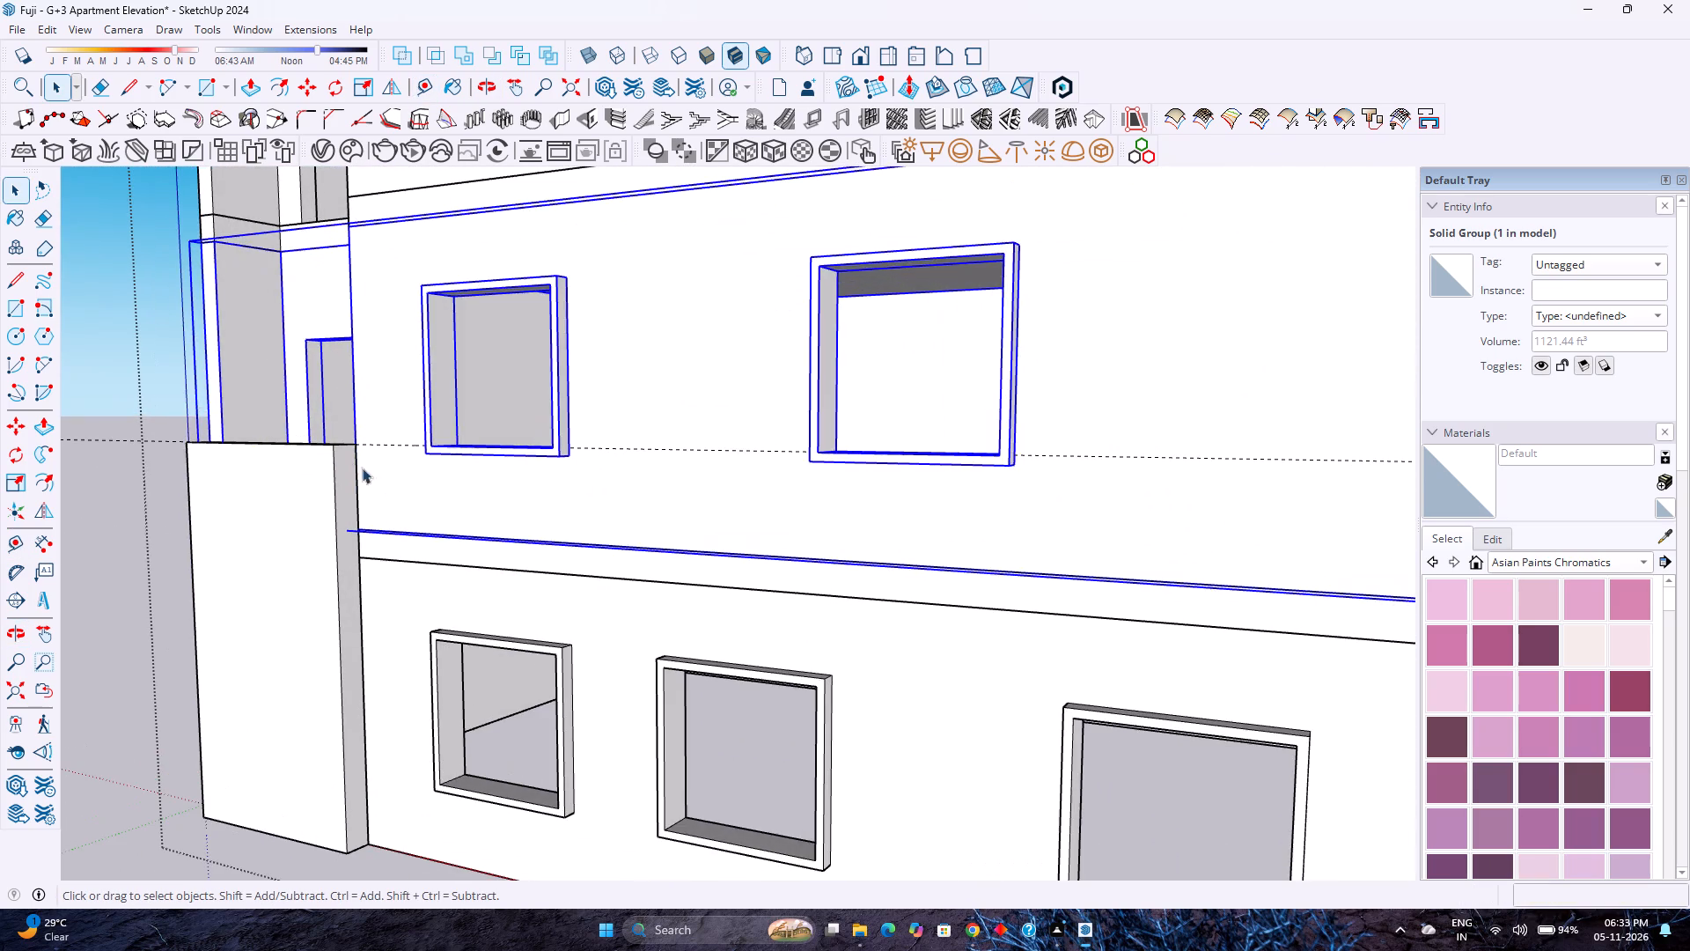
pyautogui.scroll(2, 347, 458)
pyautogui.scroll(-1, 354, 457)
pyautogui.moveTo(360, 483); pyautogui.dragTo(435, 461, button='middle')
pyautogui.scroll(-4, 456, 451)
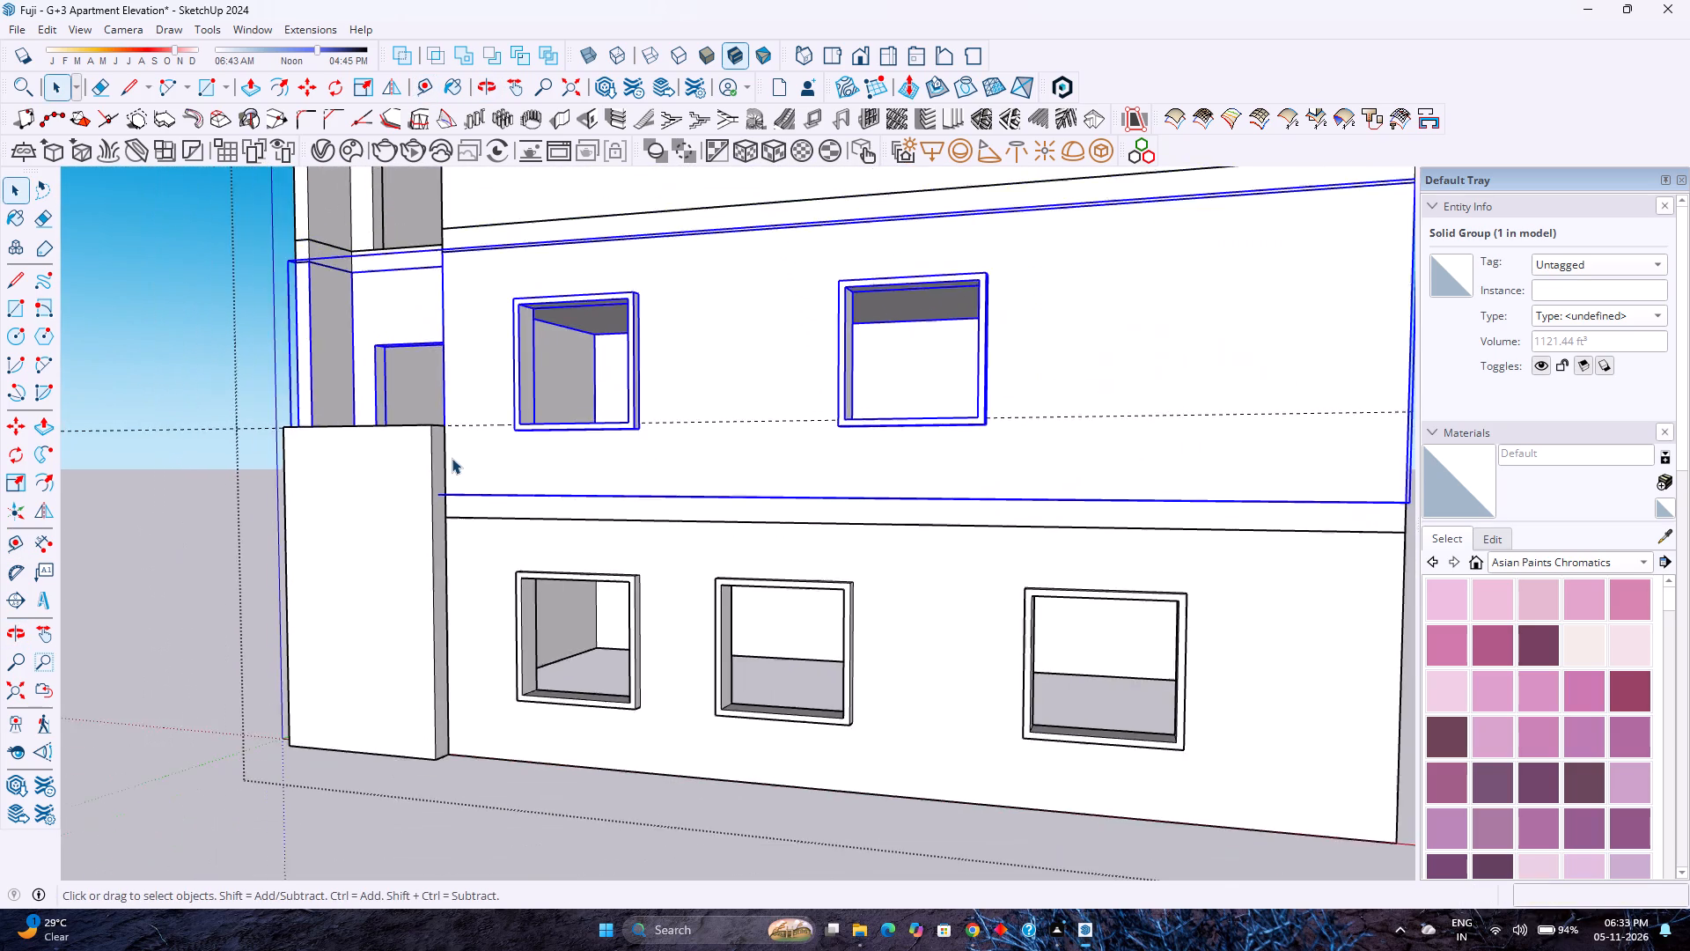
pyautogui.moveTo(452, 466); pyautogui.dragTo(481, 512, button='middle')
pyautogui.moveTo(513, 541); pyautogui.dragTo(729, 594, button='middle')
pyautogui.middleClick(729, 593)
pyautogui.scroll(-2, 715, 566)
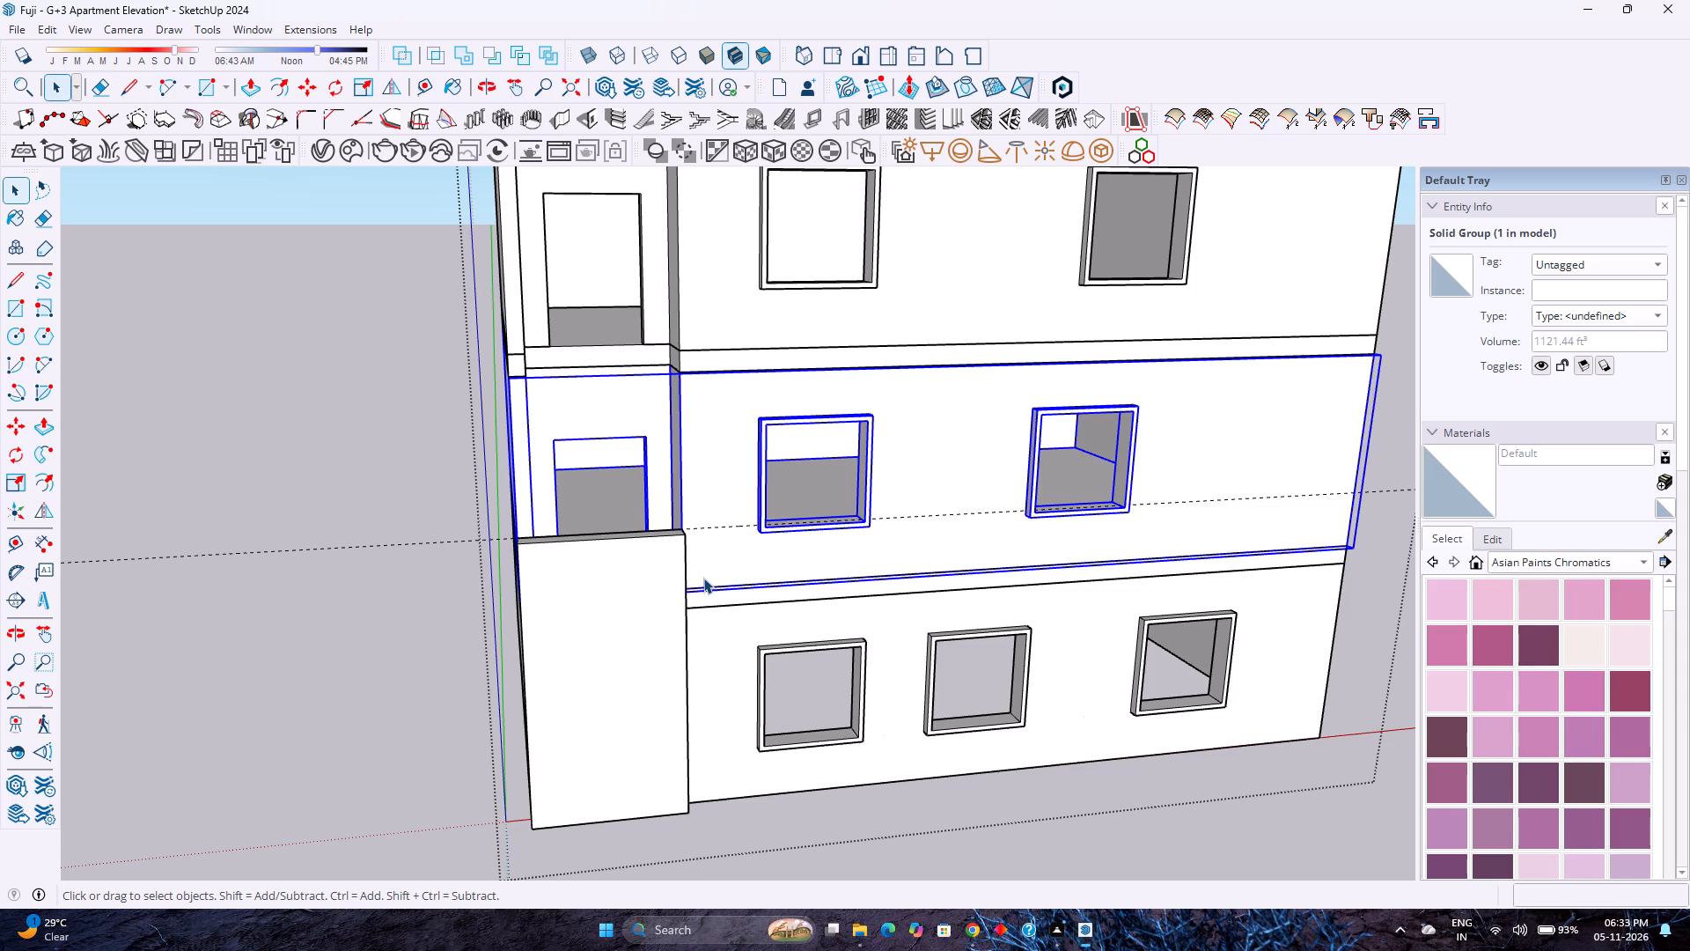
# Inside the ground-floor projection group, place guides 1' in from both side edges and 1' below the top edge of the front face.
pyautogui.tripleClick(620, 594)
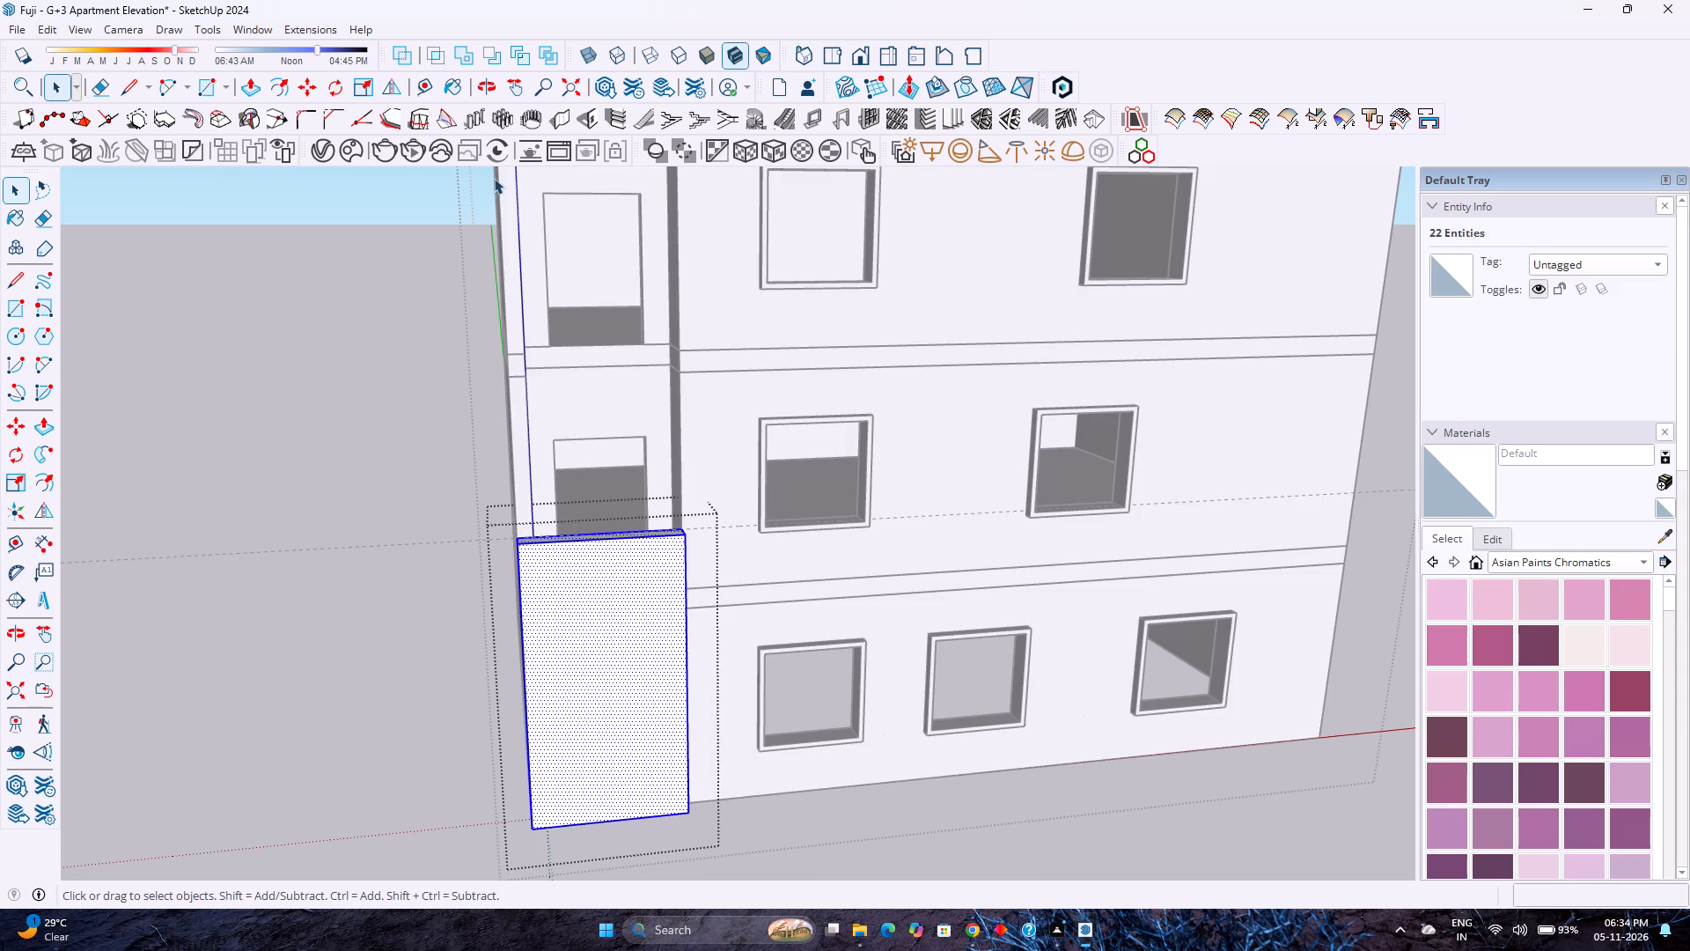
pyautogui.click(423, 85)
pyautogui.click(521, 596)
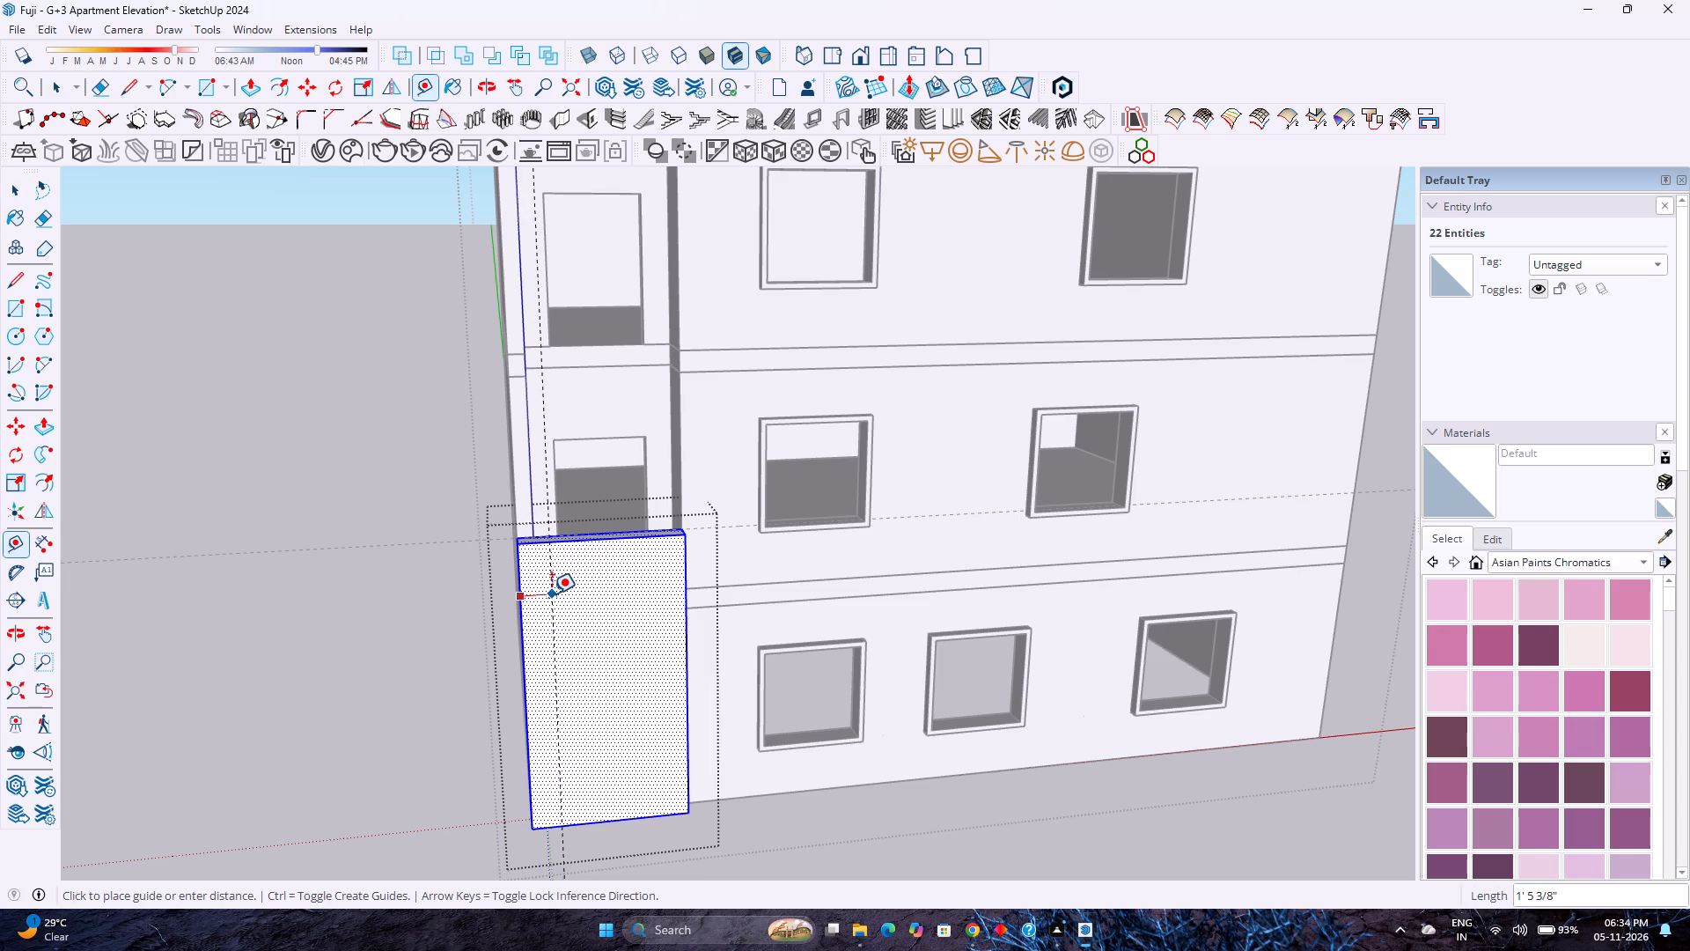
pyautogui.write("1'")
pyautogui.press('Return')
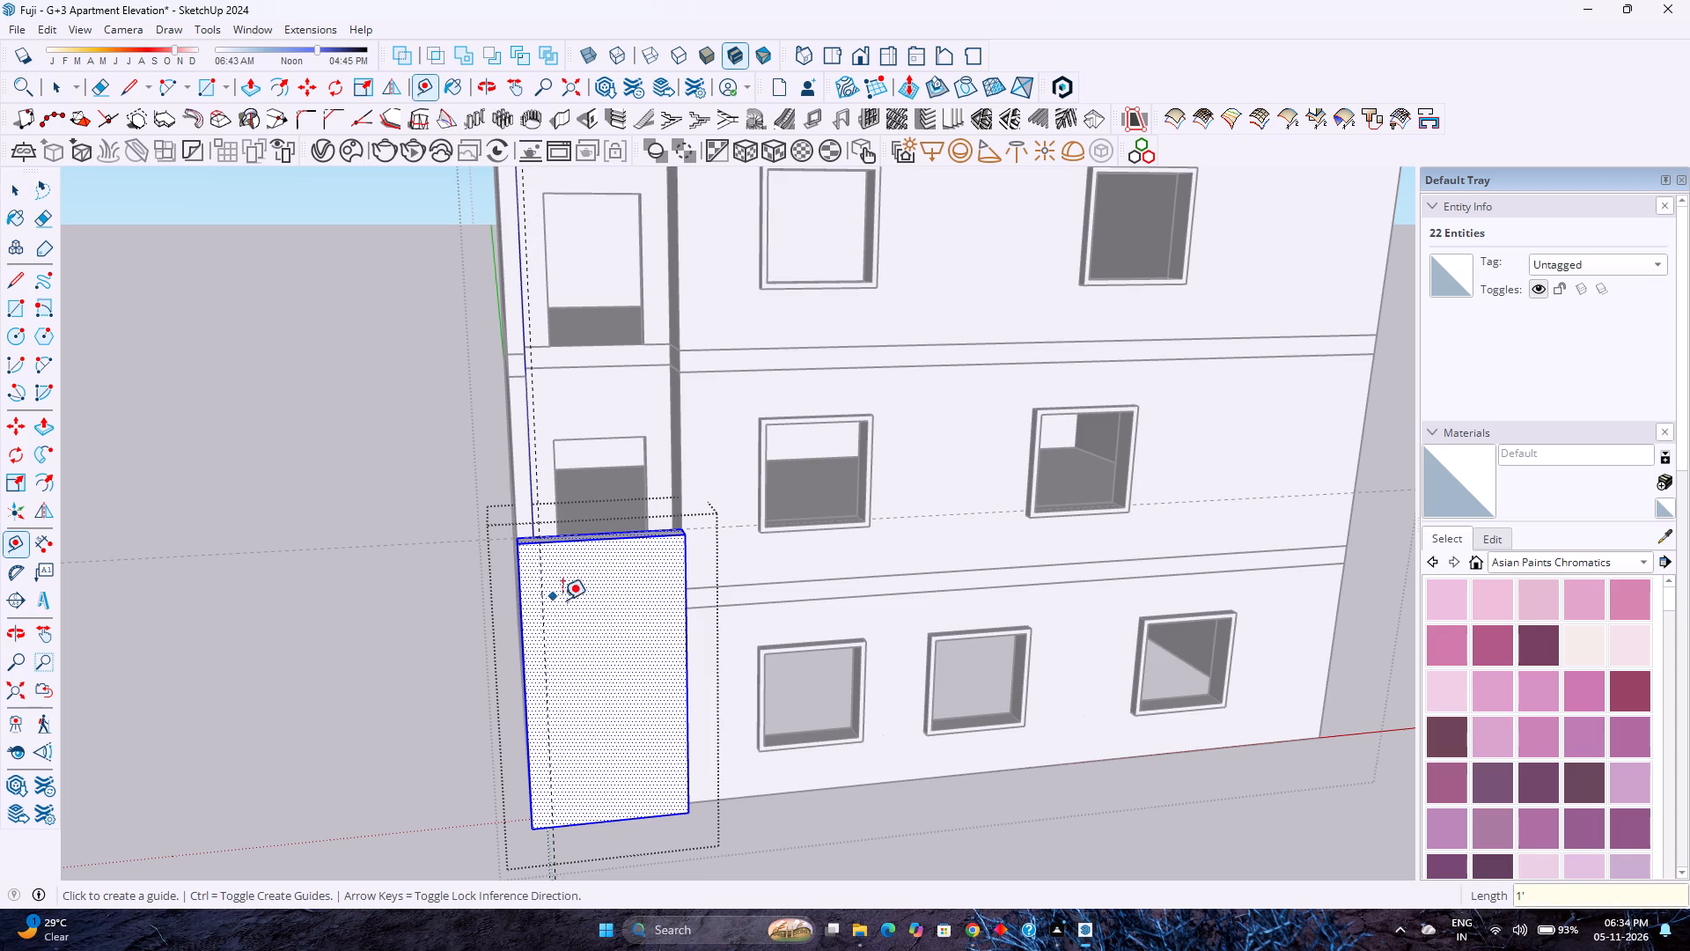
pyautogui.click(687, 607)
pyautogui.write("1'")
pyautogui.press('Return')
pyautogui.click(621, 542)
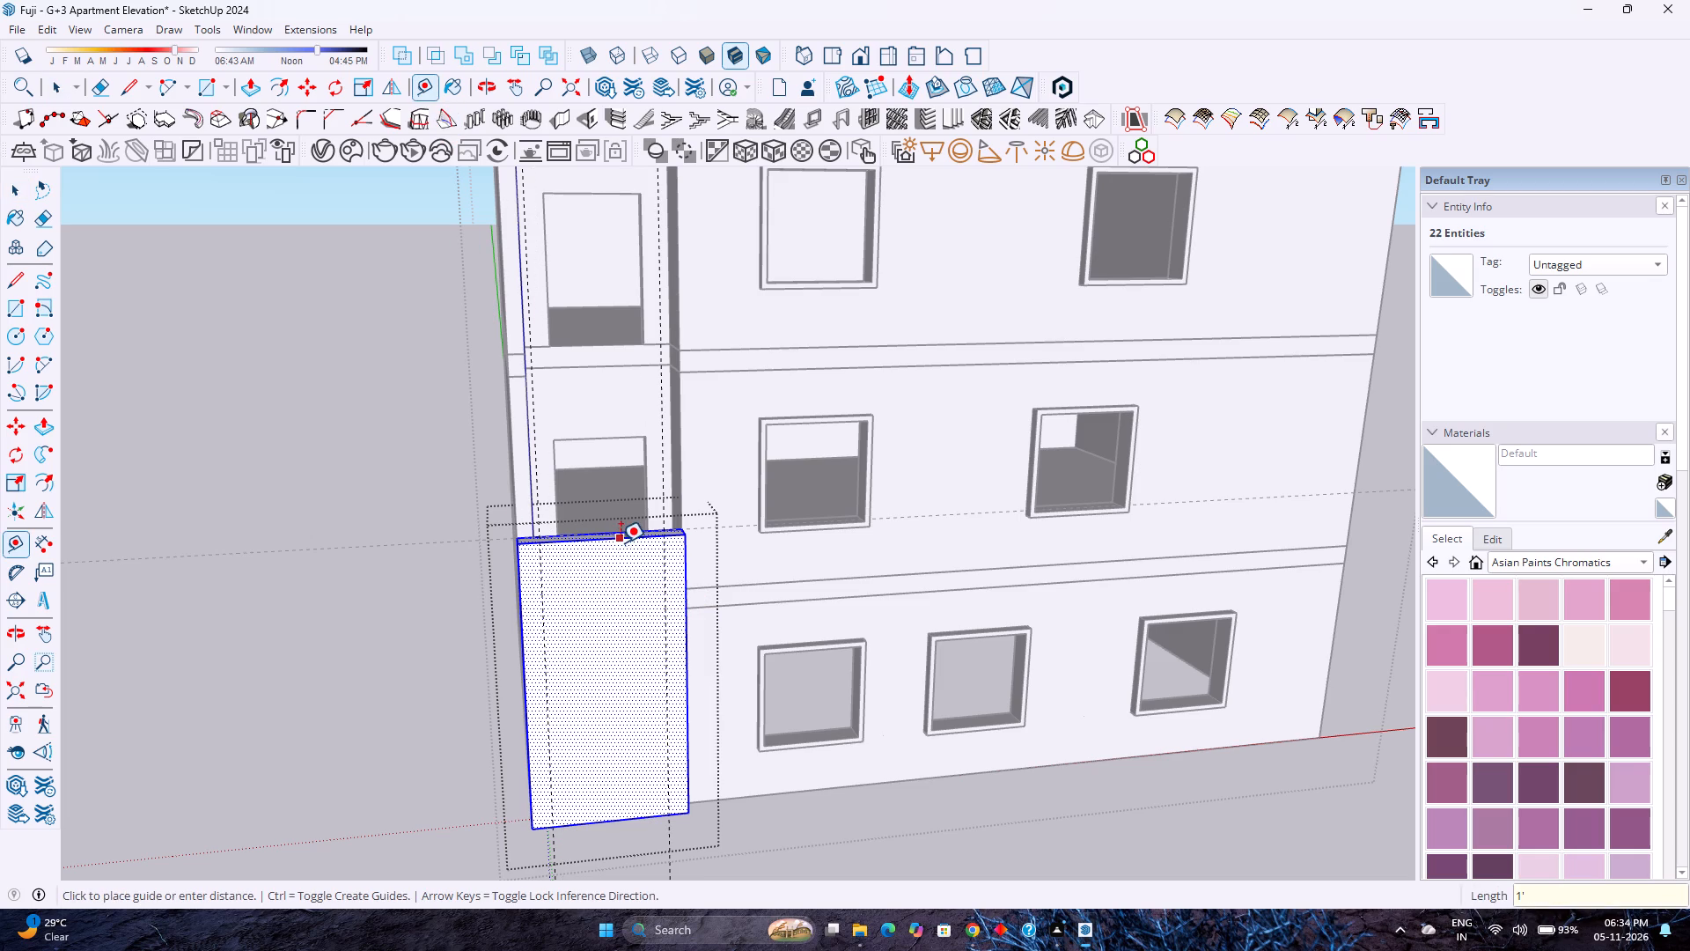
pyautogui.press('Up')
pyautogui.write("1'")
pyautogui.press('Return')
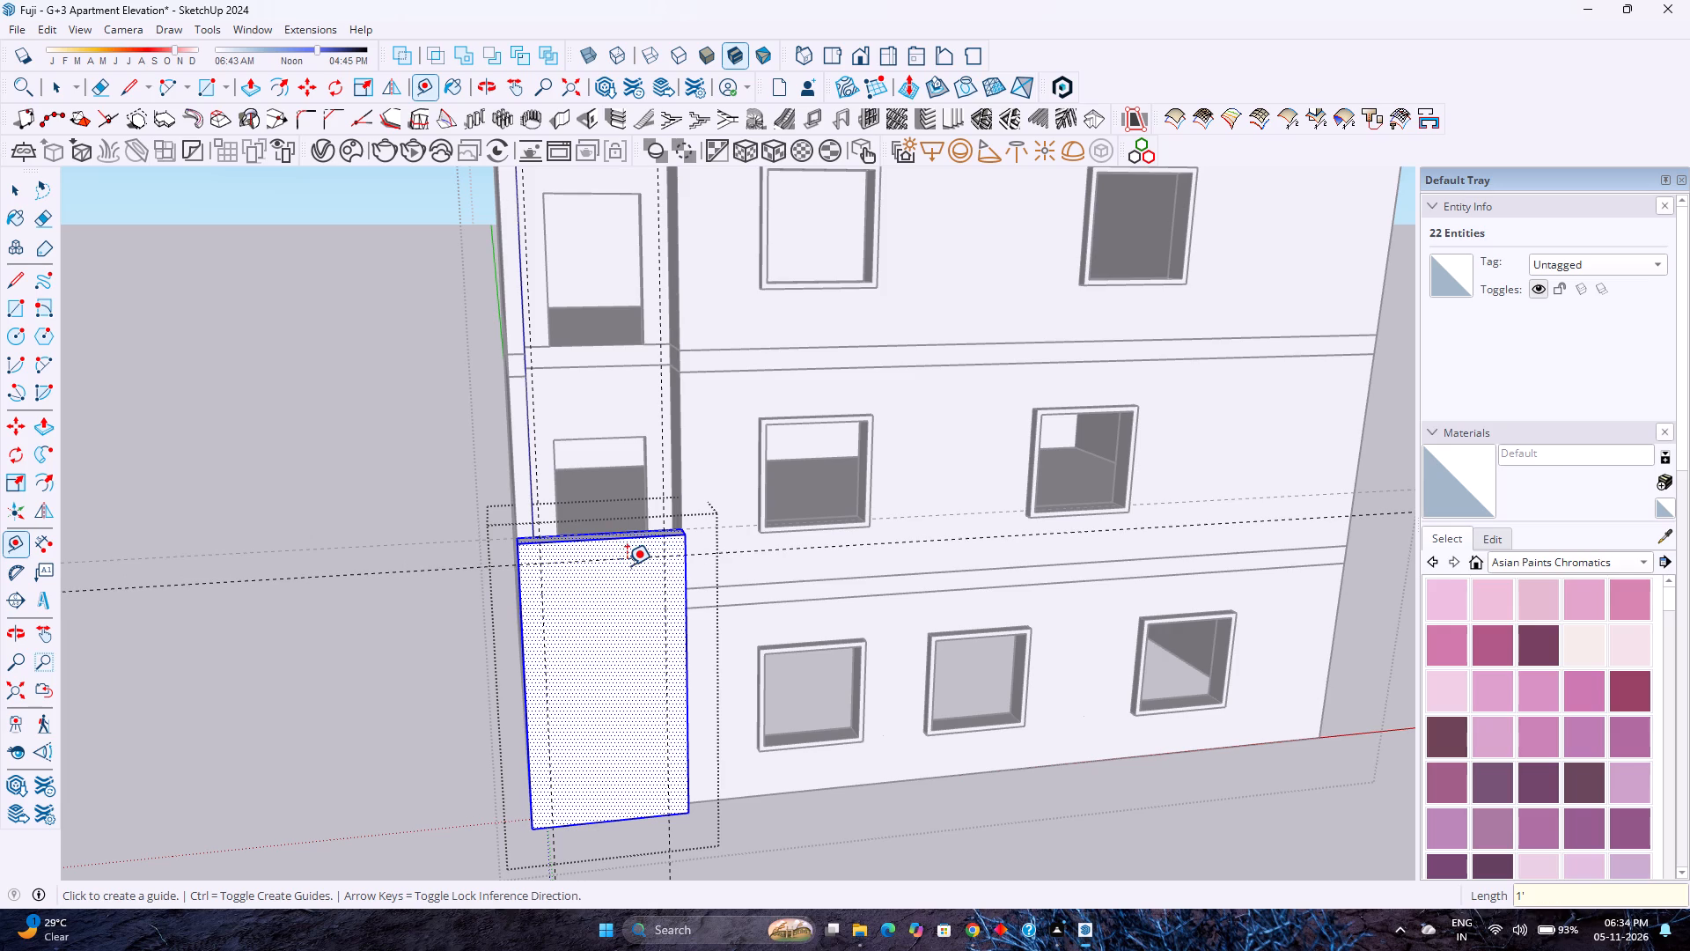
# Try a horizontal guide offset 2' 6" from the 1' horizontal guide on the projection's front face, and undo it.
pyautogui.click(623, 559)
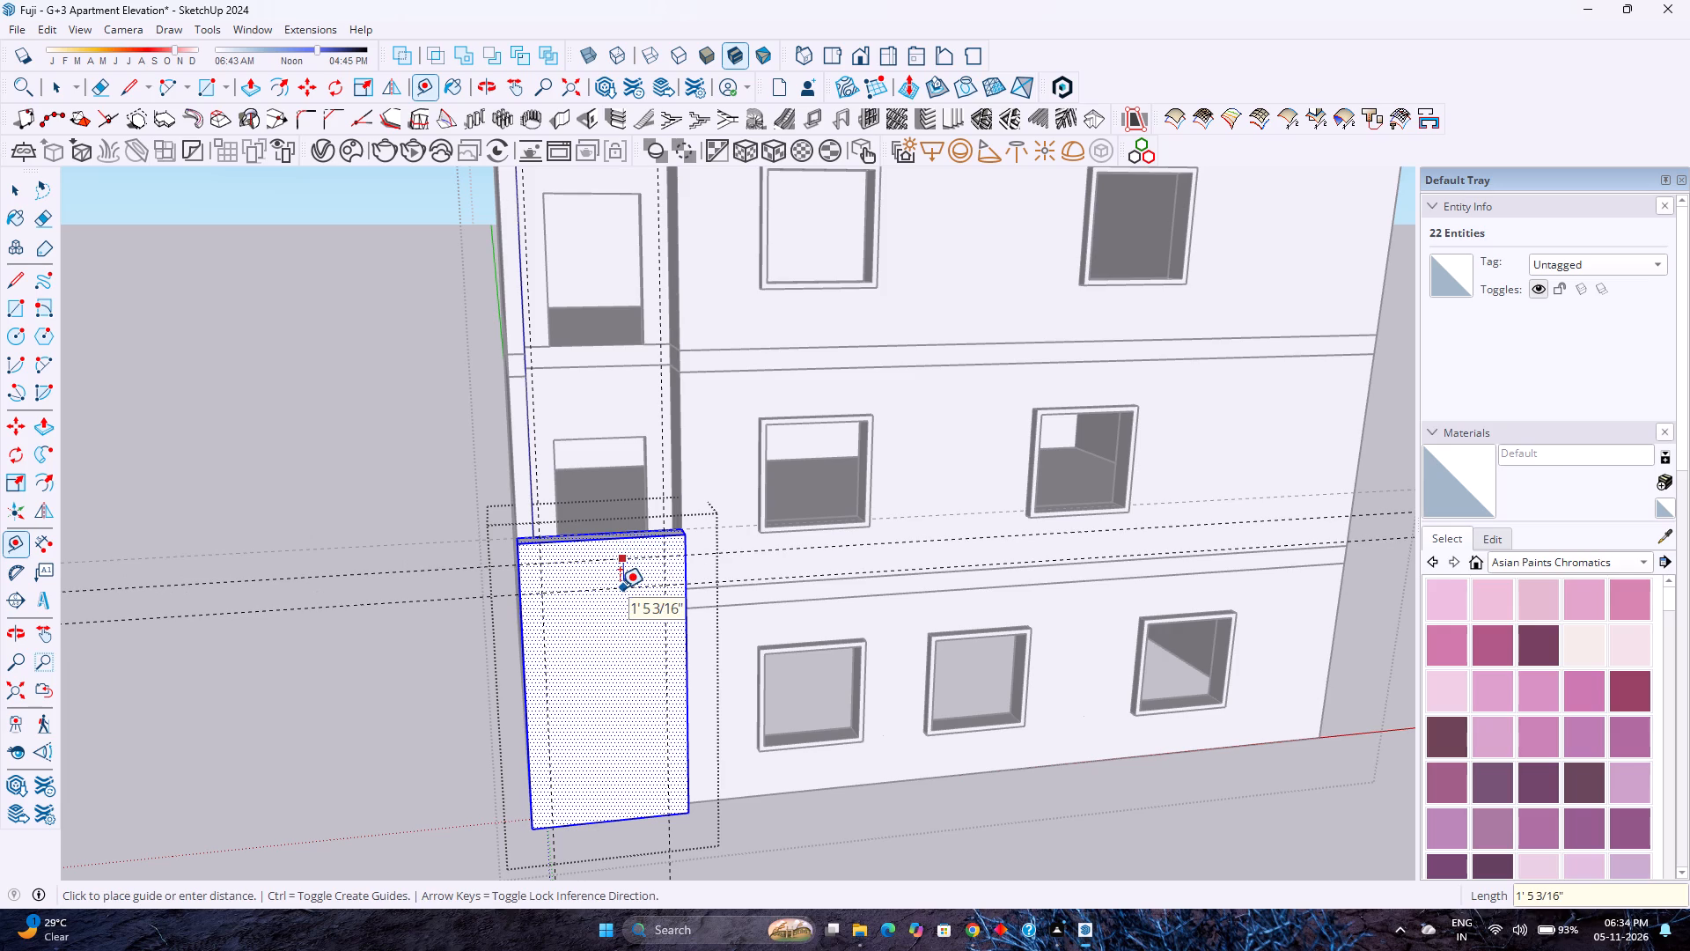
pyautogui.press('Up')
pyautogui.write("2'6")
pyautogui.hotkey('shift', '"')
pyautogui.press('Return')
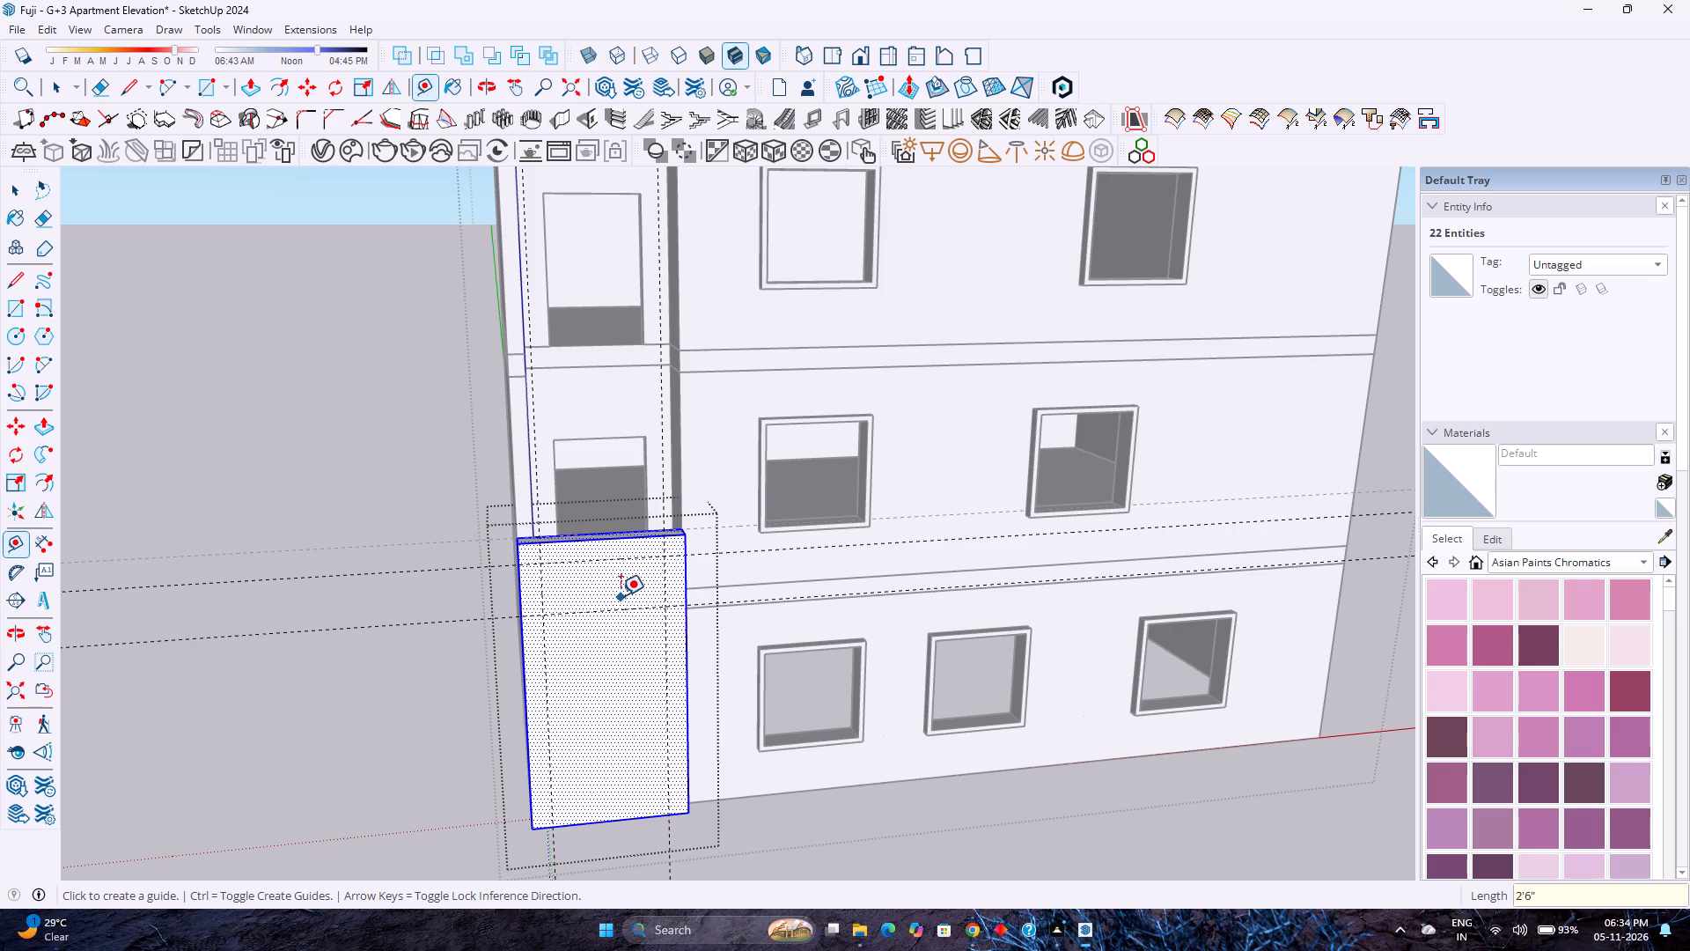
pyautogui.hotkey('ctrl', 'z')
# Place a horizontal guide 3' below the top edge of the projection's front face.
pyautogui.click(615, 542)
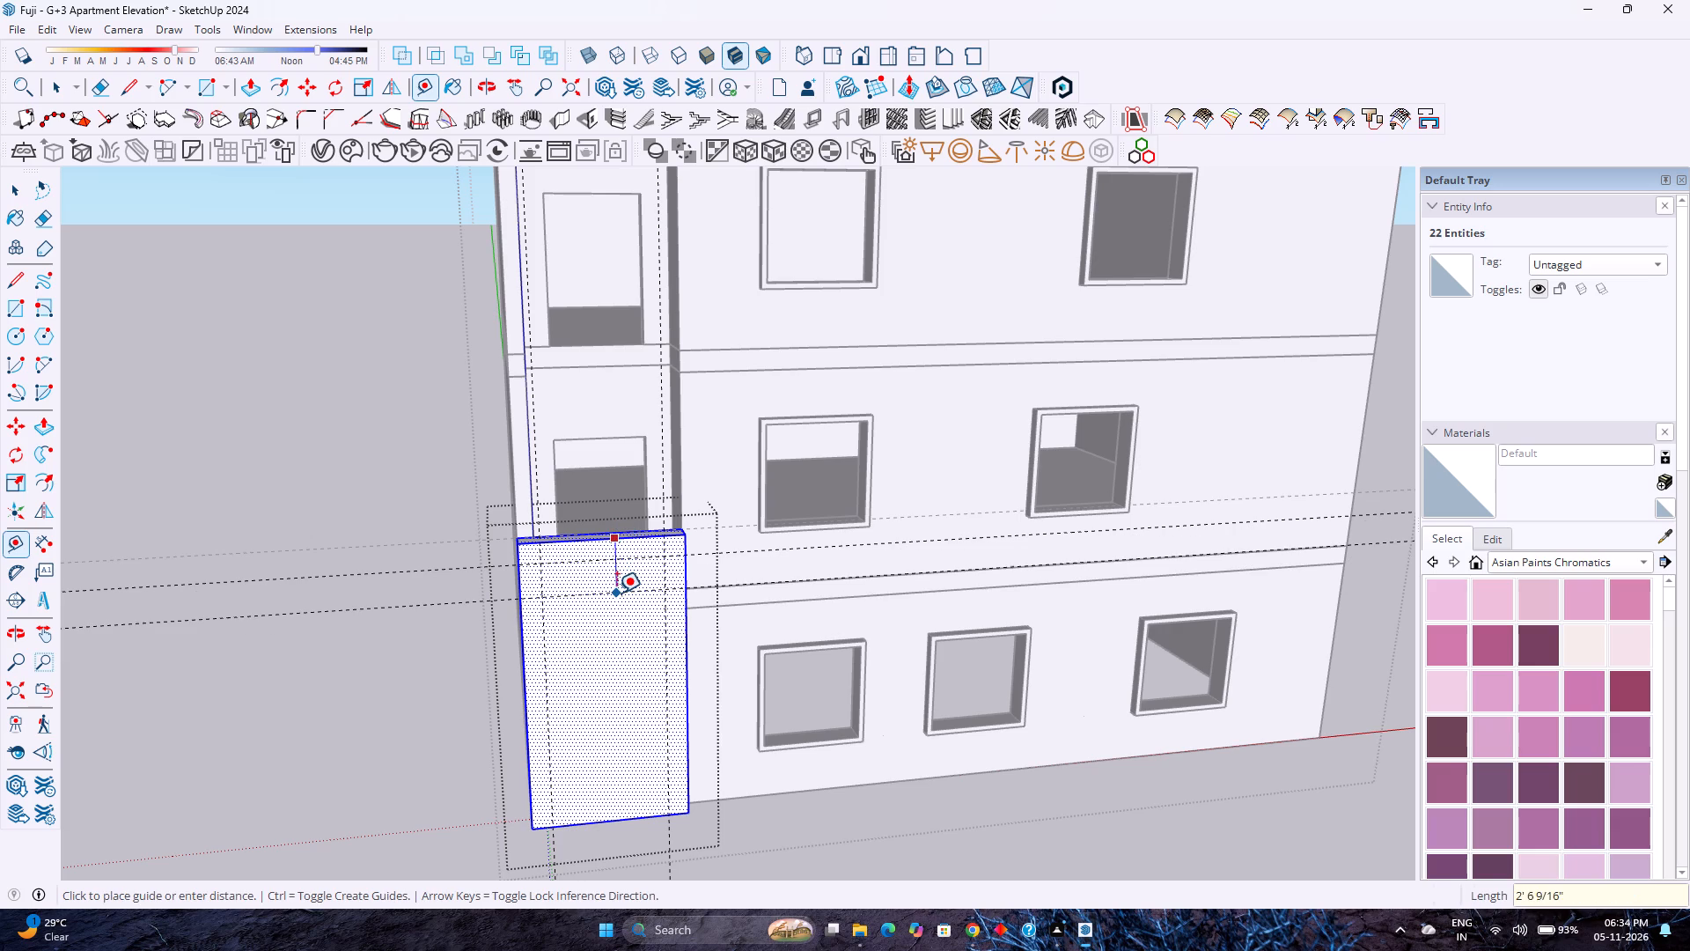
pyautogui.write("3'")
pyautogui.press('Return')
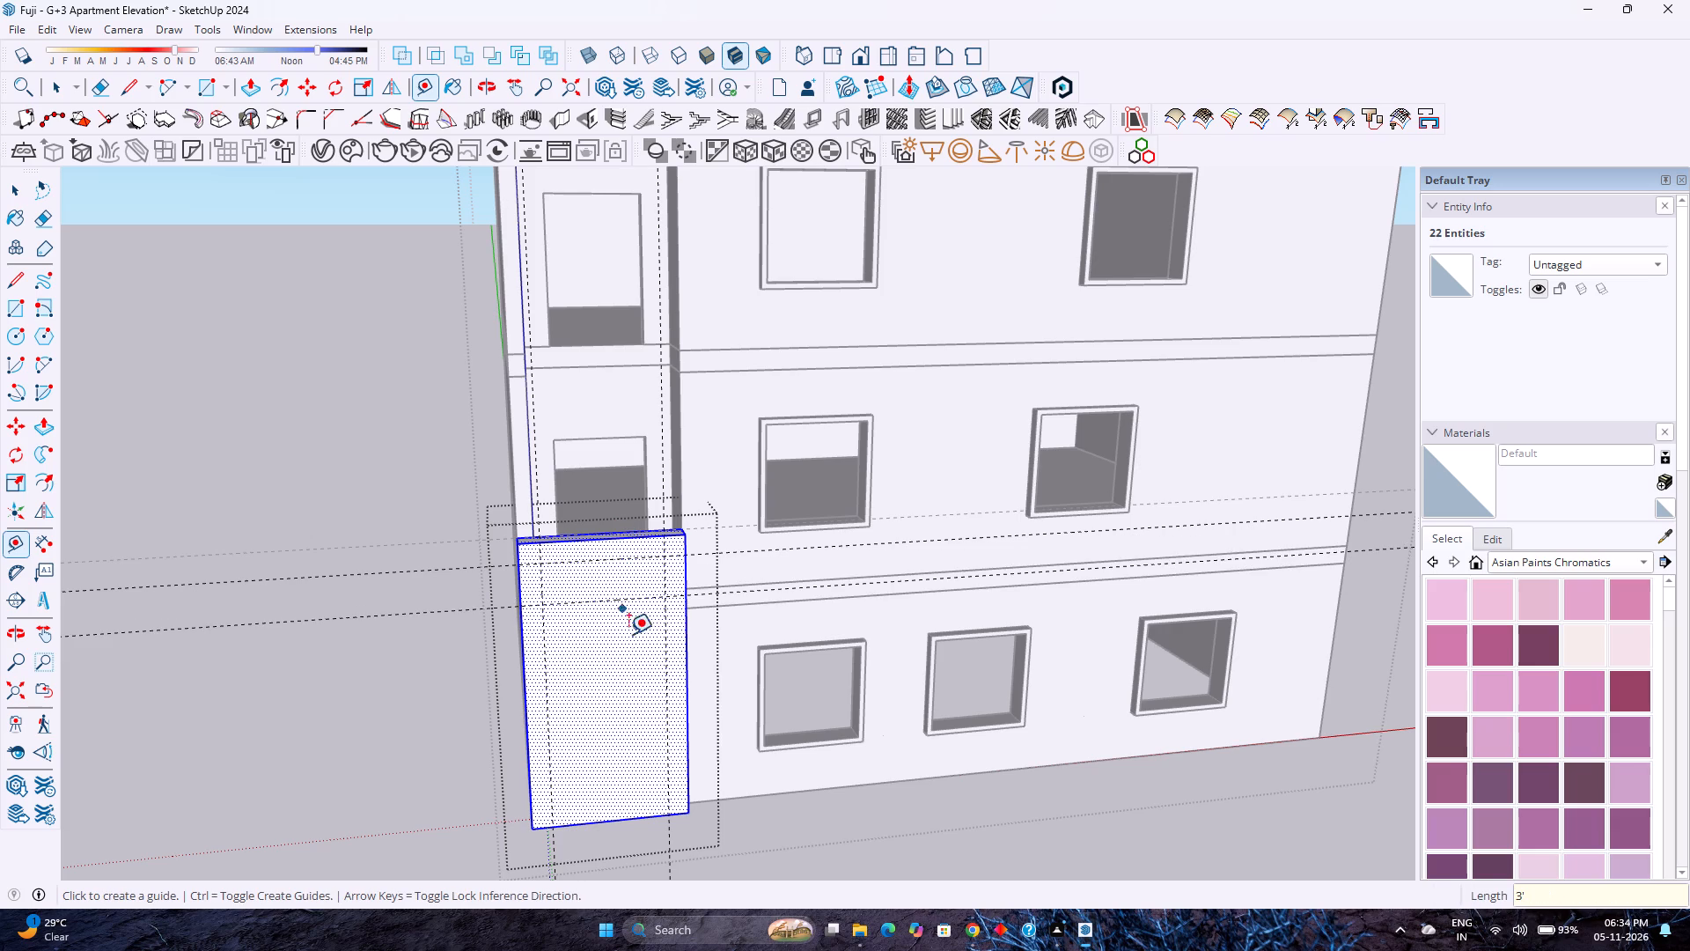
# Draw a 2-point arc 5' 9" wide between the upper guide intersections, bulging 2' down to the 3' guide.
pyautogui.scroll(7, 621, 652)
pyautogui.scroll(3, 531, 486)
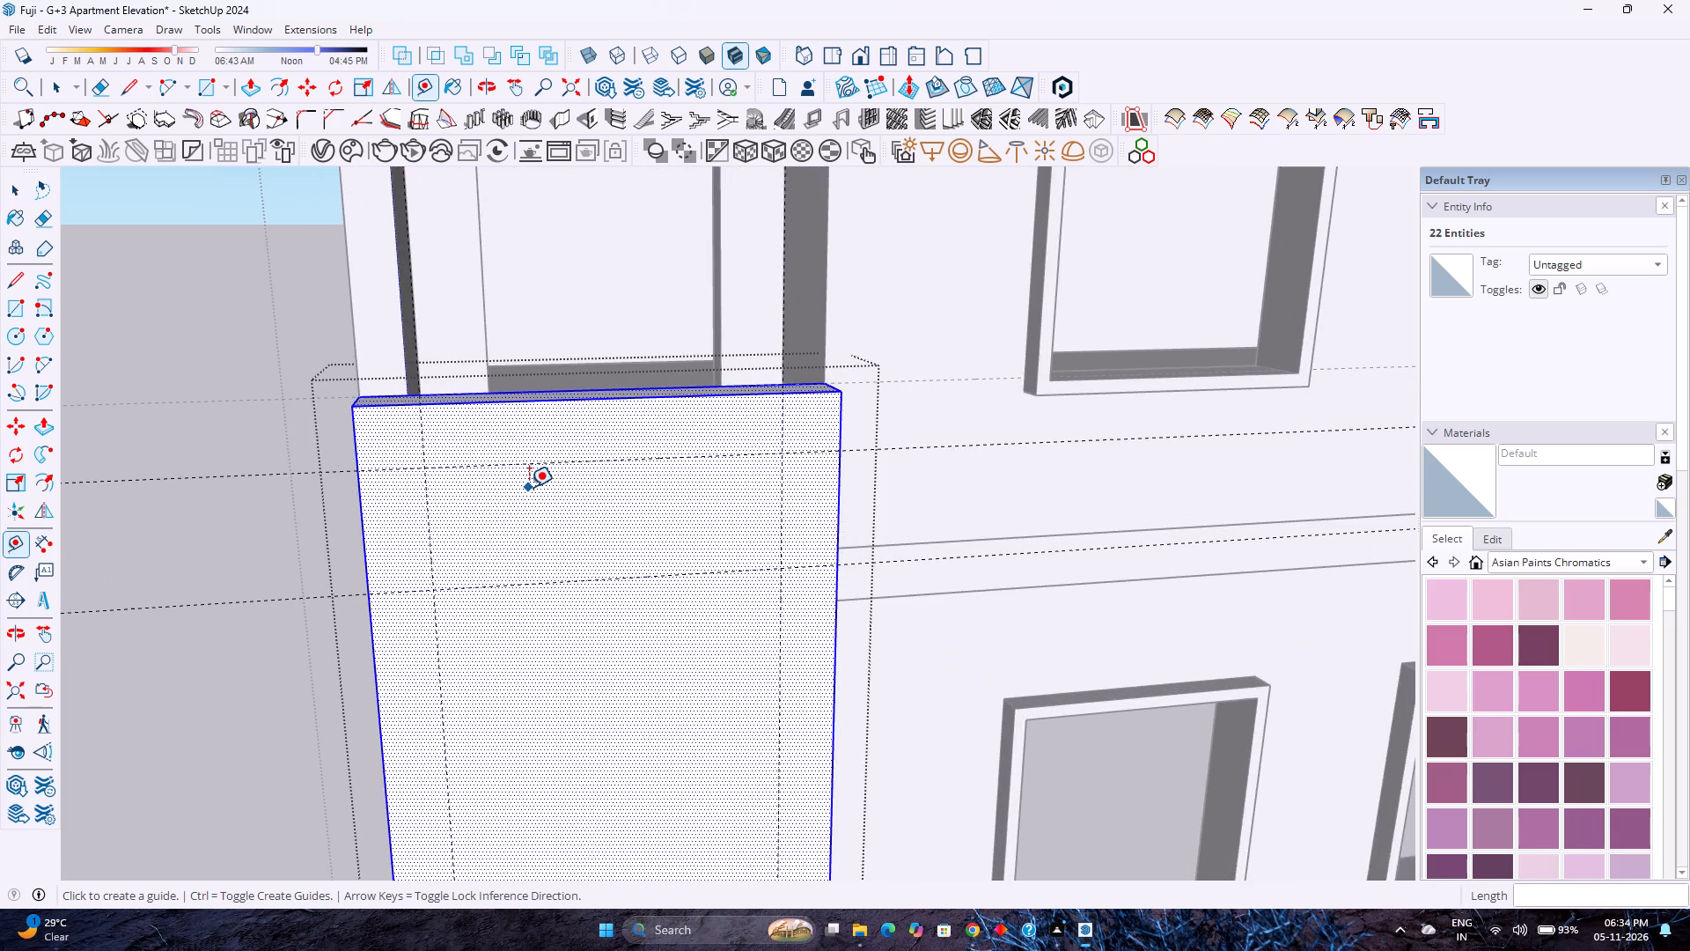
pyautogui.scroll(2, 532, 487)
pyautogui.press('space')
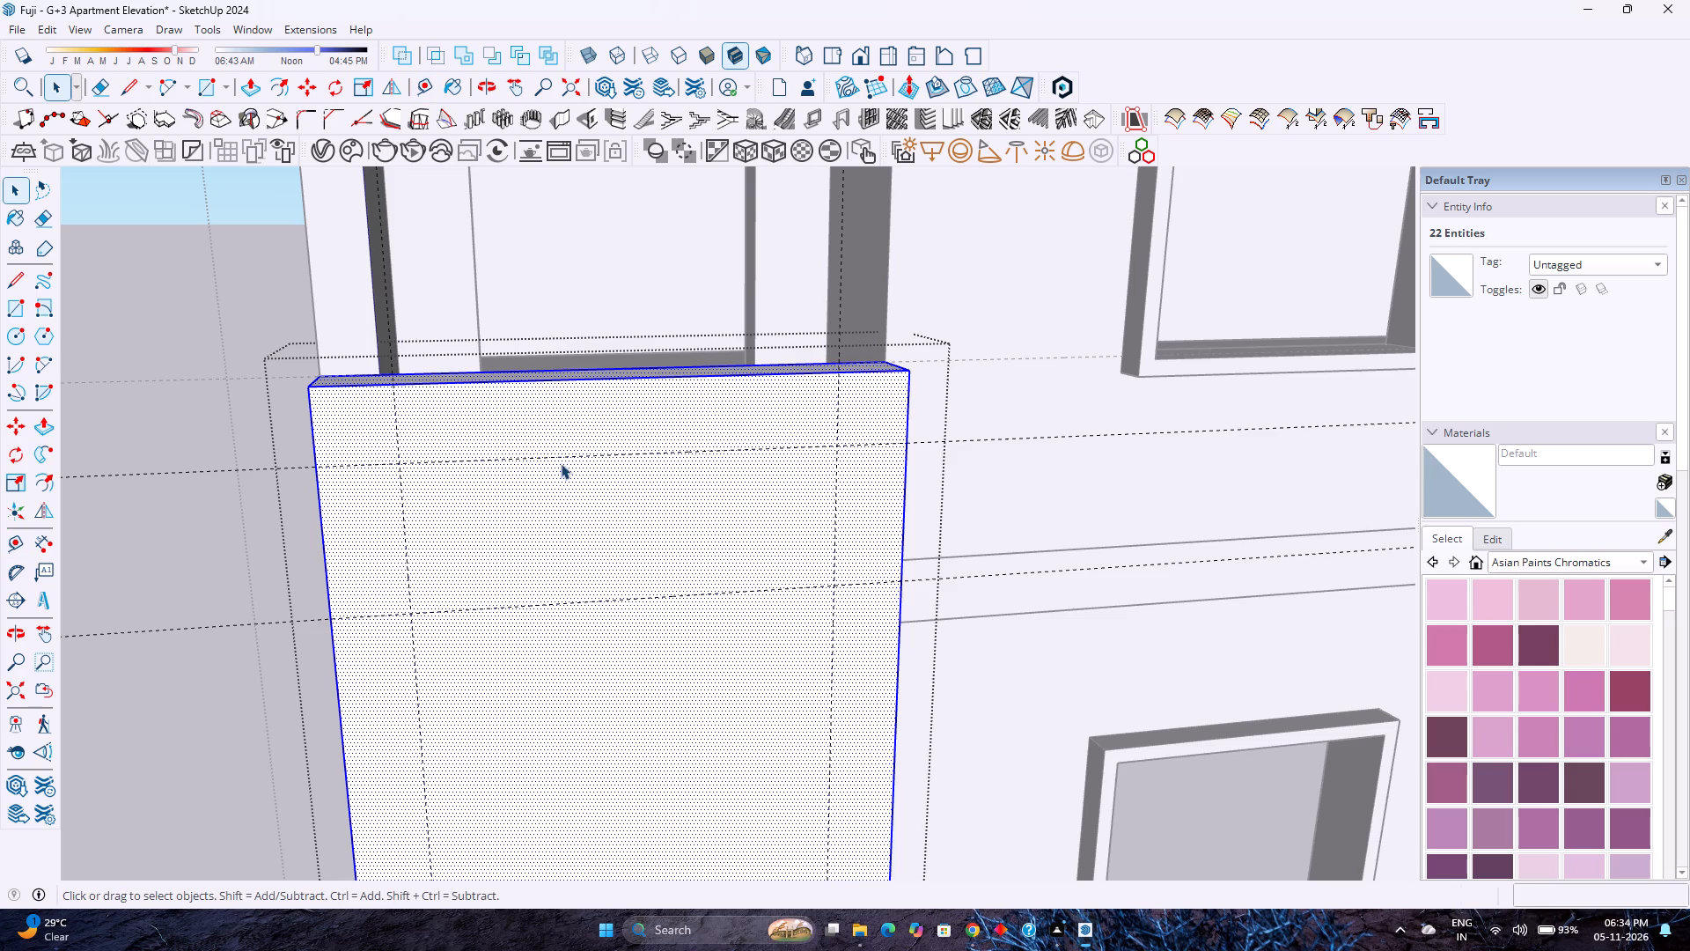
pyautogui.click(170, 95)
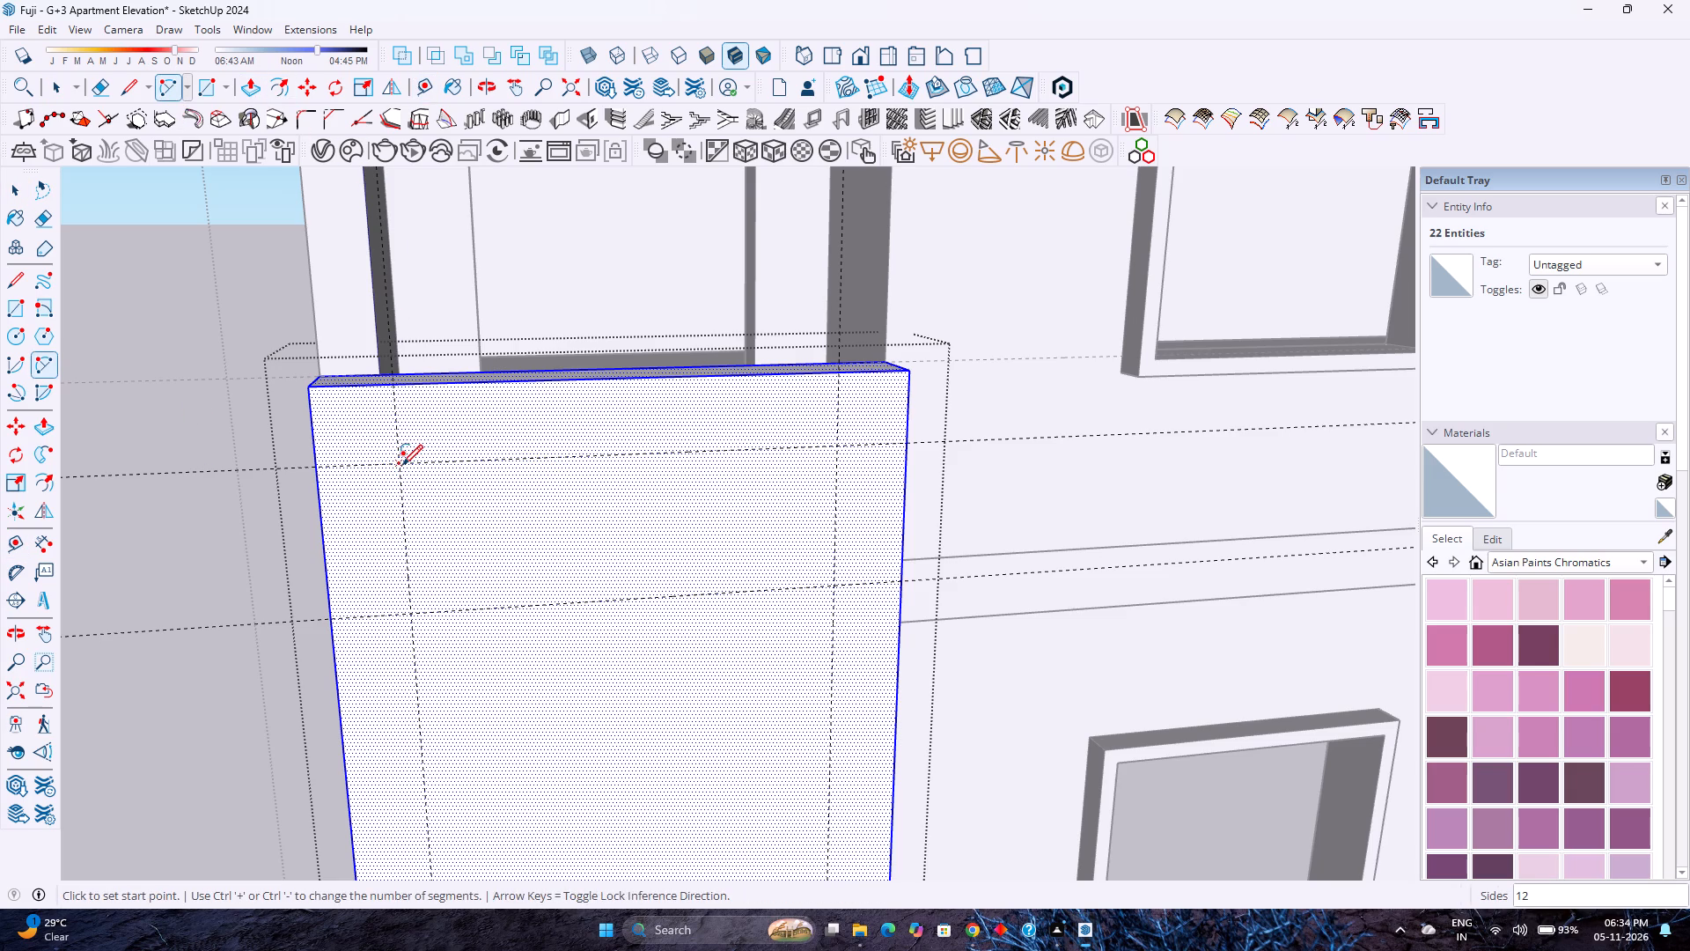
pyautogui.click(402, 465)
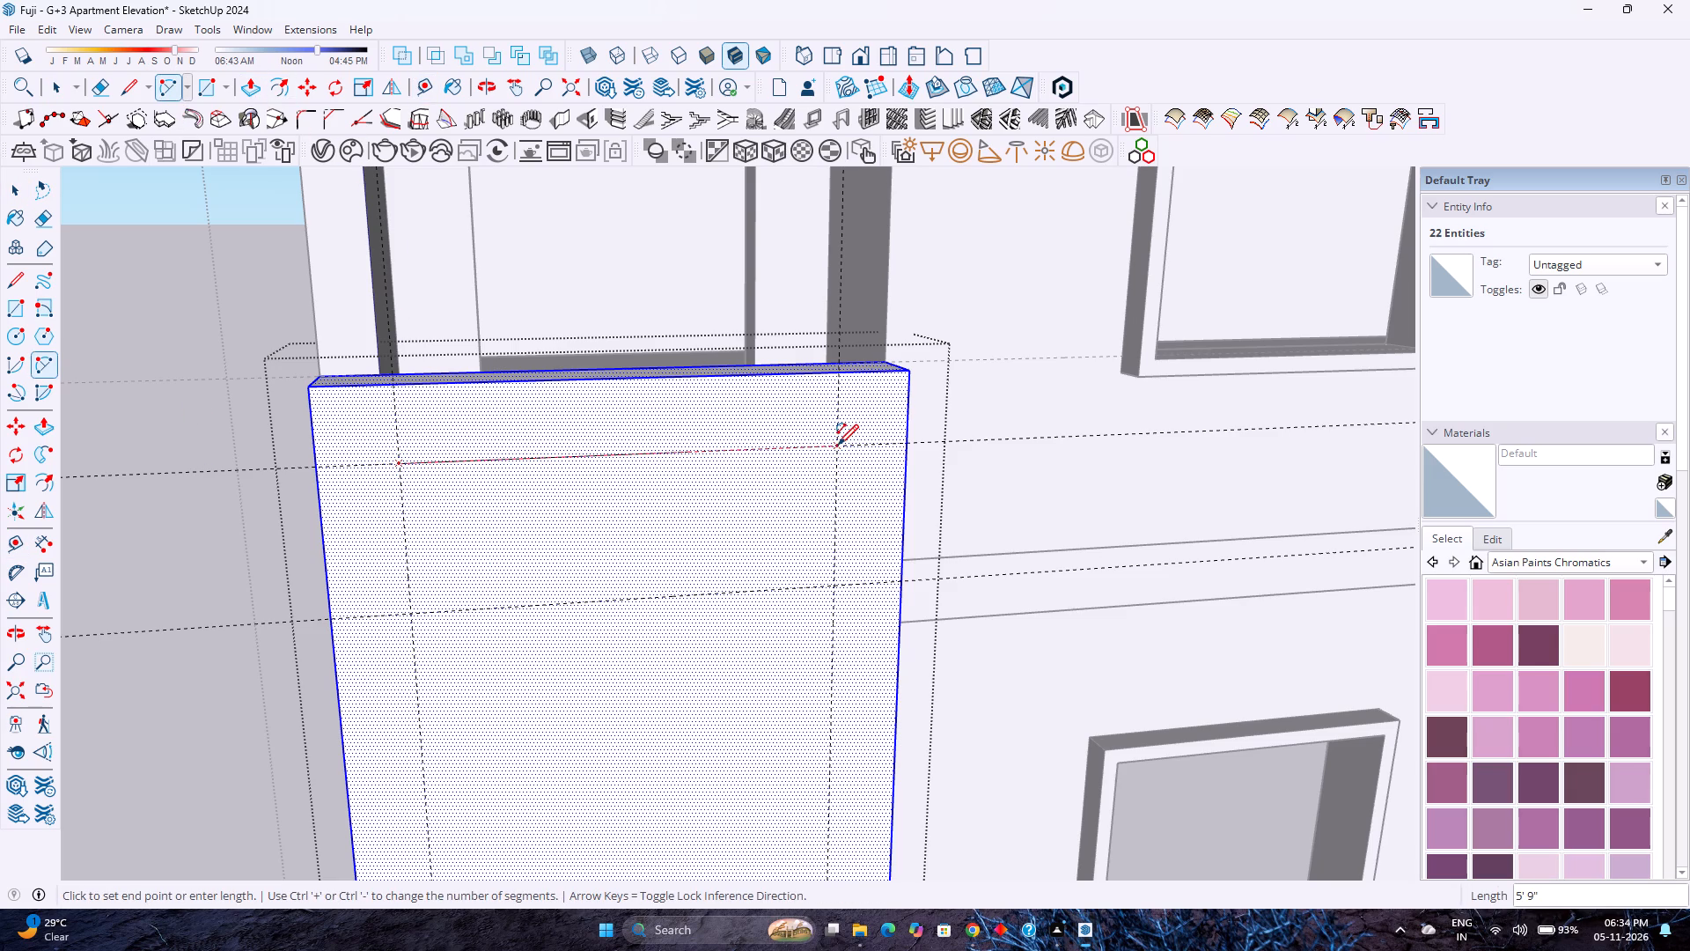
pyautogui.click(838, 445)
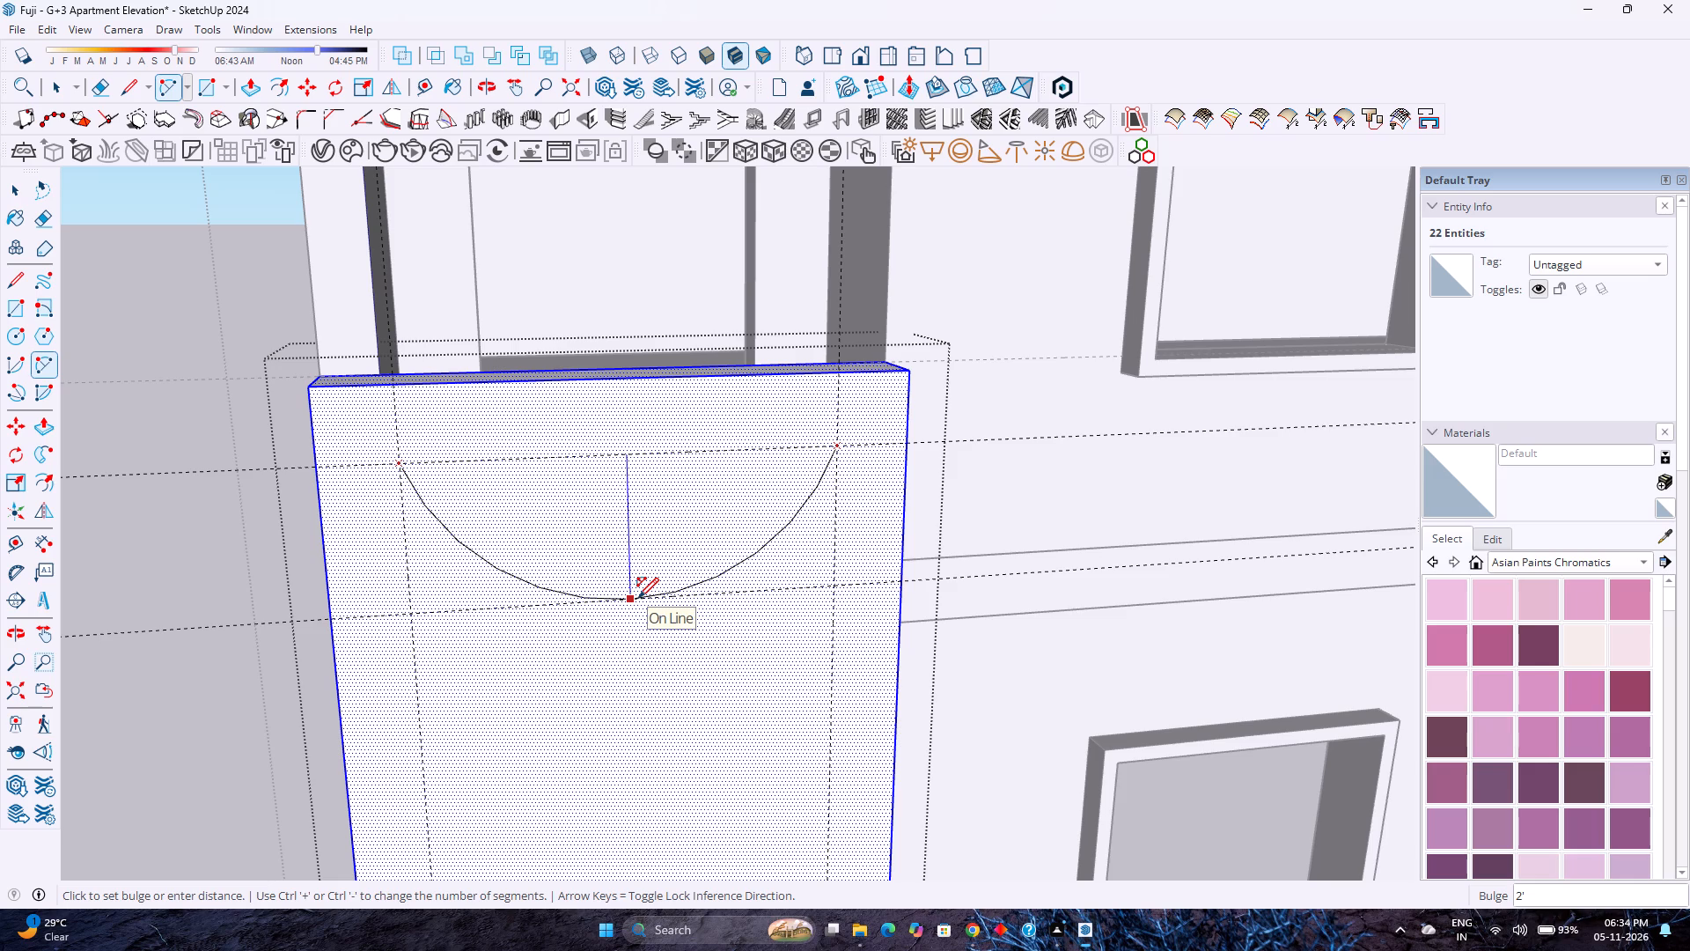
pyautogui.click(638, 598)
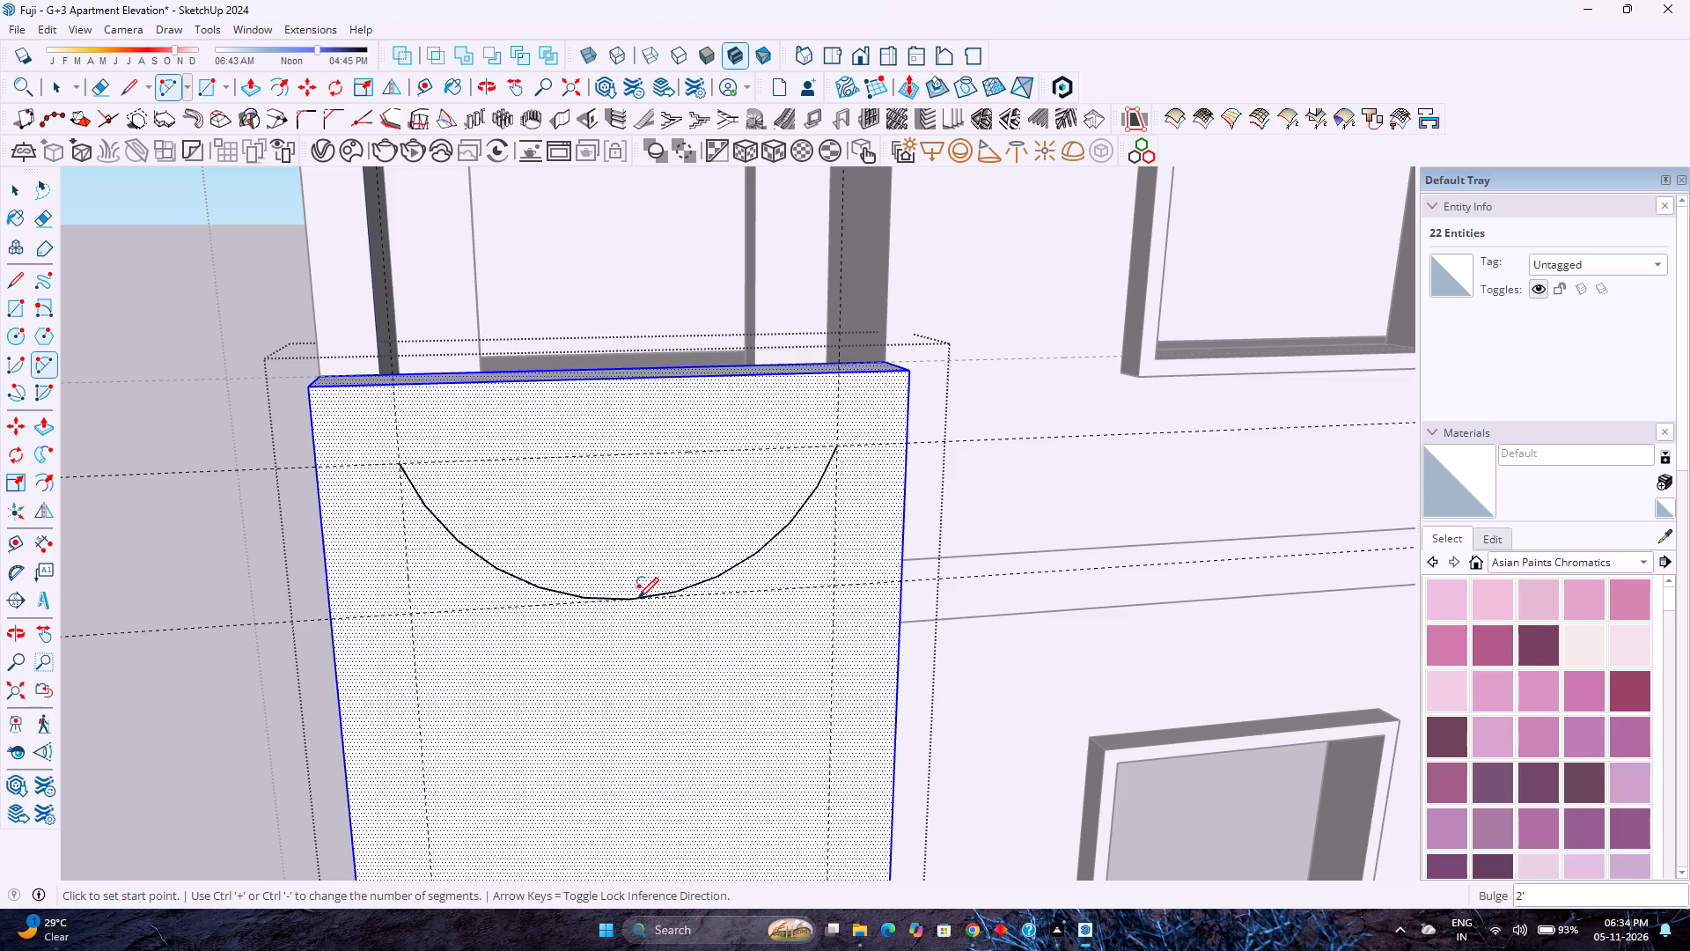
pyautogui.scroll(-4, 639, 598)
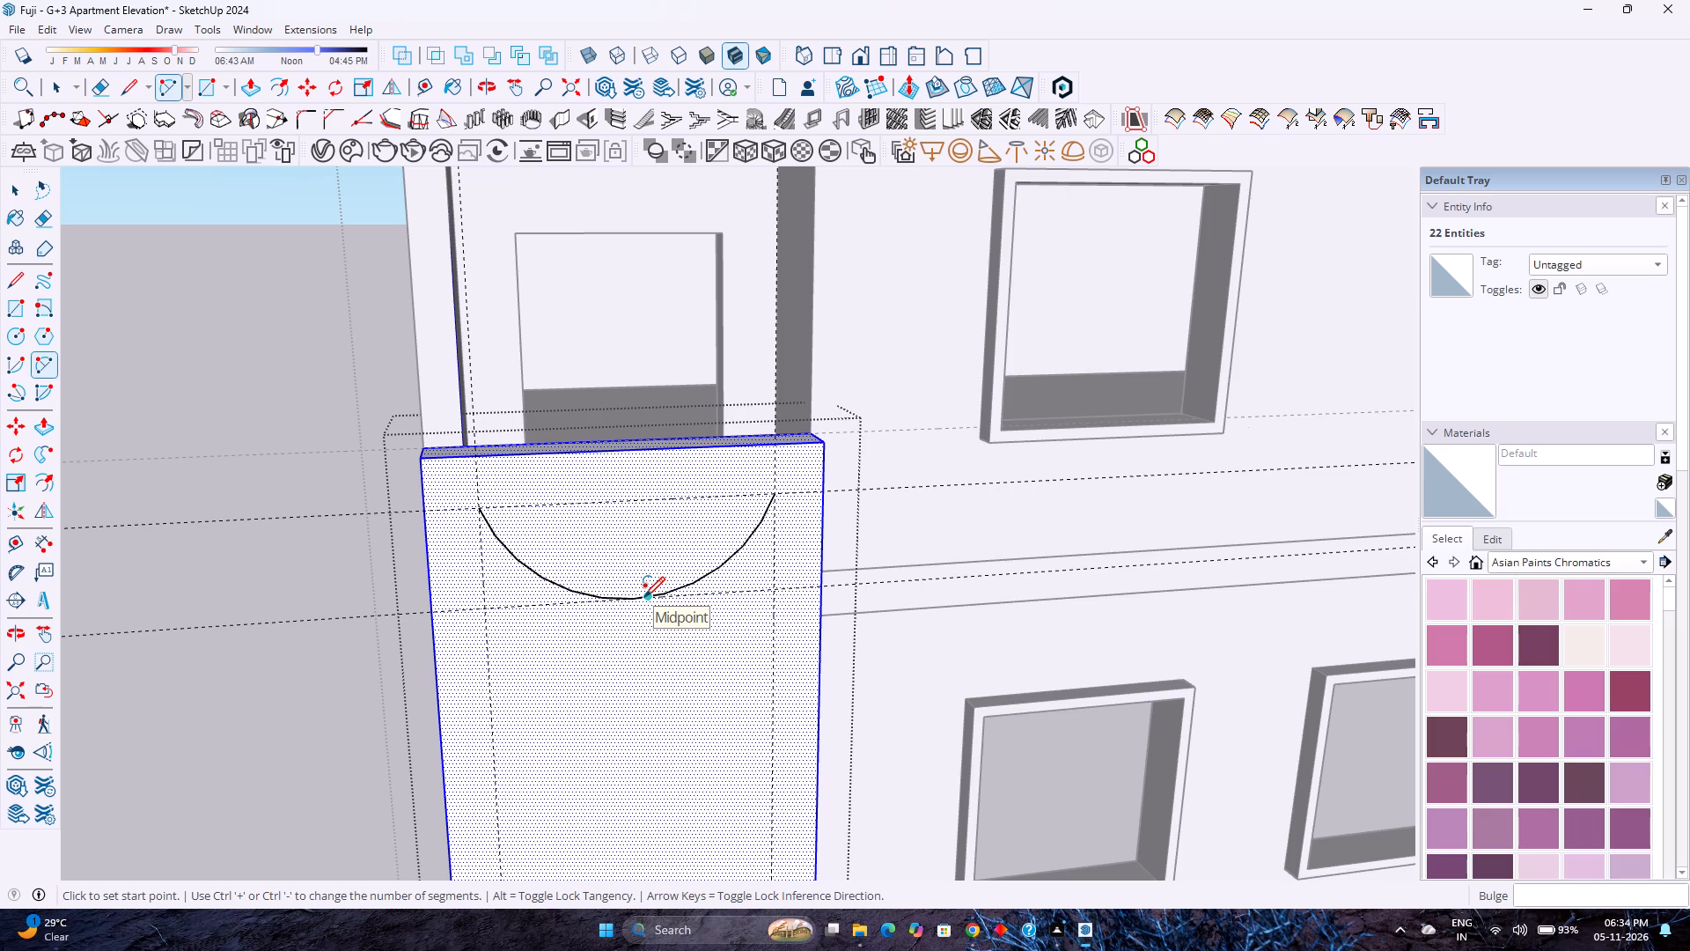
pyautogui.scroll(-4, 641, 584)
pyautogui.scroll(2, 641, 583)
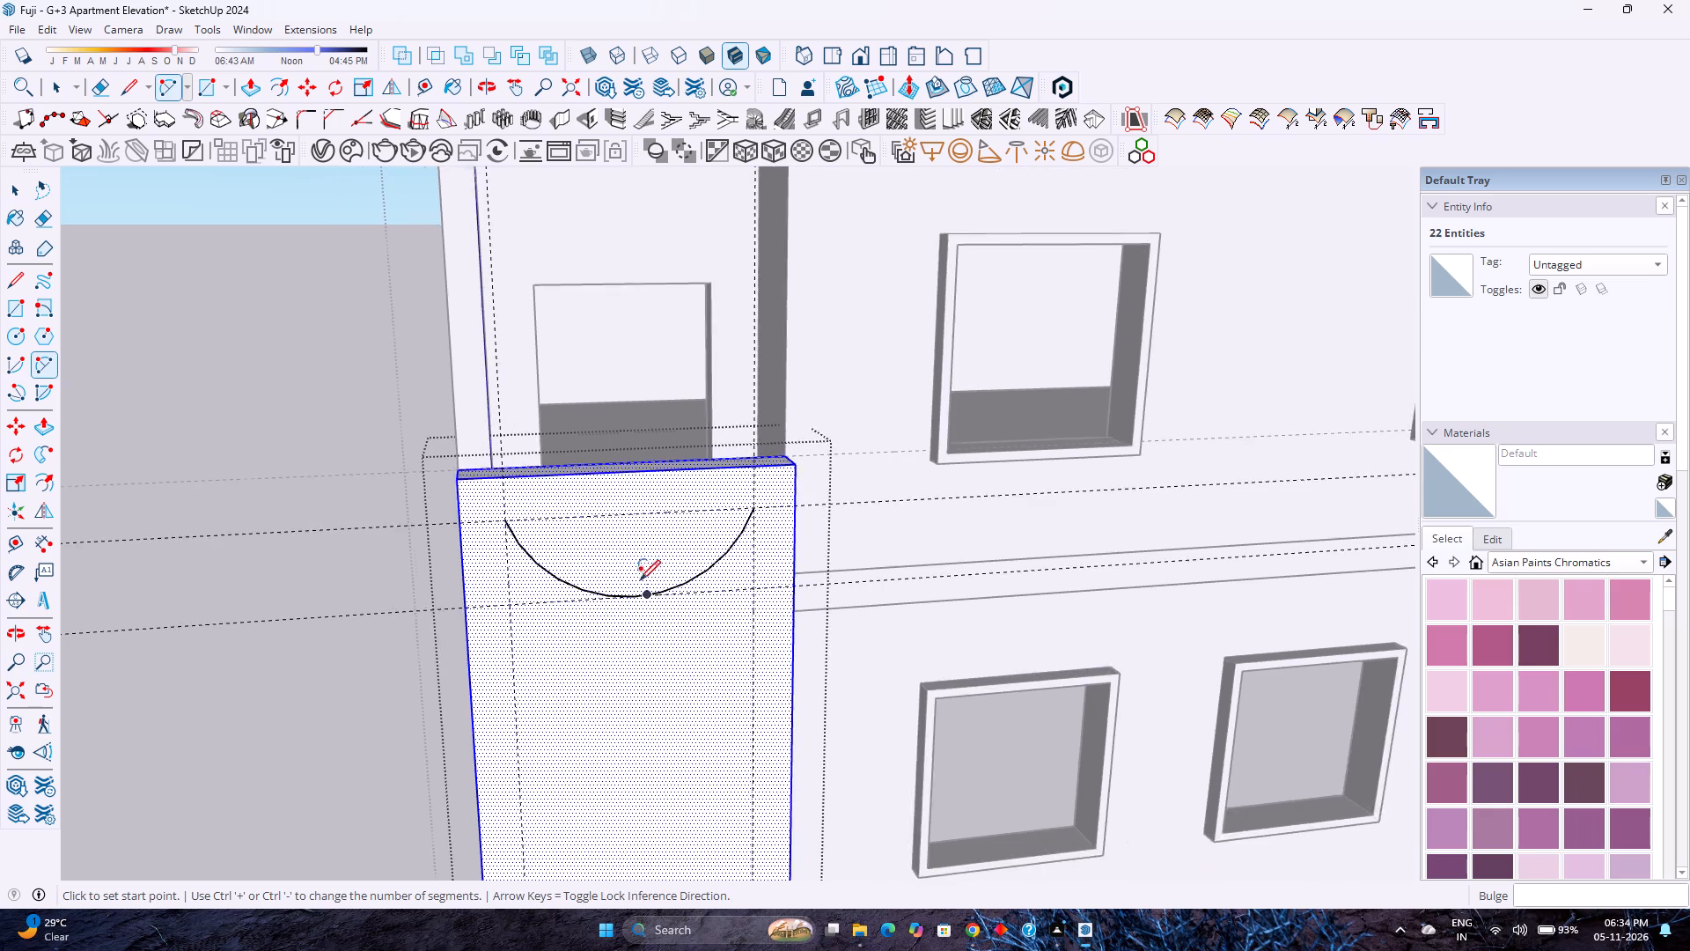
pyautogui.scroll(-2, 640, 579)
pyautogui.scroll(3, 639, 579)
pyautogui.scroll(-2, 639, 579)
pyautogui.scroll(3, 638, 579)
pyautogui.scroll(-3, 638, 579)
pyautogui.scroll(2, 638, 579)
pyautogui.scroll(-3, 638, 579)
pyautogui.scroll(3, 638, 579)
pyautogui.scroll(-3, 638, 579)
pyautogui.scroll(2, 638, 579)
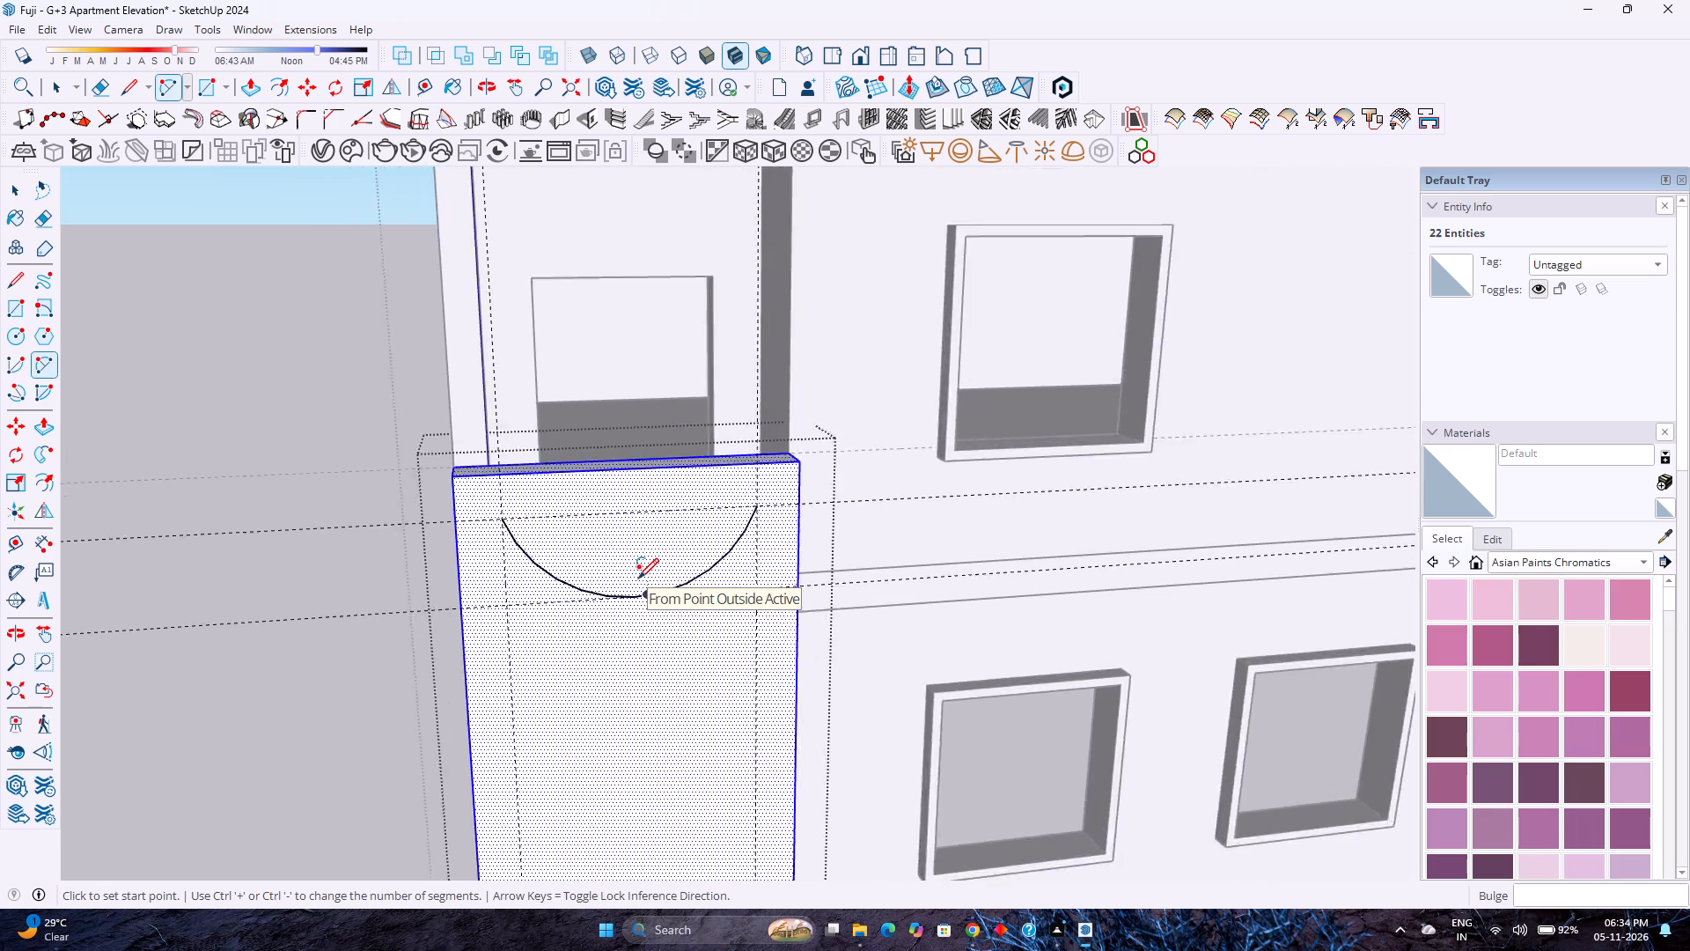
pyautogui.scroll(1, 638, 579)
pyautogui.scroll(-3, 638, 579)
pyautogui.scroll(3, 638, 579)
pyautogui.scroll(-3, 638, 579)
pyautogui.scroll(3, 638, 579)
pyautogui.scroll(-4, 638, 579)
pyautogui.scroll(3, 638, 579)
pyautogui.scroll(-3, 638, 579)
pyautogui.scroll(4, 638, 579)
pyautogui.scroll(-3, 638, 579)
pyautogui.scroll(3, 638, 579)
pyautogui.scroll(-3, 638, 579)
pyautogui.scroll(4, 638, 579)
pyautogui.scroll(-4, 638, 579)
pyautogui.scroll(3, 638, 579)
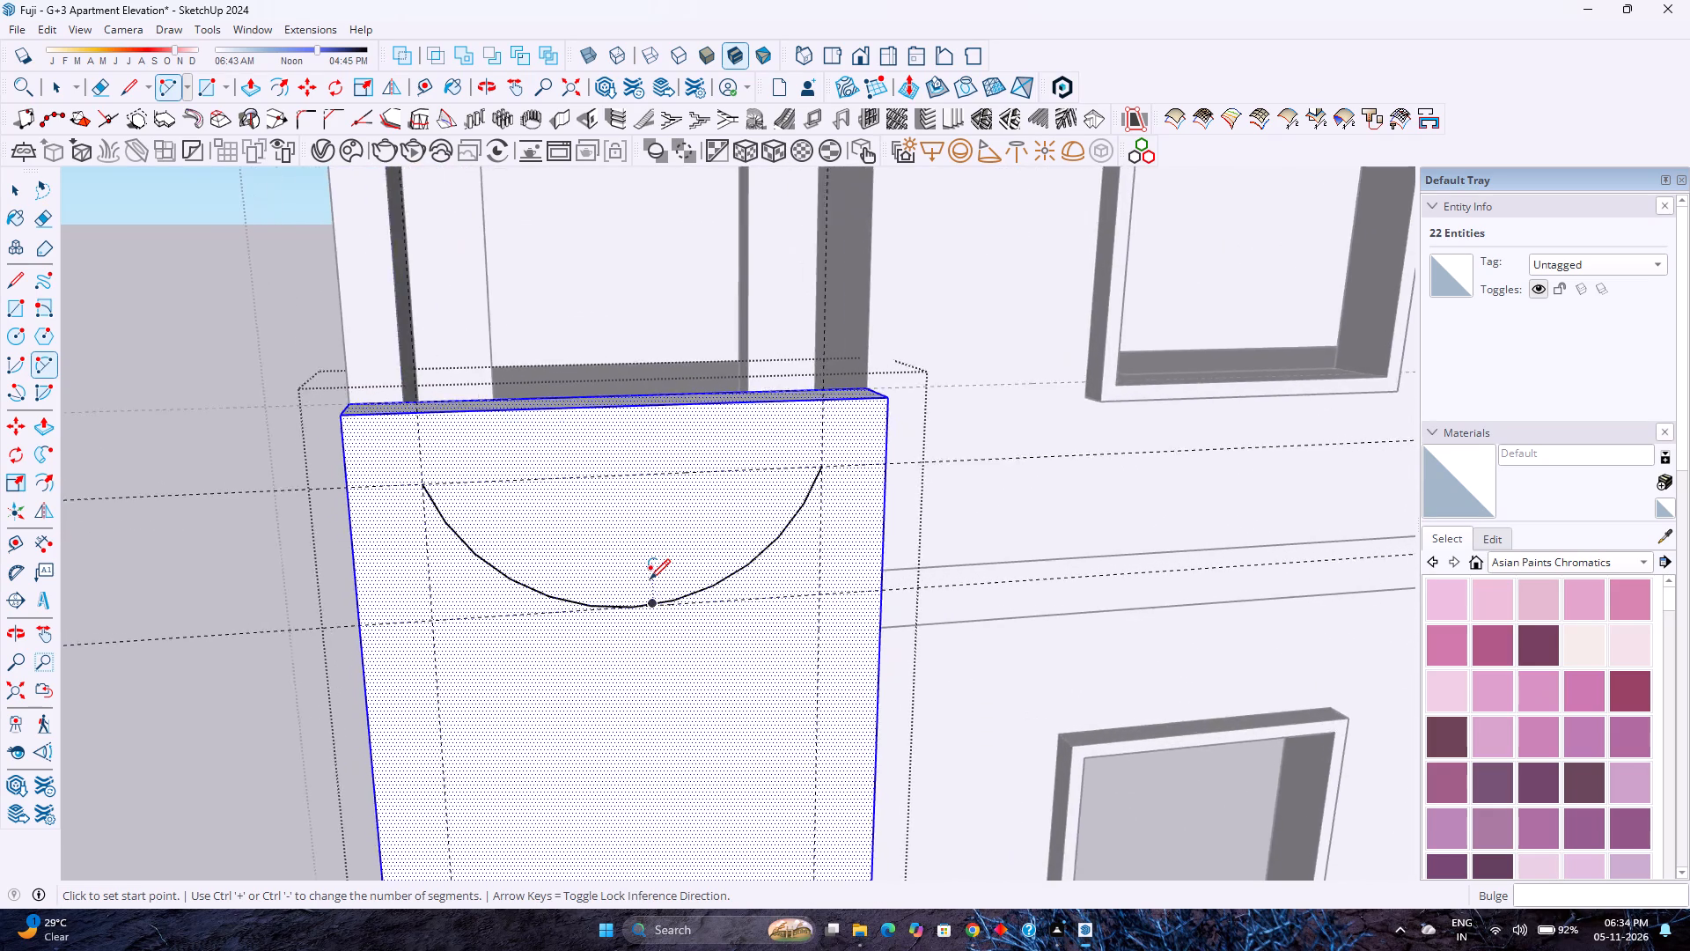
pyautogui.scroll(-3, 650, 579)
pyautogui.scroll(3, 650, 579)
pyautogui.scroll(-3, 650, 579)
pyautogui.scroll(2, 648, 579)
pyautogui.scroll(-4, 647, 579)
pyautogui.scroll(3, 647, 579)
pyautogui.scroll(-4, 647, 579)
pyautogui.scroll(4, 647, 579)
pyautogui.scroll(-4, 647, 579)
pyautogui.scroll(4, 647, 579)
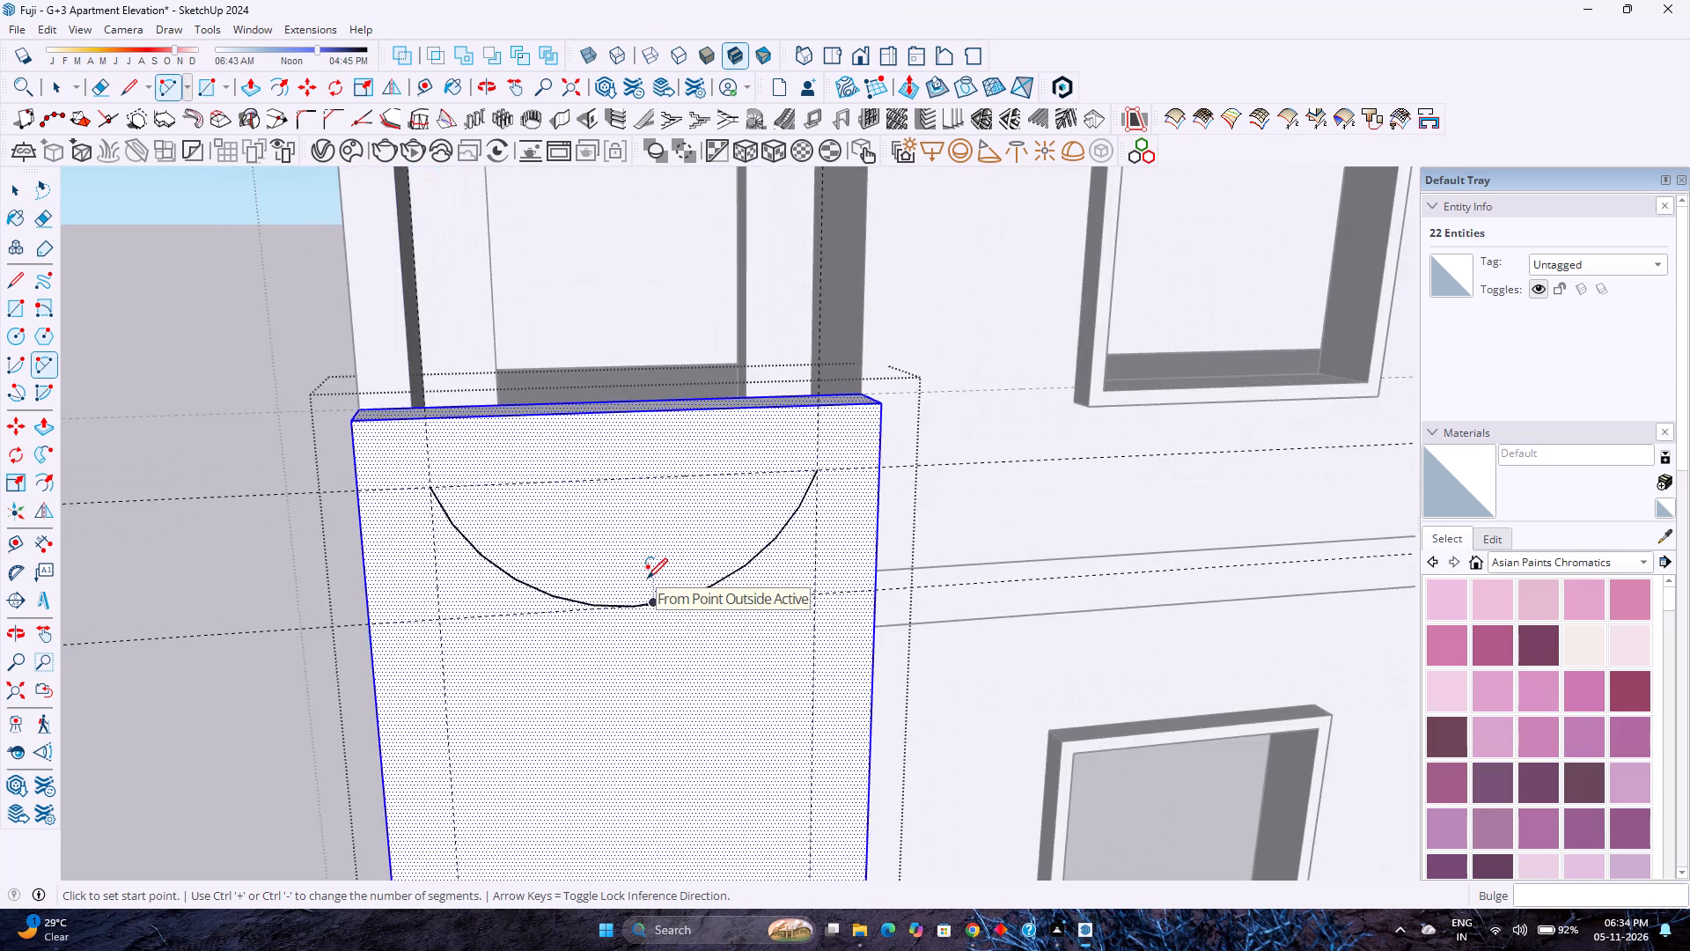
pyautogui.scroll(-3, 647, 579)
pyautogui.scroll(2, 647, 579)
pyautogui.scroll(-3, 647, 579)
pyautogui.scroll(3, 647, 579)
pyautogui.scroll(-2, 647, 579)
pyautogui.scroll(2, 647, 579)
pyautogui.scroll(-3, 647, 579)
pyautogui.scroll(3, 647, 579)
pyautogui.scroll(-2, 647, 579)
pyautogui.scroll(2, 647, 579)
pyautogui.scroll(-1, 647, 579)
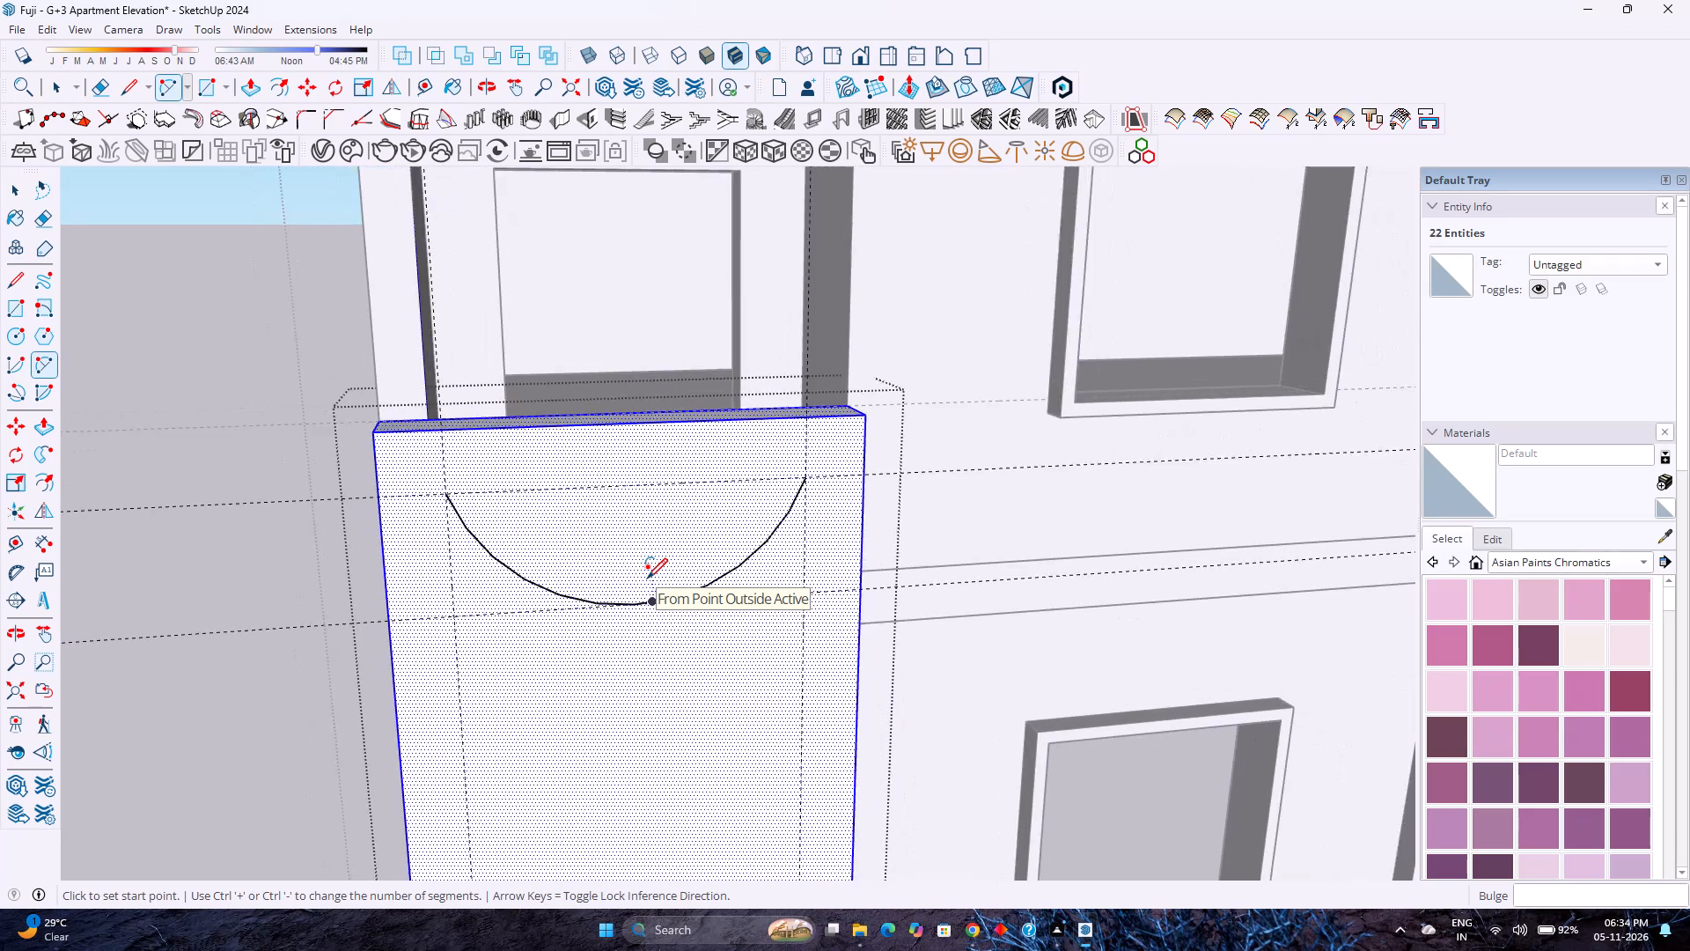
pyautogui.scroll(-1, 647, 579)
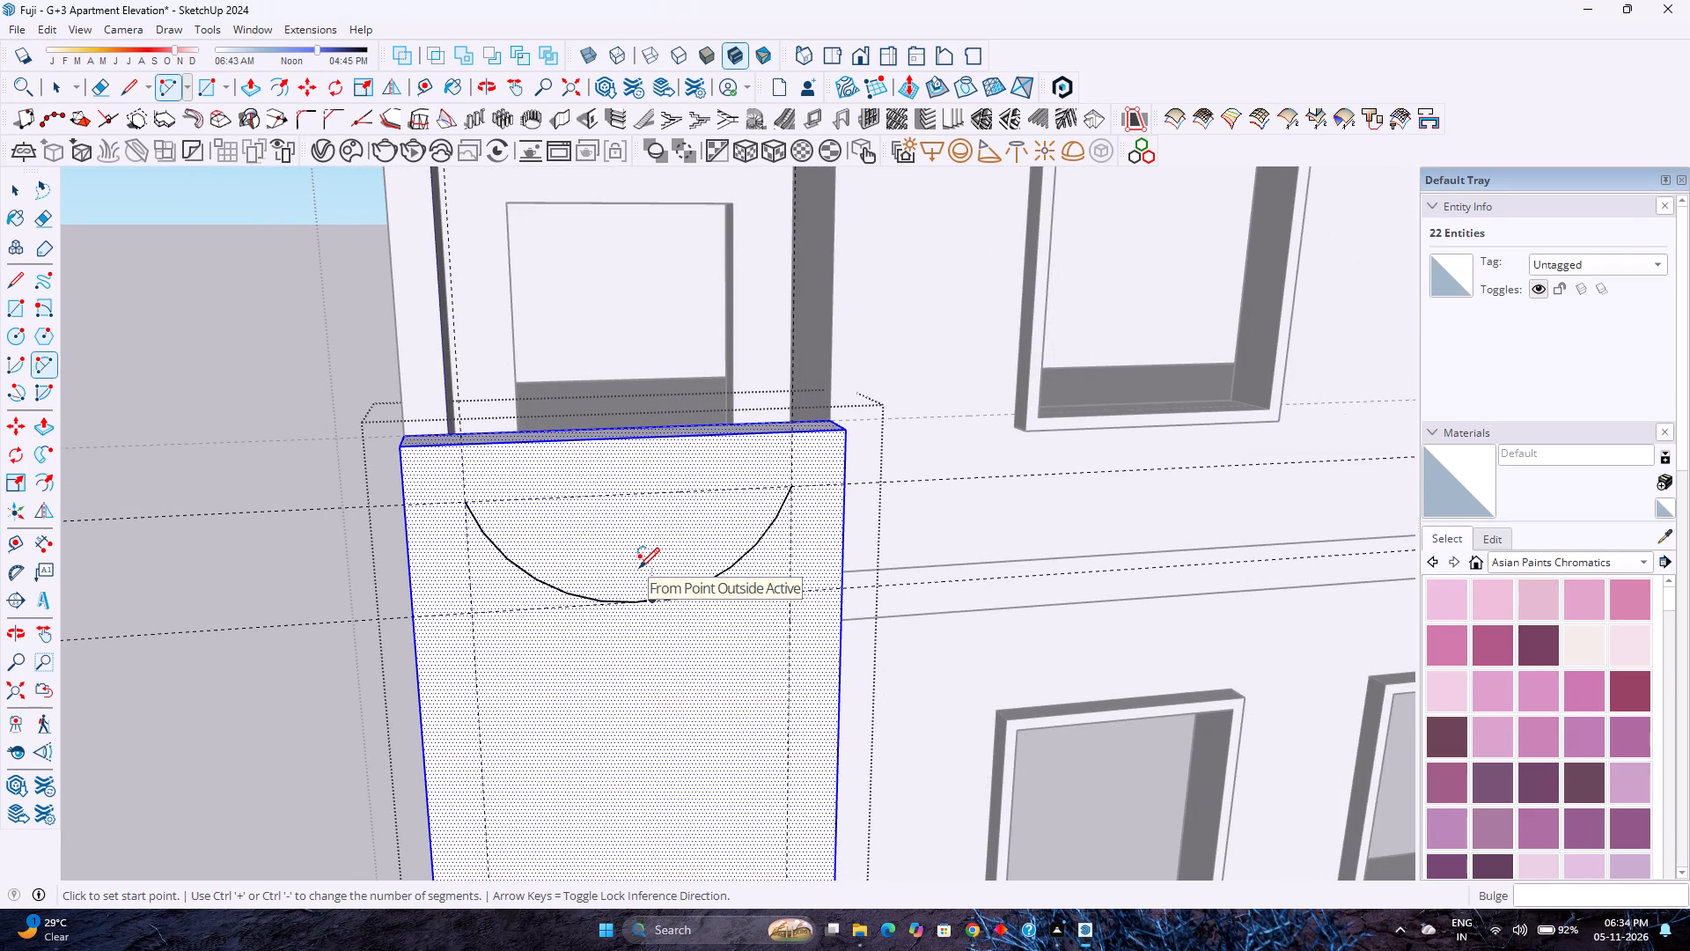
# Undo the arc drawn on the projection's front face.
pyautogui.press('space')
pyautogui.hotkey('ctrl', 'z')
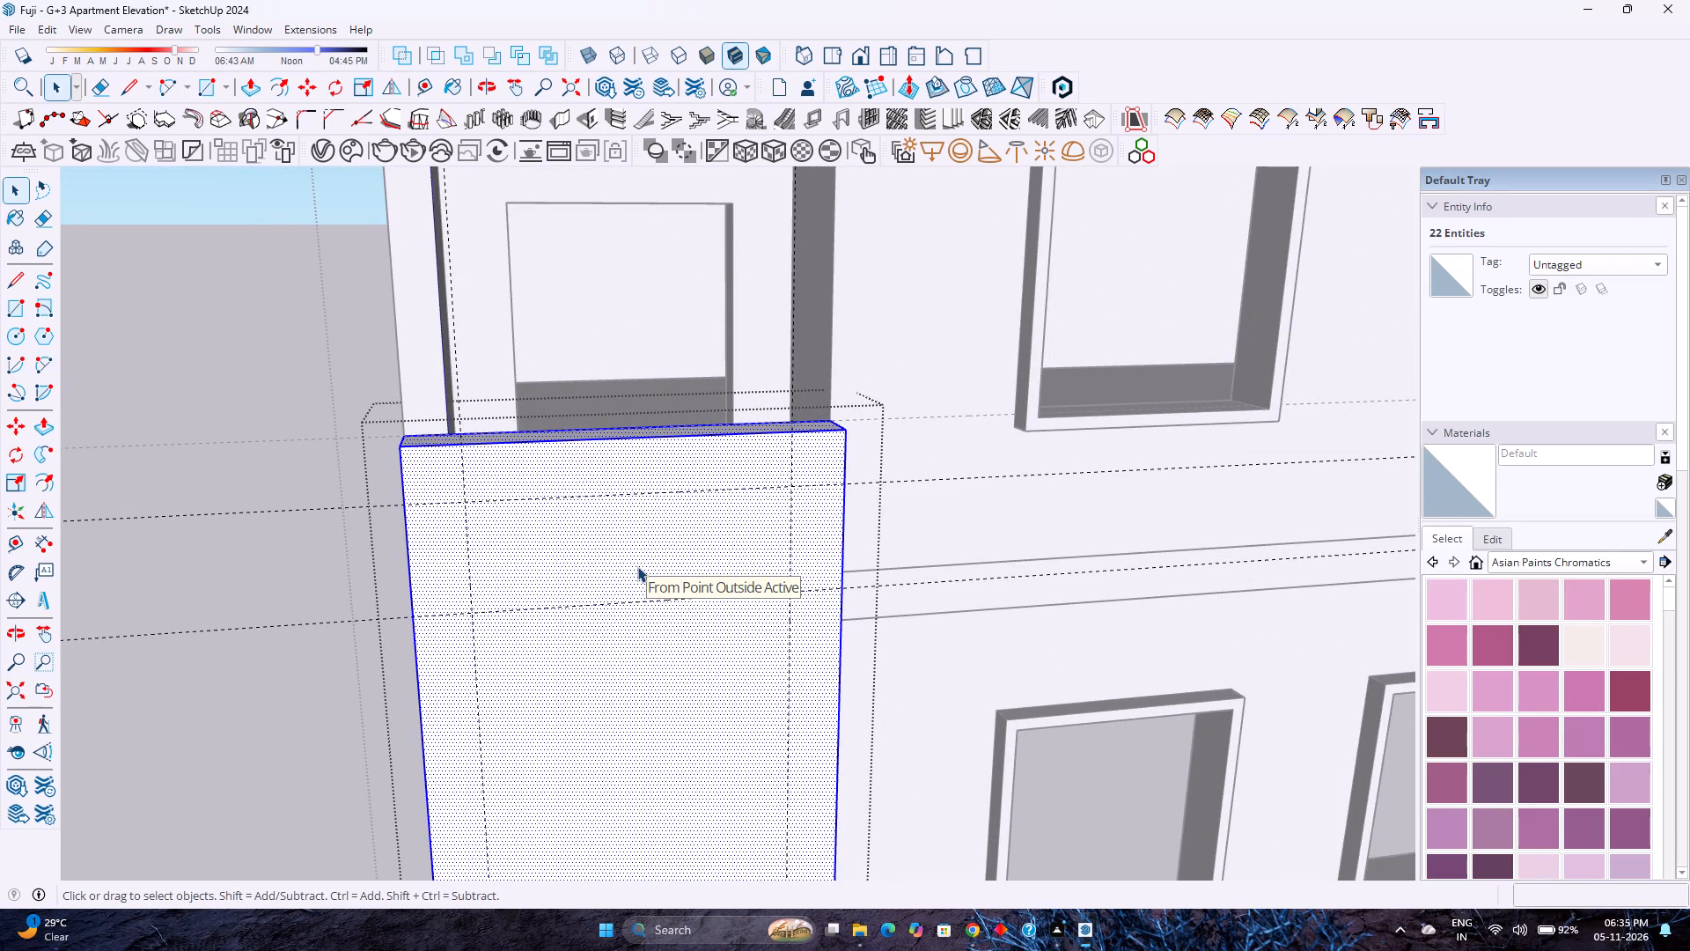
# Push/Pull both narrow side faces of the ground-floor projection outward by 3".
pyautogui.scroll(1, 637, 566)
pyautogui.moveTo(569, 564); pyautogui.dragTo(609, 588, button='middle')
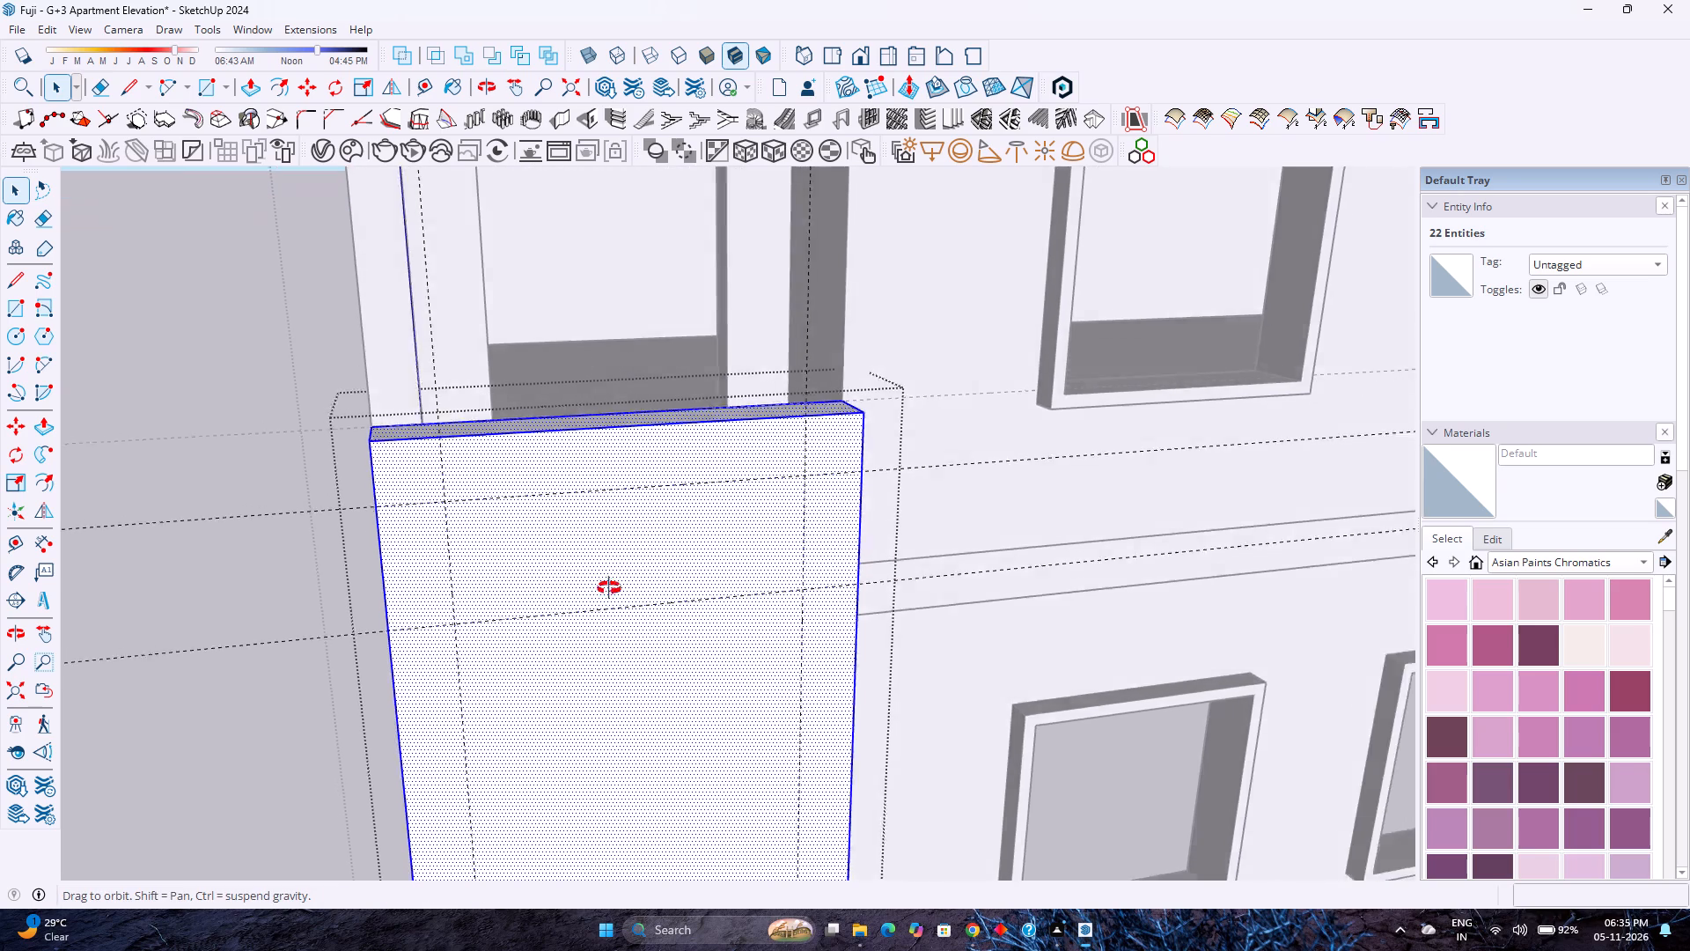
pyautogui.moveTo(609, 588); pyautogui.dragTo(817, 630, button='middle')
pyautogui.press('p')
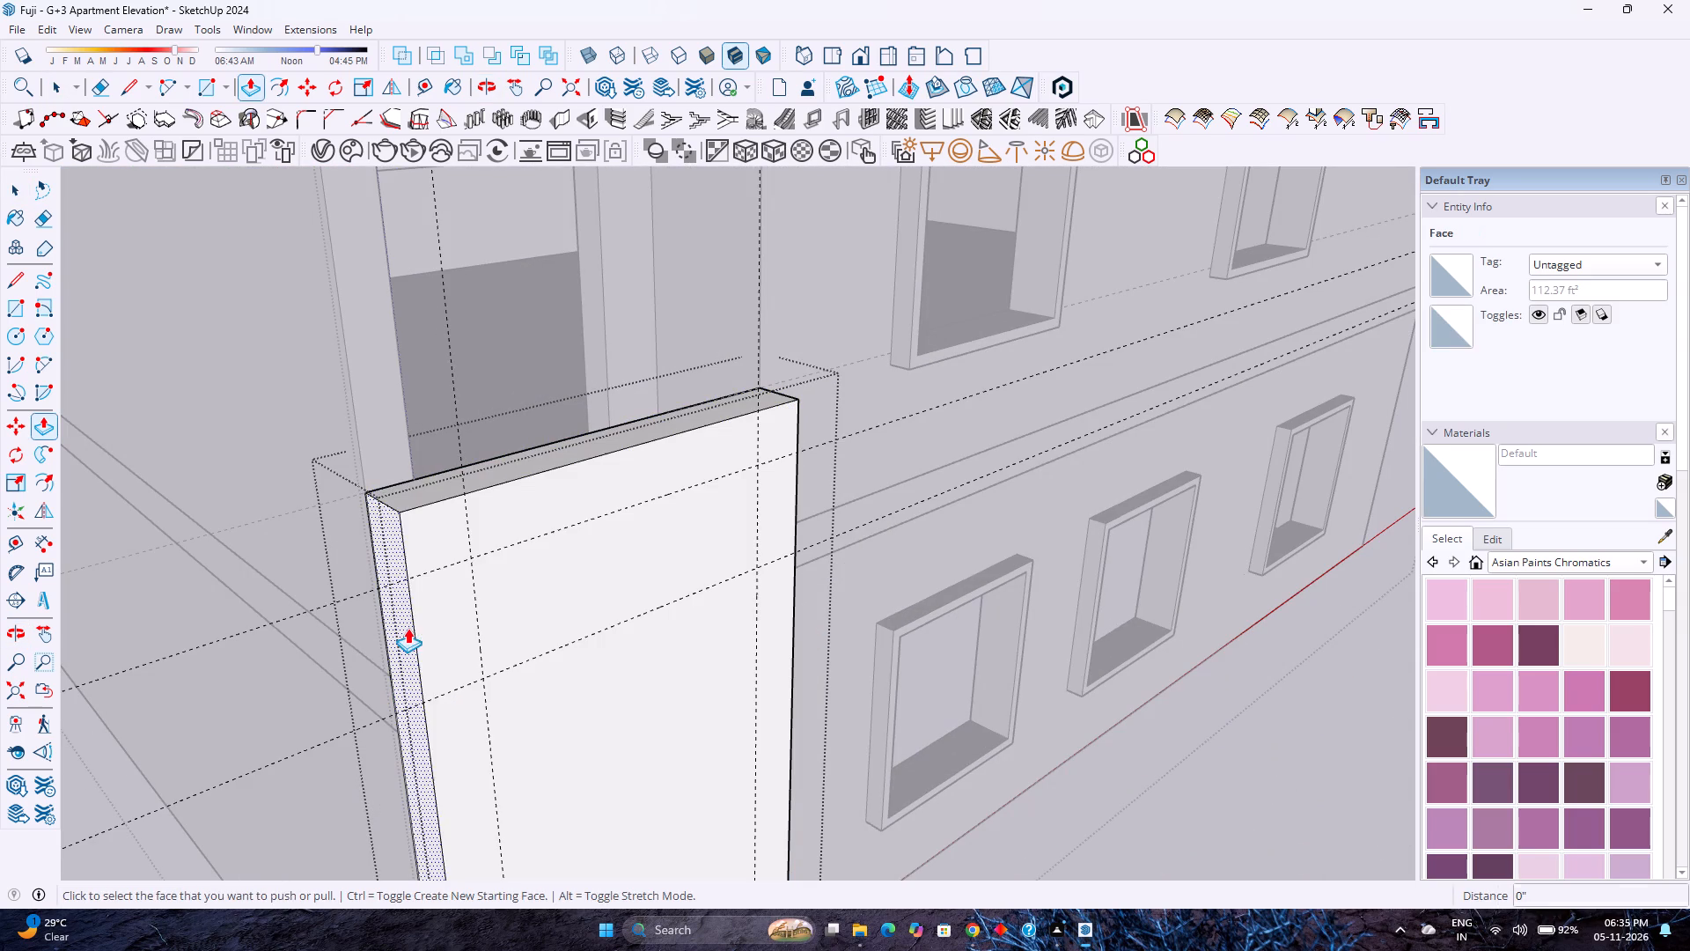
pyautogui.click(408, 628)
pyautogui.press('3')
pyautogui.press('Return')
pyautogui.moveTo(621, 624); pyautogui.dragTo(503, 662, button='middle')
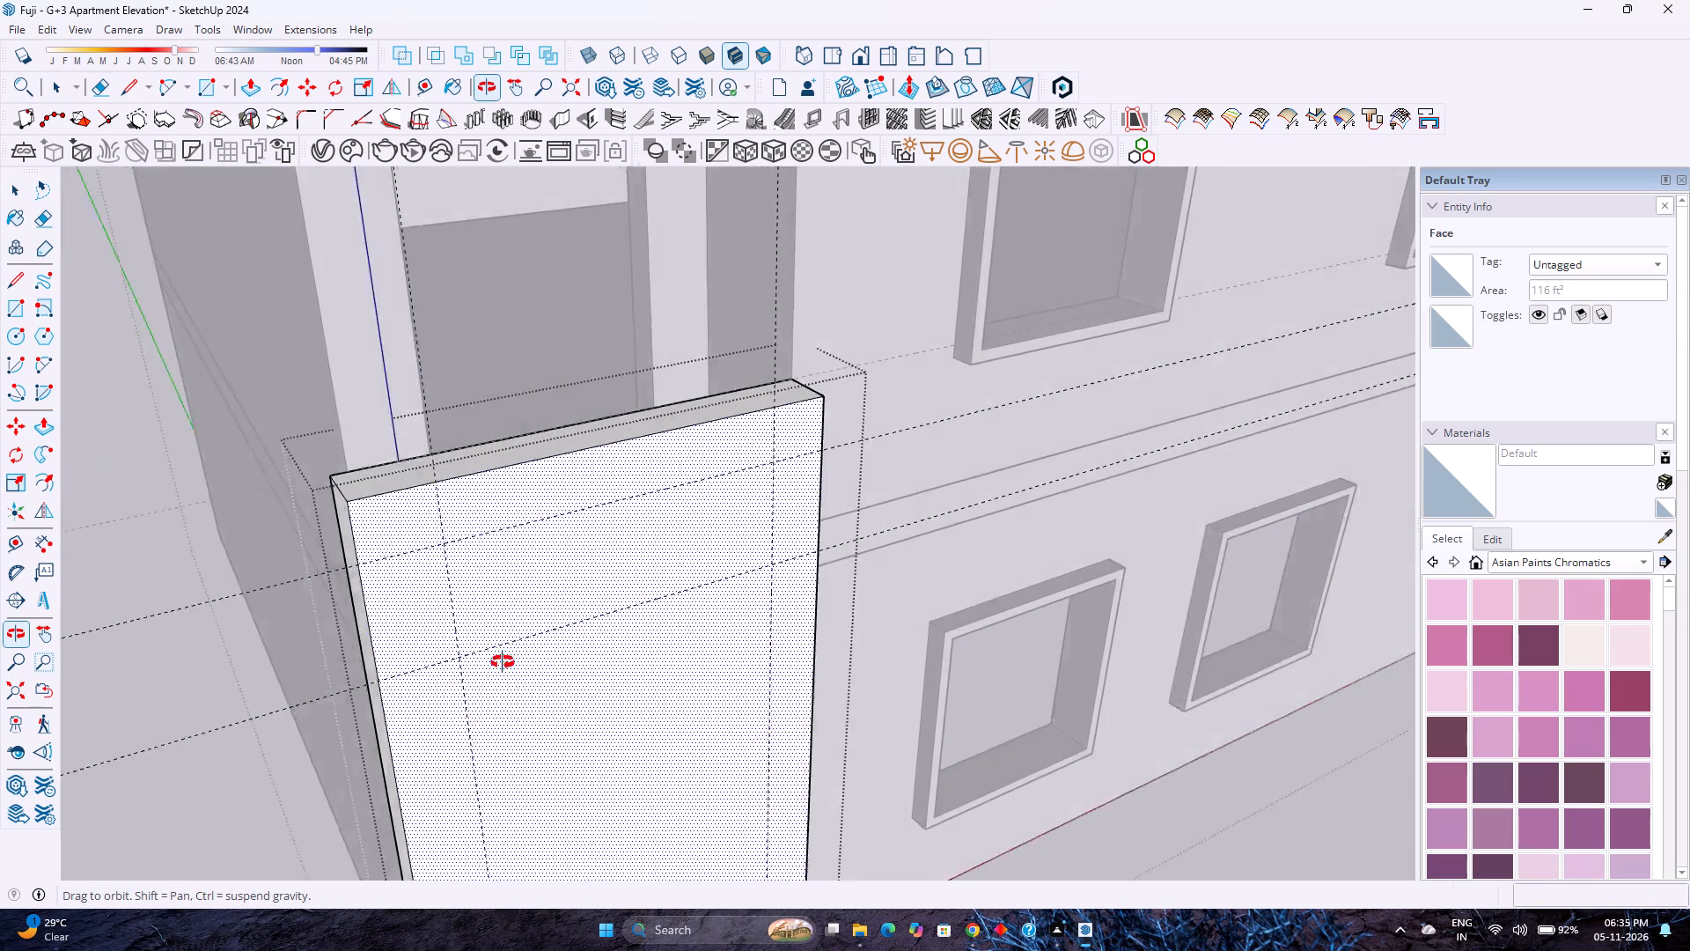
pyautogui.moveTo(503, 662); pyautogui.dragTo(454, 667, button='middle')
pyautogui.moveTo(305, 675); pyautogui.dragTo(270, 676, button='middle')
pyautogui.moveTo(875, 561); pyautogui.dragTo(431, 624, button='middle')
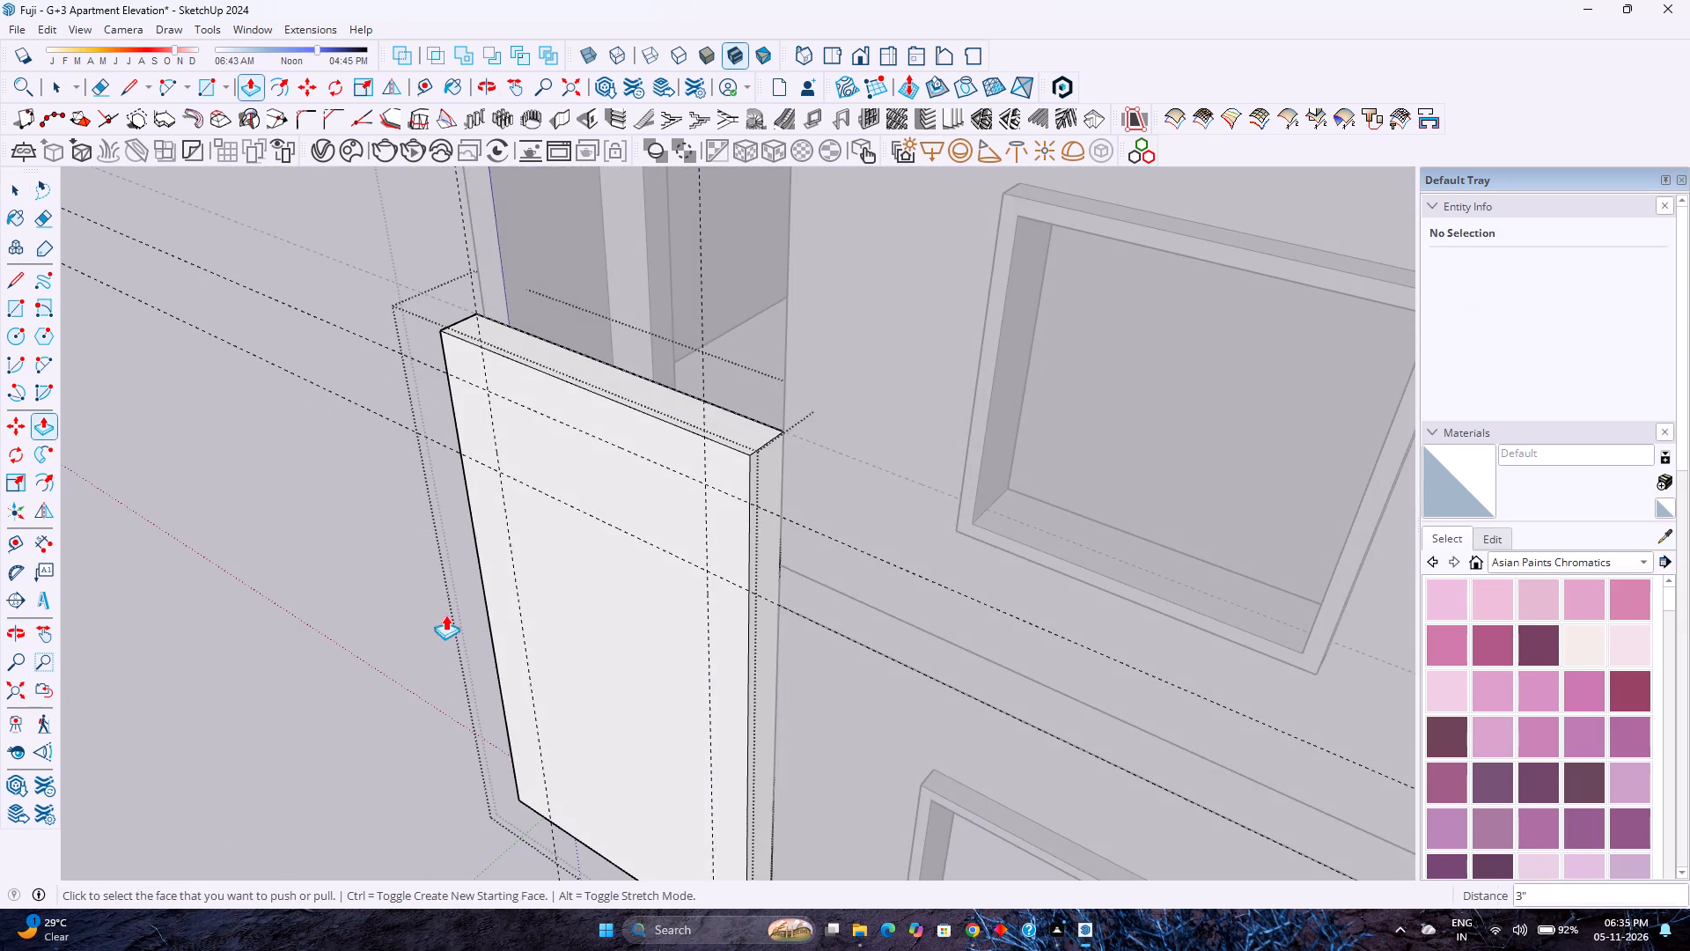
pyautogui.doubleClick(769, 494)
# Delete the two vertical guides on the ground-floor projection's front face.
pyautogui.moveTo(572, 542); pyautogui.dragTo(656, 536, button='middle')
pyautogui.moveTo(701, 527); pyautogui.dragTo(745, 517, button='middle')
pyautogui.scroll(-4, 812, 498)
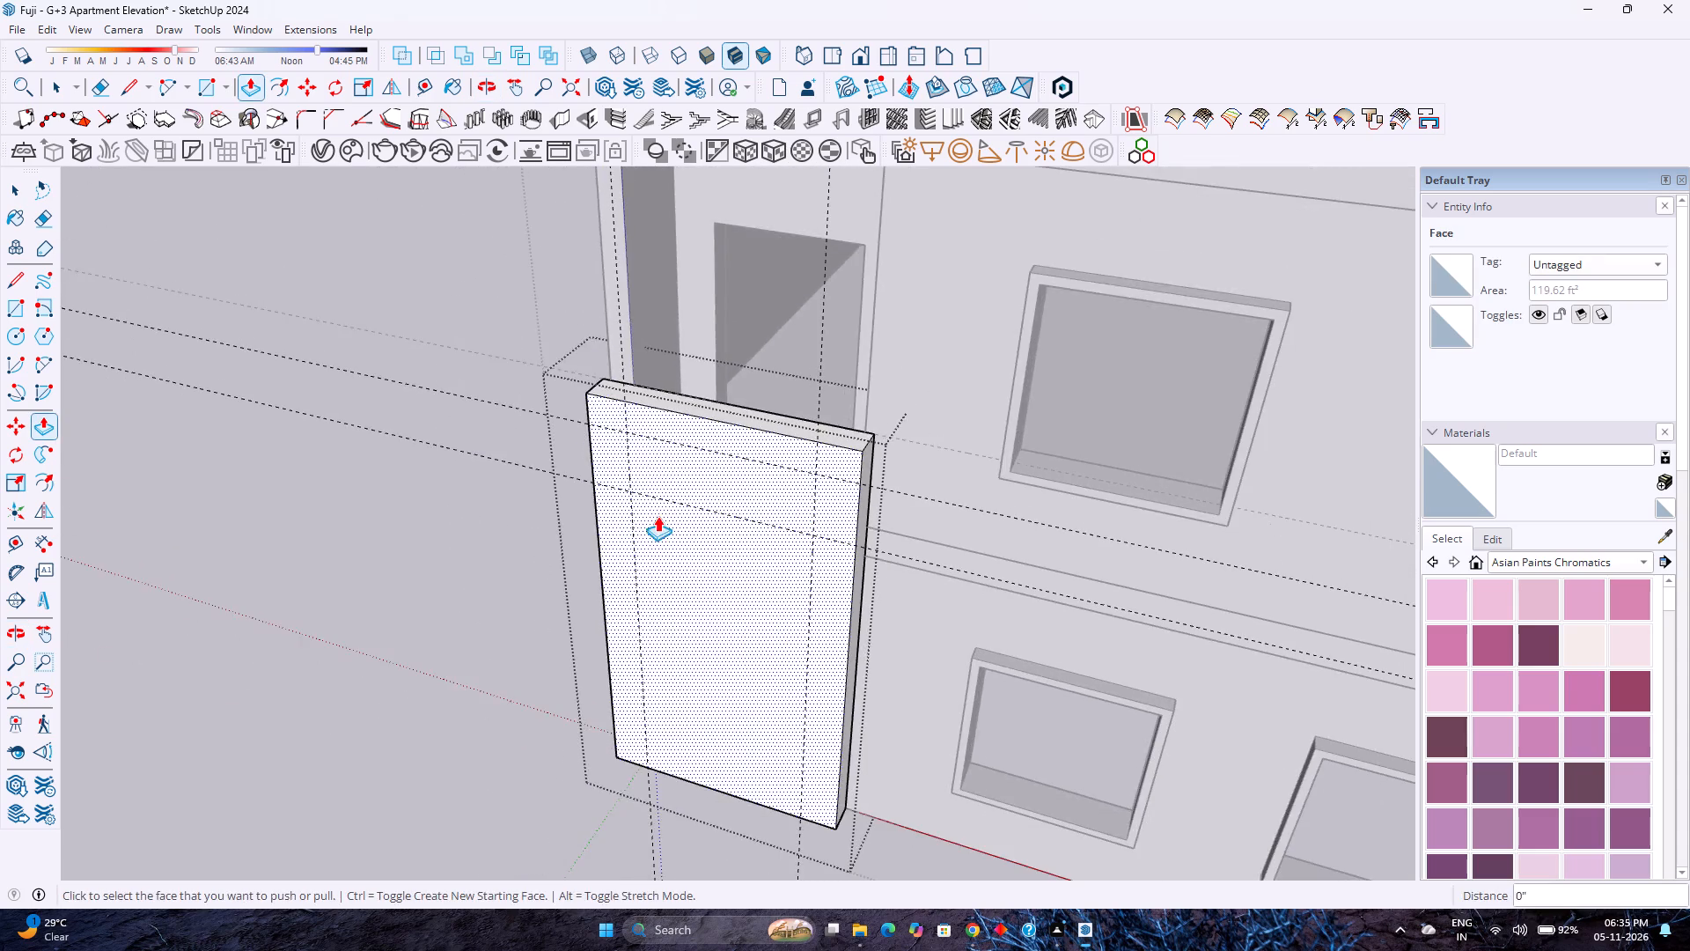
pyautogui.moveTo(654, 516); pyautogui.dragTo(918, 431, button='middle')
pyautogui.scroll(-3, 917, 431)
pyautogui.keyDown('shift'); pyautogui.moveTo(918, 427); pyautogui.dragTo(800, 577, button='middle'); pyautogui.keyUp('shift')
pyautogui.scroll(7, 819, 524)
pyautogui.middleClick(819, 522)
pyautogui.moveTo(819, 522); pyautogui.dragTo(788, 523, button='middle')
pyautogui.press('space')
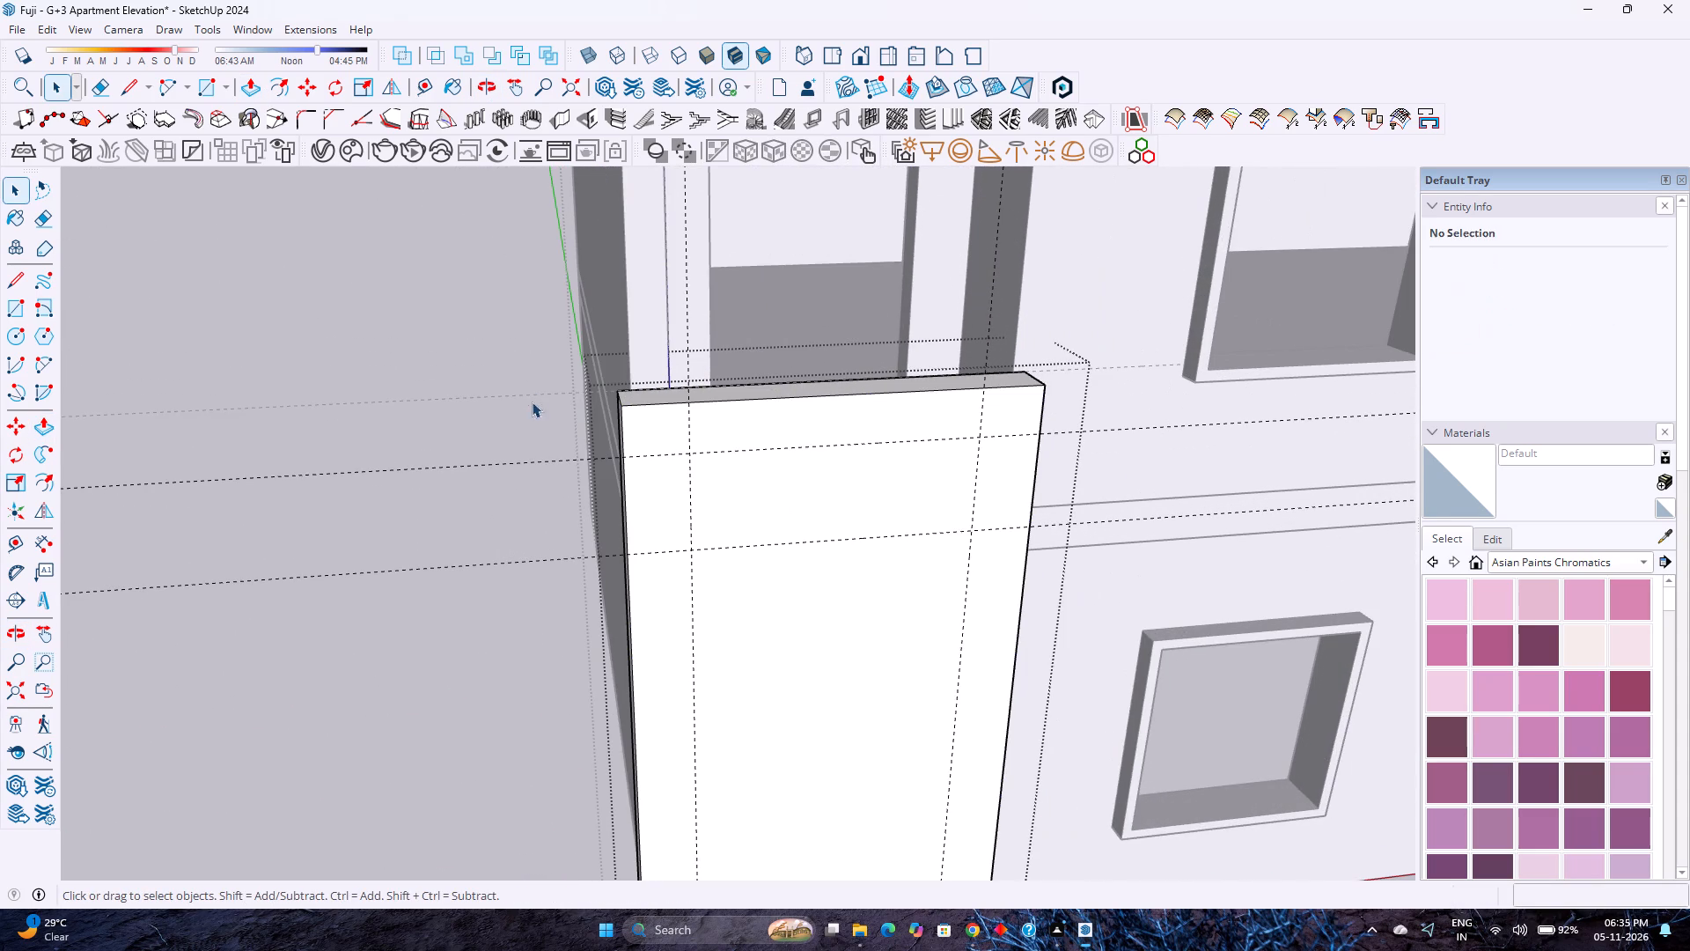
pyautogui.click(686, 328)
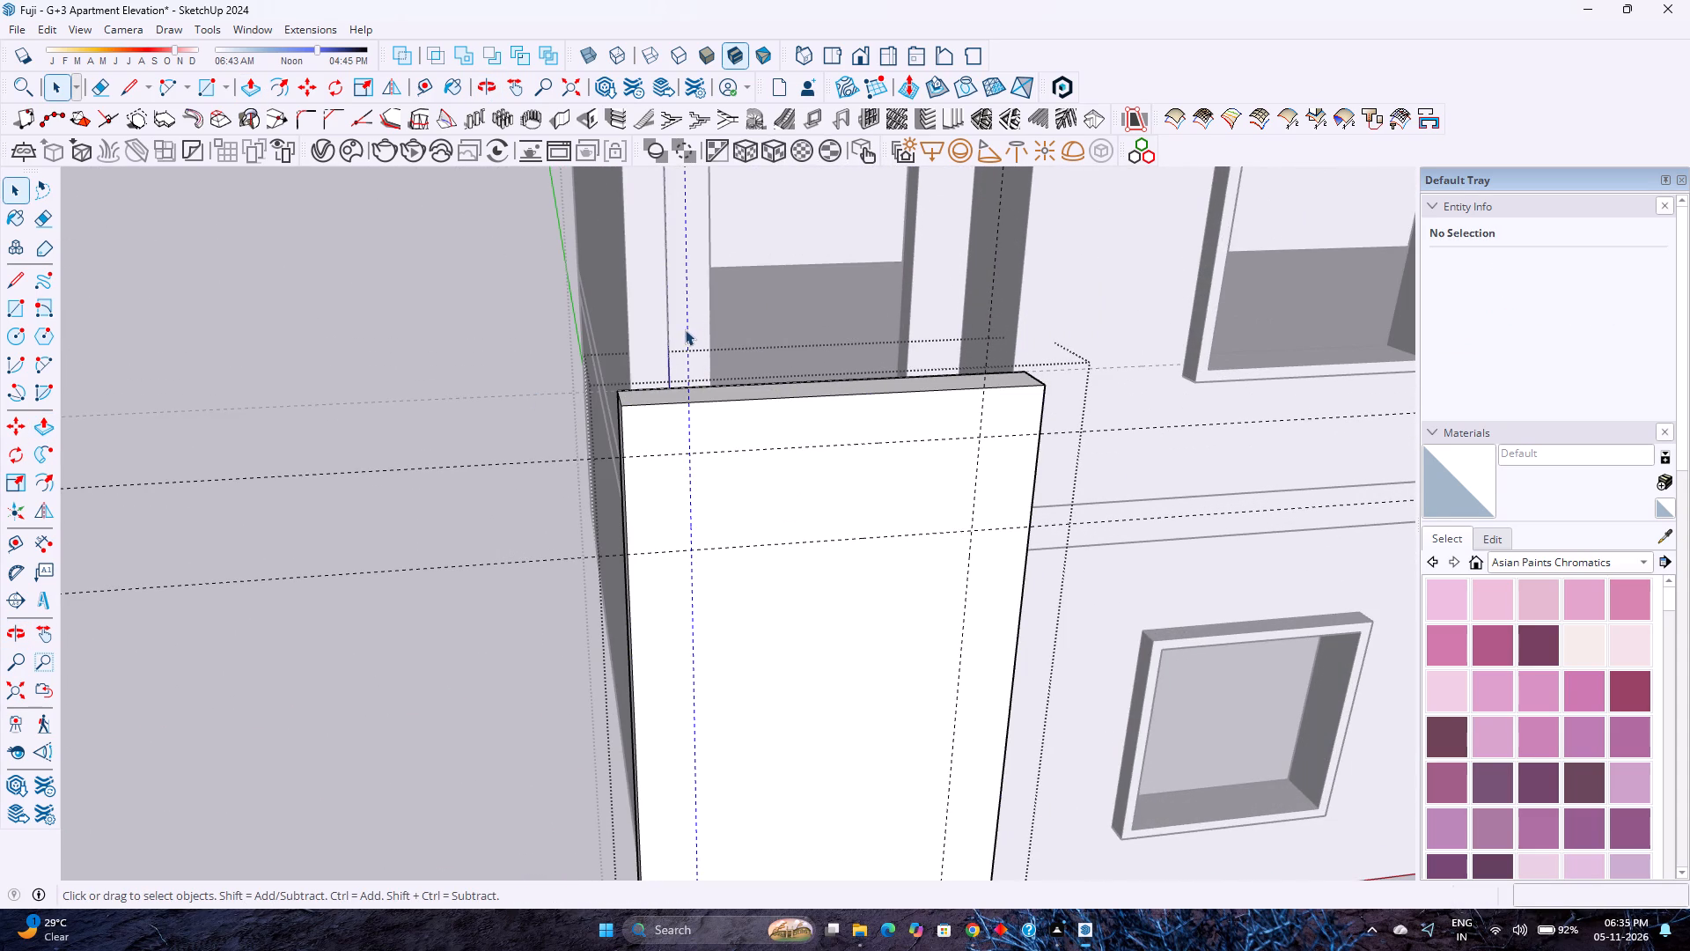
pyautogui.press('Delete')
pyautogui.click(990, 306)
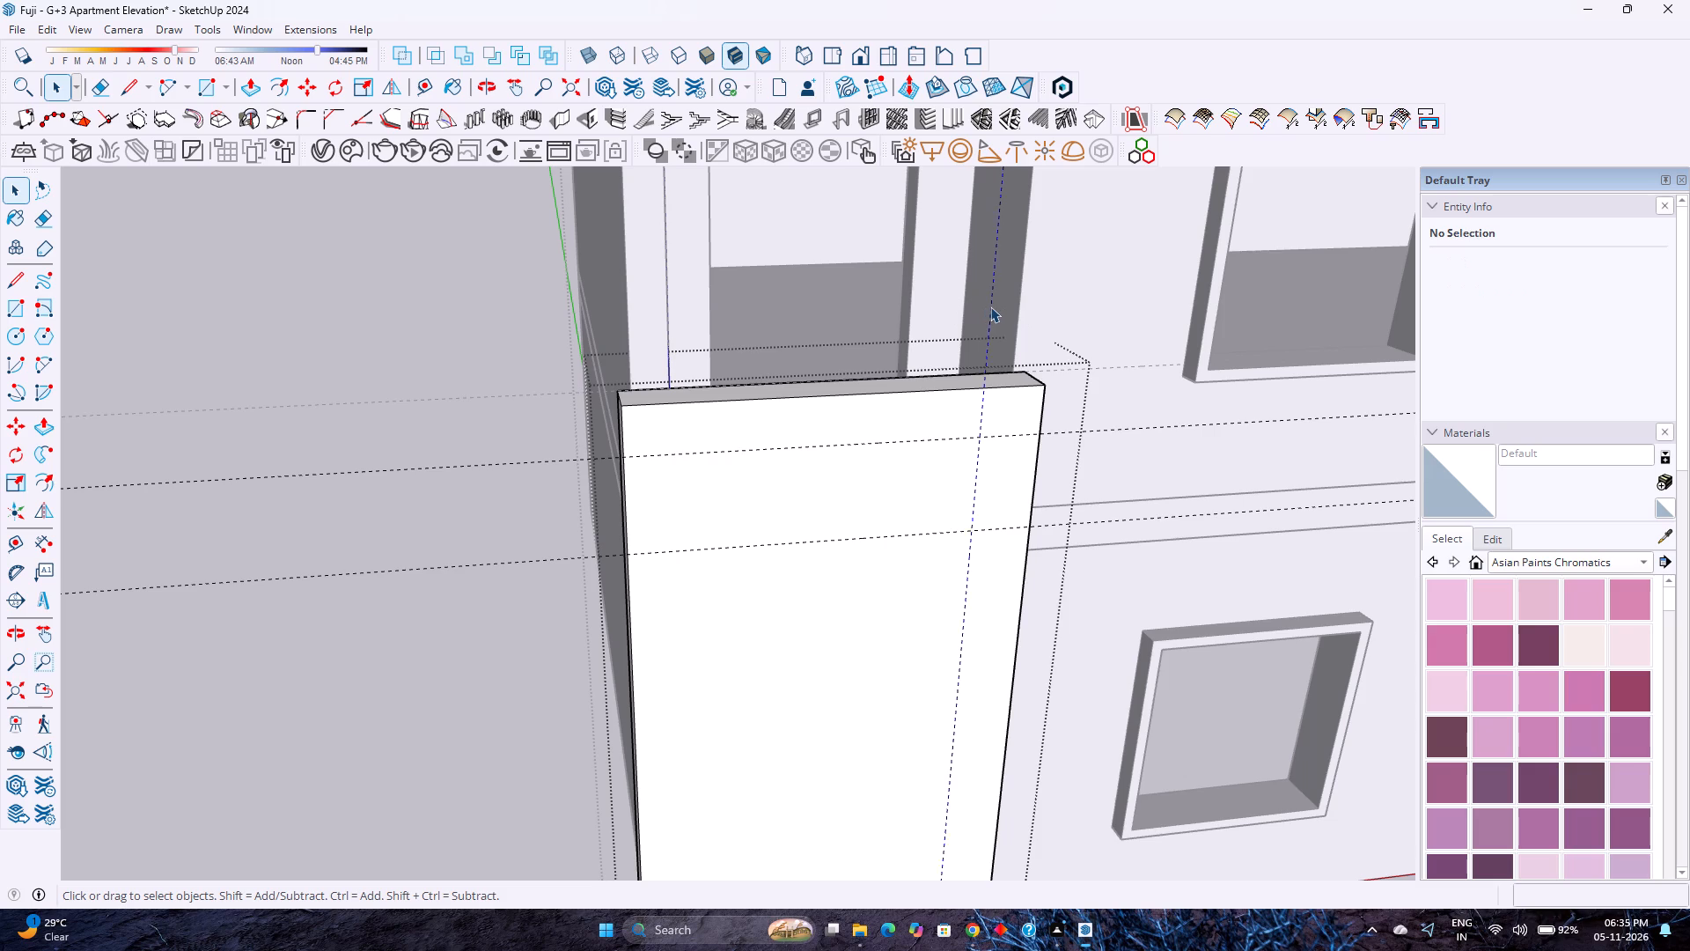
pyautogui.press('Delete')
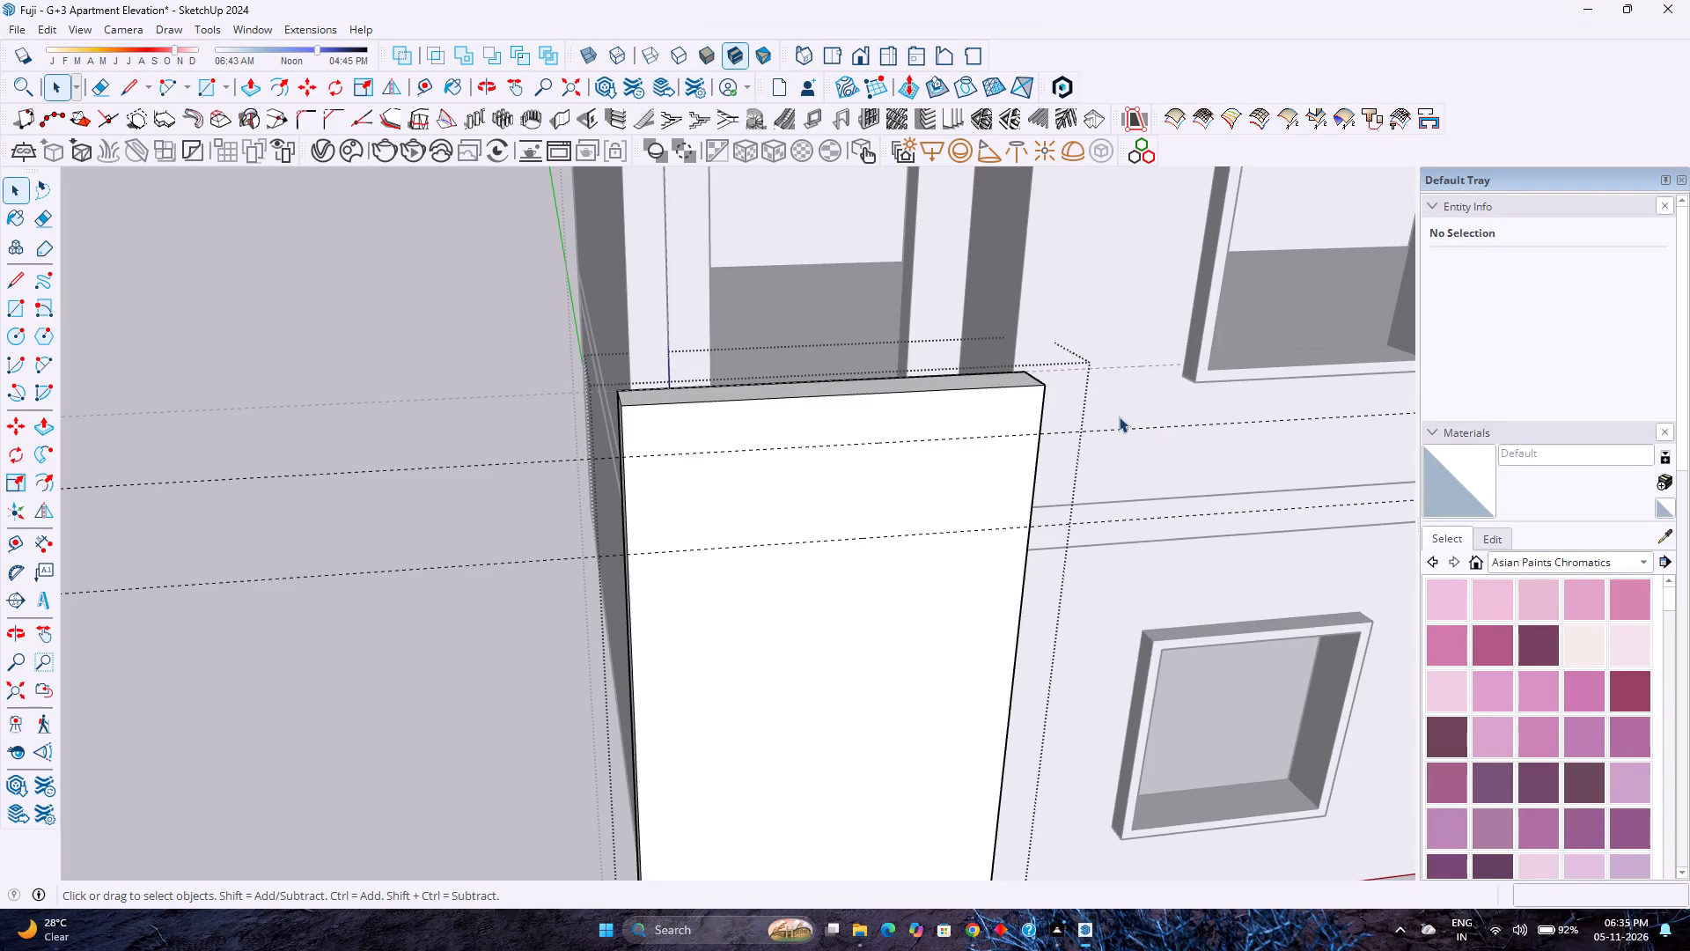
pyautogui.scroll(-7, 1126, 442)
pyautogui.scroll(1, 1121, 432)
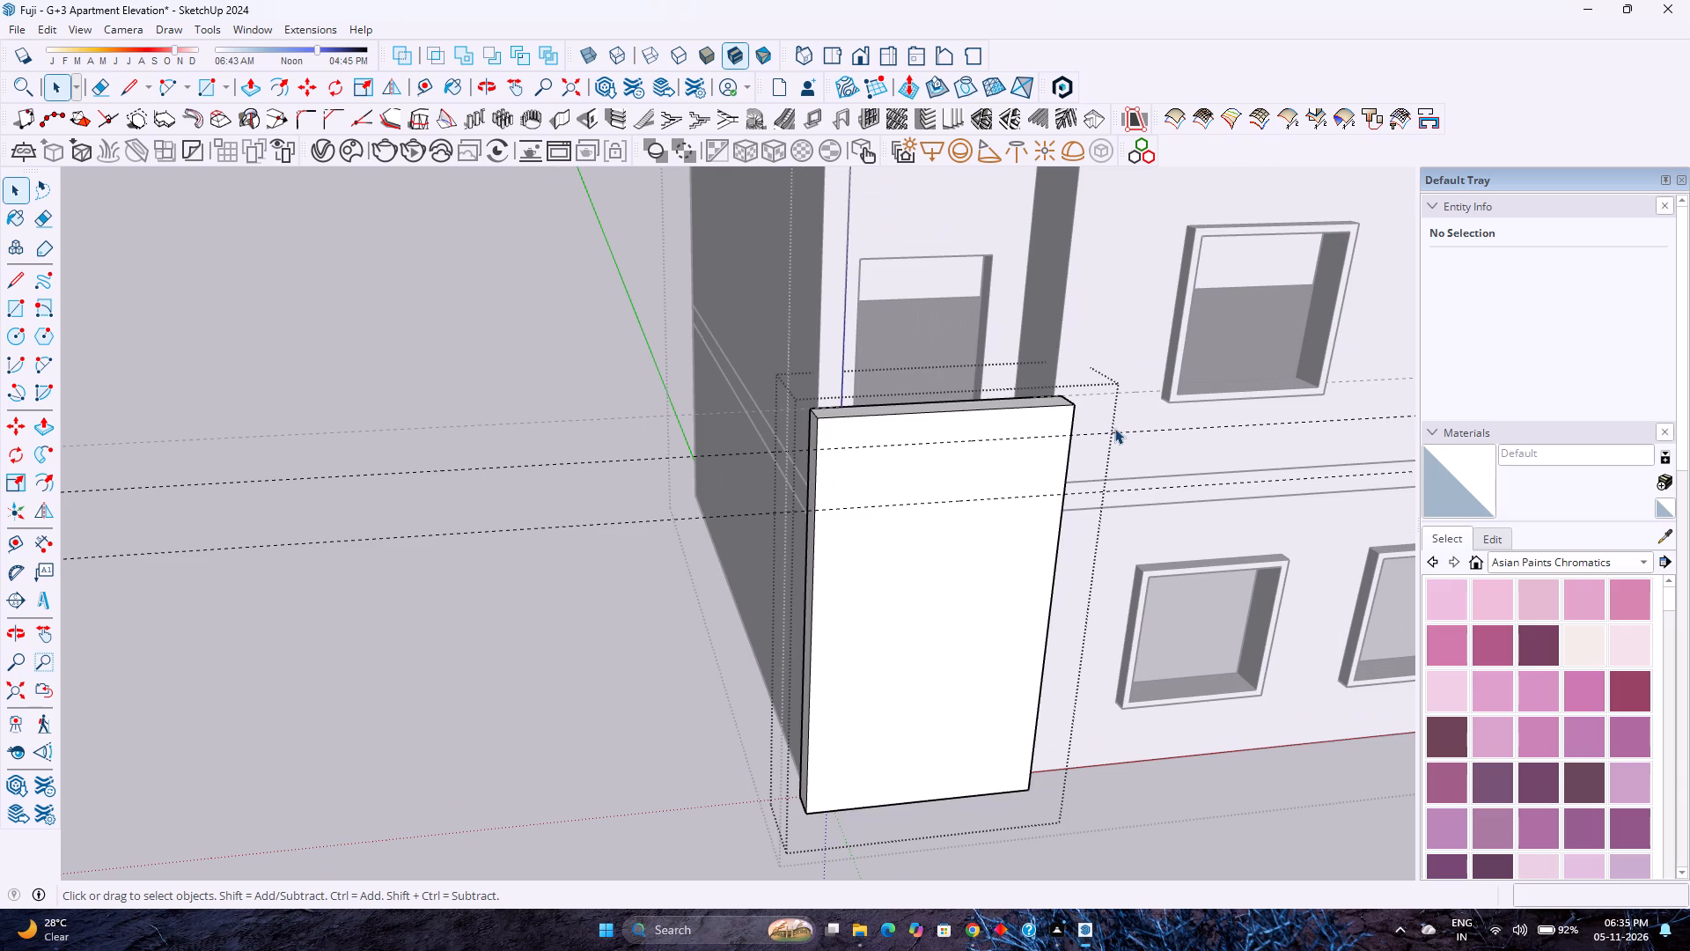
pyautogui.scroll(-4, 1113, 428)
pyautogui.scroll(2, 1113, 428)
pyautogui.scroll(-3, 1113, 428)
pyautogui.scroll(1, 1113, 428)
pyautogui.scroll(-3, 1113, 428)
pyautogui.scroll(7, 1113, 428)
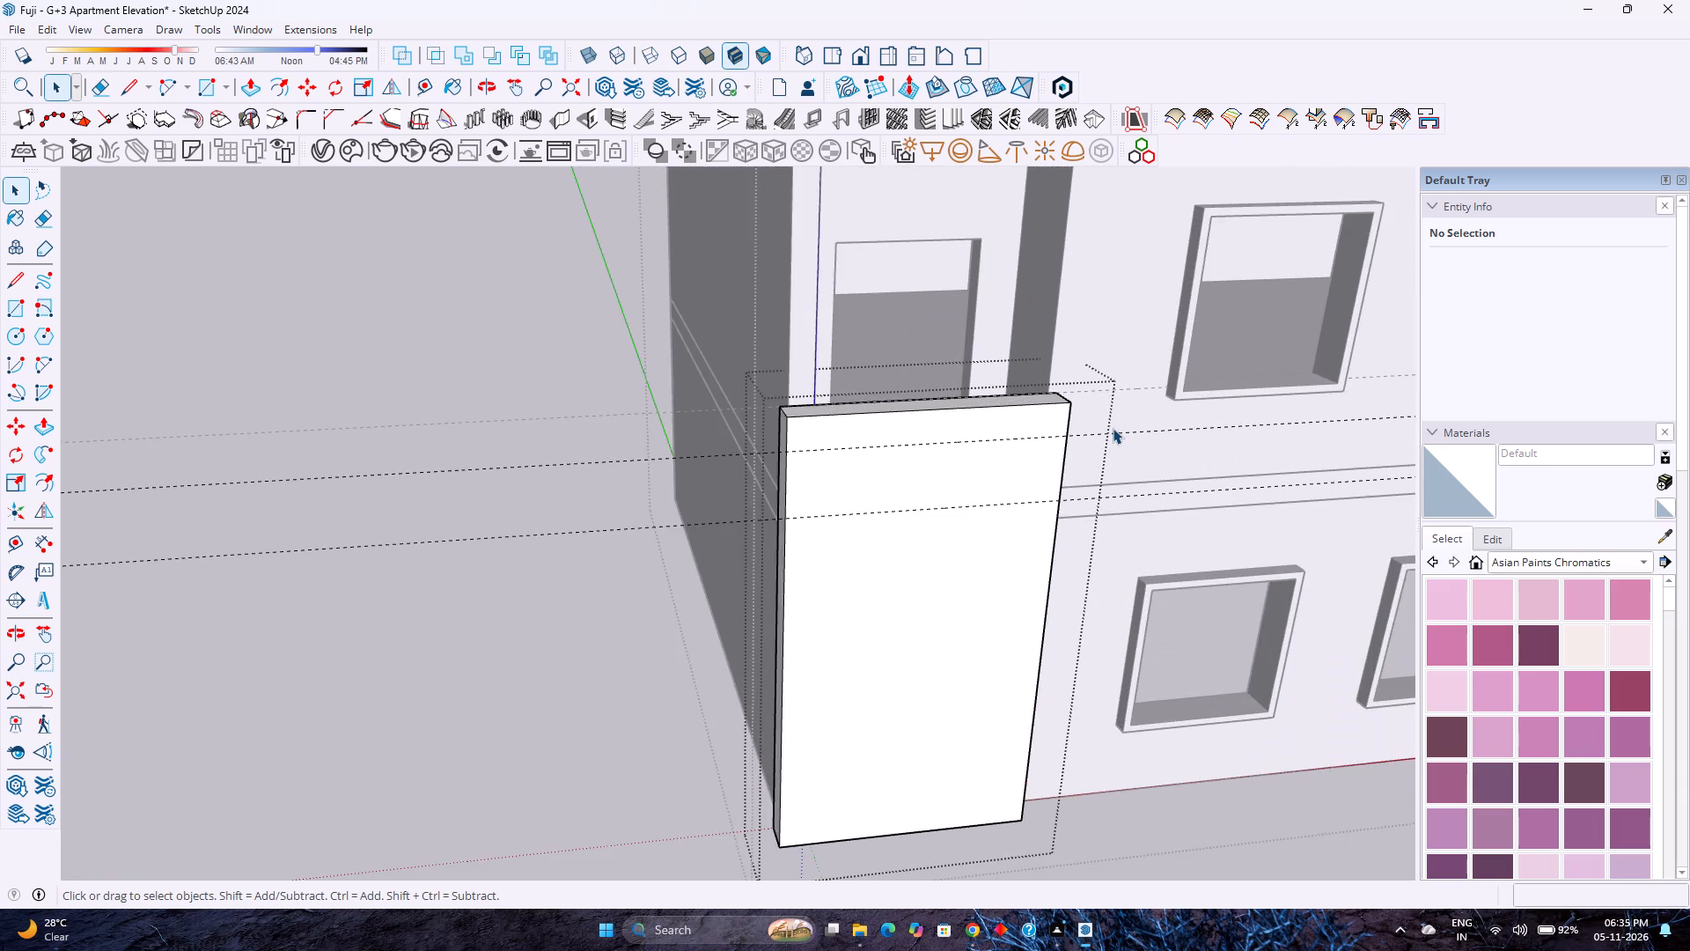
# Examine the widened ground-floor projection and the neighbouring facade from the front and the side.
pyautogui.scroll(1, 1113, 428)
pyautogui.scroll(-4, 1113, 428)
pyautogui.scroll(3, 1113, 428)
pyautogui.scroll(-3, 1113, 428)
pyautogui.scroll(4, 1113, 428)
pyautogui.moveTo(1134, 468); pyautogui.dragTo(1116, 477, button='middle')
pyautogui.moveTo(1109, 478); pyautogui.dragTo(877, 485, button='middle')
pyautogui.middleClick(877, 485)
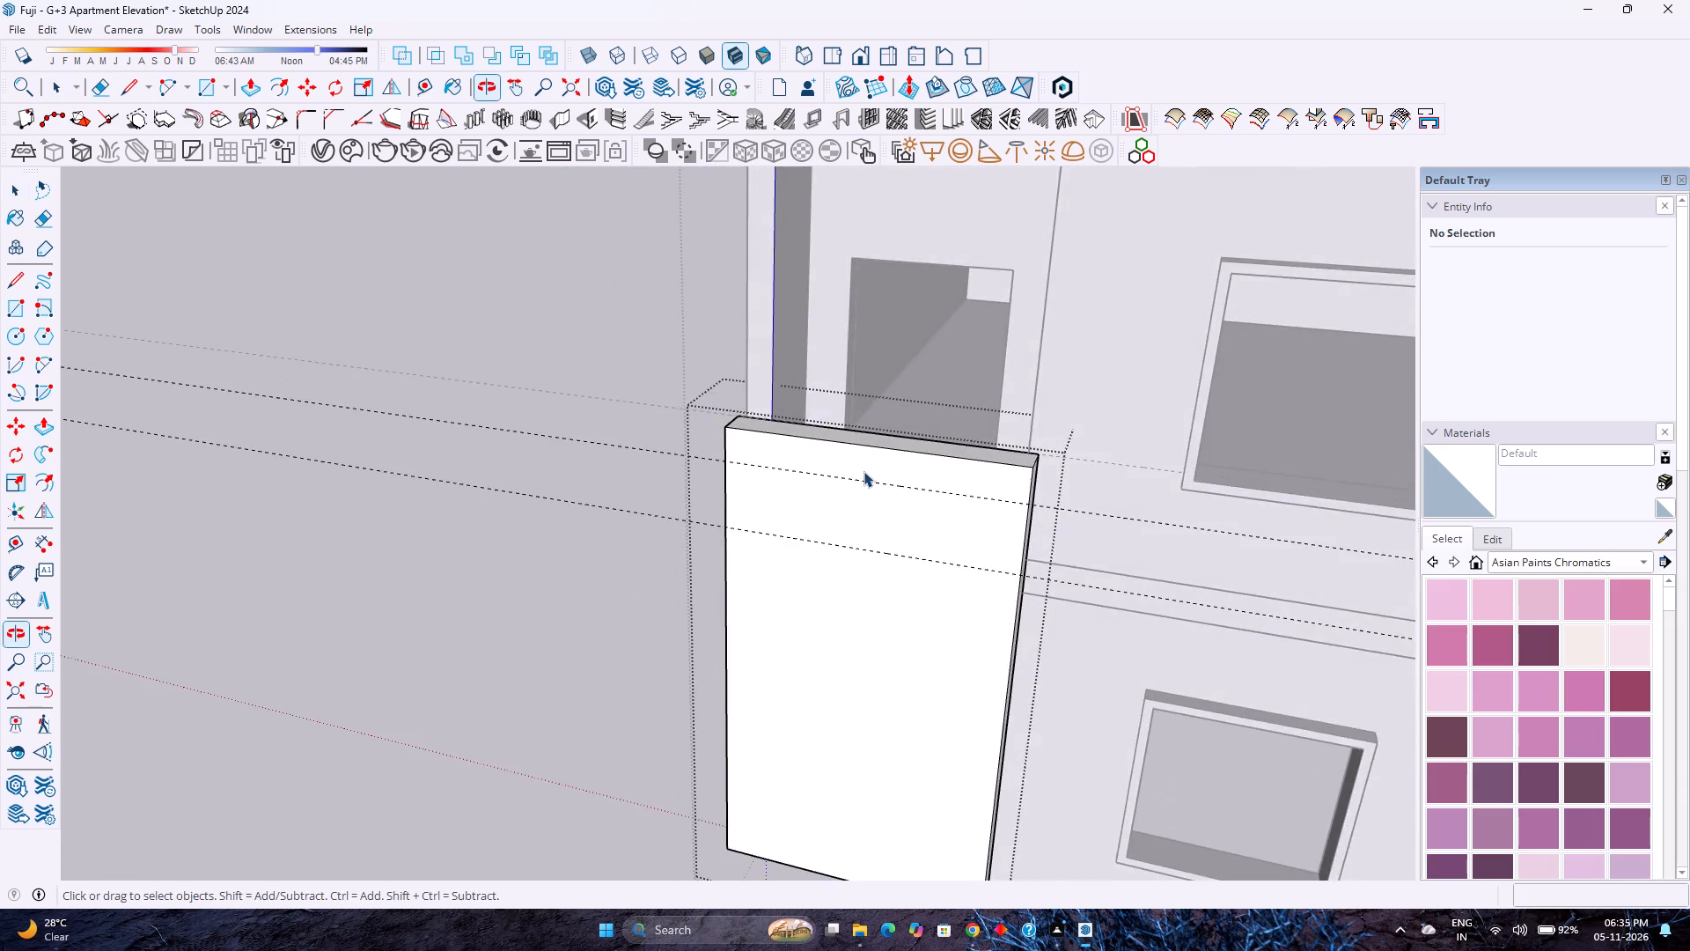
pyautogui.scroll(-3, 863, 470)
pyautogui.moveTo(1100, 660); pyautogui.dragTo(863, 569, button='middle')
pyautogui.scroll(-2, 865, 556)
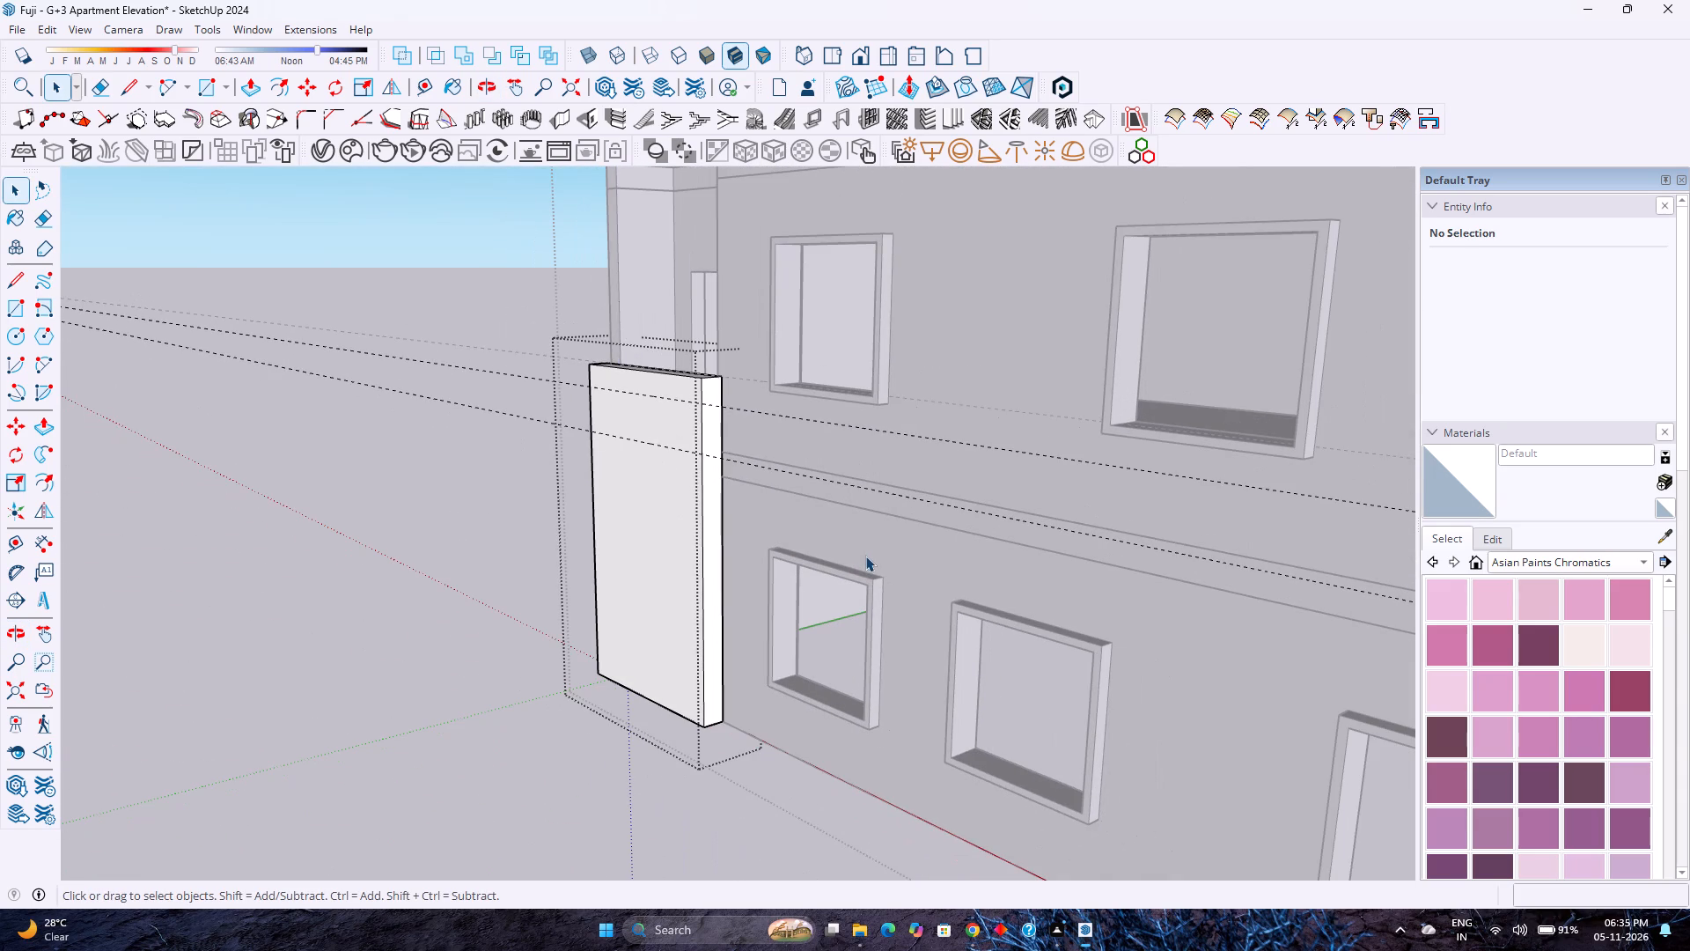
pyautogui.scroll(-3, 865, 556)
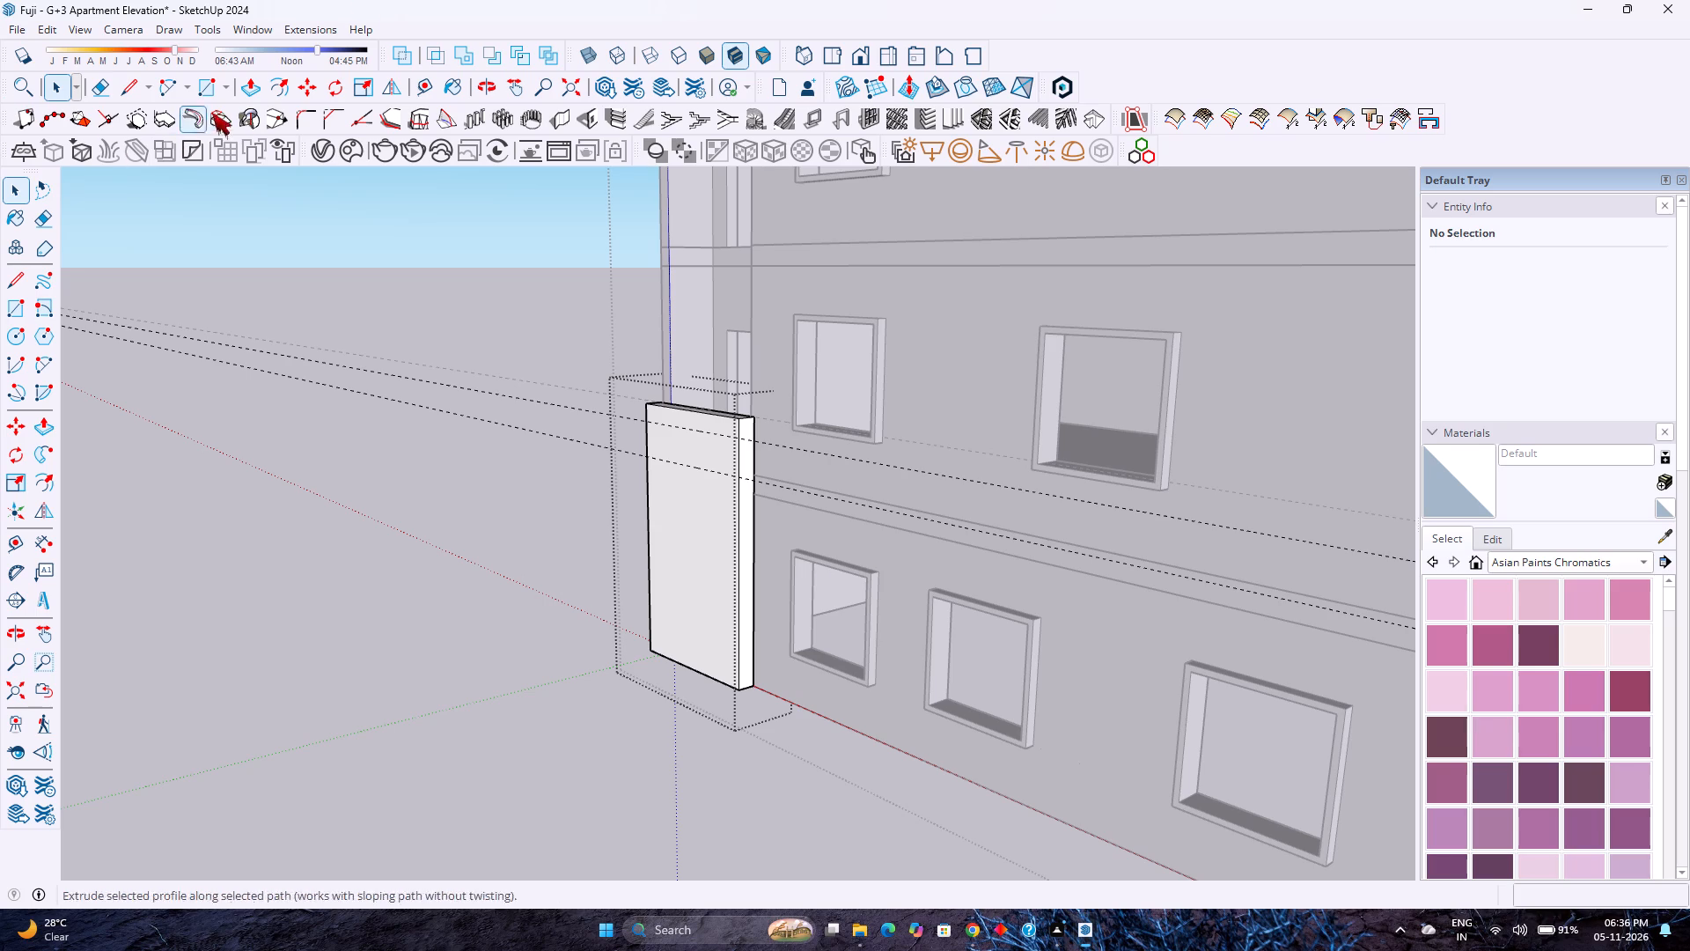
# Add vertical guides 1' 6" inward from both side edges of the ground-floor projection's front face.
pyautogui.click(423, 93)
pyautogui.scroll(2, 570, 395)
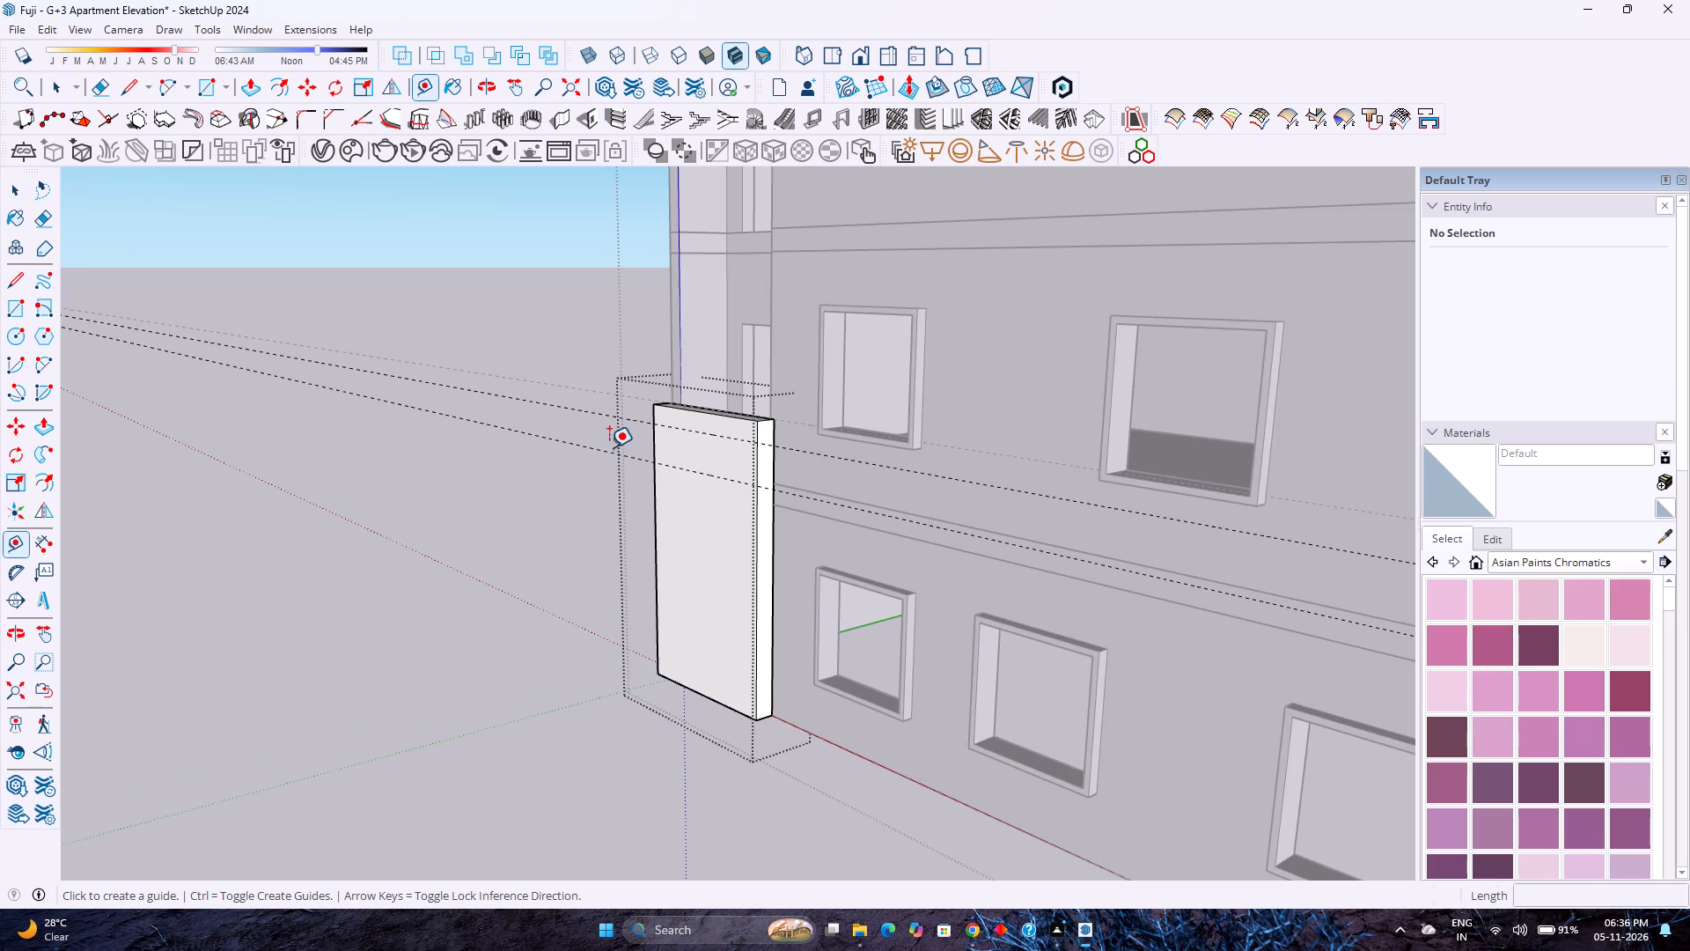
pyautogui.scroll(3, 617, 448)
pyautogui.moveTo(624, 461); pyautogui.dragTo(859, 482, button='middle')
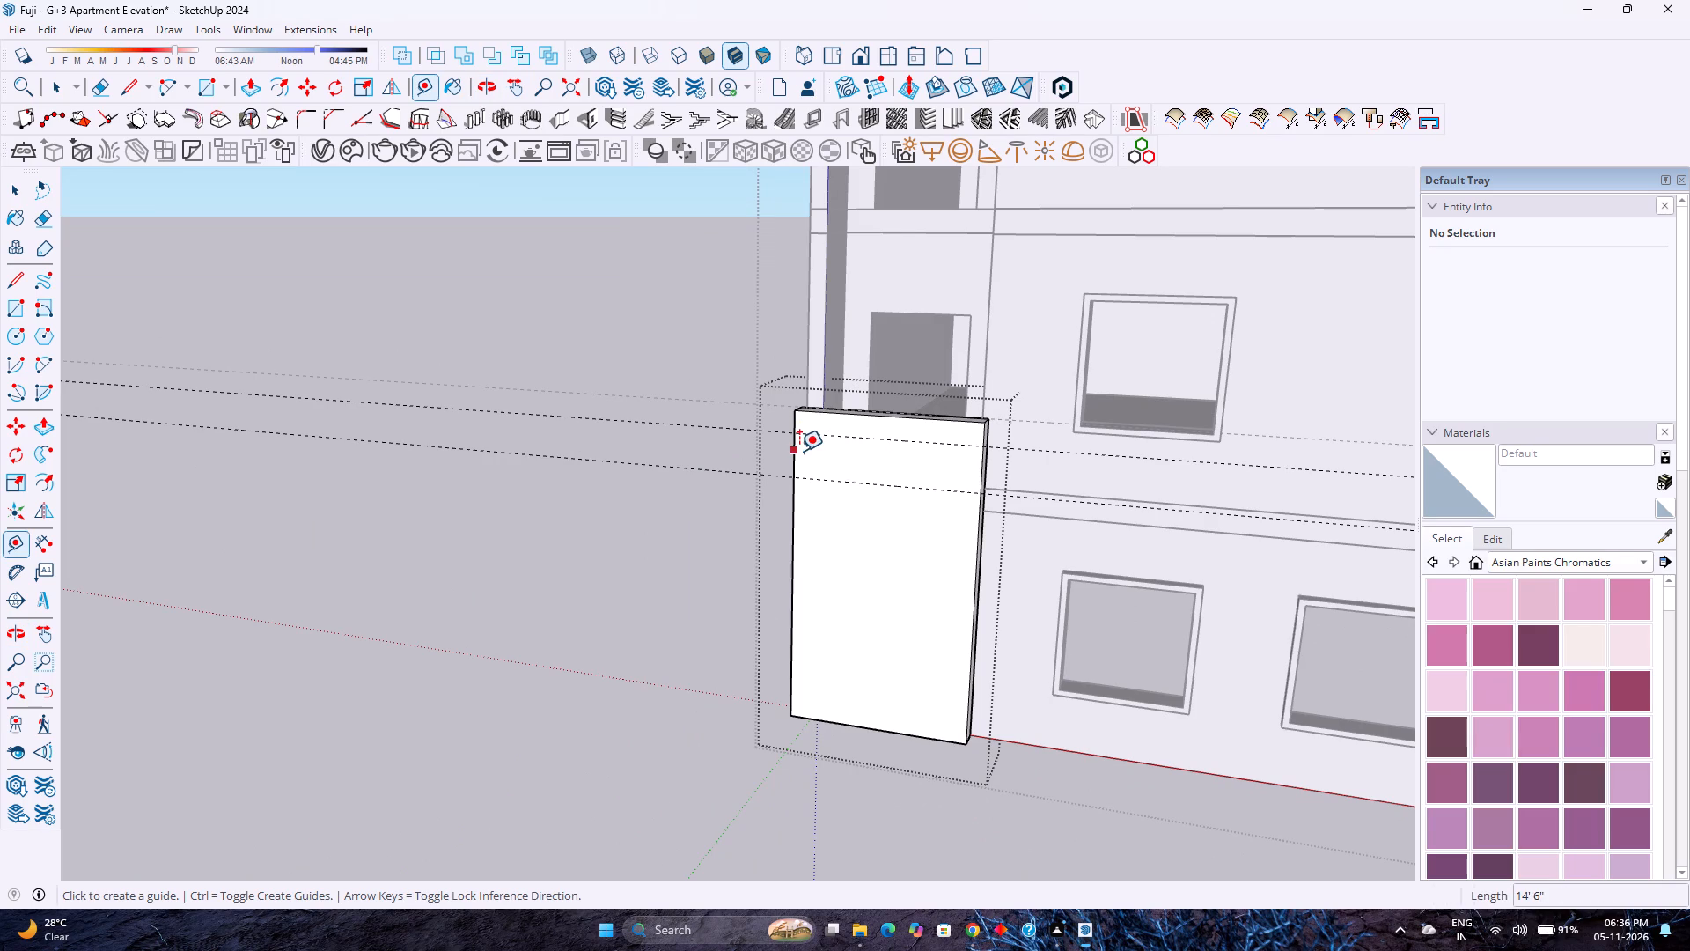
pyautogui.click(798, 451)
pyautogui.press('1')
pyautogui.press("'")
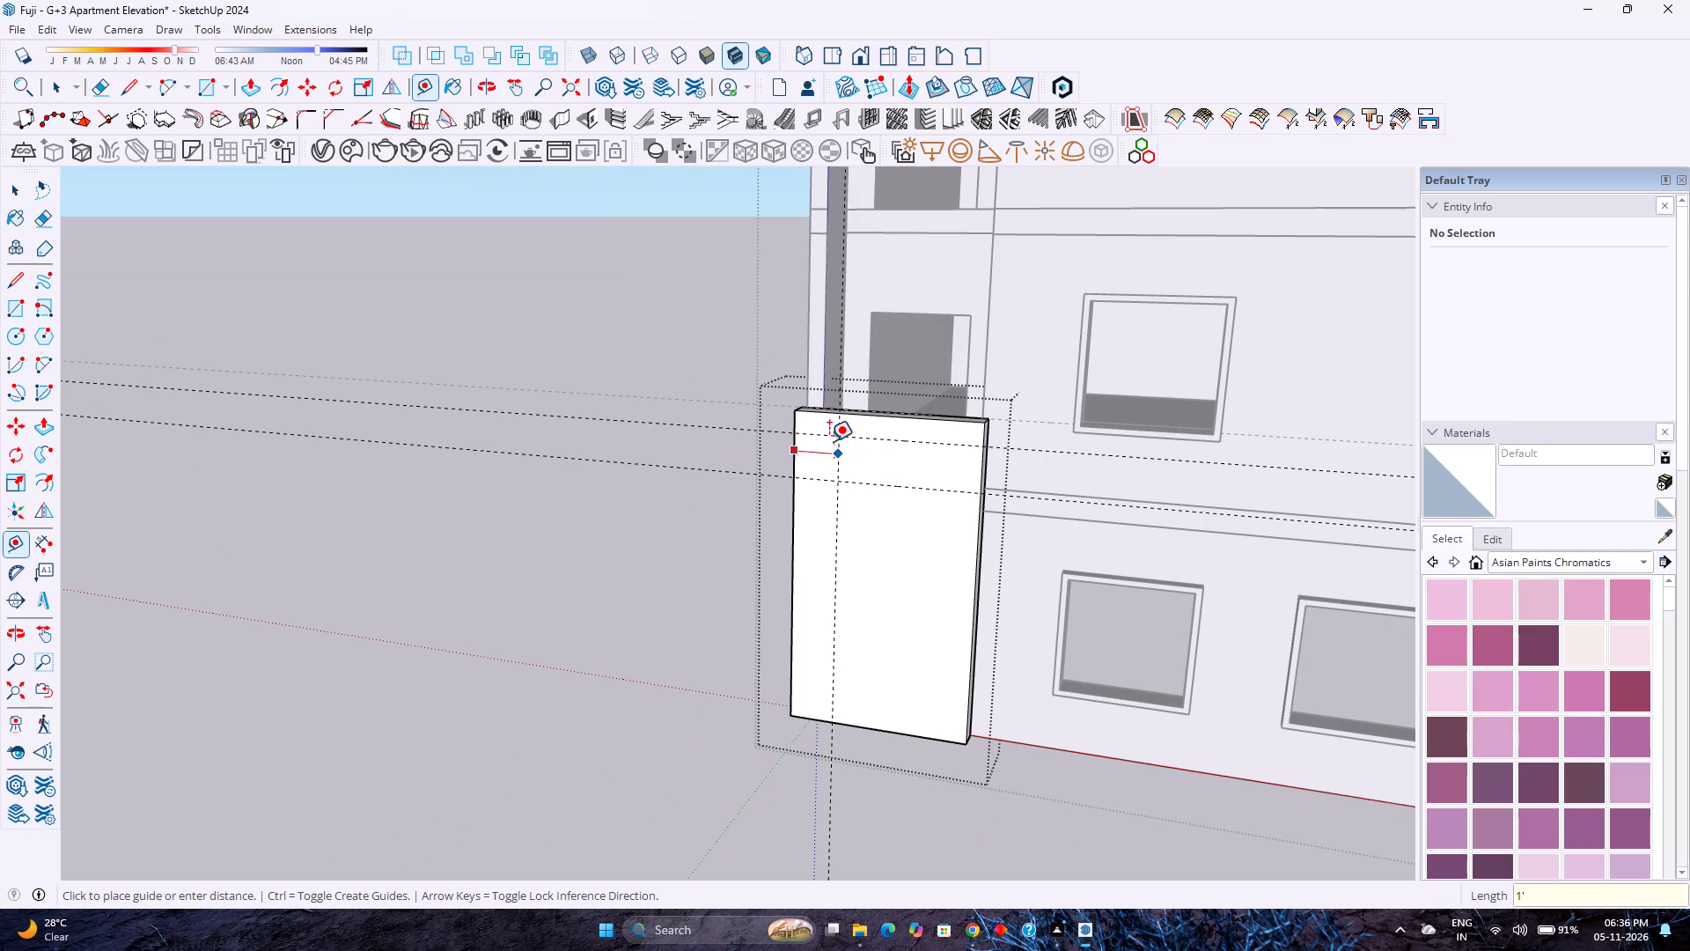
pyautogui.press('6')
pyautogui.hotkey('shift', '"')
pyautogui.press('Return')
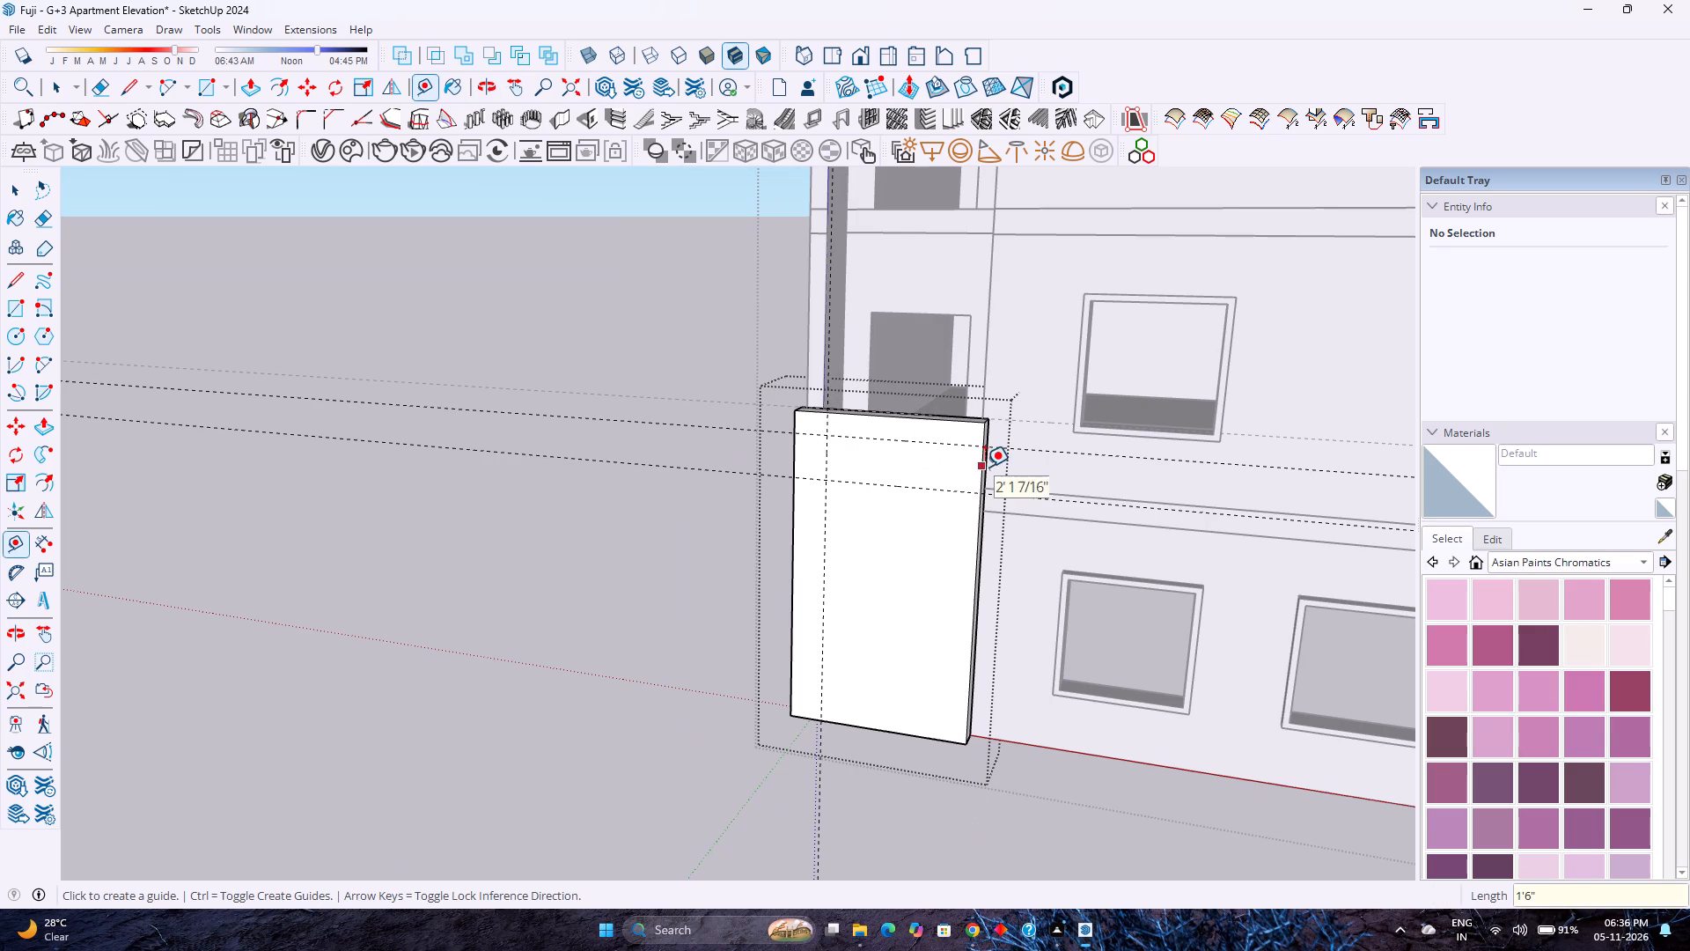
pyautogui.scroll(2, 1004, 468)
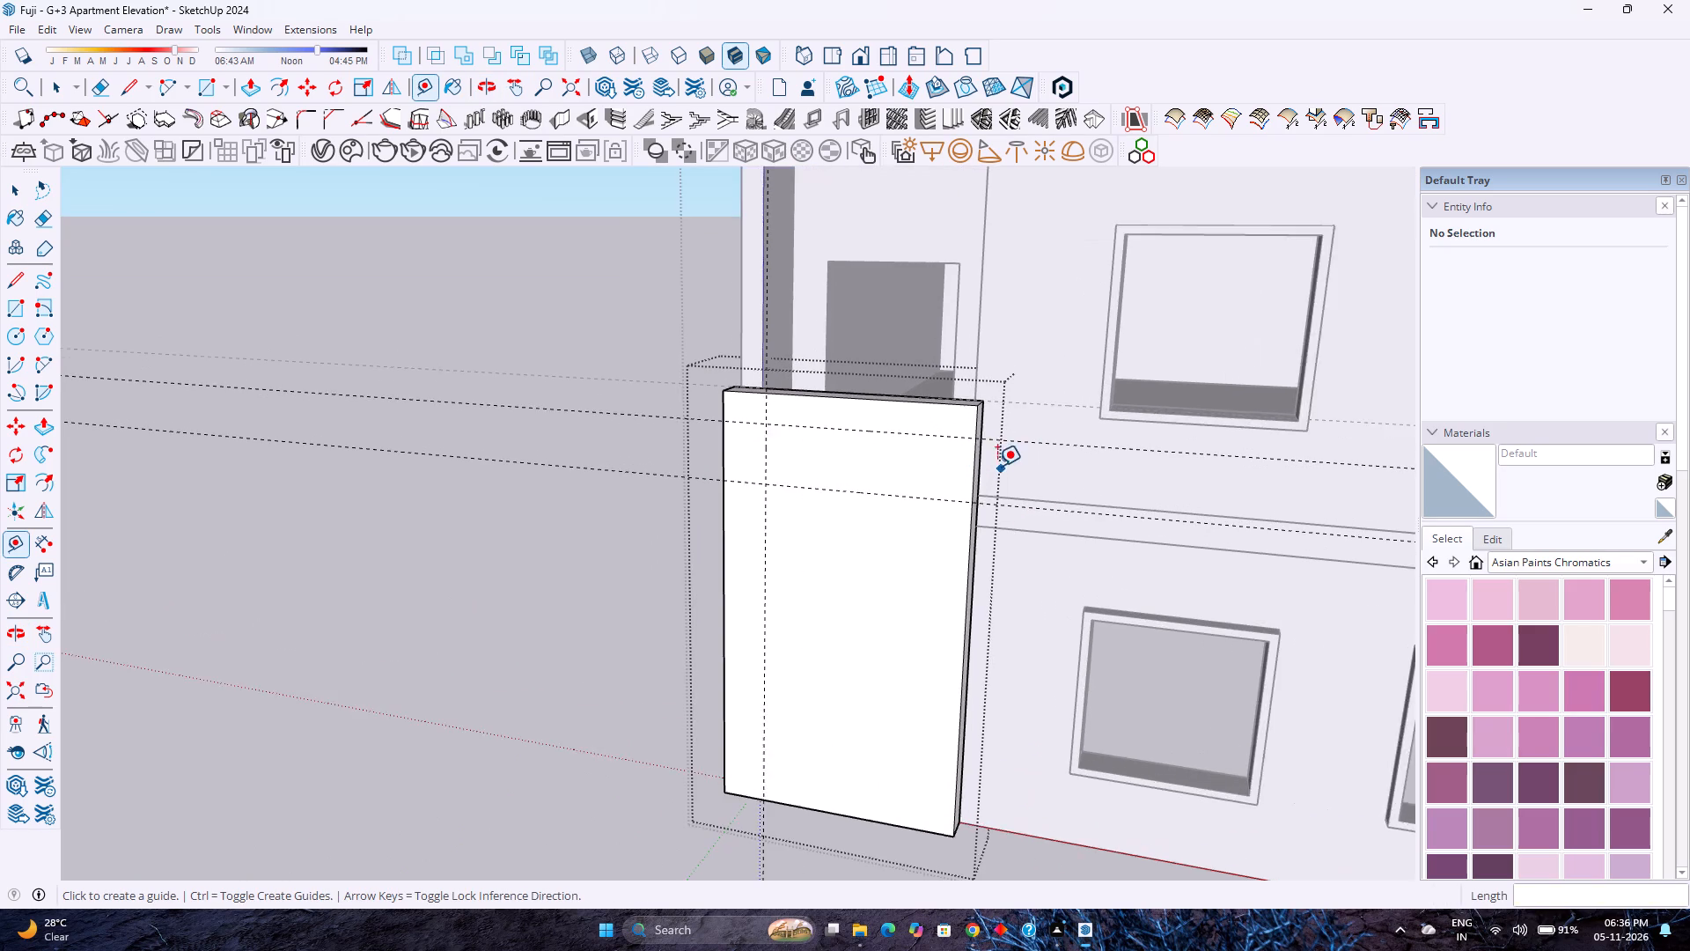
pyautogui.scroll(2, 997, 466)
pyautogui.click(972, 444)
pyautogui.press('1')
pyautogui.write("'6")
pyautogui.hotkey('shift', '"')
pyautogui.press('Return')
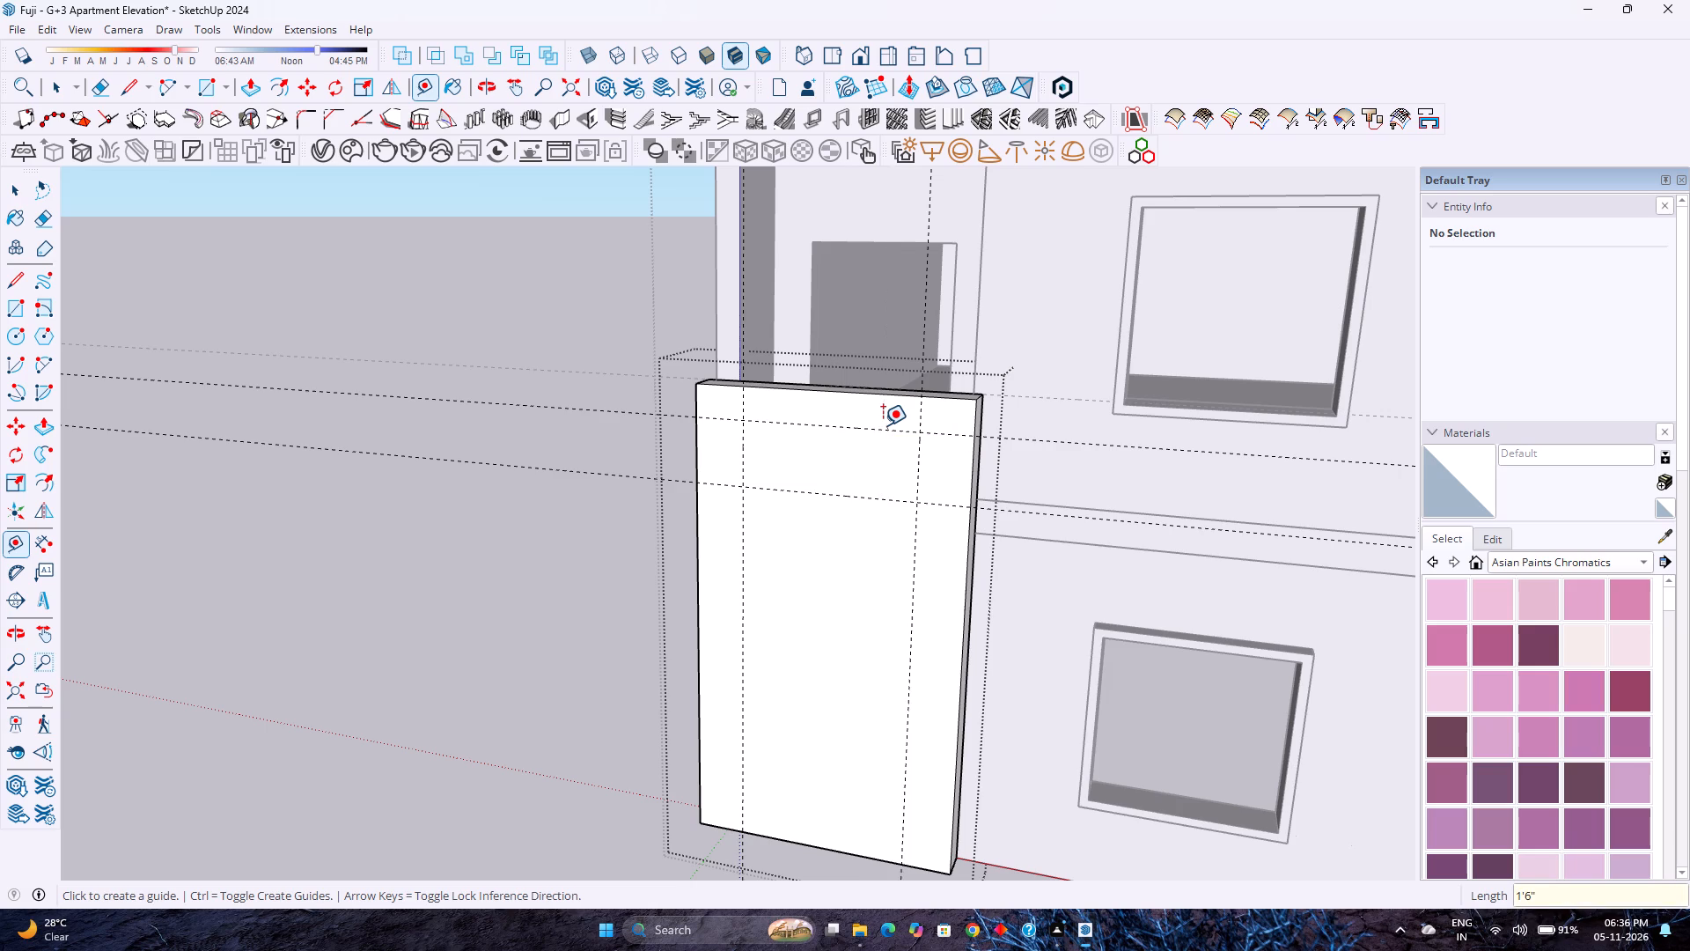
# Measure the distance between the two horizontal guides on the projection's front face.
pyautogui.scroll(1, 743, 449)
pyautogui.moveTo(839, 446); pyautogui.dragTo(937, 417, button='middle')
pyautogui.middleClick(937, 417)
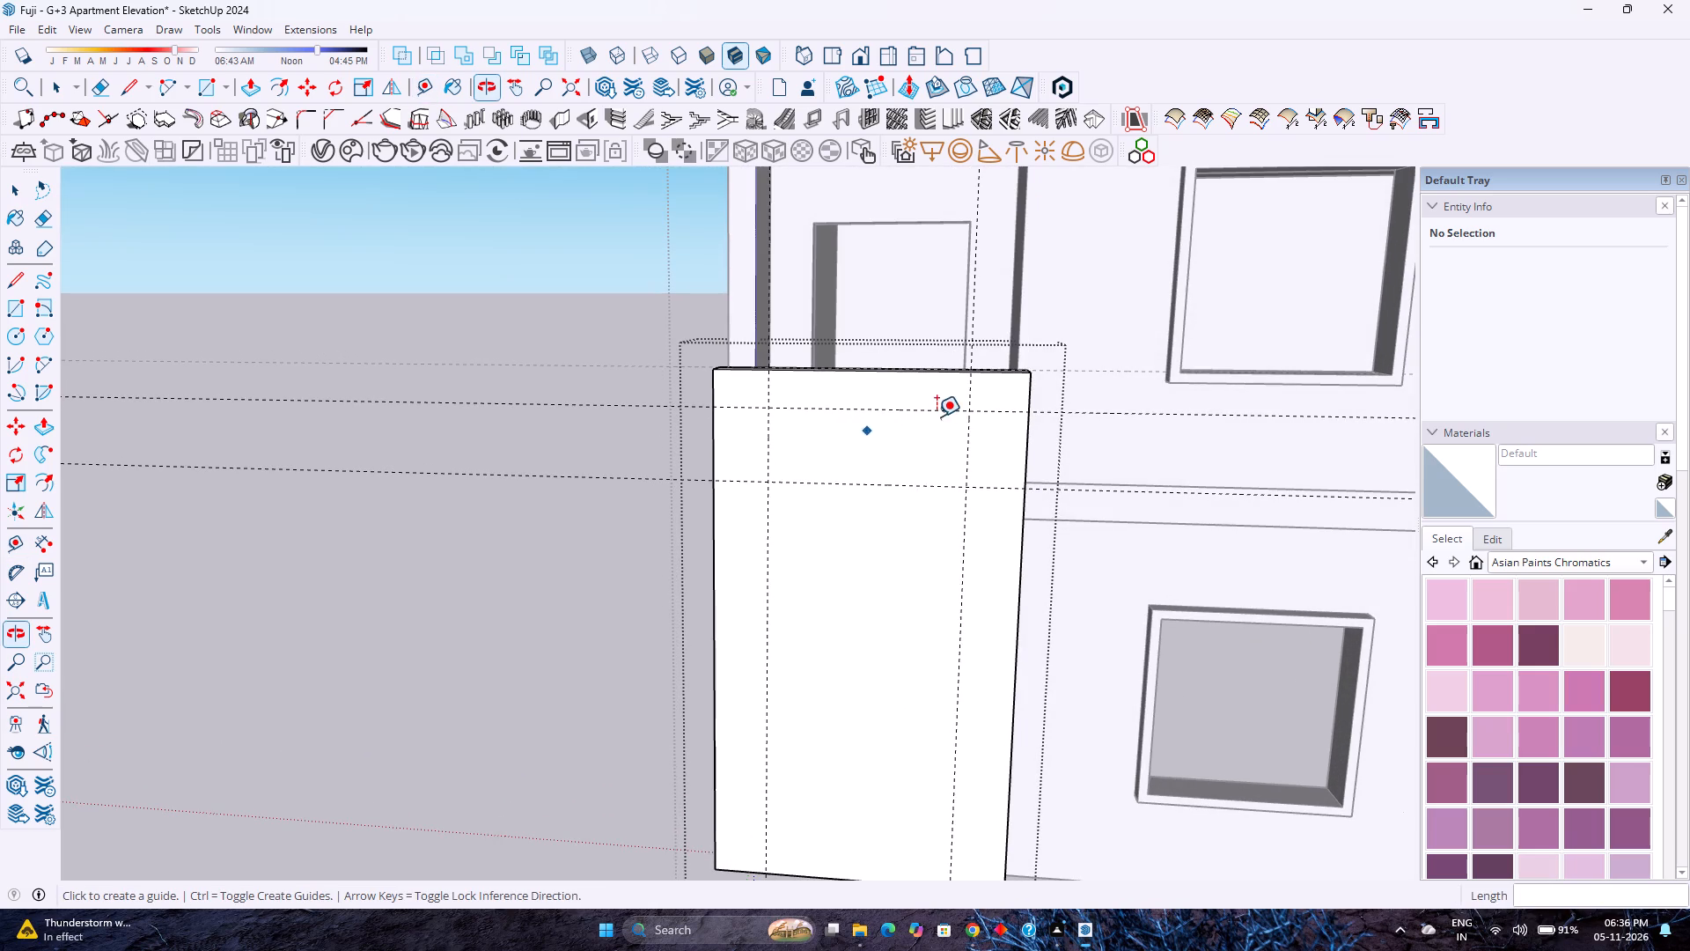
pyautogui.click(901, 406)
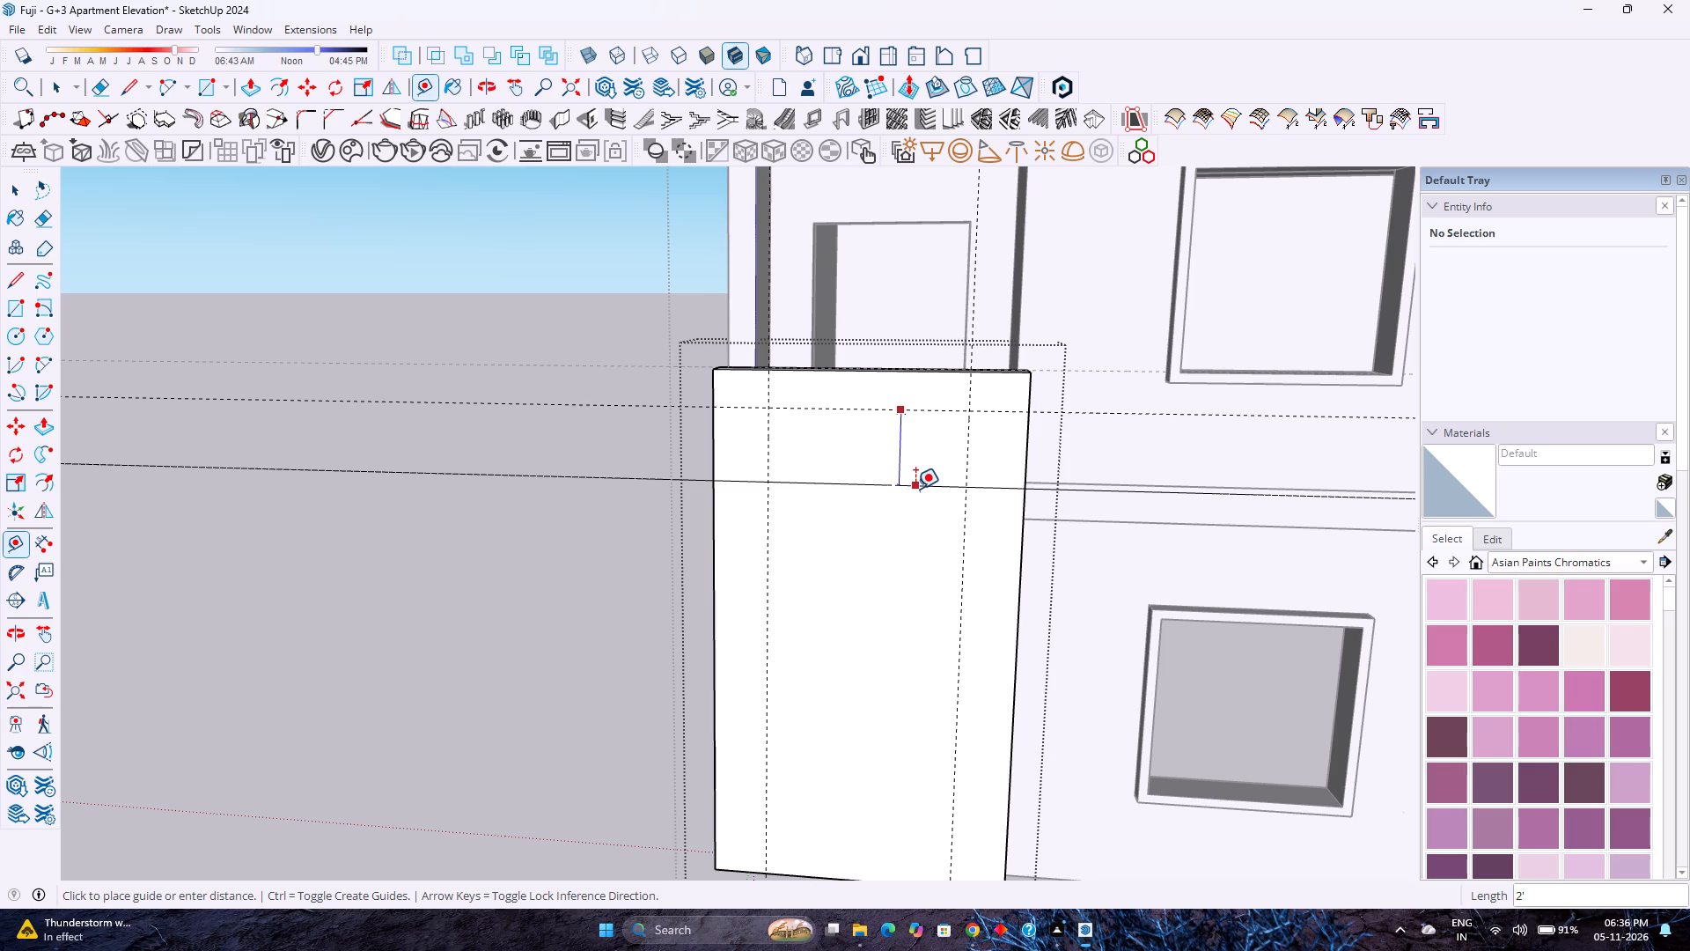
pyautogui.press('space')
# Add guides 1' inward from both vertical guides and 1' above the lower horizontal guide on the projection's front face.
pyautogui.click(430, 85)
pyautogui.click(772, 437)
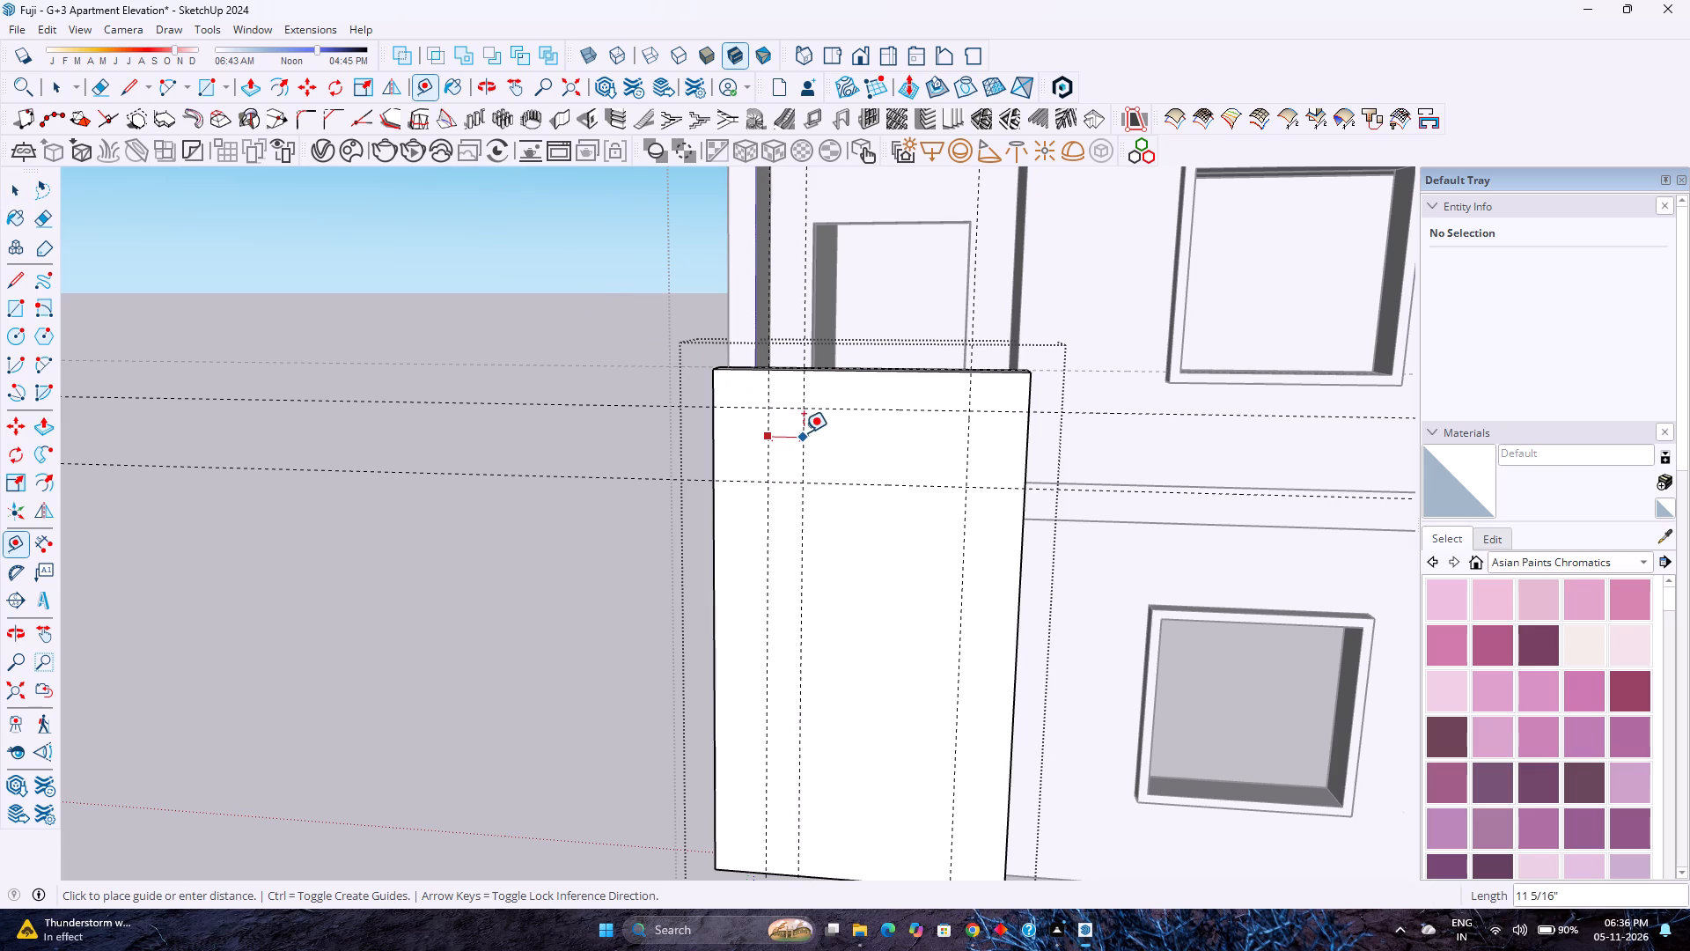
pyautogui.press('1')
pyautogui.press("'")
pyautogui.press('Return')
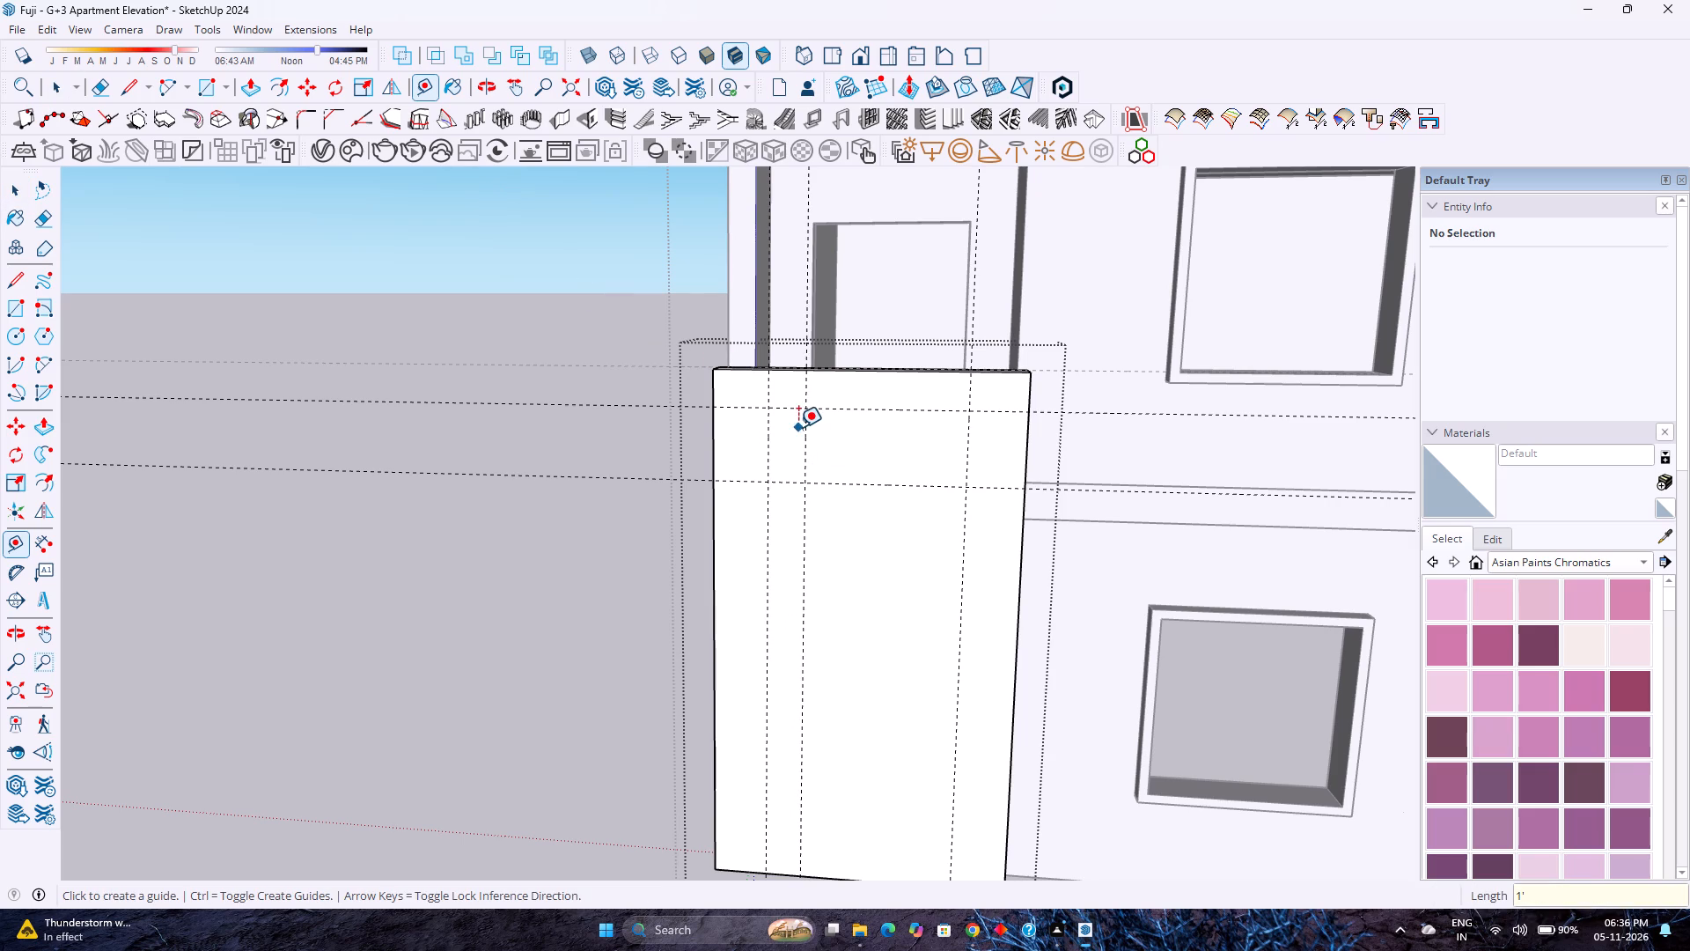
pyautogui.click(969, 447)
pyautogui.press('1')
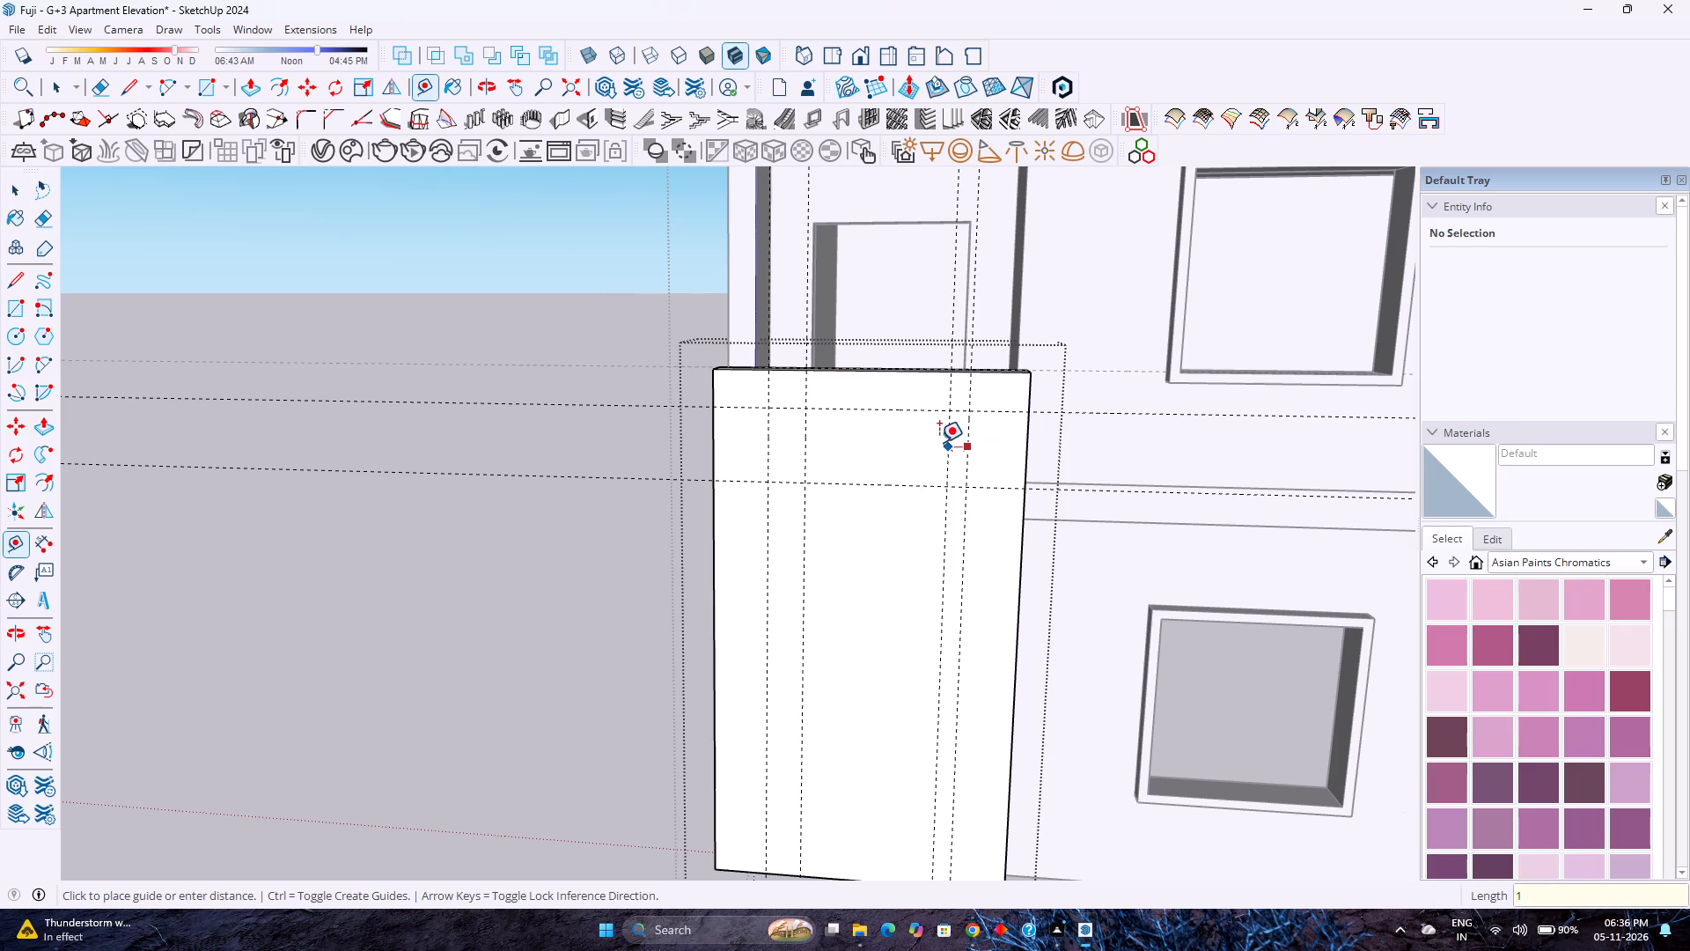
pyautogui.press("'")
pyautogui.press('Return')
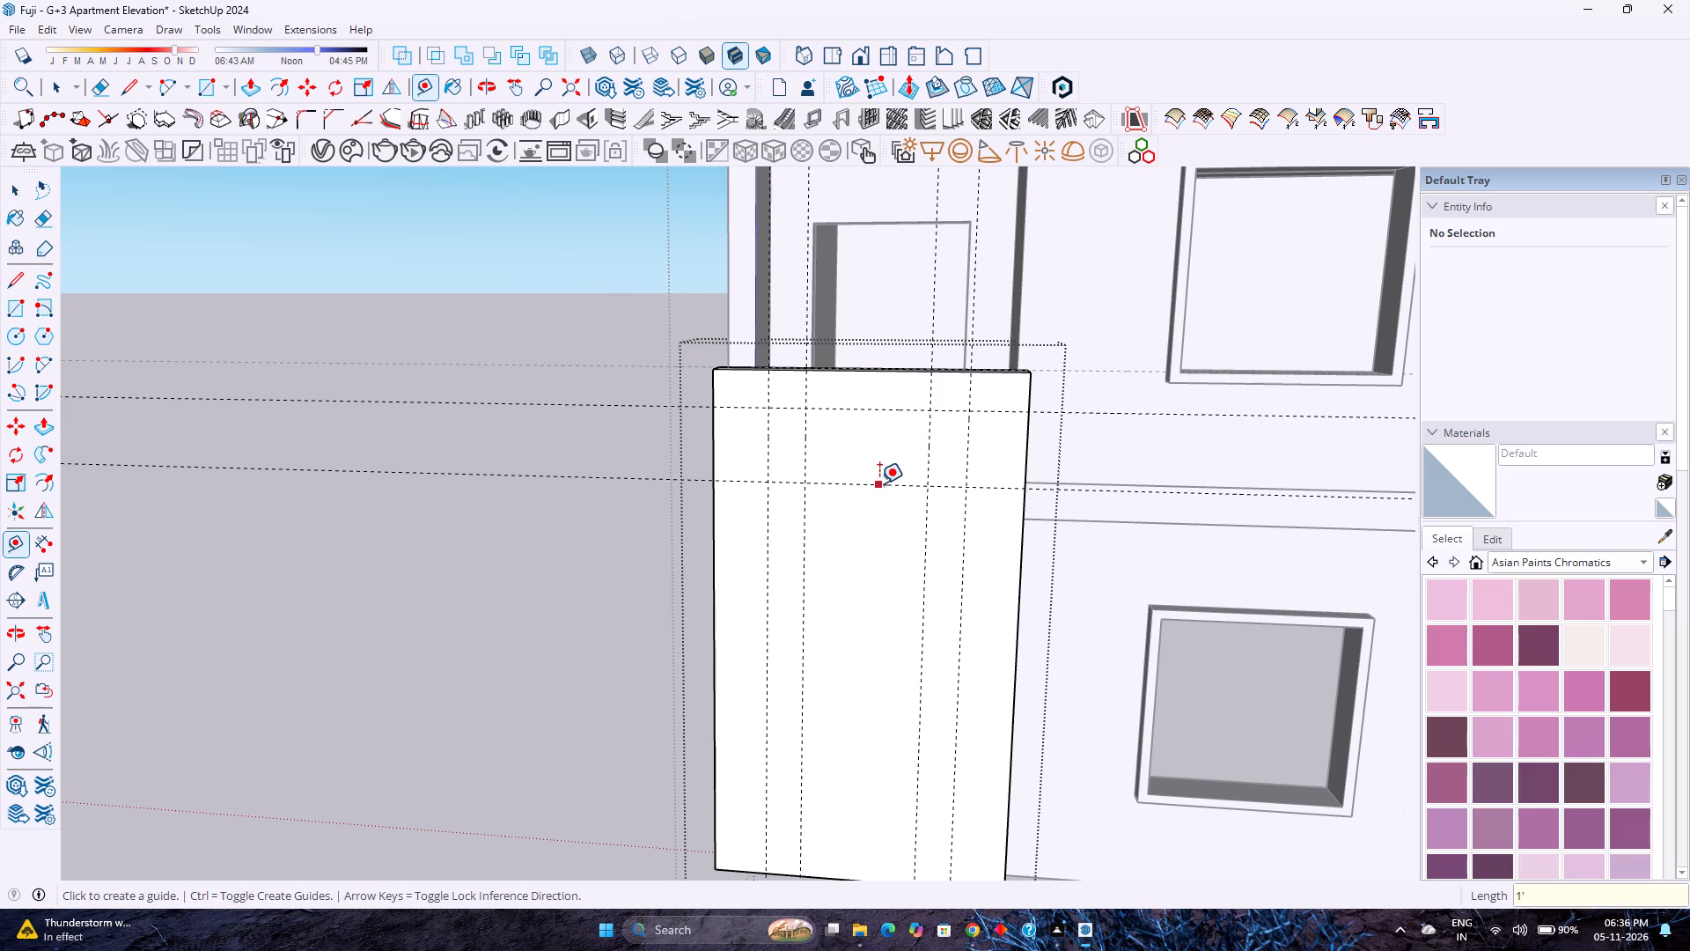
pyautogui.click(879, 483)
pyautogui.write("1'")
pyautogui.press('Return')
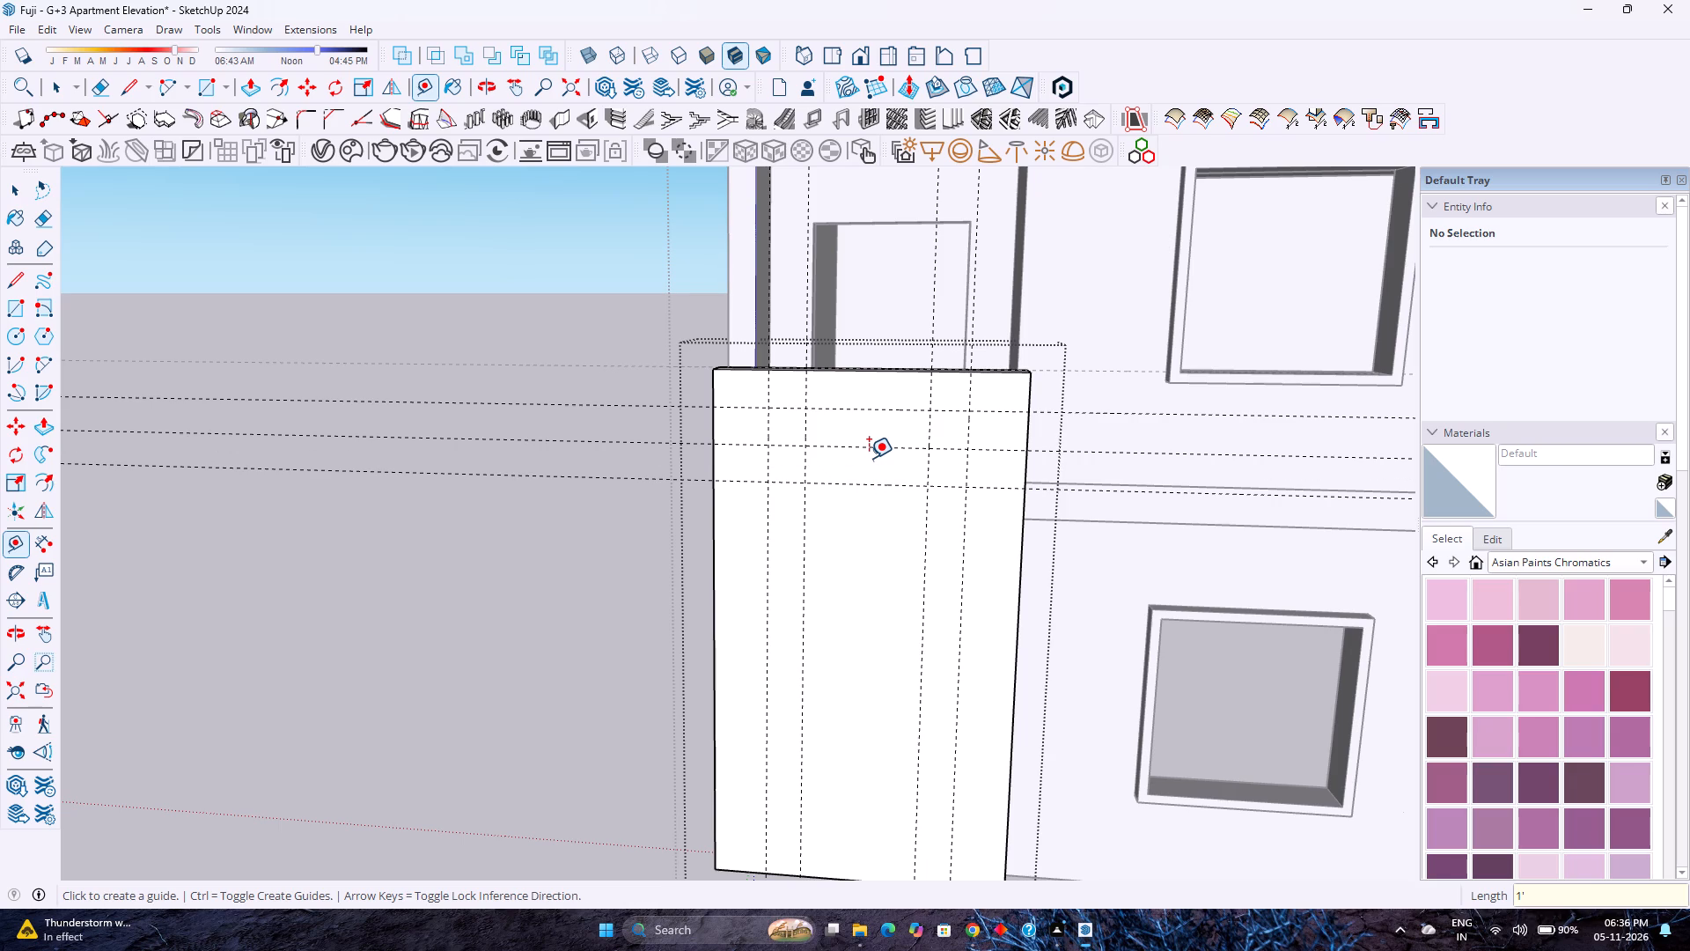
# Draw two 2' vertical lines along the outer vertical guides, from the front face's top edge down to the middle horizontal guide.
pyautogui.press('a')
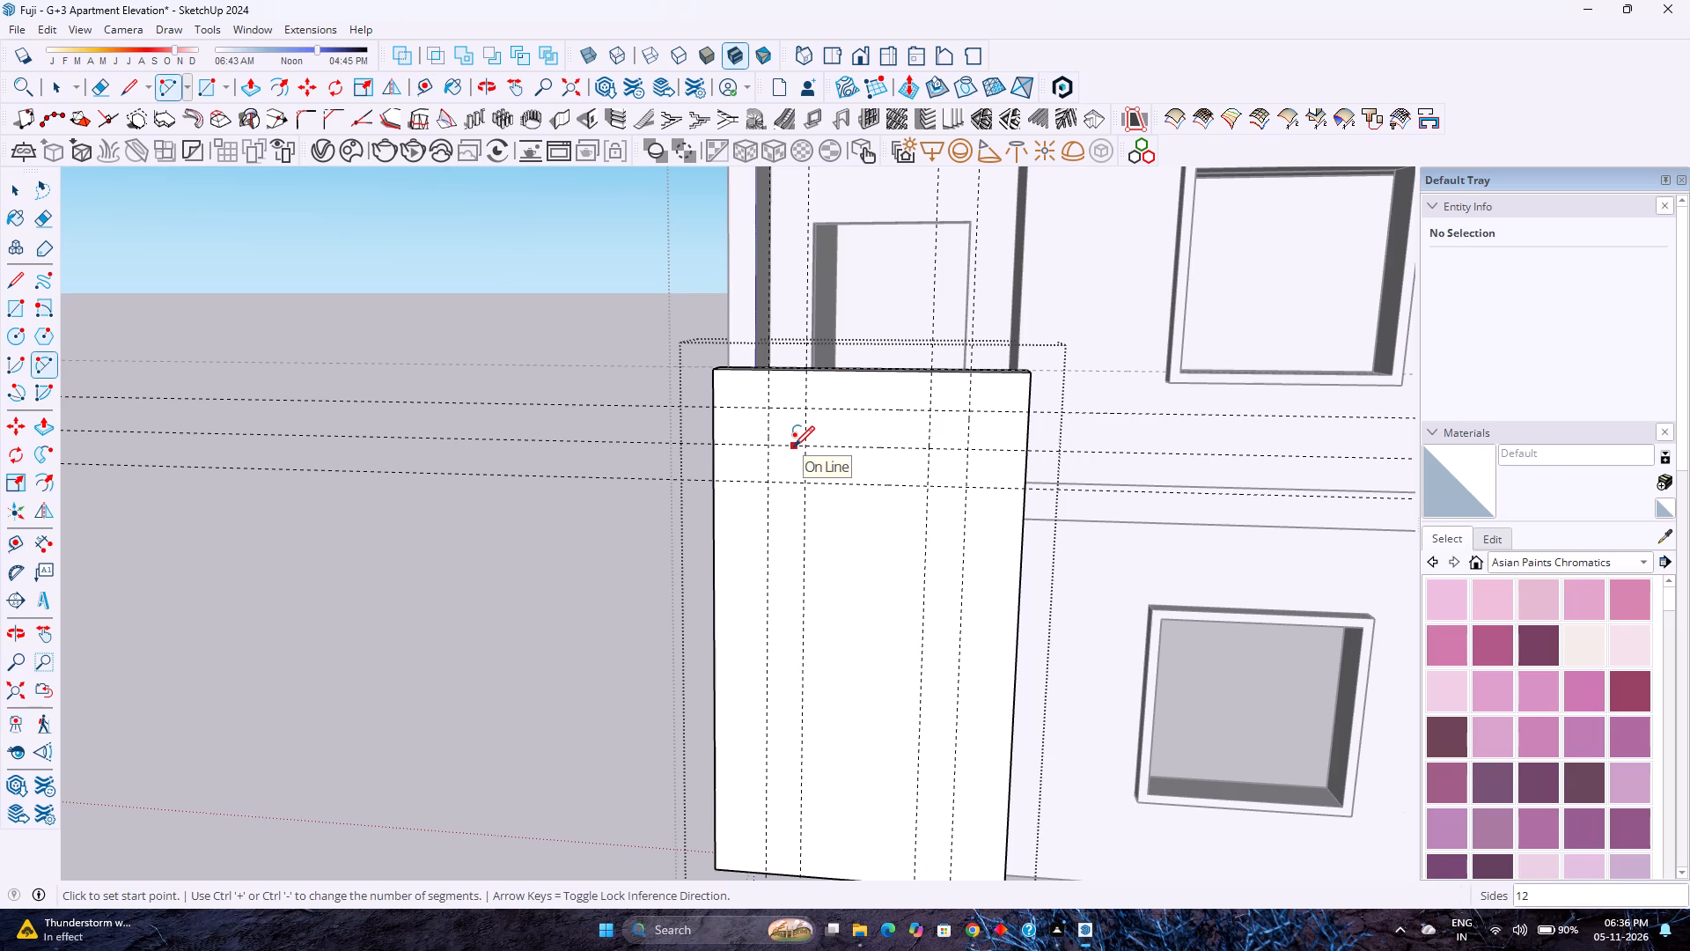
pyautogui.press('l')
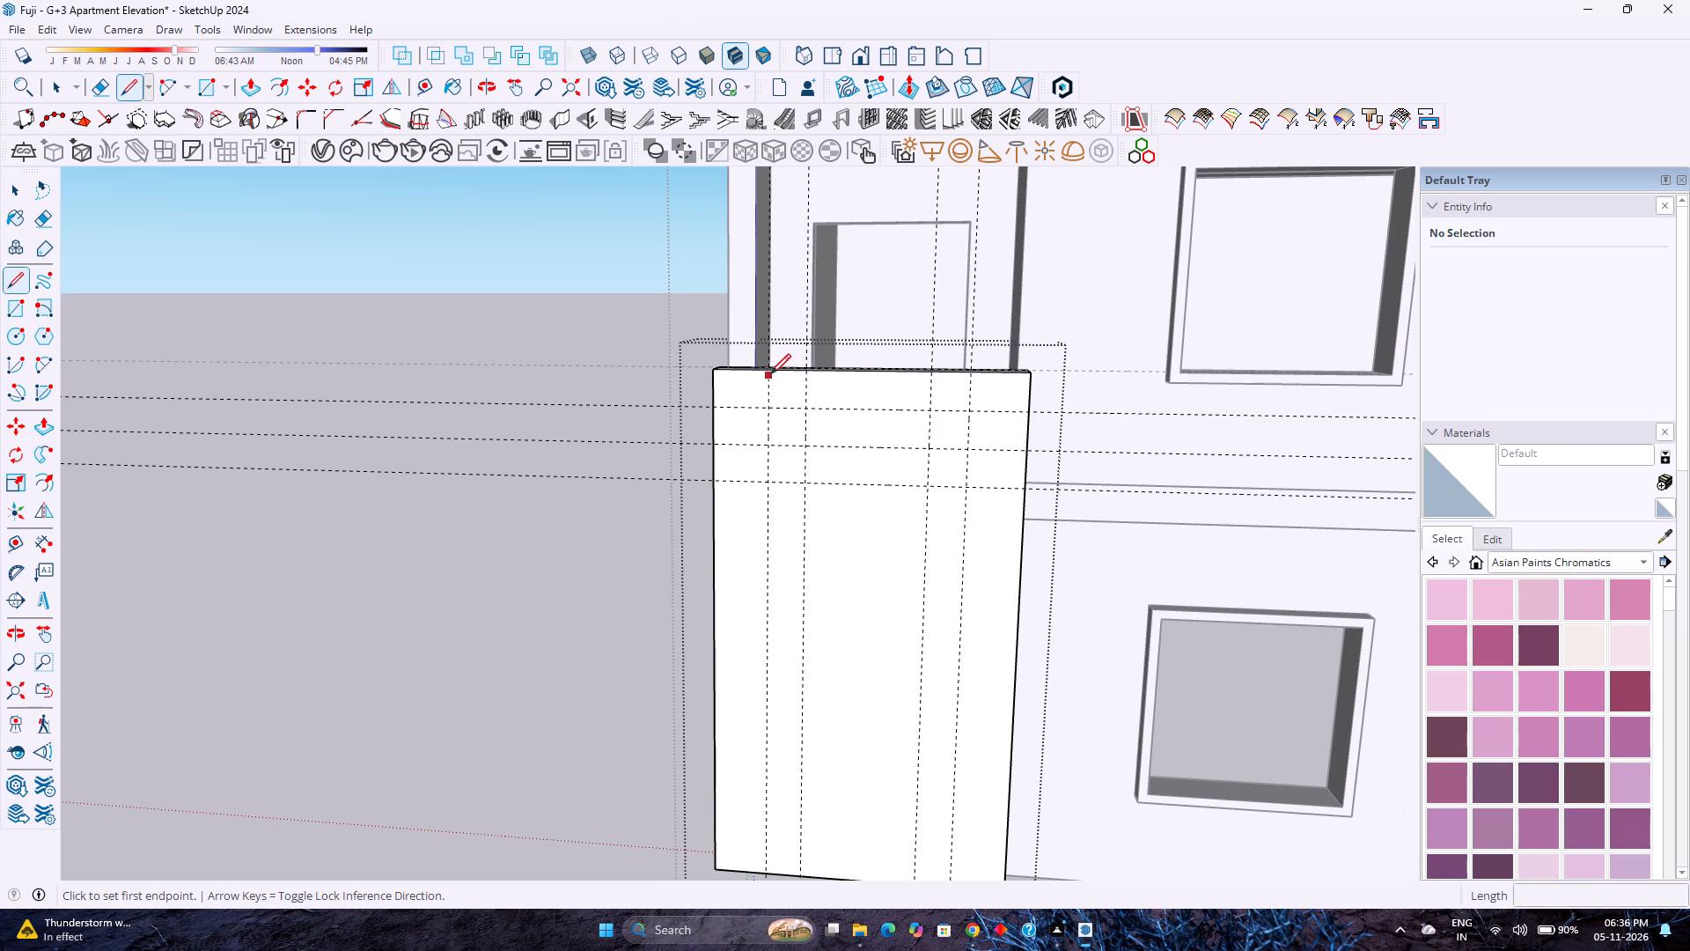
pyautogui.click(769, 371)
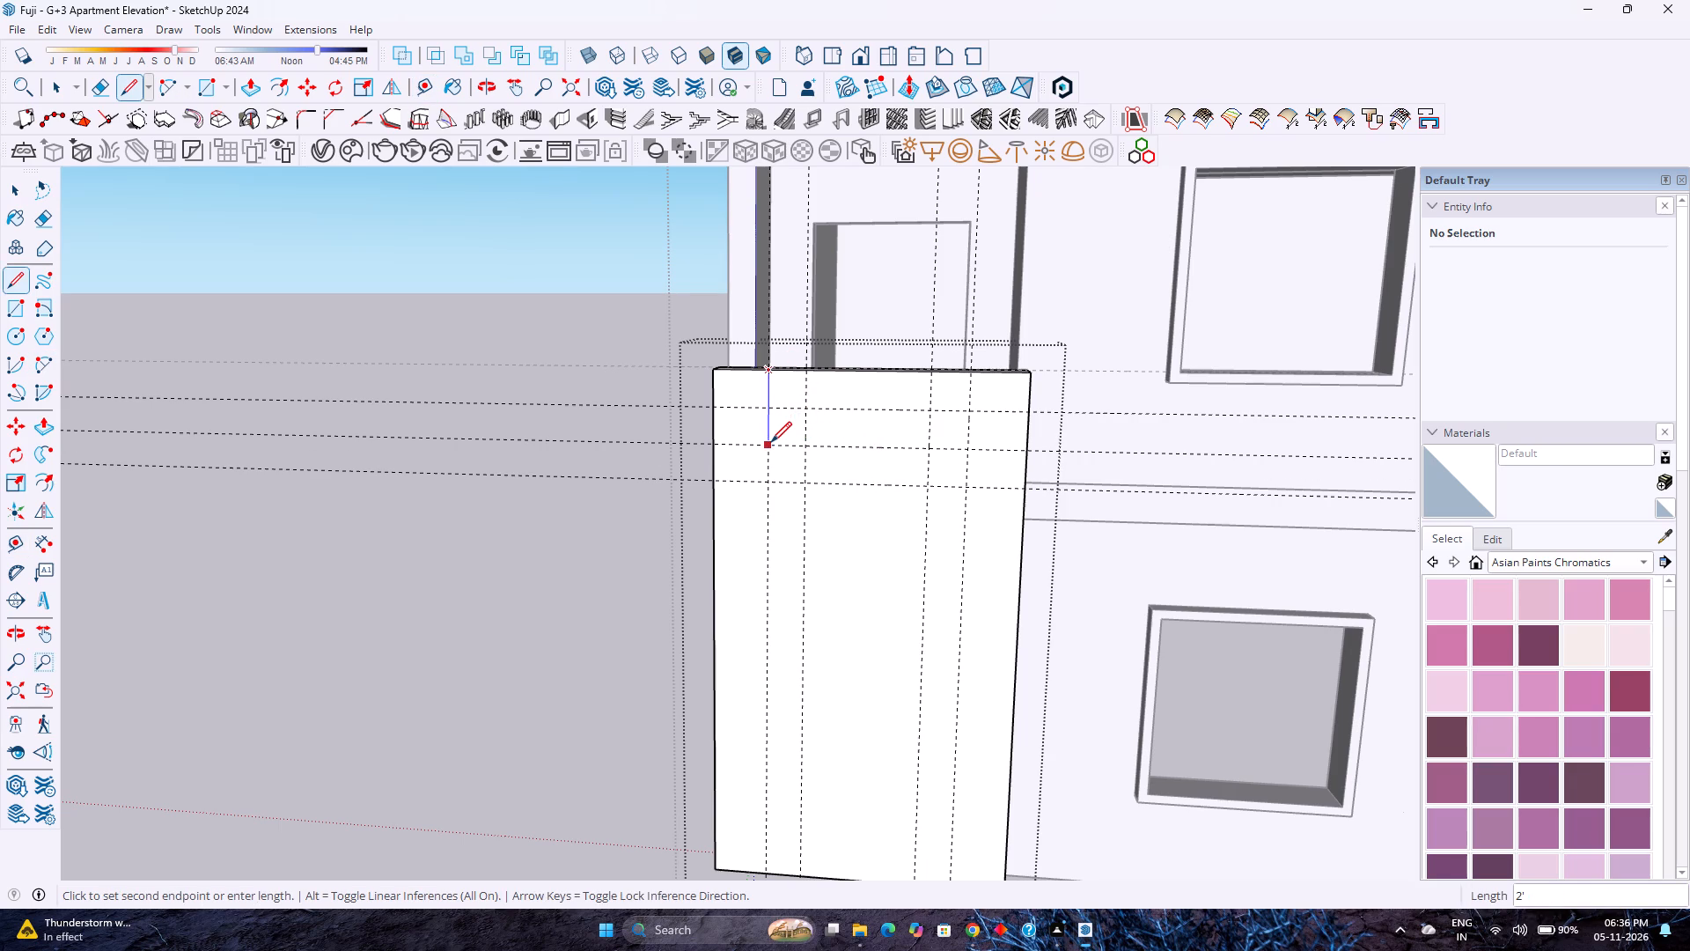
pyautogui.click(771, 443)
pyautogui.press('Escape')
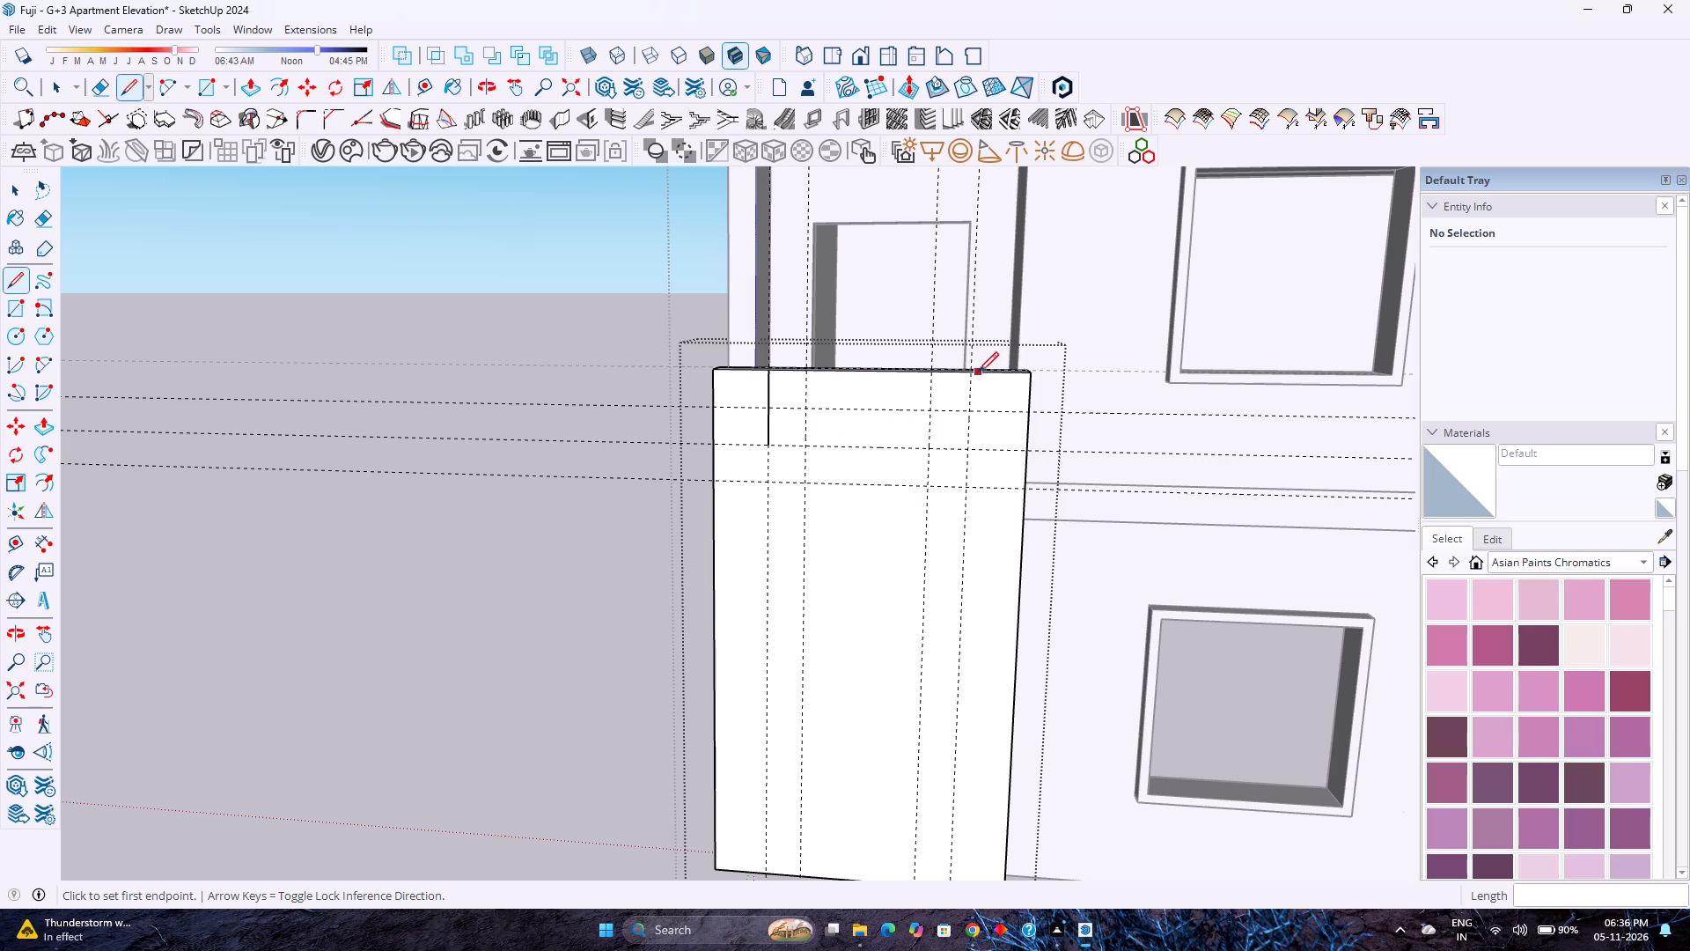
pyautogui.click(975, 374)
pyautogui.click(961, 446)
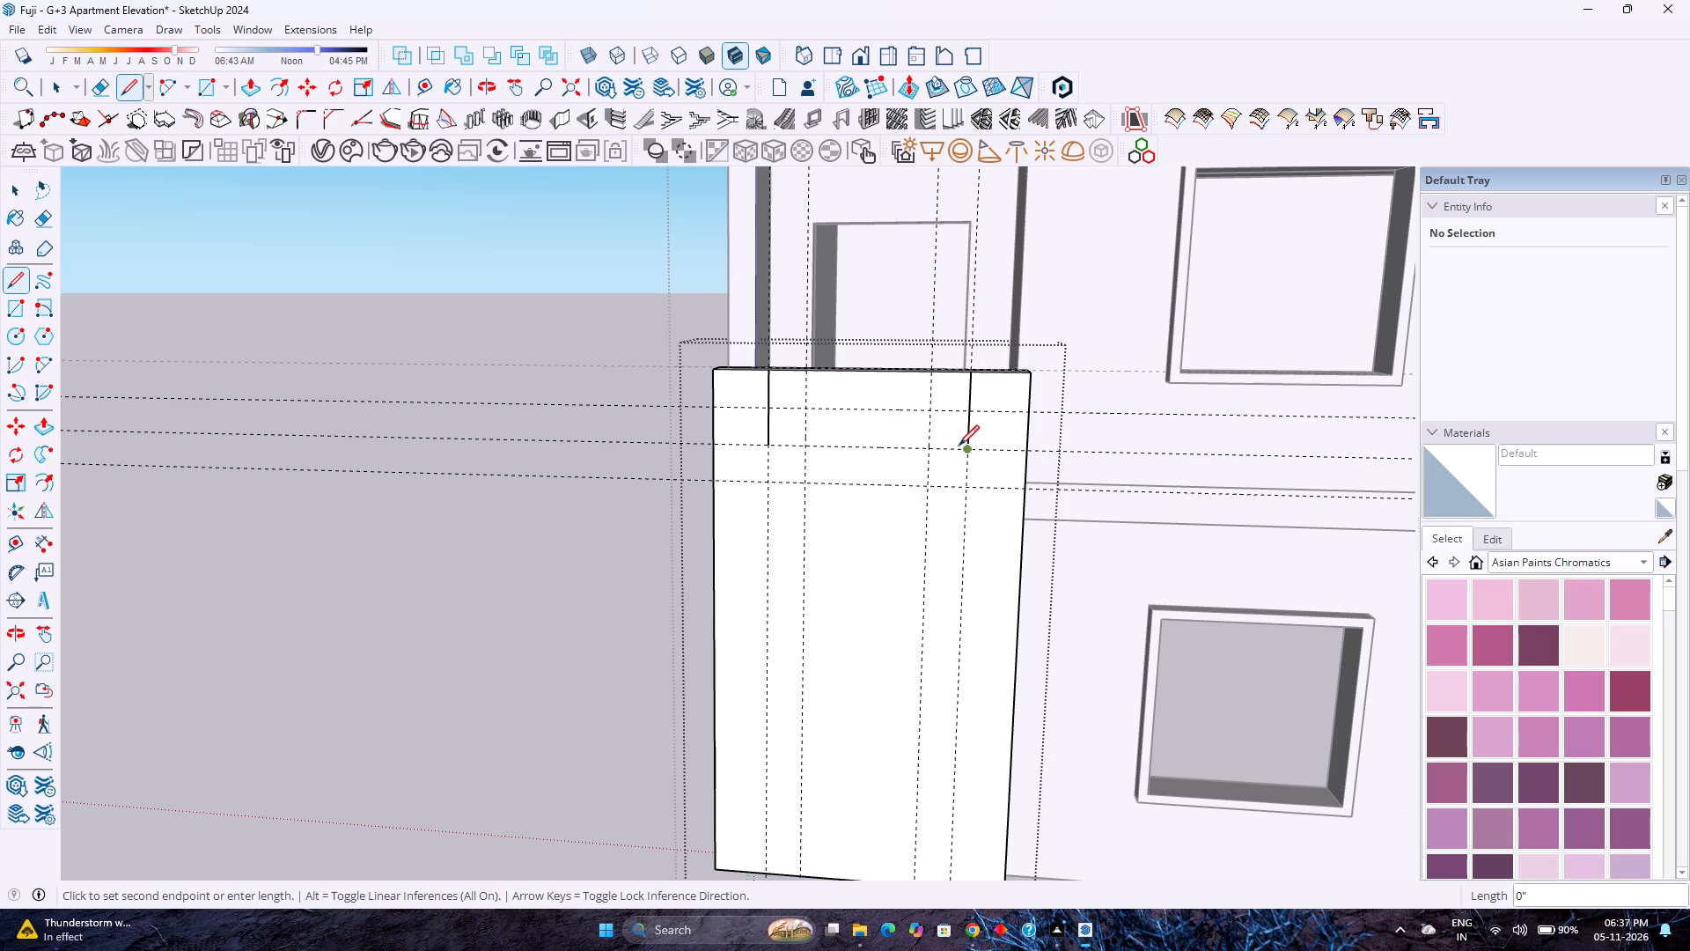
# Draw tangent 2-point arcs from both vertical lines' lower ends to where the inner vertical guides meet the lower horizontal guide.
pyautogui.press('a')
pyautogui.click(773, 452)
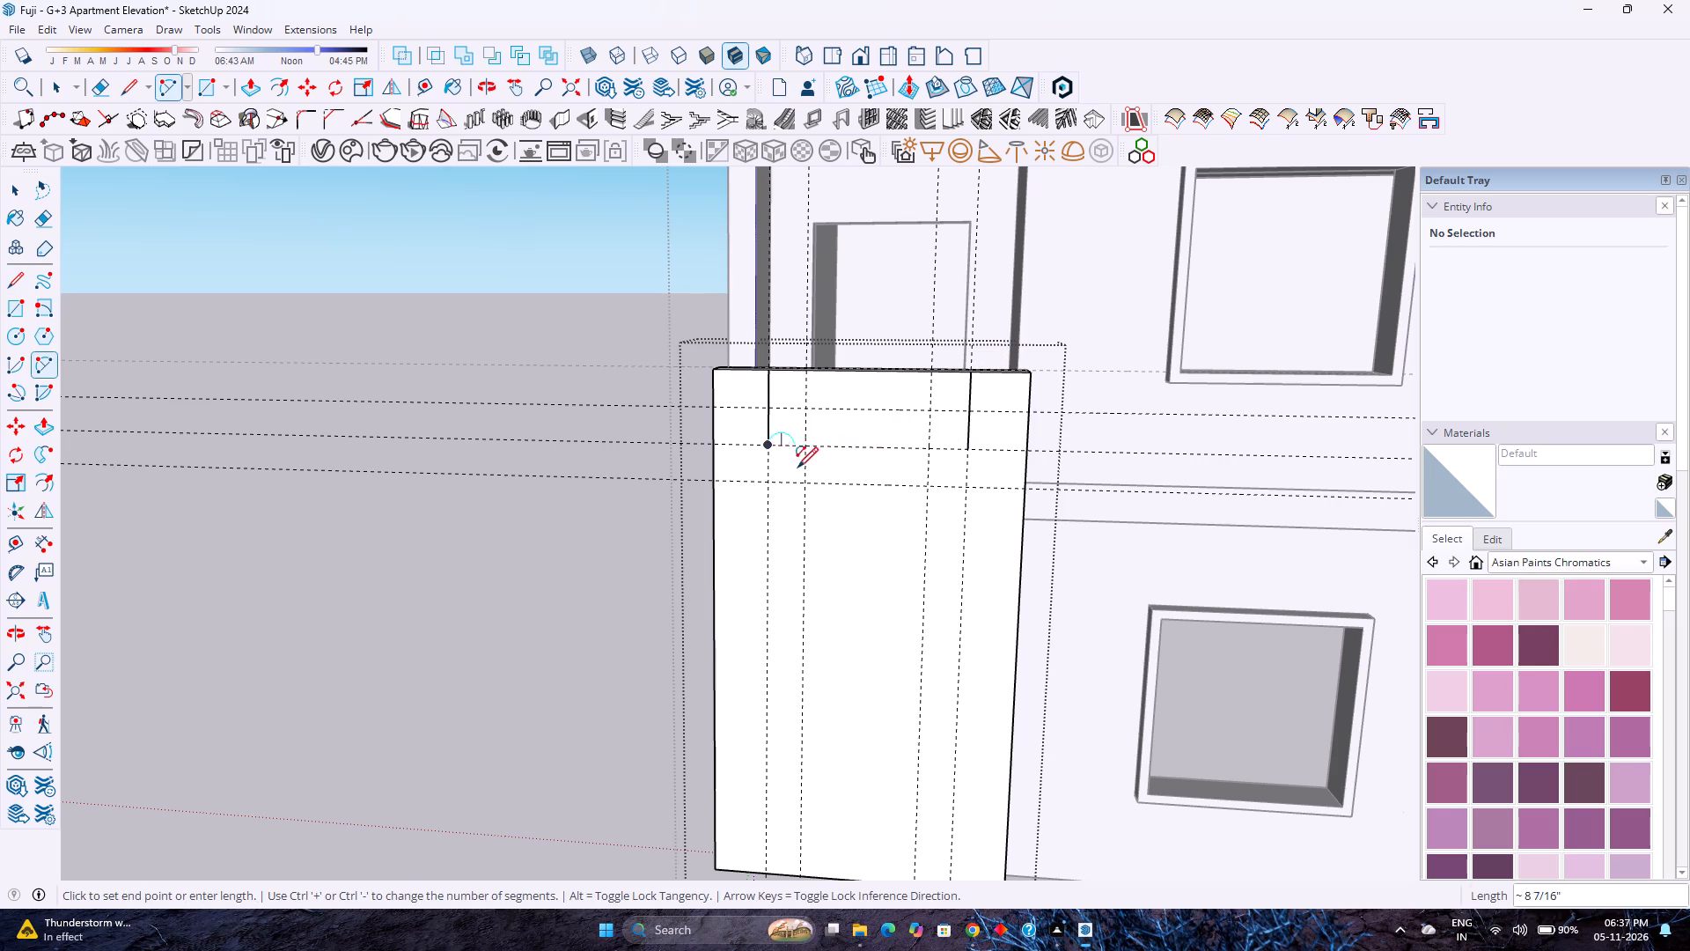
pyautogui.doubleClick(805, 480)
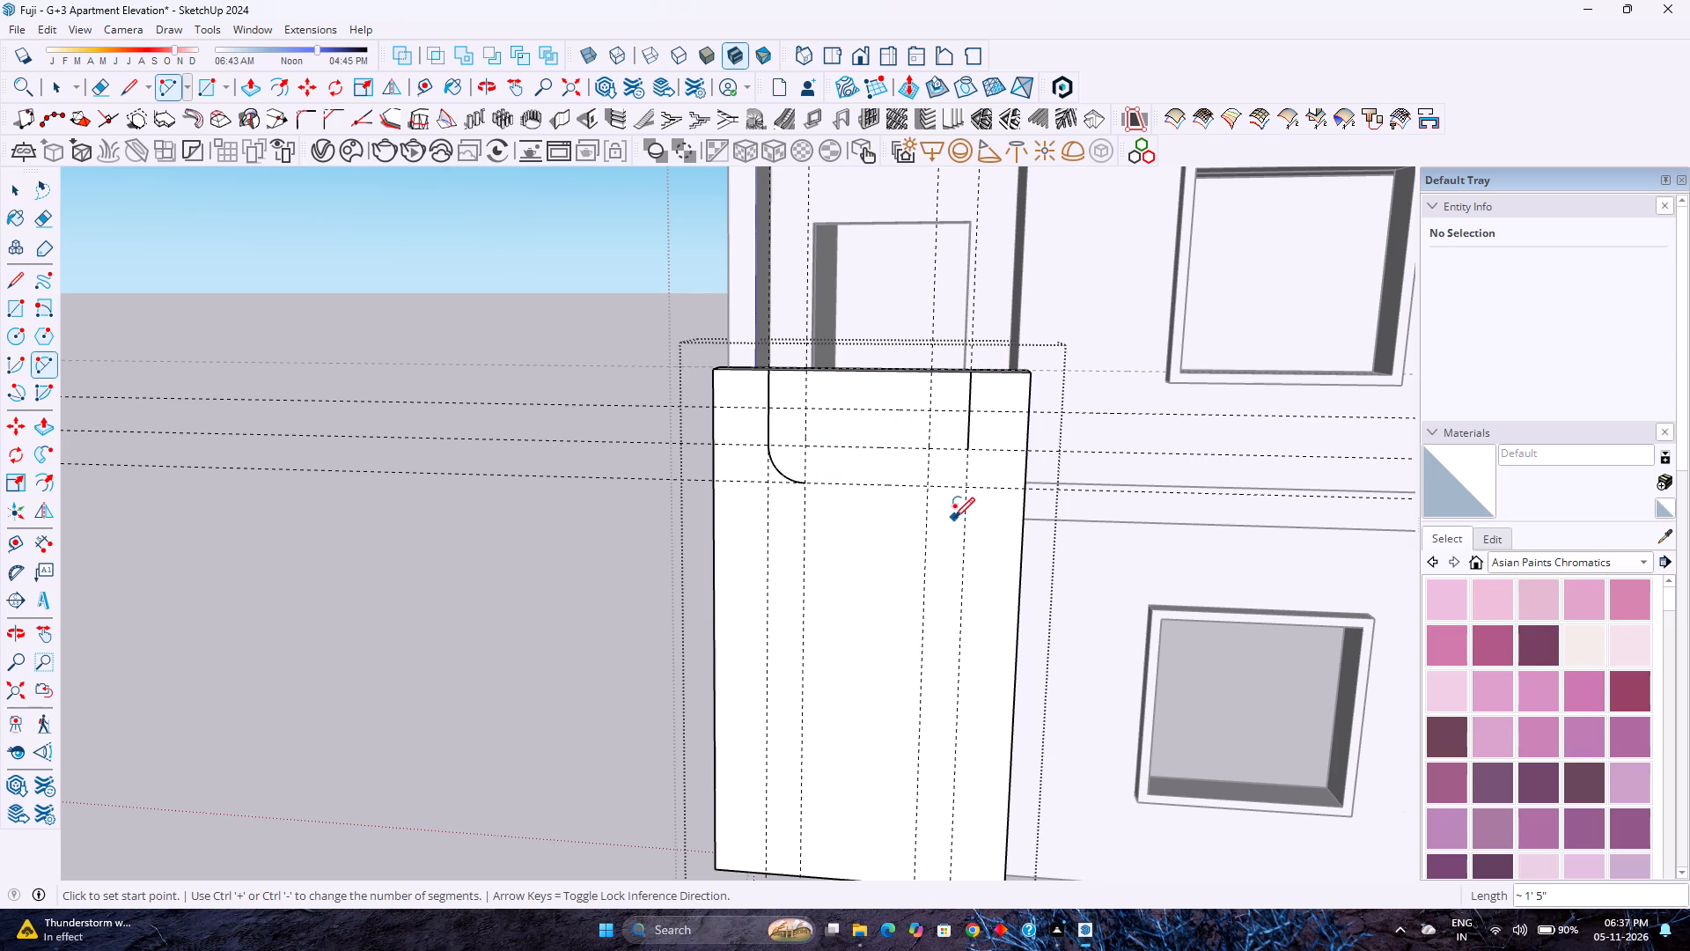
pyautogui.click(928, 484)
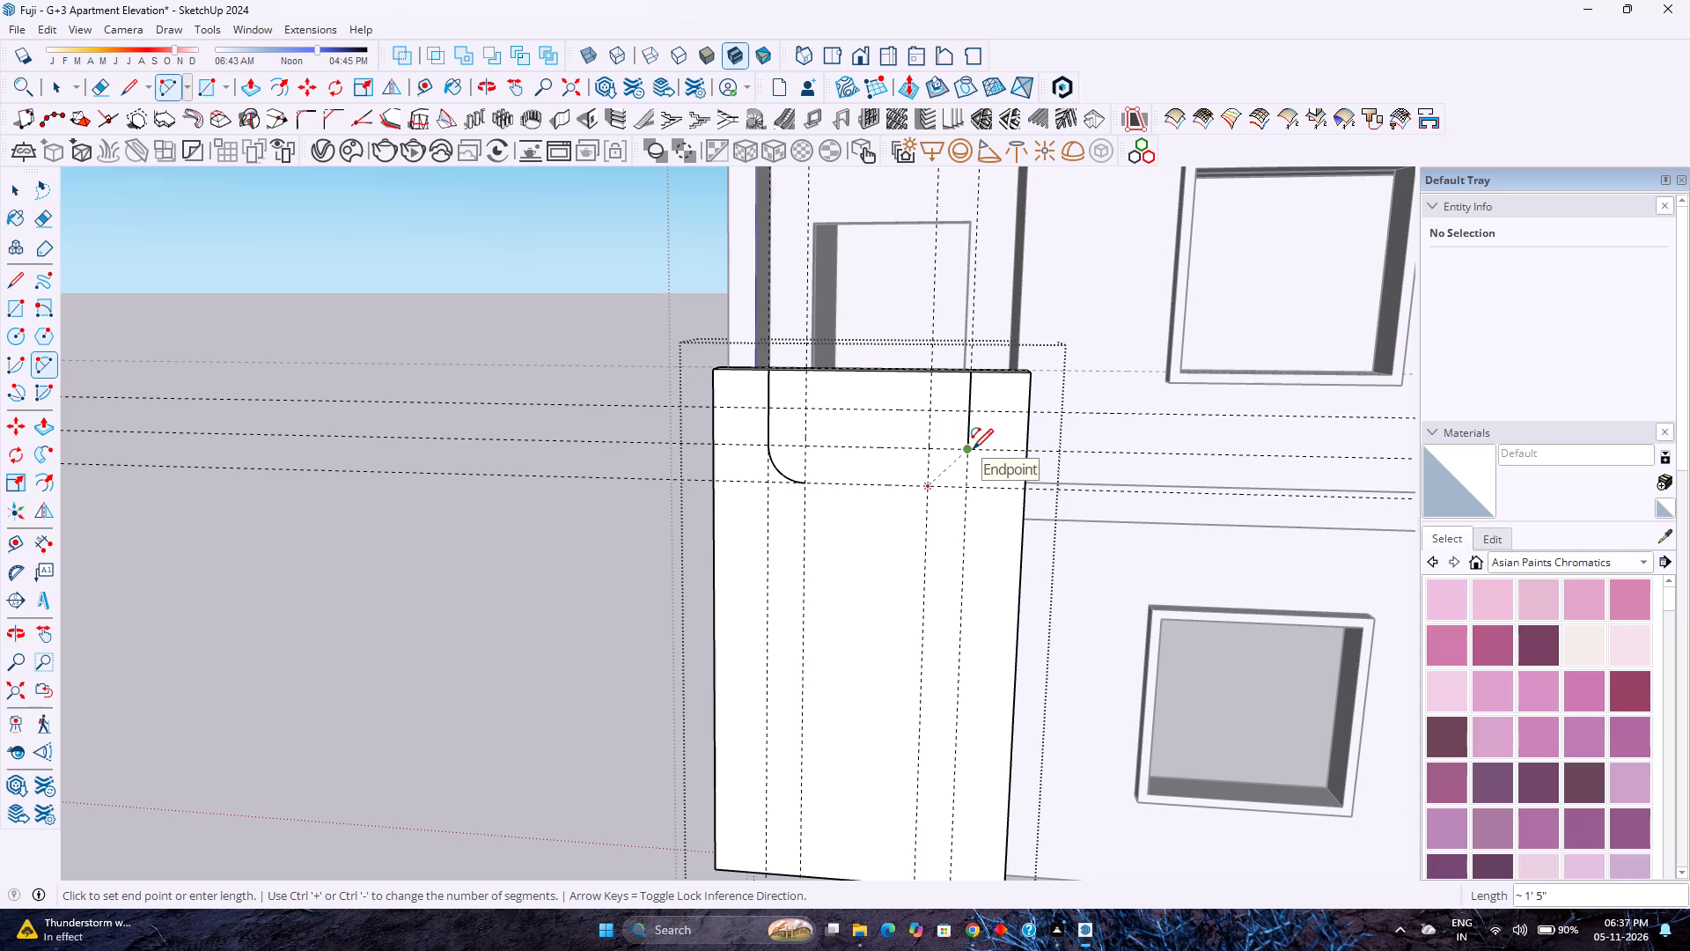
pyautogui.click(973, 449)
pyautogui.doubleClick(970, 470)
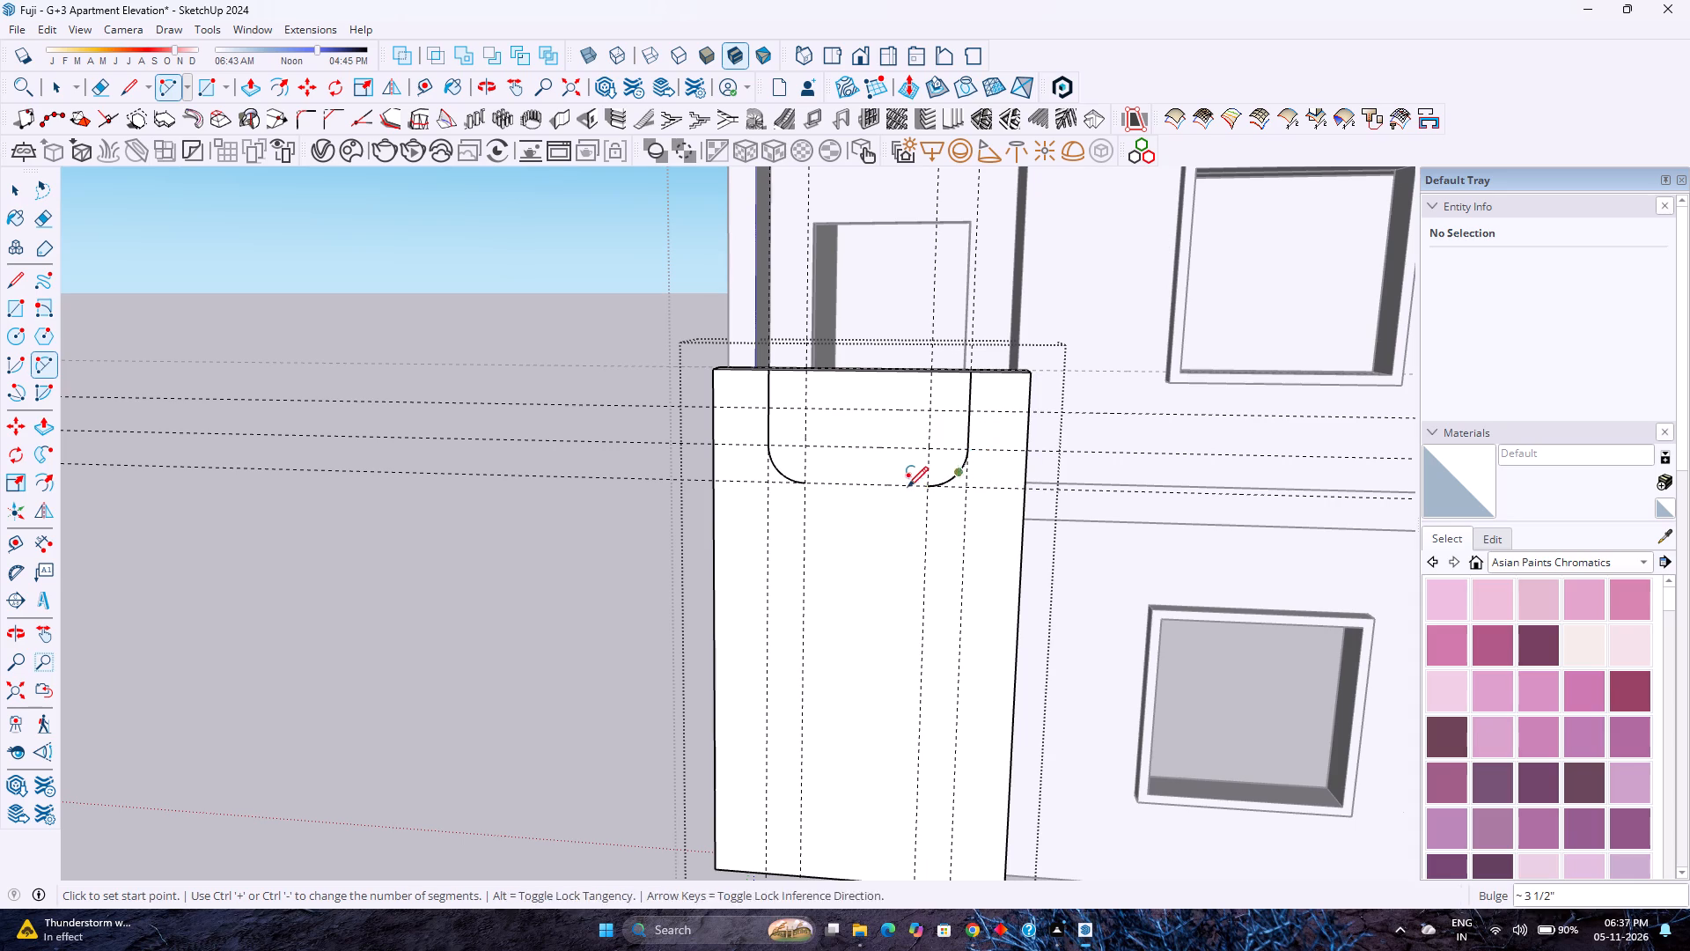
# Close the U-shaped outline with a 3' 3" line joining the lower ends of the two arcs.
pyautogui.press('l')
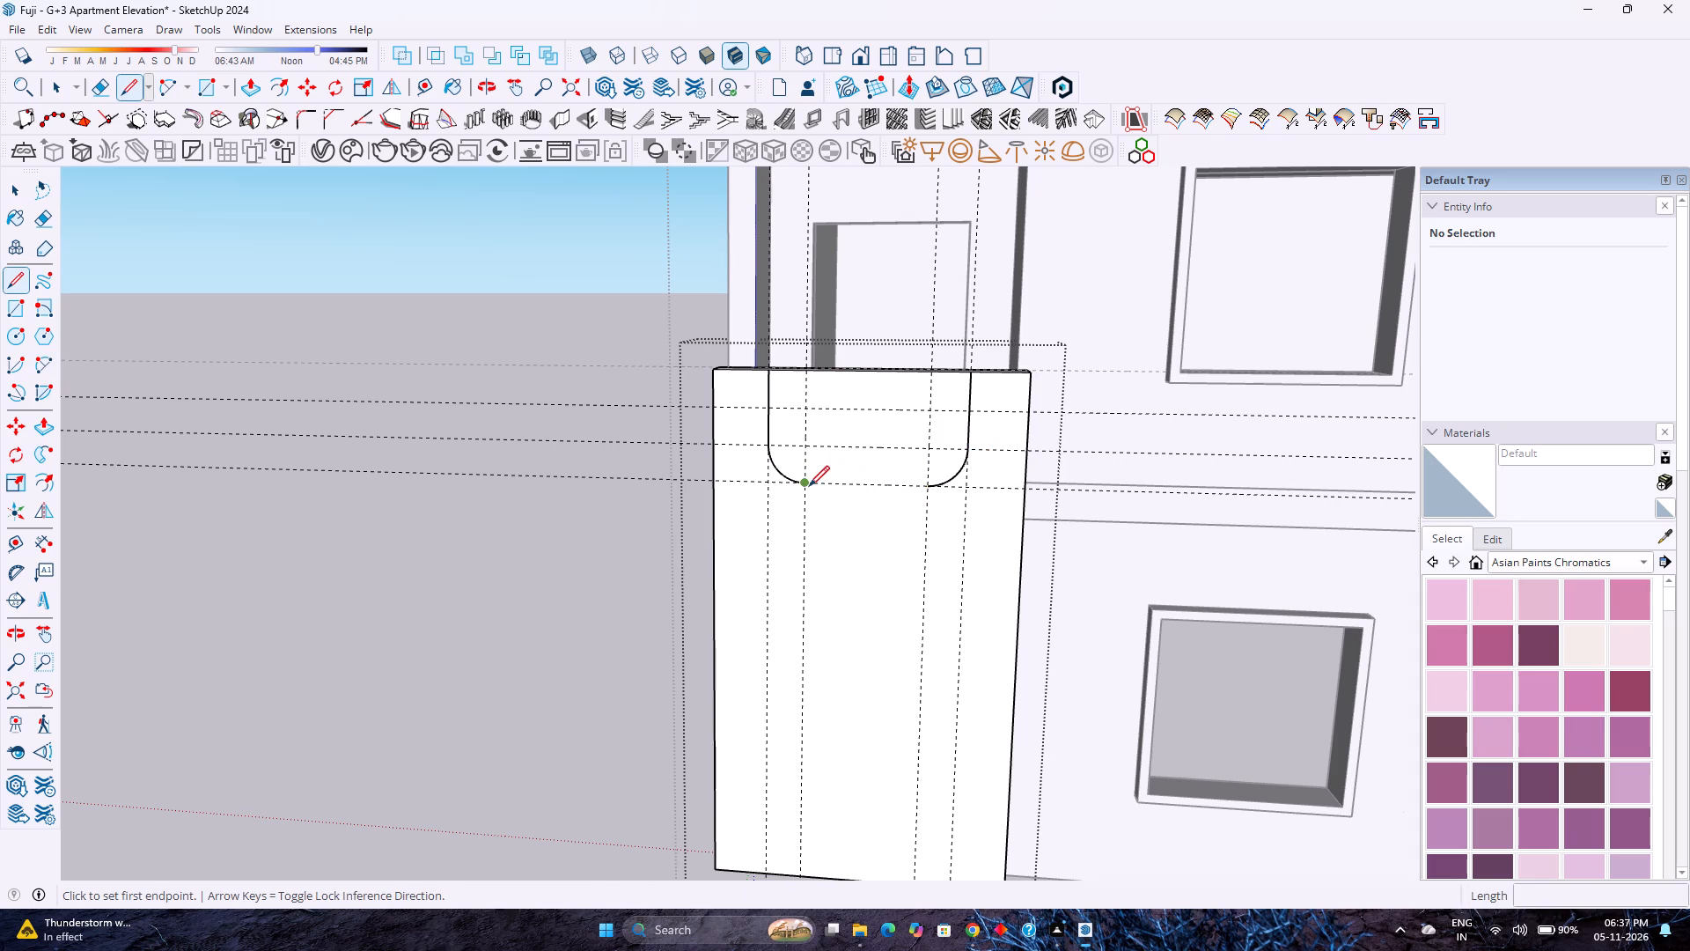
pyautogui.click(809, 486)
pyautogui.click(927, 490)
pyautogui.press('space')
# Push/Pull the rounded U-shaped face back 1' through the projection's thickness to cut a notch in its top.
pyautogui.scroll(1, 892, 460)
pyautogui.moveTo(890, 455); pyautogui.dragTo(725, 534, button='middle')
pyautogui.middleClick(725, 534)
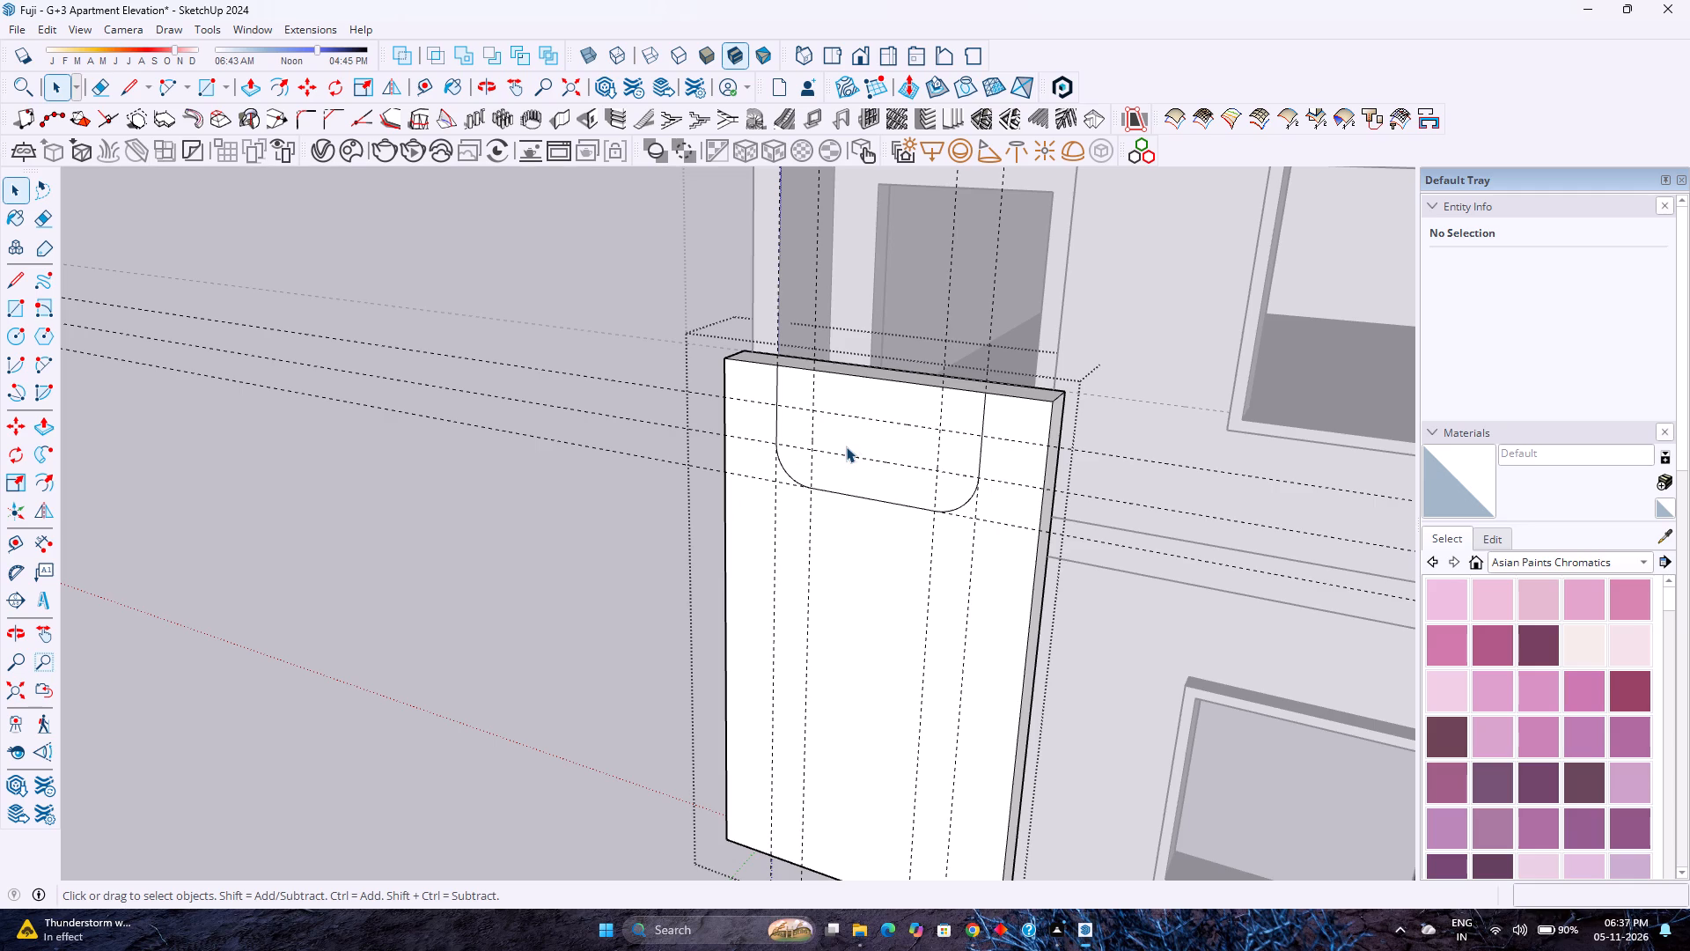
pyautogui.press('p')
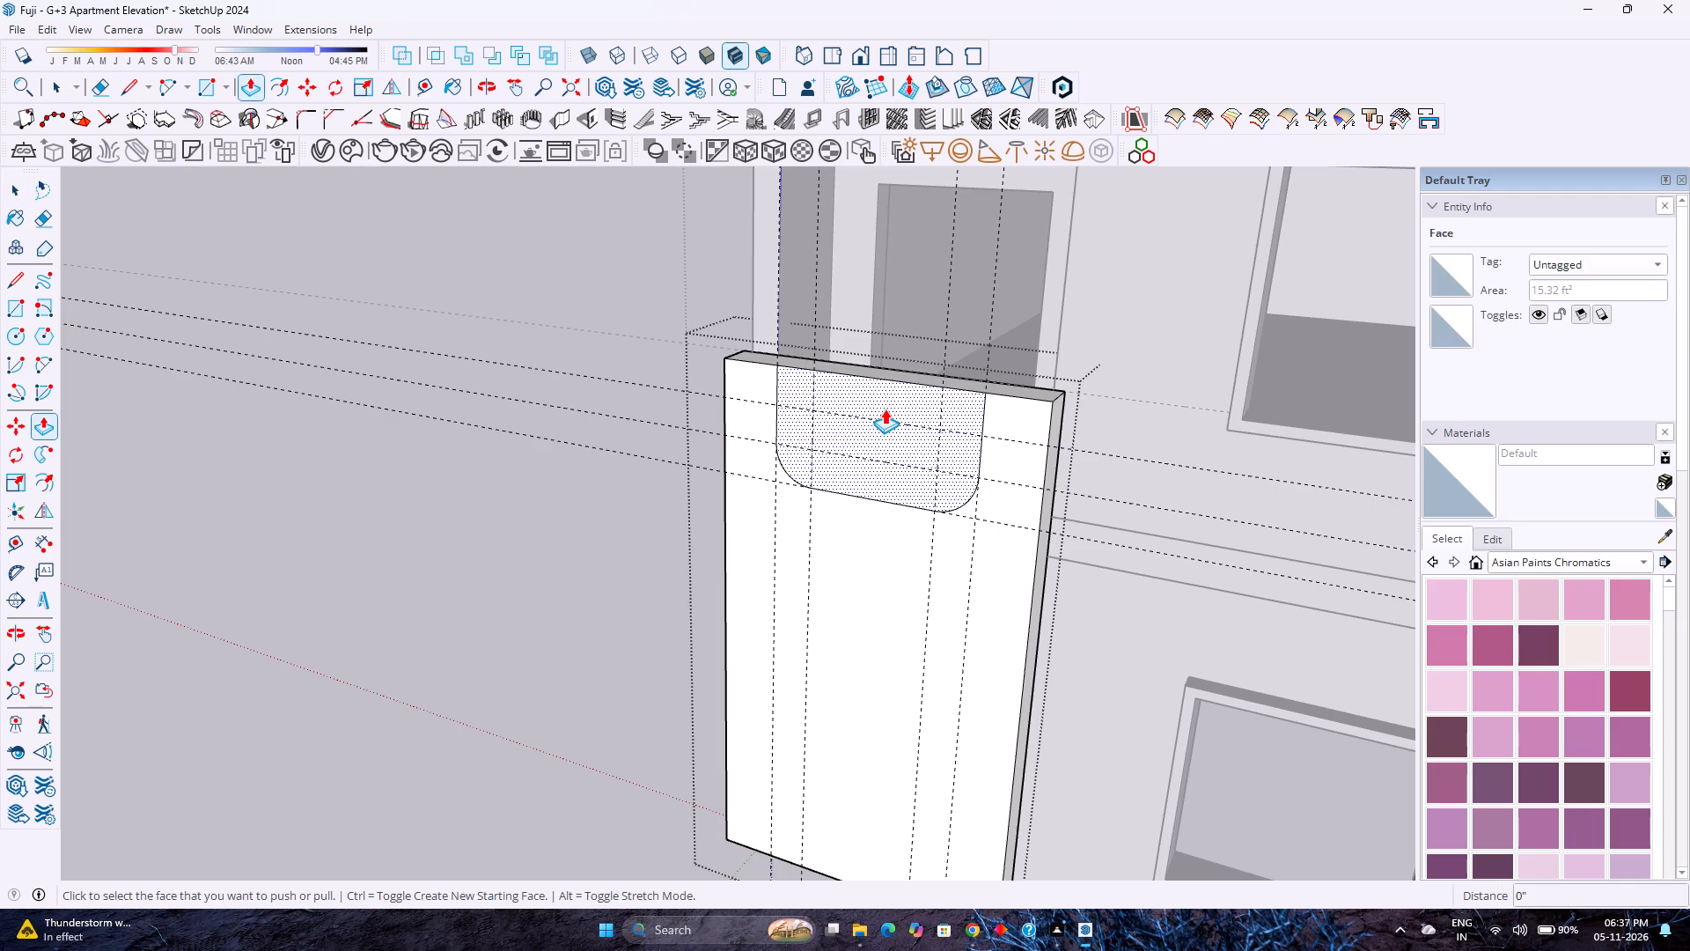
pyautogui.click(885, 409)
pyautogui.click(899, 388)
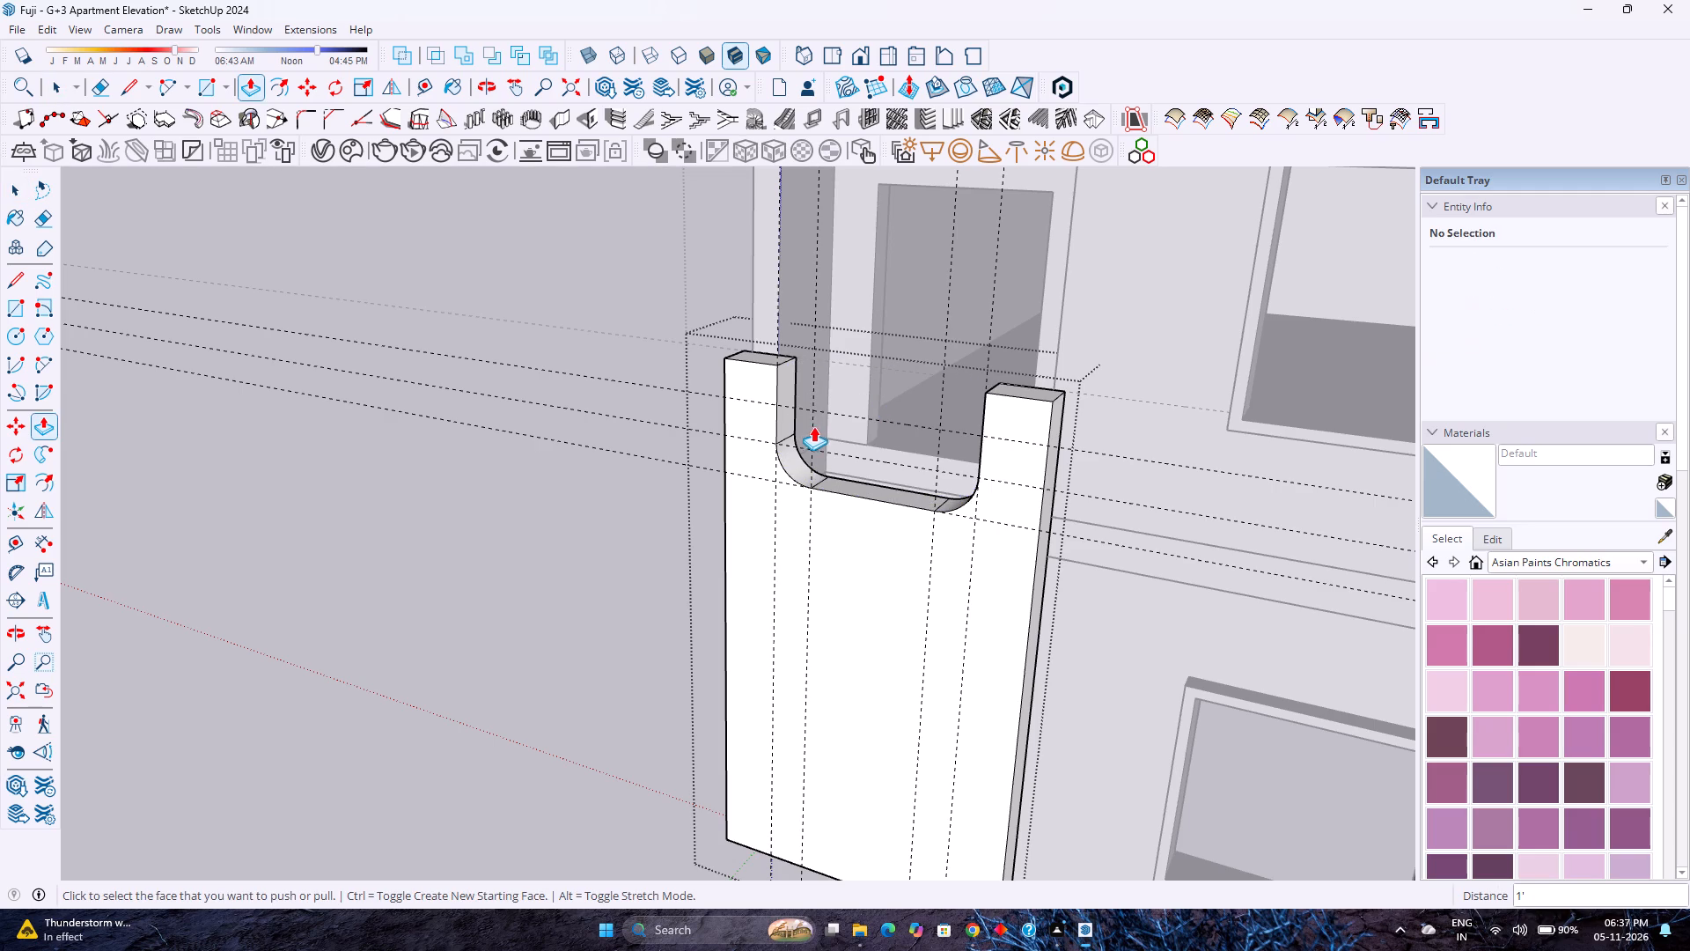
# Examine the rounded notch in the projection's top against the window and facade behind it.
pyautogui.middleClick(813, 430)
pyautogui.moveTo(813, 430); pyautogui.dragTo(876, 383, button='middle')
pyautogui.middleClick(876, 383)
pyautogui.middleClick(876, 383)
pyautogui.scroll(-6, 884, 381)
pyautogui.moveTo(779, 487); pyautogui.dragTo(963, 358, button='middle')
pyautogui.scroll(3, 762, 421)
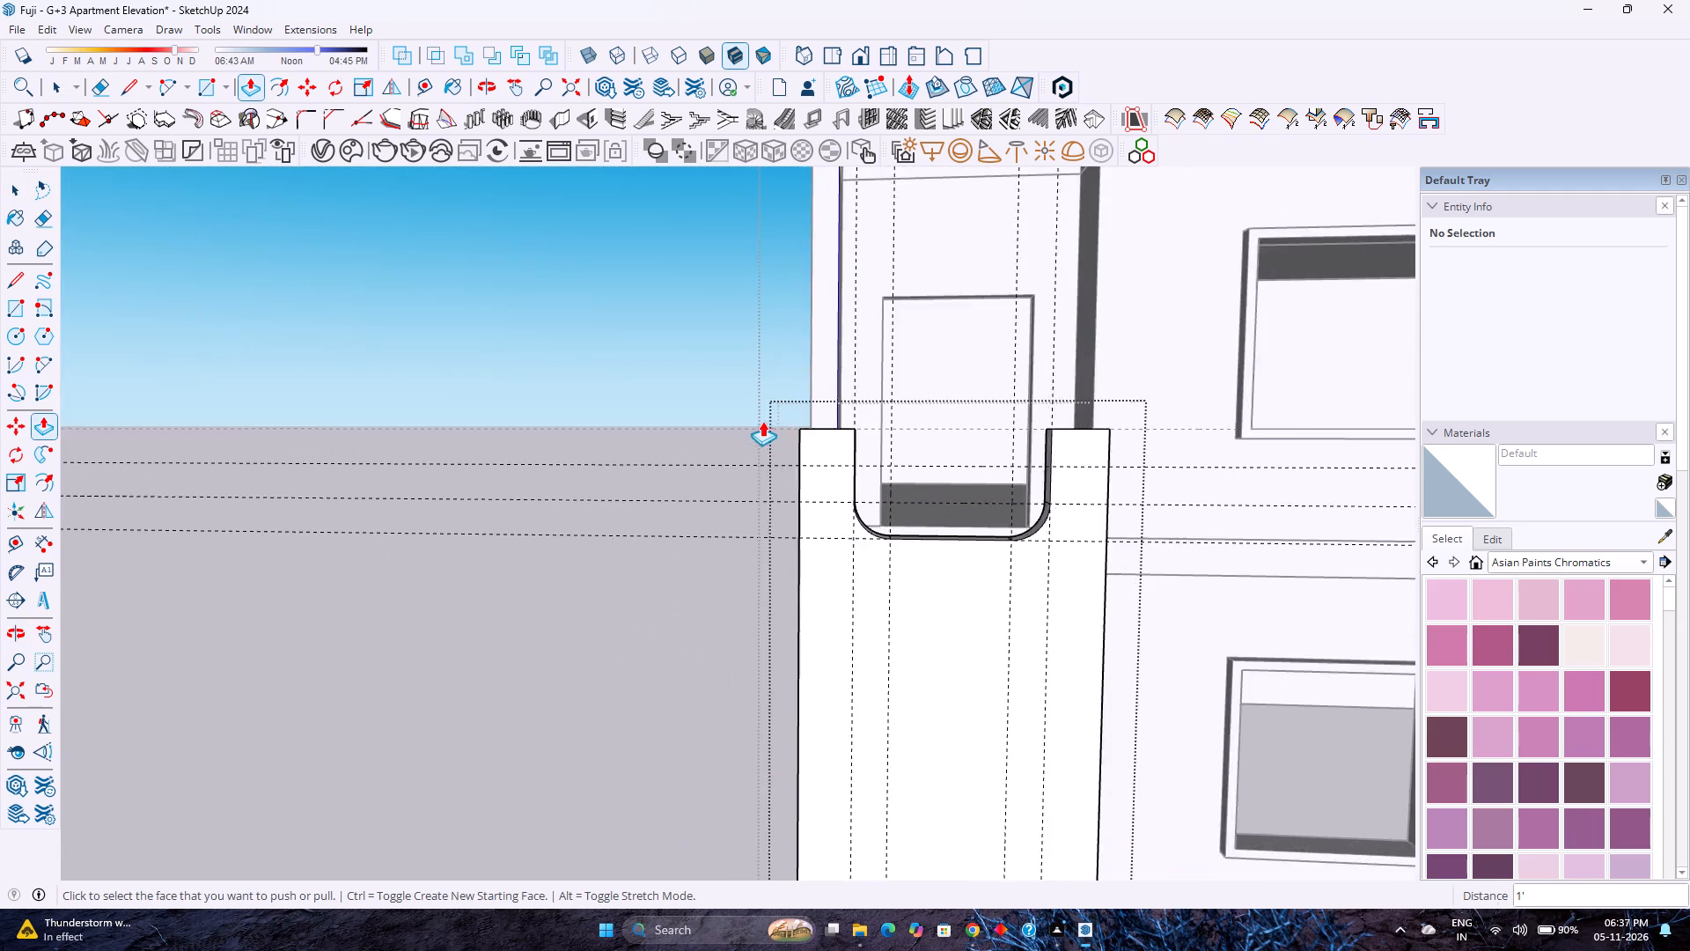
pyautogui.scroll(9, 762, 421)
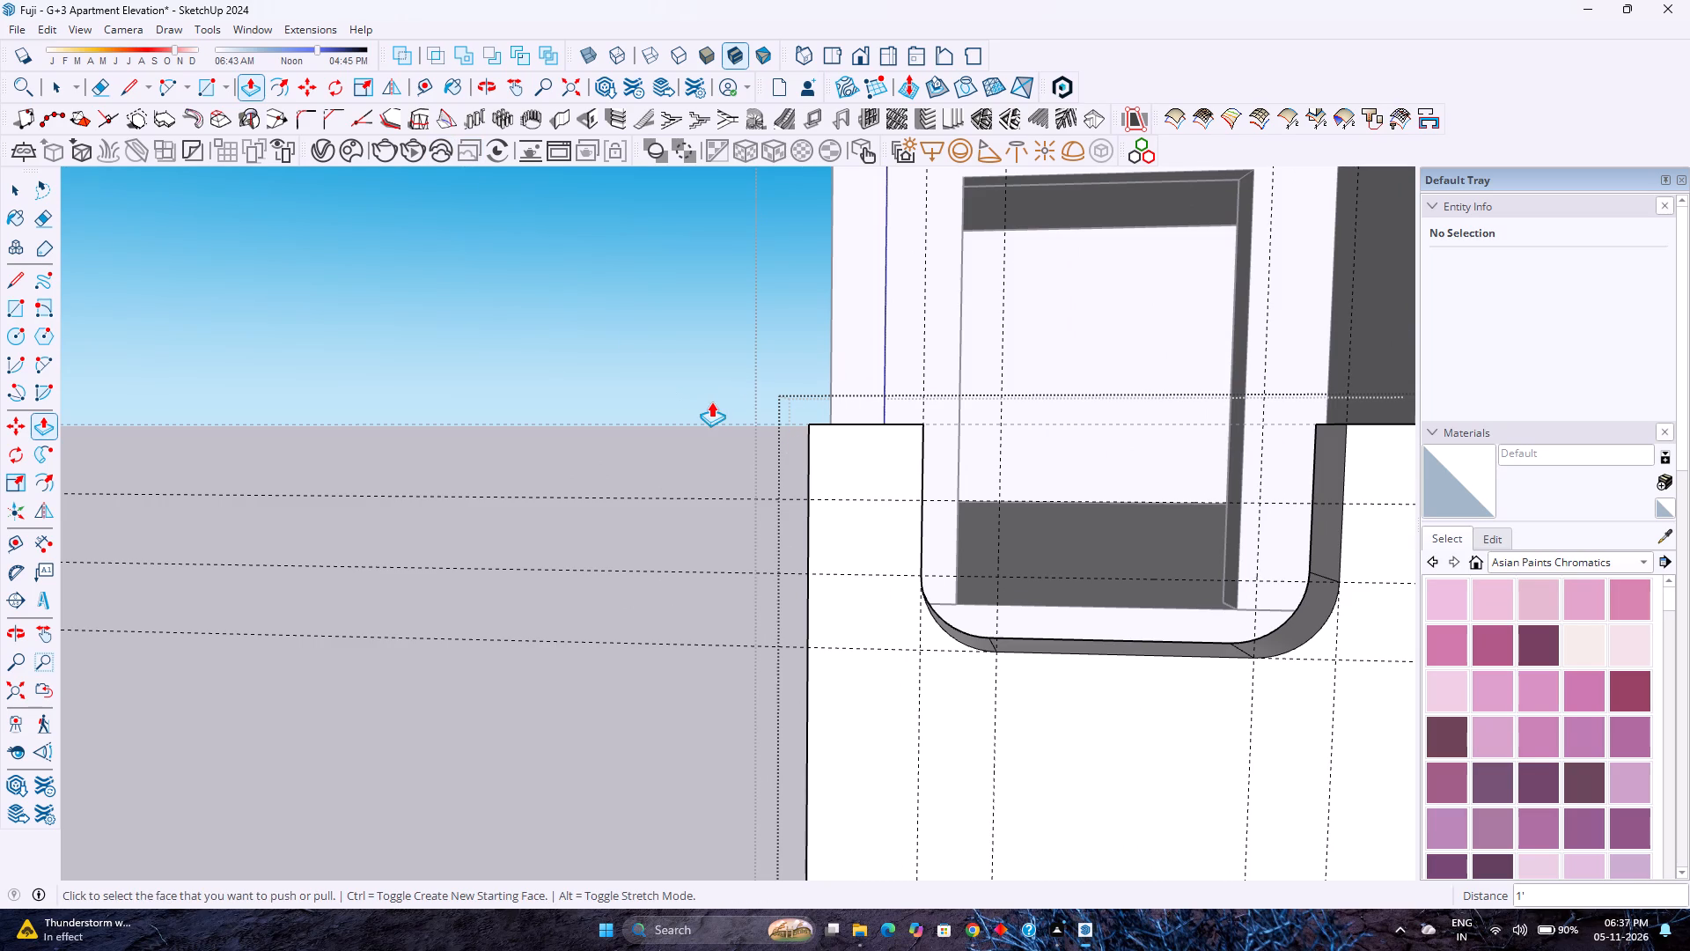
pyautogui.press('space')
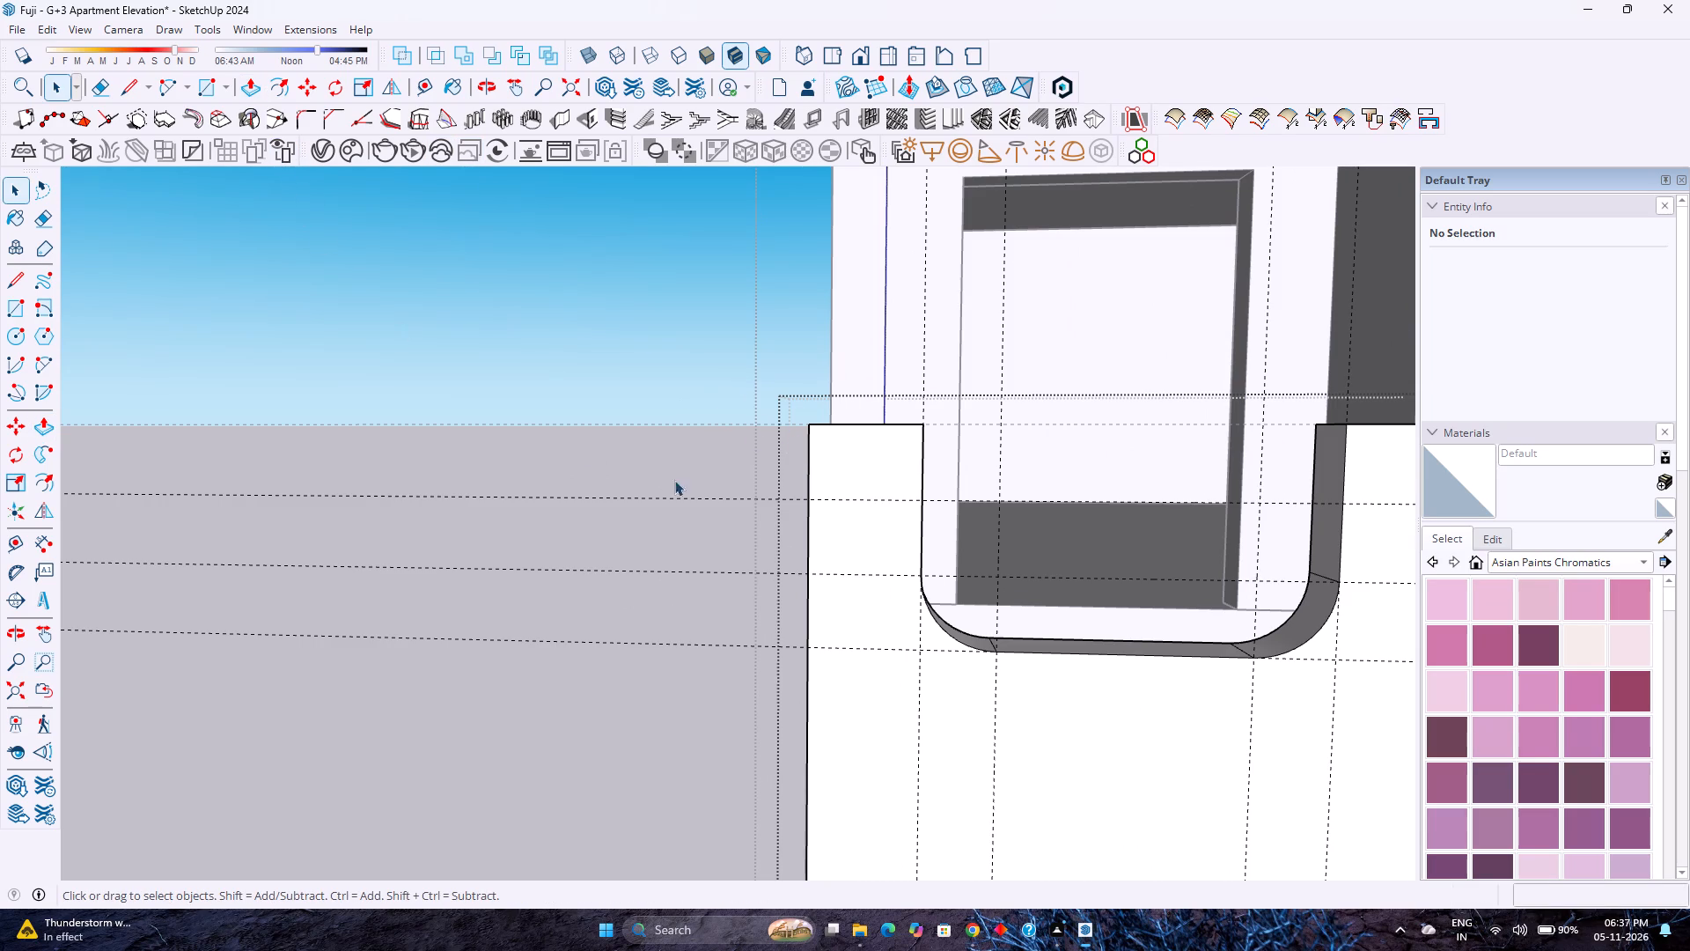
pyautogui.scroll(-19, 710, 486)
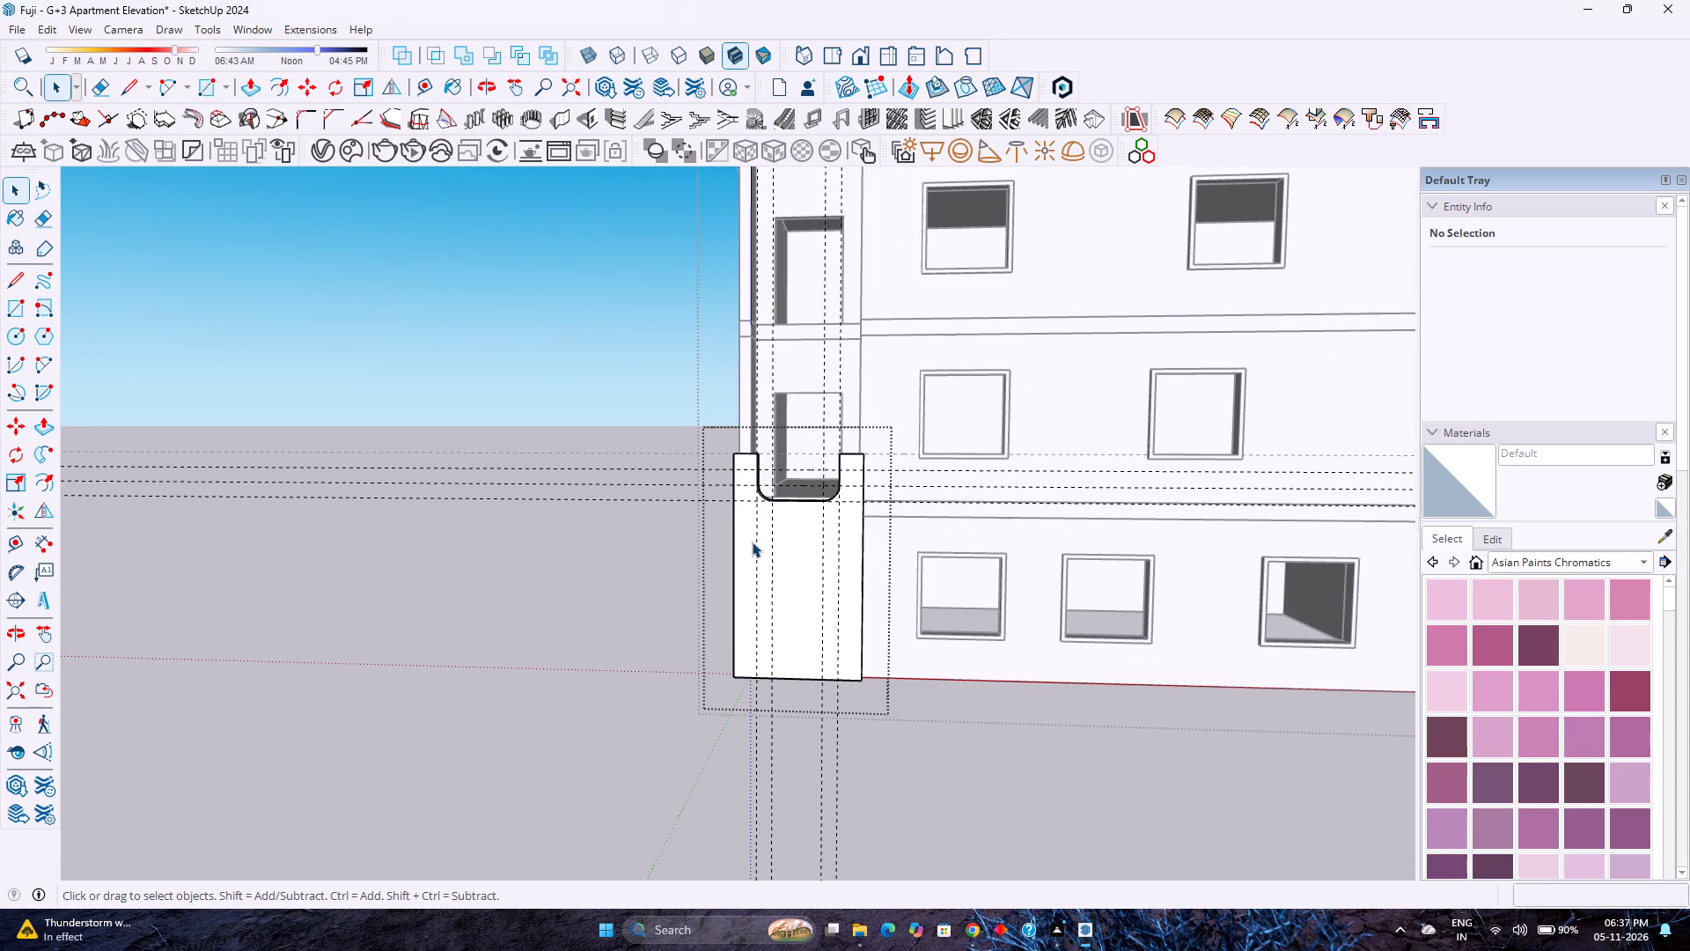
# Examine the notched projection's underside and how its base meets the main building.
pyautogui.moveTo(821, 610); pyautogui.dragTo(738, 477, button='middle')
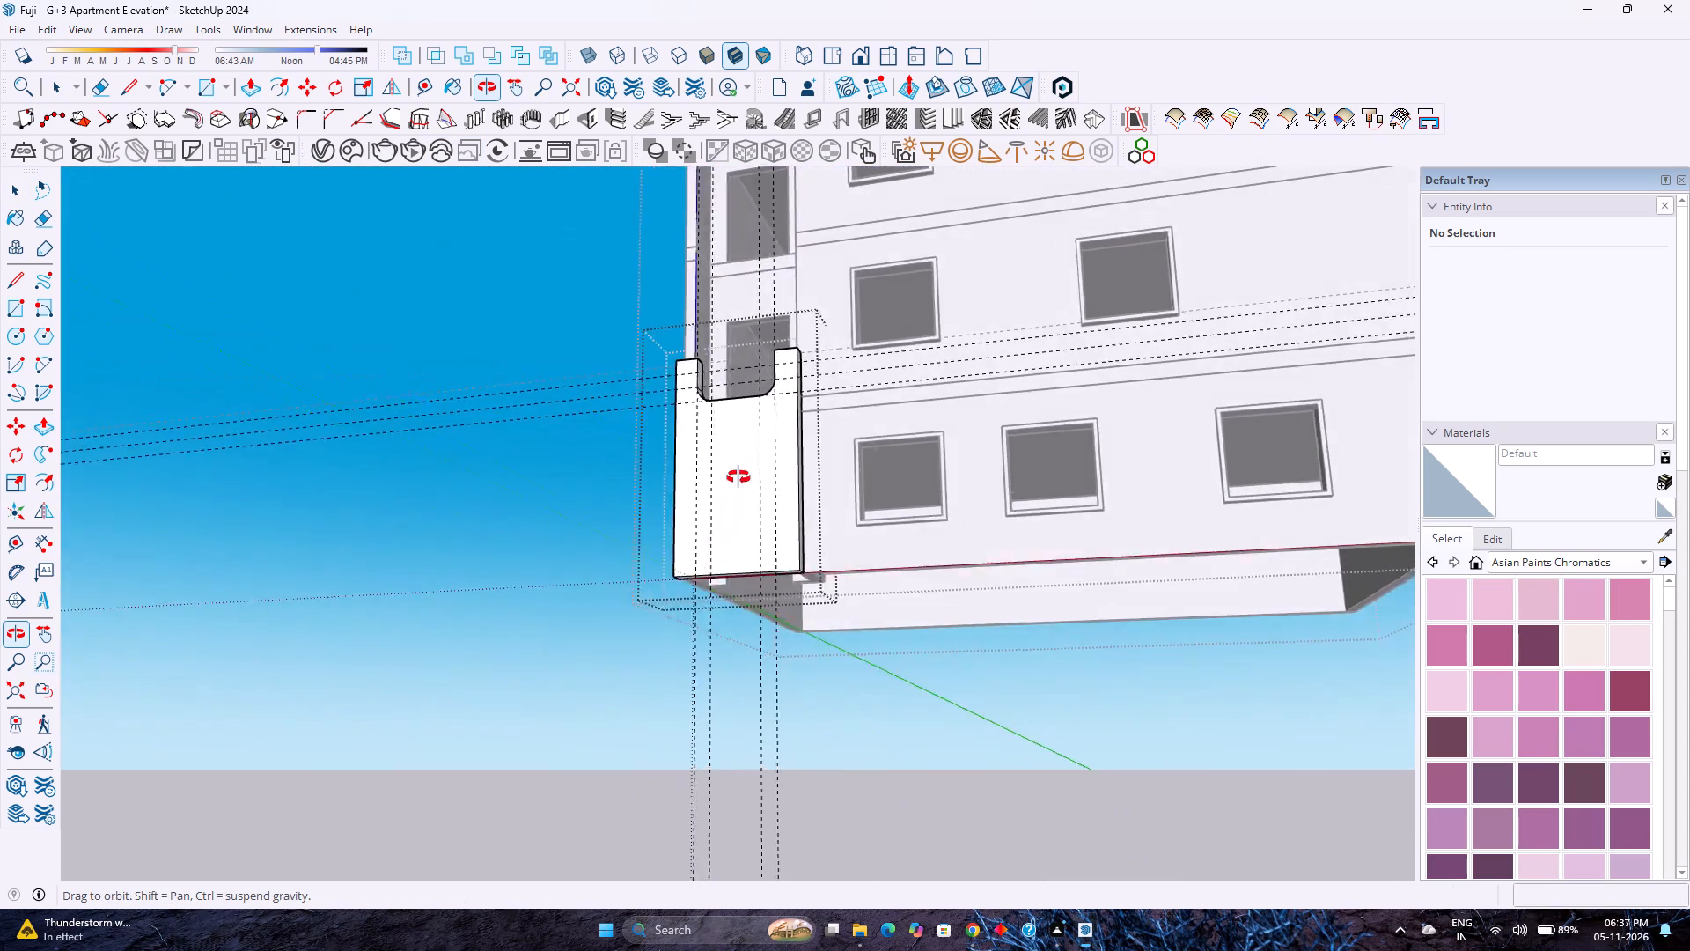
pyautogui.moveTo(738, 477); pyautogui.dragTo(710, 500, button='middle')
pyautogui.scroll(-4, 692, 474)
pyautogui.moveTo(850, 560); pyautogui.dragTo(667, 571, button='middle')
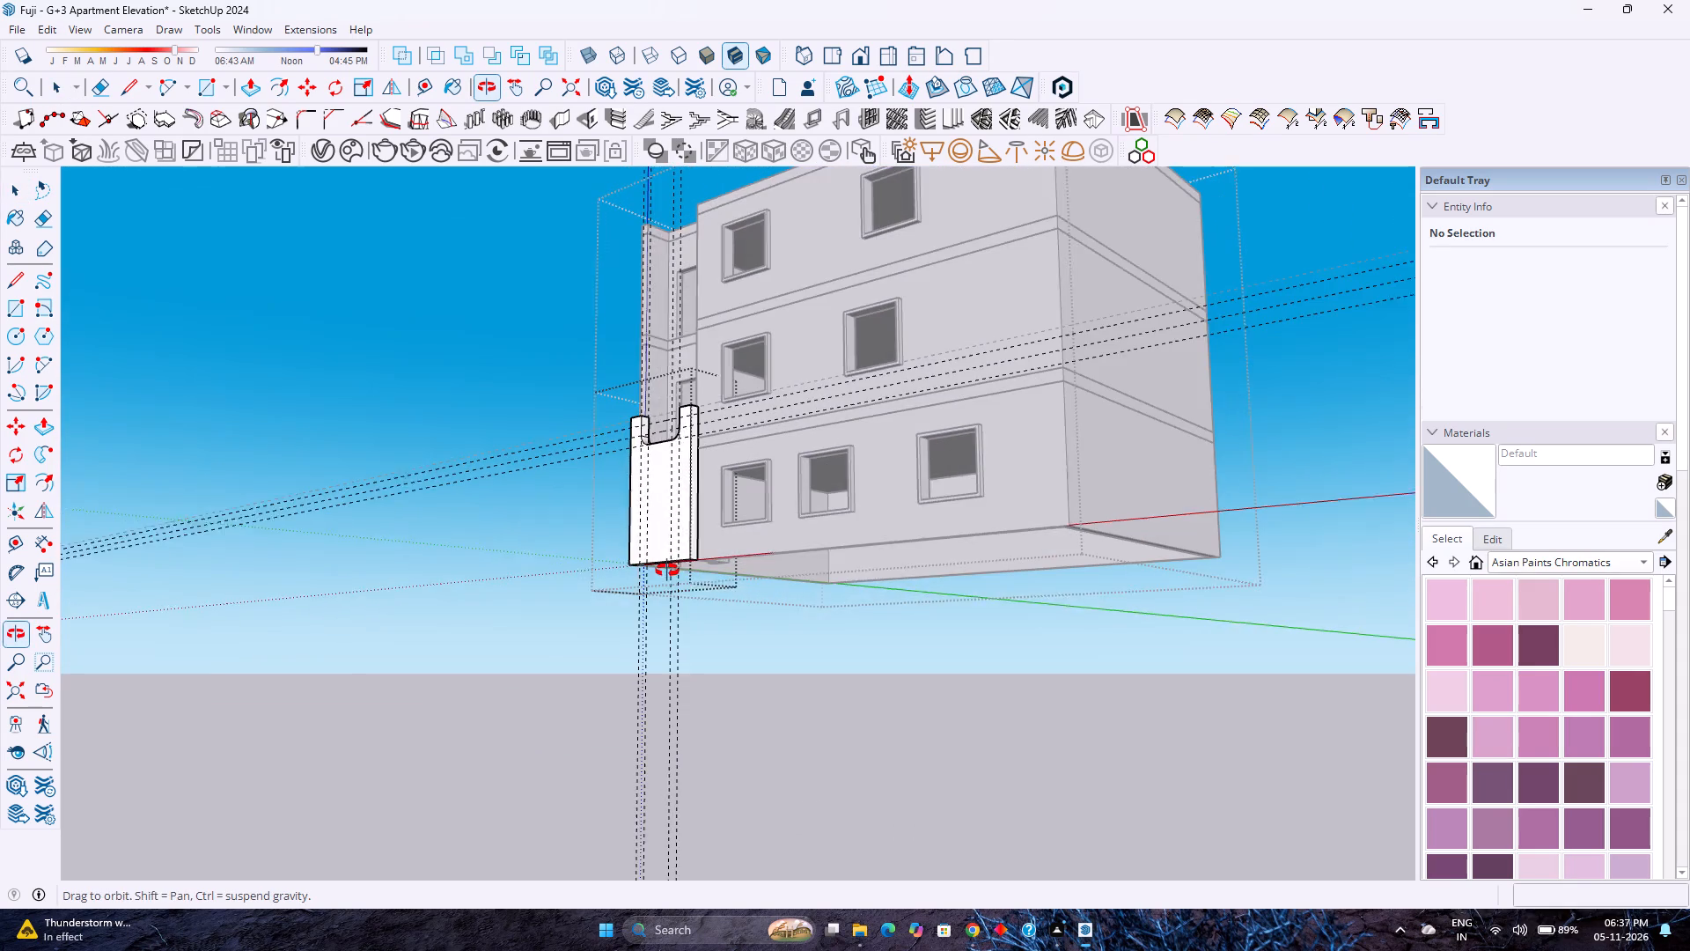
pyautogui.moveTo(667, 571); pyautogui.dragTo(666, 569, button='middle')
pyautogui.scroll(6, 669, 547)
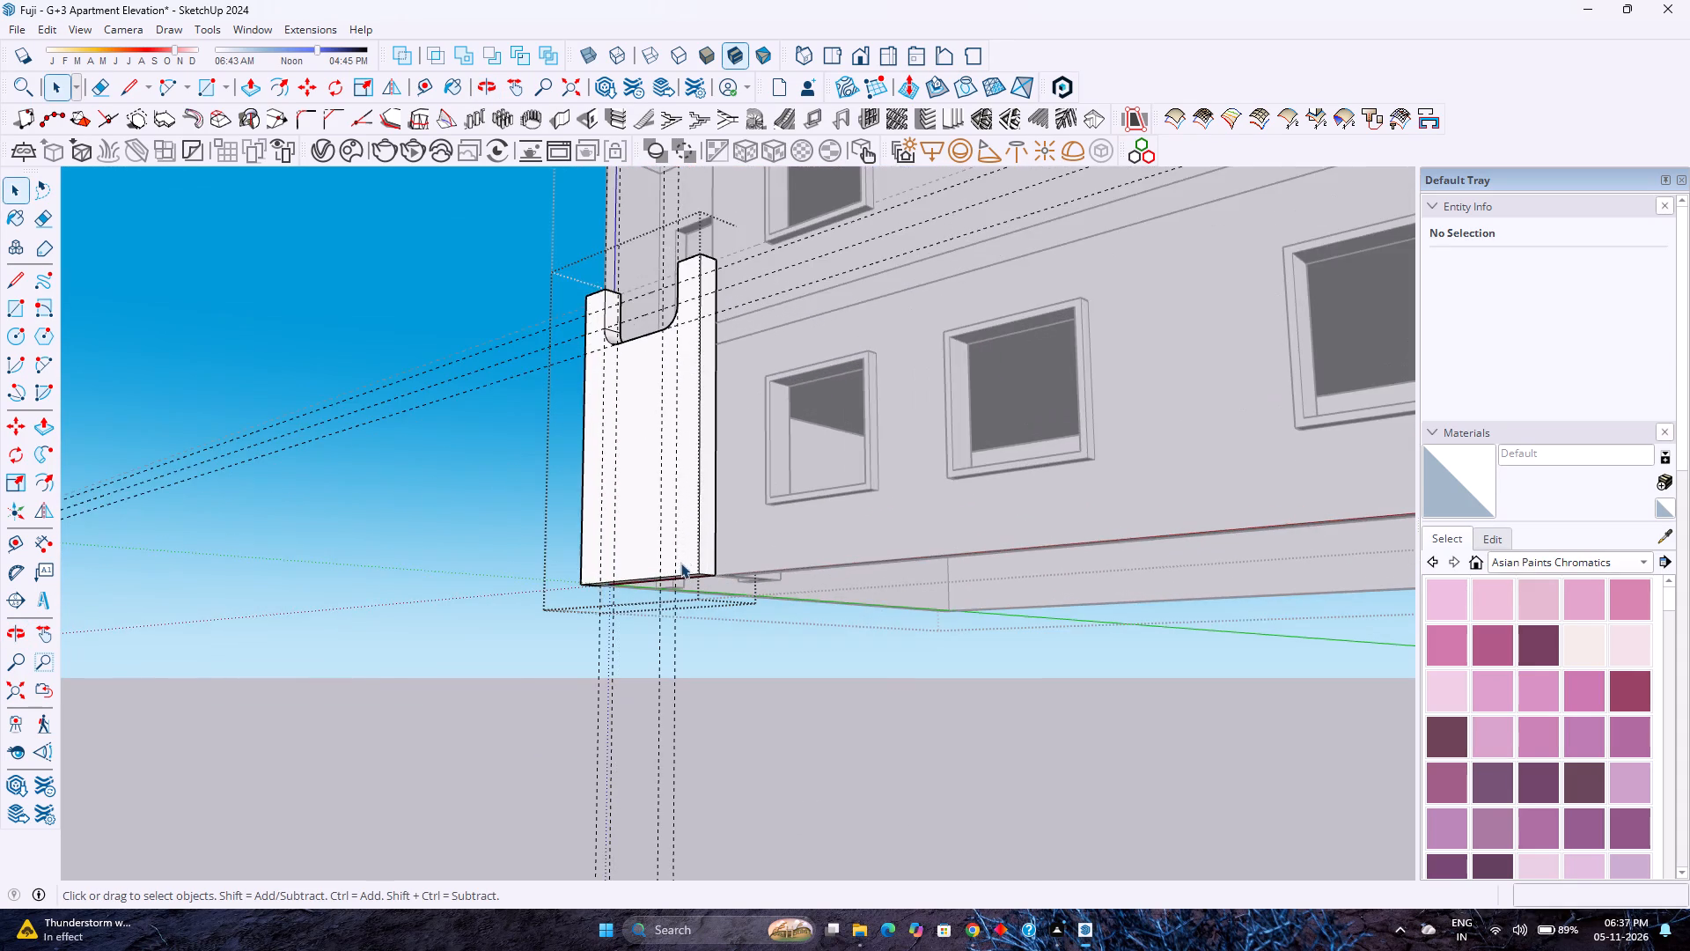
pyautogui.scroll(2, 680, 563)
pyautogui.moveTo(680, 563); pyautogui.dragTo(511, 454, button='middle')
pyautogui.scroll(3, 568, 539)
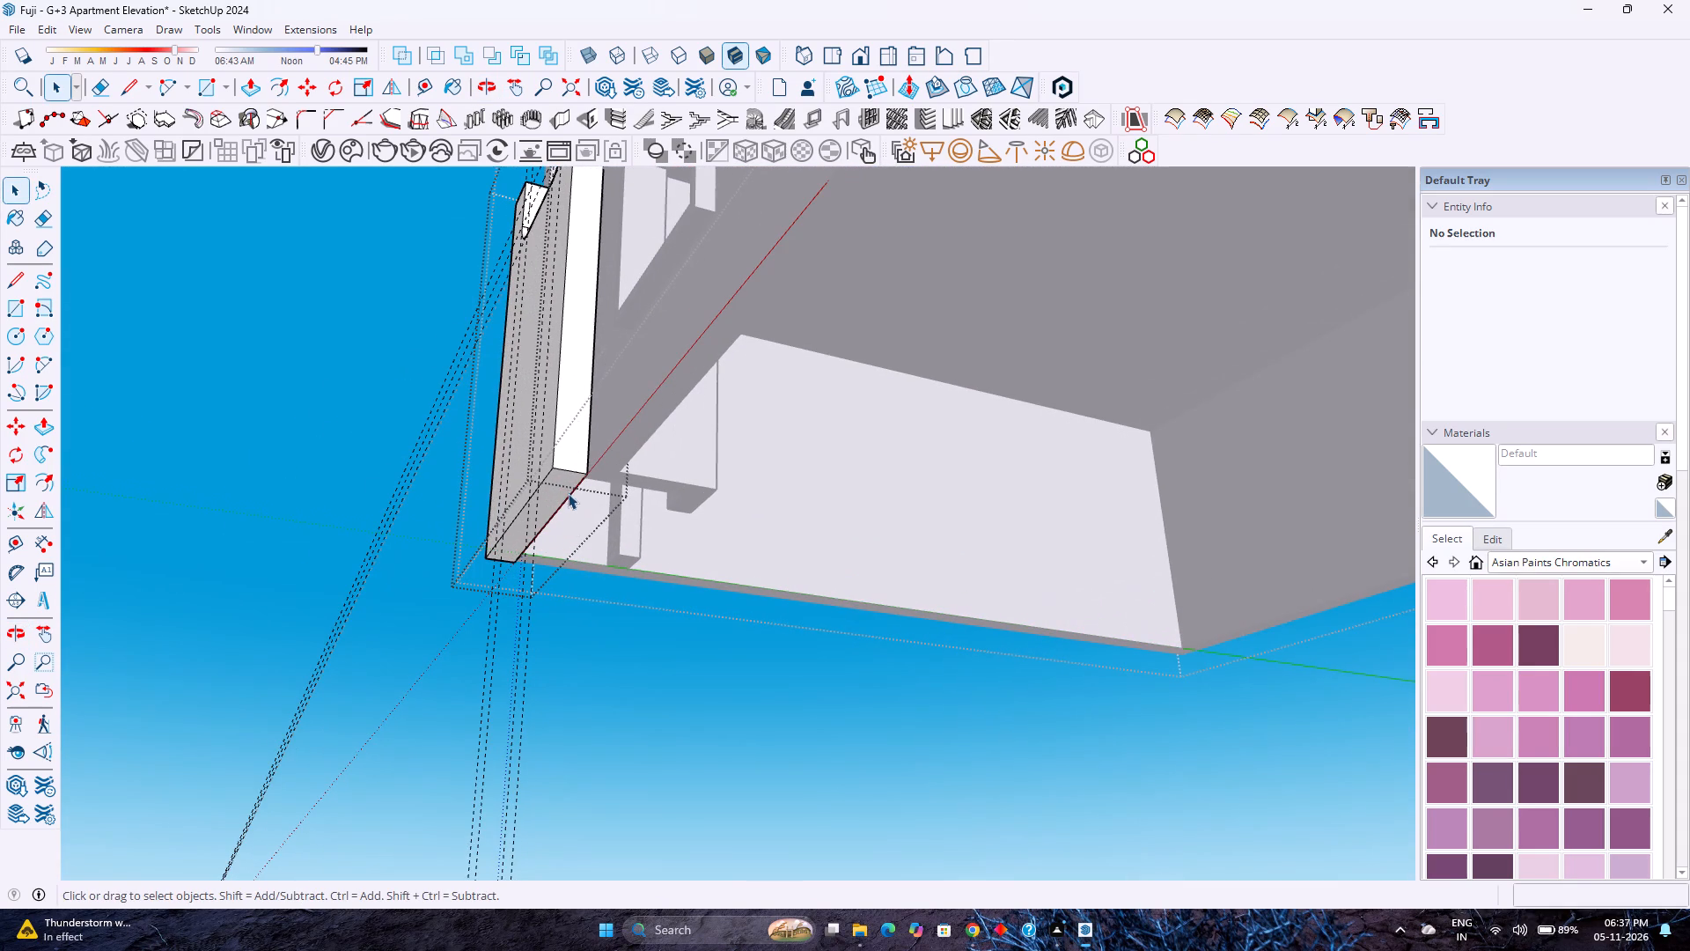
pyautogui.click(568, 480)
pyautogui.moveTo(571, 490); pyautogui.dragTo(738, 667, button='middle')
pyautogui.middleClick(738, 667)
pyautogui.scroll(-4, 738, 667)
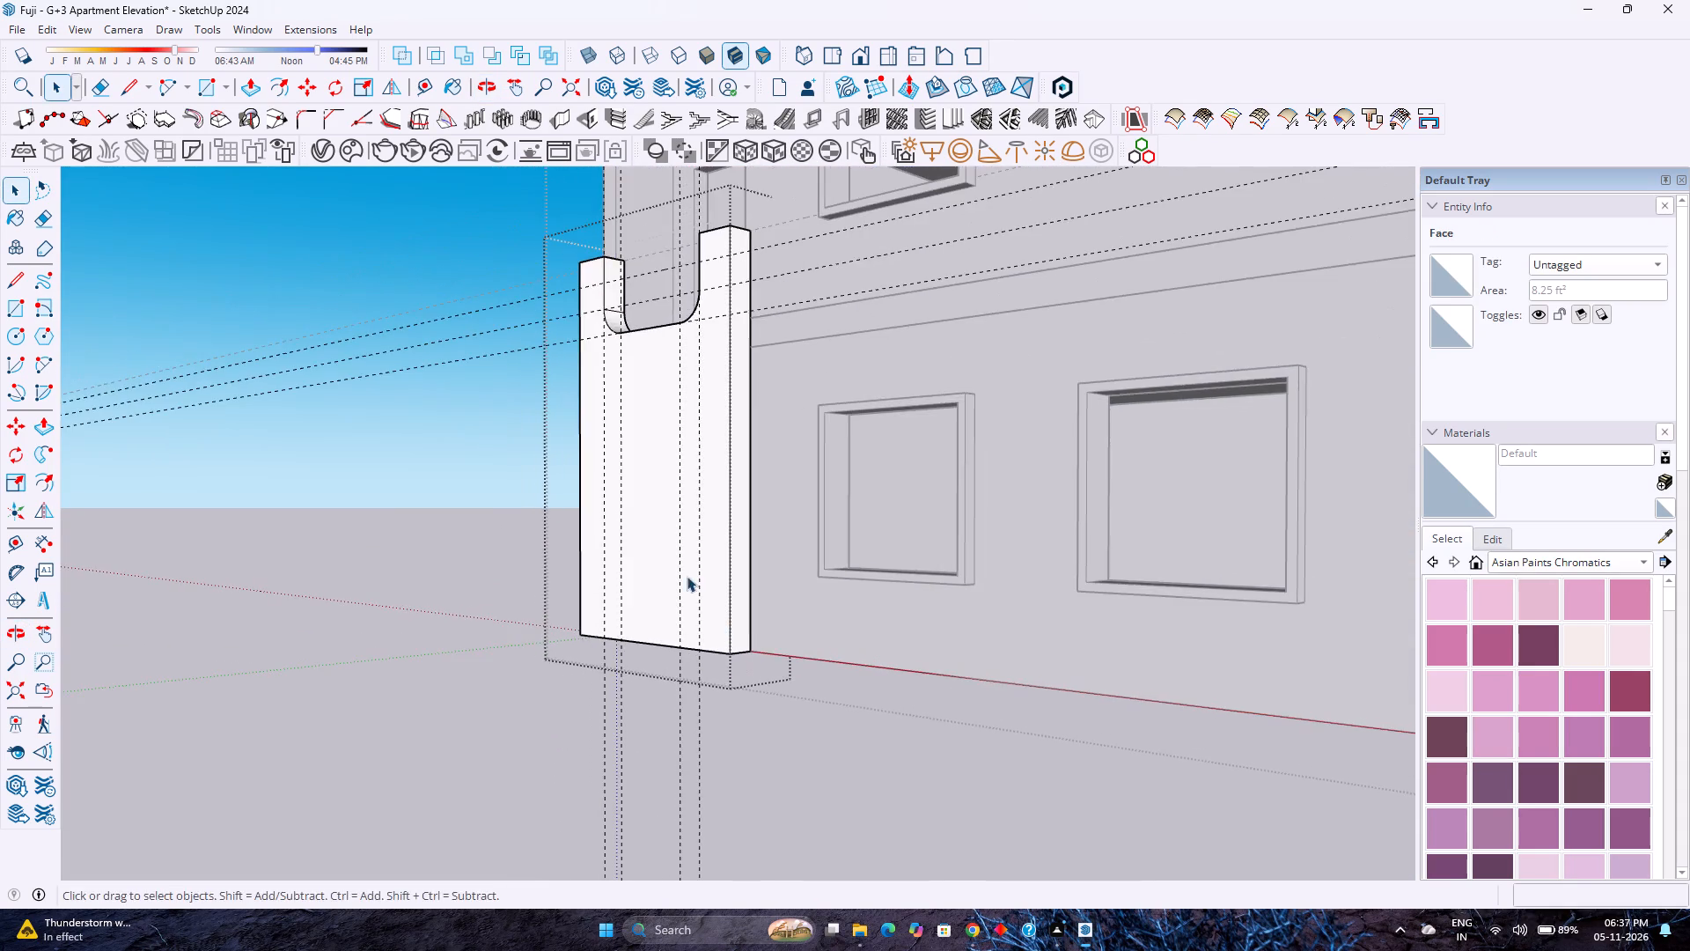
pyautogui.moveTo(689, 581); pyautogui.dragTo(620, 541, button='middle')
pyautogui.scroll(-3, 620, 542)
pyautogui.moveTo(620, 542); pyautogui.dragTo(882, 587, button='middle')
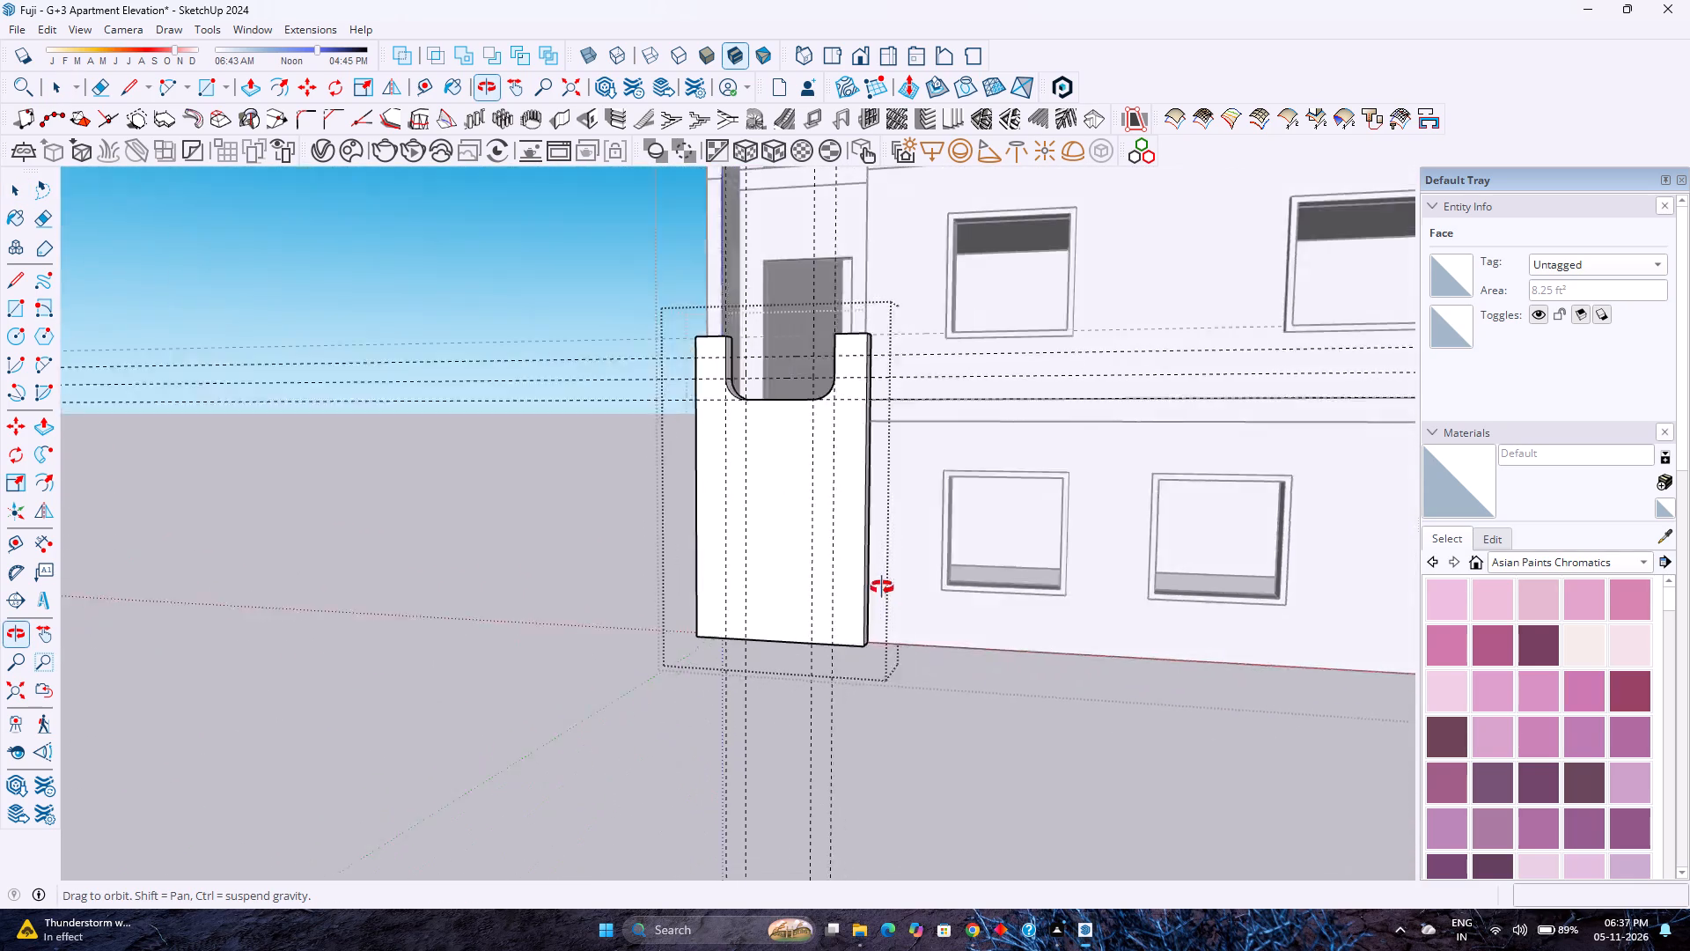
pyautogui.moveTo(882, 587); pyautogui.dragTo(871, 577, button='middle')
pyautogui.scroll(-3, 863, 566)
pyautogui.scroll(-2, 1018, 591)
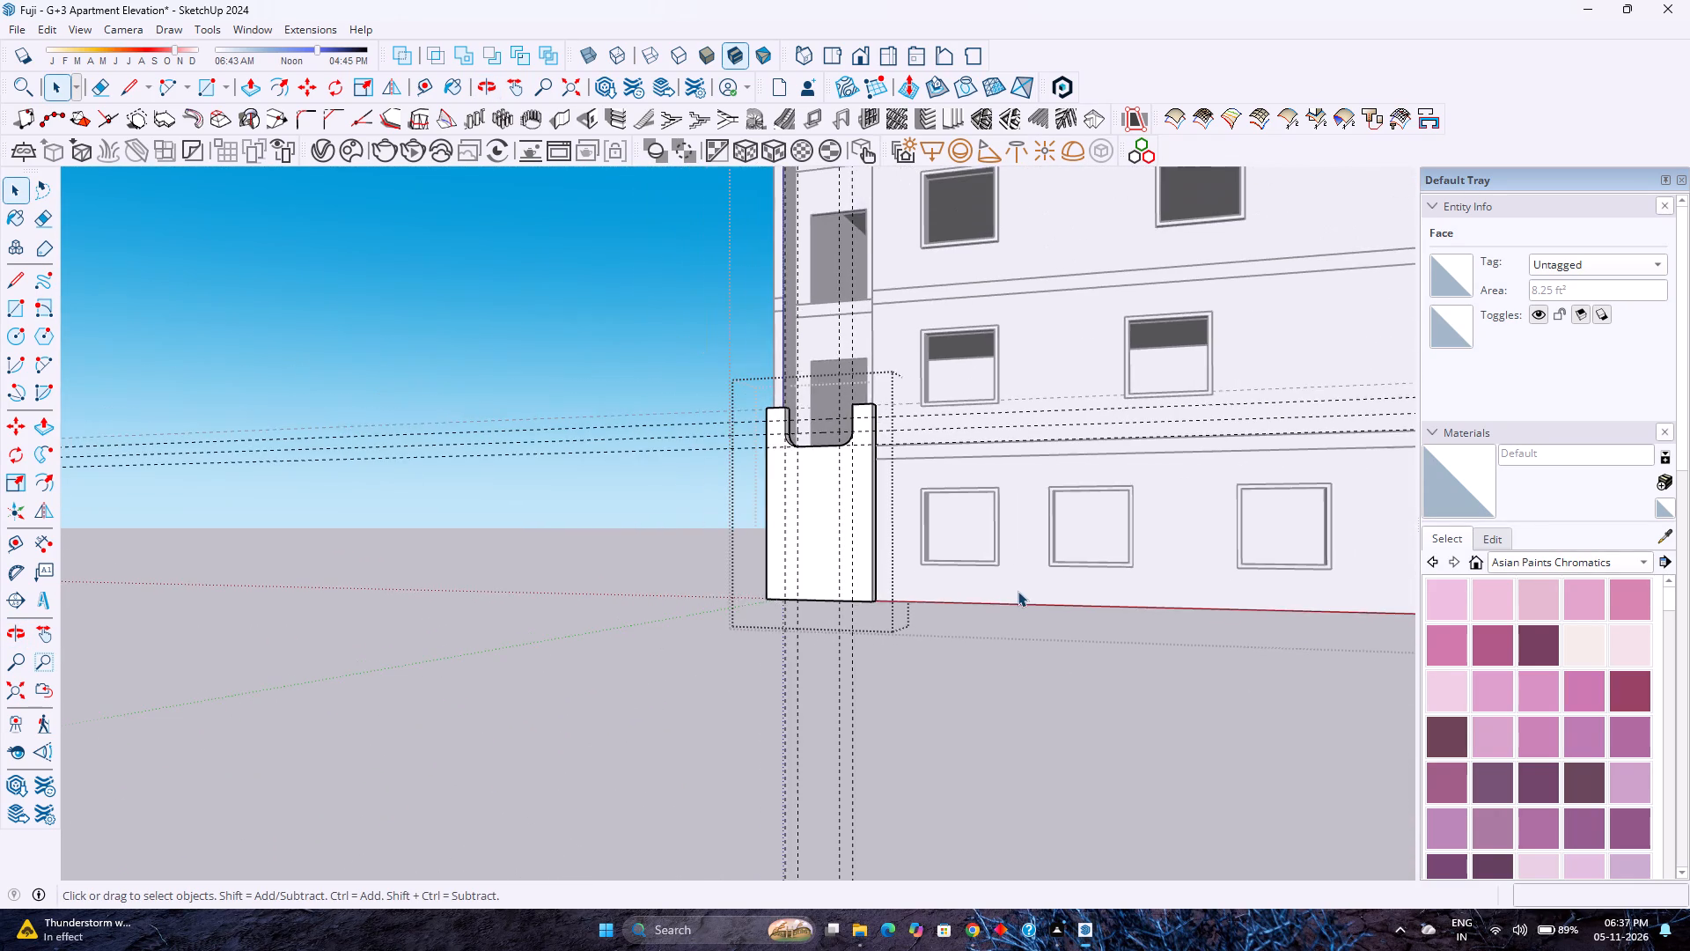
pyautogui.keyDown('shift'); pyautogui.moveTo(1011, 591); pyautogui.dragTo(687, 596, button='middle'); pyautogui.keyUp('shift')
pyautogui.keyDown('shift'); pyautogui.middleClick(687, 596); pyautogui.keyUp('shift')
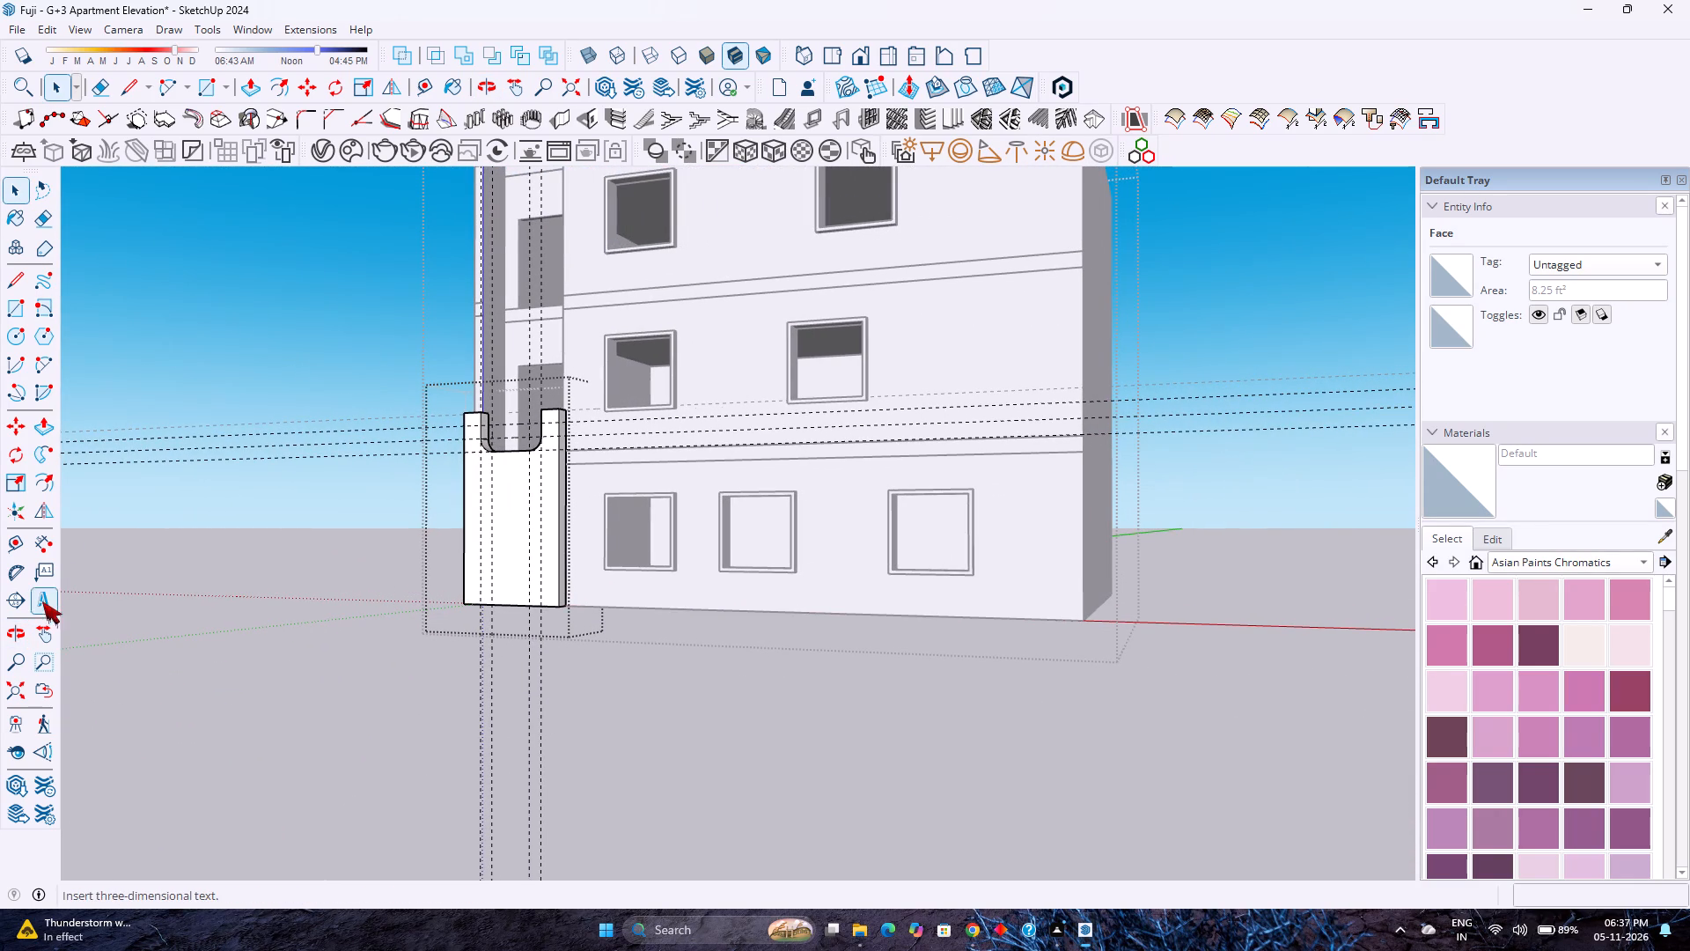
# Measure the ground-floor wall's height at the building's far front corner with a linear dimension.
pyautogui.click(45, 544)
pyautogui.click(1081, 623)
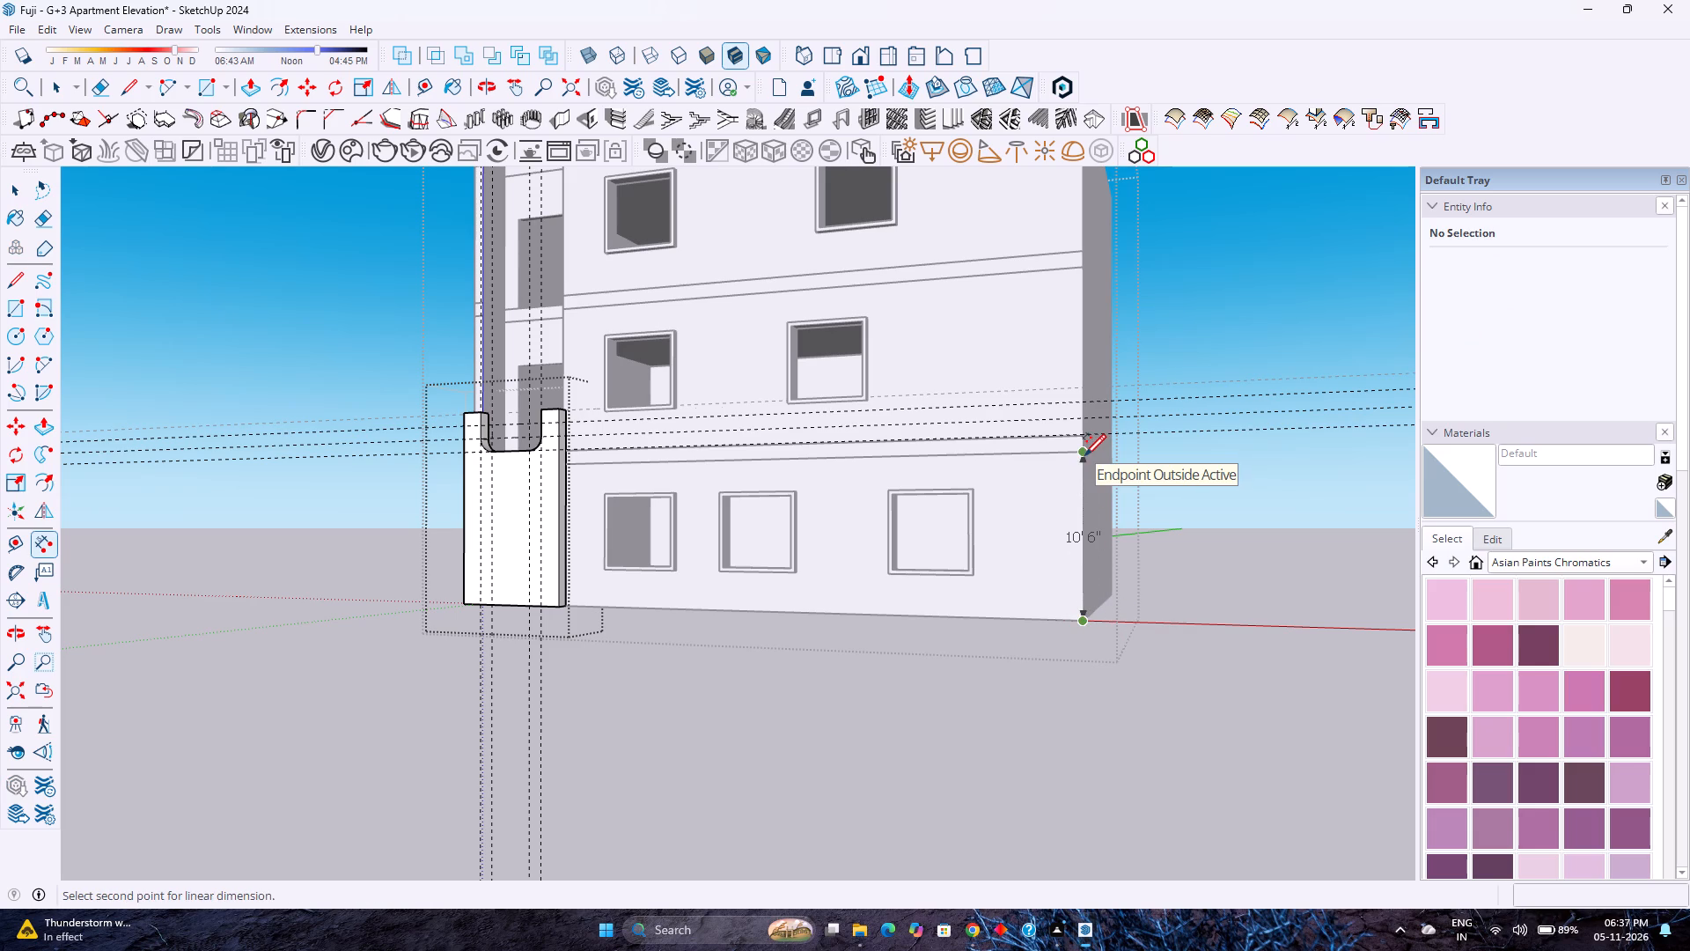
pyautogui.press('Escape')
pyautogui.press('space')
# Push/Pull the projection's bottom face down 1' to extend it below the building's base.
pyautogui.scroll(6, 605, 555)
pyautogui.moveTo(518, 579); pyautogui.dragTo(545, 505, button='middle')
pyautogui.scroll(5, 539, 568)
pyautogui.moveTo(505, 616); pyautogui.dragTo(476, 528, button='middle')
pyautogui.scroll(5, 563, 563)
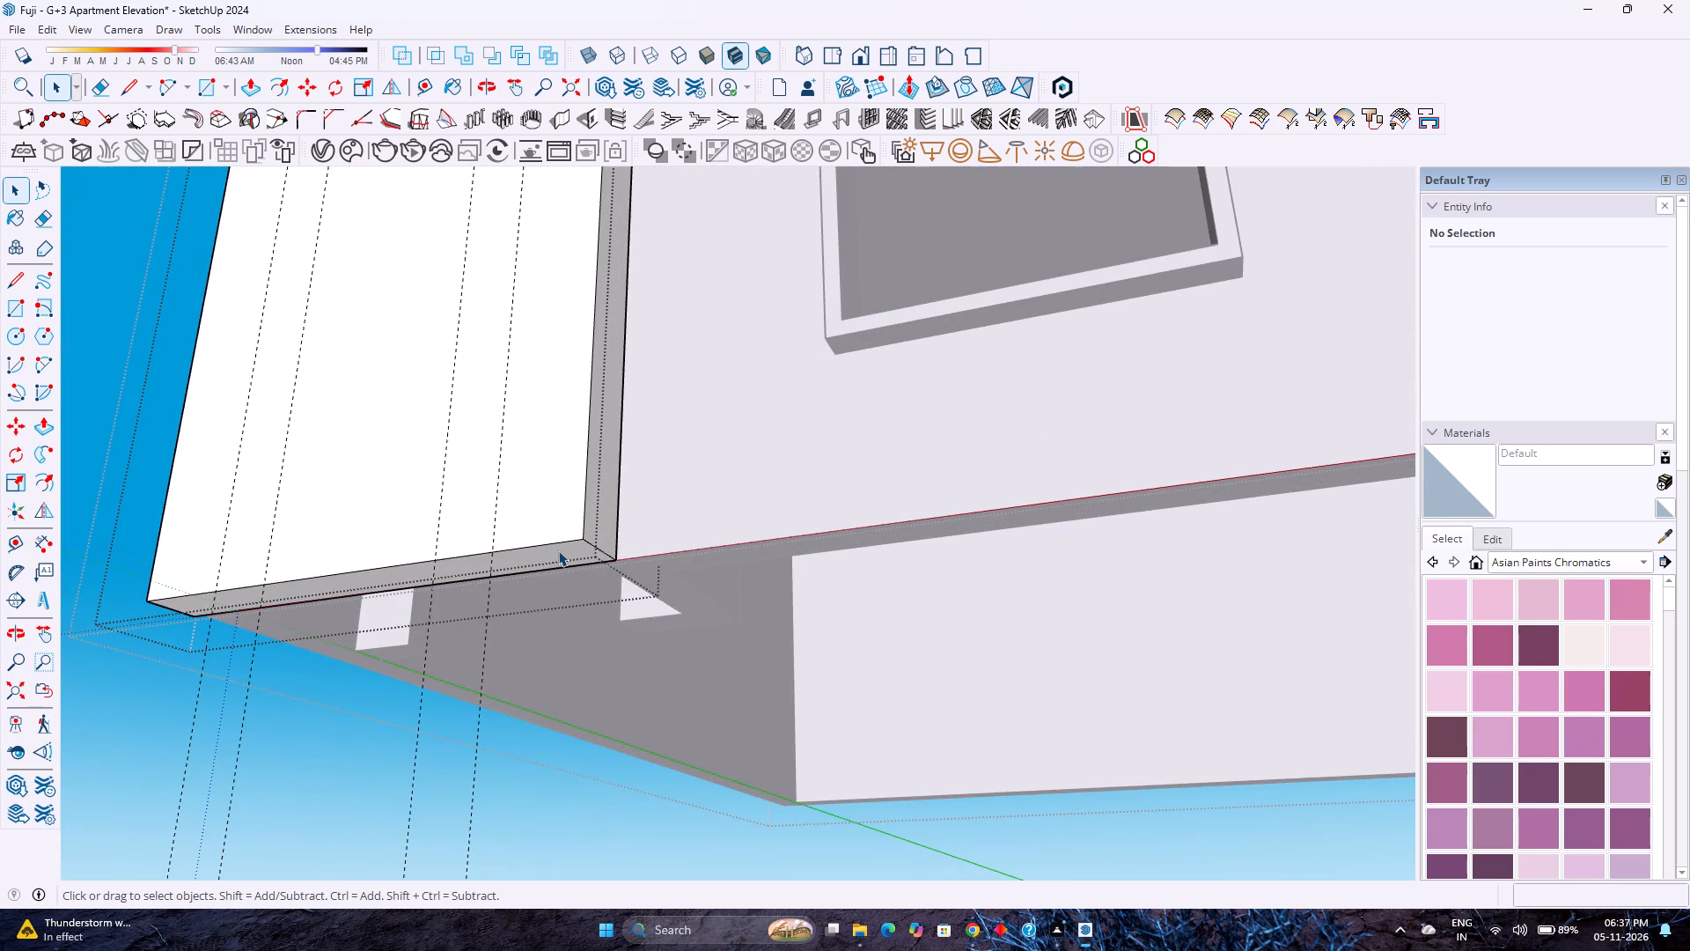
pyautogui.doubleClick(558, 550)
pyautogui.scroll(2, 558, 553)
pyautogui.click(561, 561)
pyautogui.press('p')
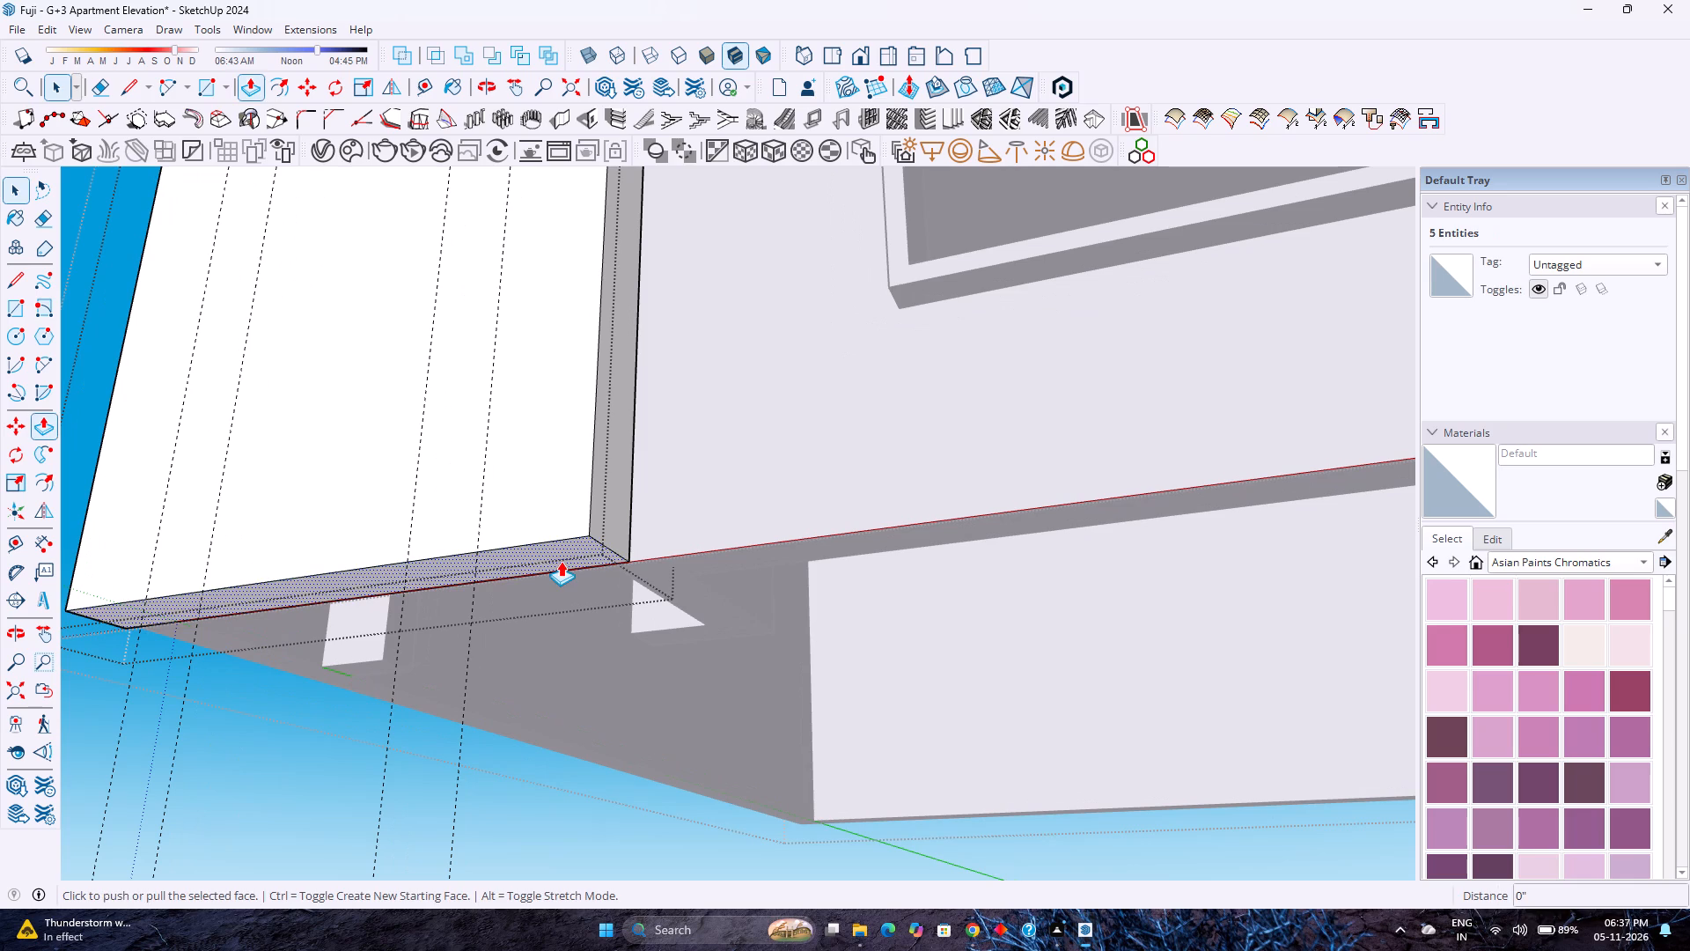
pyautogui.click(552, 568)
pyautogui.press('1')
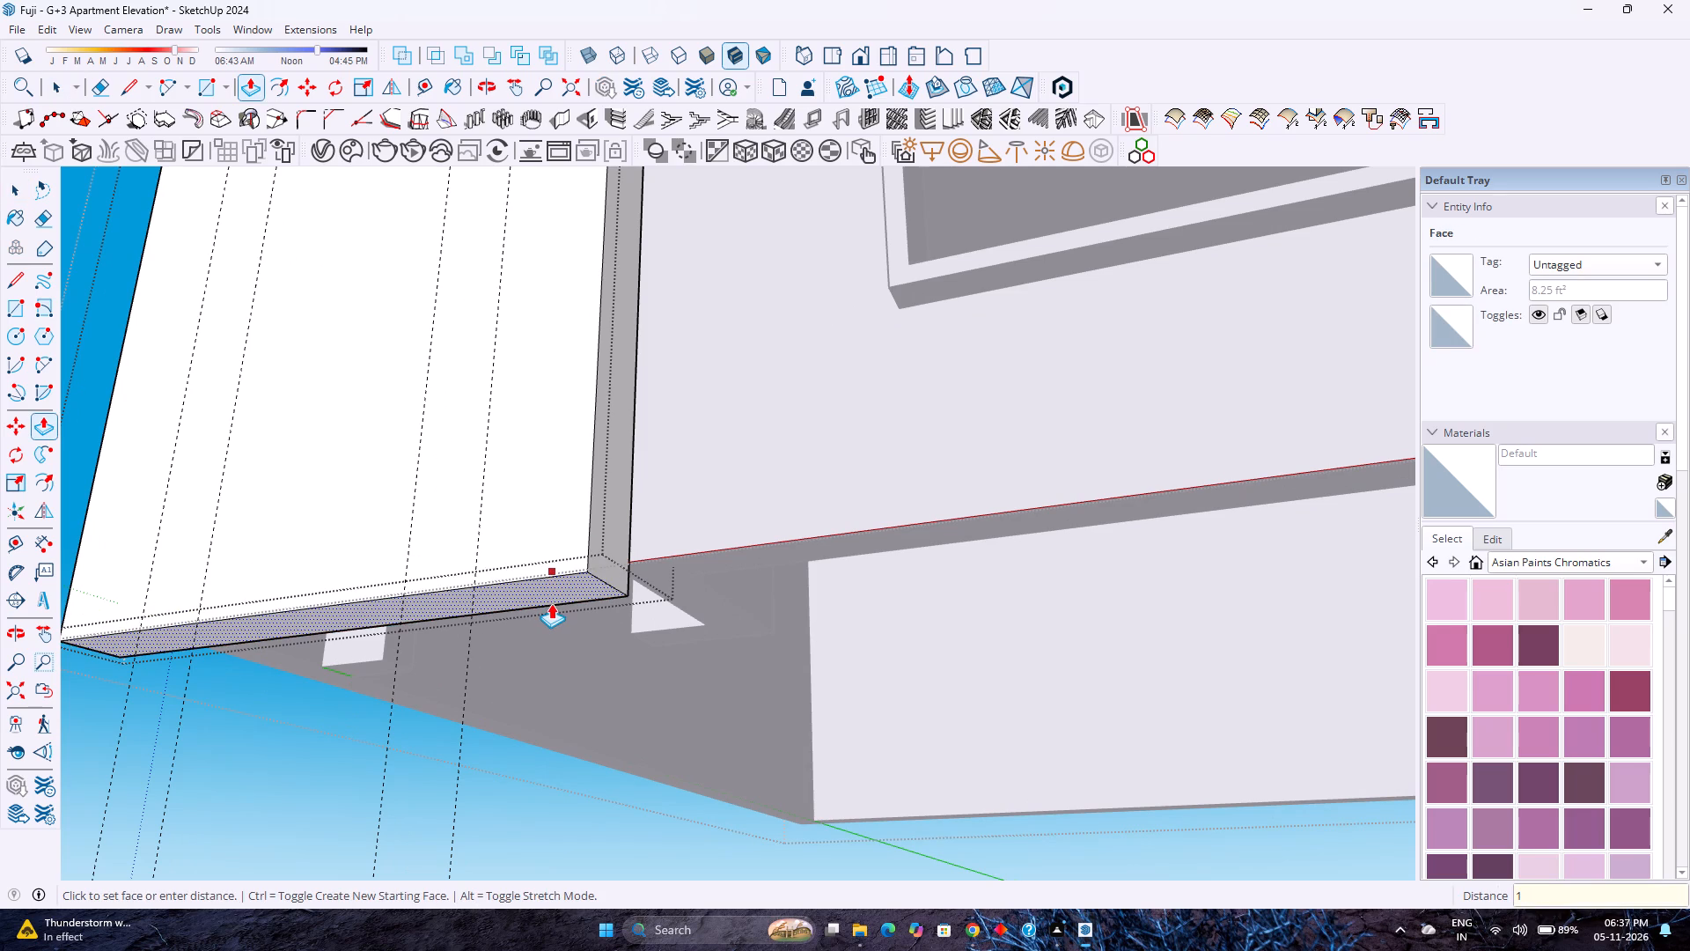
pyautogui.press("'")
pyautogui.press('Return')
pyautogui.press('space')
# Place a horizontal guide 2' below the rounded notch's bottom edge on the projection's front face.
pyautogui.scroll(-5, 544, 578)
pyautogui.moveTo(543, 578); pyautogui.dragTo(561, 628, button='middle')
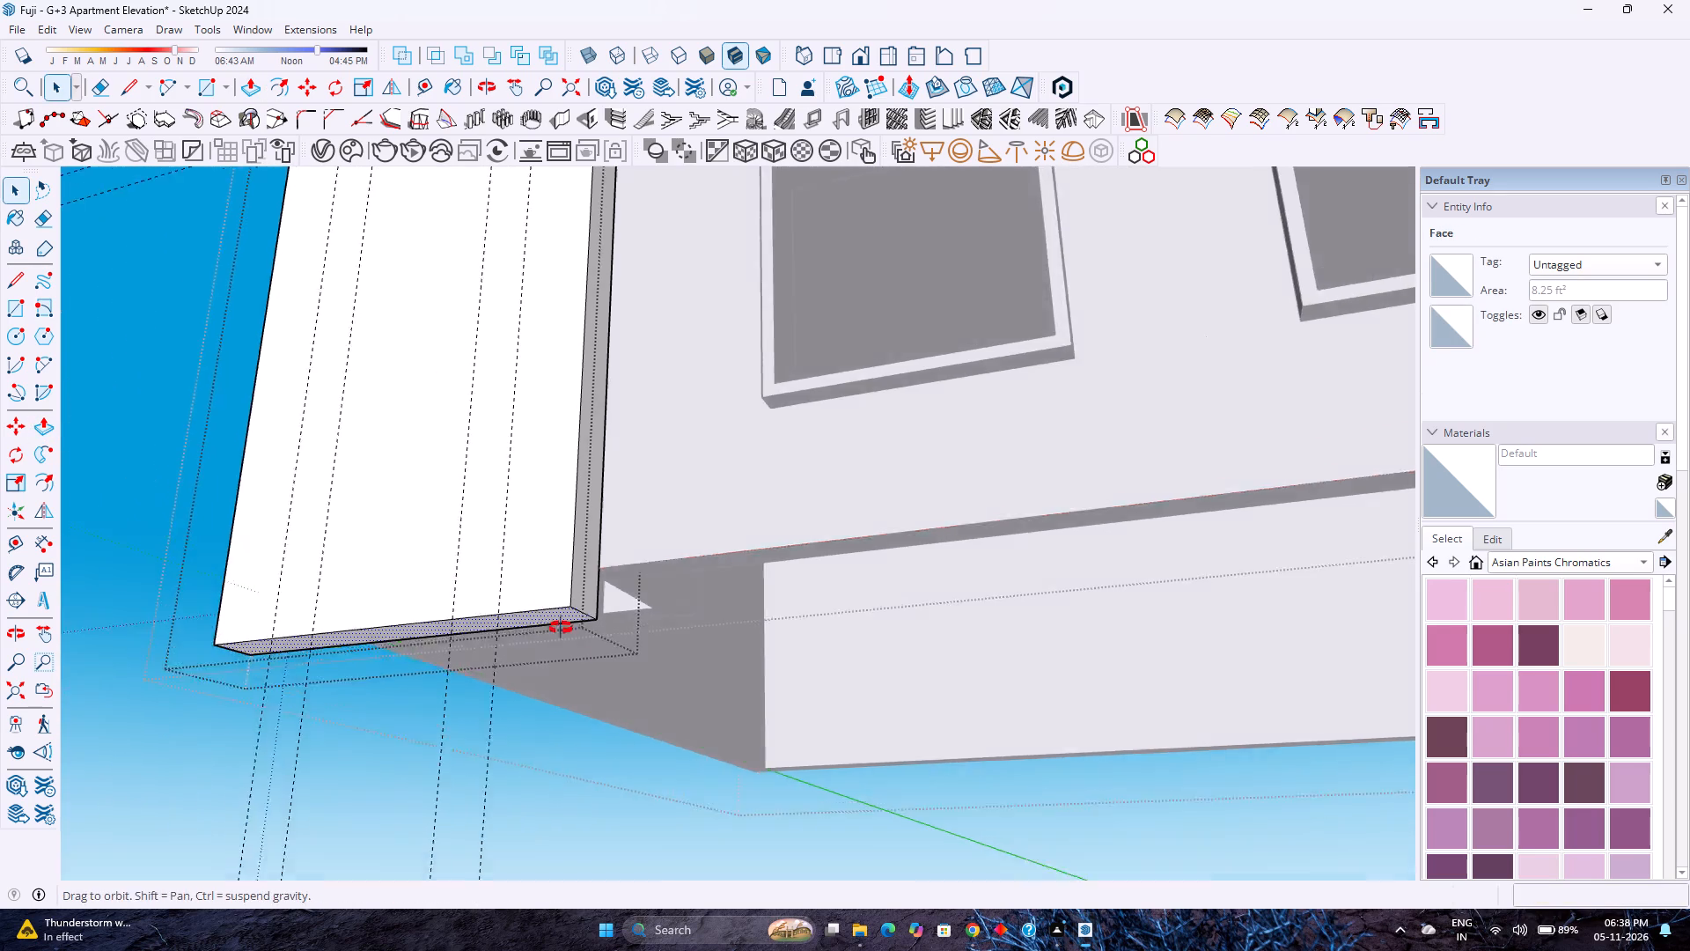
pyautogui.moveTo(561, 628); pyautogui.dragTo(588, 686, button='middle')
pyautogui.scroll(-6, 588, 658)
pyautogui.scroll(-3, 507, 509)
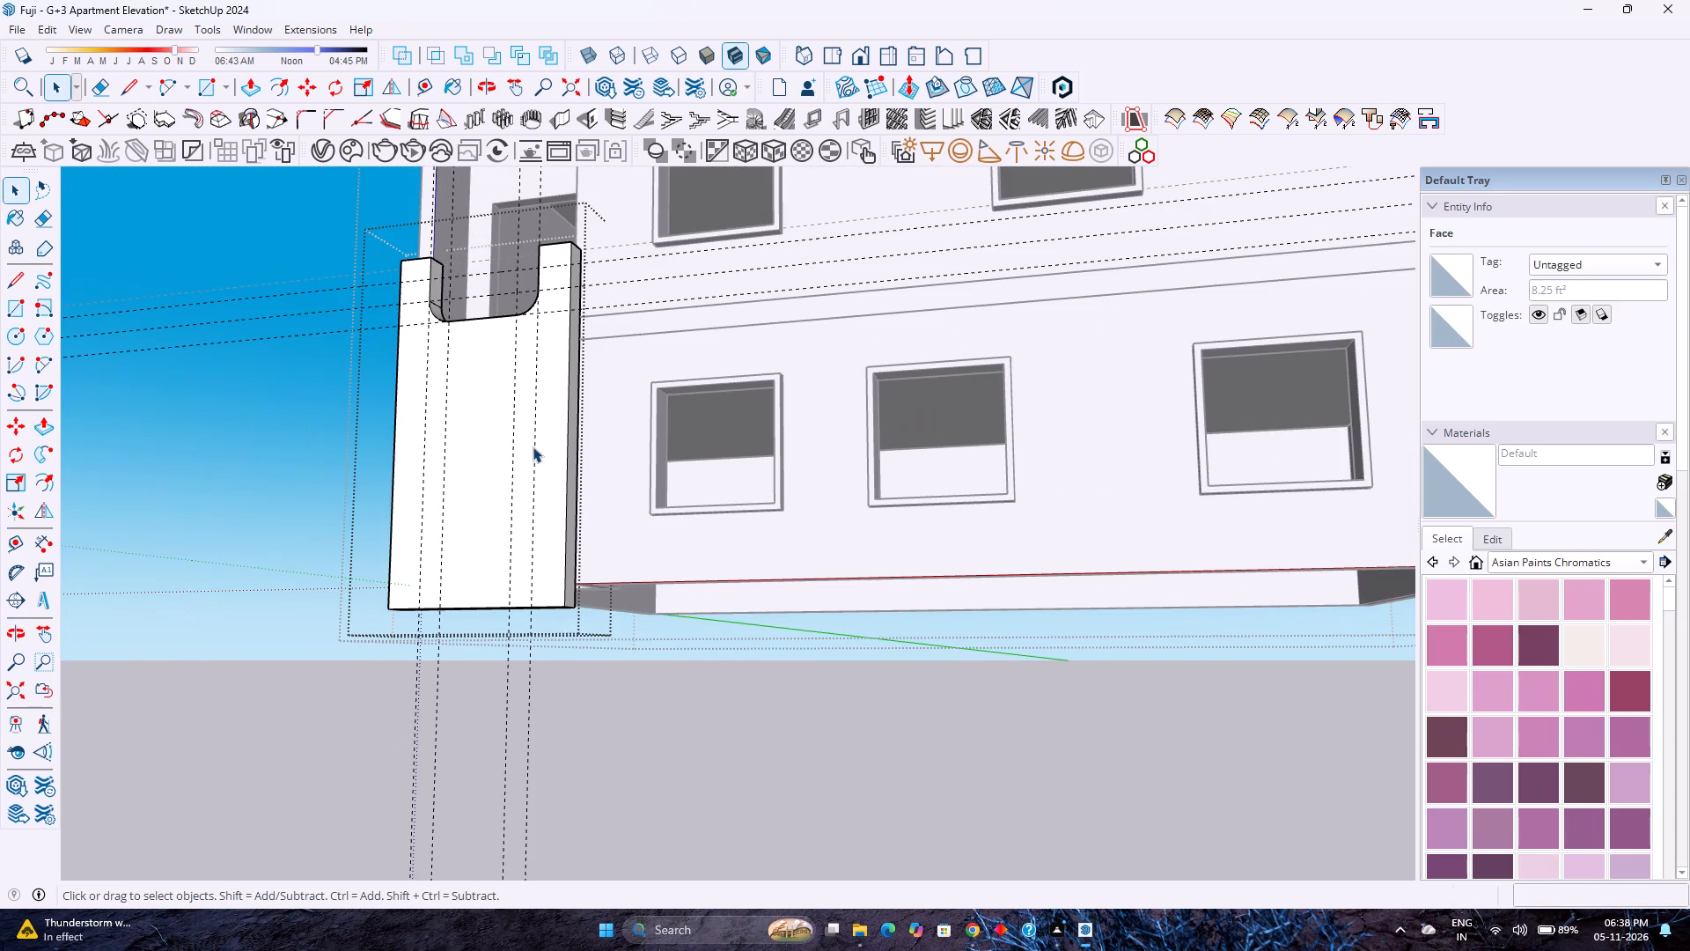
pyautogui.keyDown('shift'); pyautogui.moveTo(534, 449); pyautogui.dragTo(597, 602, button='middle'); pyautogui.keyUp('shift')
pyautogui.moveTo(611, 570); pyautogui.dragTo(611, 625, button='middle')
pyautogui.scroll(3, 568, 646)
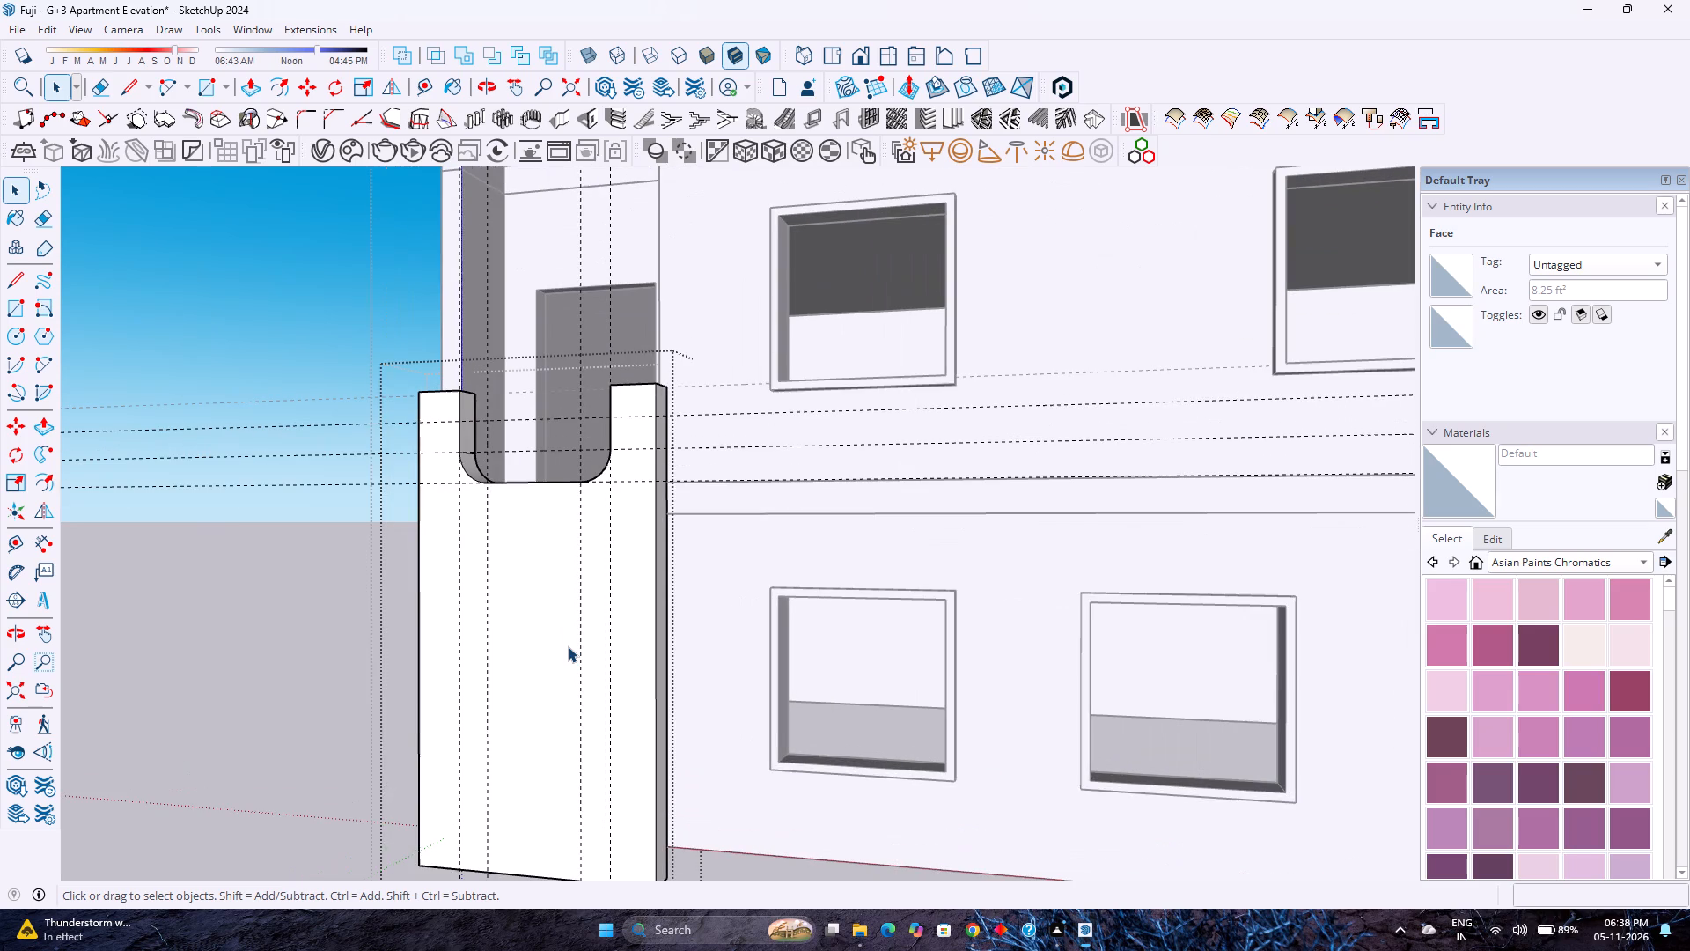
pyautogui.click(415, 81)
pyautogui.click(521, 487)
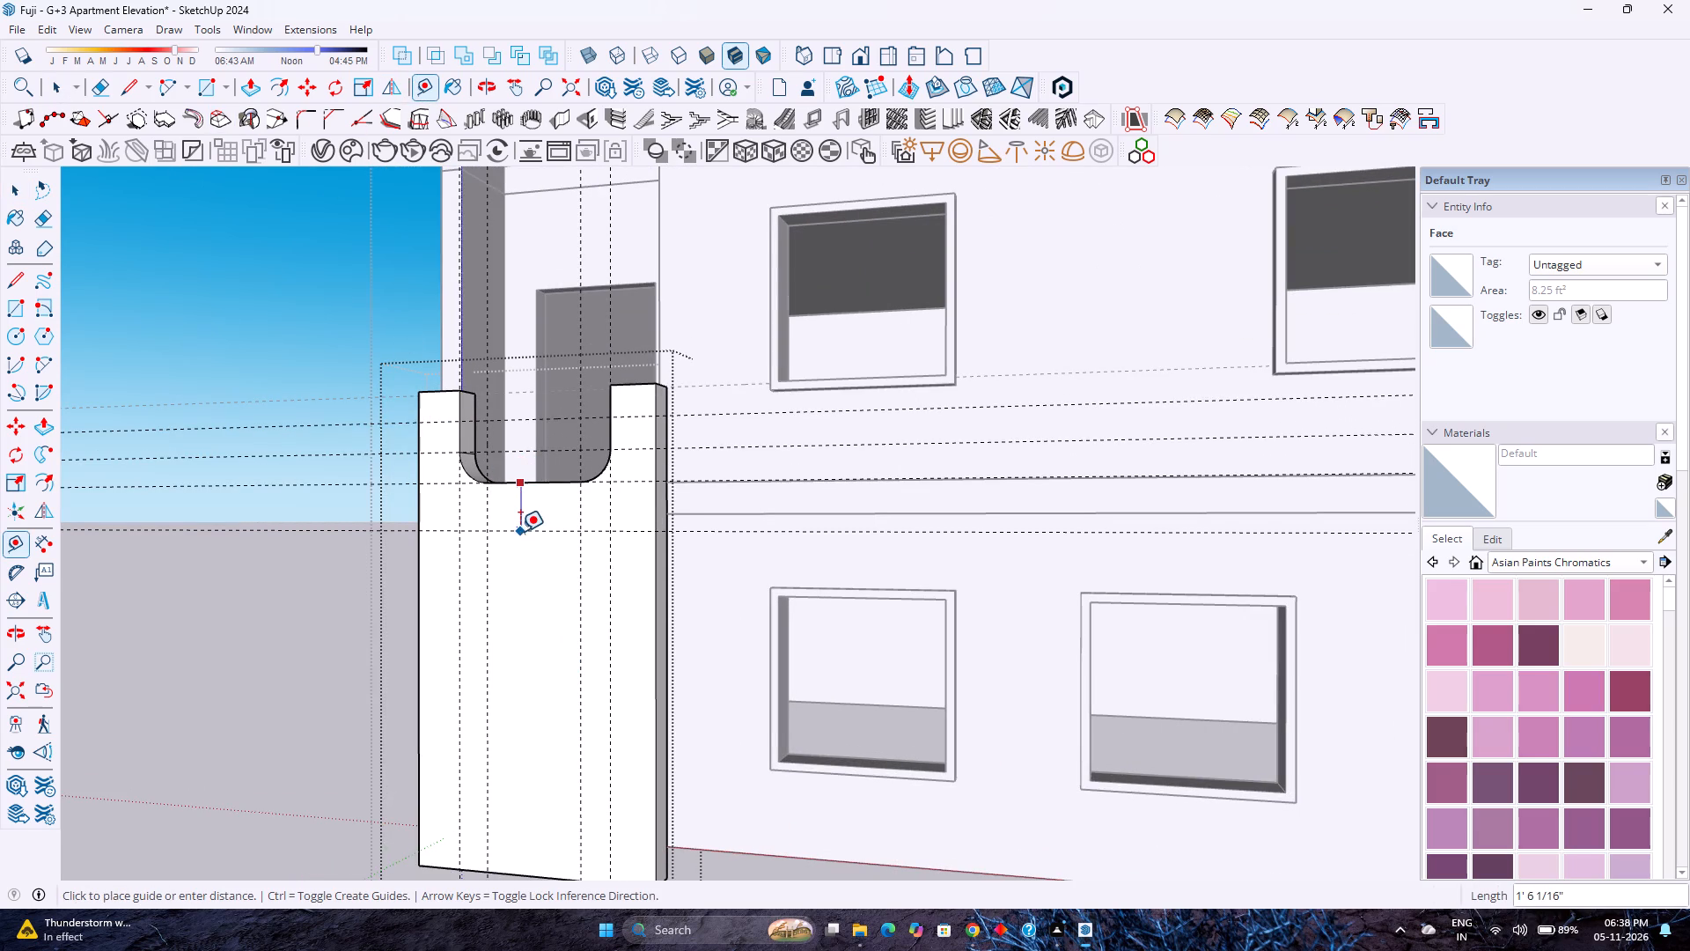
pyautogui.press('2')
pyautogui.press("'")
pyautogui.press('Return')
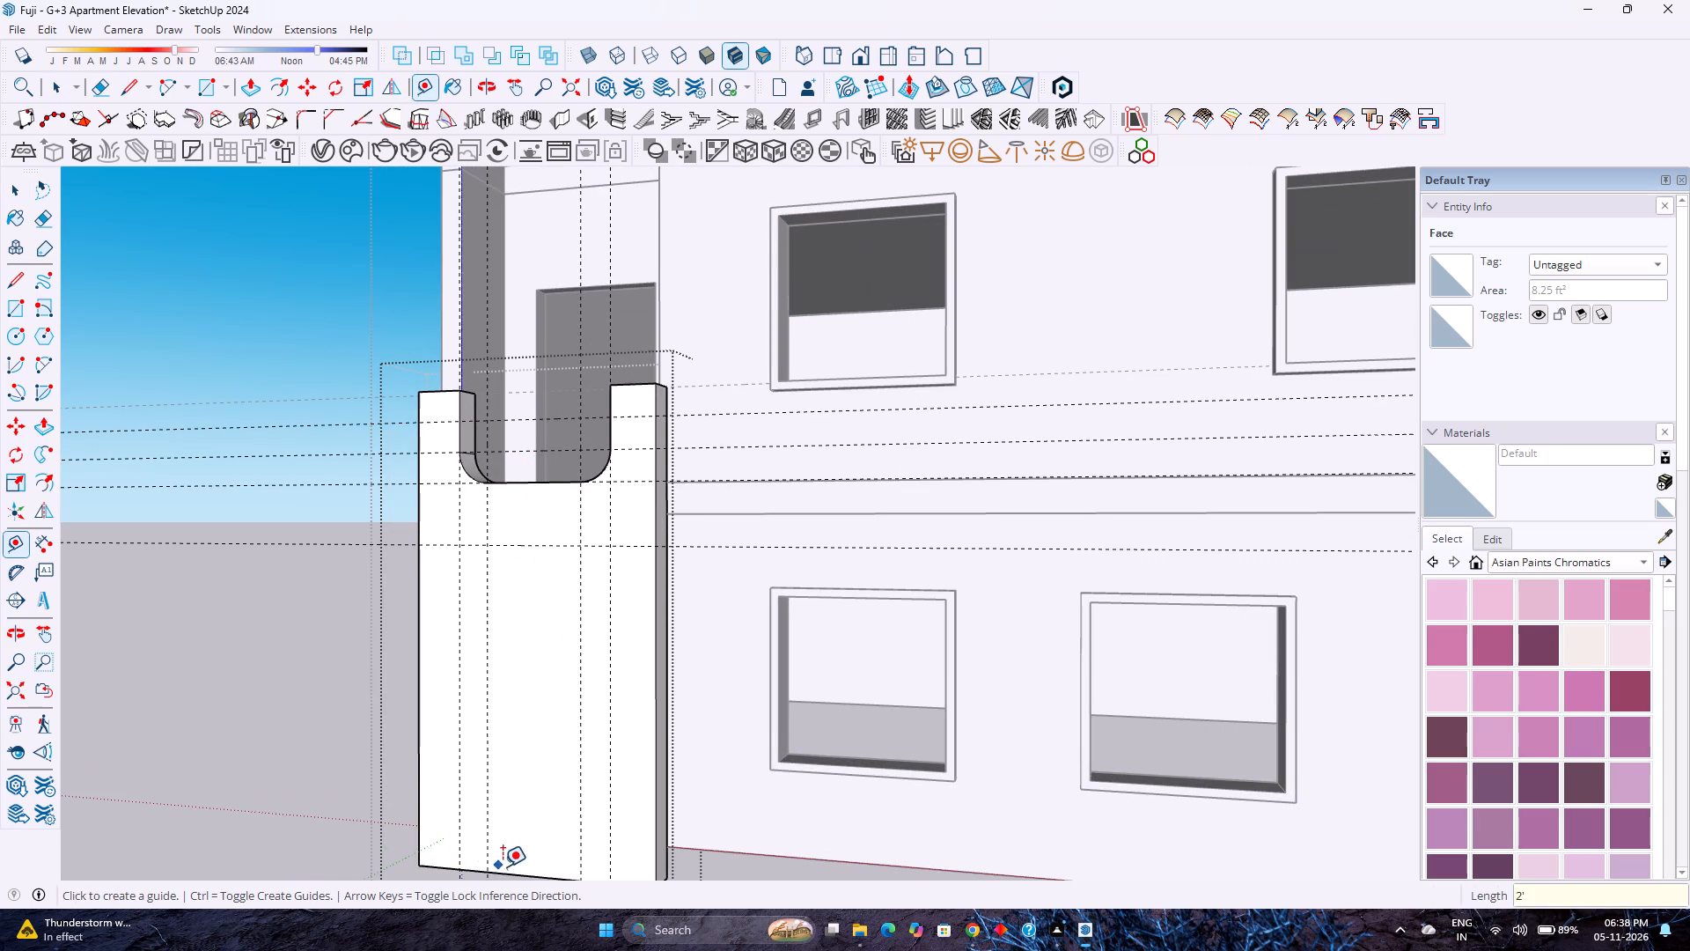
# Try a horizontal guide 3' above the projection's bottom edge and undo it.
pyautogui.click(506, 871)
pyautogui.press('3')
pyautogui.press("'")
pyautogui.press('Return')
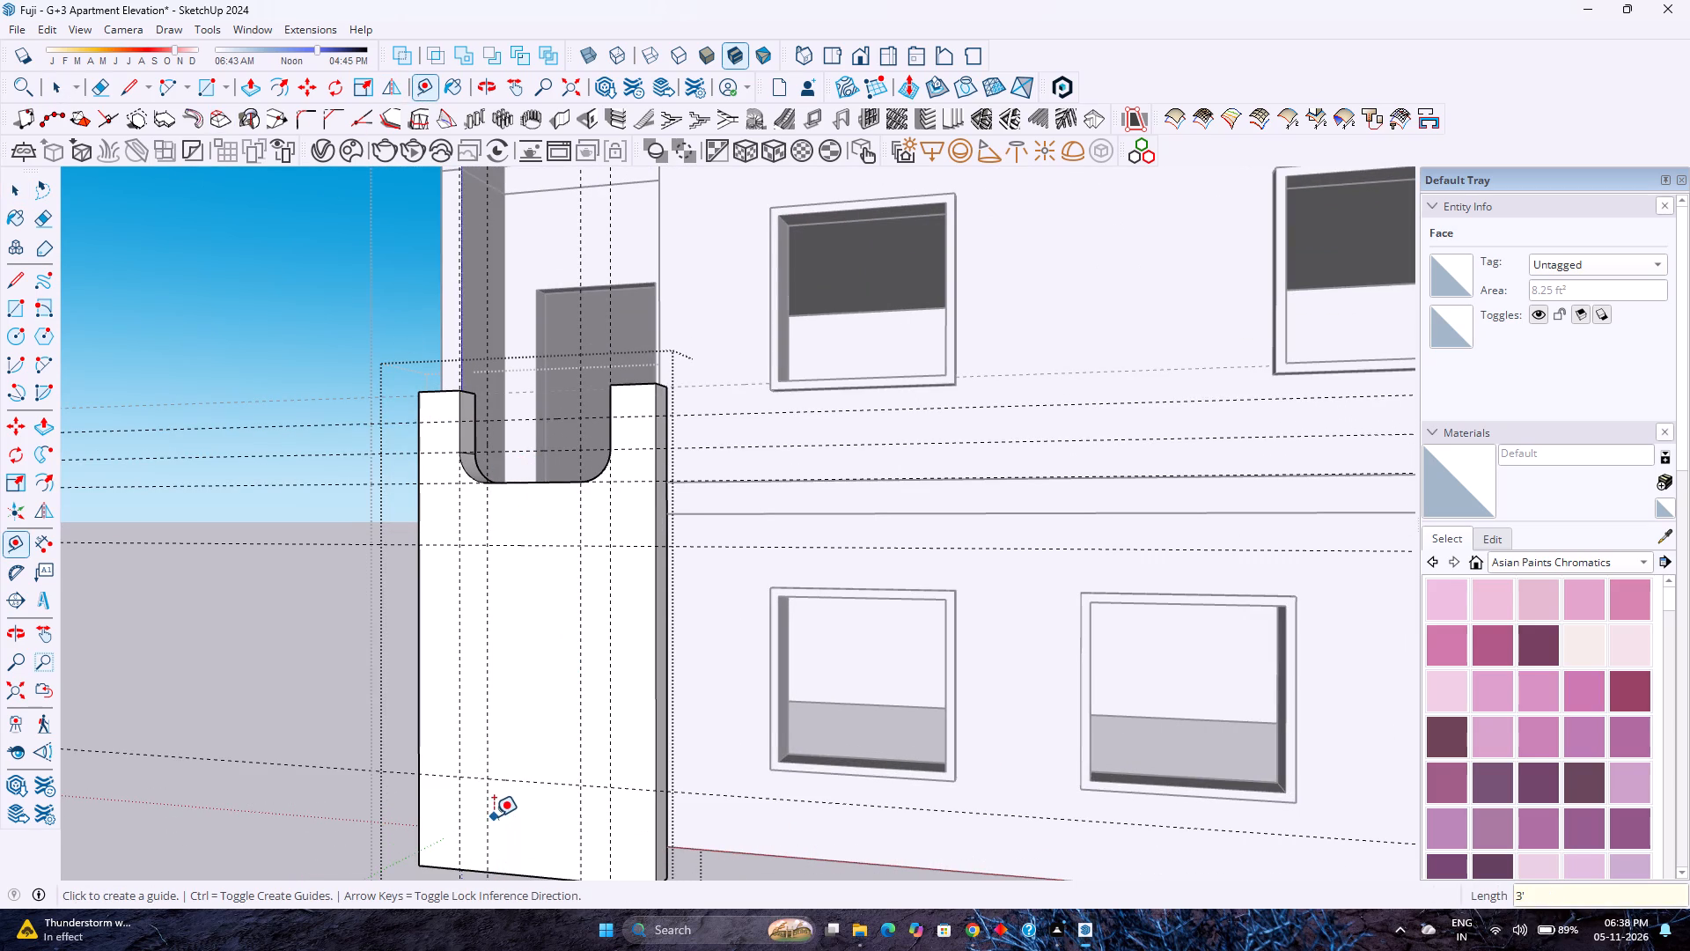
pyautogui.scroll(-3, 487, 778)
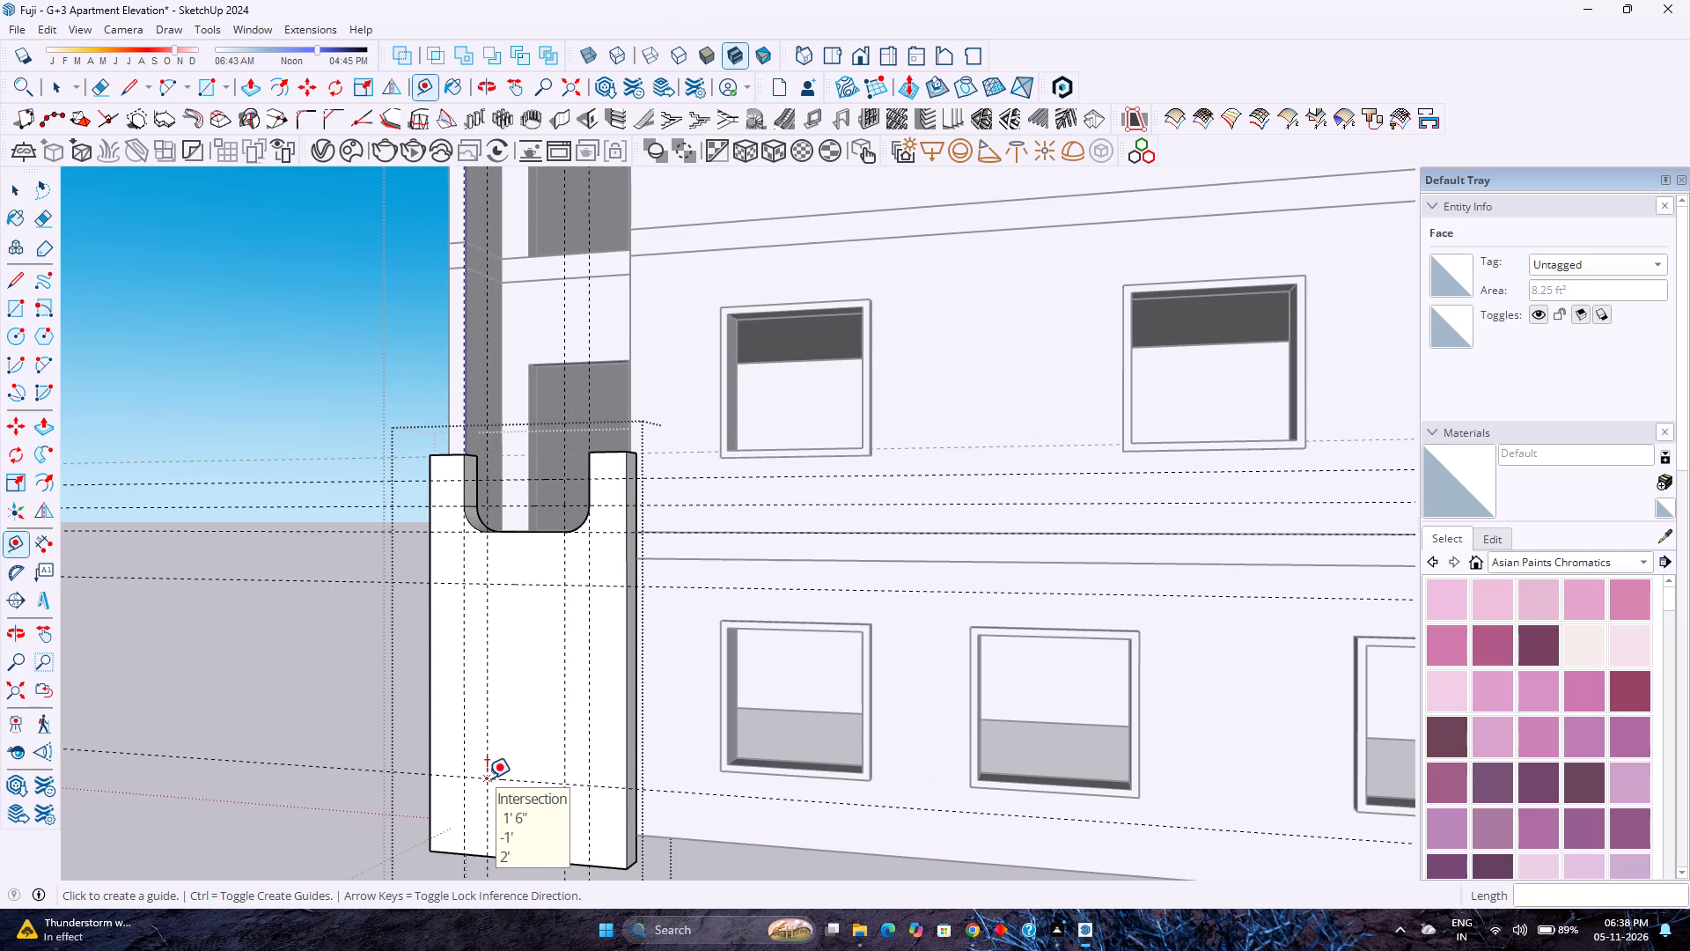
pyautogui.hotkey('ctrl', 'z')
# Place a horizontal guide 1' above the projection's bottom edge, plus guides 3' and 1' above that guide.
pyautogui.click(513, 862)
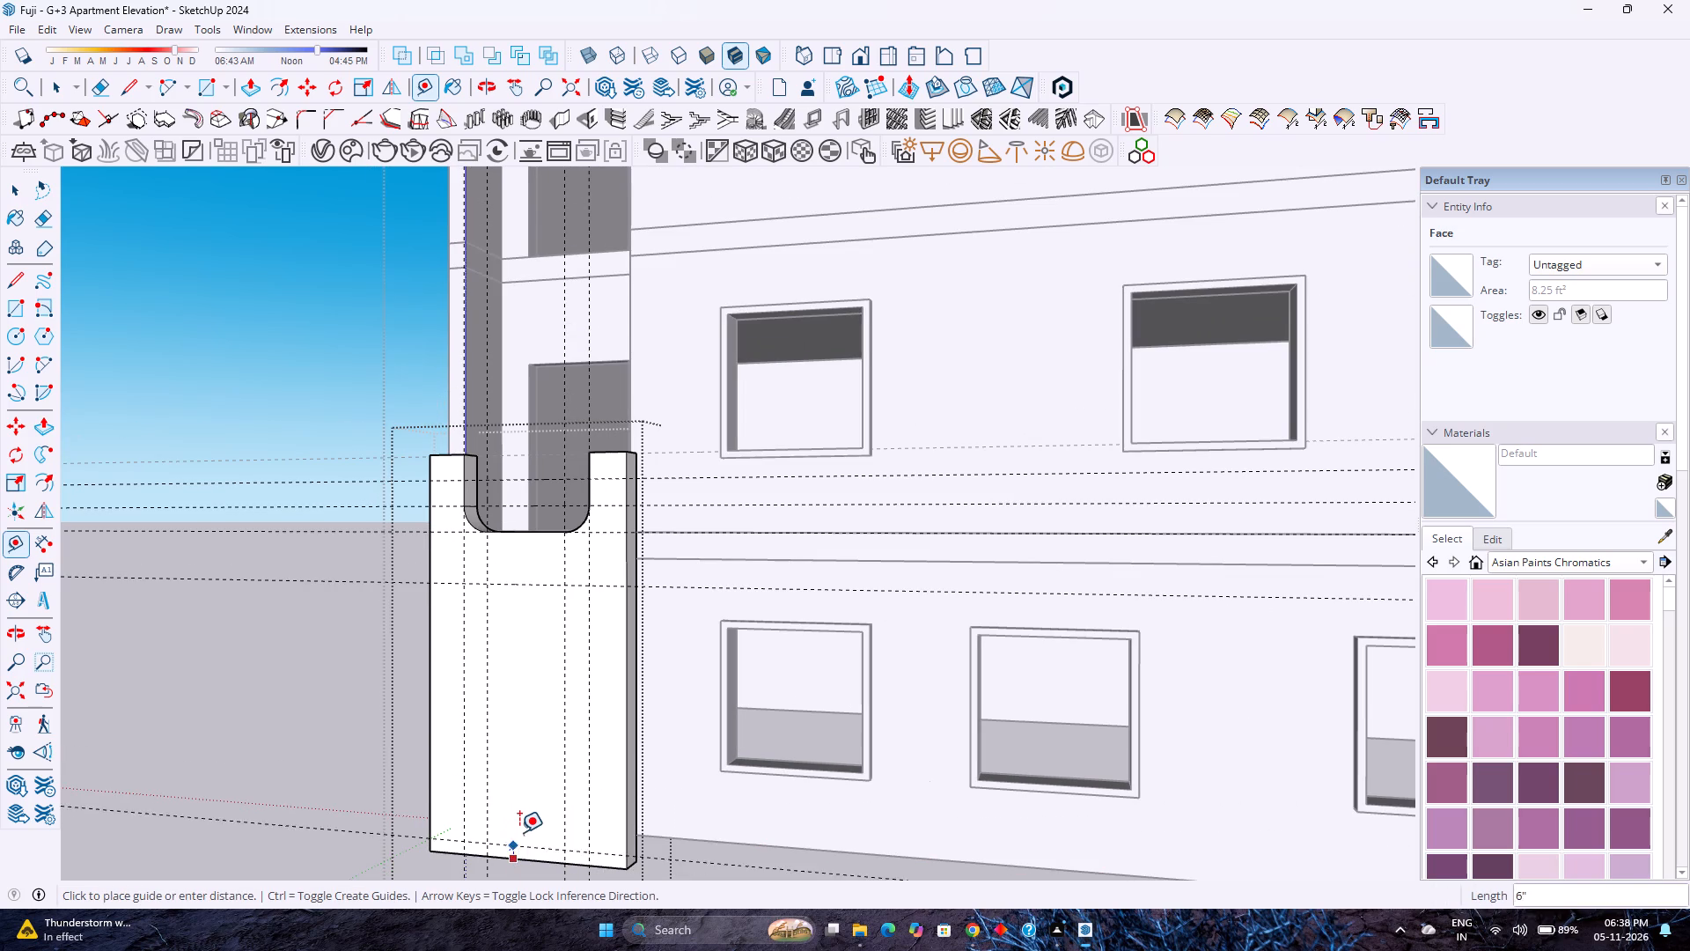
pyautogui.press('1')
pyautogui.press("'")
pyautogui.press('Return')
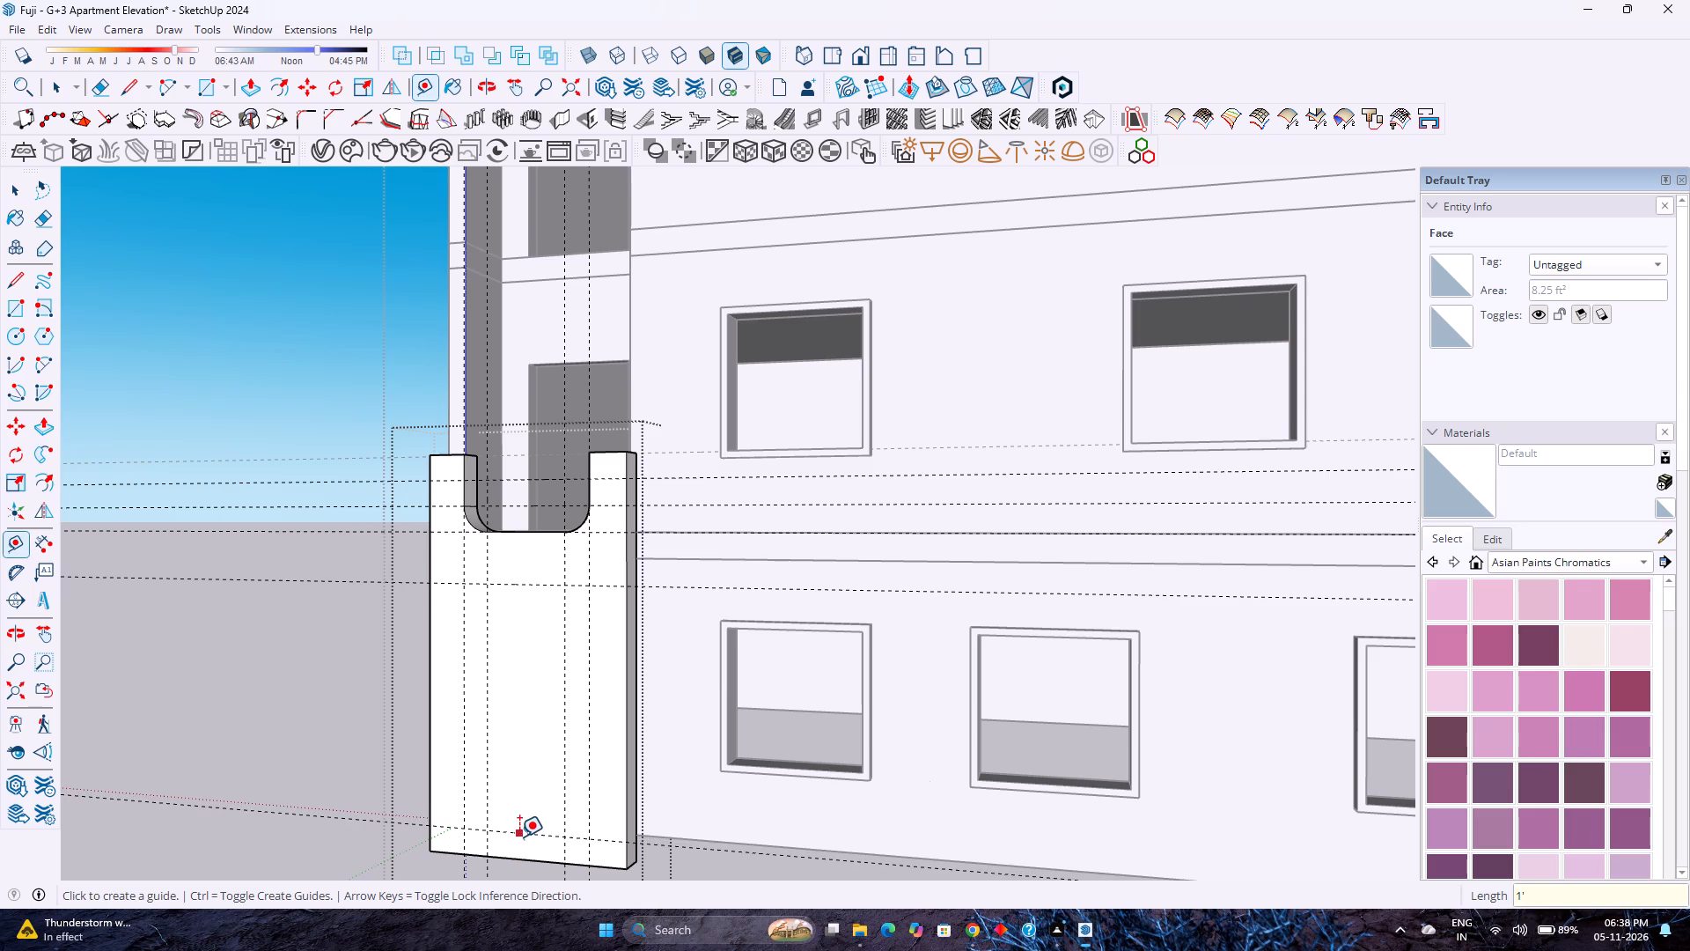
pyautogui.click(519, 837)
pyautogui.press('3')
pyautogui.press("'")
pyautogui.press('Return')
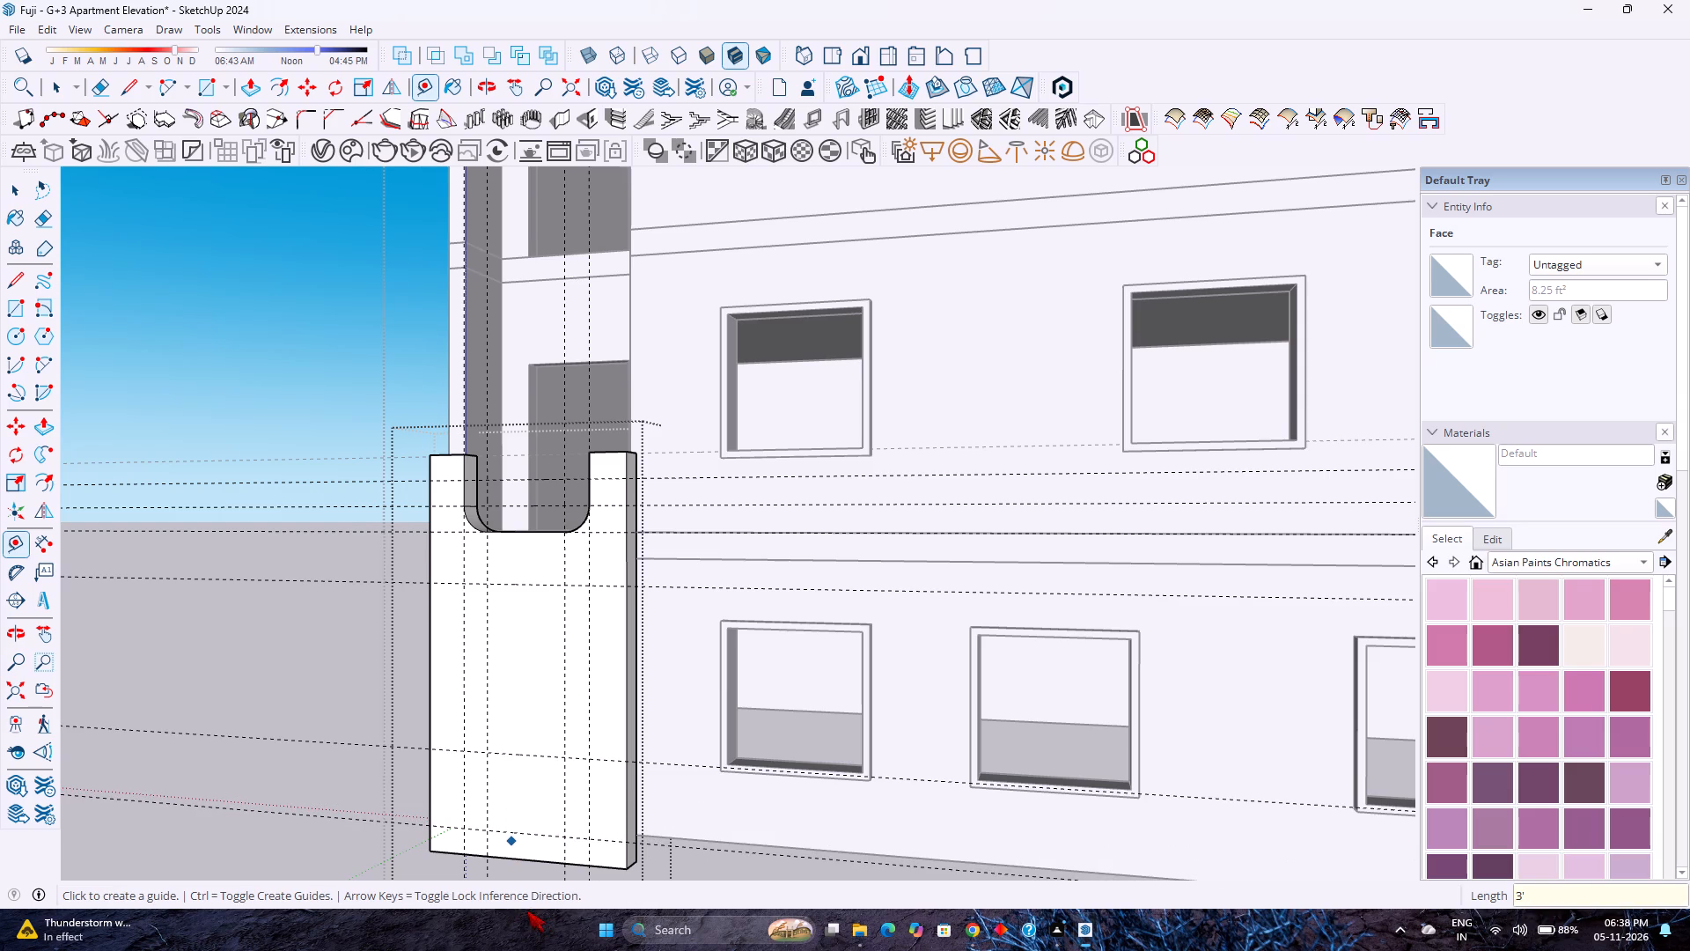
pyautogui.scroll(3, 494, 802)
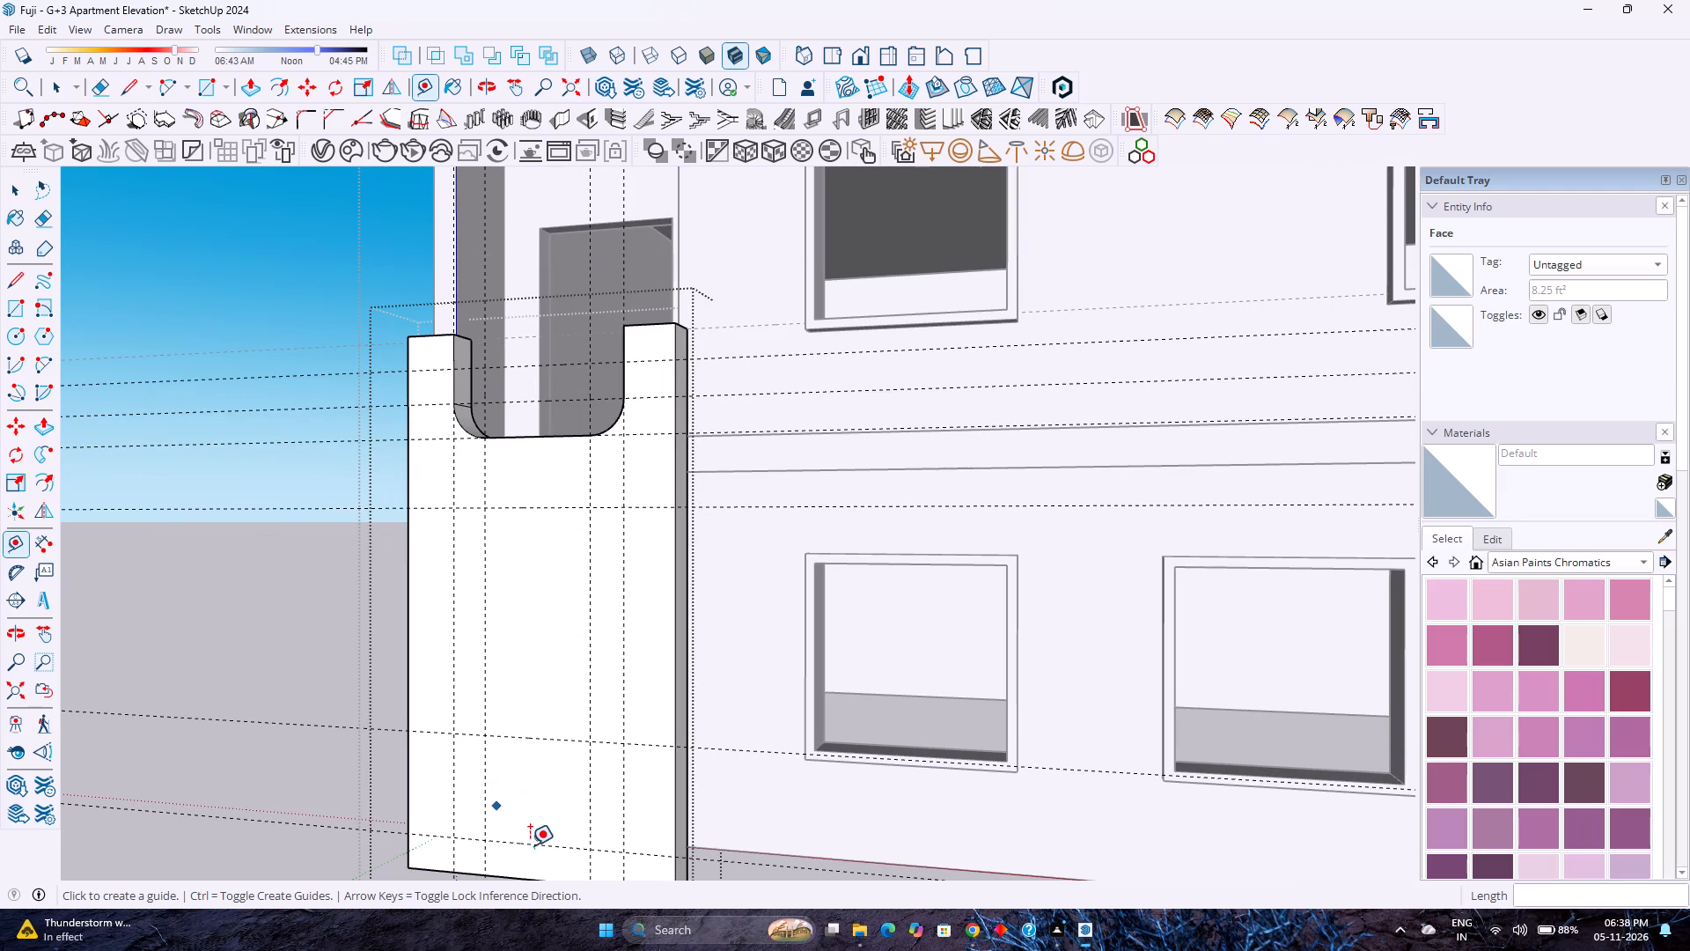
pyautogui.click(539, 843)
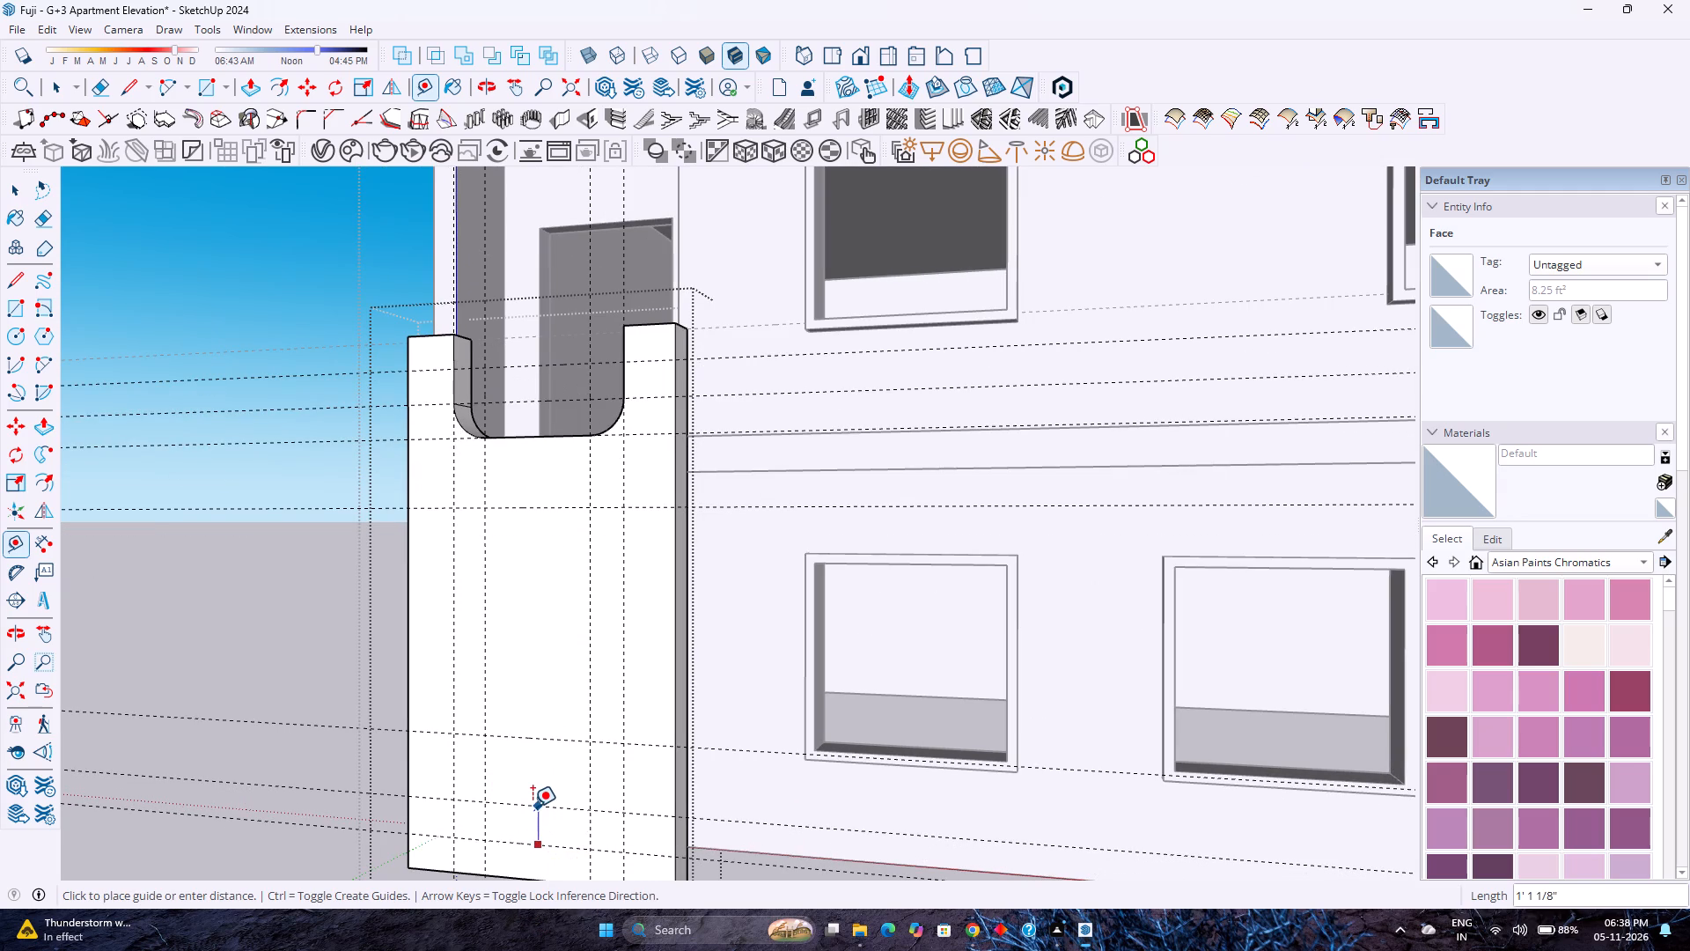
pyautogui.write("1'")
pyautogui.press('Return')
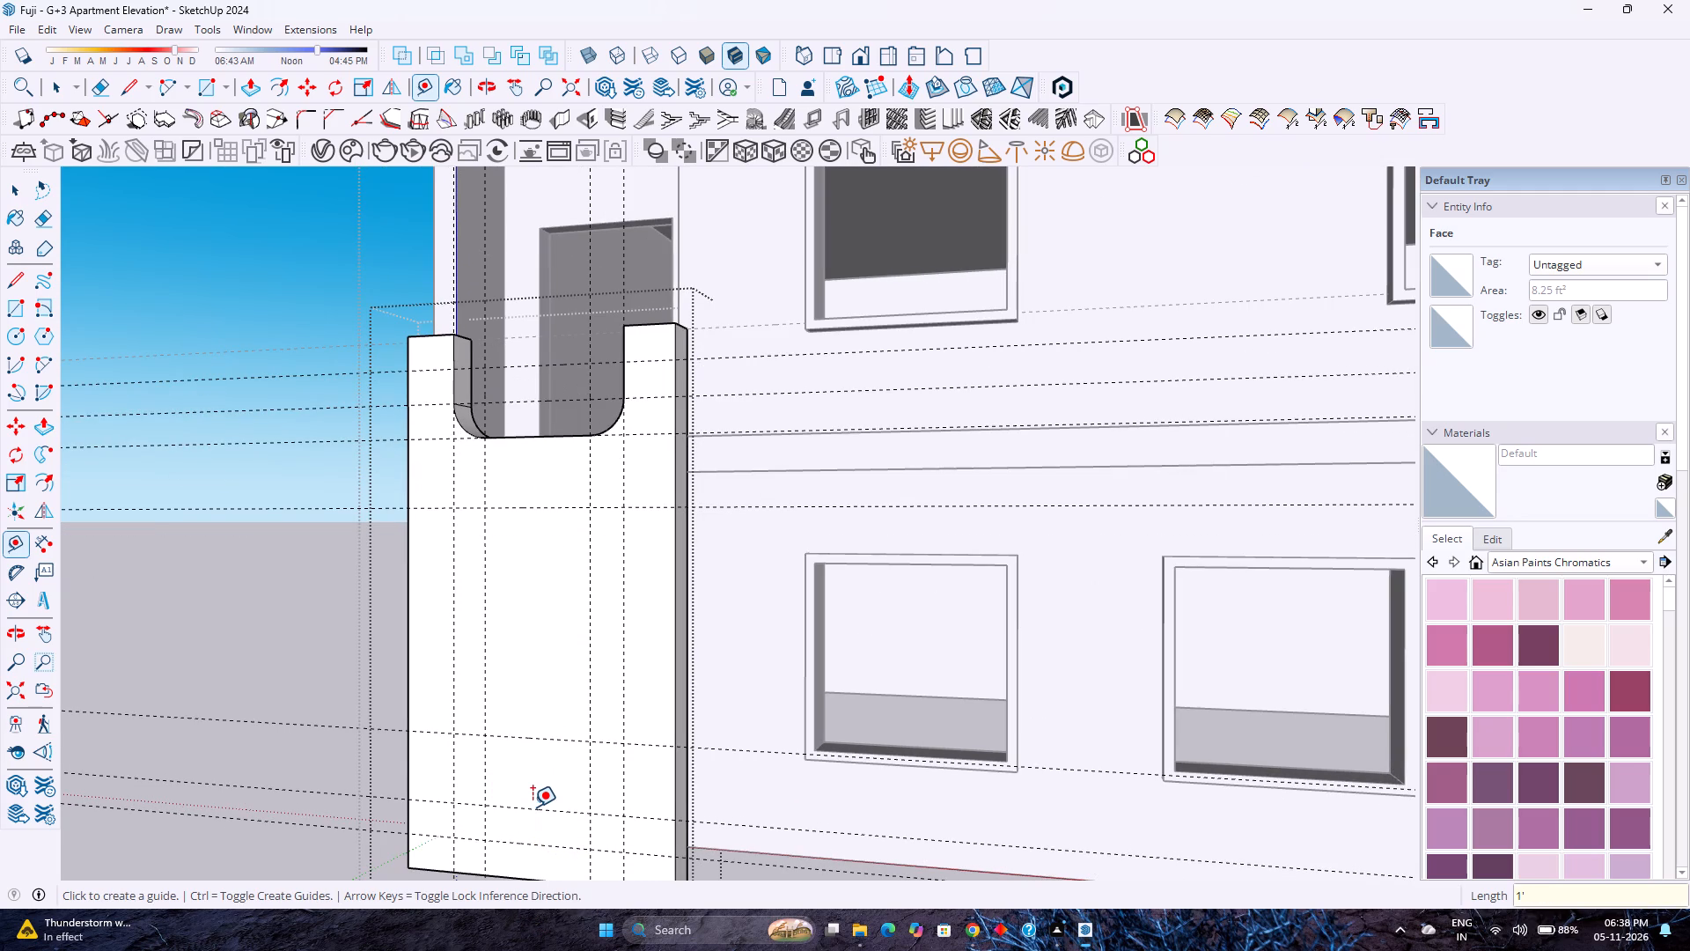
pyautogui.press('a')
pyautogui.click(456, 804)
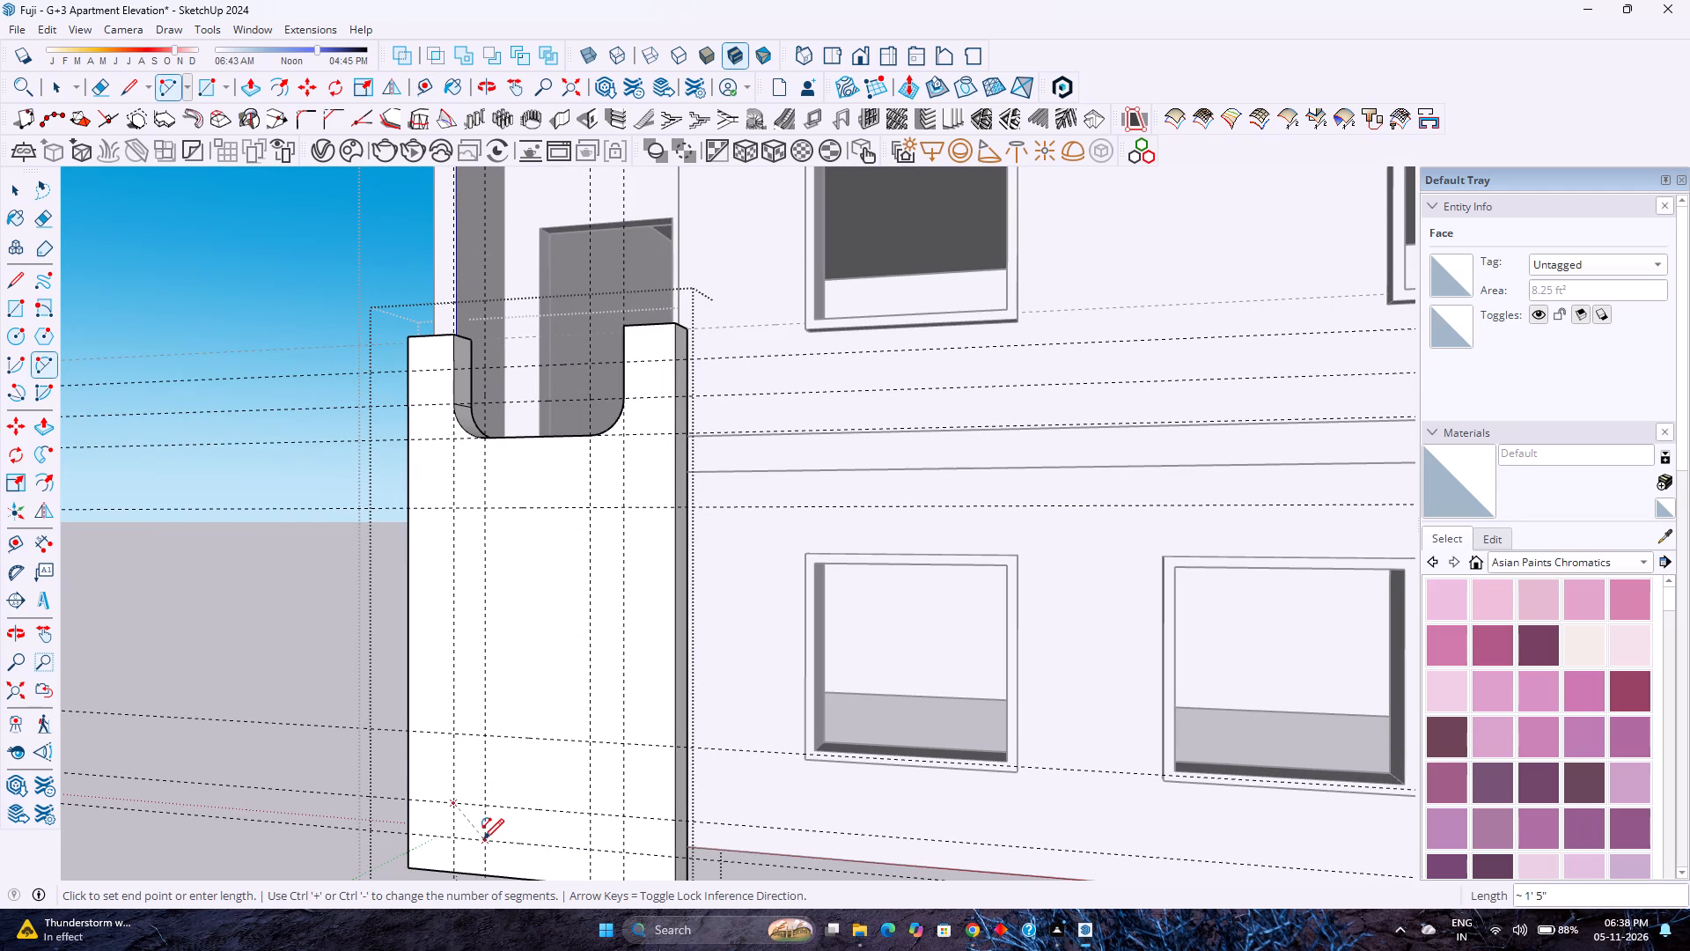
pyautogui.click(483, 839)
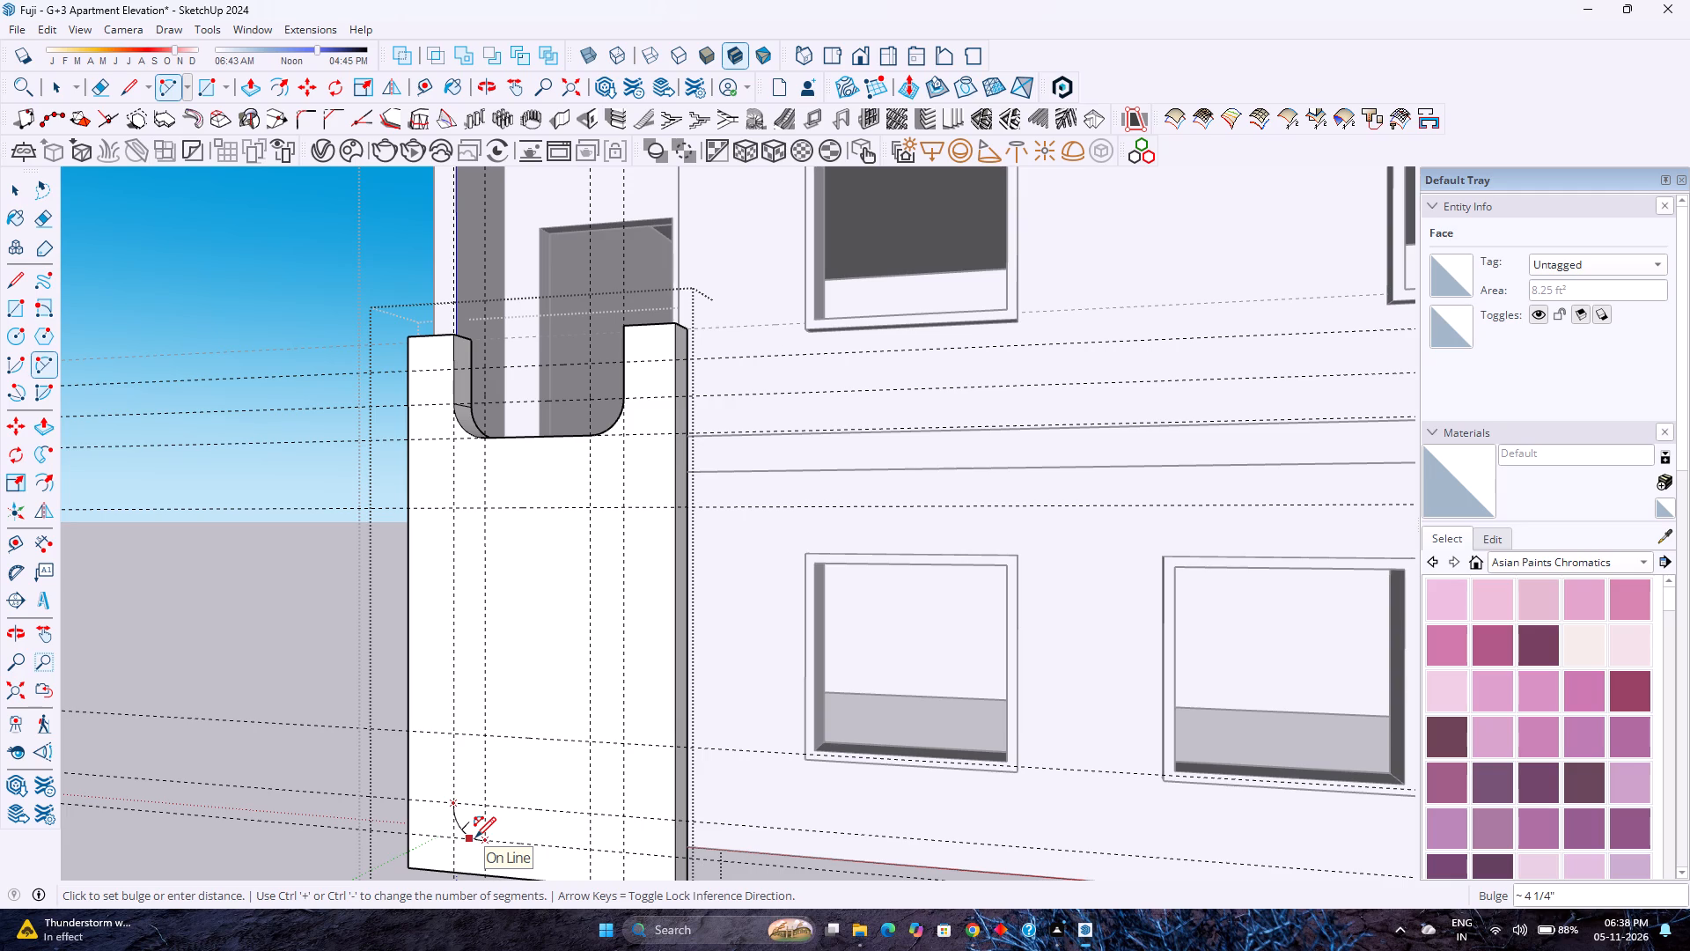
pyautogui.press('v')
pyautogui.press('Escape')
# Draw a line along the lowest horizontal guide between the two inner vertical guides on the projection's front face.
pyautogui.press('l')
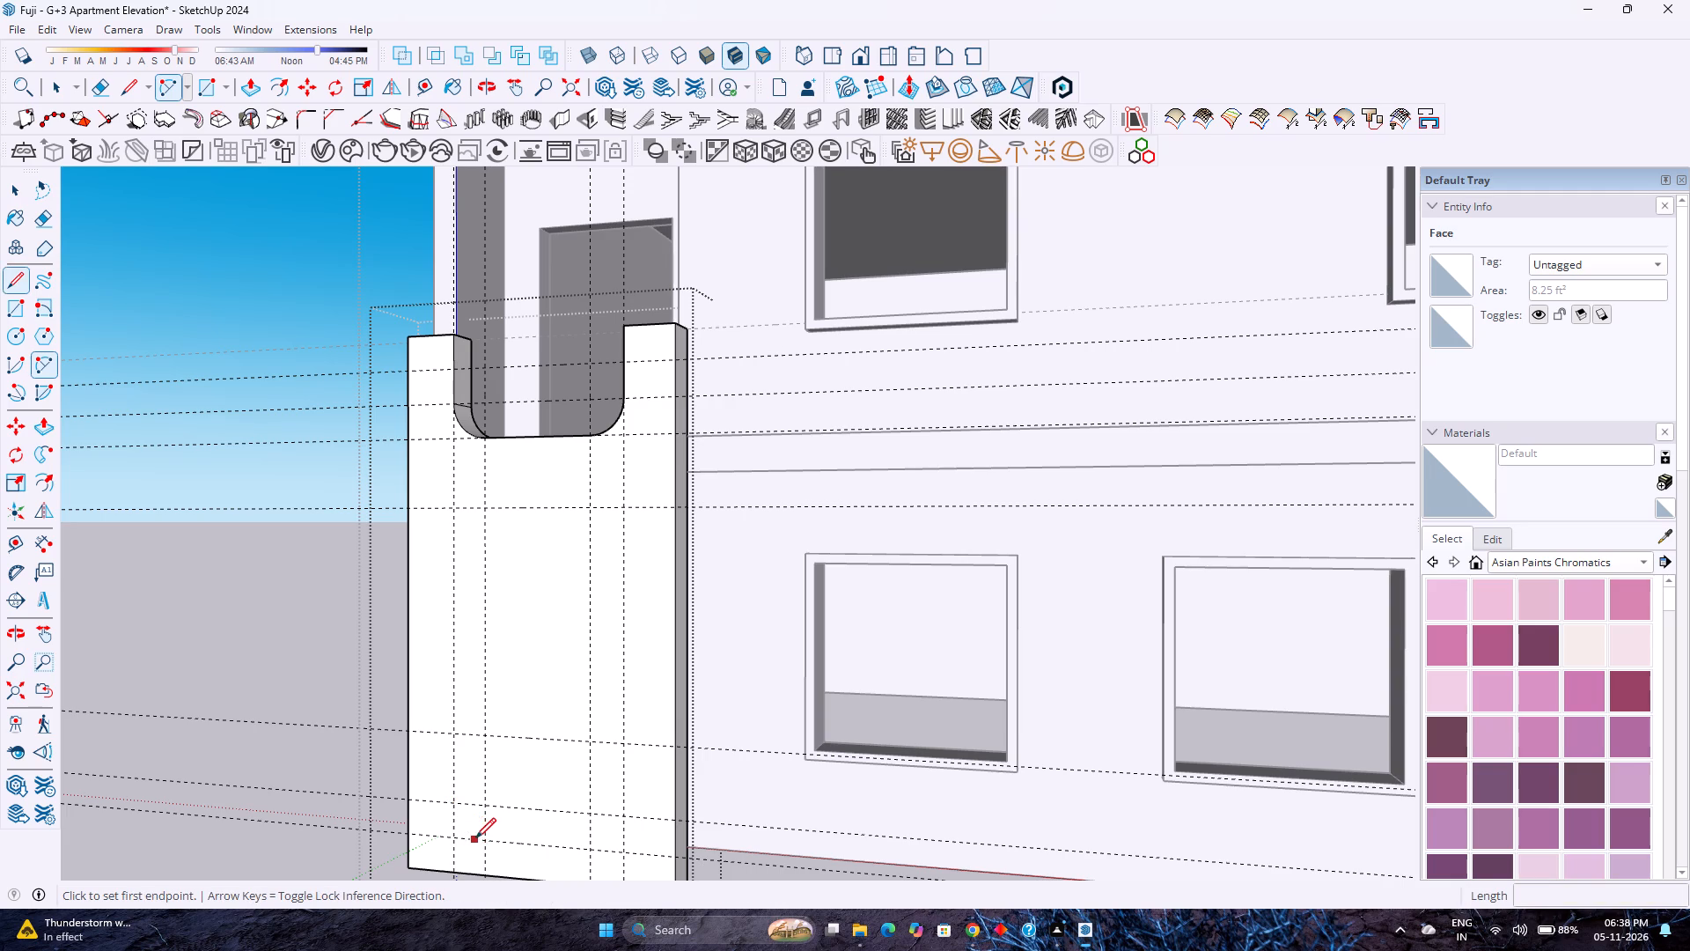
pyautogui.click(489, 842)
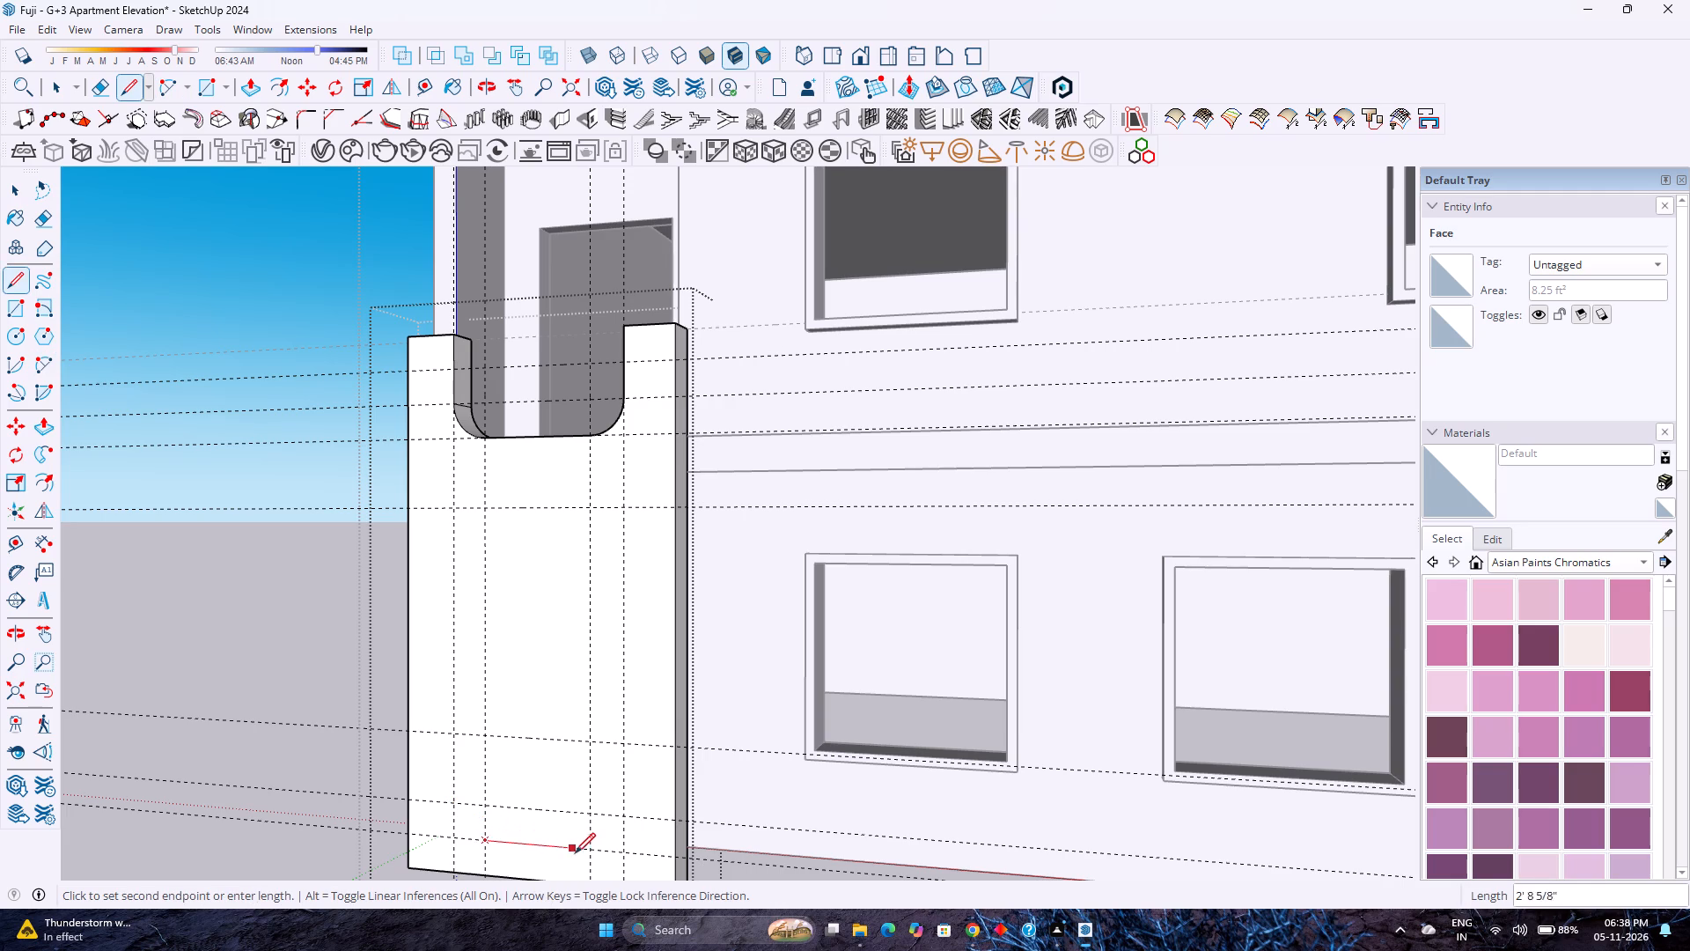
pyautogui.click(590, 853)
pyautogui.press('Escape')
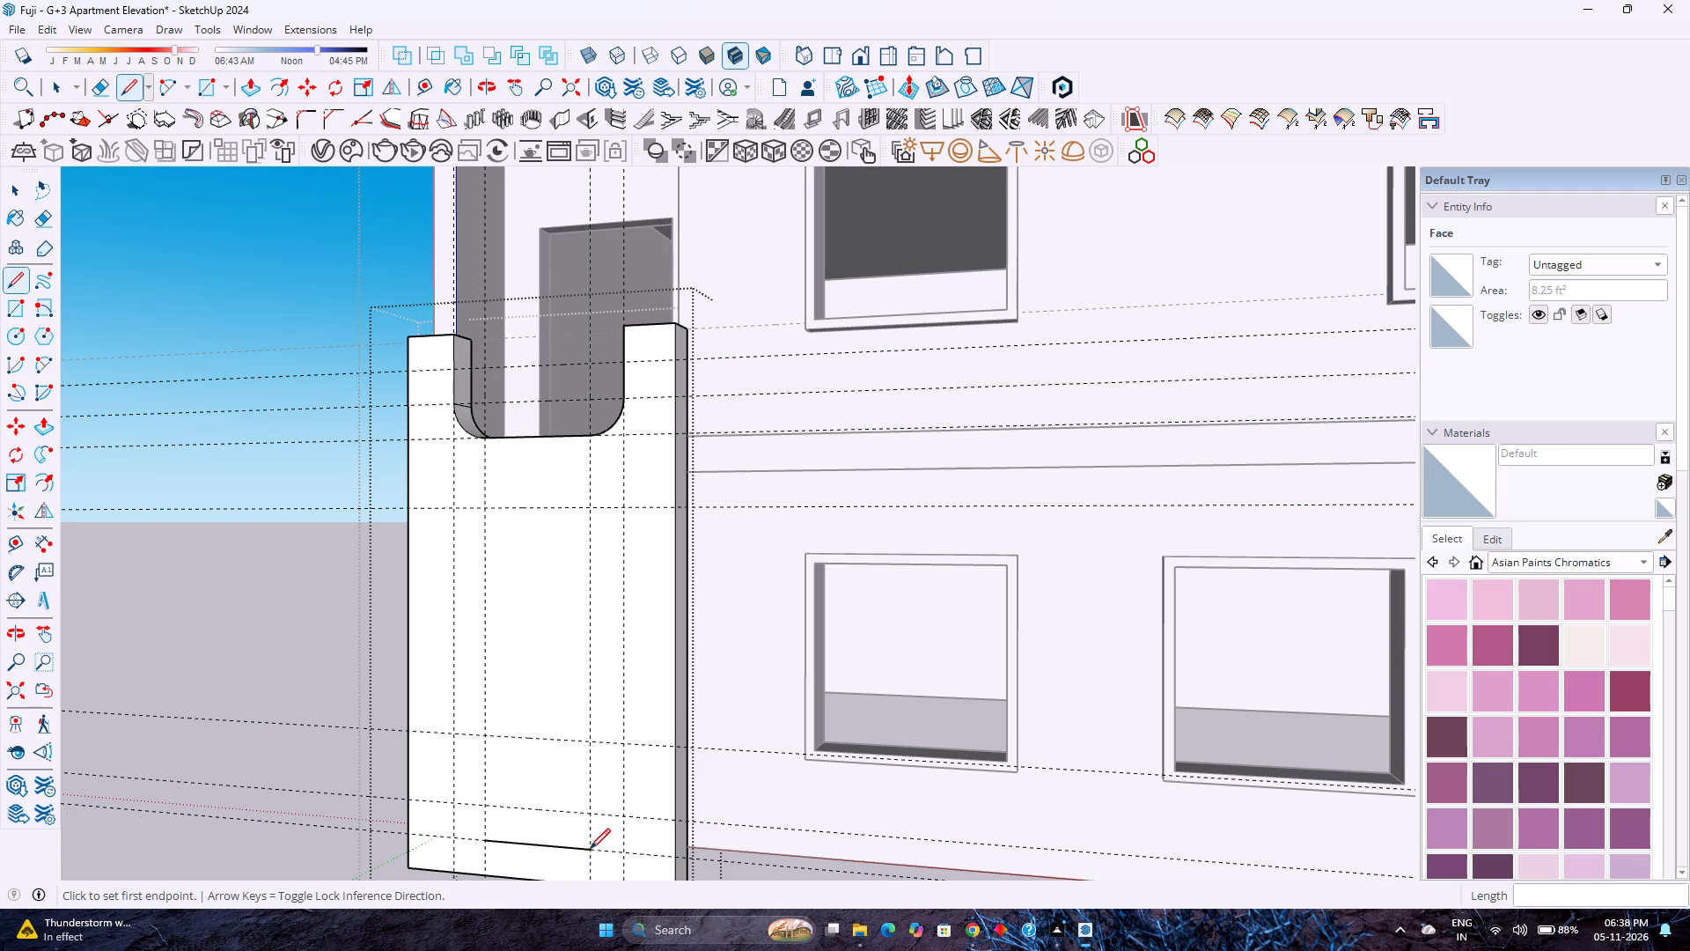
# Draw 2' vertical lines on both outer vertical guides between the two horizontal guides above the bottom line.
pyautogui.click(625, 815)
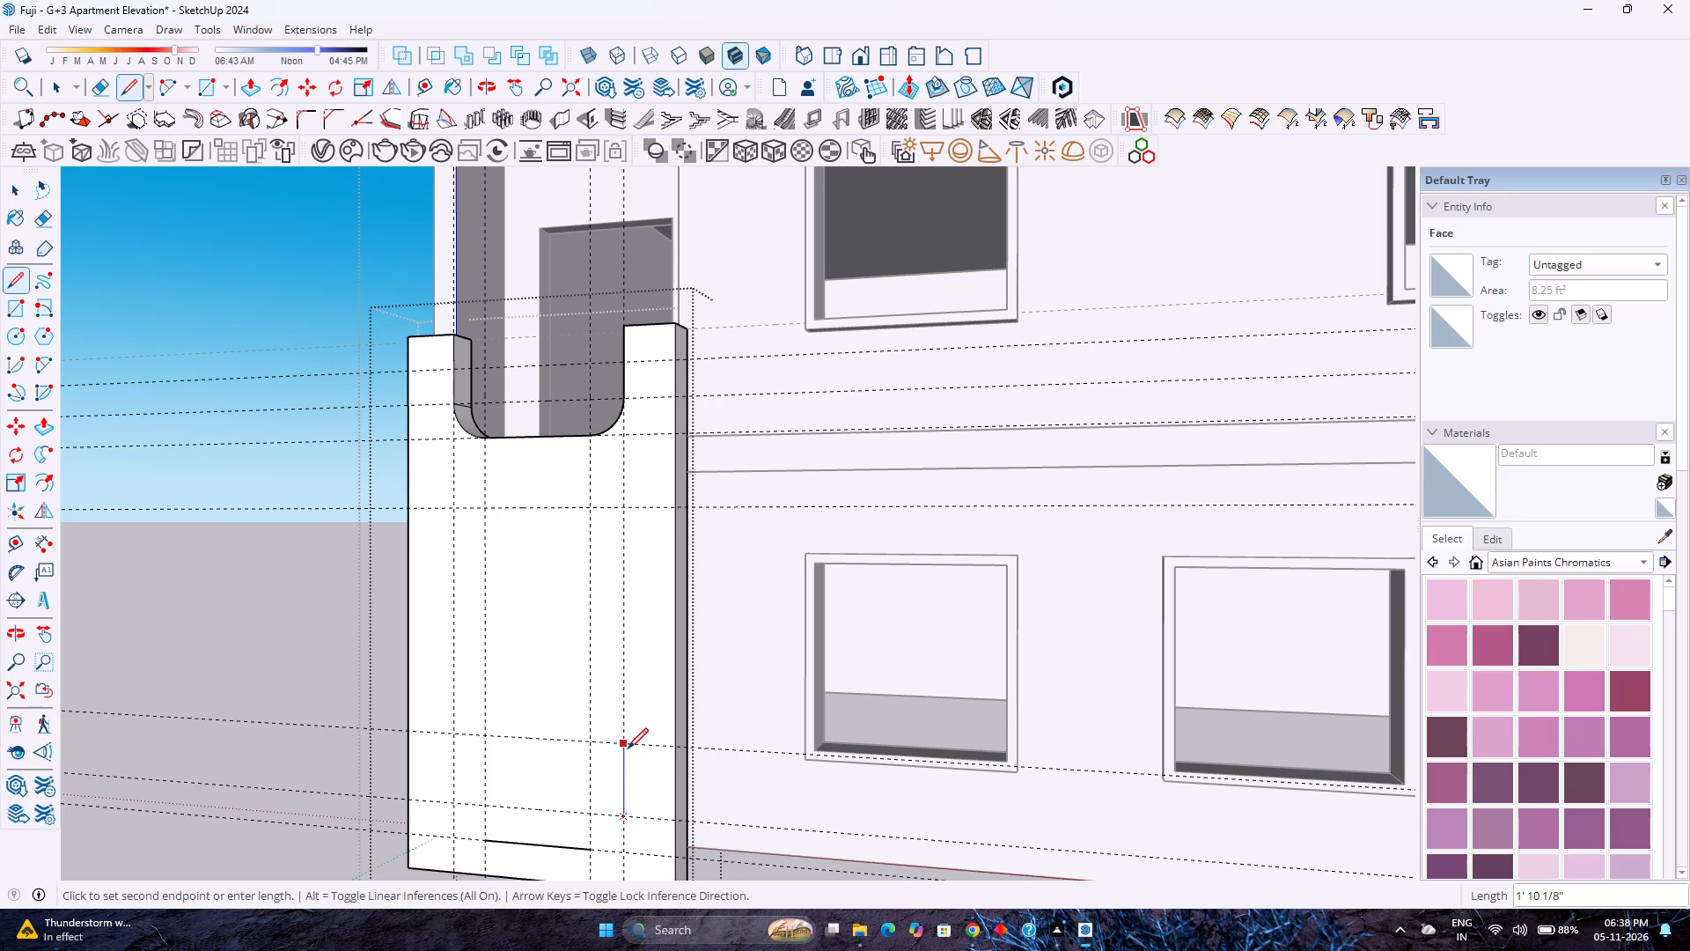
pyautogui.click(628, 748)
pyautogui.press('Escape')
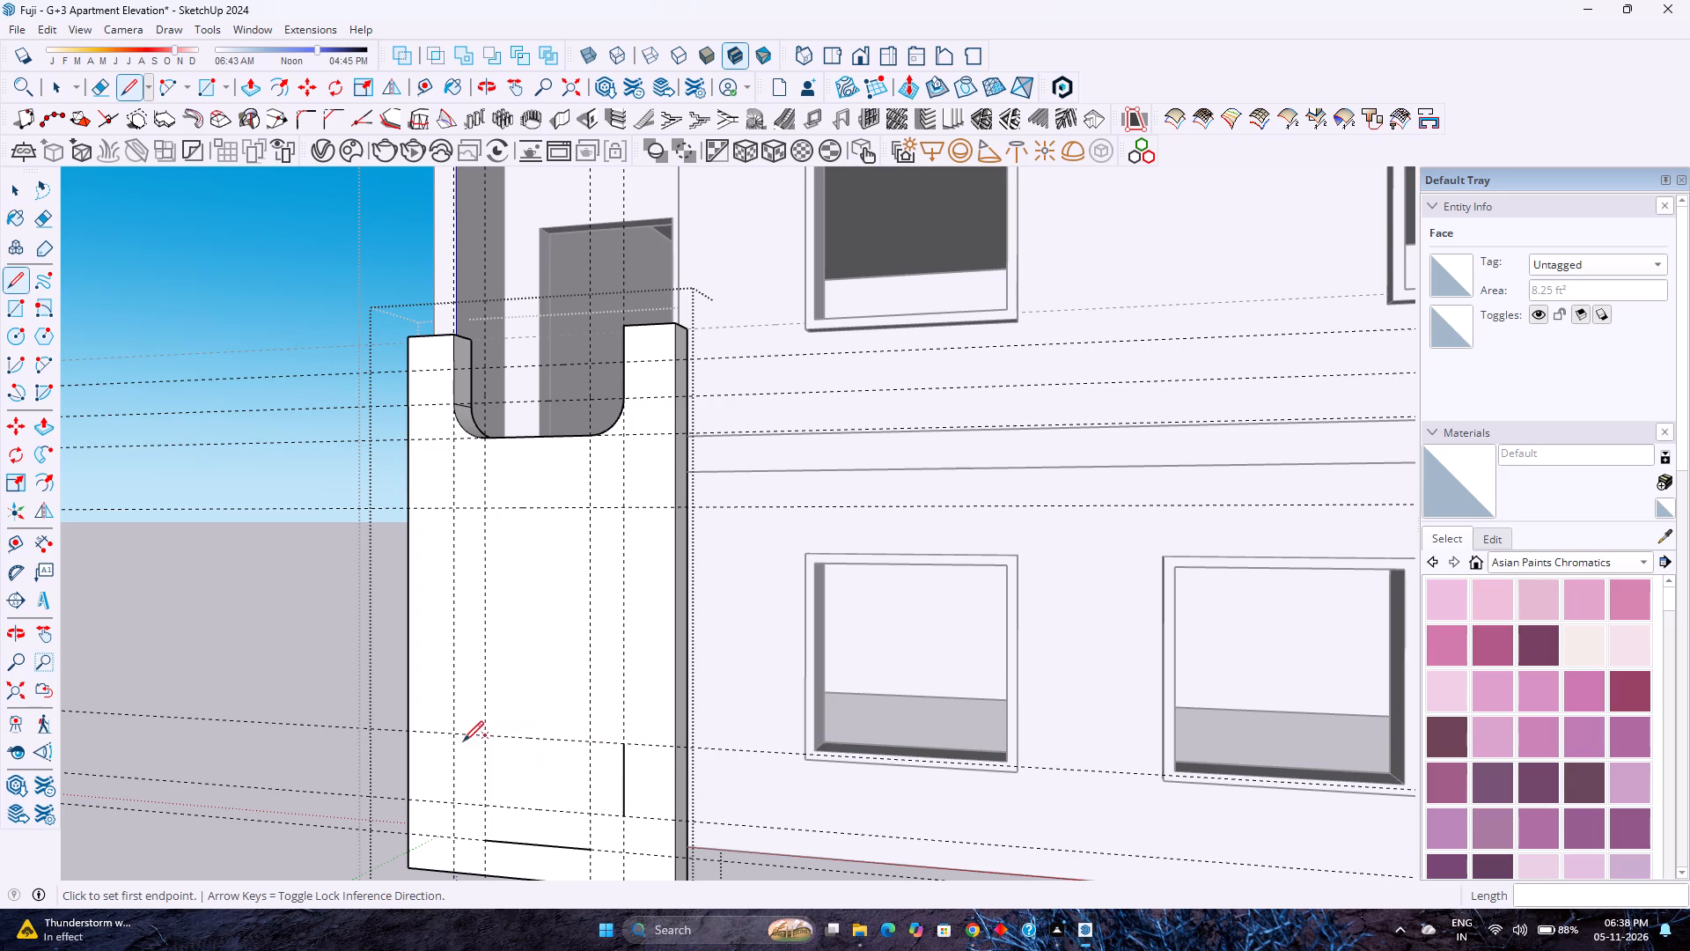
pyautogui.click(452, 733)
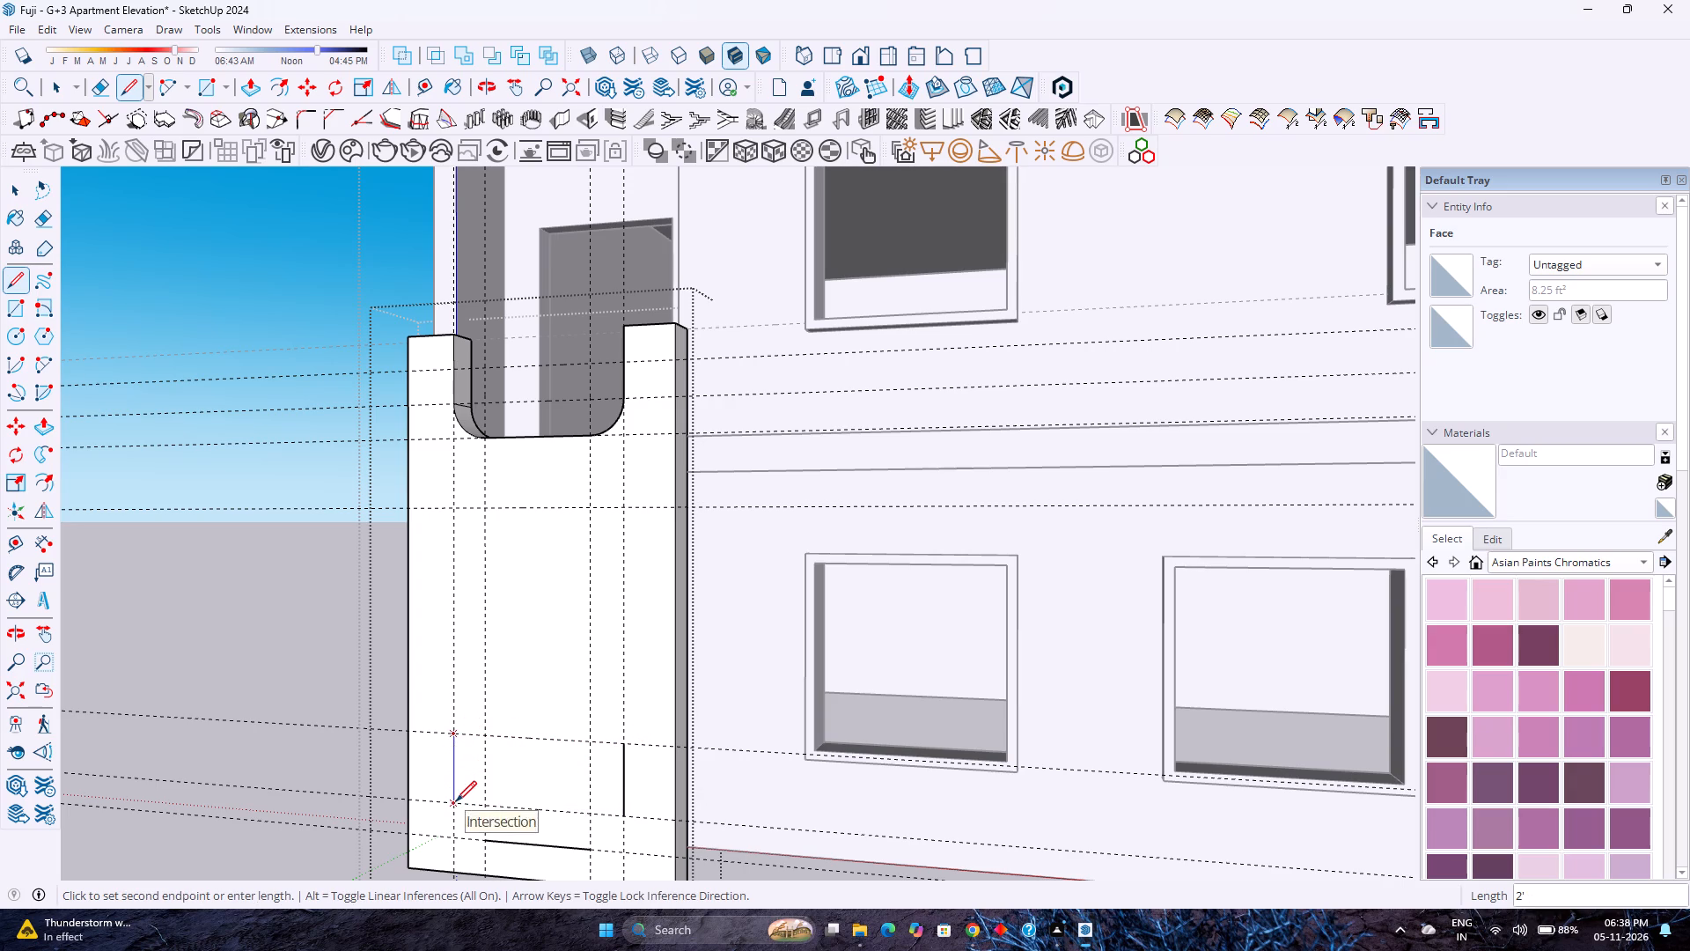
pyautogui.click(456, 801)
# Draw a tangent 2-point arc joining the left vertical line's lower end to the bottom line's left end.
pyautogui.press('a')
pyautogui.click(455, 804)
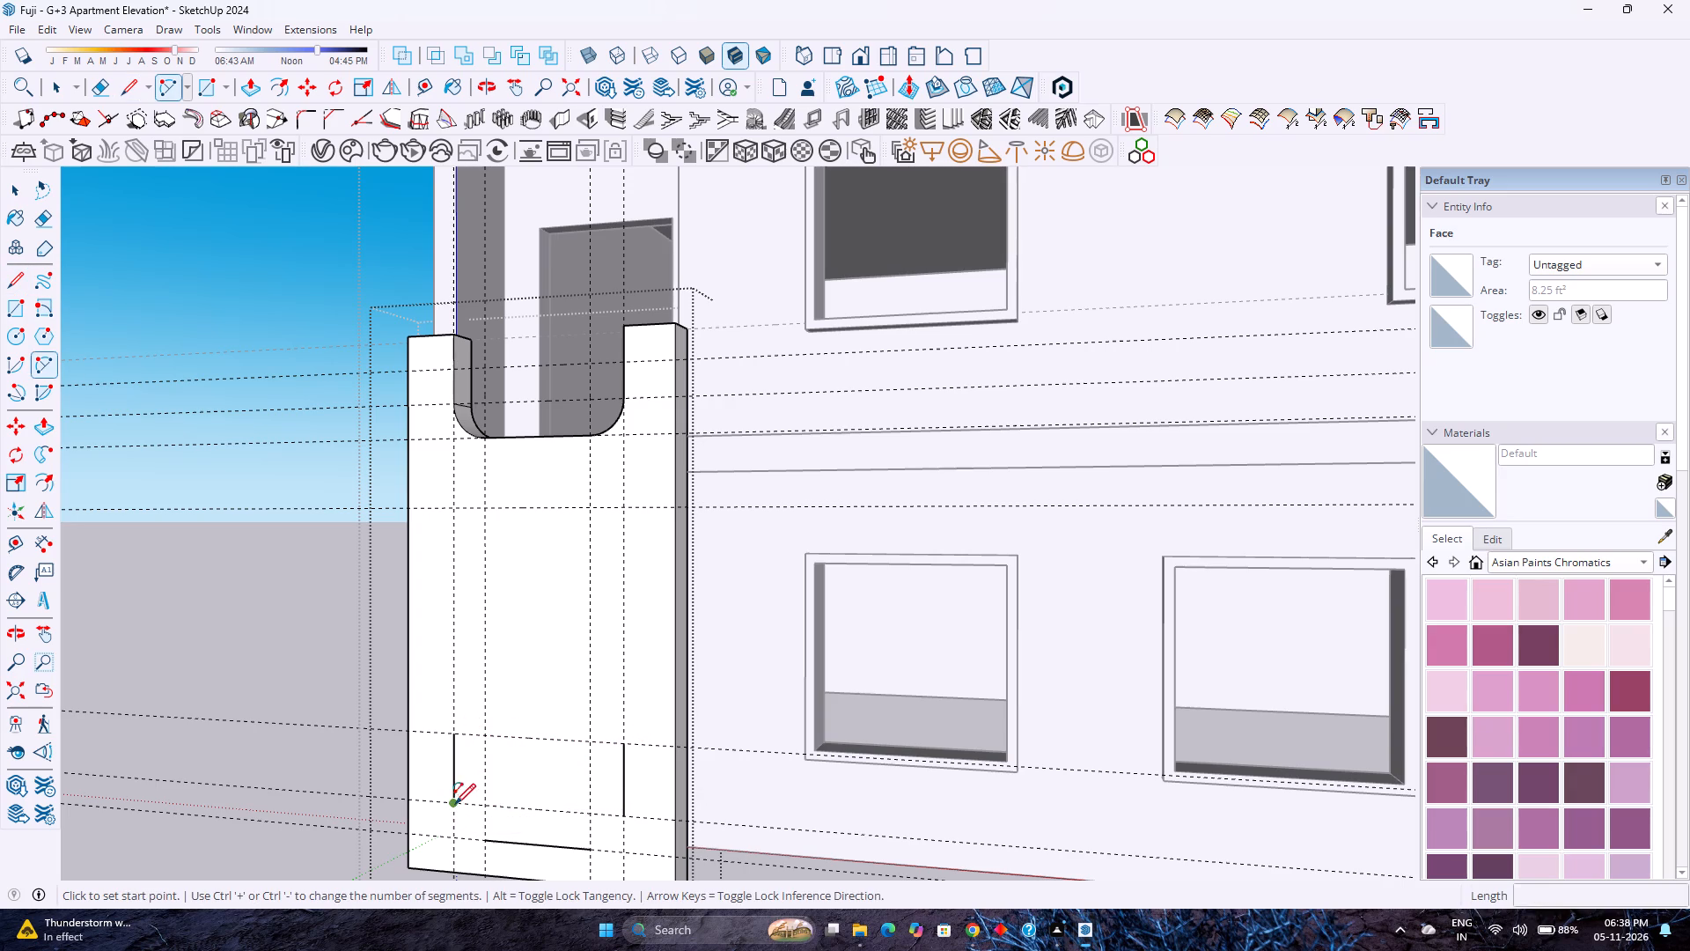
pyautogui.doubleClick(484, 842)
pyautogui.press('Escape')
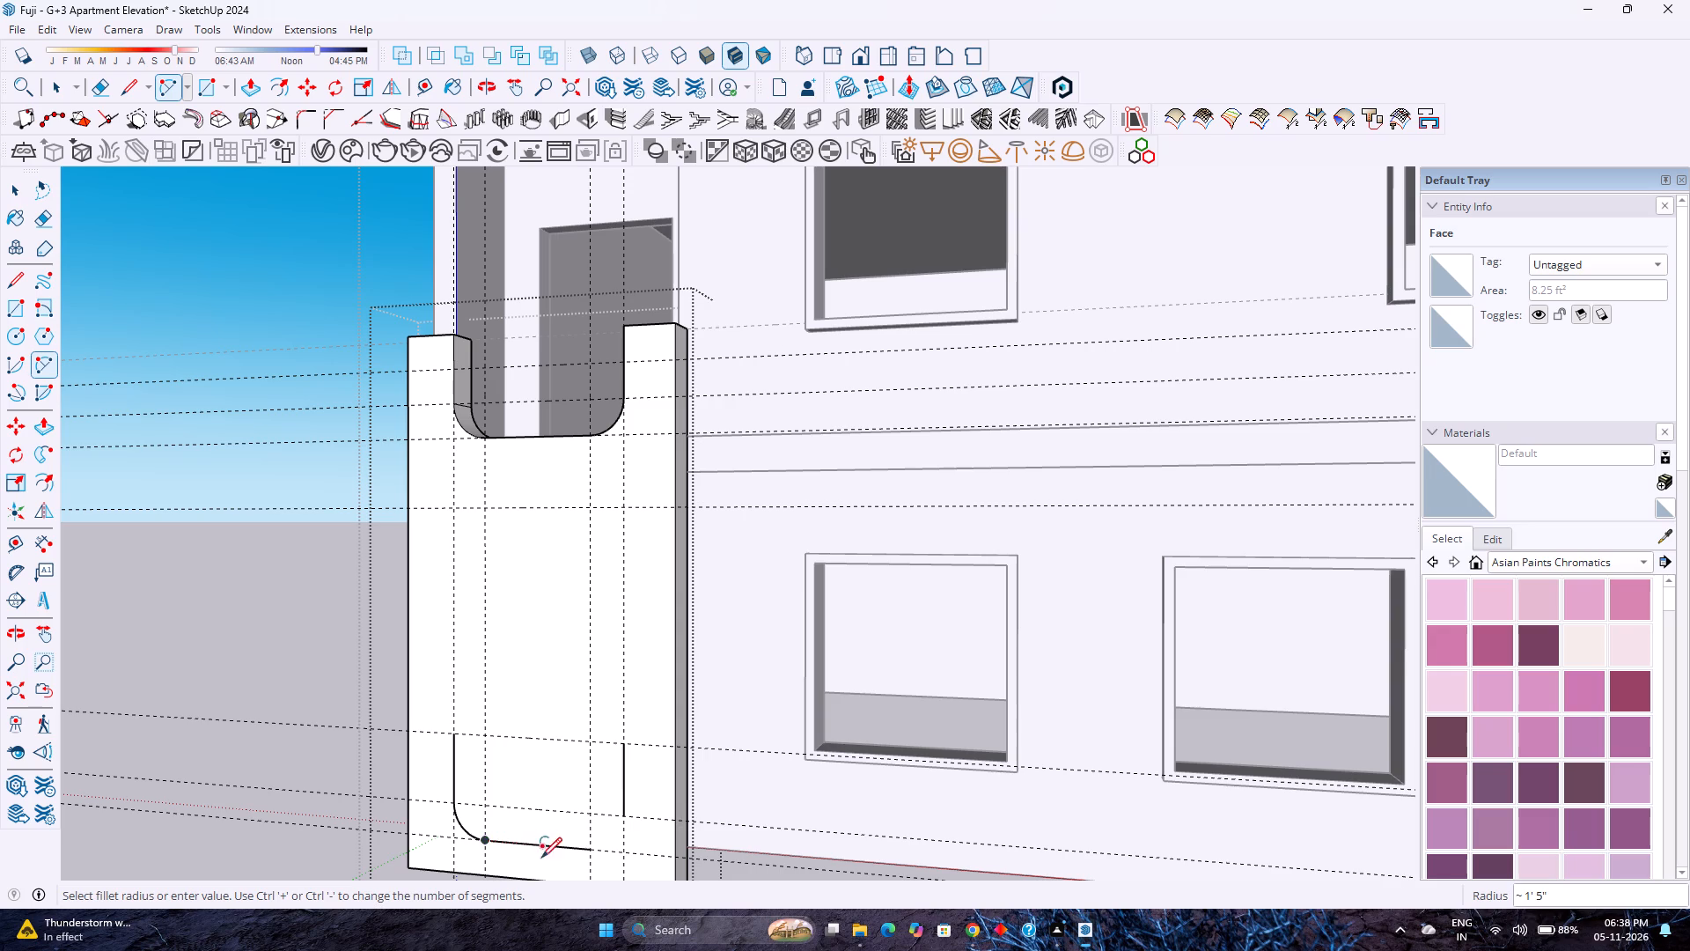
# Draw a tangent 2-point arc of 1' radius joining the bottom line's right end to the right vertical line's lower end.
pyautogui.click(596, 850)
pyautogui.doubleClick(630, 817)
pyautogui.press('space')
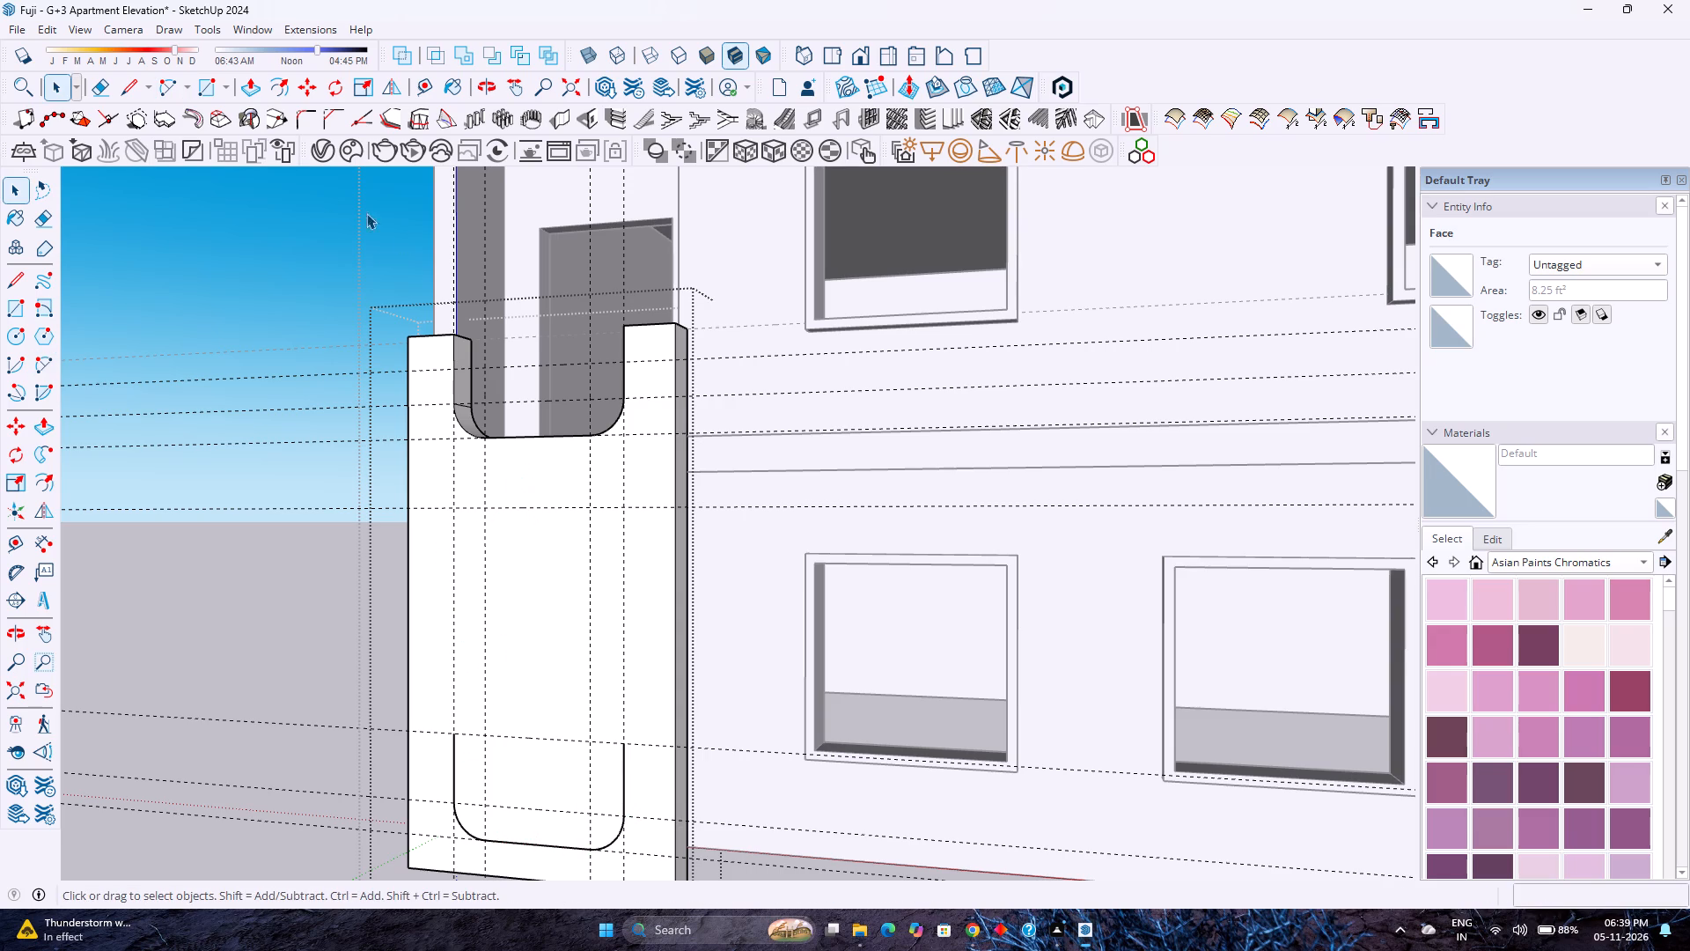
# Place a horizontal guide 1' below the guide that runs just under the projection's notch.
pyautogui.click(425, 79)
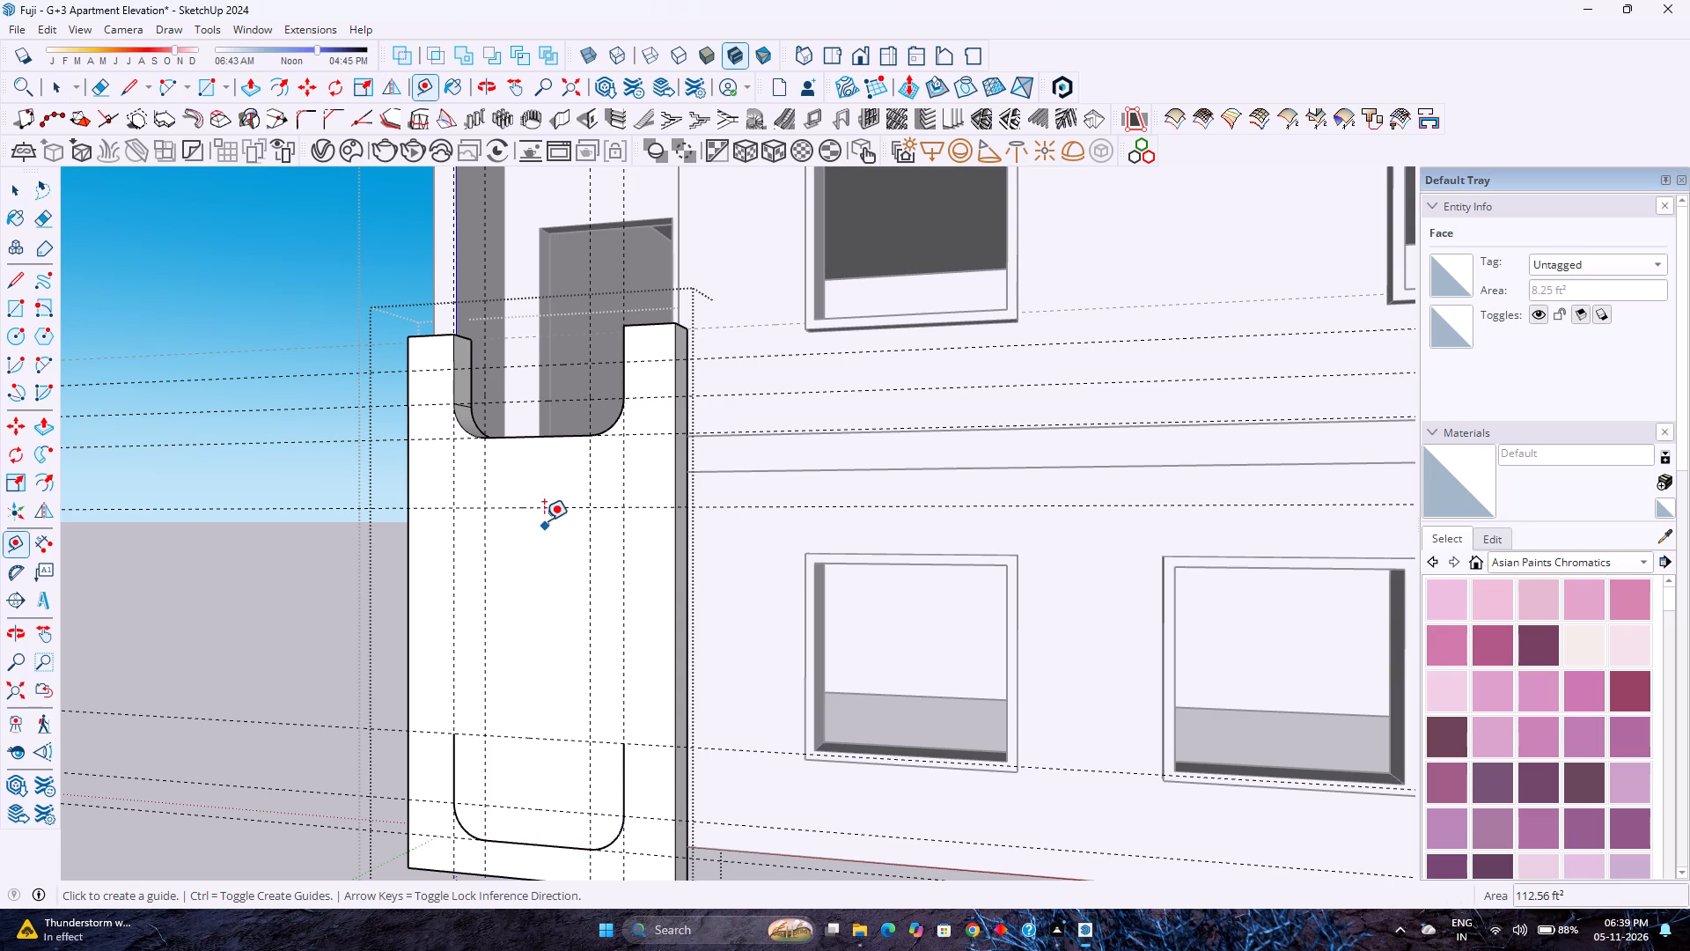
pyautogui.click(546, 512)
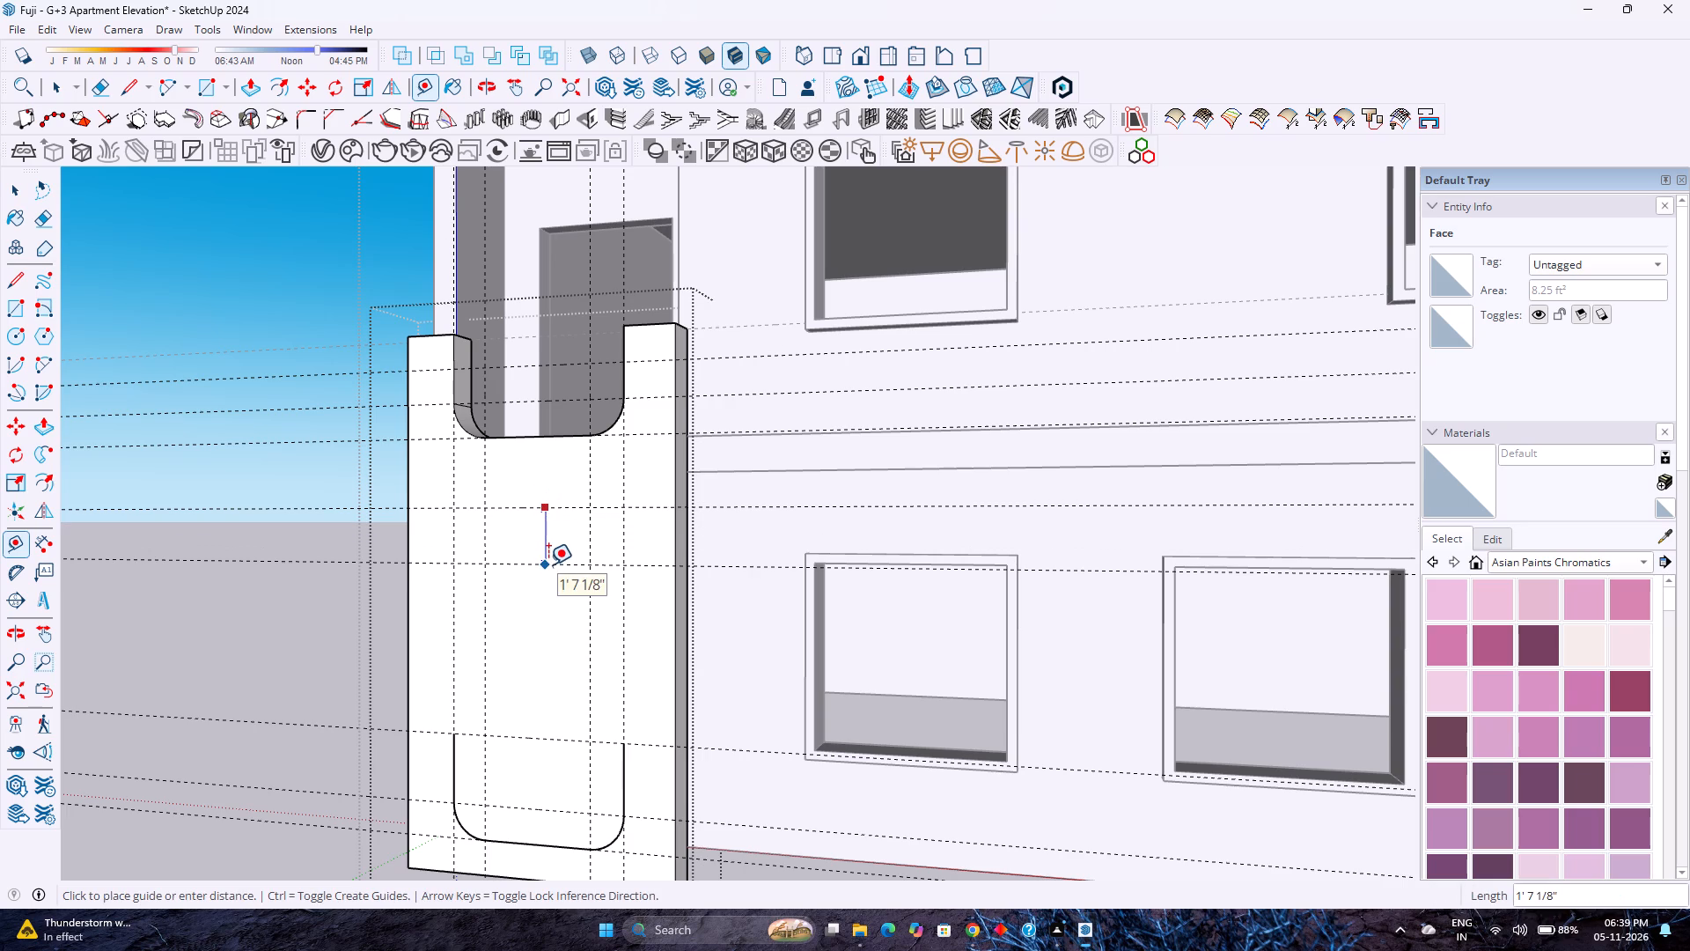
pyautogui.press('1')
pyautogui.press("'")
pyautogui.press('Return')
# Draw vertical lines on both outer vertical guides, extending the outline's two sides up to the new horizontal guide.
pyautogui.press('a')
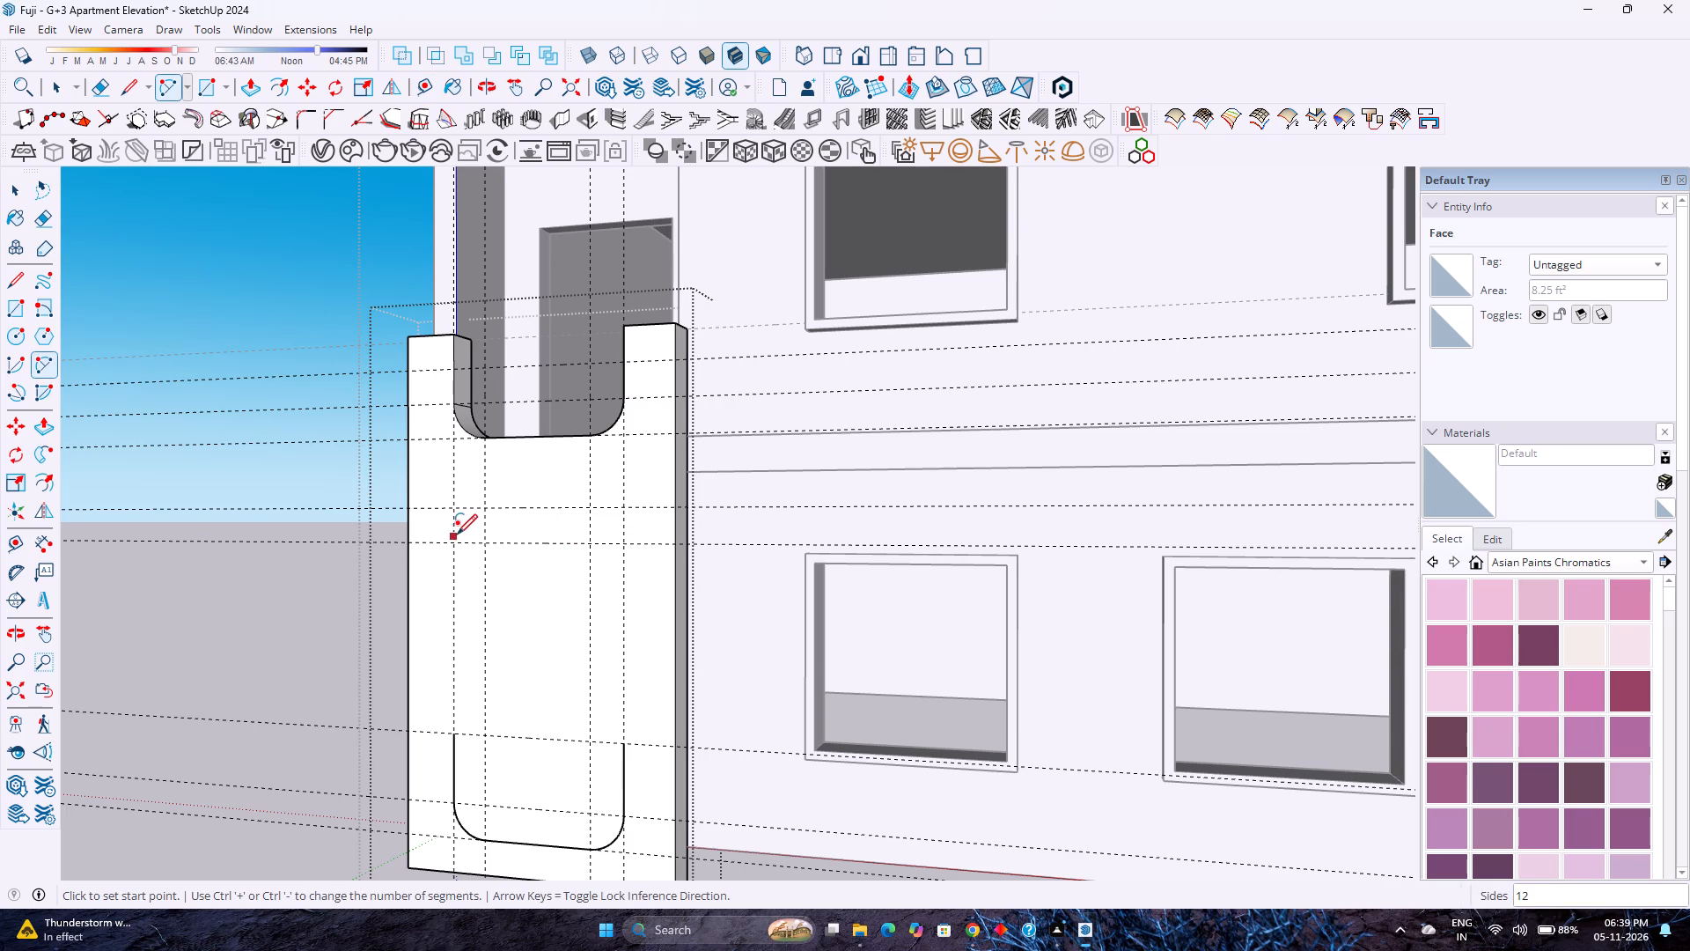
pyautogui.click(455, 544)
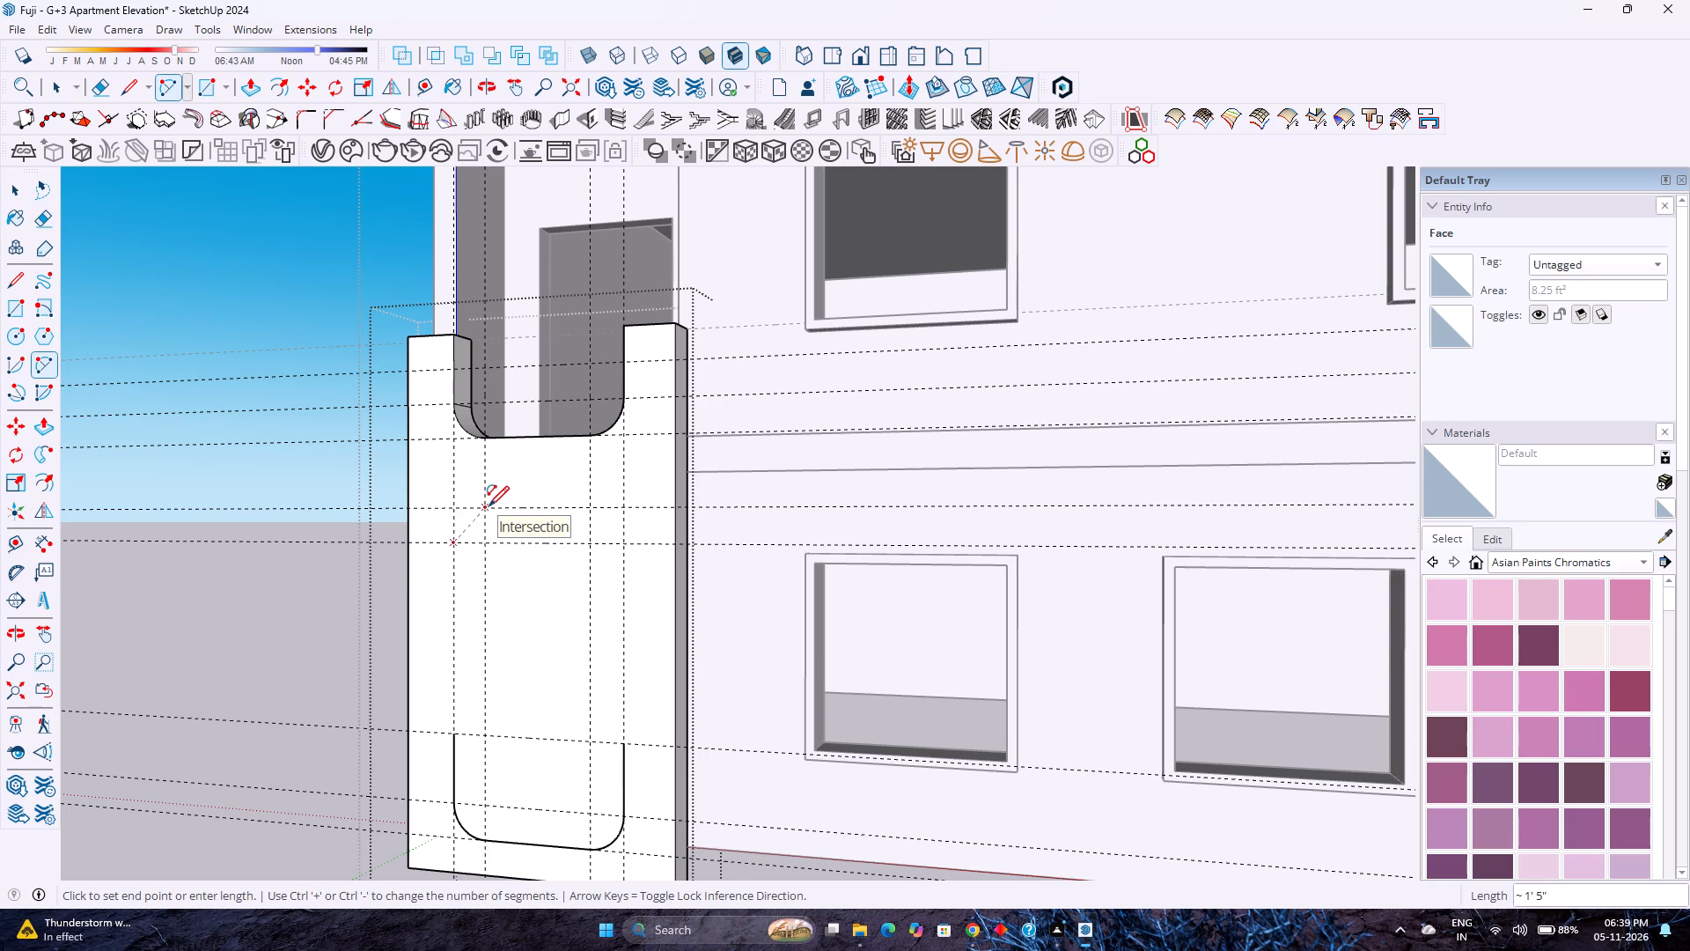
pyautogui.press('l')
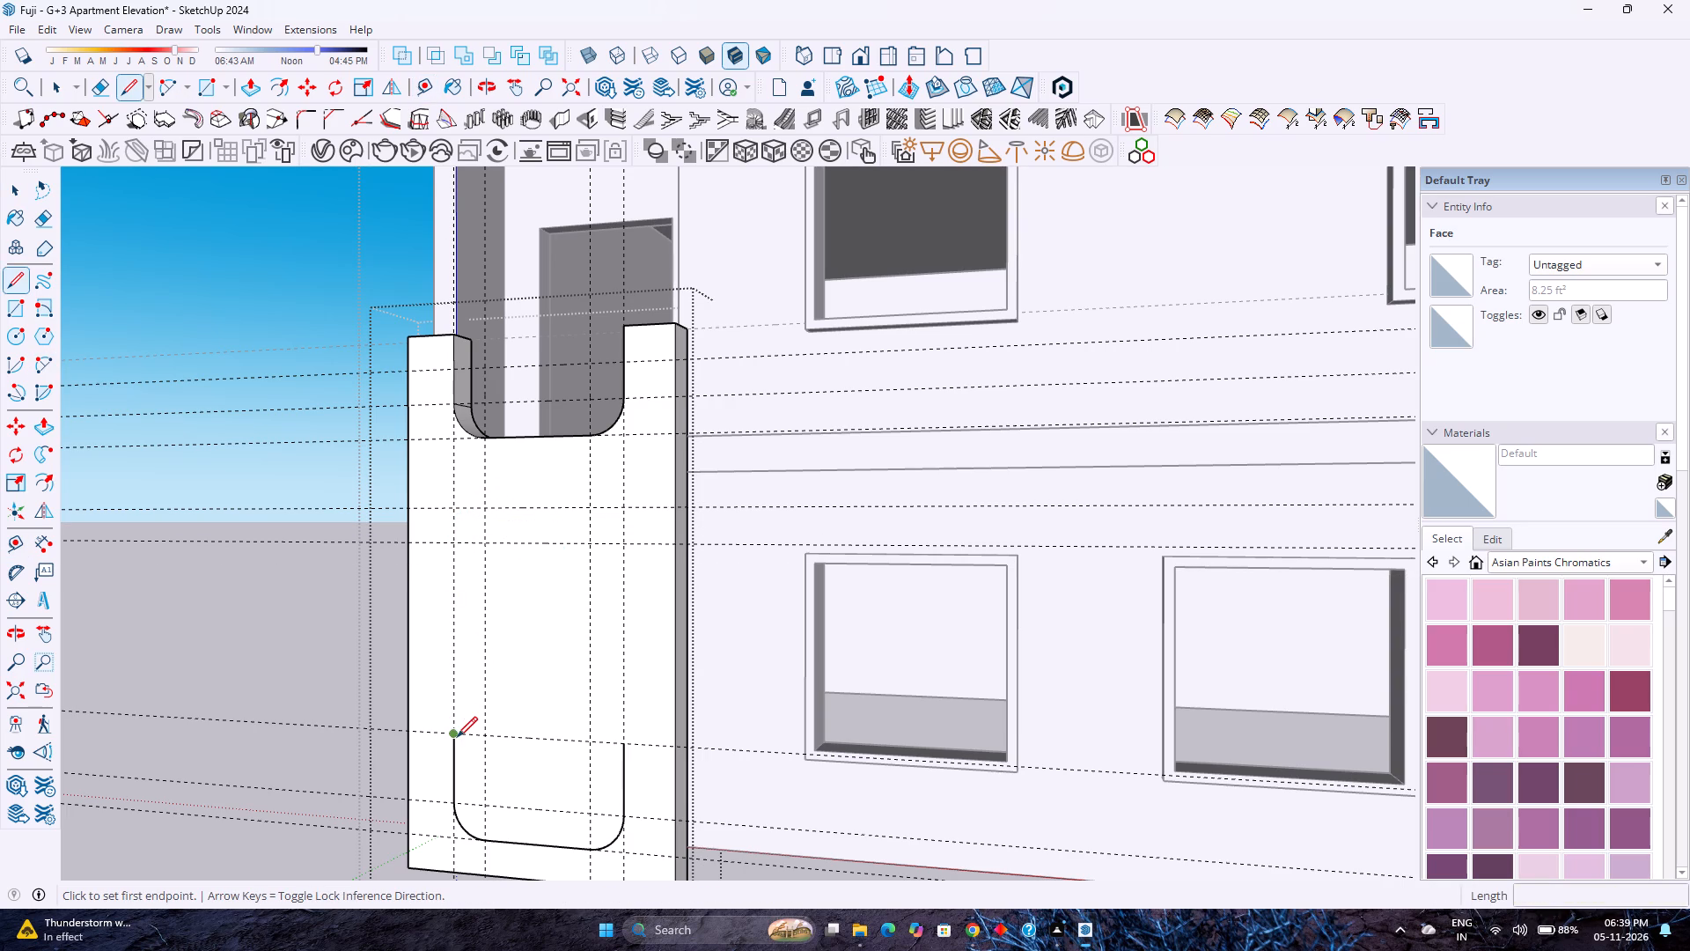
pyautogui.click(457, 737)
pyautogui.click(463, 546)
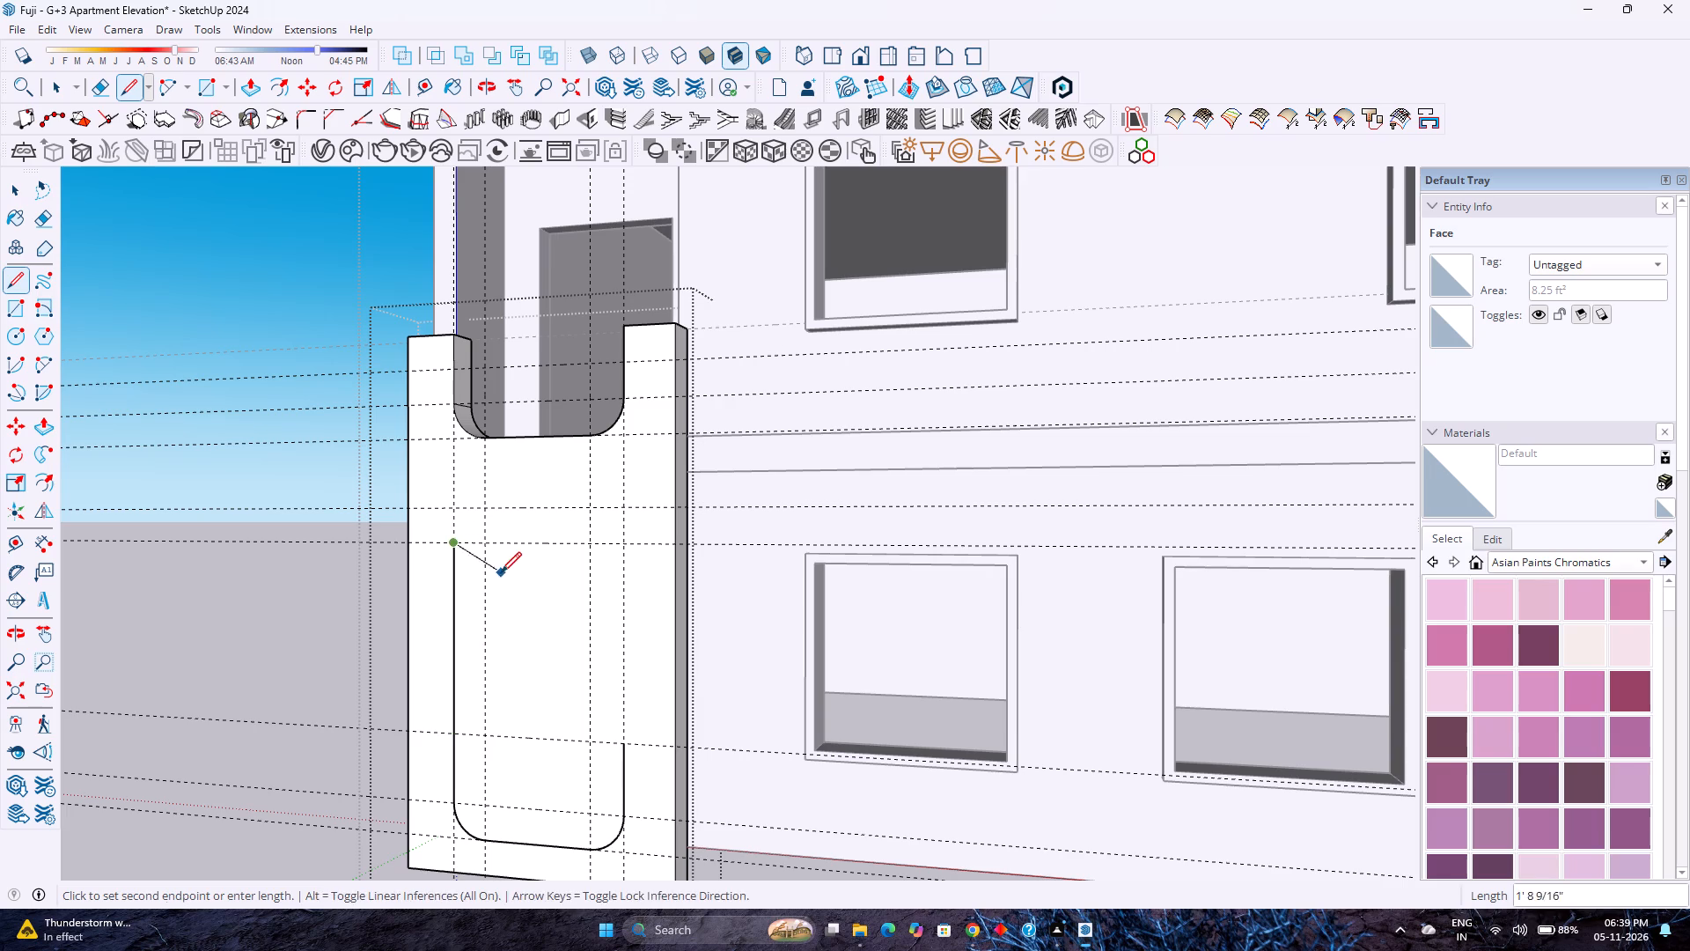
pyautogui.press('Escape')
pyautogui.click(625, 545)
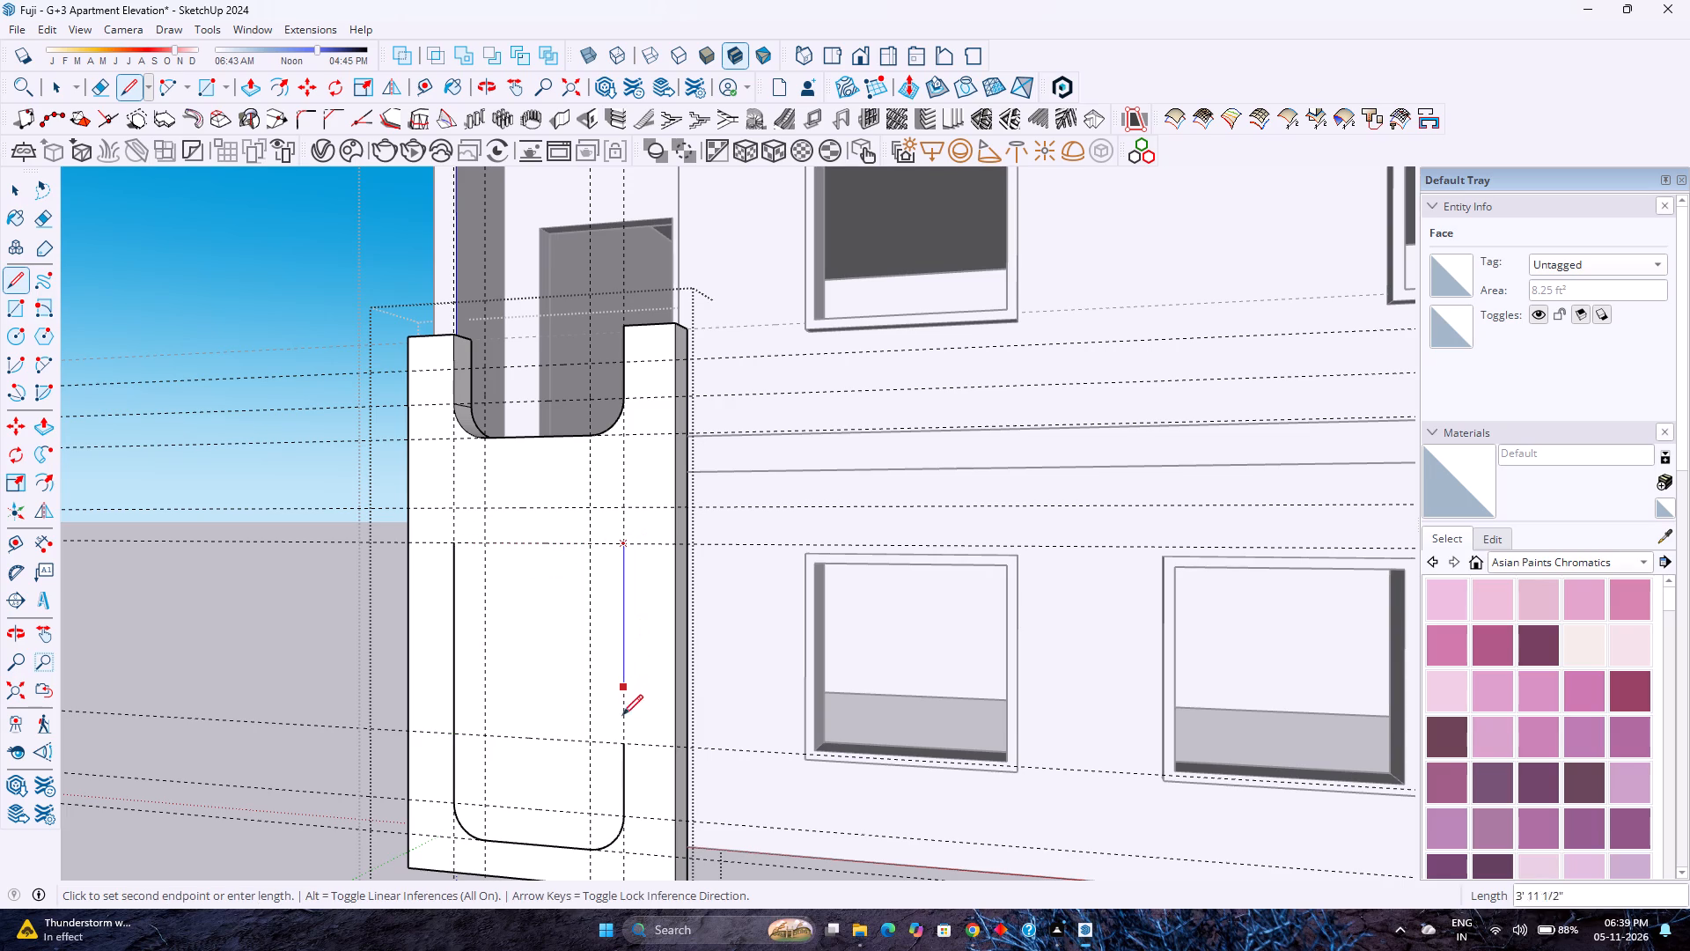
pyautogui.click(621, 747)
pyautogui.press('Escape')
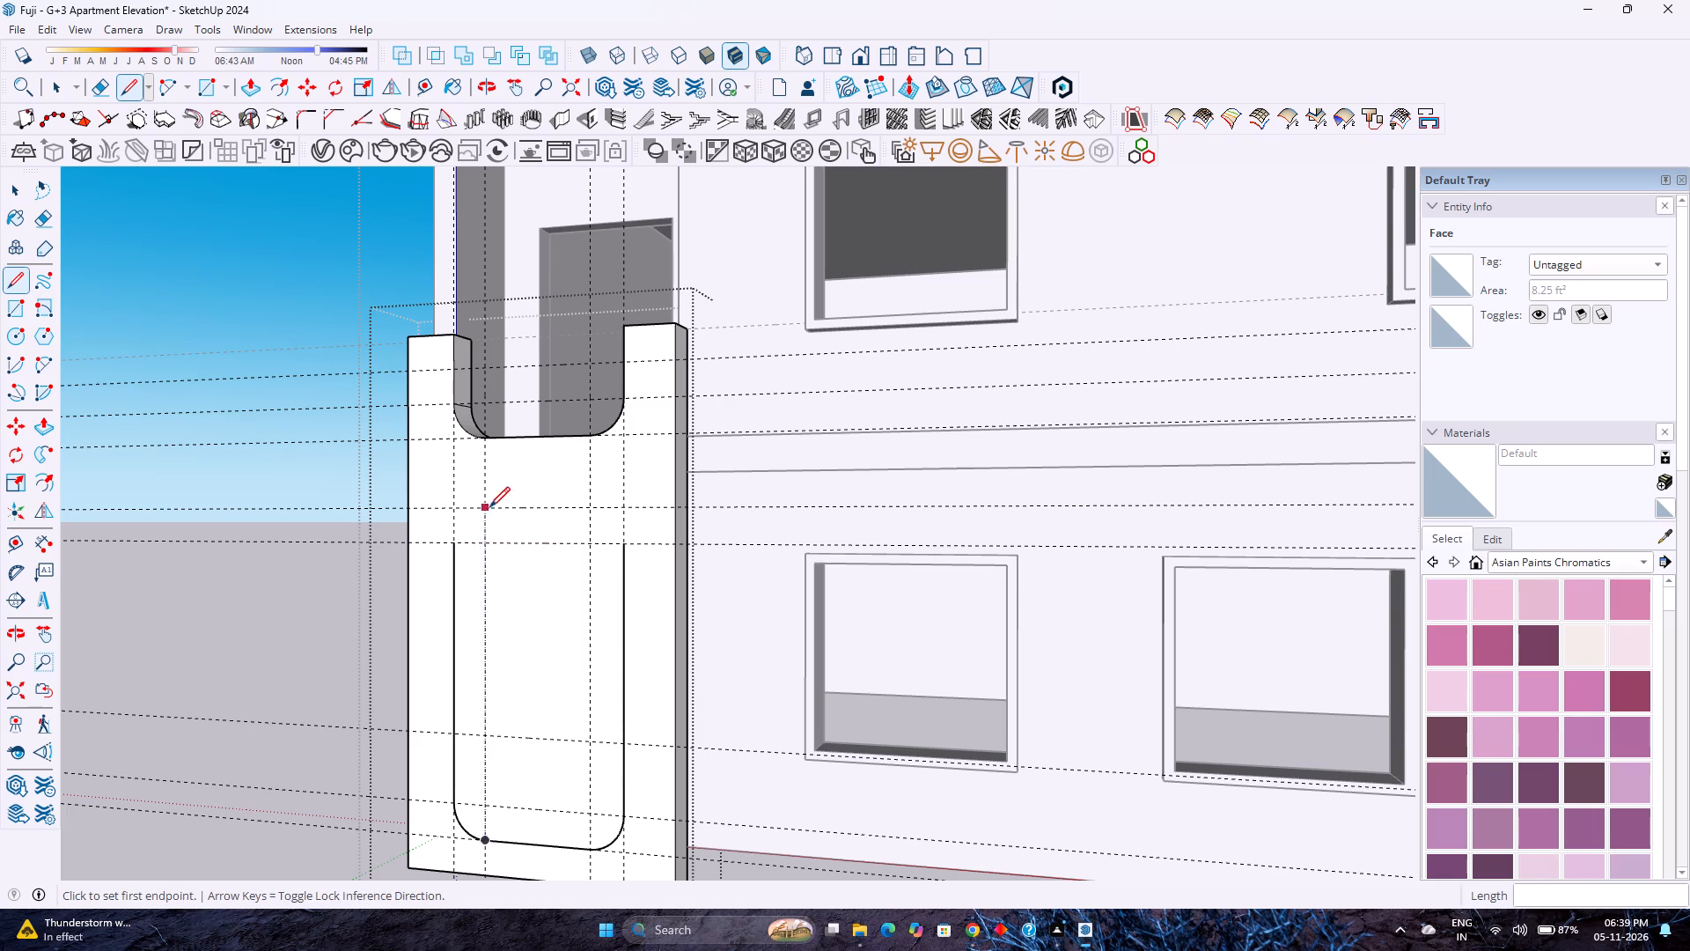
# Draw the outline's top line along the horizontal guide just below the notch, between the two inner vertical guides.
pyautogui.click(489, 508)
pyautogui.click(595, 507)
pyautogui.press('Escape')
# Close the outline's two upper corners with tangent 2-point arcs of 1' radius between the side lines and the top line.
pyautogui.press('a')
pyautogui.click(457, 542)
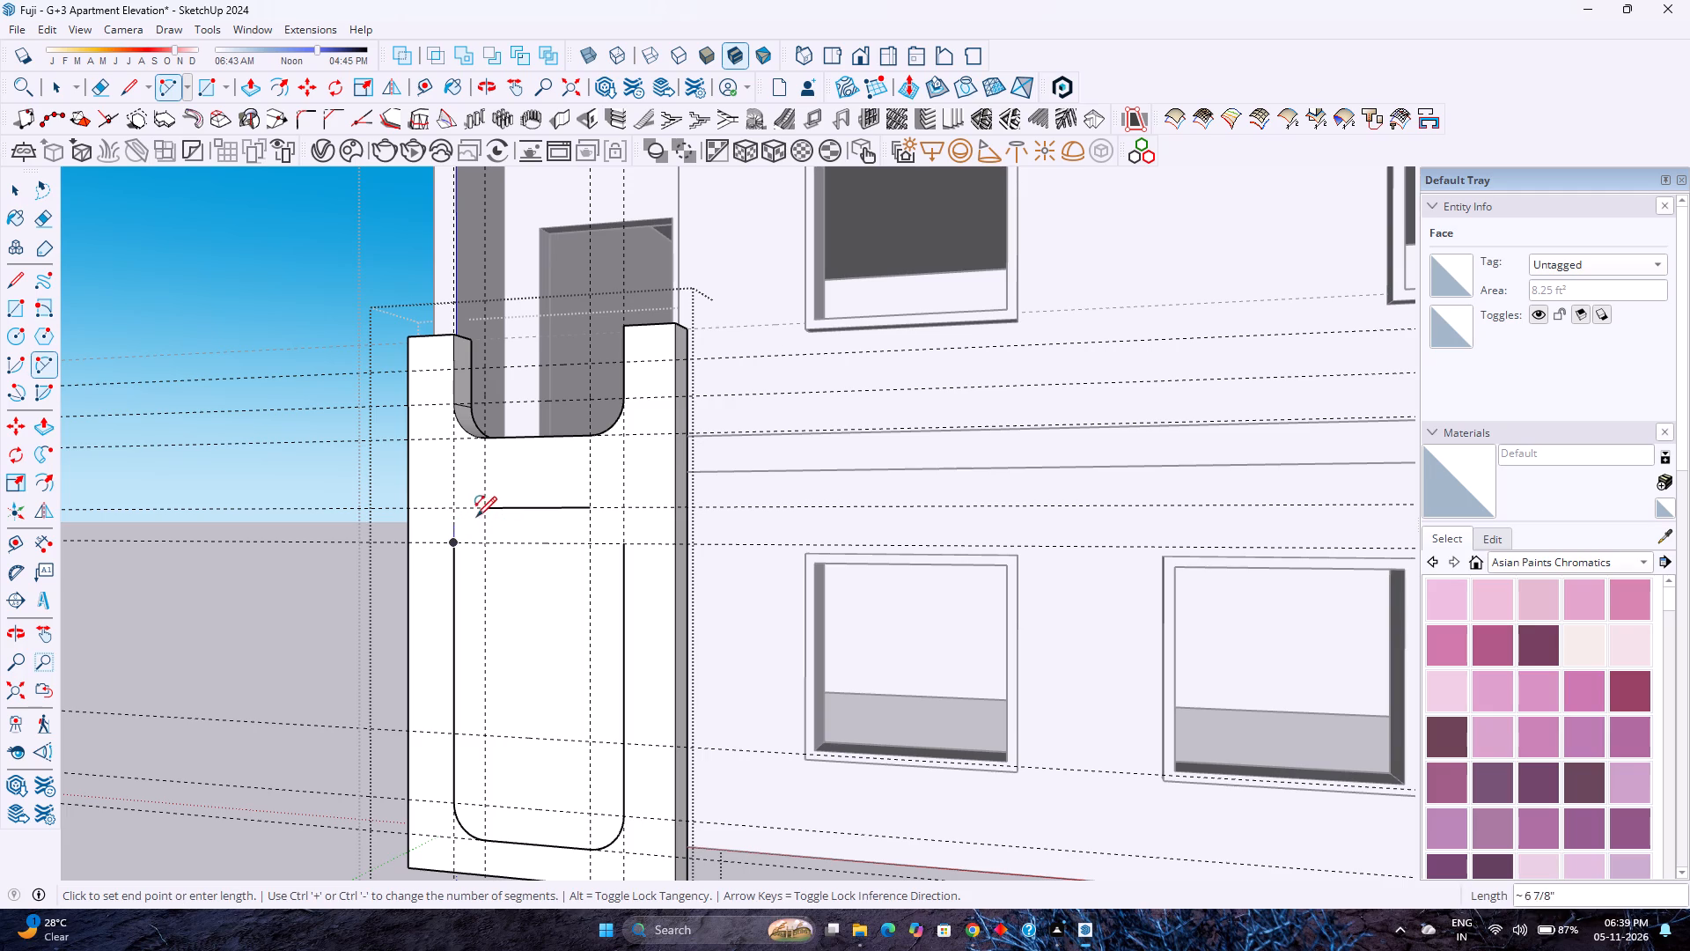
pyautogui.click(485, 509)
pyautogui.click(471, 509)
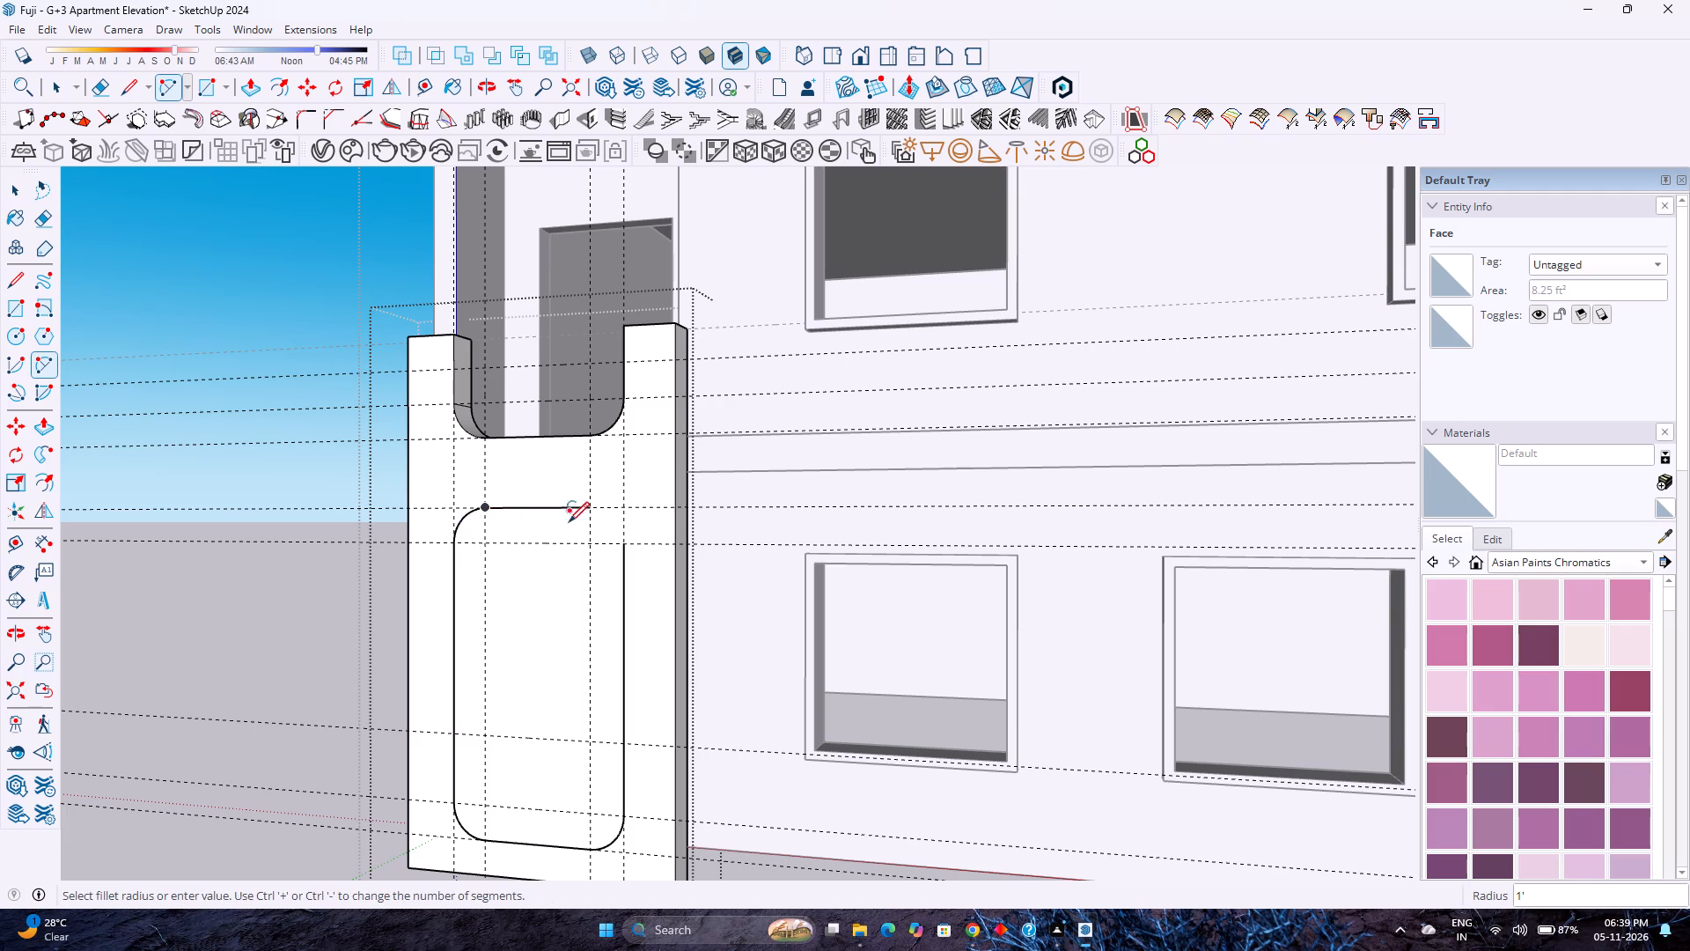
pyautogui.click(591, 505)
pyautogui.doubleClick(629, 549)
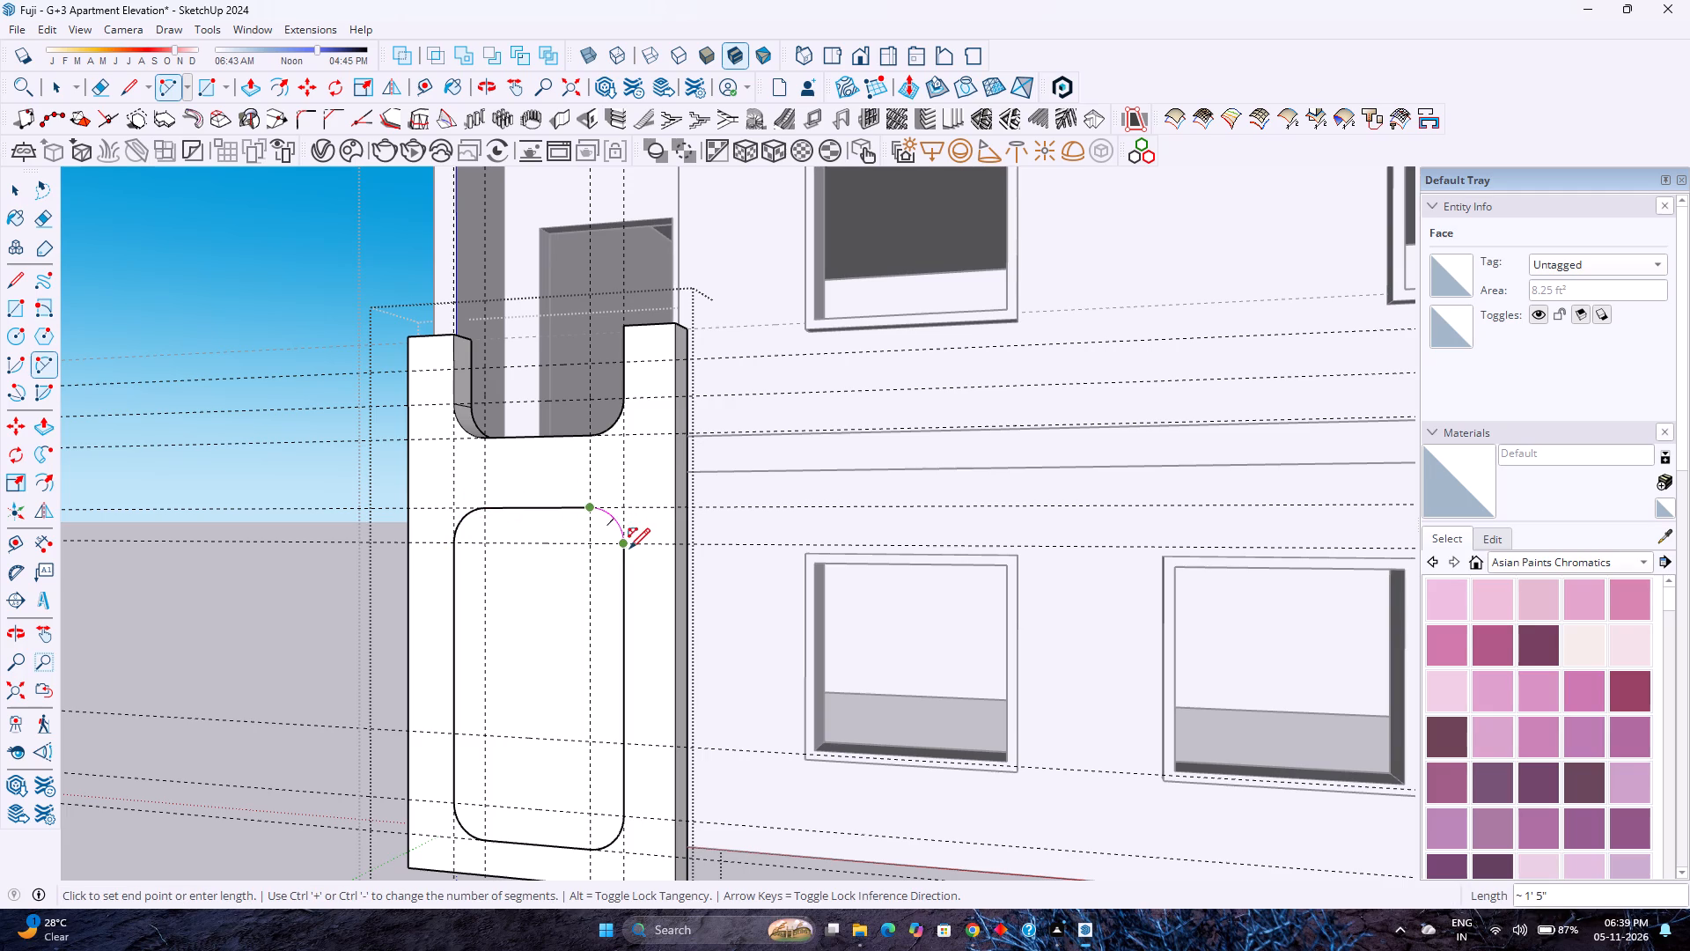
# Set both upper corner arcs of the rounded outline to 120 segments.
pyautogui.press('space')
pyautogui.click(614, 519)
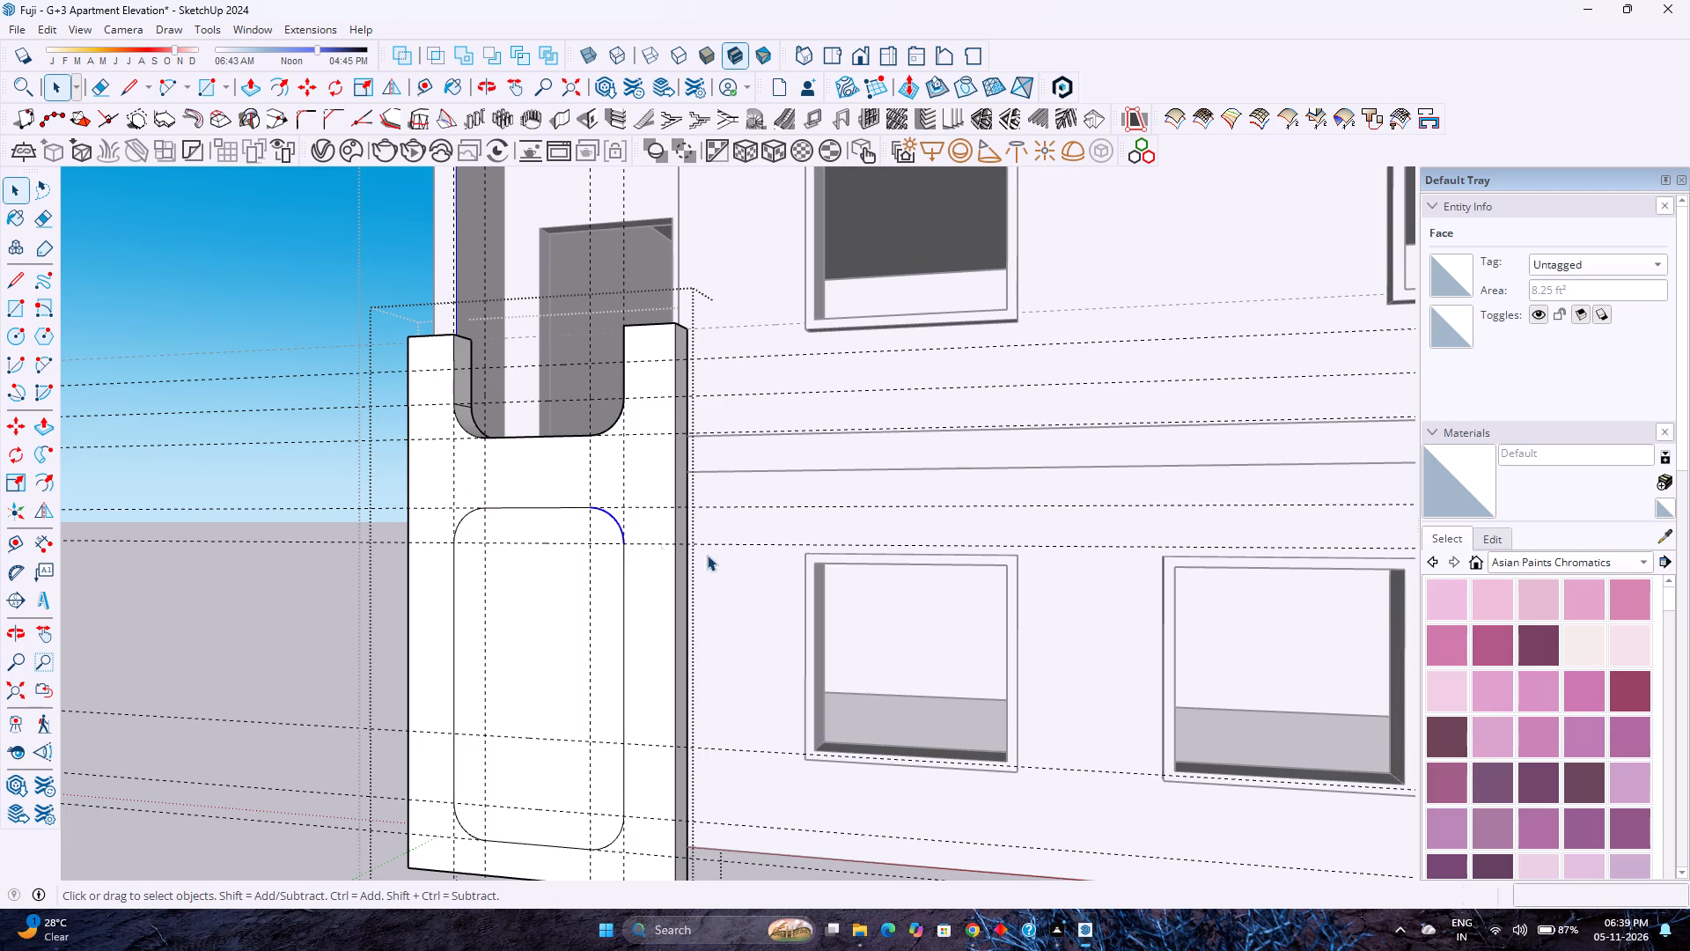
pyautogui.doubleClick(1591, 321)
pyautogui.press('1')
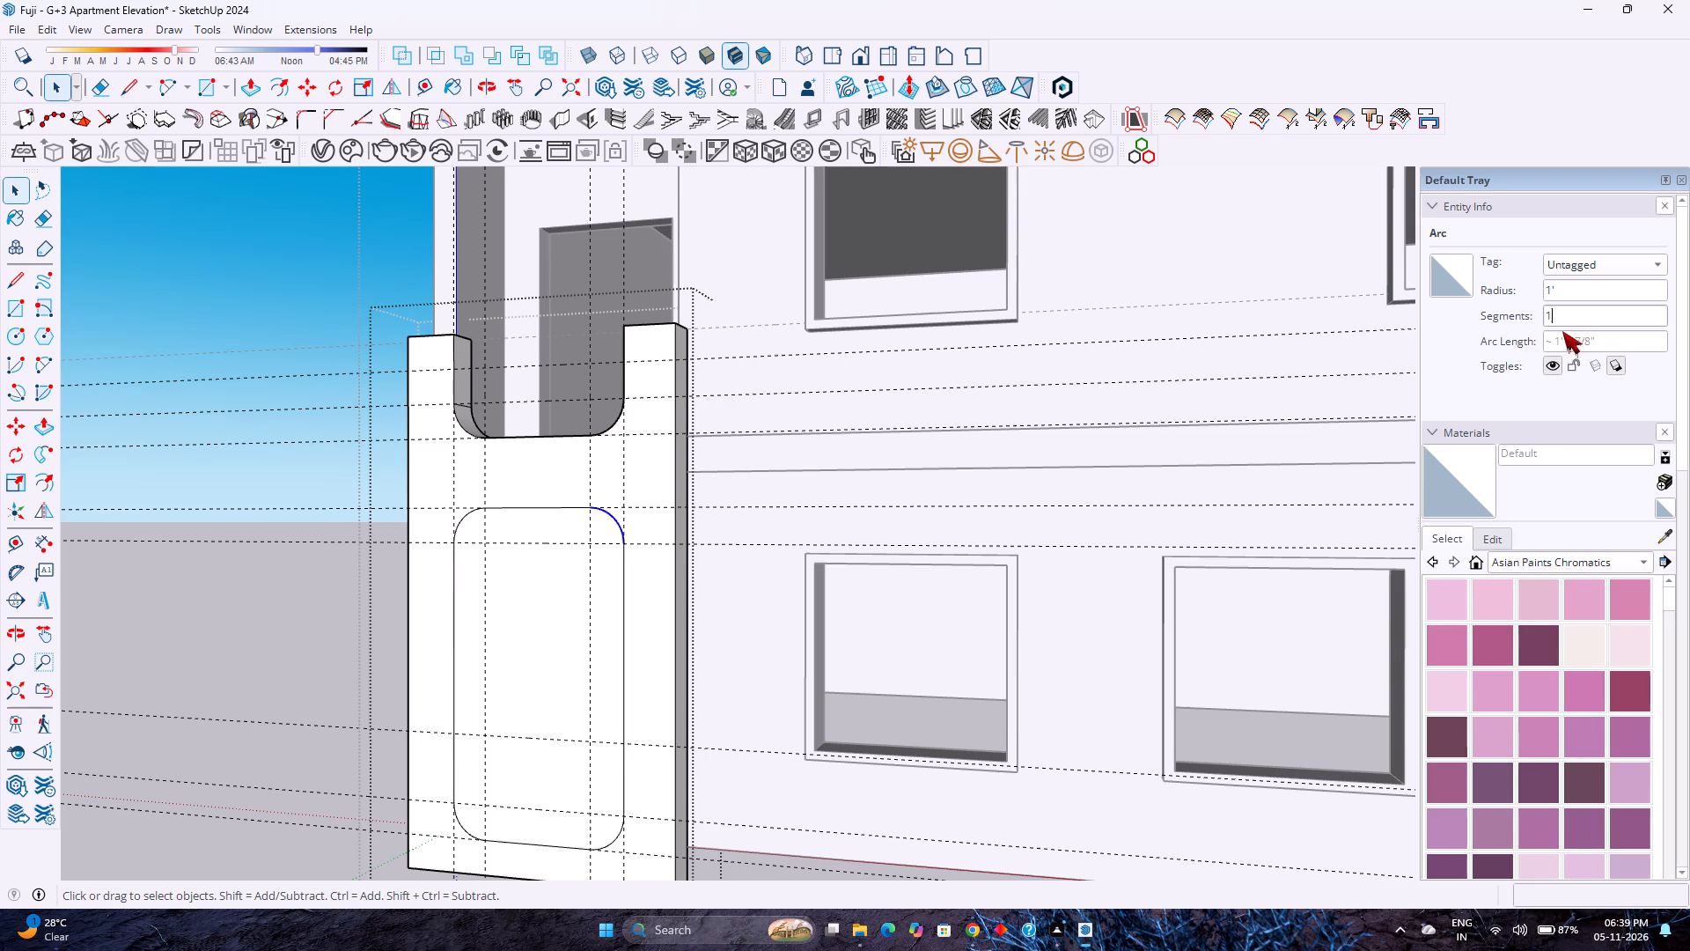
pyautogui.press('2')
pyautogui.press('0')
pyautogui.press('Return')
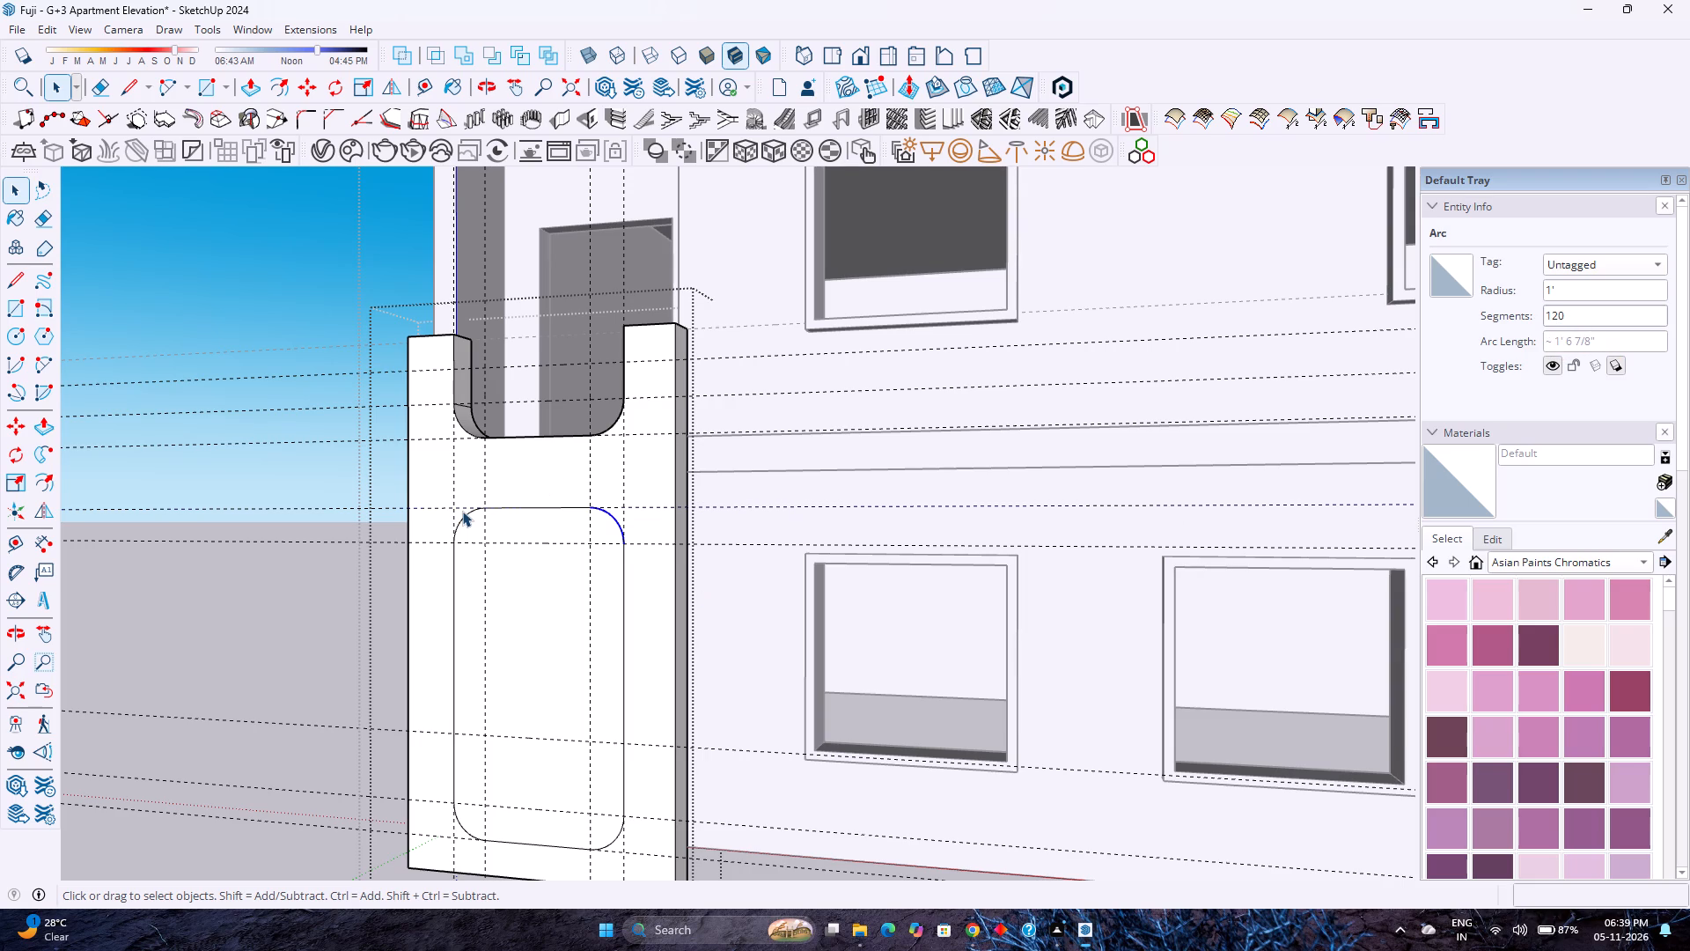
pyautogui.click(462, 511)
pyautogui.click(464, 519)
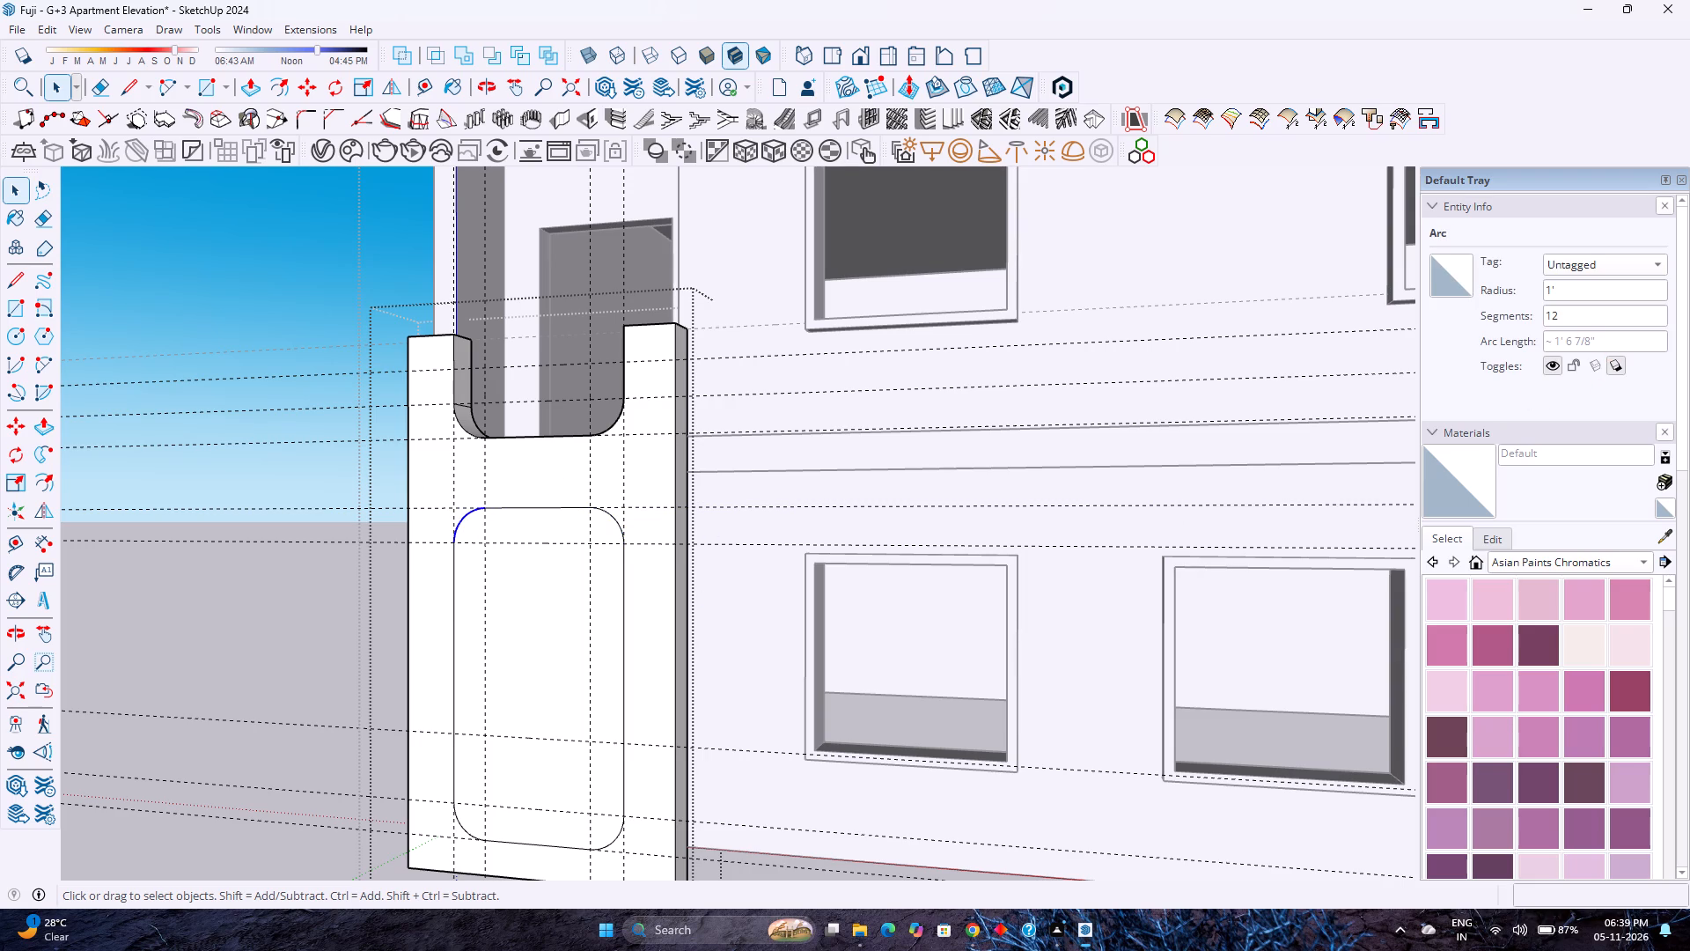
pyautogui.click(1598, 311)
pyautogui.press('0')
pyautogui.press('Return')
# Set both lower corner arcs of the rounded outline to 120 segments.
pyautogui.click(614, 839)
pyautogui.click(1583, 317)
pyautogui.press('0')
pyautogui.press('Return')
pyautogui.click(461, 826)
pyautogui.click(1584, 318)
pyautogui.press('0')
pyautogui.press('Return')
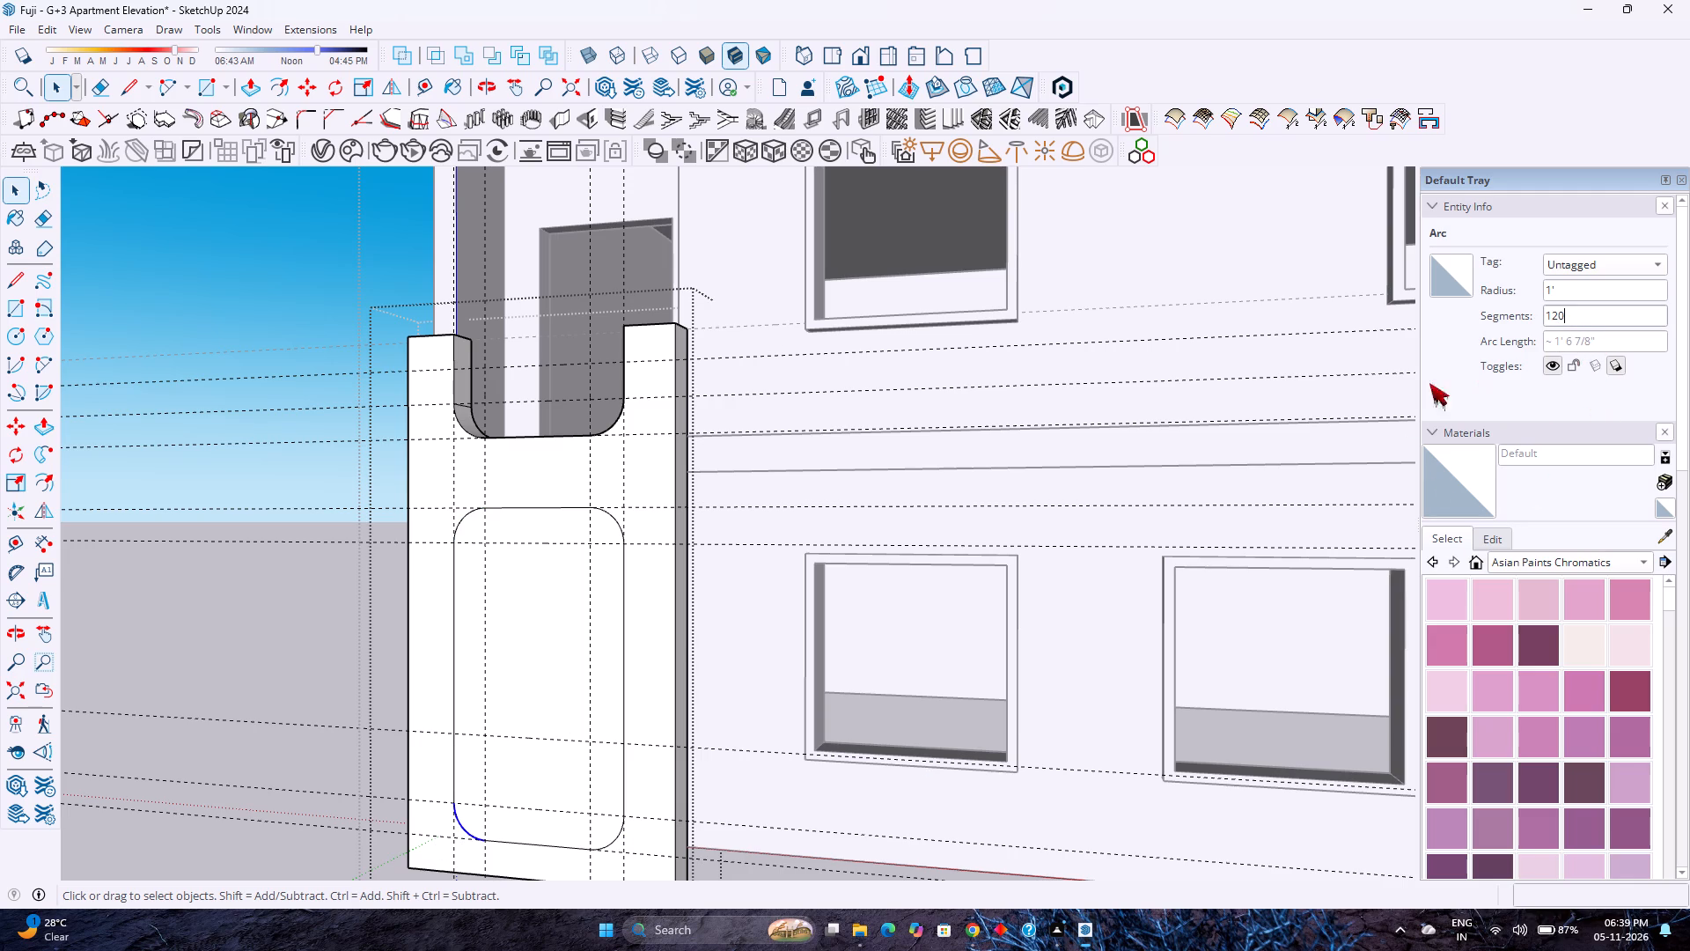
# Push/Pull the rounded outline's face back through the projection's full thickness to cut an opening.
pyautogui.press('BackSpace')
pyautogui.press('p')
pyautogui.press('Escape')
pyautogui.press('p')
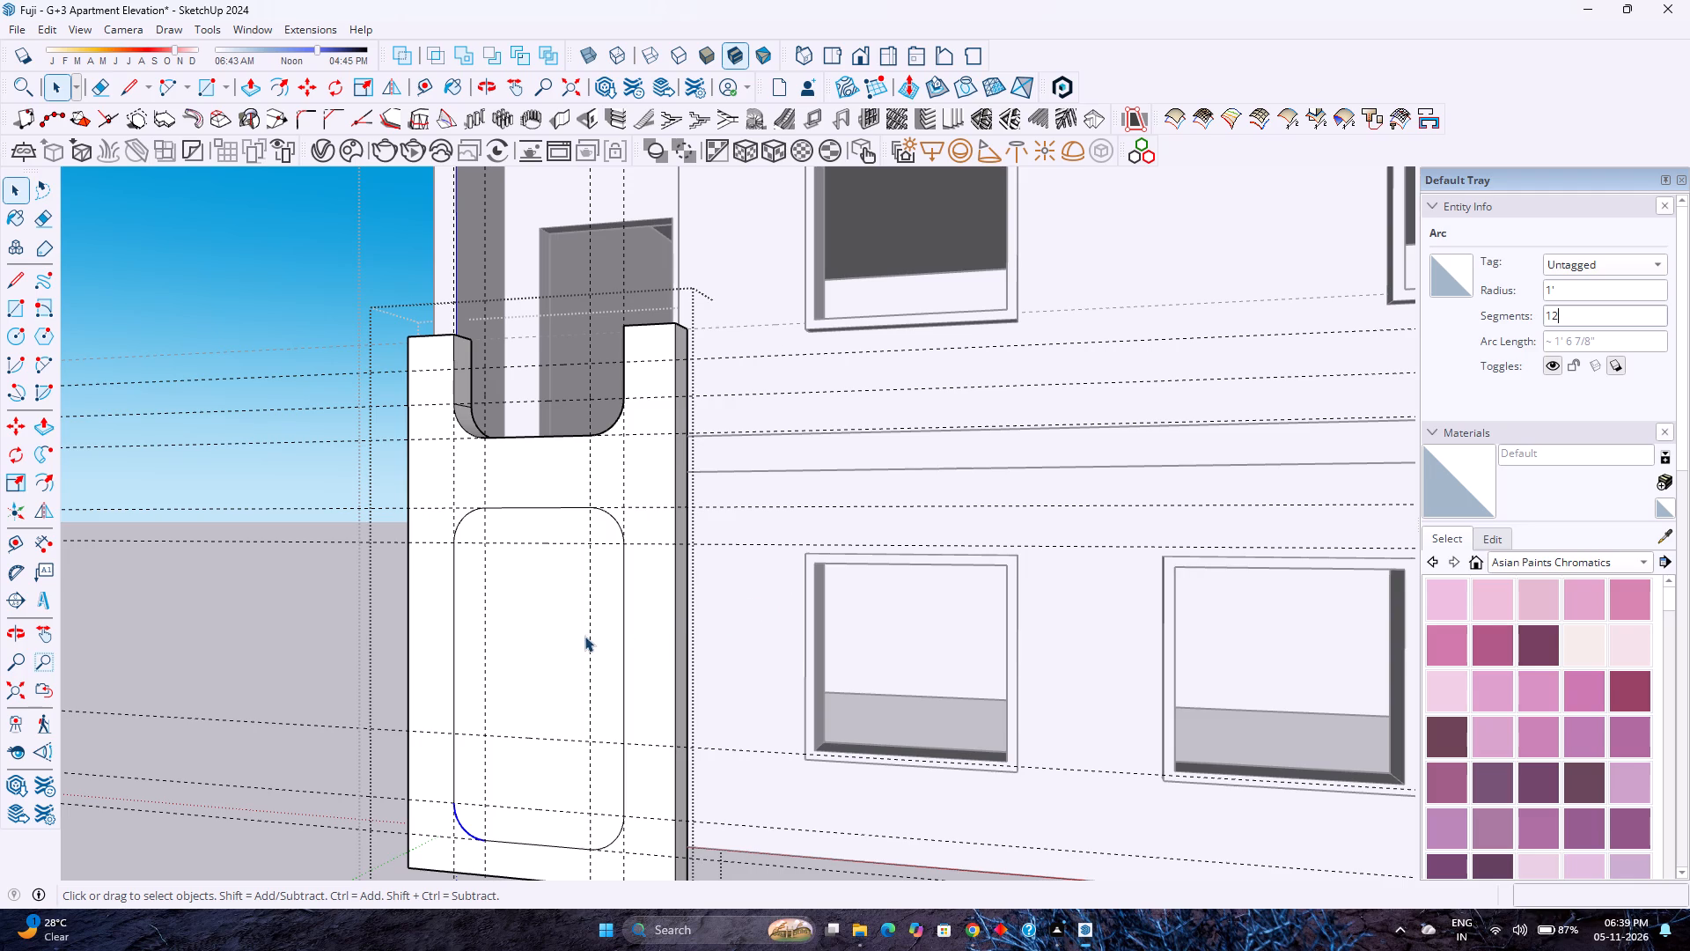
pyautogui.press('Escape')
pyautogui.click(581, 642)
pyautogui.press('p')
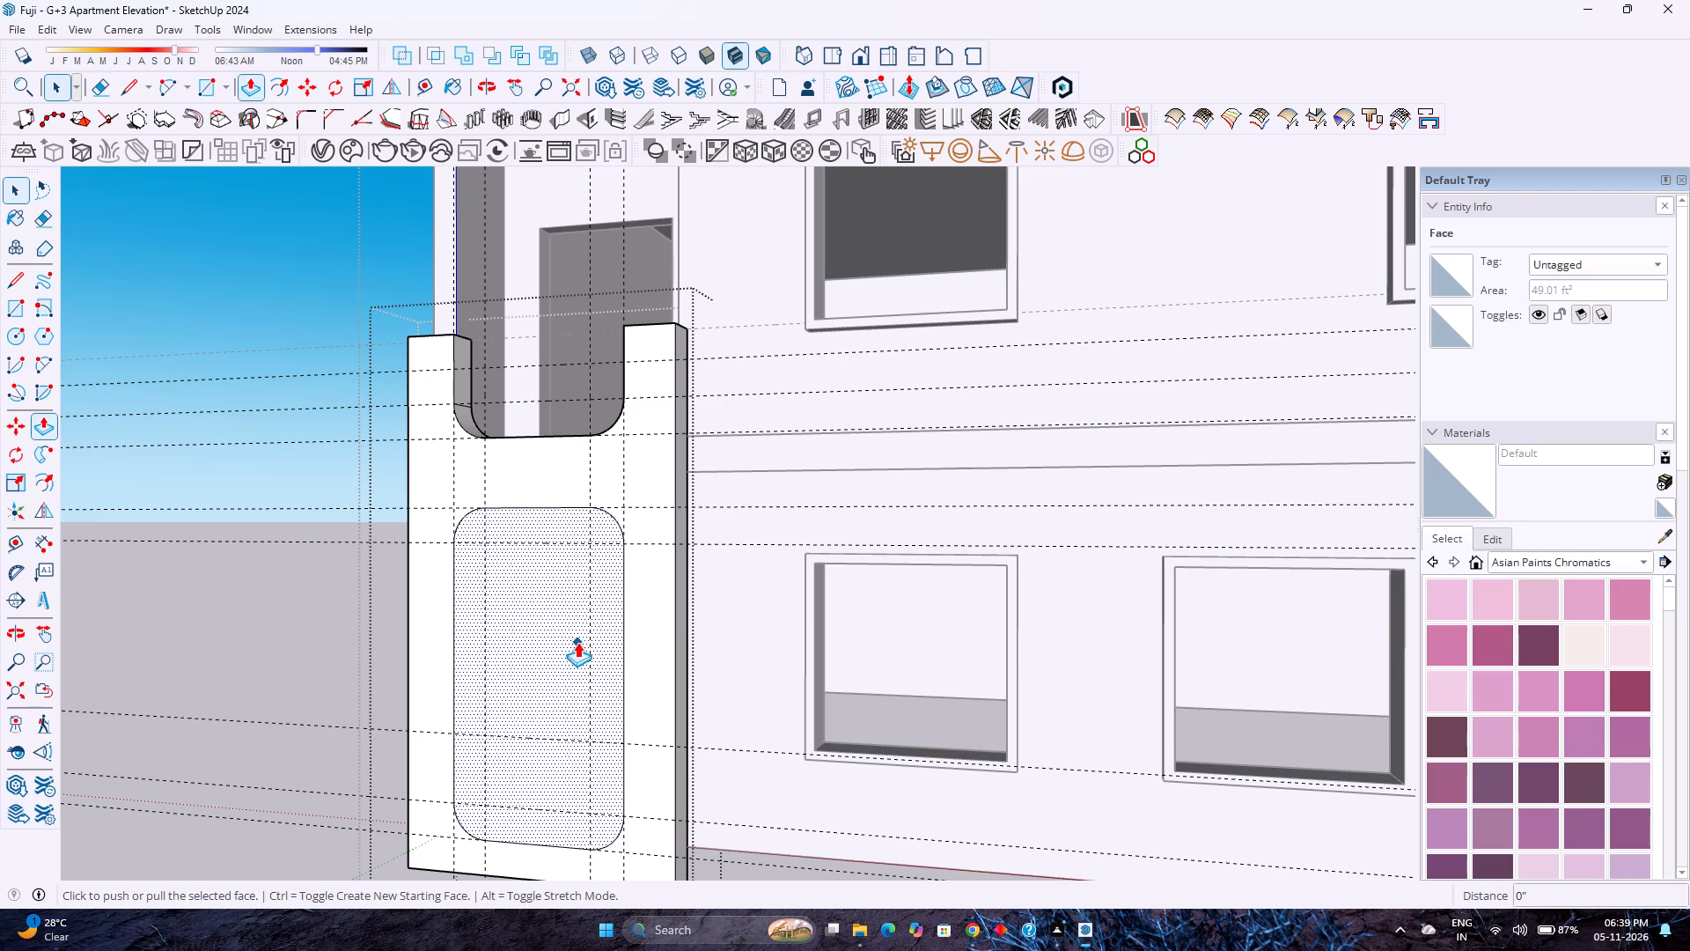
pyautogui.doubleClick(575, 643)
pyautogui.hotkey('ctrl', 'z')
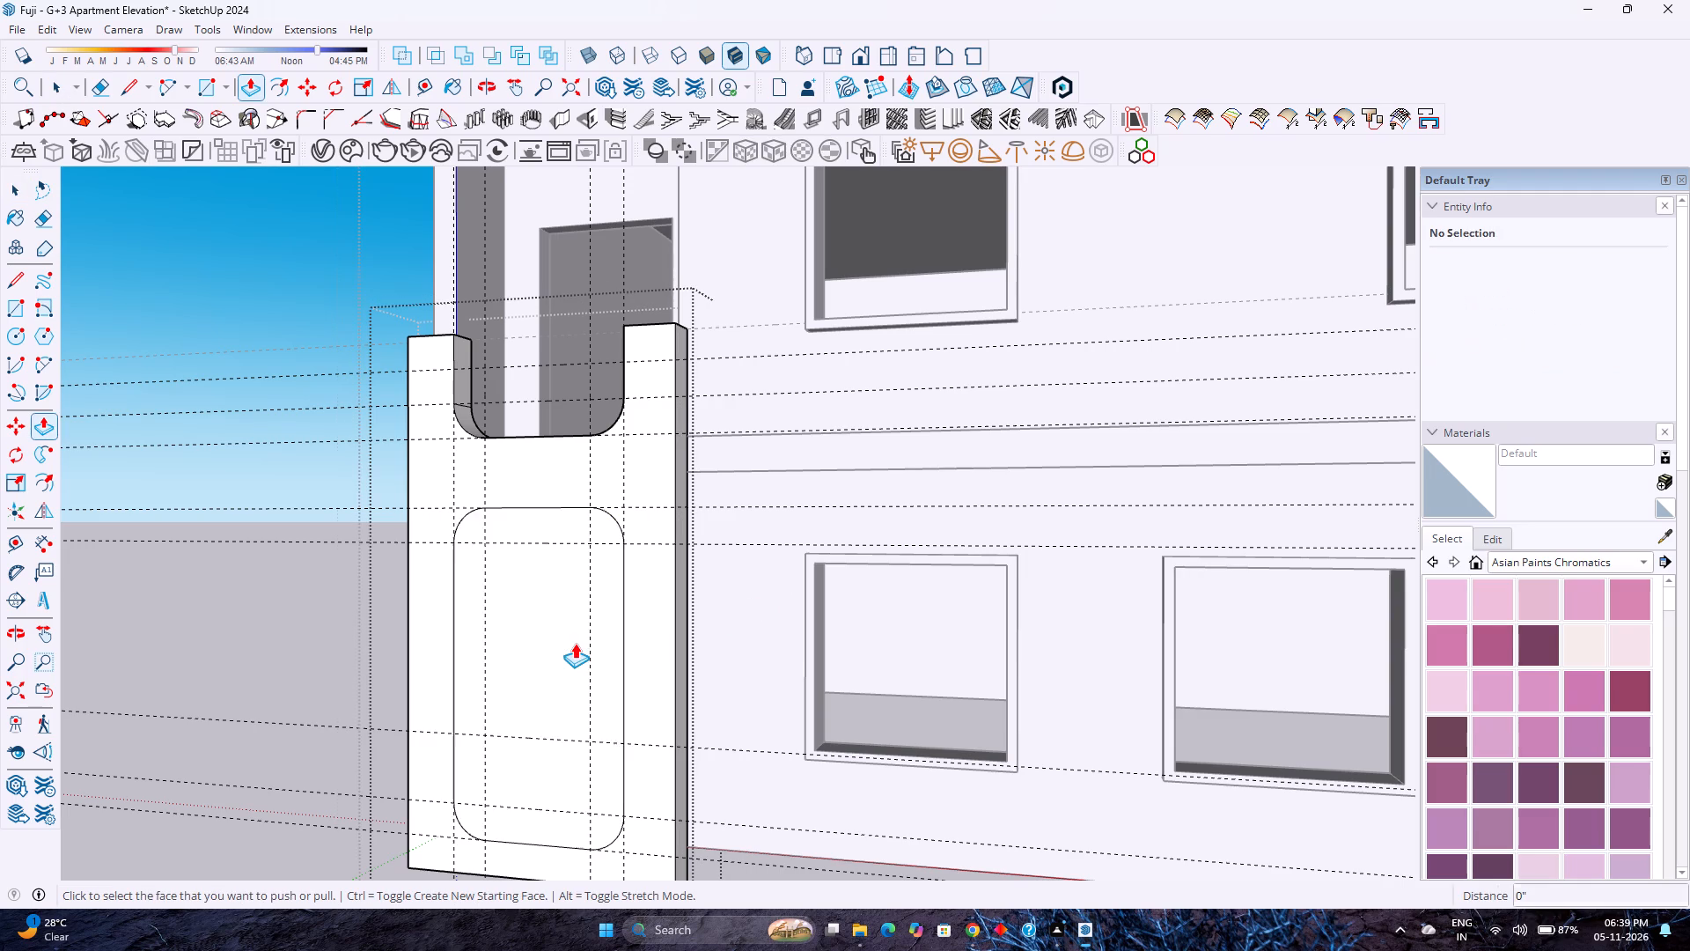
pyautogui.click(547, 659)
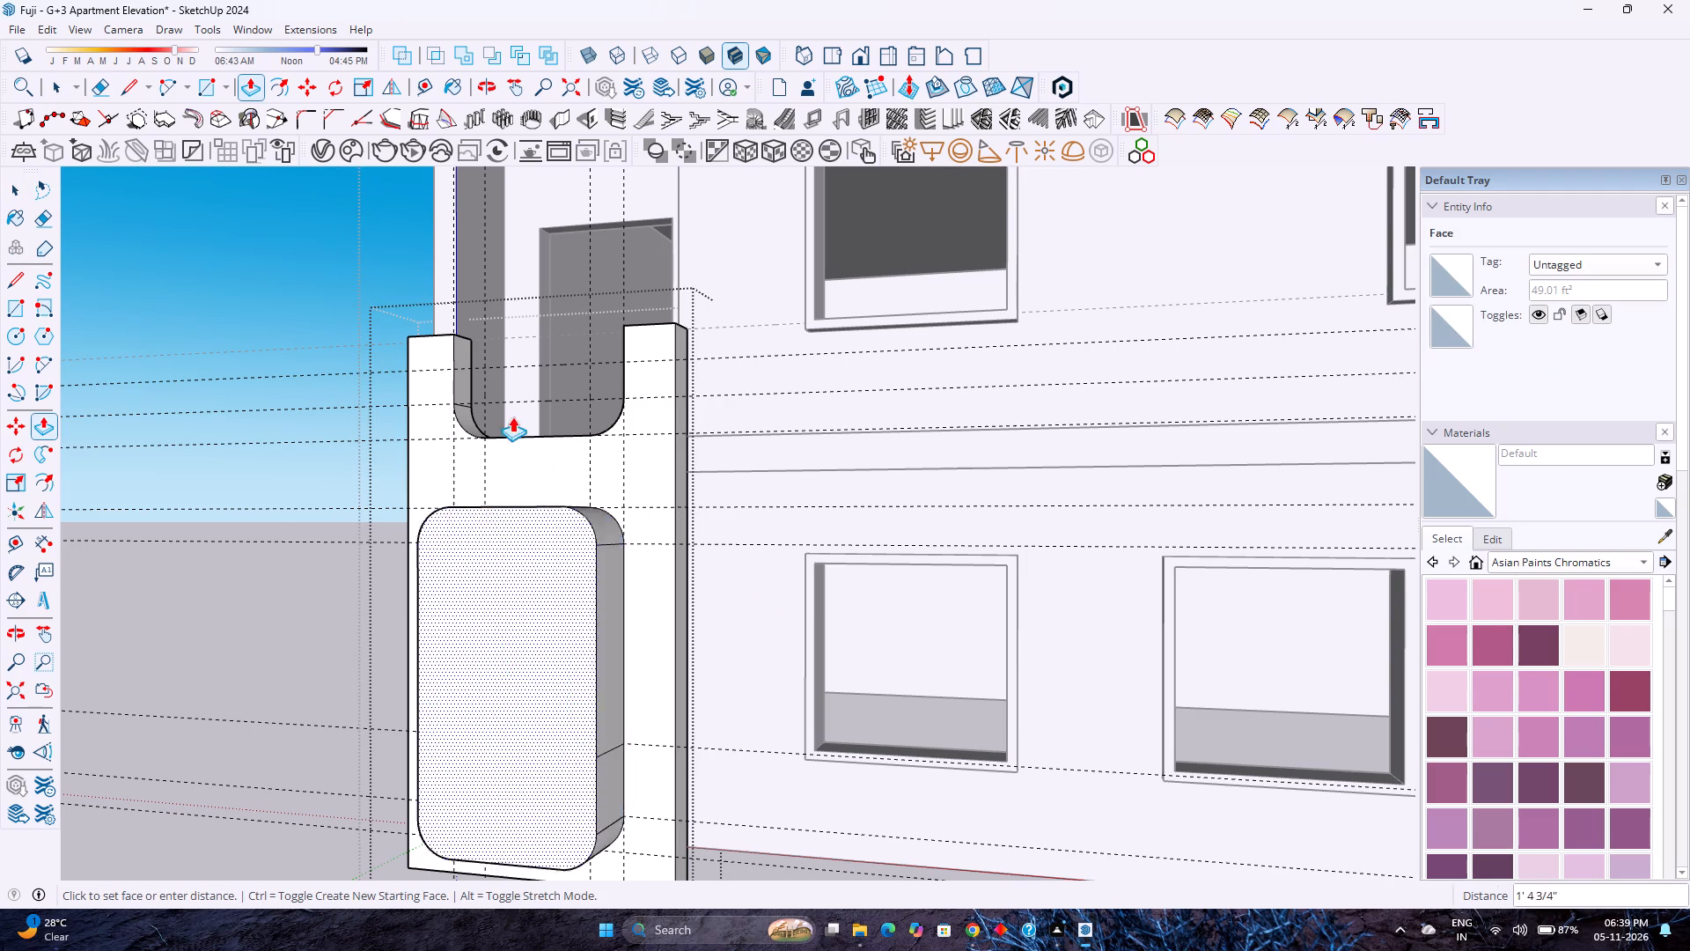
pyautogui.click(471, 349)
pyautogui.press('space')
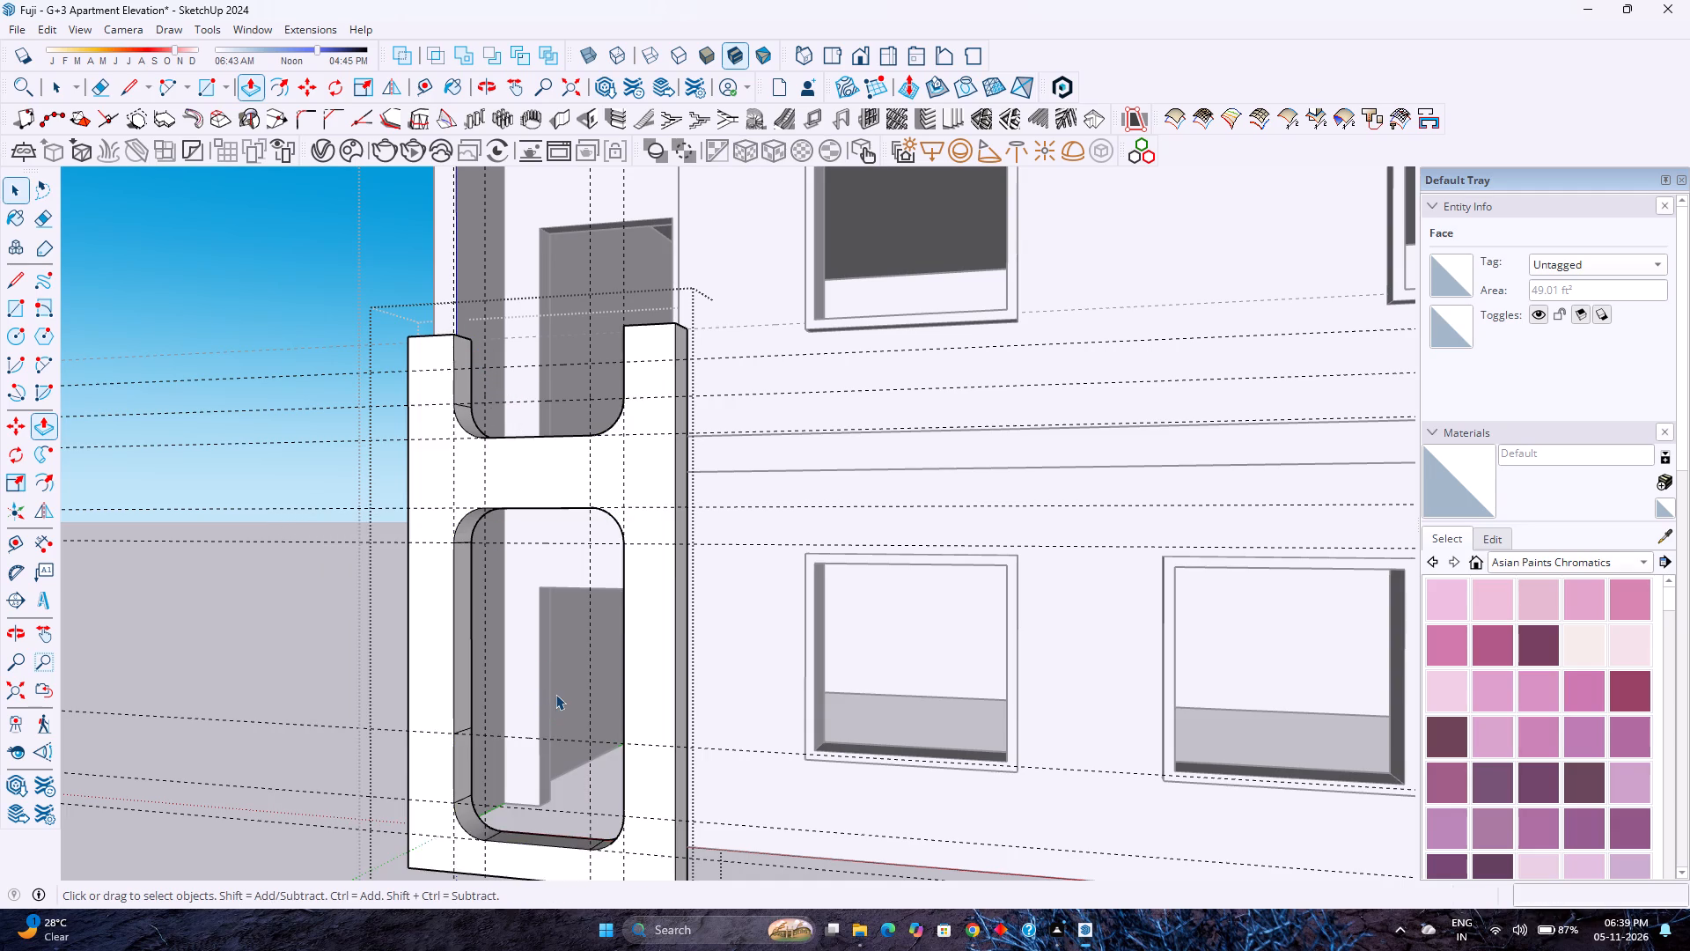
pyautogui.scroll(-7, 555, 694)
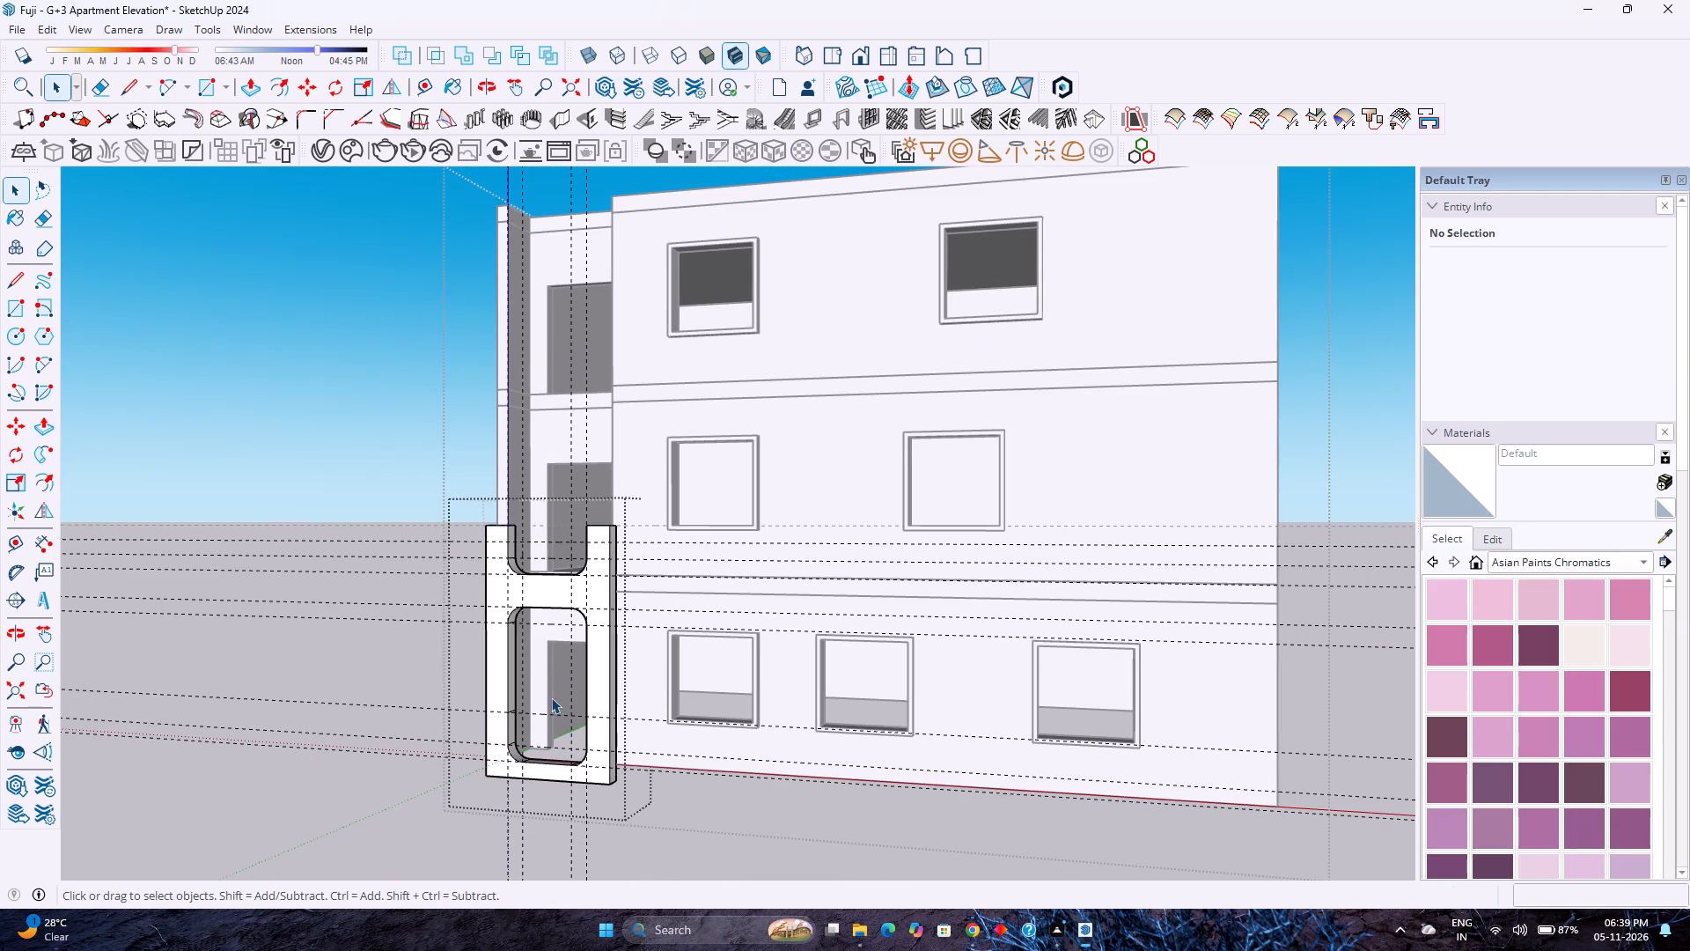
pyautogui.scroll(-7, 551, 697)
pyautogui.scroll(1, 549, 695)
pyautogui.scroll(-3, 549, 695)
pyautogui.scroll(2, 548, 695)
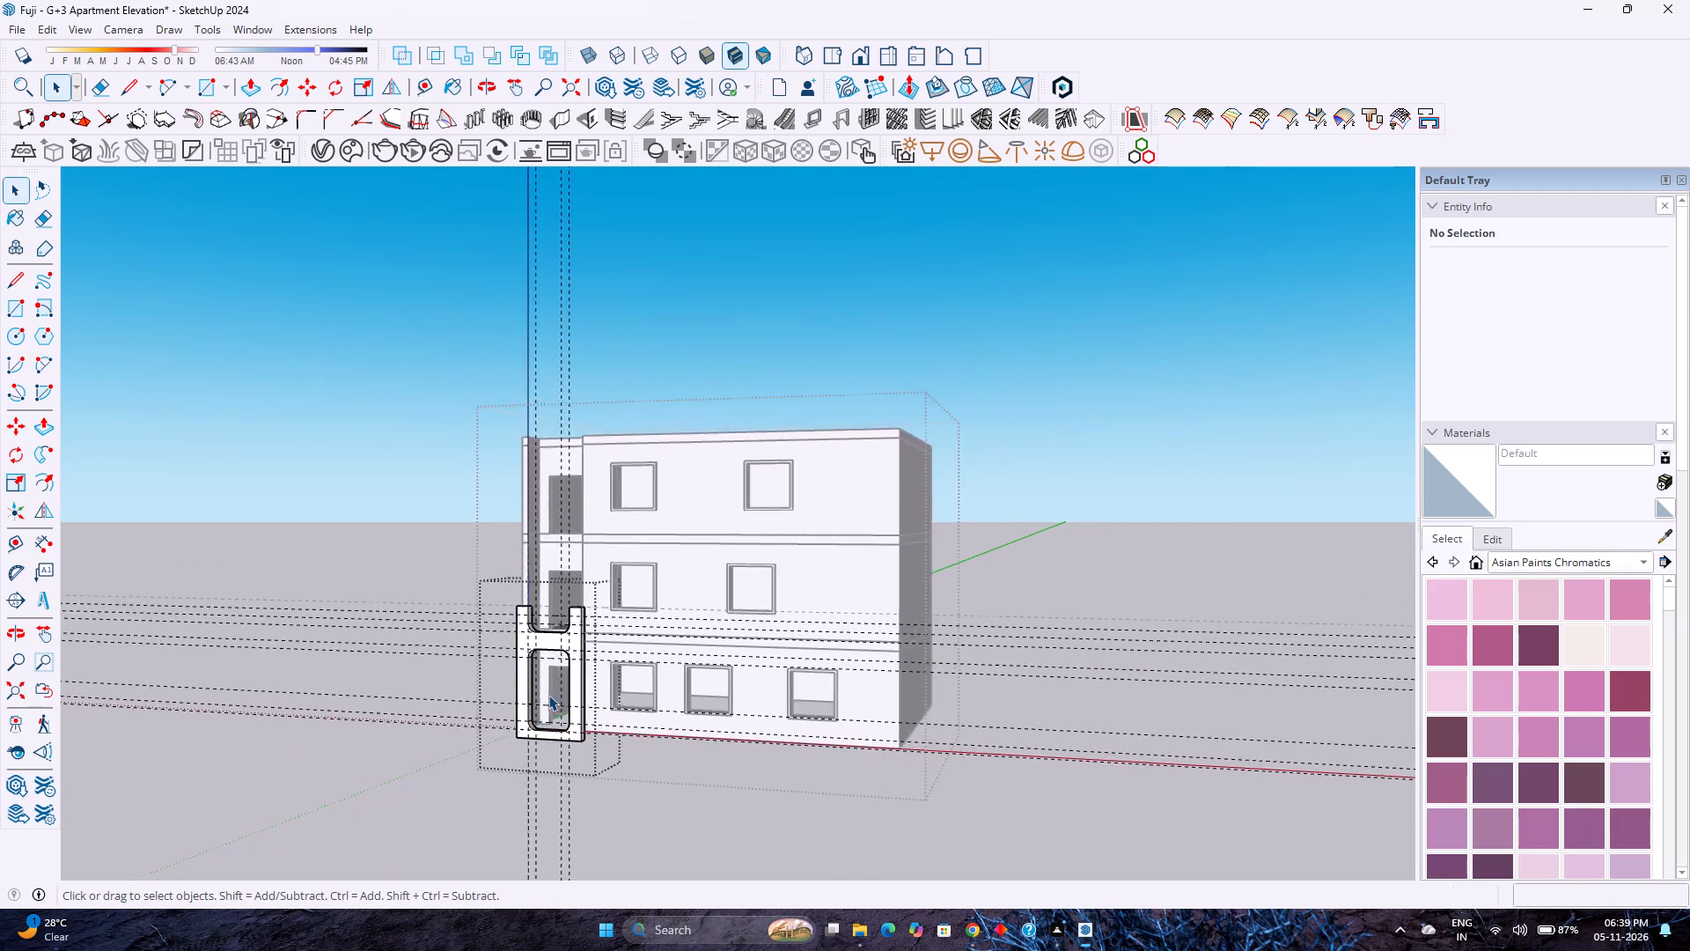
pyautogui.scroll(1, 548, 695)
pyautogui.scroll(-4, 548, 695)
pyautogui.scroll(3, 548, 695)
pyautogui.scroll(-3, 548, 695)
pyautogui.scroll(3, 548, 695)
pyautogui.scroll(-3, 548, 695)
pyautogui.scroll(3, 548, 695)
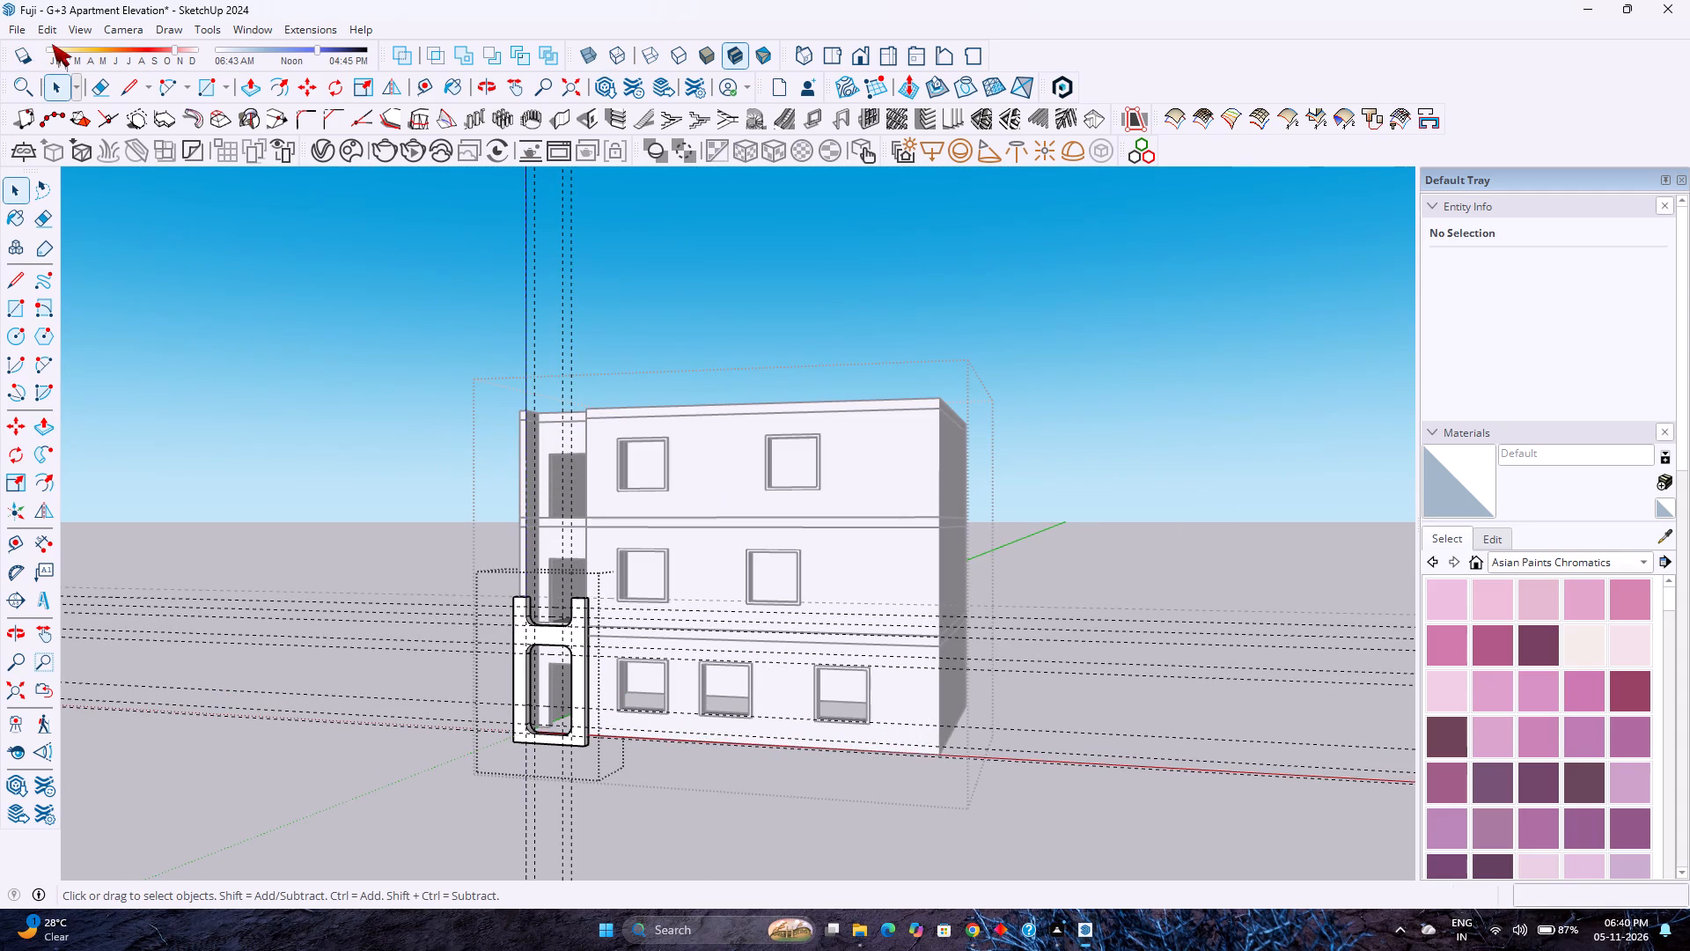
# Delete all guides from the model and save the file.
pyautogui.click(47, 33)
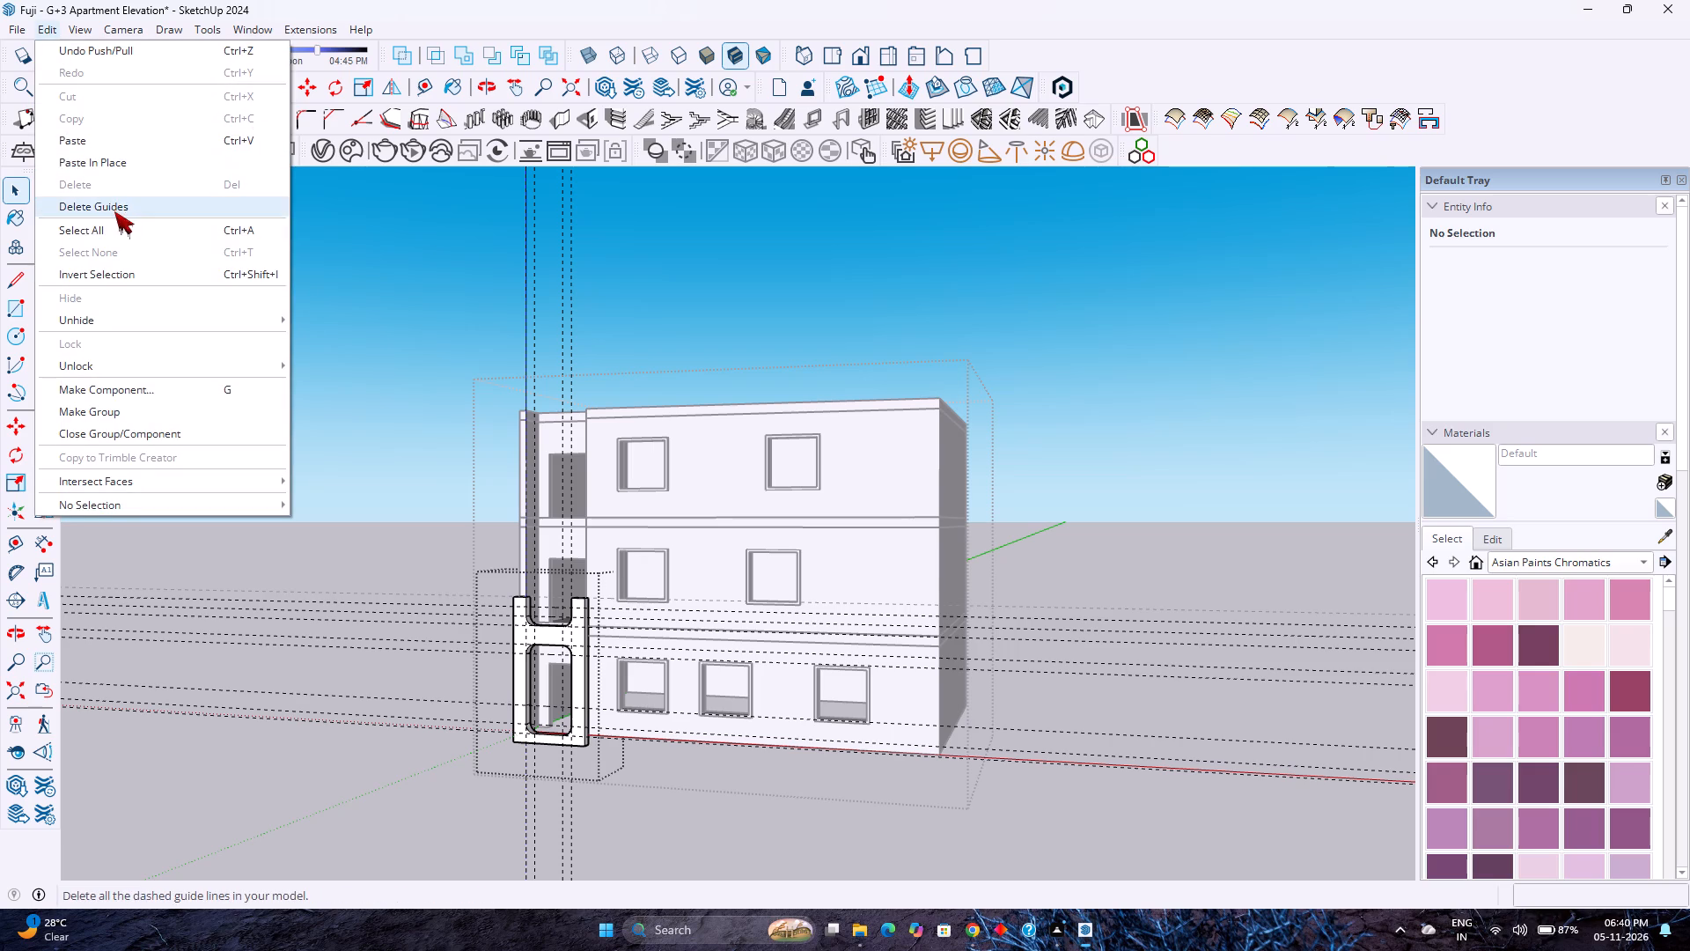
pyautogui.click(114, 211)
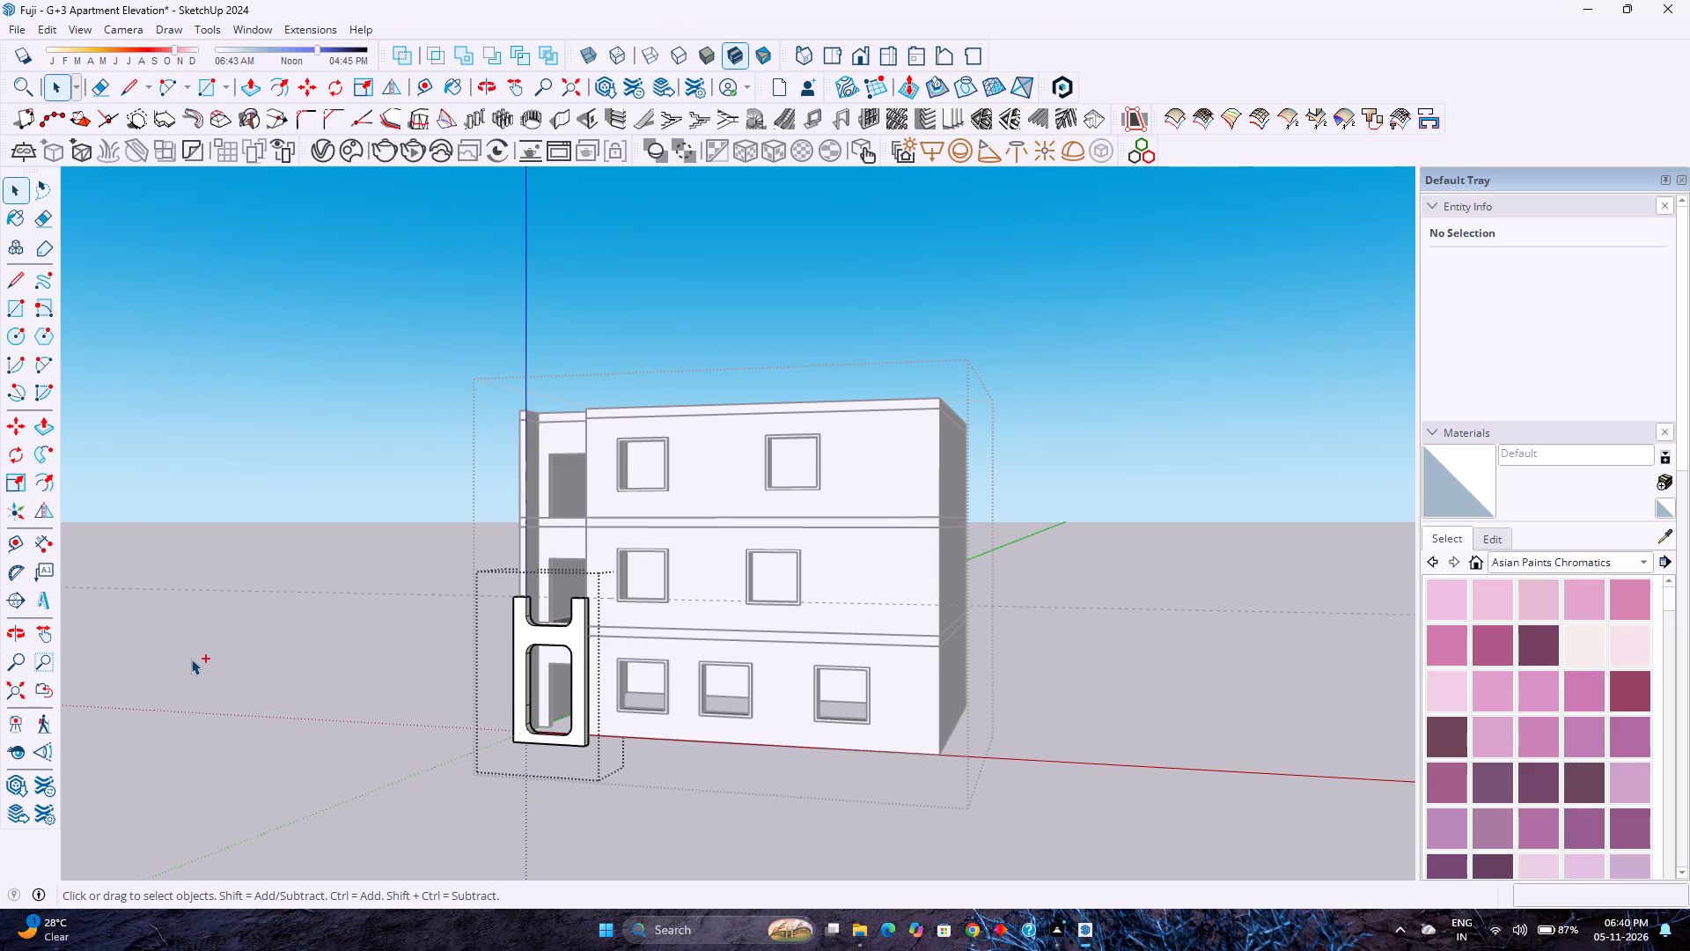
pyautogui.hotkey('ctrl', 's')
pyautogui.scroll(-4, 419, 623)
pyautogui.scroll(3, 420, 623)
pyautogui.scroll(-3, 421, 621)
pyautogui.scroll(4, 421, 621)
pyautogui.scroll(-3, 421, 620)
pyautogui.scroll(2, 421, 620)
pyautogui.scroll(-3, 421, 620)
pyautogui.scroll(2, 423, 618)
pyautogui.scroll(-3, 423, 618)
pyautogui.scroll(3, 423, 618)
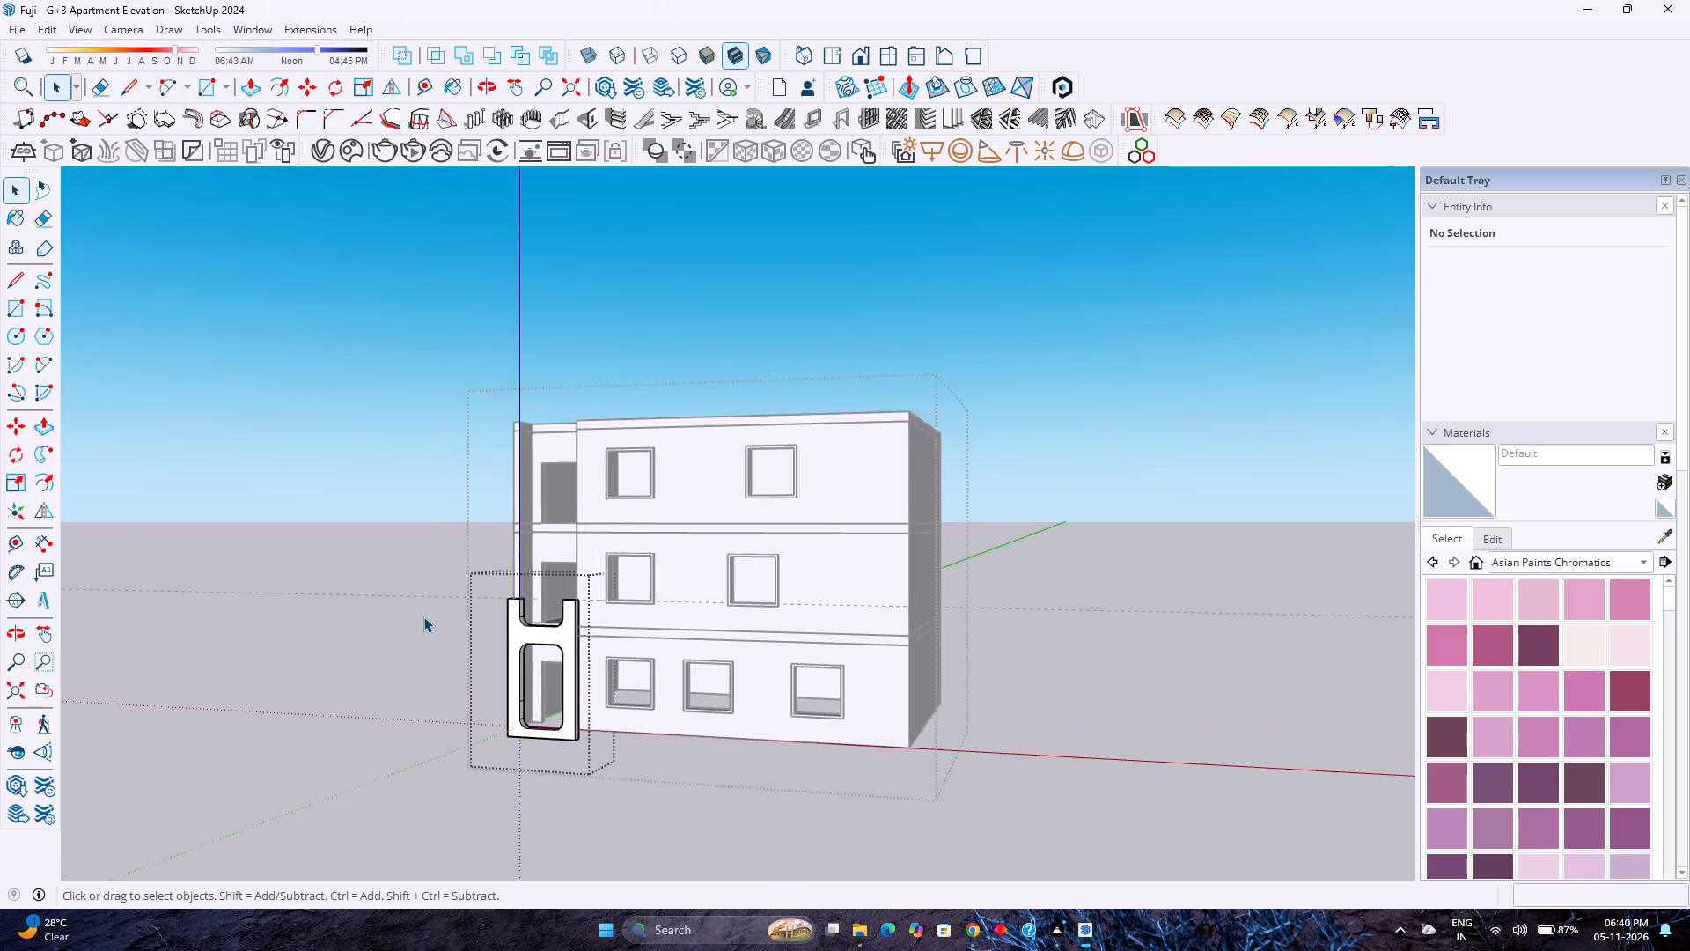
# Examine the front projection's rounded notch and opening, and the recessed bay behind it, from several angles.
pyautogui.scroll(1, 423, 616)
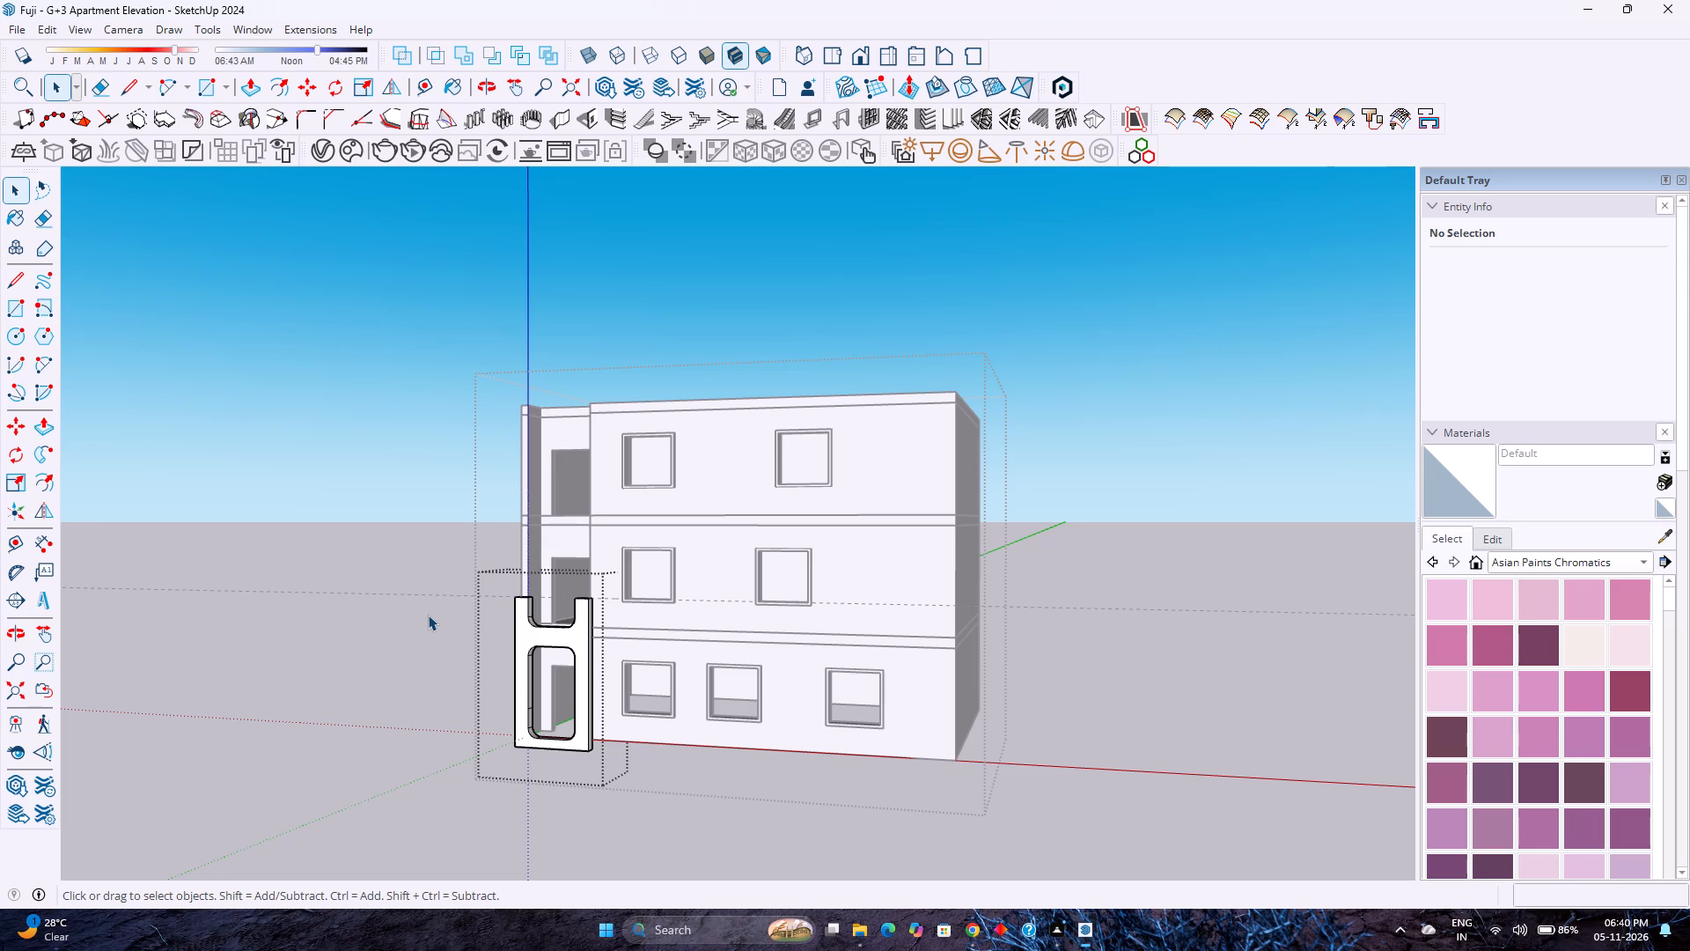
pyautogui.scroll(-3, 428, 615)
pyautogui.scroll(2, 428, 615)
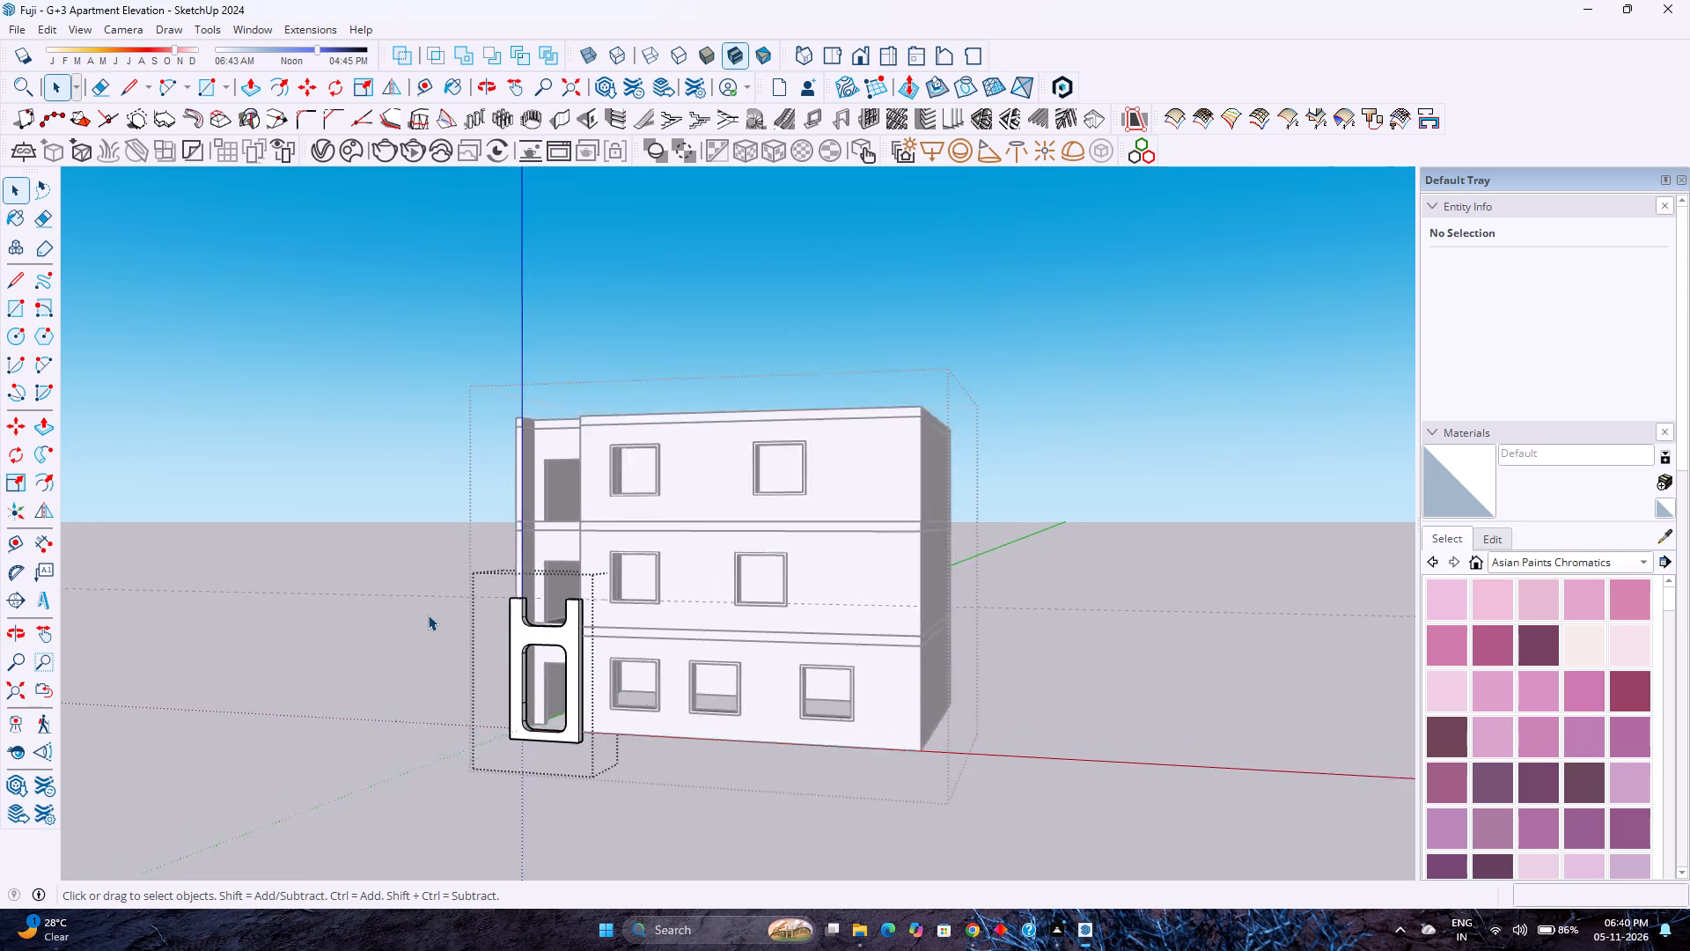
pyautogui.scroll(-3, 428, 615)
pyautogui.scroll(3, 428, 615)
pyautogui.scroll(-2, 428, 615)
pyautogui.scroll(6, 588, 660)
pyautogui.moveTo(532, 623); pyautogui.dragTo(440, 675, button='middle')
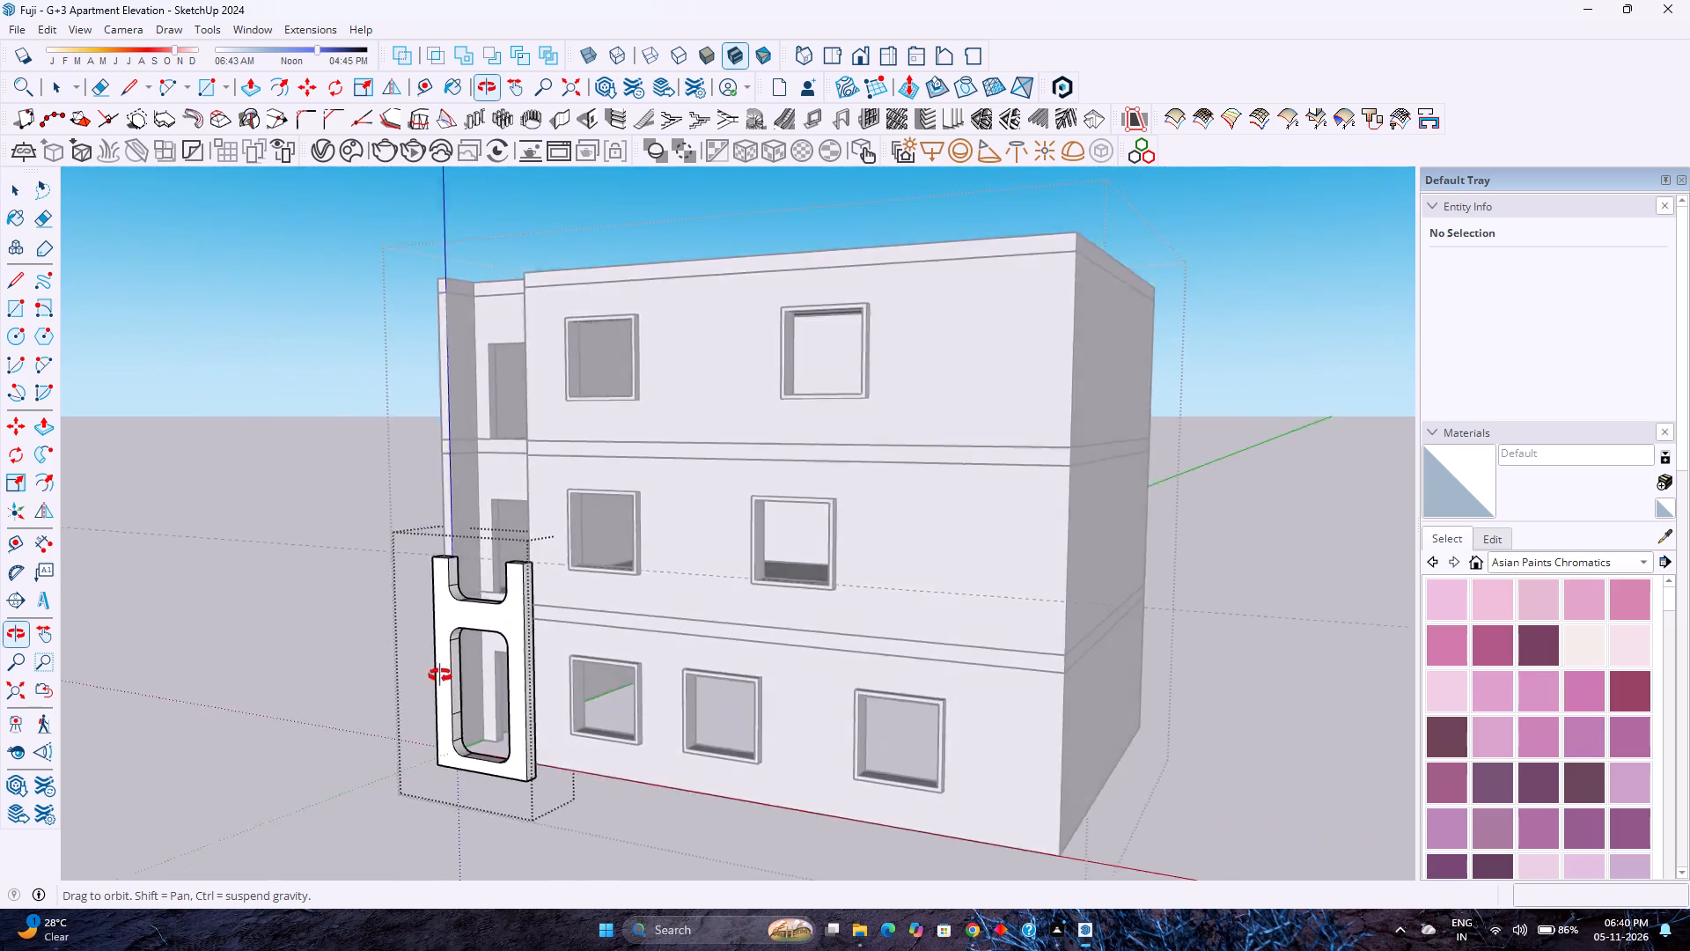
pyautogui.moveTo(440, 675); pyautogui.dragTo(686, 536, button='middle')
pyautogui.middleClick(683, 536)
pyautogui.scroll(7, 534, 533)
pyautogui.moveTo(658, 627); pyautogui.dragTo(543, 744, button='middle')
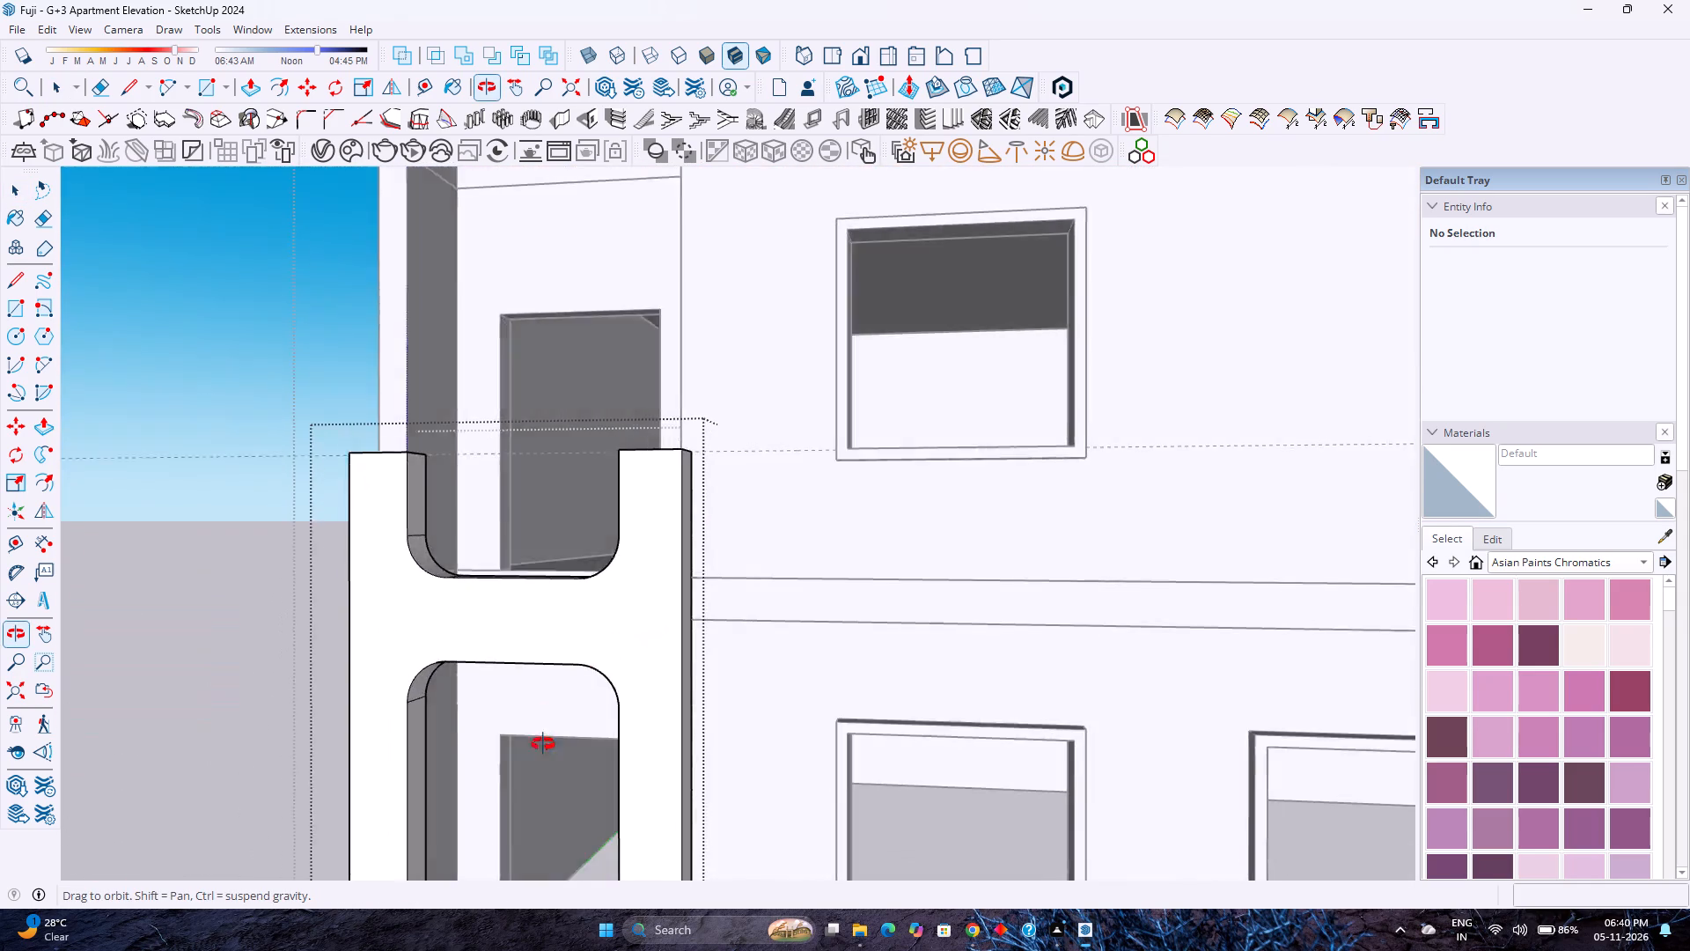
pyautogui.moveTo(543, 744); pyautogui.dragTo(531, 812, button='middle')
pyautogui.middleClick(531, 812)
pyautogui.scroll(-5, 583, 645)
pyautogui.scroll(1, 583, 641)
pyautogui.scroll(-2, 582, 635)
pyautogui.scroll(3, 612, 720)
pyautogui.scroll(-7, 612, 719)
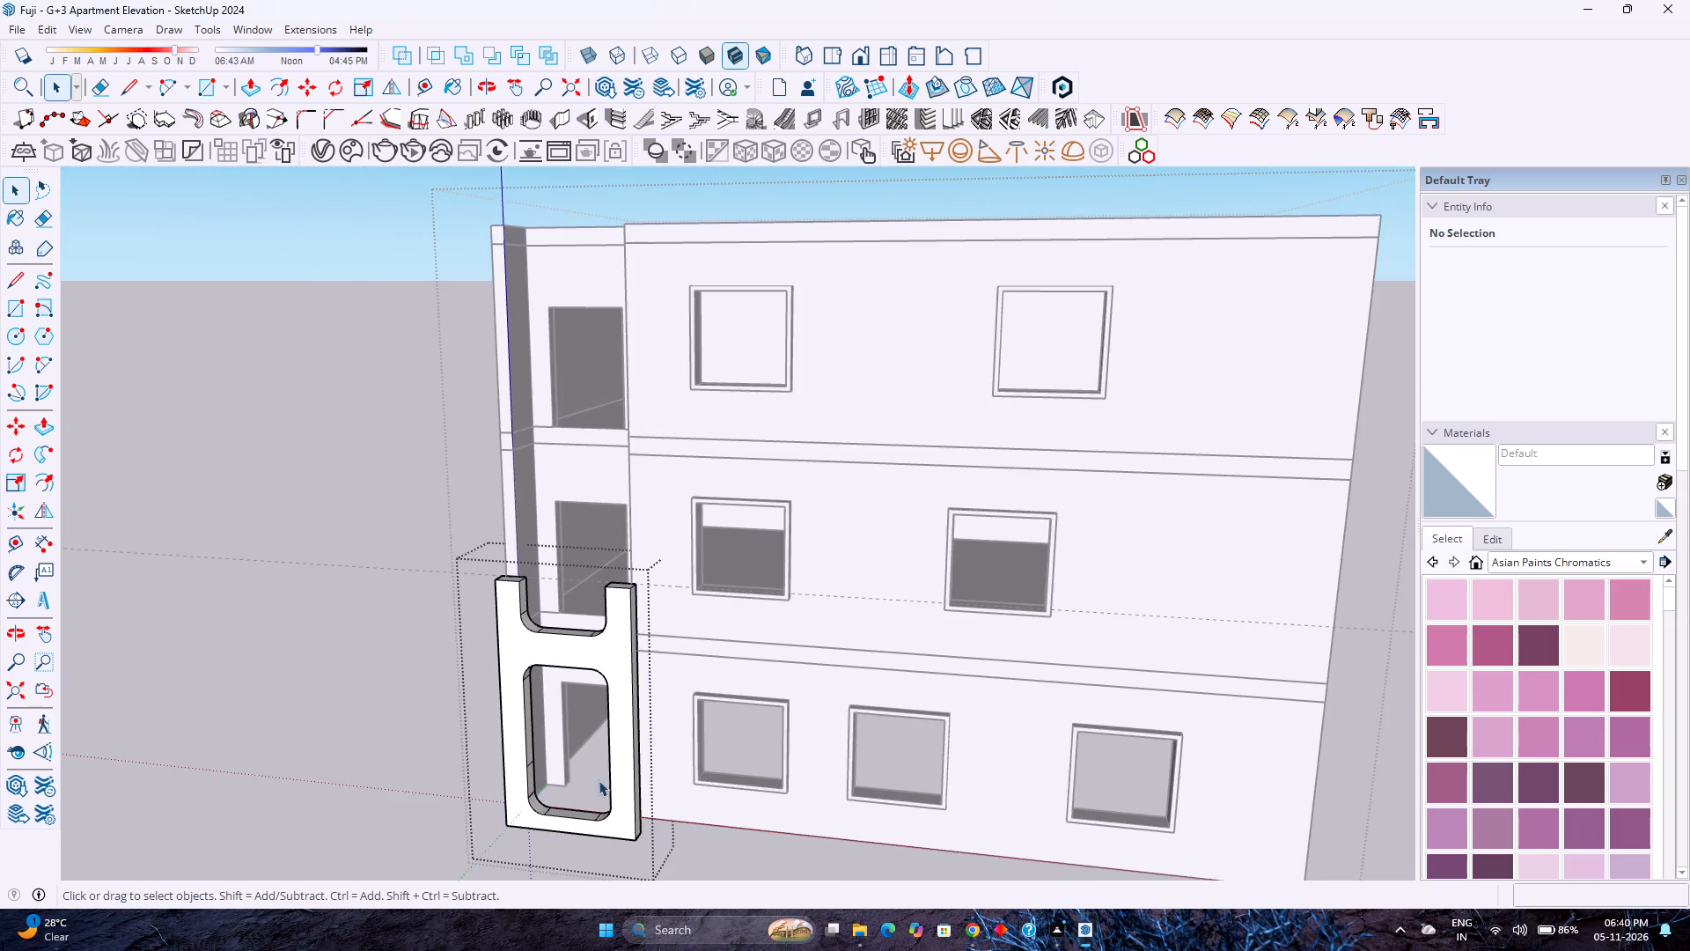
pyautogui.middleClick(597, 779)
pyautogui.moveTo(589, 772); pyautogui.dragTo(581, 756, button='middle')
pyautogui.moveTo(579, 748); pyautogui.dragTo(527, 667, button='middle')
pyautogui.moveTo(524, 662); pyautogui.dragTo(562, 721, button='middle')
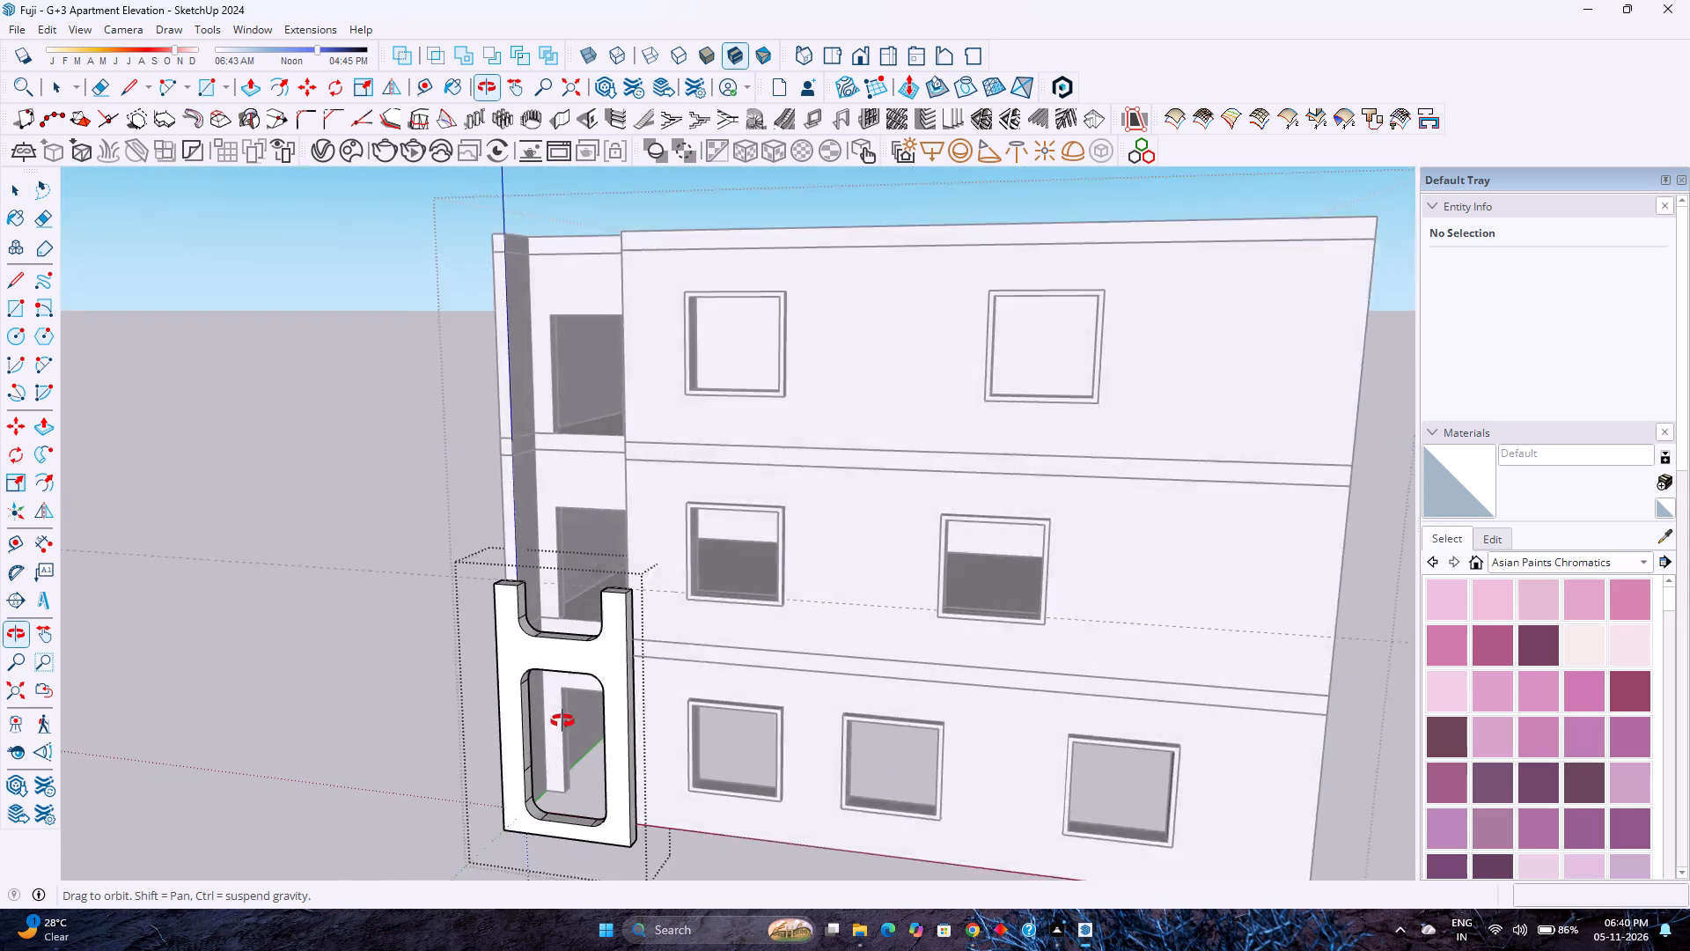
pyautogui.moveTo(562, 721); pyautogui.dragTo(562, 719, button='middle')
pyautogui.scroll(-6, 570, 689)
pyautogui.scroll(2, 570, 689)
pyautogui.scroll(-3, 570, 689)
pyautogui.scroll(4, 570, 689)
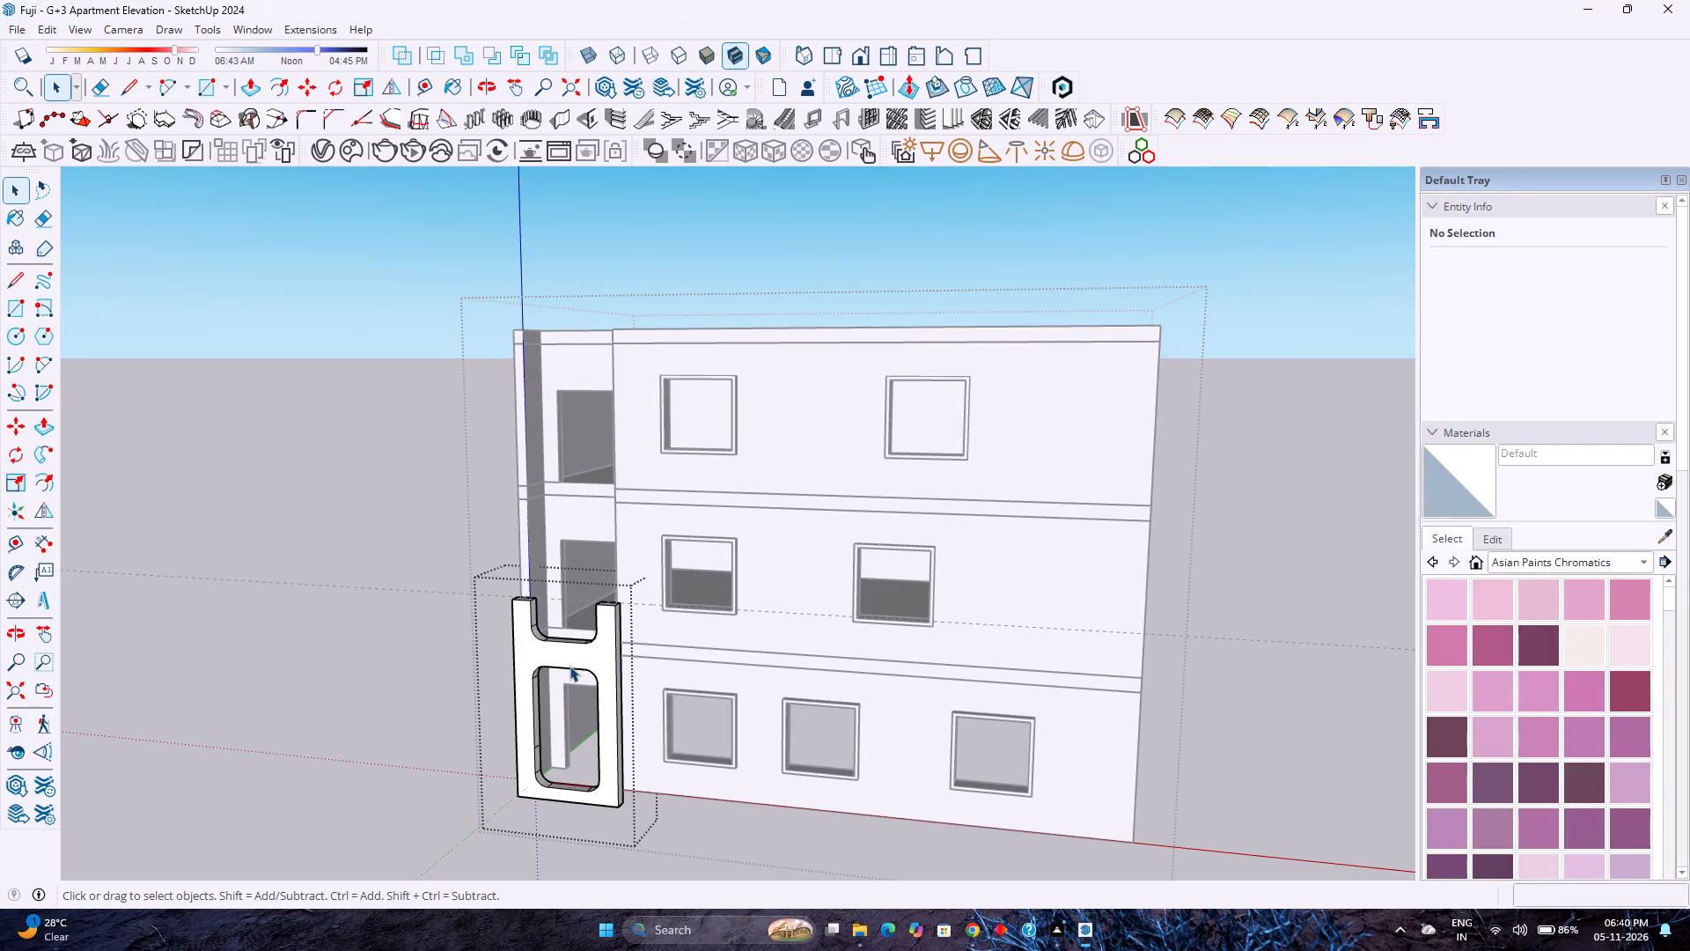
pyautogui.scroll(-2, 569, 666)
pyautogui.scroll(1, 569, 666)
pyautogui.scroll(-3, 569, 666)
pyautogui.scroll(2, 574, 706)
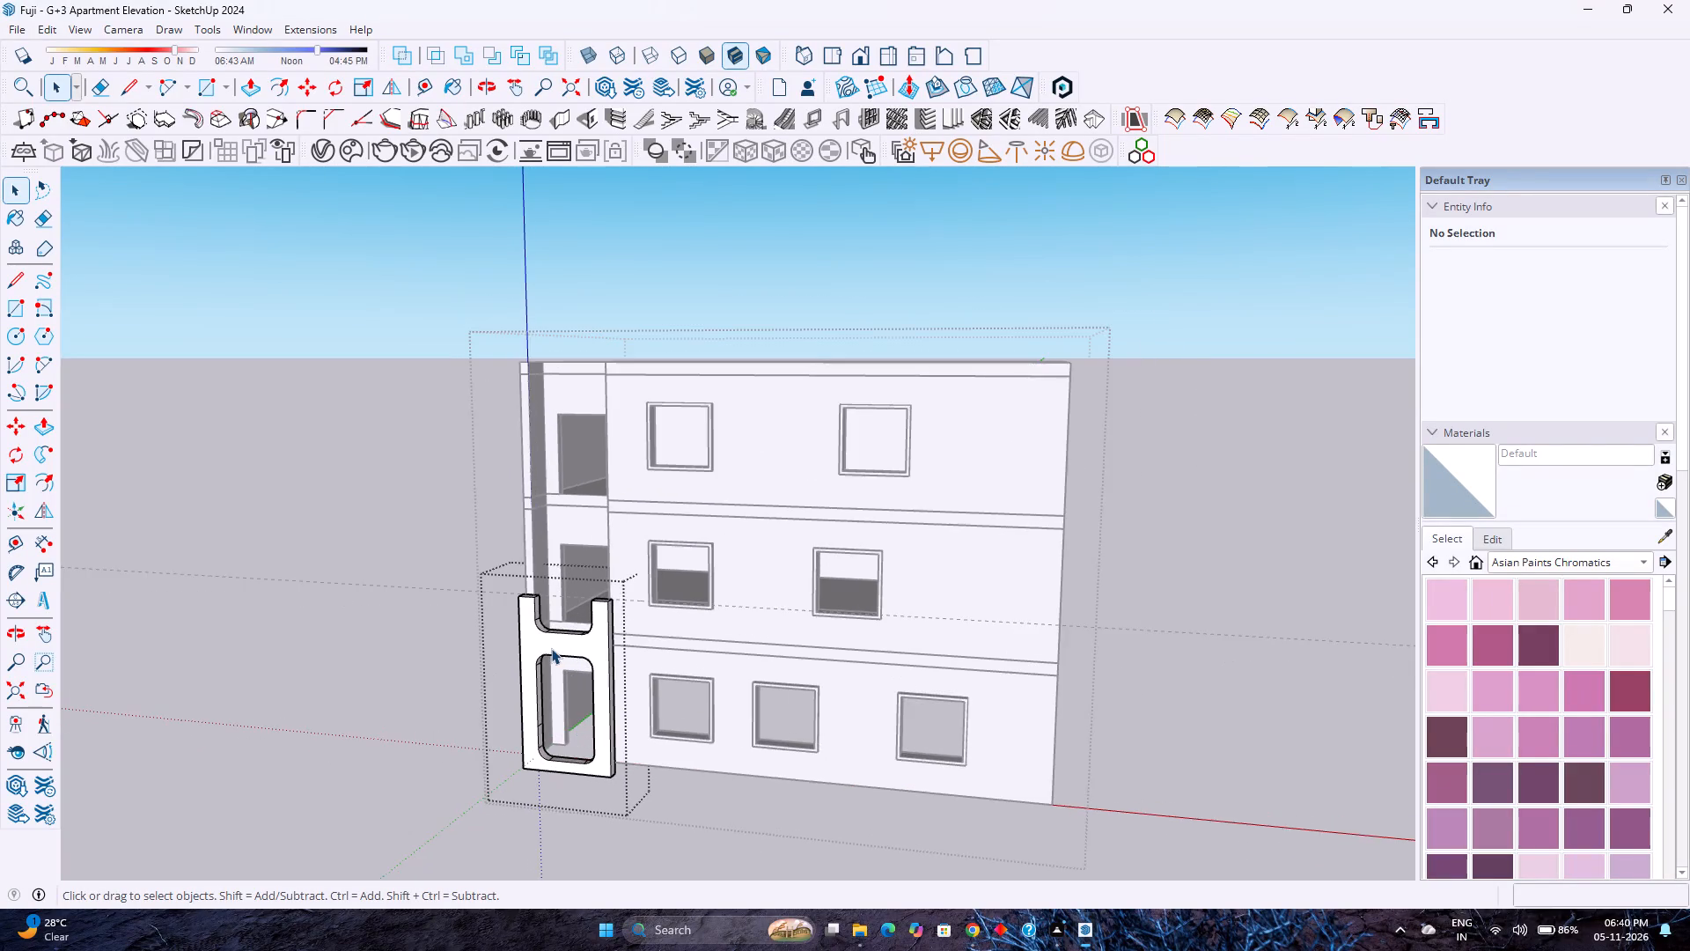
pyautogui.scroll(3, 551, 648)
pyautogui.middleClick(590, 648)
pyautogui.moveTo(588, 648); pyautogui.dragTo(573, 689, button='middle')
pyautogui.moveTo(568, 703); pyautogui.dragTo(536, 741, button='middle')
pyautogui.middleClick(536, 741)
pyautogui.middleClick(536, 741)
# Push/Pull the recessed edge face of the first-floor slab behind the notch outward 3', flush with the slab's front.
pyautogui.scroll(1, 898, 422)
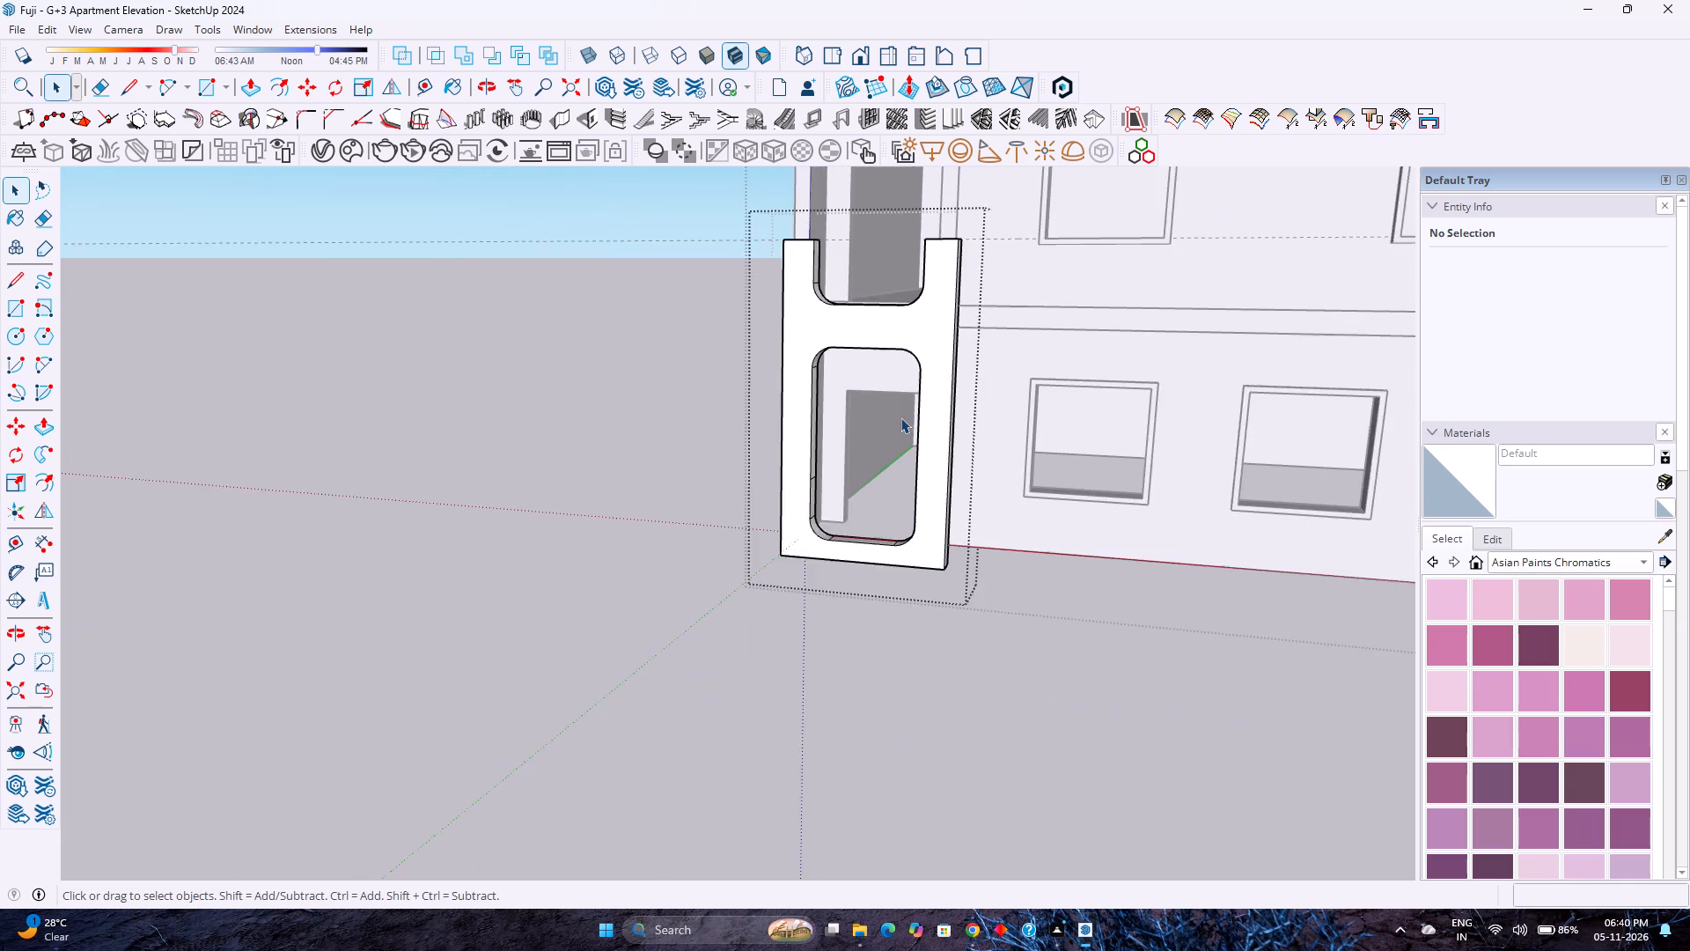
pyautogui.scroll(3, 900, 417)
pyautogui.moveTo(919, 397); pyautogui.dragTo(1084, 682, button='middle')
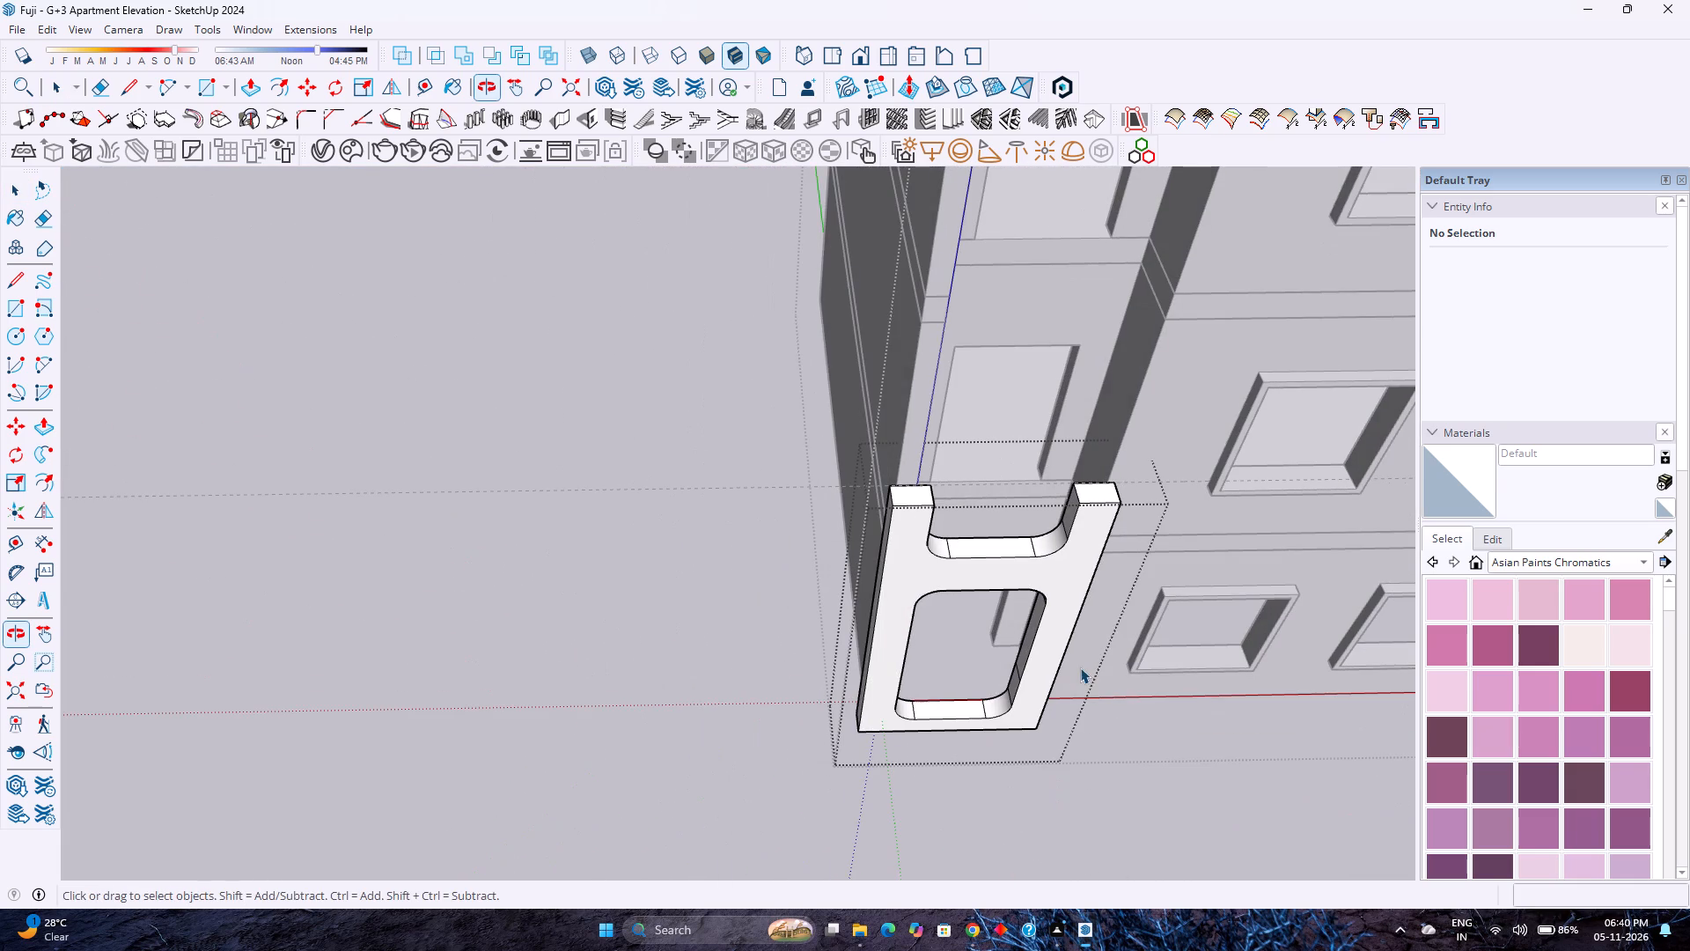
pyautogui.press('space')
pyautogui.press('Escape')
pyautogui.scroll(3, 996, 486)
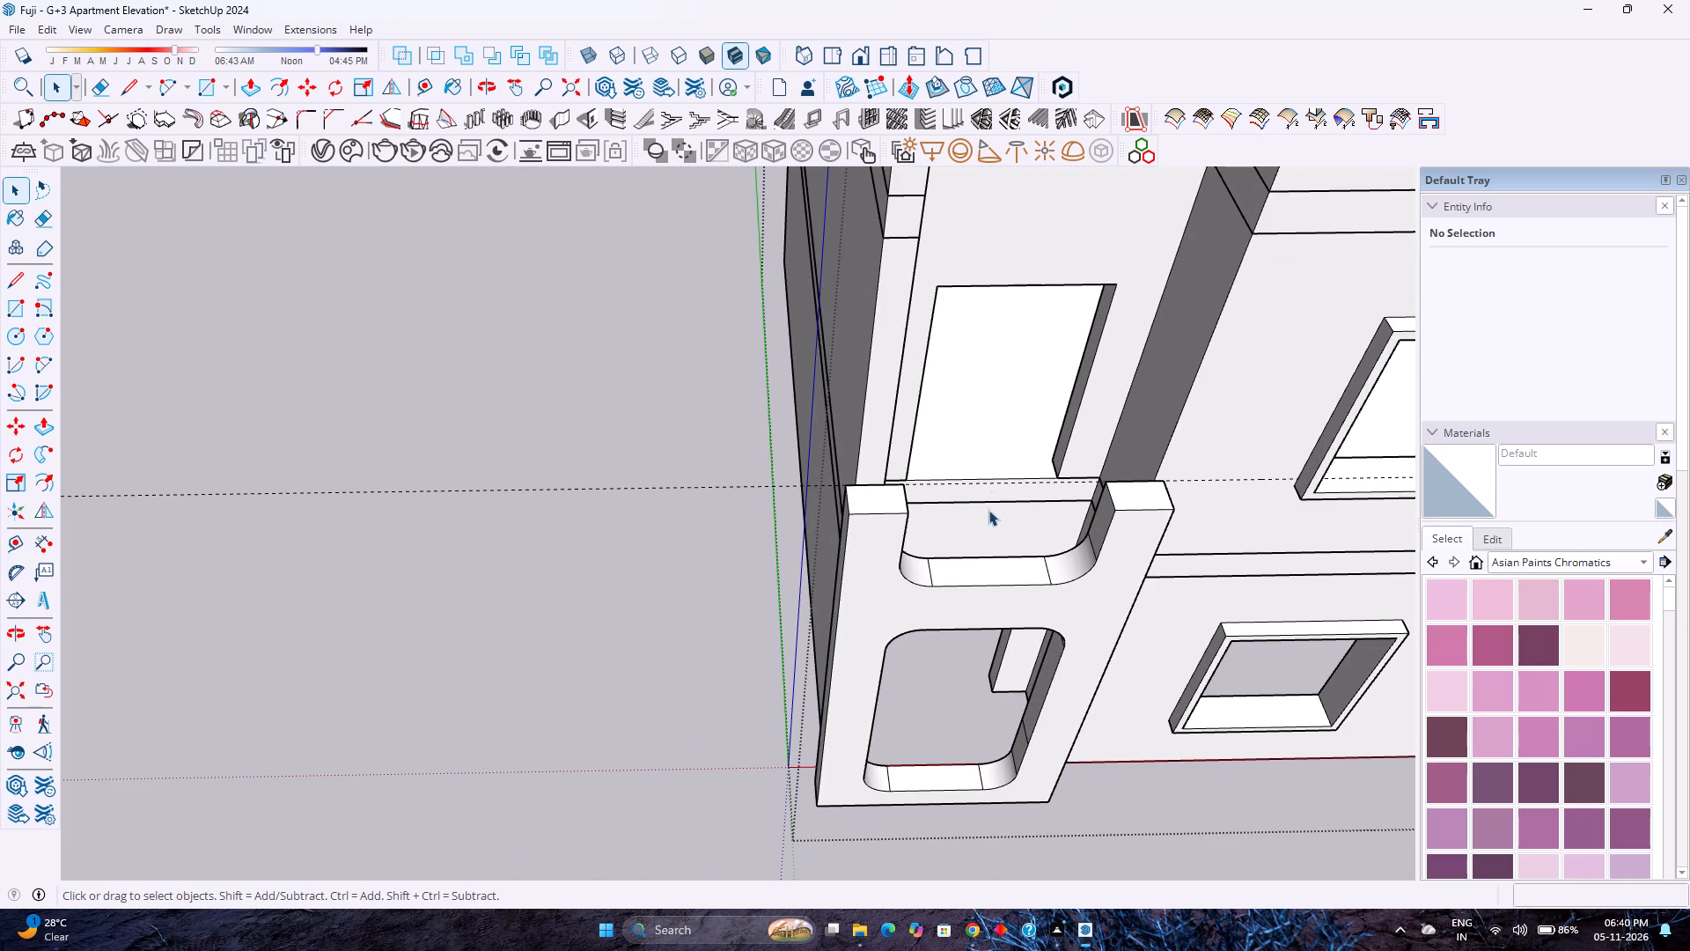
pyautogui.doubleClick(993, 493)
pyautogui.scroll(2, 994, 497)
pyautogui.click(995, 495)
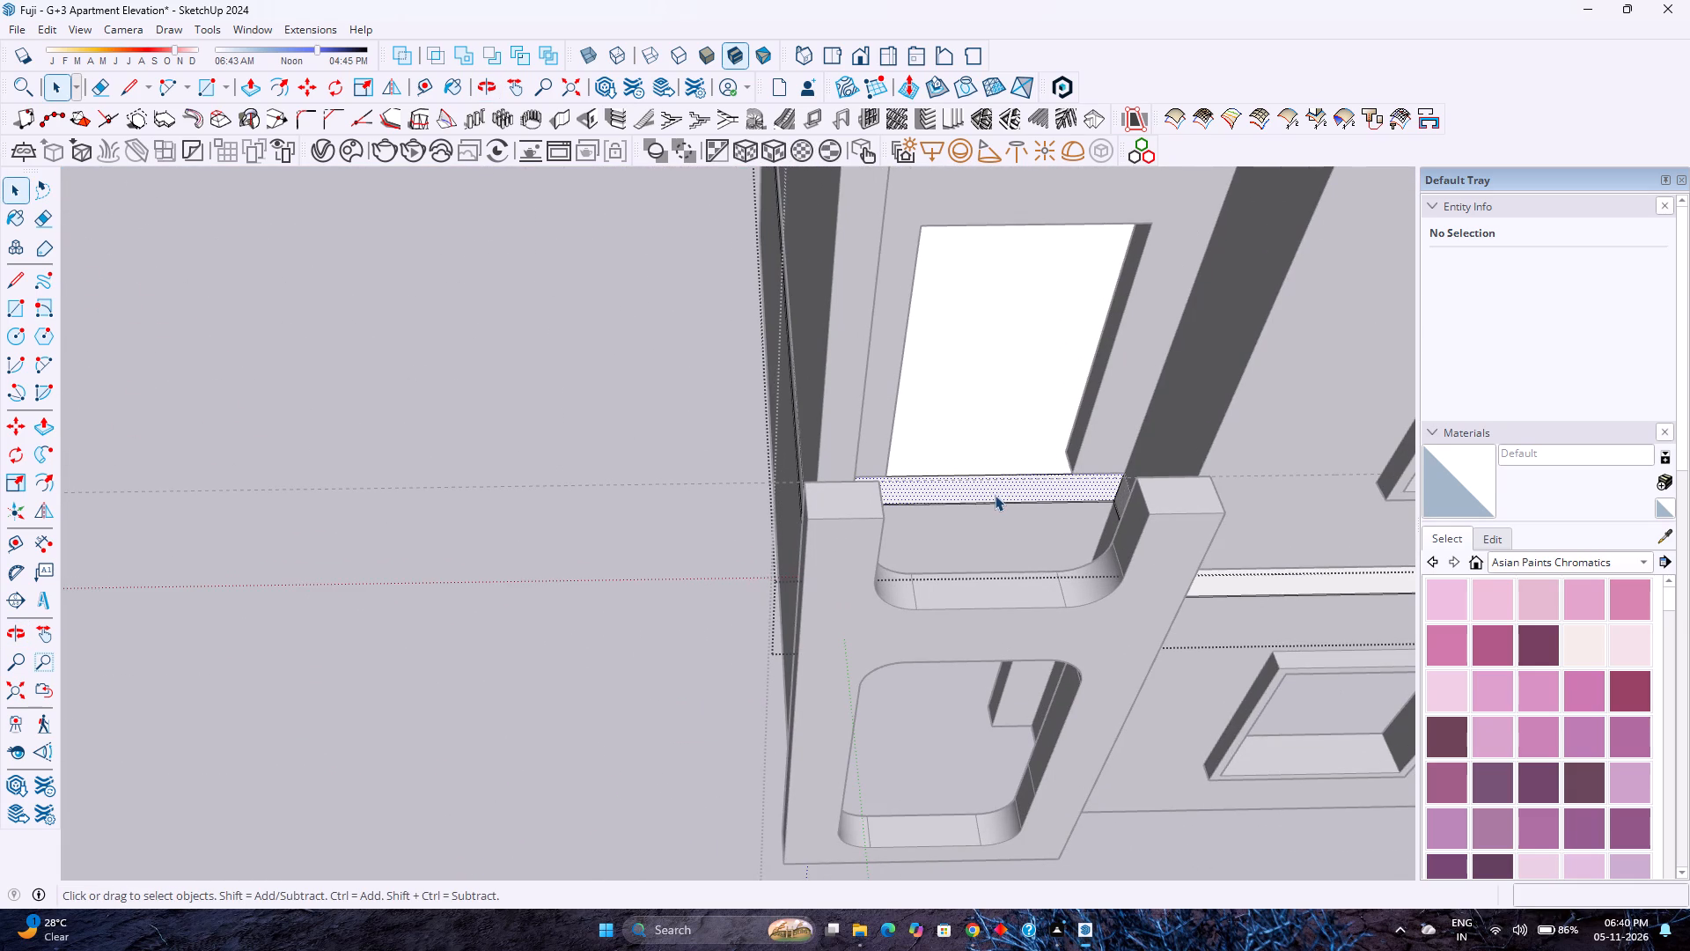
pyautogui.press('p')
pyautogui.click(994, 494)
pyautogui.click(1251, 588)
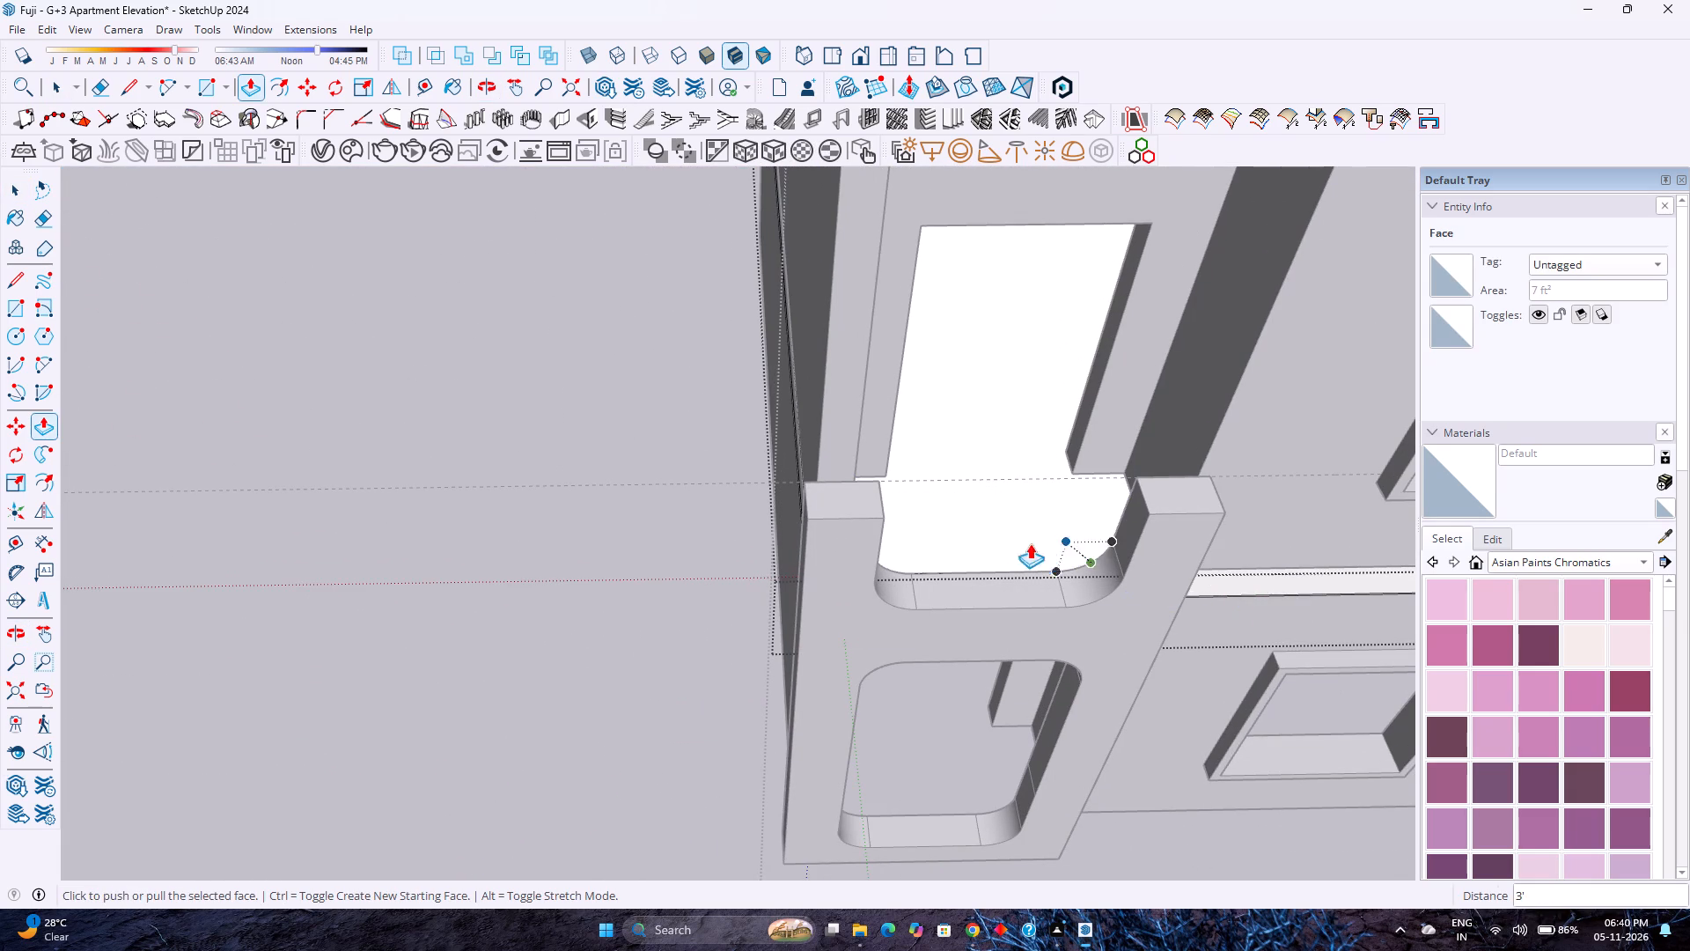
pyautogui.moveTo(991, 524); pyautogui.dragTo(783, 541, button='middle')
pyautogui.press('space')
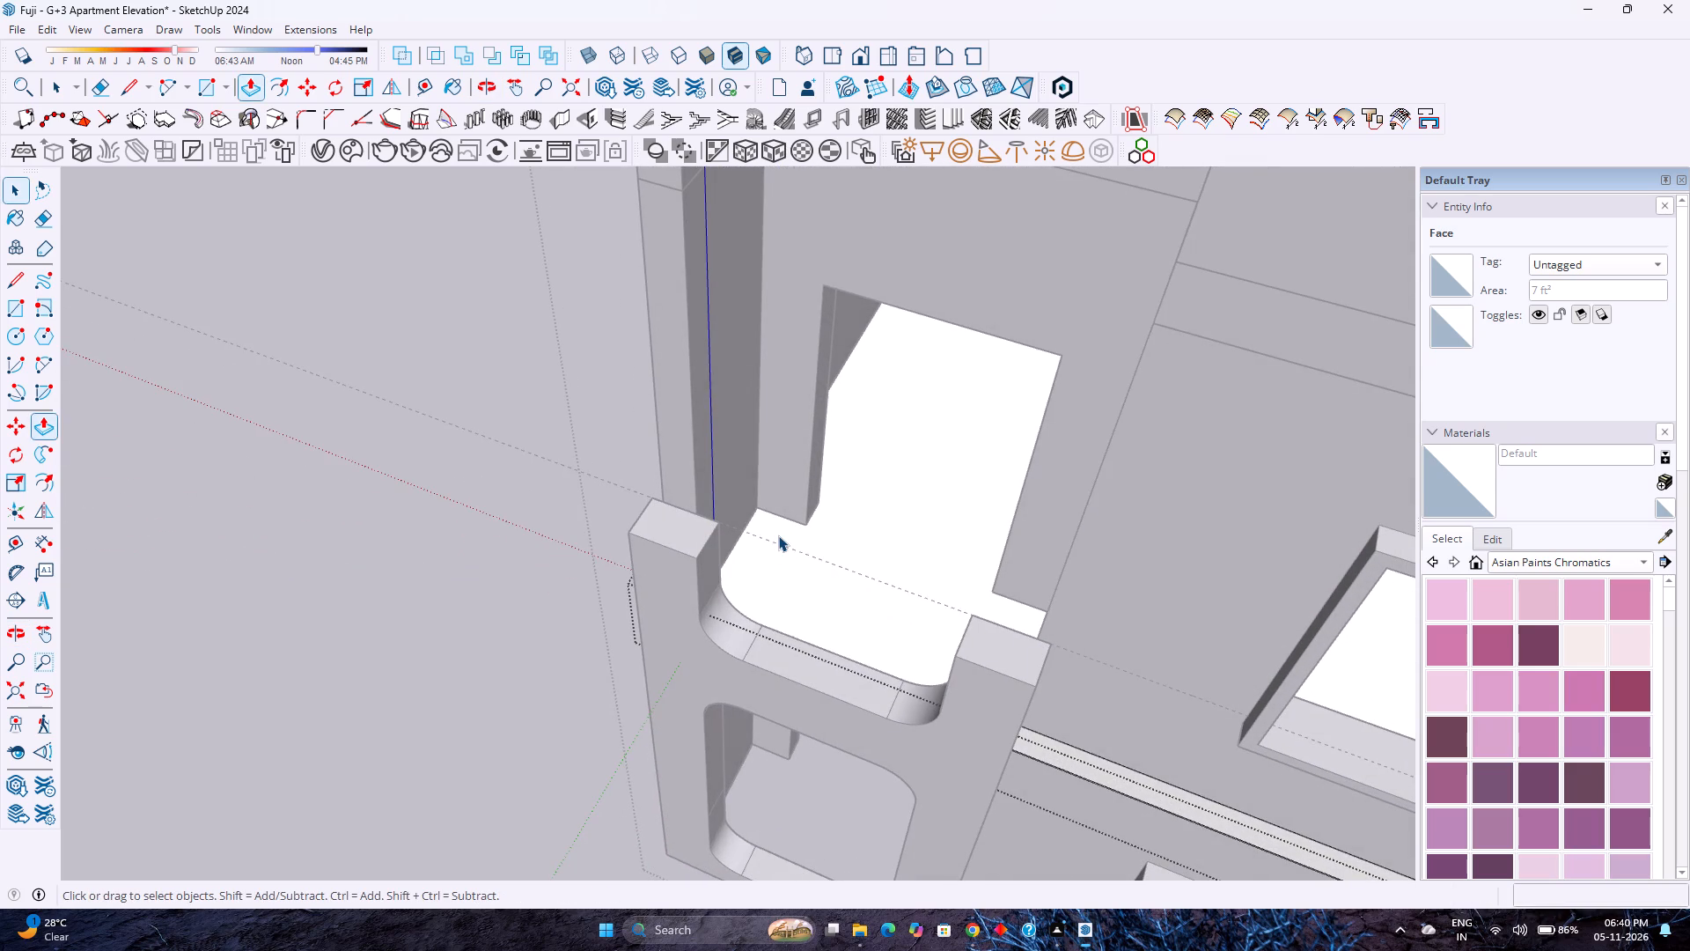
pyautogui.scroll(-3, 778, 535)
pyautogui.press('Escape')
# Push/Pull the second-floor slab's recessed edge face in the corner bay outward until flush with the slab's front.
pyautogui.scroll(-4, 778, 536)
pyautogui.keyDown('shift'); pyautogui.moveTo(786, 562); pyautogui.dragTo(797, 741, button='middle'); pyautogui.keyUp('shift')
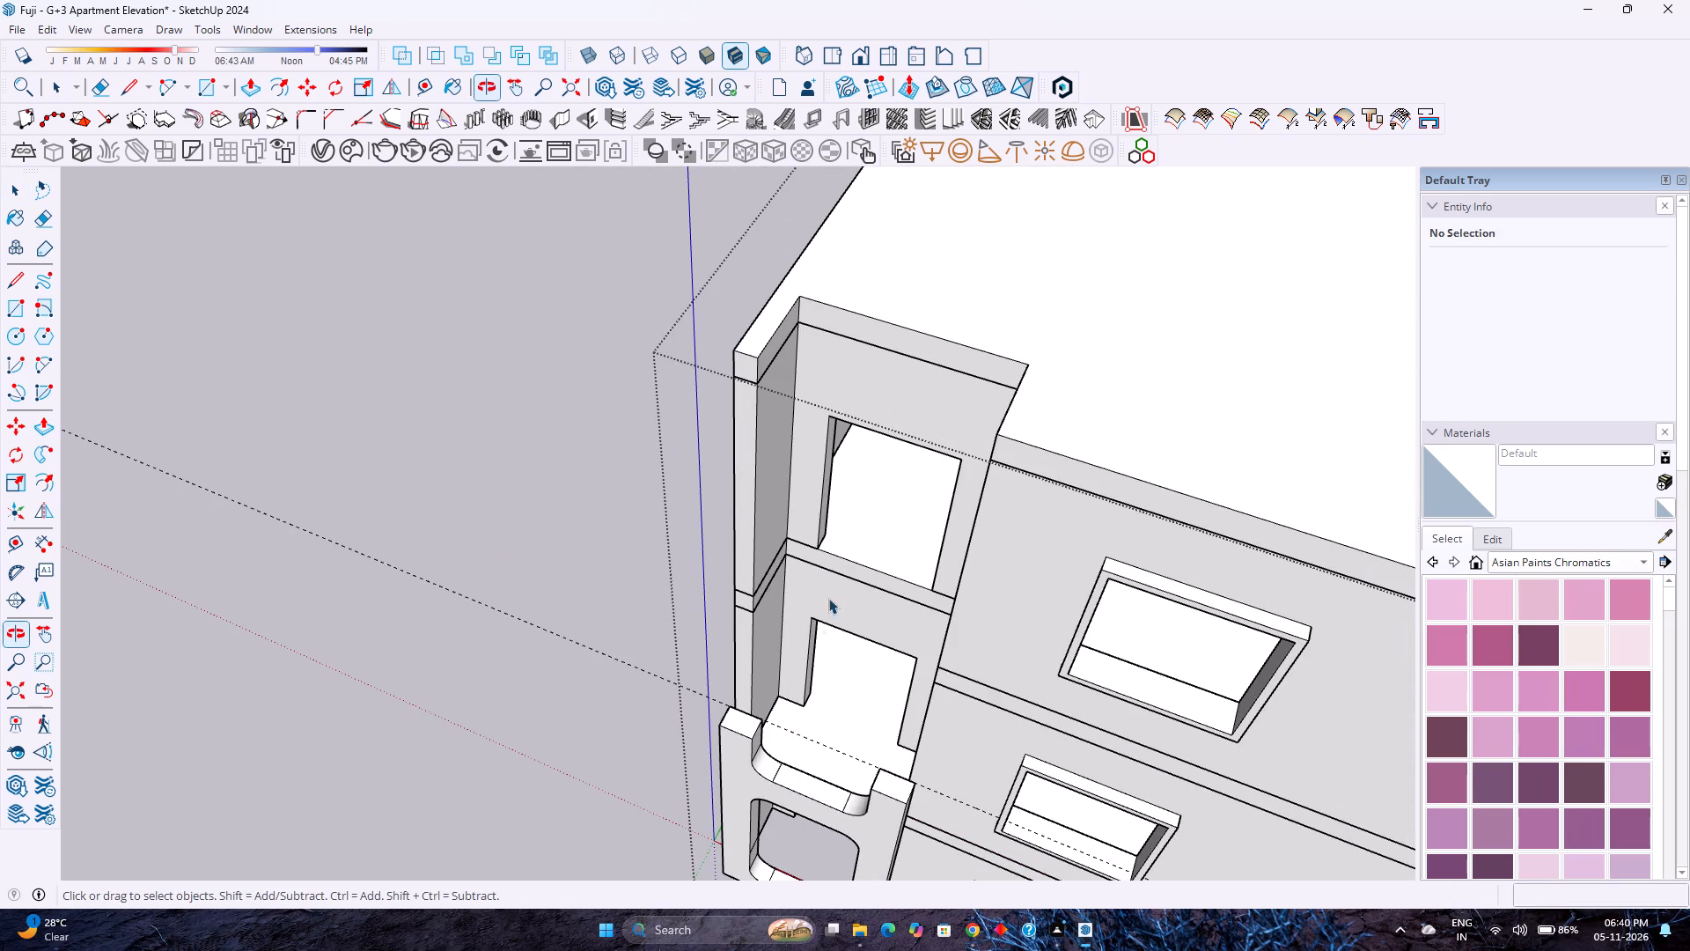
pyautogui.doubleClick(823, 562)
pyautogui.scroll(2, 823, 564)
pyautogui.press('p')
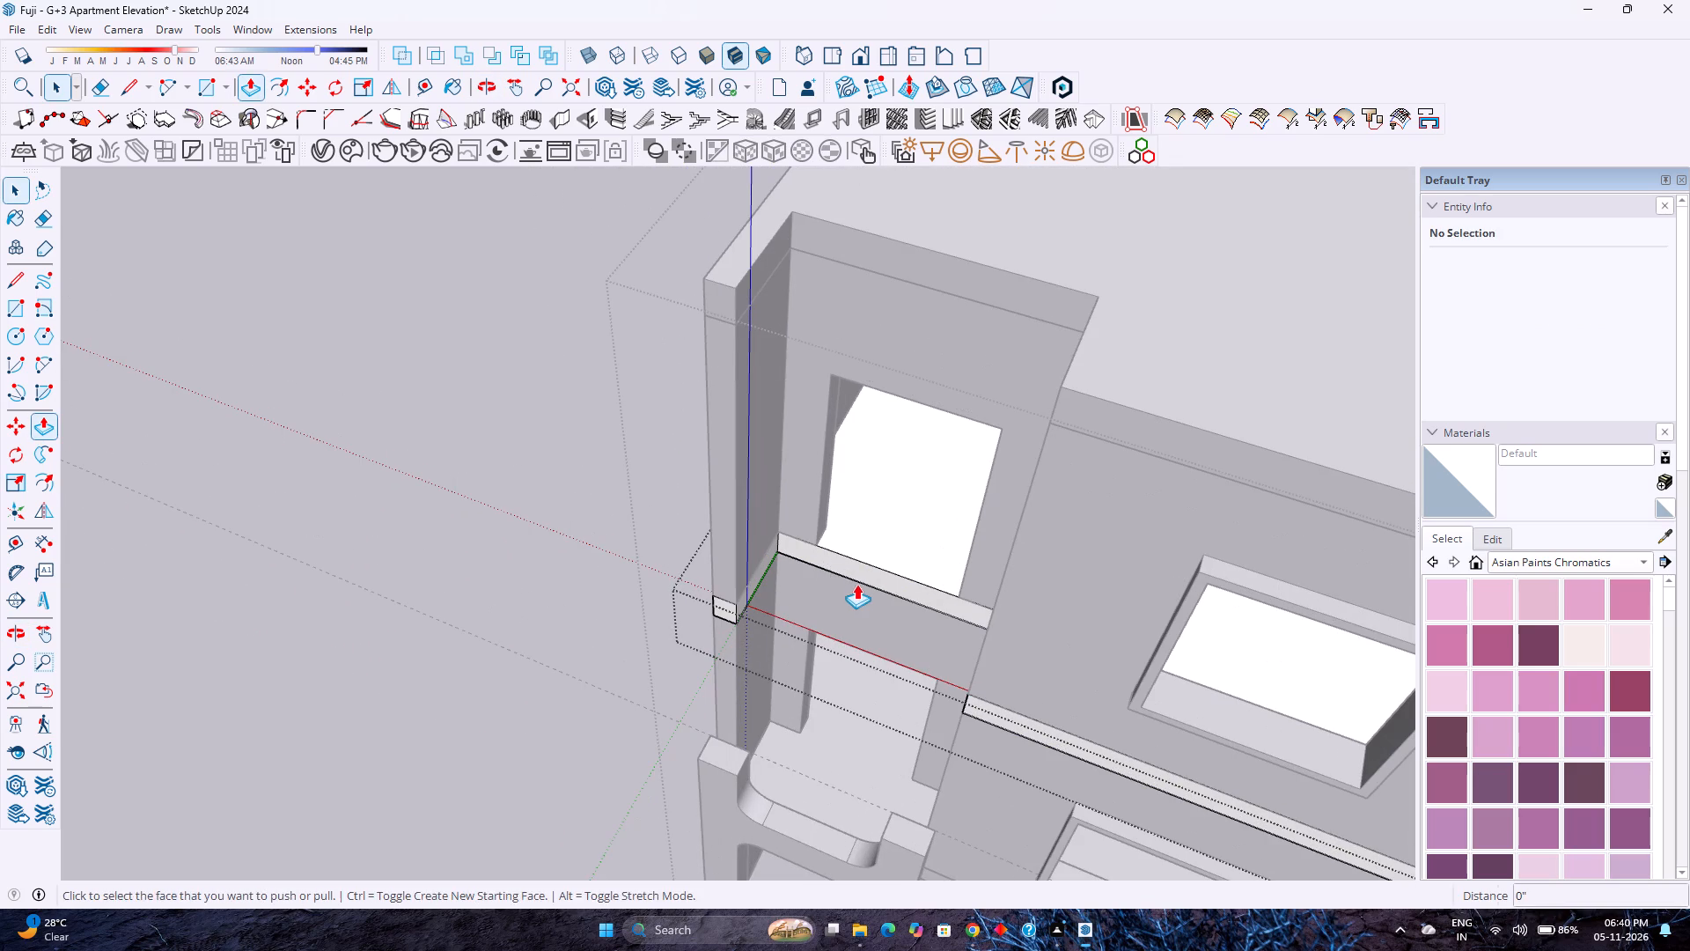
pyautogui.click(862, 581)
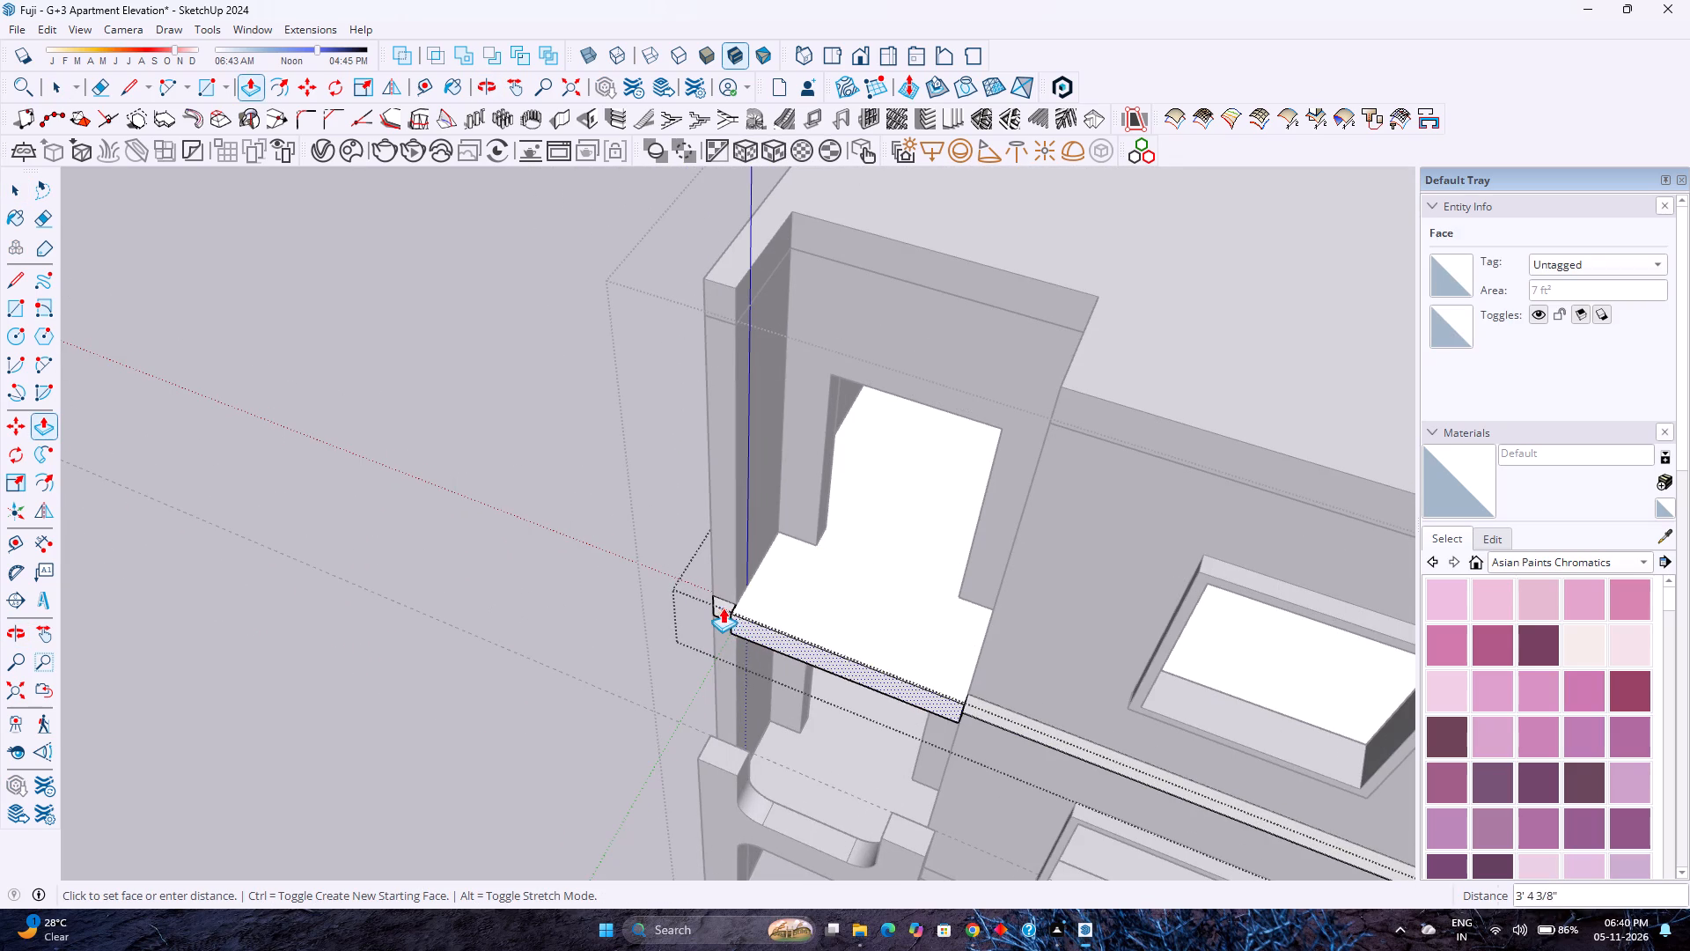
pyautogui.click(723, 608)
# Erase the two leftover vertical seam edges on the second-floor slab's front face.
pyautogui.scroll(3, 752, 629)
pyautogui.press('e')
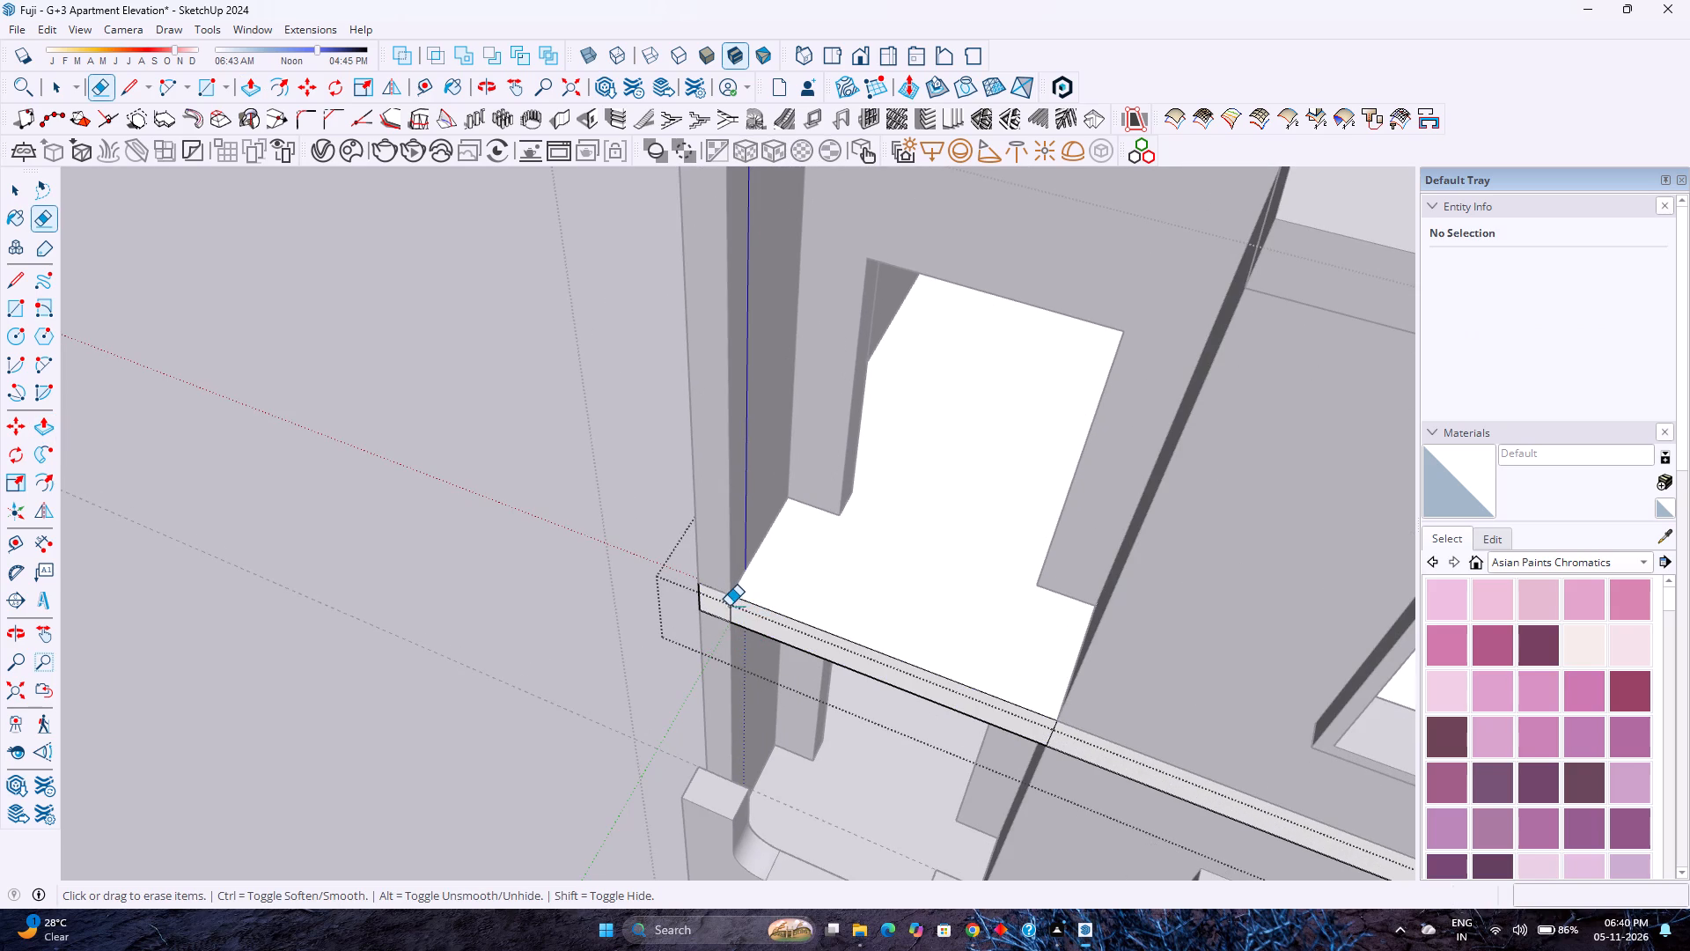
pyautogui.click(729, 610)
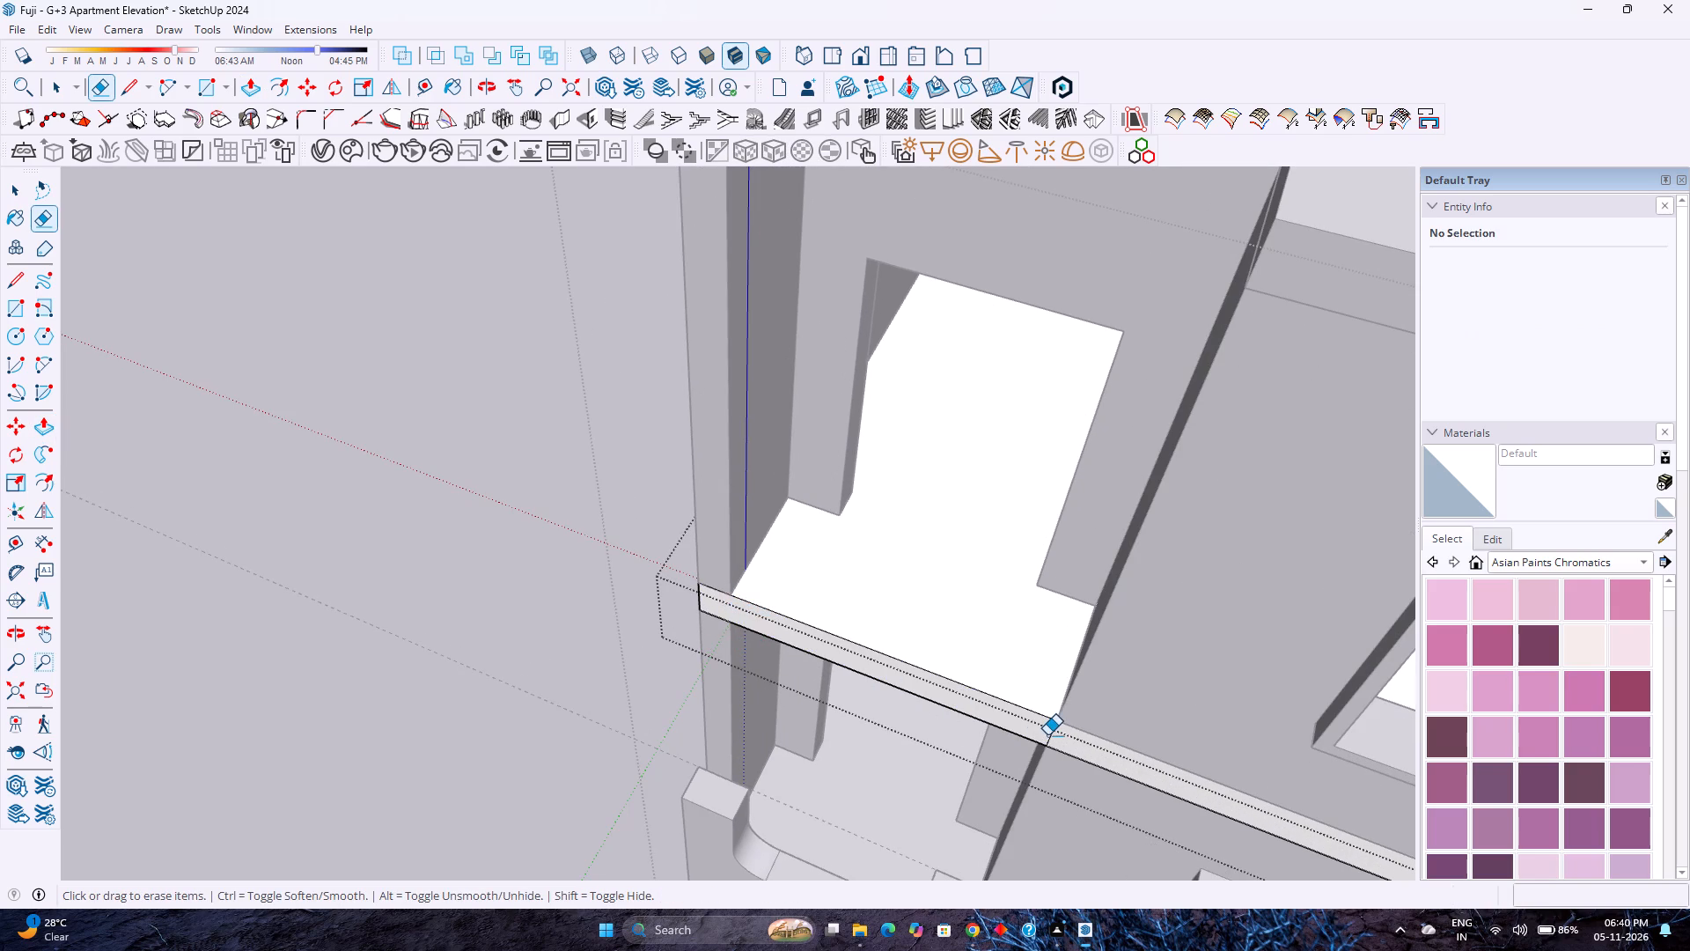
pyautogui.click(1048, 737)
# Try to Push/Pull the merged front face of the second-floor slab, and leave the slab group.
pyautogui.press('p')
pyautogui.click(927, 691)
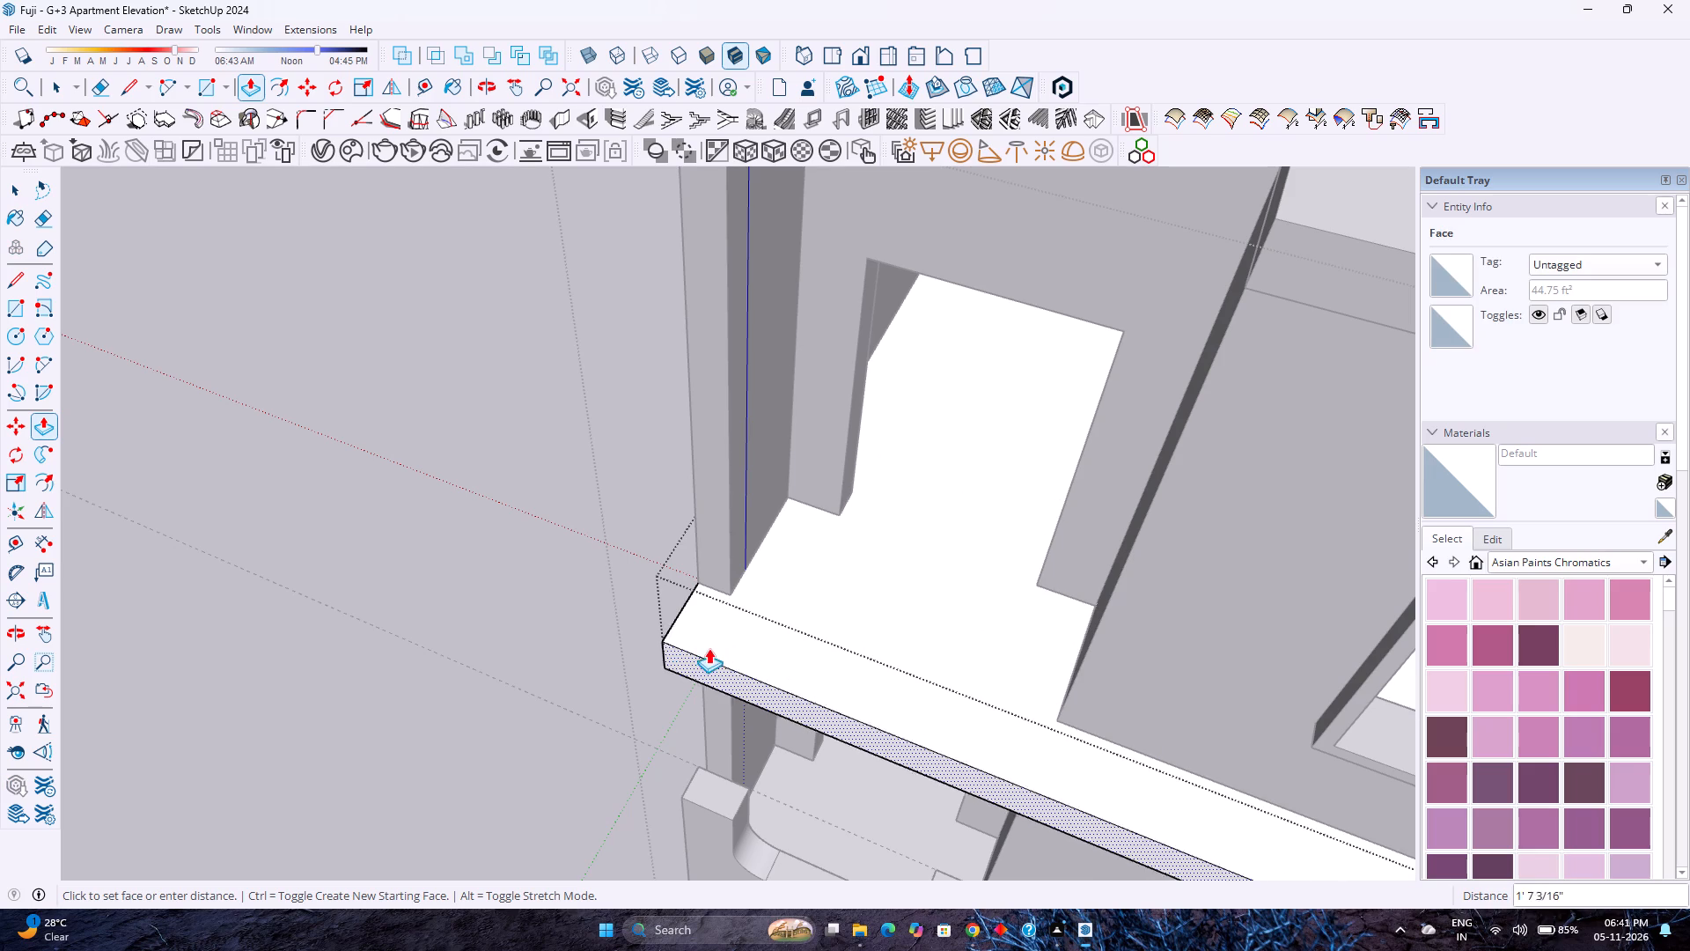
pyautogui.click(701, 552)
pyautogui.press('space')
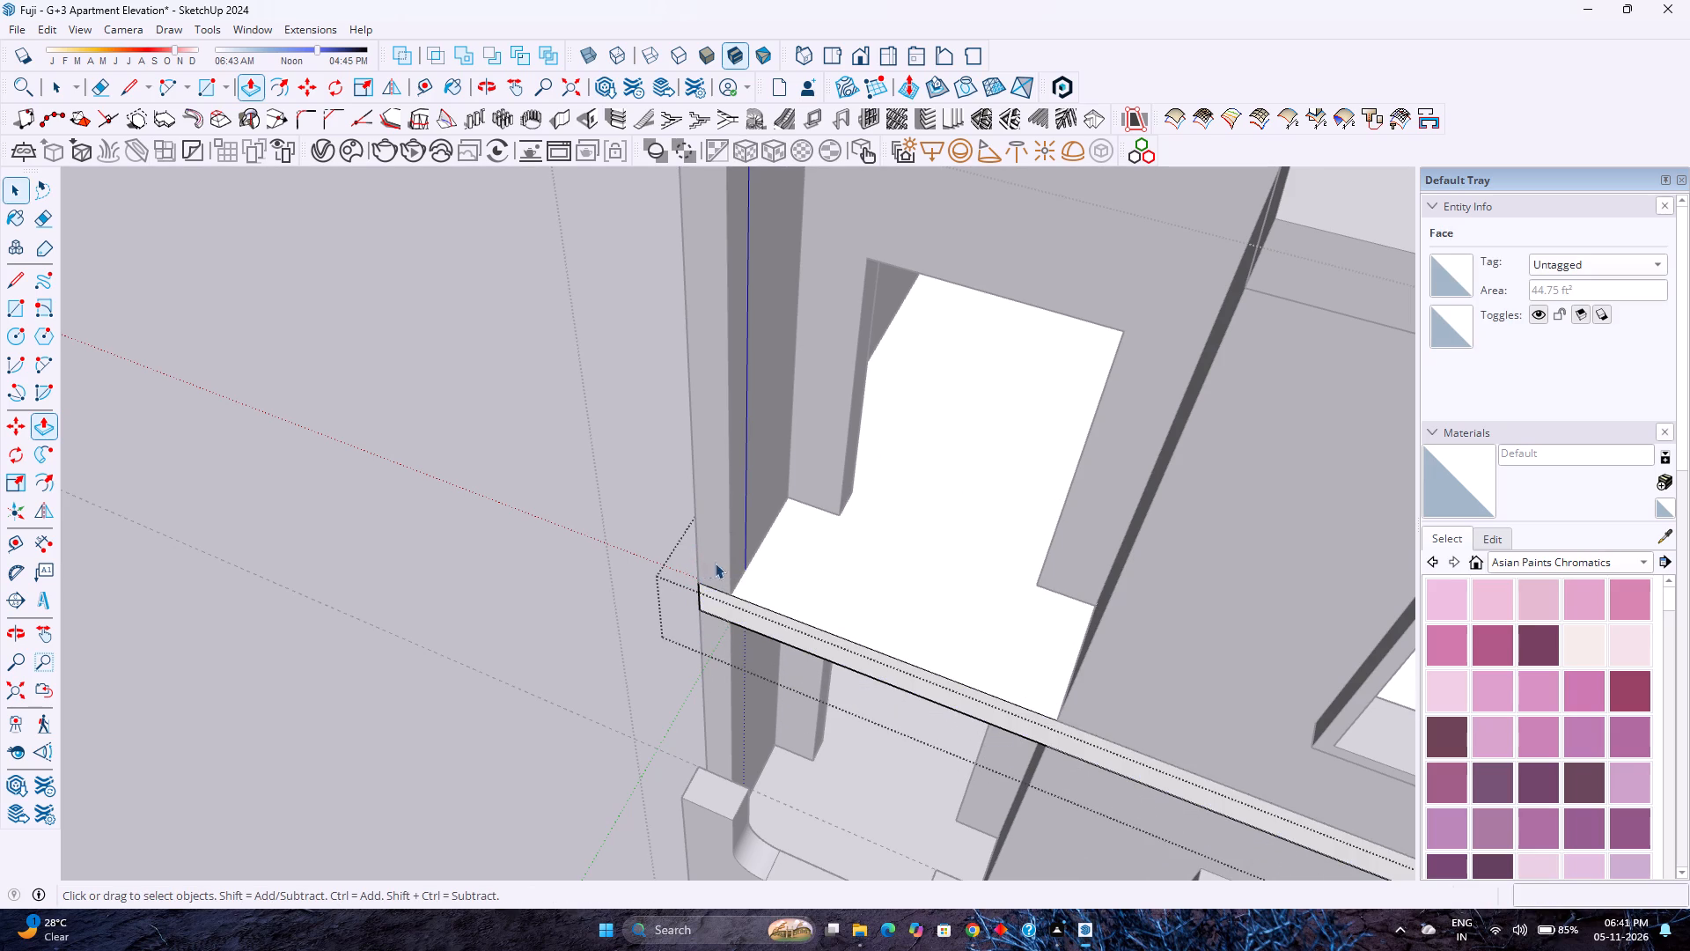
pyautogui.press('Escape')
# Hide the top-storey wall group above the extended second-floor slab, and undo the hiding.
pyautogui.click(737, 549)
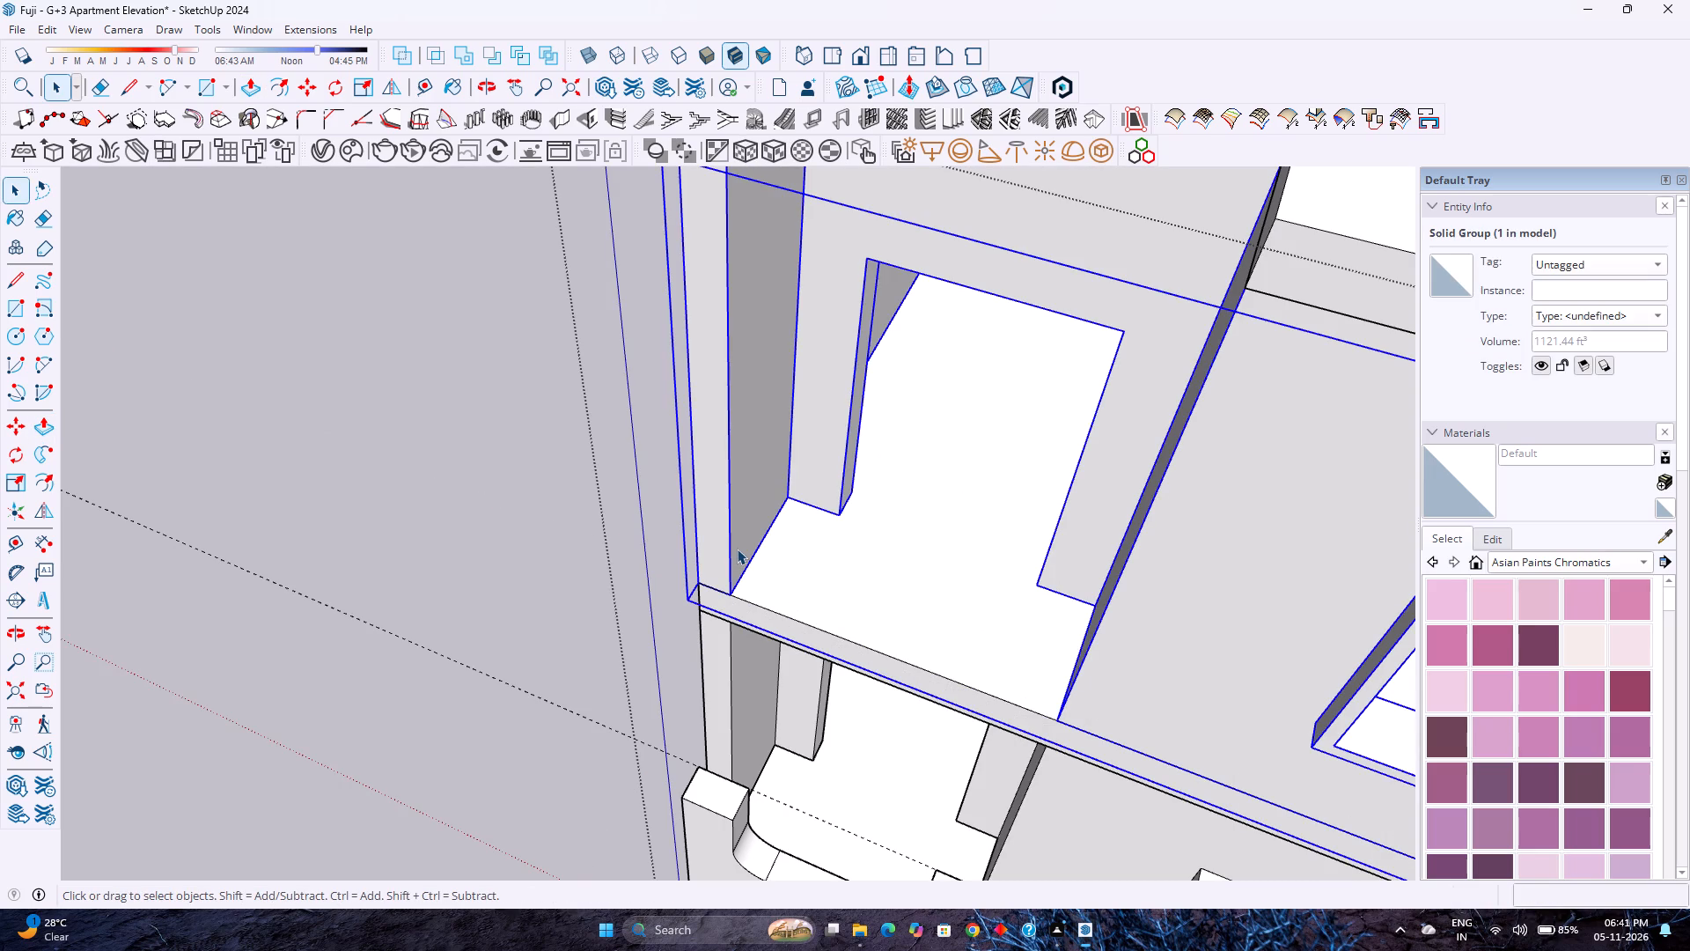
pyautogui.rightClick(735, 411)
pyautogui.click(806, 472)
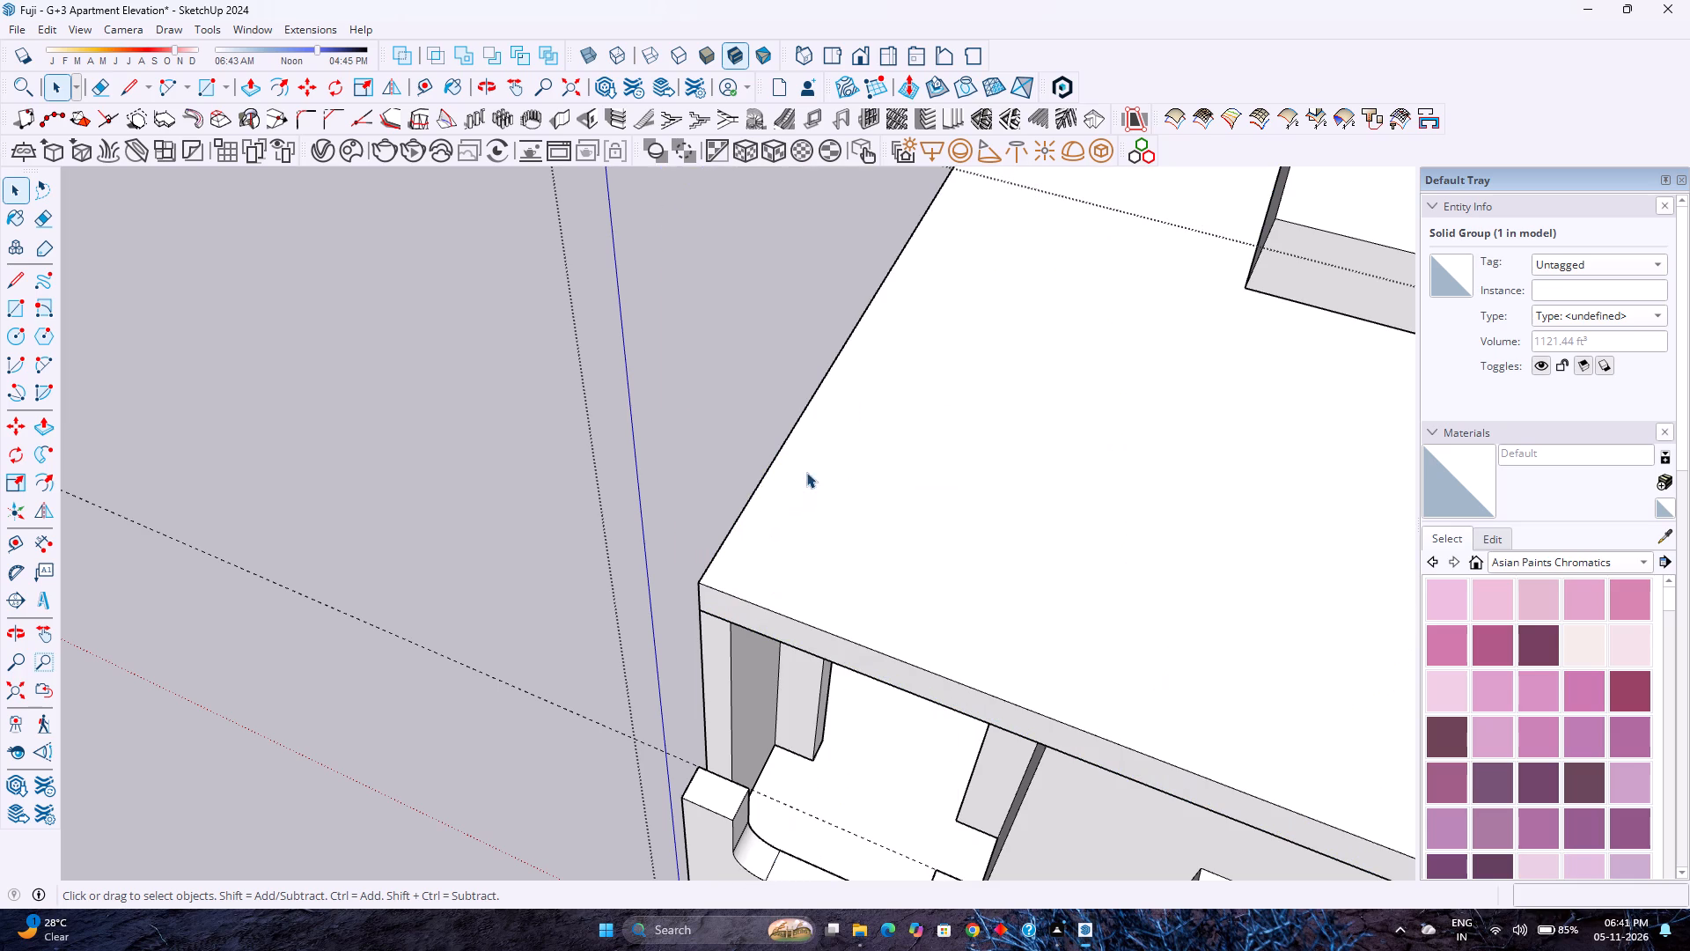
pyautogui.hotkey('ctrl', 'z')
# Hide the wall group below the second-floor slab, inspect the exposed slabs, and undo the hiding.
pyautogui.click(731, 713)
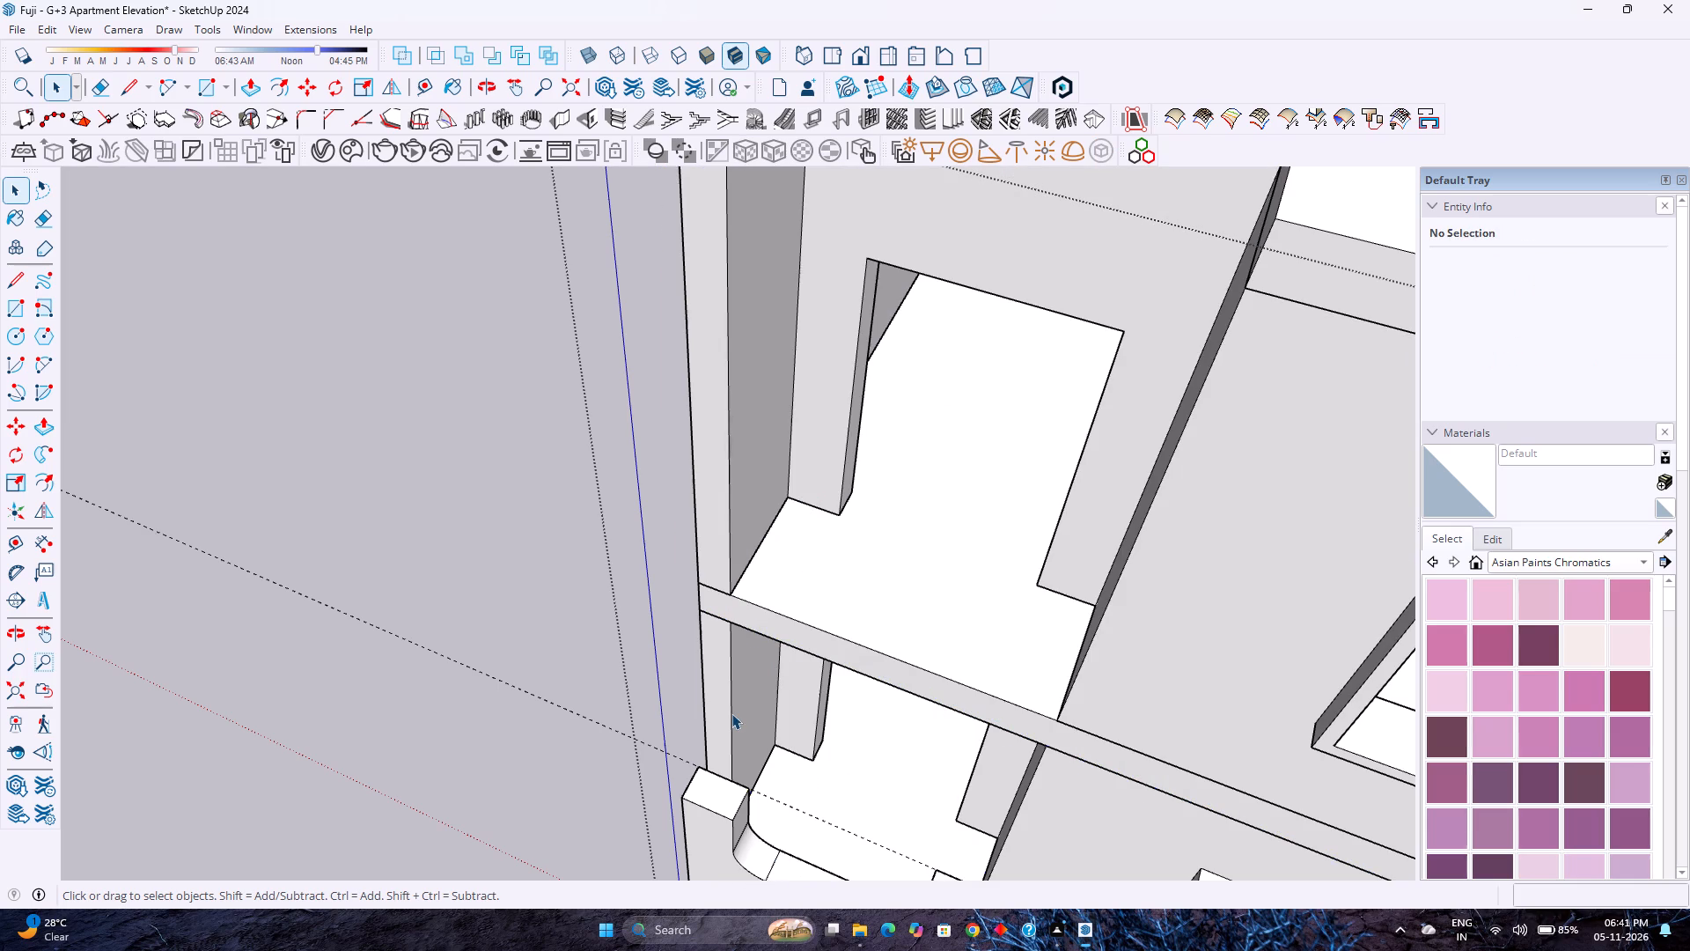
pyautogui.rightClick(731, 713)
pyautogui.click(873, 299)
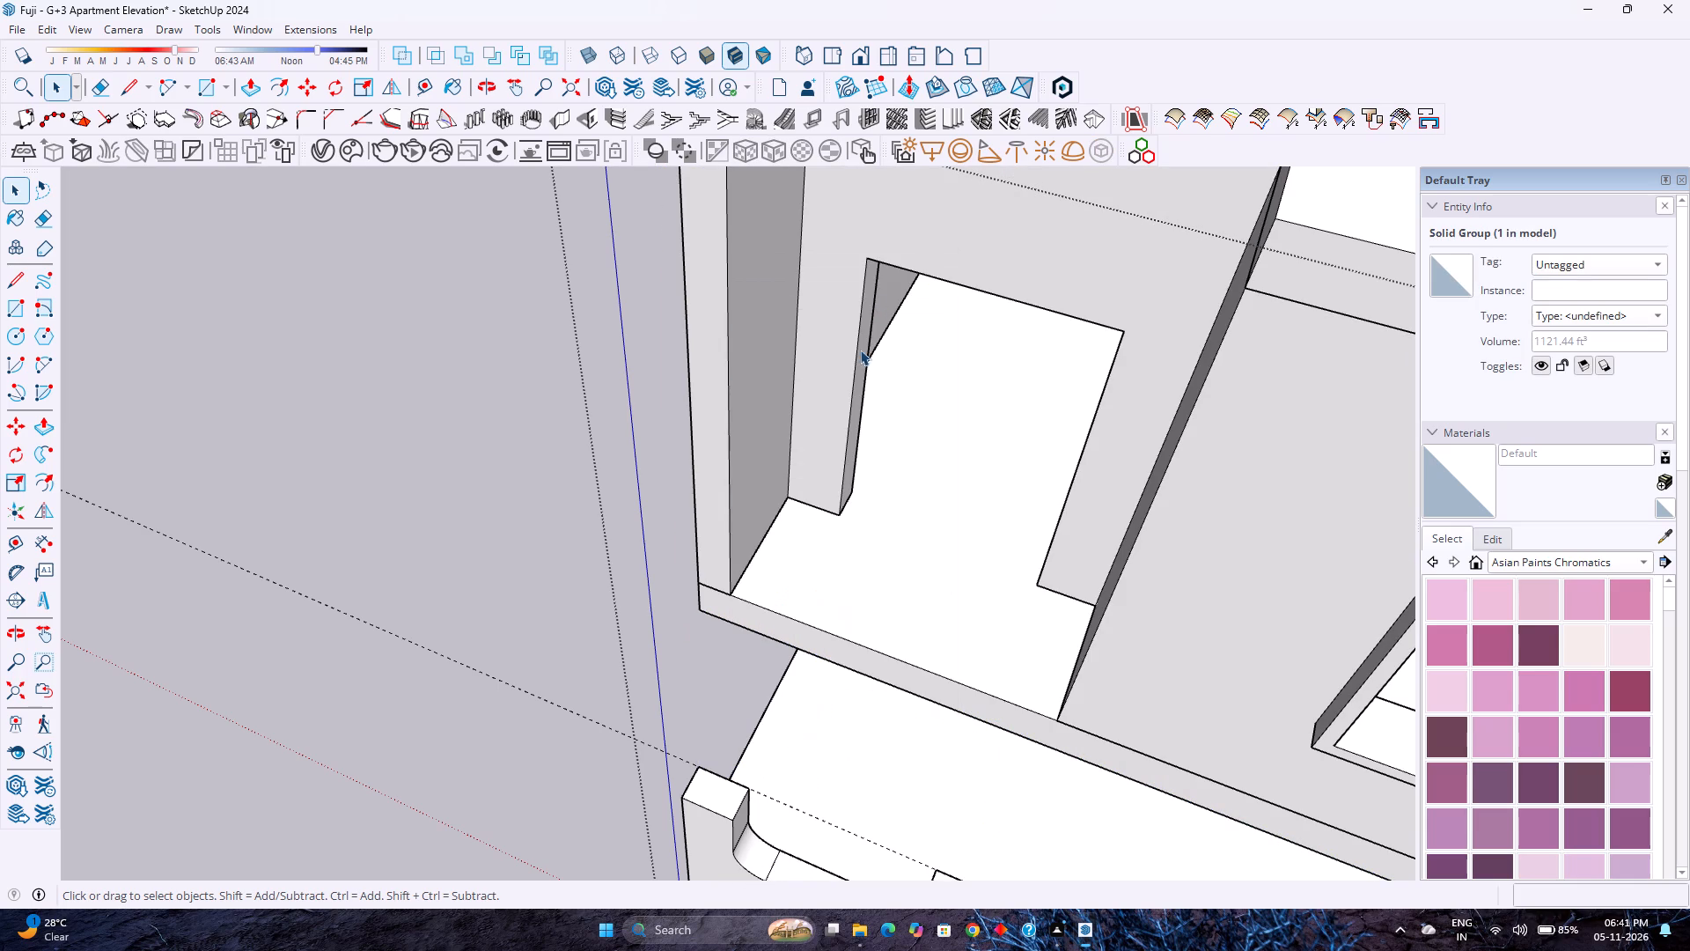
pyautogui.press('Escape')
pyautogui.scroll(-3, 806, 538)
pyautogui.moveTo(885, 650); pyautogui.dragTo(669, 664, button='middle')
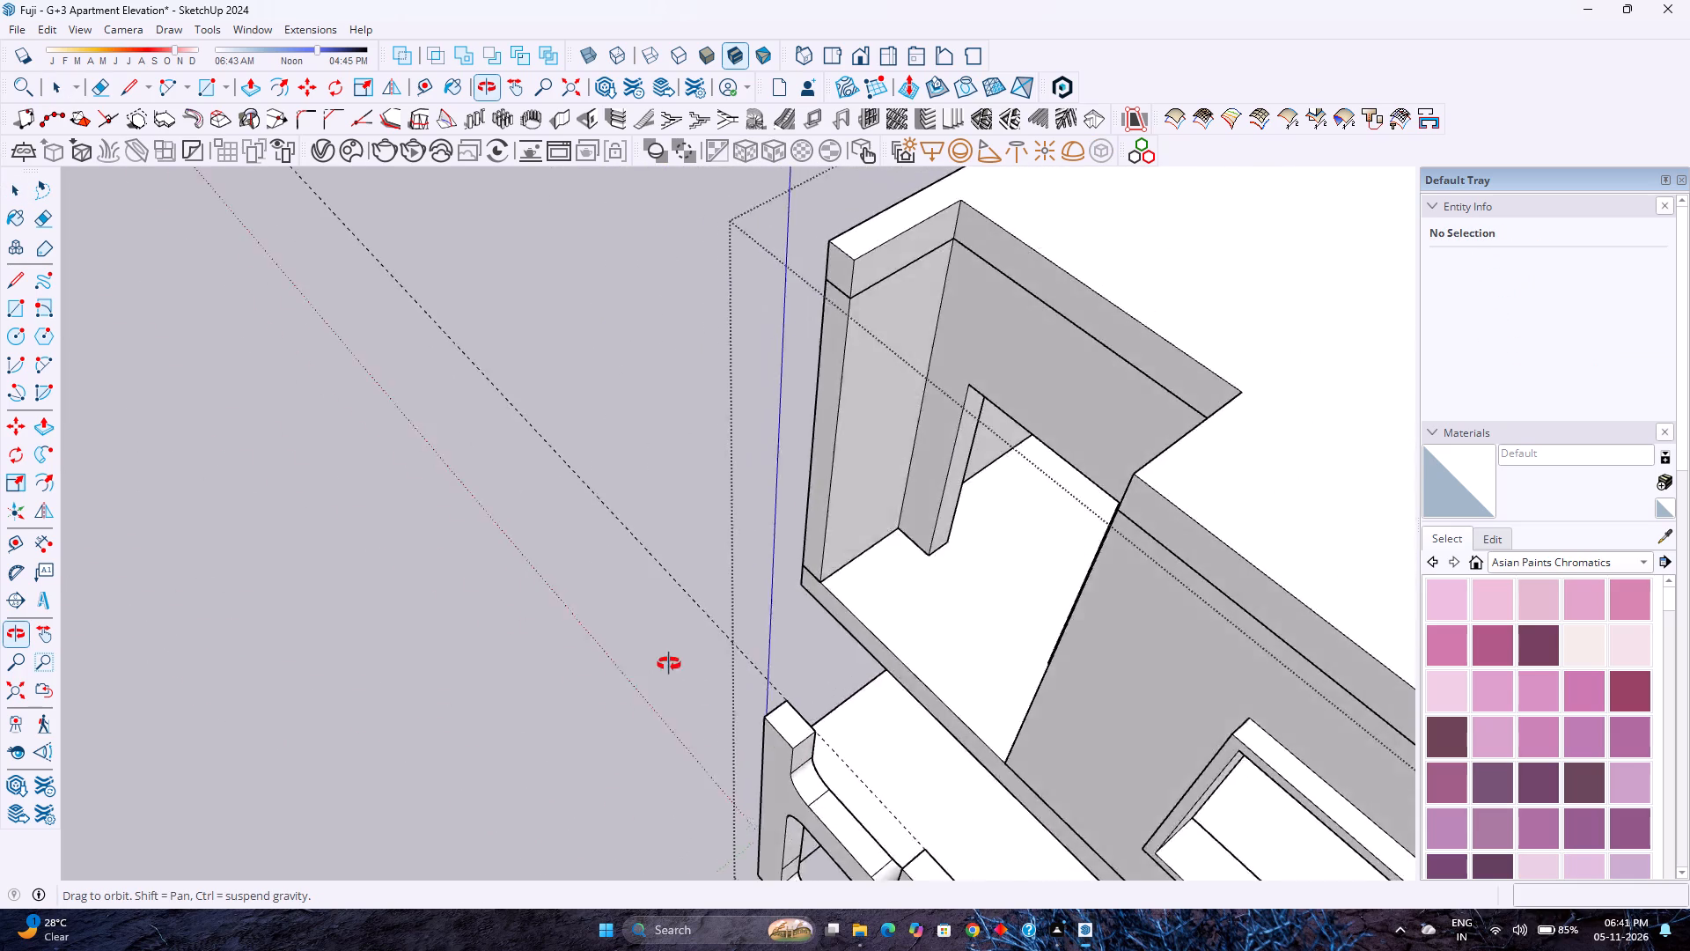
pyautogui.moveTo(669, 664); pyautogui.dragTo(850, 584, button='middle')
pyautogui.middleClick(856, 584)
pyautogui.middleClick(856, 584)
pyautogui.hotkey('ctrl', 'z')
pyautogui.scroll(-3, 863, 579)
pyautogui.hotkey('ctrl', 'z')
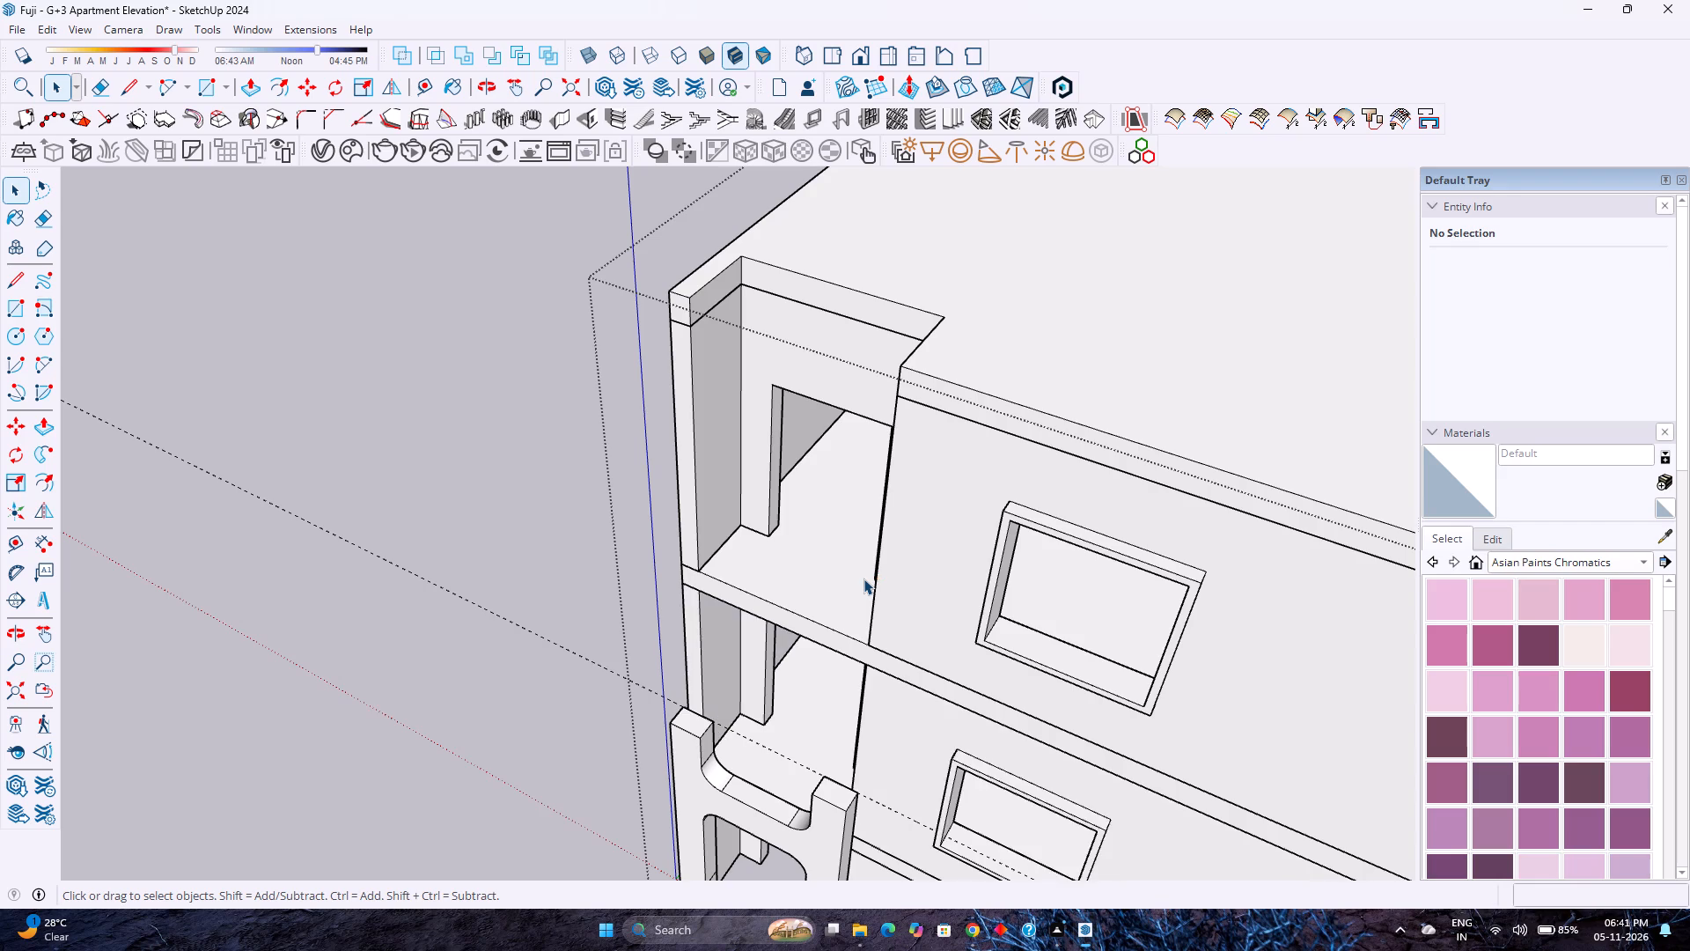
# Push/Pull the roof slab's recessed edge face above the corner bay outward until flush with the slab's front.
pyautogui.scroll(-7, 864, 565)
pyautogui.keyDown('shift'); pyautogui.moveTo(863, 569); pyautogui.dragTo(837, 638, button='middle'); pyautogui.keyUp('shift')
pyautogui.moveTo(829, 636); pyautogui.dragTo(1045, 578, button='middle')
pyautogui.scroll(-2, 1045, 578)
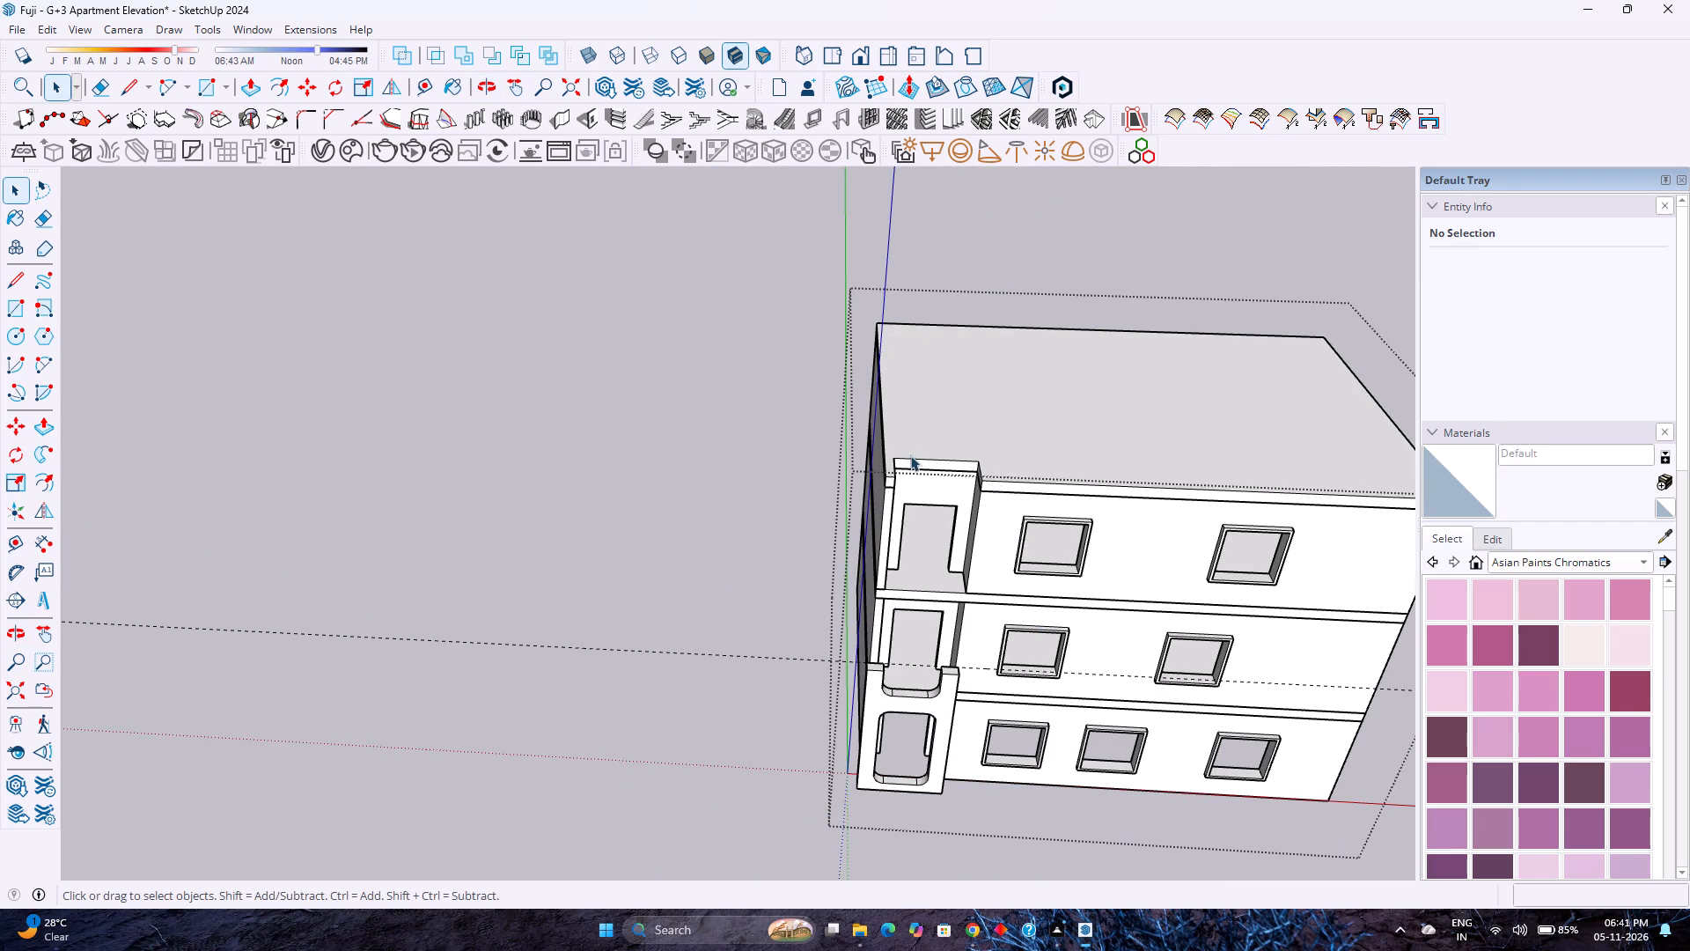
pyautogui.scroll(6, 910, 455)
pyautogui.click(928, 470)
pyautogui.scroll(1, 928, 470)
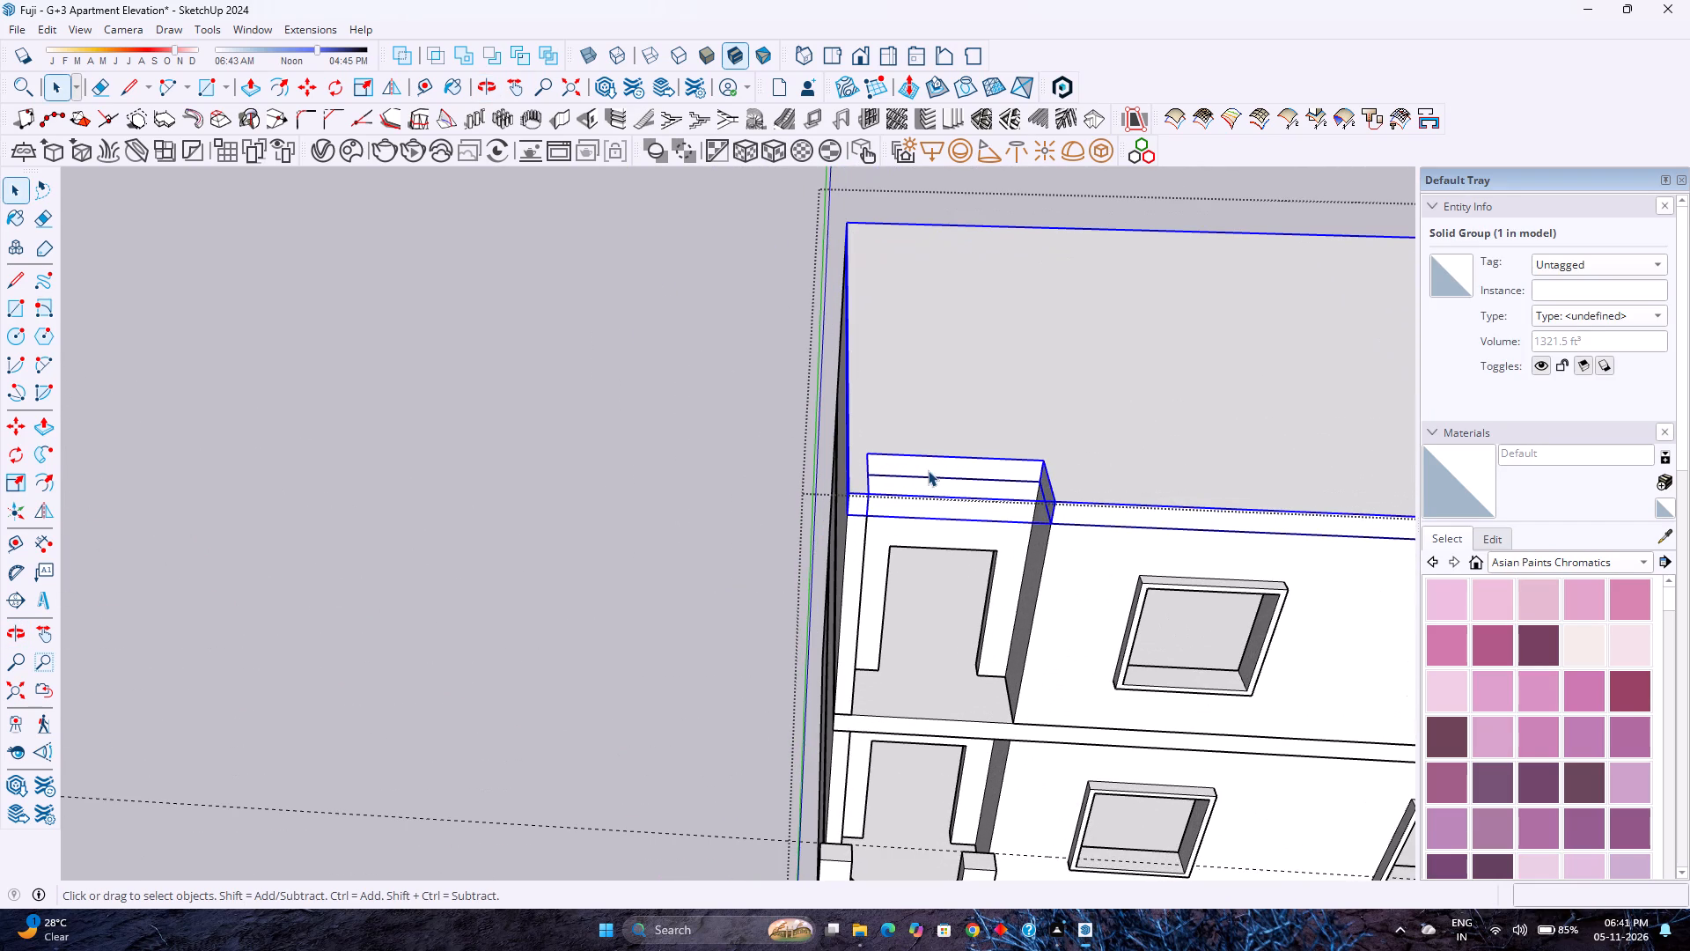
pyautogui.doubleClick(928, 470)
pyautogui.press('p')
pyautogui.click(929, 464)
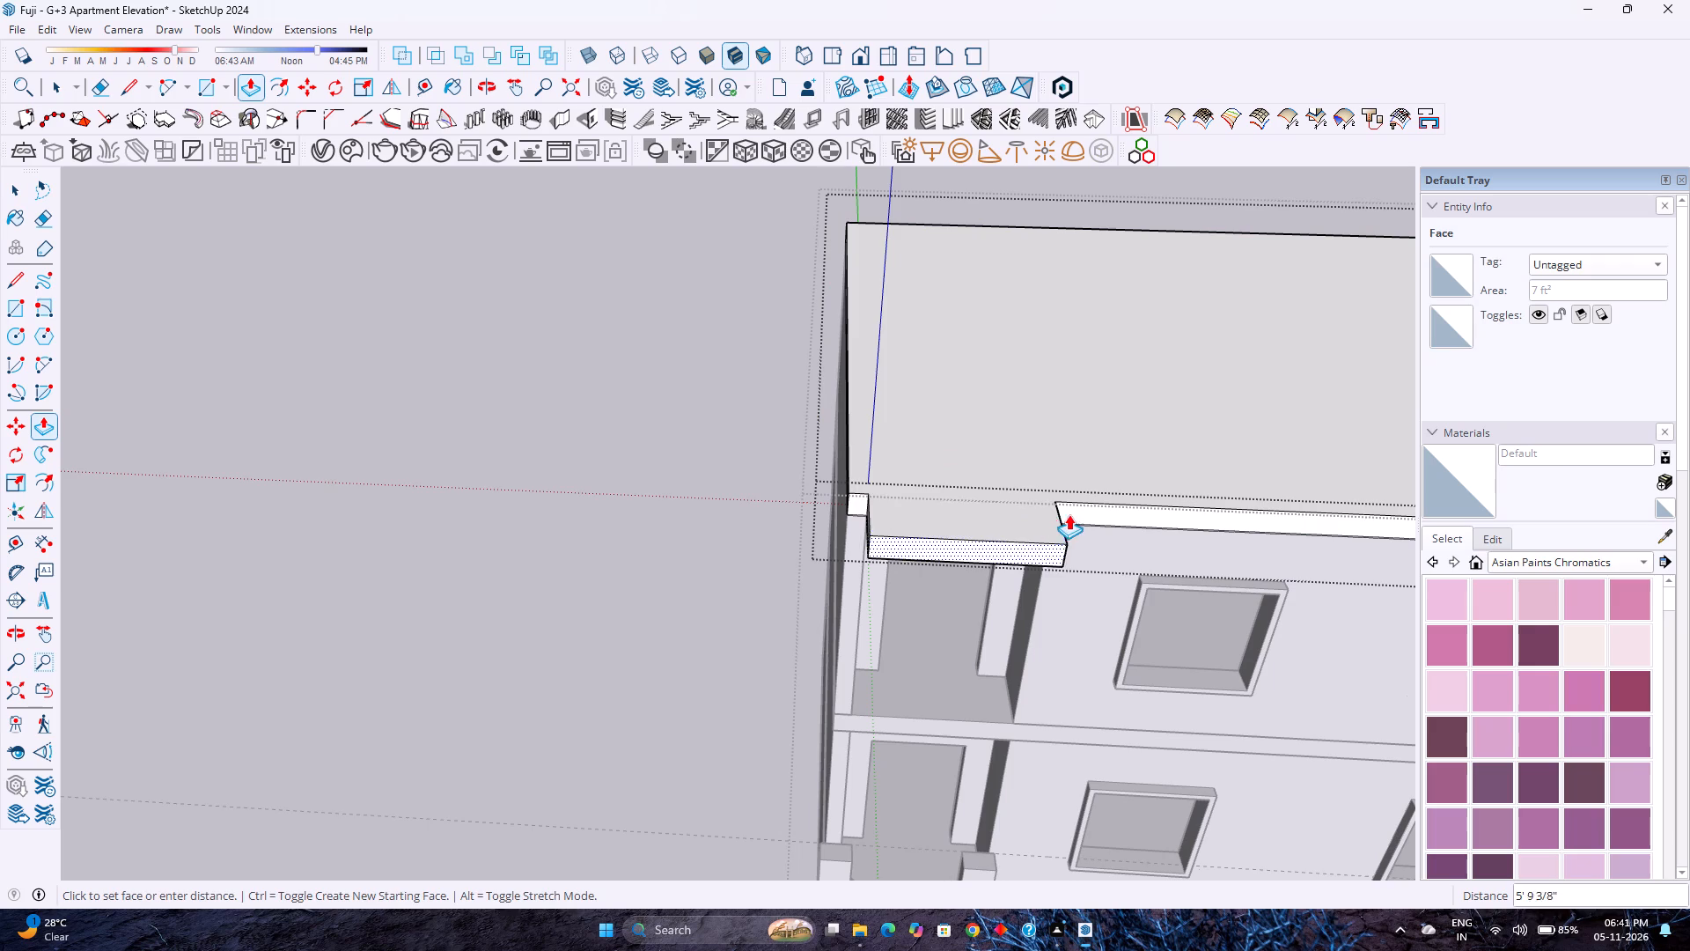
pyautogui.click(1078, 513)
# Erase the two leftover seam edges on the roof slab's front face and finish editing there.
pyautogui.press('e')
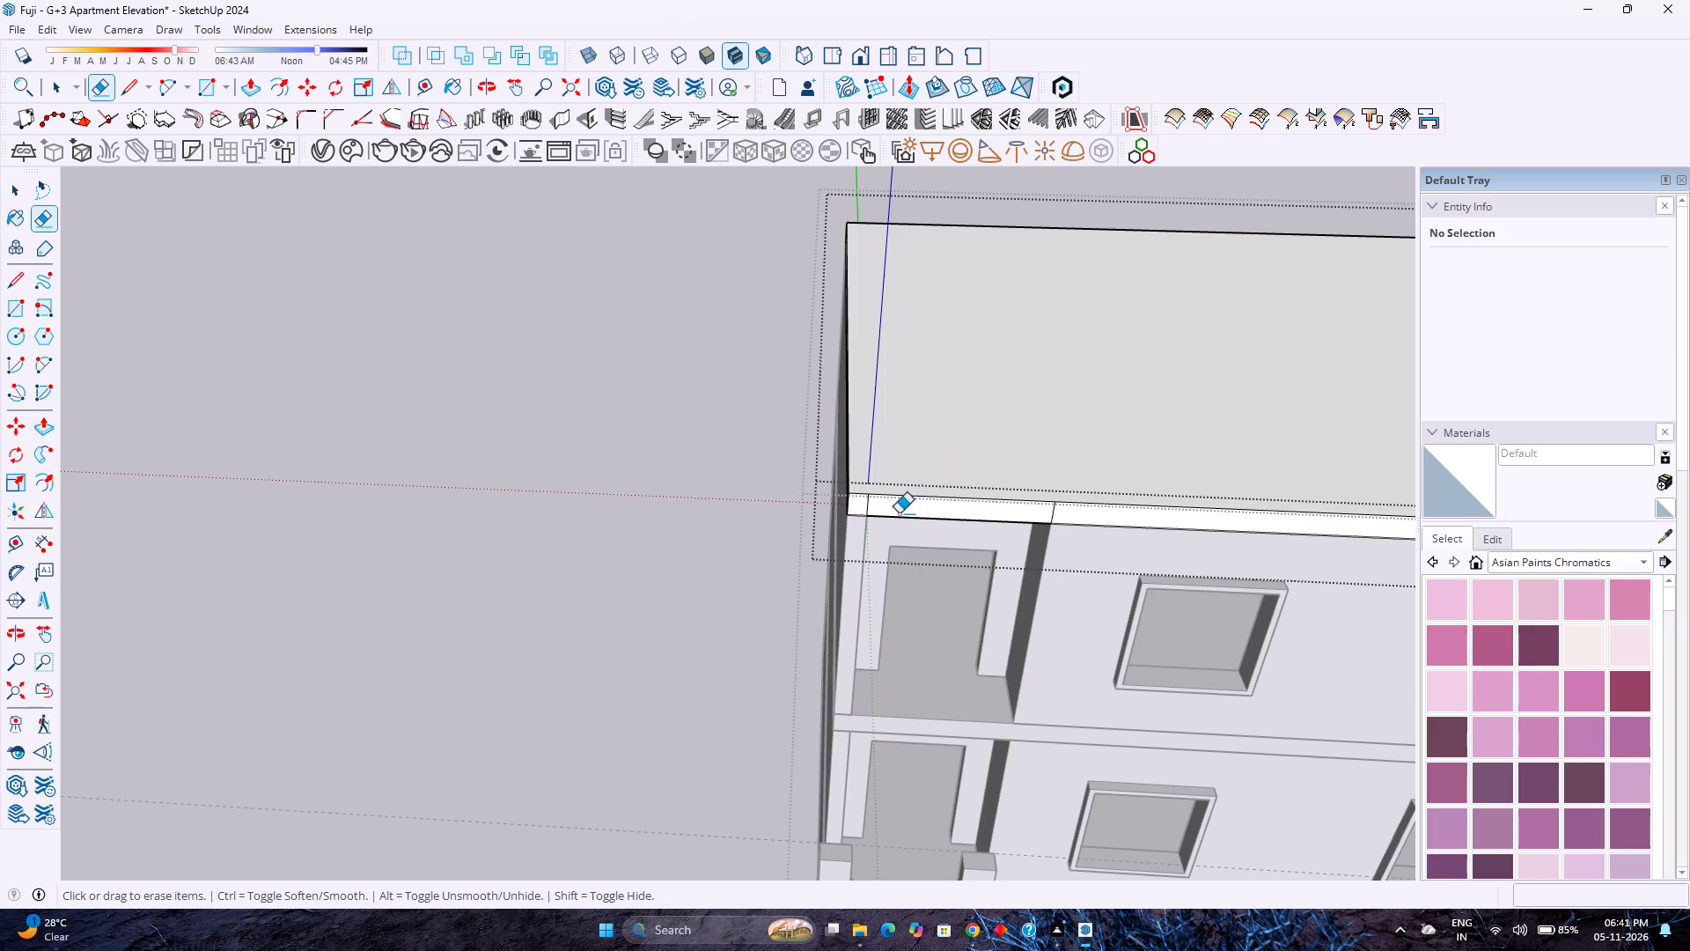
pyautogui.scroll(3, 888, 499)
pyautogui.click(862, 510)
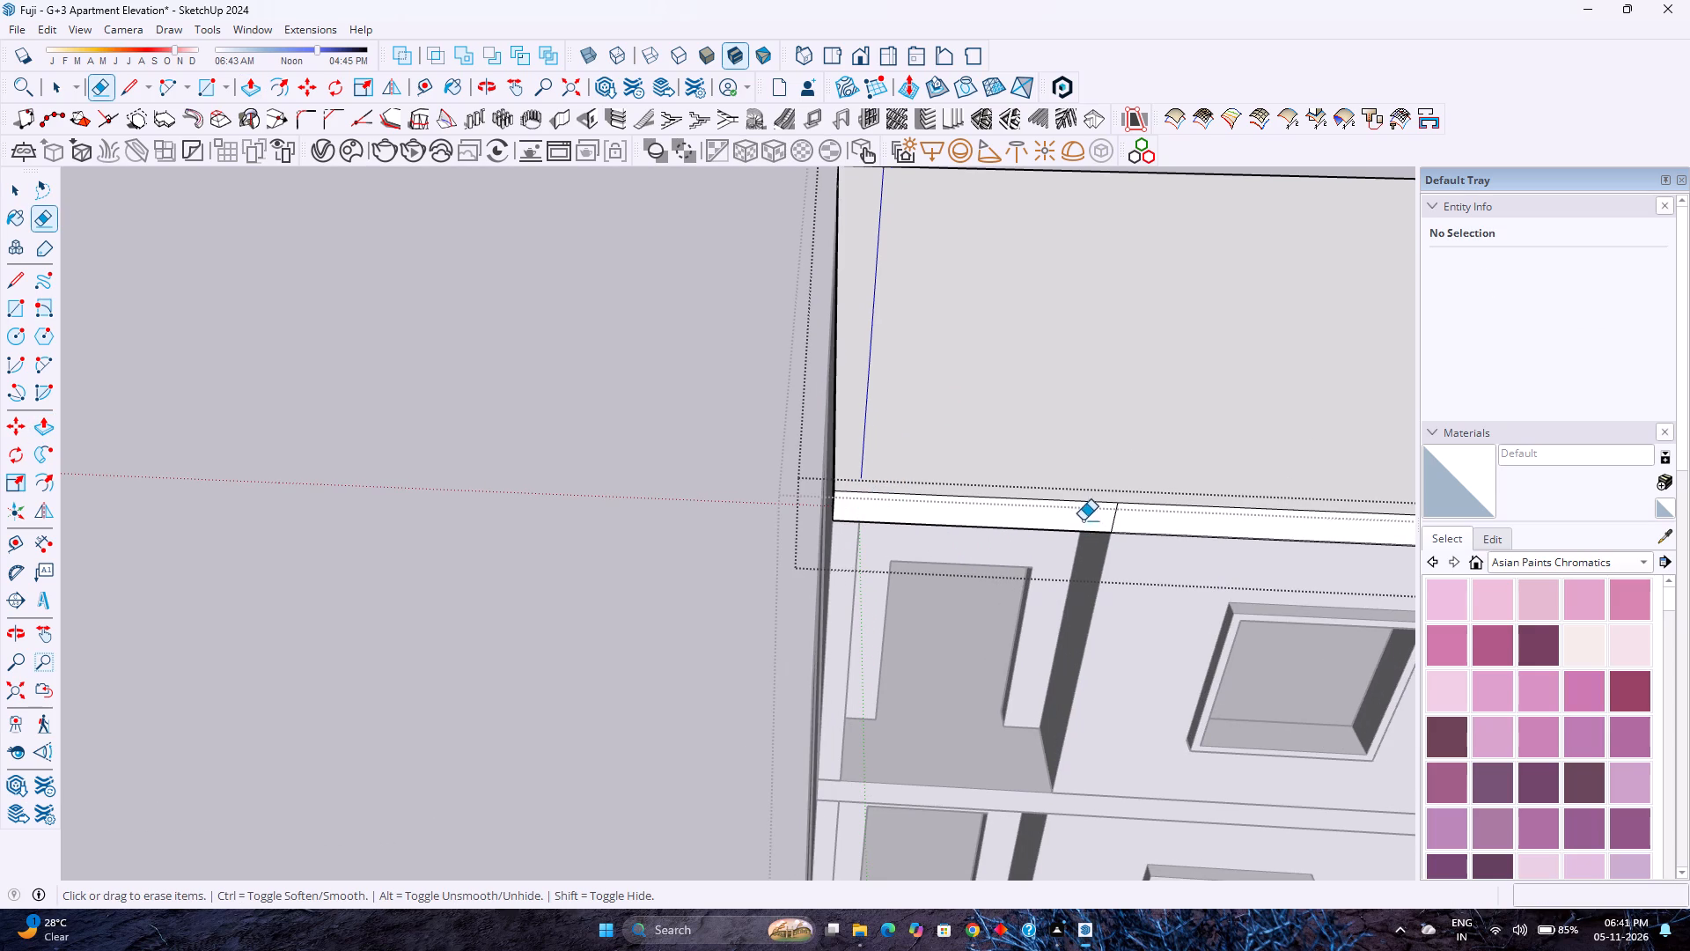
pyautogui.click(1109, 518)
pyautogui.click(1111, 524)
pyautogui.press('space')
pyautogui.scroll(-1, 942, 536)
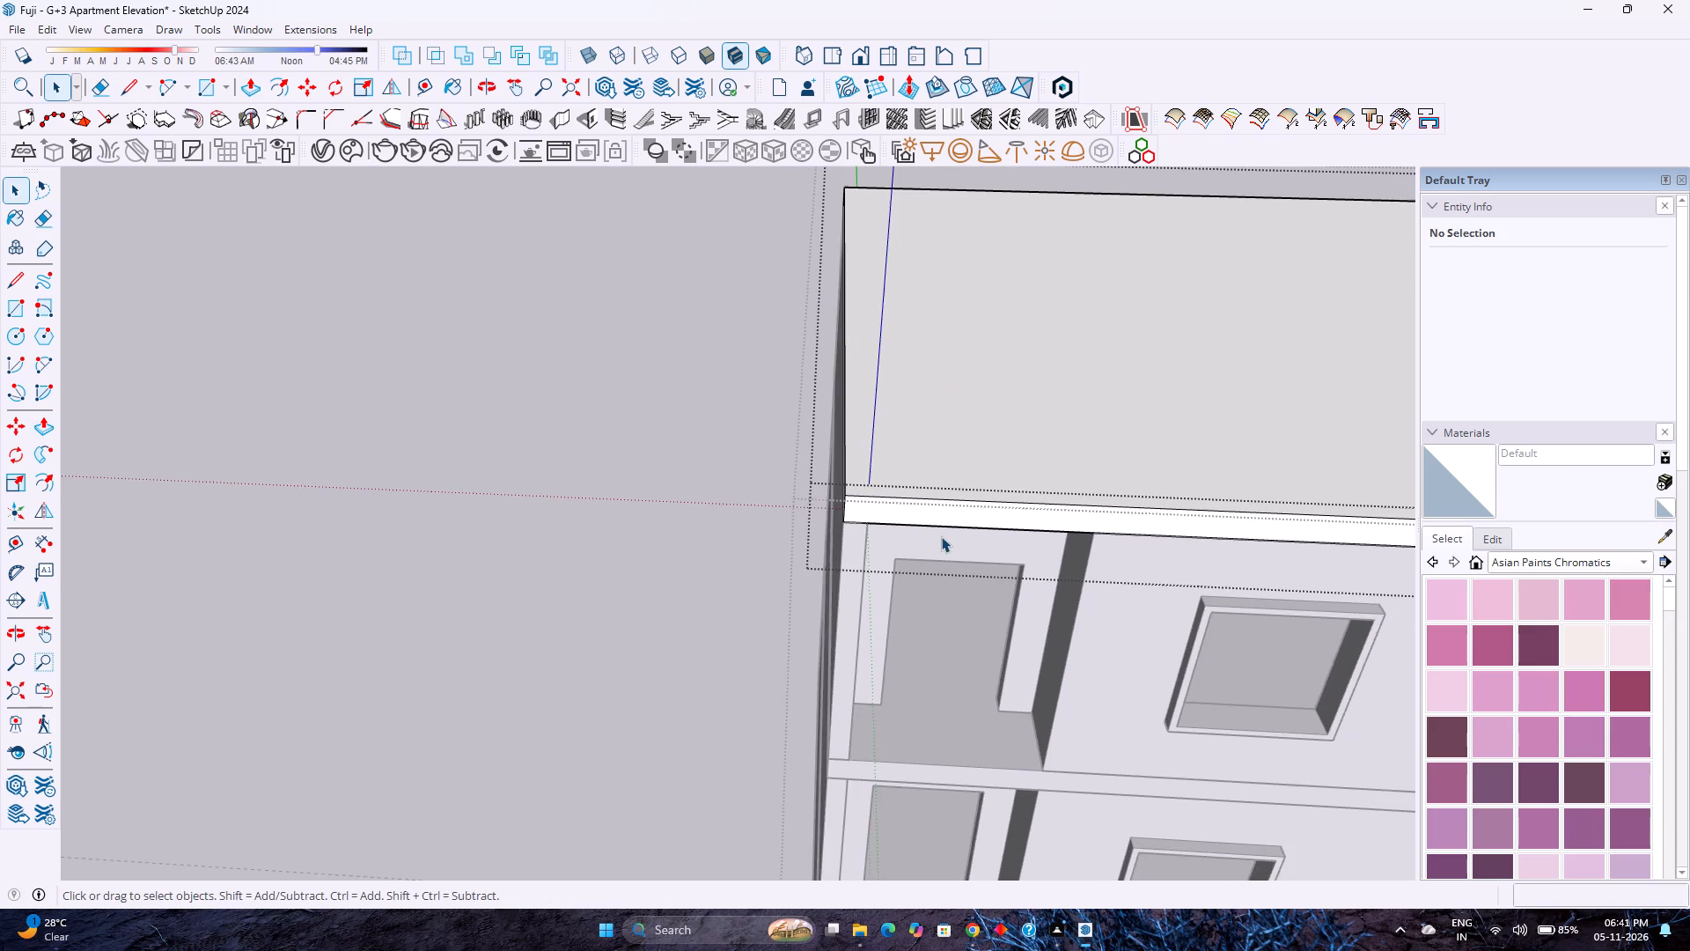
pyautogui.press('Escape')
pyautogui.scroll(-8, 941, 536)
pyautogui.keyDown('shift'); pyautogui.moveTo(1025, 751); pyautogui.dragTo(879, 655, button='middle'); pyautogui.keyUp('shift')
pyautogui.scroll(-2, 883, 648)
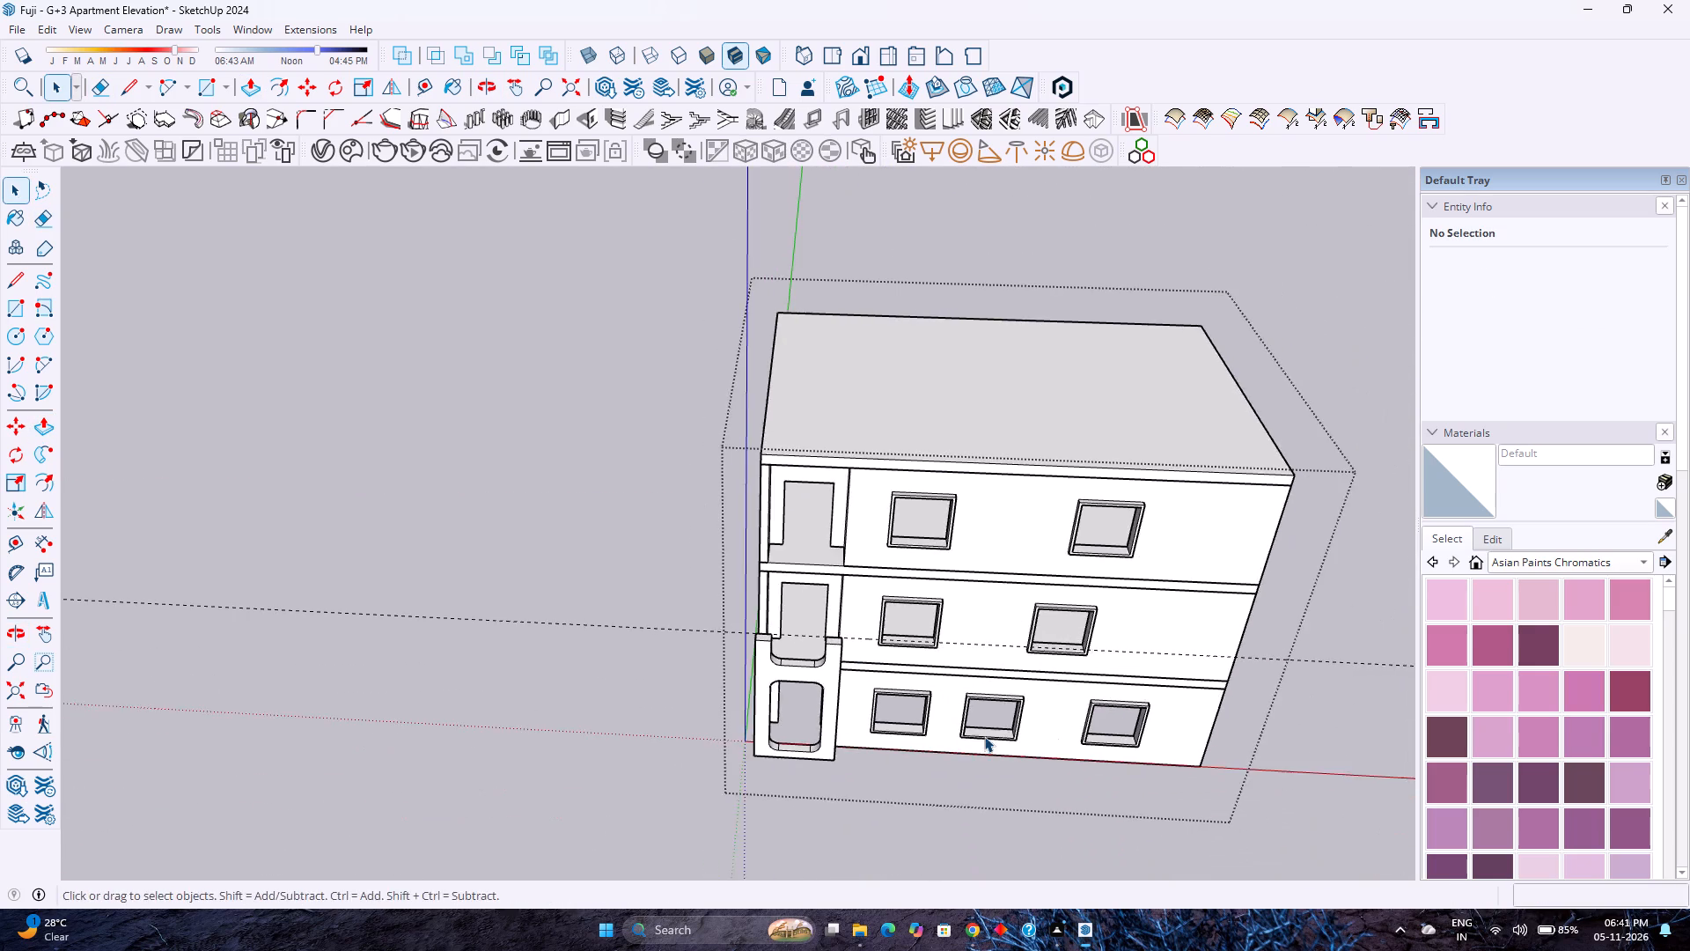
# Examine the front corner bay from a lower oblique angle, checking the extended floor and roof slabs above the notched front projection.
pyautogui.moveTo(979, 736); pyautogui.dragTo(686, 555, button='middle')
pyautogui.scroll(1, 686, 555)
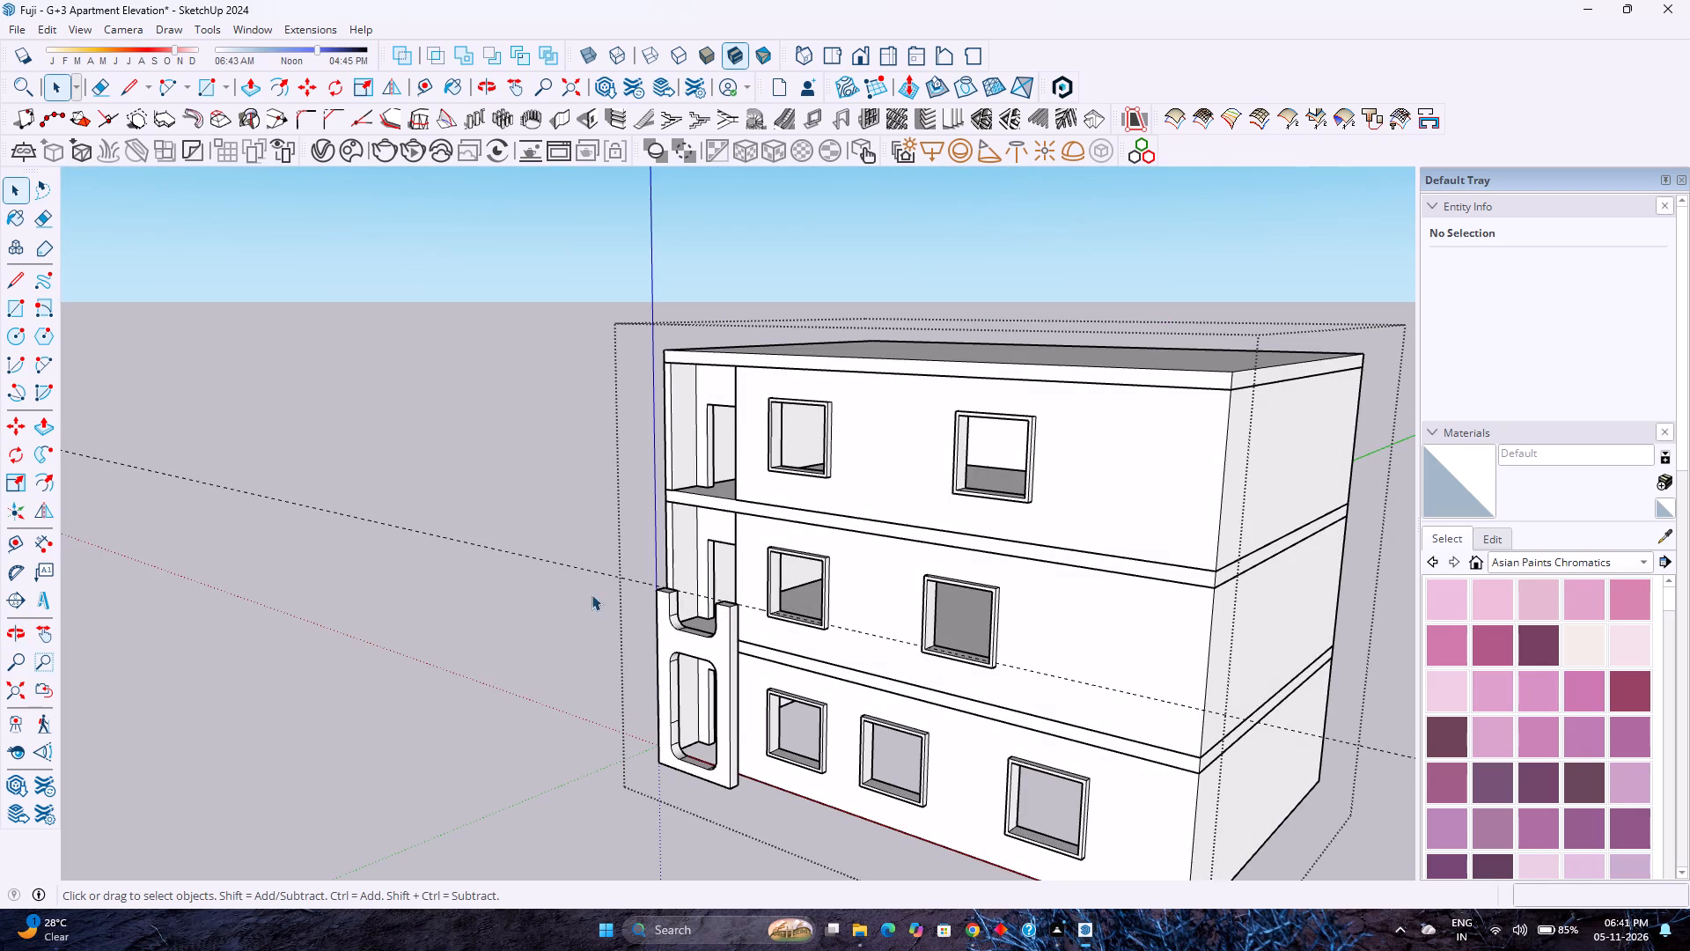
pyautogui.scroll(-1, 656, 593)
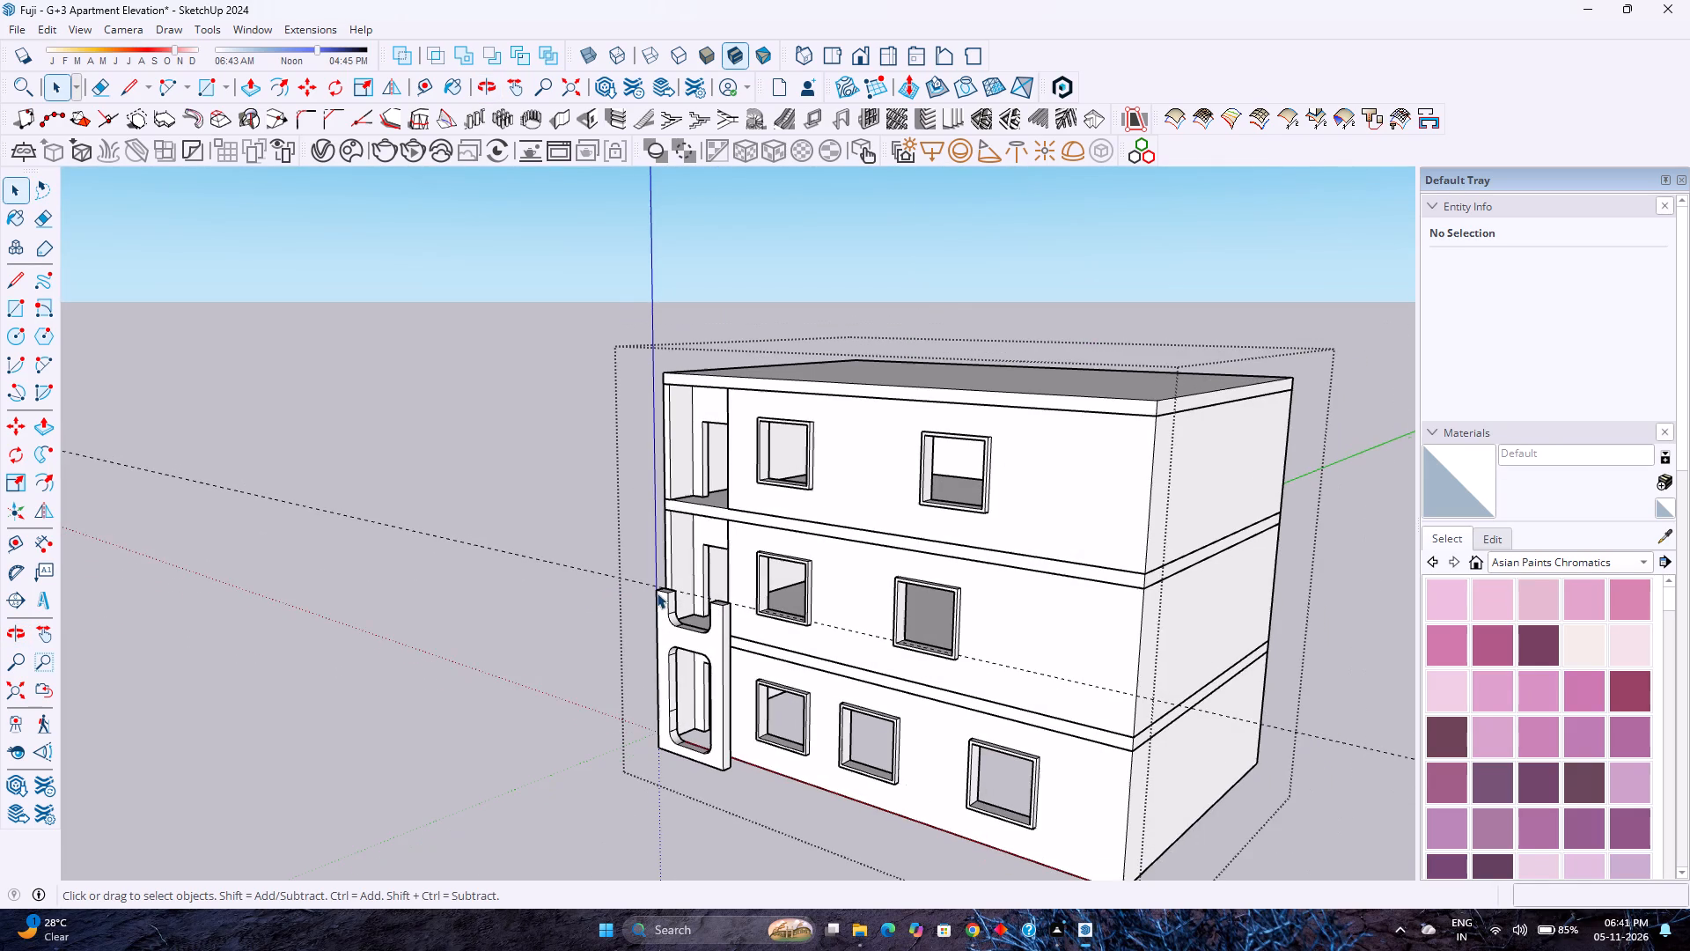
pyautogui.scroll(-3, 657, 593)
pyautogui.scroll(2, 657, 592)
pyautogui.scroll(-3, 657, 592)
pyautogui.scroll(4, 657, 592)
pyautogui.scroll(-3, 664, 596)
pyautogui.scroll(2, 665, 596)
pyautogui.scroll(-2, 665, 596)
pyautogui.scroll(3, 665, 596)
pyautogui.scroll(-4, 665, 596)
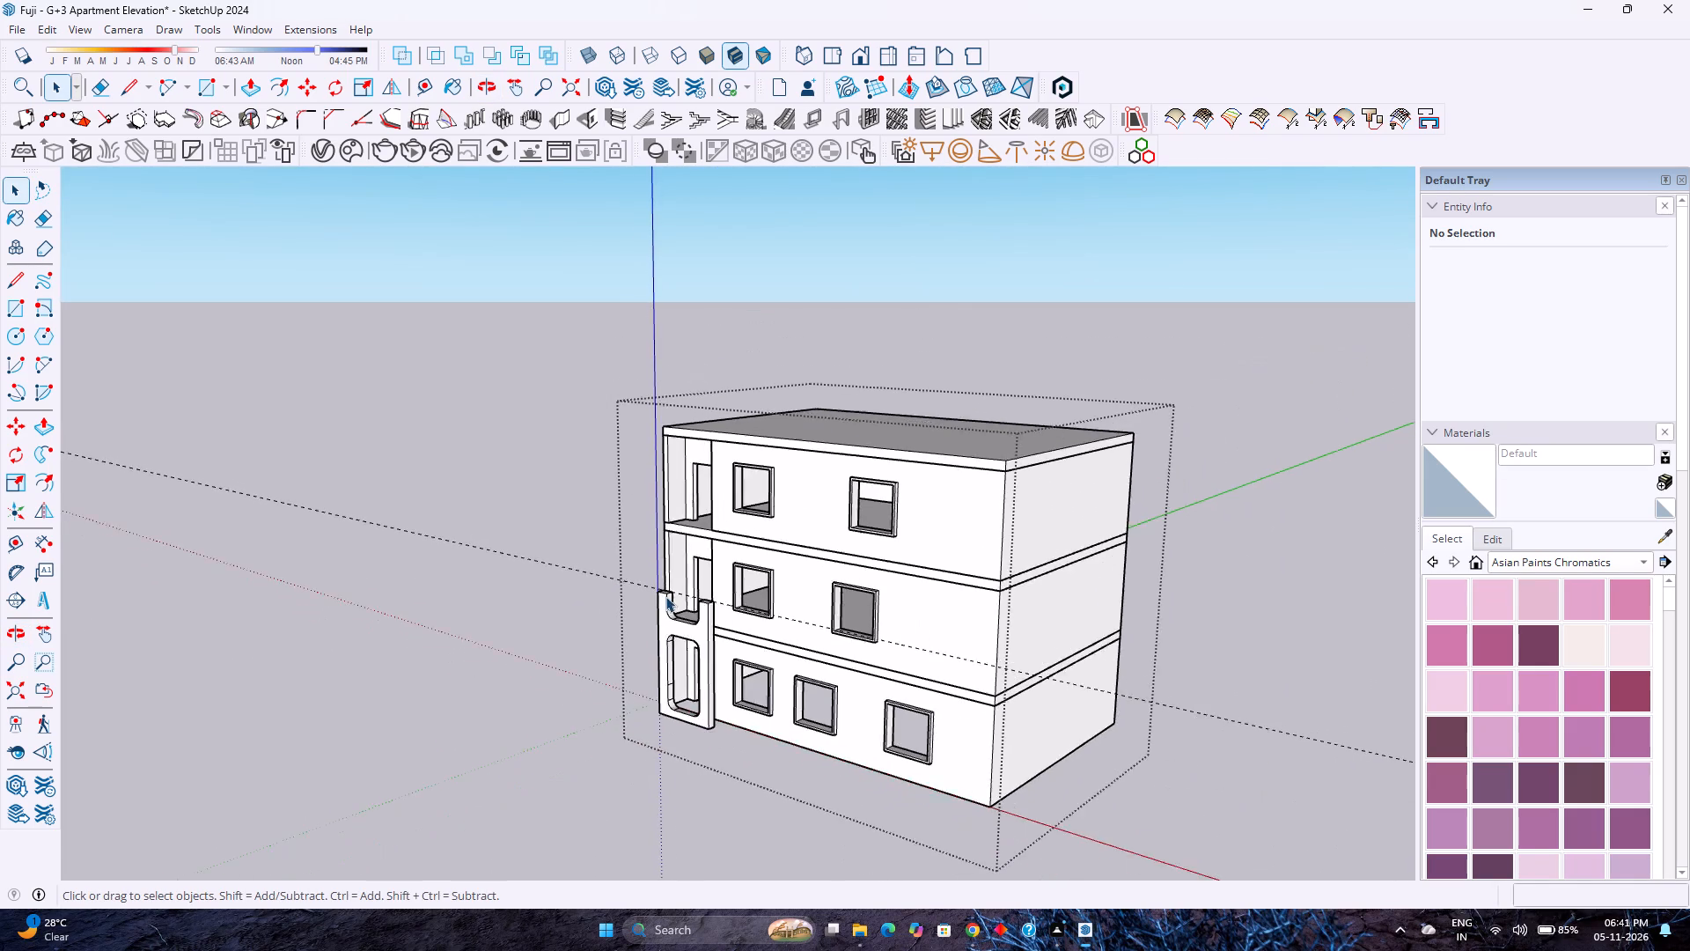
pyautogui.scroll(1, 665, 596)
pyautogui.scroll(-2, 665, 595)
pyautogui.scroll(4, 665, 595)
pyautogui.scroll(-2, 665, 595)
pyautogui.scroll(4, 665, 595)
pyautogui.scroll(-3, 665, 595)
pyautogui.scroll(5, 665, 595)
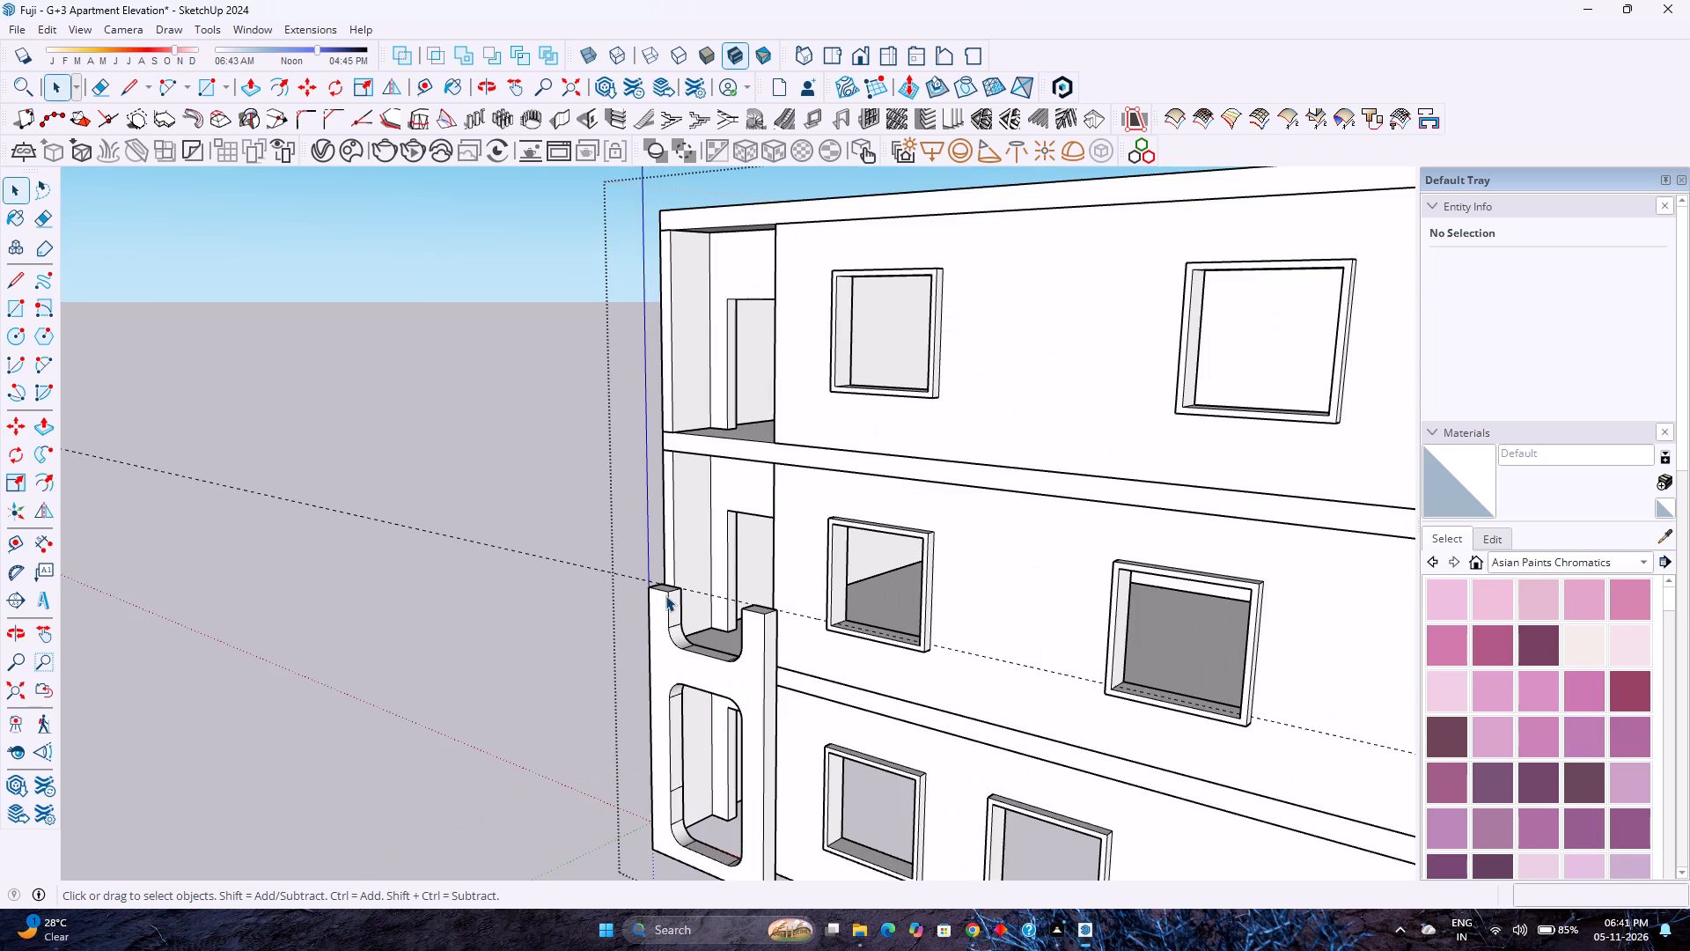
pyautogui.scroll(-3, 665, 595)
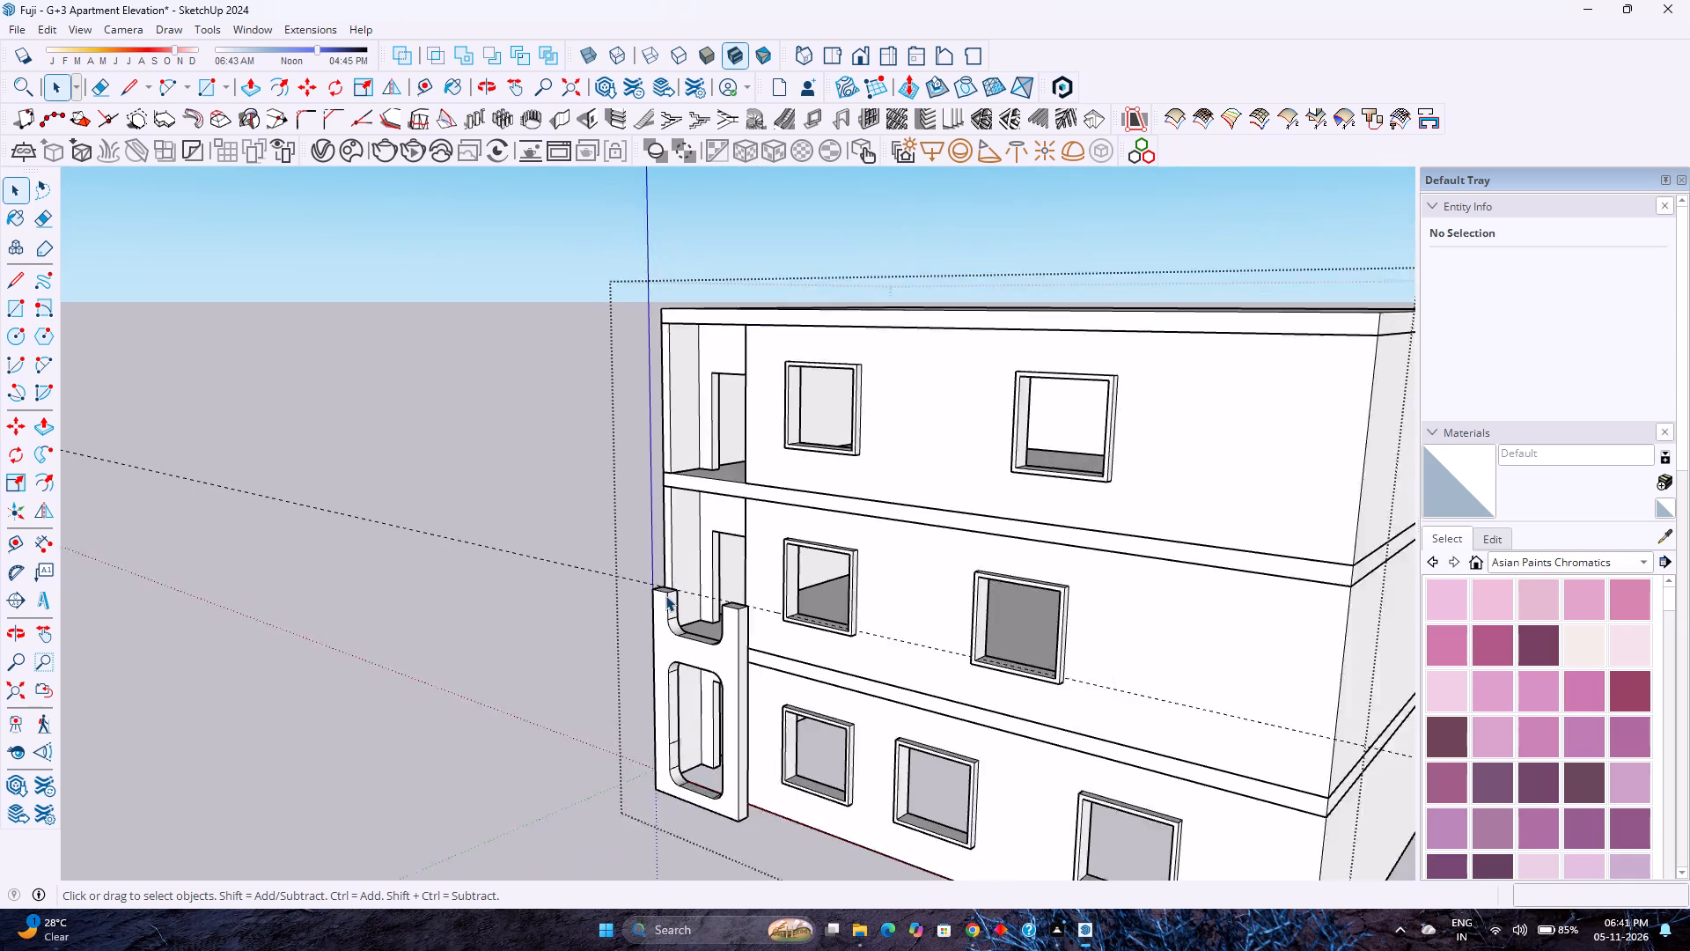
pyautogui.scroll(3, 665, 595)
pyautogui.scroll(-2, 665, 595)
pyautogui.scroll(2, 665, 595)
pyautogui.scroll(-3, 665, 595)
pyautogui.scroll(3, 663, 596)
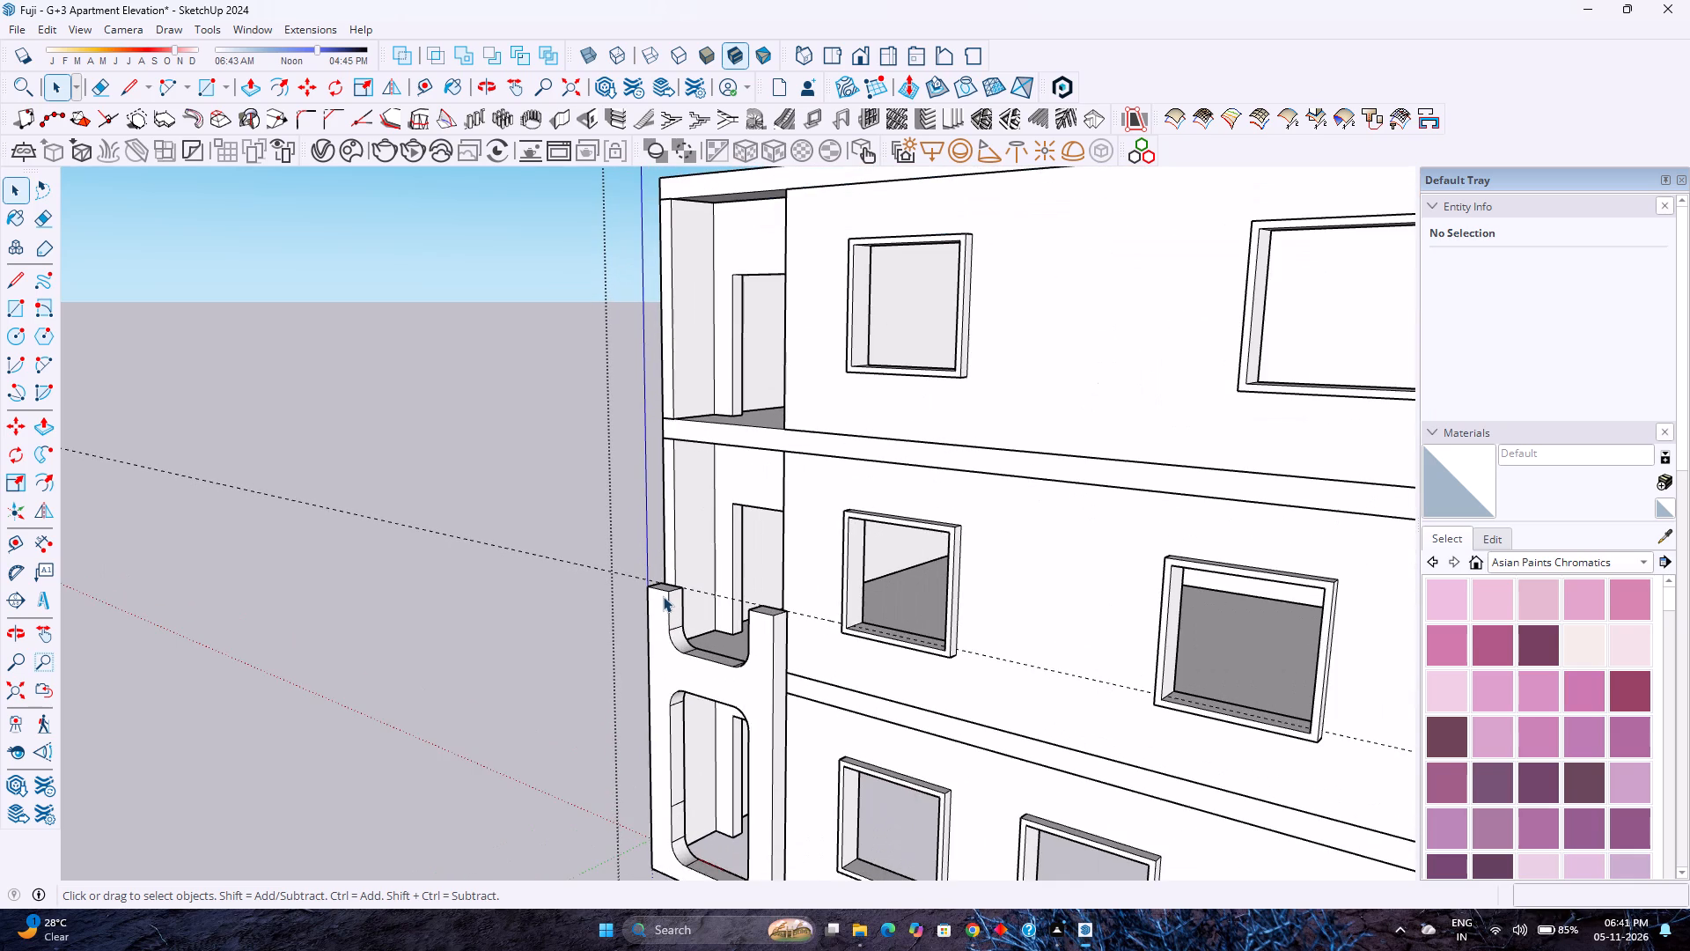
pyautogui.scroll(-1, 663, 596)
pyautogui.scroll(2, 663, 596)
pyautogui.scroll(-3, 663, 596)
pyautogui.scroll(3, 663, 596)
pyautogui.scroll(-2, 663, 596)
pyautogui.scroll(1, 663, 596)
pyautogui.scroll(-3, 663, 596)
pyautogui.scroll(3, 663, 596)
pyautogui.scroll(-3, 663, 596)
pyautogui.scroll(2, 663, 596)
pyautogui.scroll(-2, 663, 596)
pyautogui.scroll(2, 663, 596)
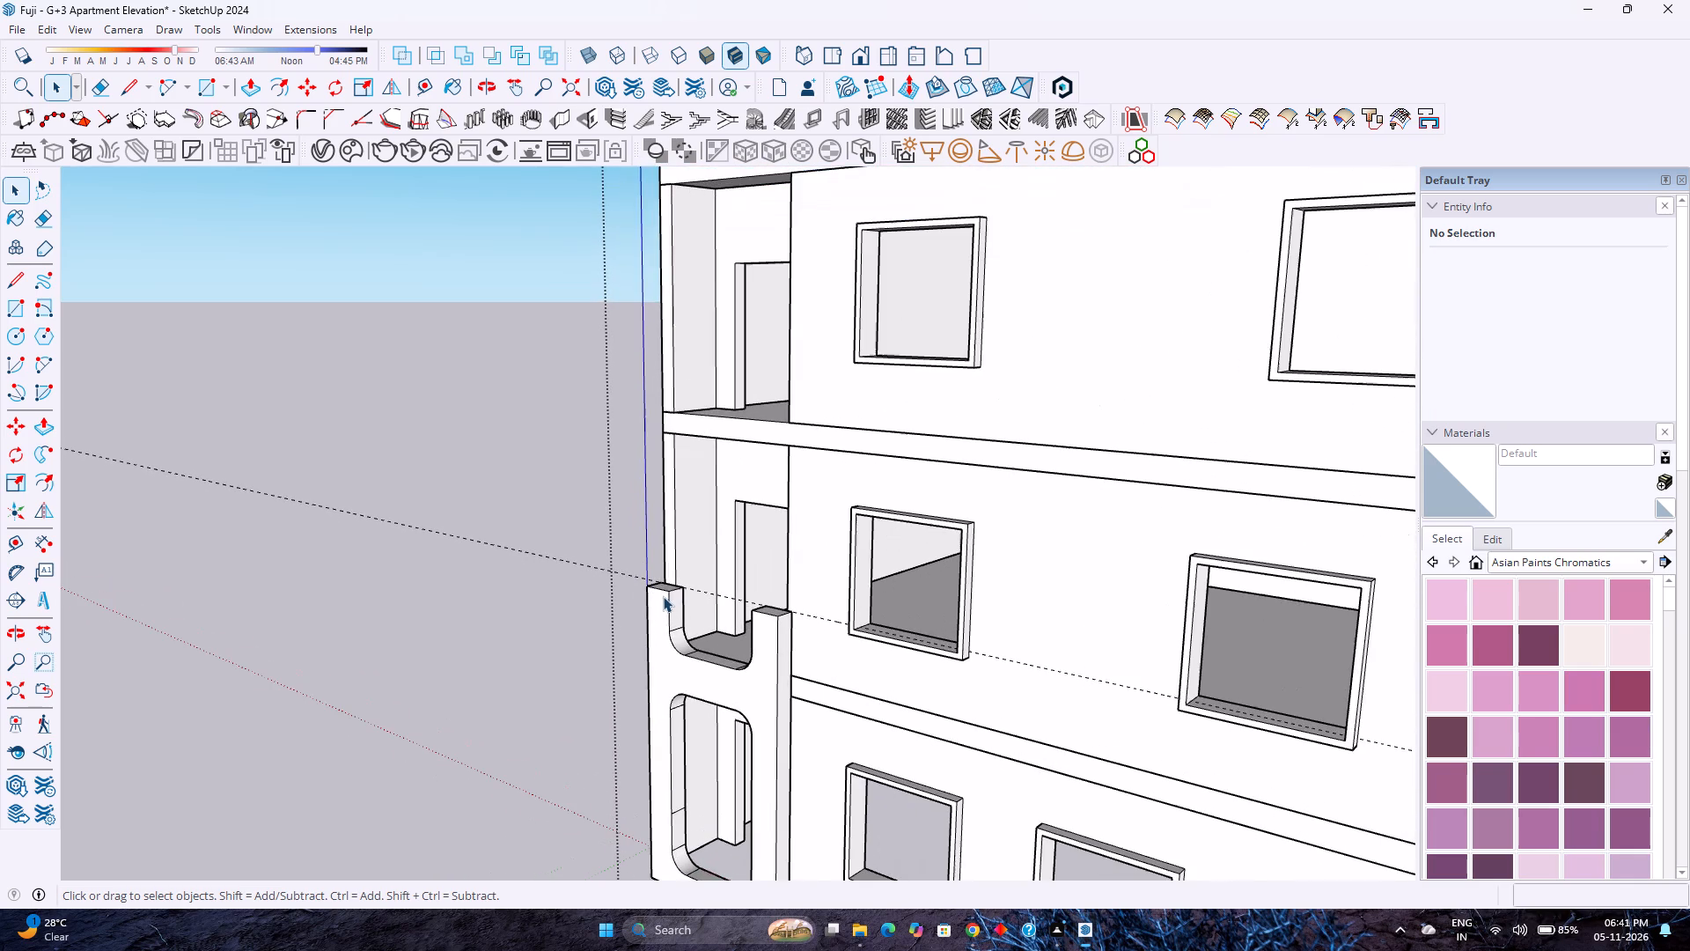
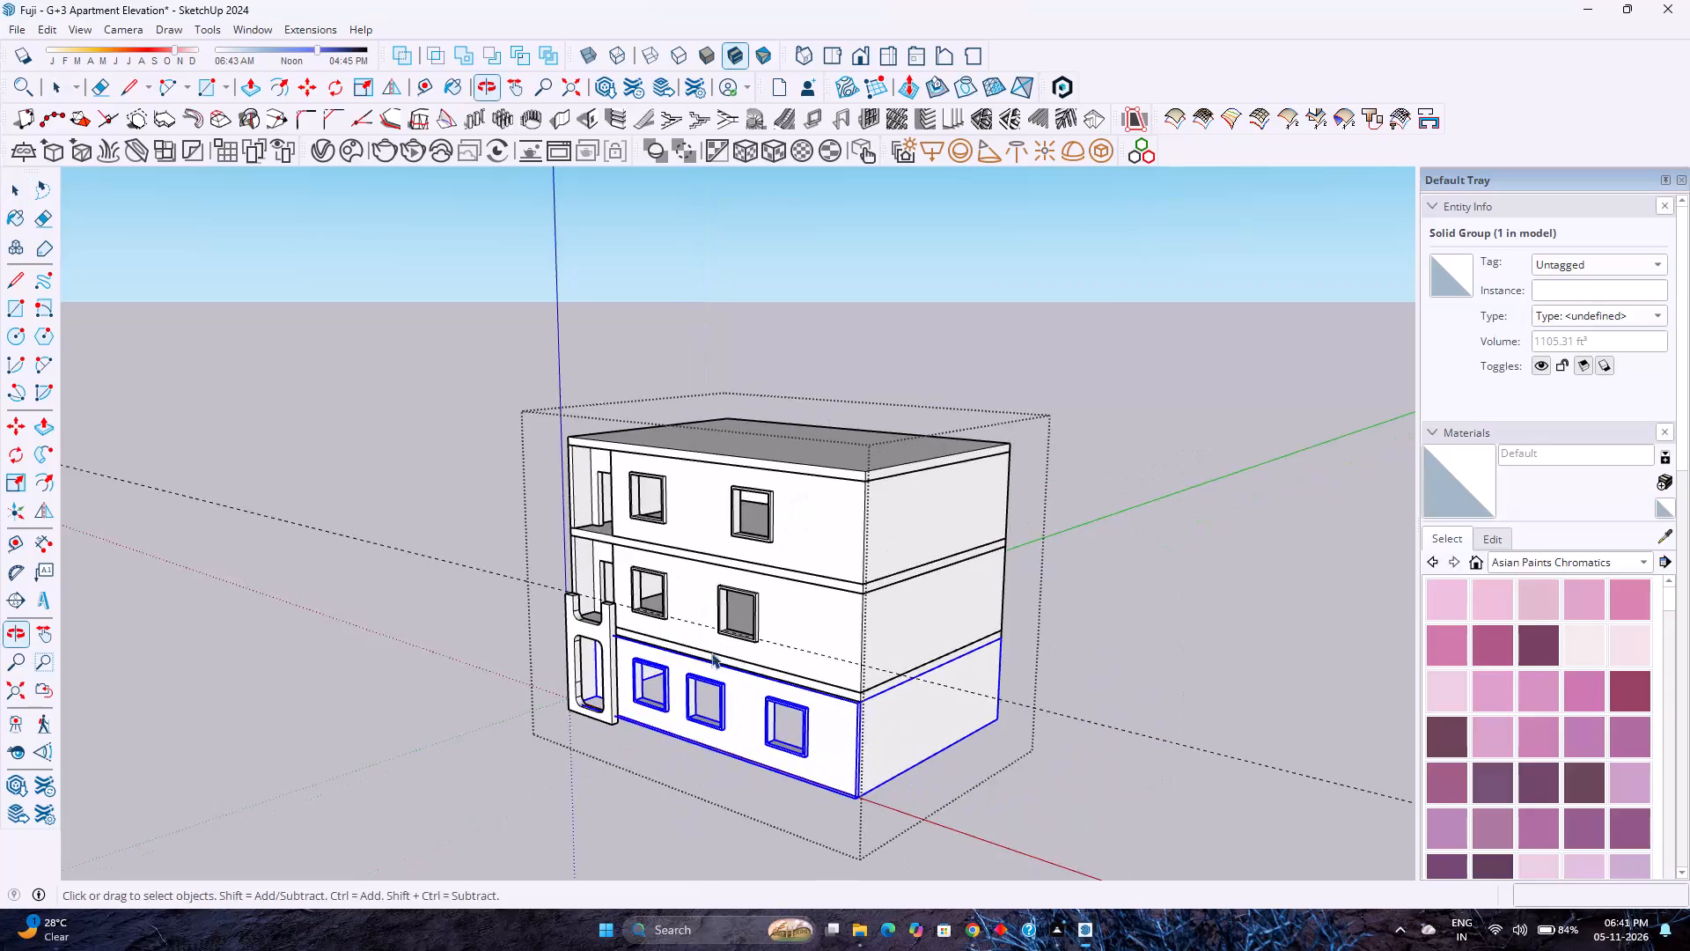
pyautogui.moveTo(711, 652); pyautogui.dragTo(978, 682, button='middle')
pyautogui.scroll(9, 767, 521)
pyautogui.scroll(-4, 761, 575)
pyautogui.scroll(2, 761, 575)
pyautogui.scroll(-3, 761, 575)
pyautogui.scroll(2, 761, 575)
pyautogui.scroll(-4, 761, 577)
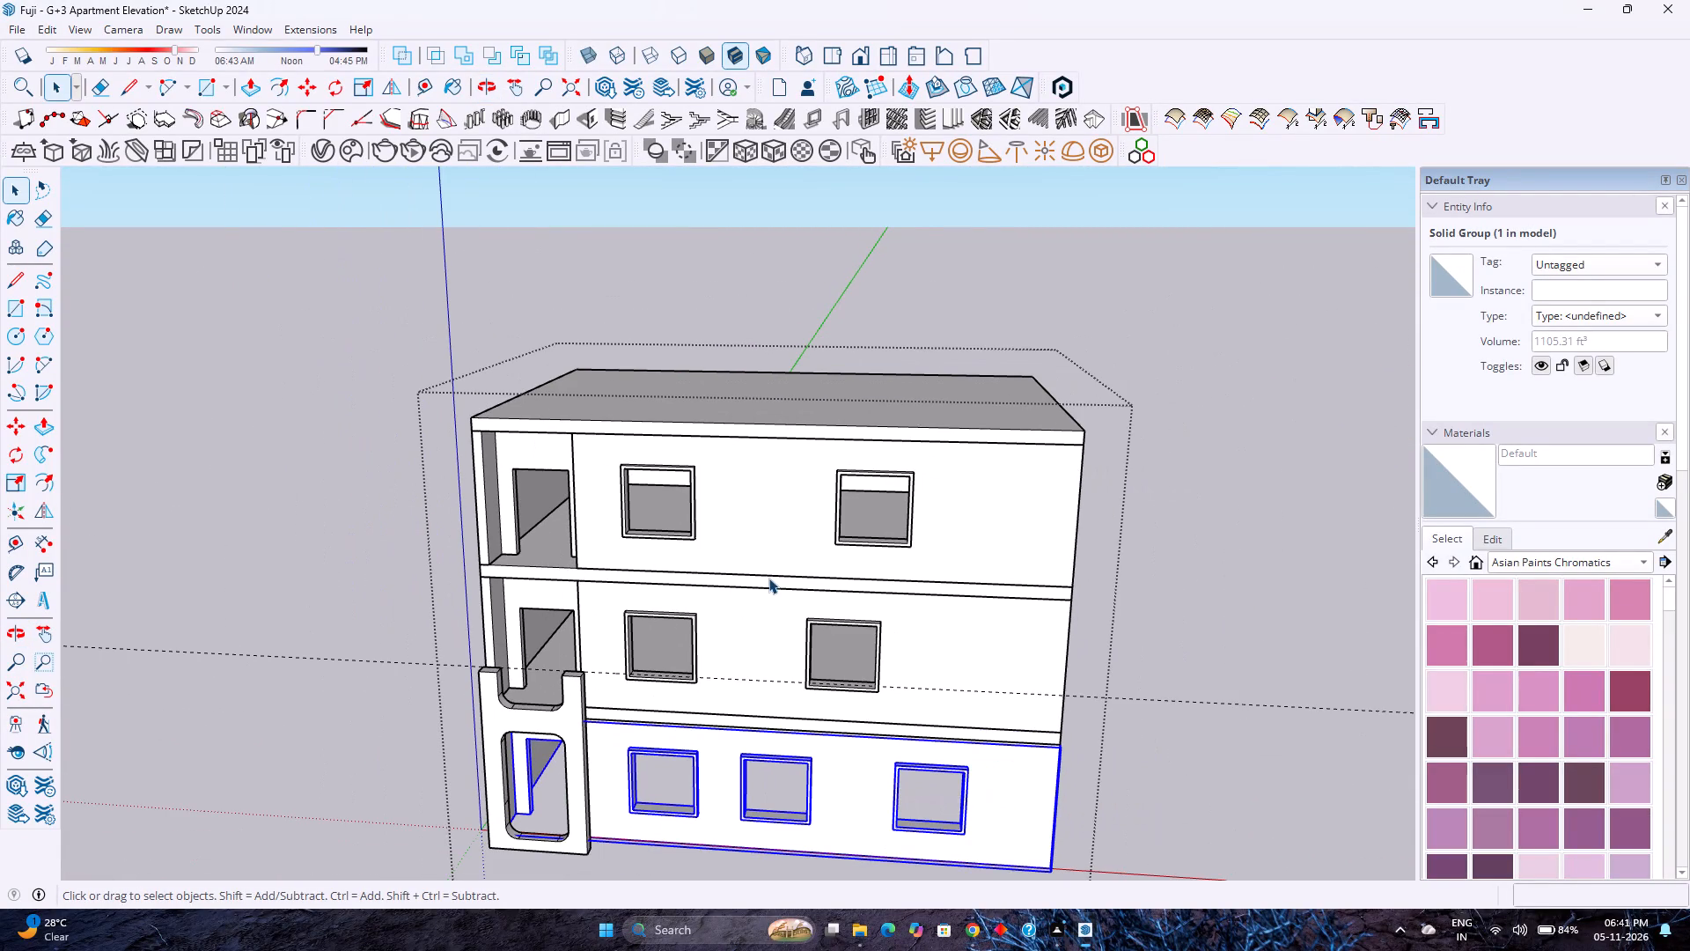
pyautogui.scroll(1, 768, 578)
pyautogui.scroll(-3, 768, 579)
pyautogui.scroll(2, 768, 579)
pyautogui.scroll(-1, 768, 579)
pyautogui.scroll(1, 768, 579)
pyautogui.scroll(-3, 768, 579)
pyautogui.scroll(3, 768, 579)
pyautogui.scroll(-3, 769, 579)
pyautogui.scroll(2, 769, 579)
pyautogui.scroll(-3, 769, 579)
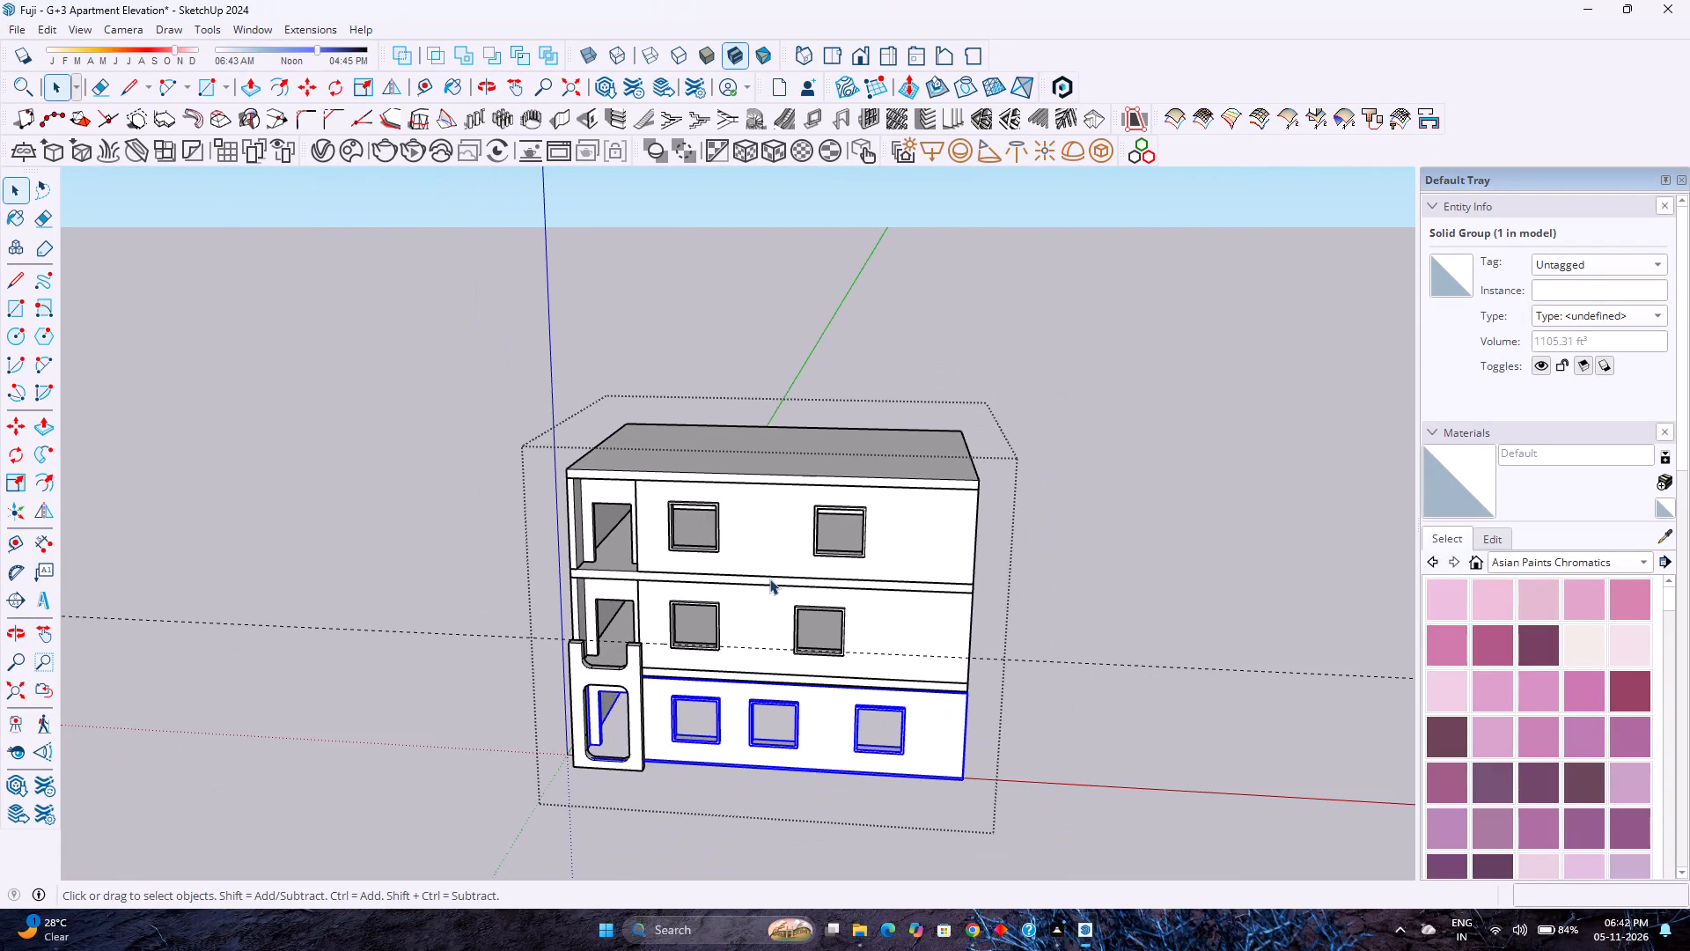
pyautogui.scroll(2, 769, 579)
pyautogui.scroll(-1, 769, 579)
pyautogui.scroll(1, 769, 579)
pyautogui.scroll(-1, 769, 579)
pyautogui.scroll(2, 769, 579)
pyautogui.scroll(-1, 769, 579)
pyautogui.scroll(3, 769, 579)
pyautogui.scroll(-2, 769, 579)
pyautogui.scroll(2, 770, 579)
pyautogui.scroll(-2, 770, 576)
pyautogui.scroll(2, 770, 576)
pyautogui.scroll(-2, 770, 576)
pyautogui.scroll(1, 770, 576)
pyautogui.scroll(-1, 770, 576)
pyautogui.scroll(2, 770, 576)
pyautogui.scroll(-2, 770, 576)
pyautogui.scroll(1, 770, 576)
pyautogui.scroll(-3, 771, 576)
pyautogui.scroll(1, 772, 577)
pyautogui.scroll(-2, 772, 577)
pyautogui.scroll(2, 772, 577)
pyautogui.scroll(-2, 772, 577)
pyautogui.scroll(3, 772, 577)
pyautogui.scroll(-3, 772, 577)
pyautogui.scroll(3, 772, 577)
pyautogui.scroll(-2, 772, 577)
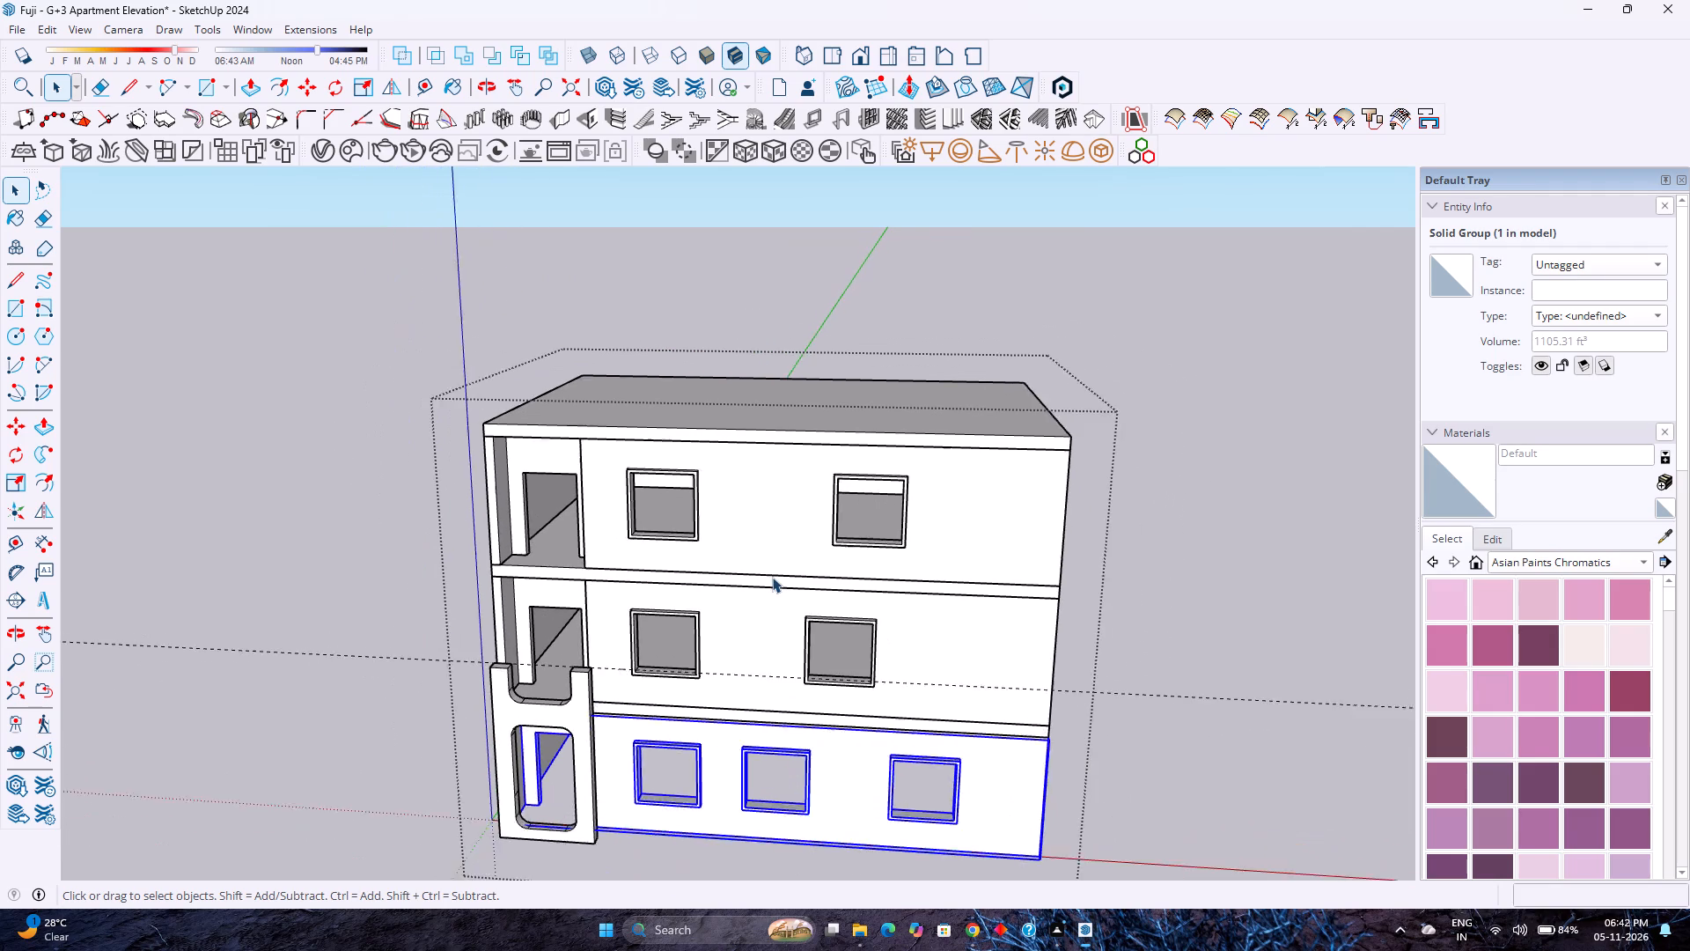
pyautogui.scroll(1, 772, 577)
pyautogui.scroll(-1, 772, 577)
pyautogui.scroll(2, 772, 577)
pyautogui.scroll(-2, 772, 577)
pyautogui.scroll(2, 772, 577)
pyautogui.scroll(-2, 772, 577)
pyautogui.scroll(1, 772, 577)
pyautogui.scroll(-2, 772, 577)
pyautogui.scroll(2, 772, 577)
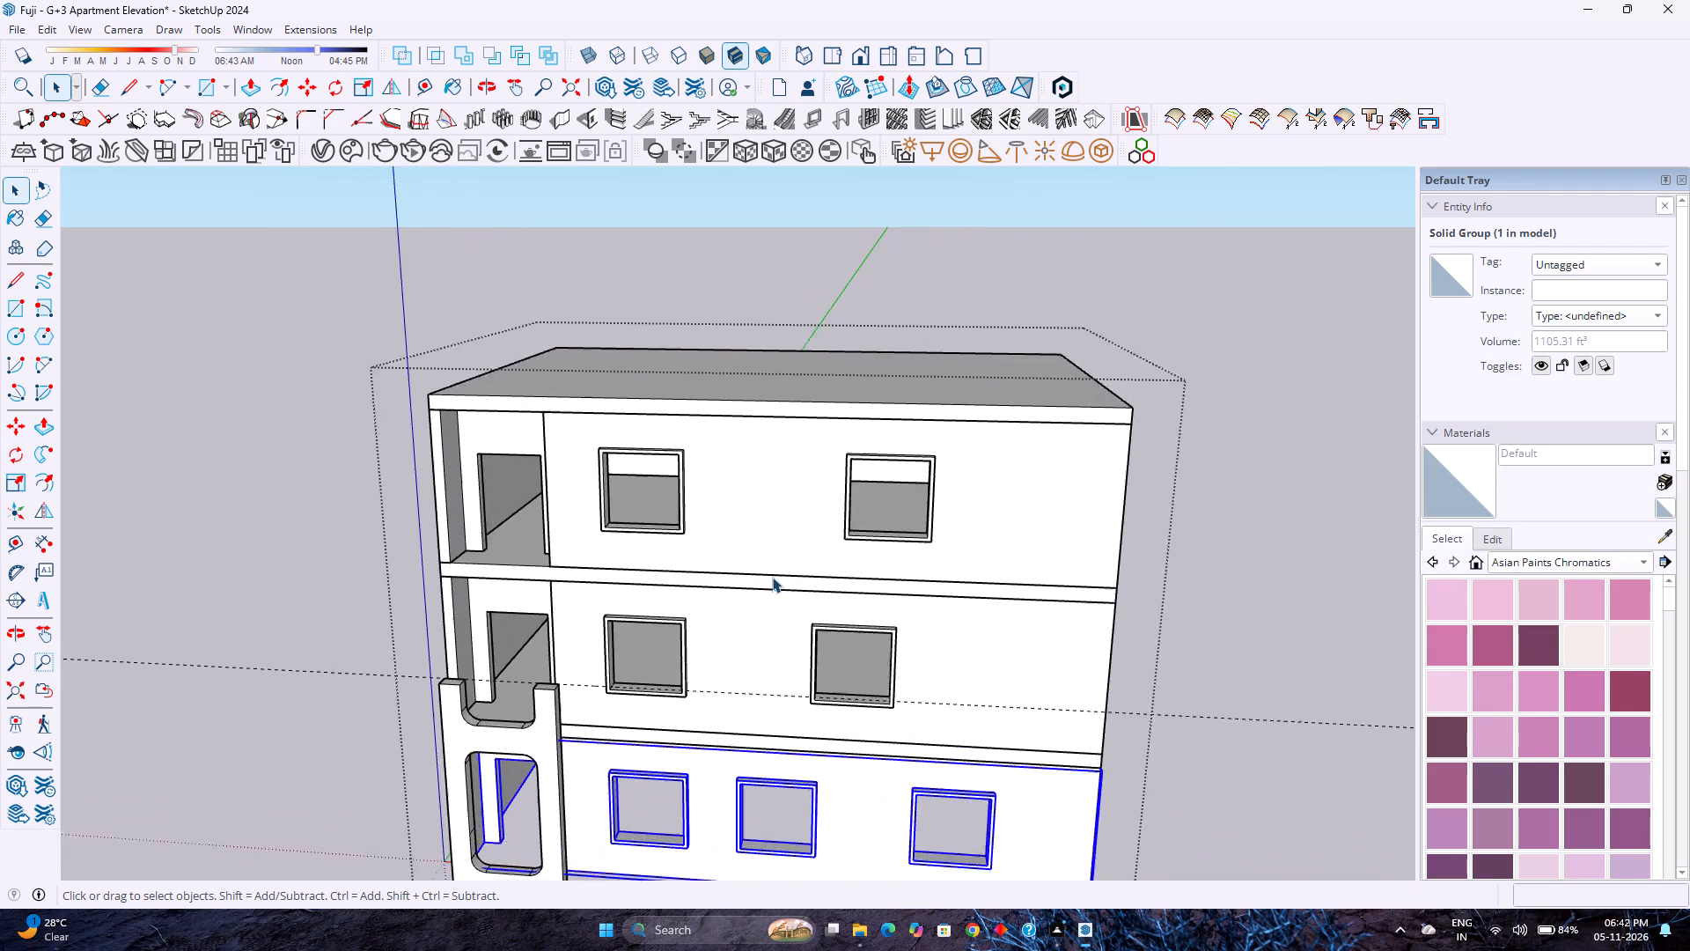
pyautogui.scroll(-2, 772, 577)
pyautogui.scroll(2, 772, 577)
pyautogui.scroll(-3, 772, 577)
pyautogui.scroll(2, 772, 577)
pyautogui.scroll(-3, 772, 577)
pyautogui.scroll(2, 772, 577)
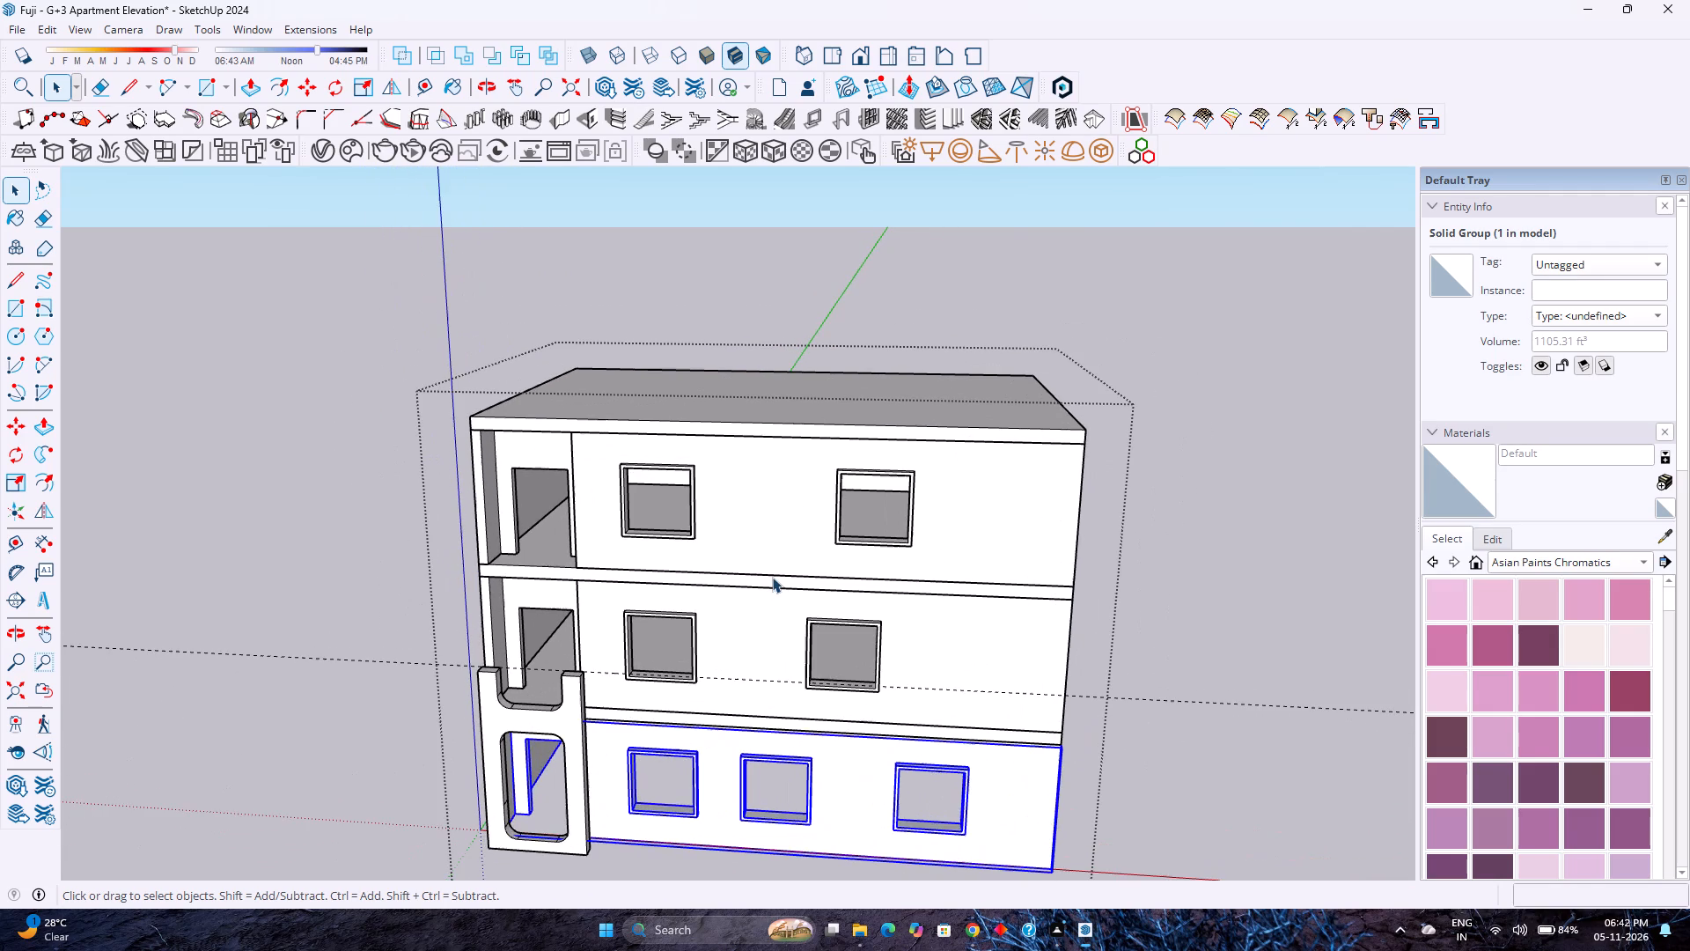
# Copy the notched front projection group straight up 23' so it stands at the top floor's slab level.
pyautogui.click(581, 694)
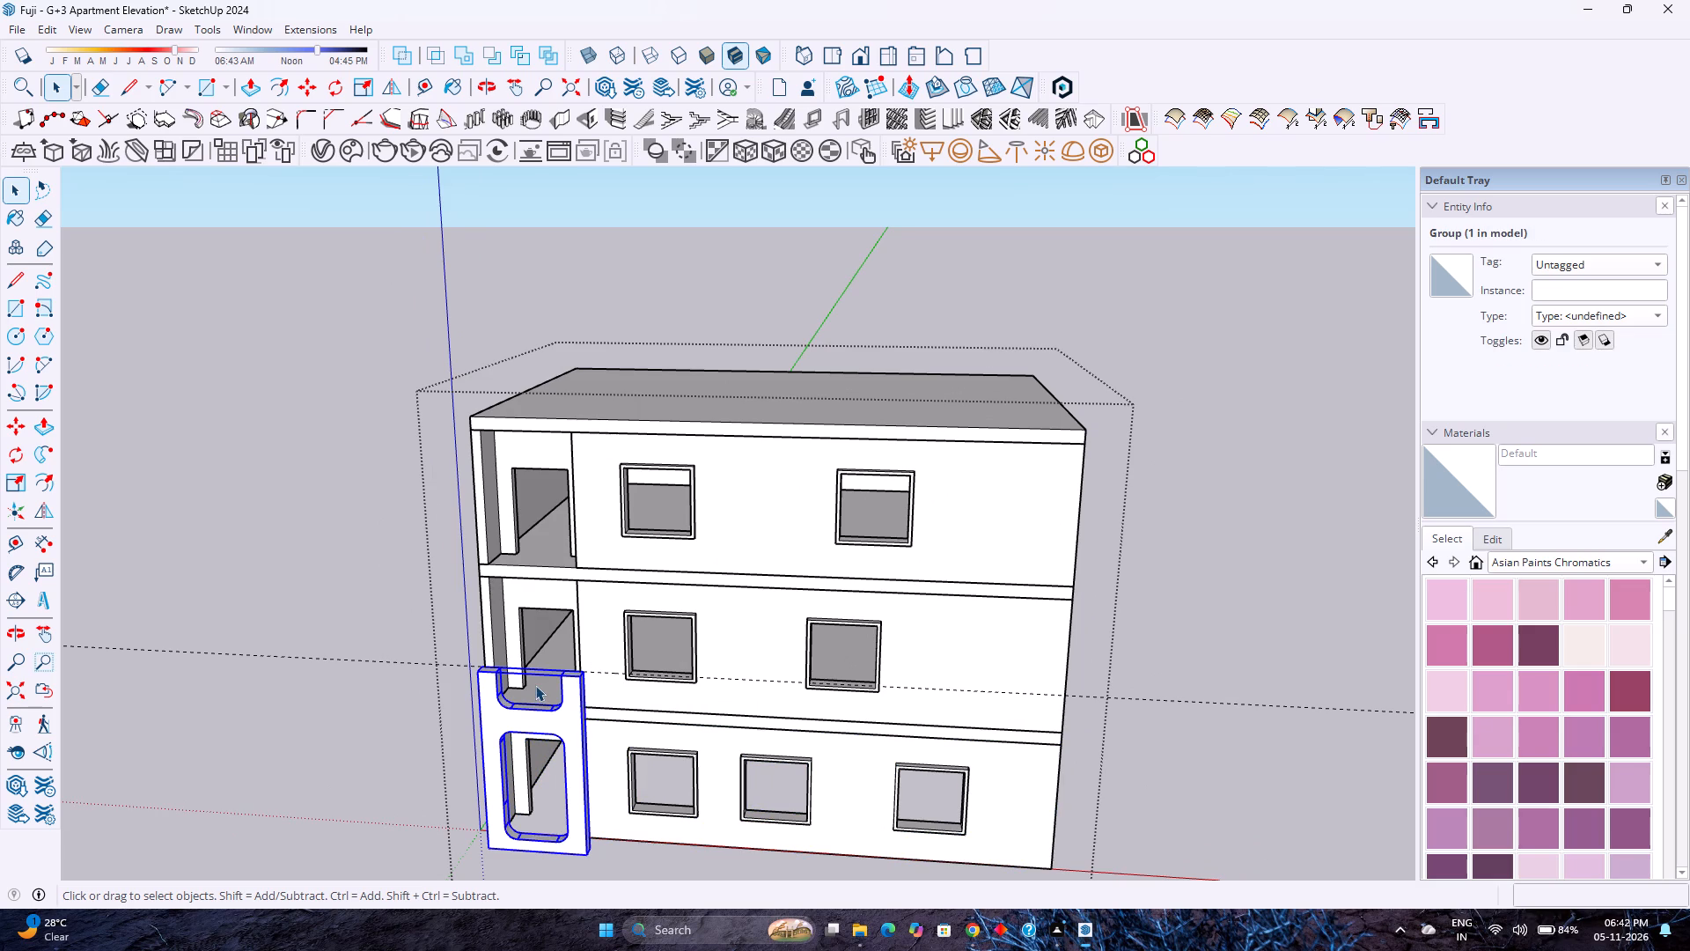
pyautogui.press('m')
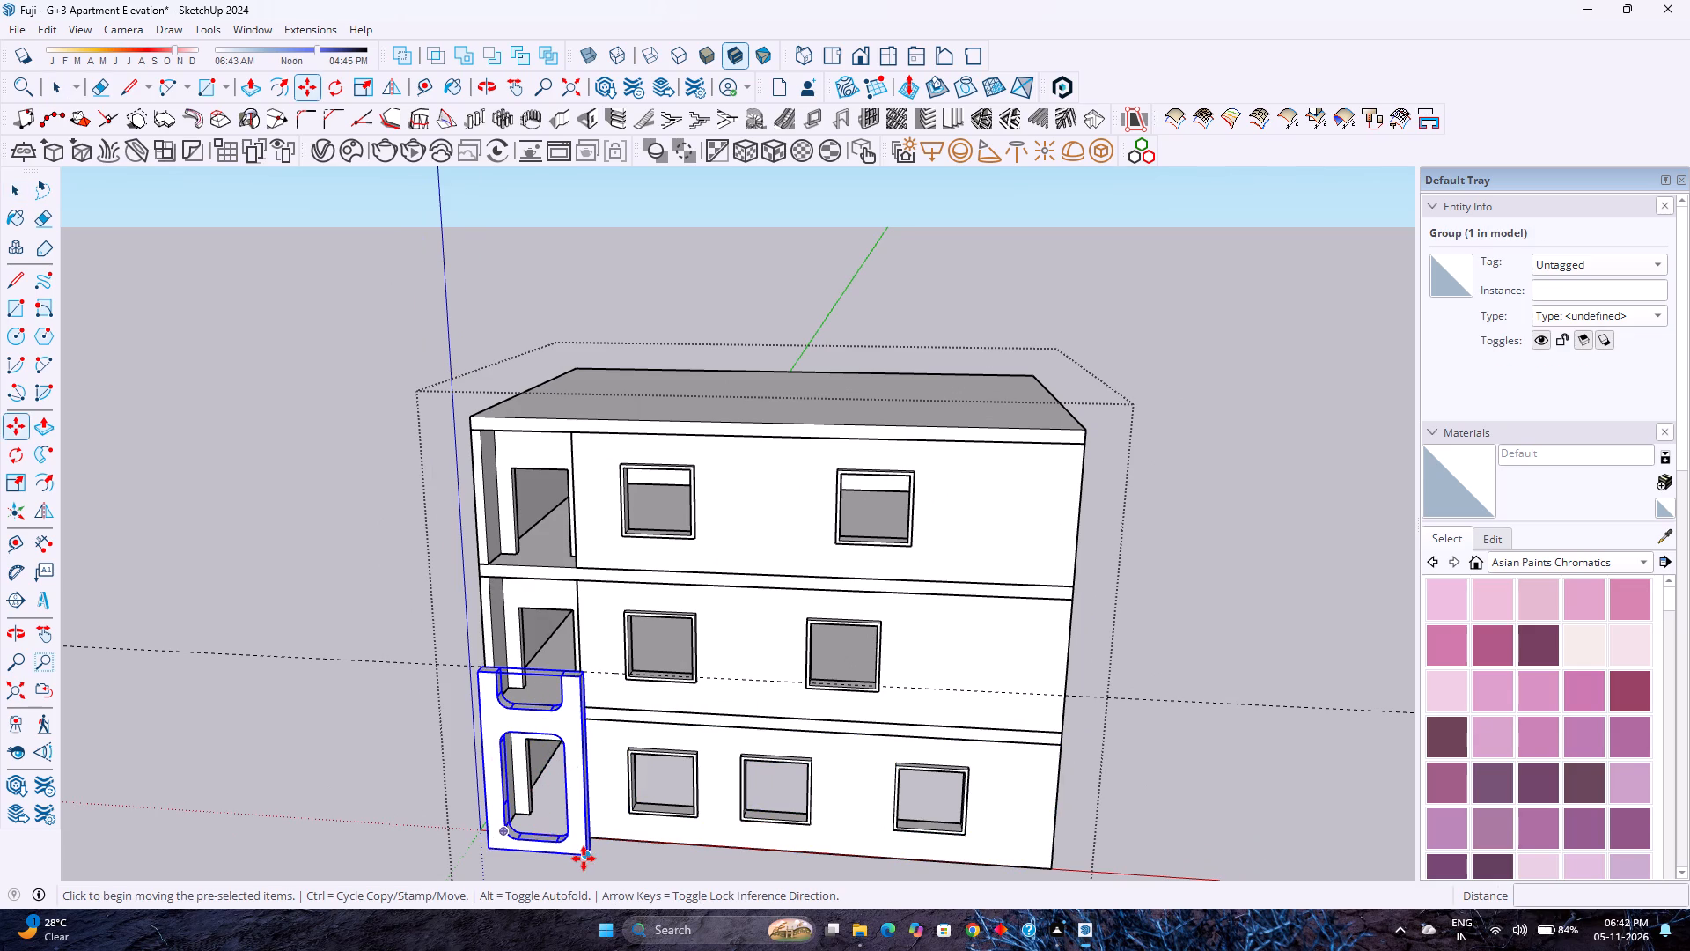
pyautogui.click(584, 859)
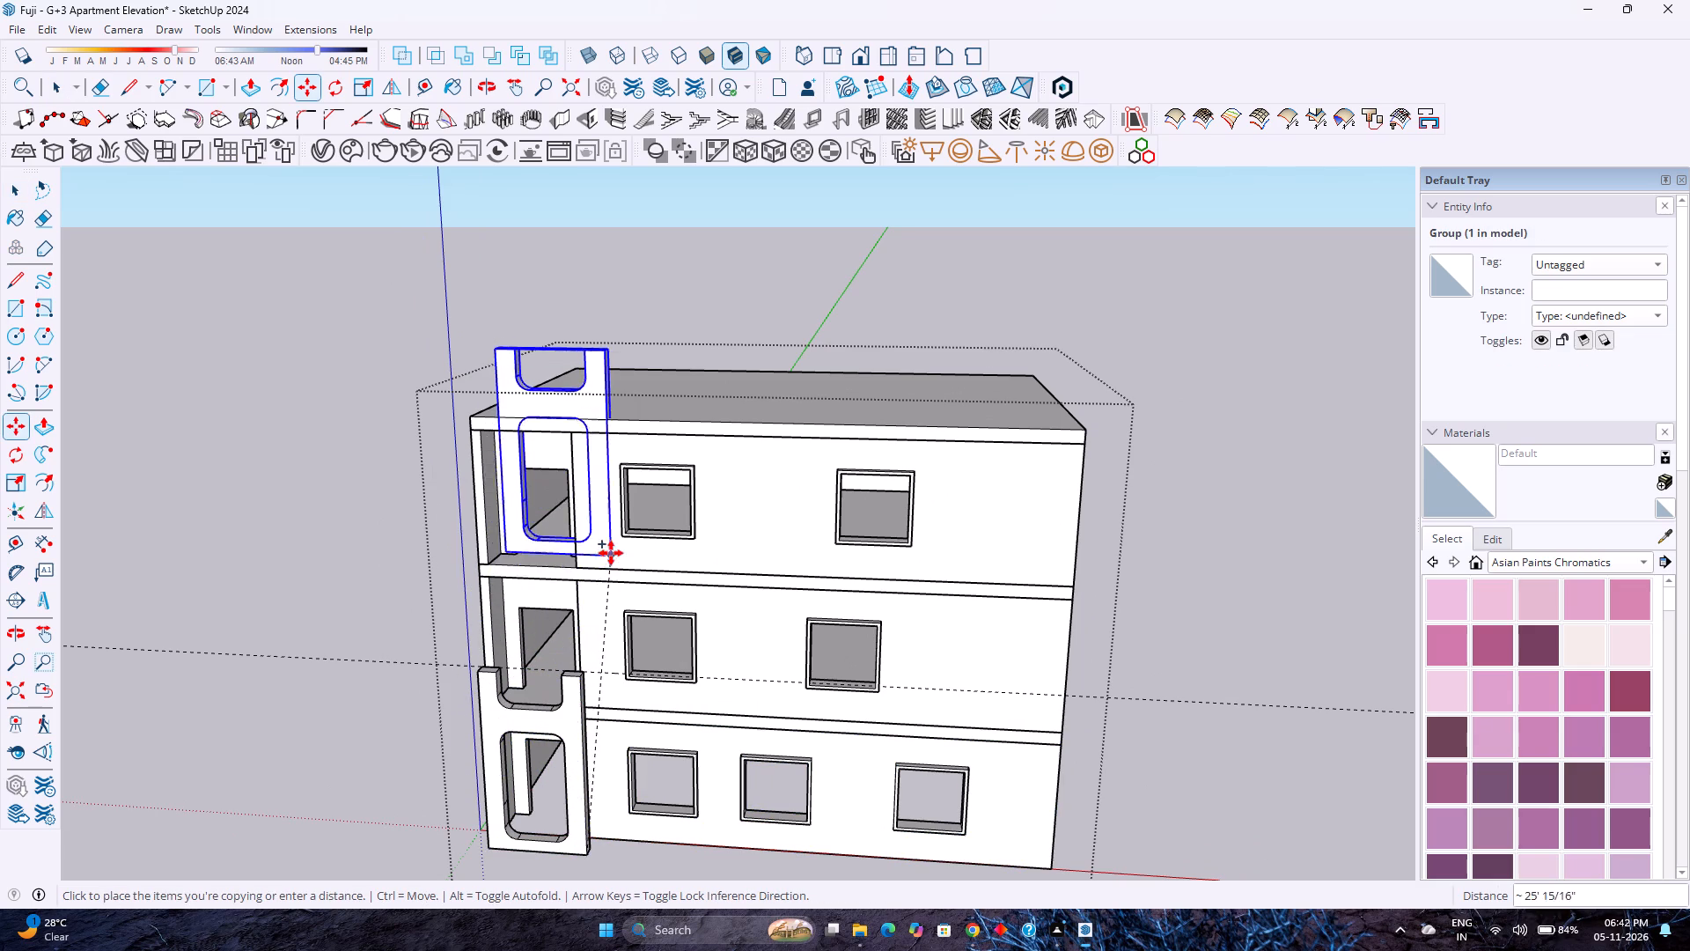
pyautogui.press('Up')
pyautogui.click(581, 582)
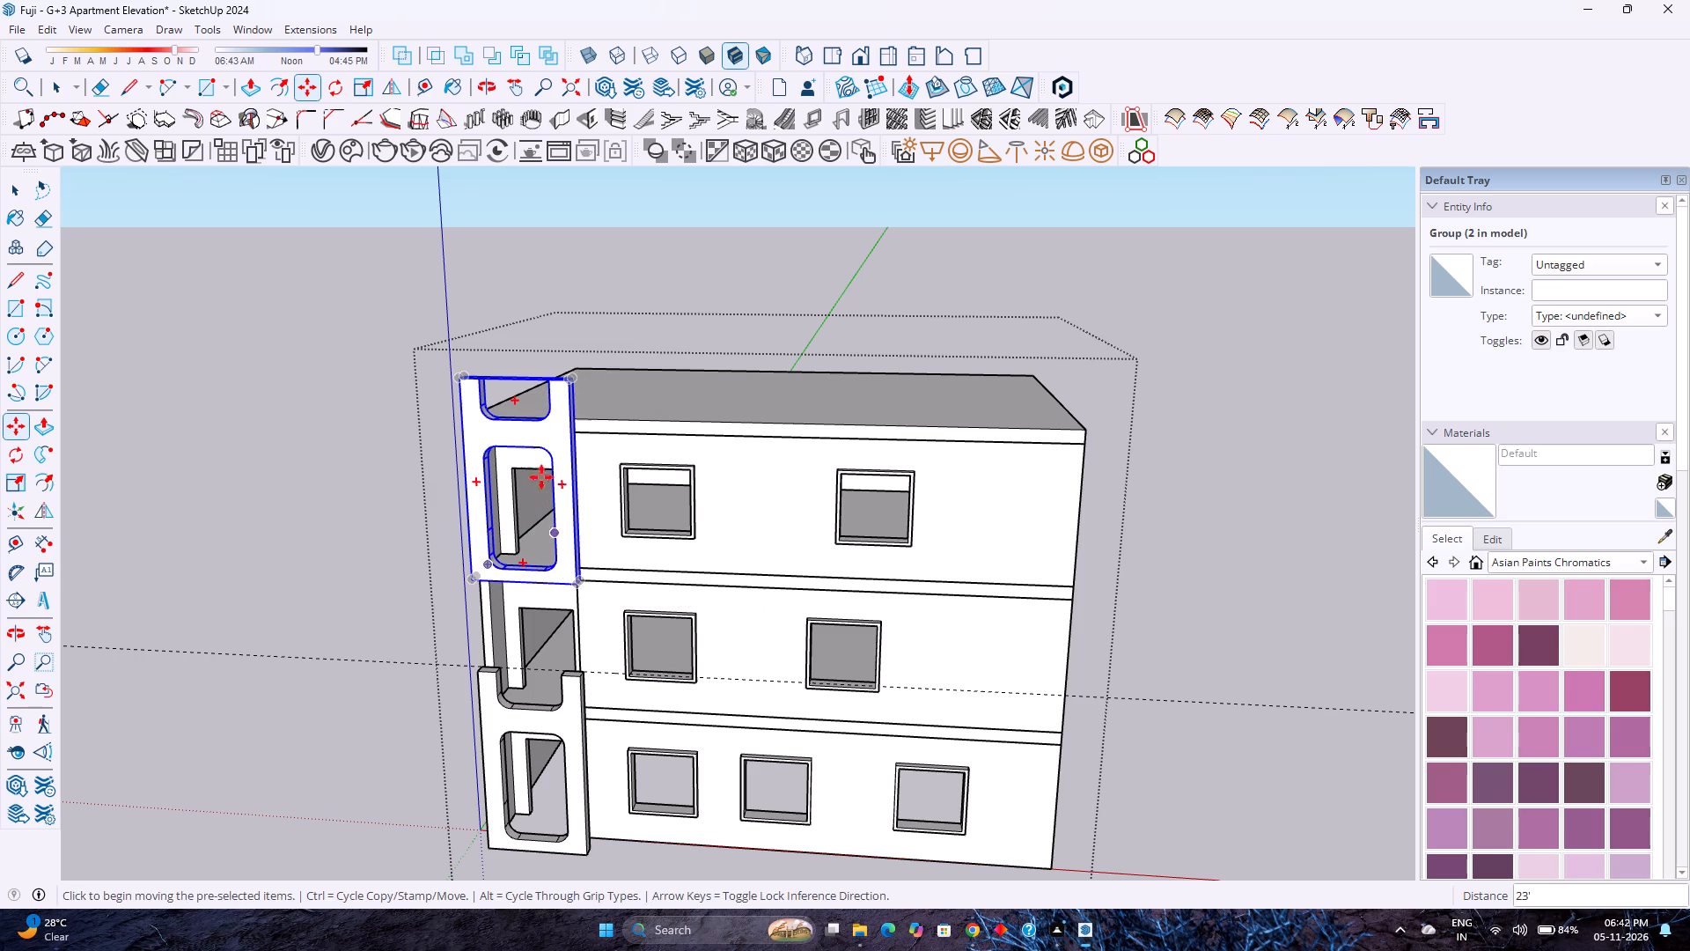
pyautogui.press('space')
# Inside the upper copy, close the top notch with a 5' 3" line and Push/Pull the new face 1' to fill it.
pyautogui.keyDown('shift'); pyautogui.moveTo(512, 424); pyautogui.dragTo(552, 513, button='middle'); pyautogui.keyUp('shift')
pyautogui.keyDown('shift'); pyautogui.middleClick(552, 513); pyautogui.keyUp('shift')
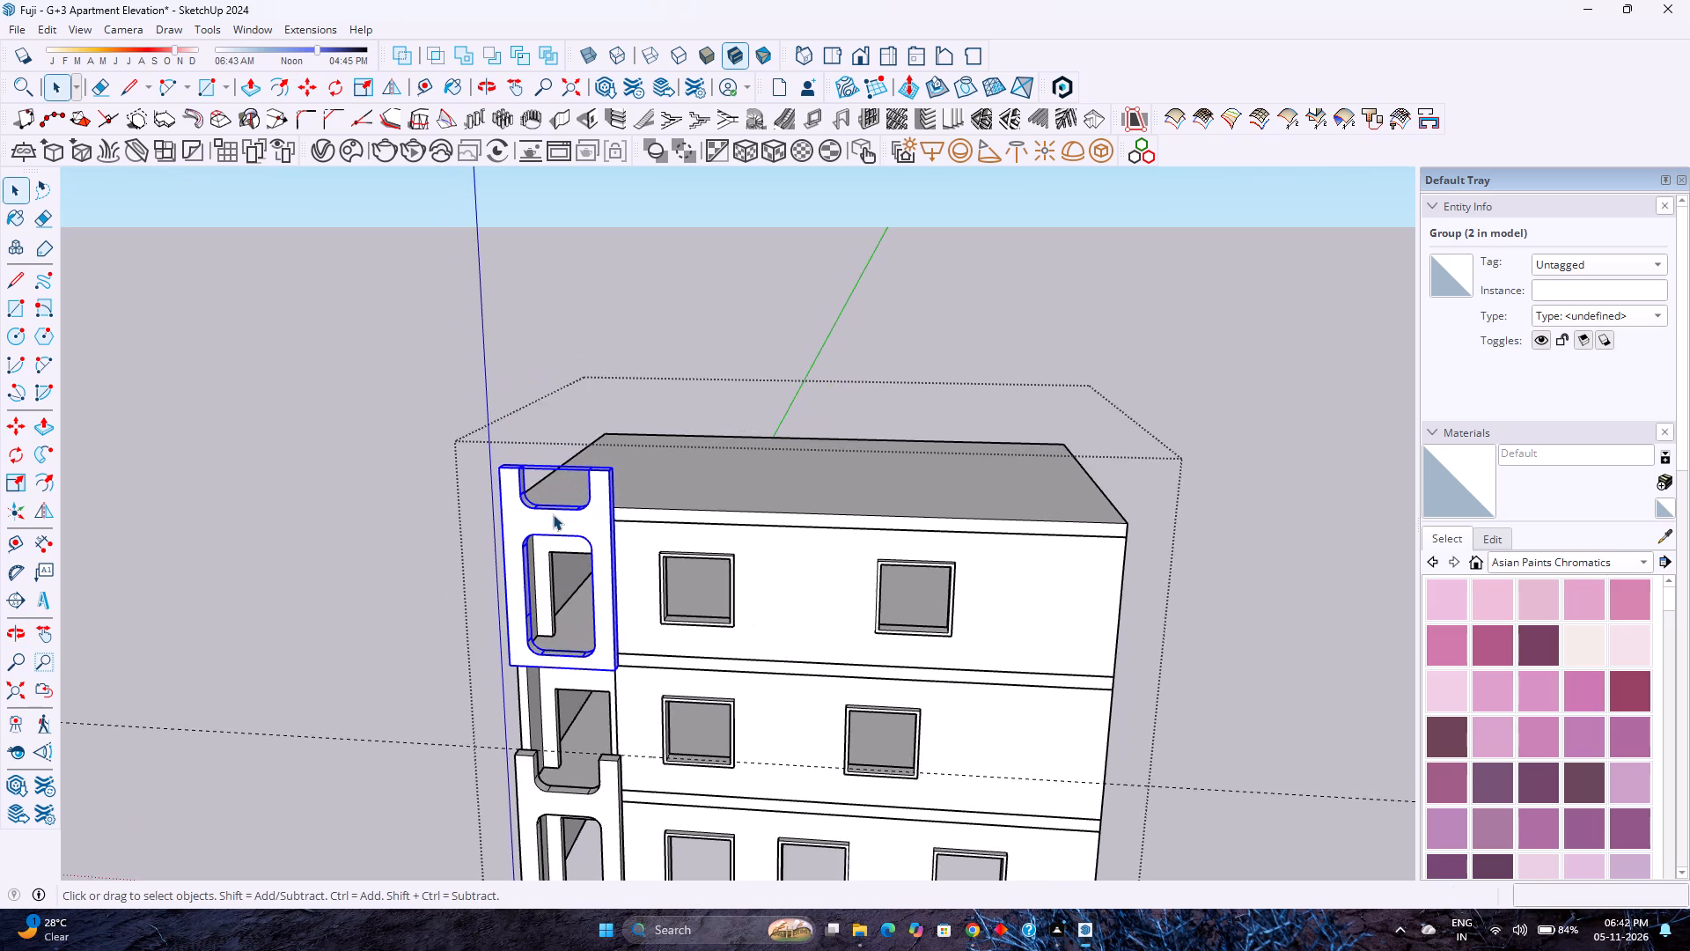
pyautogui.scroll(4, 554, 518)
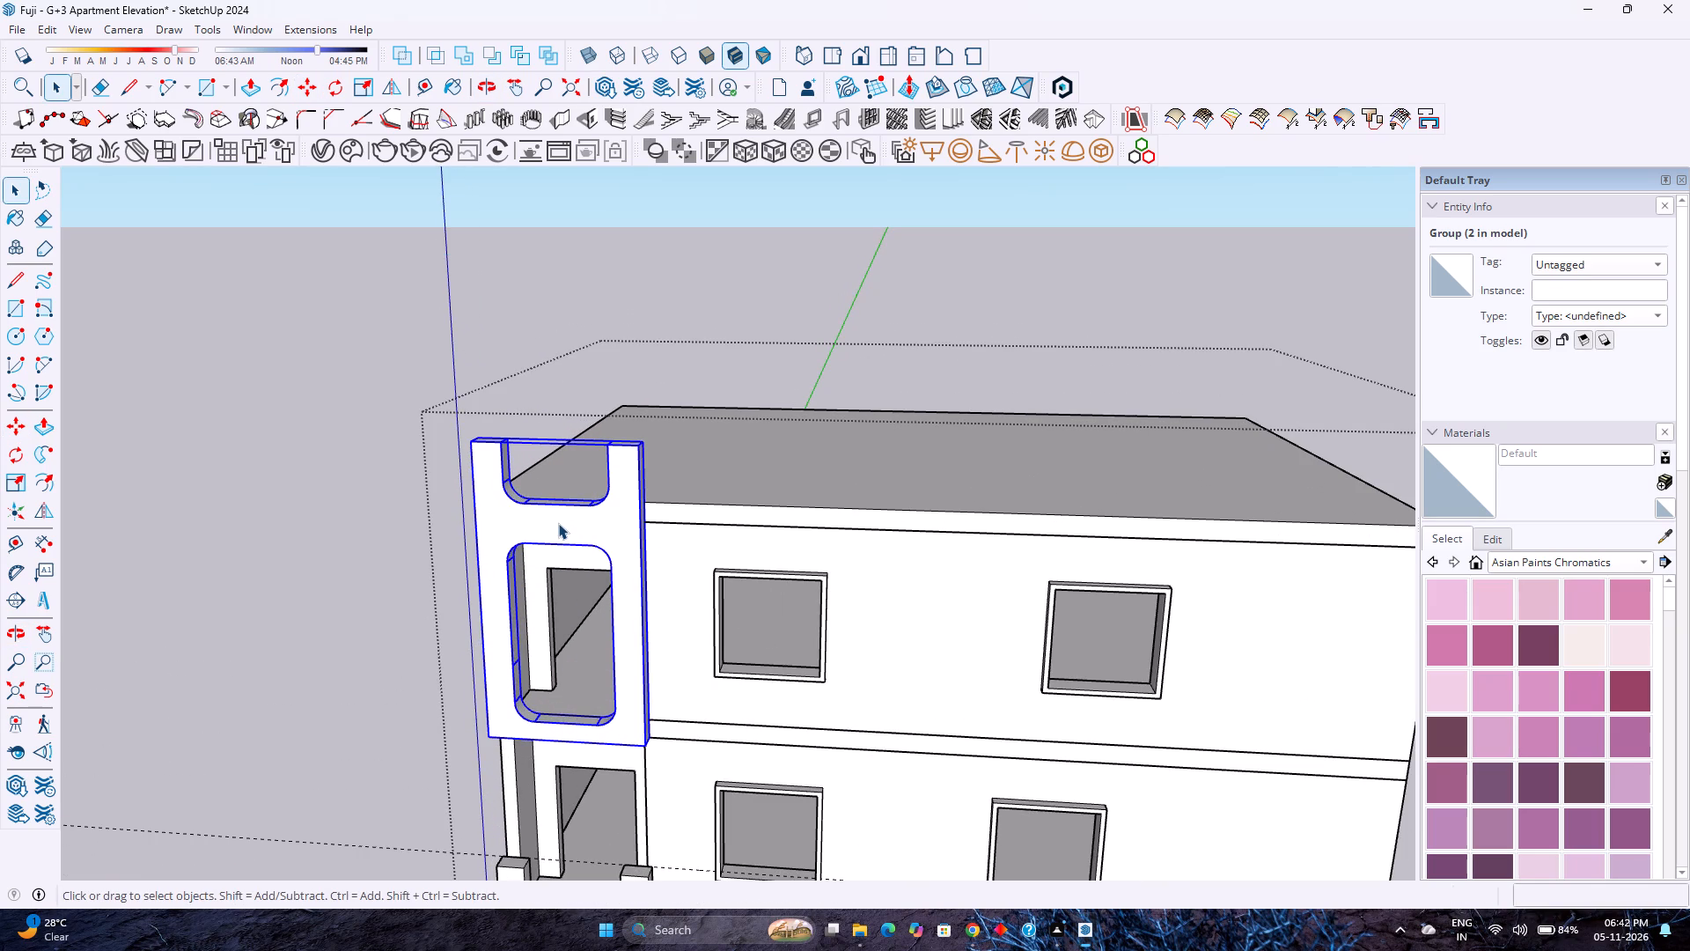
pyautogui.doubleClick(558, 523)
pyautogui.scroll(4, 558, 523)
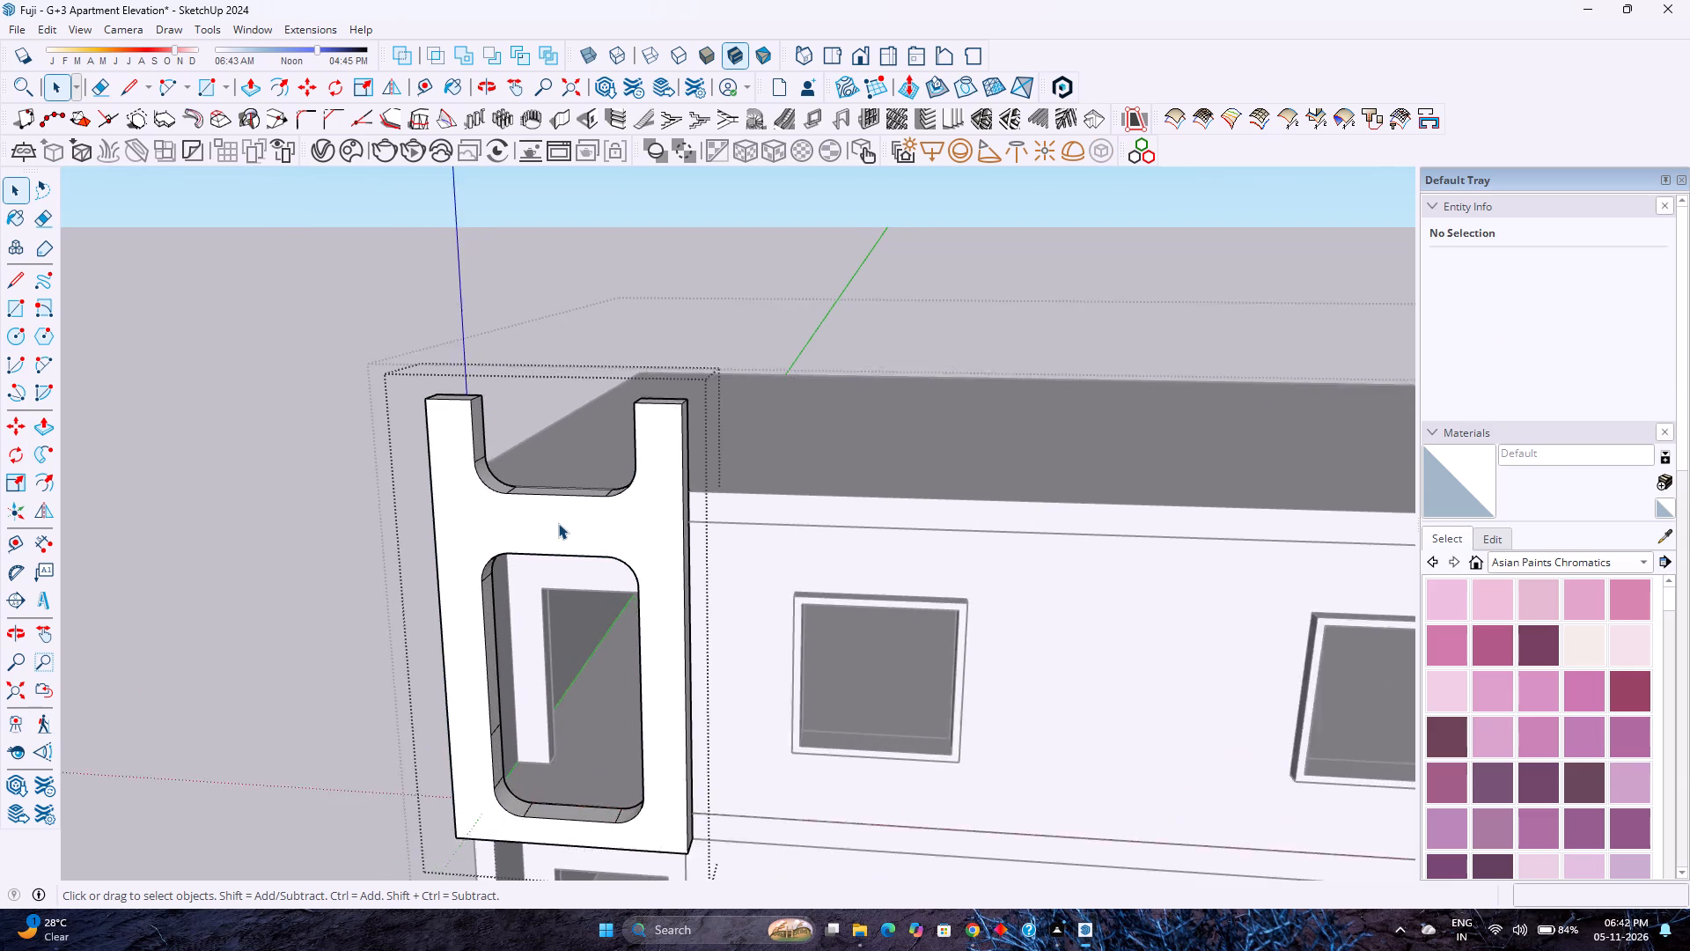
pyautogui.scroll(1, 558, 523)
pyautogui.moveTo(559, 524); pyautogui.dragTo(573, 607, button='middle')
pyautogui.press('l')
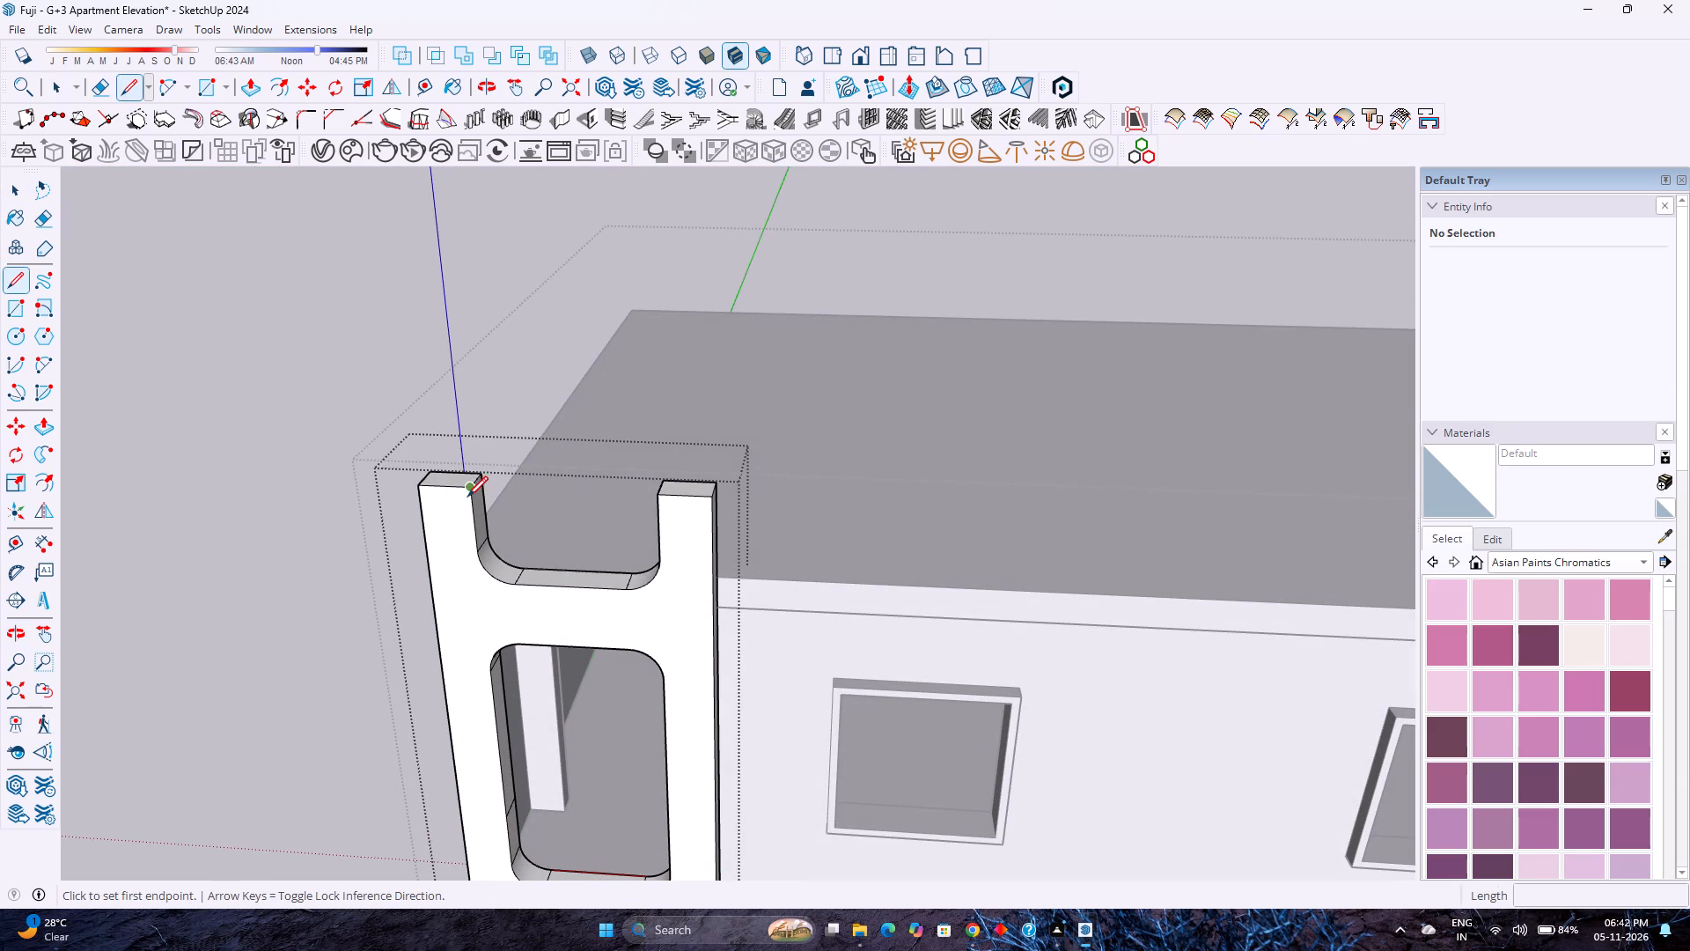
pyautogui.click(470, 495)
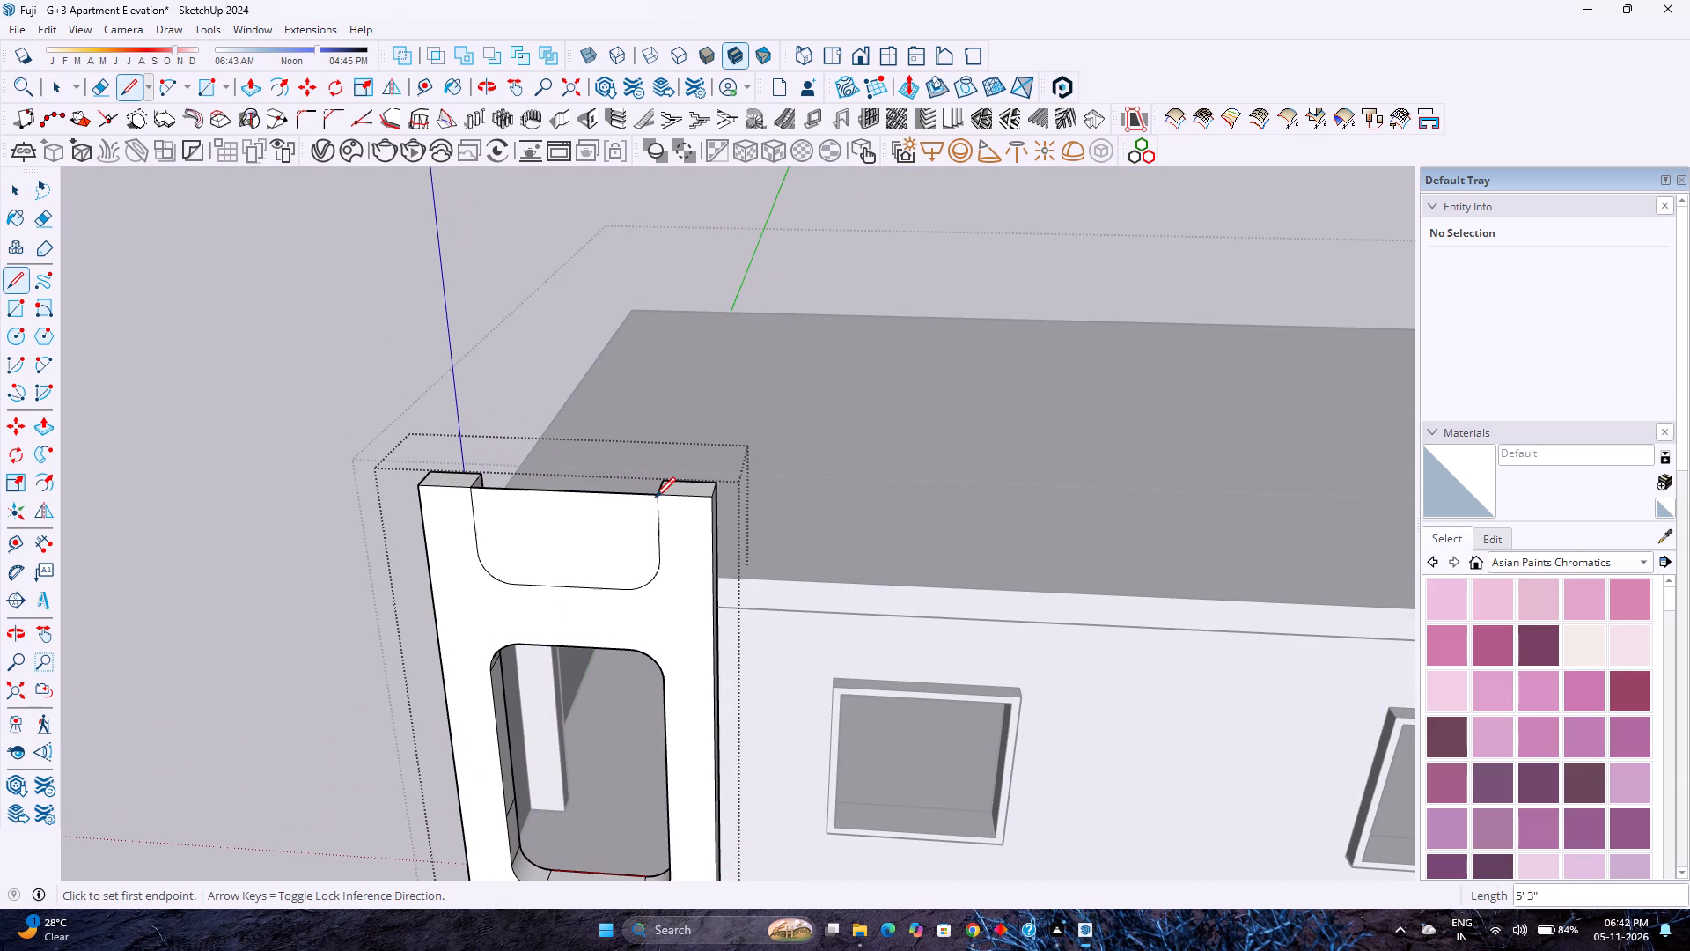
pyautogui.click(655, 498)
pyautogui.press('p')
pyautogui.click(602, 522)
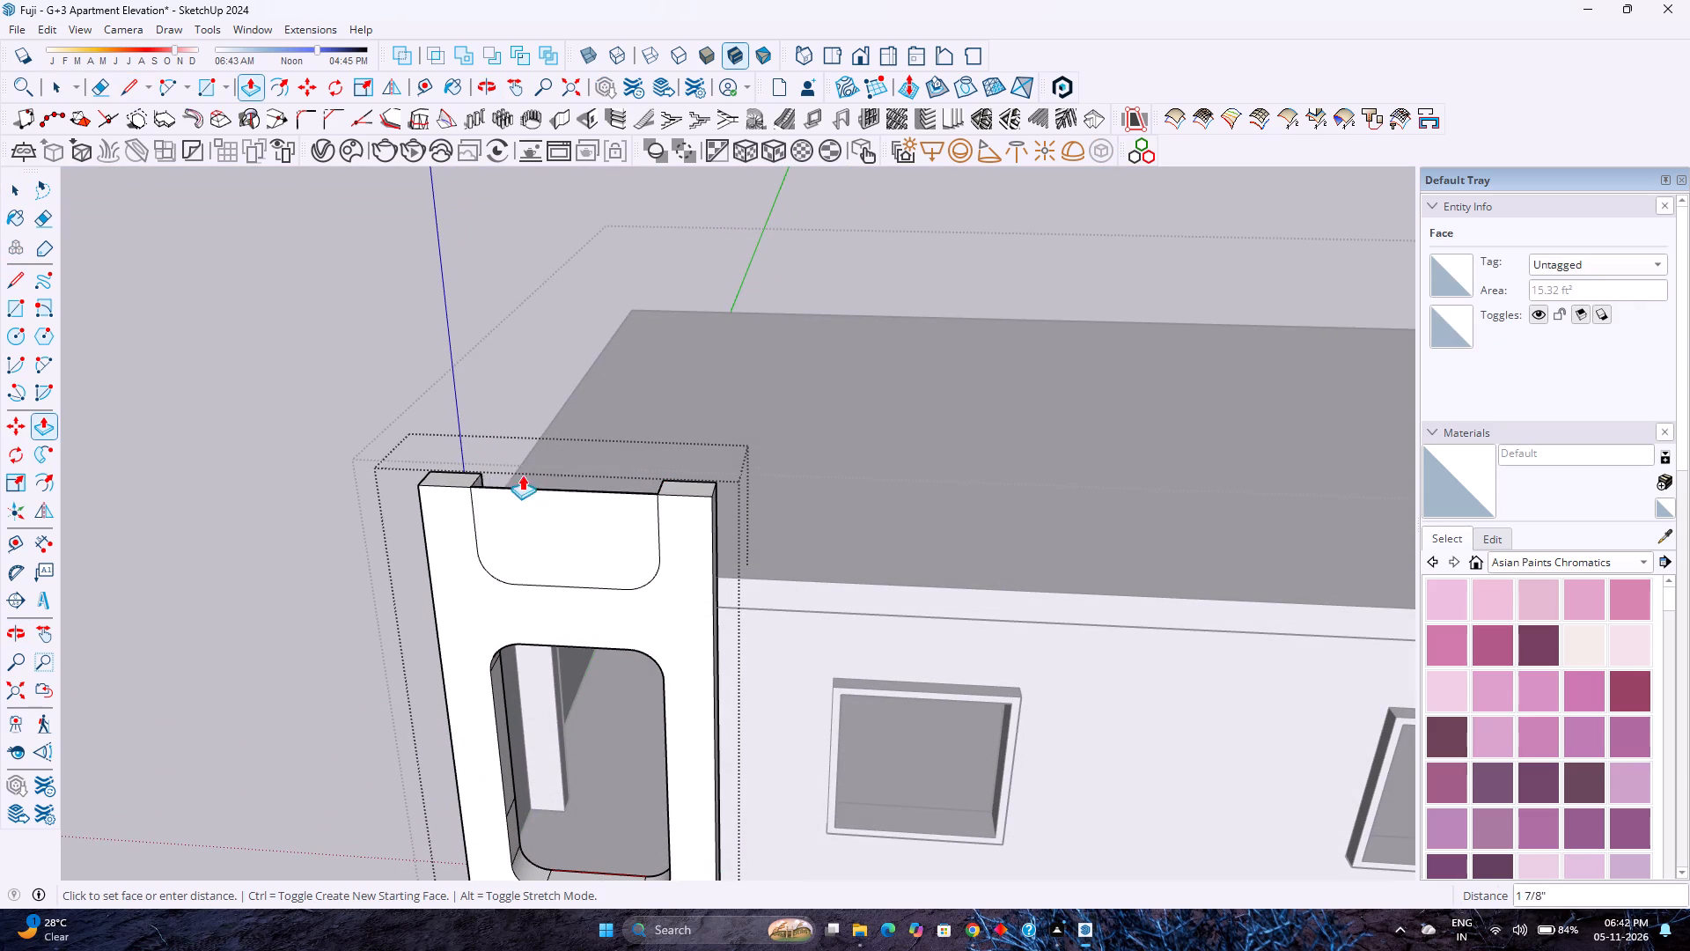
pyautogui.click(480, 471)
# Erase the leftover notch outline and seam edges from the upper panel's front and top faces.
pyautogui.scroll(2, 512, 492)
pyautogui.press('e')
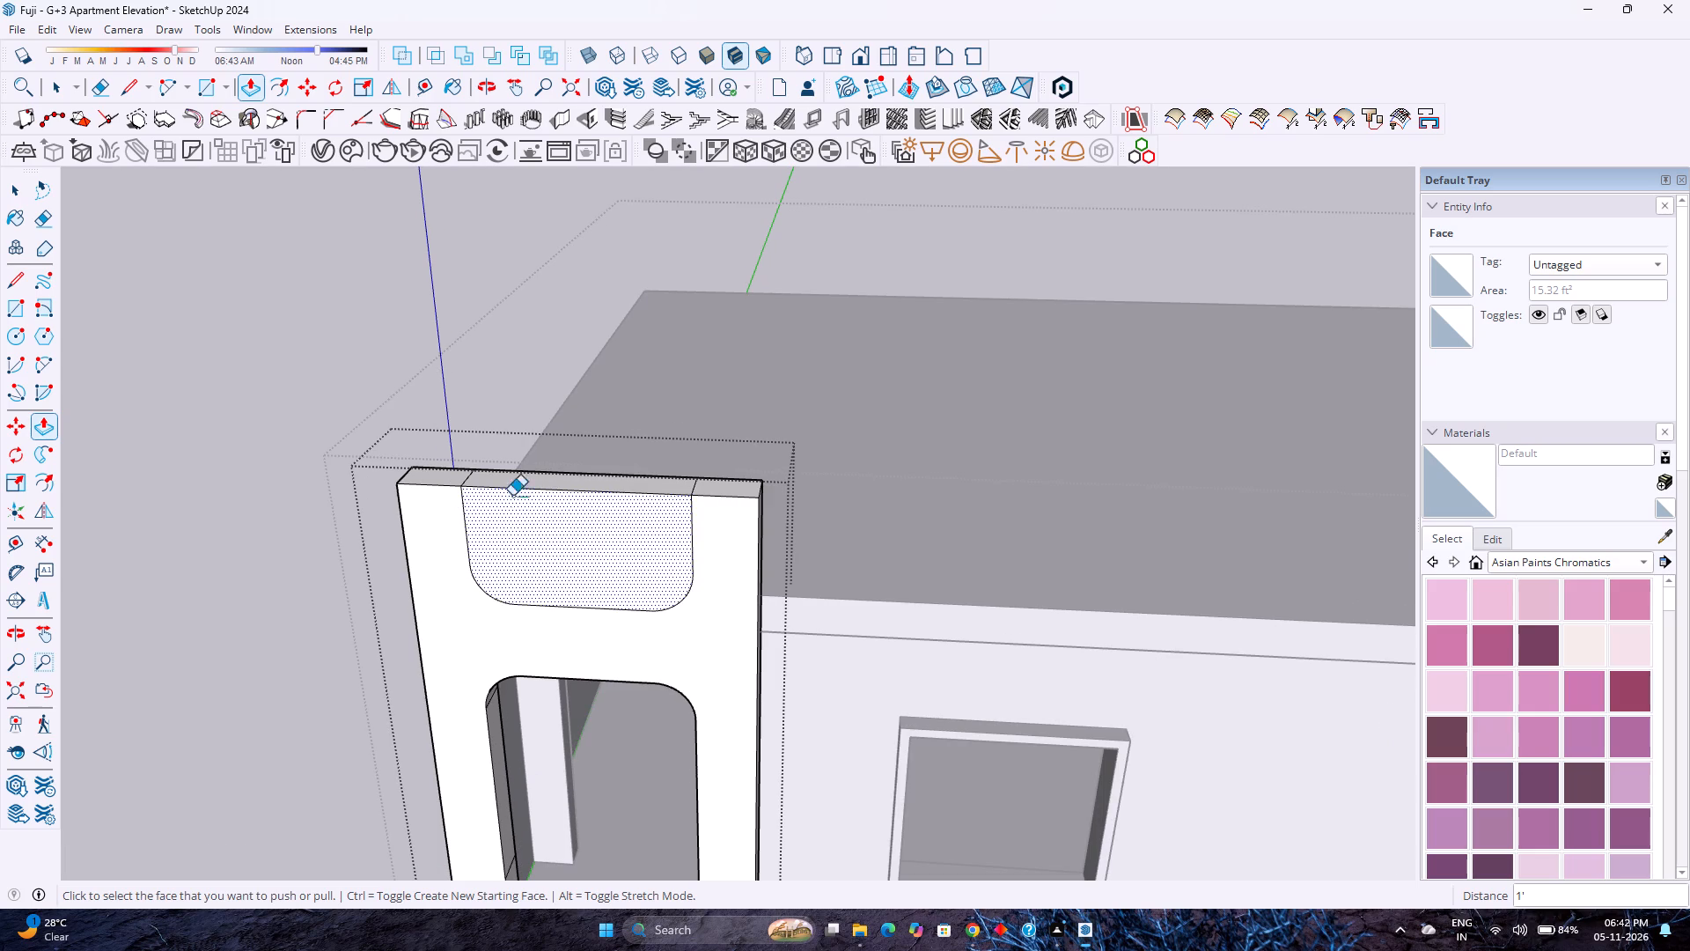
pyautogui.click(468, 476)
pyautogui.click(463, 517)
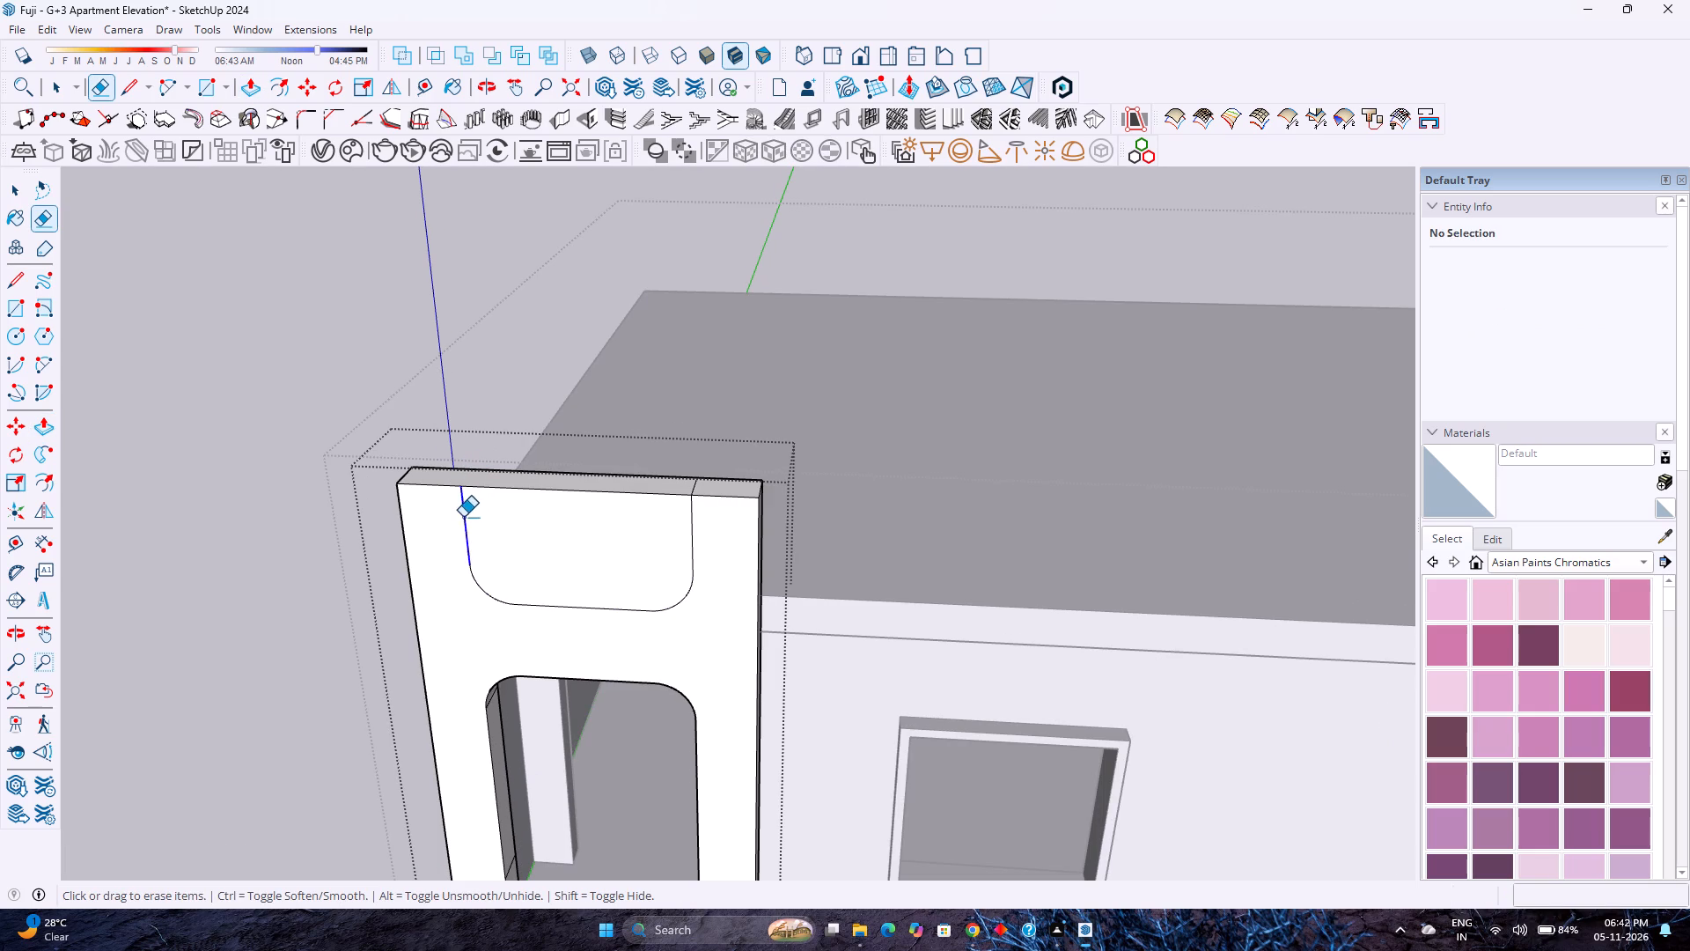
pyautogui.click(519, 602)
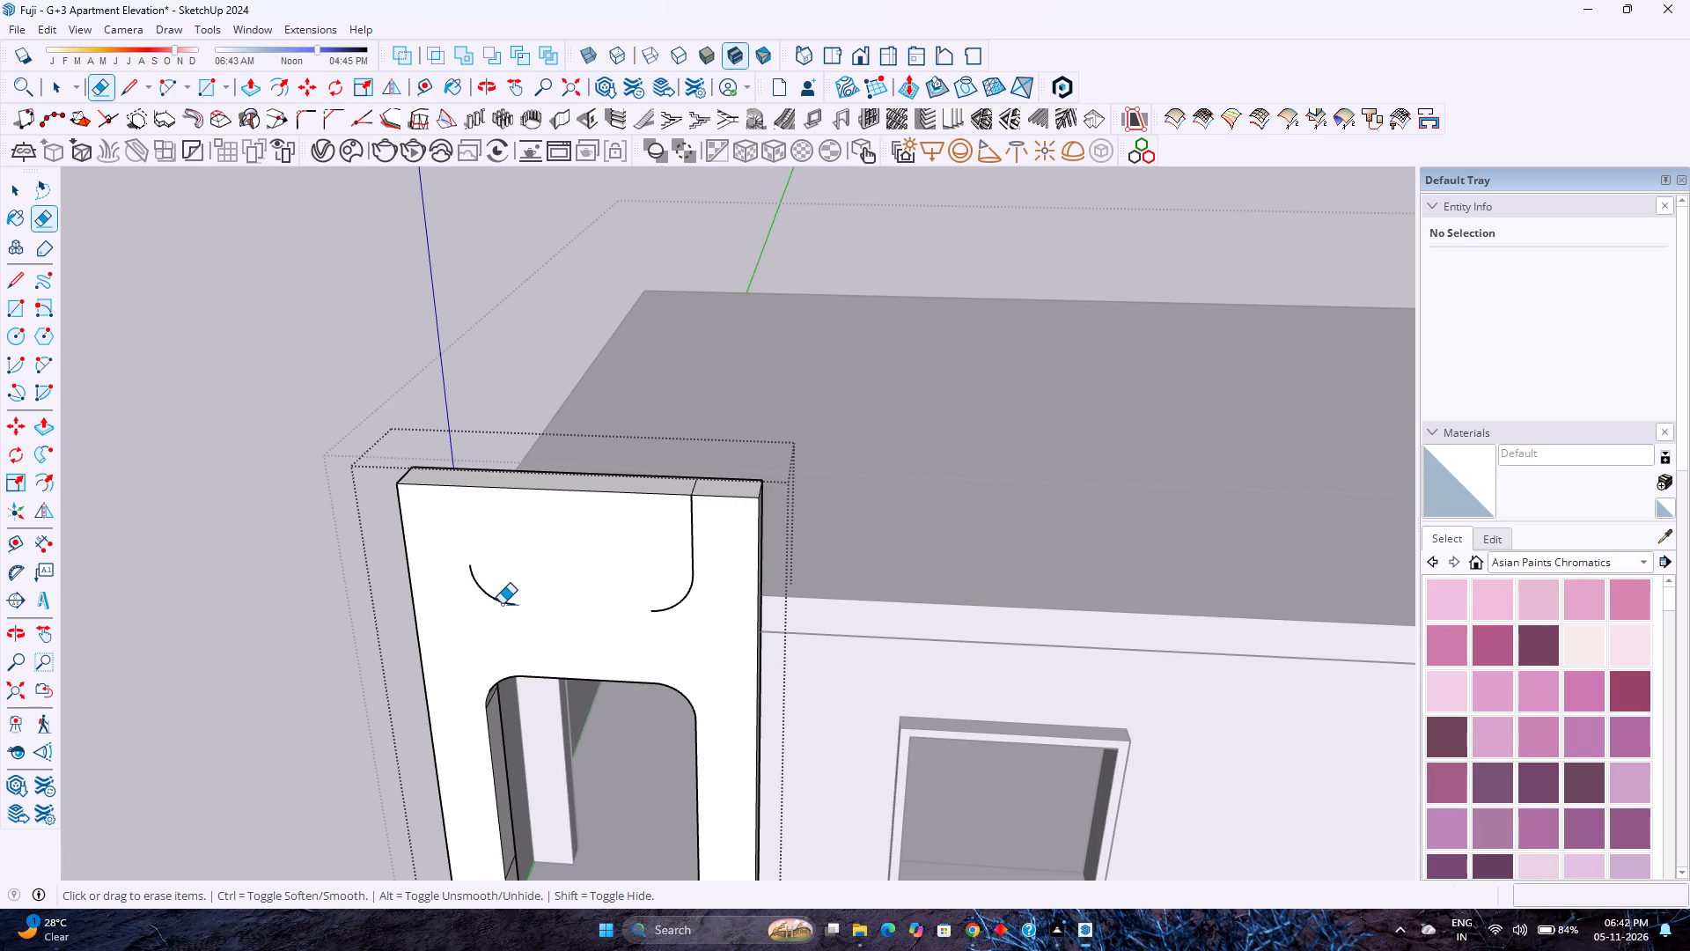
pyautogui.click(502, 603)
pyautogui.click(693, 550)
pyautogui.click(690, 588)
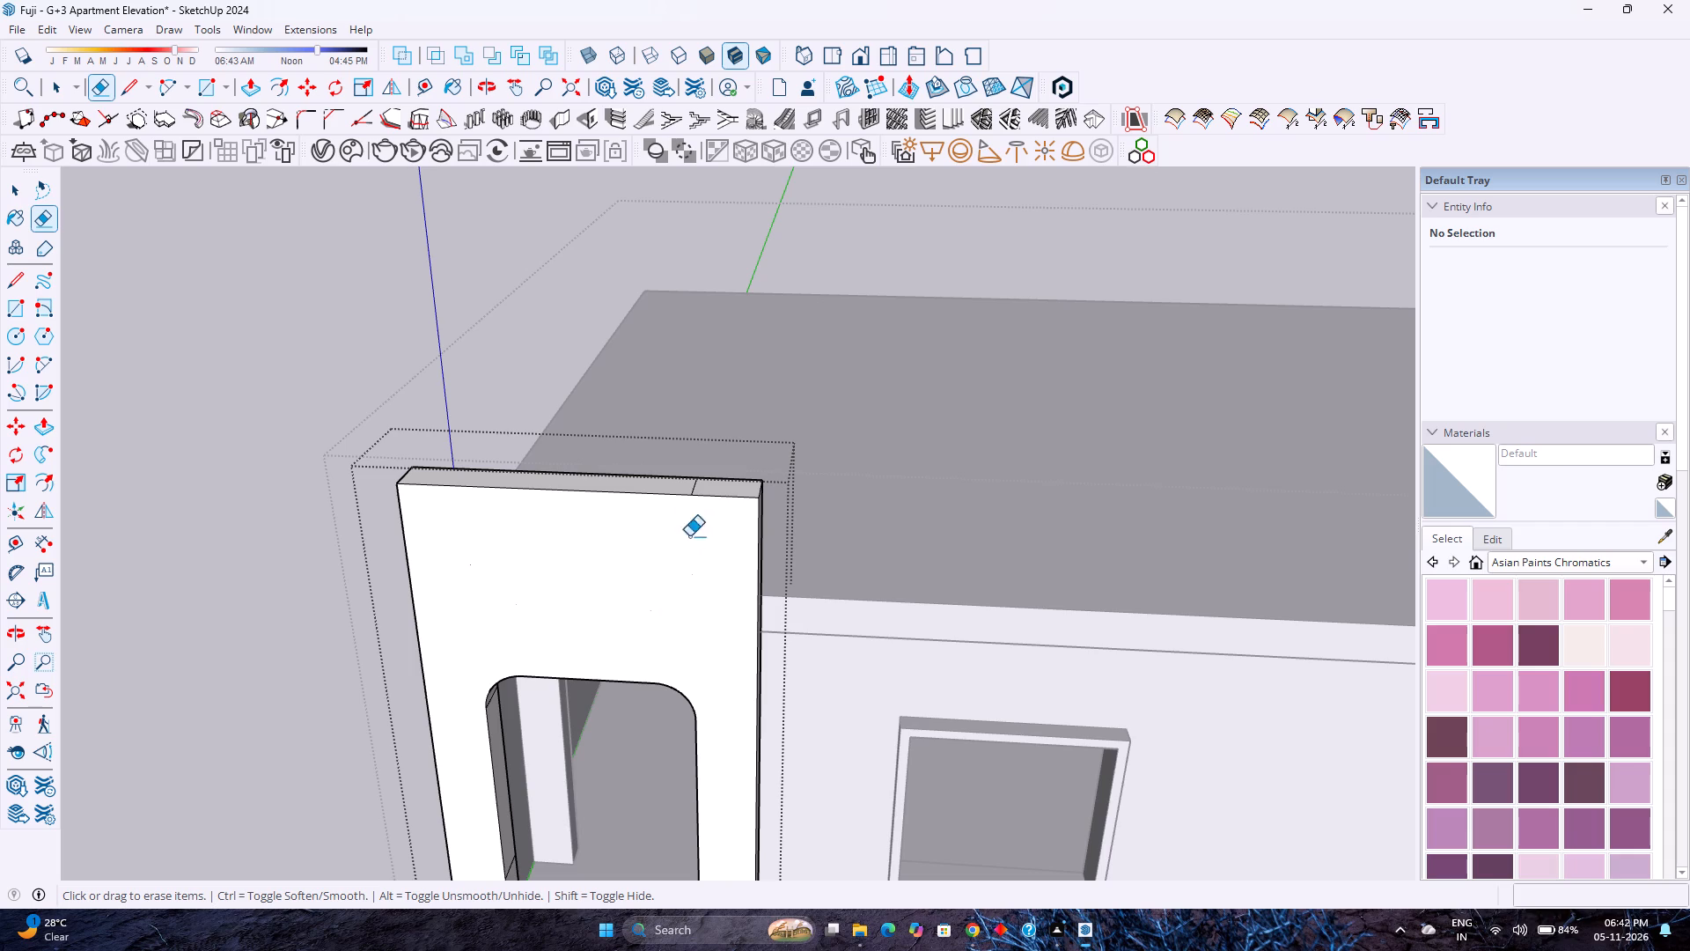
pyautogui.click(691, 488)
# Erase the leftover notch outline edges from the back face of the upper panel.
pyautogui.moveTo(734, 524); pyautogui.dragTo(324, 607, button='middle')
pyautogui.middleClick(324, 607)
pyautogui.scroll(-1, 650, 535)
pyautogui.moveTo(650, 536); pyautogui.dragTo(326, 527, button='middle')
pyautogui.middleClick(326, 527)
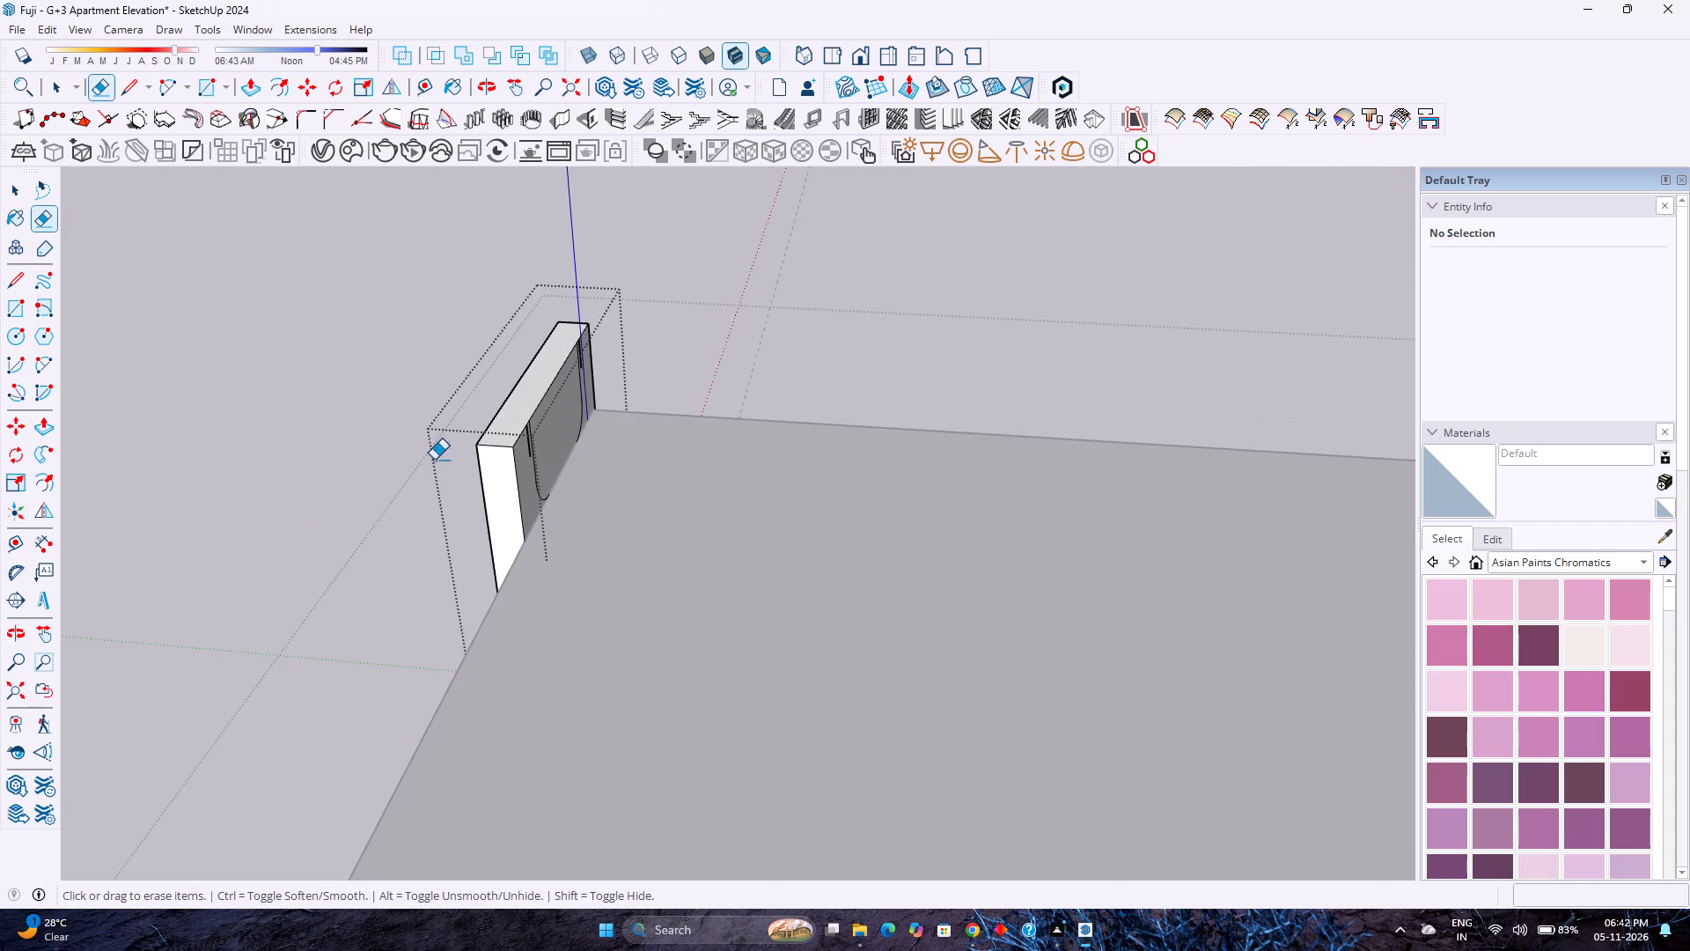
pyautogui.scroll(4, 557, 441)
pyautogui.moveTo(528, 439); pyautogui.dragTo(519, 440)
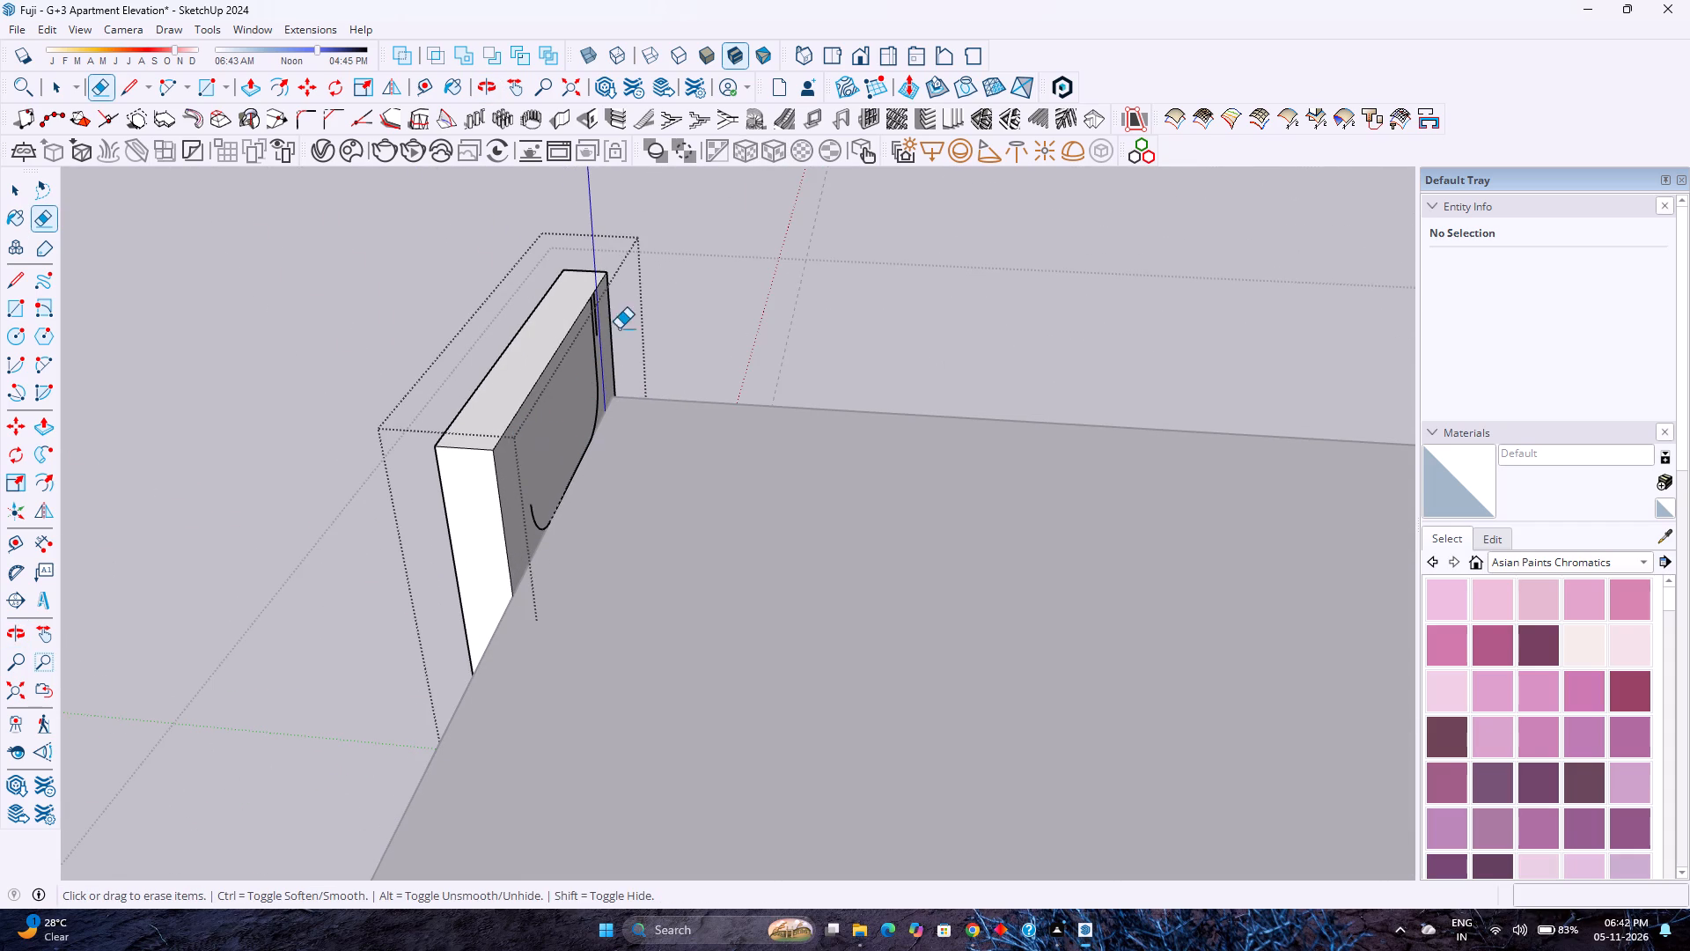
pyautogui.moveTo(598, 321); pyautogui.dragTo(582, 331)
pyautogui.moveTo(544, 502); pyautogui.dragTo(534, 516)
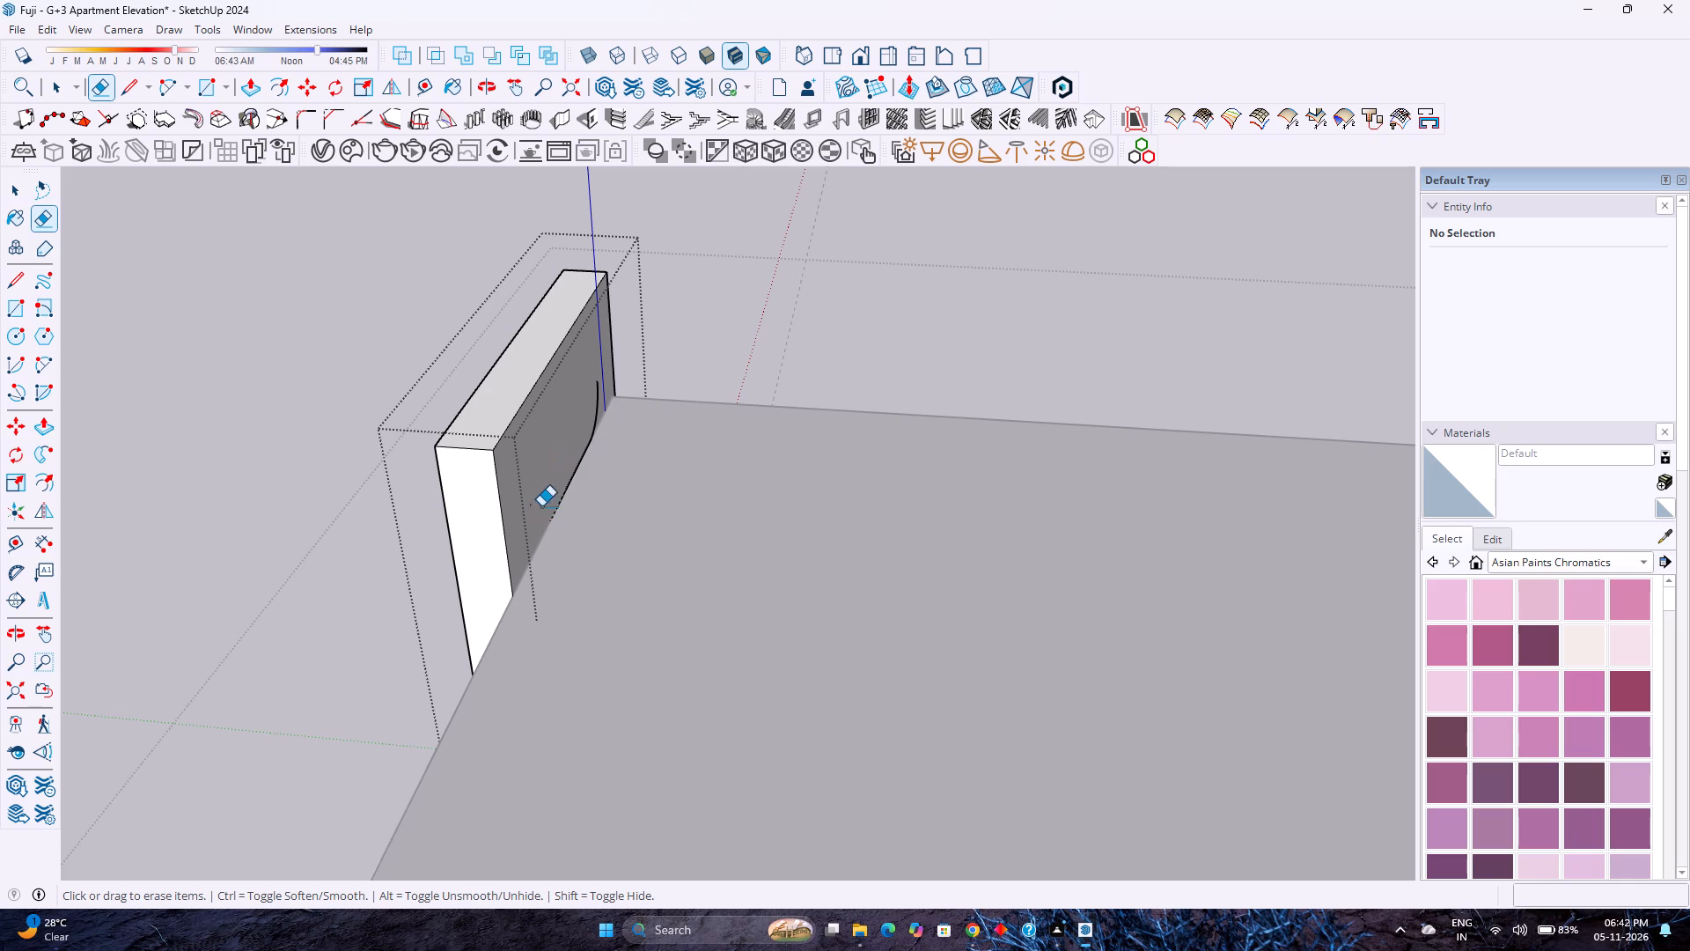
pyautogui.click(561, 483)
pyautogui.moveTo(588, 428); pyautogui.dragTo(600, 418)
# Hide the upper panel's back face, erase the four stray edges inside the filled notch, and unhide the face.
pyautogui.press('space')
pyautogui.click(557, 424)
pyautogui.rightClick(557, 424)
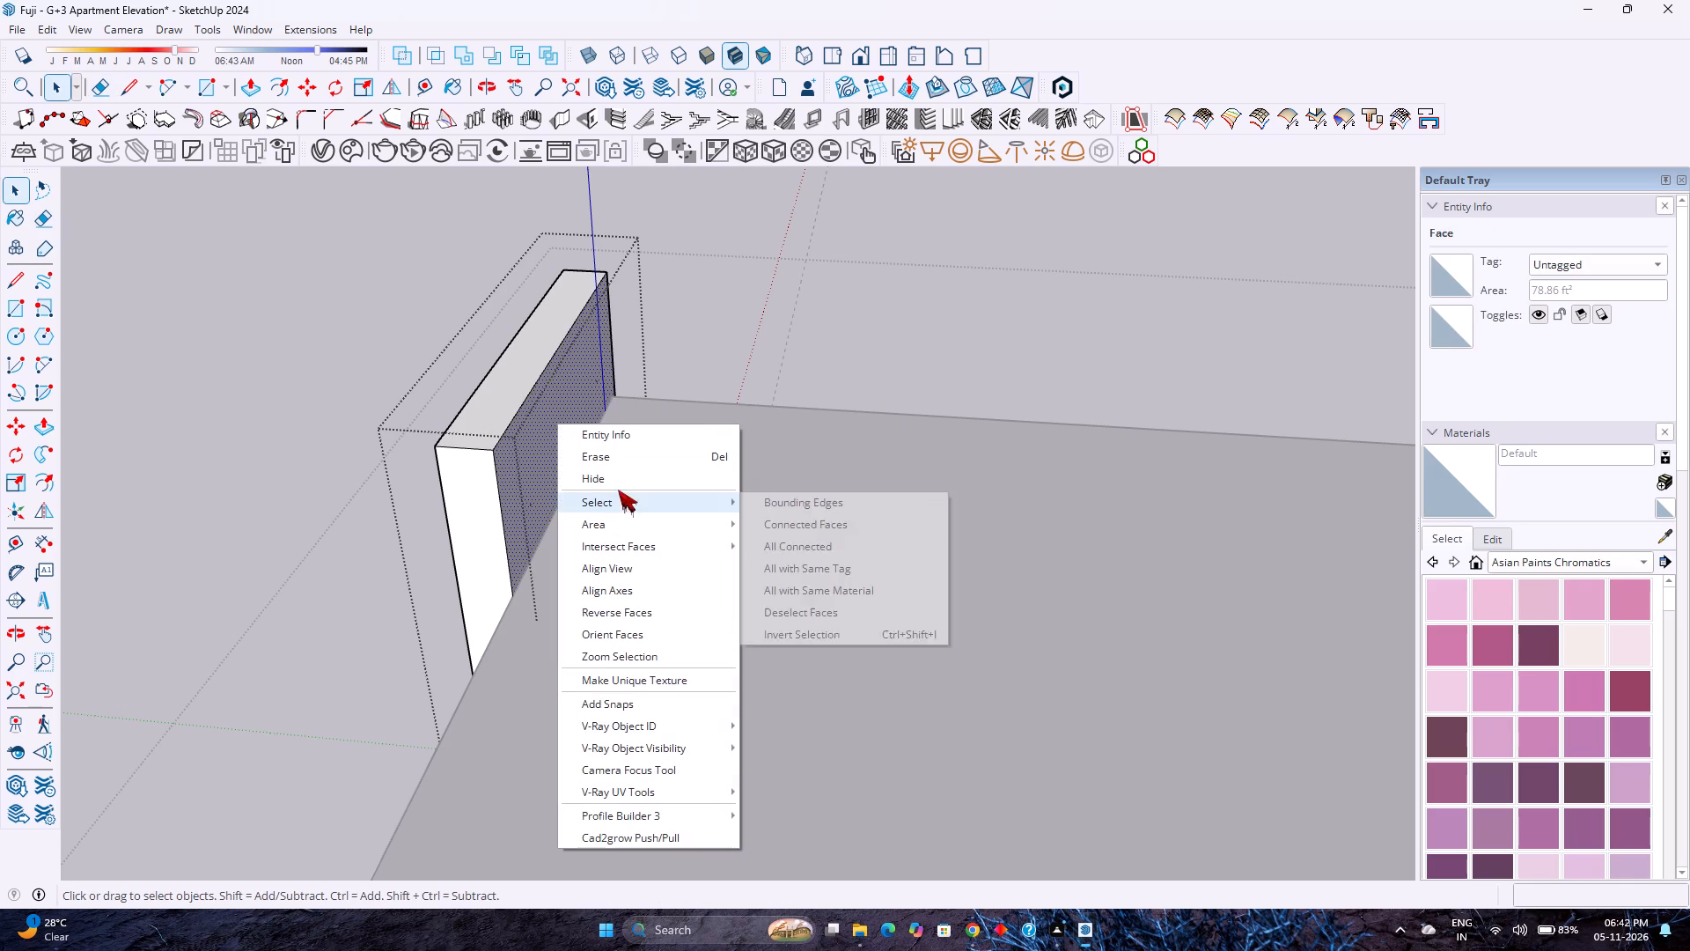
pyautogui.click(618, 477)
pyautogui.moveTo(595, 494); pyautogui.dragTo(480, 451, button='middle')
pyautogui.scroll(2, 491, 444)
pyautogui.moveTo(504, 473); pyautogui.dragTo(527, 482, button='middle')
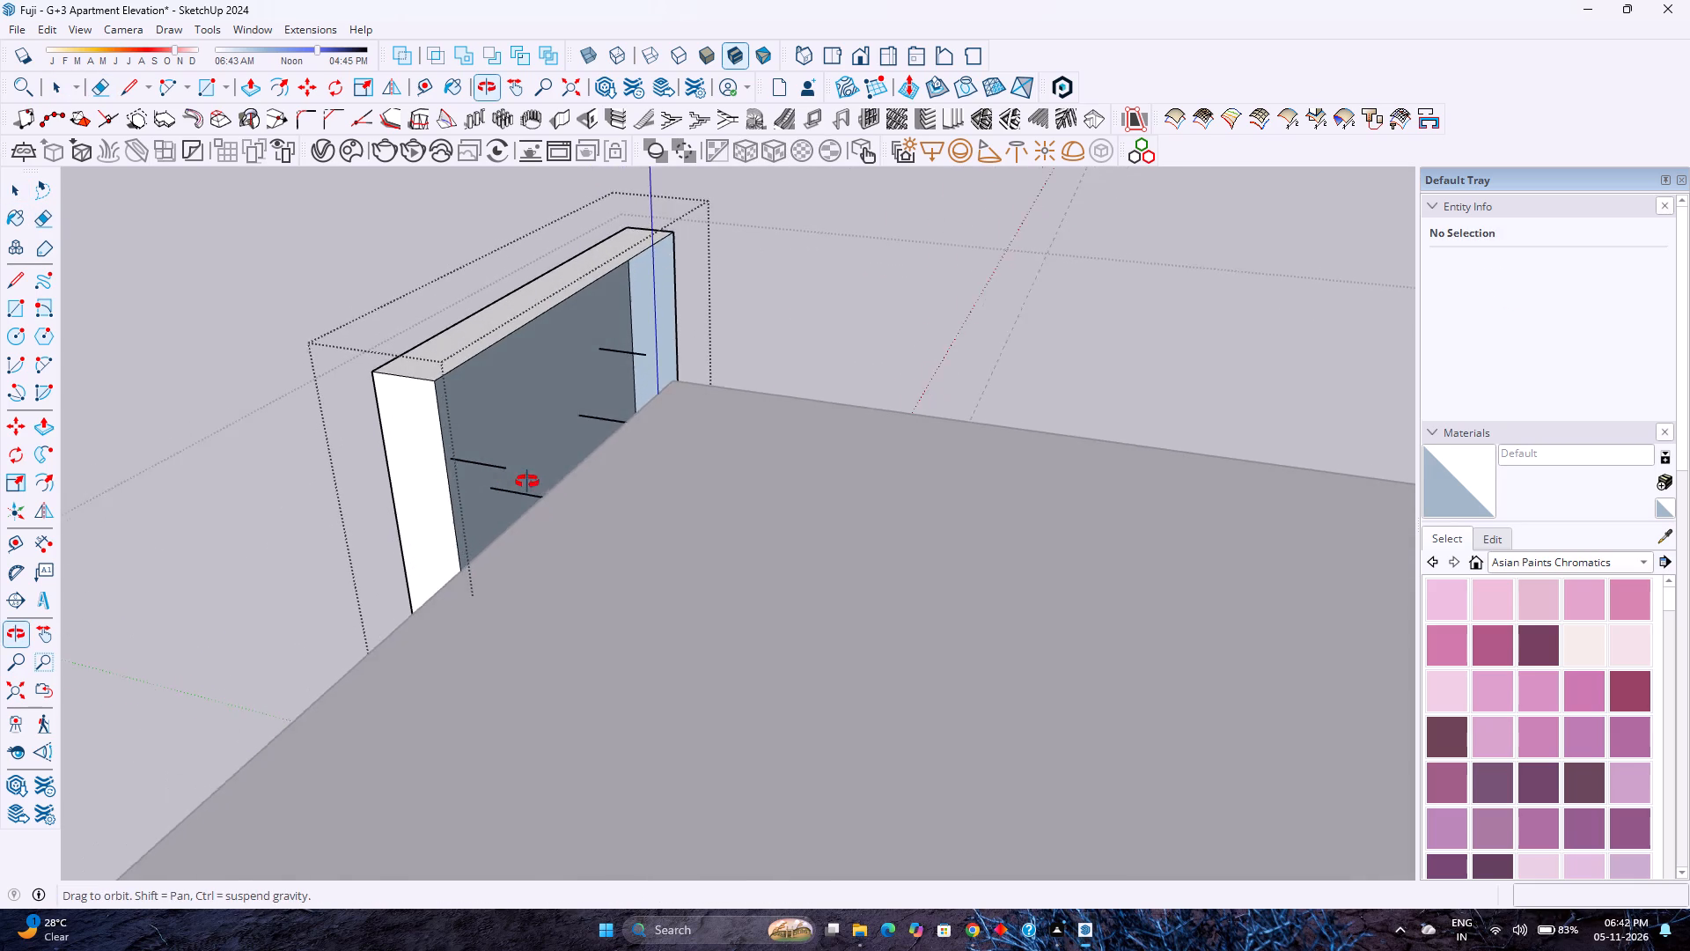
pyautogui.moveTo(527, 482); pyautogui.dragTo(542, 482, button='middle')
pyautogui.press('e')
pyautogui.click(525, 503)
pyautogui.click(525, 503)
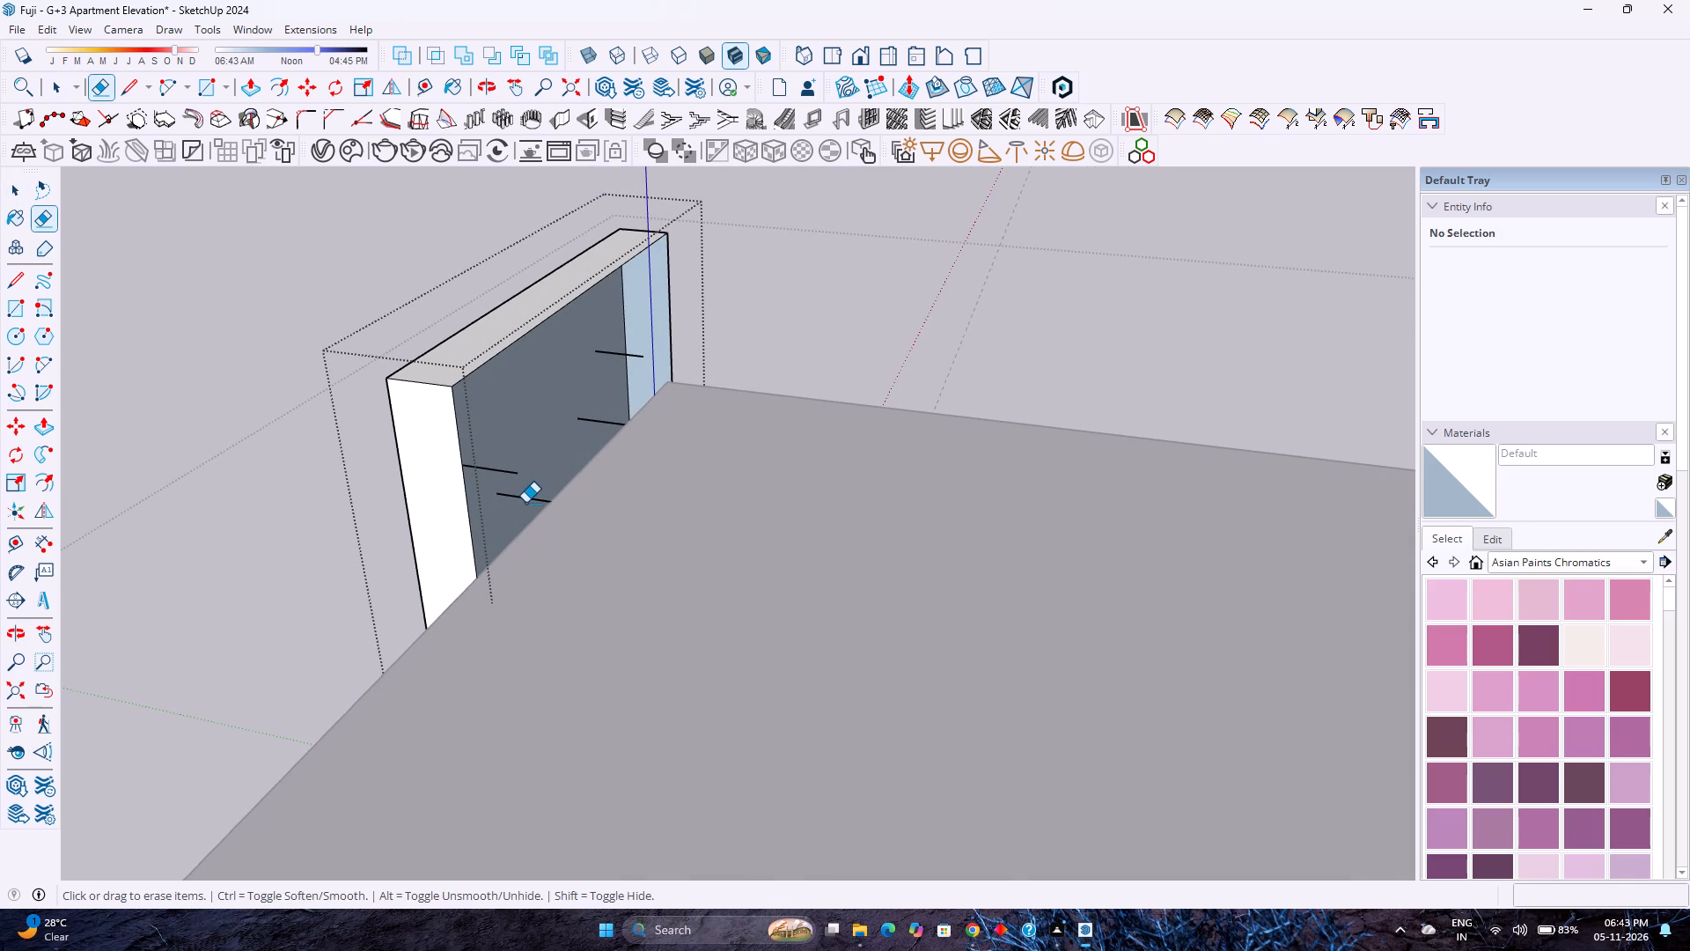
pyautogui.moveTo(532, 492); pyautogui.dragTo(532, 500)
pyautogui.moveTo(515, 462); pyautogui.dragTo(511, 478)
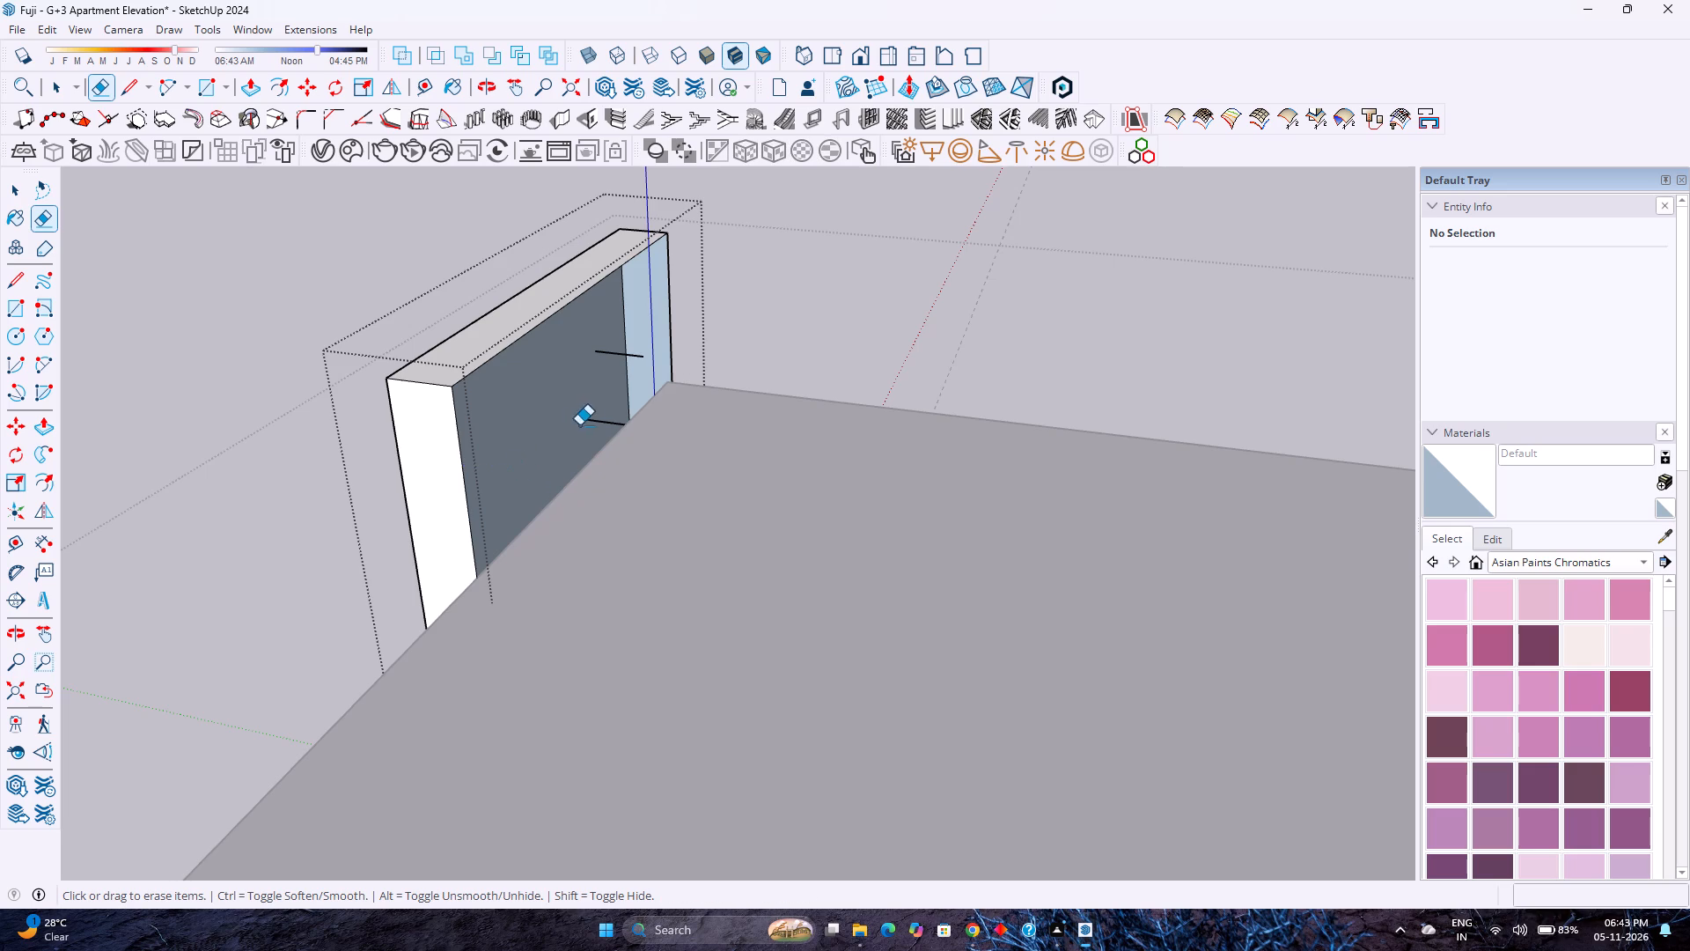
pyautogui.click(597, 420)
pyautogui.moveTo(611, 350); pyautogui.dragTo(611, 358)
pyautogui.click(47, 29)
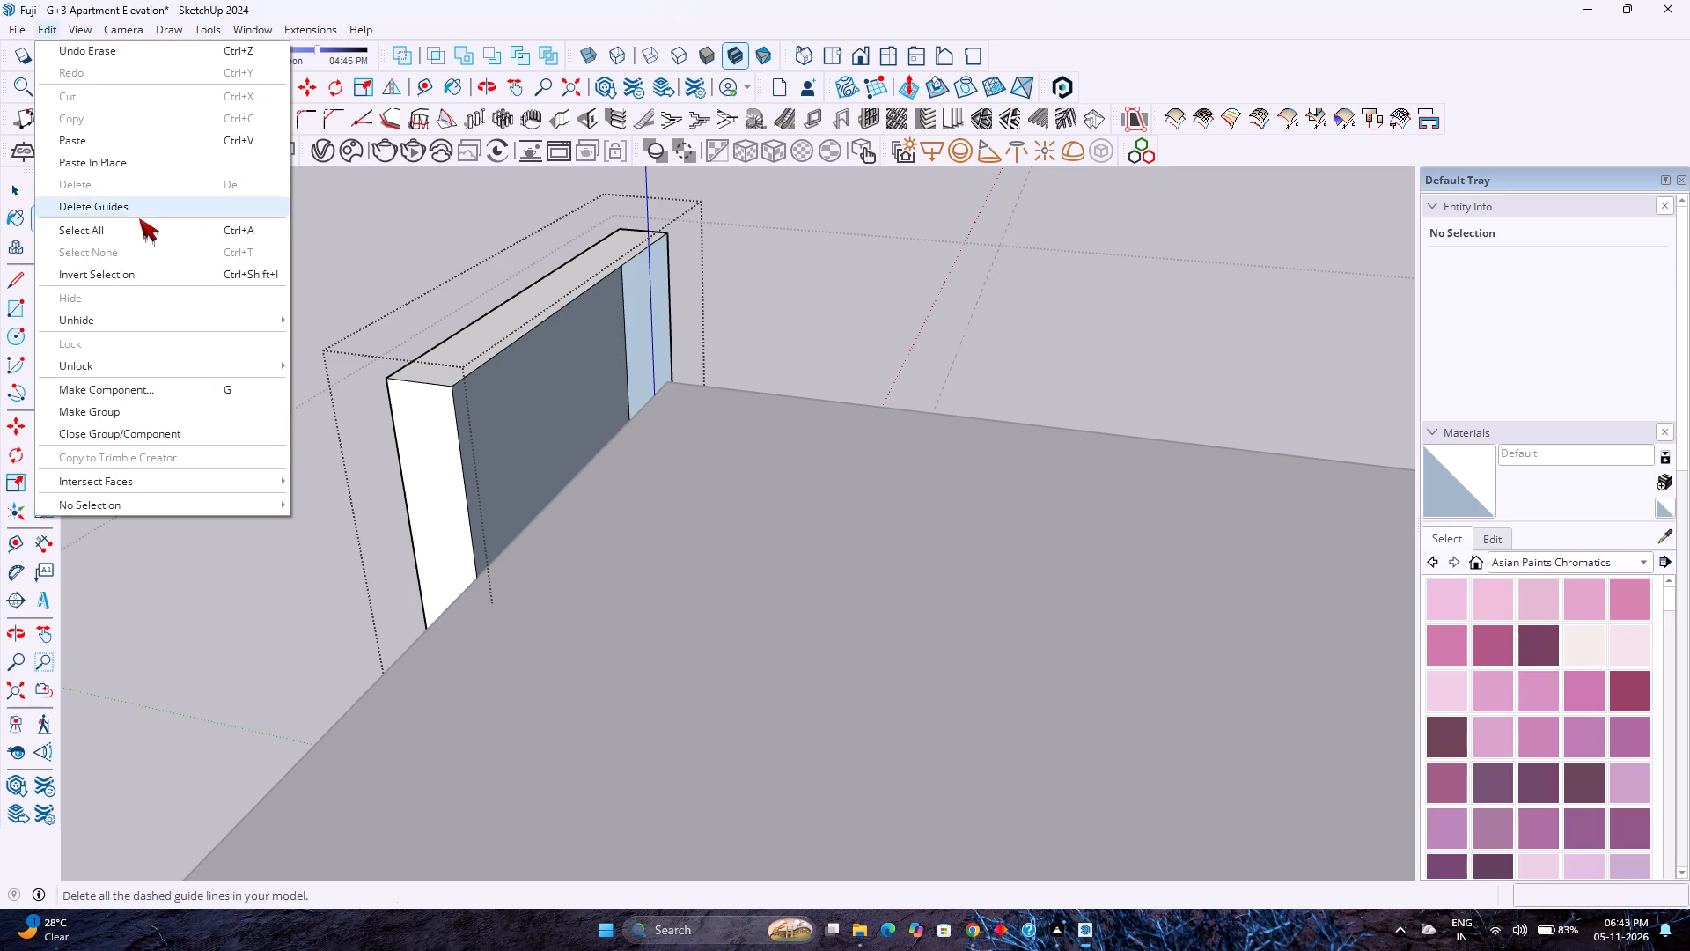
pyautogui.click(331, 356)
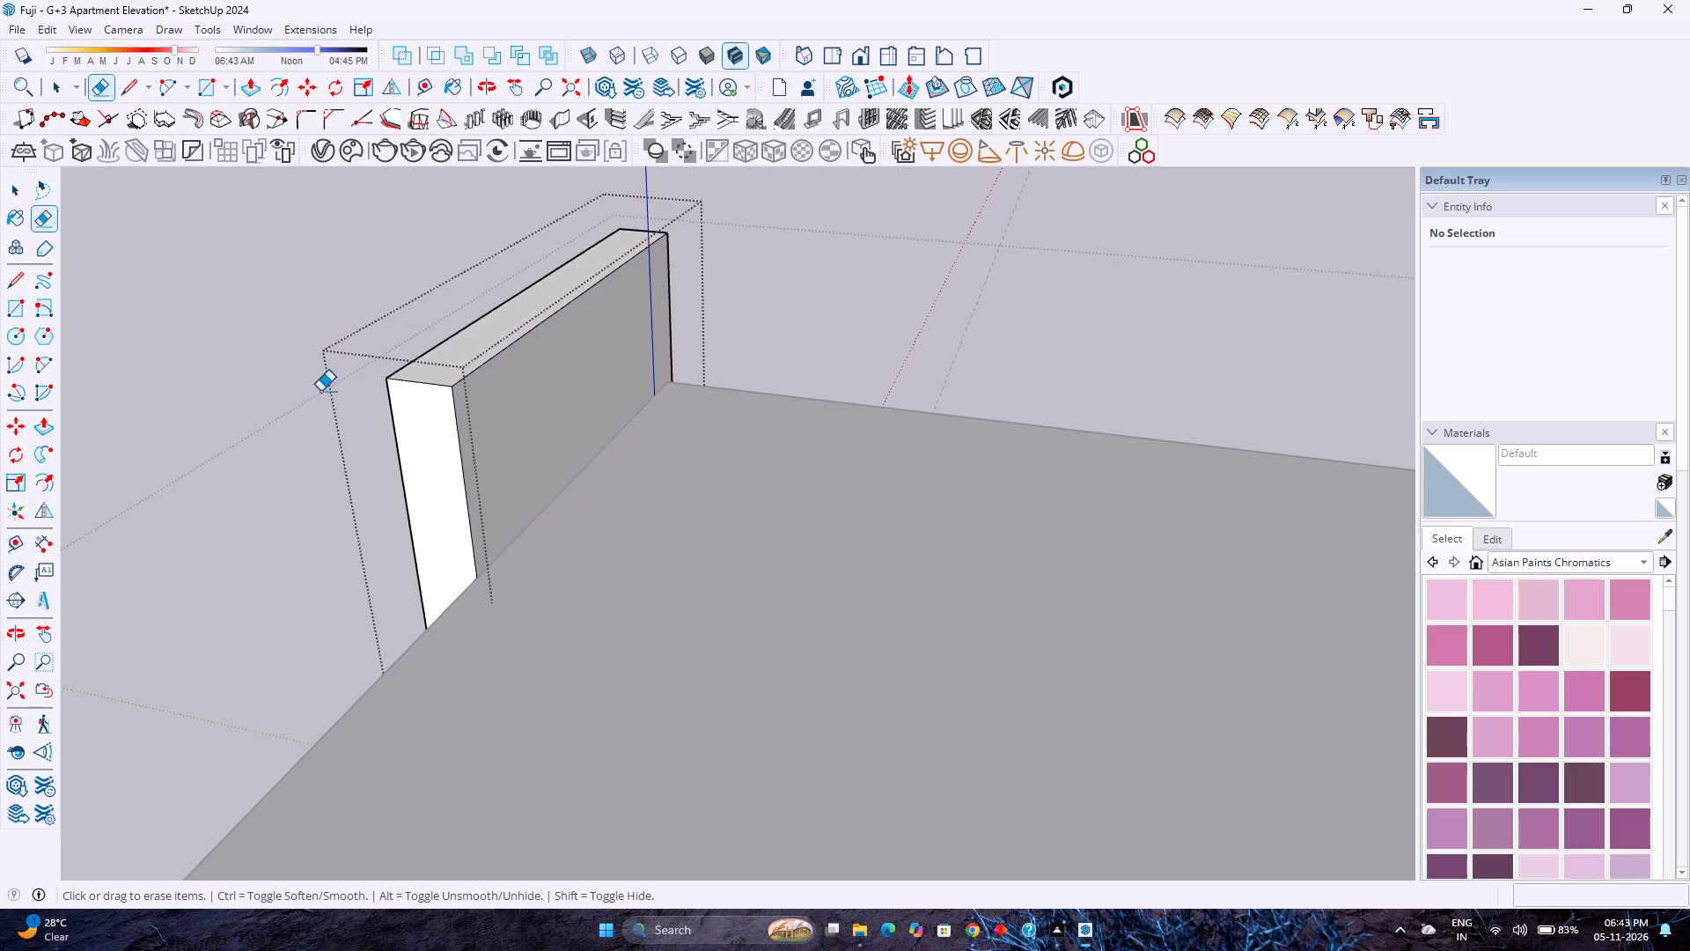
# Place two vertical guides on the upper panel's front face, 1' 6" in from each side edge, in line with the opening's sides.
pyautogui.scroll(-3, 319, 498)
pyautogui.moveTo(319, 500); pyautogui.dragTo(708, 531, button='middle')
pyautogui.press('c')
pyautogui.press('space')
pyautogui.scroll(-5, 743, 508)
pyautogui.moveTo(625, 561); pyautogui.dragTo(852, 496, button='middle')
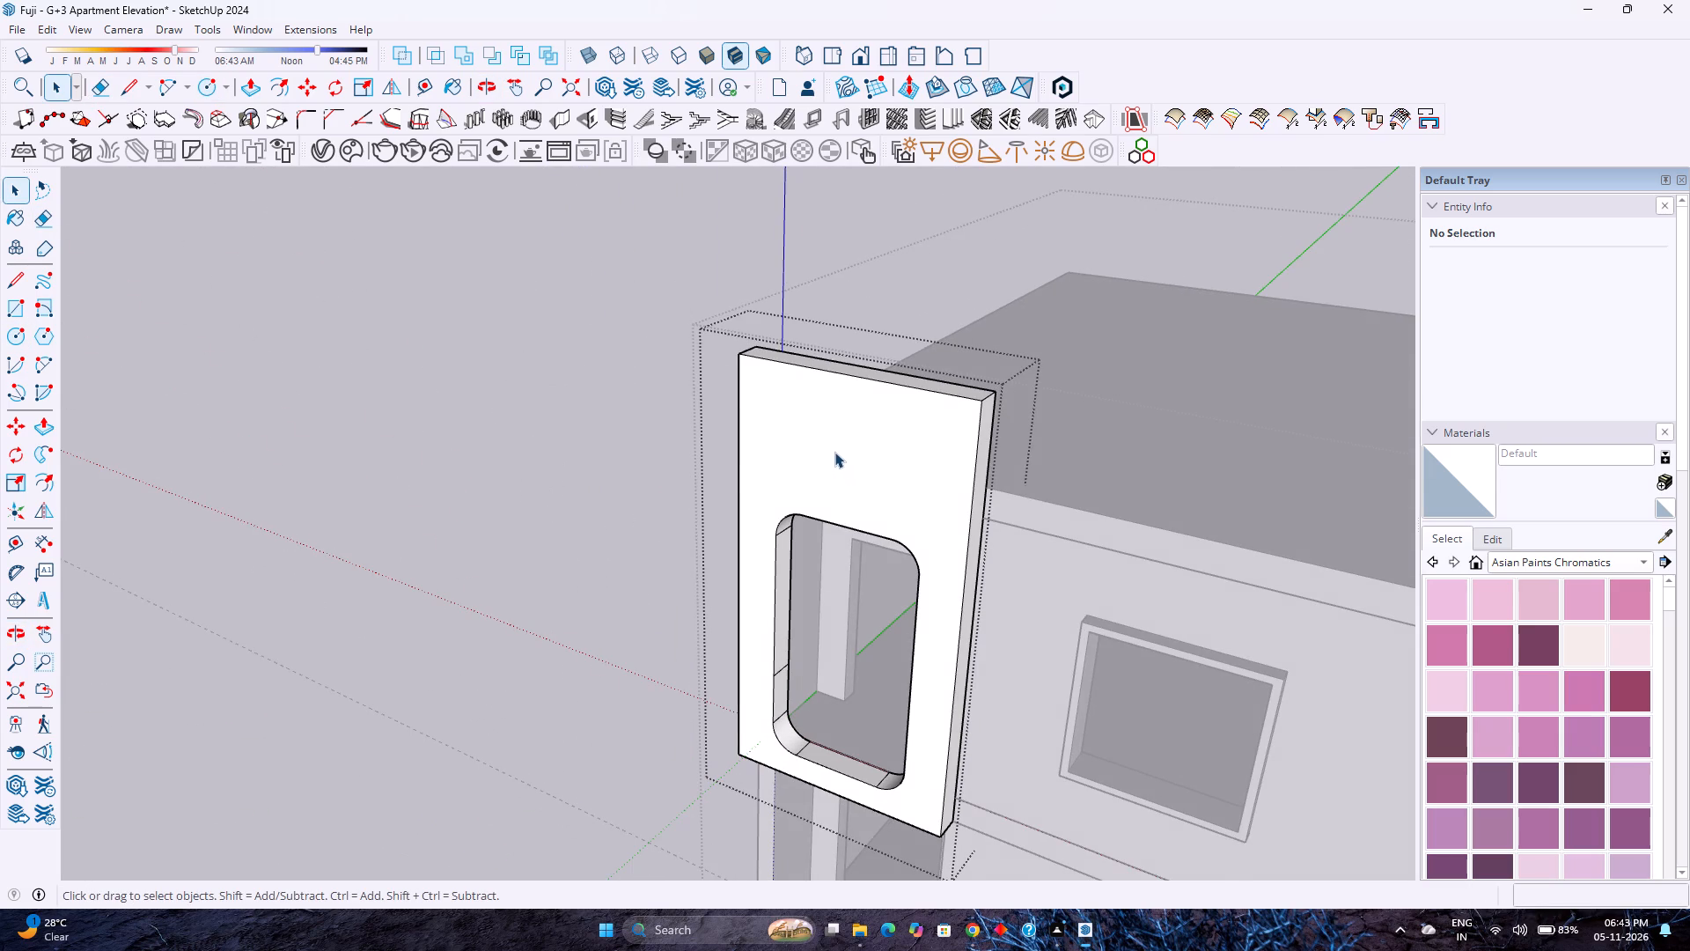
pyautogui.scroll(-2, 834, 452)
pyautogui.keyDown('shift'); pyautogui.moveTo(819, 442); pyautogui.dragTo(716, 635, button='middle'); pyautogui.keyUp('shift')
pyautogui.moveTo(659, 619); pyautogui.dragTo(811, 490, button='middle')
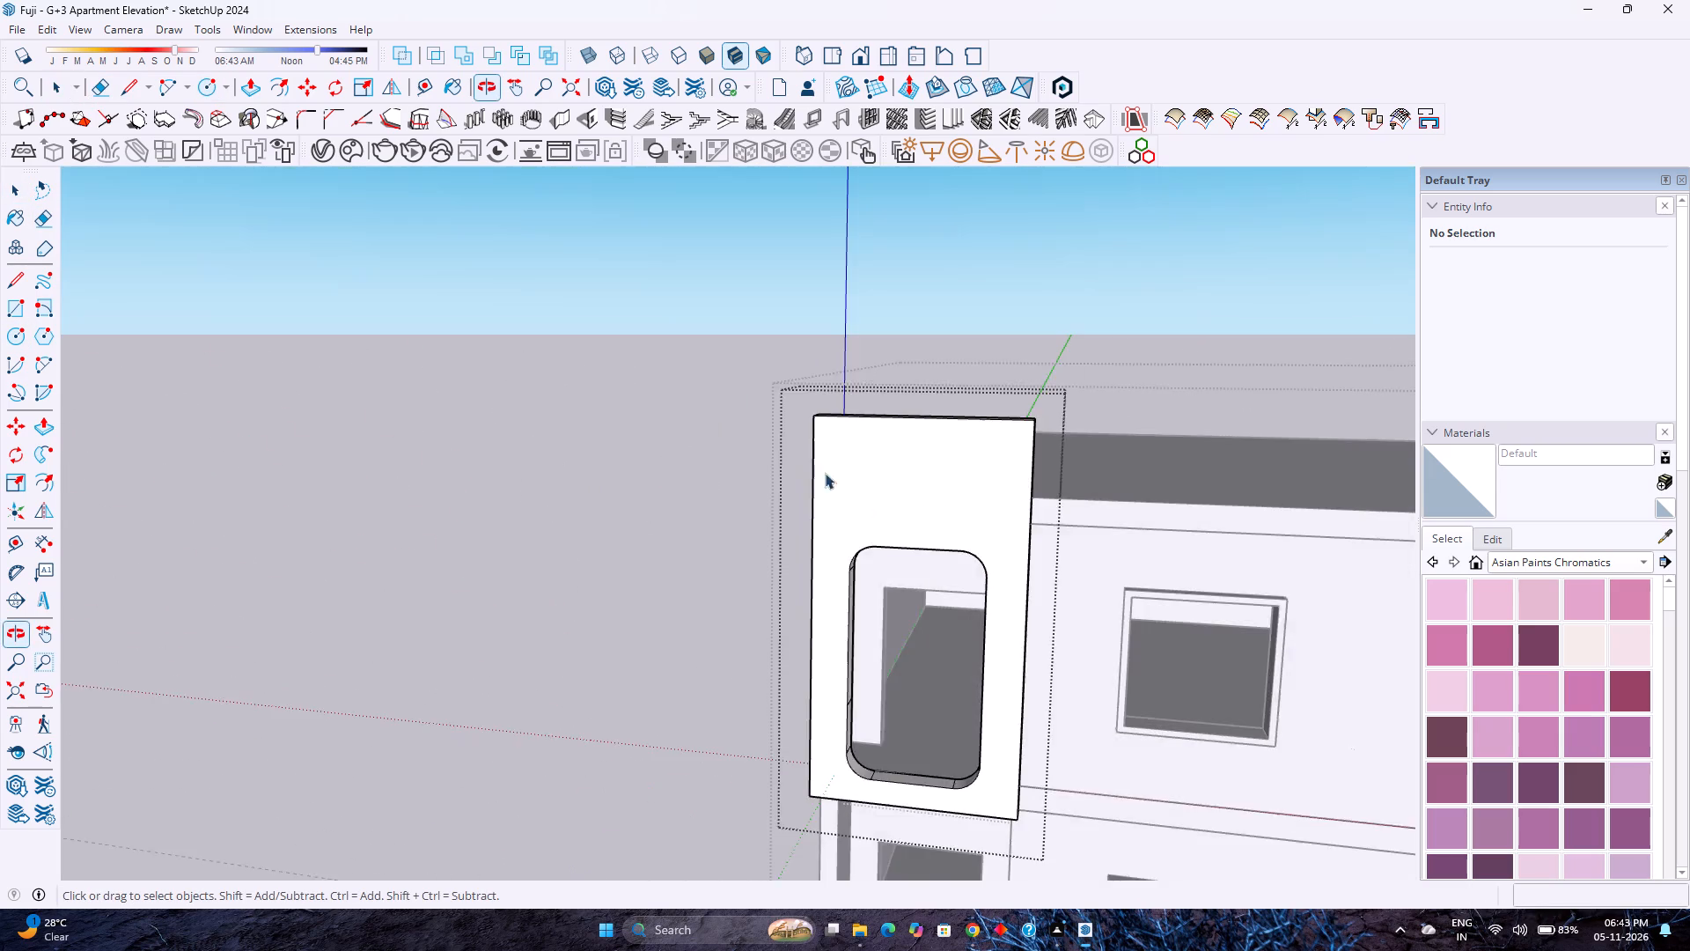
pyautogui.scroll(-7, 833, 461)
pyautogui.keyDown('shift'); pyautogui.middleClick(845, 478); pyautogui.keyUp('shift')
pyautogui.keyDown('shift'); pyautogui.moveTo(844, 478); pyautogui.dragTo(712, 482, button='middle'); pyautogui.keyUp('shift')
pyautogui.scroll(-2, 699, 464)
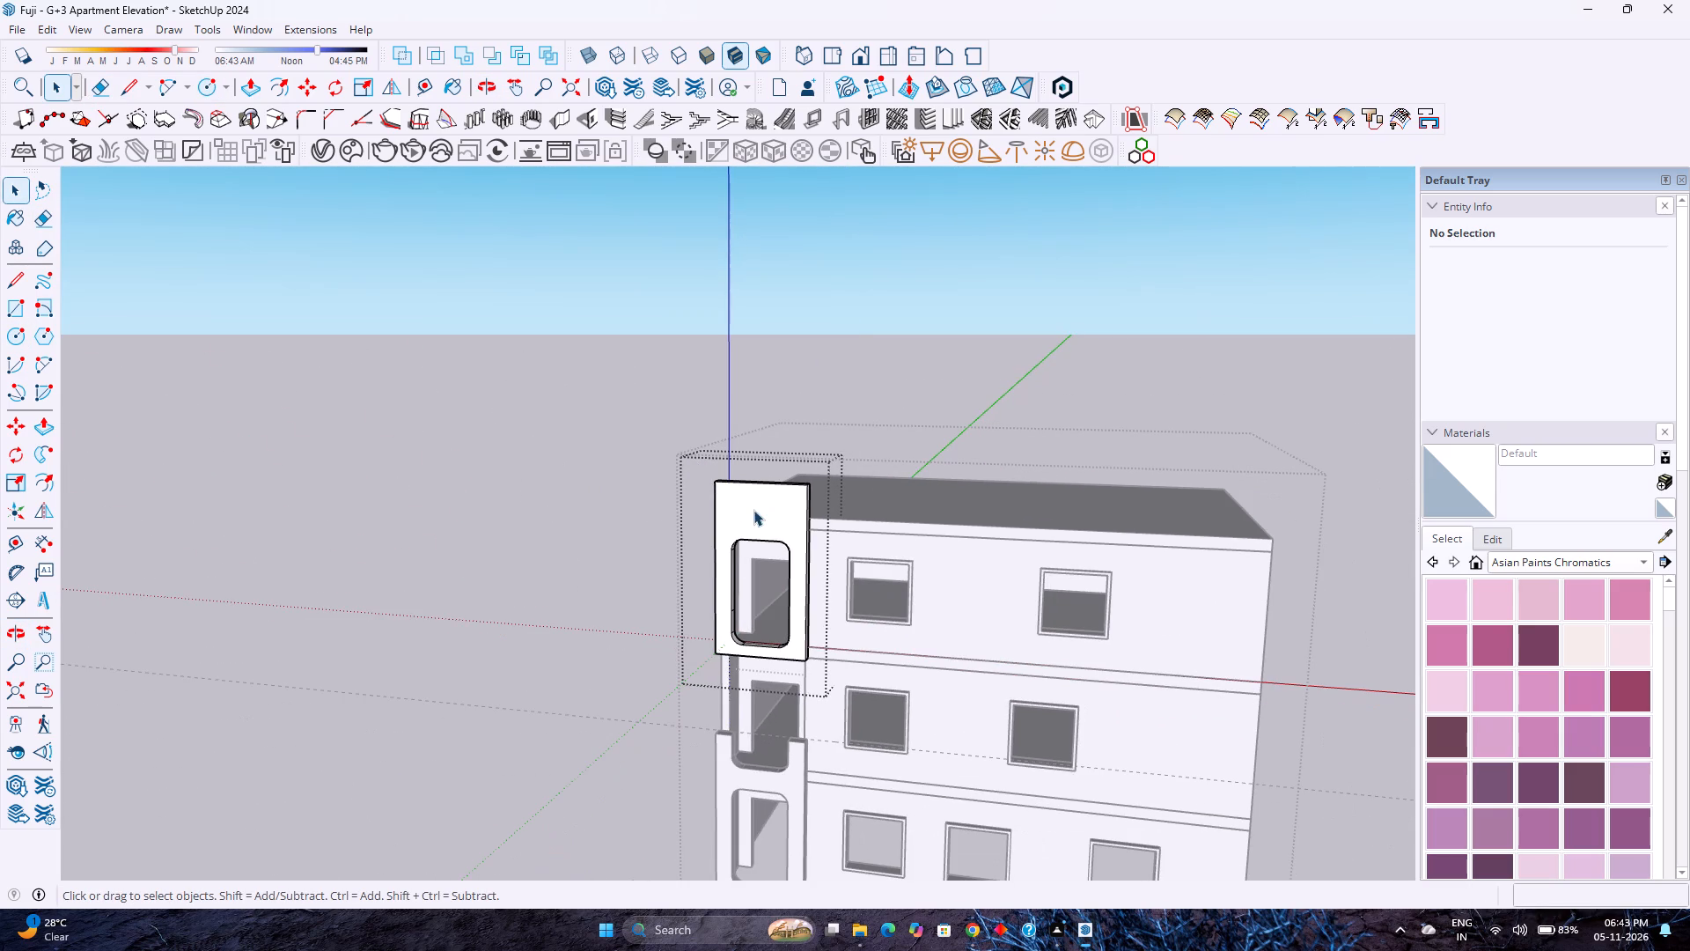
pyautogui.click(426, 86)
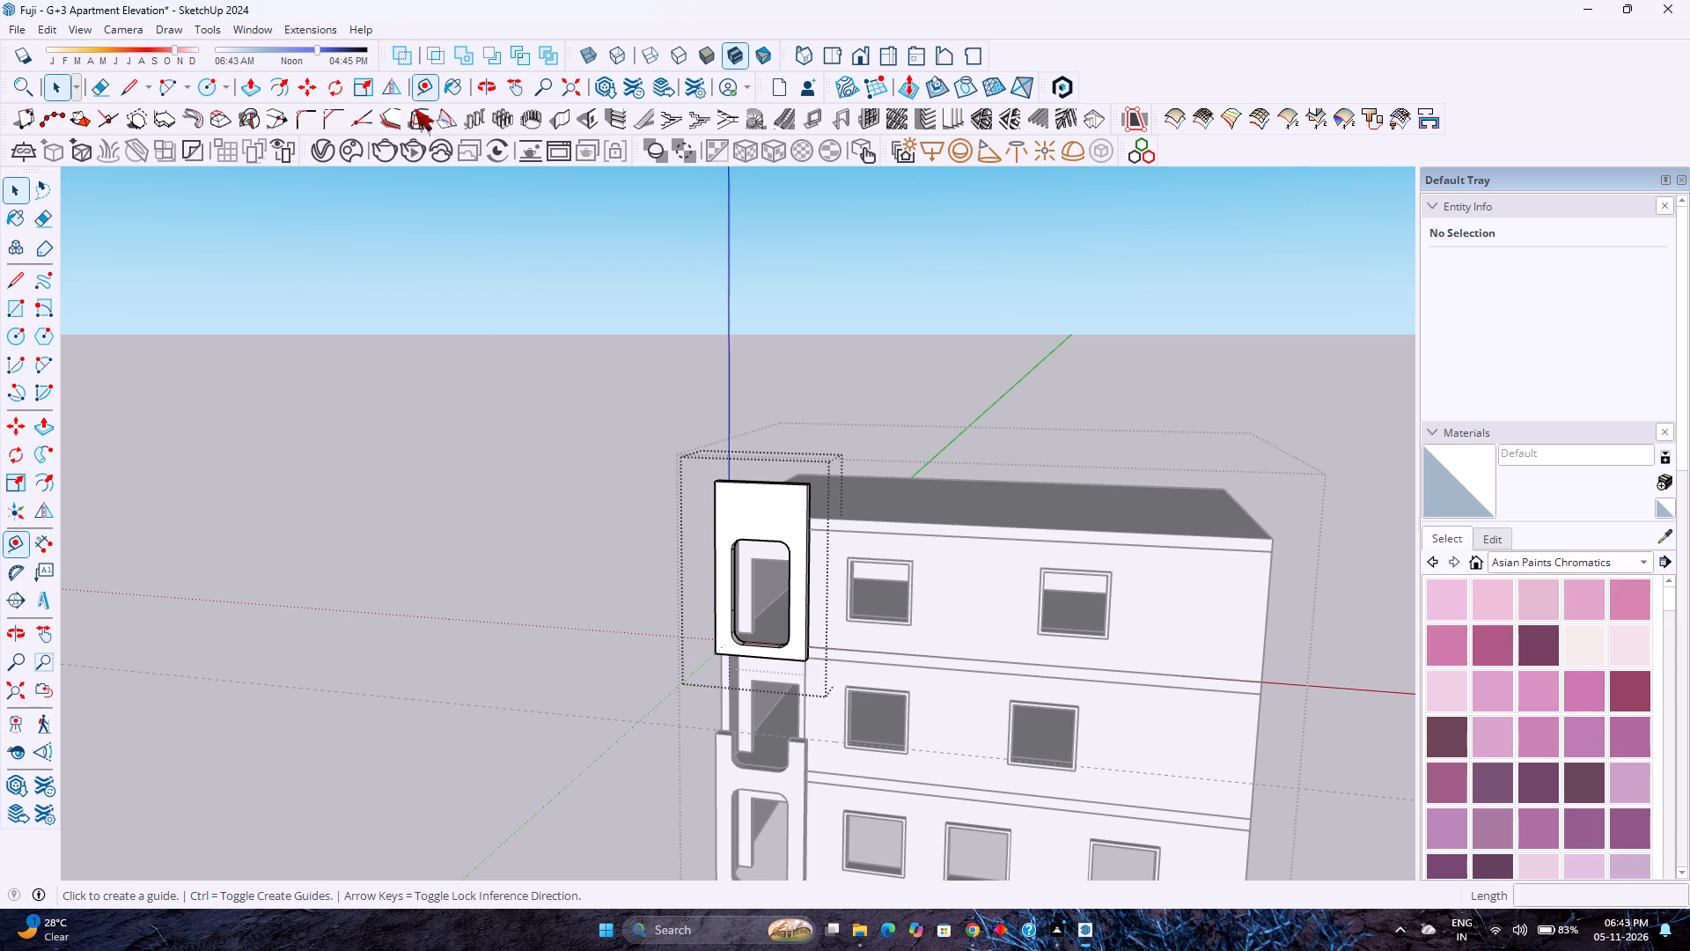
pyautogui.click(714, 525)
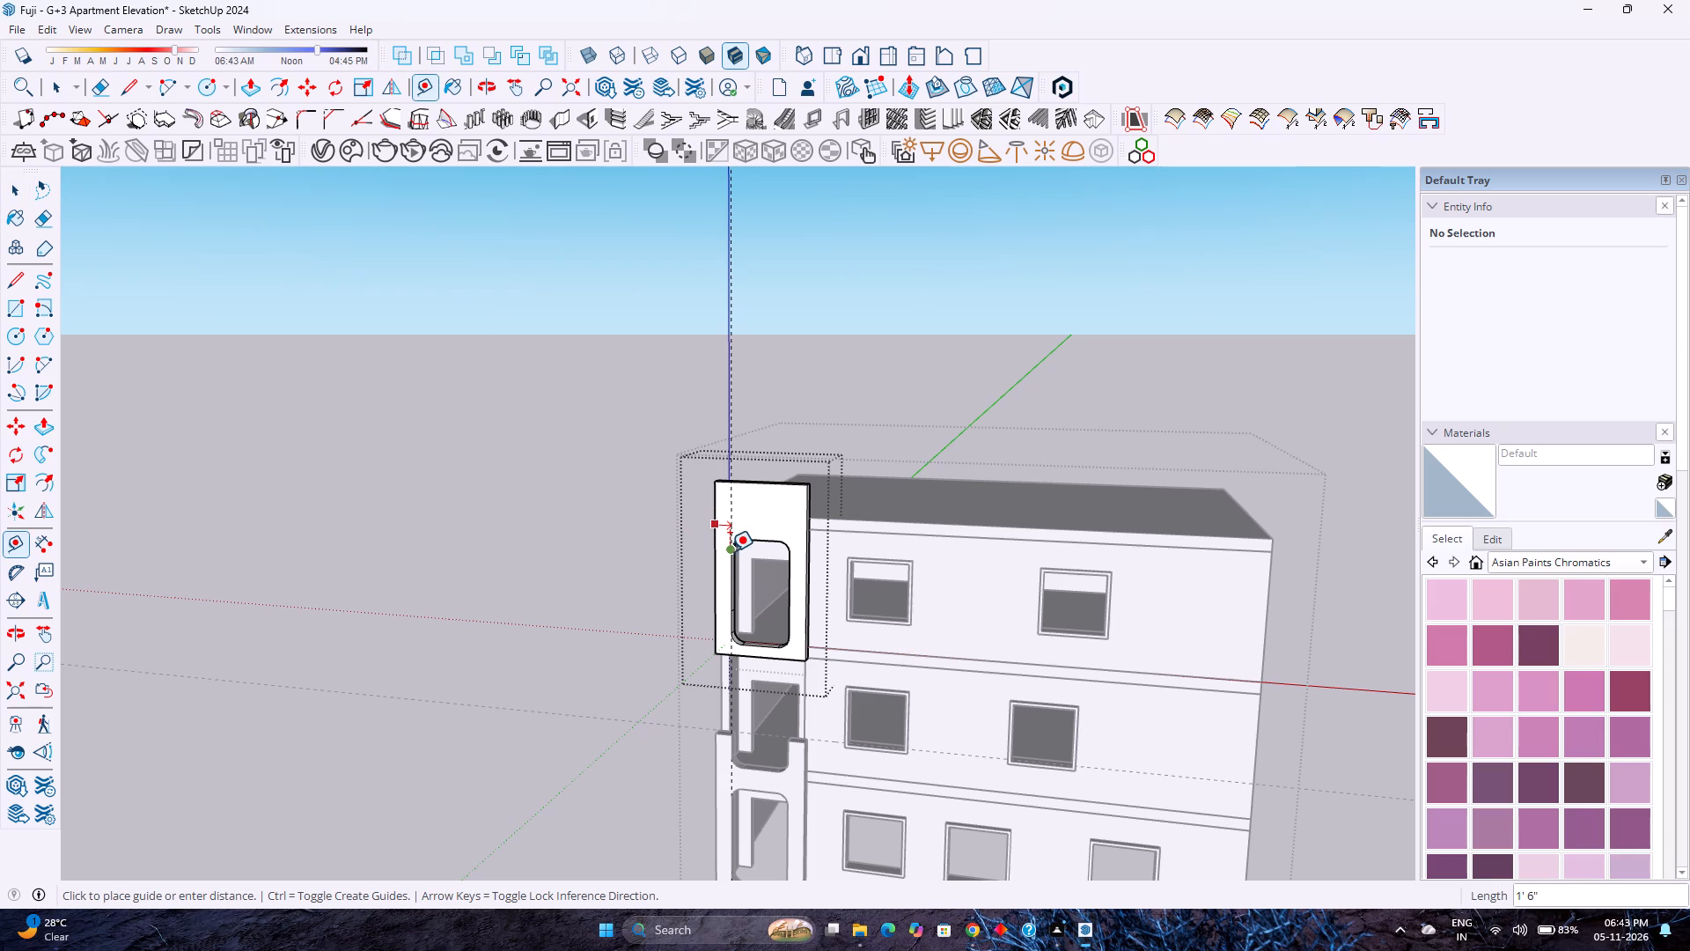
pyautogui.click(730, 551)
pyautogui.click(806, 530)
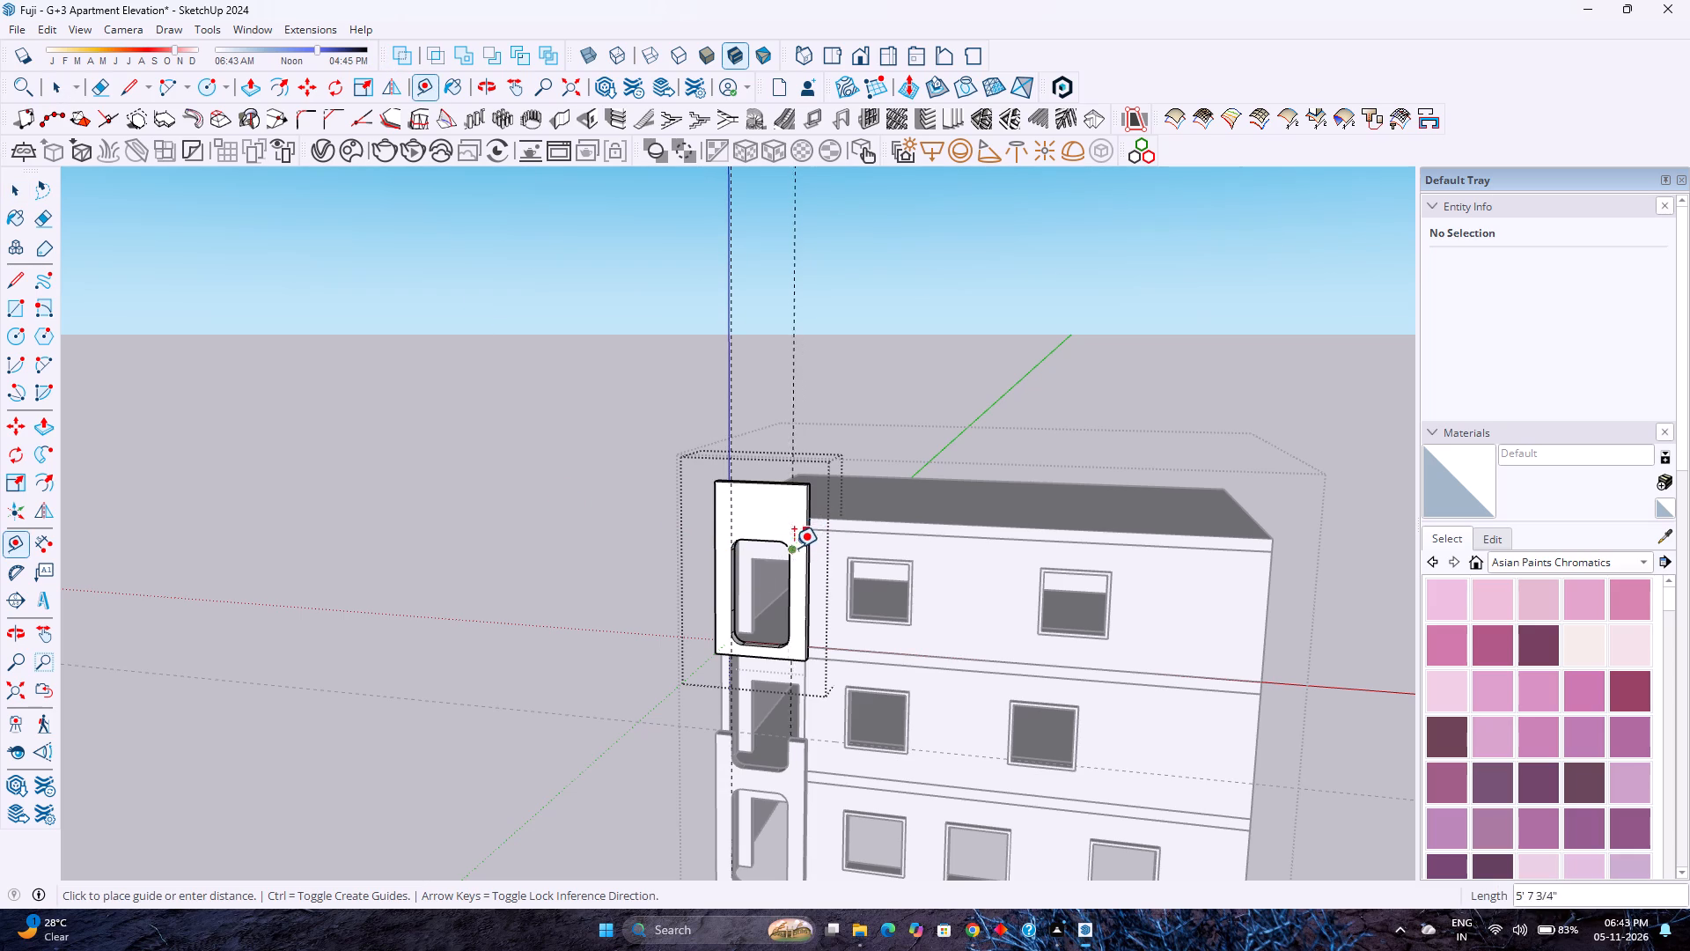
pyautogui.scroll(8, 787, 551)
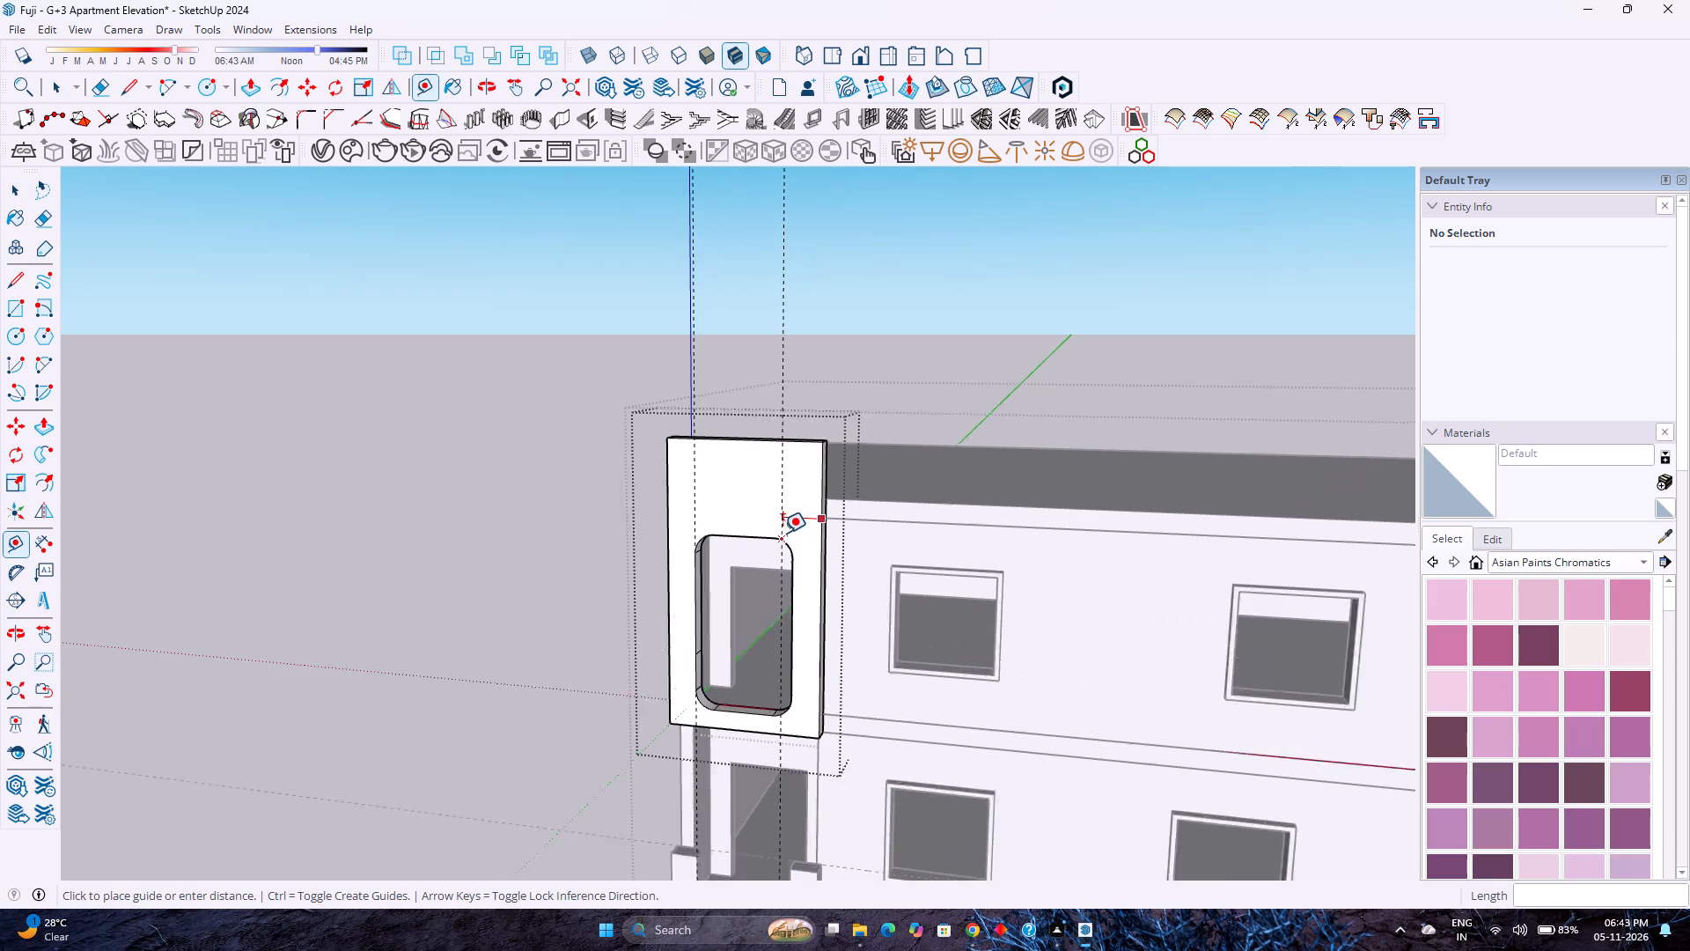
pyautogui.press('Right')
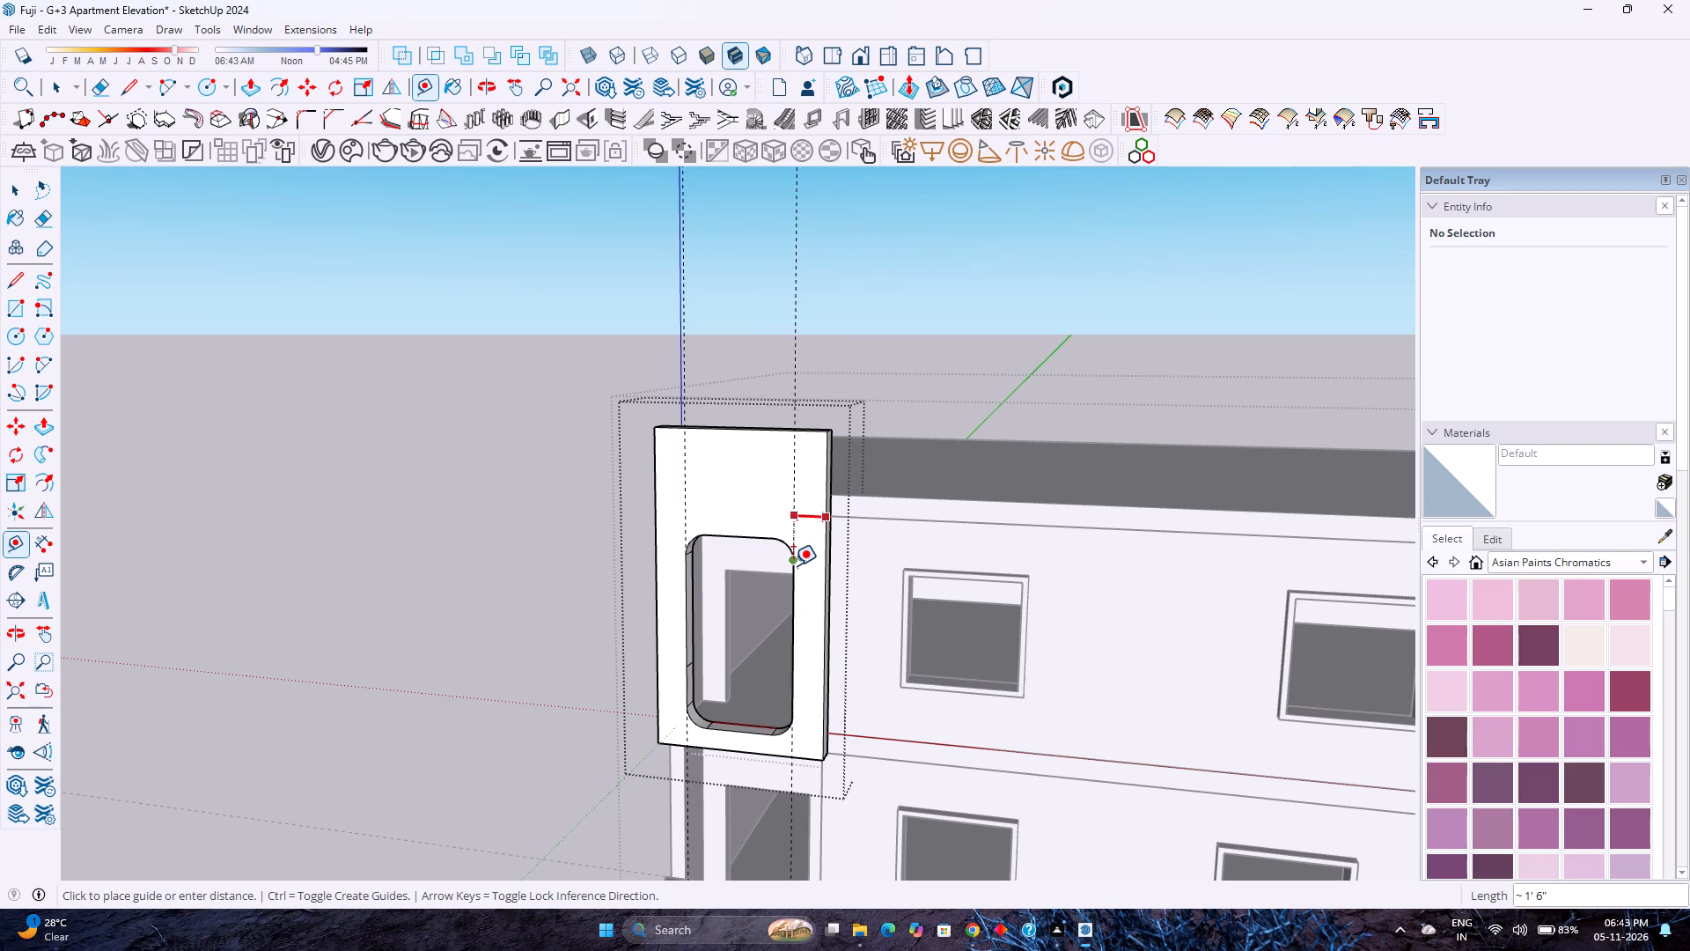
pyautogui.click(793, 565)
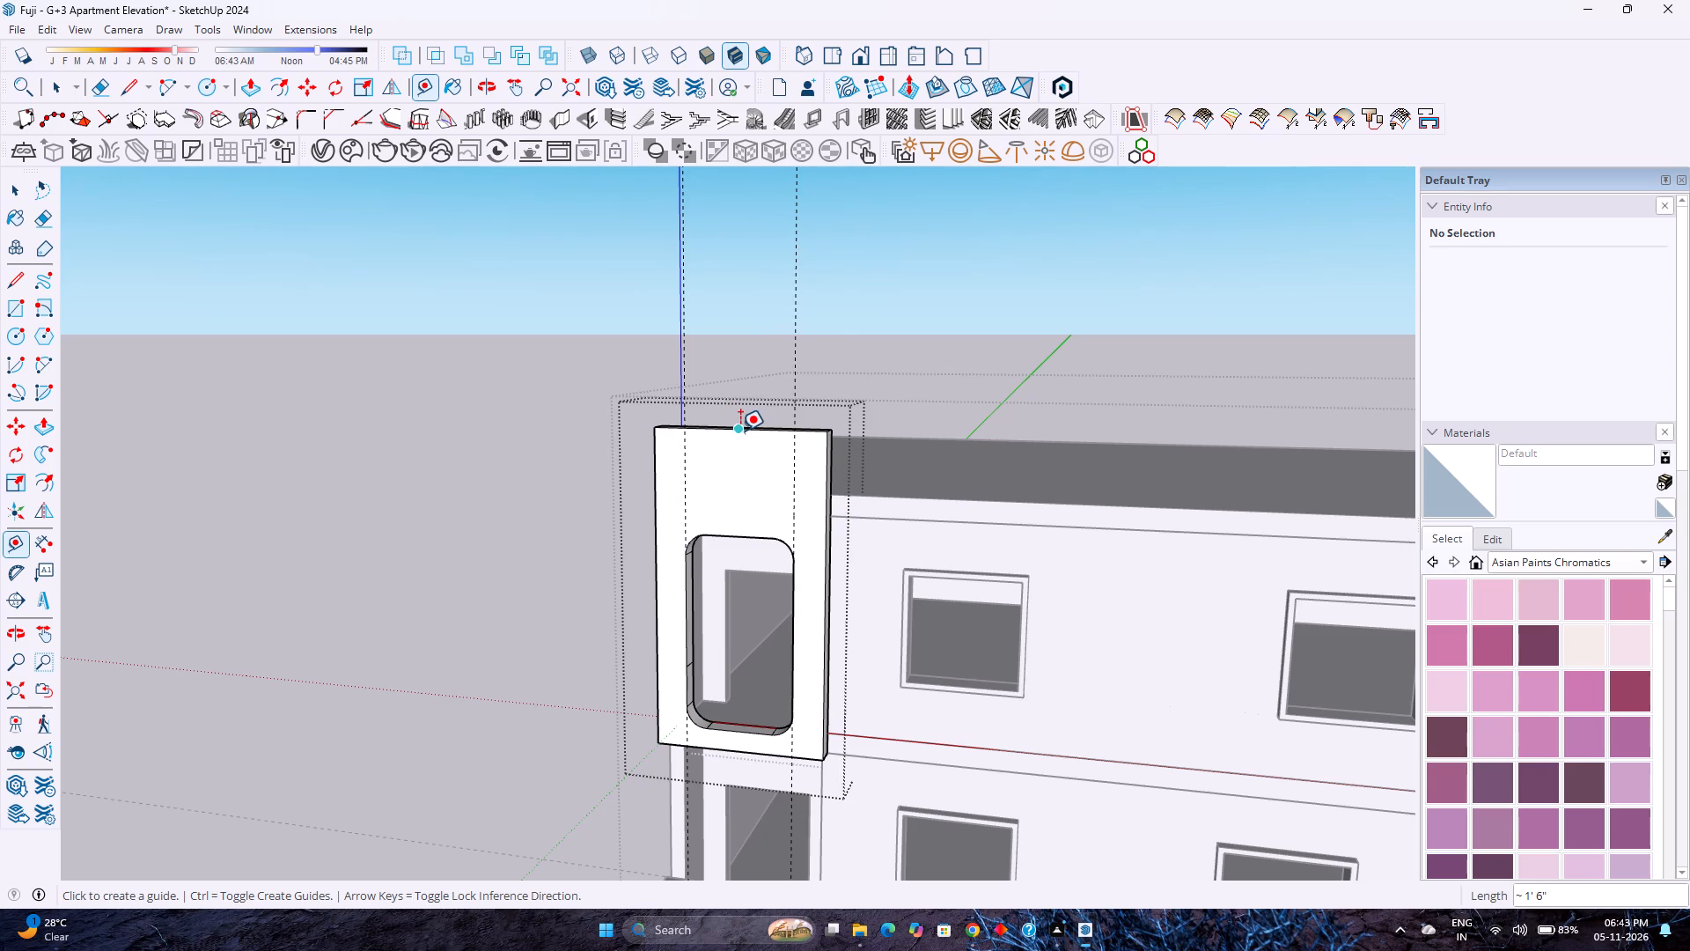
# Place a horizontal guide 2' below the upper panel's top edge.
pyautogui.click(740, 431)
pyautogui.press('2')
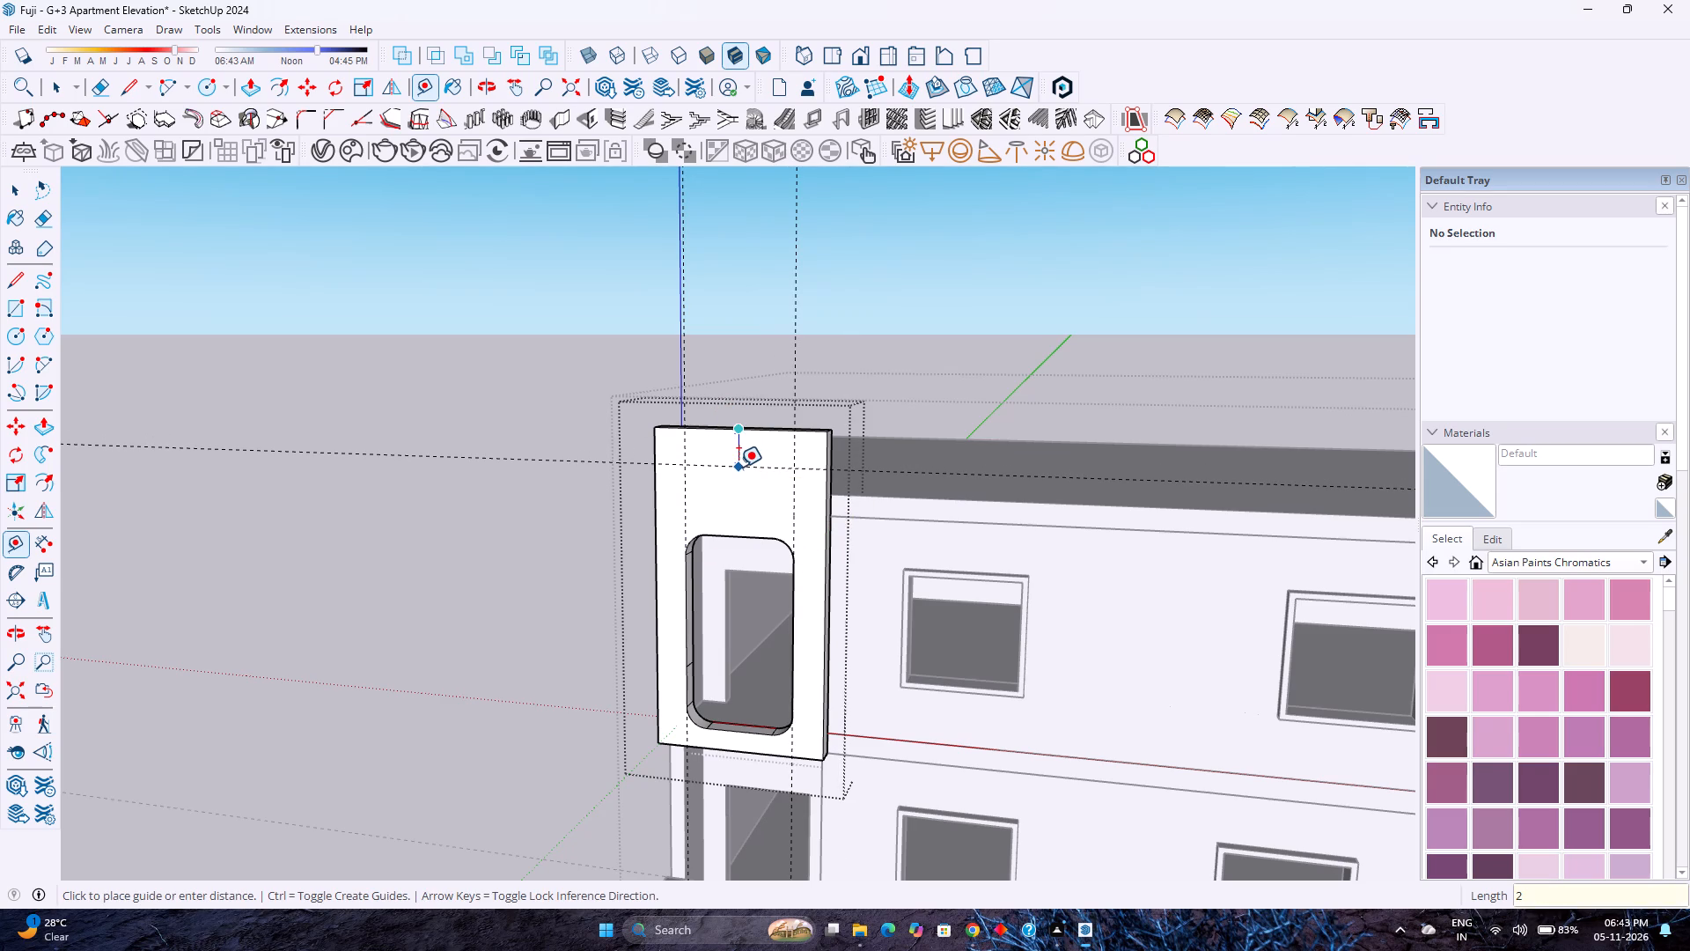
pyautogui.press('Return')
pyautogui.press('Return')
pyautogui.press('2')
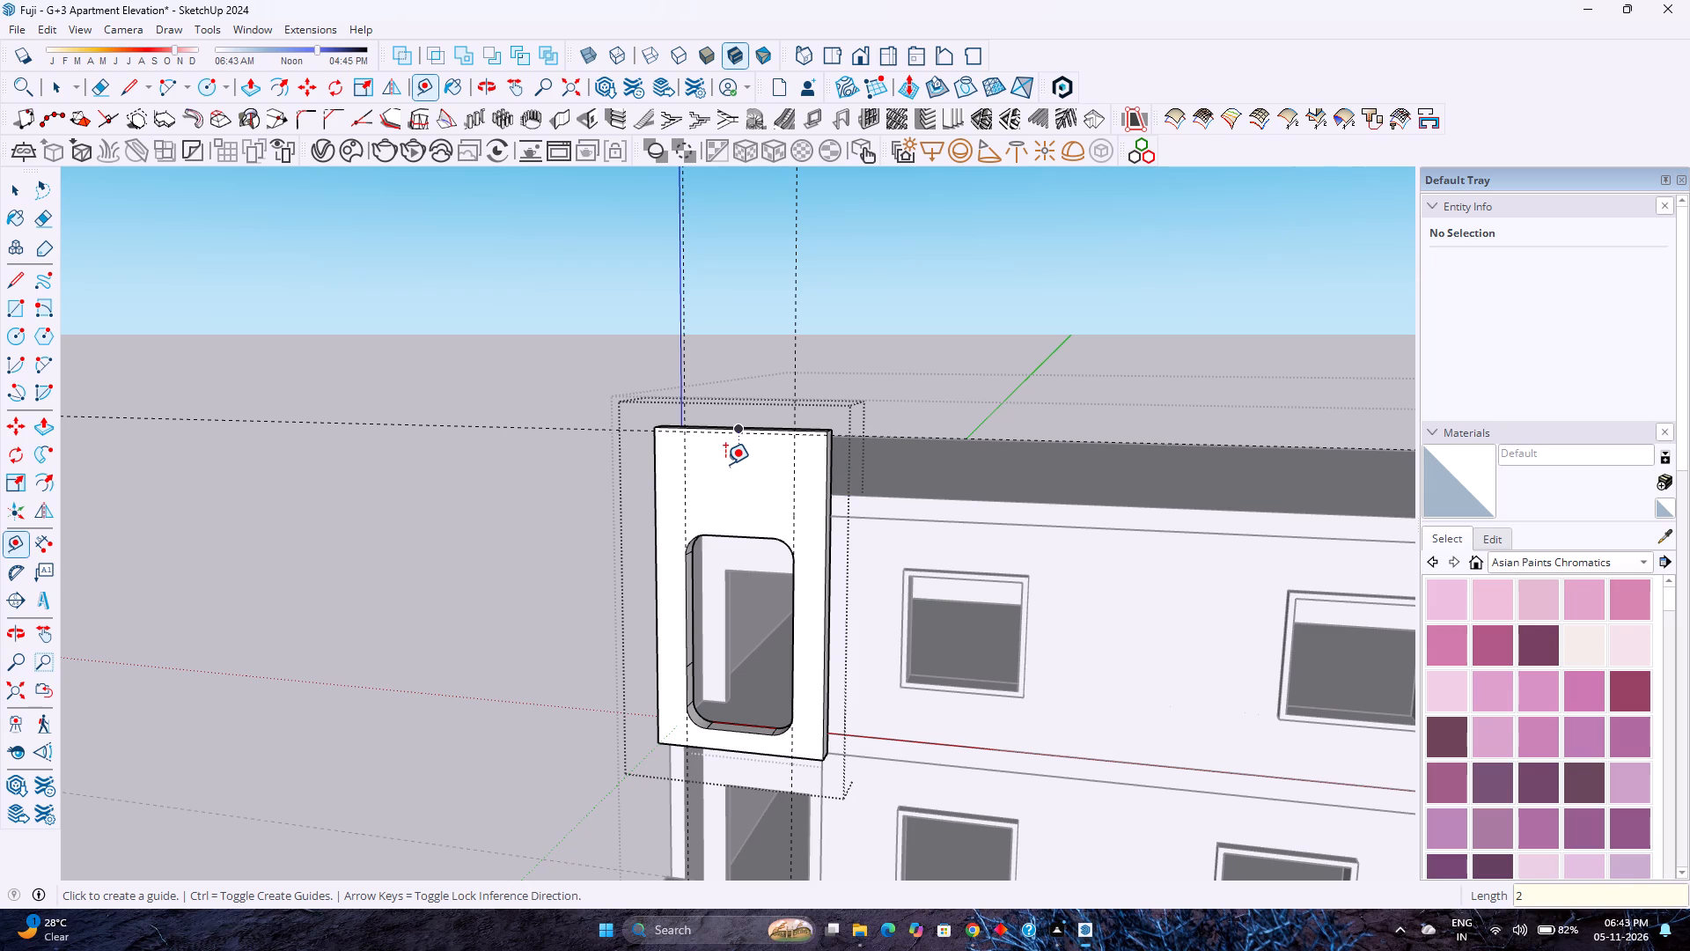
pyautogui.press("'")
pyautogui.press('Return')
# Draw a 2-point arc with a 2' 6" chord across each top corner of the upper panel, between the guide intersections on its edges.
pyautogui.scroll(6, 608, 449)
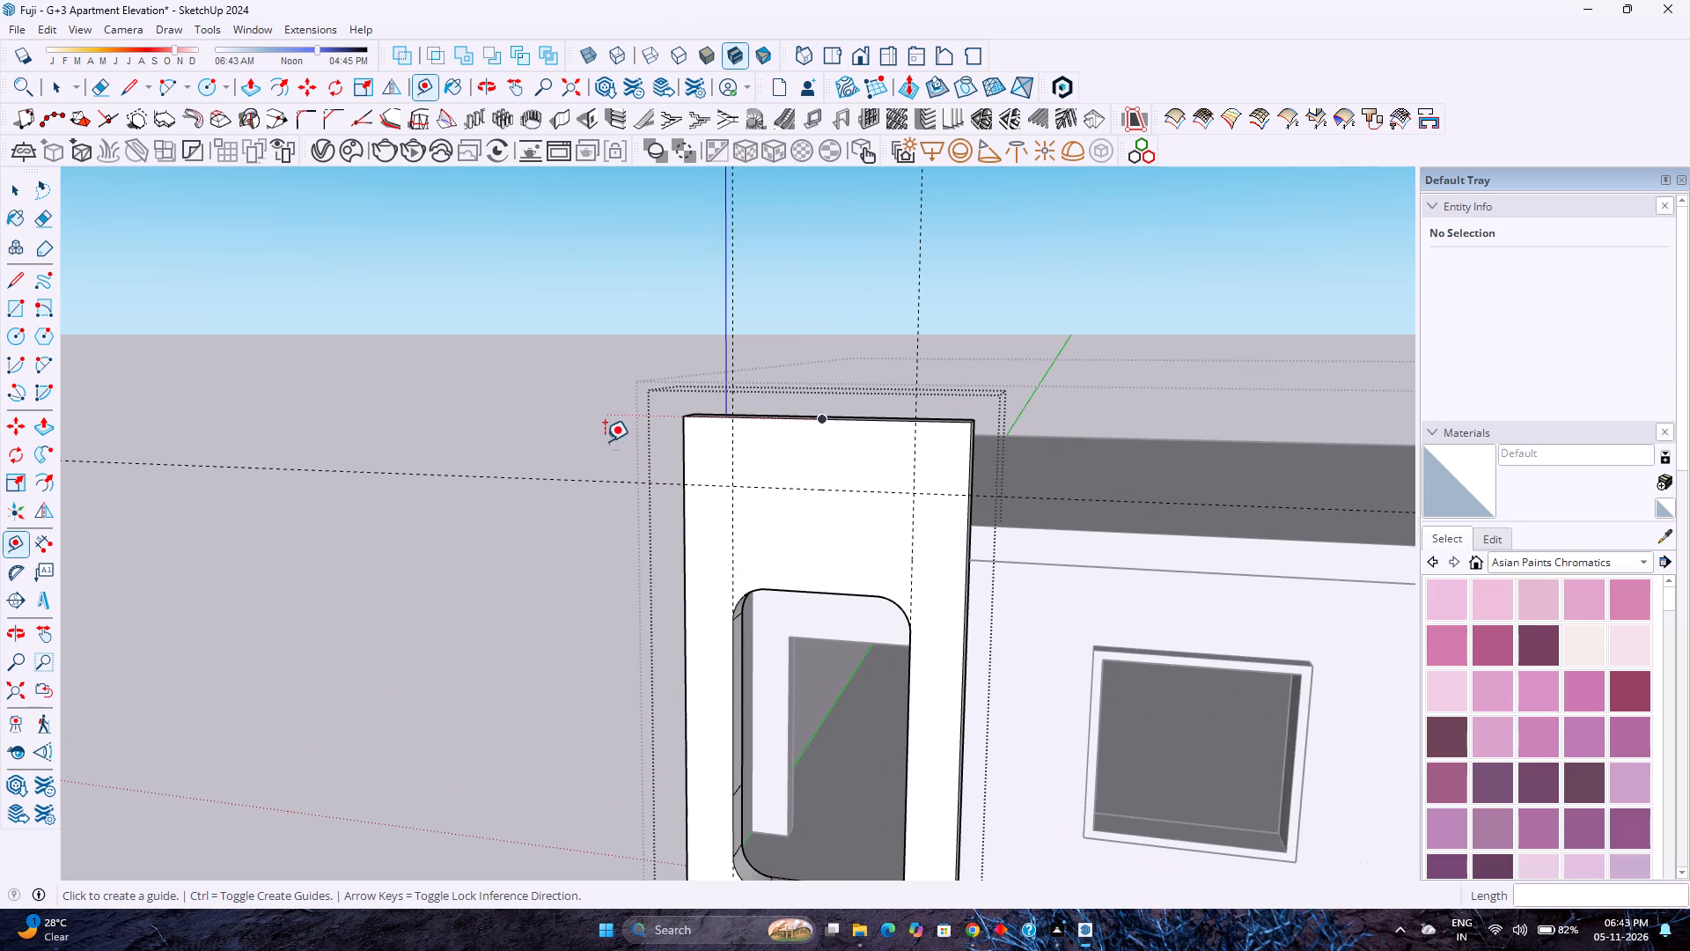
pyautogui.press('a')
pyautogui.click(685, 483)
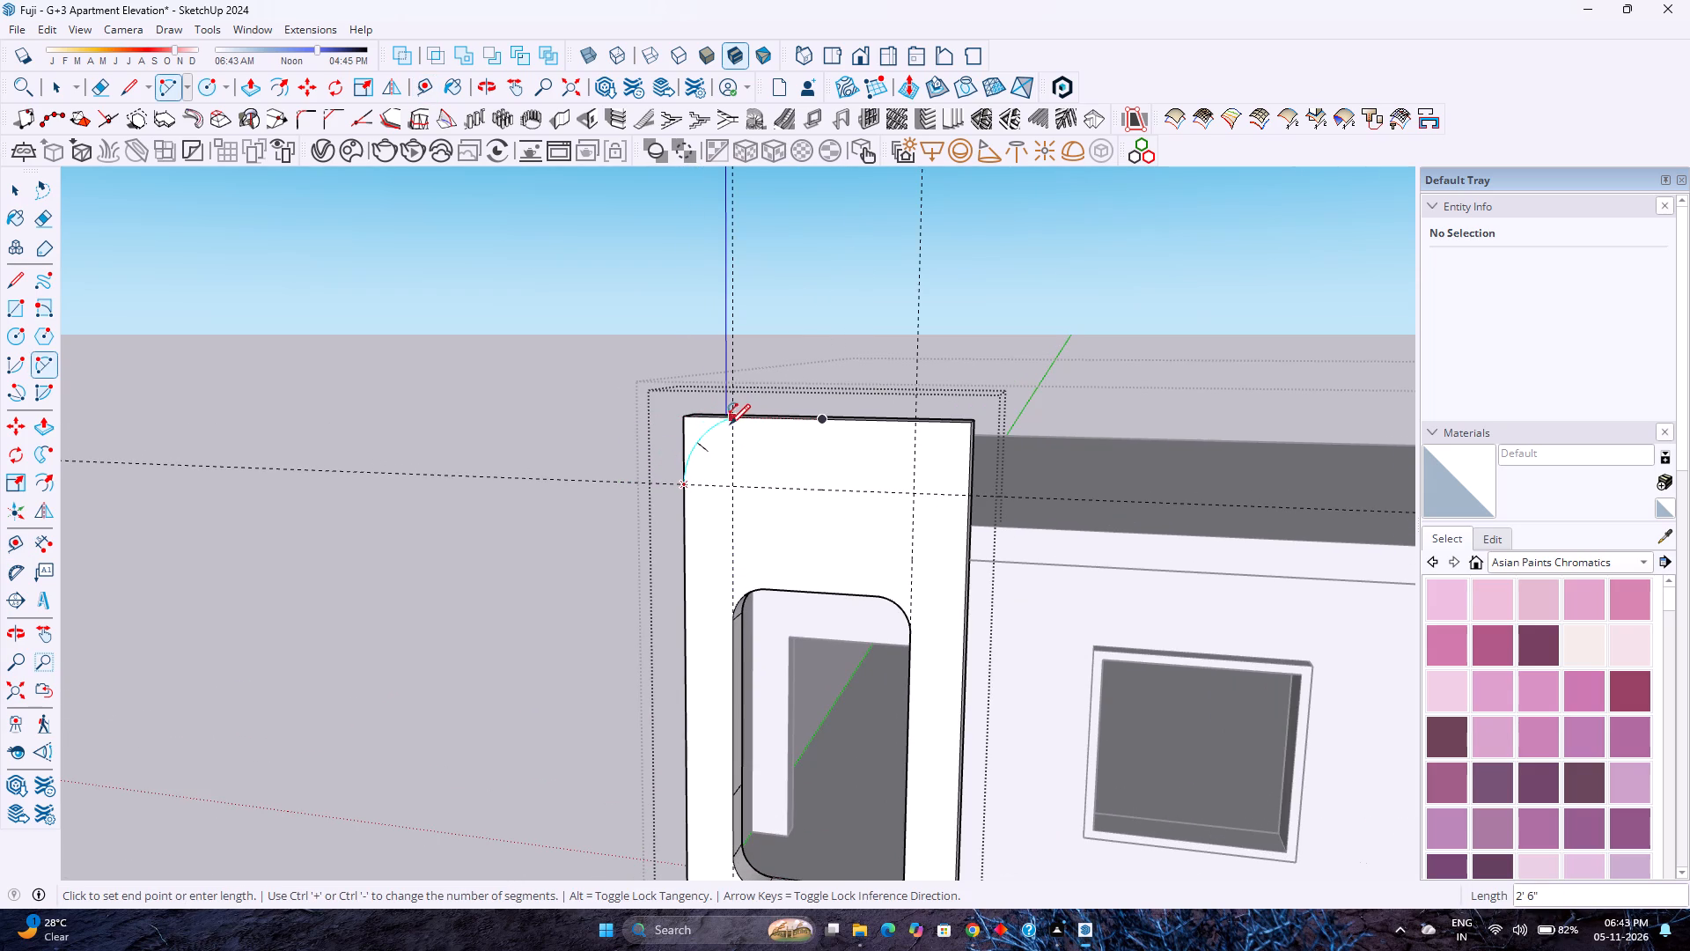
pyautogui.doubleClick(733, 423)
pyautogui.press('Escape')
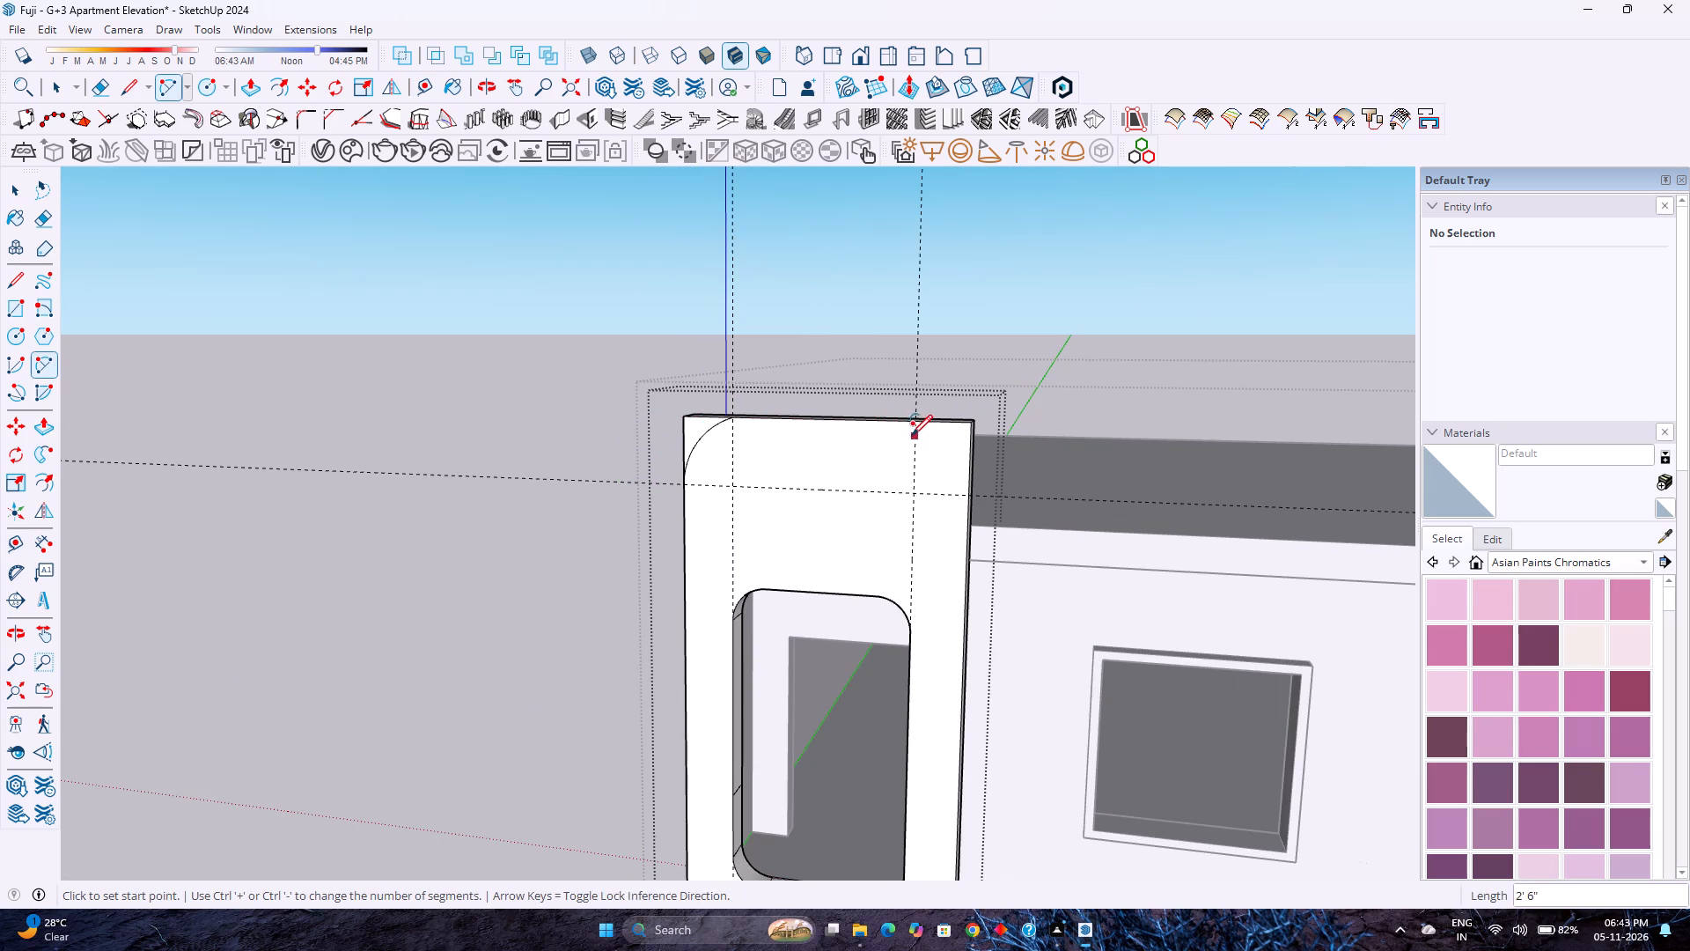
pyautogui.click(919, 426)
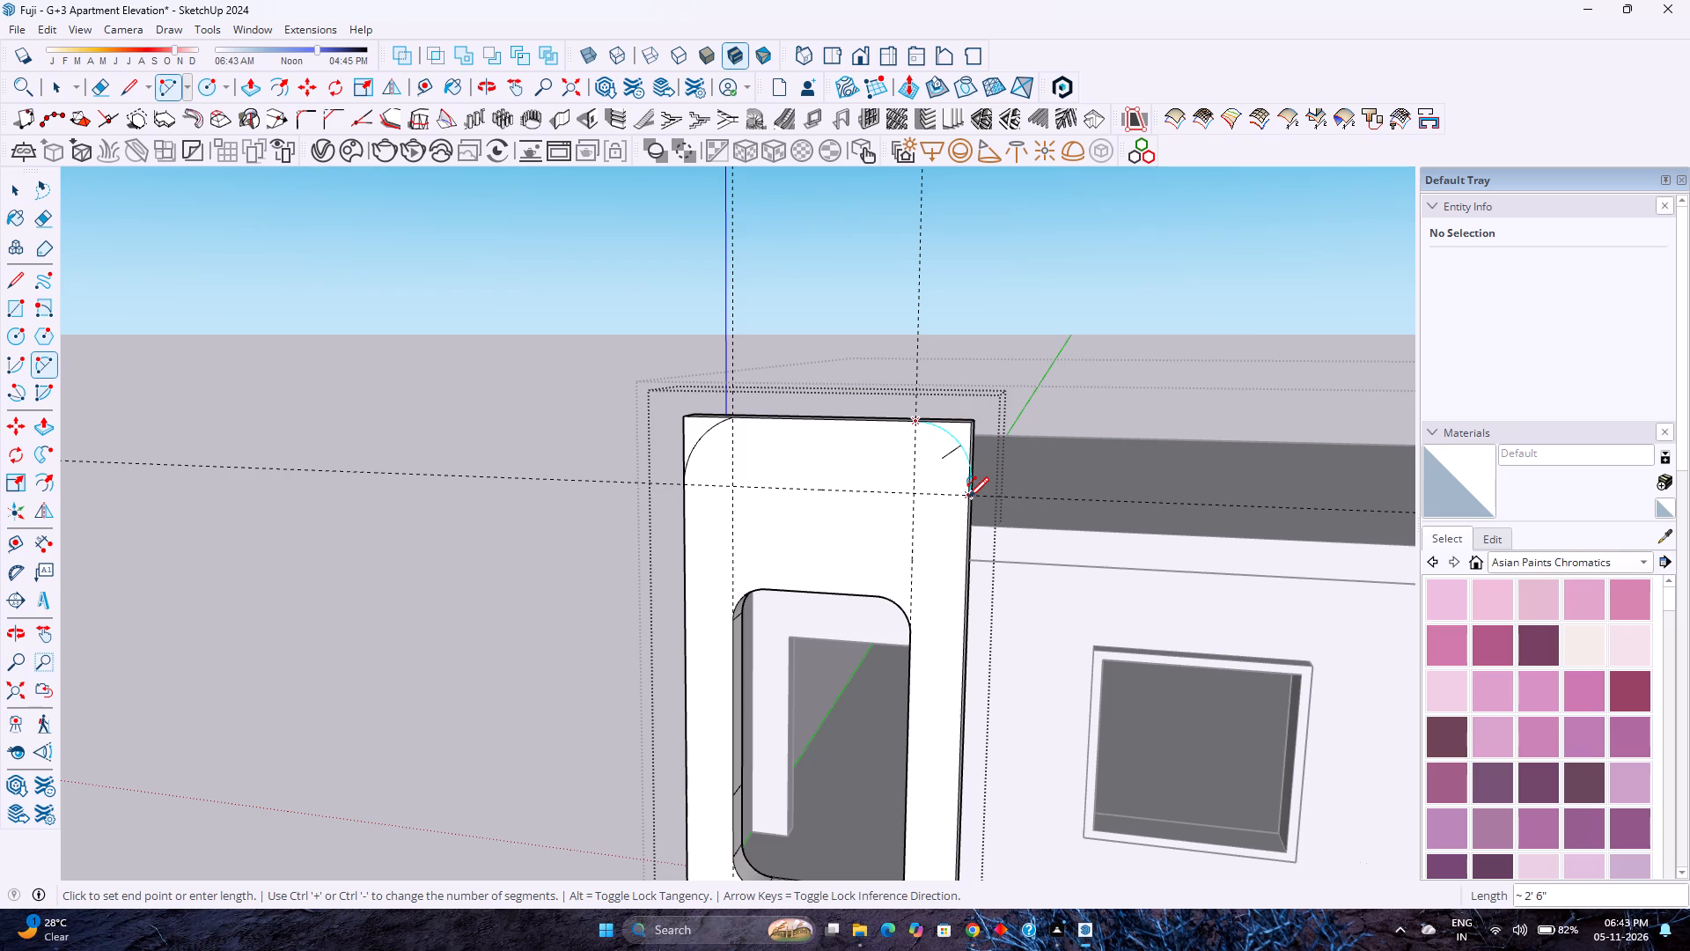
pyautogui.scroll(10, 966, 498)
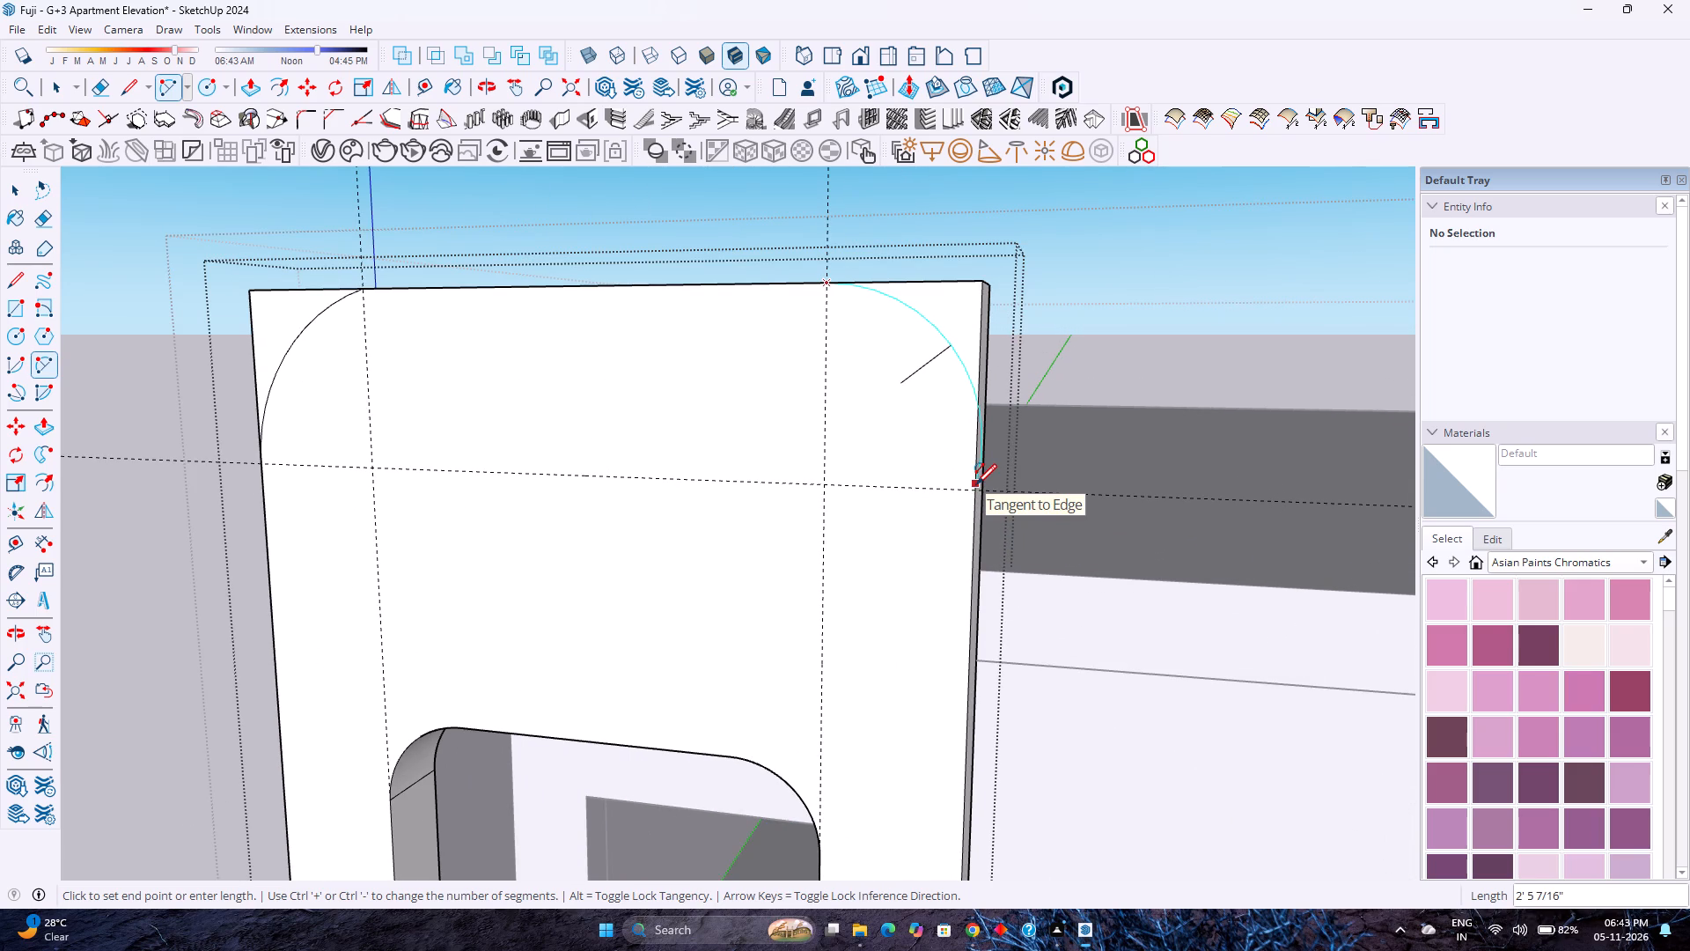
pyautogui.press('Escape')
pyautogui.click(974, 490)
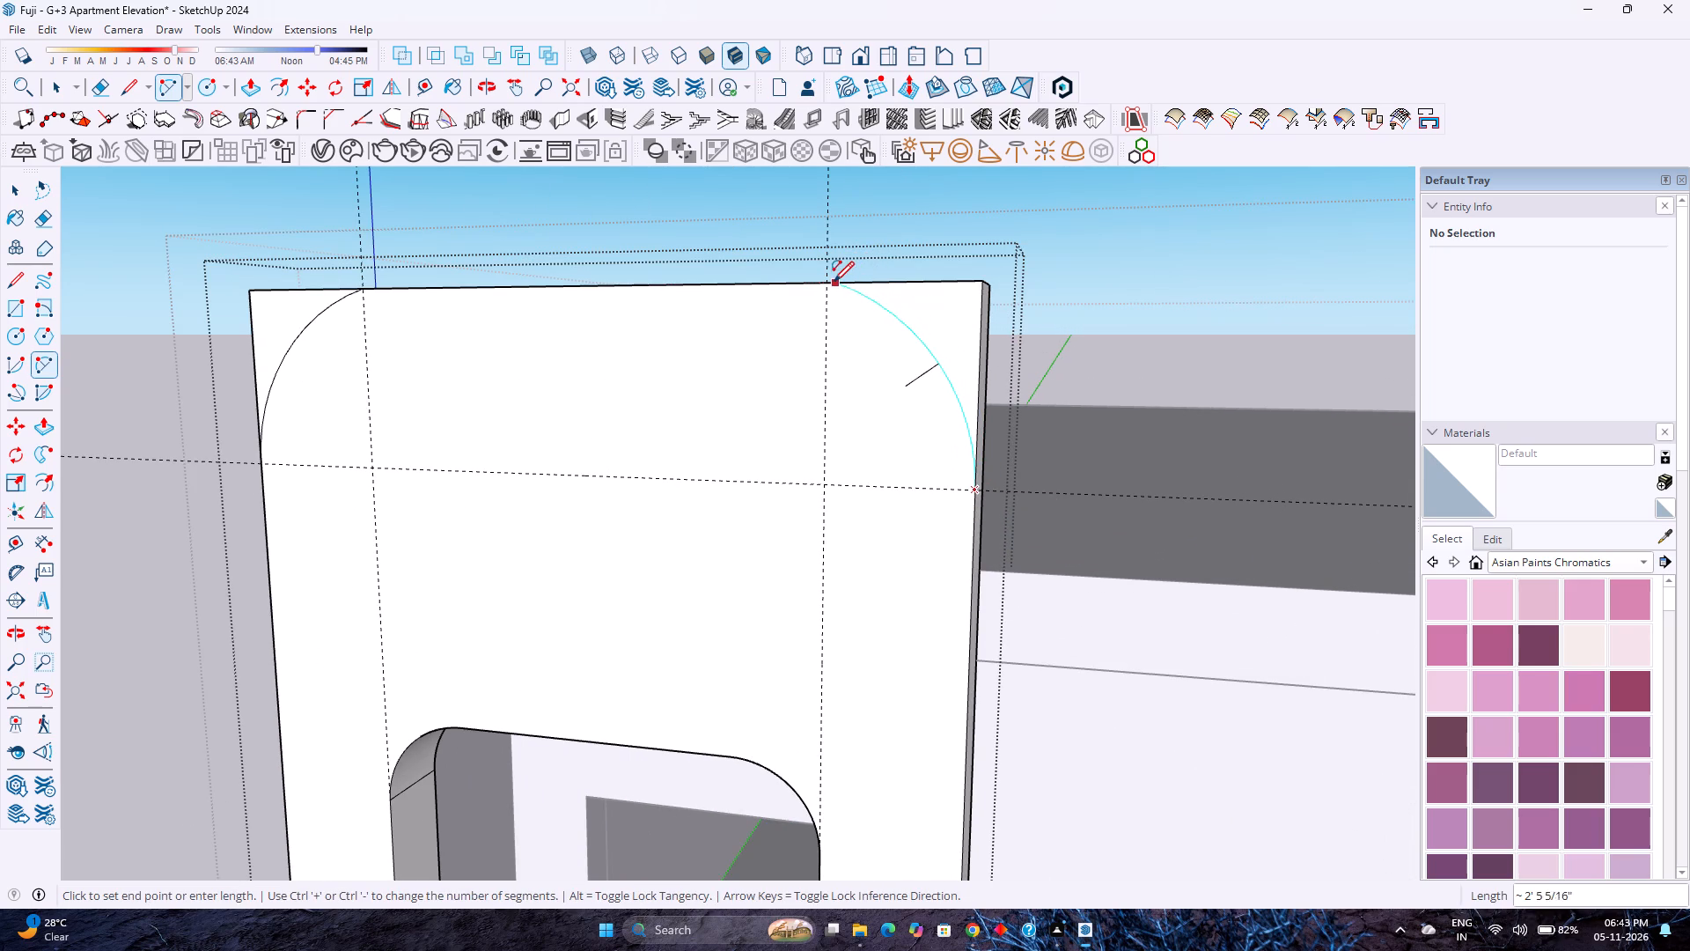
pyautogui.doubleClick(827, 282)
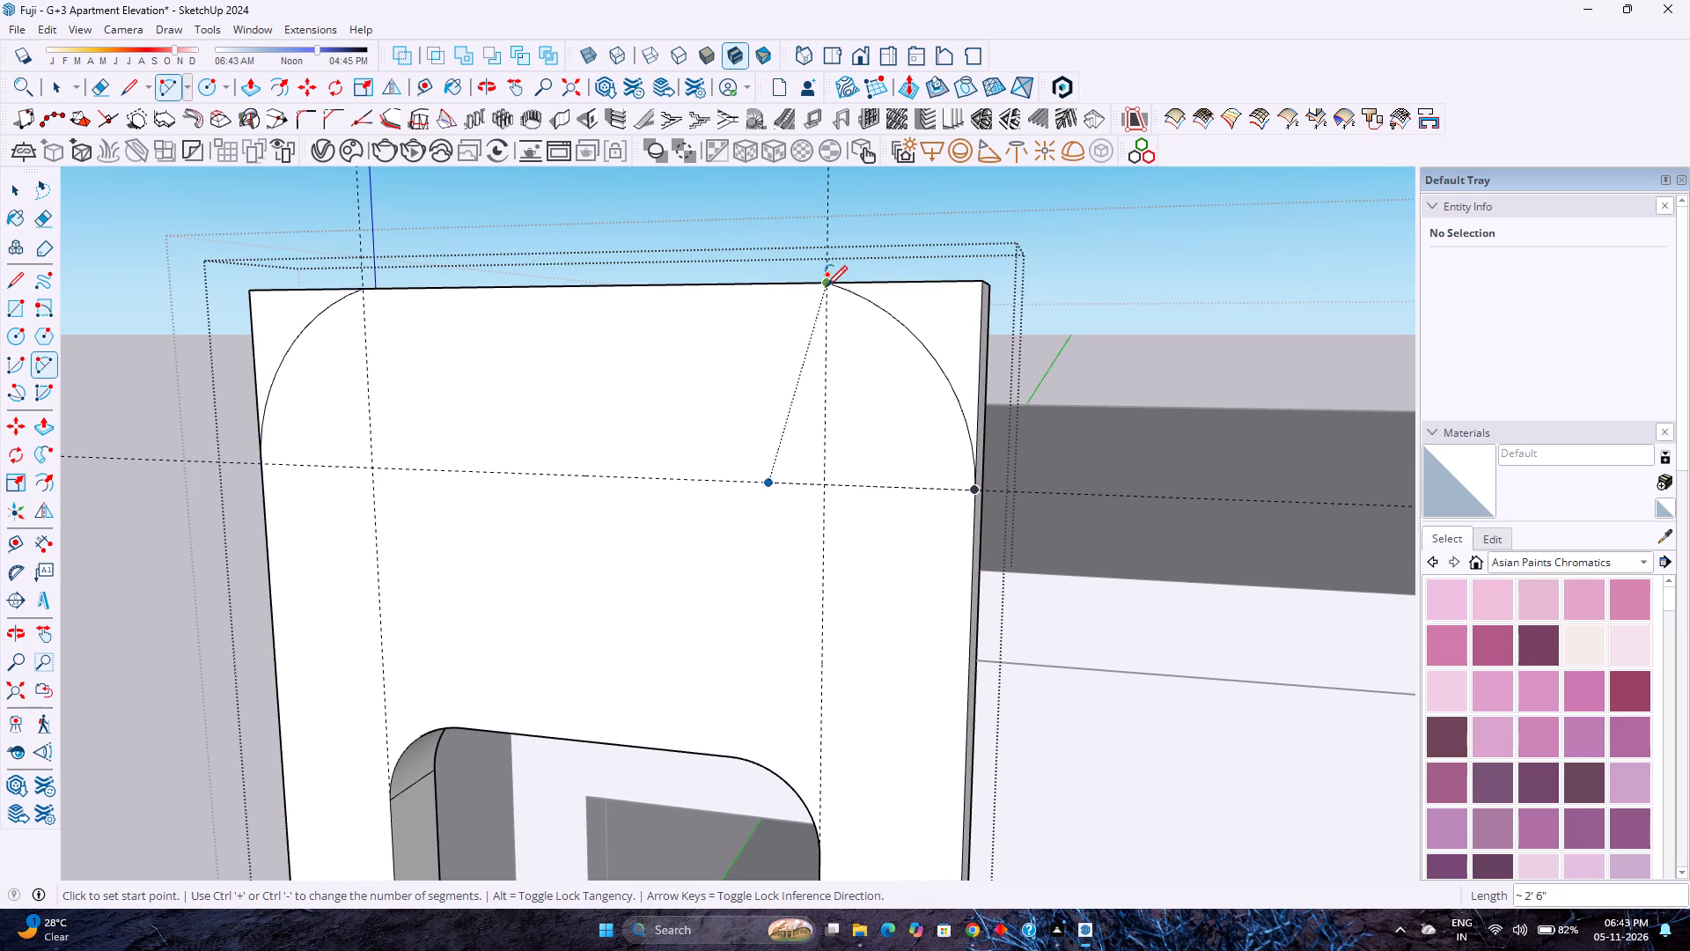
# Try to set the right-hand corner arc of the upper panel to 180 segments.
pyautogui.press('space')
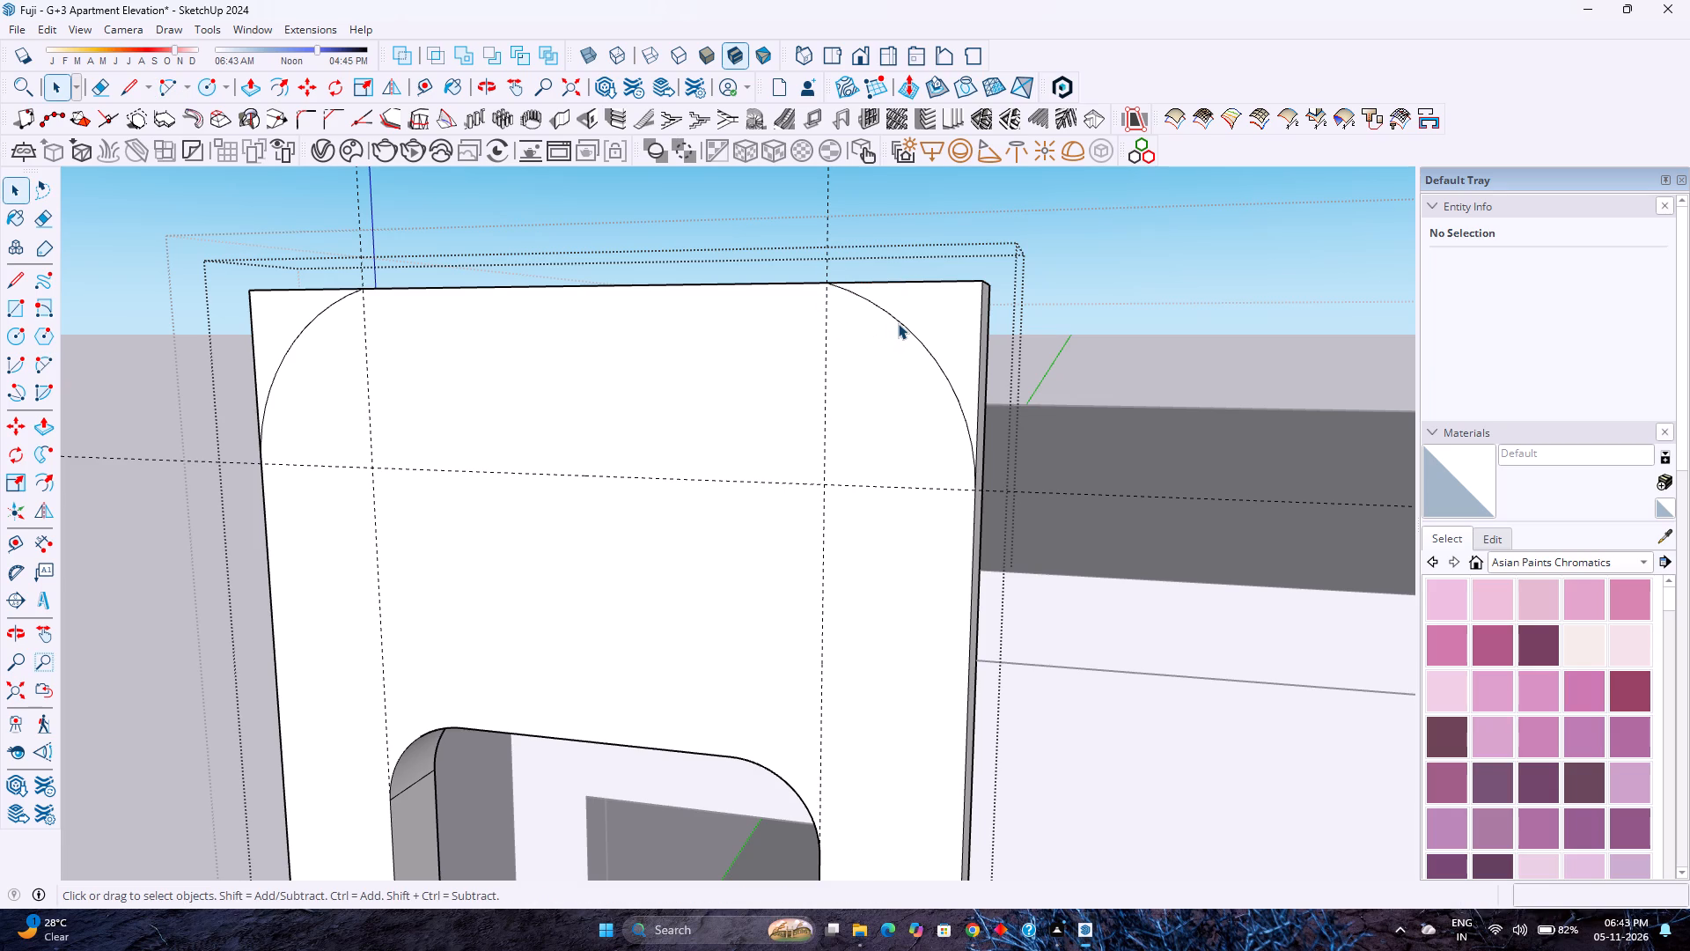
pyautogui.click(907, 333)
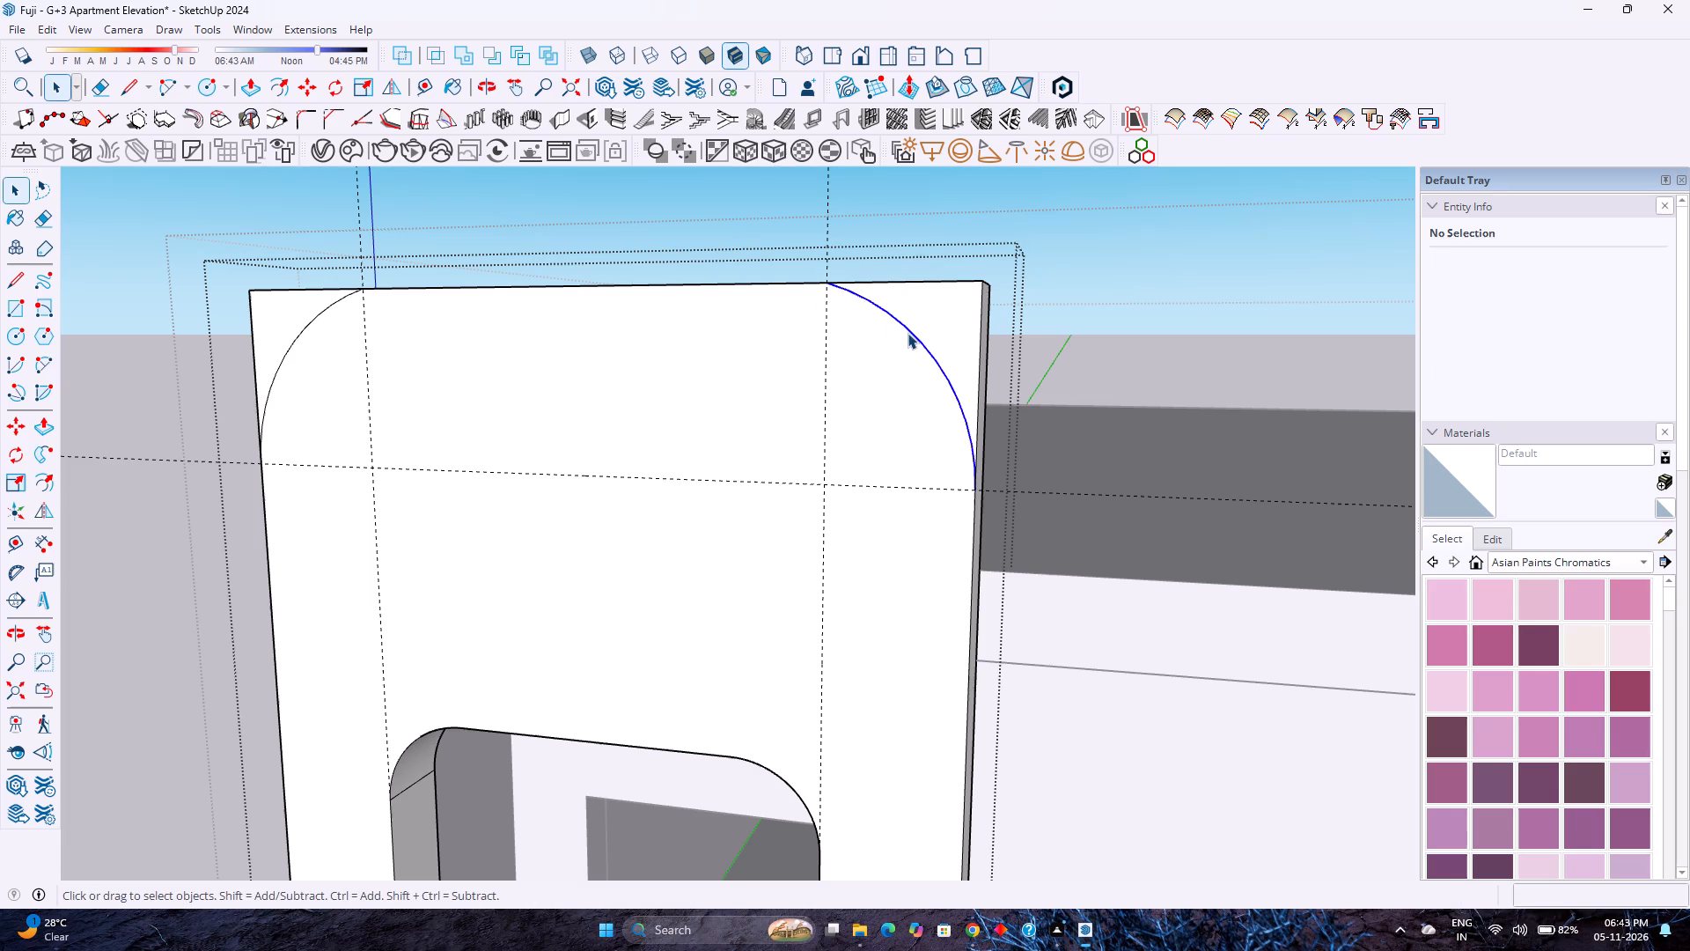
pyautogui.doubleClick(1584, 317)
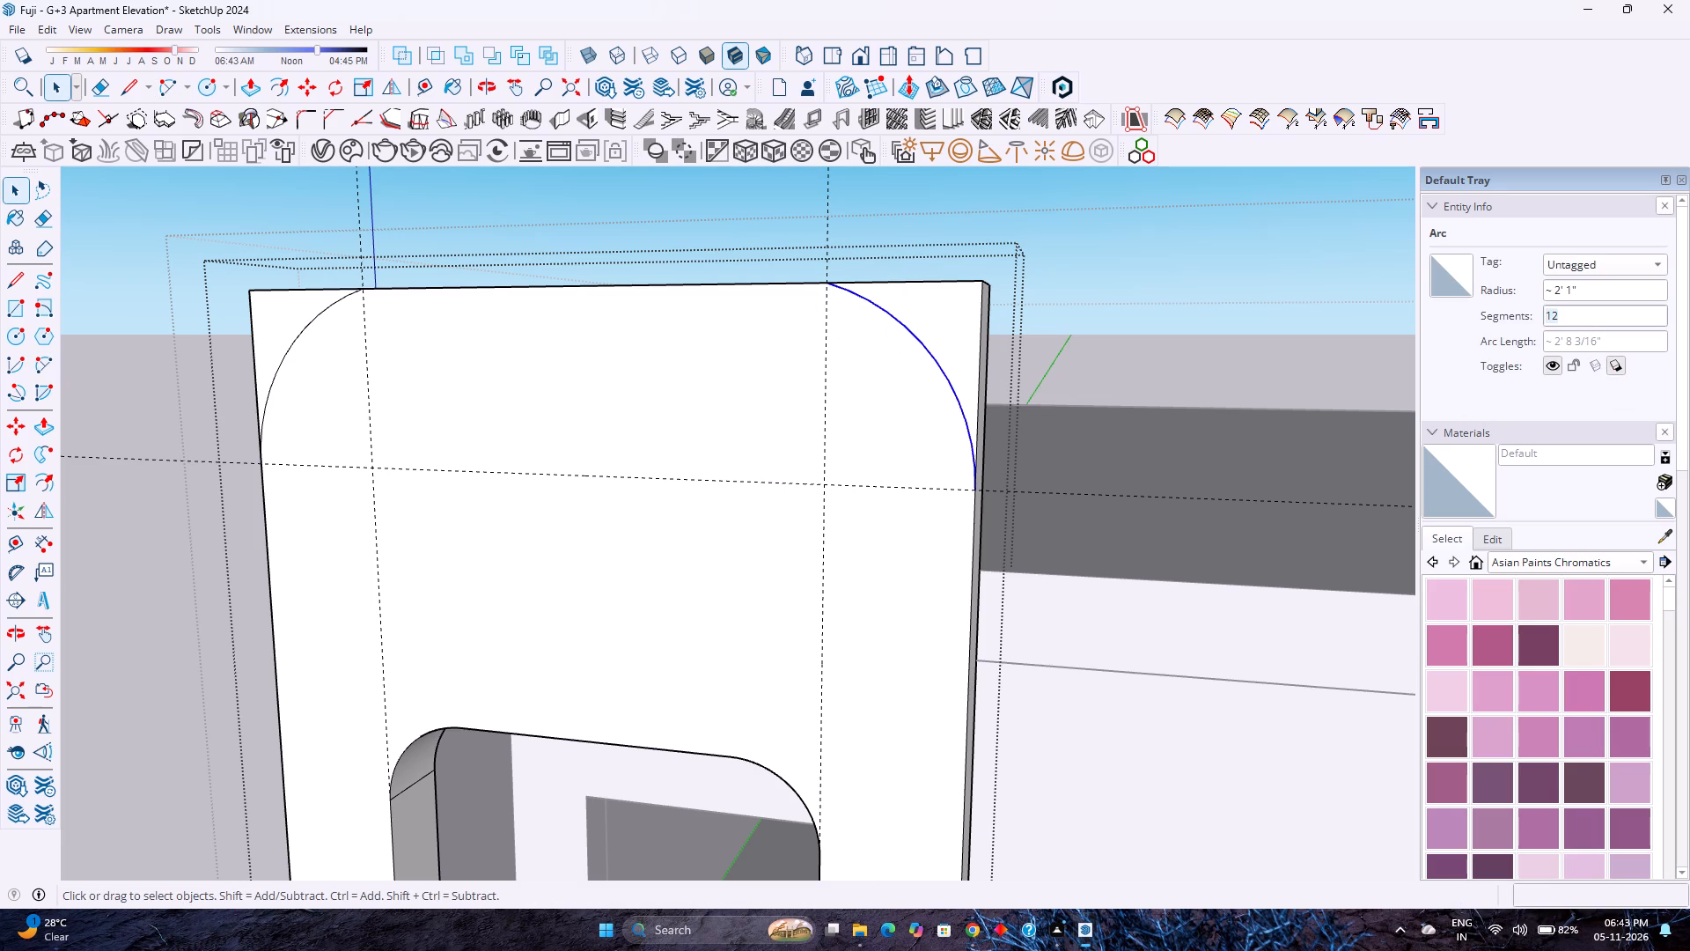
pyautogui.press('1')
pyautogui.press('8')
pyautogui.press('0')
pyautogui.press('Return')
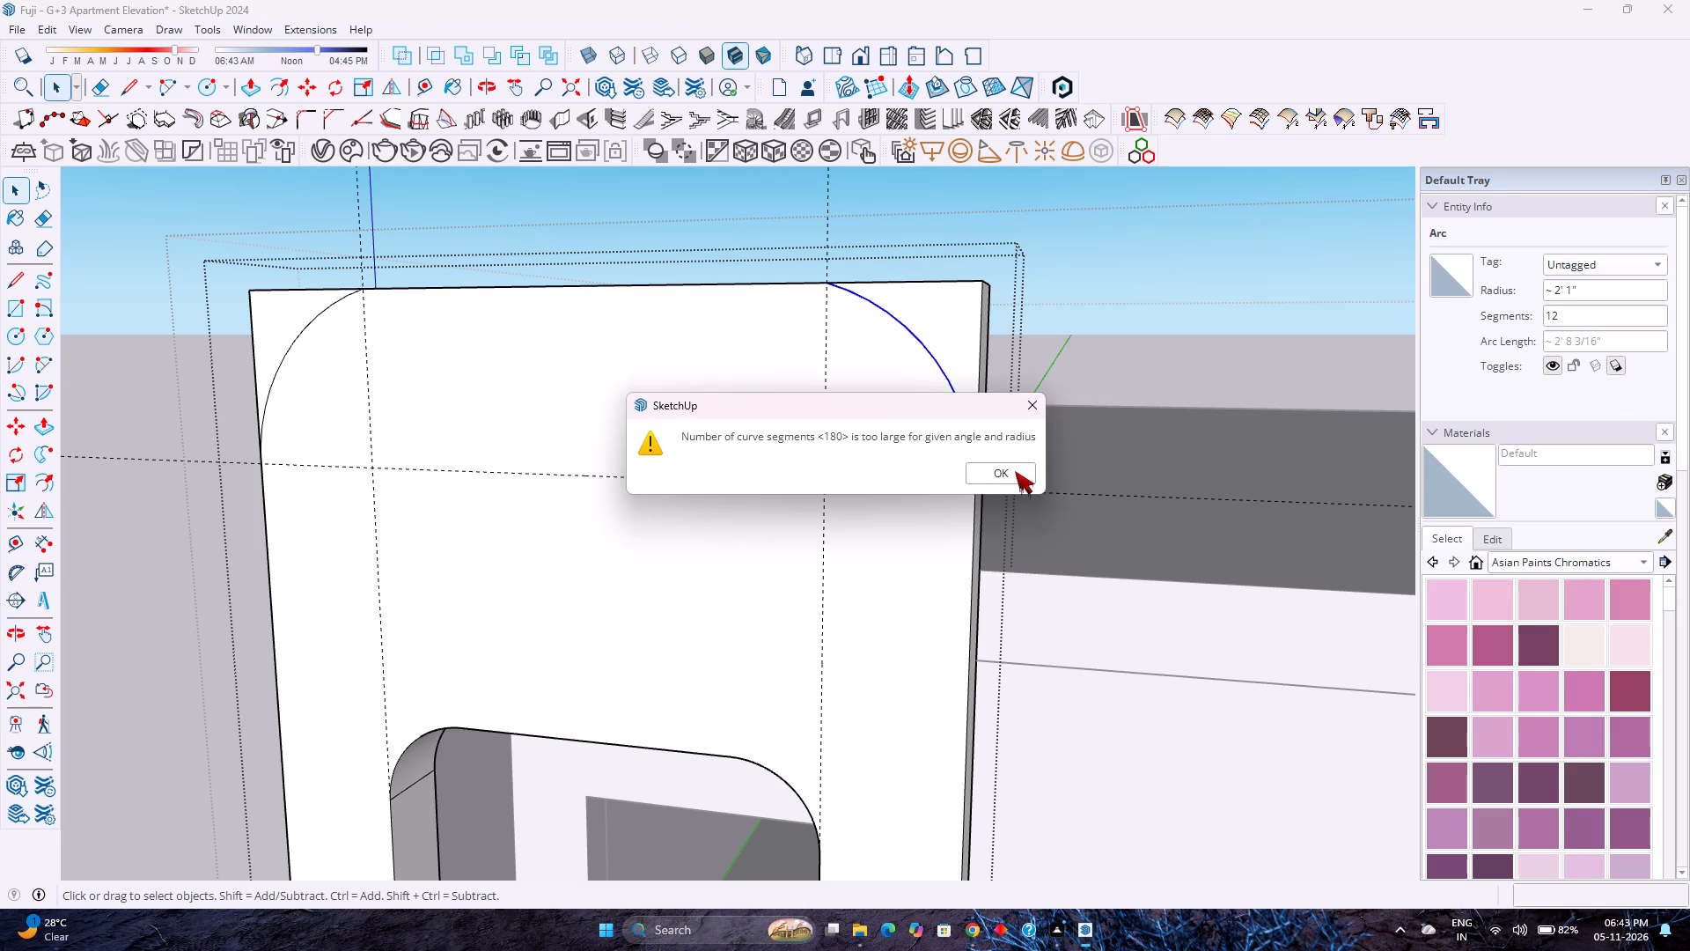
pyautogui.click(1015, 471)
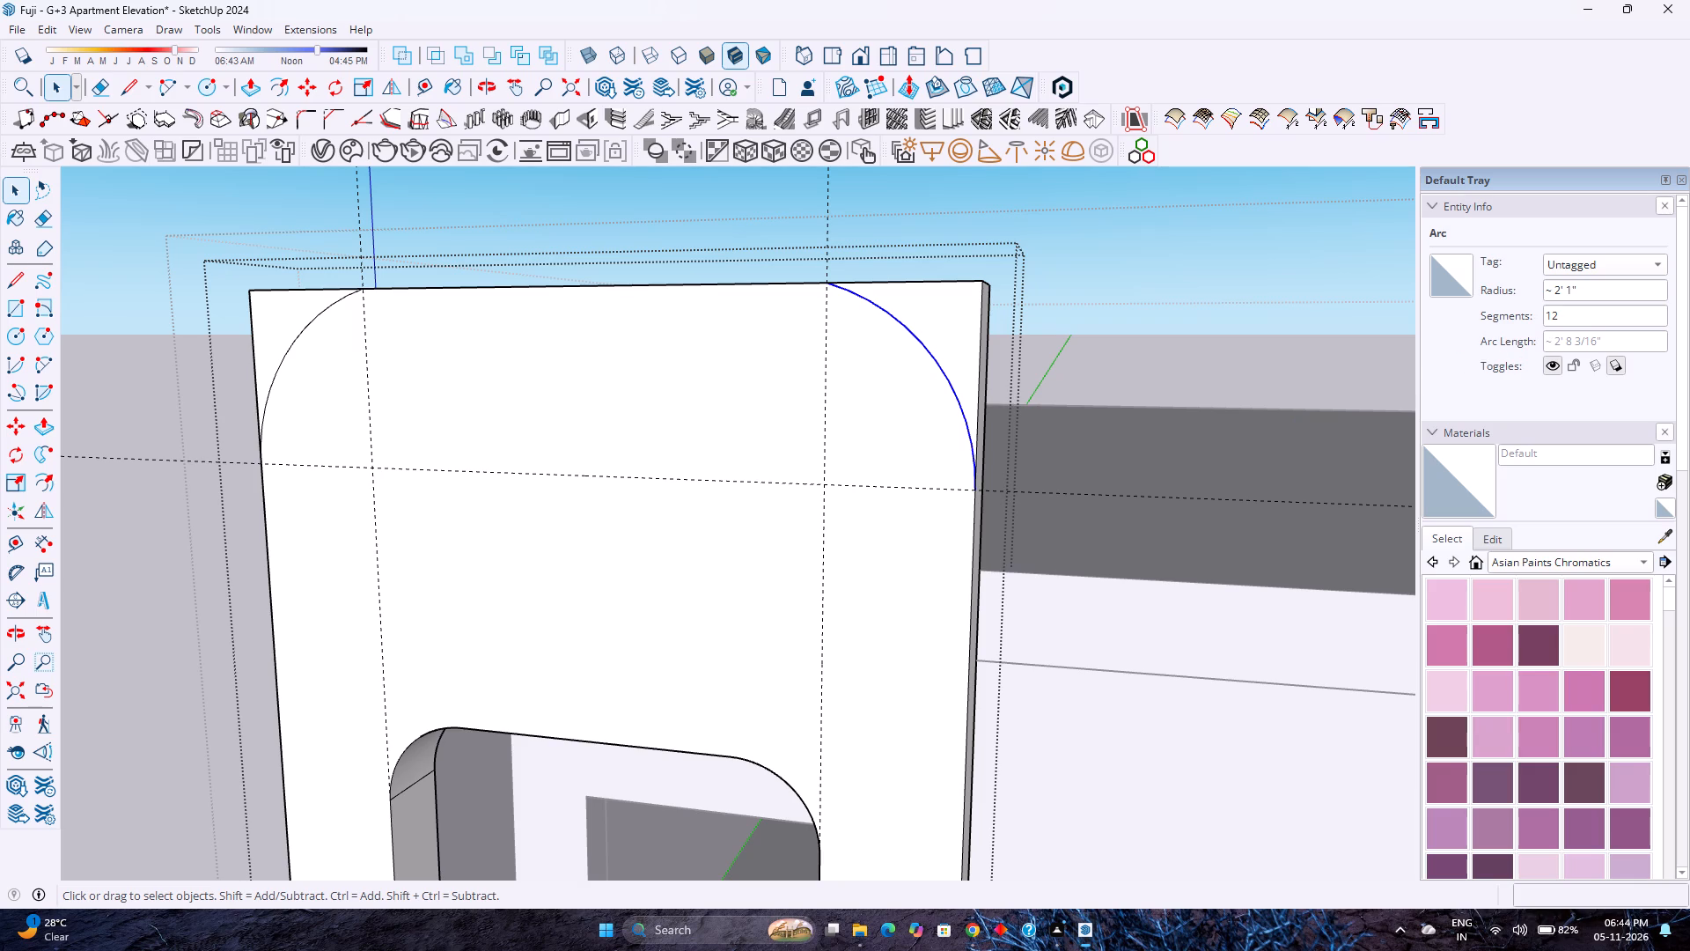
# Set both corner arcs of the upper panel to 130 segments.
pyautogui.doubleClick(1569, 315)
pyautogui.write('130')
pyautogui.press('Return')
pyautogui.click(308, 321)
pyautogui.doubleClick(1583, 306)
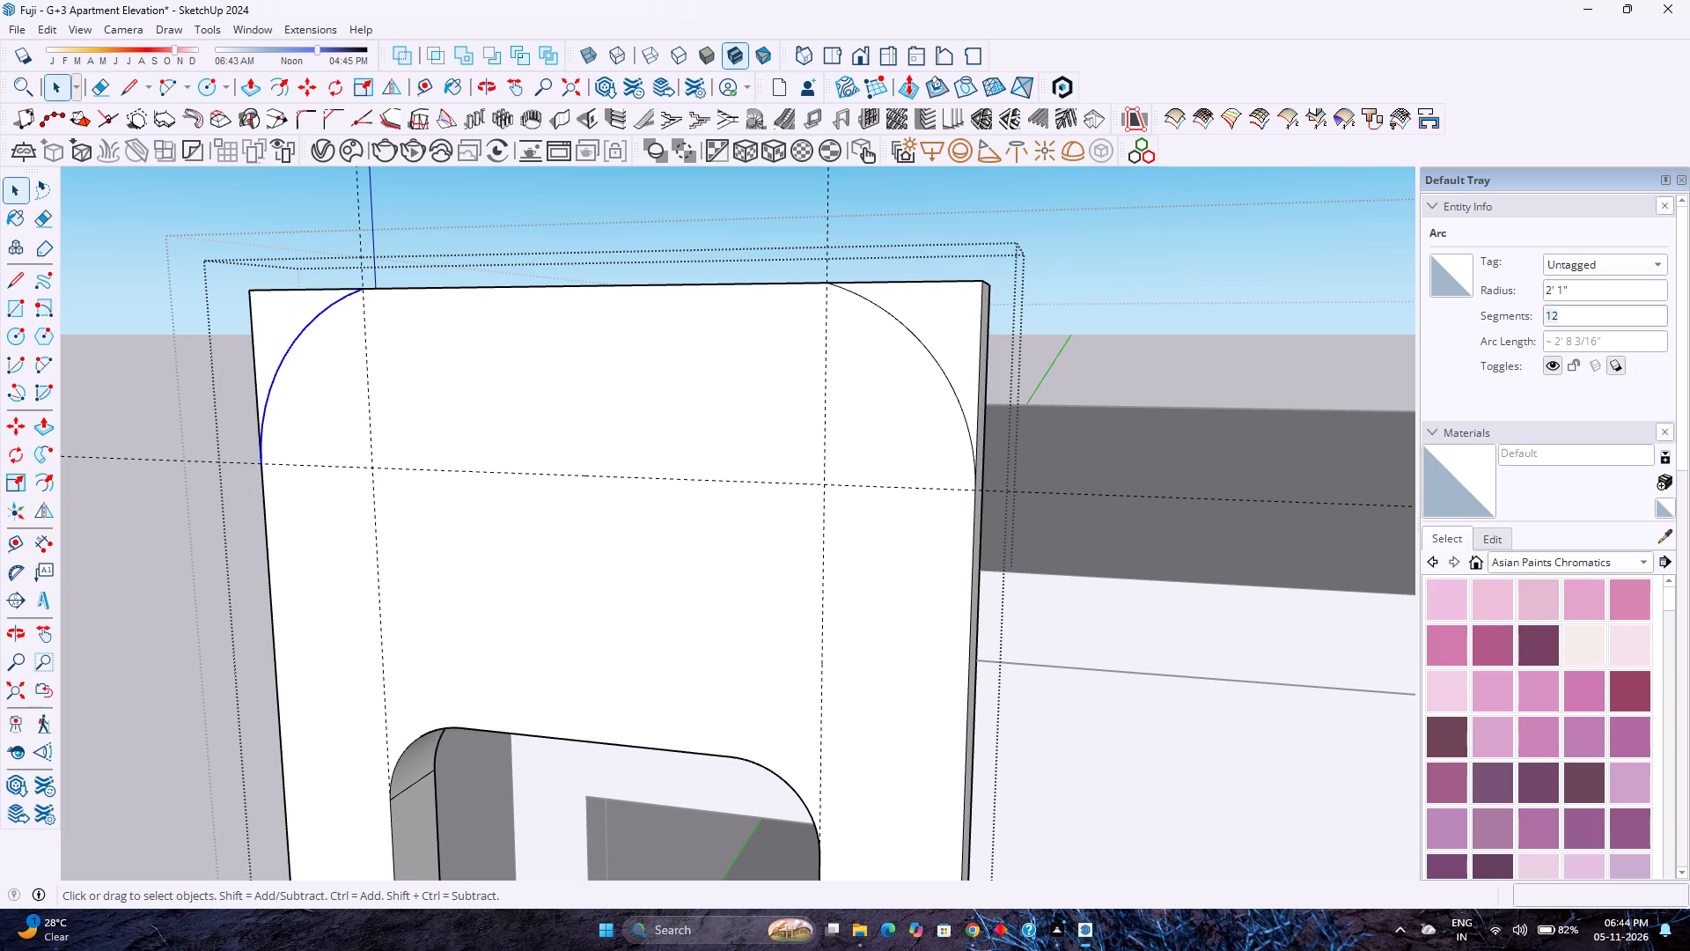
pyautogui.press('1')
pyautogui.press('3')
pyautogui.press('0')
pyautogui.press('Return')
# Push/Pull the two corner faces outside the arcs back 1' to round off the upper panel's top corners, and exit the panel.
pyautogui.click(683, 385)
pyautogui.click(934, 328)
pyautogui.press('p')
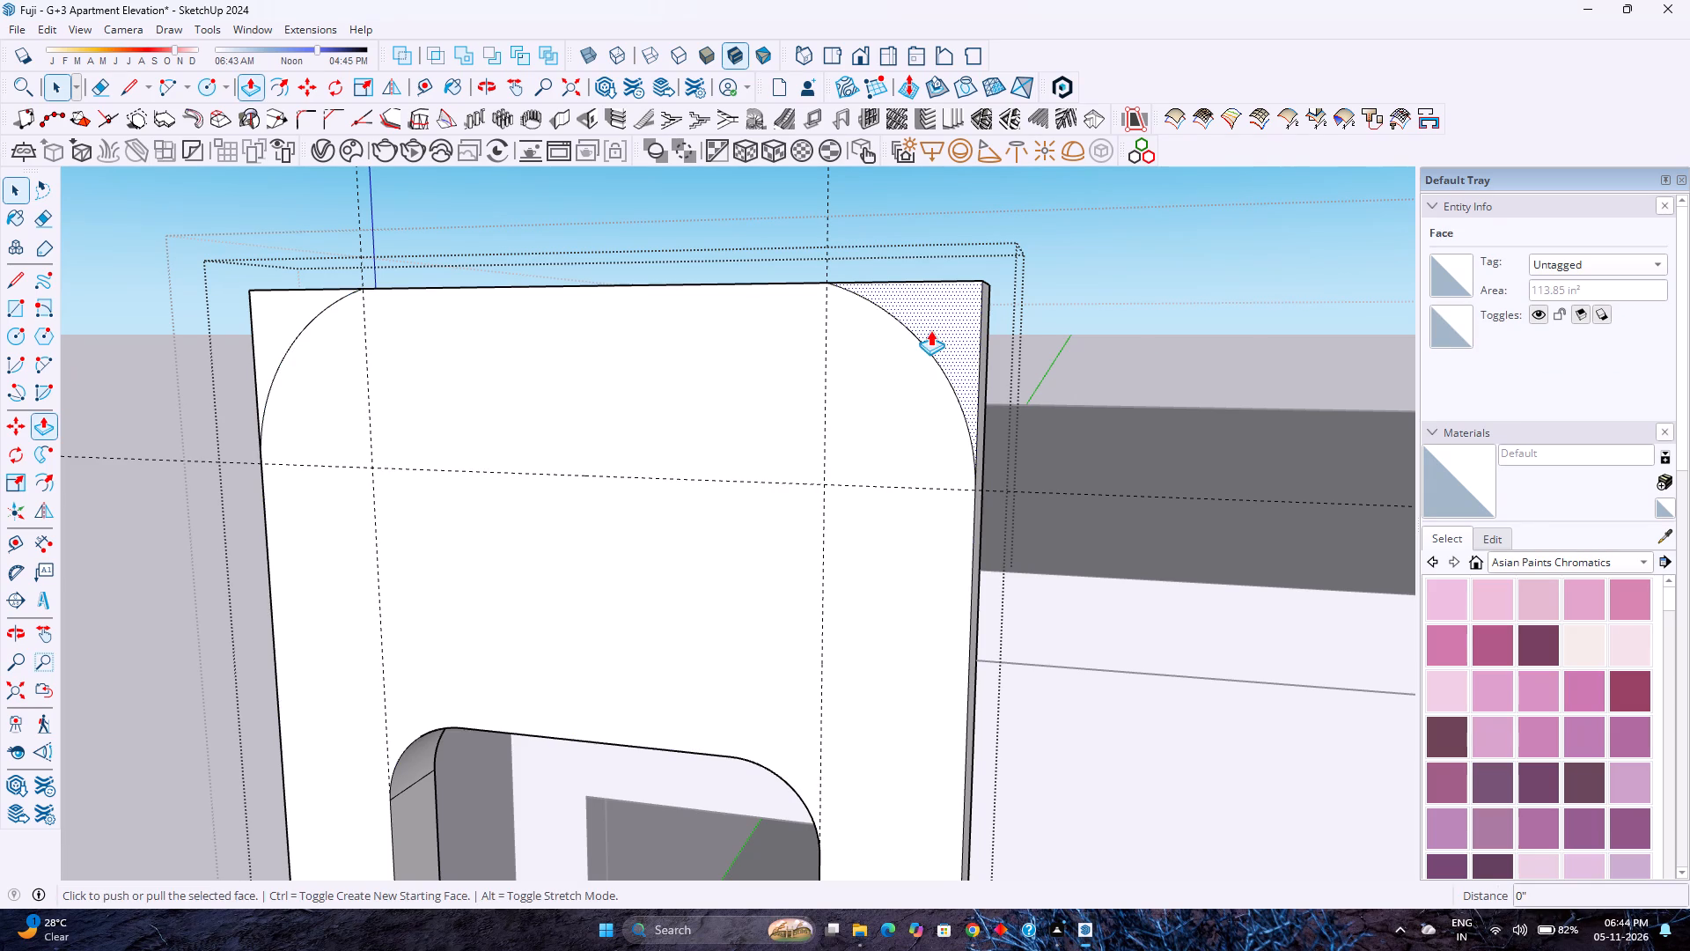
pyautogui.click(930, 329)
pyautogui.click(979, 324)
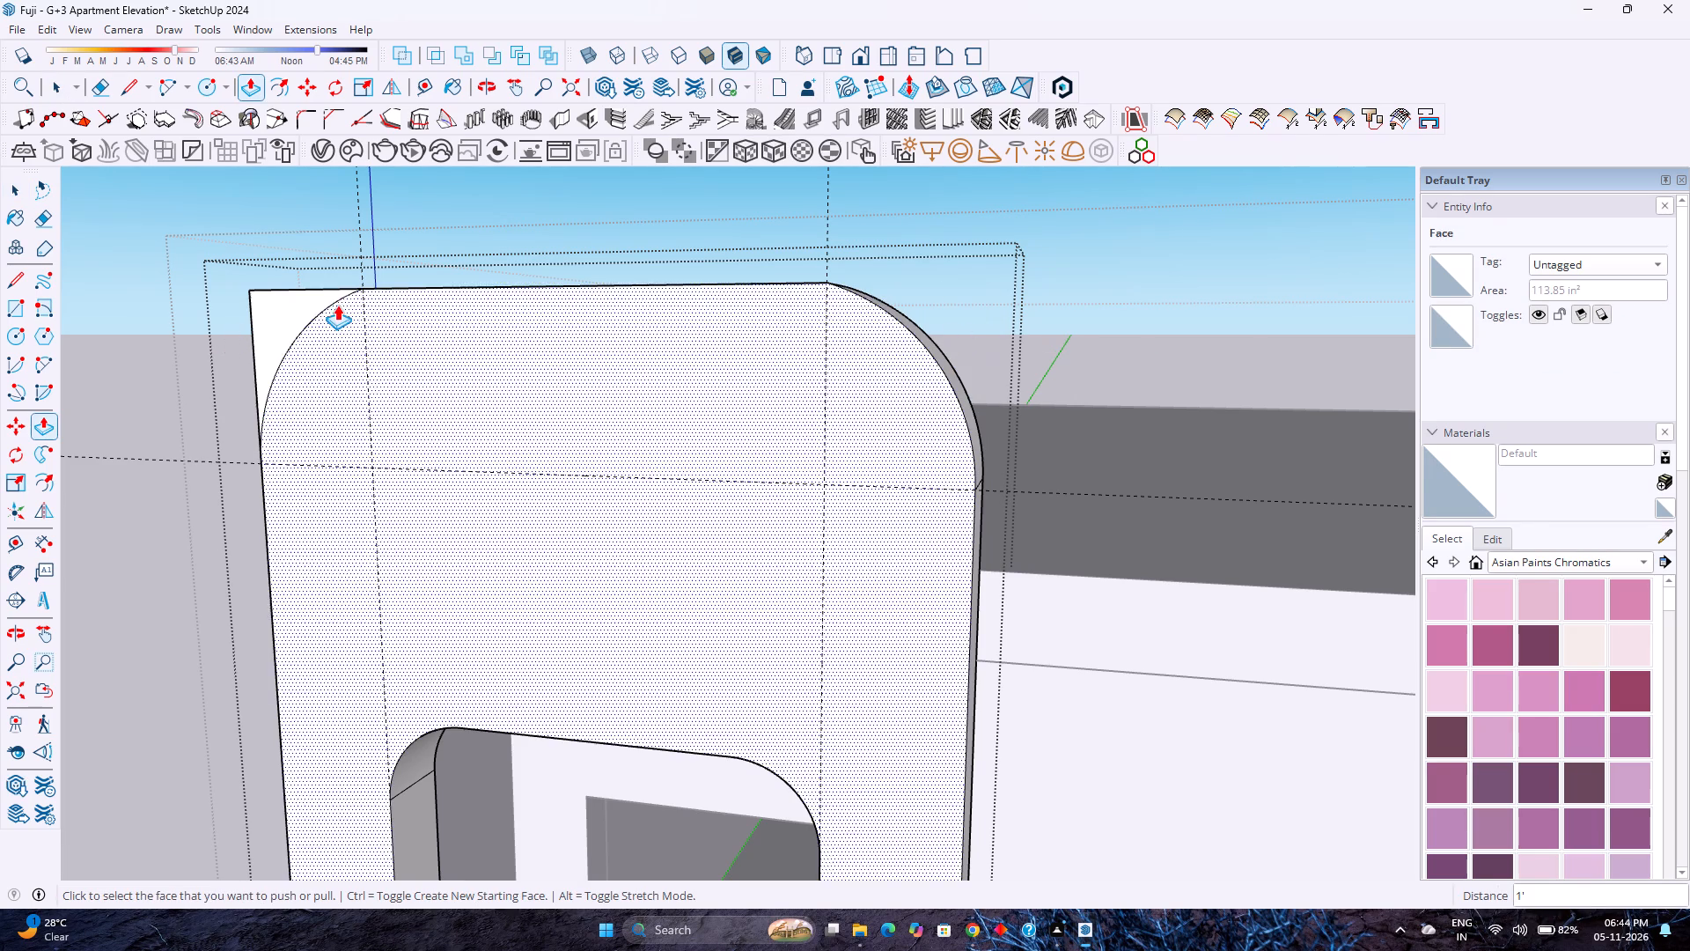
pyautogui.doubleClick(304, 305)
pyautogui.press('space')
pyautogui.scroll(-7, 369, 336)
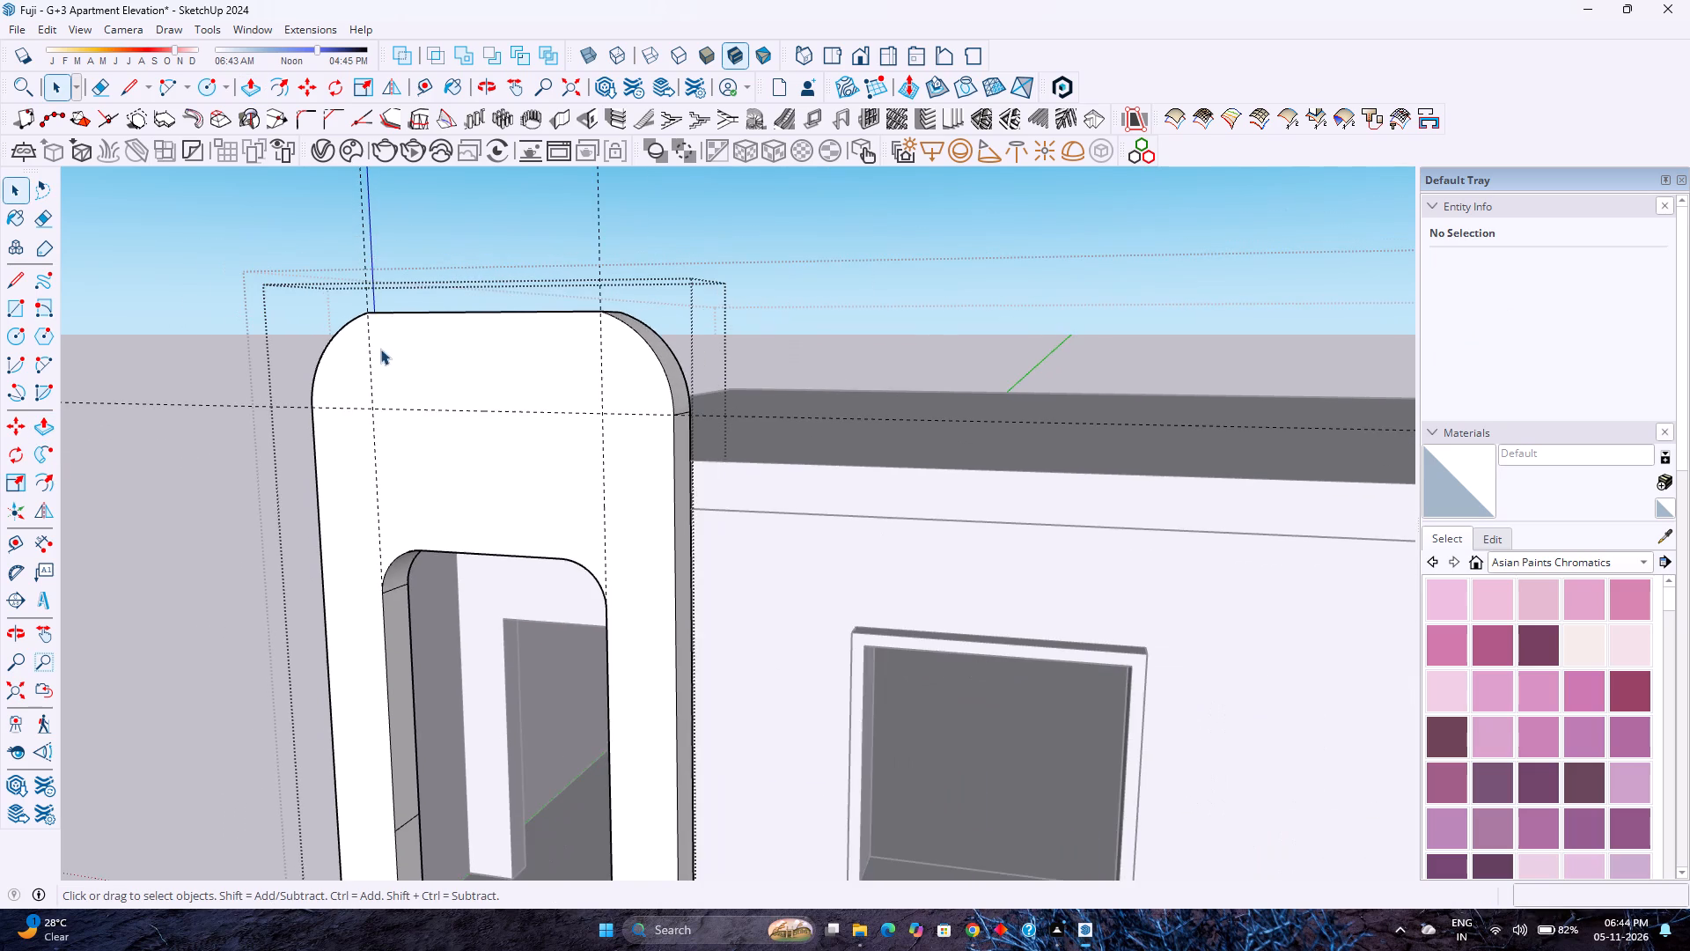
pyautogui.scroll(-15, 452, 372)
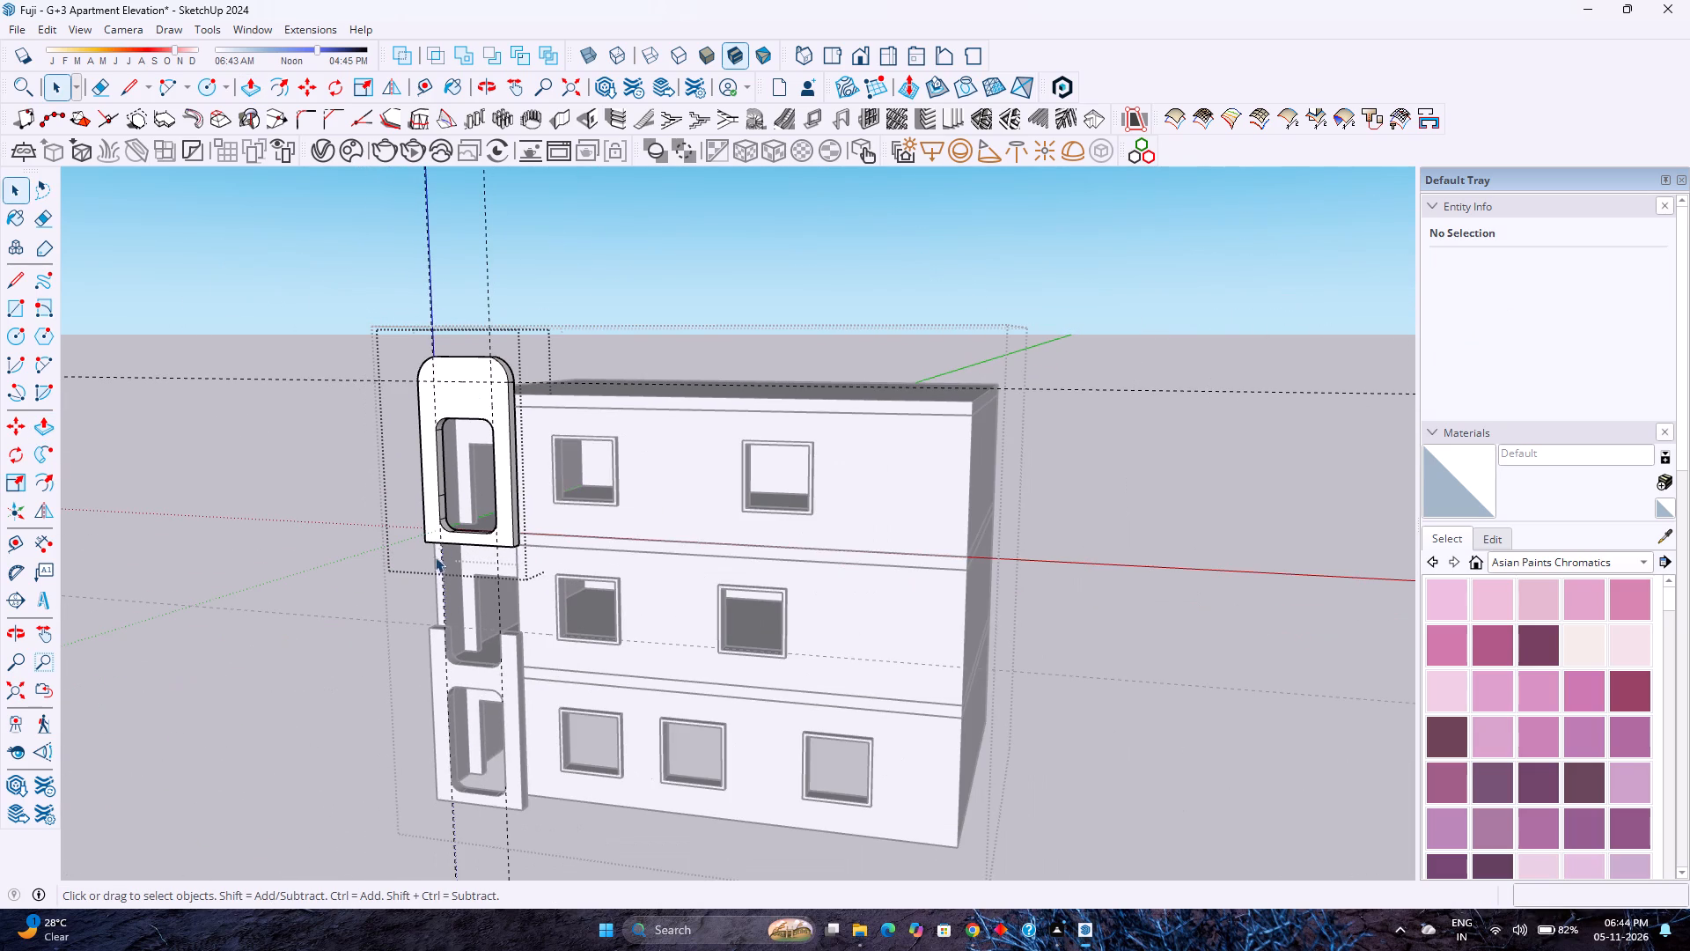
pyautogui.scroll(3, 428, 704)
pyautogui.press('Escape')
# Open the lower front panel for editing and place a guide 2' below its top edge.
pyautogui.doubleClick(478, 675)
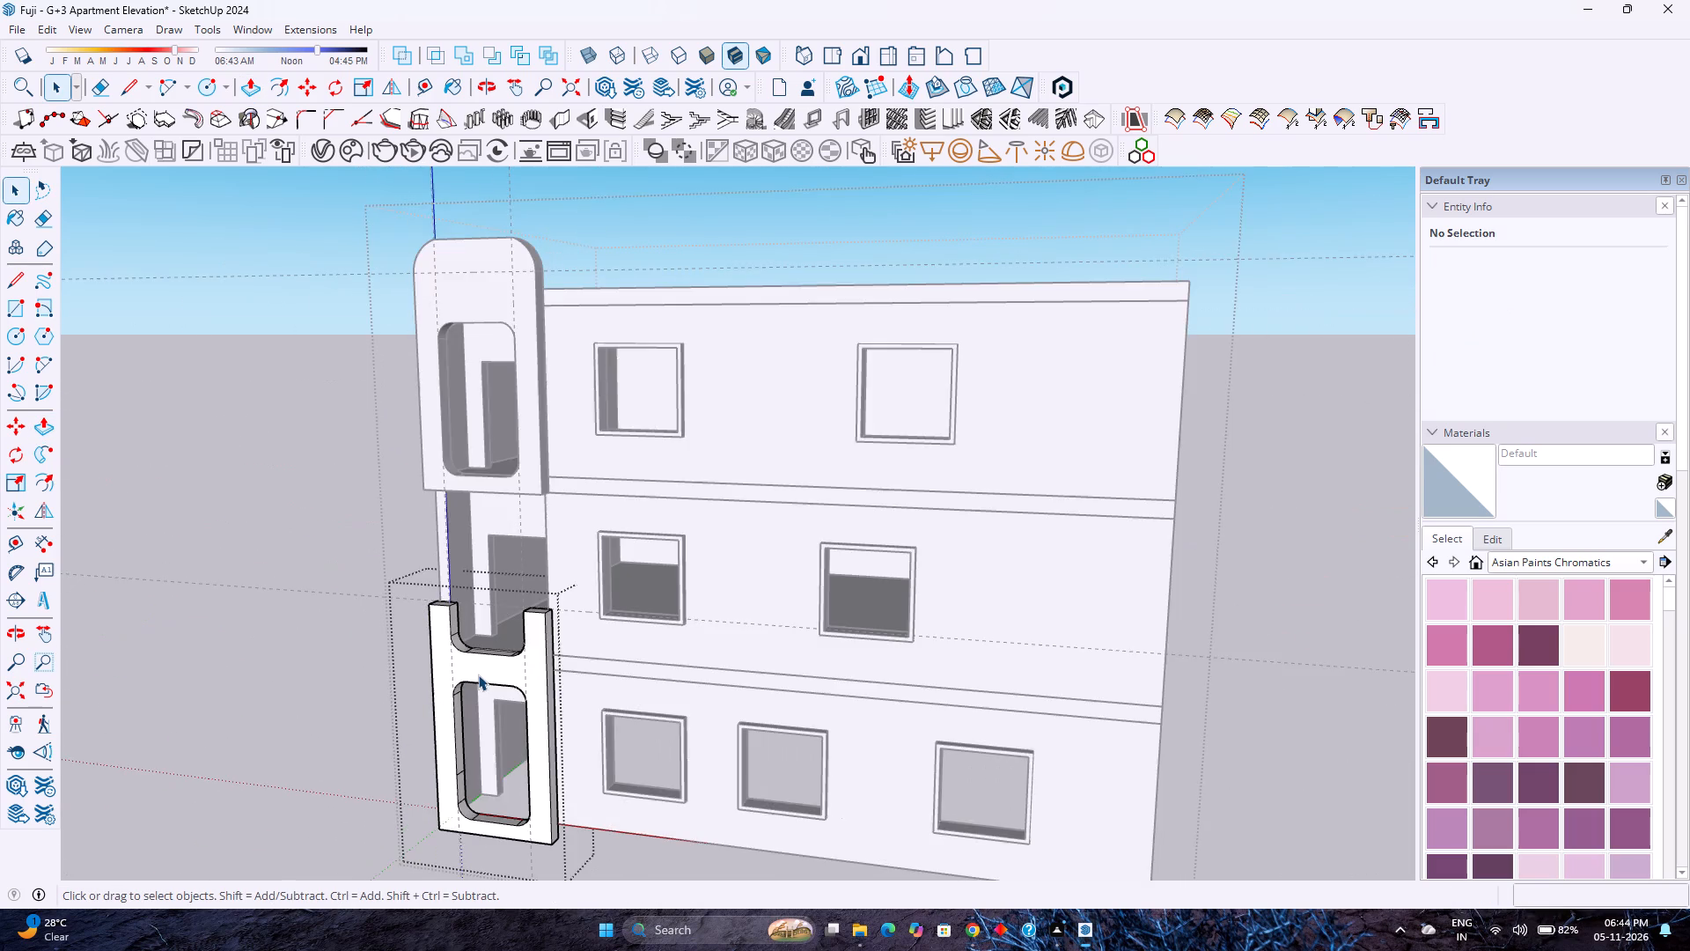
pyautogui.scroll(7, 478, 675)
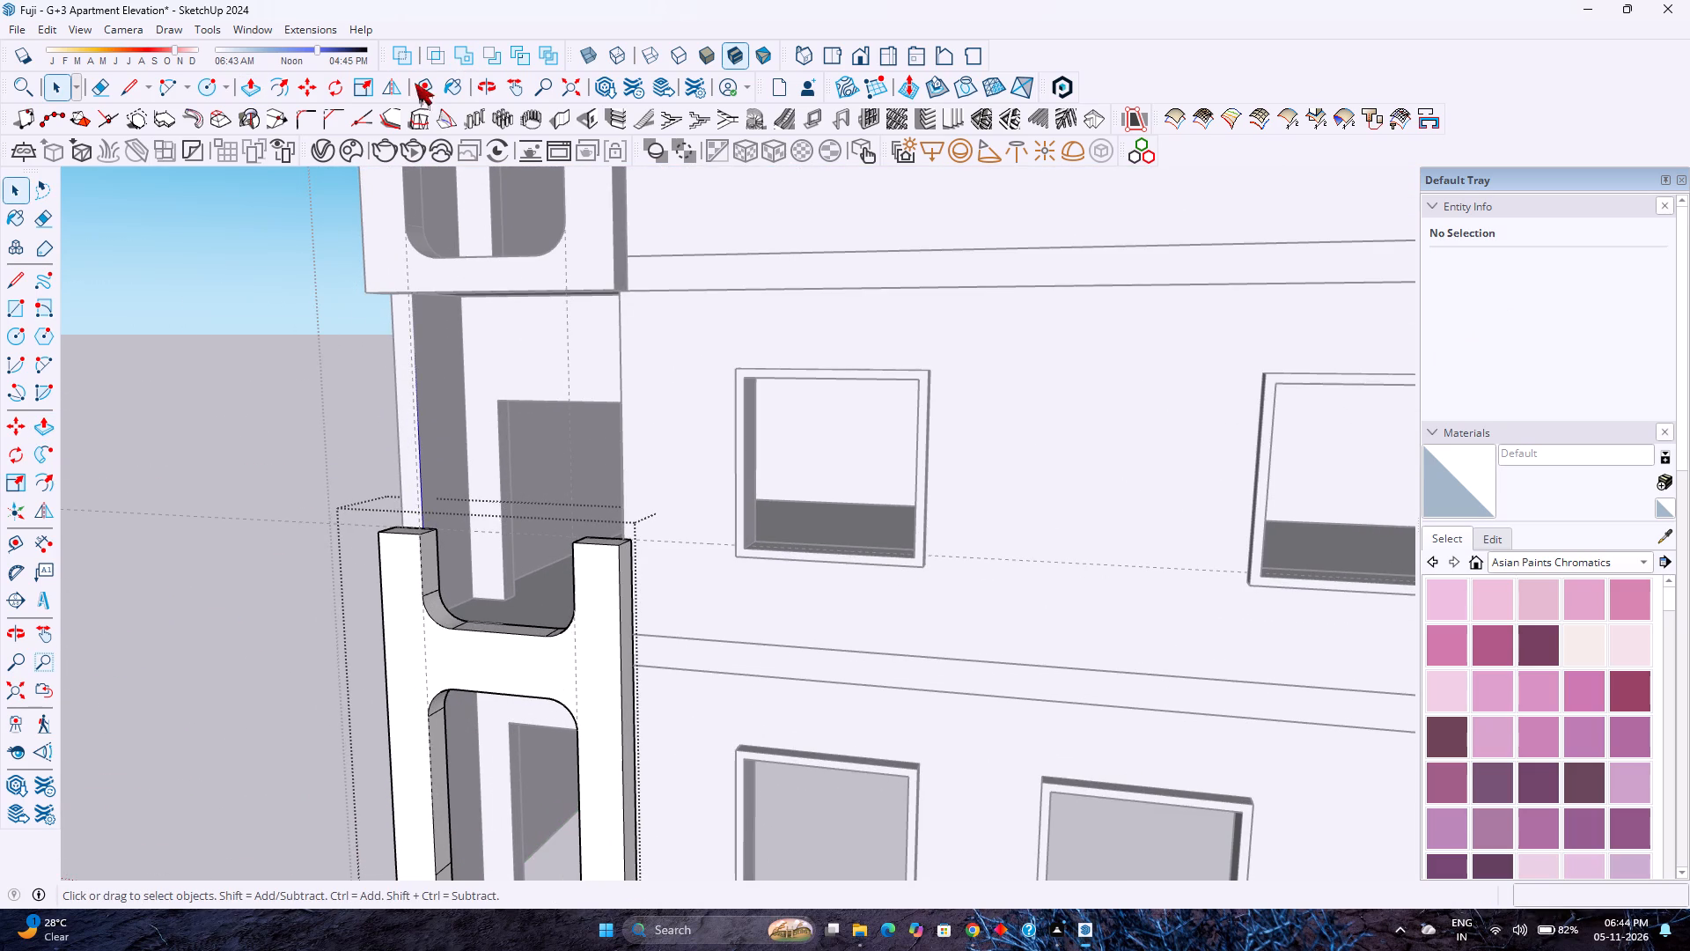
pyautogui.click(424, 79)
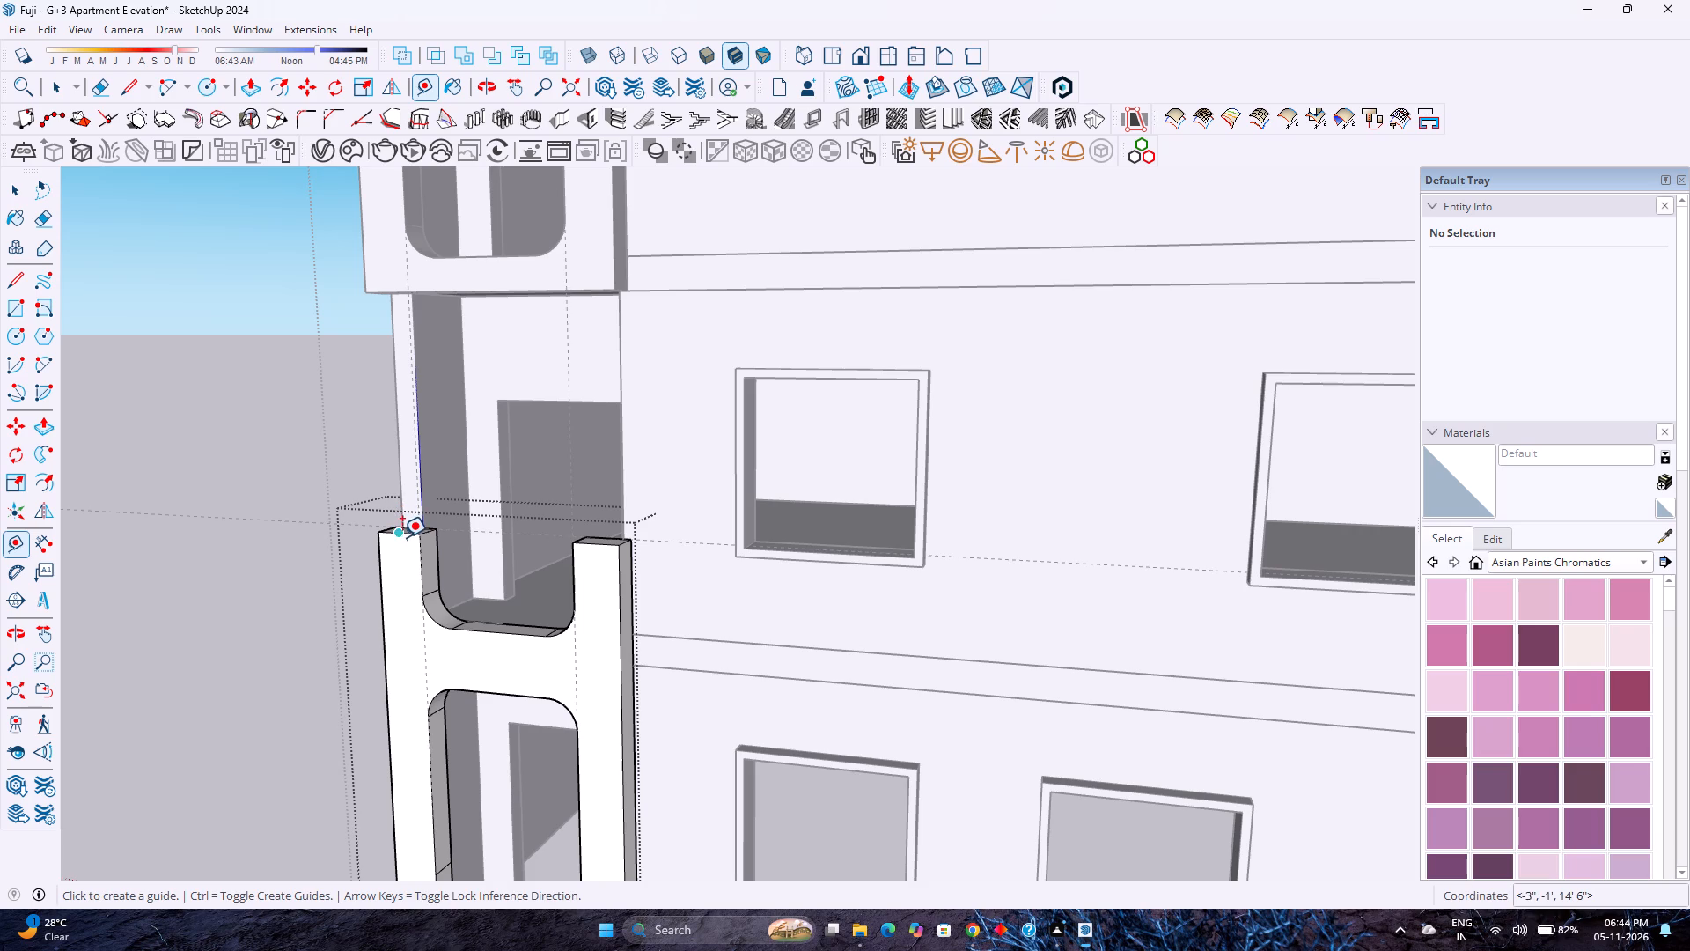
pyautogui.click(402, 537)
pyautogui.press('2')
pyautogui.press("'")
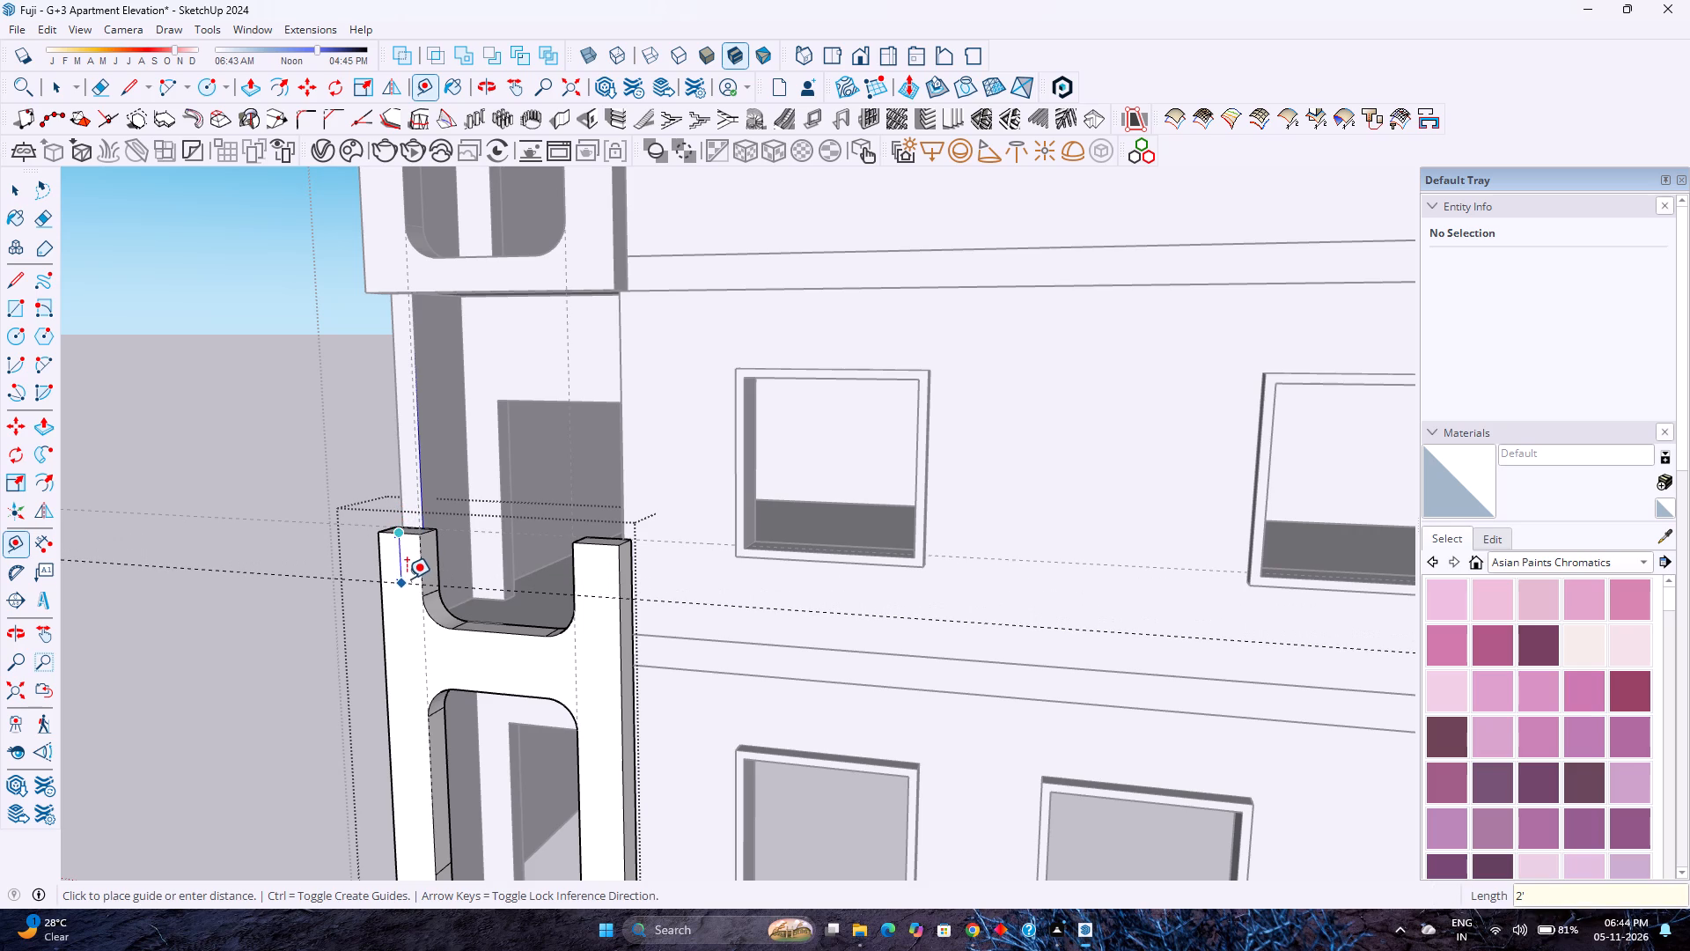
pyautogui.press('Return')
# Draw a 2-point arc with a 2' 6" chord across each outer top corner of the lower panel, between the guide intersections.
pyautogui.scroll(5, 379, 575)
pyautogui.moveTo(379, 573); pyautogui.dragTo(448, 526, button='middle')
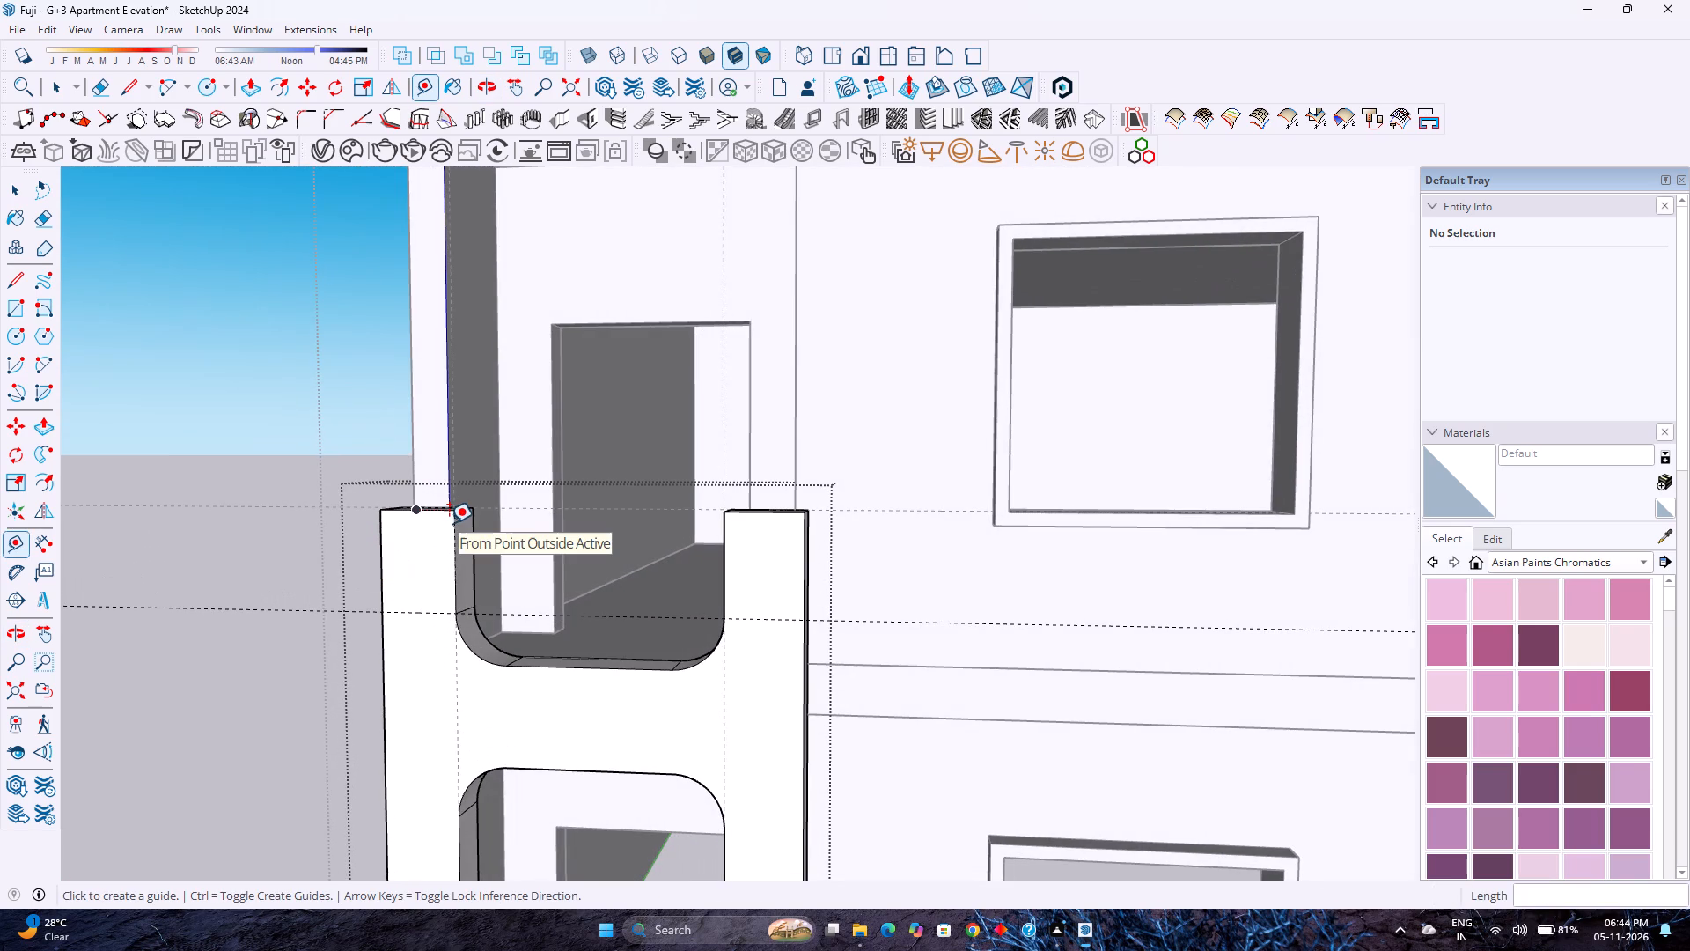
pyautogui.press('a')
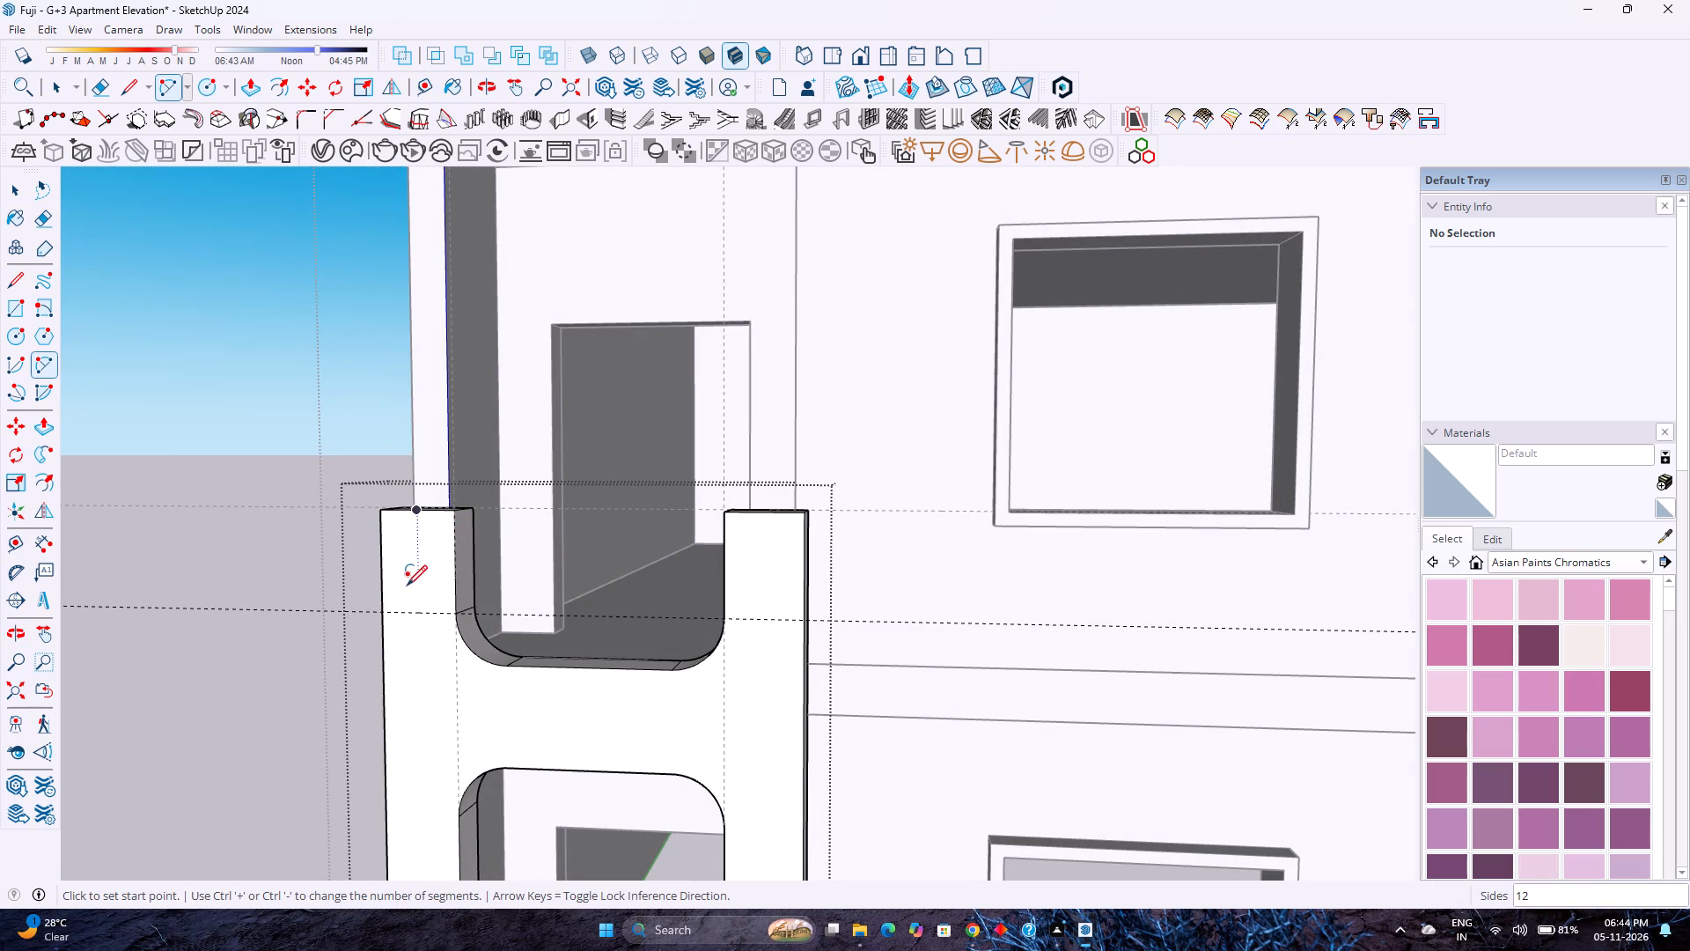
pyautogui.click(383, 611)
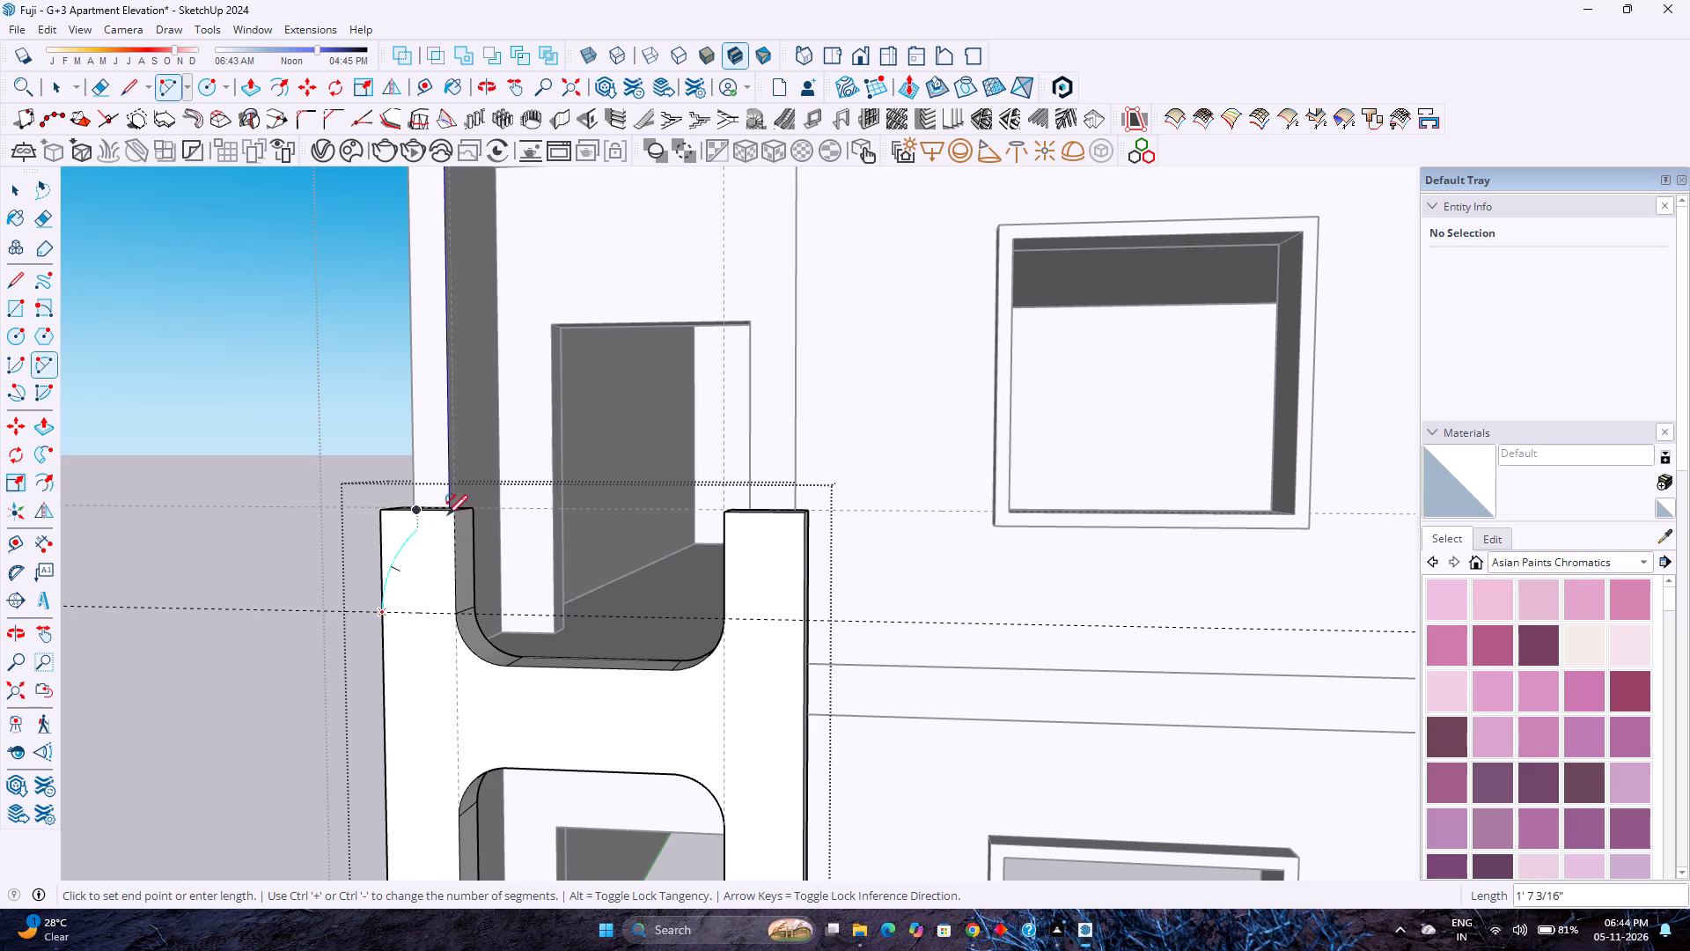
pyautogui.doubleClick(455, 511)
pyautogui.press('Escape')
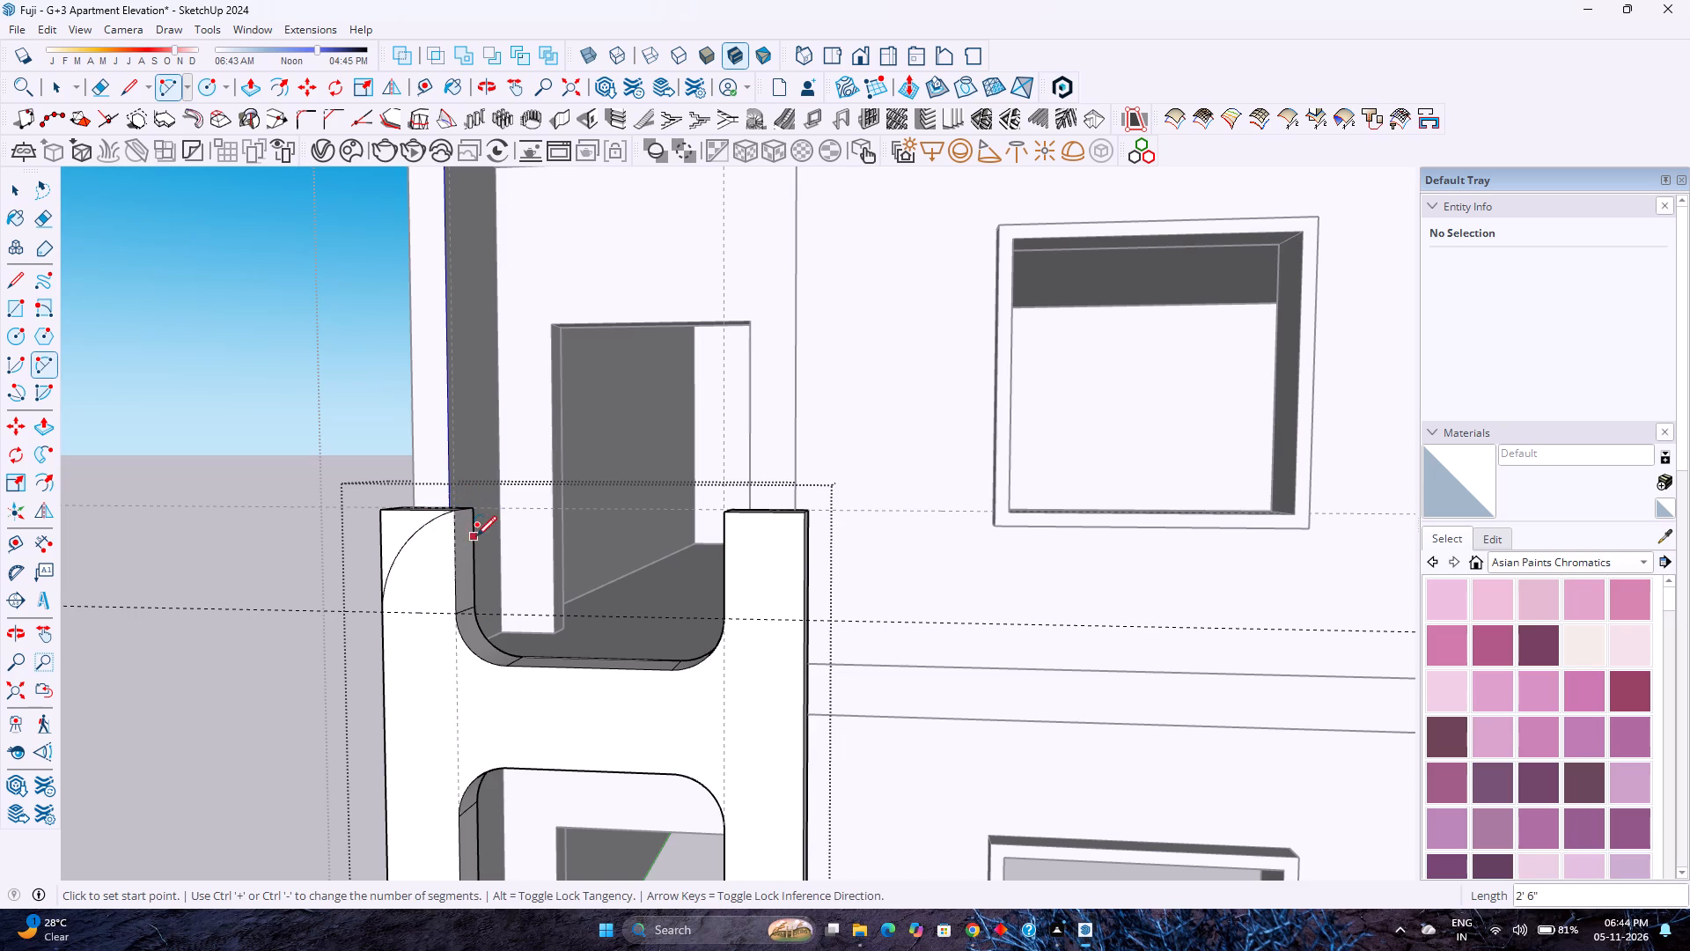
pyautogui.click(802, 622)
pyautogui.doubleClick(728, 508)
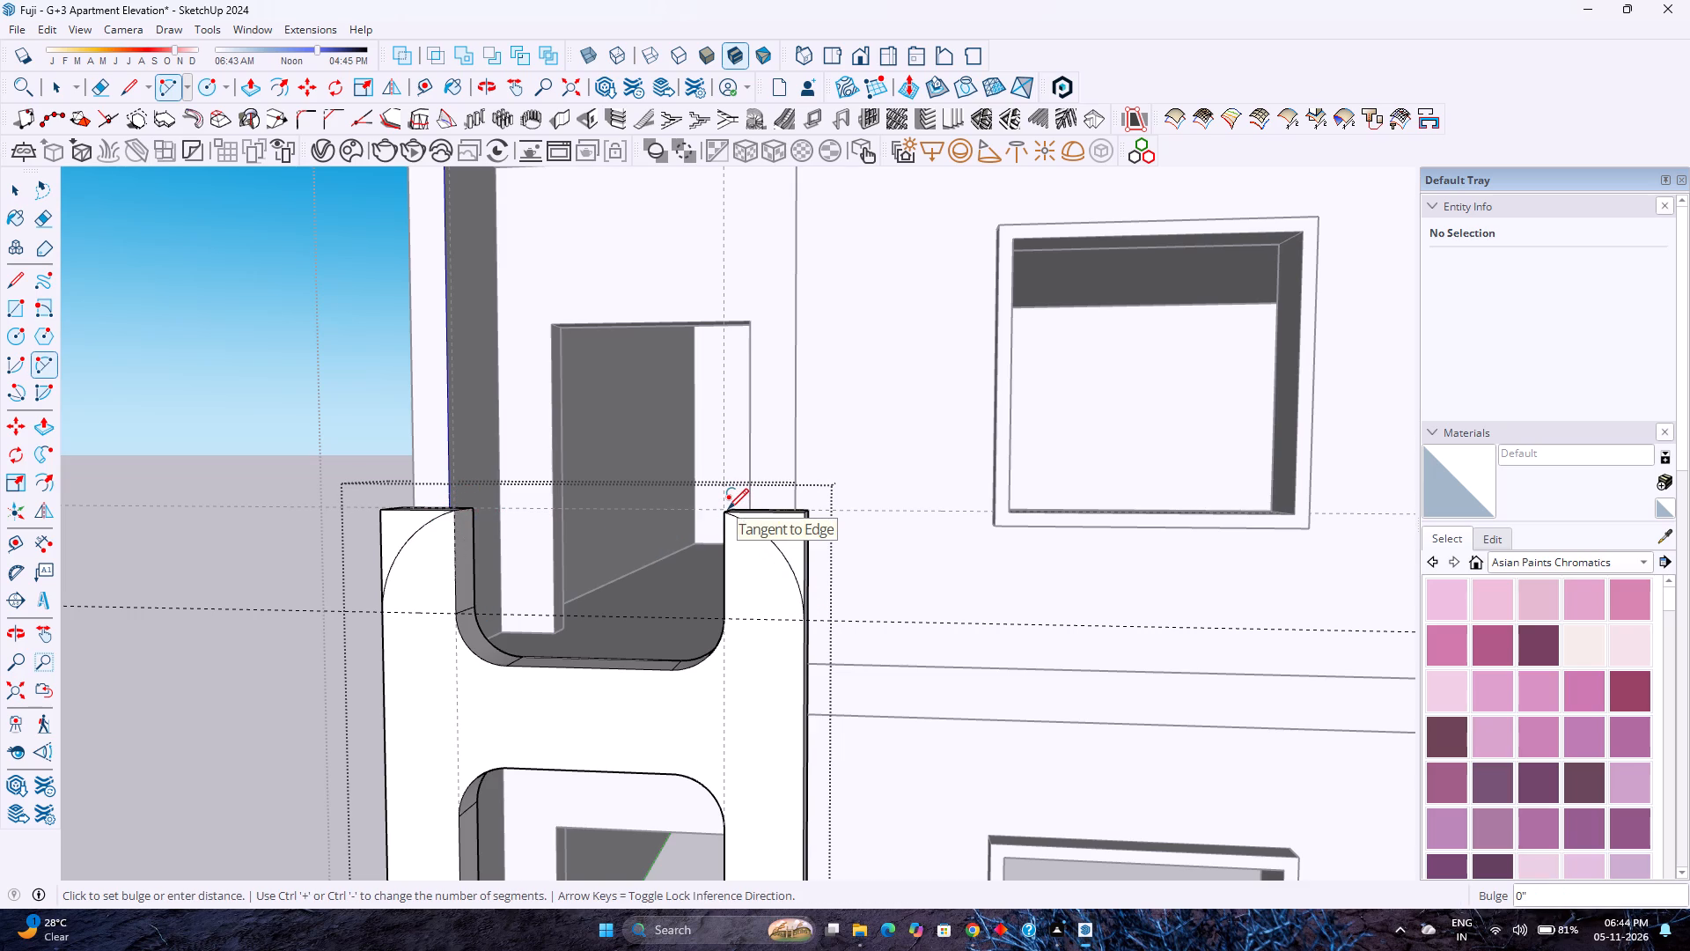
# Set both corner arcs of the lower panel to 130 segments.
pyautogui.press('space')
pyautogui.click(777, 549)
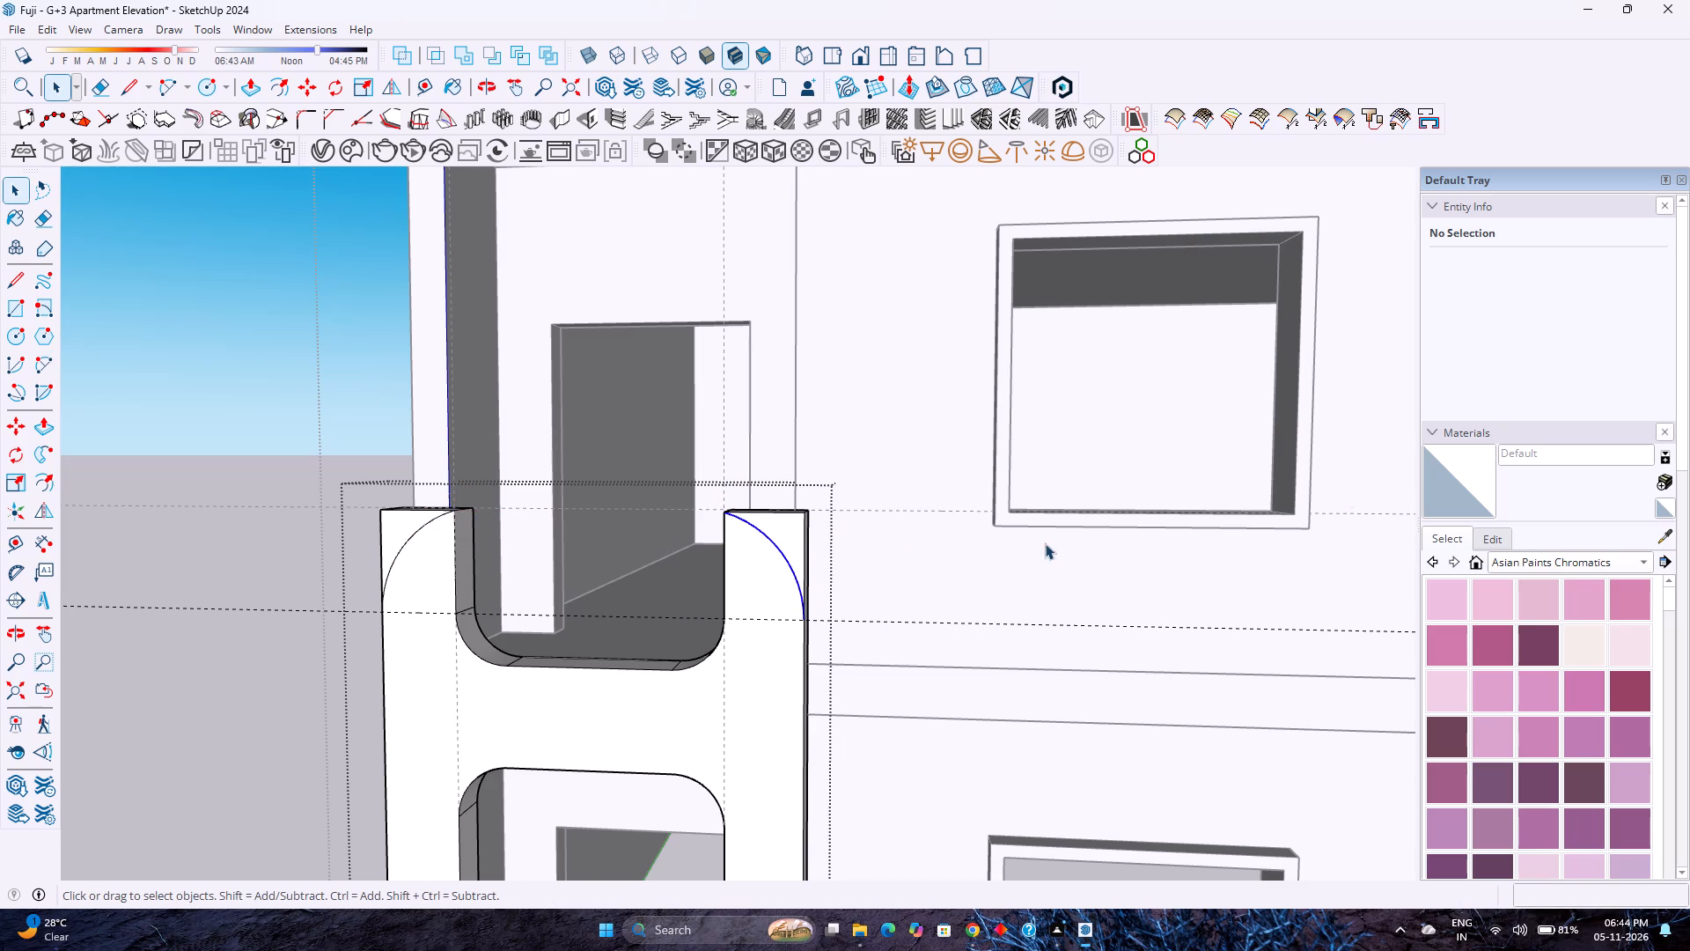
pyautogui.doubleClick(1615, 321)
pyautogui.press('1')
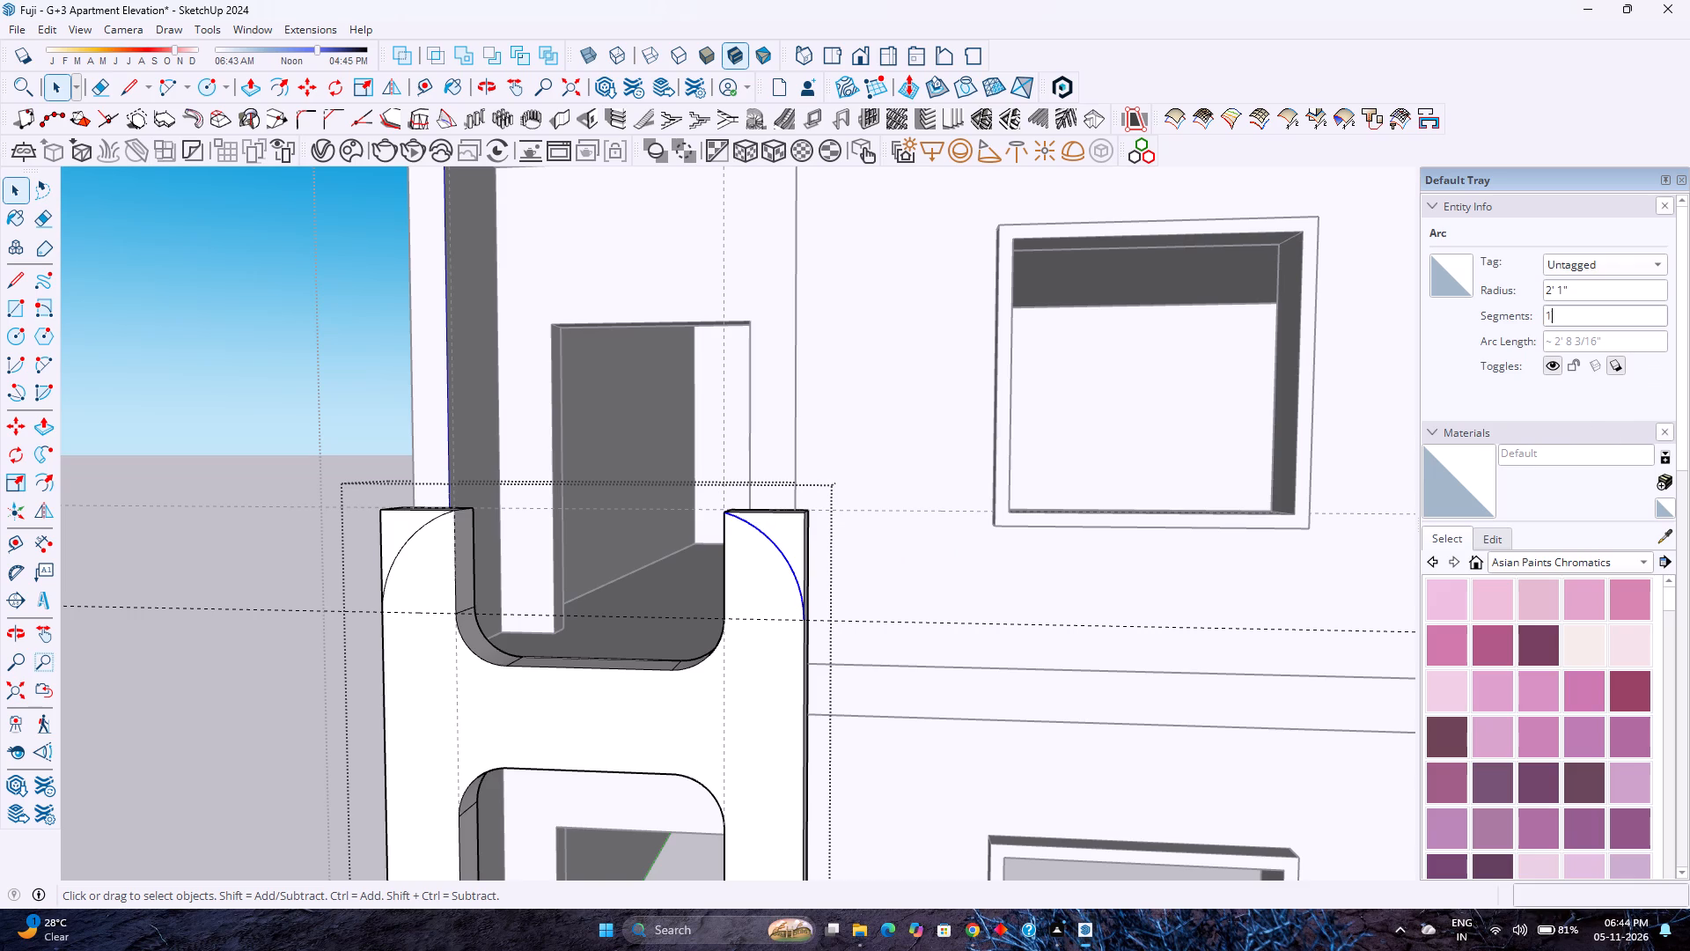
pyautogui.press('3')
pyautogui.press('0')
pyautogui.press('Return')
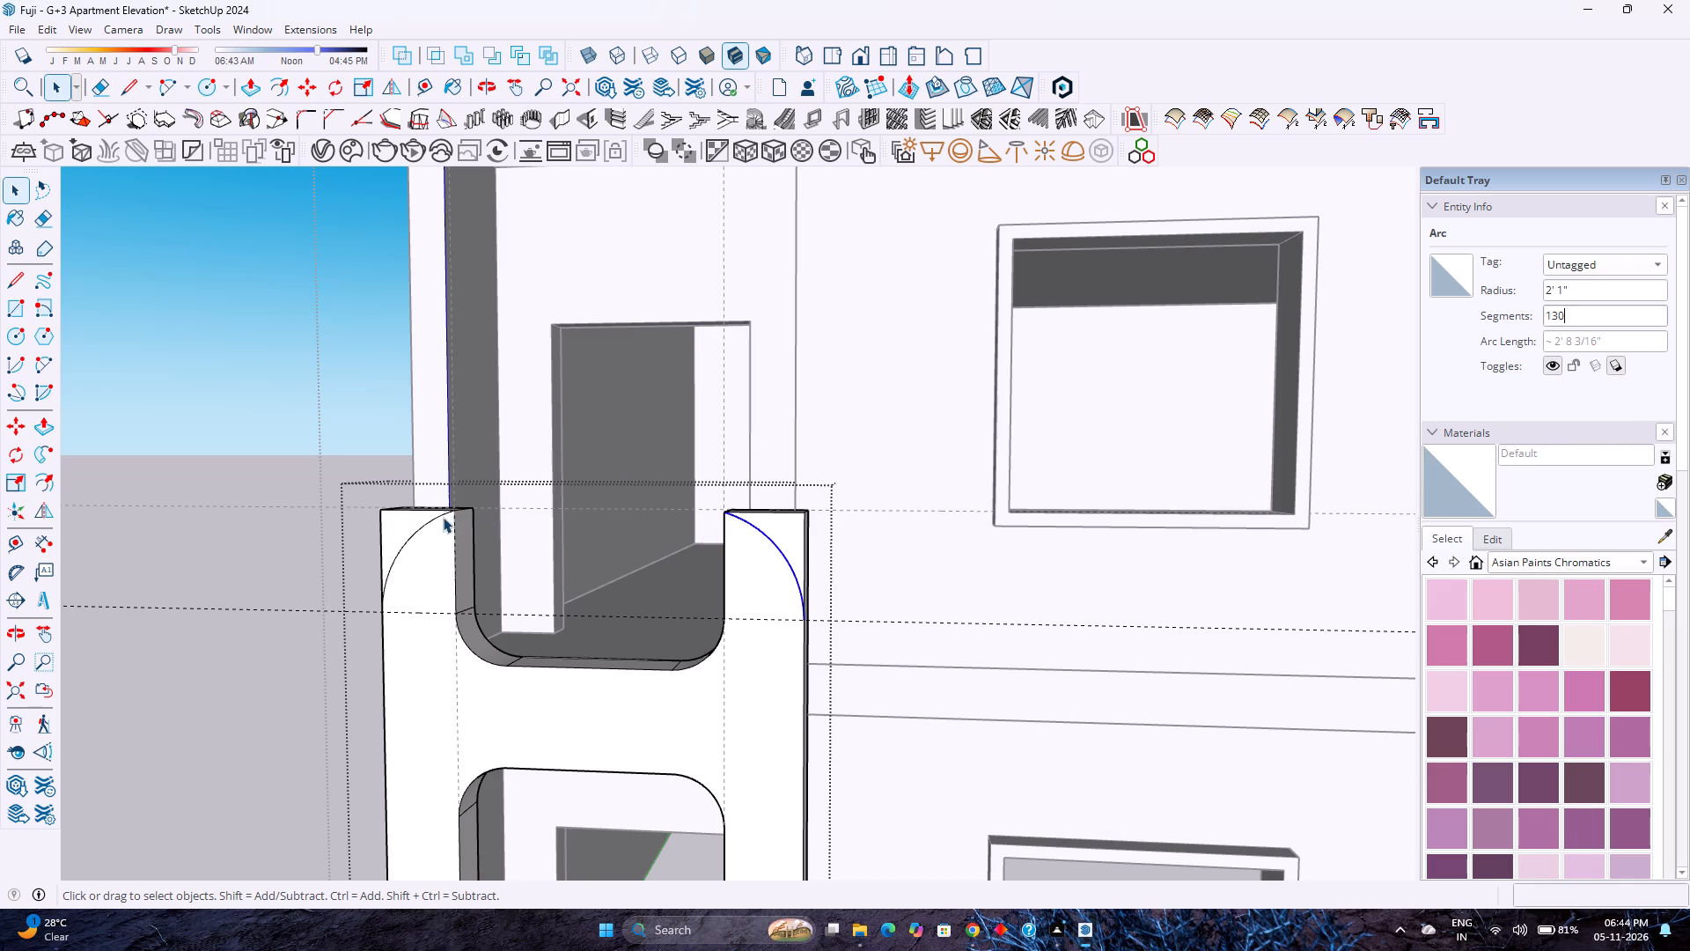
pyautogui.click(443, 517)
pyautogui.doubleClick(1611, 323)
pyautogui.press('1')
pyautogui.press('2')
pyautogui.press('3')
pyautogui.press('0')
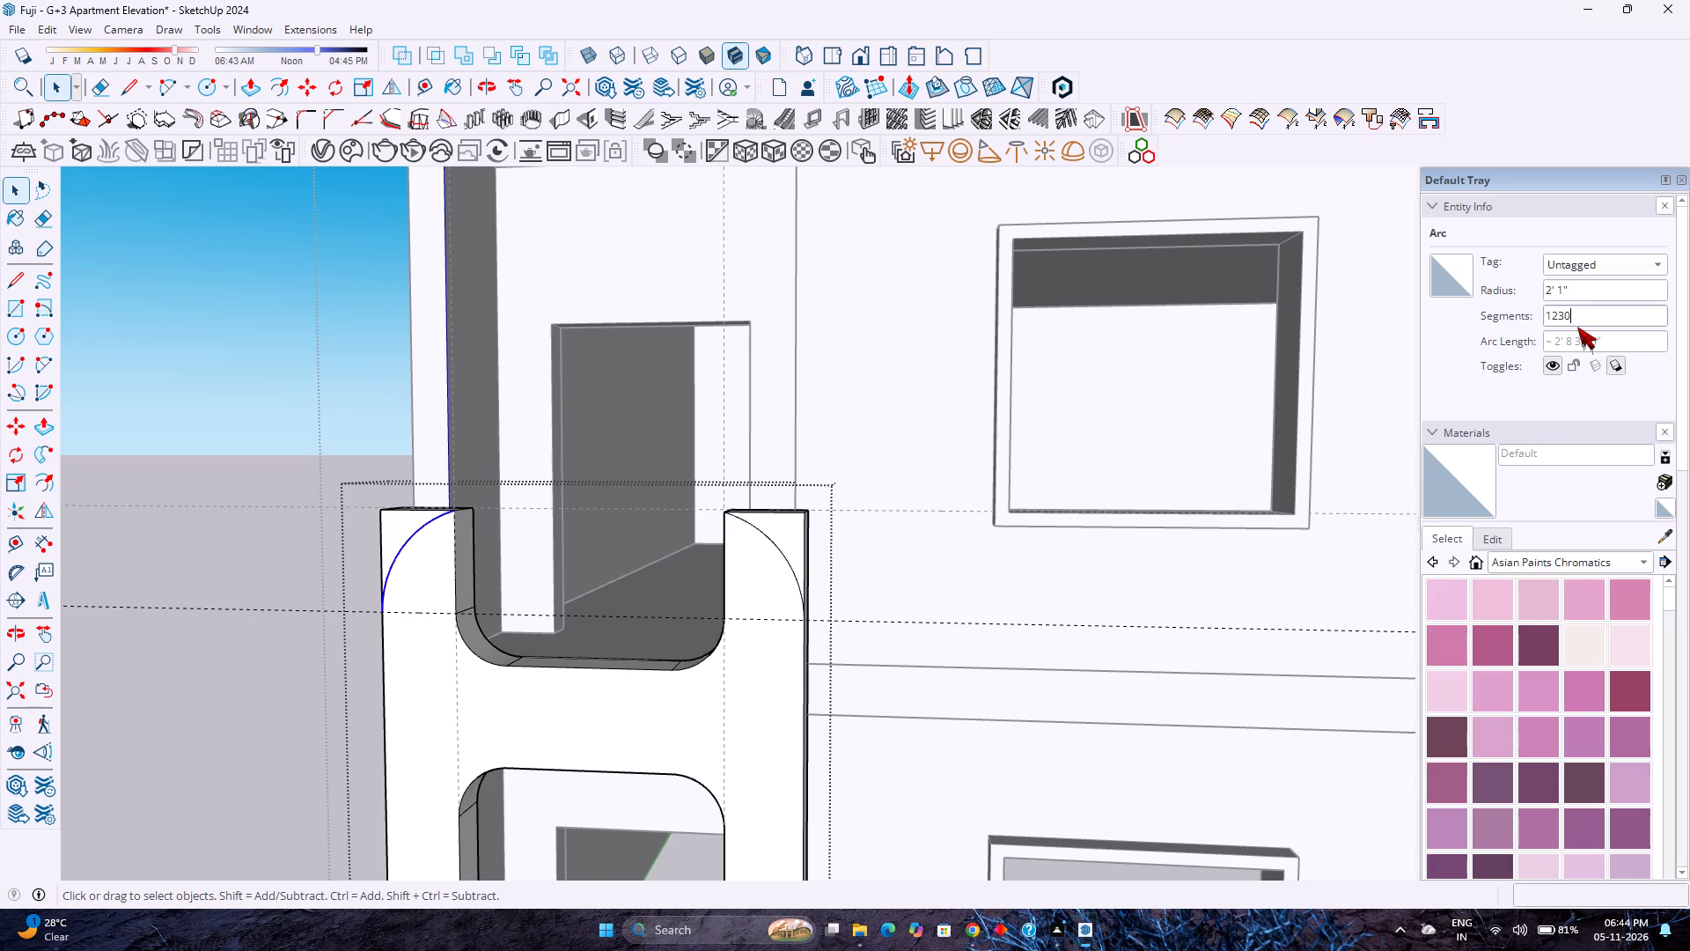
pyautogui.press('Left')
pyautogui.press('Left')
pyautogui.press('BackSpace')
pyautogui.press('Return')
pyautogui.press('Escape')
# Push/Pull the two corner faces outside the lower panel's arcs back 1' to cut away the corners.
pyautogui.press('p')
pyautogui.click(397, 533)
pyautogui.press('p')
pyautogui.doubleClick(397, 527)
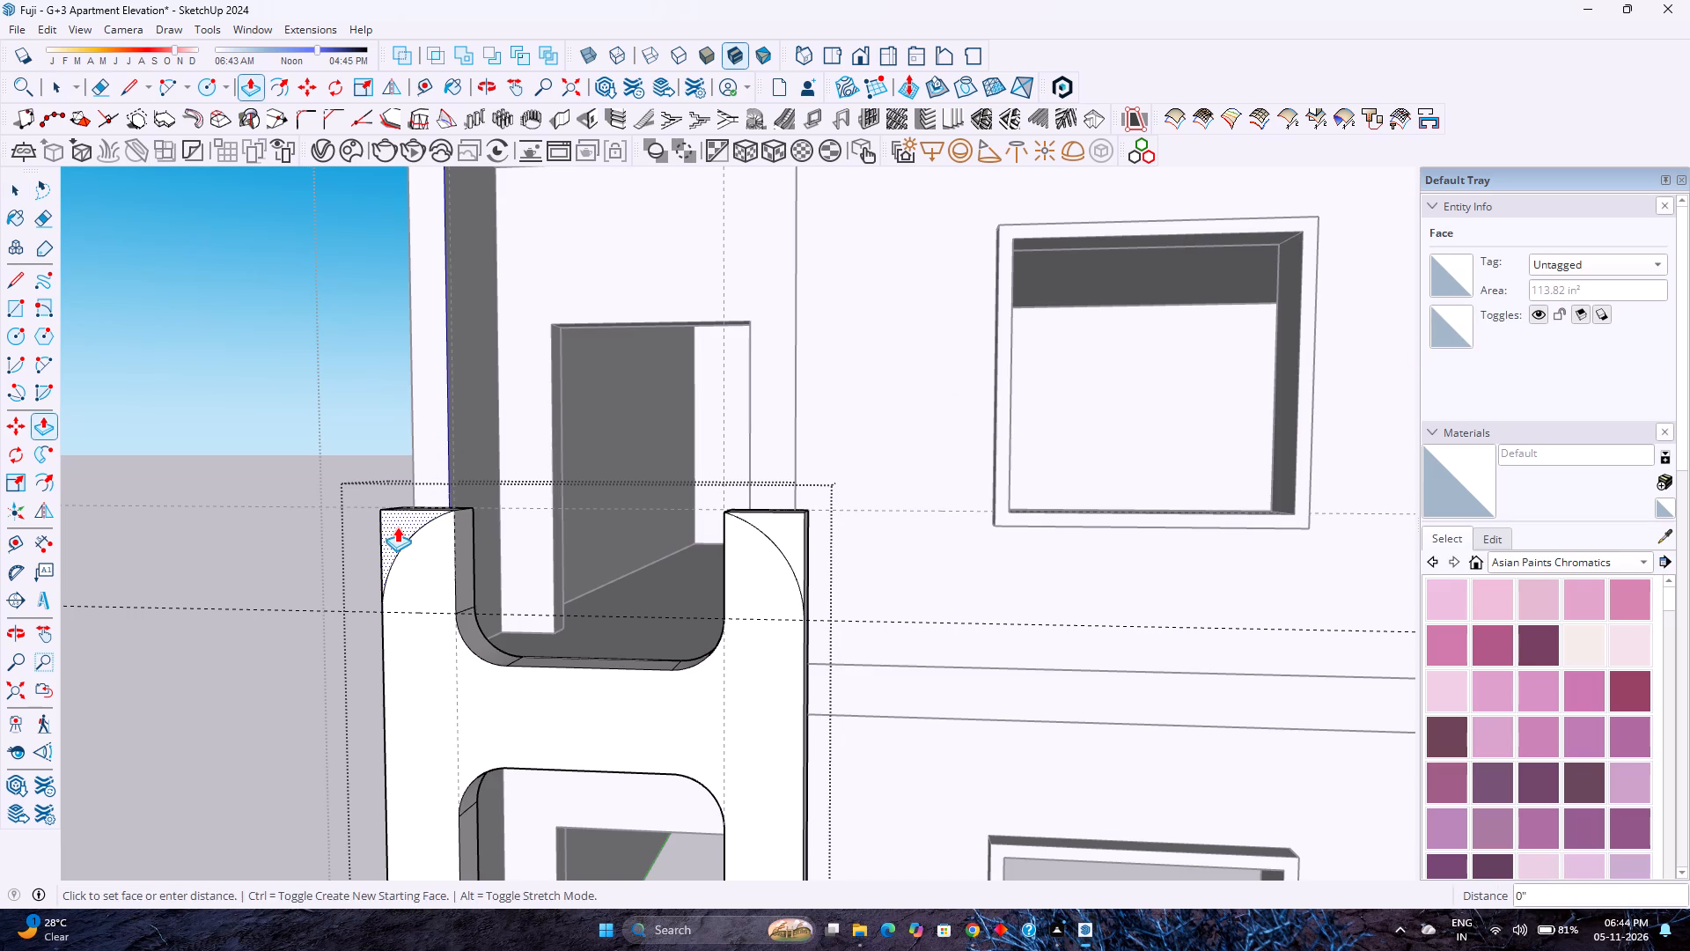
pyautogui.doubleClick(781, 527)
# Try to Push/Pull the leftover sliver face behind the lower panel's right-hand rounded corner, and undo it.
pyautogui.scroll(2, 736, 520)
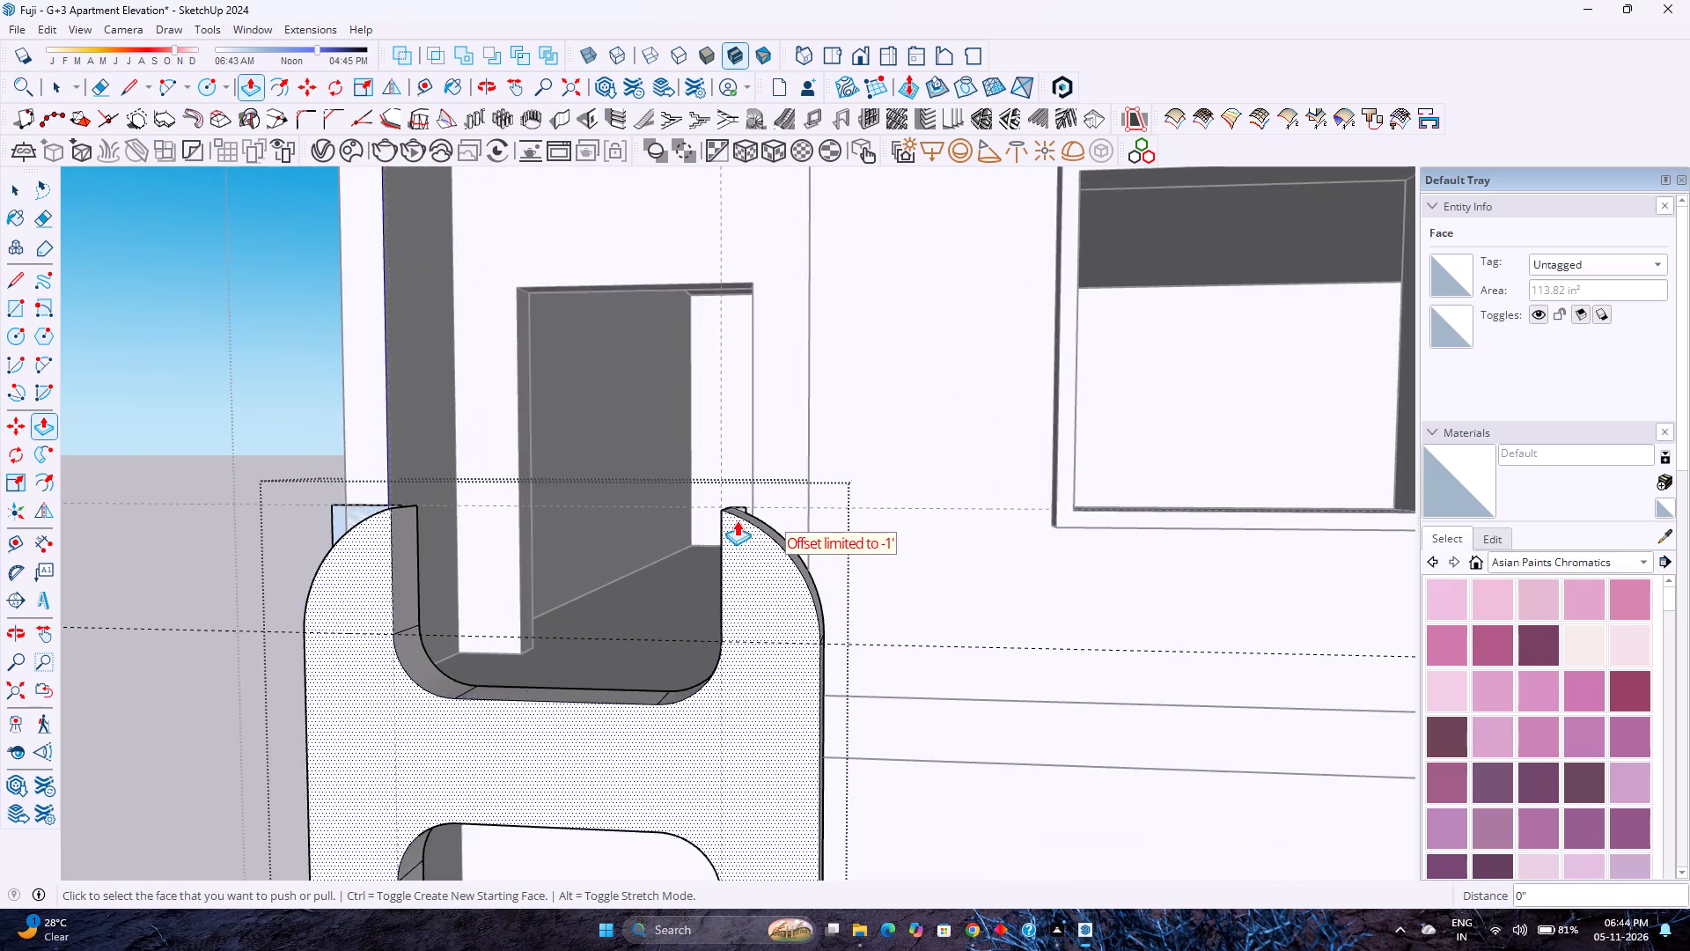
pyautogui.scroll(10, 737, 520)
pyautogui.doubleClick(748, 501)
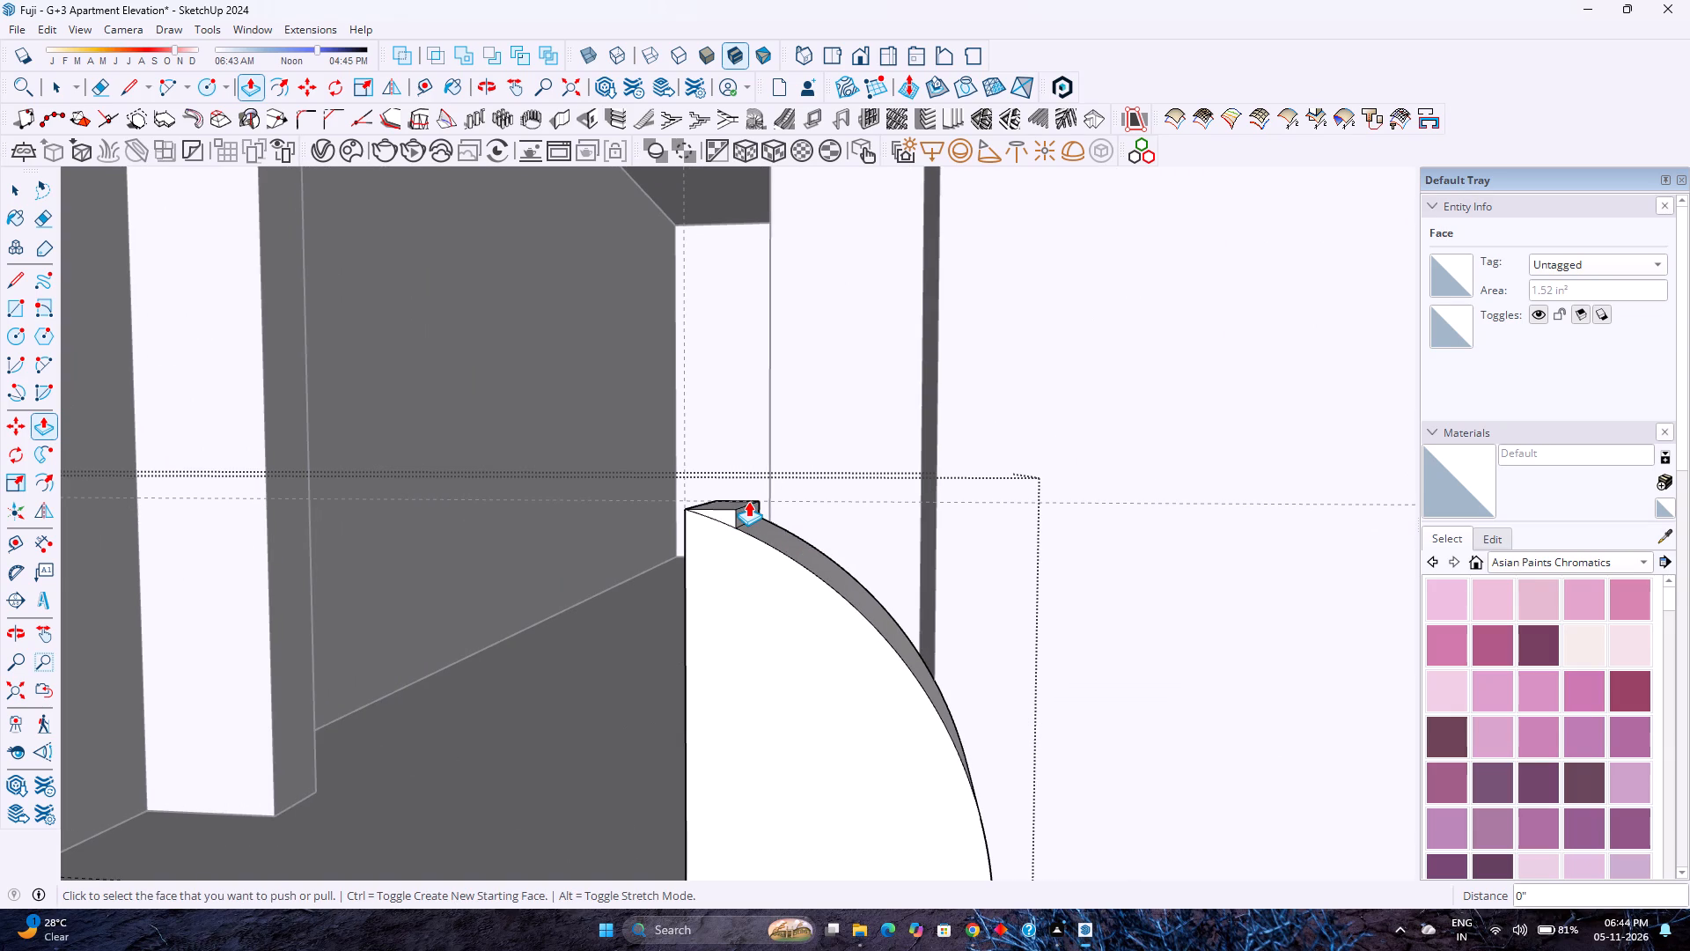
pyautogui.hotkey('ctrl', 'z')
# Erase the leftover edges behind both rounded top corners of the lower panel.
pyautogui.press('e')
pyautogui.moveTo(747, 498); pyautogui.dragTo(750, 498)
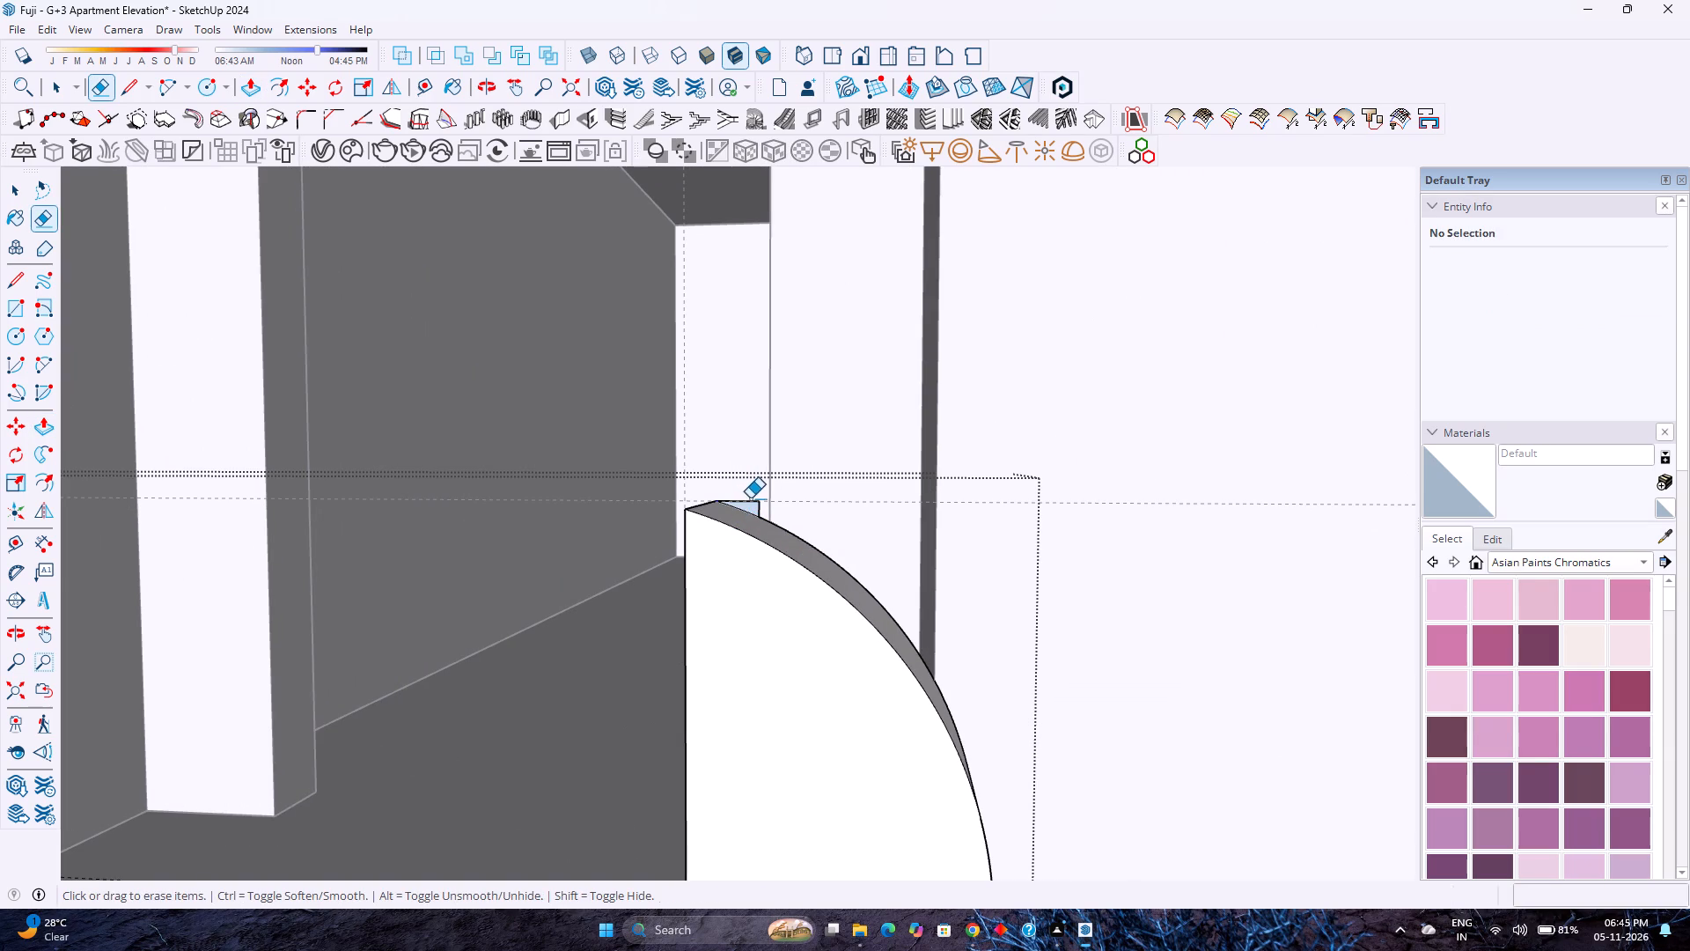
pyautogui.moveTo(750, 498); pyautogui.dragTo(756, 505)
pyautogui.click(761, 506)
pyautogui.scroll(-4, 759, 502)
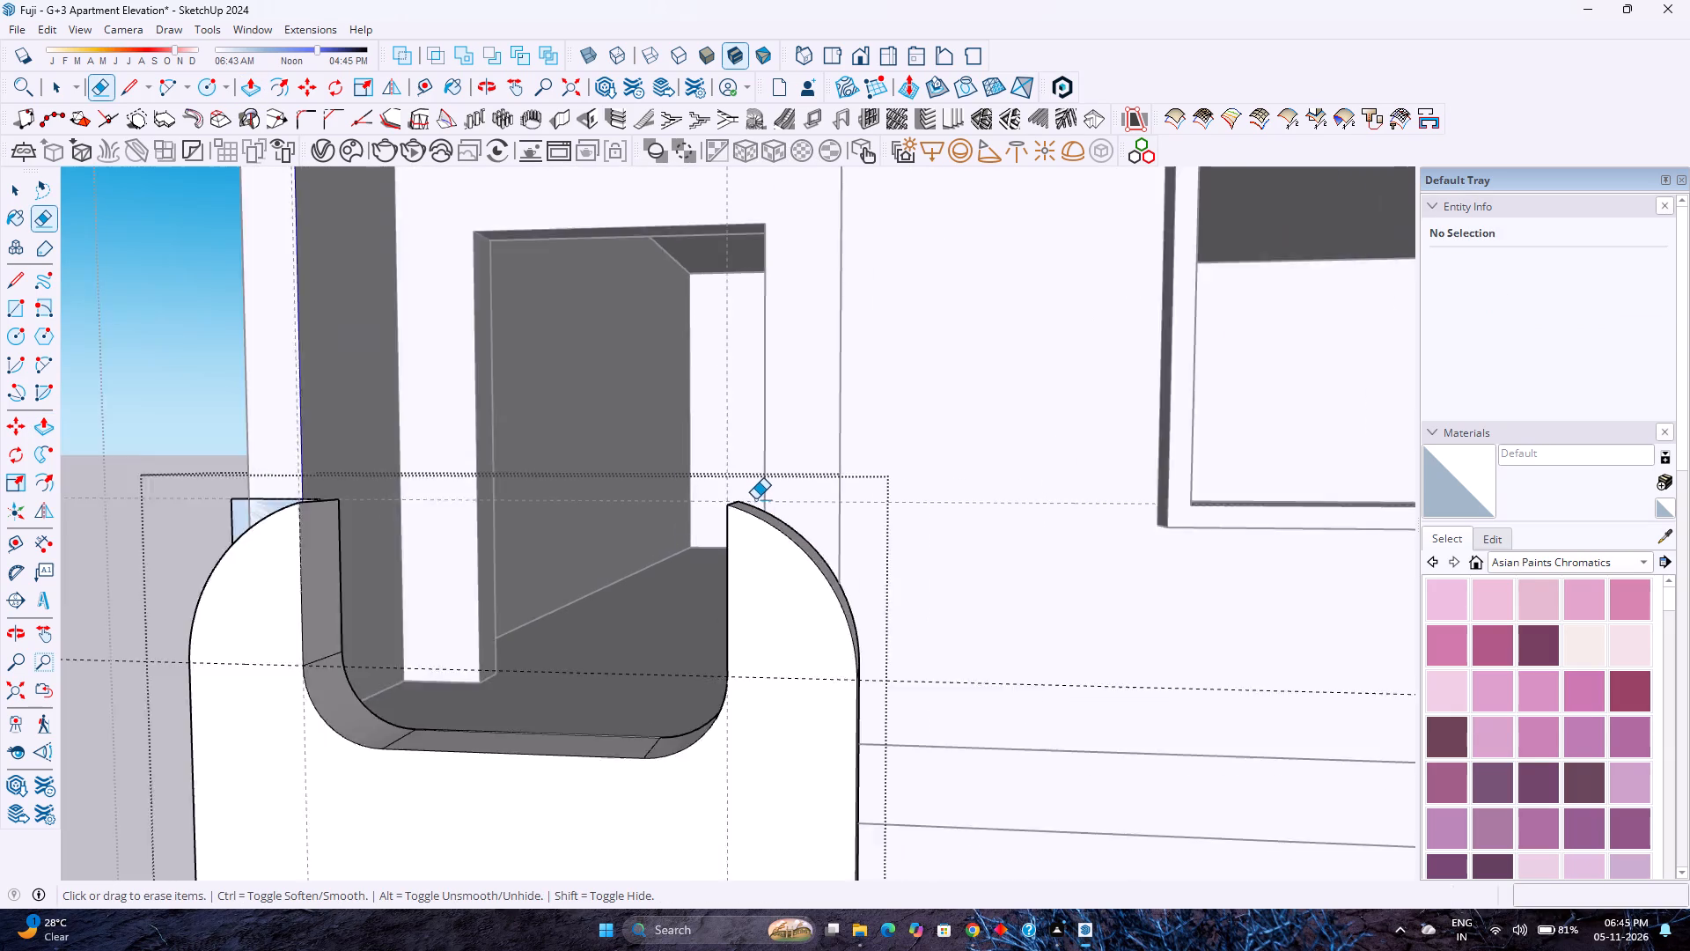
pyautogui.scroll(-4, 755, 499)
pyautogui.keyDown('shift'); pyautogui.moveTo(472, 540); pyautogui.dragTo(505, 580, button='middle'); pyautogui.keyUp('shift')
pyautogui.scroll(9, 650, 531)
pyautogui.moveTo(530, 508); pyautogui.dragTo(564, 536, button='middle')
pyautogui.middleClick(577, 539)
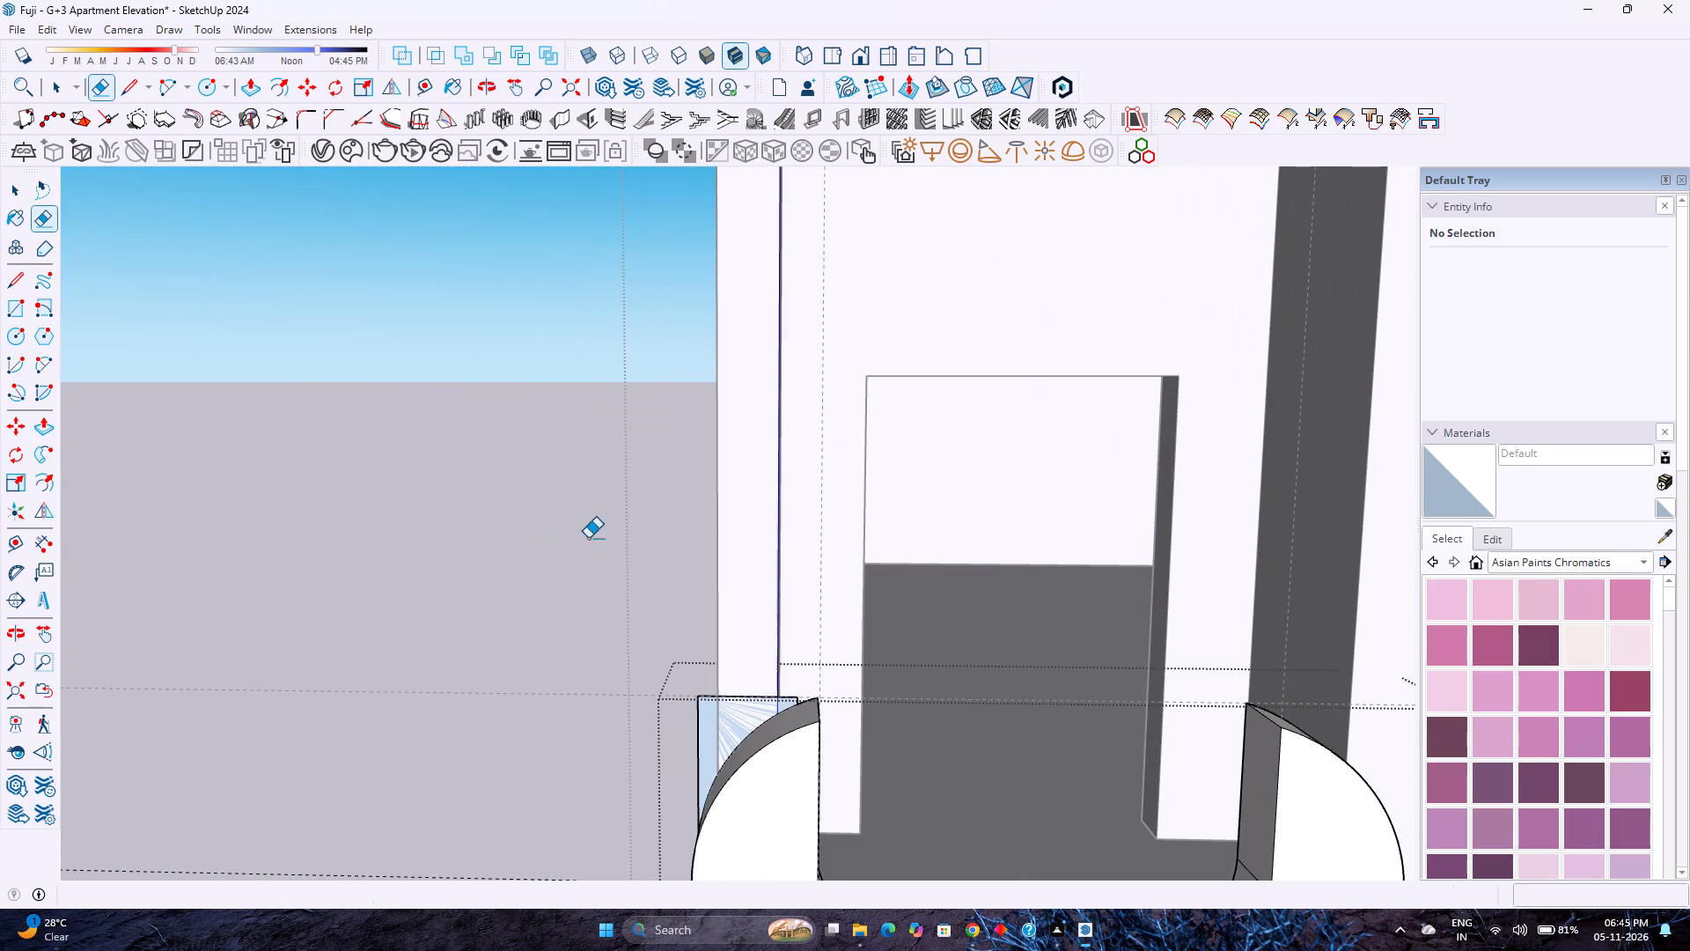
pyautogui.moveTo(788, 693); pyautogui.dragTo(750, 712)
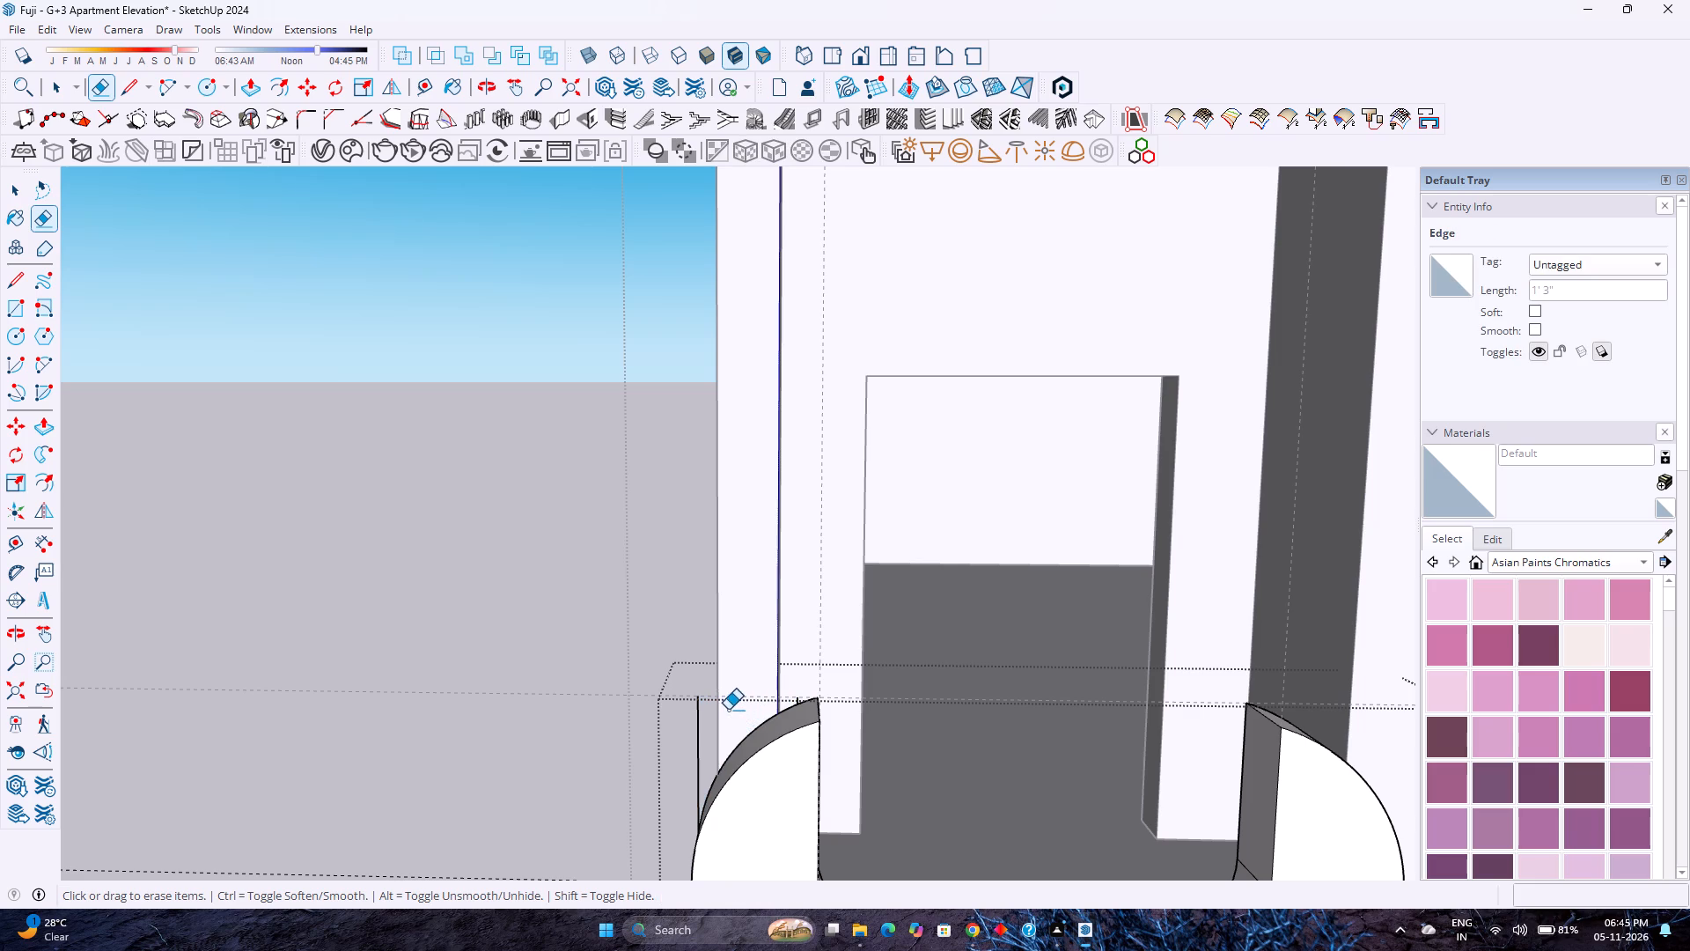
pyautogui.moveTo(718, 710); pyautogui.dragTo(699, 713)
pyautogui.click(790, 697)
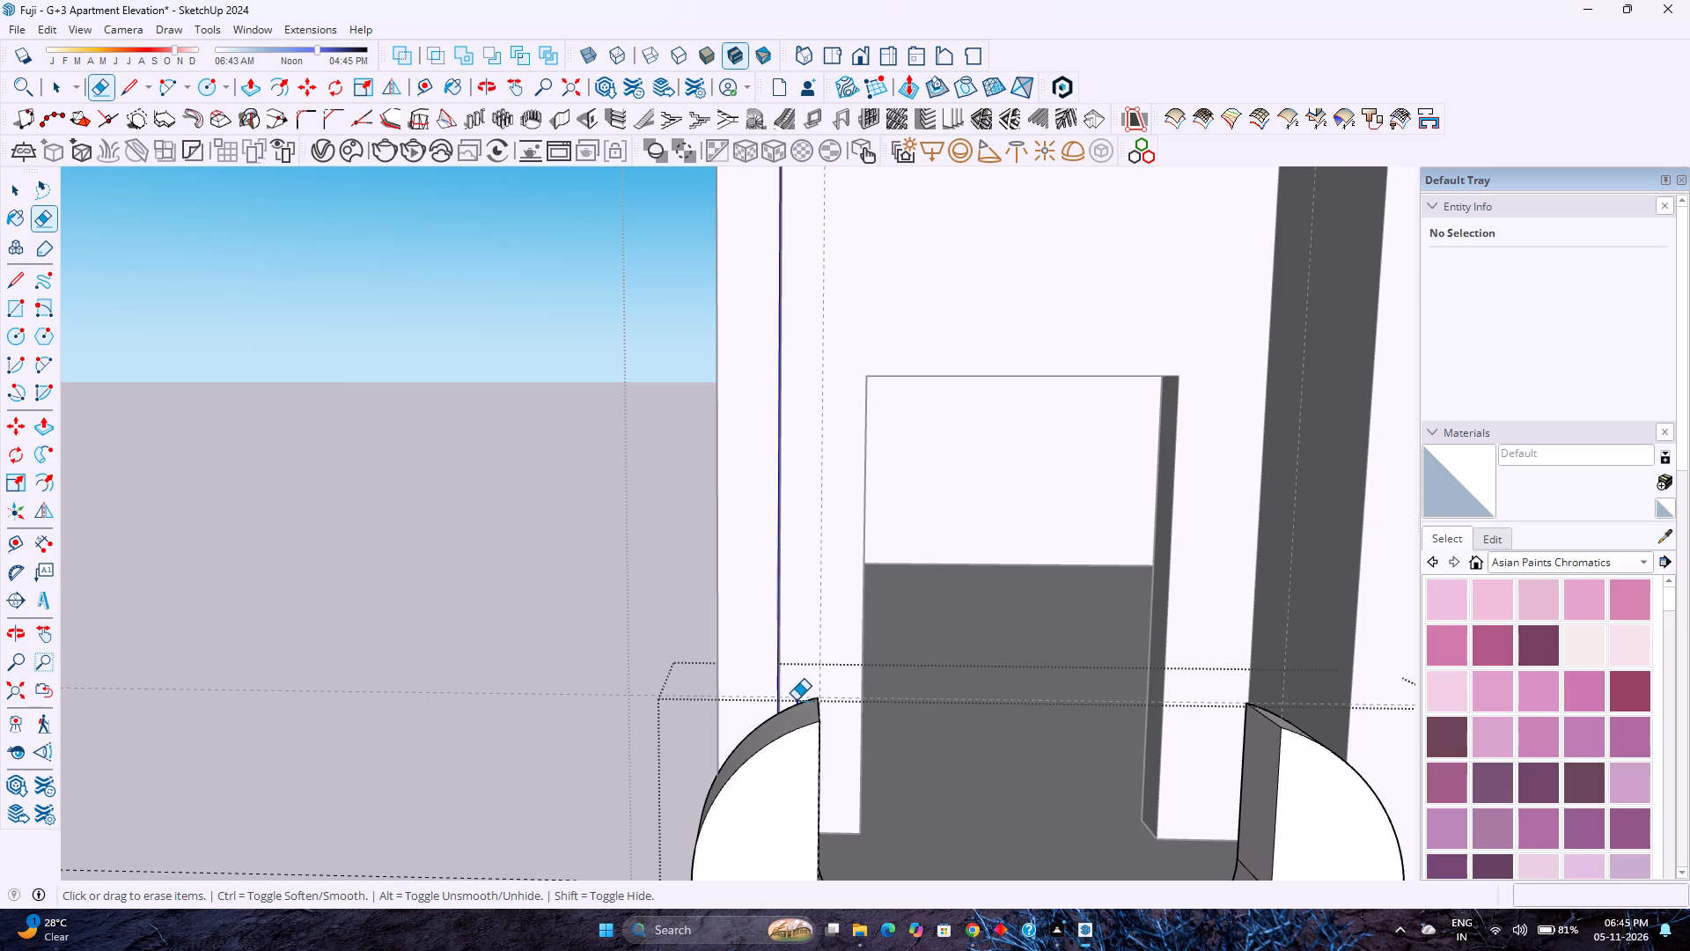
pyautogui.scroll(-3, 784, 675)
# Inspect the lower panel's rounded corners from the side and front of the building, and exit the panel.
pyautogui.press('space')
pyautogui.scroll(-1, 582, 646)
pyautogui.moveTo(614, 681); pyautogui.dragTo(1292, 644, button='middle')
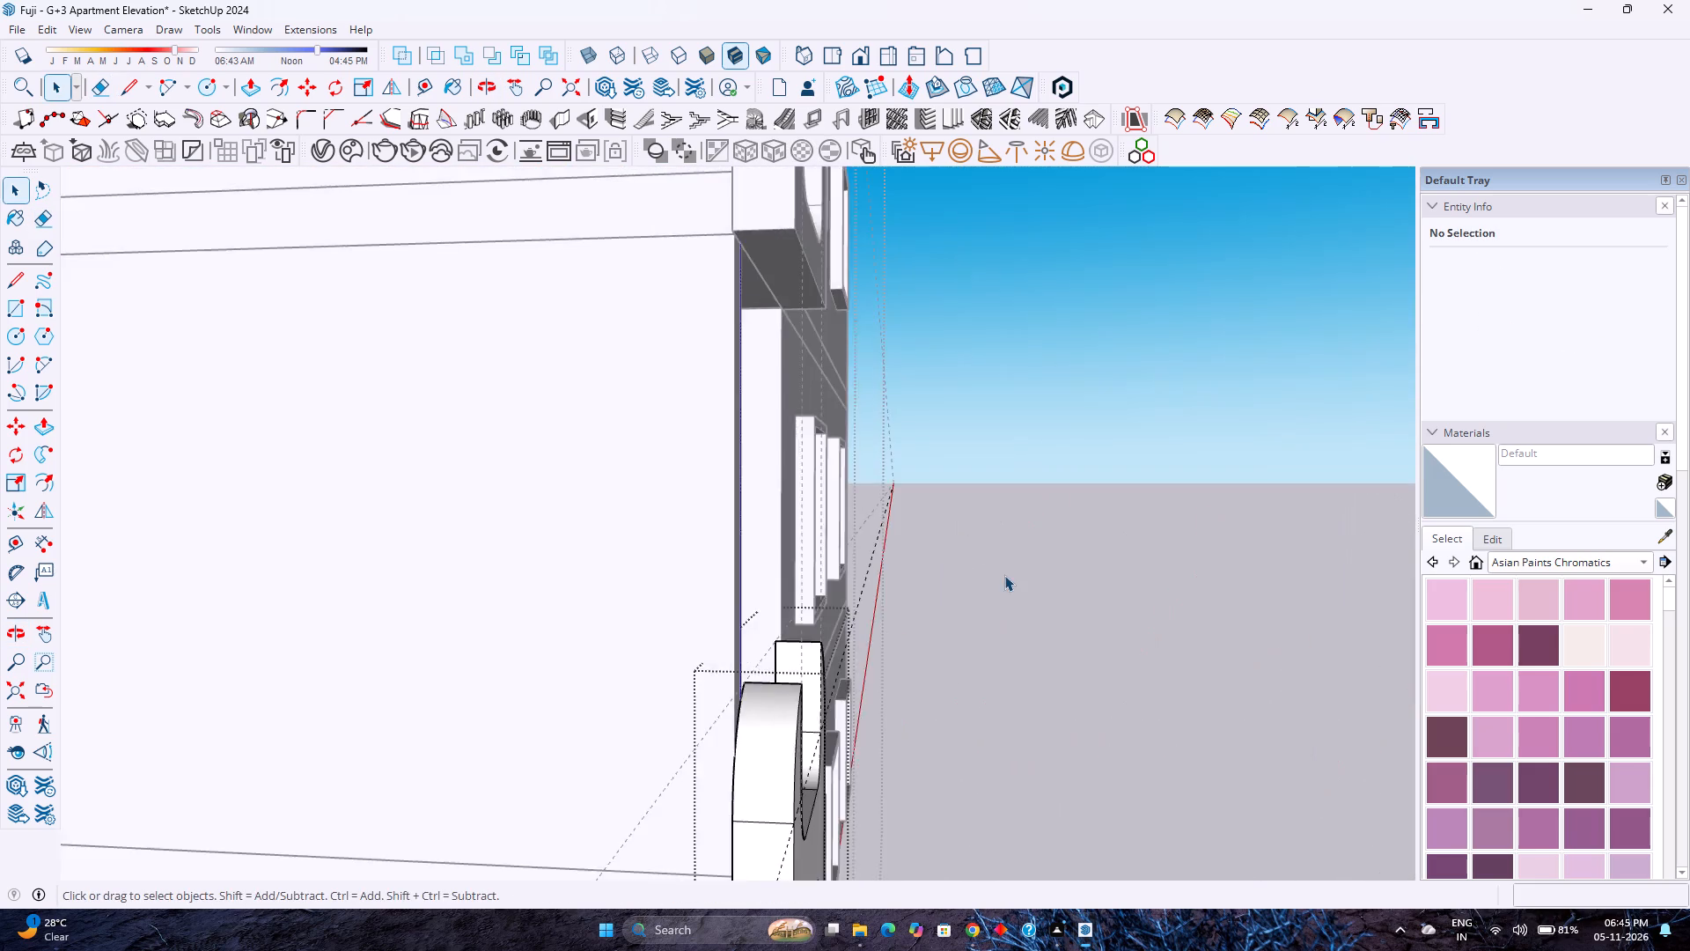
pyautogui.scroll(-5, 1004, 575)
pyautogui.moveTo(799, 674); pyautogui.dragTo(812, 675, button='middle')
pyautogui.moveTo(812, 675); pyautogui.dragTo(745, 680, button='middle')
pyautogui.middleClick(744, 680)
pyautogui.scroll(-4, 735, 632)
pyautogui.moveTo(802, 639); pyautogui.dragTo(689, 673, button='middle')
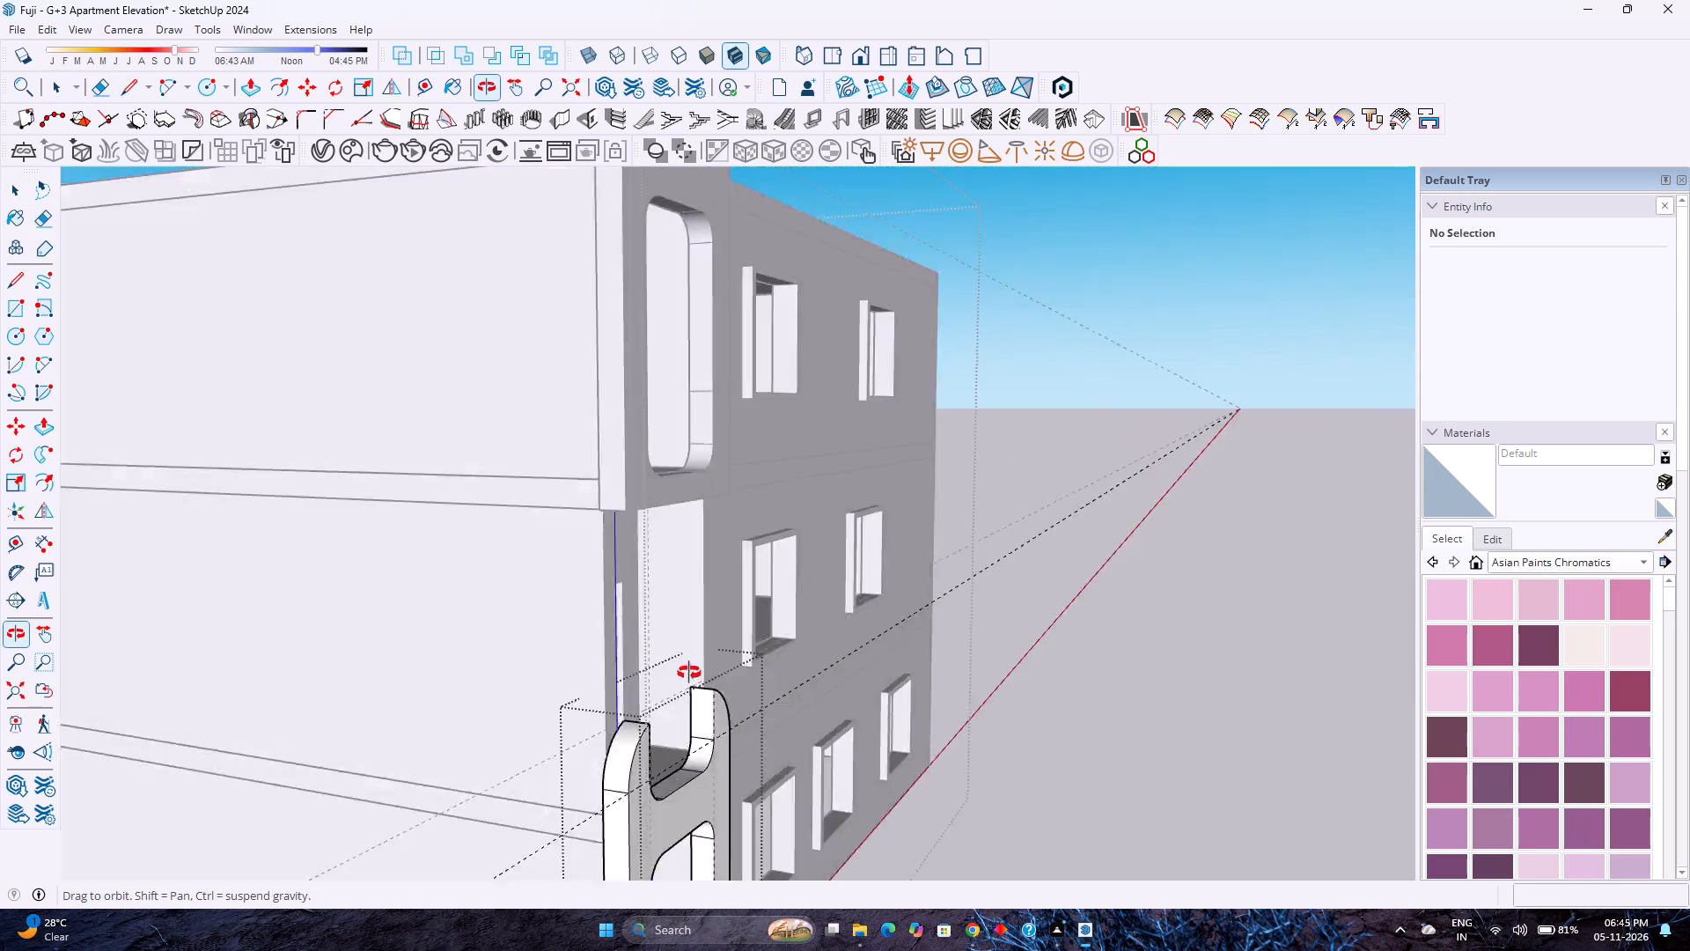
pyautogui.moveTo(689, 673); pyautogui.dragTo(591, 682, button='middle')
pyautogui.scroll(-5, 592, 630)
pyautogui.keyDown('shift'); pyautogui.middleClick(538, 587); pyautogui.keyUp('shift')
pyautogui.keyDown('shift'); pyautogui.moveTo(542, 591); pyautogui.dragTo(635, 600, button='middle'); pyautogui.keyUp('shift')
pyautogui.keyDown('shift'); pyautogui.moveTo(647, 600); pyautogui.dragTo(863, 599, button='middle'); pyautogui.keyUp('shift')
pyautogui.scroll(-4, 872, 592)
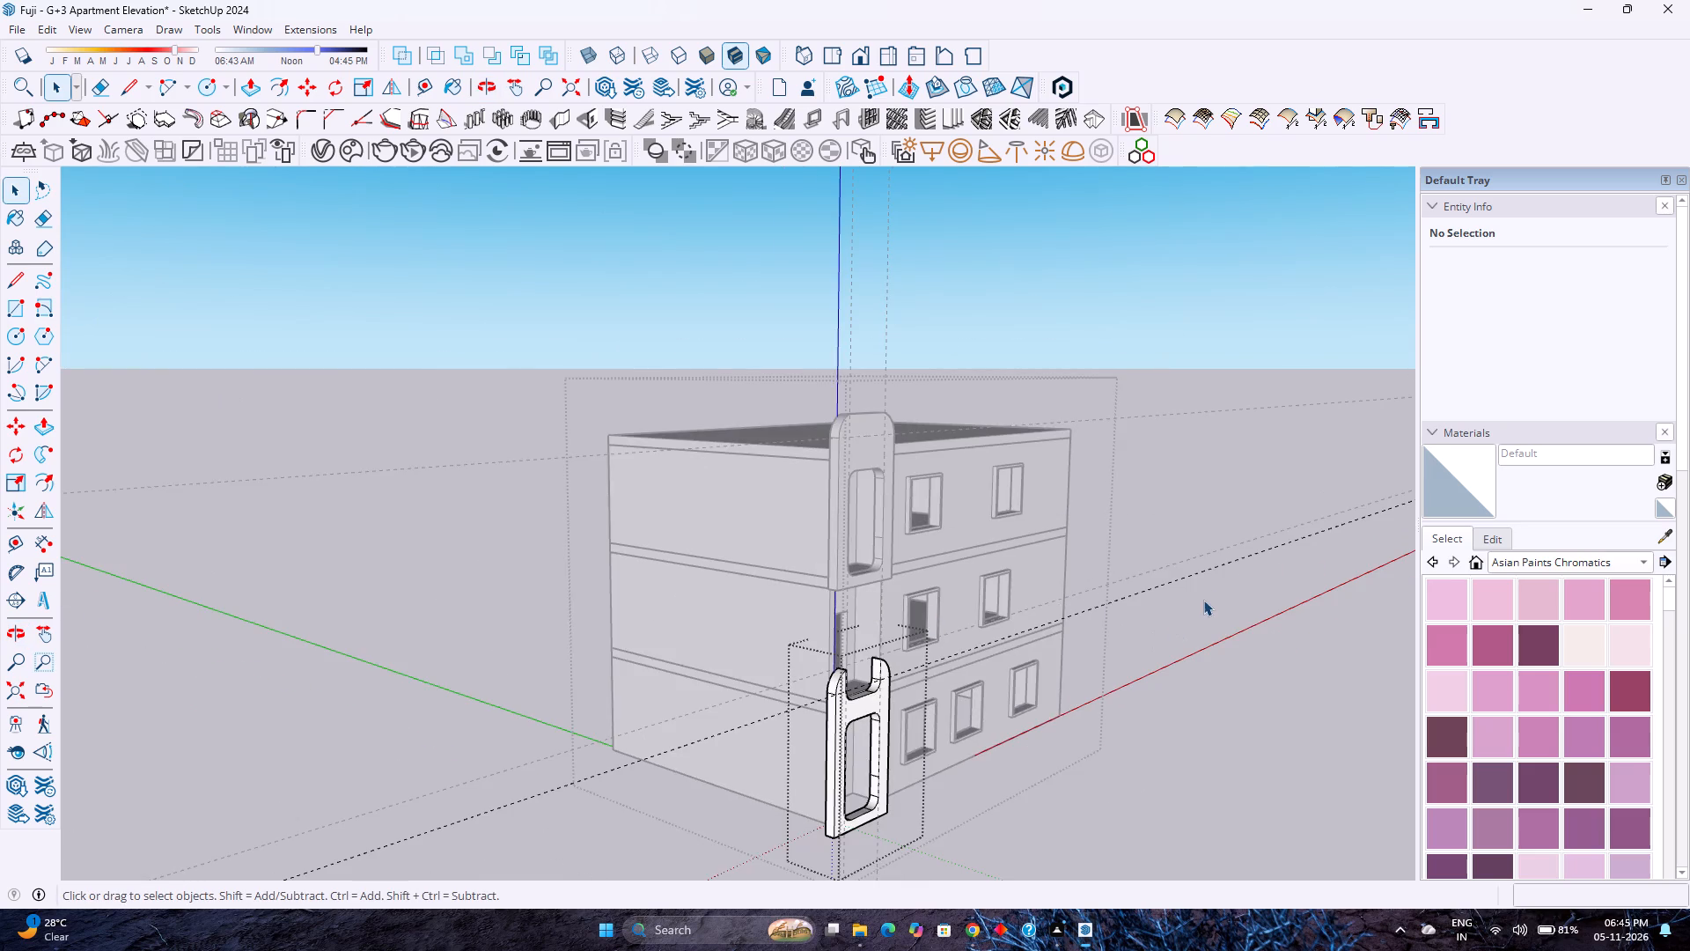
pyautogui.click(1207, 588)
# Delete all guides around the building.
pyautogui.scroll(1, 1166, 617)
pyautogui.moveTo(1164, 622); pyautogui.dragTo(626, 618, button='middle')
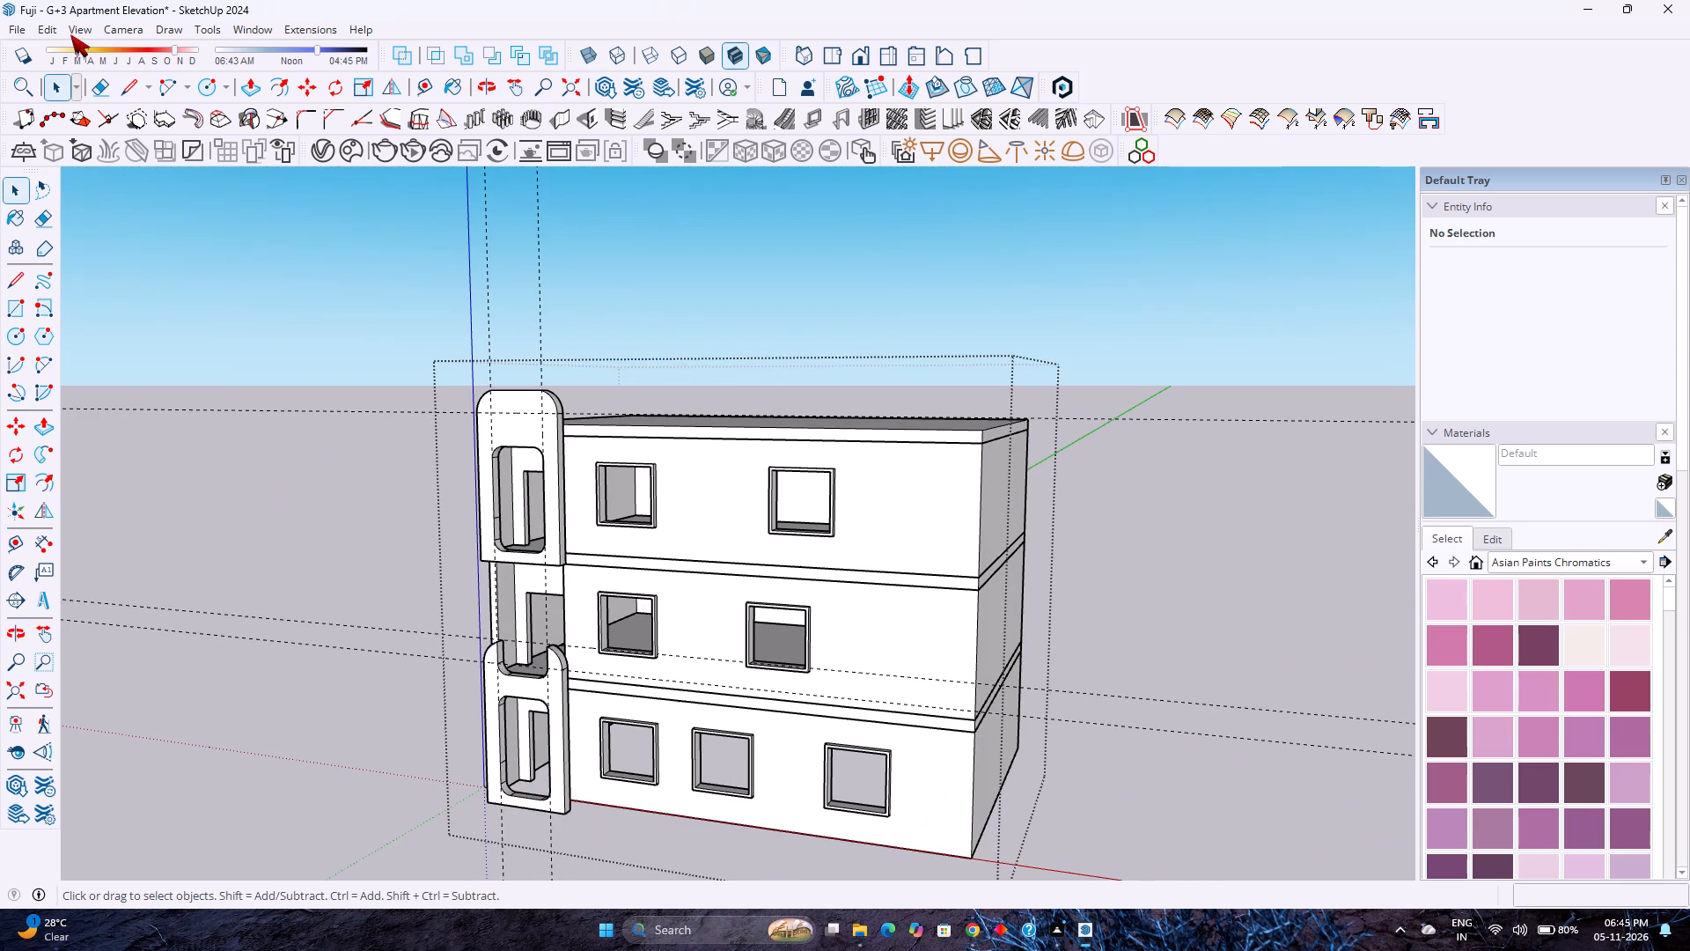
pyautogui.click(47, 32)
pyautogui.click(118, 200)
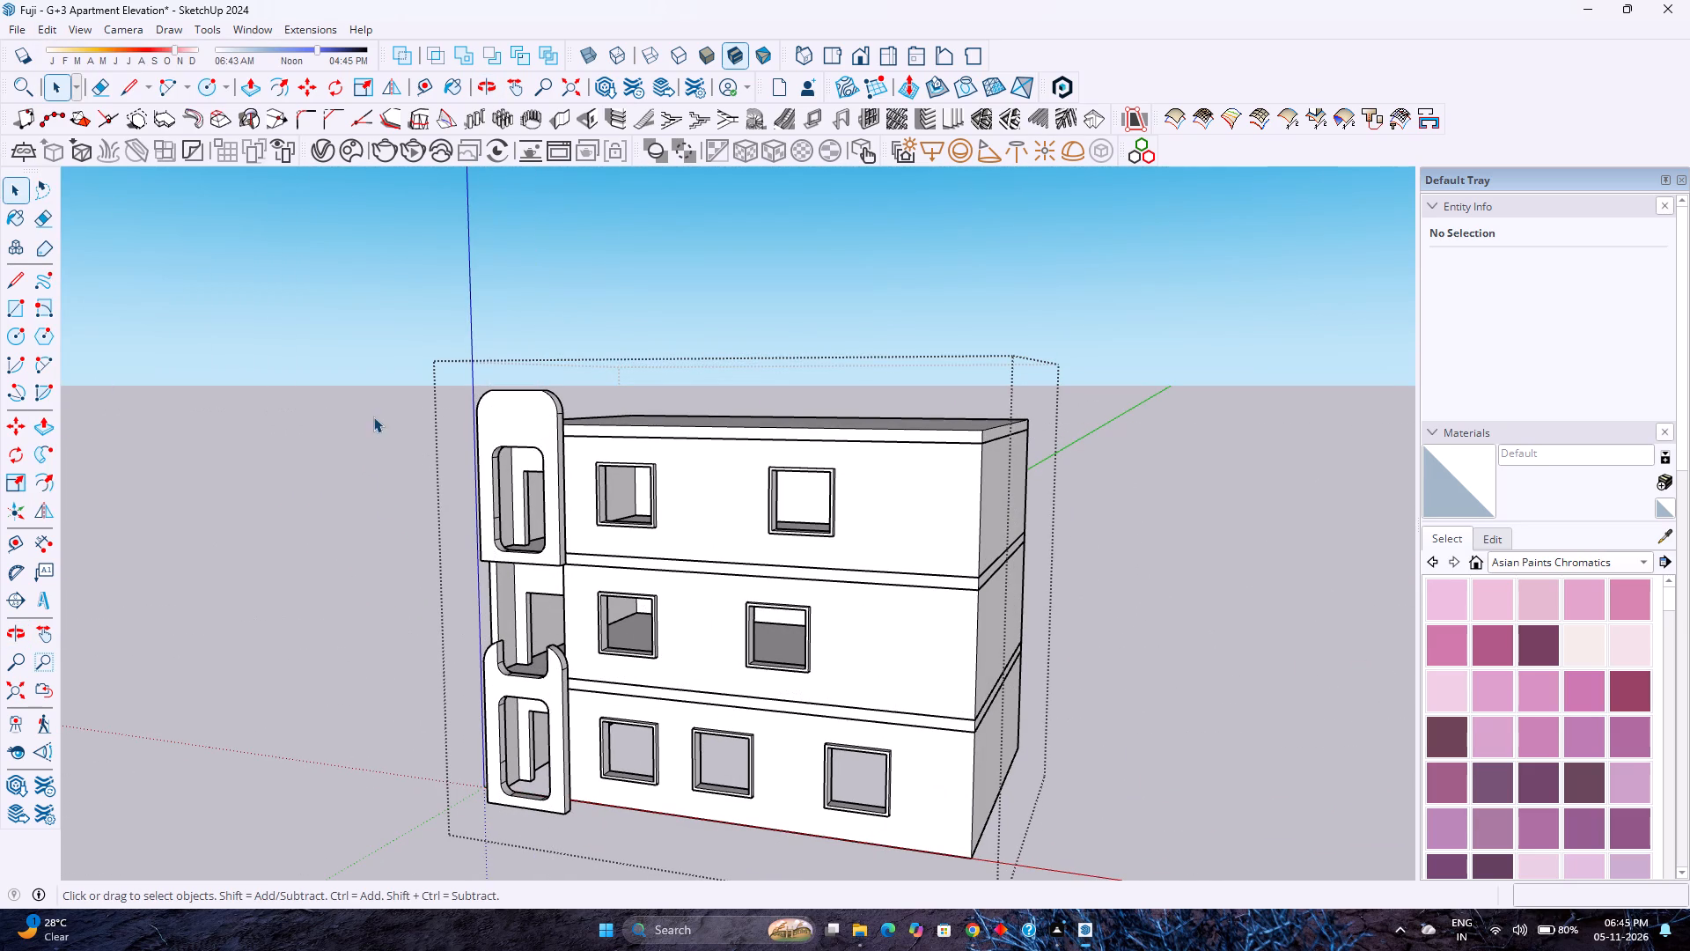
# Examine the front projection from below and from the front, around the opening between the upper and lower panels.
pyautogui.scroll(1, 378, 350)
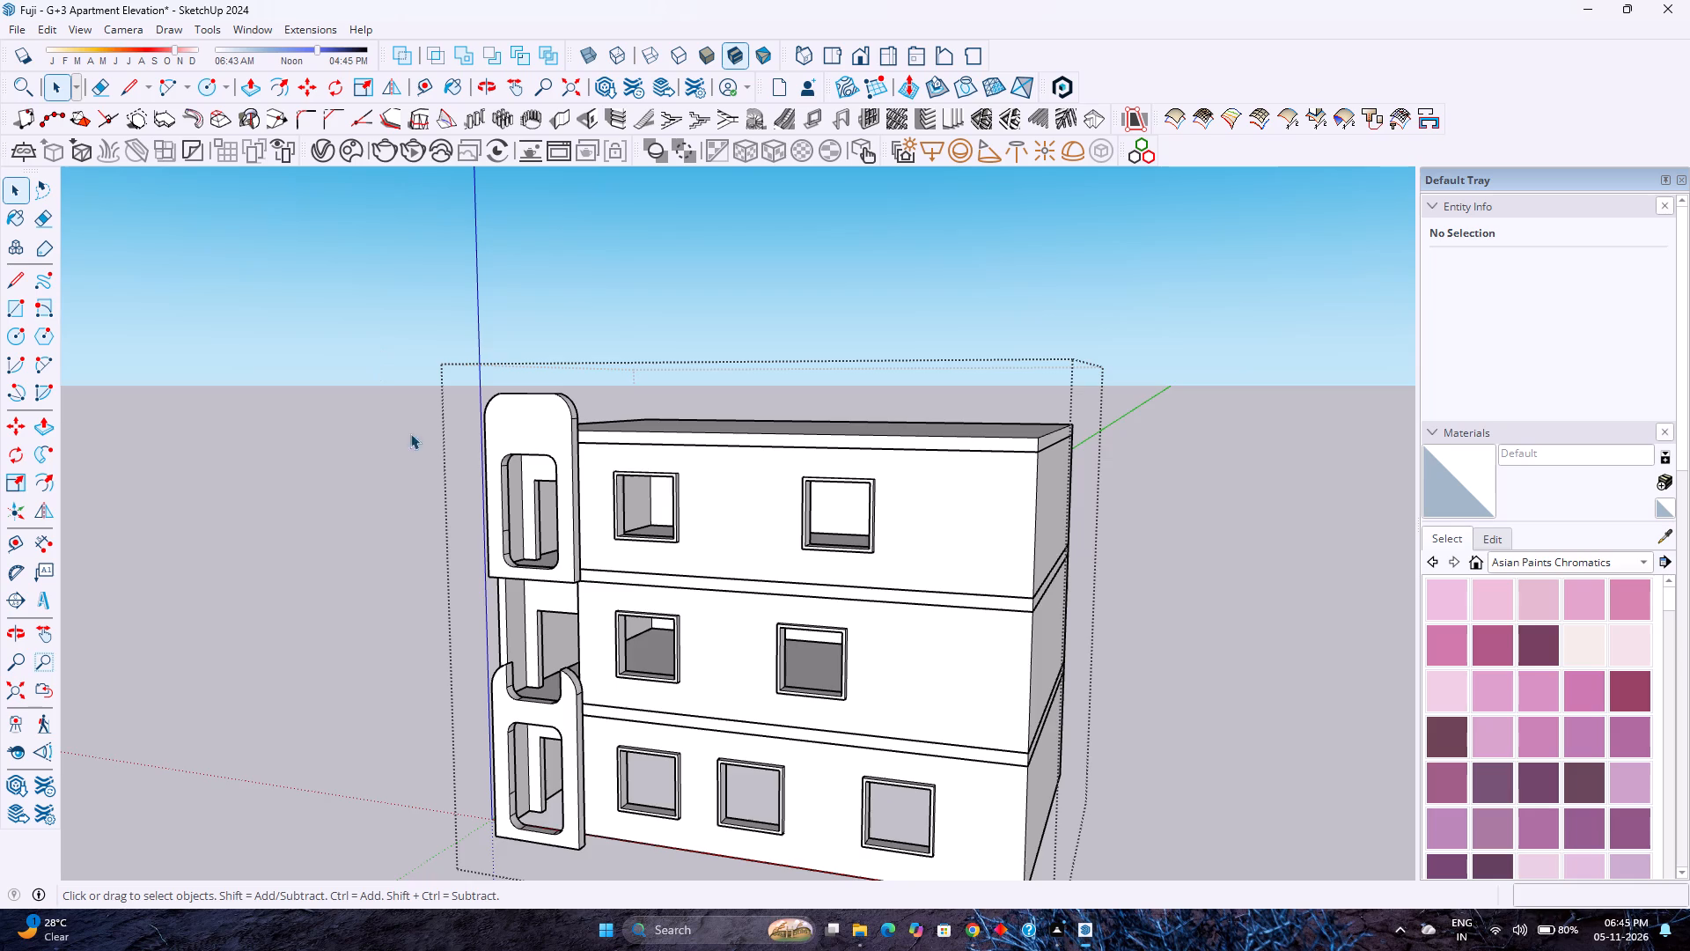
pyautogui.scroll(1, 408, 497)
pyautogui.moveTo(408, 497); pyautogui.dragTo(446, 313, button='middle')
pyautogui.scroll(9, 540, 504)
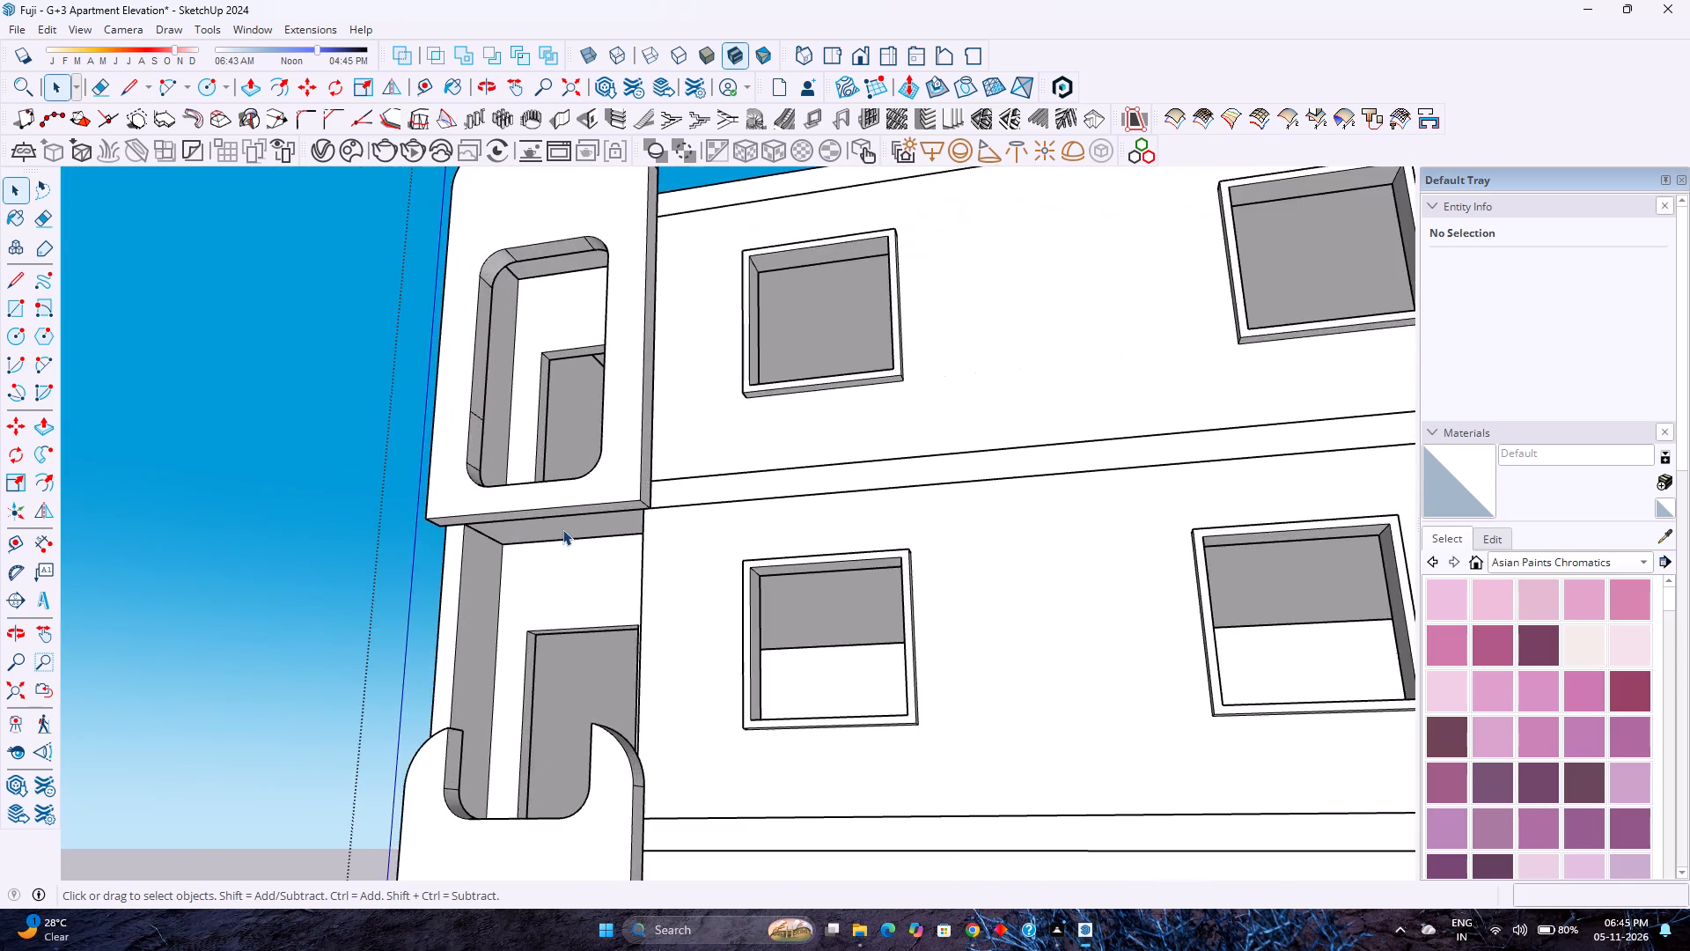
pyautogui.scroll(4, 562, 529)
pyautogui.scroll(-3, 555, 514)
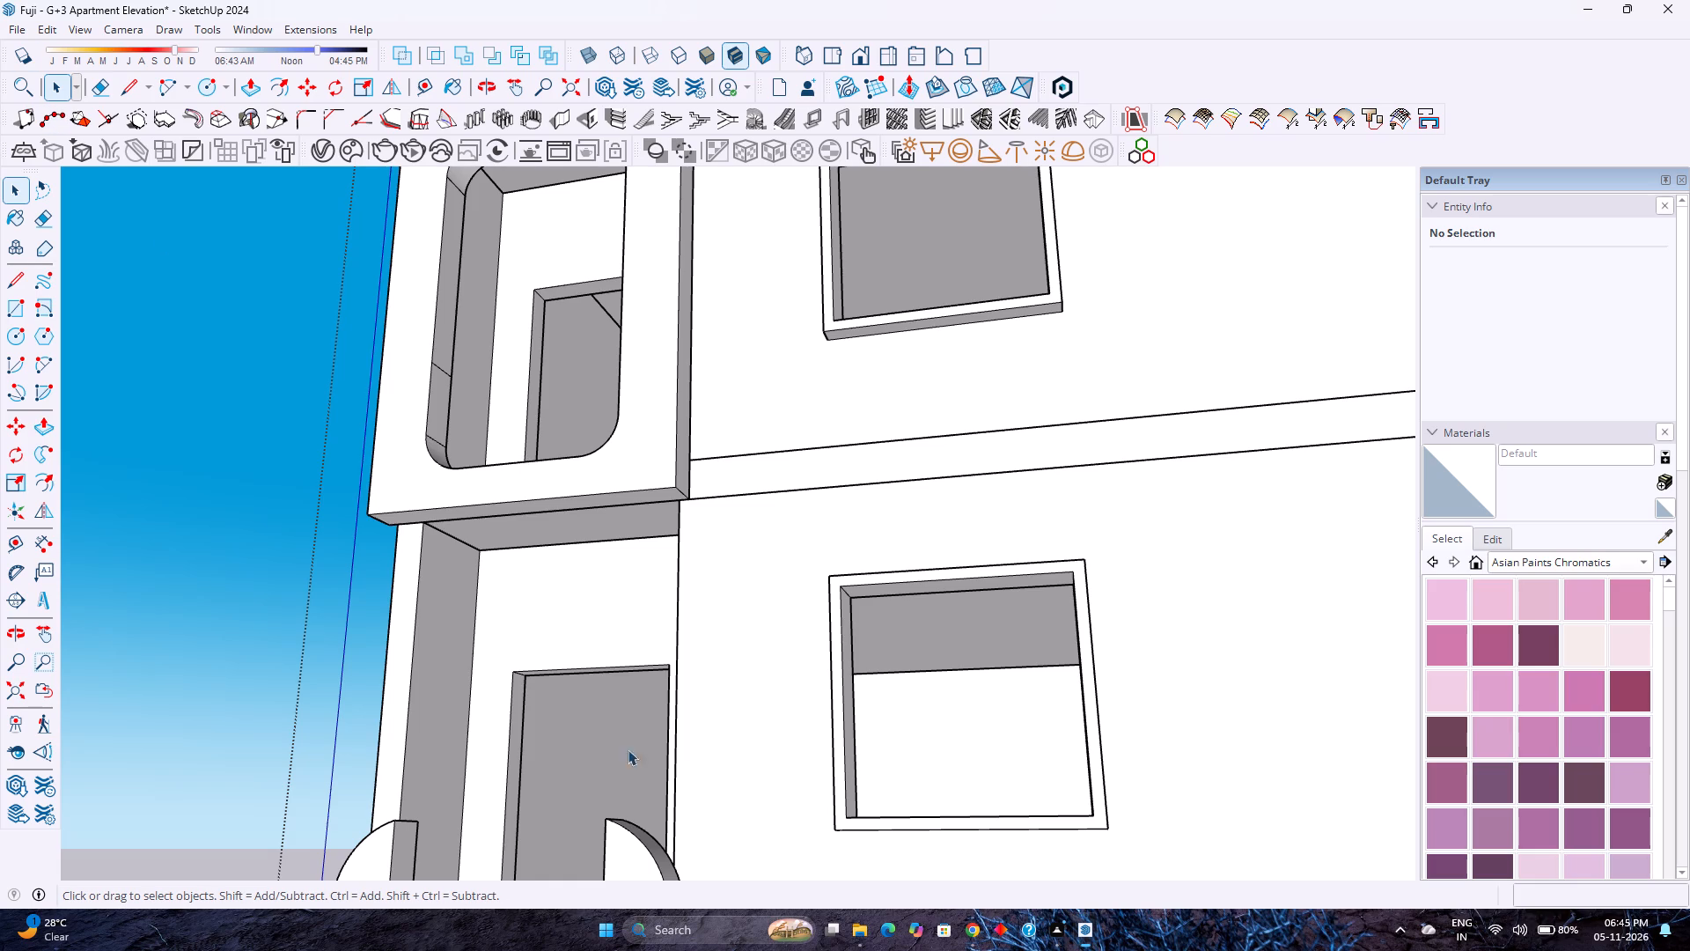
pyautogui.scroll(-6, 551, 443)
pyautogui.moveTo(547, 443); pyautogui.dragTo(542, 632, button='middle')
pyautogui.middleClick(542, 632)
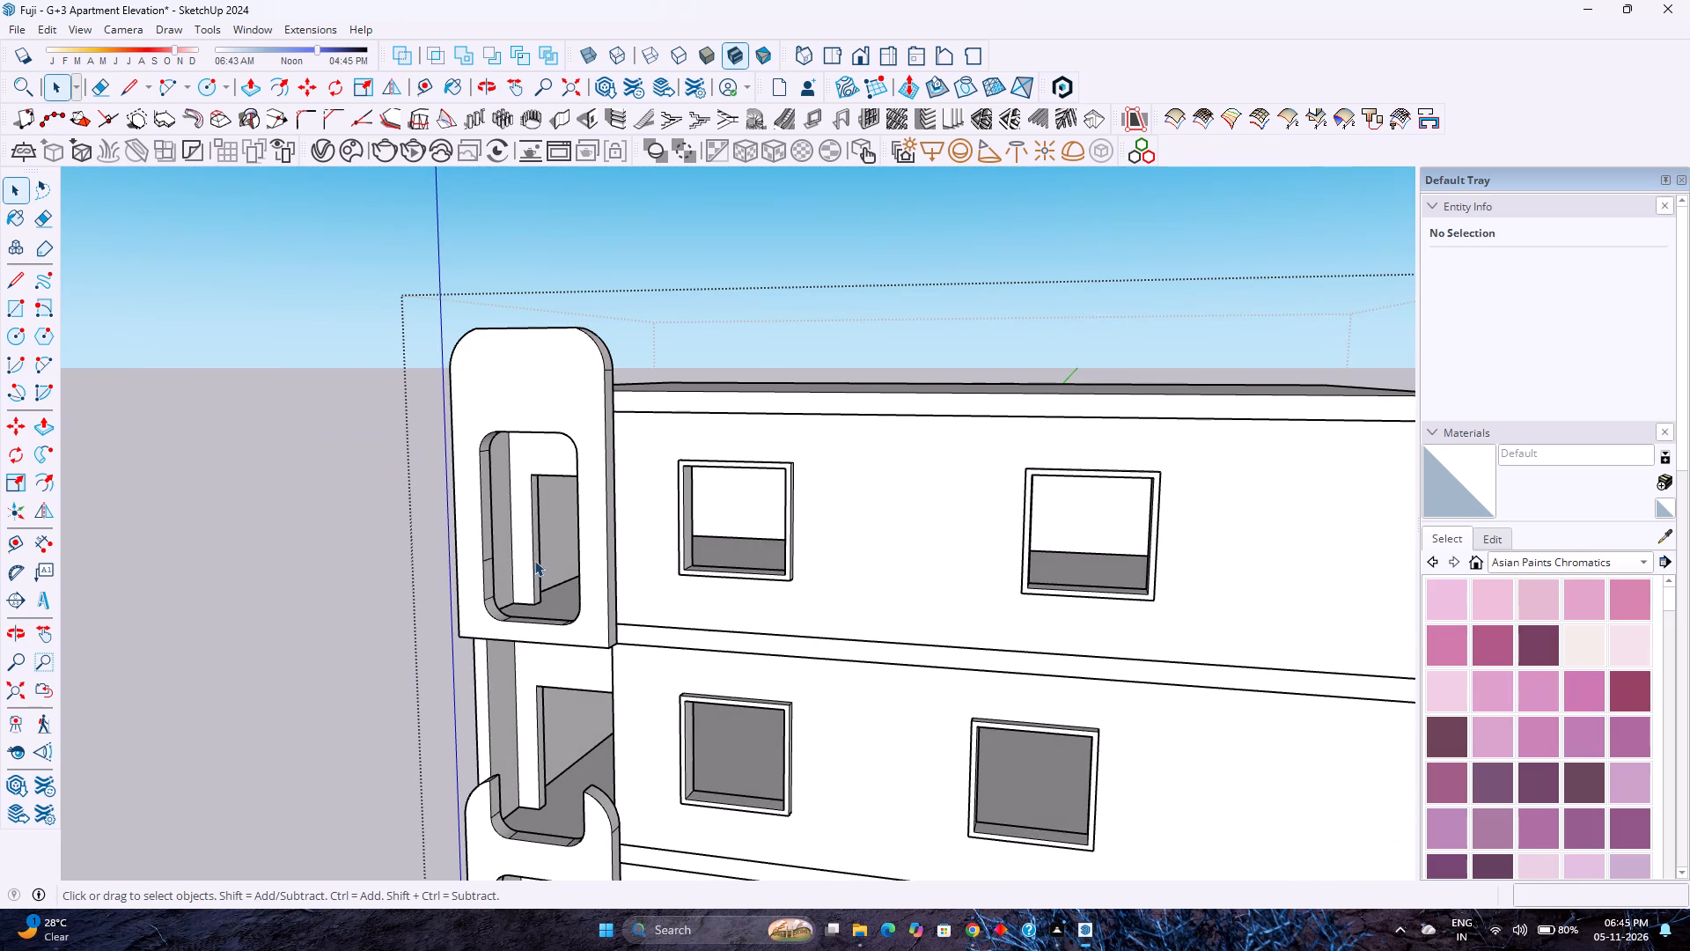
# Open the upper projection panel and copy its front face 12' sideways along the red axis, away from the building.
pyautogui.doubleClick(552, 402)
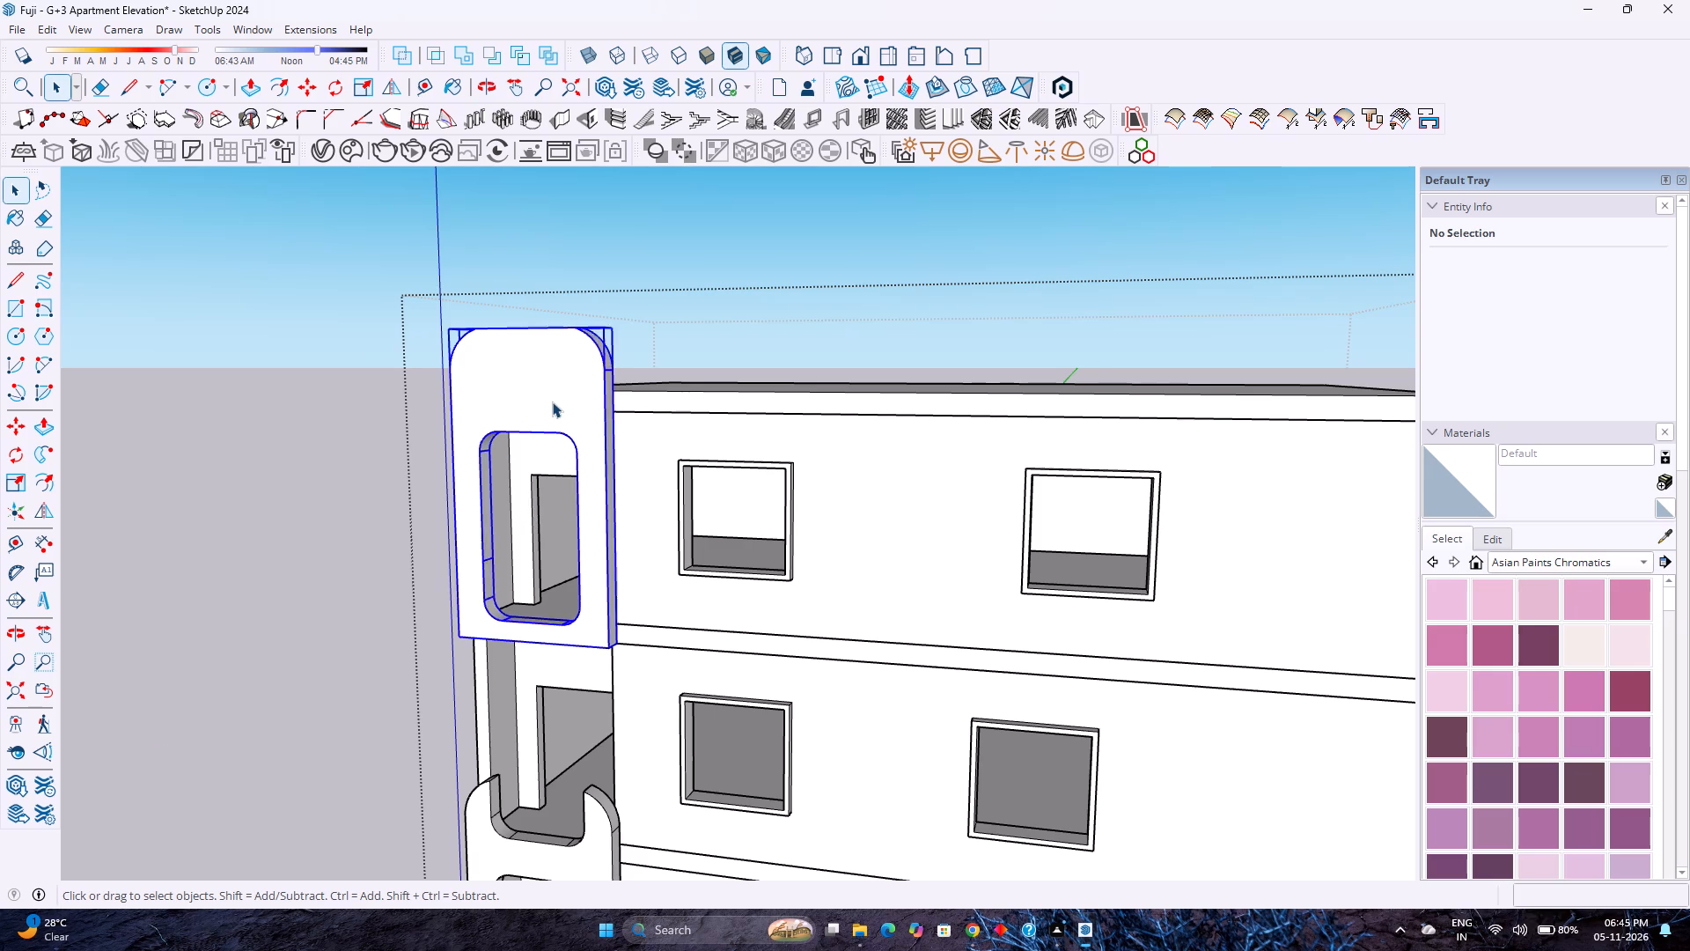
pyautogui.click(555, 397)
pyautogui.press('m')
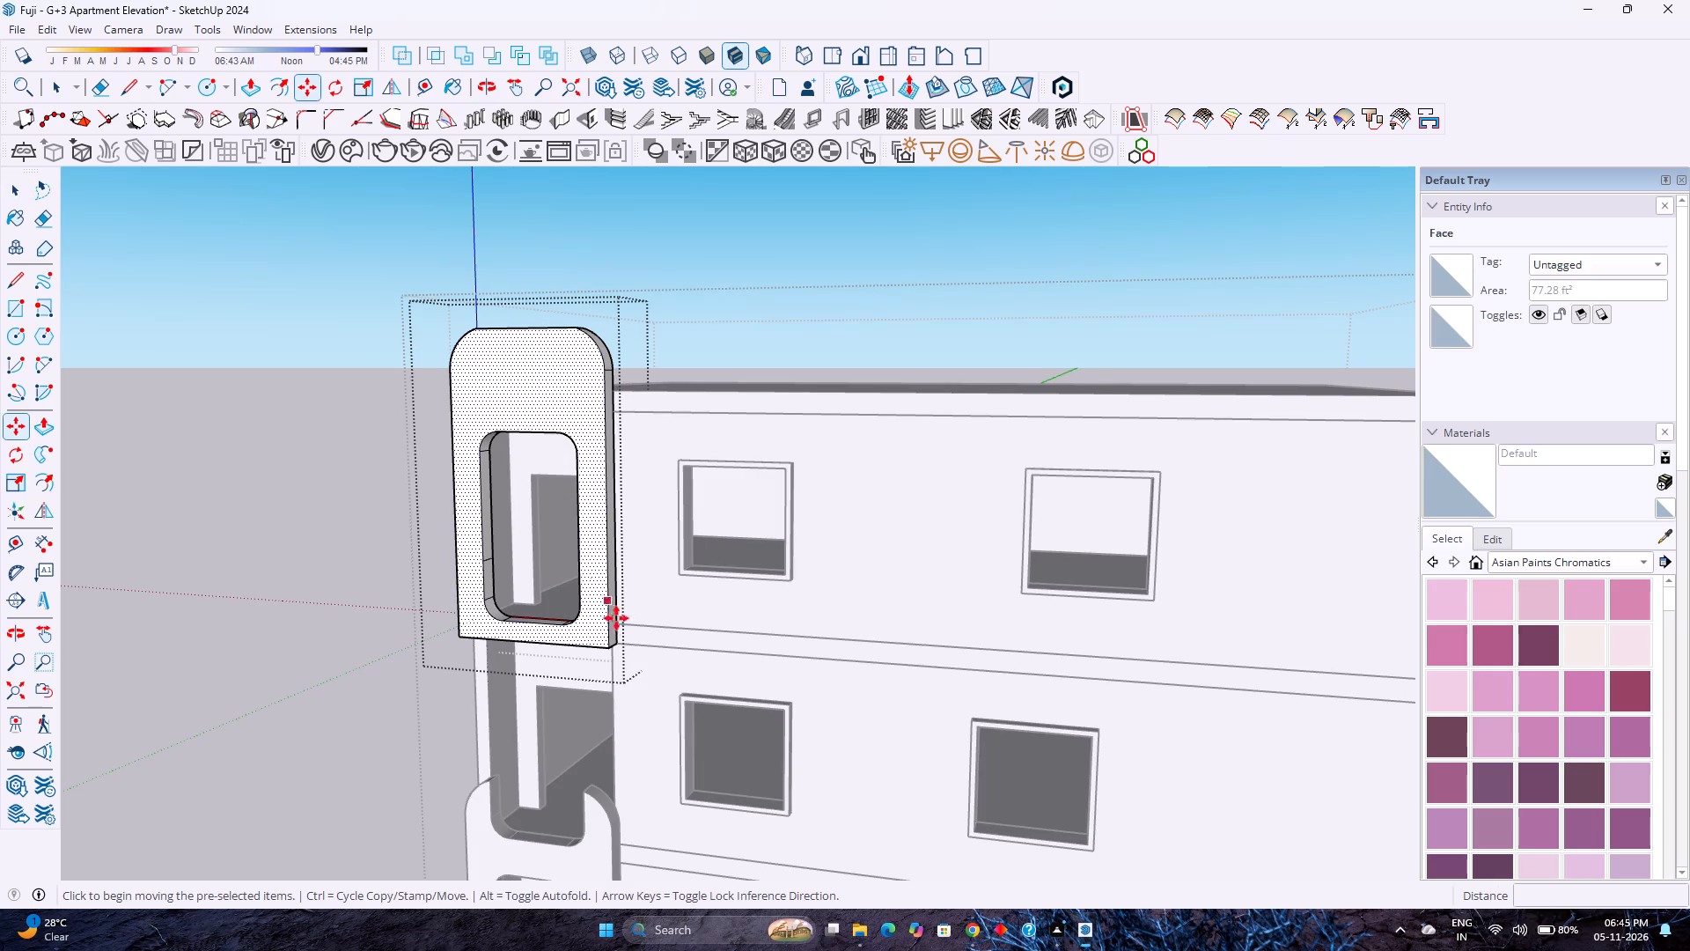
pyautogui.click(610, 649)
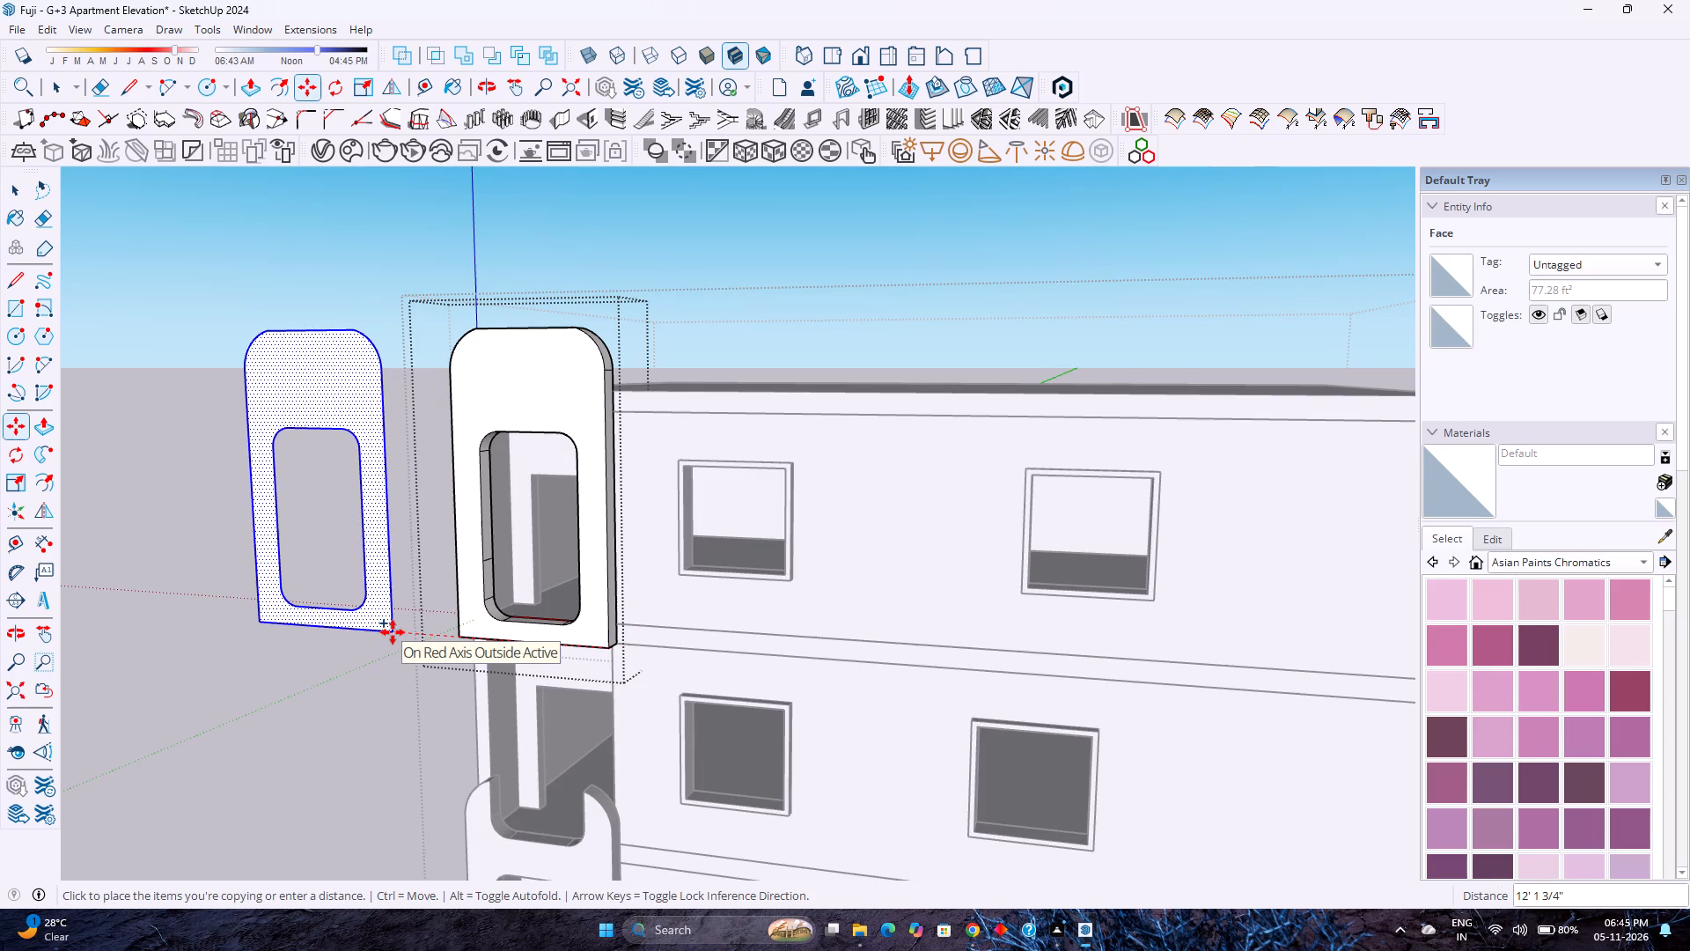
pyautogui.write("12'")
pyautogui.press('Return')
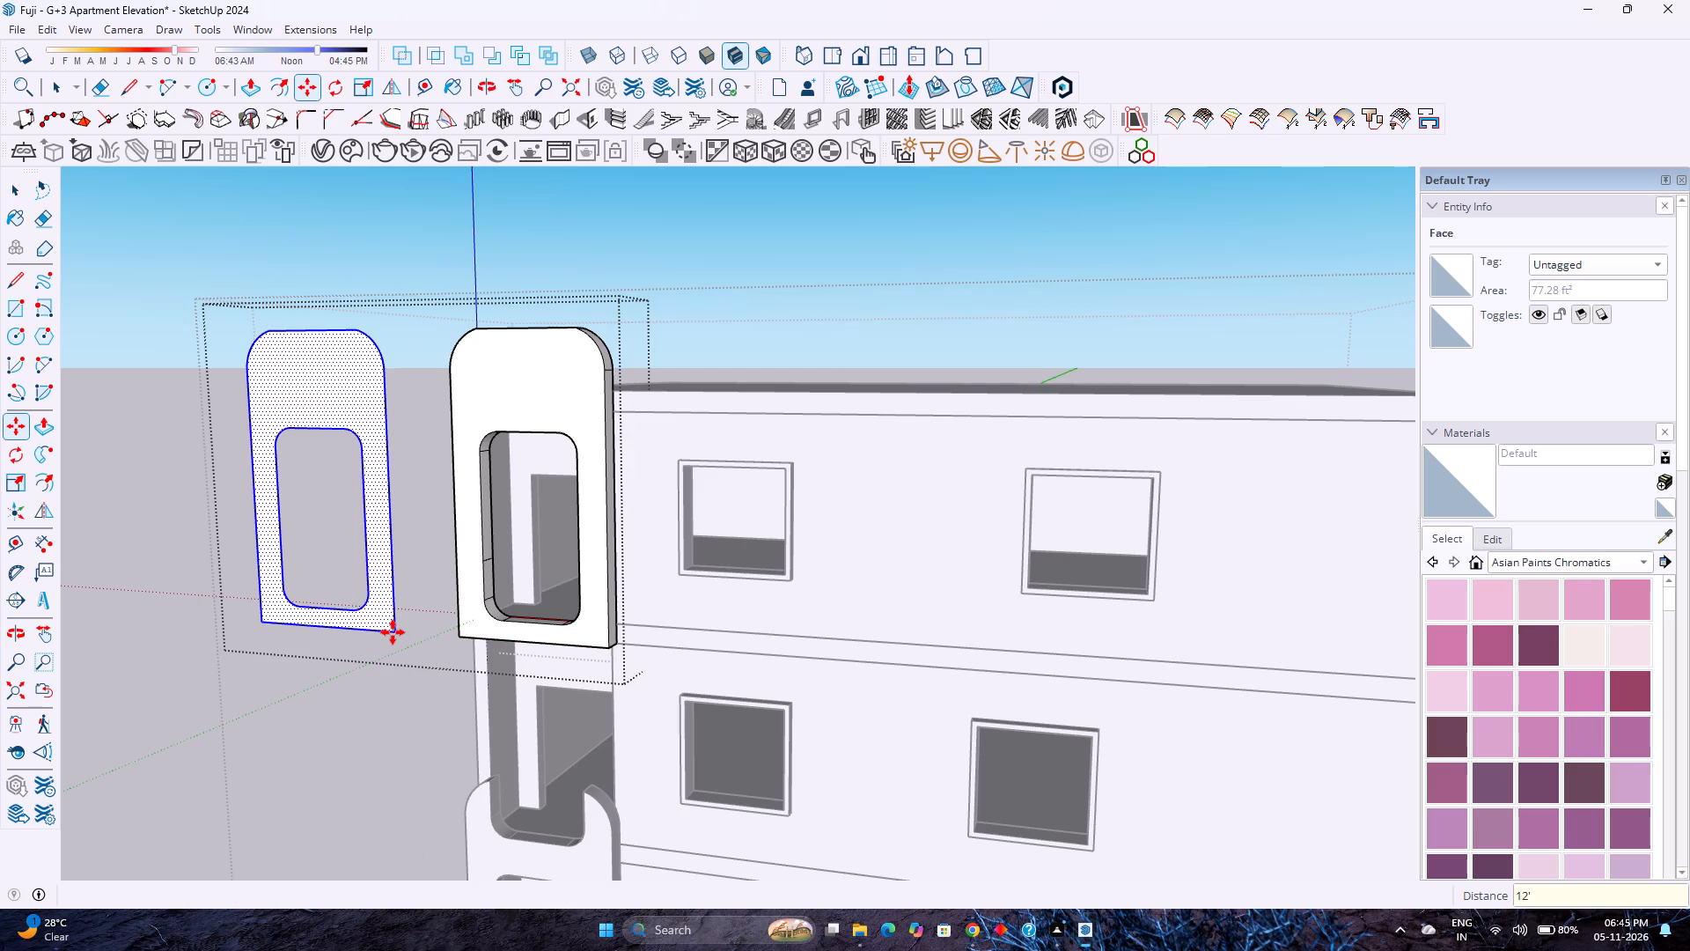
# Make the copied front face a group and open that group for editing.
pyautogui.rightClick(338, 365)
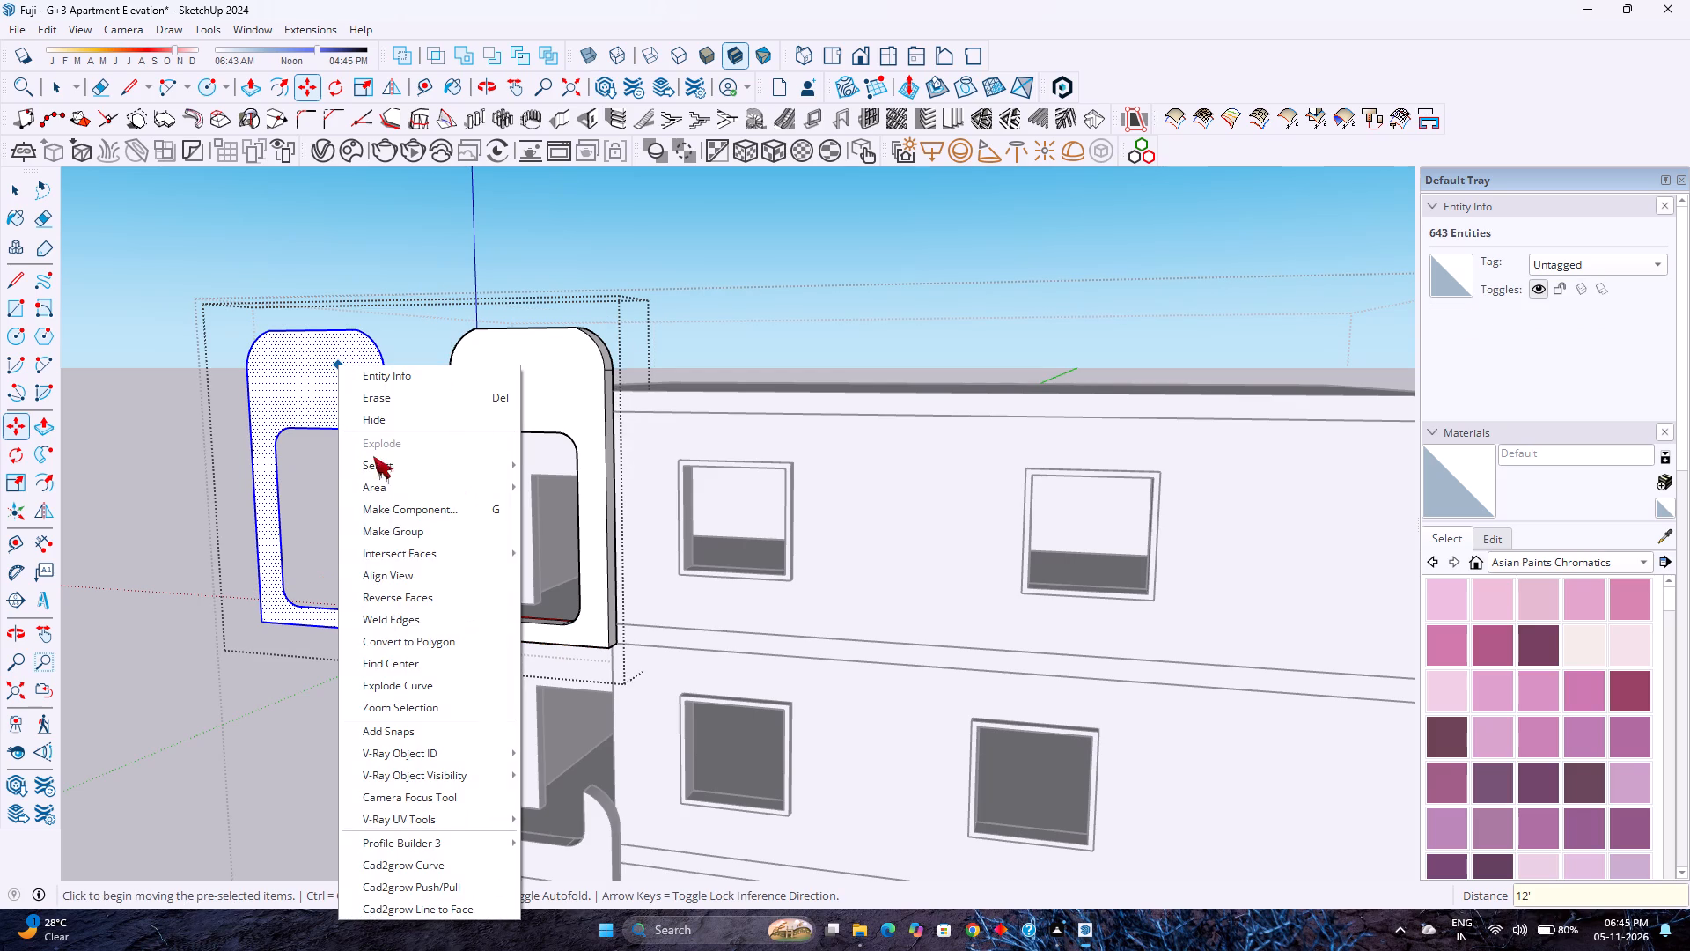
pyautogui.click(406, 519)
pyautogui.click(904, 690)
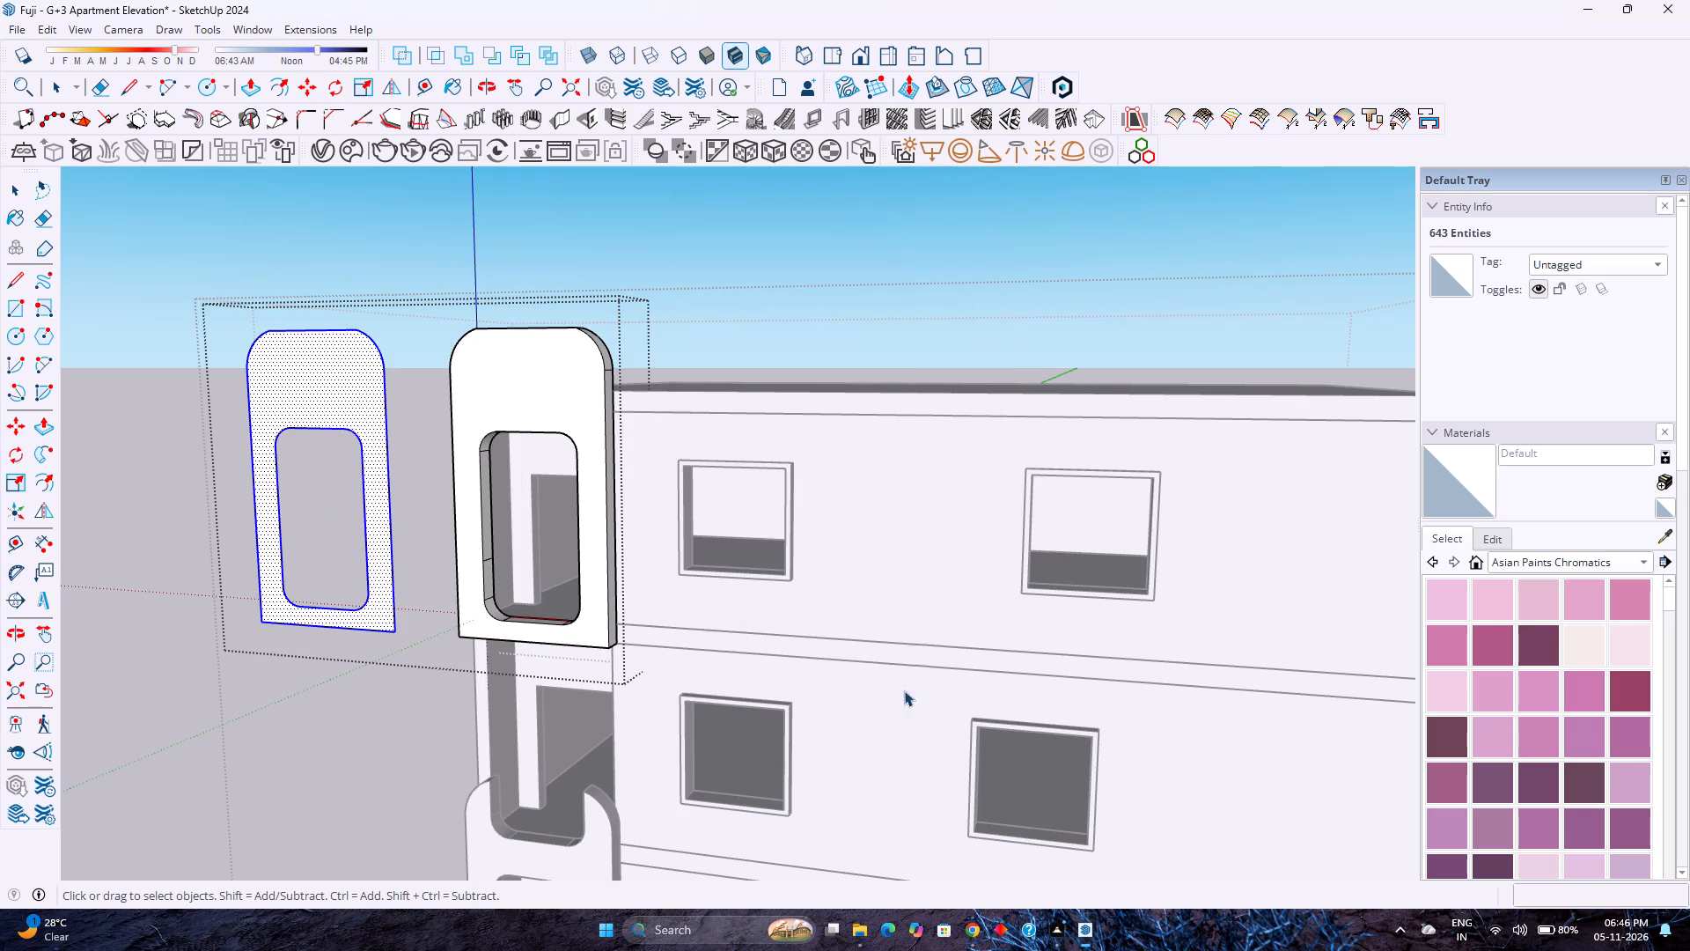
pyautogui.rightClick(333, 399)
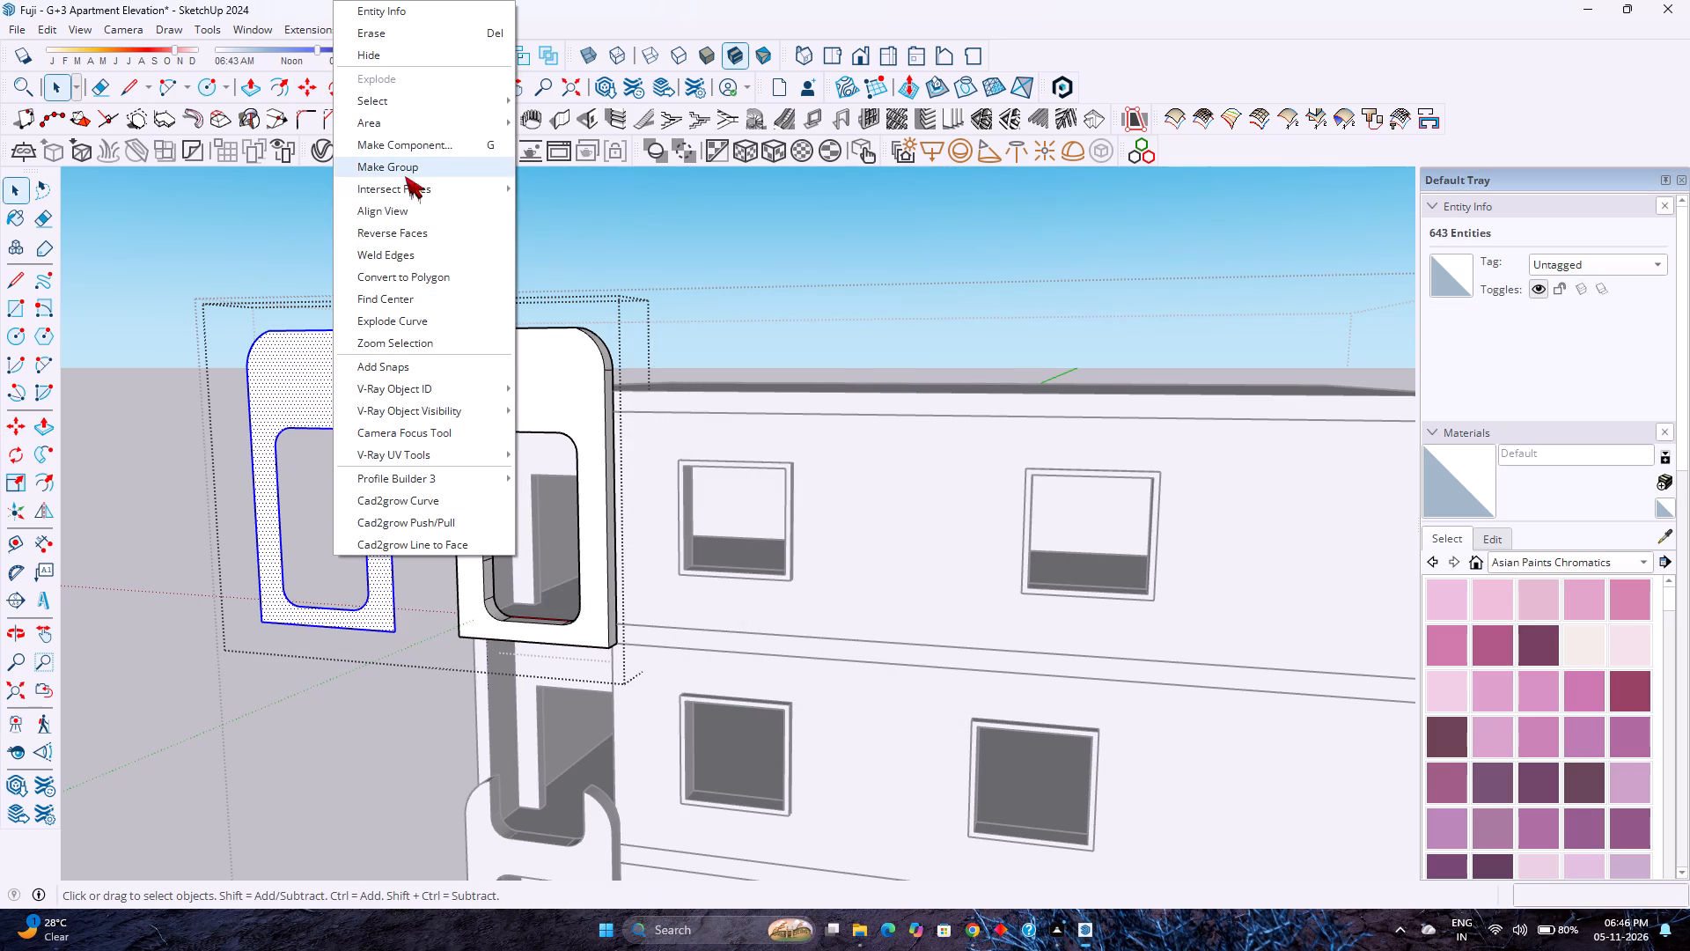
pyautogui.click(412, 171)
pyautogui.press('space')
pyautogui.doubleClick(328, 400)
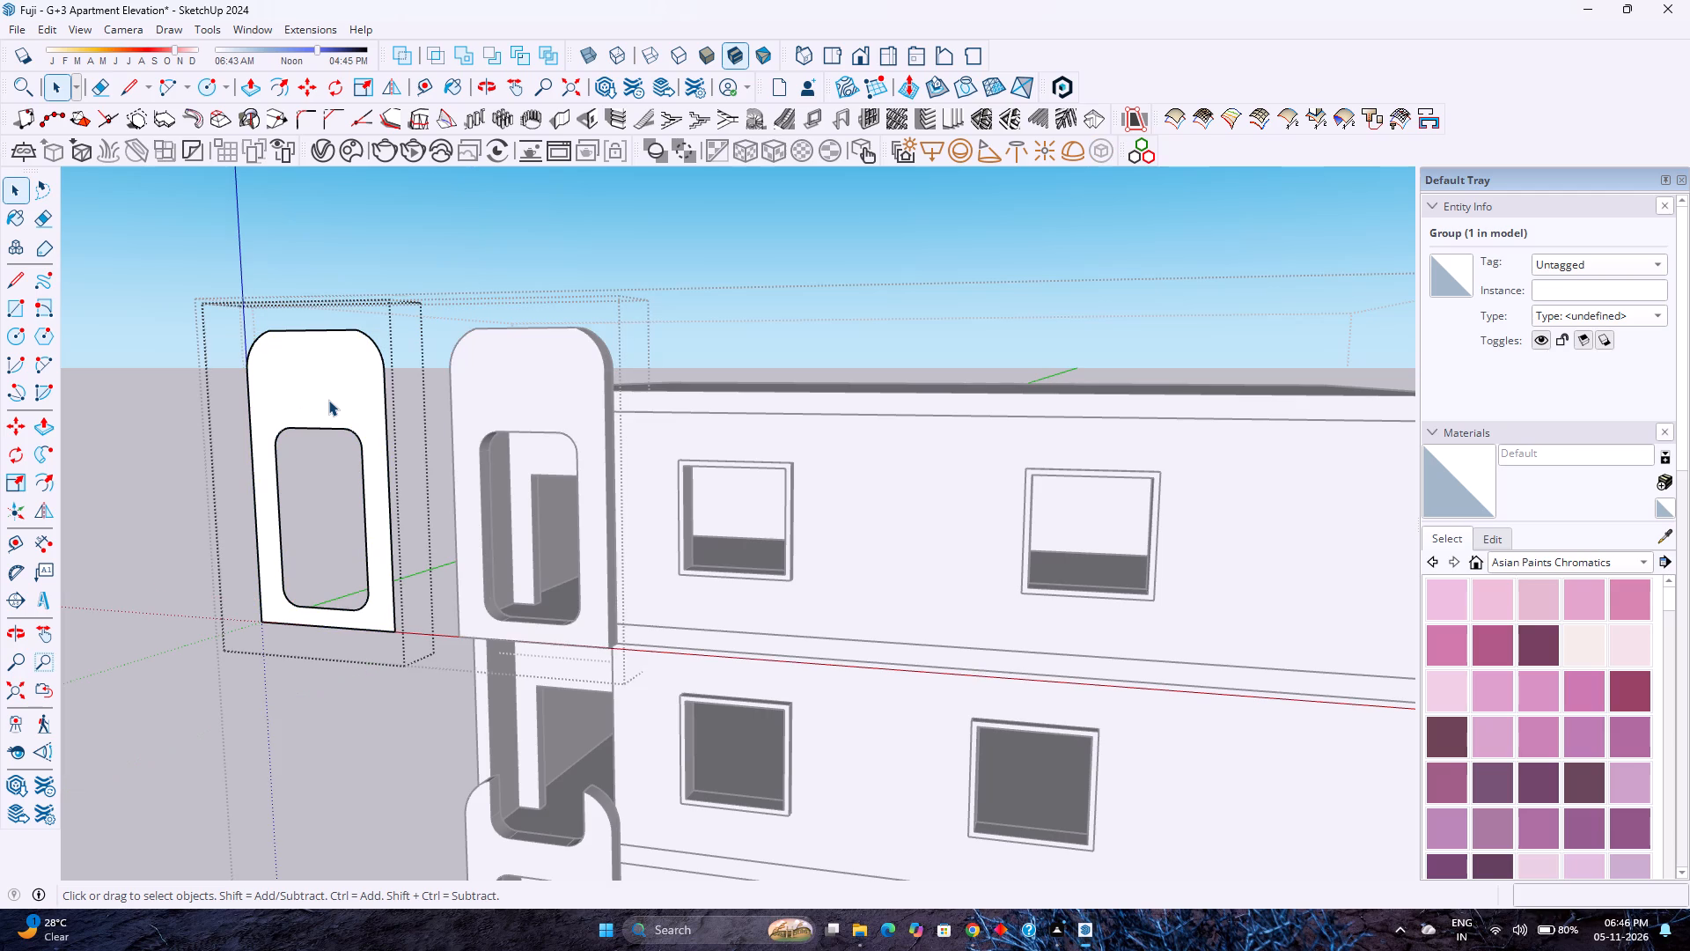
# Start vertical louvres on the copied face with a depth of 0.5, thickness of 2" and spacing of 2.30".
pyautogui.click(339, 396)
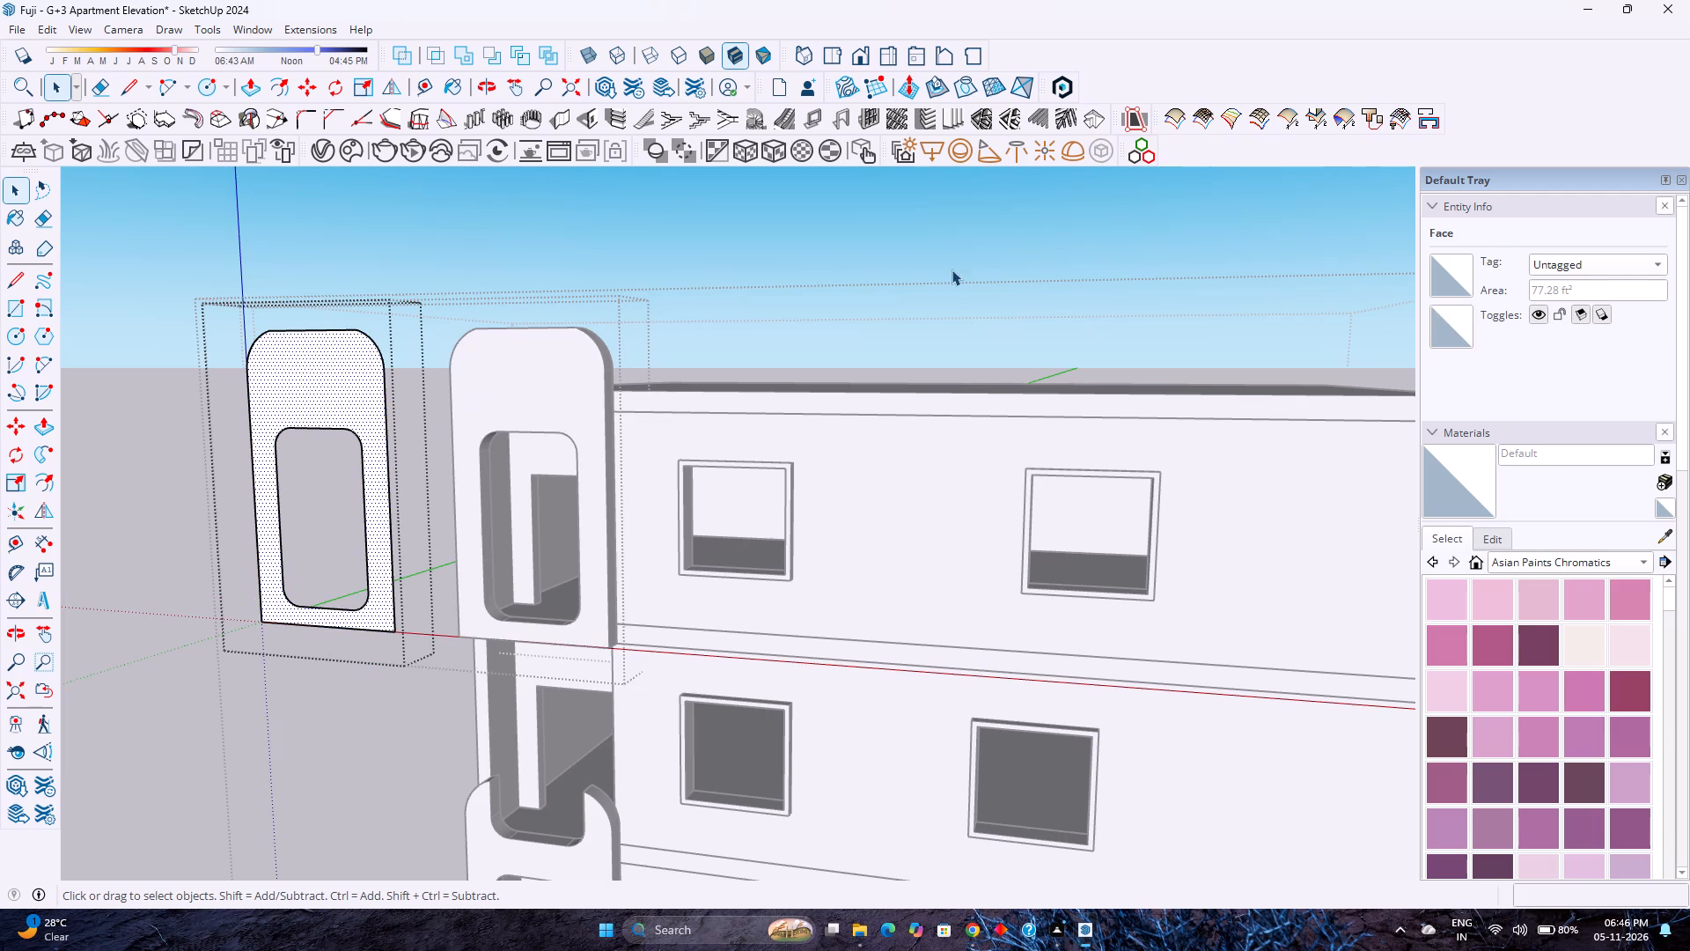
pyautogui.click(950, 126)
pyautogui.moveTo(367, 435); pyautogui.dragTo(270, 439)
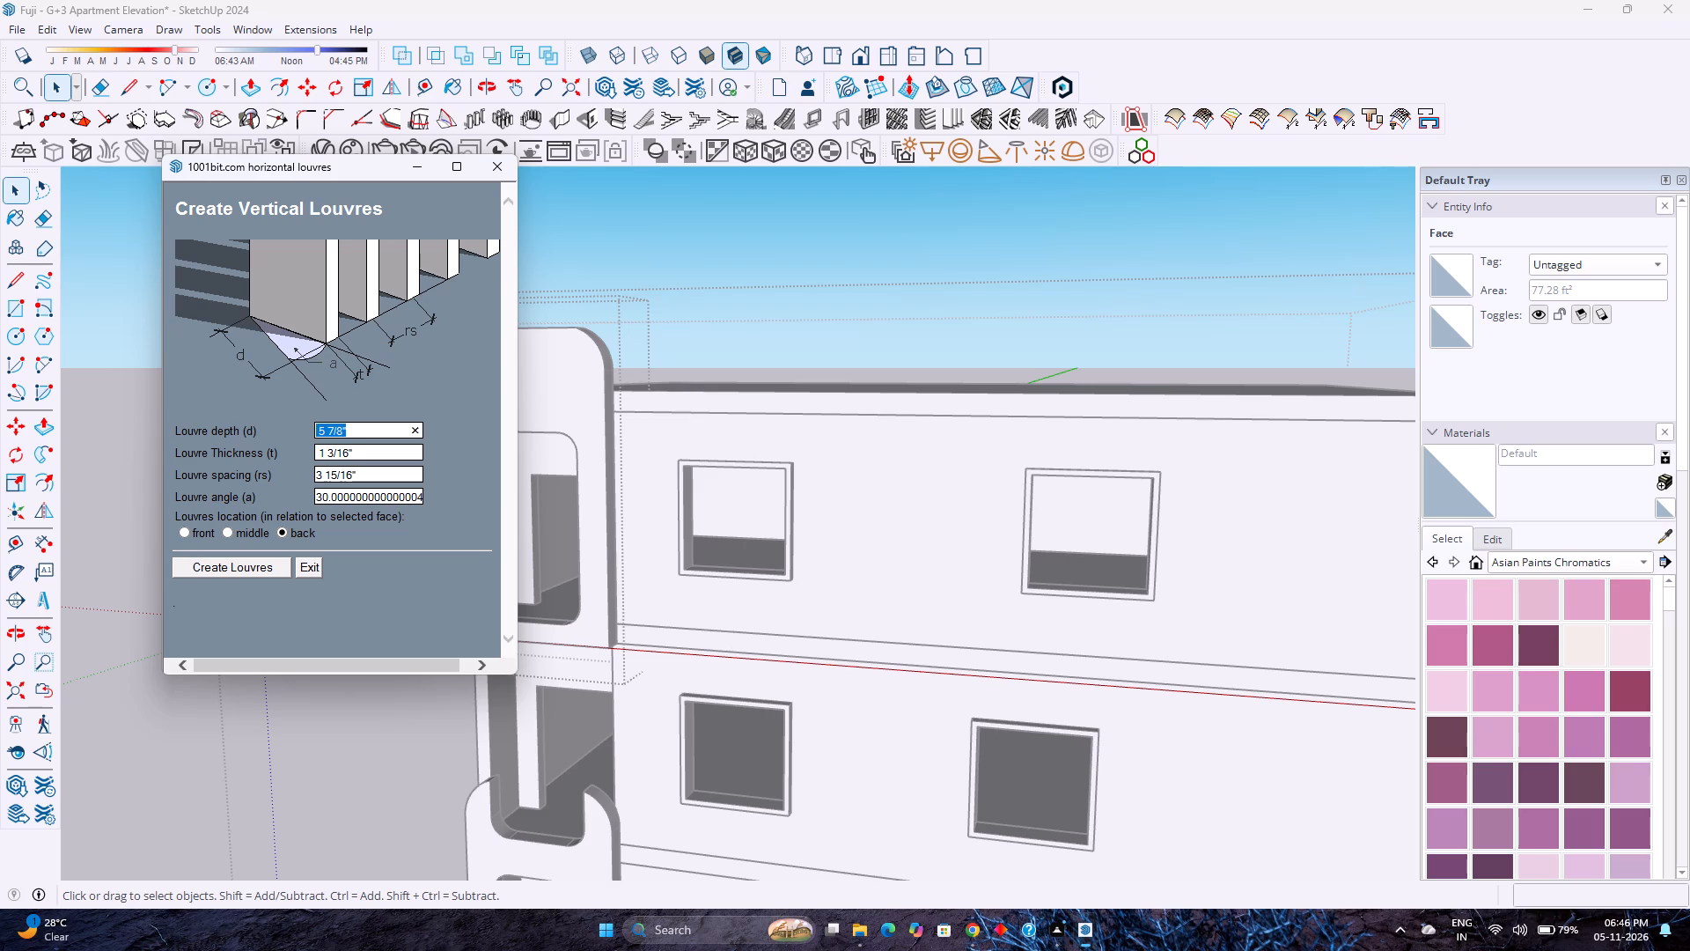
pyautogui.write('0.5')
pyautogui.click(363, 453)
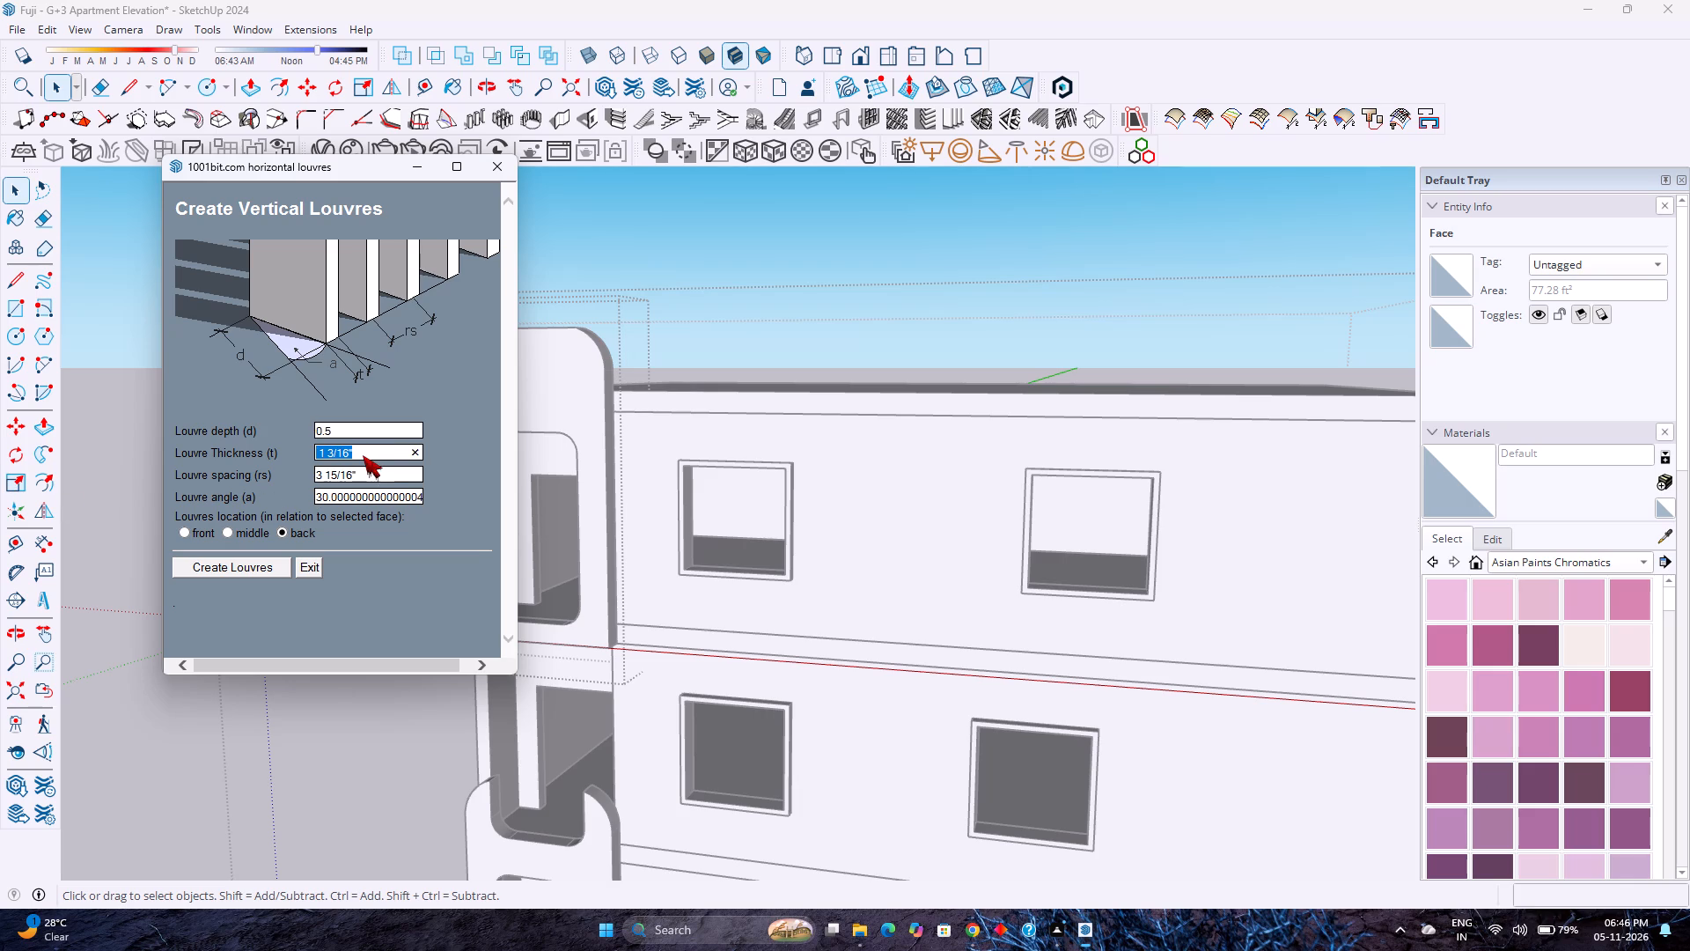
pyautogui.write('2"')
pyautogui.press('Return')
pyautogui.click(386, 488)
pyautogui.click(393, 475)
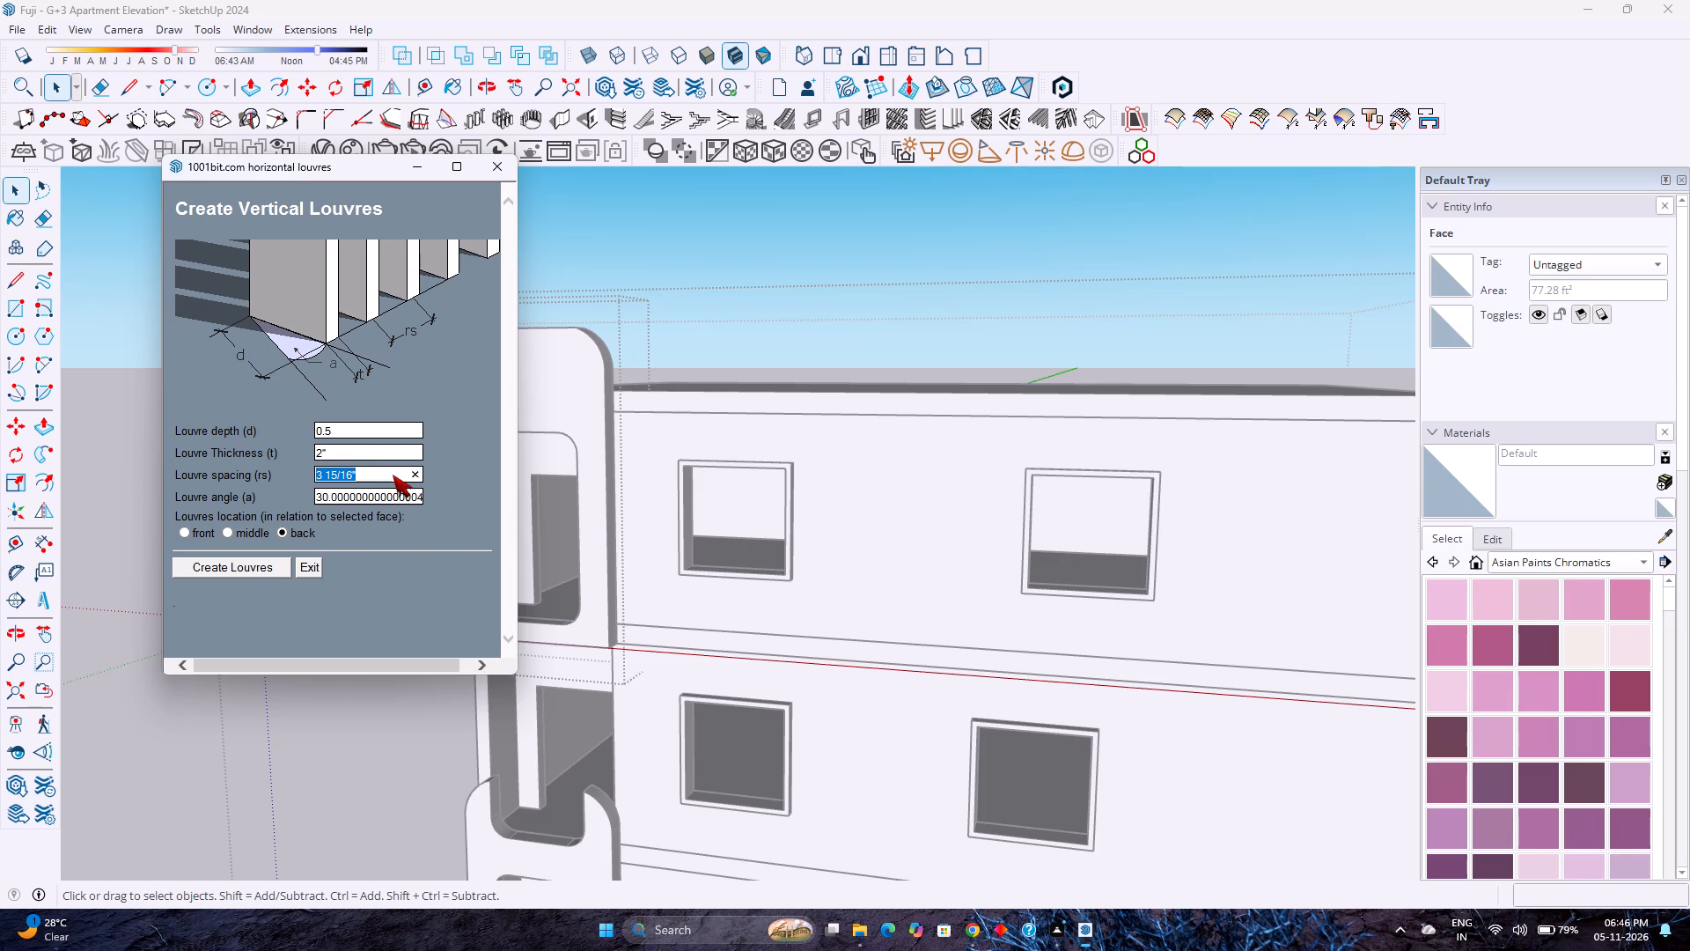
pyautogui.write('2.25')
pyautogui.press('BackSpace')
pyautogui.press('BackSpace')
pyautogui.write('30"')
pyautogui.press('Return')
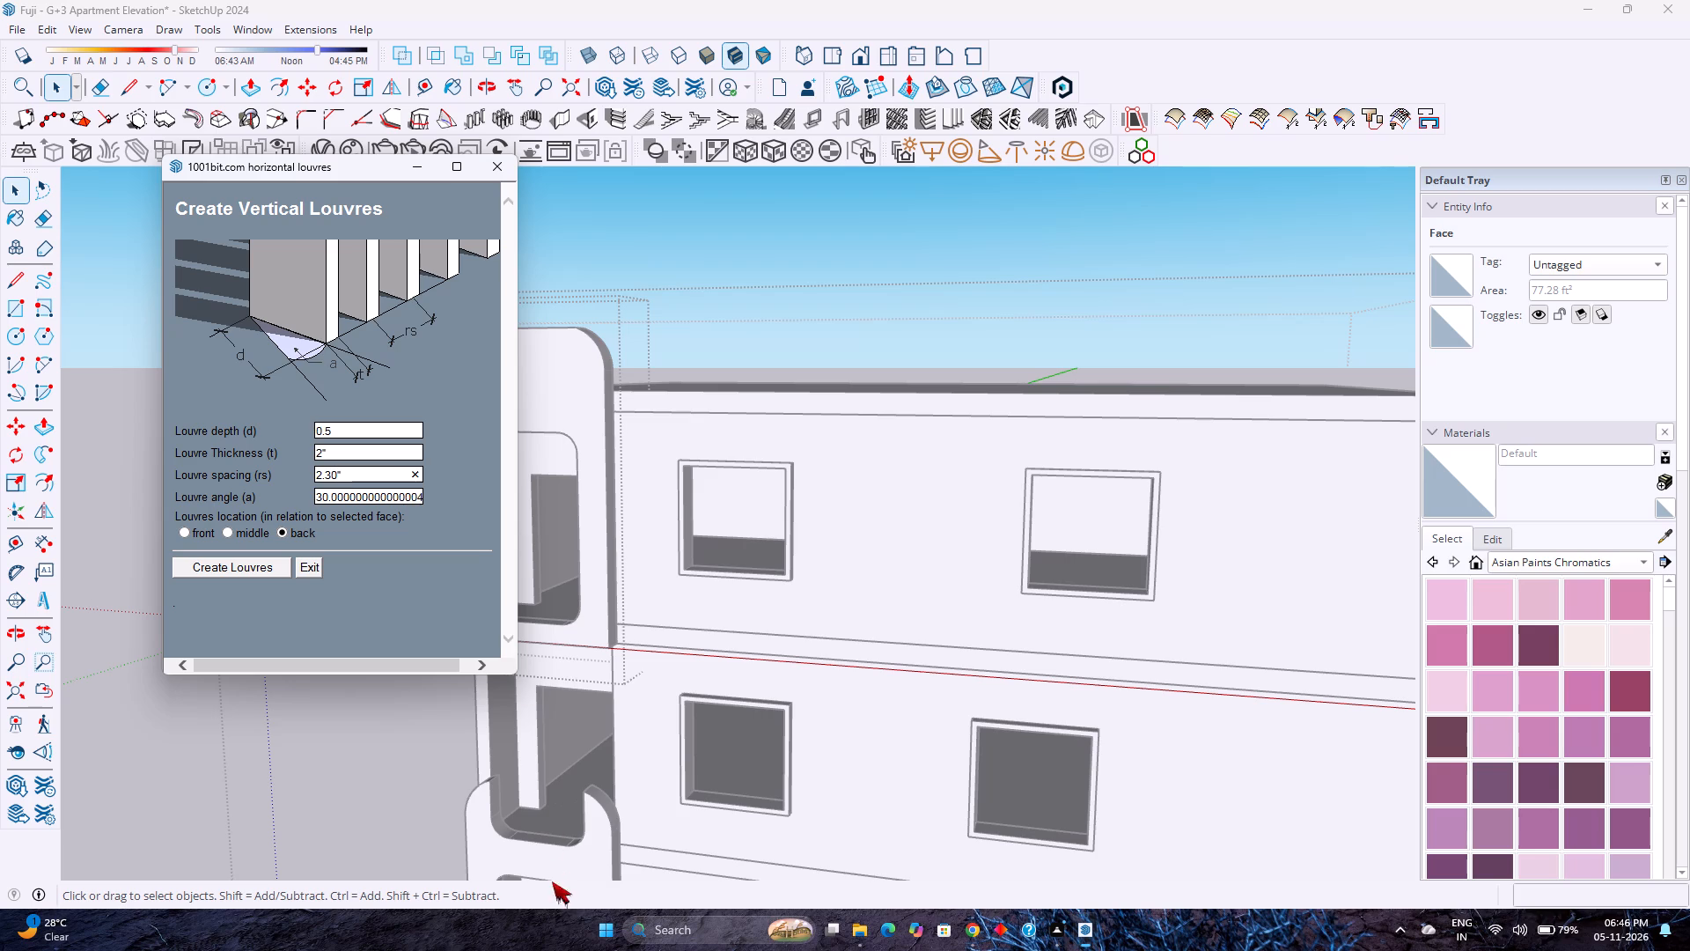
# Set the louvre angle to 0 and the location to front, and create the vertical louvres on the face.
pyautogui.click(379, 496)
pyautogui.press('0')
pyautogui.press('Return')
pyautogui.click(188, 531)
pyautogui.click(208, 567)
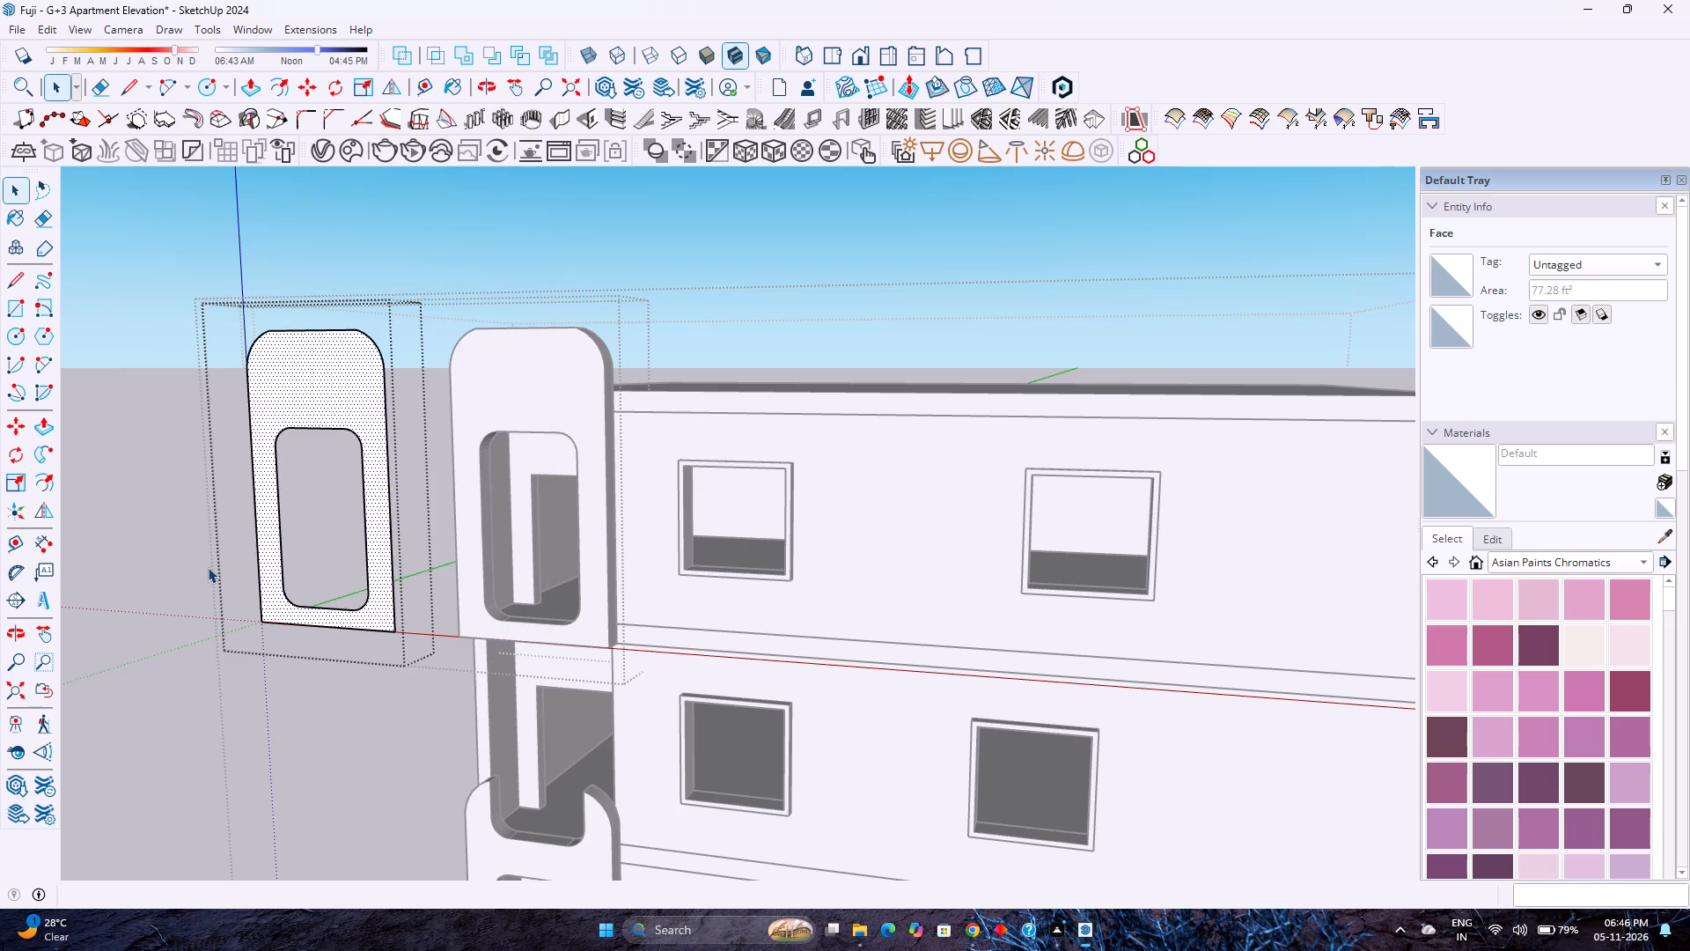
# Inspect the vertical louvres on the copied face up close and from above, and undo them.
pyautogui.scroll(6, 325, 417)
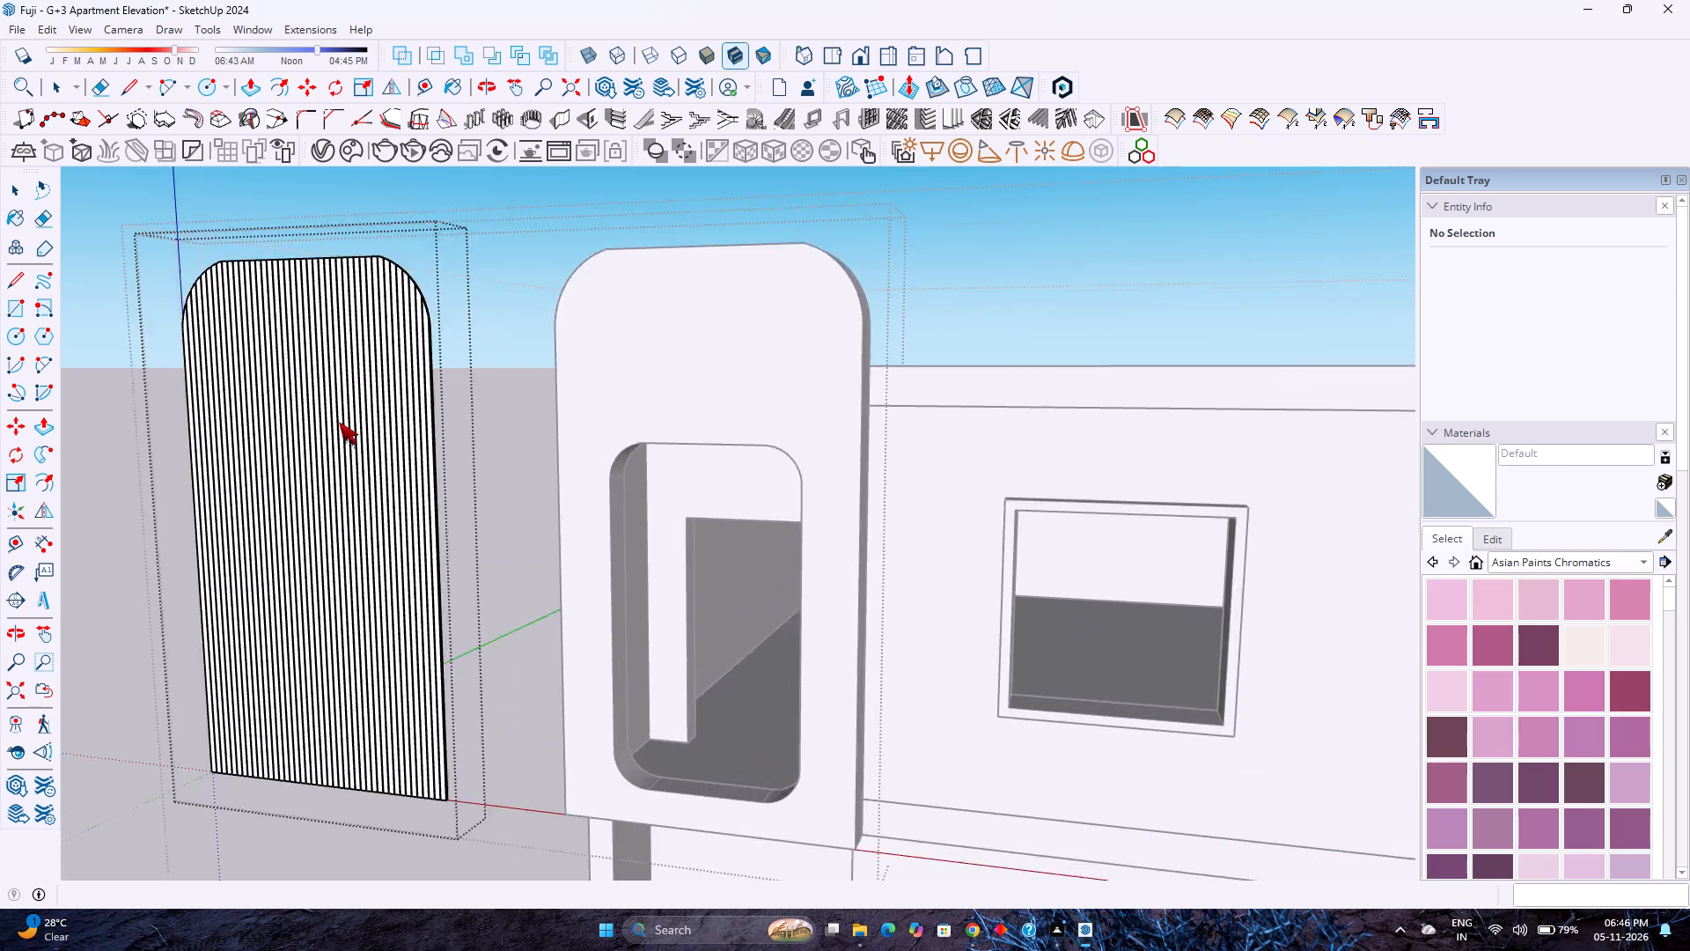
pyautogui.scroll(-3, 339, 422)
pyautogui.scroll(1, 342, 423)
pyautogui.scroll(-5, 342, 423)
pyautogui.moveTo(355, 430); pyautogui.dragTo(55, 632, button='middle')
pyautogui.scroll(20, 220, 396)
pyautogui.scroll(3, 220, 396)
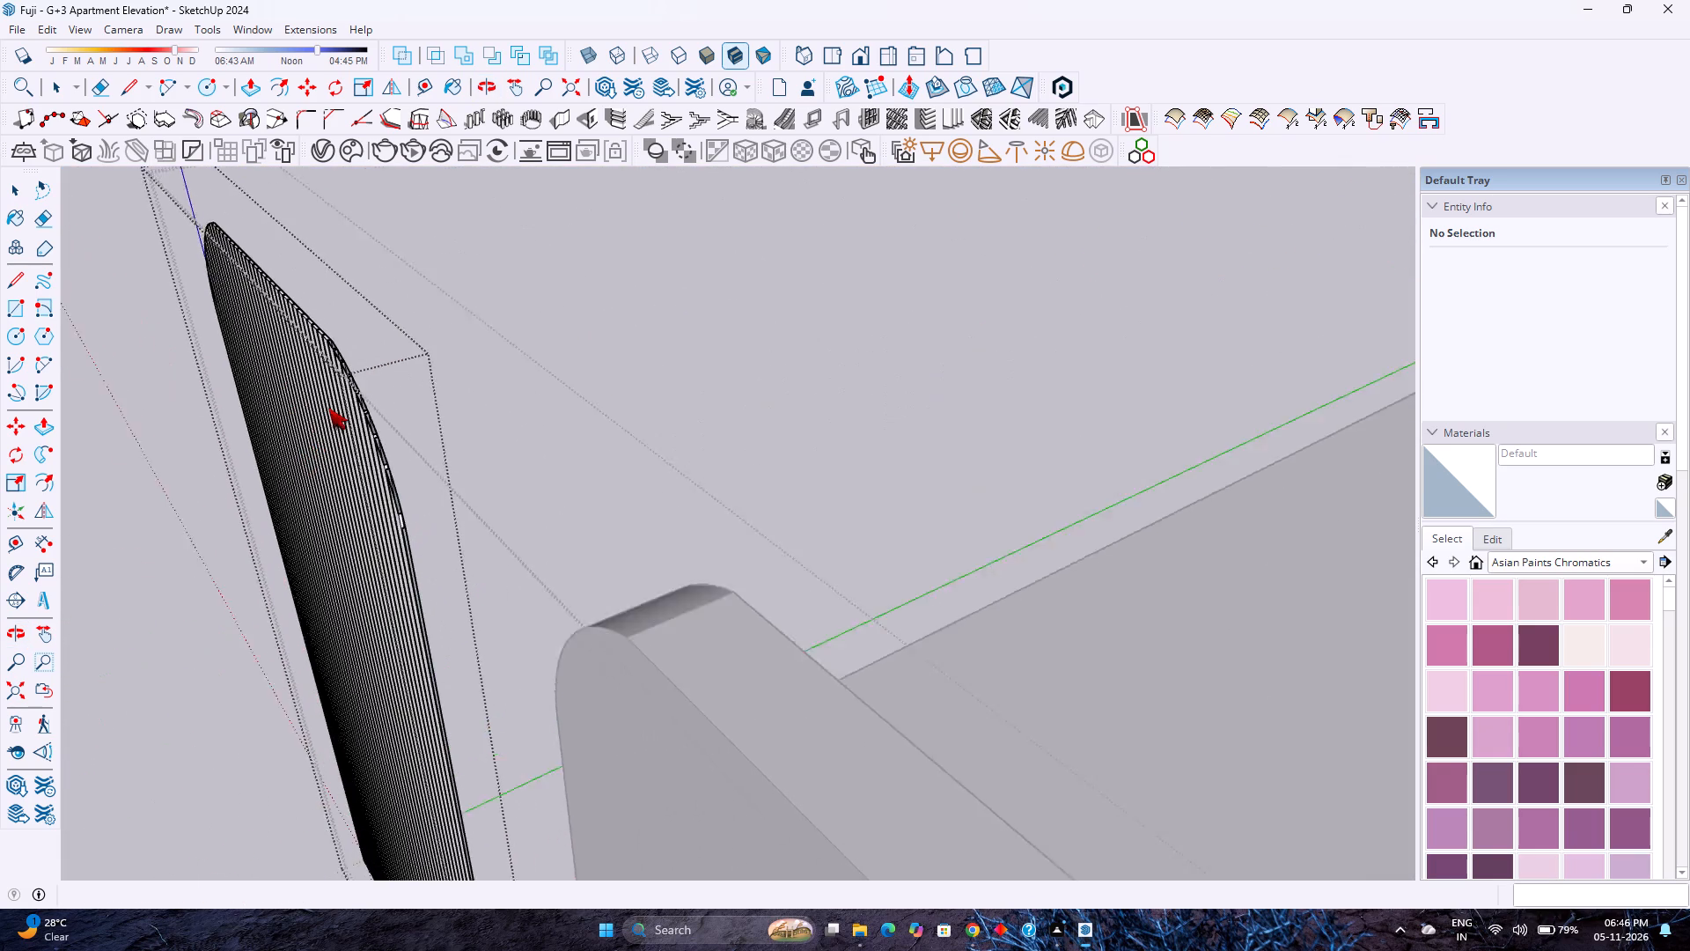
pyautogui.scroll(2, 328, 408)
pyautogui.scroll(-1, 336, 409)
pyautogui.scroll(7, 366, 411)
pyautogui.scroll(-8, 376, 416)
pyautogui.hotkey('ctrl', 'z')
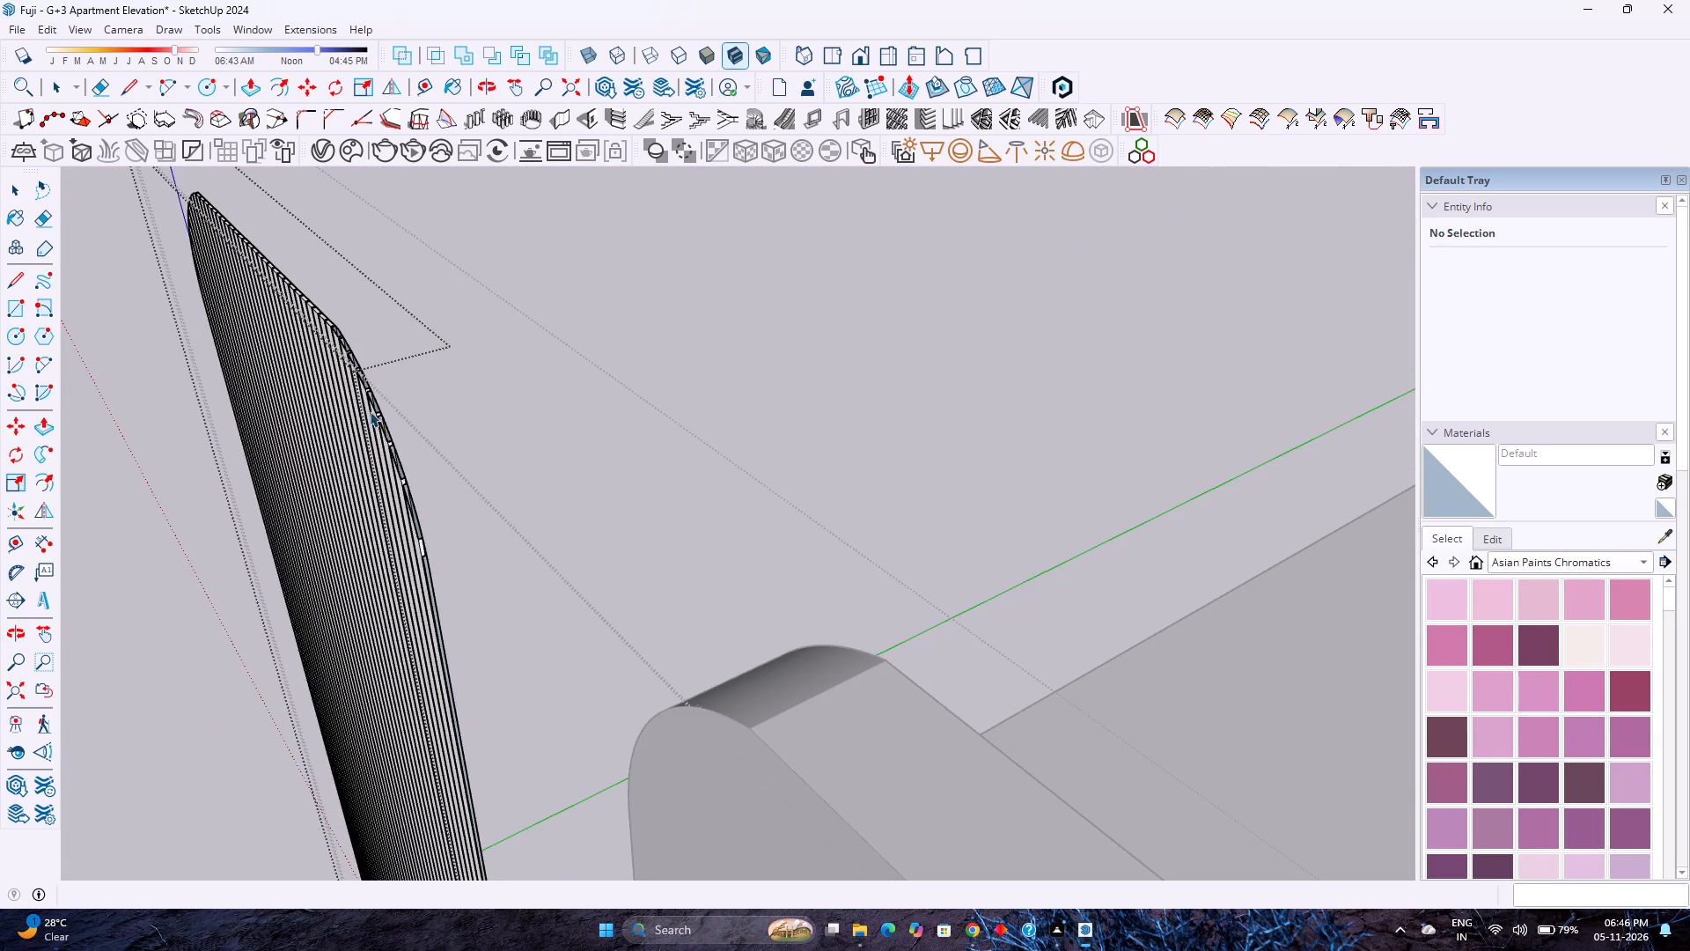
# Draw a 2' vertical line extending the copied face's right side edge up to the height of its top edge.
pyautogui.scroll(-4, 368, 409)
pyautogui.moveTo(317, 453); pyautogui.dragTo(531, 333, button='middle')
pyautogui.scroll(-7, 531, 334)
pyautogui.moveTo(400, 412); pyautogui.dragTo(551, 338, button='middle')
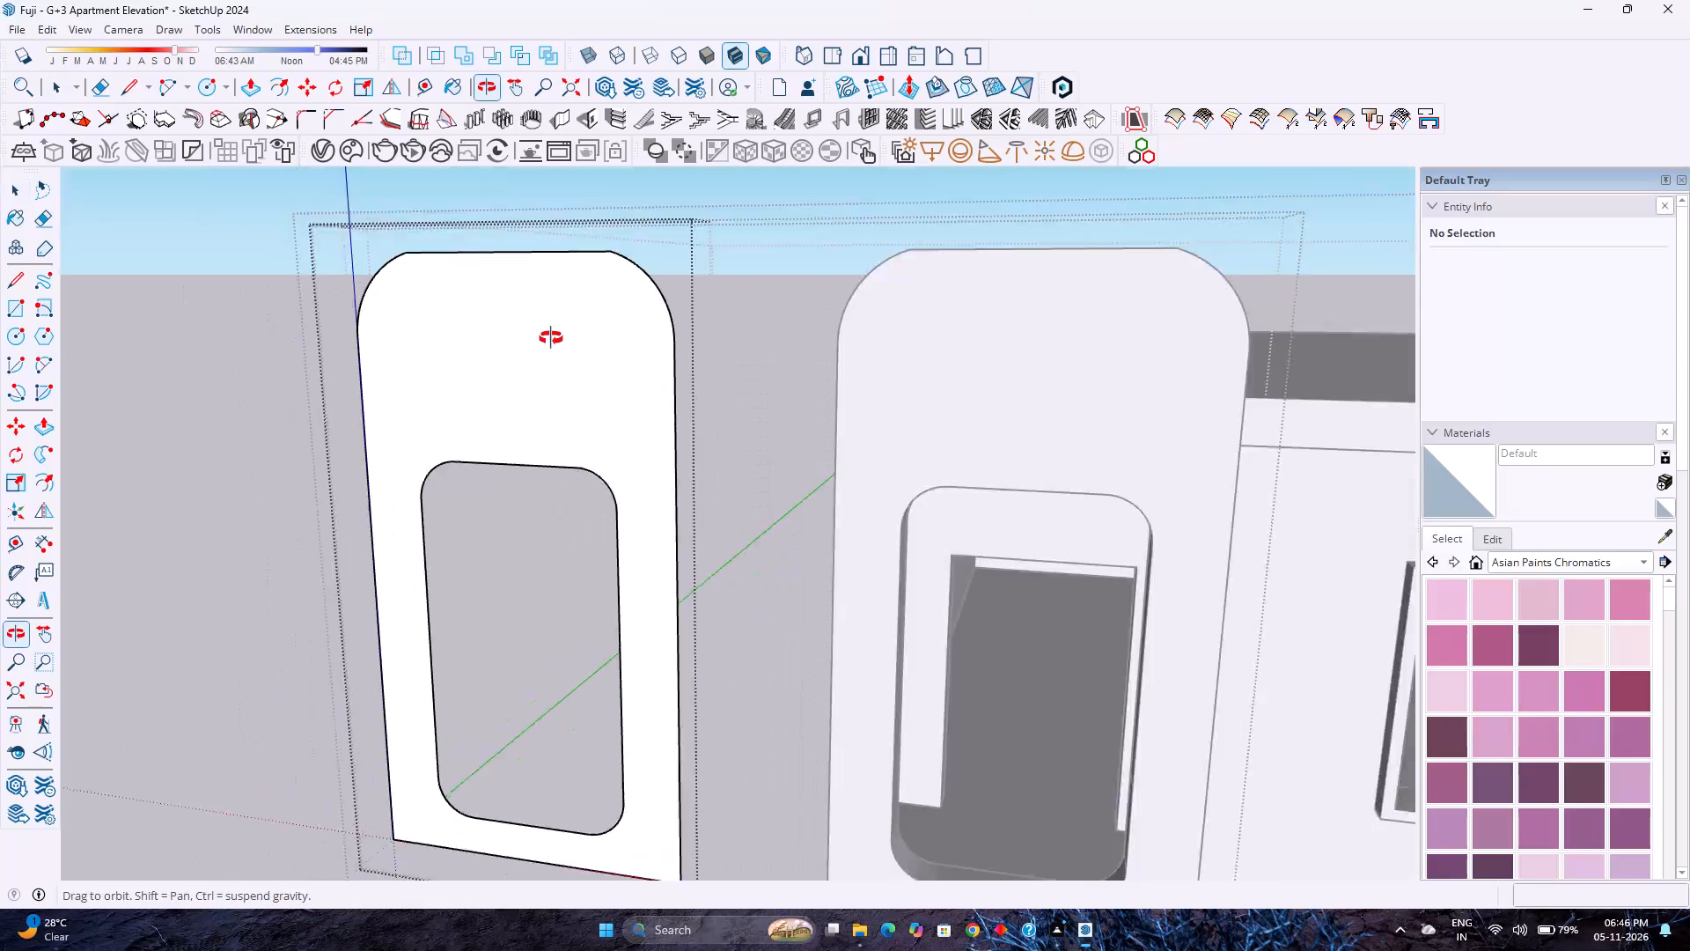
pyautogui.moveTo(551, 338); pyautogui.dragTo(557, 335, button='middle')
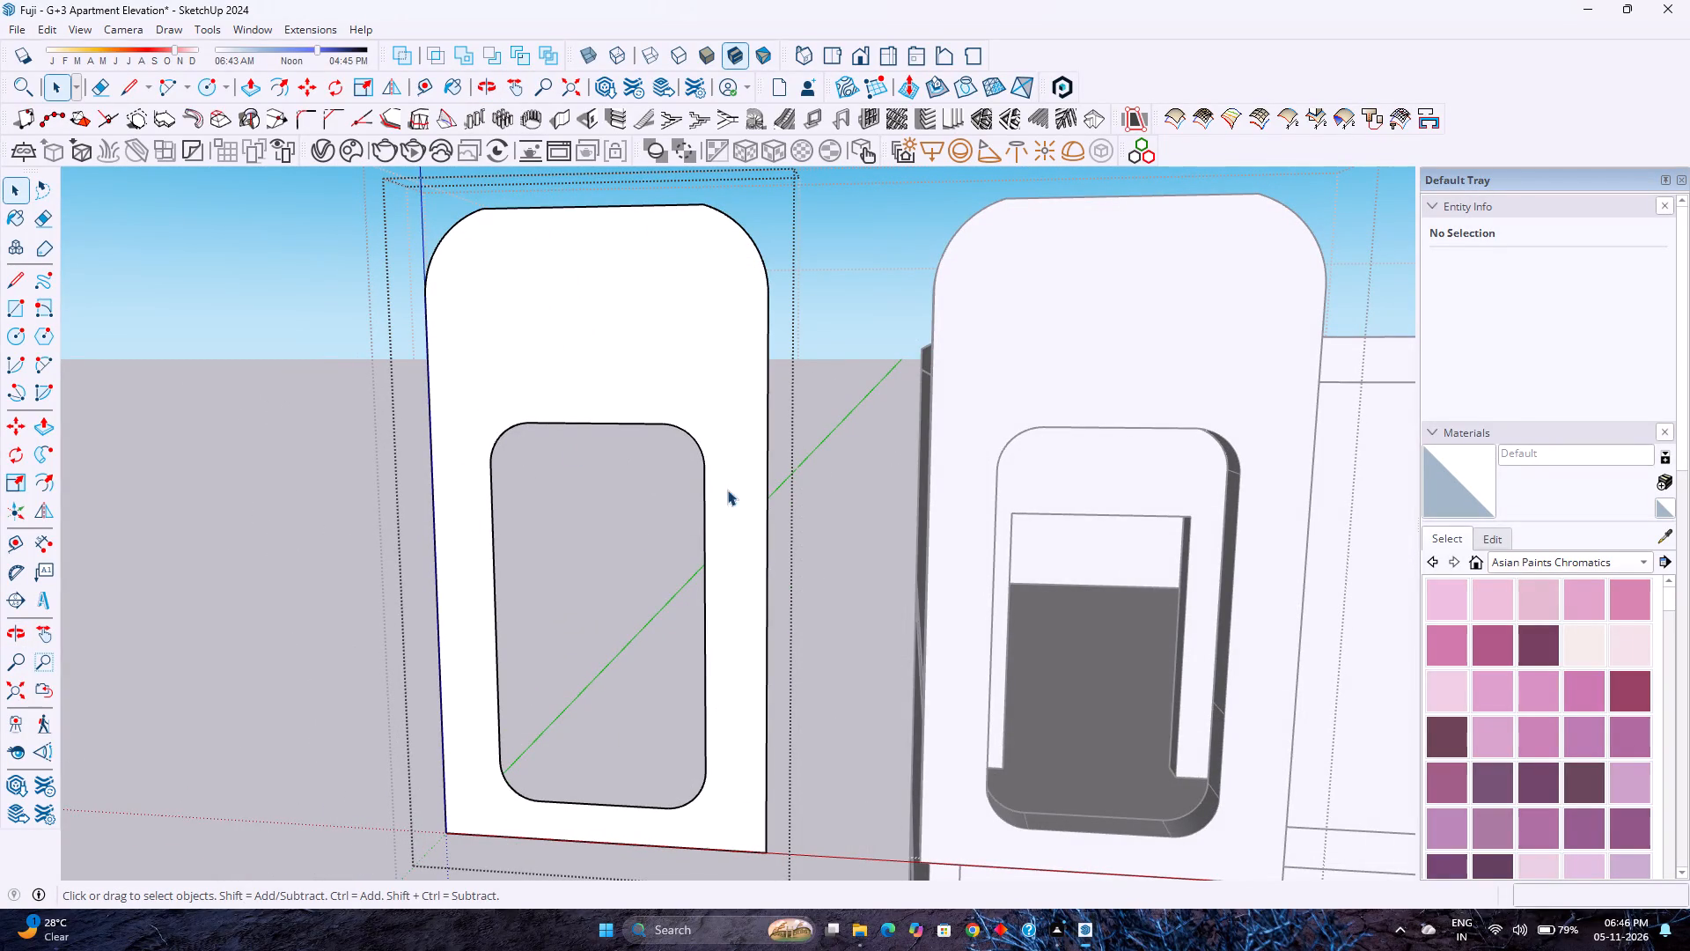
pyautogui.click(768, 488)
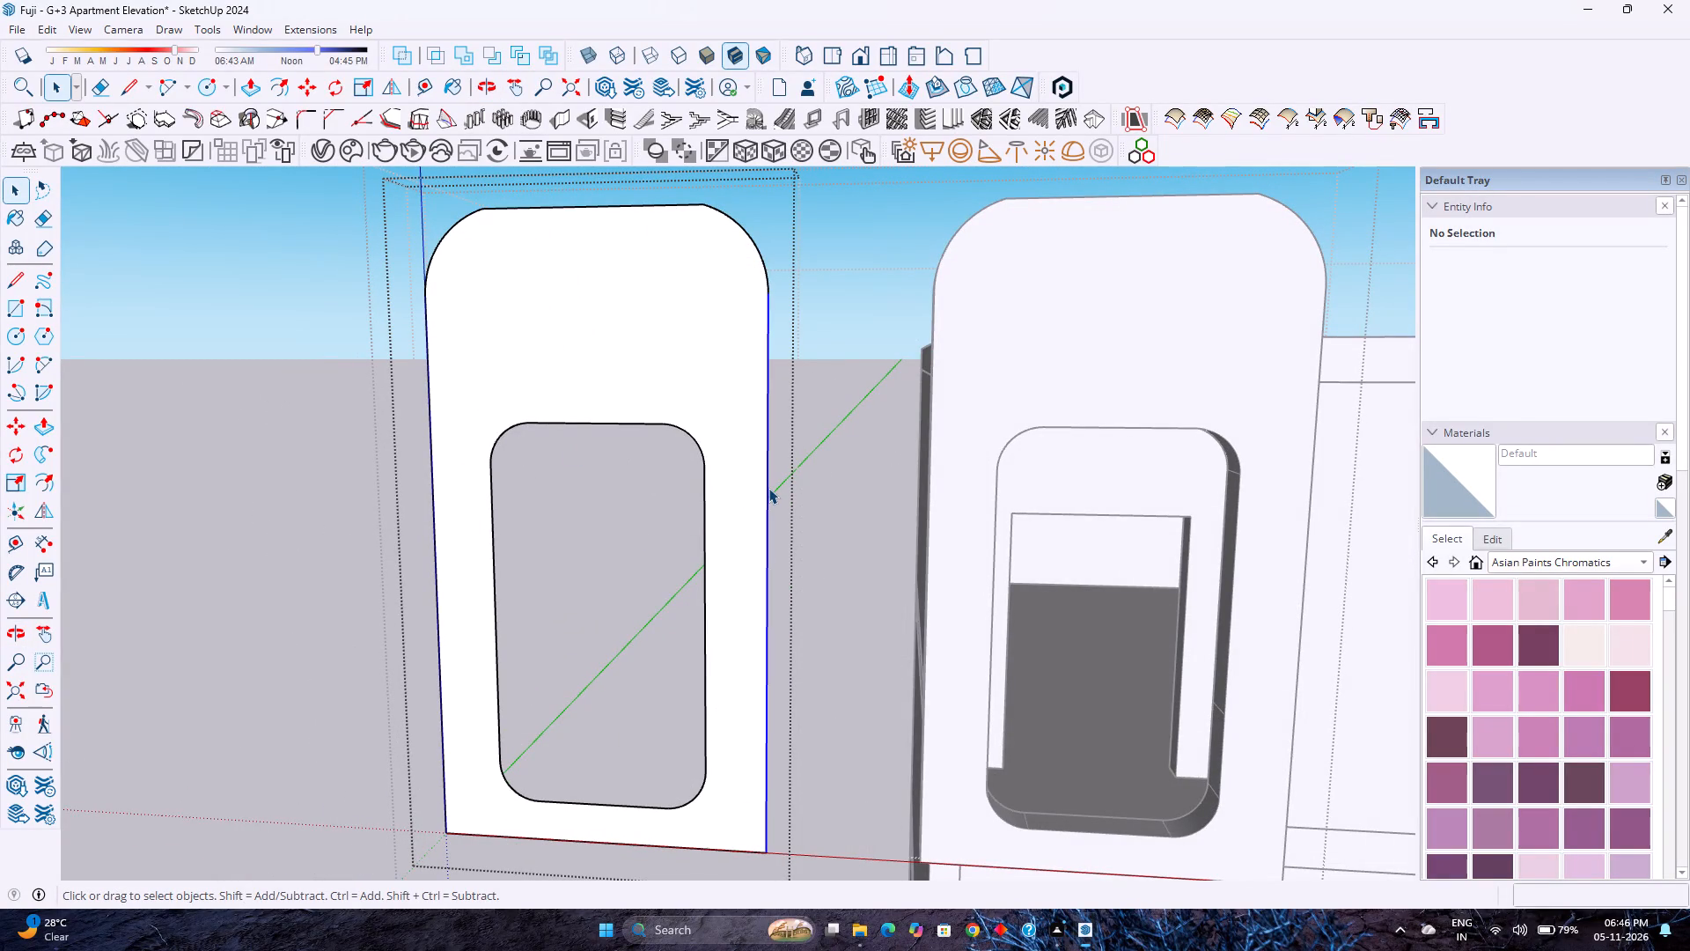
pyautogui.press('l')
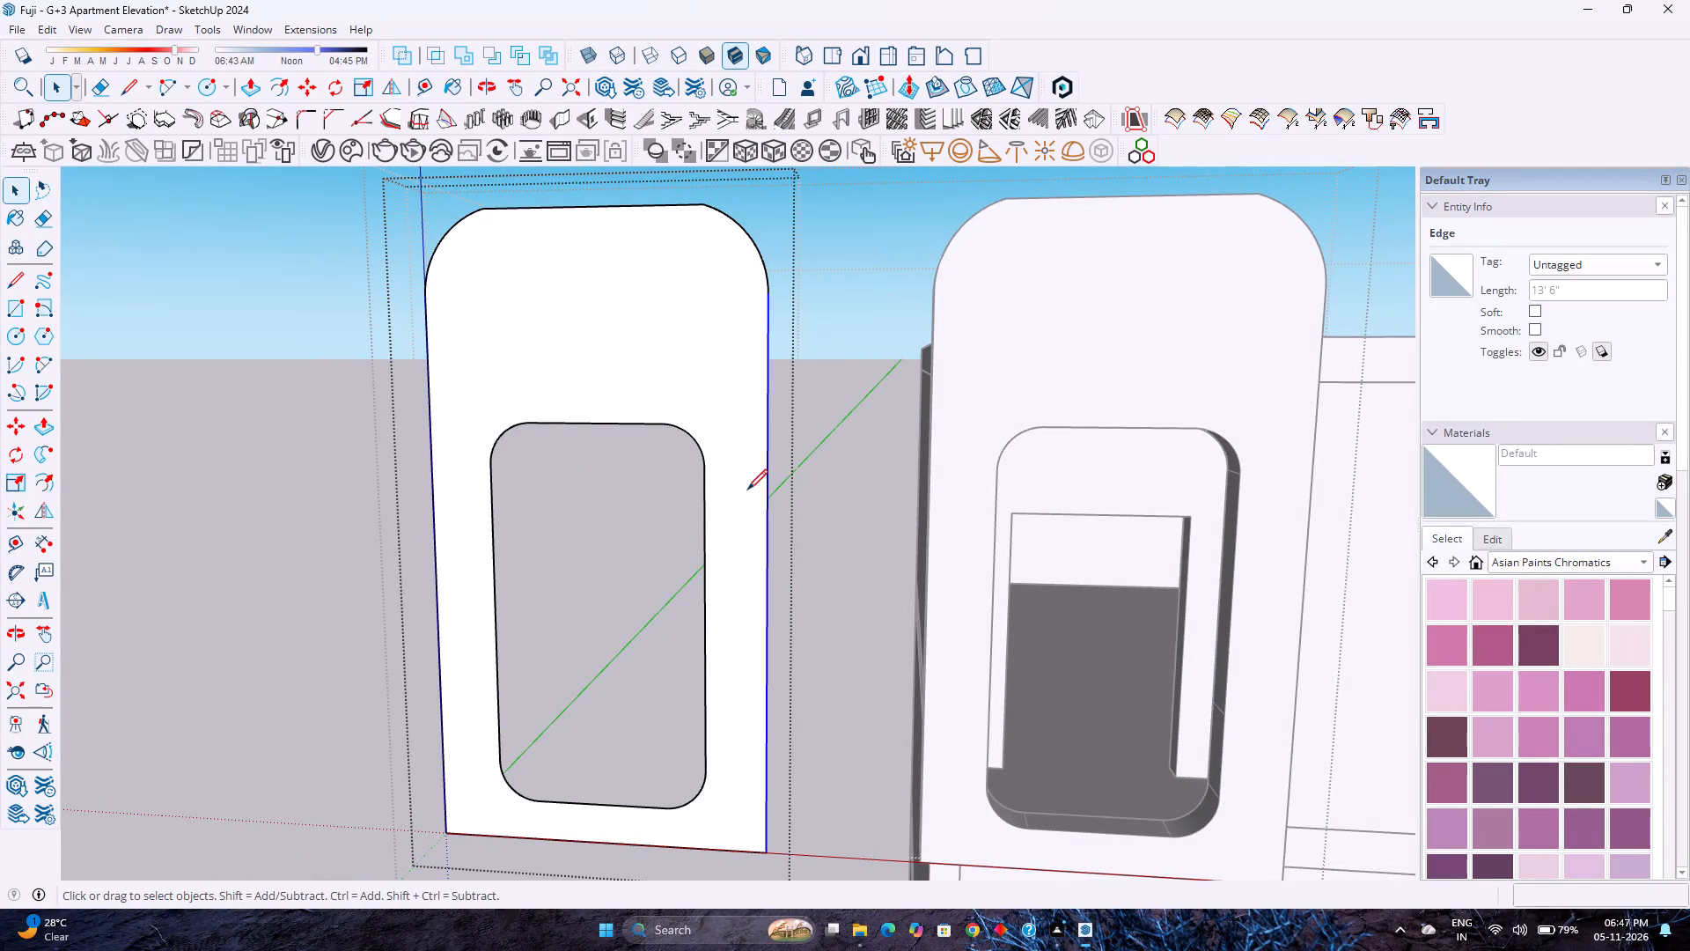
pyautogui.click(772, 298)
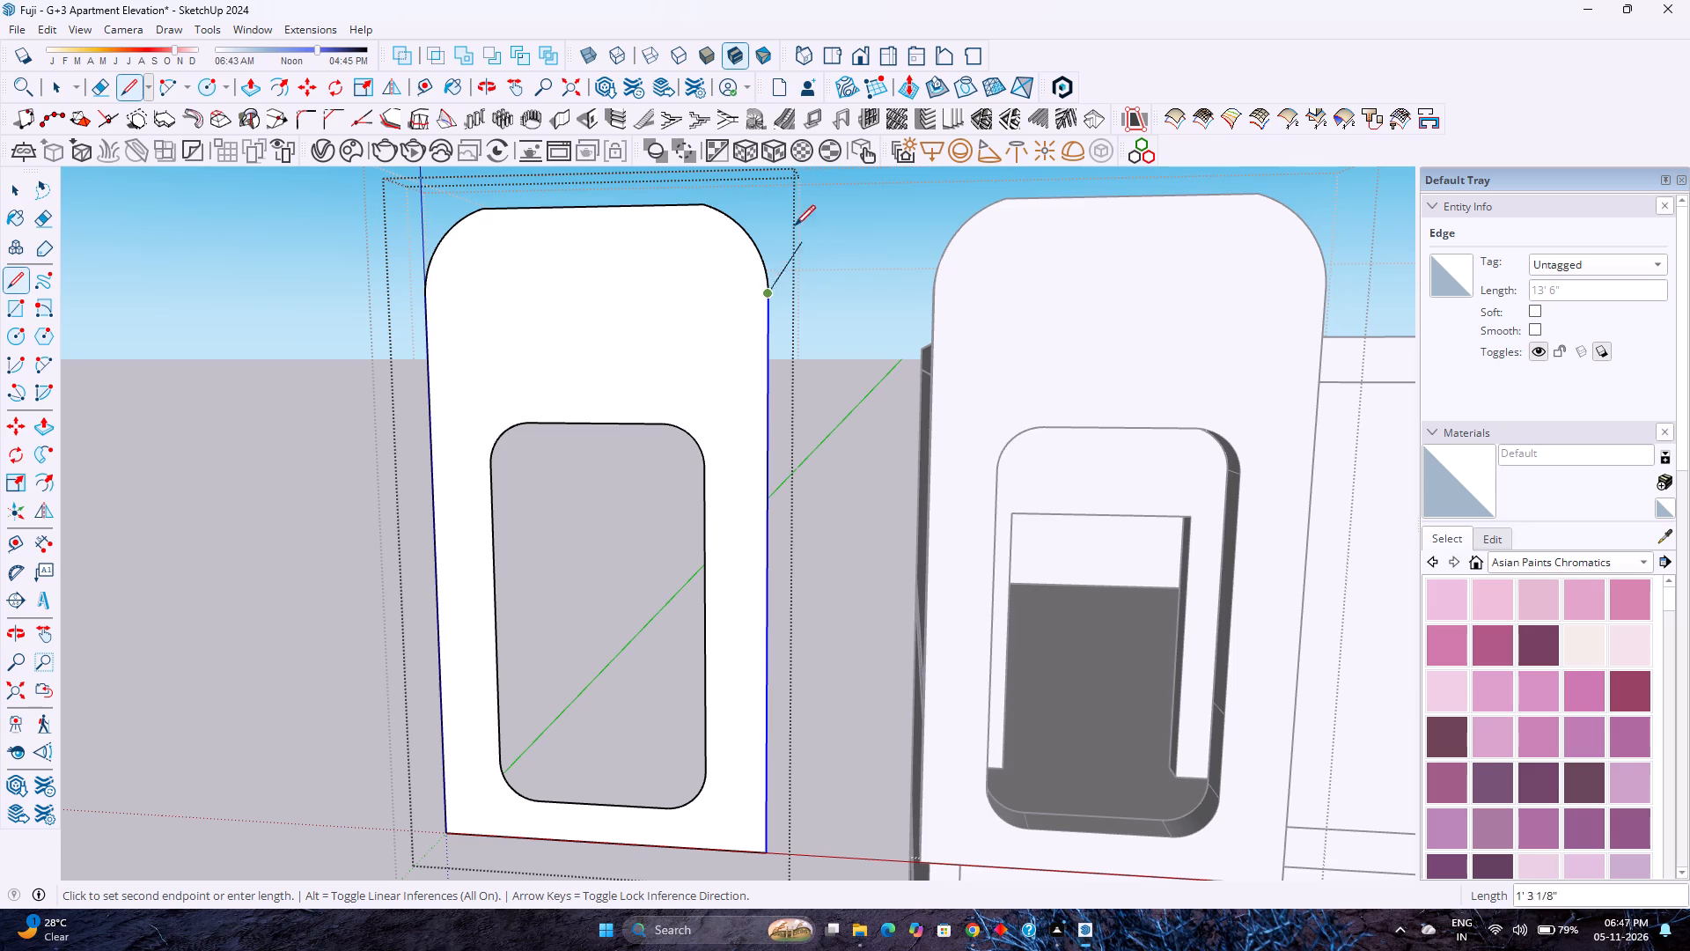
pyautogui.press('Up')
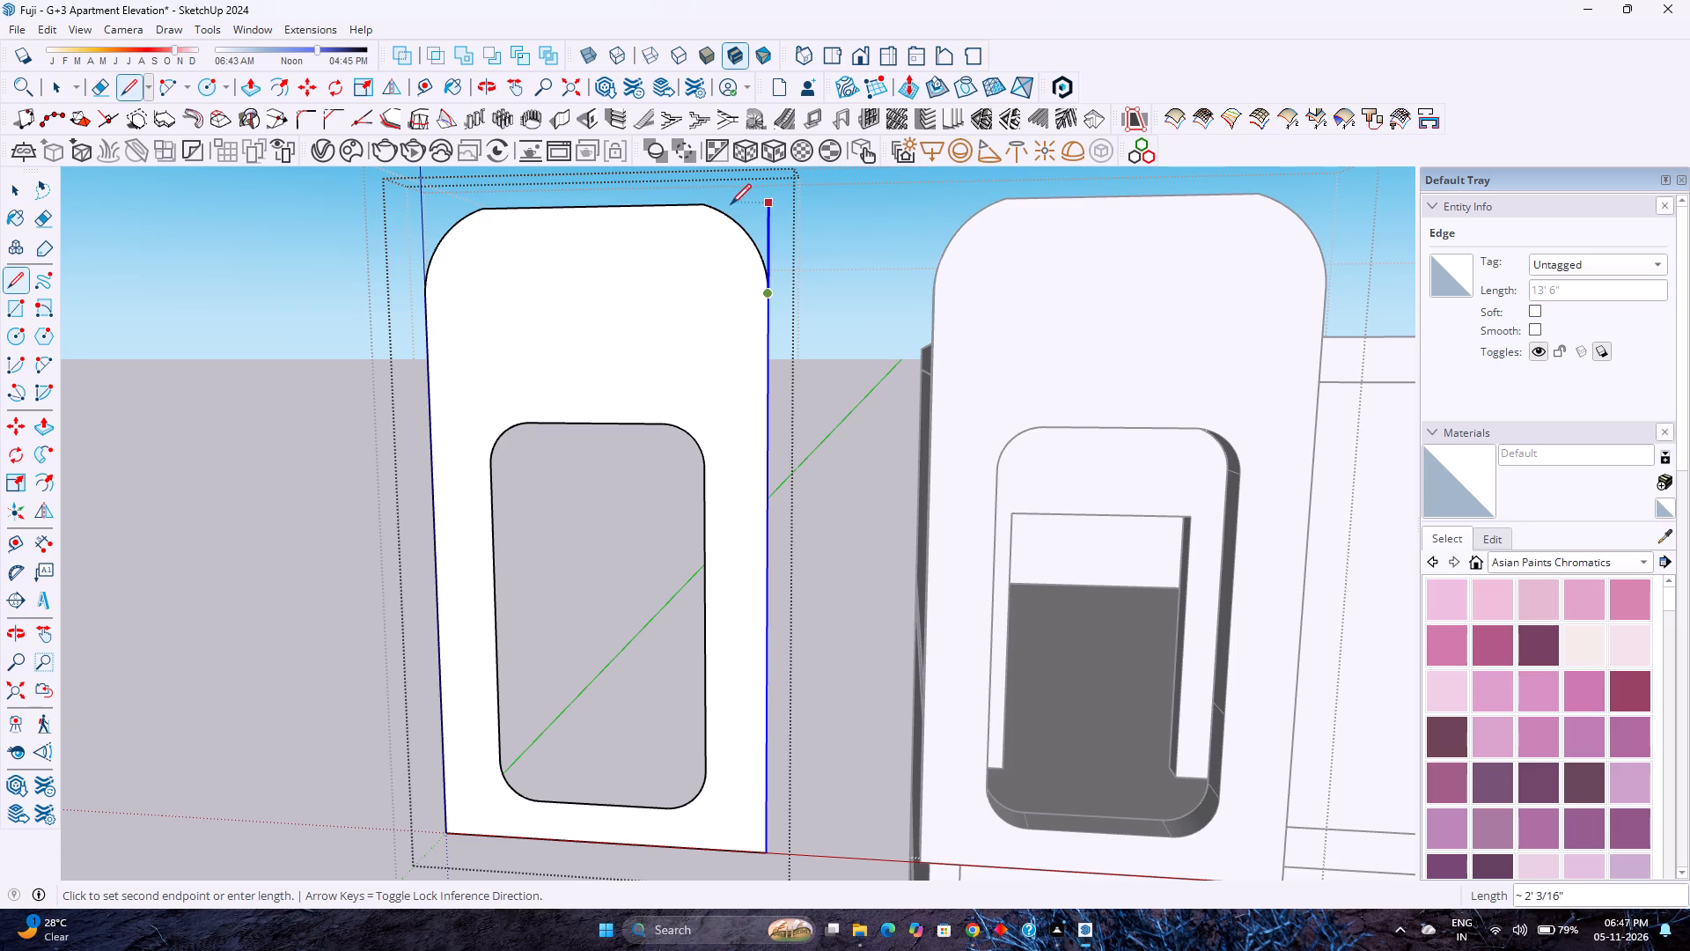
pyautogui.click(684, 204)
pyautogui.press('space')
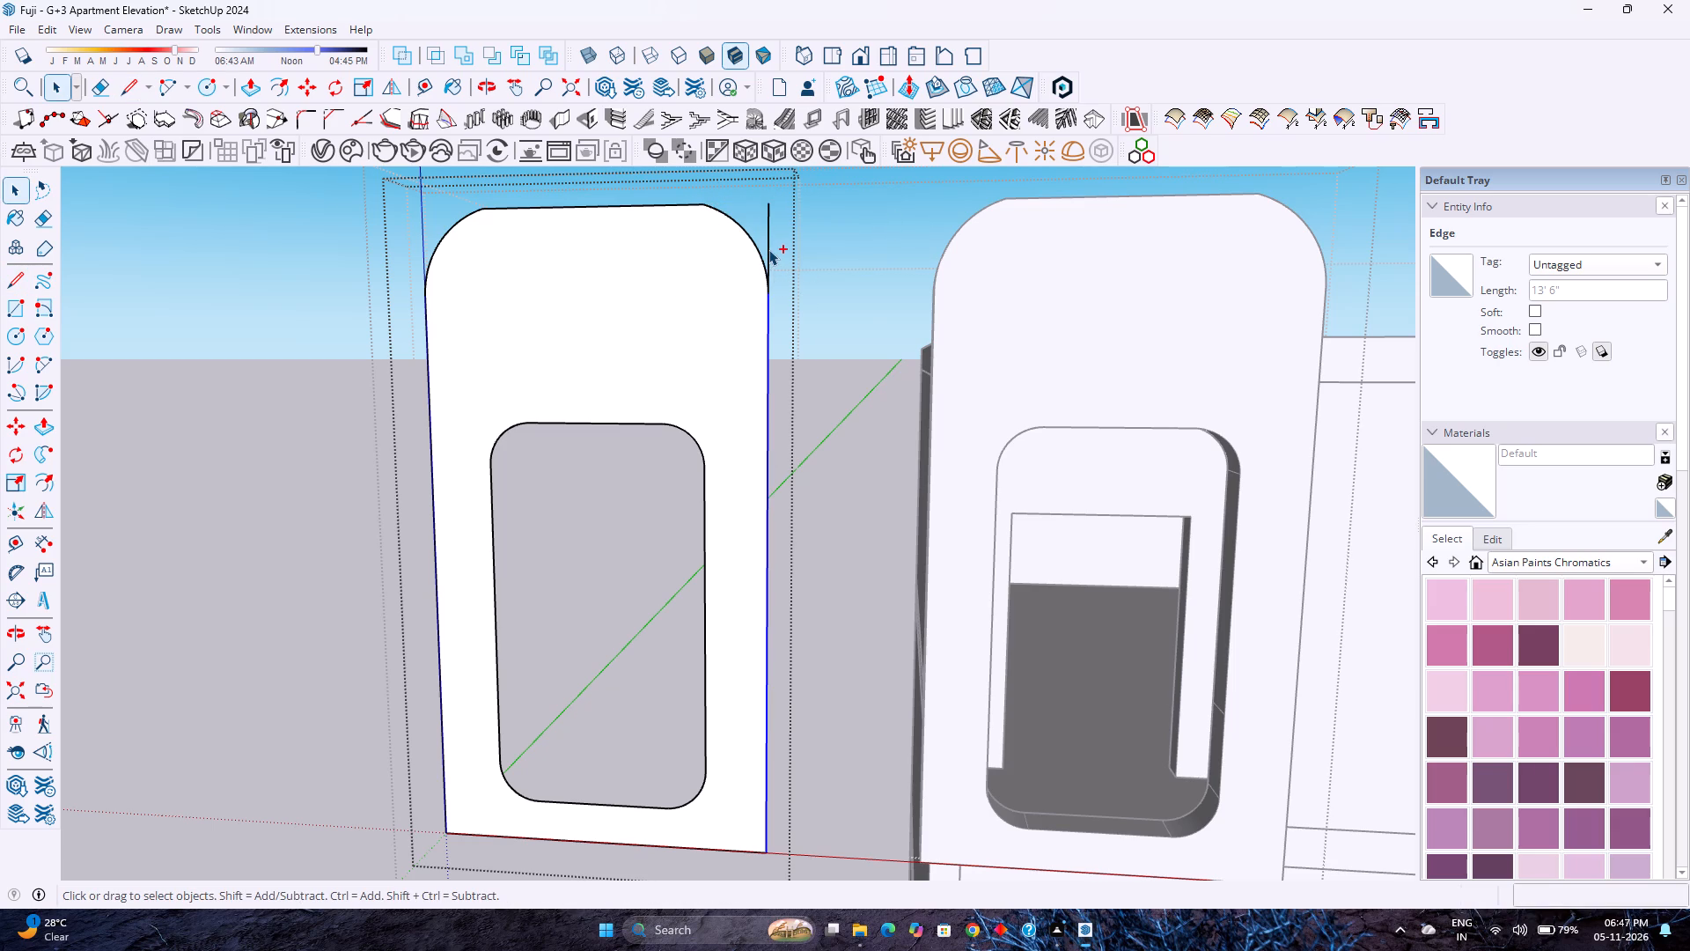
# Copy the right side edge with its extension line 2" inward, and copy the resulting line another 0.30" inward.
pyautogui.keyDown('ctrl'); pyautogui.click(768, 249); pyautogui.keyUp('ctrl')
pyautogui.press('m')
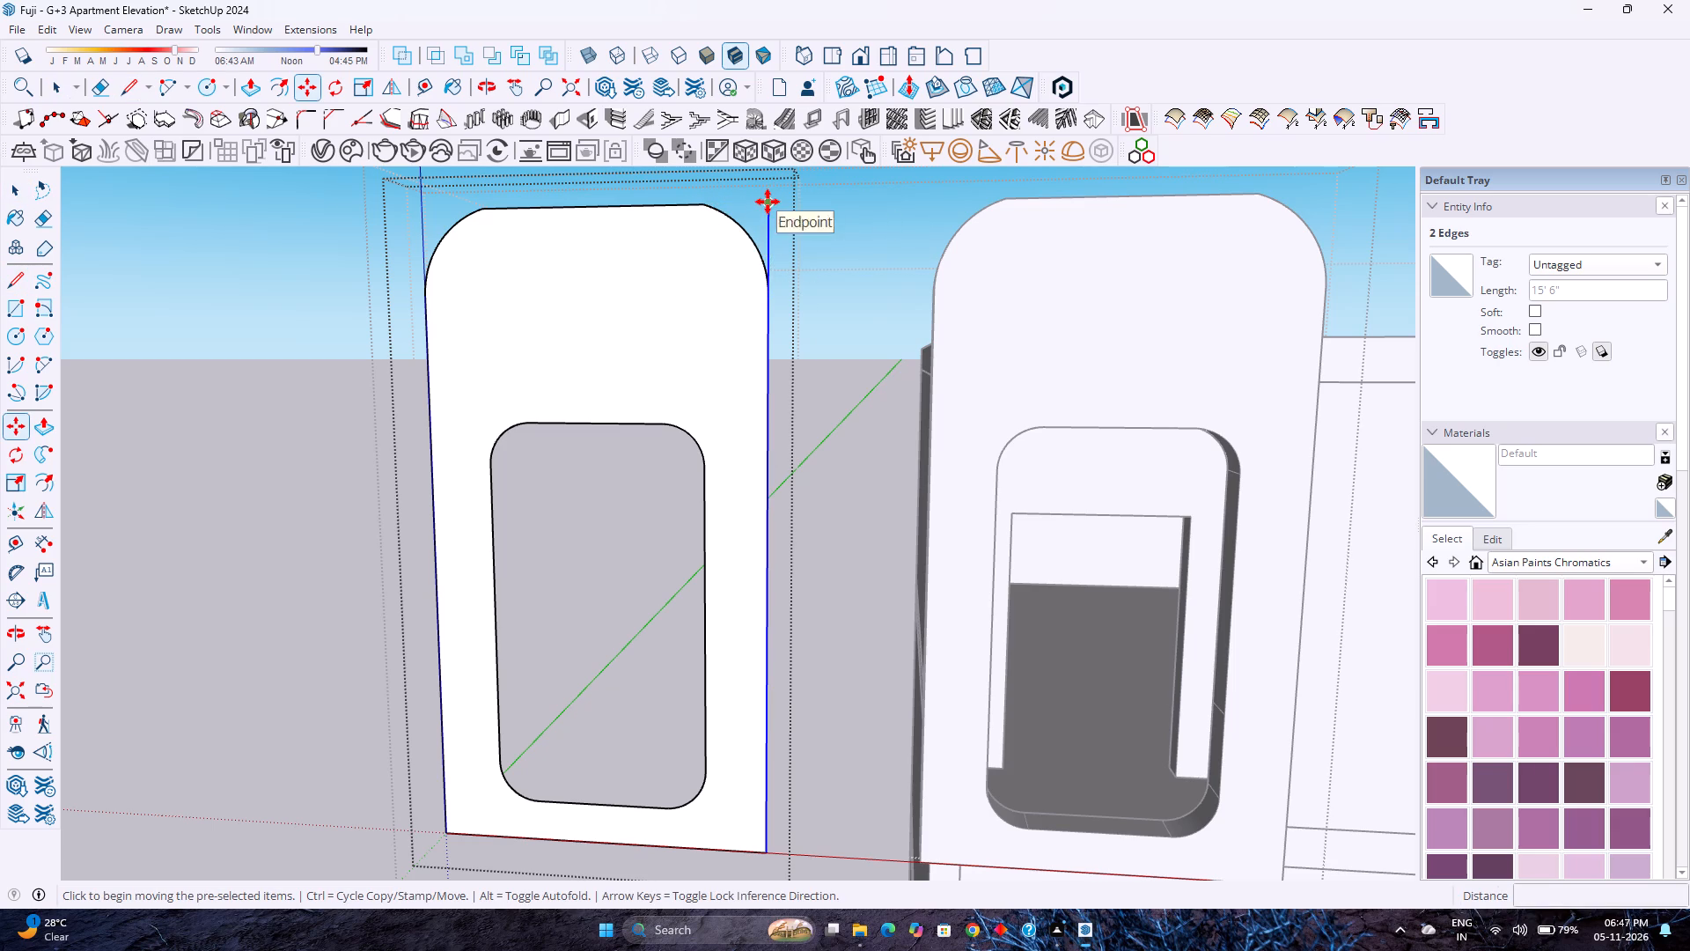
pyautogui.click(768, 202)
pyautogui.press('2')
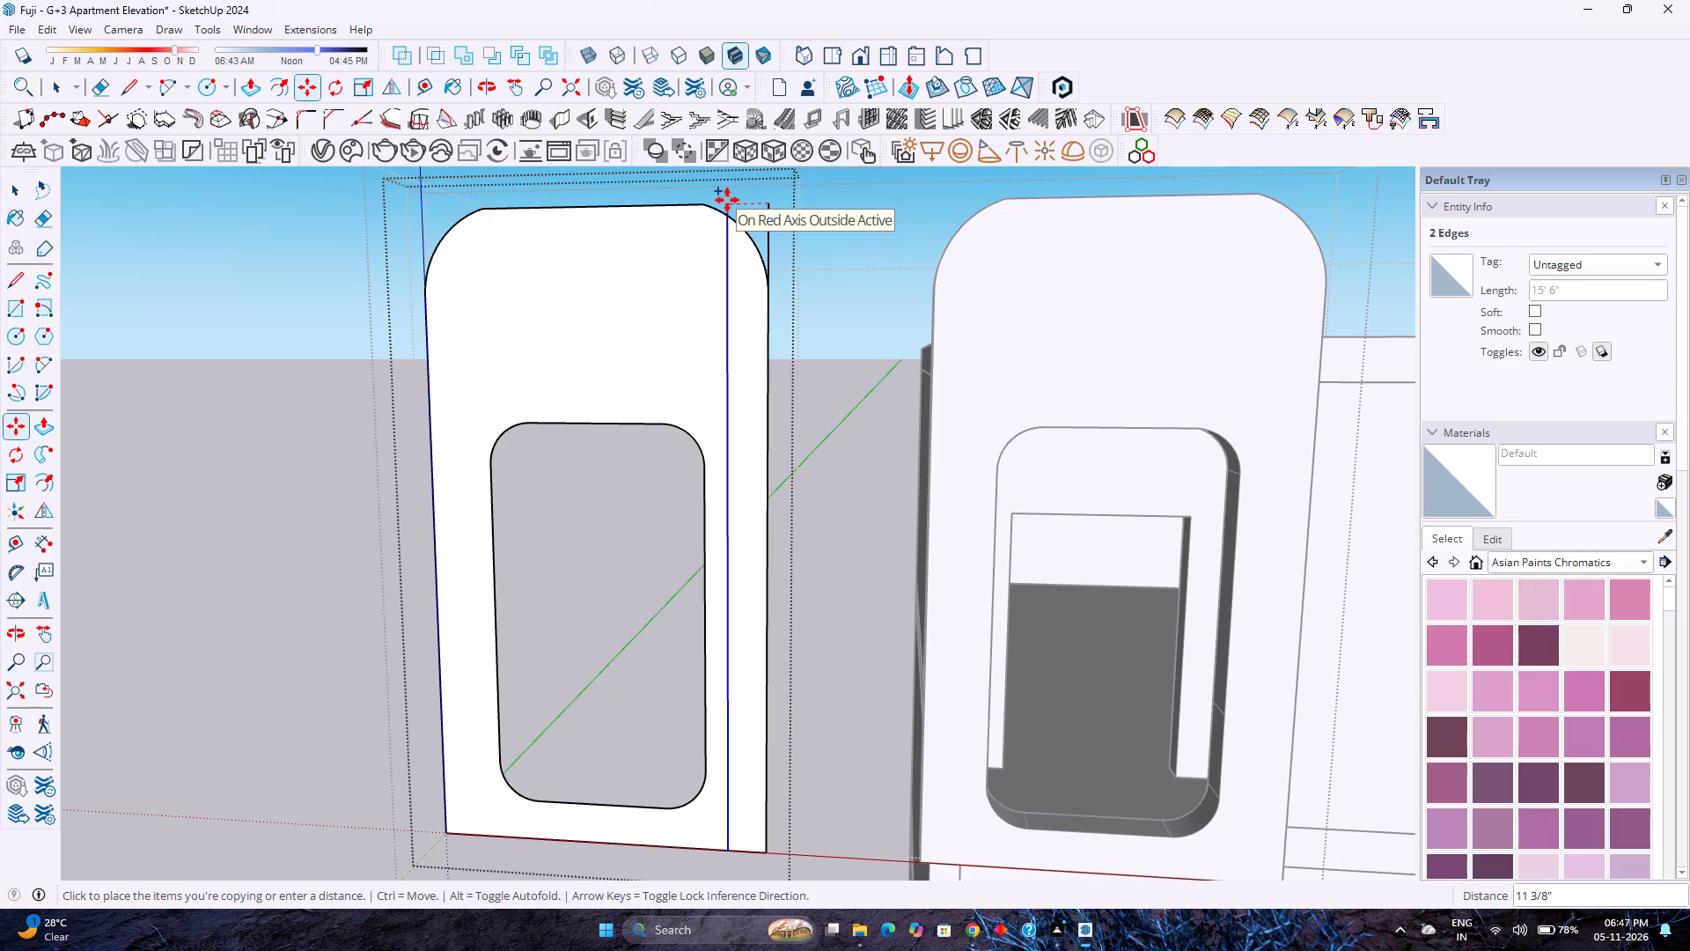
pyautogui.press('Return')
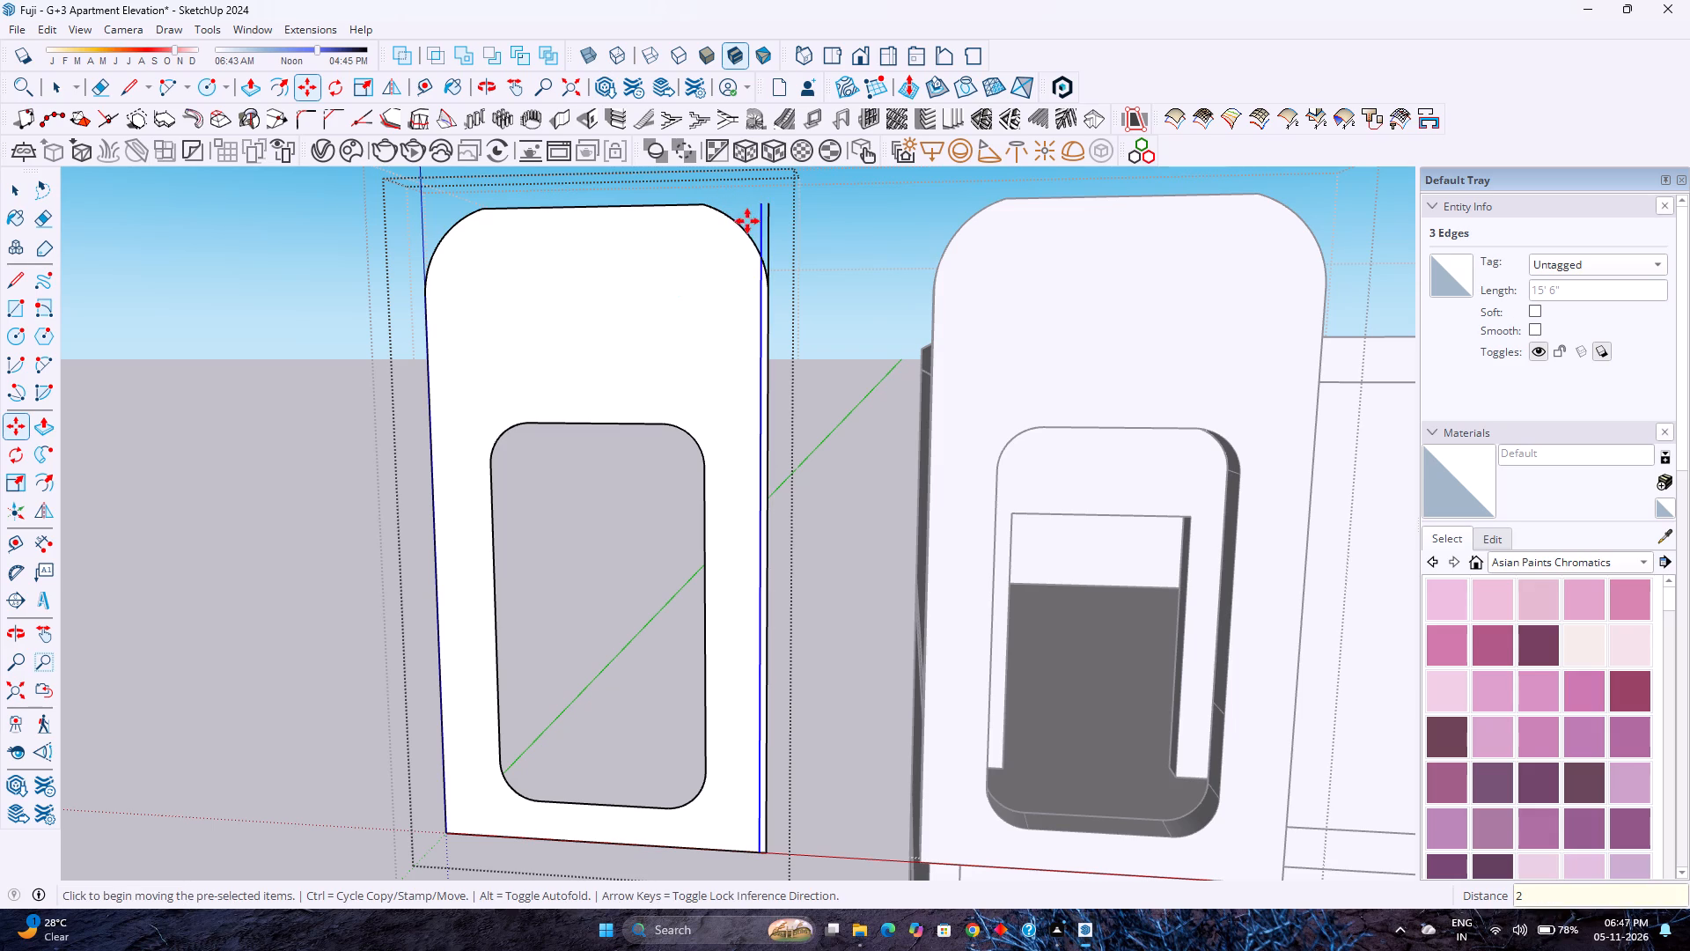
pyautogui.click(762, 204)
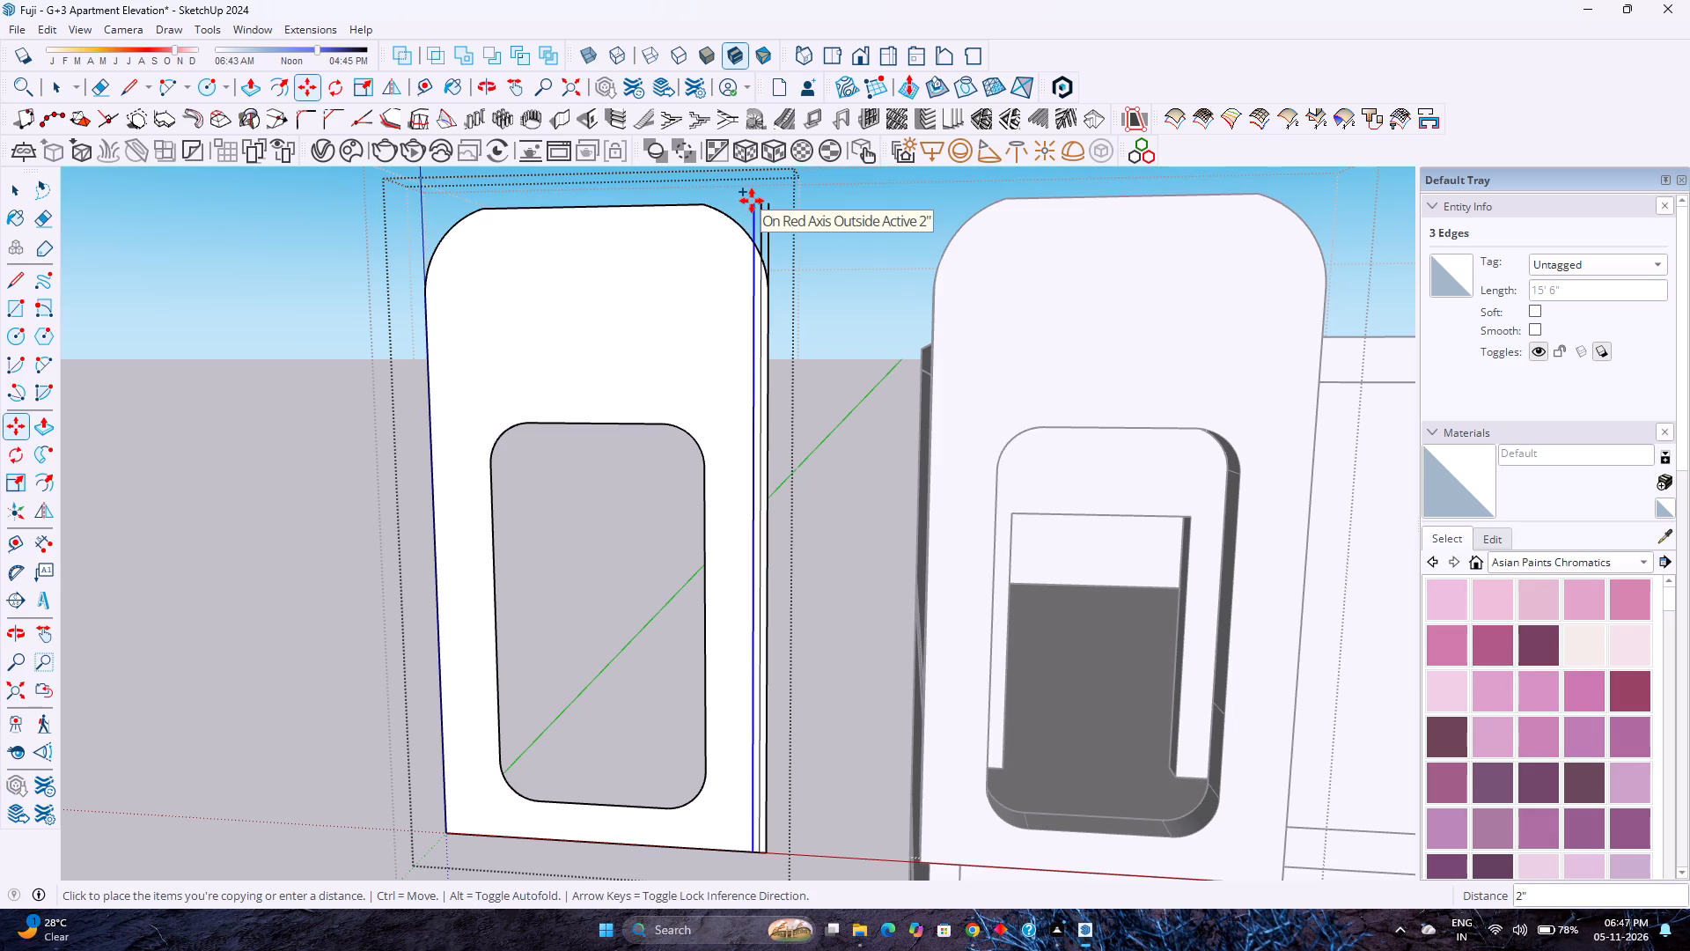
pyautogui.write('0.30')
pyautogui.press('Return')
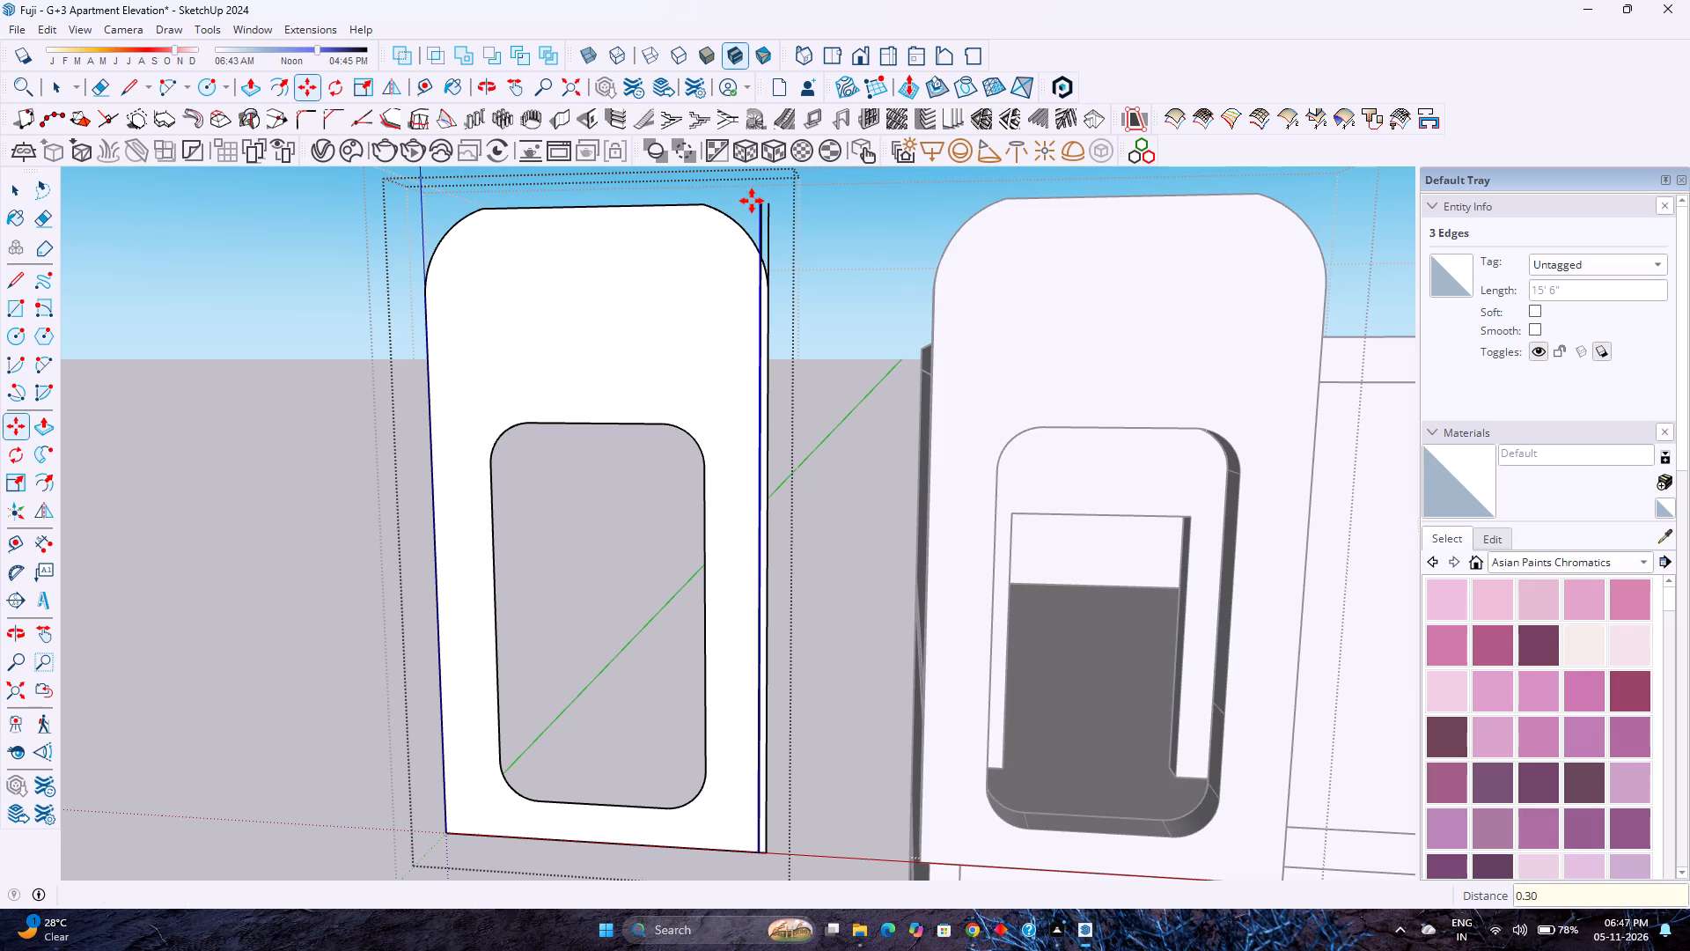
# Place a vertical guide 2" inward from the copied face's left side edge.
pyautogui.press('space')
pyautogui.scroll(3, 503, 321)
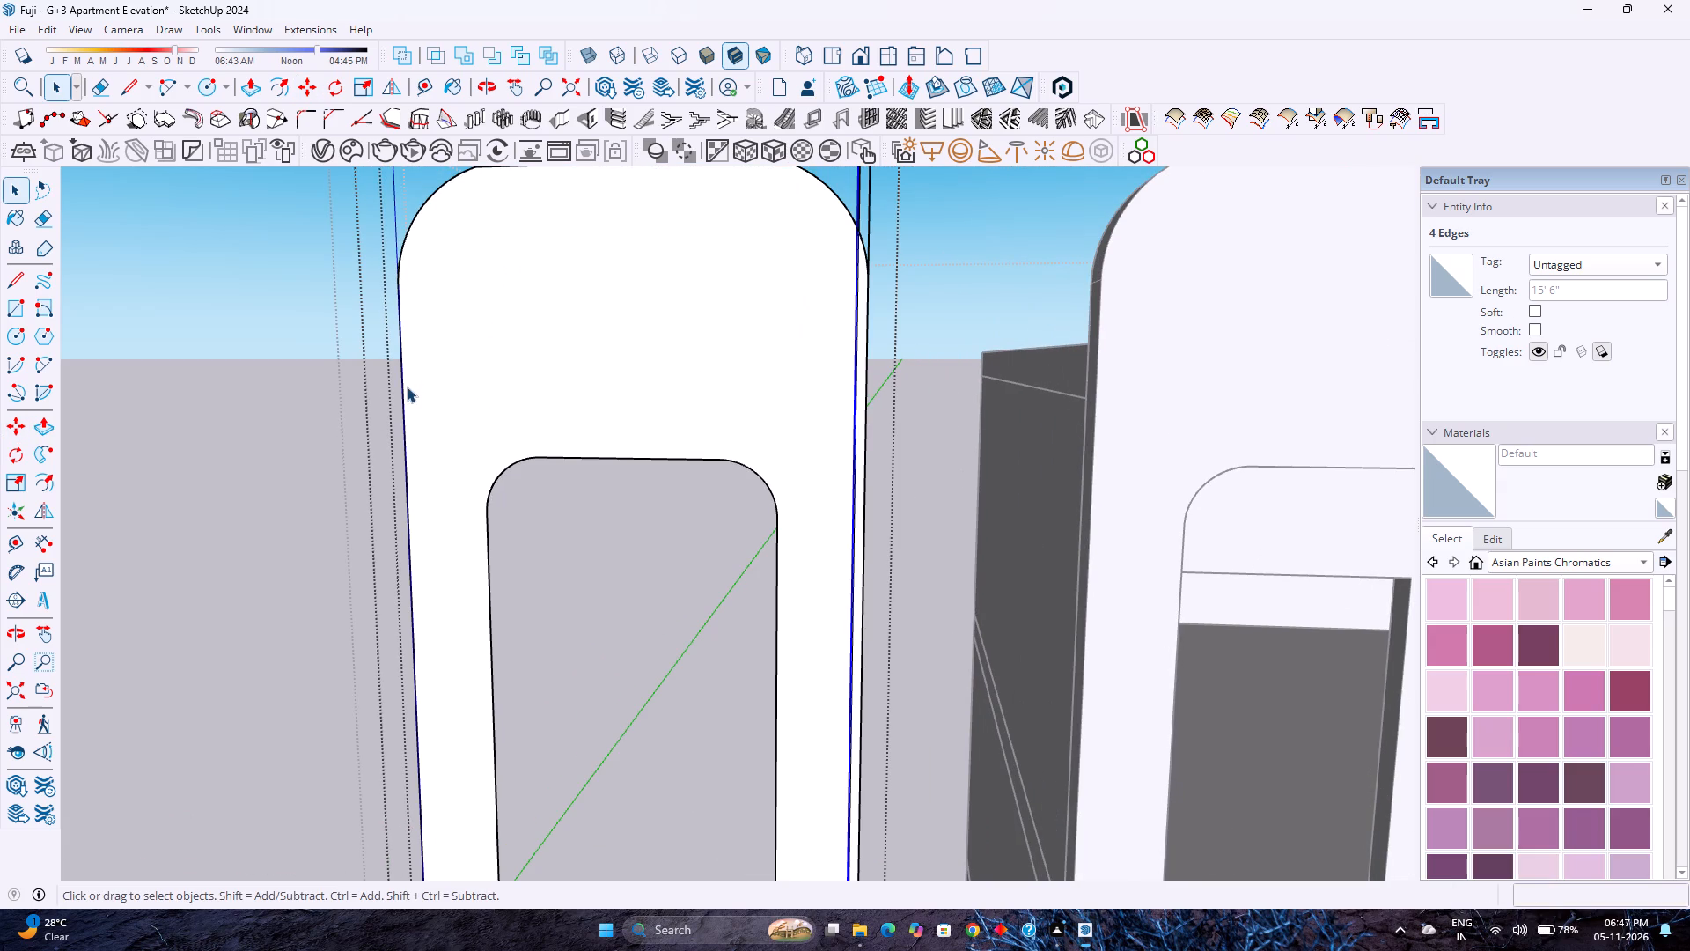
pyautogui.click(403, 392)
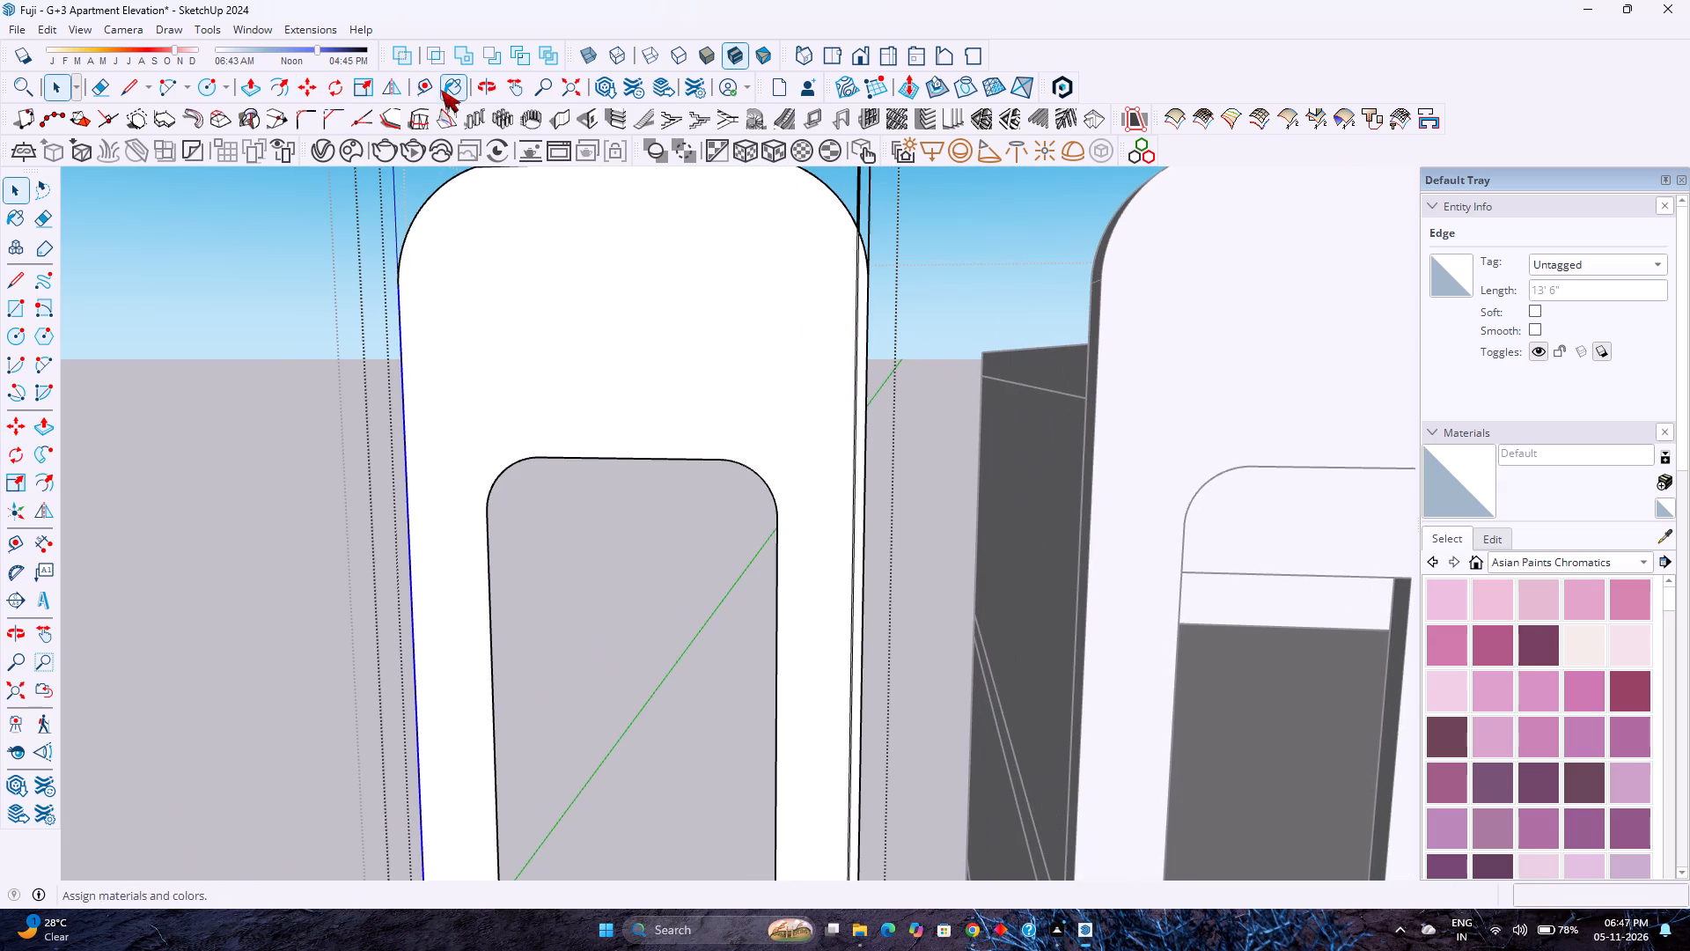
pyautogui.click(418, 90)
pyautogui.click(397, 343)
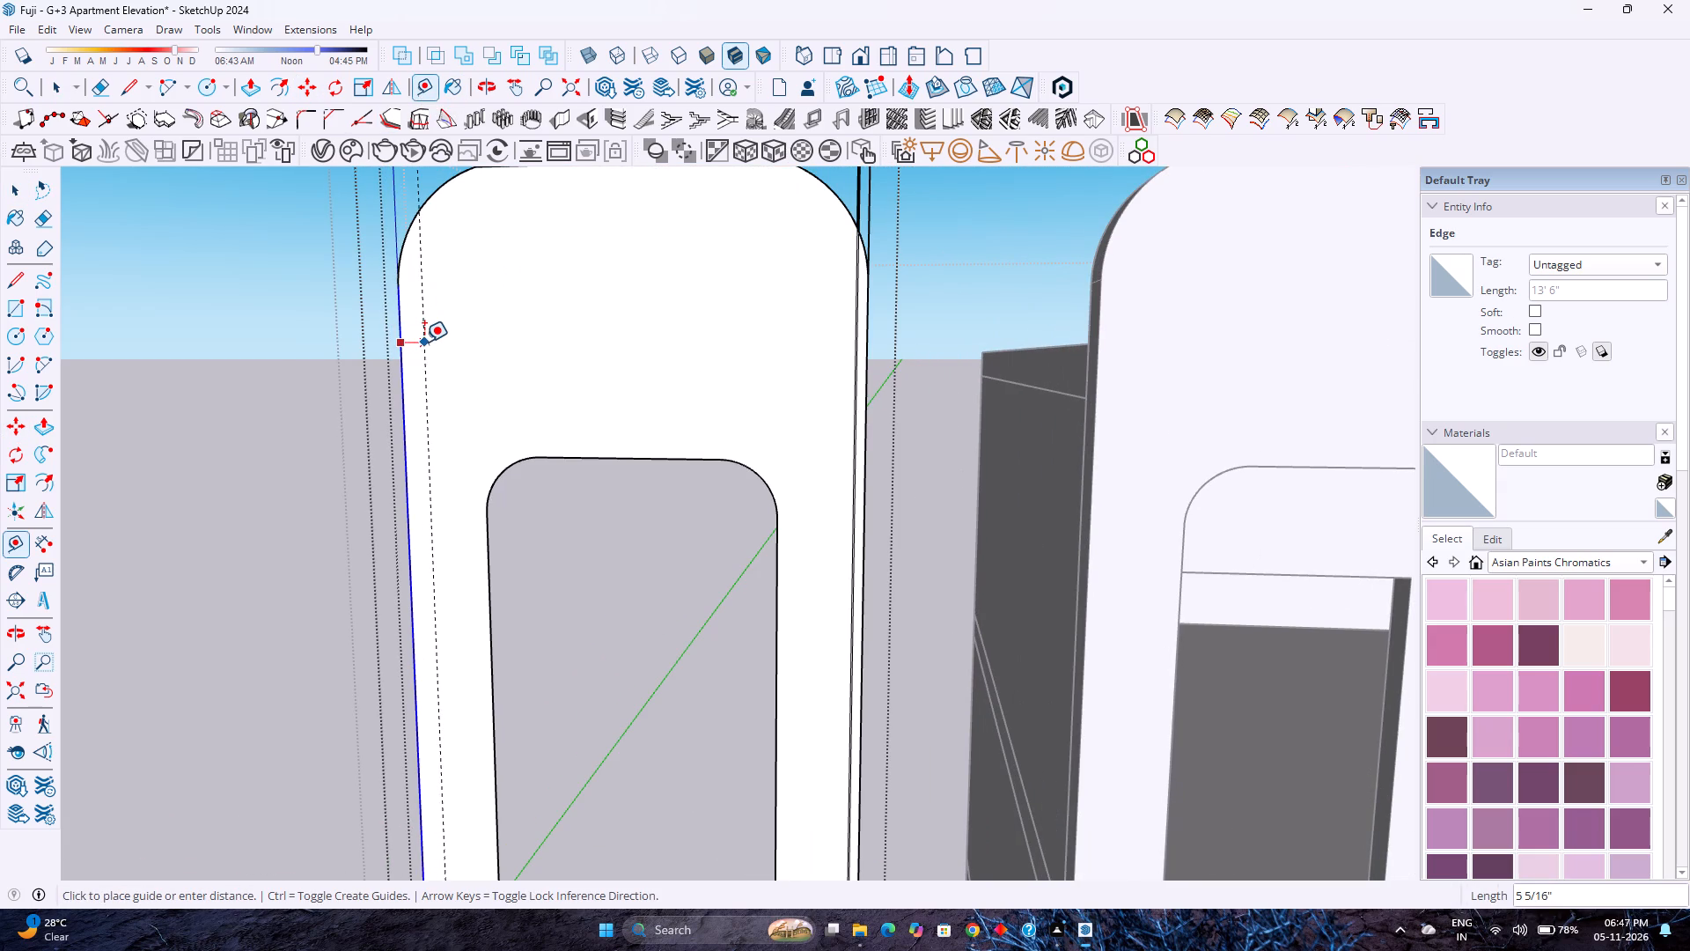
pyautogui.press('2')
pyautogui.press('Return')
pyautogui.scroll(-6, 416, 345)
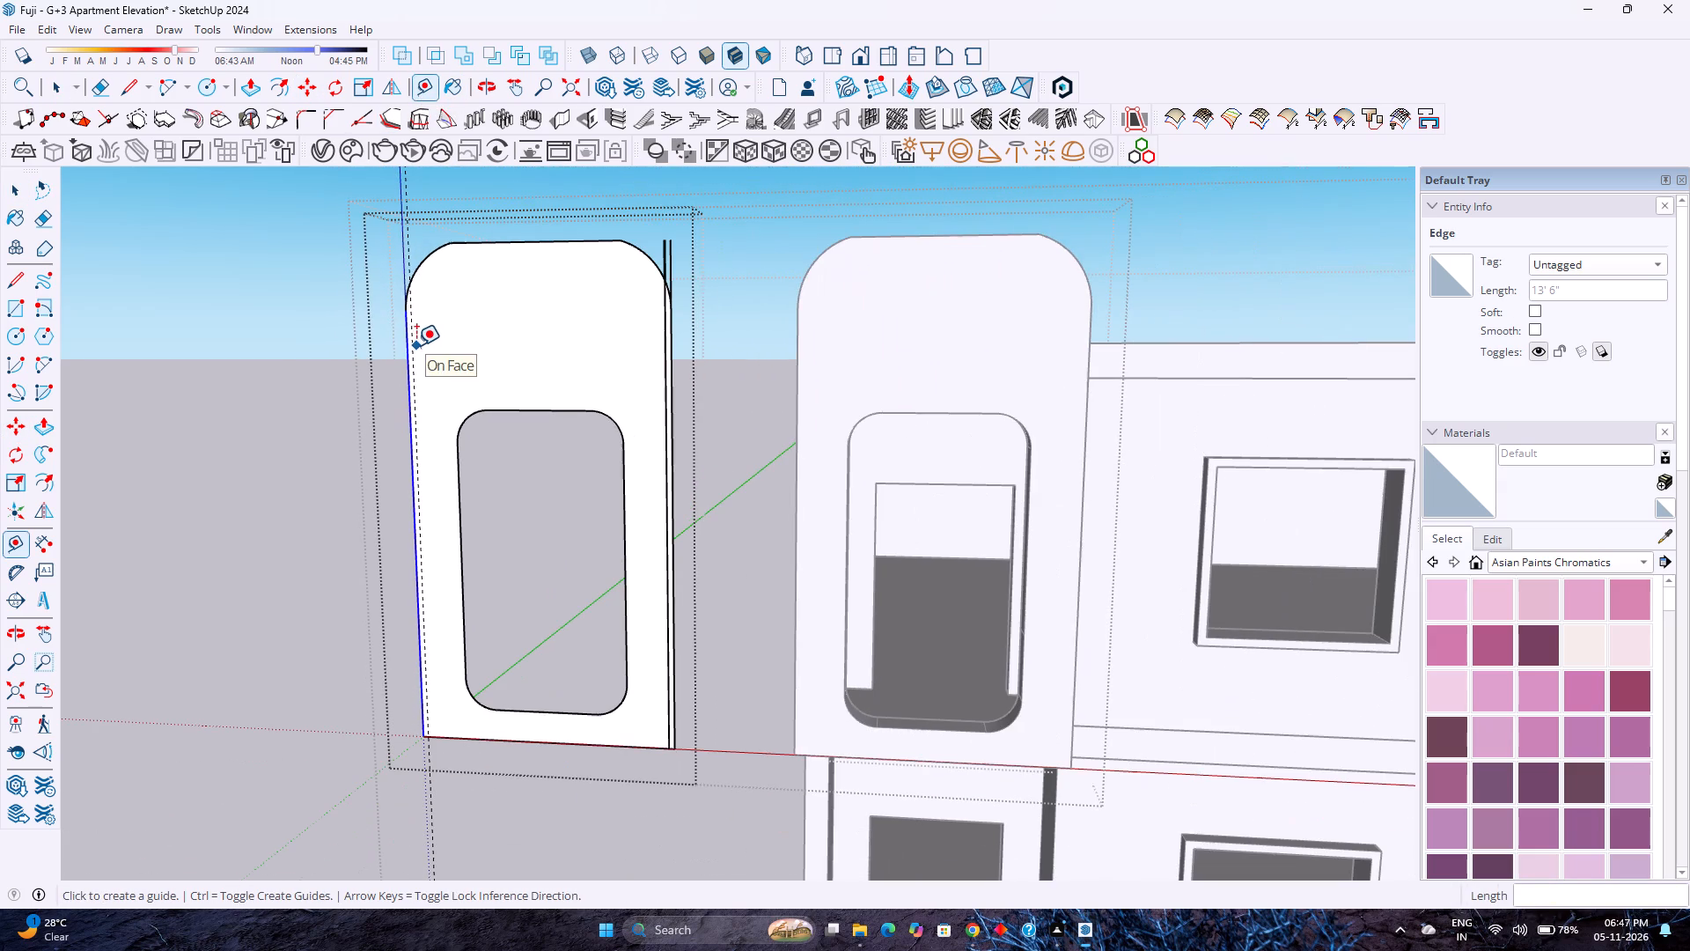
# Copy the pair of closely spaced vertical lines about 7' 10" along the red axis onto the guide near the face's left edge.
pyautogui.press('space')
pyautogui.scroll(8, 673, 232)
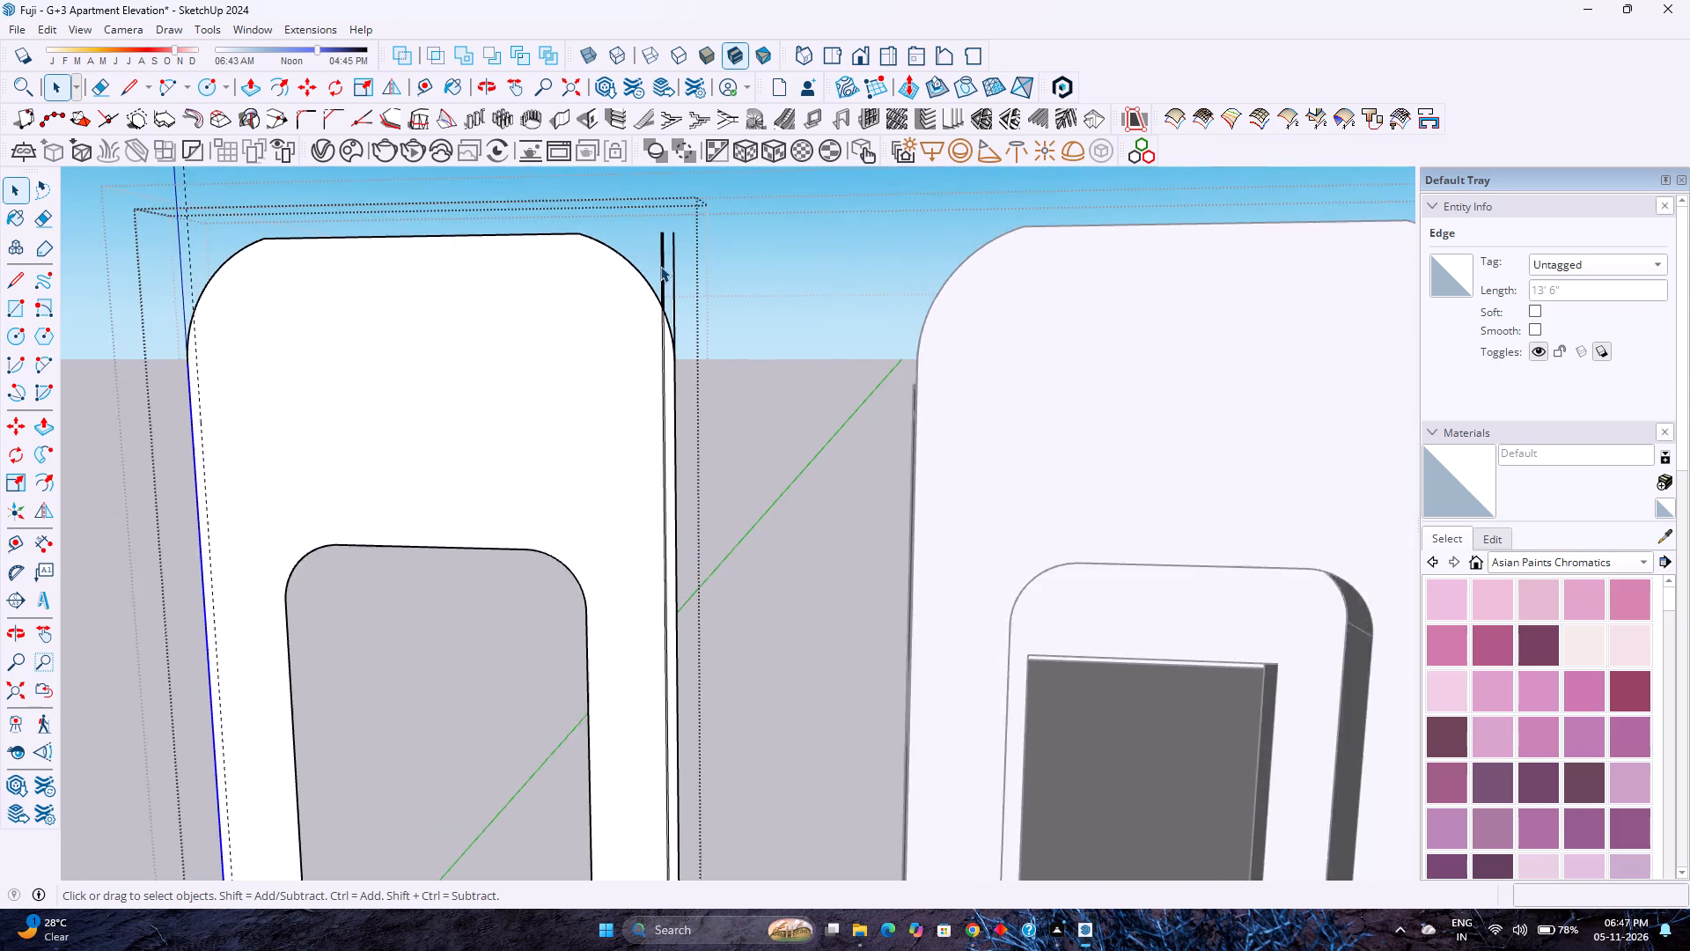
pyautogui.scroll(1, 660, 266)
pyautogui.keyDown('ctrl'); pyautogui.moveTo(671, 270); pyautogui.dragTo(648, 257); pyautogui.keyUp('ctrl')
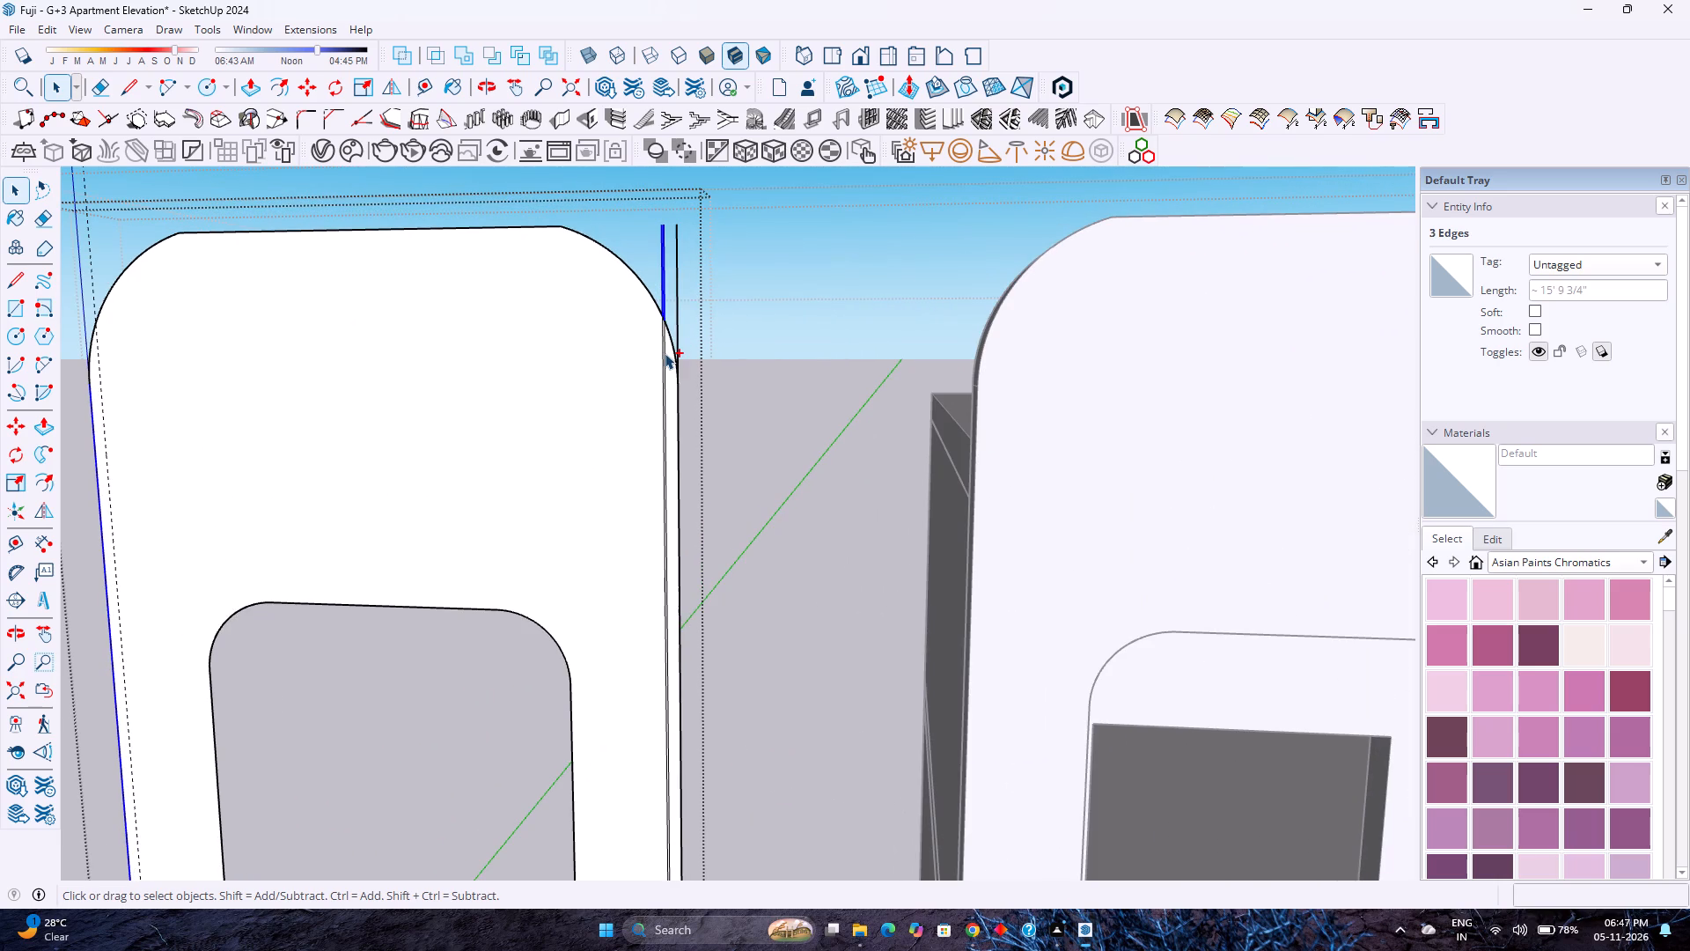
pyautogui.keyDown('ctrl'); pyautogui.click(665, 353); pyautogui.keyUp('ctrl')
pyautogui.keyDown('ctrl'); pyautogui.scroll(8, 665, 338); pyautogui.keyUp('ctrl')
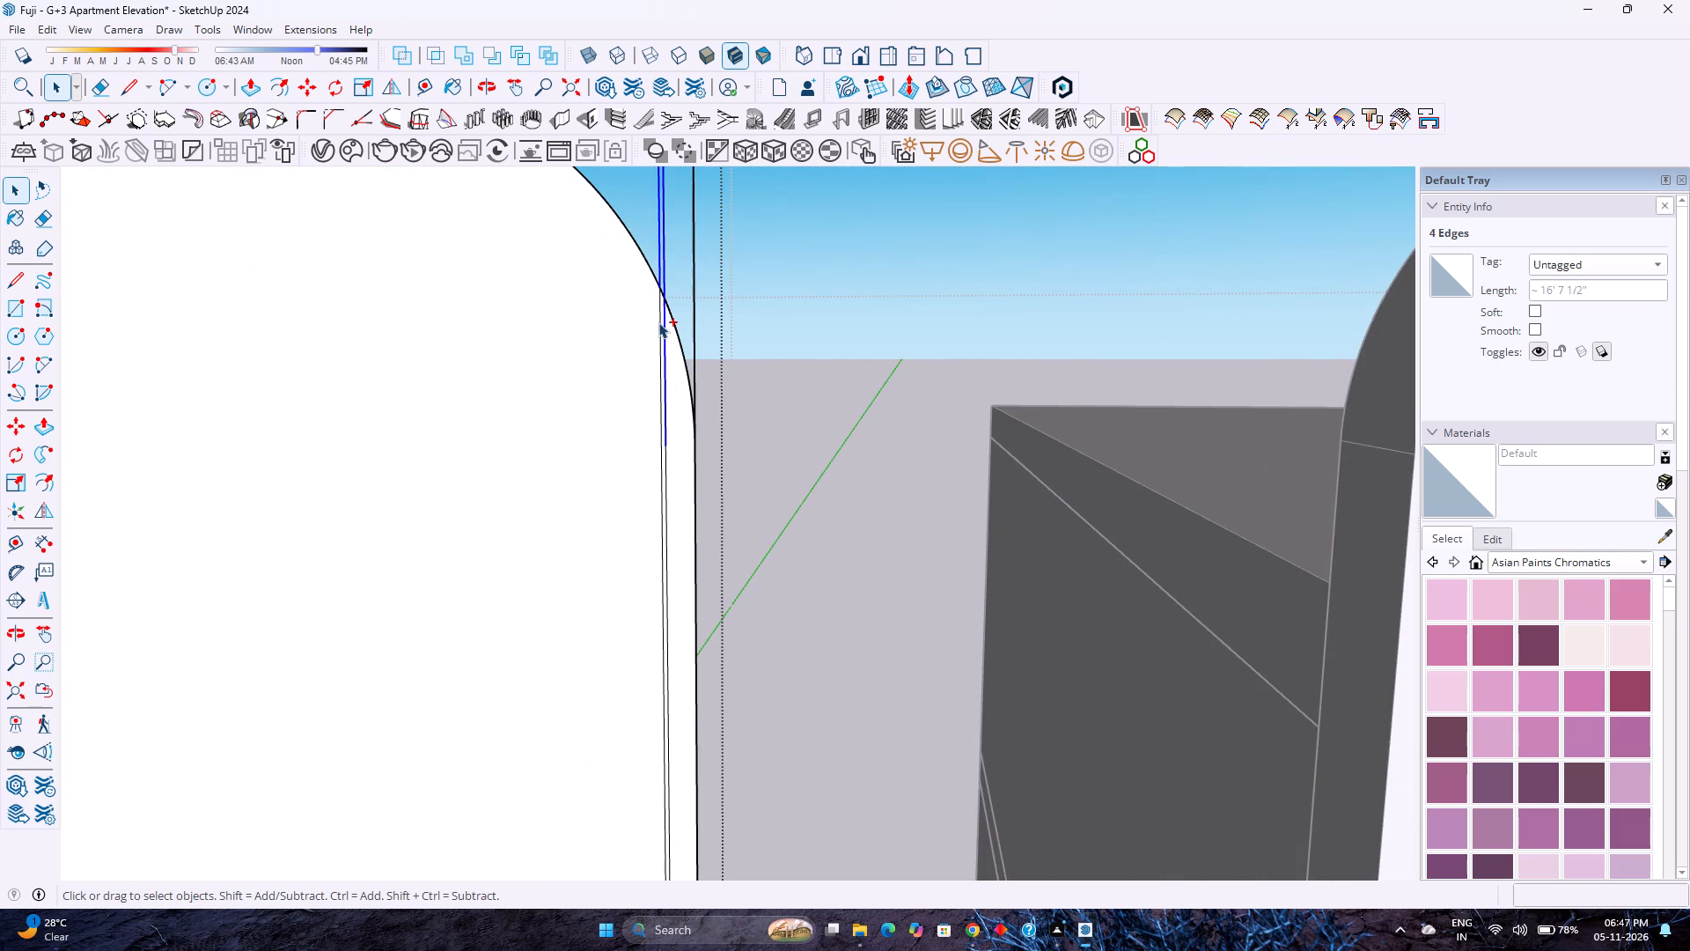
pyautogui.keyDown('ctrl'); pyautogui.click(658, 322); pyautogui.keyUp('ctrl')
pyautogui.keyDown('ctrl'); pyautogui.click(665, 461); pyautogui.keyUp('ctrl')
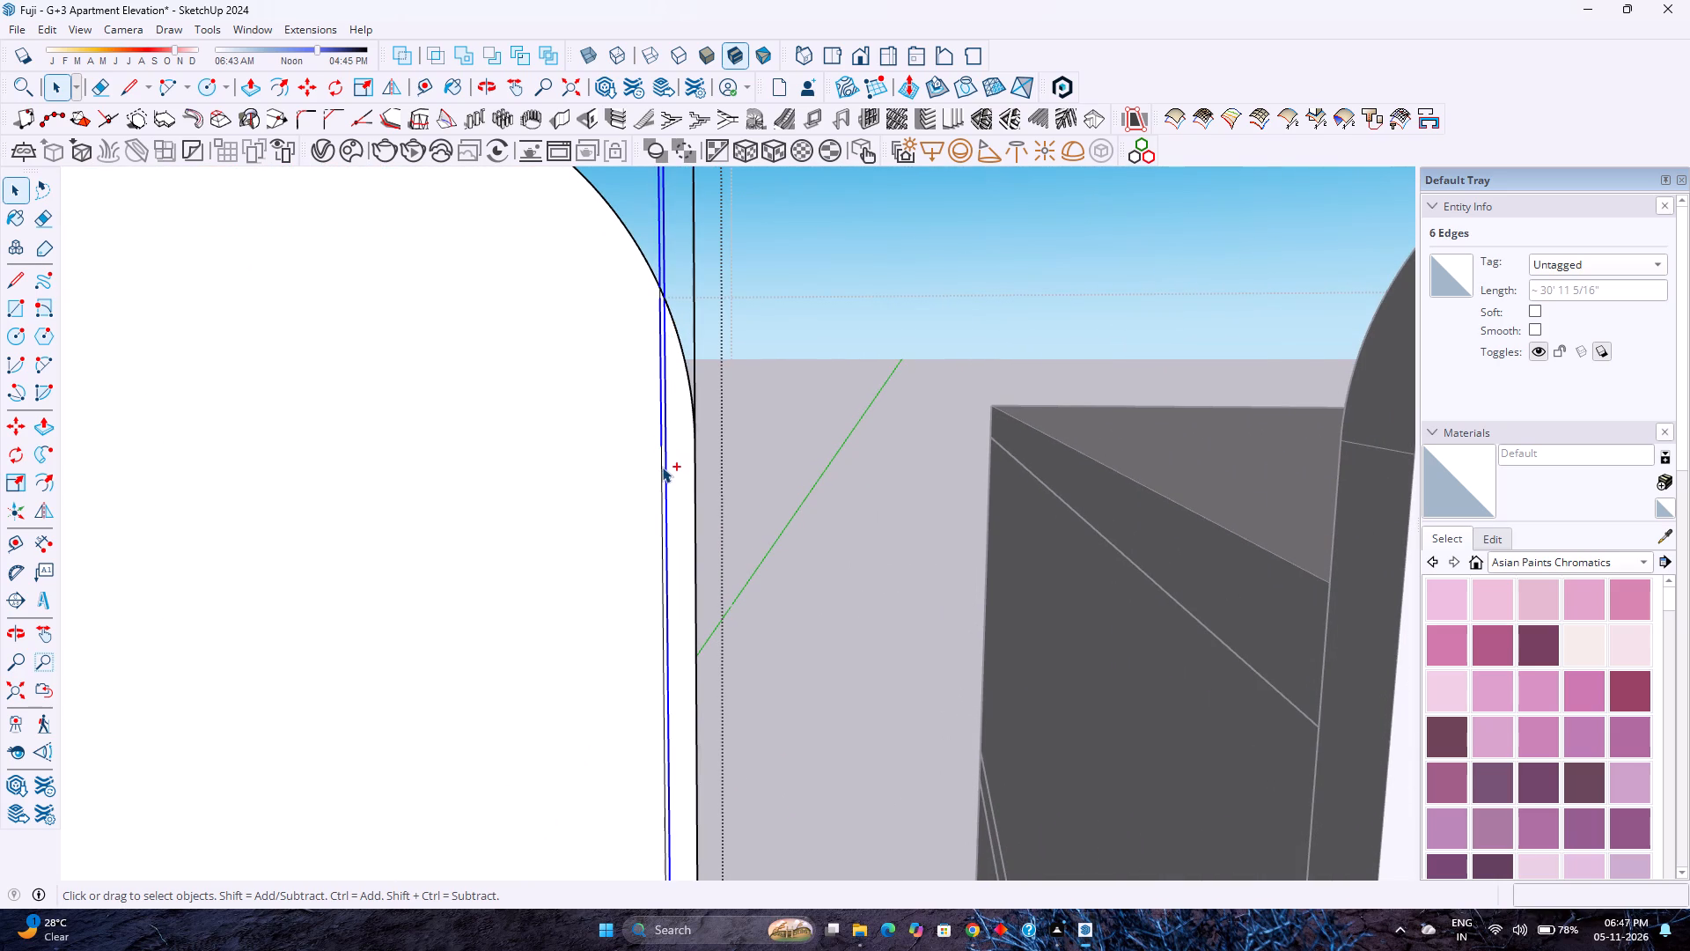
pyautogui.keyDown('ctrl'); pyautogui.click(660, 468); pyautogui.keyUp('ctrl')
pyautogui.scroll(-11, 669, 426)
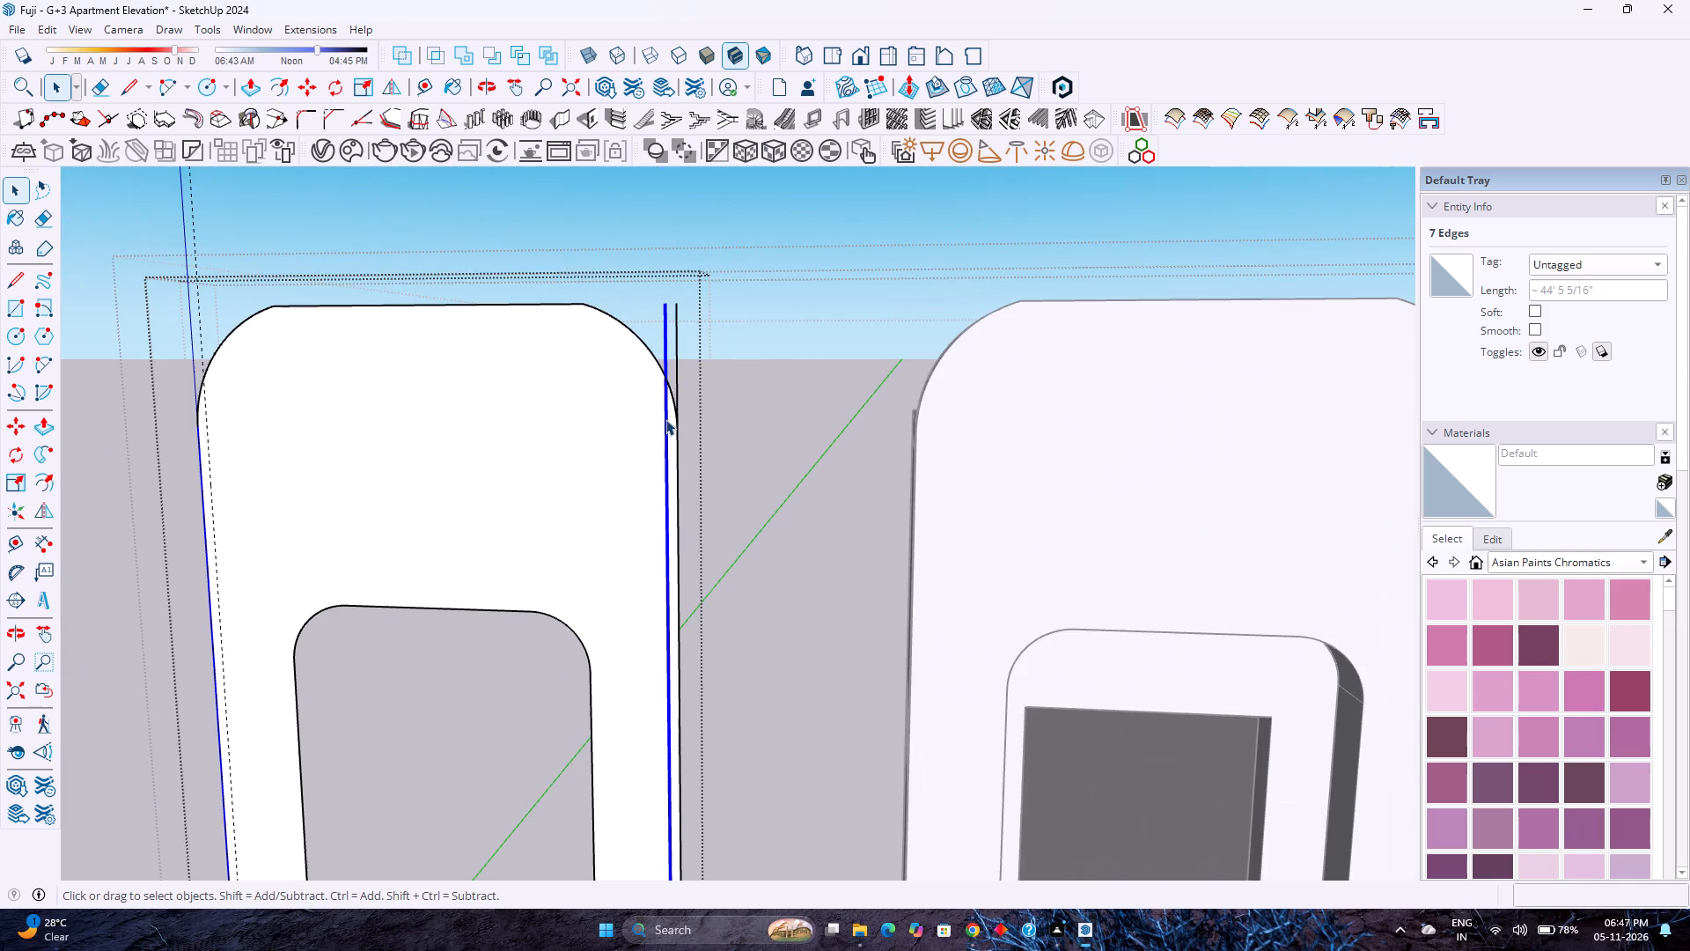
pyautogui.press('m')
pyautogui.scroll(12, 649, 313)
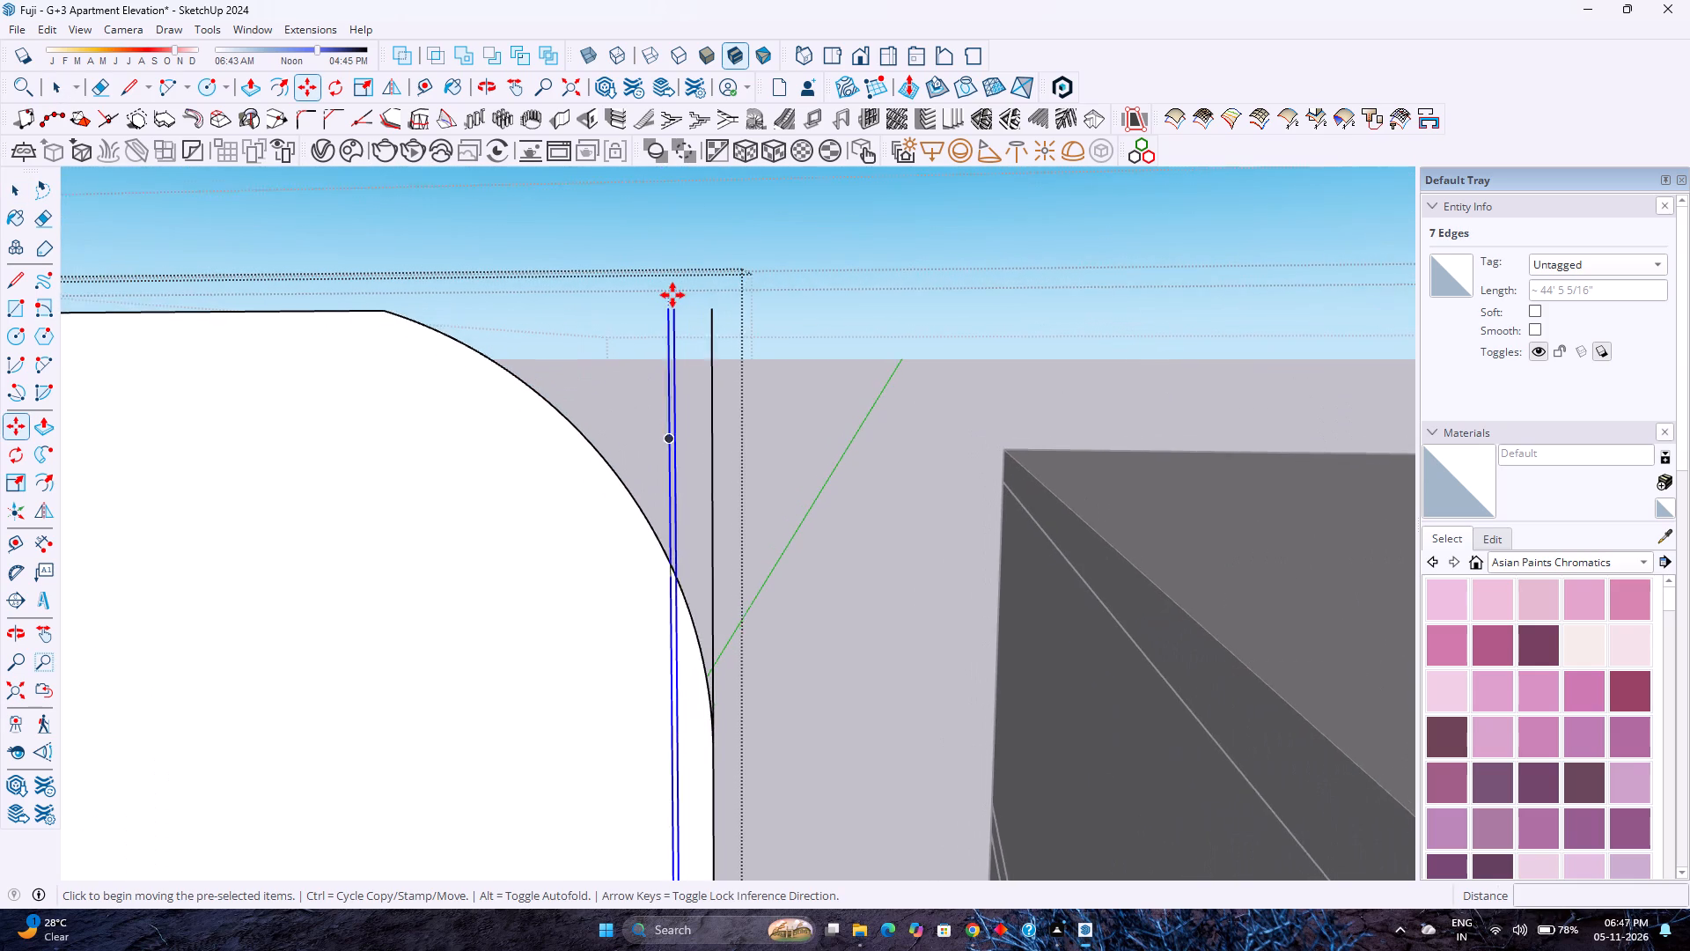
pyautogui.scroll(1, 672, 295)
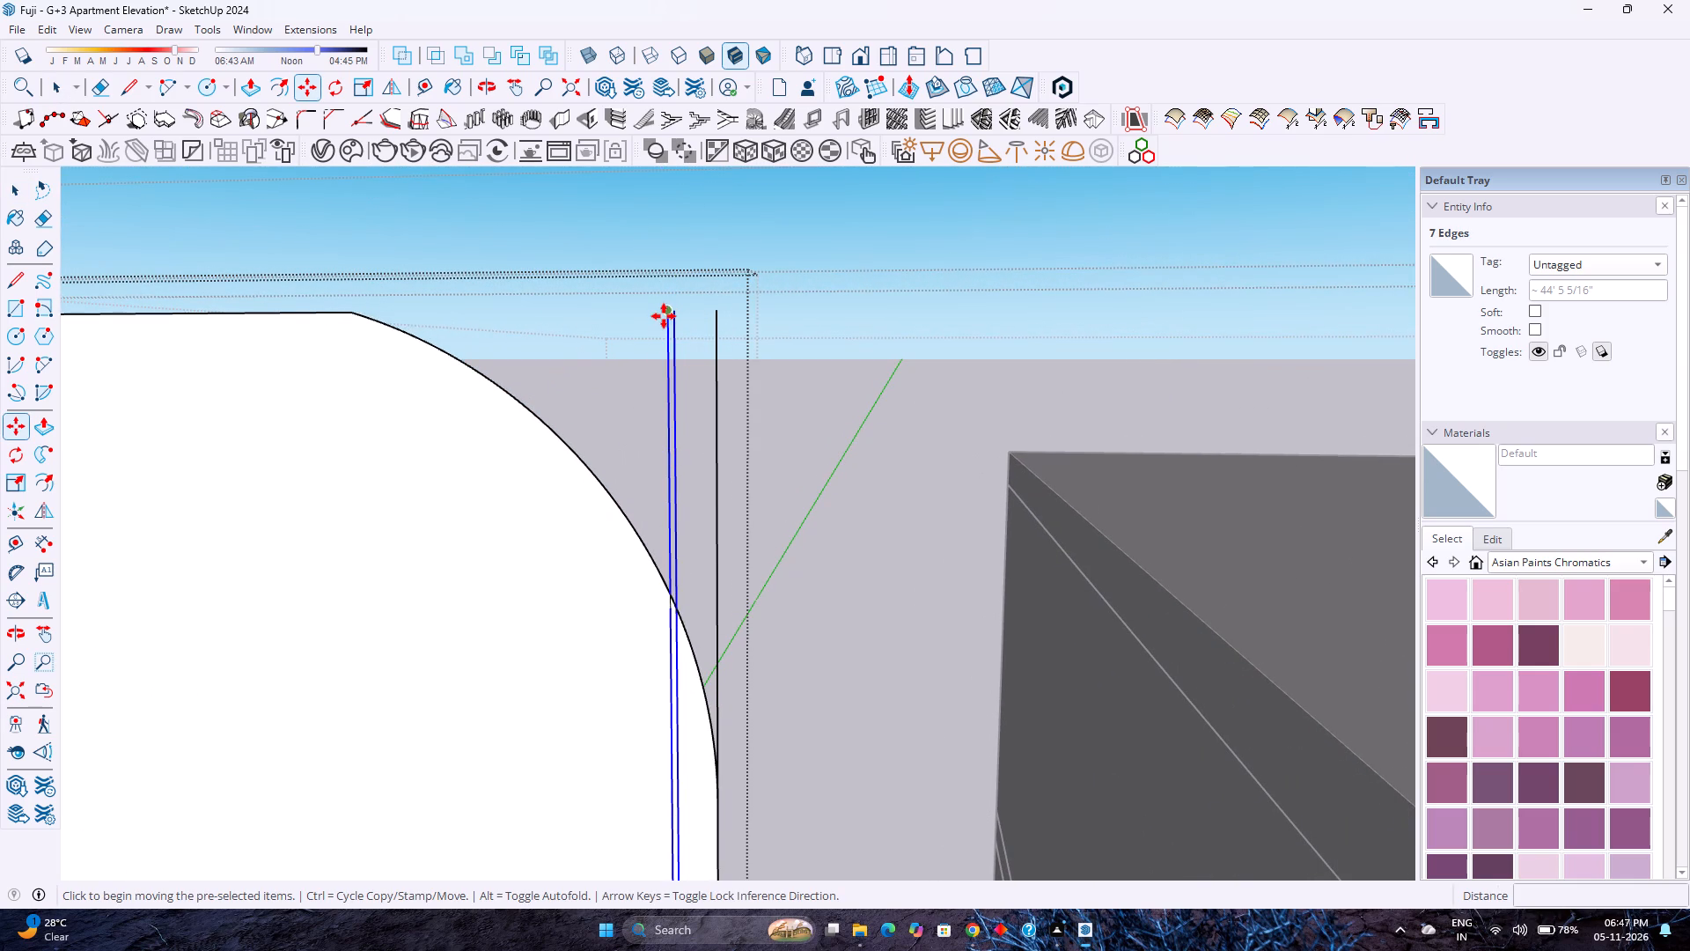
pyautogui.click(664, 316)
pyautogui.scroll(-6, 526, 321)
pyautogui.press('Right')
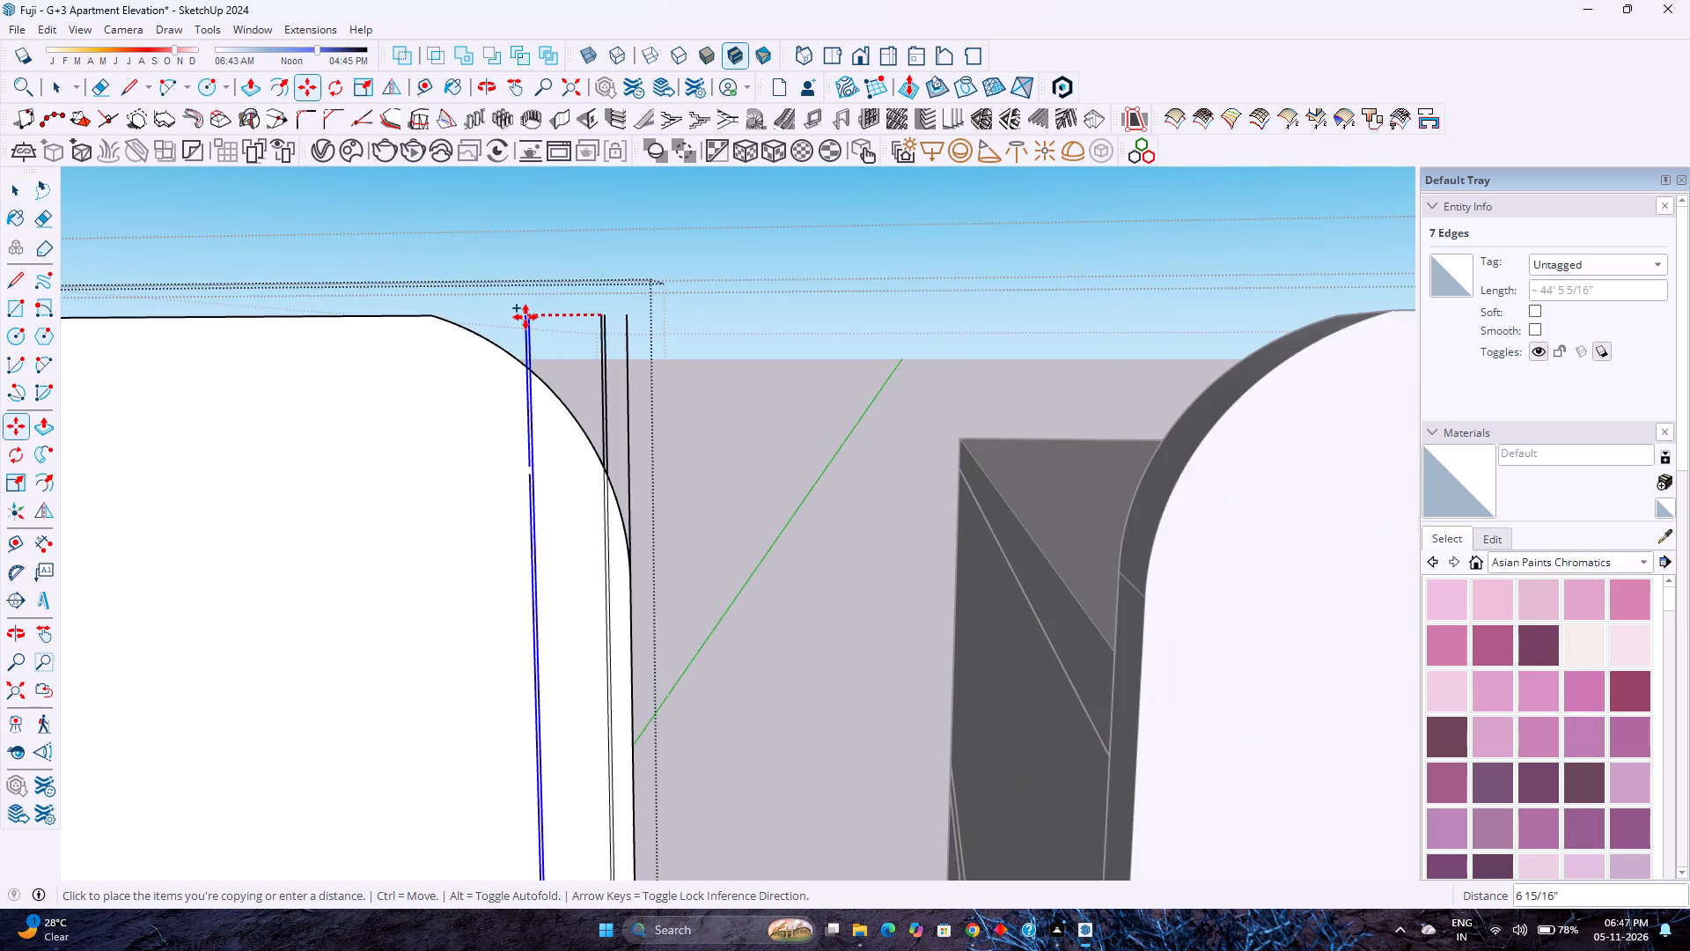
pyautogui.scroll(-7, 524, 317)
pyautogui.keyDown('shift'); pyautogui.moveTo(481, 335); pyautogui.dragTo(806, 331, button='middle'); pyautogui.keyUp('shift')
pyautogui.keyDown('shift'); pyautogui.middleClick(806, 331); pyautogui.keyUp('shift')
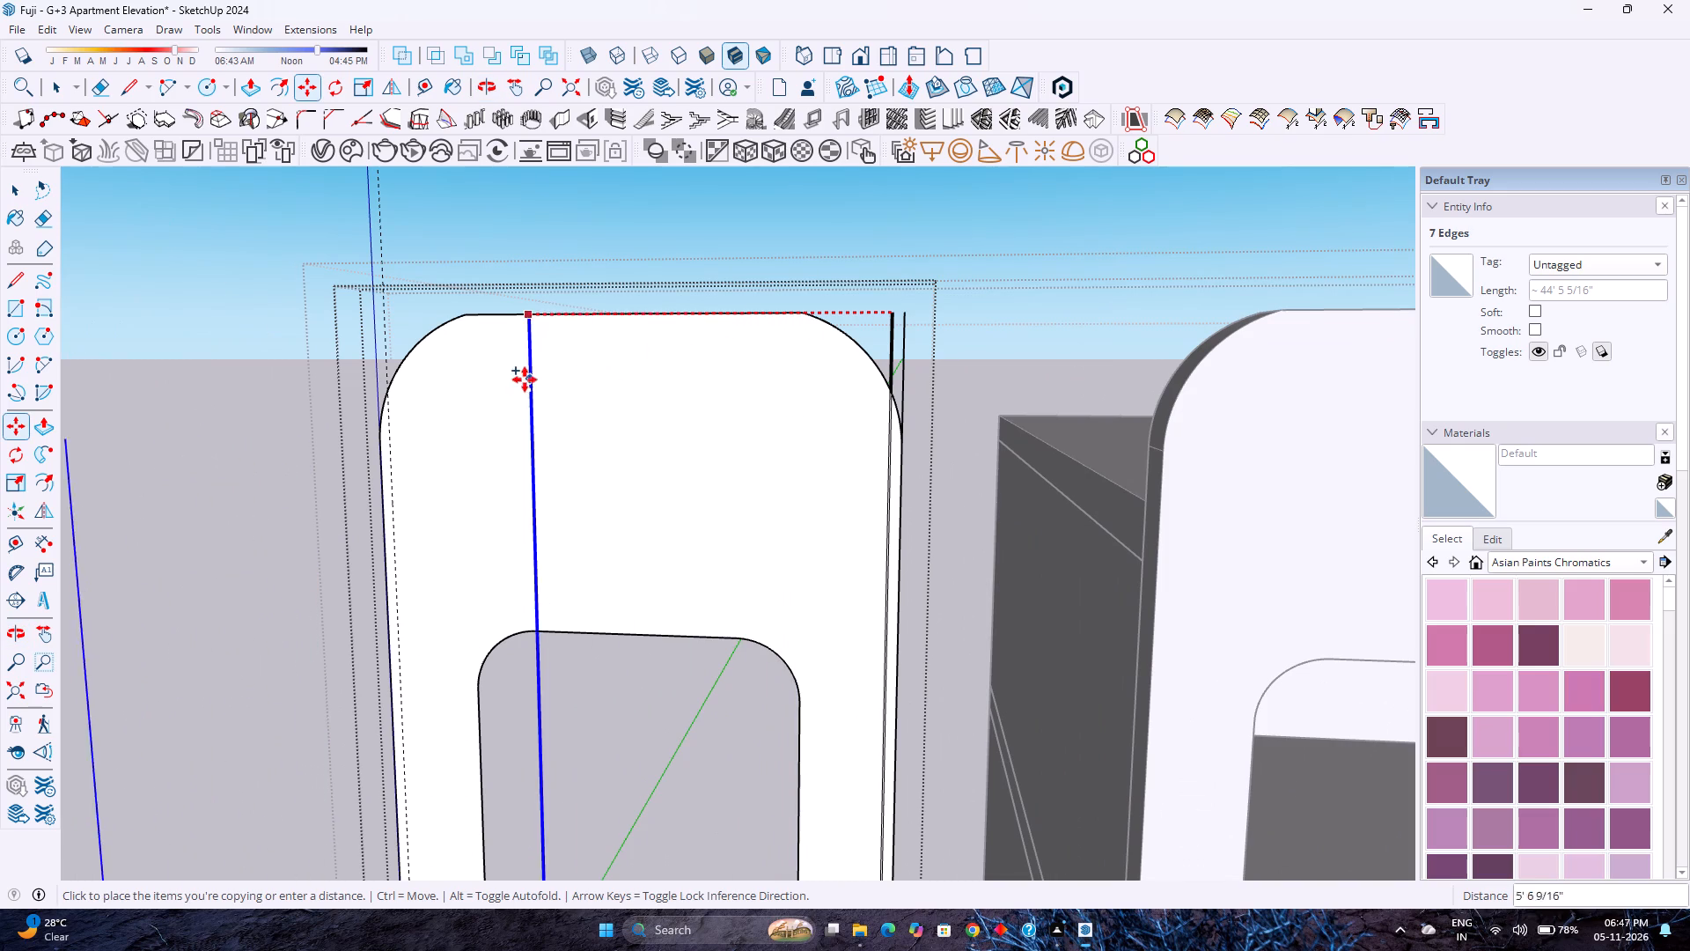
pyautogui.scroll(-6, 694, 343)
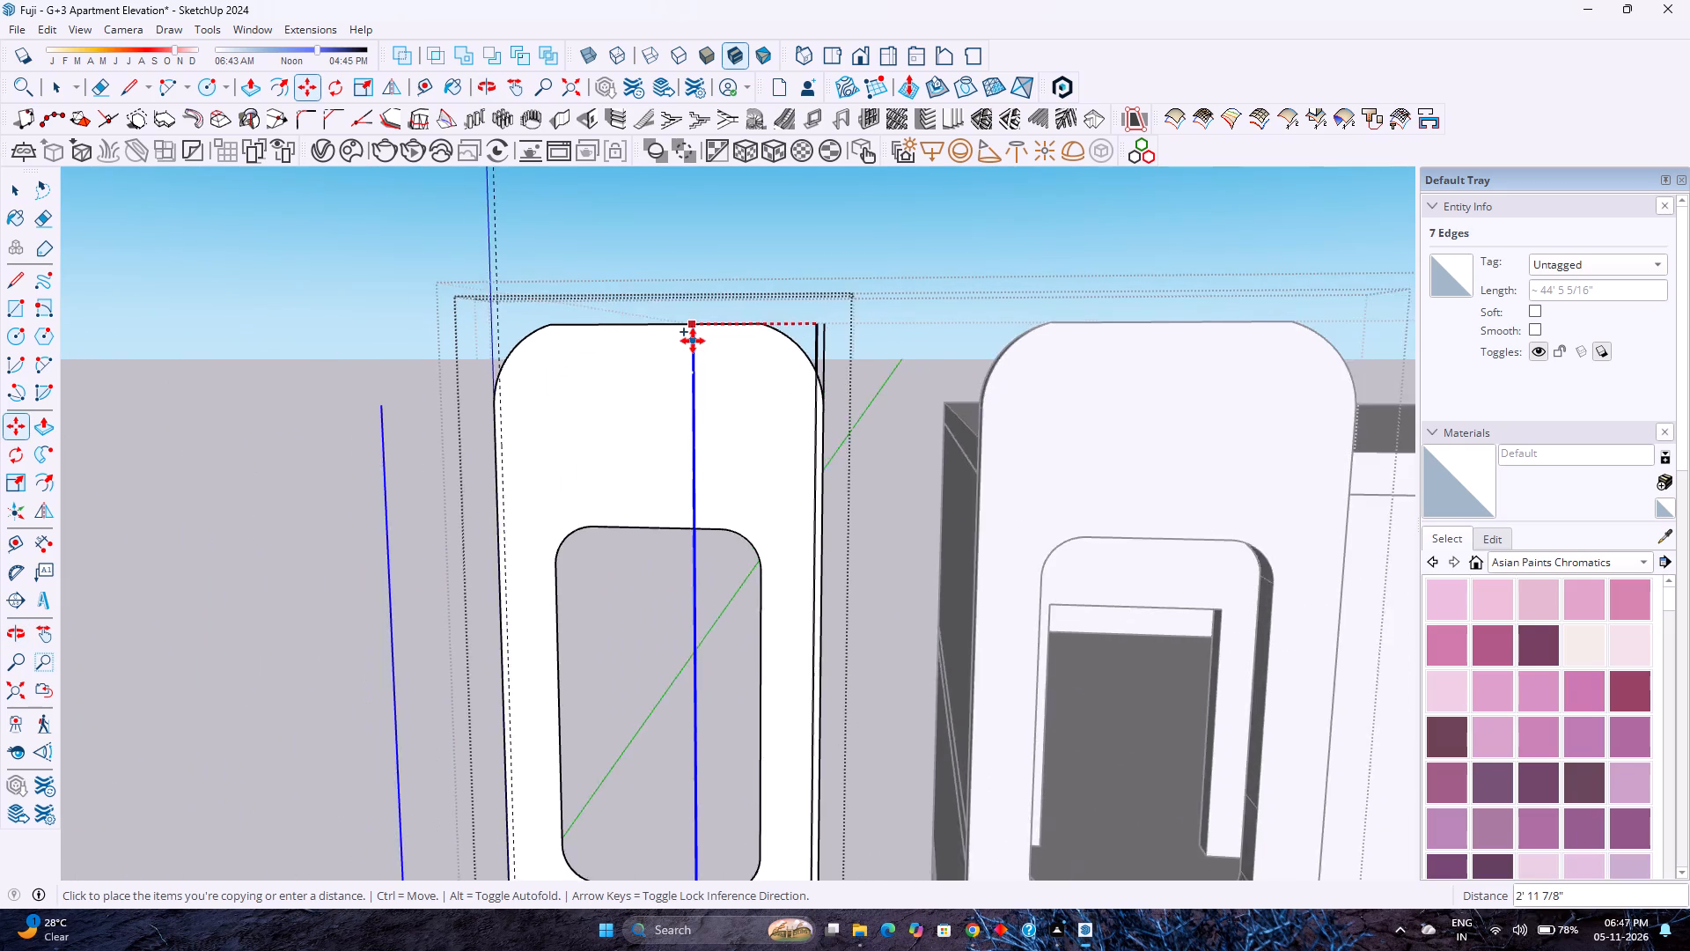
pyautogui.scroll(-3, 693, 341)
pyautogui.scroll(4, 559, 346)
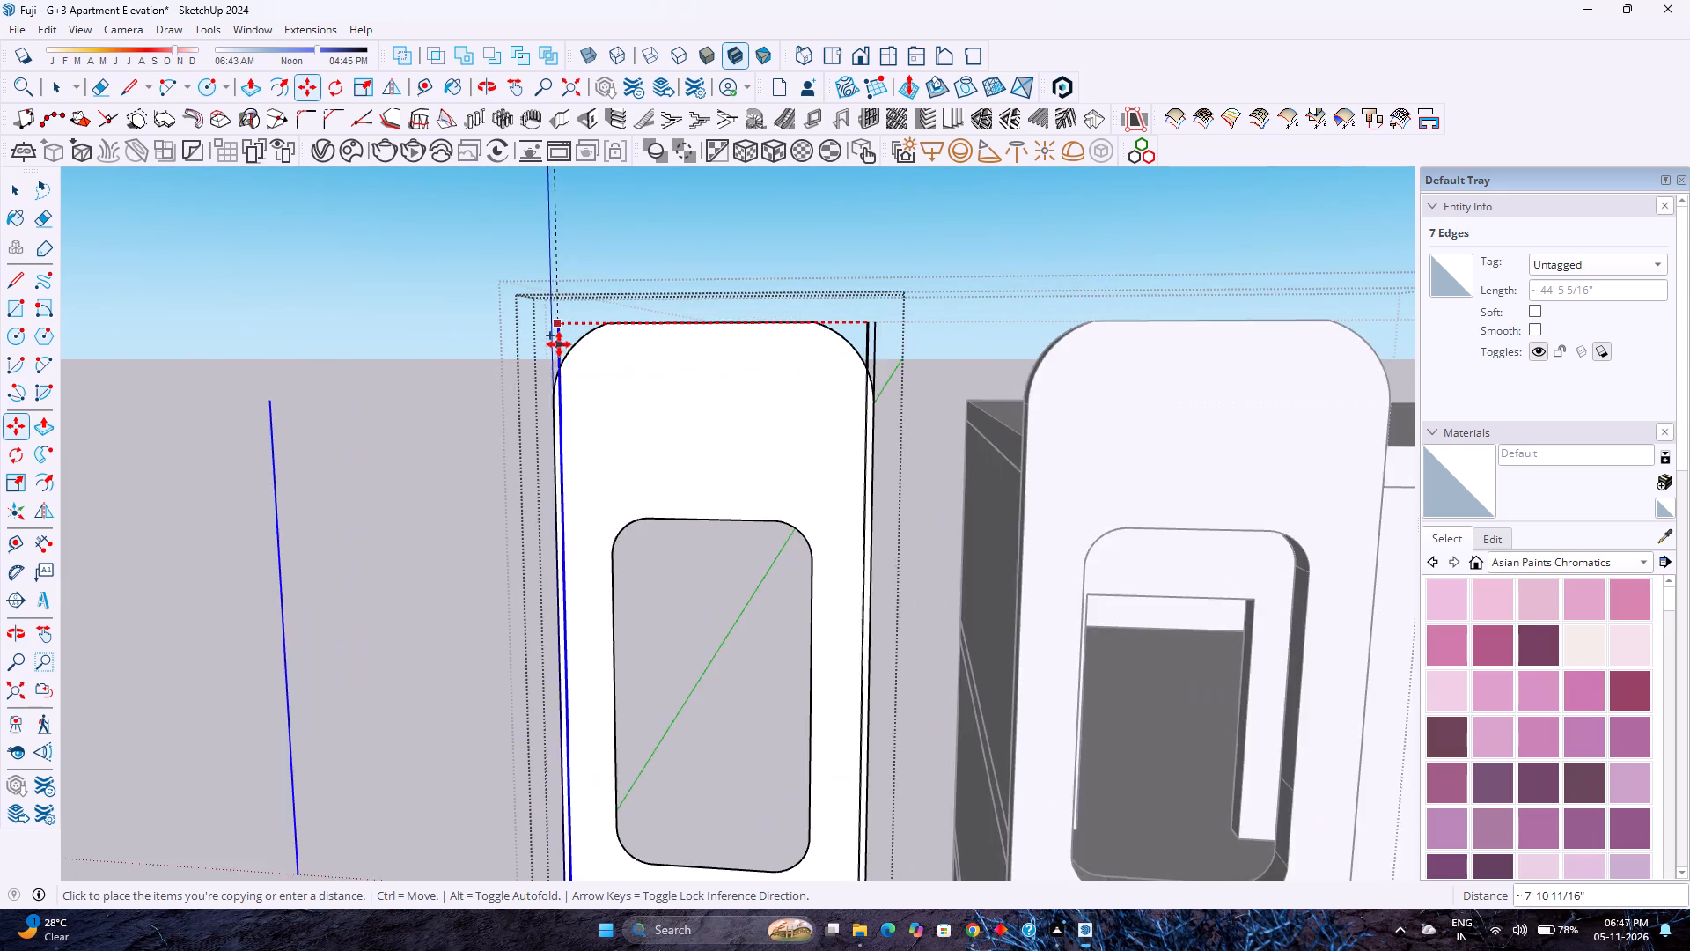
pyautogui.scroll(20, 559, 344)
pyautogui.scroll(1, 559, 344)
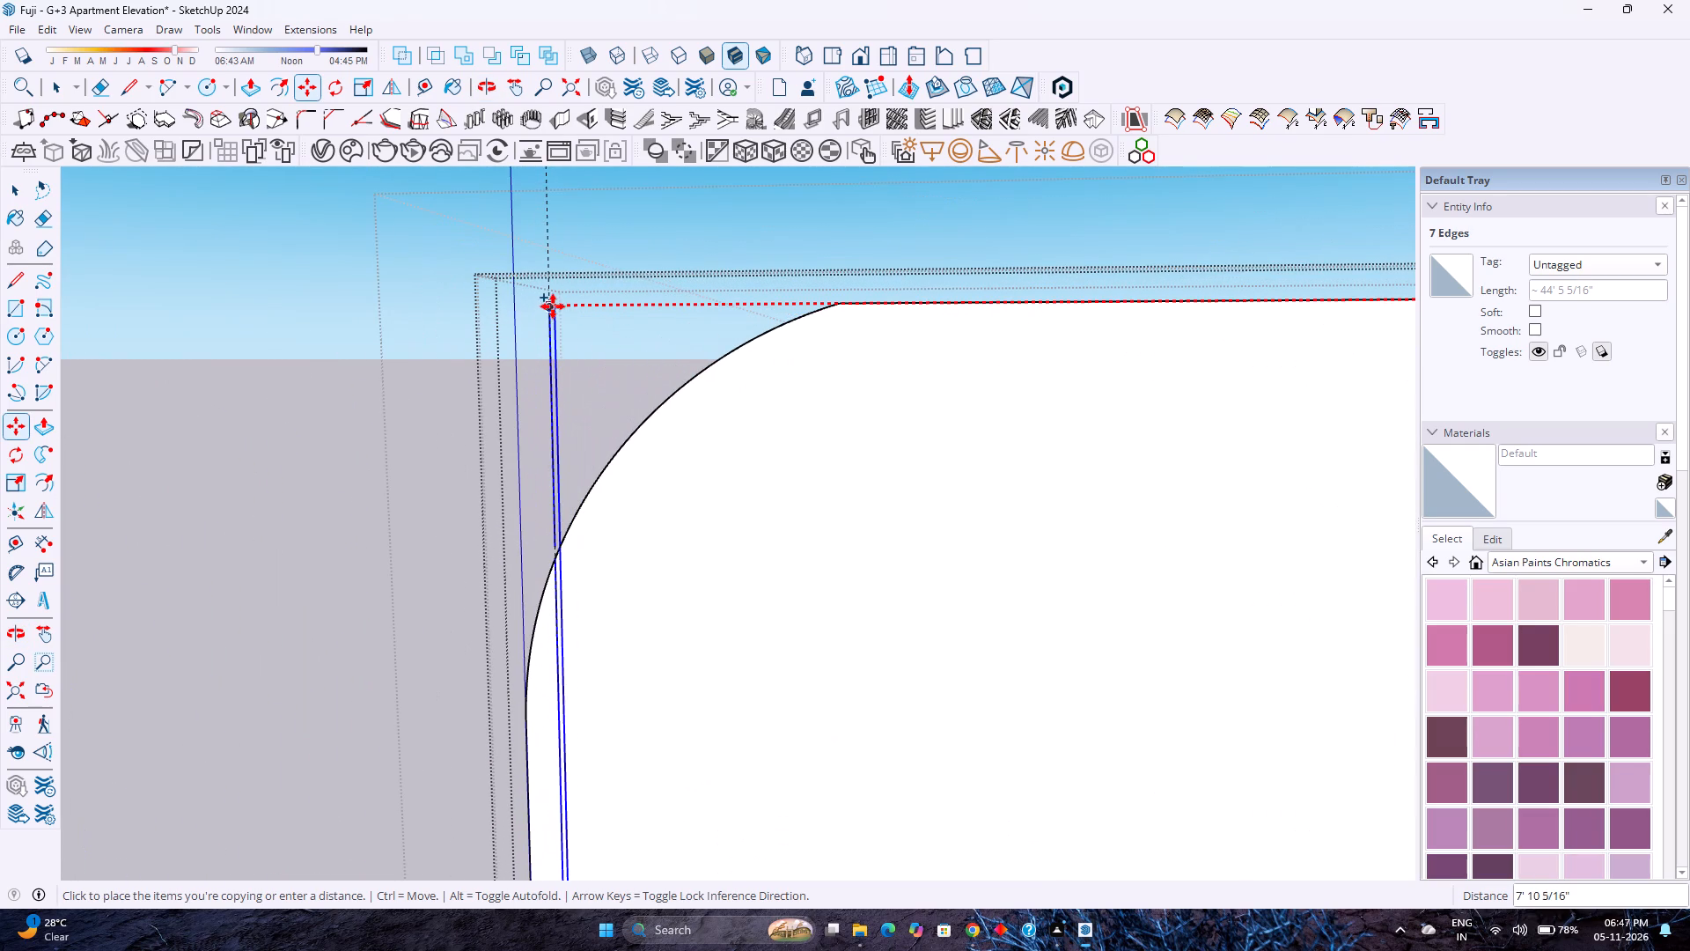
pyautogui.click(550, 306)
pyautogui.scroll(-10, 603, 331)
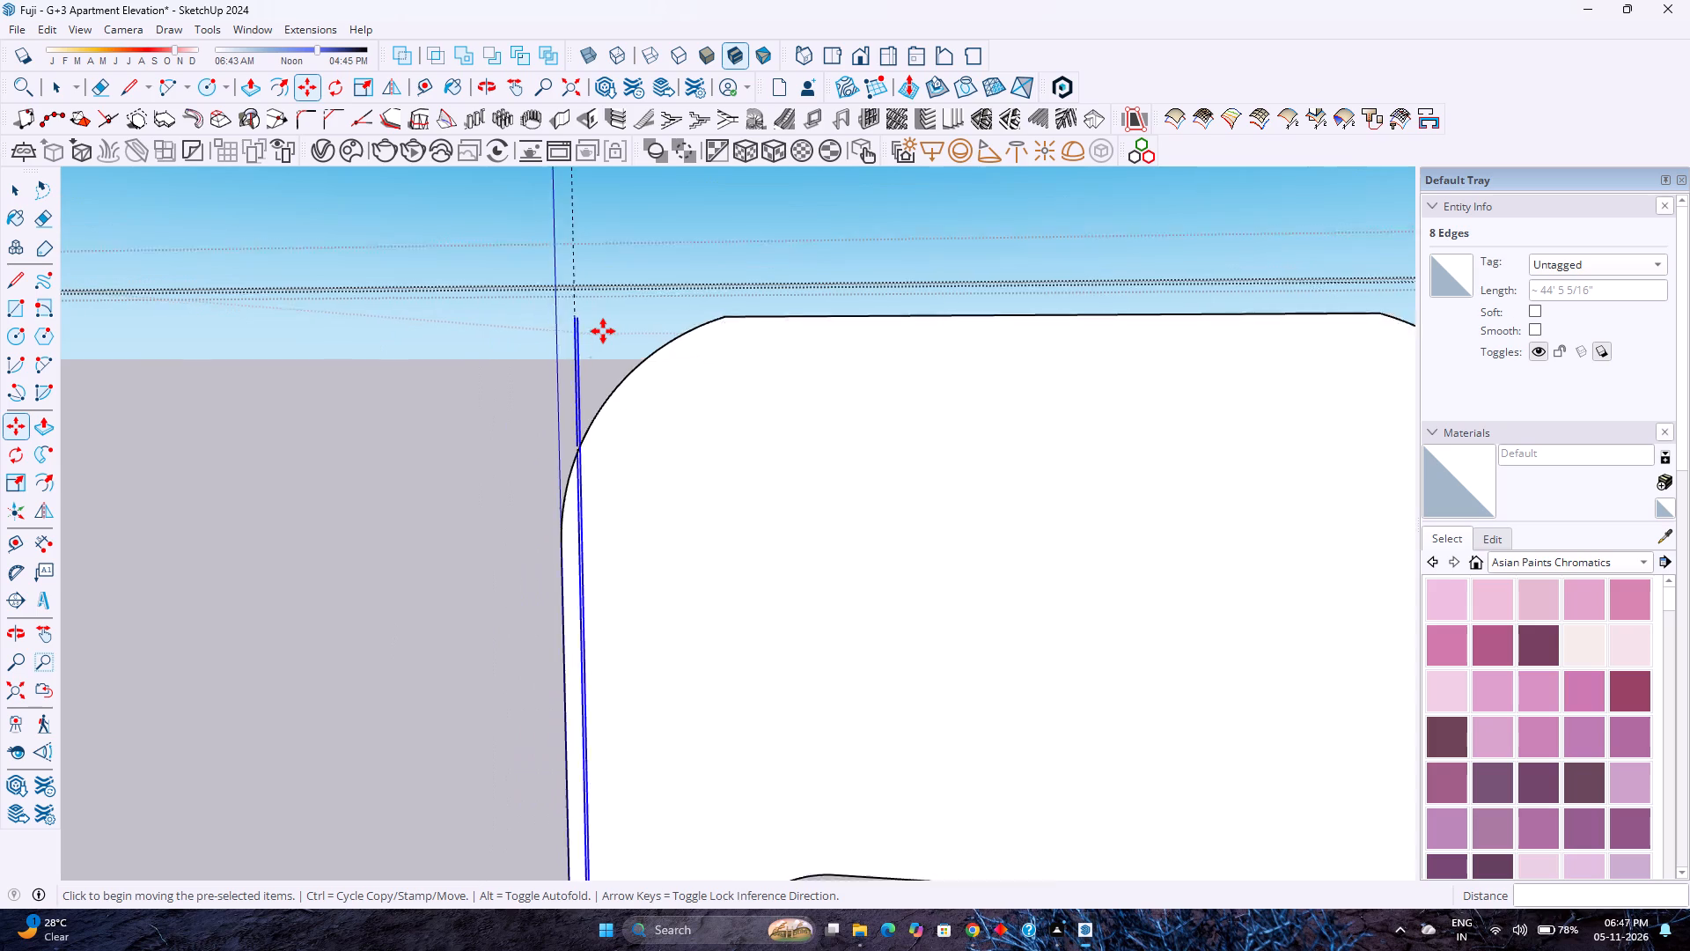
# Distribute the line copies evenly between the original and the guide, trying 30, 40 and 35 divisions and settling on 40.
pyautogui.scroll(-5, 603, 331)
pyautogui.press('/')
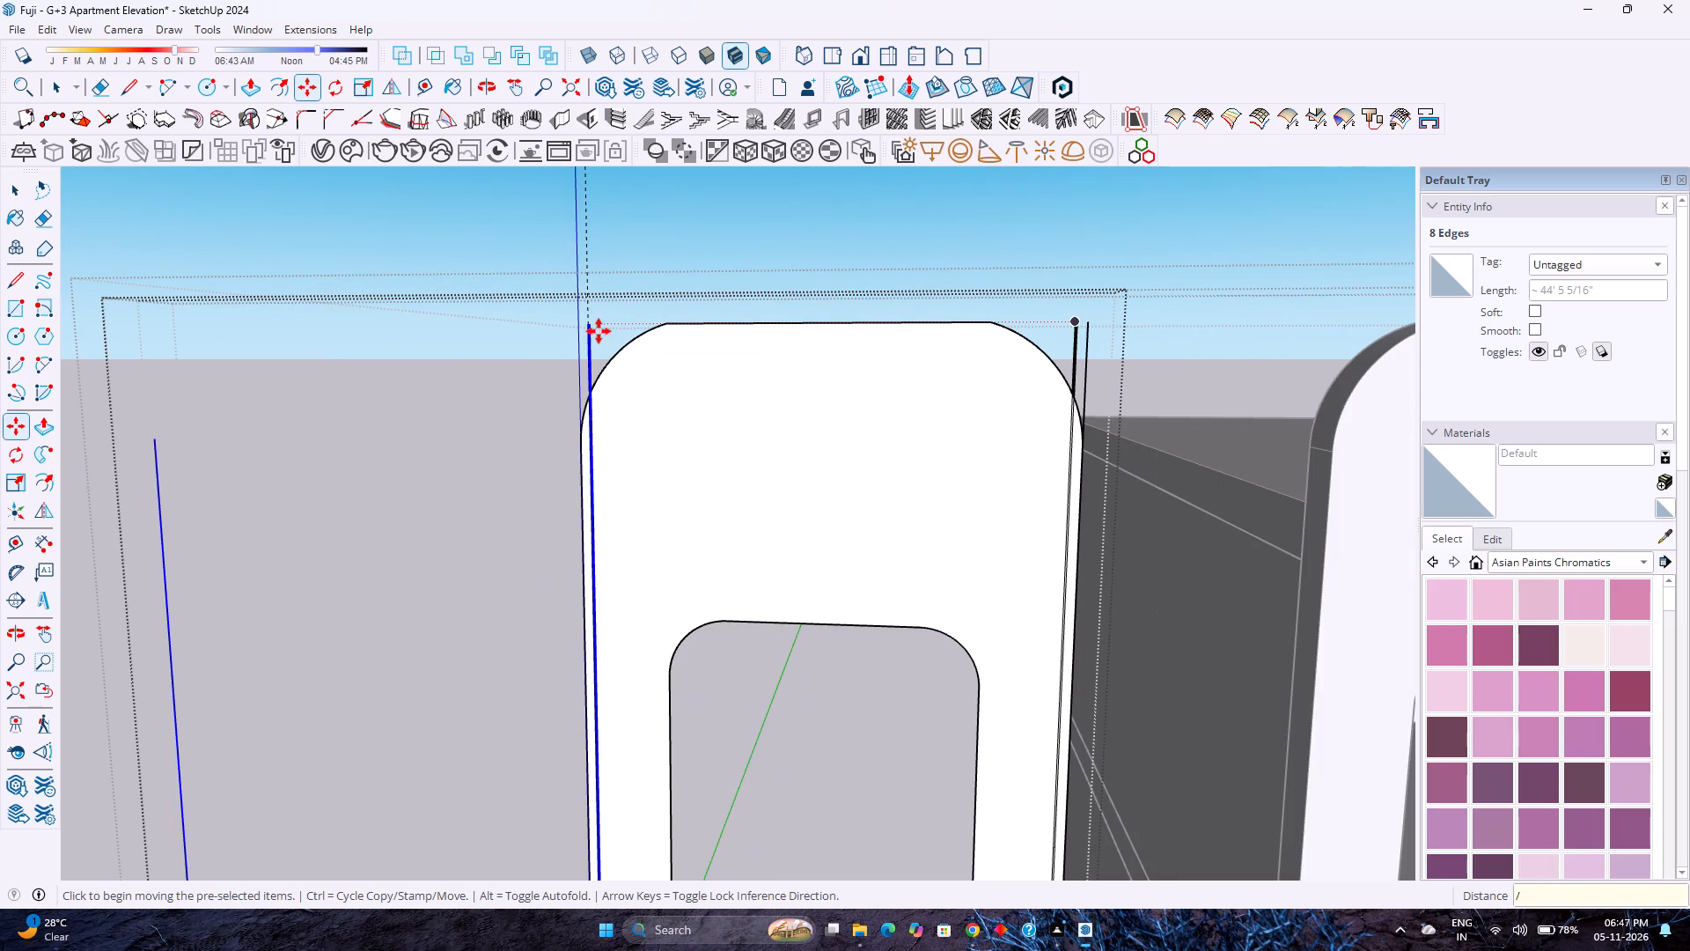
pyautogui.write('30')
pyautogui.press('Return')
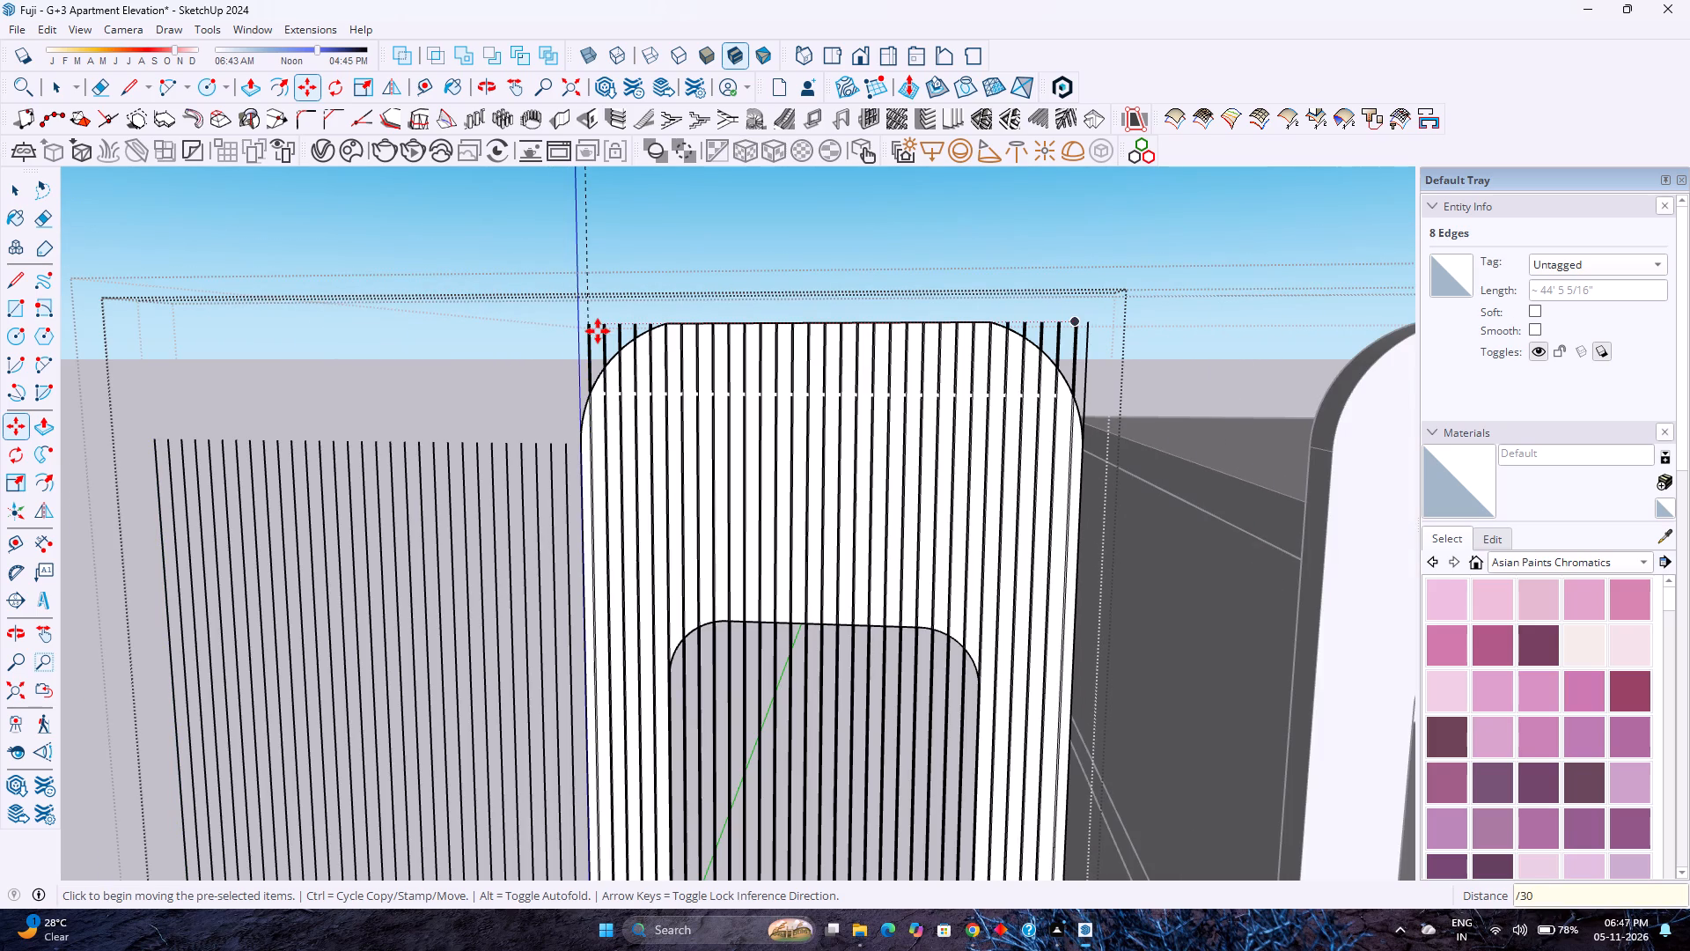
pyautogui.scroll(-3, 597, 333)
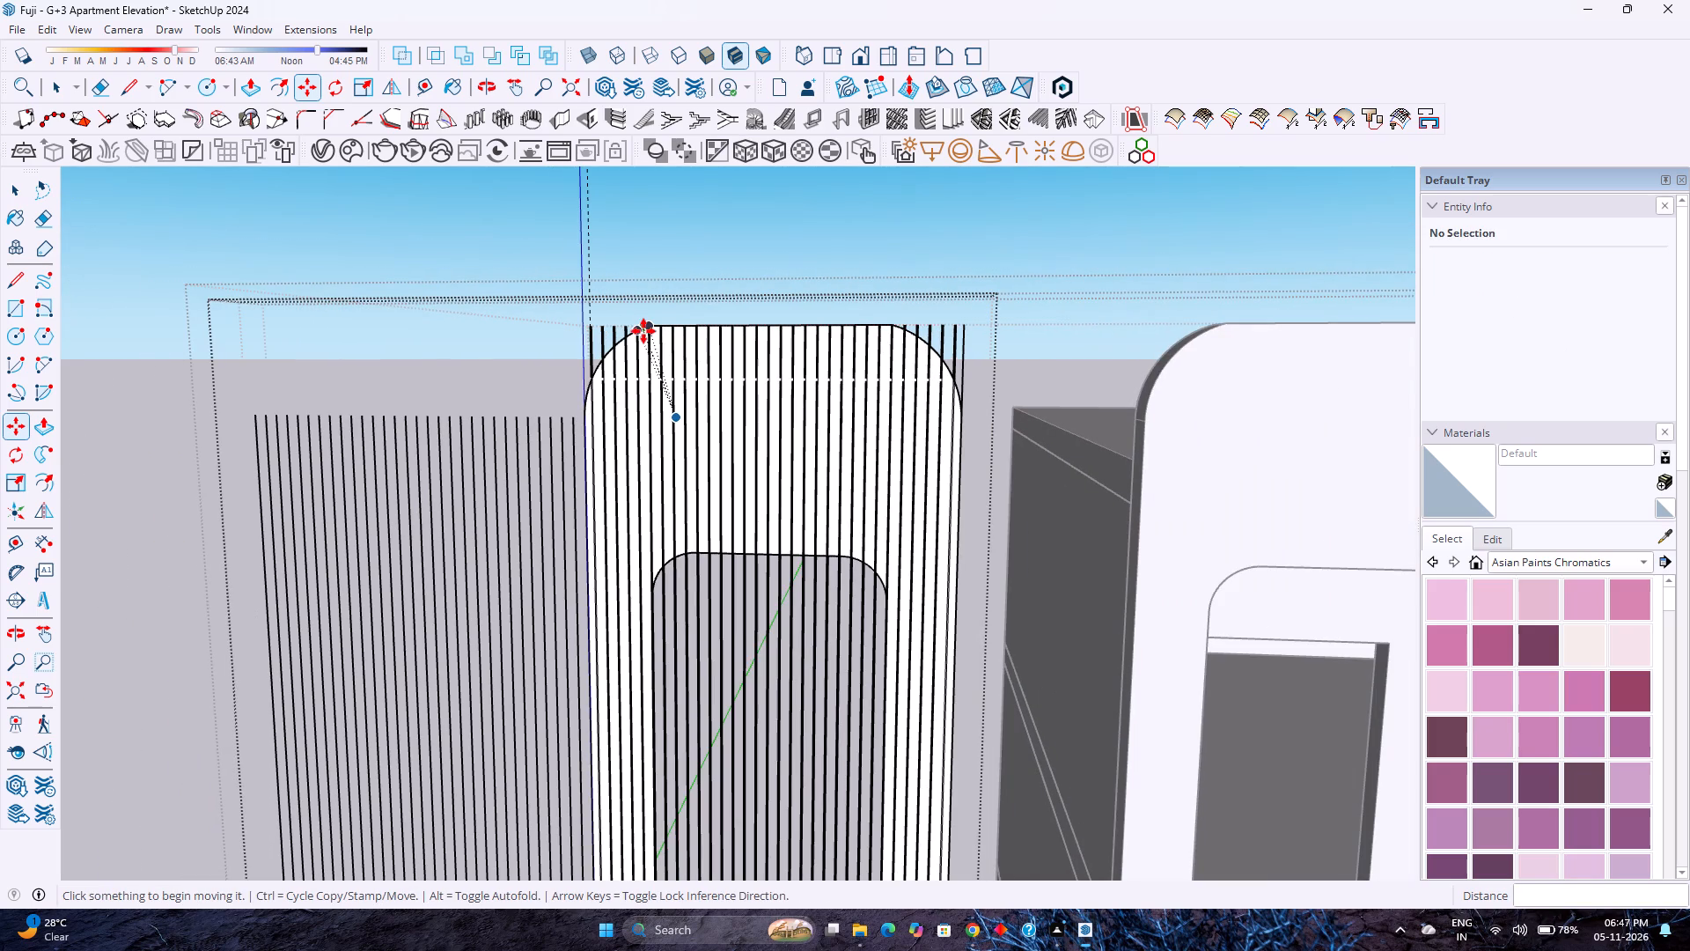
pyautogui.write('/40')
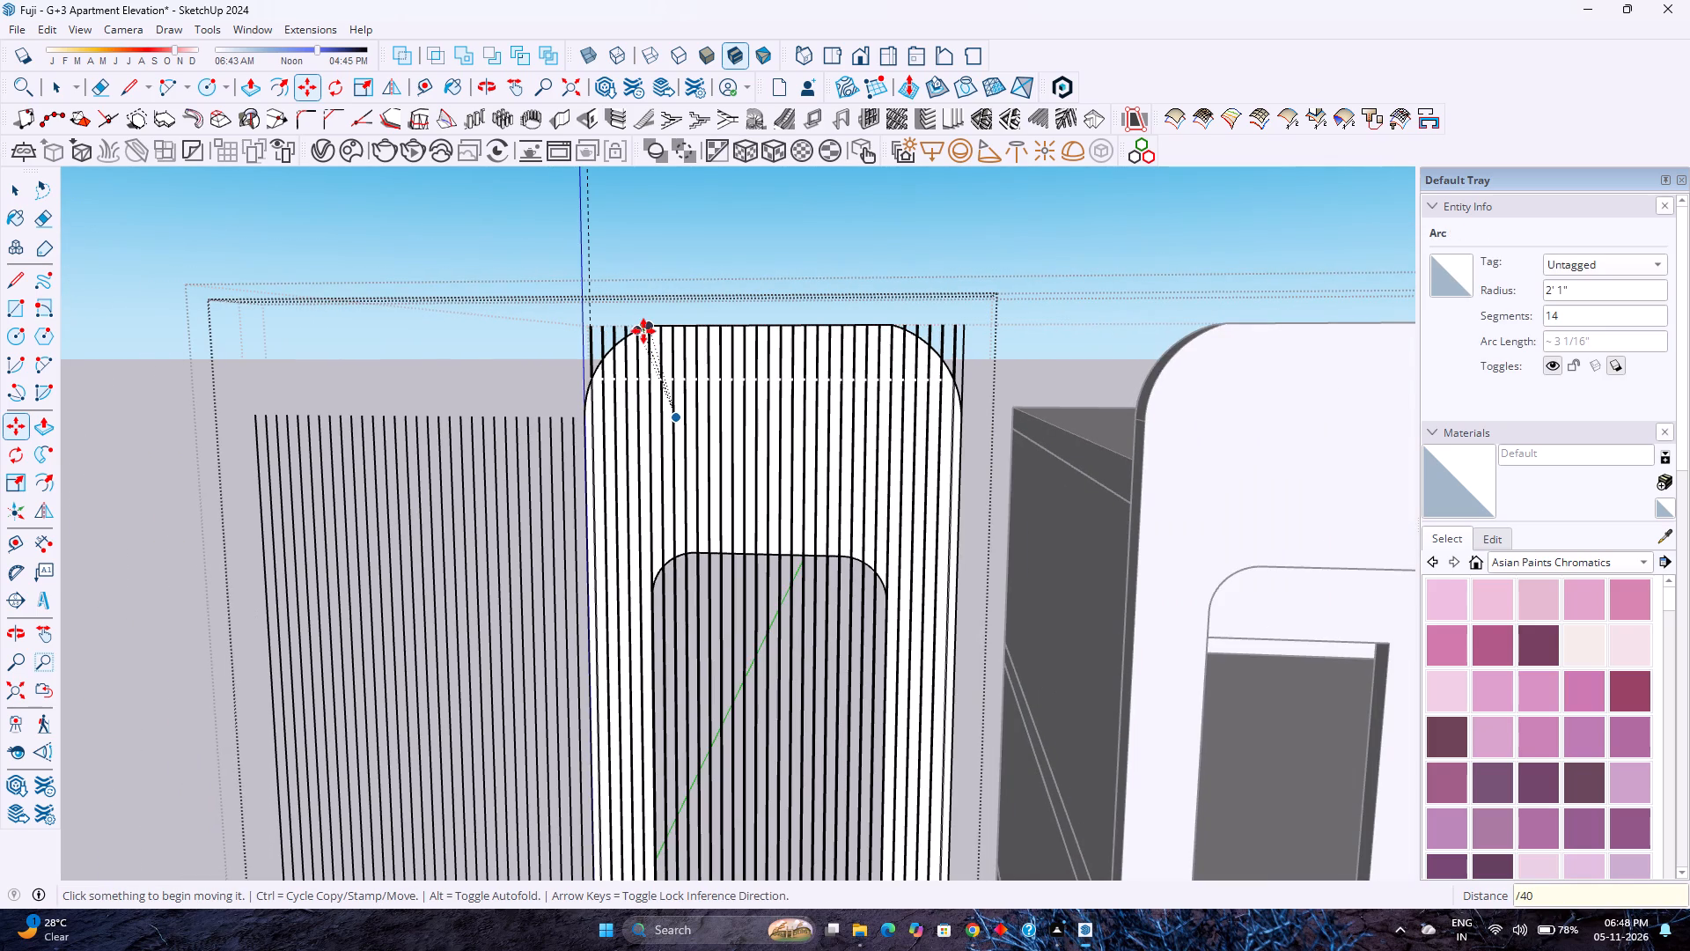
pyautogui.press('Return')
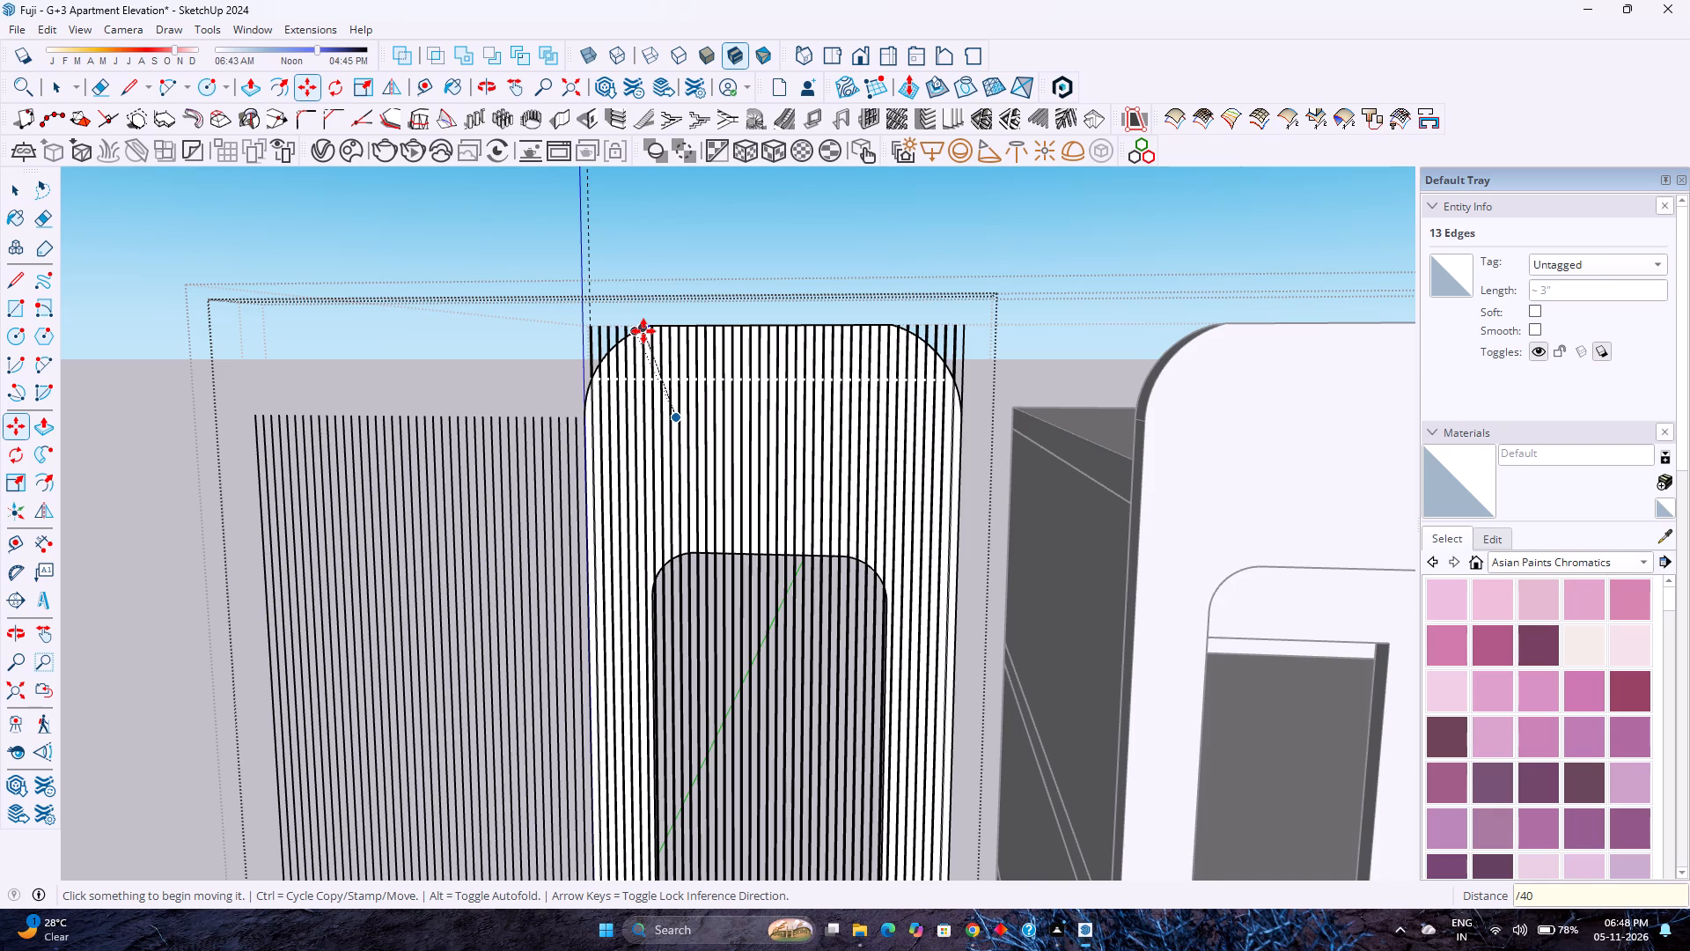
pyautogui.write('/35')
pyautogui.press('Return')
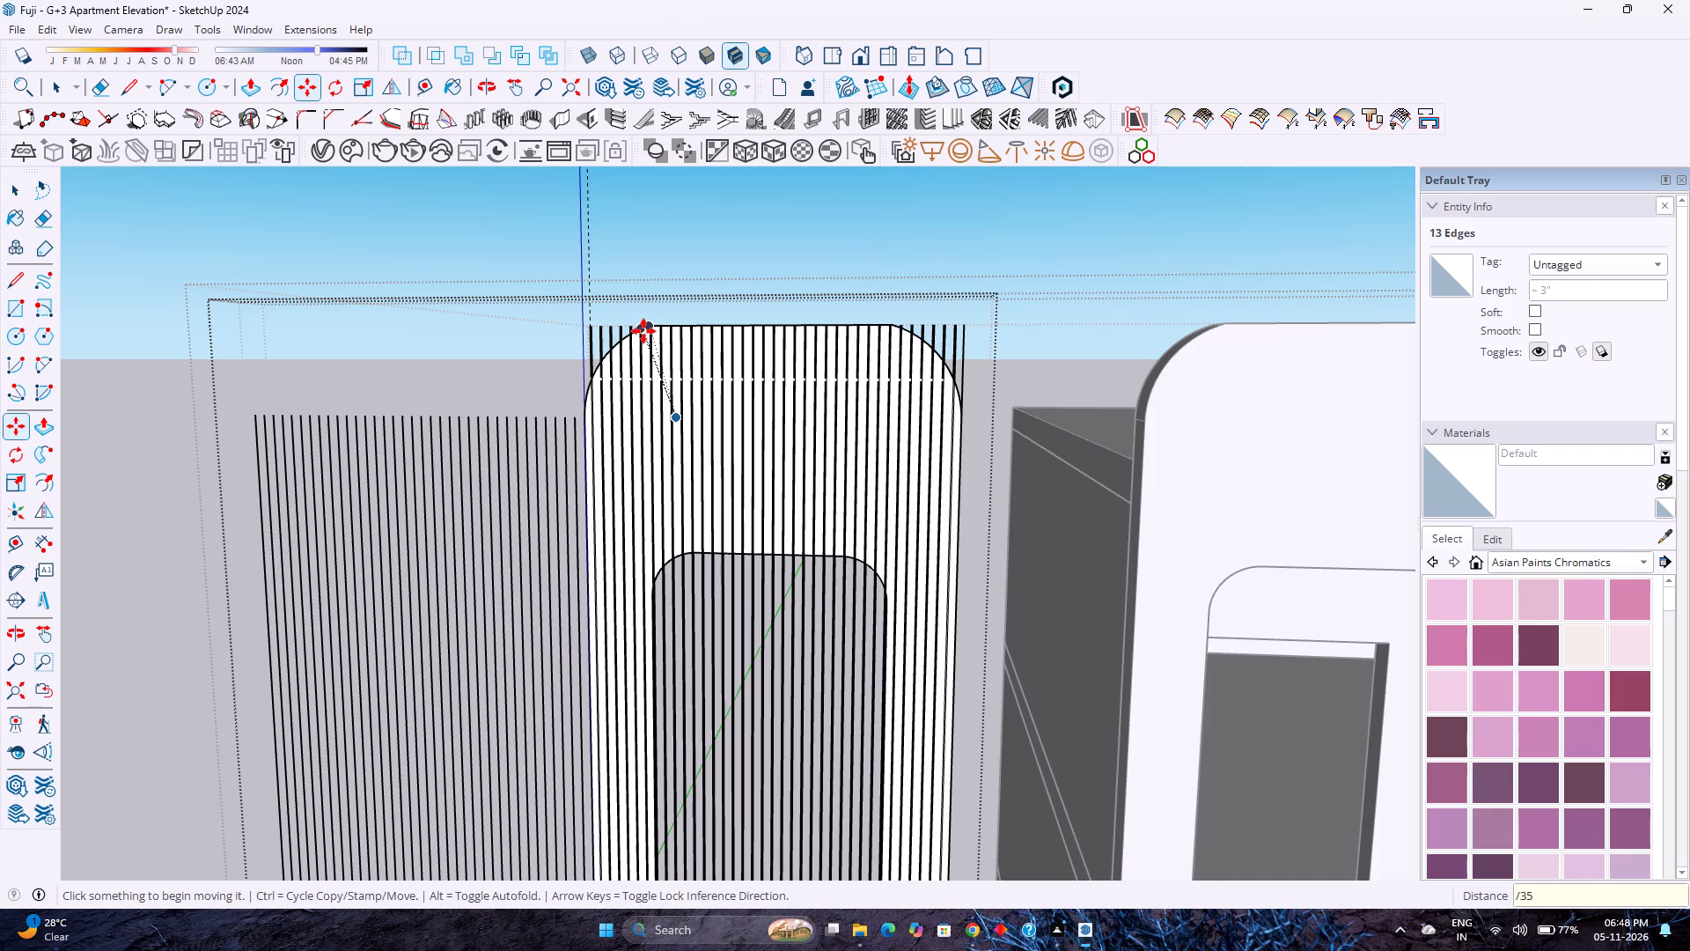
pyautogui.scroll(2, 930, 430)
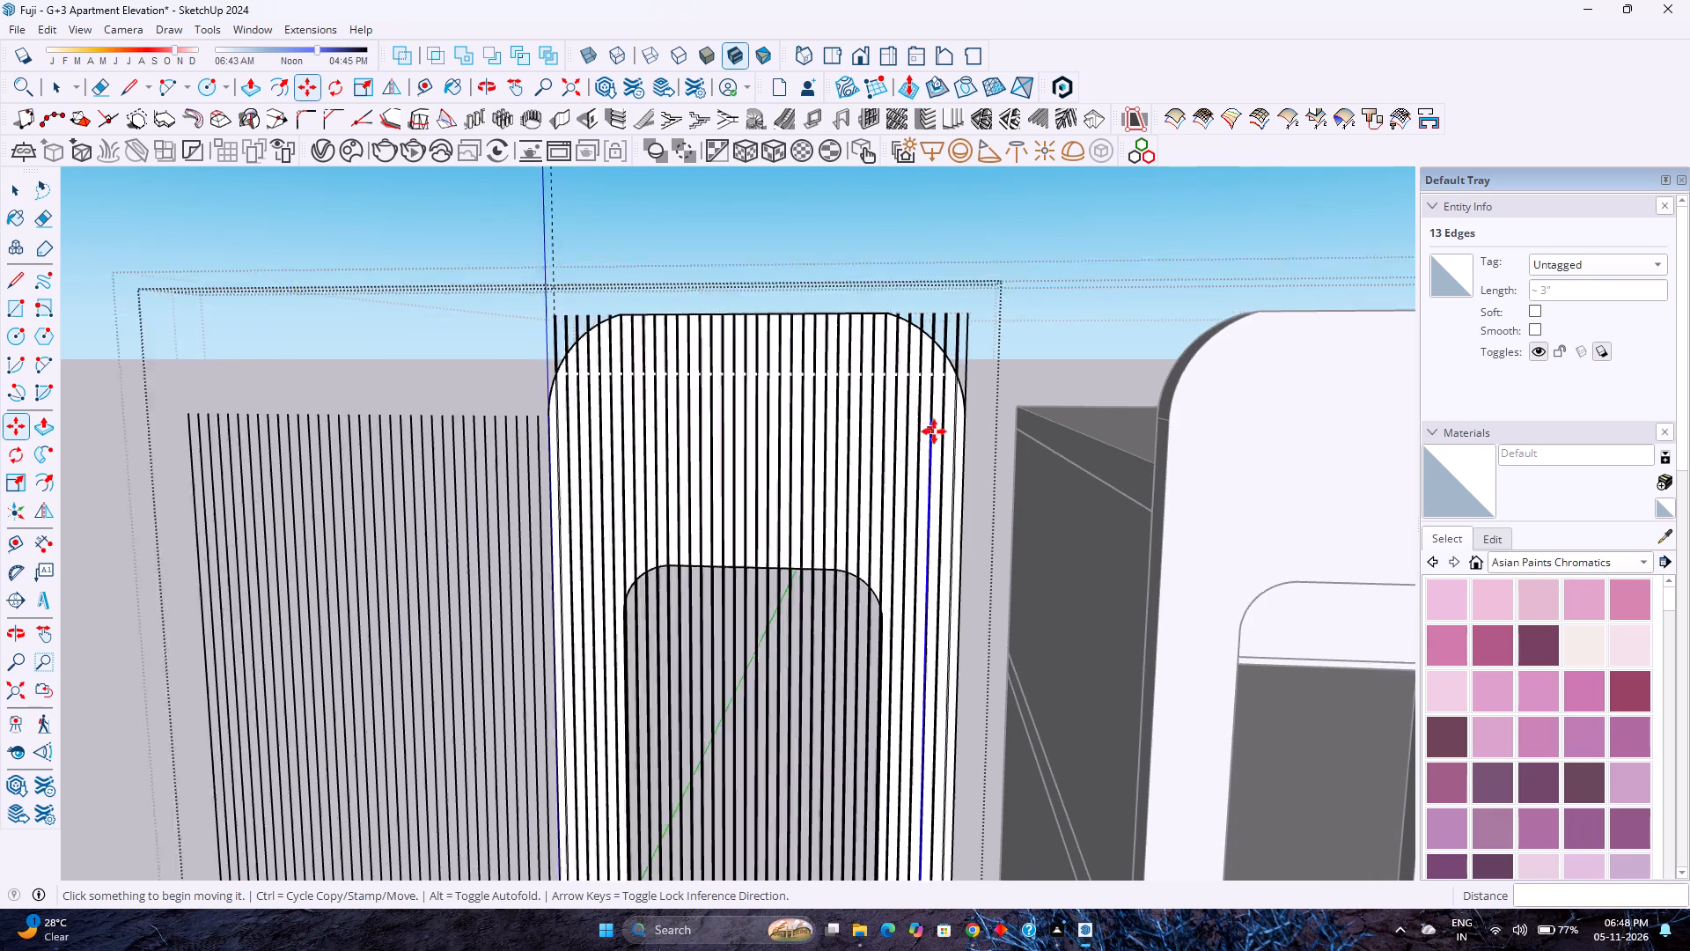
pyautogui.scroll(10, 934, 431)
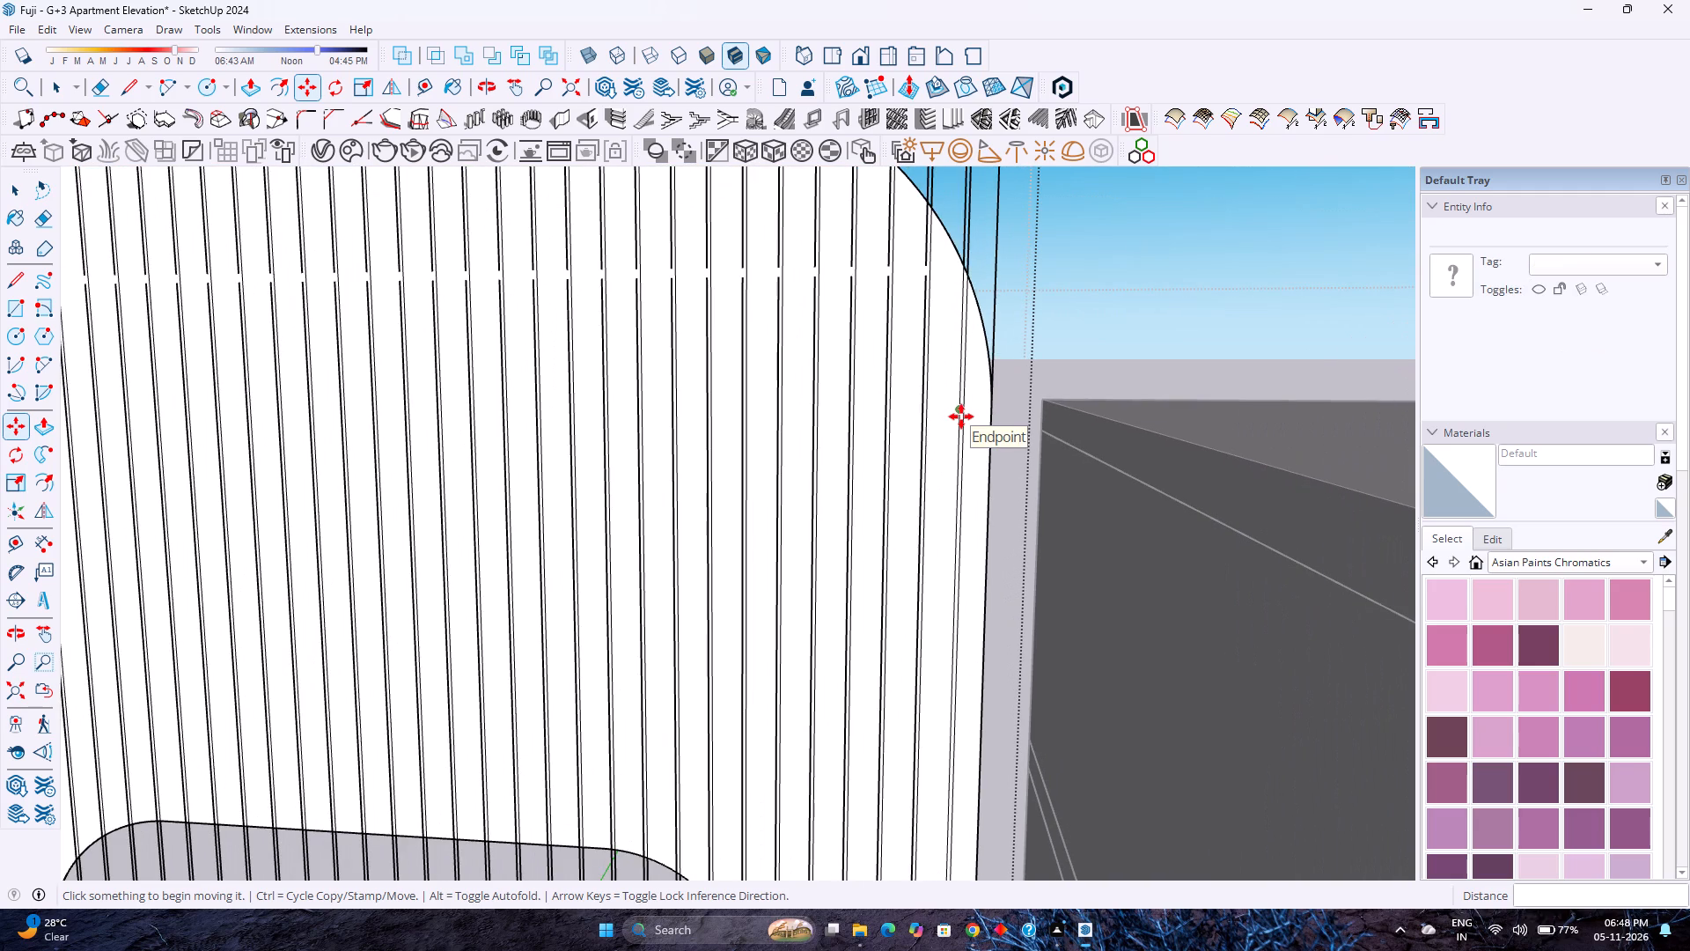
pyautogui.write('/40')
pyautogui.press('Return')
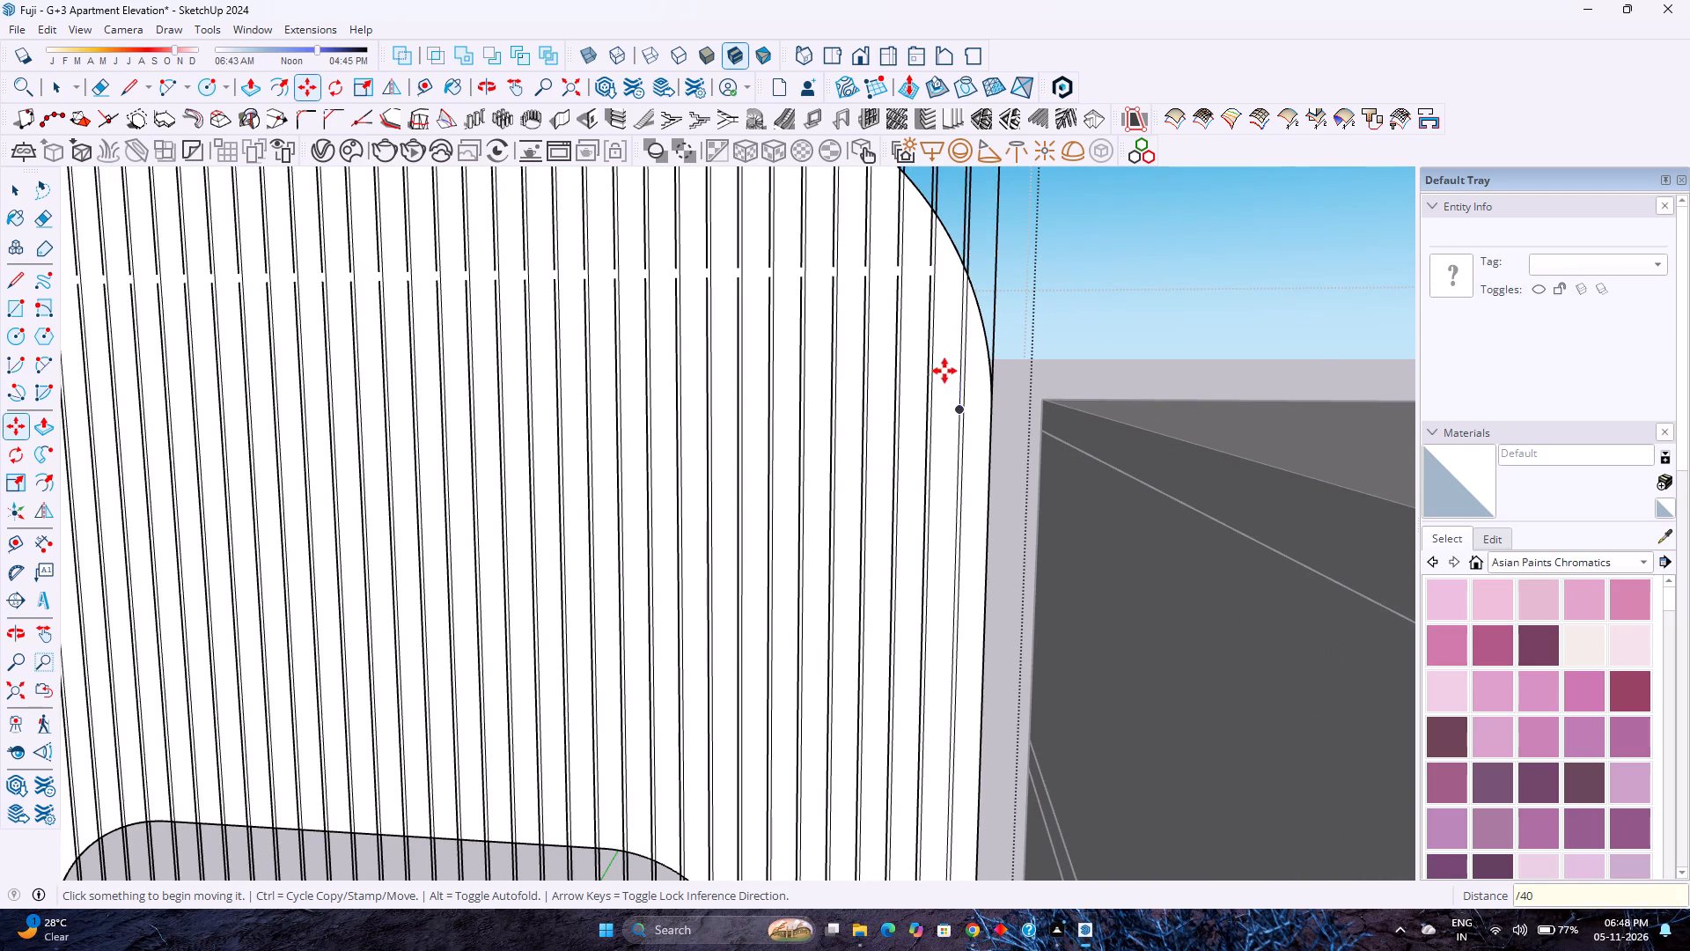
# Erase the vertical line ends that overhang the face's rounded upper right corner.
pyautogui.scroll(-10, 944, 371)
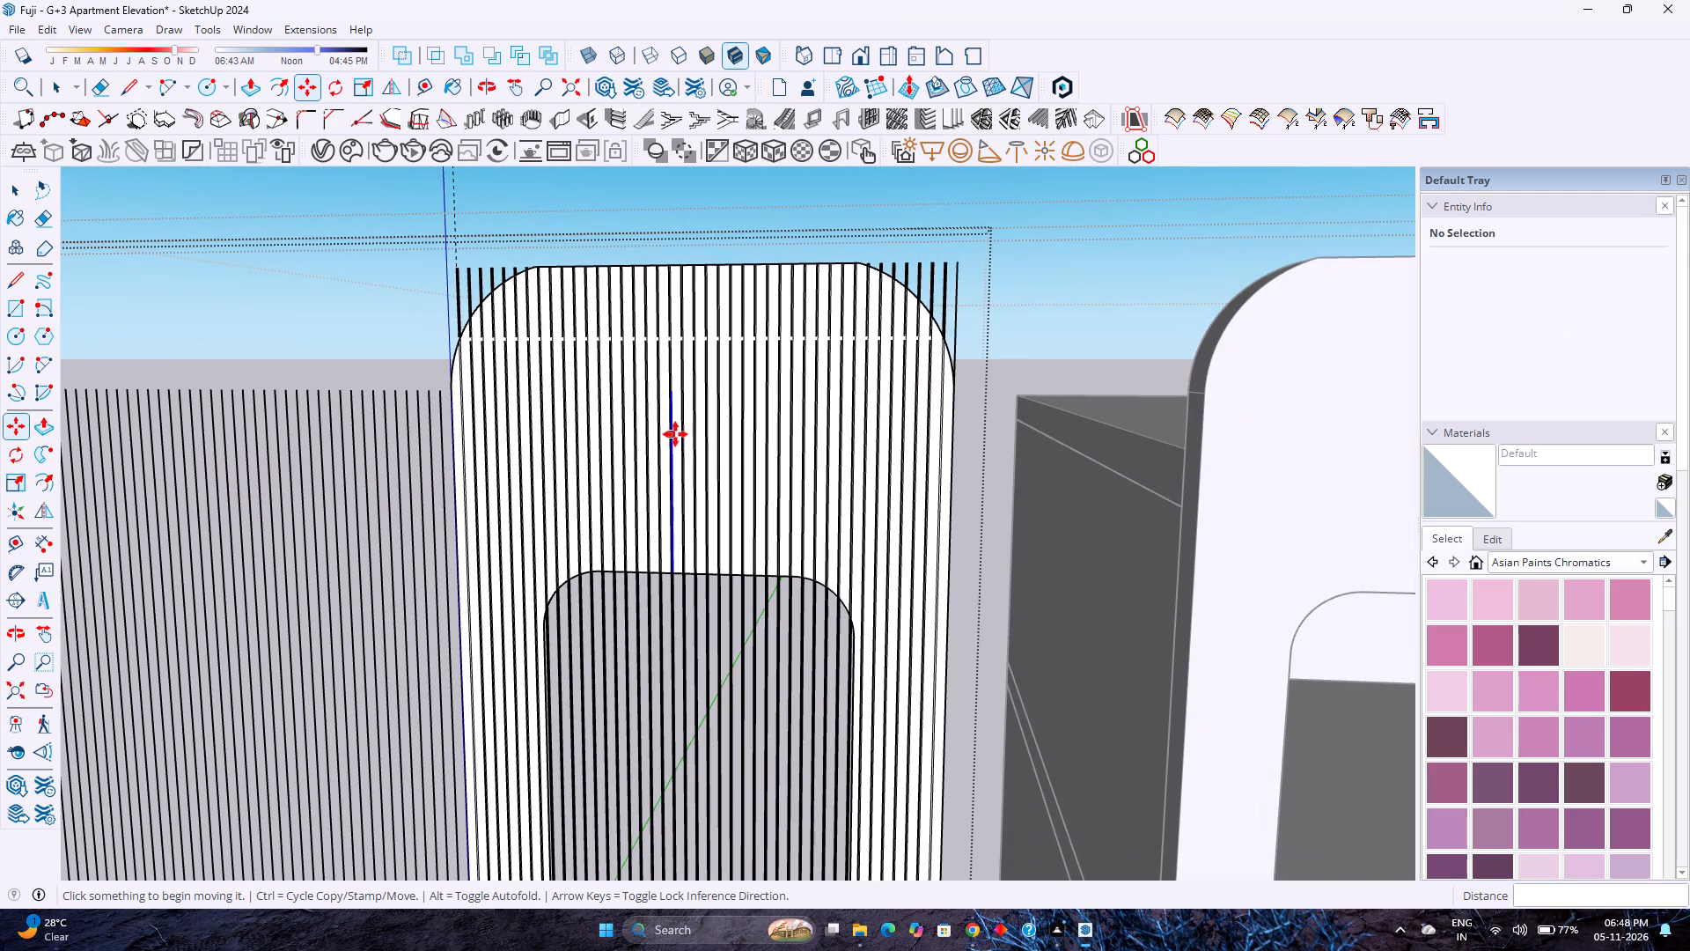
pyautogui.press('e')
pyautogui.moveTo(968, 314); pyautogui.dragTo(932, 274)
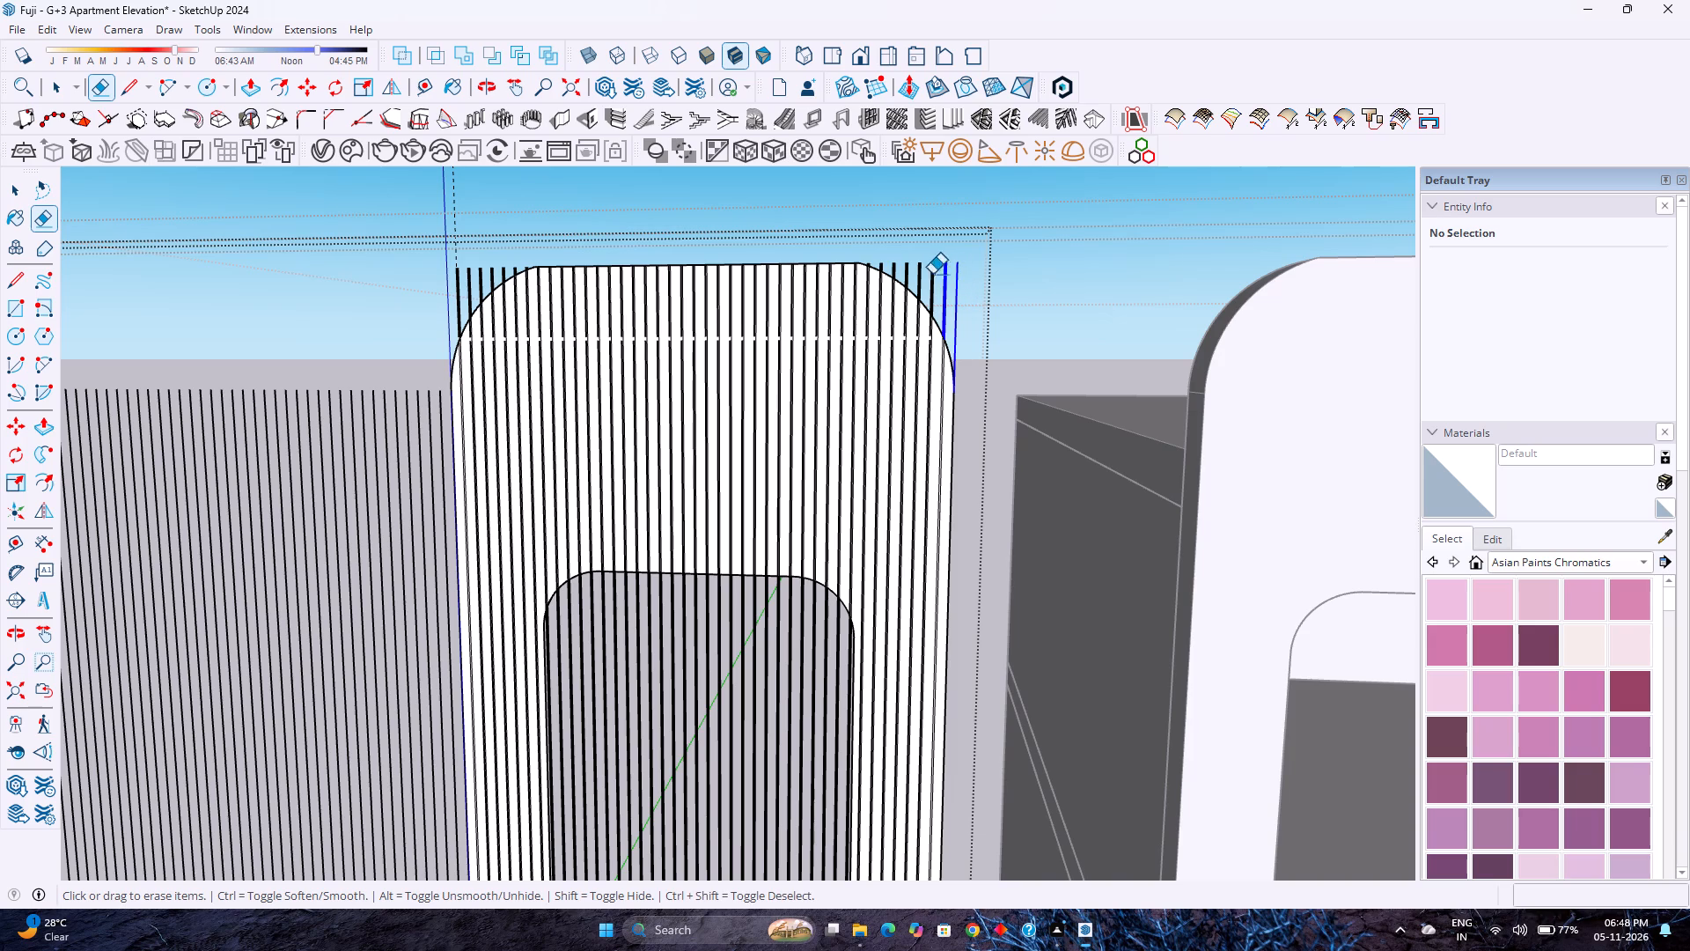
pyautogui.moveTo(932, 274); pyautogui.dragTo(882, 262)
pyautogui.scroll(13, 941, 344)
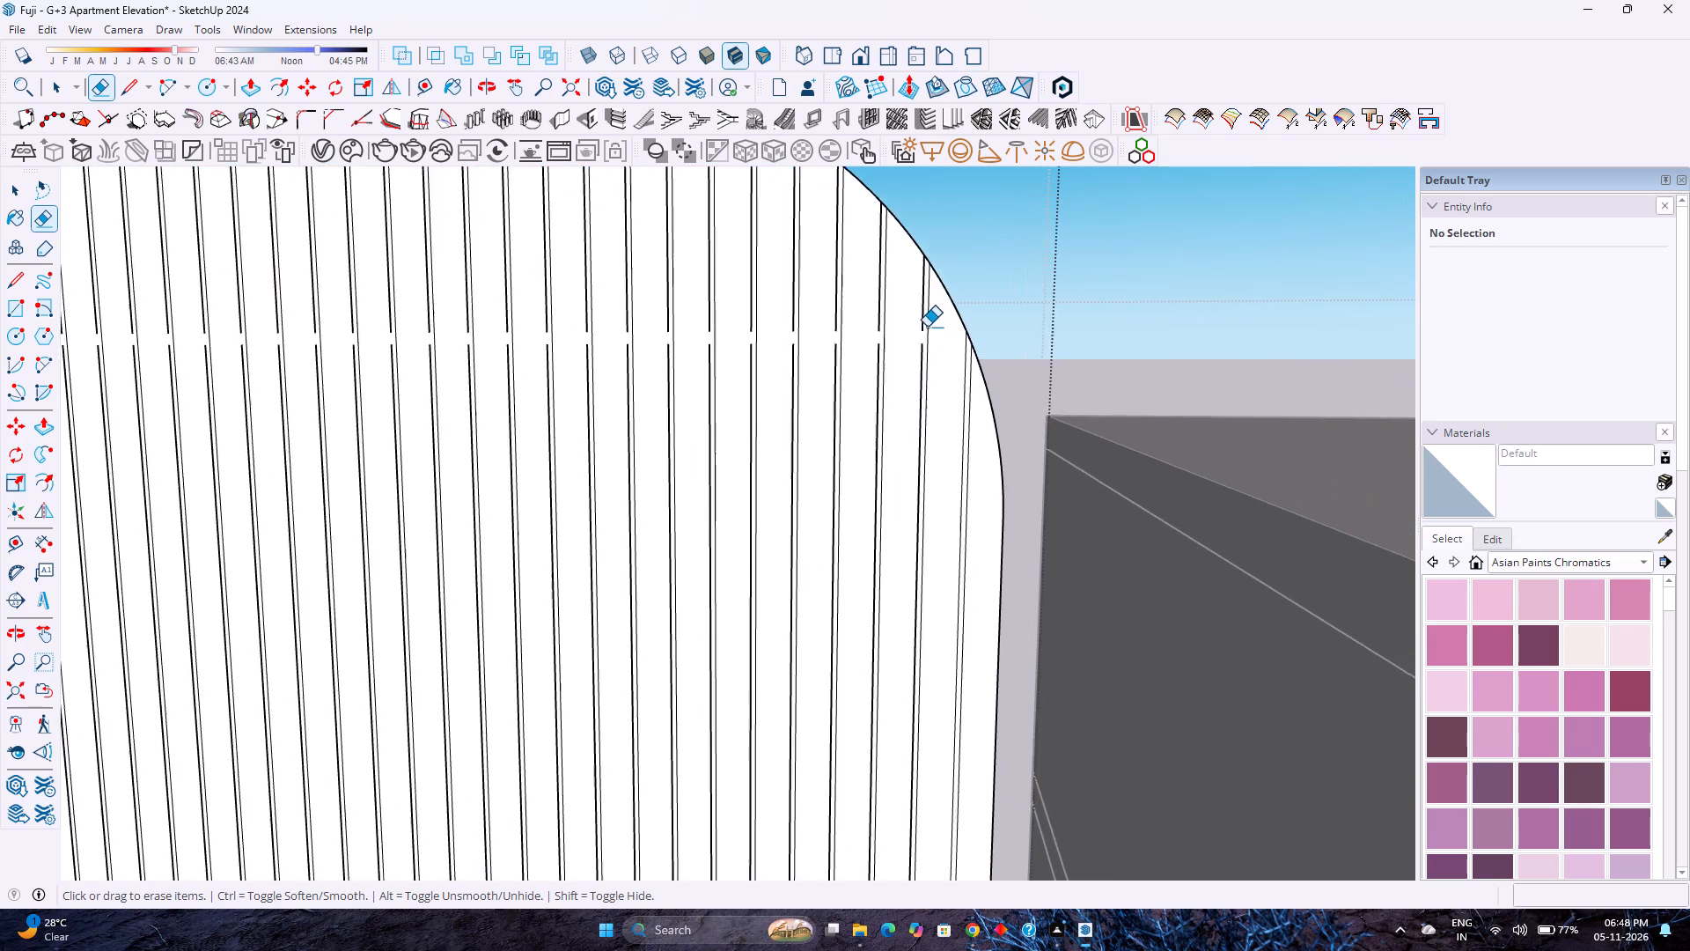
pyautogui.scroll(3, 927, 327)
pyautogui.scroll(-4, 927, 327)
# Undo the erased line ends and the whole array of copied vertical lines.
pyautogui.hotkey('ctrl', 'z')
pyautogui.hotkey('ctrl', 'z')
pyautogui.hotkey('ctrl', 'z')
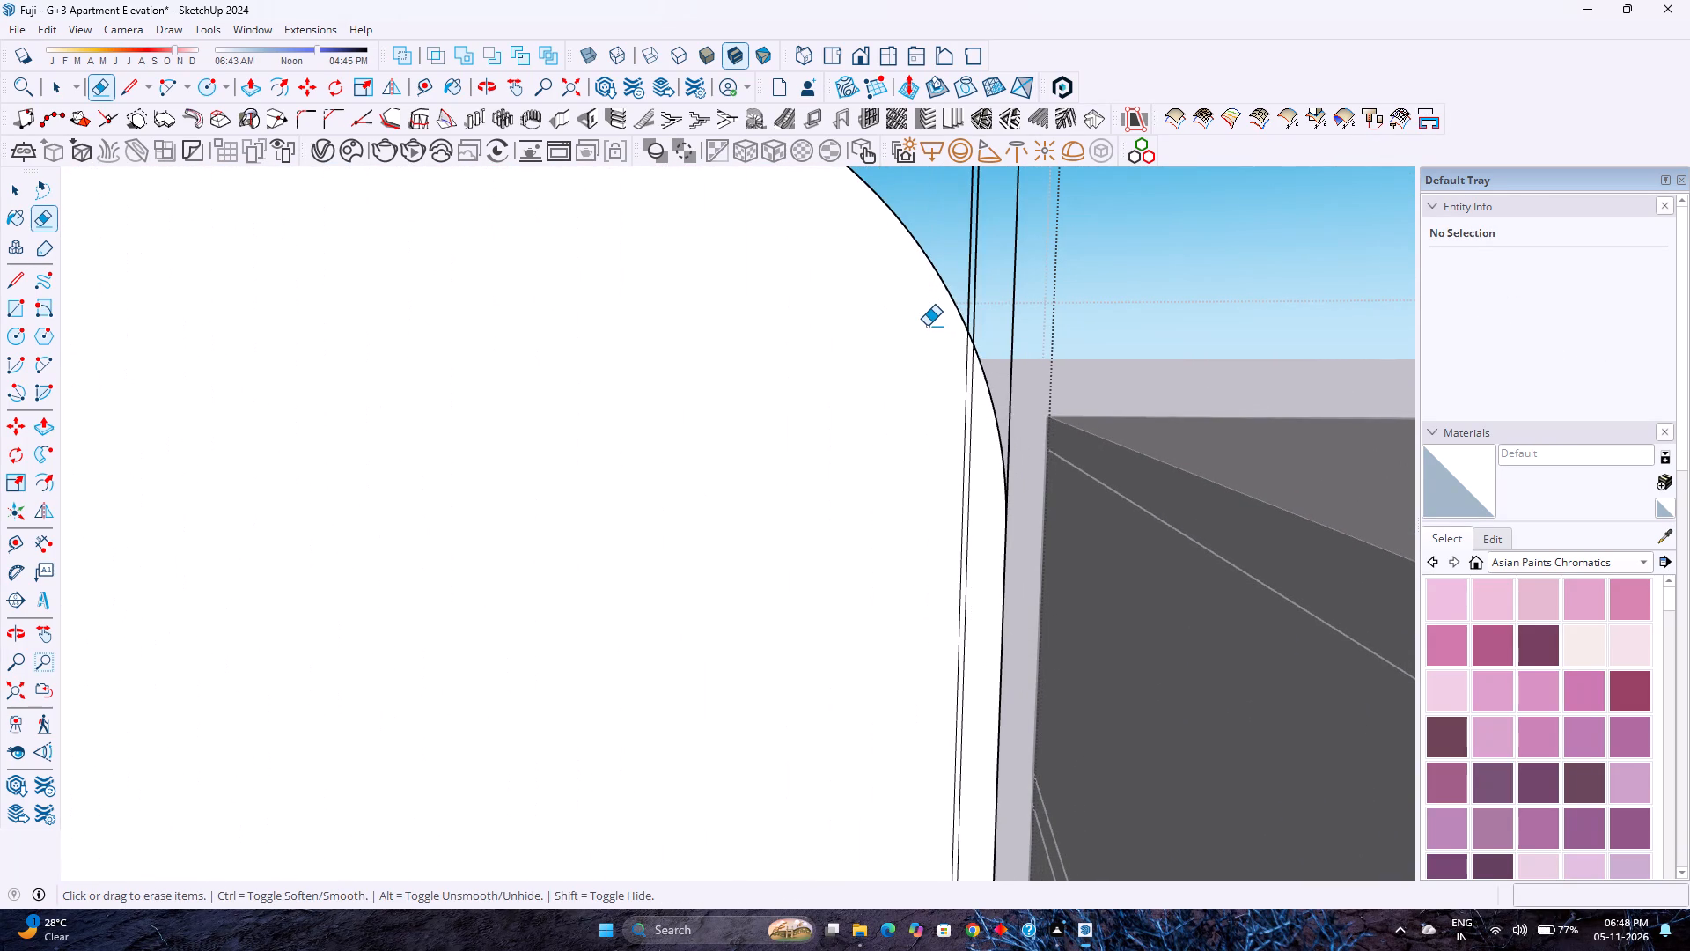
# Copy the full-height pair of vertical lines near the face's right edge about 7' 10 11/16" along the red axis onto the left guide.
pyautogui.press('space')
pyautogui.click(967, 346)
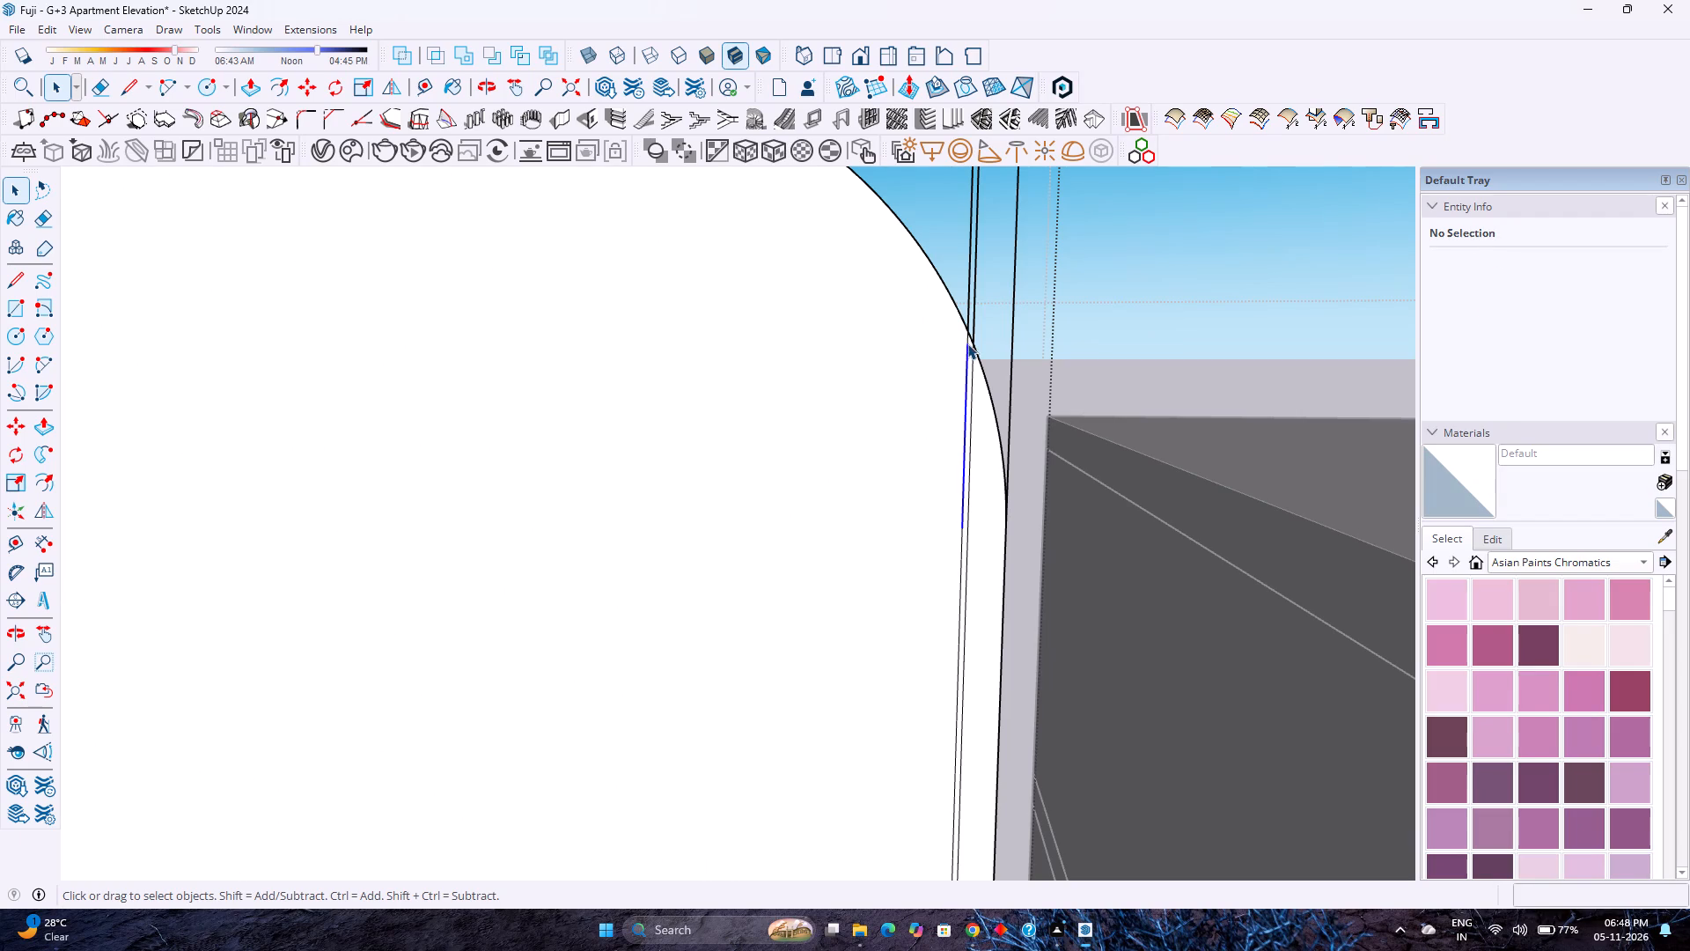
pyautogui.keyDown('ctrl'); pyautogui.click(968, 341); pyautogui.keyUp('ctrl')
pyautogui.keyDown('ctrl'); pyautogui.click(974, 362); pyautogui.keyUp('ctrl')
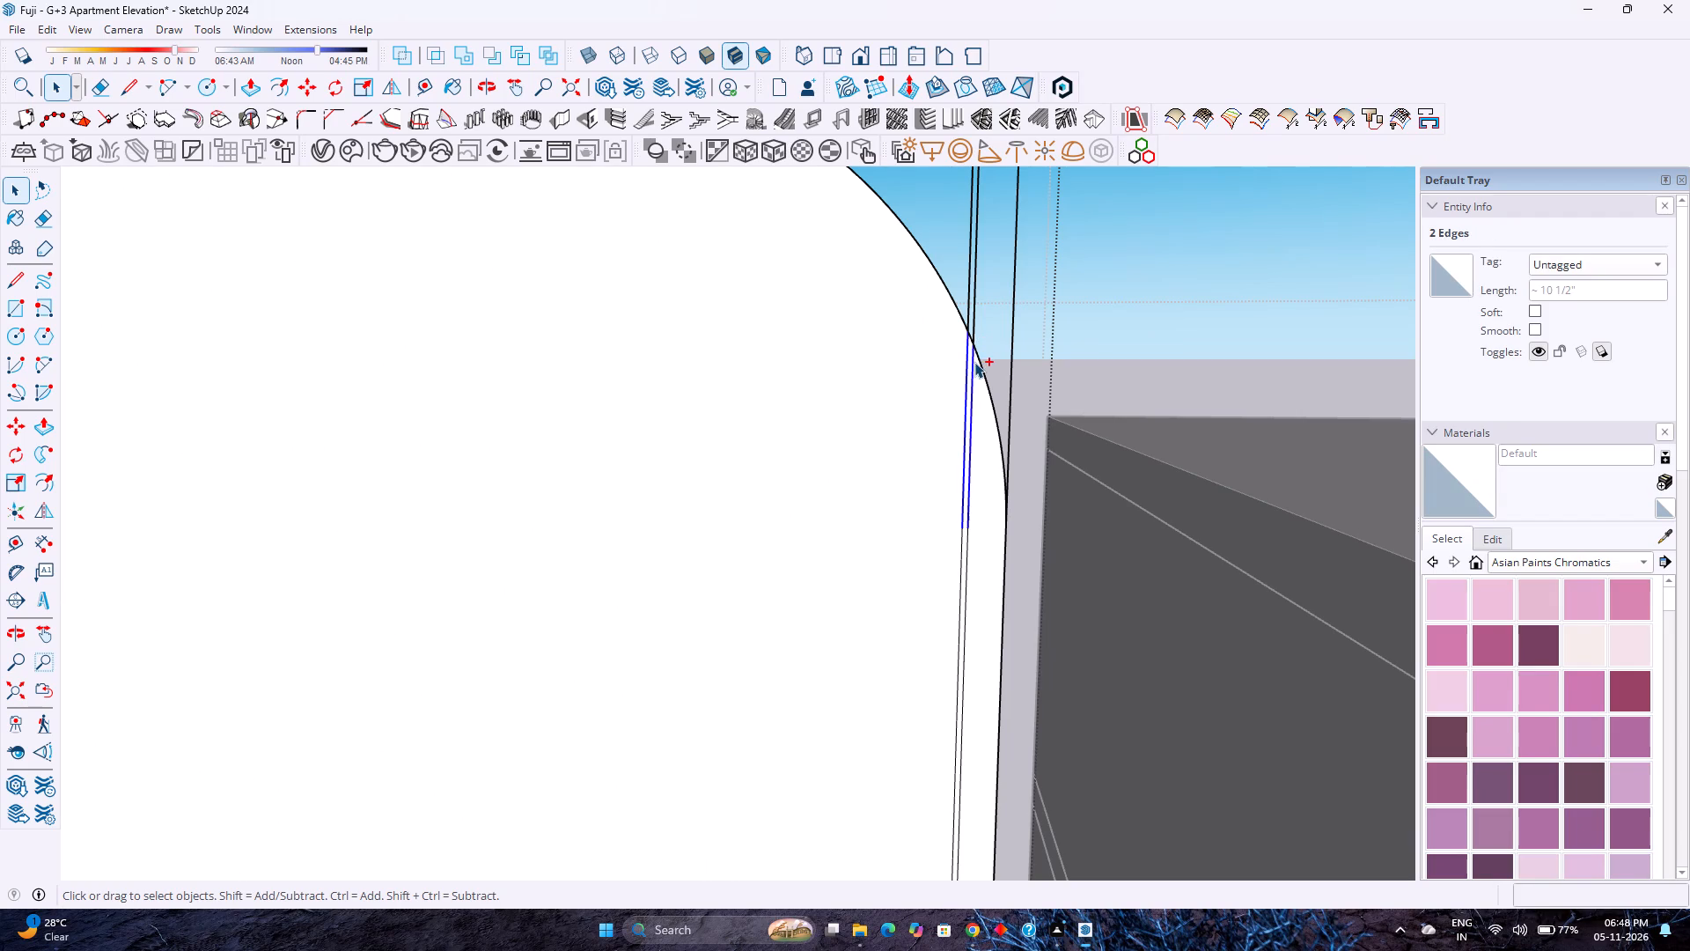
pyautogui.keyDown('ctrl'); pyautogui.click(968, 547); pyautogui.keyUp('ctrl')
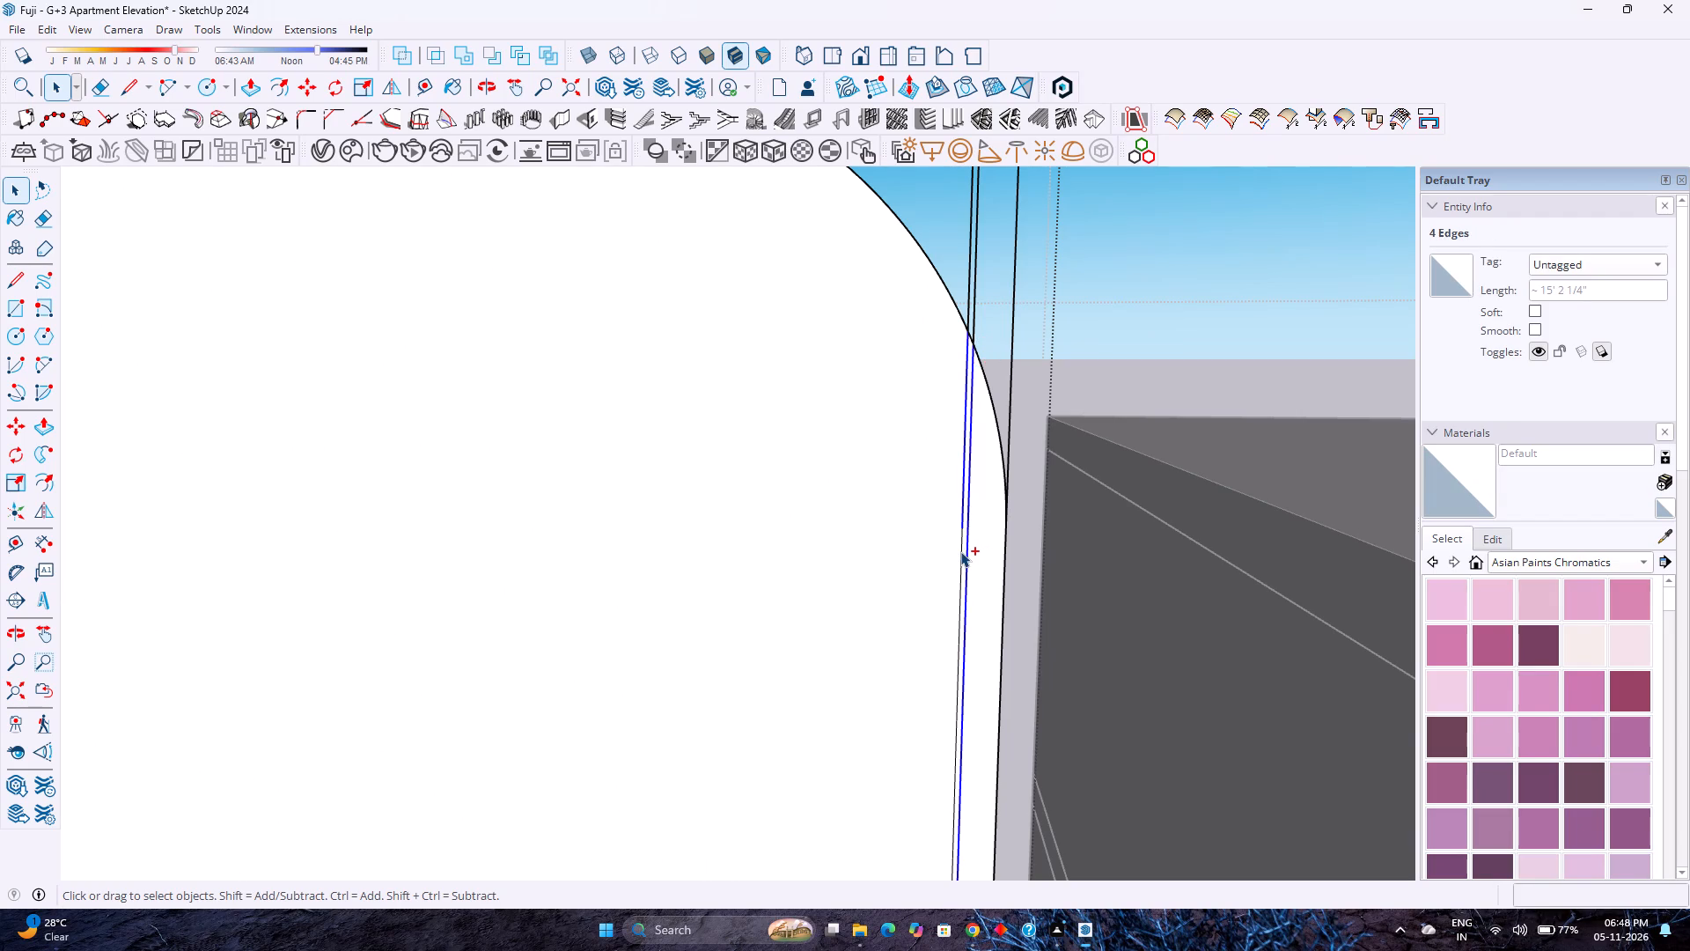
pyautogui.keyDown('ctrl'); pyautogui.click(963, 552); pyautogui.keyUp('ctrl')
pyautogui.keyDown('ctrl'); pyautogui.moveTo(980, 311); pyautogui.dragTo(965, 298); pyautogui.keyUp('ctrl')
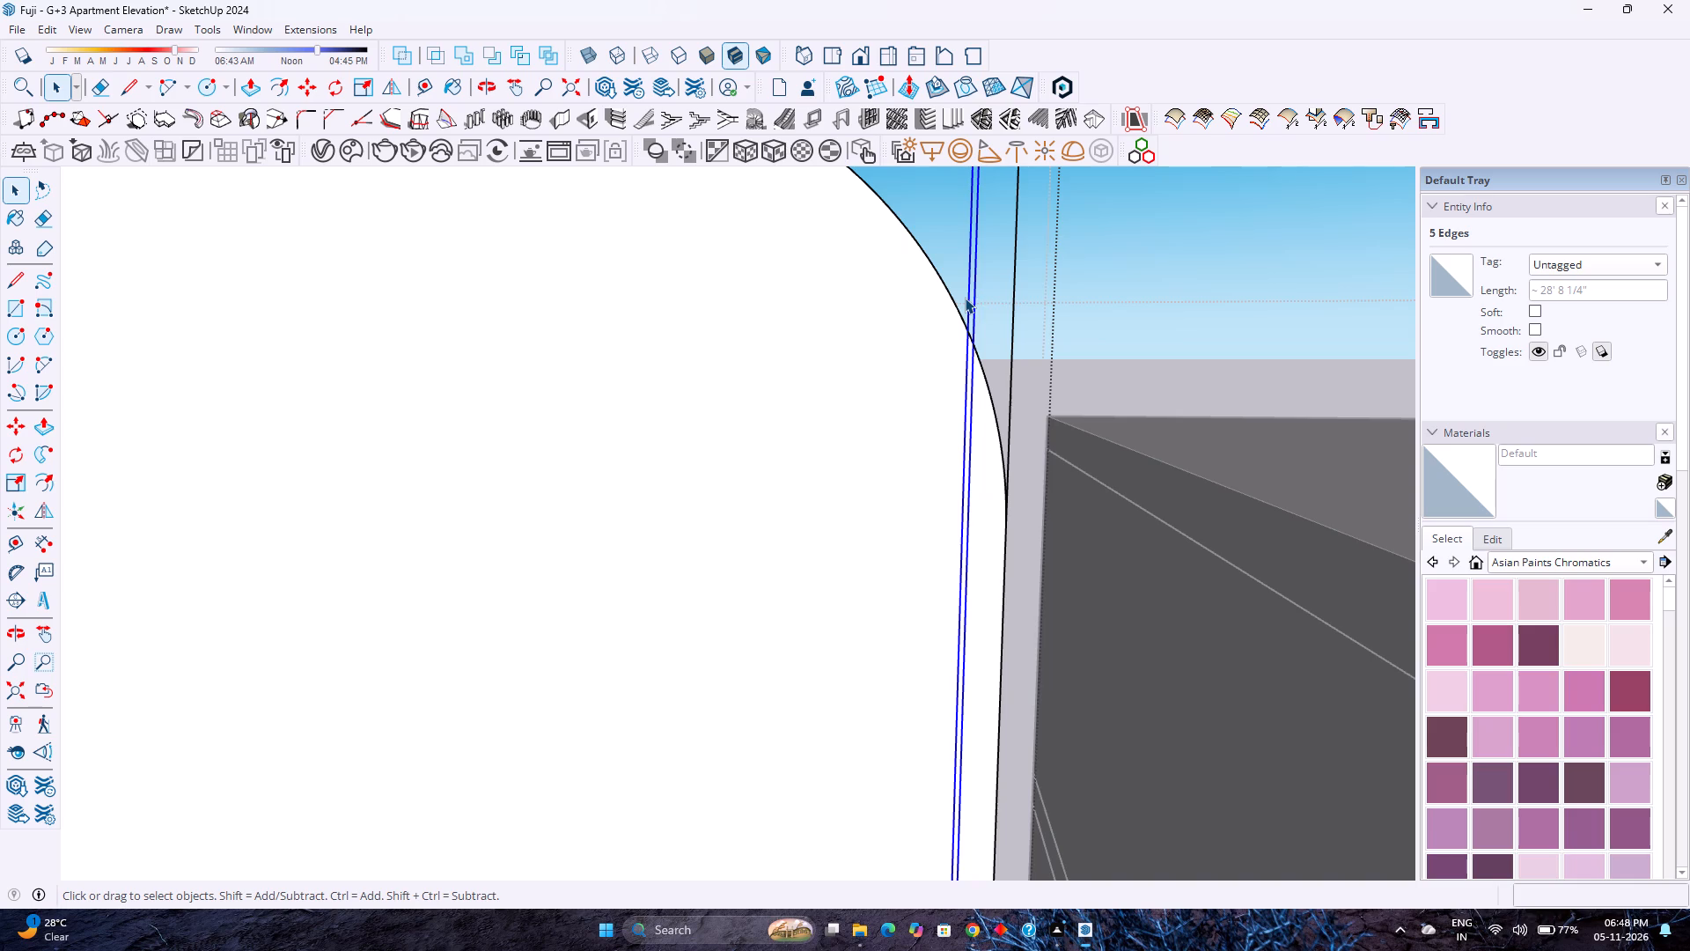
pyautogui.scroll(-11, 966, 307)
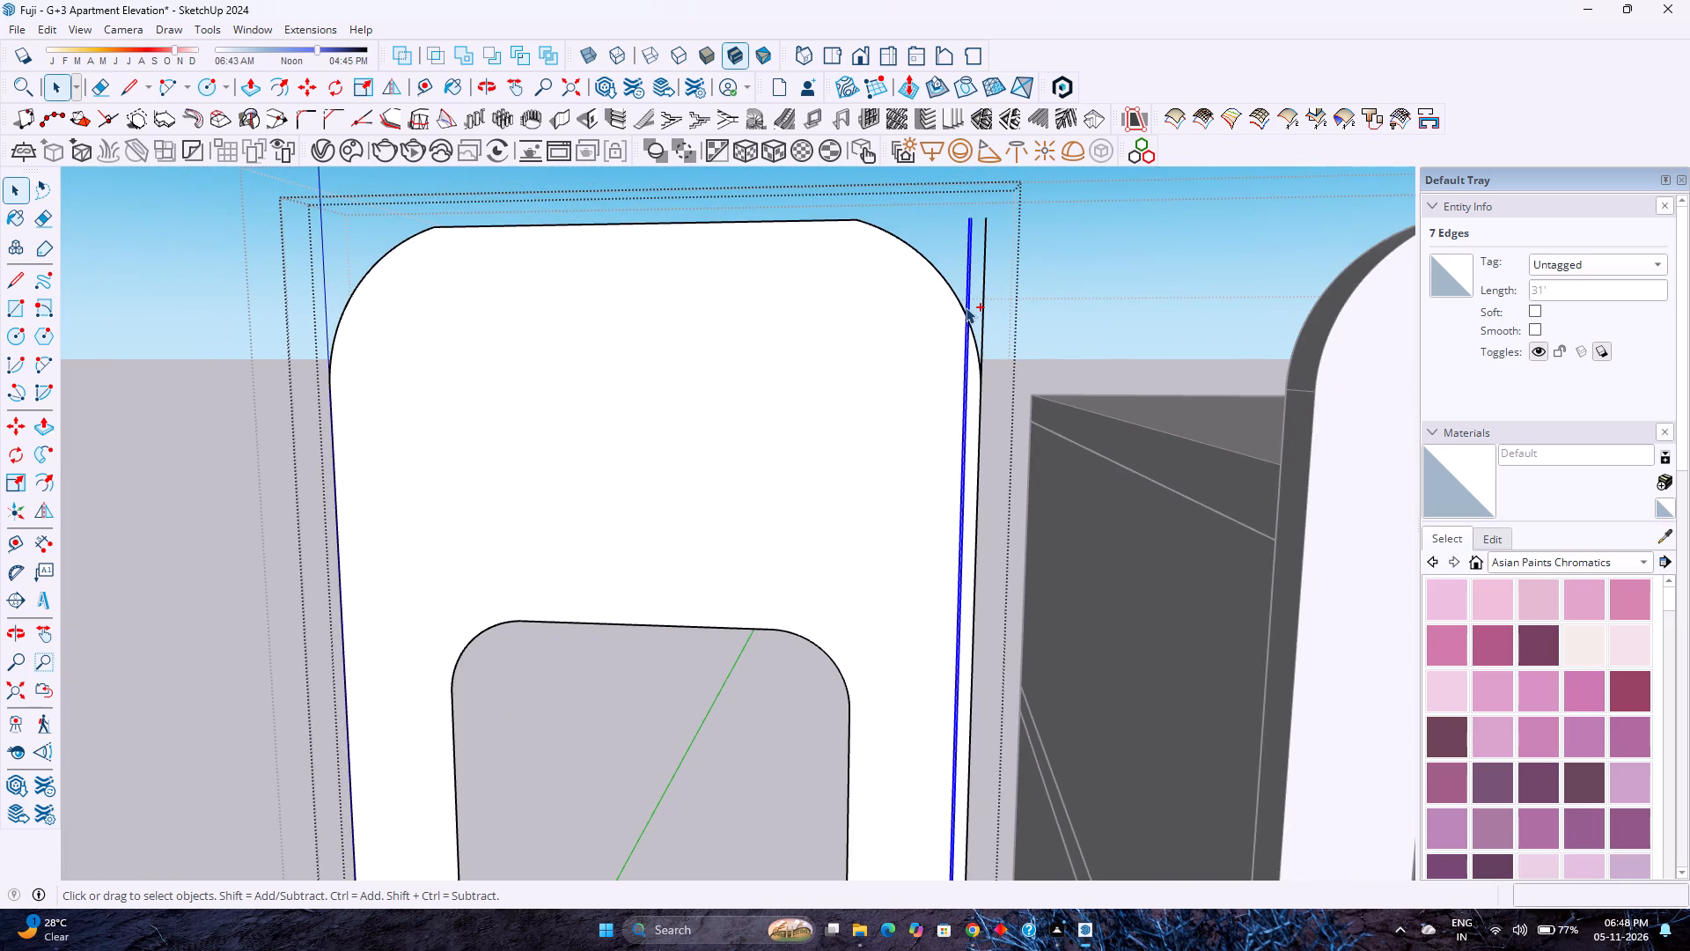
pyautogui.hotkey('ctrl', 'y')
pyautogui.hotkey('ctrl', 'y')
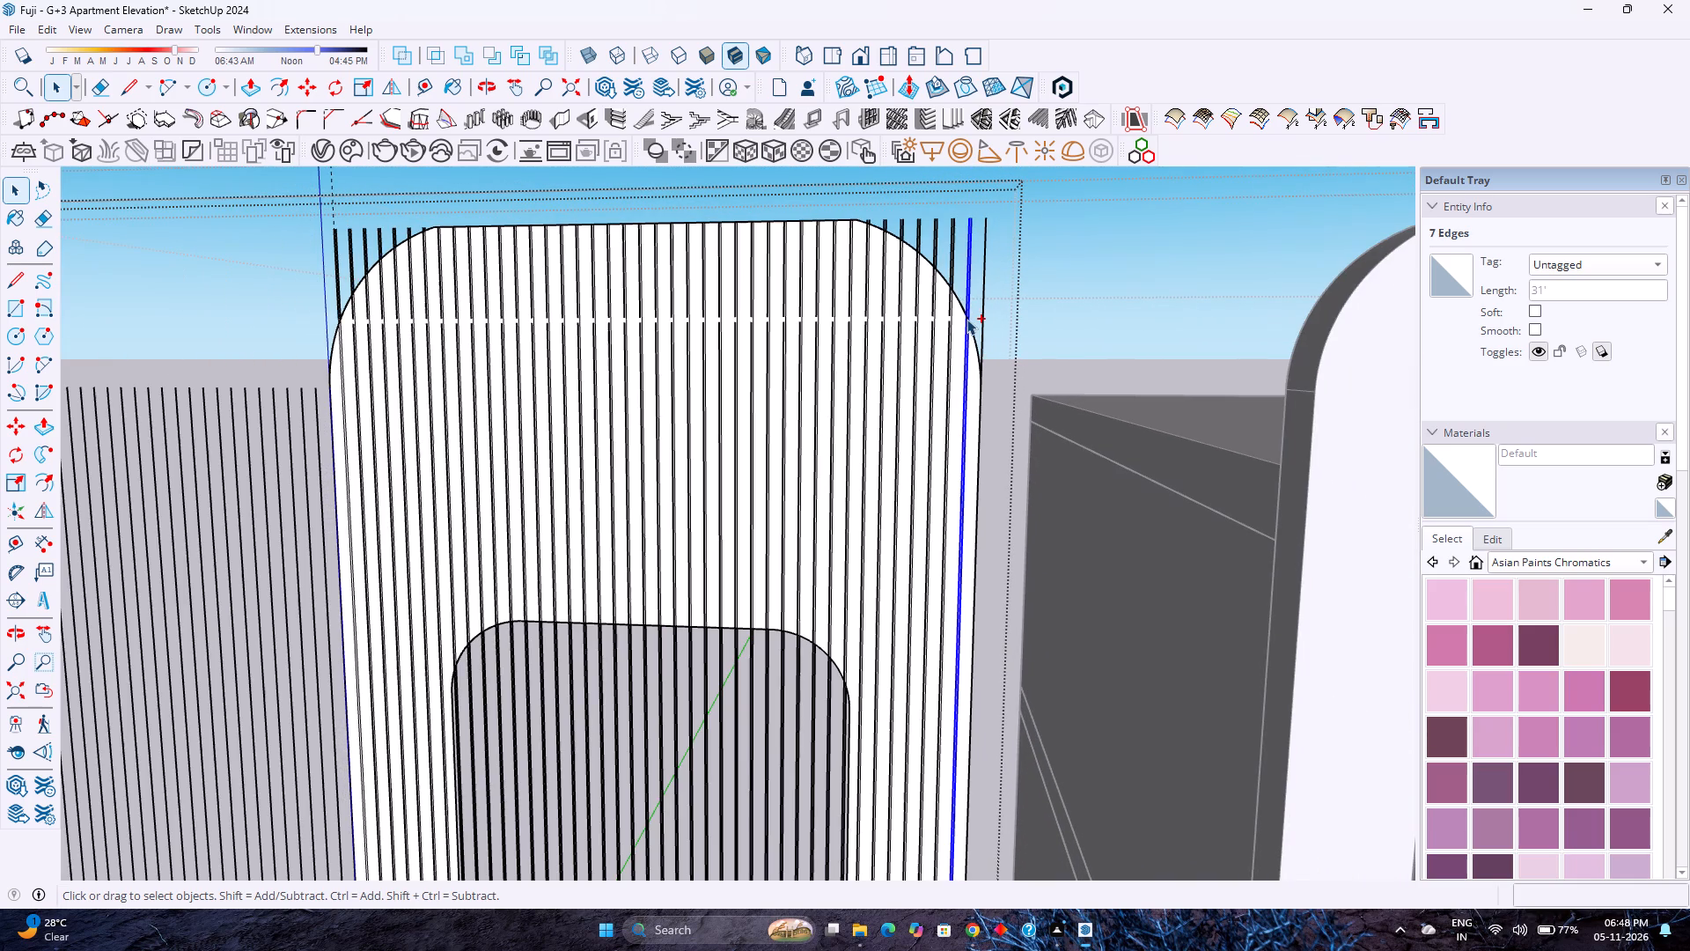
pyautogui.hotkey('ctrl', 'z')
pyautogui.press('m')
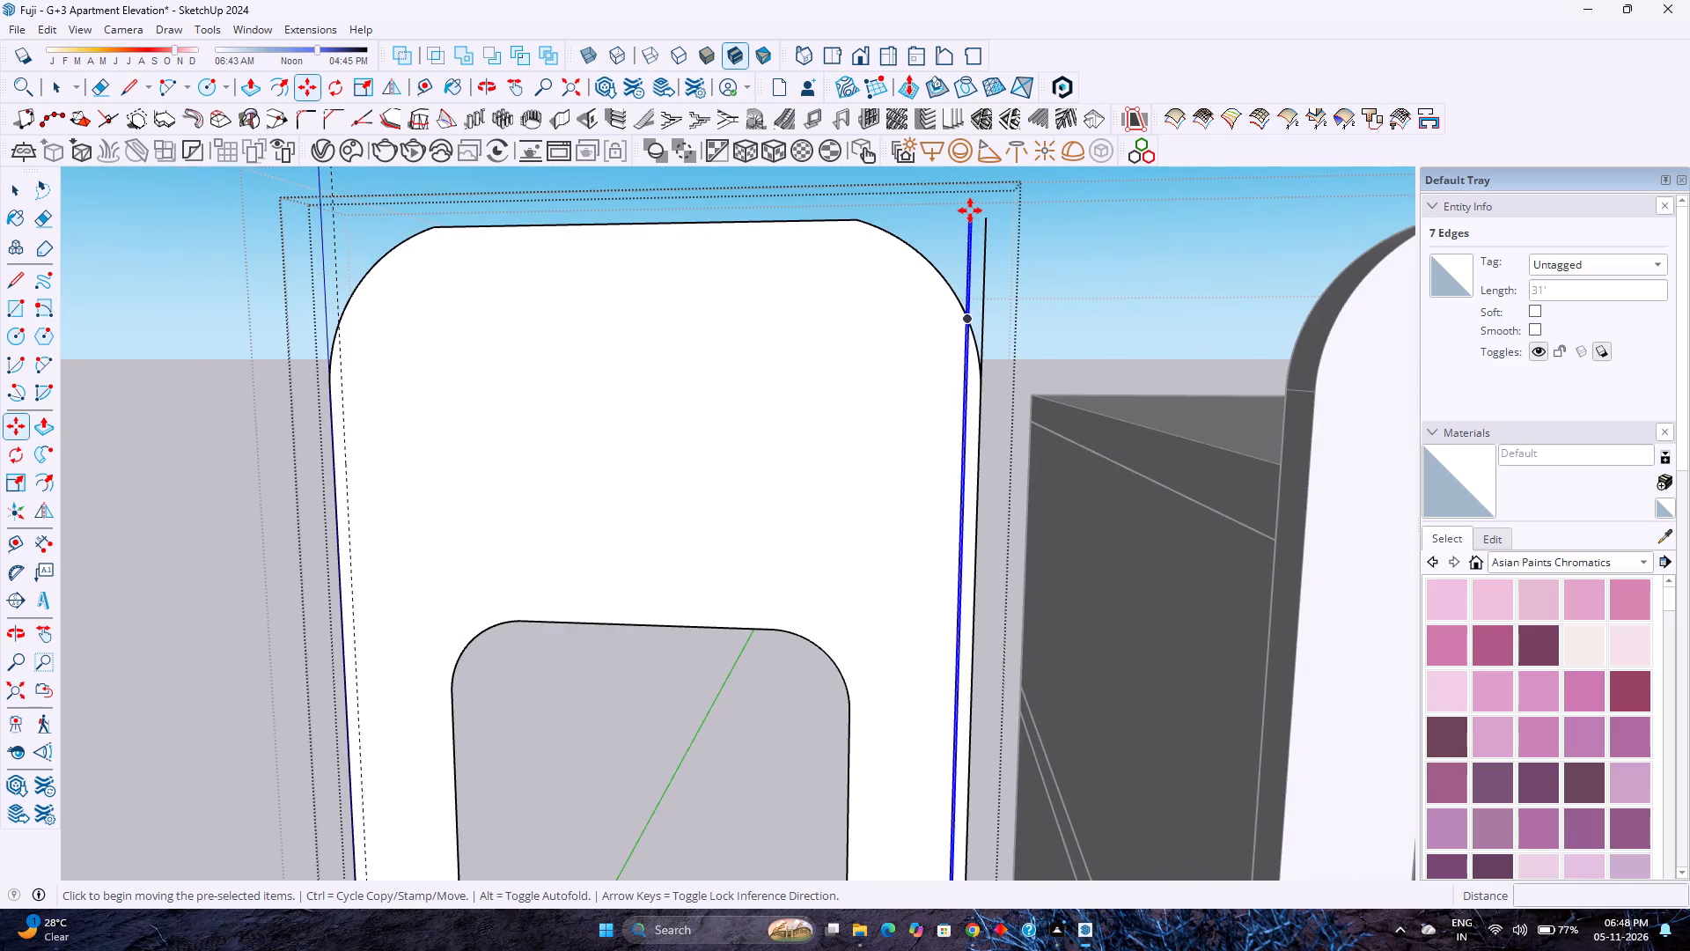
pyautogui.scroll(17, 970, 210)
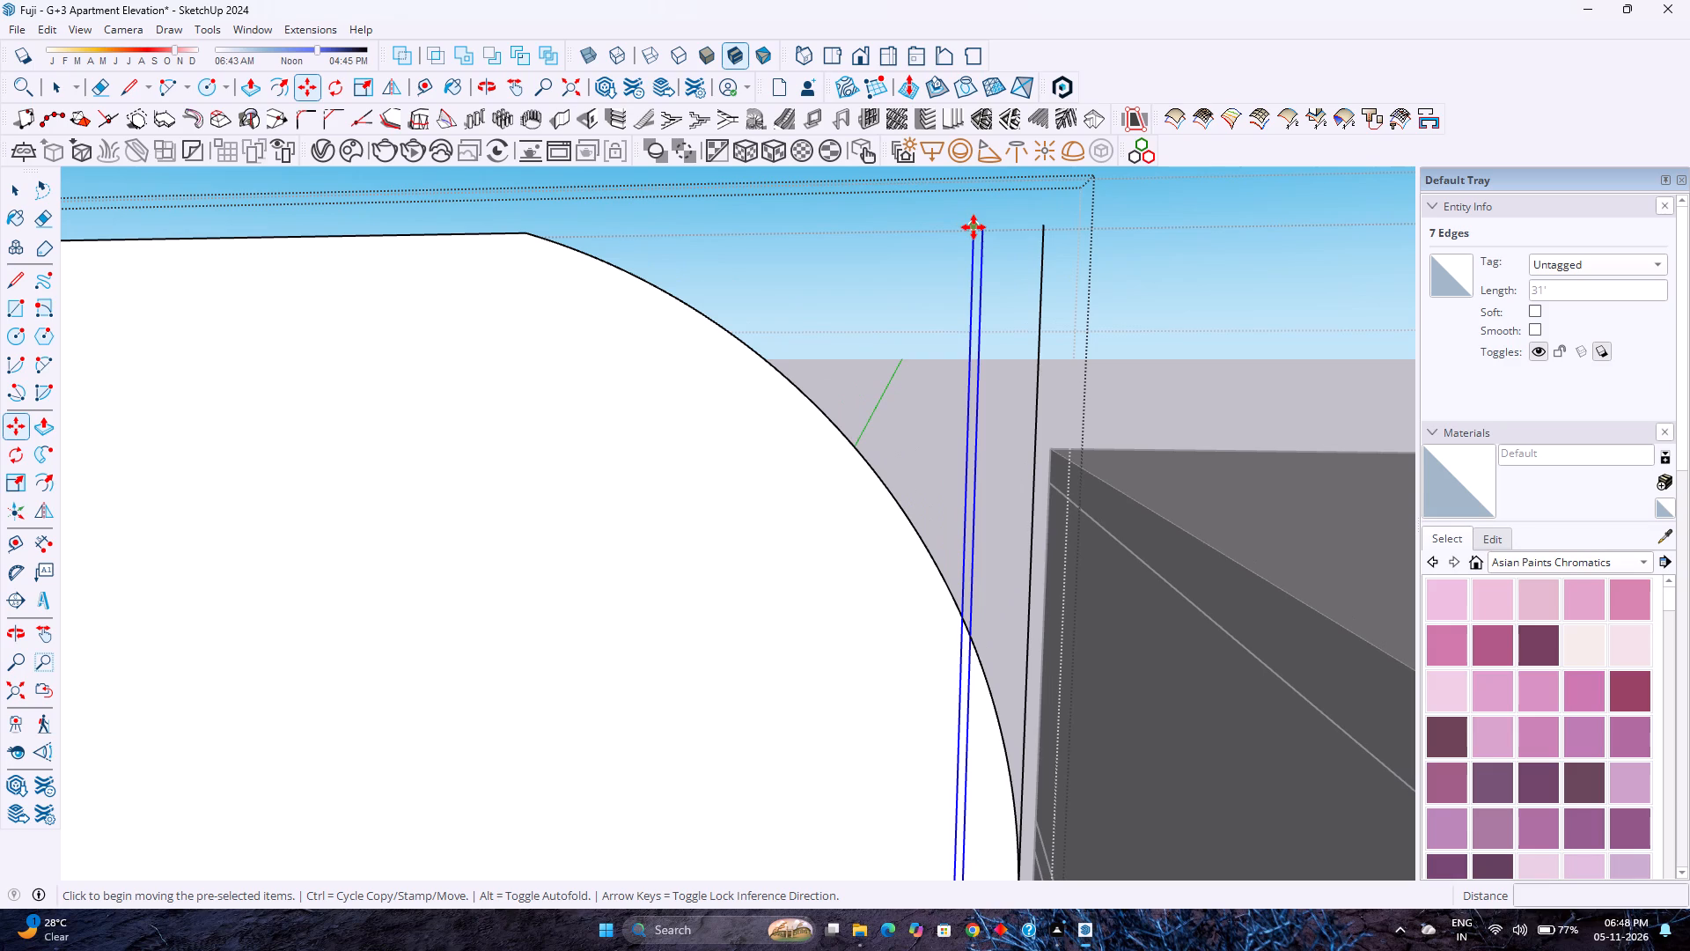
pyautogui.click(974, 225)
pyautogui.scroll(-9, 908, 225)
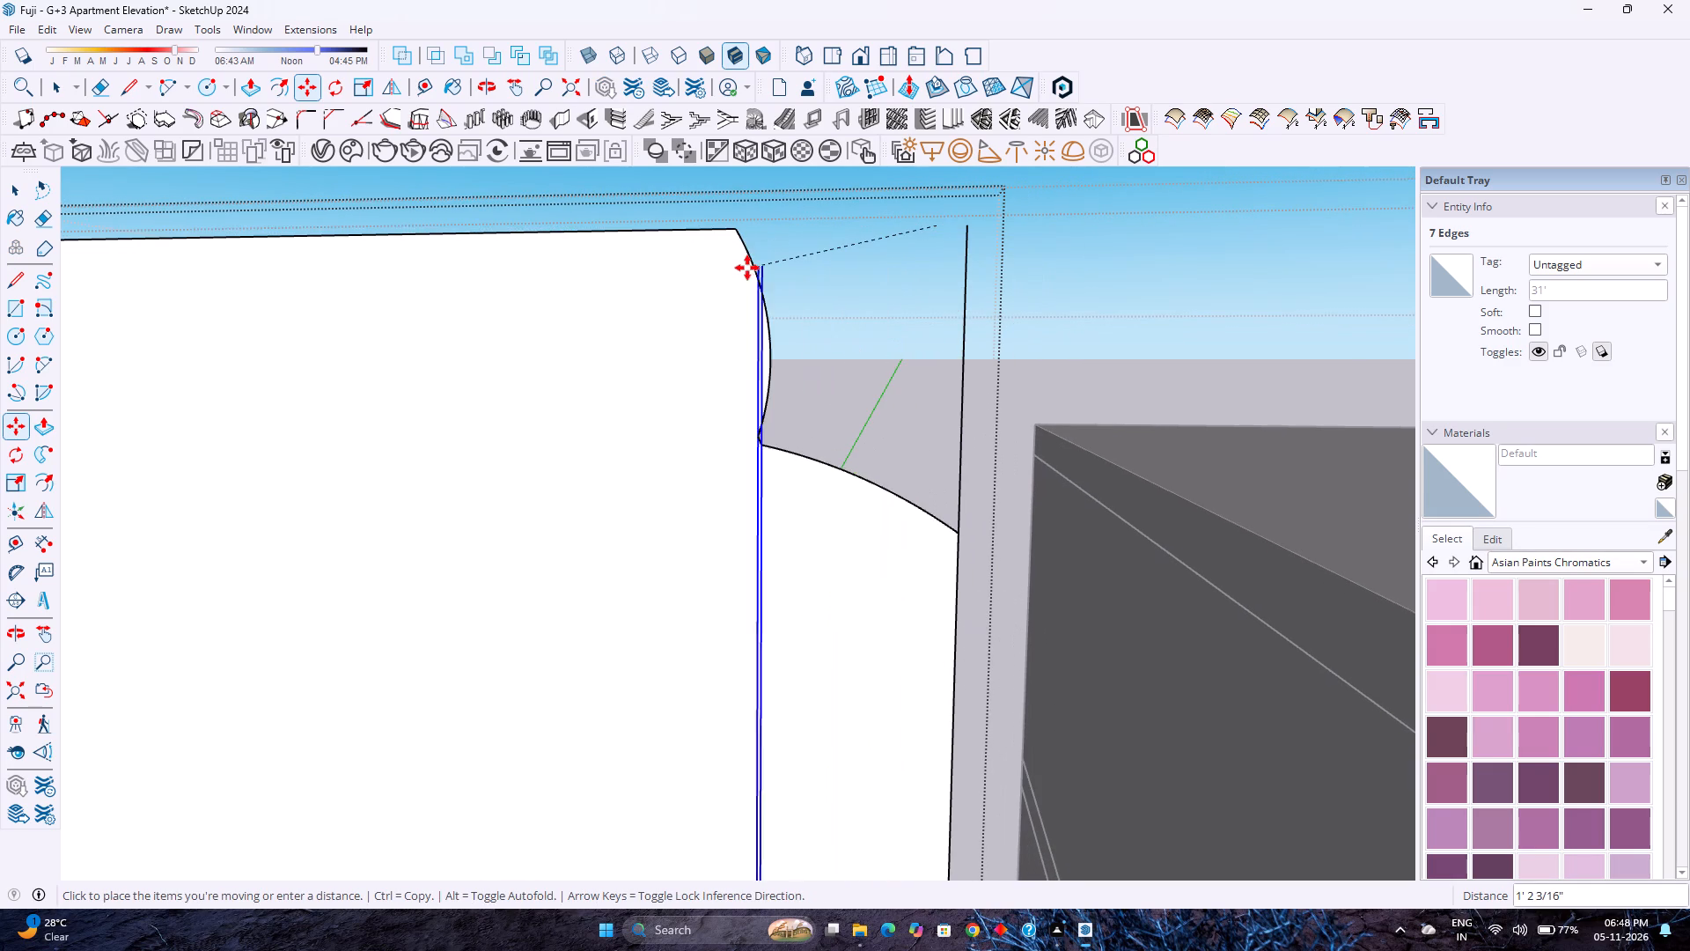
pyautogui.scroll(-7, 747, 268)
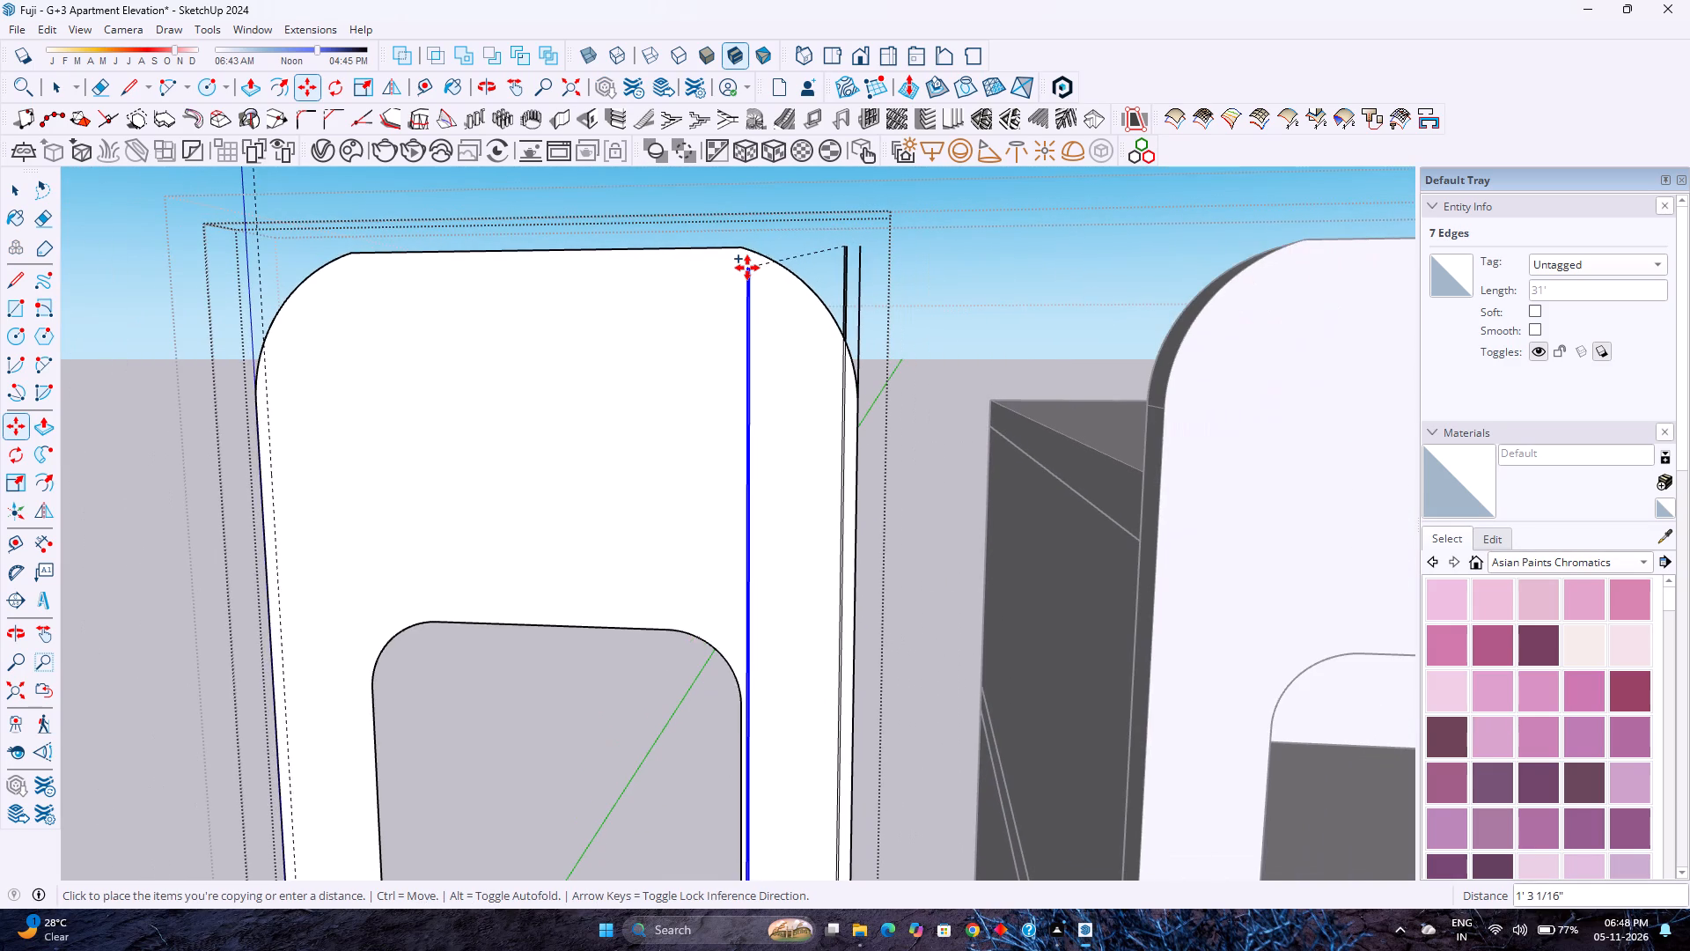
pyautogui.keyDown('shift'); pyautogui.moveTo(731, 269); pyautogui.dragTo(956, 284, button='middle'); pyautogui.keyUp('shift')
pyautogui.press('Right')
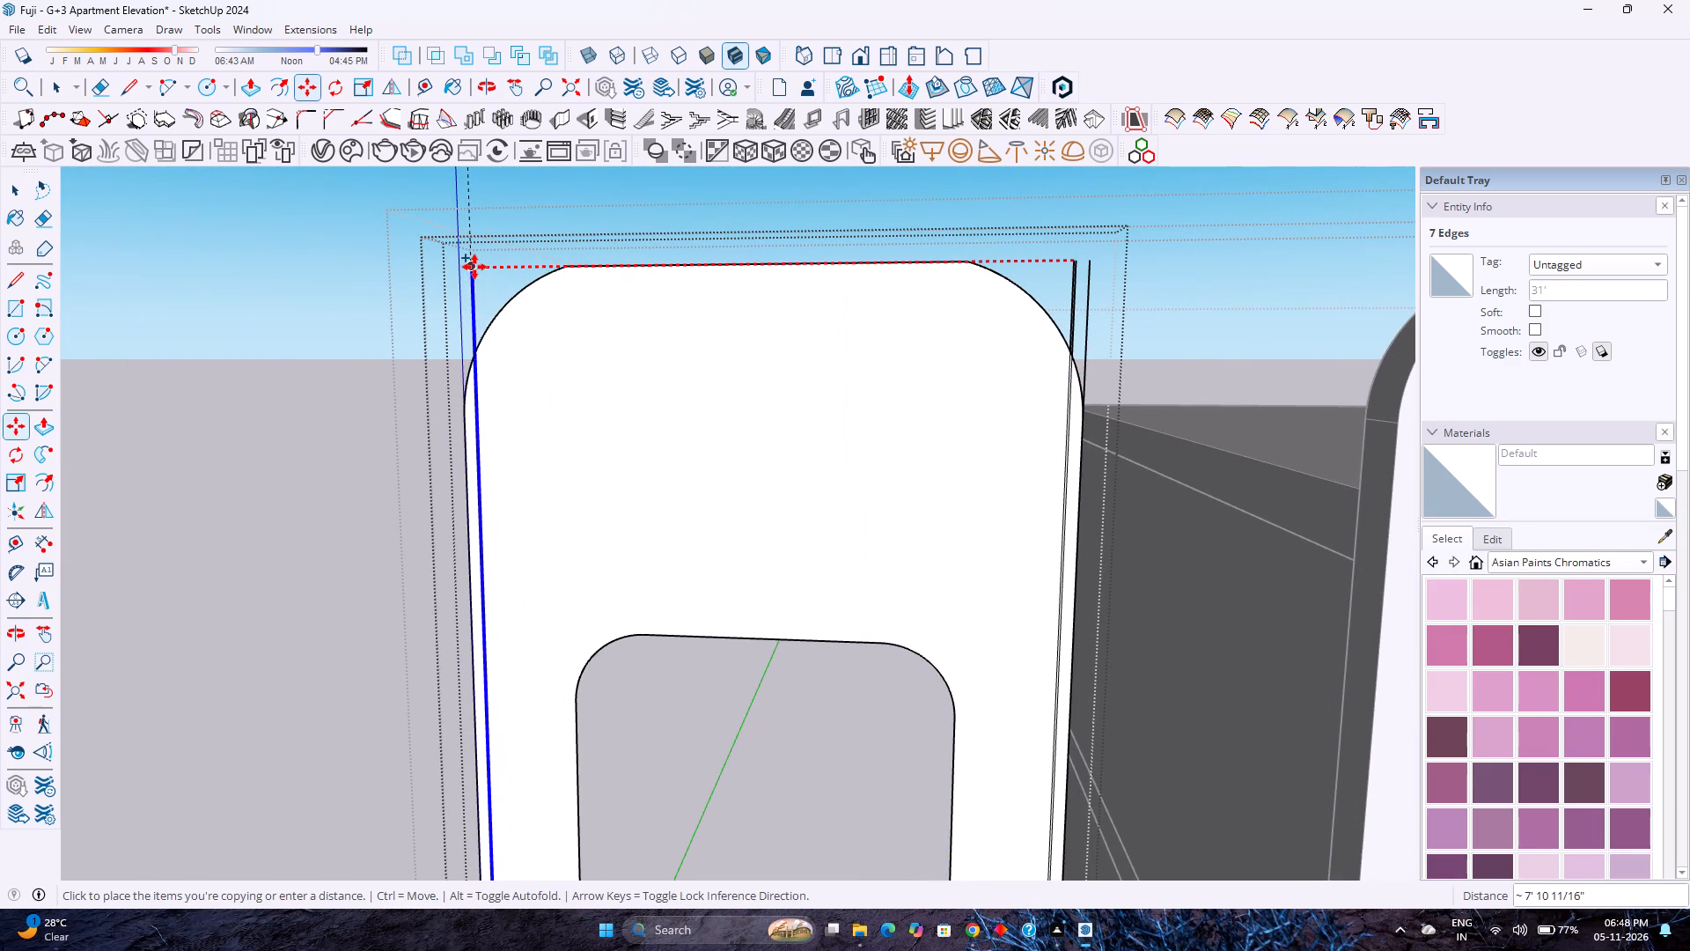
pyautogui.click(474, 267)
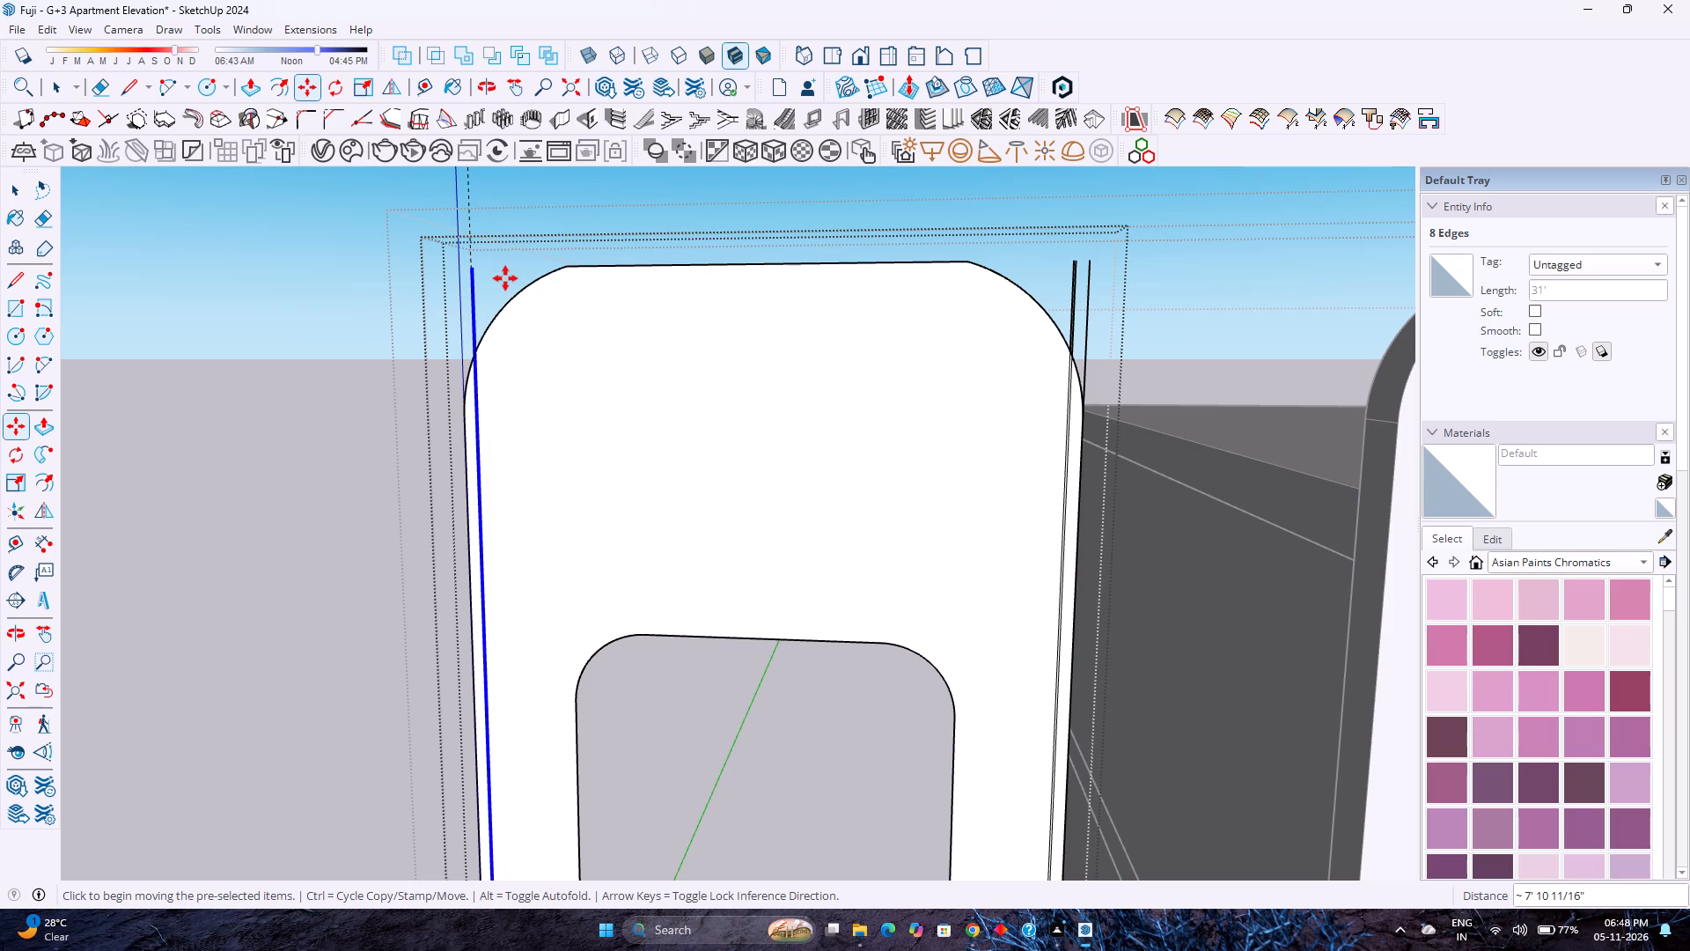
# Distribute the copied line pairs evenly across the face with 40 divisions.
pyautogui.write('/40')
pyautogui.press('Return')
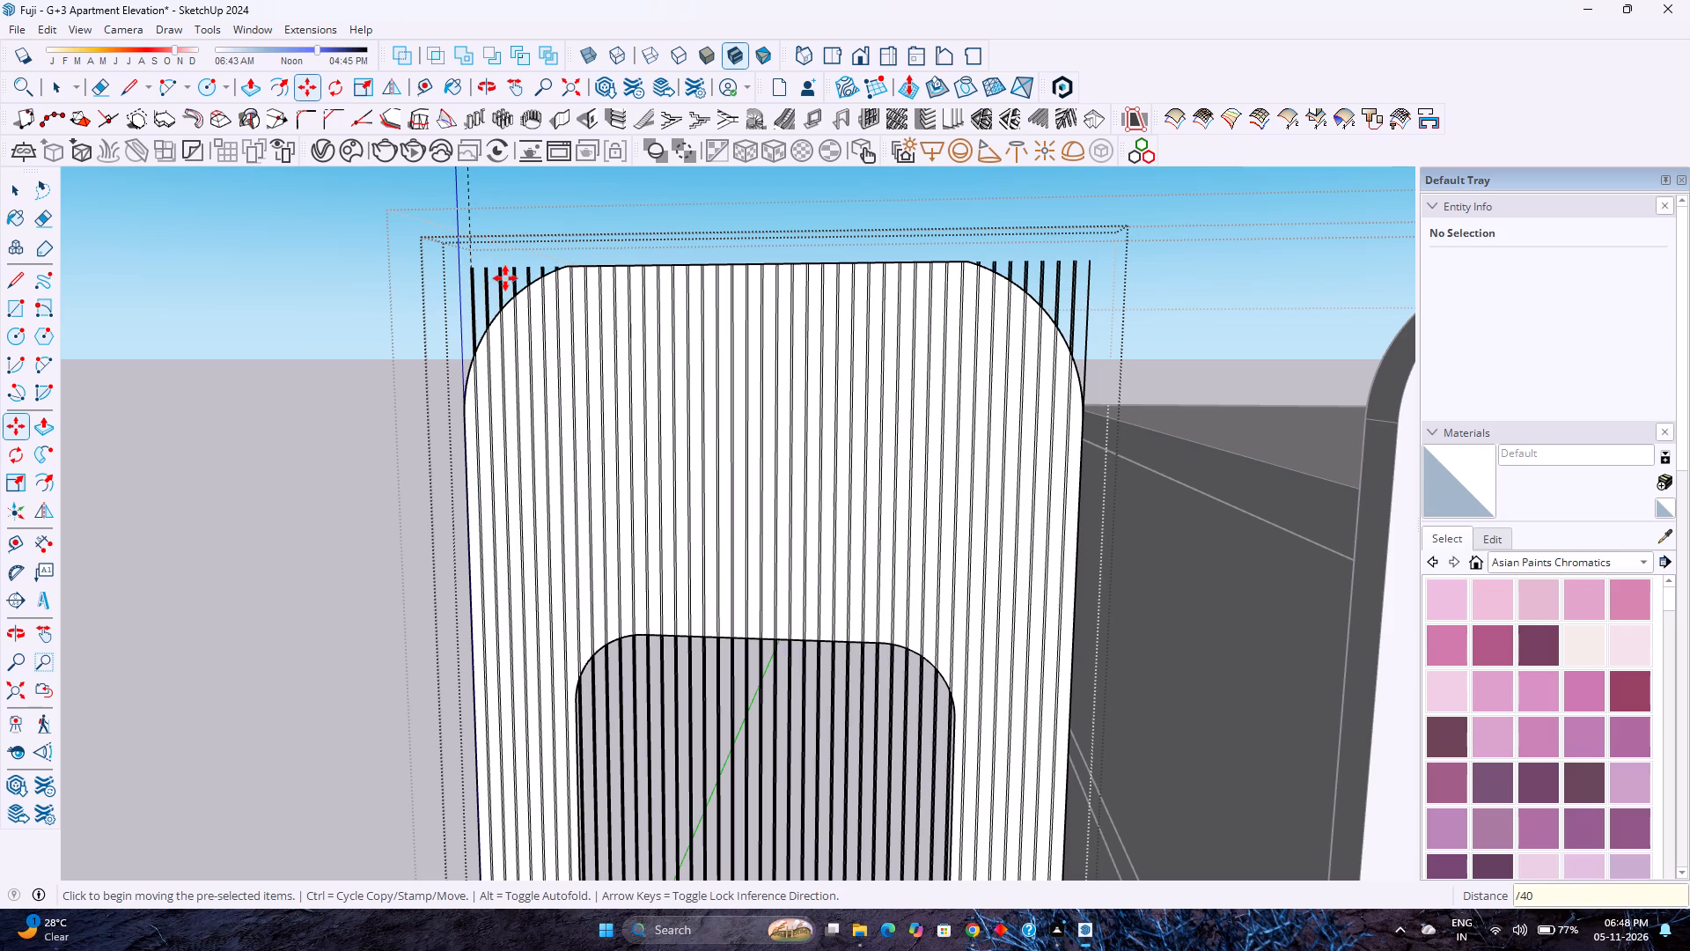
# Erase the vertical line ends that overhang the face's rounded upper left corner.
pyautogui.press('e')
pyautogui.moveTo(466, 293); pyautogui.dragTo(544, 270)
pyautogui.scroll(2, 544, 270)
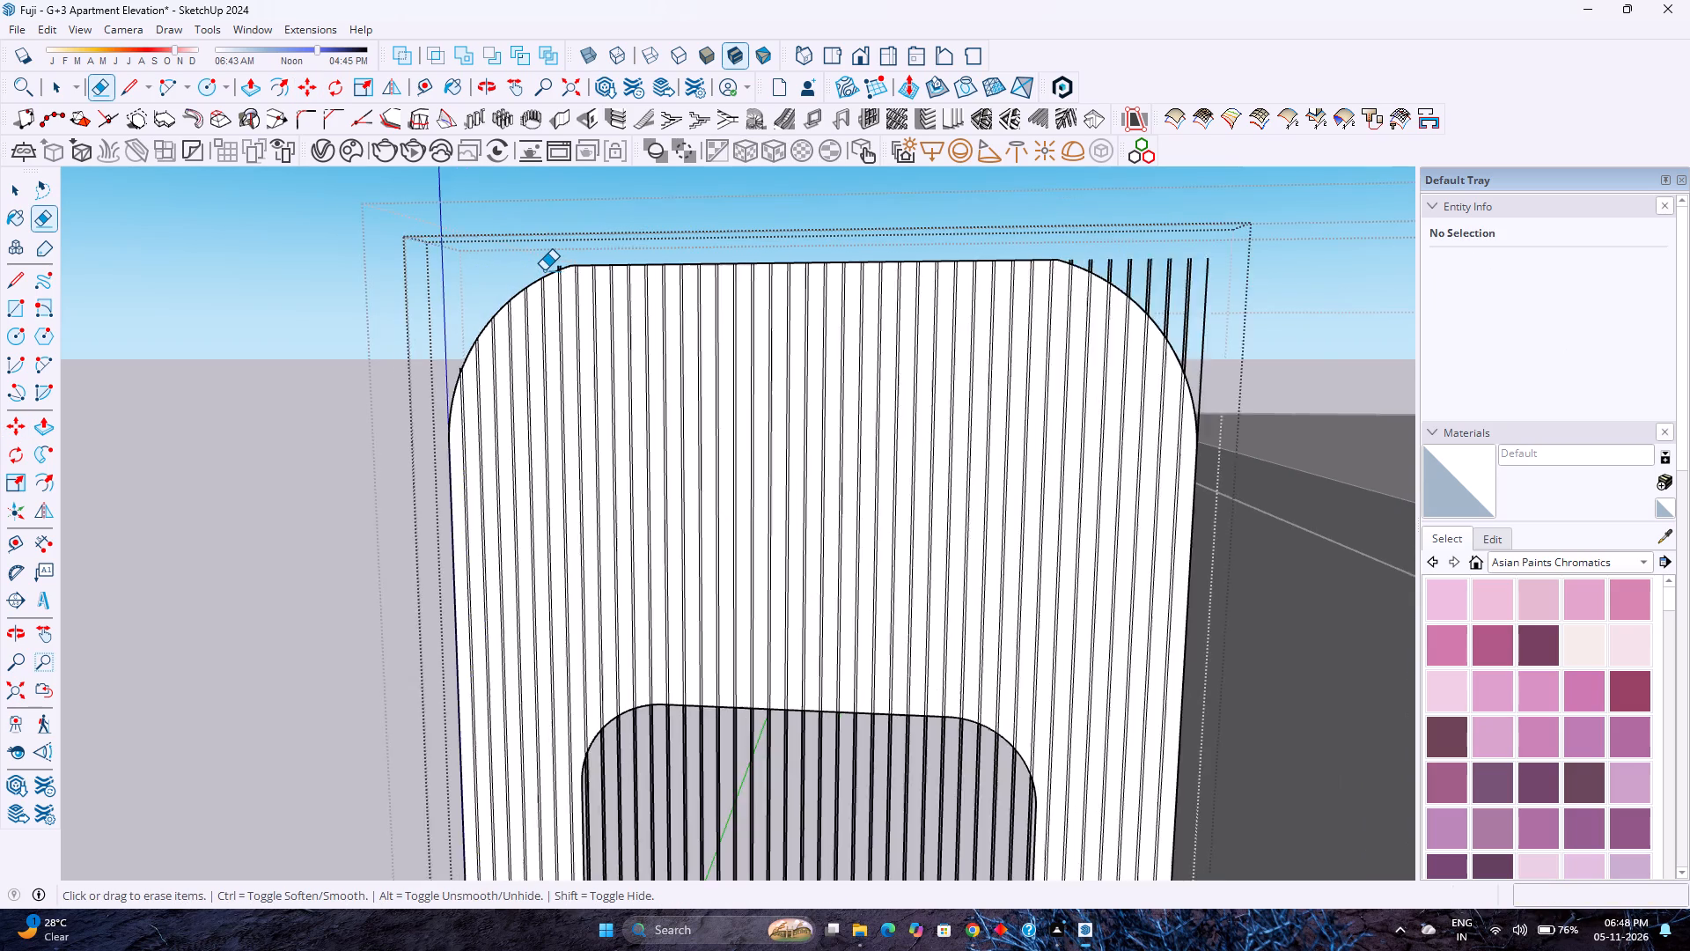
pyautogui.scroll(11, 544, 270)
pyautogui.moveTo(560, 269); pyautogui.dragTo(582, 262)
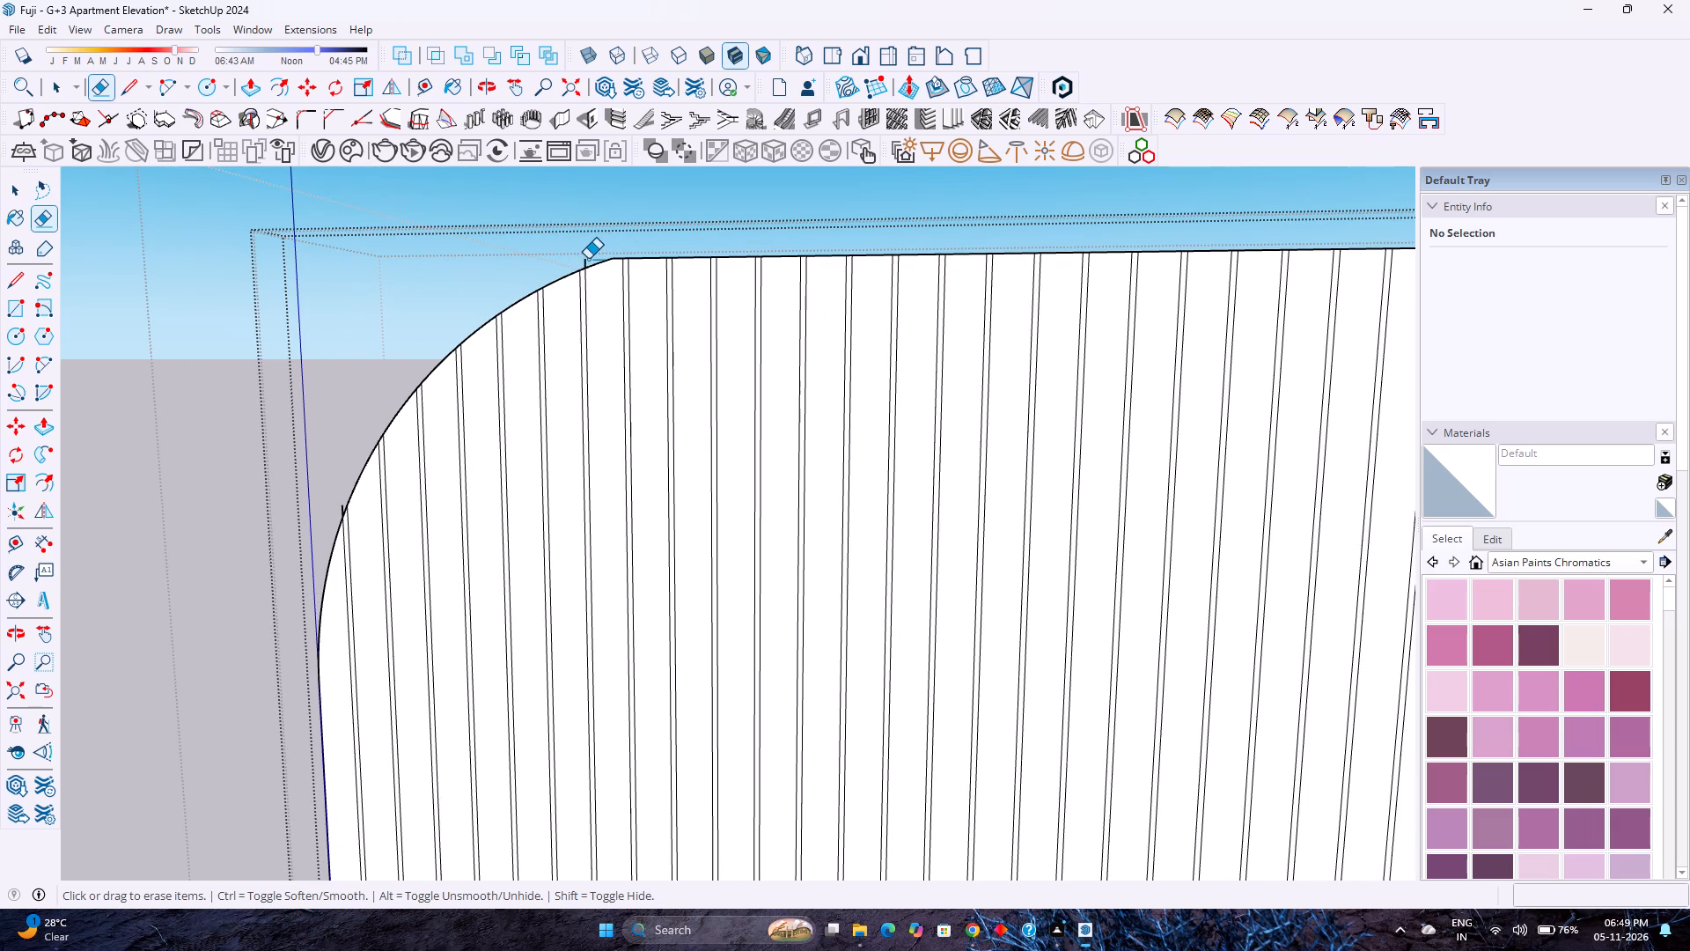
pyautogui.click(589, 258)
pyautogui.click(341, 513)
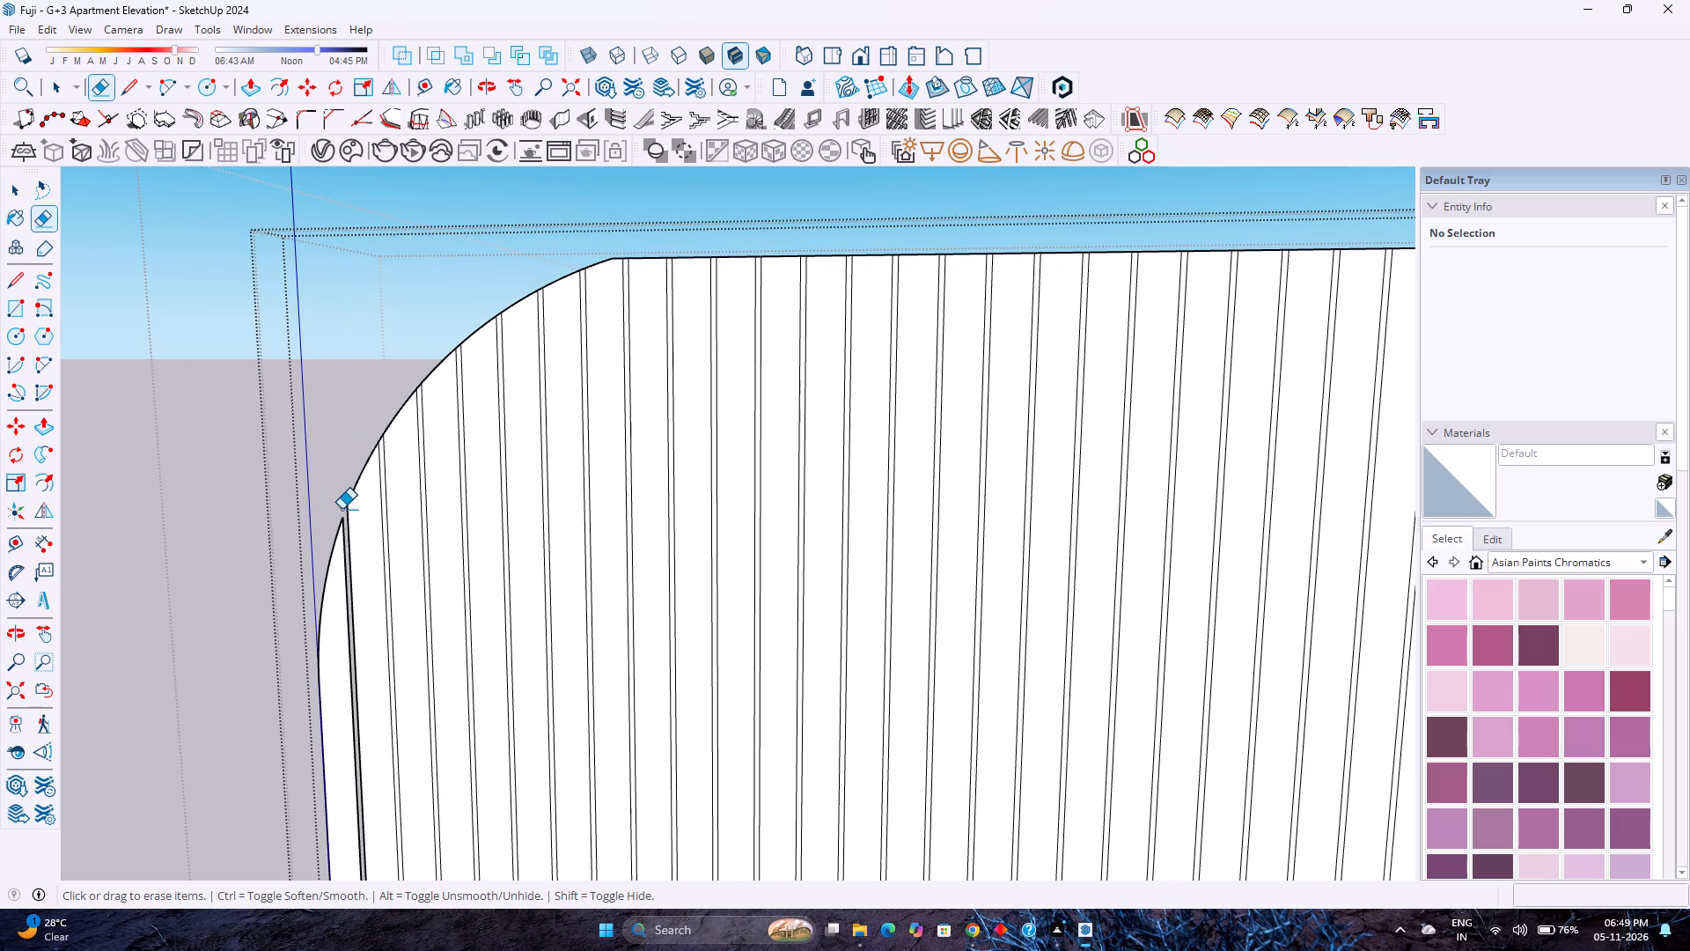
pyautogui.hotkey('ctrl', 'z')
pyautogui.scroll(8, 339, 505)
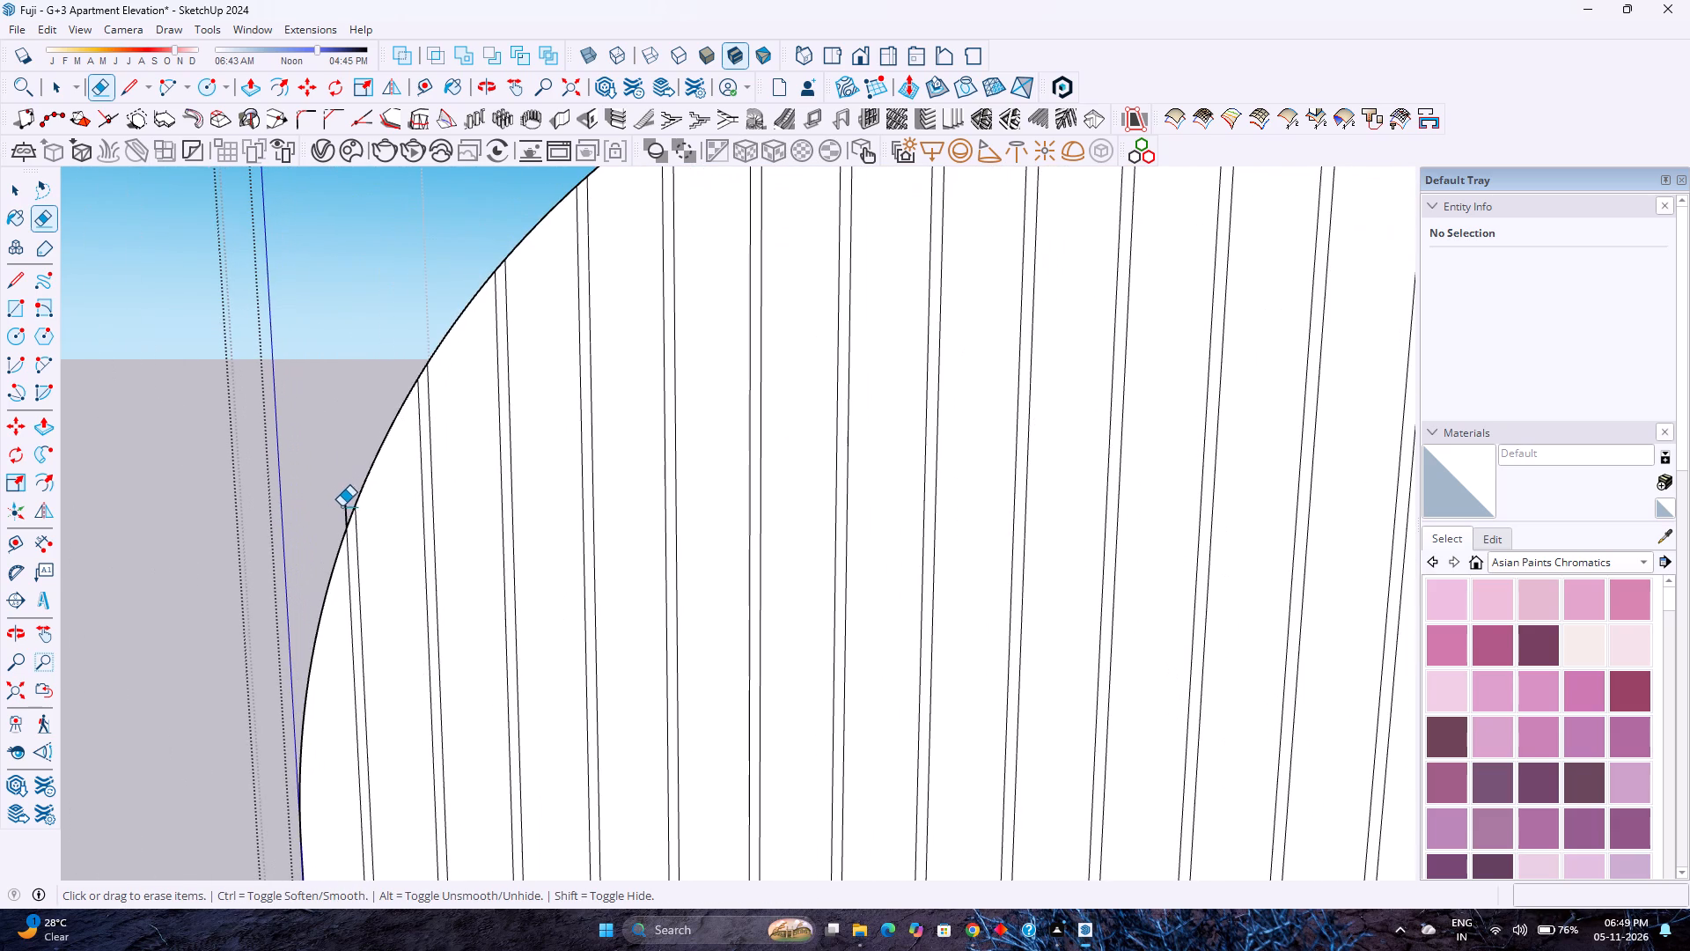
pyautogui.click(342, 507)
# Erase the vertical line ends that overhang the face's rounded upper right corner.
pyautogui.scroll(-17, 341, 506)
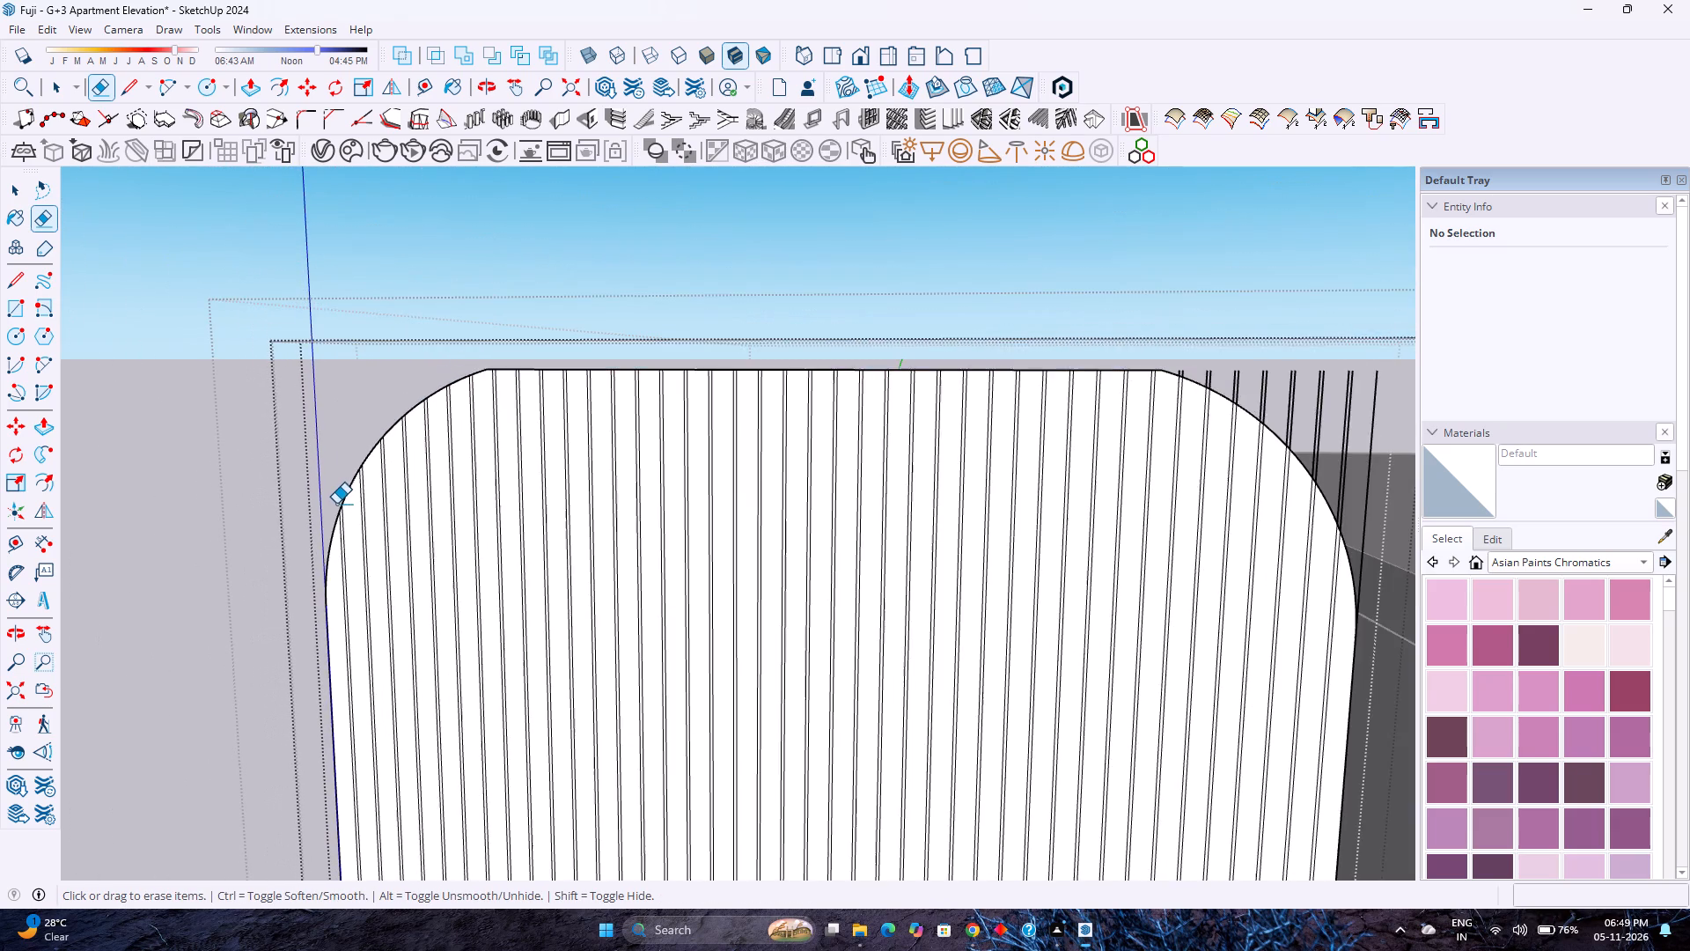
pyautogui.scroll(-7, 334, 504)
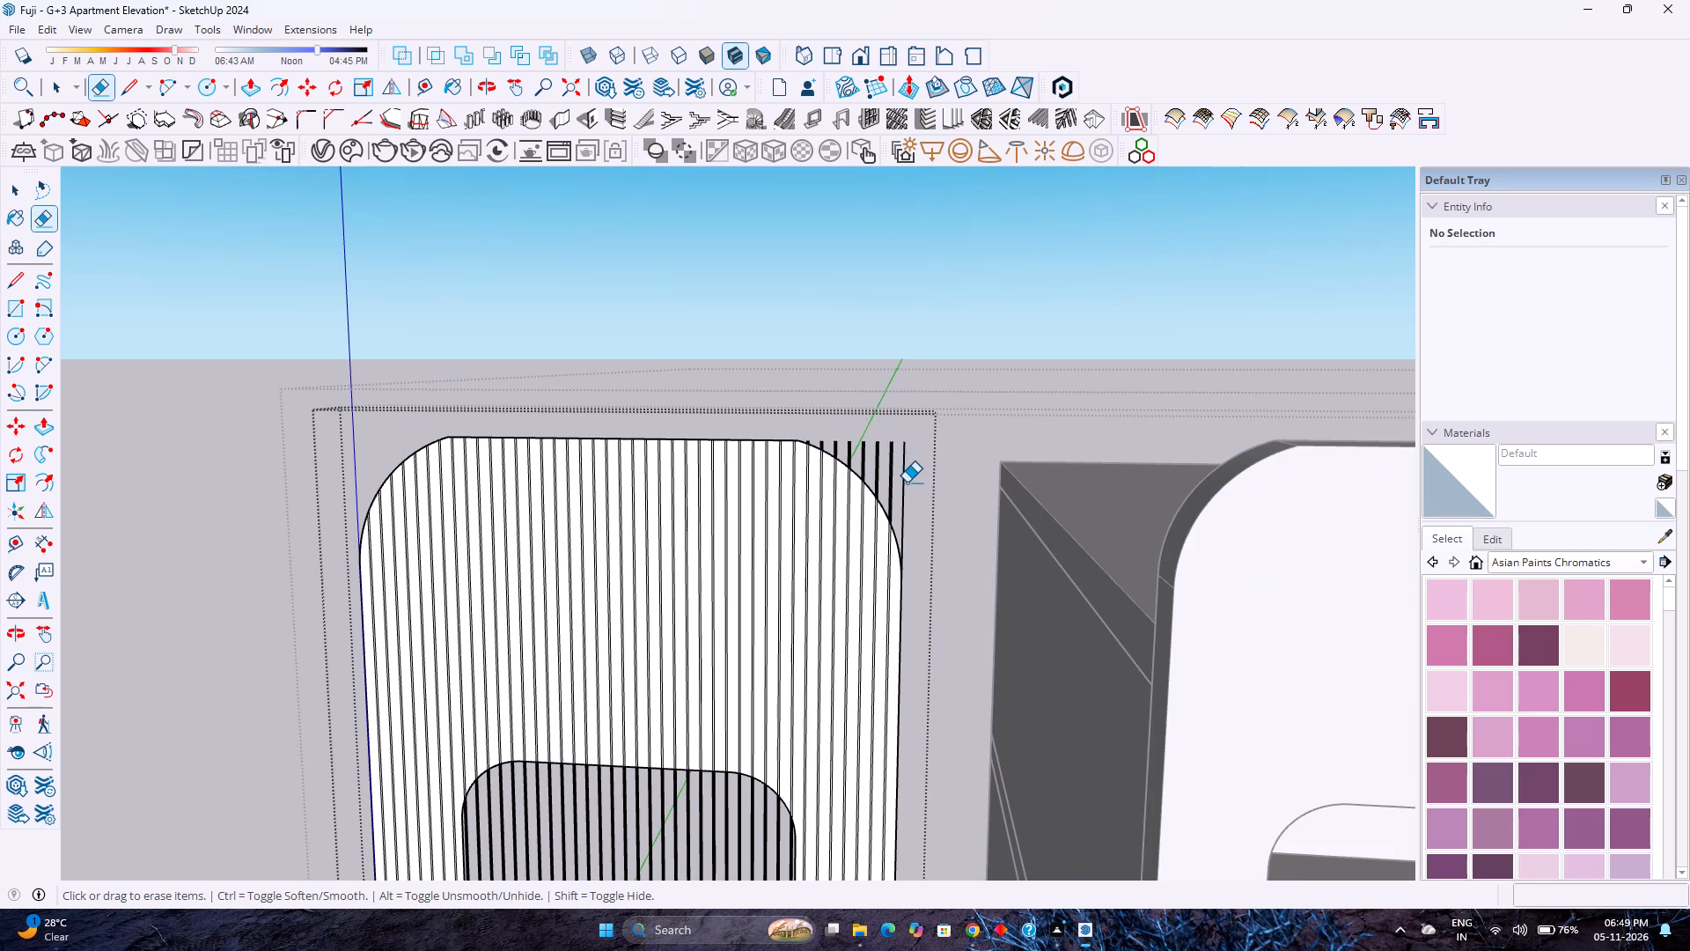
pyautogui.moveTo(907, 483); pyautogui.dragTo(824, 439)
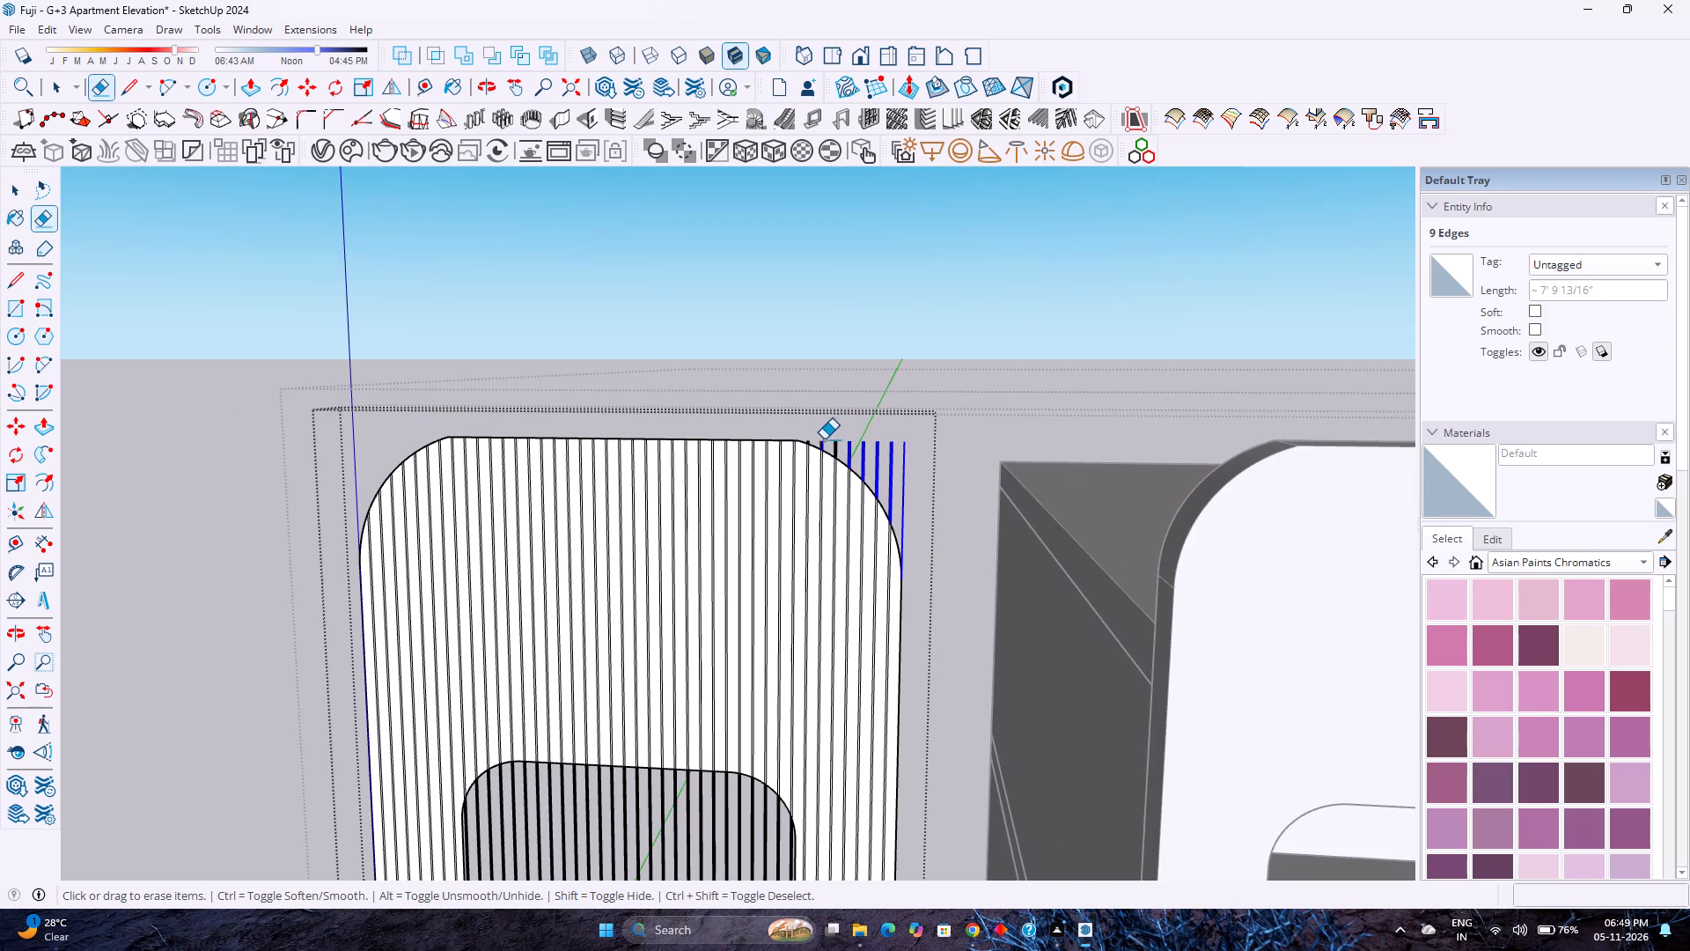
pyautogui.moveTo(824, 439); pyautogui.dragTo(821, 440)
pyautogui.moveTo(829, 445); pyautogui.dragTo(839, 448)
pyautogui.scroll(9, 815, 446)
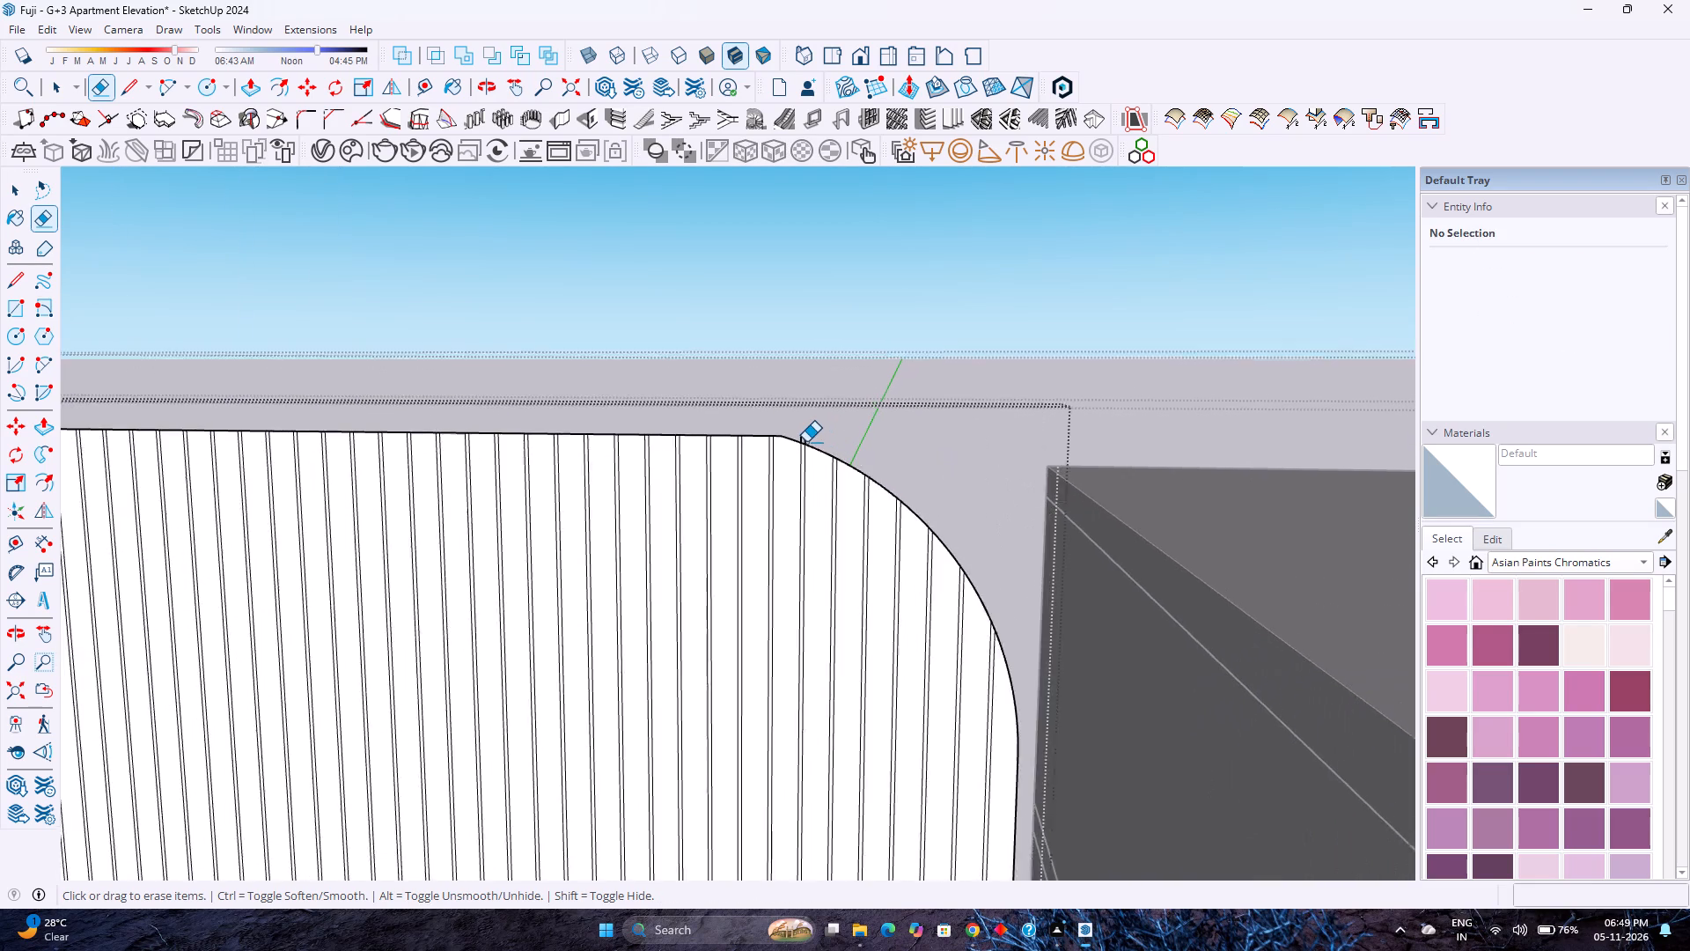
pyautogui.scroll(2, 806, 442)
pyautogui.click(805, 435)
# Erase all the vertical line segments that cross the rounded window opening in the face.
pyautogui.scroll(-7, 800, 435)
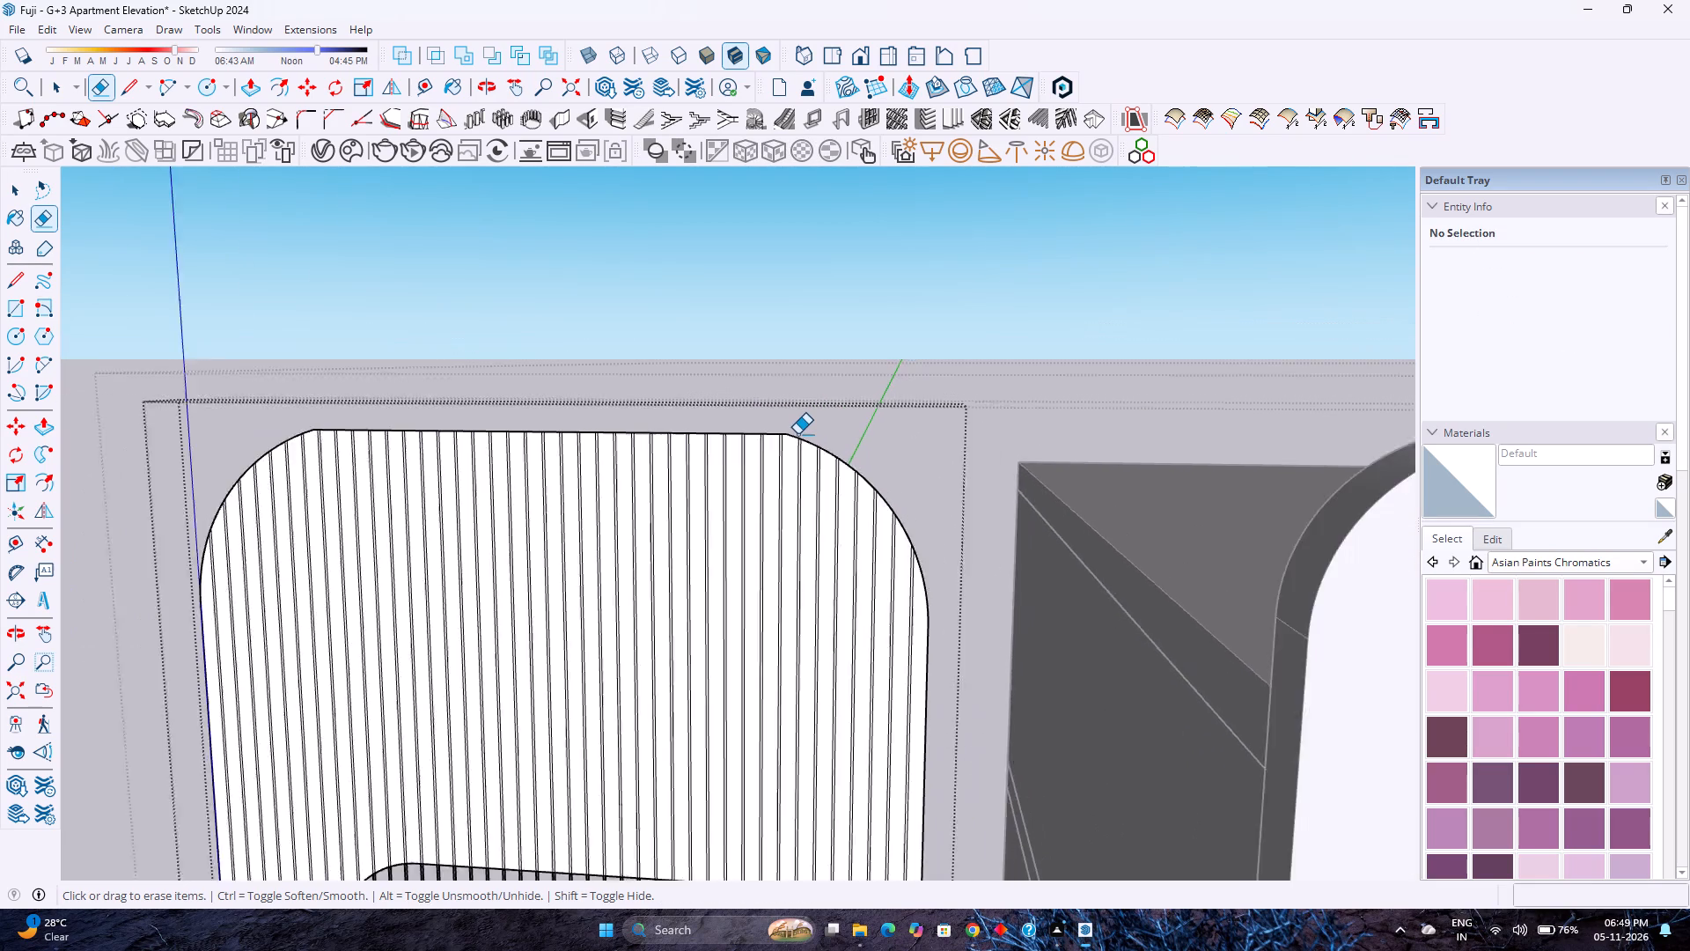
pyautogui.scroll(-20, 797, 434)
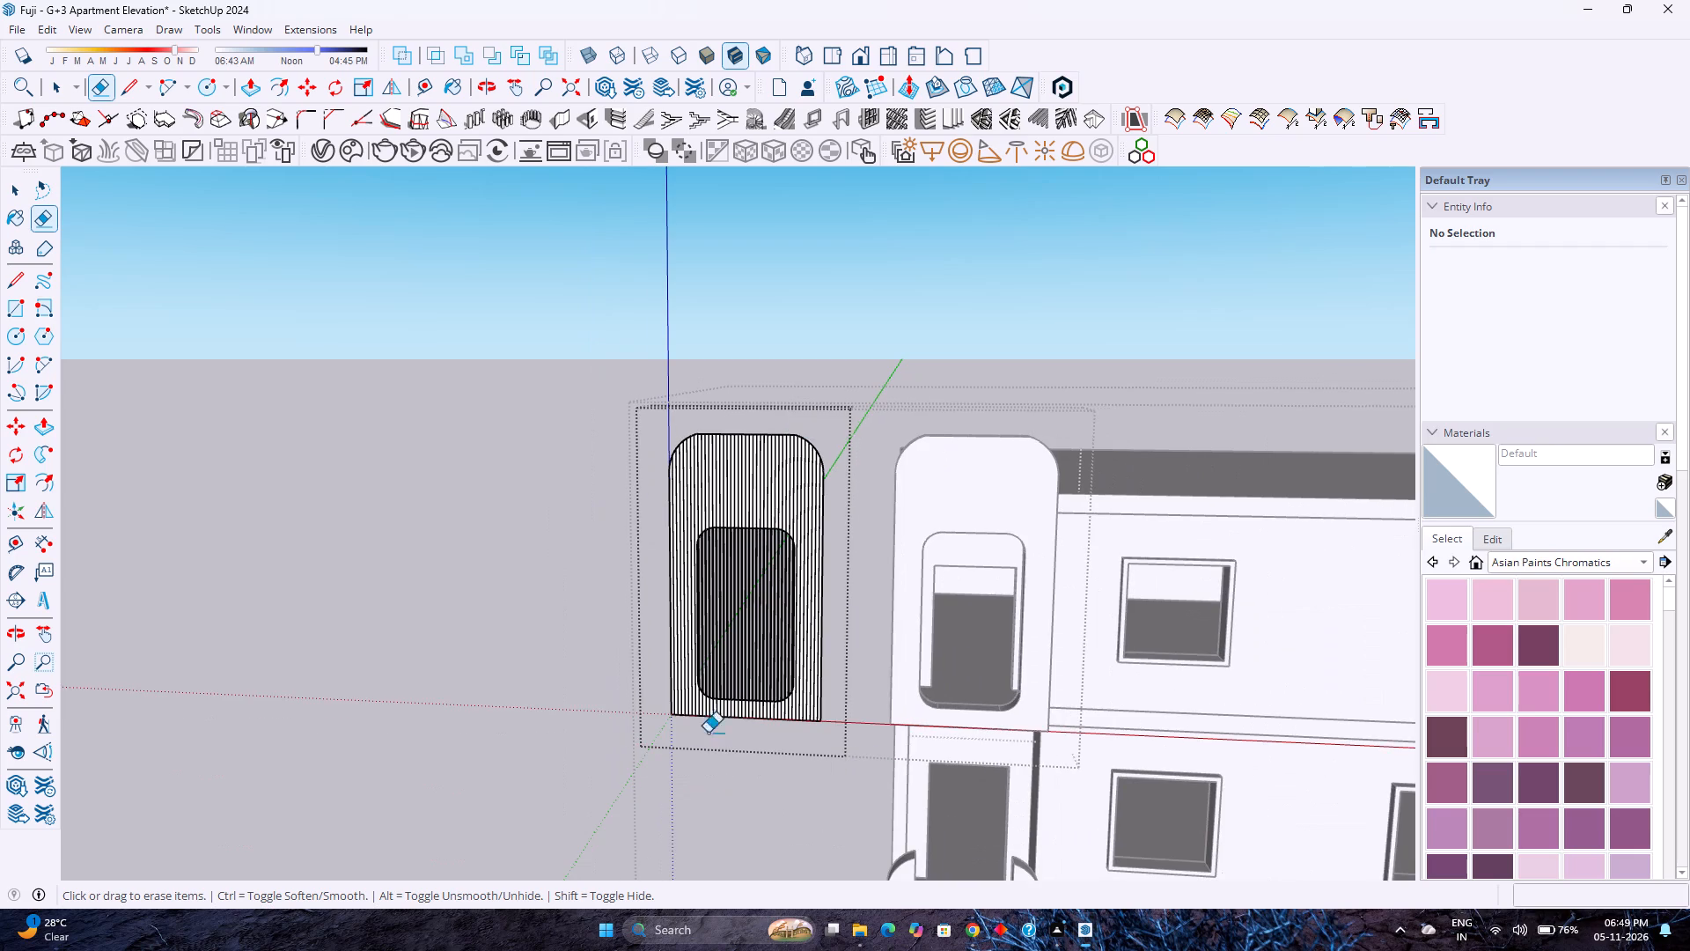
pyautogui.scroll(13, 735, 711)
pyautogui.scroll(13, 899, 682)
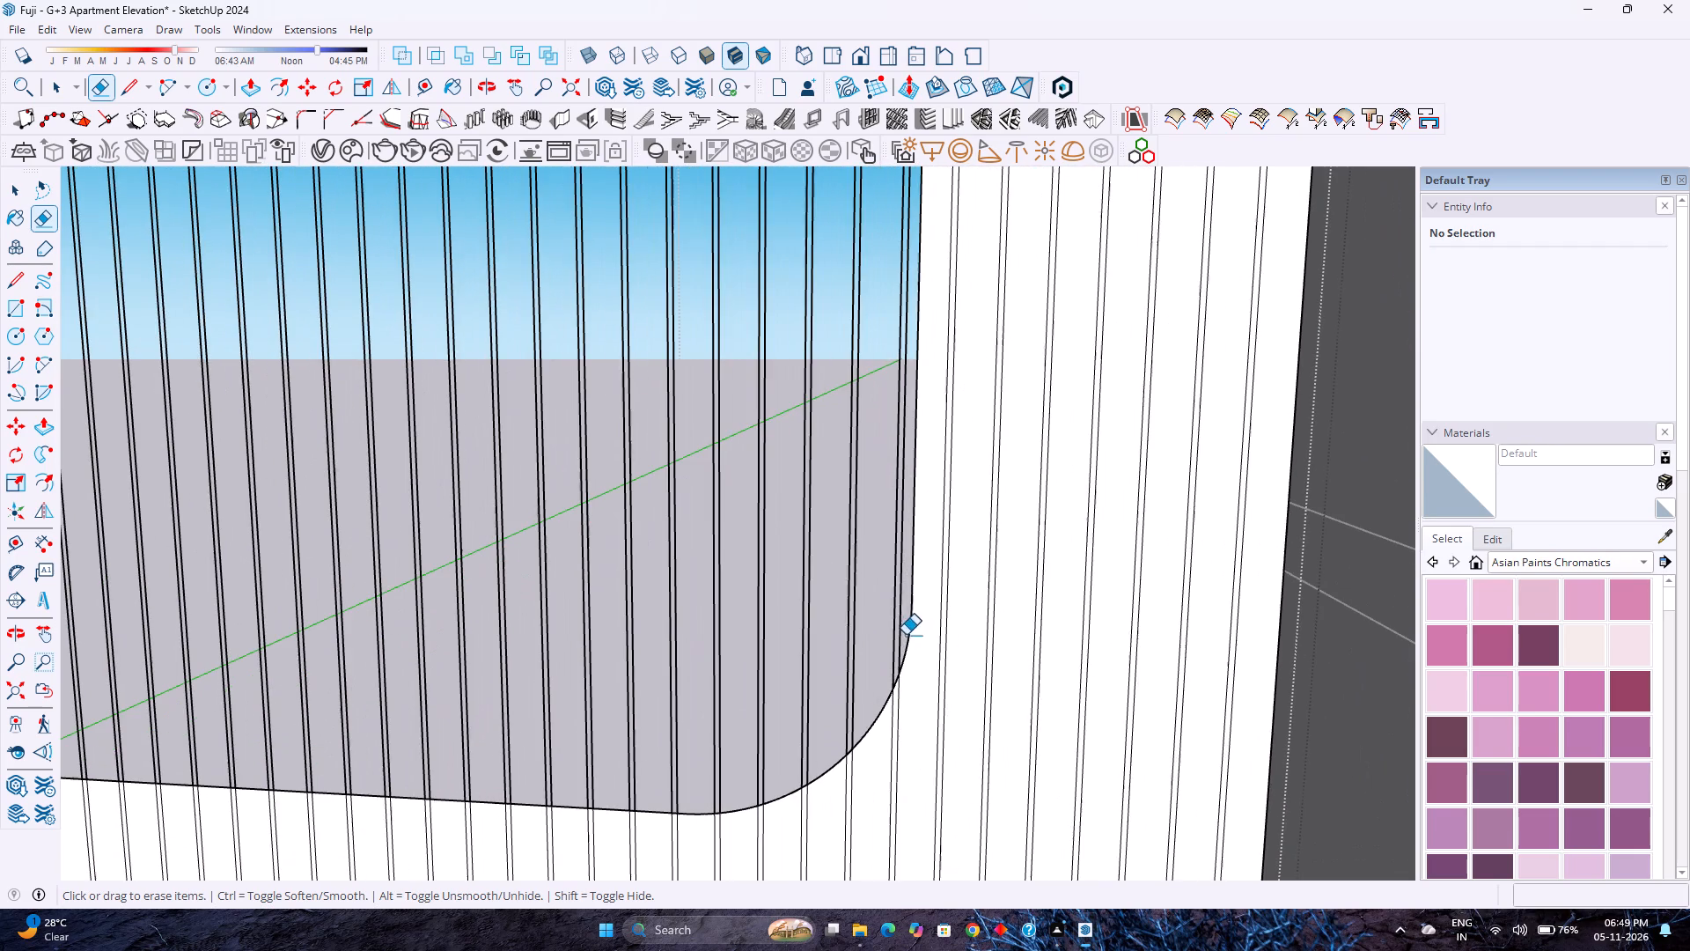
pyautogui.moveTo(901, 627); pyautogui.dragTo(263, 524)
pyautogui.scroll(-4, 262, 524)
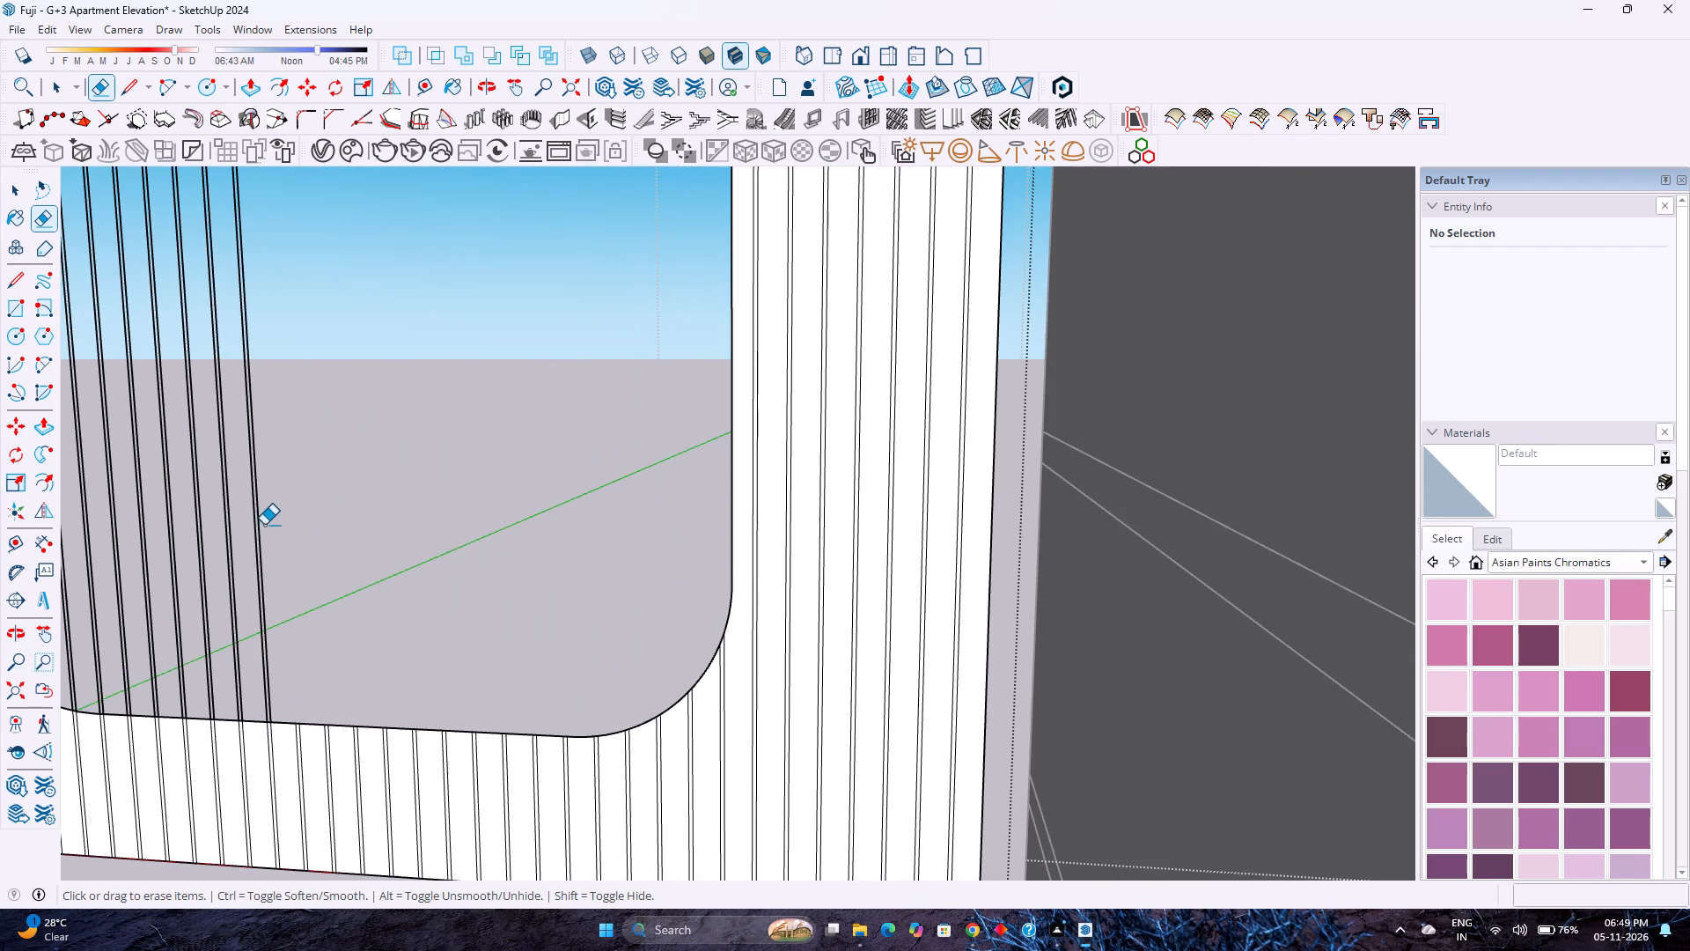
pyautogui.keyDown('shift'); pyautogui.moveTo(267, 525); pyautogui.dragTo(886, 557, button='middle'); pyautogui.keyUp('shift')
pyautogui.scroll(4, 564, 547)
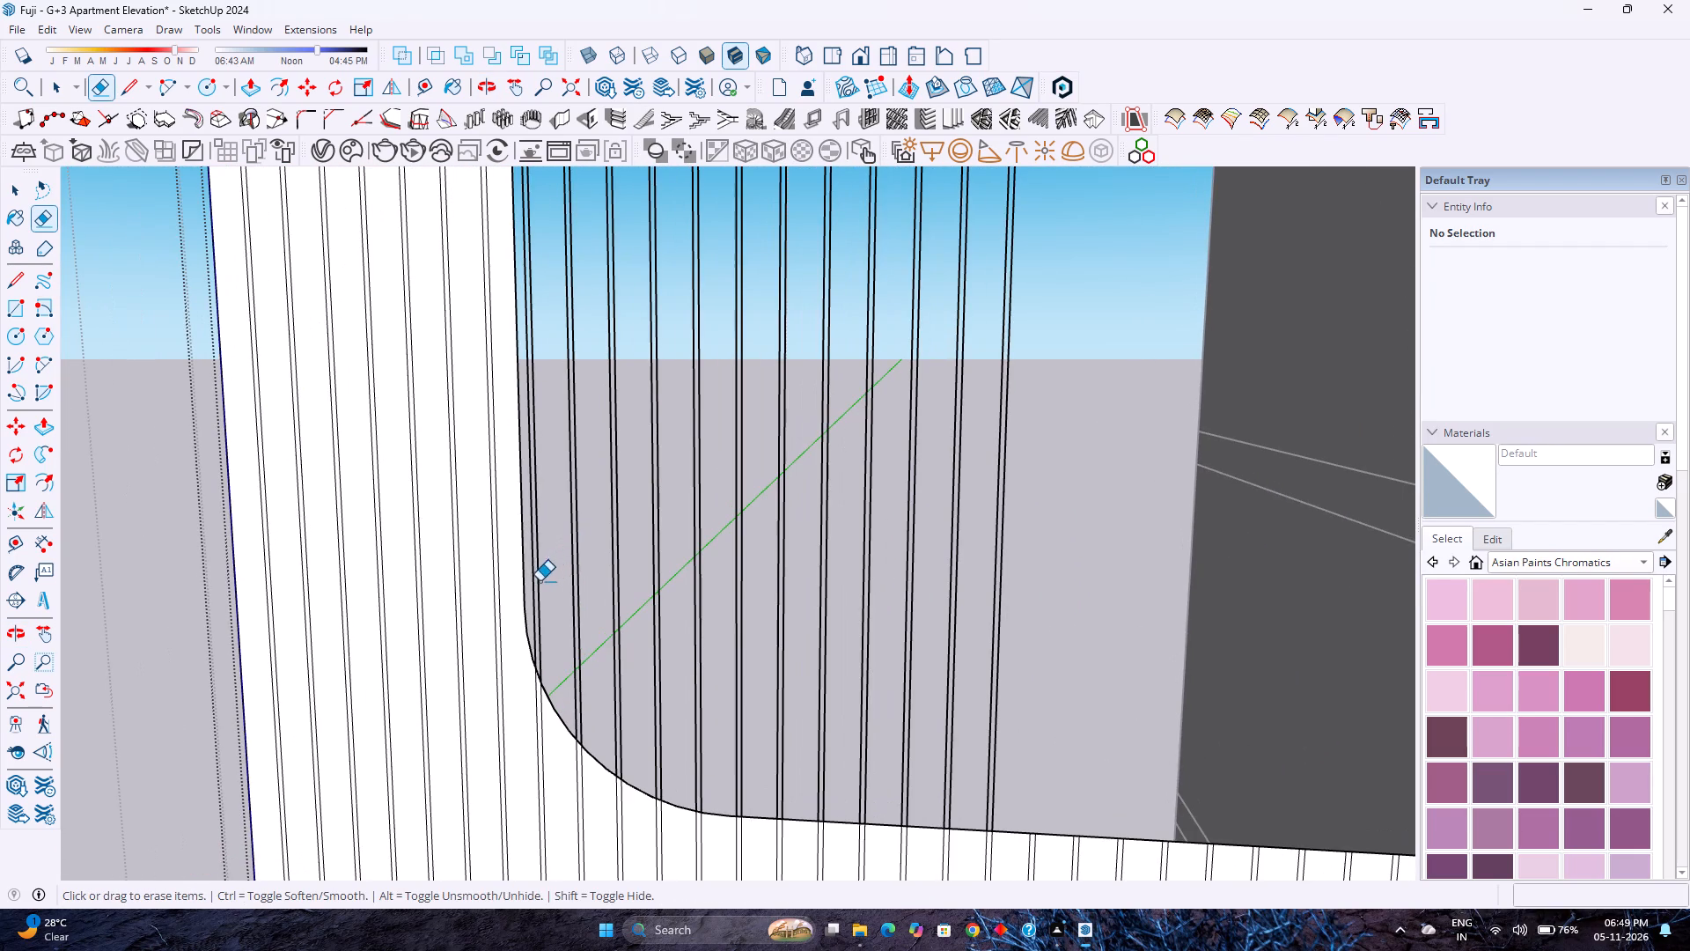
pyautogui.moveTo(531, 584); pyautogui.dragTo(1035, 601)
# Erase the short edge segments capping the three outermost line pairs on the face's rounded upper right corner to open those grooves.
pyautogui.scroll(-17, 942, 595)
pyautogui.keyDown('shift'); pyautogui.moveTo(1013, 498); pyautogui.dragTo(877, 721, button='middle'); pyautogui.keyUp('shift')
pyautogui.scroll(6, 923, 430)
pyautogui.scroll(4, 859, 462)
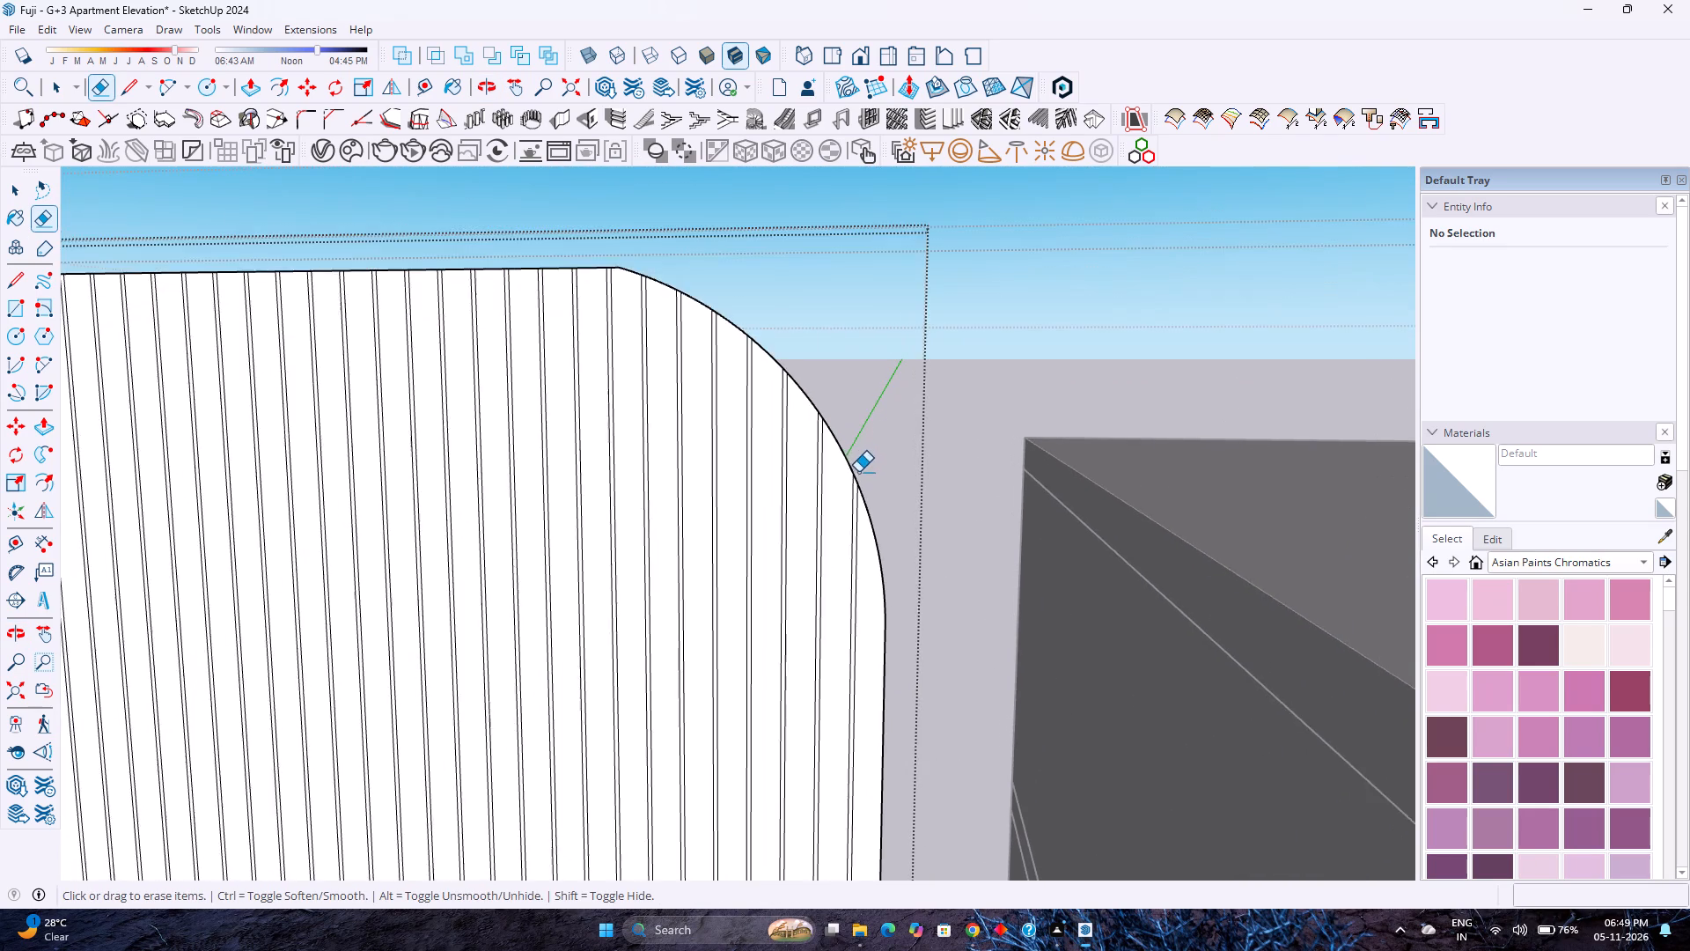
pyautogui.scroll(4, 858, 472)
pyautogui.click(856, 486)
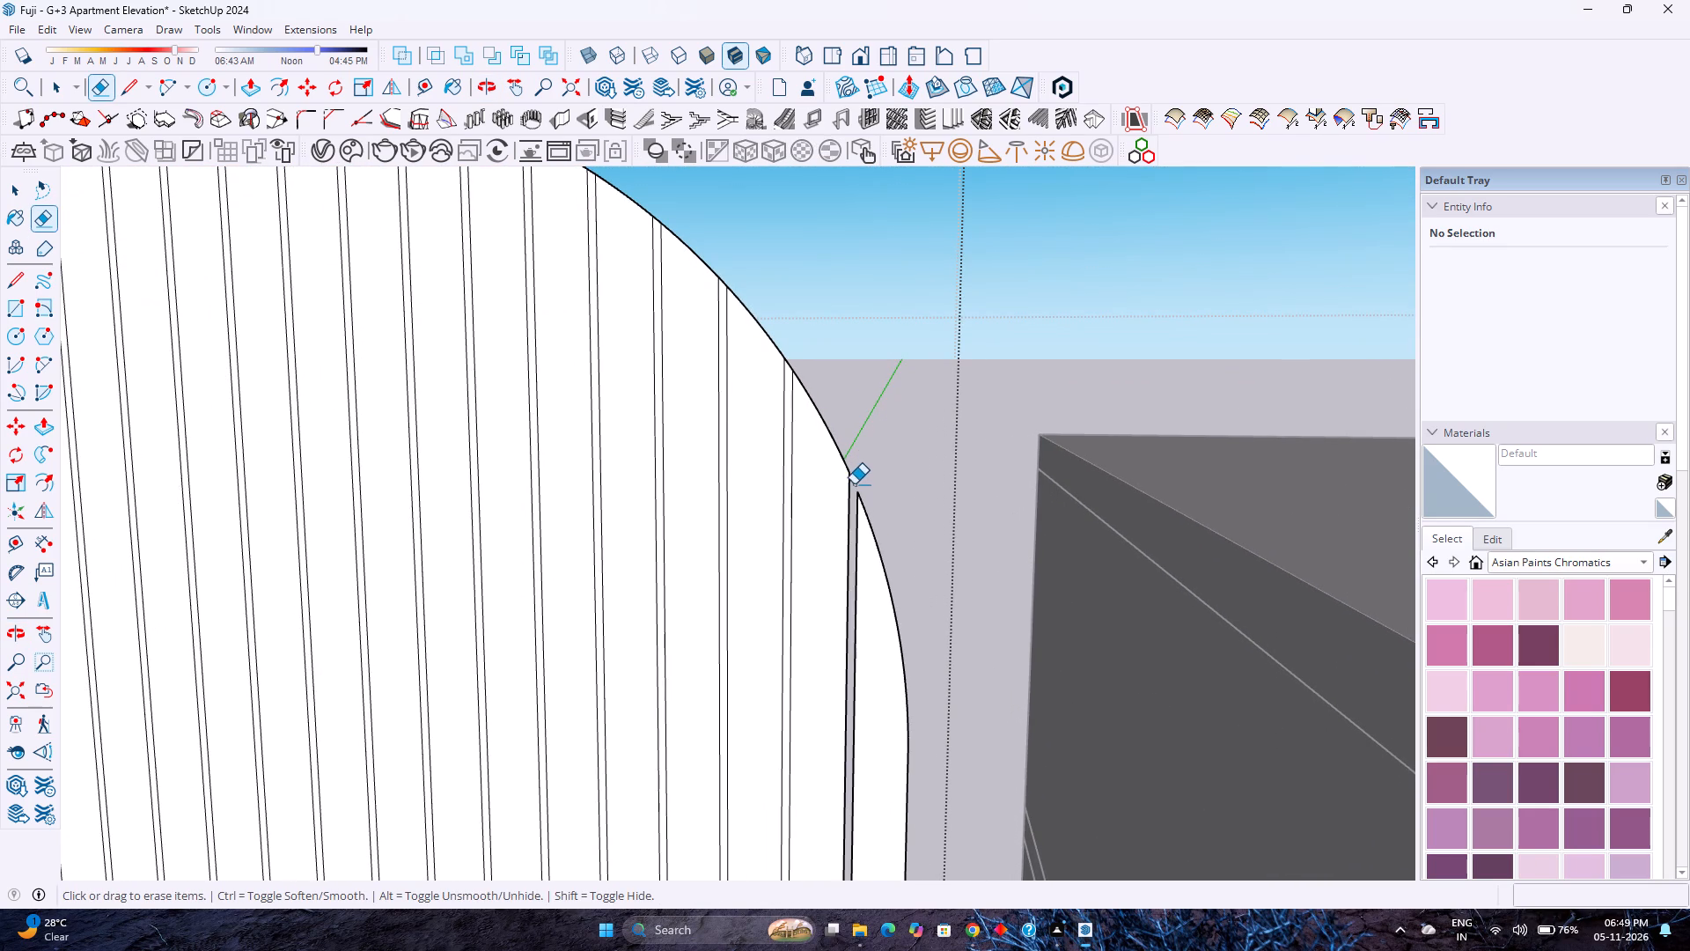
pyautogui.scroll(4, 789, 357)
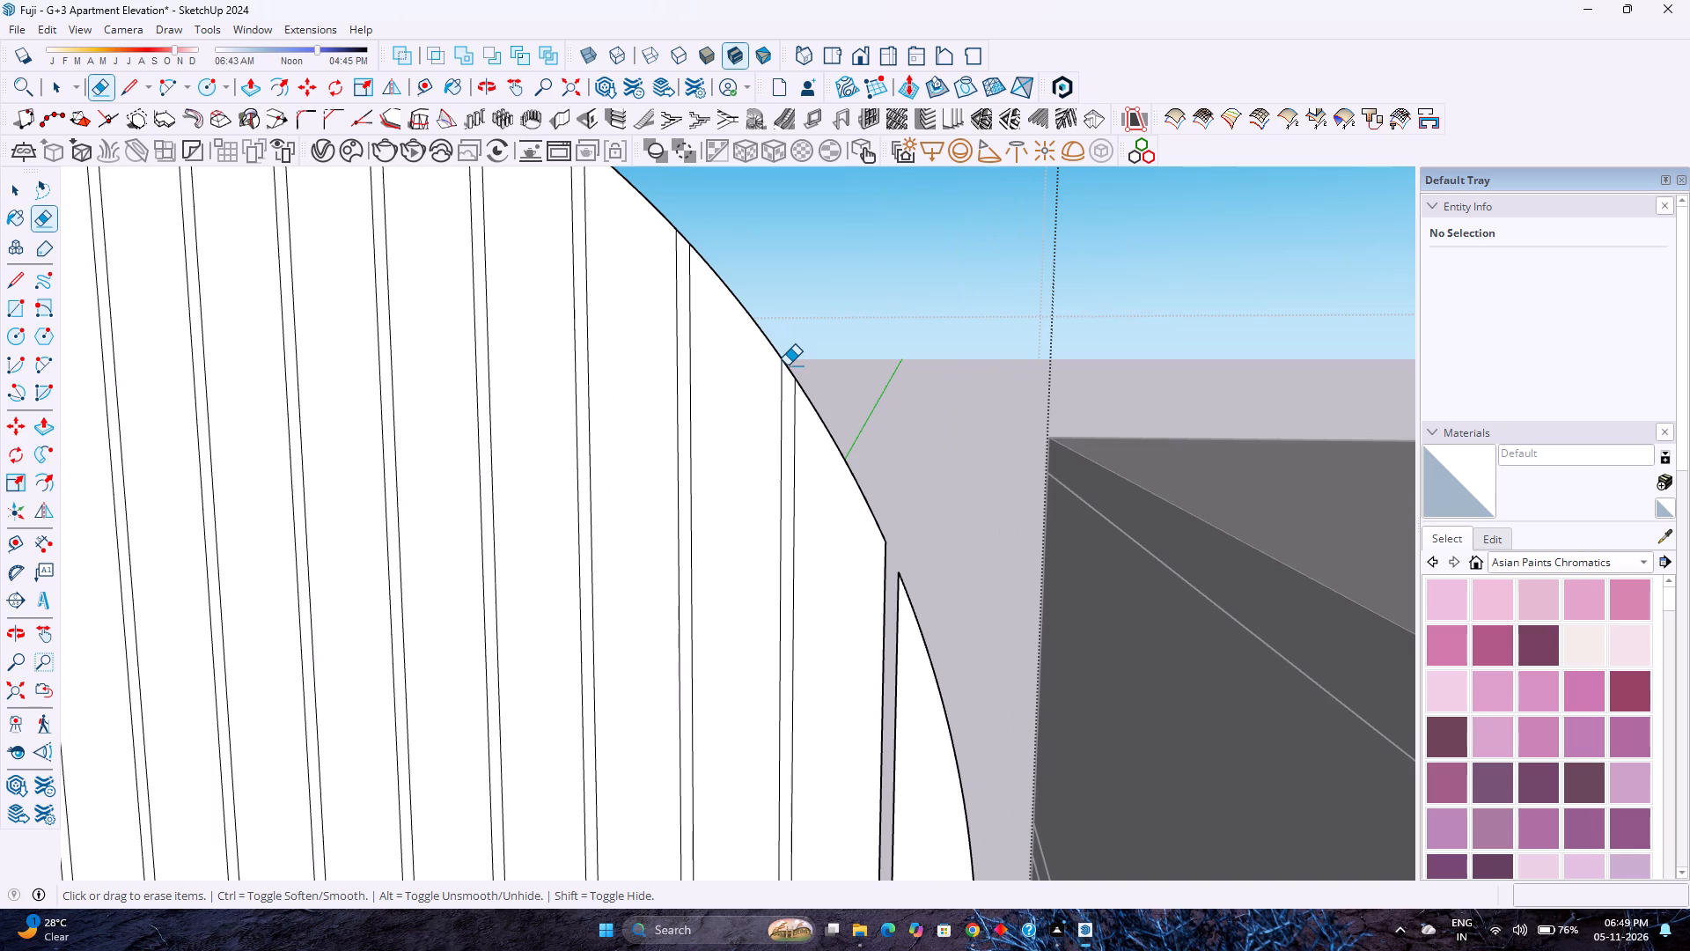
pyautogui.click(787, 366)
pyautogui.scroll(-1, 789, 366)
pyautogui.keyDown('shift'); pyautogui.moveTo(789, 366); pyautogui.dragTo(897, 556, button='middle'); pyautogui.keyUp('shift')
pyautogui.keyDown('shift'); pyautogui.middleClick(897, 556); pyautogui.keyUp('shift')
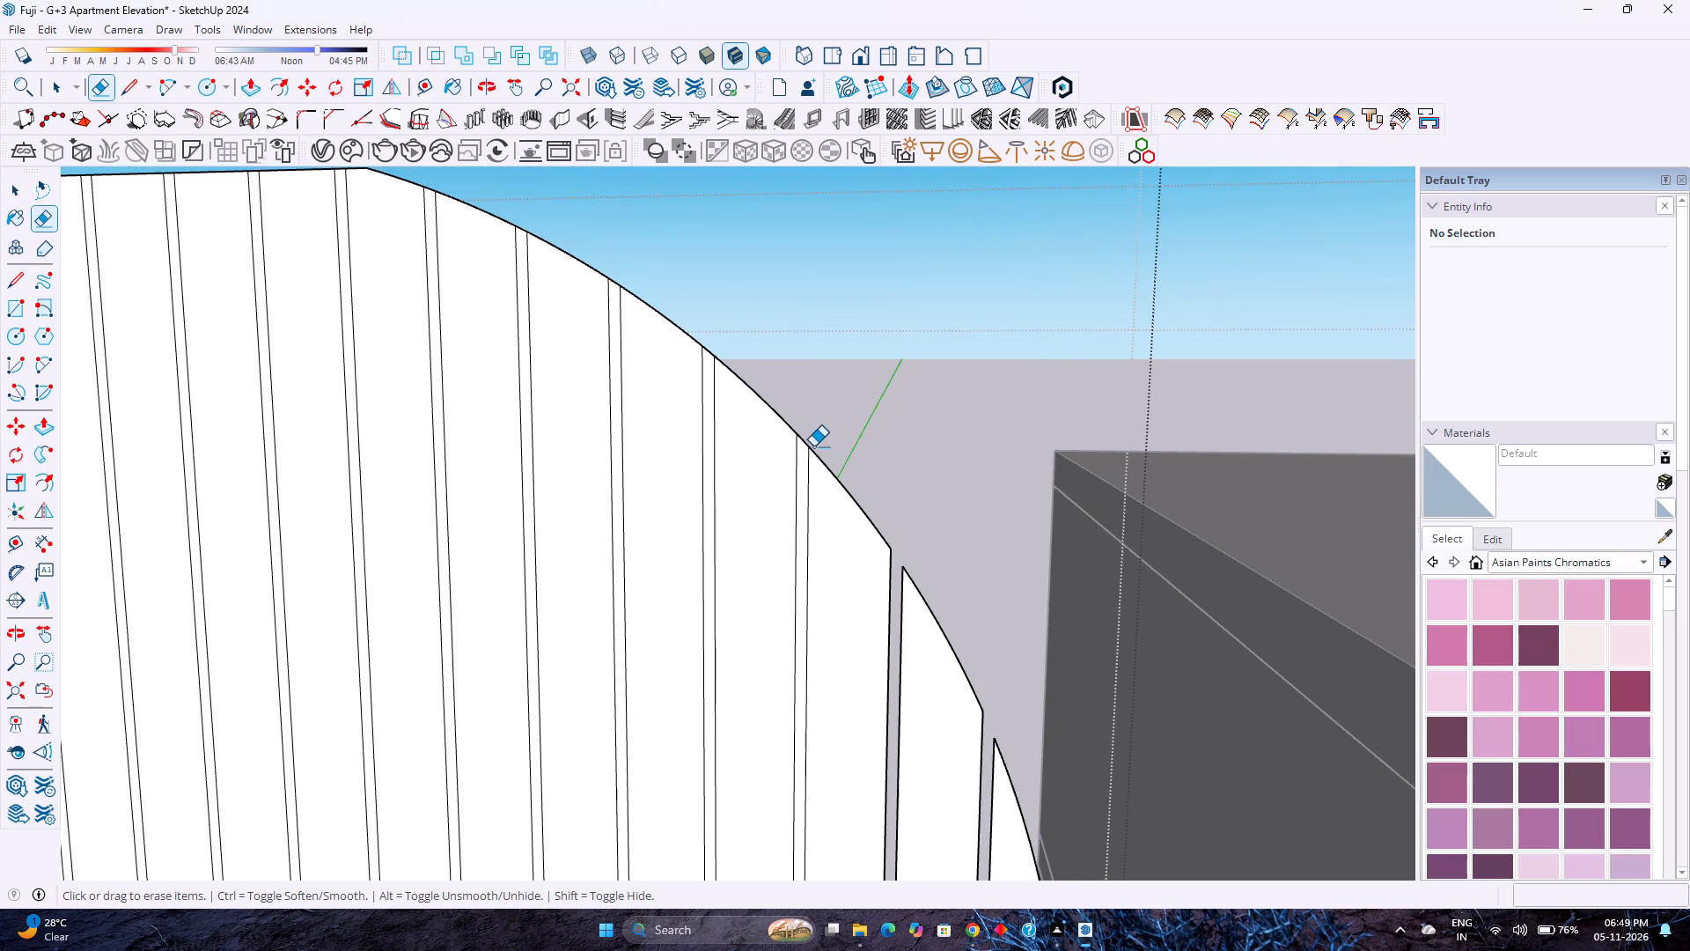
pyautogui.click(803, 444)
# Erase the short arc segments capping the remaining four line pairs on the rounded upper right corner, working toward the straight top edge.
pyautogui.keyDown('shift'); pyautogui.moveTo(807, 438); pyautogui.dragTo(928, 572, button='middle'); pyautogui.keyUp('shift')
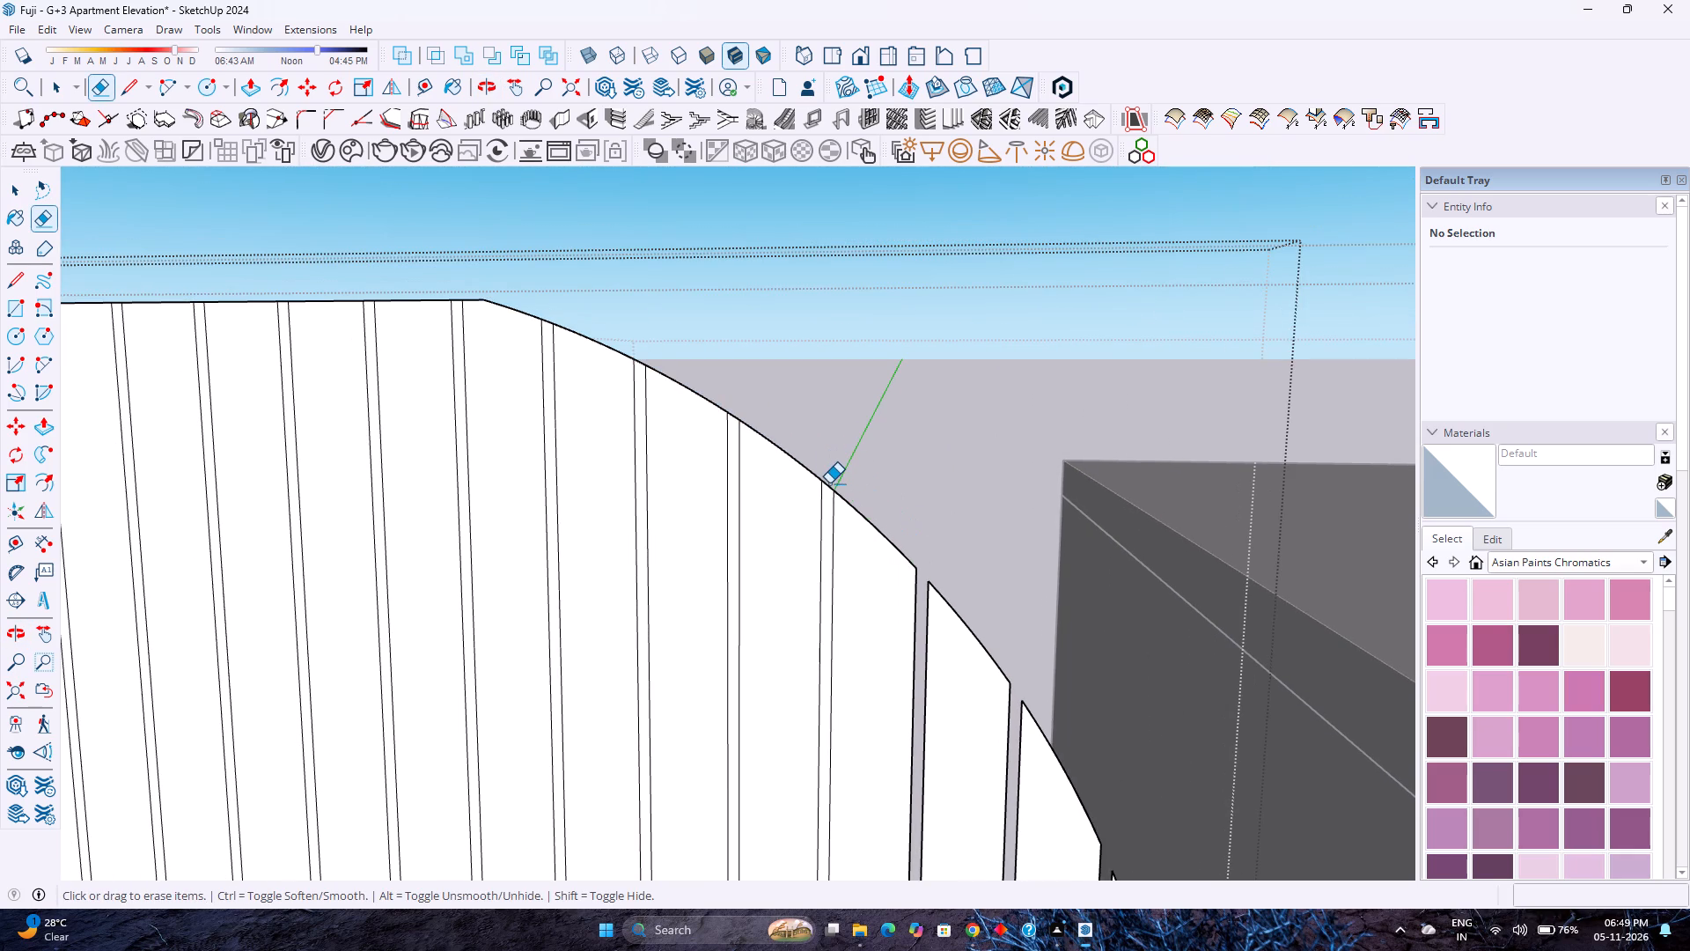
pyautogui.click(829, 489)
pyautogui.keyDown('shift'); pyautogui.moveTo(831, 470); pyautogui.dragTo(878, 521, button='middle'); pyautogui.keyUp('shift')
pyautogui.keyDown('shift'); pyautogui.moveTo(907, 543); pyautogui.dragTo(941, 569, button='middle'); pyautogui.keyUp('shift')
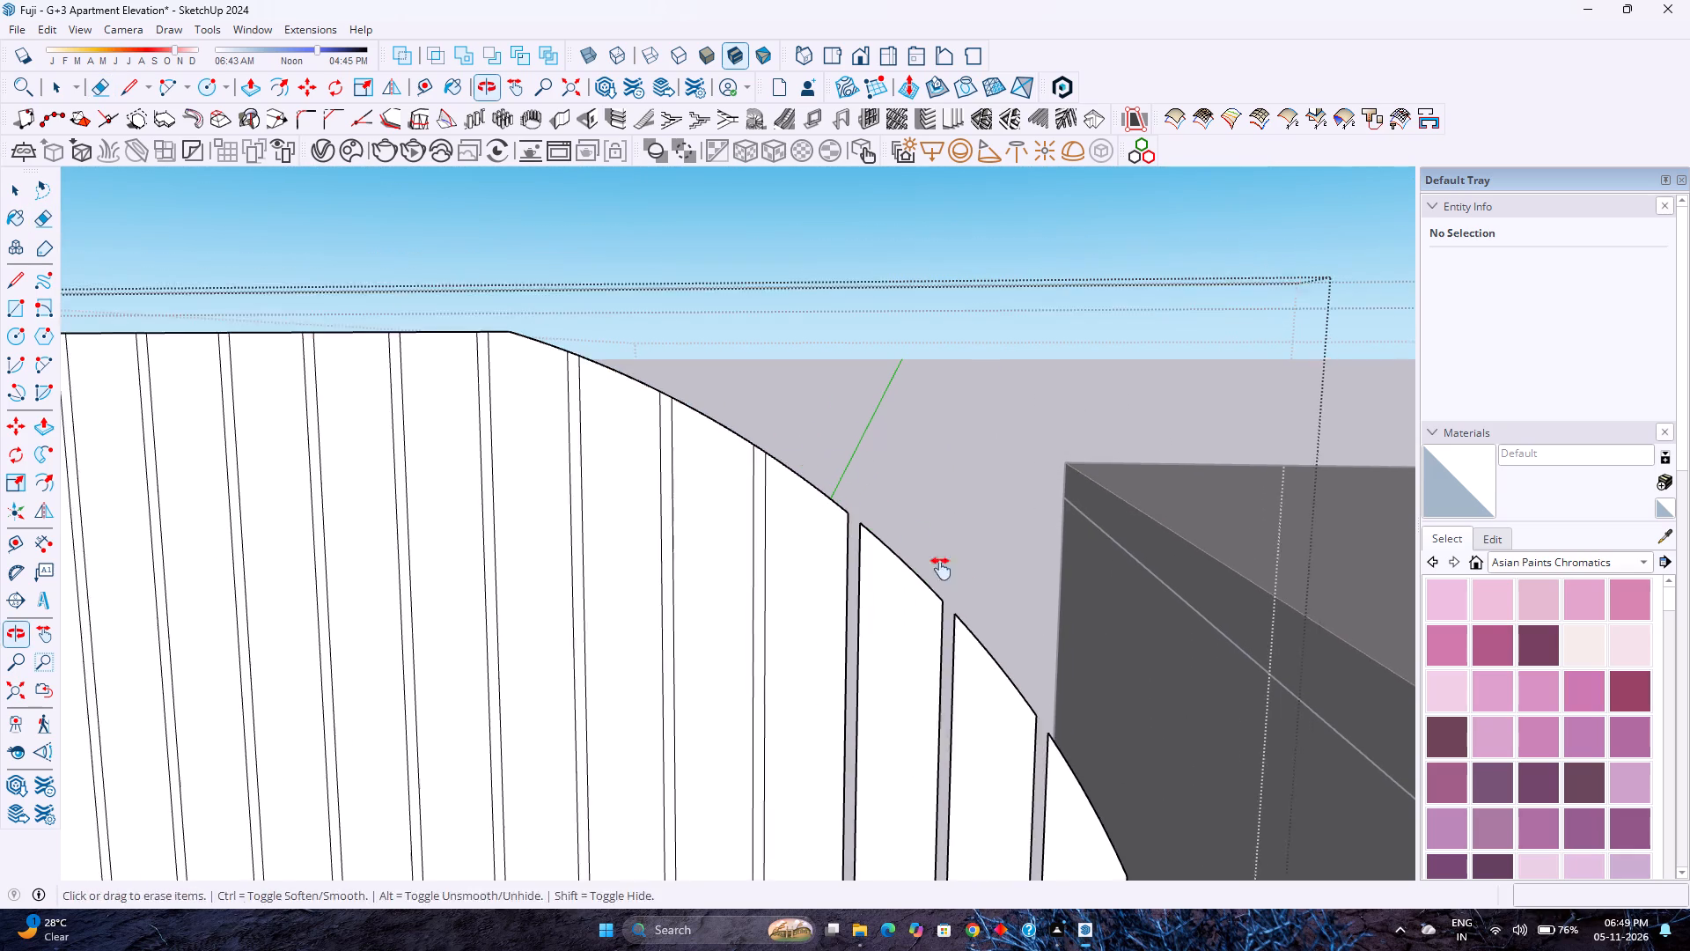
pyautogui.keyDown('shift'); pyautogui.moveTo(941, 569); pyautogui.dragTo(965, 587, button='middle'); pyautogui.keyUp('shift')
pyautogui.keyDown('shift'); pyautogui.middleClick(965, 587); pyautogui.keyUp('shift')
pyautogui.scroll(6, 834, 496)
pyautogui.click(805, 495)
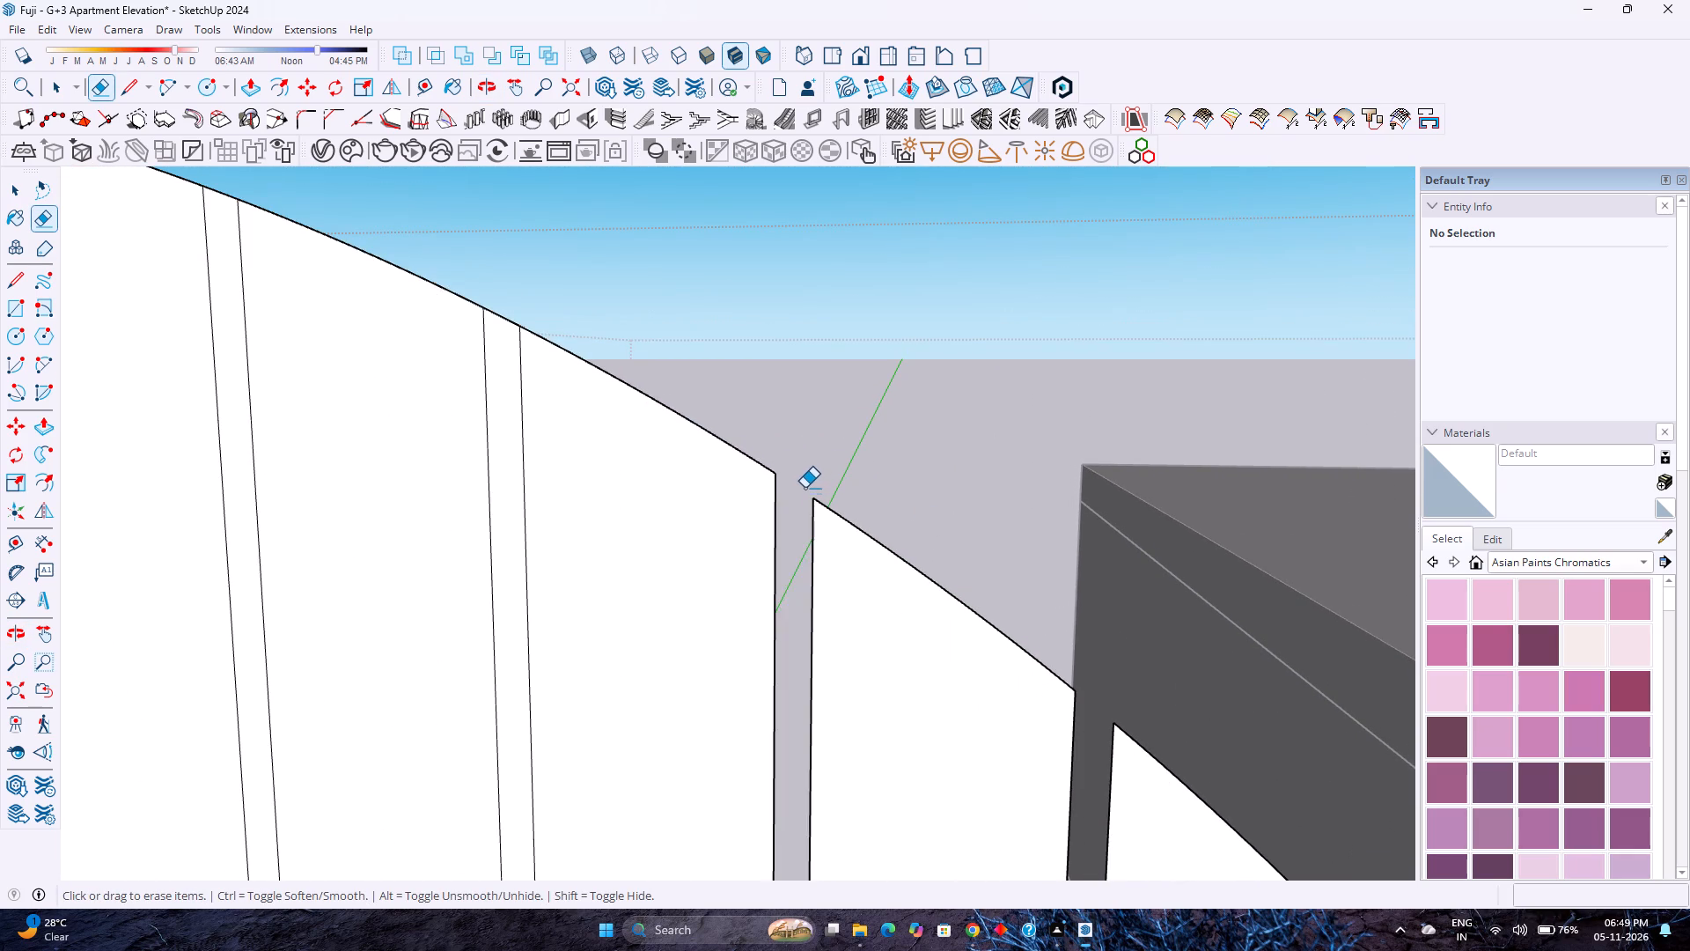
pyautogui.scroll(-4, 808, 483)
pyautogui.keyDown('shift'); pyautogui.moveTo(720, 461); pyautogui.dragTo(904, 611, button='middle'); pyautogui.keyUp('shift')
pyautogui.keyDown('shift'); pyautogui.middleClick(904, 611); pyautogui.keyUp('shift')
pyautogui.scroll(4, 854, 532)
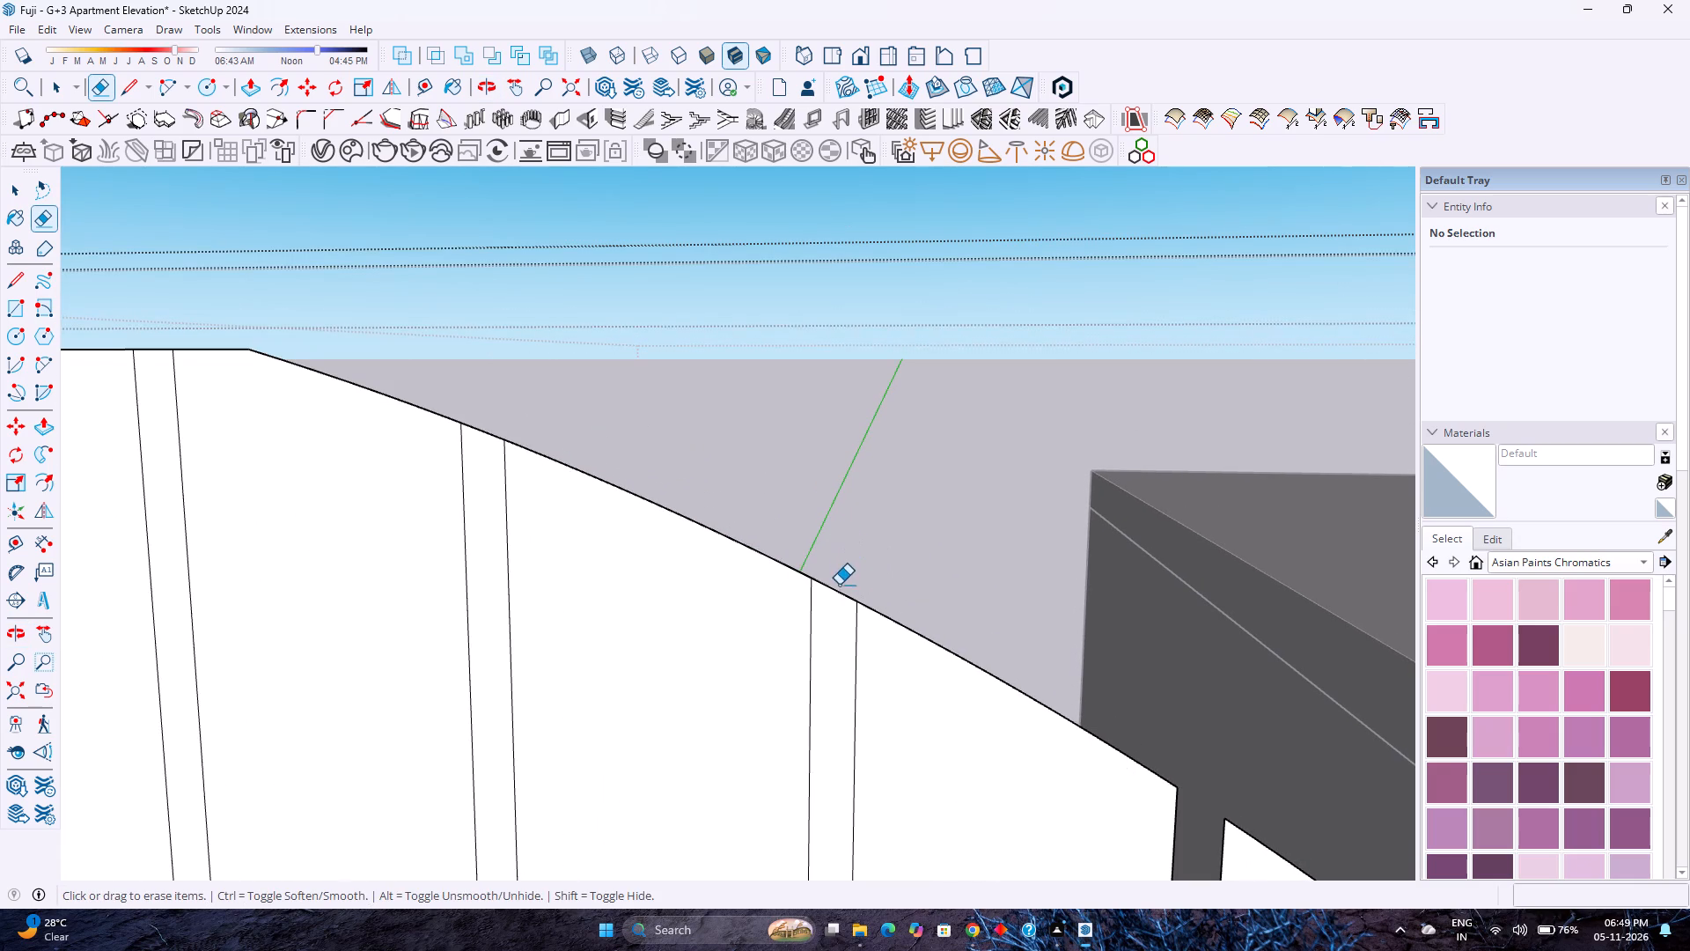
pyautogui.click(839, 593)
pyautogui.scroll(-3, 837, 574)
pyautogui.keyDown('shift'); pyautogui.middleClick(758, 546); pyautogui.keyUp('shift')
pyautogui.keyDown('shift'); pyautogui.middleClick(760, 548); pyautogui.keyUp('shift')
pyautogui.keyDown('shift'); pyautogui.moveTo(768, 553); pyautogui.dragTo(847, 585, button='middle'); pyautogui.keyUp('shift')
pyautogui.keyDown('shift'); pyautogui.moveTo(847, 585); pyautogui.dragTo(901, 599, button='middle'); pyautogui.keyUp('shift')
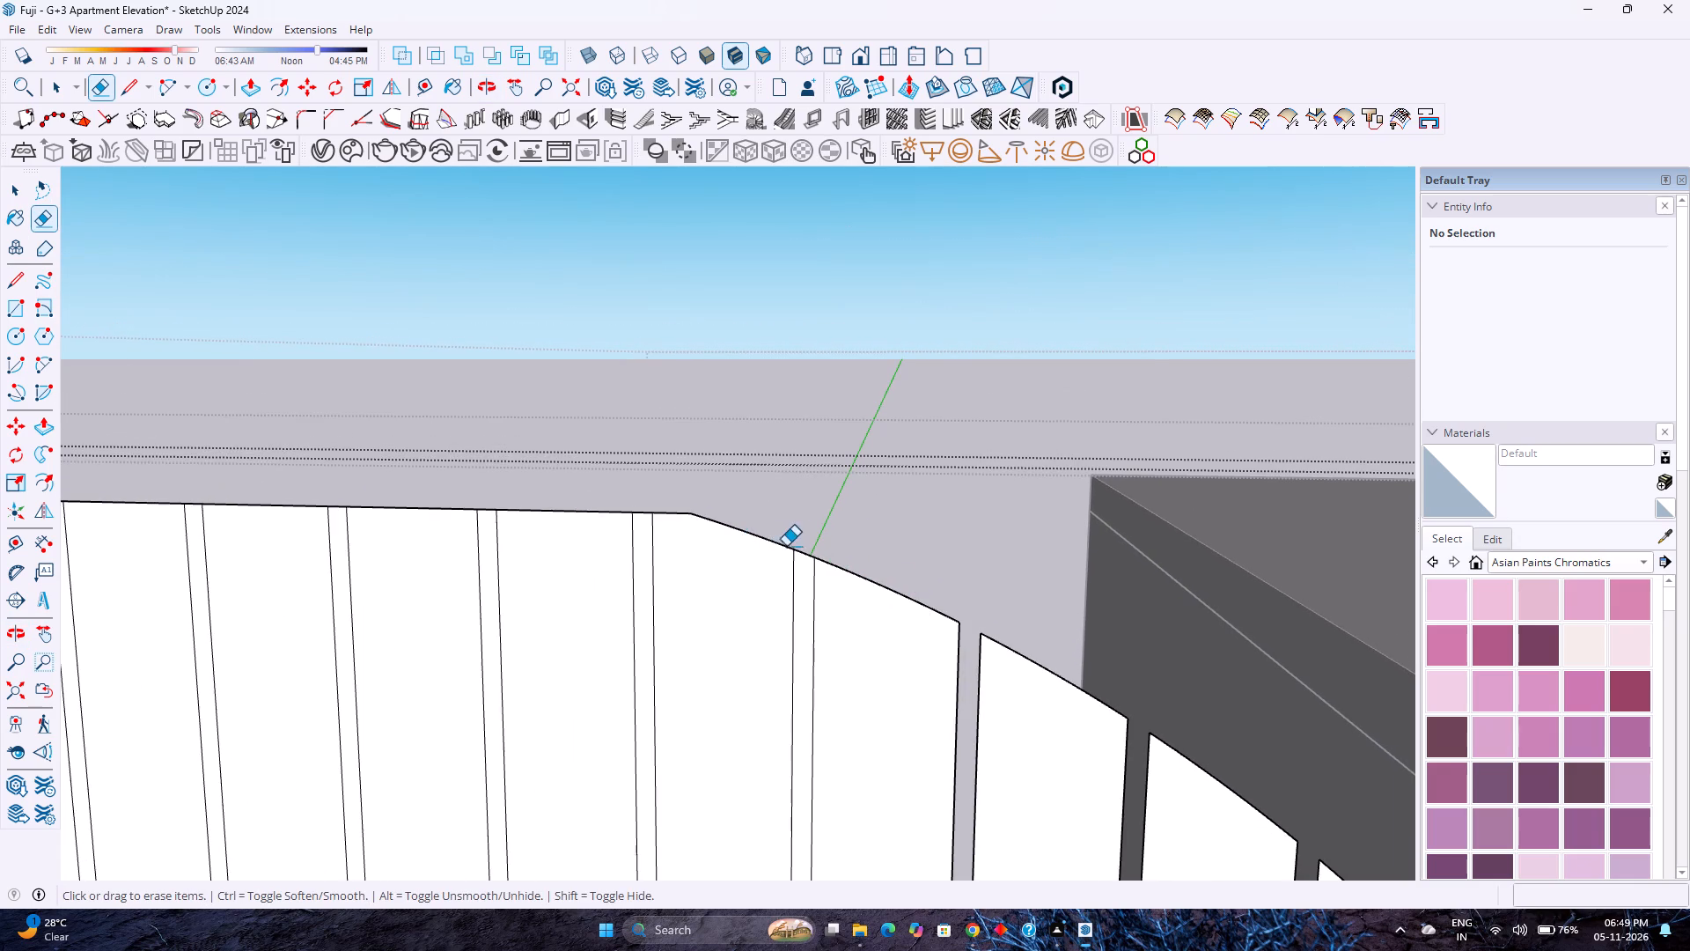
pyautogui.scroll(2, 805, 546)
pyautogui.click(798, 557)
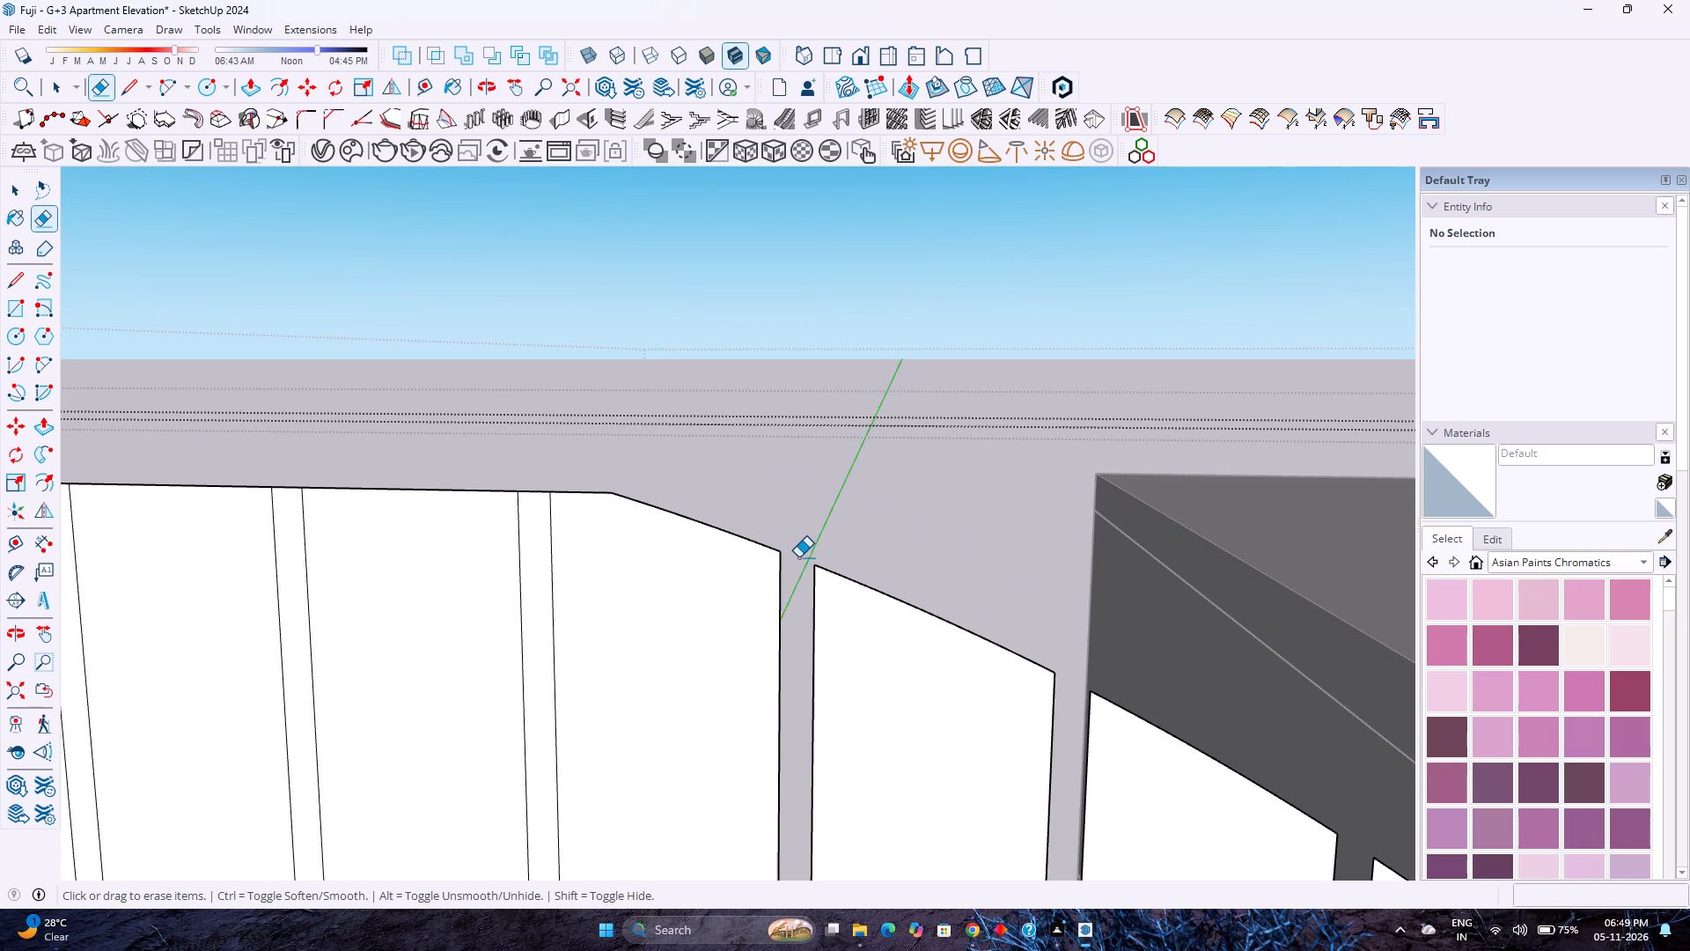
# Open the first six grooves along the face's straight top edge by erasing the short segment between each line pair, working leftward from the corner.
pyautogui.scroll(-6, 798, 552)
pyautogui.keyDown('shift'); pyautogui.moveTo(687, 527); pyautogui.dragTo(1030, 530, button='middle'); pyautogui.keyUp('shift')
pyautogui.scroll(7, 1023, 529)
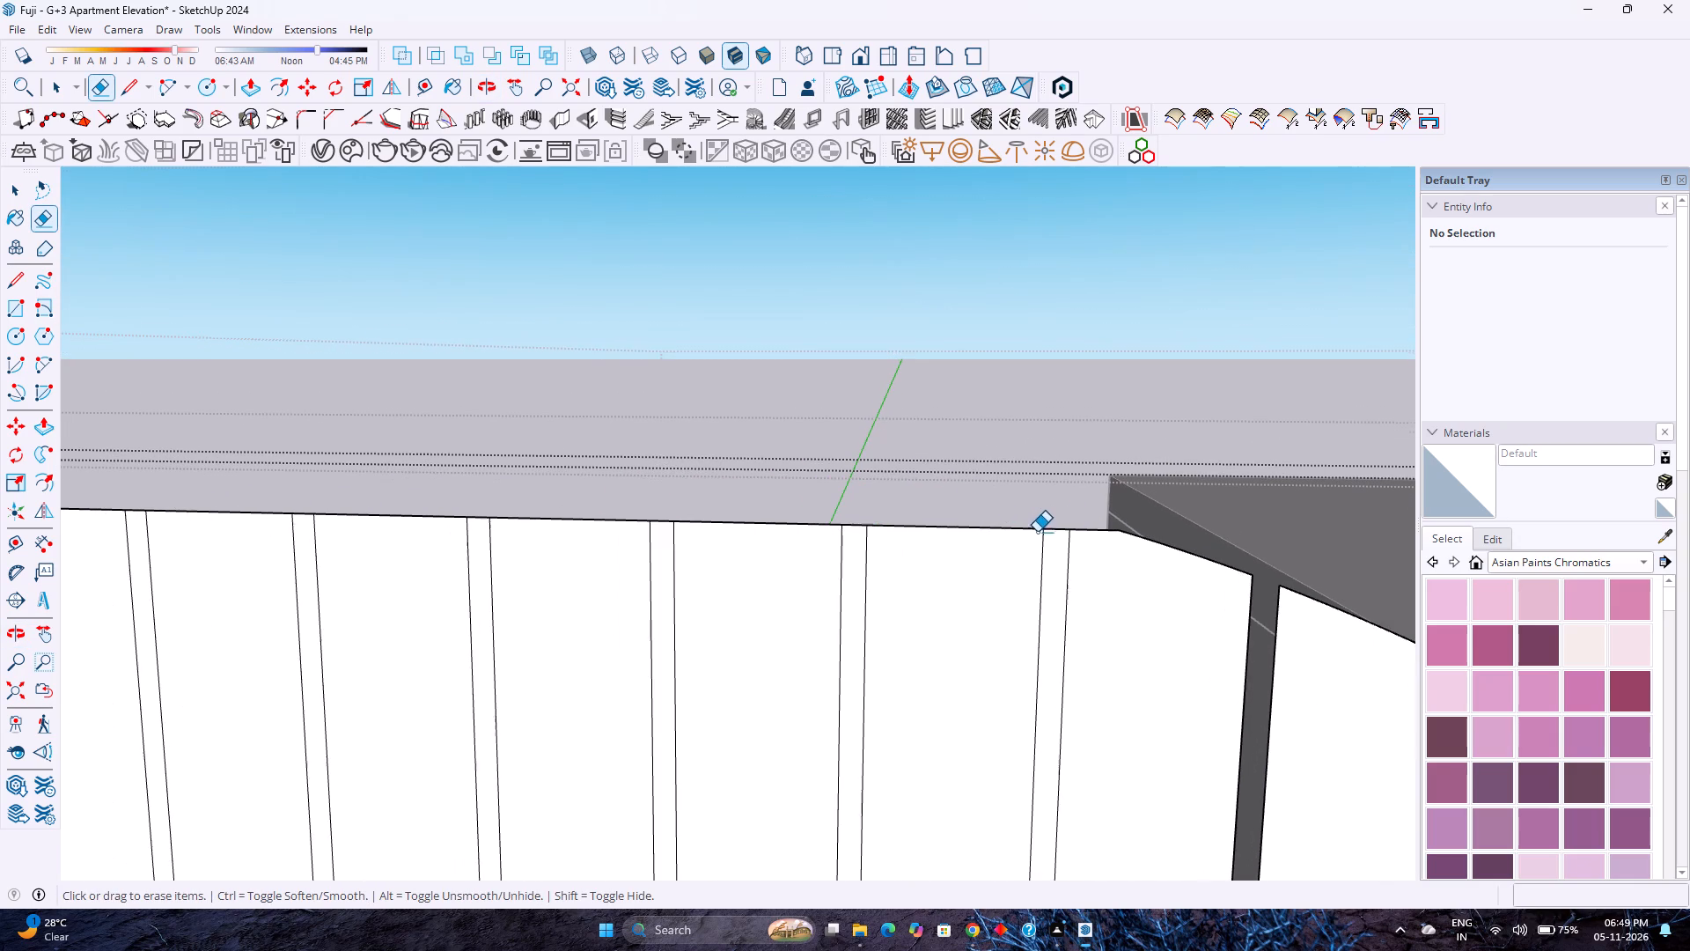
pyautogui.click(1057, 534)
pyautogui.click(1054, 529)
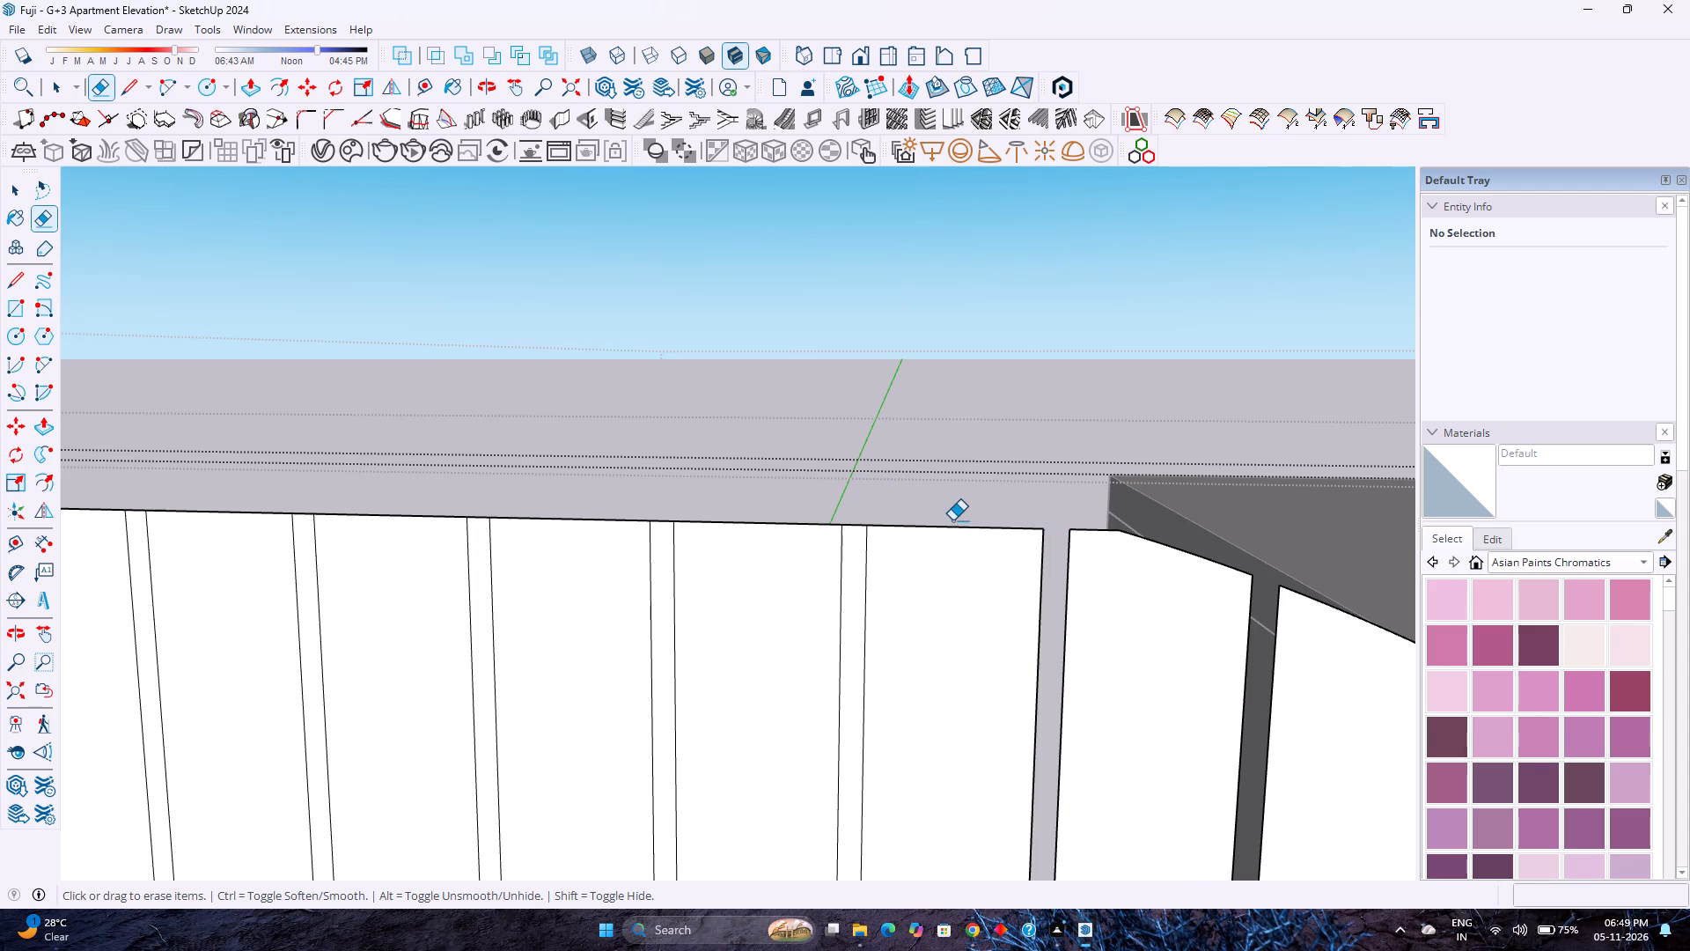
pyautogui.click(856, 527)
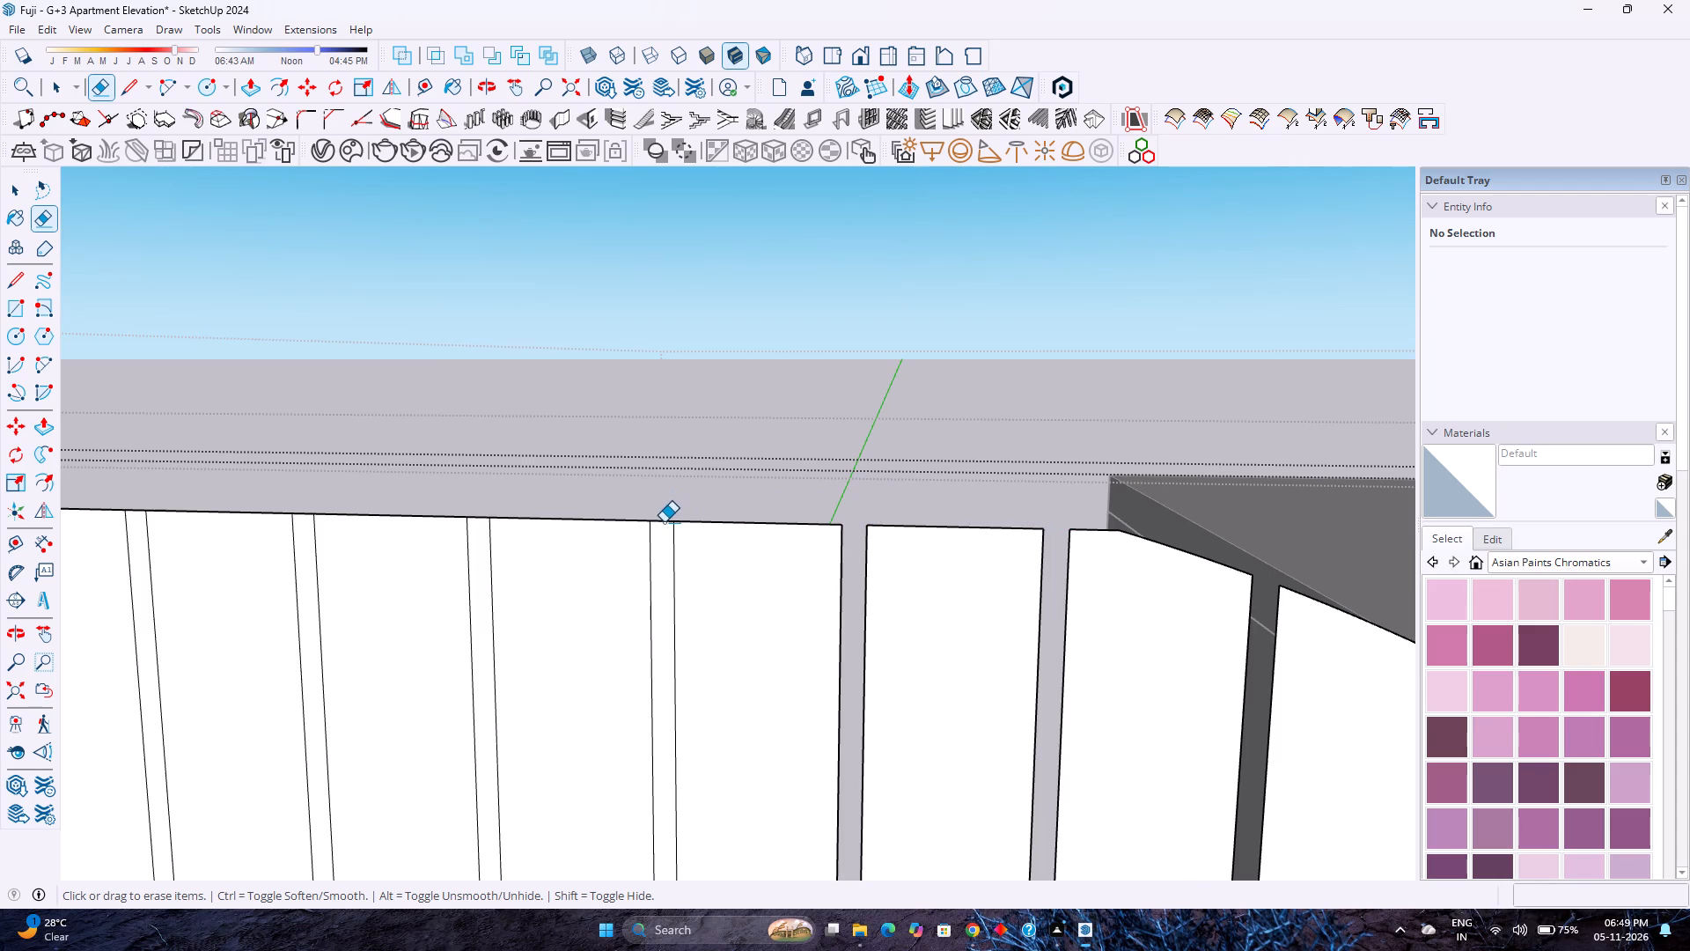
pyautogui.click(664, 522)
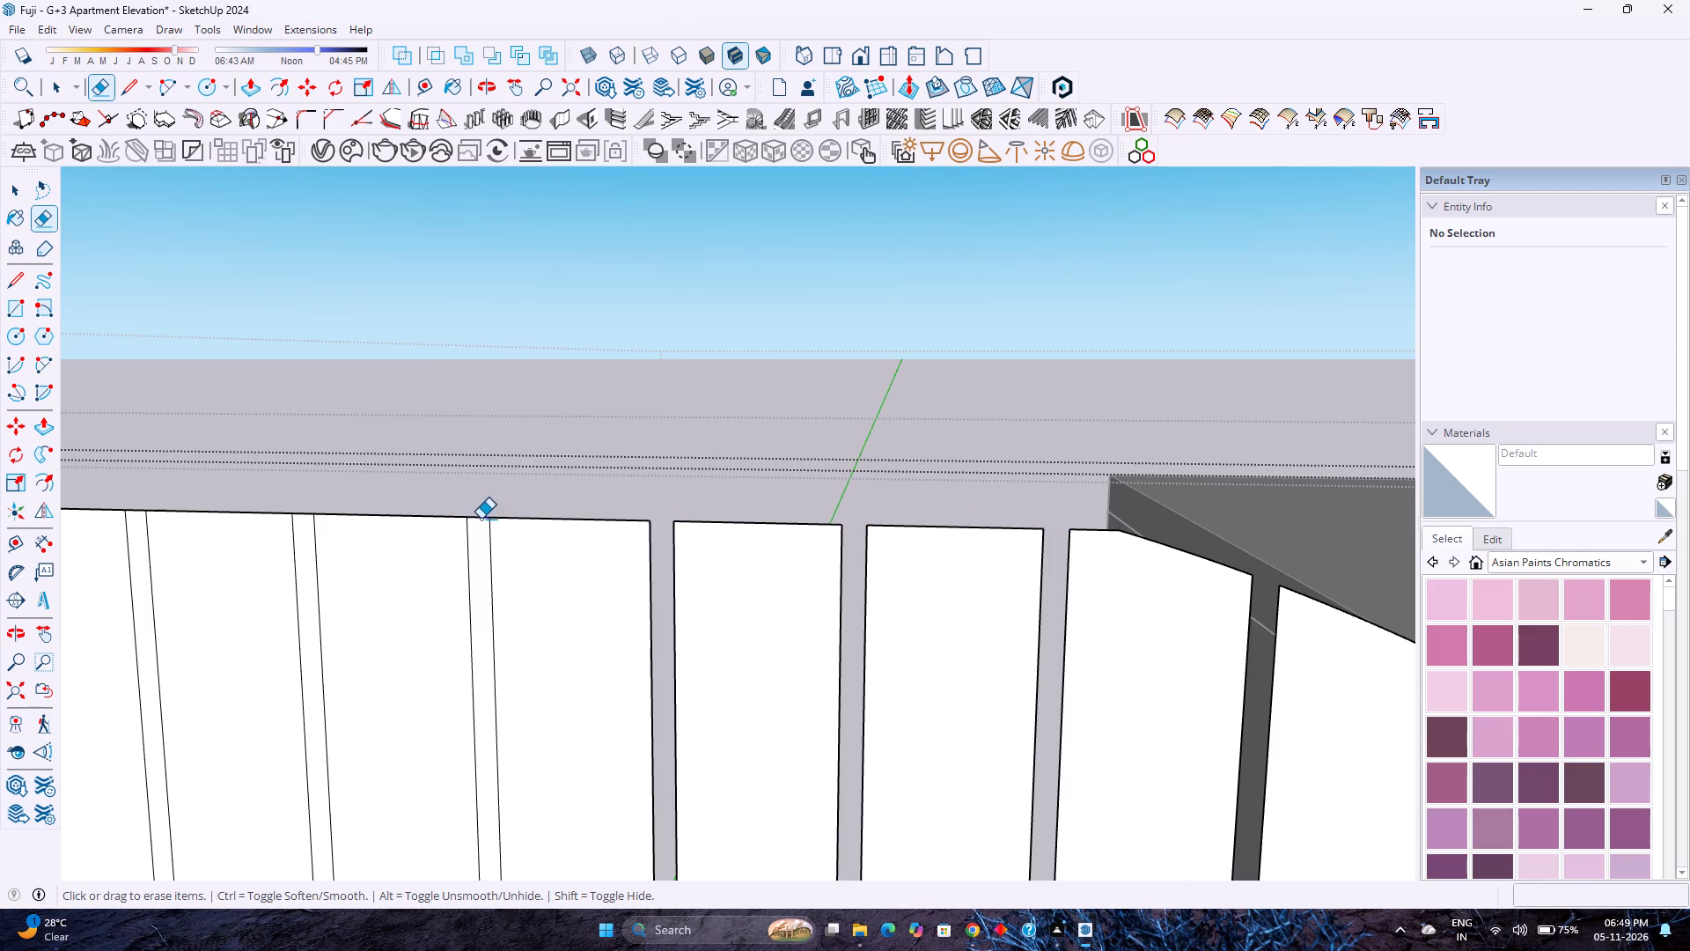
pyautogui.click(481, 519)
pyautogui.keyDown('shift'); pyautogui.moveTo(481, 515); pyautogui.dragTo(942, 516, button='middle'); pyautogui.keyUp('shift')
pyautogui.click(745, 515)
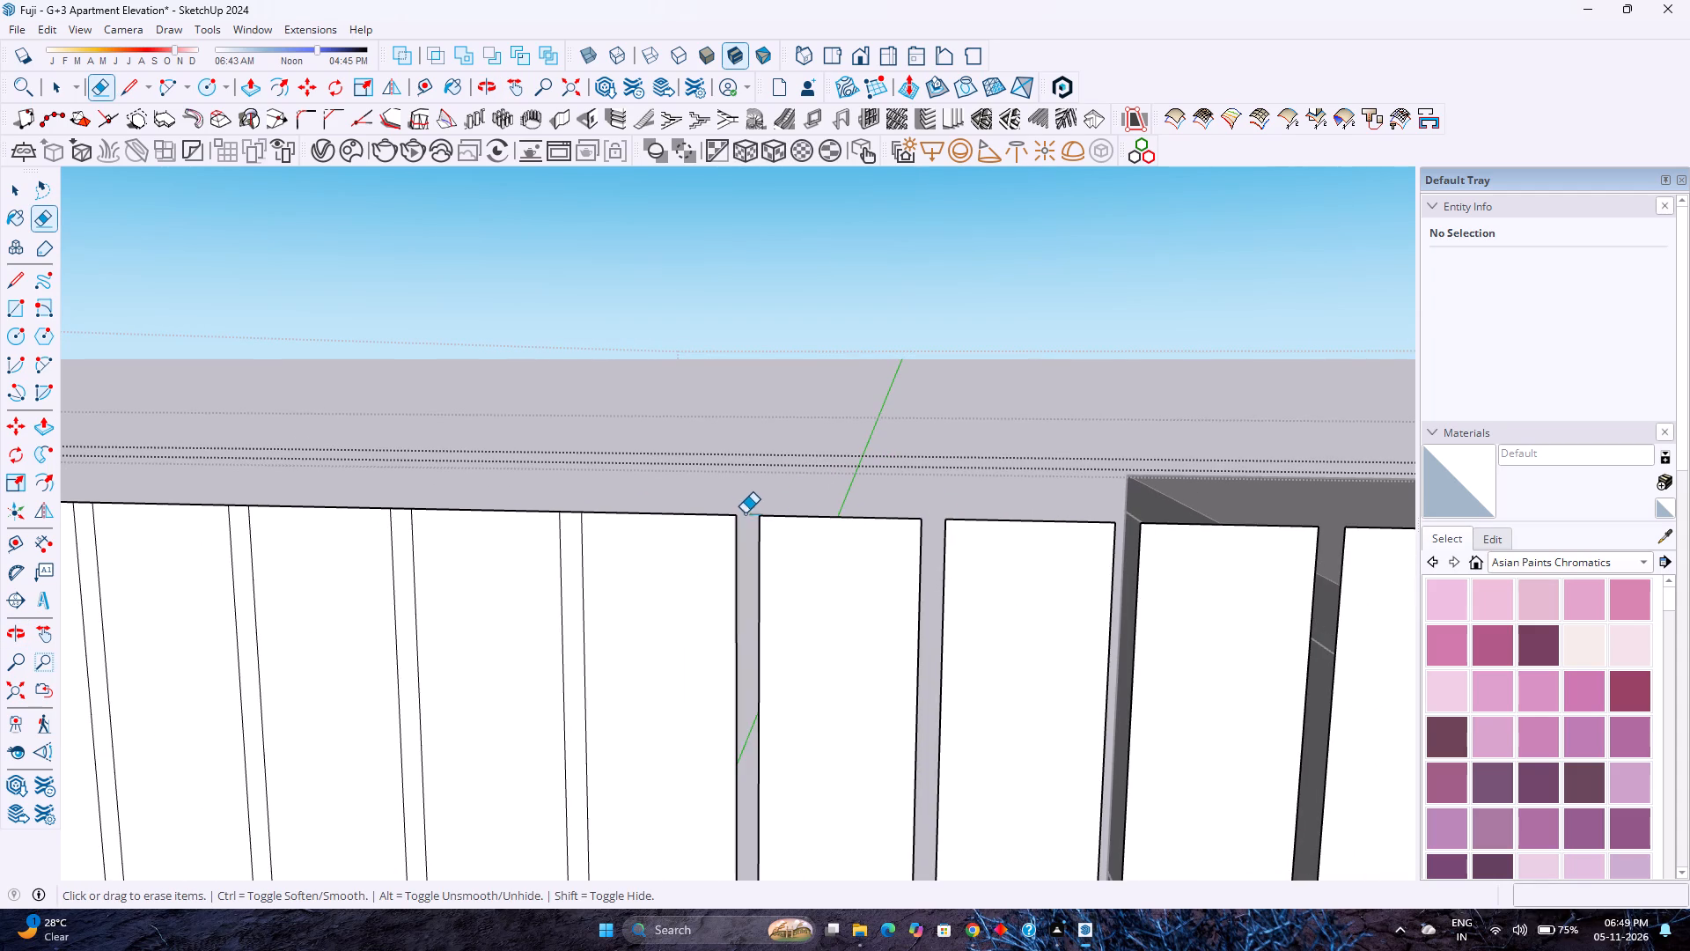
pyautogui.click(574, 514)
# Erase the top edge segments between the next four line pairs to the left to open their grooves.
pyautogui.keyDown('shift'); pyautogui.moveTo(576, 512); pyautogui.dragTo(735, 523, button='middle'); pyautogui.keyUp('shift')
pyautogui.keyDown('shift'); pyautogui.moveTo(748, 523); pyautogui.dragTo(908, 520, button='middle'); pyautogui.keyUp('shift')
pyautogui.scroll(3, 698, 509)
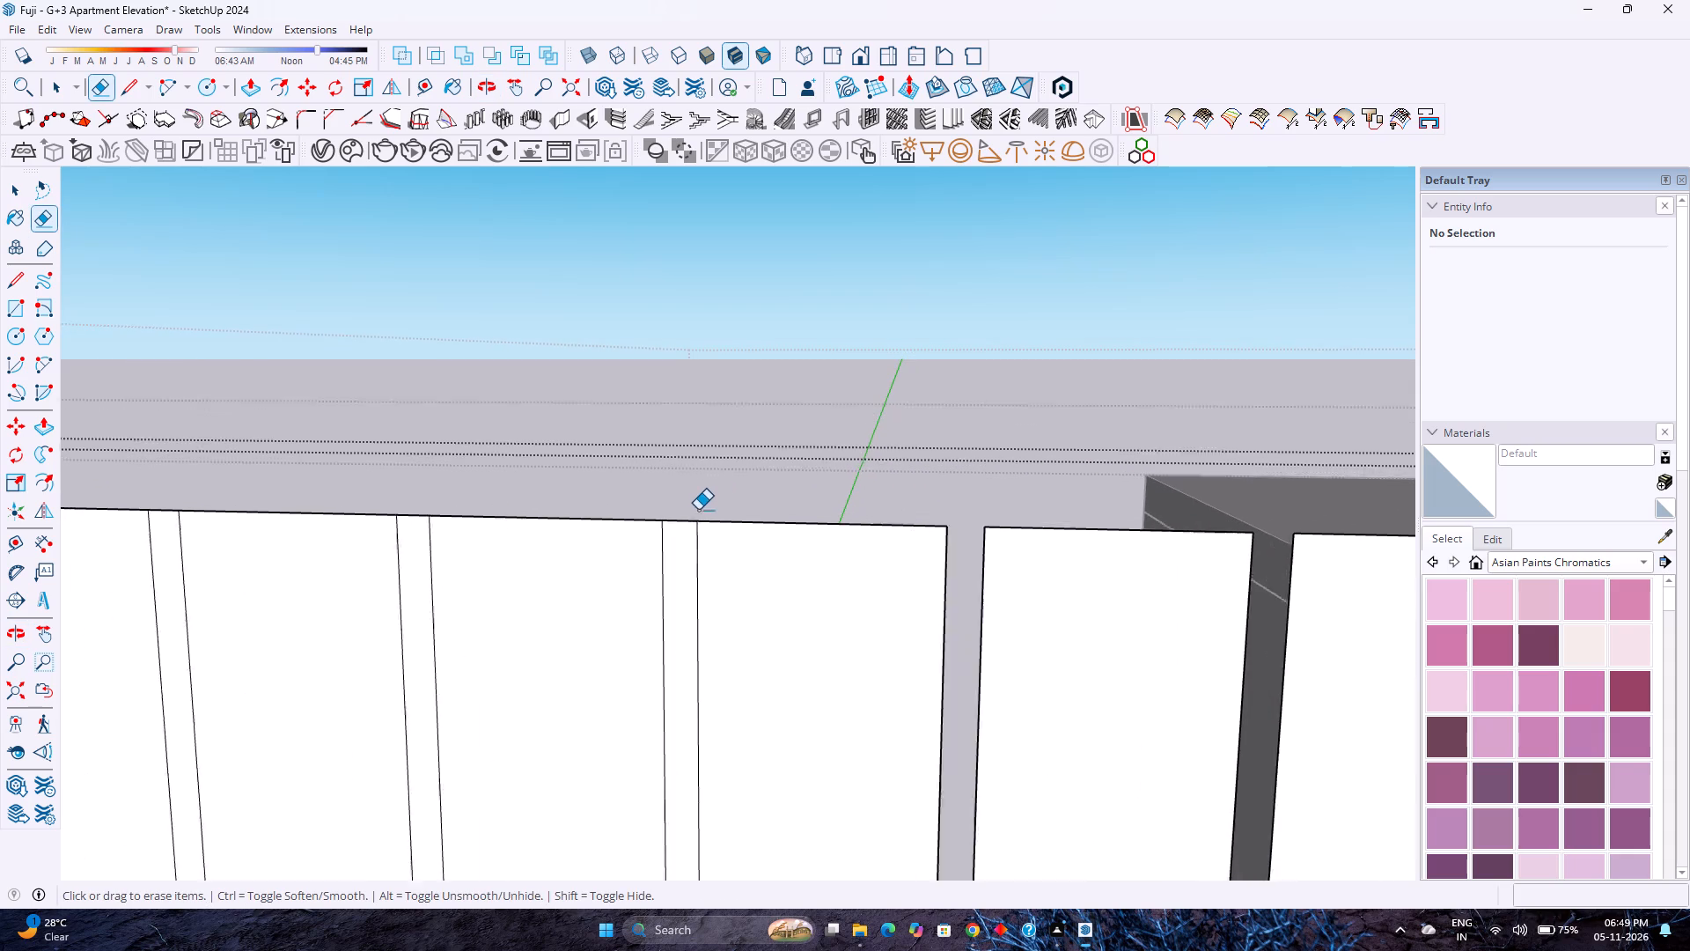
pyautogui.click(681, 522)
pyautogui.keyDown('shift'); pyautogui.moveTo(679, 525); pyautogui.dragTo(1006, 509, button='middle'); pyautogui.keyUp('shift')
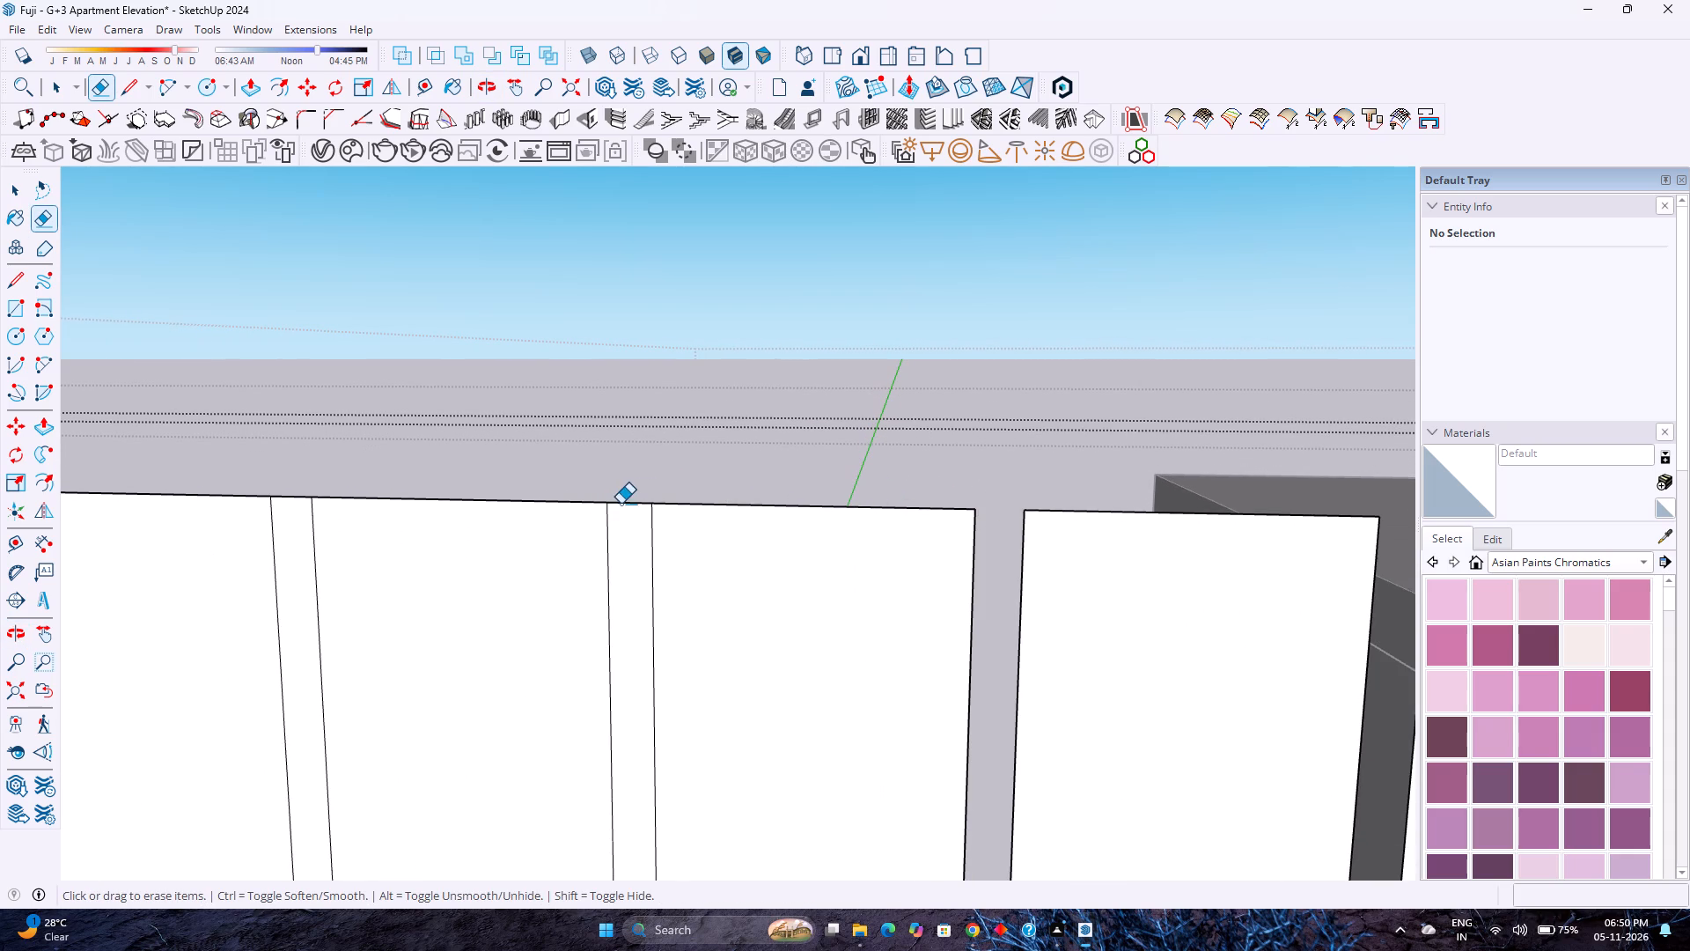
pyautogui.click(621, 504)
pyautogui.keyDown('shift'); pyautogui.moveTo(515, 520); pyautogui.dragTo(1025, 511, button='middle'); pyautogui.keyUp('shift')
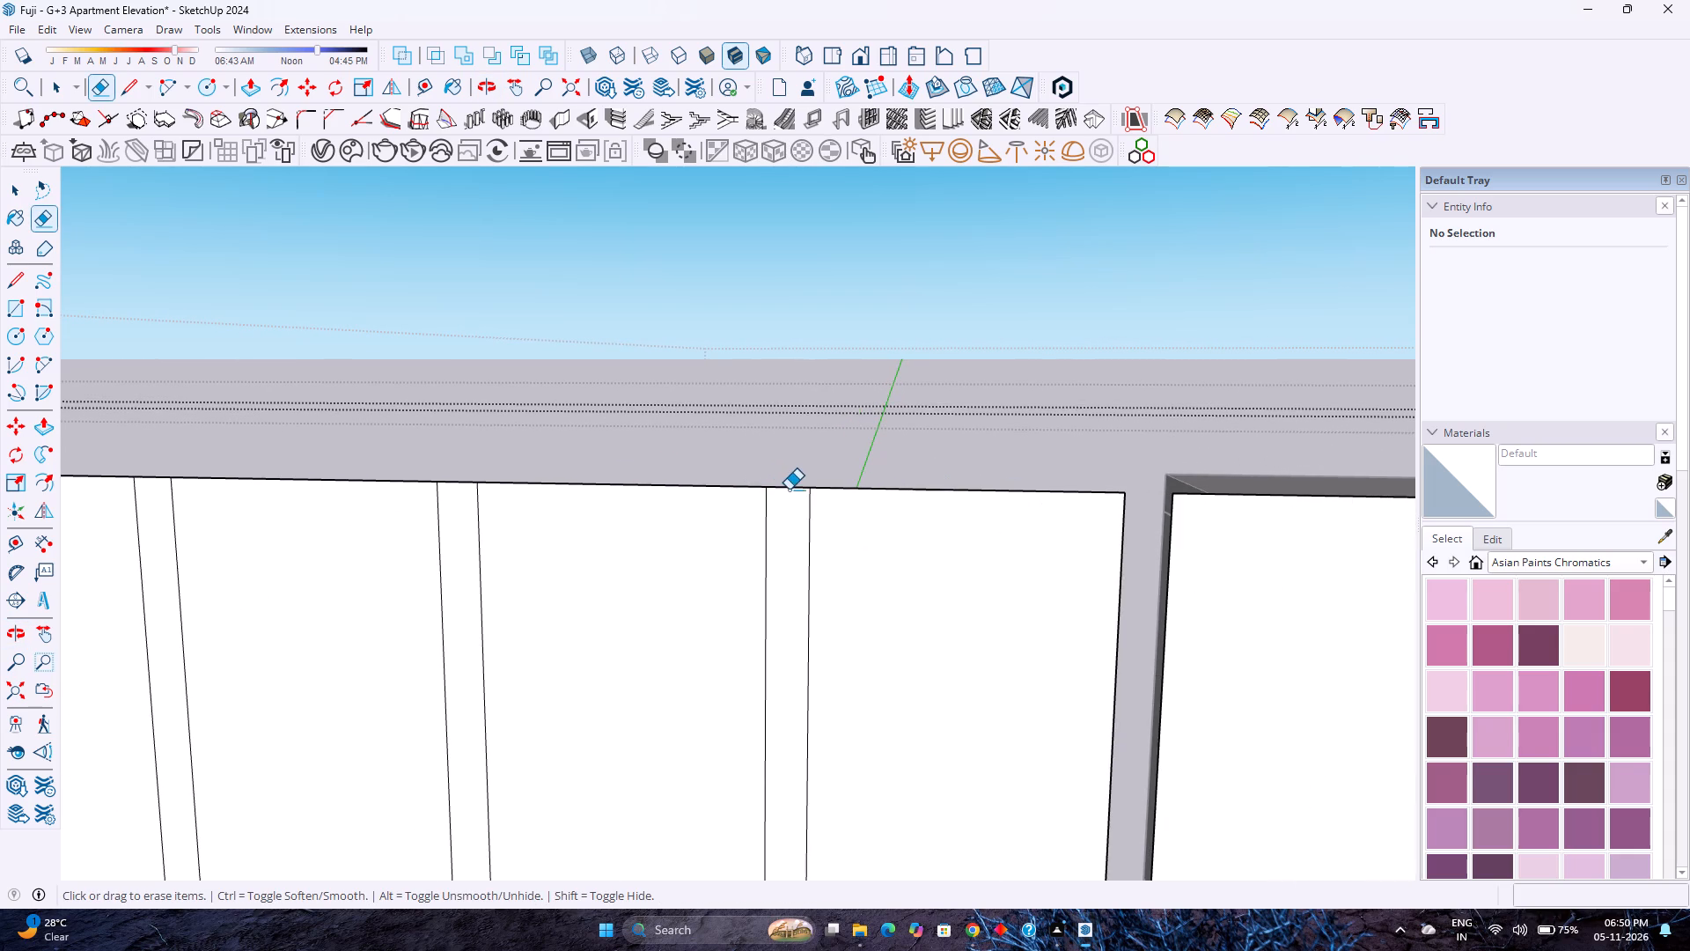
pyautogui.click(789, 490)
pyautogui.keyDown('shift'); pyautogui.moveTo(635, 496); pyautogui.dragTo(982, 512, button='middle'); pyautogui.keyUp('shift')
pyautogui.click(789, 497)
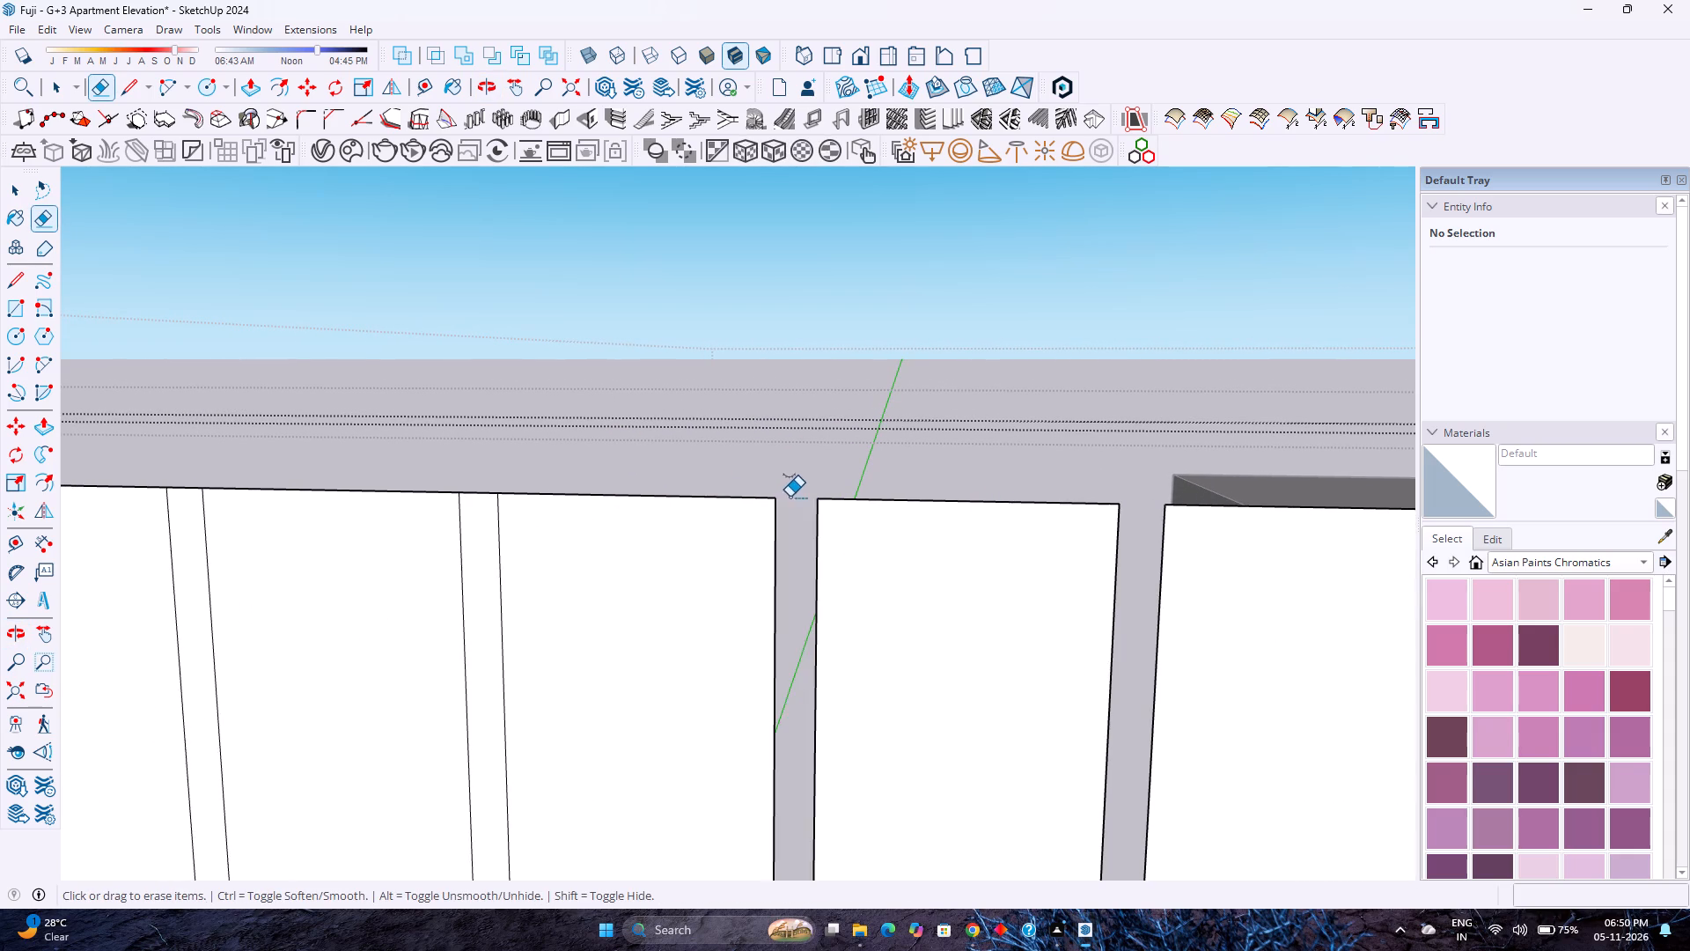
# Continue leftward along the face's top edge, erasing the short segments that close the next three line pairs.
pyautogui.keyDown('shift'); pyautogui.moveTo(681, 503); pyautogui.dragTo(991, 525, button='middle'); pyautogui.keyUp('shift')
pyautogui.keyDown('shift'); pyautogui.middleClick(991, 525); pyautogui.keyUp('shift')
pyautogui.click(783, 512)
pyautogui.keyDown('shift'); pyautogui.moveTo(745, 520); pyautogui.dragTo(790, 526, button='middle'); pyautogui.keyUp('shift')
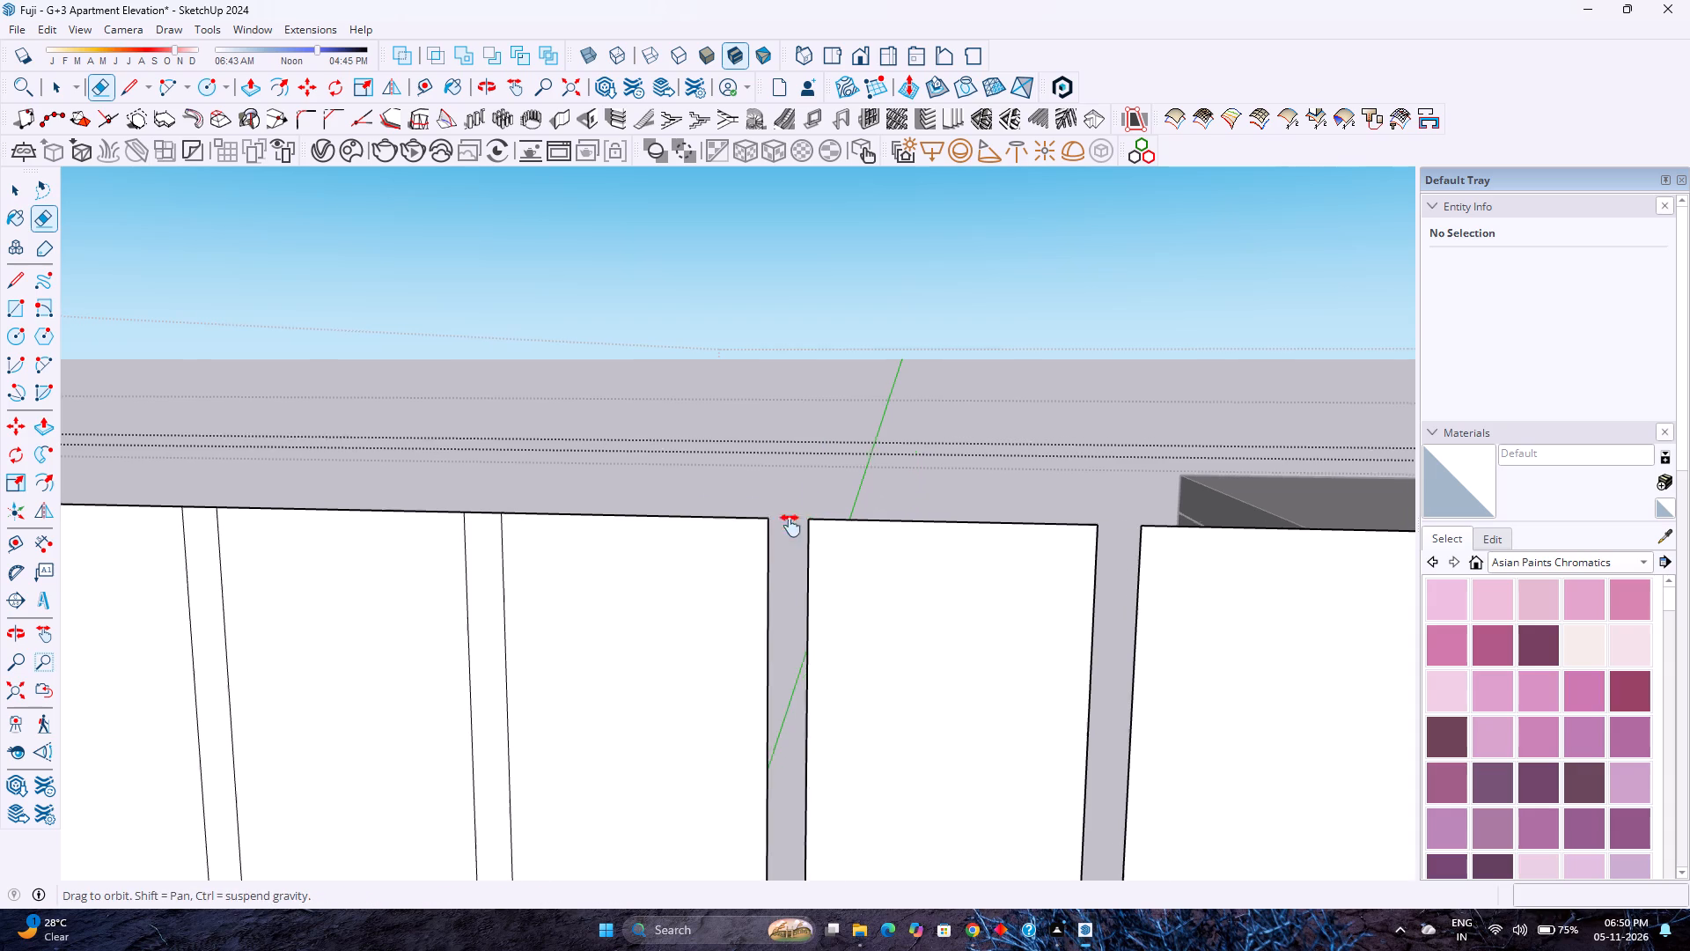
pyautogui.keyDown('shift'); pyautogui.moveTo(790, 526); pyautogui.dragTo(1072, 527, button='middle'); pyautogui.keyUp('shift')
pyautogui.click(795, 516)
pyautogui.keyDown('shift'); pyautogui.moveTo(768, 517); pyautogui.dragTo(1062, 505, button='middle'); pyautogui.keyUp('shift')
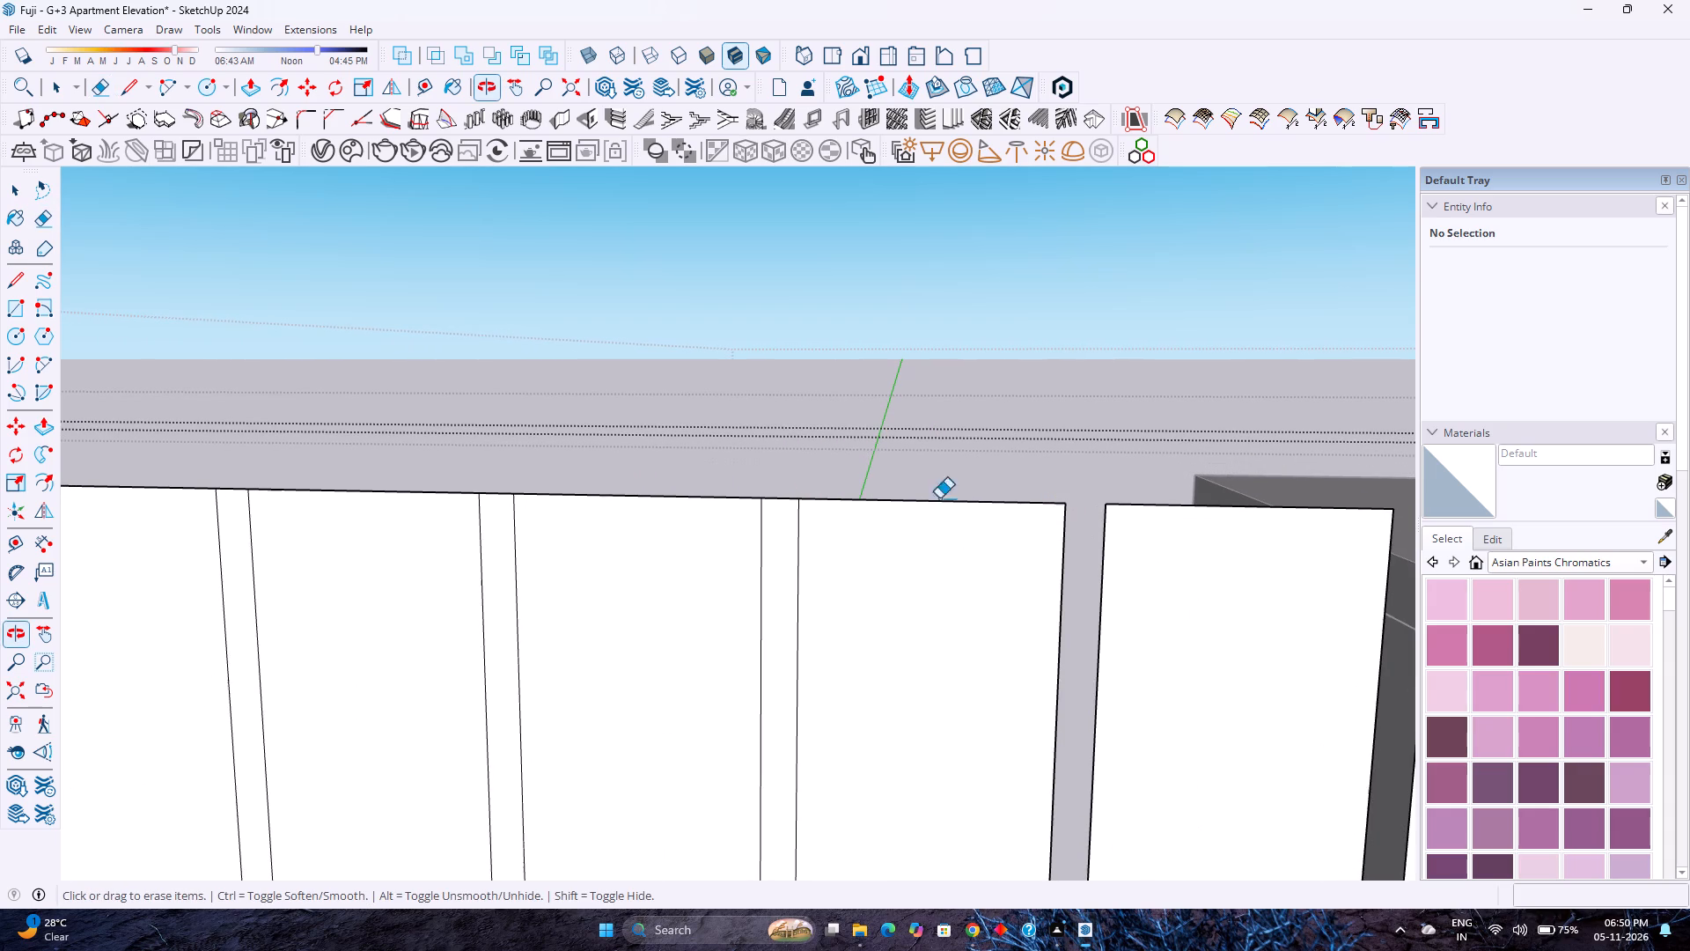
pyautogui.click(783, 503)
pyautogui.click(779, 494)
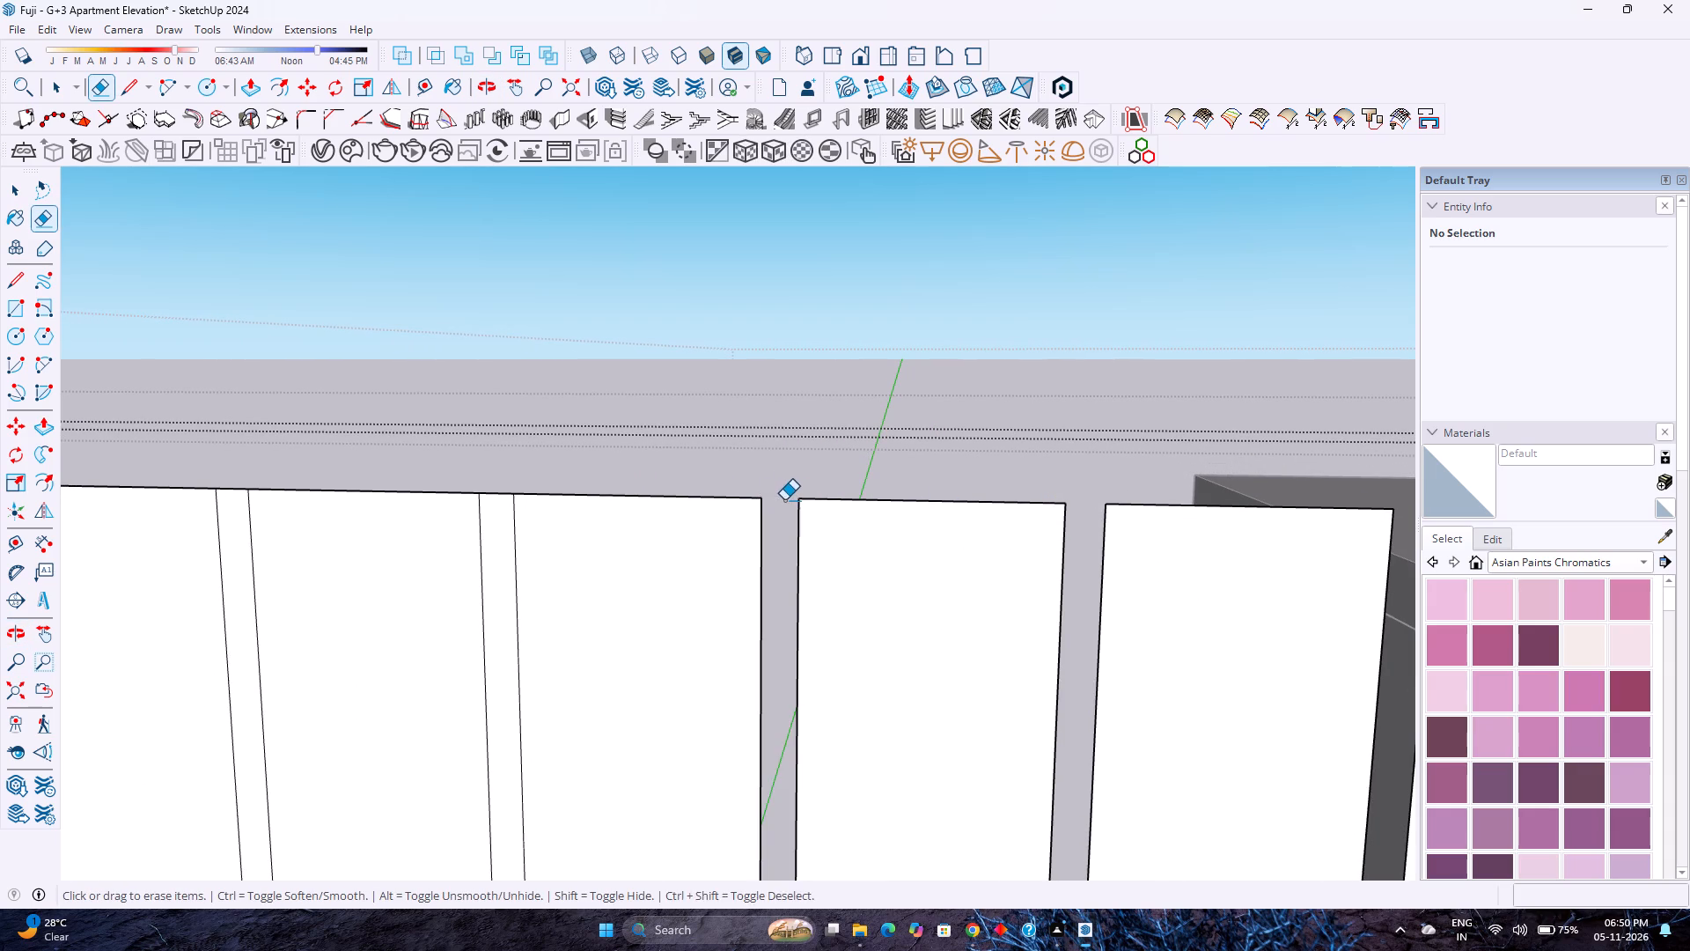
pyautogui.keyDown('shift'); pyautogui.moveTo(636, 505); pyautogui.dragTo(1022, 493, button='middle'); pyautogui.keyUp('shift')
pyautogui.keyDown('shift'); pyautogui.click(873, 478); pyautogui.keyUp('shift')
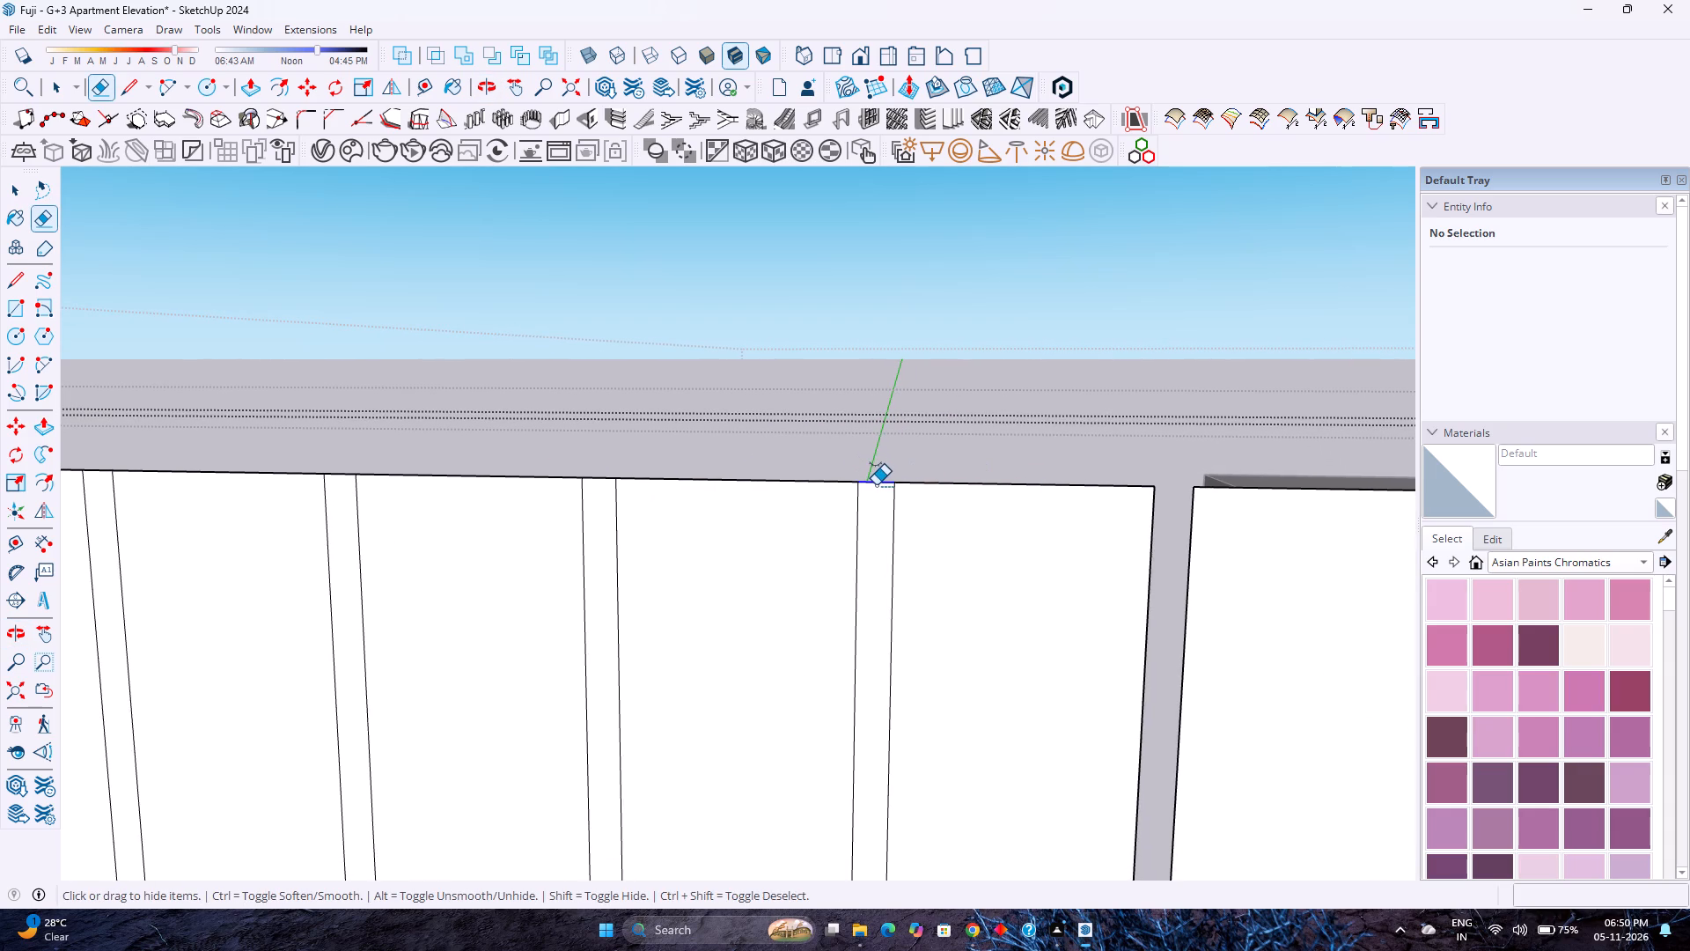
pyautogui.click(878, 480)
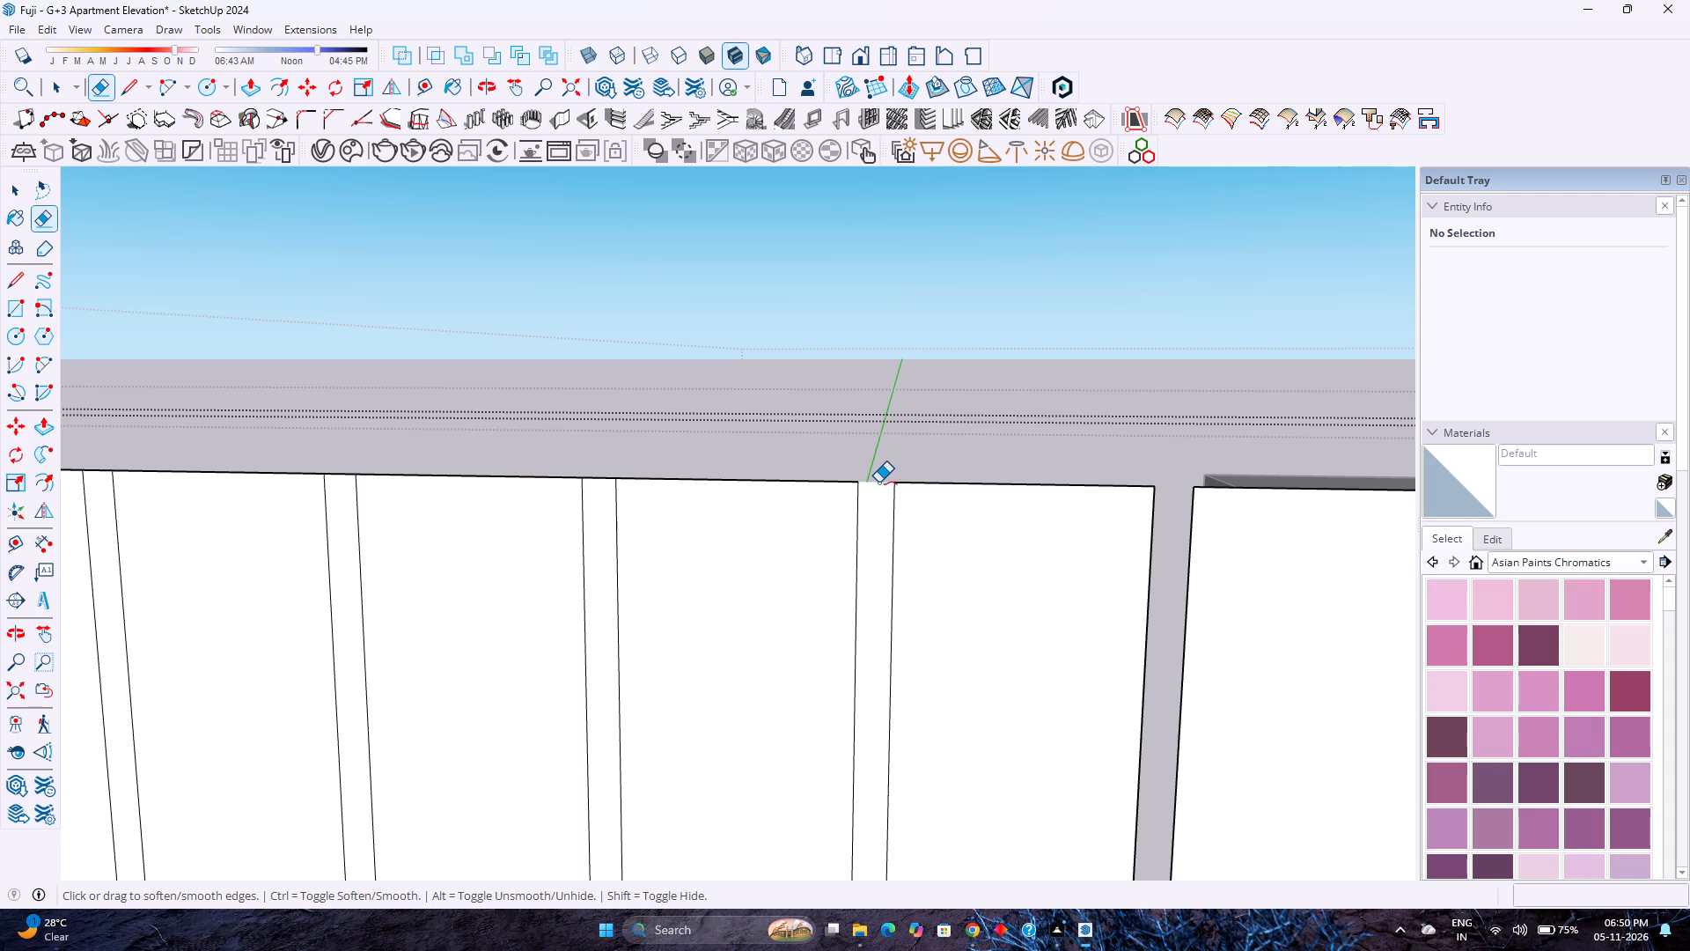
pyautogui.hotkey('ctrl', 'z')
# Erase the short top edge segments between the next four line pairs, continuing left from the last open groove.
pyautogui.click(878, 481)
pyautogui.scroll(-3, 853, 483)
pyautogui.keyDown('shift'); pyautogui.moveTo(694, 475); pyautogui.dragTo(877, 487, button='middle'); pyautogui.keyUp('shift')
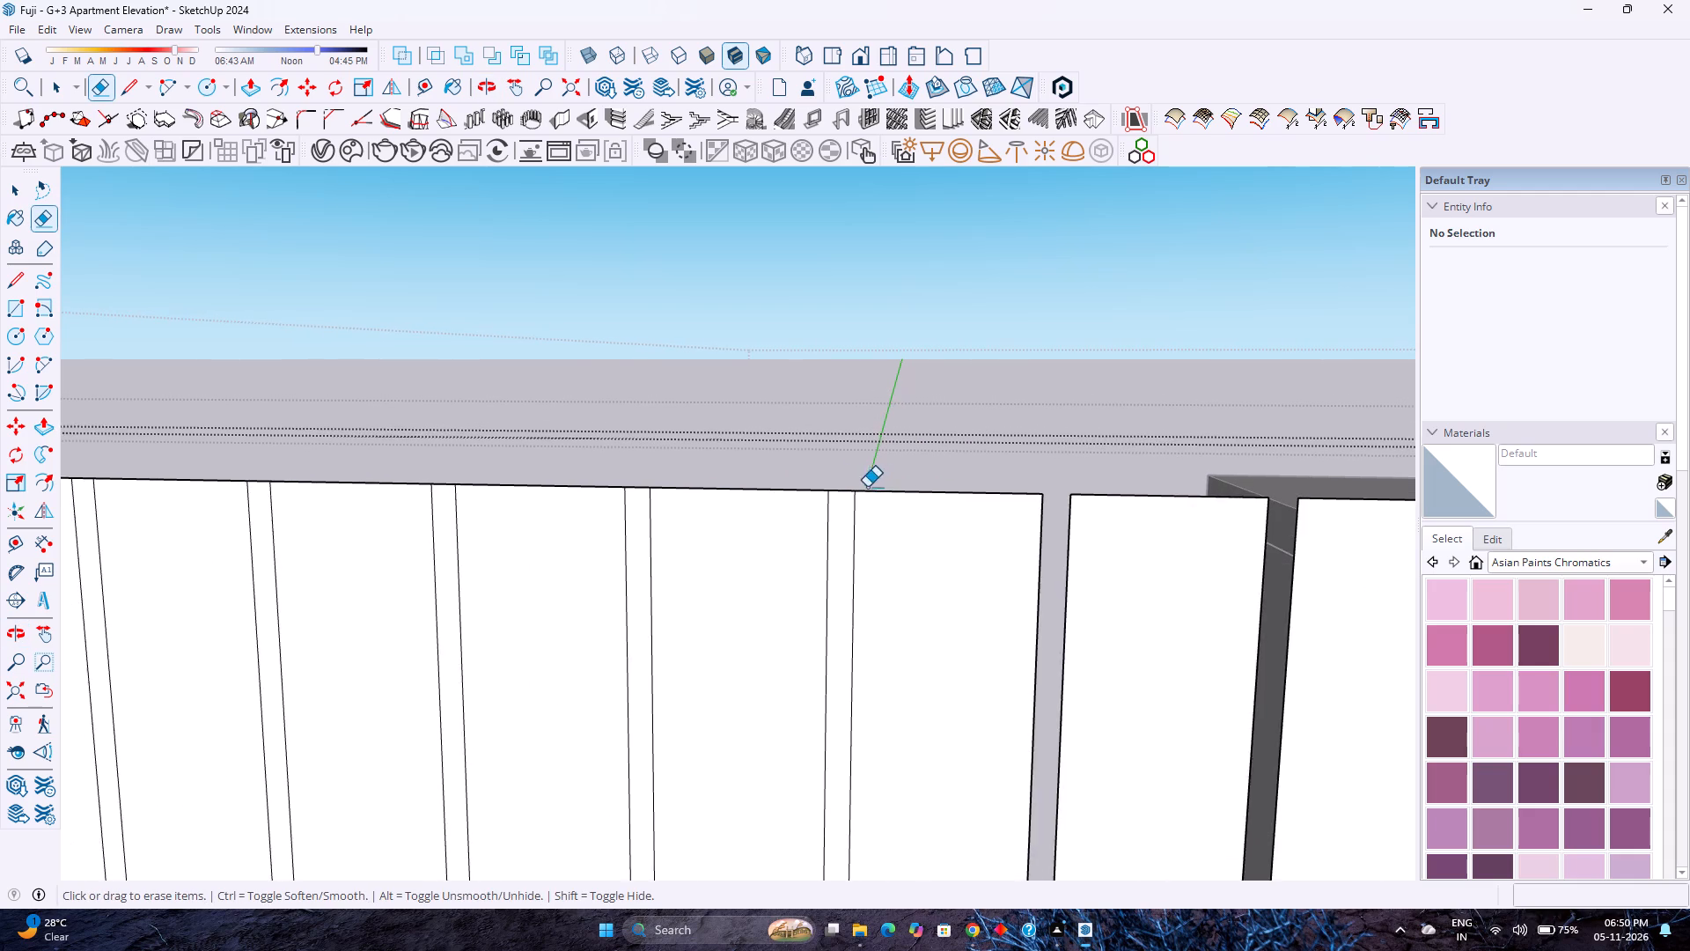
pyautogui.scroll(4, 833, 483)
pyautogui.moveTo(869, 488); pyautogui.dragTo(869, 509)
pyautogui.scroll(-2, 855, 502)
pyautogui.keyDown('shift'); pyautogui.moveTo(684, 474); pyautogui.dragTo(835, 520, button='middle'); pyautogui.keyUp('shift')
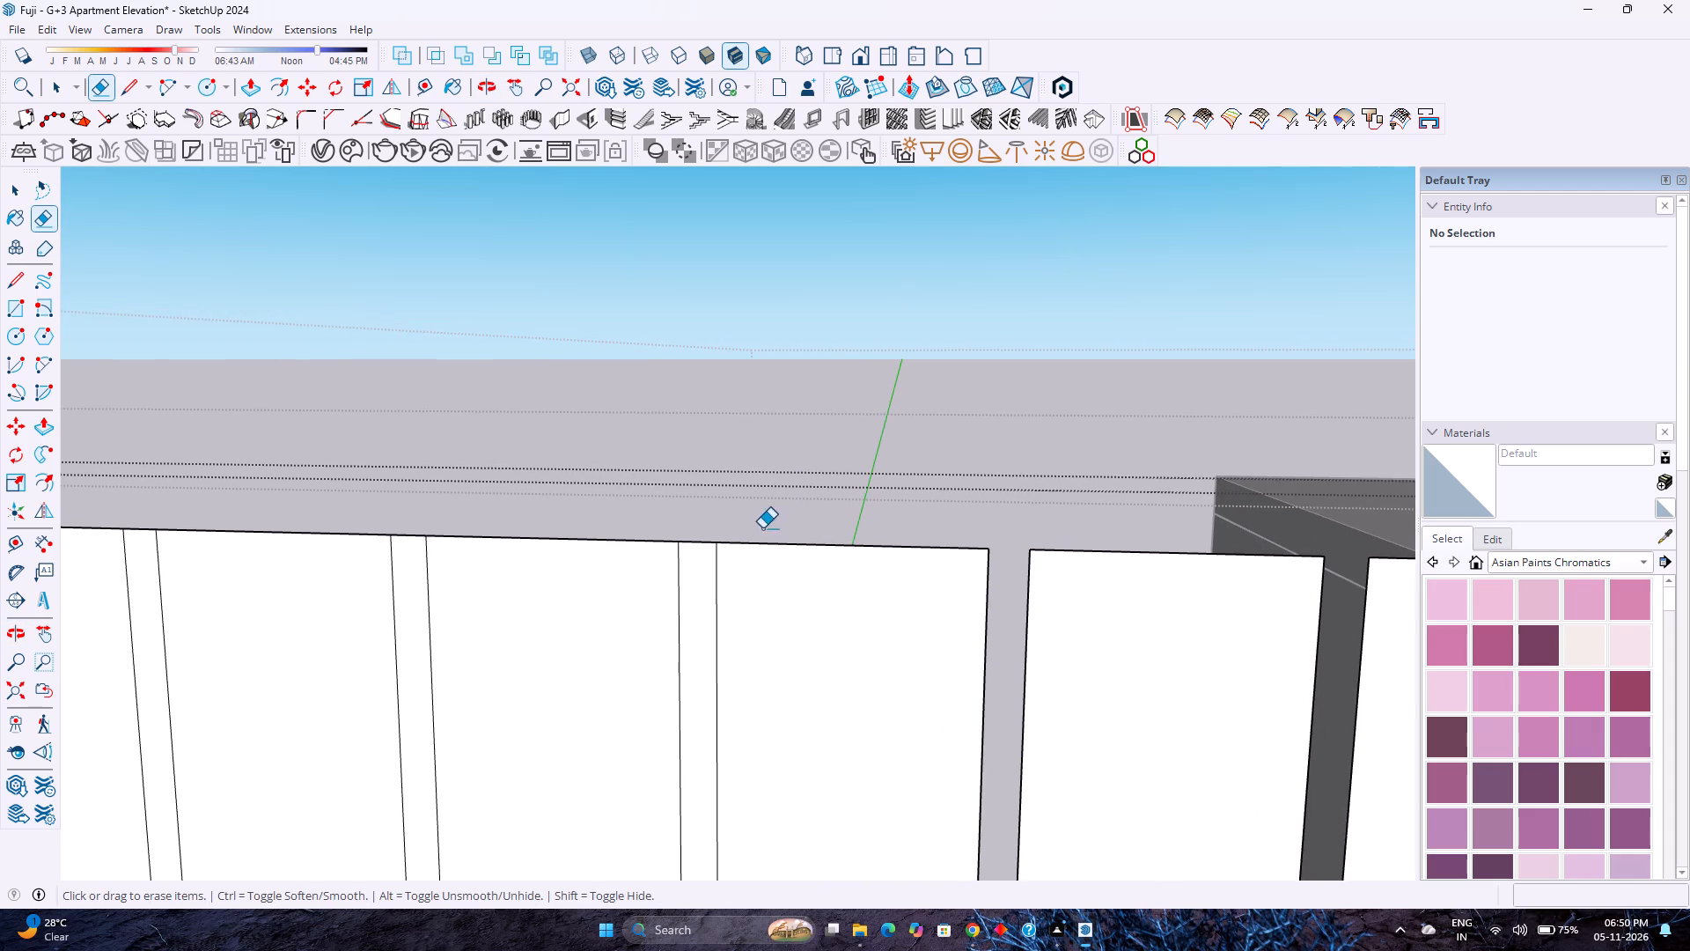
pyautogui.click(705, 544)
pyautogui.keyDown('shift'); pyautogui.moveTo(705, 535); pyautogui.dragTo(1035, 532, button='middle'); pyautogui.keyUp('shift')
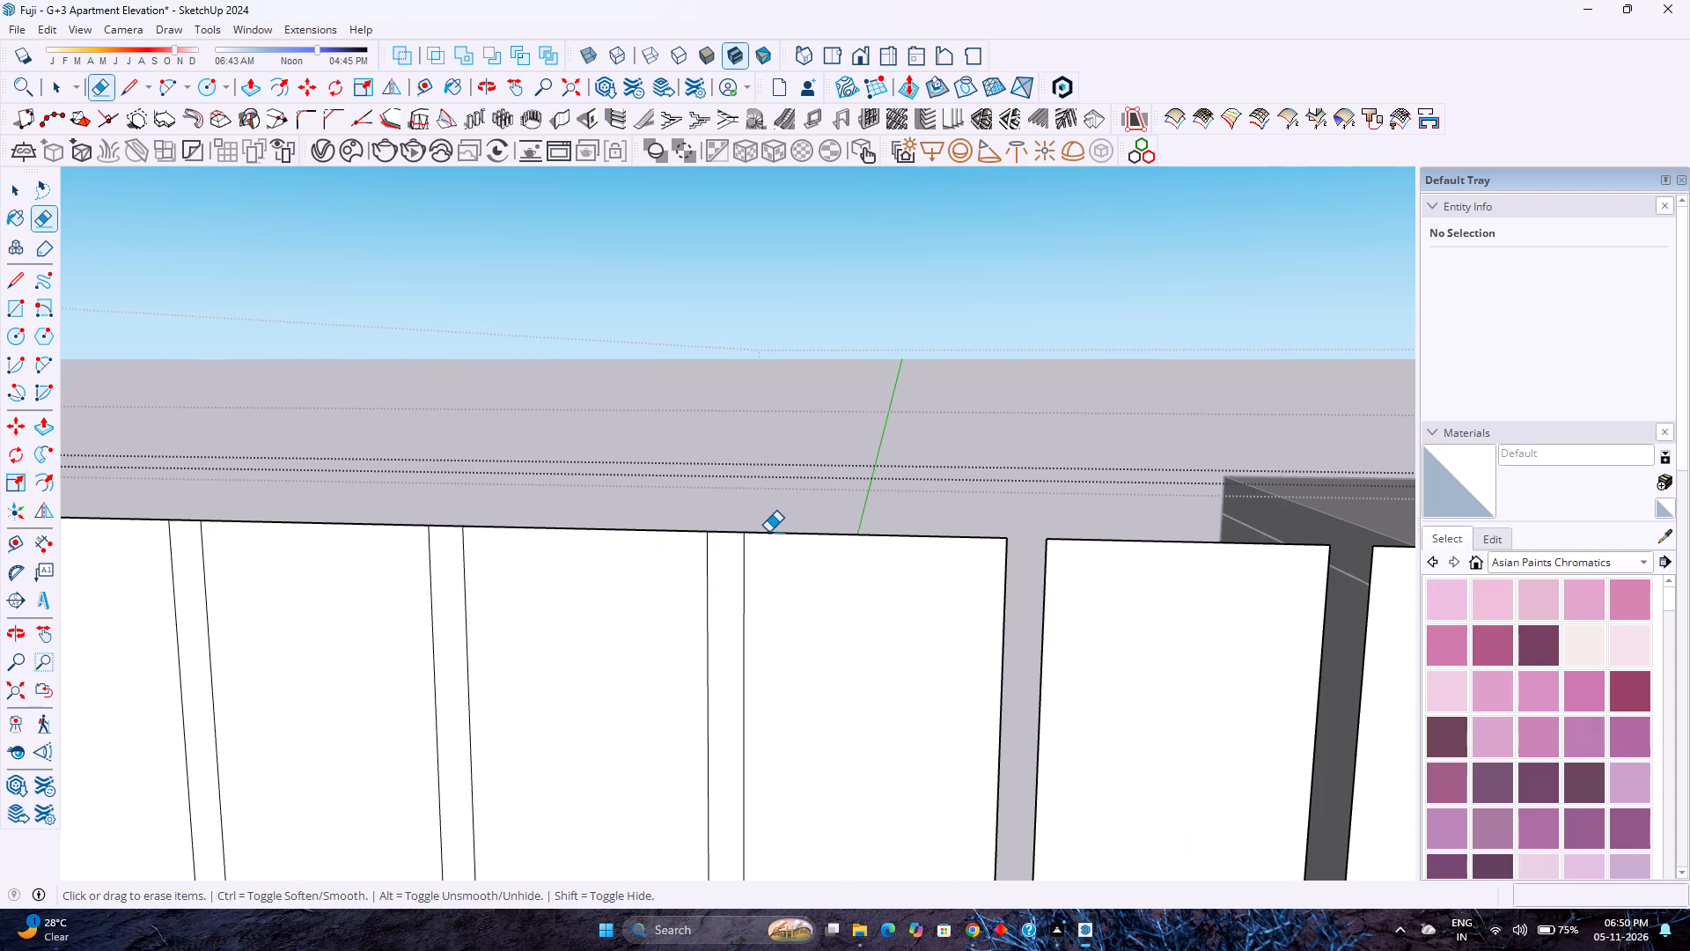
pyautogui.click(733, 531)
# Open three more grooves leftward along the face's top edge by erasing the short segment between each line pair.
pyautogui.scroll(-3, 733, 528)
pyautogui.keyDown('shift'); pyautogui.middleClick(670, 527); pyautogui.keyUp('shift')
pyautogui.keyDown('shift'); pyautogui.moveTo(671, 527); pyautogui.dragTo(716, 527, button='middle'); pyautogui.keyUp('shift')
pyautogui.keyDown('shift'); pyautogui.moveTo(716, 527); pyautogui.dragTo(827, 524, button='middle'); pyautogui.keyUp('shift')
pyautogui.keyDown('shift'); pyautogui.moveTo(834, 523); pyautogui.dragTo(845, 522, button='middle'); pyautogui.keyUp('shift')
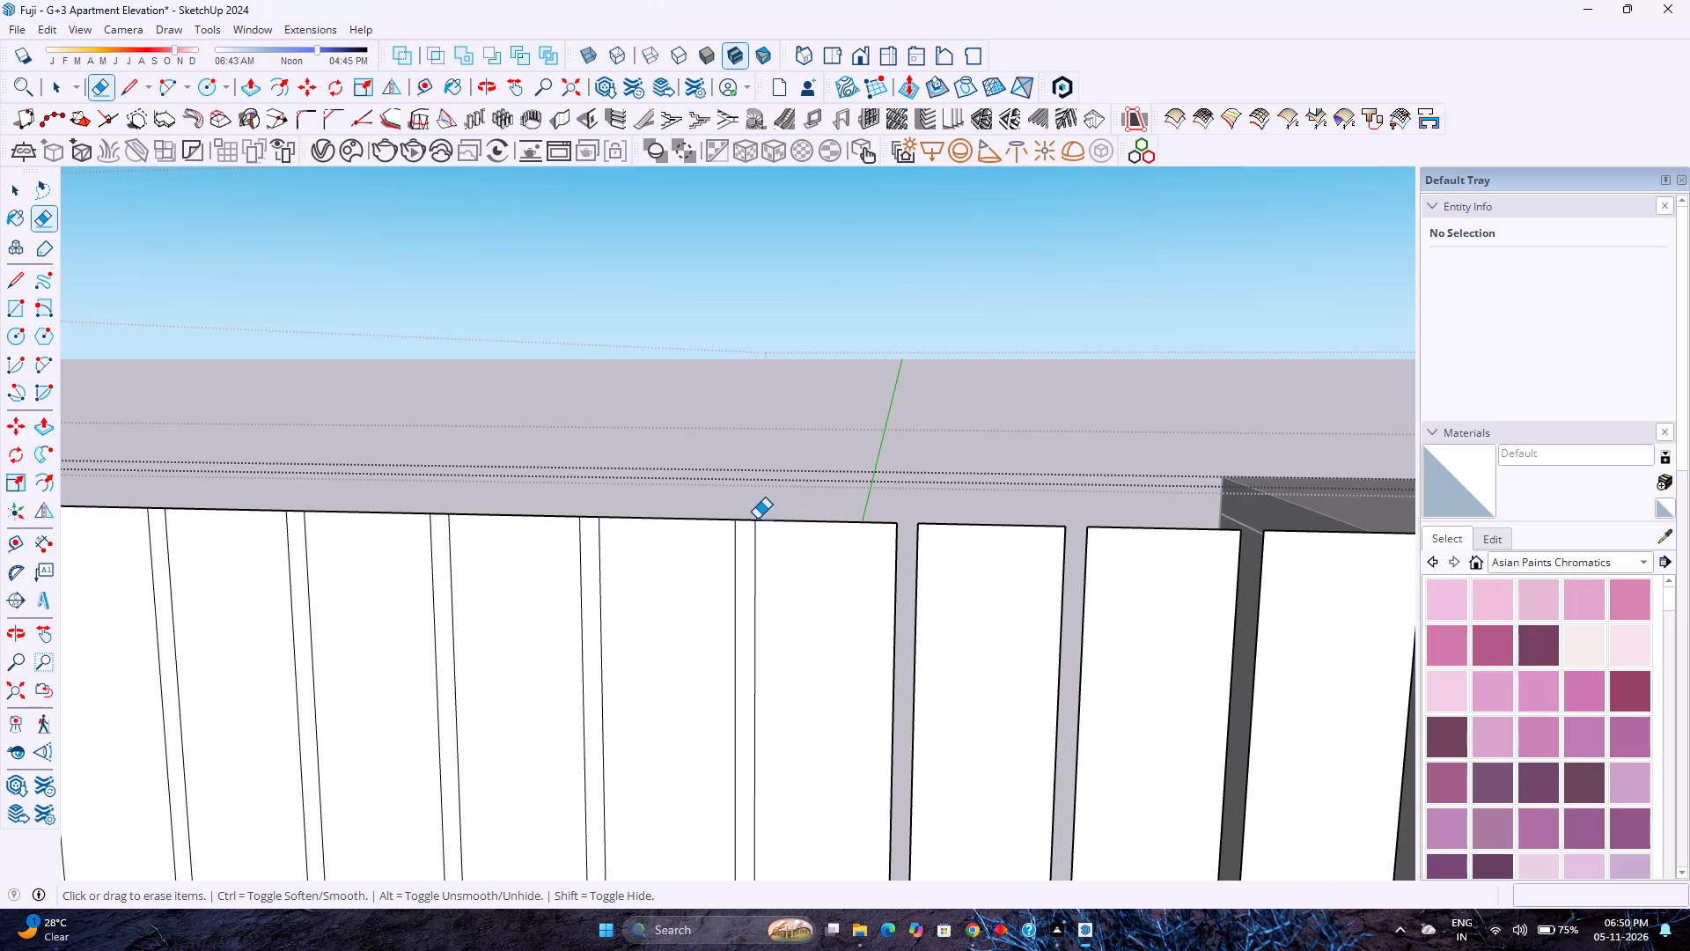
pyautogui.click(746, 521)
pyautogui.keyDown('shift'); pyautogui.moveTo(599, 524); pyautogui.dragTo(779, 534, button='middle'); pyautogui.keyUp('shift')
pyautogui.keyDown('shift'); pyautogui.middleClick(780, 534); pyautogui.keyUp('shift')
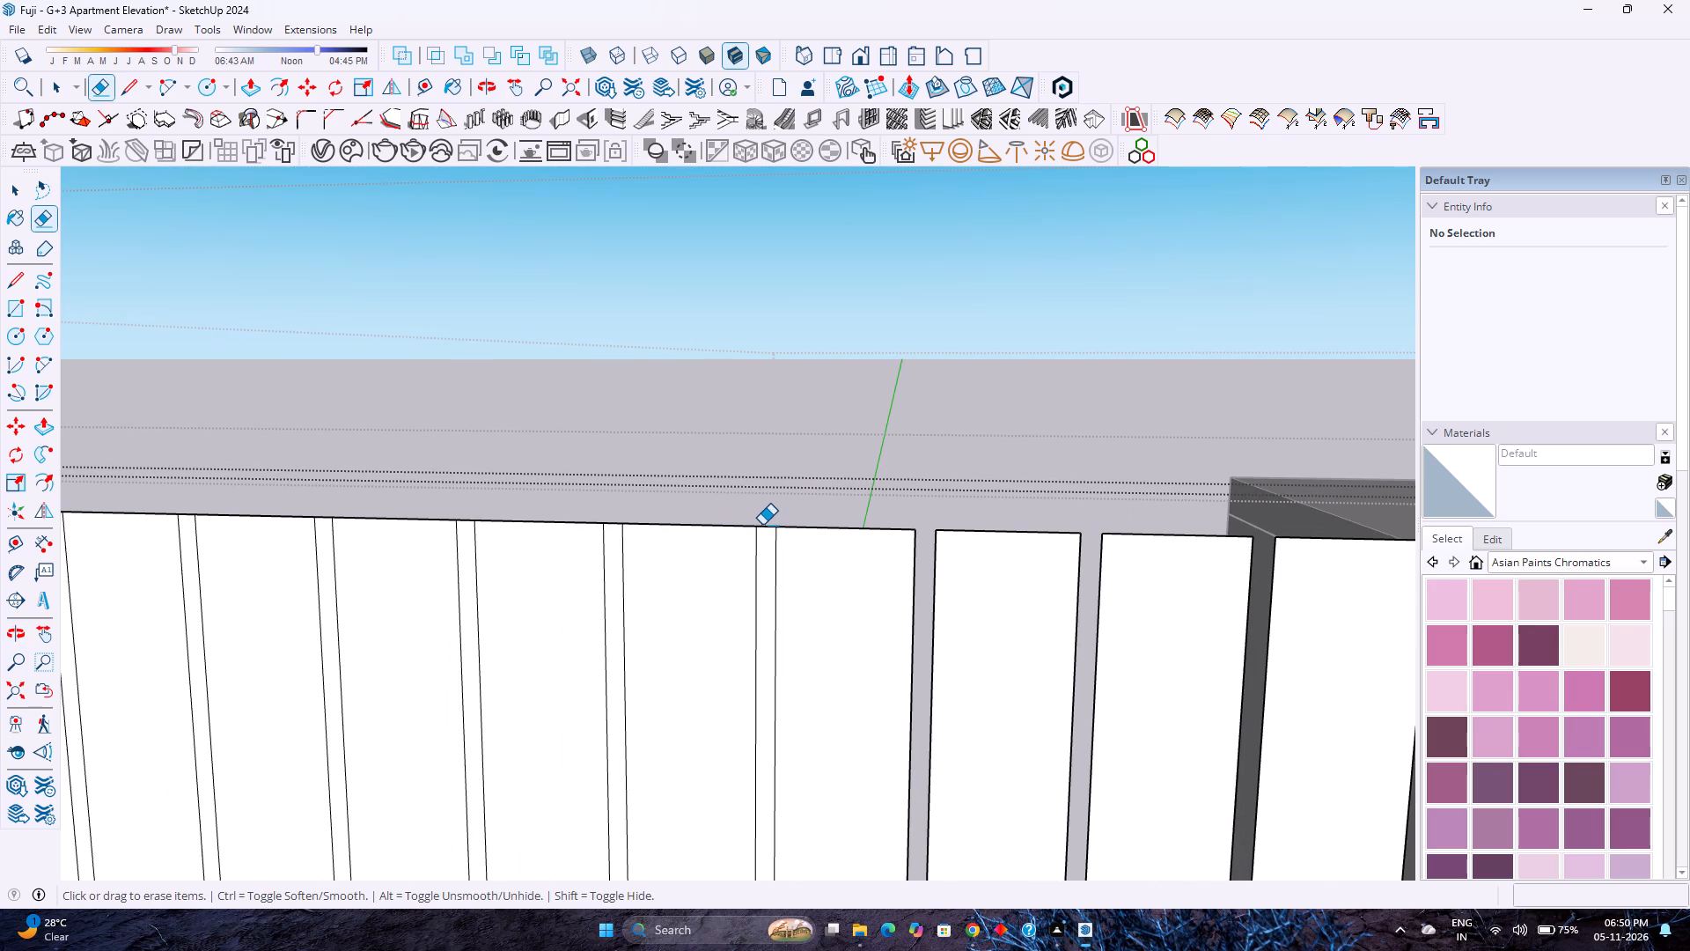
pyautogui.click(766, 525)
pyautogui.keyDown('shift'); pyautogui.moveTo(696, 527); pyautogui.dragTo(808, 532, button='middle'); pyautogui.keyUp('shift')
pyautogui.keyDown('shift'); pyautogui.middleClick(809, 532); pyautogui.keyUp('shift')
pyautogui.scroll(3, 753, 528)
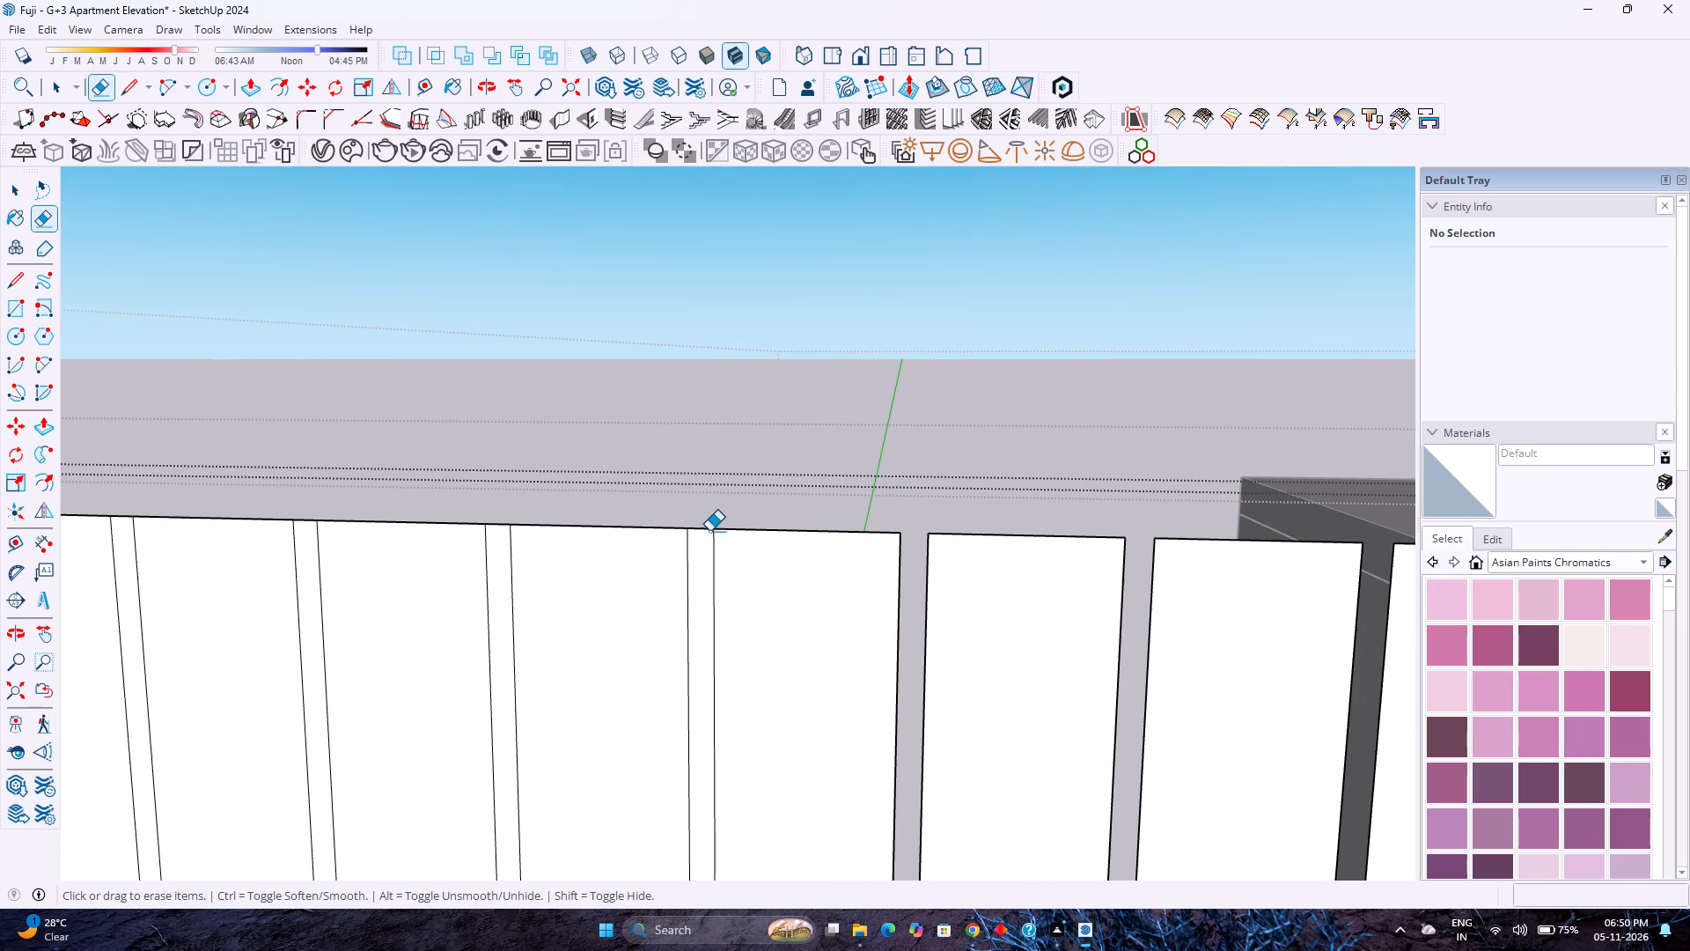
pyautogui.click(698, 532)
pyautogui.click(704, 528)
# Erase the top edge segments capping the next four line pairs to the left so their grooves are open.
pyautogui.keyDown('shift'); pyautogui.moveTo(694, 529); pyautogui.dragTo(905, 530, button='middle'); pyautogui.keyUp('shift')
pyautogui.keyDown('shift'); pyautogui.middleClick(905, 530); pyautogui.keyUp('shift')
pyautogui.scroll(3, 716, 523)
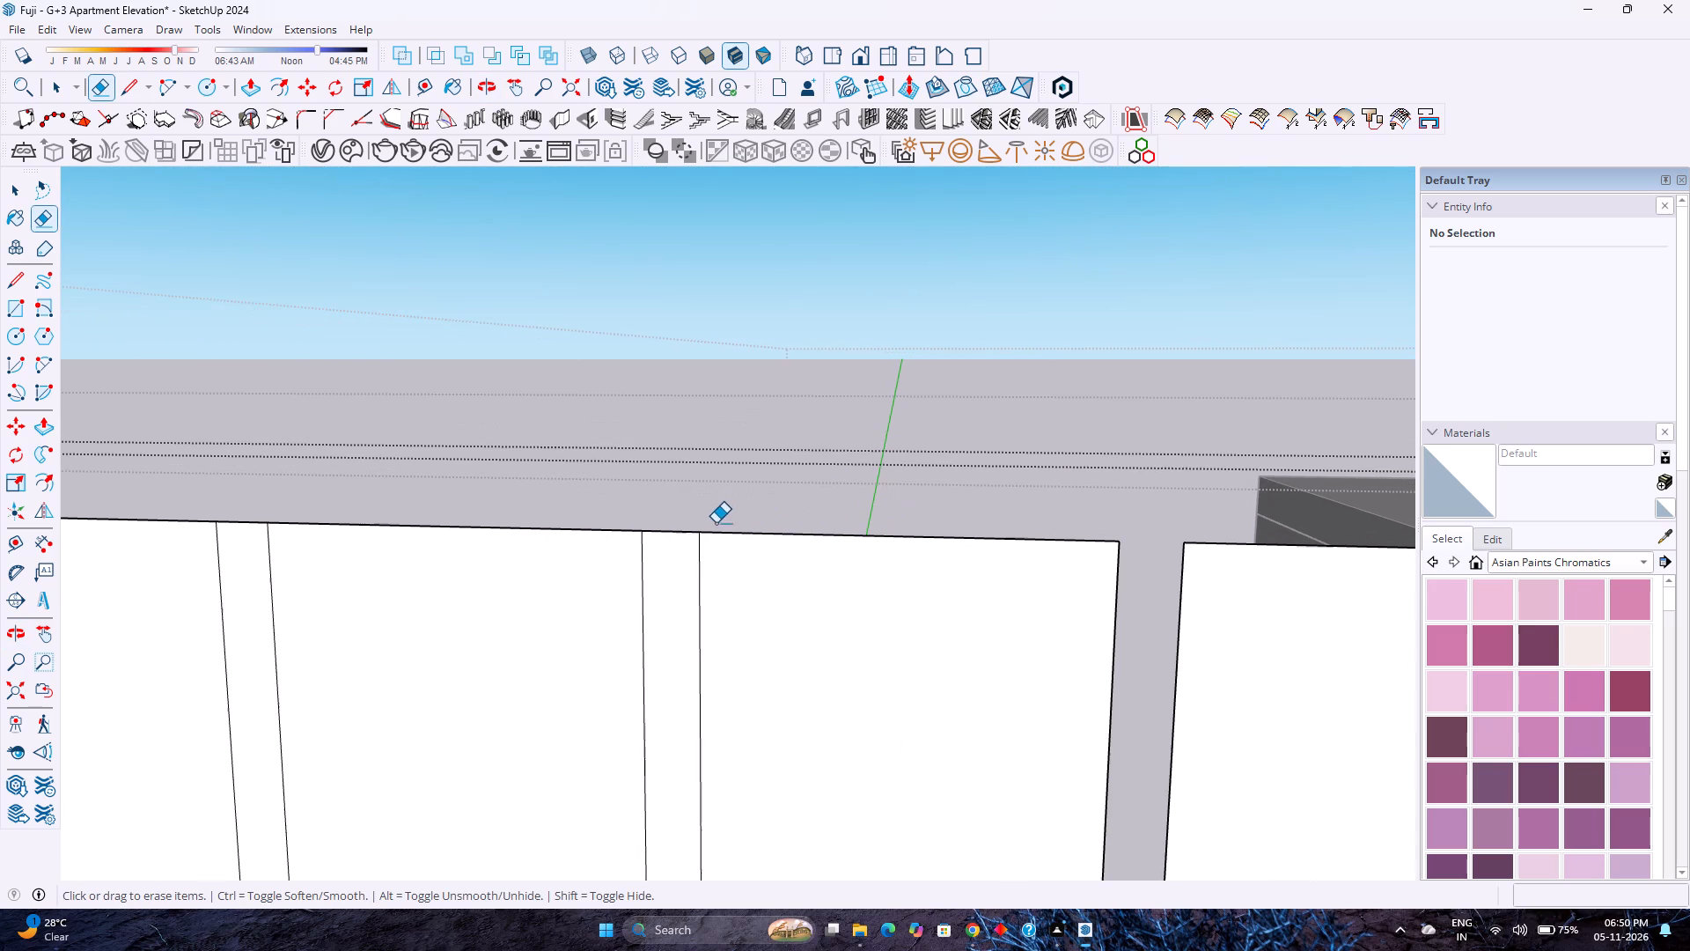
pyautogui.click(689, 527)
pyautogui.keyDown('shift'); pyautogui.moveTo(634, 532); pyautogui.dragTo(1004, 533, button='middle'); pyautogui.keyUp('shift')
pyautogui.keyDown('shift'); pyautogui.middleClick(1004, 533); pyautogui.keyUp('shift')
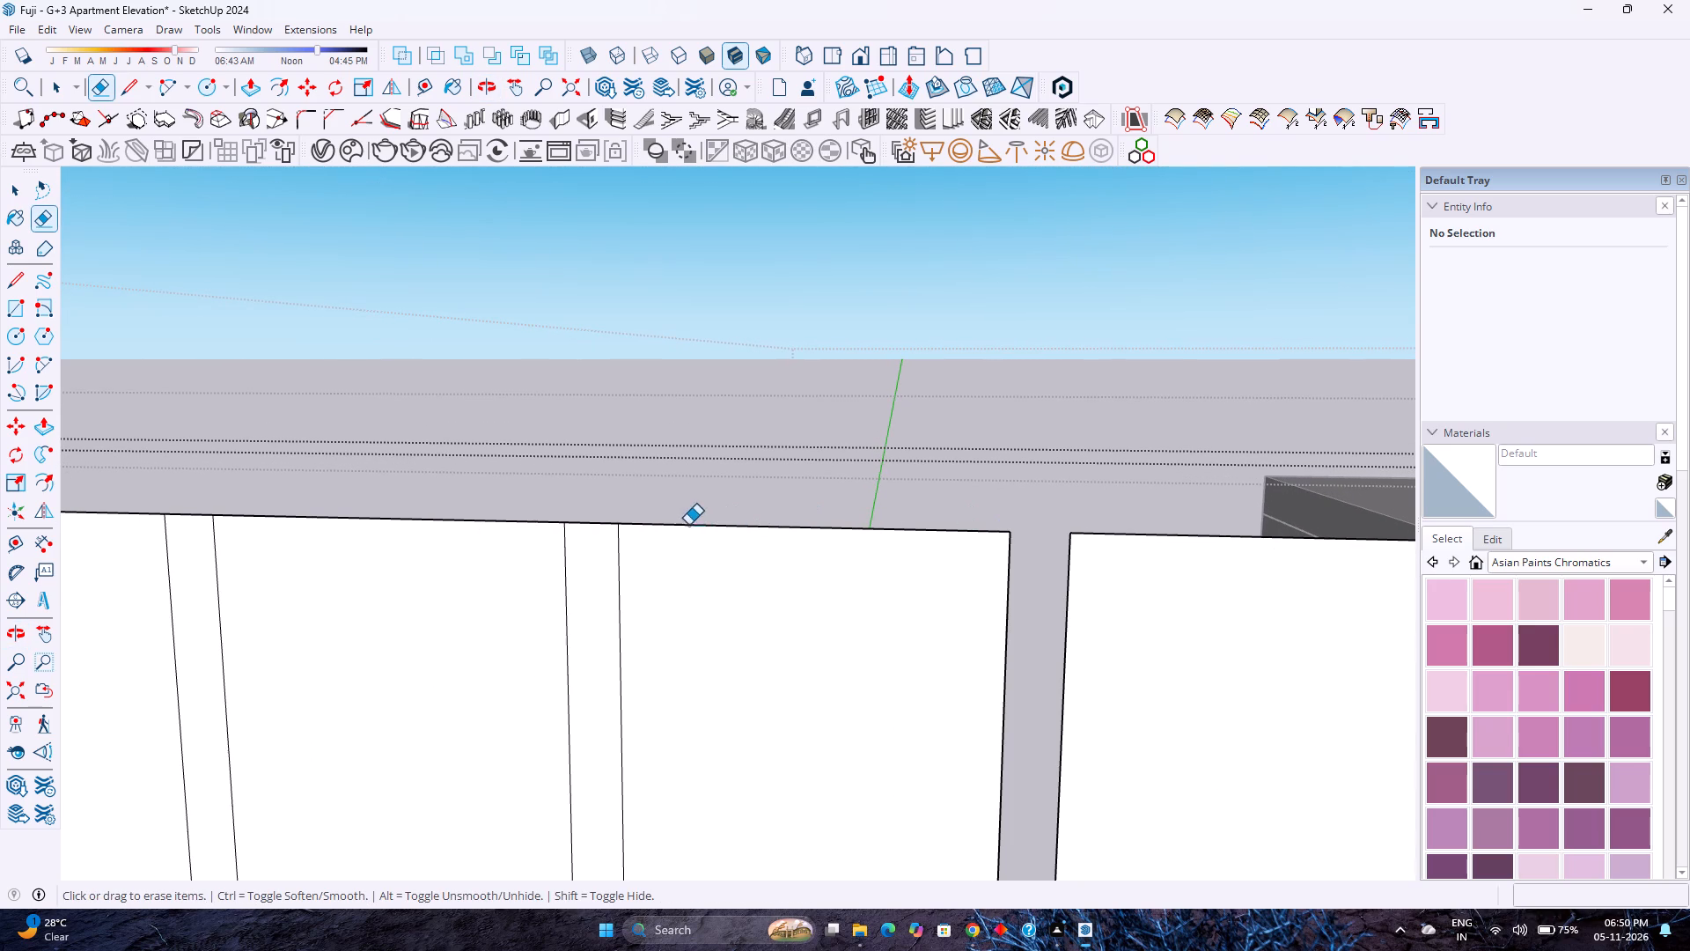
pyautogui.moveTo(613, 518); pyautogui.dragTo(609, 527)
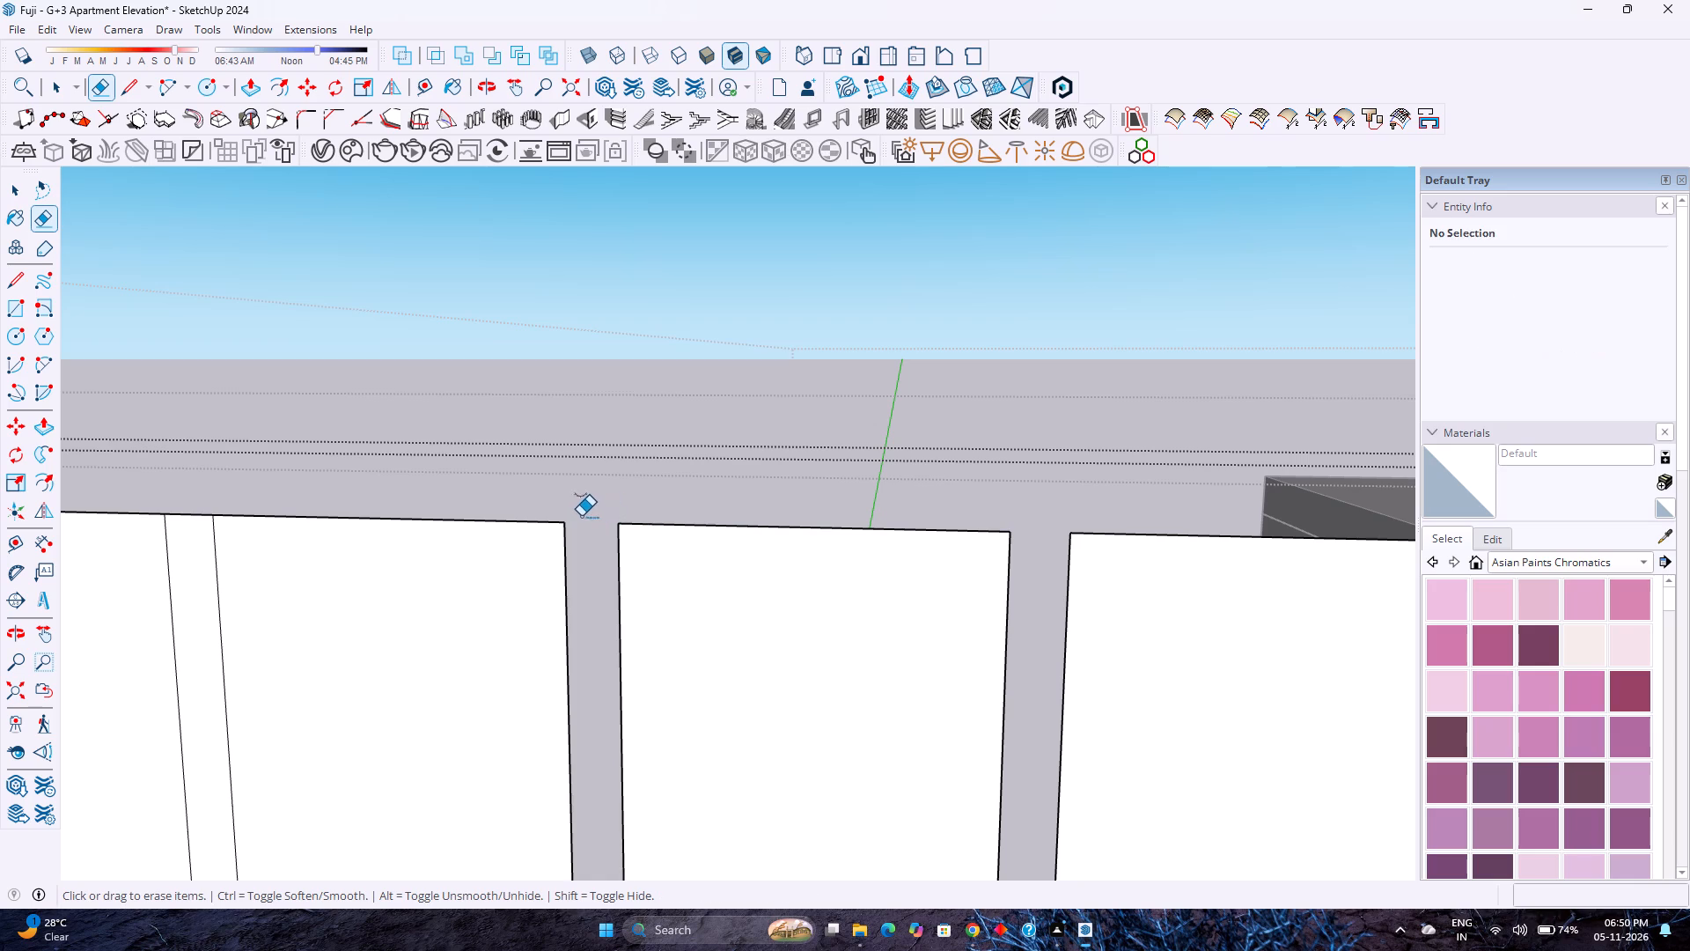
pyautogui.keyDown('shift'); pyautogui.moveTo(577, 516); pyautogui.dragTo(1106, 511, button='middle'); pyautogui.keyUp('shift')
pyautogui.keyDown('shift'); pyautogui.middleClick(1106, 511); pyautogui.keyUp('shift')
pyautogui.moveTo(699, 495); pyautogui.dragTo(694, 520)
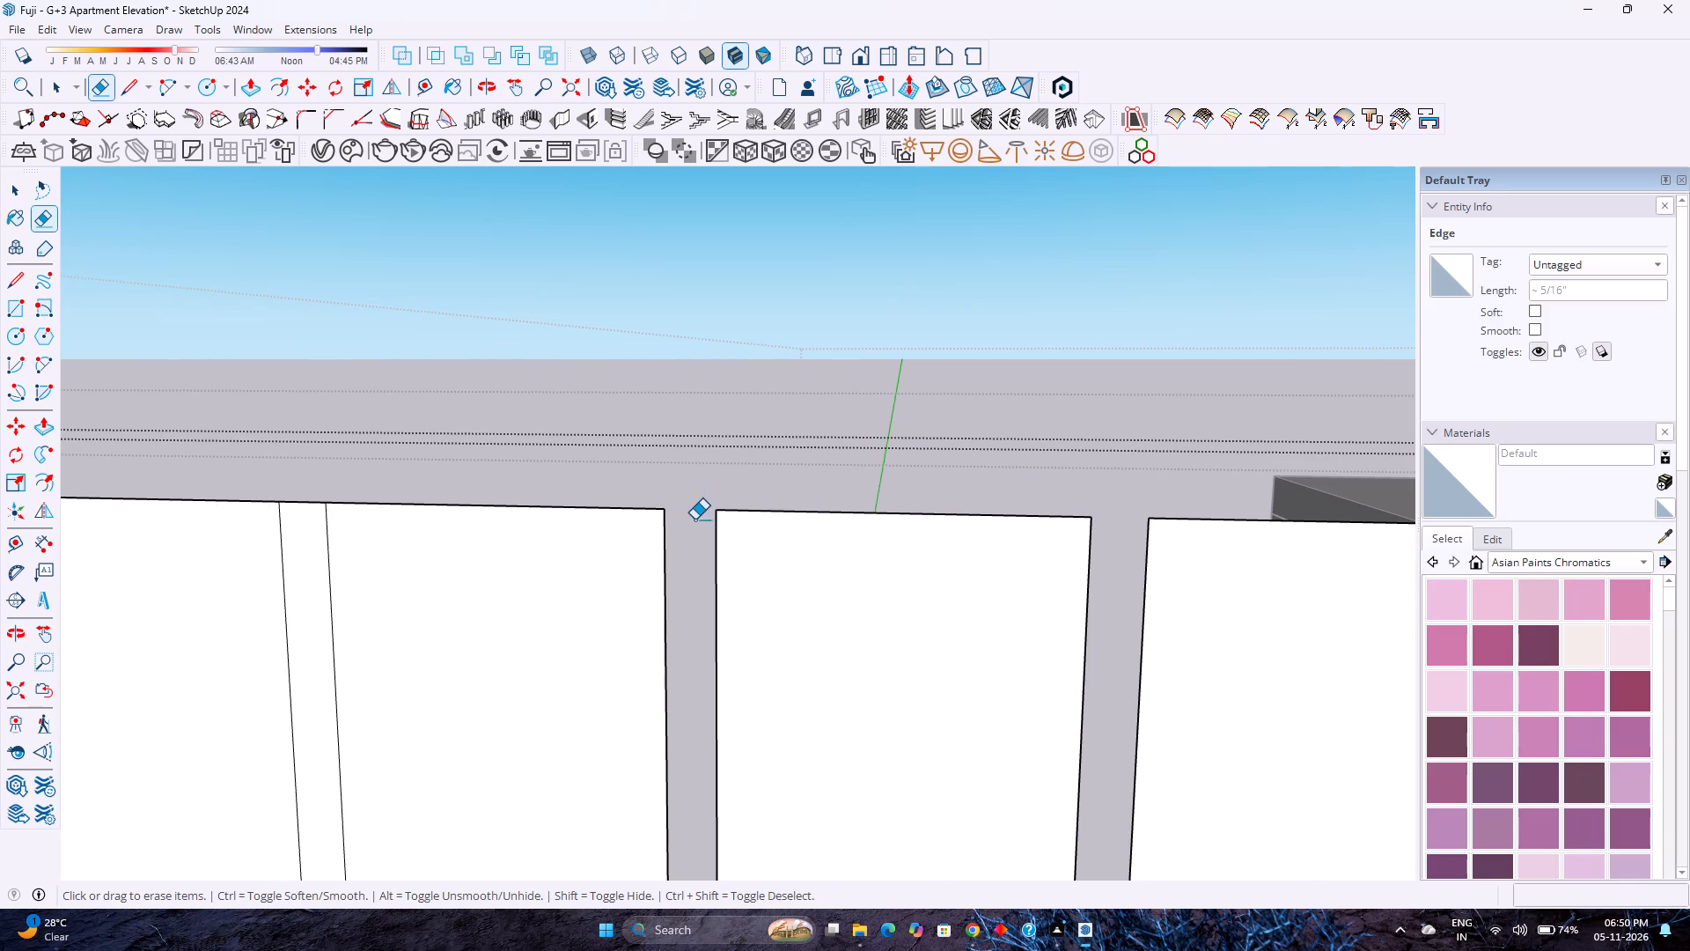
pyautogui.keyDown('shift'); pyautogui.moveTo(622, 513); pyautogui.dragTo(1000, 515, button='middle'); pyautogui.keyUp('shift')
pyautogui.moveTo(657, 511); pyautogui.dragTo(668, 500)
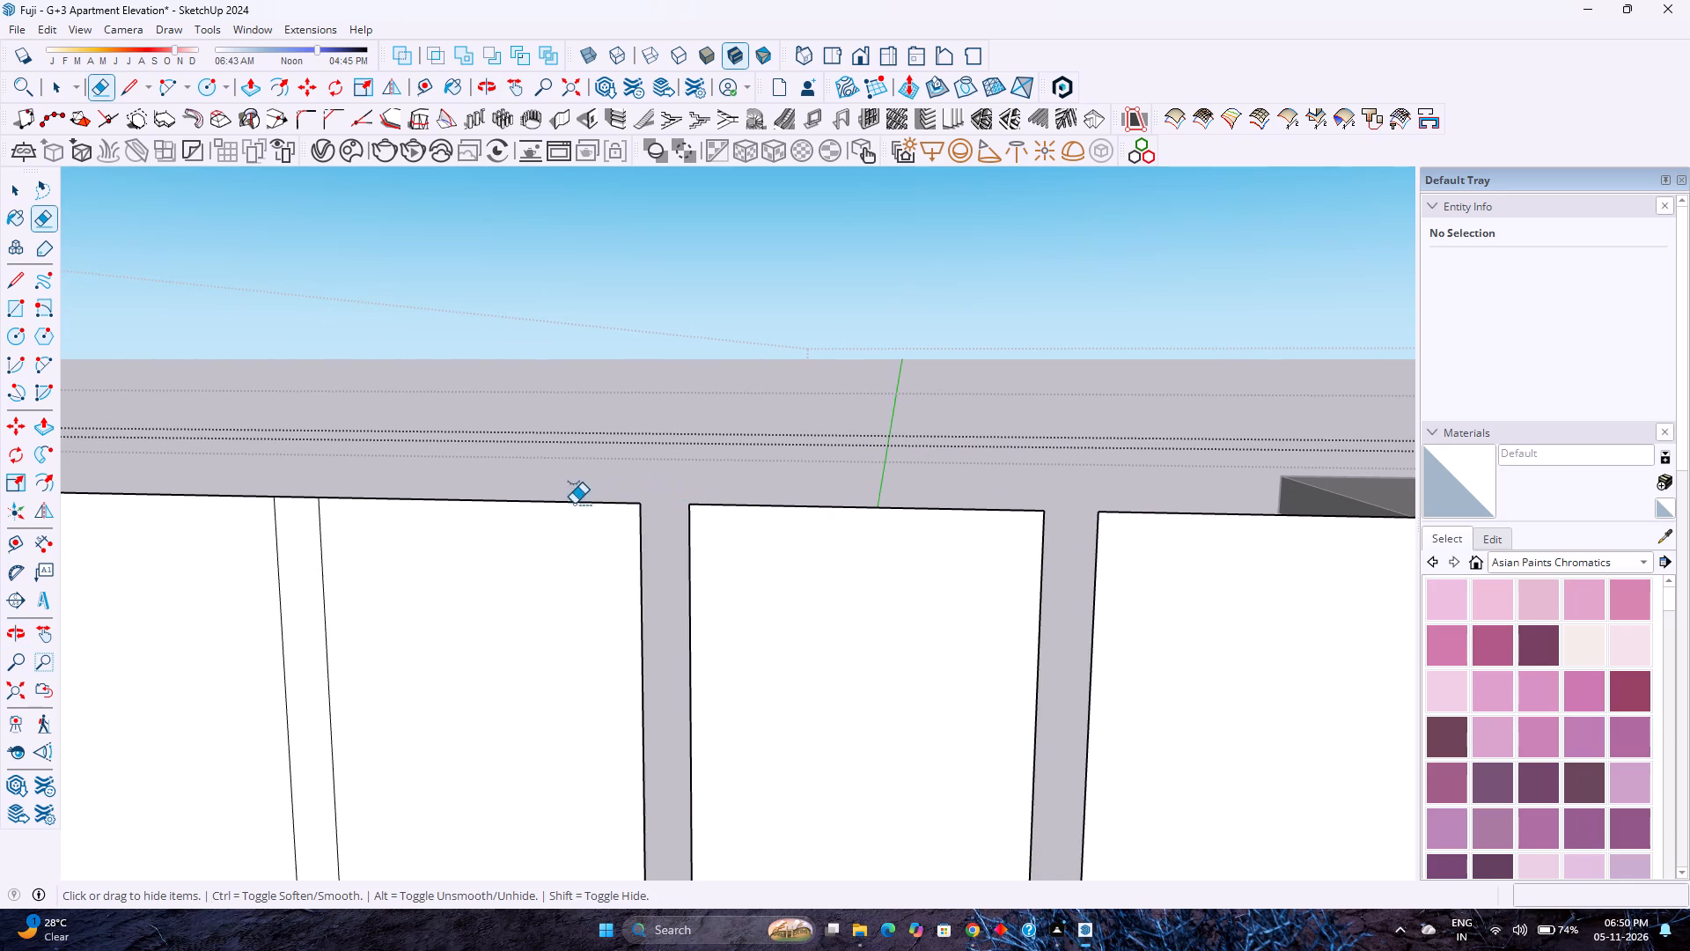
# Erase the short top edge segments capping the last three line pairs on the straight run before the left rounded corner.
pyautogui.keyDown('shift'); pyautogui.moveTo(553, 509); pyautogui.dragTo(921, 501, button='middle'); pyautogui.keyUp('shift')
pyautogui.click(644, 490)
pyautogui.scroll(-3, 650, 483)
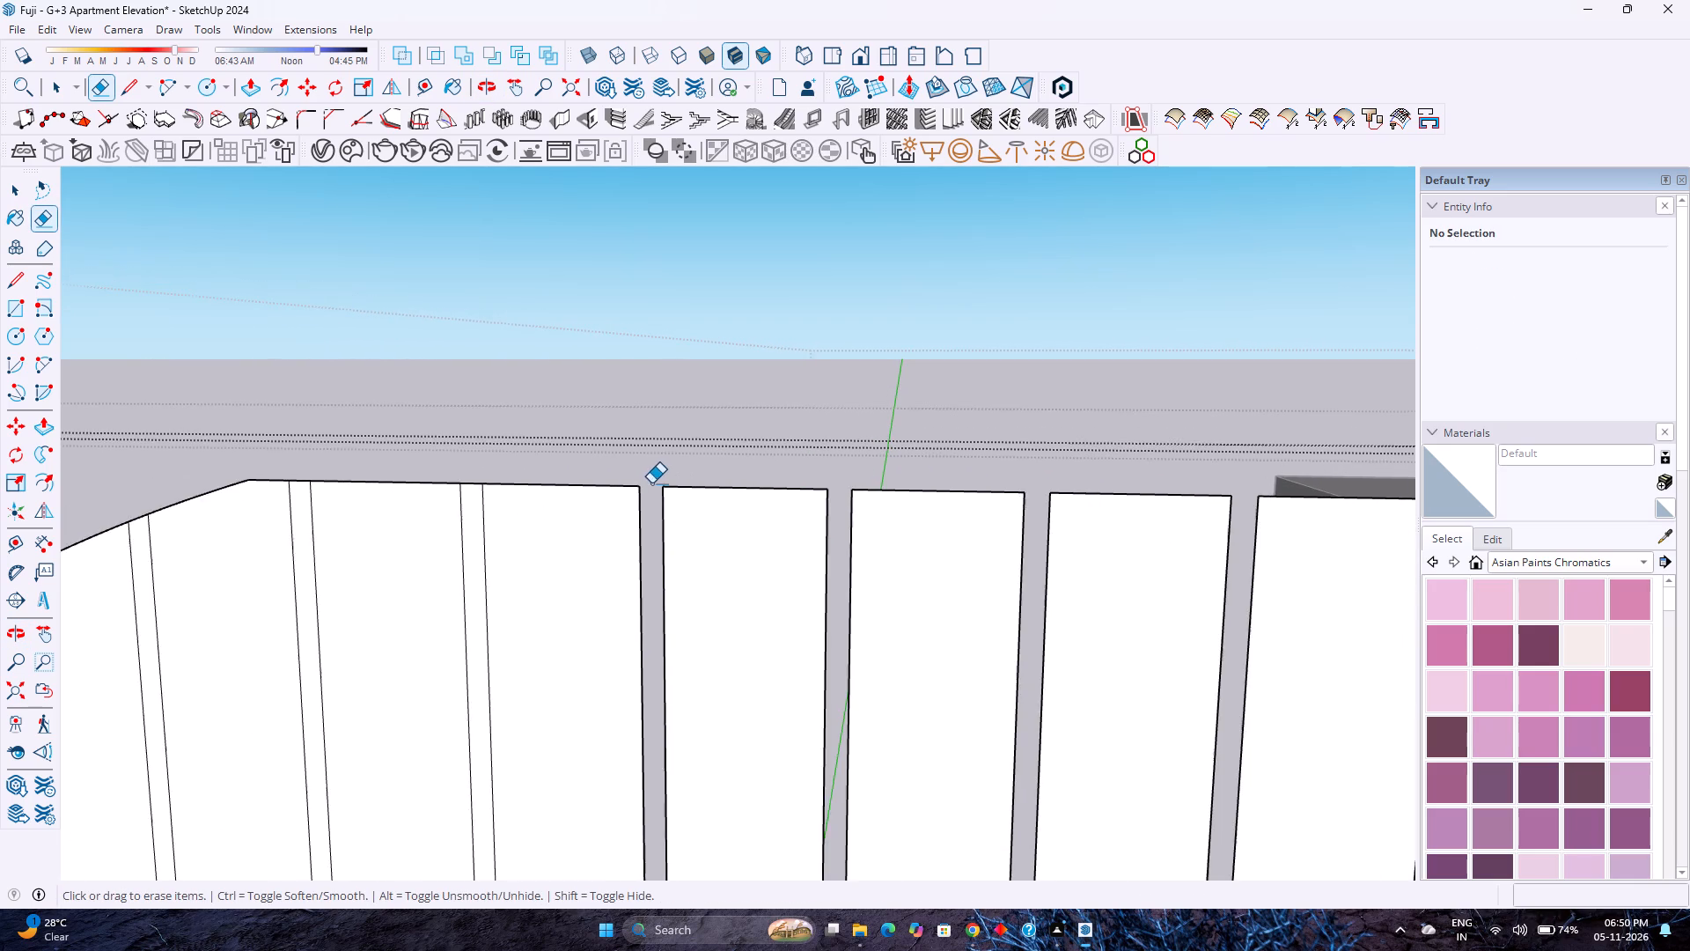
pyautogui.keyDown('shift'); pyautogui.moveTo(582, 490); pyautogui.dragTo(812, 484, button='middle'); pyautogui.keyUp('shift')
pyautogui.scroll(3, 671, 475)
pyautogui.click(711, 486)
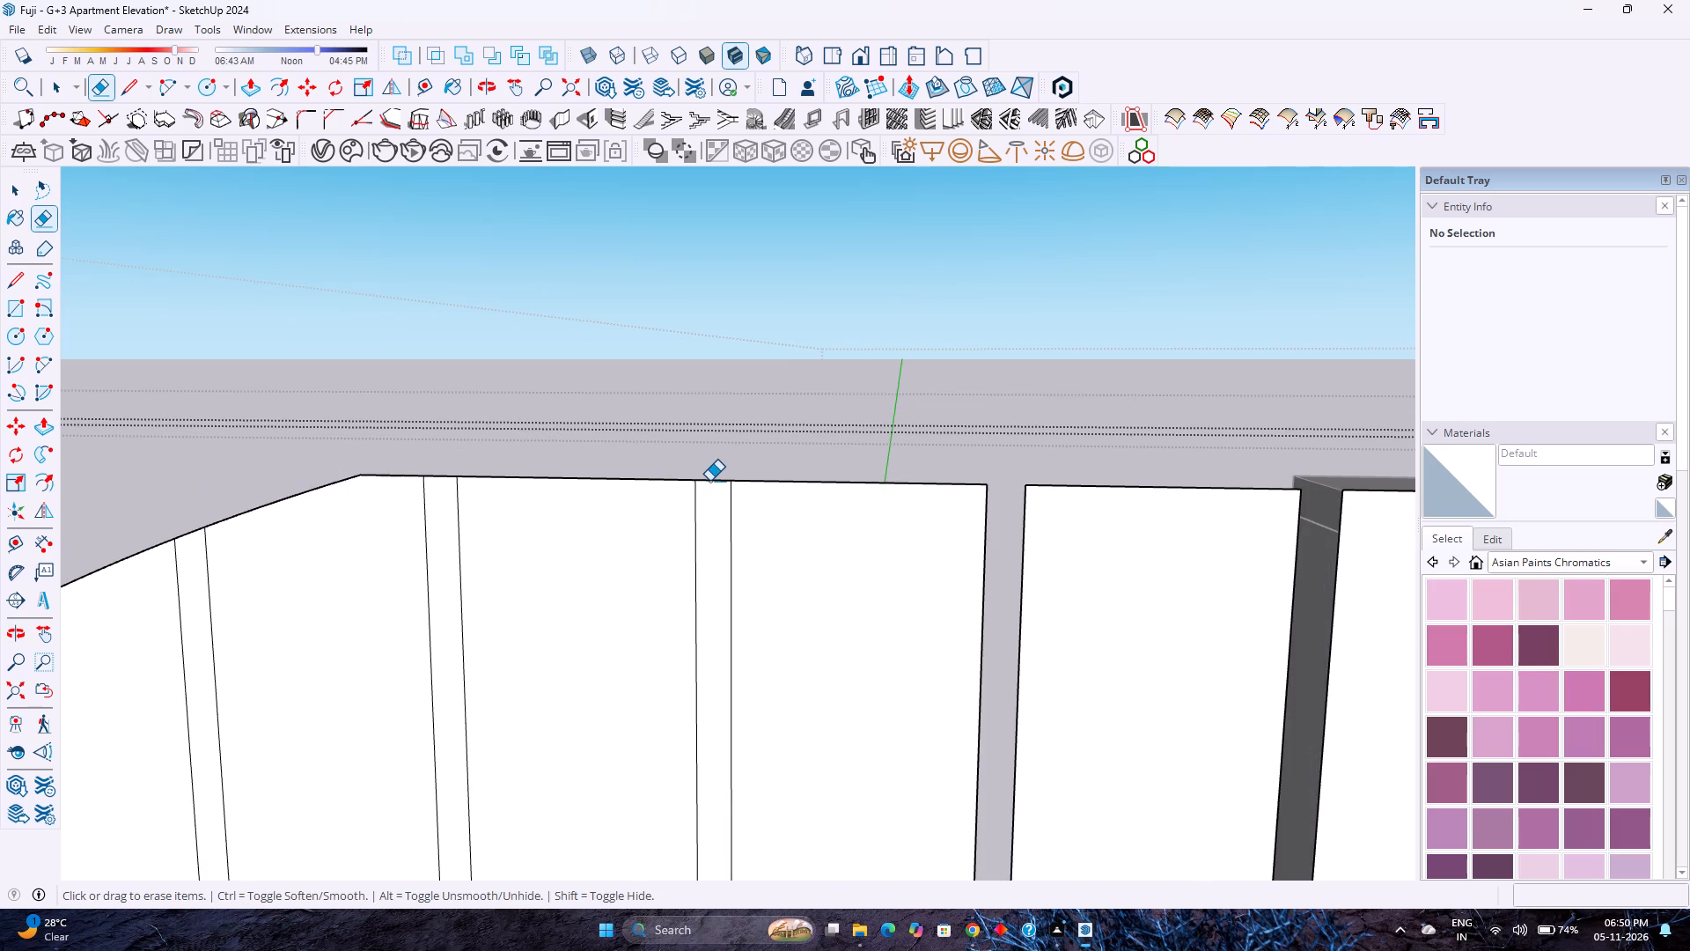
pyautogui.click(709, 481)
pyautogui.click(442, 475)
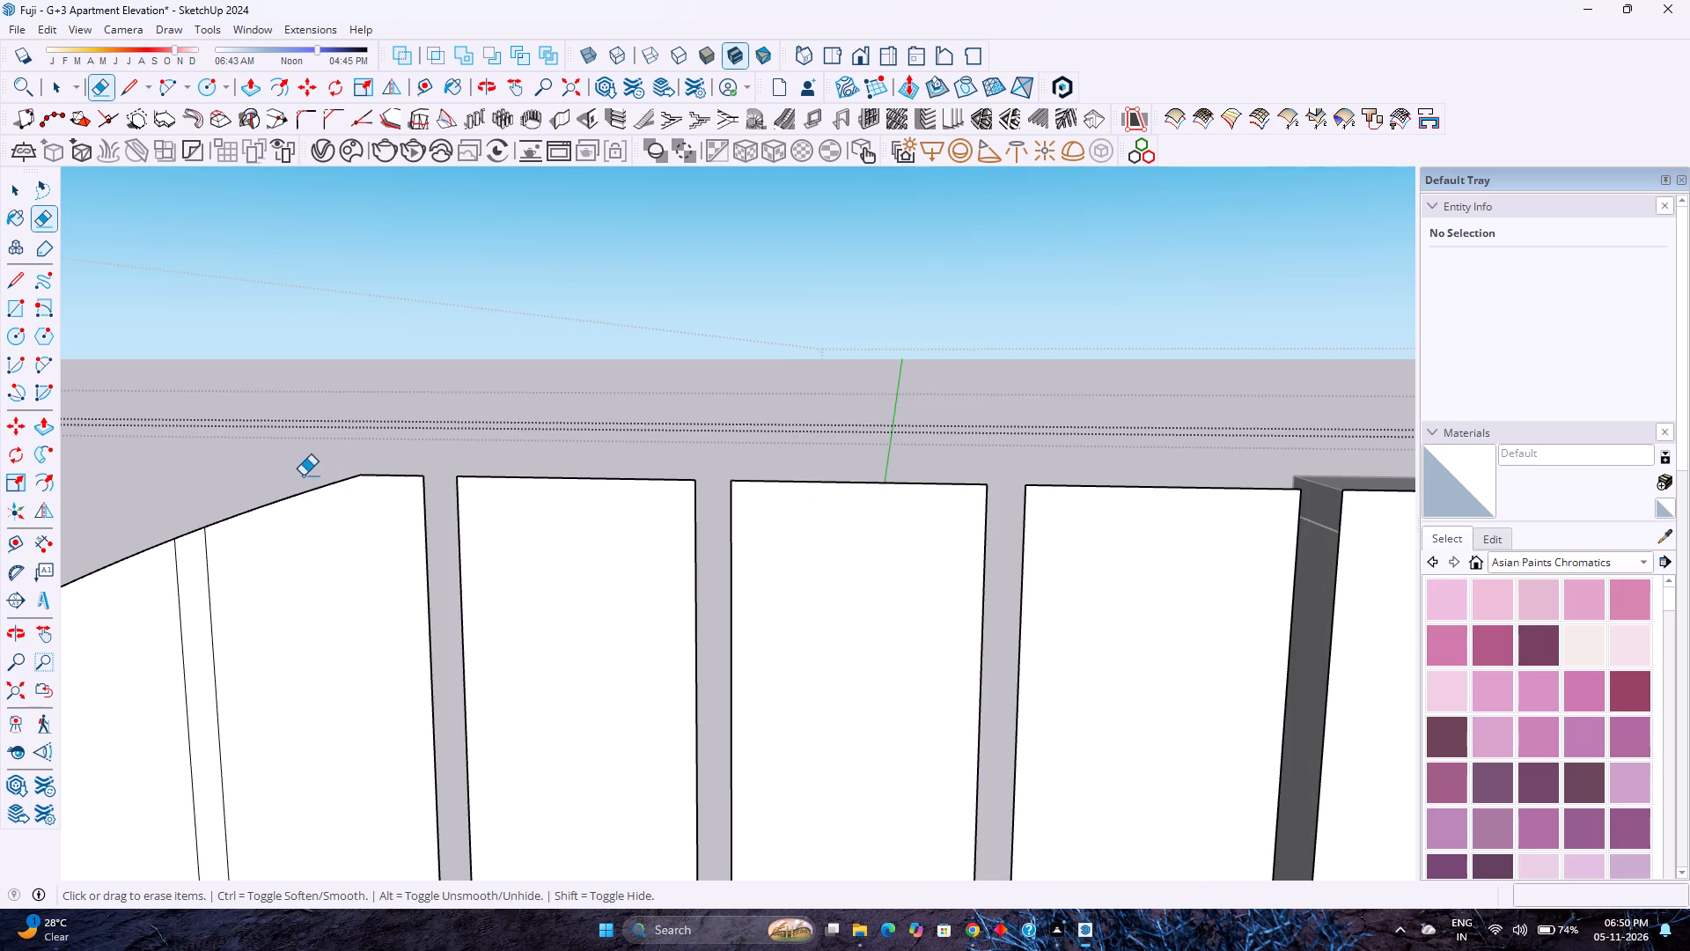
# On the face's outer left rounded corner, erase the short arc segments capping the uppermost line pair and the two lowest pairs.
pyautogui.keyDown('shift'); pyautogui.moveTo(307, 473); pyautogui.dragTo(769, 456, button='middle'); pyautogui.keyUp('shift')
pyautogui.click(638, 520)
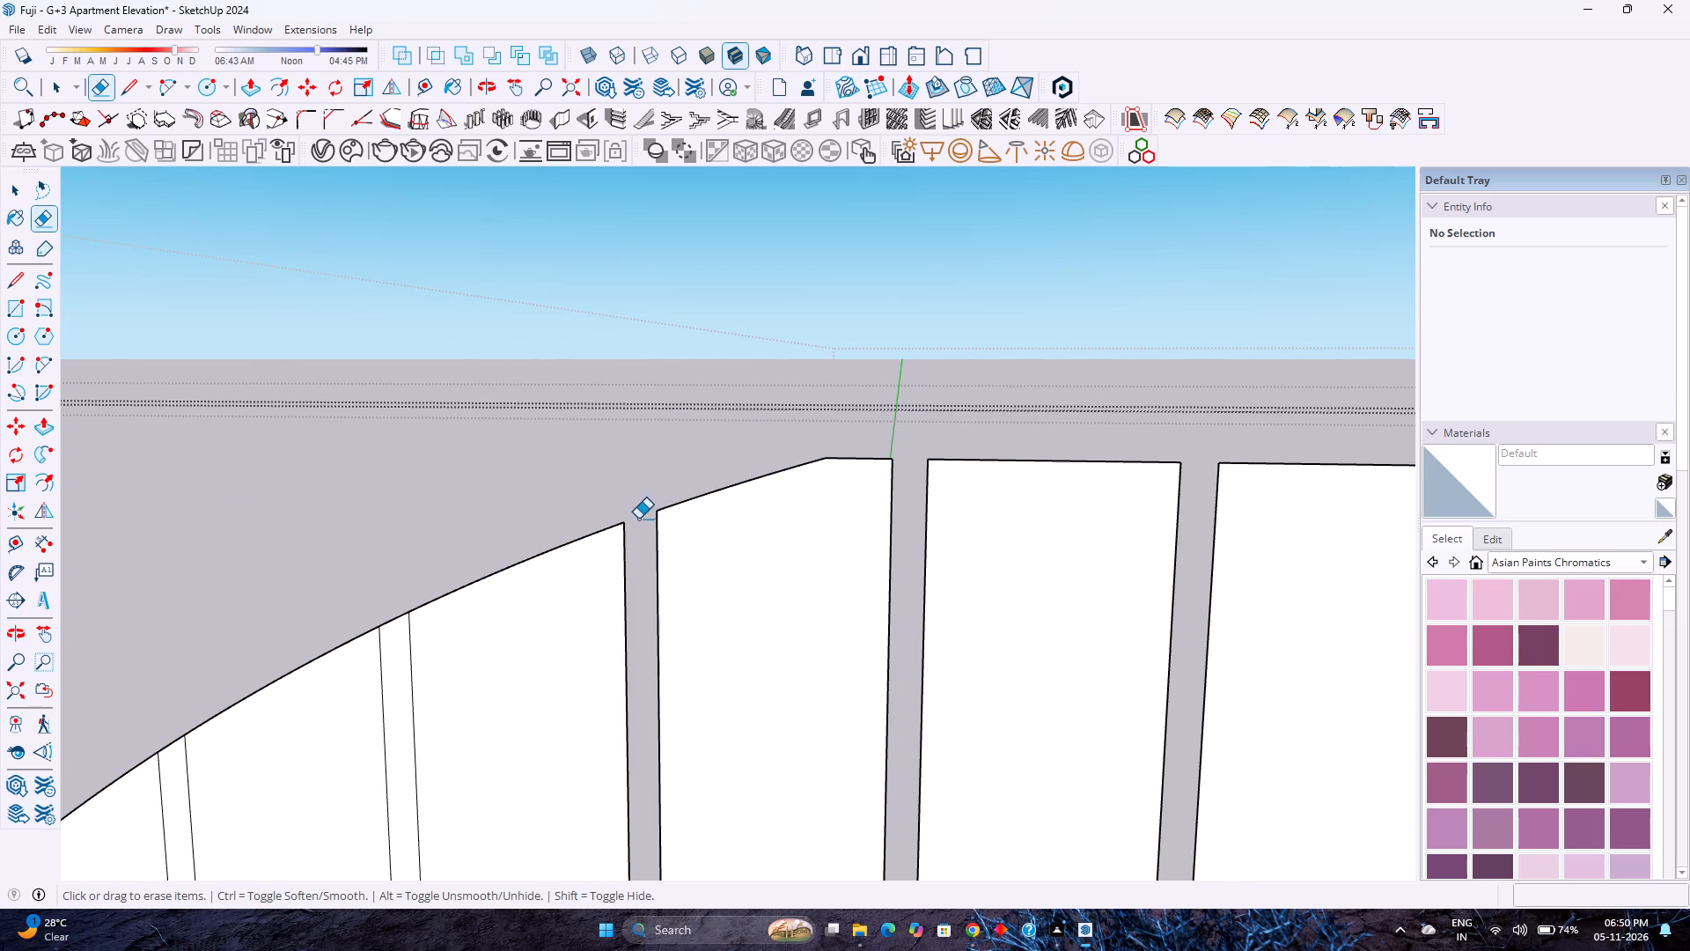
pyautogui.scroll(-19, 638, 510)
pyautogui.scroll(2, 560, 591)
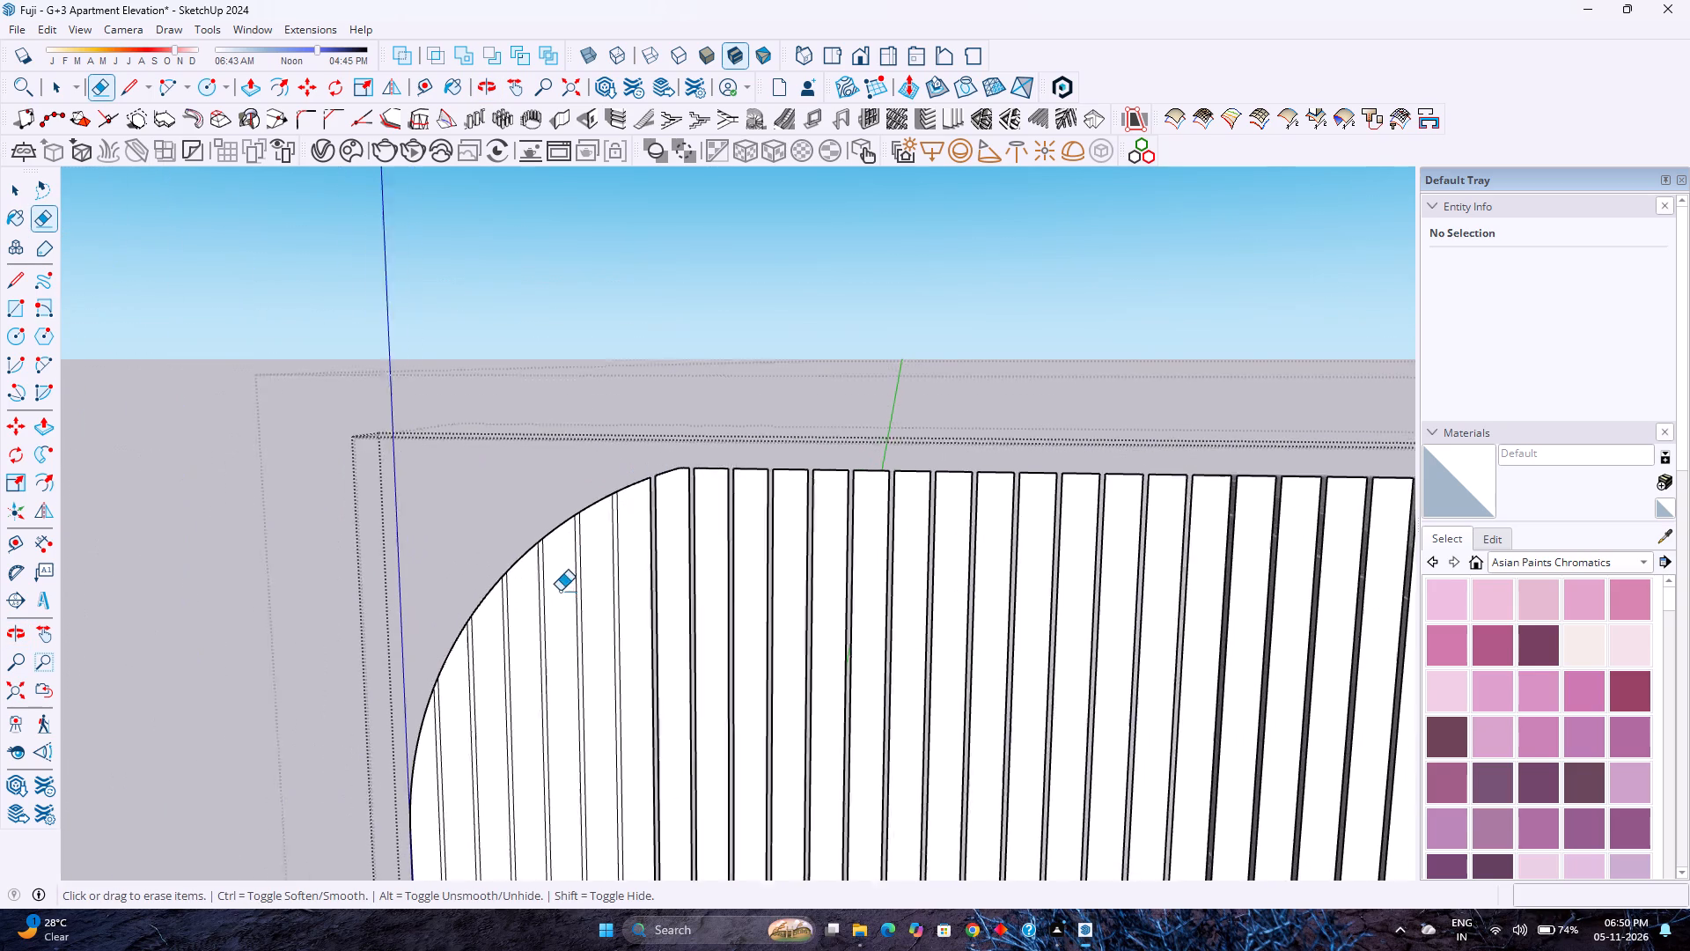
pyautogui.scroll(5, 560, 591)
pyautogui.scroll(1, 334, 709)
pyautogui.scroll(-6, 350, 732)
pyautogui.keyDown('shift'); pyautogui.moveTo(357, 746); pyautogui.dragTo(432, 604, button='middle'); pyautogui.keyUp('shift')
pyautogui.keyDown('shift'); pyautogui.middleClick(433, 603); pyautogui.keyUp('shift')
pyautogui.scroll(3, 381, 689)
pyautogui.scroll(5, 421, 626)
pyautogui.click(455, 579)
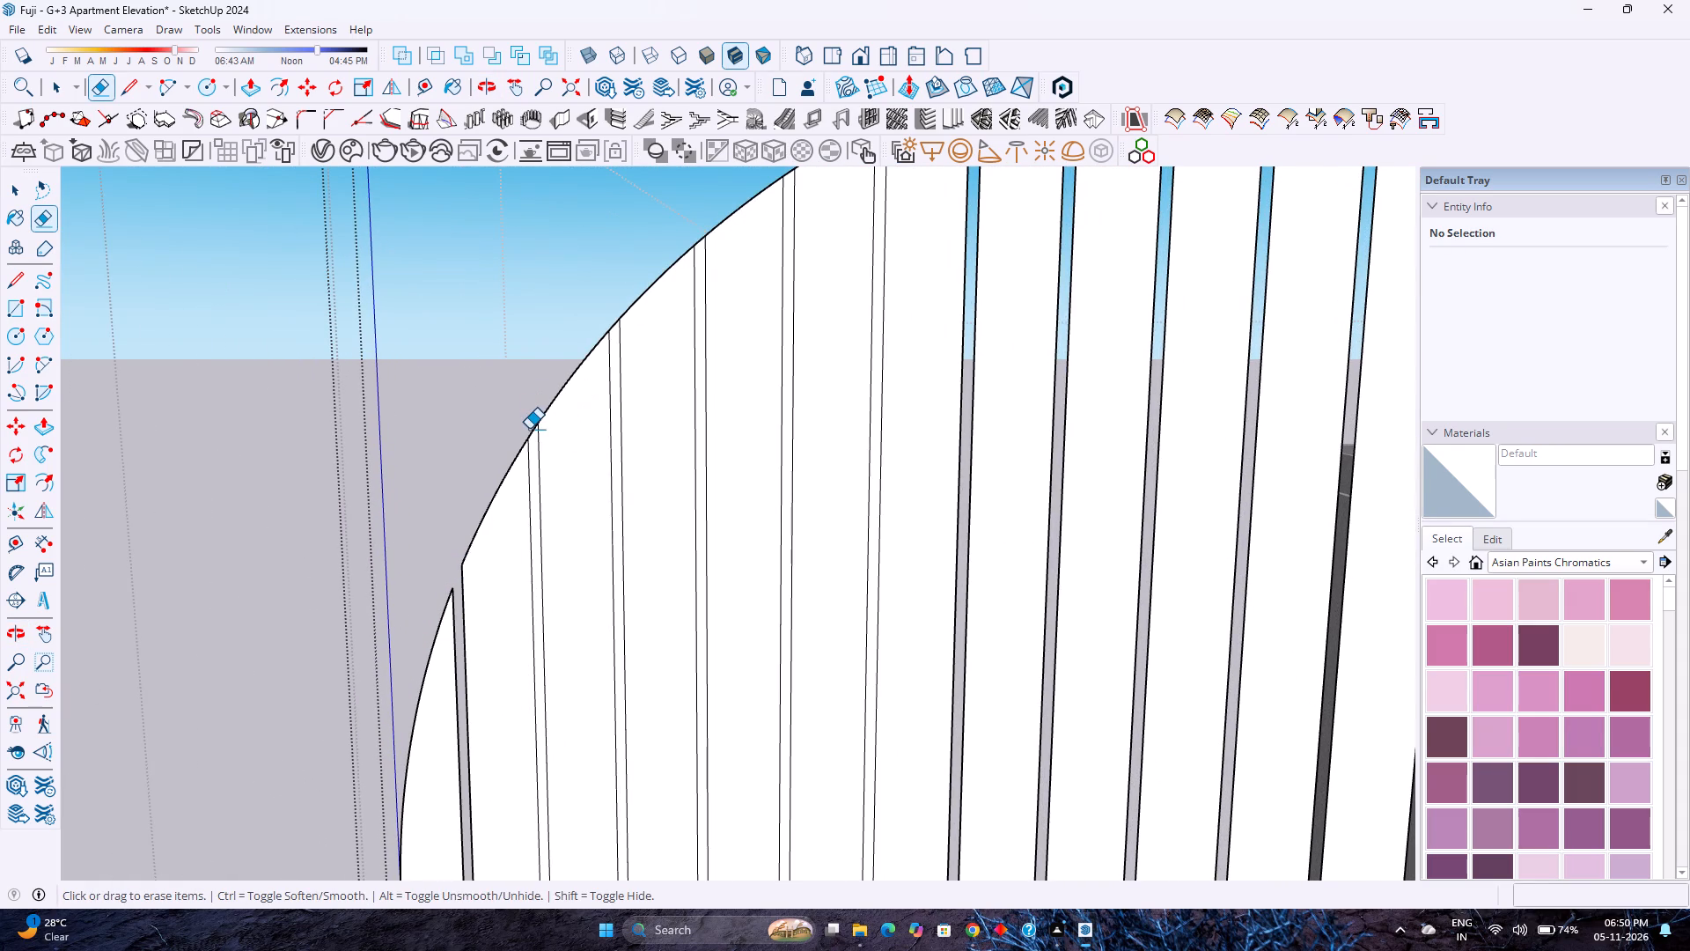
pyautogui.click(529, 431)
# Erase the arc segments capping the remaining four line pairs, working up the outer left rounded corner.
pyautogui.keyDown('shift'); pyautogui.moveTo(534, 430); pyautogui.dragTo(518, 590, button='middle'); pyautogui.keyUp('shift')
pyautogui.keyDown('shift'); pyautogui.middleClick(518, 592); pyautogui.keyUp('shift')
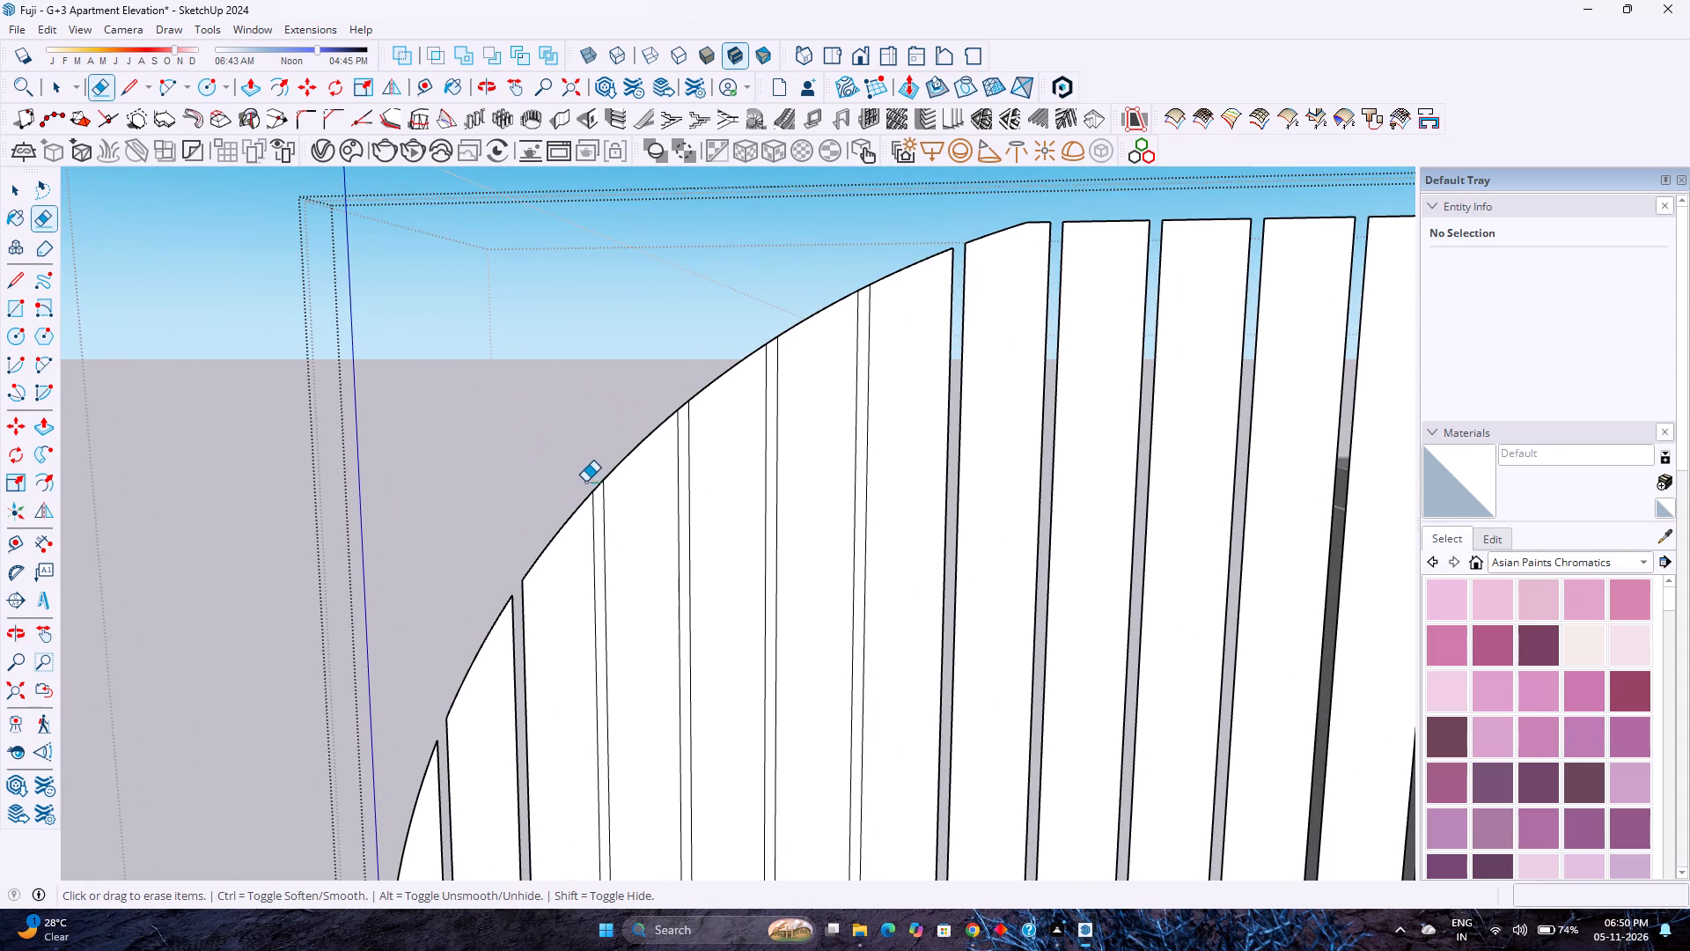
pyautogui.click(594, 488)
pyautogui.click(680, 404)
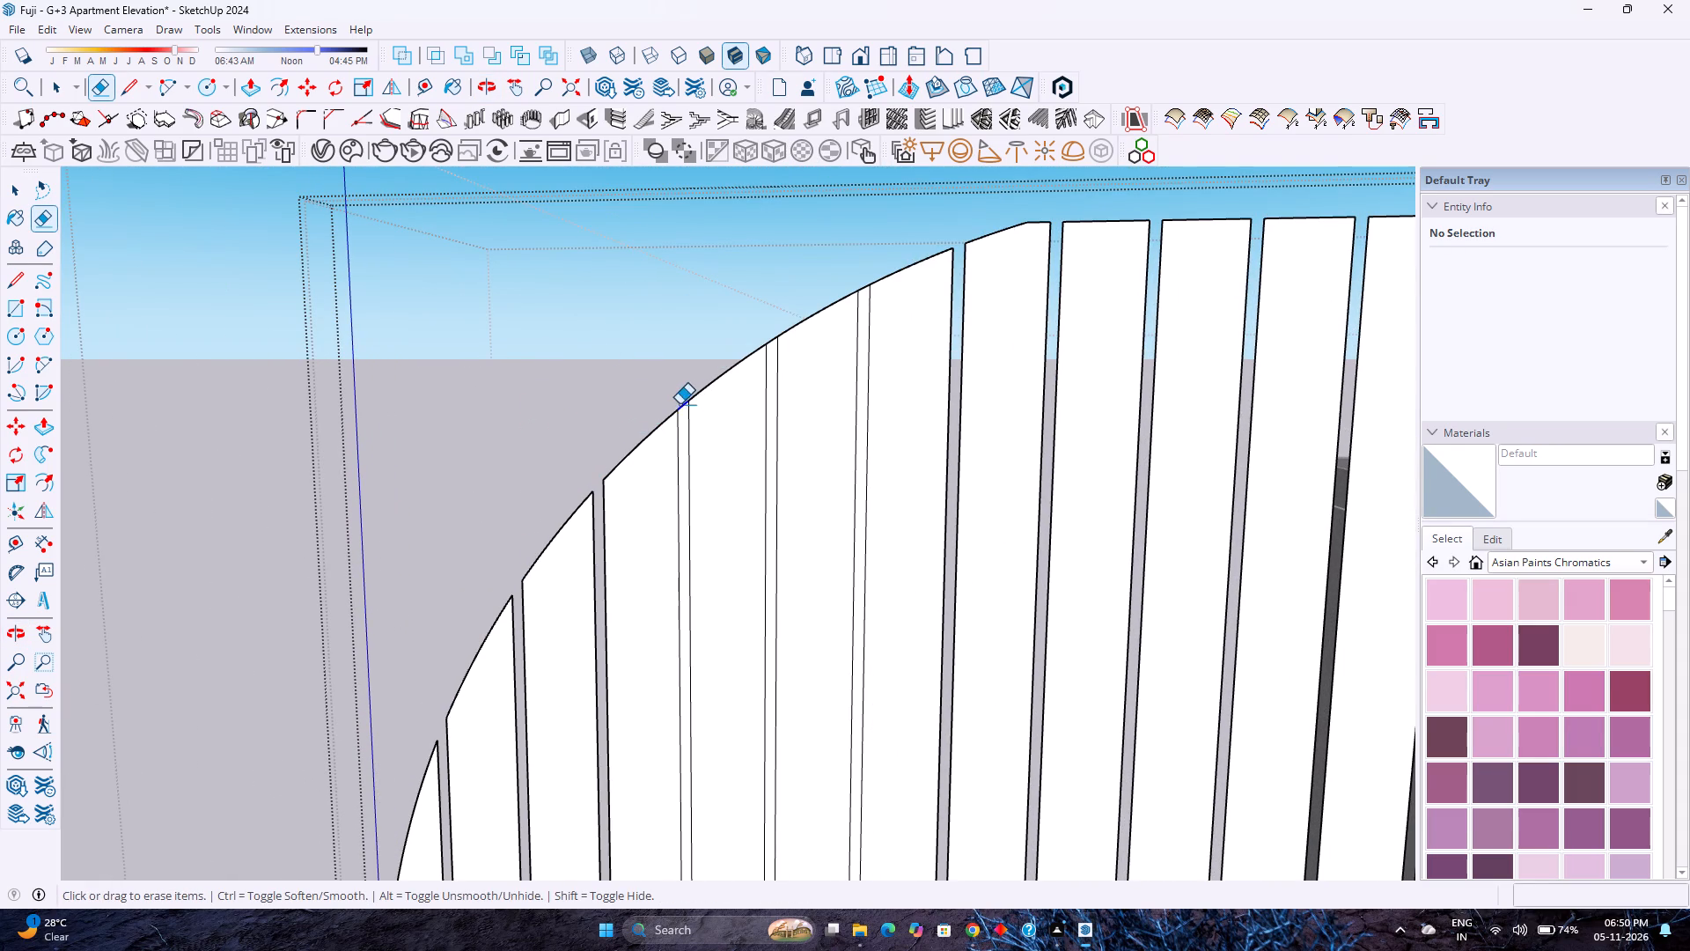
pyautogui.click(770, 342)
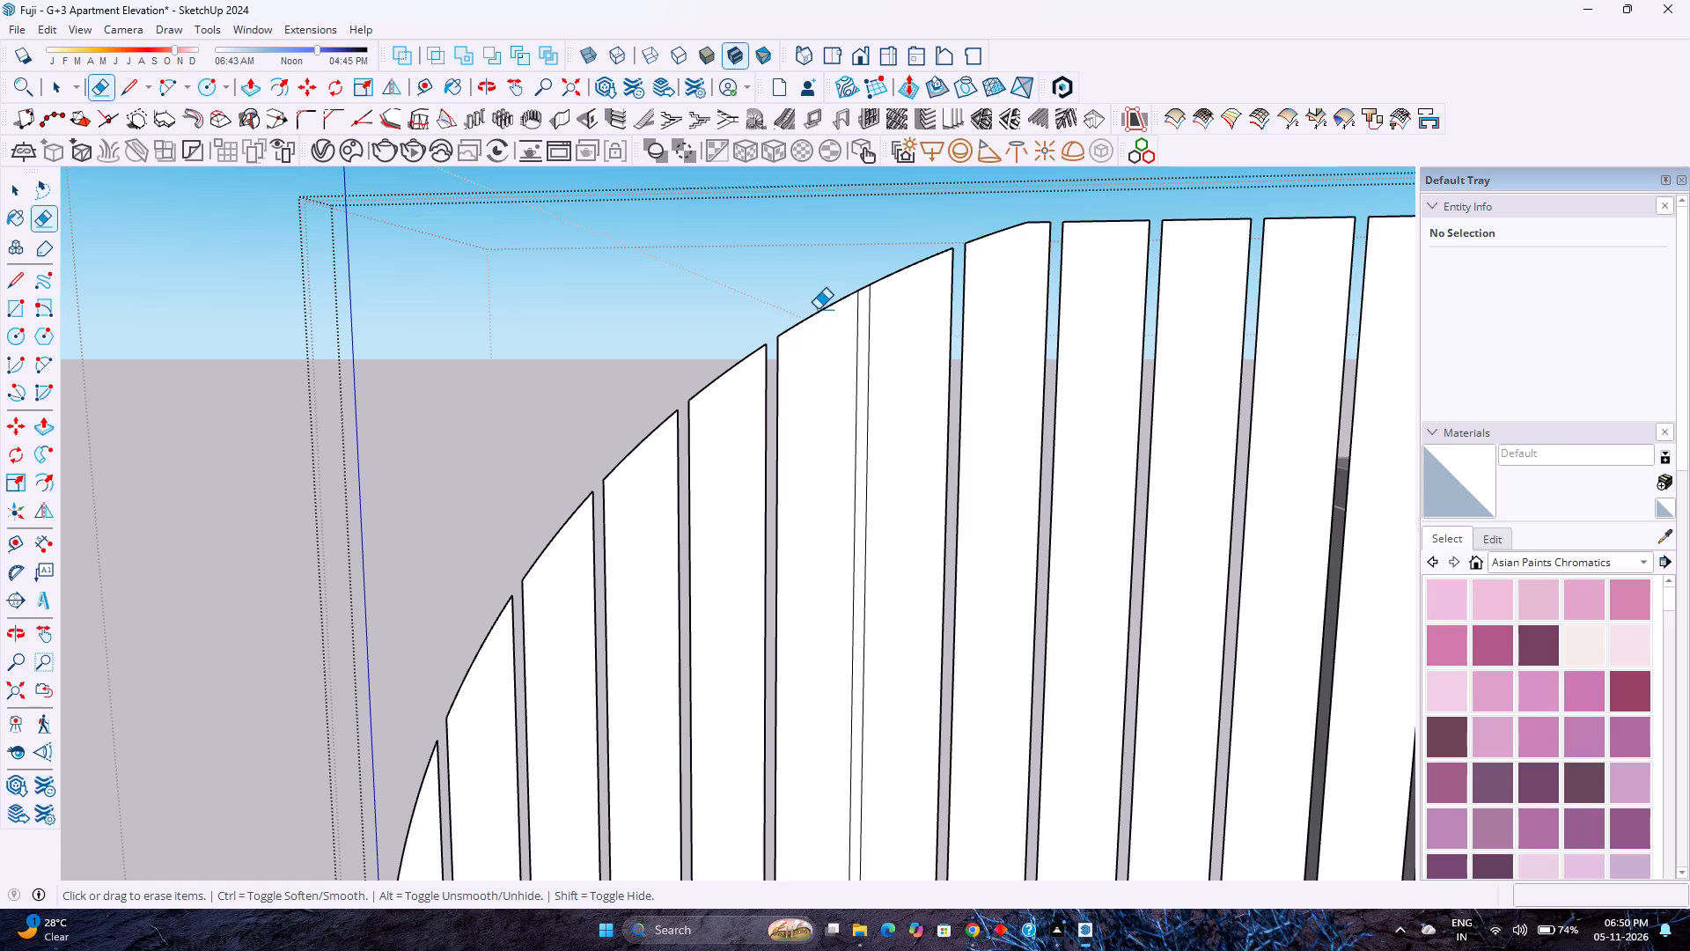
pyautogui.click(863, 288)
# At the inner opening's upper-left rounded corner, erase the short arc segments closing the bottoms of the two lowest grooves.
pyautogui.keyDown('shift'); pyautogui.moveTo(858, 290); pyautogui.dragTo(853, 299, button='middle'); pyautogui.keyUp('shift')
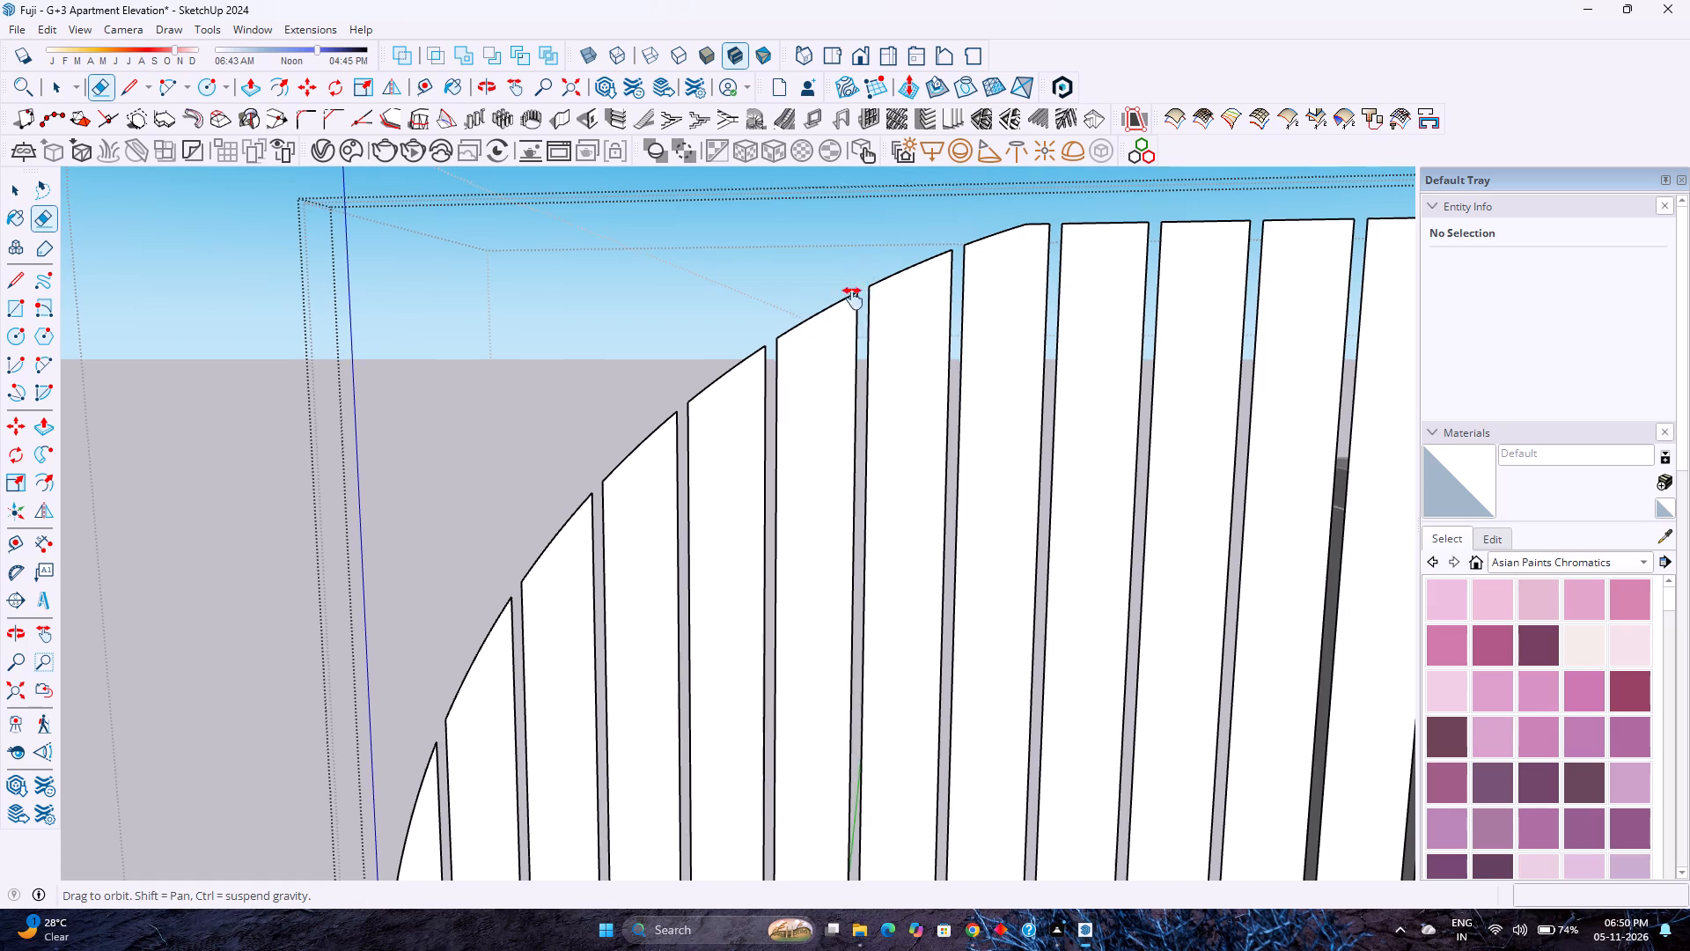
pyautogui.keyDown('shift'); pyautogui.moveTo(853, 299); pyautogui.dragTo(590, 431, button='middle'); pyautogui.keyUp('shift')
pyautogui.keyDown('shift'); pyautogui.middleClick(590, 431); pyautogui.keyUp('shift')
pyautogui.scroll(-18, 588, 428)
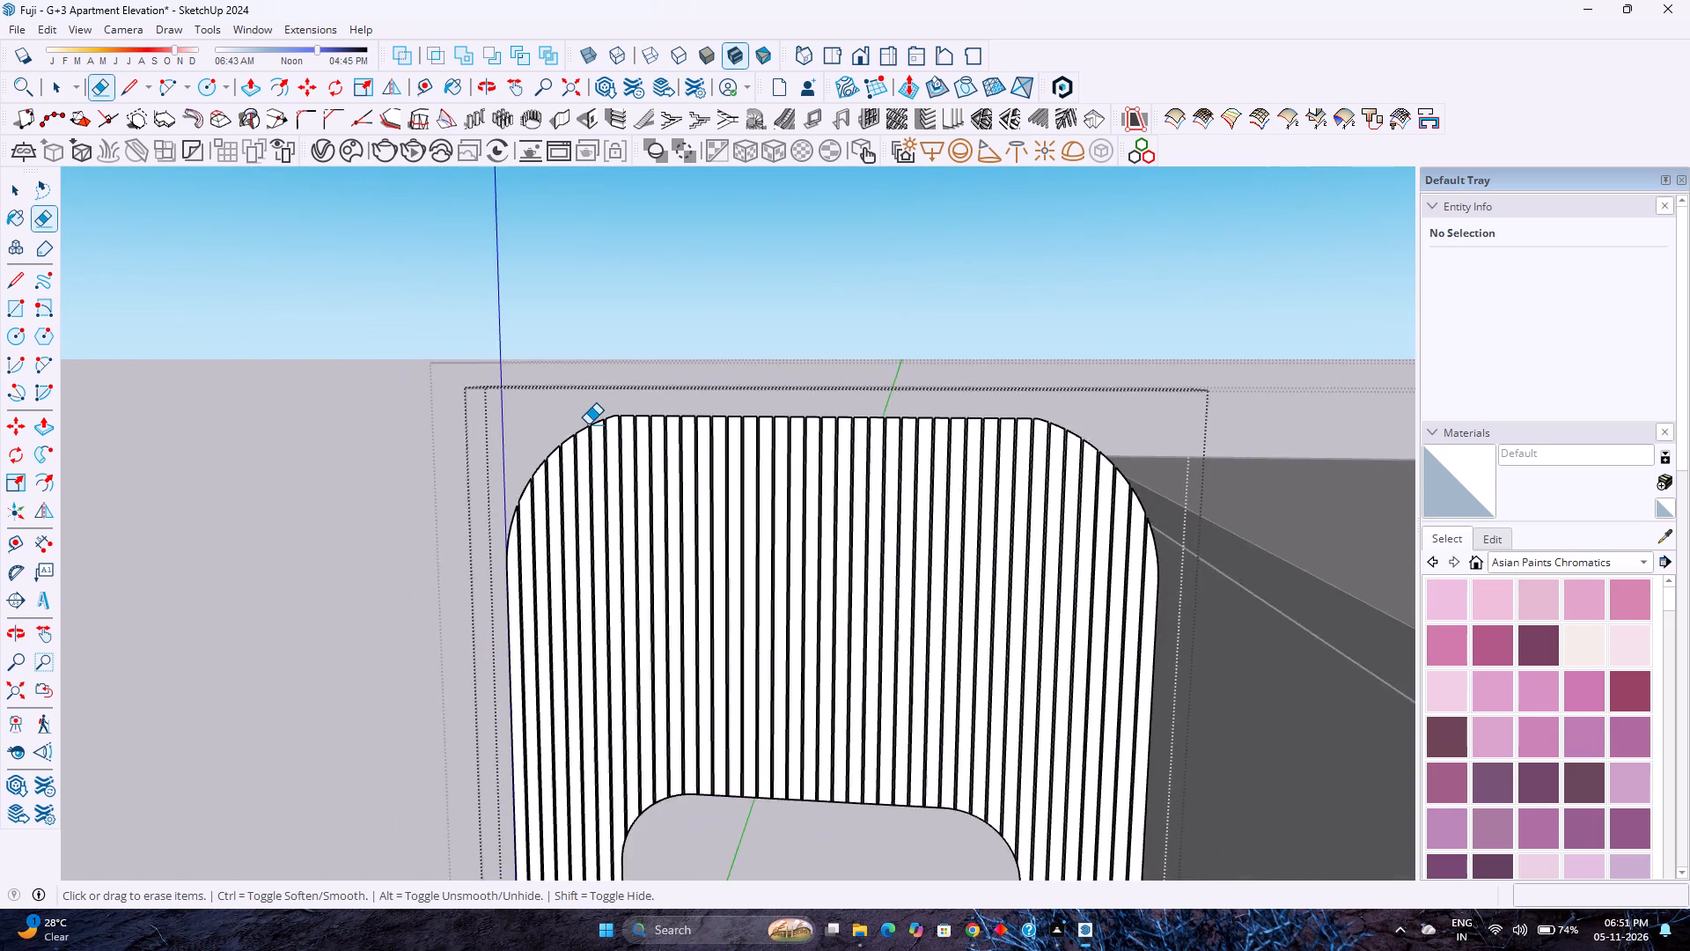
pyautogui.scroll(-13, 588, 424)
pyautogui.scroll(3, 602, 543)
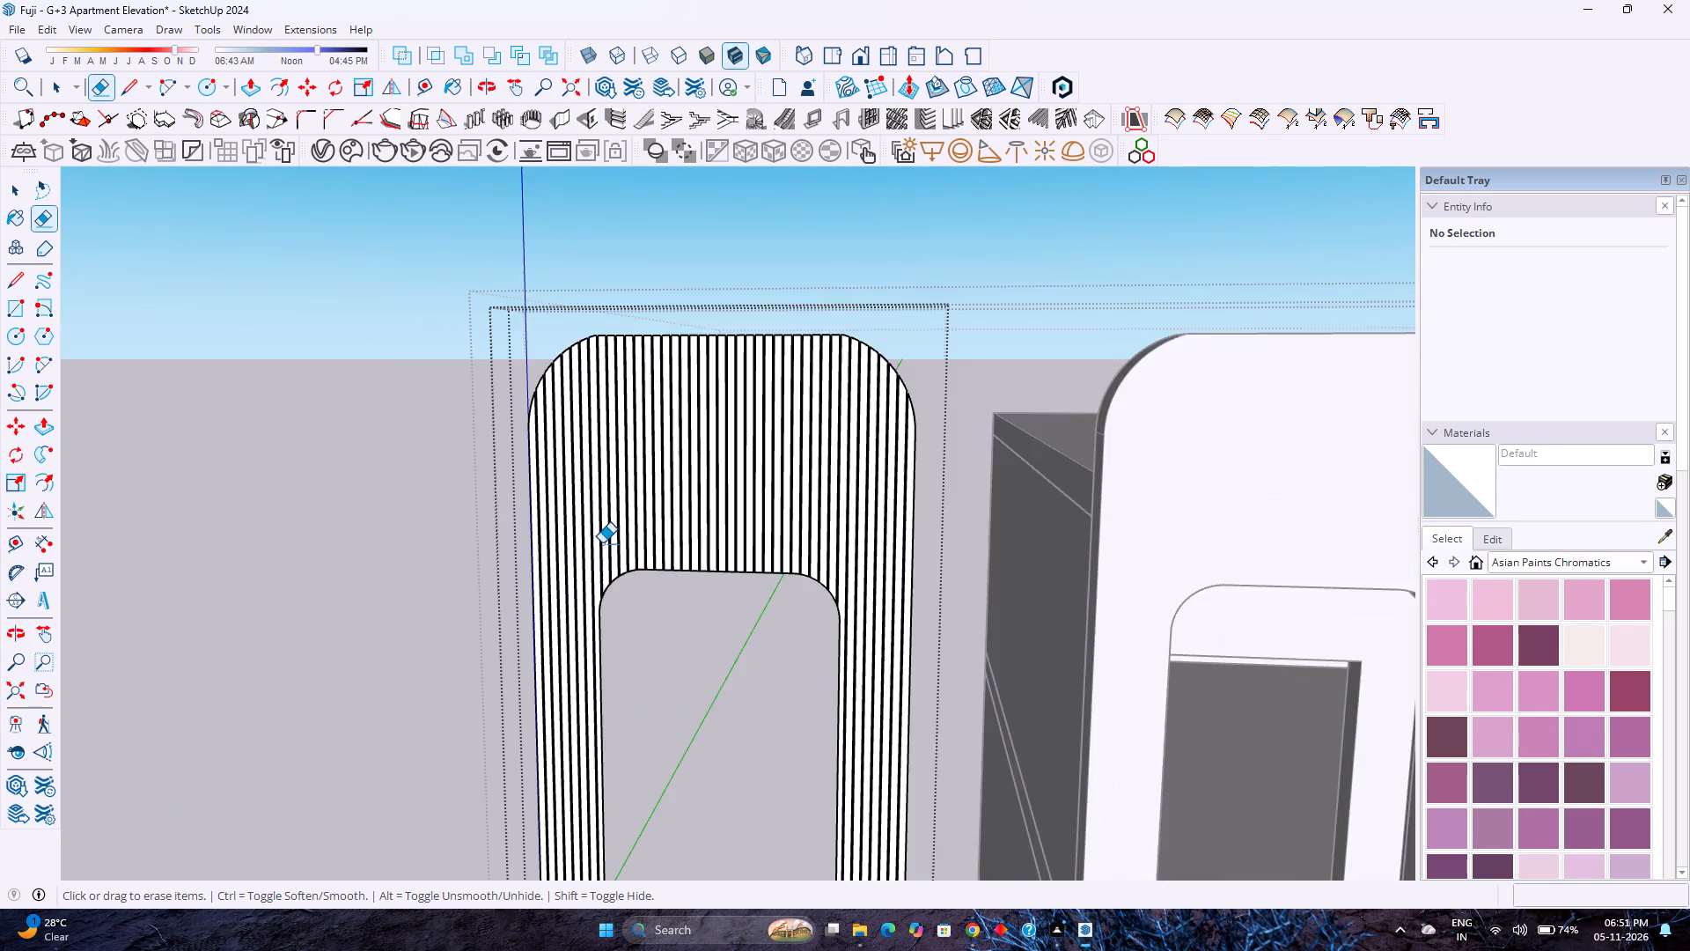
pyautogui.scroll(4, 602, 543)
pyautogui.scroll(18, 609, 586)
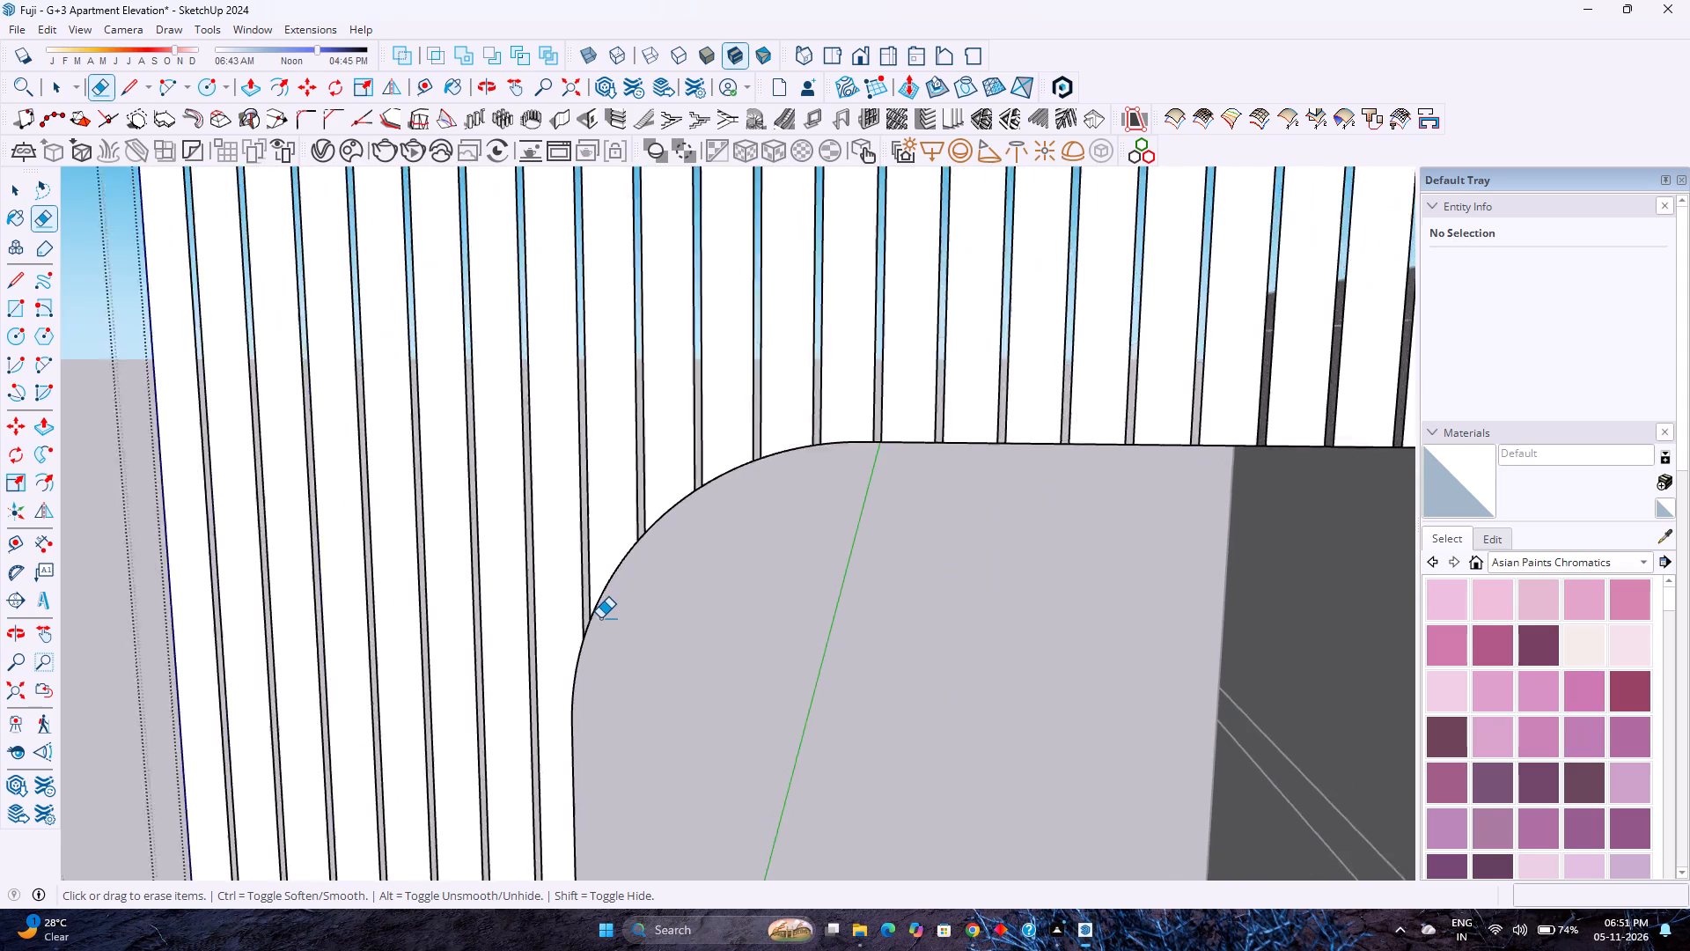
pyautogui.scroll(4, 600, 618)
pyautogui.click(575, 631)
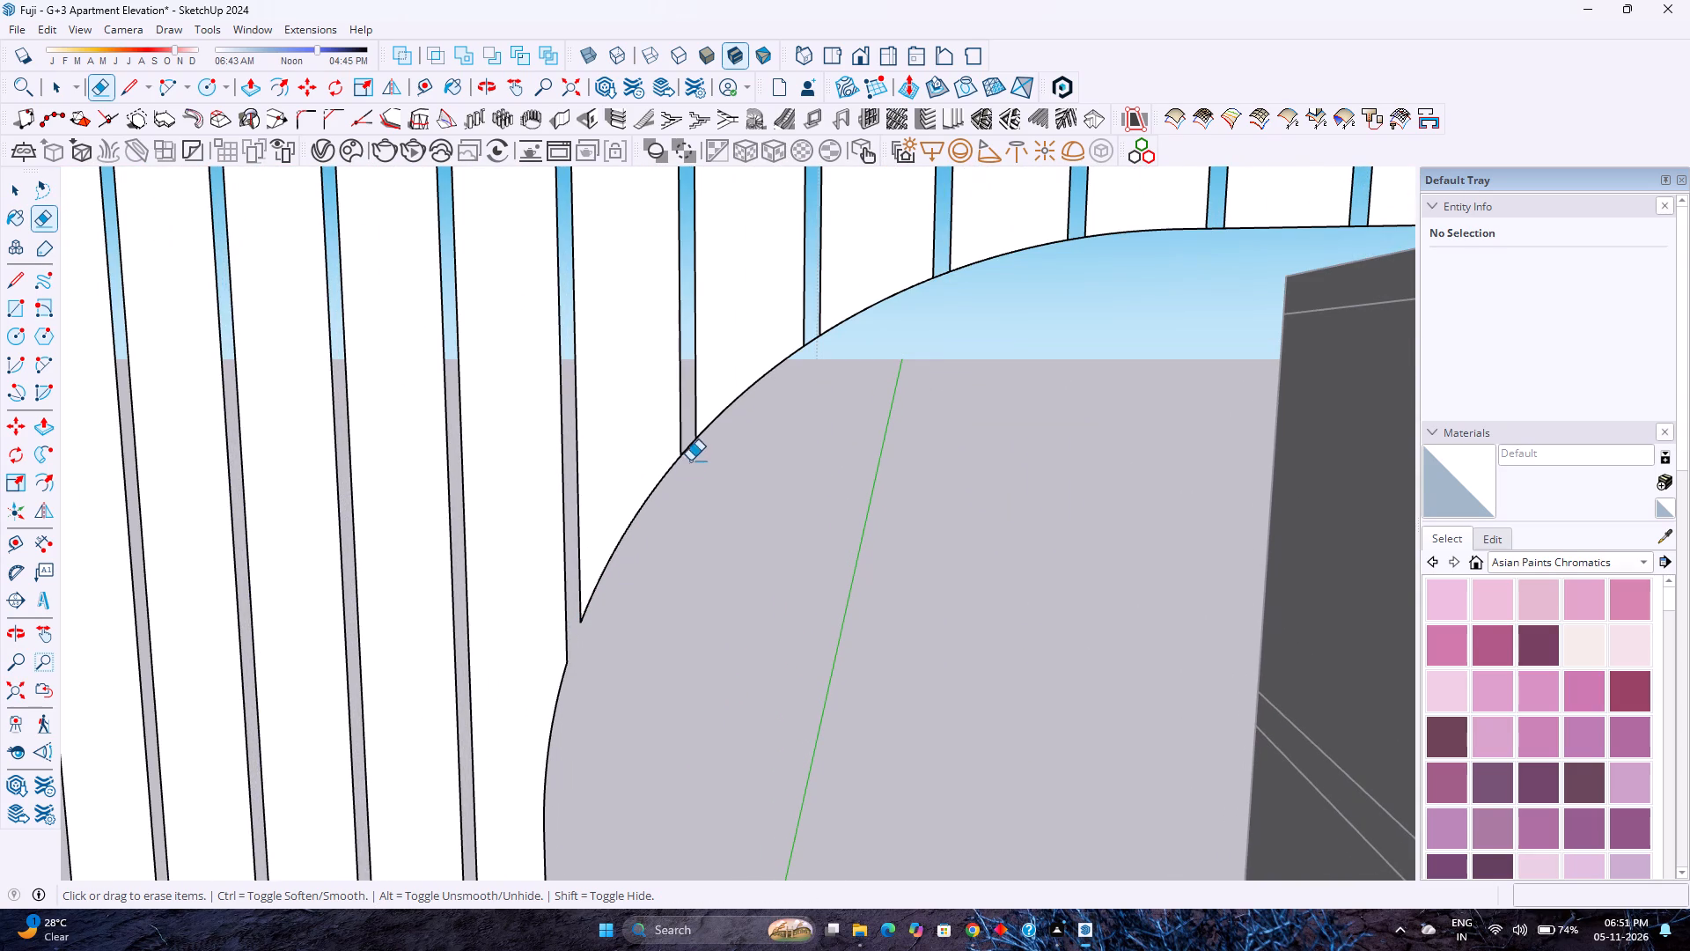
pyautogui.click(689, 448)
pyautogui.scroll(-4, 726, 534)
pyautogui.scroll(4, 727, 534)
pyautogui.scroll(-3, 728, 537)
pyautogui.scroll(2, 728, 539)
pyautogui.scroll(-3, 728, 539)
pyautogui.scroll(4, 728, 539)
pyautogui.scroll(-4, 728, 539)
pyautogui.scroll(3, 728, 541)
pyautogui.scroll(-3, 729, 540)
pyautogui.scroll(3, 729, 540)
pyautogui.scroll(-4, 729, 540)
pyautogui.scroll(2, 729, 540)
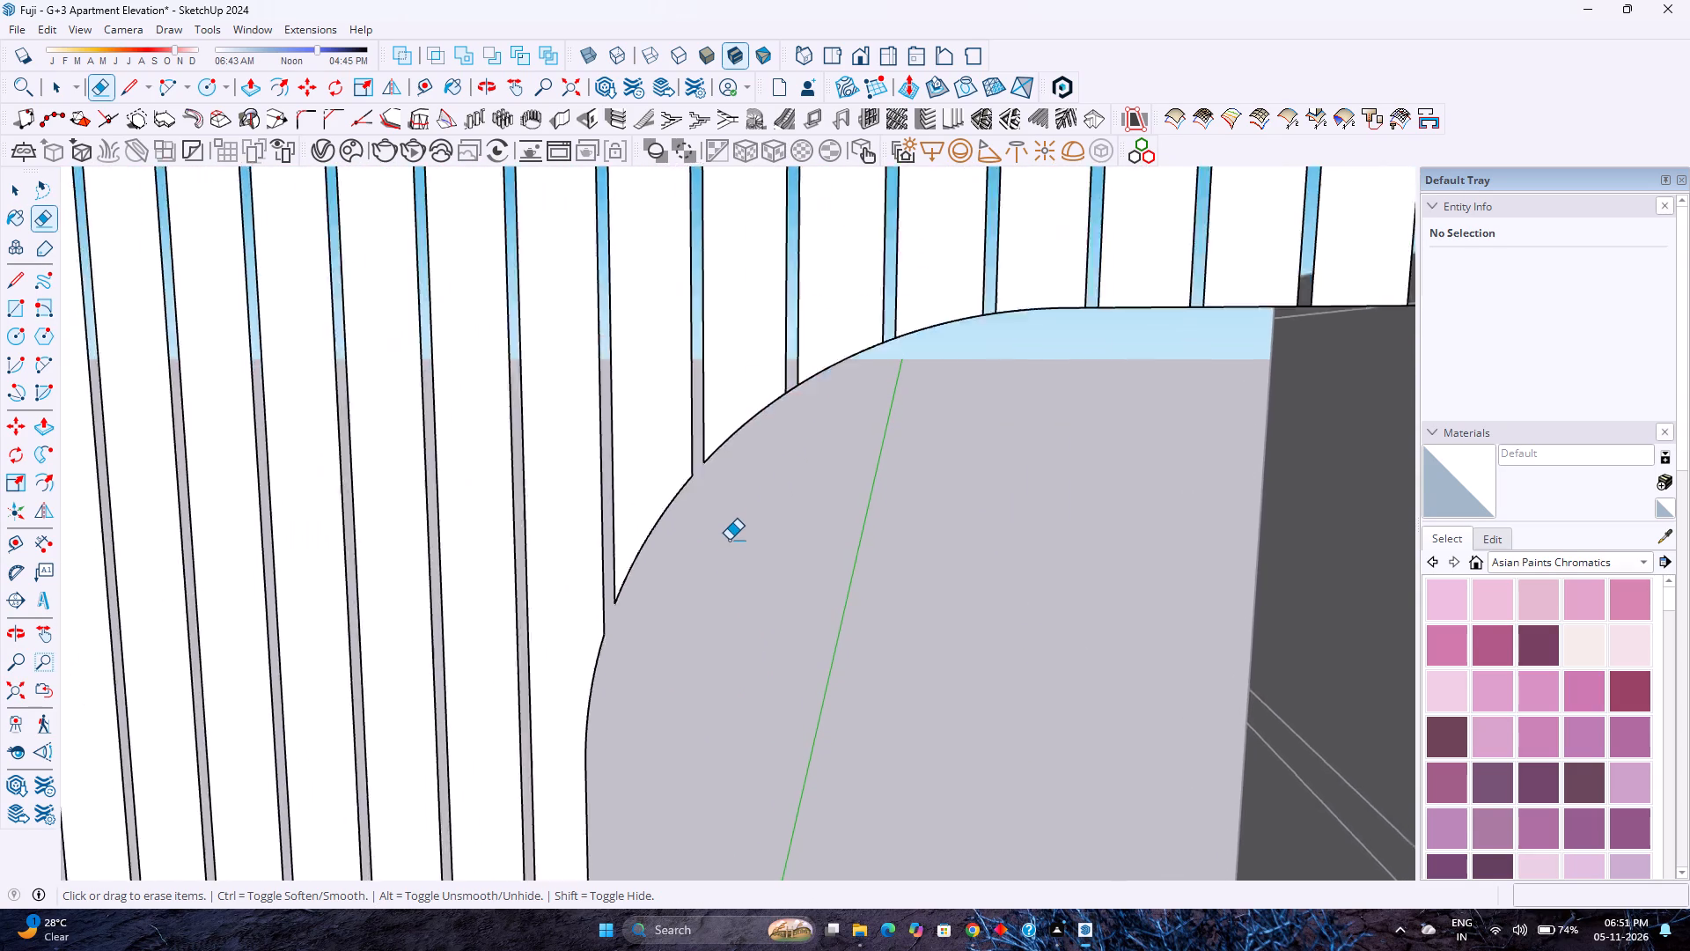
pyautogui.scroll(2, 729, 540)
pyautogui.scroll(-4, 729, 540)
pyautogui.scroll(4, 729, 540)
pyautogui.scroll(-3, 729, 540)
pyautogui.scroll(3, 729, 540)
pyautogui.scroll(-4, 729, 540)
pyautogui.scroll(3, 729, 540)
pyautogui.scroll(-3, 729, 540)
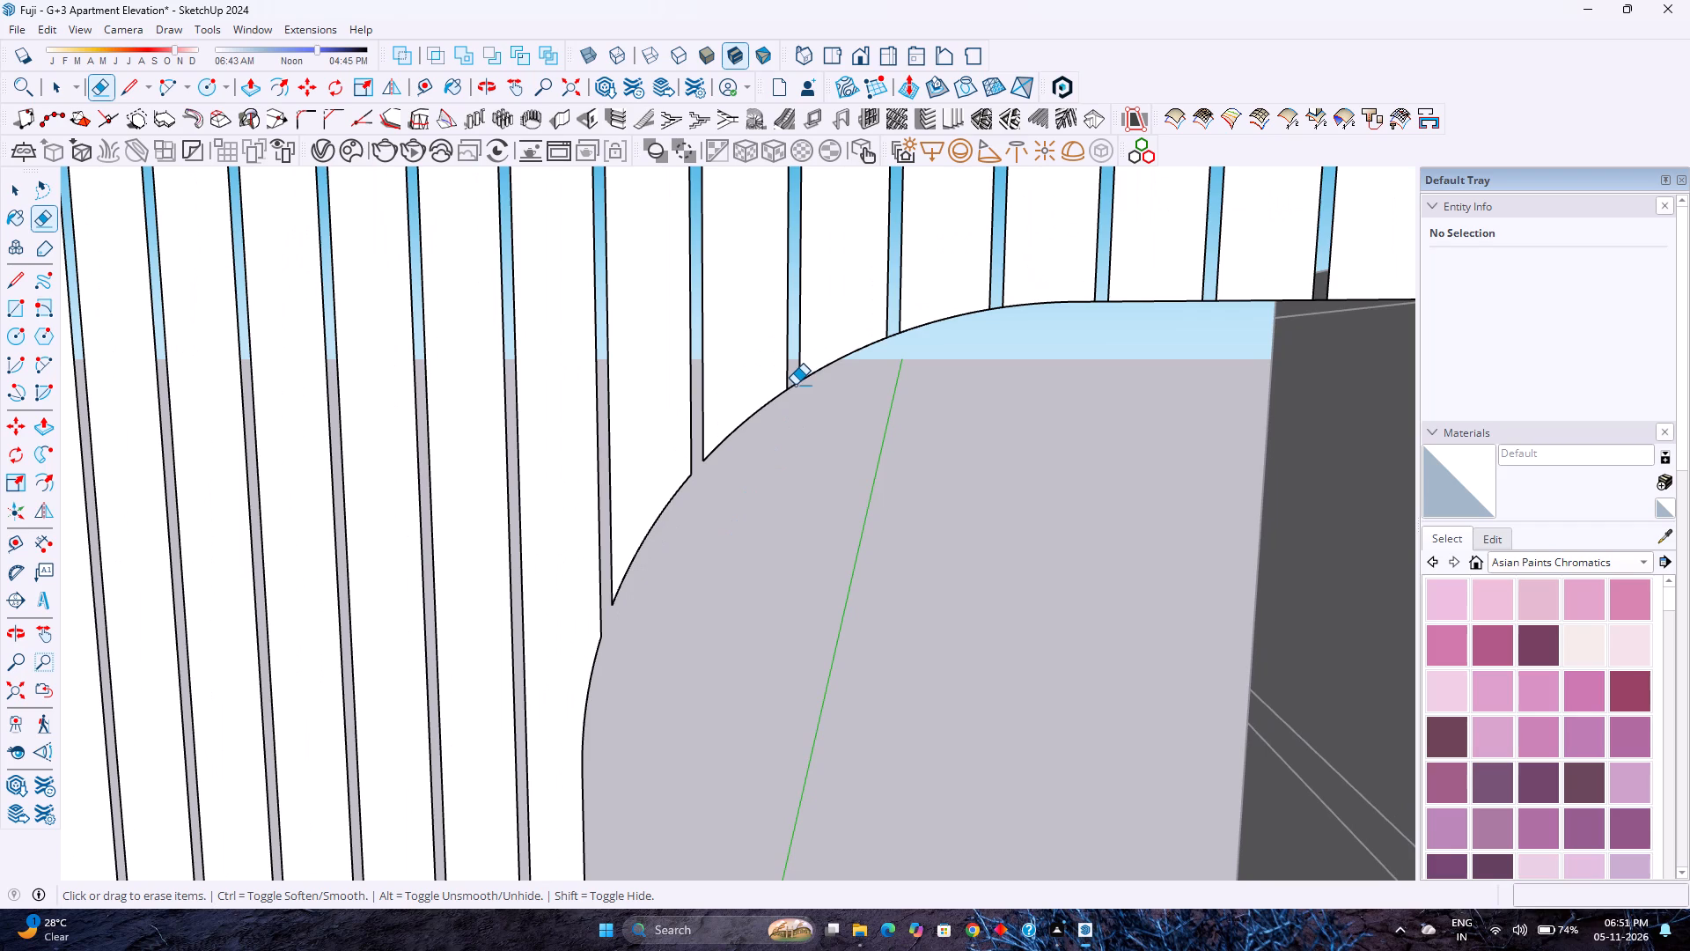
# Erase the short segments closing the next four grooves, from the opening's rounded corner onto its straight top edge.
pyautogui.click(795, 385)
pyautogui.click(891, 336)
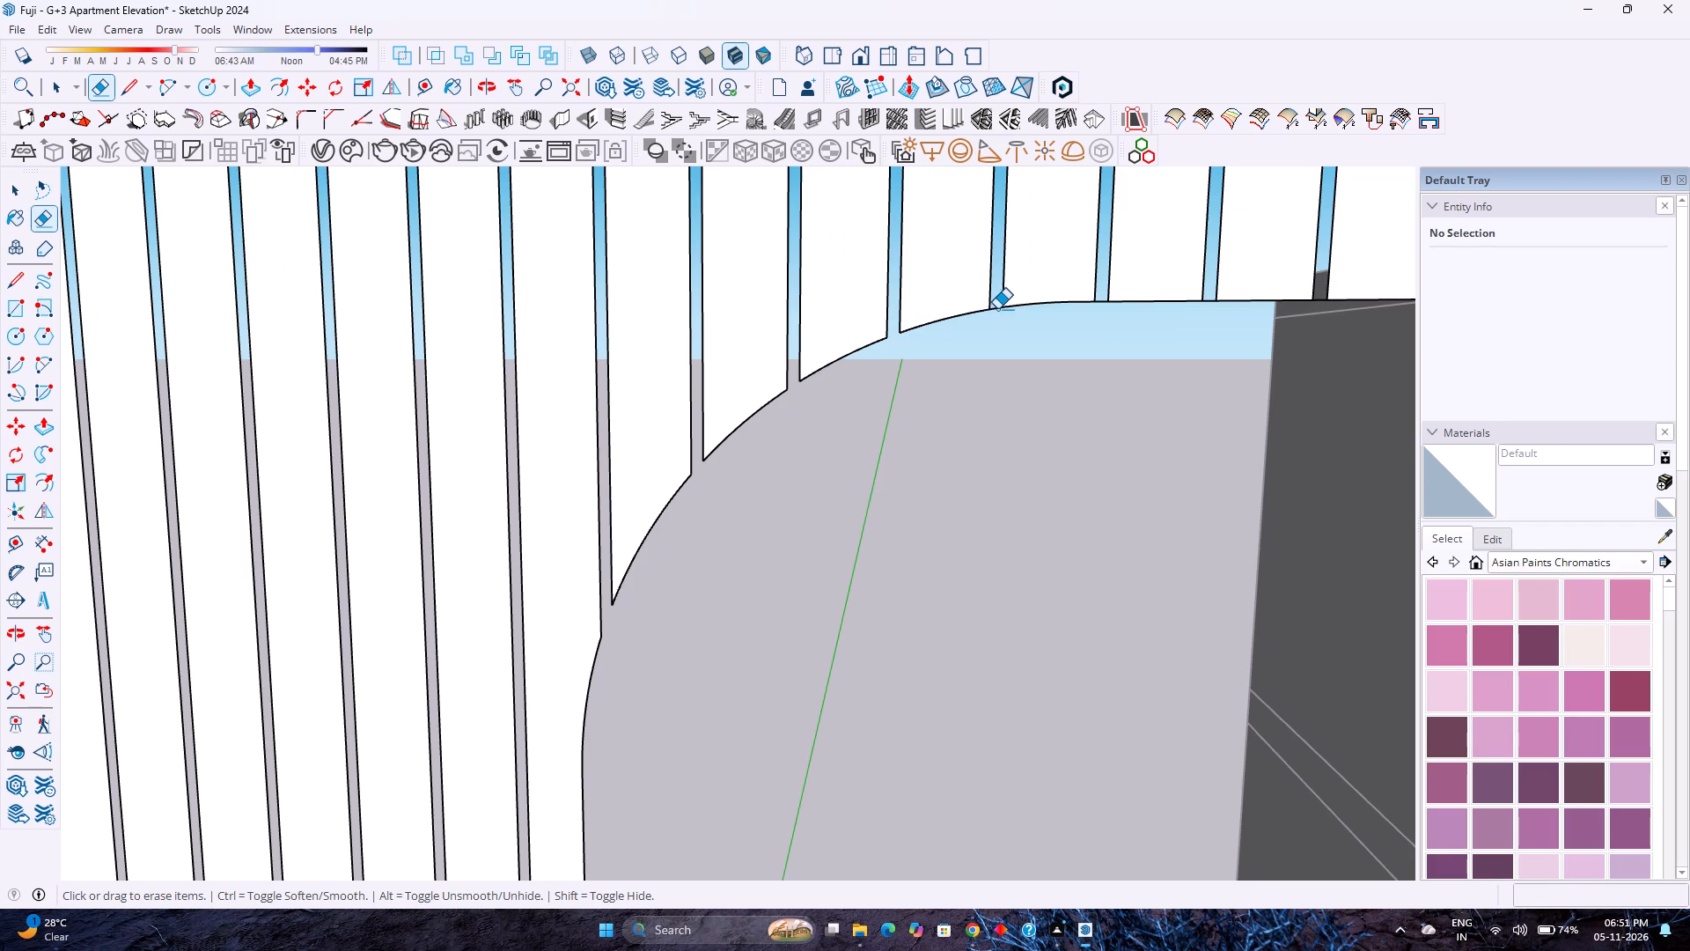
pyautogui.click(998, 309)
pyautogui.click(1101, 299)
# Open the next two grooves rightward along the opening's straight top edge by erasing their short closing segments.
pyautogui.scroll(-3, 1003, 461)
pyautogui.scroll(1, 1003, 461)
pyautogui.scroll(-1, 1003, 461)
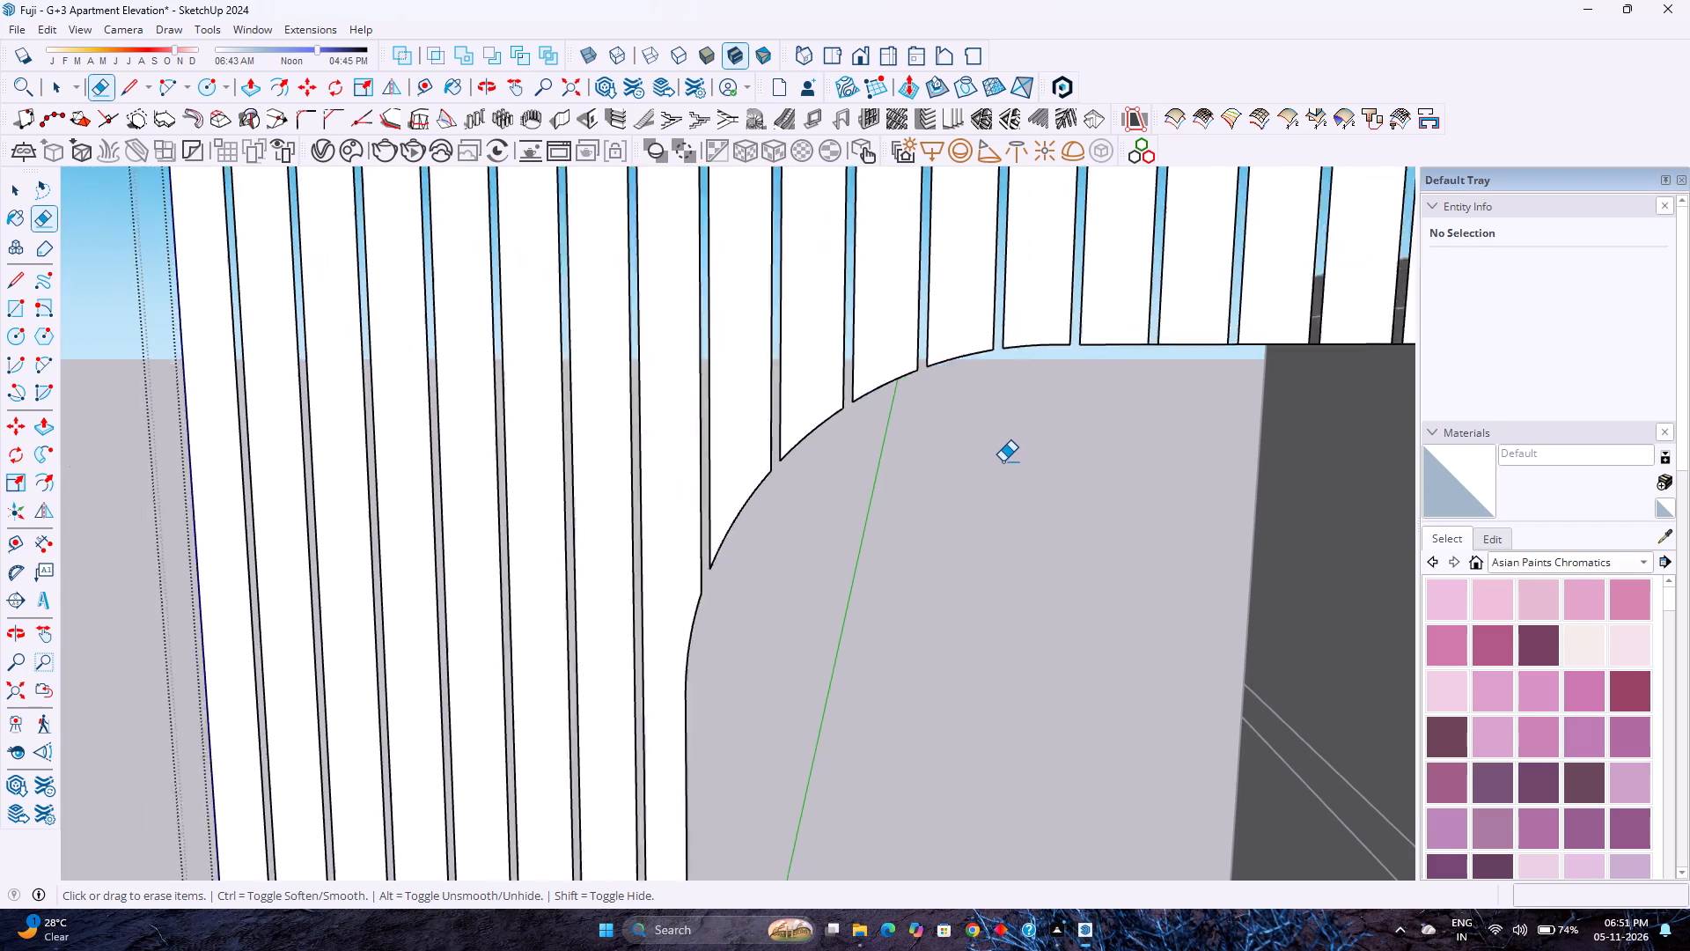
pyautogui.scroll(-4, 1003, 461)
pyautogui.scroll(3, 1001, 461)
pyautogui.scroll(-2, 999, 462)
pyautogui.scroll(3, 999, 463)
pyautogui.scroll(-3, 999, 463)
pyautogui.scroll(6, 1165, 370)
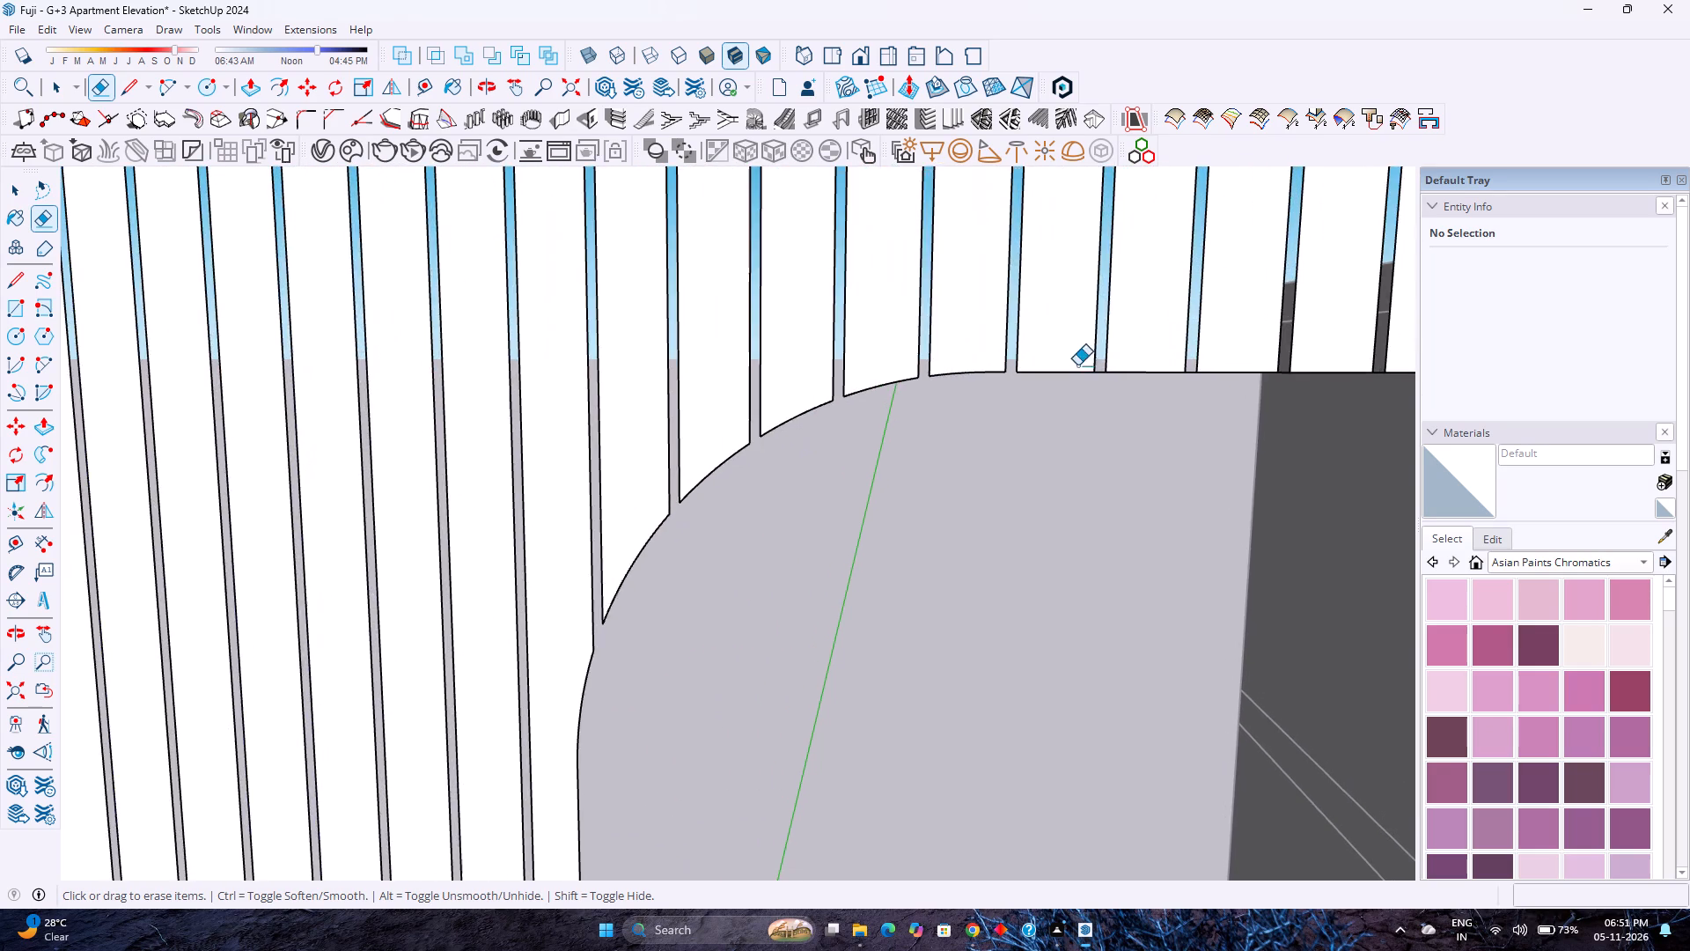
pyautogui.scroll(2, 1077, 365)
pyautogui.click(1111, 374)
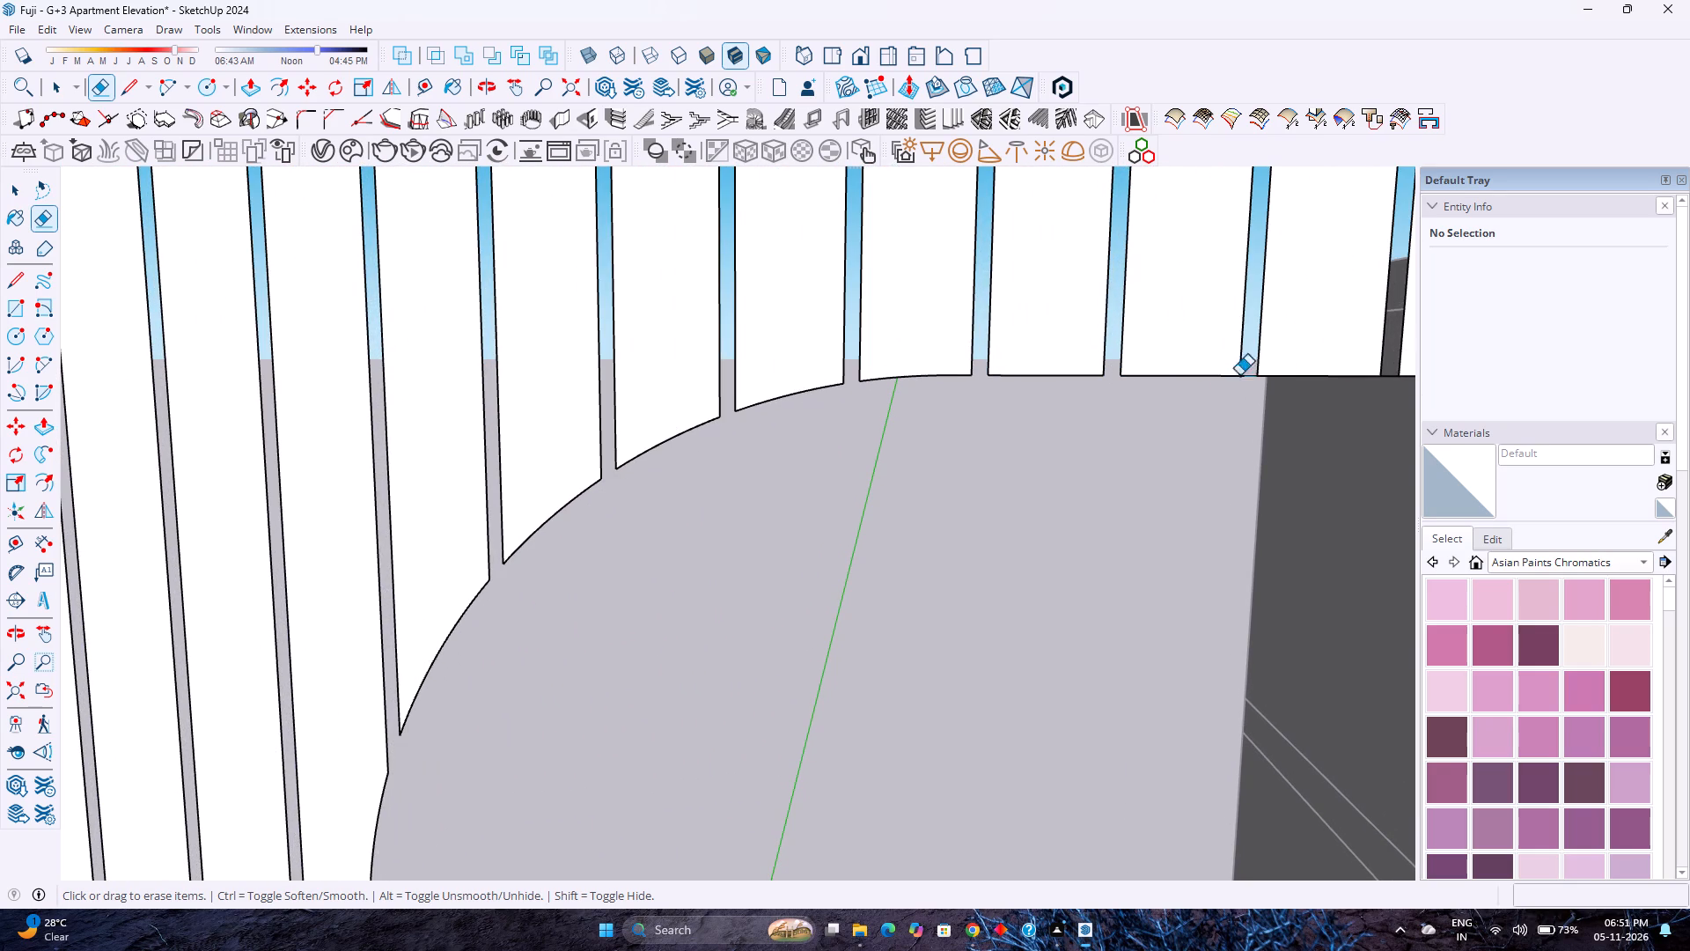
pyautogui.click(1253, 377)
# Skipping one groove, erase the short segments closing the following three grooves rightward along the opening's top edge.
pyautogui.scroll(-16, 1018, 482)
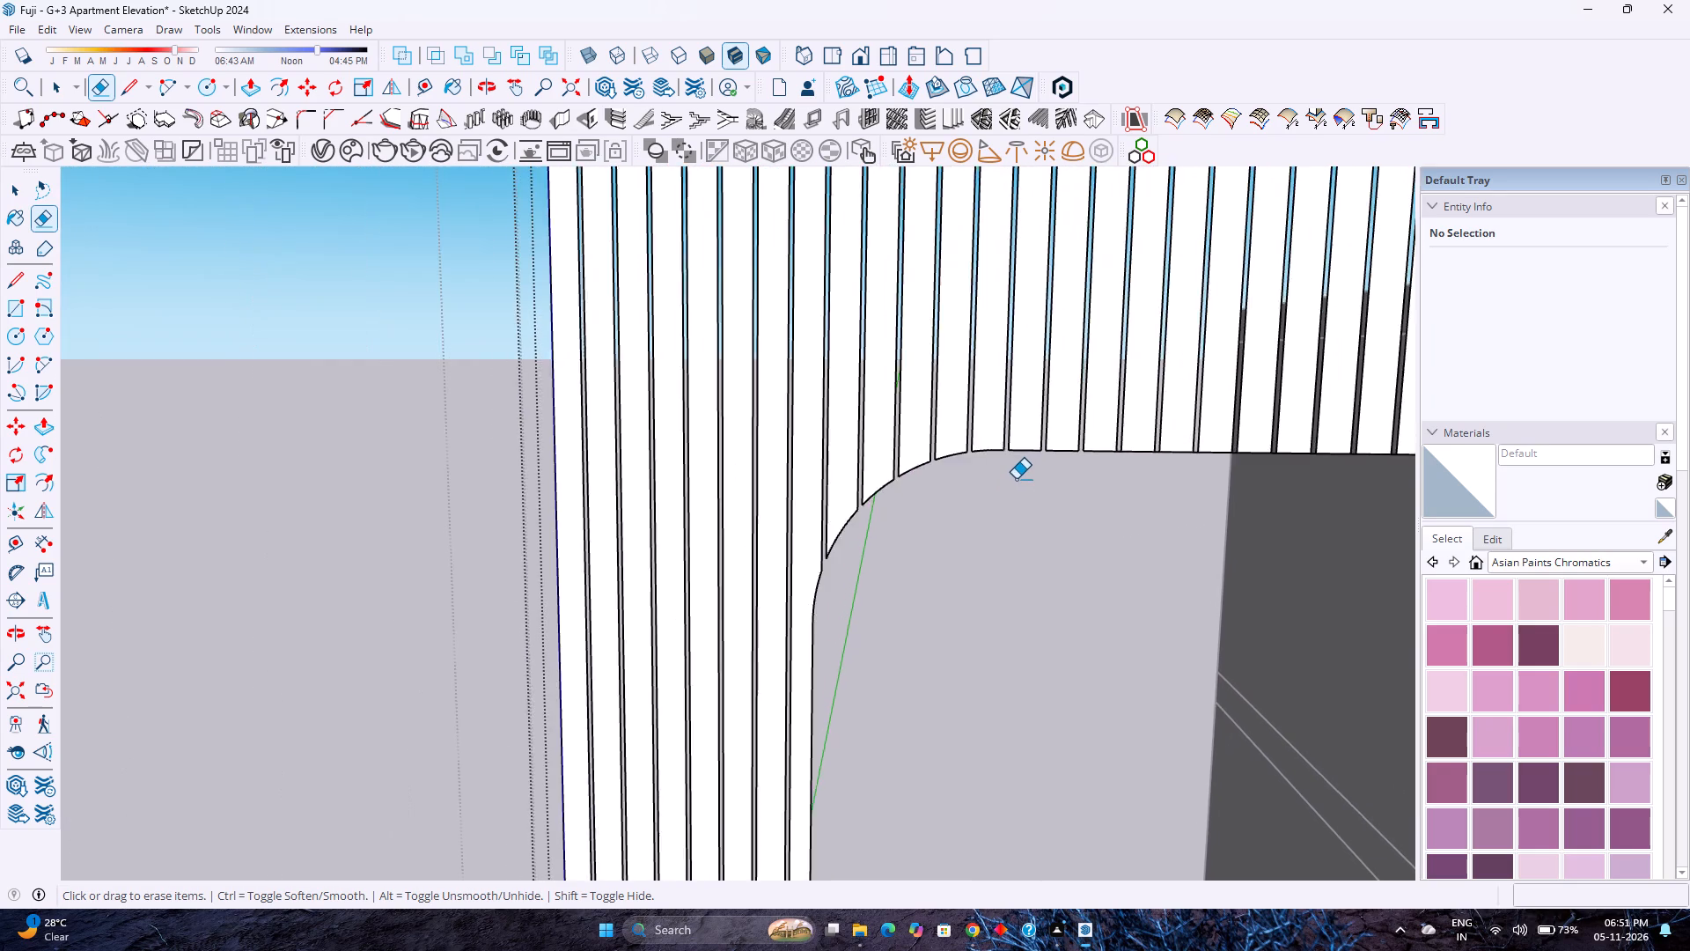
pyautogui.scroll(-2, 1016, 479)
pyautogui.scroll(17, 1207, 446)
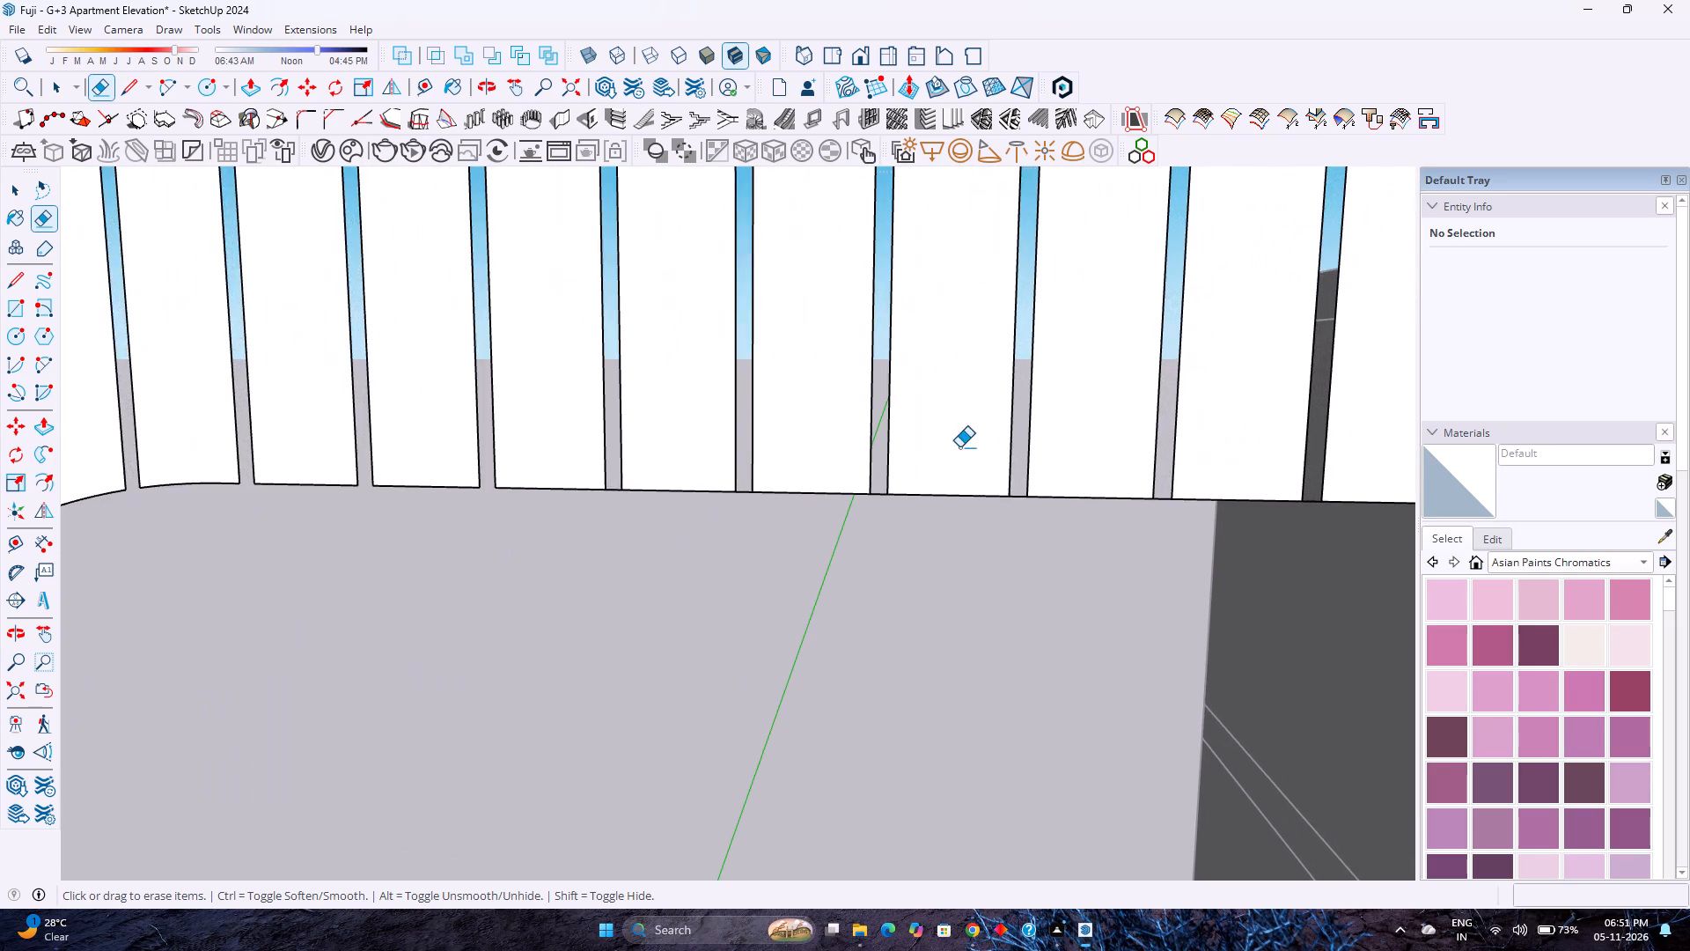
pyautogui.scroll(1, 904, 461)
pyautogui.click(725, 498)
pyautogui.click(726, 492)
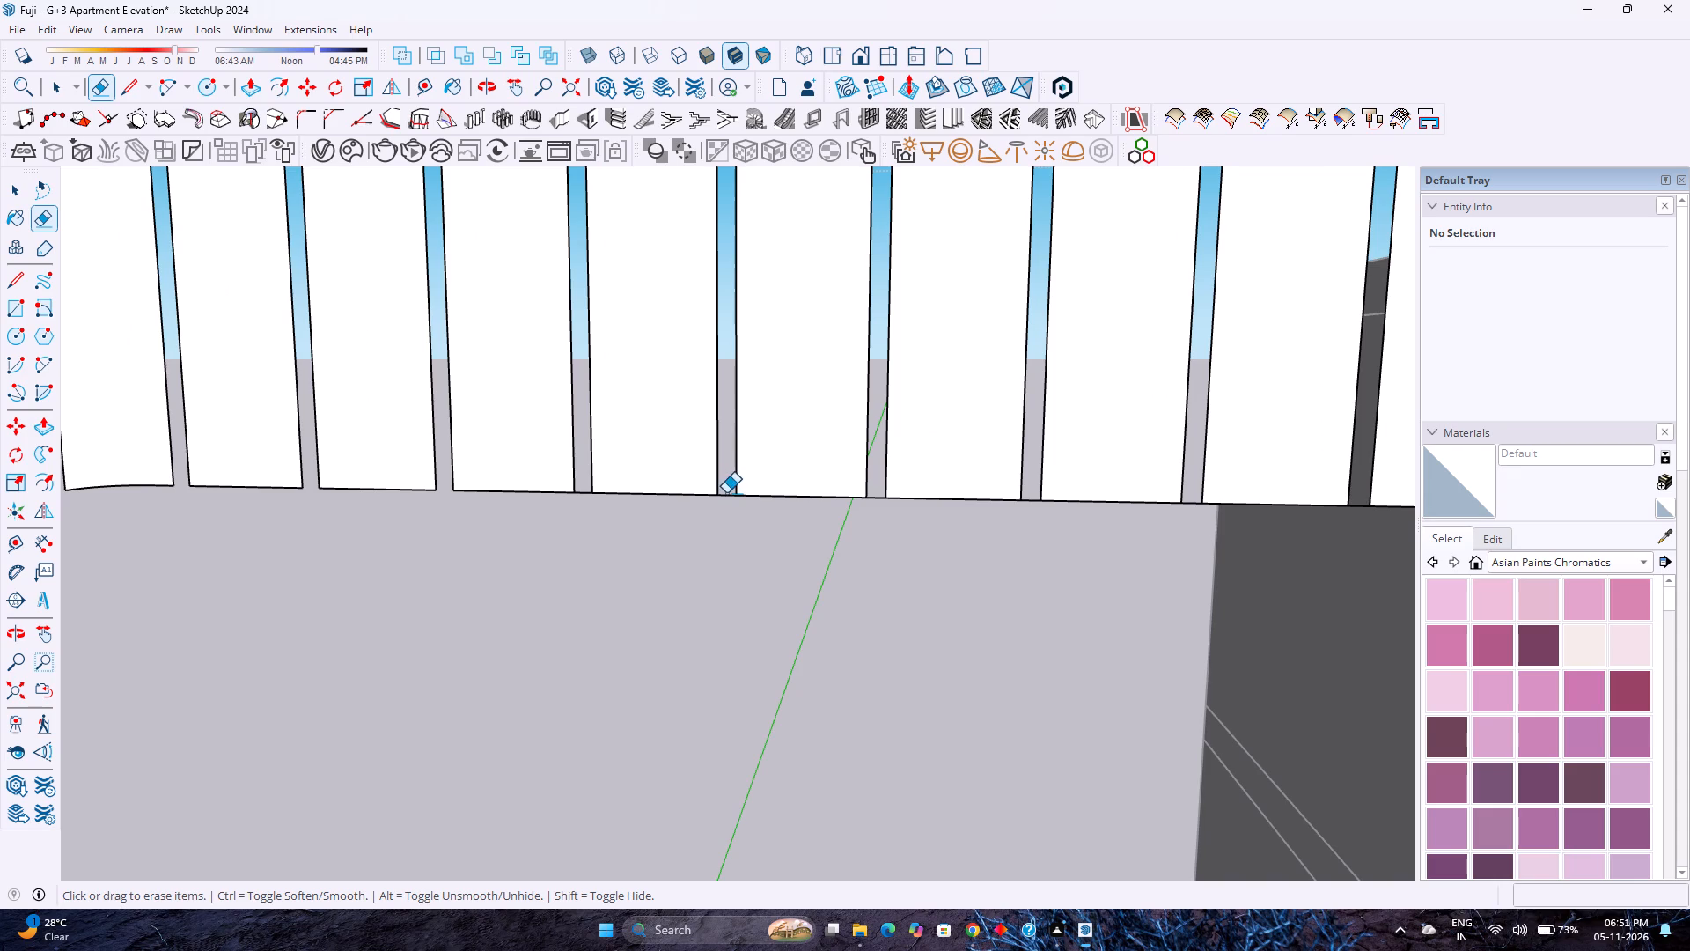
pyautogui.click(878, 497)
pyautogui.scroll(-4, 863, 511)
pyautogui.scroll(4, 861, 511)
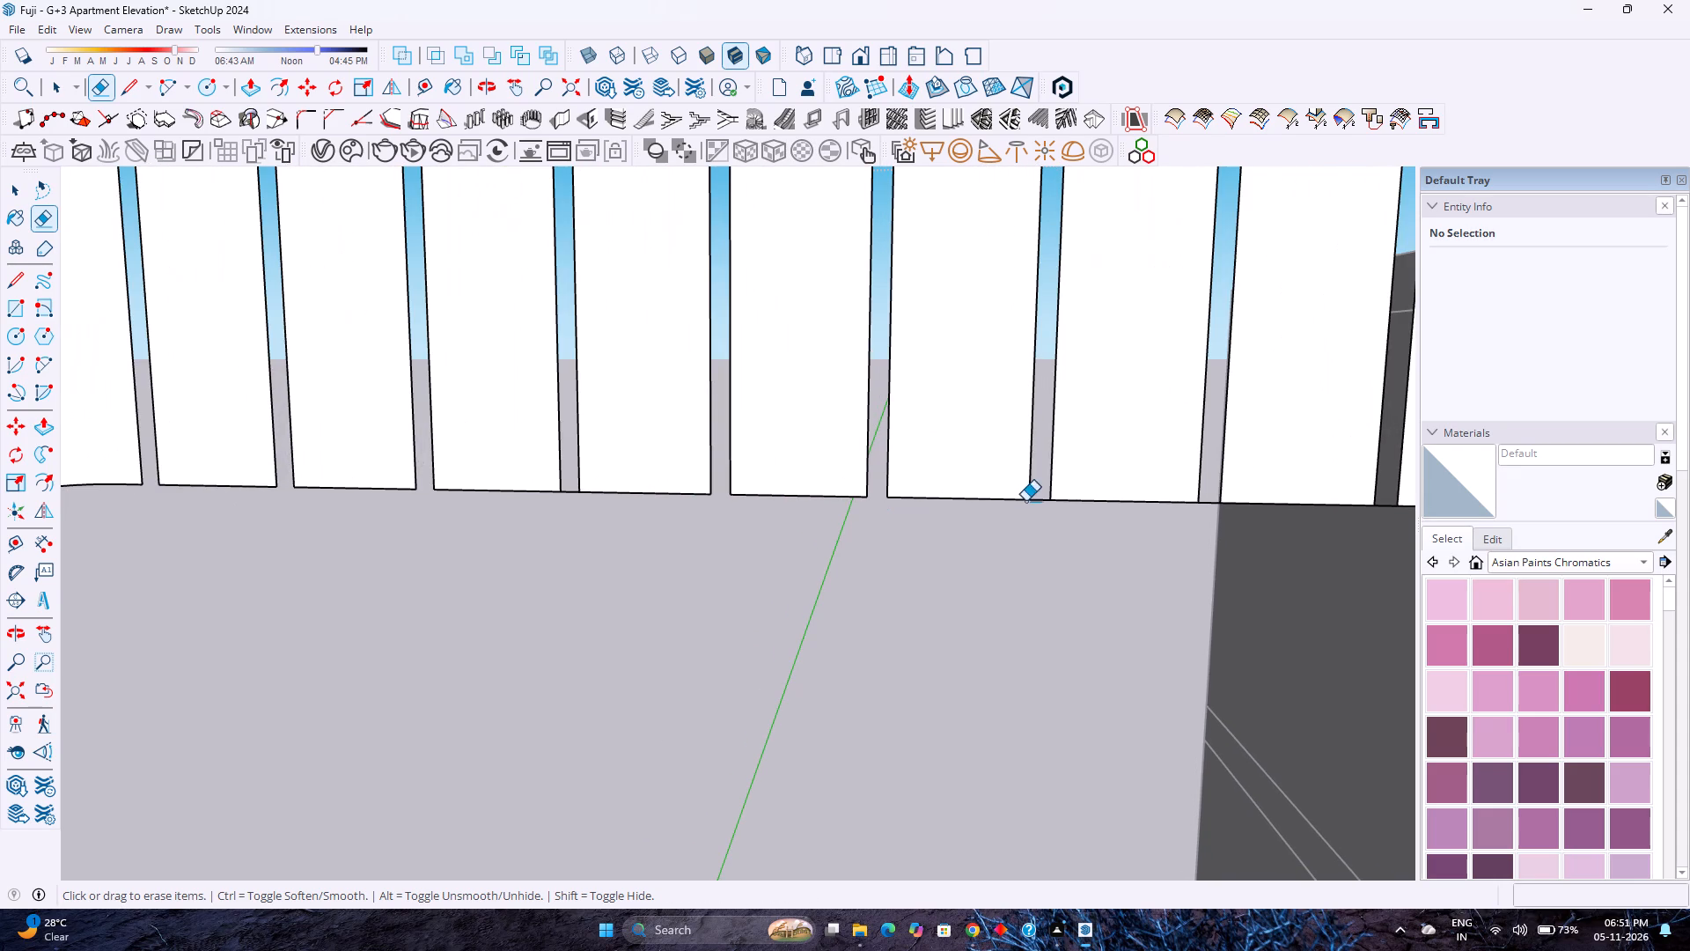
pyautogui.click(1035, 498)
# Erase the short segments closing the next three grooves to the right along the opening's top edge.
pyautogui.scroll(-5, 975, 509)
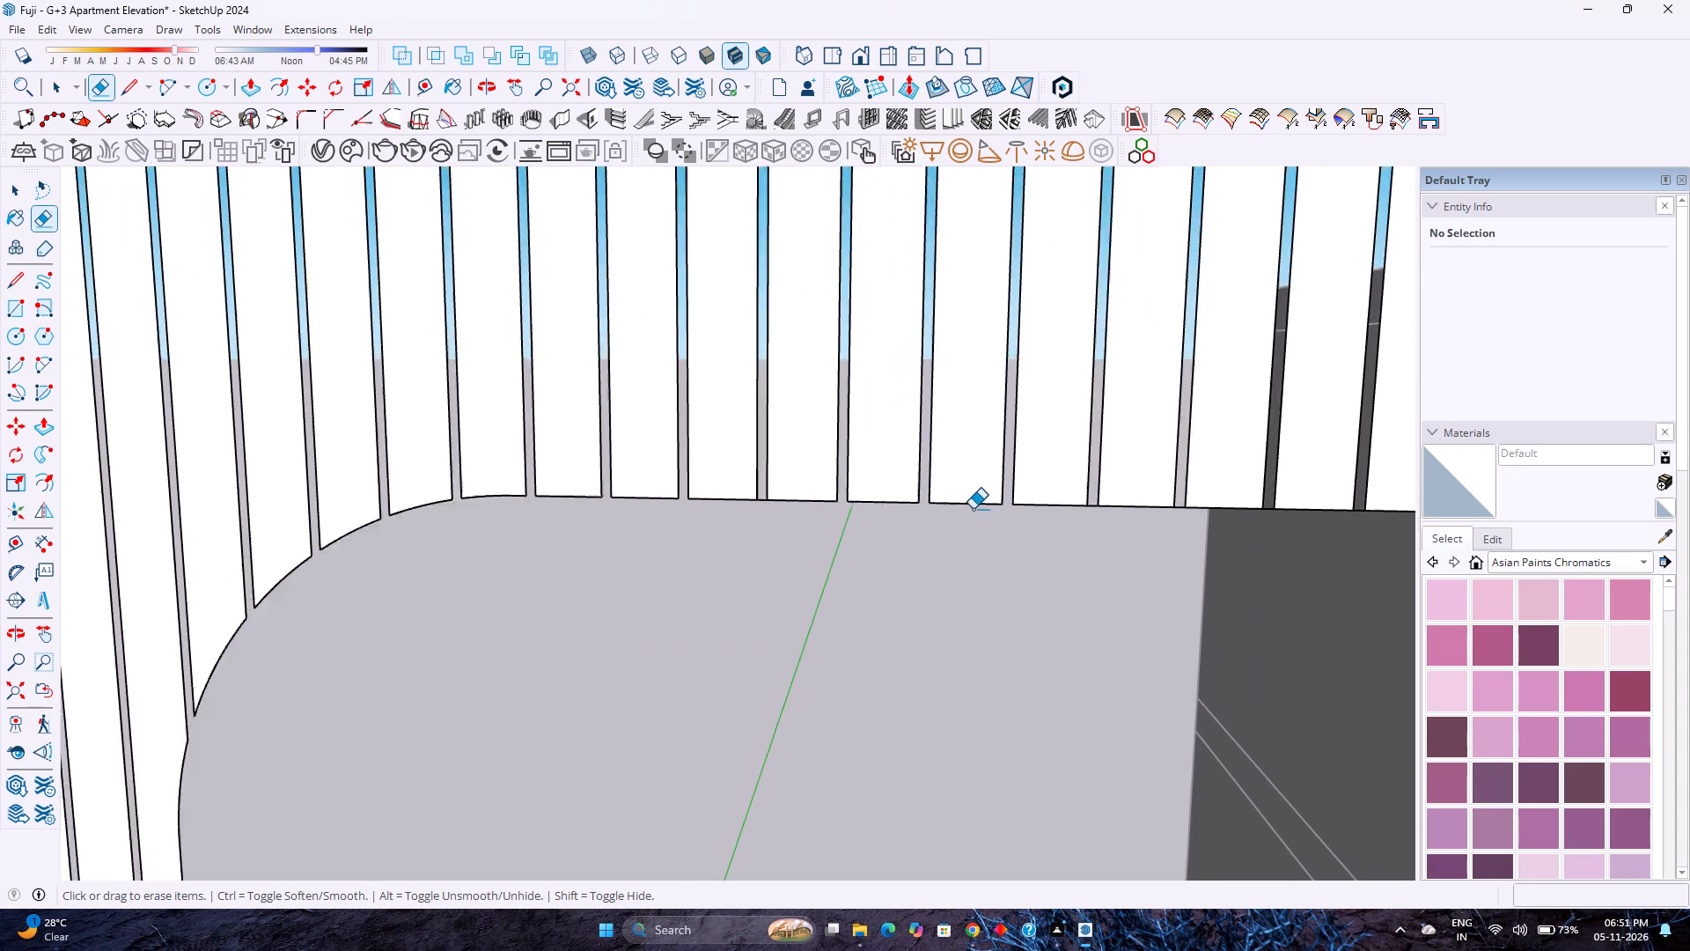
pyautogui.scroll(-6, 973, 509)
pyautogui.scroll(4, 1190, 490)
pyautogui.scroll(8, 1076, 513)
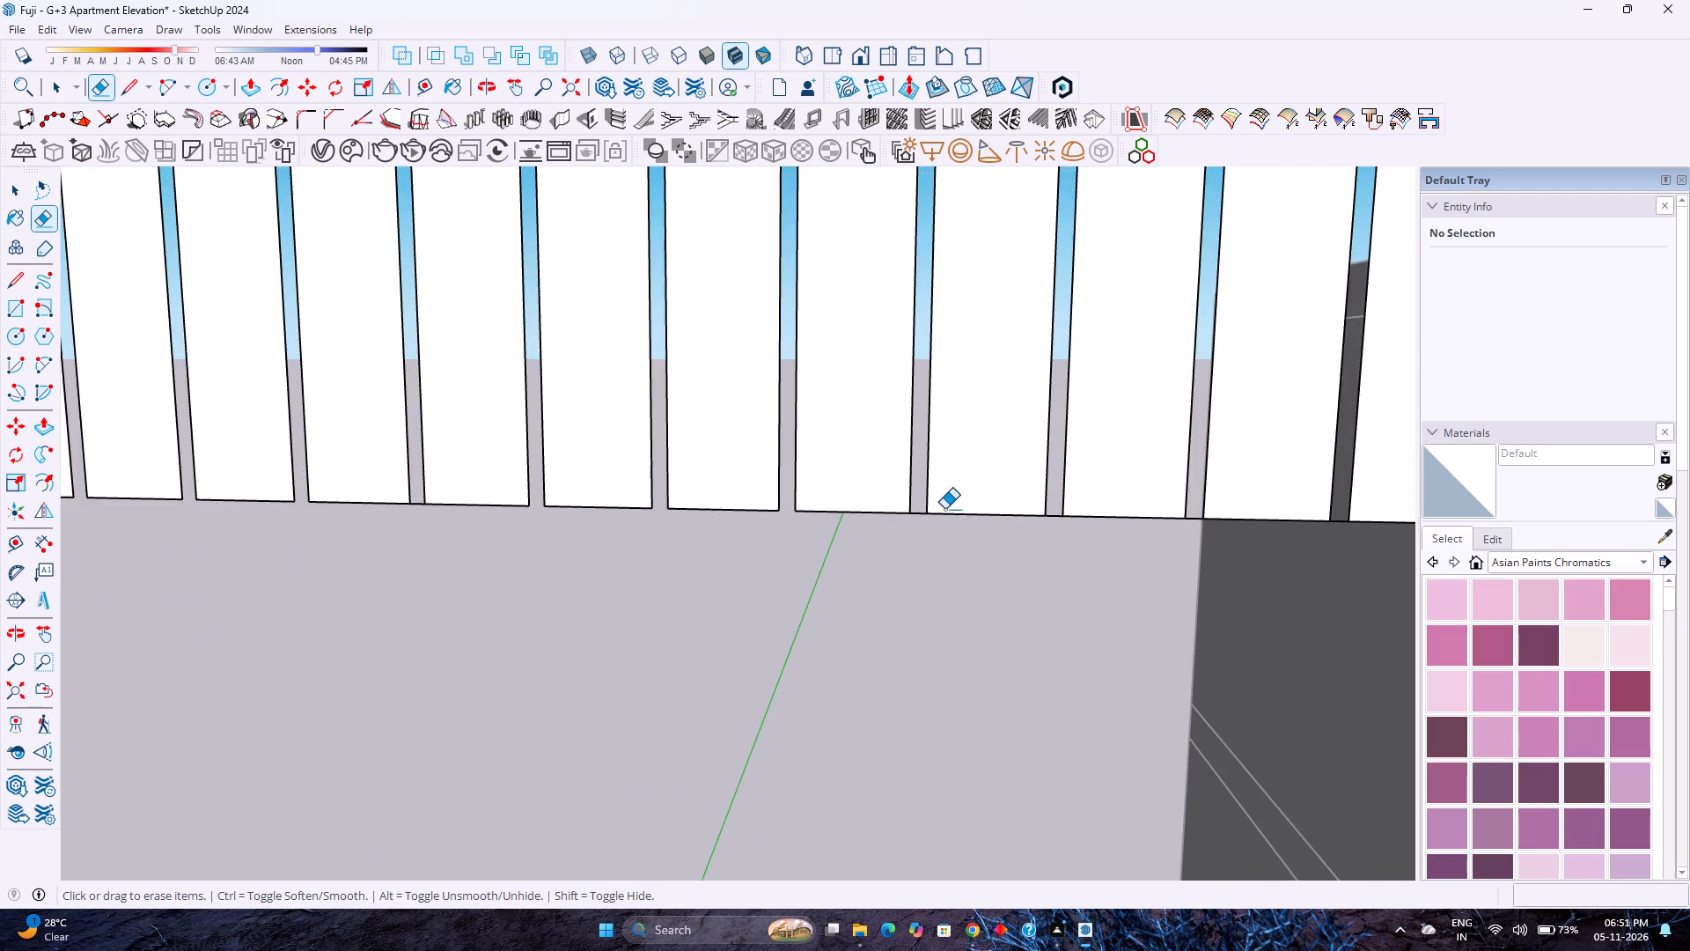
pyautogui.scroll(2, 944, 509)
pyautogui.click(907, 517)
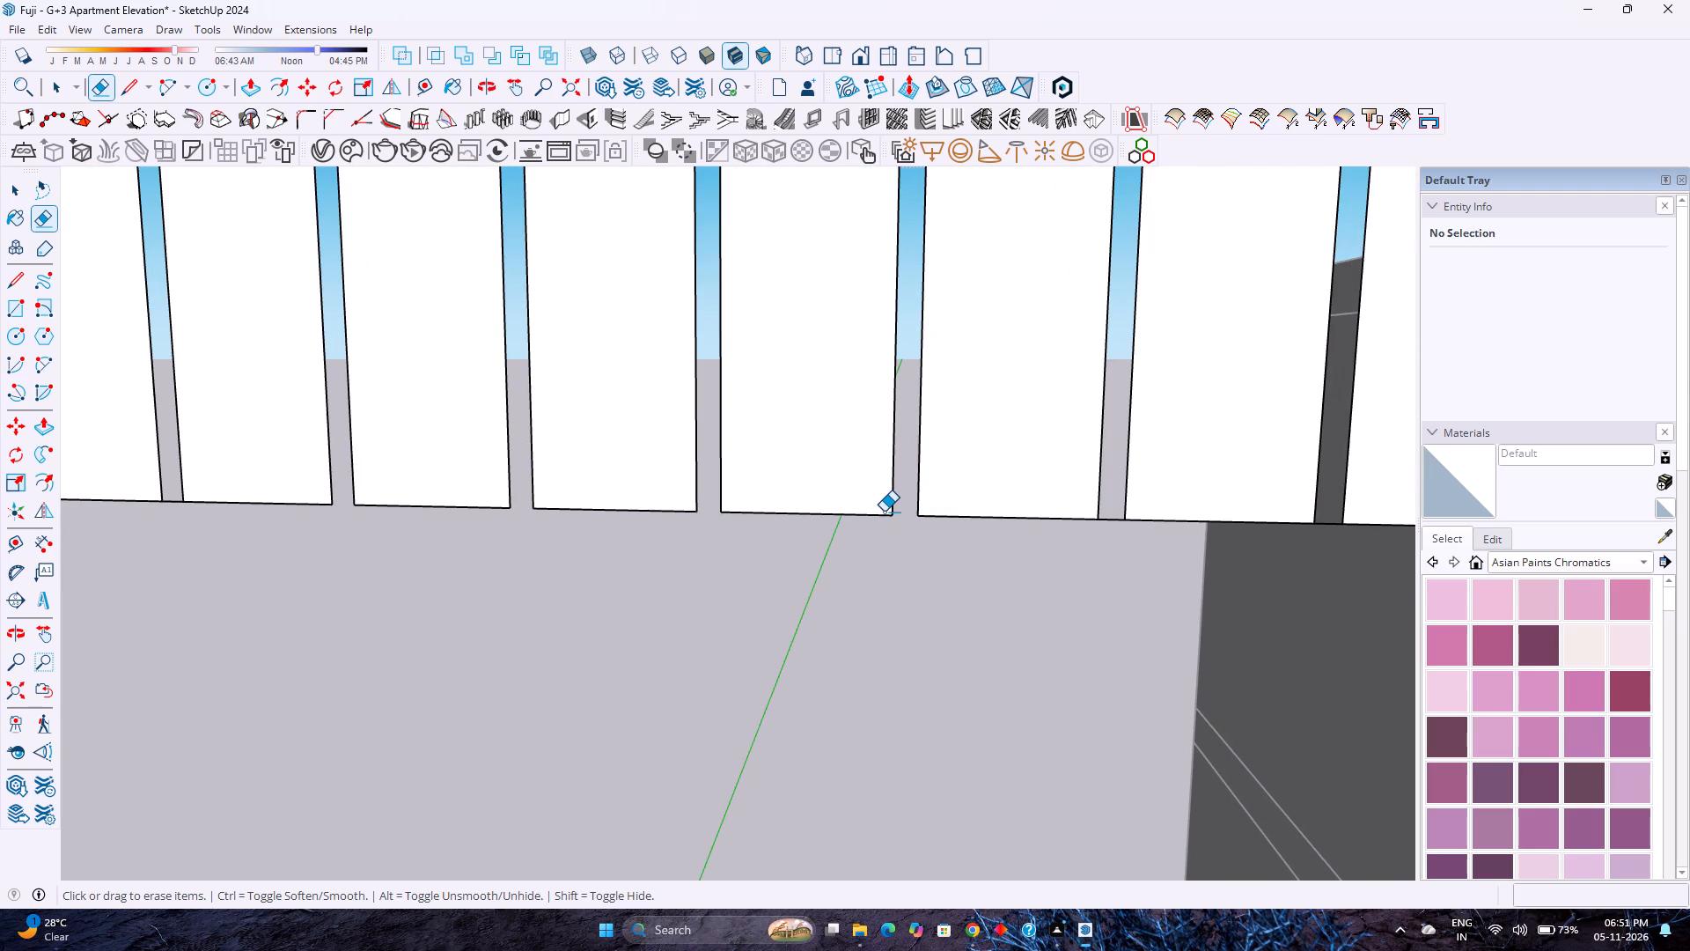
pyautogui.click(1106, 520)
pyautogui.click(1324, 524)
# Erase the short segments closing the next two grooves rightward along the opening's straight top edge.
pyautogui.scroll(-9, 944, 533)
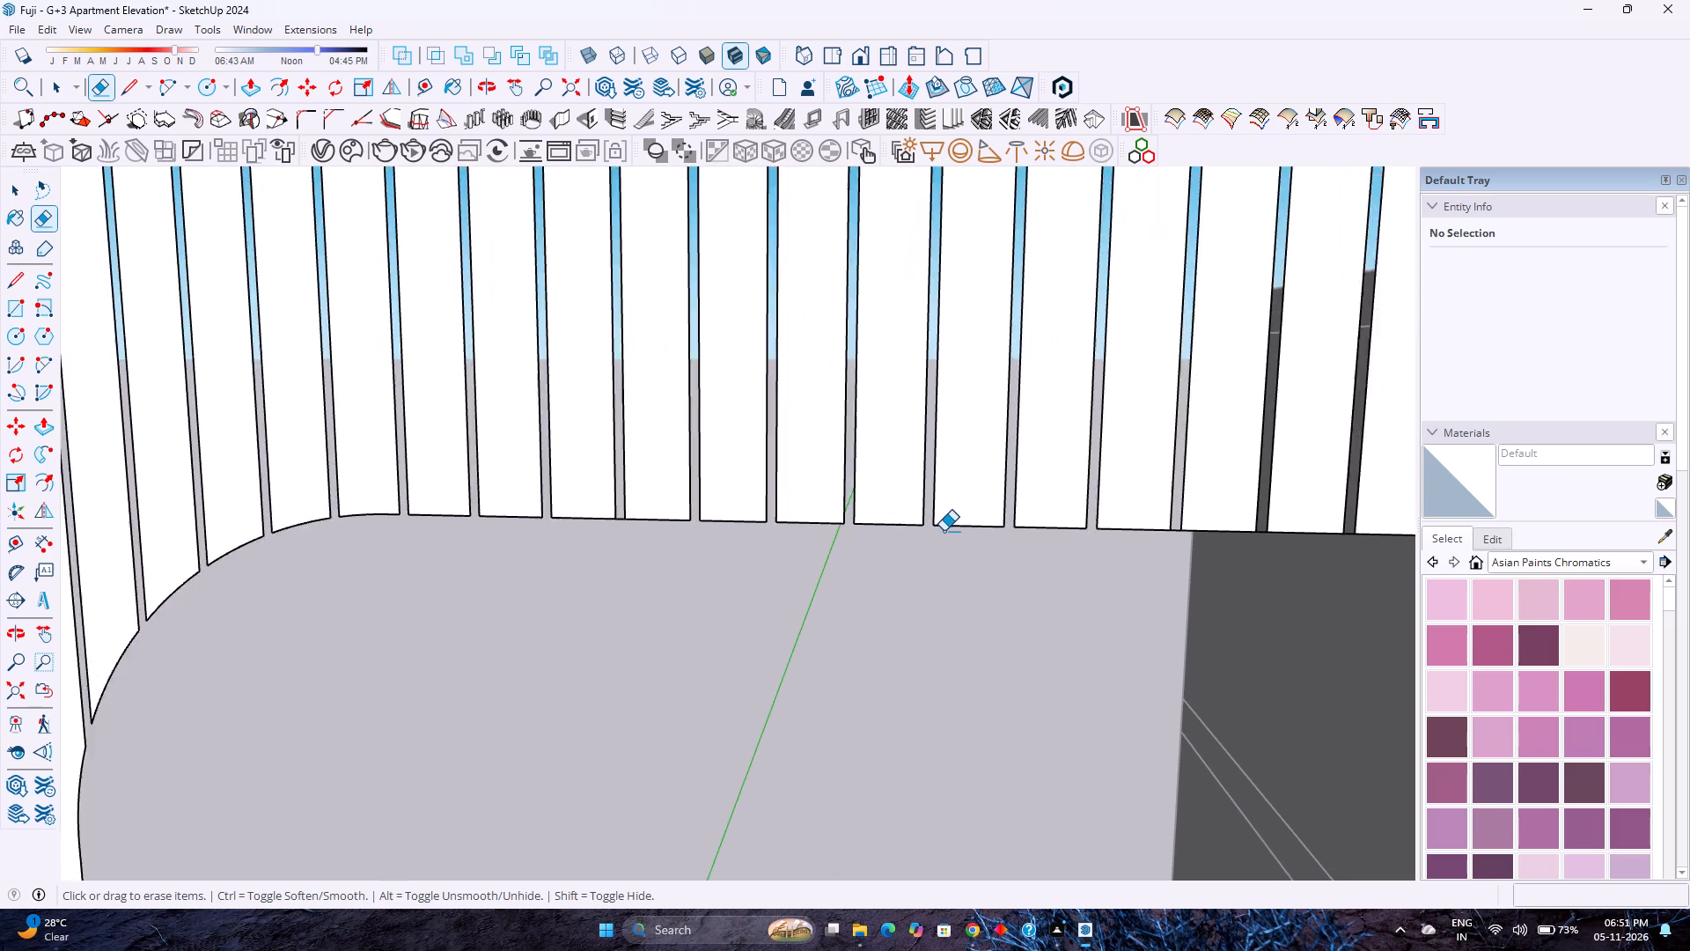
pyautogui.scroll(-7, 944, 531)
pyautogui.scroll(13, 1147, 556)
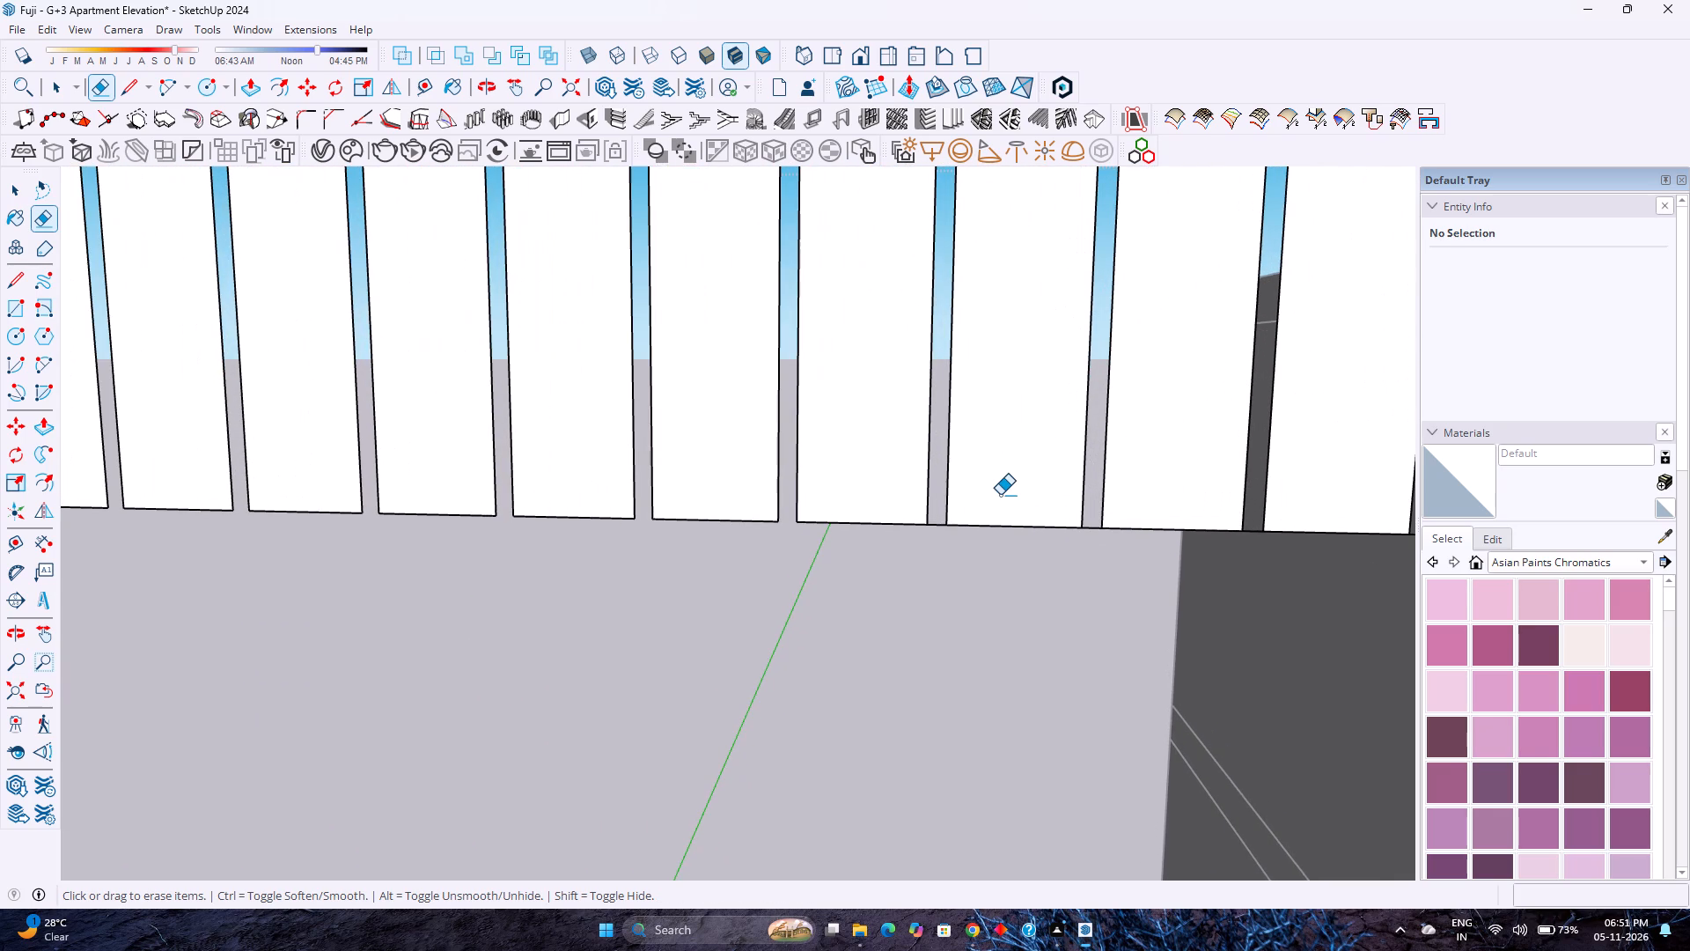
pyautogui.click(939, 526)
pyautogui.scroll(-4, 938, 526)
pyautogui.scroll(1, 938, 526)
pyautogui.scroll(-2, 938, 526)
pyautogui.scroll(3, 938, 526)
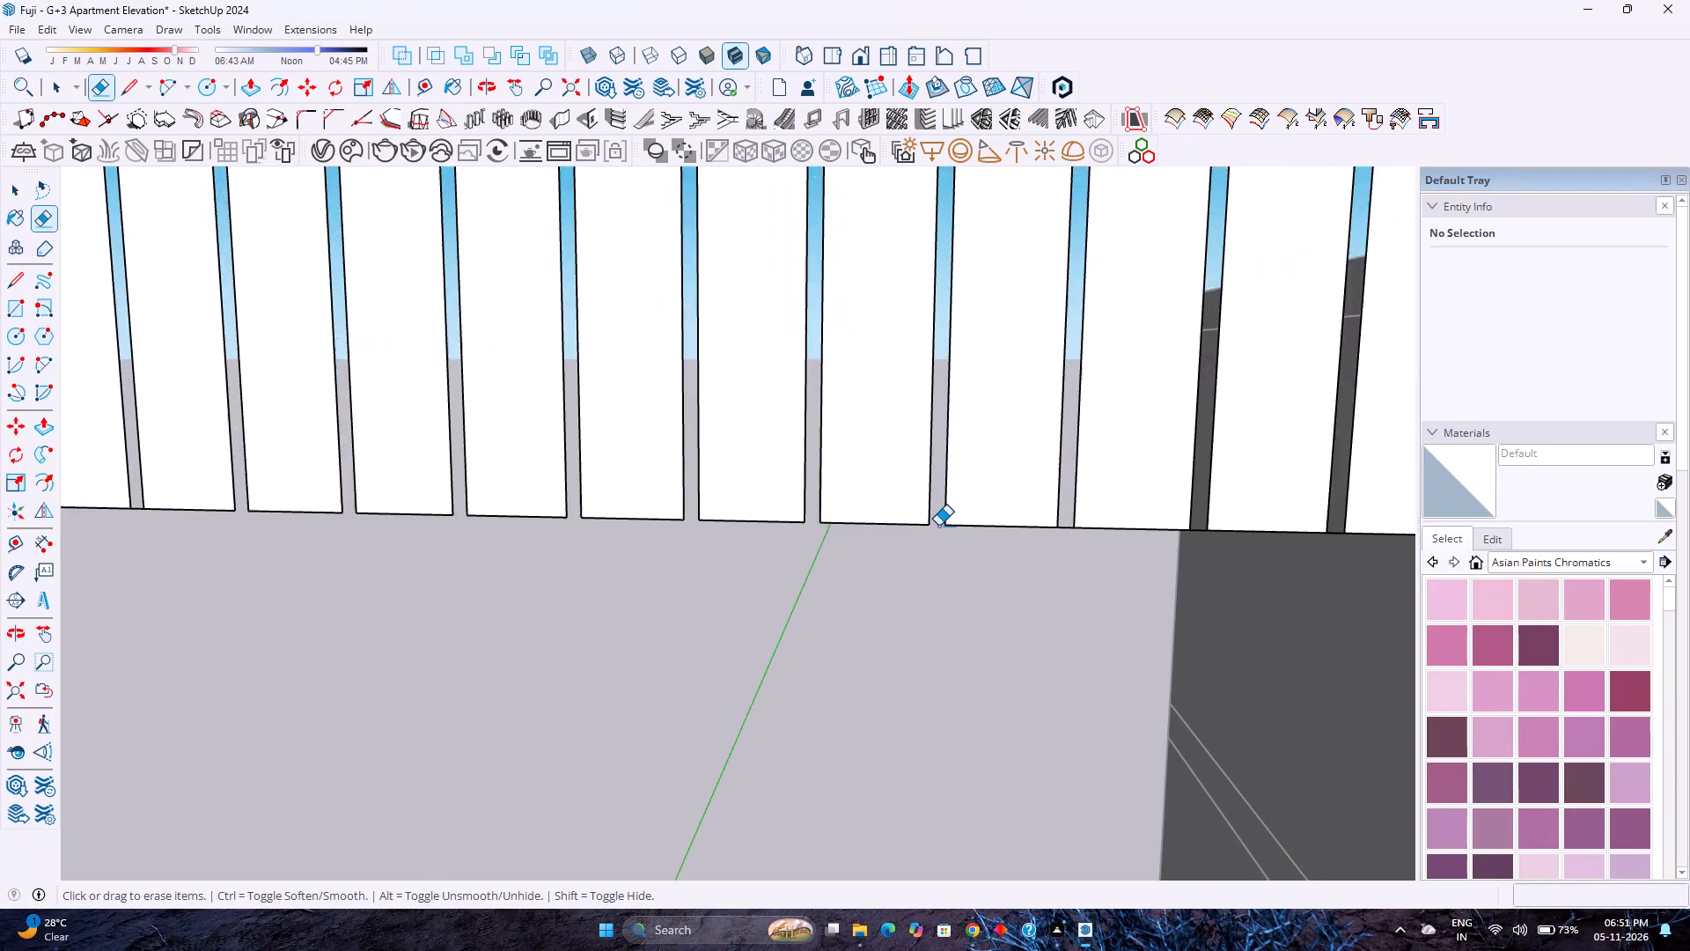
pyautogui.scroll(-5, 938, 526)
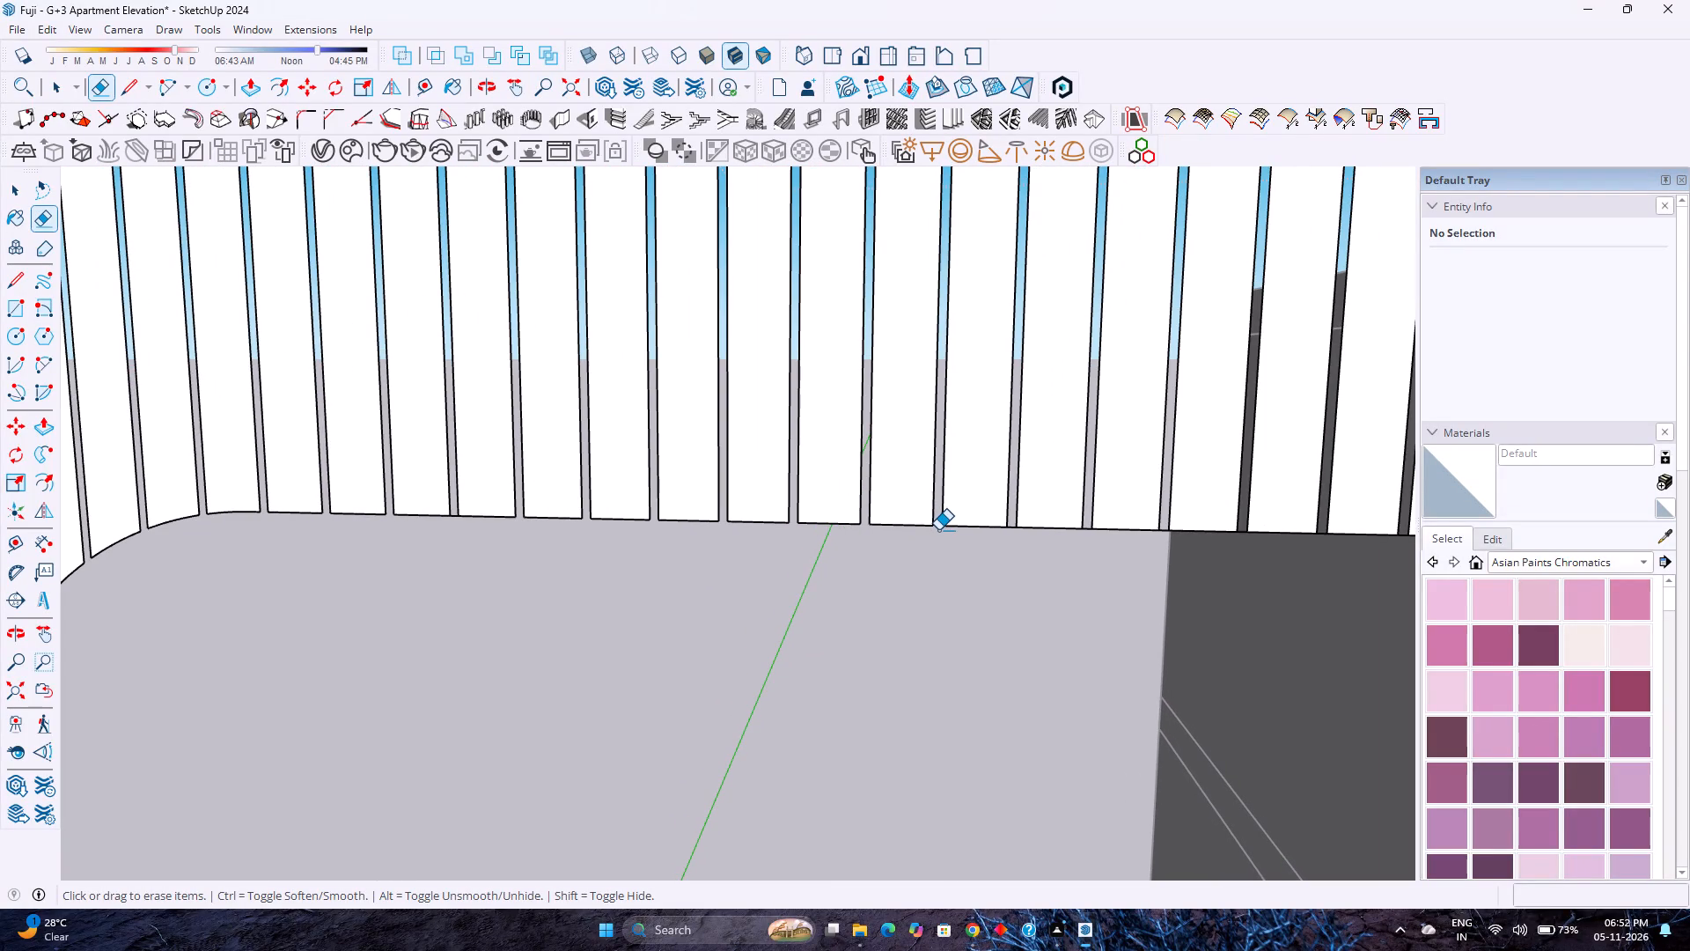
pyautogui.scroll(5, 1012, 527)
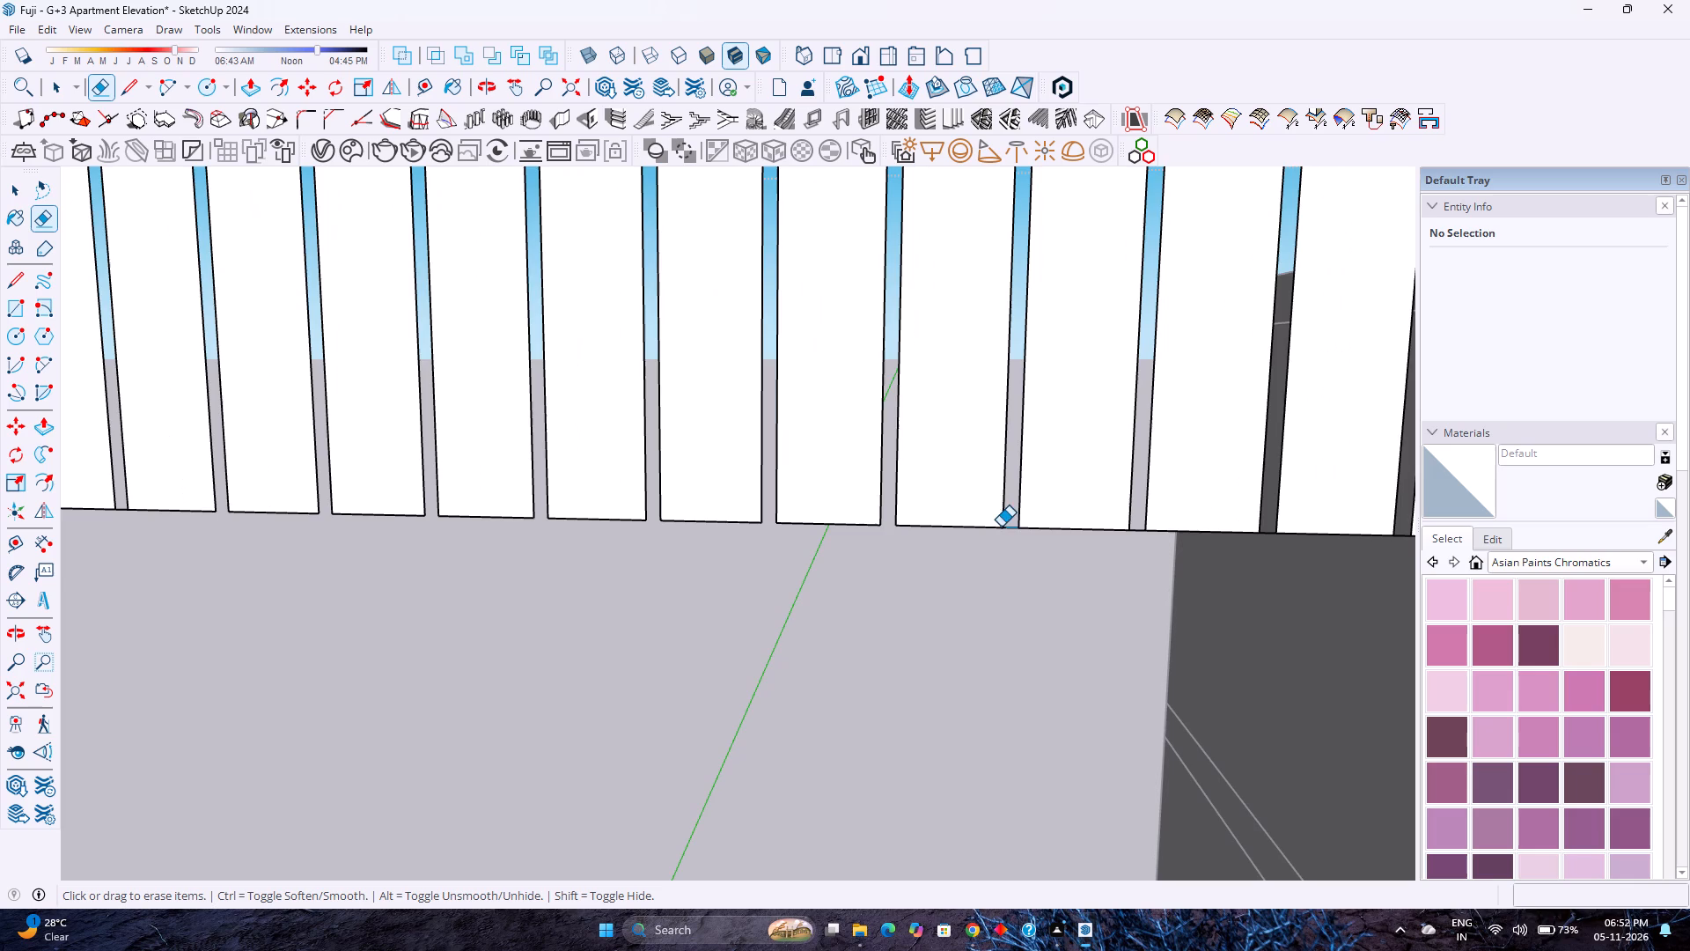
pyautogui.scroll(6, 1010, 530)
pyautogui.click(1010, 527)
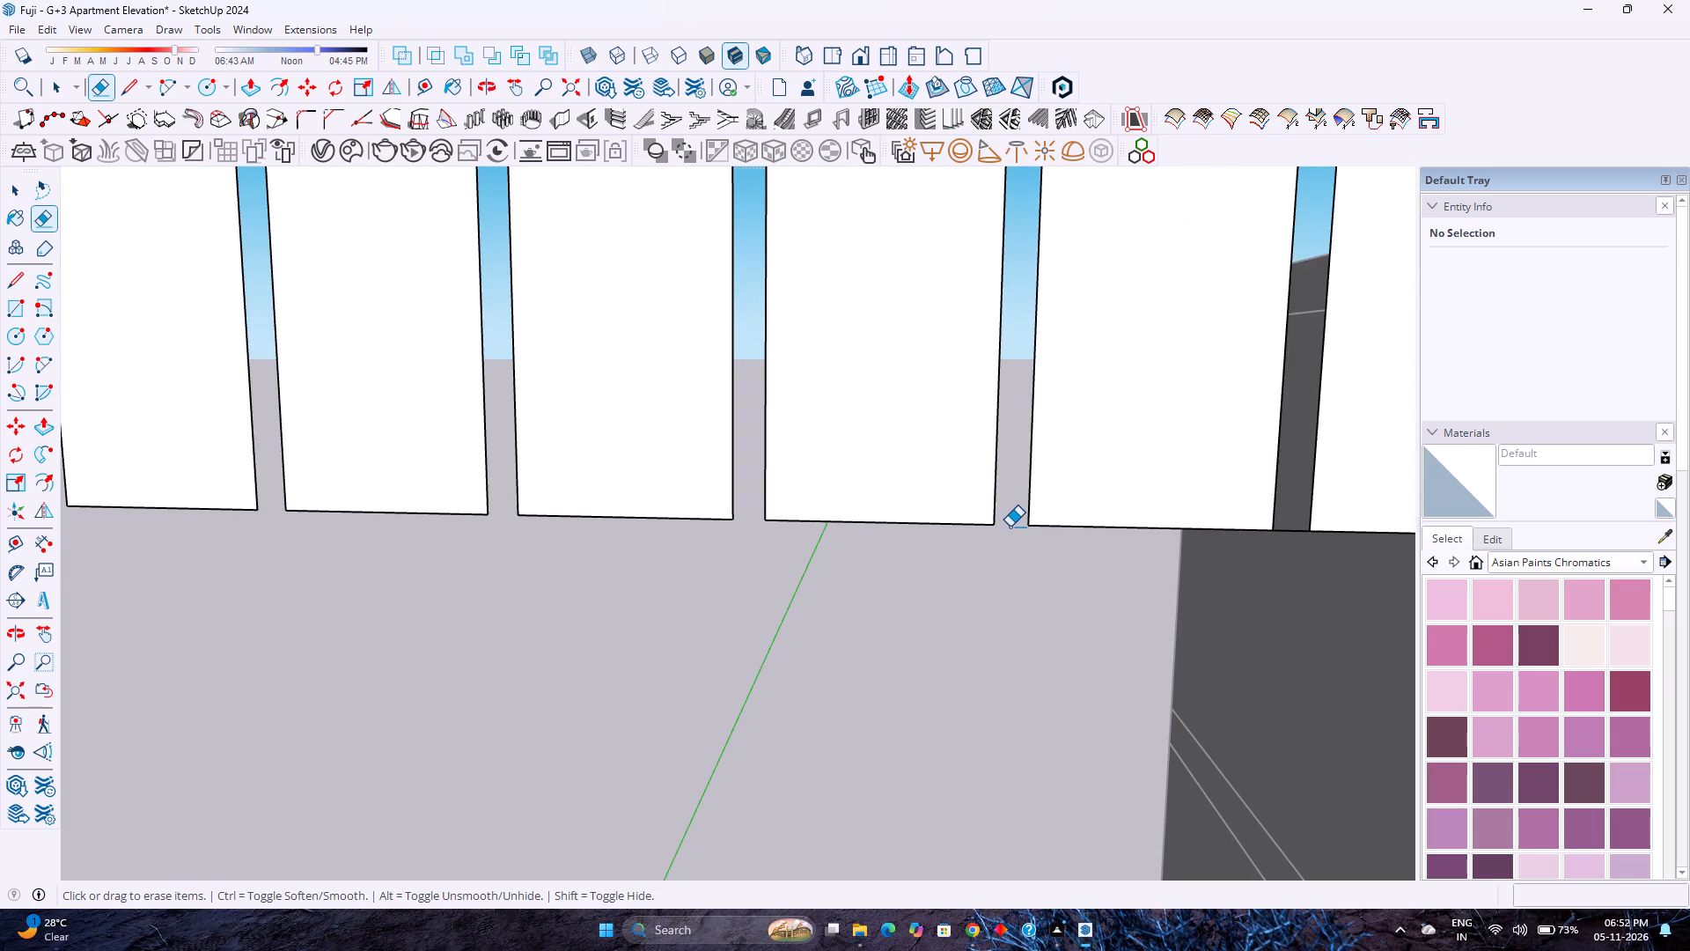
# Open the following two grooves along the opening's top edge by erasing their short closing segments.
pyautogui.scroll(-3, 1010, 527)
pyautogui.keyDown('shift'); pyautogui.moveTo(1025, 535); pyautogui.dragTo(707, 544, button='middle'); pyautogui.keyUp('shift')
pyautogui.keyDown('shift'); pyautogui.middleClick(707, 545); pyautogui.keyUp('shift')
pyautogui.scroll(3, 849, 533)
pyautogui.click(866, 537)
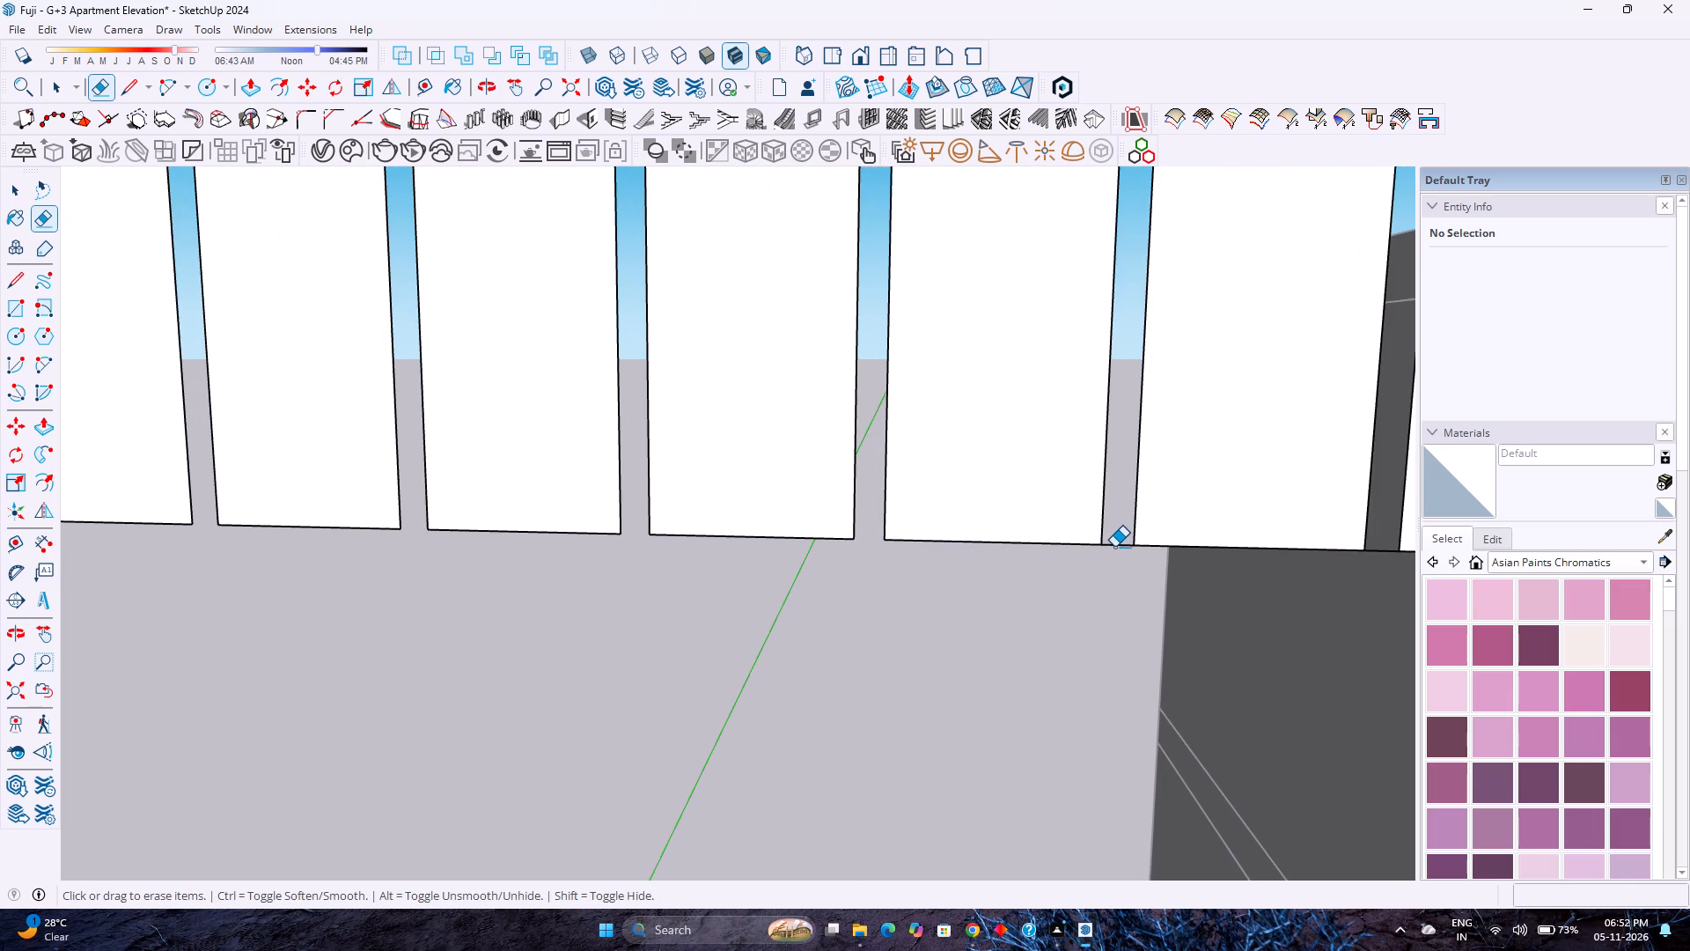
pyautogui.moveTo(1114, 539); pyautogui.dragTo(1115, 548)
# Erase the short segments closing the last three grooves on the opening's straight top edge, up to its right rounded corner.
pyautogui.scroll(-2, 1002, 545)
pyautogui.keyDown('shift'); pyautogui.moveTo(1021, 544); pyautogui.dragTo(756, 545, button='middle'); pyautogui.keyUp('shift')
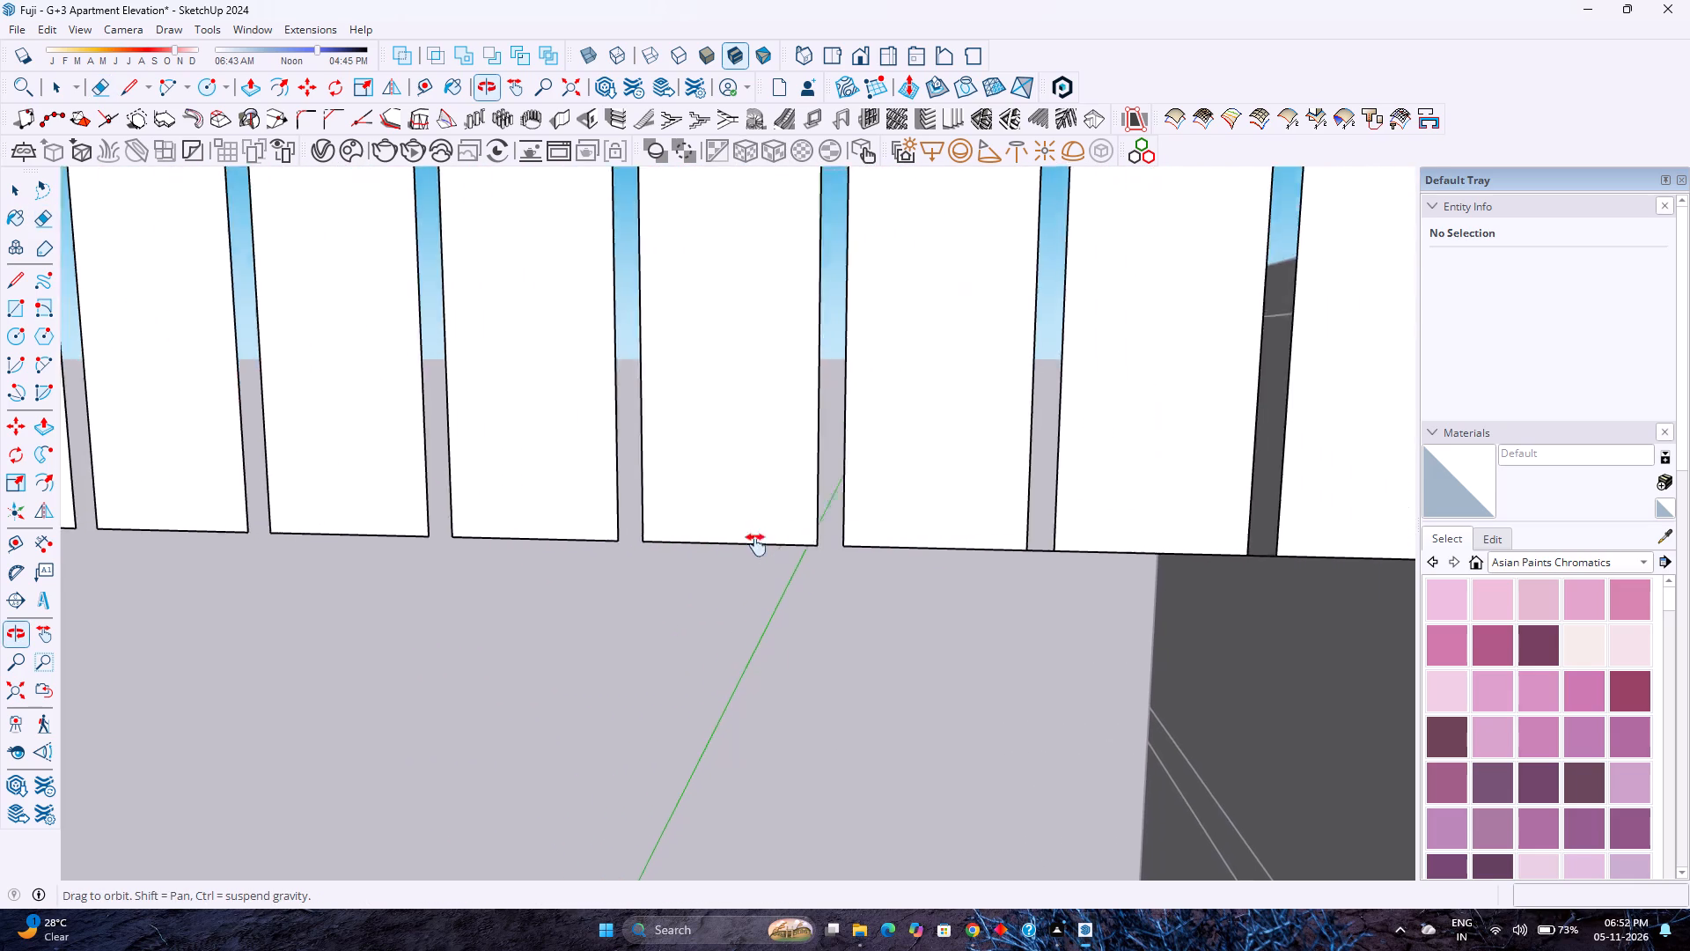
pyautogui.keyDown('shift'); pyautogui.moveTo(756, 545); pyautogui.dragTo(648, 559, button='middle'); pyautogui.keyUp('shift')
pyautogui.scroll(4, 990, 561)
pyautogui.click(915, 565)
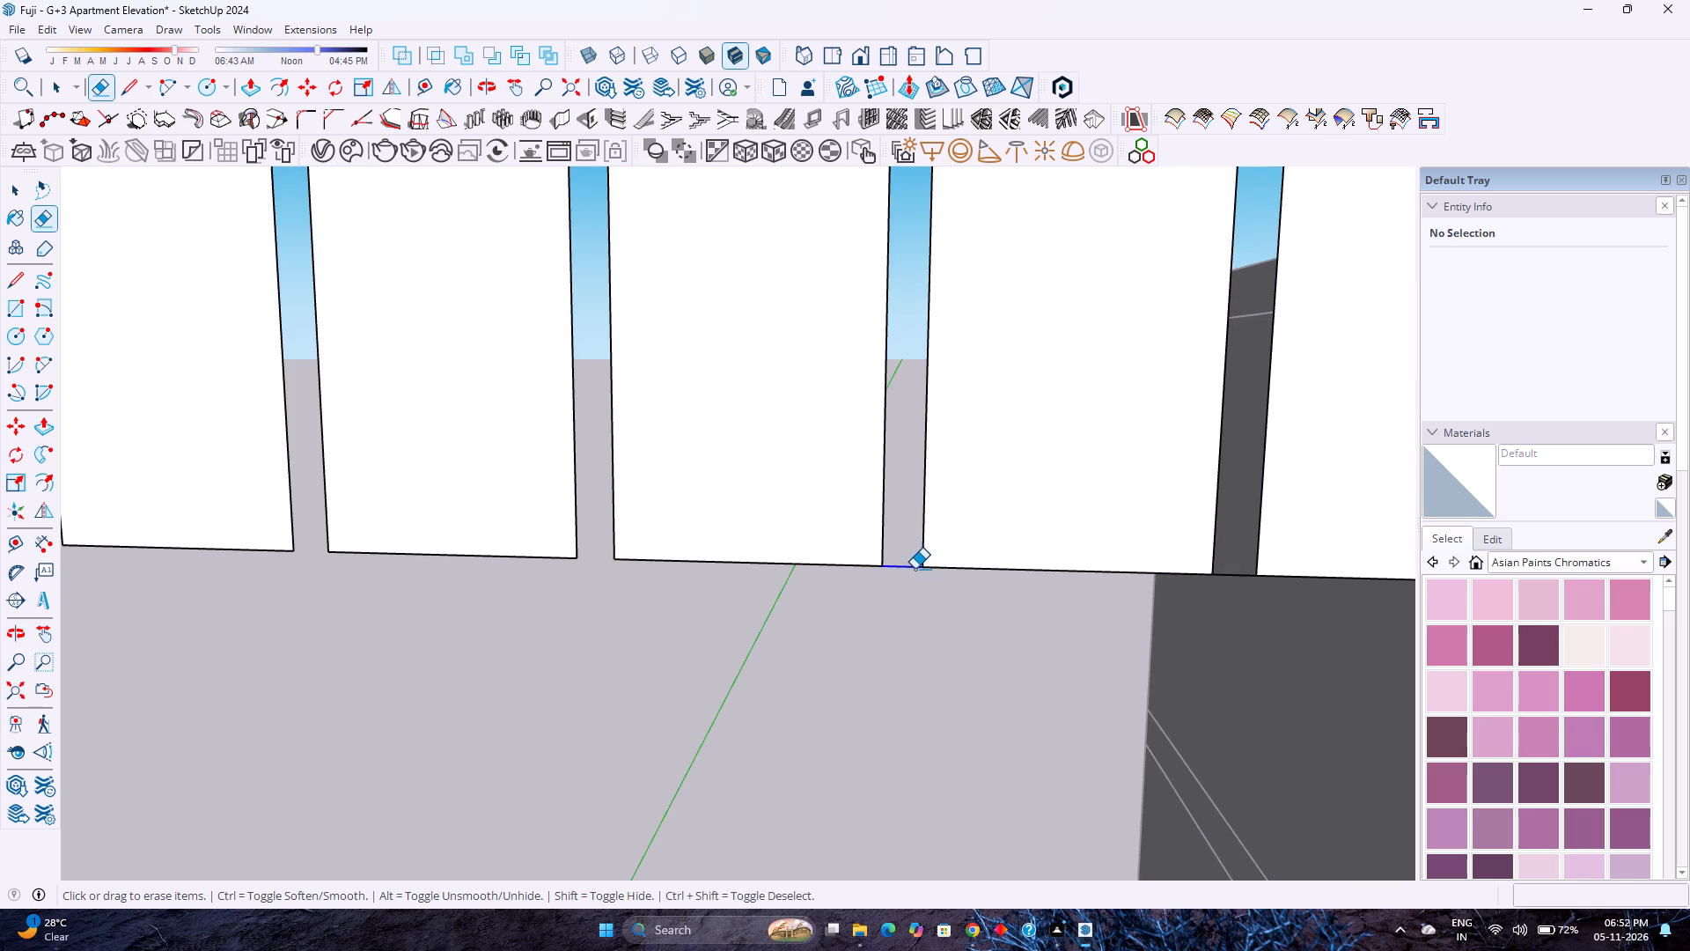
pyautogui.scroll(-2, 915, 569)
pyautogui.keyDown('shift'); pyautogui.middleClick(972, 585); pyautogui.keyUp('shift')
pyautogui.keyDown('shift'); pyautogui.moveTo(972, 585); pyautogui.dragTo(721, 562, button='middle'); pyautogui.keyUp('shift')
pyautogui.keyDown('shift'); pyautogui.moveTo(713, 562); pyautogui.dragTo(702, 562, button='middle'); pyautogui.keyUp('shift')
pyautogui.keyDown('shift'); pyautogui.middleClick(702, 562); pyautogui.keyUp('shift')
pyautogui.scroll(-2, 730, 547)
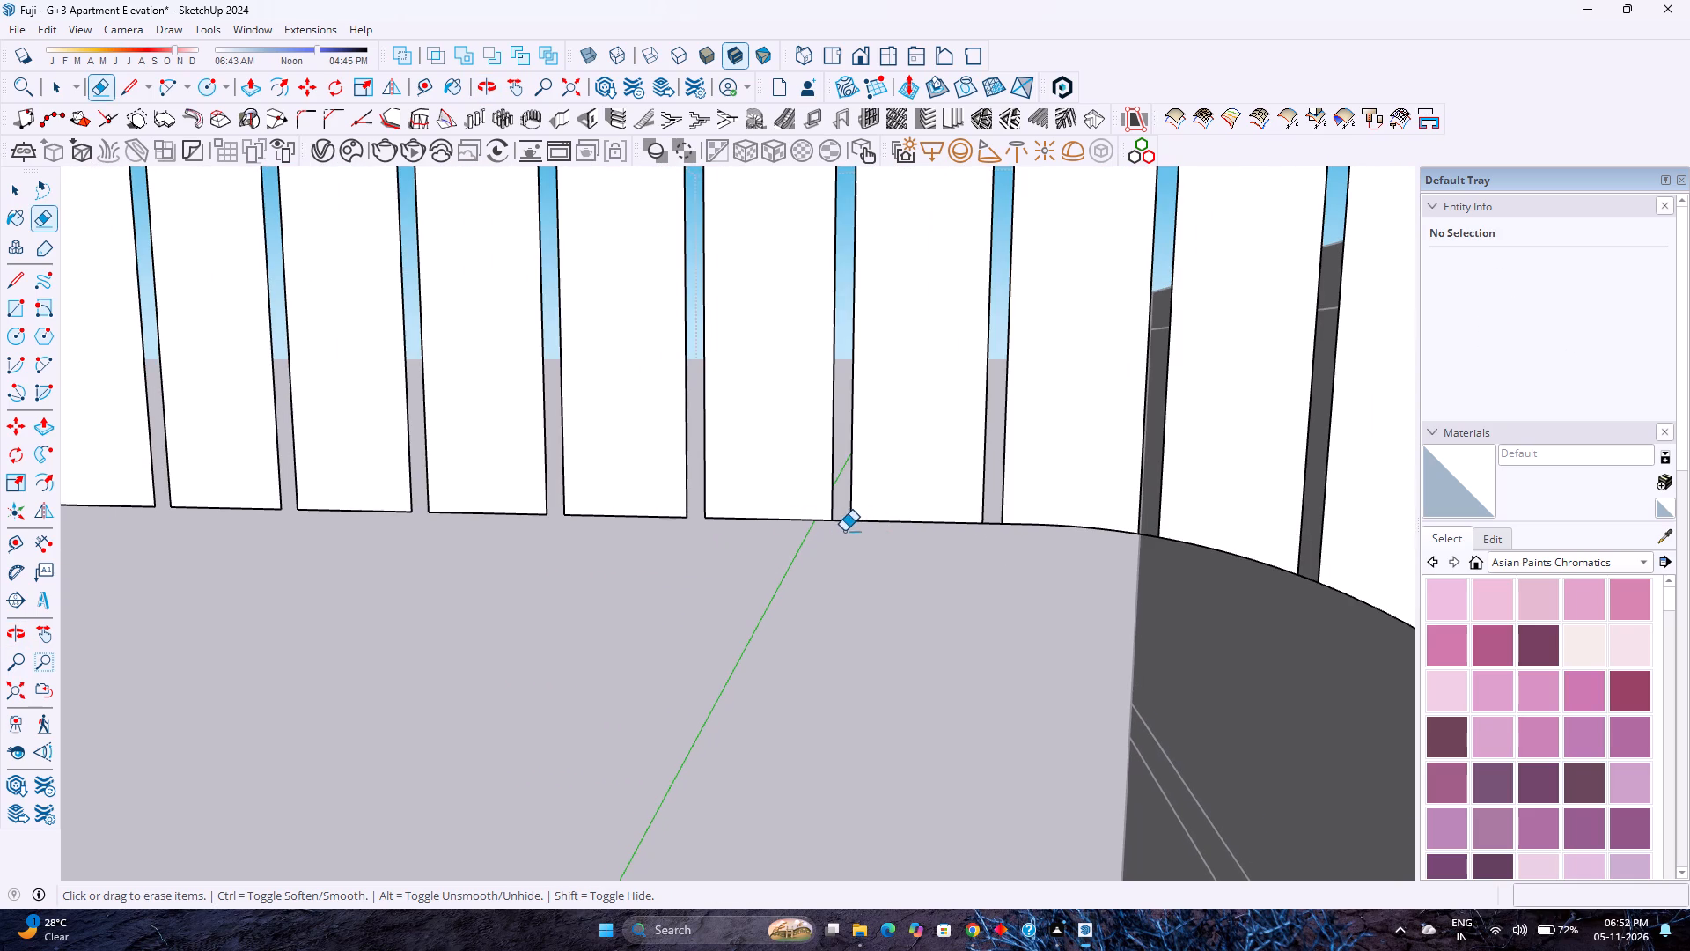
pyautogui.scroll(5, 844, 531)
pyautogui.moveTo(845, 505); pyautogui.dragTo(849, 524)
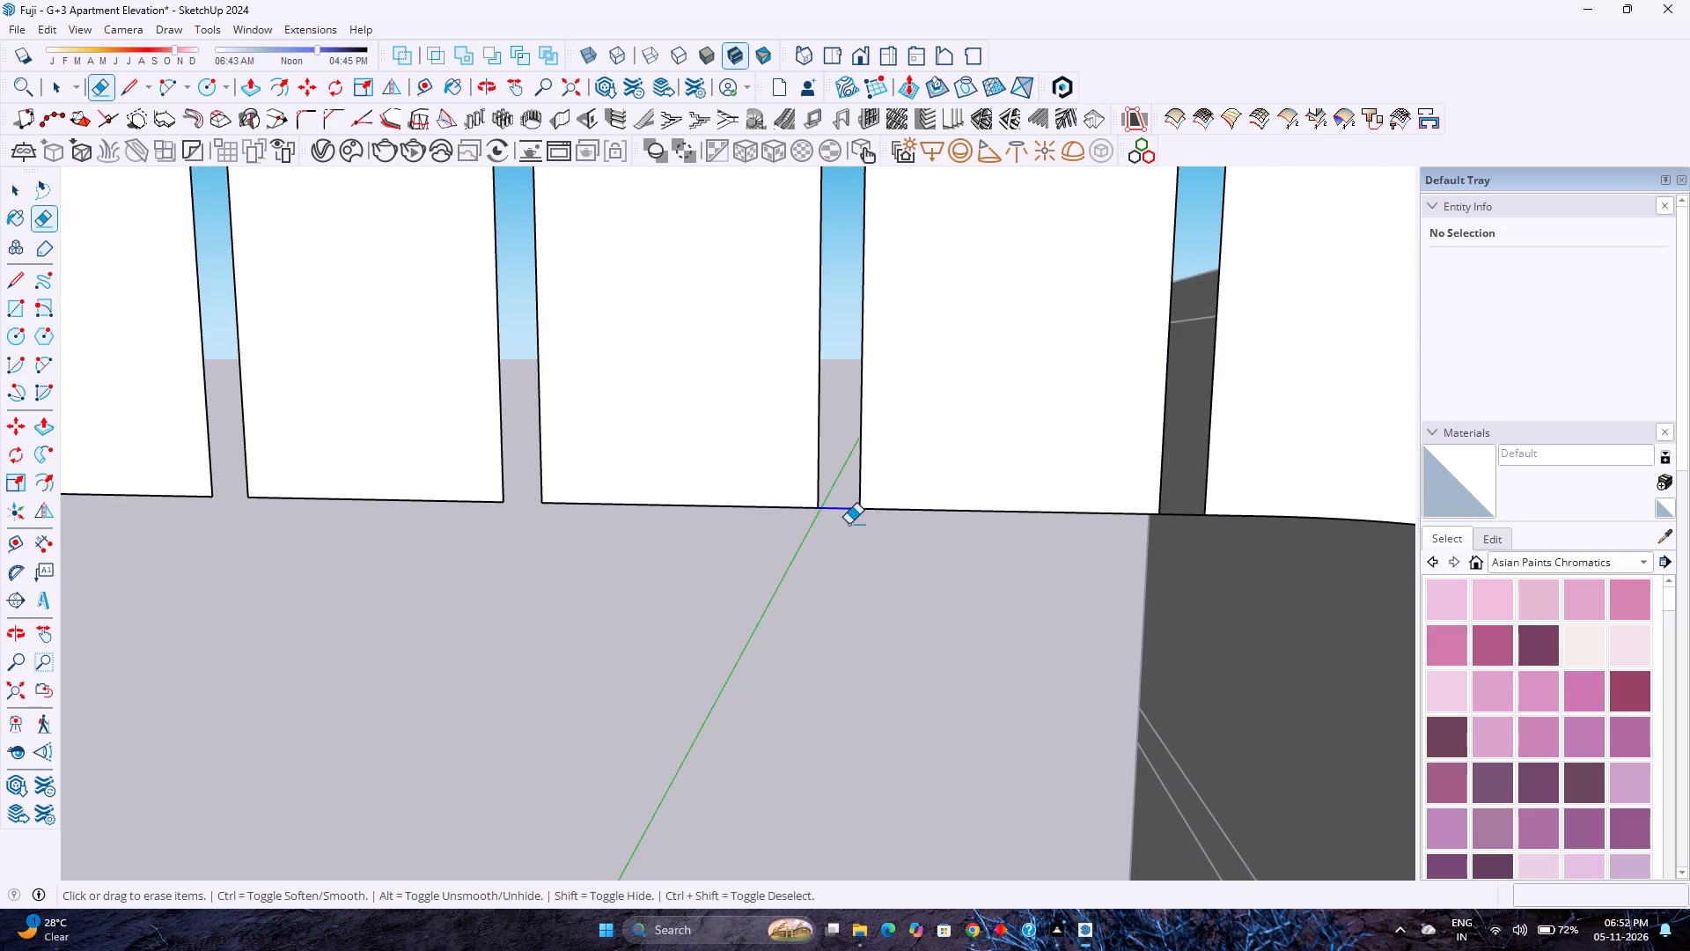
pyautogui.moveTo(849, 524); pyautogui.dragTo(849, 527)
pyautogui.moveTo(1187, 508); pyautogui.dragTo(1181, 532)
# Erase the short curved segments closing the first two grooves on the opening's upper-right rounded corner.
pyautogui.scroll(-3, 1023, 534)
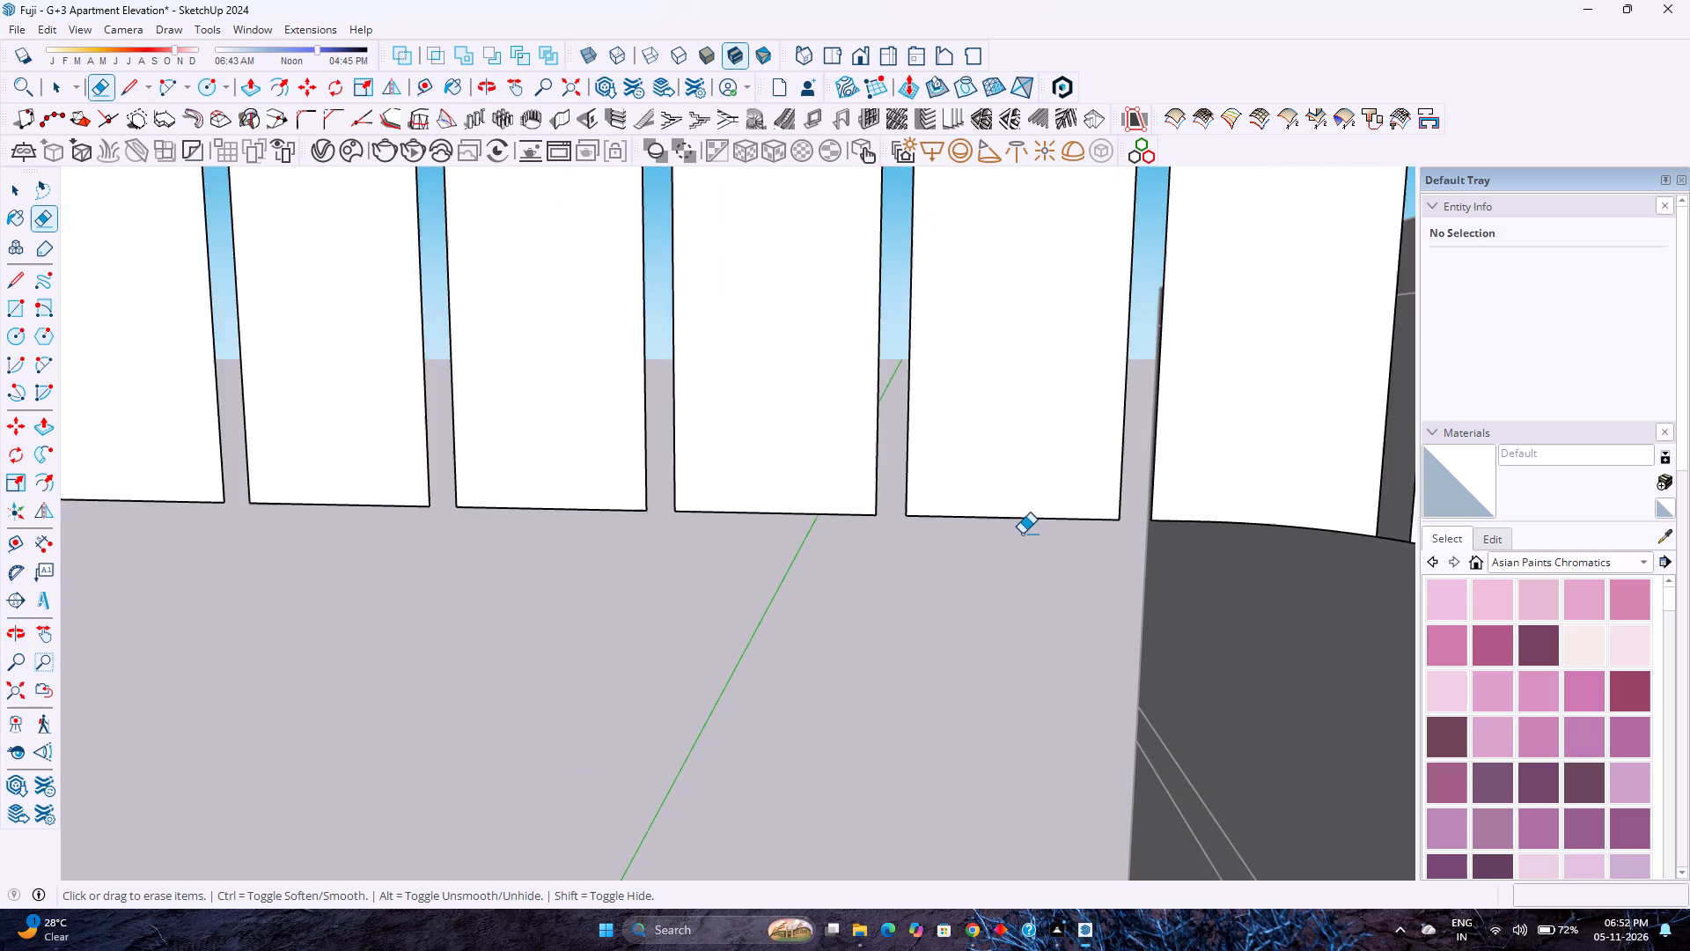
pyautogui.keyDown('shift'); pyautogui.moveTo(1021, 536); pyautogui.dragTo(743, 541, button='middle'); pyautogui.keyUp('shift')
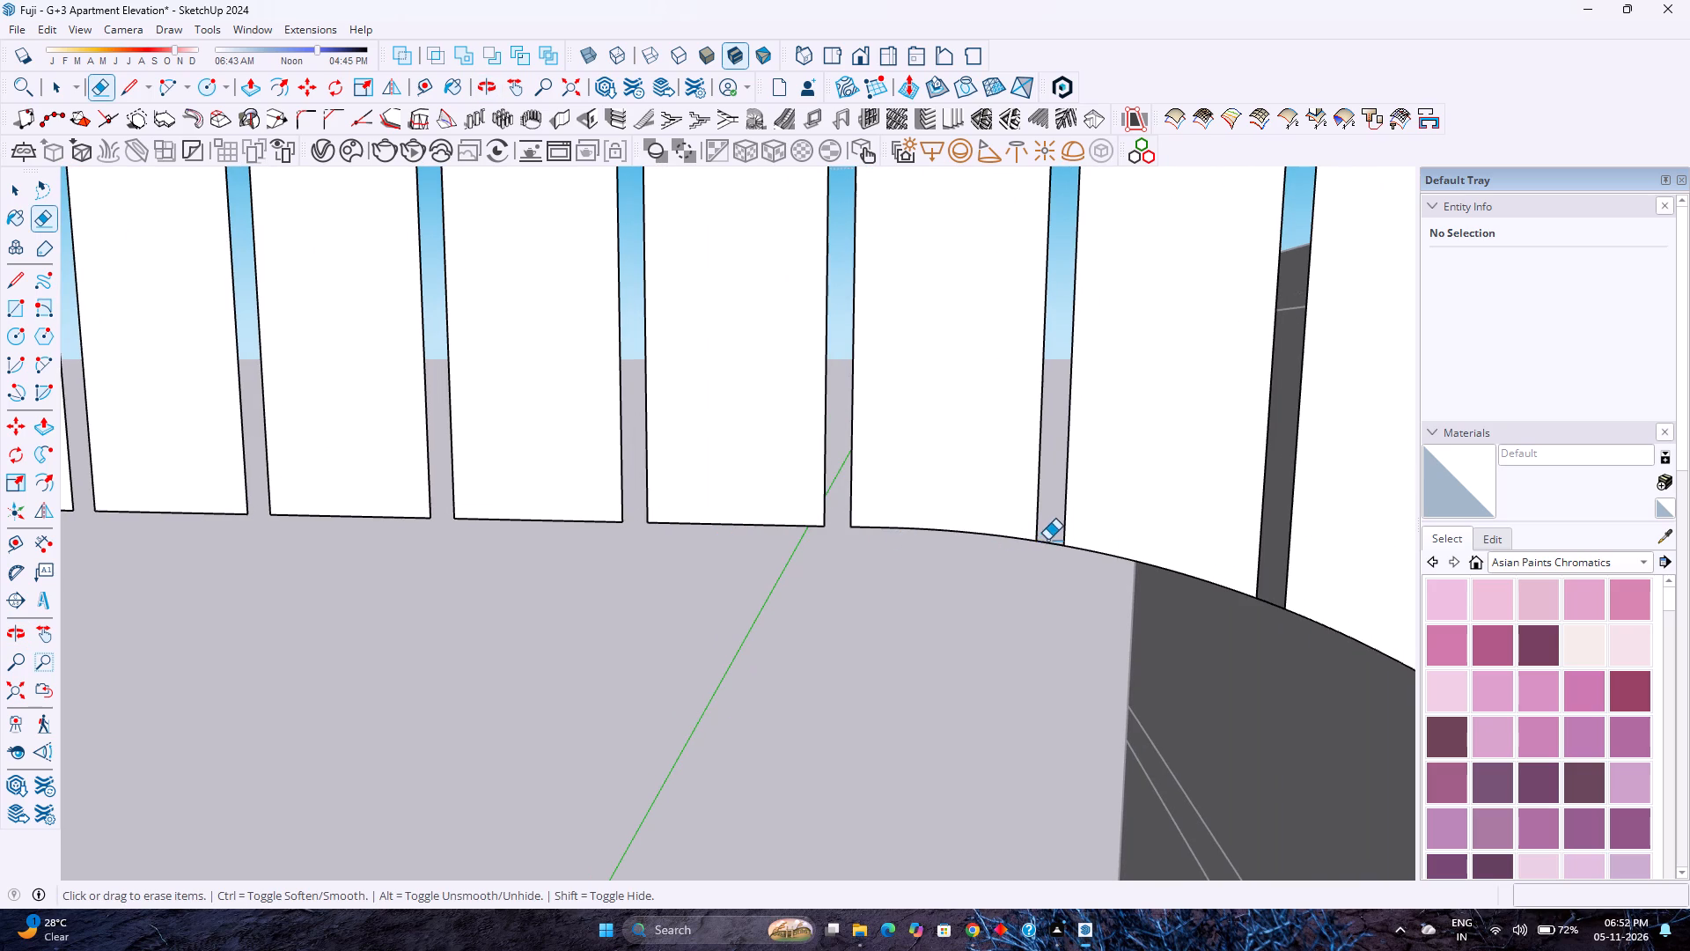
pyautogui.moveTo(1047, 540); pyautogui.dragTo(1052, 556)
pyautogui.scroll(-1, 913, 689)
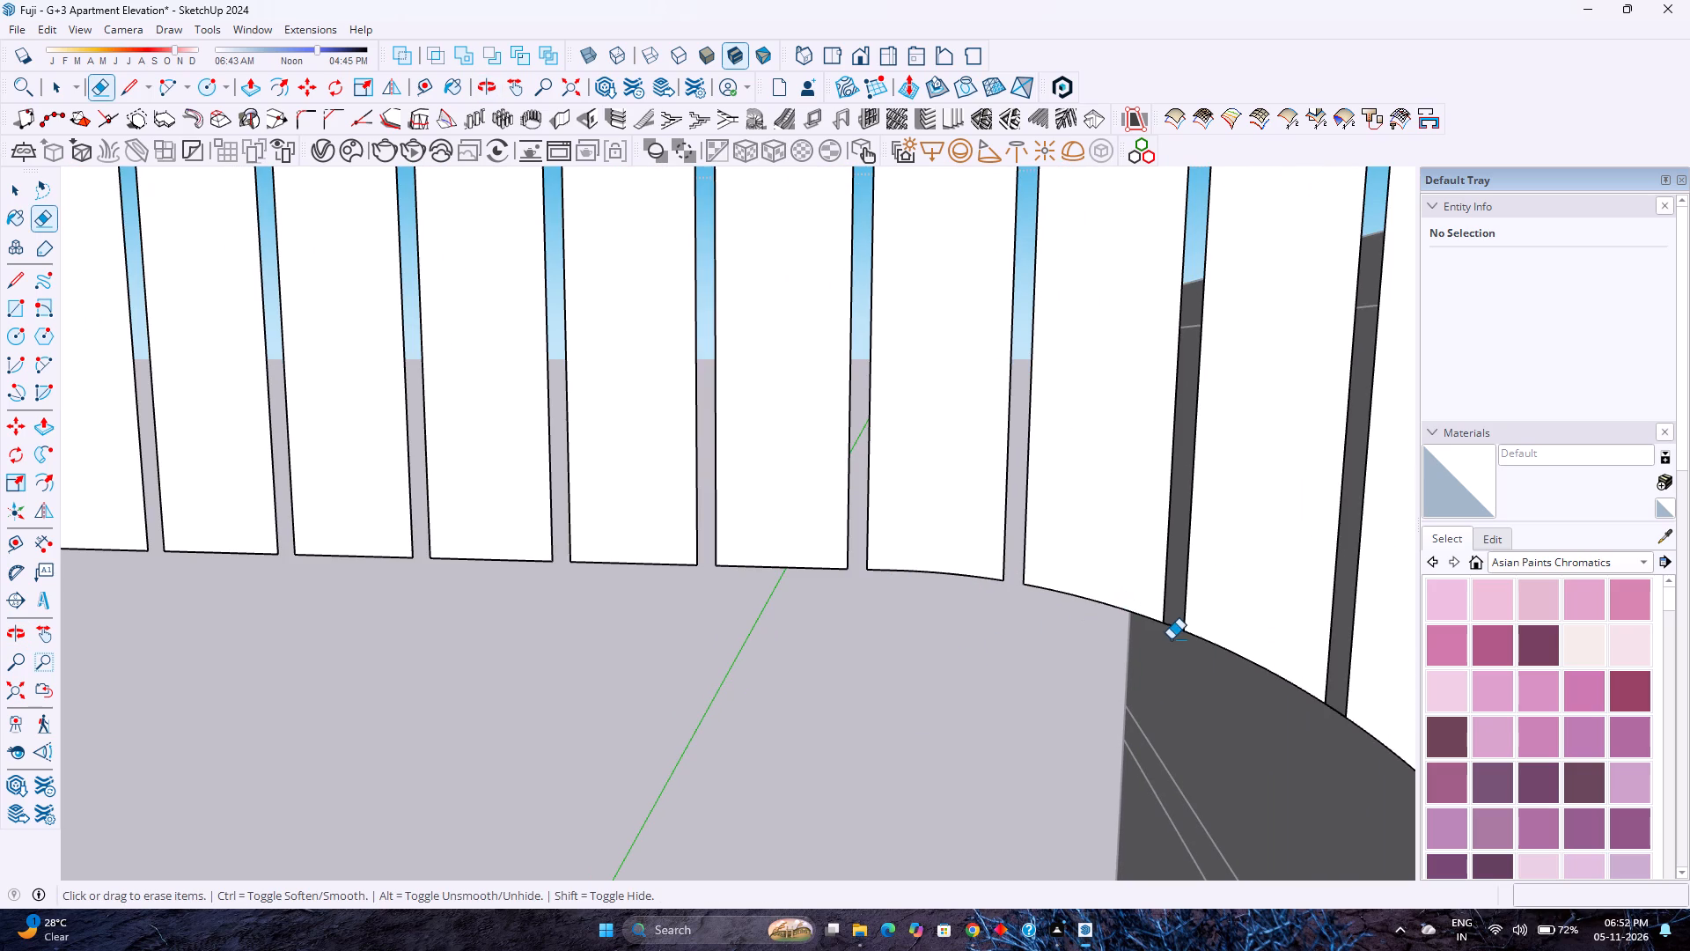
pyautogui.scroll(1, 1171, 637)
pyautogui.scroll(-3, 1171, 632)
pyautogui.scroll(6, 1171, 629)
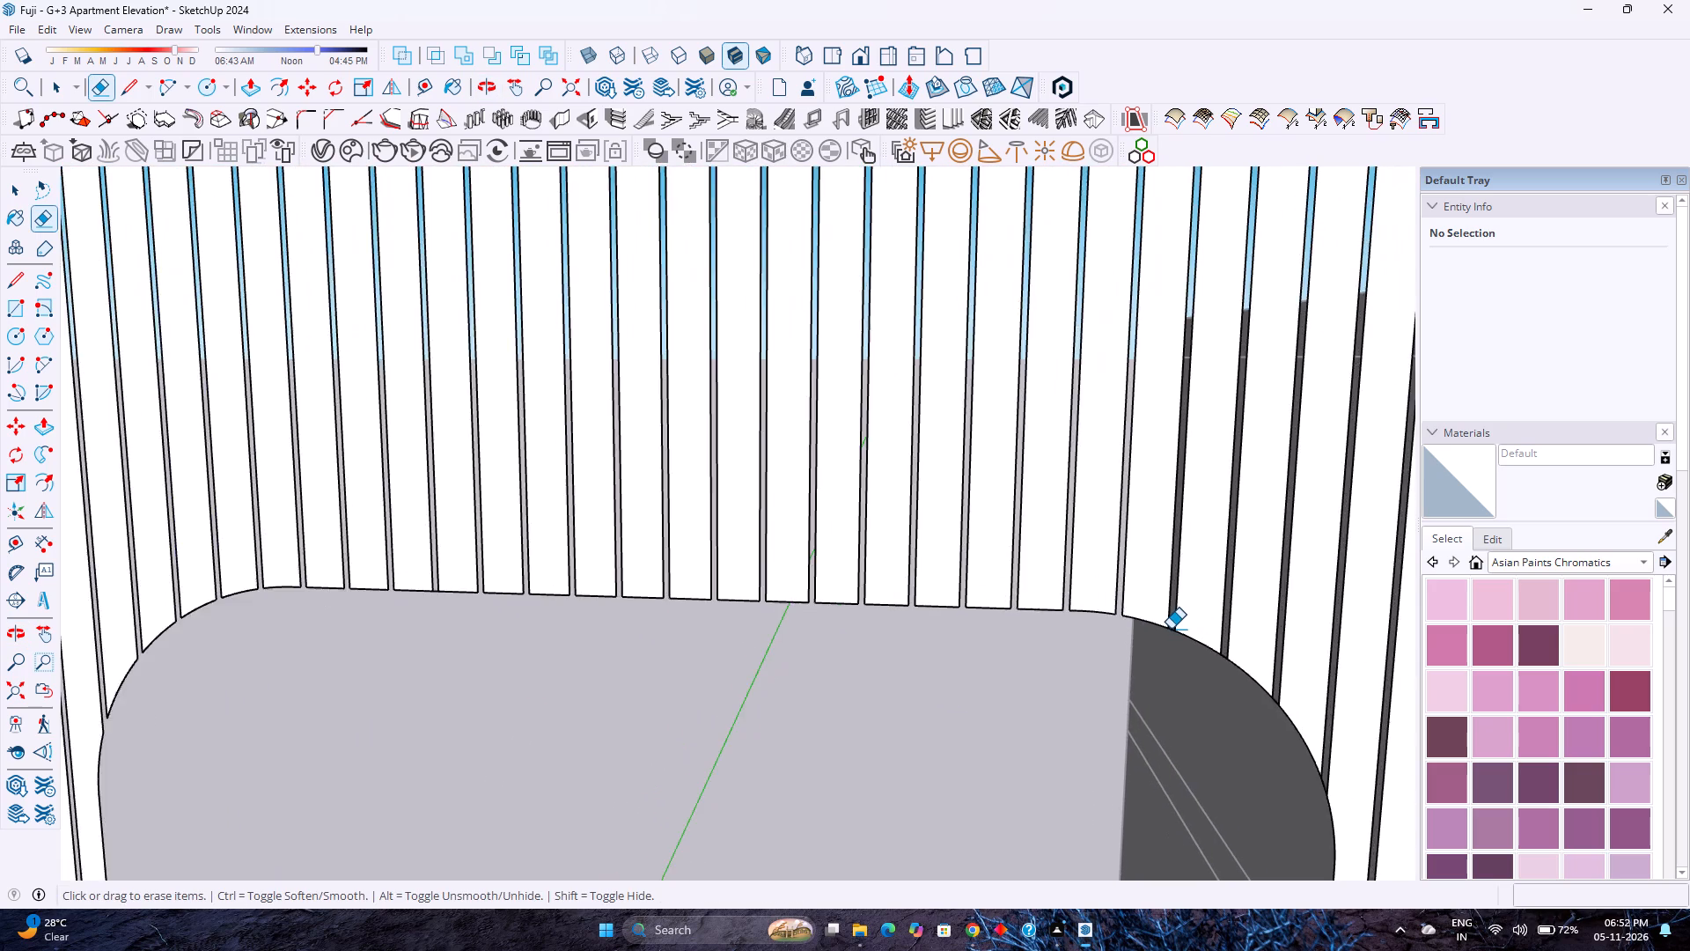
pyautogui.scroll(13, 1171, 629)
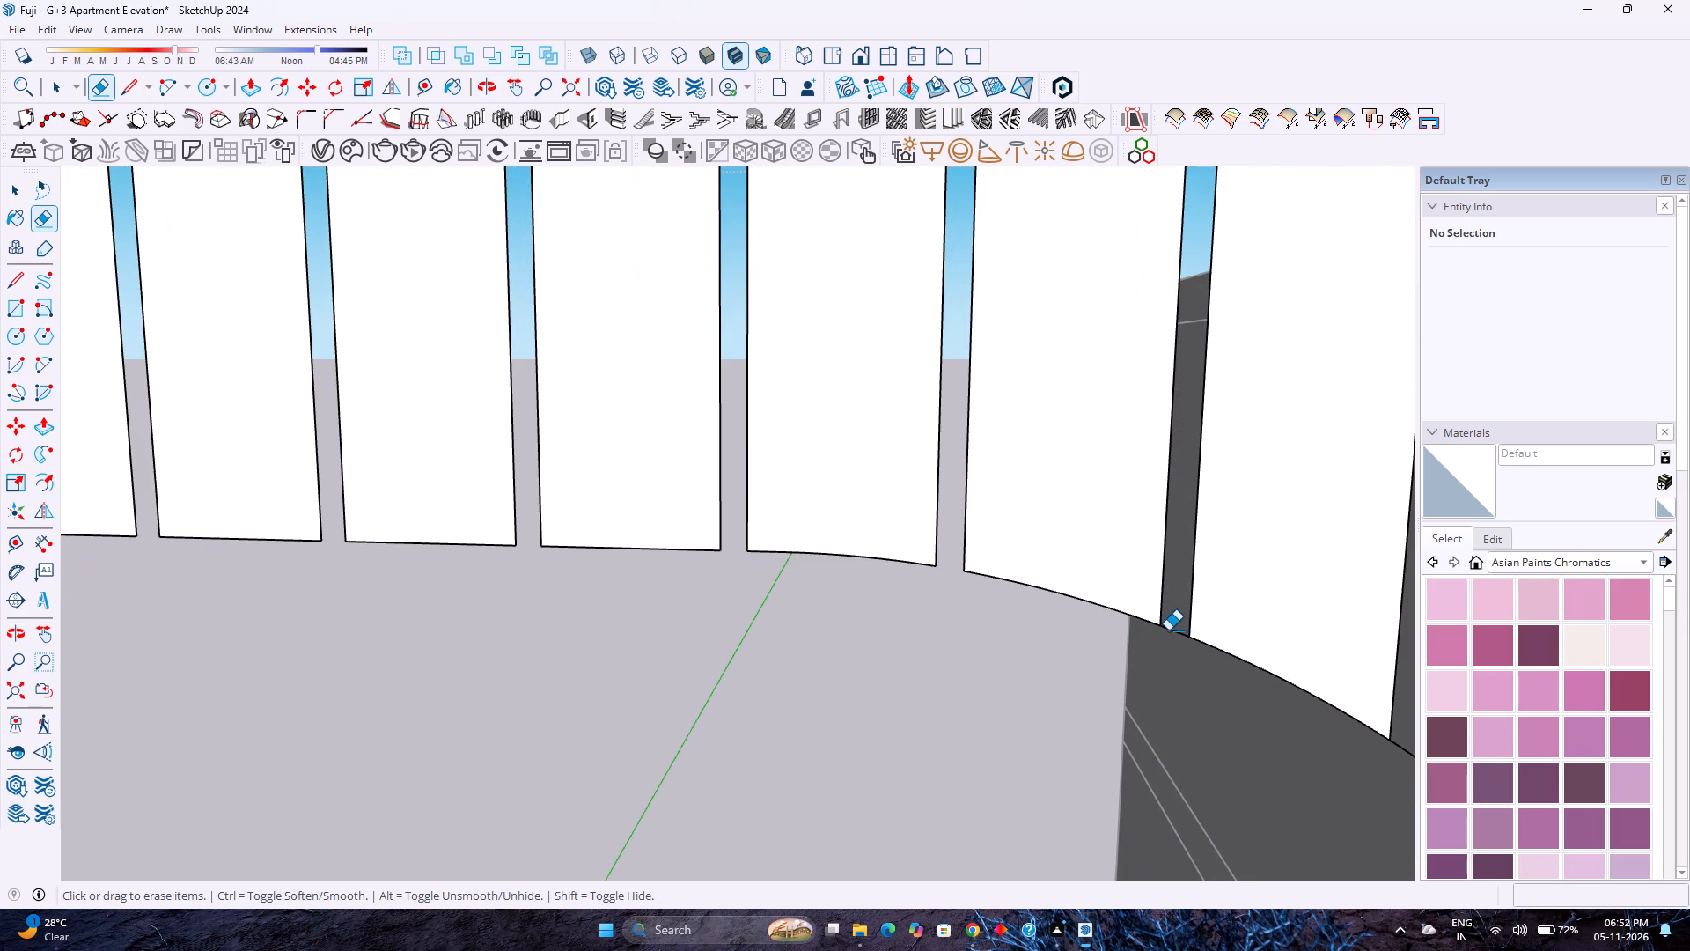
pyautogui.click(1168, 630)
# Erase the curved segments closing the remaining three grooves down the opening's upper-right rounded corner.
pyautogui.scroll(-7, 1168, 630)
pyautogui.keyDown('shift'); pyautogui.moveTo(1172, 645); pyautogui.dragTo(1012, 628, button='middle'); pyautogui.keyUp('shift')
pyautogui.keyDown('shift'); pyautogui.middleClick(1012, 628); pyautogui.keyUp('shift')
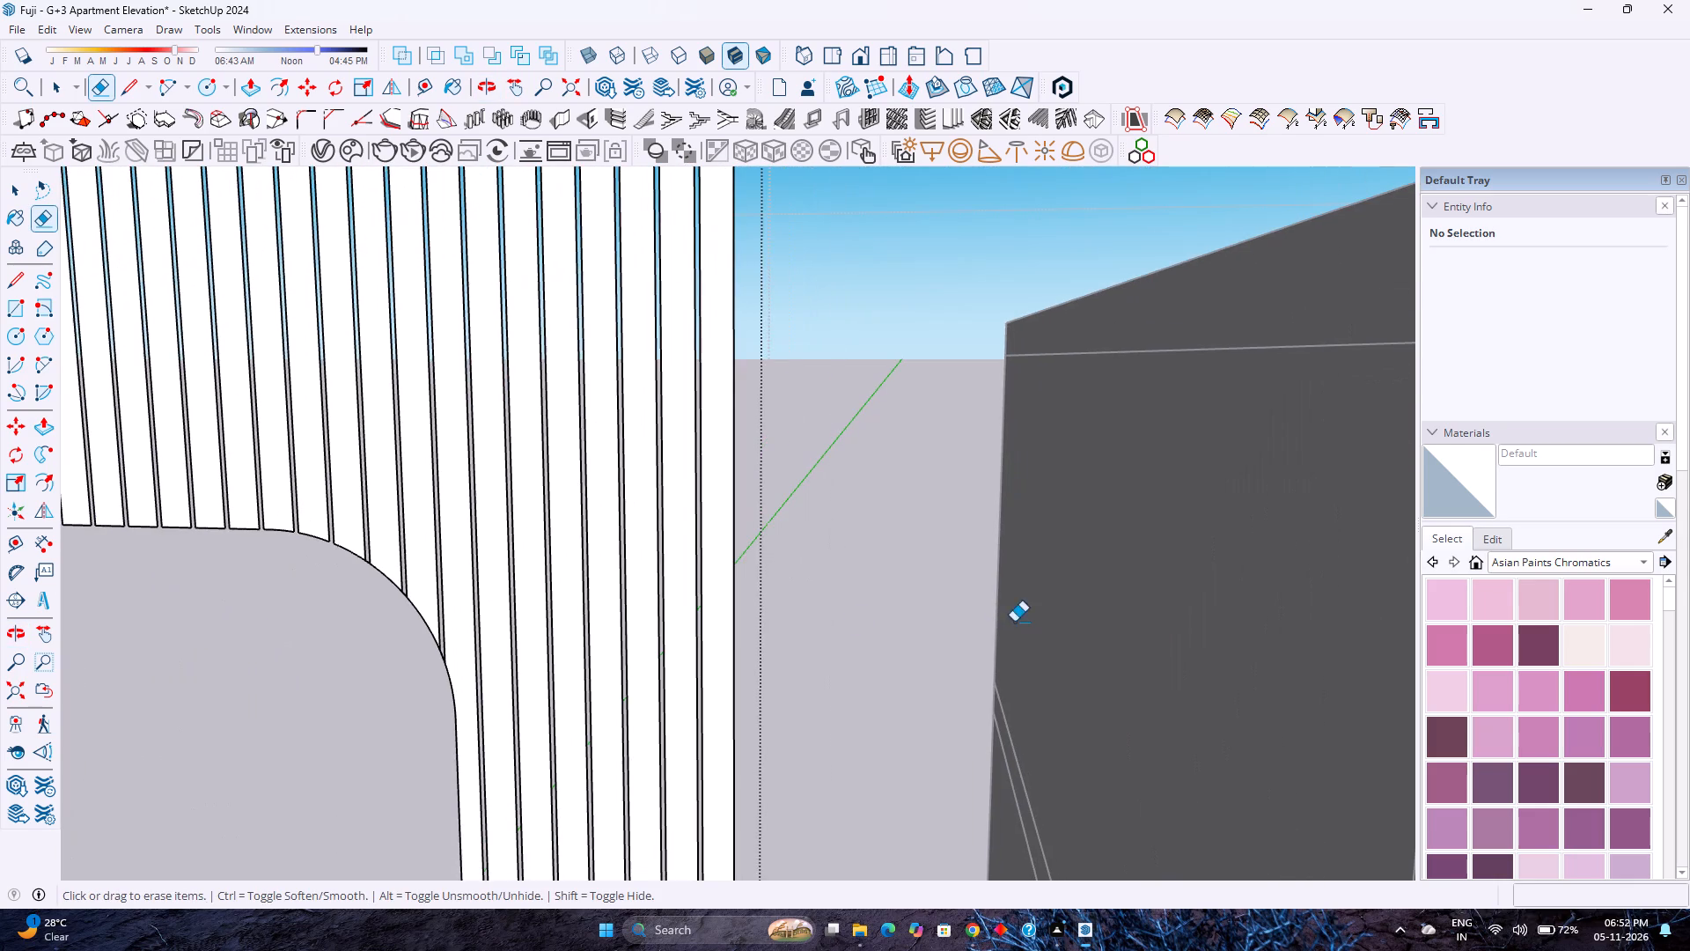
pyautogui.scroll(14, 359, 555)
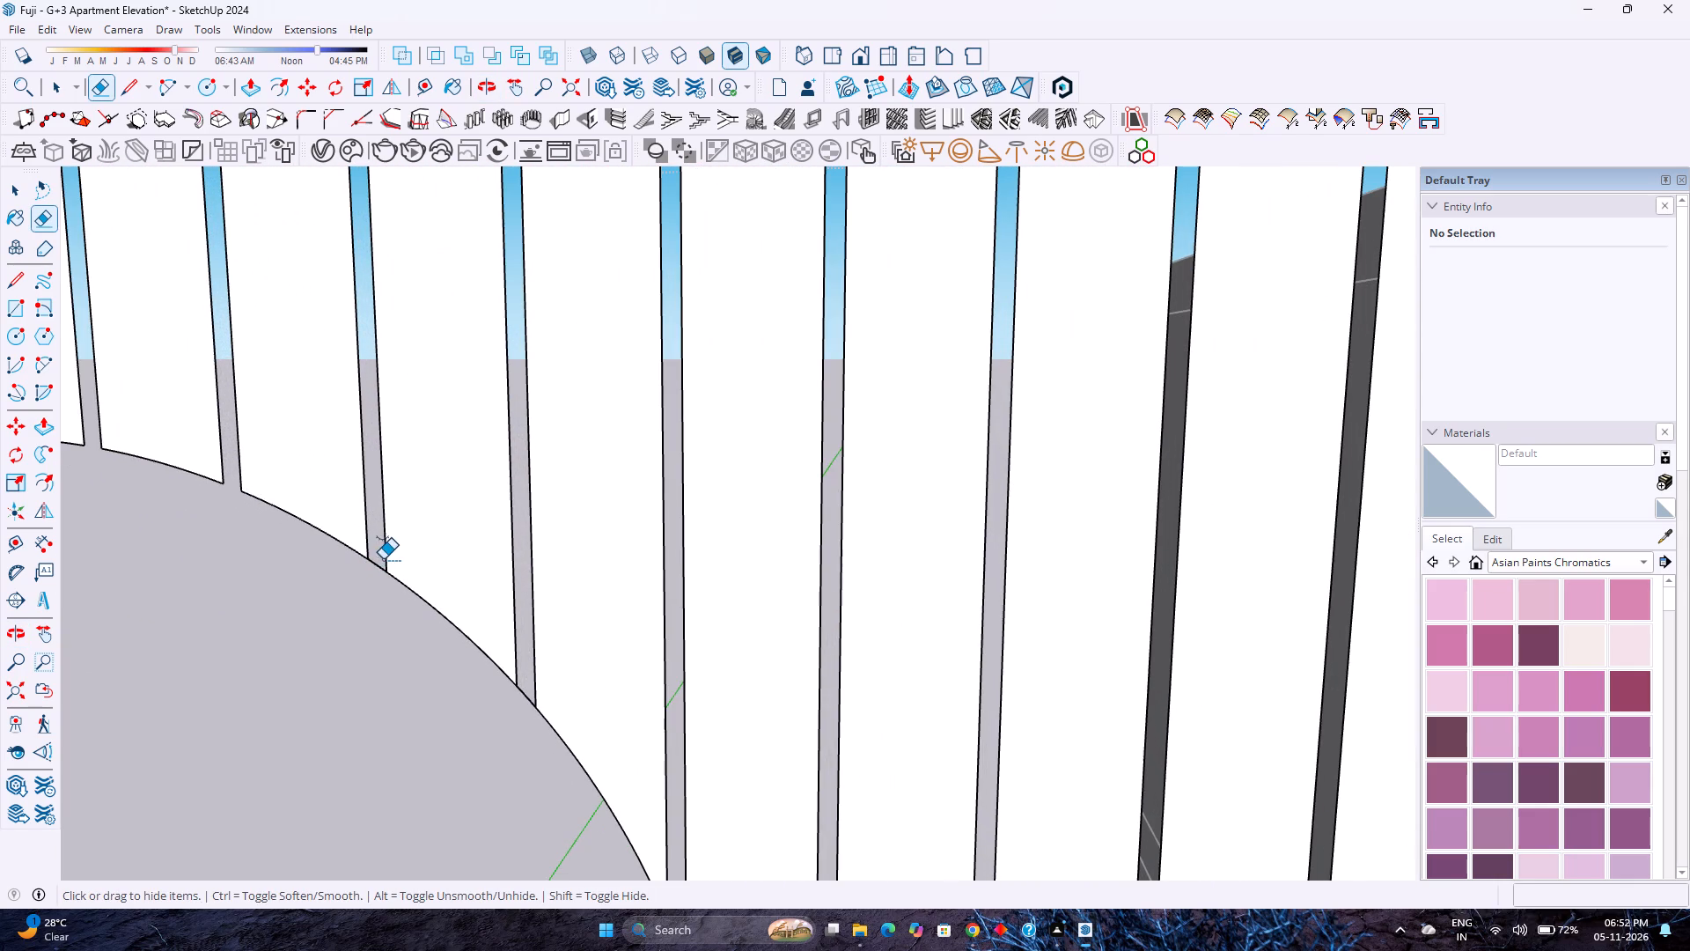
pyautogui.moveTo(378, 560); pyautogui.dragTo(374, 571)
pyautogui.scroll(4, 499, 670)
pyautogui.moveTo(531, 701); pyautogui.dragTo(524, 722)
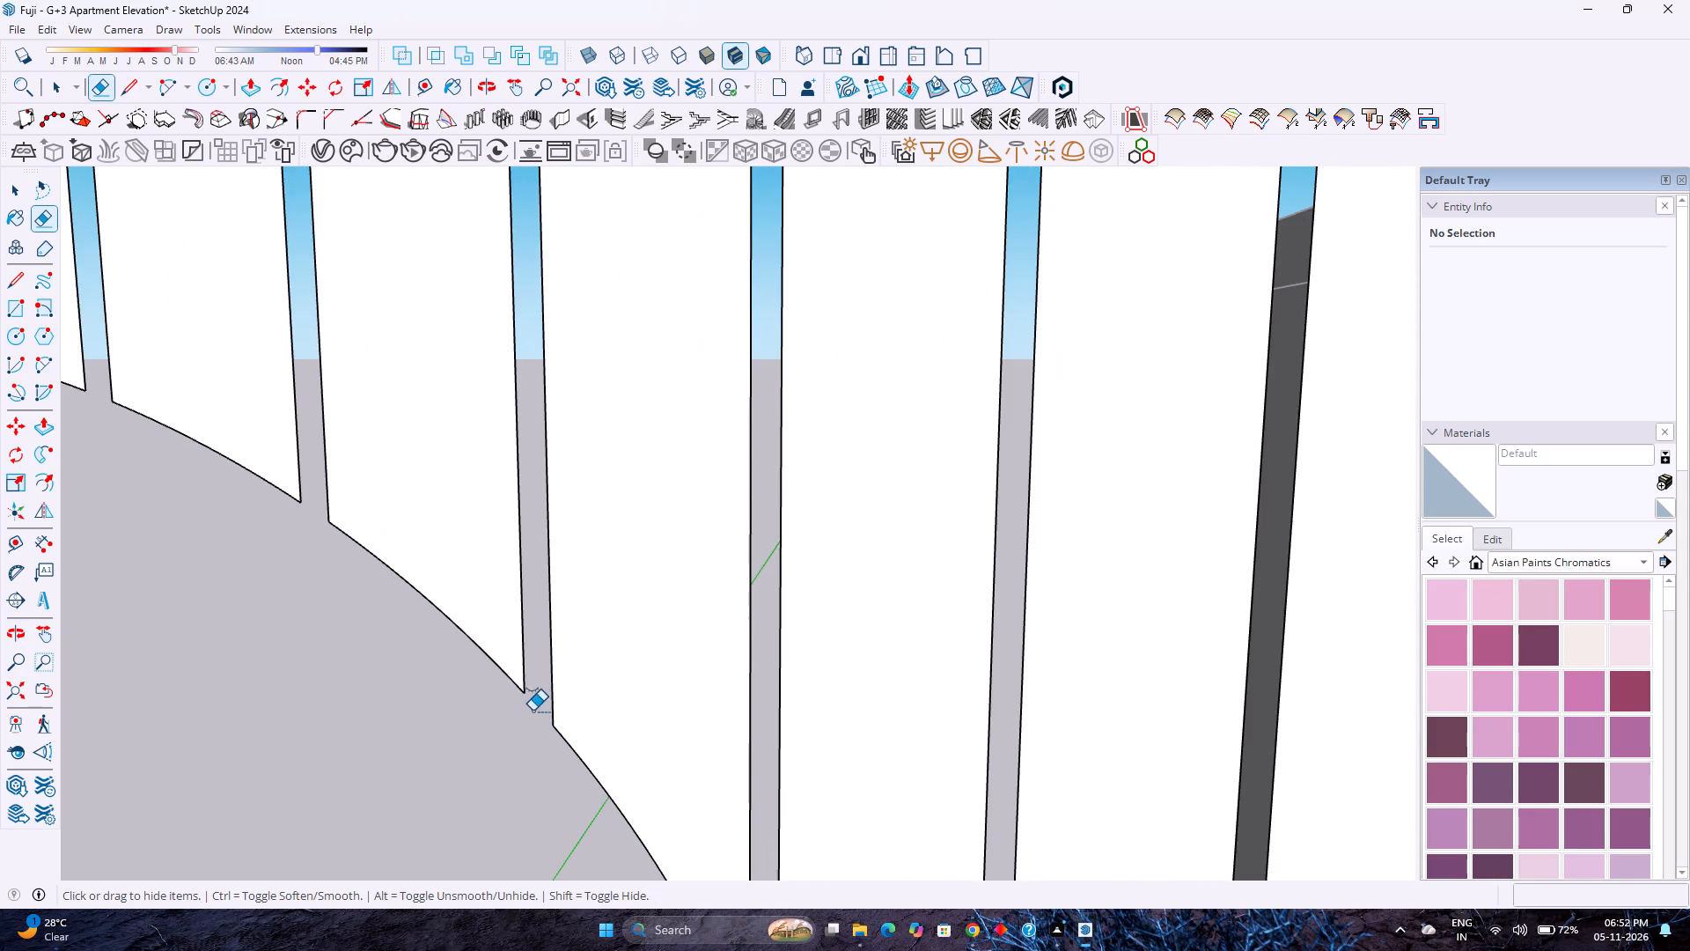
pyautogui.scroll(-6, 535, 706)
pyautogui.keyDown('shift'); pyautogui.moveTo(513, 703); pyautogui.dragTo(675, 539, button='middle'); pyautogui.keyUp('shift')
pyautogui.scroll(6, 716, 639)
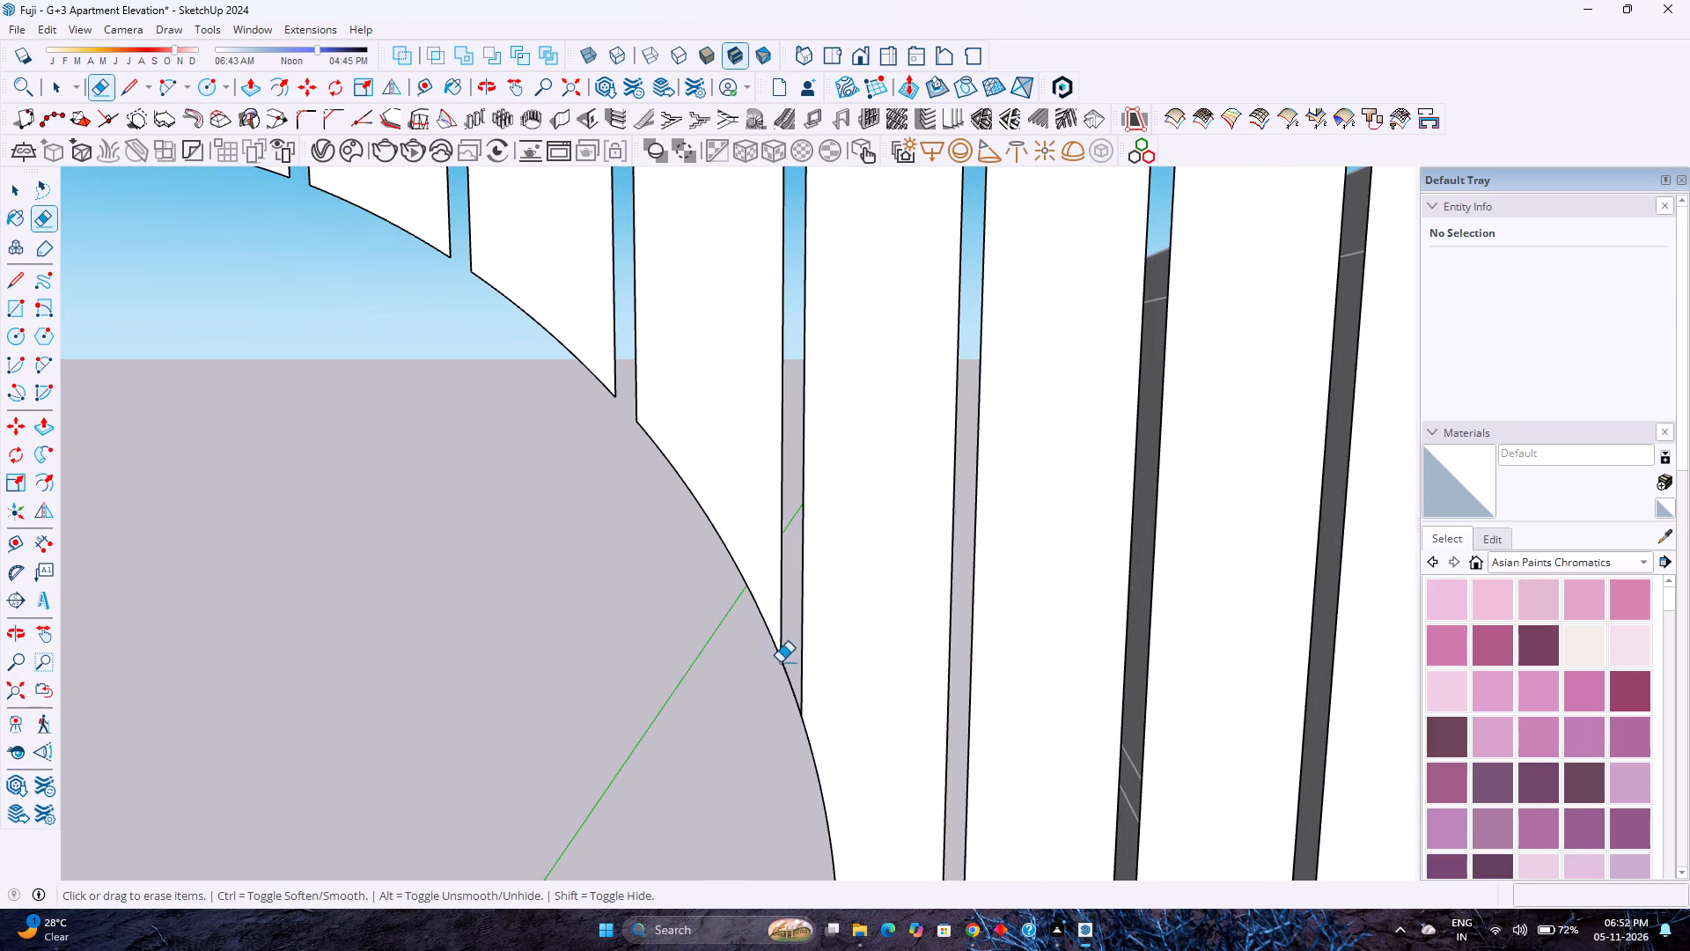
pyautogui.click(783, 671)
# Erase the short segments closing the first three grooves along the panel's bottom edge, starting from its left corner.
pyautogui.scroll(-12, 787, 665)
pyautogui.keyDown('shift'); pyautogui.moveTo(632, 614); pyautogui.dragTo(650, 599, button='middle'); pyautogui.keyUp('shift')
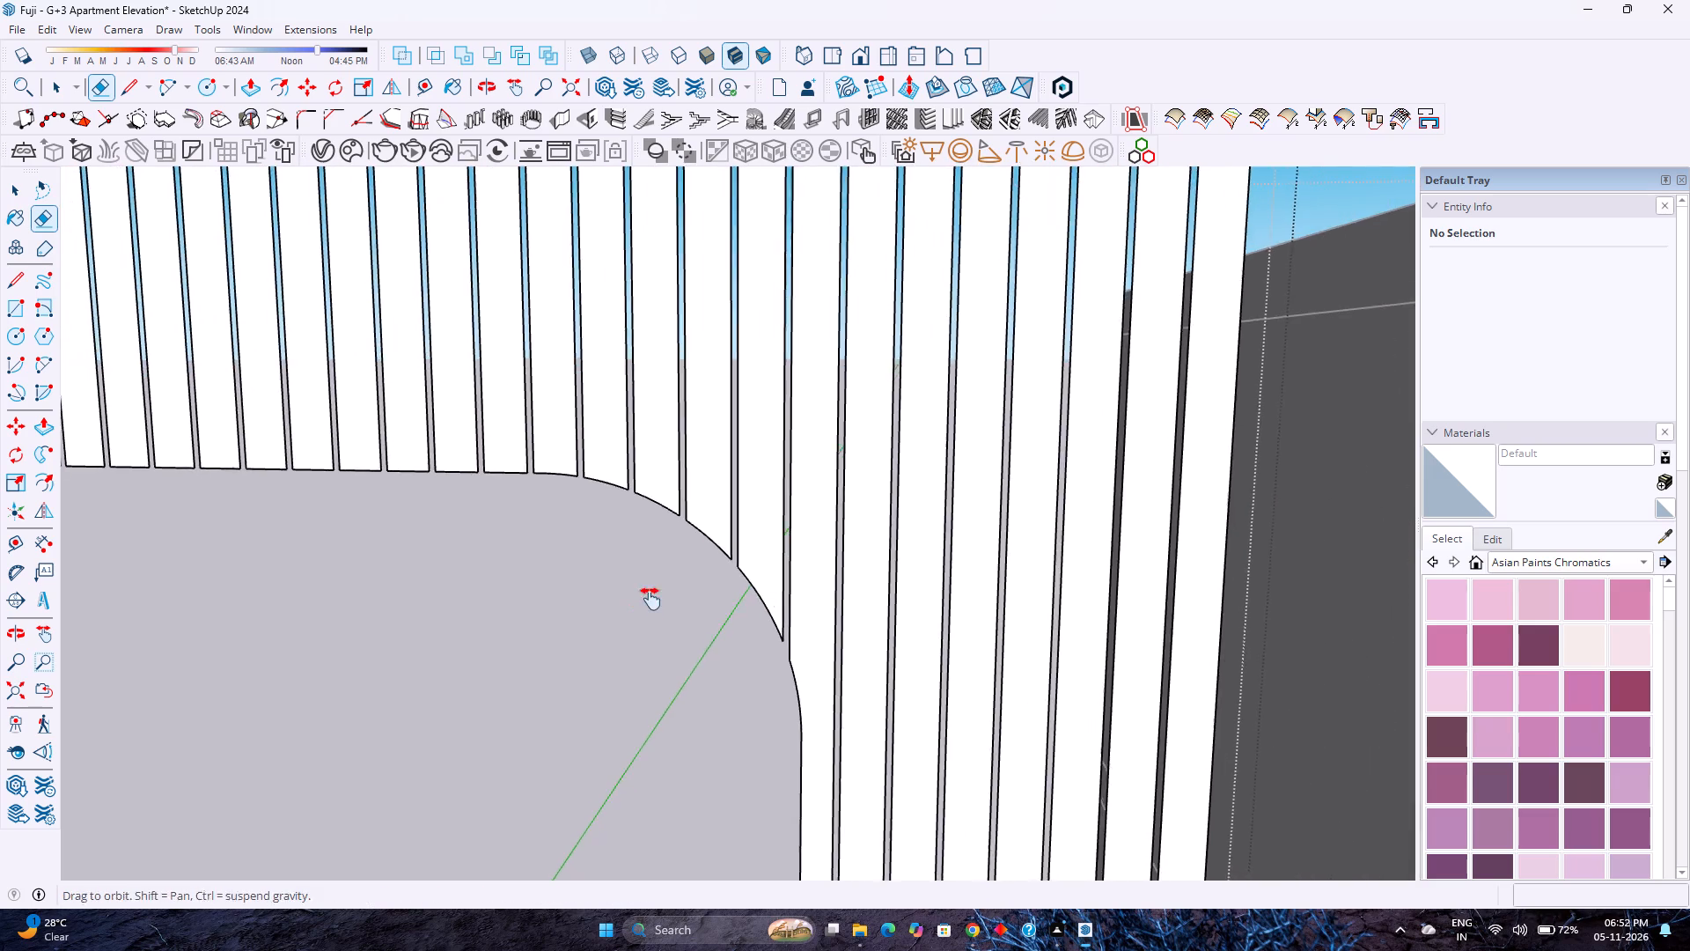
pyautogui.keyDown('shift'); pyautogui.moveTo(650, 599); pyautogui.dragTo(765, 531, button='middle'); pyautogui.keyUp('shift')
pyautogui.keyDown('shift'); pyautogui.middleClick(774, 526); pyautogui.keyUp('shift')
pyautogui.scroll(-9, 822, 507)
pyautogui.keyDown('shift'); pyautogui.moveTo(638, 542); pyautogui.dragTo(736, 463, button='middle'); pyautogui.keyUp('shift')
pyautogui.keyDown('shift'); pyautogui.middleClick(750, 451); pyautogui.keyUp('shift')
pyautogui.scroll(-5, 765, 430)
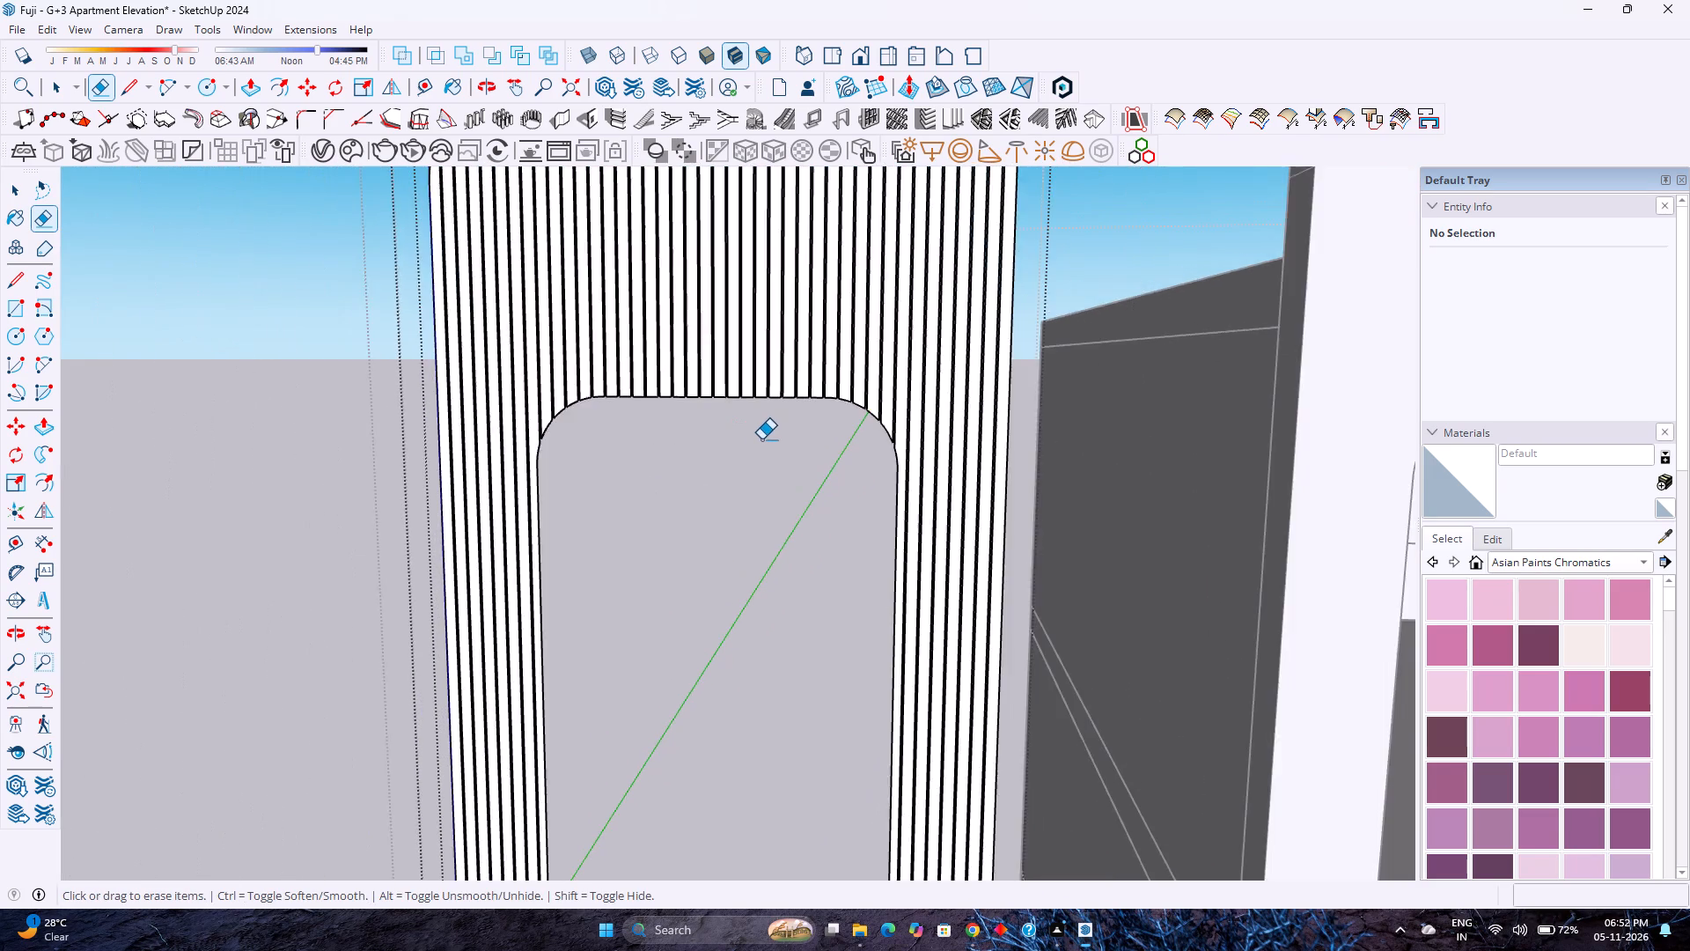
pyautogui.scroll(-10, 761, 439)
pyautogui.scroll(10, 663, 707)
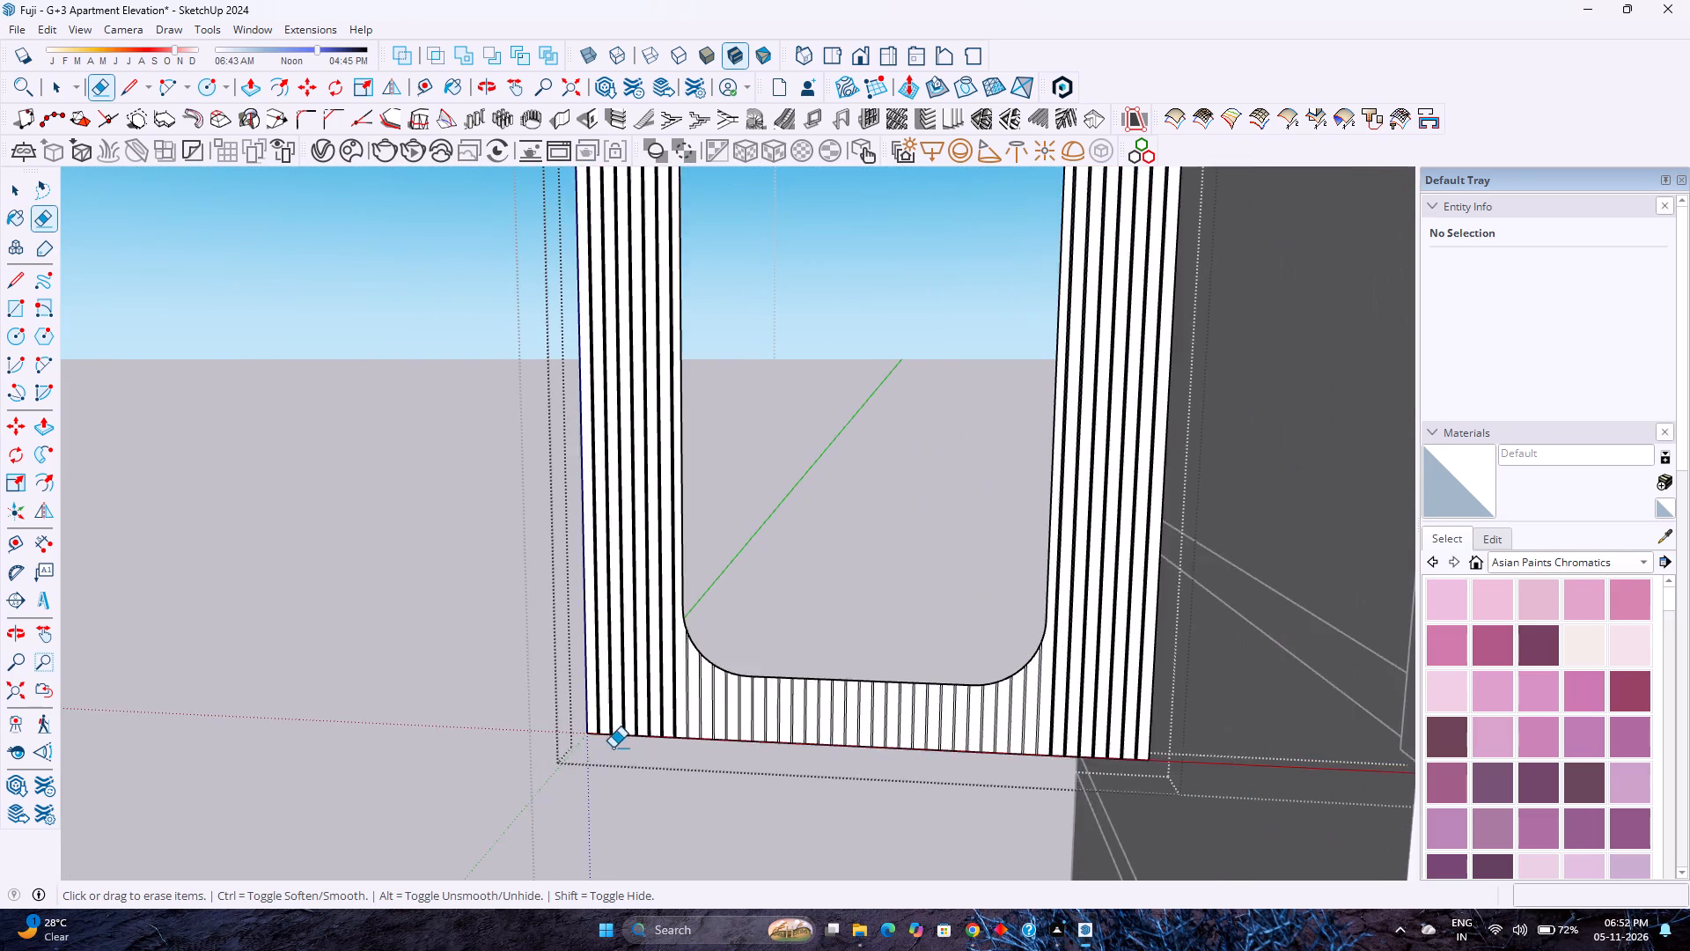
pyautogui.scroll(20, 613, 748)
pyautogui.scroll(3, 613, 748)
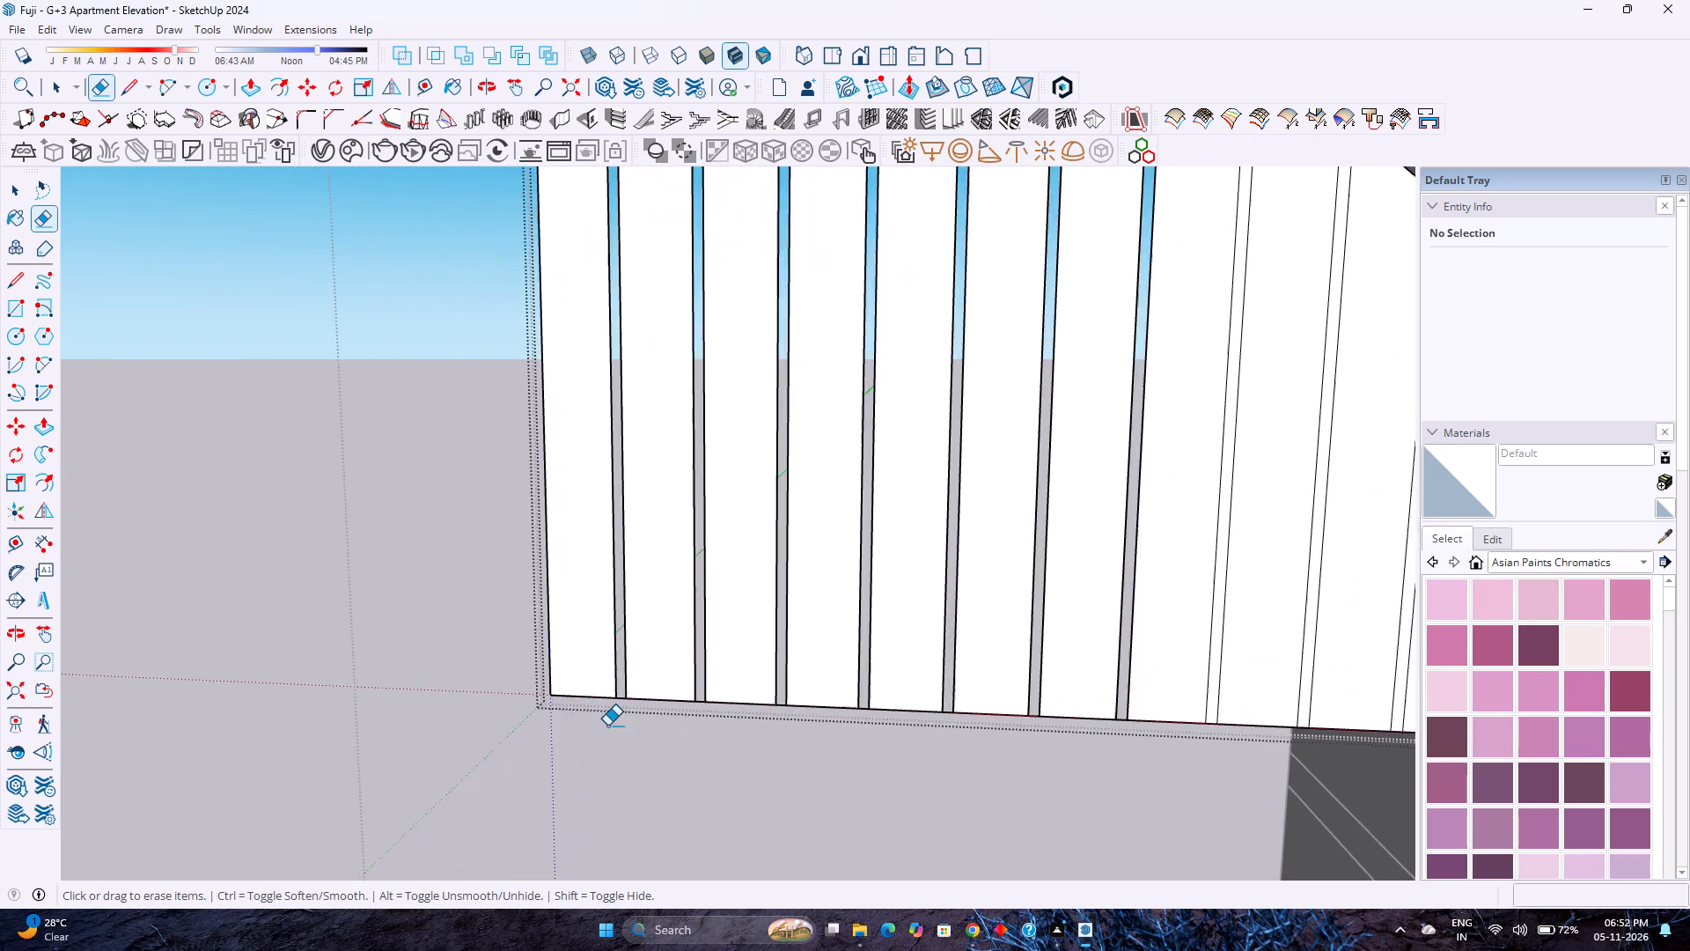
pyautogui.scroll(6, 607, 726)
pyautogui.click(625, 689)
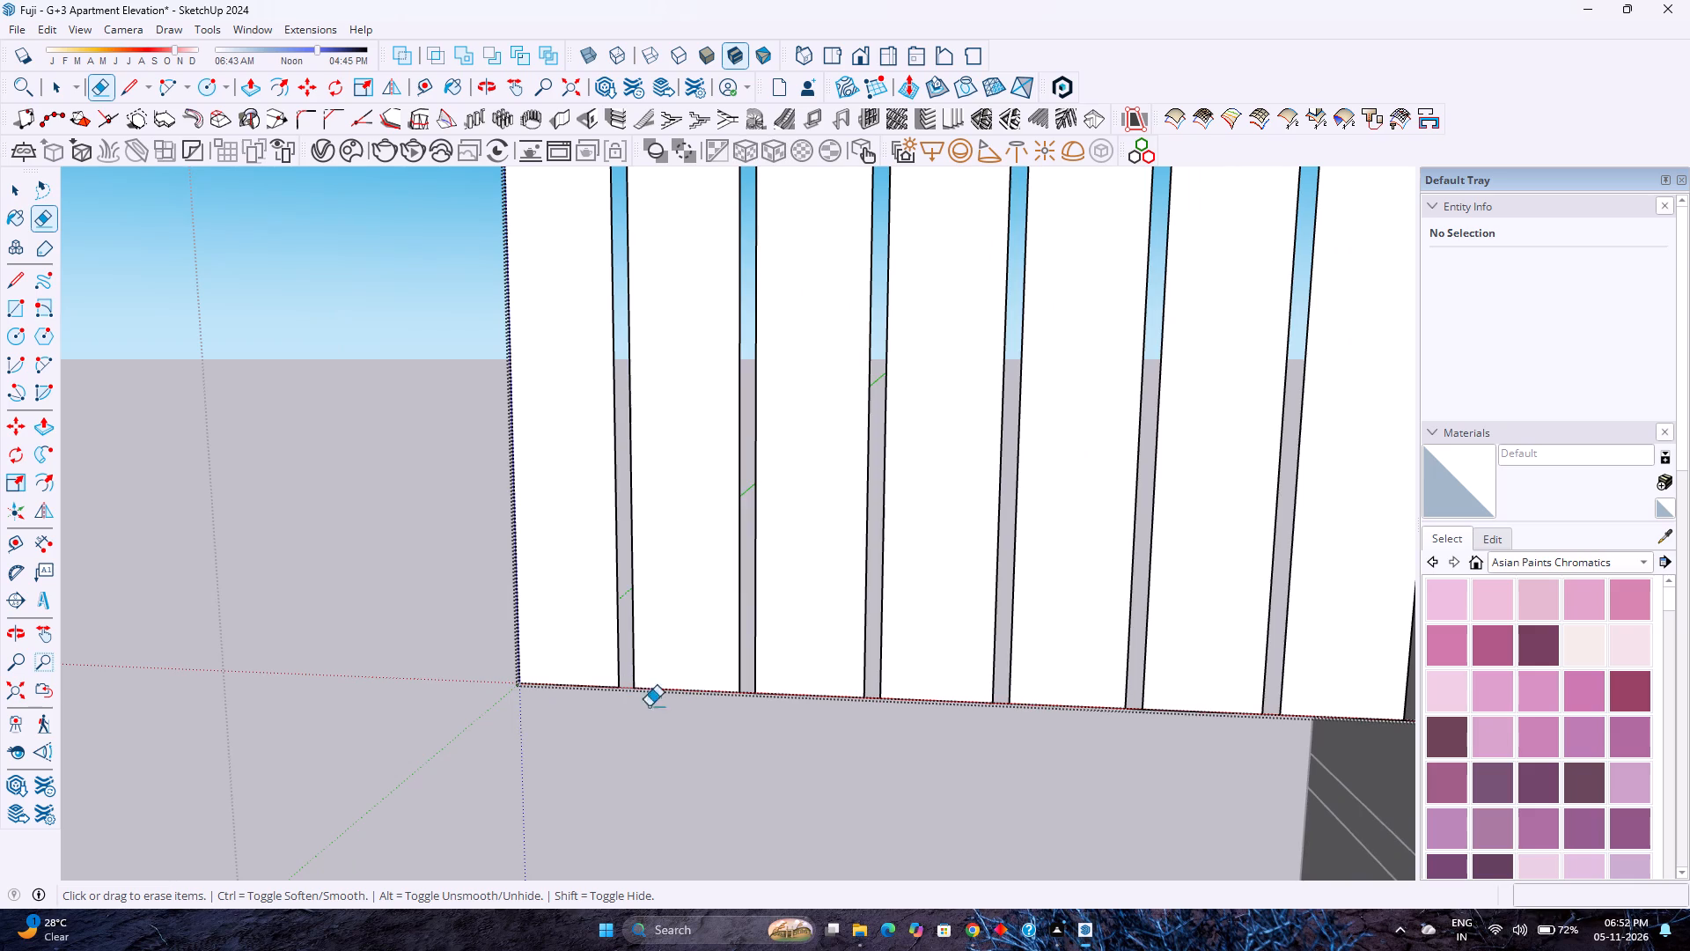
pyautogui.scroll(7, 701, 709)
pyautogui.moveTo(755, 689); pyautogui.dragTo(761, 681)
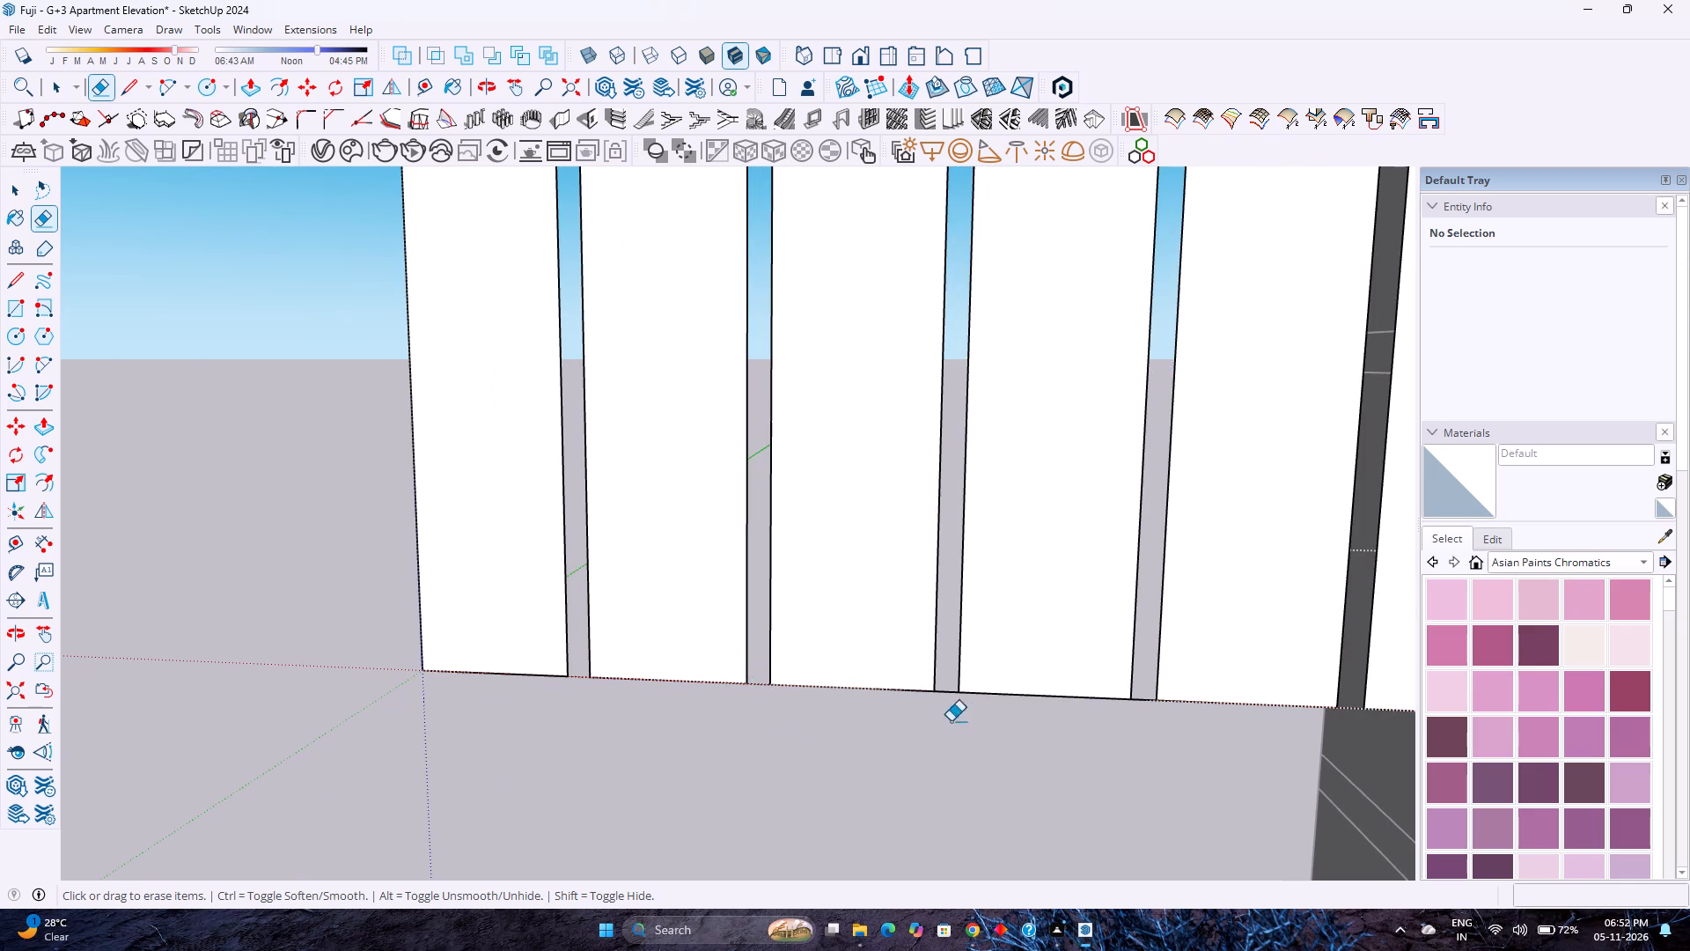
pyautogui.click(947, 691)
# Open the next four grooves rightward along the panel's bottom edge by erasing their short closing segments.
pyautogui.scroll(-3, 935, 723)
pyautogui.keyDown('shift'); pyautogui.moveTo(948, 756); pyautogui.dragTo(821, 748, button='middle'); pyautogui.keyUp('shift')
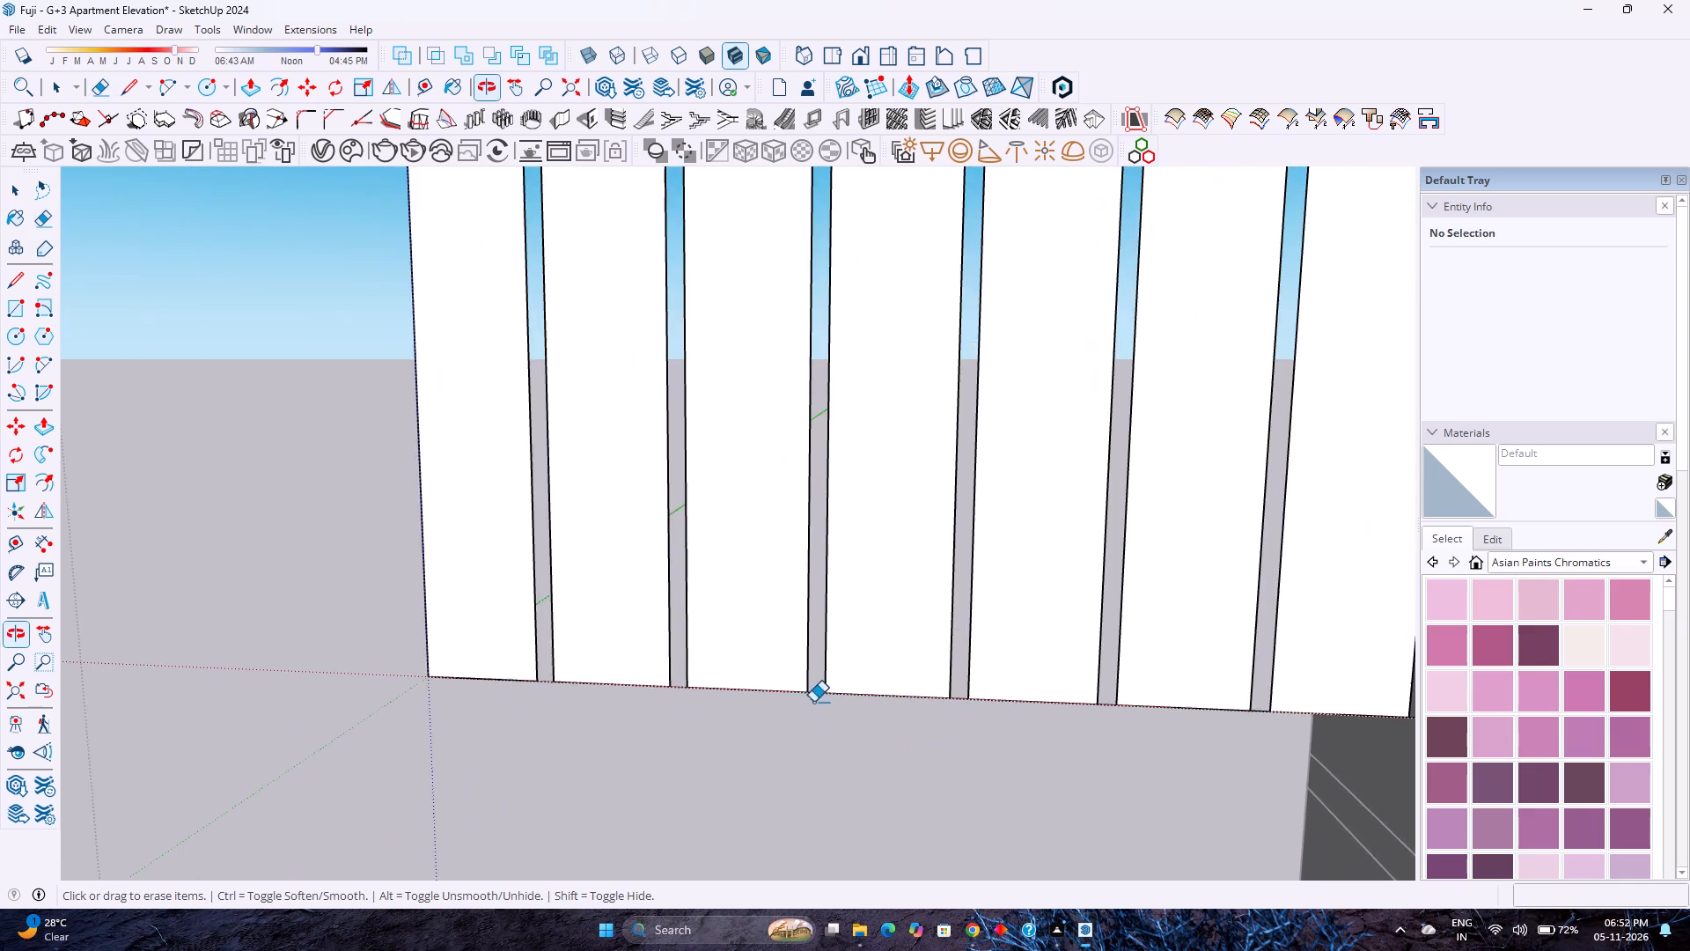
pyautogui.scroll(7, 813, 695)
pyautogui.click(1077, 702)
pyautogui.scroll(-3, 979, 725)
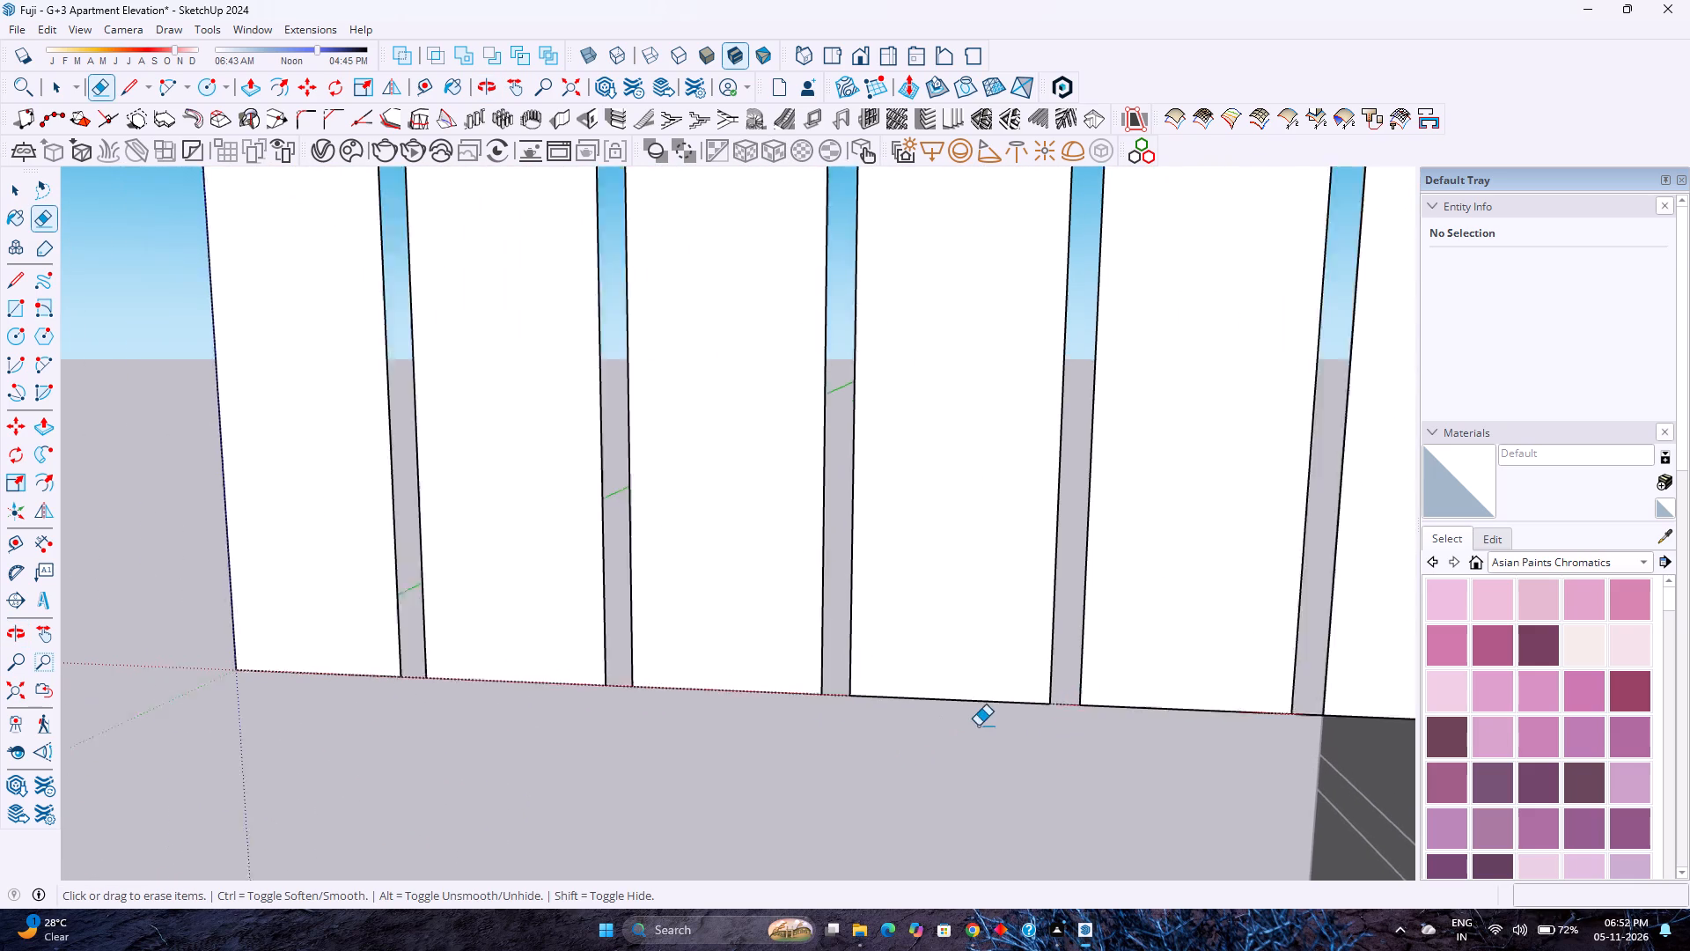
pyautogui.scroll(-1, 978, 726)
pyautogui.keyDown('shift'); pyautogui.moveTo(981, 735); pyautogui.dragTo(767, 737, button='middle'); pyautogui.keyUp('shift')
pyautogui.scroll(6, 968, 743)
pyautogui.click(1032, 694)
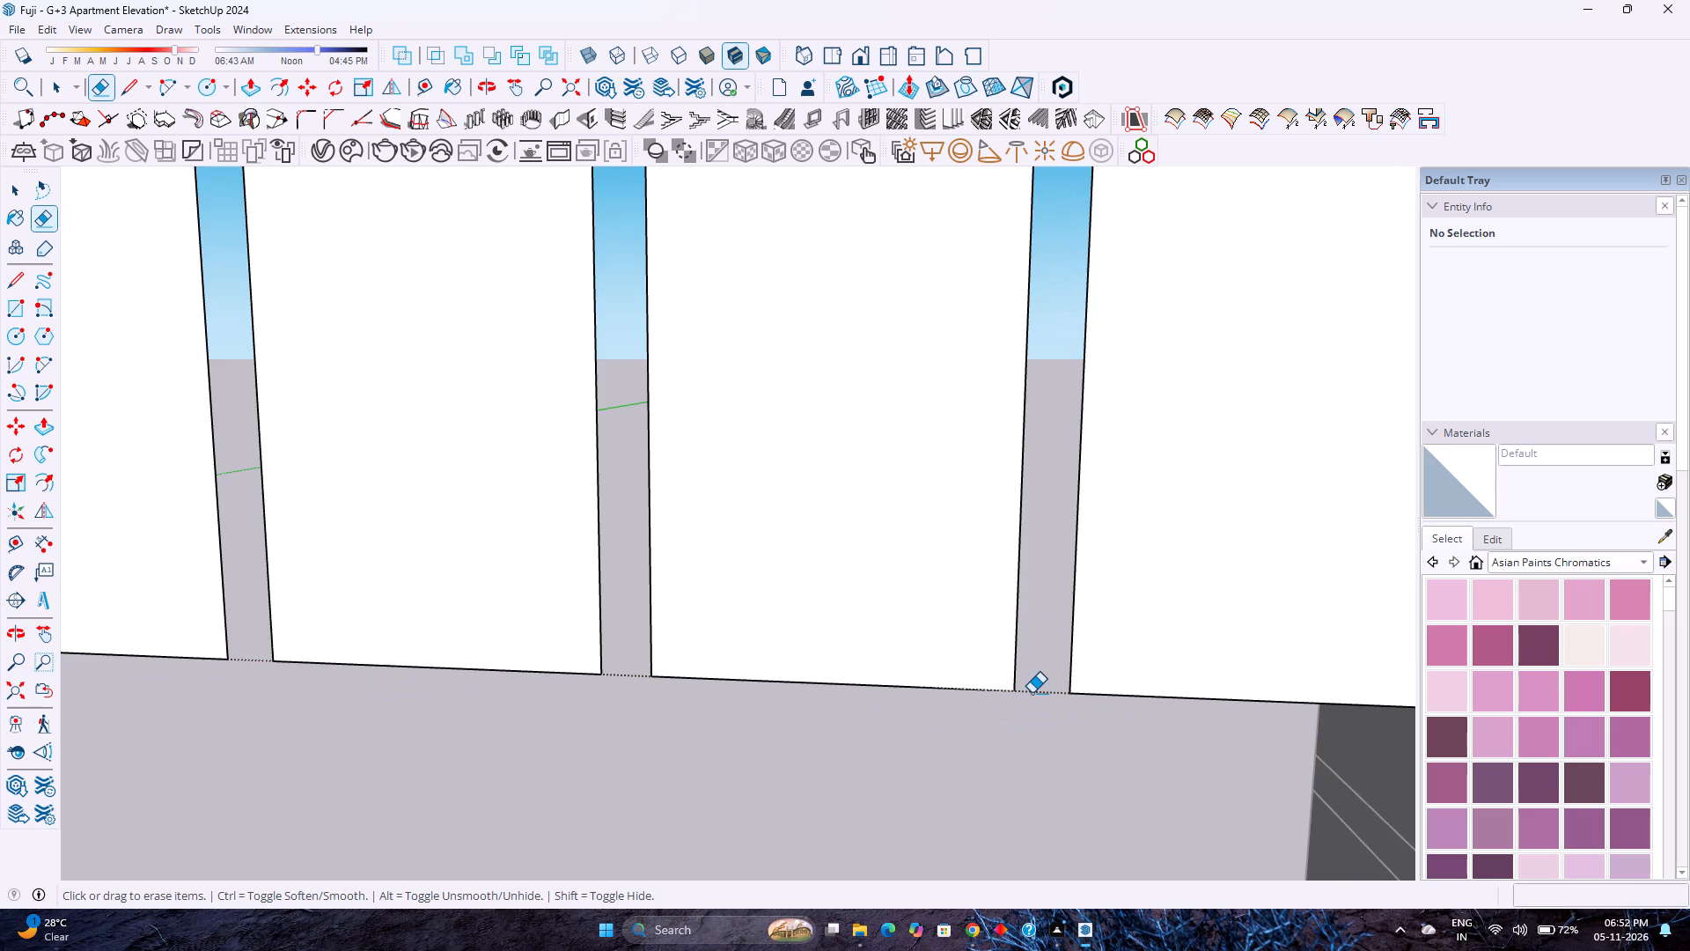
pyautogui.scroll(-3, 1032, 694)
pyautogui.keyDown('shift'); pyautogui.moveTo(1013, 725); pyautogui.dragTo(664, 711, button='middle'); pyautogui.keyUp('shift')
pyautogui.scroll(3, 989, 676)
pyautogui.click(958, 697)
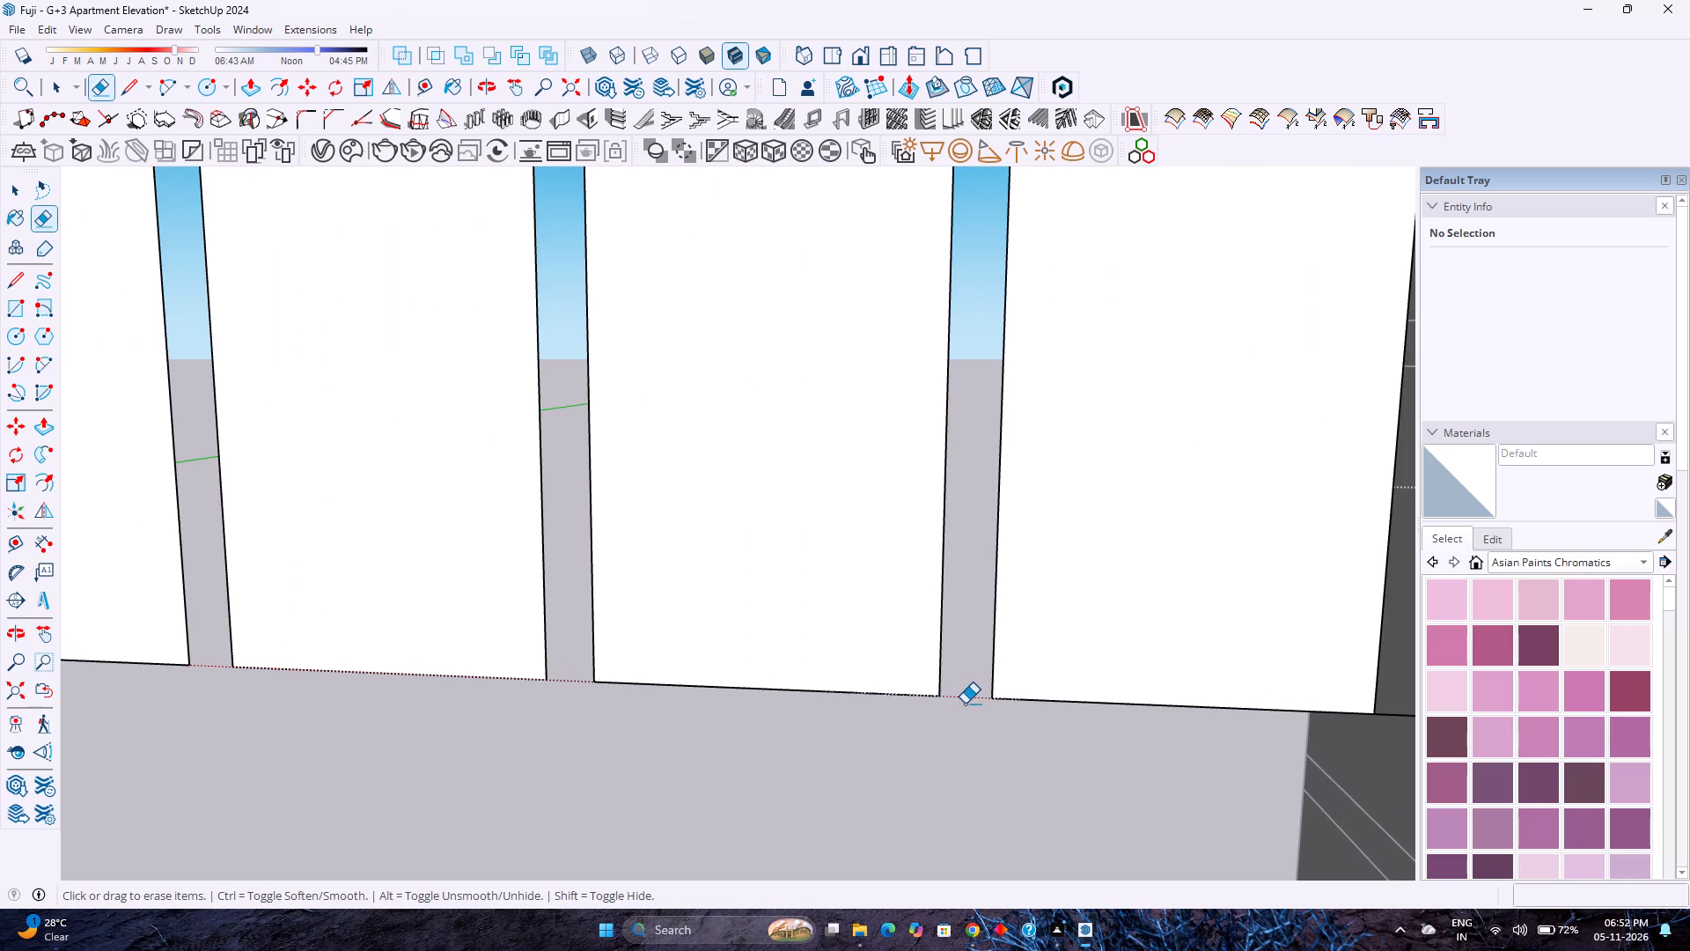
pyautogui.scroll(-4, 922, 690)
pyautogui.keyDown('shift'); pyautogui.moveTo(972, 695); pyautogui.dragTo(703, 697, button='middle'); pyautogui.keyUp('shift')
pyautogui.click(969, 715)
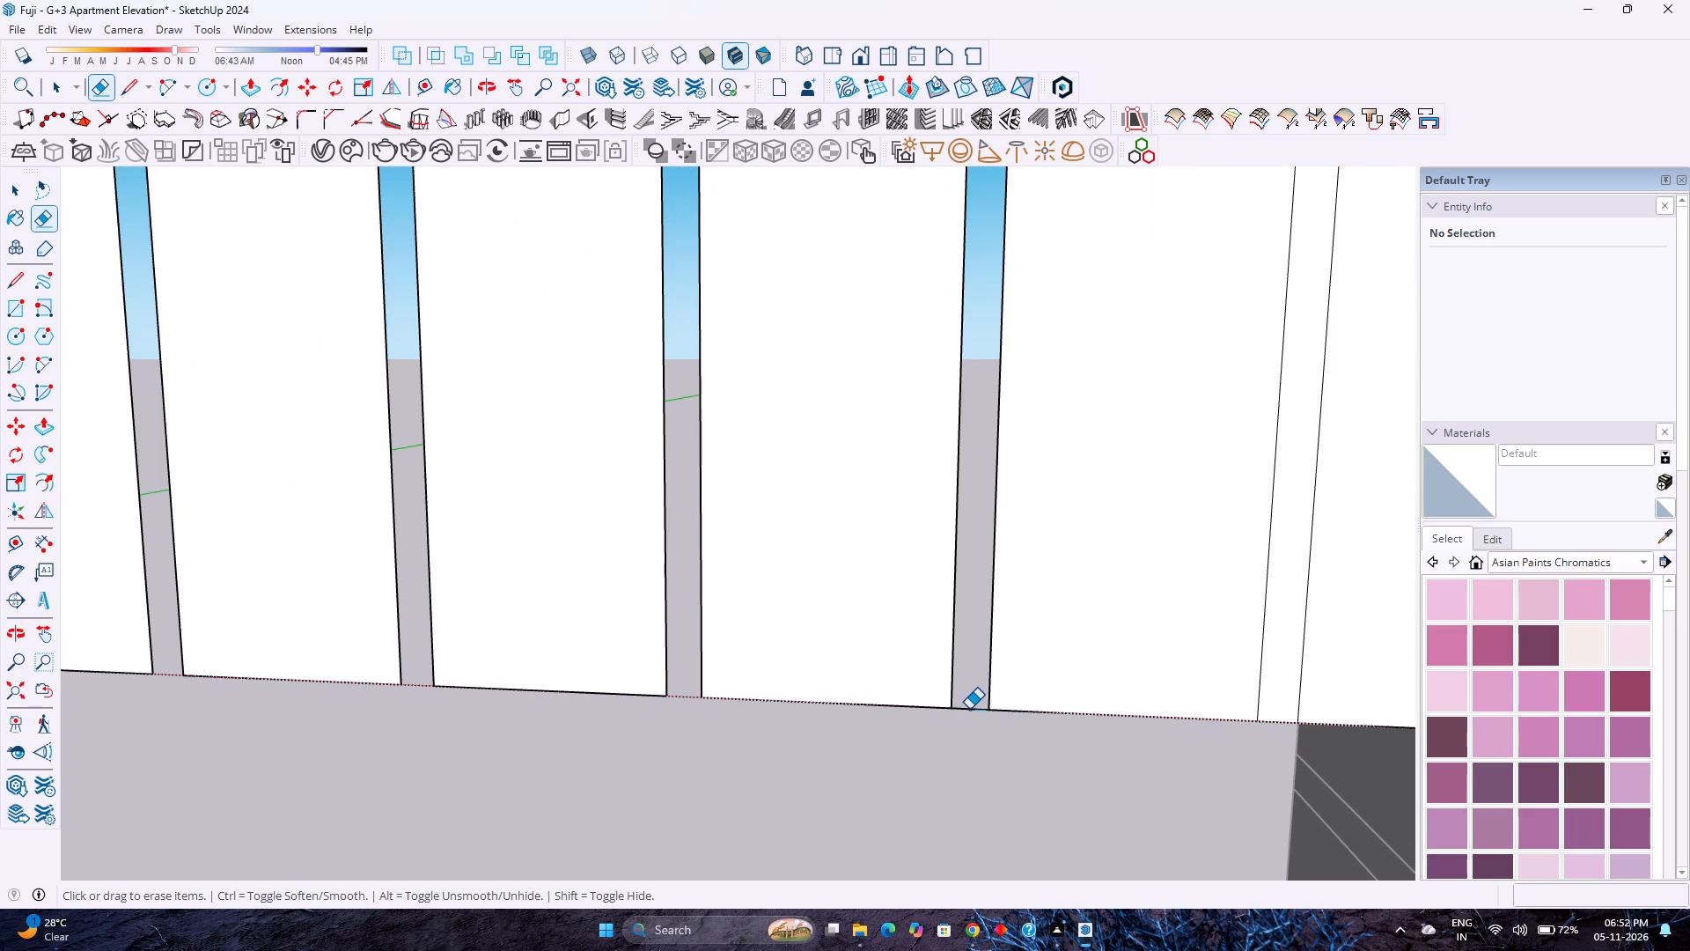
pyautogui.click(969, 708)
# Open the next three grooves rightward along the panel's bottom edge by erasing their short closing segments.
pyautogui.keyDown('shift'); pyautogui.moveTo(963, 715); pyautogui.dragTo(711, 702, button='middle'); pyautogui.keyUp('shift')
pyautogui.keyDown('shift'); pyautogui.middleClick(711, 701); pyautogui.keyUp('shift')
pyautogui.click(1018, 710)
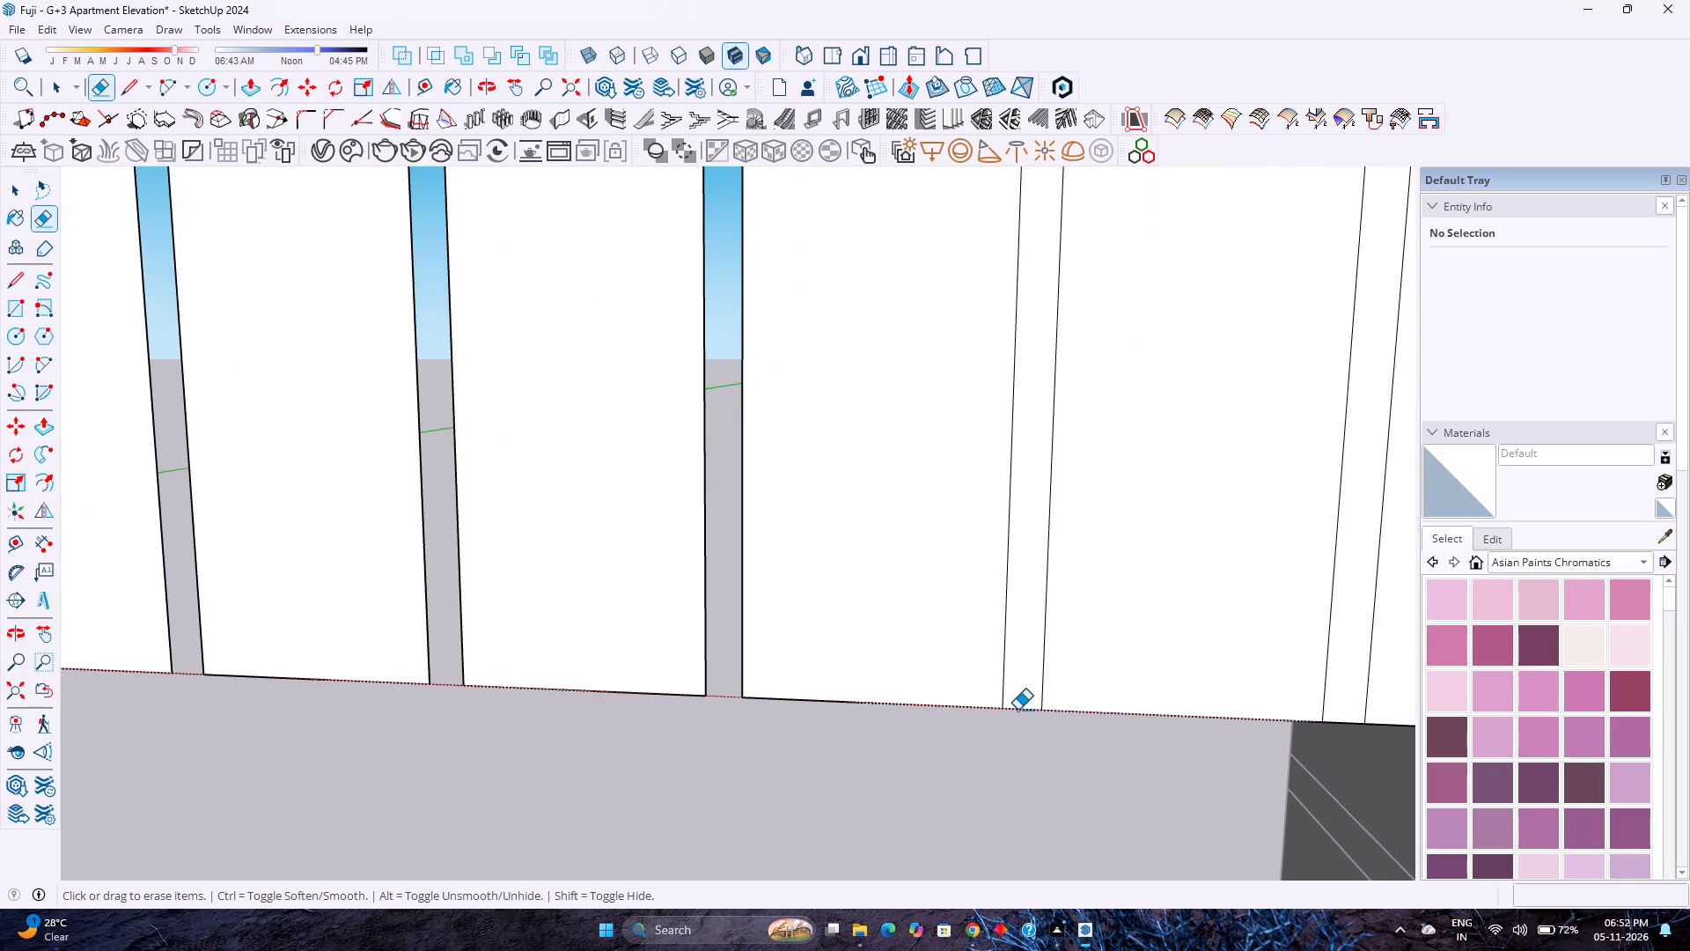
pyautogui.keyDown('shift'); pyautogui.moveTo(1012, 710); pyautogui.dragTo(717, 695, button='middle'); pyautogui.keyUp('shift')
pyautogui.keyDown('shift'); pyautogui.middleClick(717, 695); pyautogui.keyUp('shift')
pyautogui.click(1036, 704)
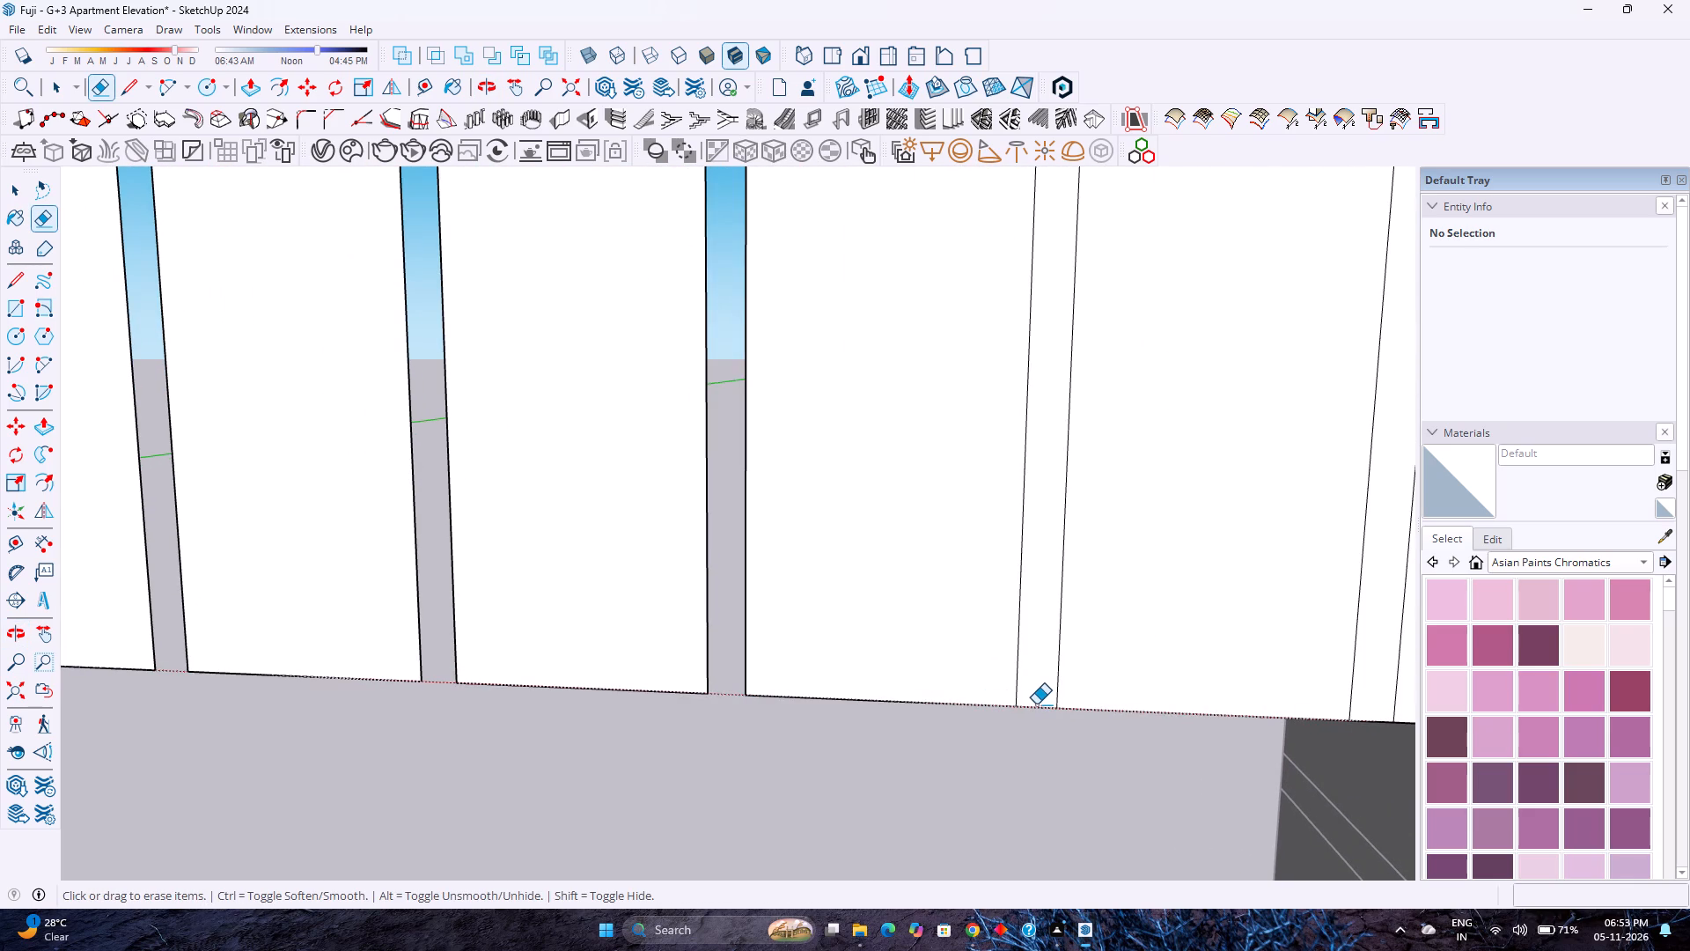
pyautogui.click(1036, 704)
pyautogui.click(1035, 710)
pyautogui.scroll(-4, 1029, 704)
pyautogui.keyDown('shift'); pyautogui.moveTo(1021, 704); pyautogui.dragTo(734, 689, button='middle'); pyautogui.keyUp('shift')
pyautogui.click(948, 700)
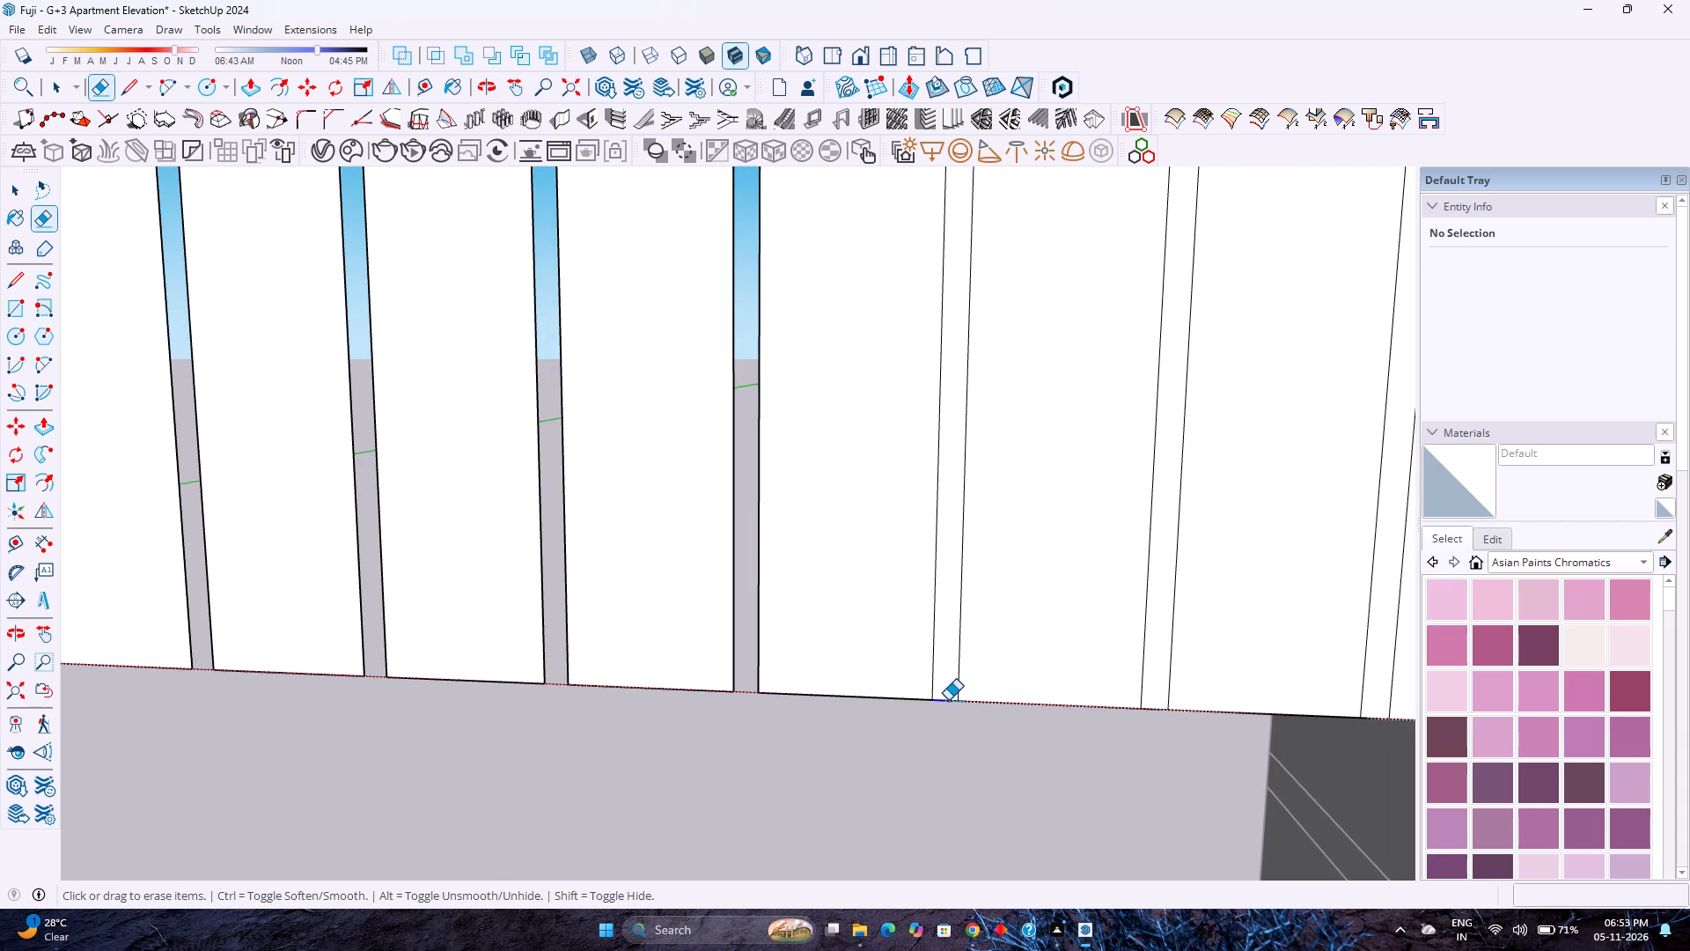
# Erase the short bottom-edge segments closing the next four grooves, continuing rightward along the panel.
pyautogui.keyDown('shift'); pyautogui.moveTo(931, 742); pyautogui.dragTo(635, 729, button='middle'); pyautogui.keyUp('shift')
pyautogui.scroll(3, 853, 704)
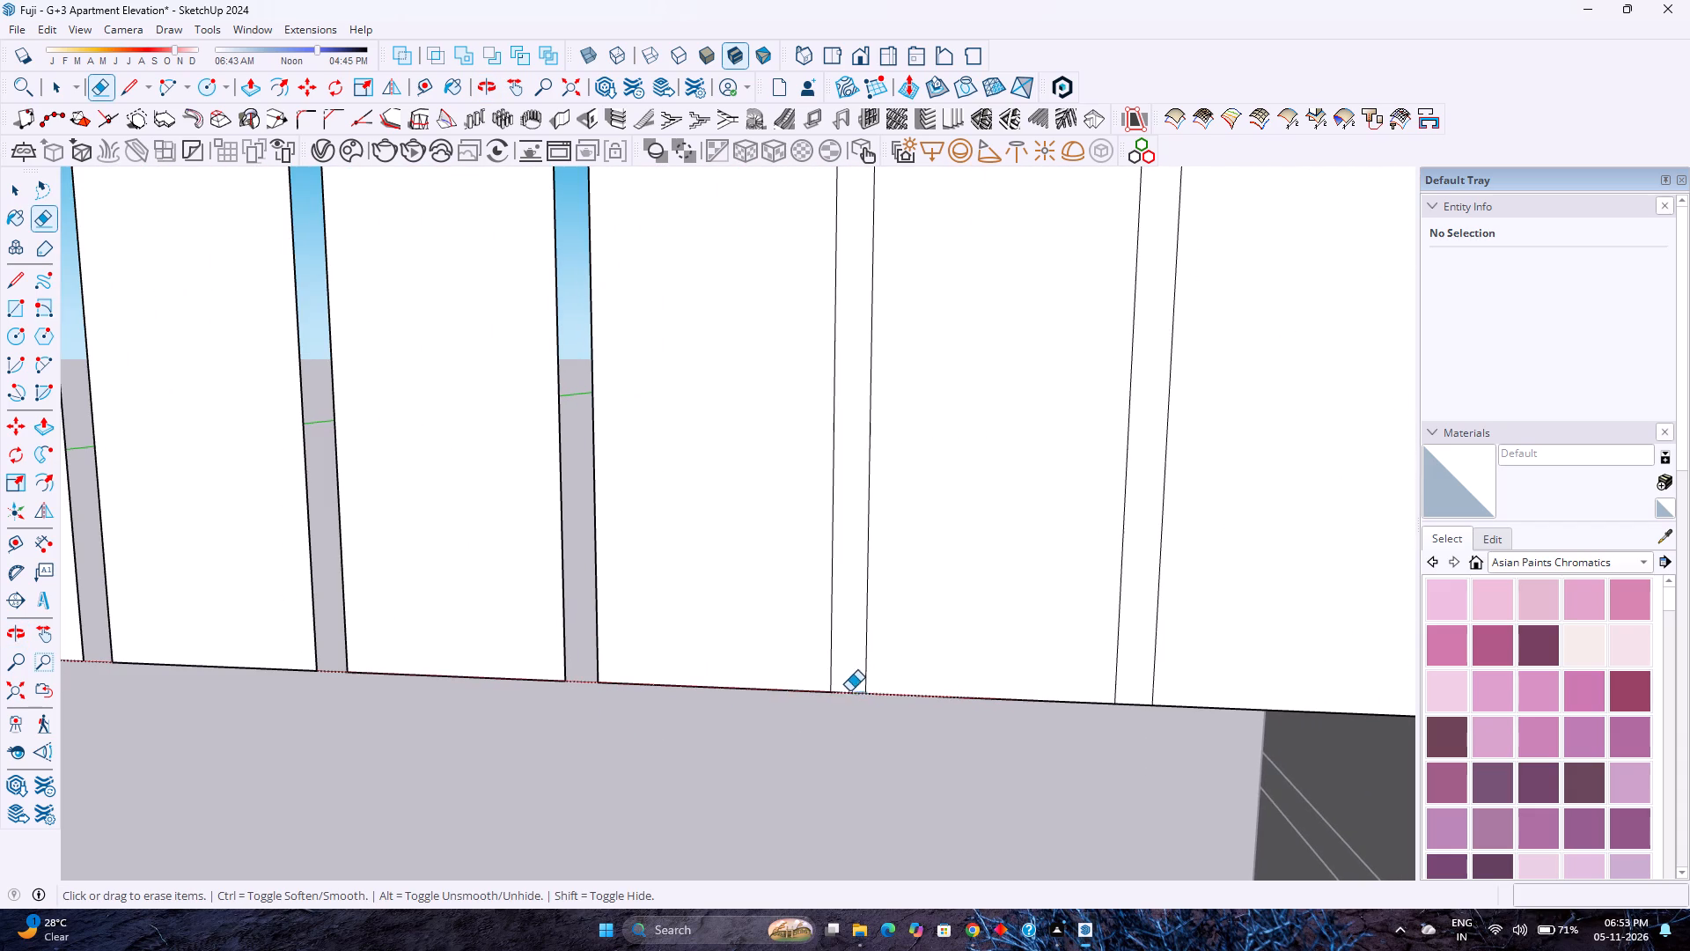
pyautogui.click(847, 690)
pyautogui.keyDown('shift'); pyautogui.moveTo(885, 714); pyautogui.dragTo(680, 714, button='middle'); pyautogui.keyUp('shift')
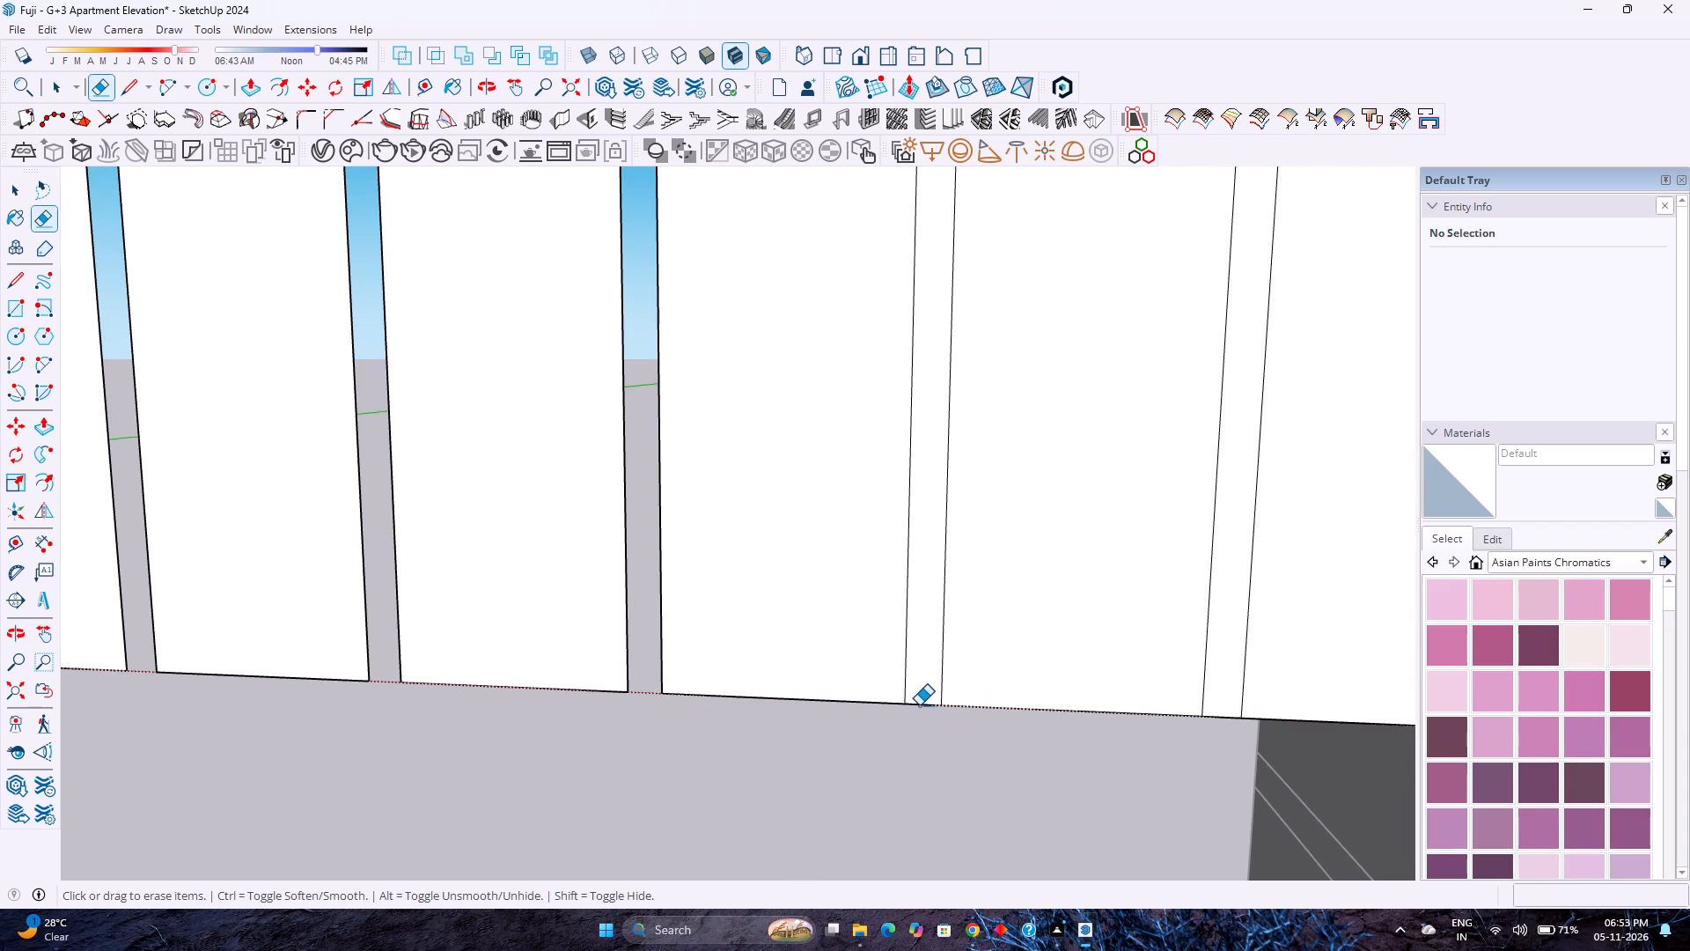
pyautogui.click(920, 705)
pyautogui.scroll(-5, 918, 707)
pyautogui.keyDown('shift'); pyautogui.moveTo(959, 736); pyautogui.dragTo(736, 731, button='middle'); pyautogui.keyUp('shift')
pyautogui.scroll(2, 859, 708)
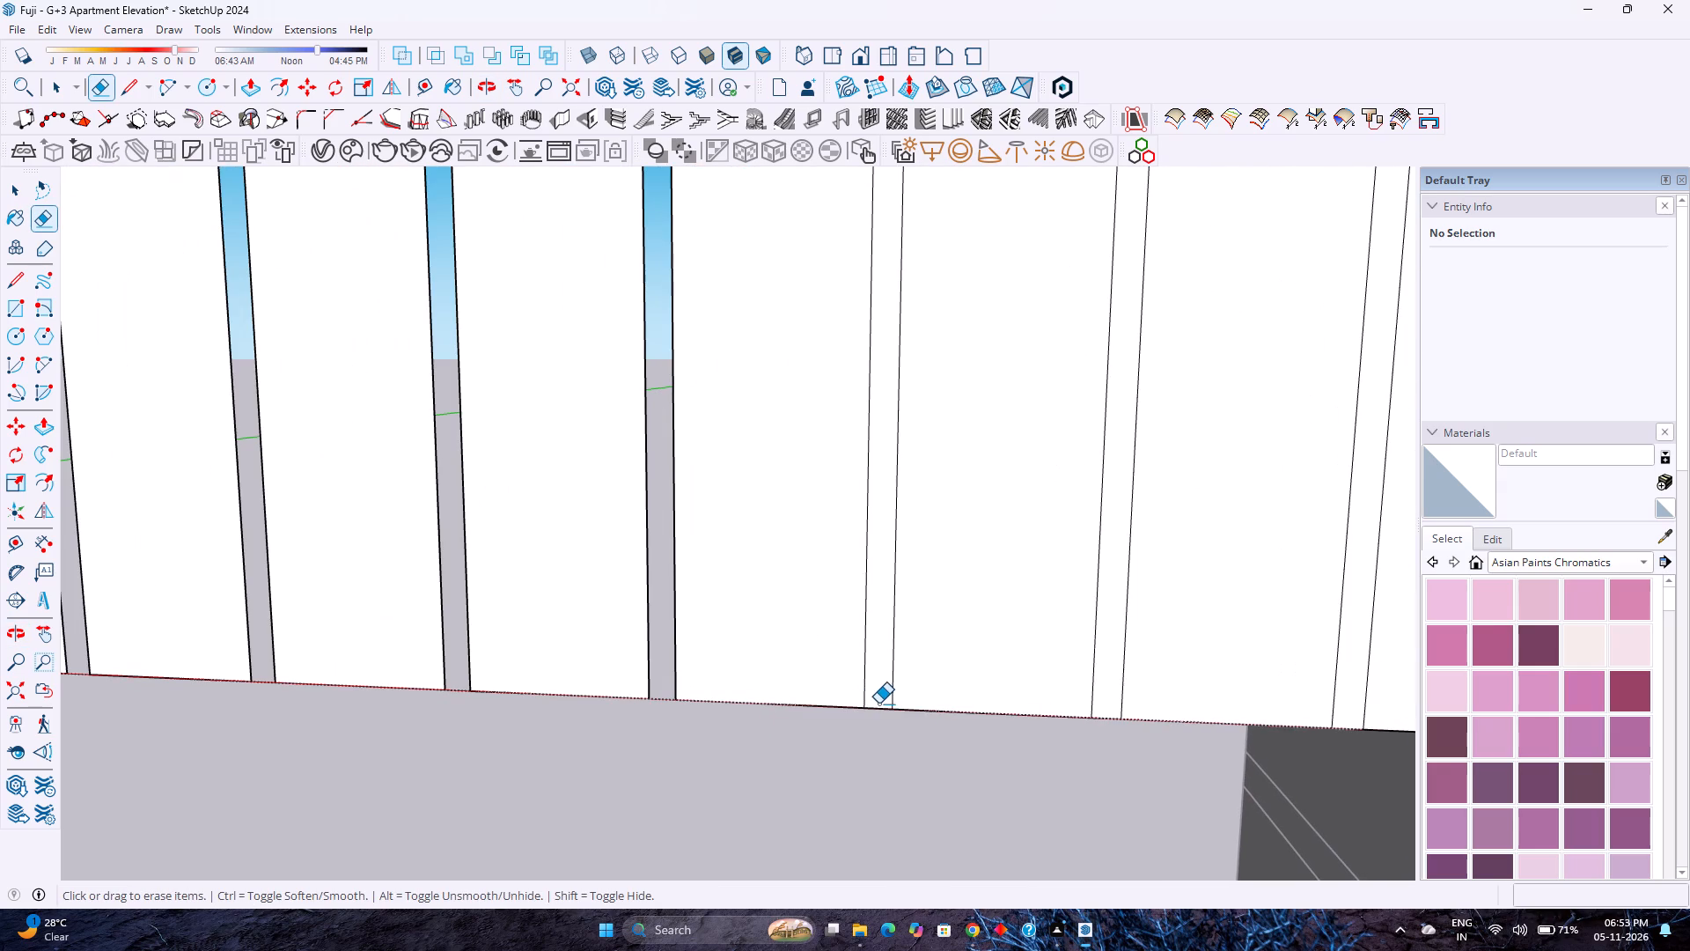
pyautogui.click(878, 705)
pyautogui.scroll(-3, 877, 714)
pyautogui.keyDown('shift'); pyautogui.moveTo(967, 751); pyautogui.dragTo(730, 756, button='middle'); pyautogui.keyUp('shift')
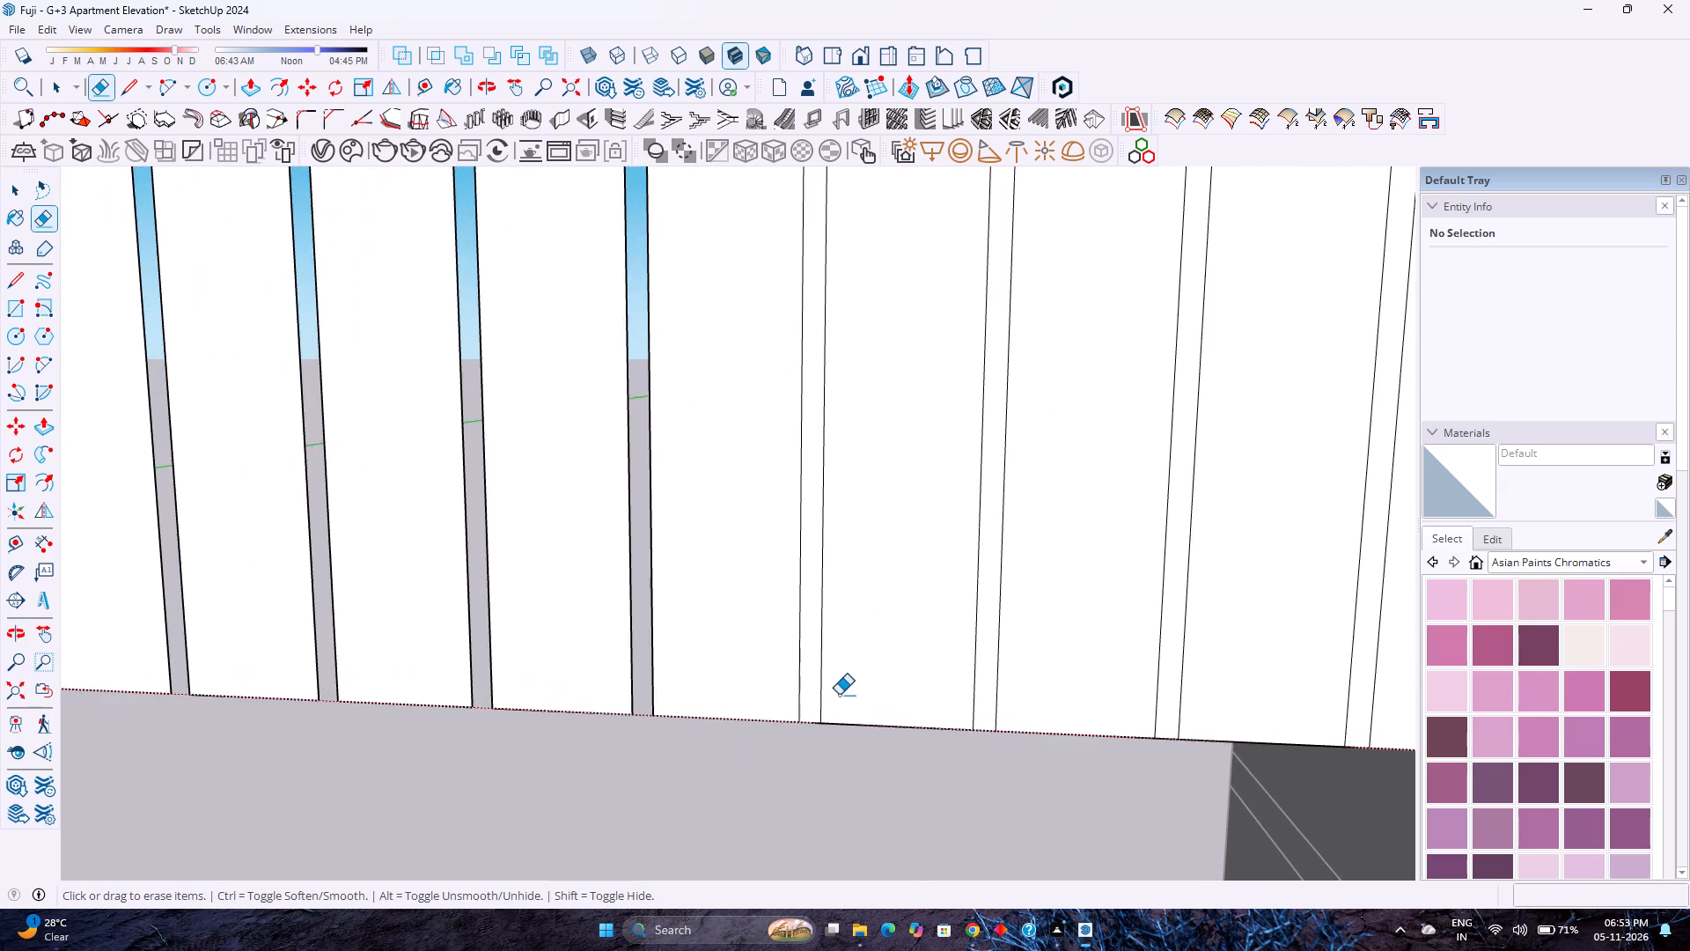
pyautogui.scroll(7, 839, 697)
pyautogui.moveTo(802, 727); pyautogui.dragTo(799, 741)
# Erase the short closing segments of the next two grooves along the panel's bottom edge.
pyautogui.scroll(-2, 797, 741)
pyautogui.keyDown('shift'); pyautogui.moveTo(944, 776); pyautogui.dragTo(924, 777, button='middle'); pyautogui.keyUp('shift')
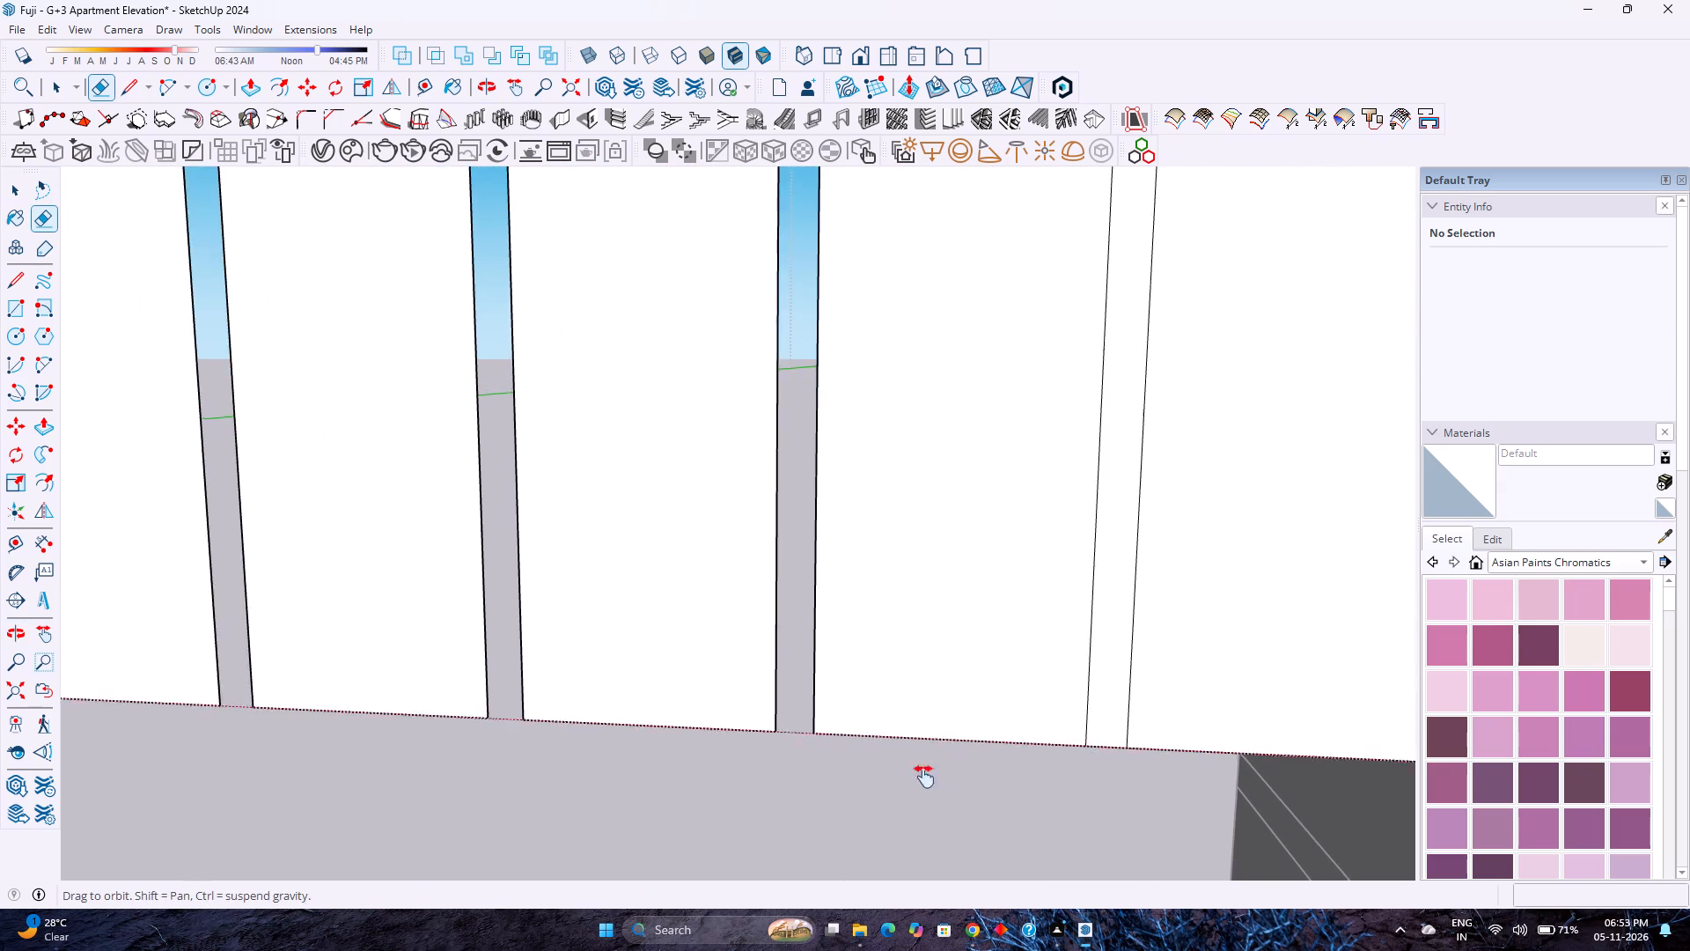
pyautogui.keyDown('shift'); pyautogui.moveTo(924, 777); pyautogui.dragTo(782, 774, button='middle'); pyautogui.keyUp('shift')
pyautogui.scroll(3, 959, 764)
pyautogui.click(940, 736)
pyautogui.scroll(-2, 934, 748)
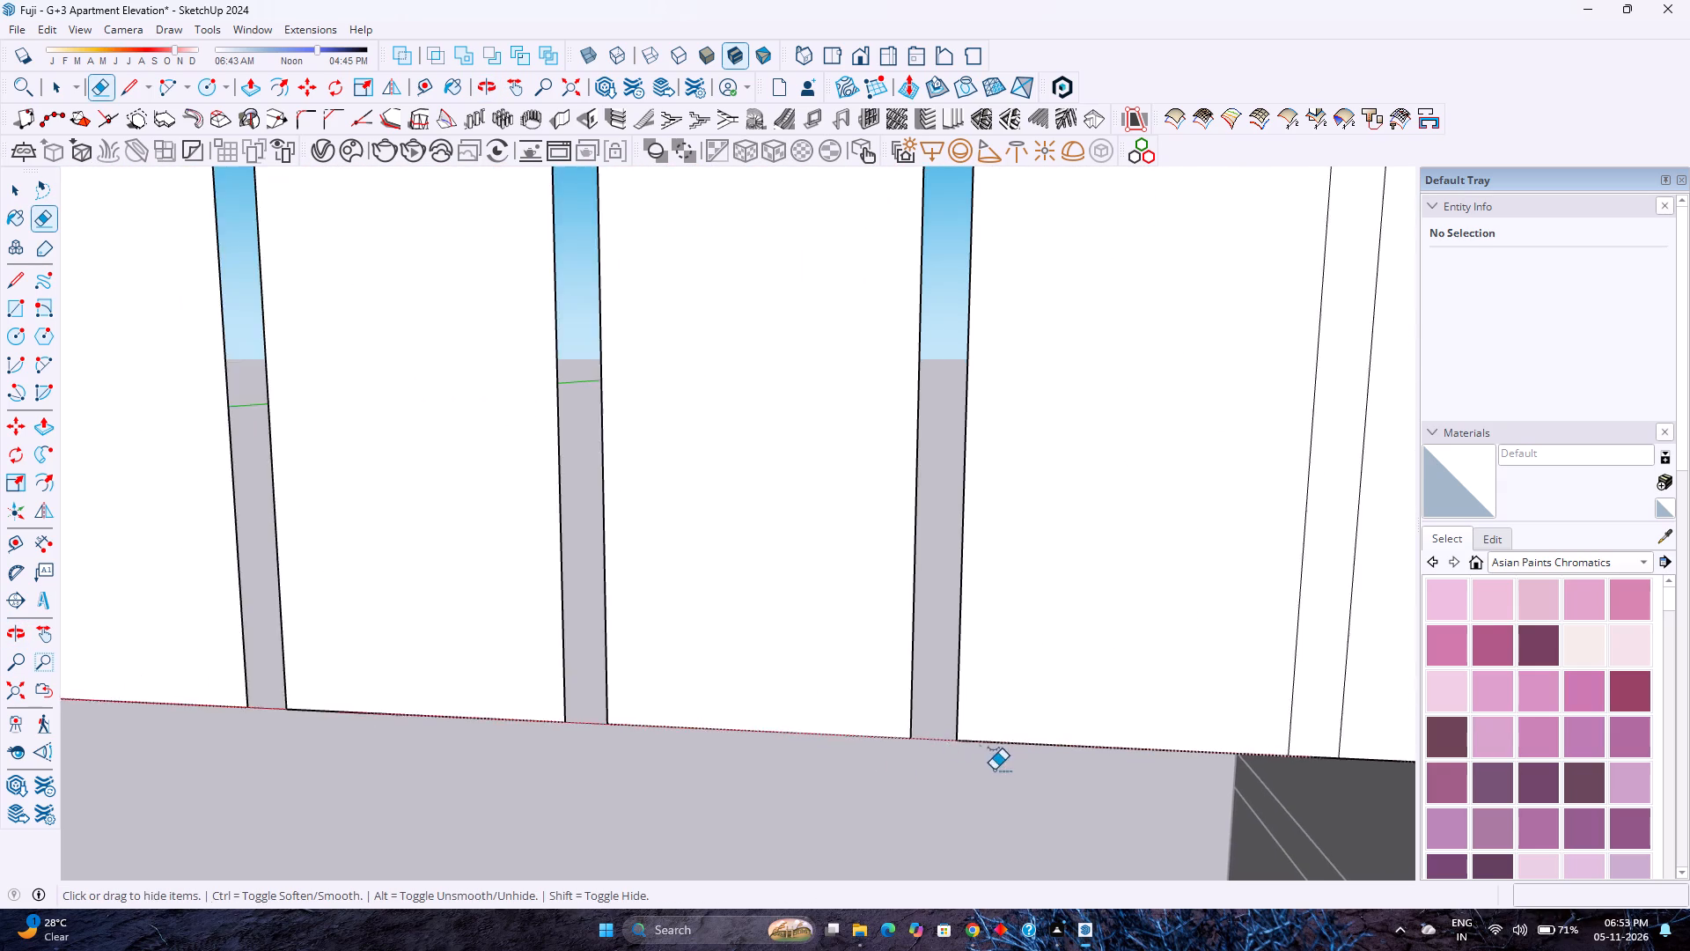
pyautogui.keyDown('shift'); pyautogui.moveTo(995, 770); pyautogui.dragTo(664, 758, button='middle'); pyautogui.keyUp('shift')
pyautogui.scroll(3, 954, 756)
pyautogui.moveTo(963, 744); pyautogui.dragTo(966, 736)
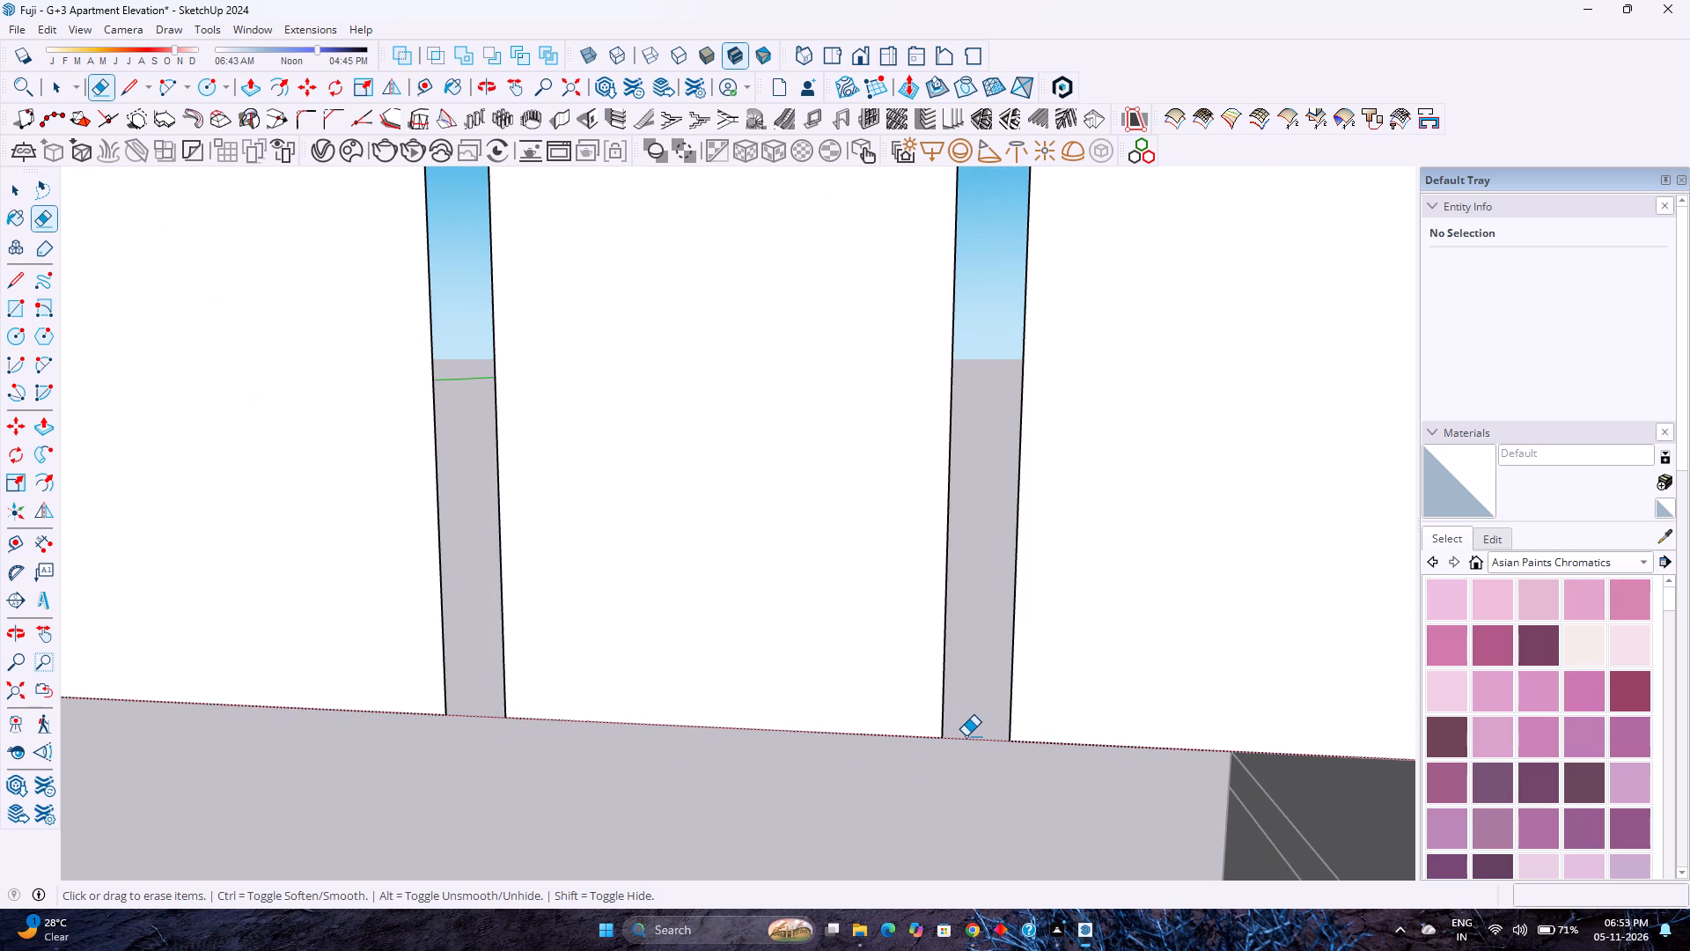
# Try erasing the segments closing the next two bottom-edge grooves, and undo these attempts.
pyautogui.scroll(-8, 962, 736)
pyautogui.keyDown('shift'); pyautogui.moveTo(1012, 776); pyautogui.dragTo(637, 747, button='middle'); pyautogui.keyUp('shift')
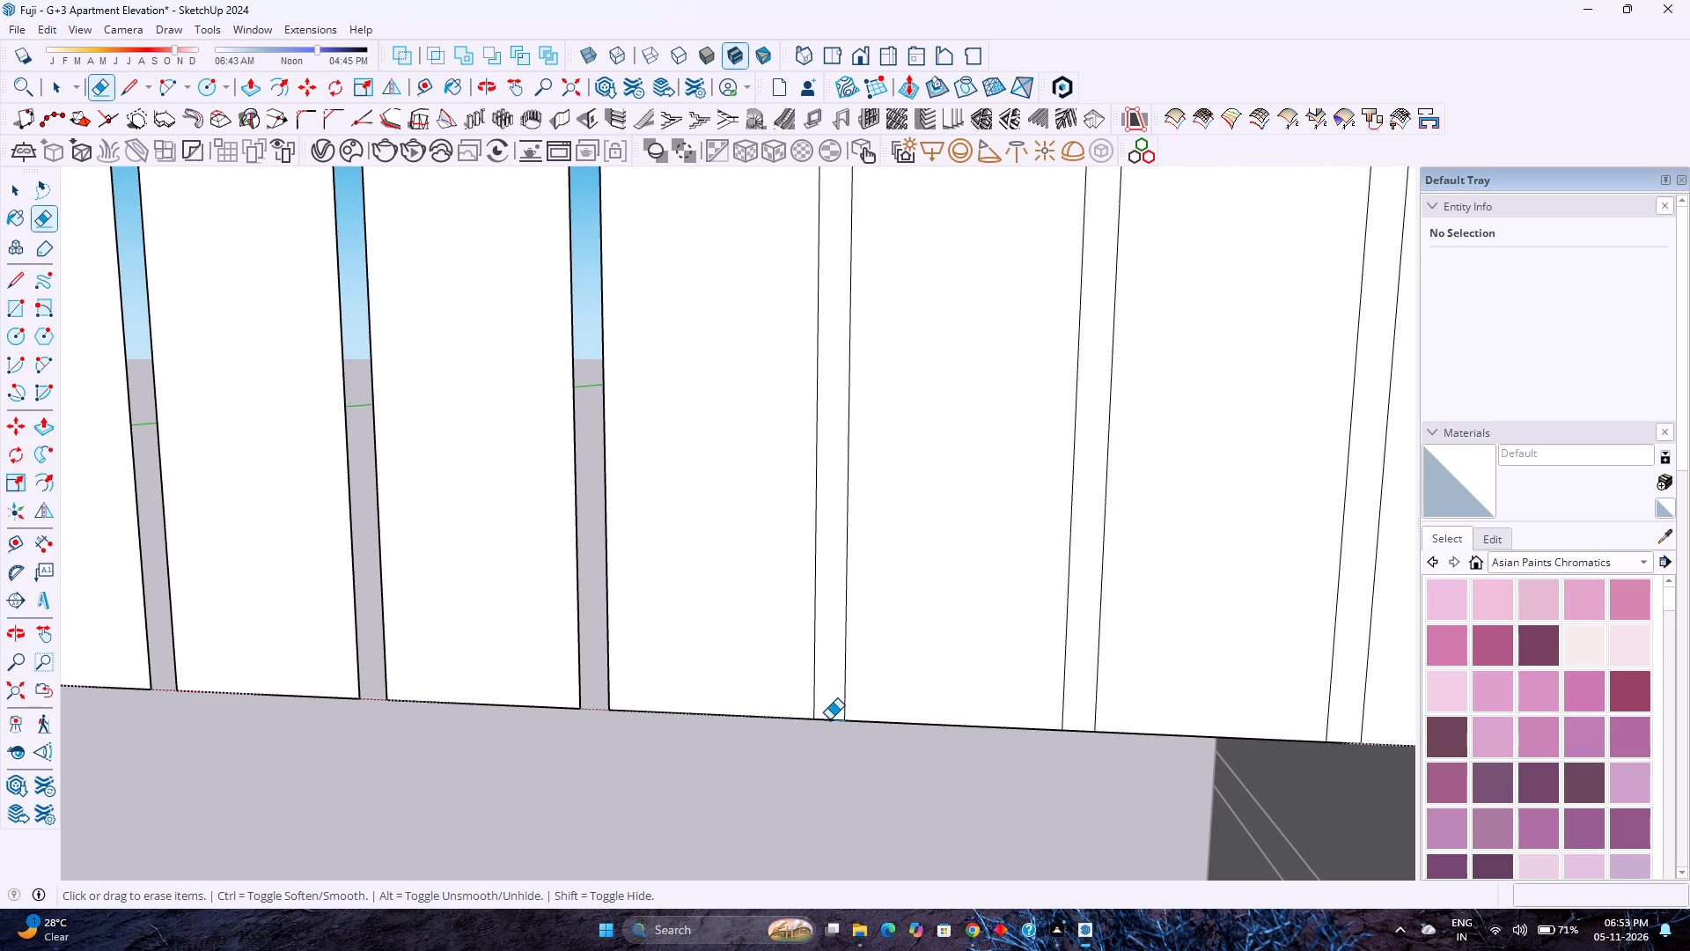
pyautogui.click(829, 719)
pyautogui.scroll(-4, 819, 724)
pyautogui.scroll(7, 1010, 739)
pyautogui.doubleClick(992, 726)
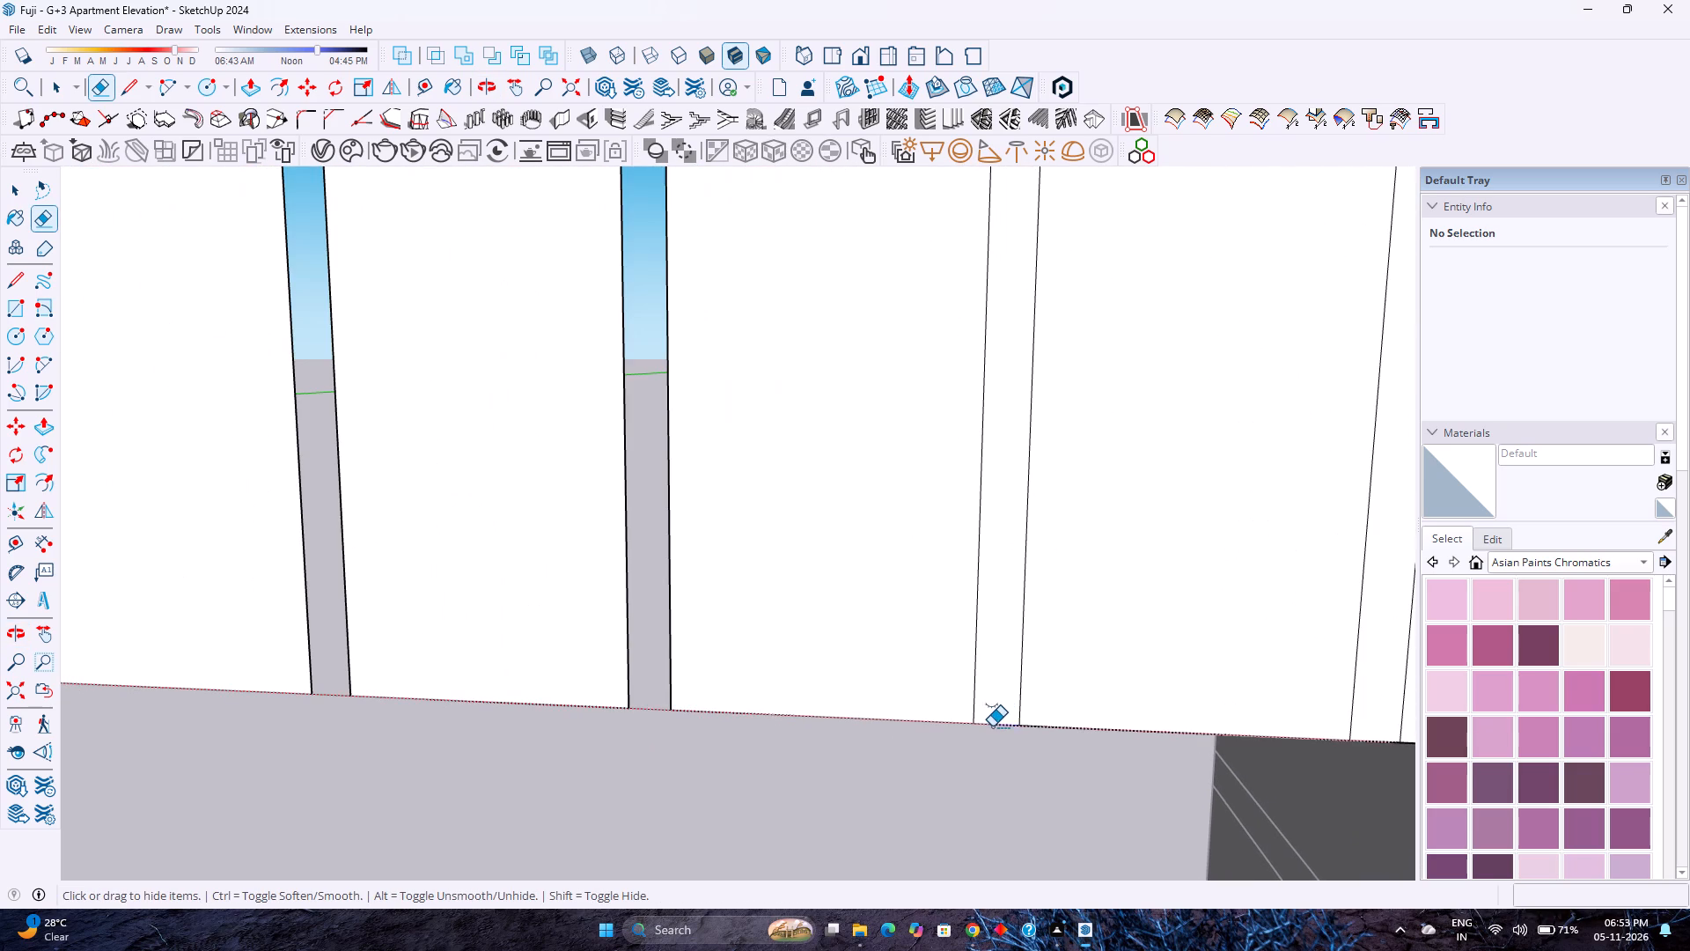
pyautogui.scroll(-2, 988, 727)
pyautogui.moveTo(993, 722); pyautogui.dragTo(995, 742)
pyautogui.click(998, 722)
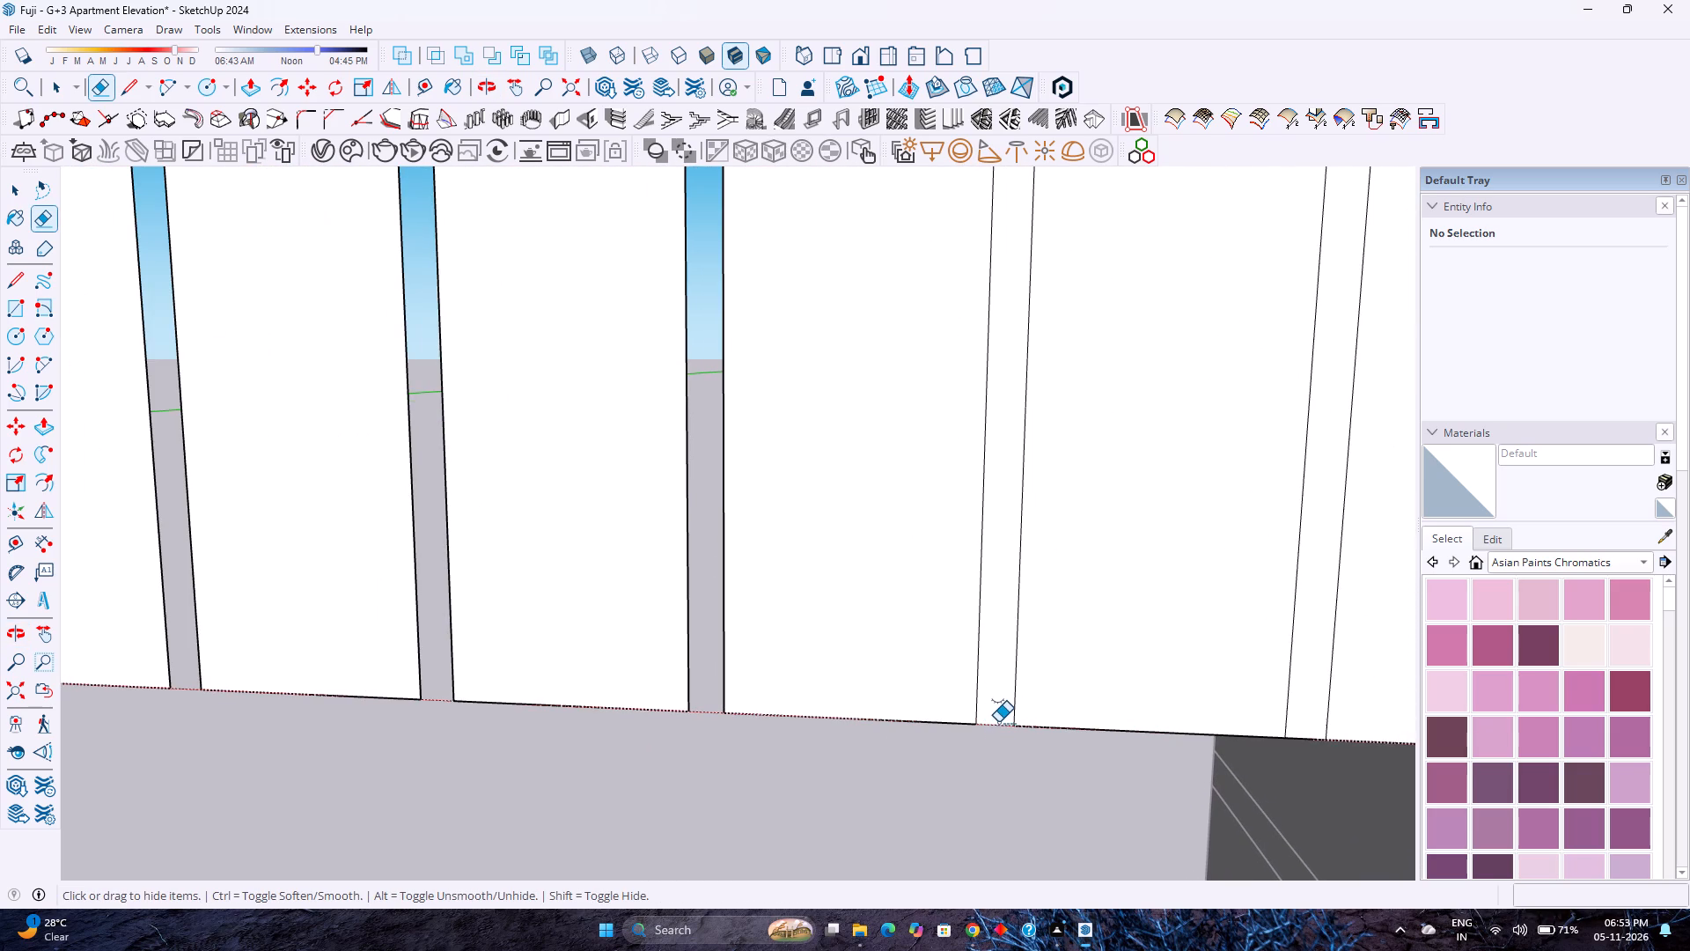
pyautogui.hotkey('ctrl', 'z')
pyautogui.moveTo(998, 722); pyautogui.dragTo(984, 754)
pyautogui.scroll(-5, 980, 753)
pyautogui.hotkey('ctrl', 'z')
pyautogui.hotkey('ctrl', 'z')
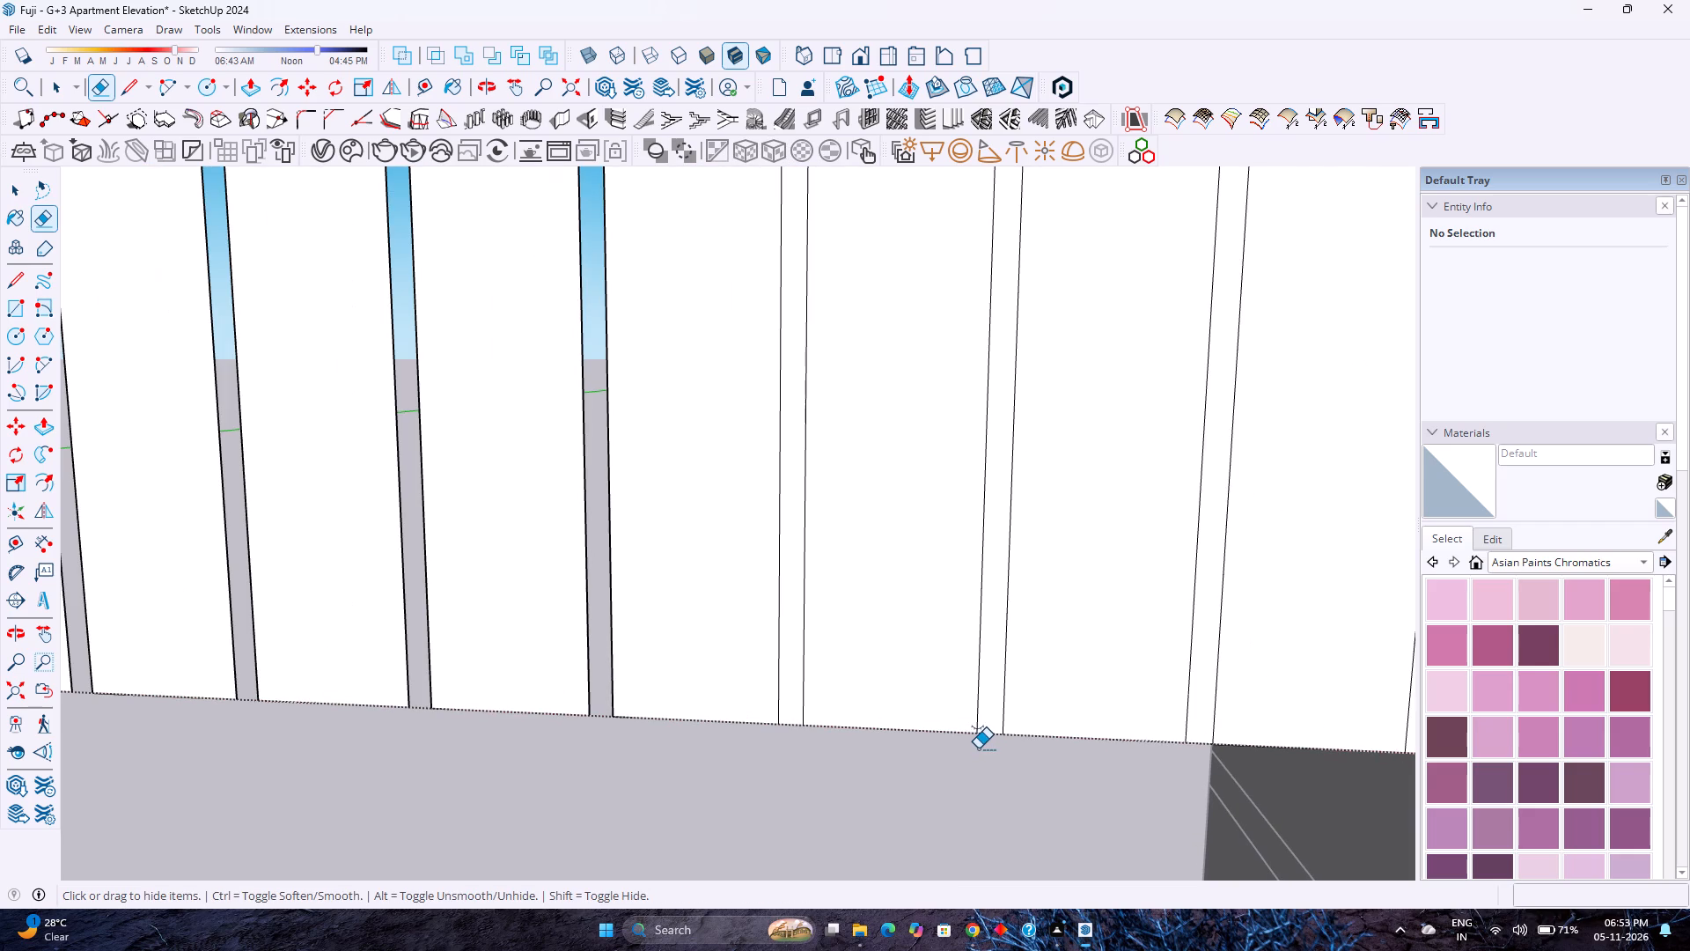
# Open the next four closed grooves along the panel's bottom edge by erasing the short segments across their ends.
pyautogui.press('space')
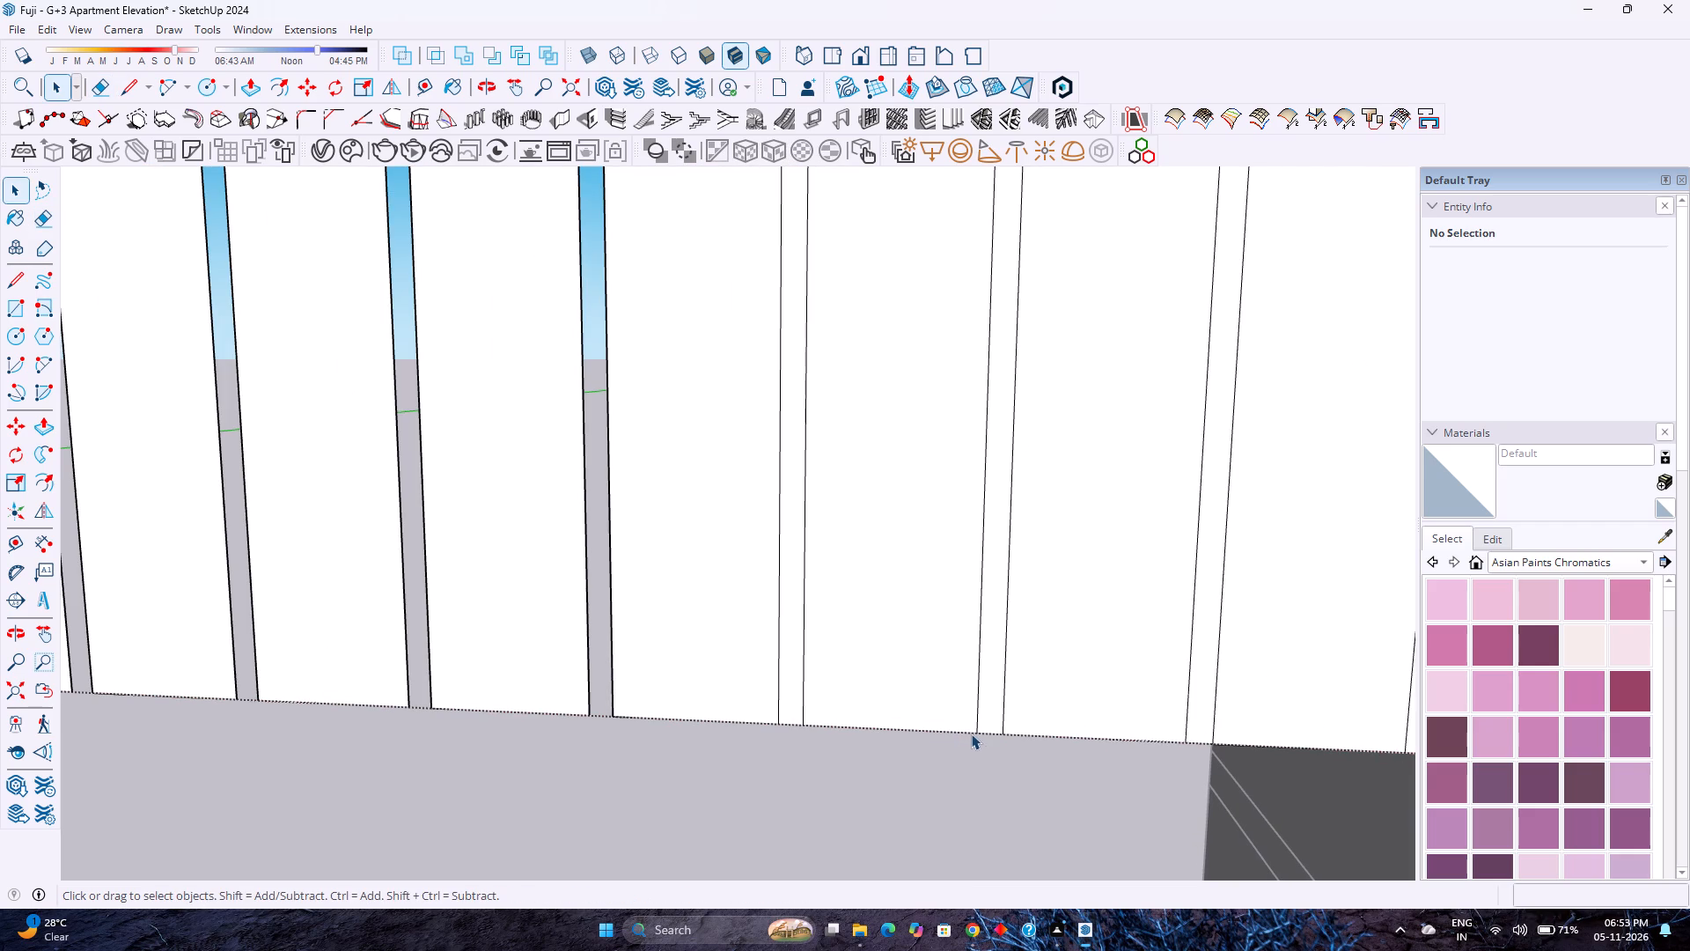
pyautogui.press('e')
pyautogui.moveTo(985, 726); pyautogui.dragTo(988, 748)
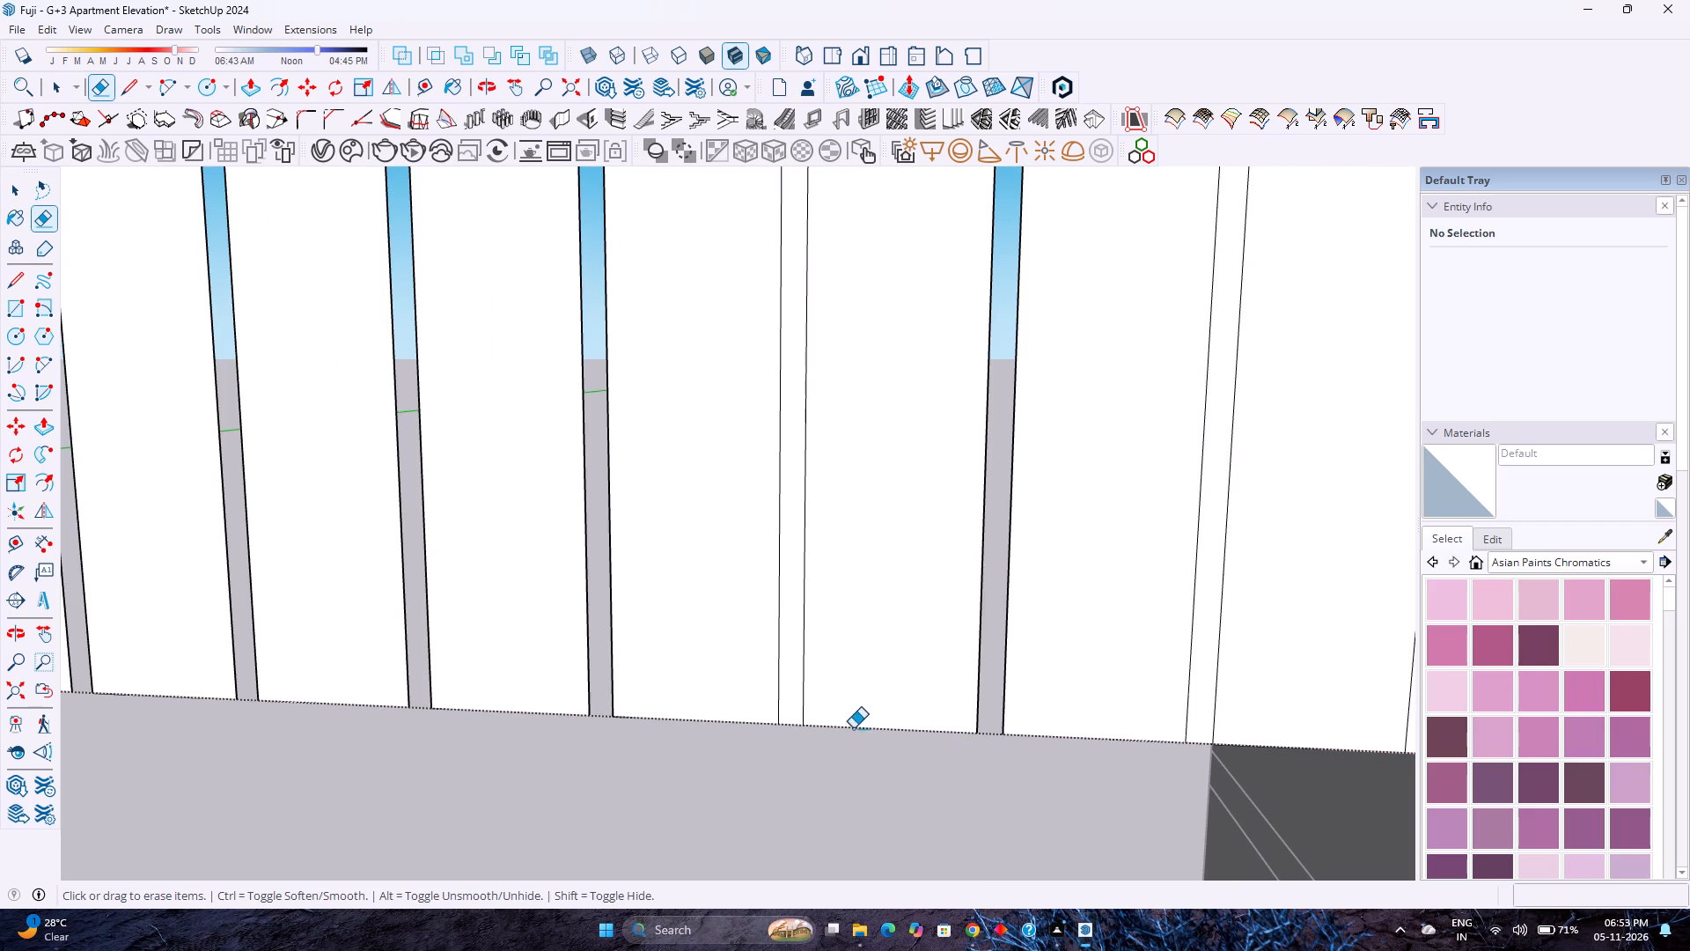
pyautogui.click(790, 723)
pyautogui.scroll(-4, 805, 725)
pyautogui.keyDown('shift'); pyautogui.moveTo(903, 738); pyautogui.dragTo(811, 739, button='middle'); pyautogui.keyUp('shift')
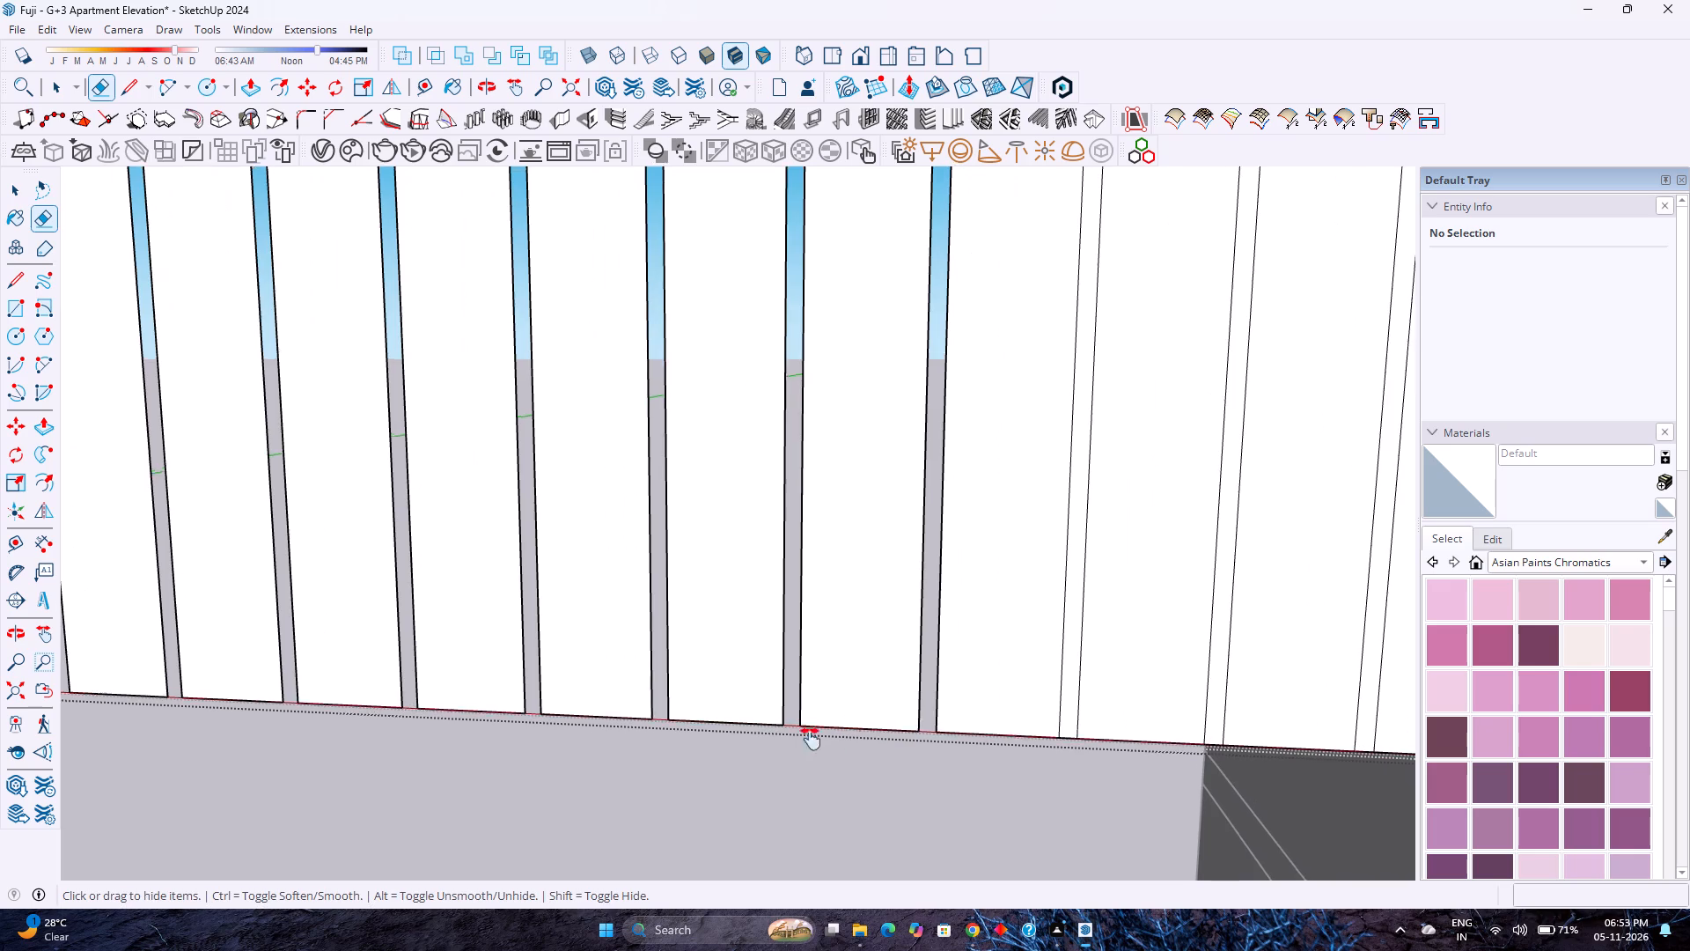
pyautogui.keyDown('shift'); pyautogui.moveTo(811, 739); pyautogui.dragTo(729, 735, button='middle'); pyautogui.keyUp('shift')
pyautogui.scroll(3, 875, 741)
pyautogui.moveTo(901, 730); pyautogui.dragTo(901, 741)
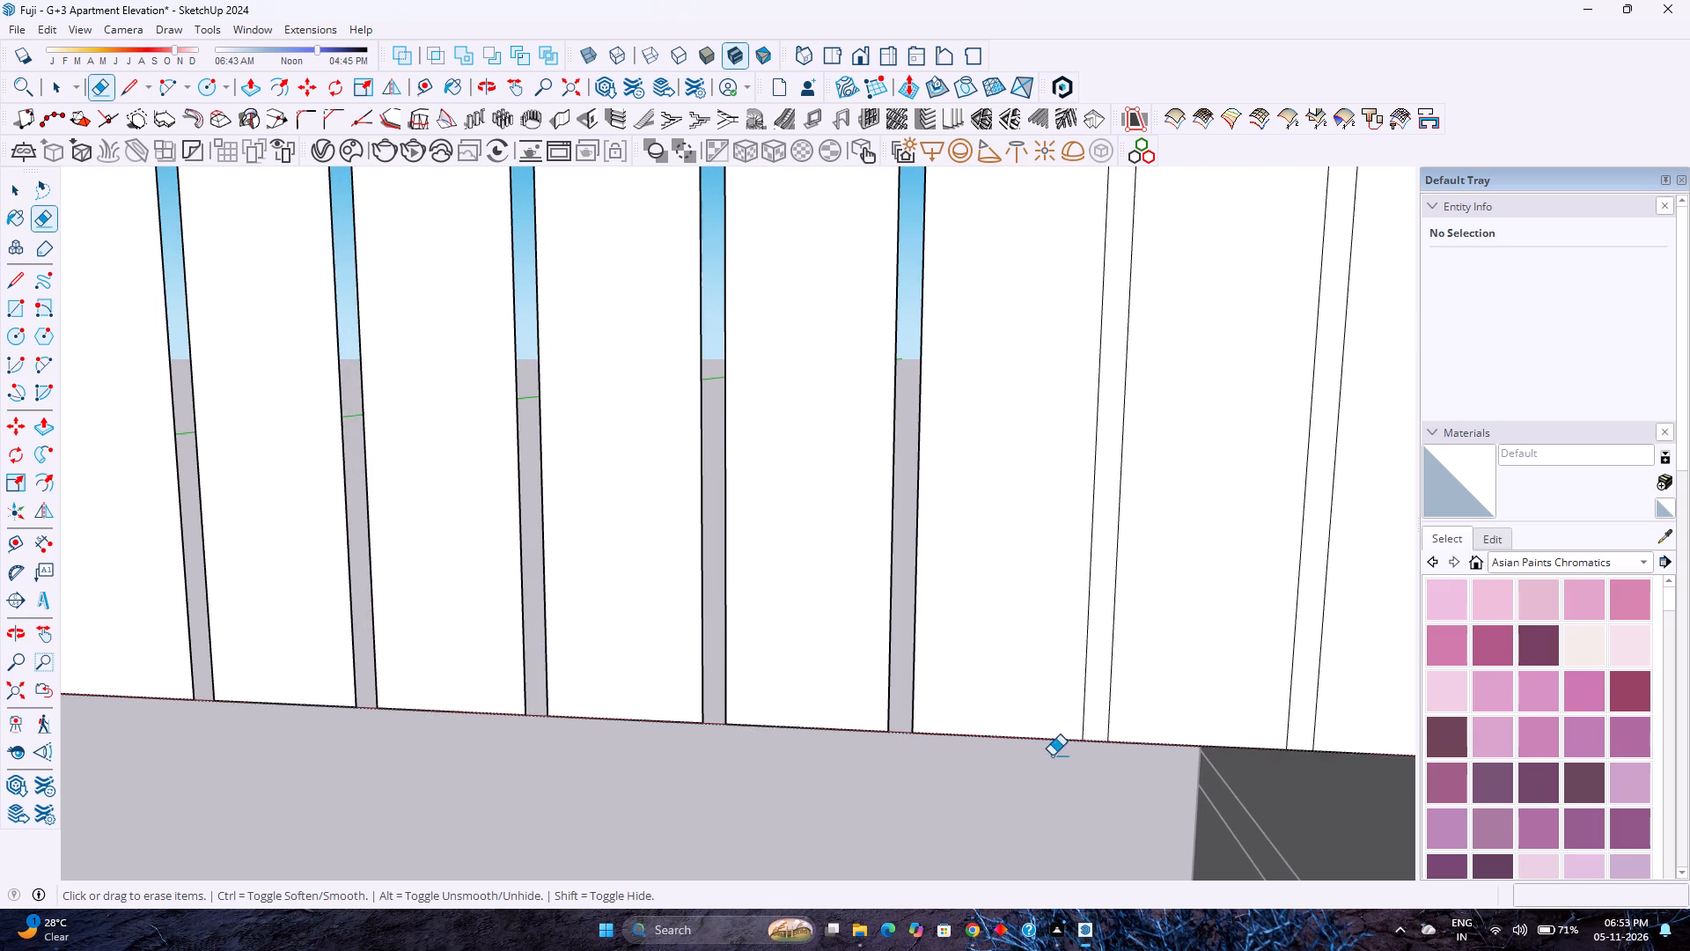
pyautogui.click(1091, 741)
# Erase the short segments closing the next three grooves rightward along the panel's bottom edge.
pyautogui.scroll(-4, 958, 778)
pyautogui.keyDown('shift'); pyautogui.moveTo(970, 806); pyautogui.dragTo(692, 791, button='middle'); pyautogui.keyUp('shift')
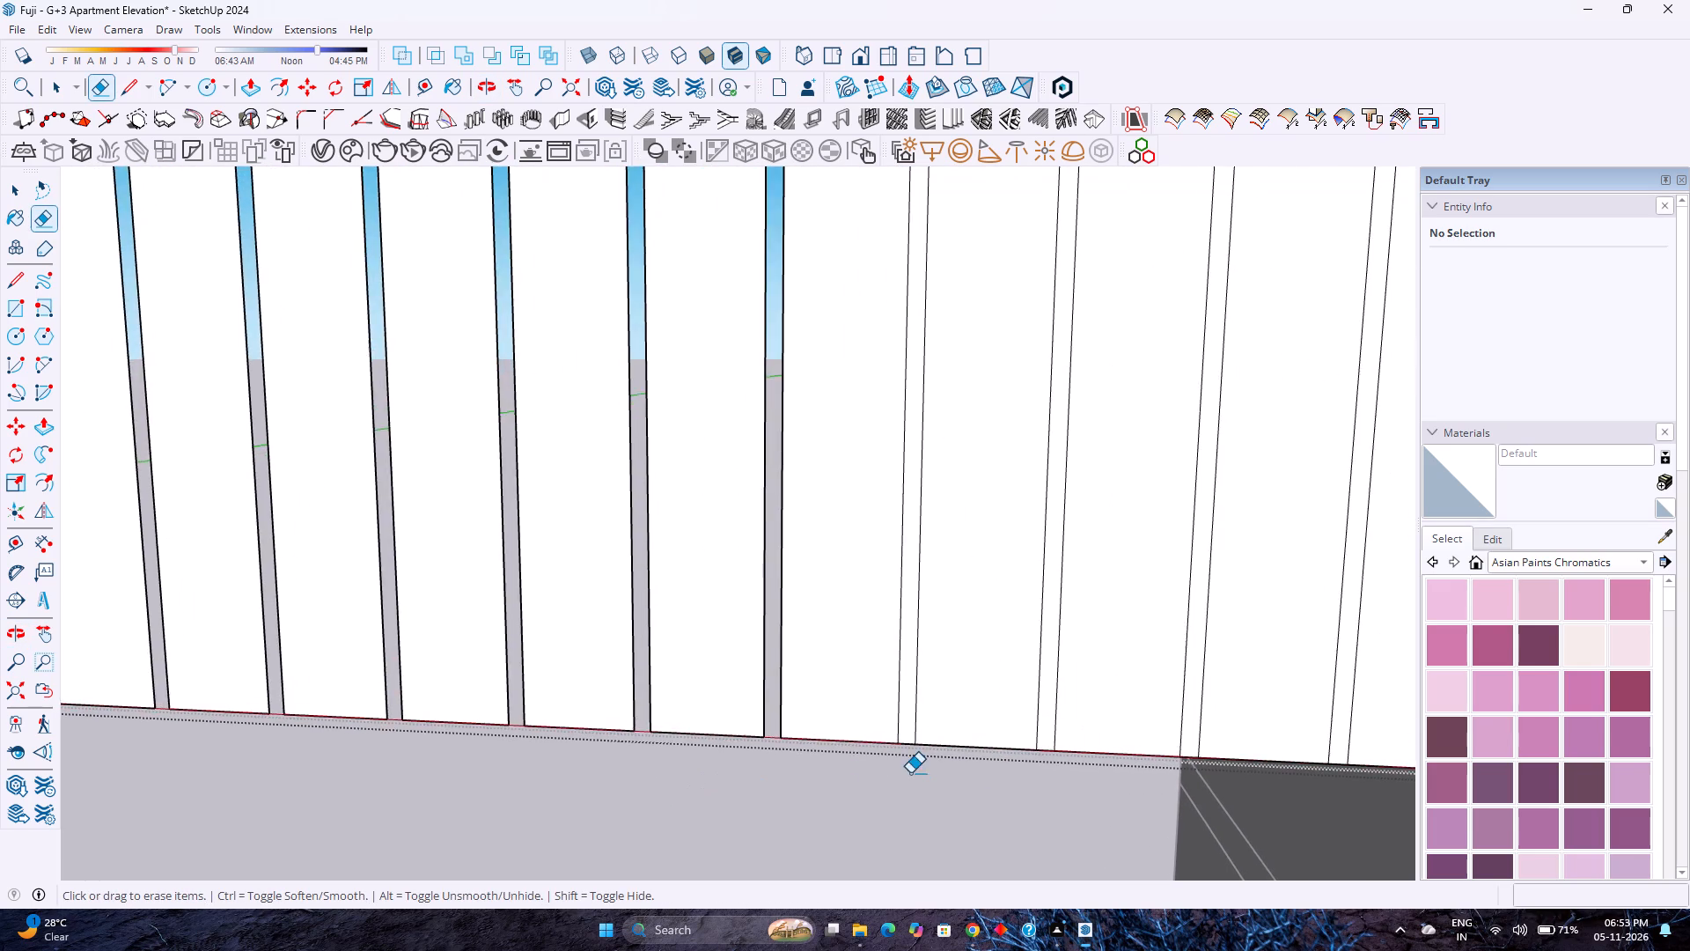
pyautogui.scroll(4, 908, 772)
pyautogui.click(910, 729)
pyautogui.scroll(-5, 893, 752)
pyautogui.keyDown('shift'); pyautogui.middleClick(1018, 793); pyautogui.keyUp('shift')
pyautogui.keyDown('shift'); pyautogui.moveTo(1018, 793); pyautogui.dragTo(800, 787, button='middle'); pyautogui.keyUp('shift')
pyautogui.keyDown('shift'); pyautogui.middleClick(800, 787); pyautogui.keyUp('shift')
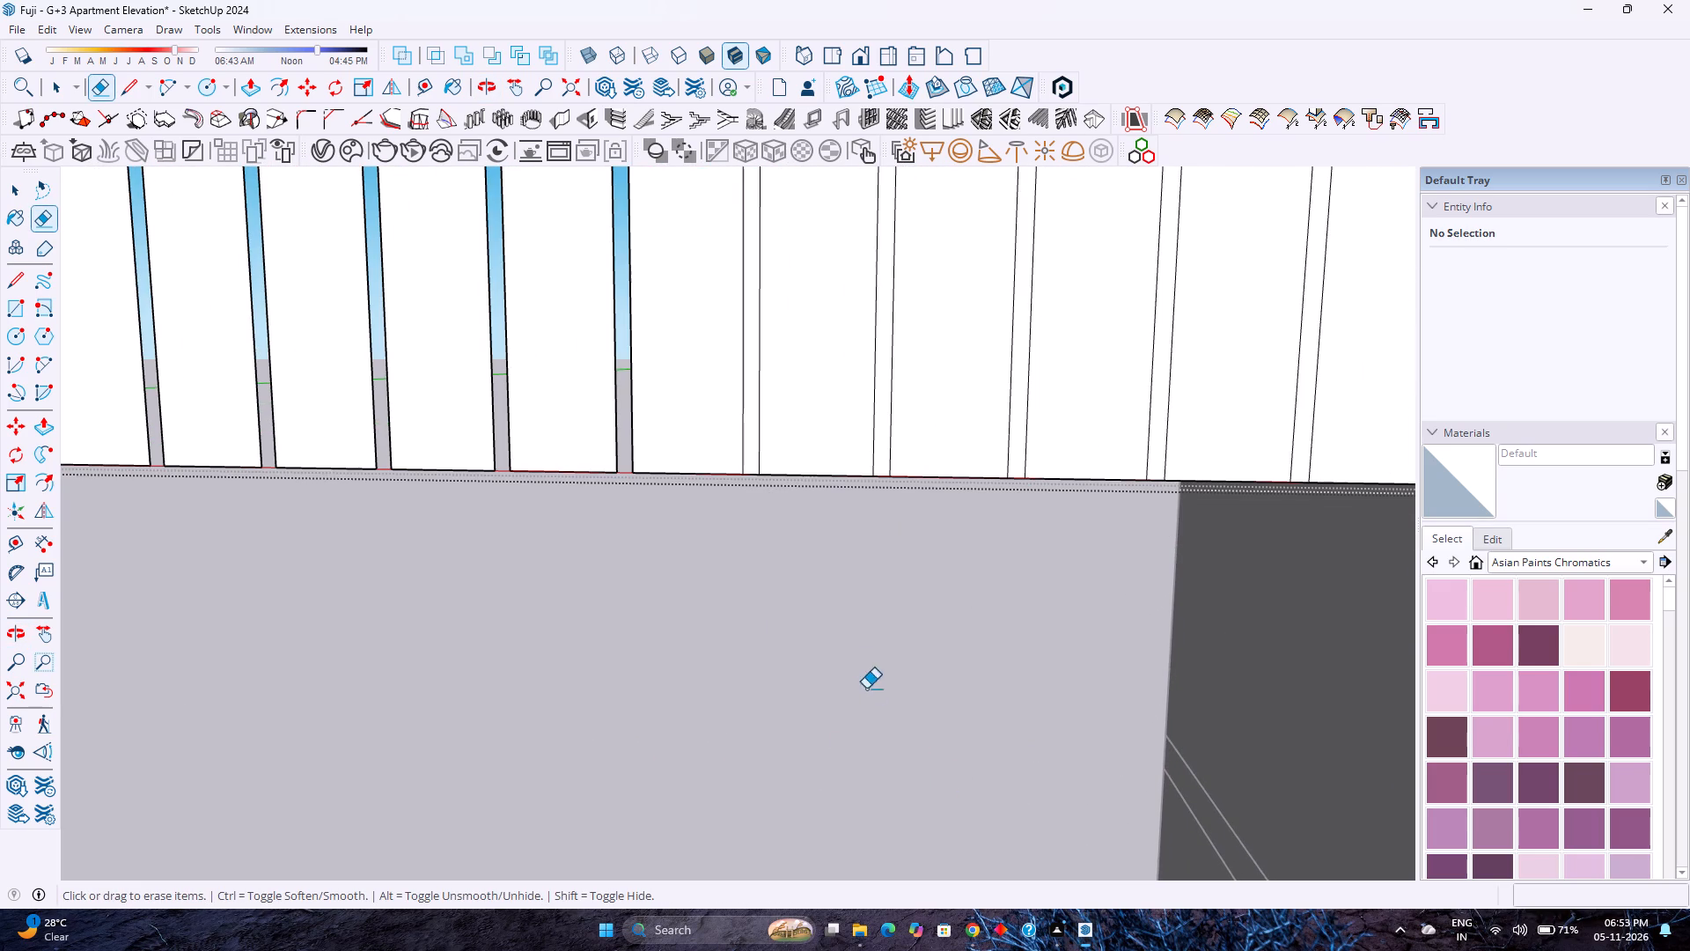
pyautogui.scroll(9, 753, 479)
pyautogui.moveTo(747, 479); pyautogui.dragTo(752, 505)
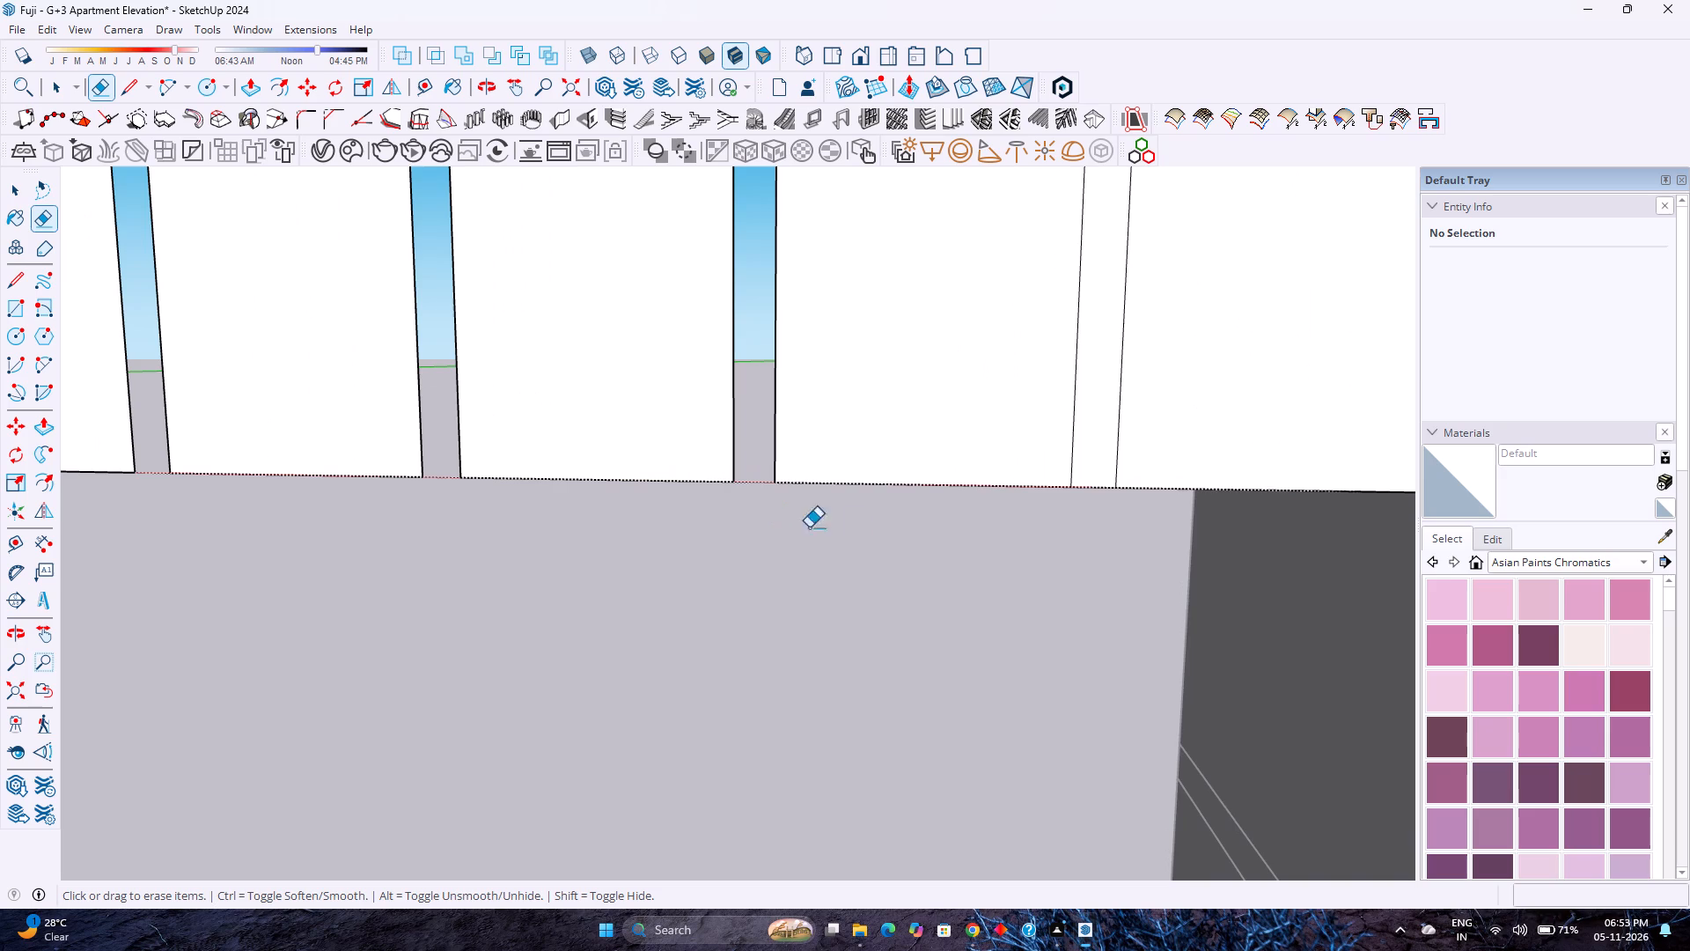
pyautogui.click(1105, 489)
# Continue rightward along the panel's bottom edge, erasing the closing segments of three more grooves.
pyautogui.scroll(-7, 1004, 574)
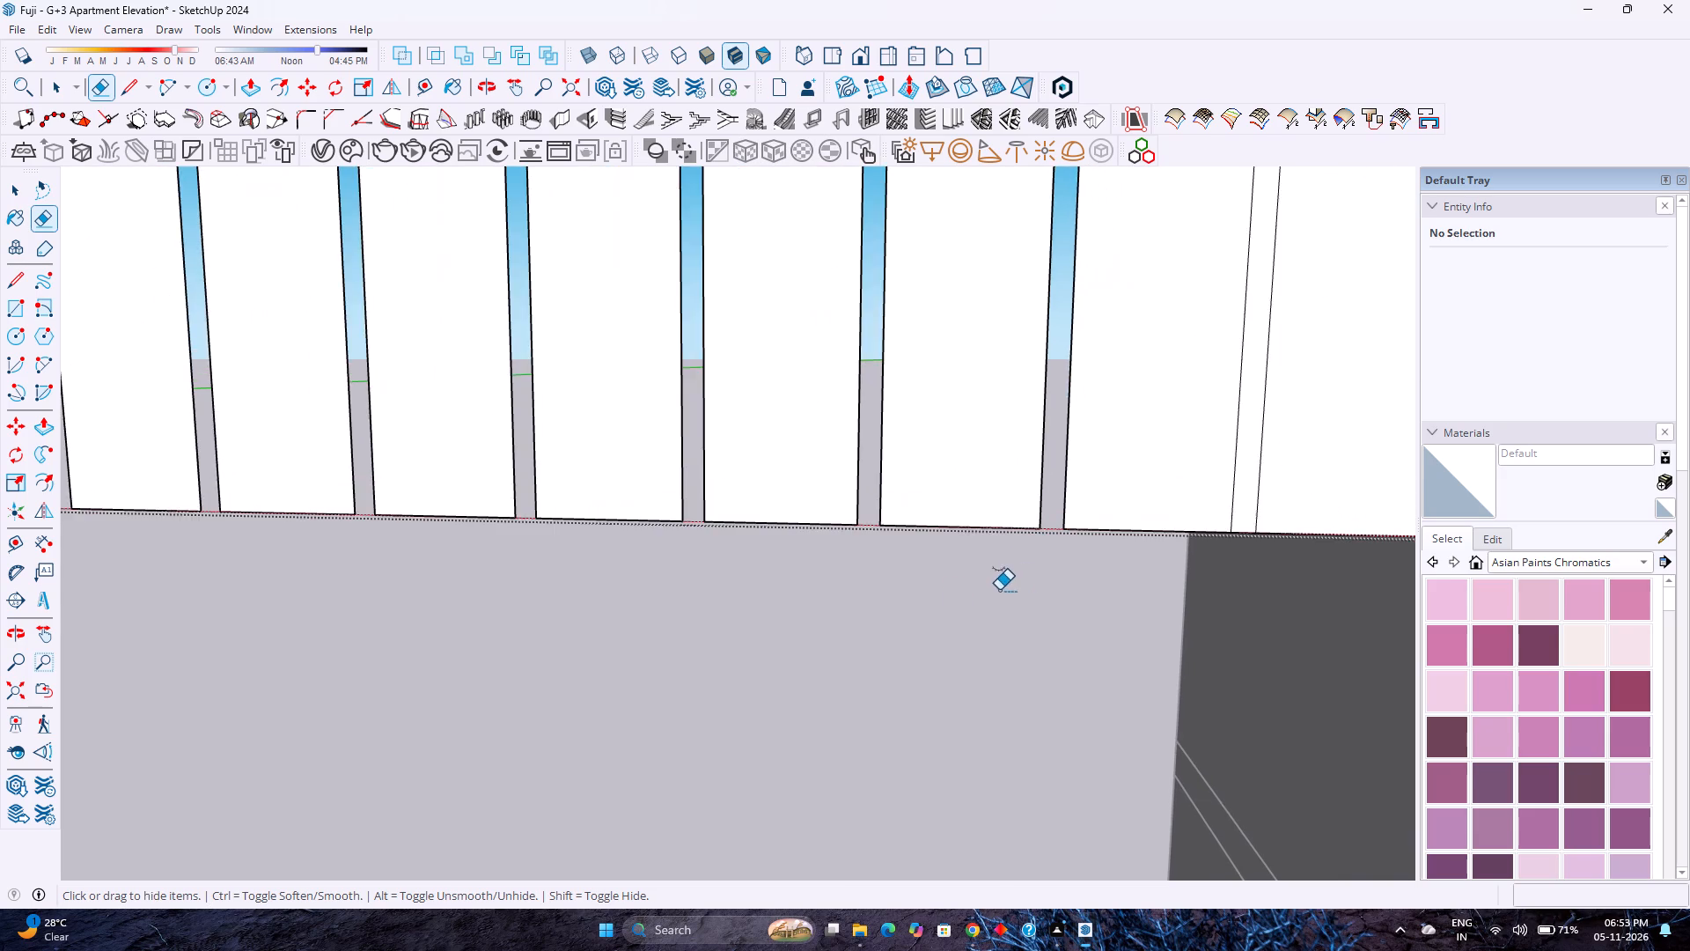
pyautogui.keyDown('shift'); pyautogui.moveTo(977, 593); pyautogui.dragTo(680, 703, button='middle'); pyautogui.keyUp('shift')
pyautogui.scroll(7, 944, 680)
pyautogui.click(938, 626)
pyautogui.scroll(-3, 907, 645)
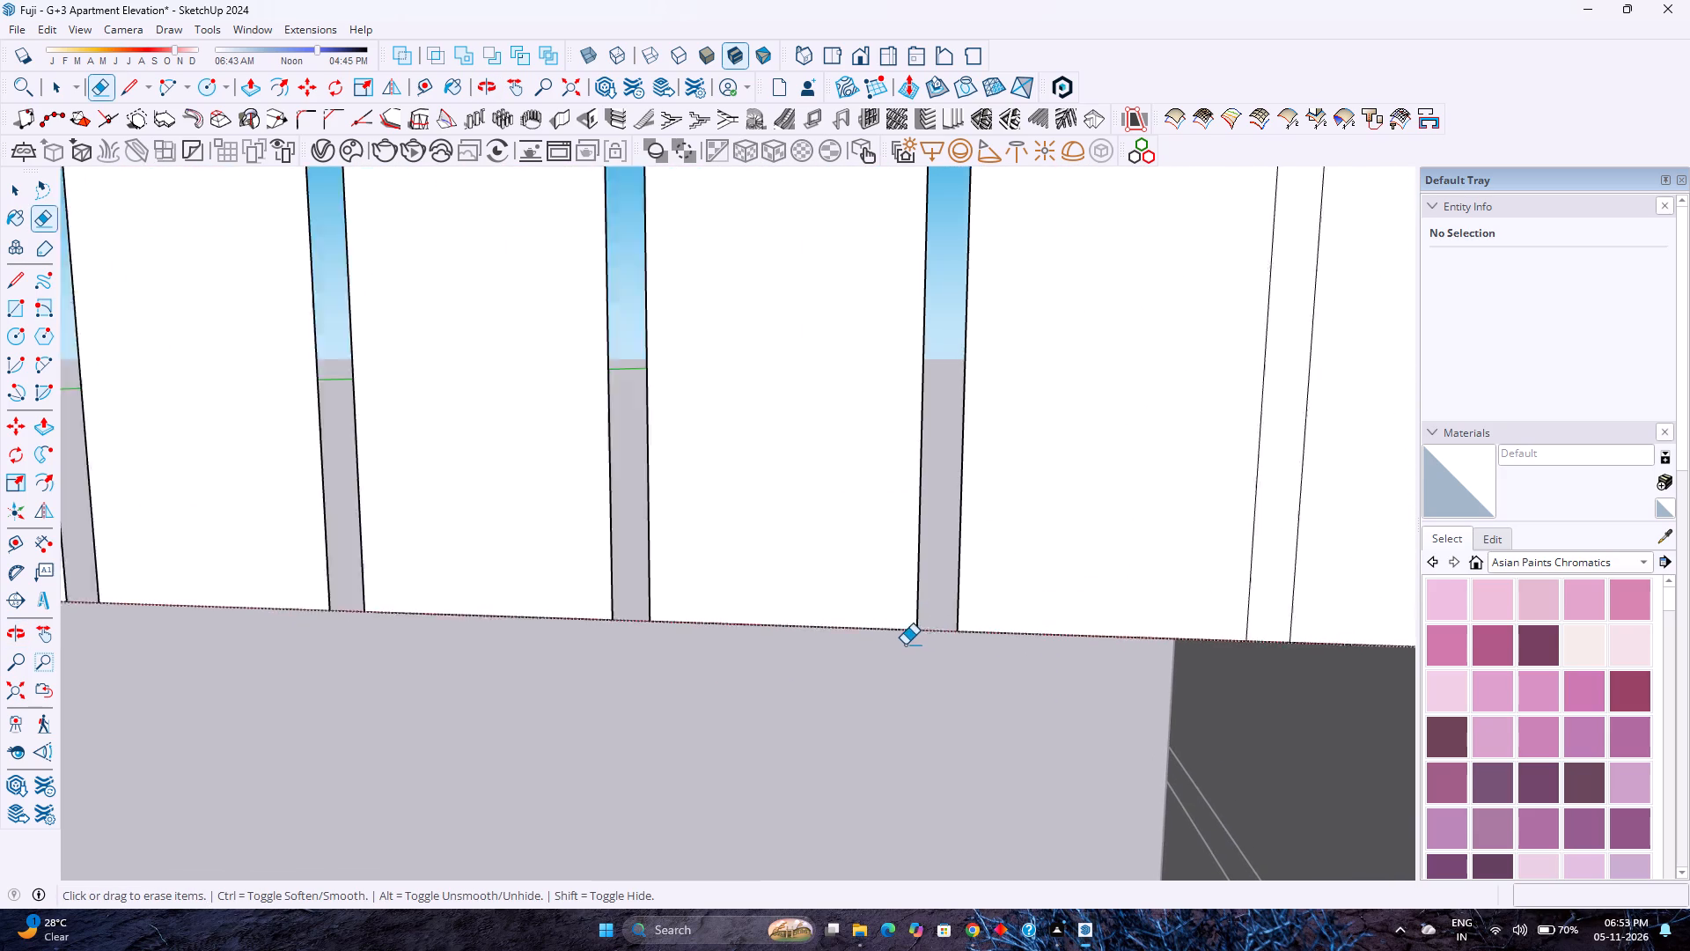
pyautogui.scroll(-6, 905, 645)
pyautogui.keyDown('shift'); pyautogui.moveTo(1041, 667); pyautogui.dragTo(765, 714, button='middle'); pyautogui.keyUp('shift')
pyautogui.scroll(4, 863, 682)
pyautogui.click(847, 696)
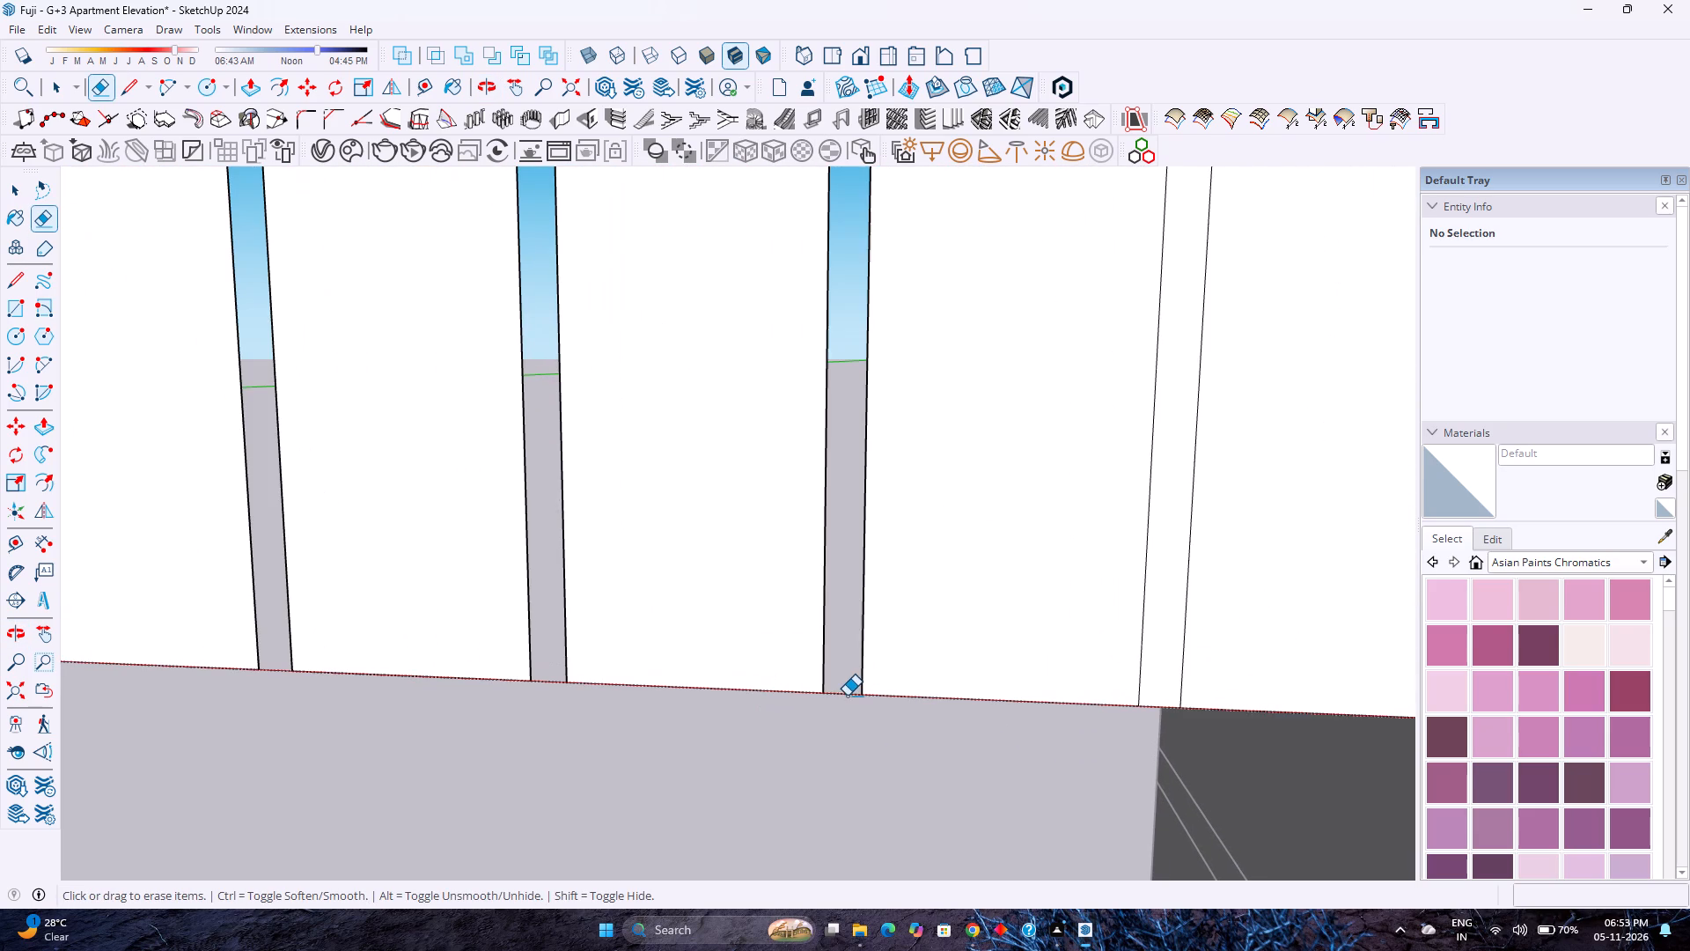
pyautogui.click(1150, 708)
# Open four more grooves rightward along the panel's bottom edge by erasing their short closing segments.
pyautogui.scroll(-3, 1025, 742)
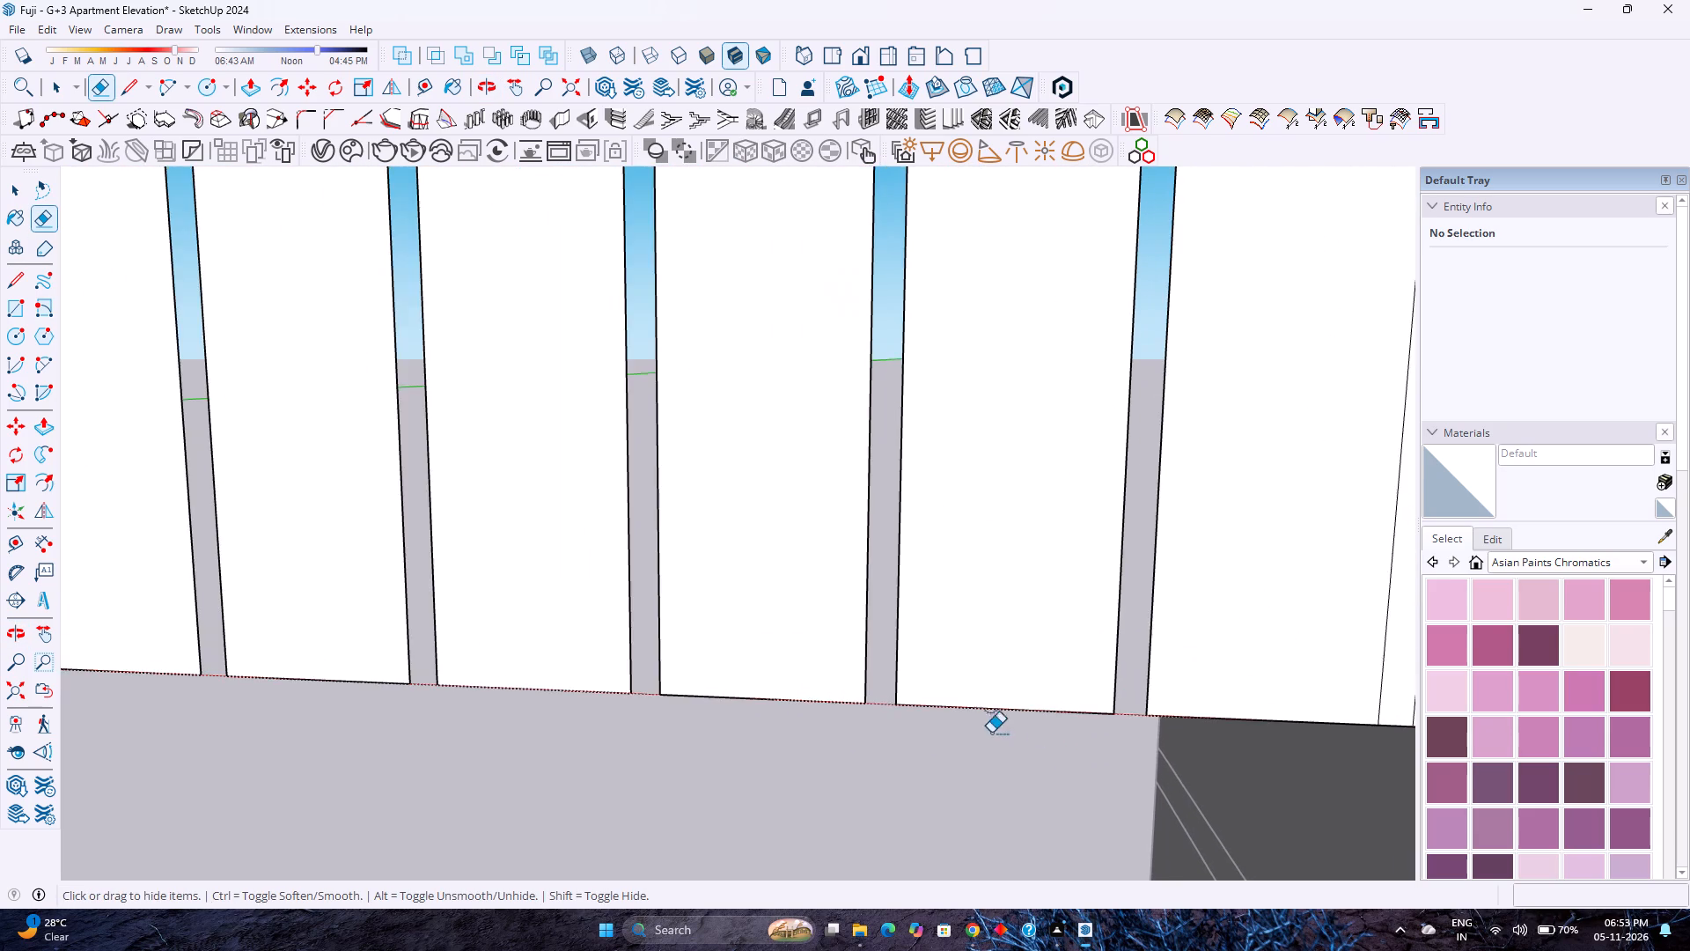
pyautogui.keyDown('shift'); pyautogui.moveTo(969, 731); pyautogui.dragTo(495, 716, button='middle'); pyautogui.keyUp('shift')
pyautogui.keyDown('shift'); pyautogui.moveTo(478, 716); pyautogui.dragTo(457, 721, button='middle'); pyautogui.keyUp('shift')
pyautogui.keyDown('shift'); pyautogui.middleClick(456, 721); pyautogui.keyUp('shift')
pyautogui.click(908, 717)
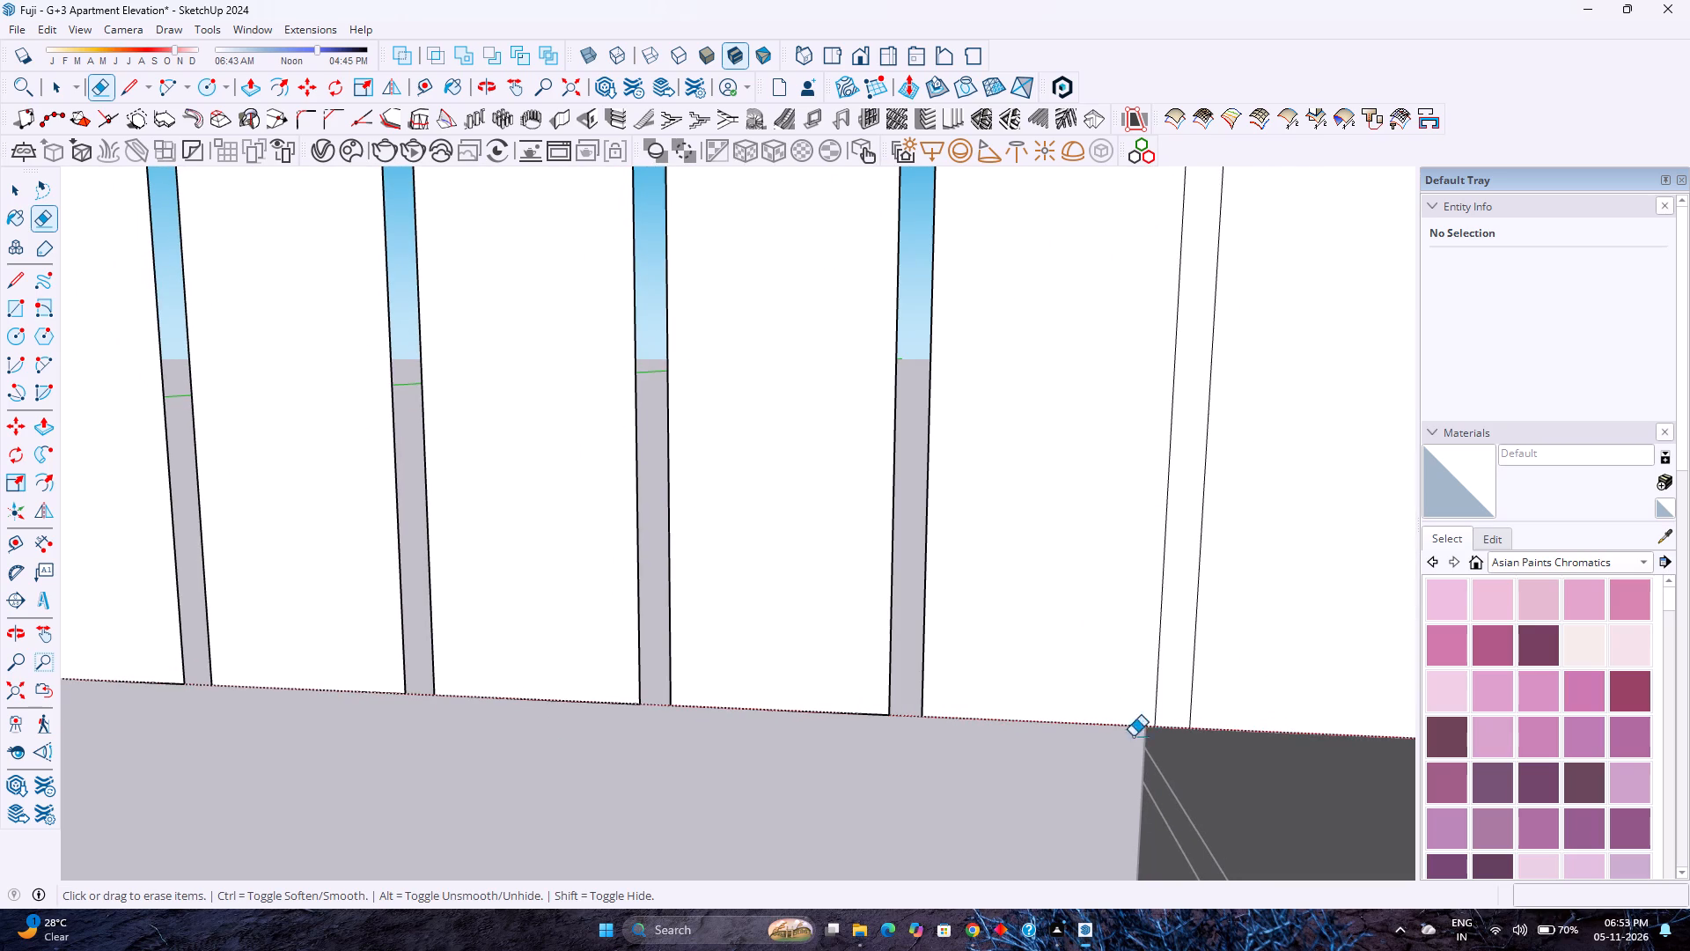
pyautogui.click(1172, 725)
pyautogui.scroll(-4, 848, 722)
pyautogui.keyDown('shift'); pyautogui.moveTo(909, 754); pyautogui.dragTo(482, 741, button='middle'); pyautogui.keyUp('shift')
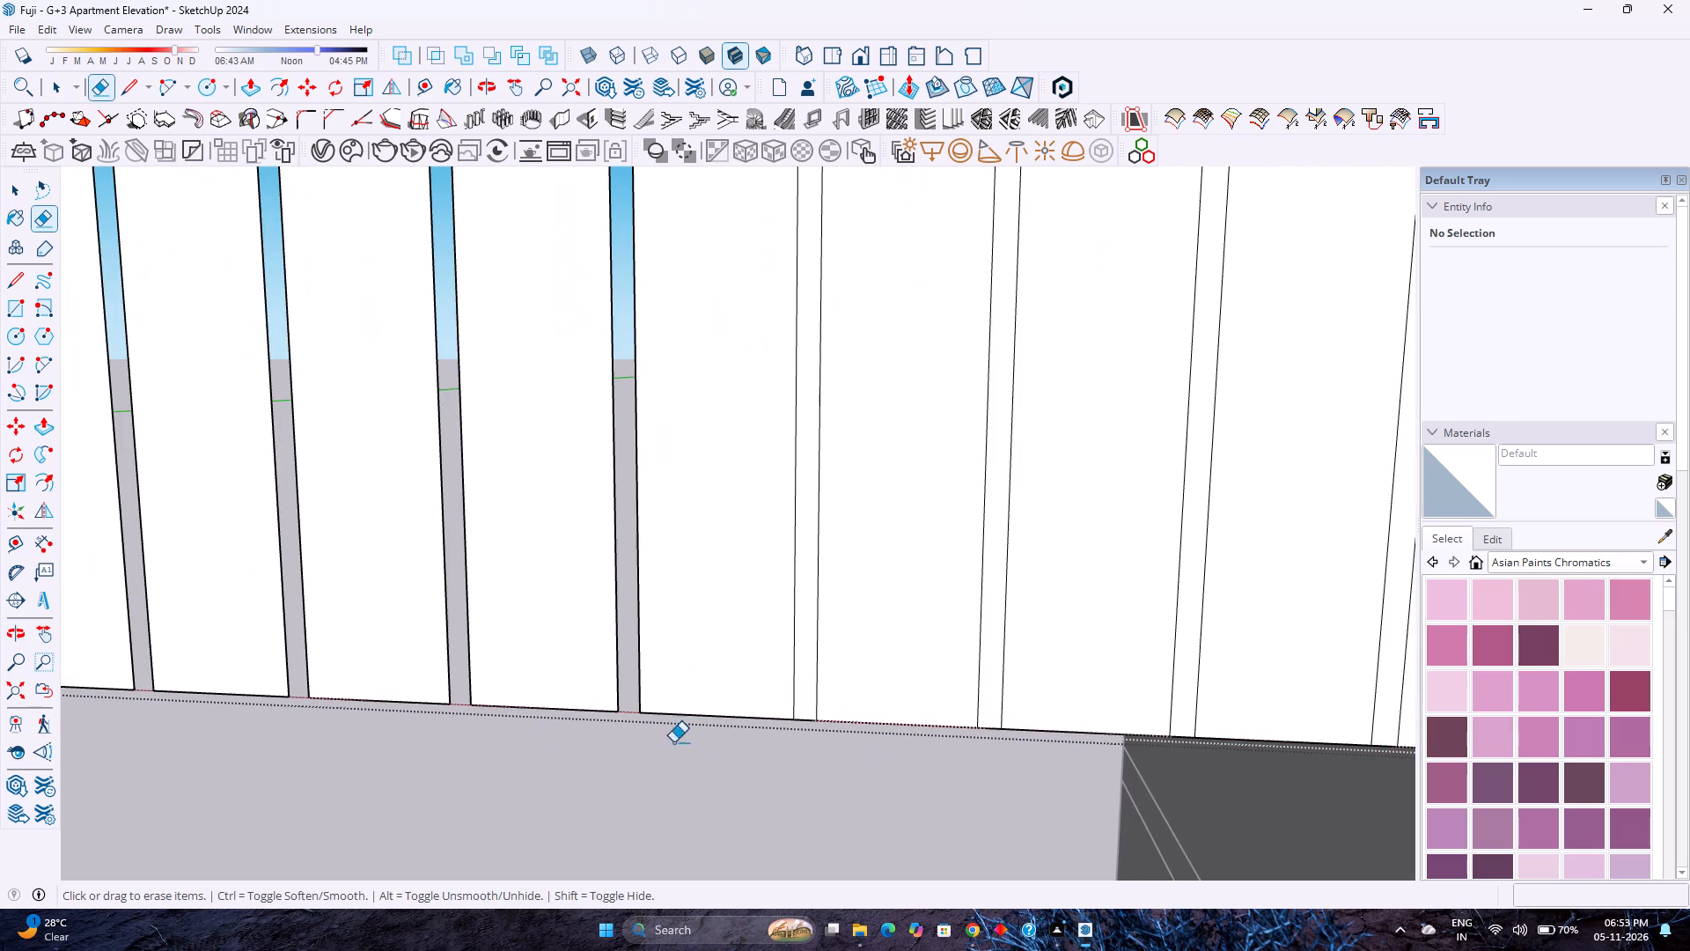
pyautogui.click(806, 720)
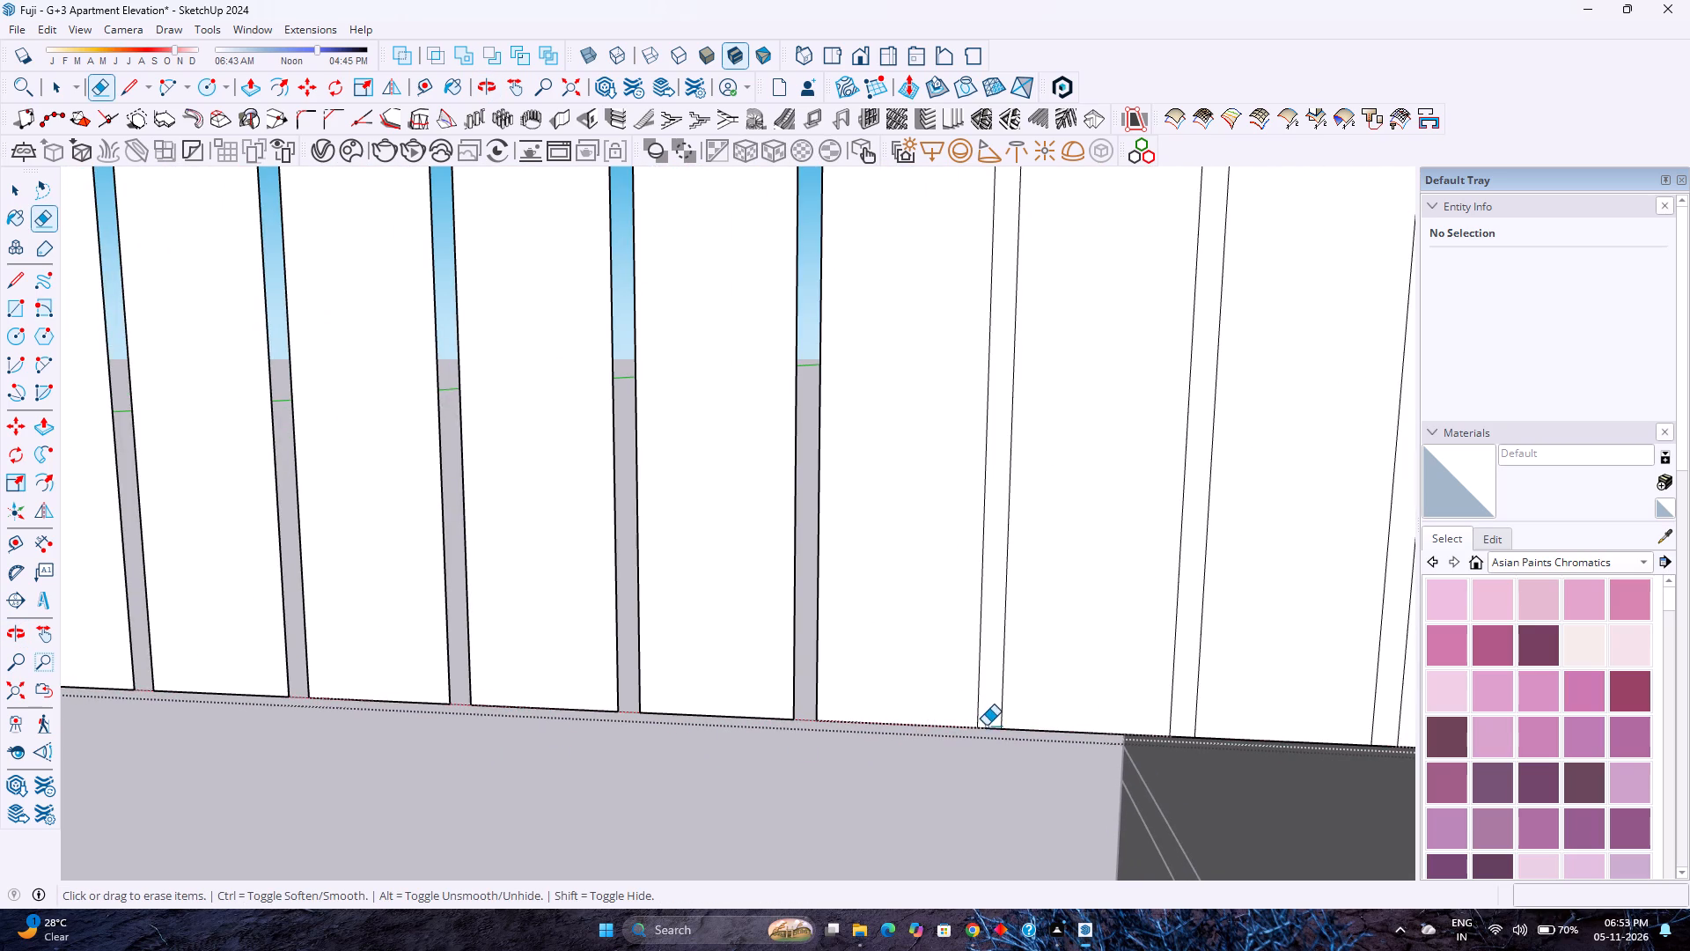
pyautogui.click(986, 729)
# Erase the short segments closing the remaining four grooves near the right end of the panel's bottom edge.
pyautogui.scroll(-4, 944, 740)
pyautogui.keyDown('shift'); pyautogui.moveTo(941, 760); pyautogui.dragTo(601, 751, button='middle'); pyautogui.keyUp('shift')
pyautogui.scroll(2, 756, 730)
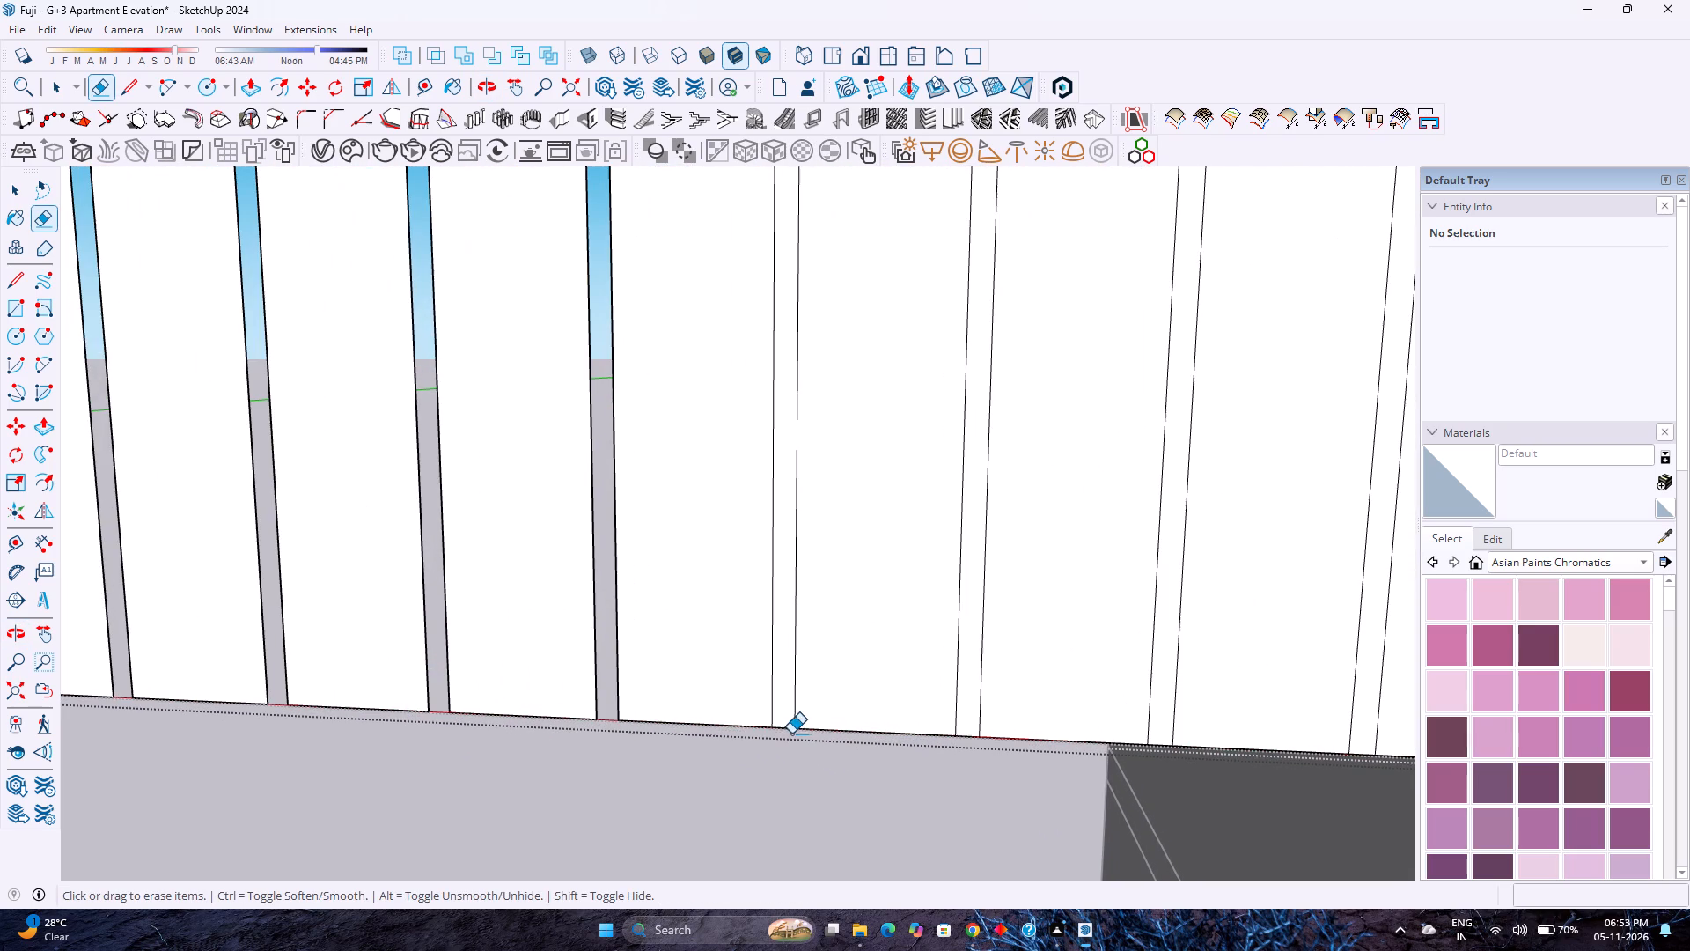
pyautogui.click(785, 725)
pyautogui.click(783, 728)
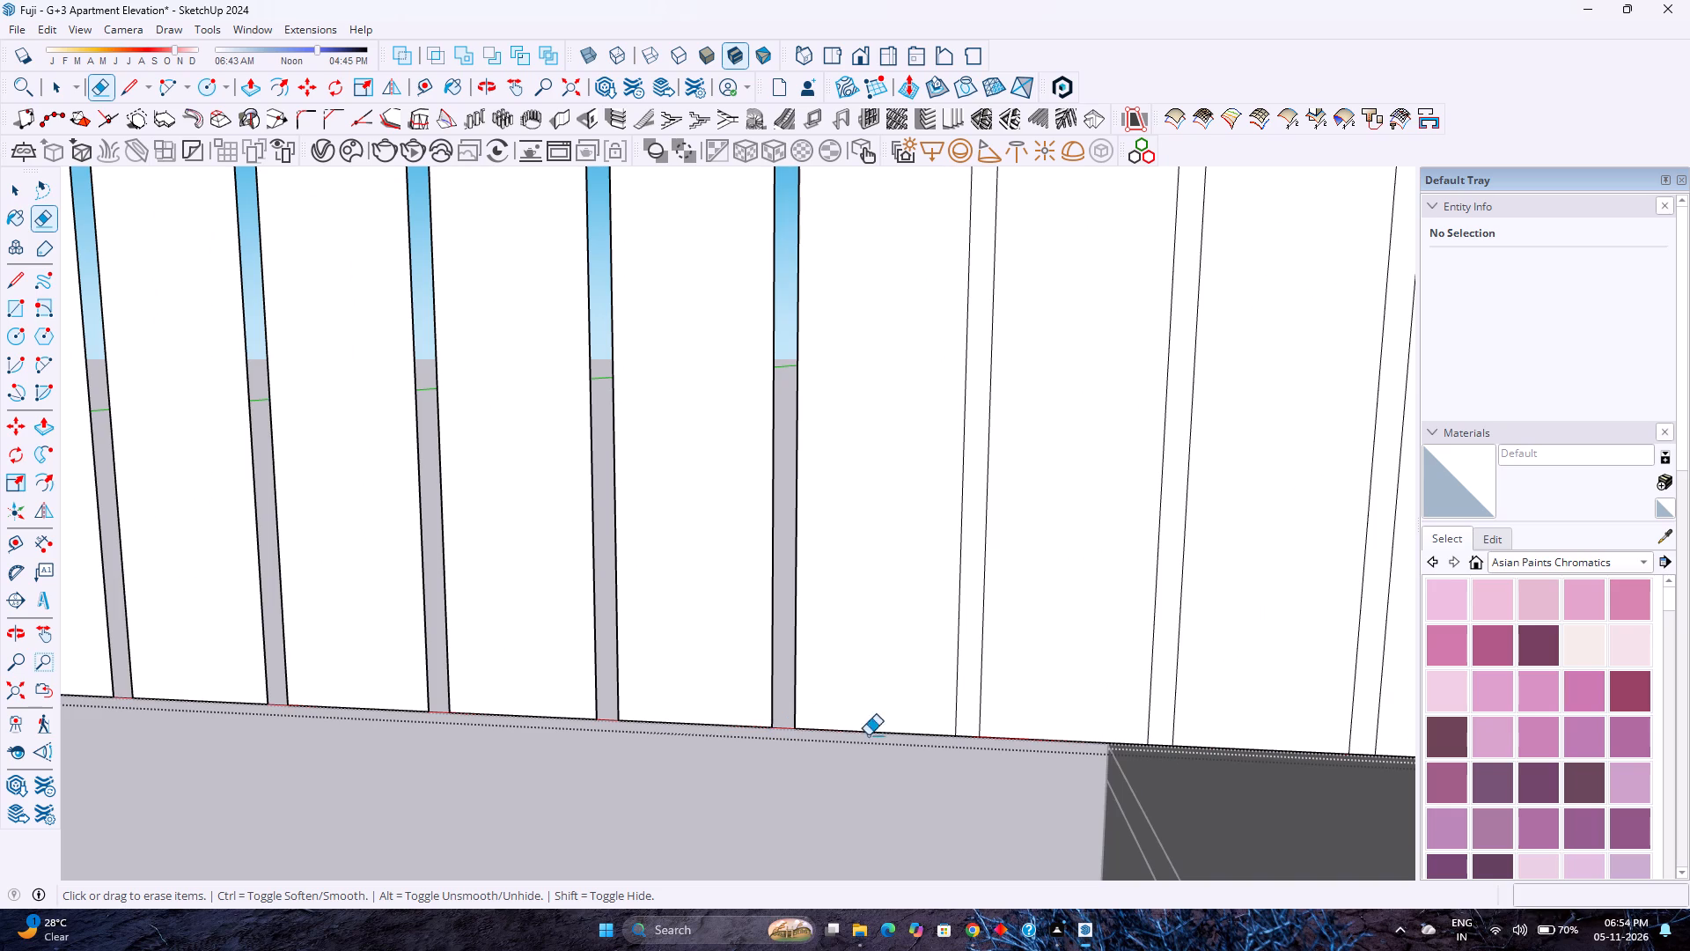
pyautogui.click(961, 734)
pyautogui.scroll(-4, 833, 735)
pyautogui.keyDown('shift'); pyautogui.moveTo(864, 762); pyautogui.dragTo(533, 747, button='middle'); pyautogui.keyUp('shift')
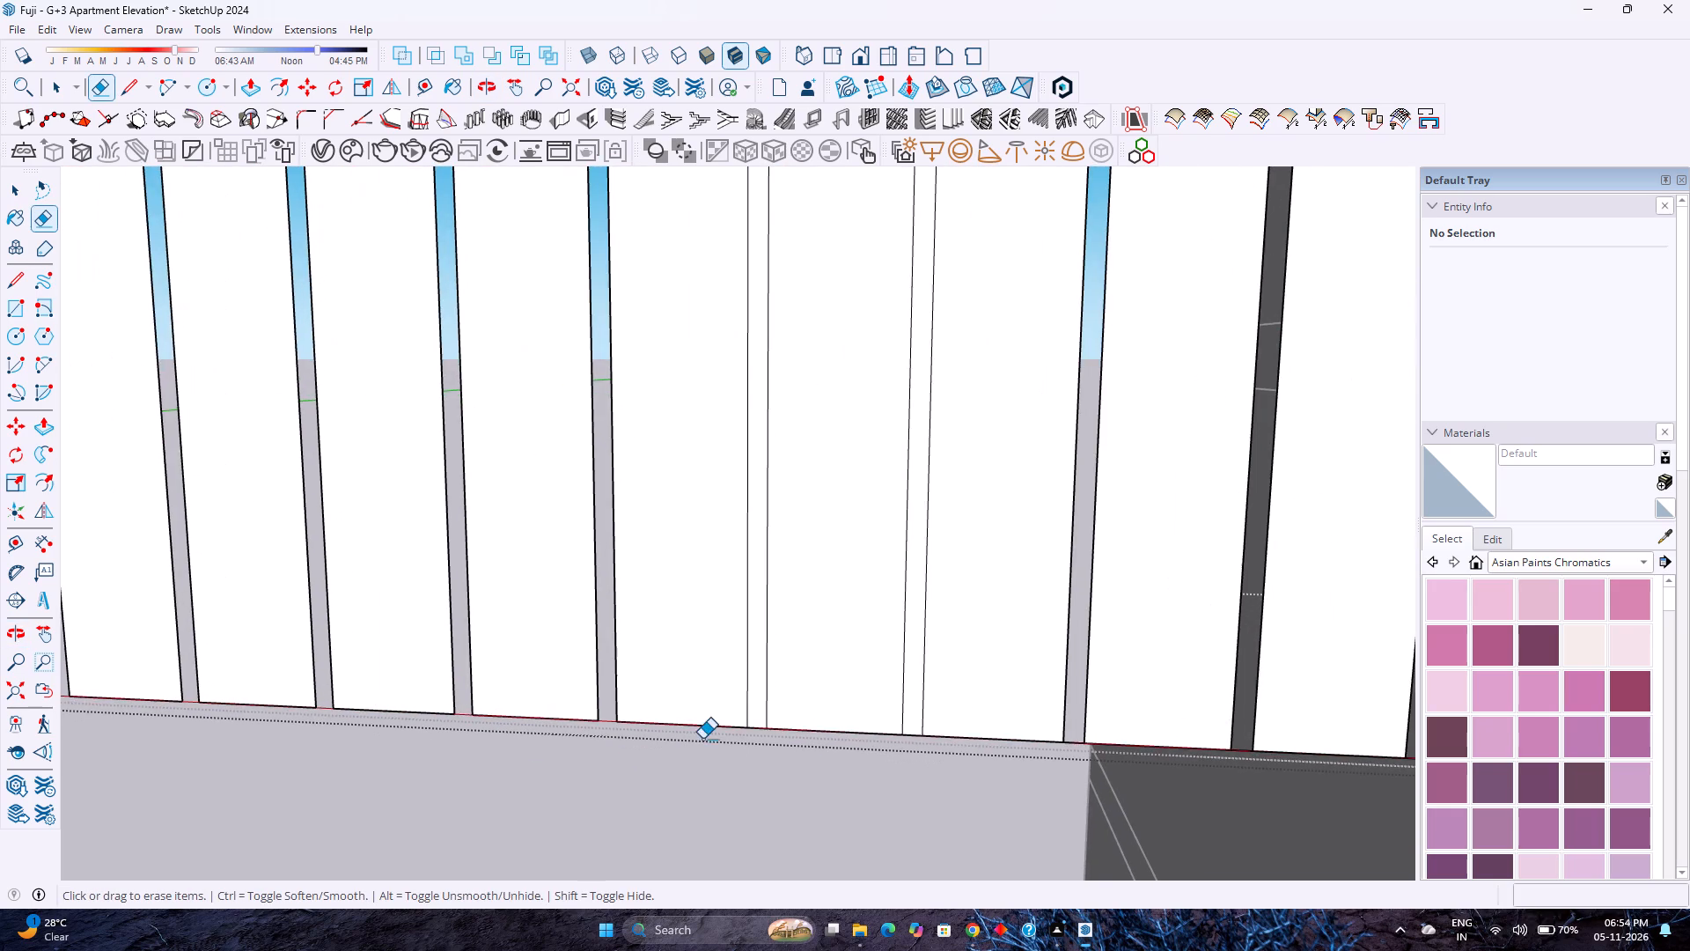
pyautogui.scroll(1, 738, 743)
pyautogui.click(764, 723)
pyautogui.click(763, 724)
pyautogui.click(759, 729)
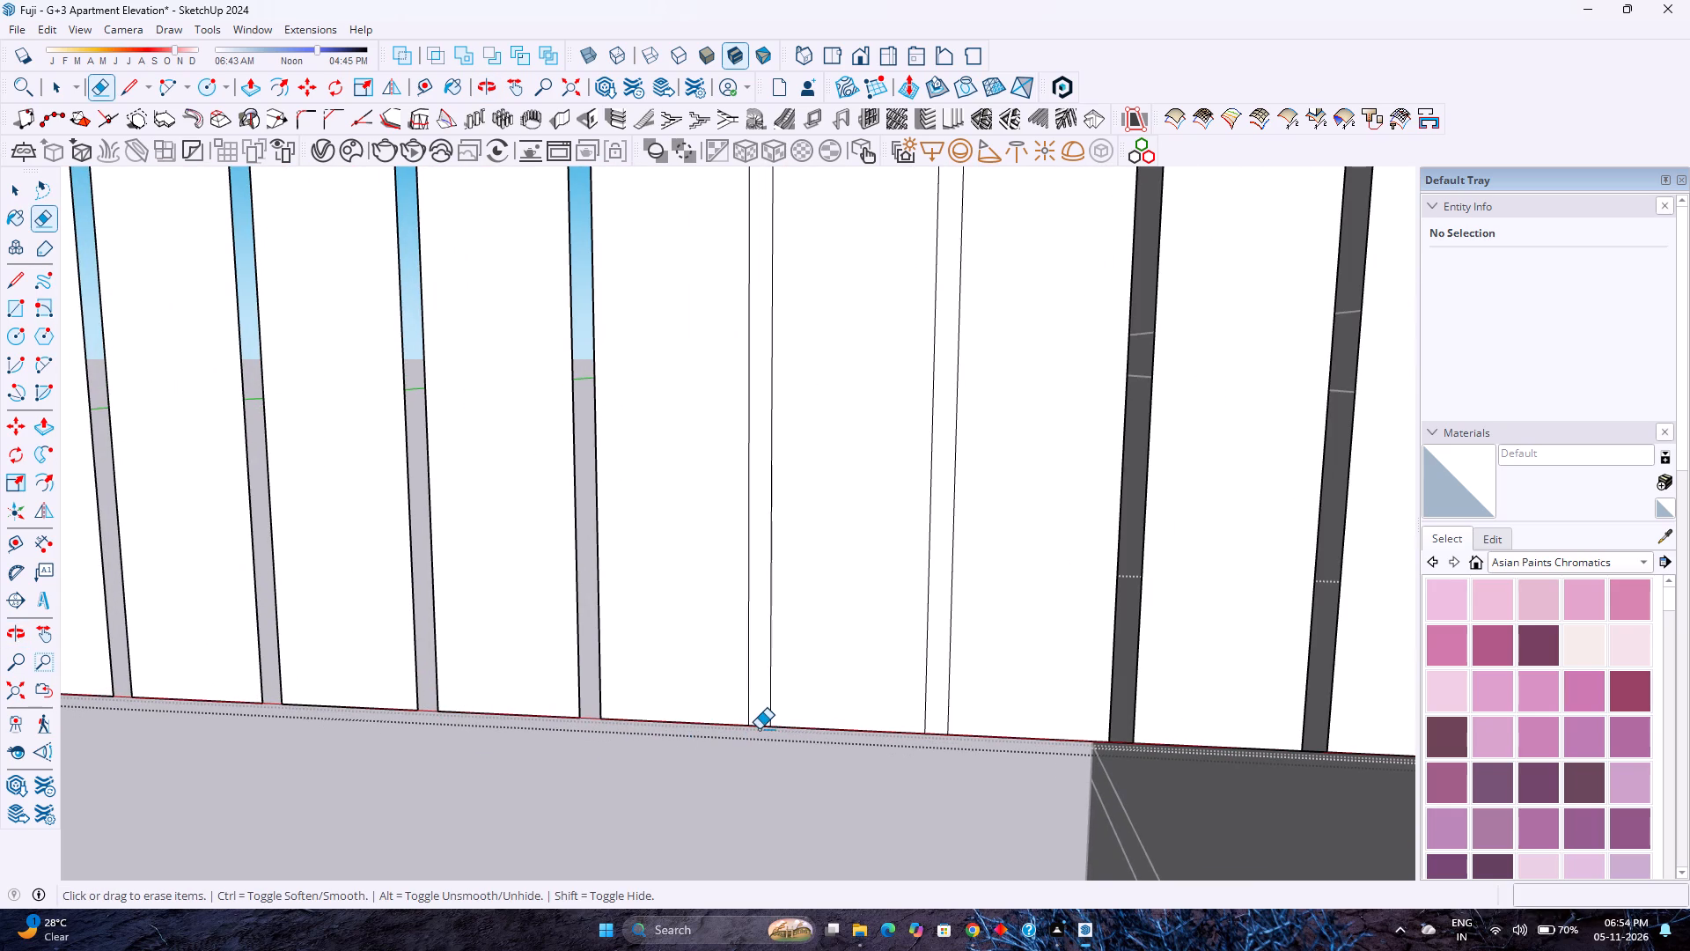
pyautogui.click(759, 726)
pyautogui.click(933, 732)
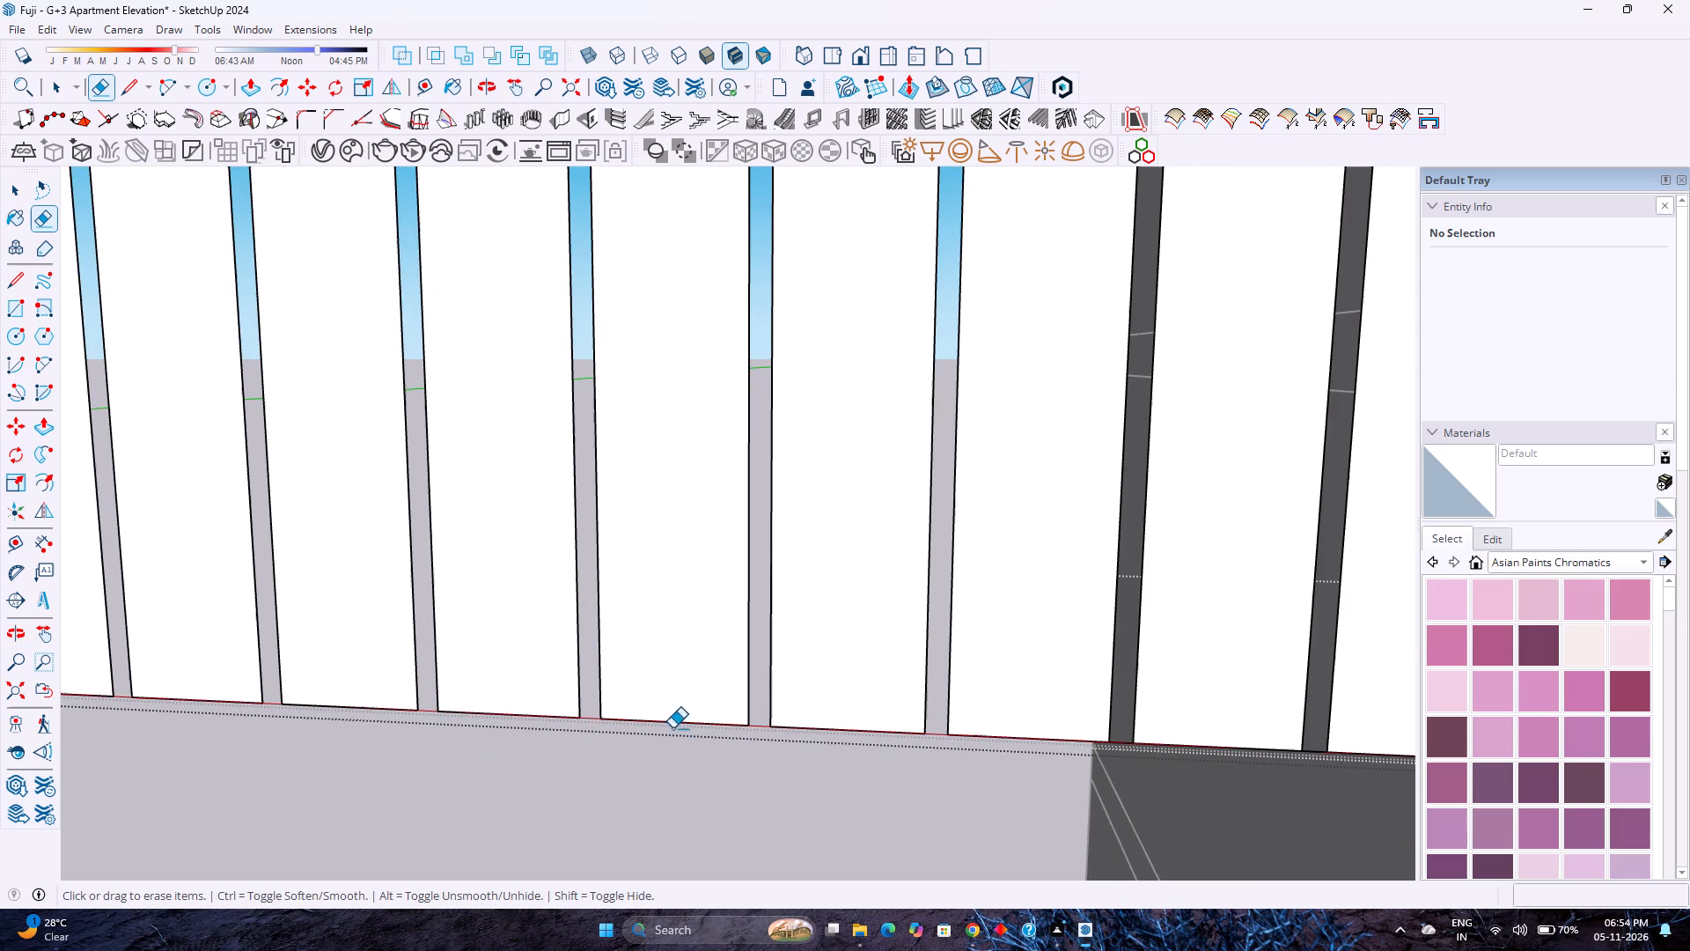
# Push/pull the strip at the panel's right end out by 0.5".
pyautogui.scroll(-19, 629, 701)
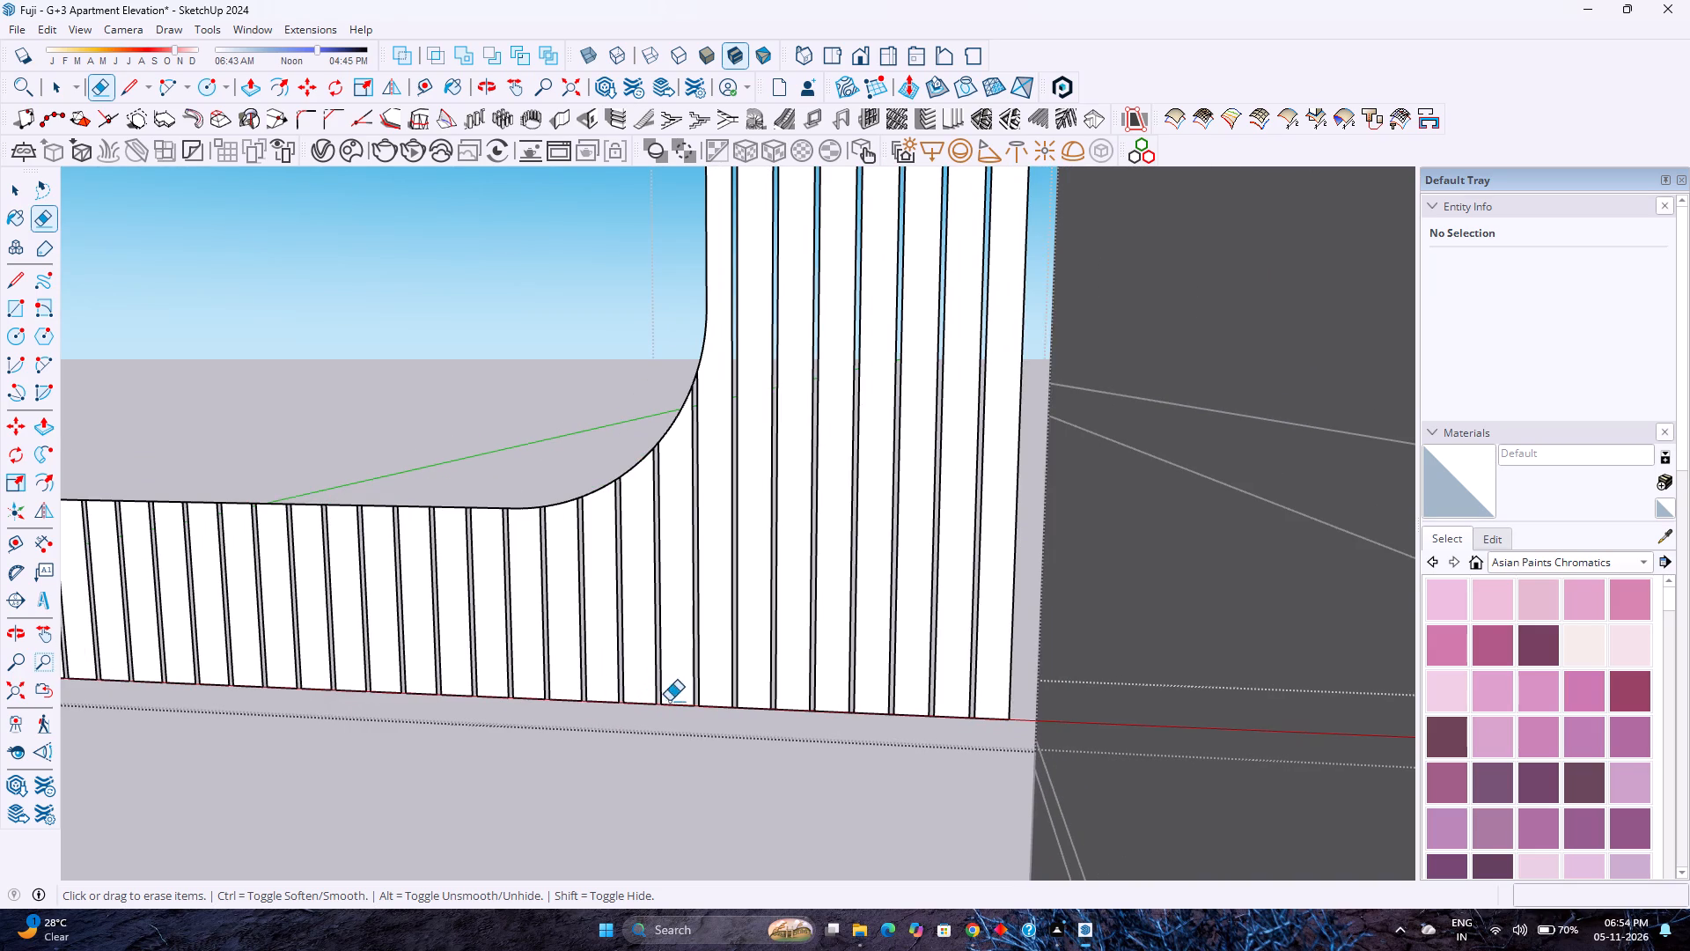
pyautogui.press('p')
pyautogui.click(981, 697)
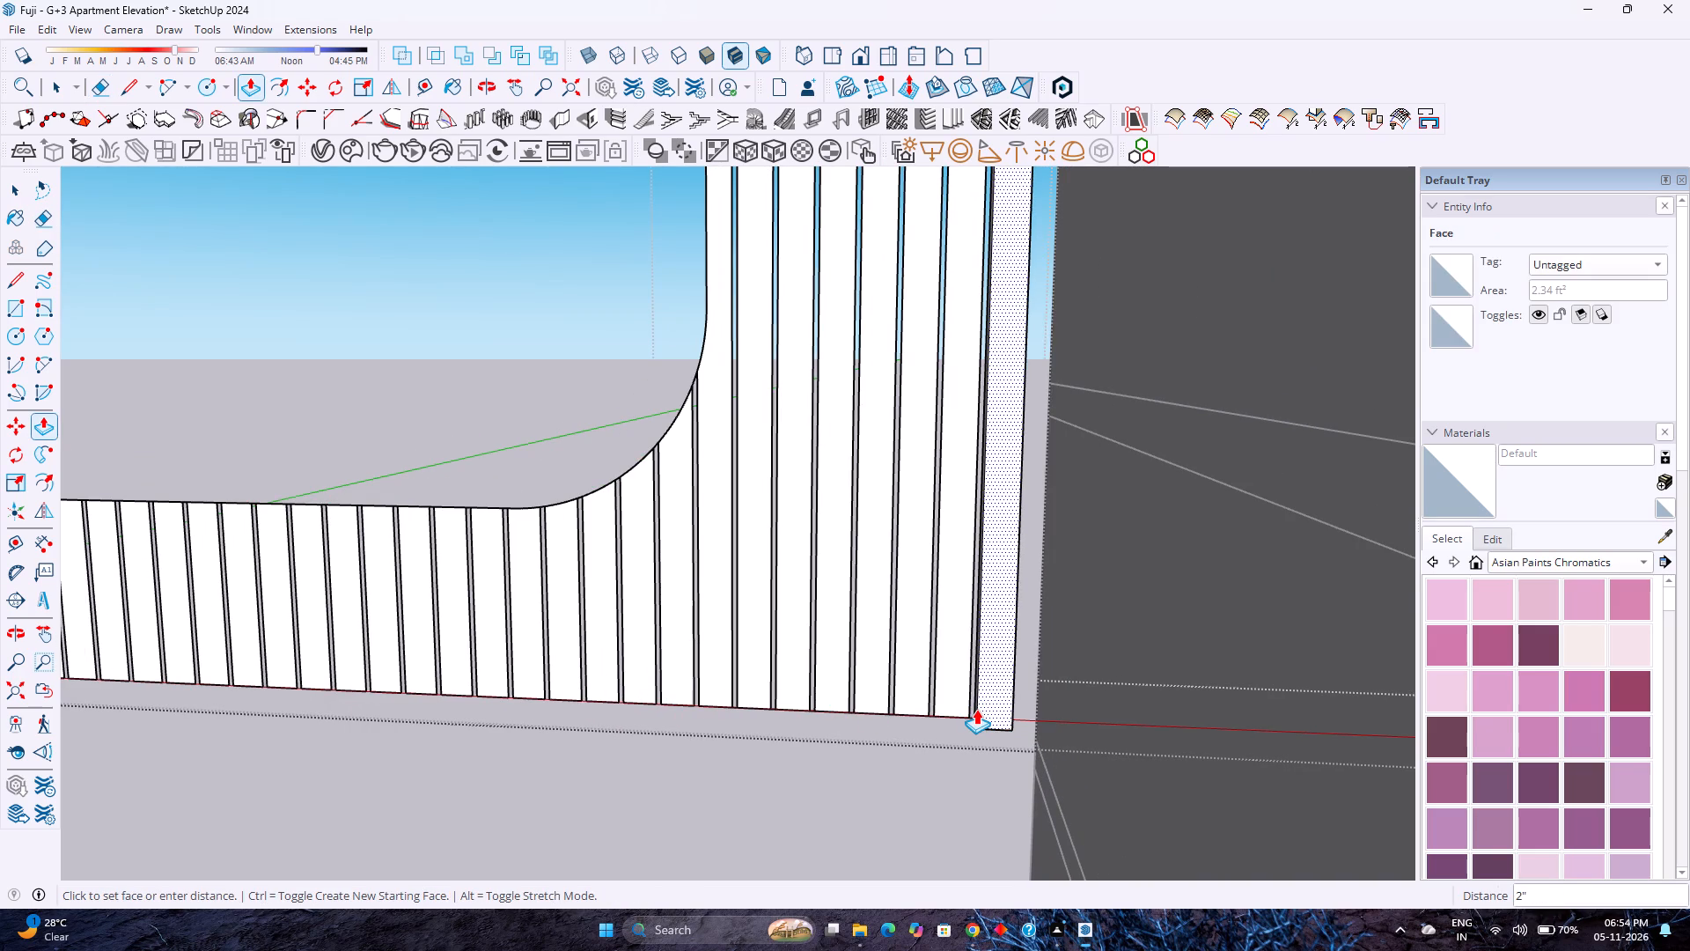
pyautogui.press('0')
pyautogui.press('.')
pyautogui.press('5')
pyautogui.press('Return')
# Extrude the next eight strips leftward by the same 0.5", ending with the first strip under the opening's lower-right curve.
pyautogui.doubleClick(953, 705)
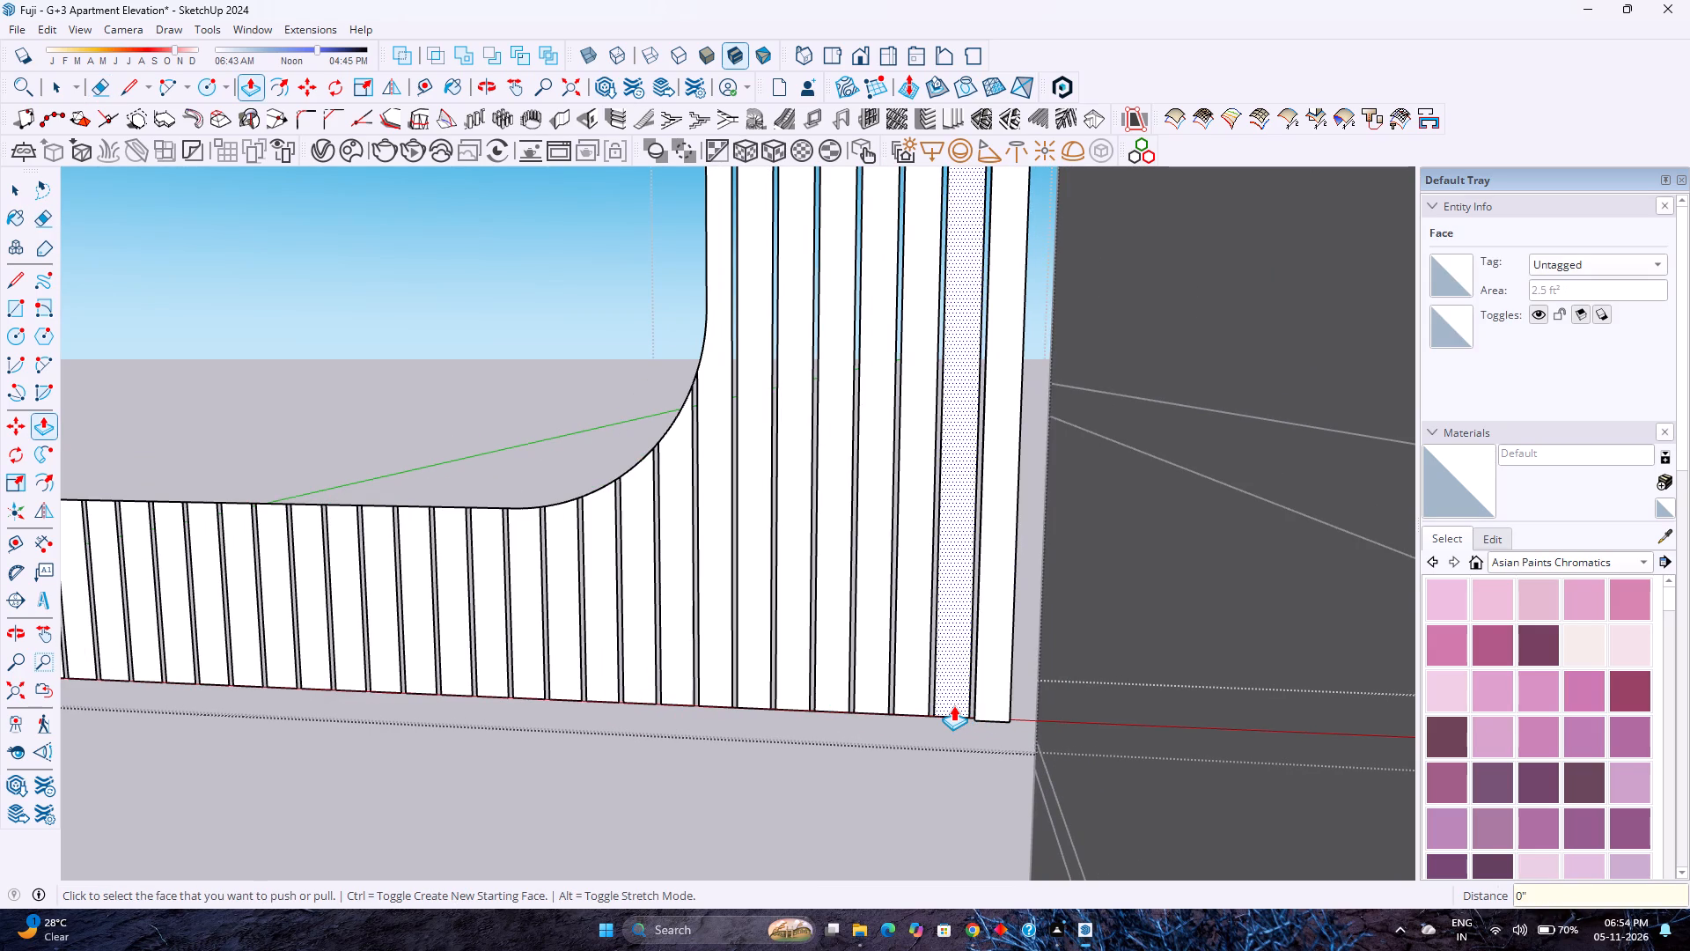
pyautogui.doubleClick(910, 700)
pyautogui.doubleClick(877, 701)
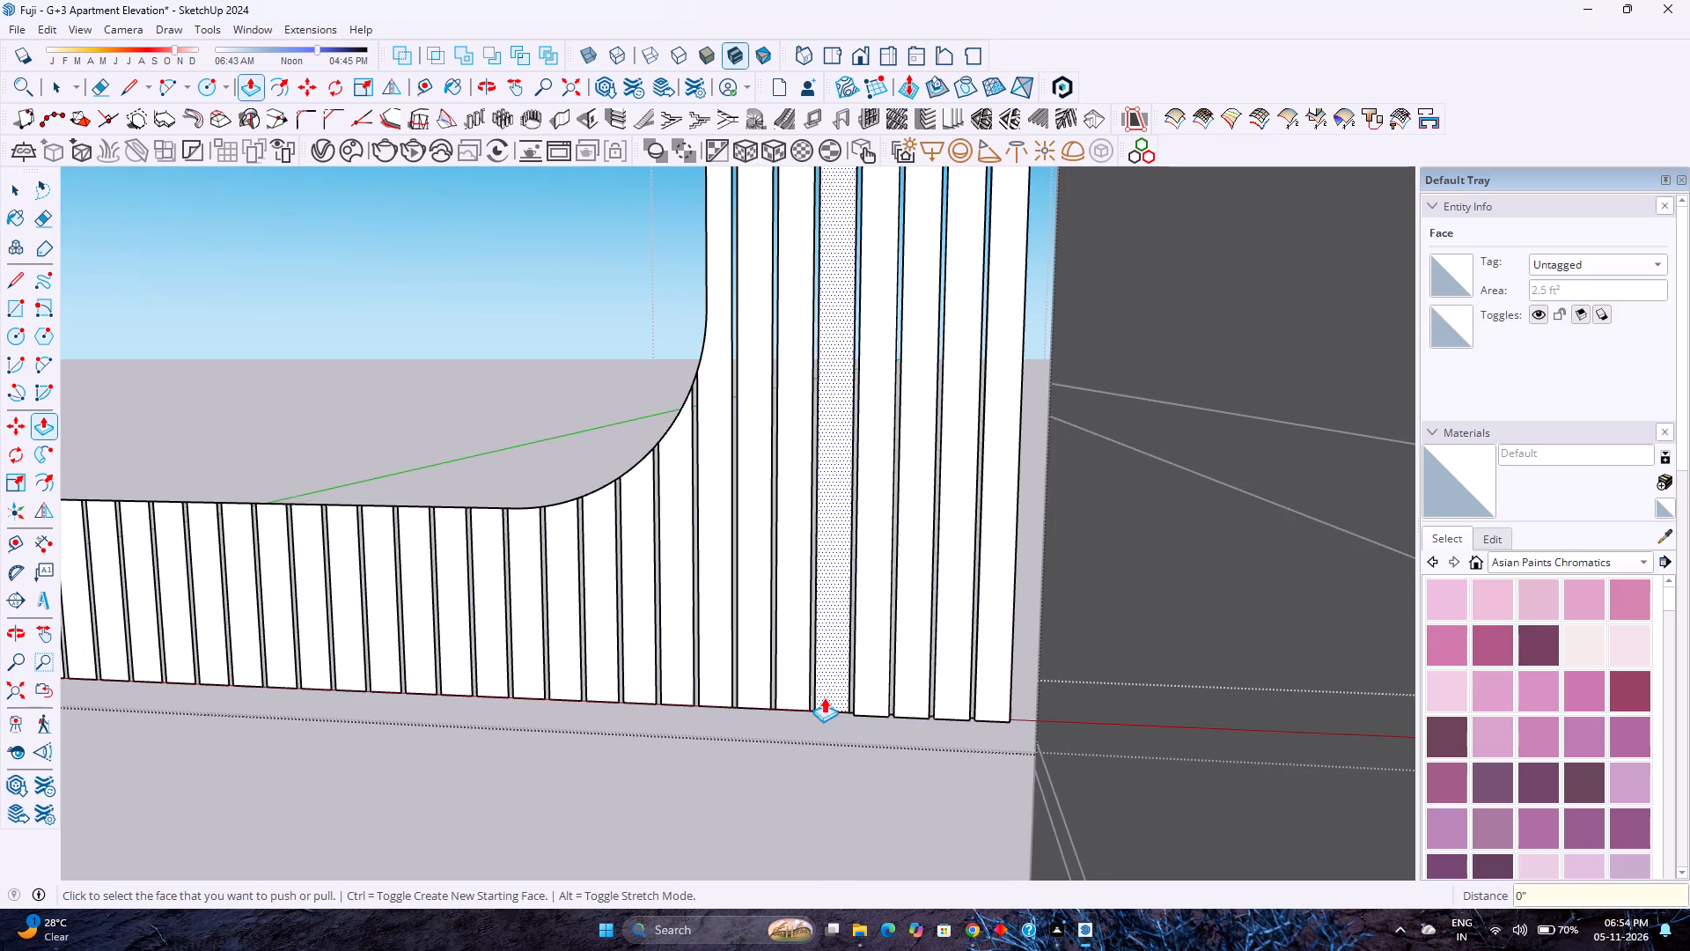
pyautogui.doubleClick(839, 697)
pyautogui.doubleClick(800, 696)
pyautogui.doubleClick(758, 689)
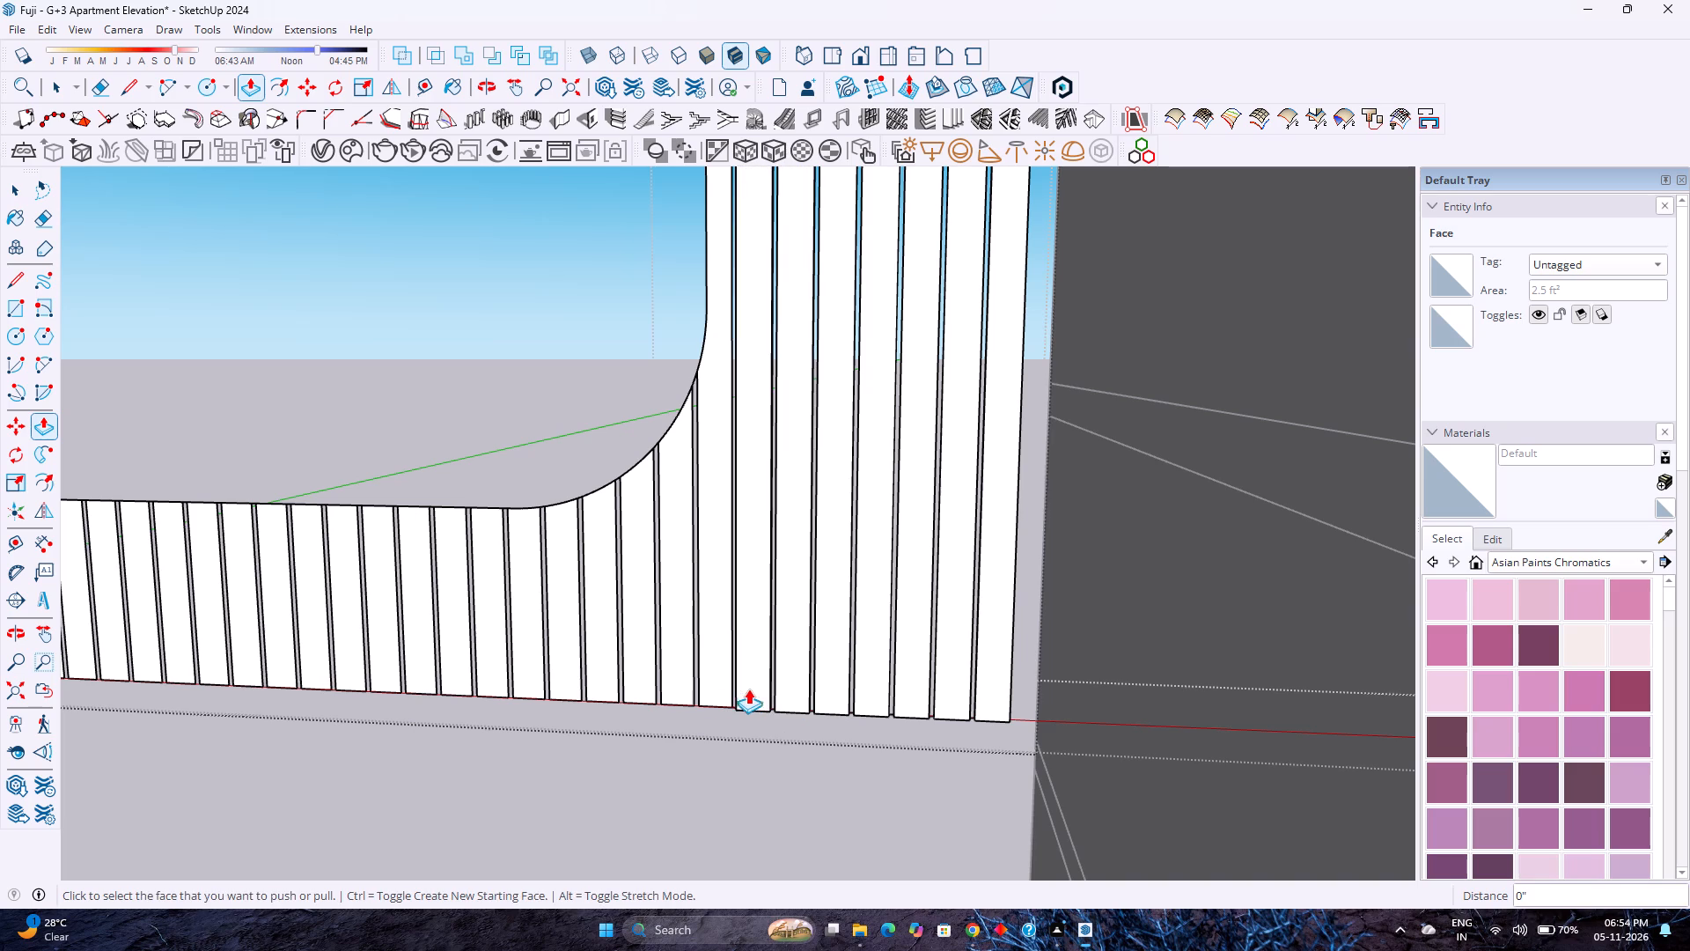
pyautogui.doubleClick(714, 686)
pyautogui.click(682, 686)
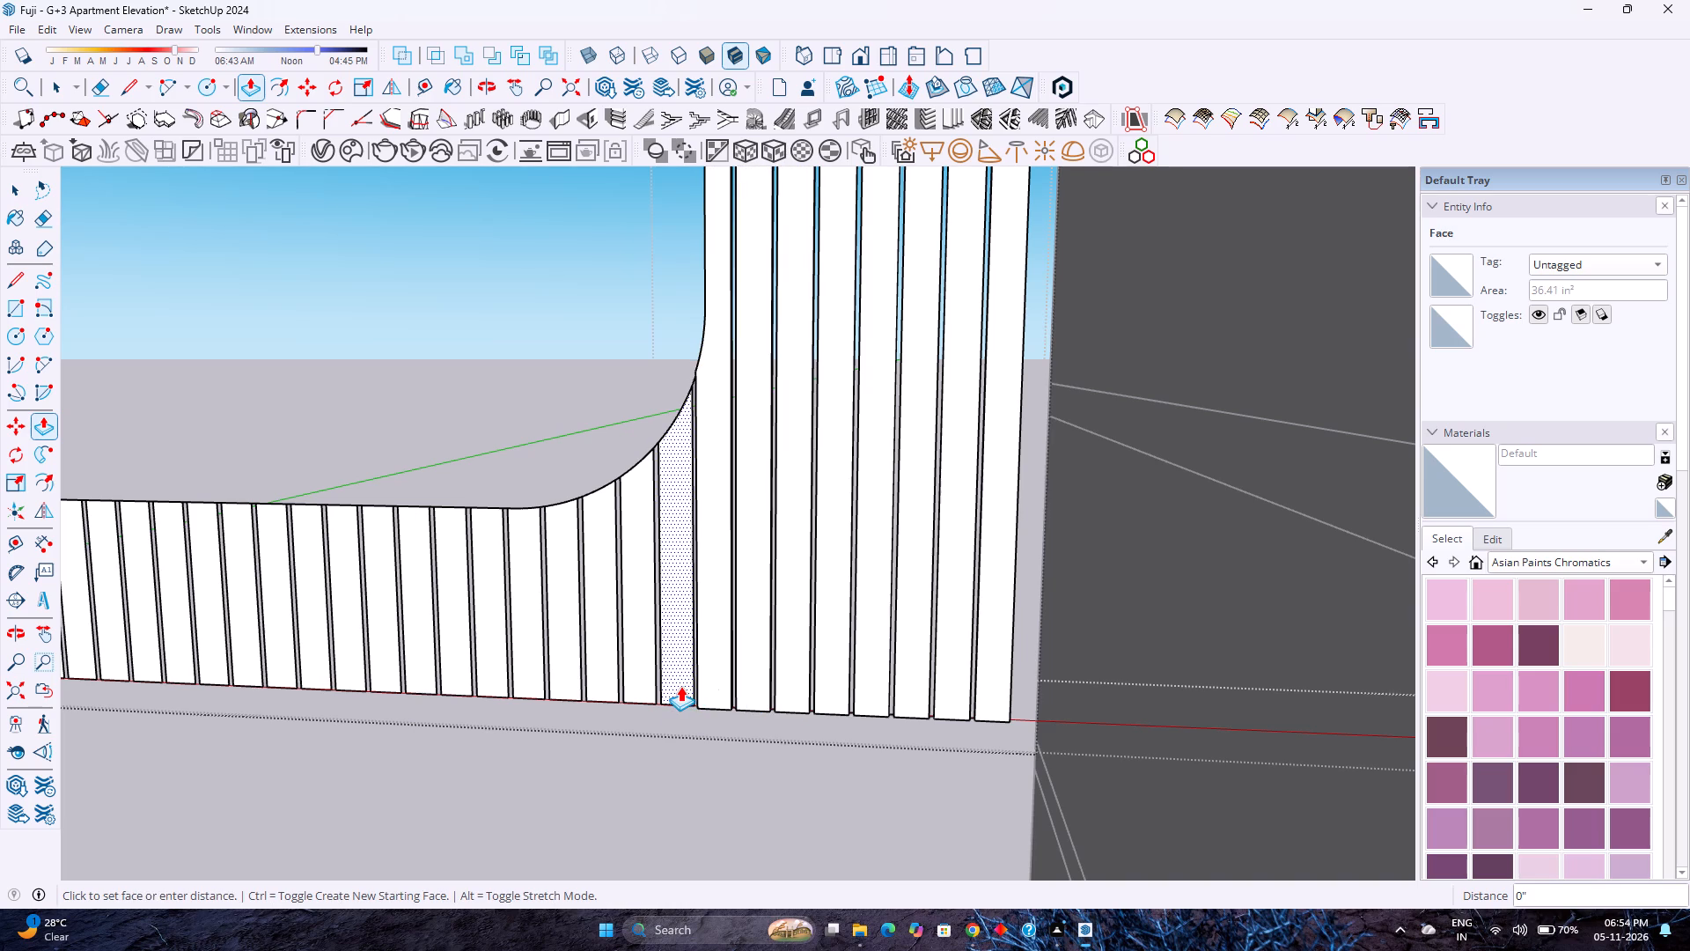
pyautogui.click(711, 701)
# Extrude four more strips by 0.5", continuing leftward beneath the opening's lower-right curve.
pyautogui.keyDown('shift'); pyautogui.moveTo(482, 732); pyautogui.dragTo(610, 743, button='middle'); pyautogui.keyUp('shift')
pyautogui.middleClick(612, 743)
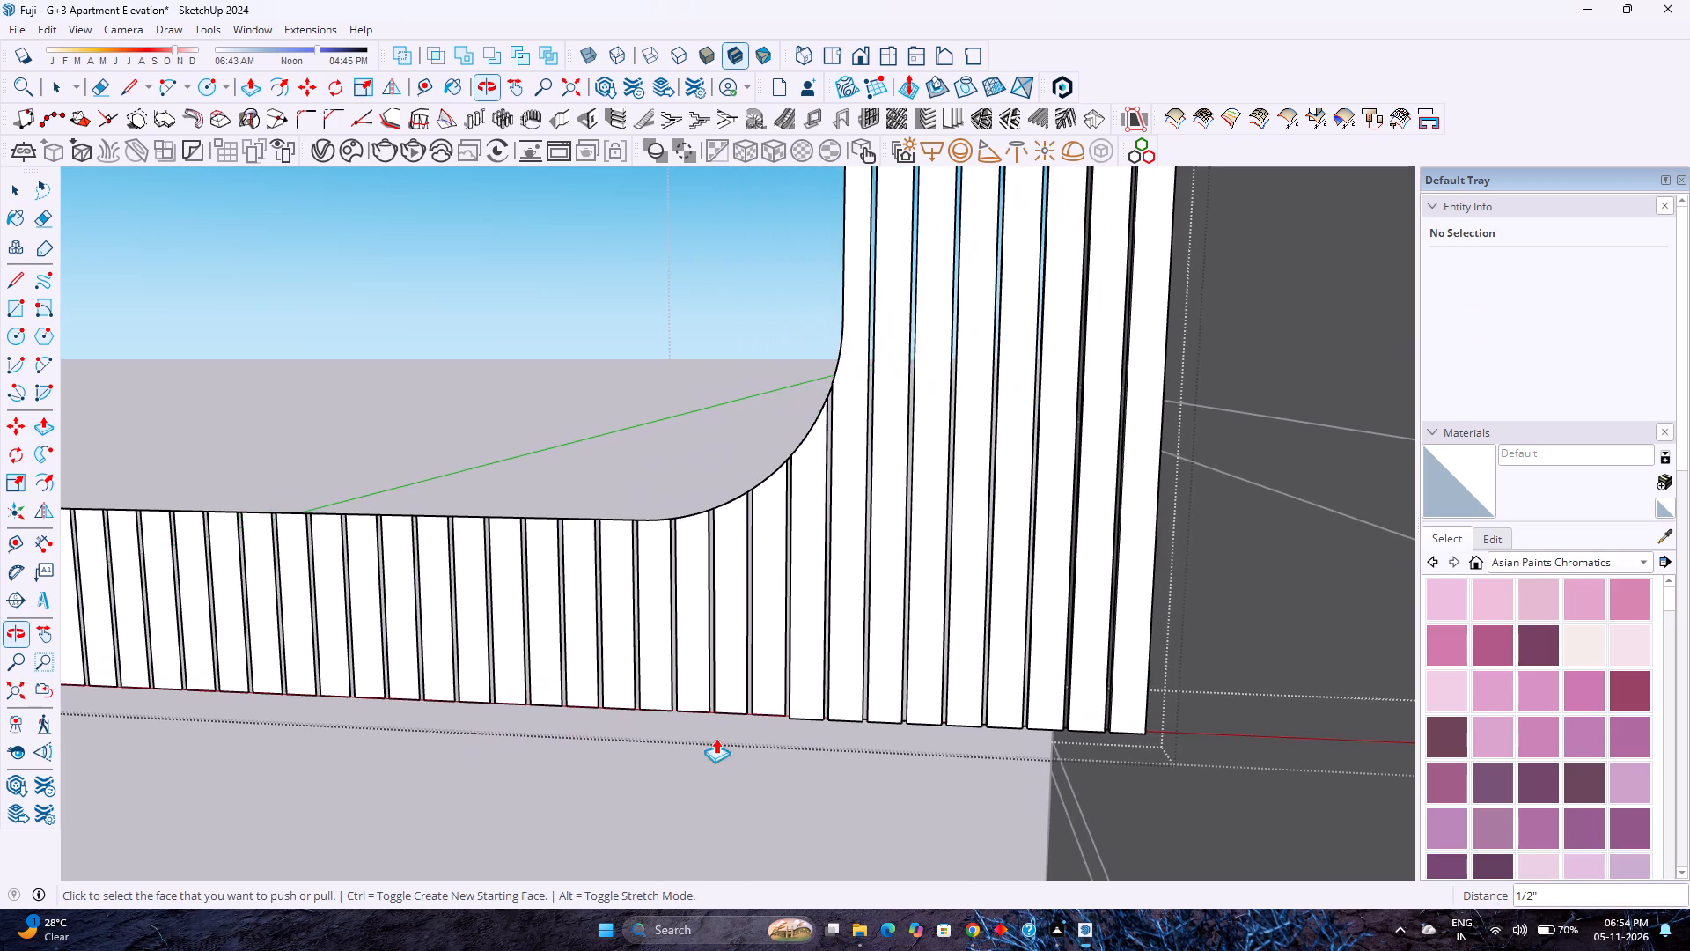
pyautogui.scroll(4, 757, 704)
pyautogui.doubleClick(760, 701)
pyautogui.doubleClick(709, 696)
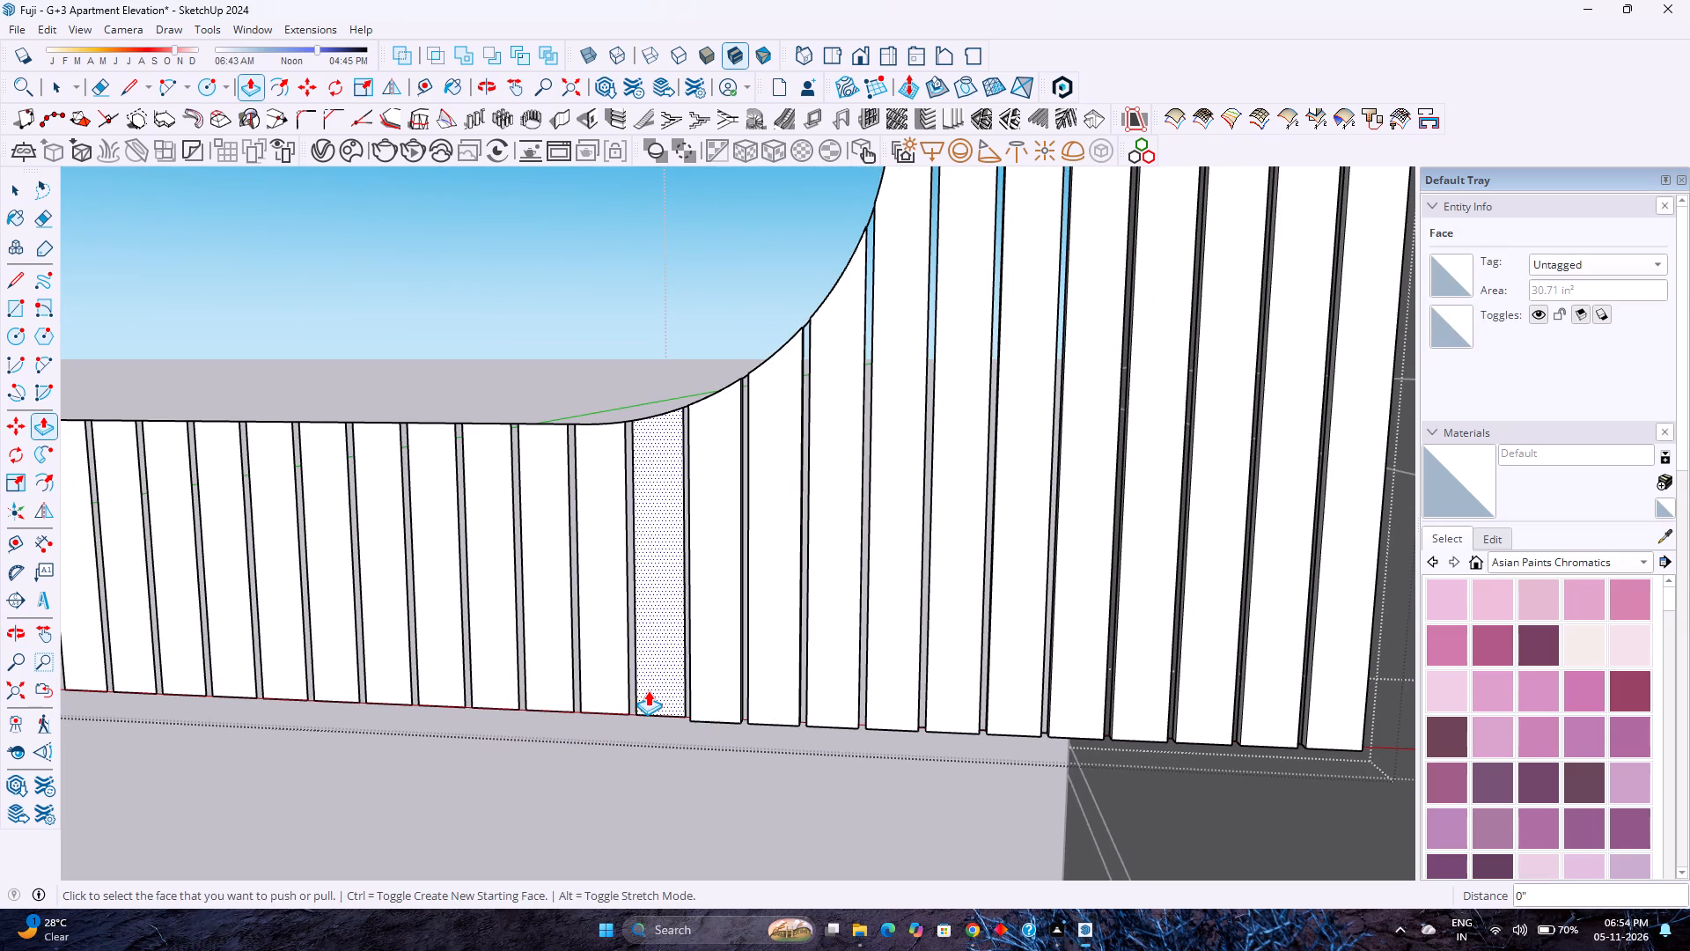
pyautogui.doubleClick(648, 690)
pyautogui.keyDown('shift'); pyautogui.scroll(1, 515, 700); pyautogui.keyUp('shift')
pyautogui.keyDown('shift'); pyautogui.middleClick(684, 709); pyautogui.keyUp('shift')
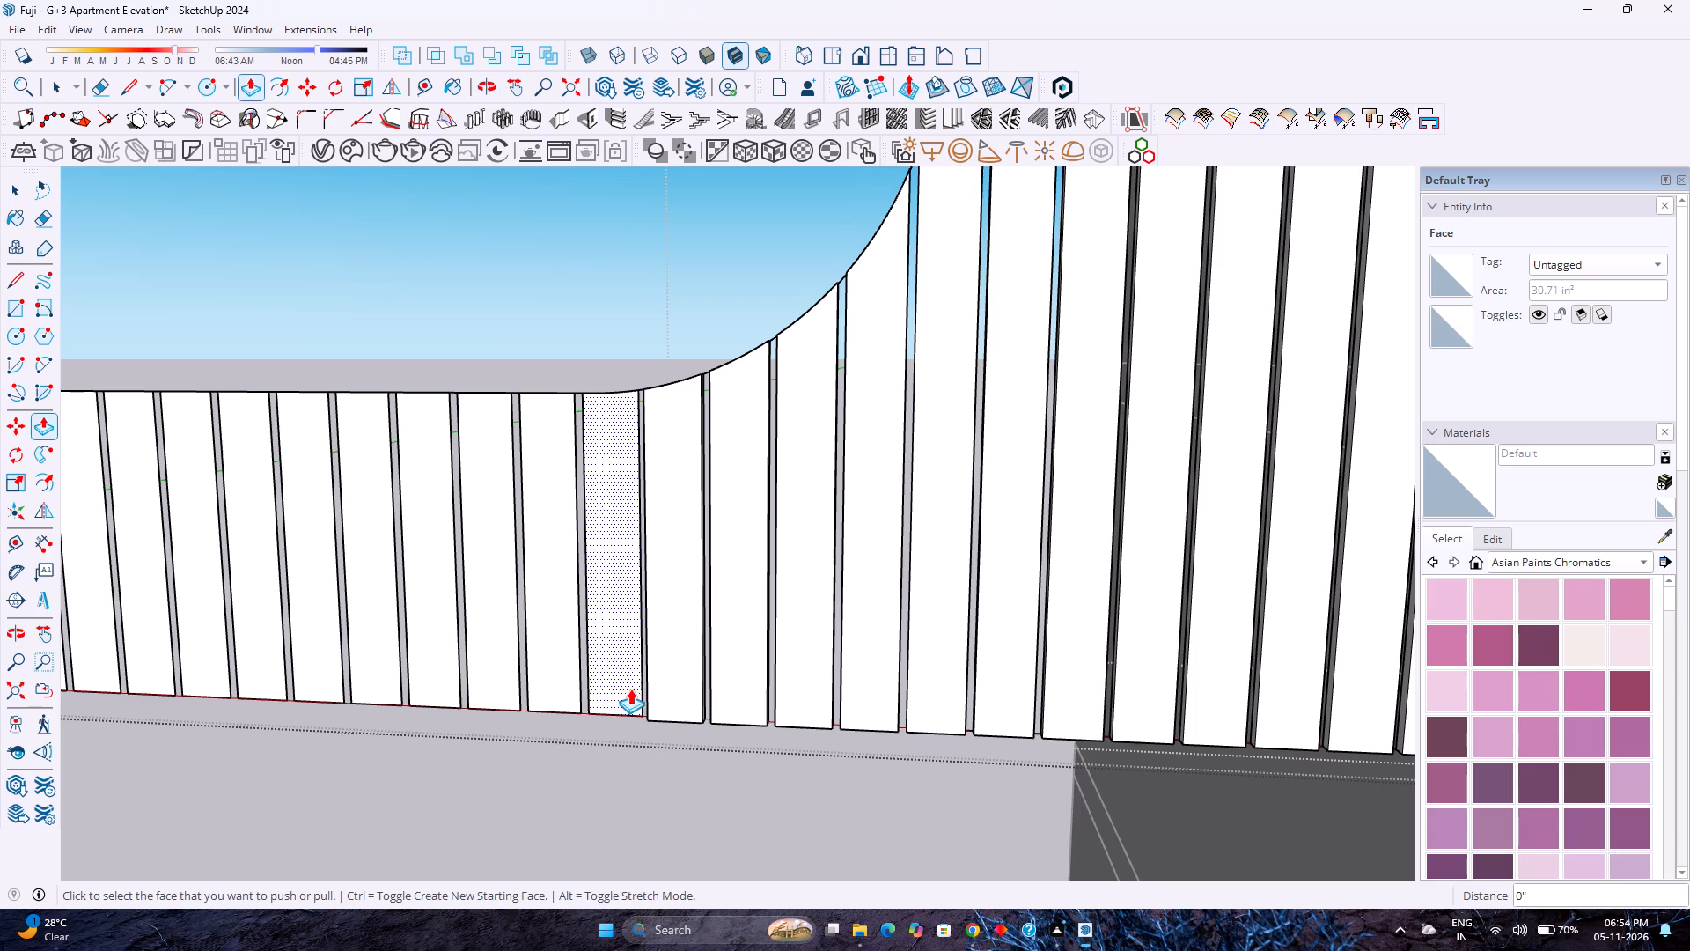
pyautogui.doubleClick(630, 689)
# Extrude the next eight short strips leftward beneath the opening's straight bottom edge by 0.5".
pyautogui.keyDown('shift'); pyautogui.moveTo(495, 726); pyautogui.dragTo(675, 738, button='middle'); pyautogui.keyUp('shift')
pyautogui.doubleClick(707, 707)
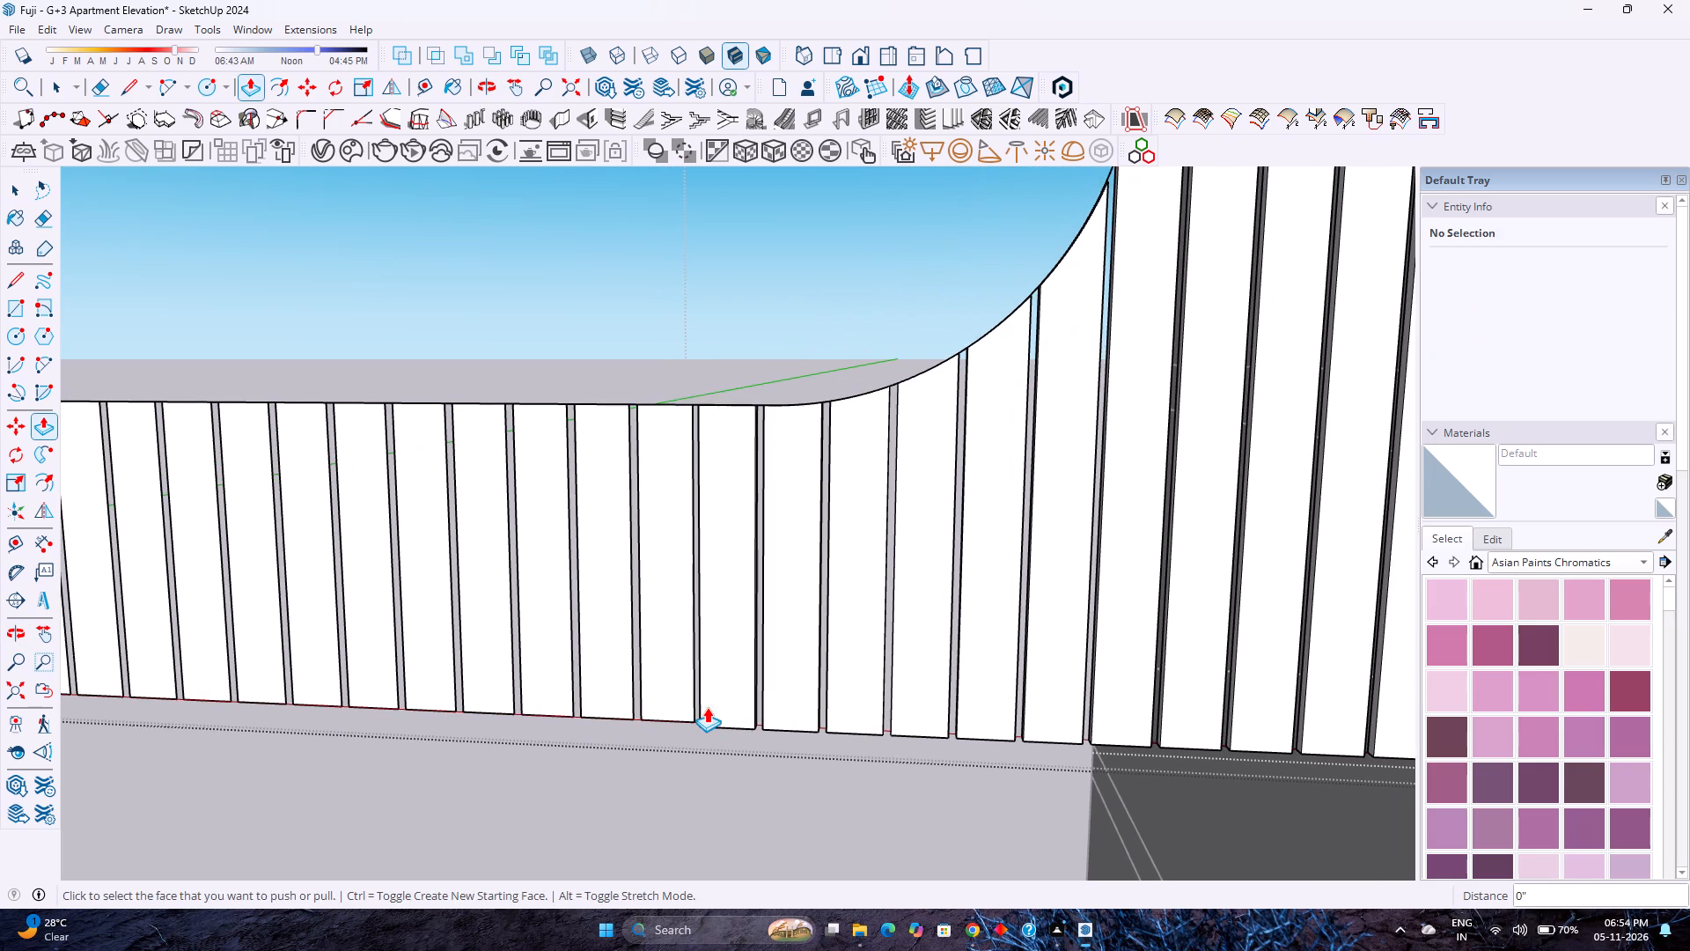
pyautogui.doubleClick(665, 692)
pyautogui.doubleClick(607, 696)
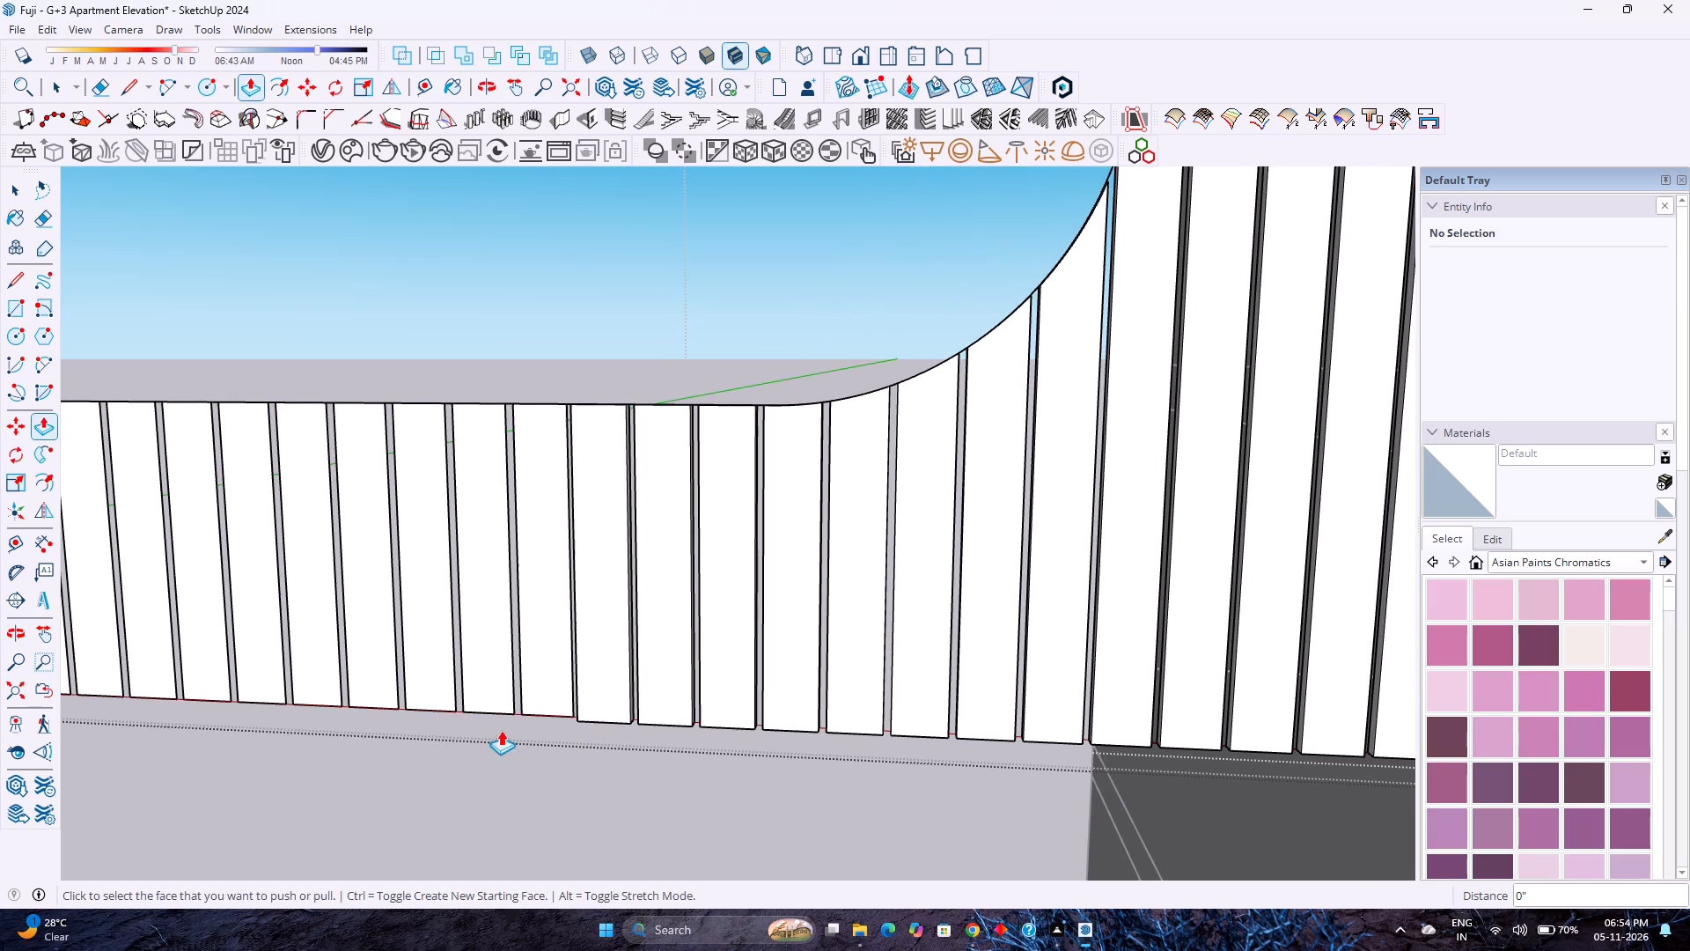
pyautogui.keyDown('shift'); pyautogui.moveTo(469, 737); pyautogui.dragTo(688, 743, button='middle'); pyautogui.keyUp('shift')
pyautogui.doubleClick(775, 694)
pyautogui.click(705, 694)
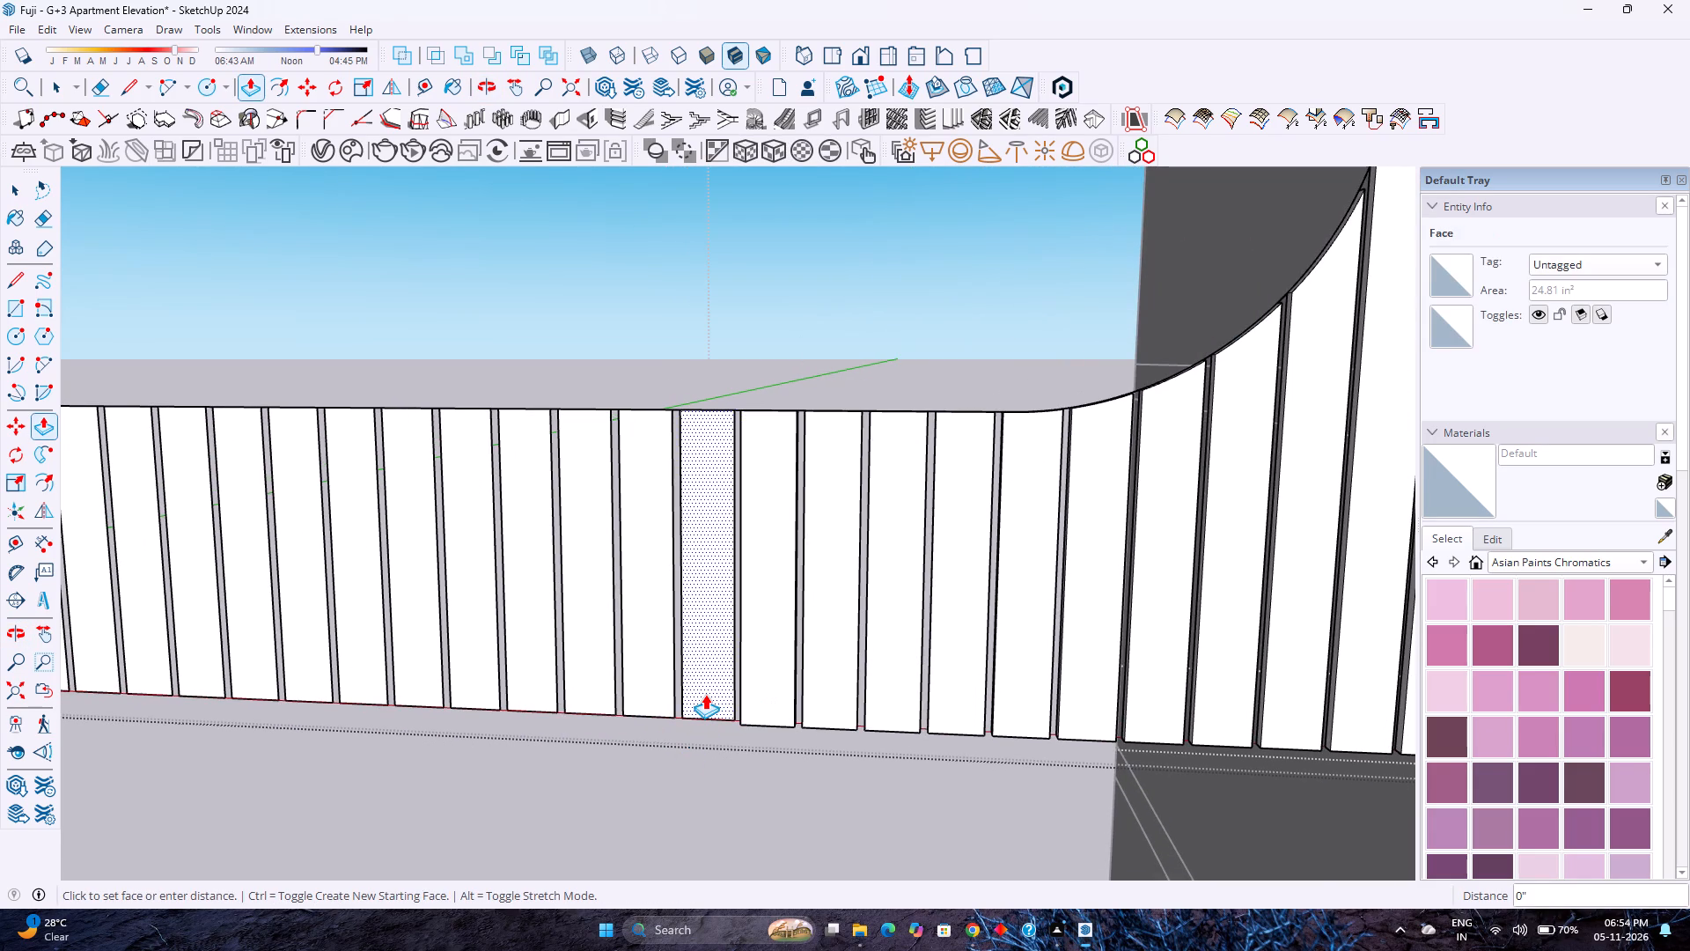
pyautogui.click(764, 711)
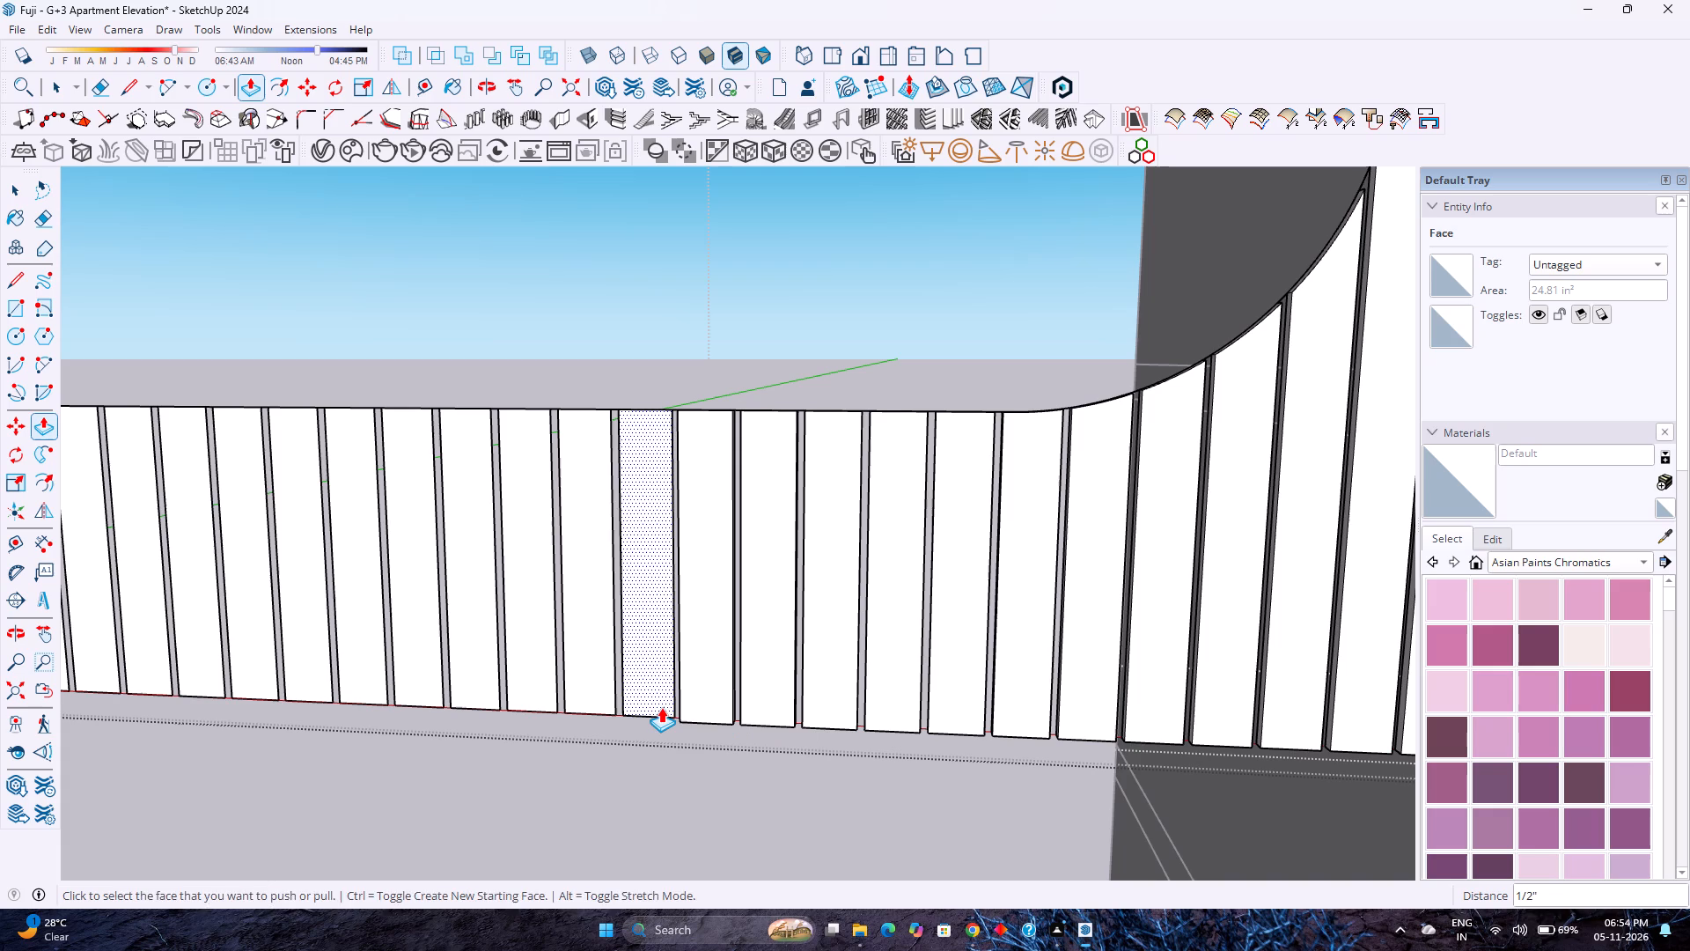
pyautogui.doubleClick(661, 707)
pyautogui.doubleClick(600, 701)
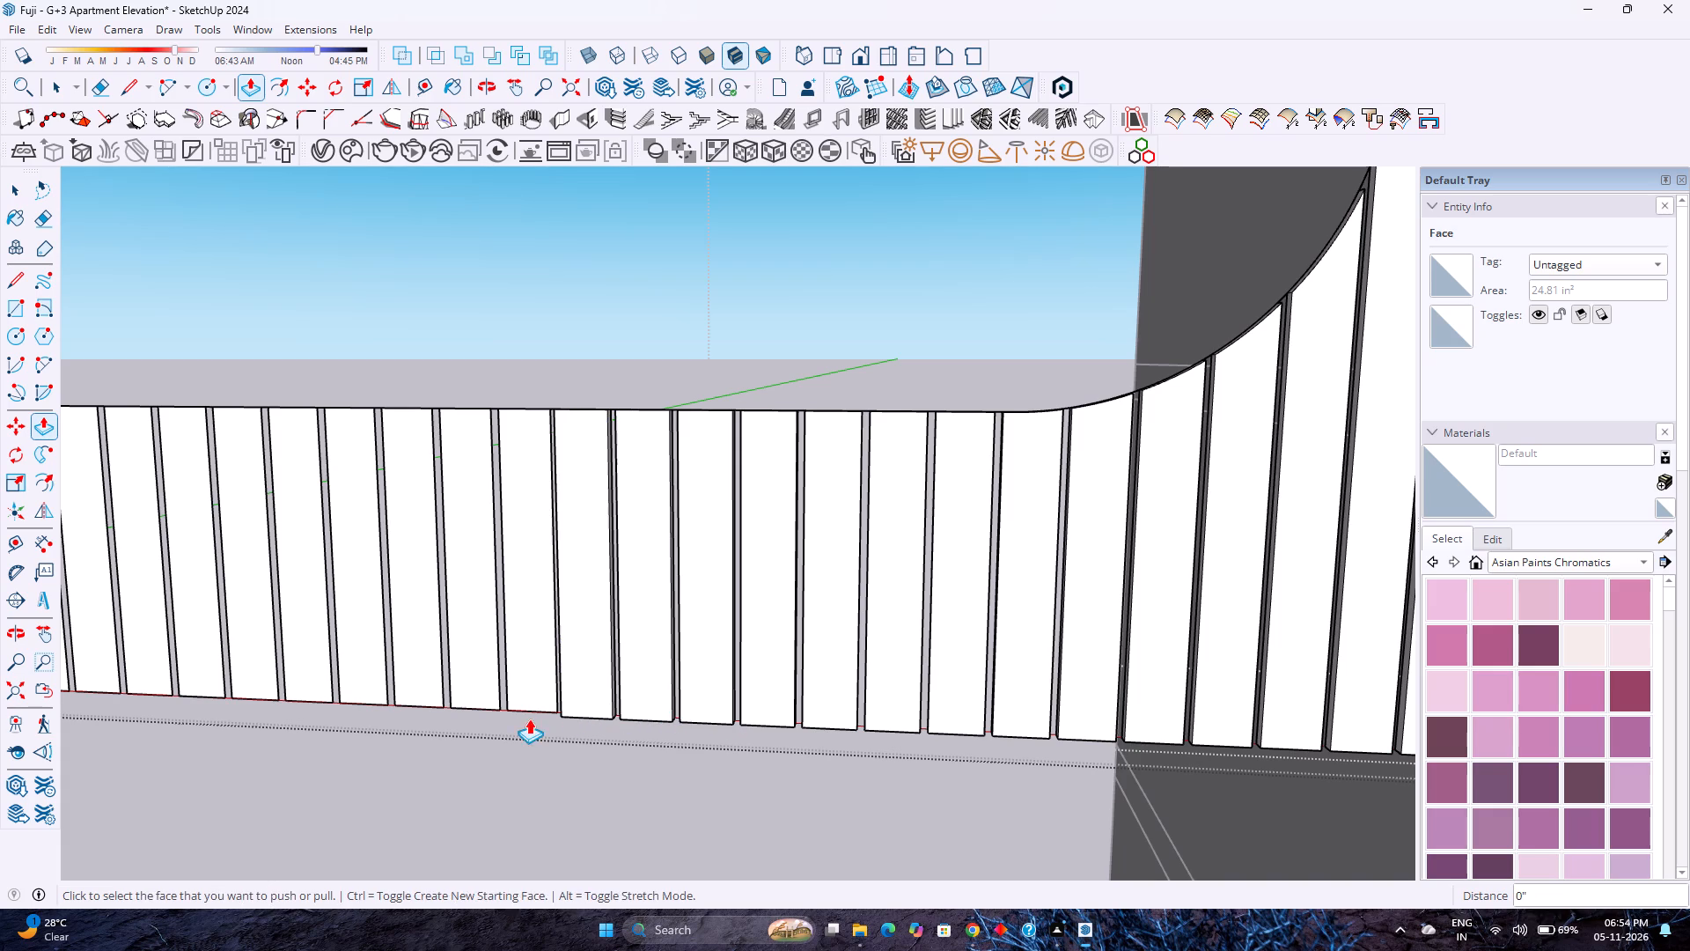
pyautogui.doubleClick(527, 703)
# Continue leftward beneath the opening, extruding four more short strips by 0.5".
pyautogui.moveTo(490, 715); pyautogui.dragTo(623, 732, button='middle')
pyautogui.keyDown('shift'); pyautogui.middleClick(628, 734); pyautogui.keyUp('shift')
pyautogui.keyDown('shift'); pyautogui.middleClick(630, 735); pyautogui.keyUp('shift')
pyautogui.doubleClick(609, 705)
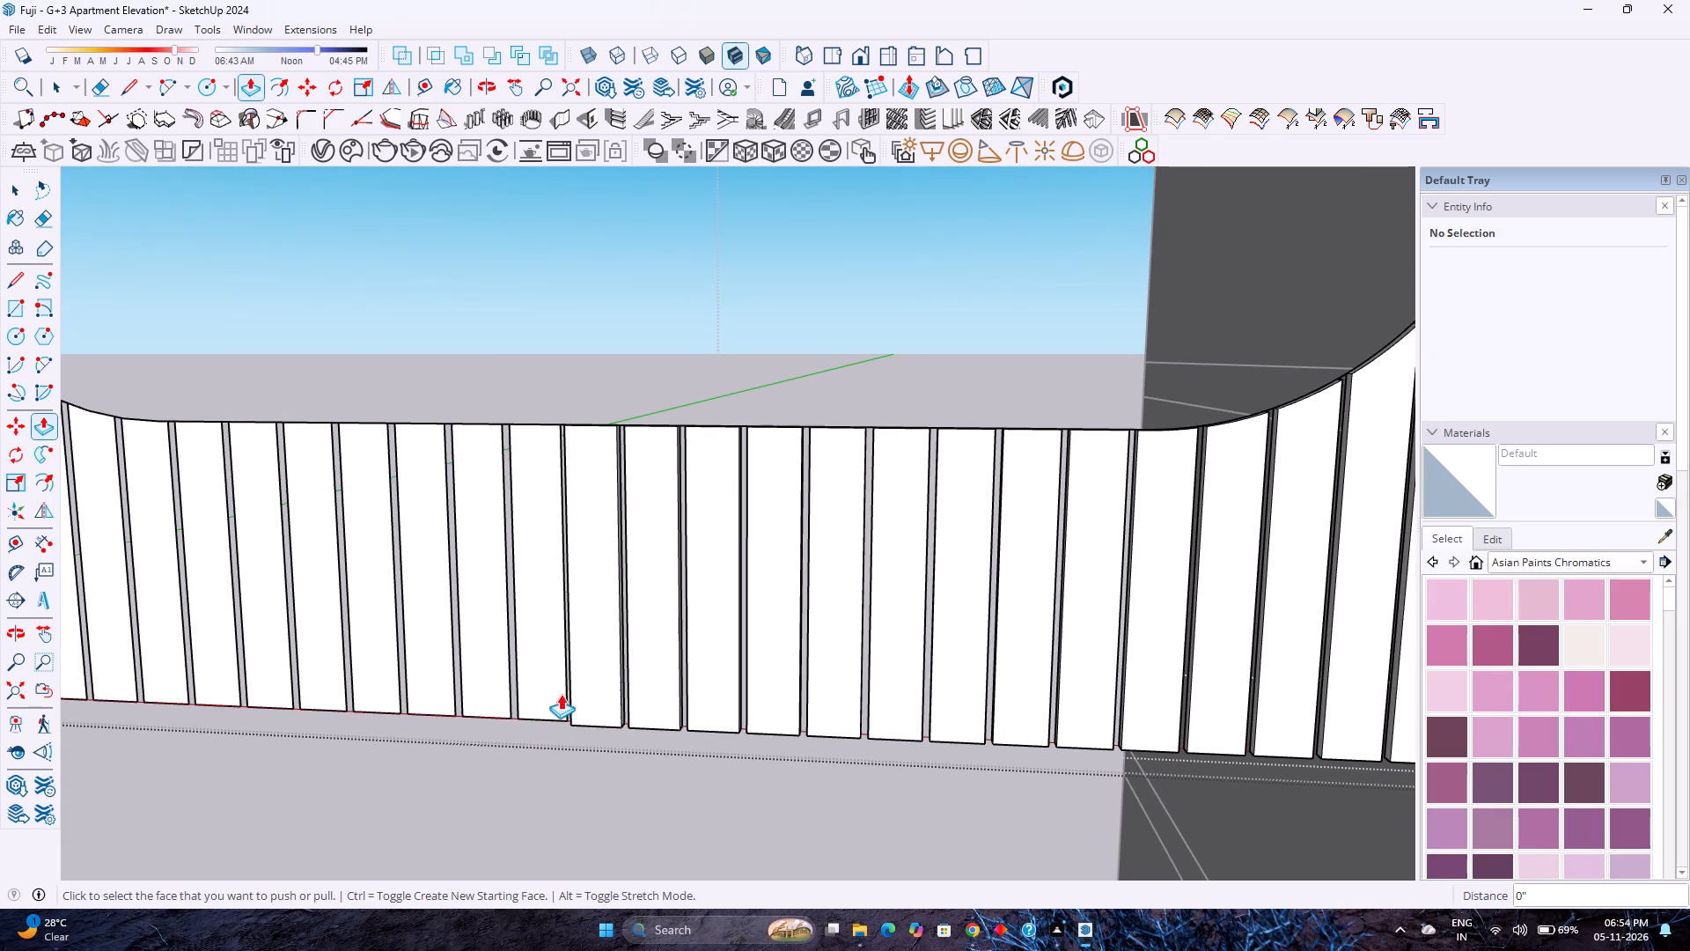
pyautogui.doubleClick(560, 693)
pyautogui.keyDown('shift'); pyautogui.moveTo(554, 698); pyautogui.dragTo(752, 742, button='middle'); pyautogui.keyUp('shift')
pyautogui.keyDown('shift'); pyautogui.middleClick(752, 742); pyautogui.keyUp('shift')
pyautogui.doubleClick(677, 720)
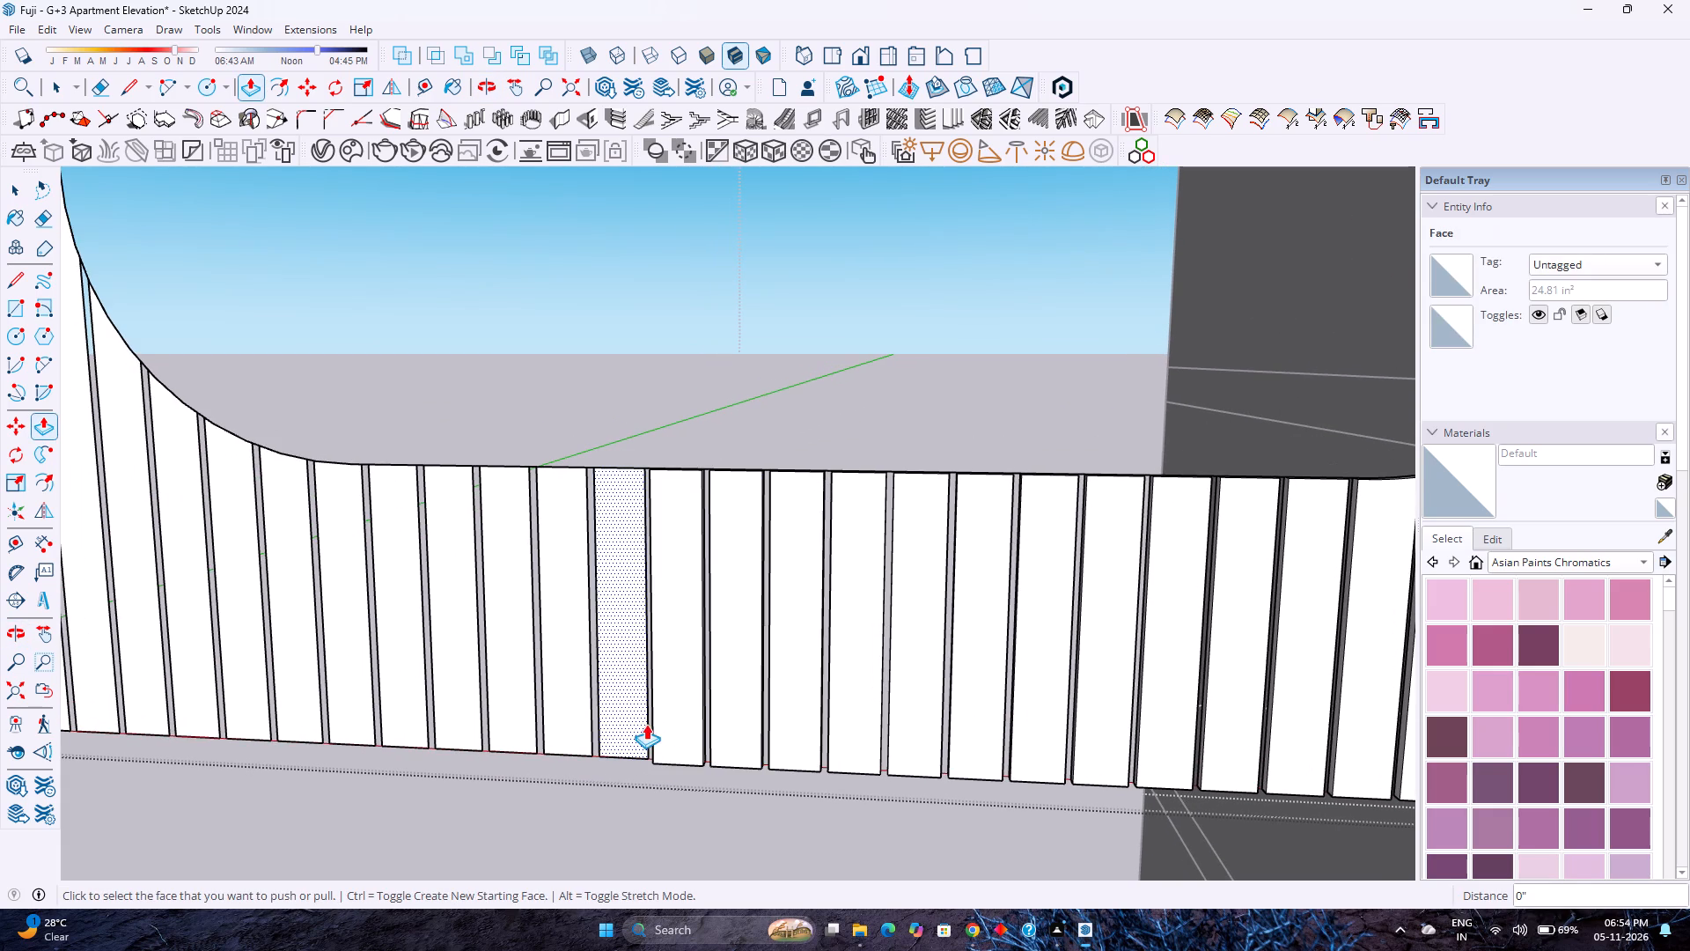
pyautogui.doubleClick(640, 726)
# Extrude the next four short strips by 0.5", reaching the start of the opening's lower-left curve.
pyautogui.keyDown('shift'); pyautogui.moveTo(580, 732); pyautogui.dragTo(735, 754, button='middle'); pyautogui.keyUp('shift')
pyautogui.keyDown('shift'); pyautogui.middleClick(735, 754); pyautogui.keyUp('shift')
pyautogui.doubleClick(719, 748)
pyautogui.doubleClick(682, 748)
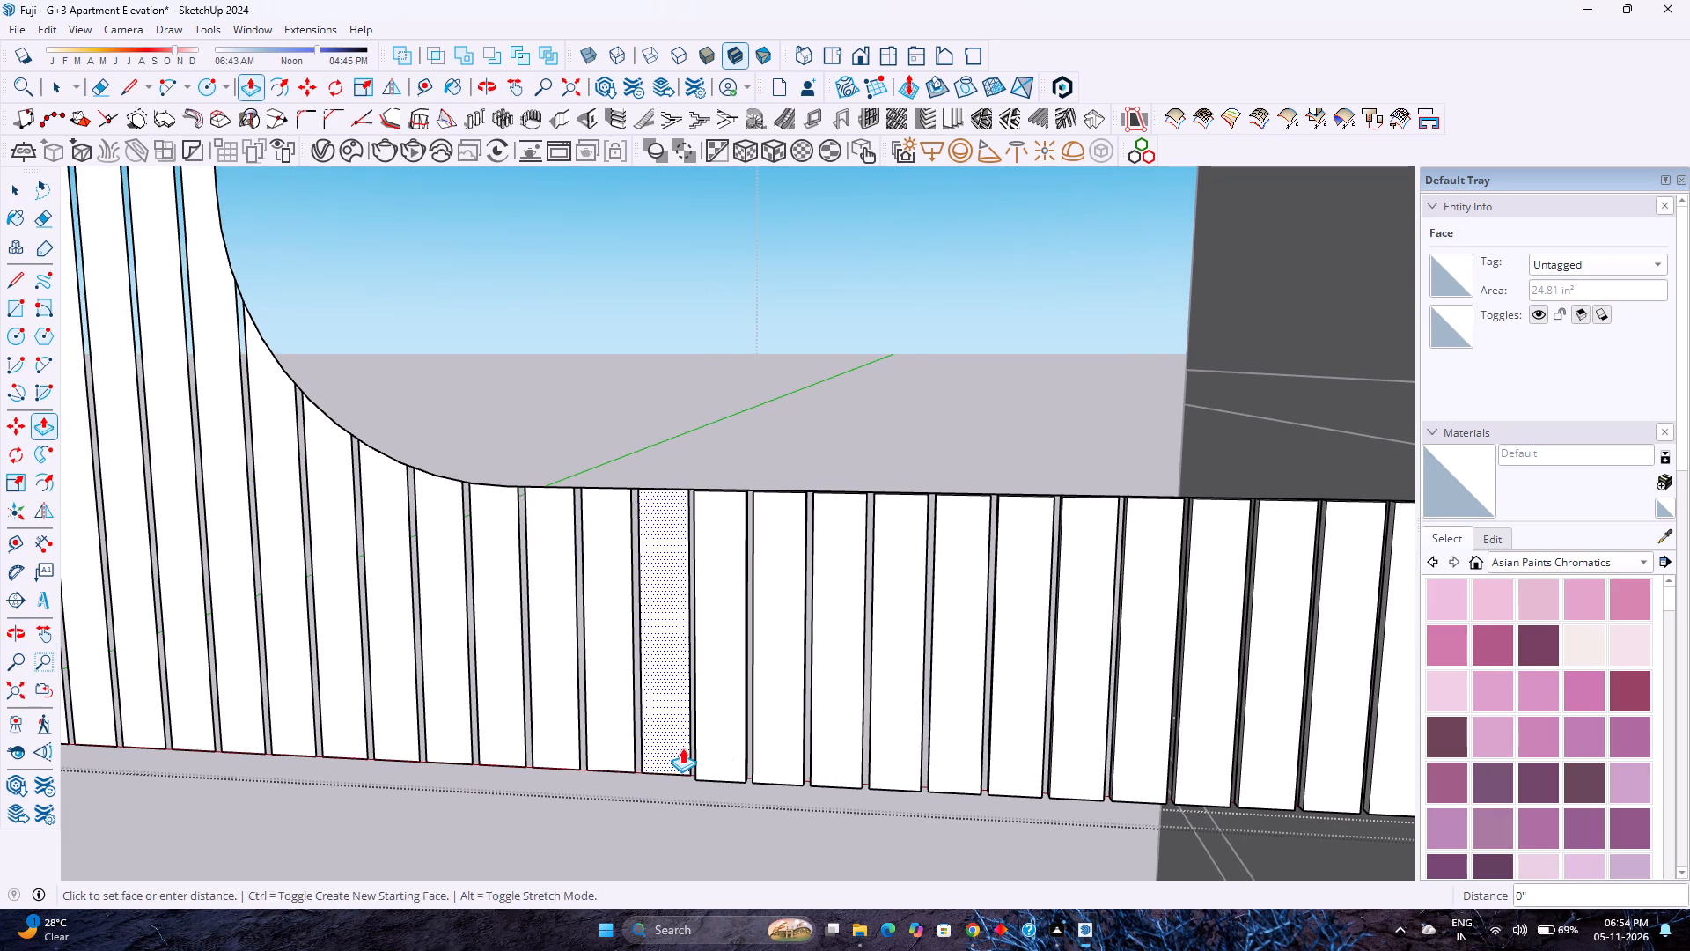
pyautogui.doubleClick(607, 732)
pyautogui.doubleClick(558, 741)
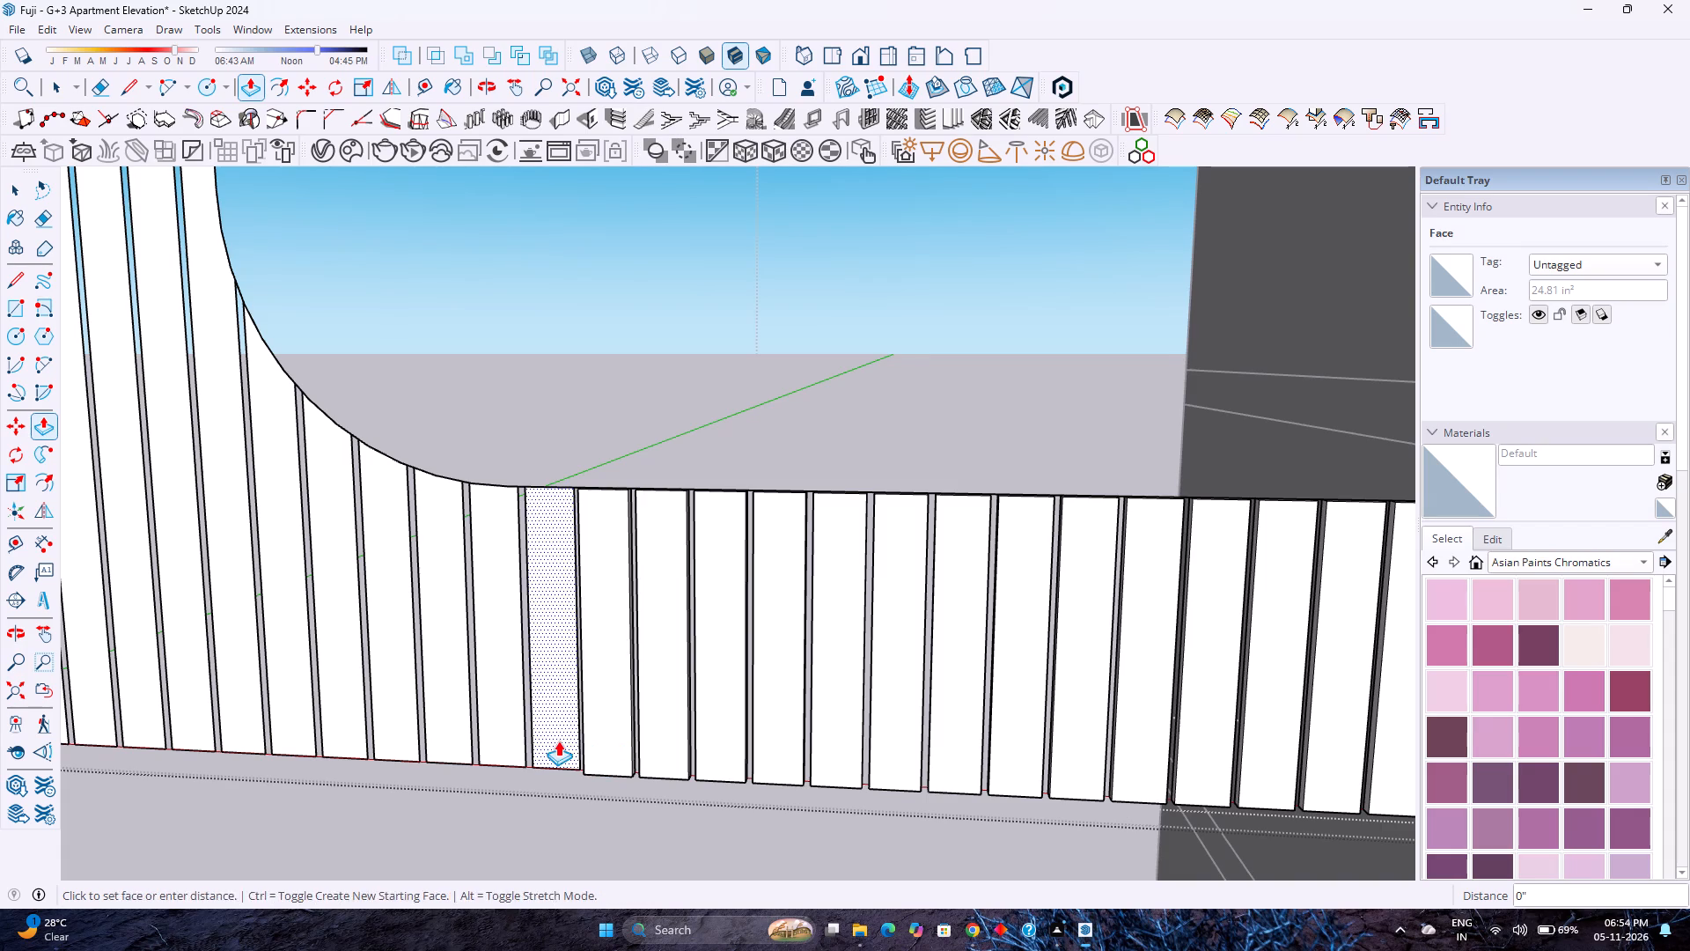
# Extrude the five strips beneath the opening's lower-left curve by 0.5".
pyautogui.keyDown('shift'); pyautogui.middleClick(551, 748); pyautogui.keyUp('shift')
pyautogui.keyDown('shift'); pyautogui.moveTo(560, 754); pyautogui.dragTo(802, 778, button='middle'); pyautogui.keyUp('shift')
pyautogui.keyDown('shift'); pyautogui.middleClick(802, 778); pyautogui.keyUp('shift')
pyautogui.doubleClick(739, 753)
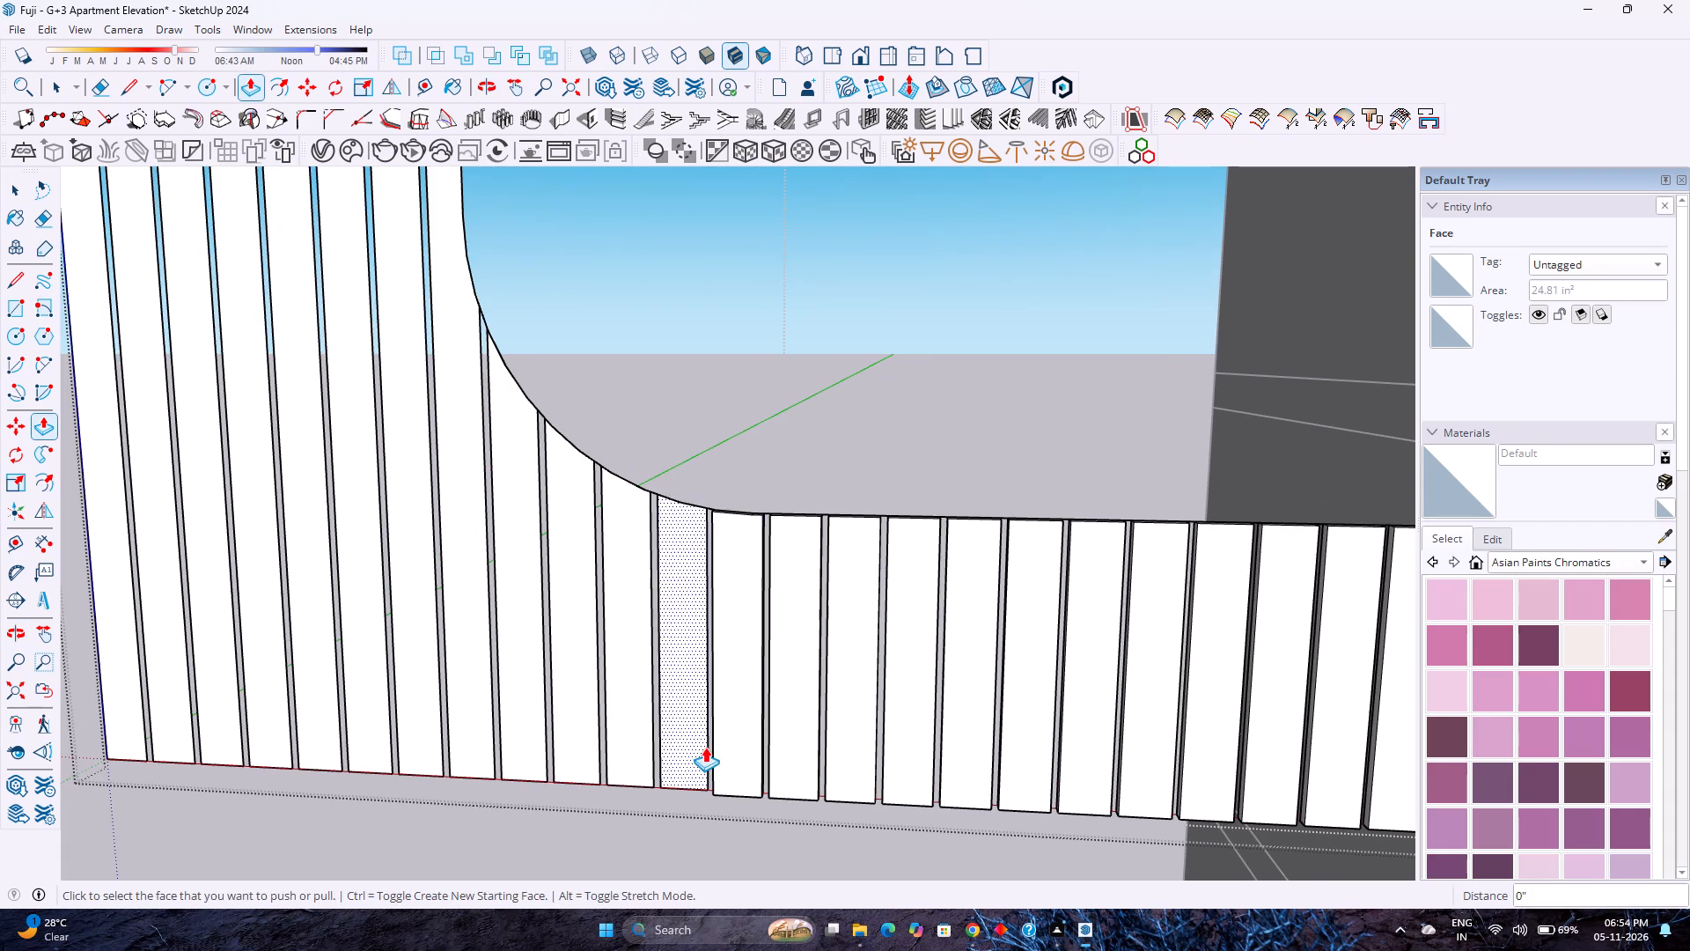
pyautogui.doubleClick(705, 747)
pyautogui.doubleClick(650, 760)
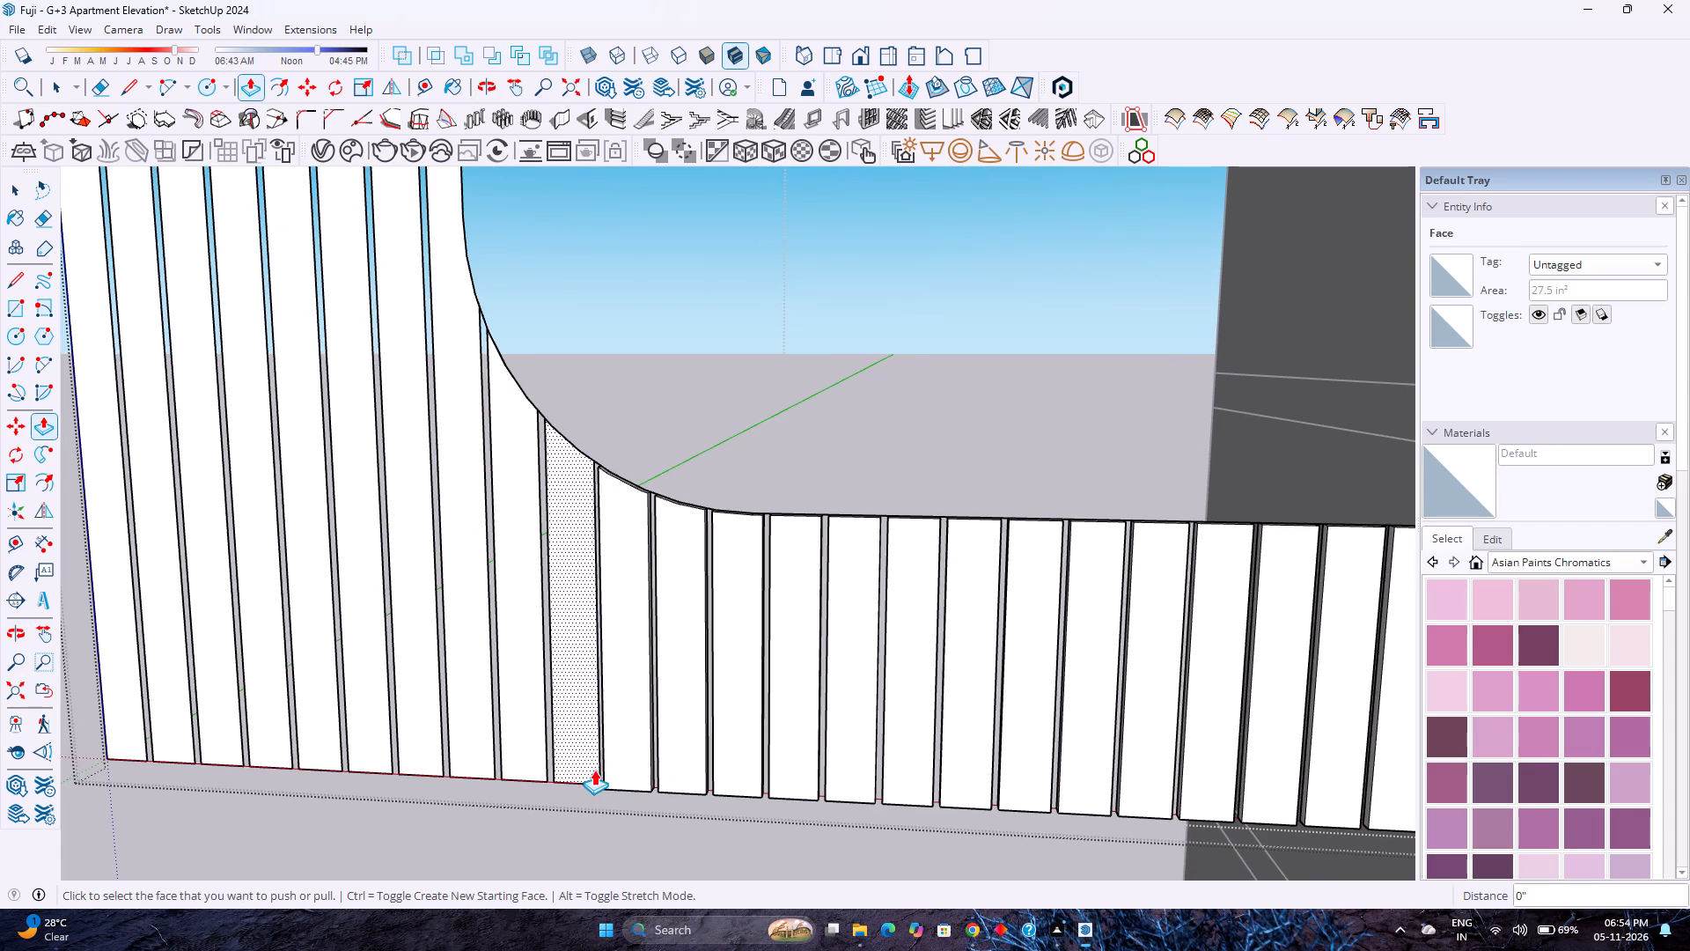
pyautogui.doubleClick(594, 770)
pyautogui.doubleClick(538, 764)
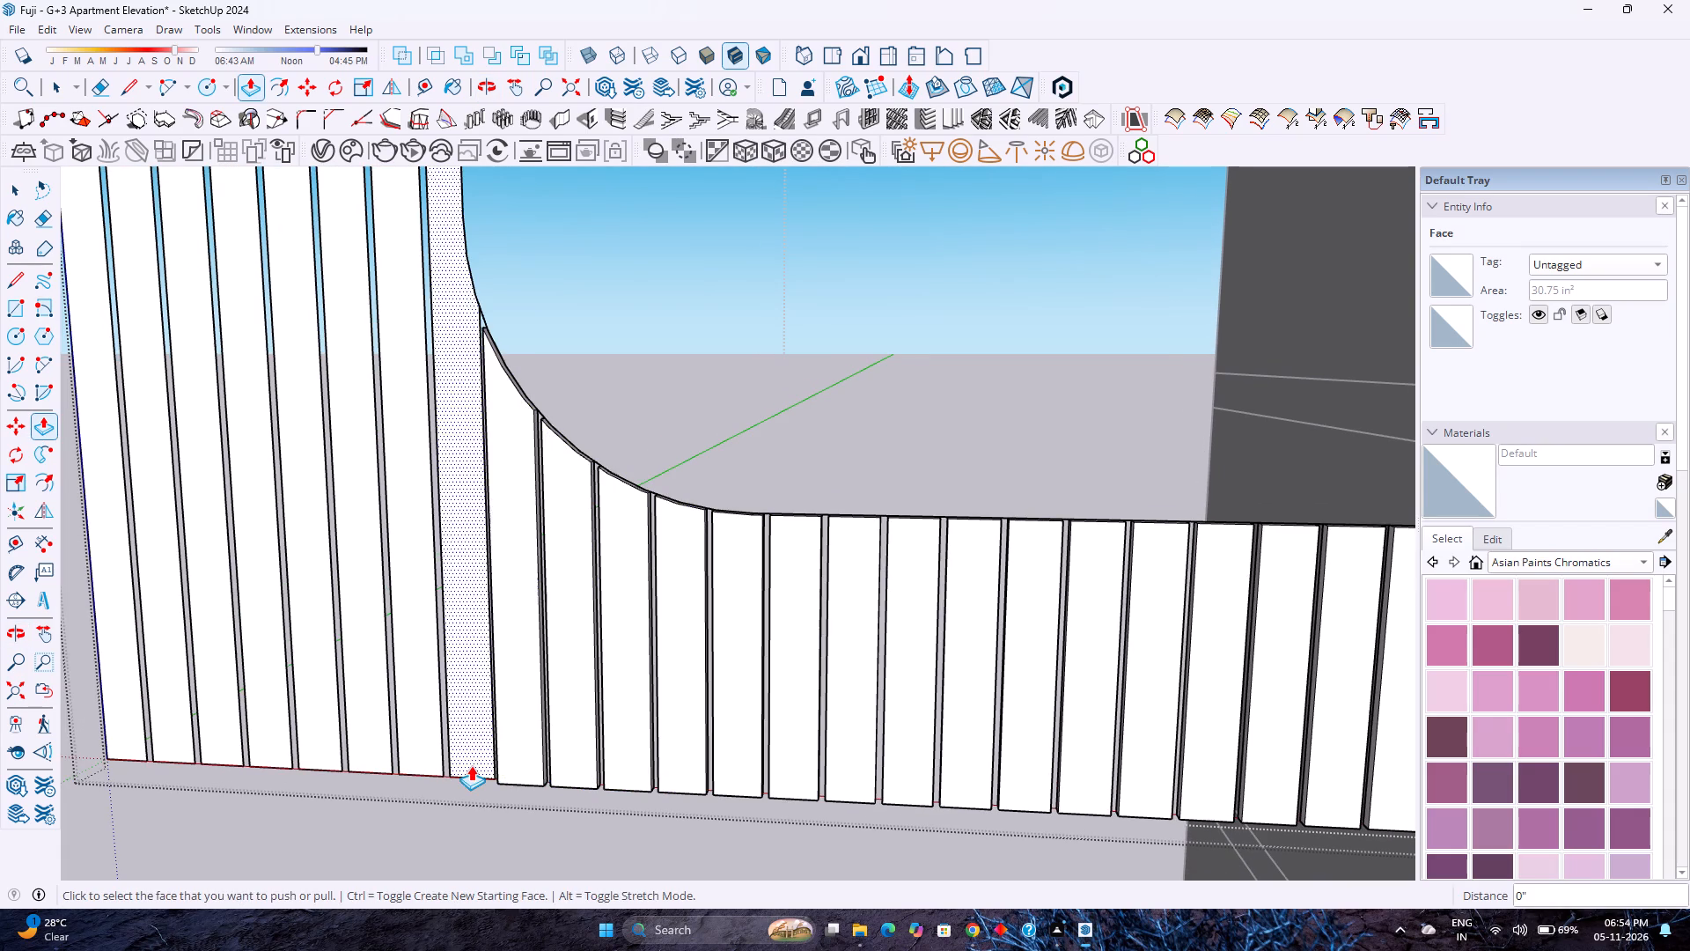
# Extrude the eight full-height strips between the opening and the panel's left edge by 0.5".
pyautogui.doubleClick(471, 765)
pyautogui.doubleClick(439, 763)
pyautogui.doubleClick(380, 759)
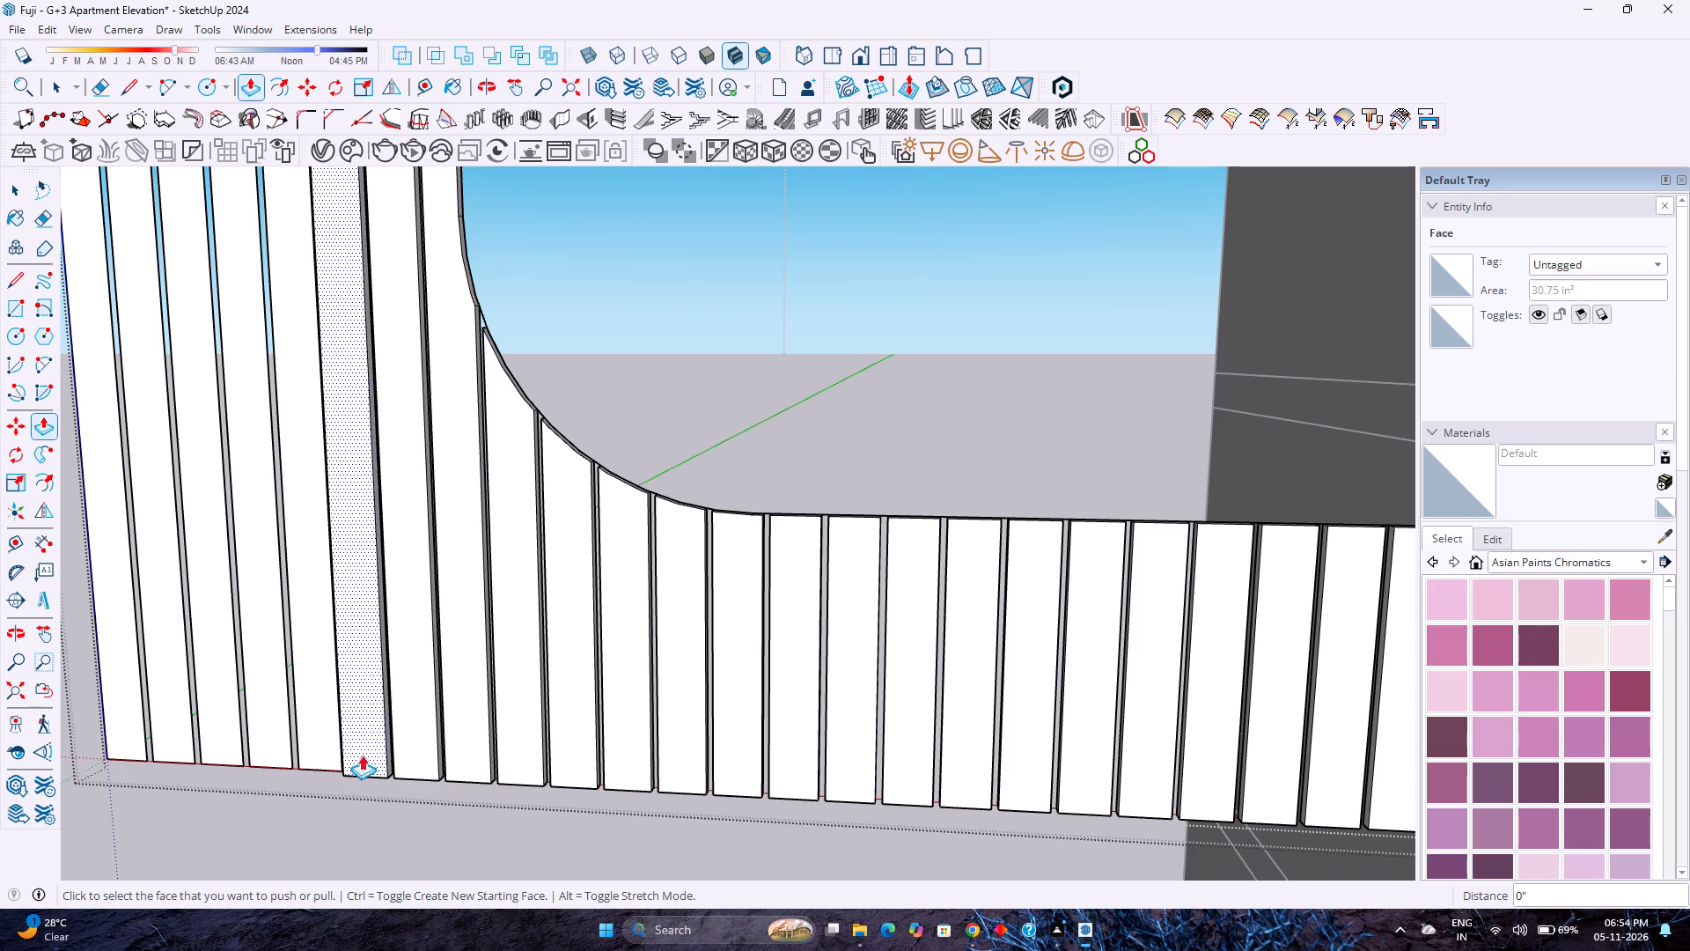
pyautogui.doubleClick(331, 754)
pyautogui.doubleClick(282, 749)
pyautogui.doubleClick(228, 750)
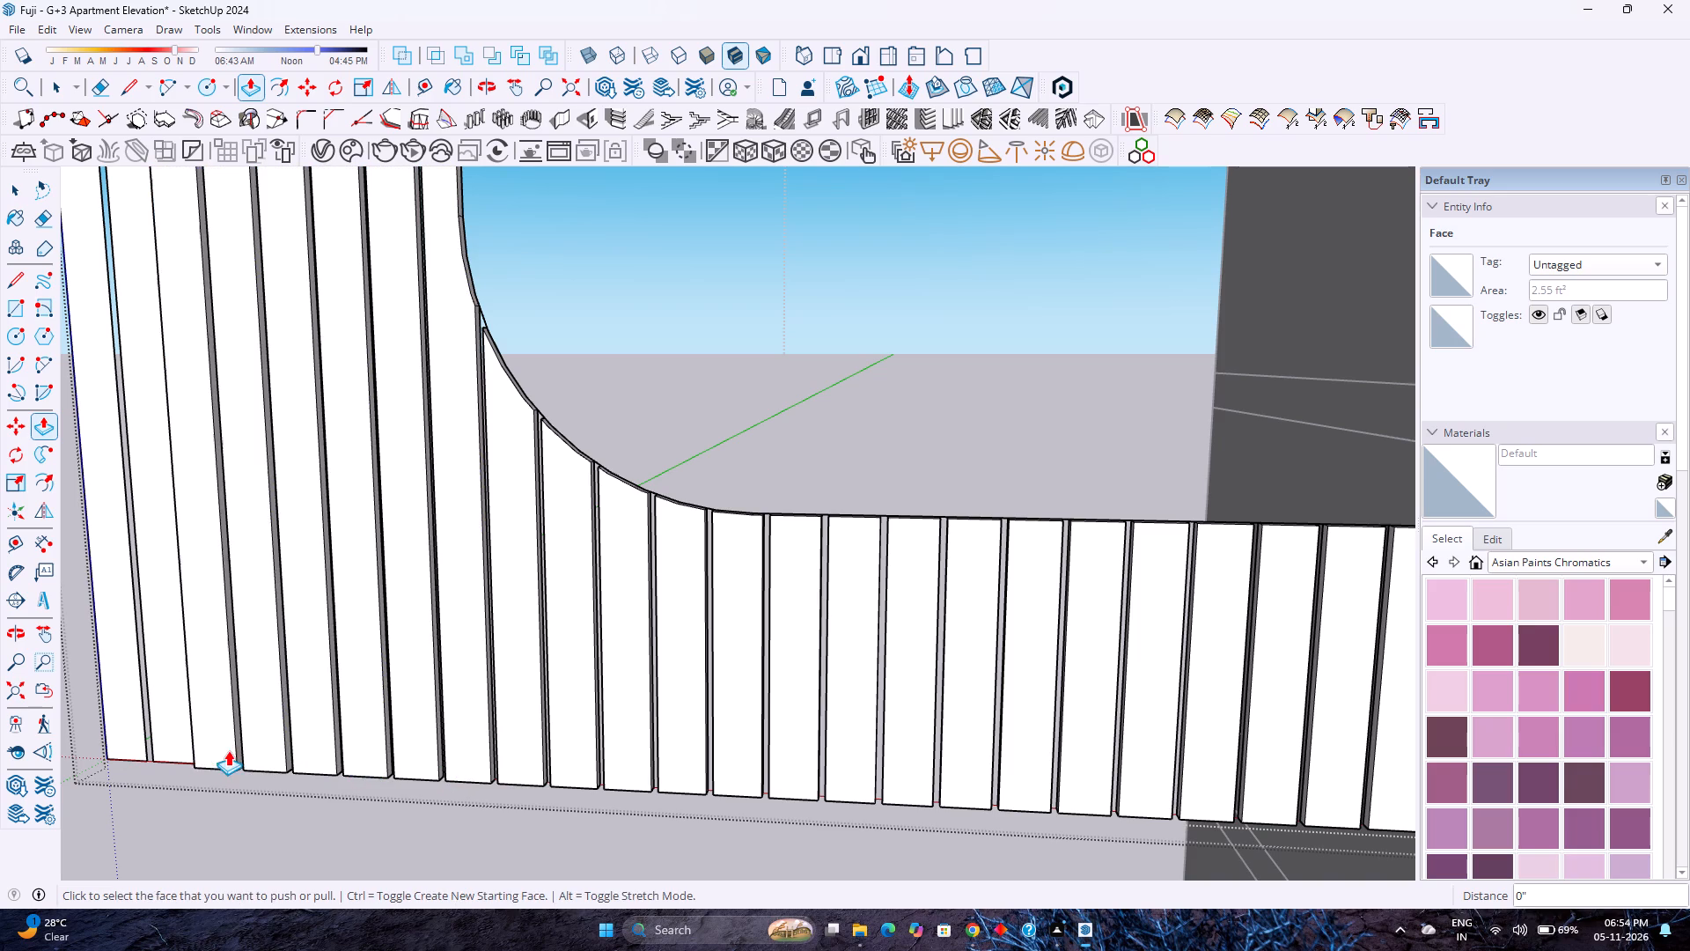
pyautogui.doubleClick(180, 741)
pyautogui.doubleClick(140, 743)
# At the panel's rounded upper-left corner, repeat the 0.5" extrusion on the second, third and fourth strips from the left edge.
pyautogui.scroll(-4, 757, 723)
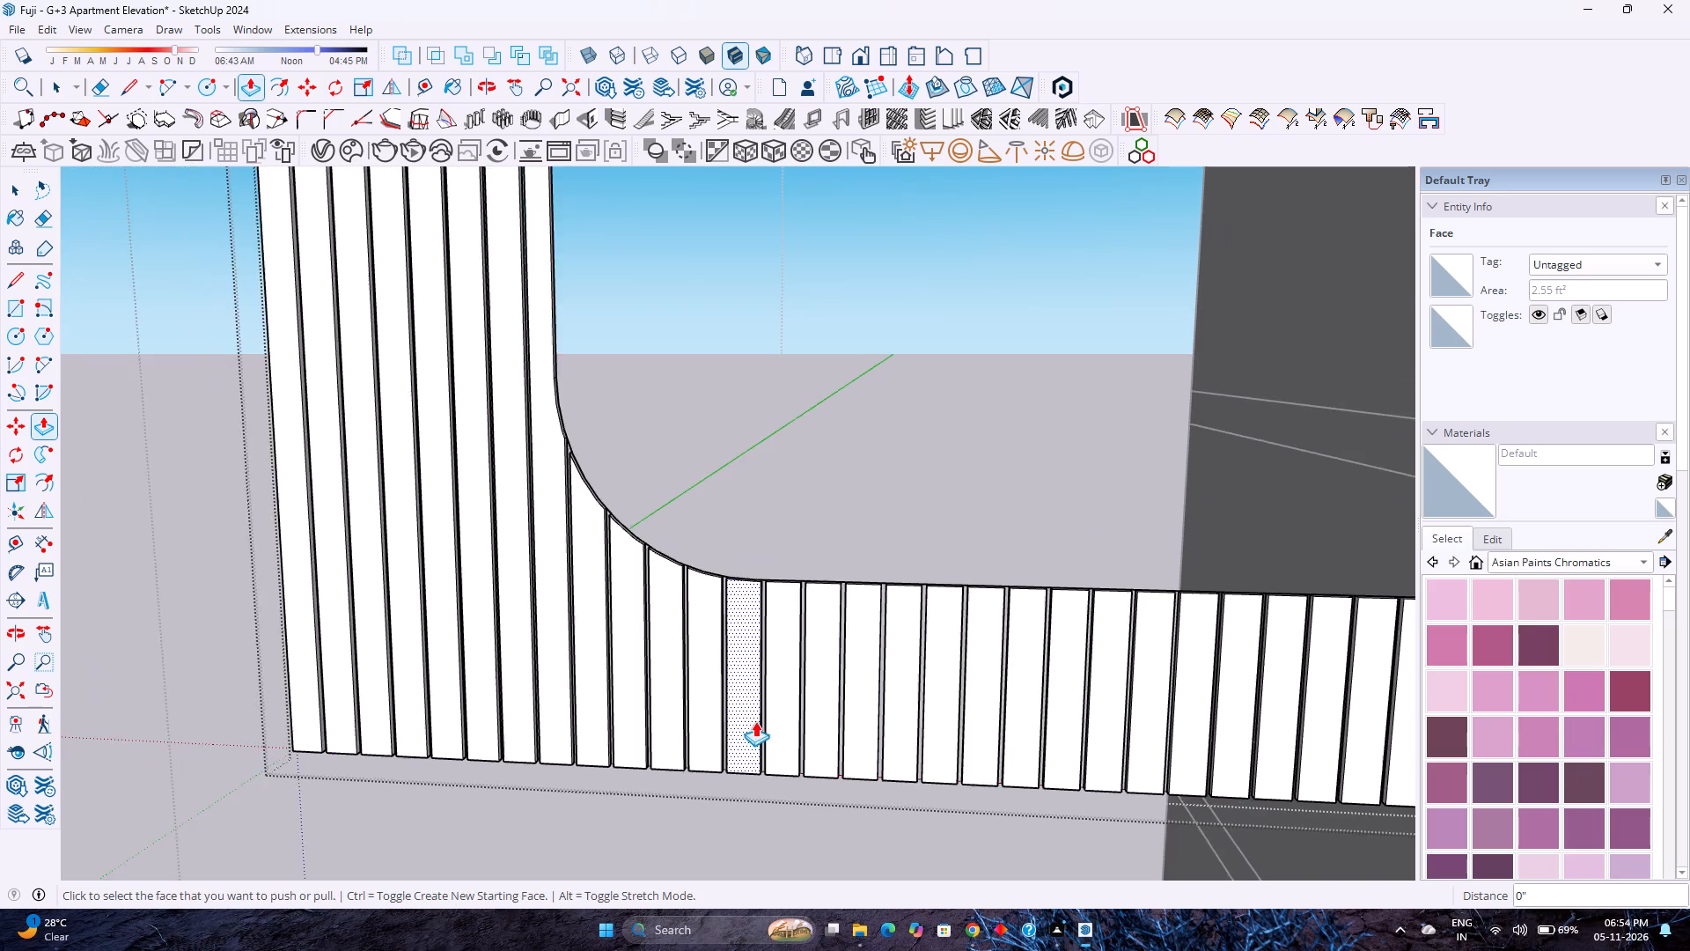
pyautogui.scroll(-9, 755, 721)
pyautogui.keyDown('shift'); pyautogui.moveTo(972, 566); pyautogui.dragTo(837, 790, button='middle'); pyautogui.keyUp('shift')
pyautogui.scroll(-9, 819, 707)
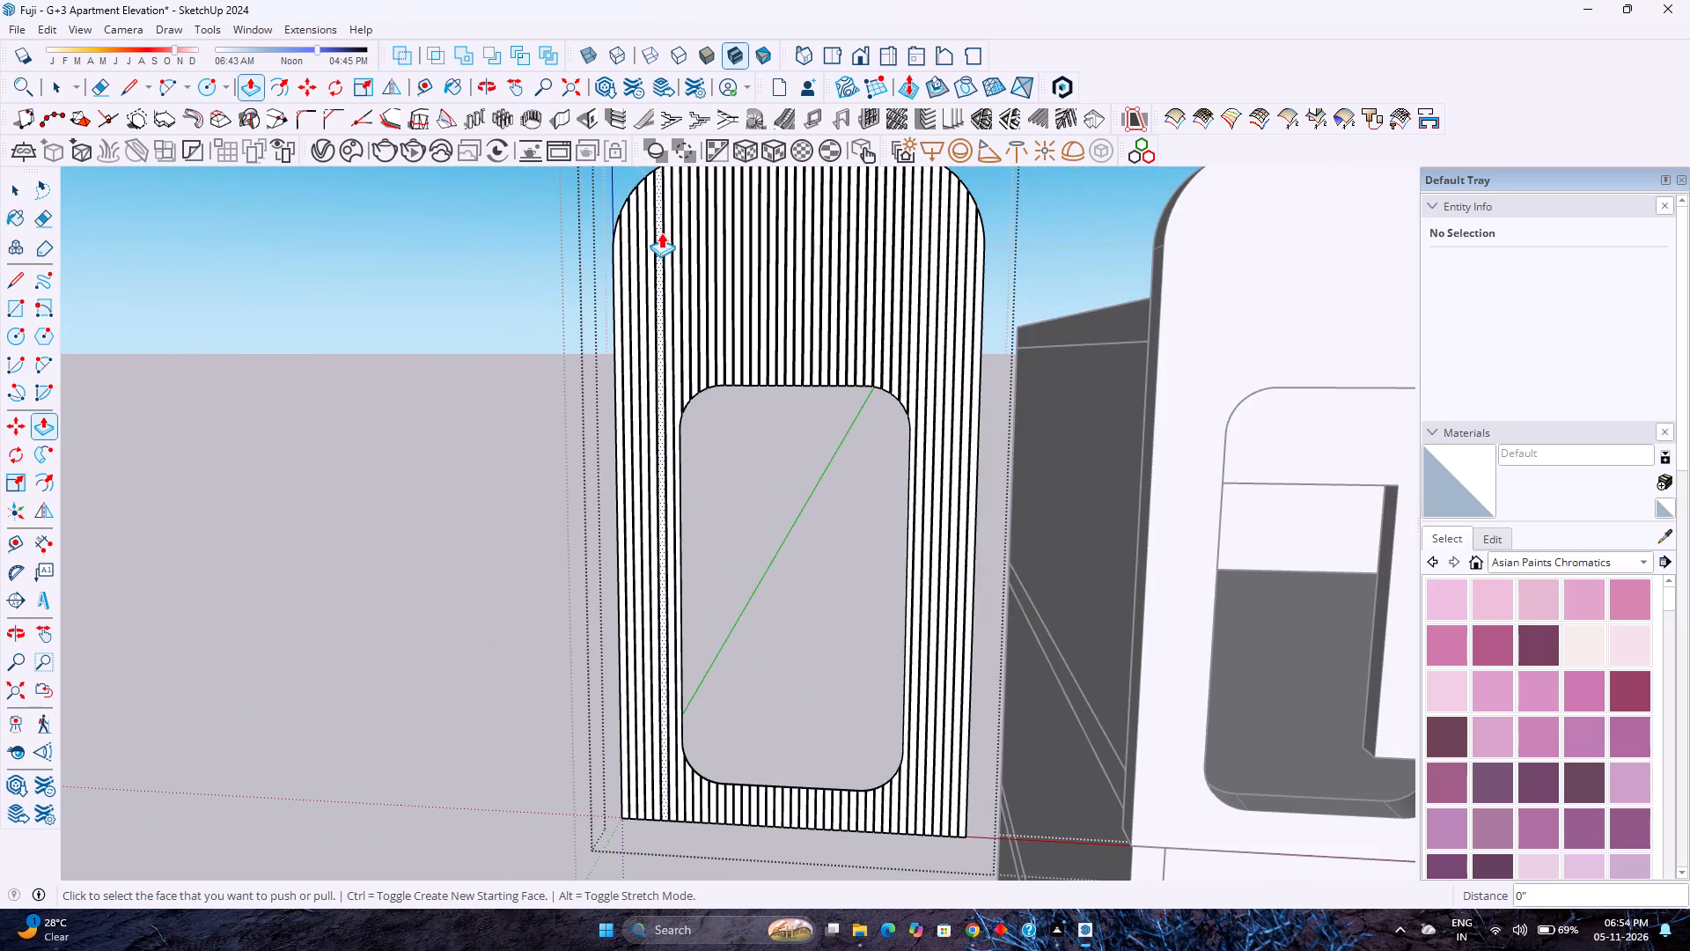
pyautogui.scroll(-1, 711, 289)
pyautogui.scroll(5, 708, 304)
pyautogui.keyDown('shift'); pyautogui.moveTo(707, 308); pyautogui.dragTo(658, 544, button='middle'); pyautogui.keyUp('shift')
pyautogui.middleClick(658, 544)
pyautogui.scroll(8, 520, 413)
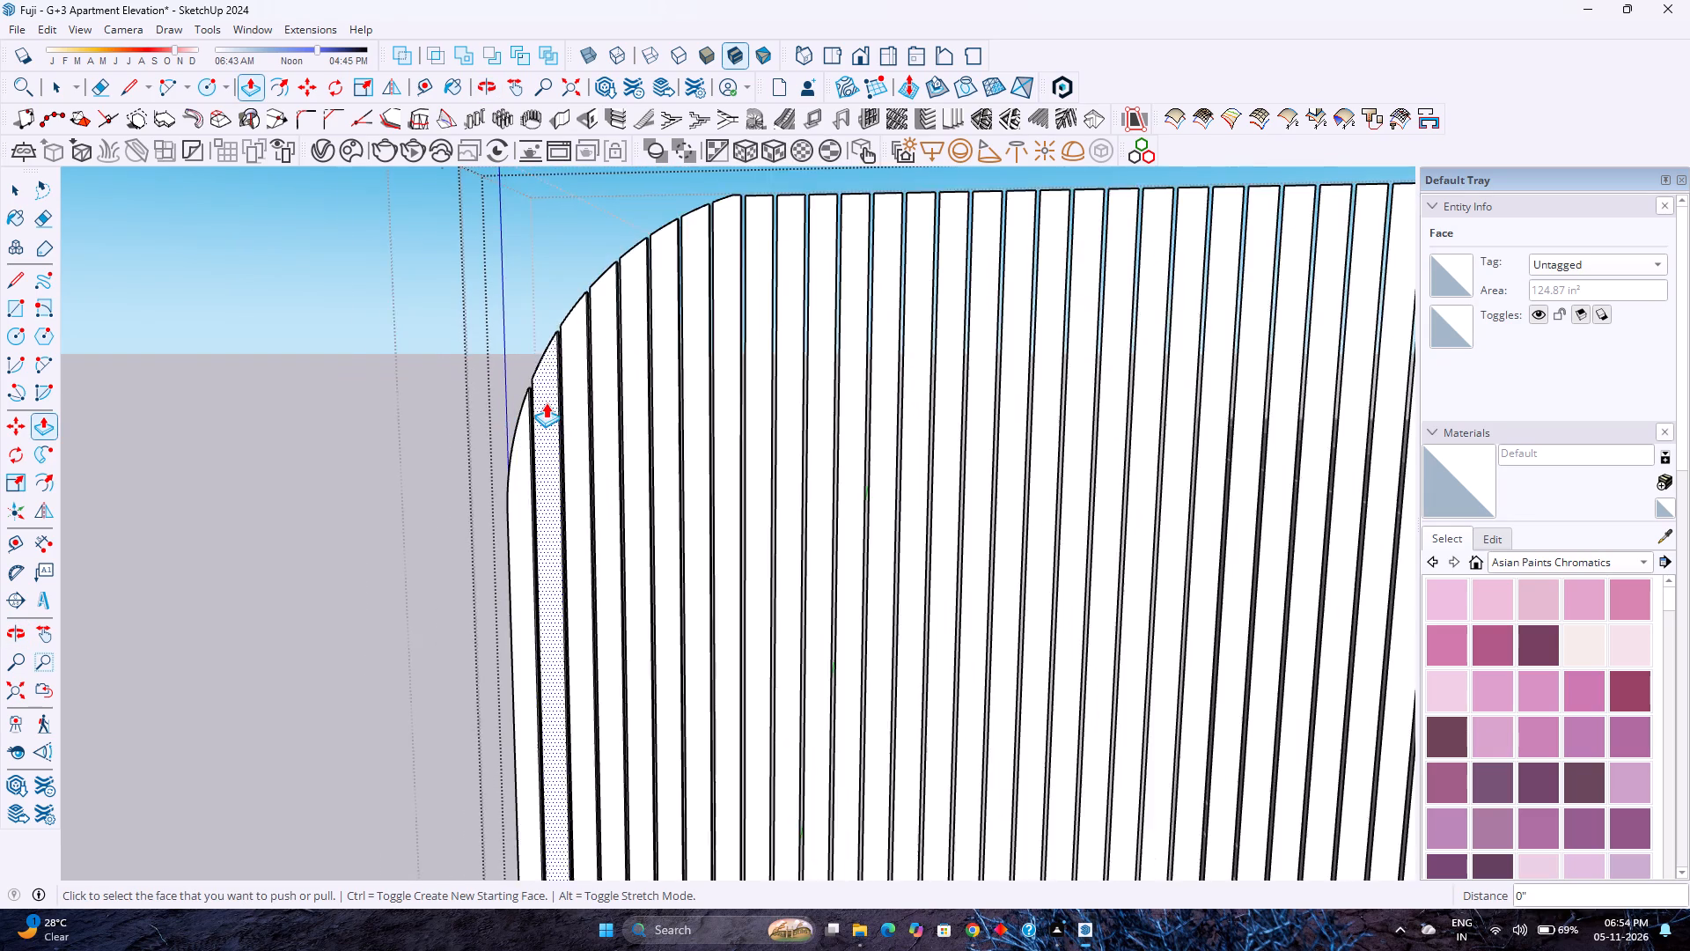
pyautogui.scroll(4, 546, 402)
pyautogui.moveTo(546, 402); pyautogui.dragTo(584, 527, button='middle')
pyautogui.doubleClick(548, 370)
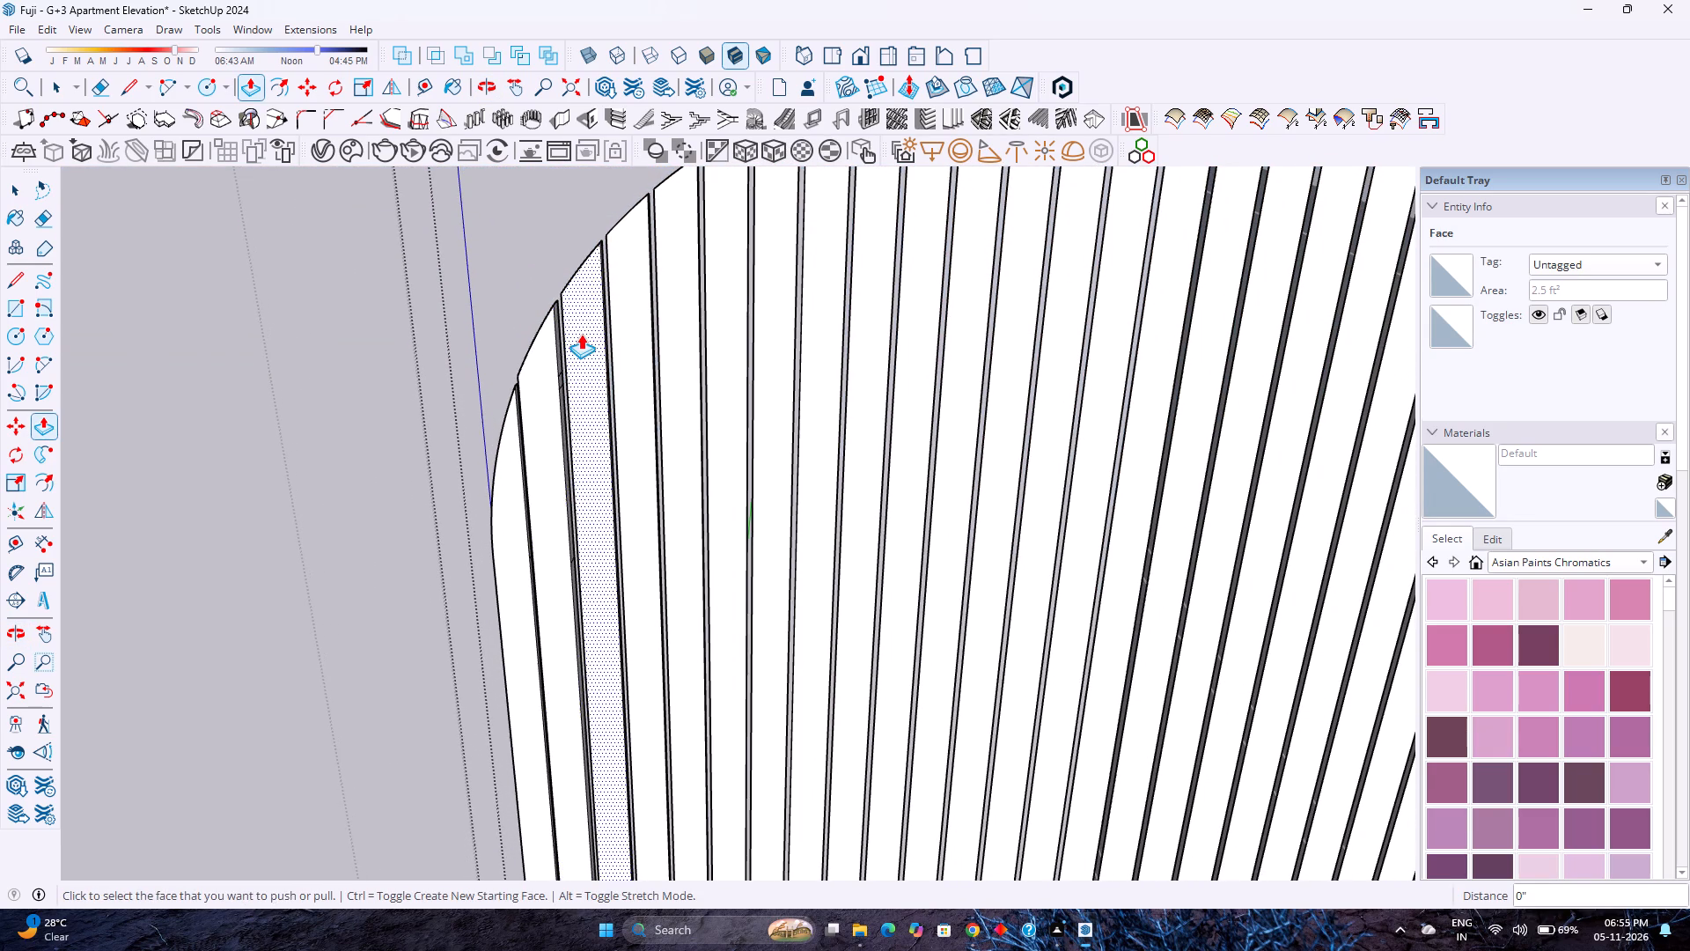
pyautogui.doubleClick(581, 332)
pyautogui.doubleClick(630, 272)
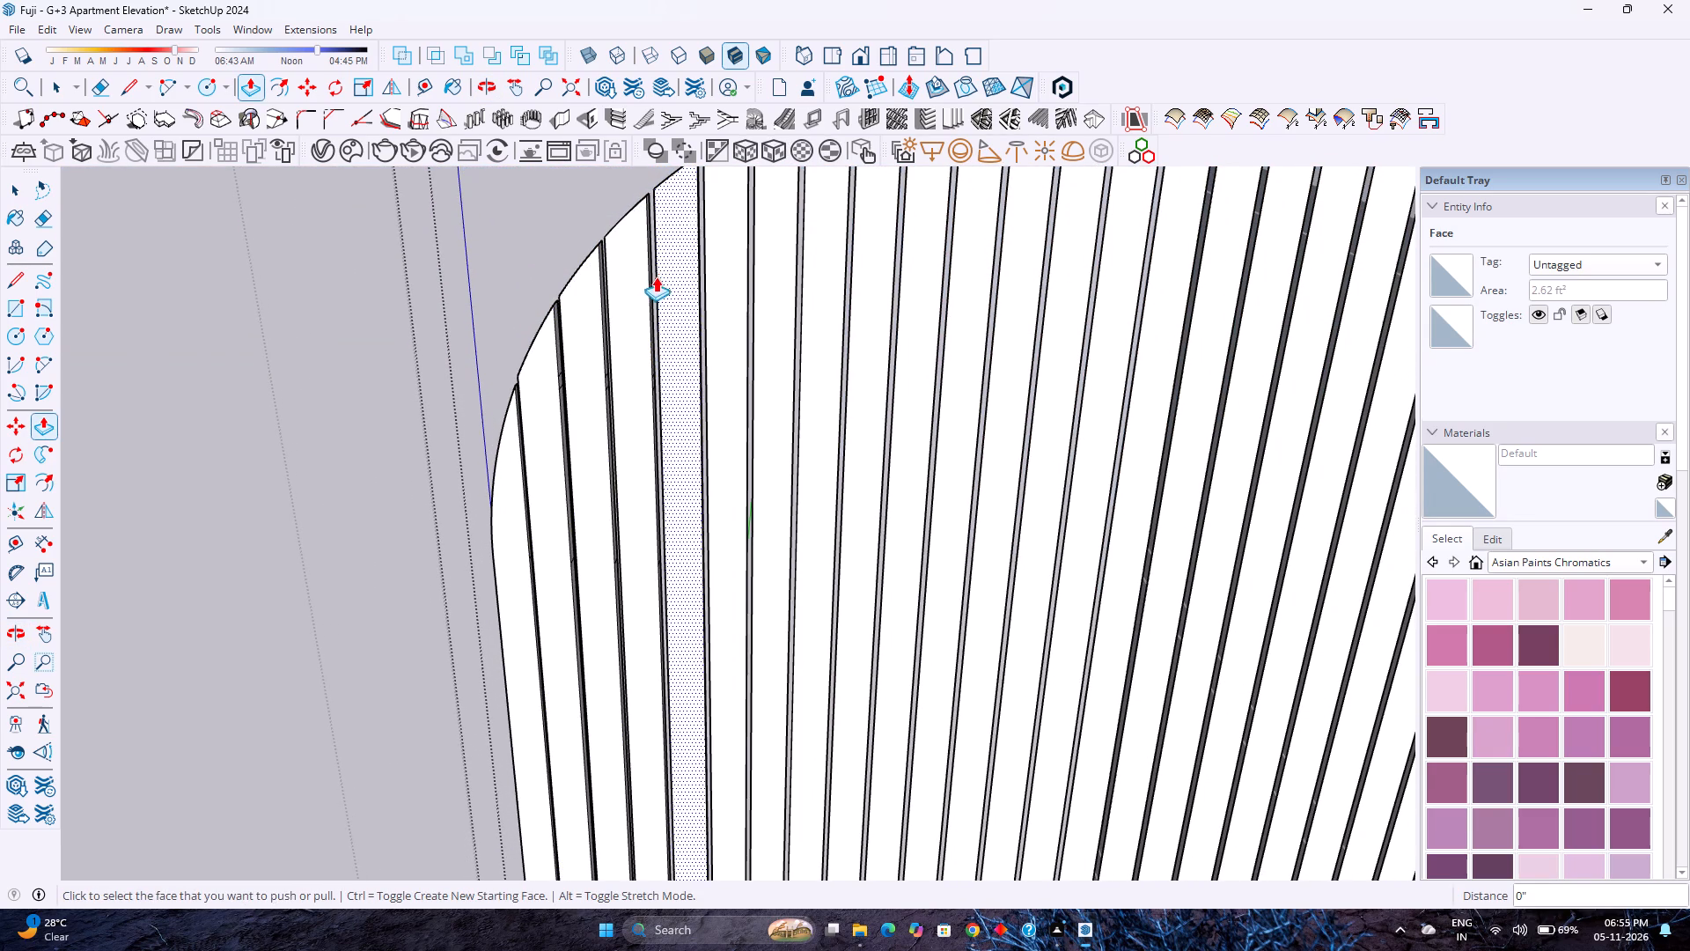
# Repeat the 0.5" extrusion on the next four strips rightward, up to the end of the panel's upper-left curve.
pyautogui.keyDown('shift'); pyautogui.moveTo(655, 279); pyautogui.dragTo(634, 476, button='middle'); pyautogui.keyUp('shift')
pyautogui.scroll(1, 634, 475)
pyautogui.doubleClick(652, 420)
pyautogui.doubleClick(706, 366)
pyautogui.keyDown('shift'); pyautogui.moveTo(768, 342); pyautogui.dragTo(721, 453, button='middle'); pyautogui.keyUp('shift')
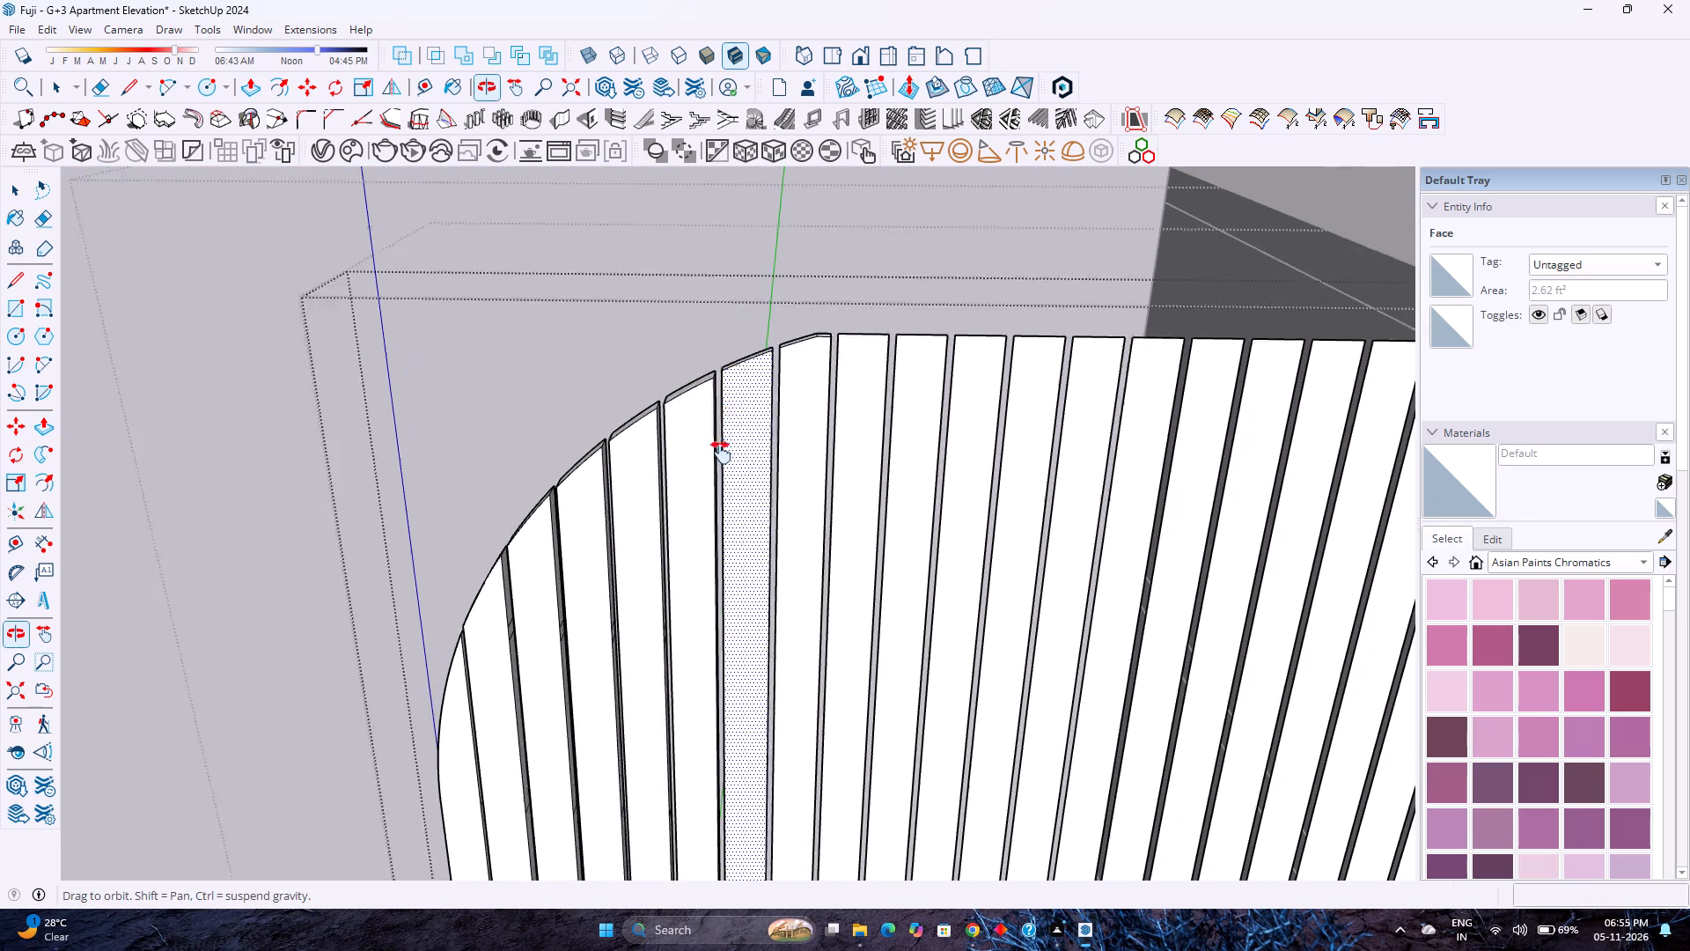
pyautogui.keyDown('shift'); pyautogui.moveTo(721, 453); pyautogui.dragTo(705, 490, button='middle'); pyautogui.keyUp('shift')
pyautogui.doubleClick(710, 459)
pyautogui.doubleClick(780, 458)
# Extrude the first six strips above the opening by 0.5", working rightward along the panel's straight top edge.
pyautogui.doubleClick(819, 449)
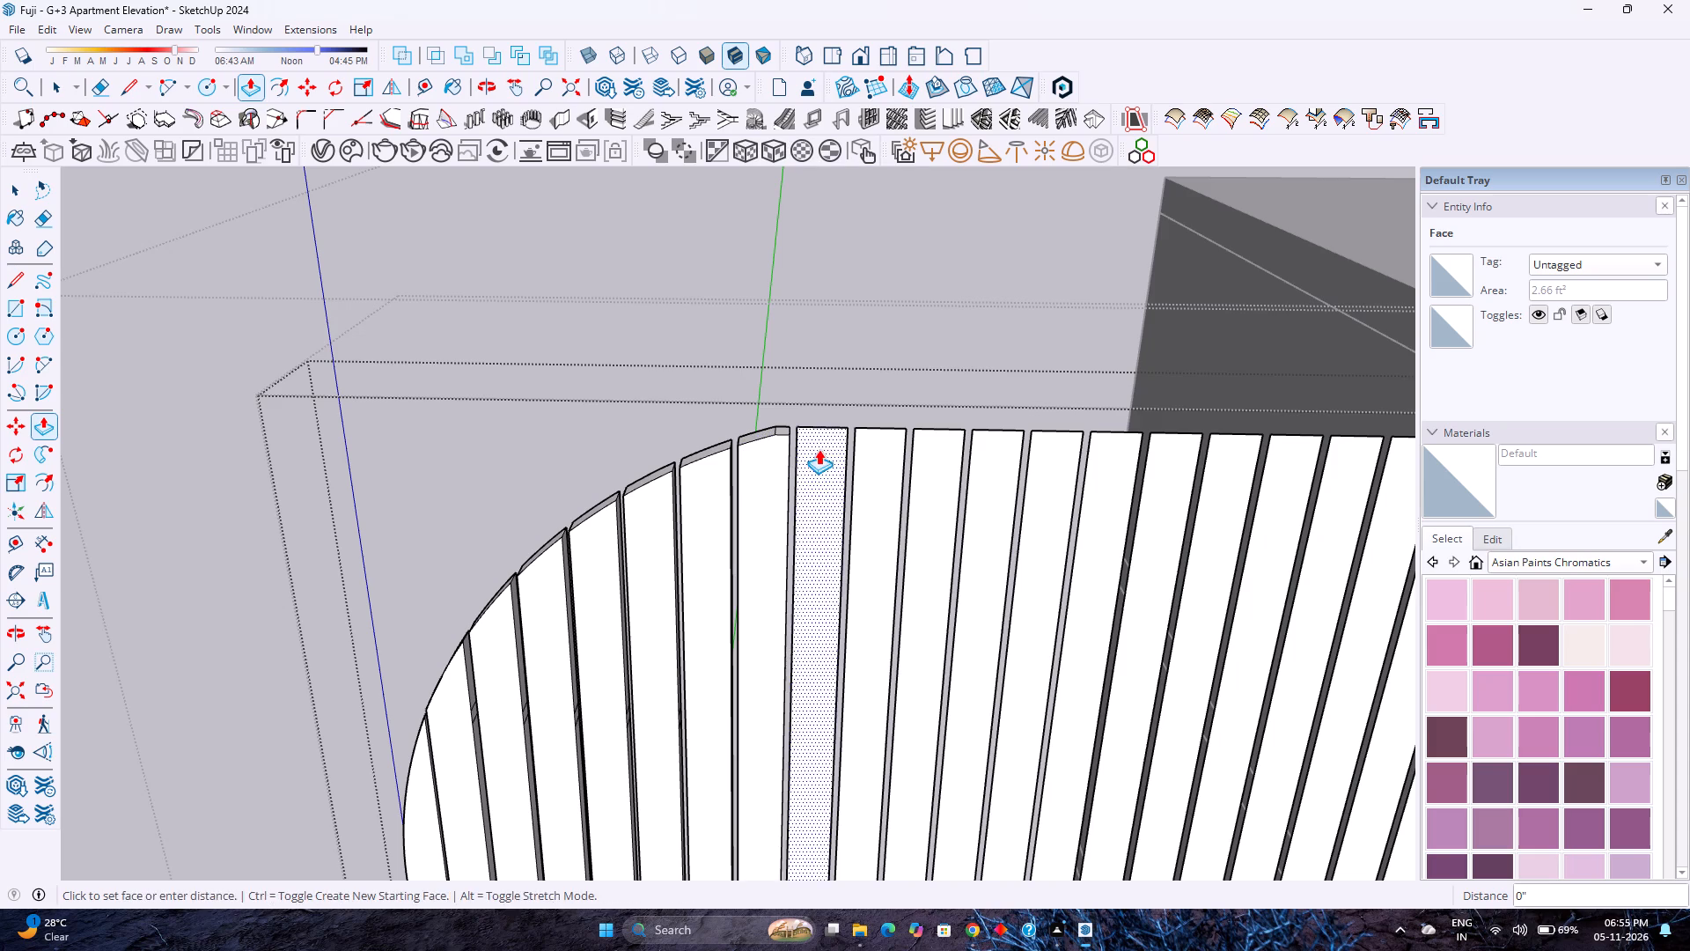
pyautogui.keyDown('shift'); pyautogui.moveTo(819, 459); pyautogui.dragTo(690, 520, button='middle'); pyautogui.keyUp('shift')
pyautogui.doubleClick(760, 511)
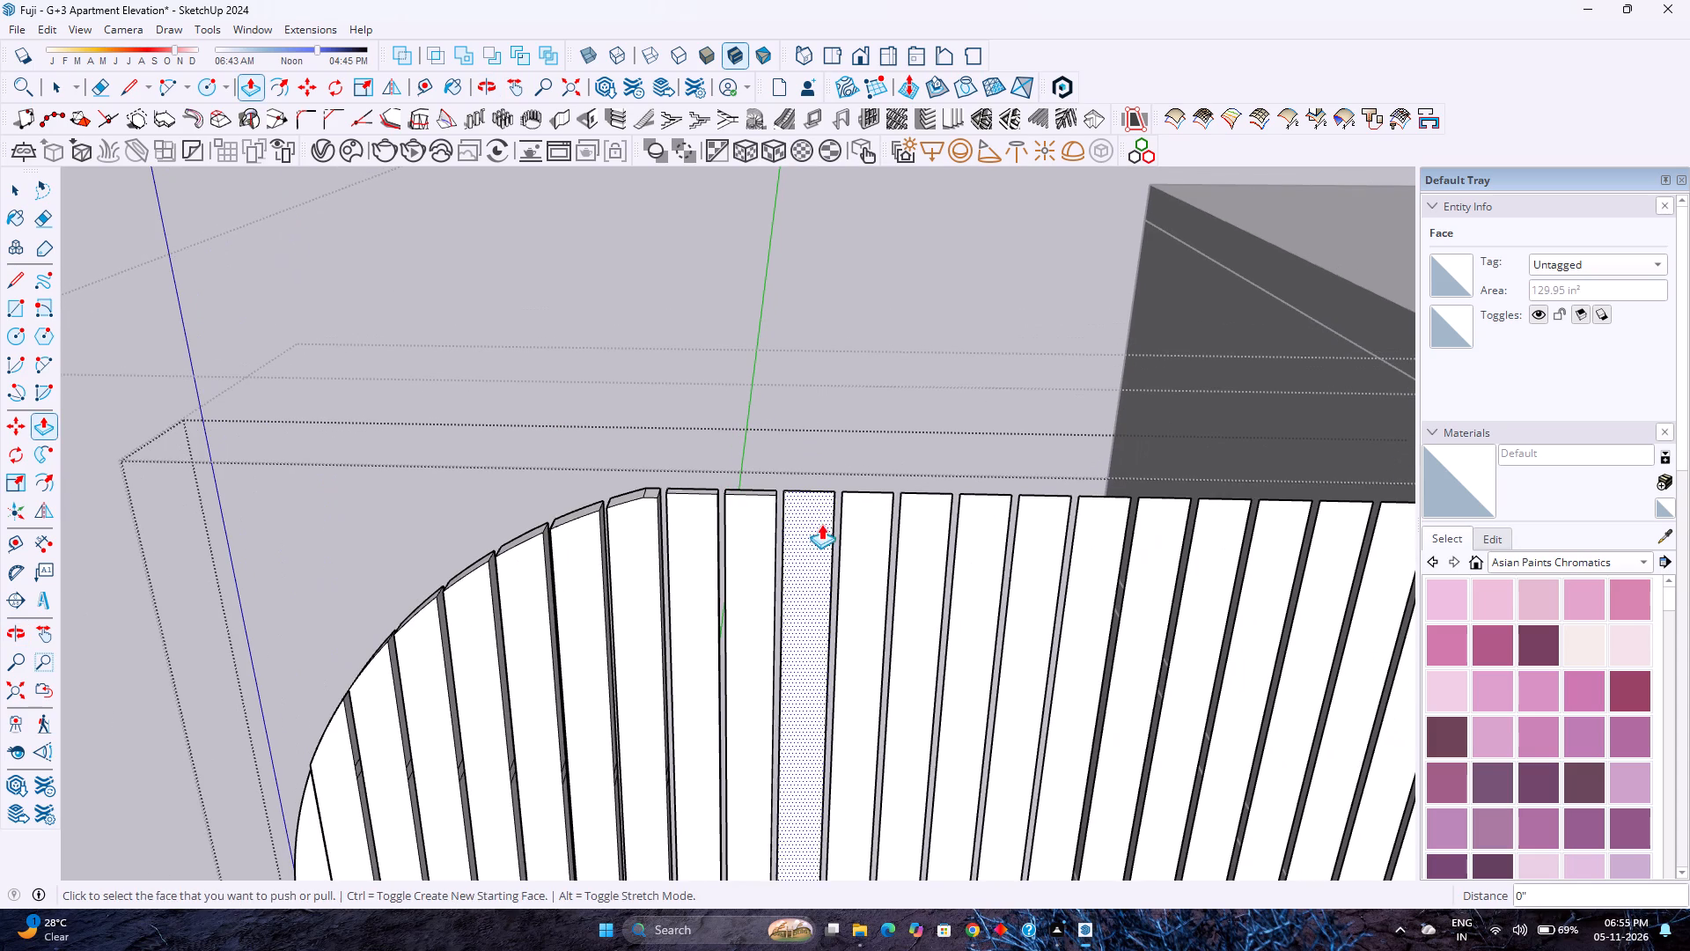
pyautogui.keyDown('shift'); pyautogui.moveTo(817, 527); pyautogui.dragTo(680, 542, button='middle'); pyautogui.keyUp('shift')
pyautogui.doubleClick(668, 529)
pyautogui.doubleClick(745, 523)
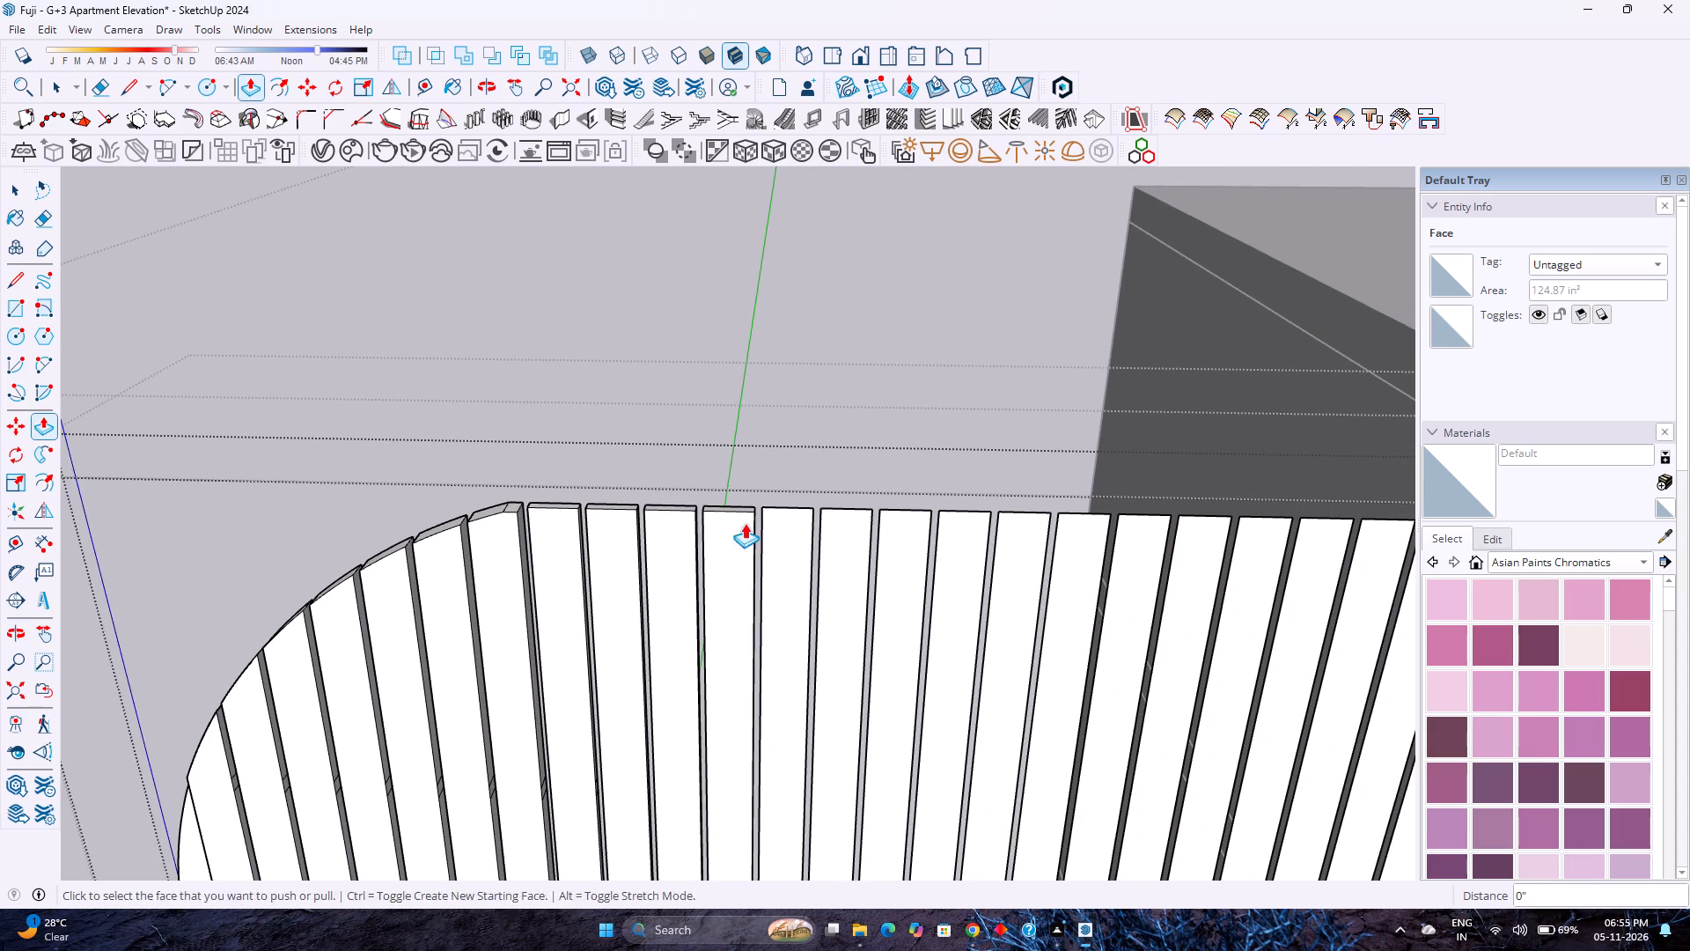
pyautogui.keyDown('shift'); pyautogui.moveTo(746, 525); pyautogui.dragTo(628, 544, button='middle'); pyautogui.keyUp('shift')
pyautogui.doubleClick(677, 544)
pyautogui.doubleClick(728, 545)
# Extrude the next three strips rightward above the opening by 0.5".
pyautogui.keyDown('shift'); pyautogui.moveTo(729, 552); pyautogui.dragTo(716, 558, button='middle'); pyautogui.keyUp('shift')
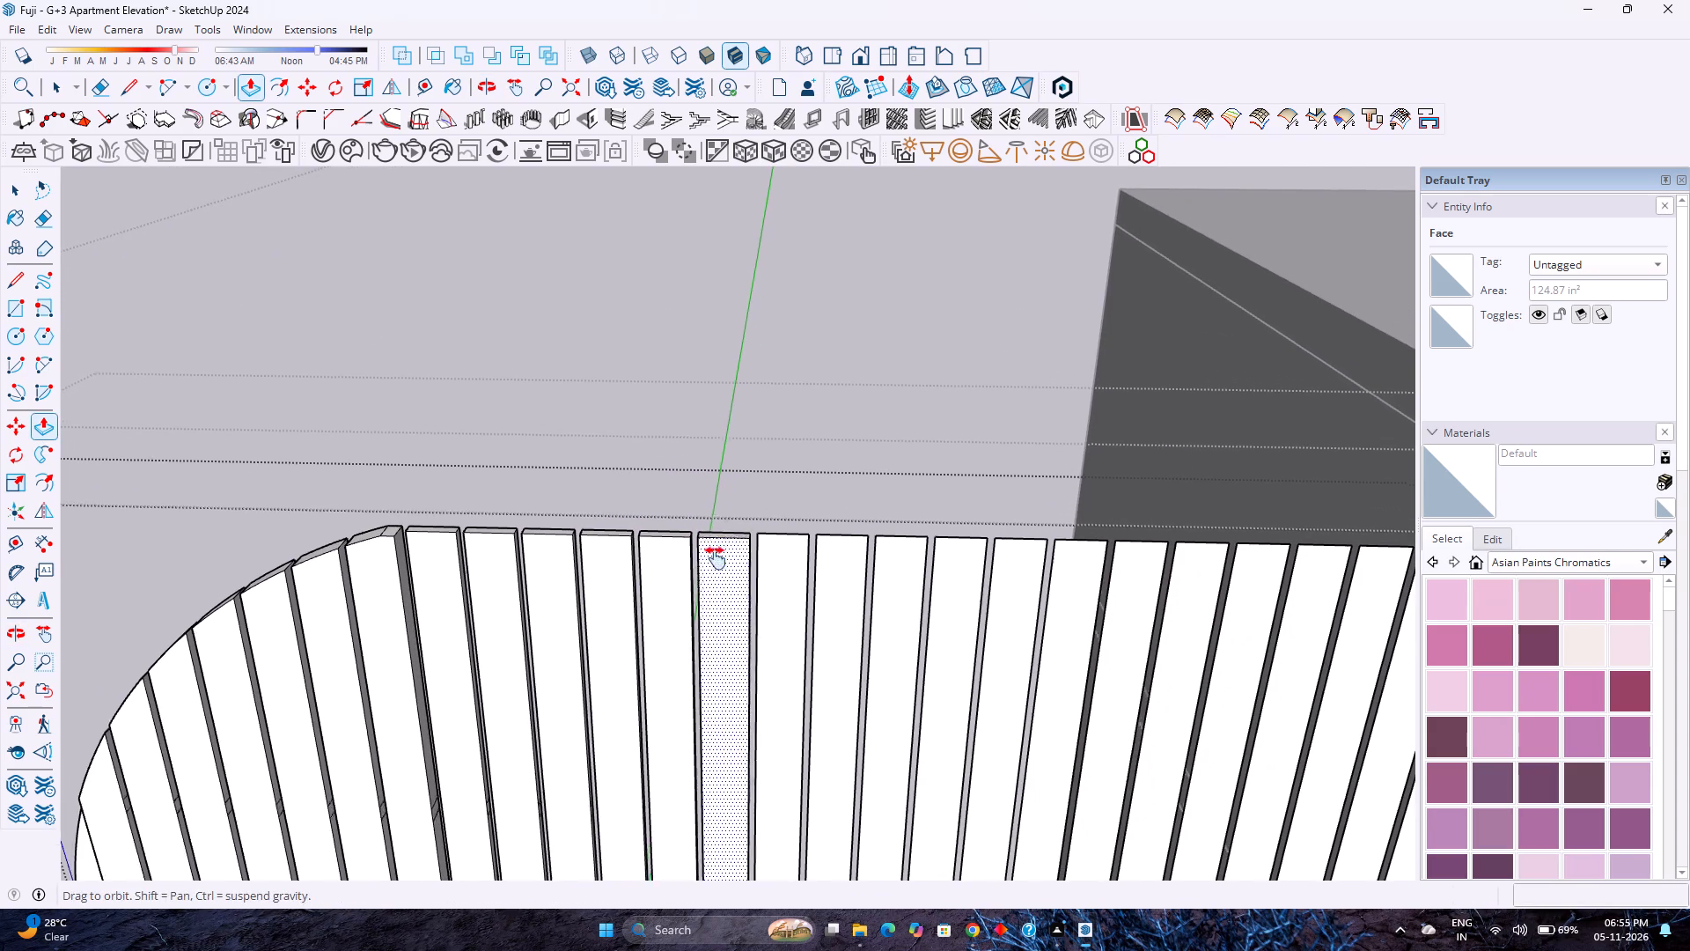
pyautogui.keyDown('shift'); pyautogui.moveTo(716, 558); pyautogui.dragTo(620, 530, button='middle'); pyautogui.keyUp('shift')
pyautogui.doubleClick(695, 545)
pyautogui.keyDown('shift'); pyautogui.moveTo(734, 549); pyautogui.dragTo(591, 527, button='middle'); pyautogui.keyUp('shift')
pyautogui.doubleClick(594, 524)
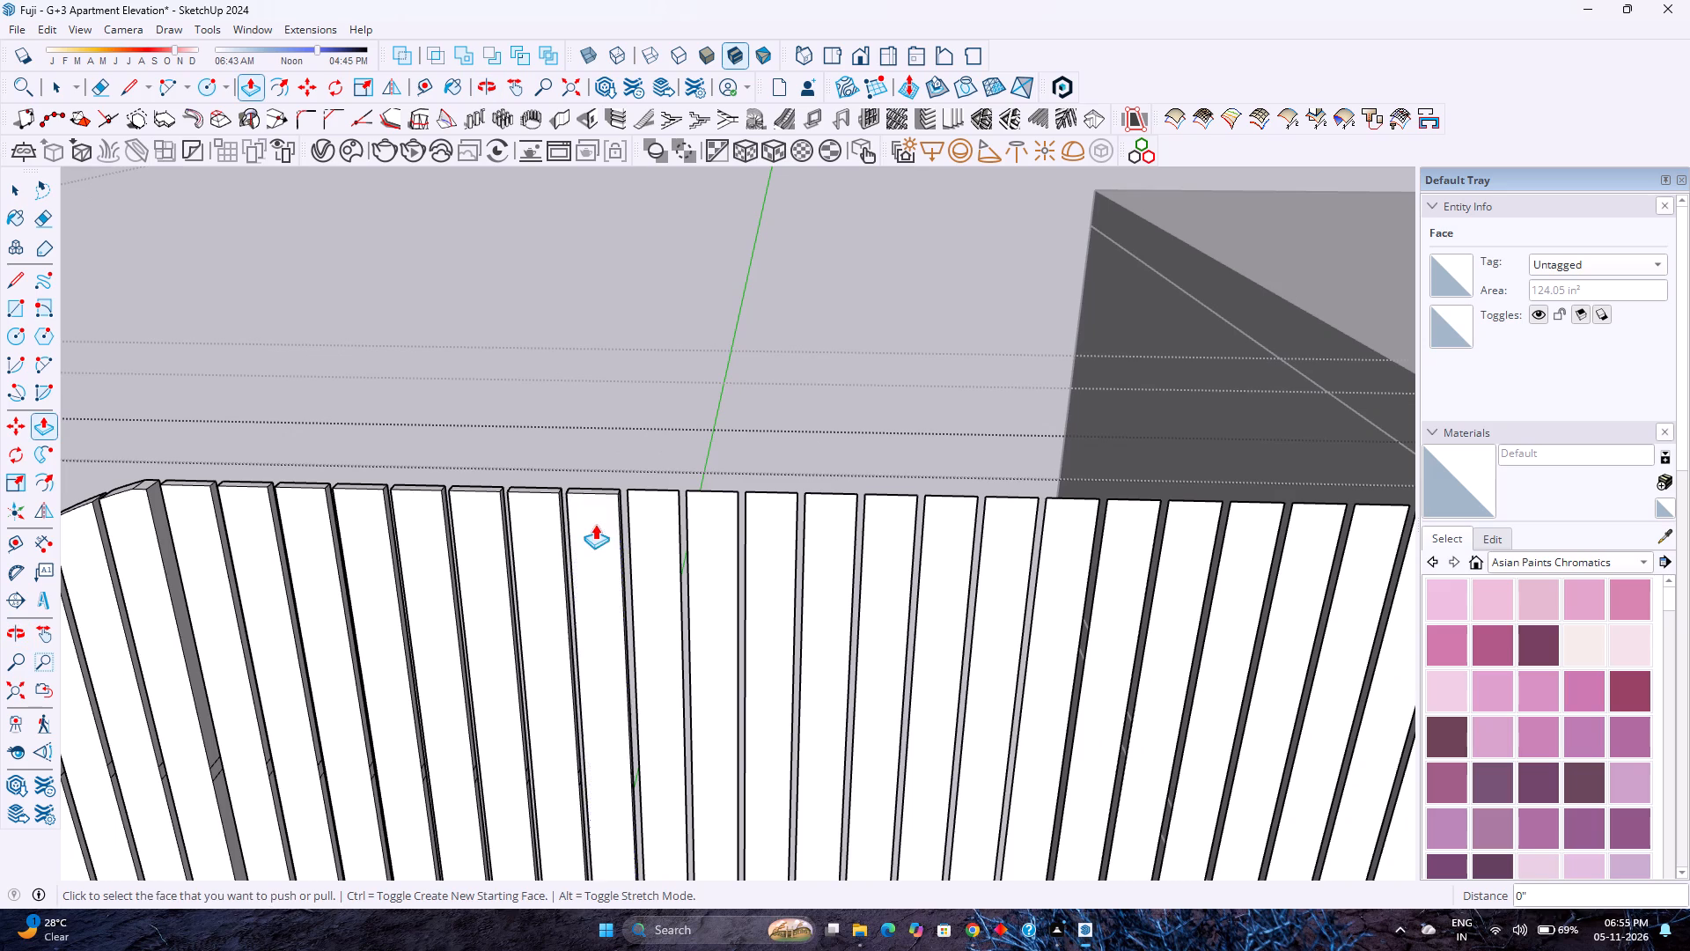
pyautogui.doubleClick(666, 526)
pyautogui.keyDown('shift'); pyautogui.moveTo(762, 542); pyautogui.dragTo(653, 530, button='middle'); pyautogui.keyUp('shift')
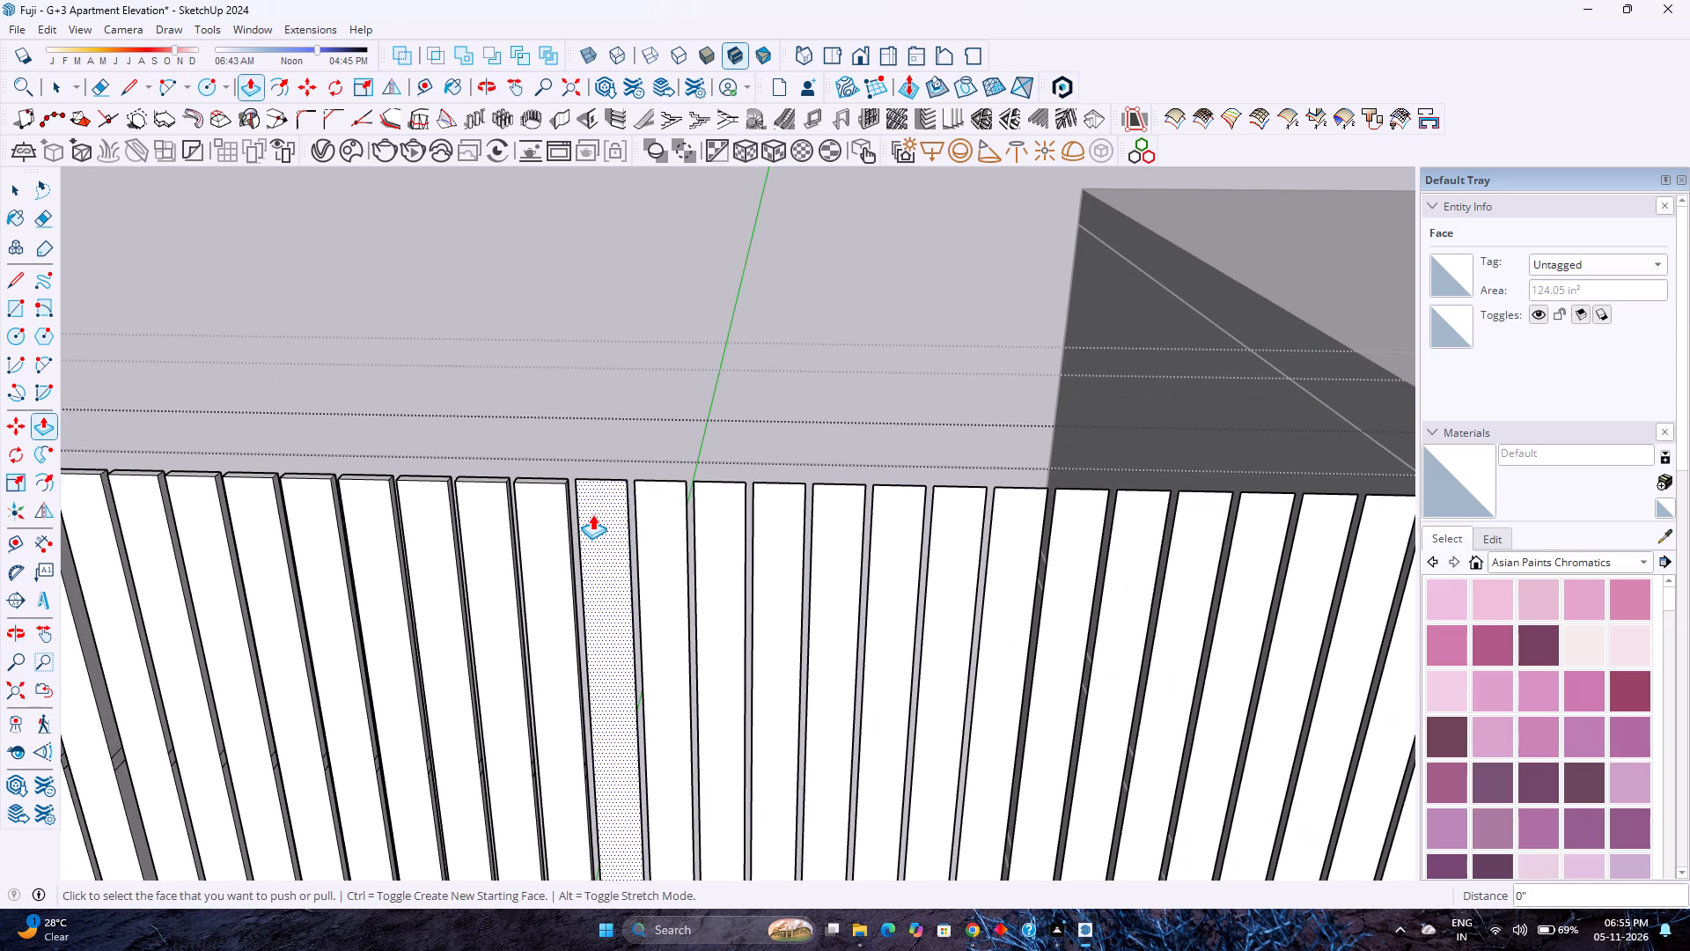
# Extrude the next strips above the opening by 0.5", working rightward along the panel's straight top edge.
pyautogui.doubleClick(592, 514)
pyautogui.doubleClick(646, 514)
pyautogui.doubleClick(718, 512)
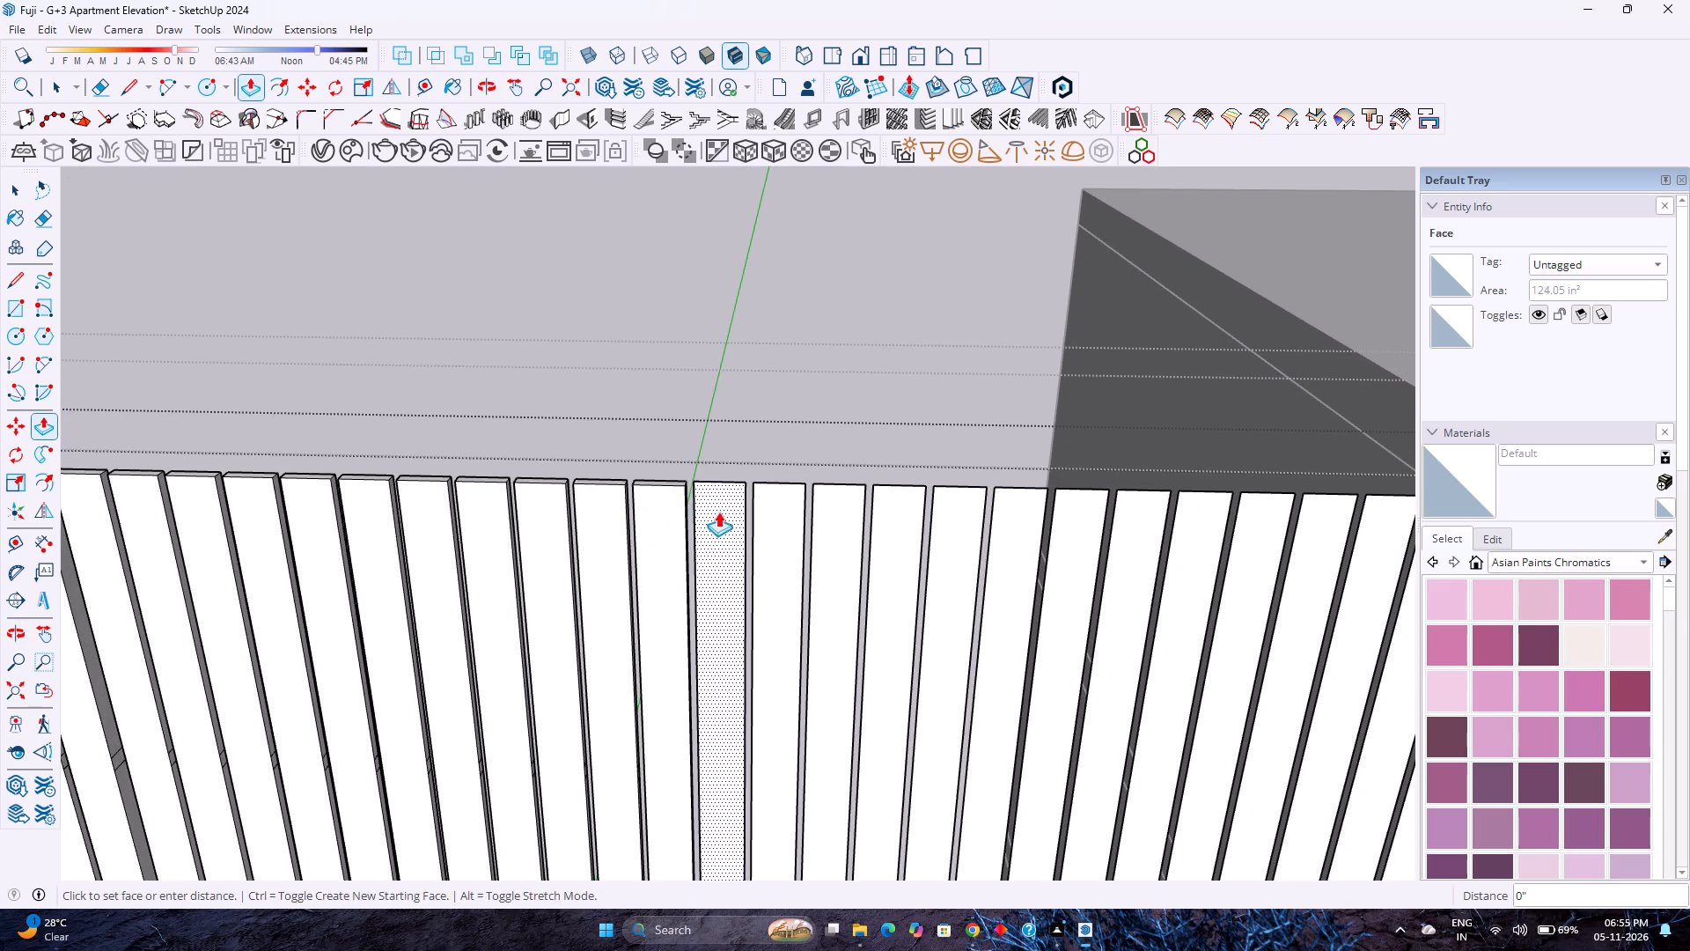
pyautogui.keyDown('shift'); pyautogui.moveTo(716, 515); pyautogui.dragTo(592, 507, button='middle'); pyautogui.keyUp('shift')
pyautogui.click(662, 520)
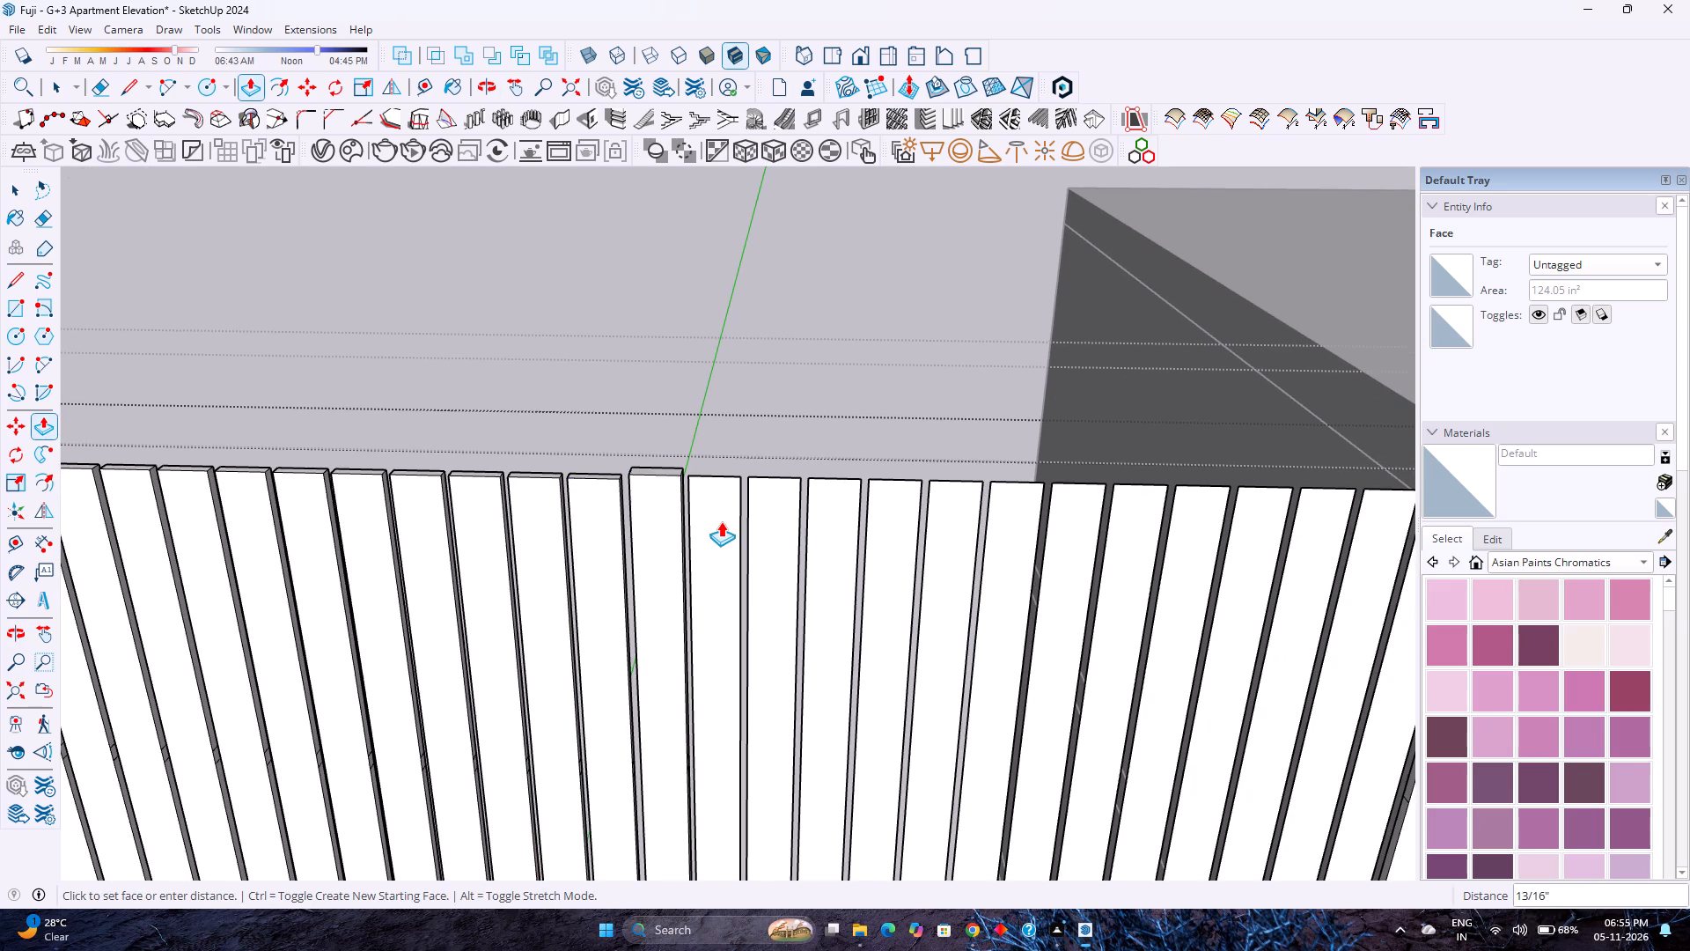
pyautogui.click(599, 534)
pyautogui.doubleClick(702, 521)
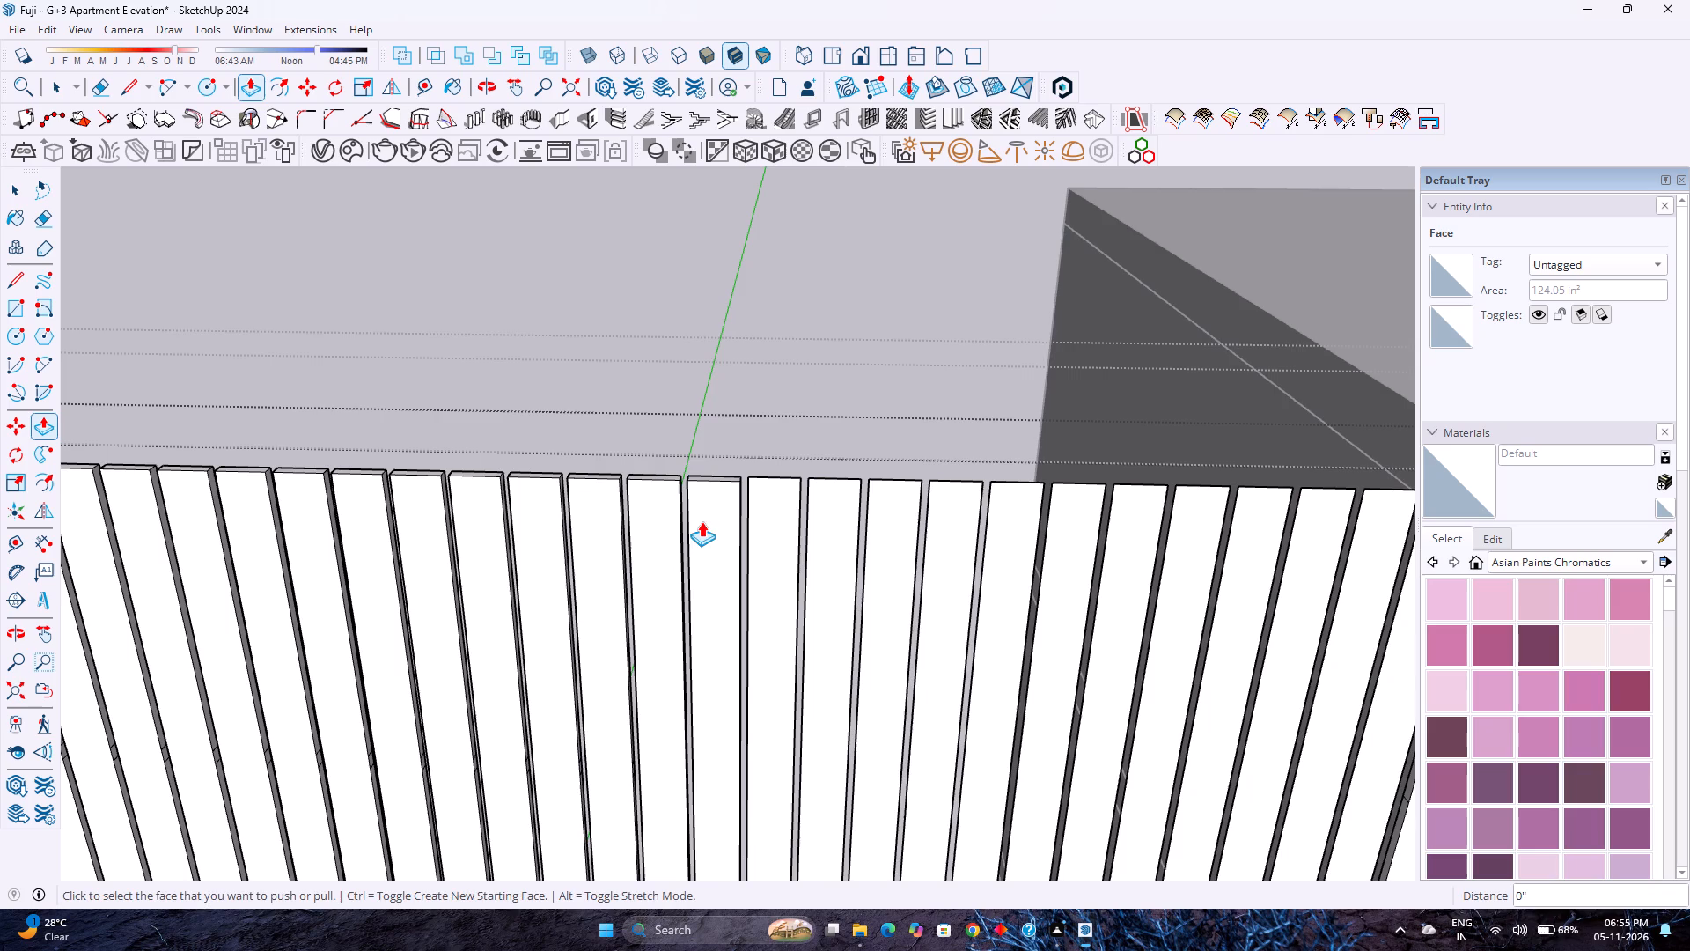
pyautogui.keyDown('shift'); pyautogui.moveTo(749, 530); pyautogui.dragTo(643, 513, button='middle'); pyautogui.keyUp('shift')
pyautogui.doubleClick(651, 506)
pyautogui.doubleClick(737, 523)
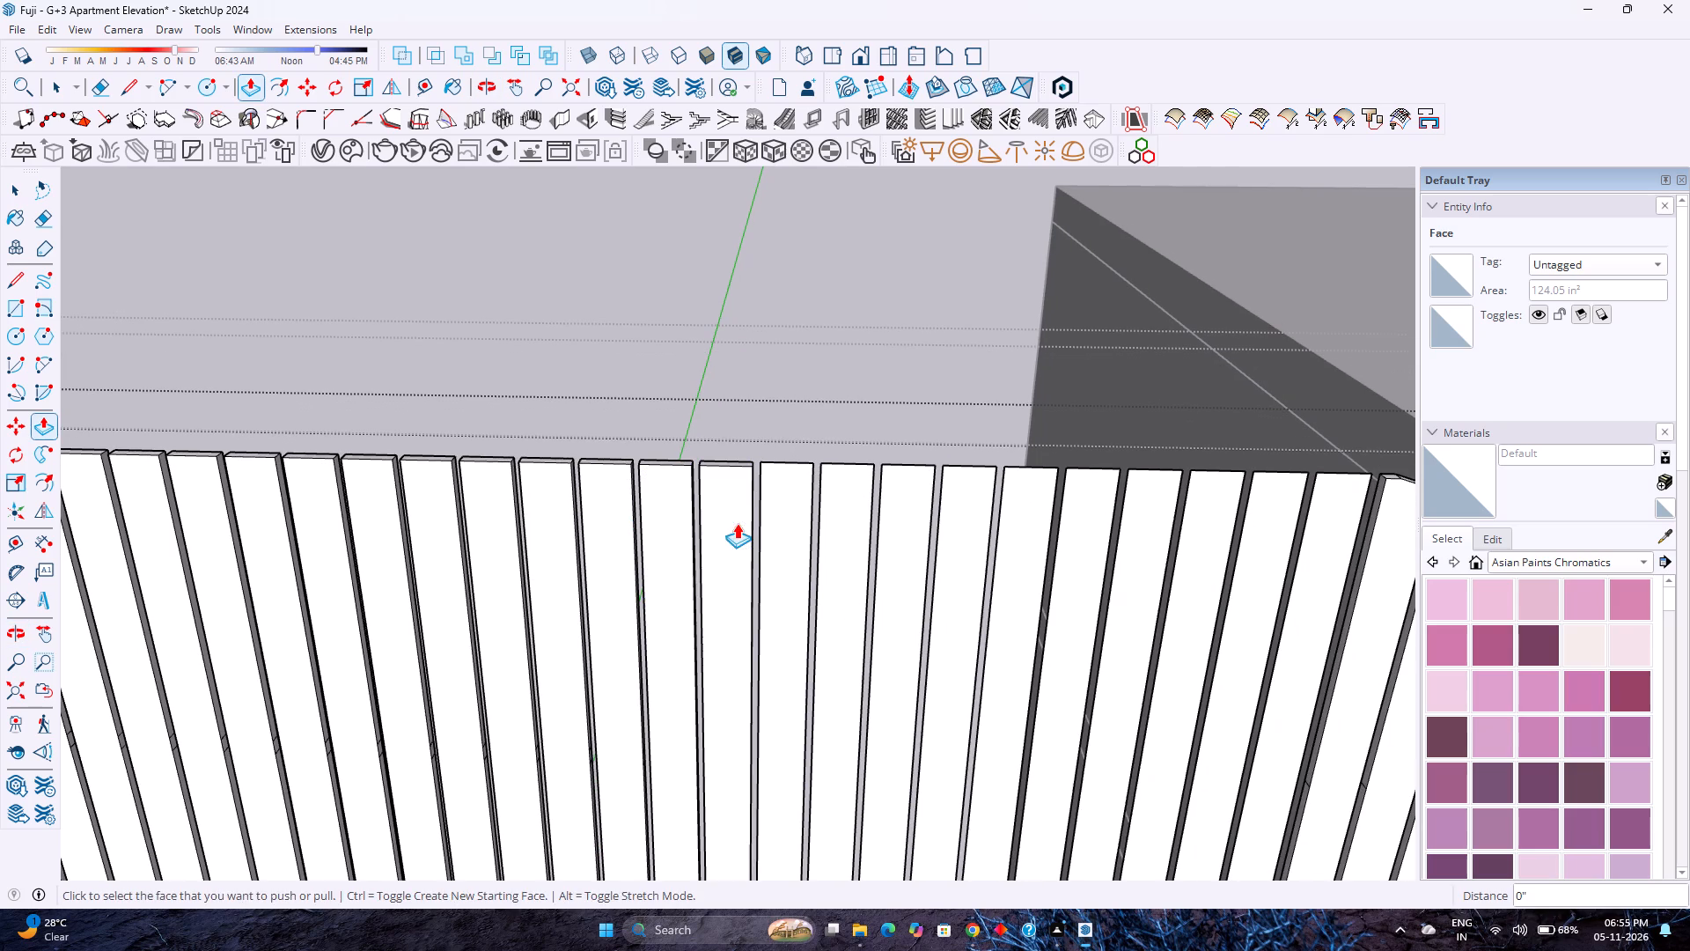
pyautogui.doubleClick(774, 534)
# Repeat the 0.5" extrusion on the following strips rightward along the straight top edge.
pyautogui.keyDown('shift'); pyautogui.moveTo(773, 534); pyautogui.dragTo(616, 506, button='middle'); pyautogui.keyUp('shift')
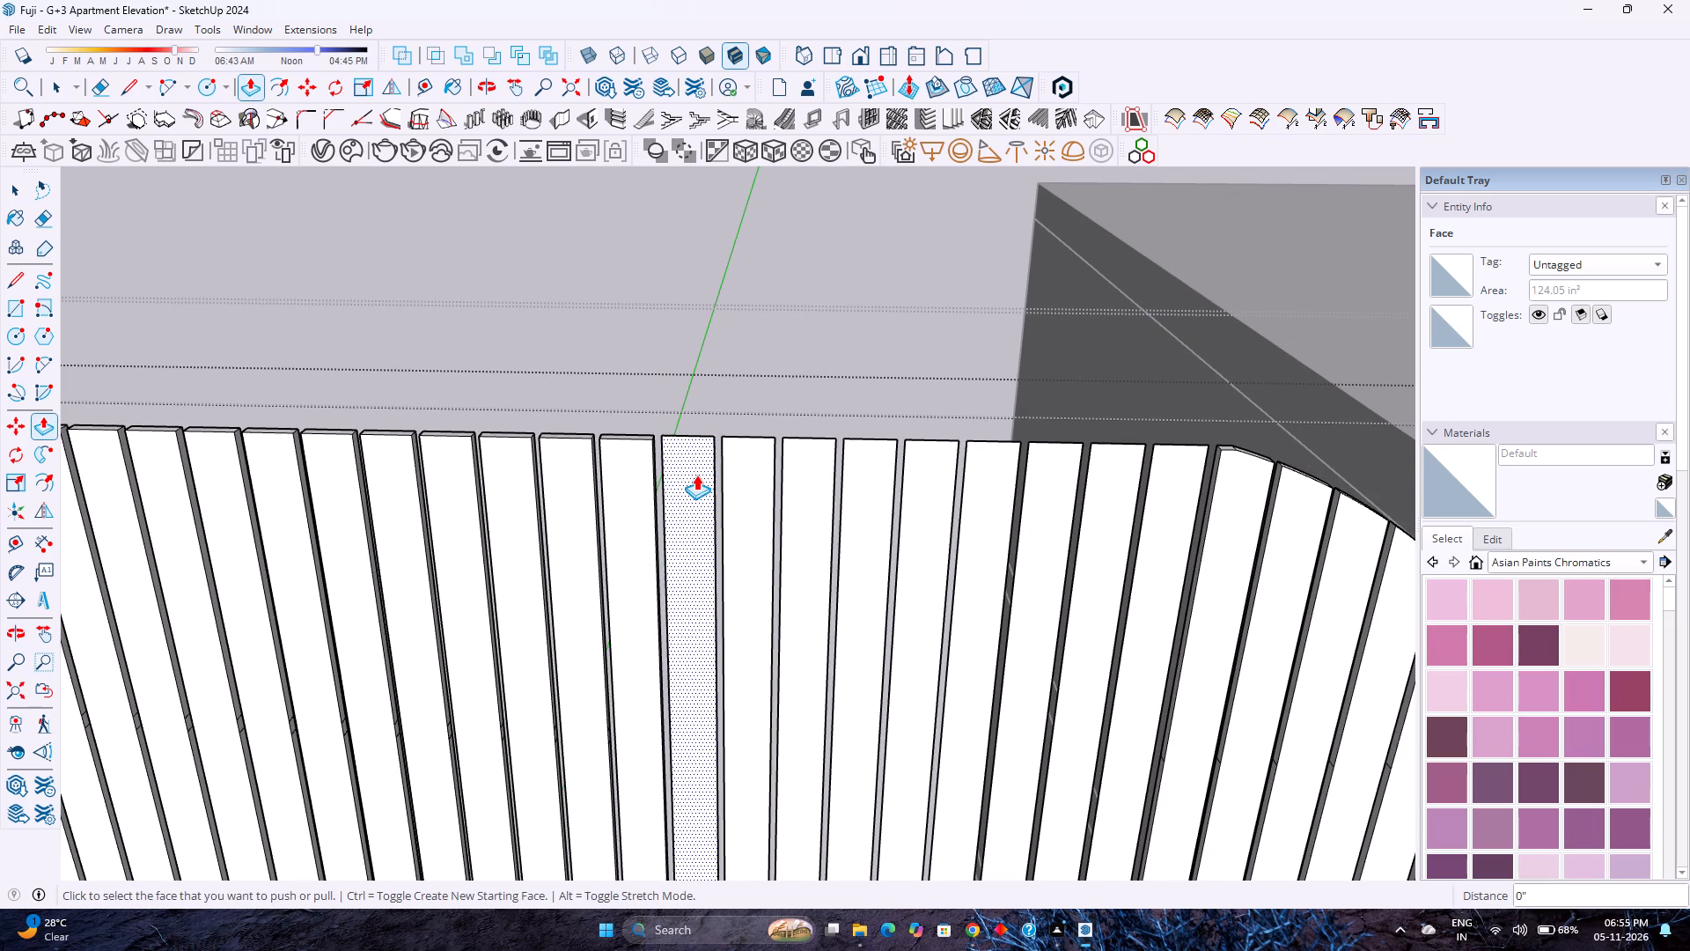
pyautogui.doubleClick(696, 475)
pyautogui.doubleClick(730, 474)
pyautogui.doubleClick(785, 478)
pyautogui.keyDown('shift'); pyautogui.moveTo(782, 485); pyautogui.dragTo(707, 476, button='middle'); pyautogui.keyUp('shift')
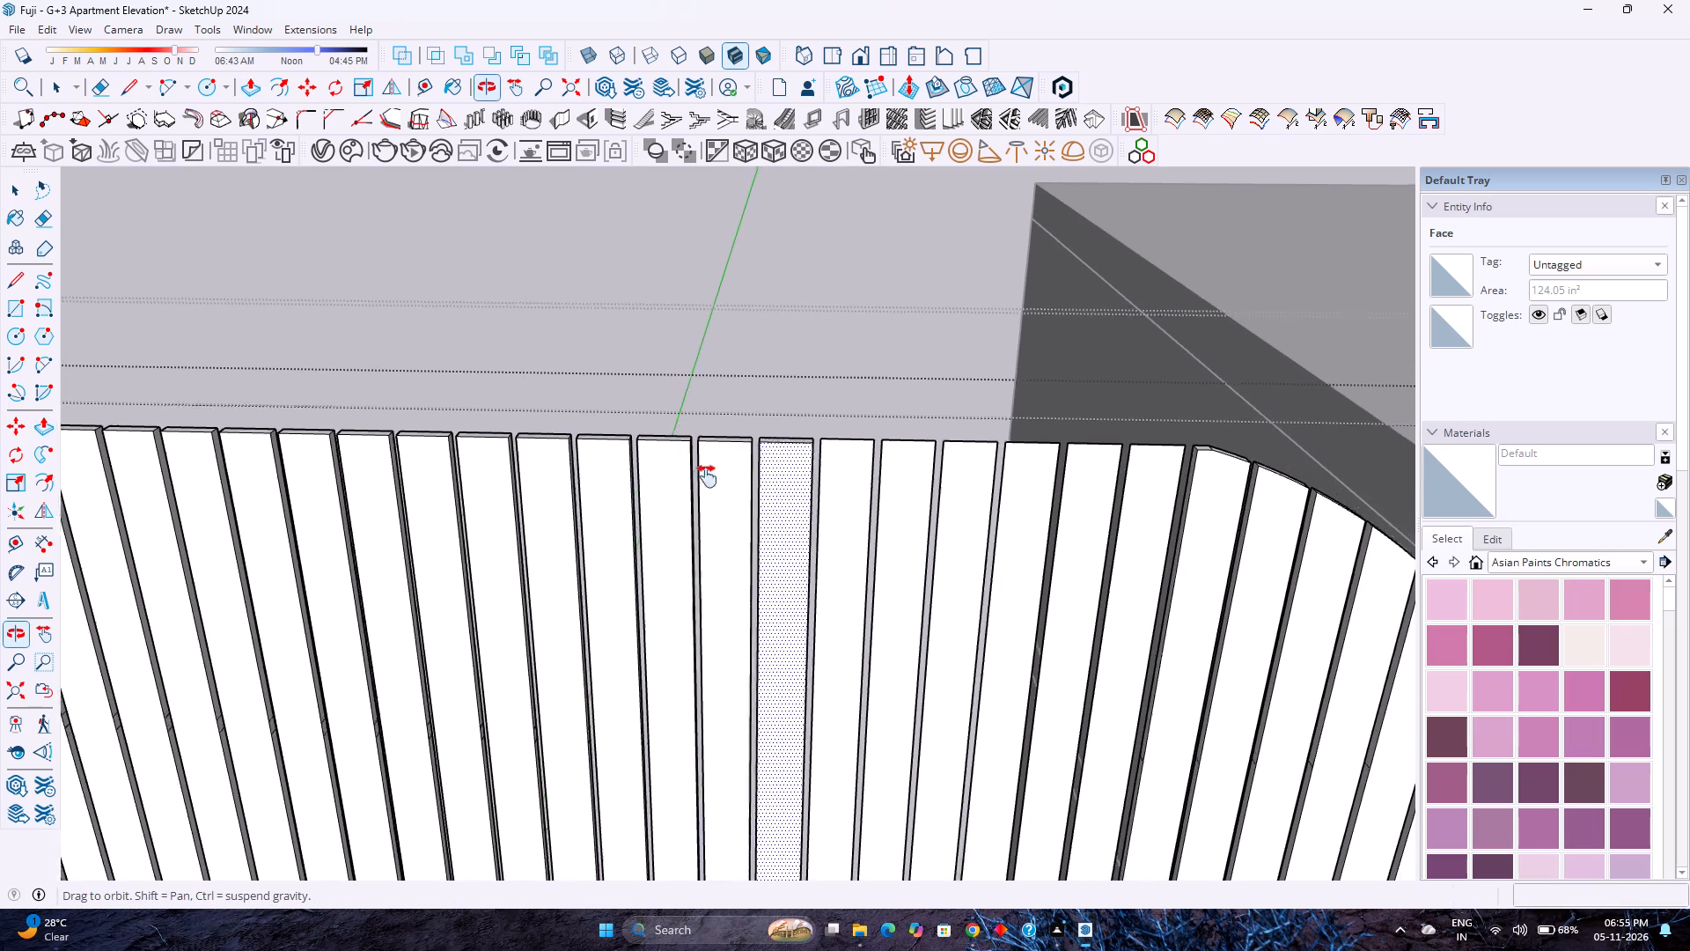
pyautogui.keyDown('shift'); pyautogui.moveTo(707, 476); pyautogui.dragTo(622, 461, button='middle'); pyautogui.keyUp('shift')
pyautogui.doubleClick(709, 453)
pyautogui.doubleClick(775, 460)
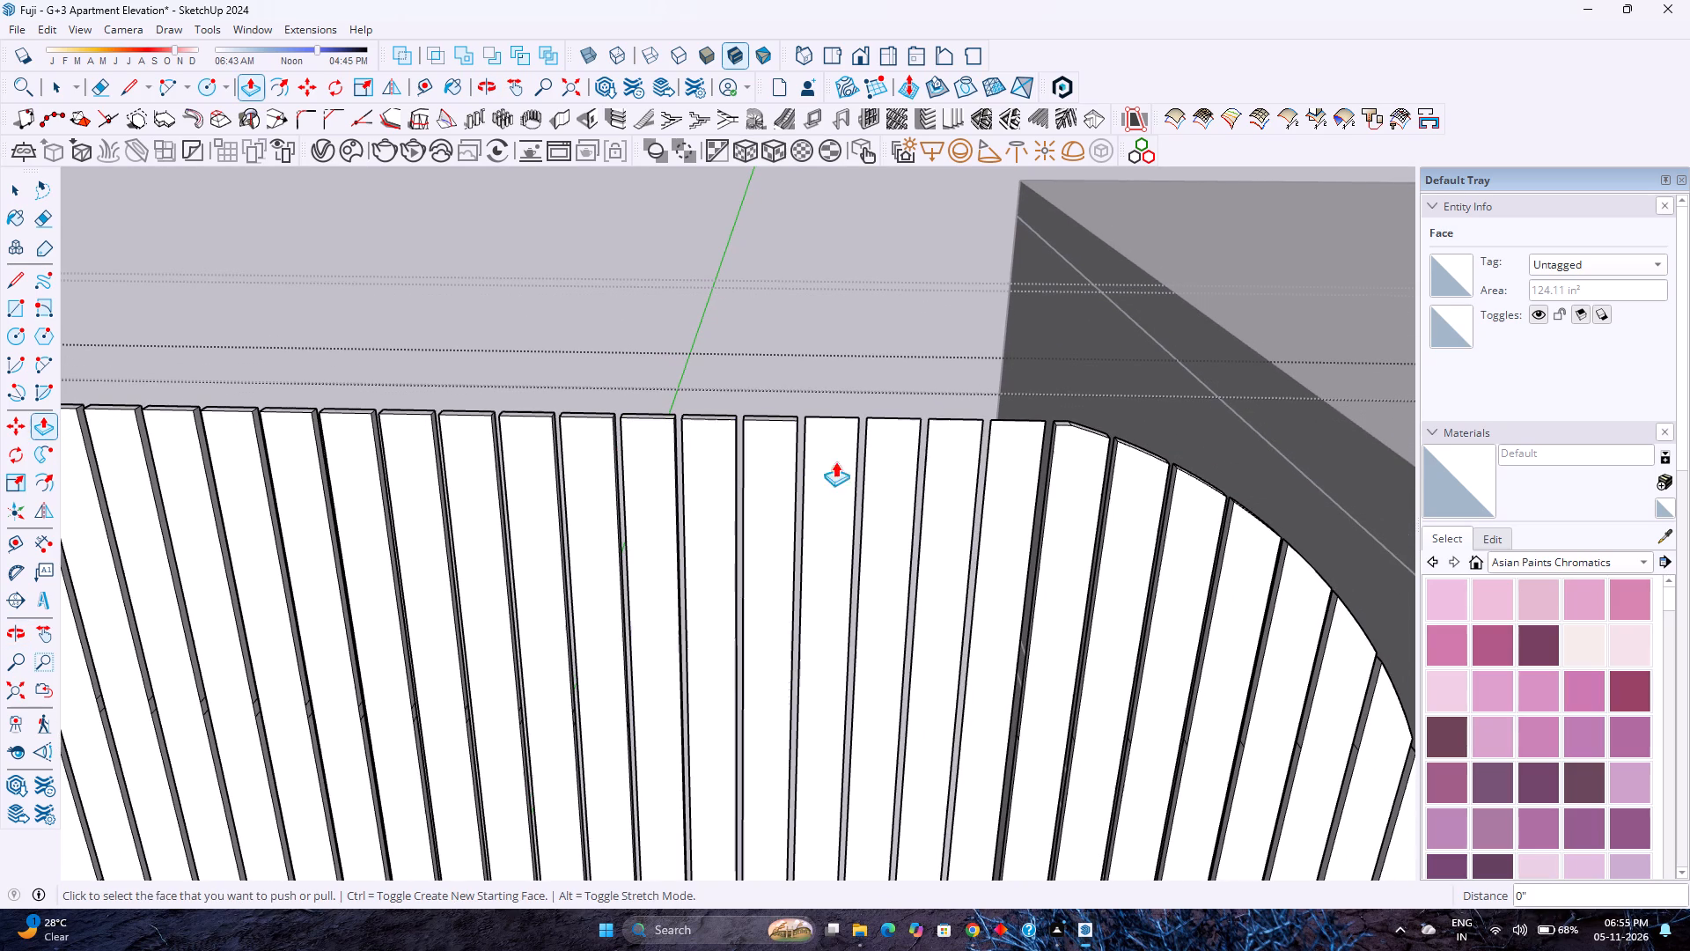
pyautogui.doubleClick(834, 467)
pyautogui.doubleClick(873, 473)
# Extrude the last strips of the straight top edge by 0.5", up to the upper-right curve, and leave the grooved face's group.
pyautogui.keyDown('shift'); pyautogui.moveTo(874, 477); pyautogui.dragTo(849, 470, button='middle'); pyautogui.keyUp('shift')
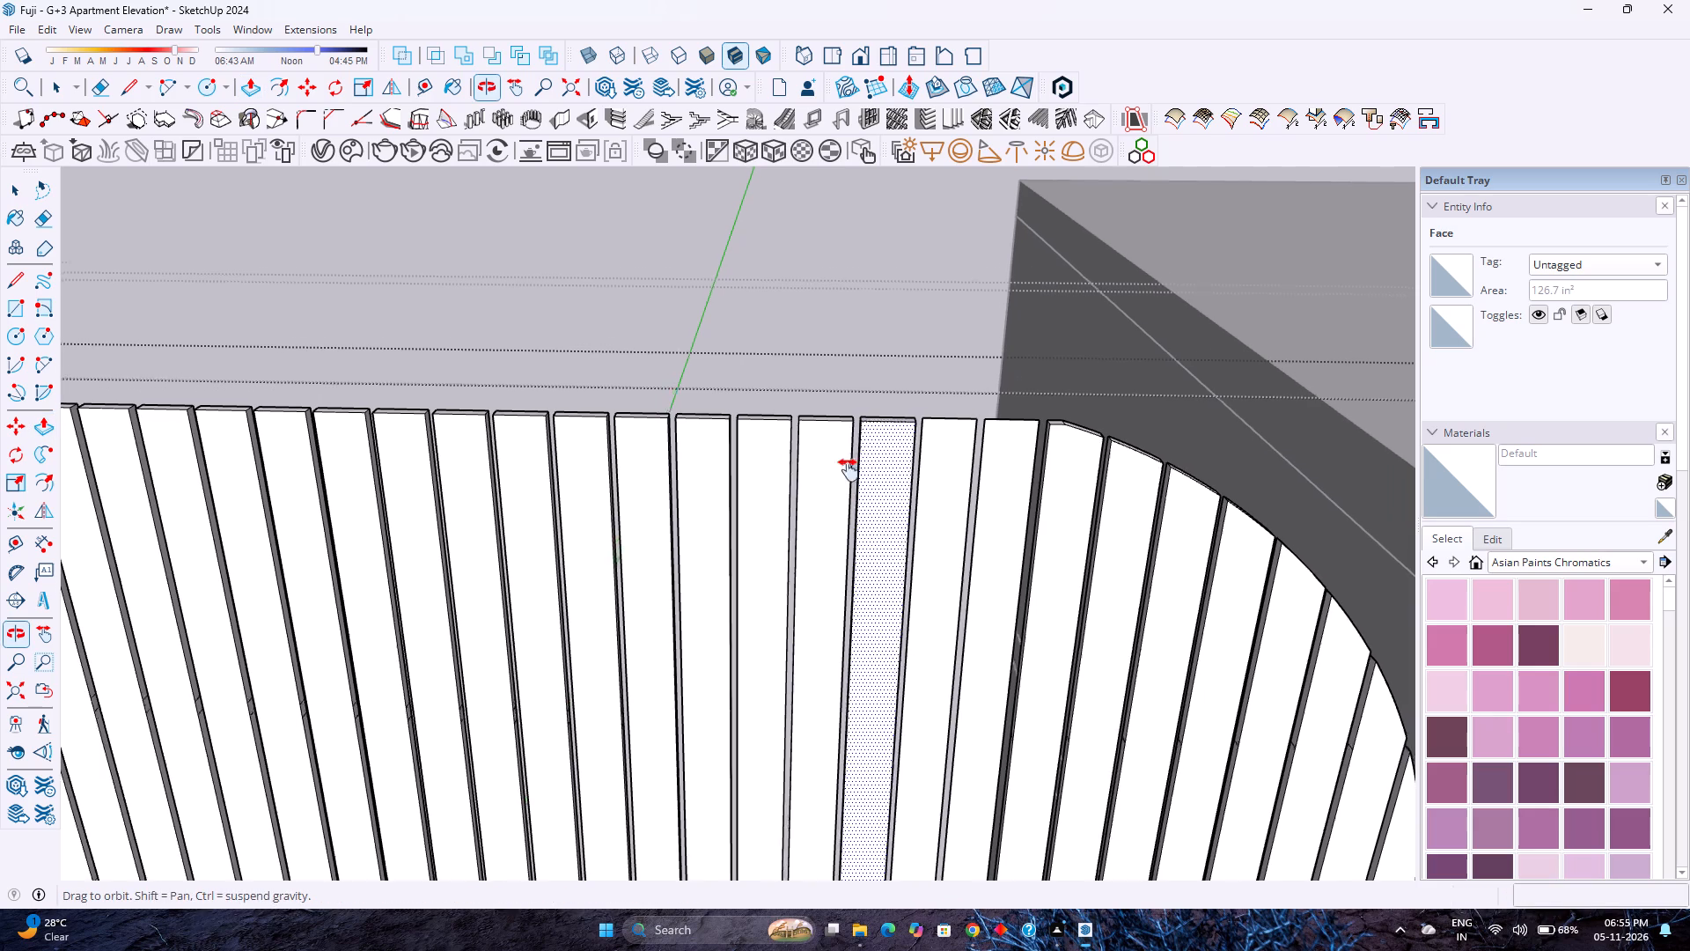
pyautogui.keyDown('shift'); pyautogui.moveTo(849, 470); pyautogui.dragTo(667, 457, button='middle'); pyautogui.keyUp('shift')
pyautogui.doubleClick(754, 453)
pyautogui.doubleClick(808, 446)
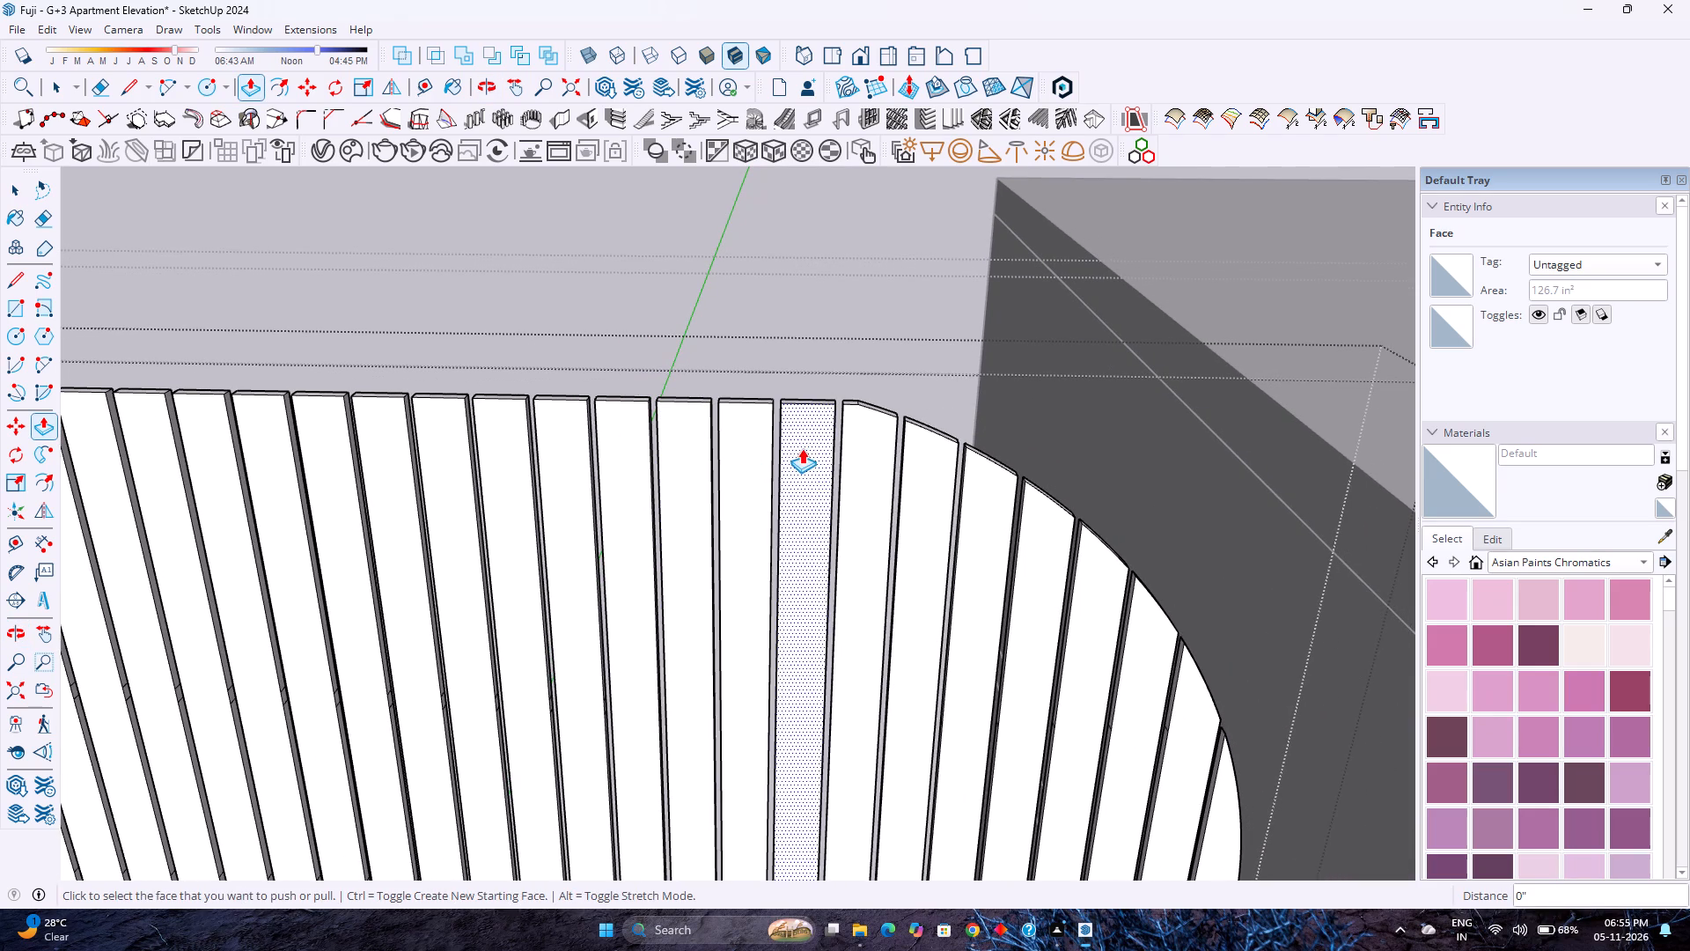
pyautogui.press('space')
pyautogui.scroll(-15, 802, 448)
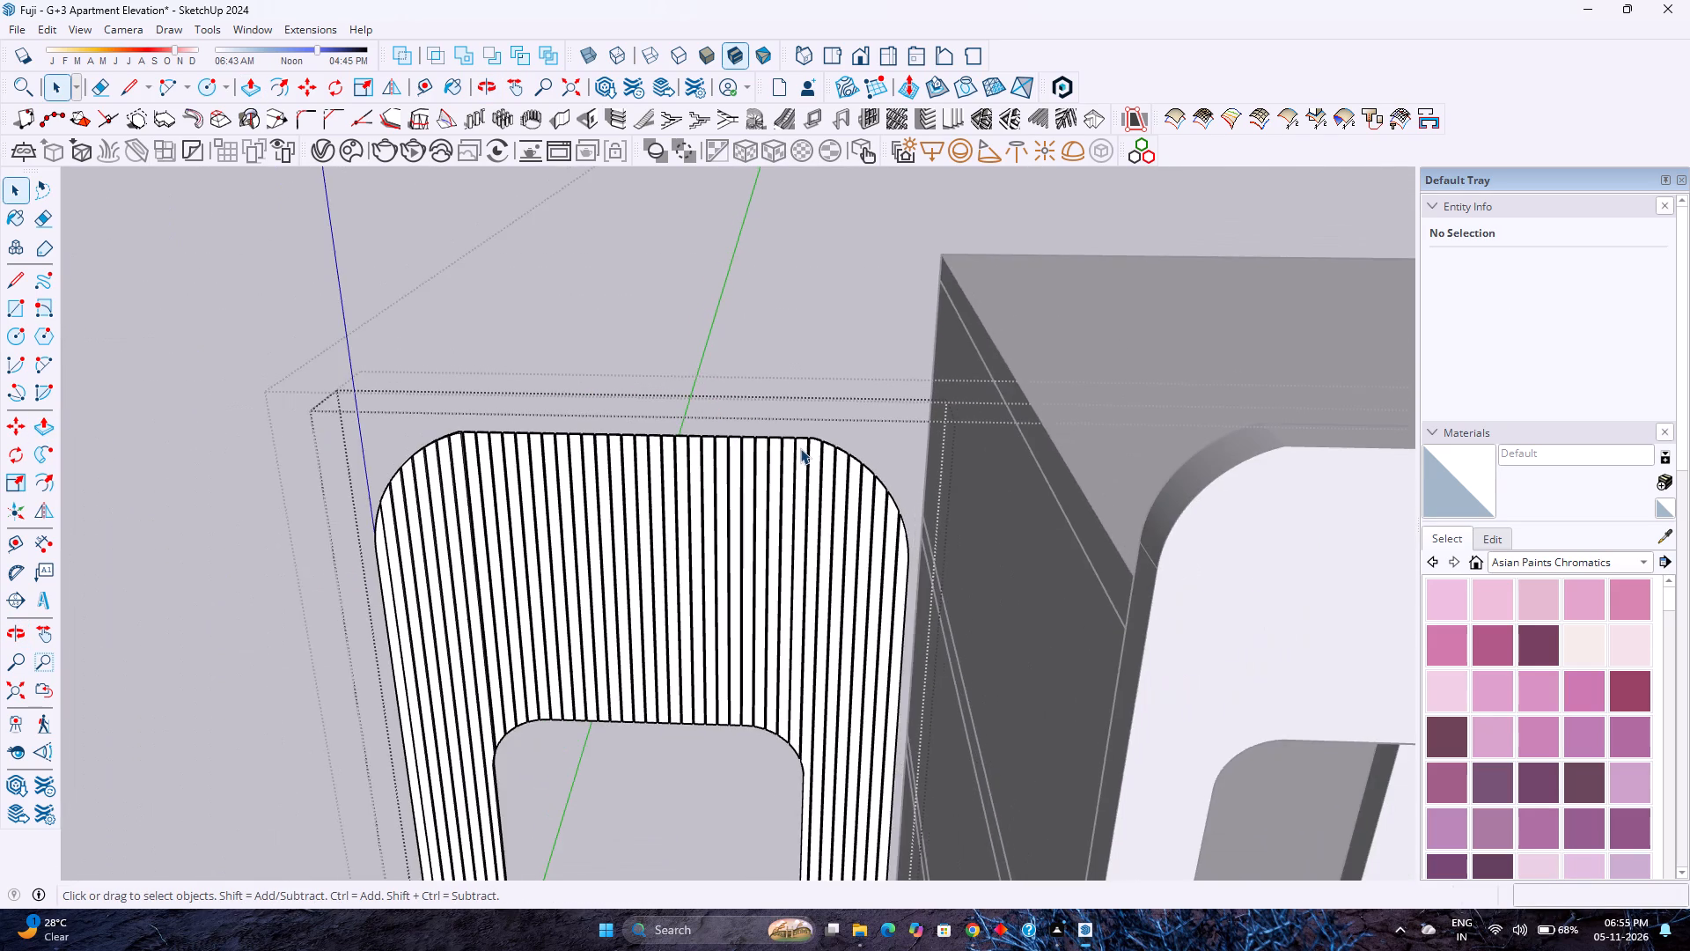
pyautogui.scroll(-14, 800, 448)
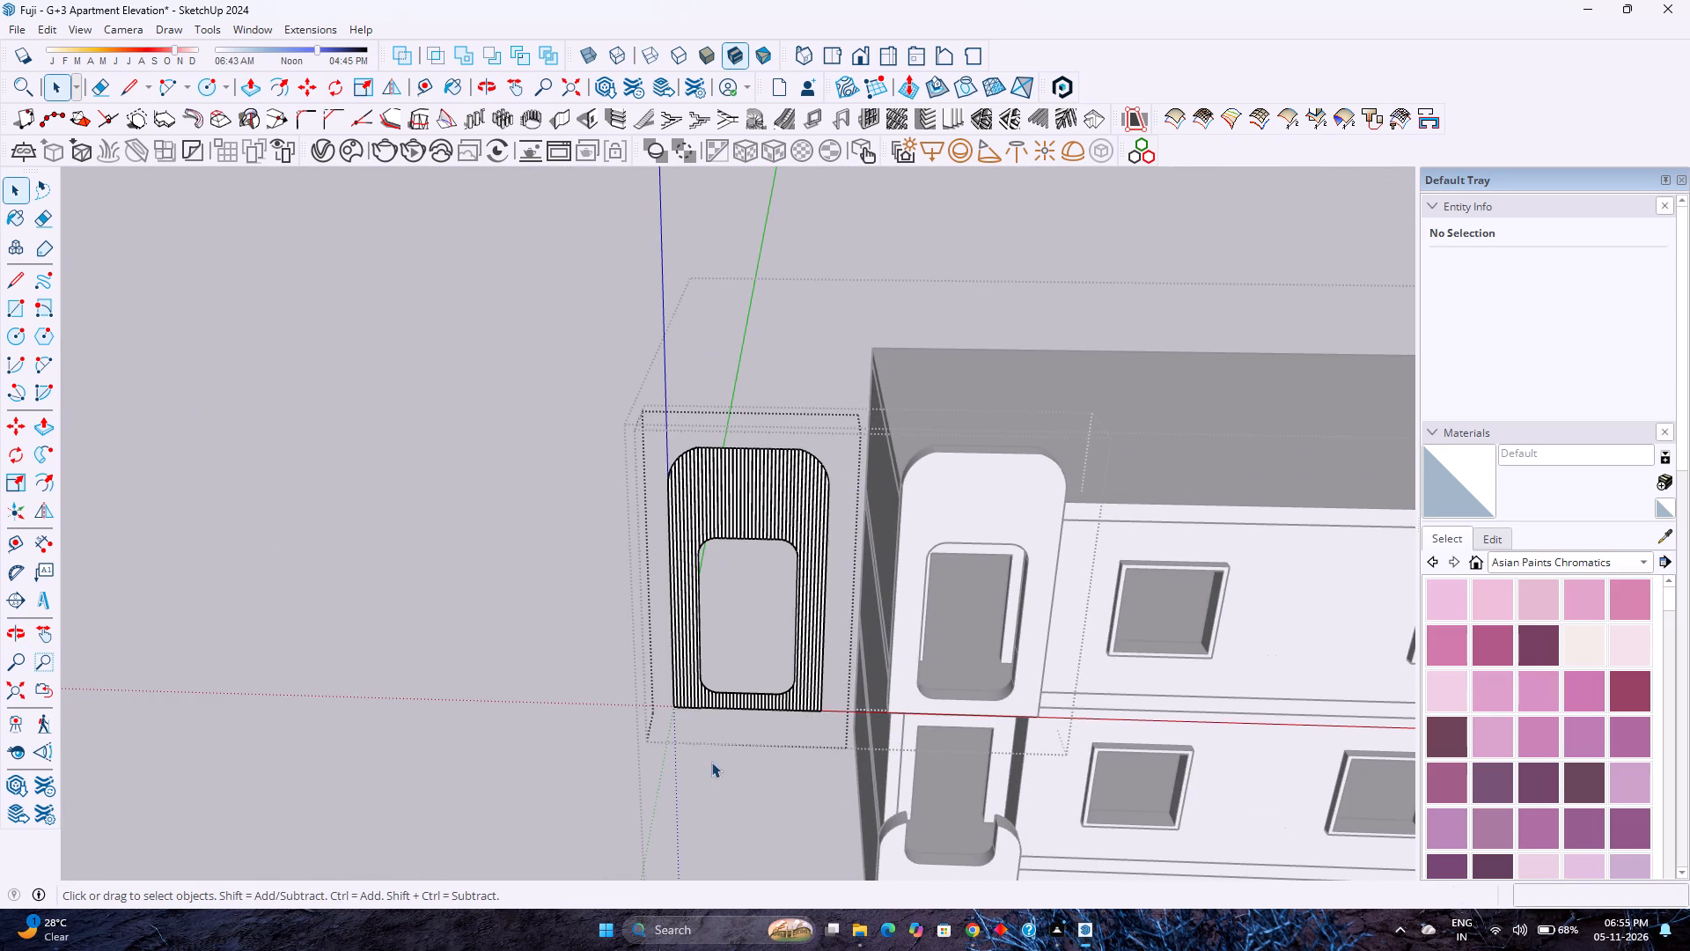
pyautogui.press('Escape')
# Move the grooved face group along the red axis by its lower-right corner onto the lower-right corner of the white upper panel.
pyautogui.click(722, 530)
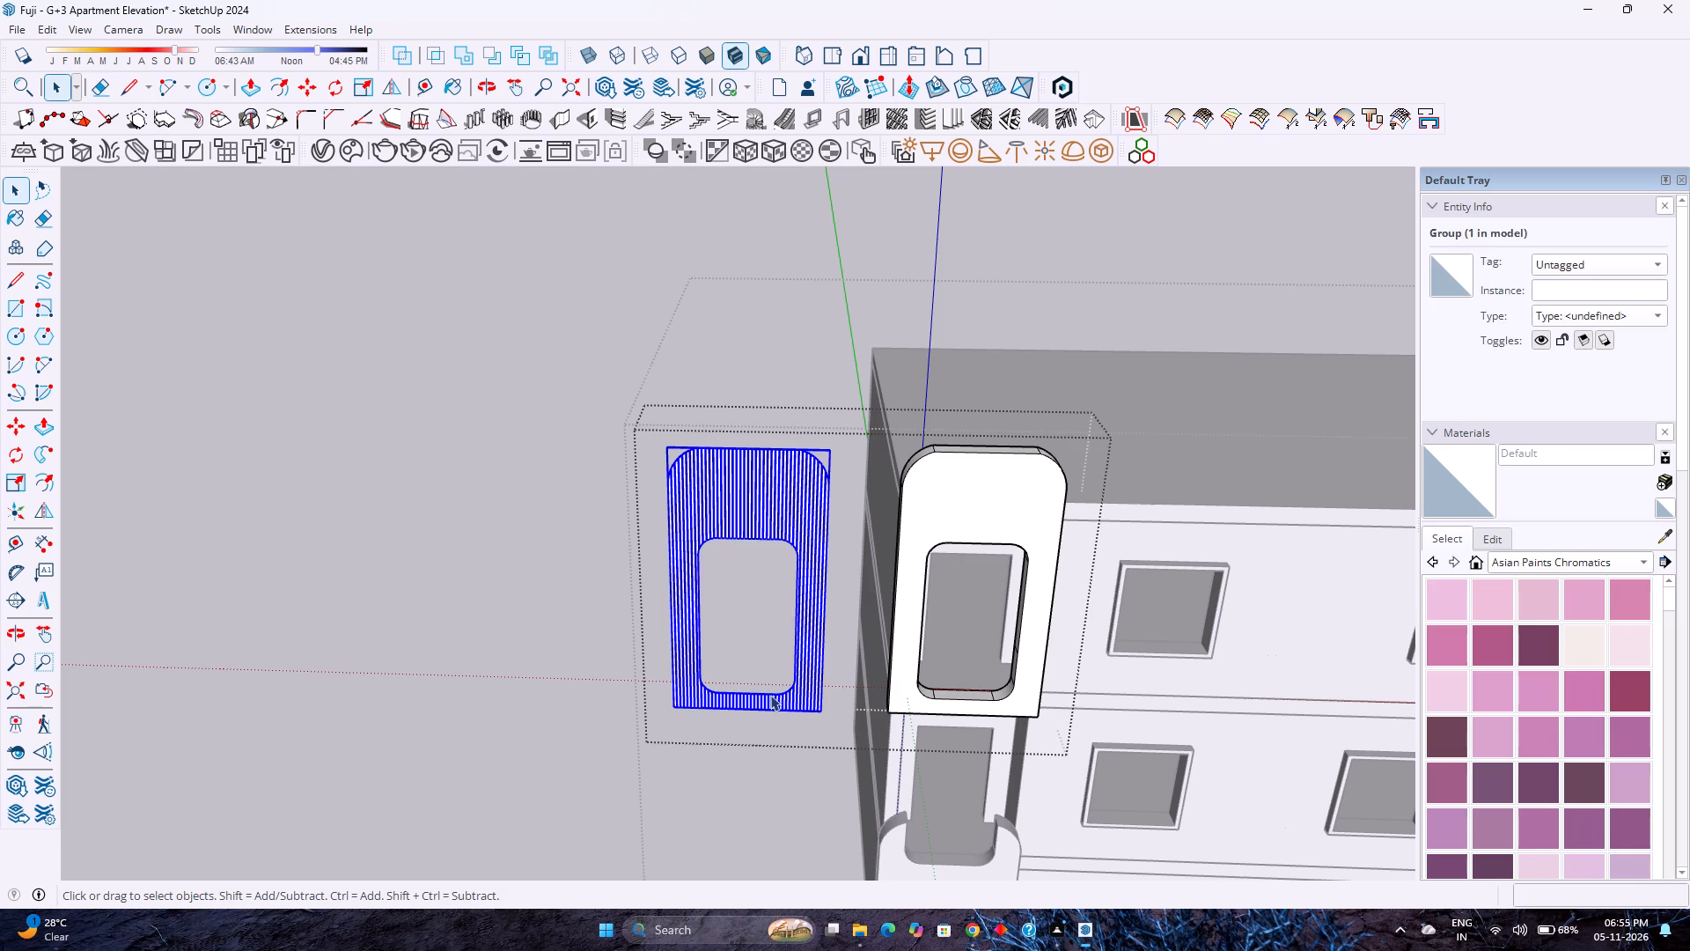
pyautogui.scroll(14, 786, 728)
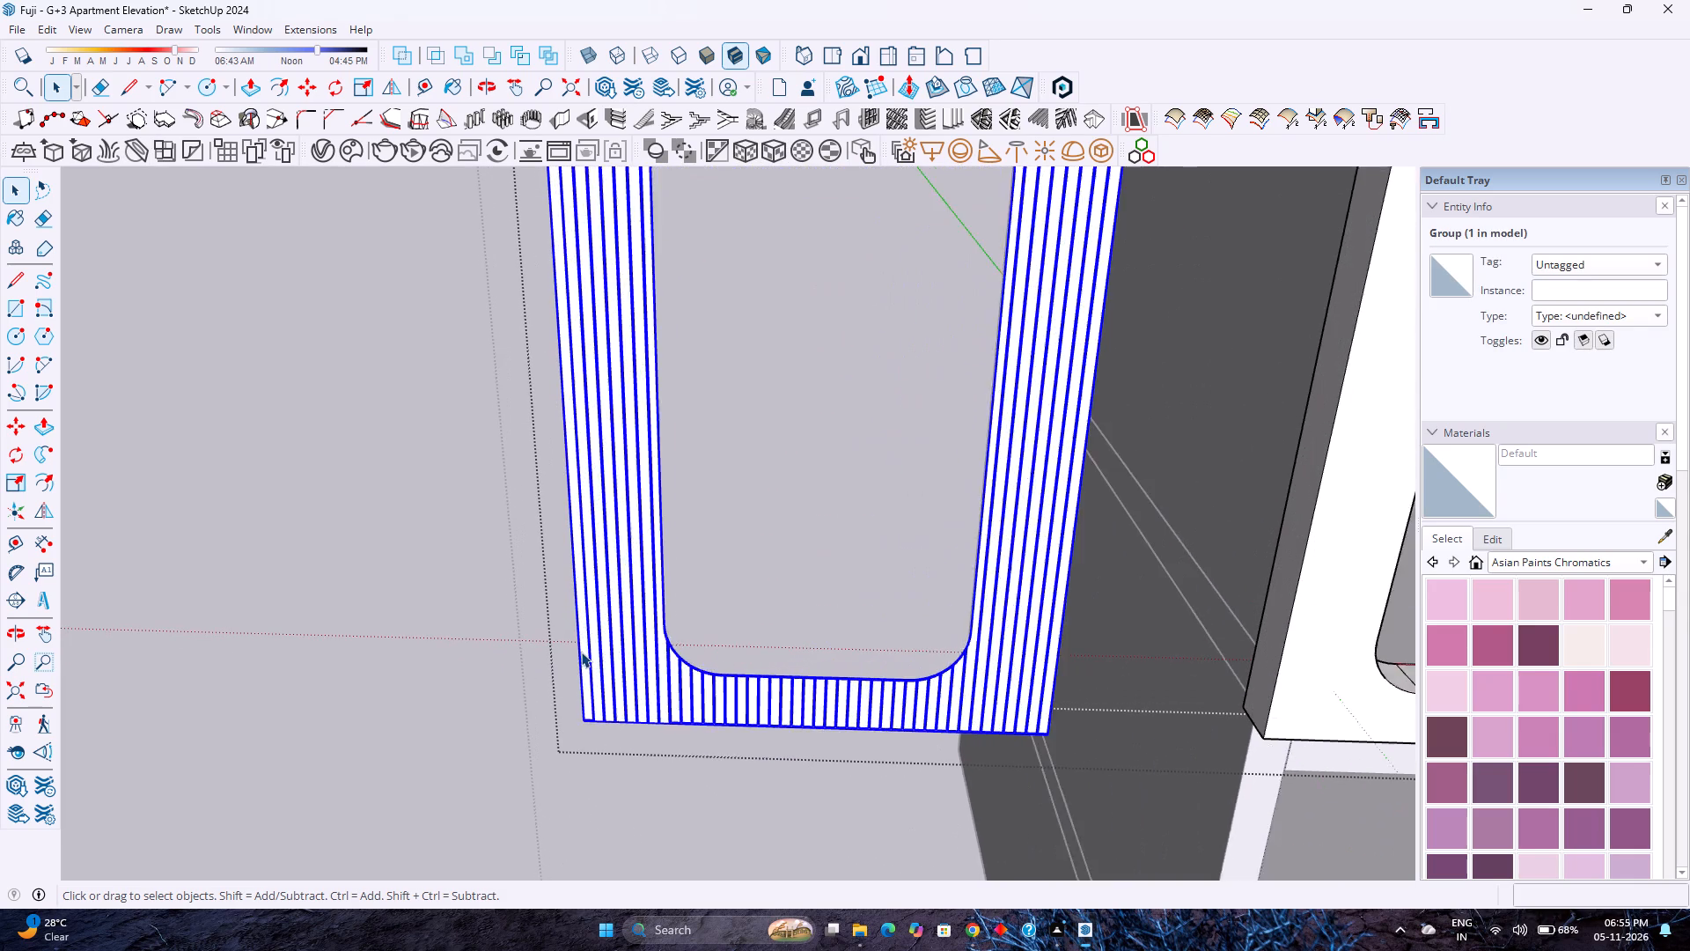
pyautogui.scroll(-2, 581, 650)
pyautogui.press('m')
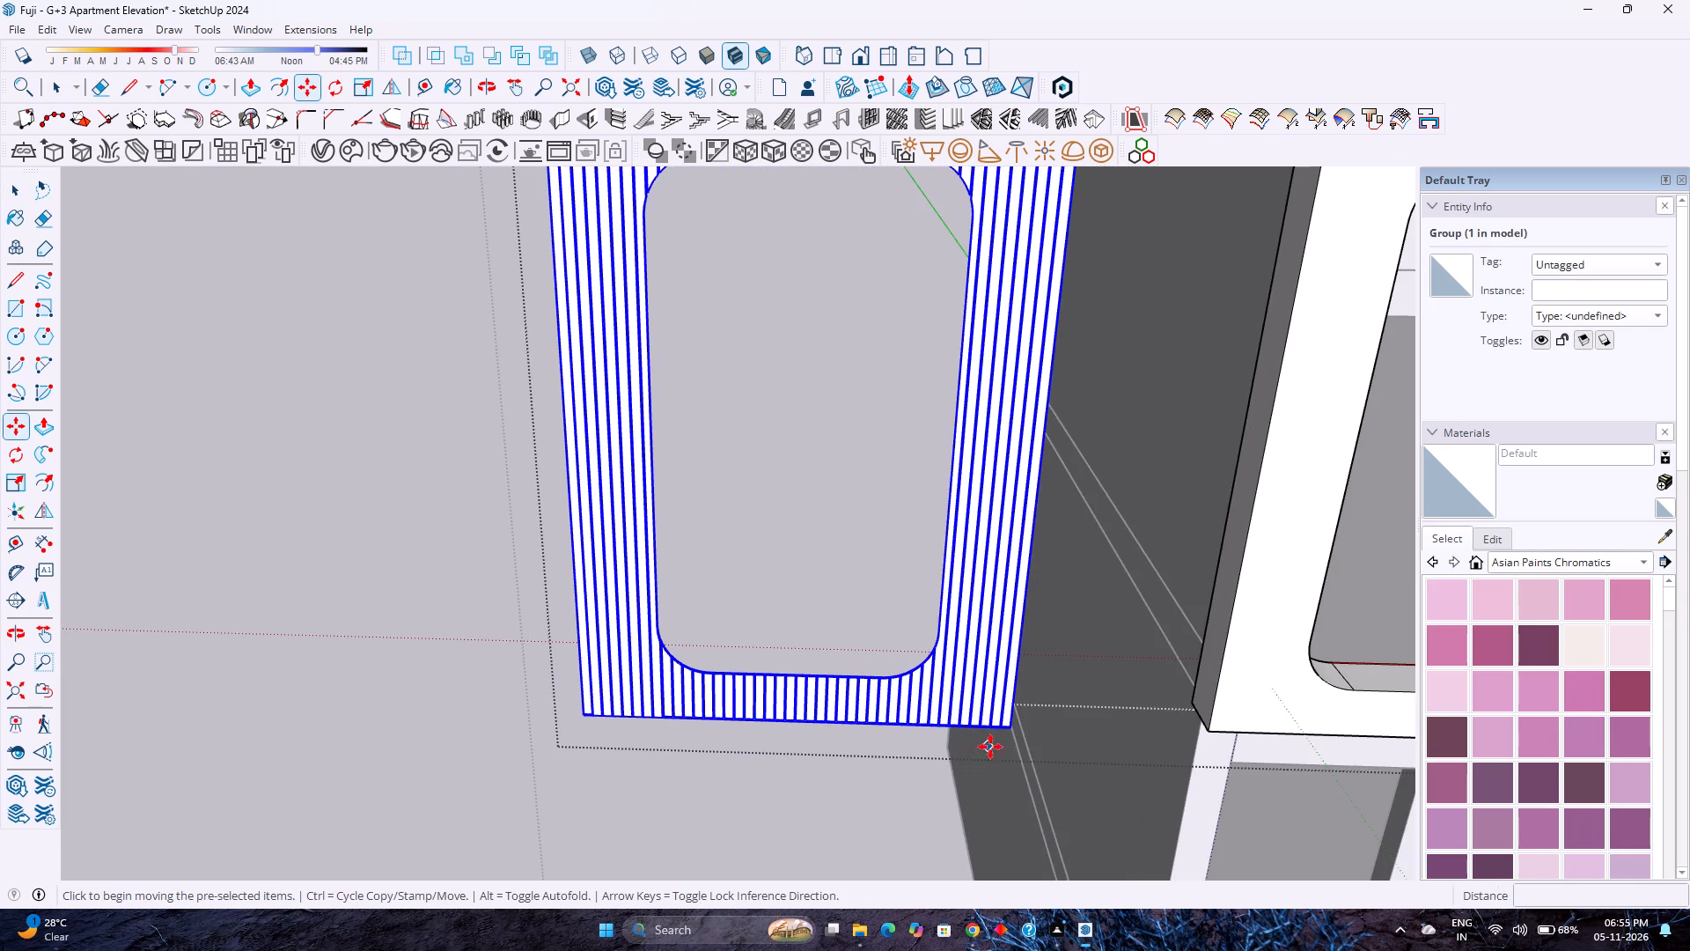
pyautogui.scroll(1, 1014, 747)
pyautogui.scroll(-1, 1014, 747)
pyautogui.scroll(3, 1014, 747)
pyautogui.moveTo(1014, 749); pyautogui.dragTo(929, 744, button='middle')
pyautogui.moveTo(929, 744); pyautogui.dragTo(950, 742, button='middle')
pyautogui.scroll(-3, 950, 742)
pyautogui.scroll(1, 900, 722)
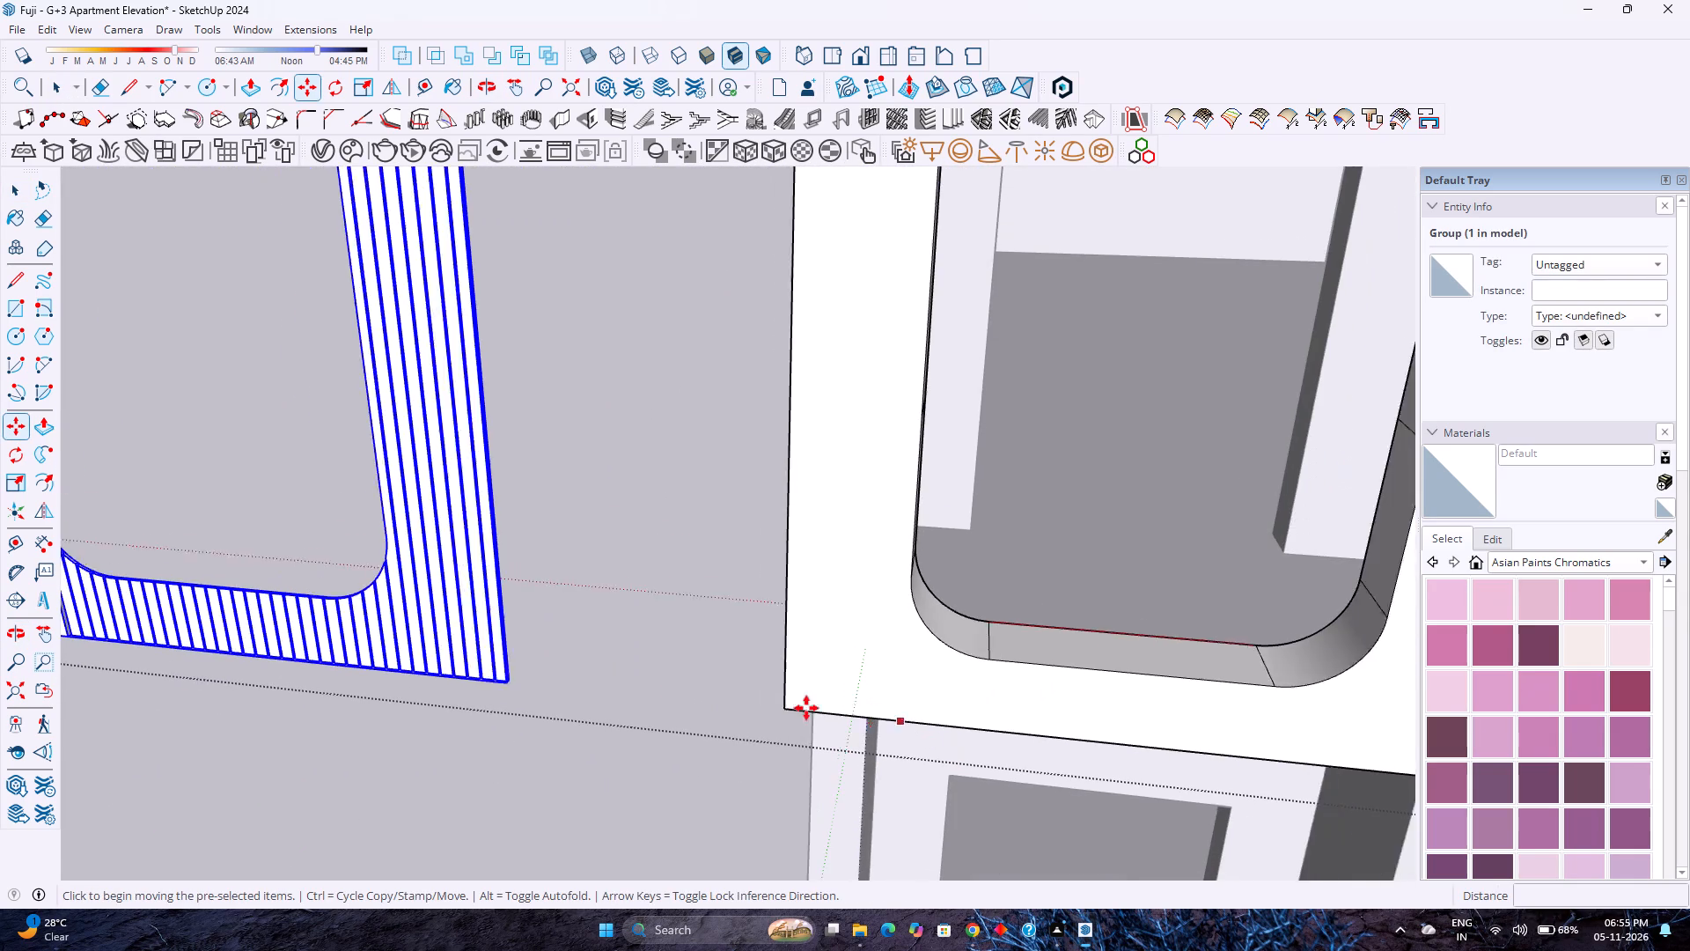
pyautogui.click(473, 682)
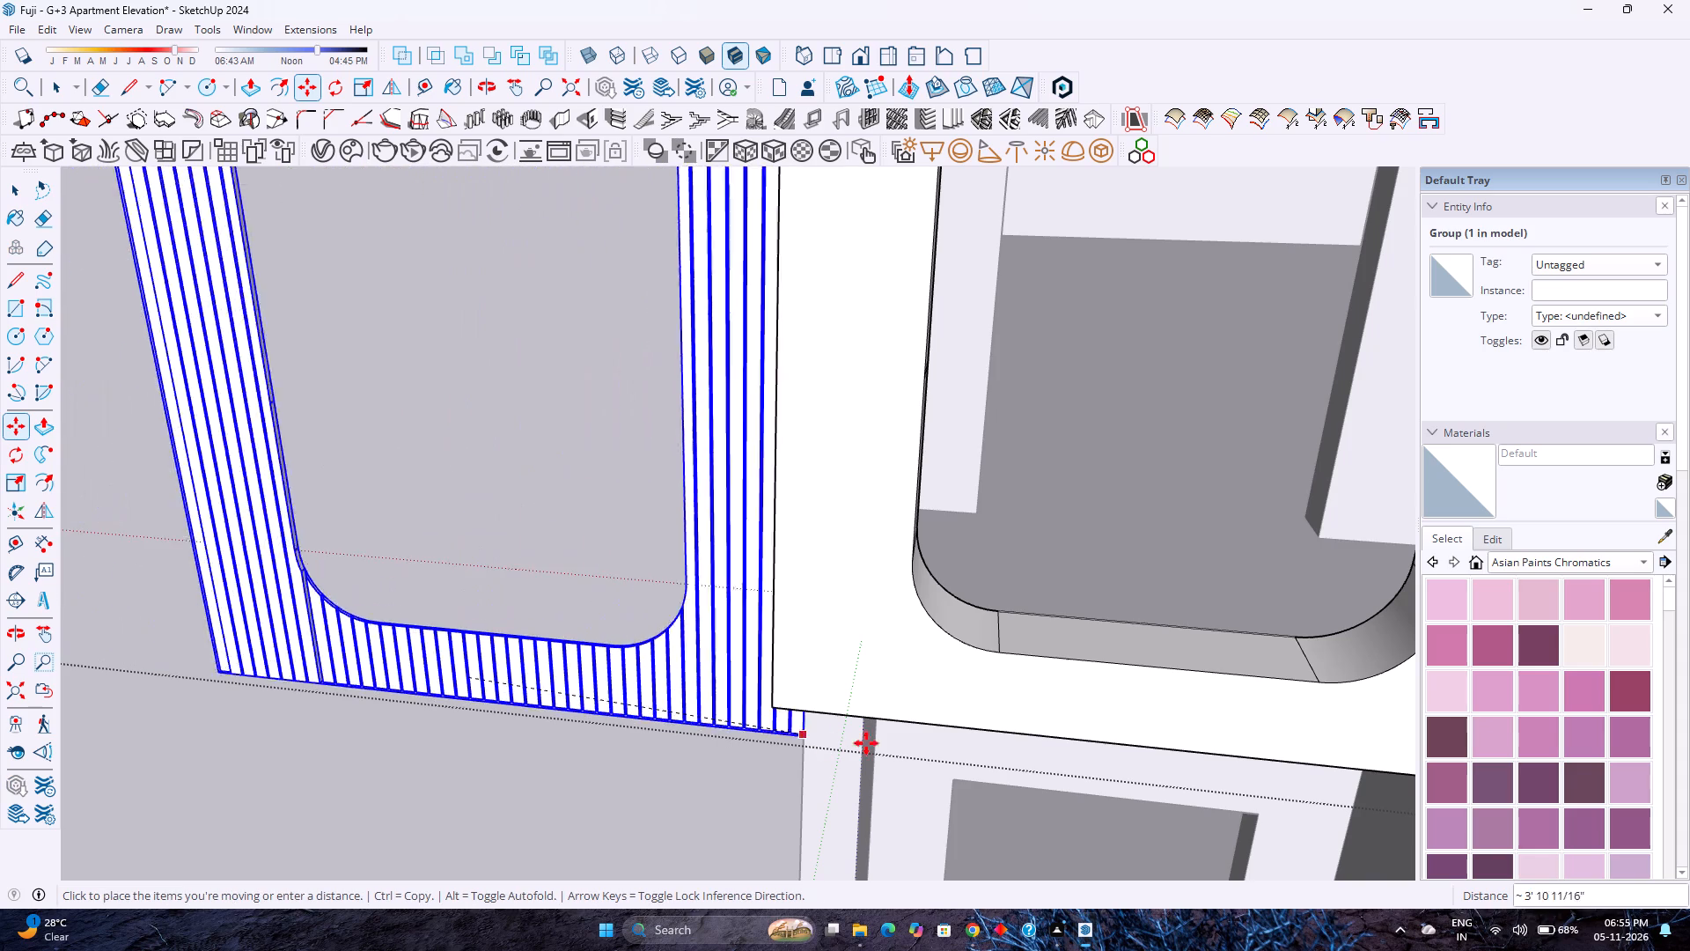
pyautogui.scroll(-1, 1086, 747)
pyautogui.keyDown('shift'); pyautogui.moveTo(1086, 746); pyautogui.dragTo(724, 701, button='middle'); pyautogui.keyUp('shift')
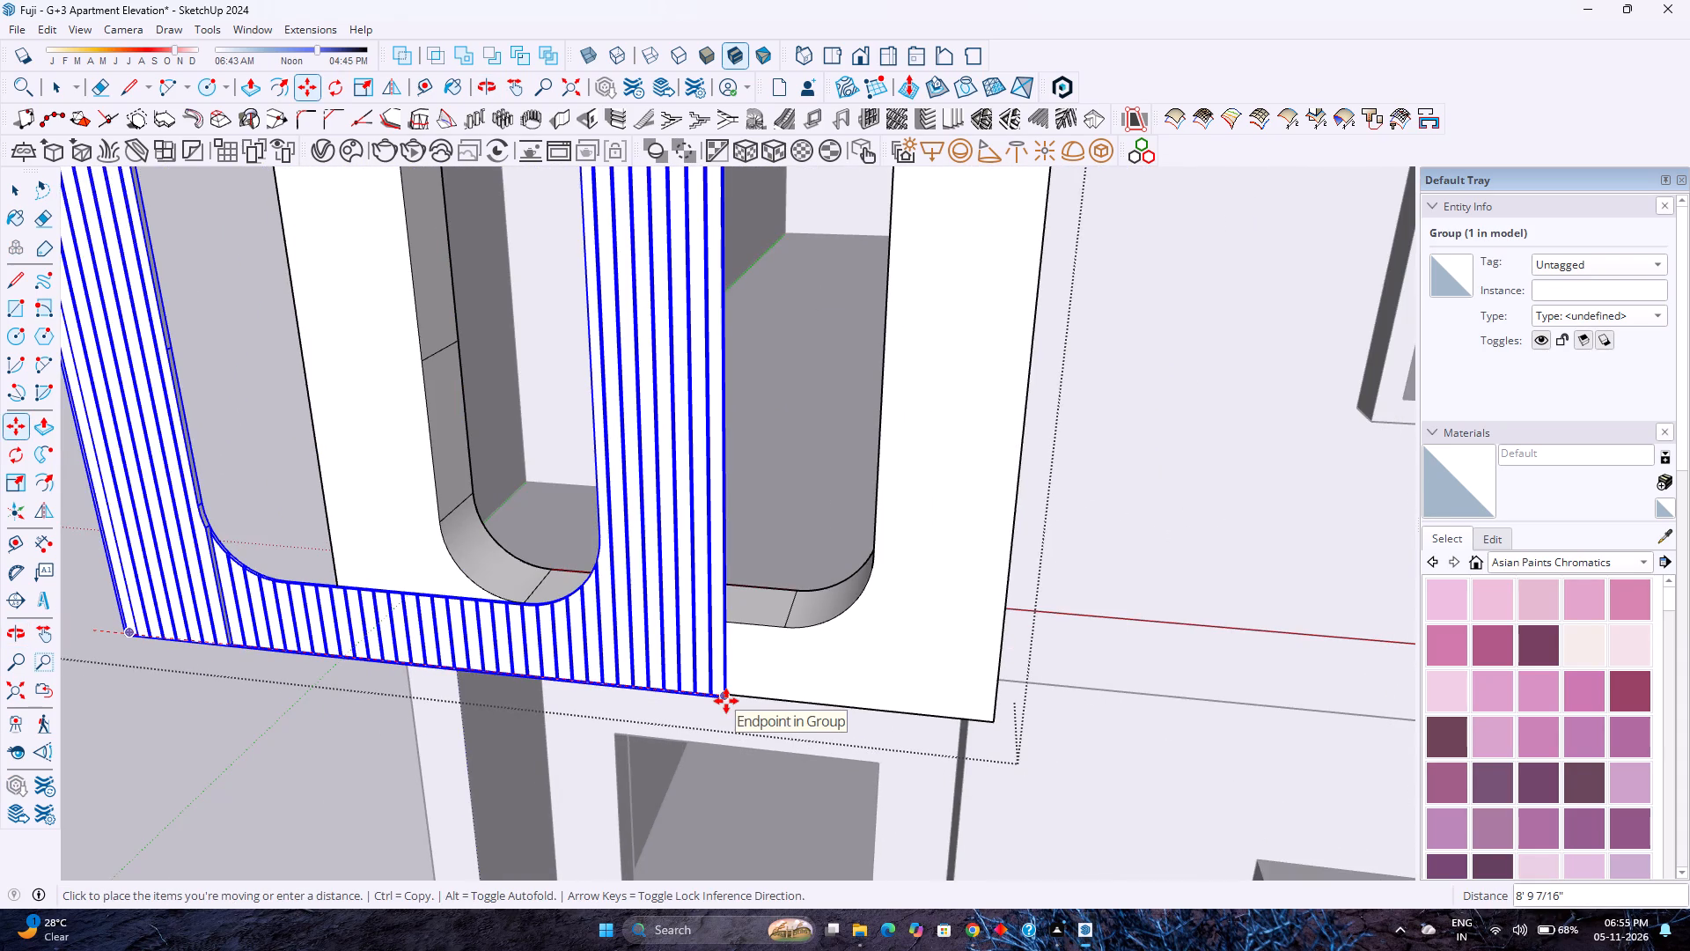
pyautogui.press('Right')
pyautogui.click(992, 723)
pyautogui.scroll(3, 992, 723)
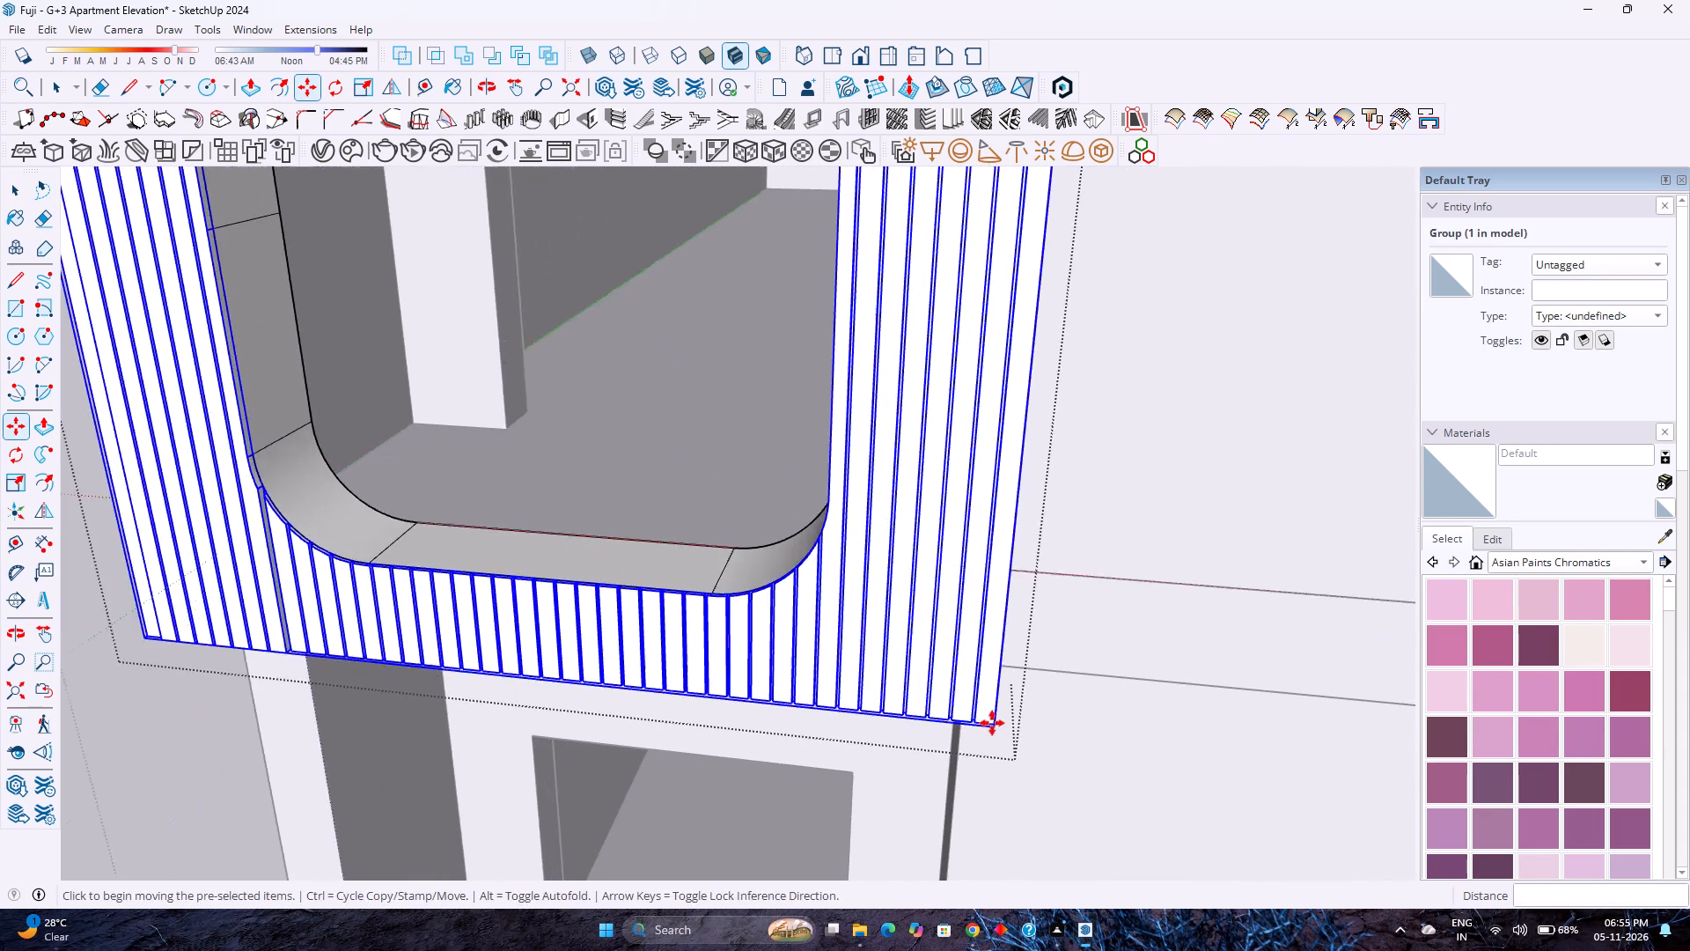
# Check the grooved face's placement on the upper panel from the side and with the whole building in view.
pyautogui.moveTo(992, 723); pyautogui.dragTo(651, 739, button='middle')
pyautogui.middleClick(651, 739)
pyautogui.scroll(6, 854, 785)
pyautogui.moveTo(964, 795); pyautogui.dragTo(903, 791, button='middle')
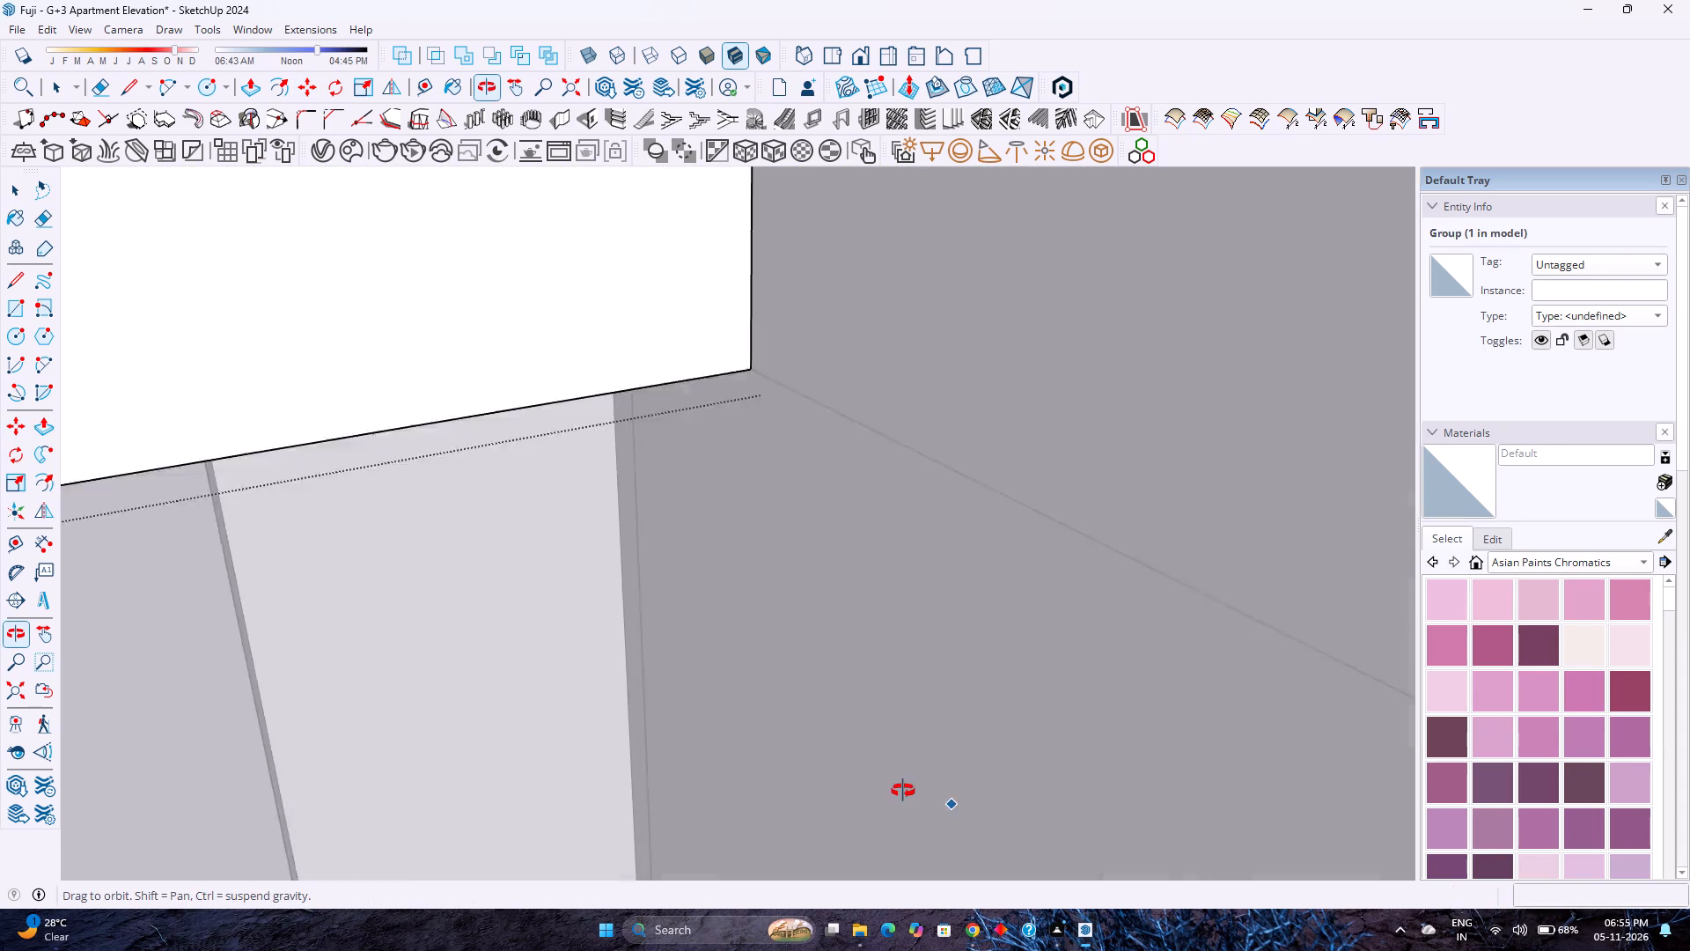
pyautogui.moveTo(903, 791); pyautogui.dragTo(900, 790, button='middle')
pyautogui.scroll(-7, 900, 790)
pyautogui.click(26, 692)
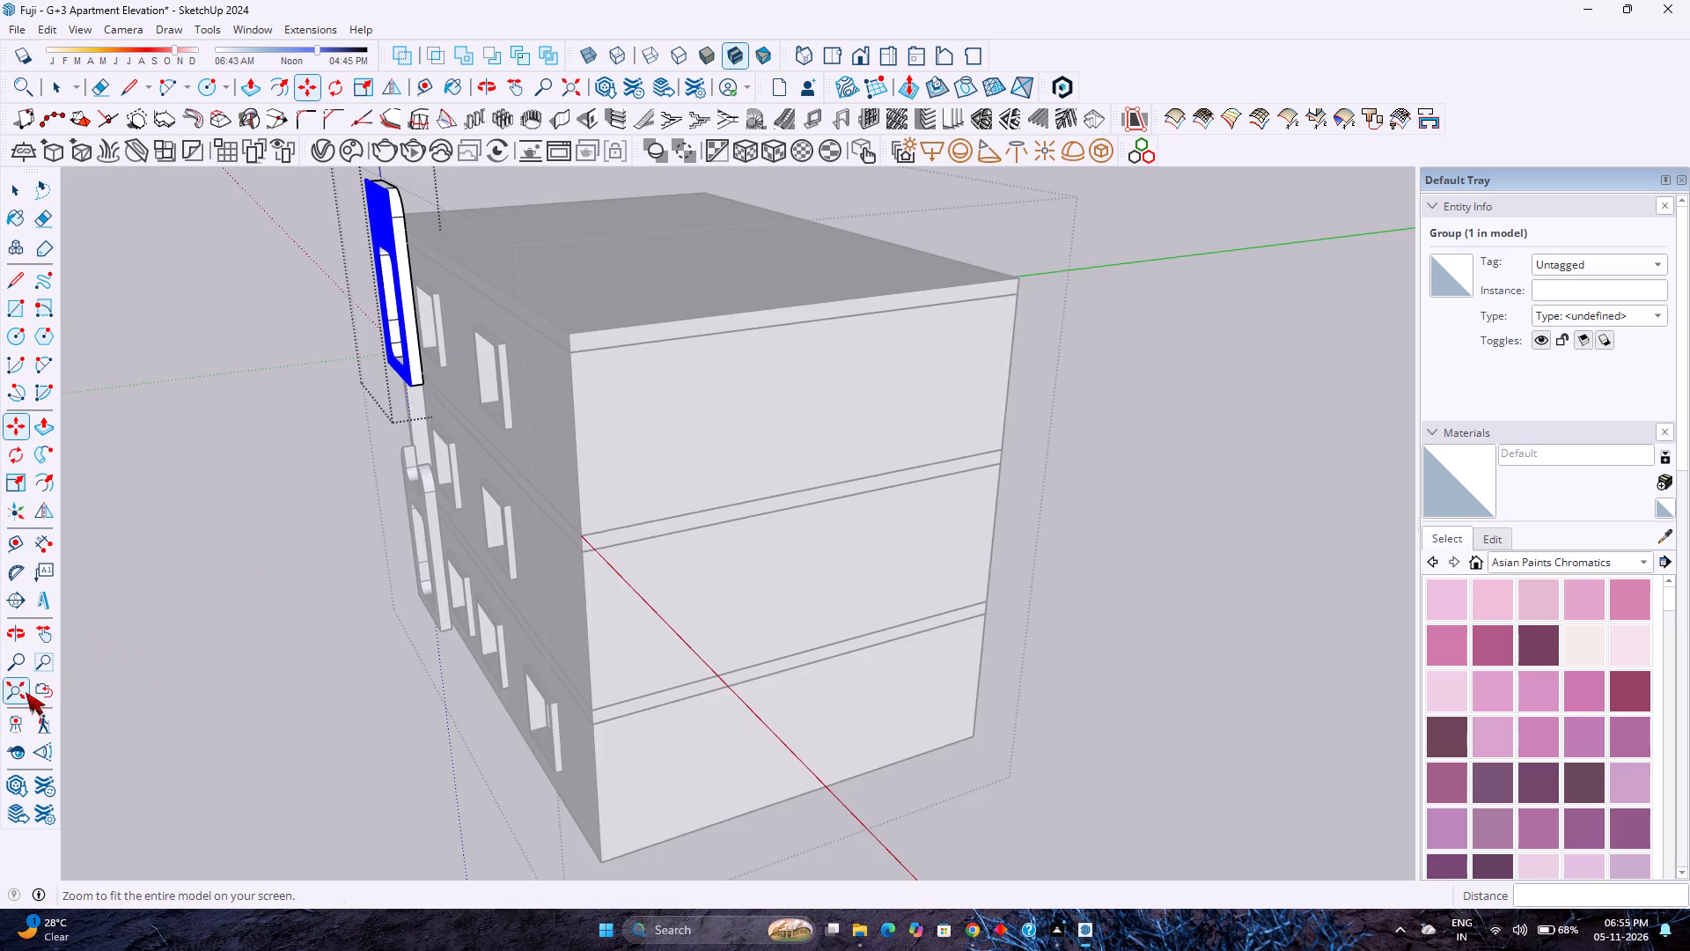
pyautogui.scroll(-2, 181, 687)
pyautogui.moveTo(187, 690); pyautogui.dragTo(479, 686, button='middle')
pyautogui.moveTo(490, 685); pyautogui.dragTo(524, 682, button='middle')
pyautogui.middleClick(525, 682)
pyautogui.press('space')
pyautogui.scroll(-4, 534, 667)
pyautogui.press('Escape')
pyautogui.scroll(-4, 386, 587)
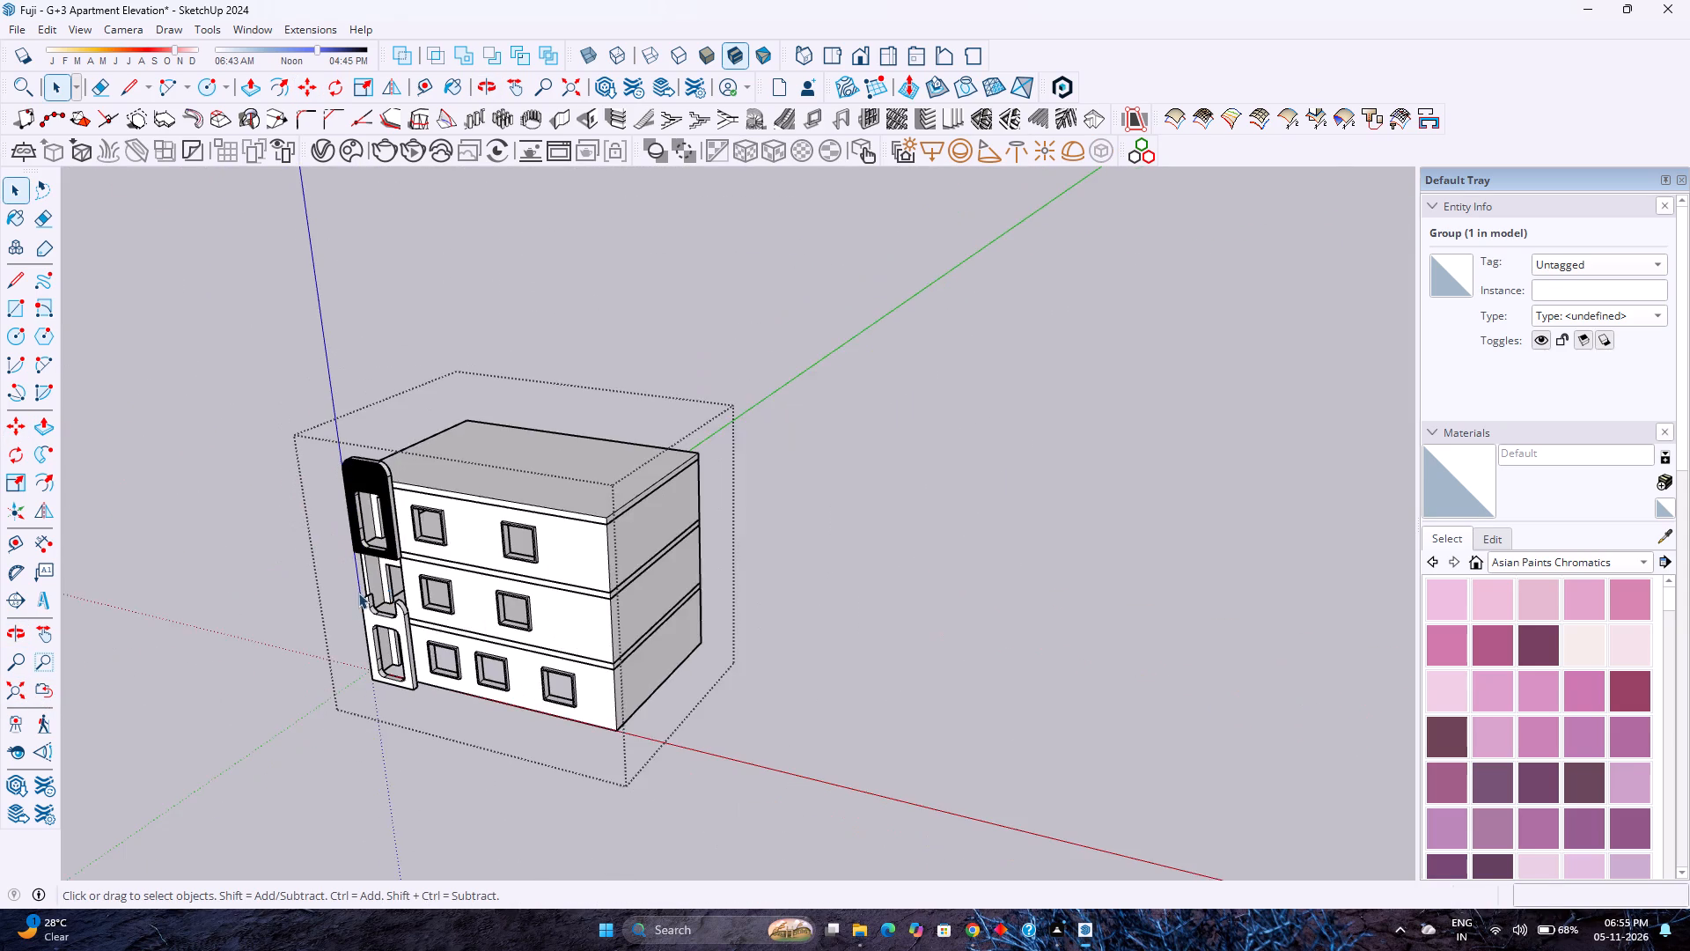
# Inspect the depth of the grooved face's strips from the panel's bottom edge up to its rounded upper-left corner.
pyautogui.scroll(10, 282, 609)
pyautogui.scroll(-1, 300, 604)
pyautogui.scroll(7, 300, 604)
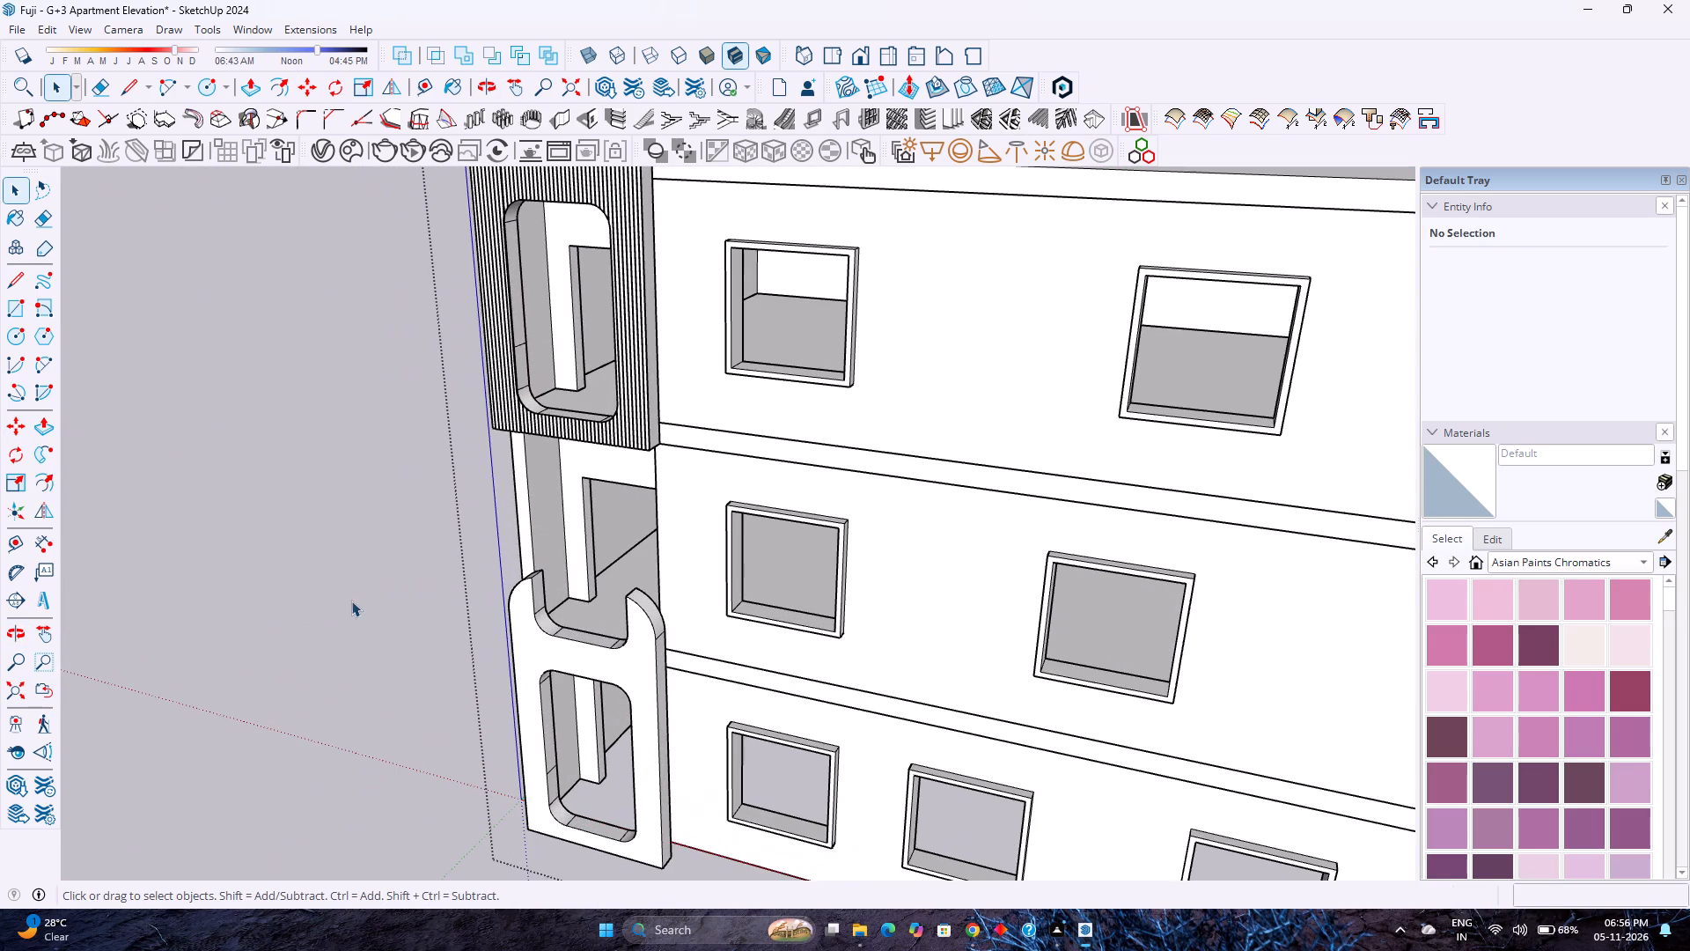
pyautogui.scroll(7, 621, 375)
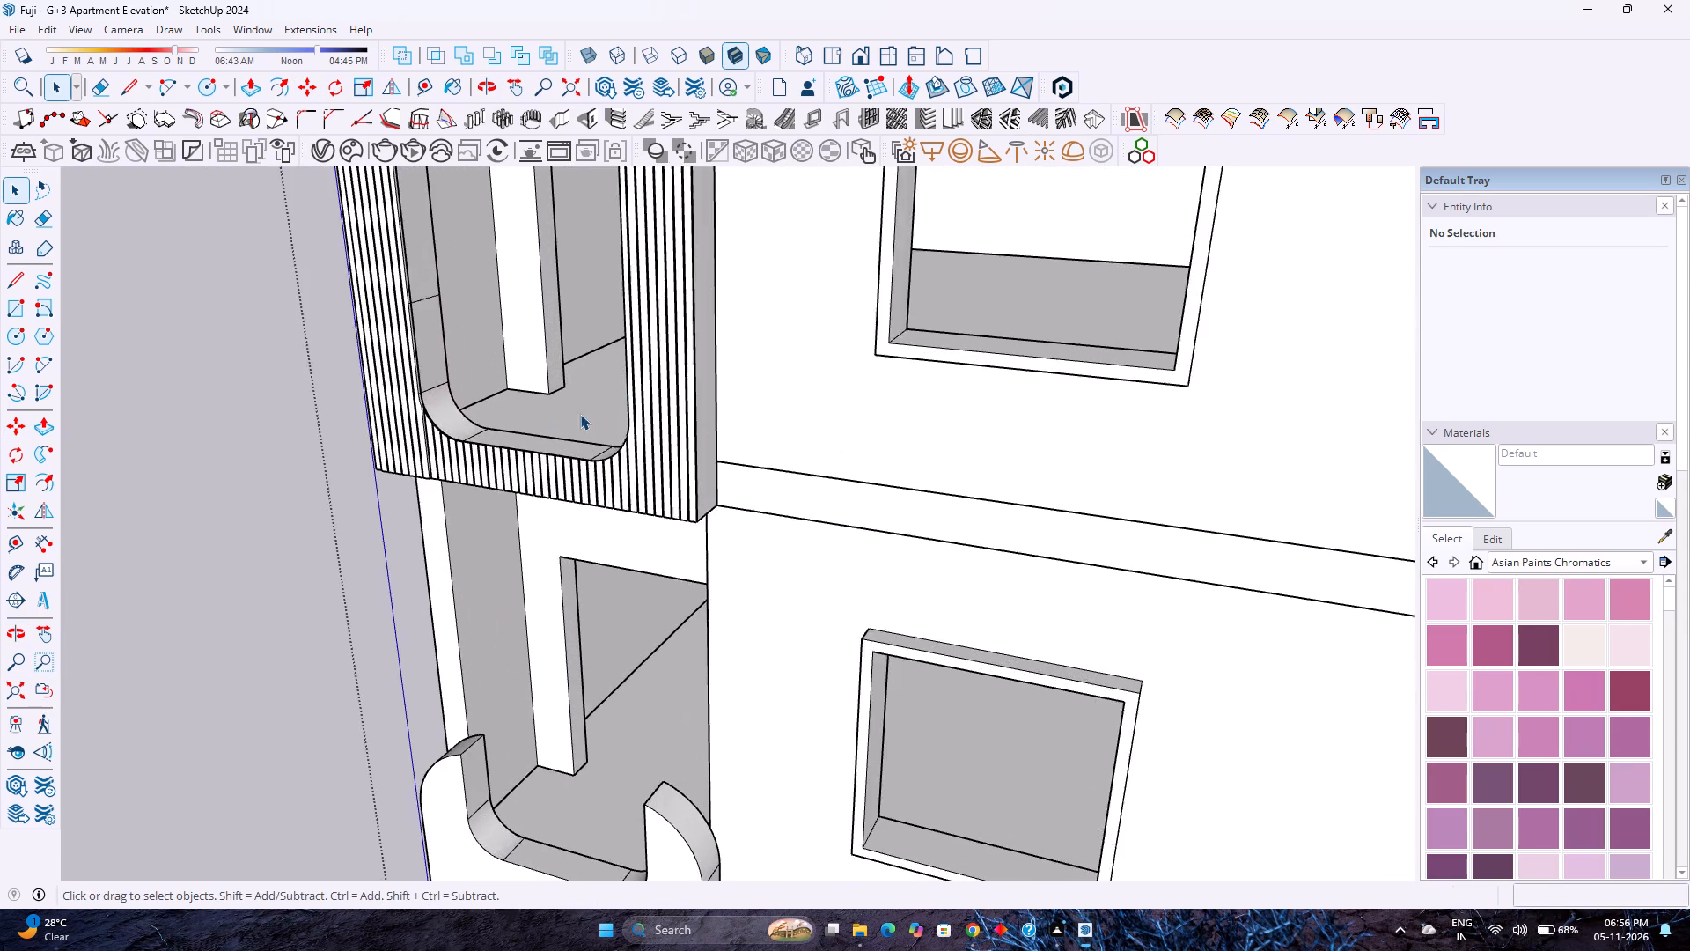
pyautogui.scroll(10, 580, 414)
pyautogui.scroll(-6, 419, 415)
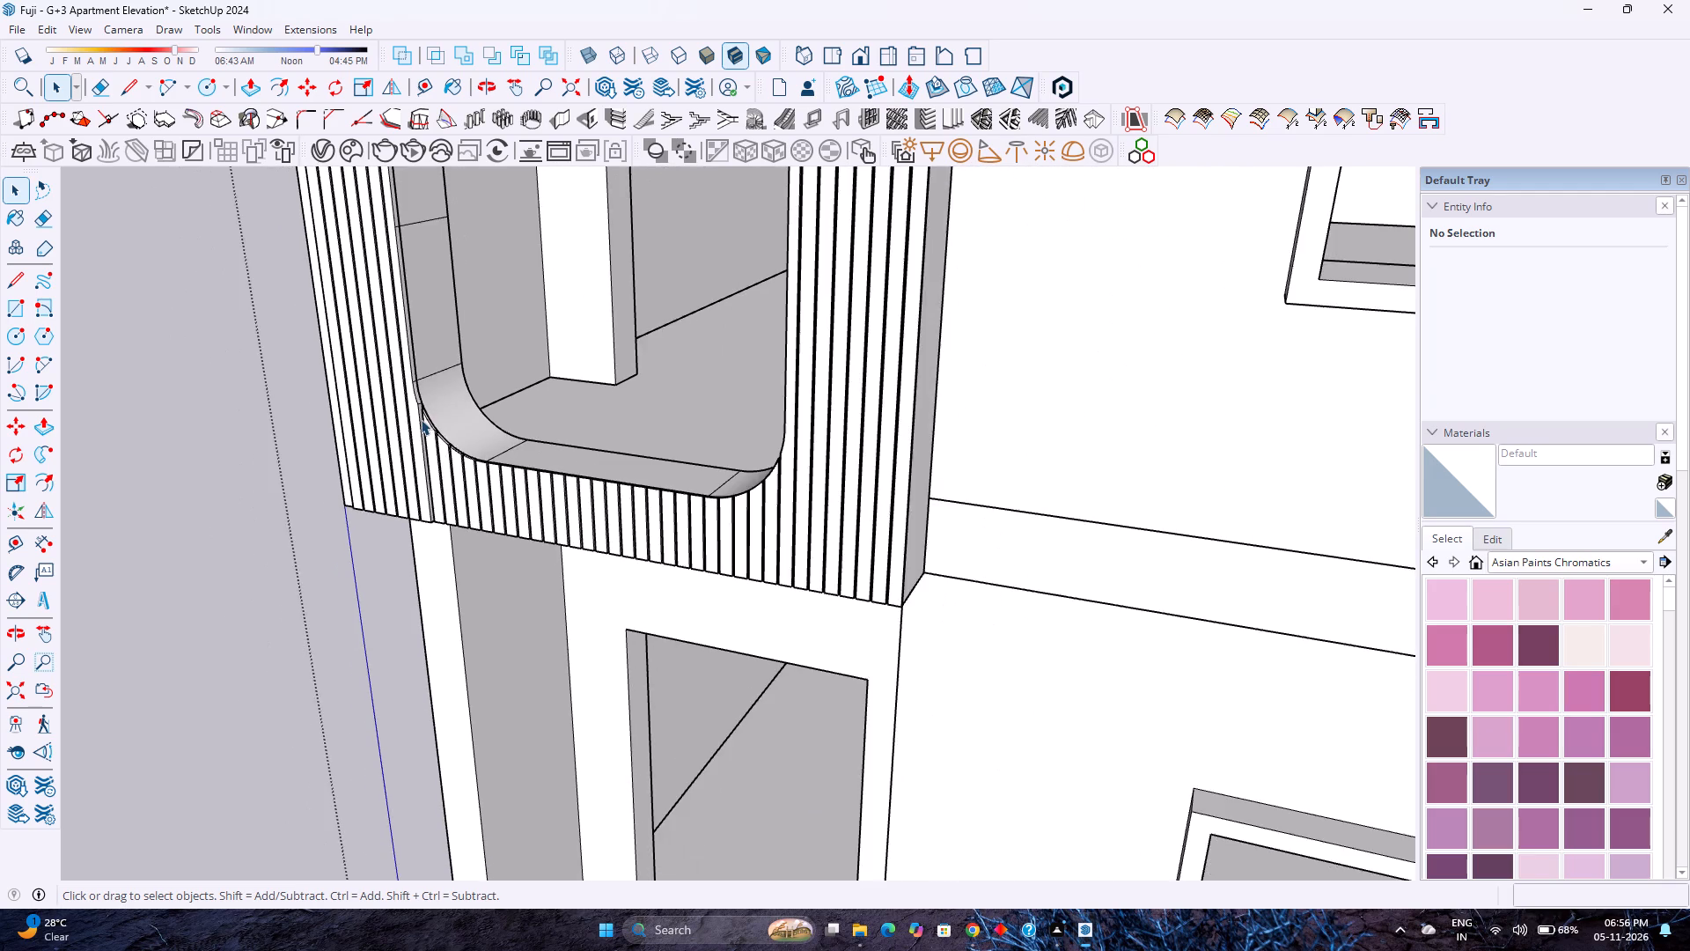
pyautogui.scroll(12, 420, 468)
pyautogui.moveTo(485, 494); pyautogui.dragTo(382, 652, button='middle')
pyautogui.middleClick(382, 652)
pyautogui.scroll(-10, 406, 613)
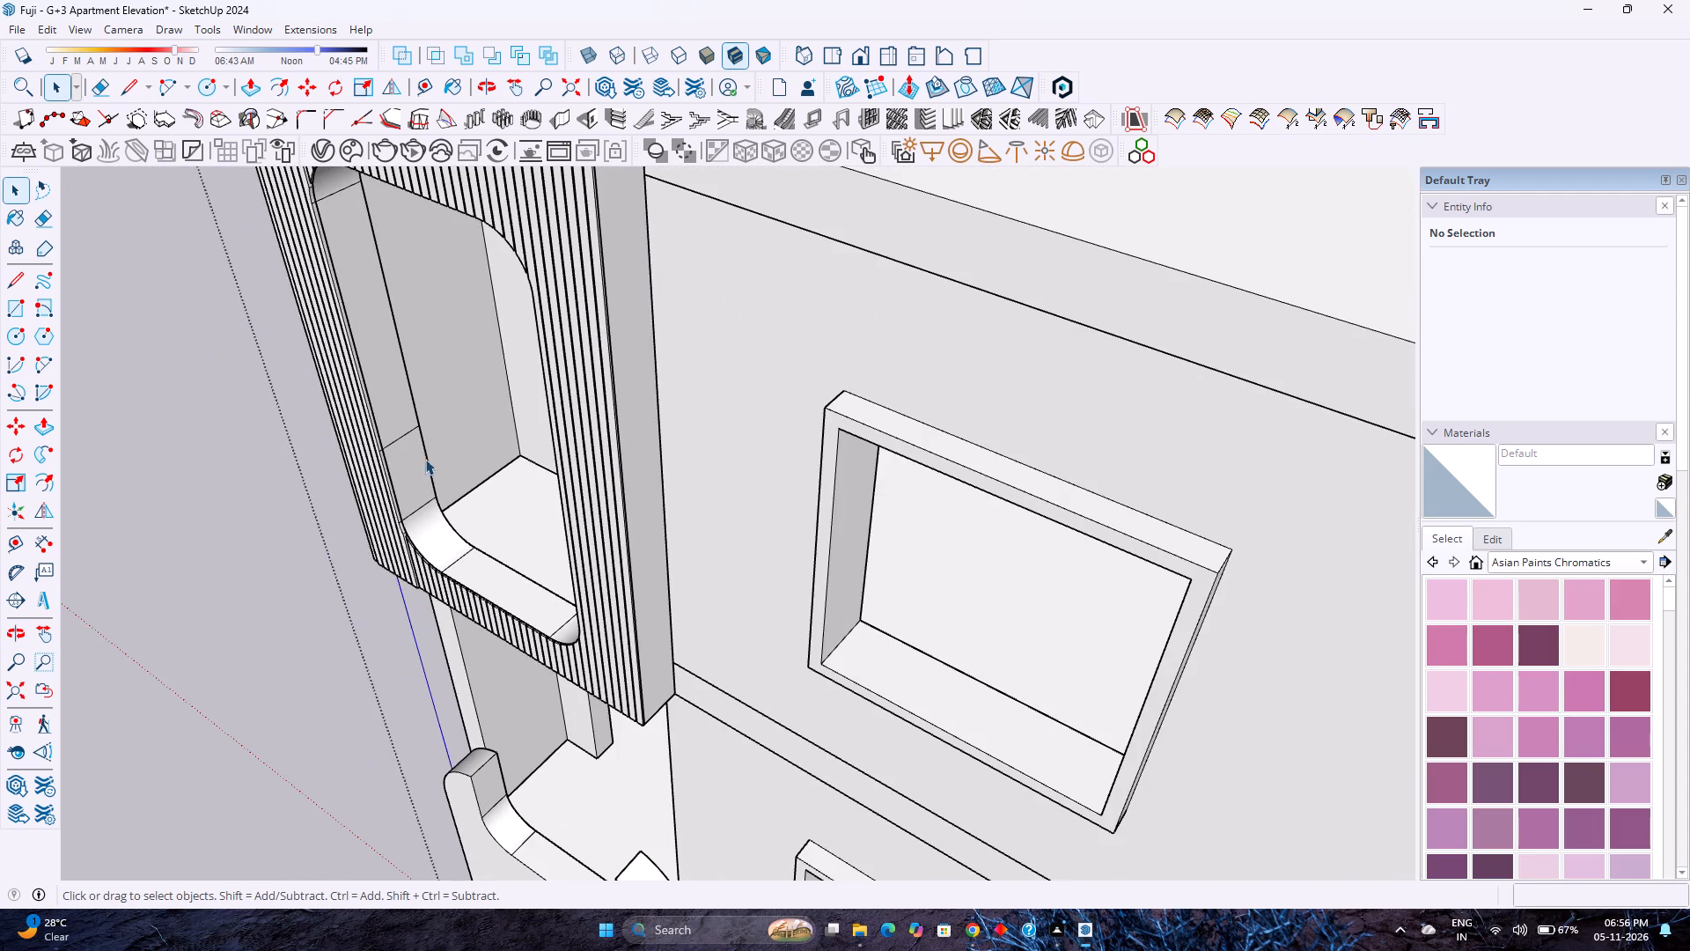
pyautogui.keyDown('shift'); pyautogui.moveTo(393, 435); pyautogui.dragTo(518, 686, button='middle'); pyautogui.keyUp('shift')
pyautogui.keyDown('shift'); pyautogui.moveTo(522, 695); pyautogui.dragTo(533, 732, button='middle'); pyautogui.keyUp('shift')
pyautogui.scroll(3, 445, 321)
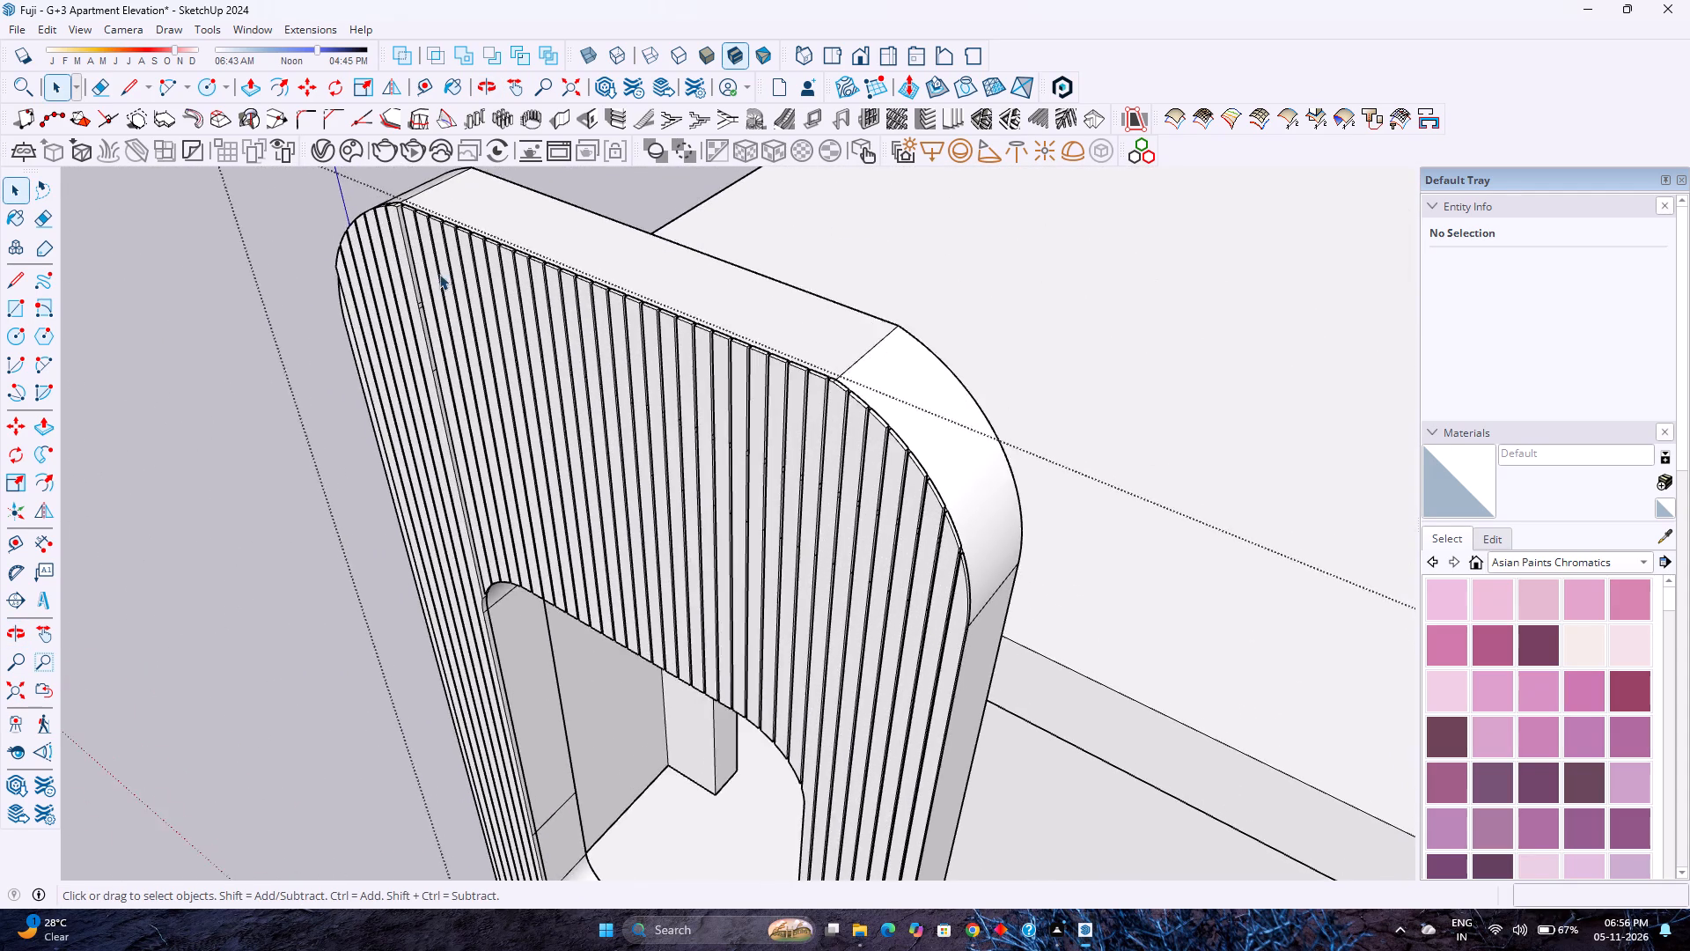
pyautogui.scroll(6, 439, 274)
pyautogui.keyDown('shift'); pyautogui.moveTo(365, 218); pyautogui.dragTo(506, 608, button='middle'); pyautogui.keyUp('shift')
pyautogui.keyDown('shift'); pyautogui.middleClick(508, 611); pyautogui.keyUp('shift')
pyautogui.scroll(2, 533, 611)
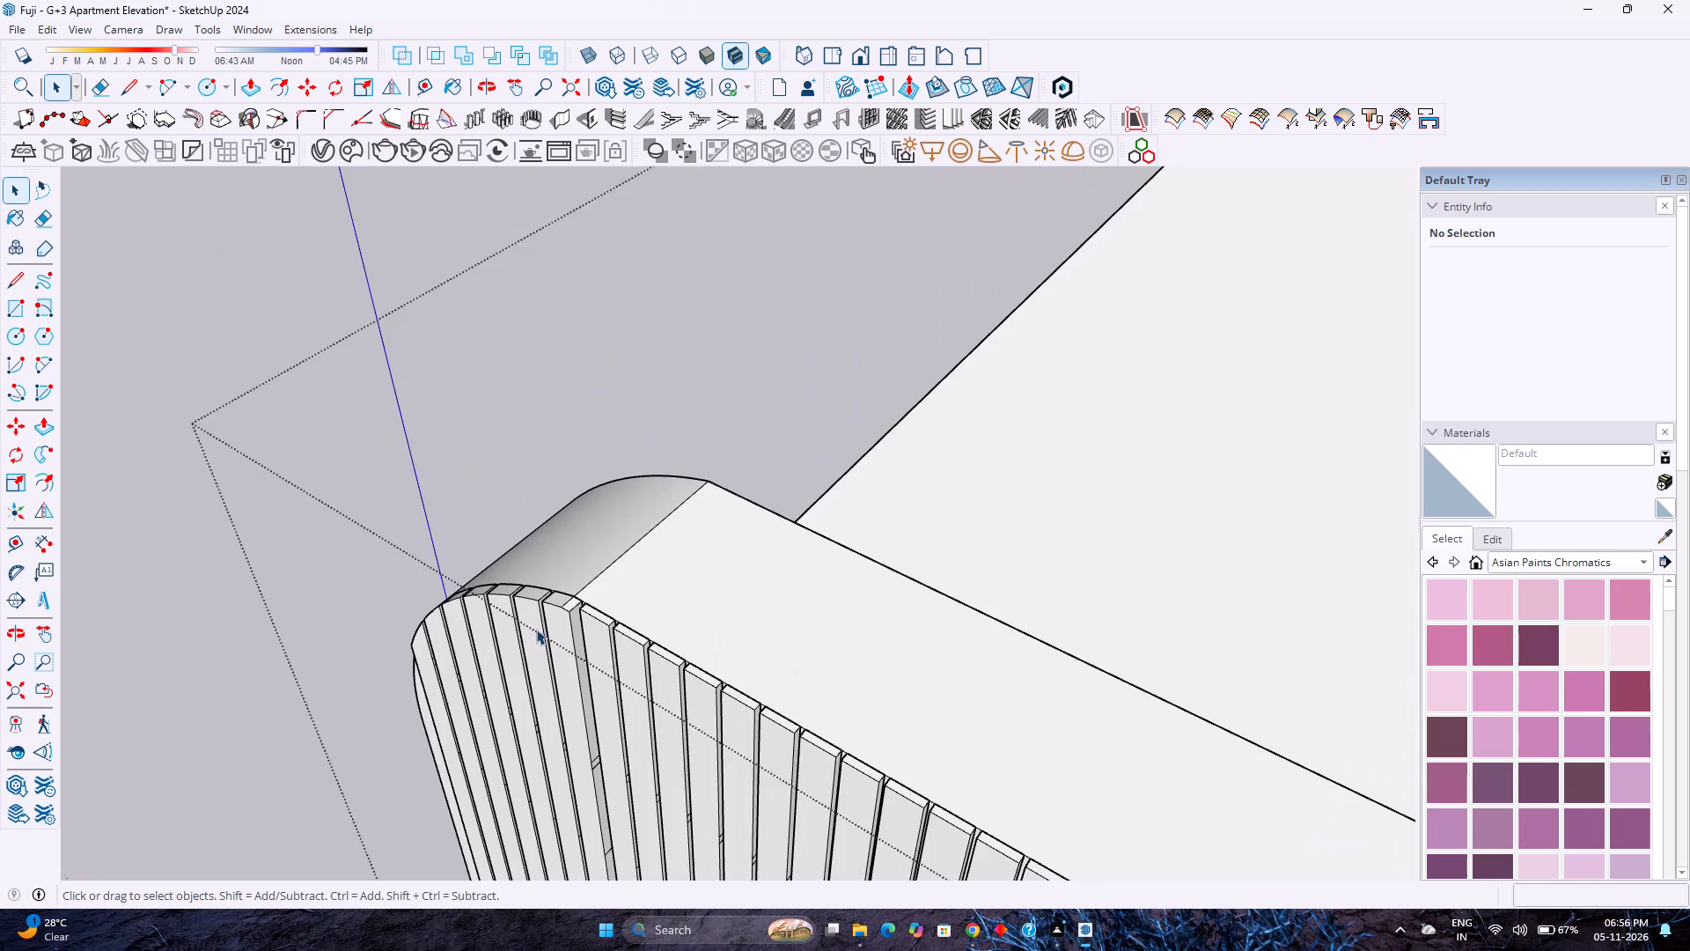
# Inside the grooved face's group, push the strip at the end of the upper-left curve by 1/2", flush with its right-hand neighbour.
pyautogui.scroll(3, 536, 629)
pyautogui.doubleClick(571, 619)
pyautogui.scroll(2, 569, 620)
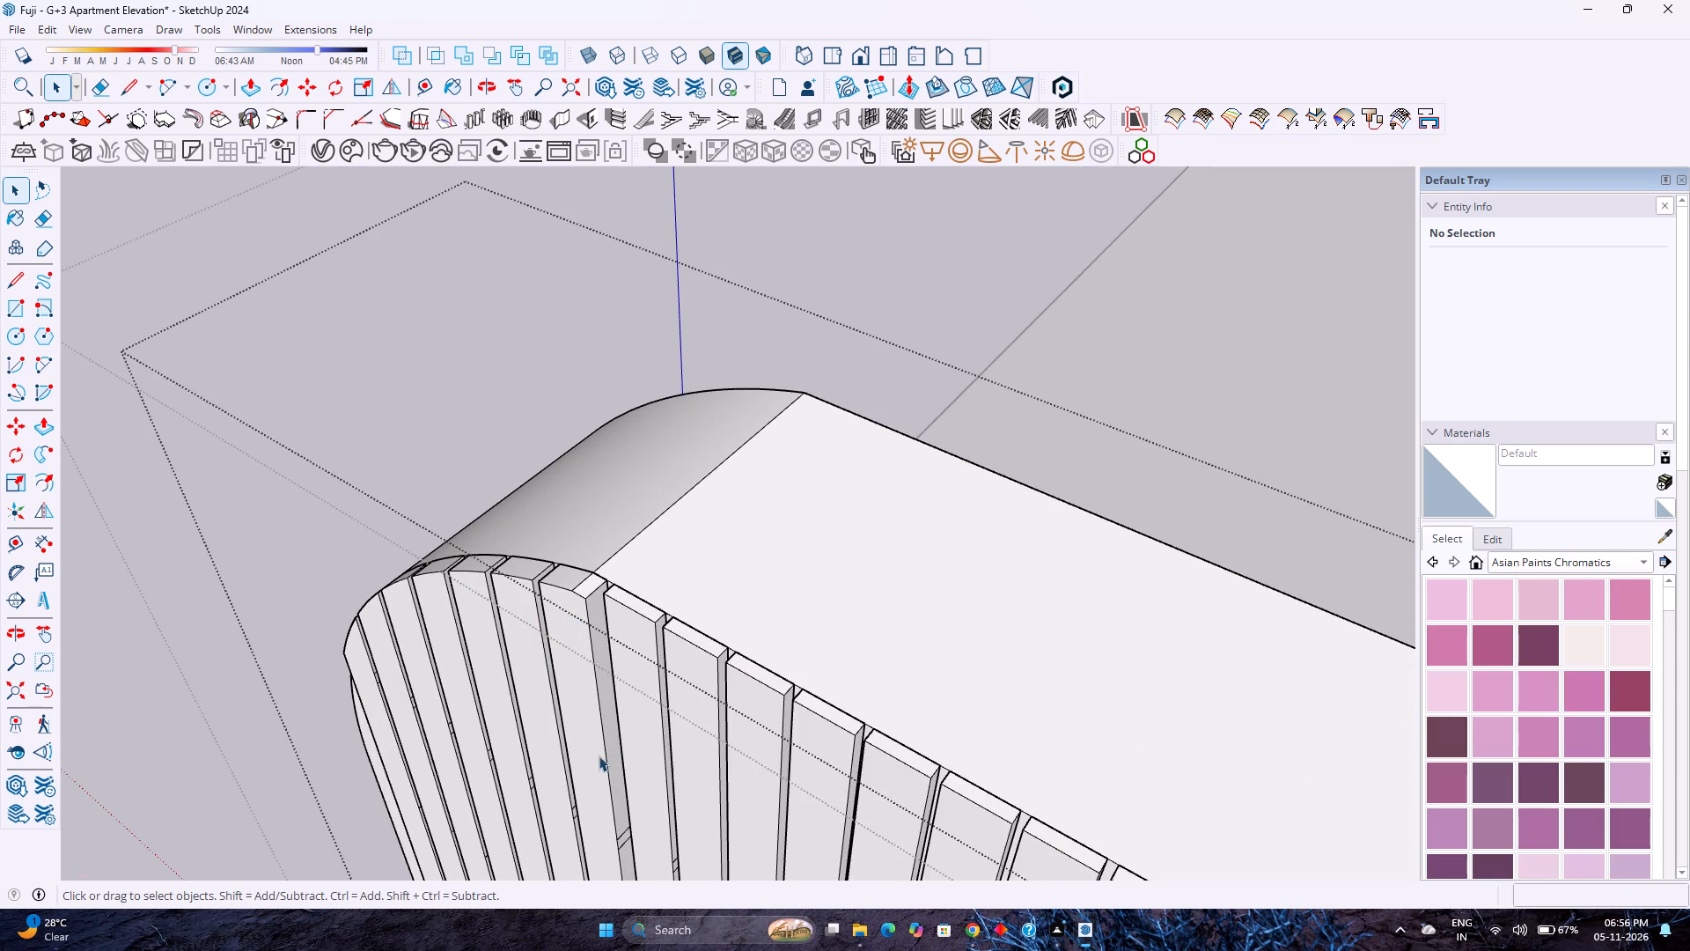
pyautogui.press('p')
pyautogui.press('space')
pyautogui.doubleClick(584, 716)
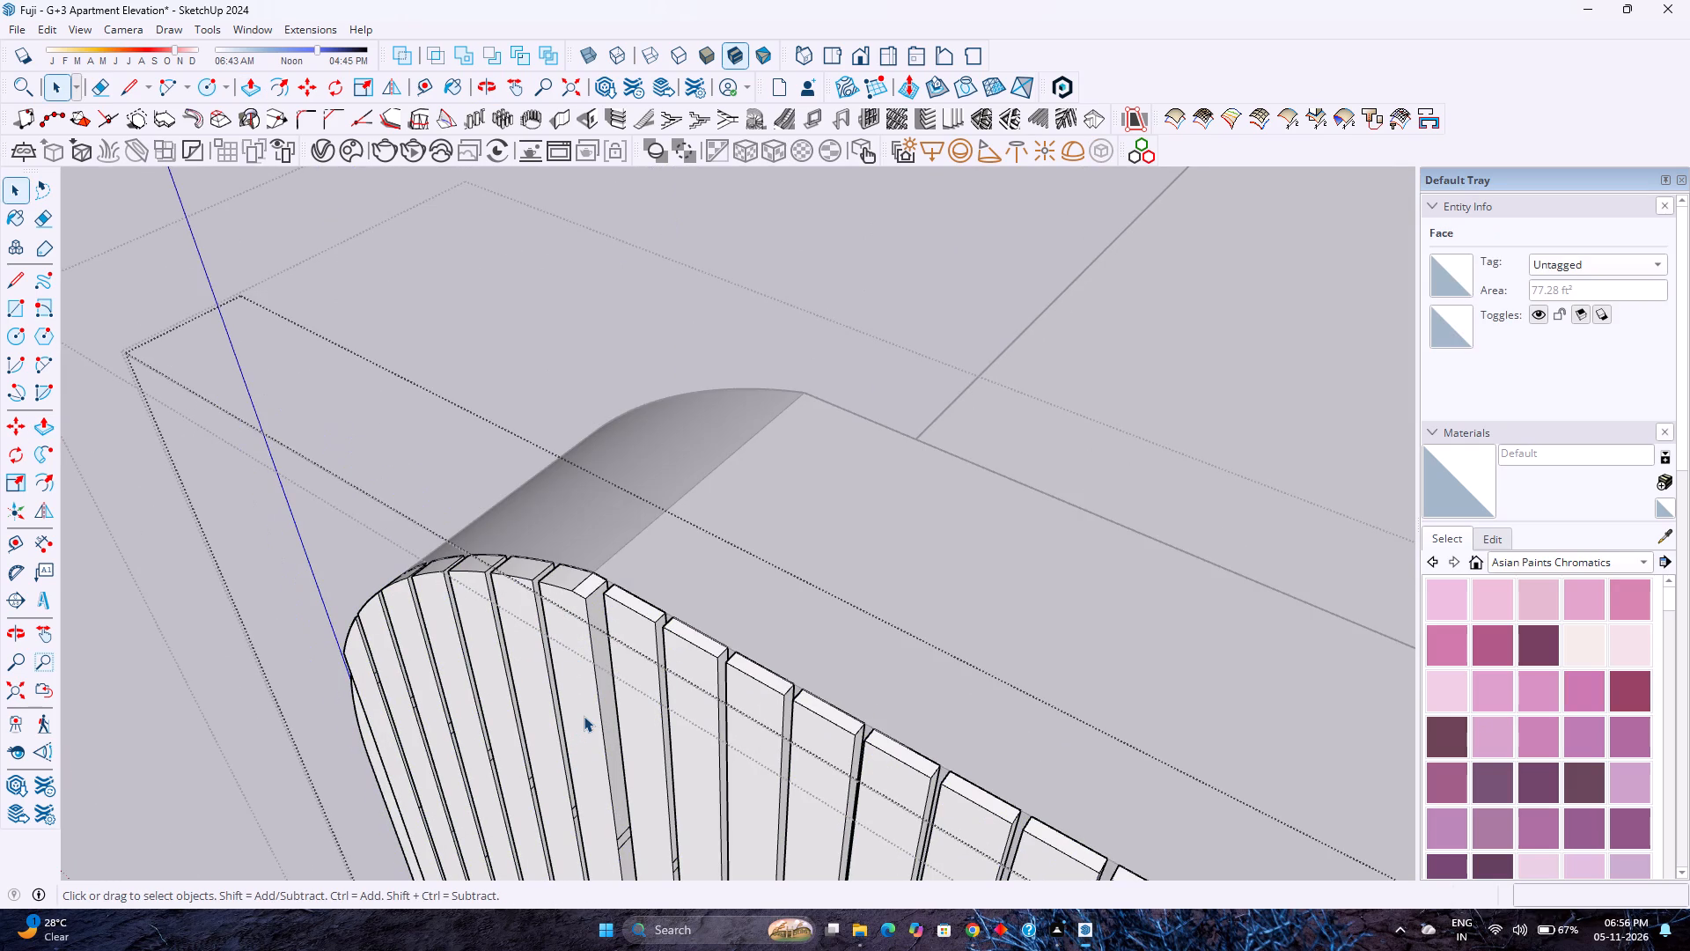
pyautogui.press('p')
pyautogui.click(584, 716)
pyautogui.click(623, 696)
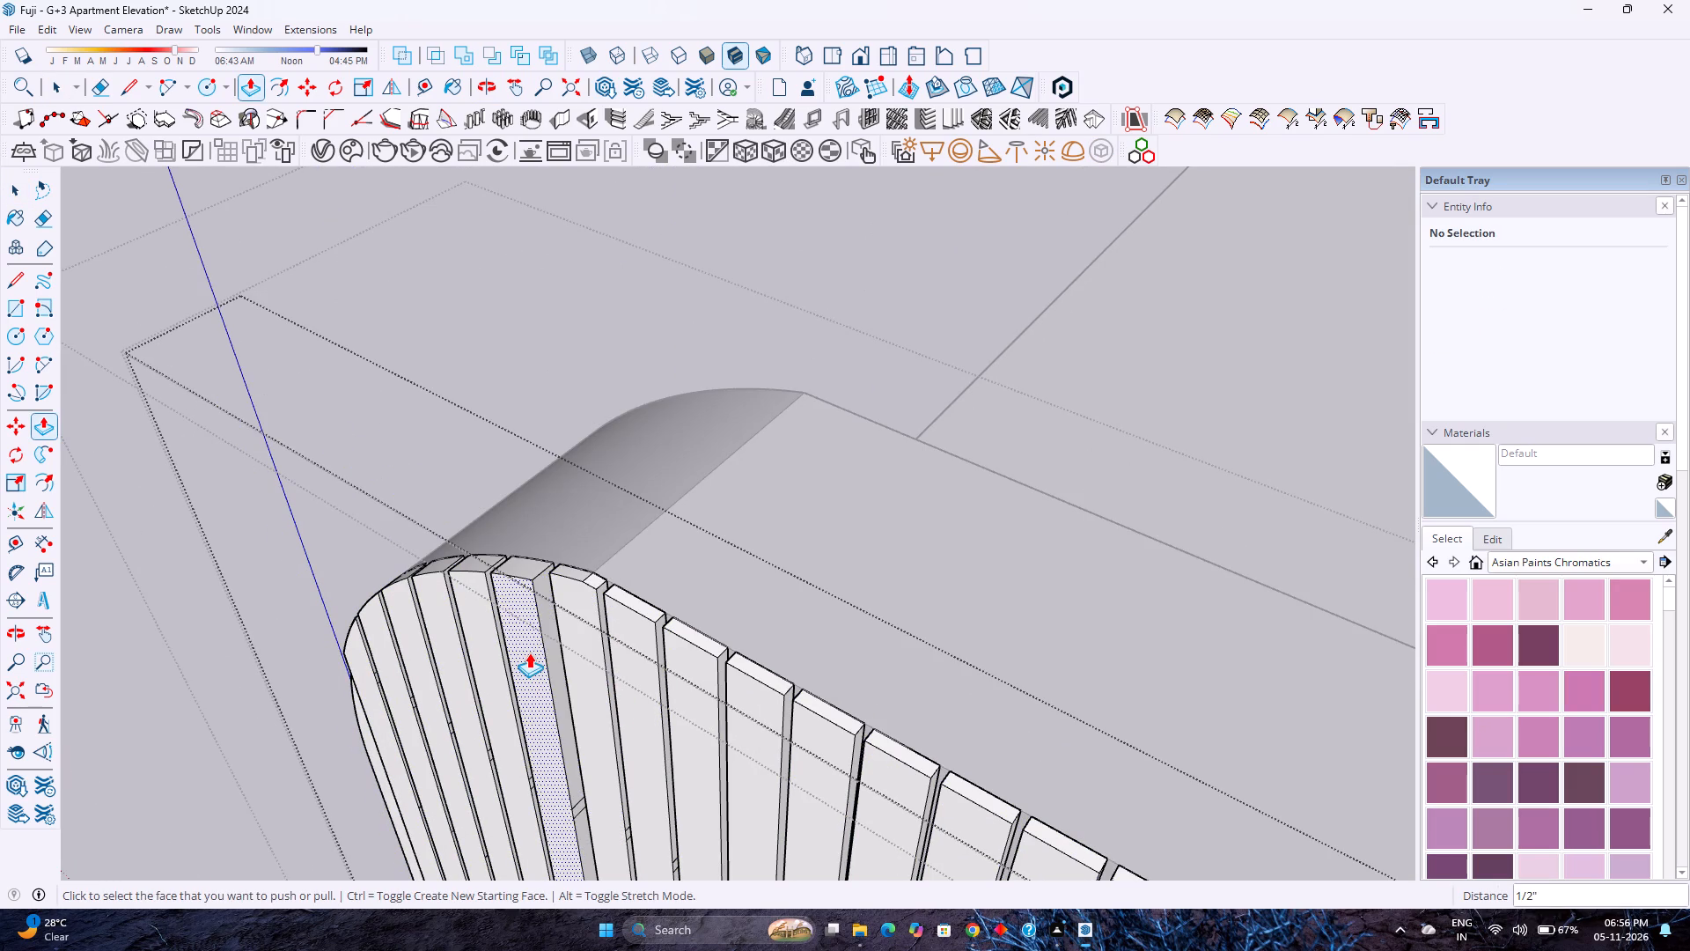
# Repeat the 1/2" push on the six strips leftward around the rounded upper-left corner.
pyautogui.doubleClick(529, 652)
pyautogui.doubleClick(489, 652)
pyautogui.doubleClick(459, 656)
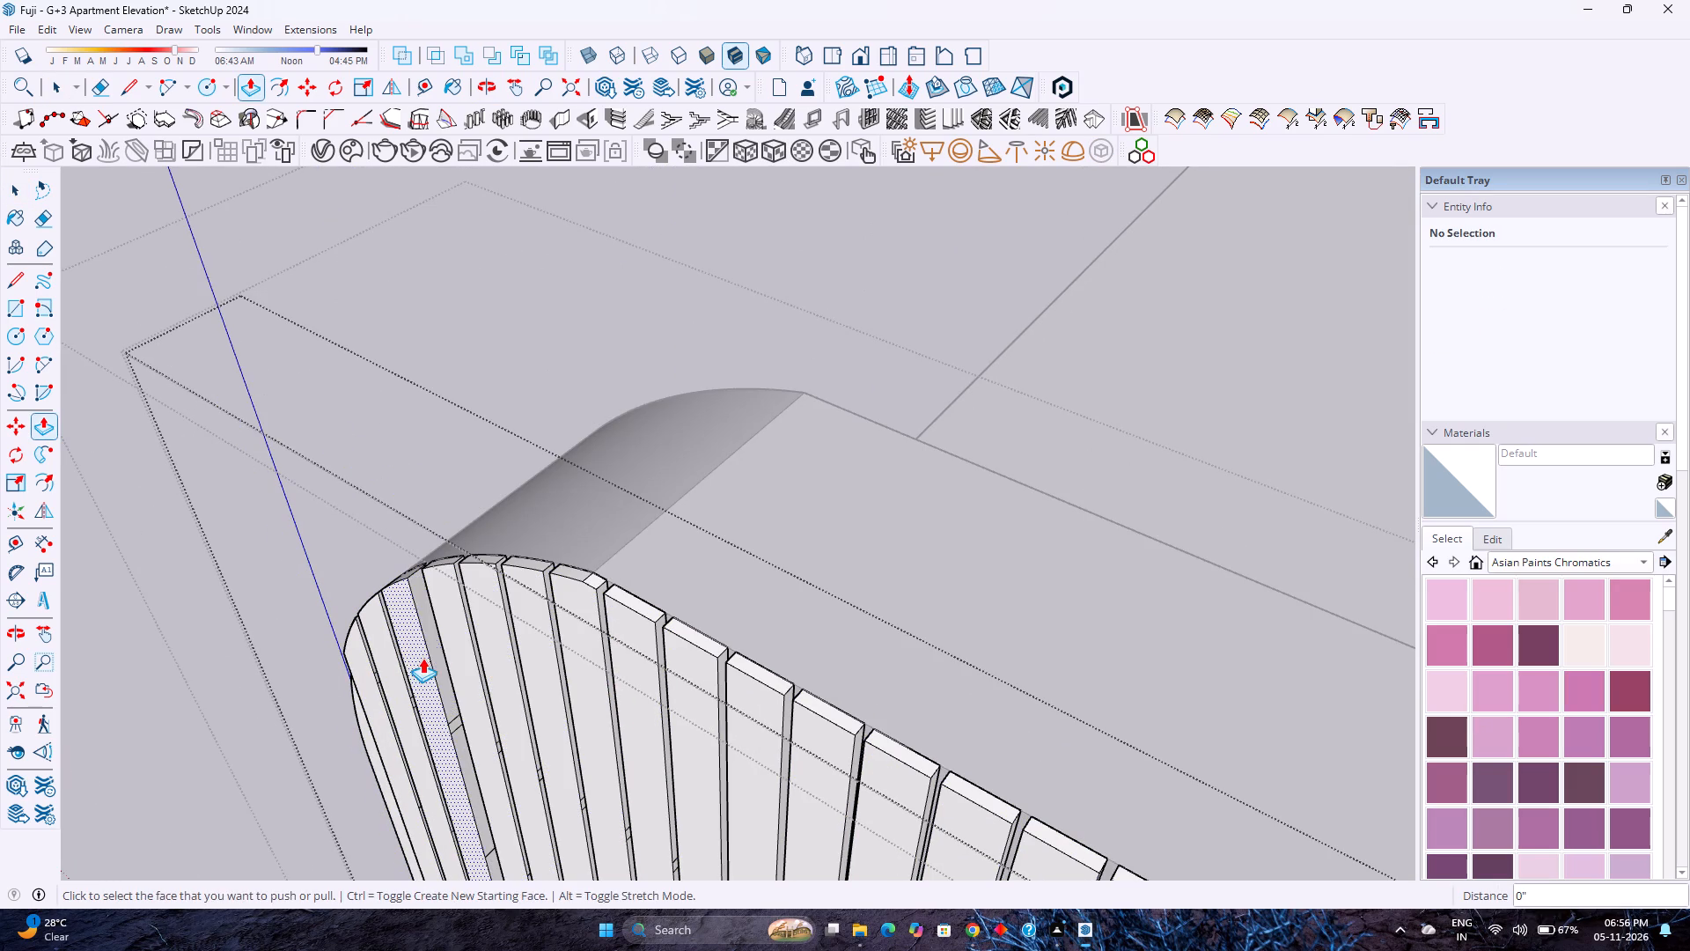
pyautogui.doubleClick(422, 657)
pyautogui.doubleClick(400, 678)
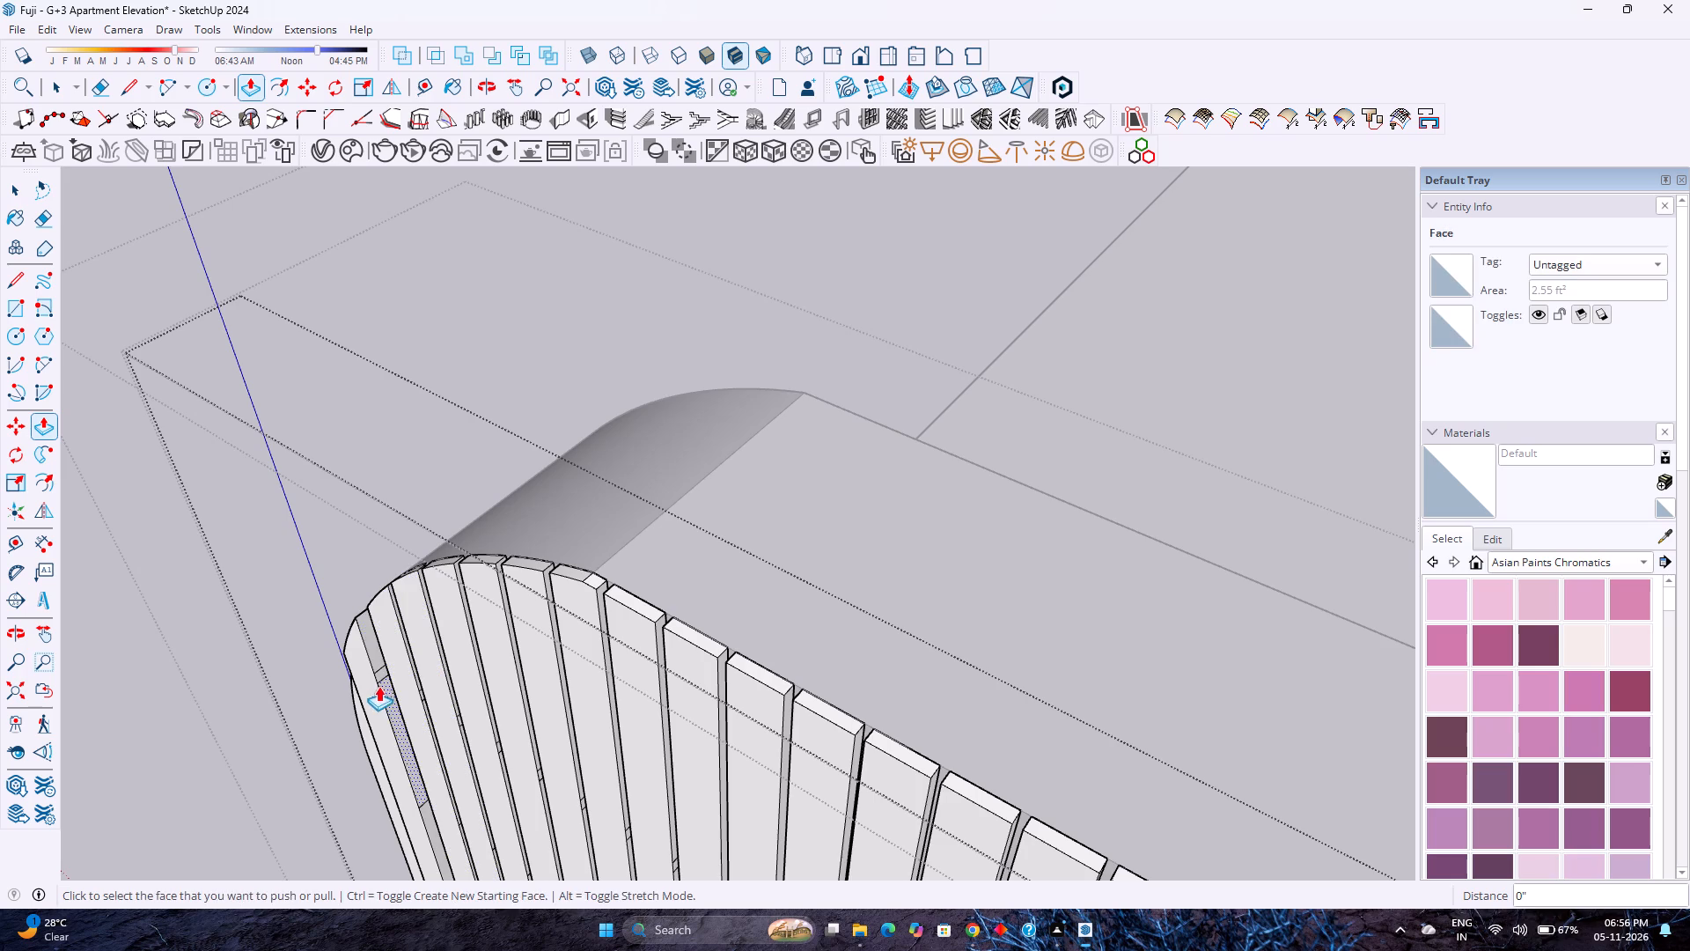
pyautogui.doubleClick(371, 694)
pyautogui.moveTo(365, 705); pyautogui.dragTo(426, 689, button='middle')
pyautogui.middleClick(426, 688)
pyautogui.press('space')
pyautogui.scroll(-4, 426, 669)
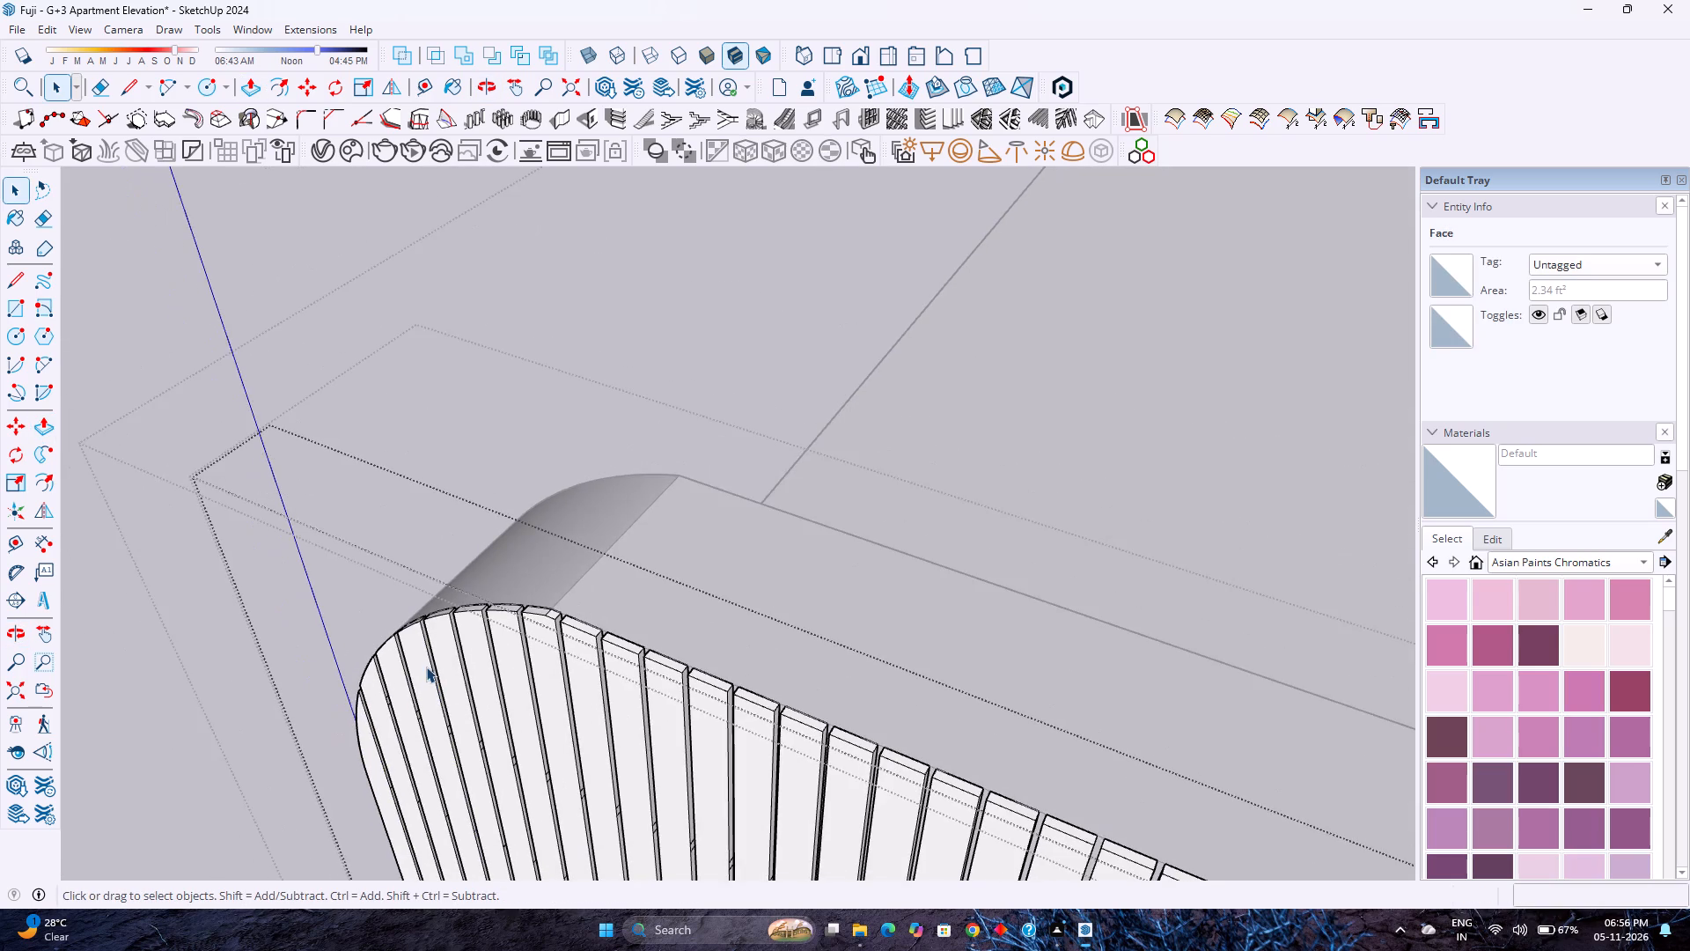
pyautogui.press('Escape')
pyautogui.scroll(-20, 426, 666)
pyautogui.scroll(-2, 426, 666)
# Close the group being edited and save the model.
pyautogui.moveTo(438, 711); pyautogui.dragTo(459, 661, button='middle')
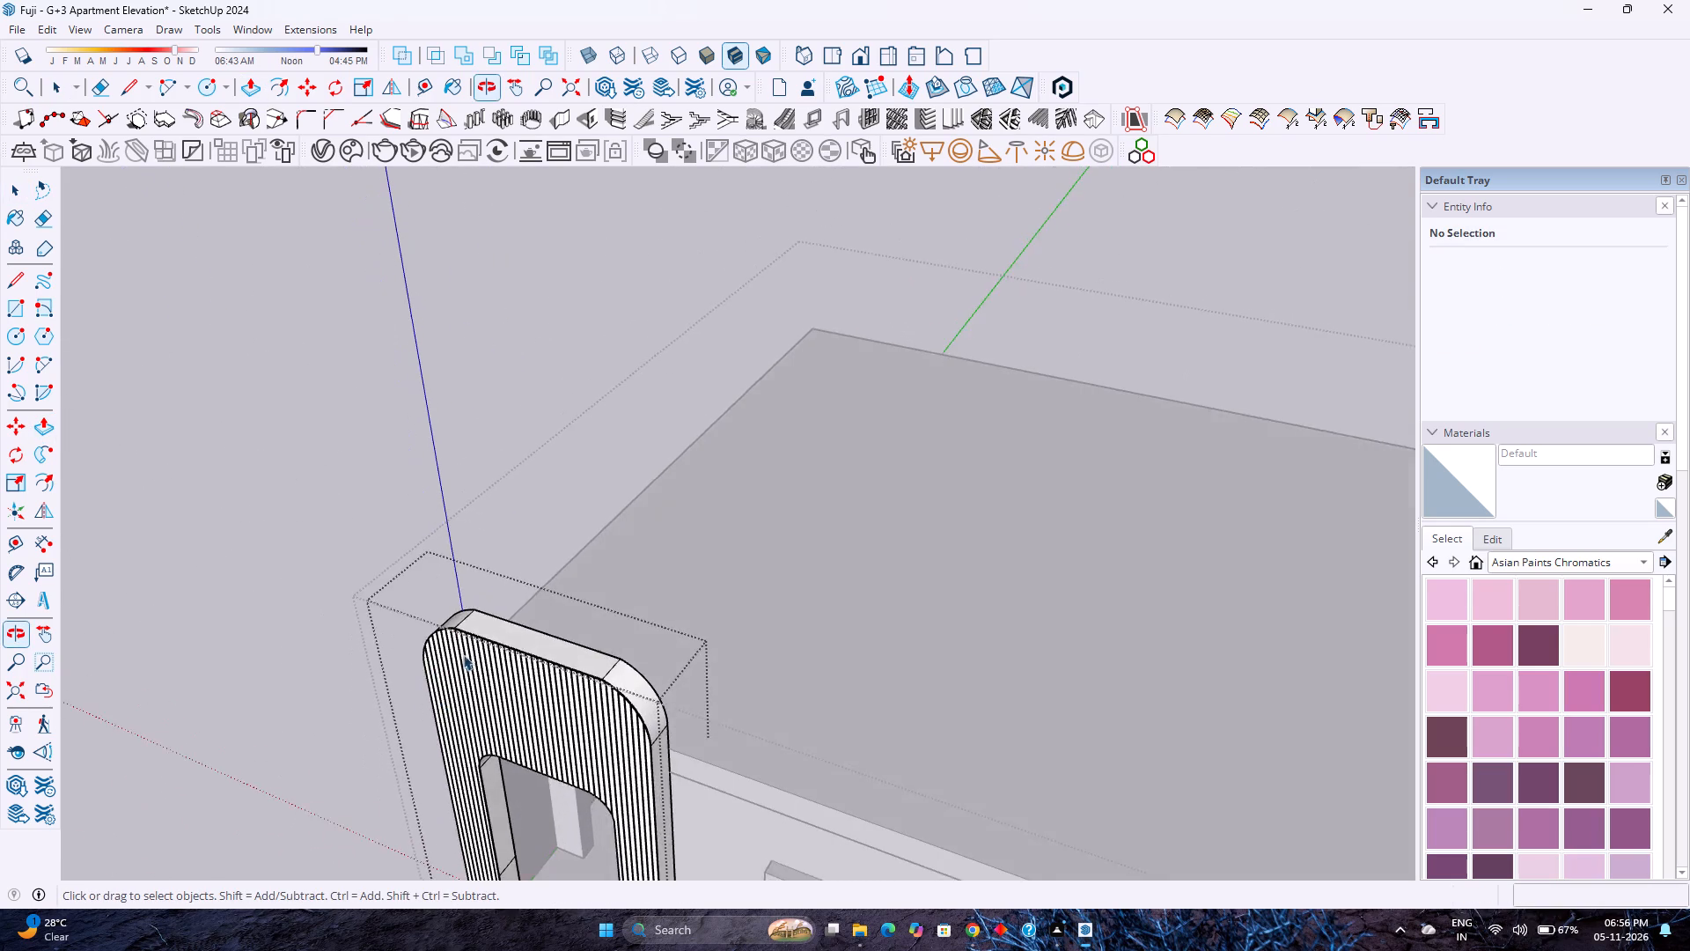
pyautogui.scroll(-7, 465, 651)
pyautogui.click(384, 751)
pyautogui.hotkey('ctrl', 's')
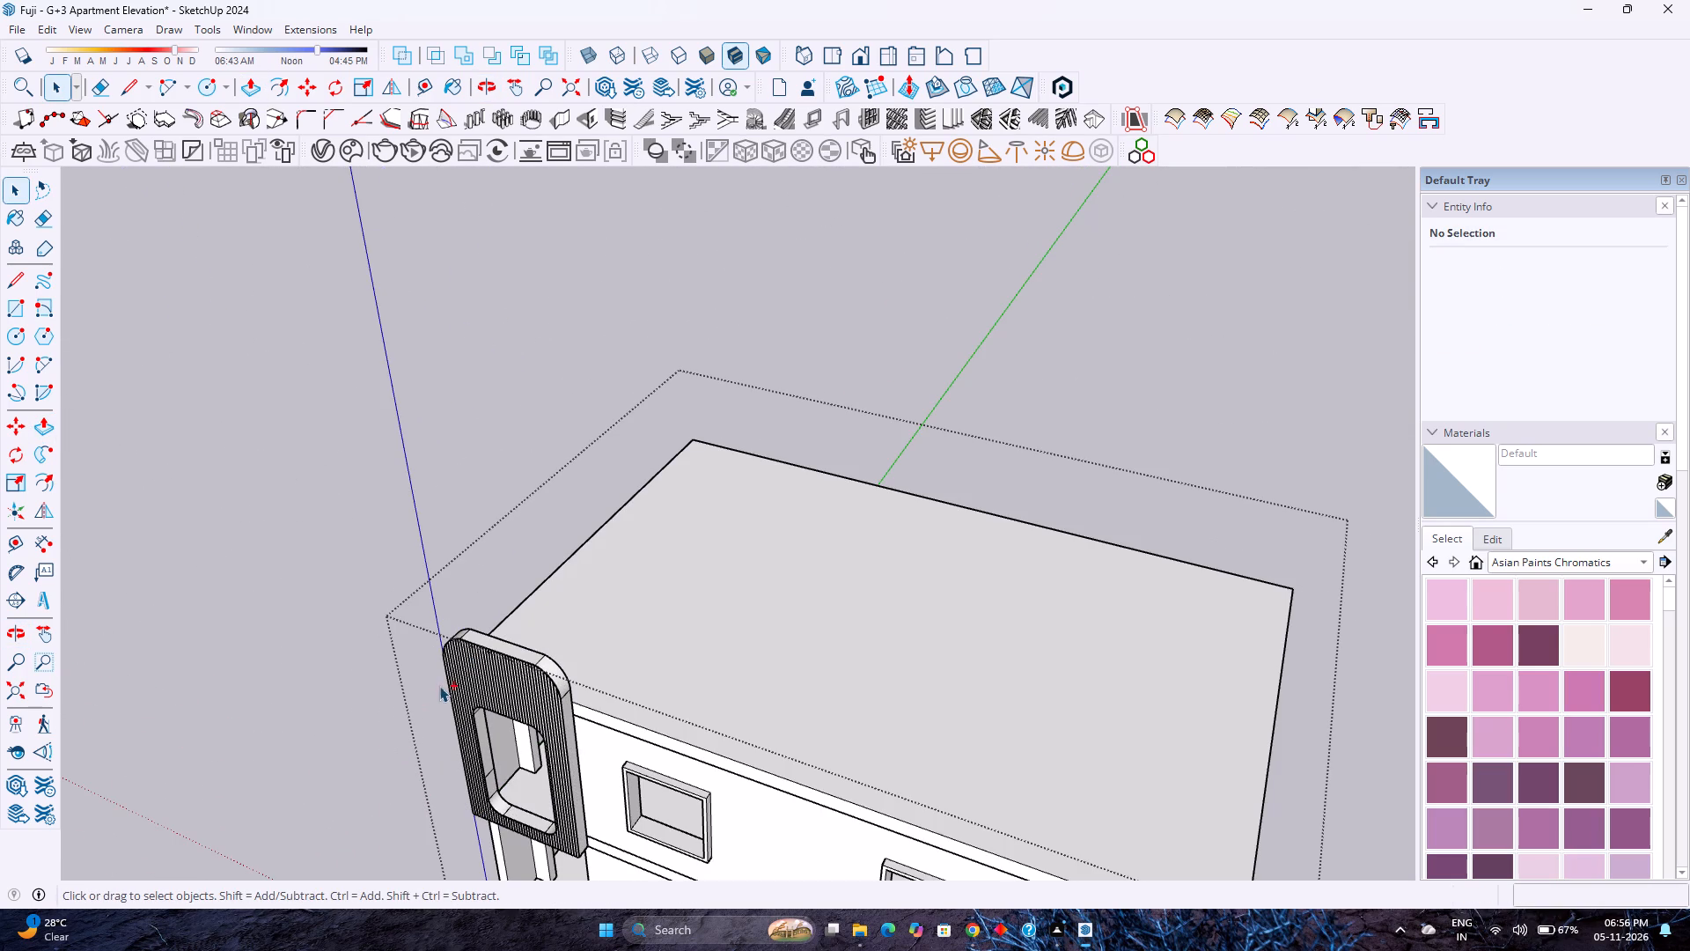
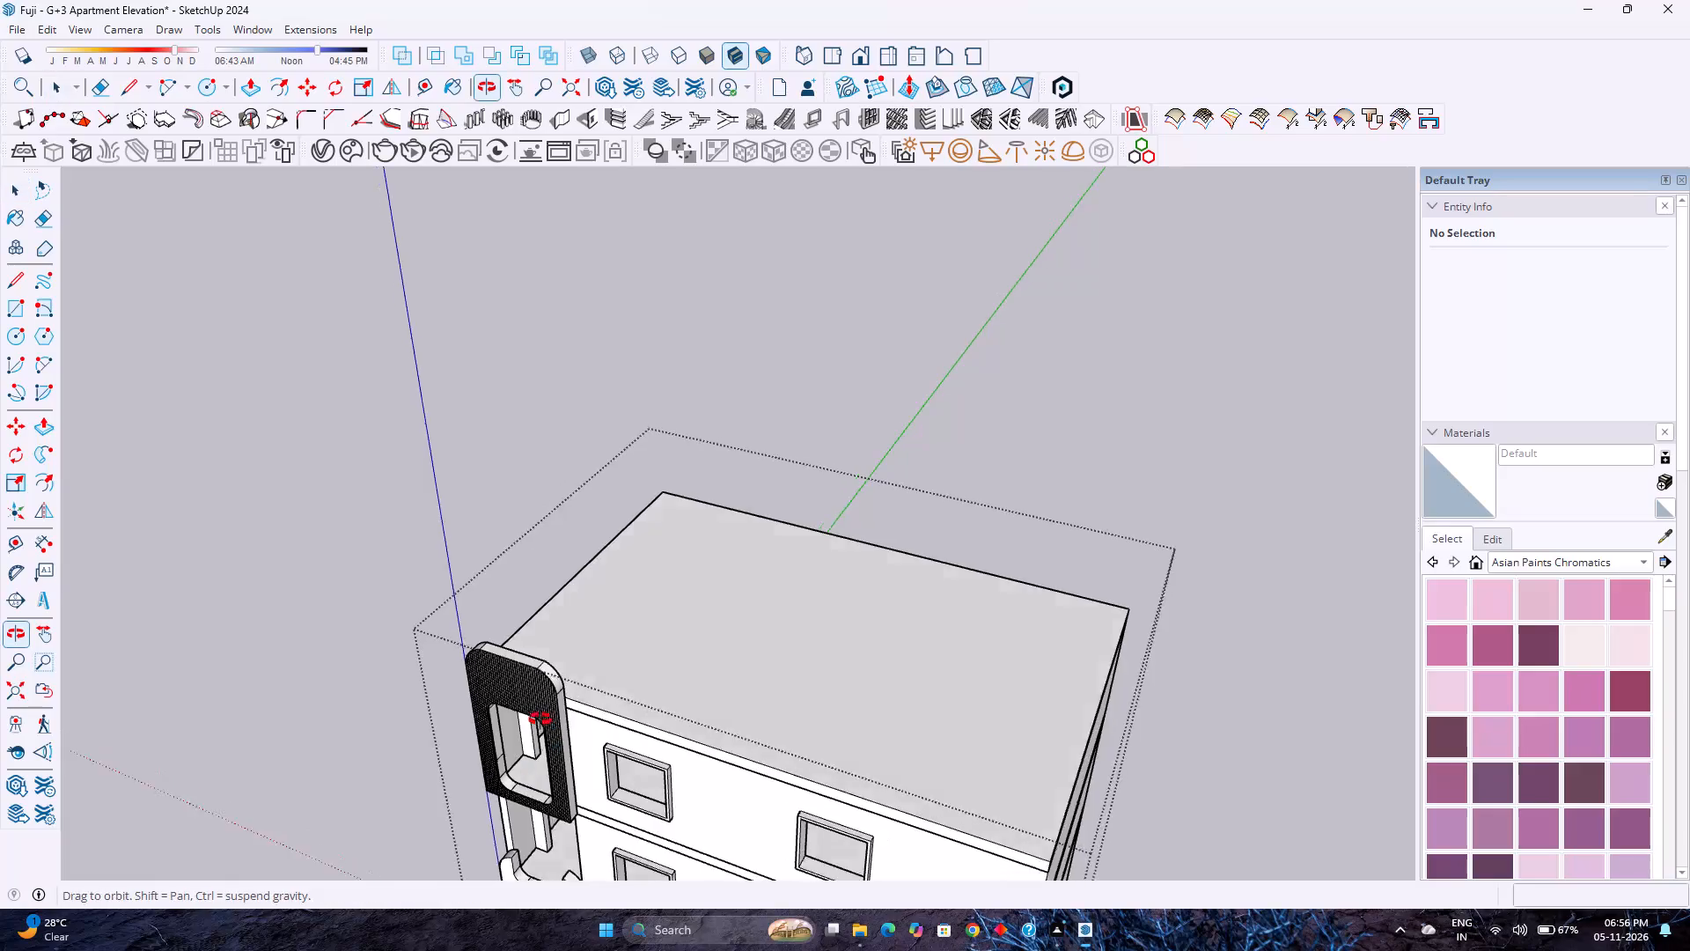
# Copy the front face of the ground-floor balcony frame 15' outward along the red axis, away from the building.
pyautogui.middleClick(569, 674)
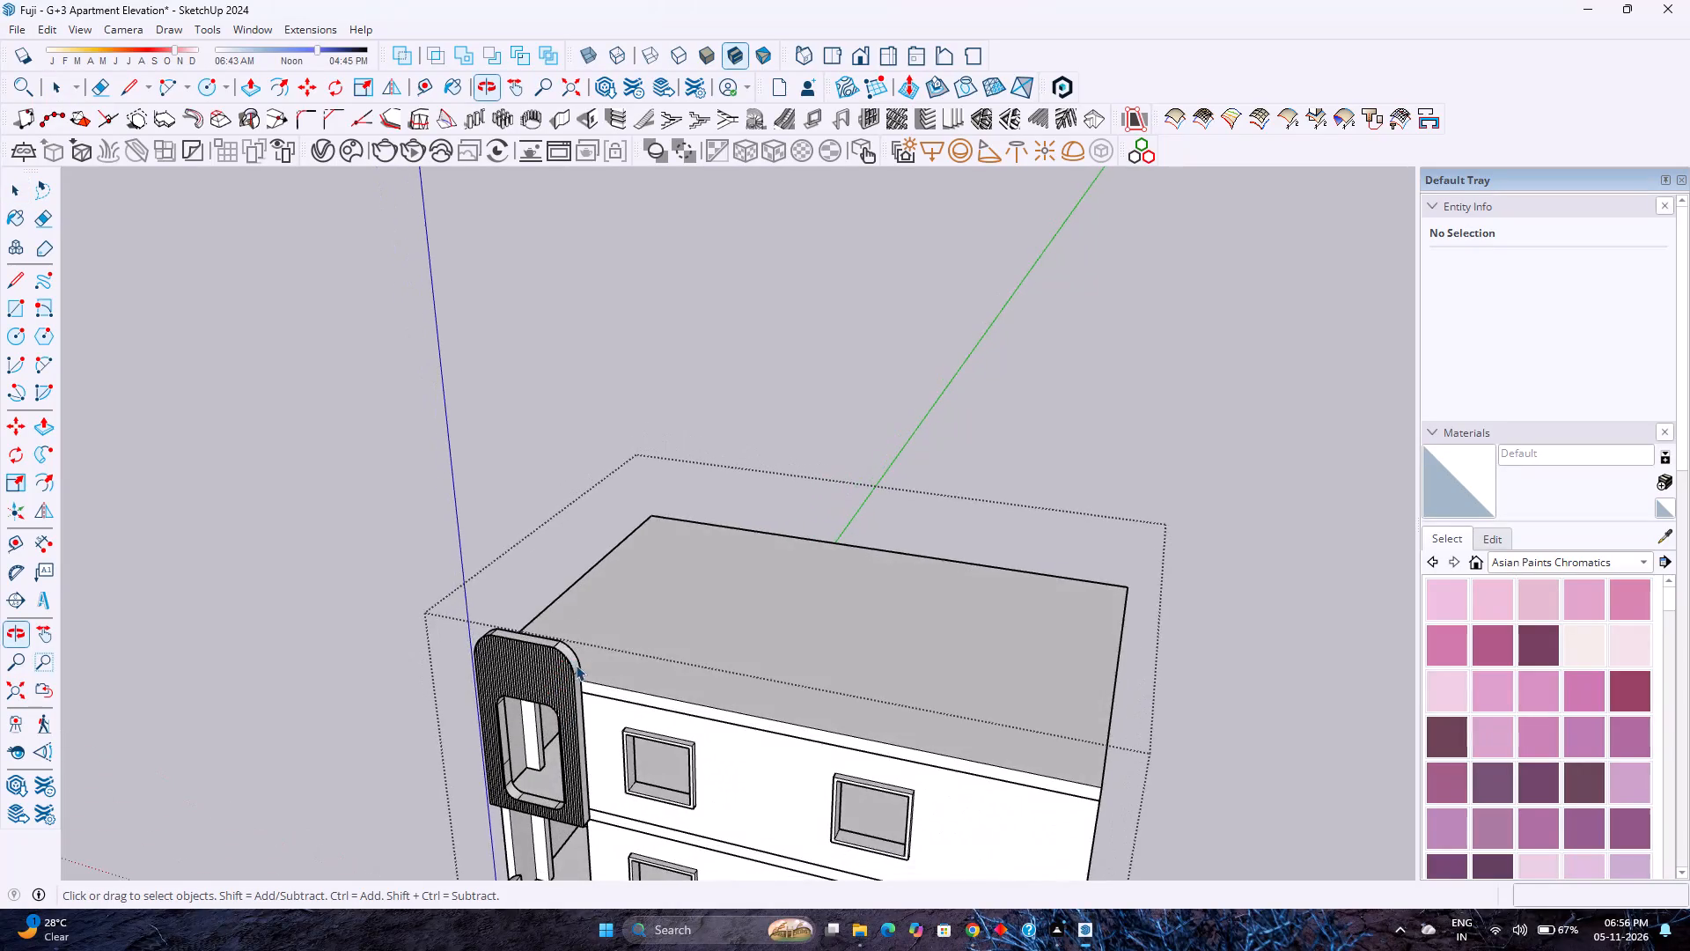
pyautogui.scroll(-6, 577, 664)
pyautogui.scroll(-1, 598, 750)
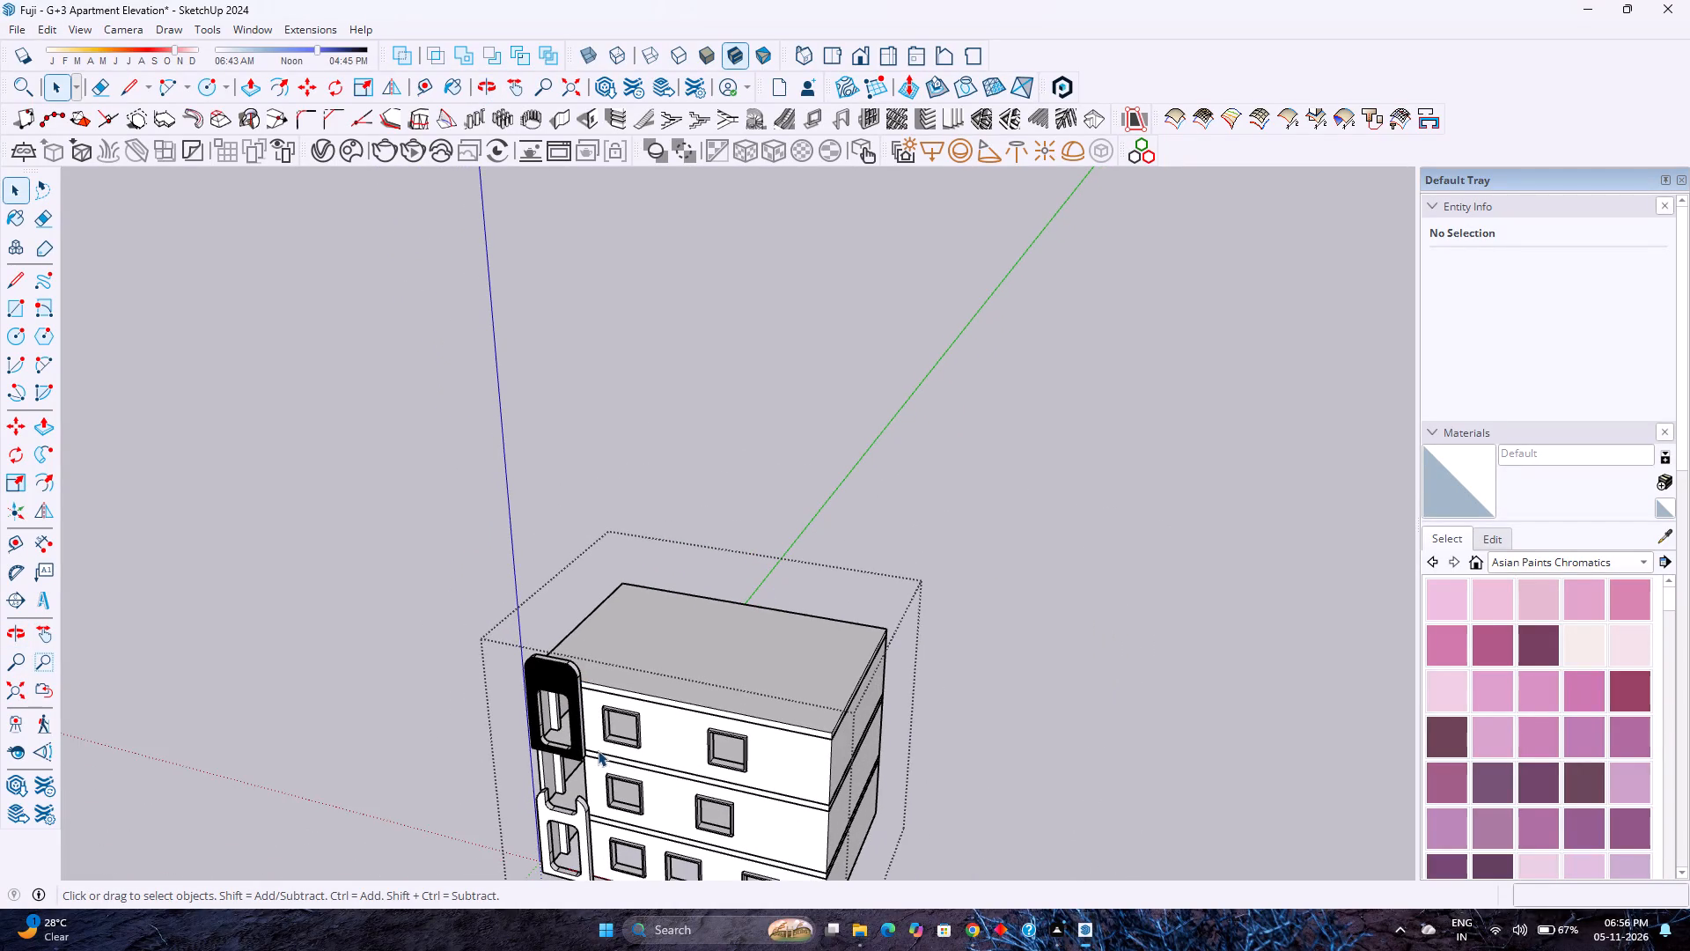
pyautogui.moveTo(596, 764); pyautogui.dragTo(627, 661, button='middle')
pyautogui.middleClick(628, 660)
pyautogui.scroll(-7, 633, 658)
pyautogui.scroll(4, 596, 800)
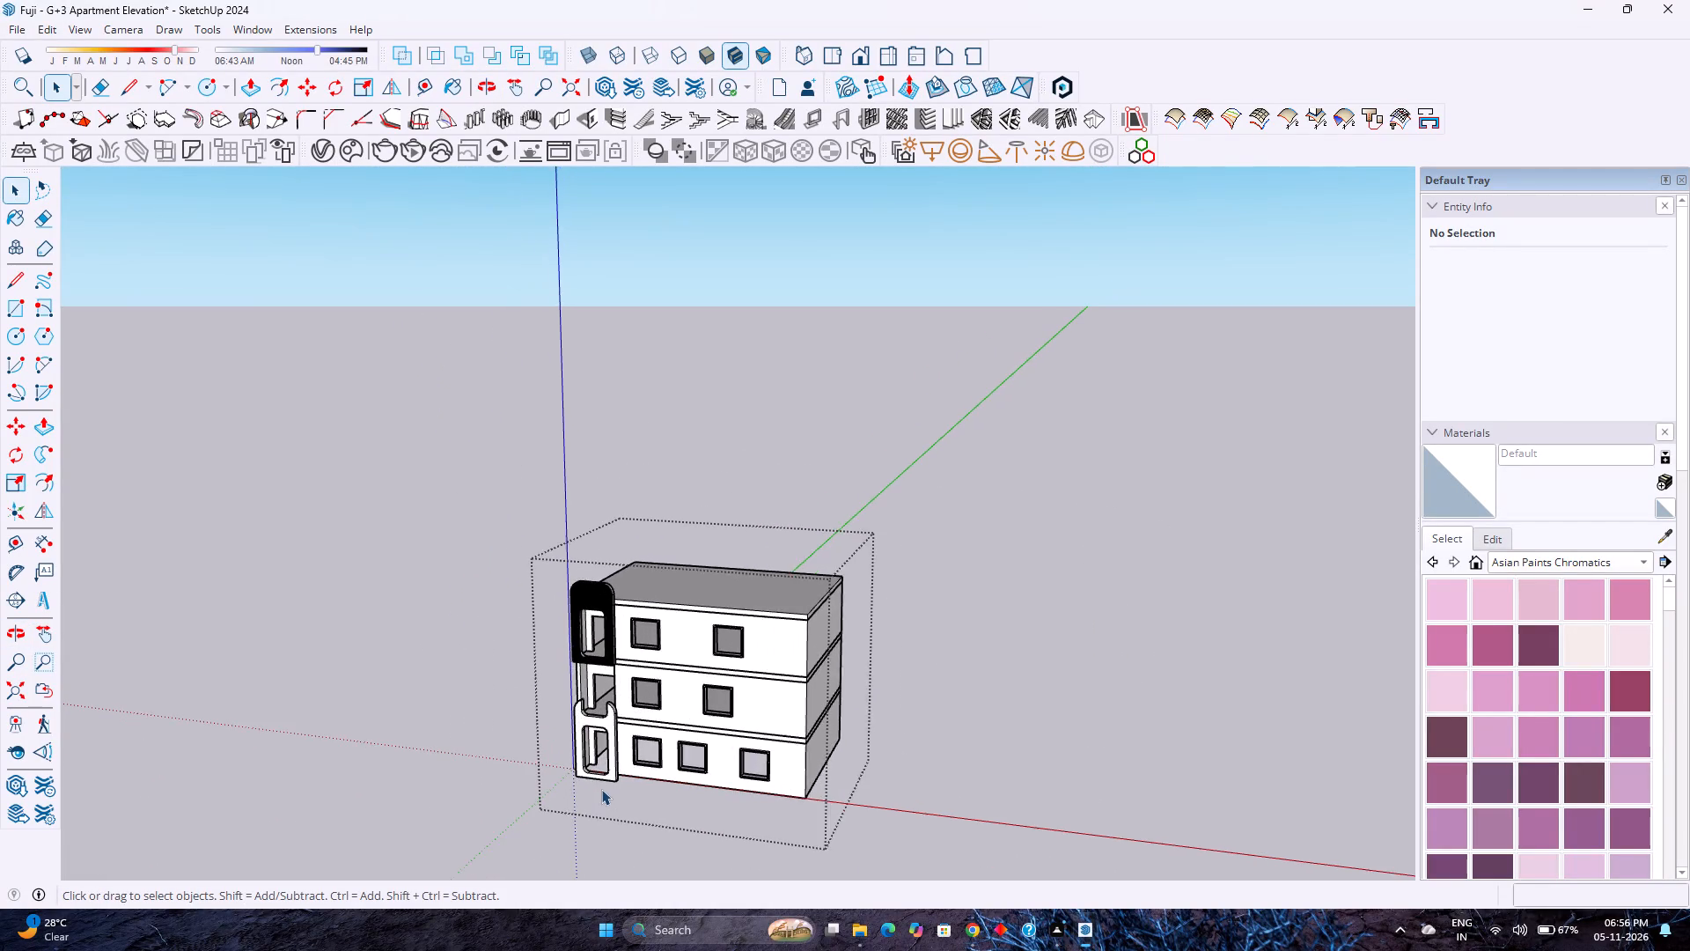
pyautogui.scroll(12, 601, 789)
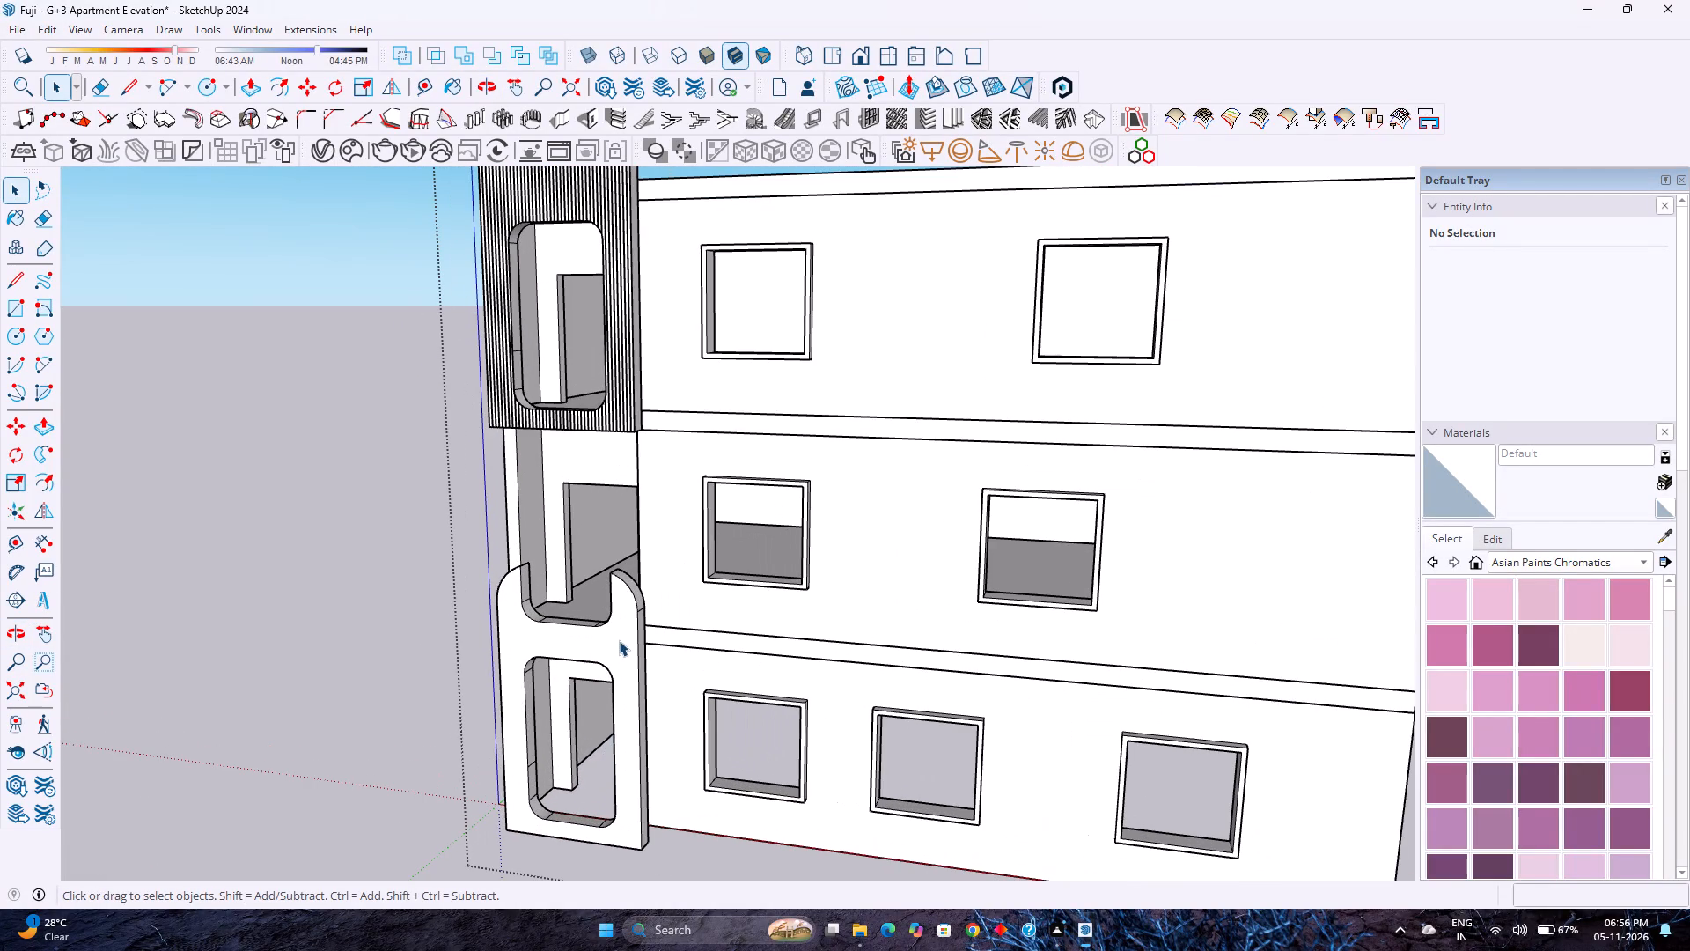
pyautogui.doubleClick(623, 662)
pyautogui.scroll(1, 622, 662)
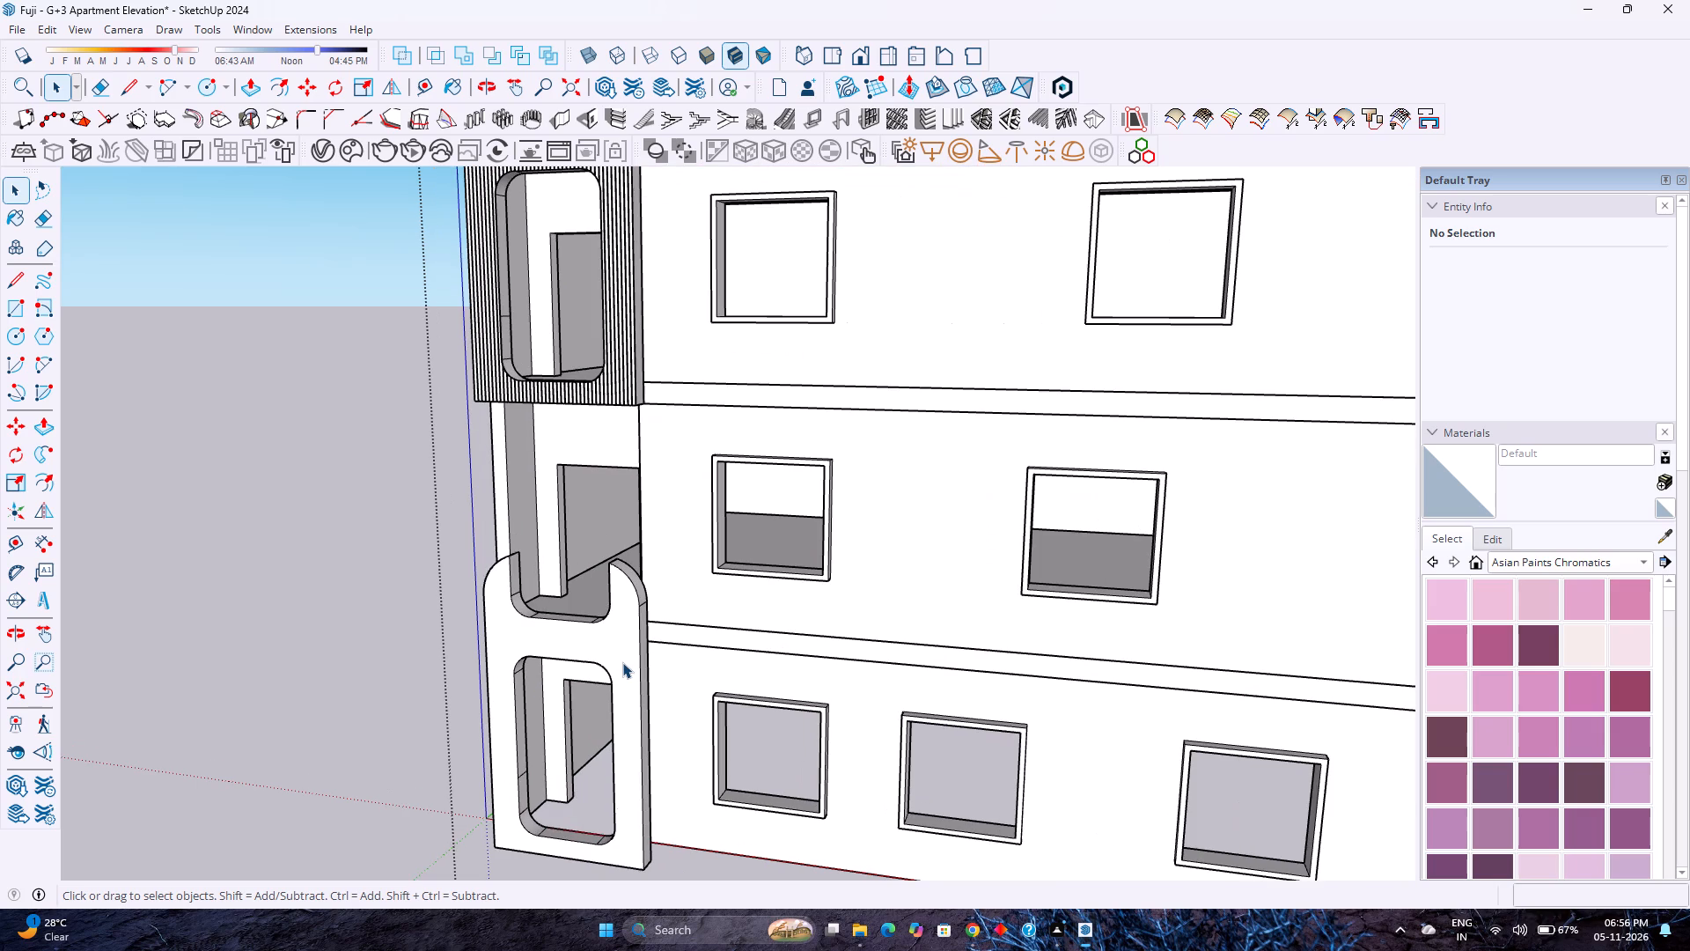
pyautogui.click(622, 662)
pyautogui.click(622, 662)
pyautogui.click(622, 662)
pyautogui.click(622, 662)
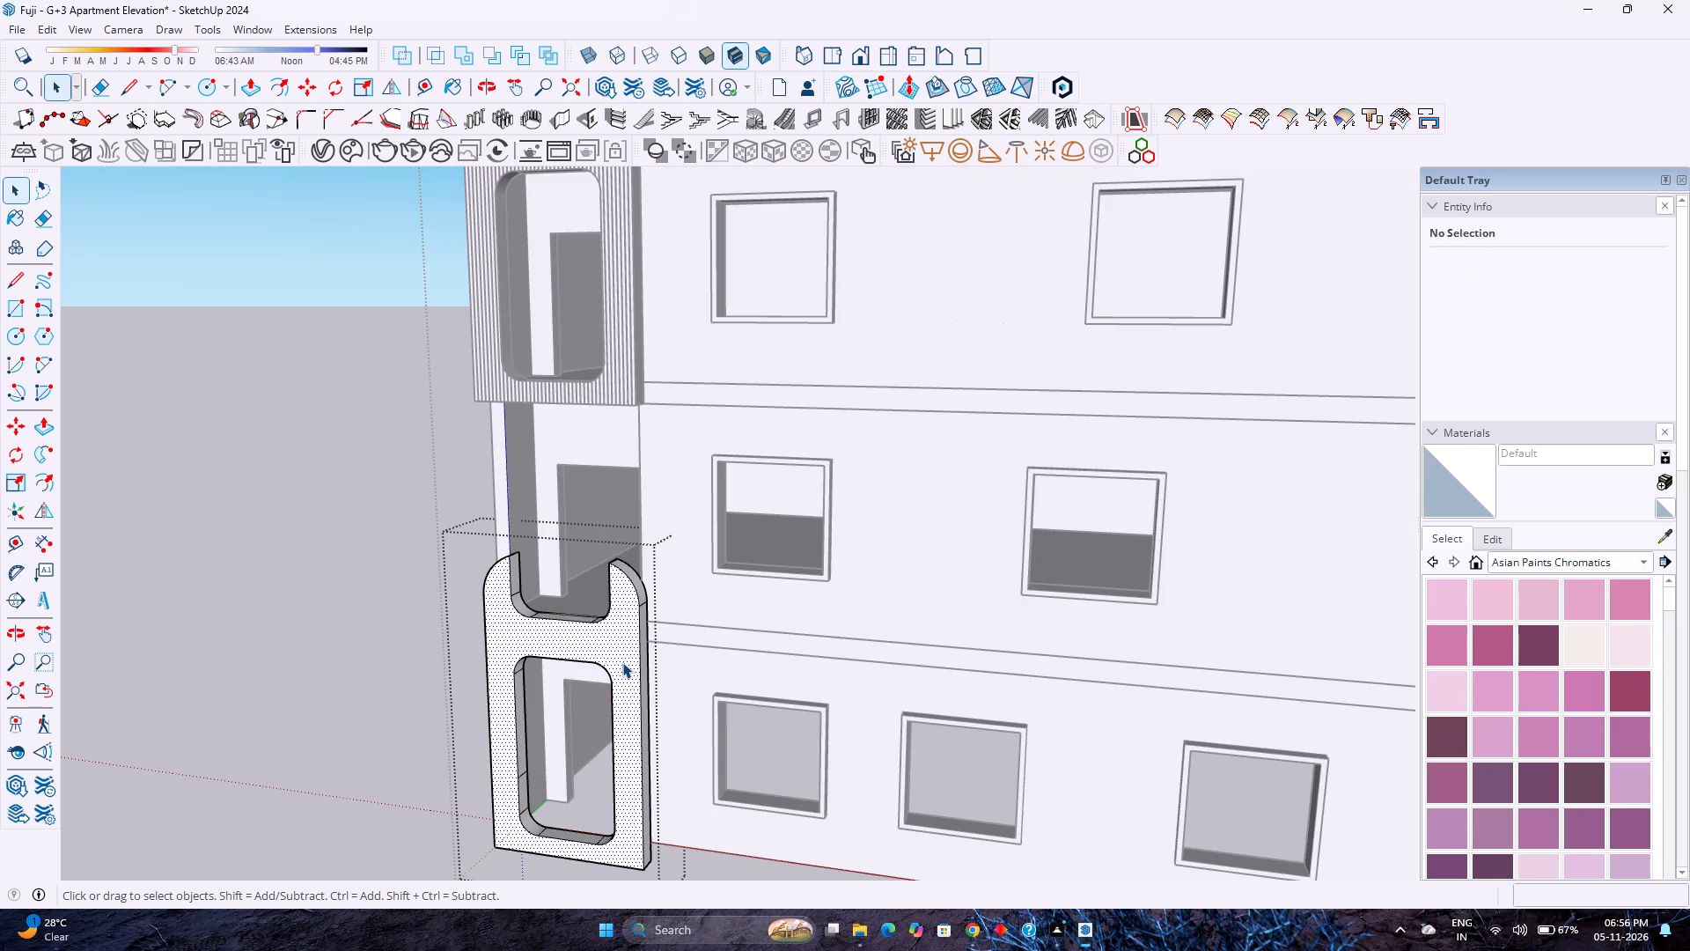
pyautogui.press('m')
pyautogui.click(648, 867)
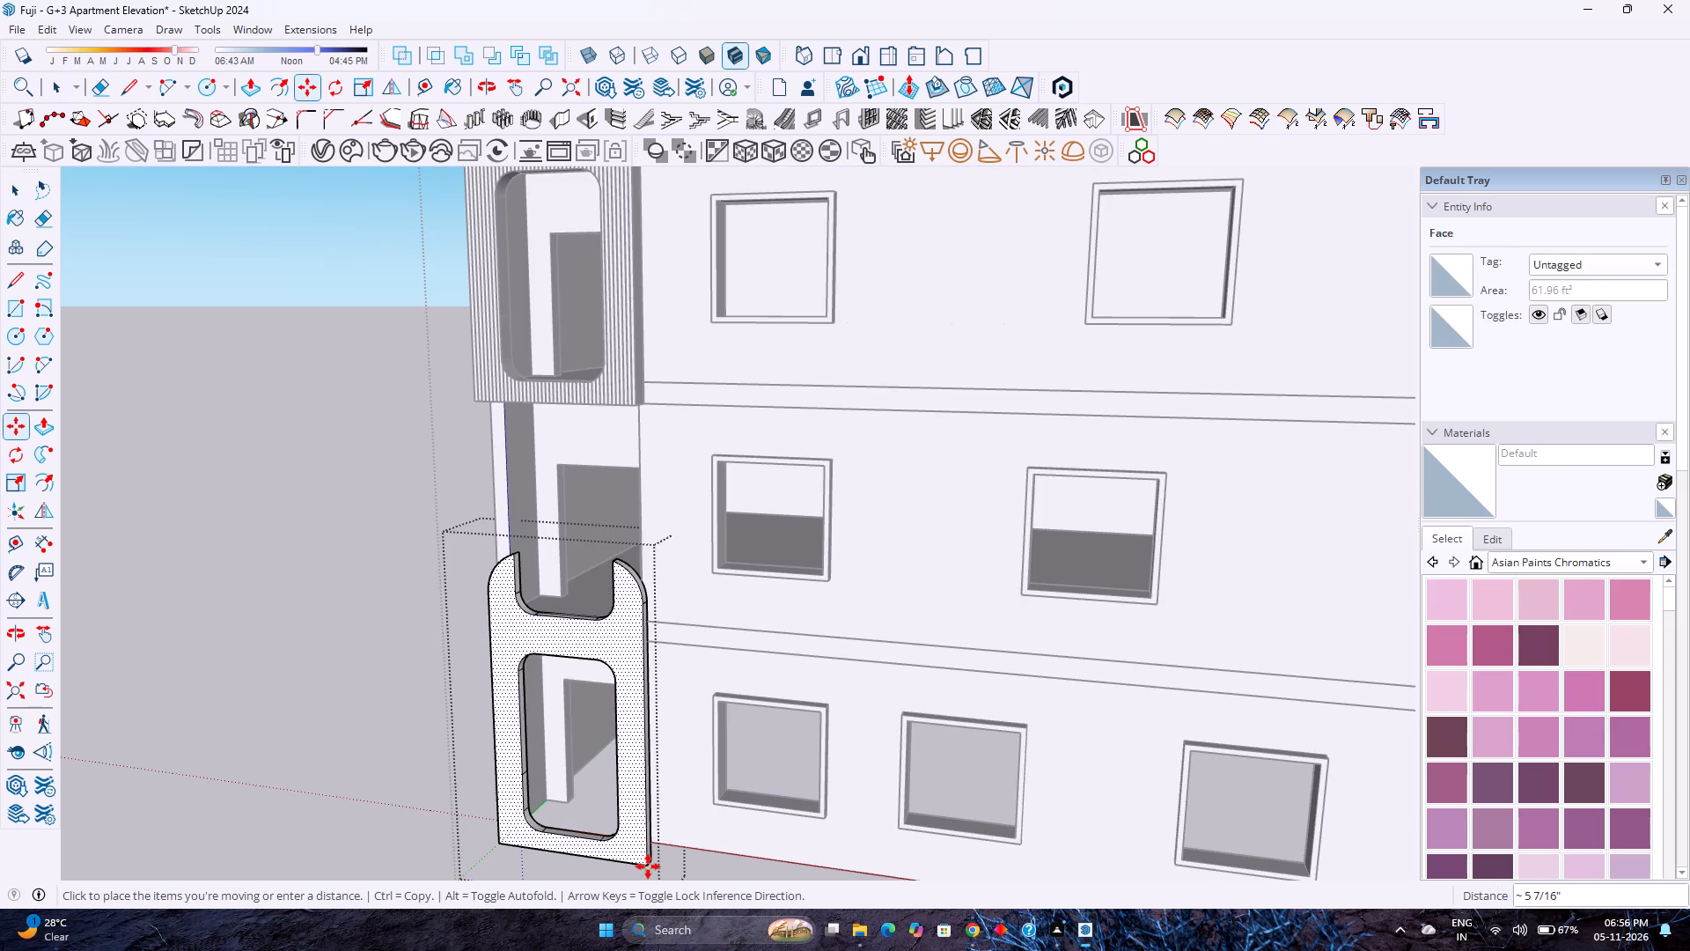
pyautogui.press('Right')
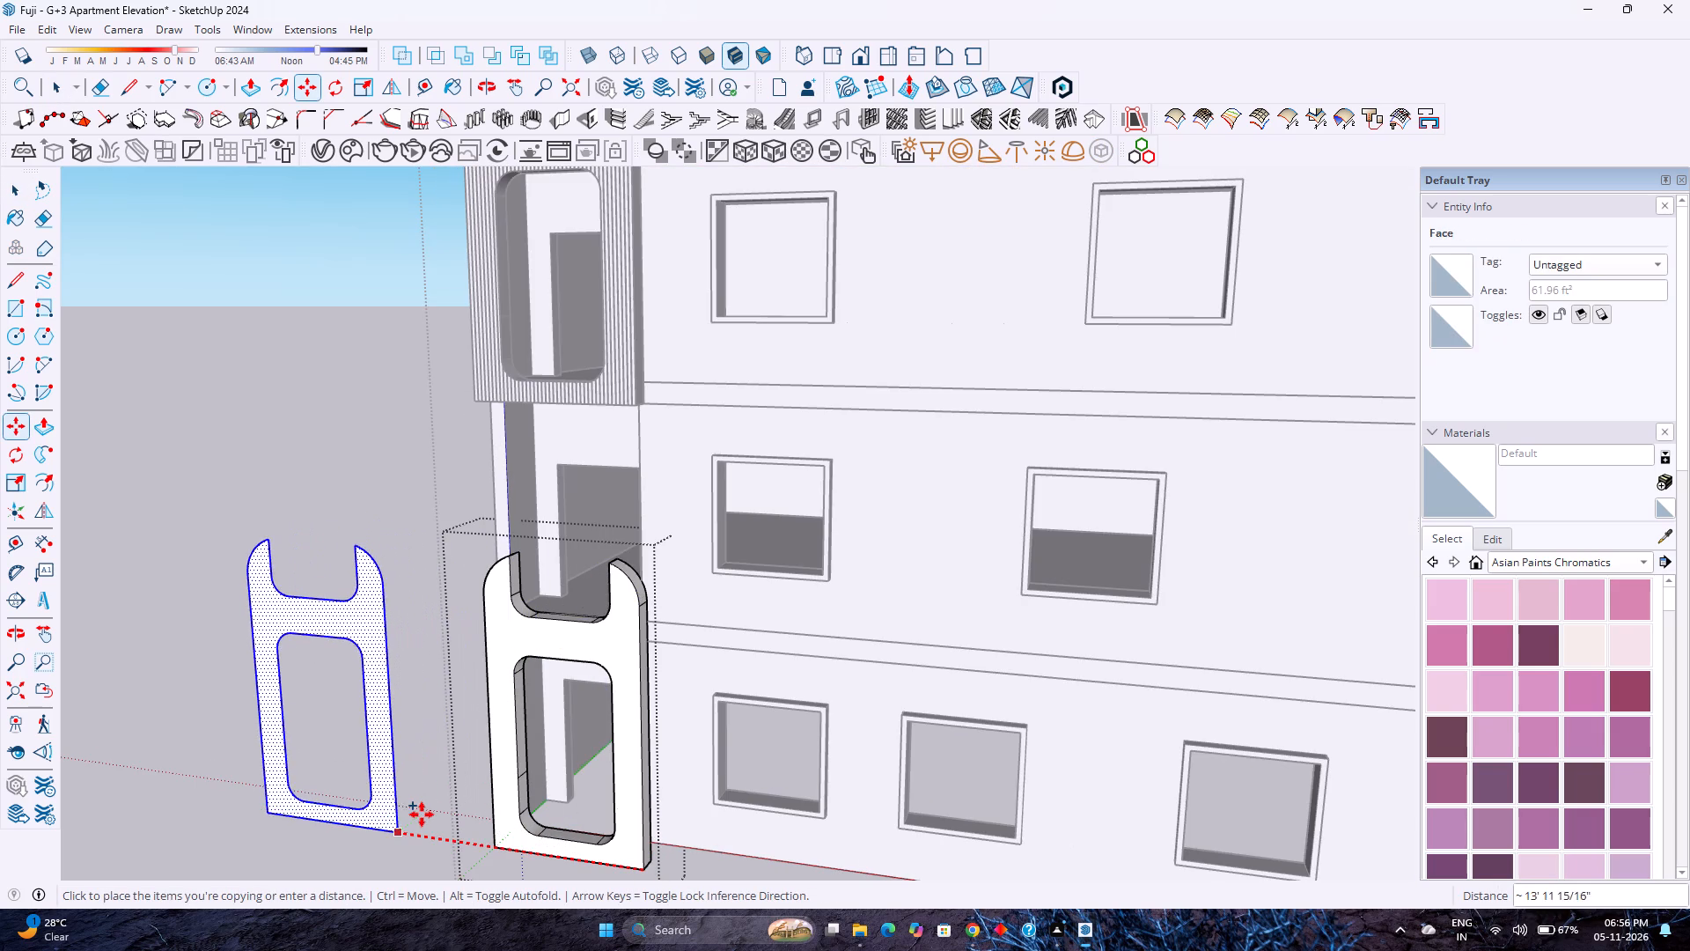
pyautogui.write("15'")
pyautogui.press('Return')
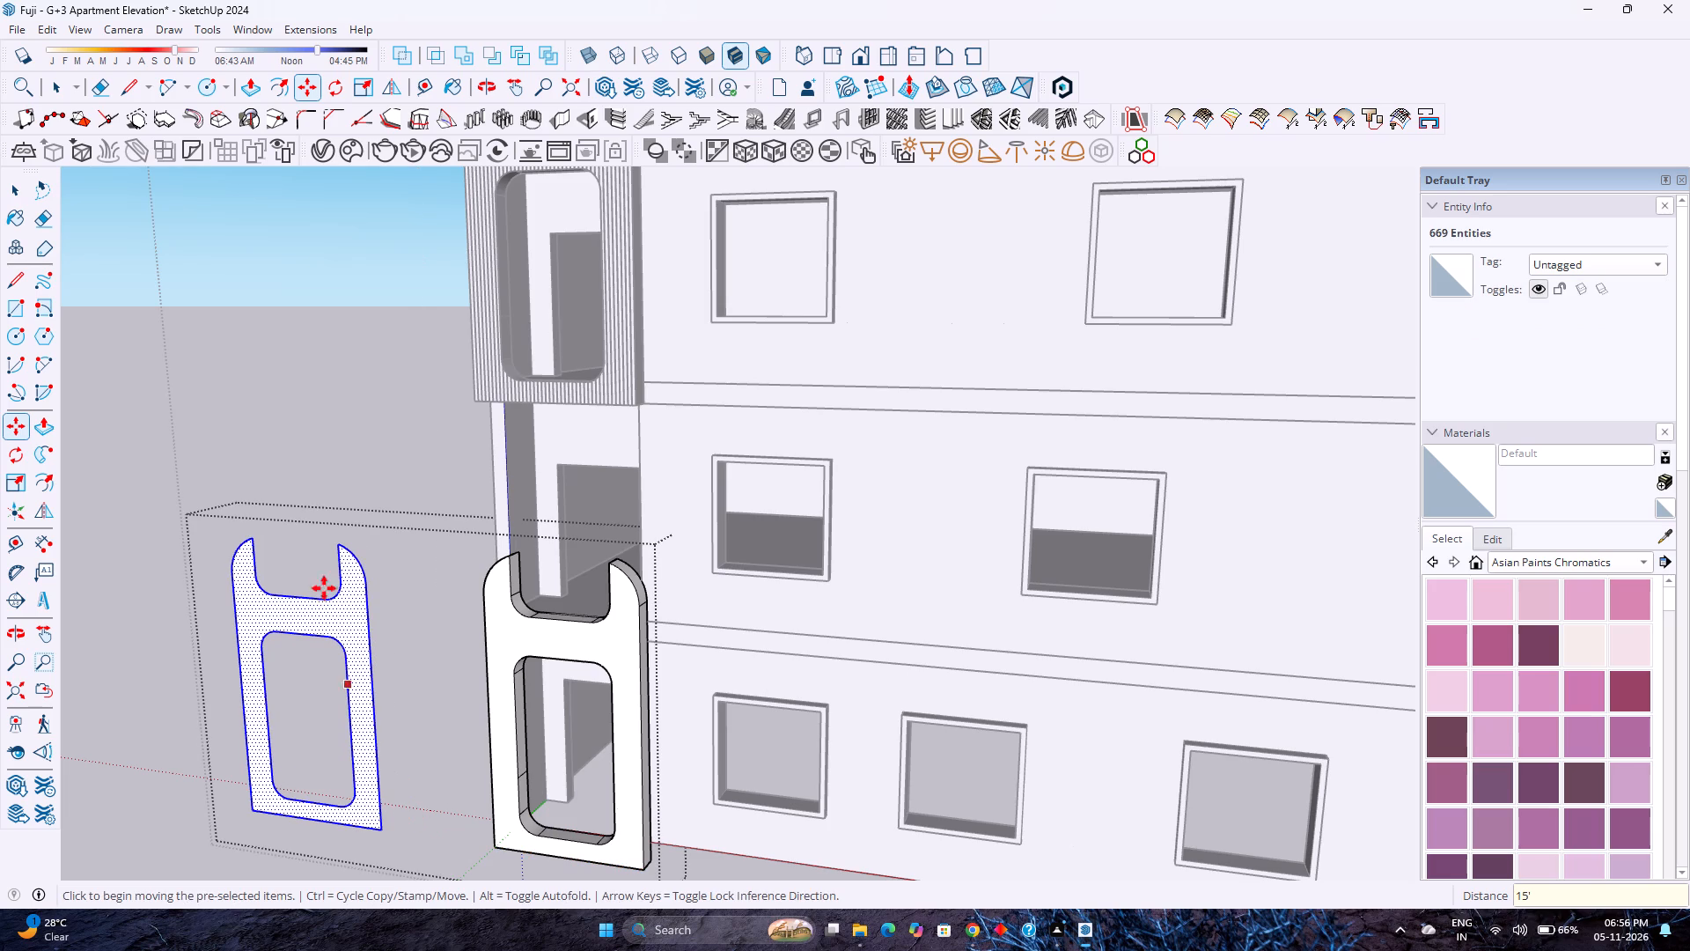
# Make the copied frame face and its edges into a separate group.
pyautogui.rightClick(342, 629)
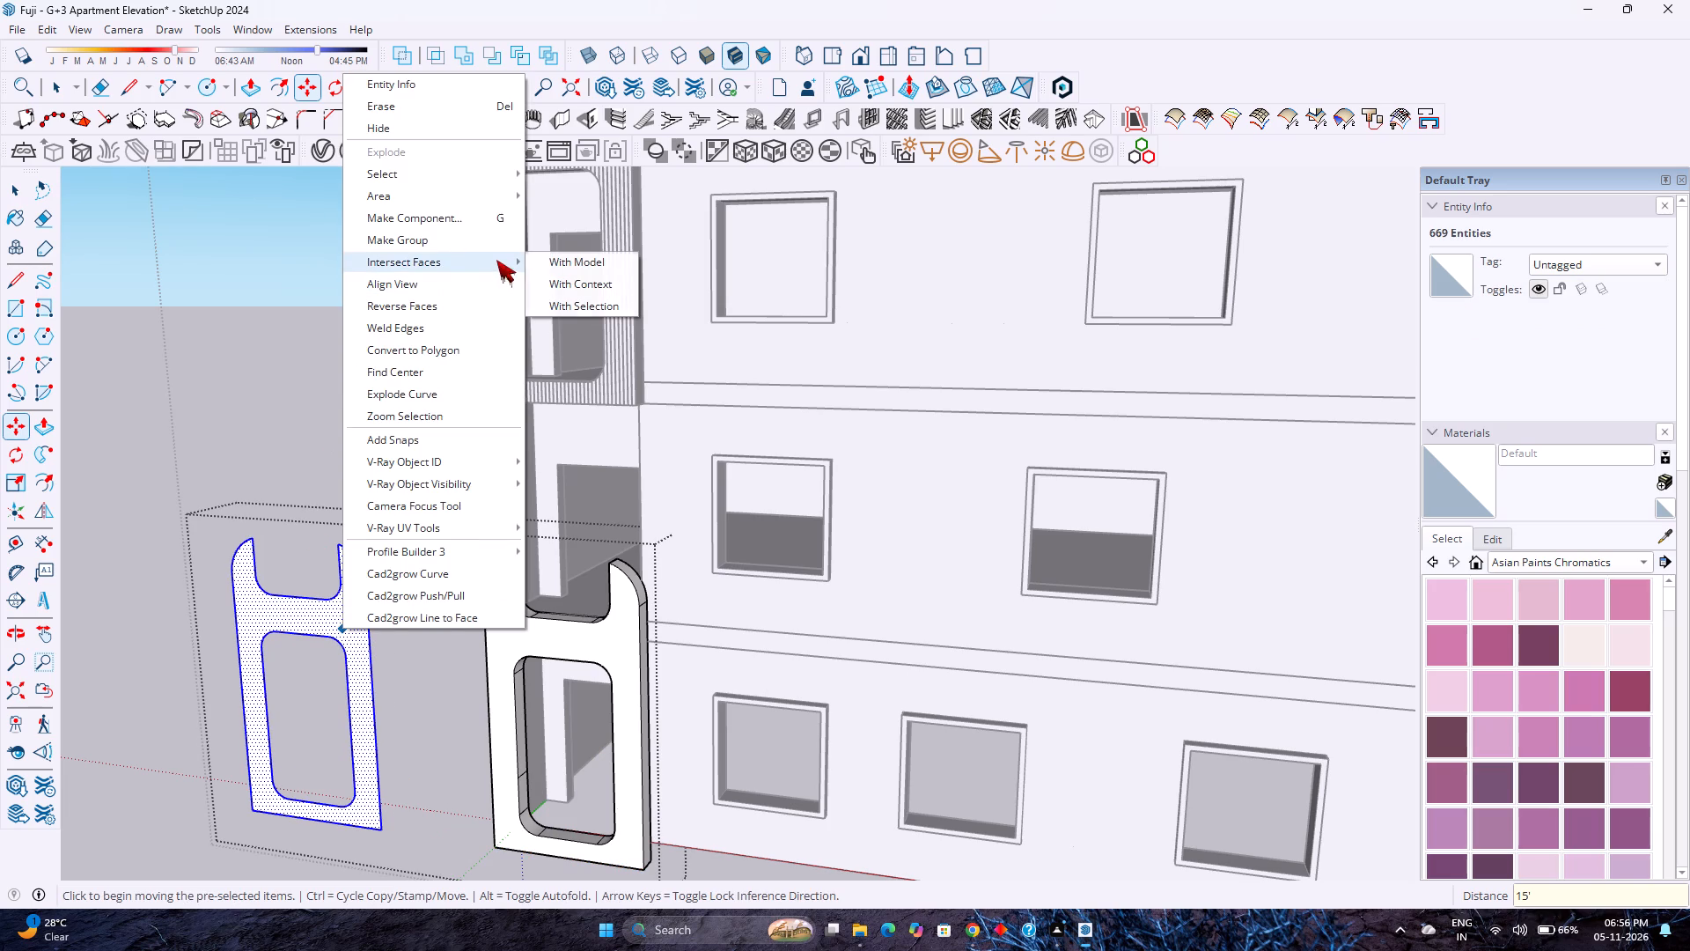
pyautogui.click(492, 236)
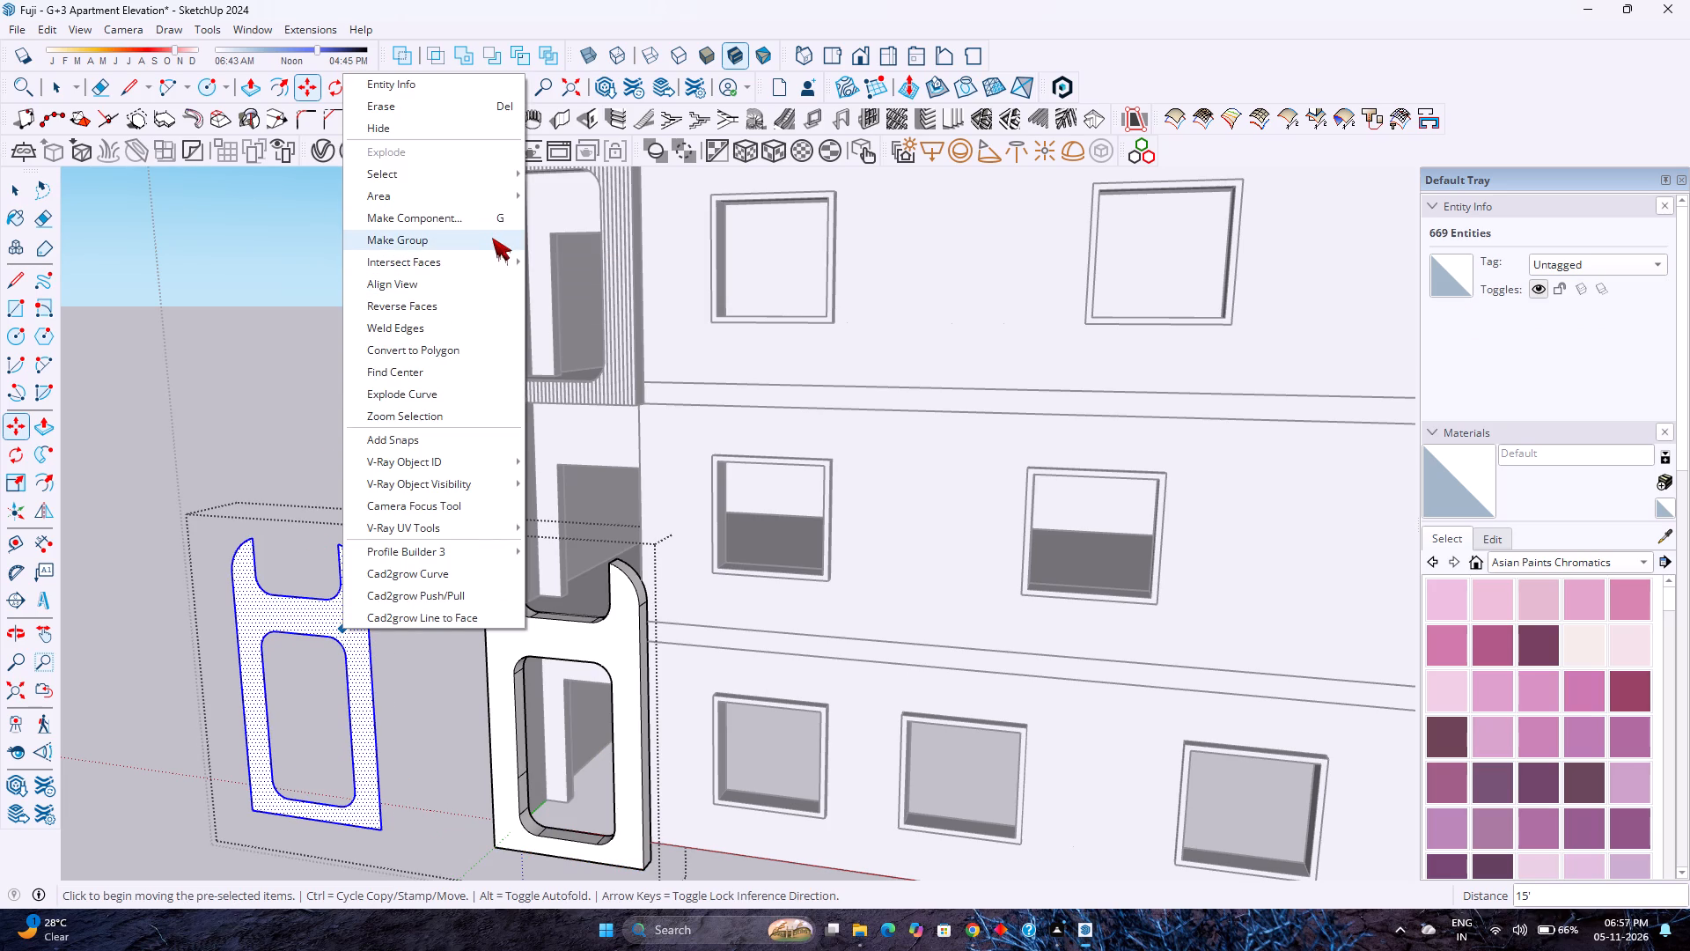
pyautogui.press('space')
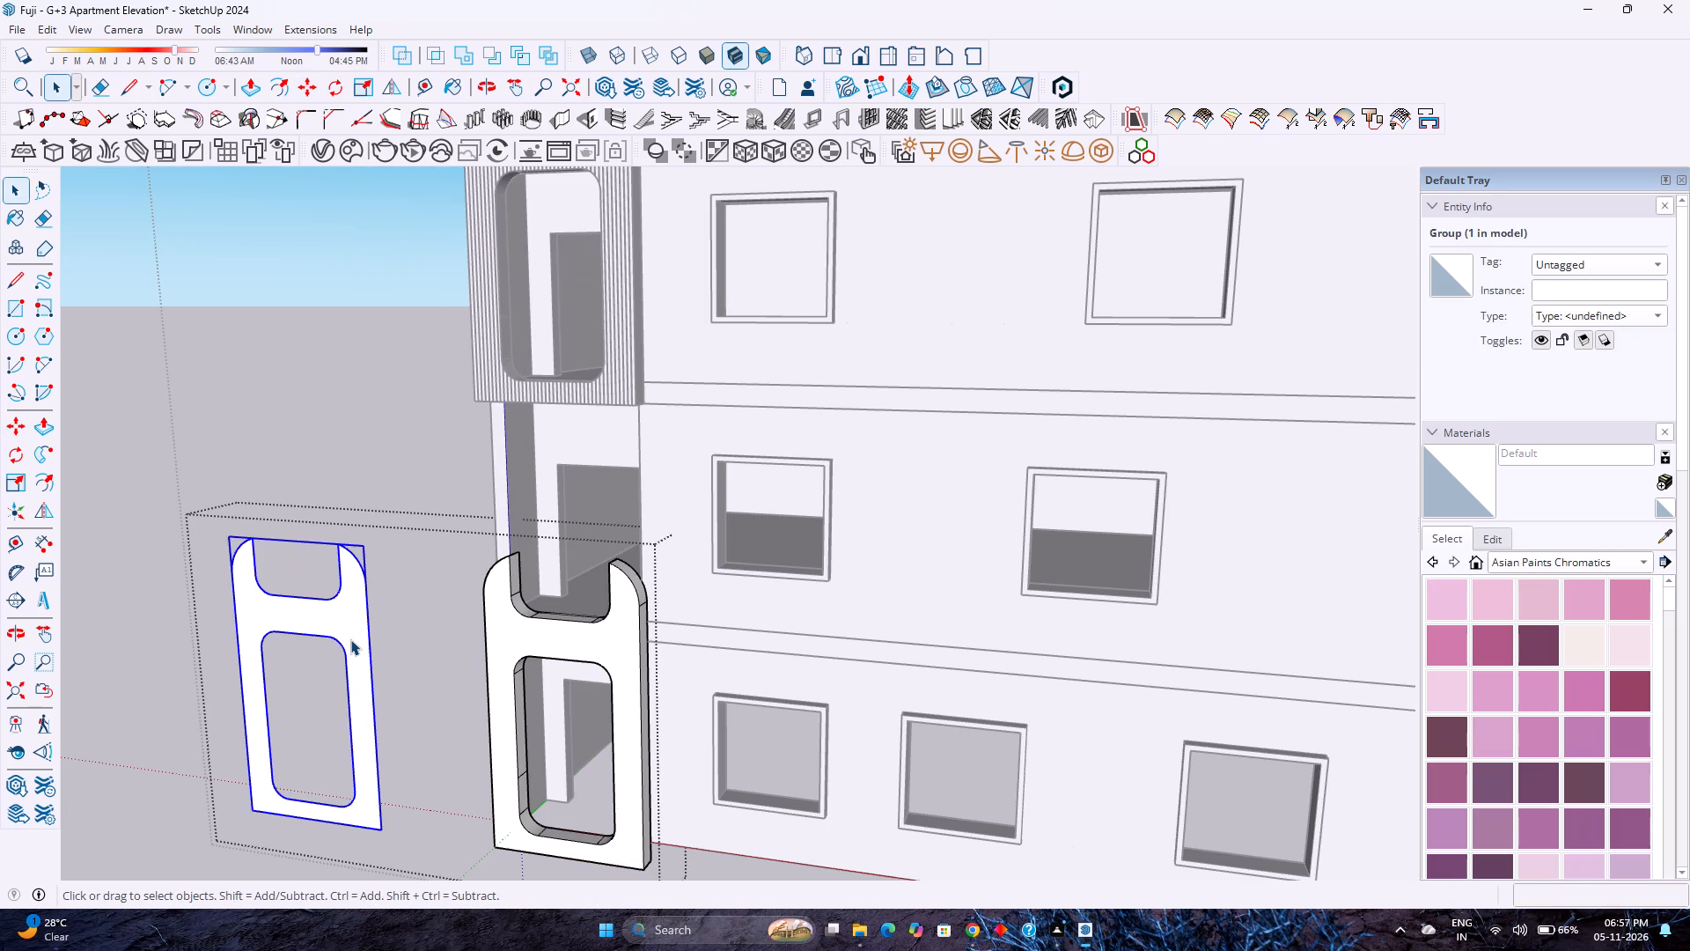
# Open the new frame-face group for editing.
pyautogui.scroll(1, 329, 629)
pyautogui.doubleClick(351, 614)
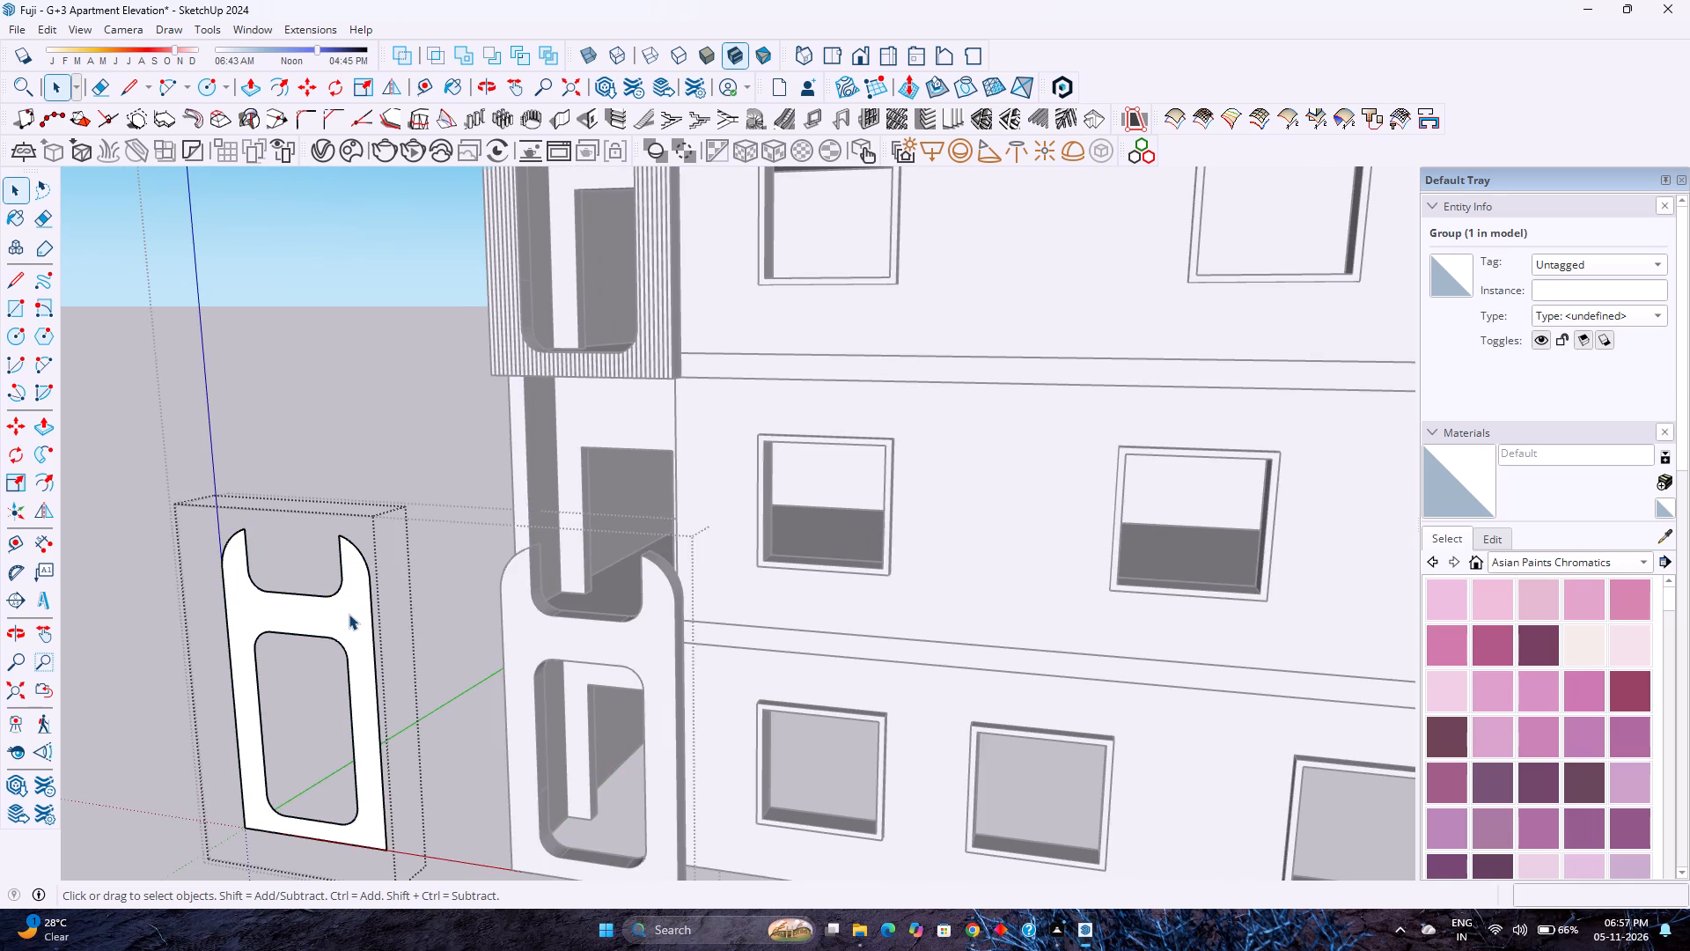
pyautogui.scroll(3, 349, 614)
pyautogui.keyDown('shift'); pyautogui.moveTo(345, 611); pyautogui.dragTo(452, 586, button='middle'); pyautogui.keyUp('shift')
pyautogui.keyDown('shift'); pyautogui.middleClick(453, 585); pyautogui.keyUp('shift')
pyautogui.scroll(-5, 469, 573)
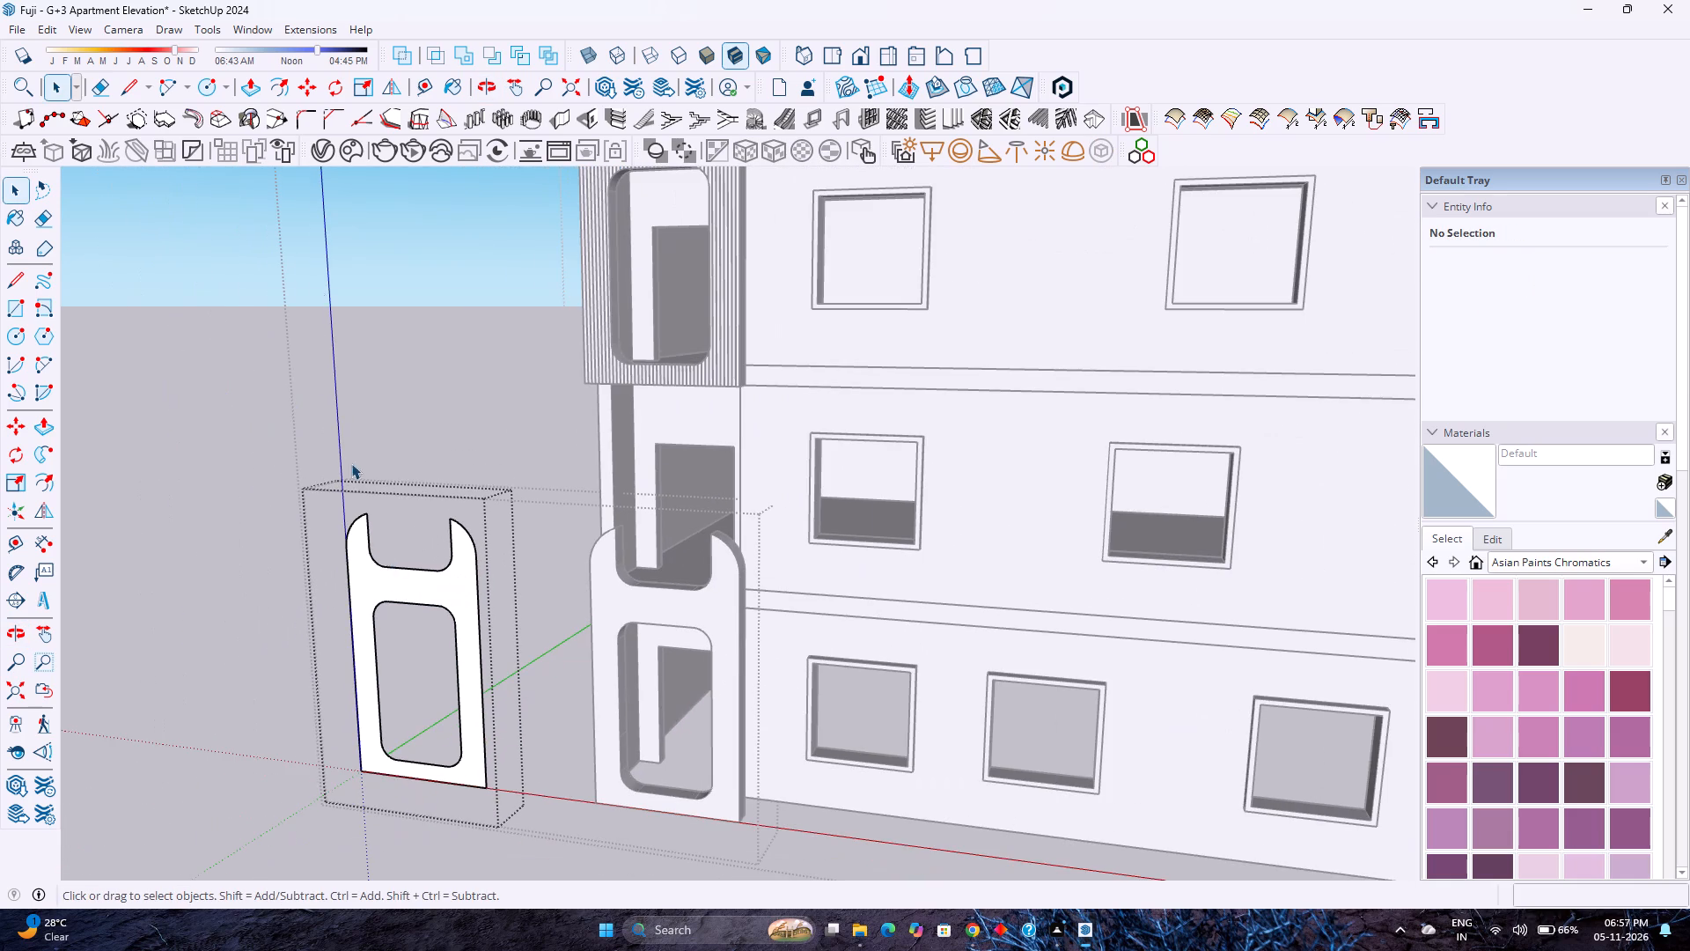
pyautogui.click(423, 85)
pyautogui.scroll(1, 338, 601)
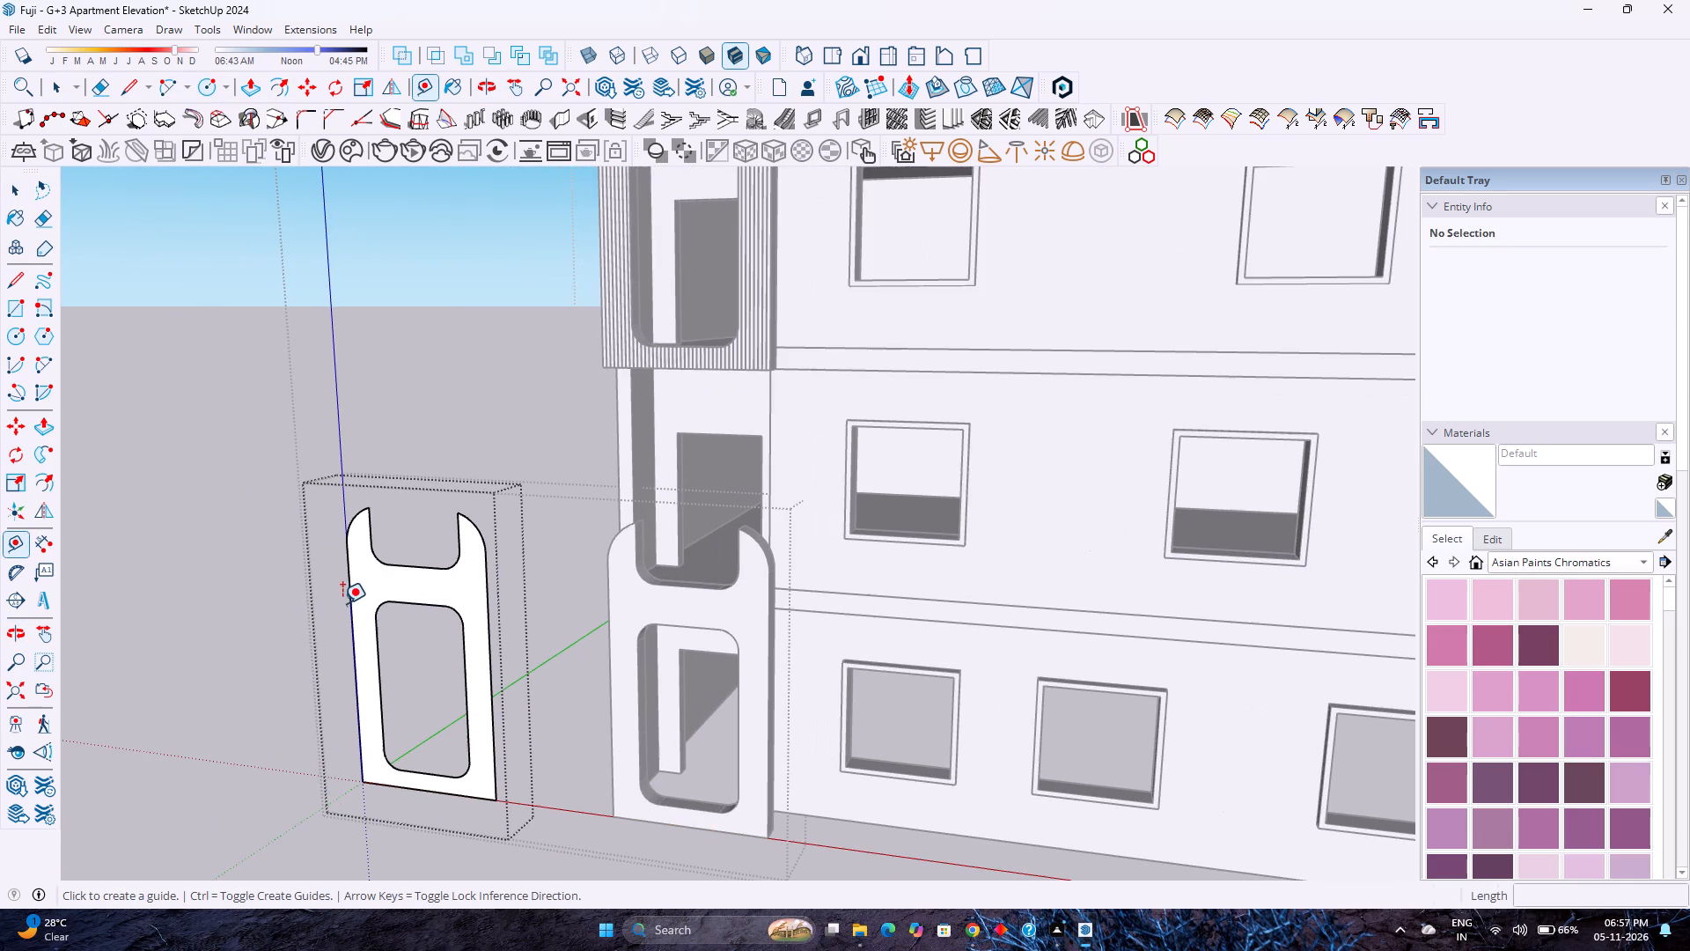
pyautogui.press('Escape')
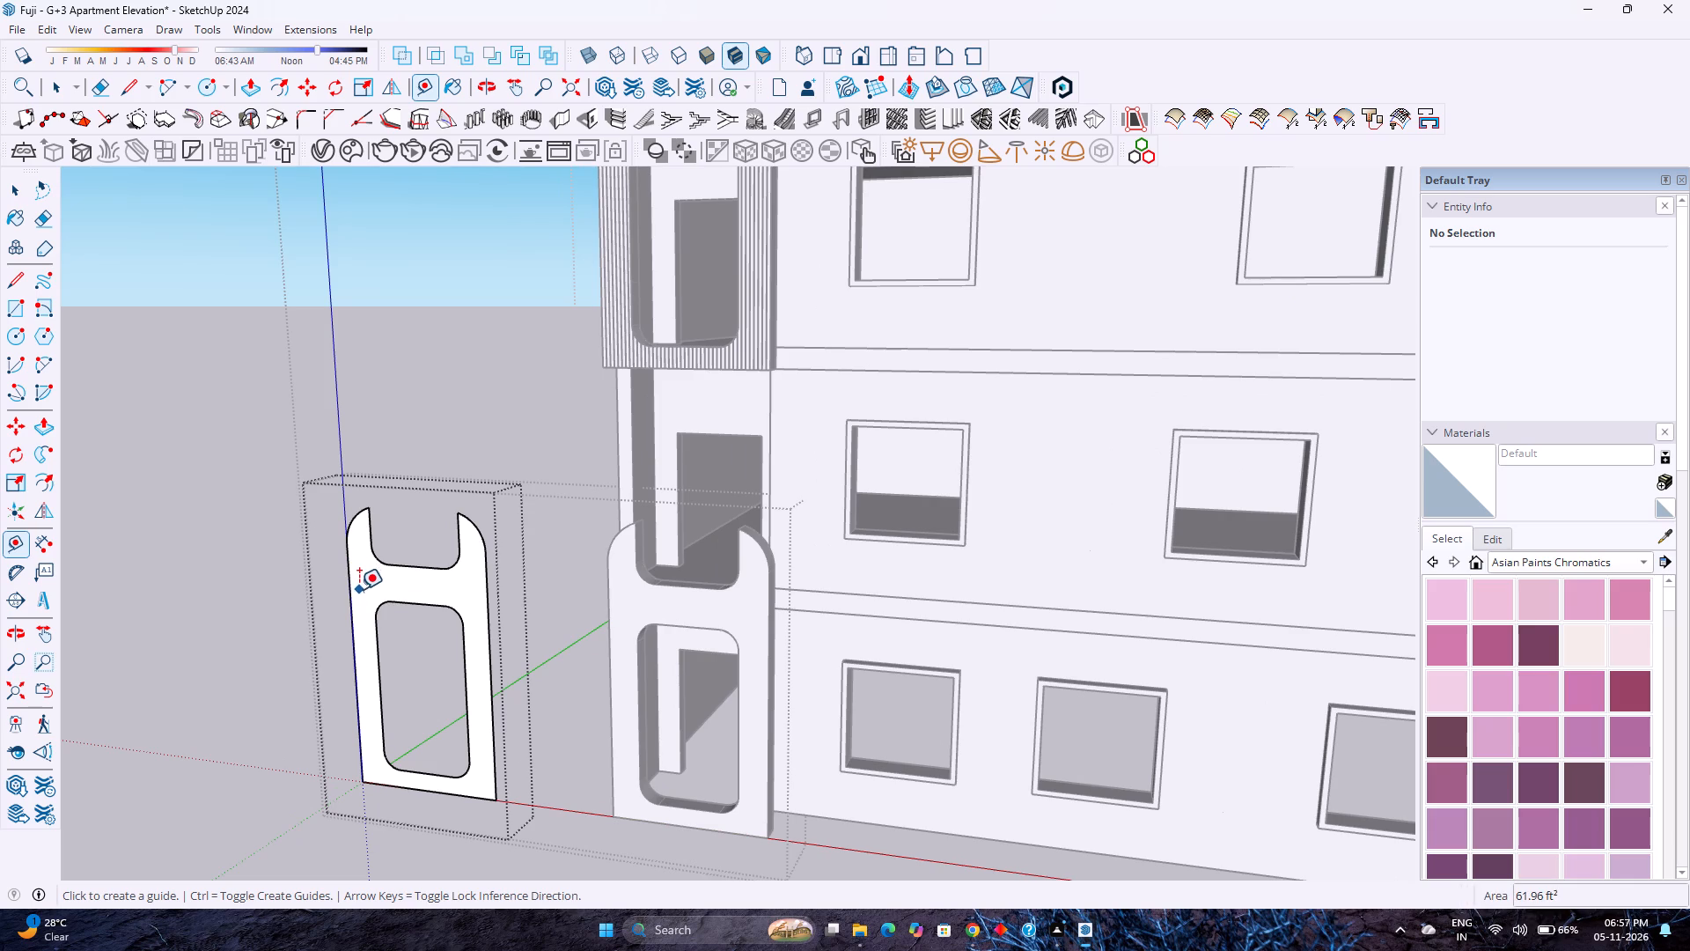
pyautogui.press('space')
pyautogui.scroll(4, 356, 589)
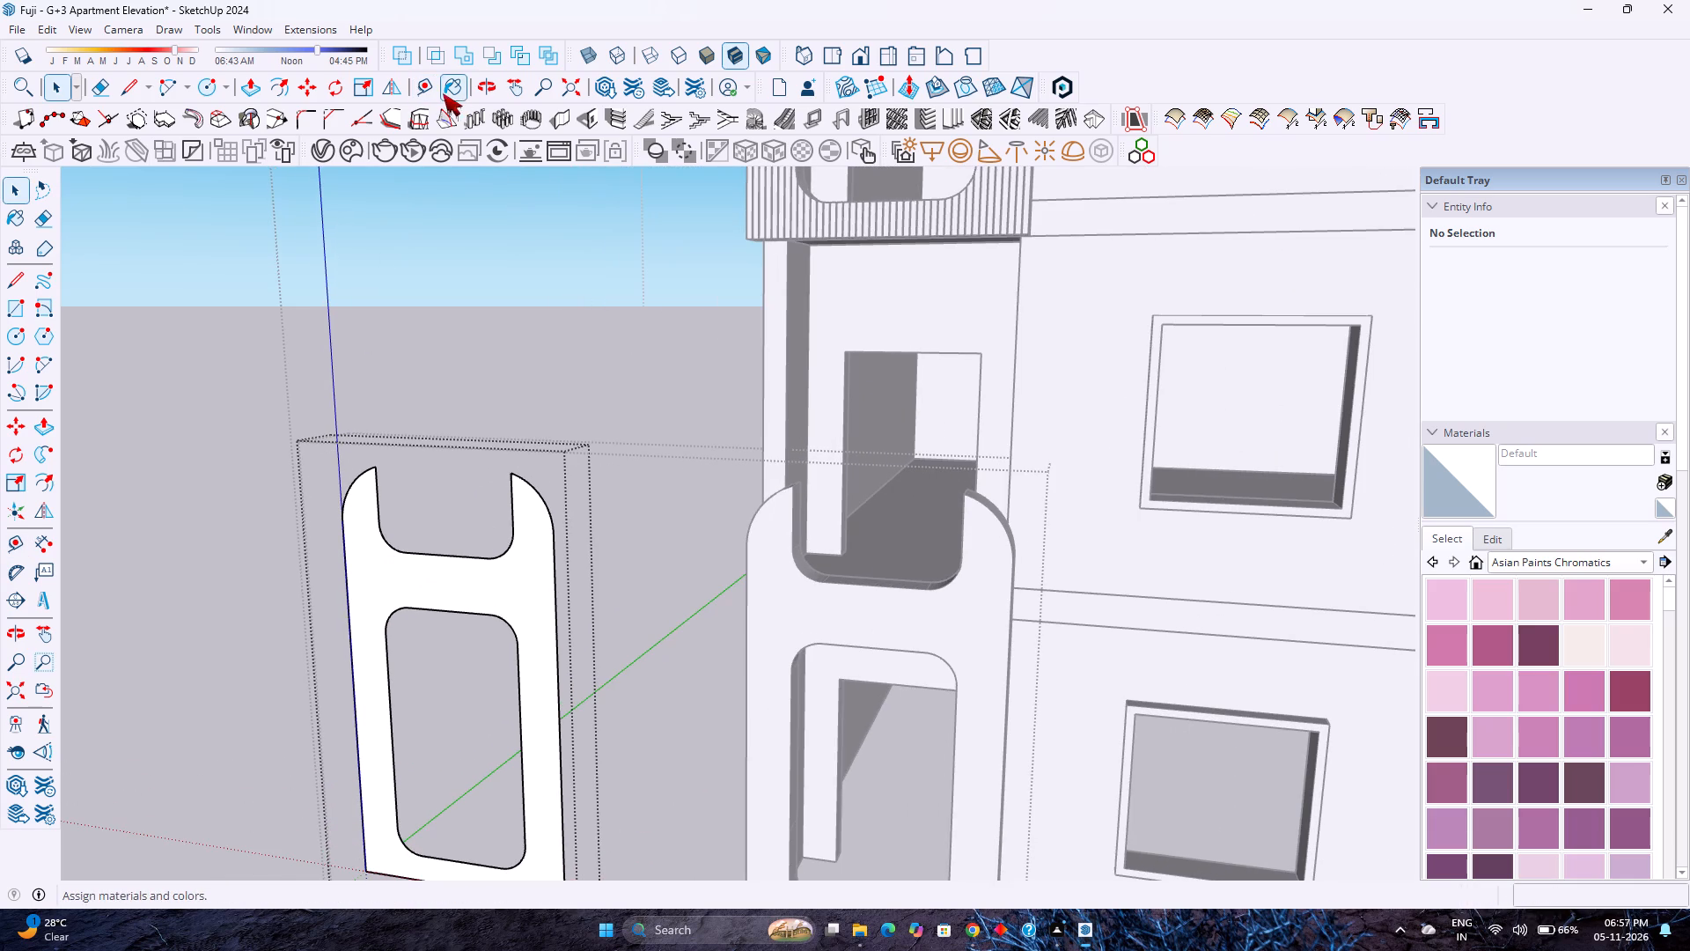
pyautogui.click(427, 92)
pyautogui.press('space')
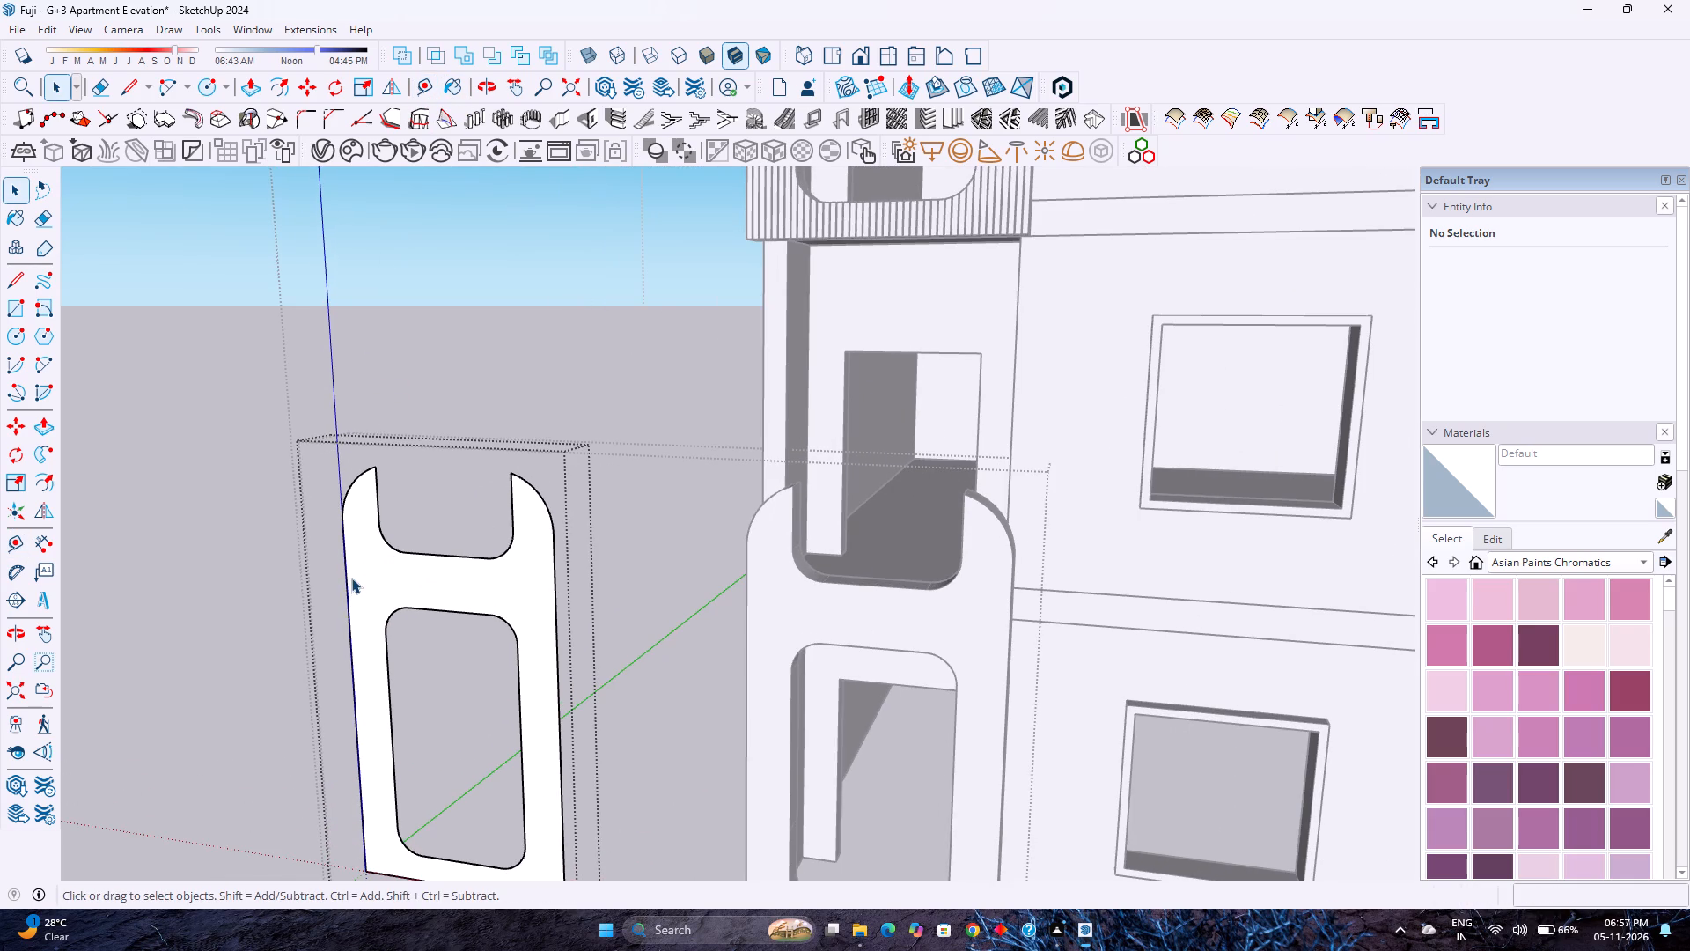
# Place vertical guides 2" inside both outer side edges of the copied frame face.
pyautogui.click(351, 578)
pyautogui.scroll(2, 351, 580)
pyautogui.click(426, 94)
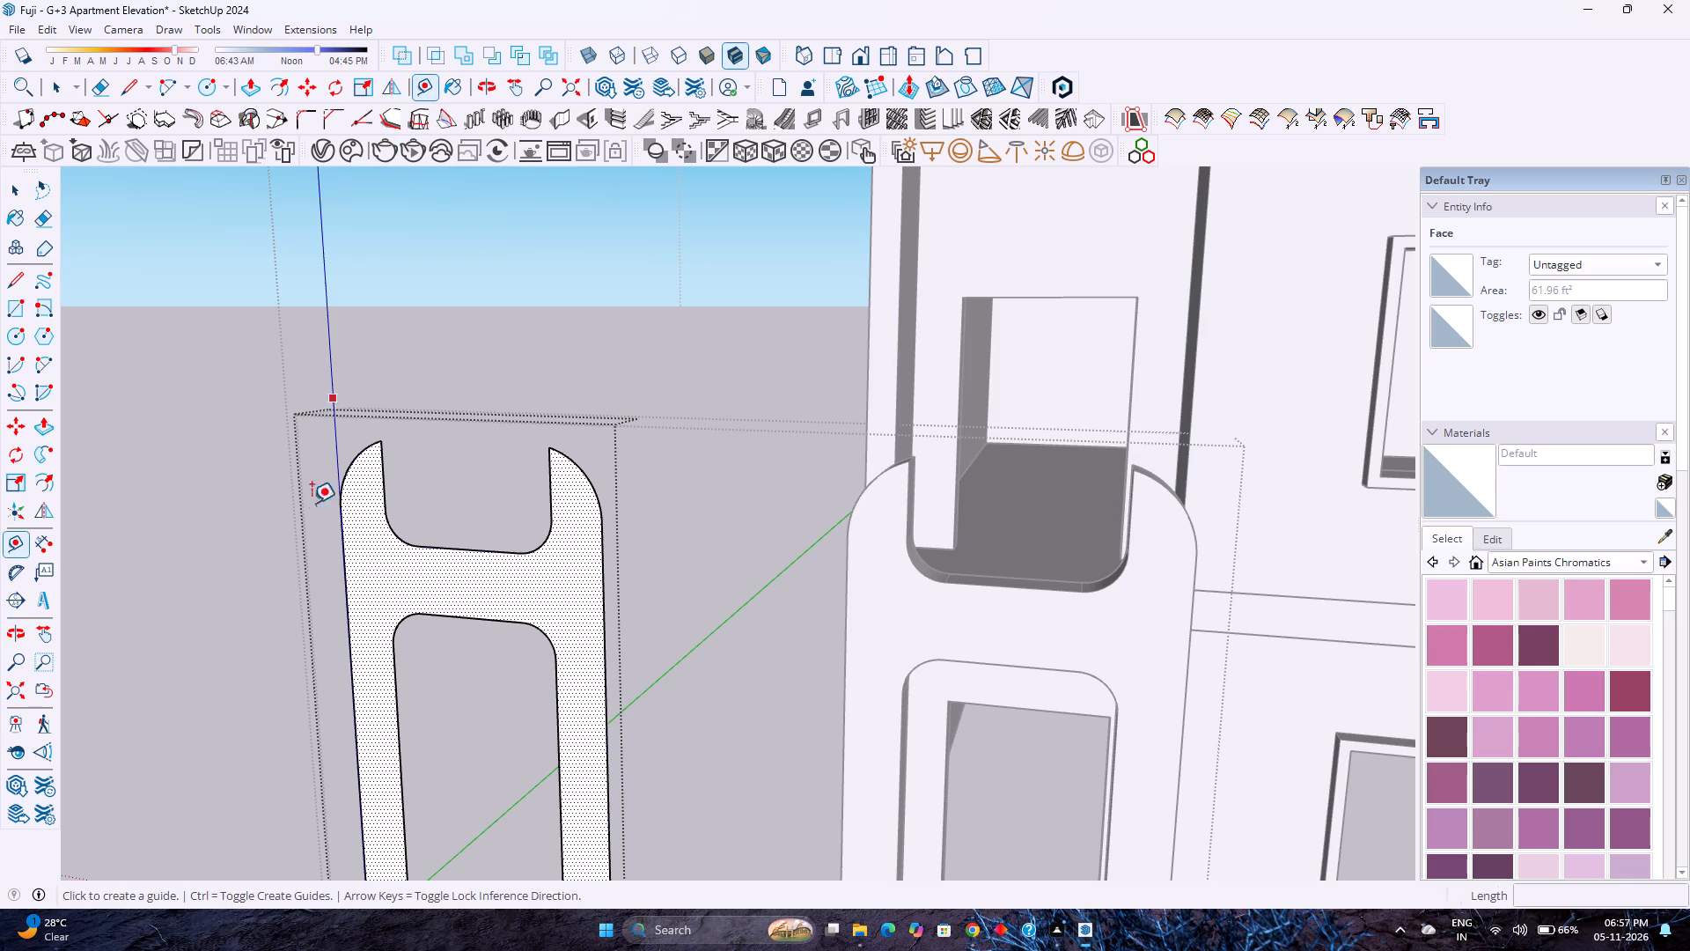
pyautogui.click(346, 576)
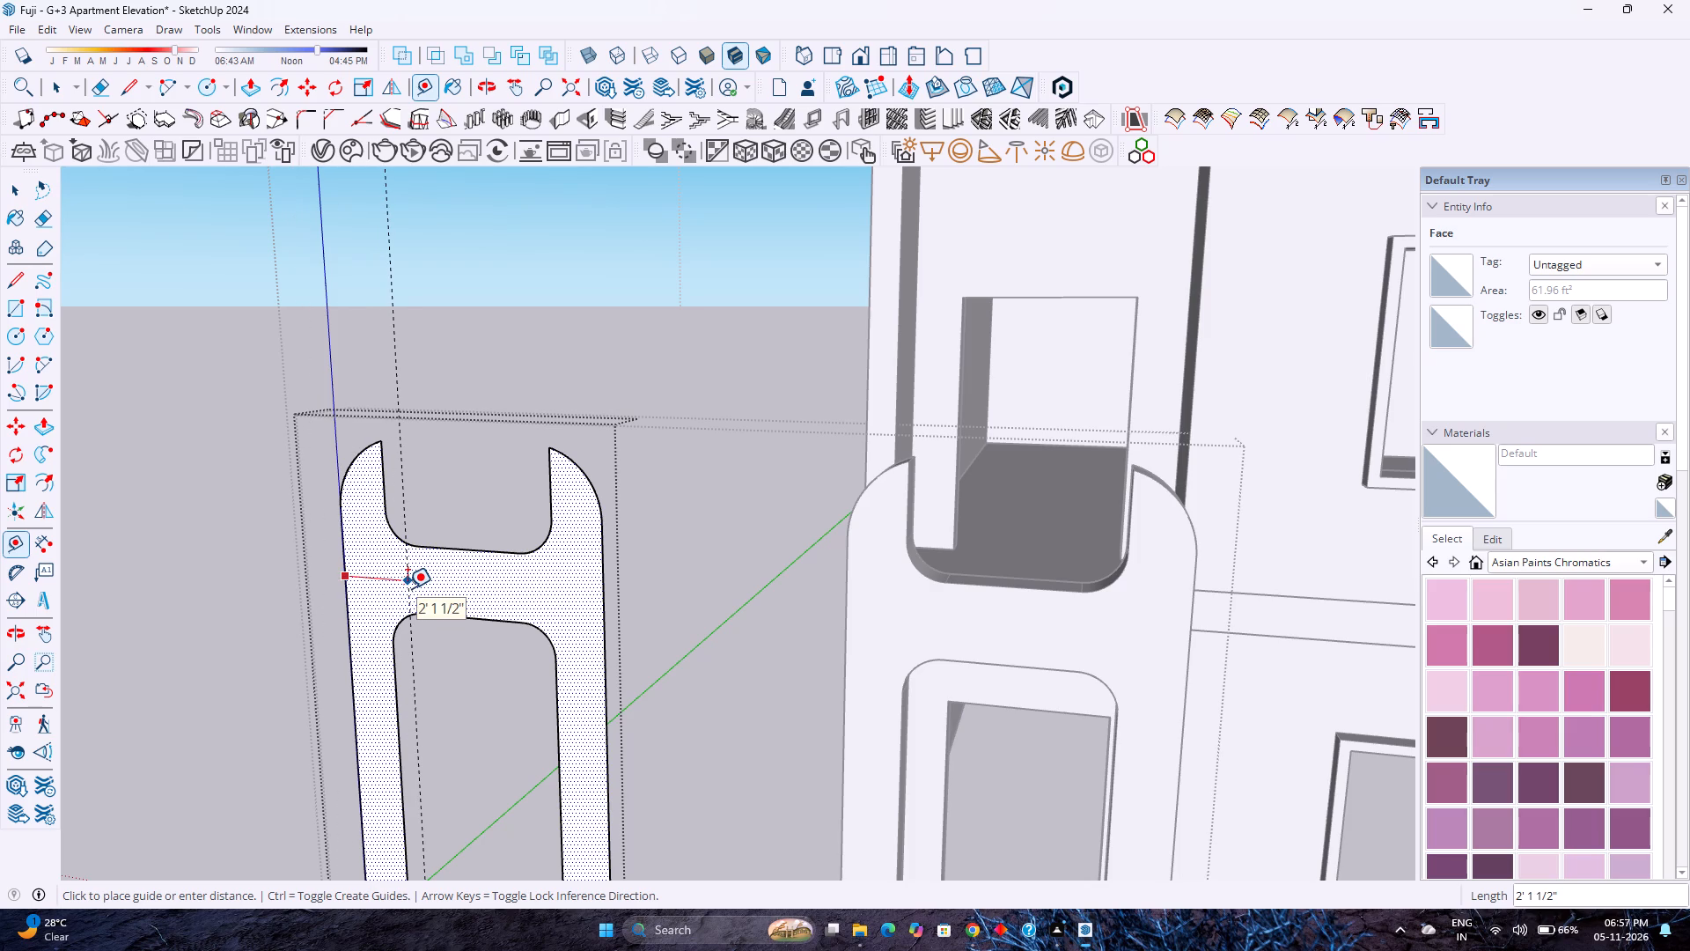
pyautogui.press('Right')
pyautogui.press('2')
pyautogui.press('Return')
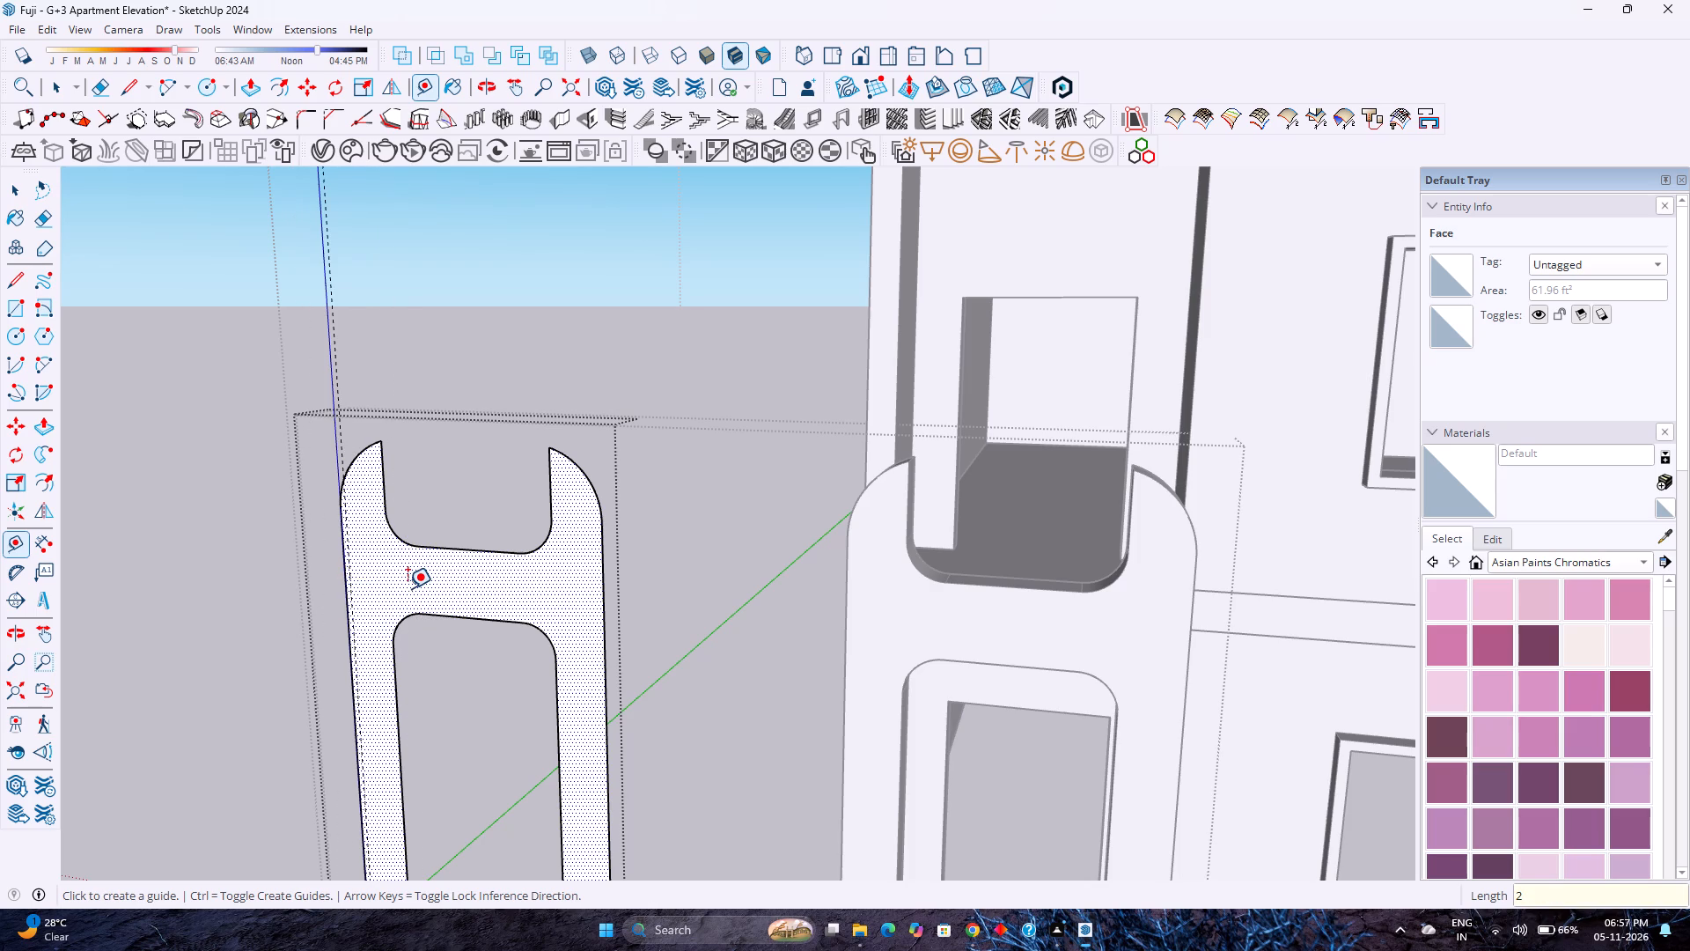
pyautogui.scroll(2, 590, 630)
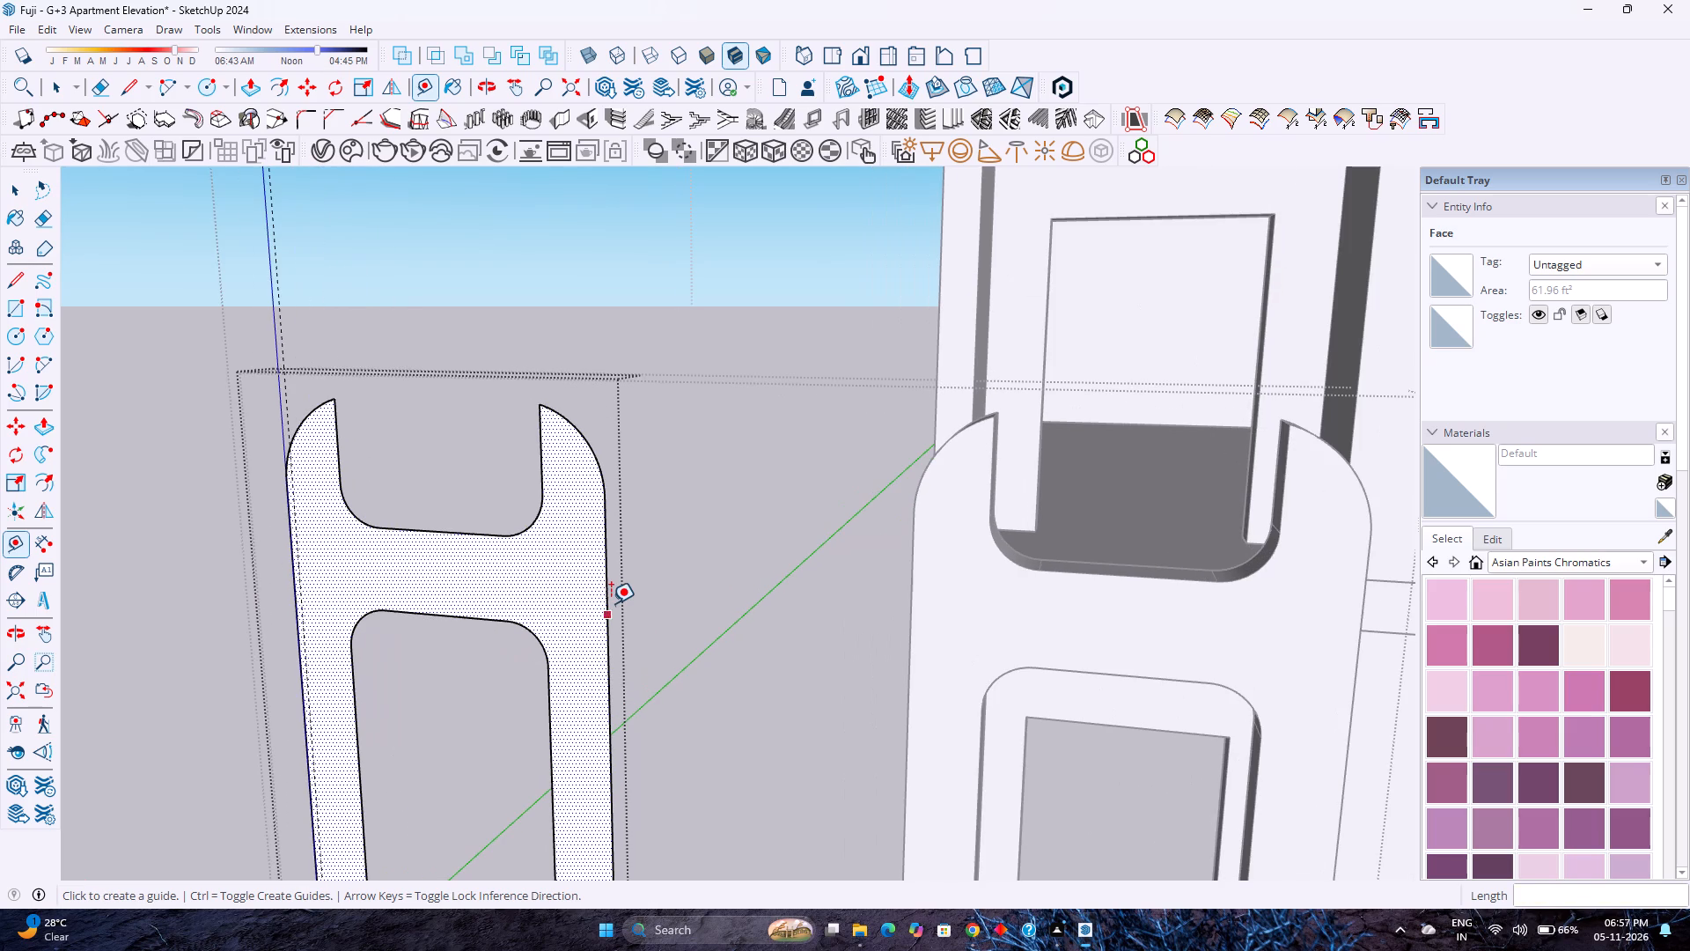
pyautogui.click(611, 601)
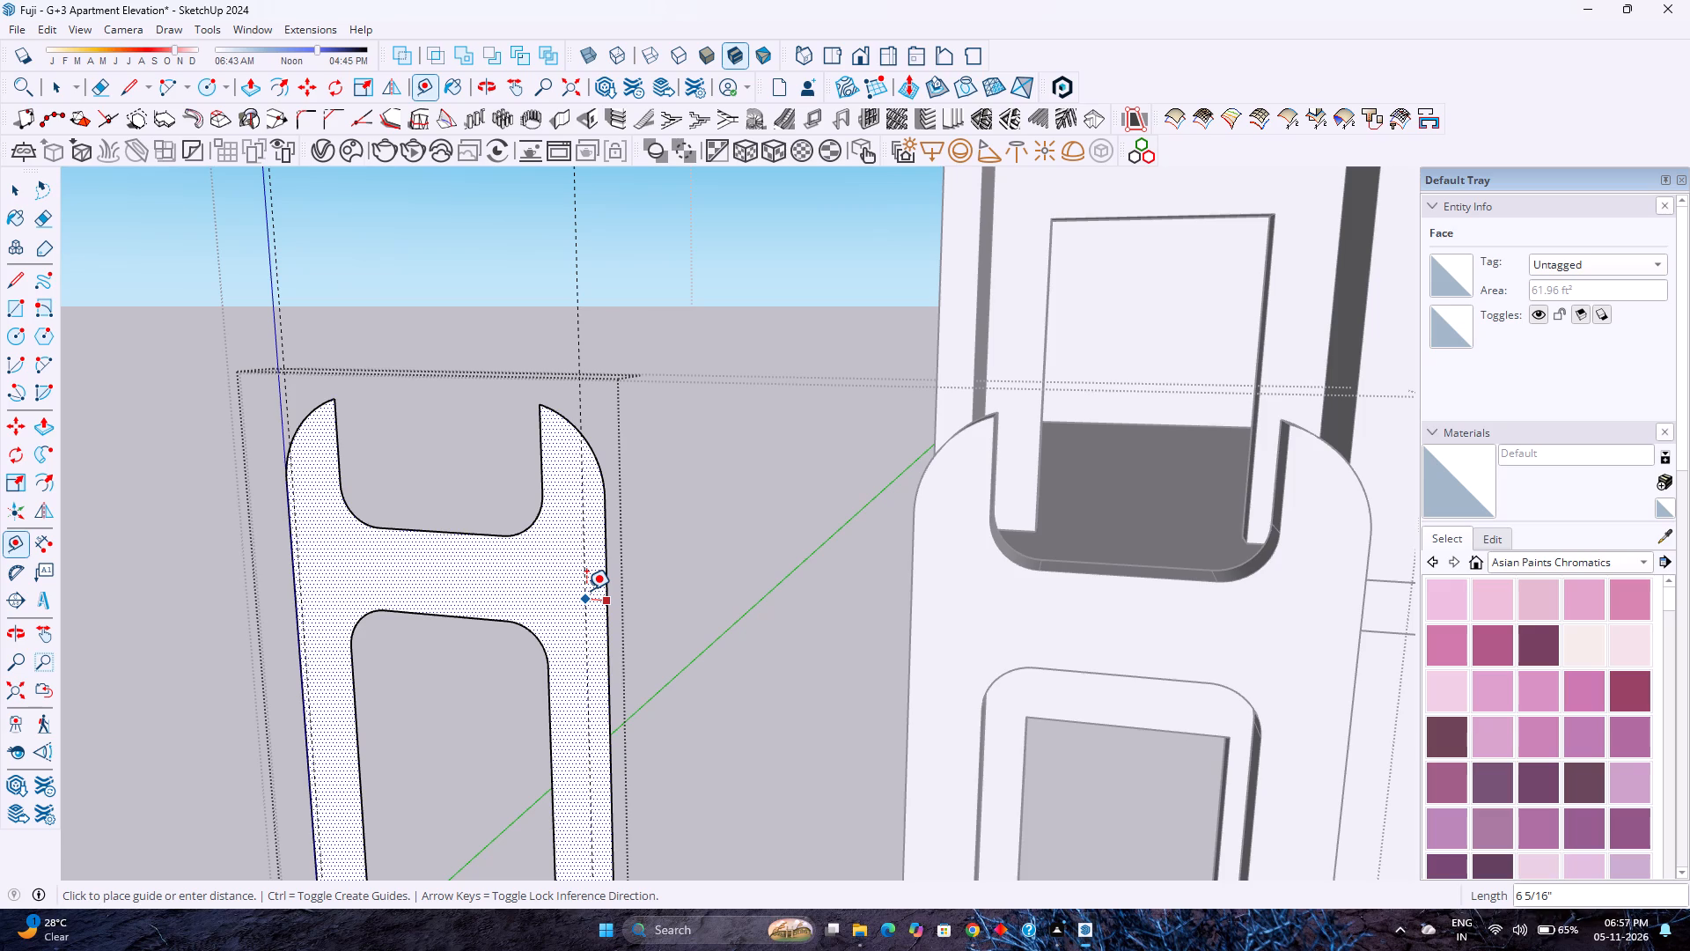
pyautogui.press('2')
pyautogui.press('Return')
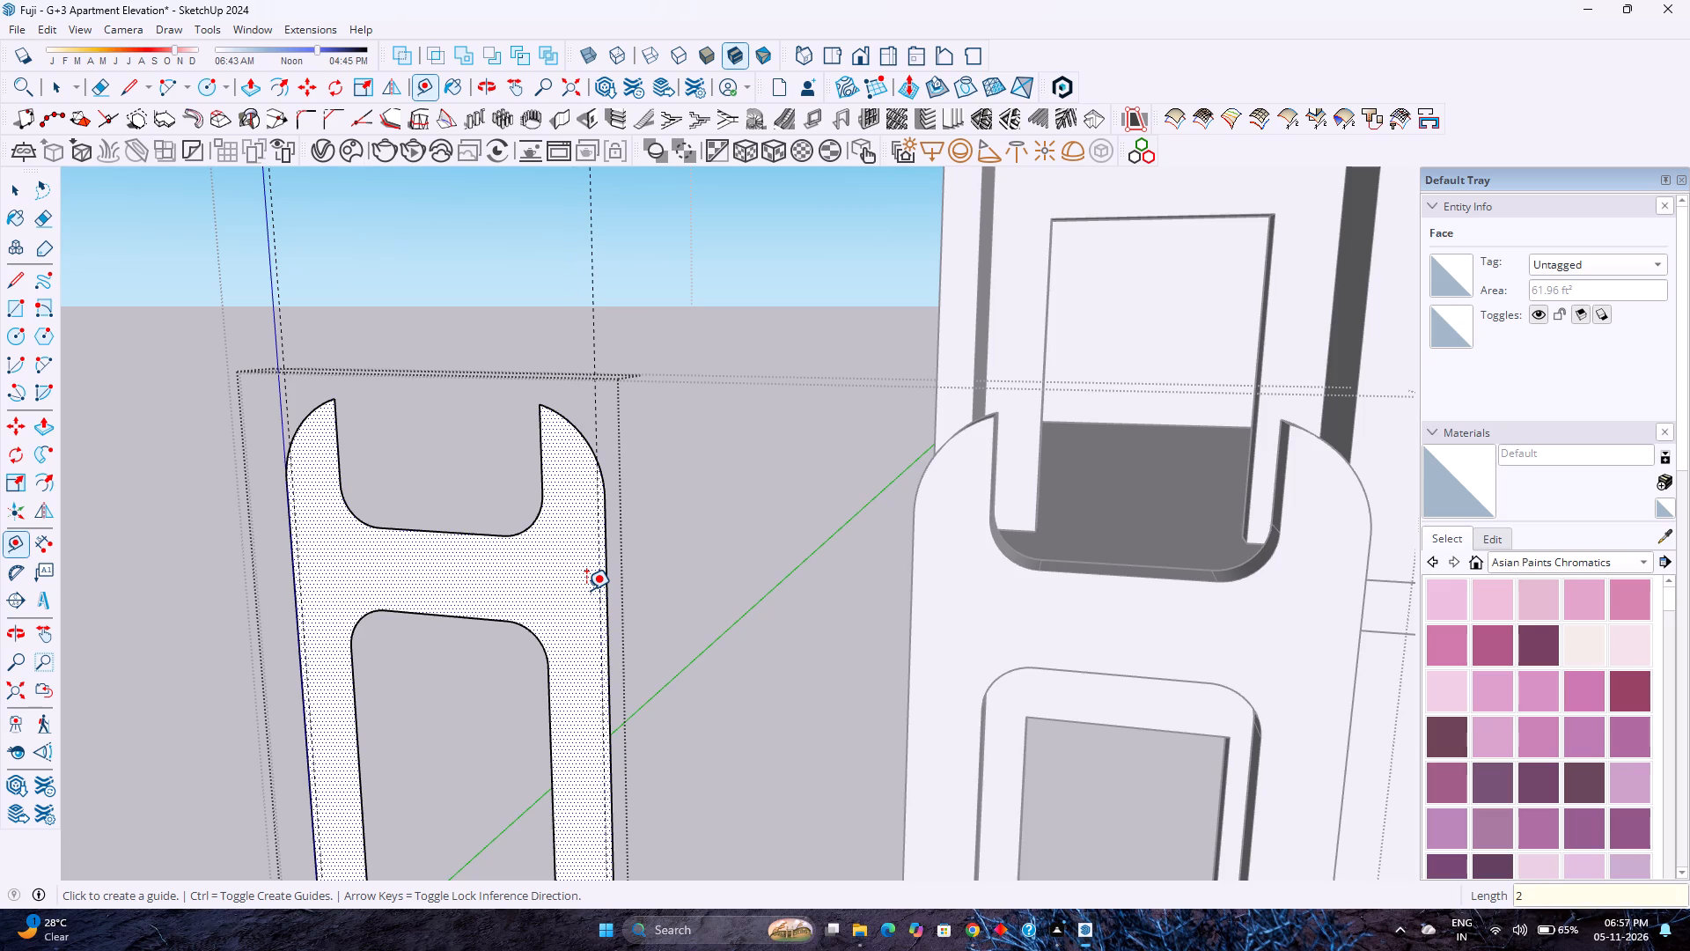
# Draw a vertical line about 15' 8" long on the guide nearest the building, from above the curved shoulder to the face's bottom edge.
pyautogui.scroll(3, 414, 523)
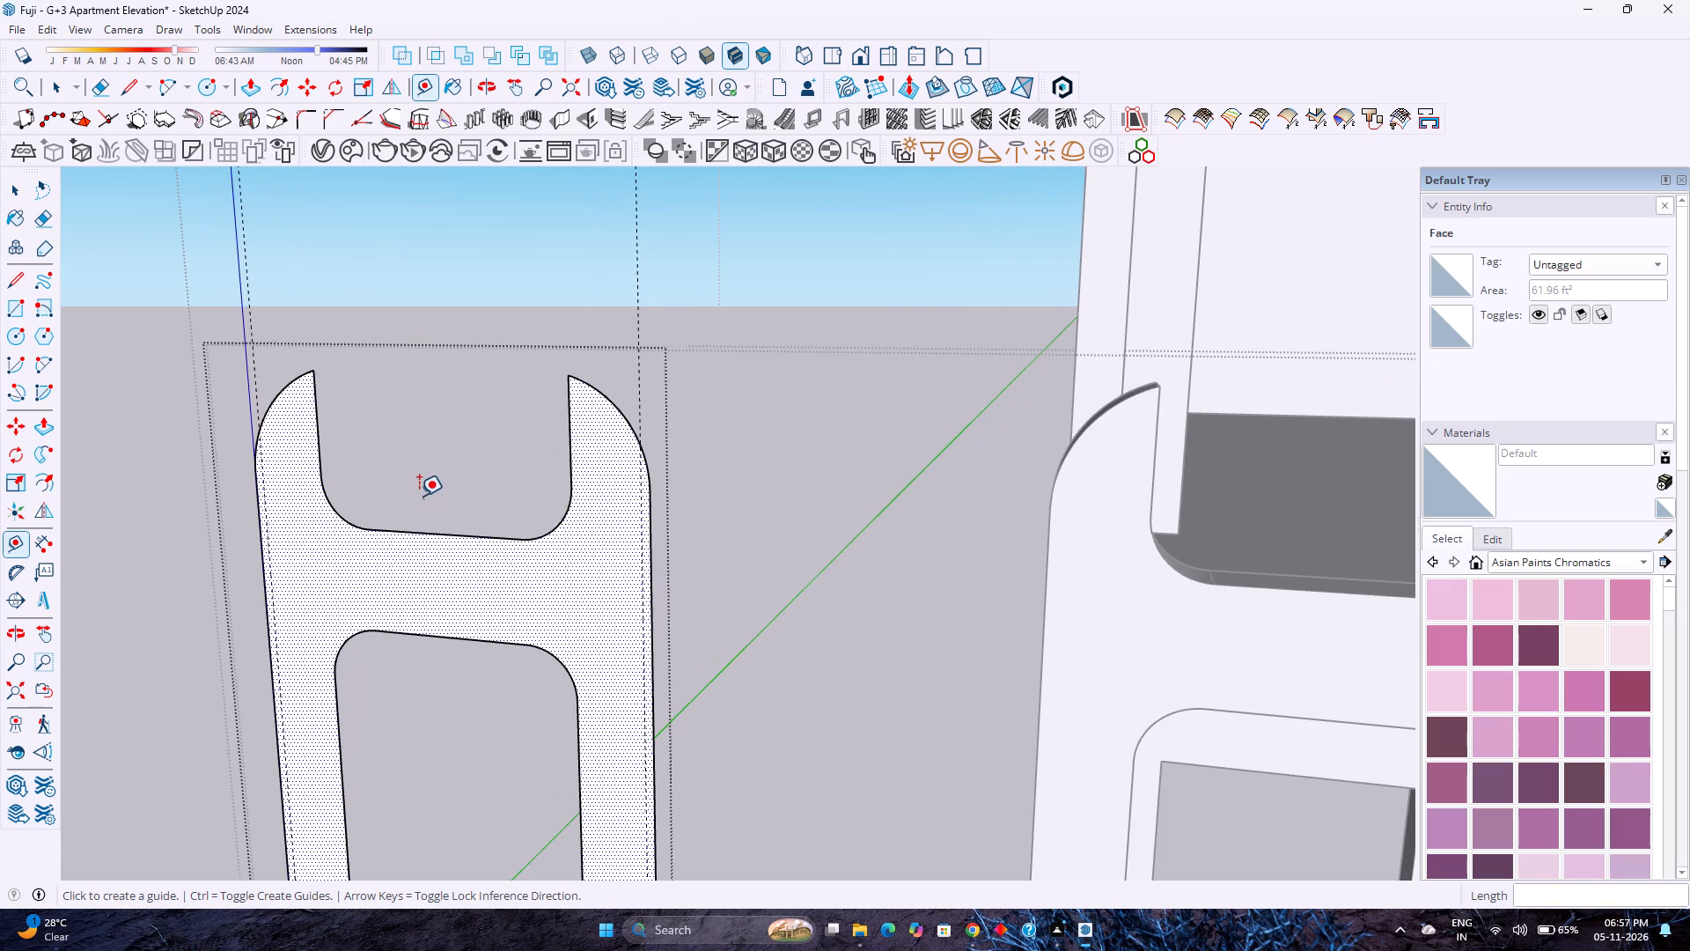
pyautogui.scroll(-4, 420, 497)
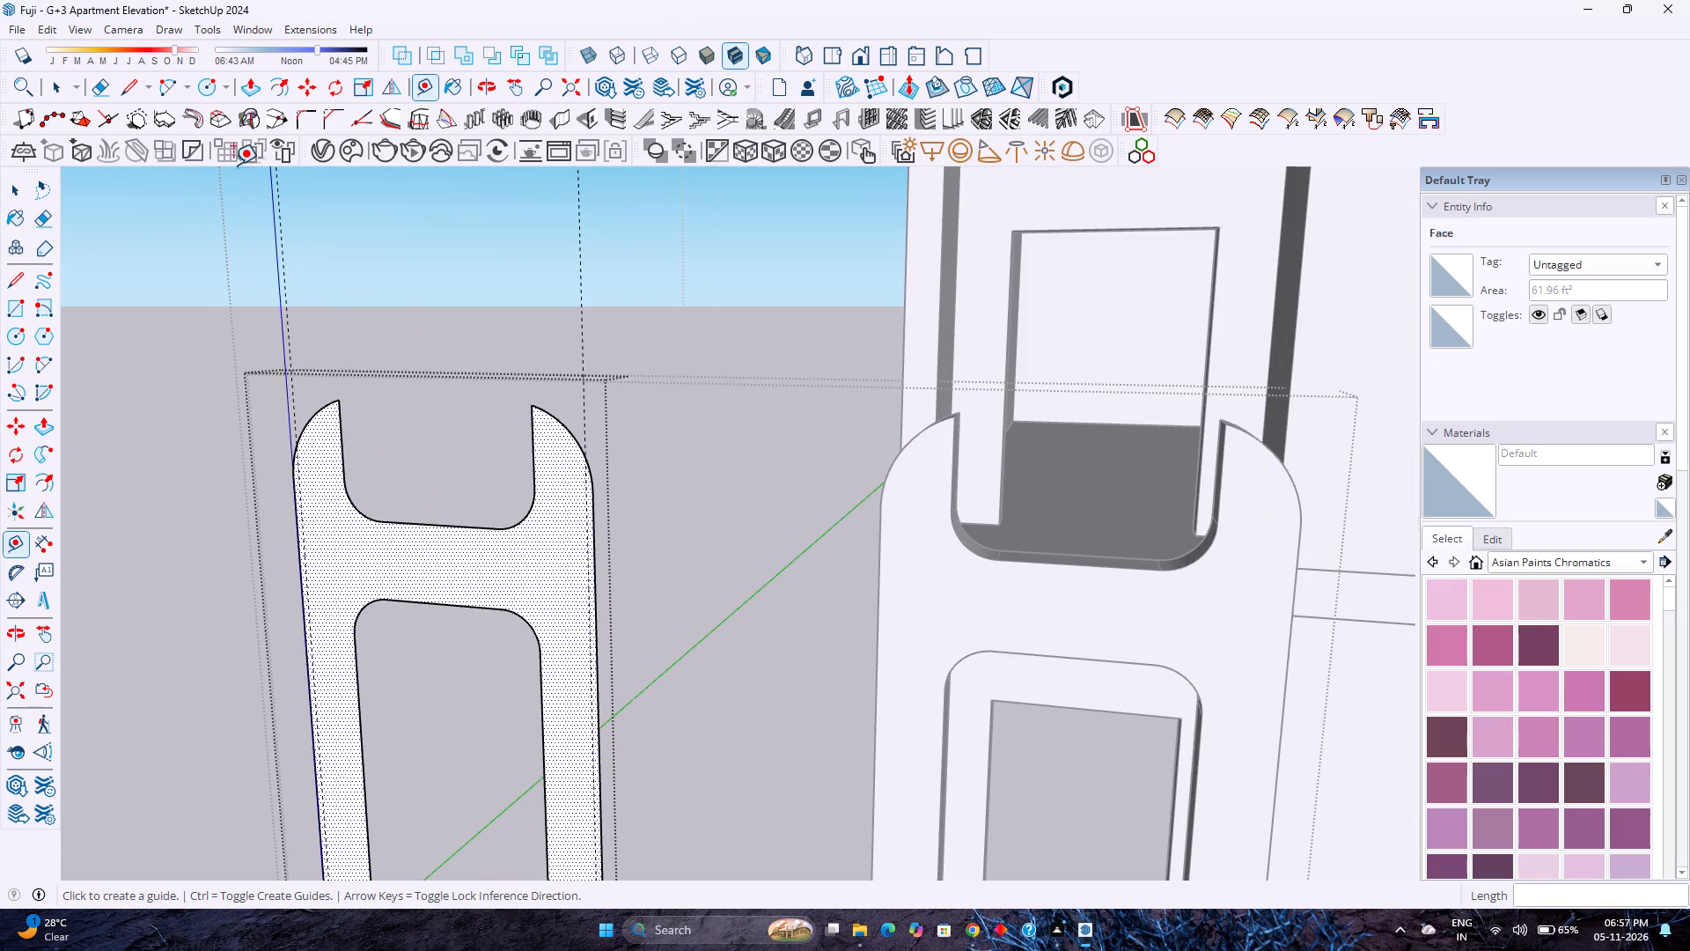
pyautogui.click(140, 87)
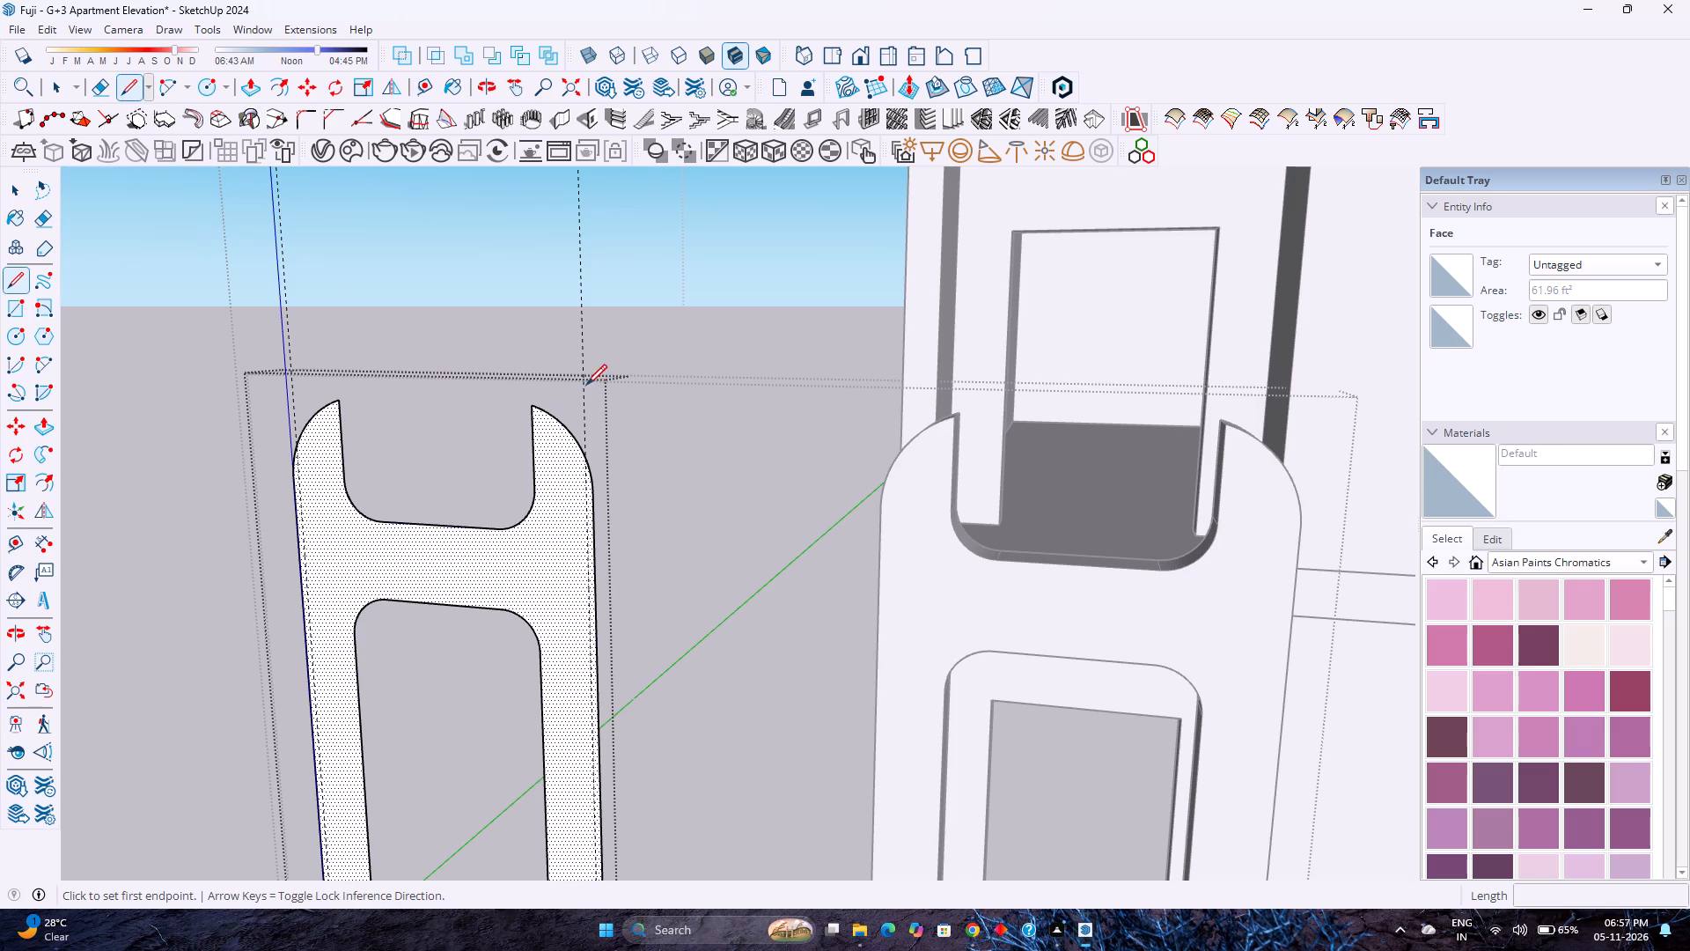
pyautogui.click(583, 399)
pyautogui.scroll(-5, 560, 512)
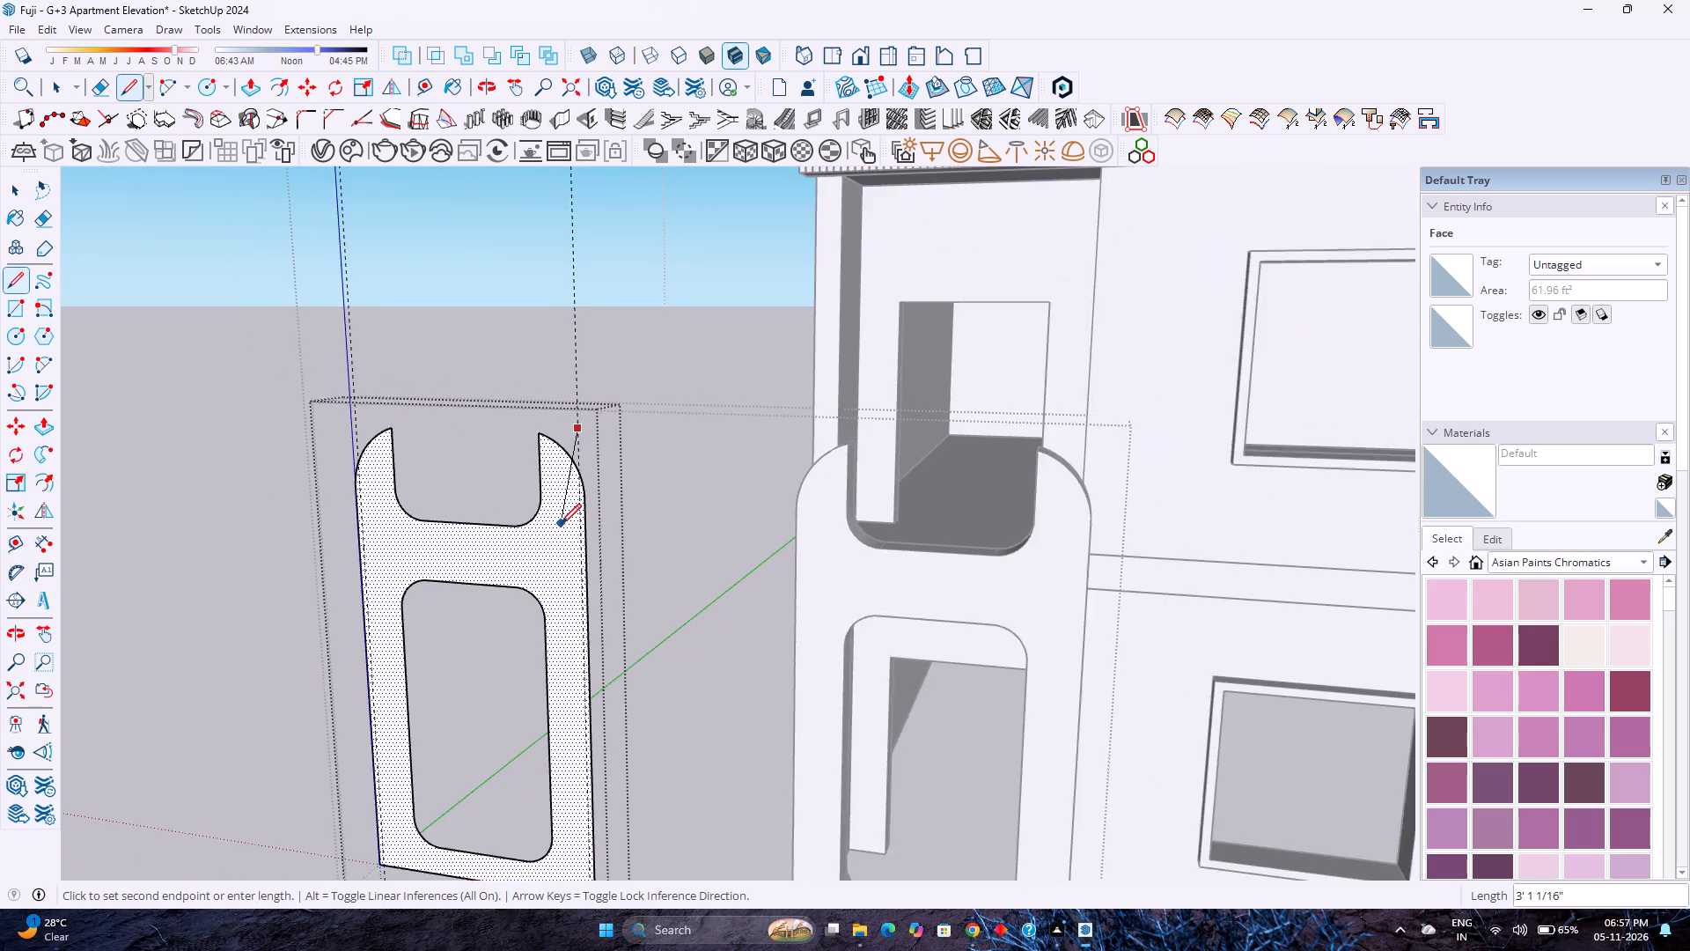
pyautogui.scroll(-7, 561, 524)
pyautogui.scroll(10, 558, 733)
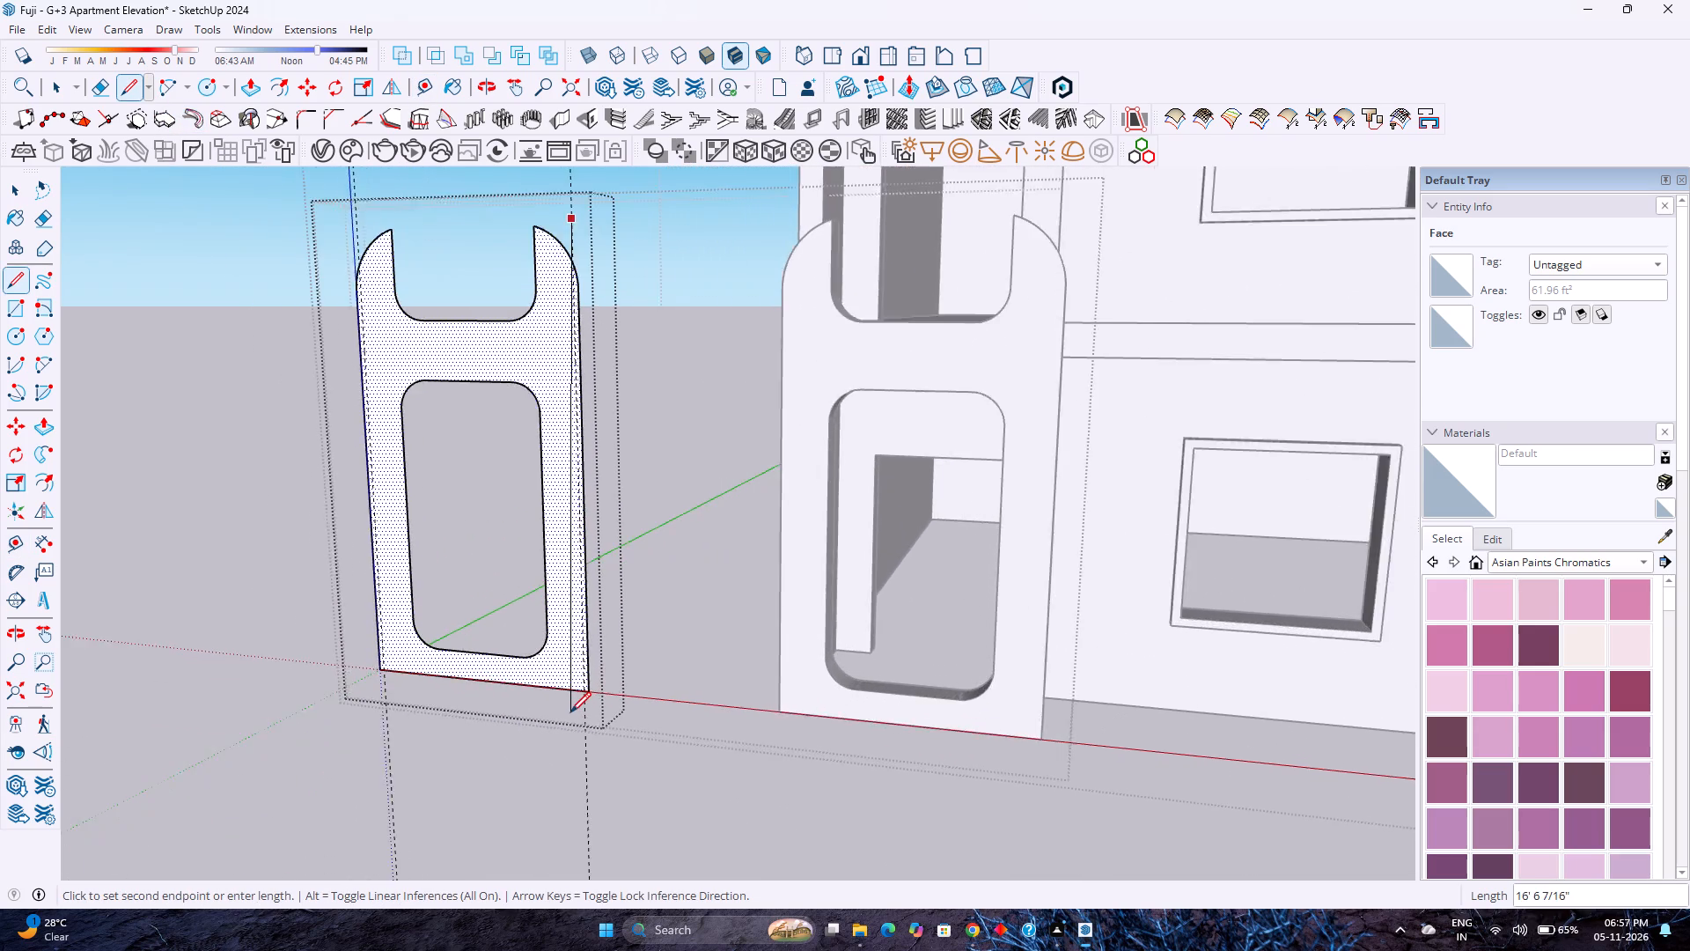
pyautogui.scroll(9, 570, 712)
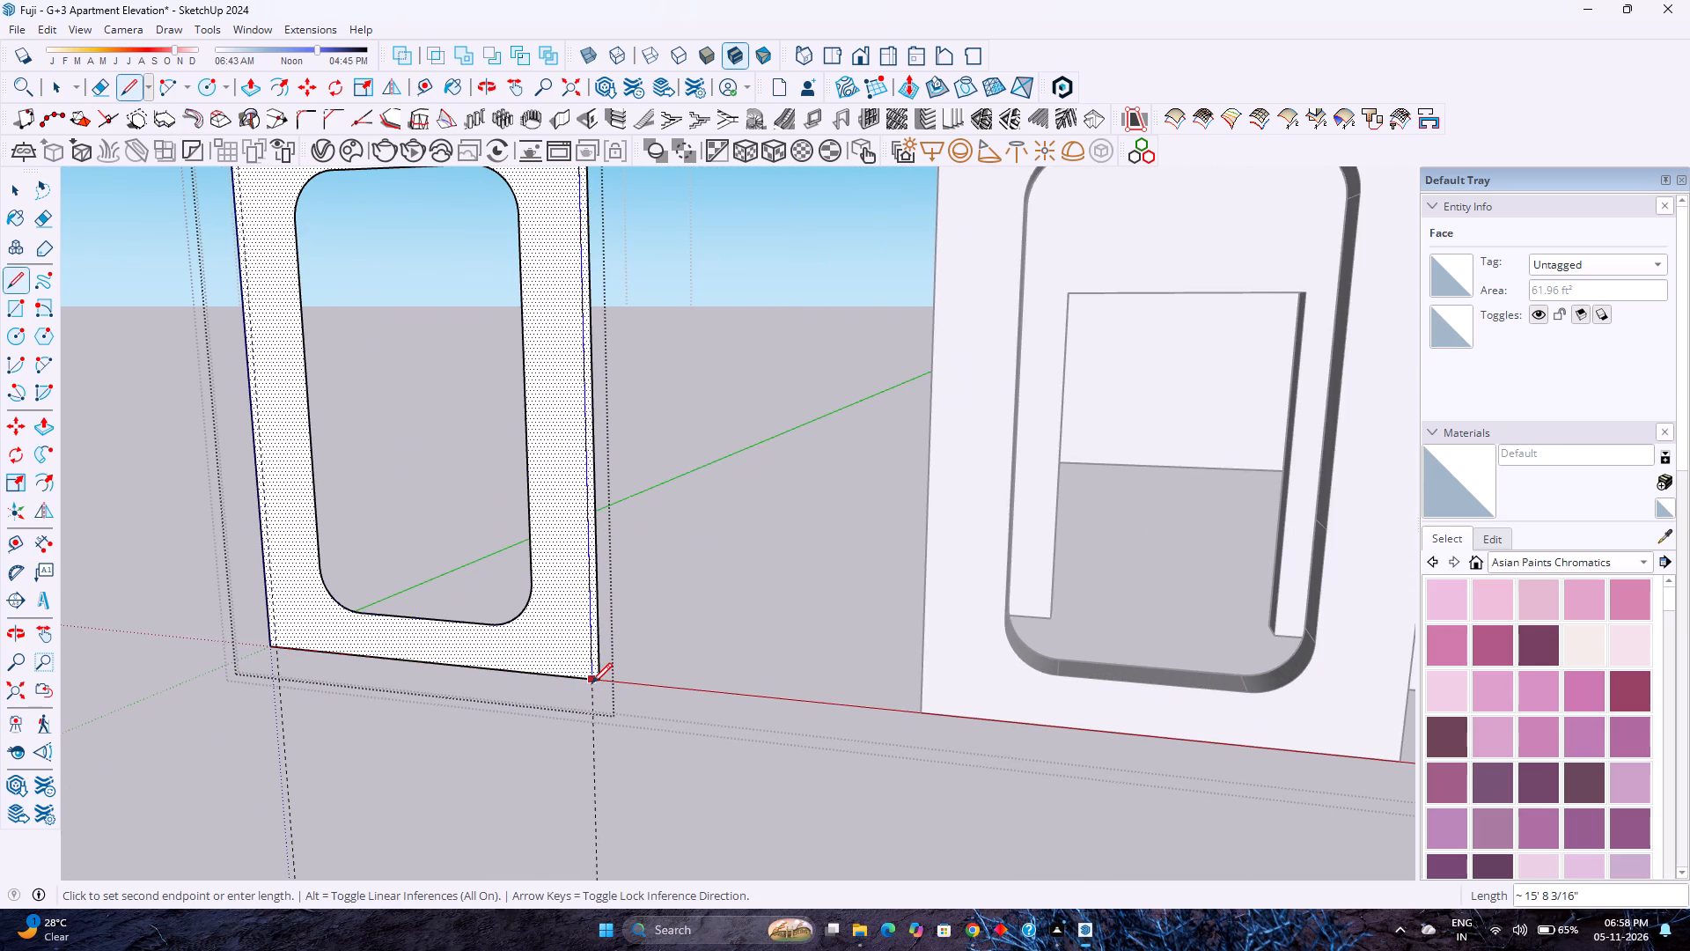
pyautogui.click(591, 683)
pyautogui.press('space')
# Copy the full vertical line 0.30" inward along the red axis to form a narrow line pair.
pyautogui.scroll(5, 589, 675)
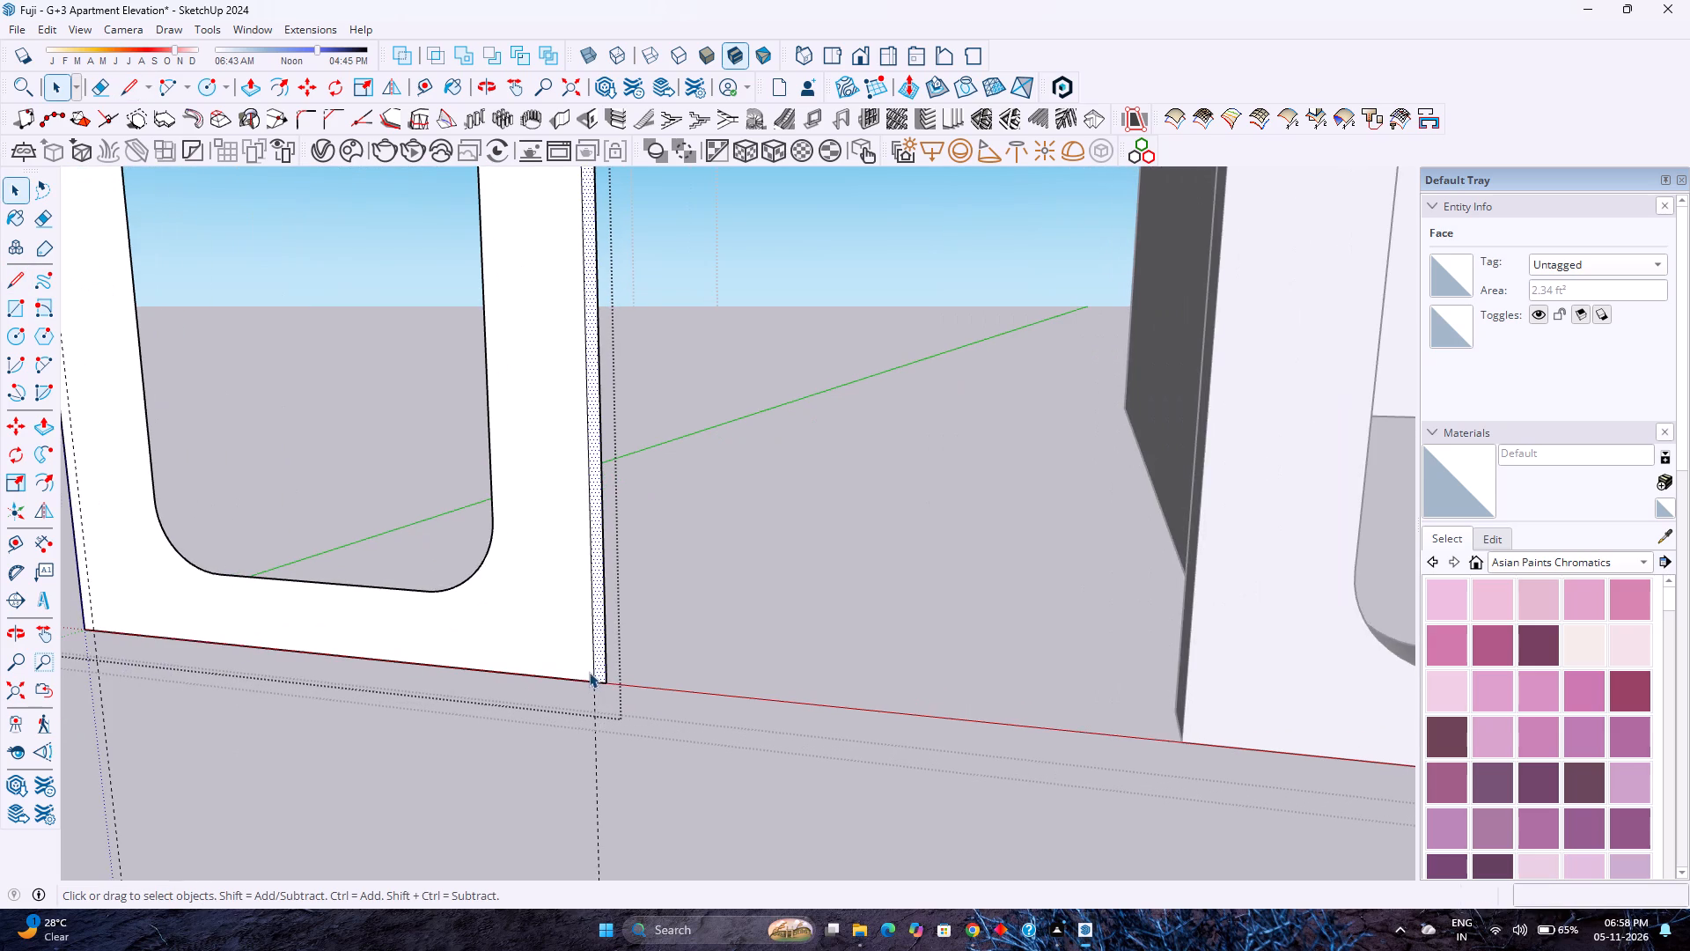
pyautogui.scroll(-15, 591, 669)
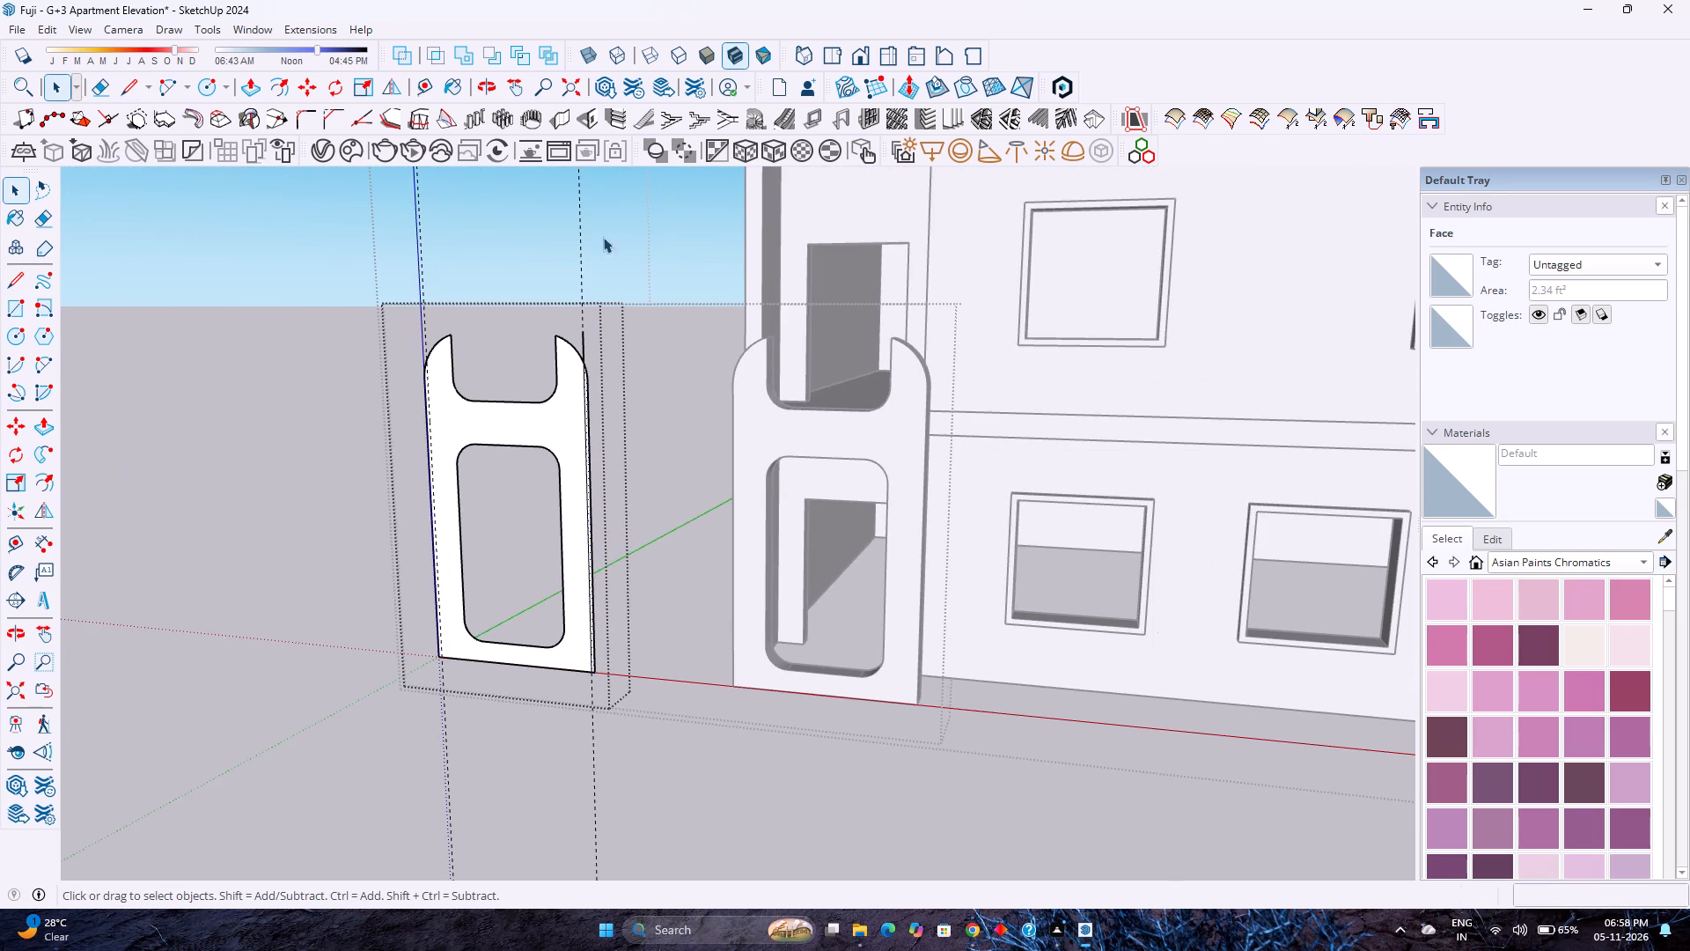
pyautogui.scroll(1, 589, 294)
pyautogui.scroll(12, 586, 368)
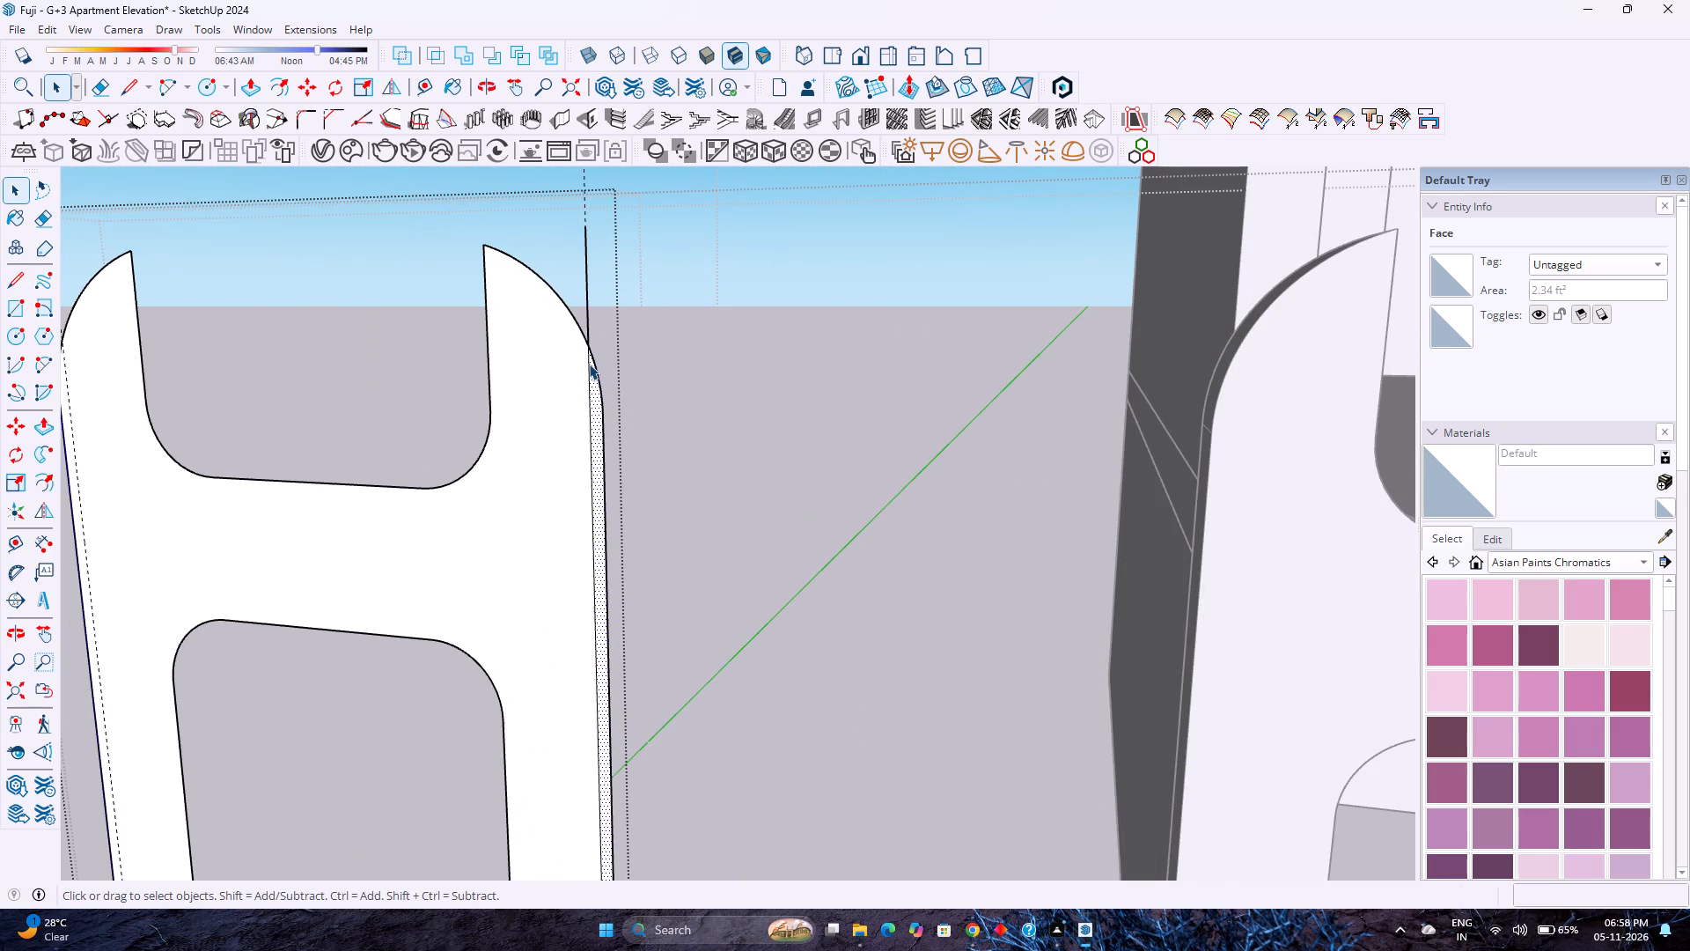
pyautogui.click(589, 364)
pyautogui.keyDown('ctrl'); pyautogui.click(589, 301); pyautogui.keyUp('ctrl')
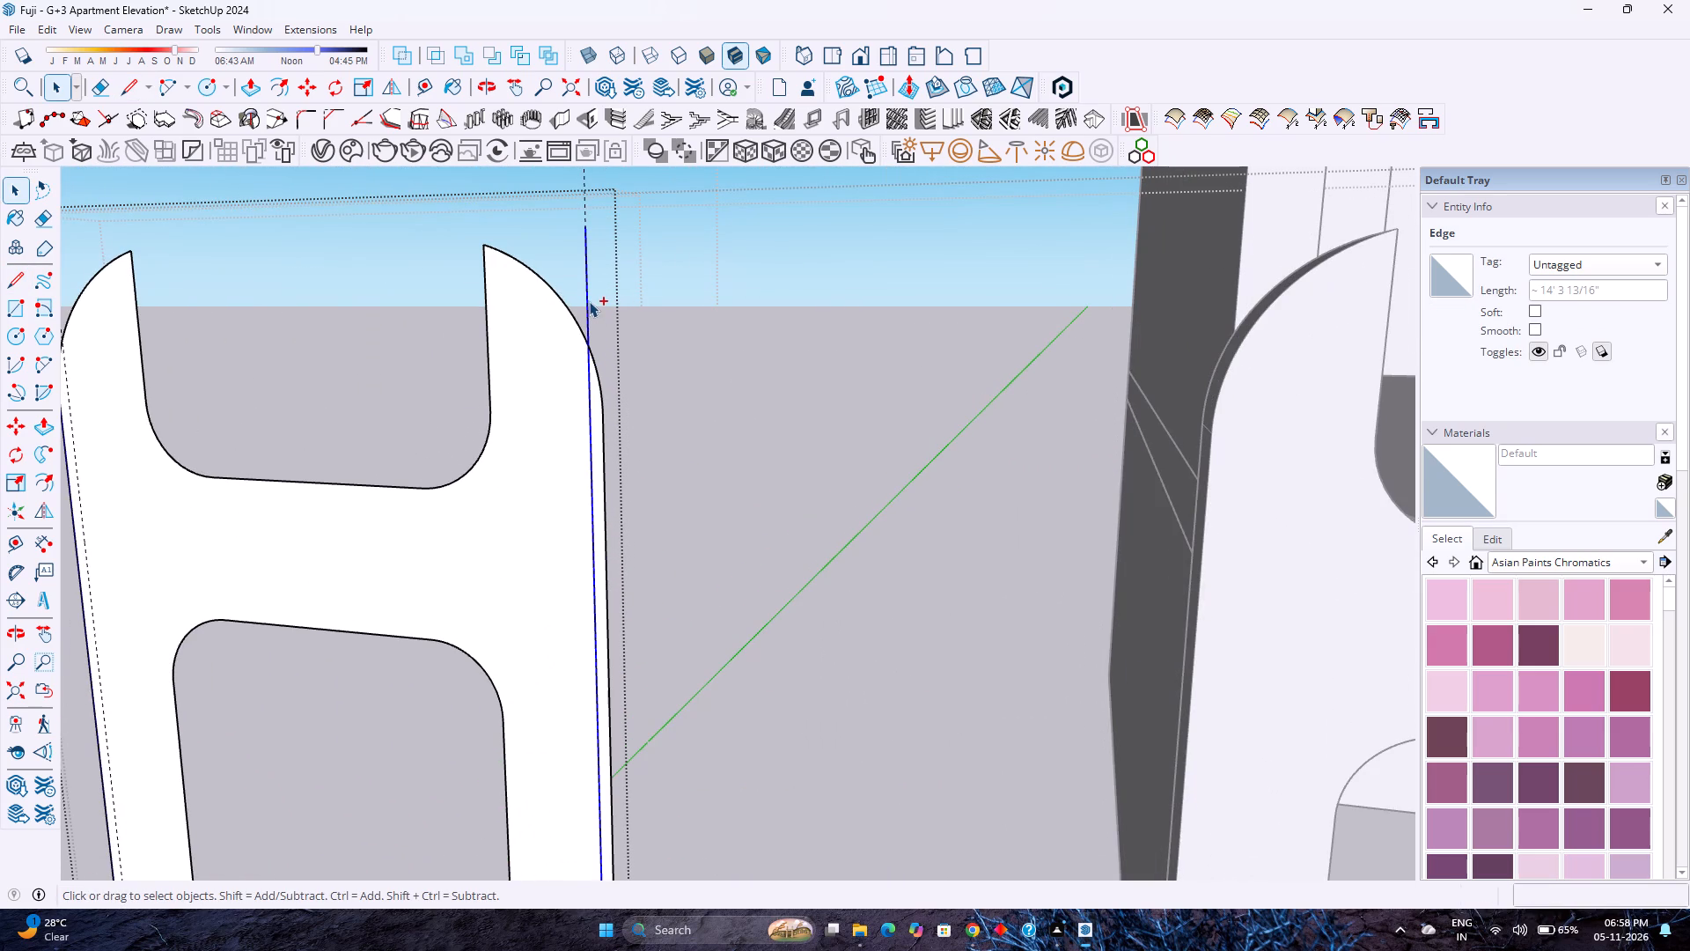
pyautogui.press('m')
pyautogui.scroll(2, 576, 348)
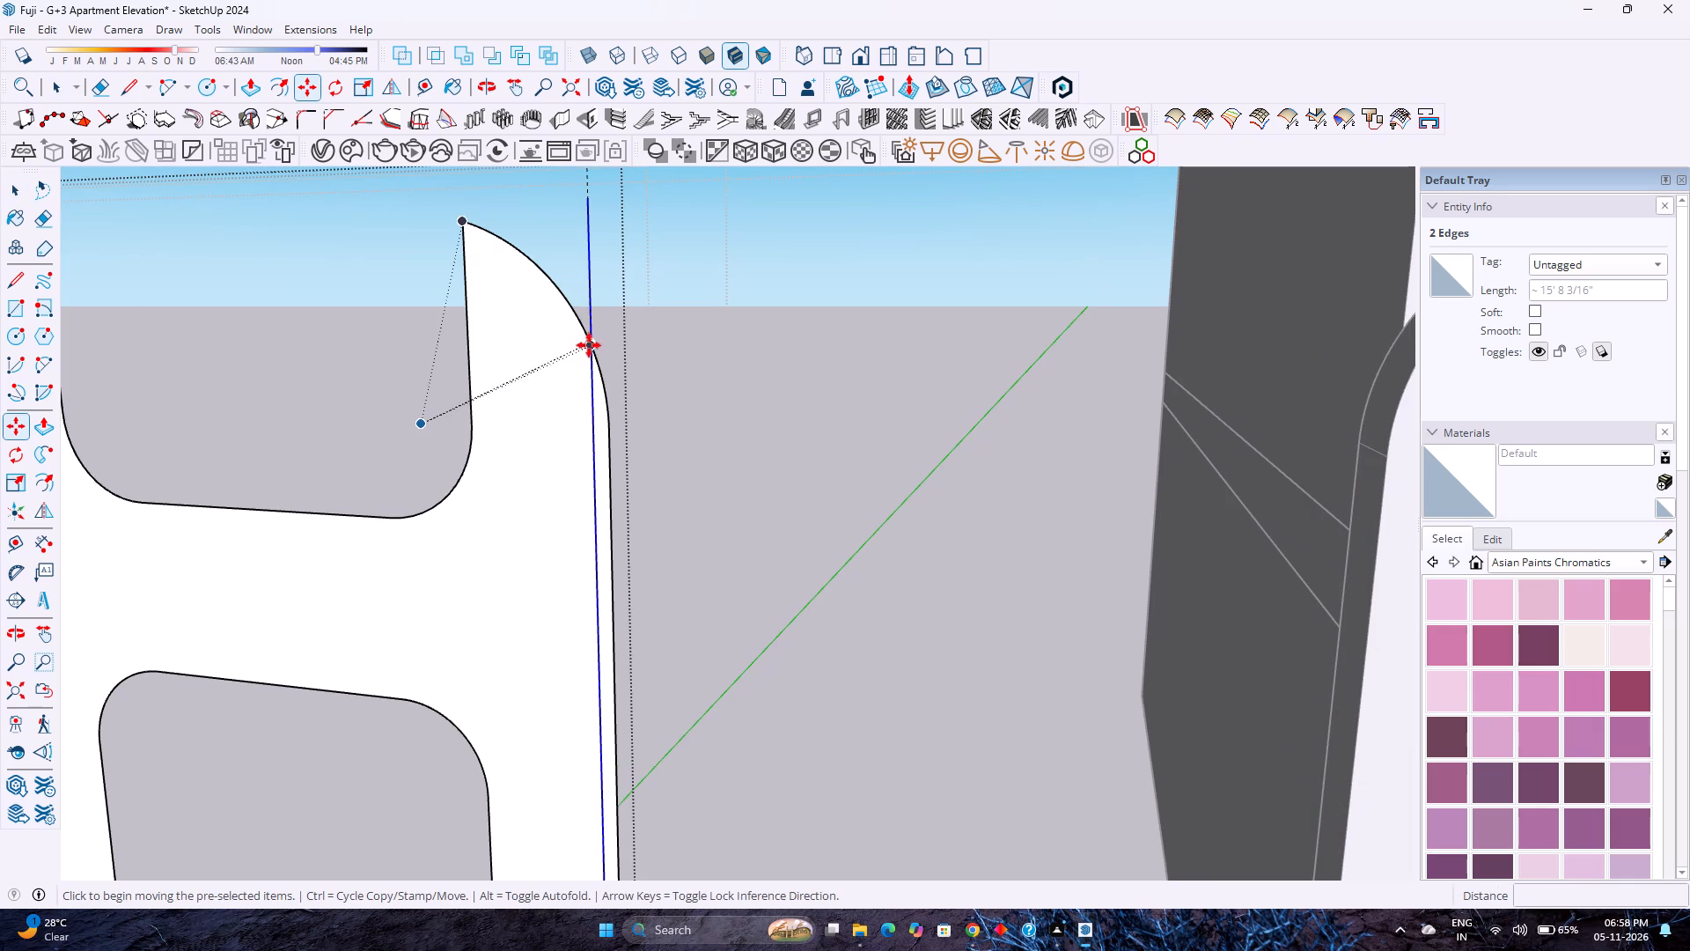
pyautogui.click(590, 346)
pyautogui.press('Right')
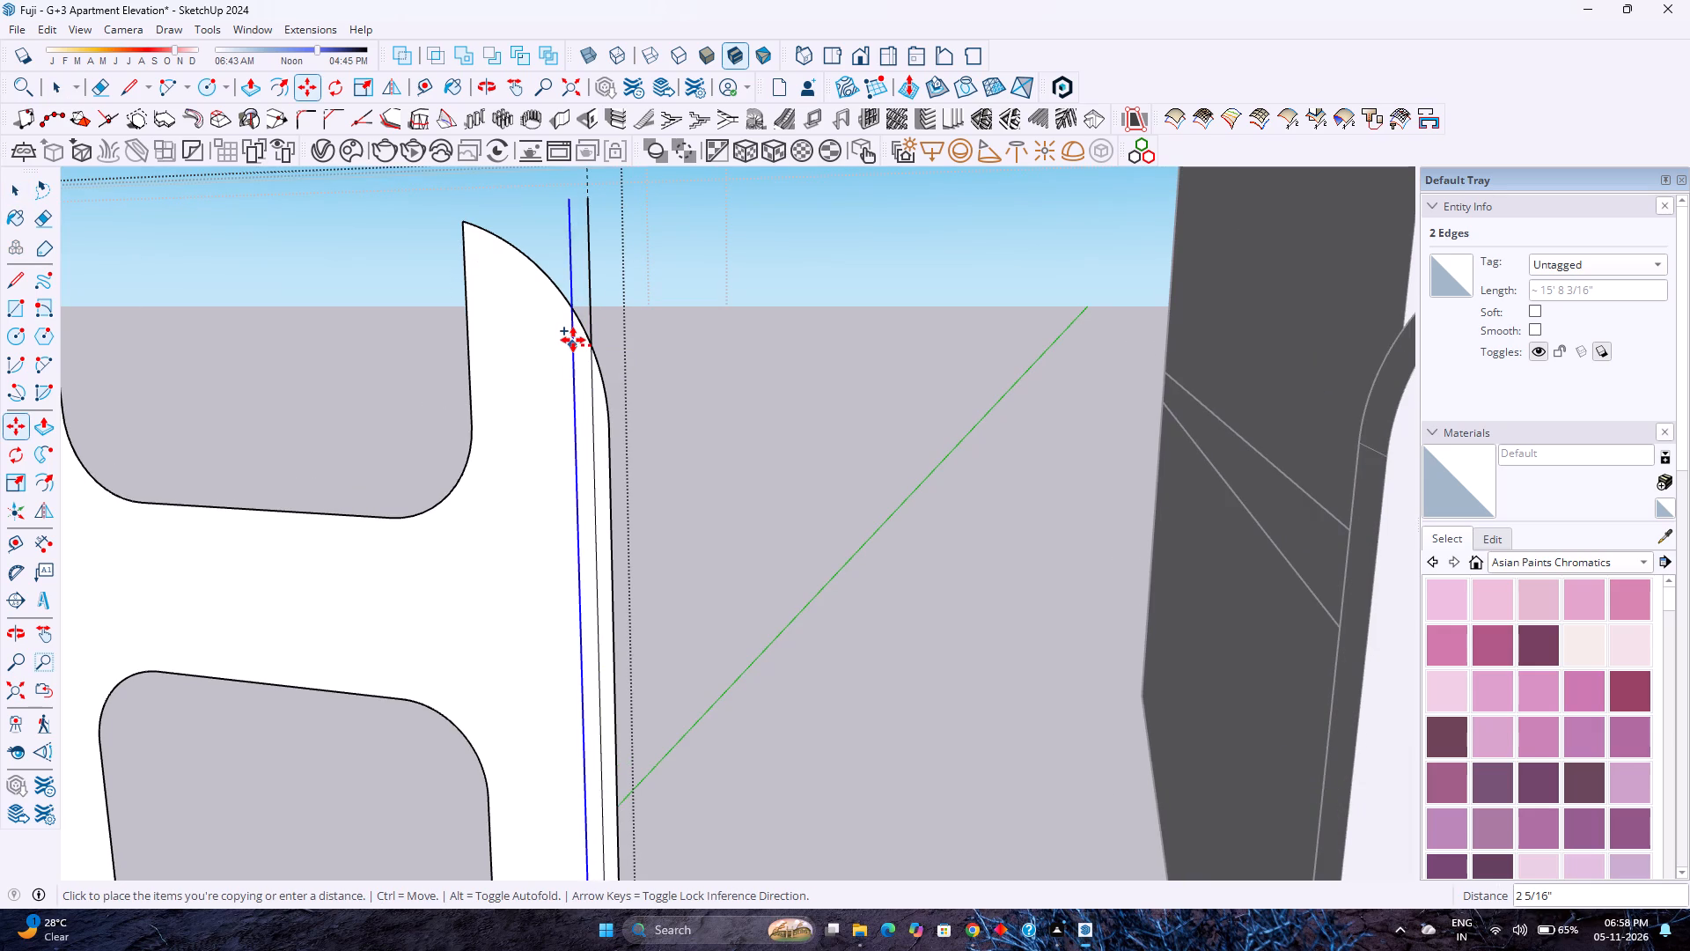
pyautogui.write('0.30')
pyautogui.press('Return')
pyautogui.press('space')
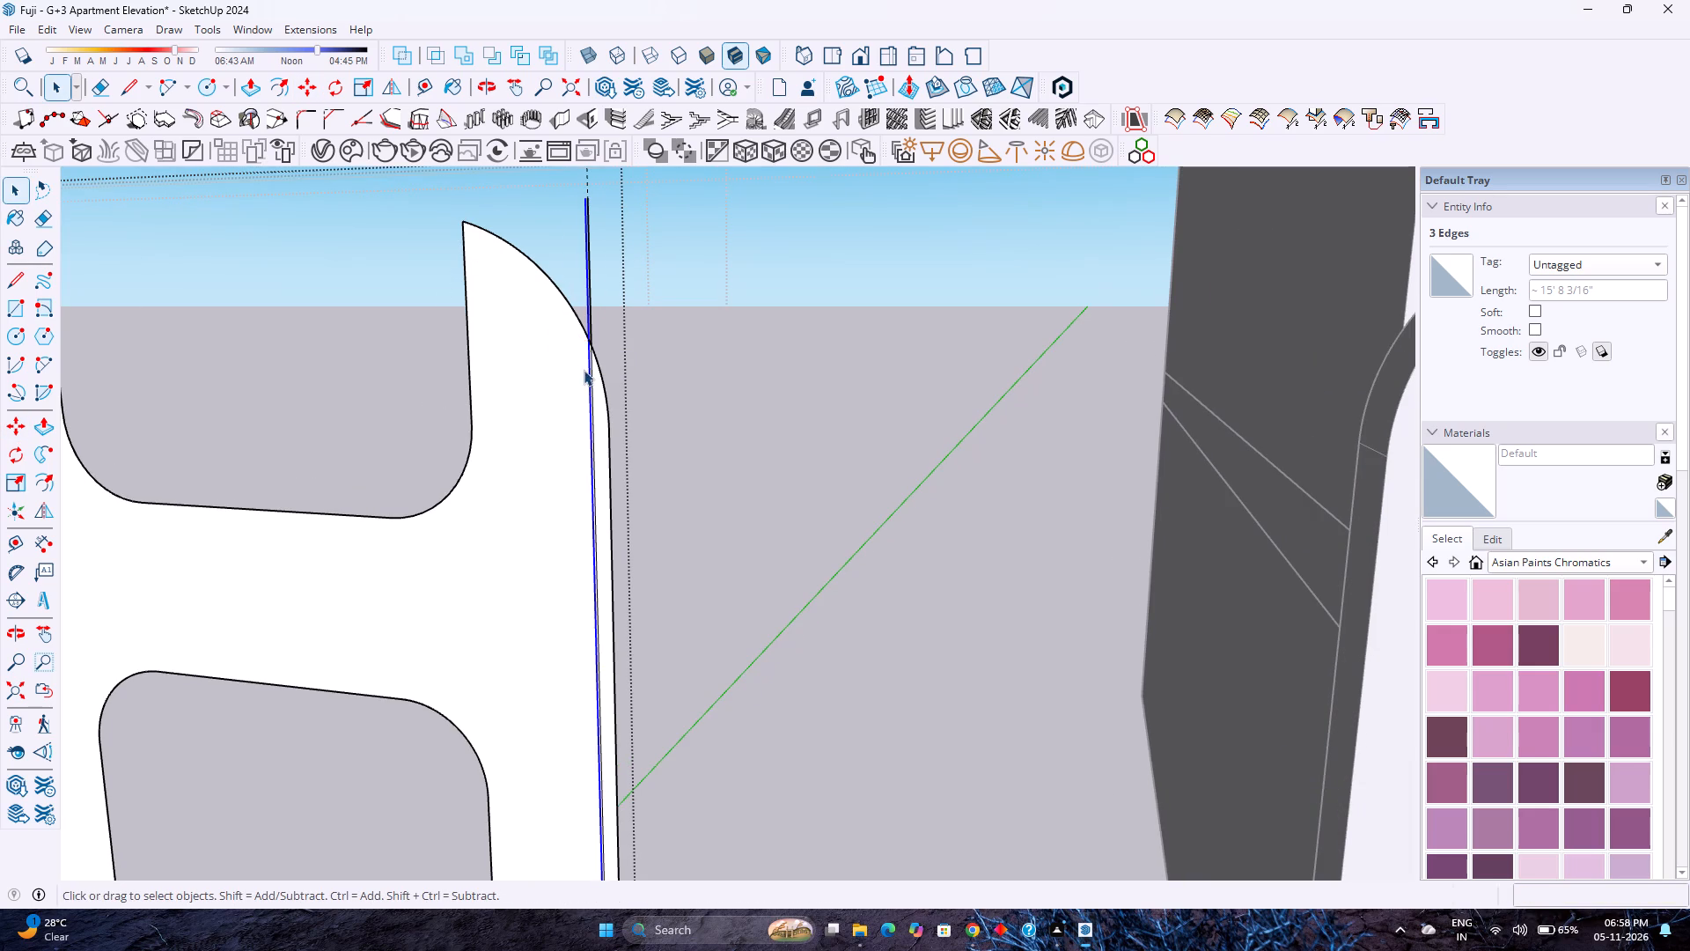
# Copy the narrow line pair along the red axis to the guide on the frame face's opposite side.
pyautogui.scroll(5, 584, 370)
pyautogui.keyDown('ctrl'); pyautogui.click(595, 348); pyautogui.keyUp('ctrl')
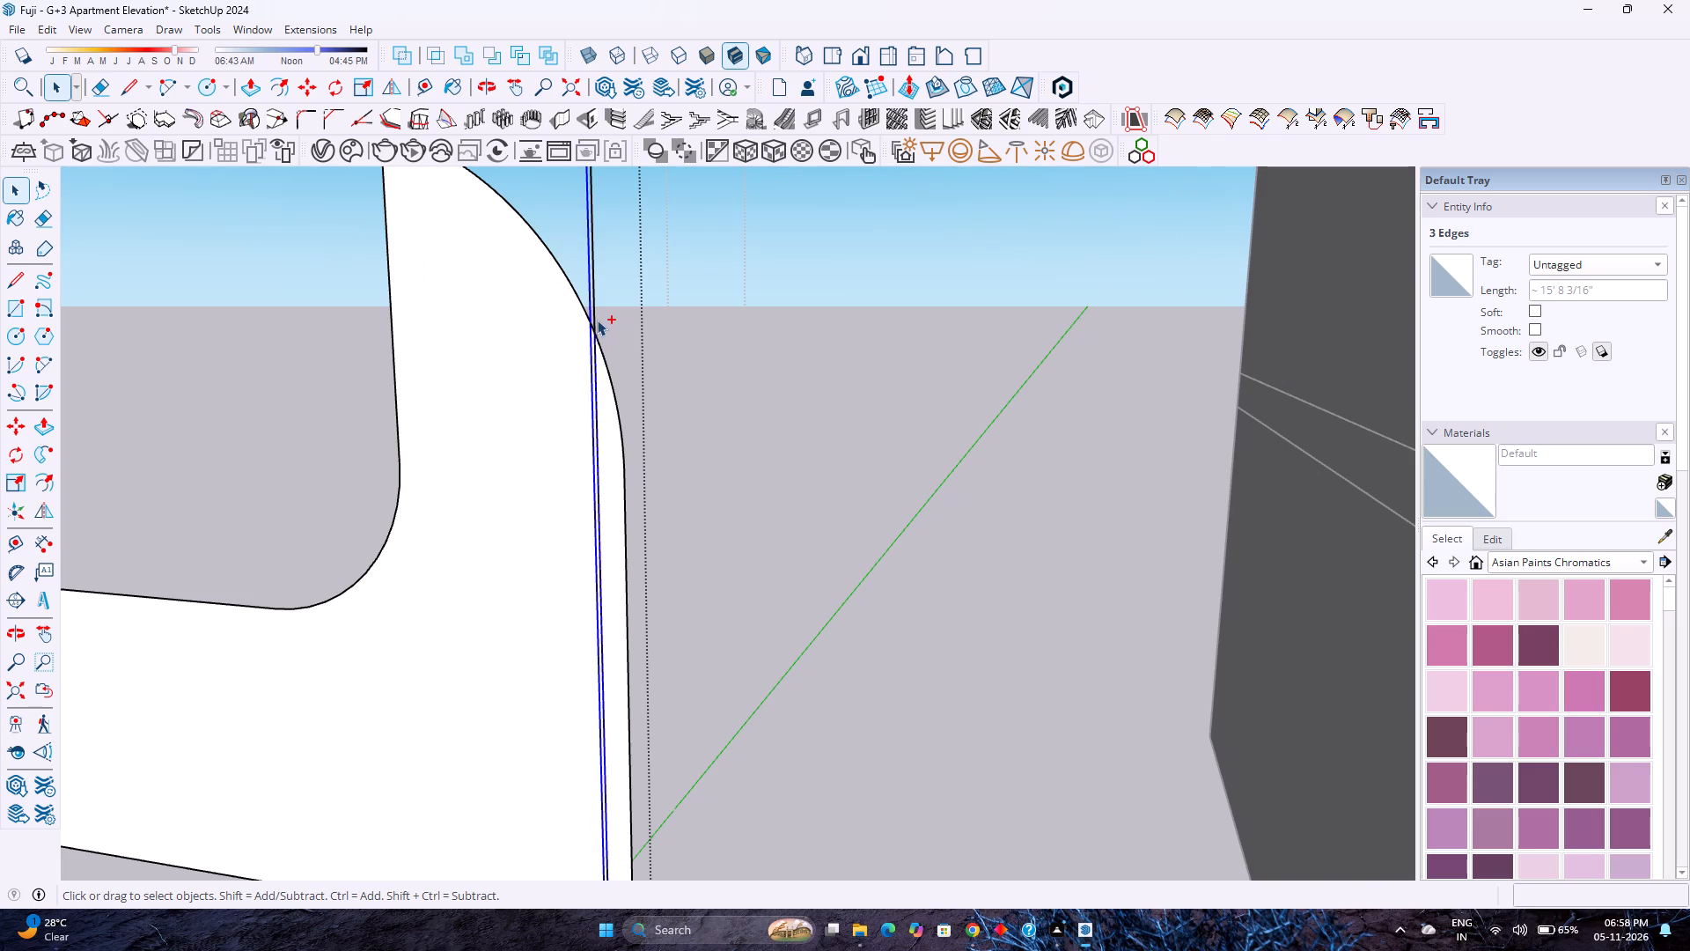
pyautogui.keyDown('ctrl'); pyautogui.click(597, 316); pyautogui.keyUp('ctrl')
pyautogui.press('m')
pyautogui.scroll(9, 589, 322)
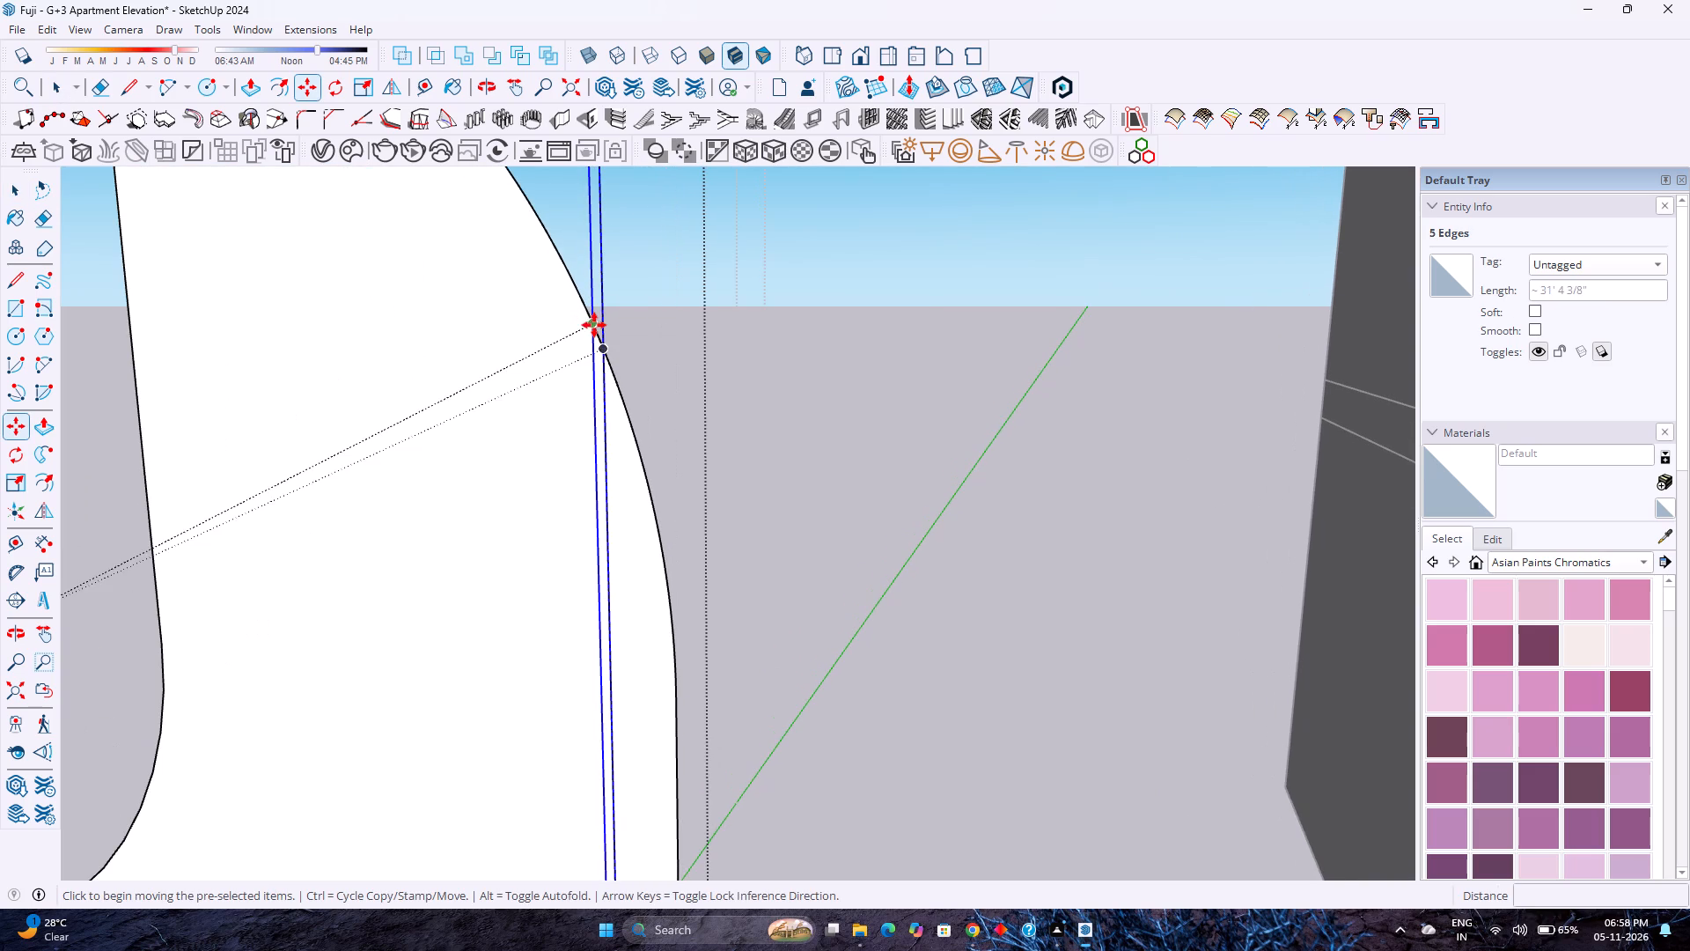
pyautogui.scroll(-3, 486, 317)
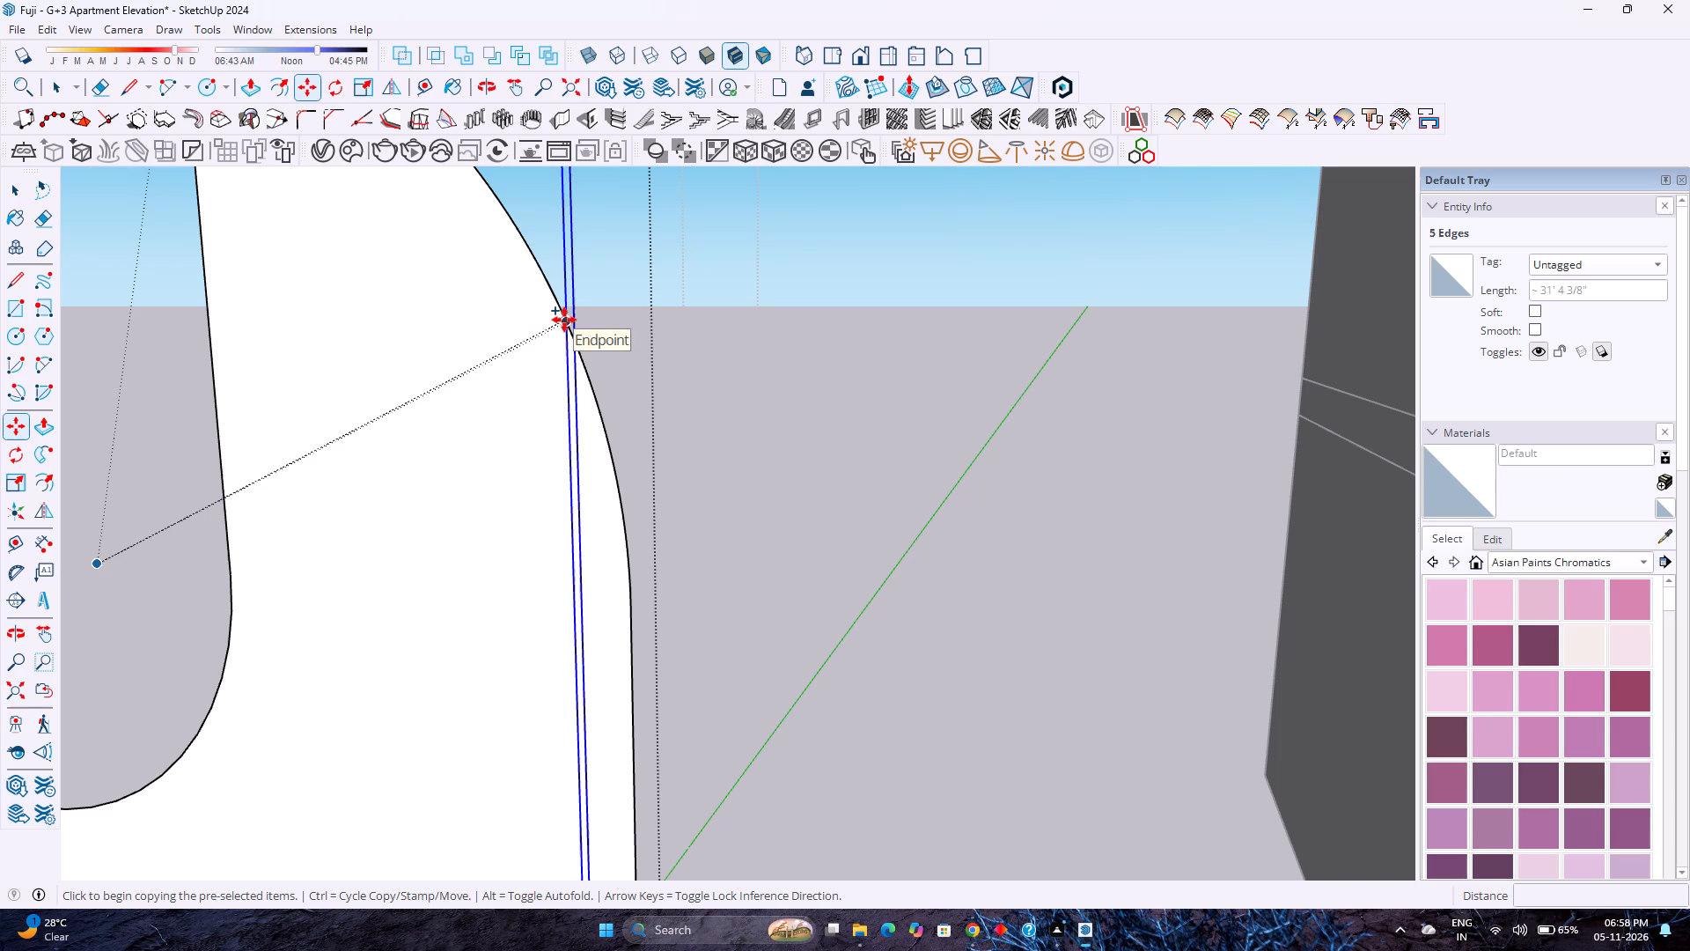
pyautogui.click(564, 320)
pyautogui.scroll(-9, 441, 311)
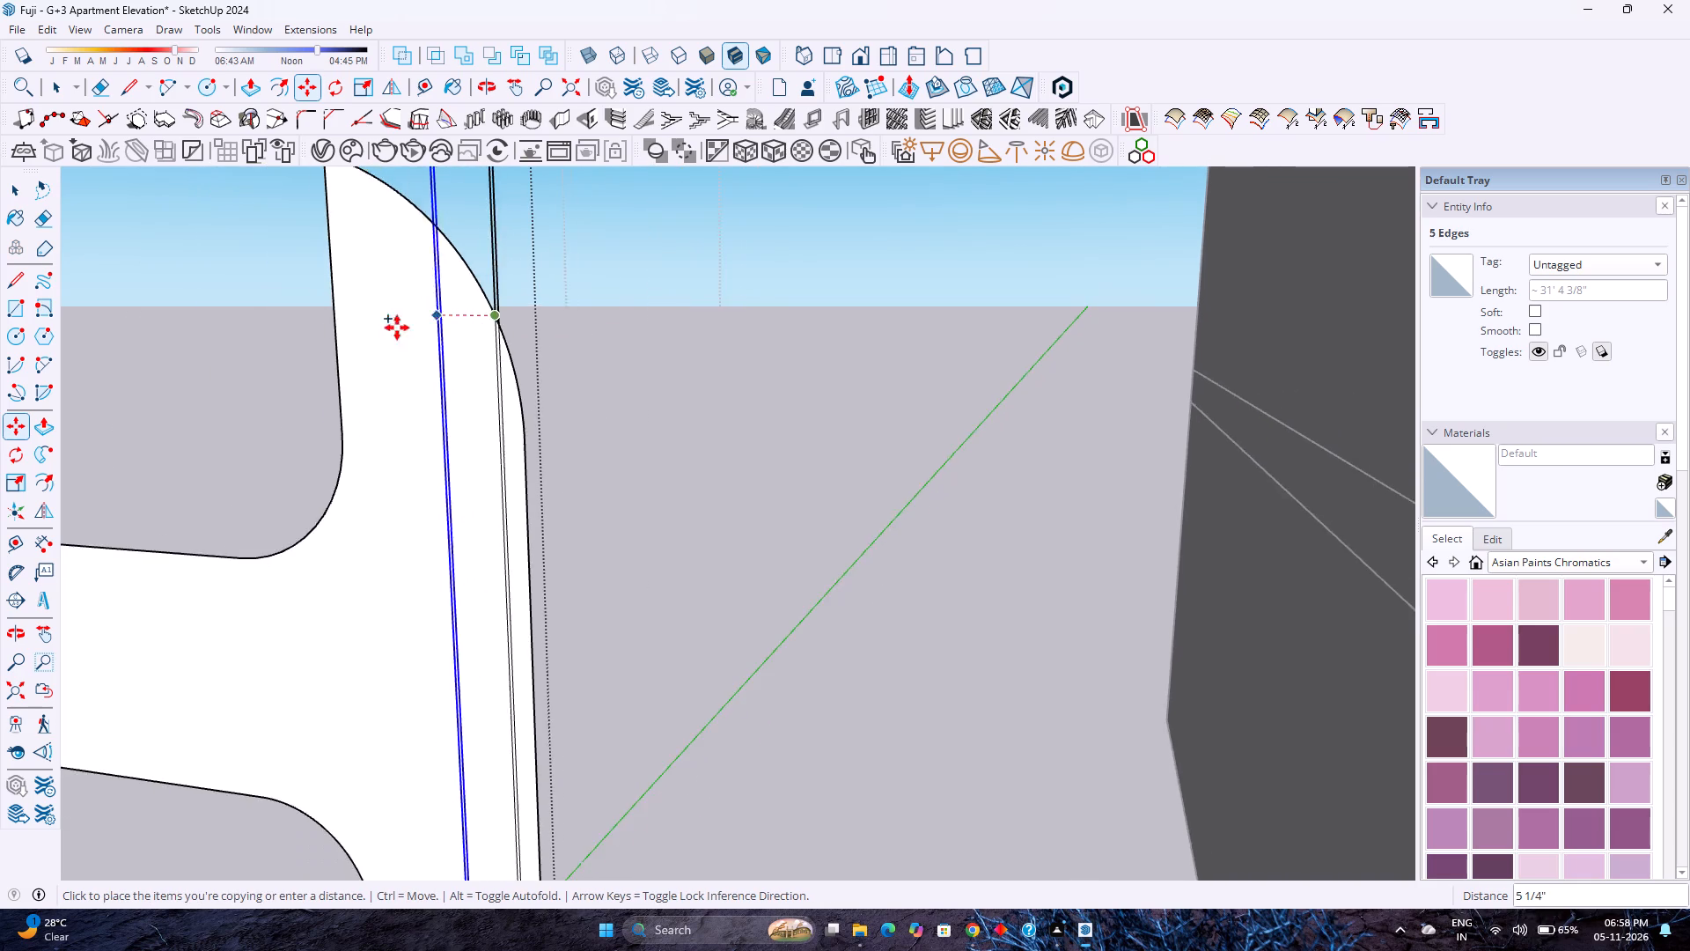
pyautogui.keyDown('shift'); pyautogui.moveTo(388, 332); pyautogui.dragTo(1014, 380, button='middle'); pyautogui.keyUp('shift')
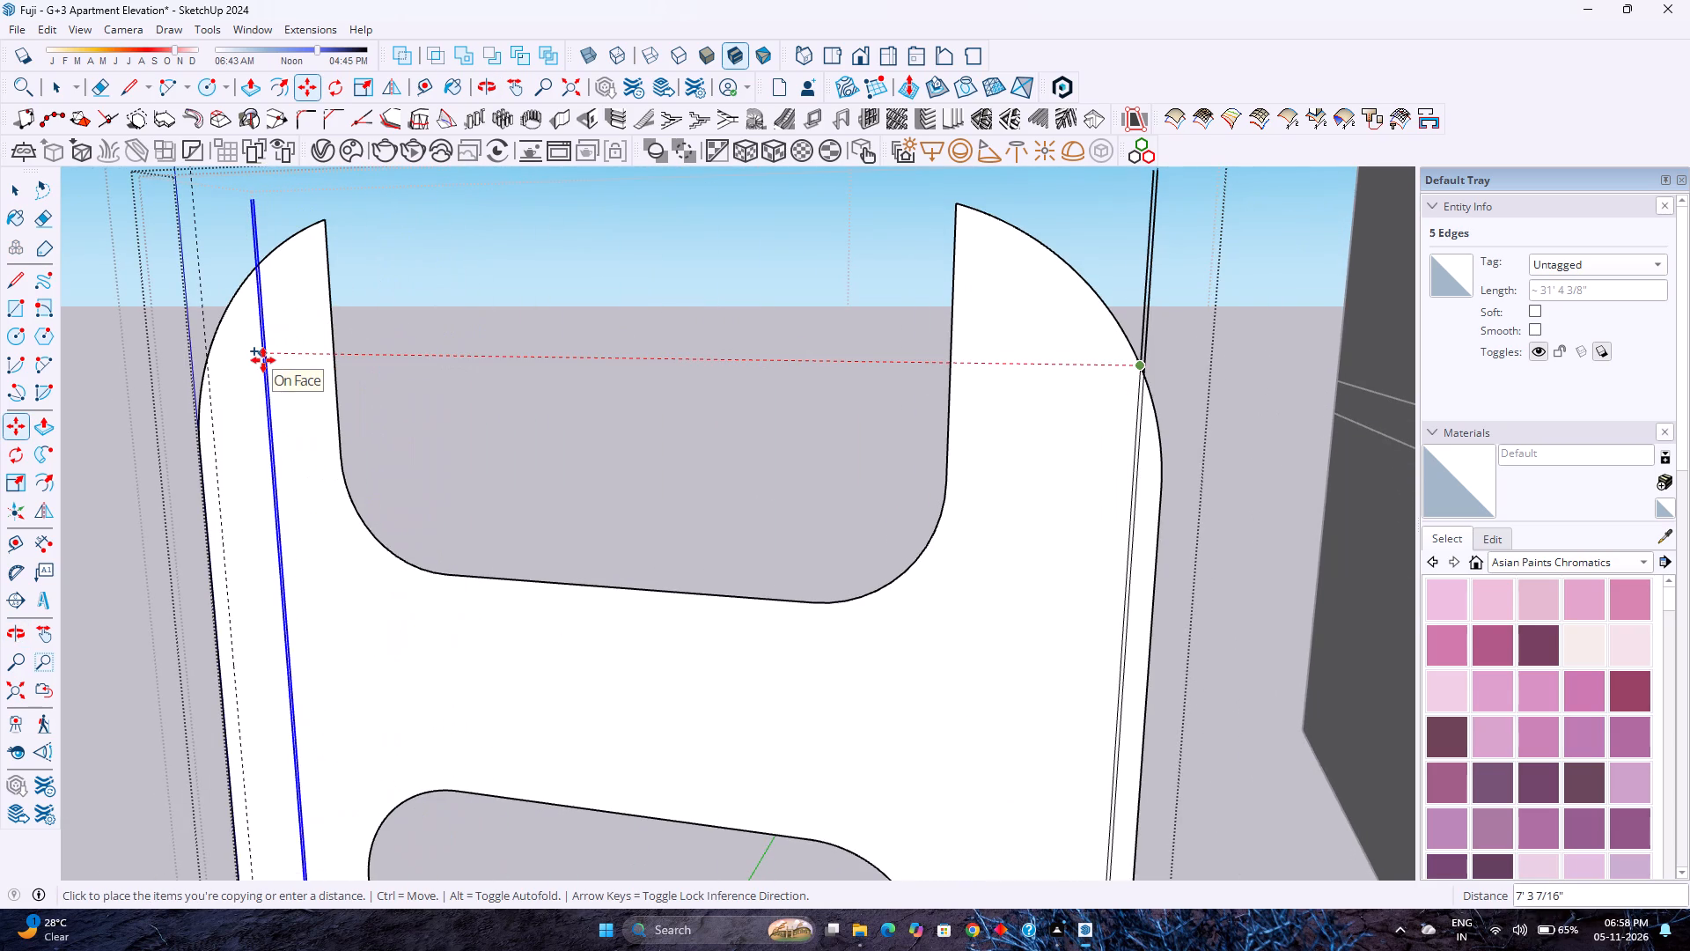
pyautogui.press('Right')
pyautogui.scroll(6, 202, 357)
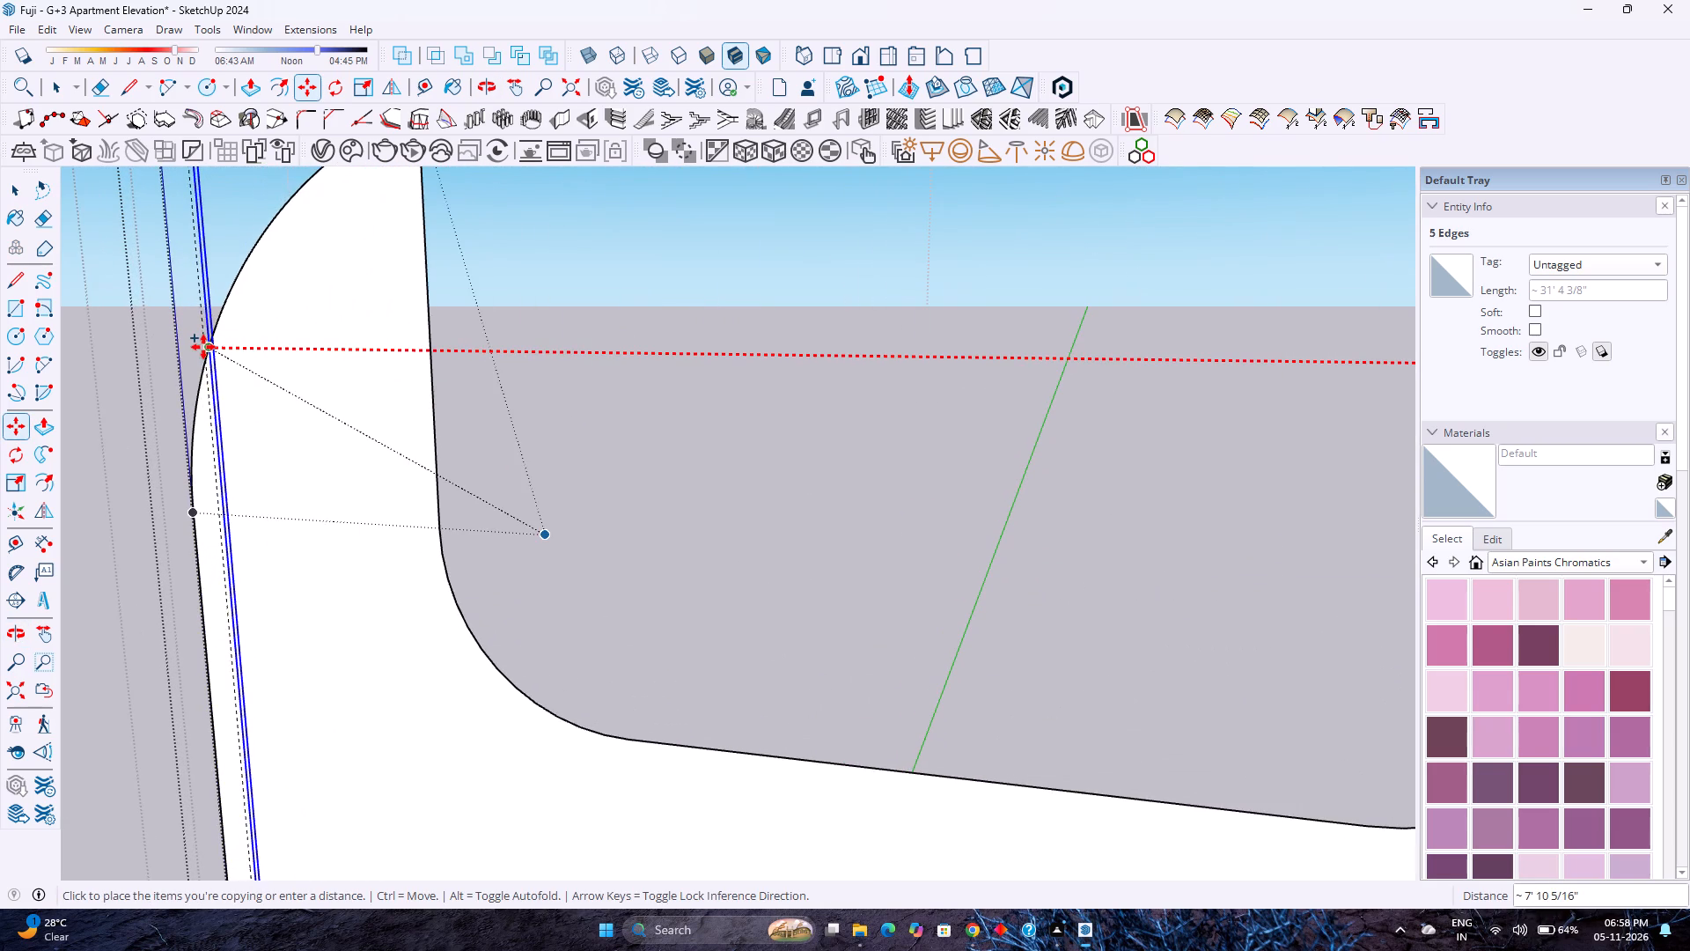
pyautogui.scroll(7, 203, 347)
pyautogui.click(203, 350)
pyautogui.scroll(-2, 284, 349)
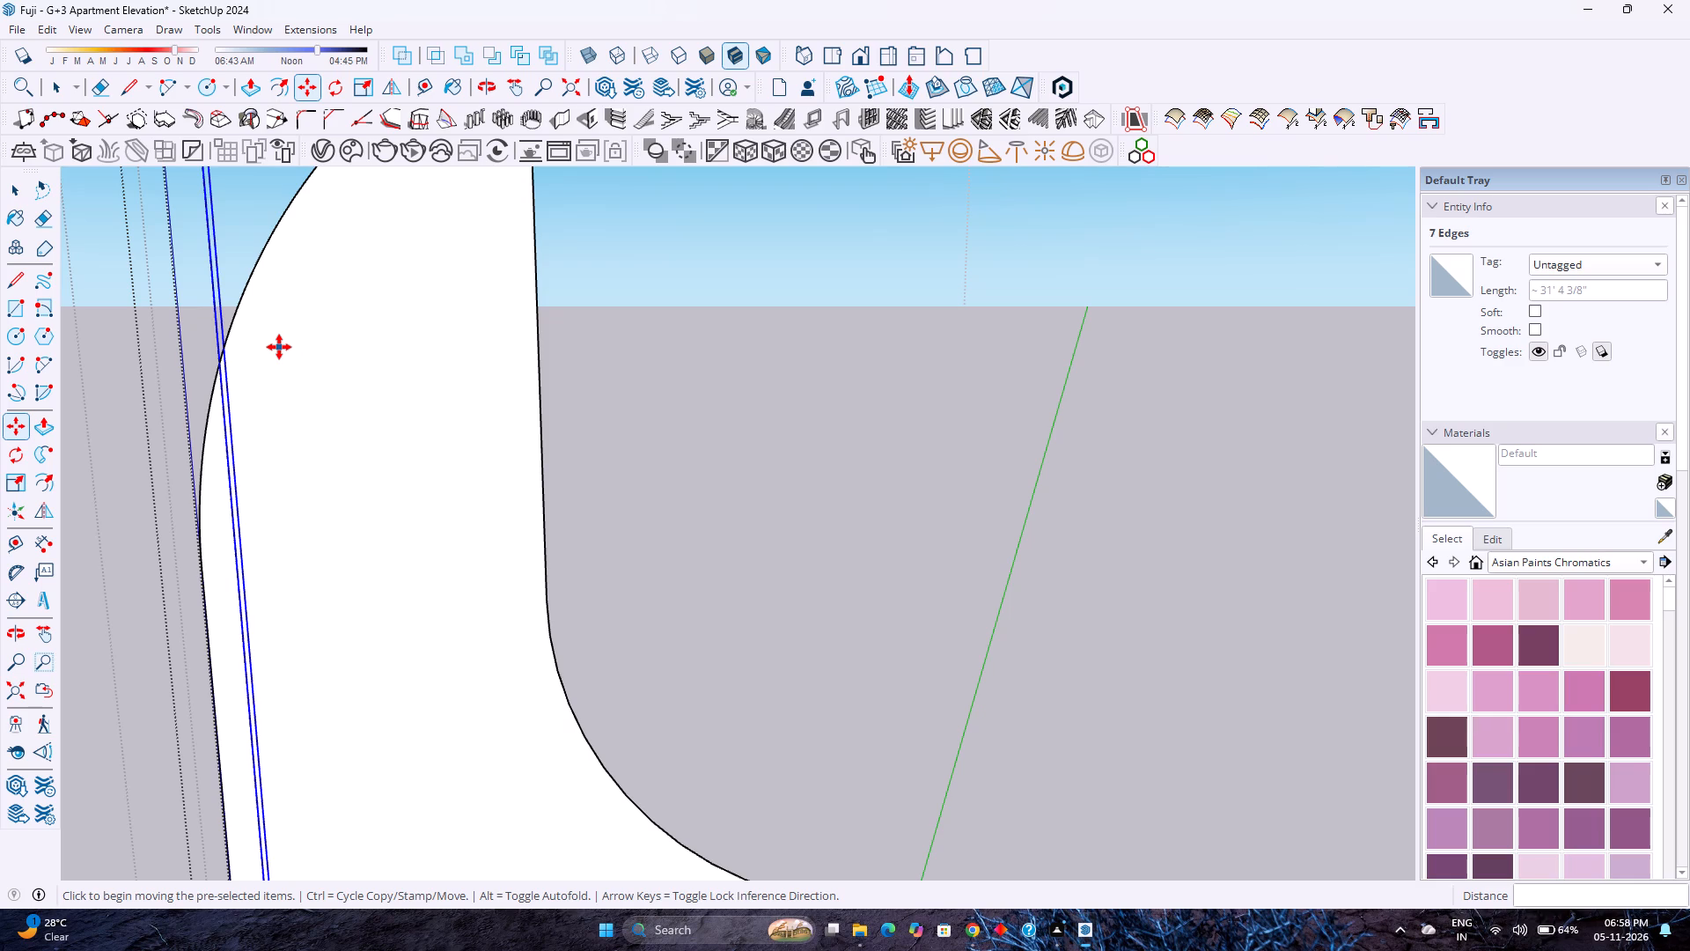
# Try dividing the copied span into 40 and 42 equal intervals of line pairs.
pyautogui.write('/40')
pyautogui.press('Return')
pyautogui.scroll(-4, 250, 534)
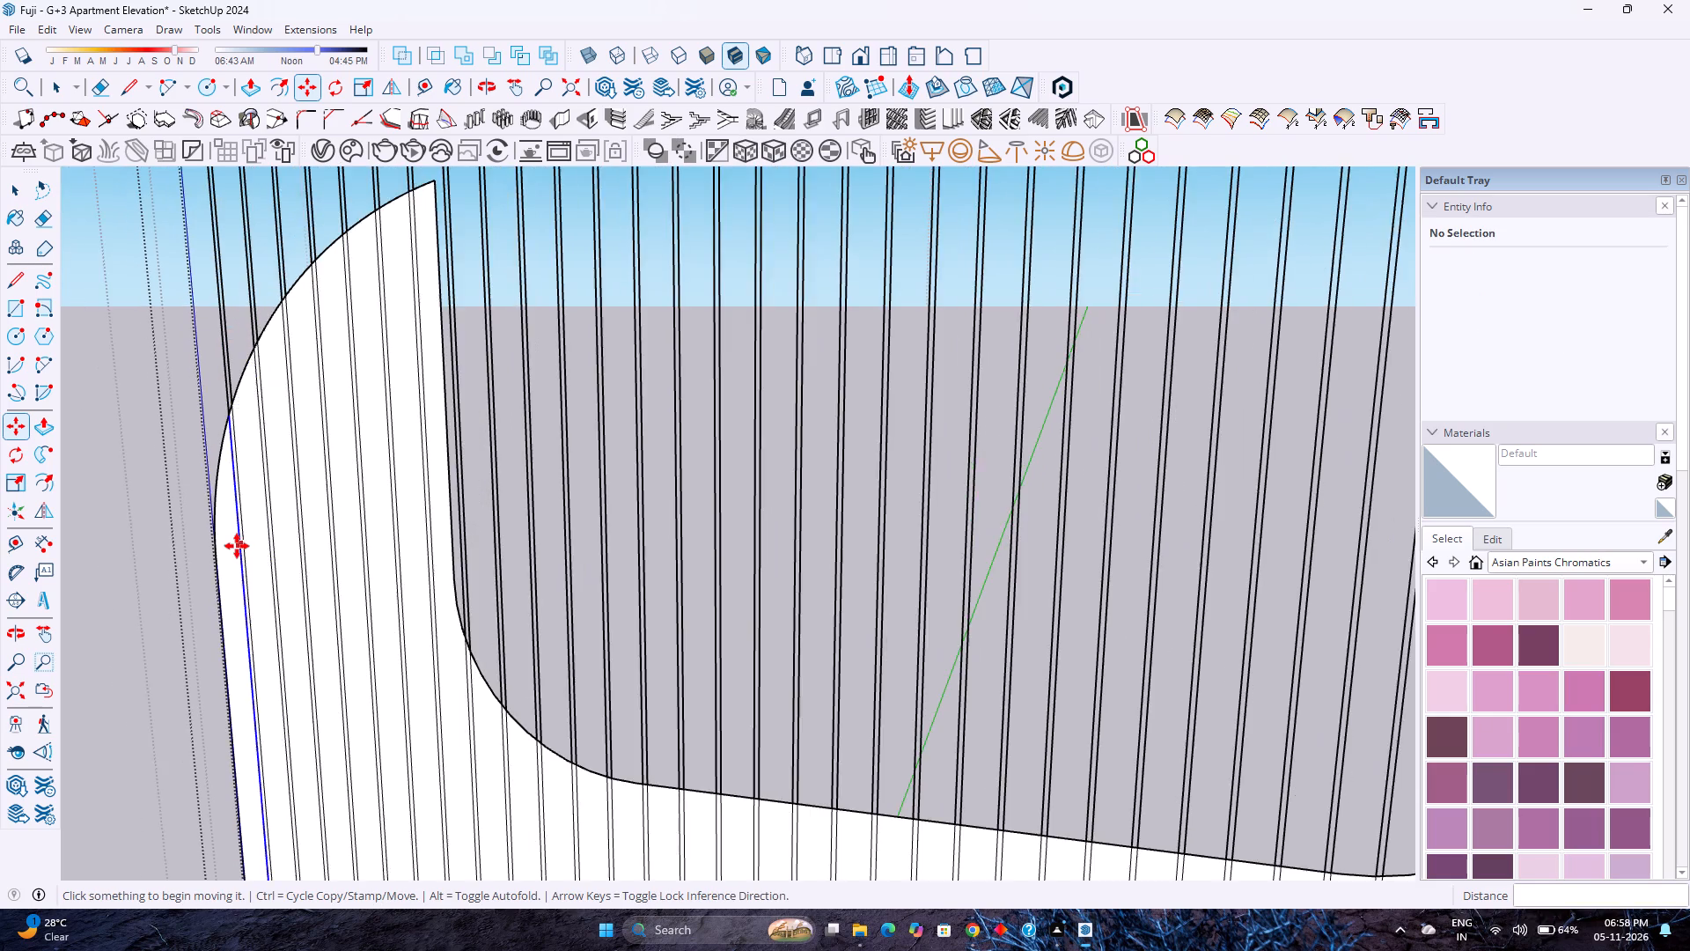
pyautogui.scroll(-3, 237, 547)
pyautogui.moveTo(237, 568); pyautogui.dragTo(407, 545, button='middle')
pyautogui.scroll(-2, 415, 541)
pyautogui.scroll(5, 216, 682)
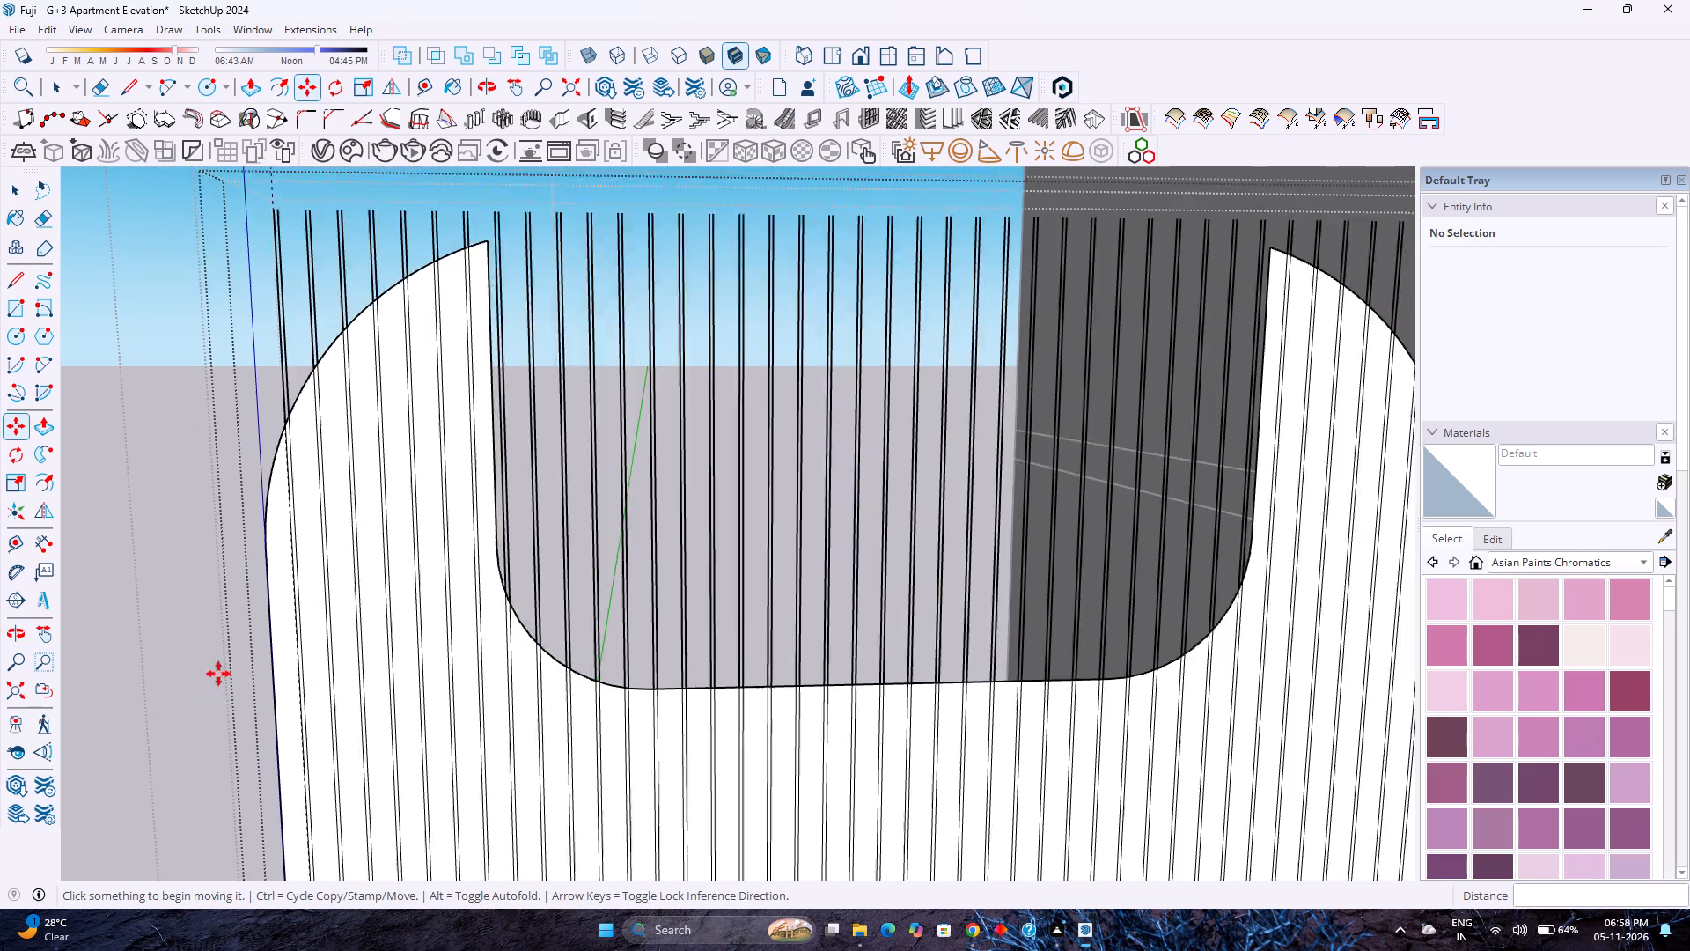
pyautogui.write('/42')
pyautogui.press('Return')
# Divide the span between the original and copied line pairs into 45 equal intervals.
pyautogui.write('/45')
pyautogui.press('Return')
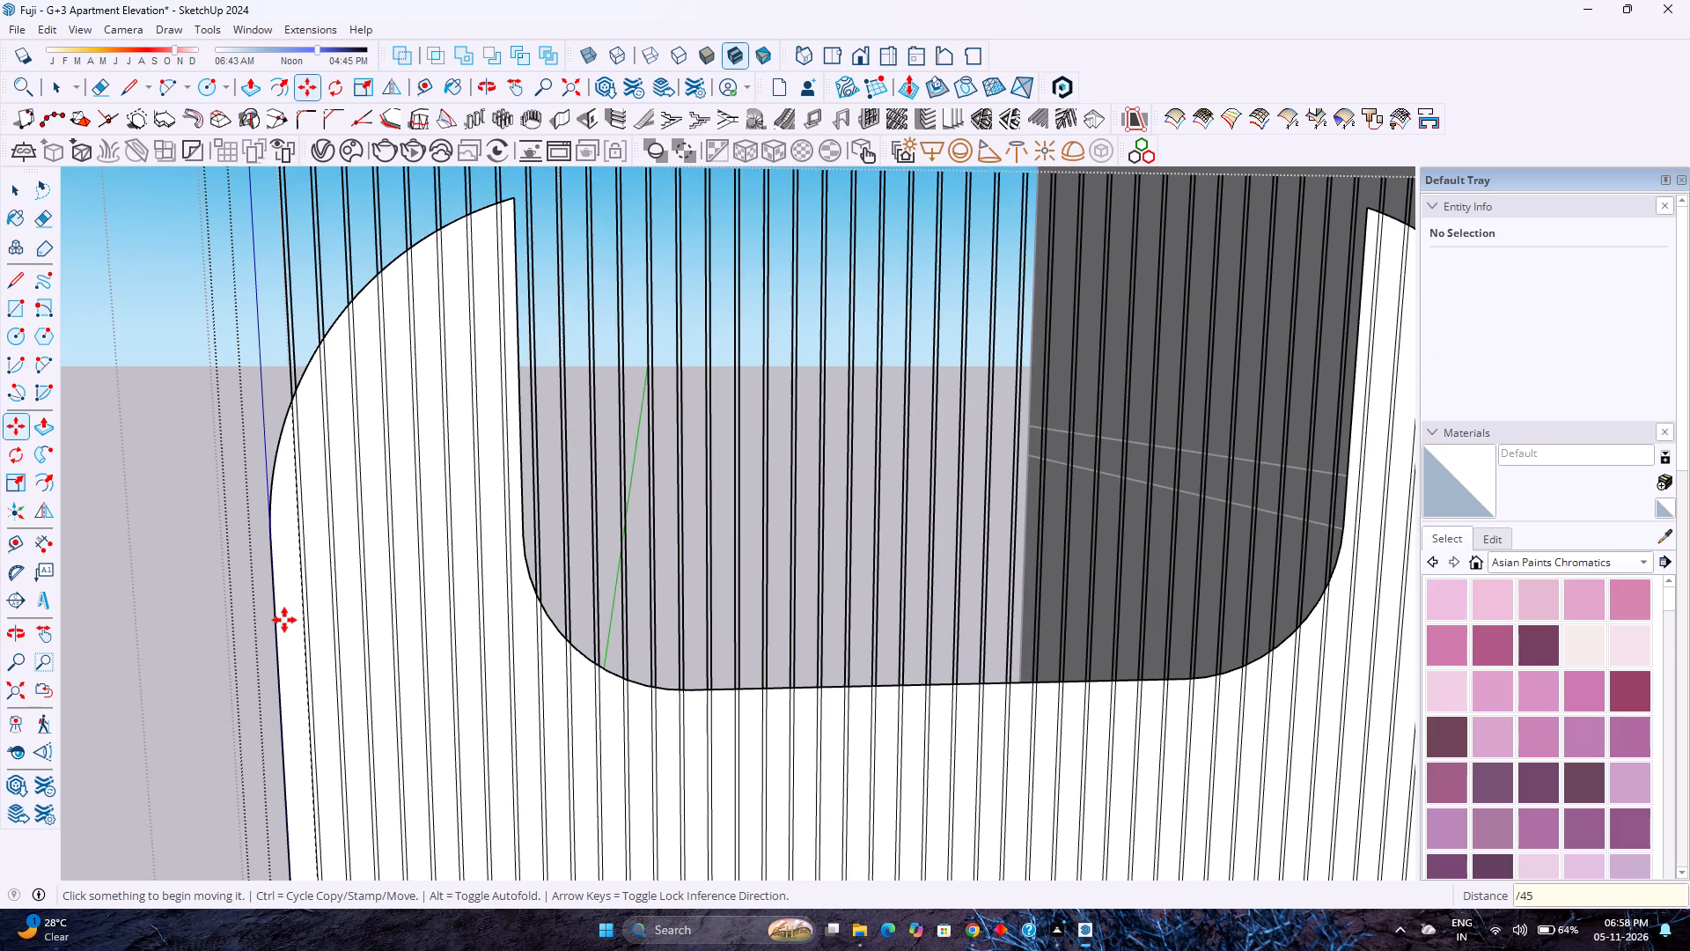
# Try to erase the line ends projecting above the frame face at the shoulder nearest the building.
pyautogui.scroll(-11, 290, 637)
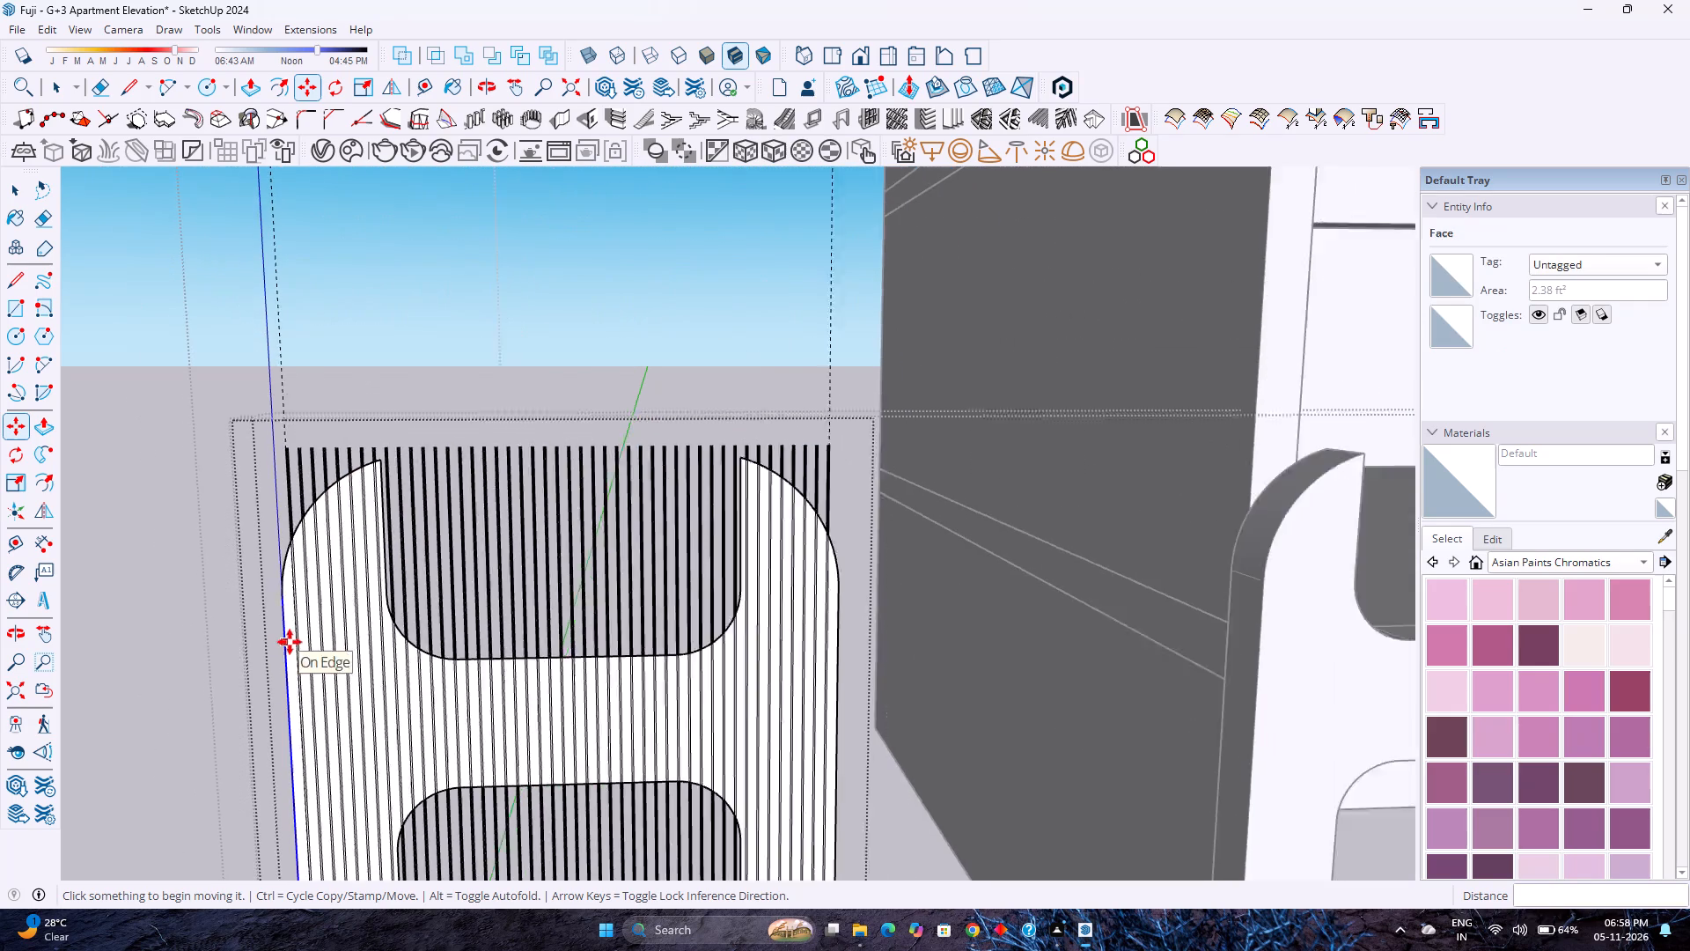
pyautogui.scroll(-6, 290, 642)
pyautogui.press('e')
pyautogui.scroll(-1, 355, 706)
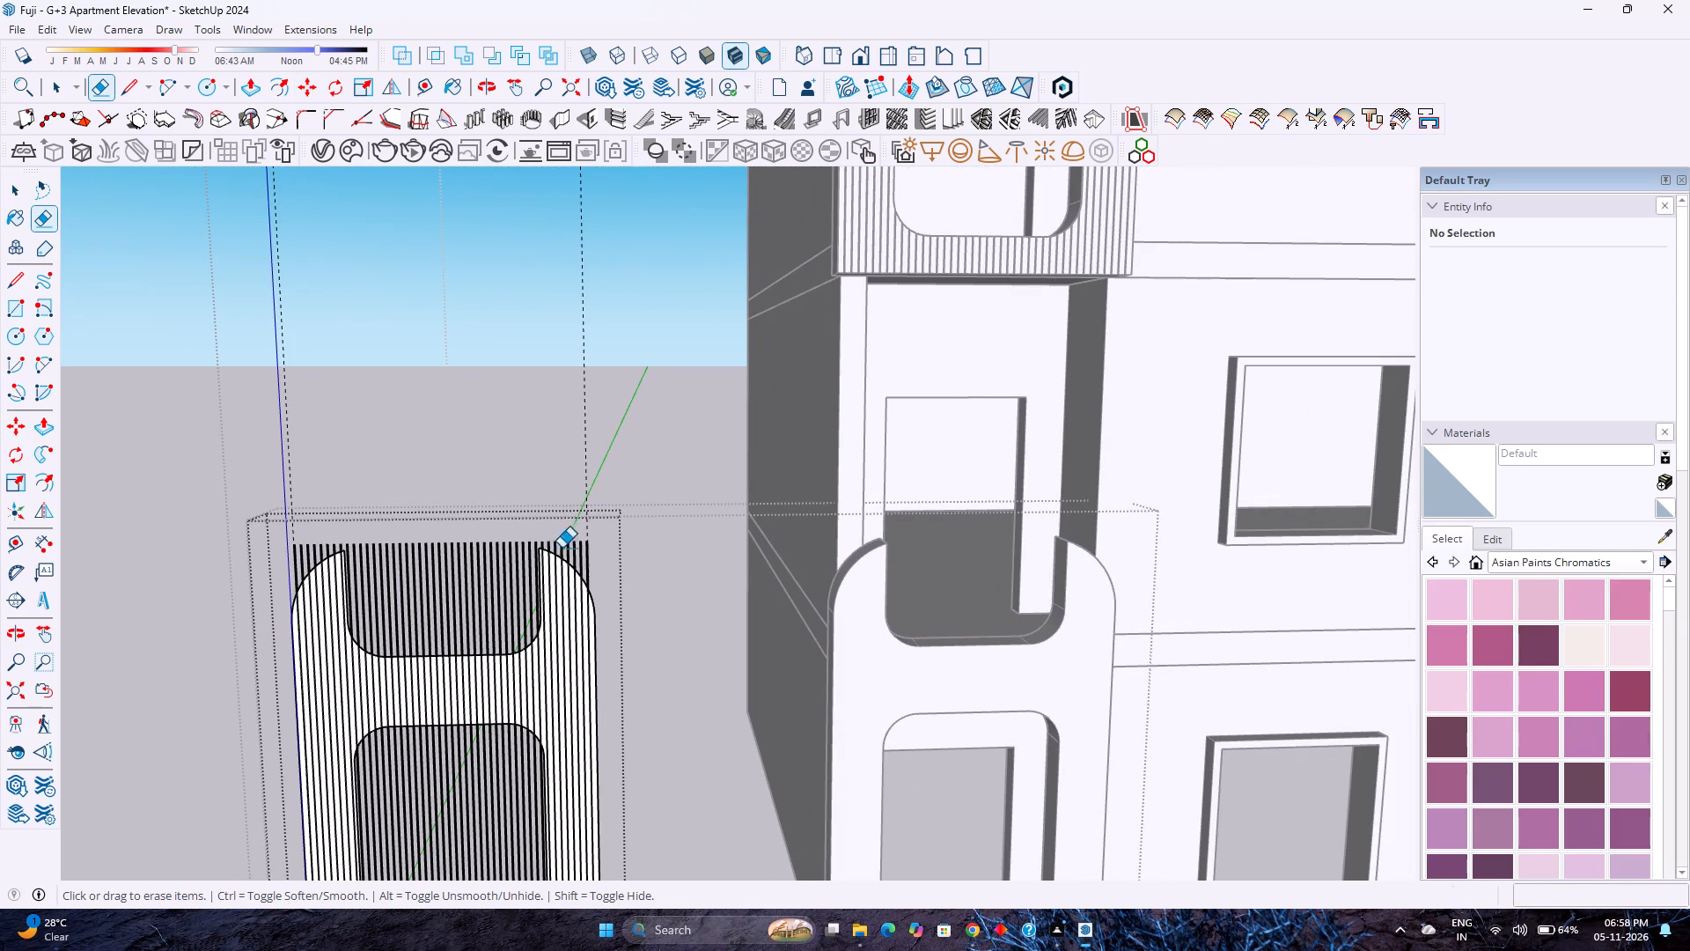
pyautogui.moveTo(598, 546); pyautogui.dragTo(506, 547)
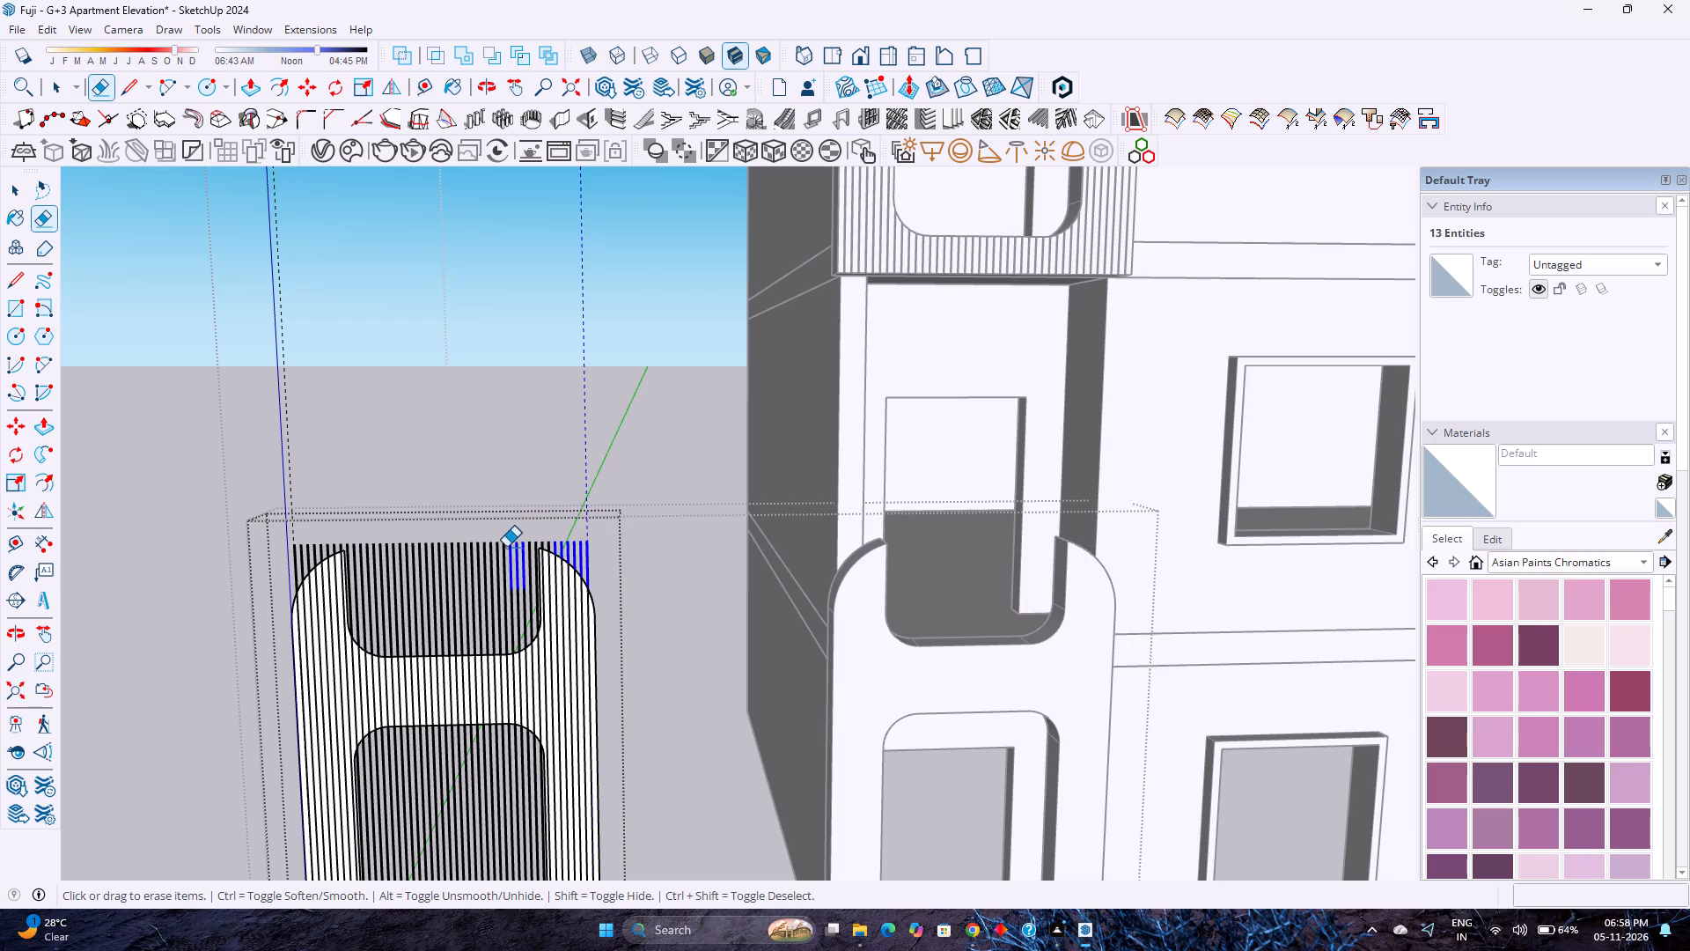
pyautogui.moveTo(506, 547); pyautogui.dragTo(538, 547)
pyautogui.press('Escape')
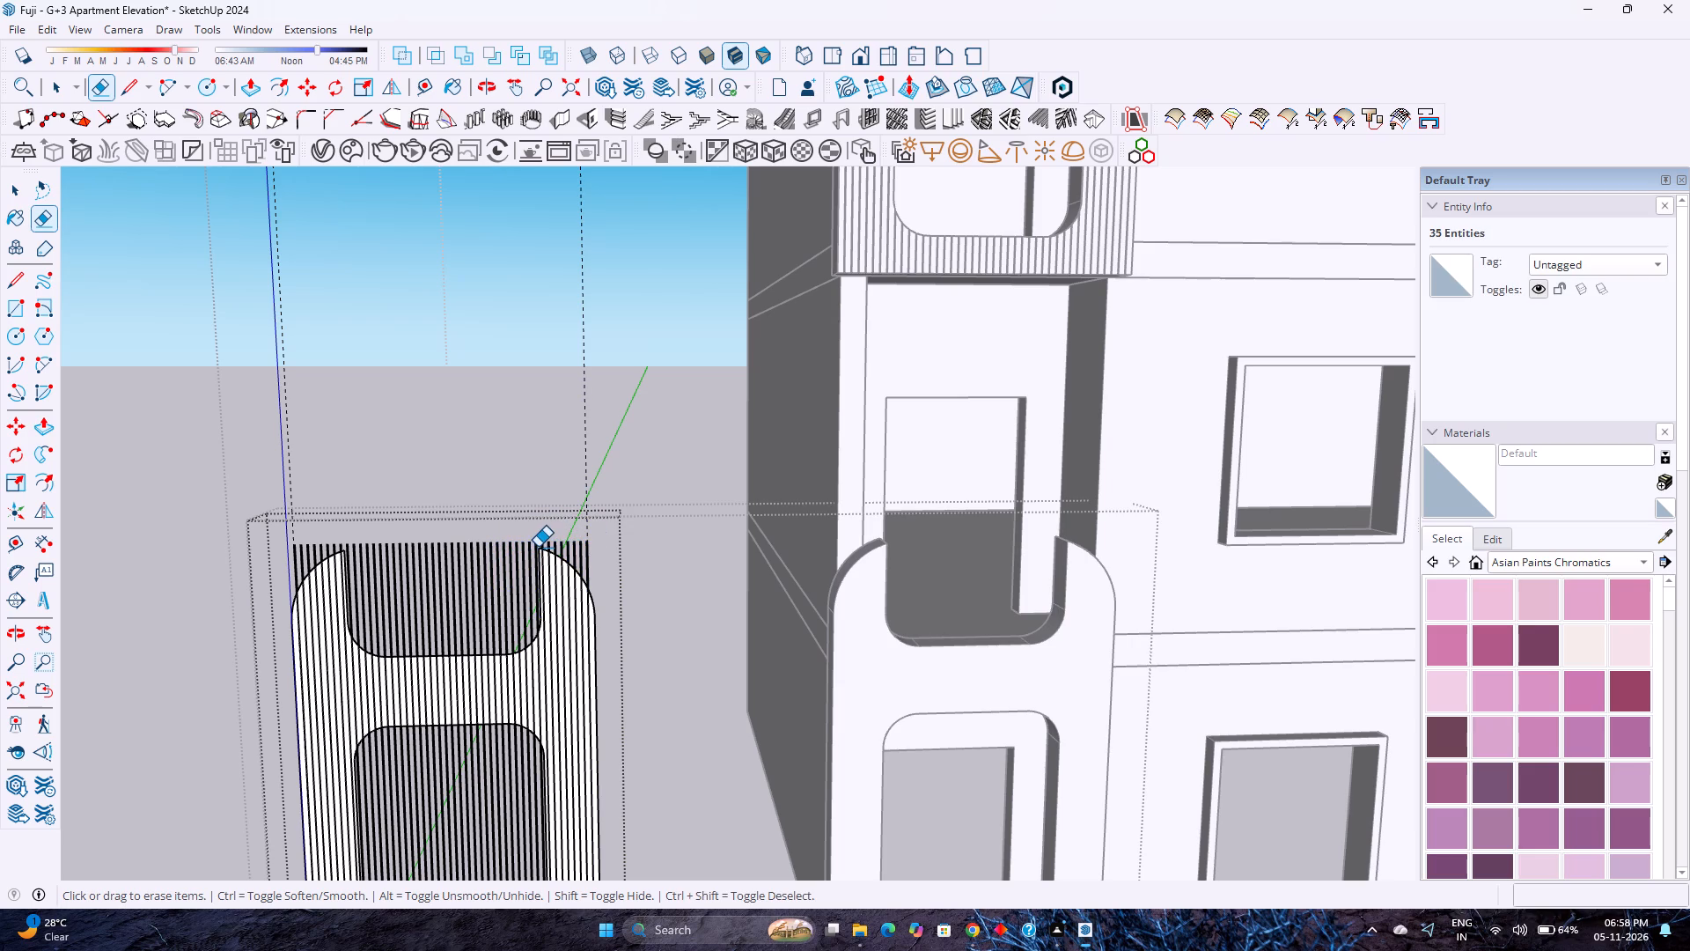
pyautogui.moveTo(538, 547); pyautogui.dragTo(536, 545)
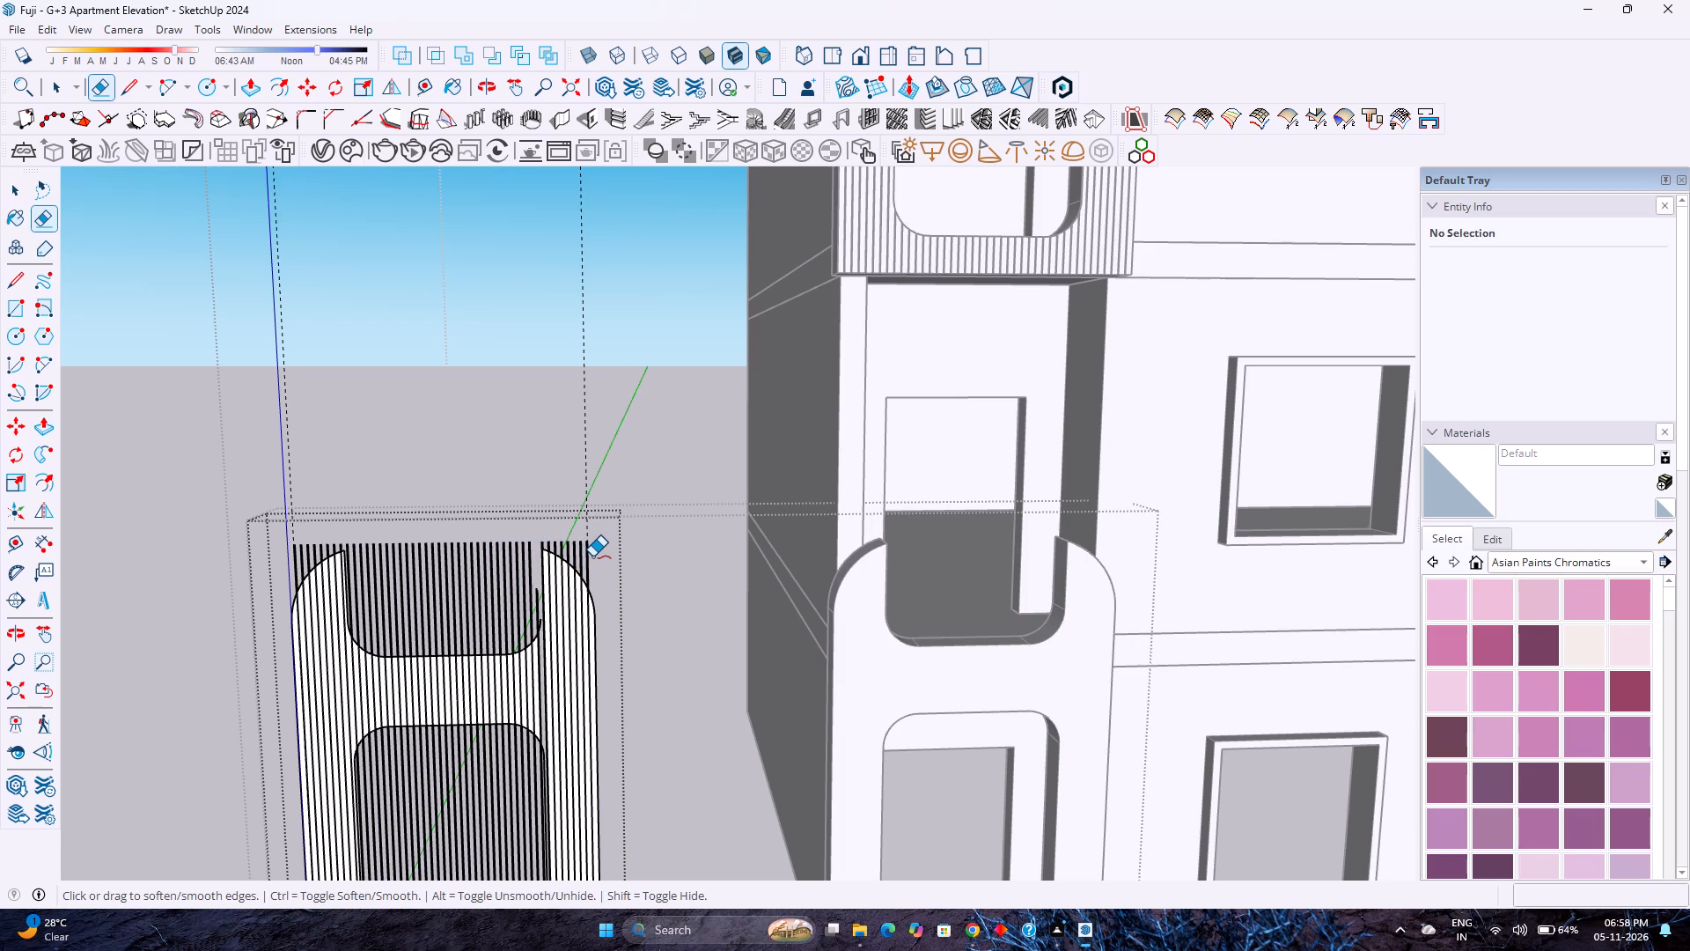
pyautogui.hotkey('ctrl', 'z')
# Erase the guide and line ends above the shoulder nearest the building, plus the upper line segments across the open top.
pyautogui.moveTo(597, 557); pyautogui.dragTo(533, 532)
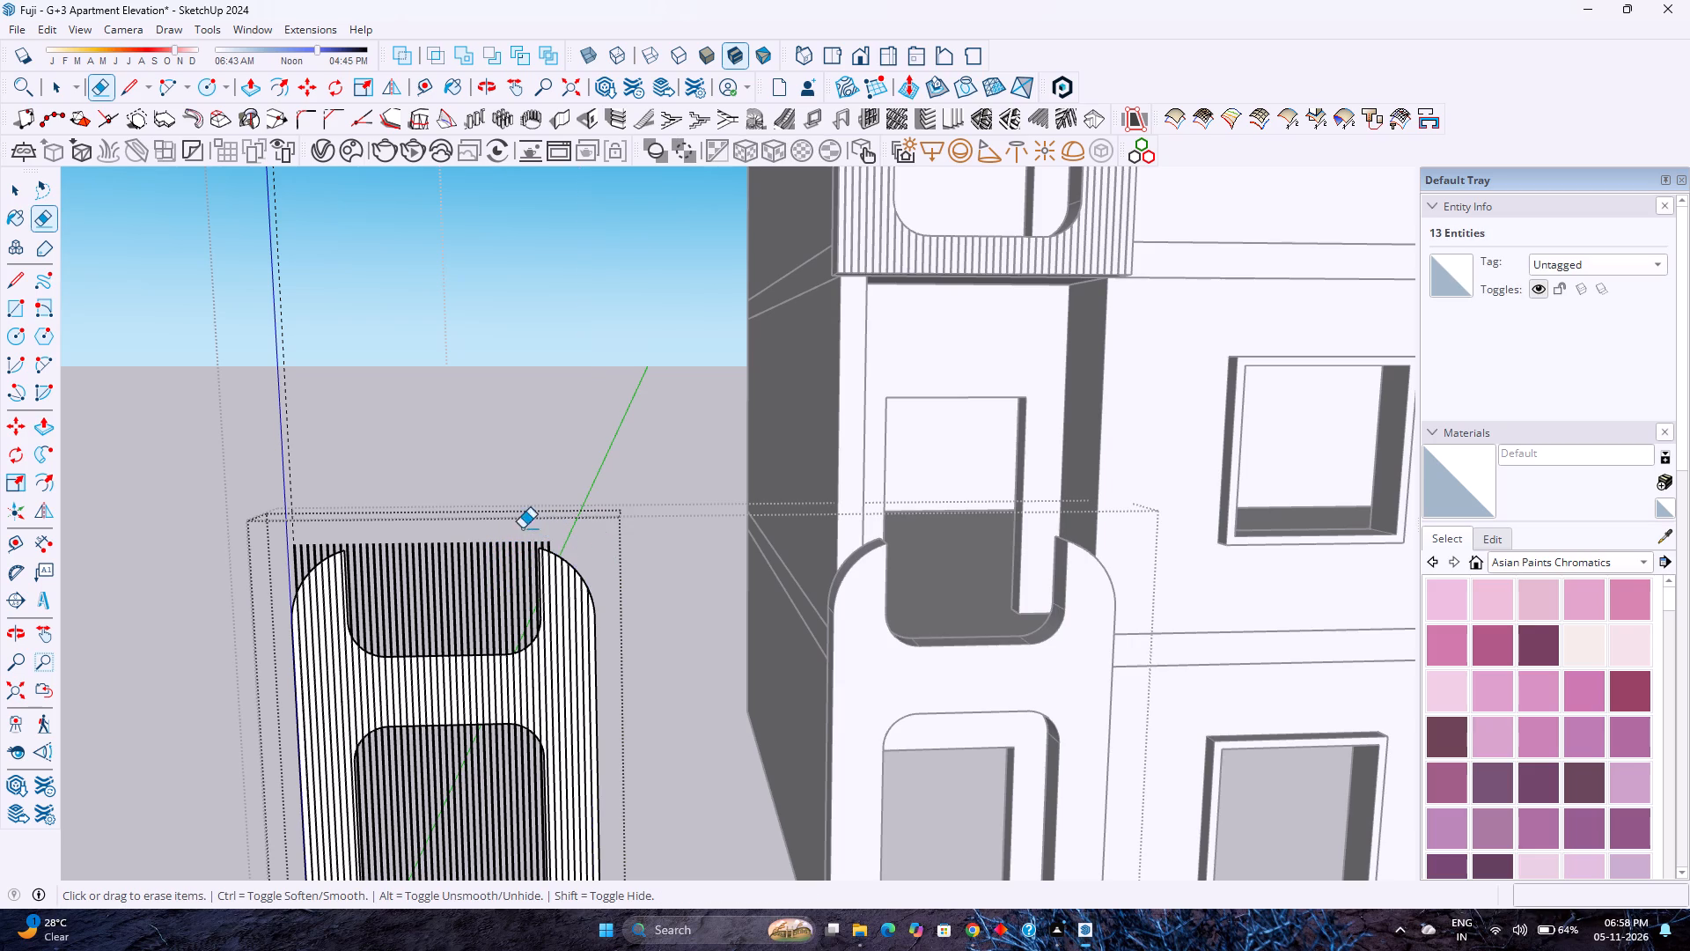
pyautogui.scroll(12, 551, 541)
pyautogui.moveTo(551, 545); pyautogui.dragTo(380, 548)
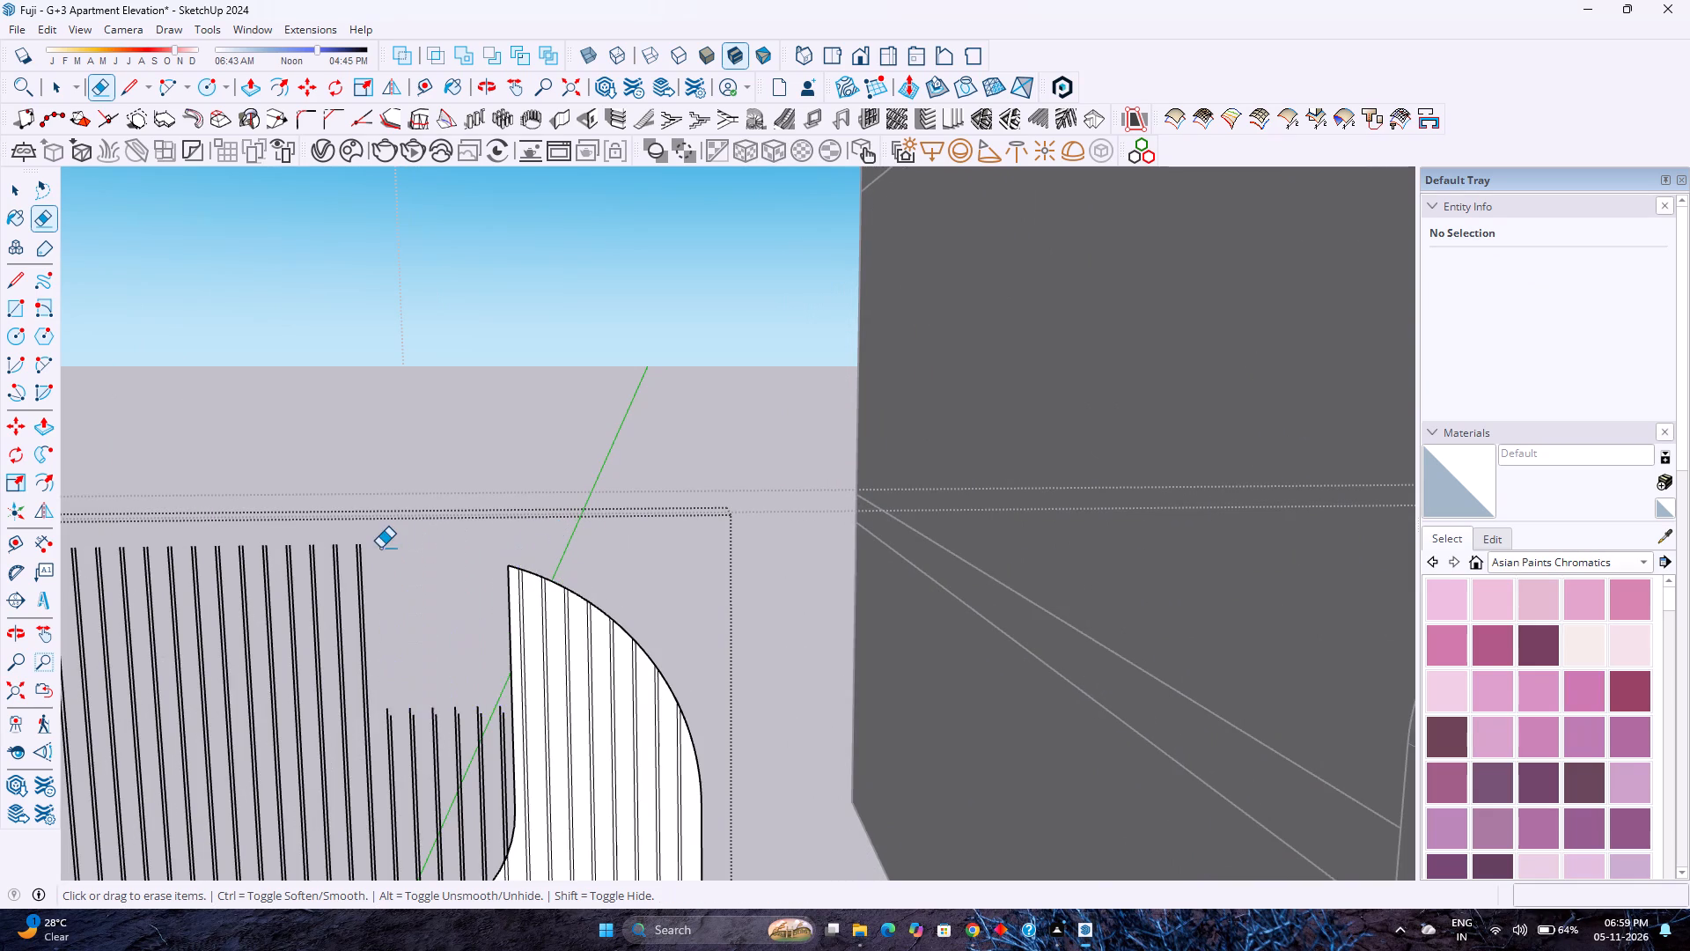
pyautogui.scroll(-4, 392, 548)
pyautogui.keyDown('shift'); pyautogui.middleClick(341, 571); pyautogui.keyUp('shift')
pyautogui.keyDown('shift'); pyautogui.moveTo(357, 573); pyautogui.dragTo(587, 566, button='middle'); pyautogui.keyUp('shift')
pyautogui.keyDown('shift'); pyautogui.middleClick(587, 566); pyautogui.keyUp('shift')
pyautogui.moveTo(618, 582); pyautogui.dragTo(391, 577)
pyautogui.keyDown('shift'); pyautogui.scroll(3, 351, 593); pyautogui.keyUp('shift')
pyautogui.keyDown('shift'); pyautogui.moveTo(370, 602); pyautogui.dragTo(533, 619, button='middle'); pyautogui.keyUp('shift')
pyautogui.moveTo(615, 624); pyautogui.dragTo(404, 612)
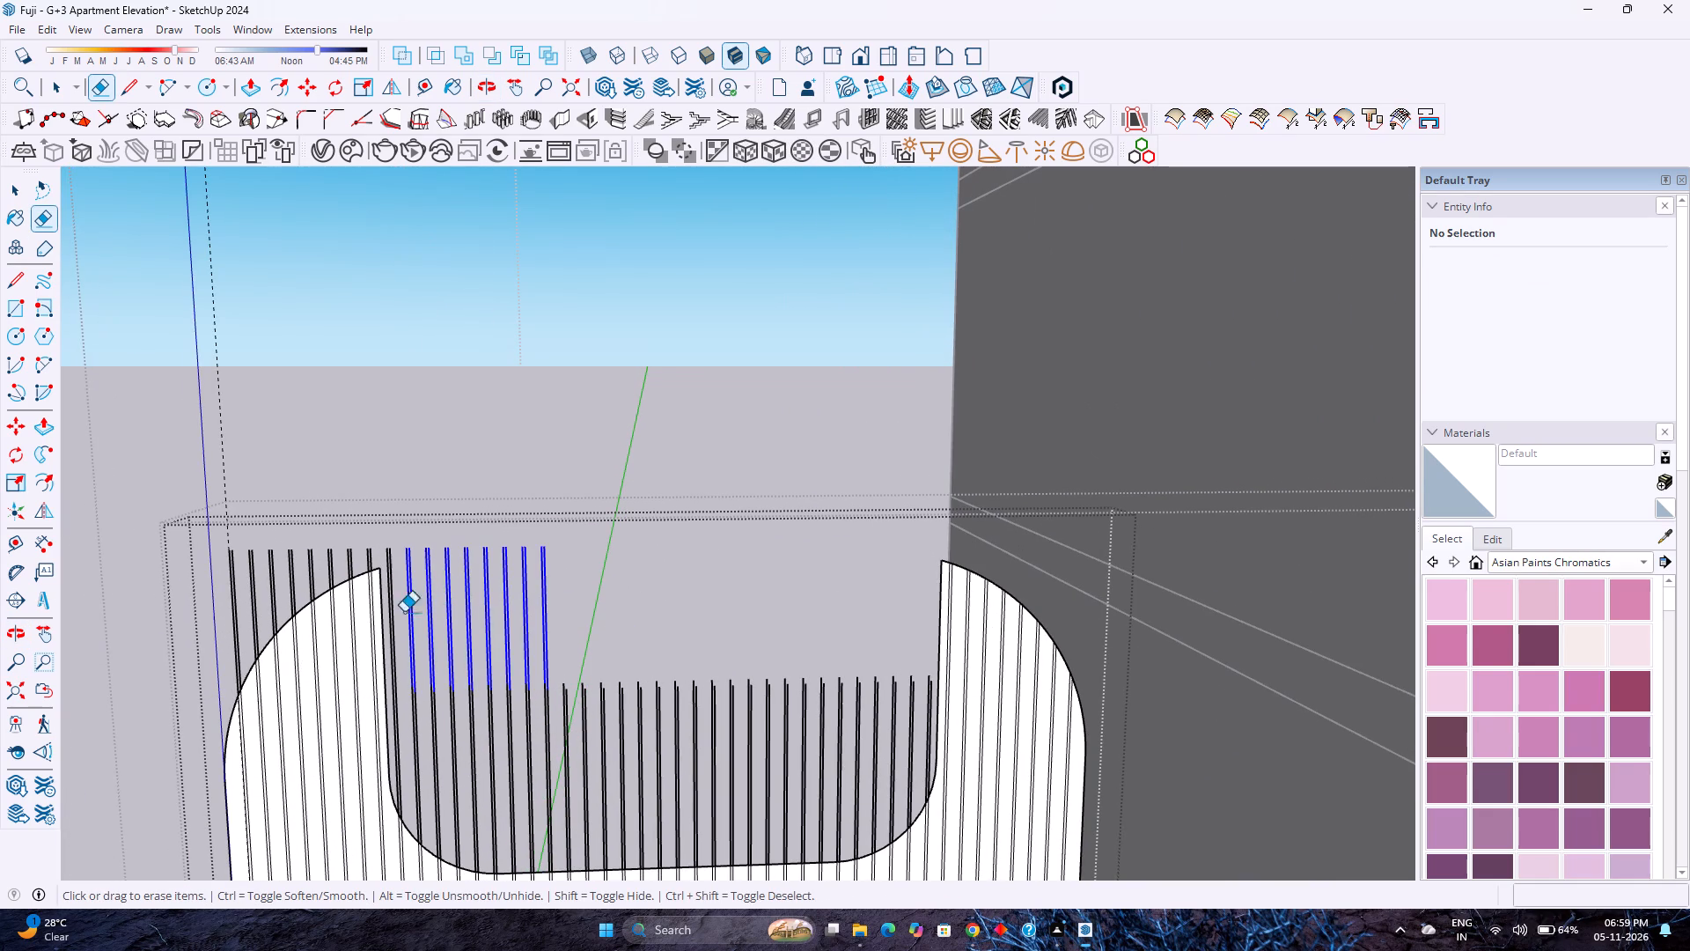
pyautogui.moveTo(404, 612); pyautogui.dragTo(392, 617)
# Erase the remaining guide and all line ends projecting beyond the curved shoulder farthest from the building.
pyautogui.moveTo(417, 552); pyautogui.dragTo(327, 556)
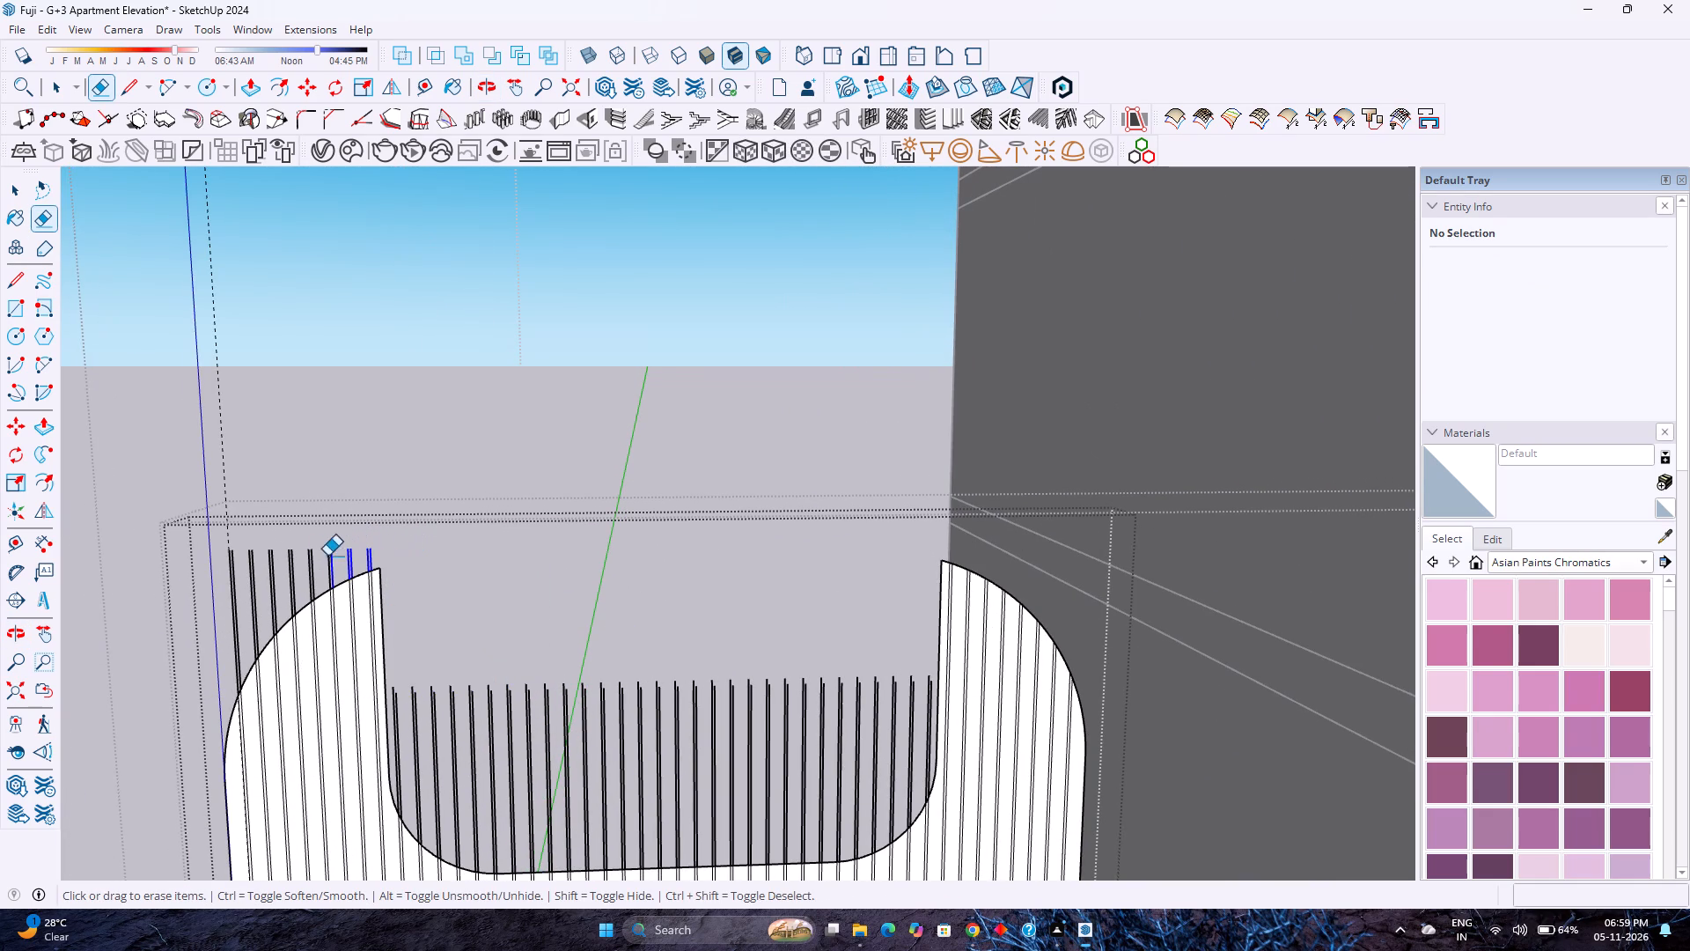
pyautogui.moveTo(327, 556); pyautogui.dragTo(176, 581)
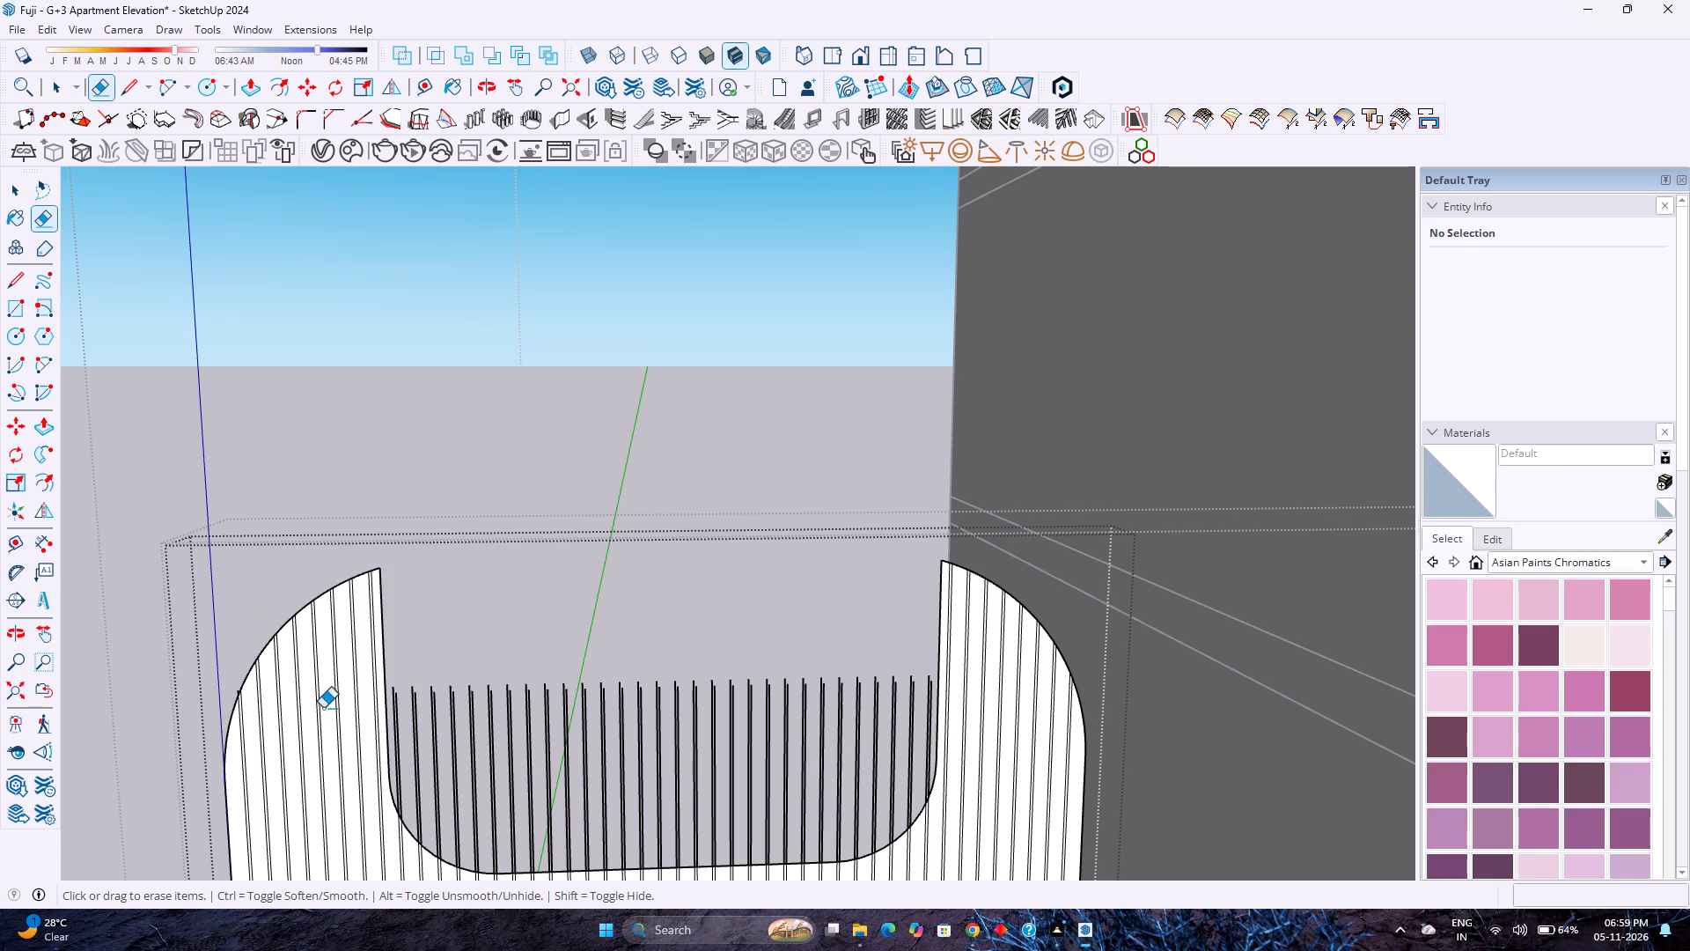
pyautogui.scroll(20, 331, 680)
pyautogui.scroll(1, 331, 680)
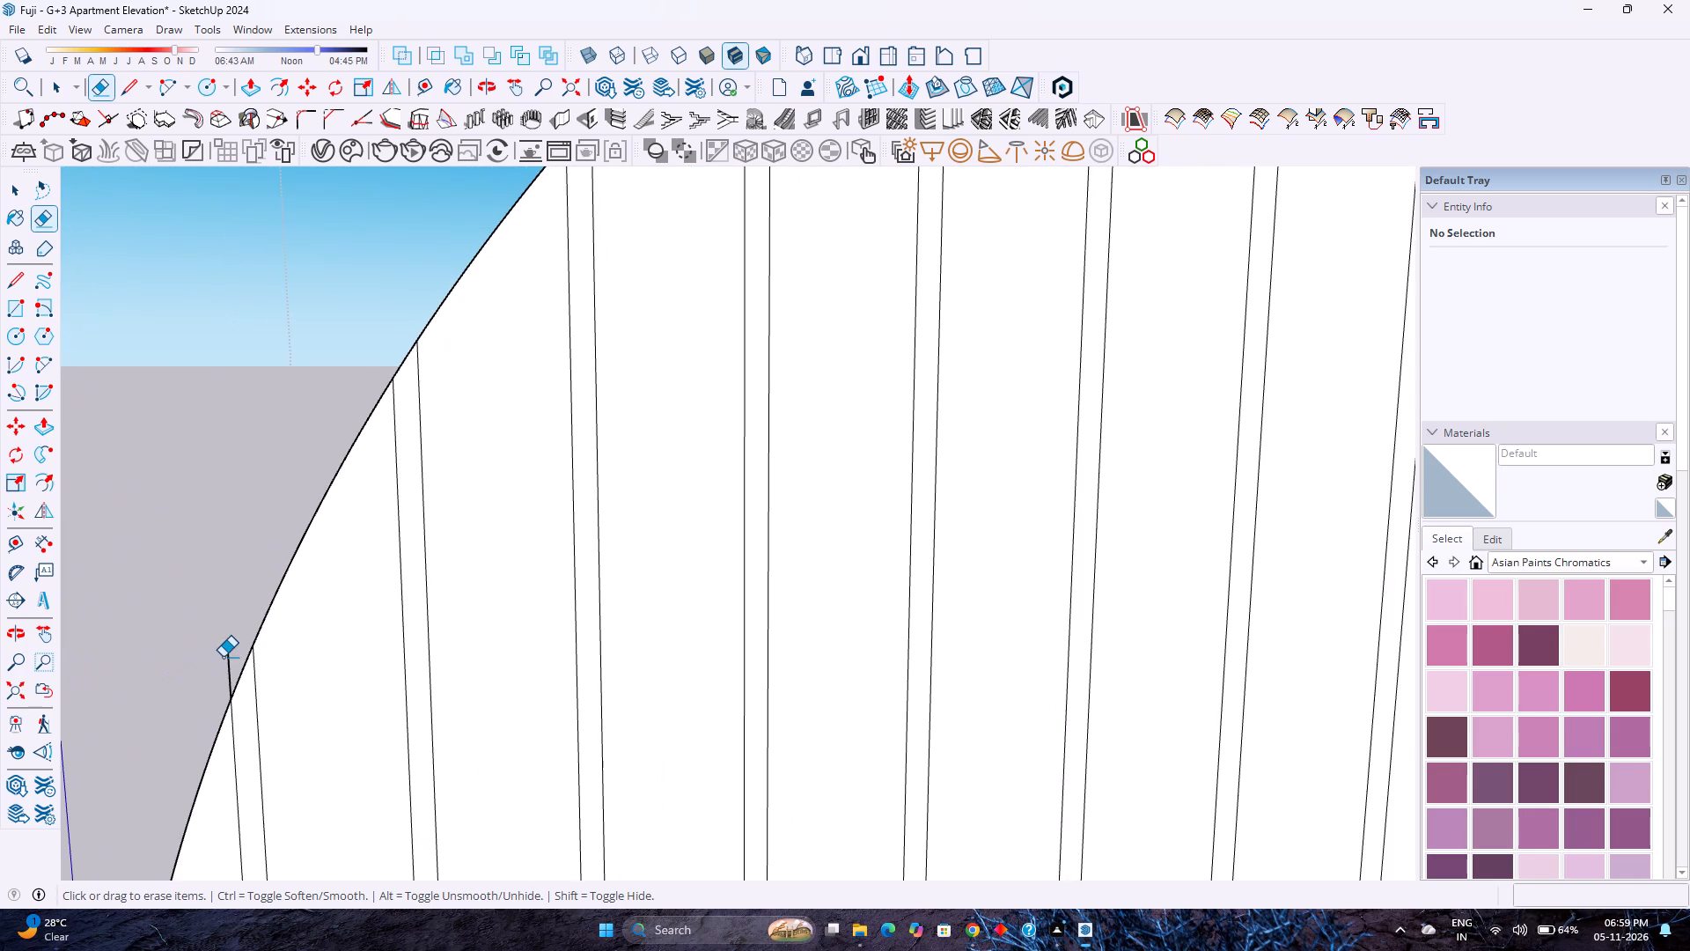
pyautogui.click(223, 657)
pyautogui.scroll(-15, 225, 658)
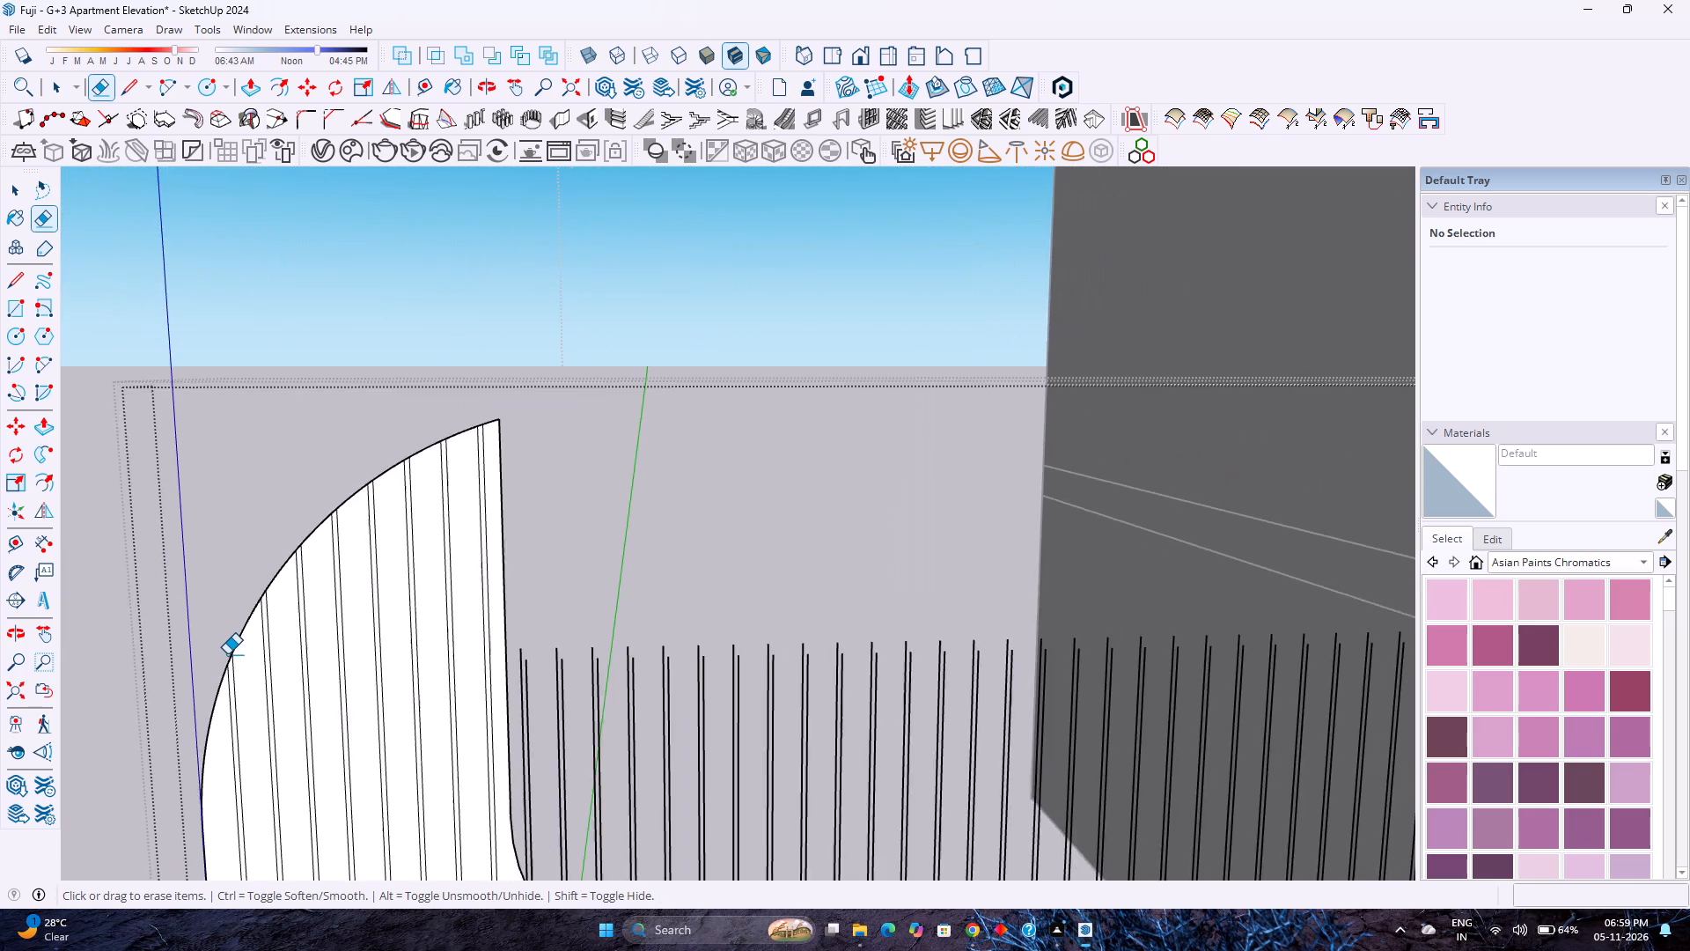
# Erase the vertical line segments crossing the open notch between the frame's two curved shoulders.
pyautogui.scroll(-7, 227, 654)
pyautogui.scroll(4, 884, 712)
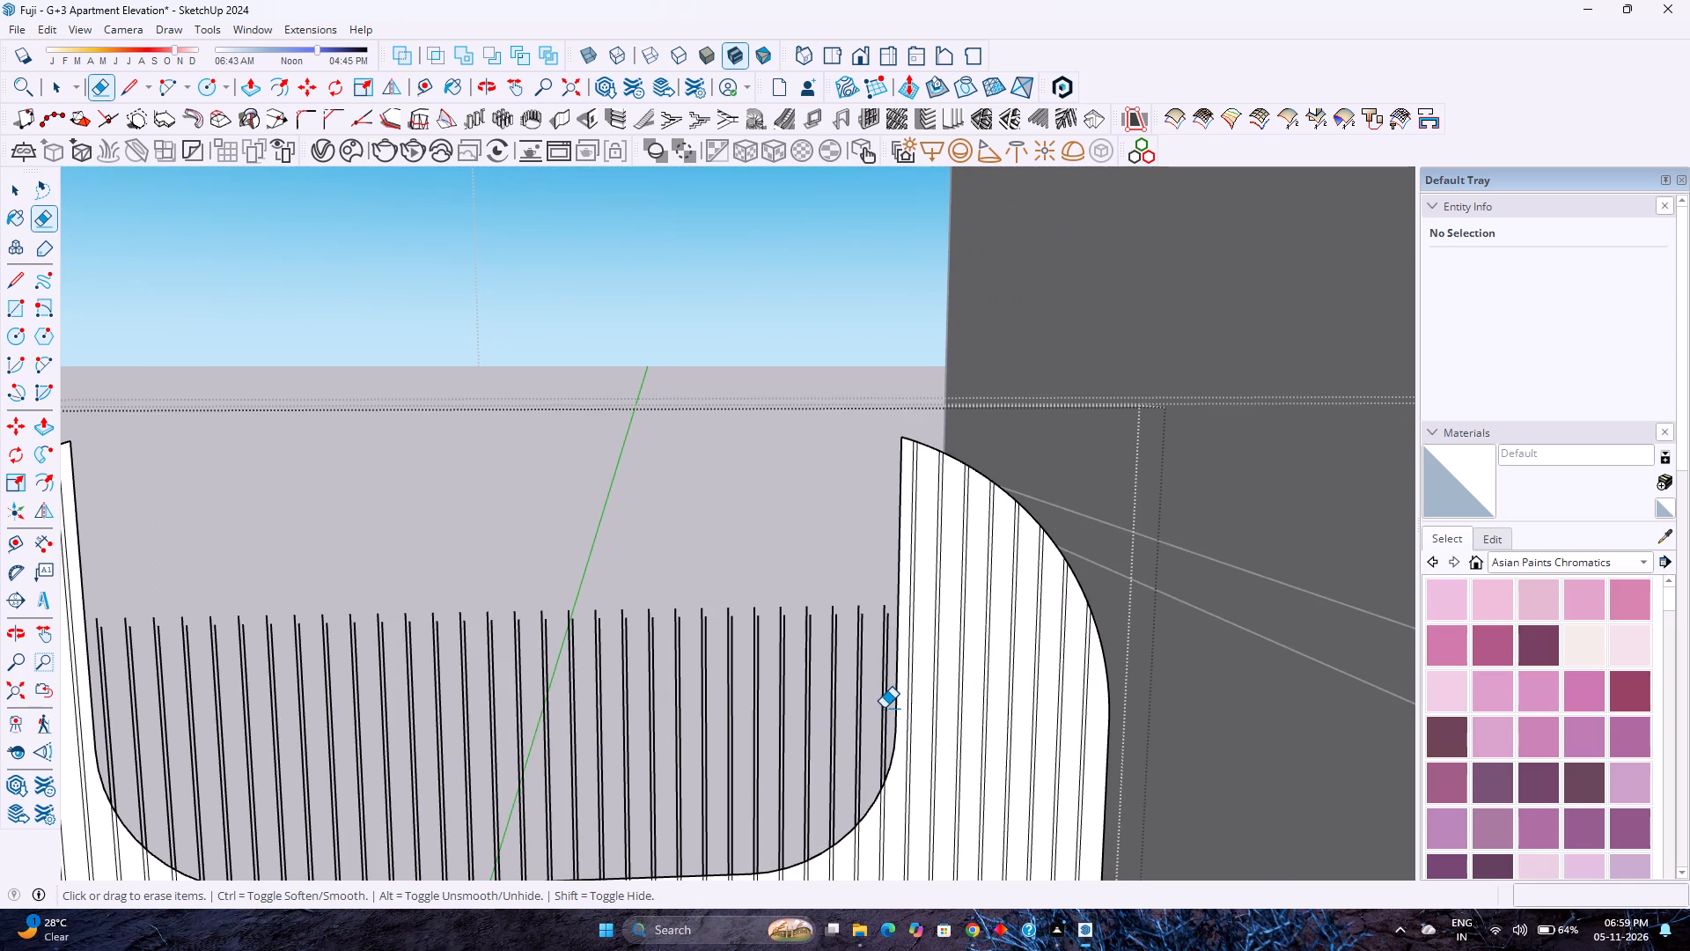
pyautogui.moveTo(888, 702); pyautogui.dragTo(443, 697)
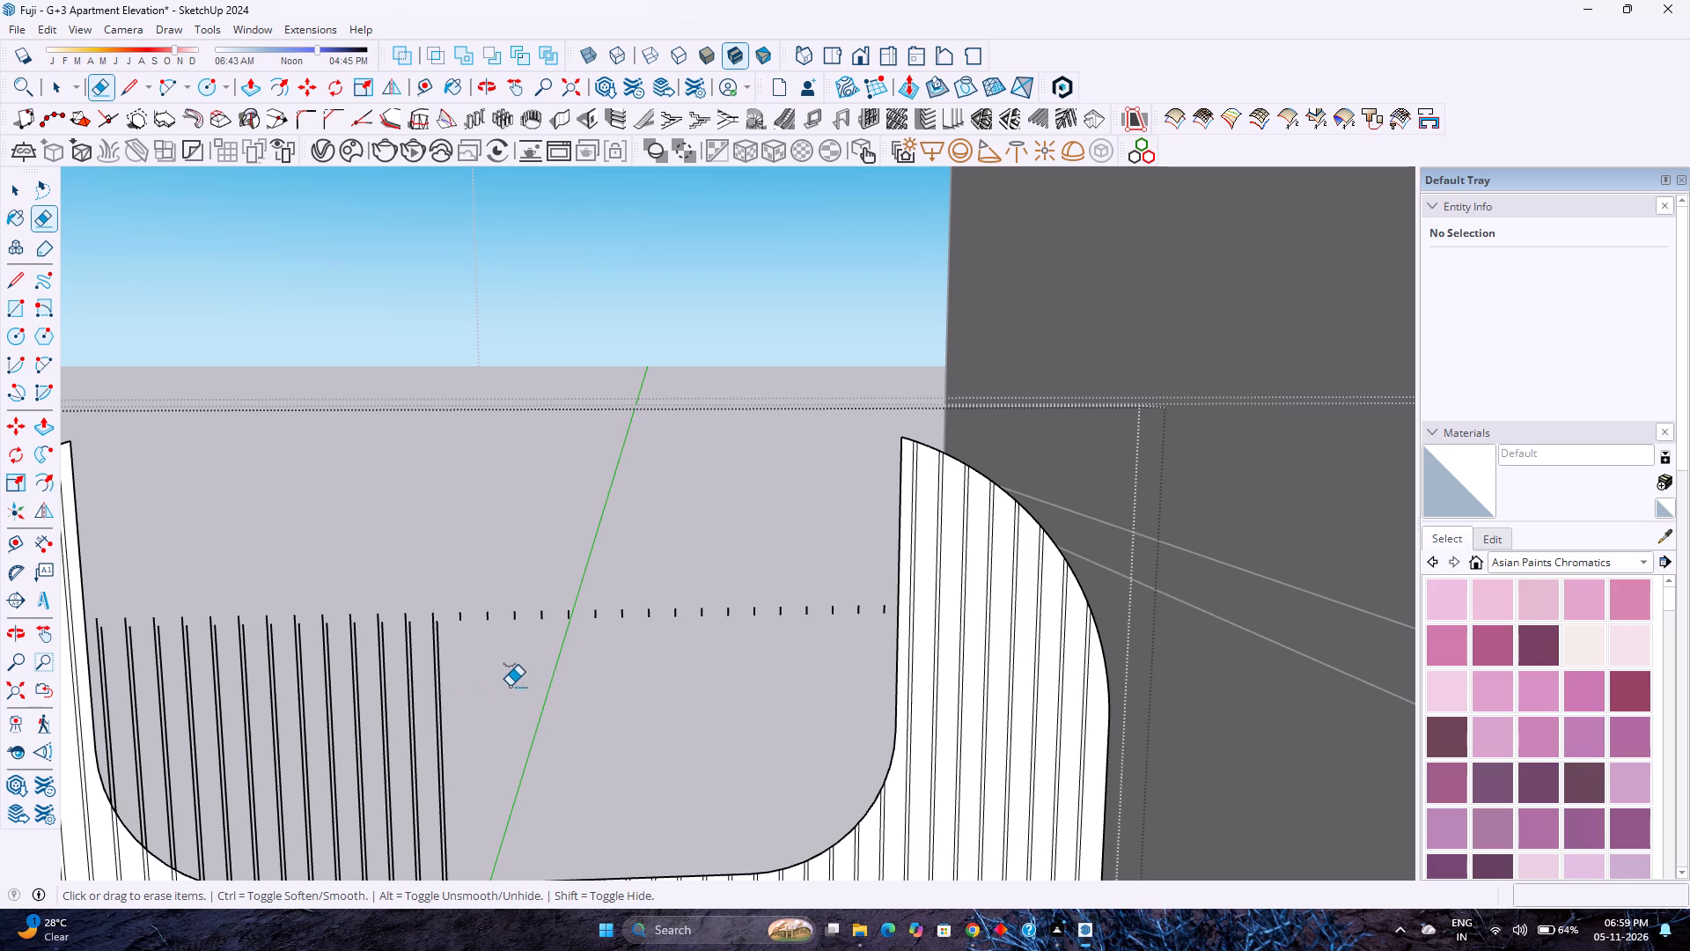
pyautogui.keyDown('shift'); pyautogui.moveTo(510, 688); pyautogui.dragTo(830, 666, button='middle'); pyautogui.keyUp('shift')
pyautogui.keyDown('shift'); pyautogui.middleClick(830, 666); pyautogui.keyUp('shift')
pyautogui.moveTo(838, 689); pyautogui.dragTo(504, 675)
pyautogui.moveTo(586, 703); pyautogui.dragTo(455, 687)
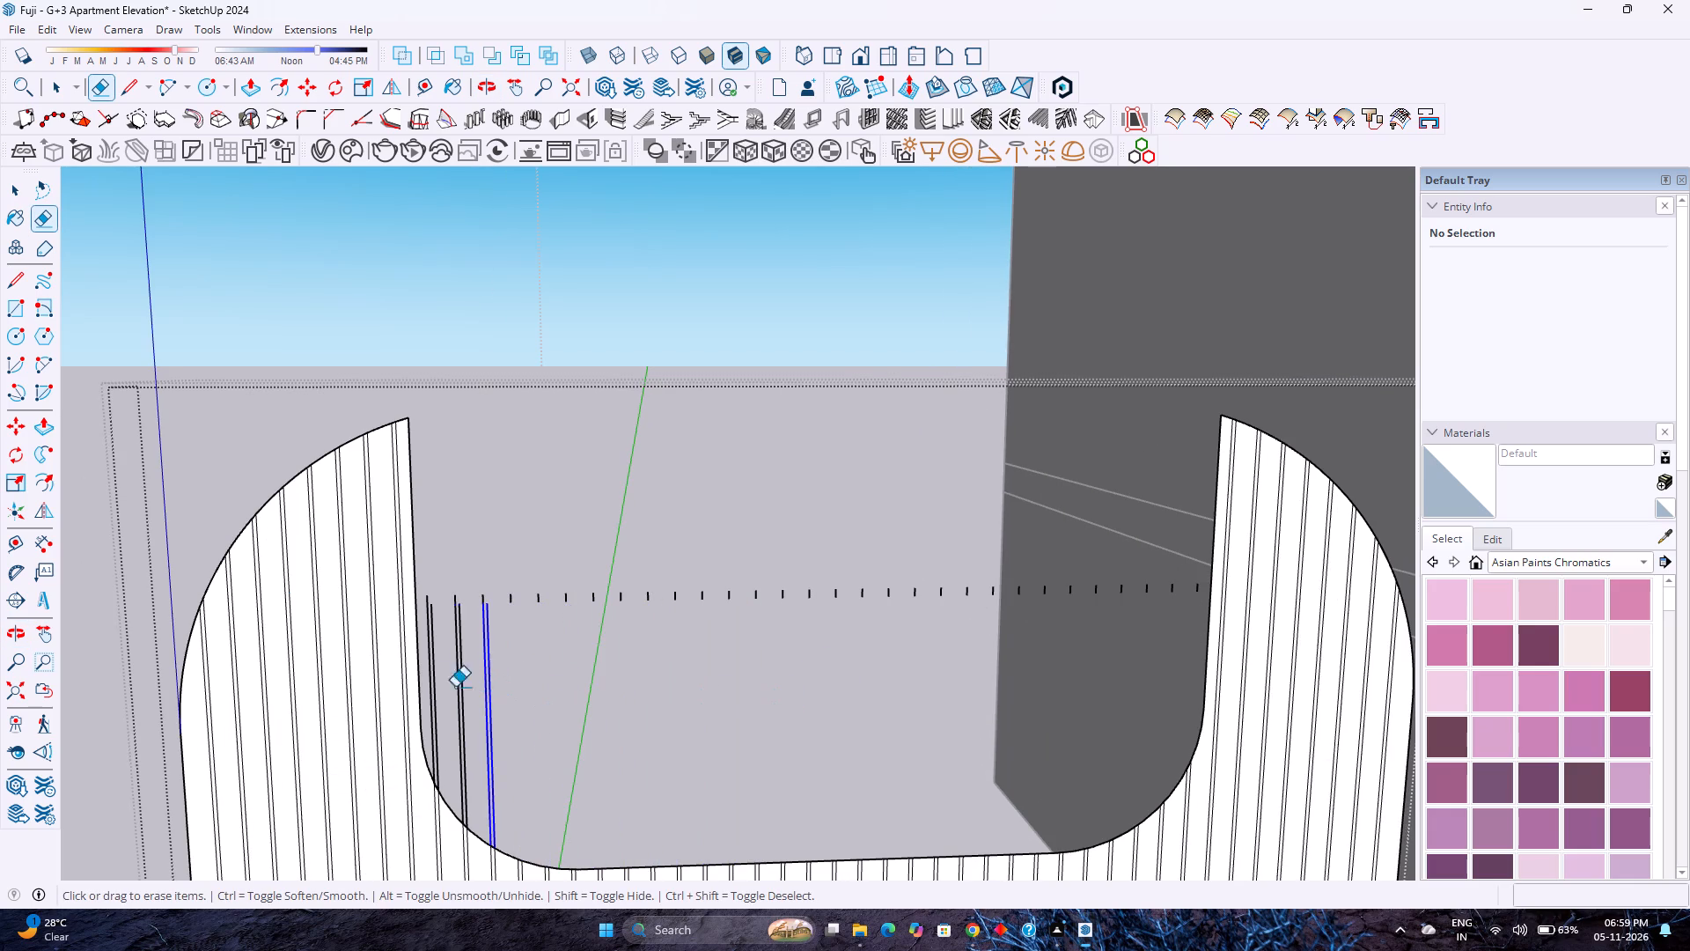
pyautogui.moveTo(455, 687); pyautogui.dragTo(431, 686)
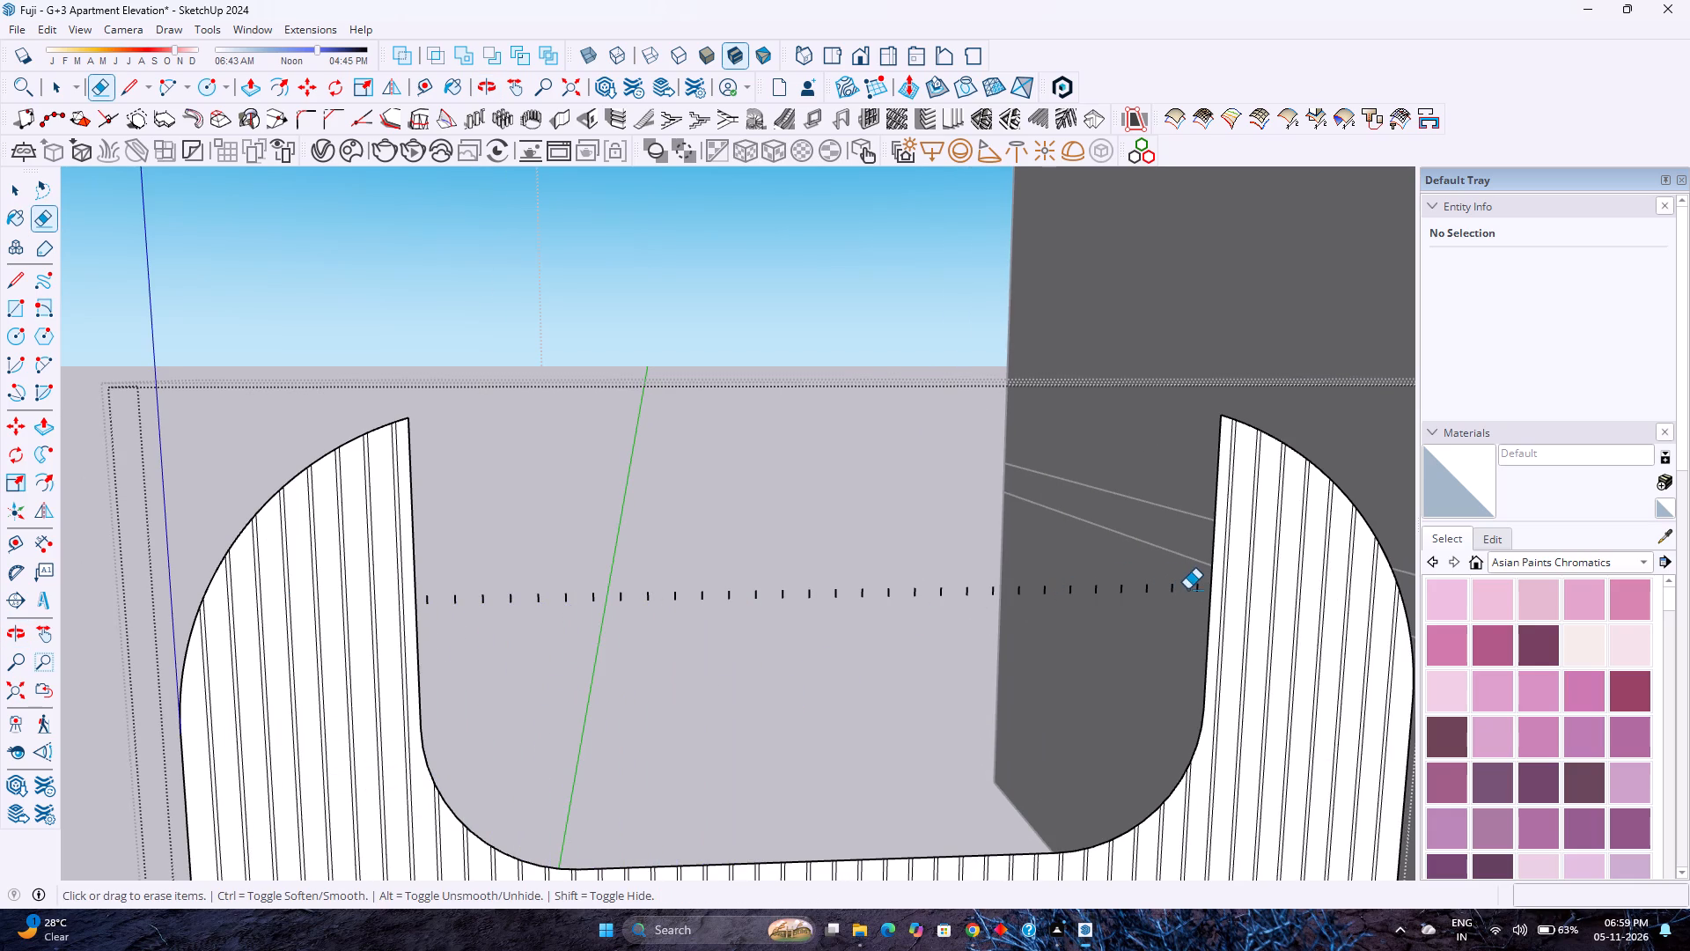
# Erase the row of short leftover line stubs floating across the upper notch.
pyautogui.moveTo(1196, 588); pyautogui.dragTo(1082, 591)
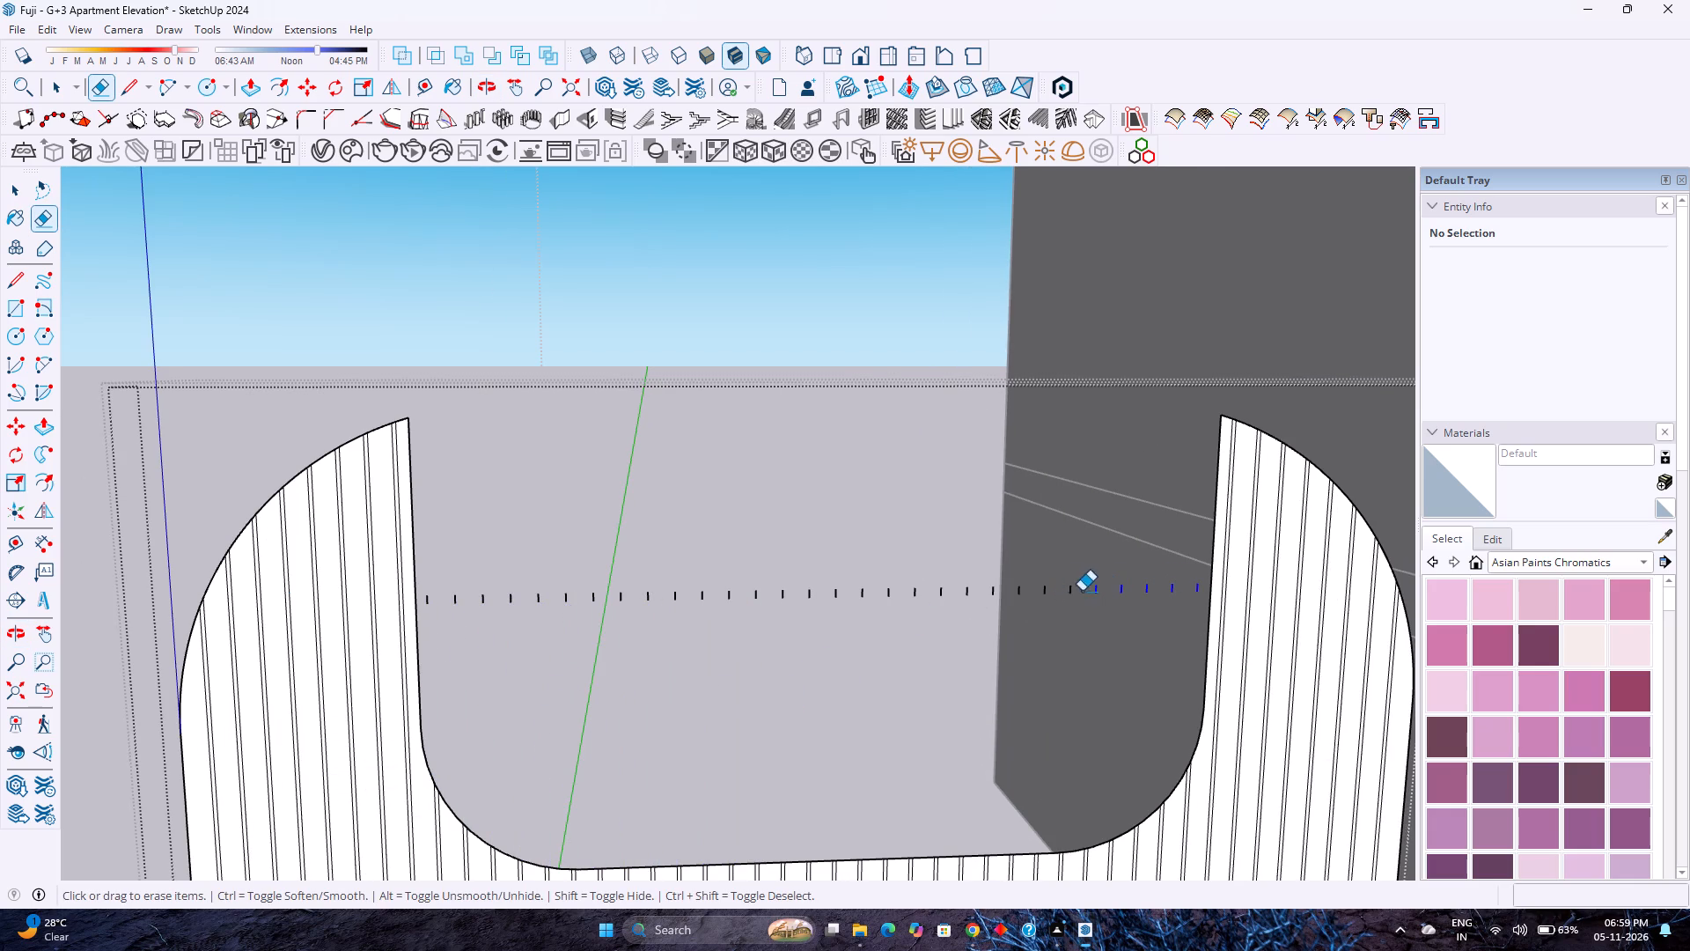
pyautogui.moveTo(1082, 591); pyautogui.dragTo(742, 594)
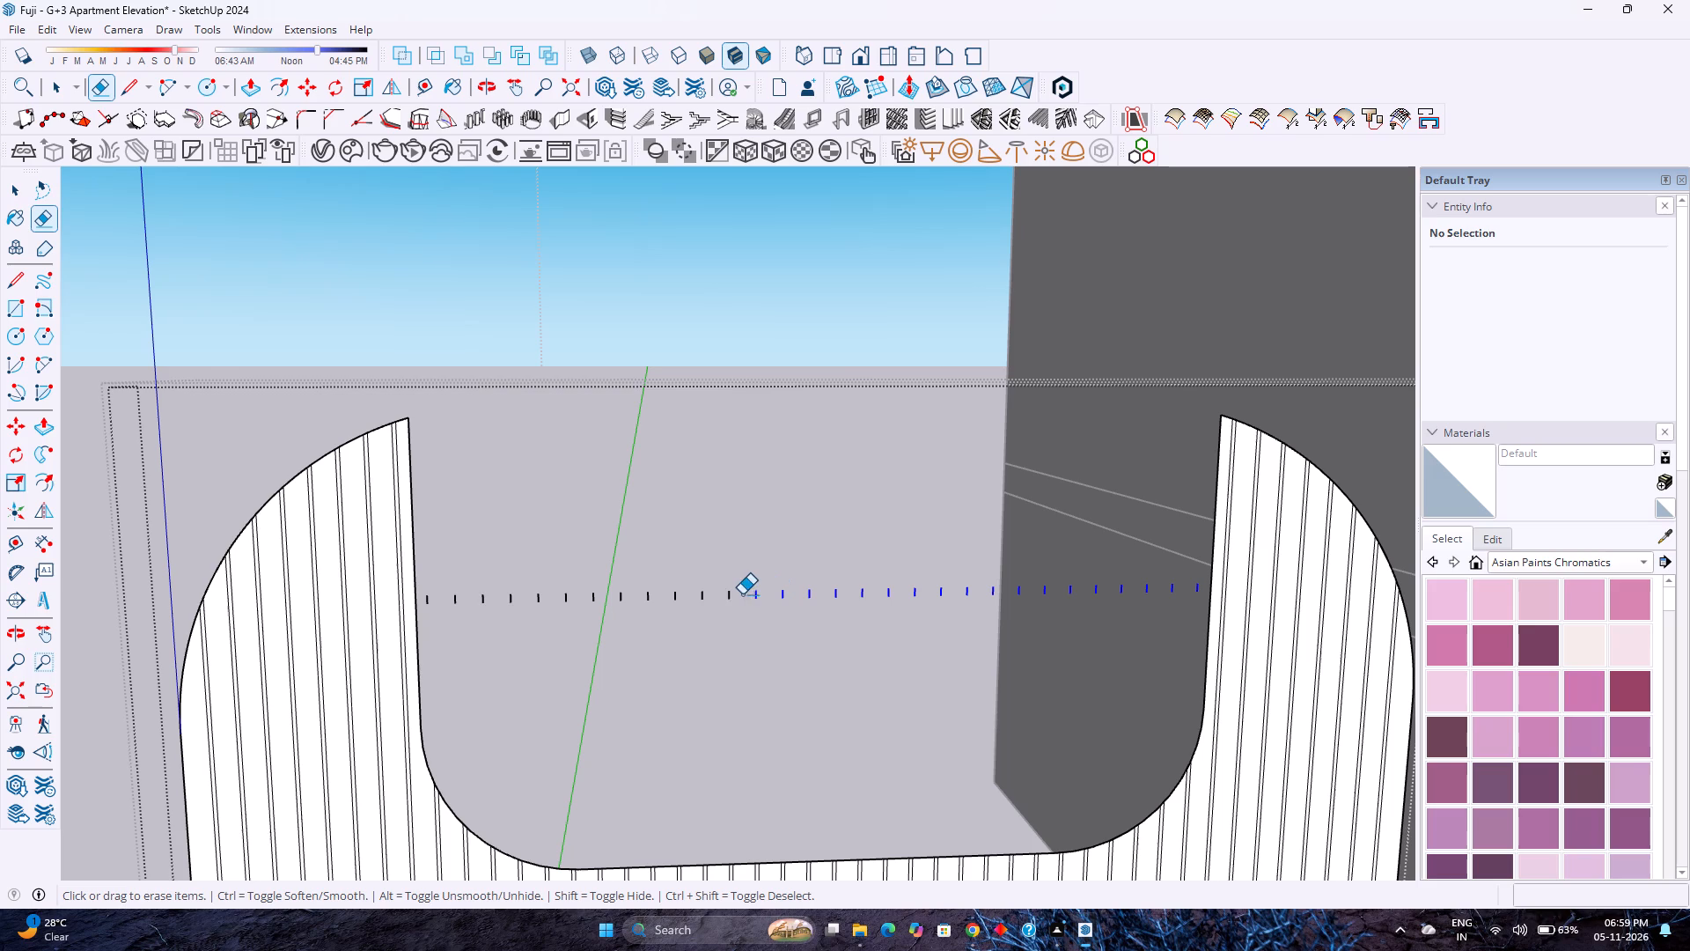
pyautogui.moveTo(742, 594); pyautogui.dragTo(547, 599)
pyautogui.moveTo(547, 599); pyautogui.dragTo(429, 601)
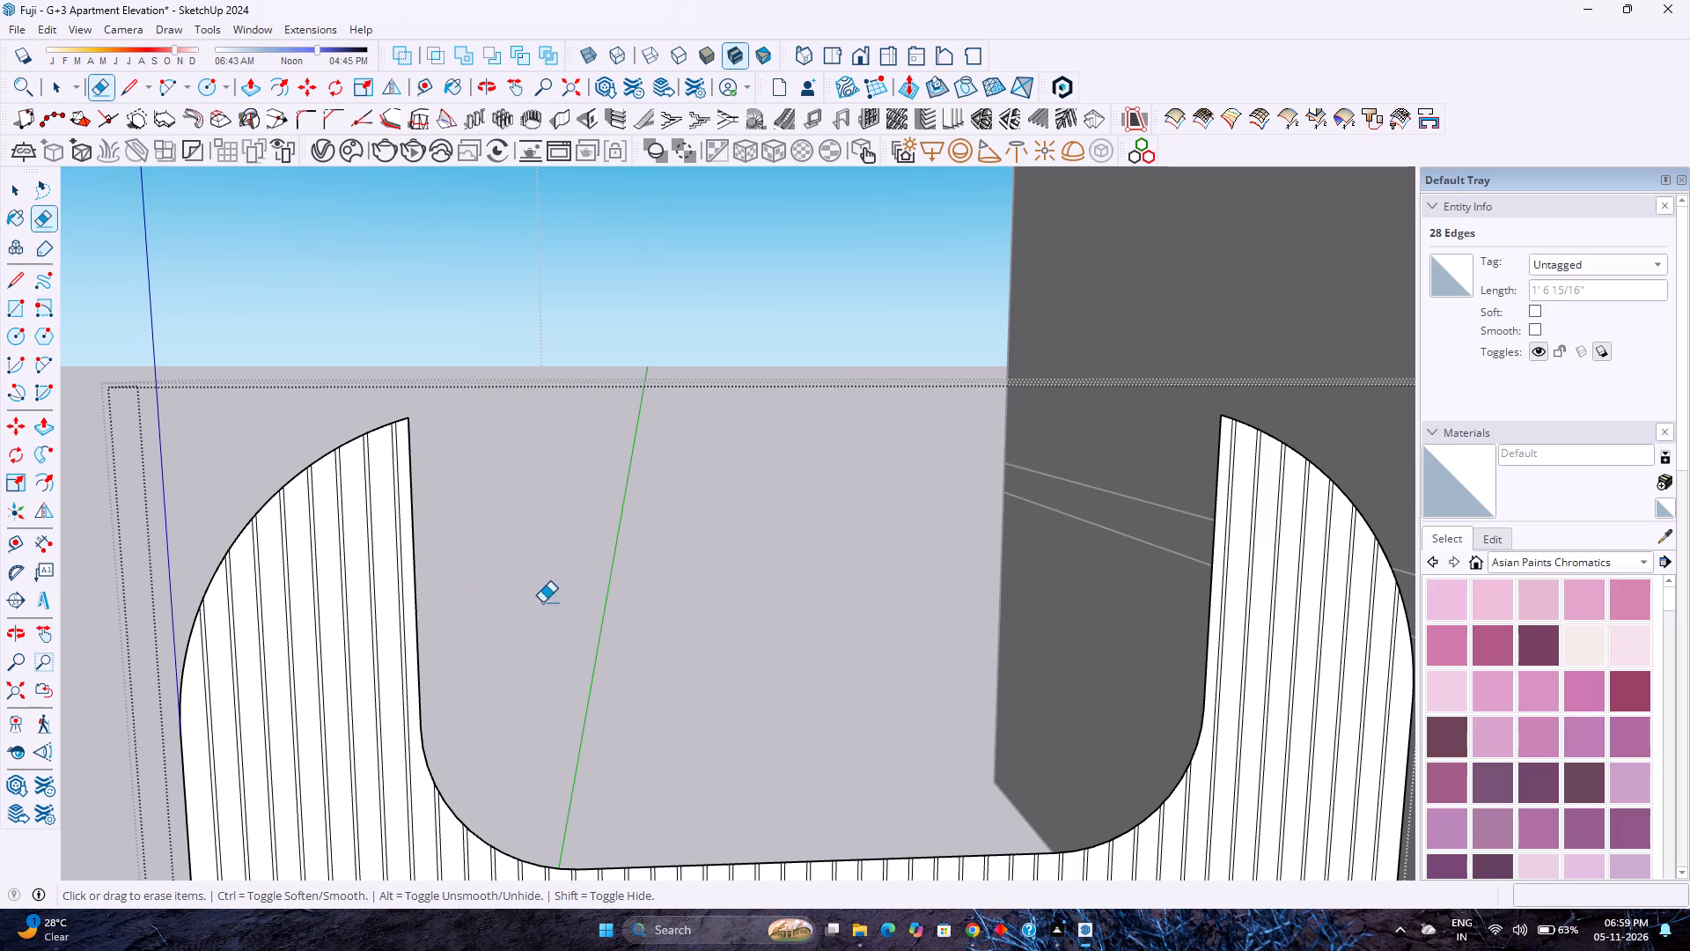
# Erase all vertical line segments crossing the rounded lower opening of the balcony frame.
pyautogui.scroll(-15, 573, 598)
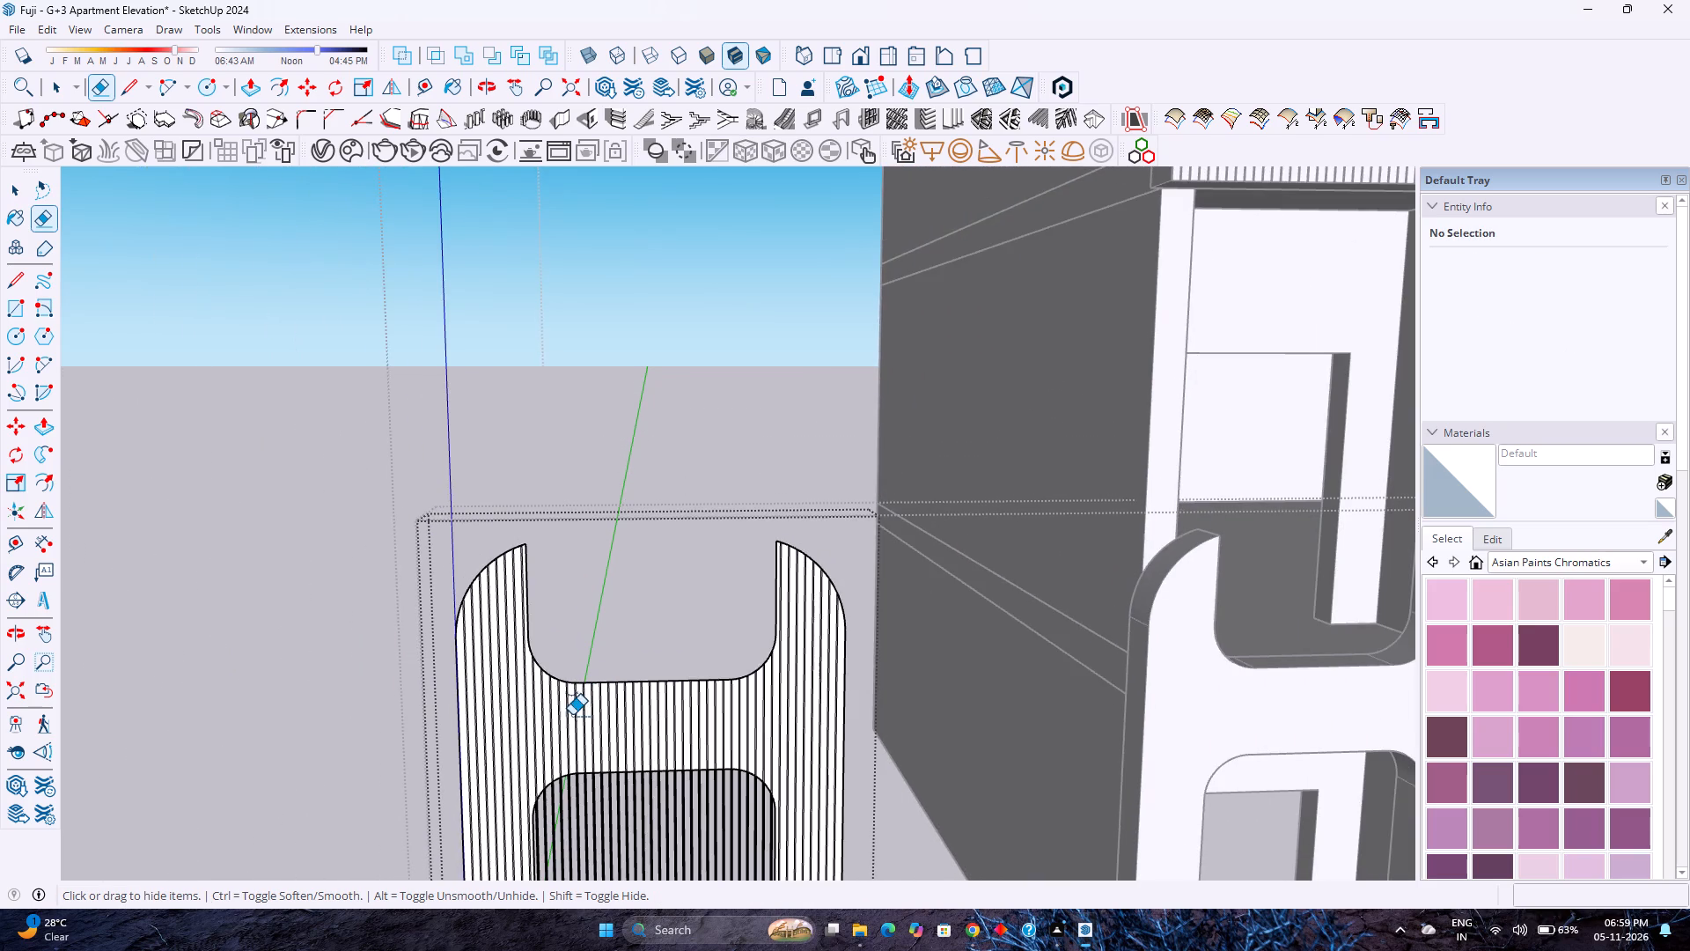
pyautogui.keyDown('shift'); pyautogui.scroll(-5, 572, 715); pyautogui.keyUp('shift')
pyautogui.keyDown('shift'); pyautogui.moveTo(583, 807); pyautogui.dragTo(592, 587, button='middle'); pyautogui.keyUp('shift')
pyautogui.keyDown('shift'); pyautogui.middleClick(592, 585); pyautogui.keyUp('shift')
pyautogui.scroll(9, 664, 656)
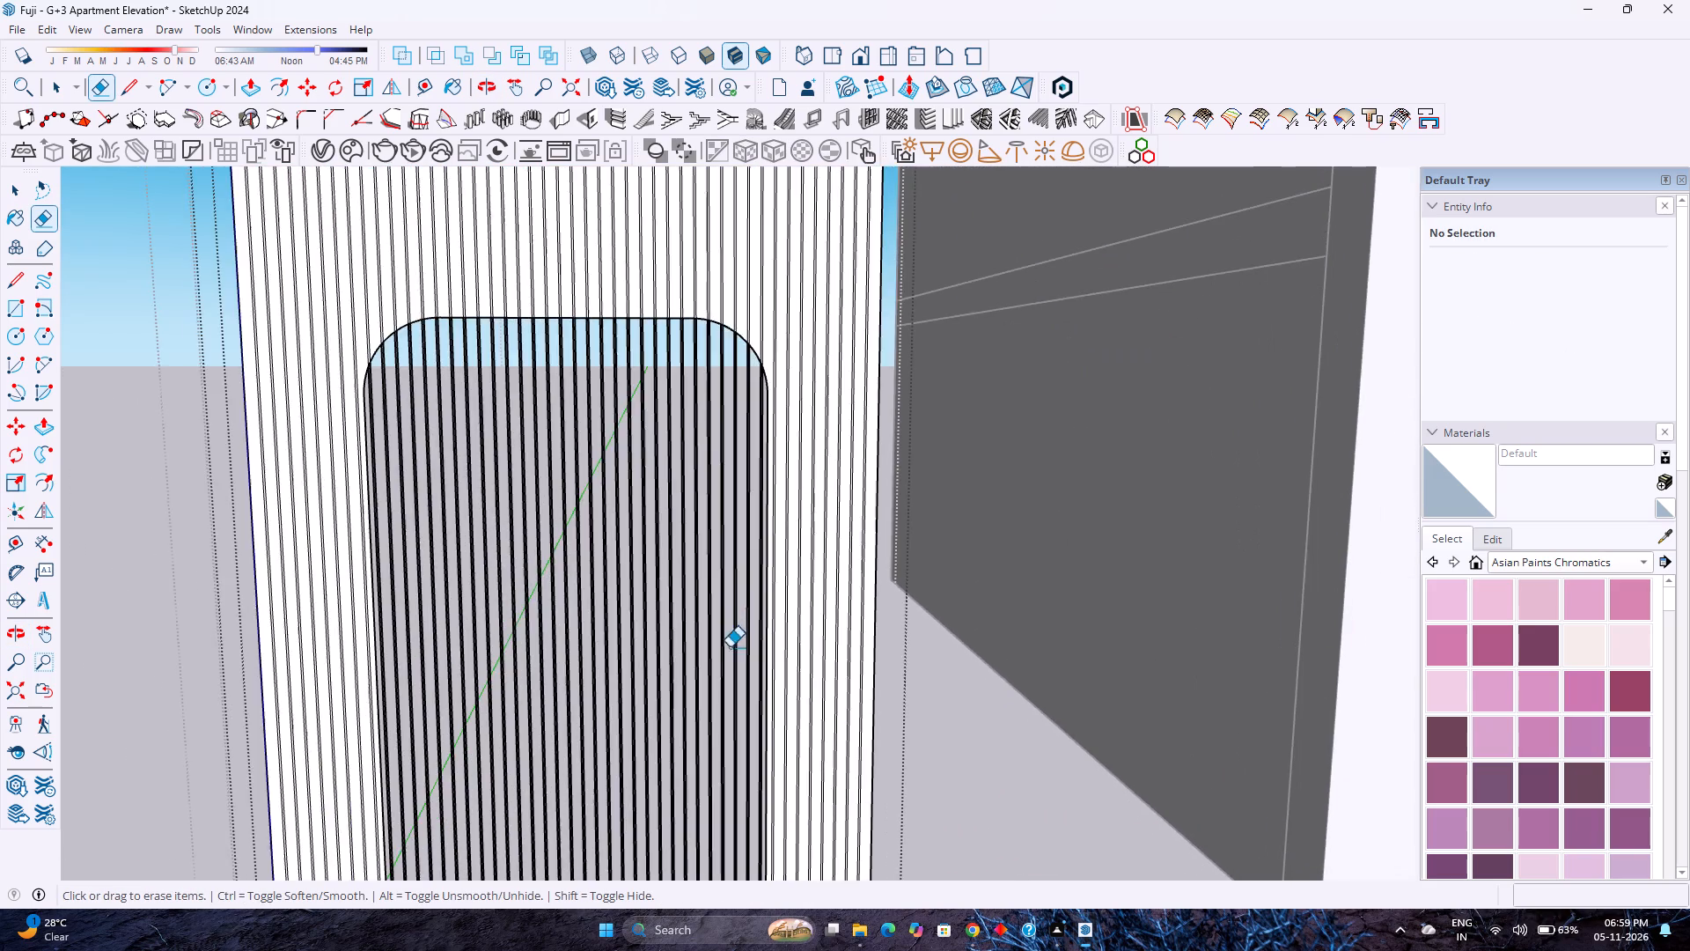
pyautogui.scroll(10, 784, 647)
pyautogui.moveTo(753, 639); pyautogui.dragTo(567, 623)
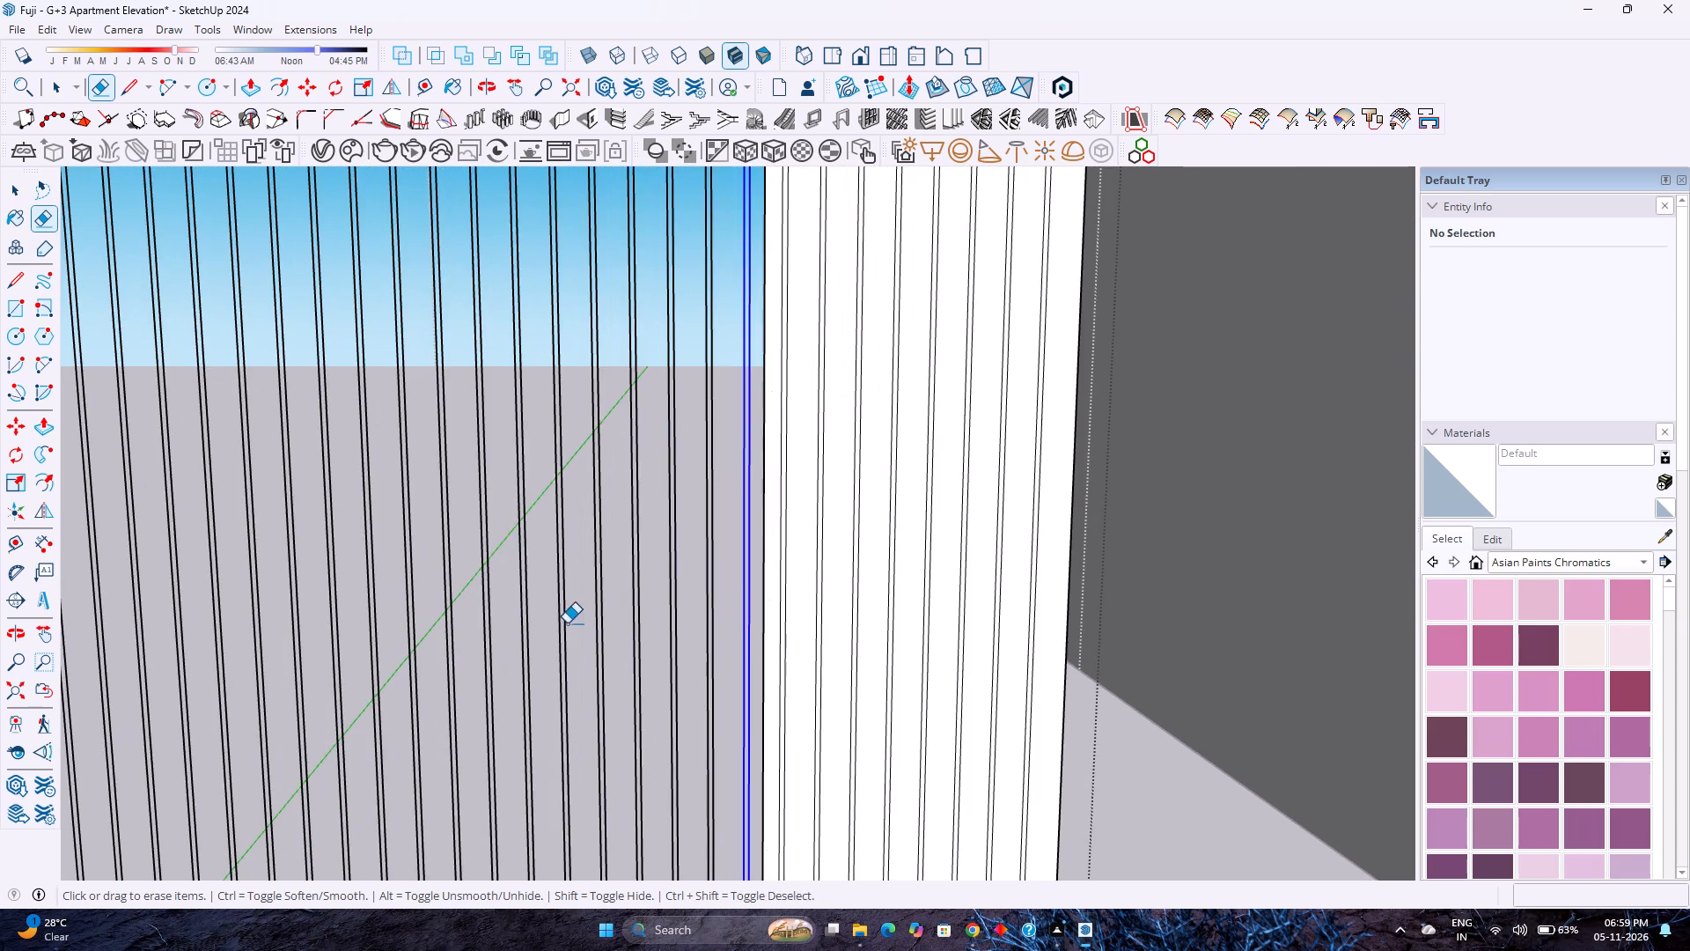
pyautogui.moveTo(567, 623); pyautogui.dragTo(402, 608)
pyautogui.scroll(-4, 398, 607)
pyautogui.keyDown('shift'); pyautogui.moveTo(393, 615); pyautogui.dragTo(709, 621, button='middle'); pyautogui.keyUp('shift')
pyautogui.moveTo(726, 611); pyautogui.dragTo(372, 598)
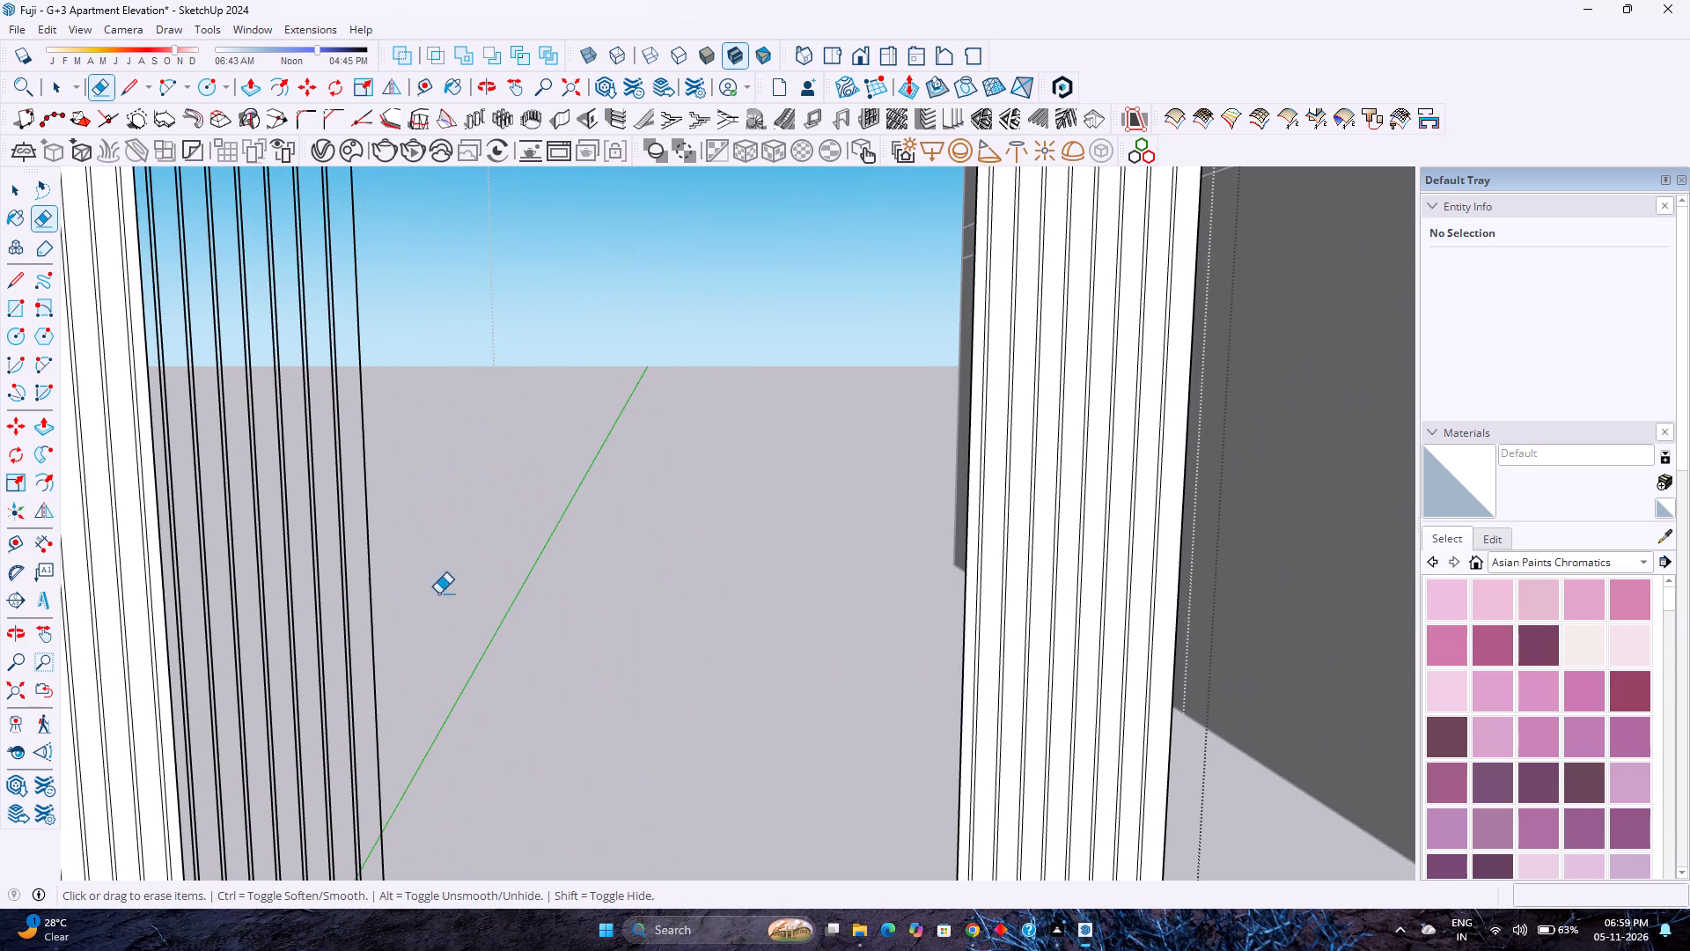
pyautogui.moveTo(449, 592); pyautogui.dragTo(178, 617)
pyautogui.scroll(-5, 423, 561)
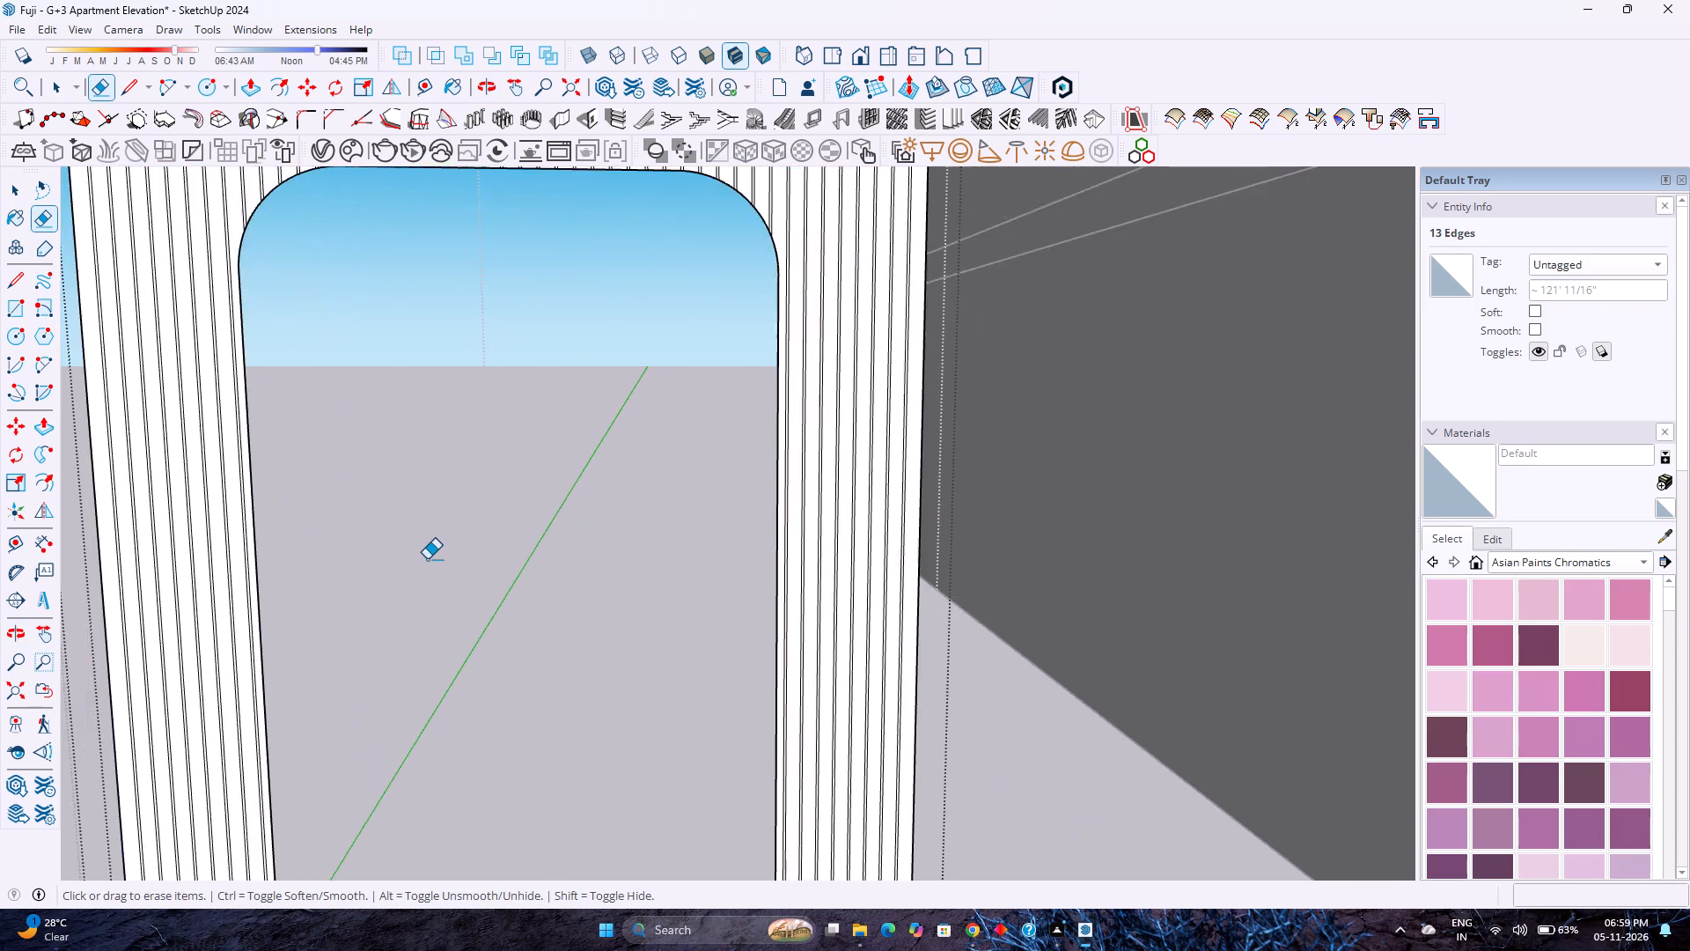
# Erase the short outline edges capping the narrow strips around the upper notch's curved corner farthest from the building.
pyautogui.scroll(-16, 427, 559)
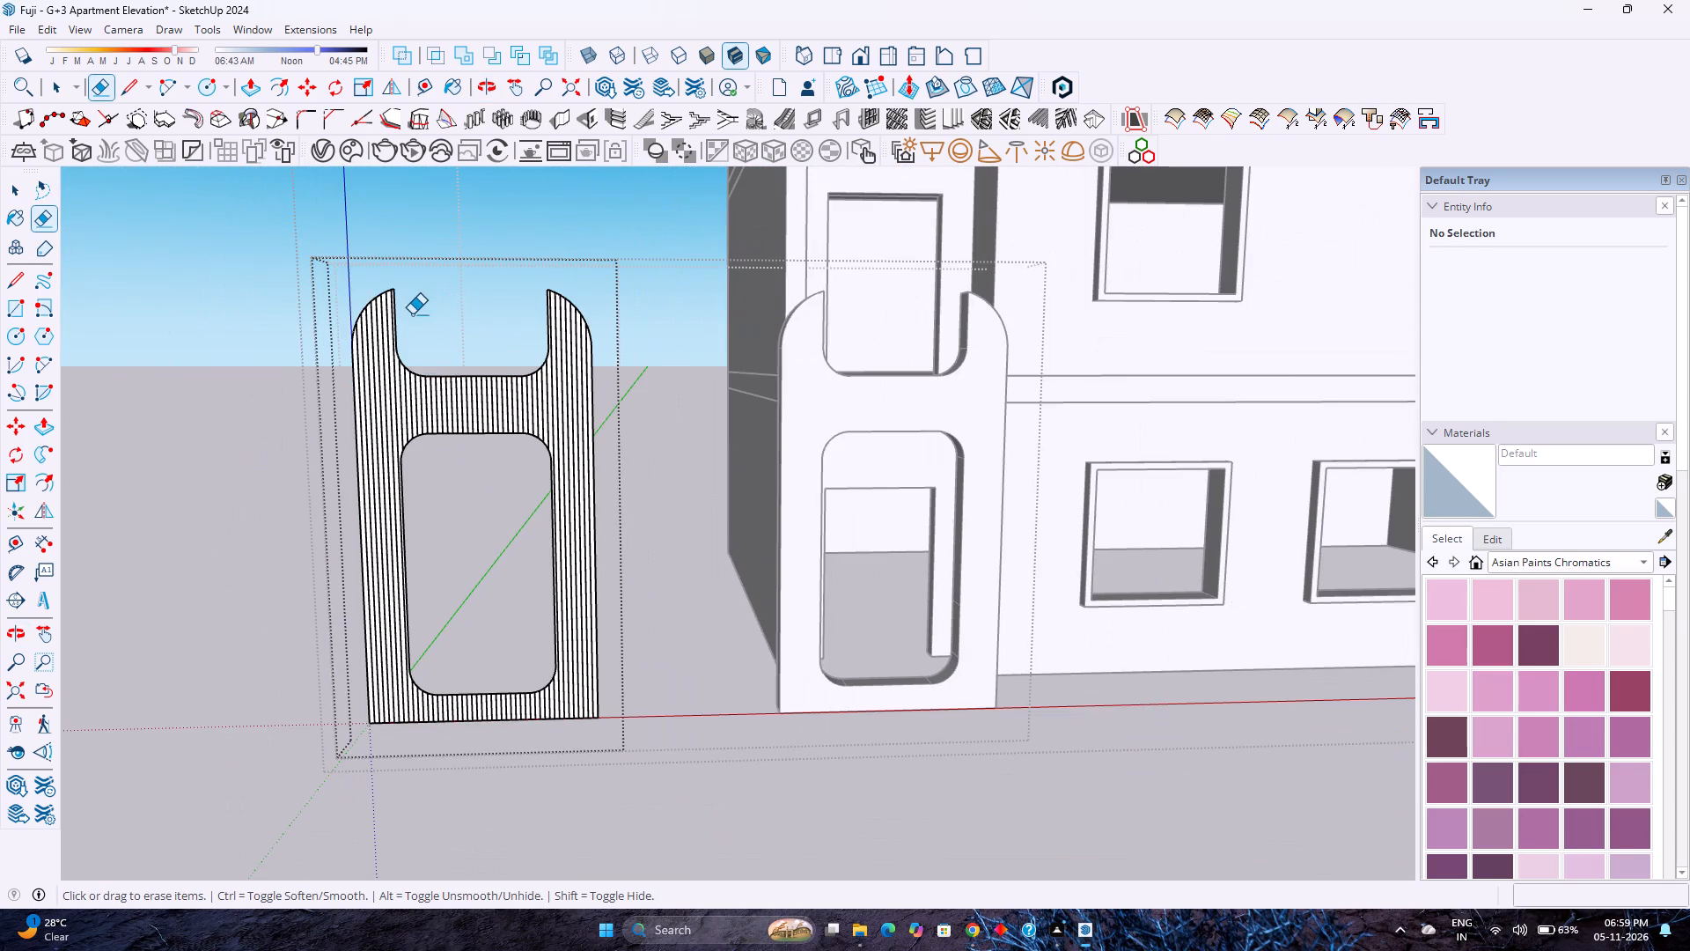
pyautogui.scroll(12, 396, 312)
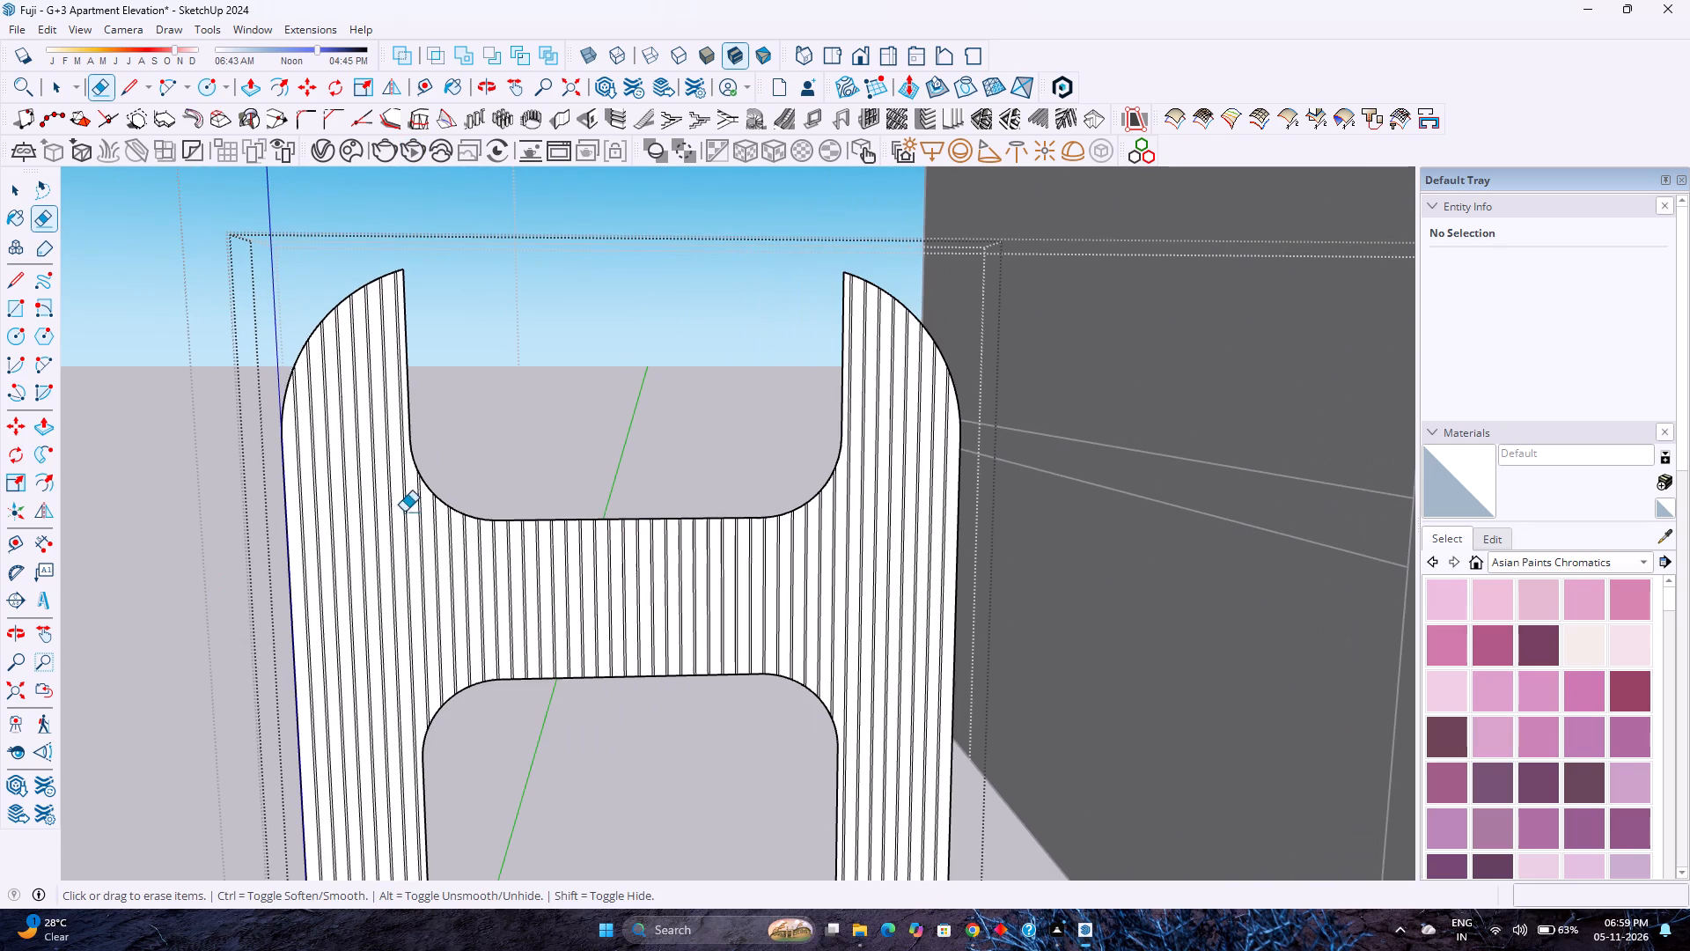
pyautogui.scroll(11, 433, 516)
pyautogui.scroll(-4, 499, 520)
pyautogui.scroll(3, 503, 514)
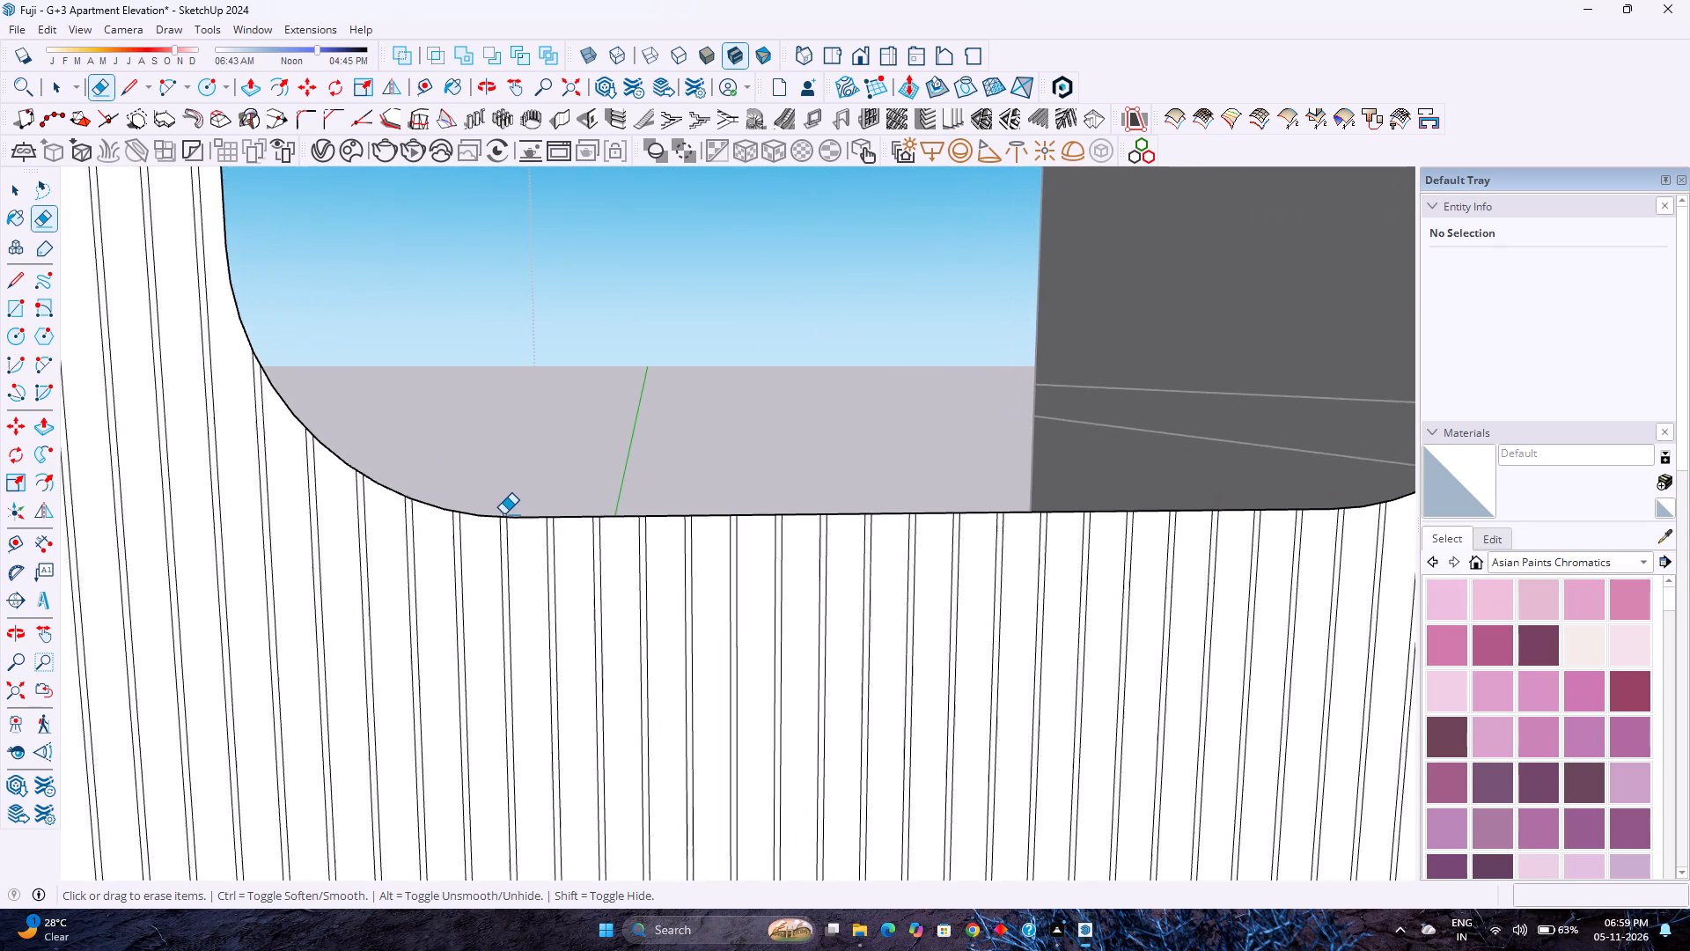
pyautogui.scroll(12, 503, 514)
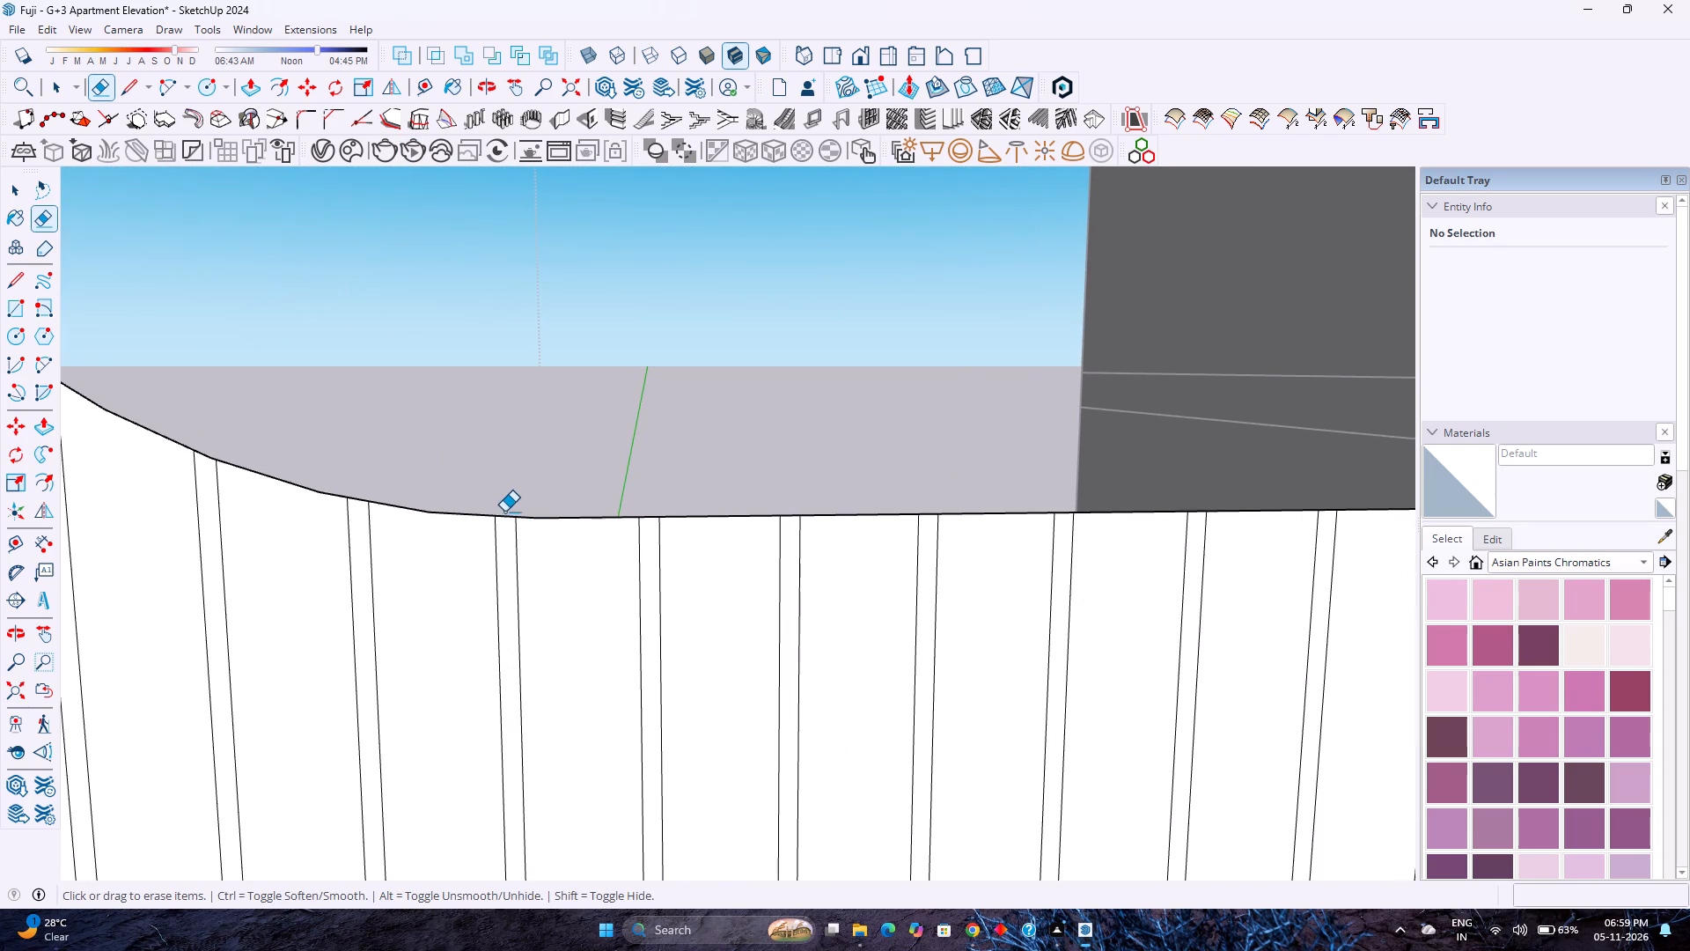
pyautogui.click(506, 517)
pyautogui.click(362, 499)
pyautogui.scroll(-2, 364, 499)
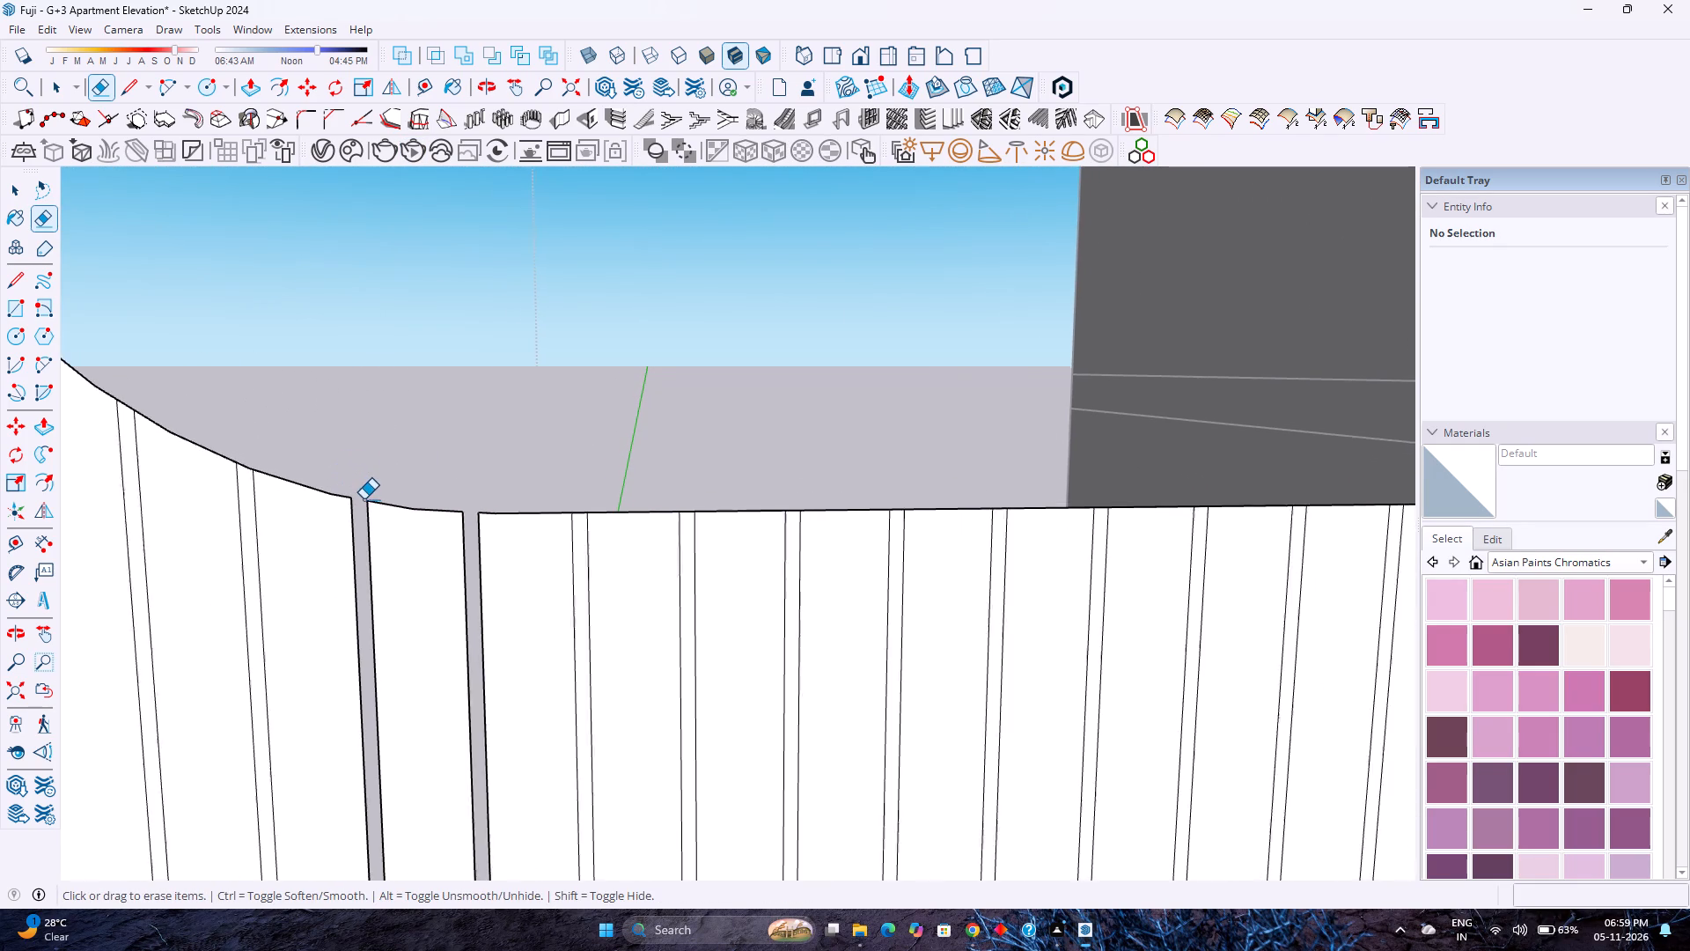
pyautogui.scroll(-3, 364, 499)
pyautogui.click(276, 476)
pyautogui.scroll(-6, 309, 456)
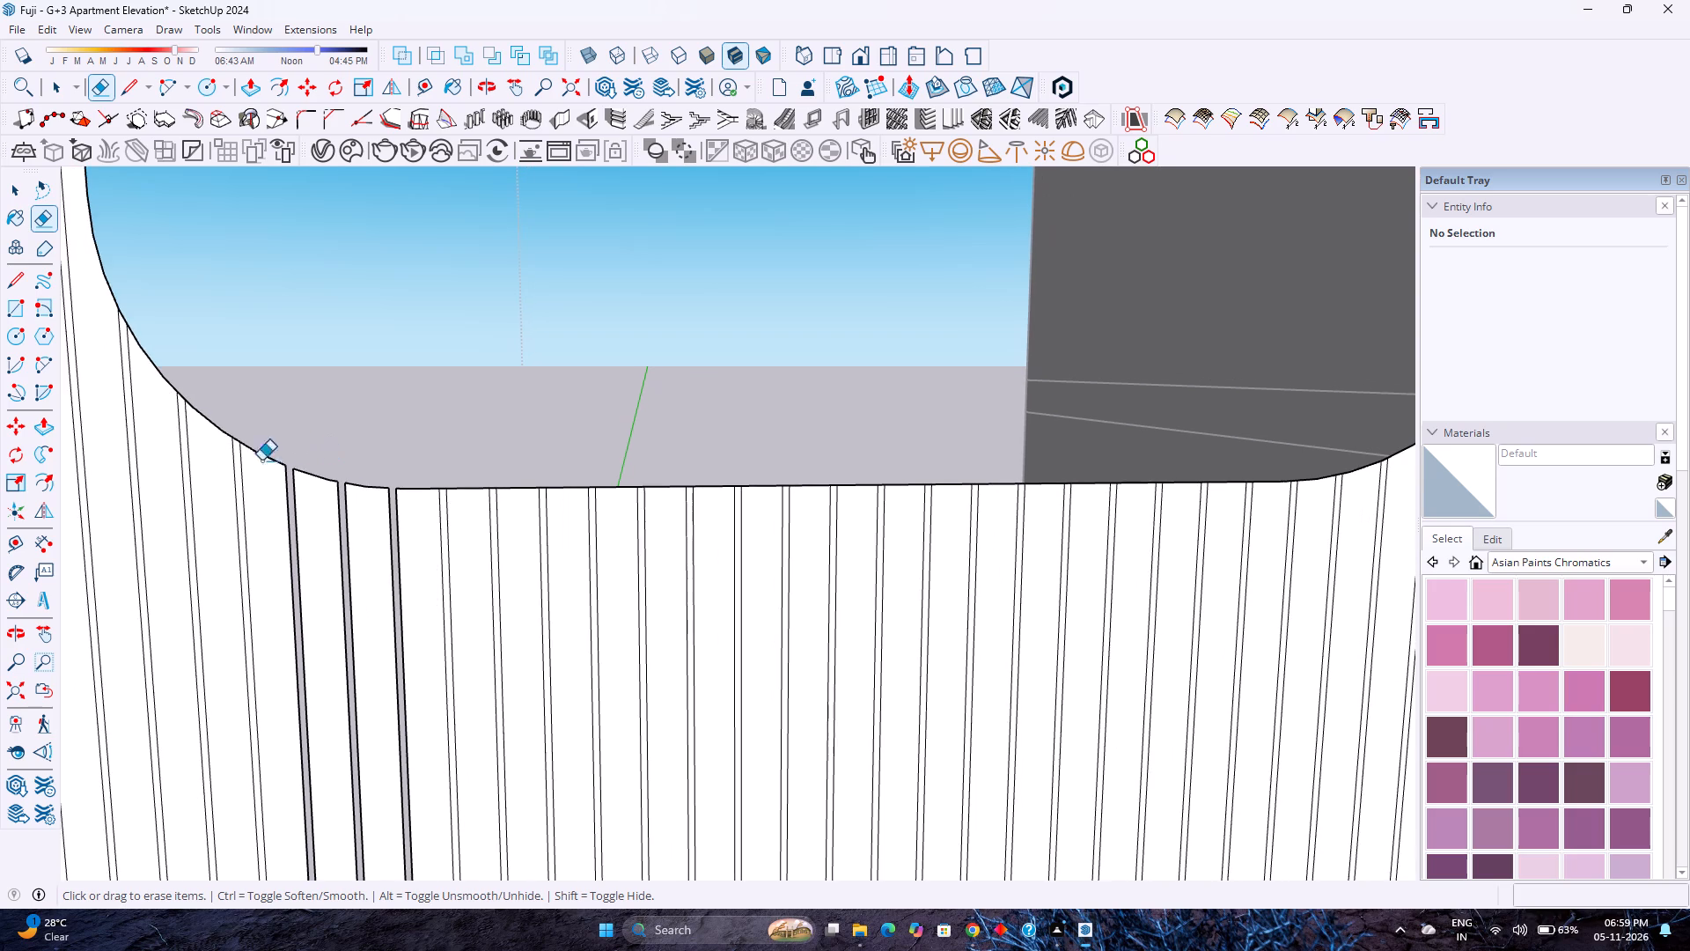
pyautogui.scroll(11, 231, 435)
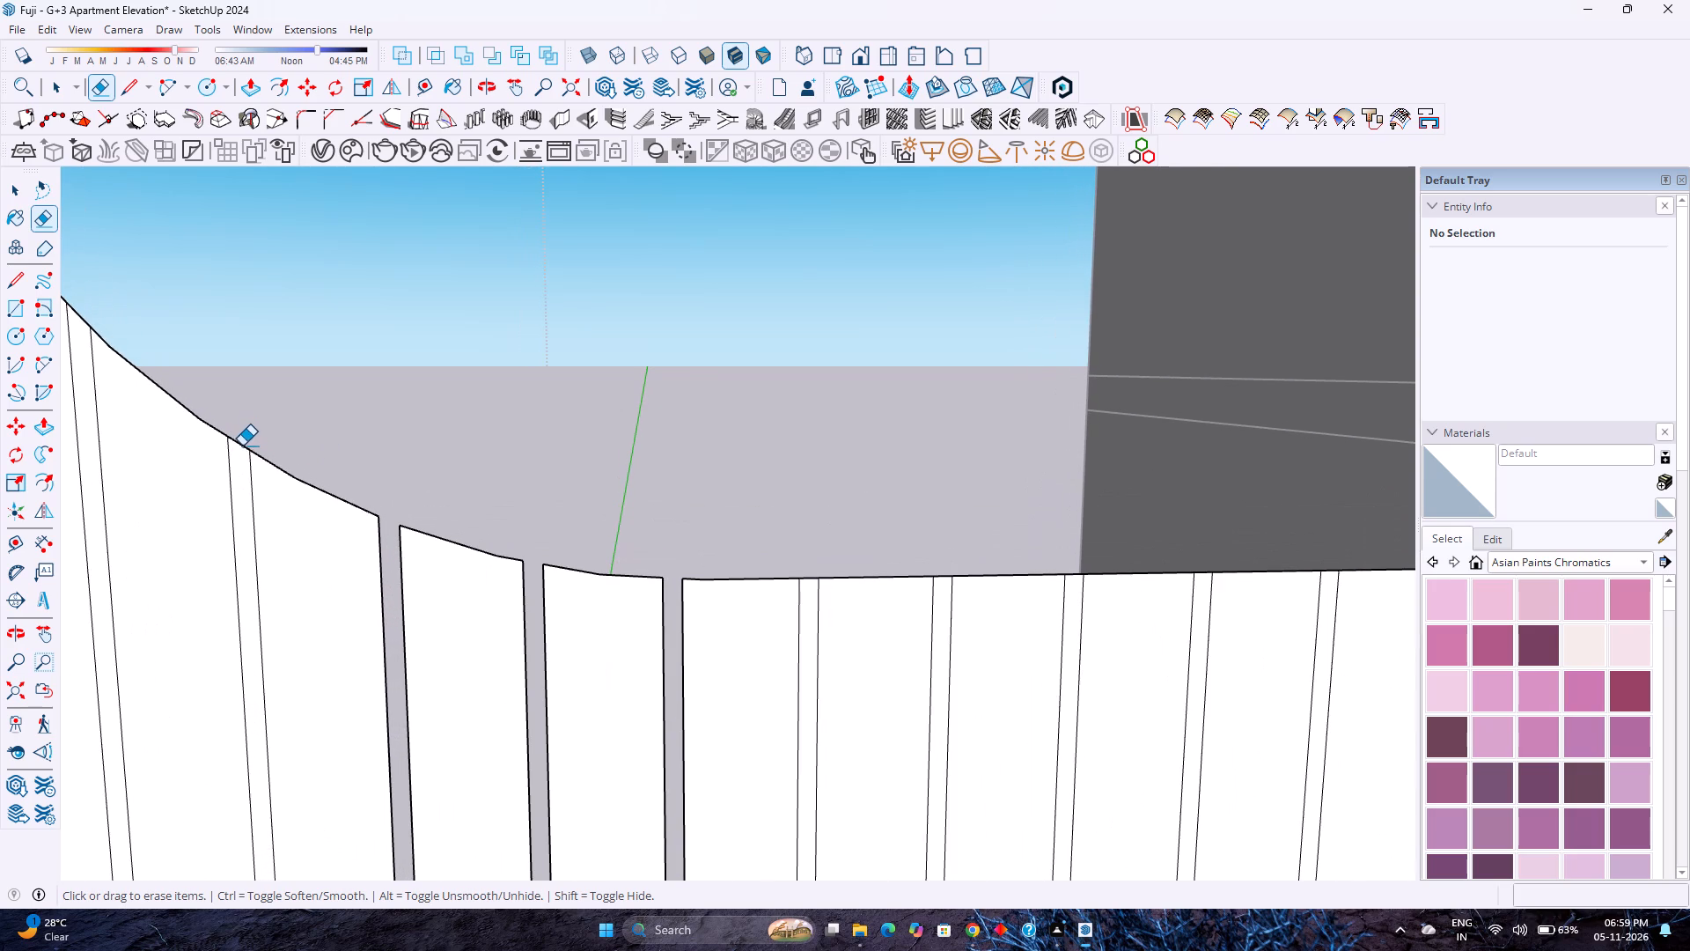
pyautogui.click(242, 446)
pyautogui.scroll(-4, 246, 445)
pyautogui.keyDown('shift'); pyautogui.moveTo(246, 445); pyautogui.dragTo(593, 449, button='middle'); pyautogui.keyUp('shift')
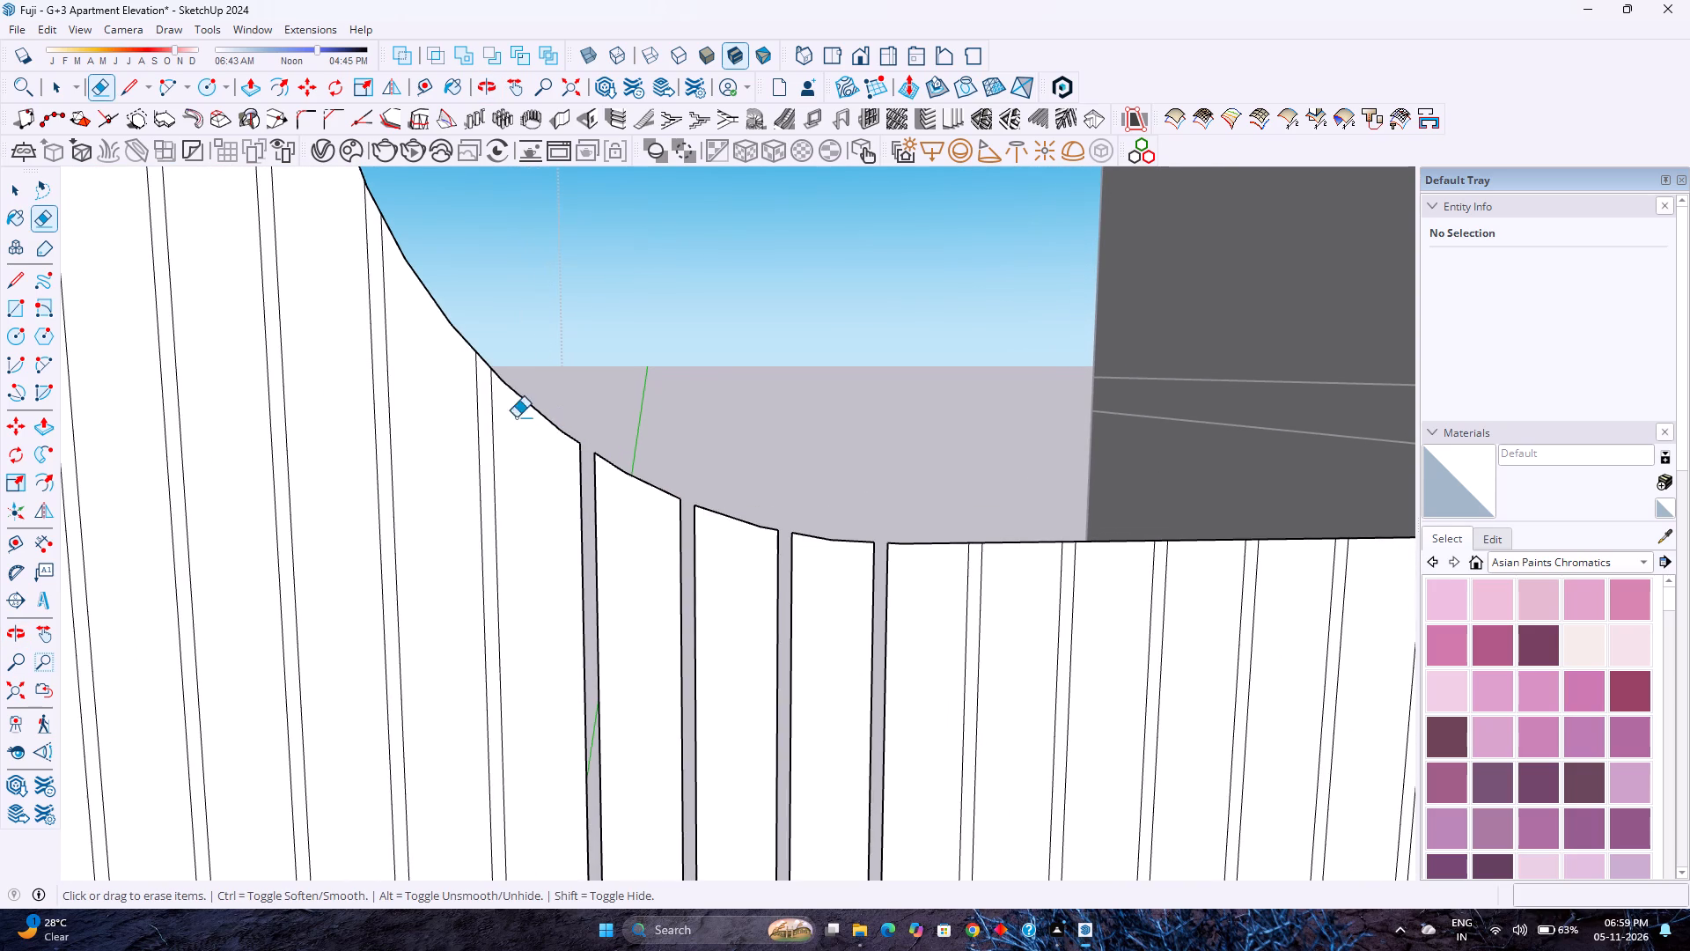
pyautogui.click(488, 365)
pyautogui.keyDown('shift'); pyautogui.moveTo(488, 363); pyautogui.dragTo(562, 652, button='middle'); pyautogui.keyUp('shift')
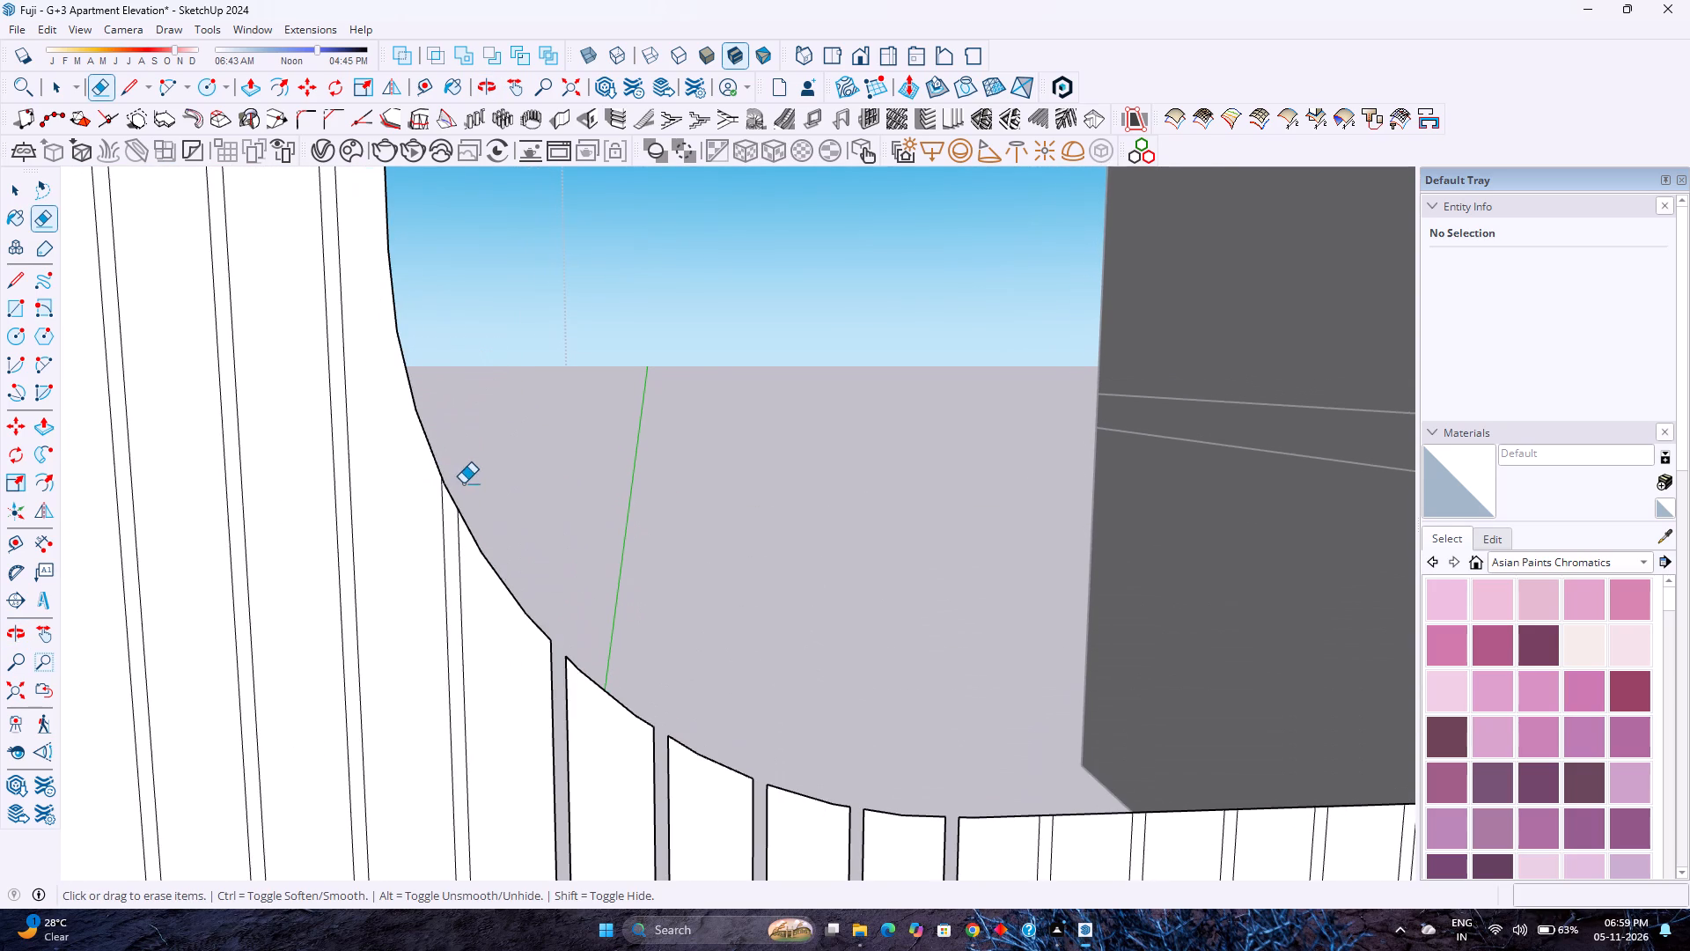
pyautogui.scroll(3, 463, 483)
pyautogui.click(448, 504)
pyautogui.scroll(-5, 451, 497)
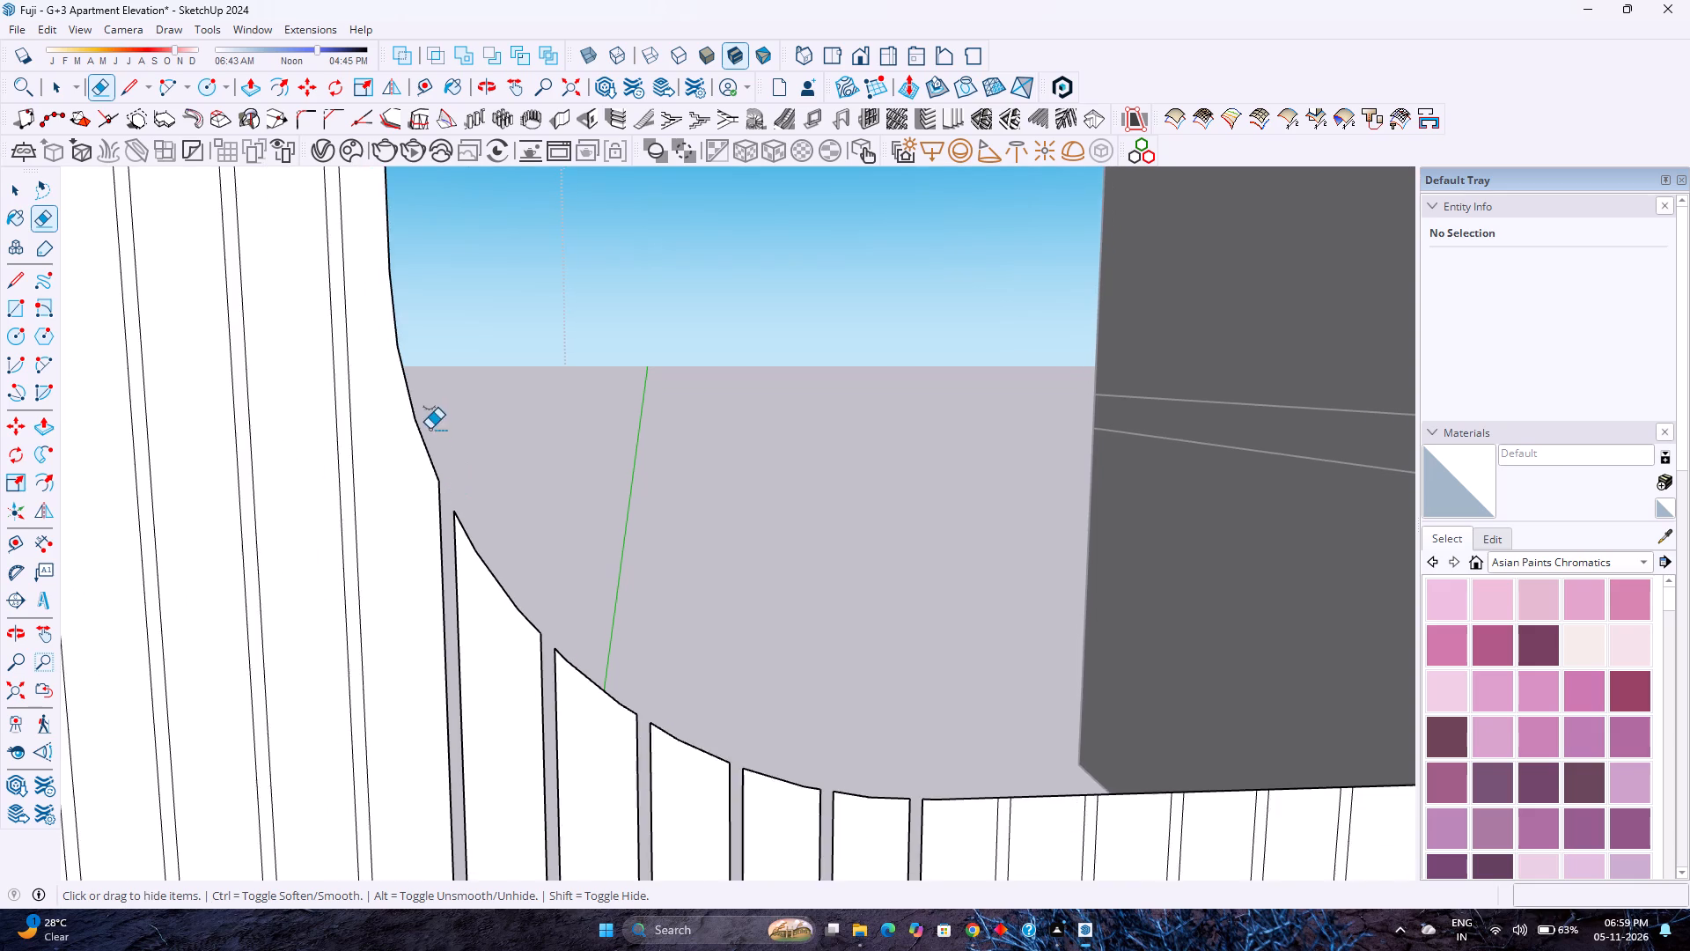
# Erase the short edges capping the next six narrow strips along the upper notch's straight bottom edge, working toward the building.
pyautogui.keyDown('shift'); pyautogui.moveTo(430, 429); pyautogui.dragTo(569, 667, button='middle'); pyautogui.keyUp('shift')
pyautogui.middleClick(568, 665)
pyautogui.scroll(-12, 498, 440)
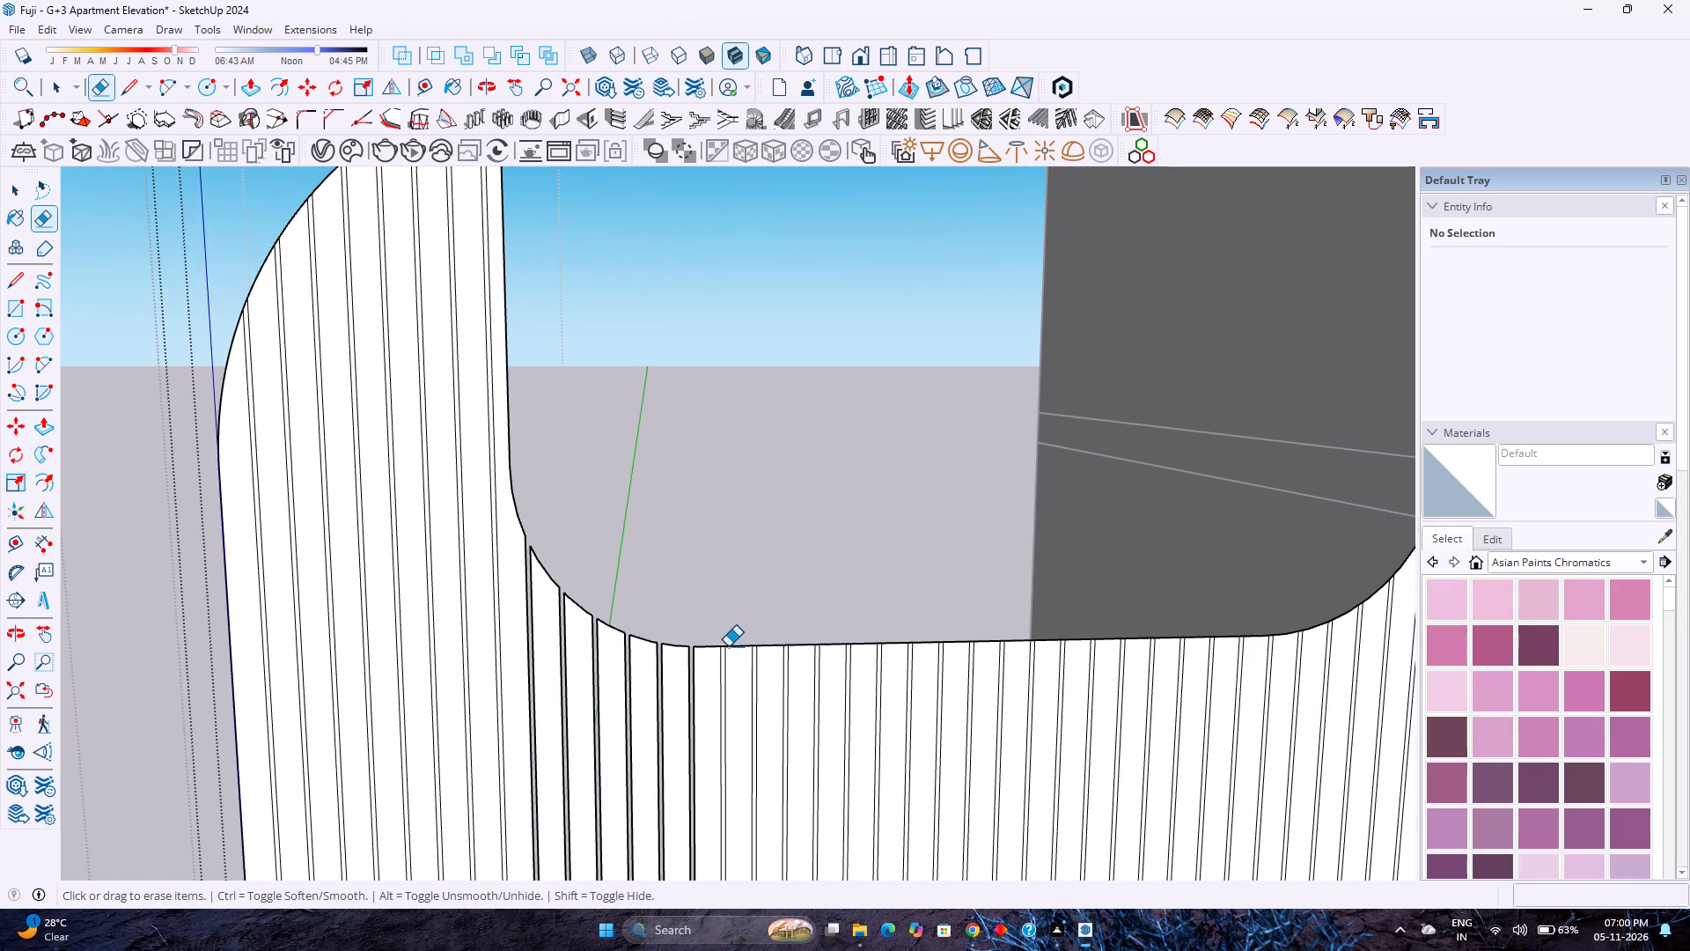
pyautogui.scroll(14, 728, 647)
pyautogui.click(728, 632)
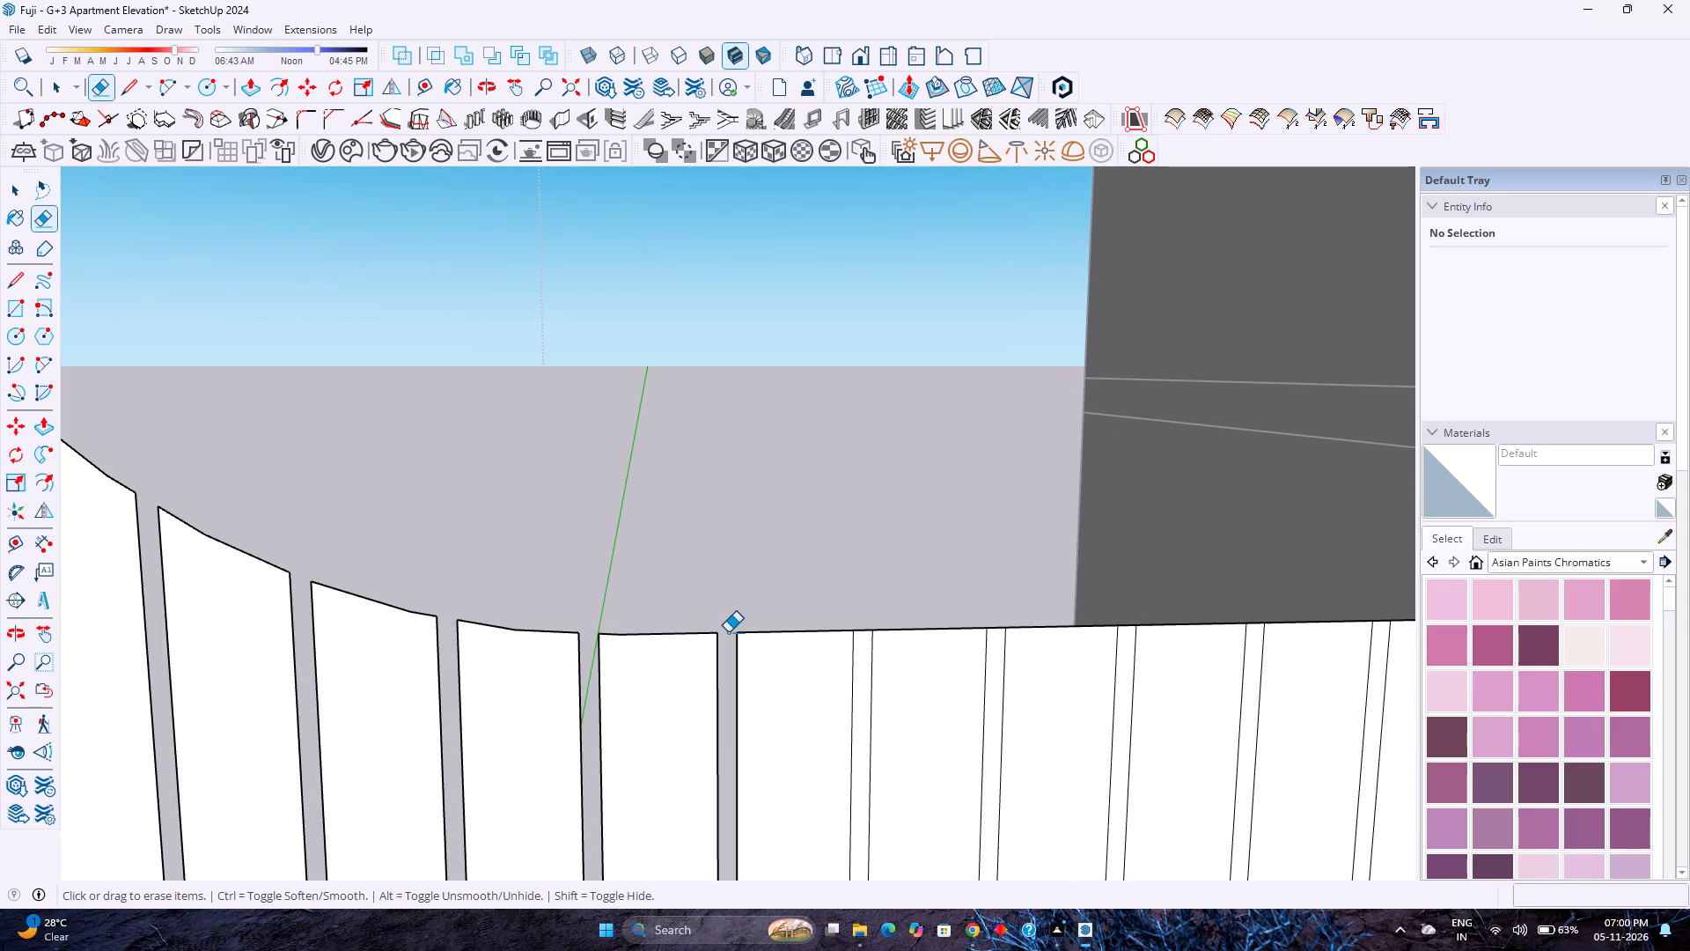
pyautogui.scroll(-3, 728, 632)
pyautogui.keyDown('shift'); pyautogui.moveTo(736, 643); pyautogui.dragTo(505, 596, button='middle'); pyautogui.keyUp('shift')
pyautogui.scroll(3, 583, 584)
pyautogui.click(583, 586)
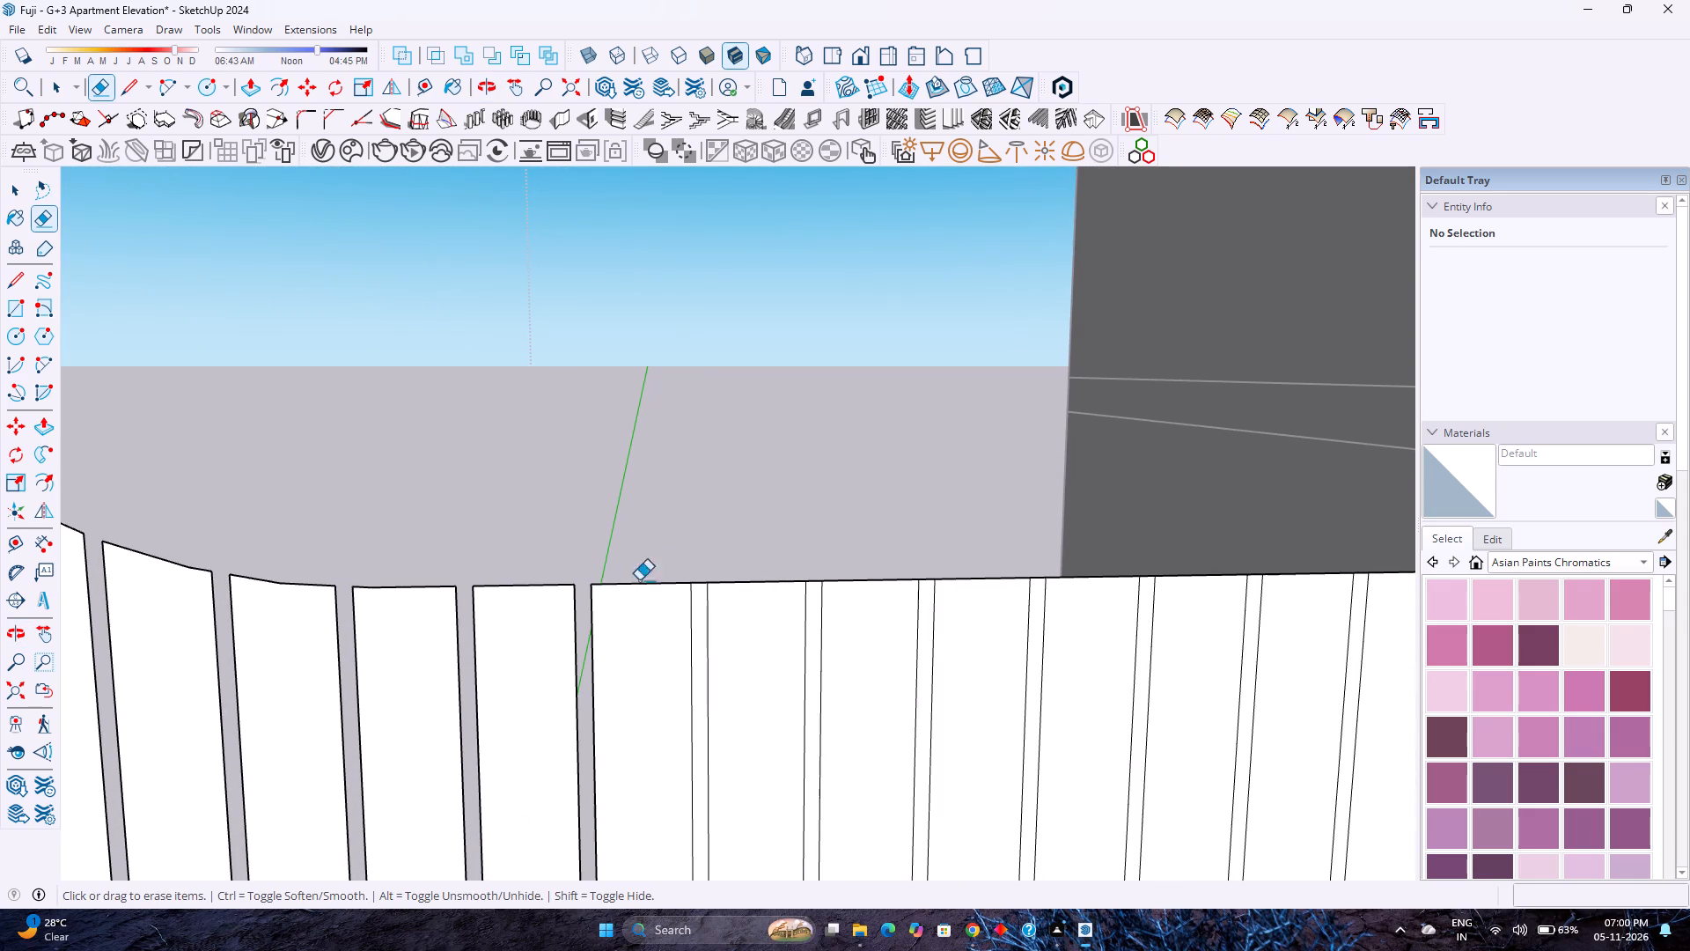
pyautogui.click(698, 587)
pyautogui.click(700, 585)
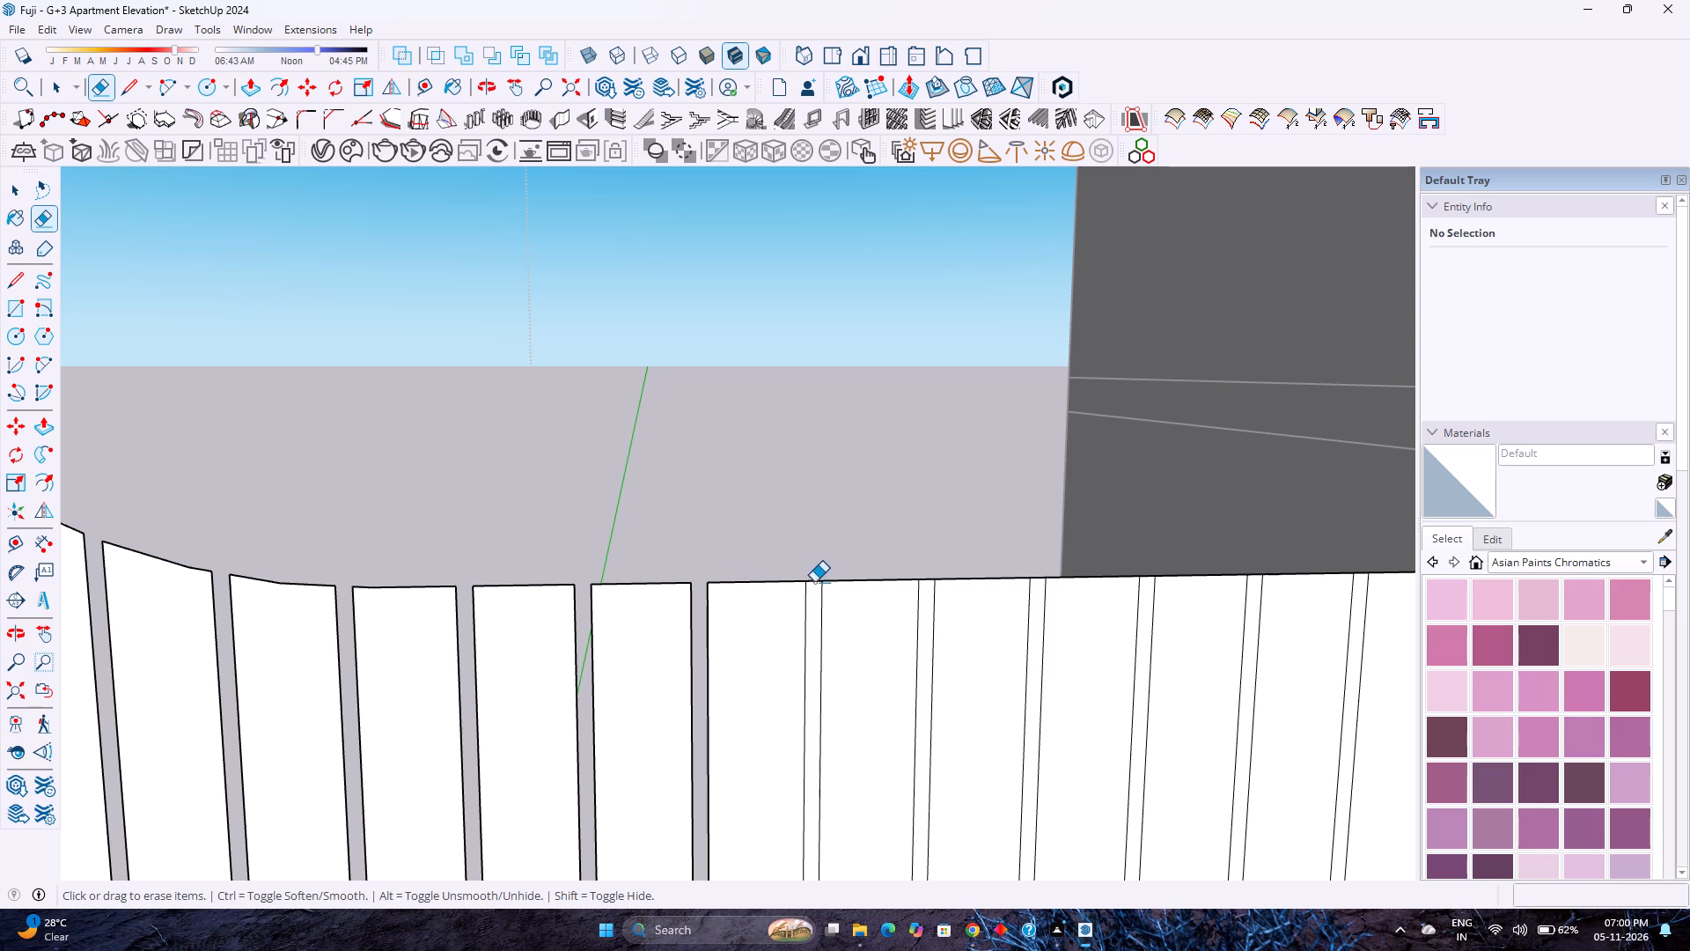
pyautogui.click(814, 583)
pyautogui.keyDown('shift'); pyautogui.moveTo(808, 567); pyautogui.dragTo(566, 550, button='middle'); pyautogui.keyUp('shift')
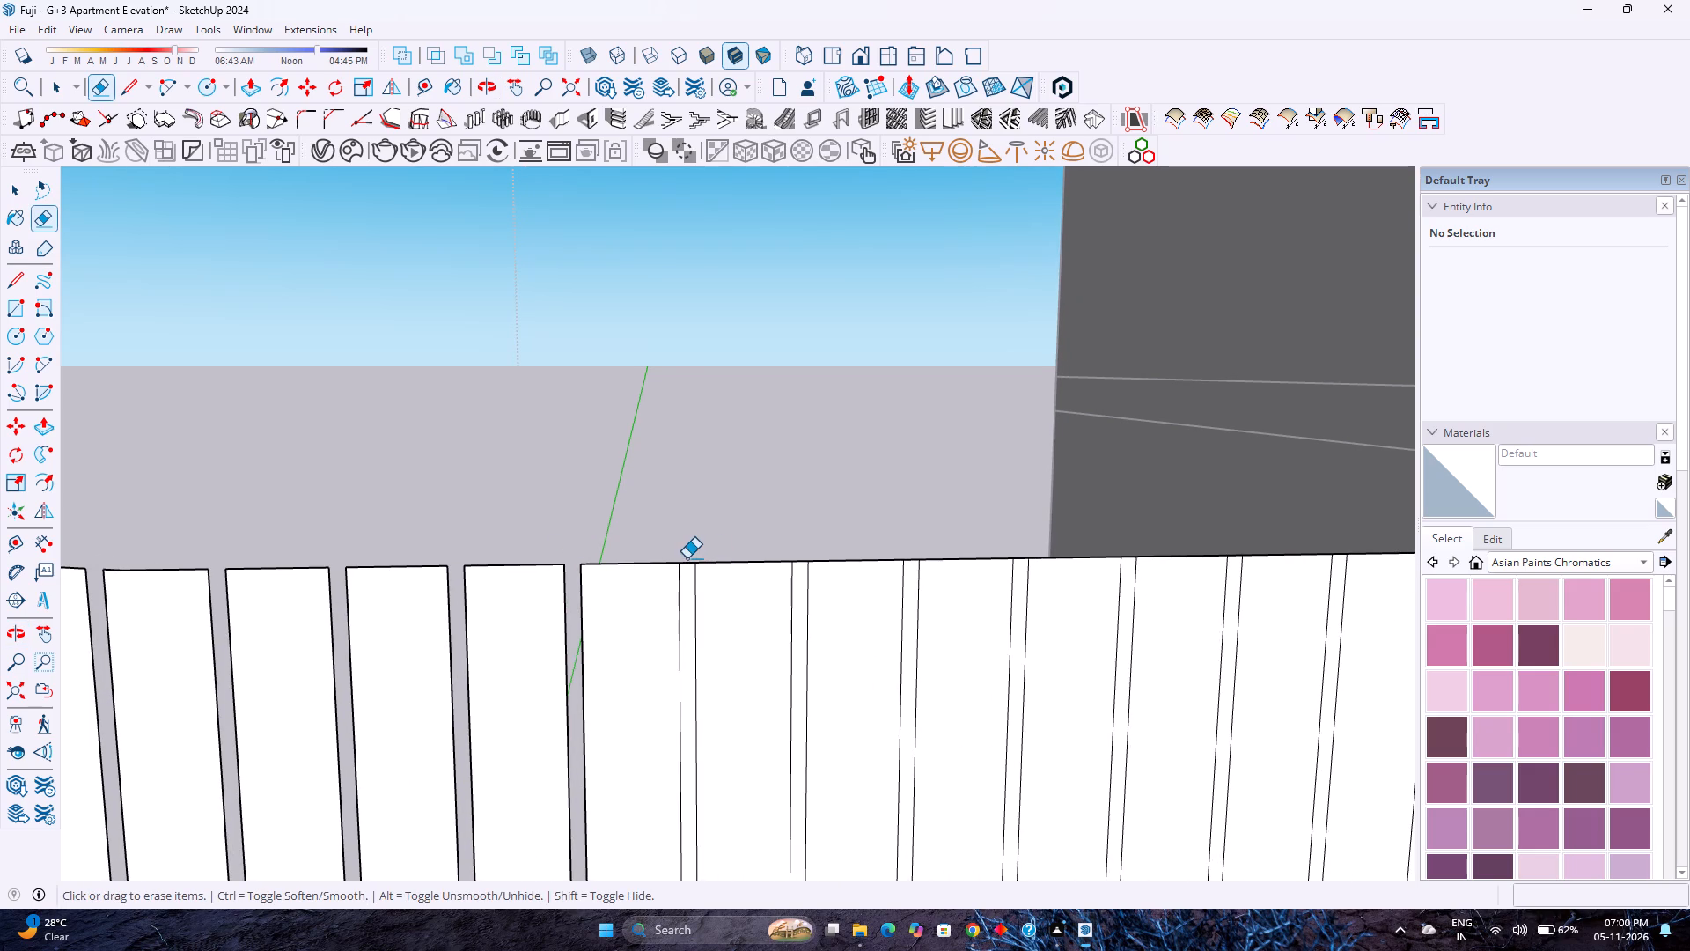
pyautogui.click(687, 562)
pyautogui.click(799, 564)
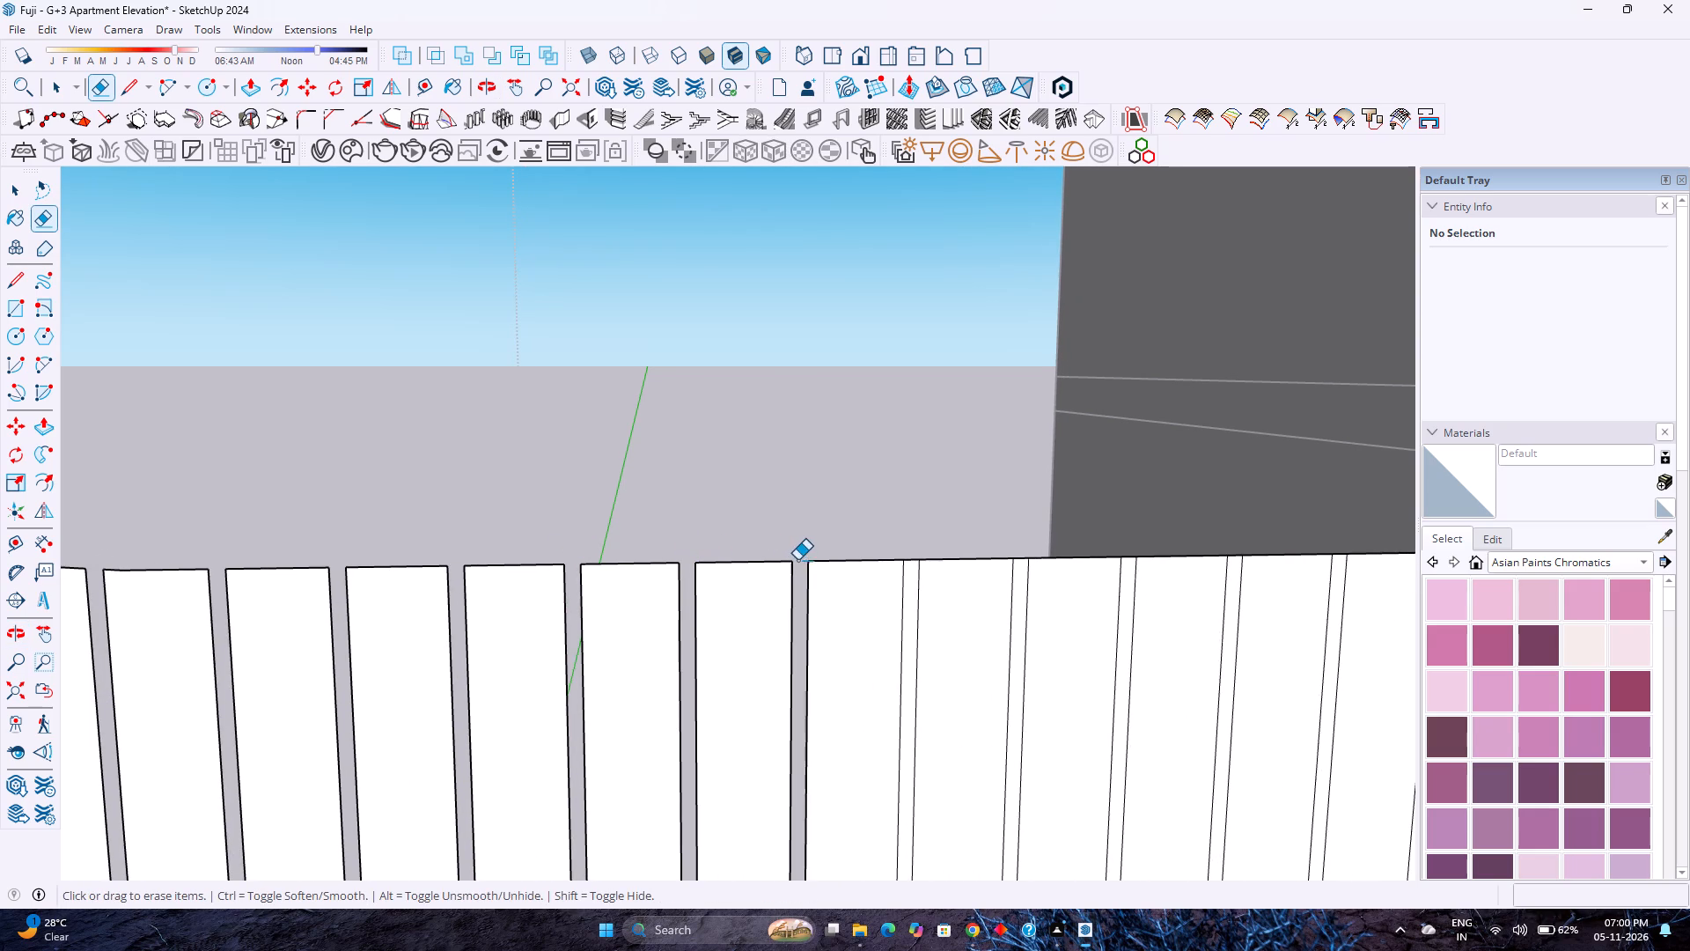
# Erase the short edges capping the next six narrow strips along the upper notch's straight bottom edge, working toward the building.
pyautogui.keyDown('shift'); pyautogui.moveTo(791, 553); pyautogui.dragTo(563, 549, button='middle'); pyautogui.keyUp('shift')
pyautogui.click(685, 562)
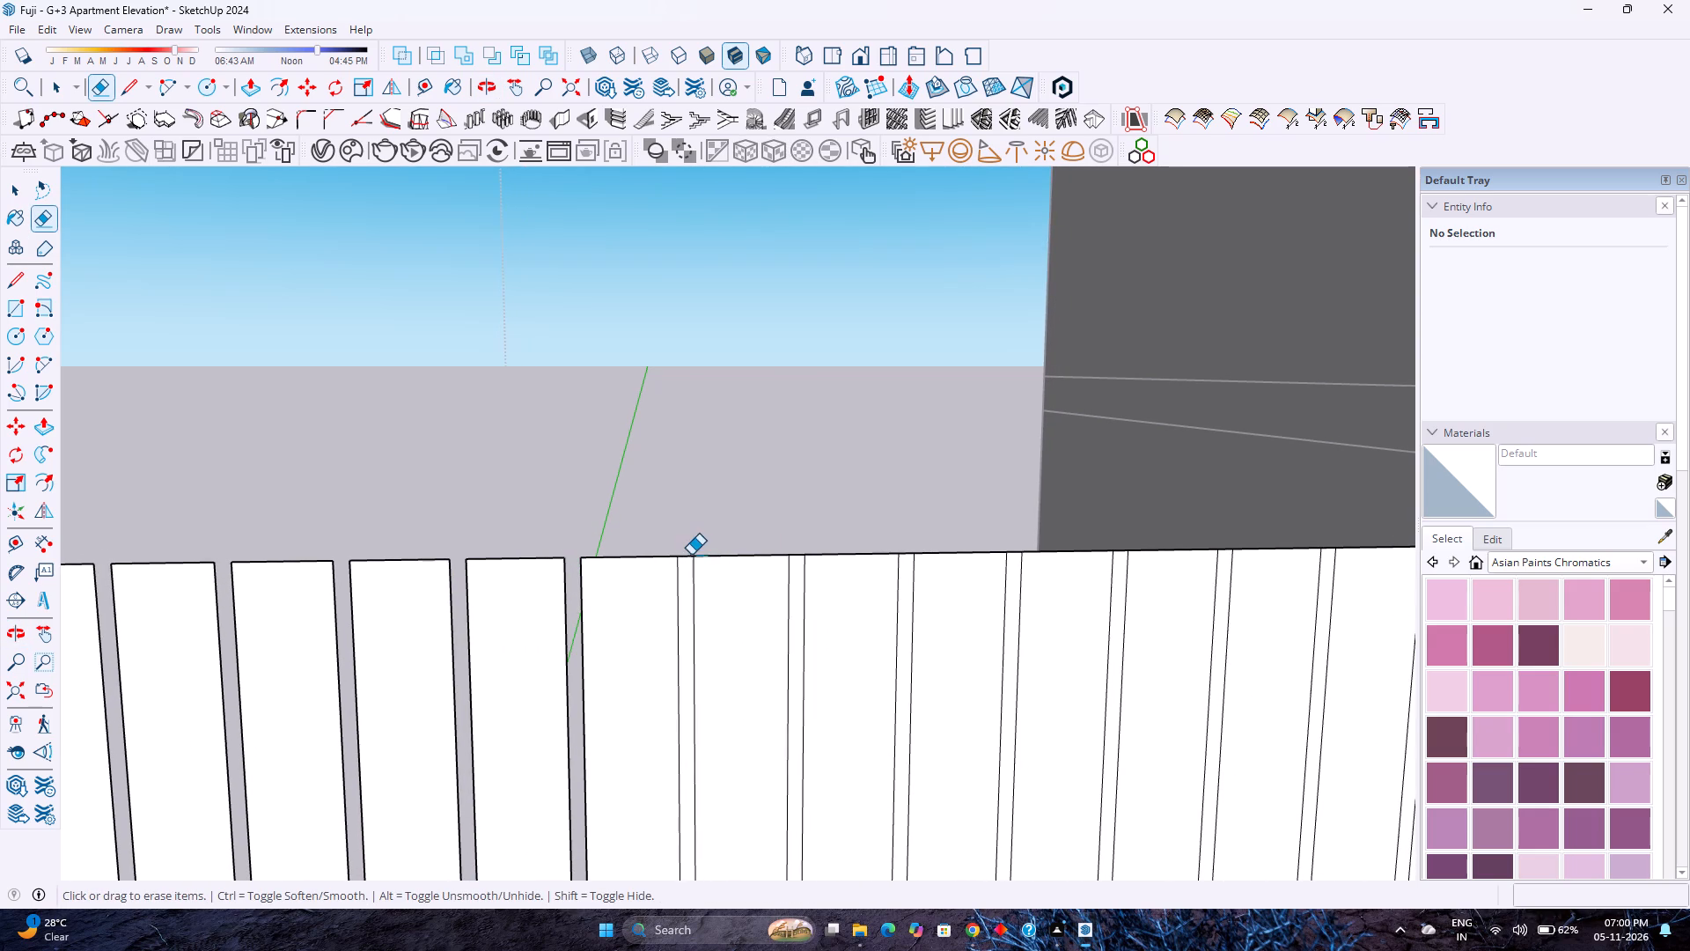
pyautogui.click(688, 555)
pyautogui.click(794, 556)
pyautogui.keyDown('shift'); pyautogui.moveTo(799, 552); pyautogui.dragTo(743, 559, button='middle'); pyautogui.keyUp('shift')
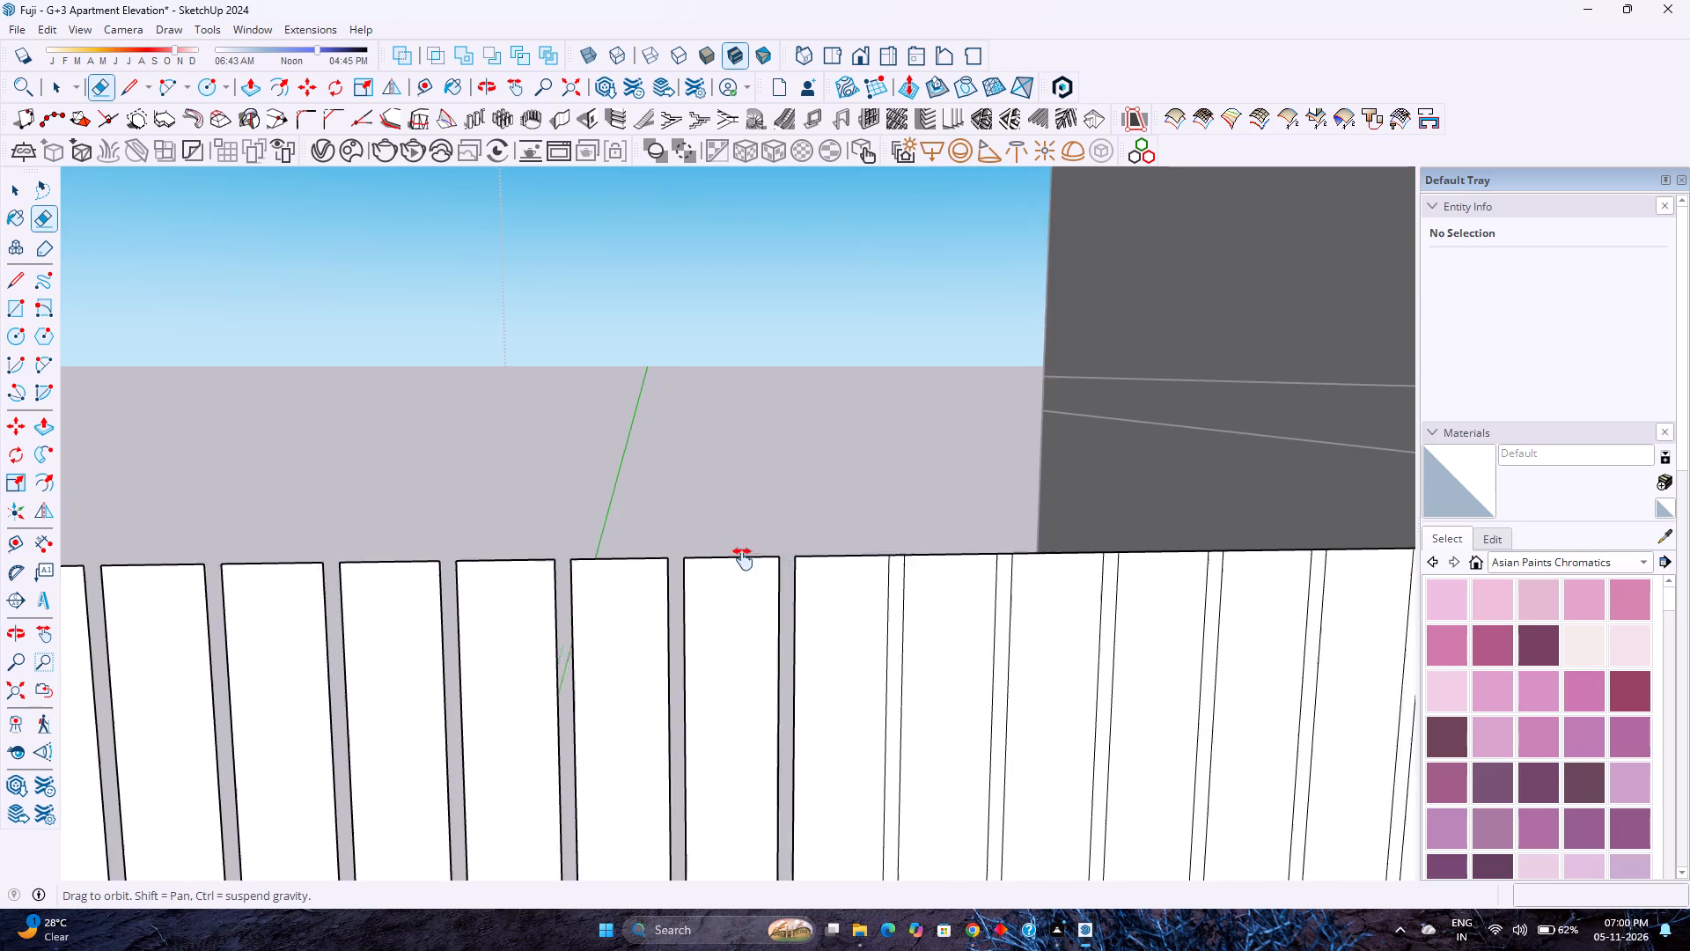
pyautogui.keyDown('shift'); pyautogui.moveTo(743, 559); pyautogui.dragTo(563, 561, button='middle'); pyautogui.keyUp('shift')
pyautogui.click(670, 564)
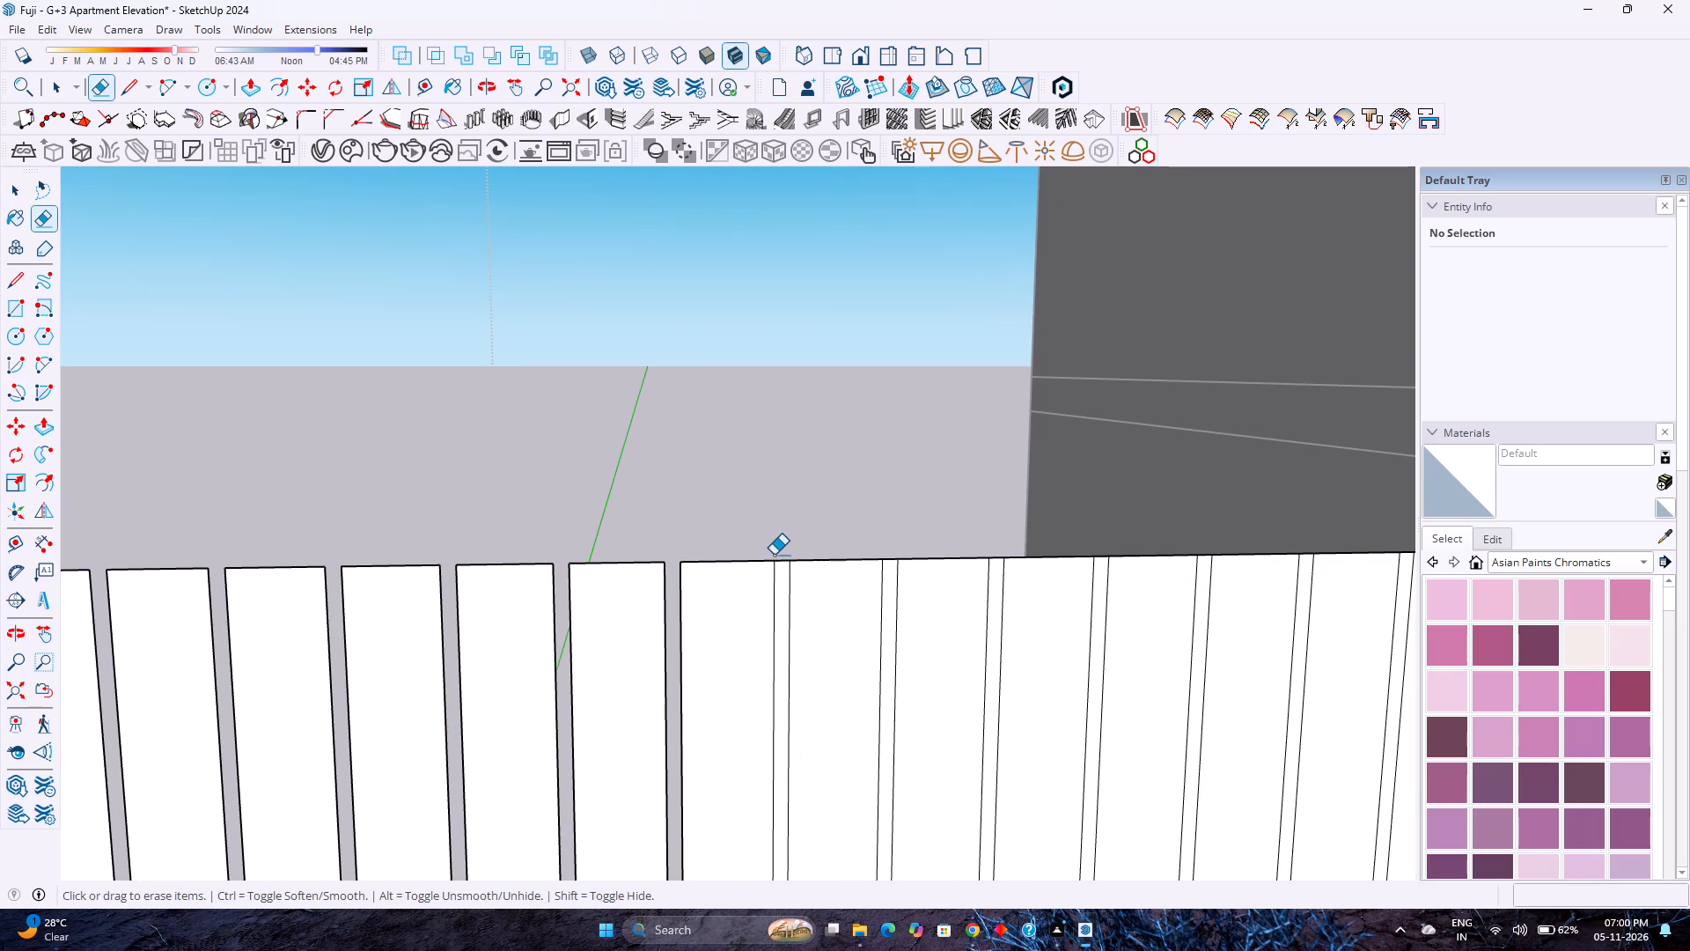
pyautogui.click(779, 562)
pyautogui.keyDown('shift'); pyautogui.moveTo(776, 552); pyautogui.dragTo(558, 541, button='middle'); pyautogui.keyUp('shift')
pyautogui.click(678, 550)
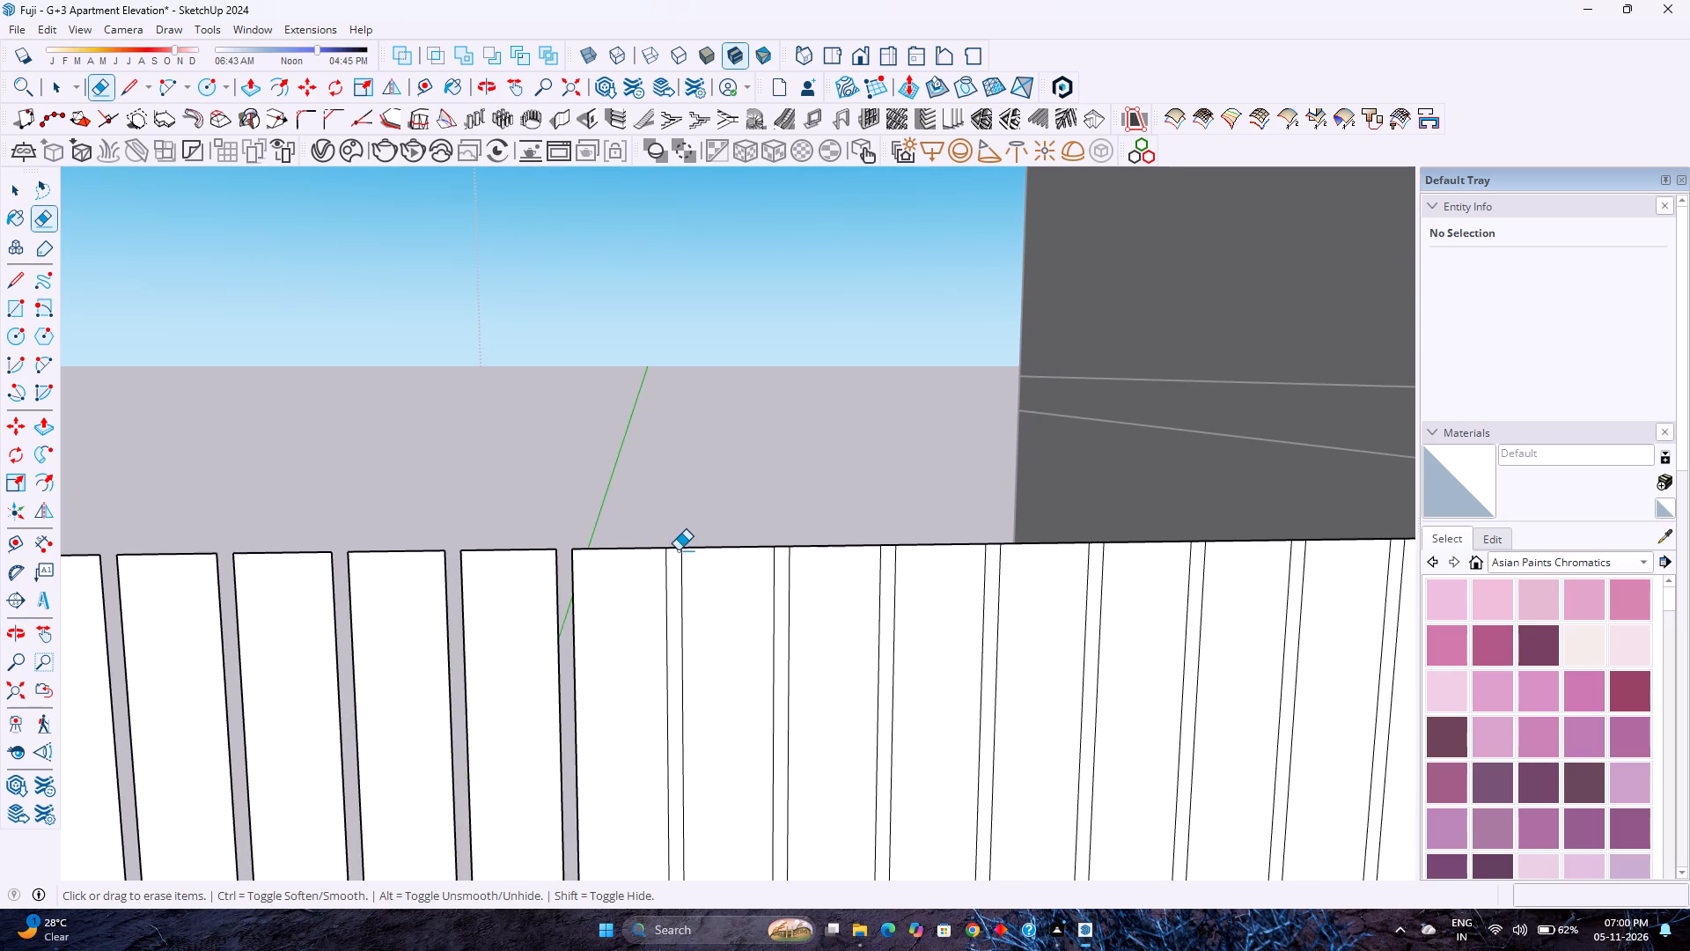
pyautogui.click(782, 549)
# Erase the short edges capping the last six narrow strips on the upper notch's straight bottom edge, up to the curved corner nearest the building.
pyautogui.keyDown('shift'); pyautogui.moveTo(781, 546); pyautogui.dragTo(571, 534, button='middle'); pyautogui.keyUp('shift')
pyautogui.keyDown('shift'); pyautogui.middleClick(571, 534); pyautogui.keyUp('shift')
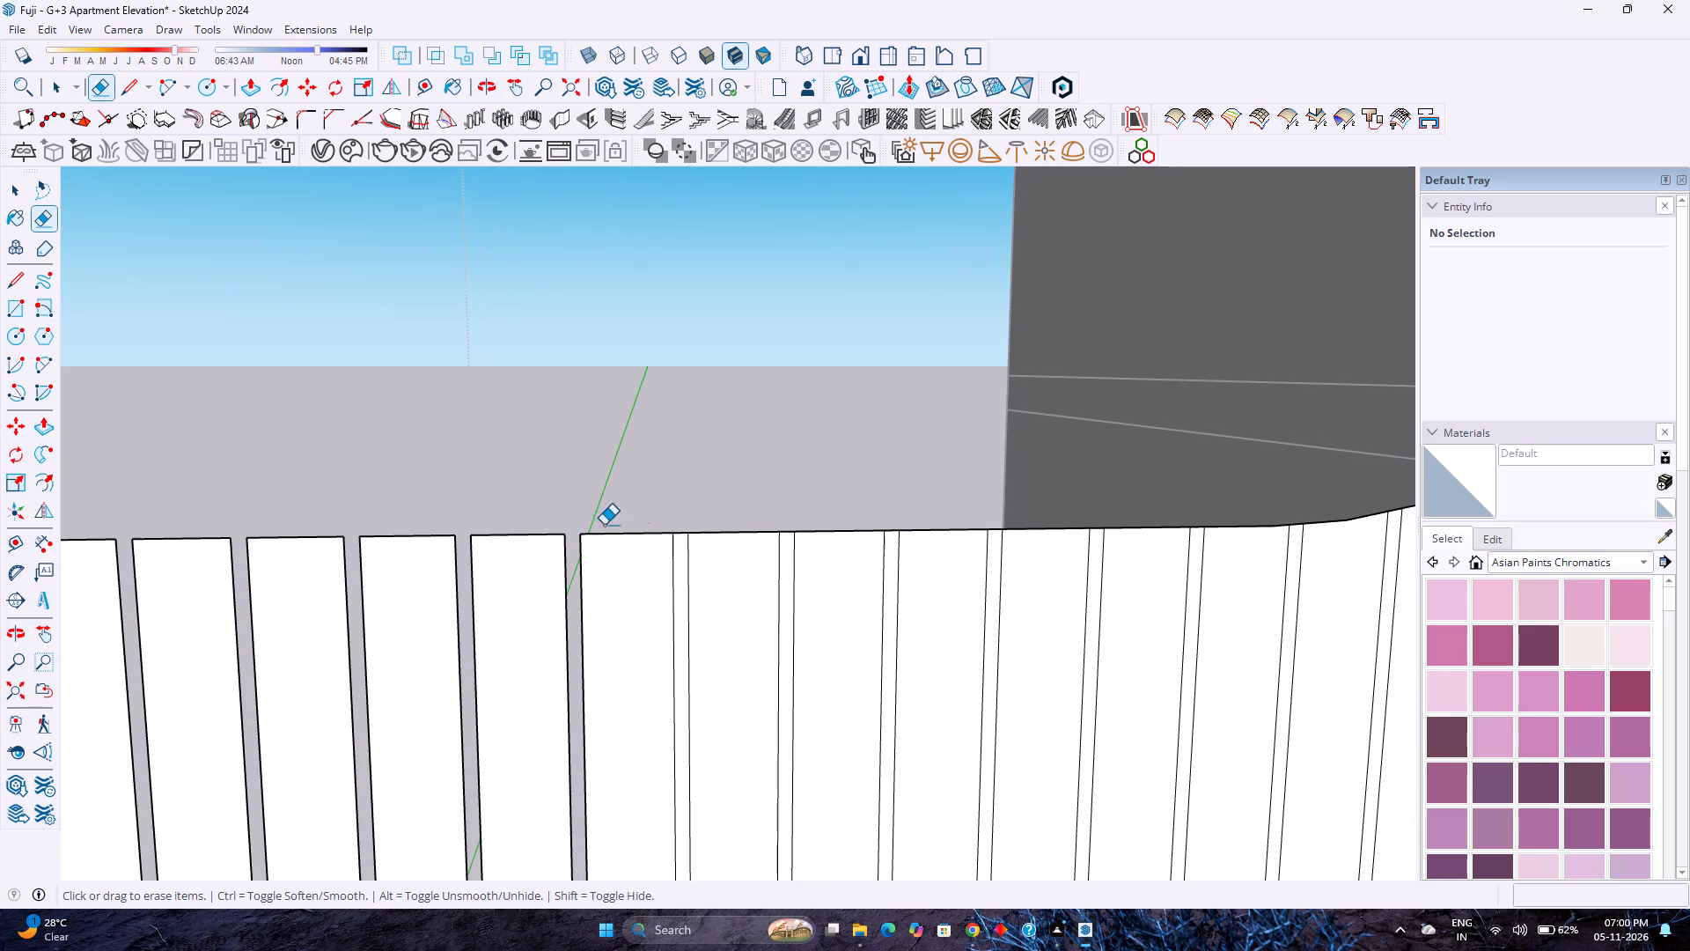
pyautogui.click(682, 532)
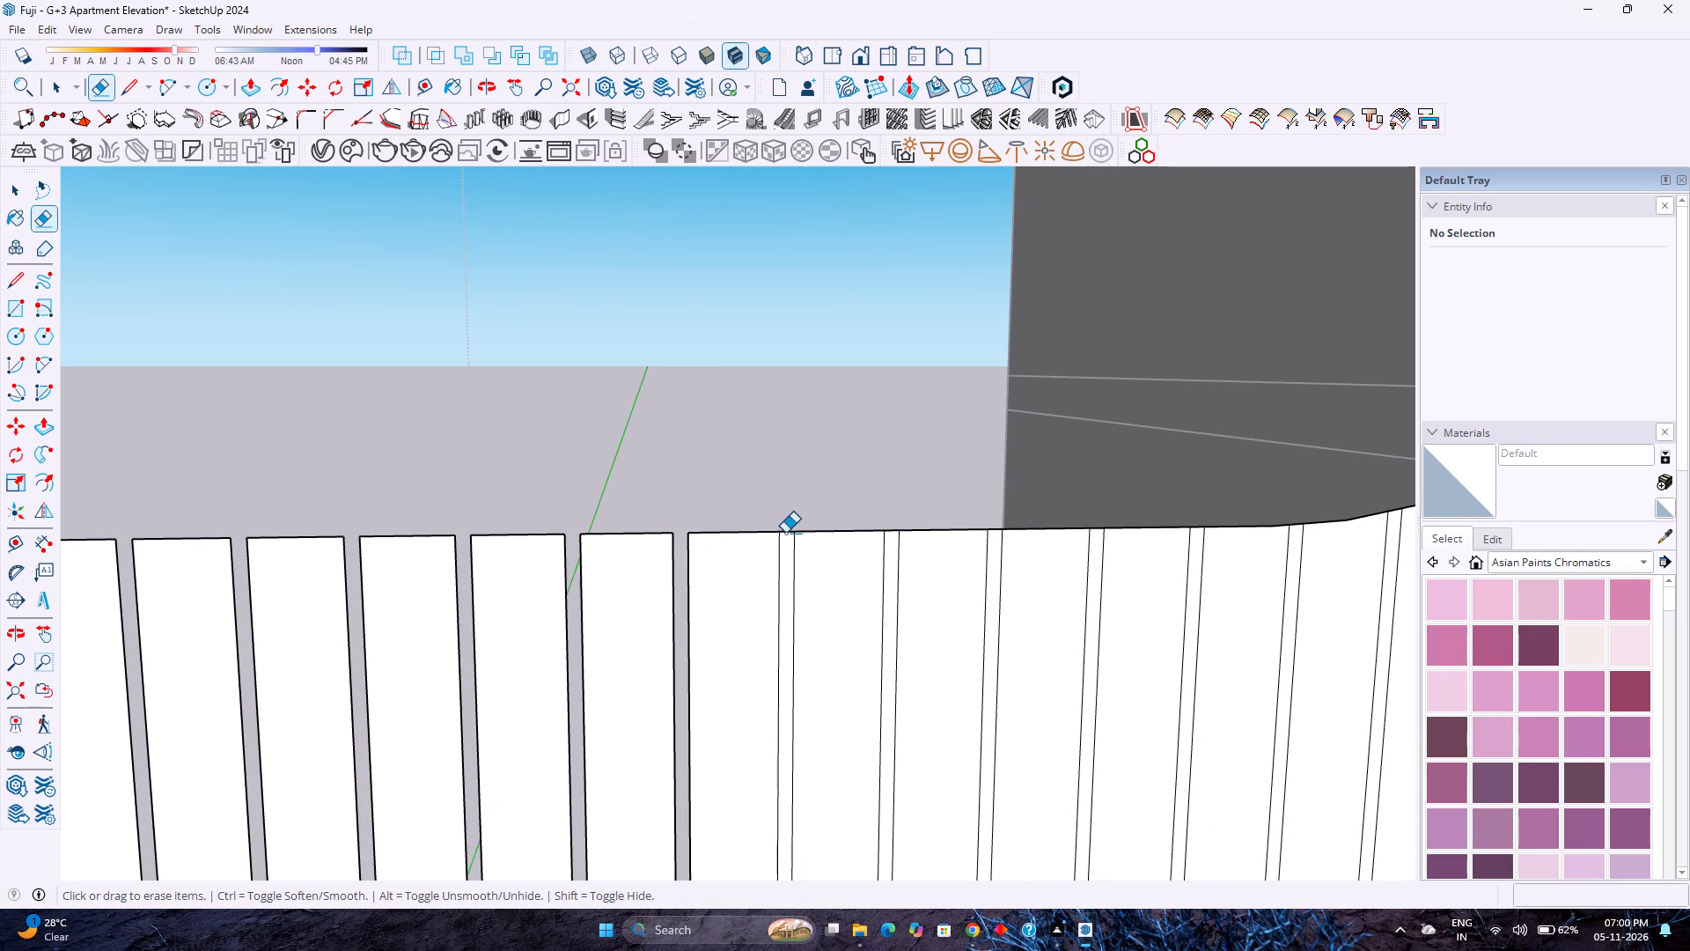
pyautogui.click(786, 532)
pyautogui.keyDown('shift'); pyautogui.moveTo(785, 530); pyautogui.dragTo(558, 535, button='middle'); pyautogui.keyUp('shift')
pyautogui.click(666, 535)
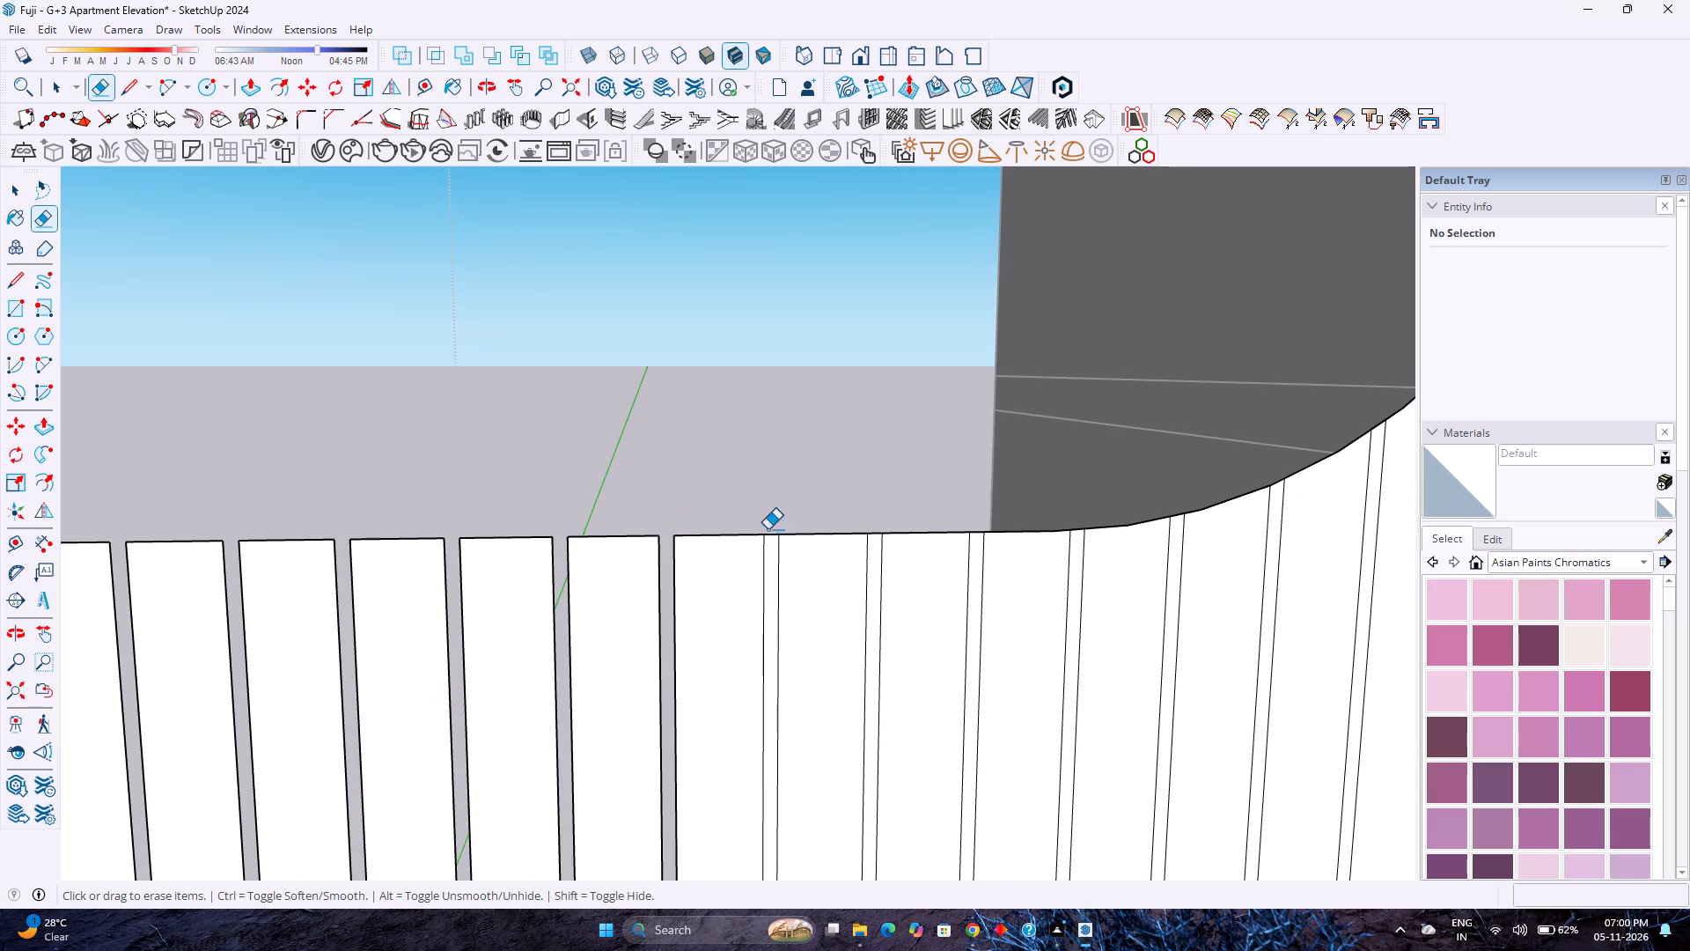
pyautogui.click(774, 534)
pyautogui.click(875, 533)
pyautogui.keyDown('shift'); pyautogui.moveTo(860, 535); pyautogui.dragTo(843, 540, button='middle'); pyautogui.keyUp('shift')
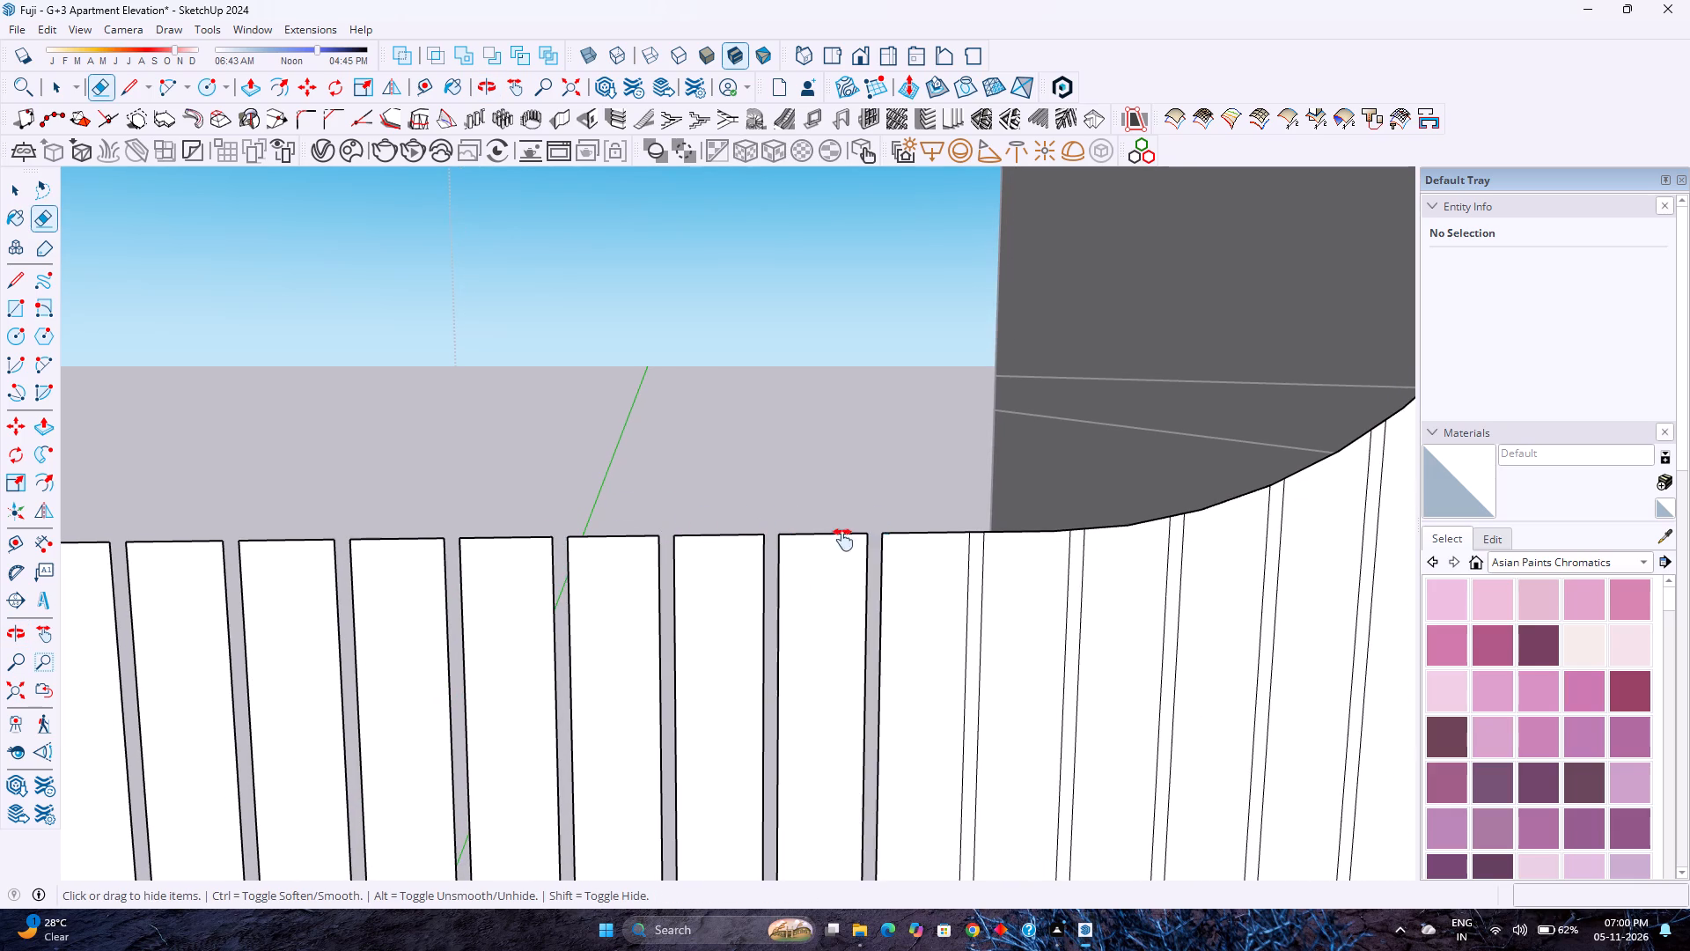
pyautogui.keyDown('shift'); pyautogui.moveTo(843, 540); pyautogui.dragTo(590, 544, button='middle'); pyautogui.keyUp('shift')
pyautogui.click(705, 541)
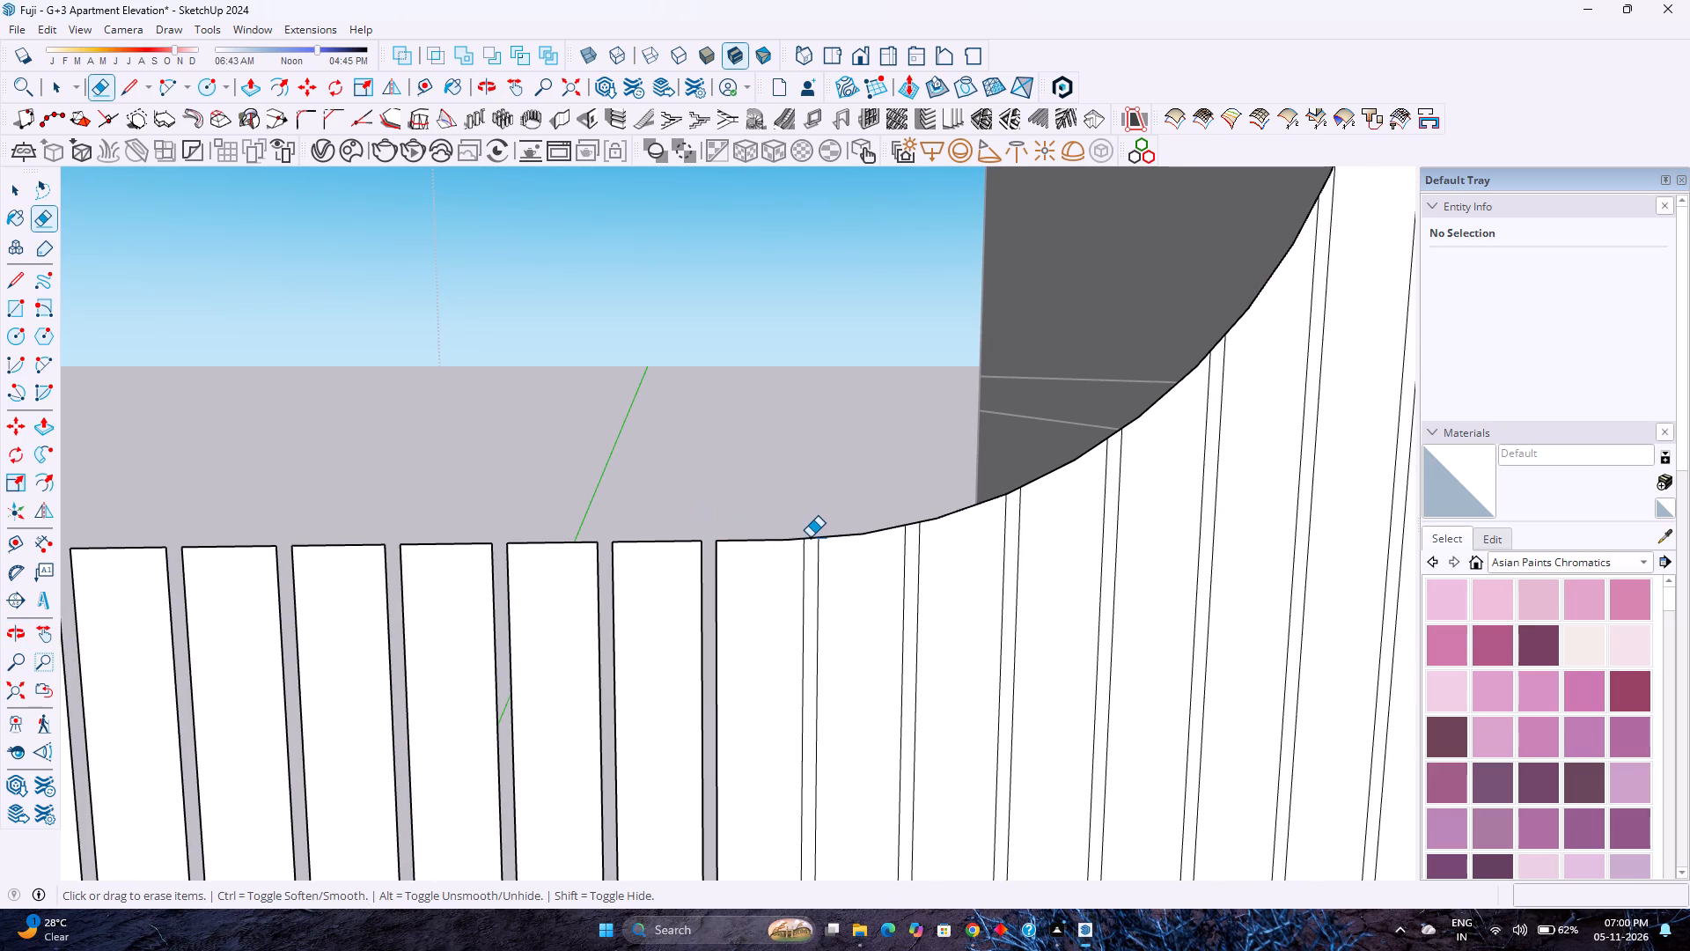
# Erase the short outline edges capping the first four narrow strips along the upper notch's curved corner nearest the building.
pyautogui.click(810, 537)
pyautogui.keyDown('shift'); pyautogui.moveTo(807, 542); pyautogui.dragTo(590, 537, button='middle'); pyautogui.keyUp('shift')
pyautogui.keyDown('shift'); pyautogui.middleClick(590, 537); pyautogui.keyUp('shift')
pyautogui.scroll(3, 701, 523)
pyautogui.click(693, 520)
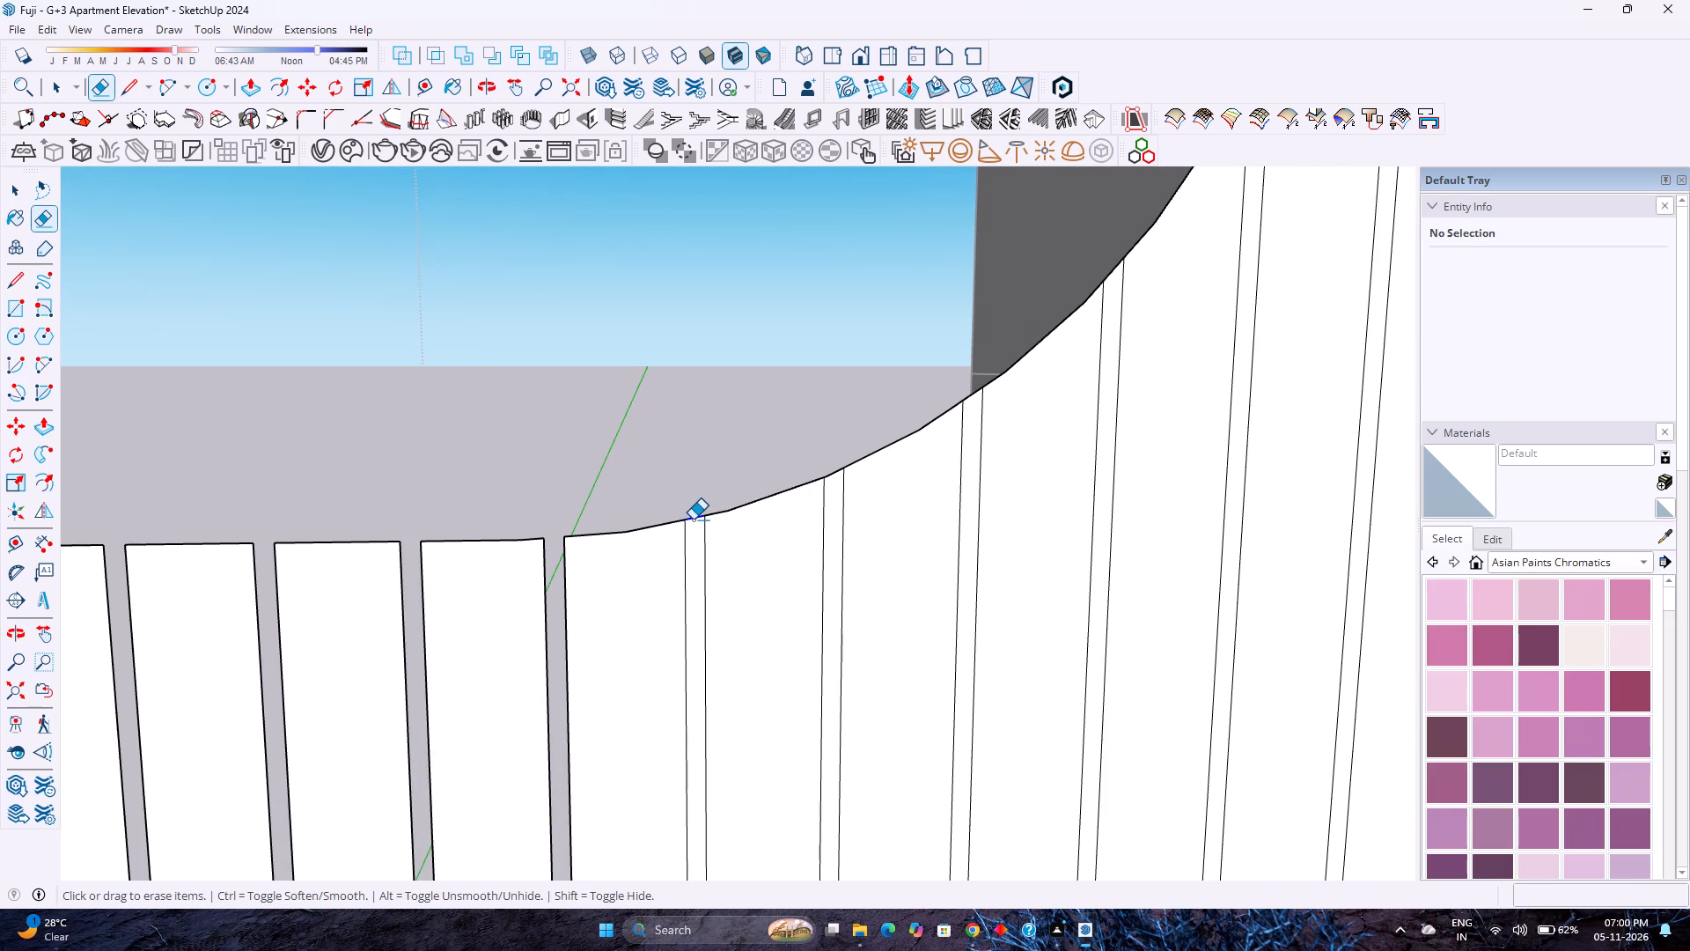
pyautogui.keyDown('shift'); pyautogui.moveTo(703, 519); pyautogui.dragTo(560, 541, button='middle'); pyautogui.keyUp('shift')
pyautogui.scroll(1, 683, 504)
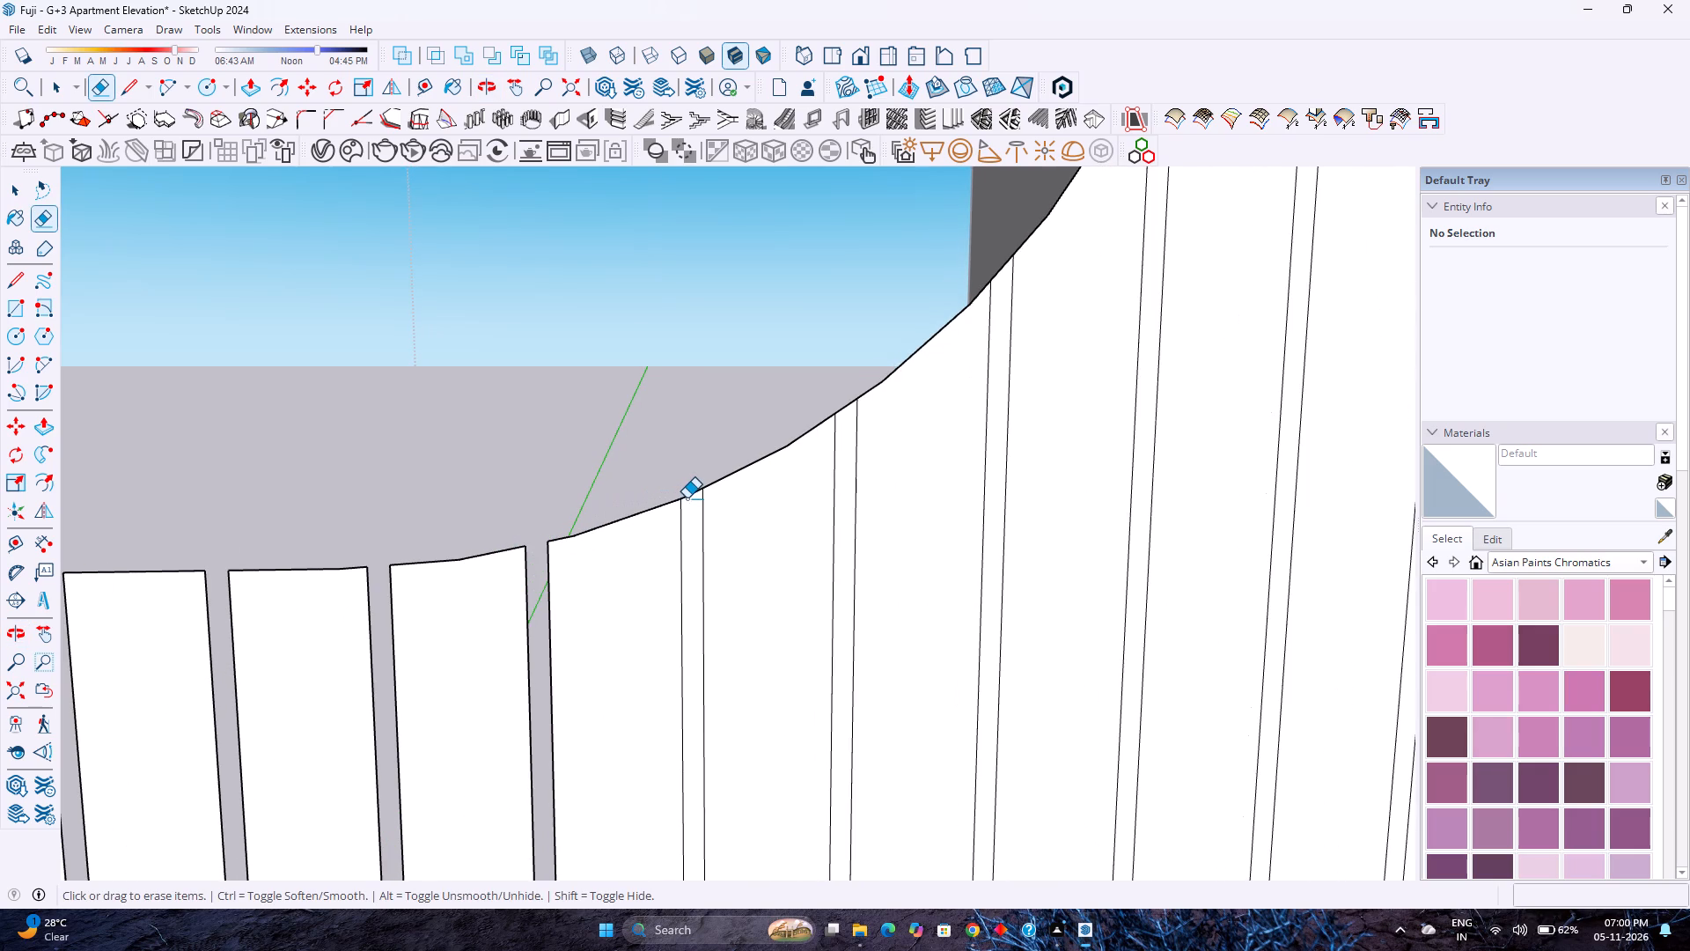
pyautogui.click(687, 498)
pyautogui.scroll(-3, 687, 497)
pyautogui.keyDown('shift'); pyautogui.moveTo(687, 494); pyautogui.dragTo(541, 584, button='middle'); pyautogui.keyUp('shift')
pyautogui.scroll(4, 636, 526)
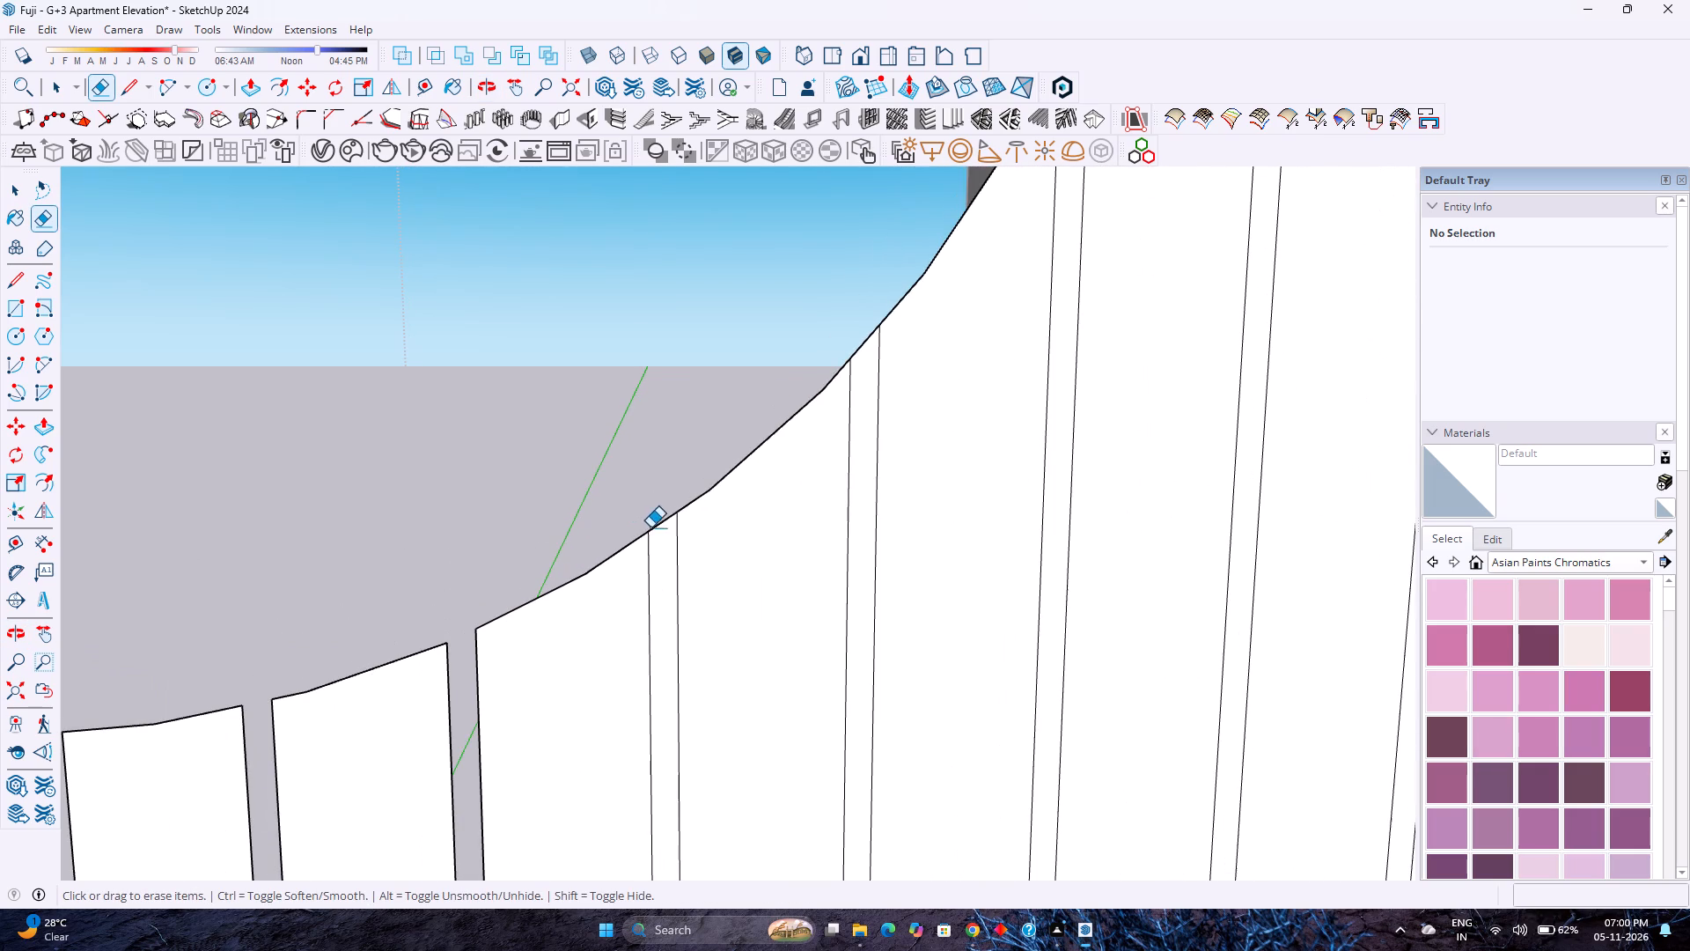
pyautogui.click(662, 523)
# Erase the short outline edges capping the last two narrow strips at the steep end of the upper notch's curved corner nearest the building.
pyautogui.scroll(-2, 662, 520)
pyautogui.keyDown('shift'); pyautogui.moveTo(662, 520); pyautogui.dragTo(531, 605, button='middle'); pyautogui.keyUp('shift')
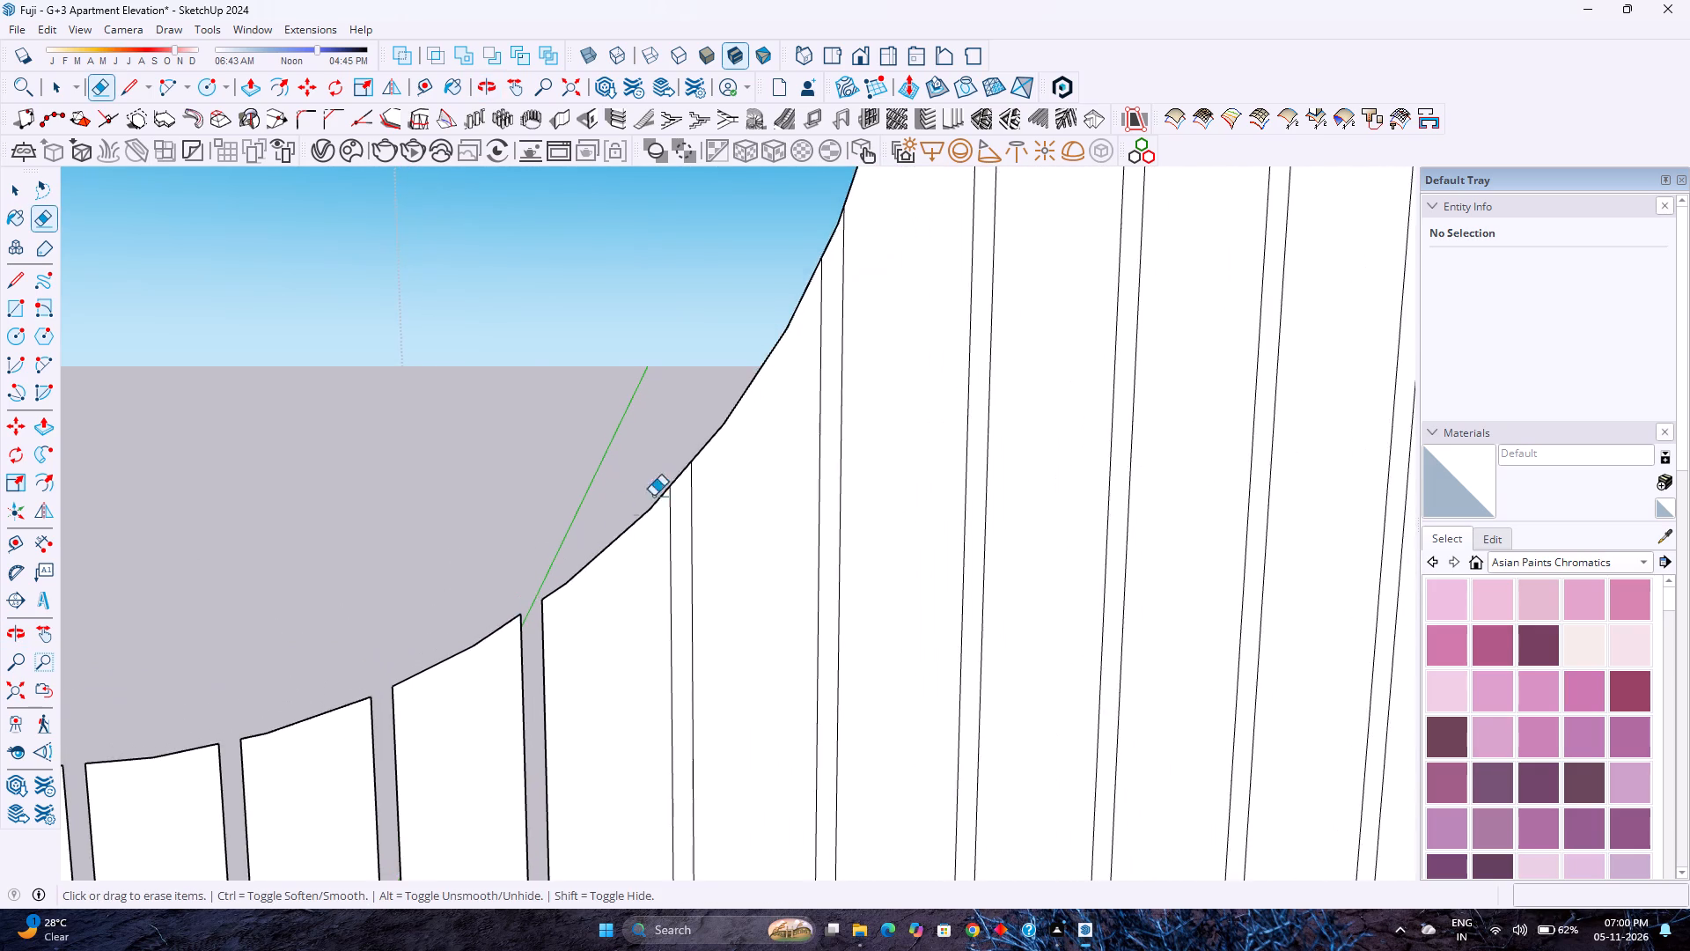
pyautogui.scroll(4, 663, 490)
pyautogui.click(687, 473)
pyautogui.scroll(-5, 678, 462)
pyautogui.keyDown('shift'); pyautogui.moveTo(680, 468); pyautogui.dragTo(623, 691, button='middle'); pyautogui.keyUp('shift')
pyautogui.keyDown('shift'); pyautogui.middleClick(623, 691); pyautogui.keyUp('shift')
pyautogui.keyDown('shift'); pyautogui.middleClick(623, 693); pyautogui.keyUp('shift')
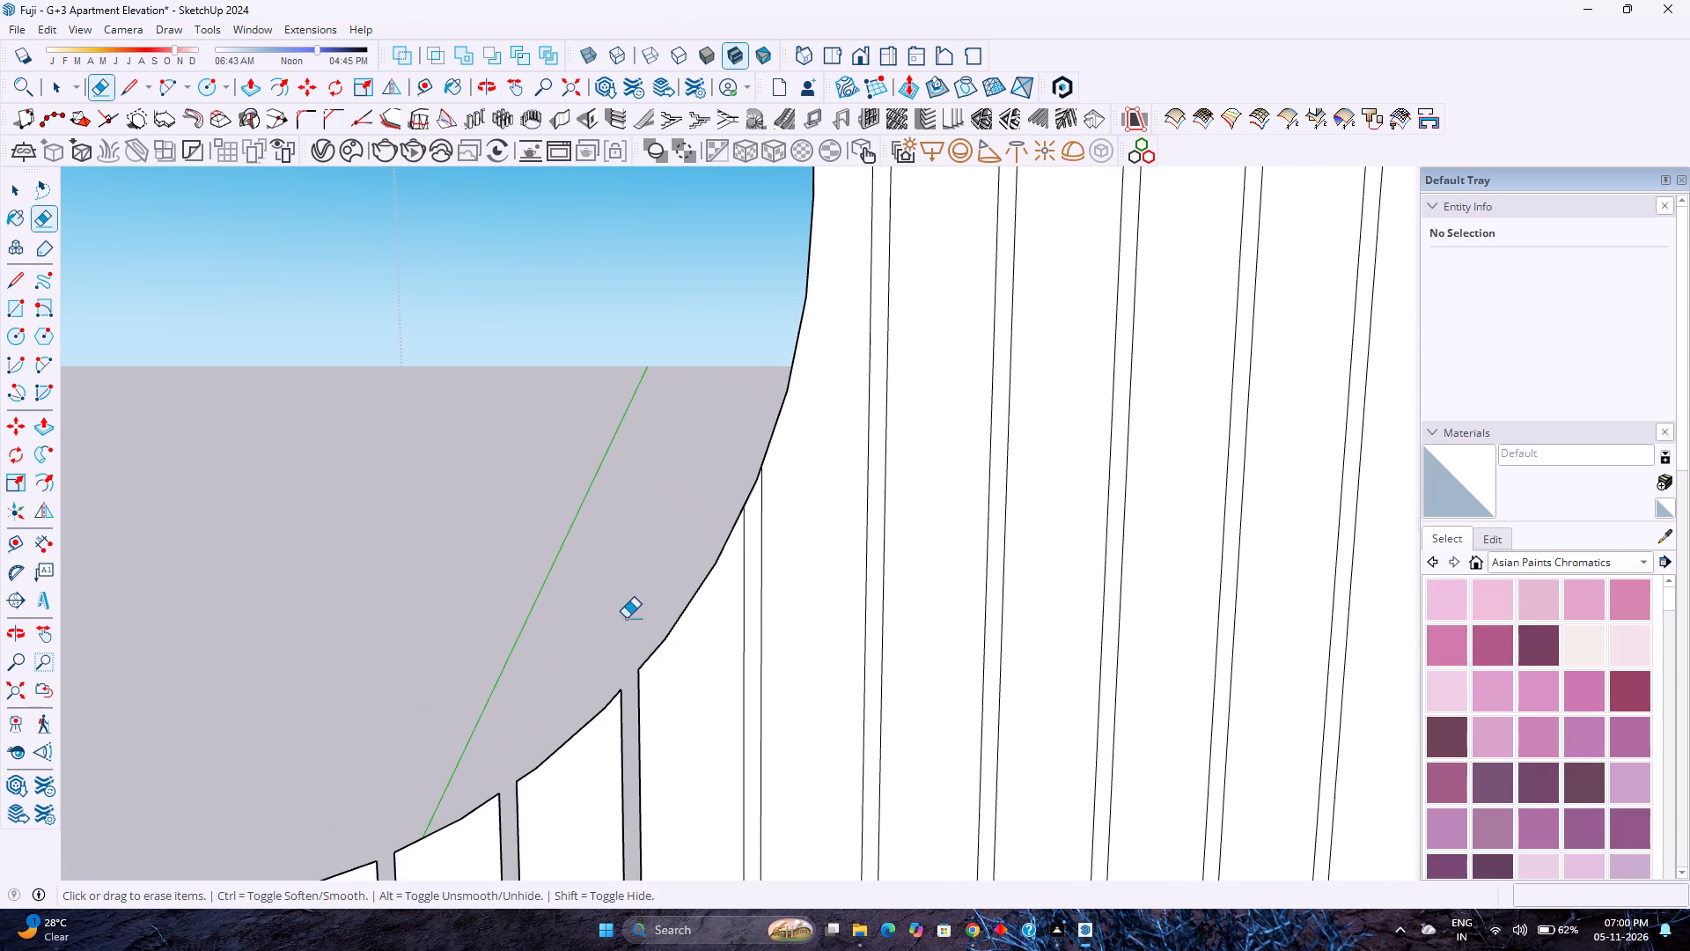
pyautogui.scroll(3, 716, 475)
pyautogui.click(767, 500)
pyautogui.scroll(-11, 692, 481)
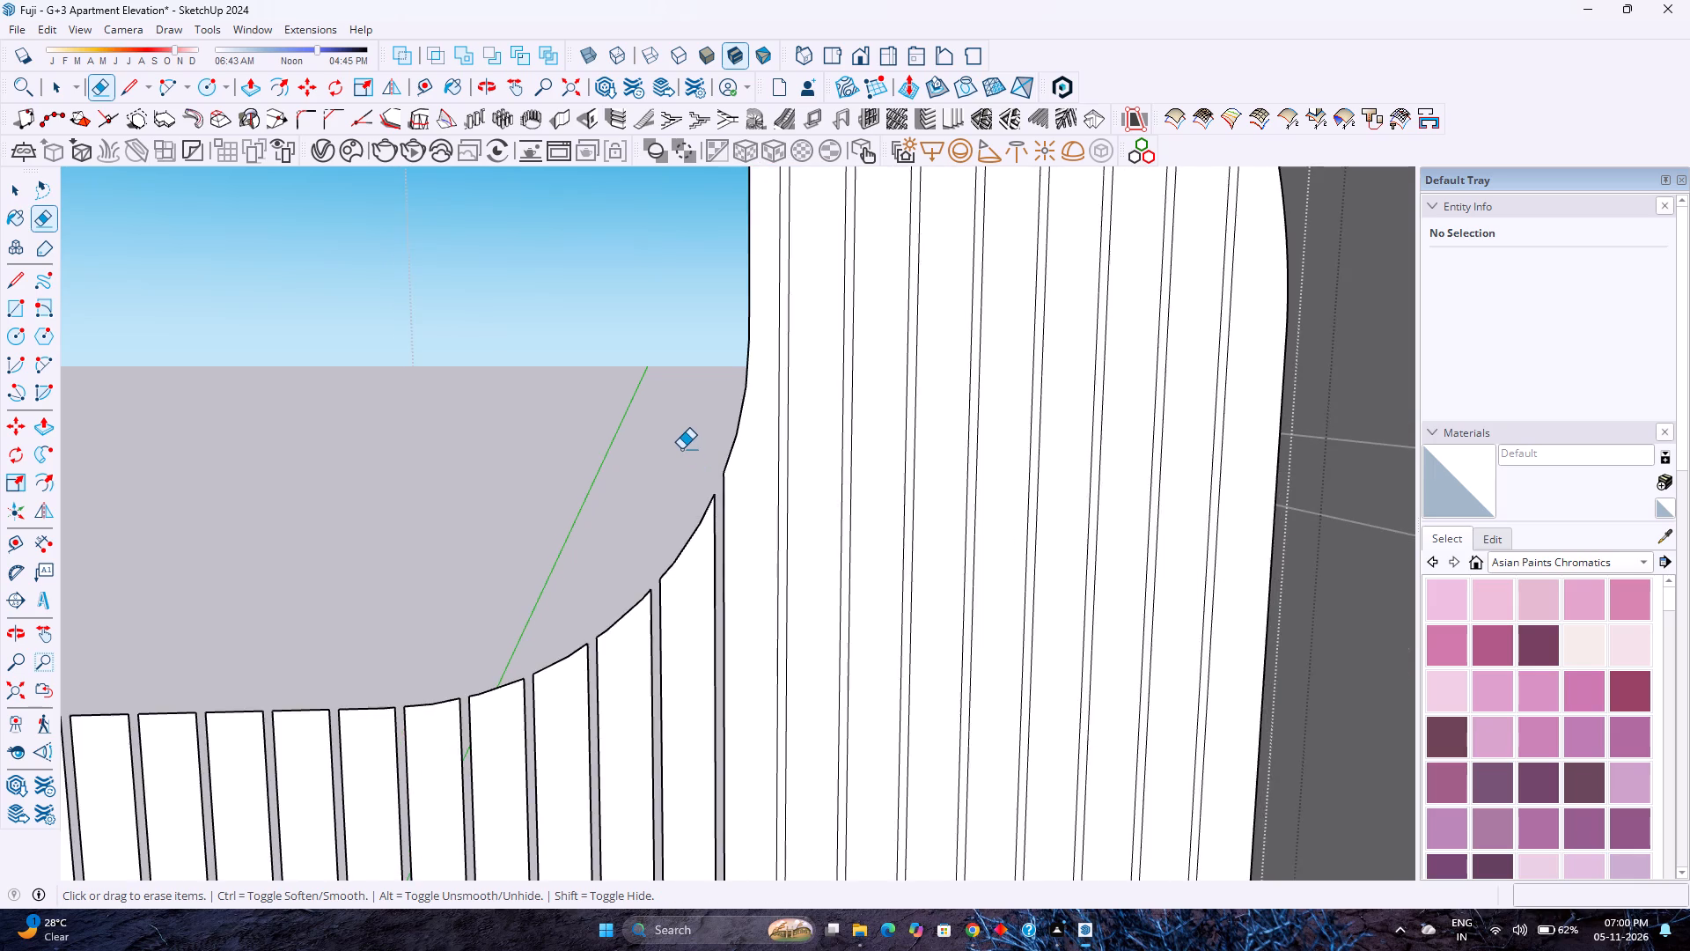
# Erase the arc edges capping the four narrow strips nearest the notch on the rounded top of the frame post farthest from the building.
pyautogui.scroll(-13, 681, 449)
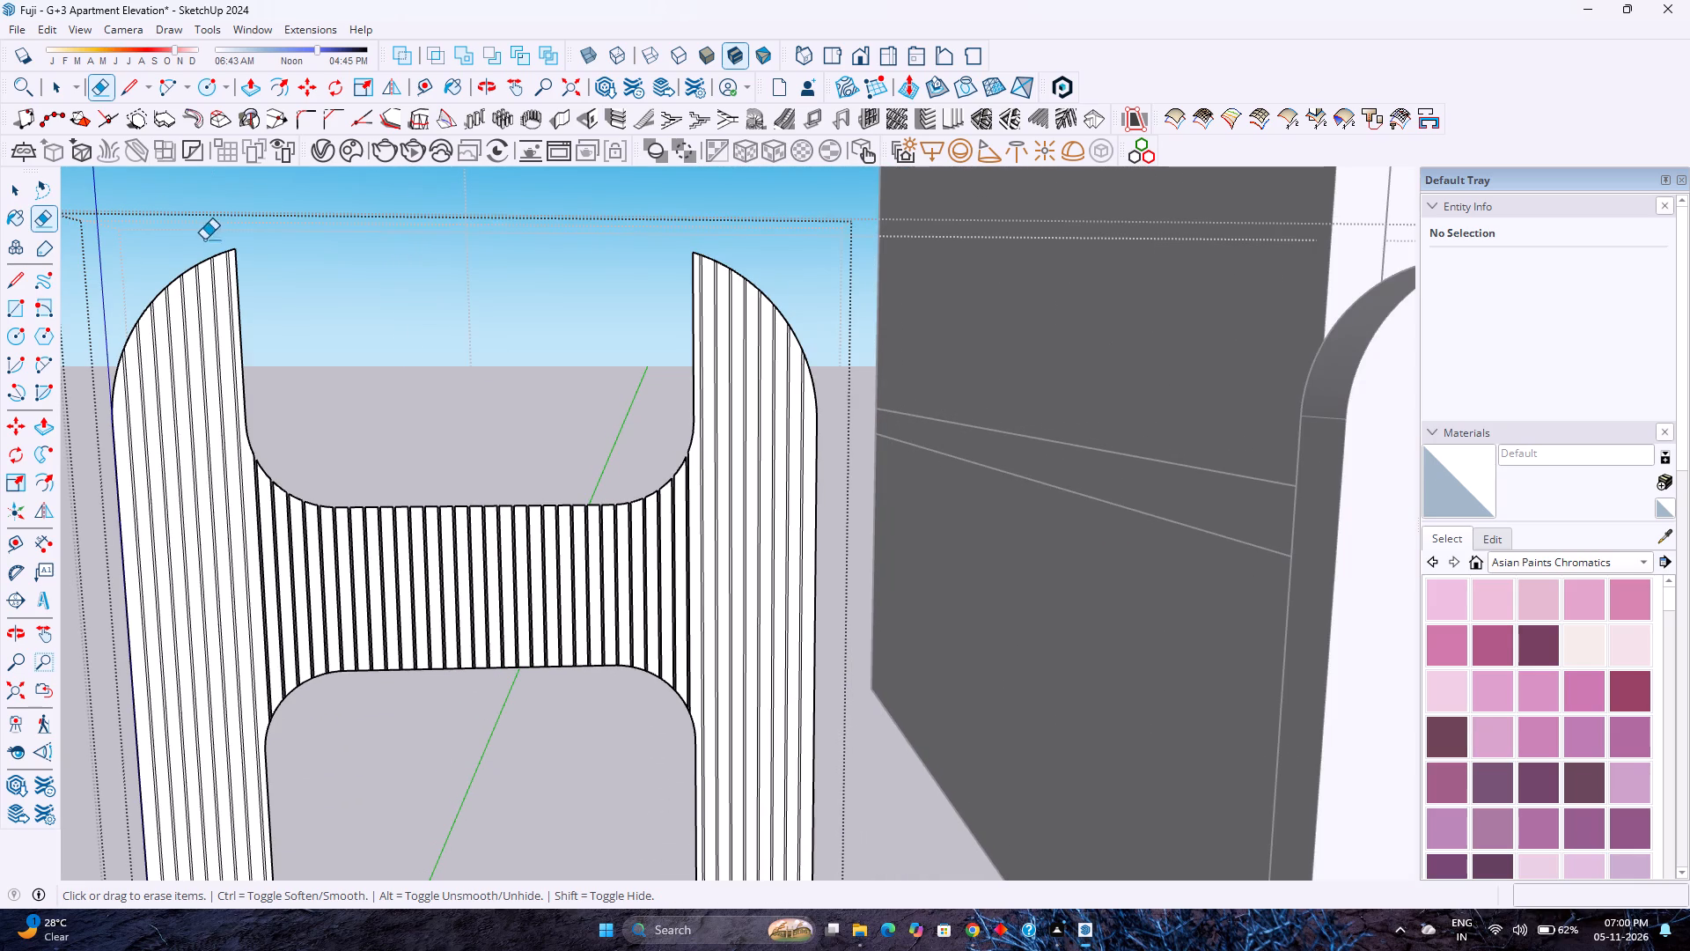
pyautogui.scroll(20, 205, 240)
pyautogui.scroll(8, 205, 240)
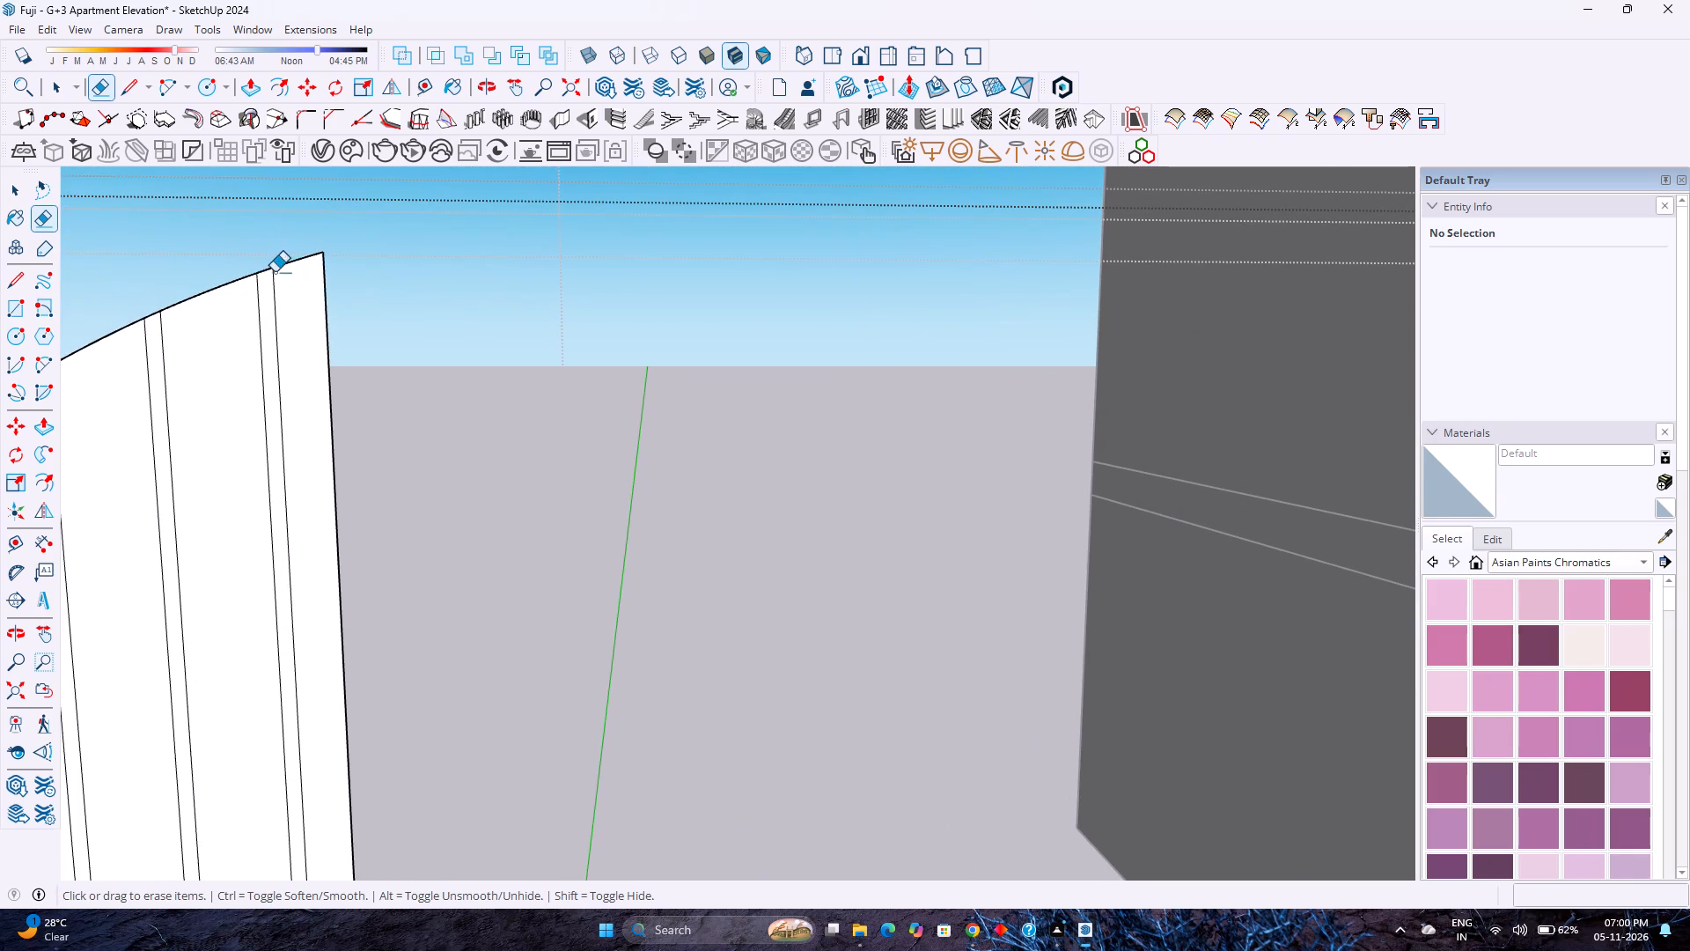
pyautogui.click(260, 269)
pyautogui.scroll(-2, 261, 269)
pyautogui.keyDown('shift'); pyautogui.moveTo(178, 284); pyautogui.dragTo(320, 290, button='middle'); pyautogui.keyUp('shift')
pyautogui.keyDown('shift'); pyautogui.moveTo(331, 290); pyautogui.dragTo(681, 288, button='middle'); pyautogui.keyUp('shift')
pyautogui.keyDown('shift'); pyautogui.middleClick(681, 288); pyautogui.keyUp('shift')
pyautogui.scroll(5, 622, 327)
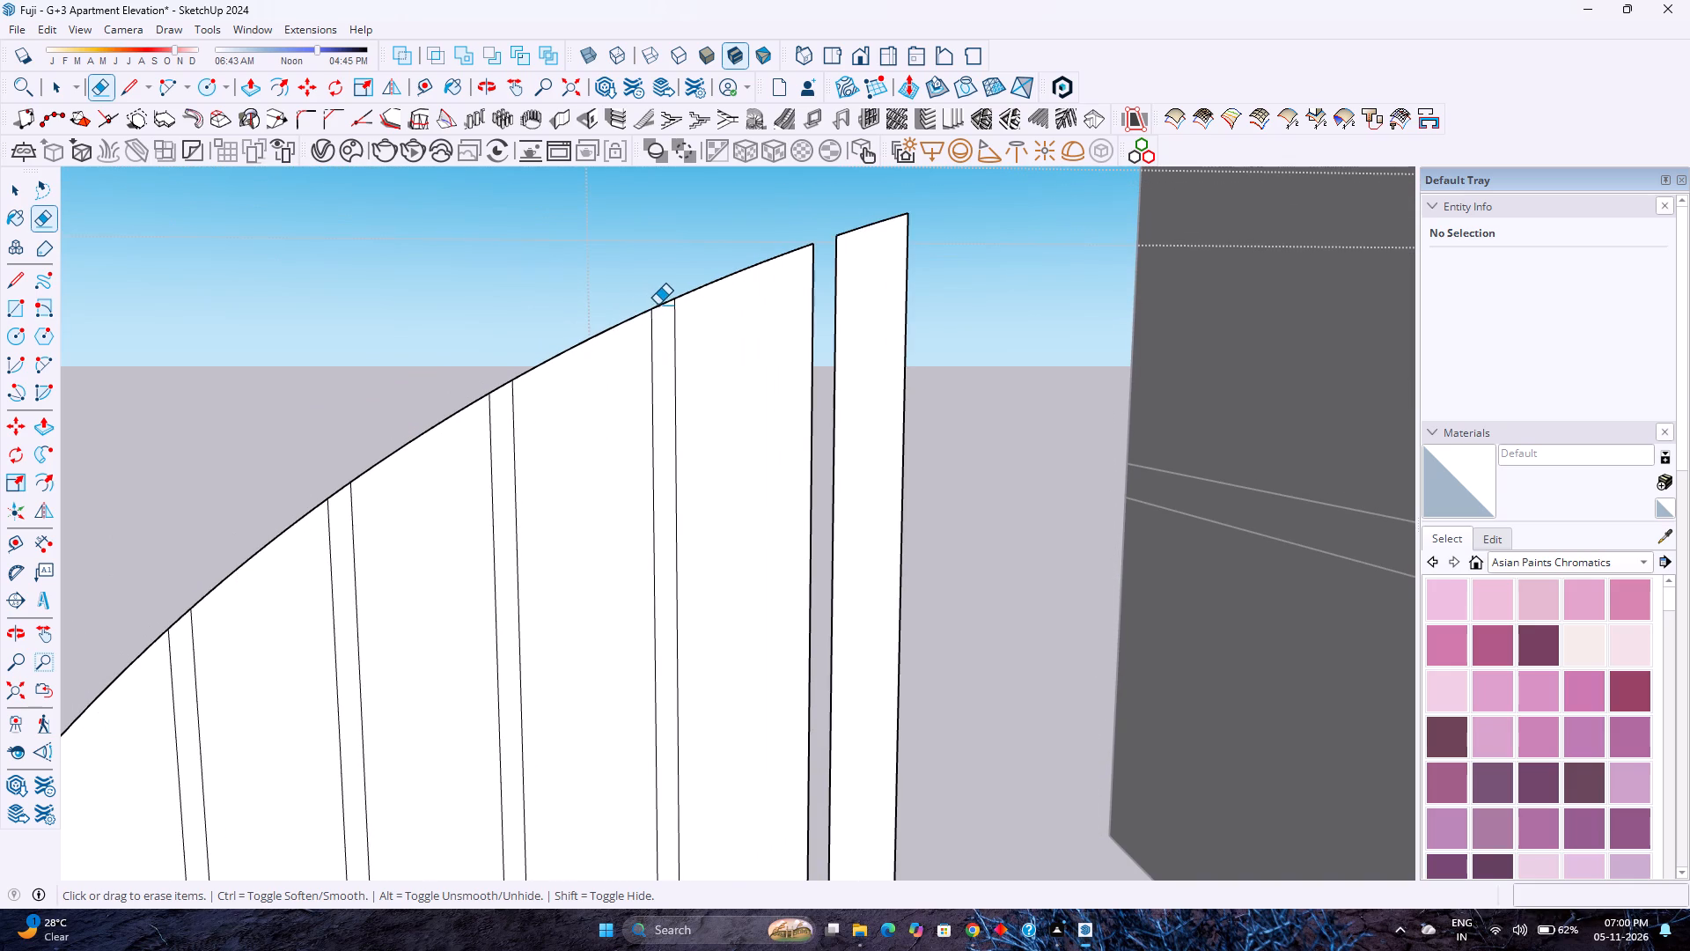
pyautogui.click(658, 305)
pyautogui.click(498, 387)
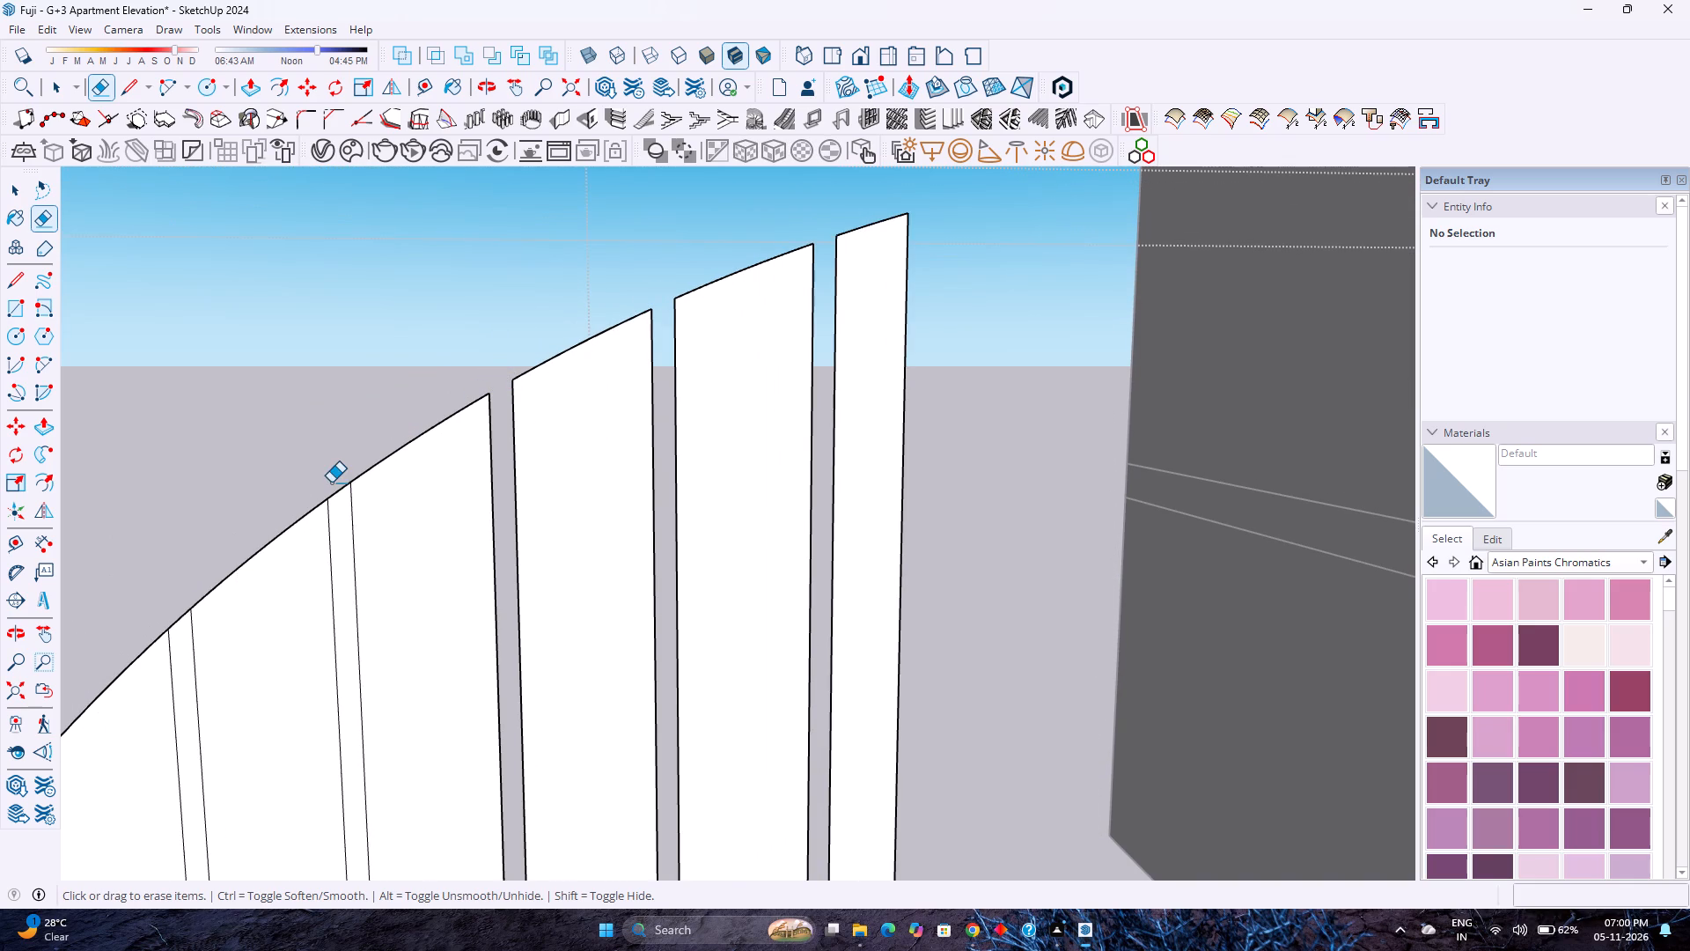
pyautogui.click(334, 491)
# Erase the arc edges capping the remaining four narrow strips down the outer curve of the post farthest from the building.
pyautogui.keyDown('shift'); pyautogui.moveTo(304, 460); pyautogui.dragTo(422, 387, button='middle'); pyautogui.keyUp('shift')
pyautogui.keyDown('shift'); pyautogui.middleClick(485, 358); pyautogui.keyUp('shift')
pyautogui.scroll(-2, 526, 342)
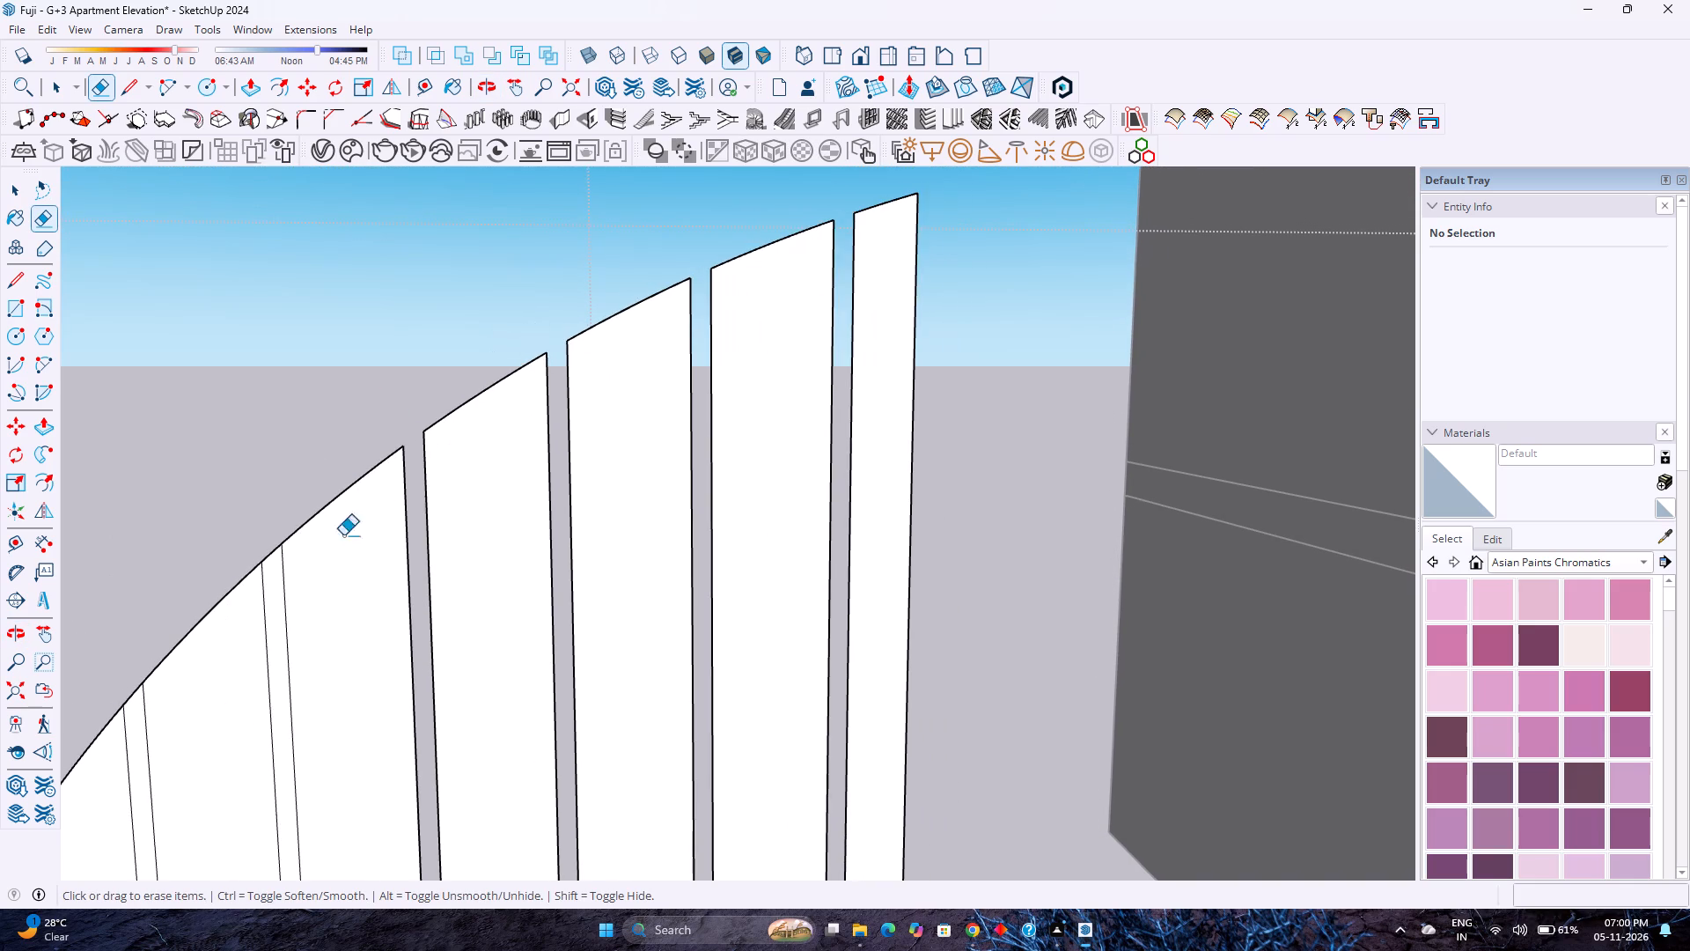
pyautogui.scroll(2, 209, 547)
pyautogui.click(292, 554)
pyautogui.scroll(-7, 292, 549)
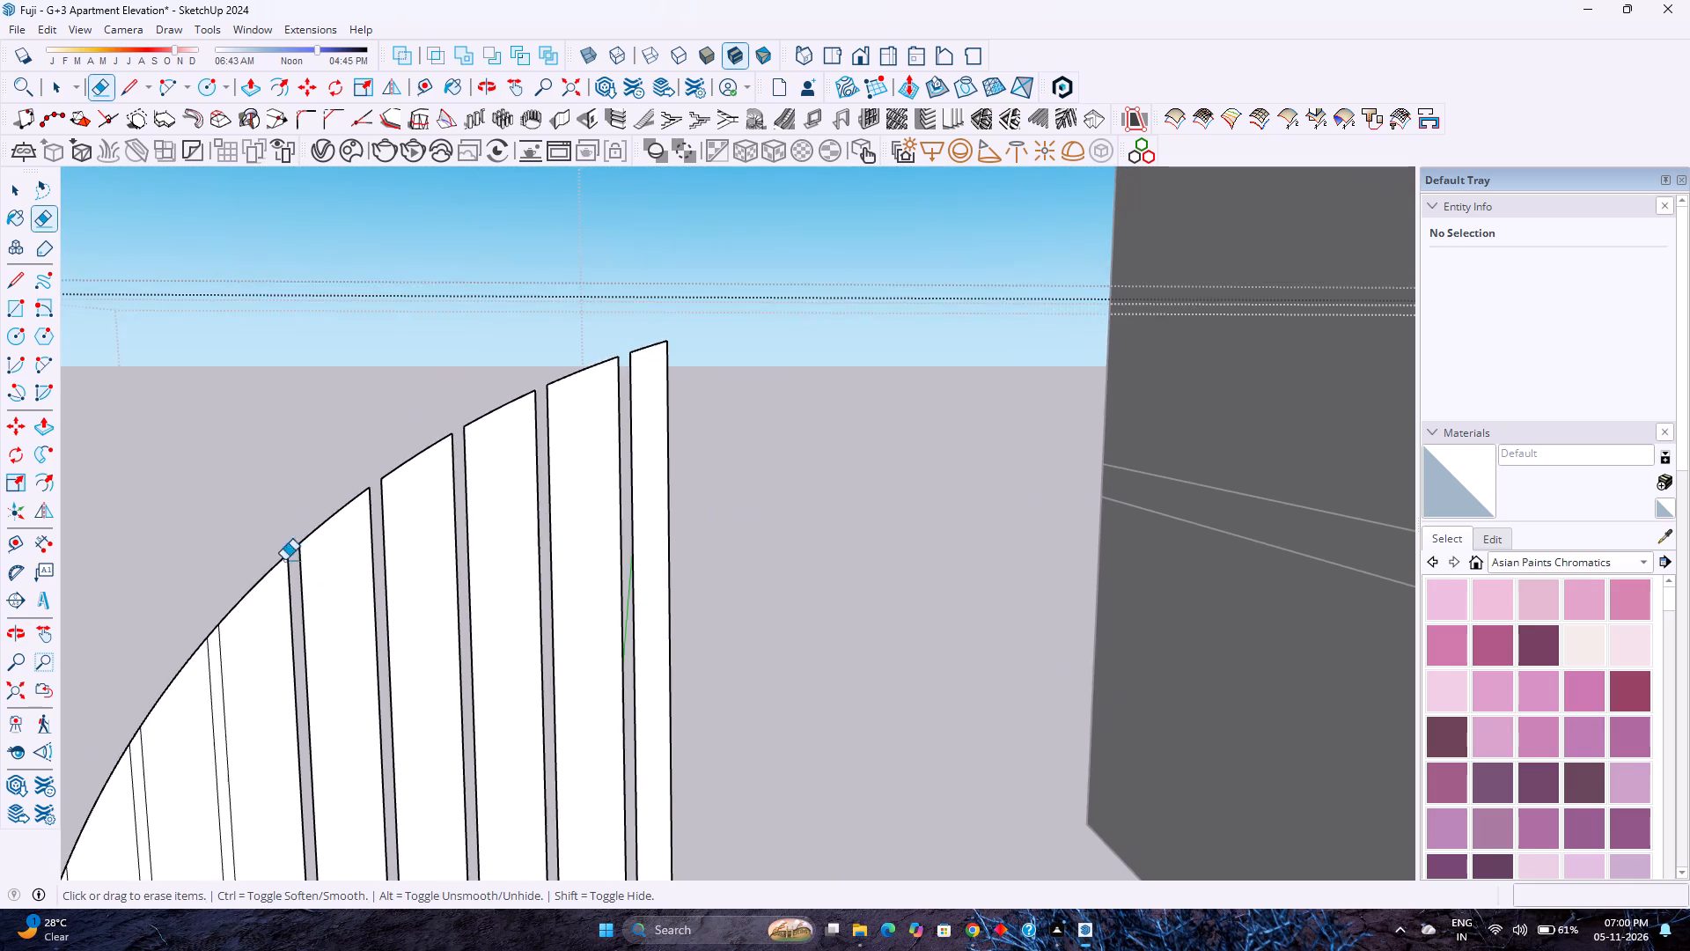
pyautogui.keyDown('shift'); pyautogui.moveTo(275, 608); pyautogui.dragTo(511, 404, button='middle'); pyautogui.keyUp('shift')
pyautogui.keyDown('shift'); pyautogui.middleClick(511, 404); pyautogui.keyUp('shift')
pyautogui.scroll(7, 463, 465)
pyautogui.click(442, 412)
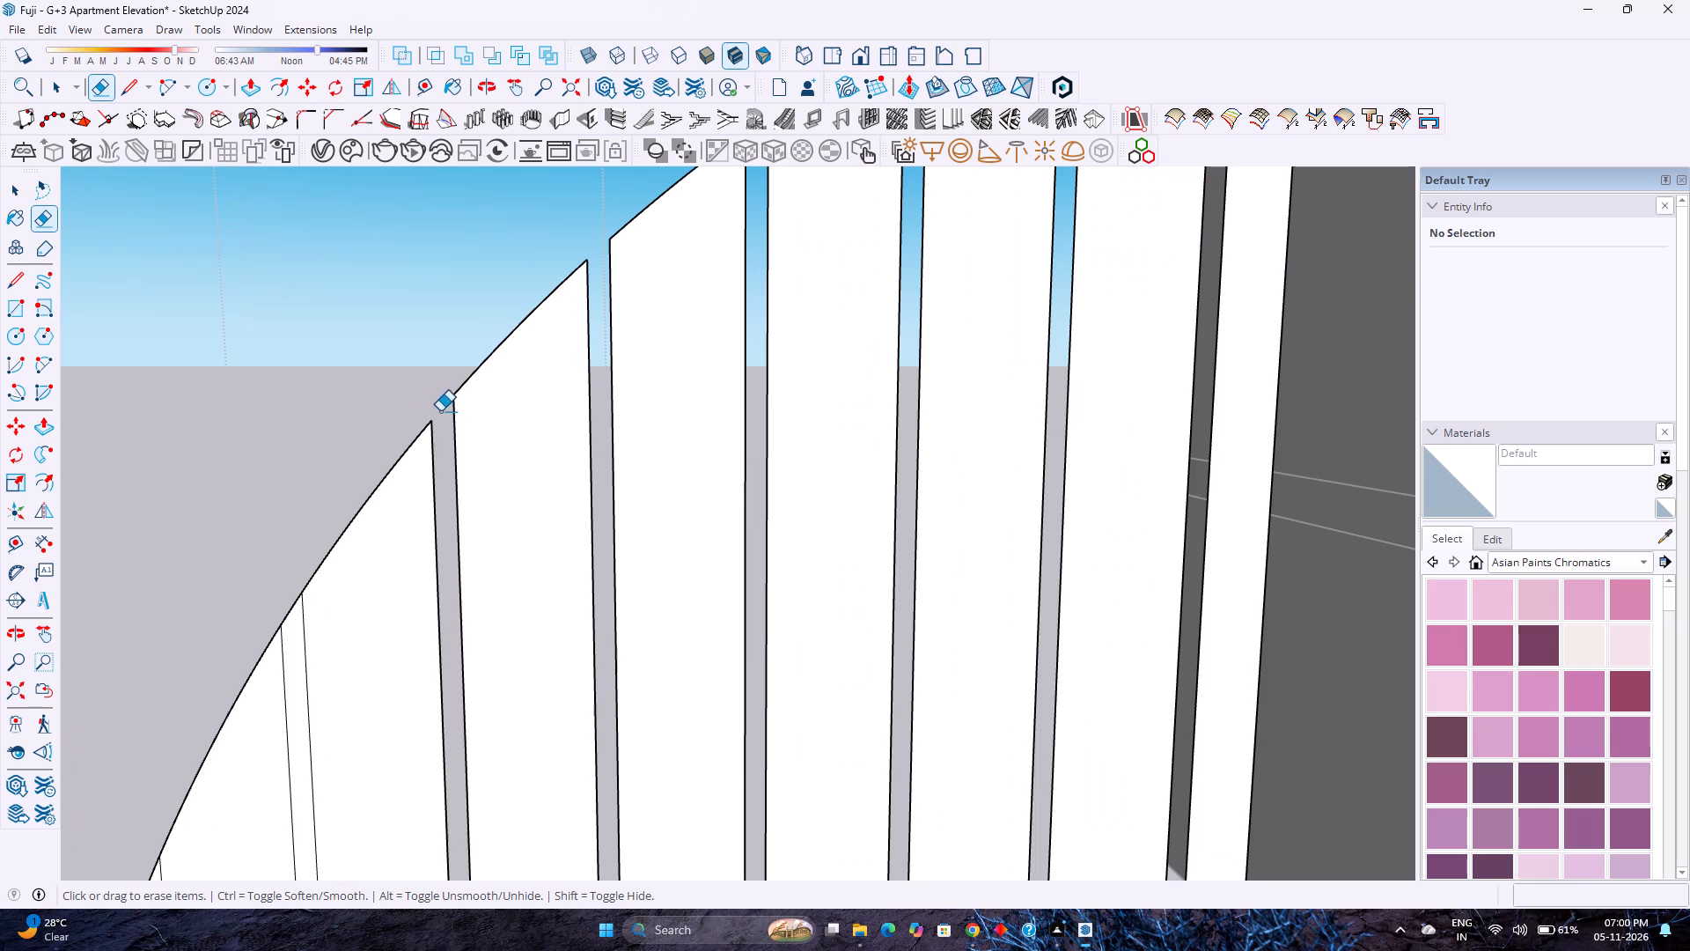
pyautogui.click(295, 600)
pyautogui.scroll(-5, 292, 570)
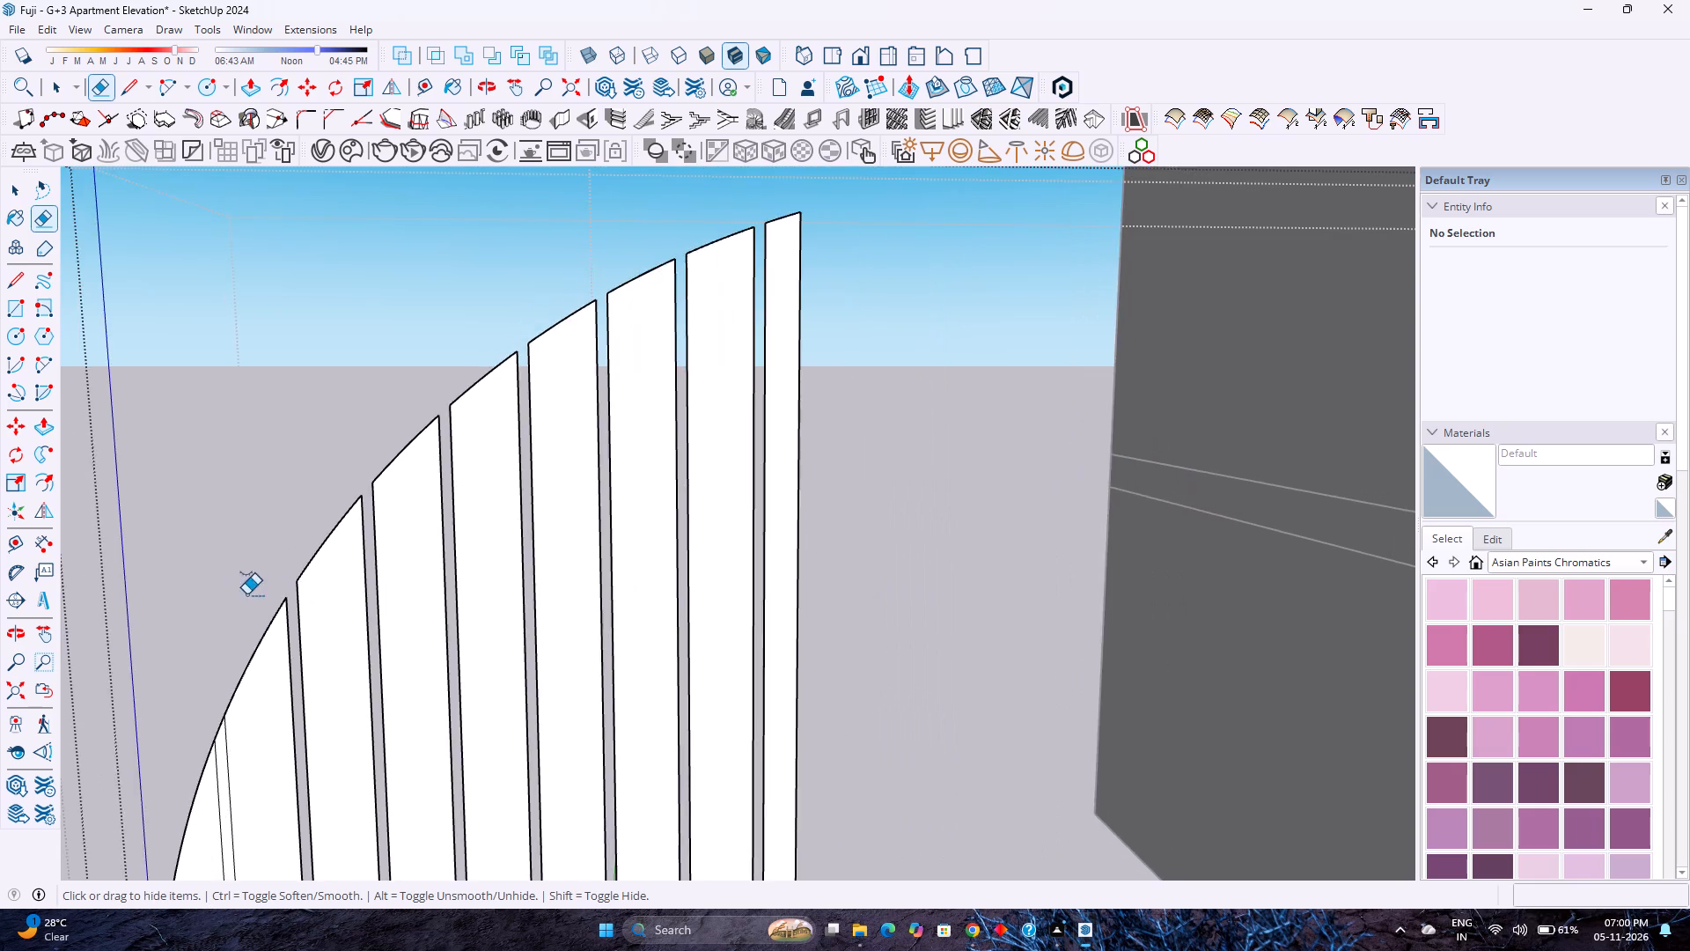
pyautogui.keyDown('shift'); pyautogui.moveTo(246, 594); pyautogui.dragTo(363, 451, button='middle'); pyautogui.keyUp('shift')
pyautogui.keyDown('shift'); pyautogui.middleClick(366, 445); pyautogui.keyUp('shift')
pyautogui.scroll(6, 346, 600)
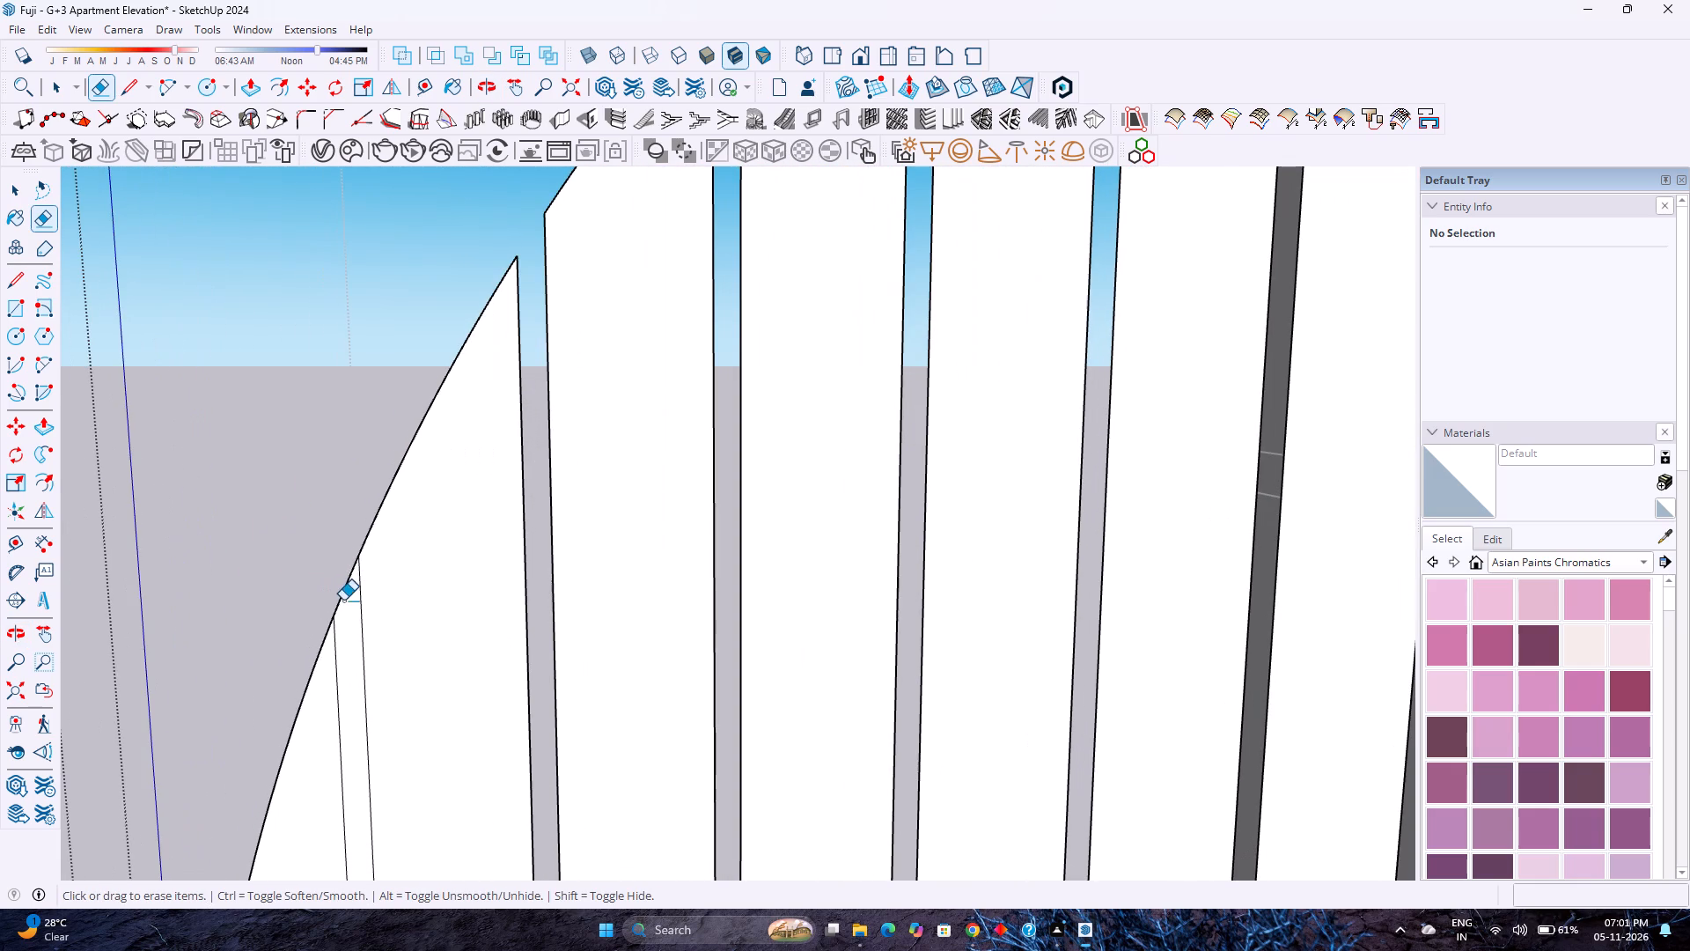
pyautogui.click(342, 591)
# Erase the arc edges capping the five narrow strips nearest the notch on the rounded top of the frame post nearest the building.
pyautogui.scroll(-16, 312, 568)
pyautogui.scroll(1, 312, 562)
pyautogui.scroll(-5, 312, 562)
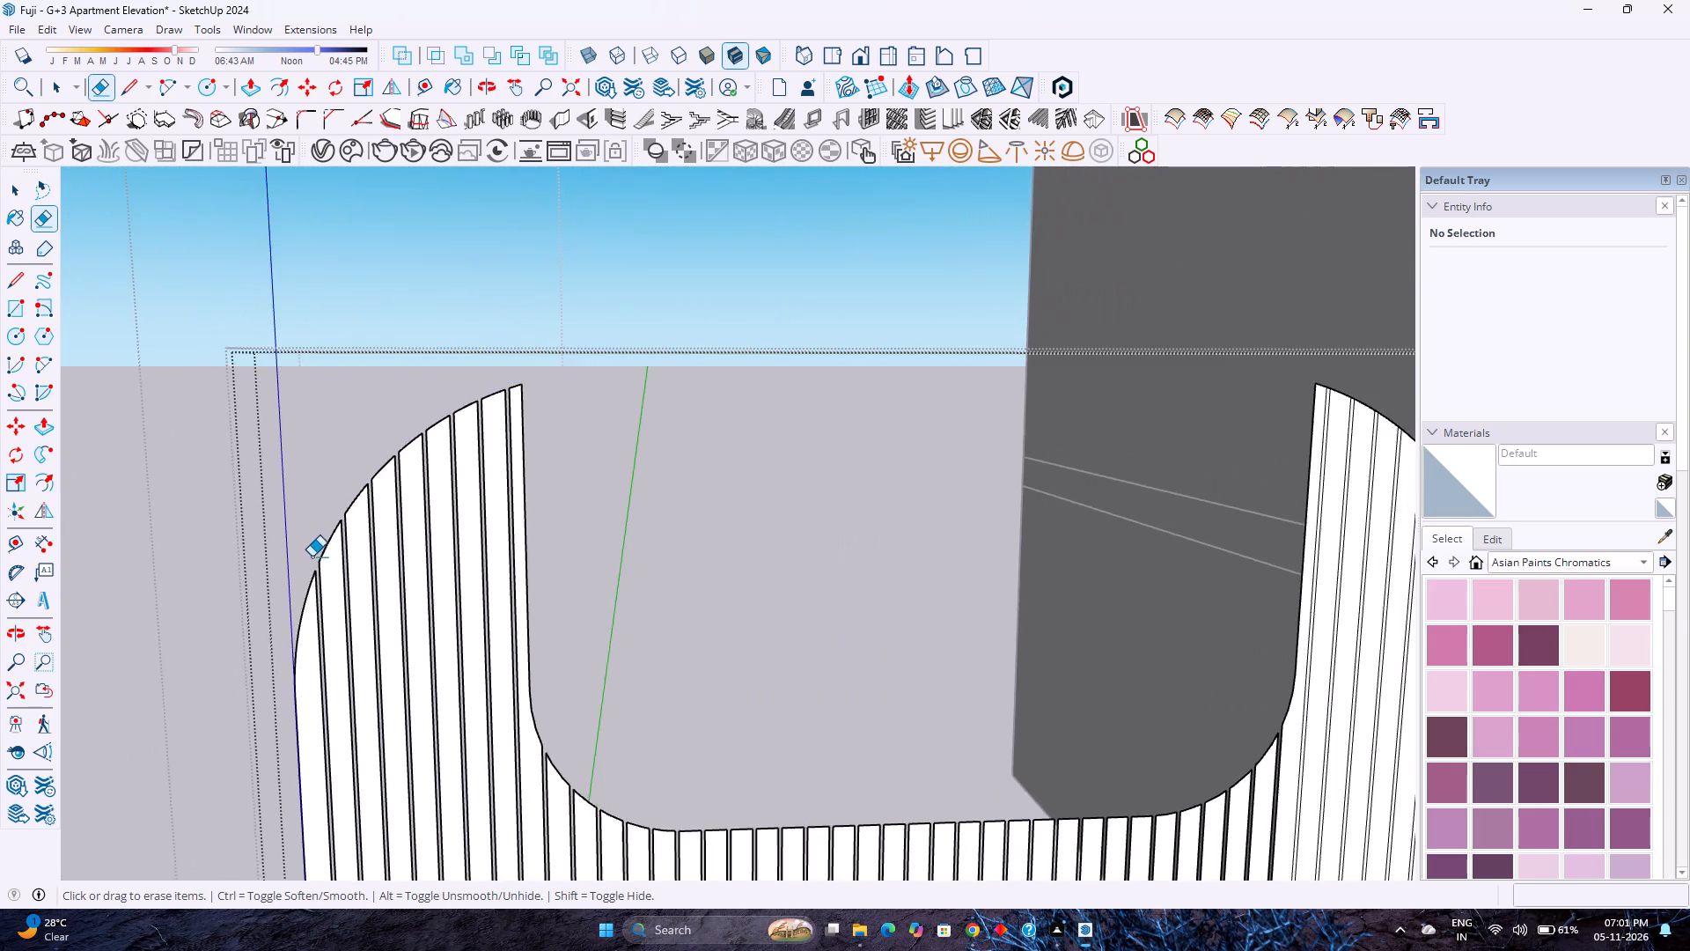
pyautogui.scroll(-9, 312, 557)
pyautogui.scroll(14, 792, 479)
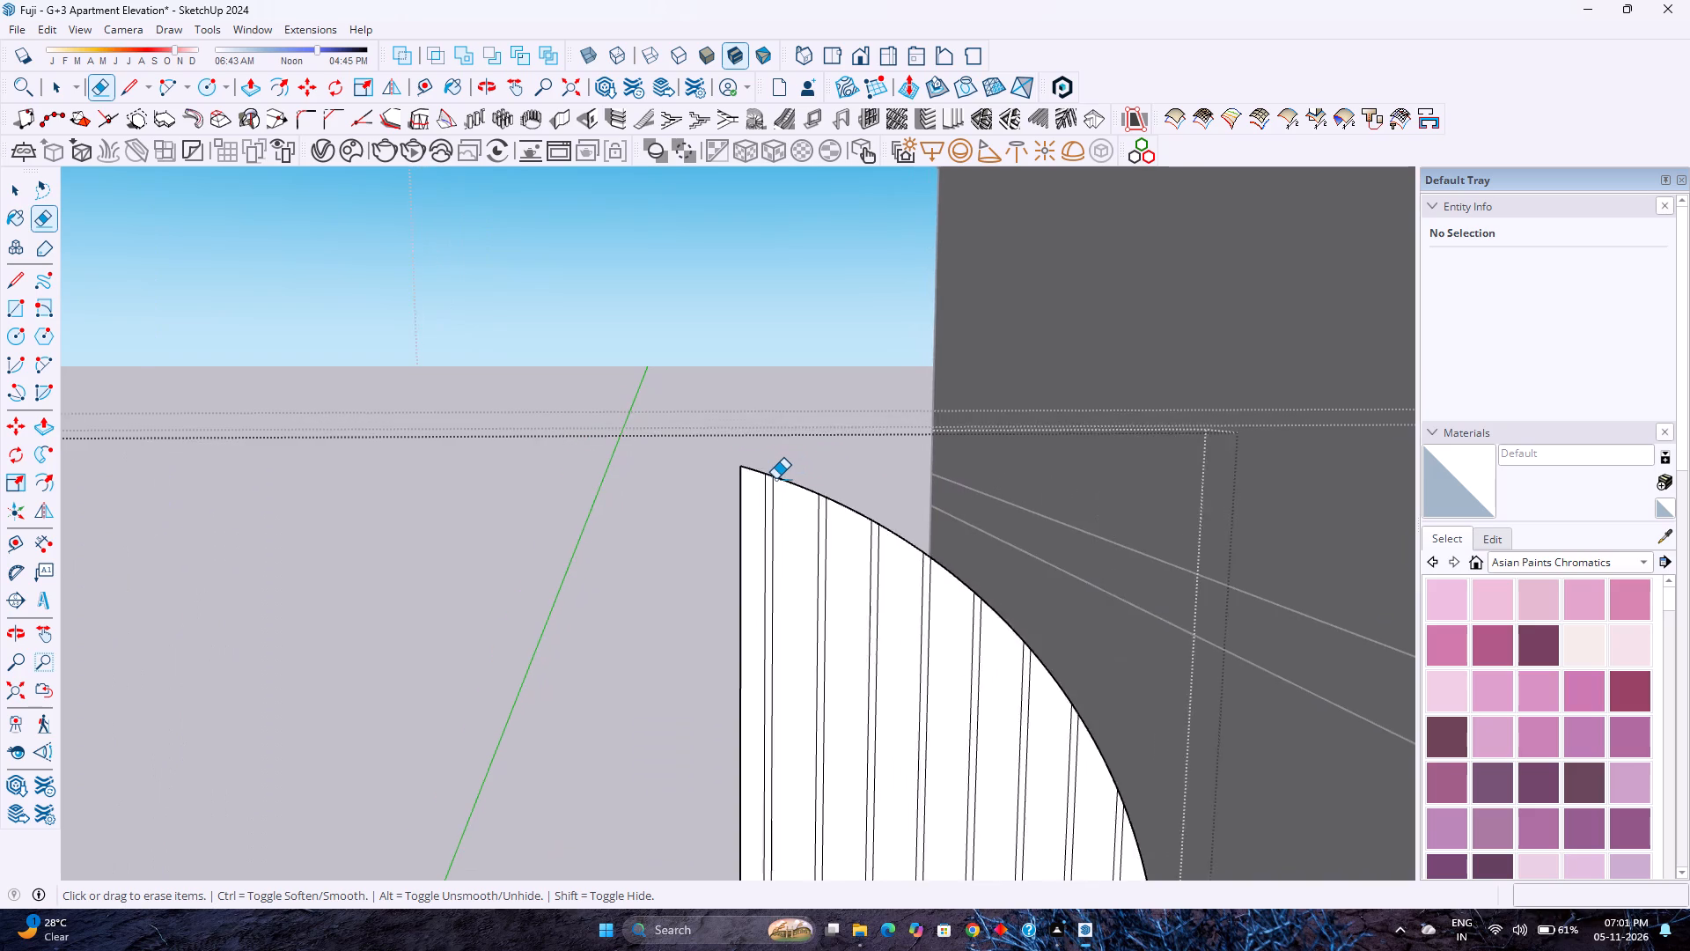
pyautogui.scroll(8, 775, 479)
pyautogui.click(768, 474)
pyautogui.click(888, 521)
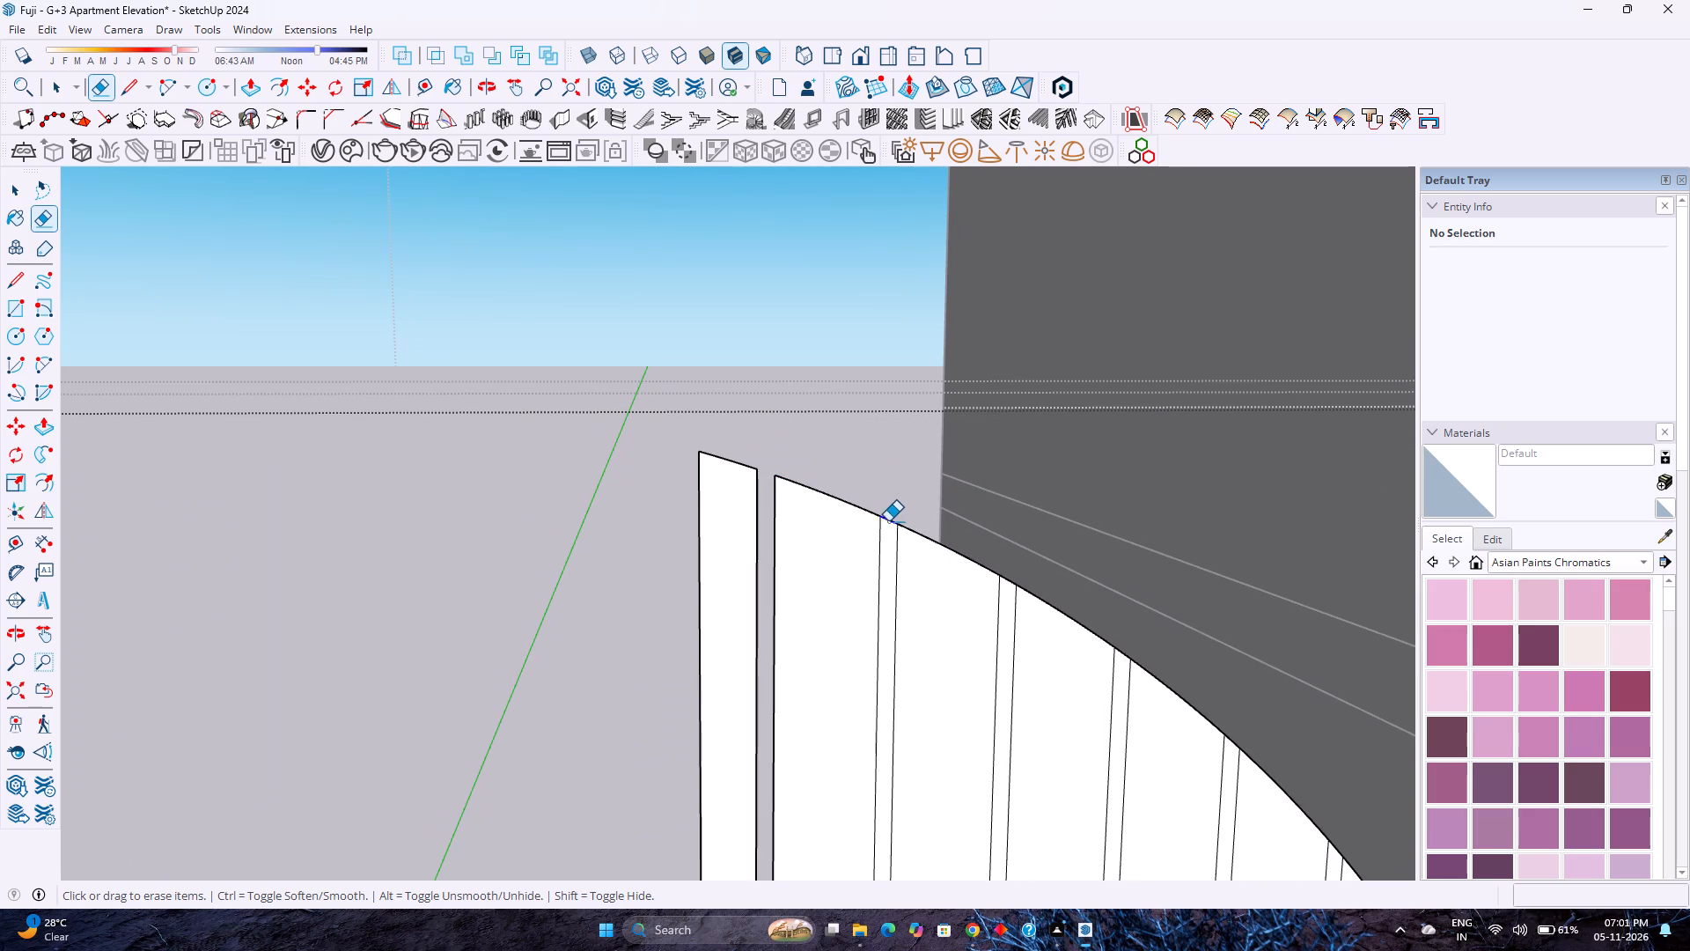
pyautogui.click(1007, 585)
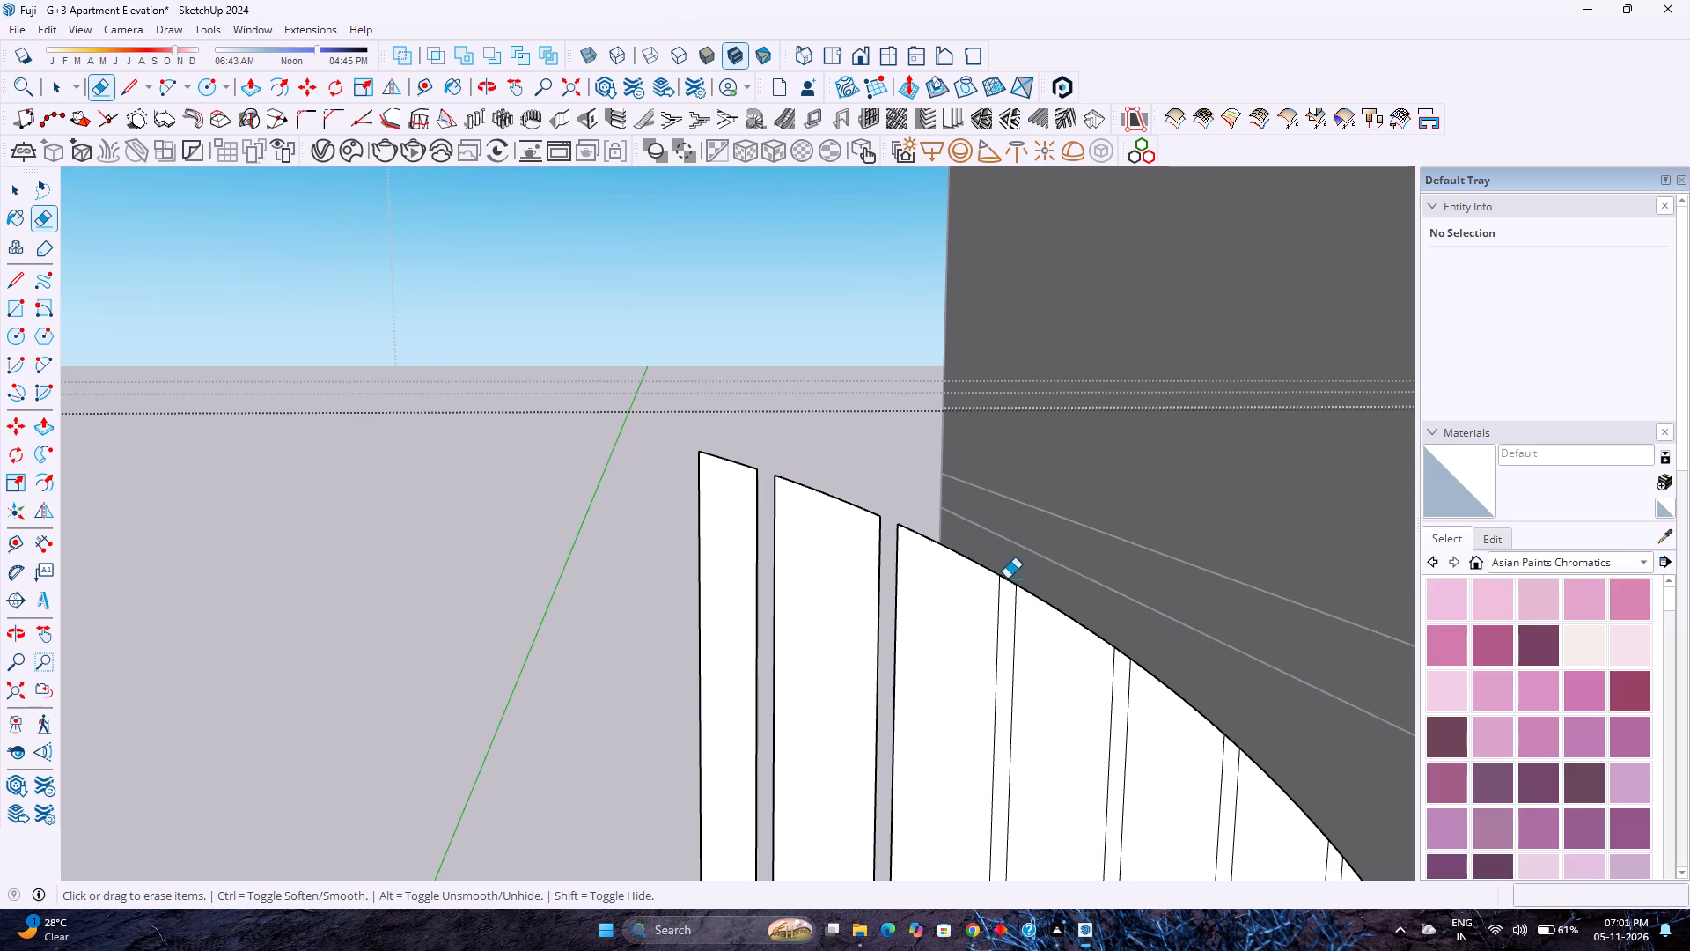
pyautogui.click(1008, 579)
pyautogui.scroll(-5, 878, 515)
pyautogui.keyDown('shift'); pyautogui.moveTo(927, 593); pyautogui.dragTo(527, 487, button='middle'); pyautogui.keyUp('shift')
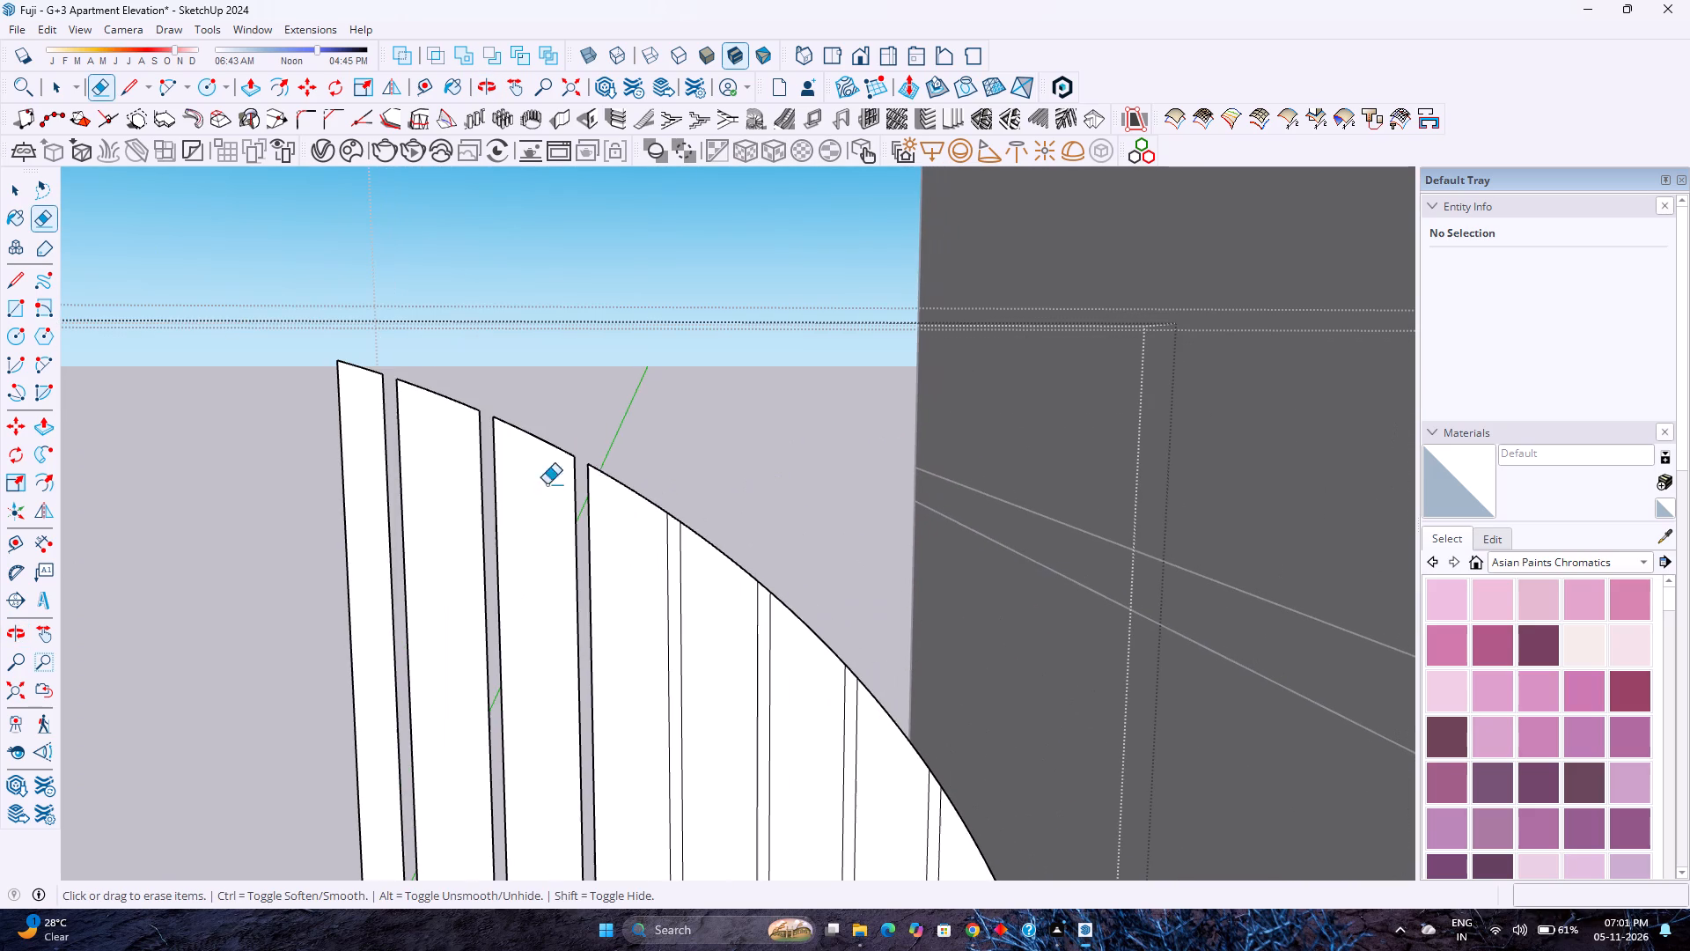
pyautogui.click(672, 519)
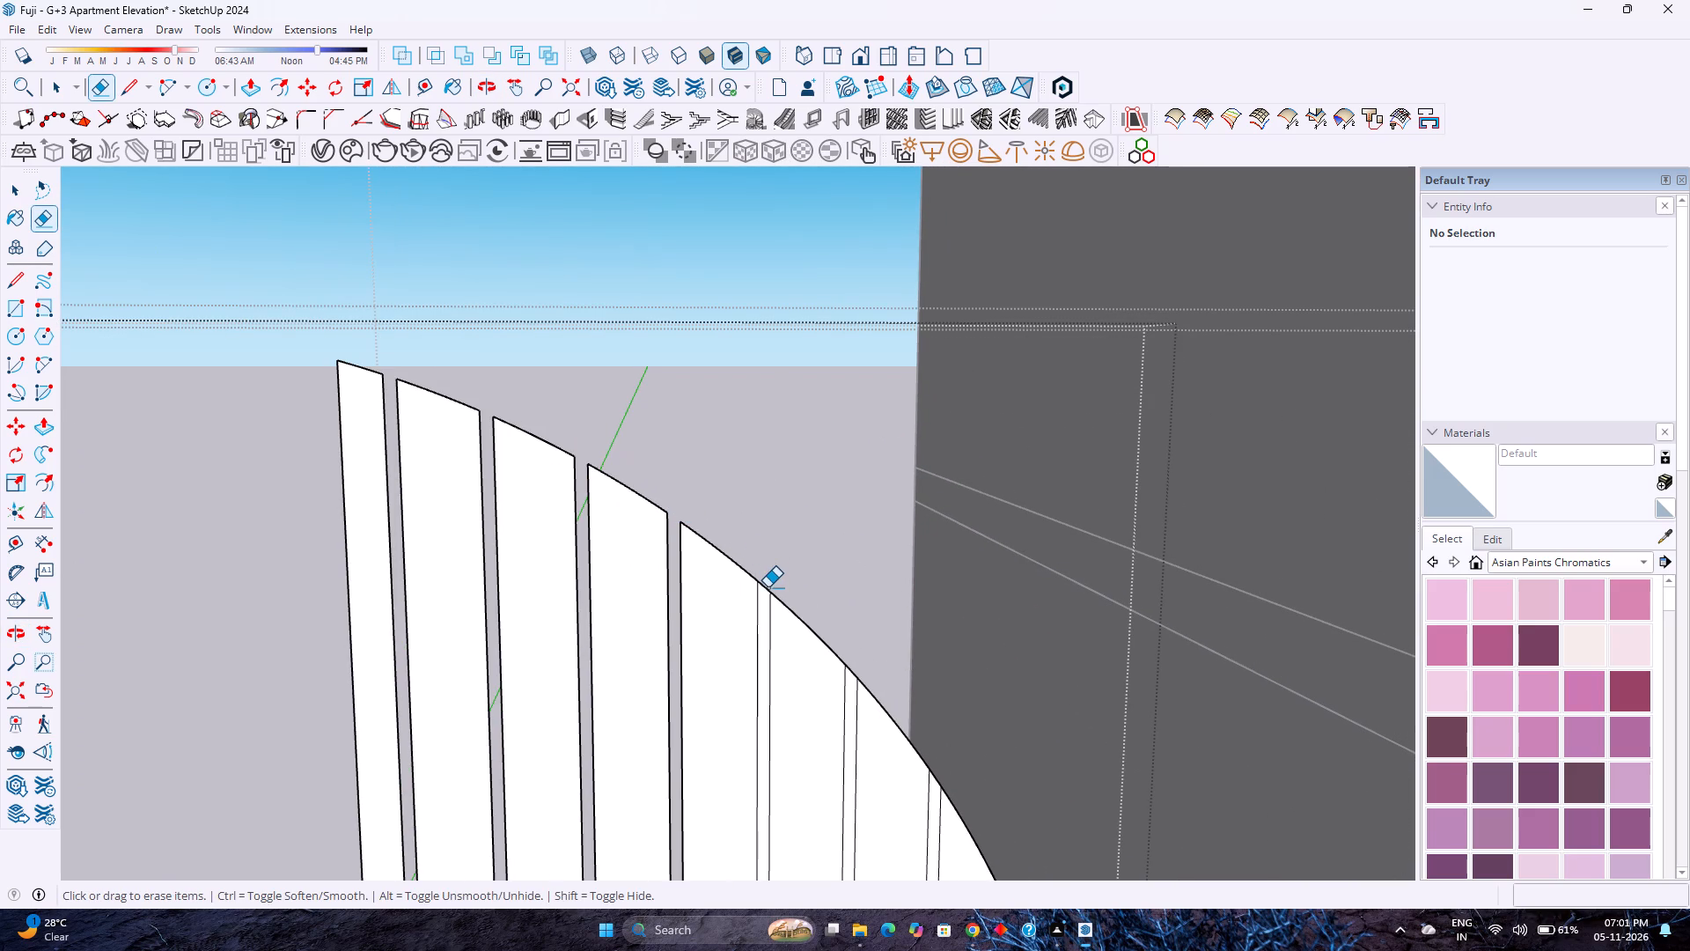
pyautogui.click(767, 587)
# Erase the arc edges capping the last three narrow strips down the outer curve of the post nearest the building.
pyautogui.keyDown('shift'); pyautogui.moveTo(755, 579); pyautogui.dragTo(495, 456, button='middle'); pyautogui.keyUp('shift')
pyautogui.keyDown('shift'); pyautogui.middleClick(493, 453); pyautogui.keyUp('shift')
pyautogui.scroll(1, 598, 560)
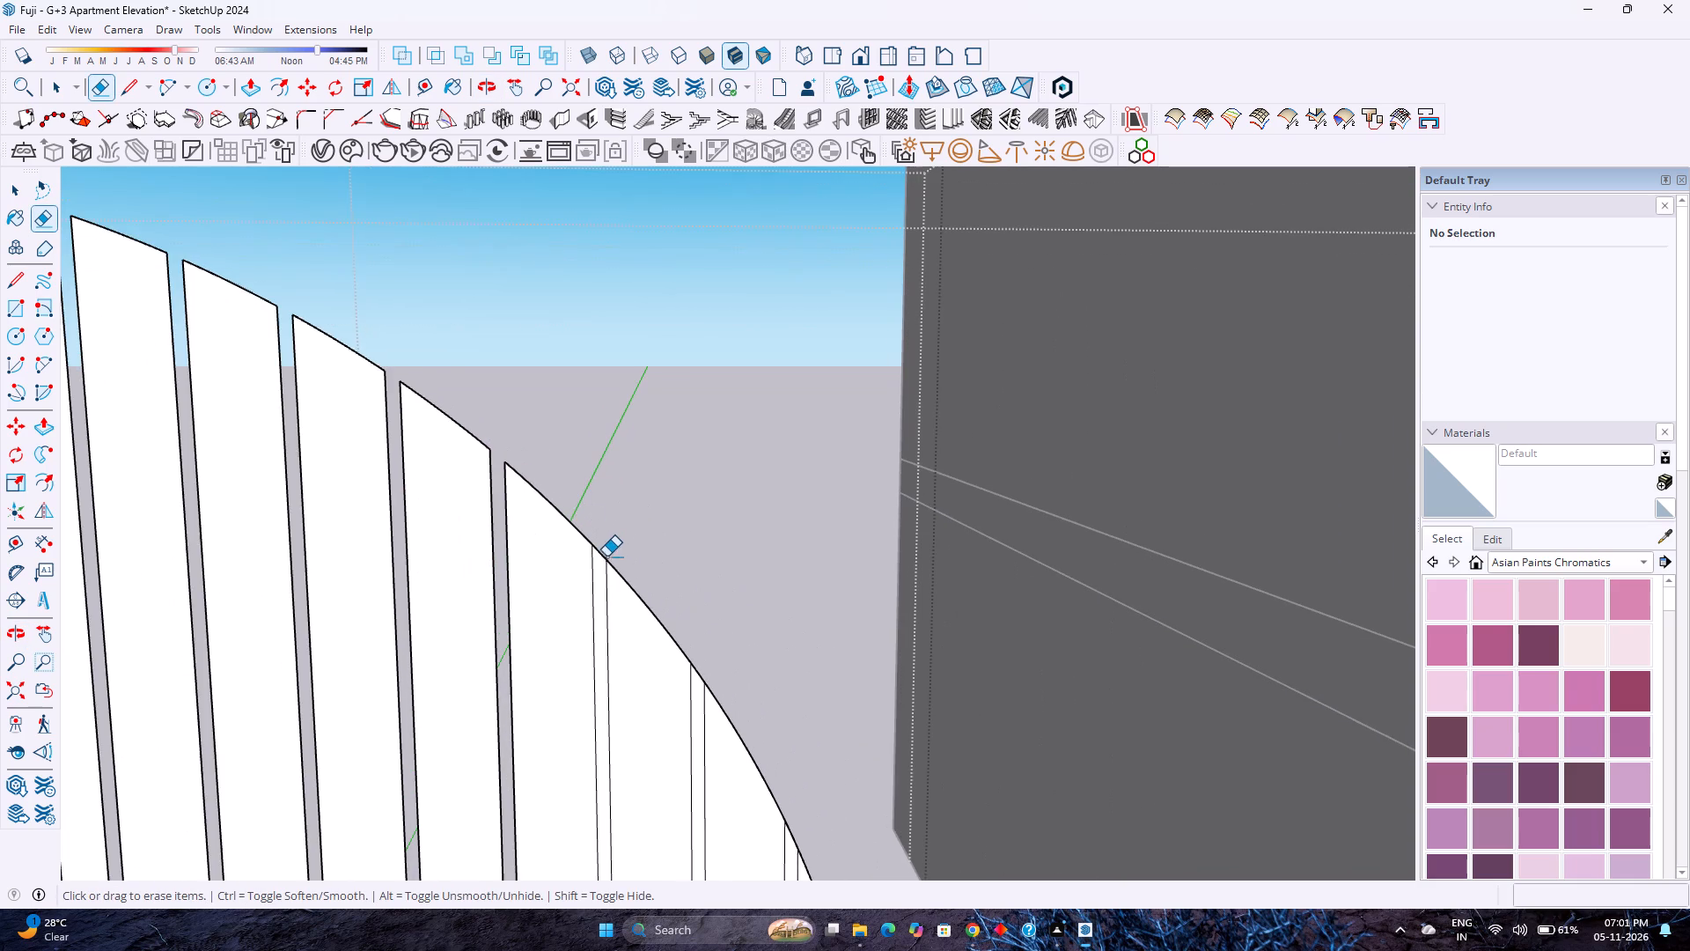
pyautogui.scroll(6, 607, 553)
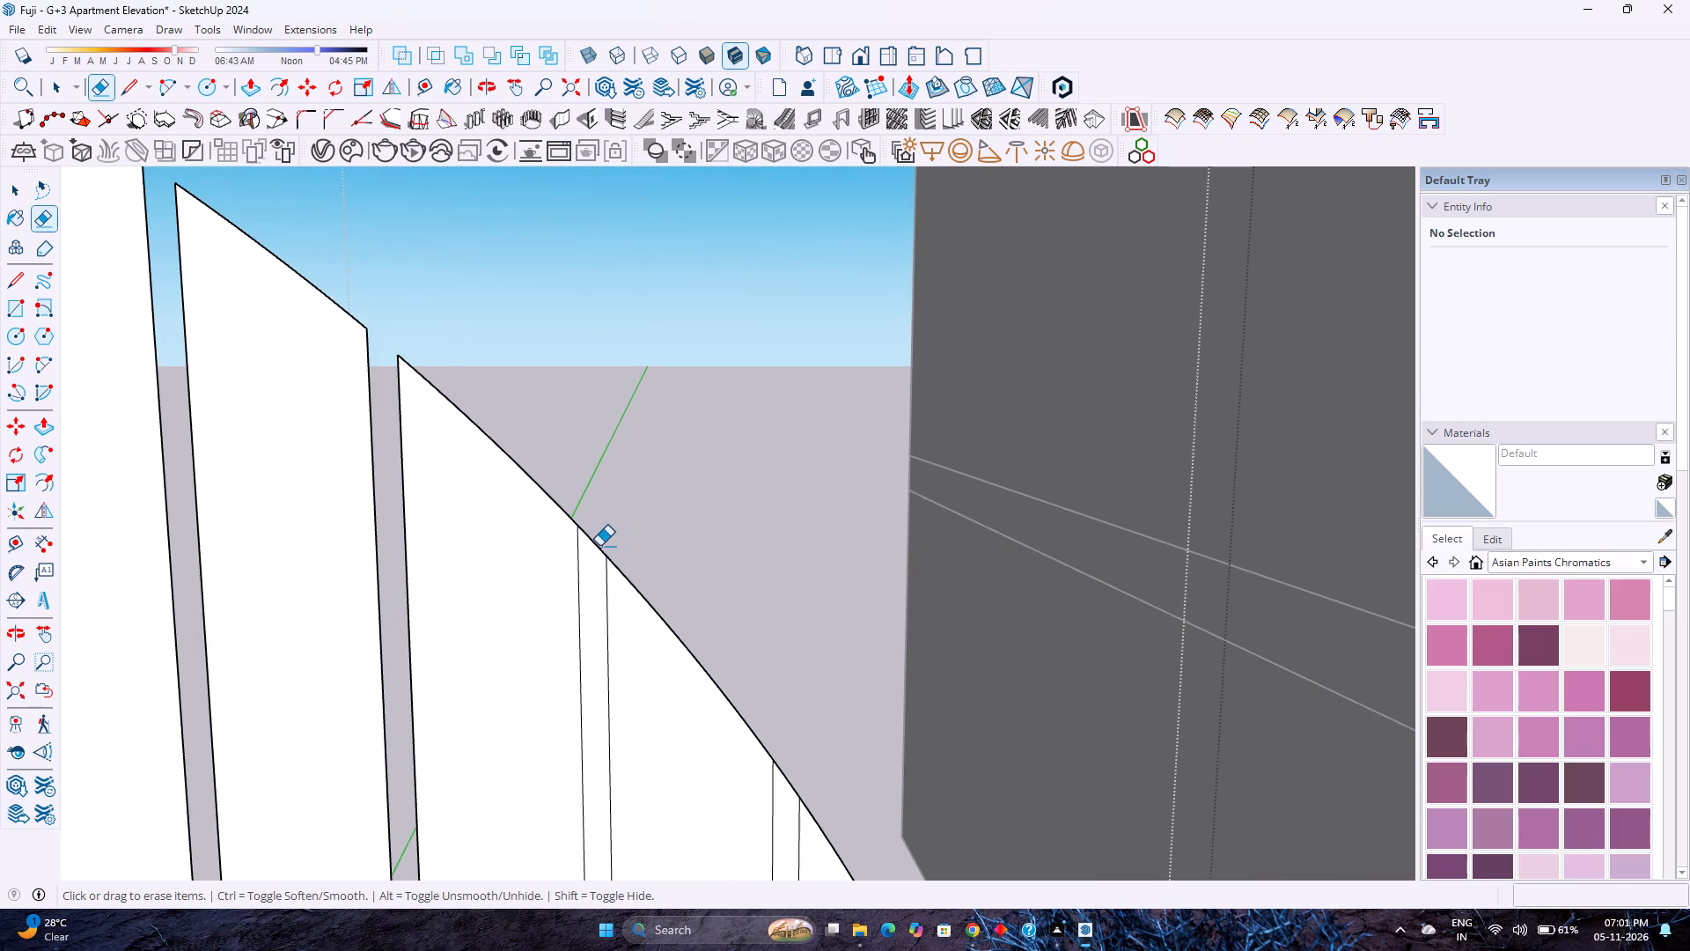
pyautogui.click(599, 546)
pyautogui.scroll(-8, 599, 543)
pyautogui.scroll(6, 681, 636)
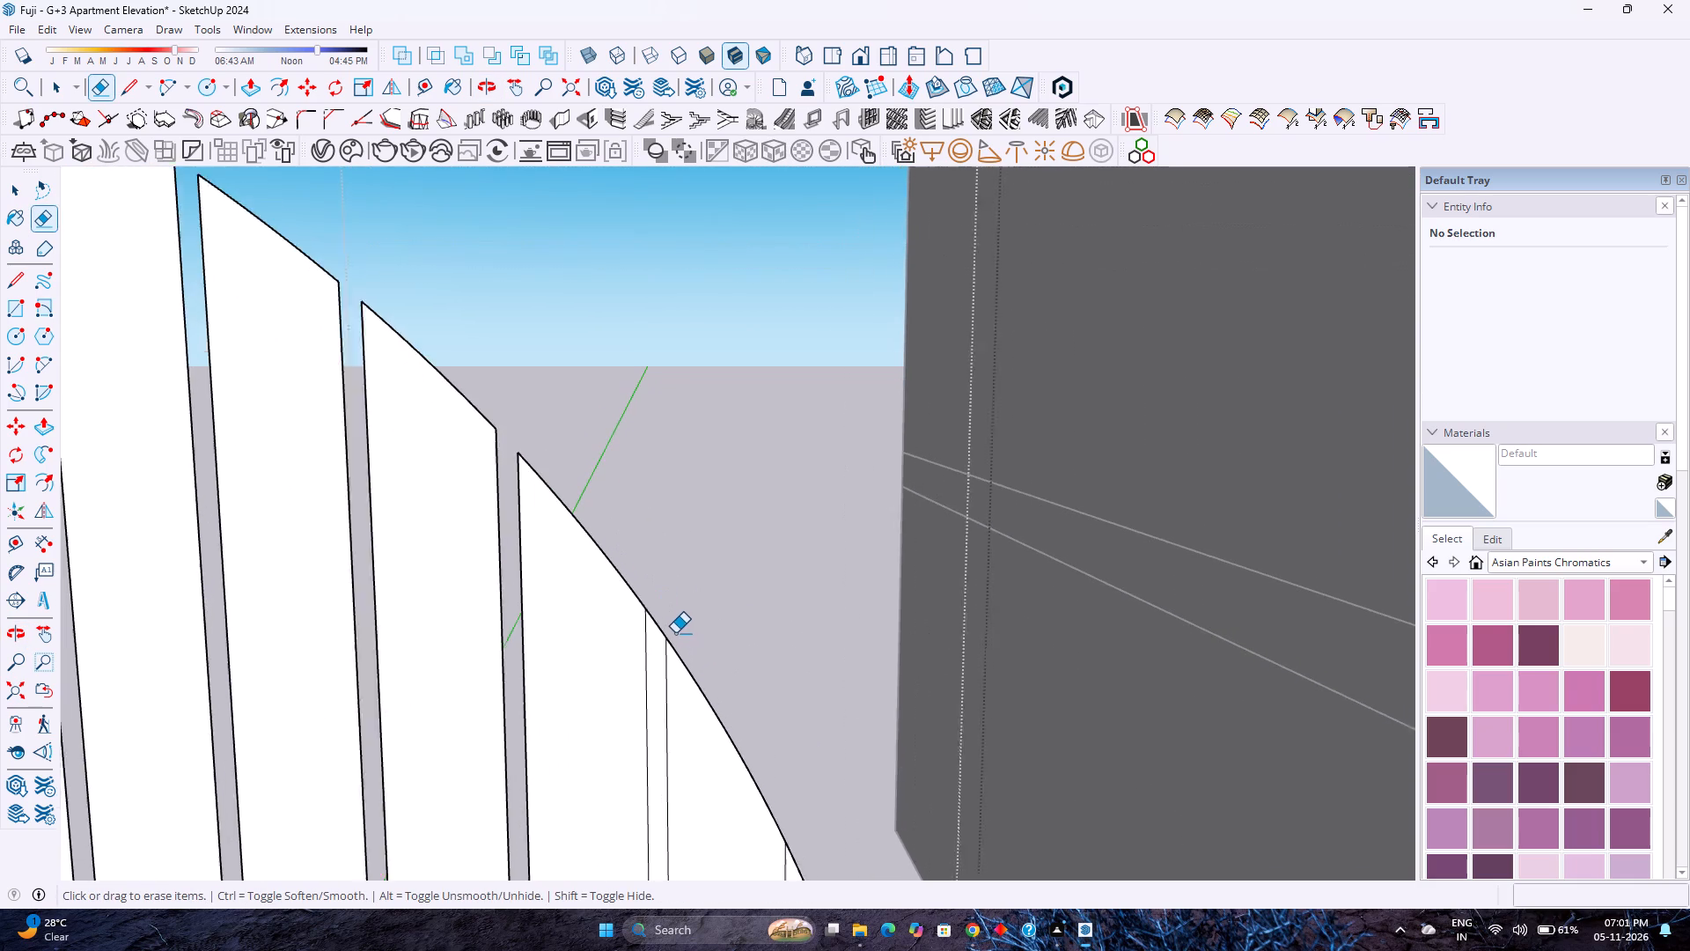
pyautogui.click(650, 627)
pyautogui.click(655, 623)
pyautogui.scroll(-6, 655, 619)
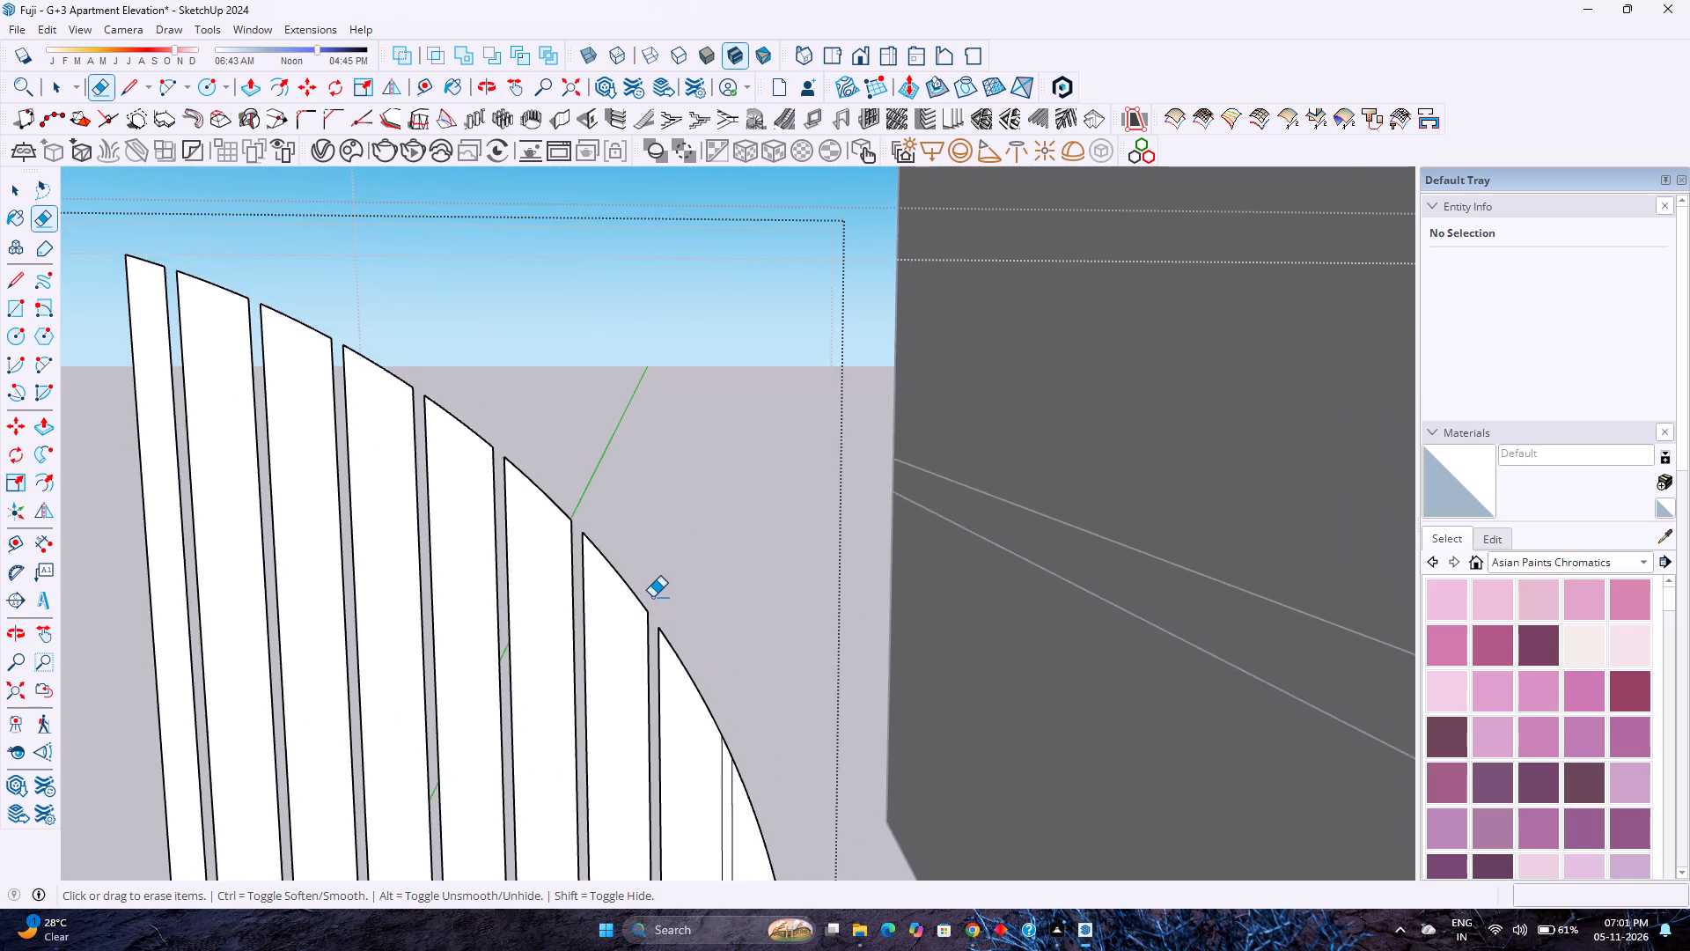
pyautogui.scroll(-2, 652, 597)
pyautogui.scroll(10, 710, 702)
pyautogui.click(672, 686)
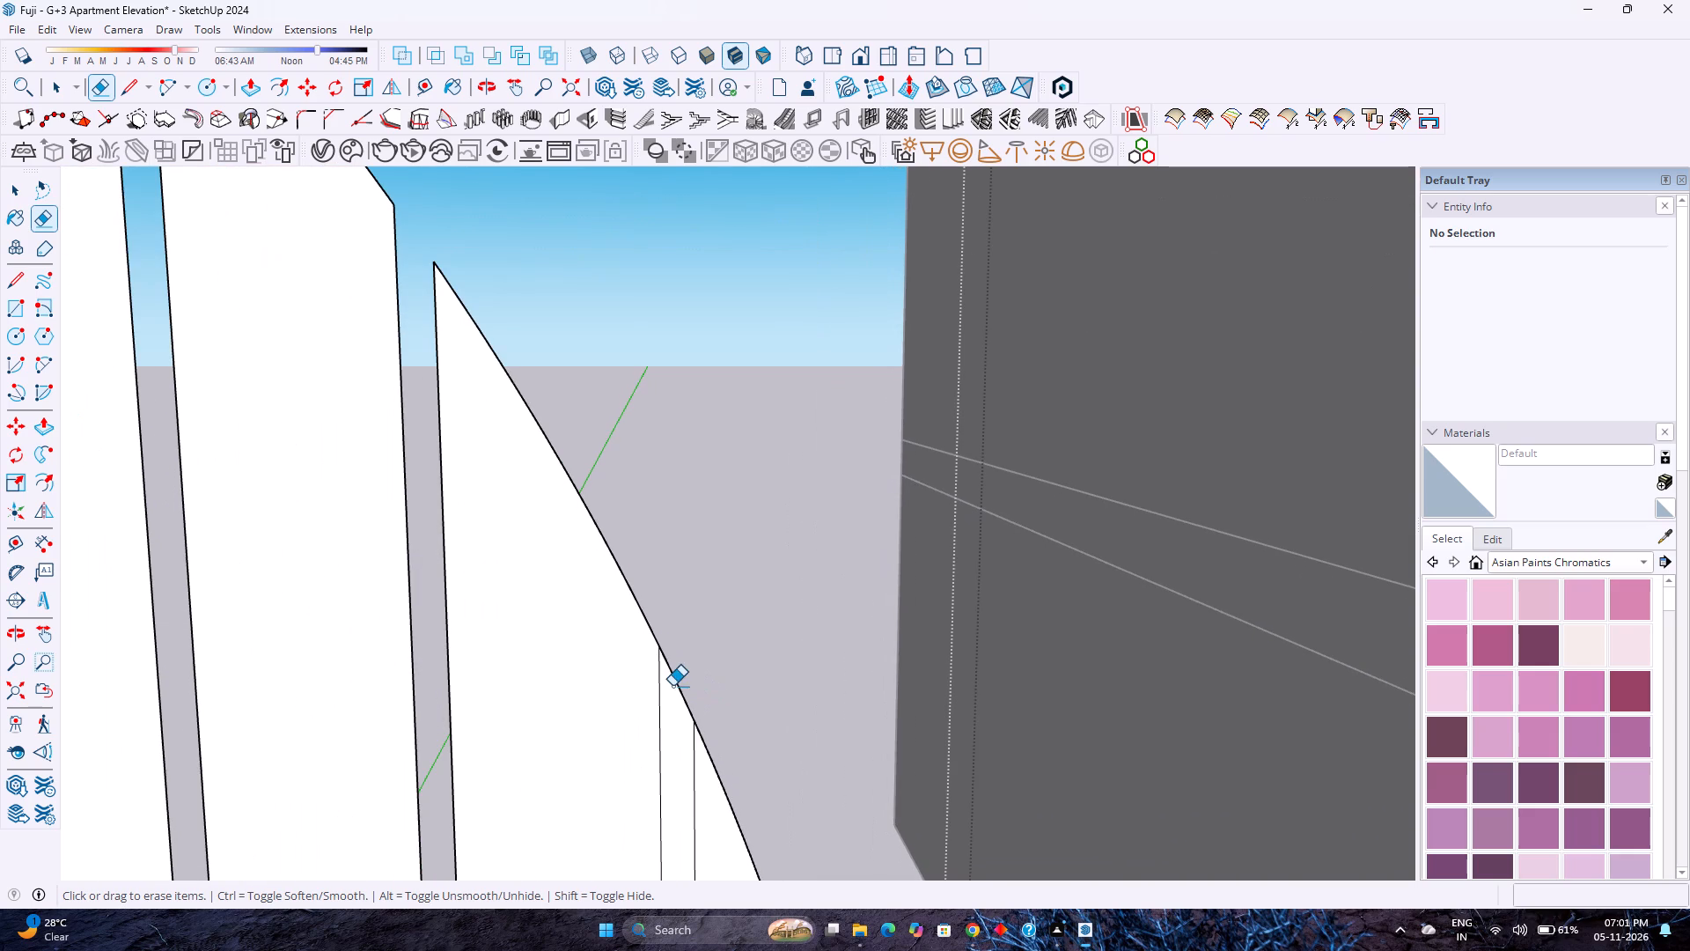
# Erase the arc edge capping the outermost narrow strip on the rounded top of the frame post nearest the building.
pyautogui.click(678, 680)
pyautogui.scroll(-14, 693, 645)
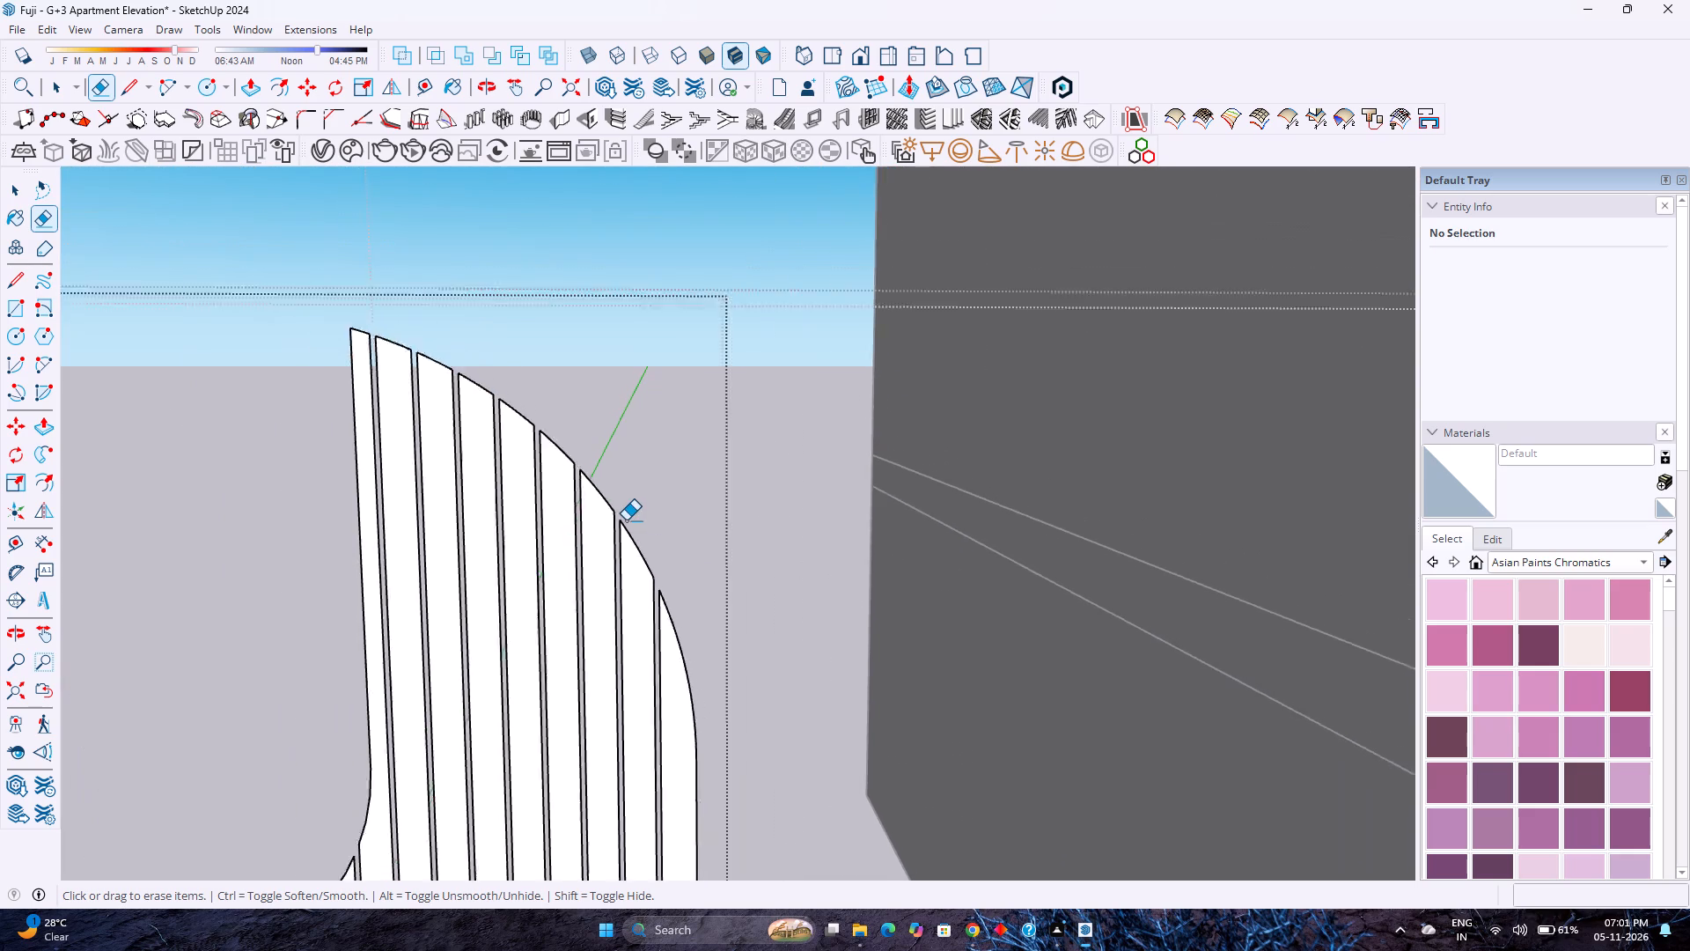
# Erase the edges capping seven narrow strips around the lower opening's rounded upper corner farthest from the building.
pyautogui.scroll(-9, 626, 520)
pyautogui.scroll(1, 620, 482)
pyautogui.scroll(-5, 620, 482)
pyautogui.scroll(1, 620, 482)
pyautogui.scroll(-15, 620, 482)
pyautogui.scroll(1, 620, 480)
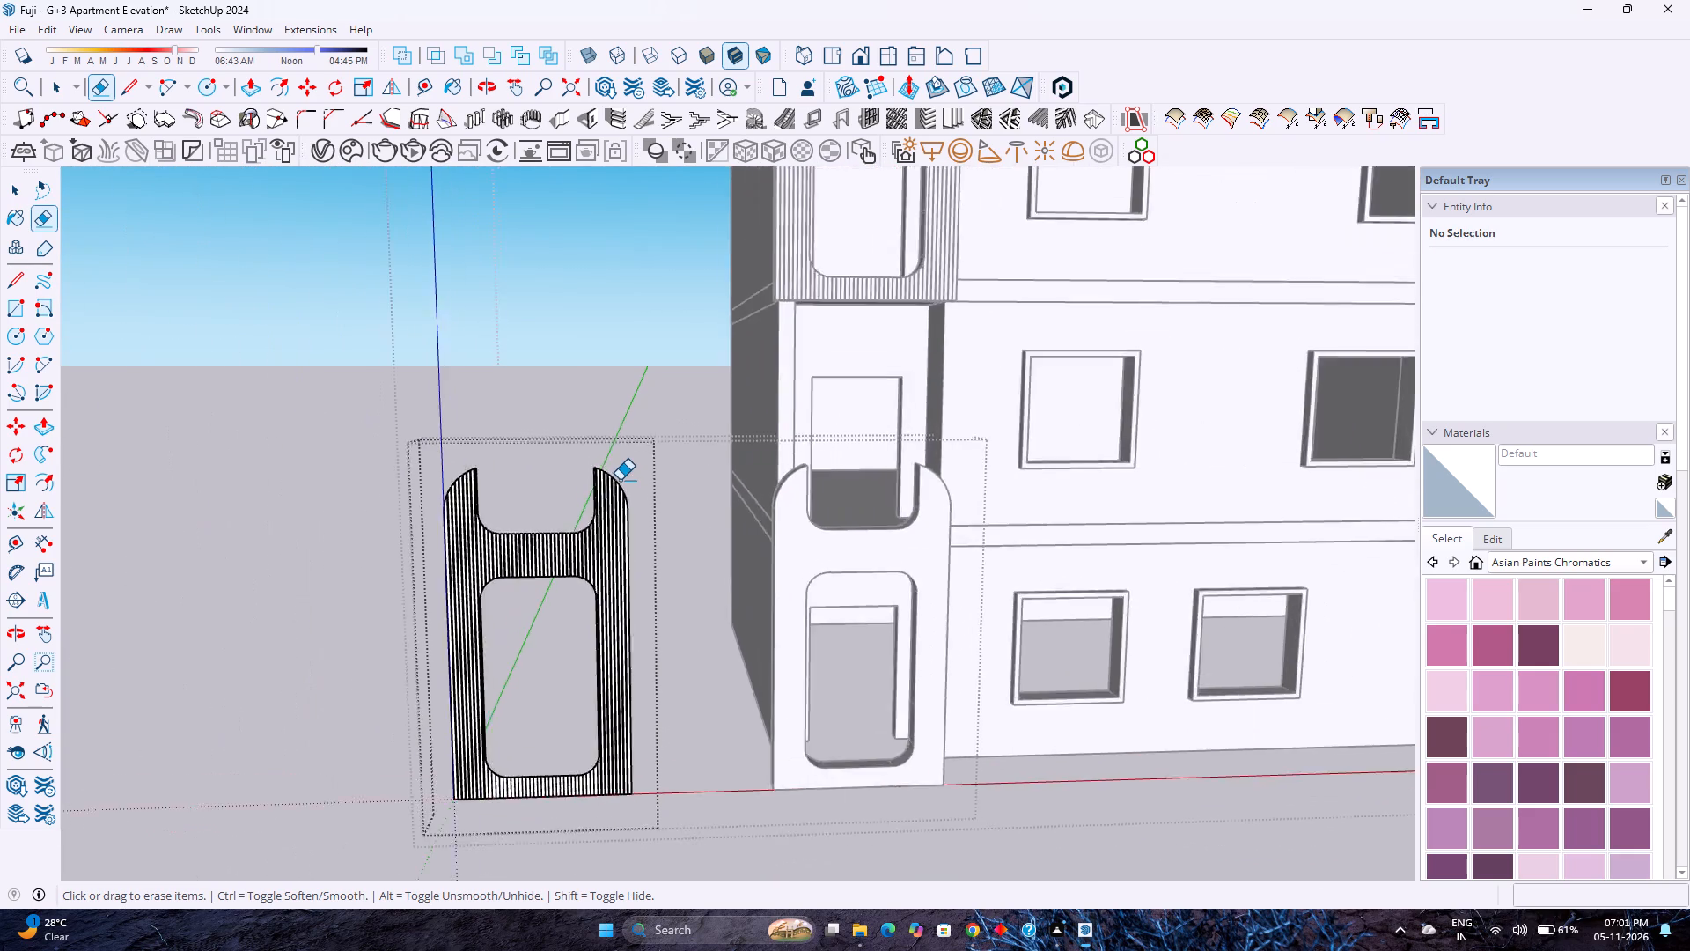
pyautogui.scroll(-4, 620, 480)
pyautogui.scroll(1, 620, 480)
pyautogui.scroll(3, 492, 754)
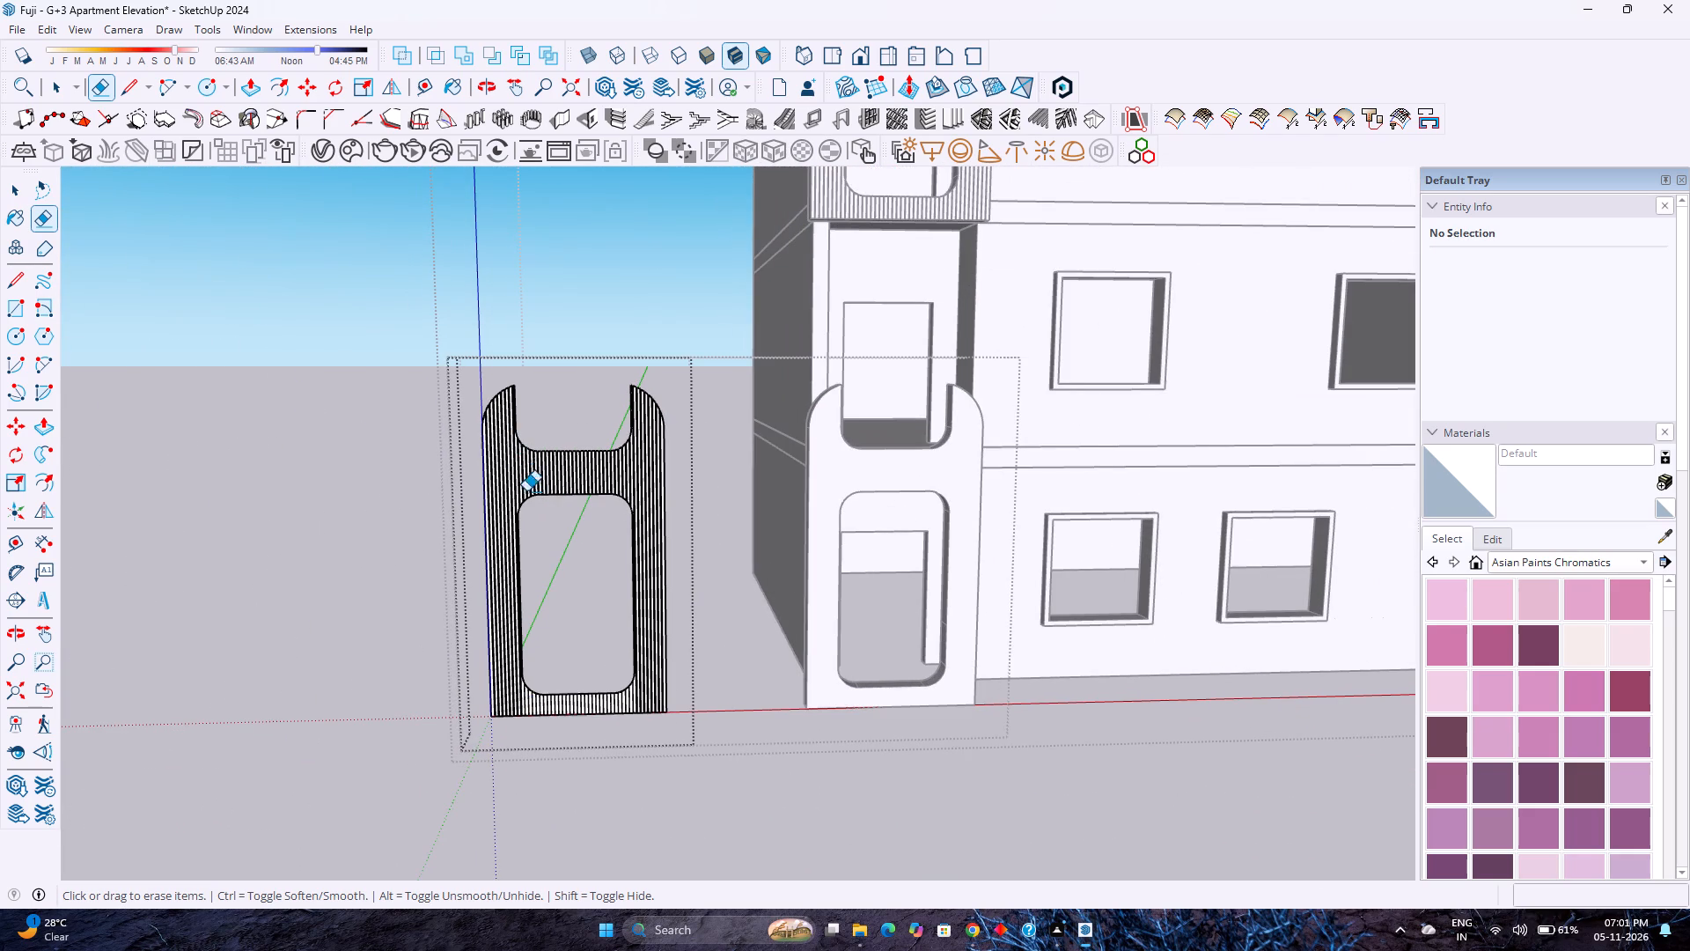
pyautogui.scroll(20, 526, 500)
pyautogui.scroll(5, 526, 500)
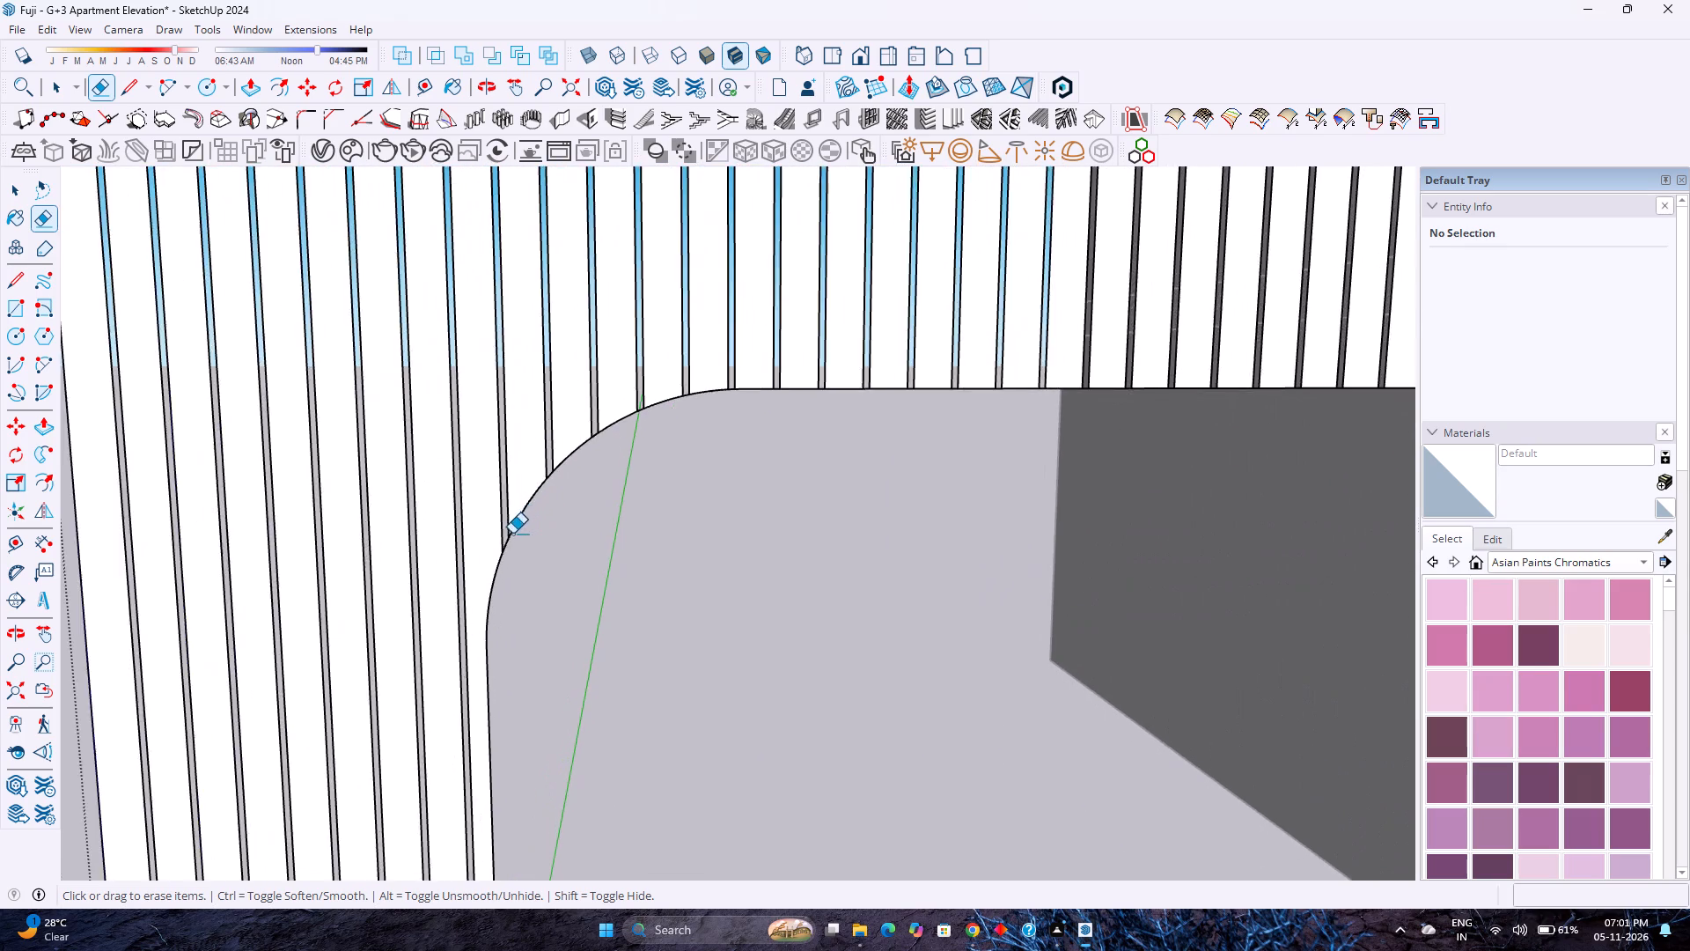
pyautogui.scroll(6, 512, 534)
pyautogui.click(507, 542)
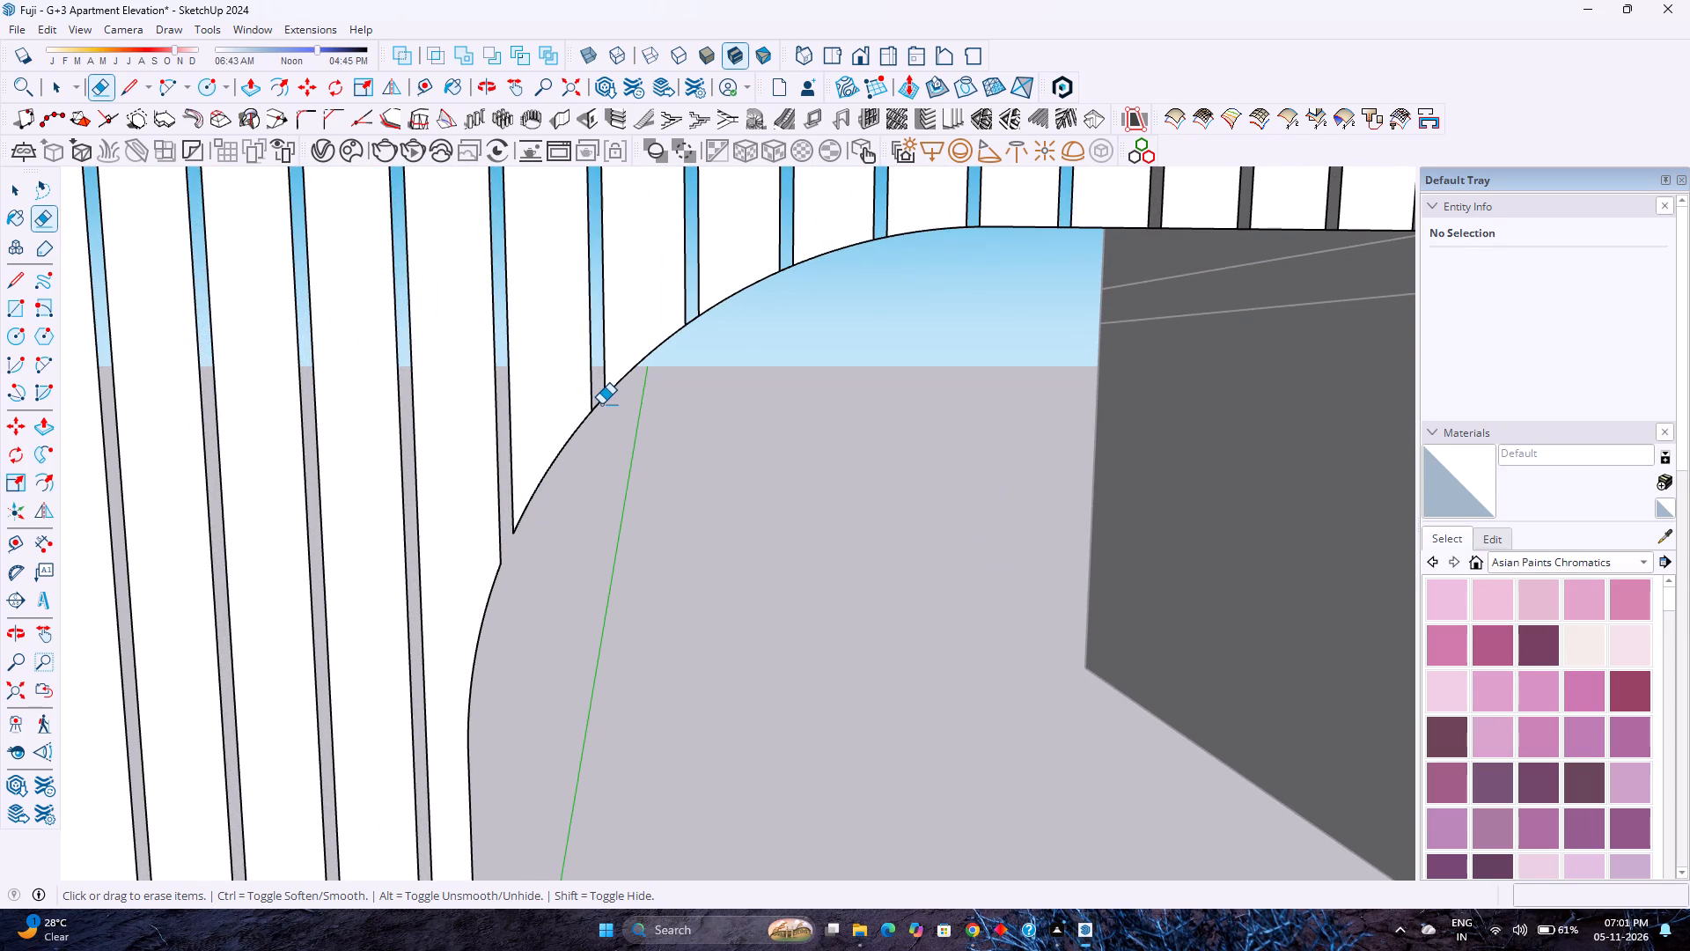
pyautogui.click(599, 404)
pyautogui.click(689, 321)
pyautogui.click(787, 266)
pyautogui.click(878, 235)
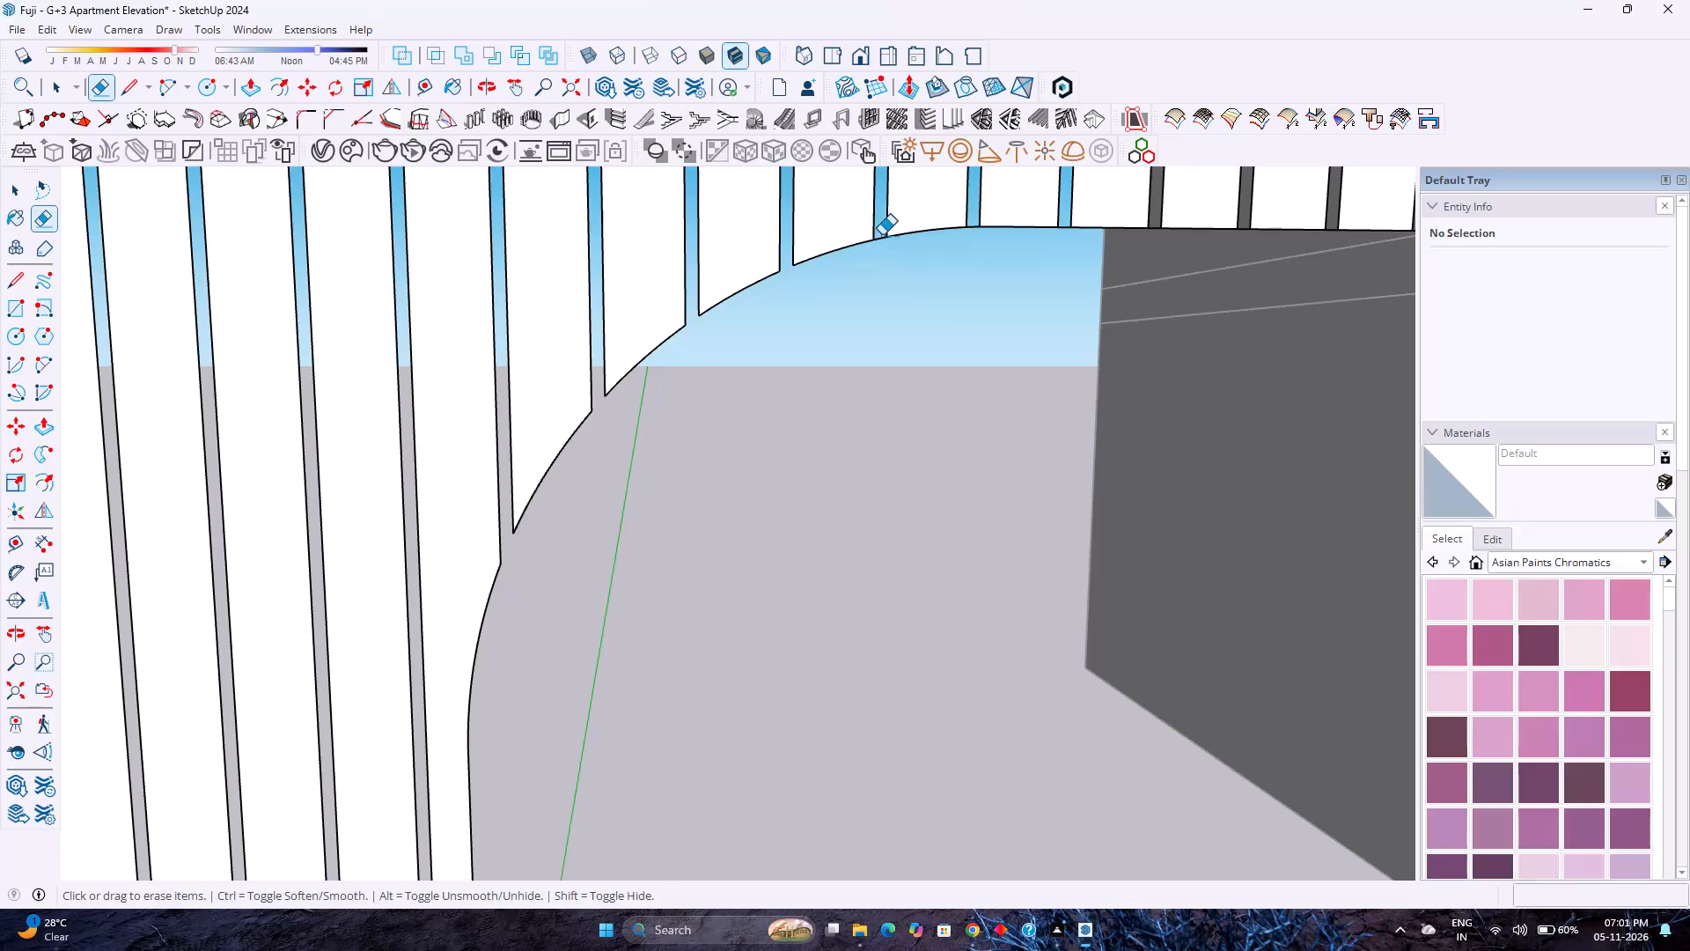
pyautogui.click(879, 237)
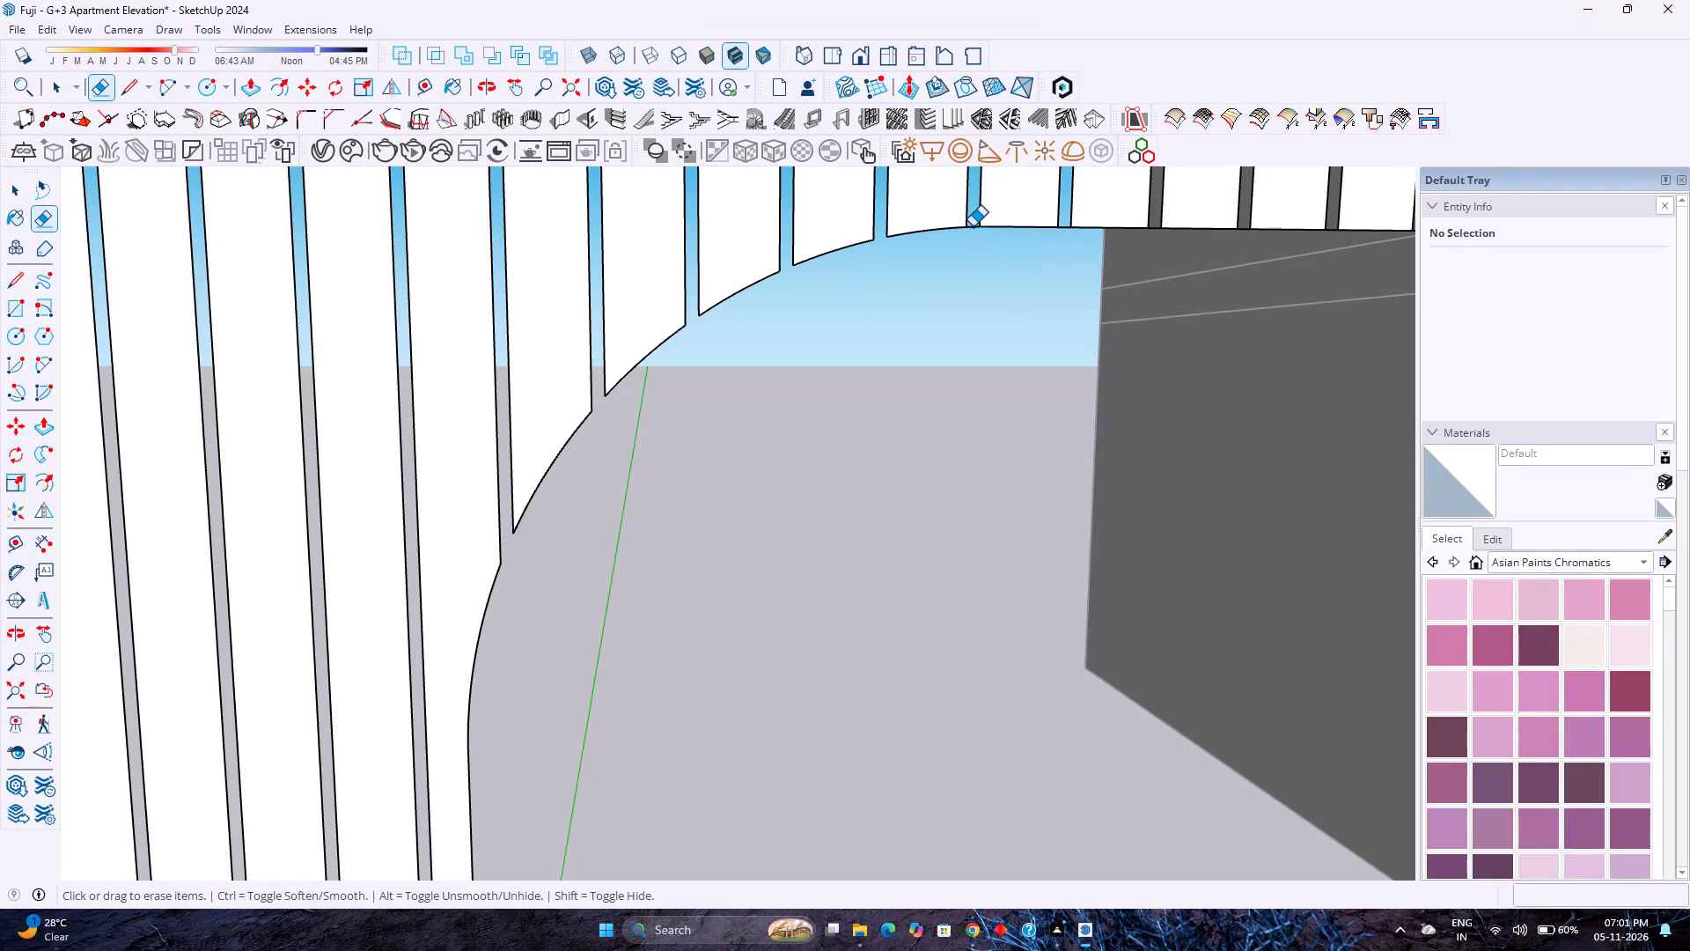
pyautogui.click(973, 226)
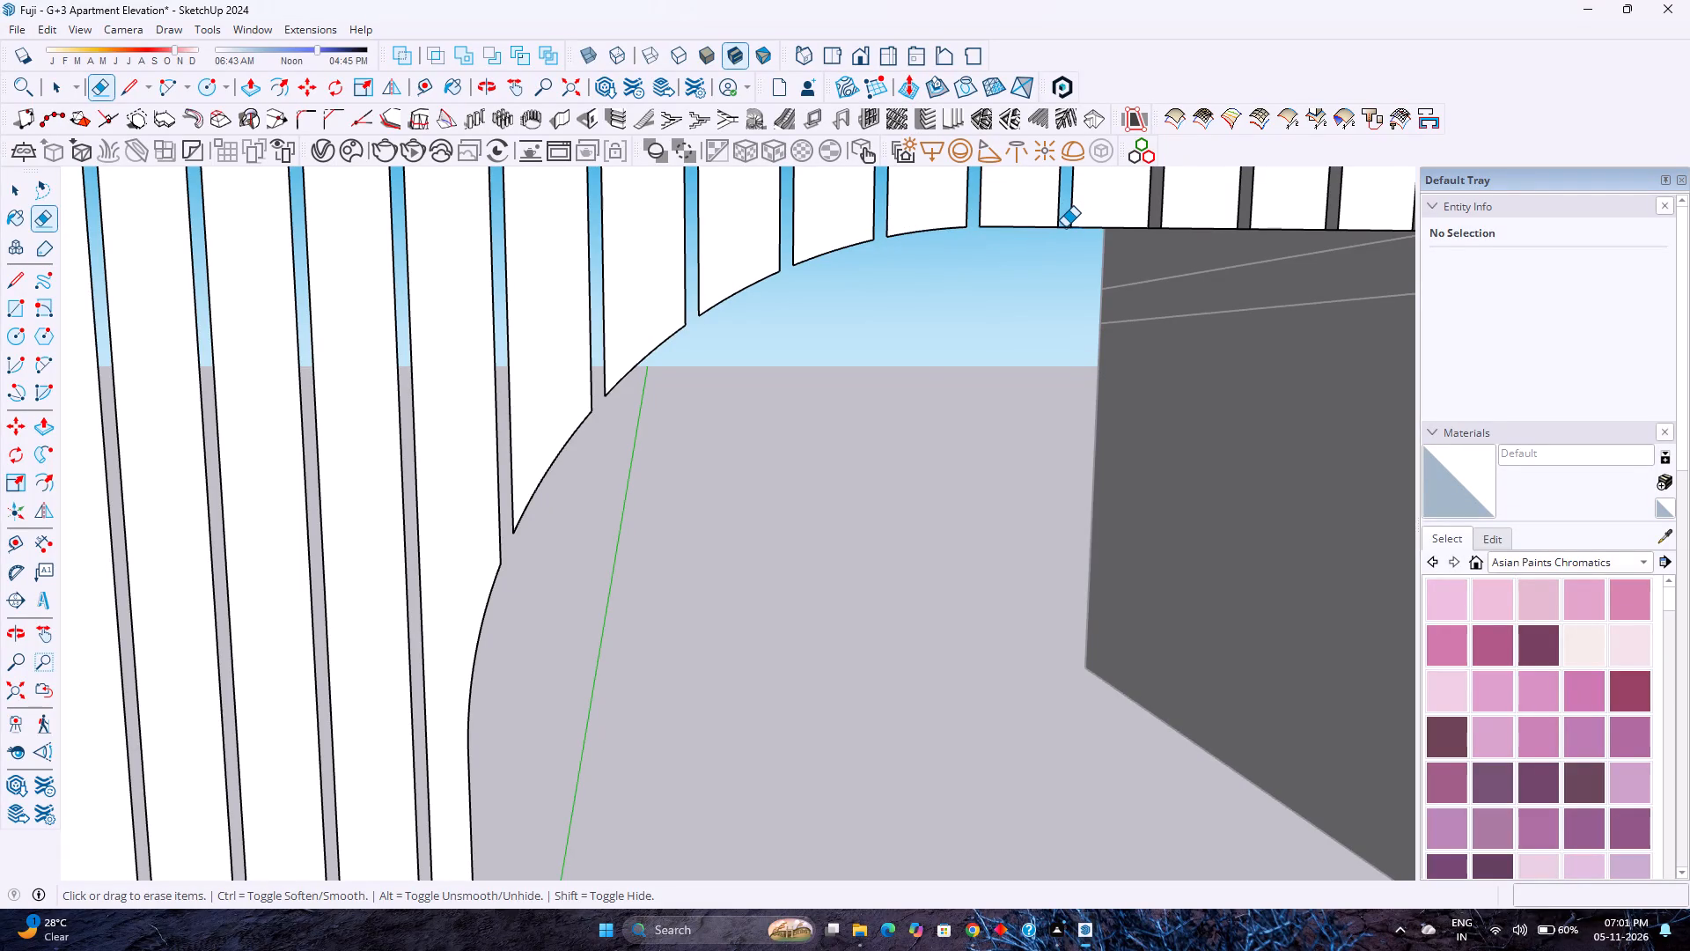
pyautogui.click(1065, 227)
# Erase the edges capping the next six narrow strips along the straight top of the lower opening, working towards the building.
pyautogui.keyDown('shift'); pyautogui.moveTo(907, 384); pyautogui.dragTo(488, 596, button='middle'); pyautogui.keyUp('shift')
pyautogui.keyDown('shift'); pyautogui.middleClick(488, 596); pyautogui.keyUp('shift')
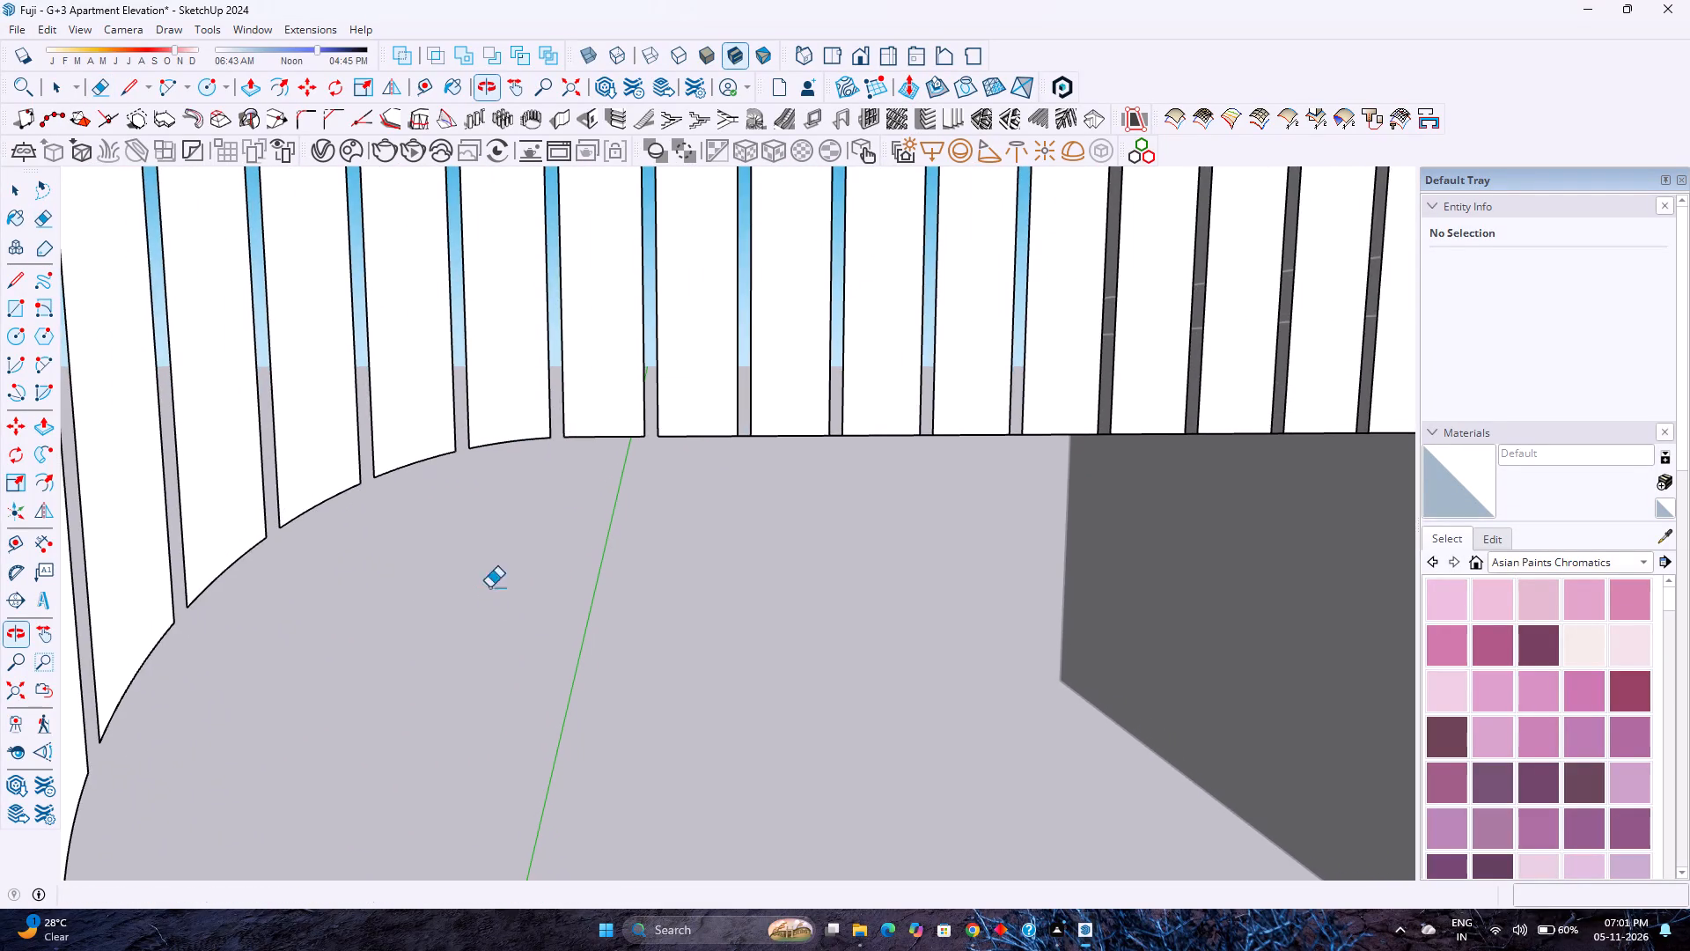
pyautogui.scroll(3, 747, 455)
pyautogui.moveTo(749, 427); pyautogui.dragTo(748, 439)
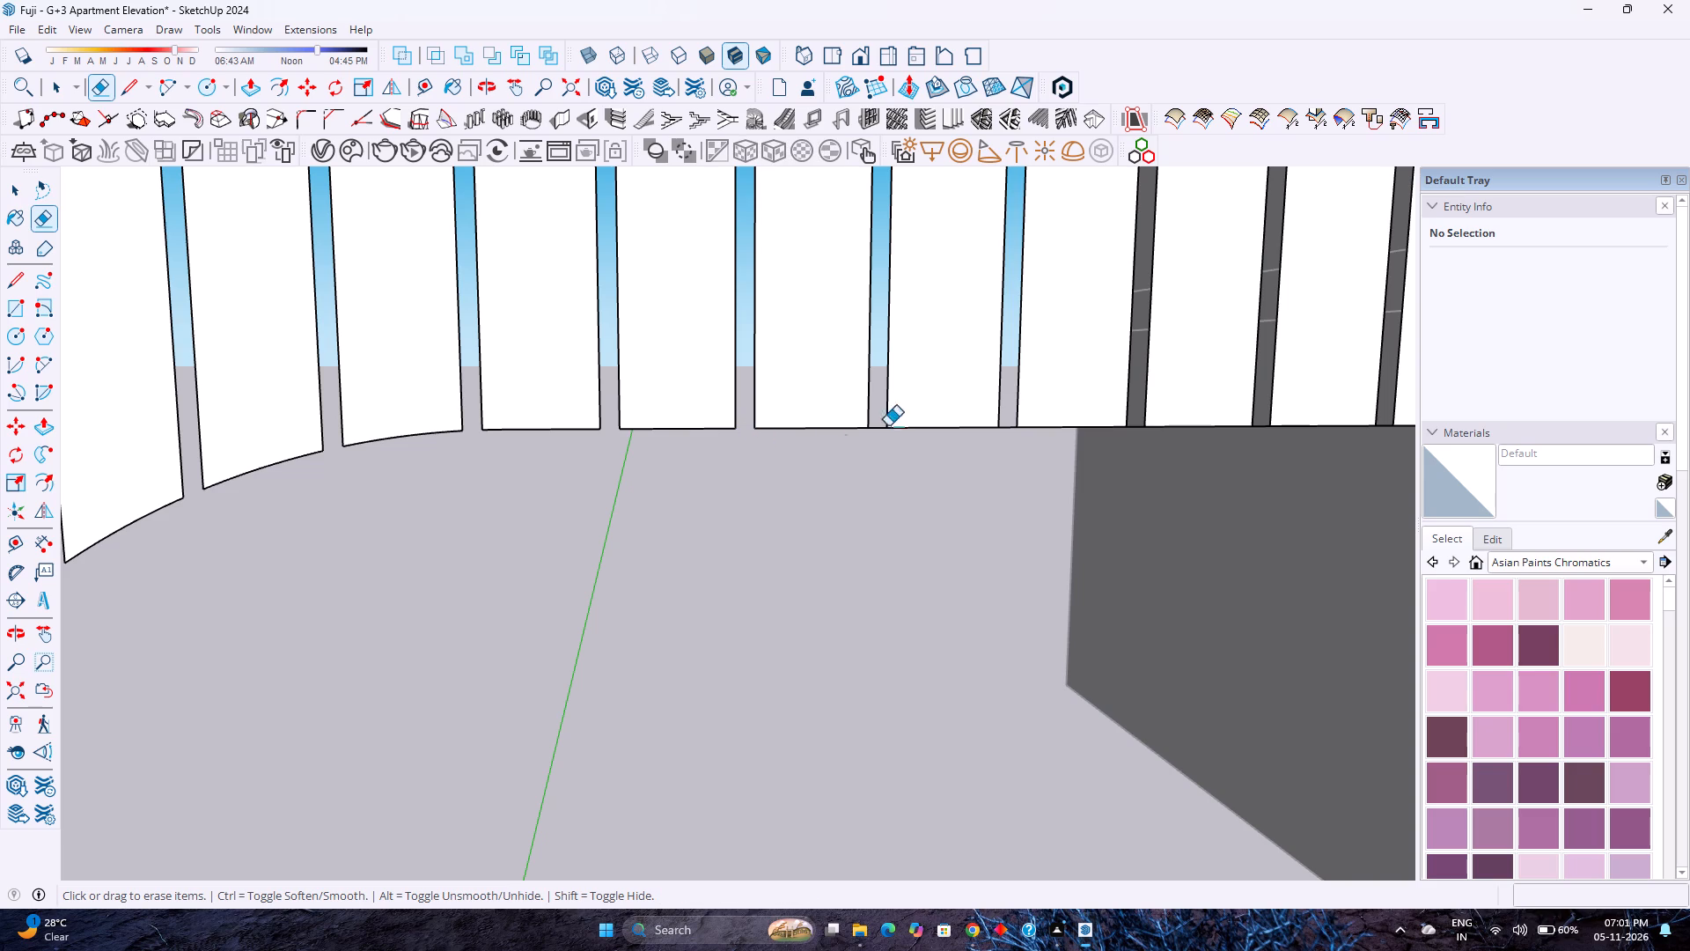
pyautogui.click(883, 430)
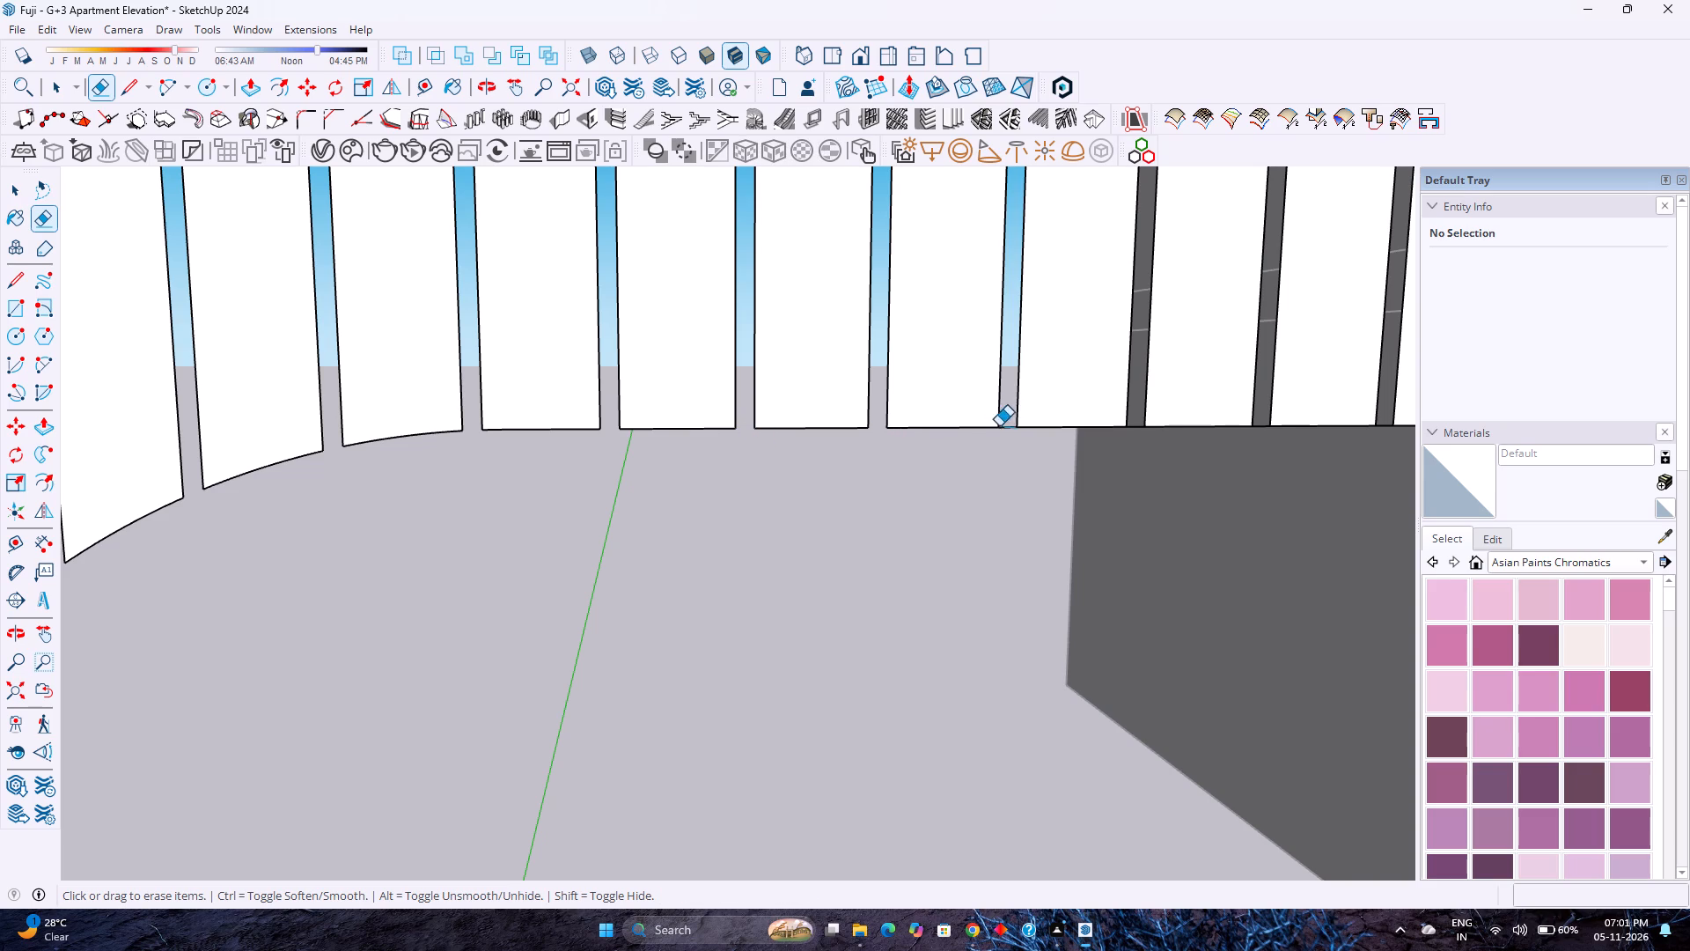
pyautogui.click(1007, 429)
pyautogui.scroll(-4, 812, 498)
pyautogui.keyDown('shift'); pyautogui.moveTo(909, 571); pyautogui.dragTo(896, 572, button='middle'); pyautogui.keyUp('shift')
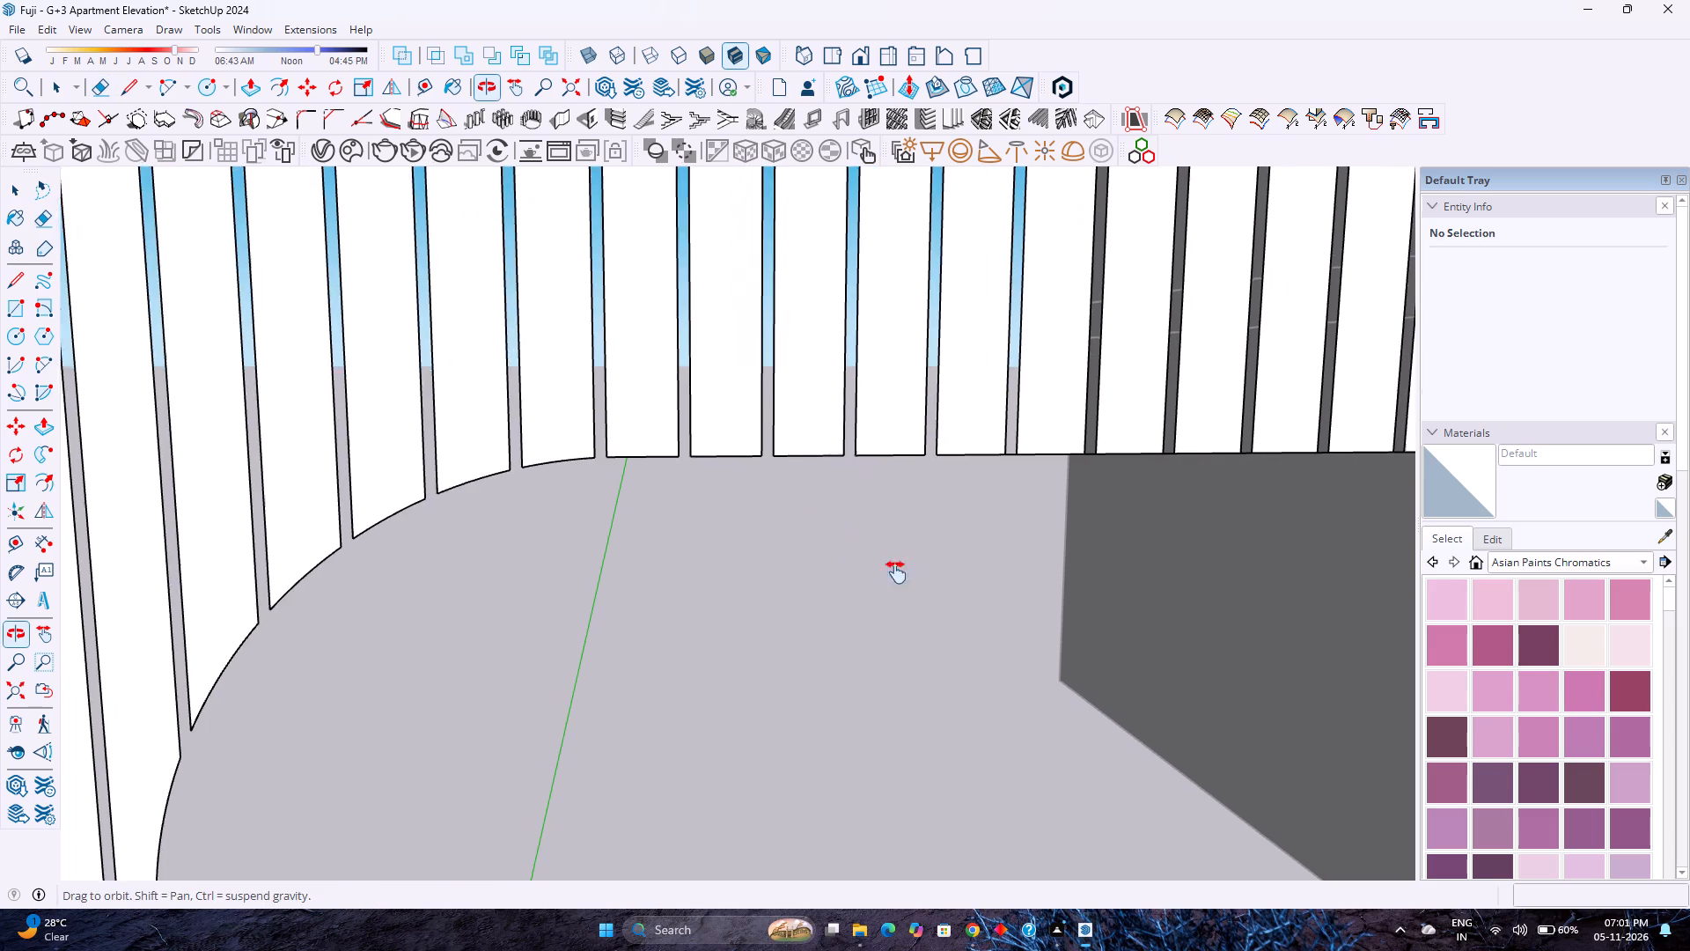
pyautogui.keyDown('shift'); pyautogui.moveTo(896, 572); pyautogui.dragTo(607, 606, button='middle'); pyautogui.keyUp('shift')
pyautogui.scroll(7, 719, 469)
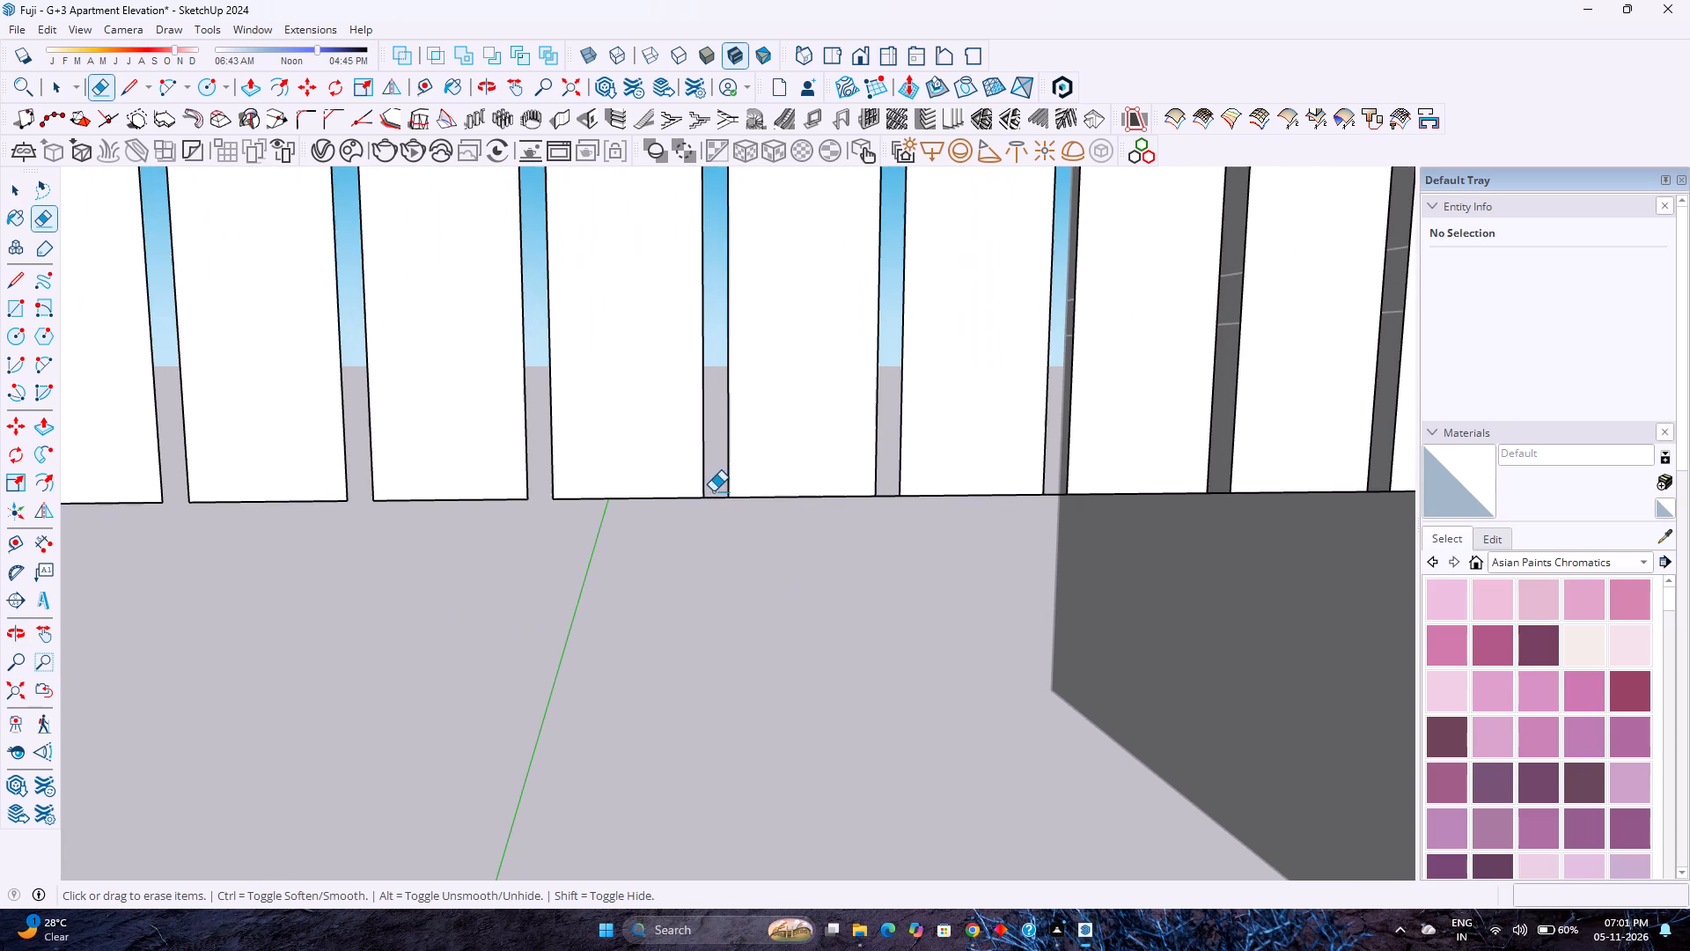
pyautogui.click(714, 495)
pyautogui.moveTo(888, 497); pyautogui.dragTo(888, 513)
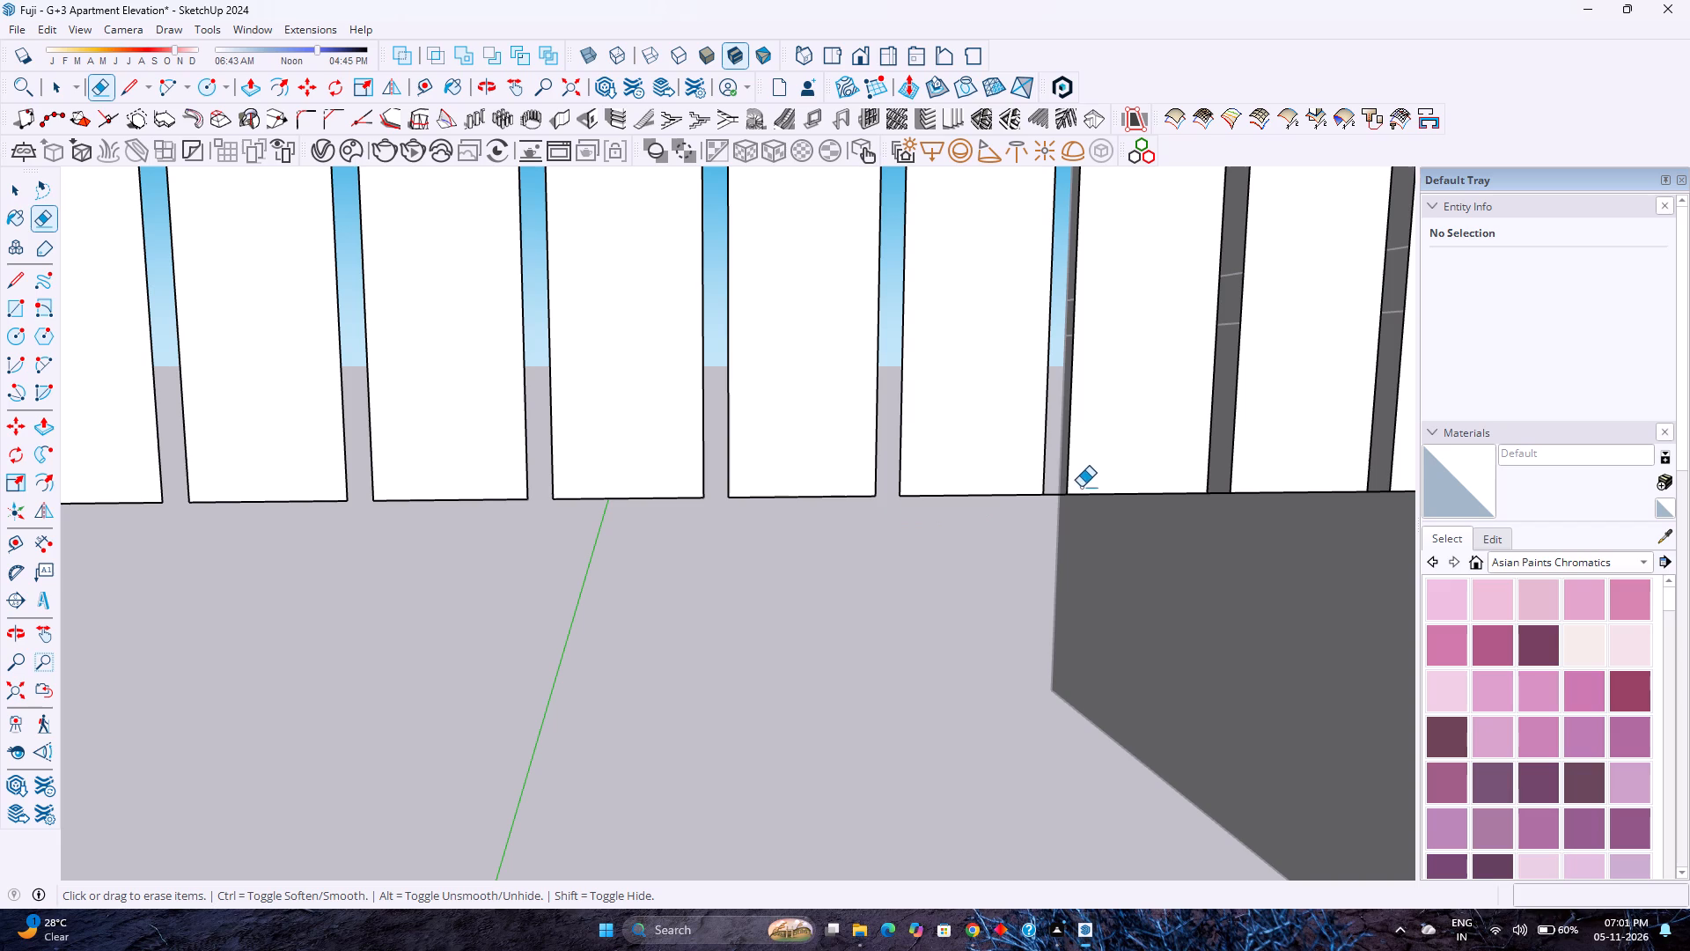
pyautogui.click(1054, 495)
# Erase the edges capping six more narrow strips along the straight top of the lower opening, continuing towards the building.
pyautogui.keyDown('shift'); pyautogui.moveTo(1018, 520); pyautogui.dragTo(598, 557, button='middle'); pyautogui.keyUp('shift')
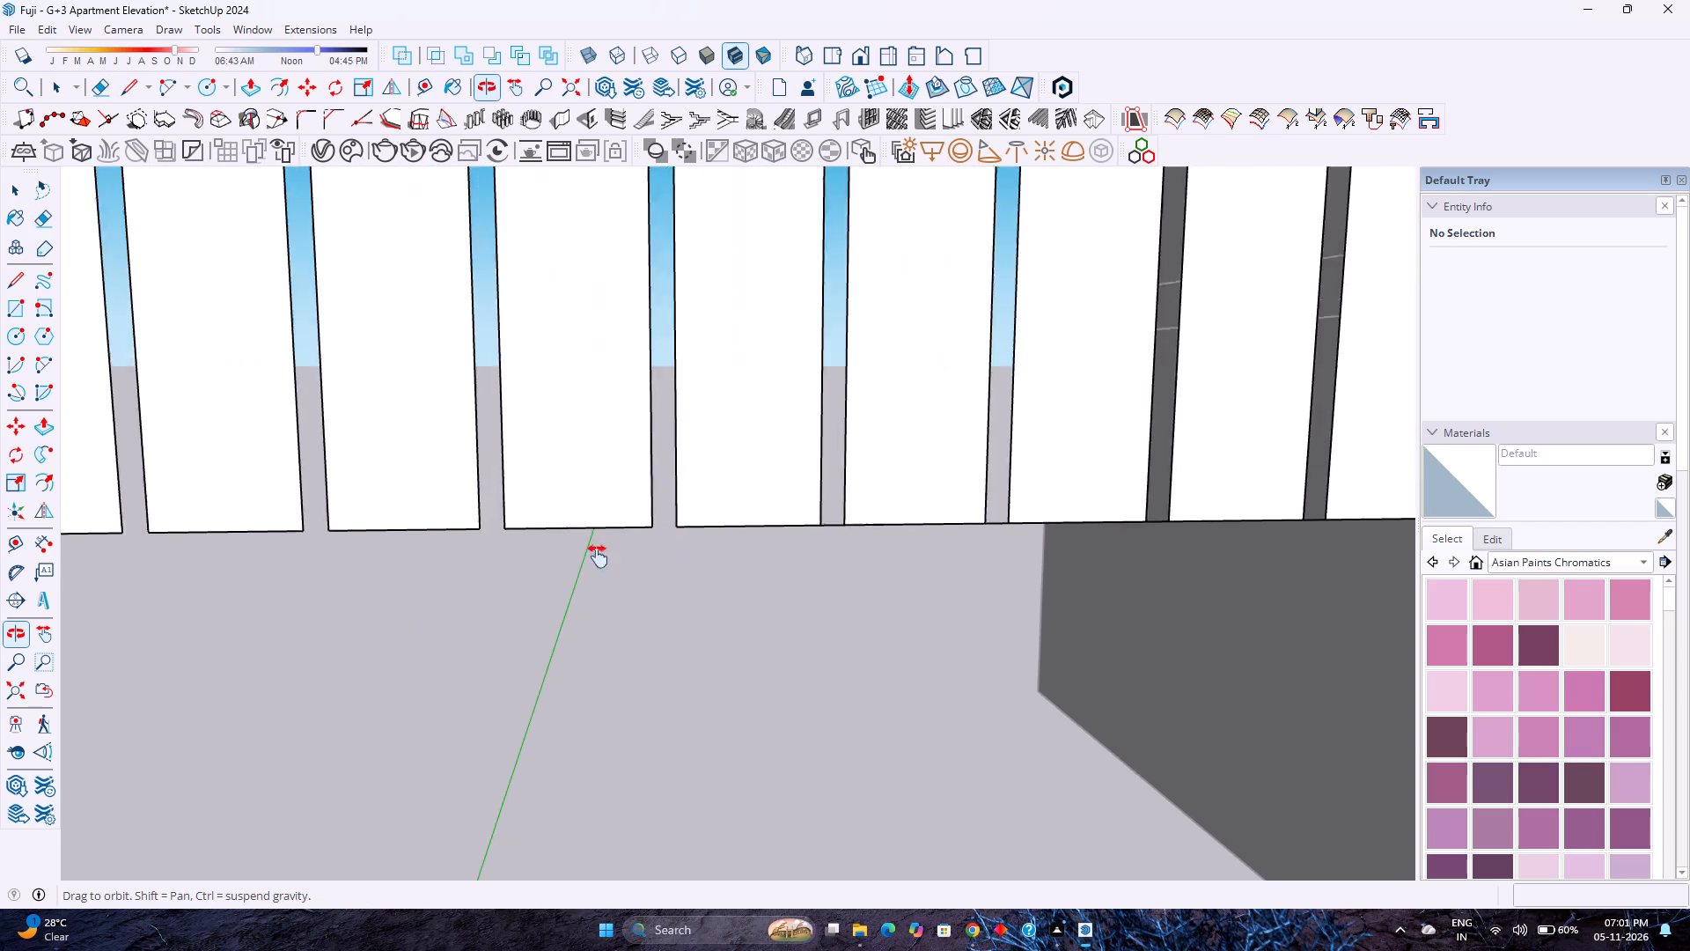
pyautogui.keyDown('shift'); pyautogui.moveTo(598, 557); pyautogui.dragTo(475, 558, button='middle'); pyautogui.keyUp('shift')
pyautogui.keyDown('shift'); pyautogui.middleClick(474, 558); pyautogui.keyUp('shift')
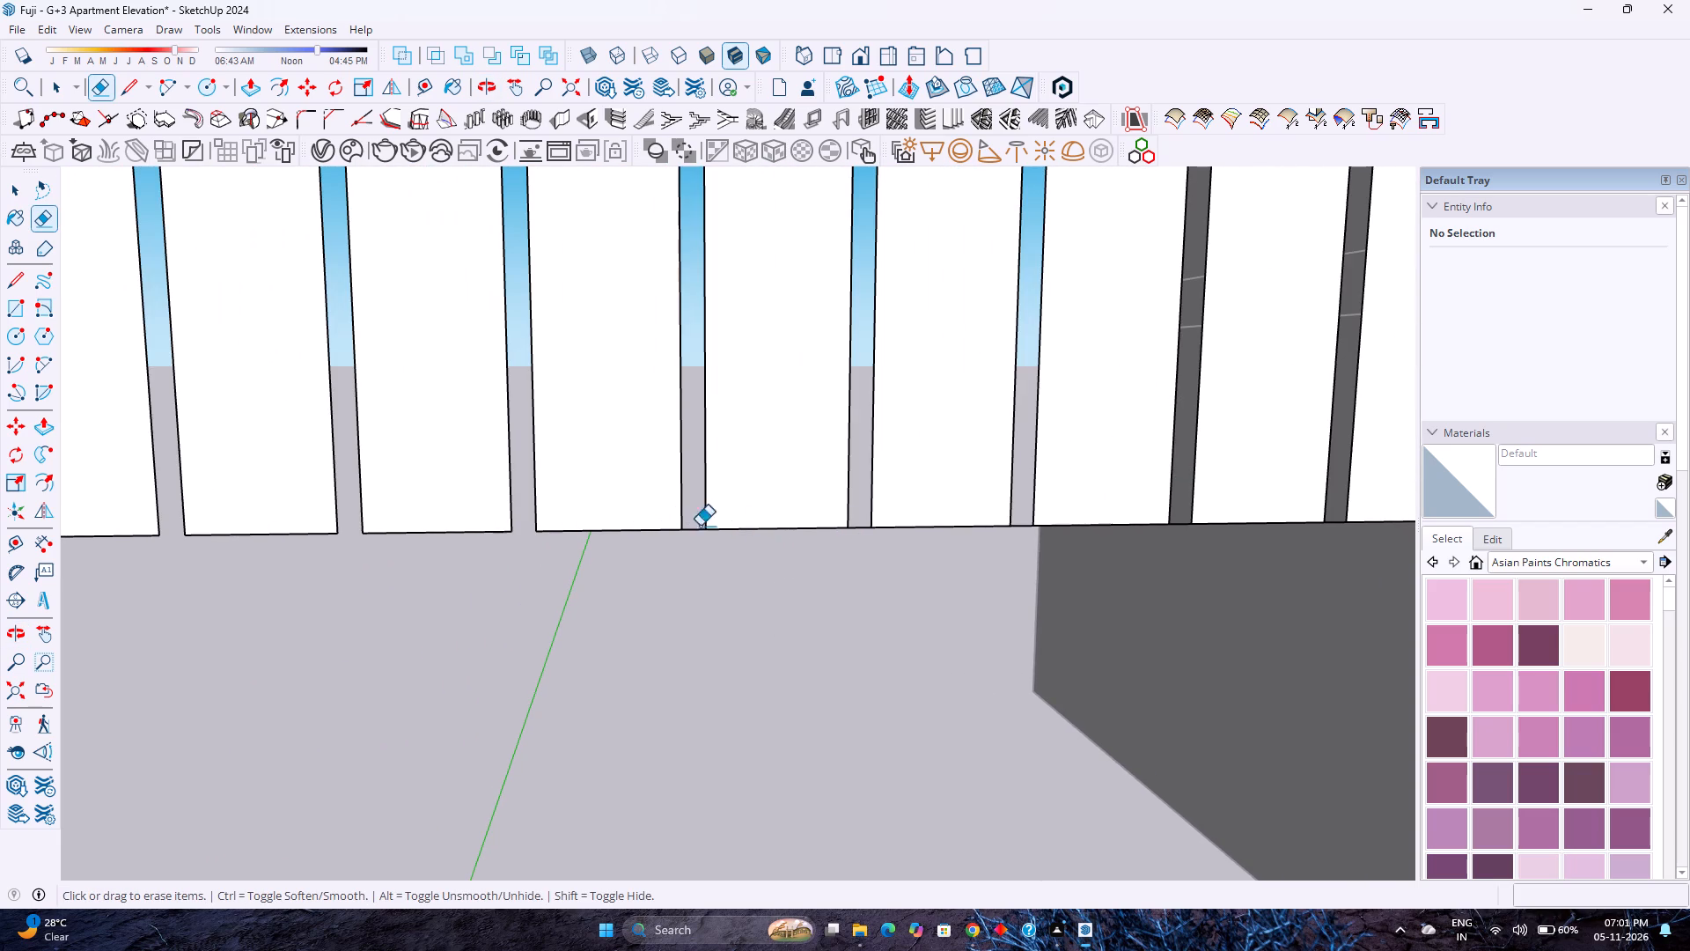
pyautogui.moveTo(693, 524); pyautogui.dragTo(696, 556)
pyautogui.moveTo(856, 525); pyautogui.dragTo(858, 553)
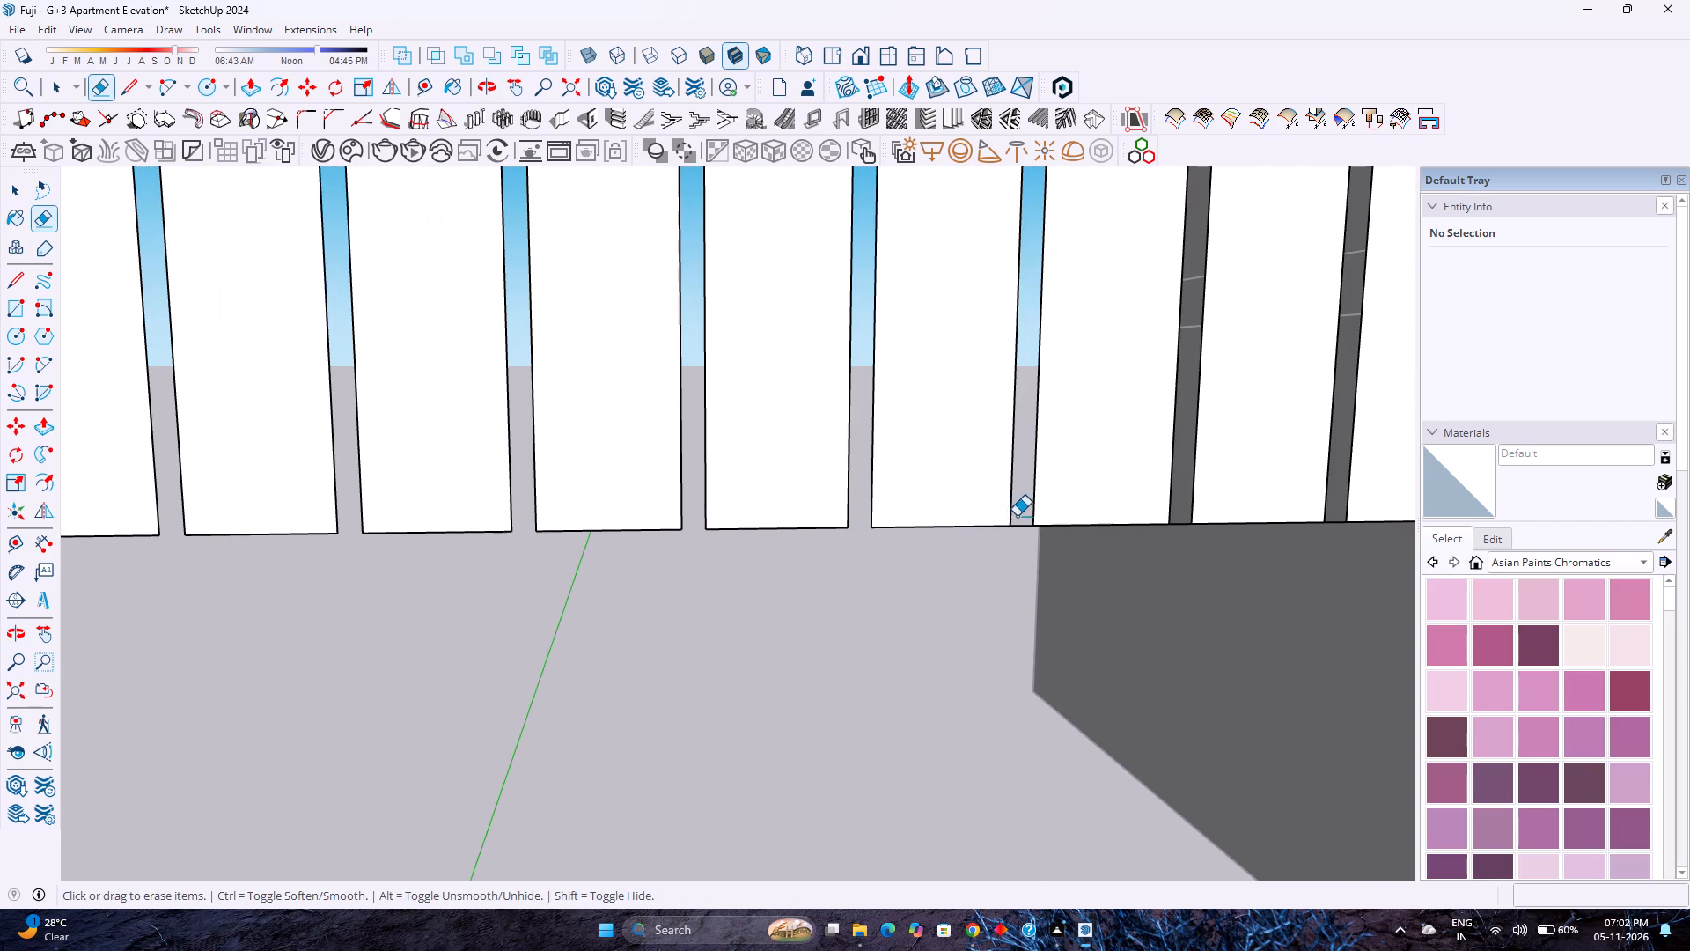
pyautogui.click(1023, 527)
pyautogui.keyDown('shift'); pyautogui.moveTo(941, 553); pyautogui.dragTo(562, 561, button='middle'); pyautogui.keyUp('shift')
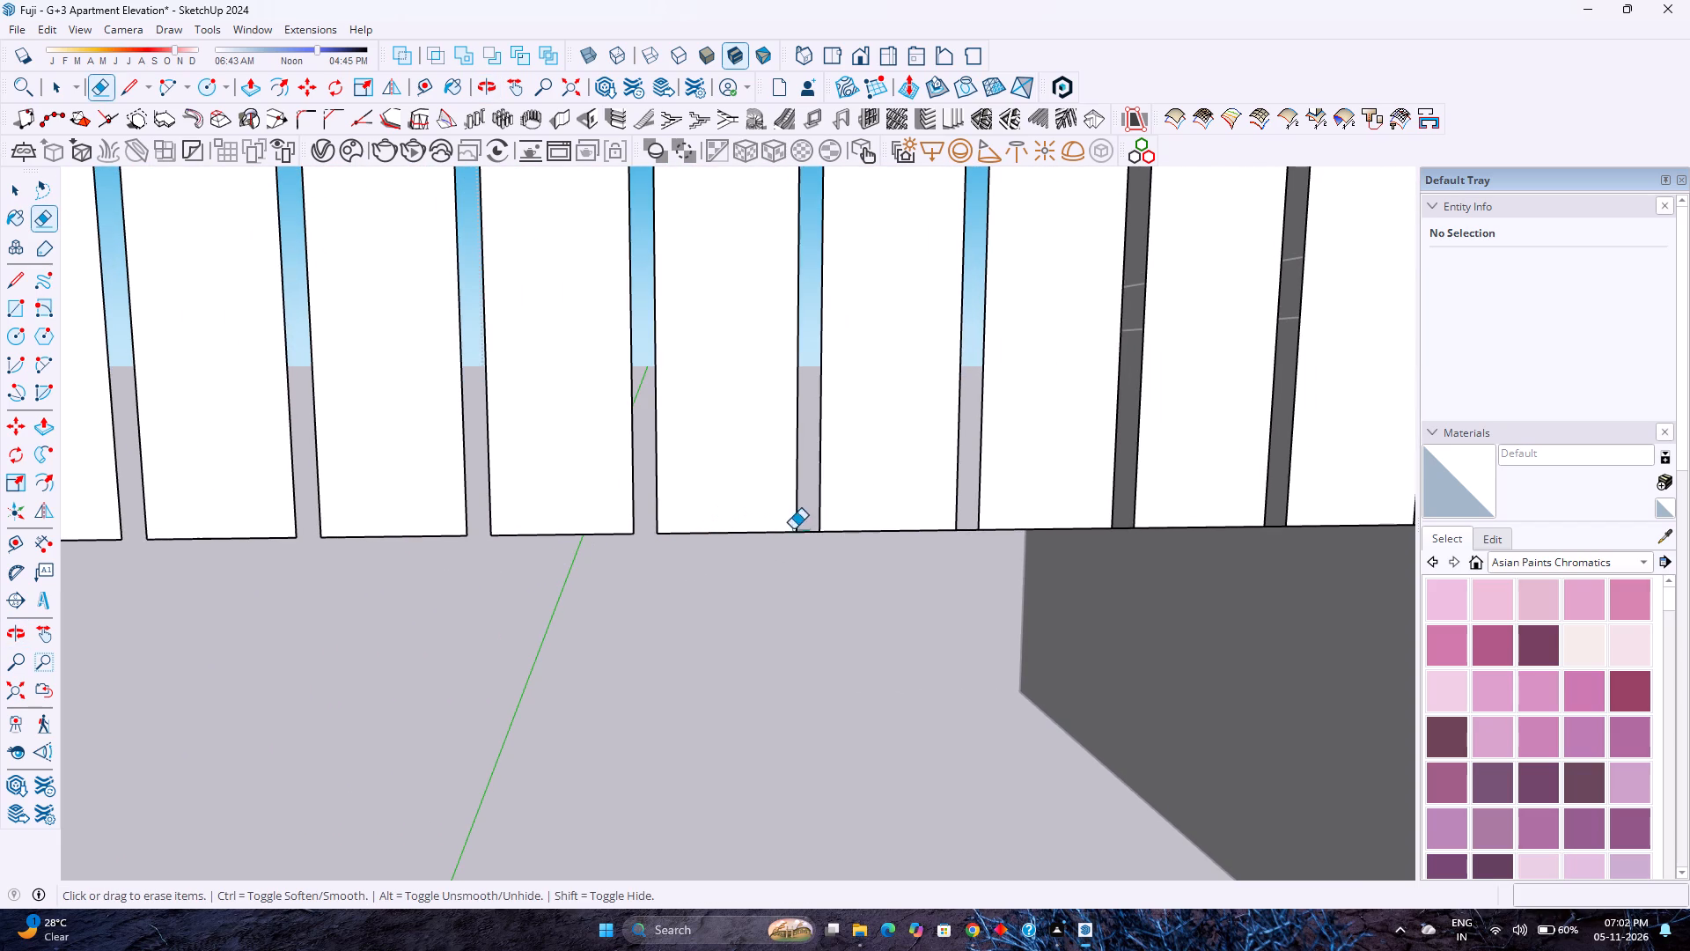
pyautogui.click(805, 534)
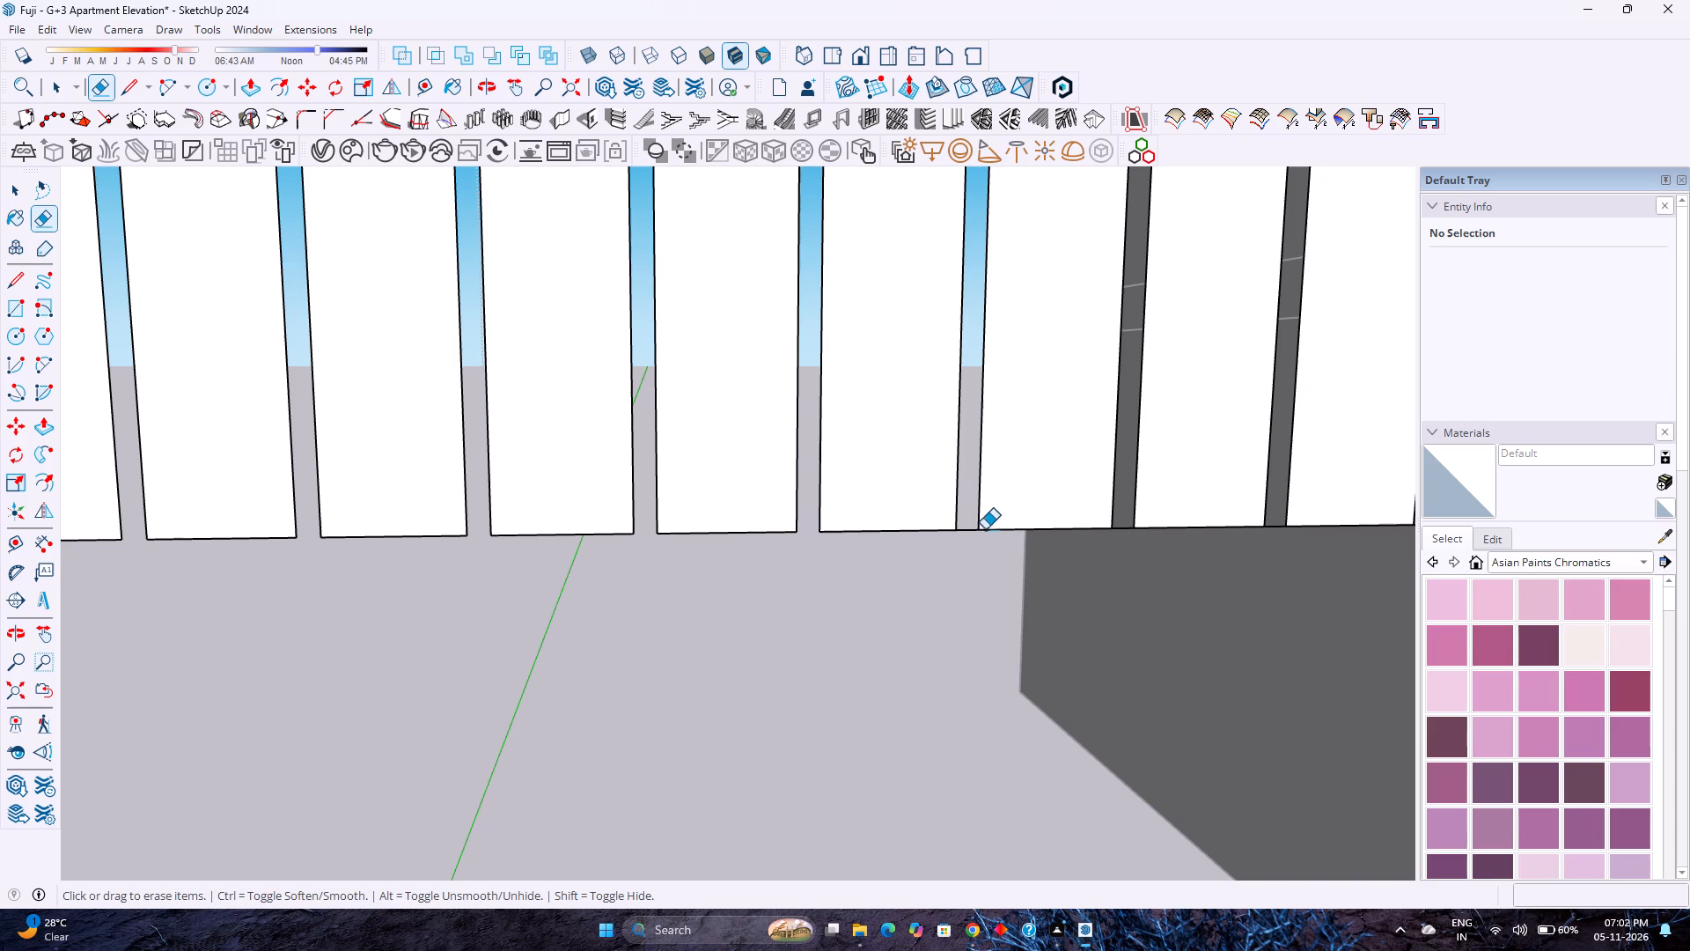
pyautogui.click(969, 529)
pyautogui.click(1119, 525)
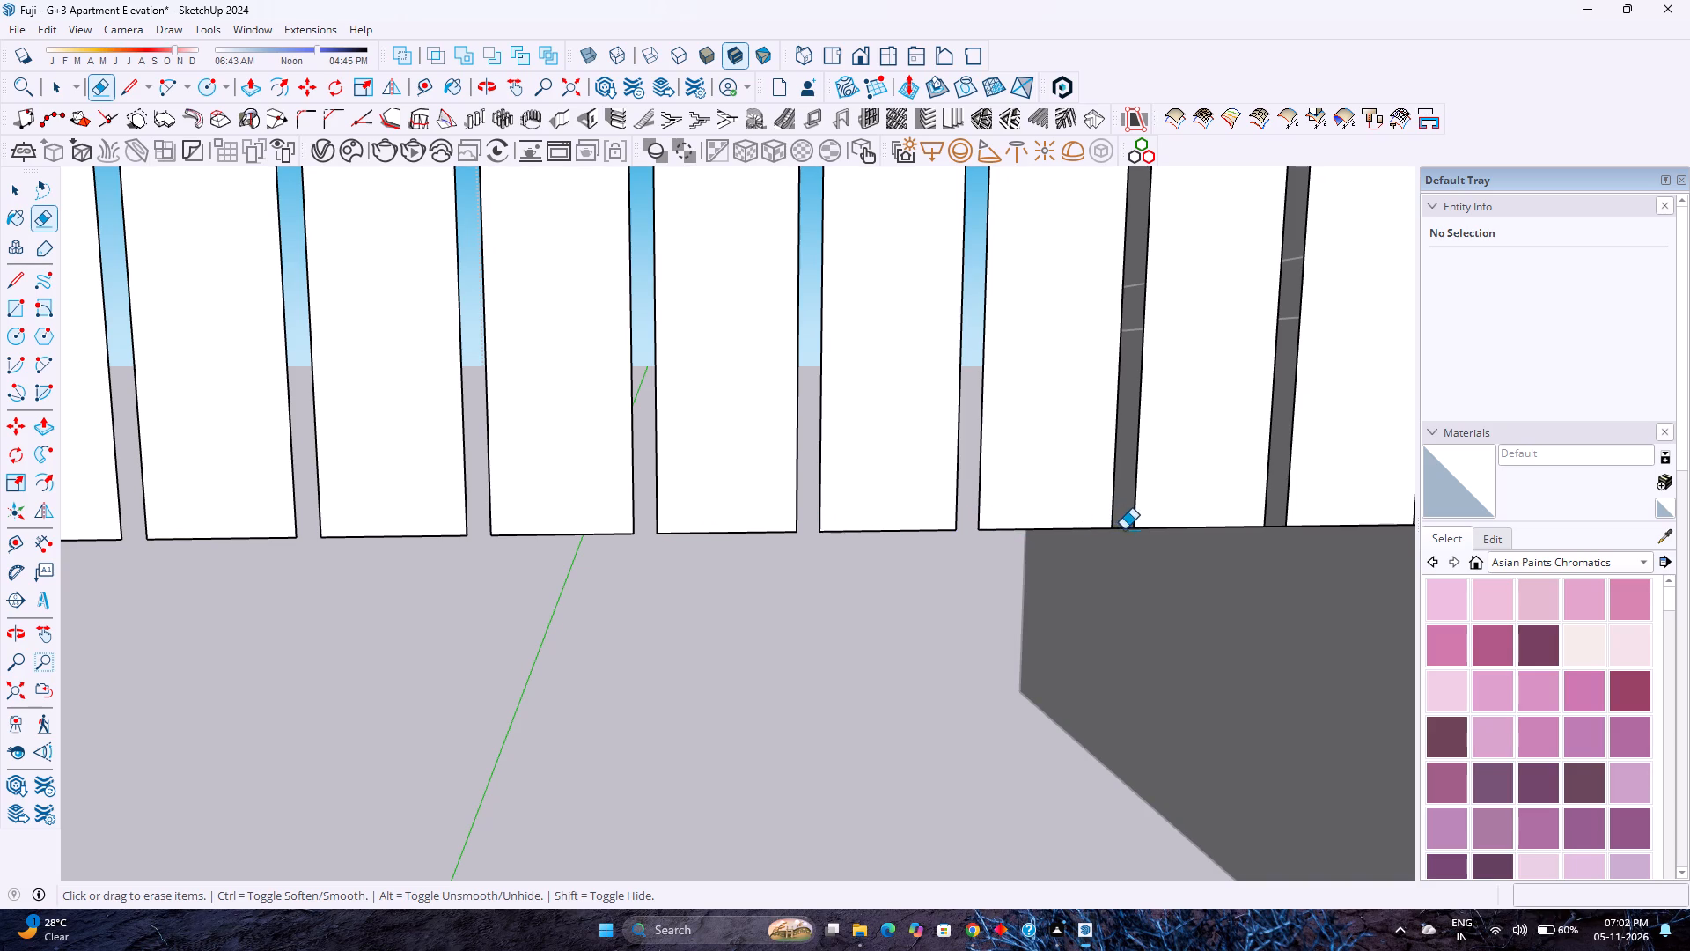
pyautogui.click(1124, 529)
# Erase the edges capping another four narrow strips along the straight top of the lower opening.
pyautogui.keyDown('shift'); pyautogui.moveTo(974, 519); pyautogui.dragTo(557, 513, button='middle'); pyautogui.keyUp('shift')
pyautogui.moveTo(870, 520); pyautogui.dragTo(864, 538)
pyautogui.click(1025, 520)
pyautogui.keyDown('shift'); pyautogui.moveTo(985, 535); pyautogui.dragTo(716, 553, button='middle'); pyautogui.keyUp('shift')
pyautogui.click(905, 534)
pyautogui.moveTo(1060, 530); pyautogui.dragTo(1057, 542)
# Erase the edges capping the three narrow strips where the lower opening's straight top meets the rounded corner nearest the building.
pyautogui.keyDown('shift'); pyautogui.moveTo(1040, 547); pyautogui.dragTo(1084, 504, button='middle'); pyautogui.keyUp('shift')
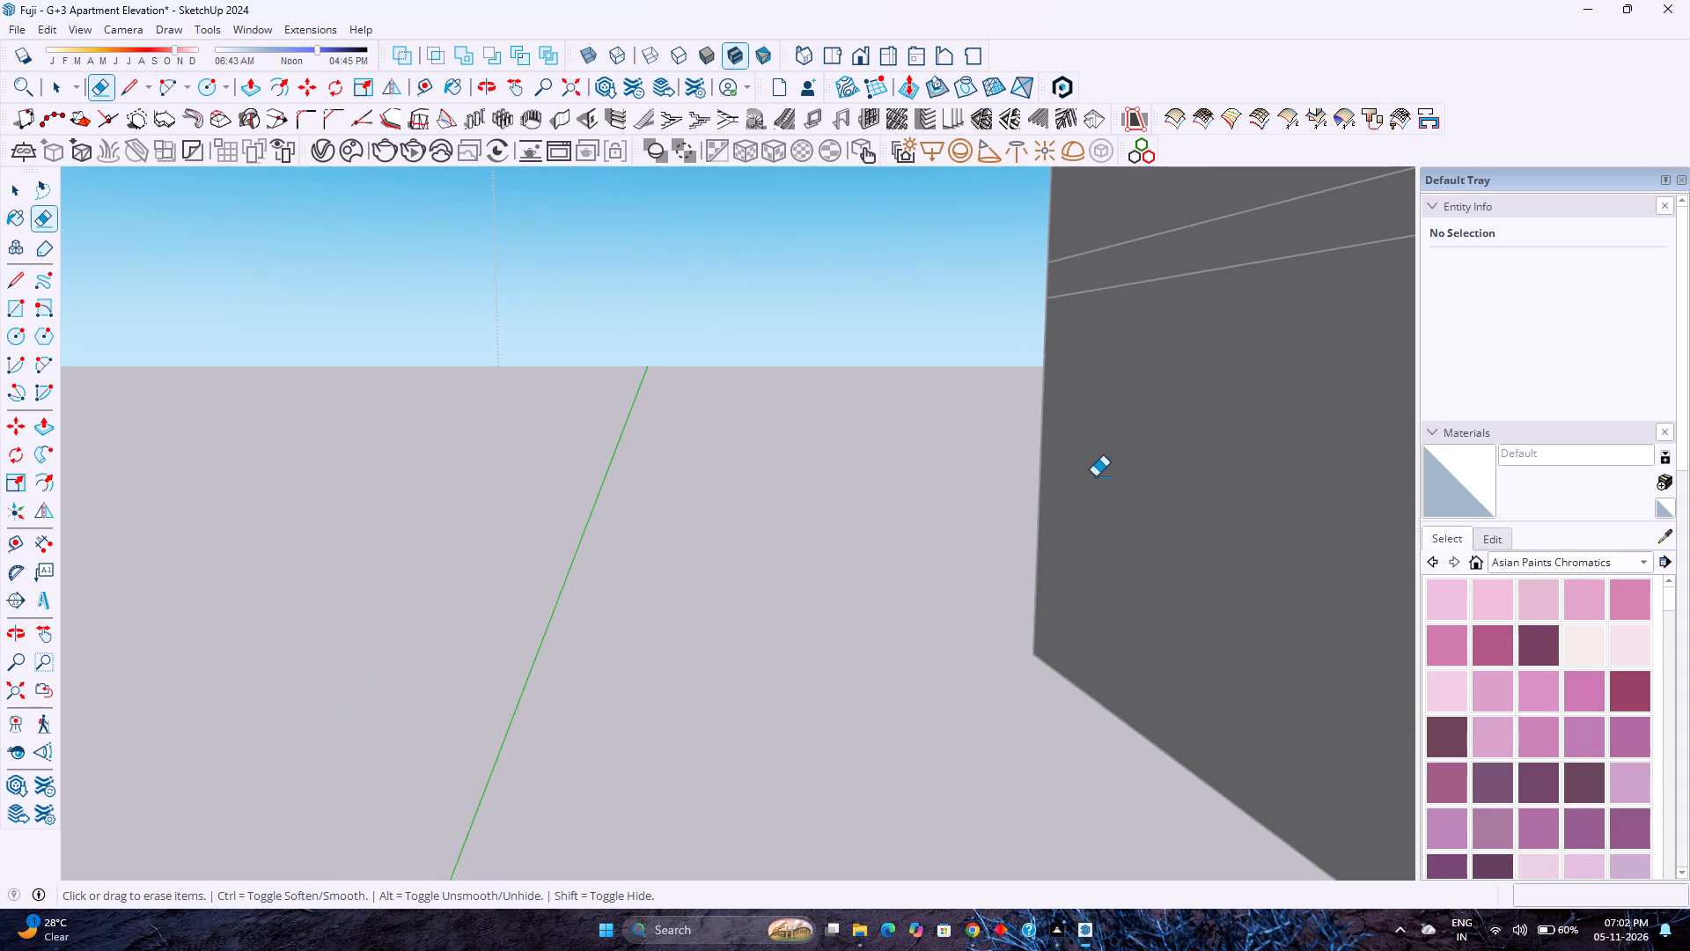
pyautogui.scroll(-6, 1095, 475)
pyautogui.scroll(10, 1183, 410)
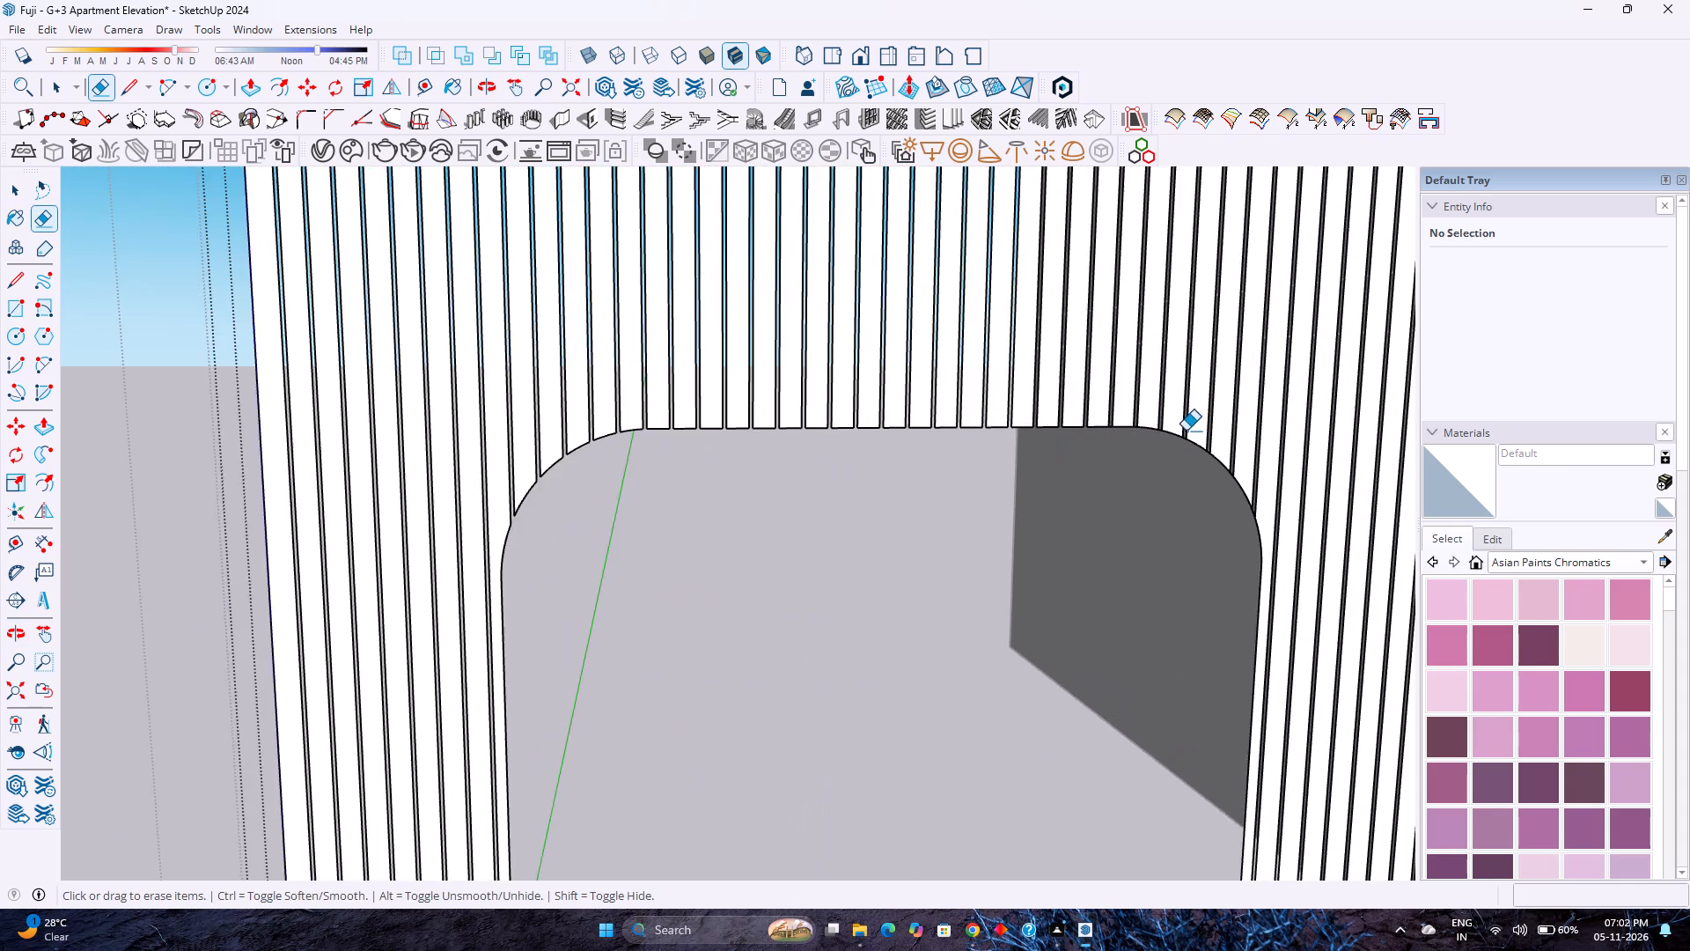
pyautogui.scroll(8, 1186, 431)
pyautogui.scroll(-3, 1139, 428)
pyautogui.scroll(2, 1042, 381)
pyautogui.scroll(2, 950, 392)
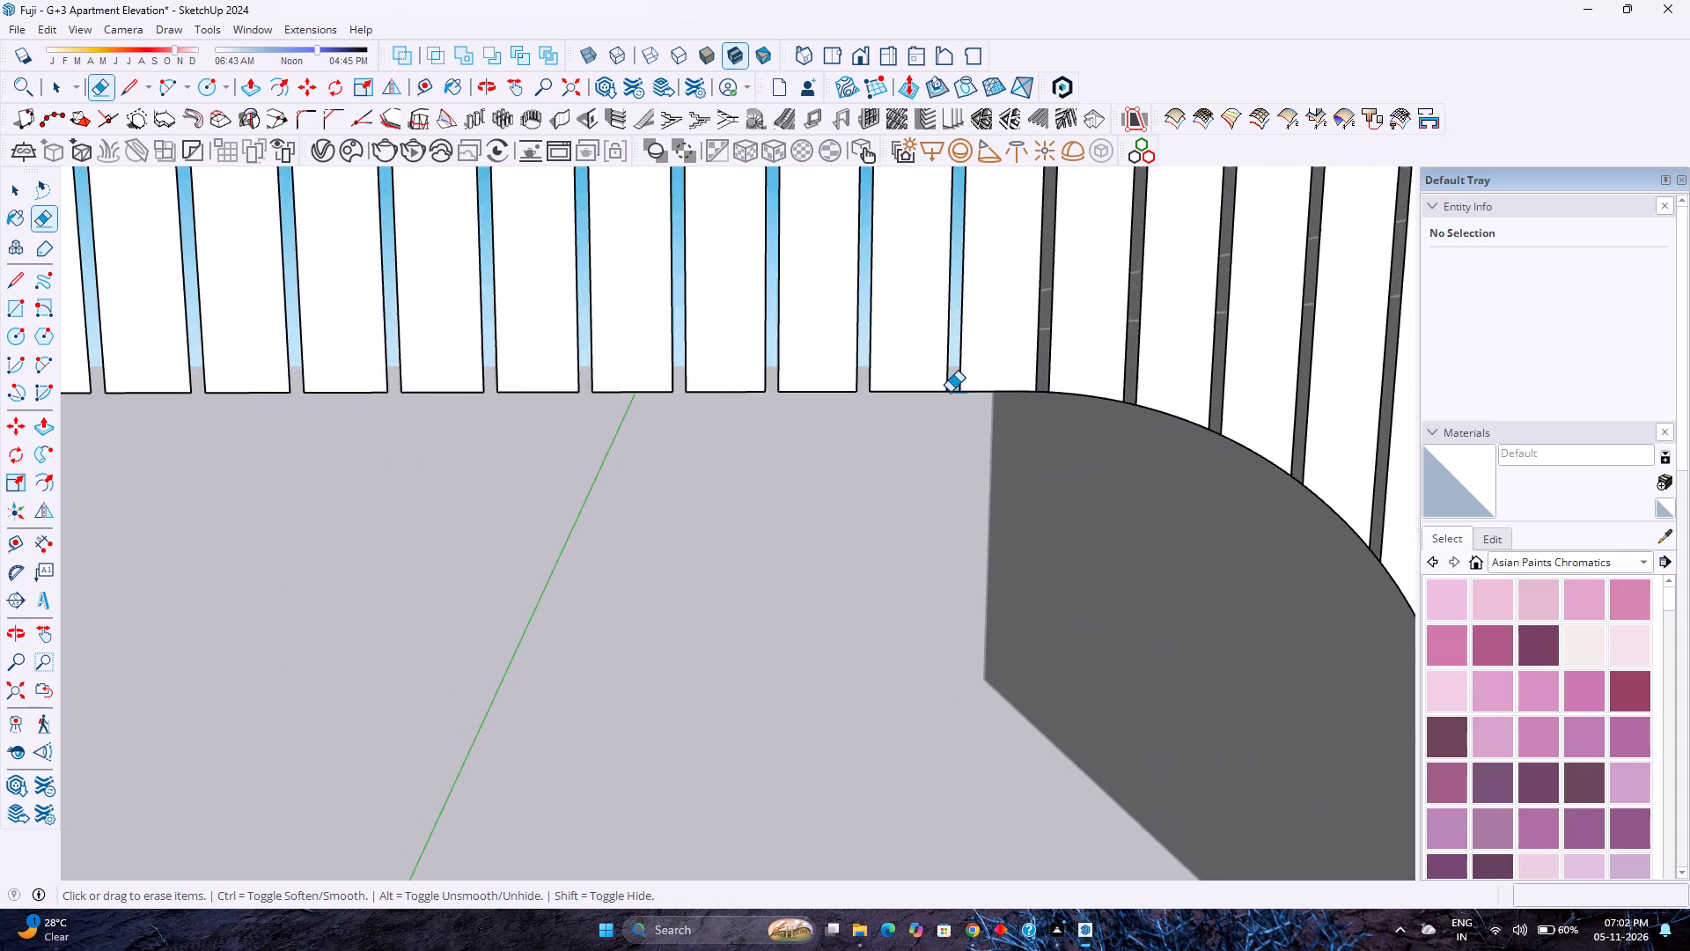
pyautogui.scroll(2, 950, 392)
pyautogui.click(960, 392)
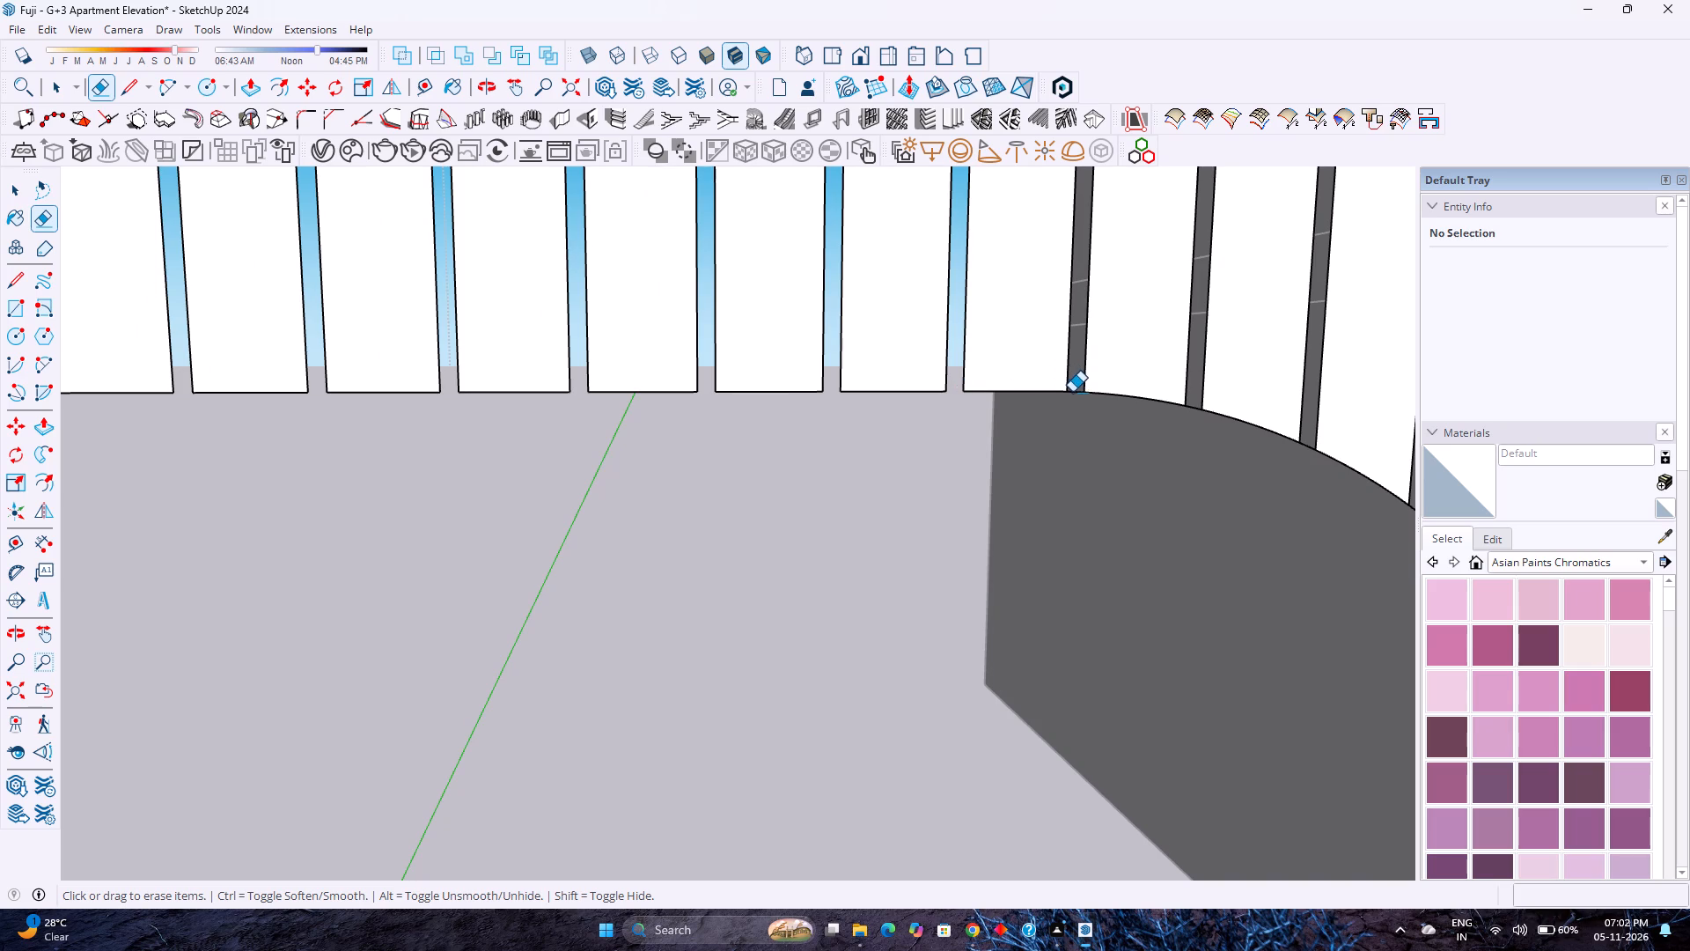
pyautogui.click(1074, 391)
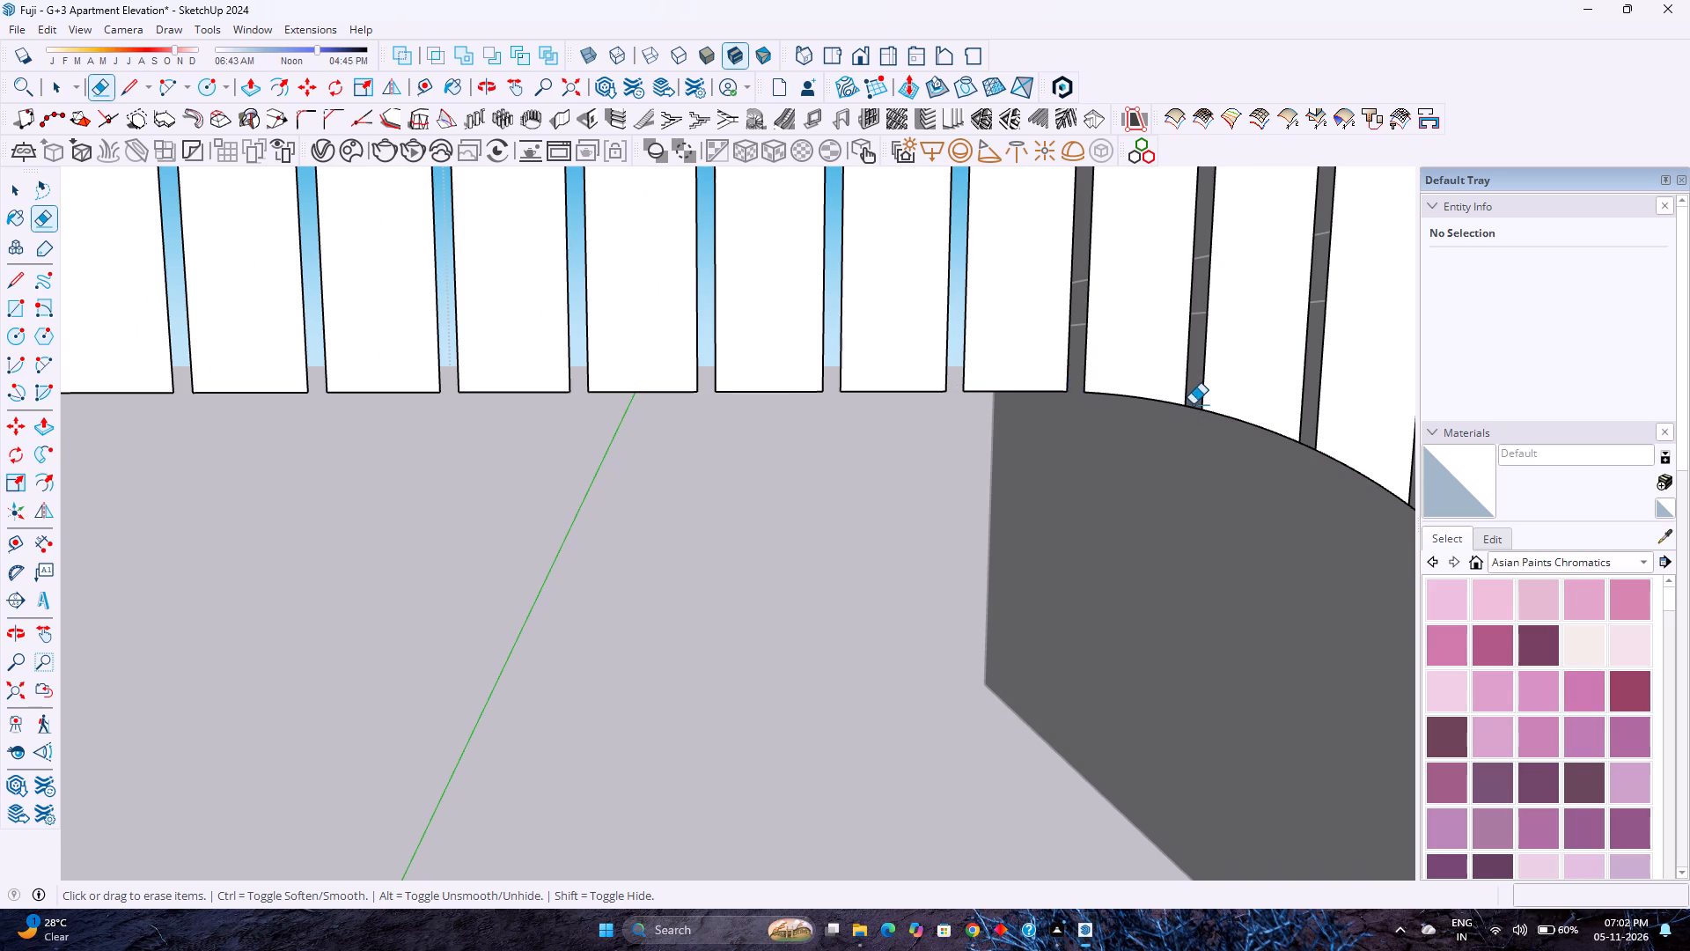
pyautogui.click(1193, 409)
# Erase the arc edges capping the remaining four narrow strips down the lower opening's rounded upper corner nearest the building.
pyautogui.scroll(-4, 1024, 432)
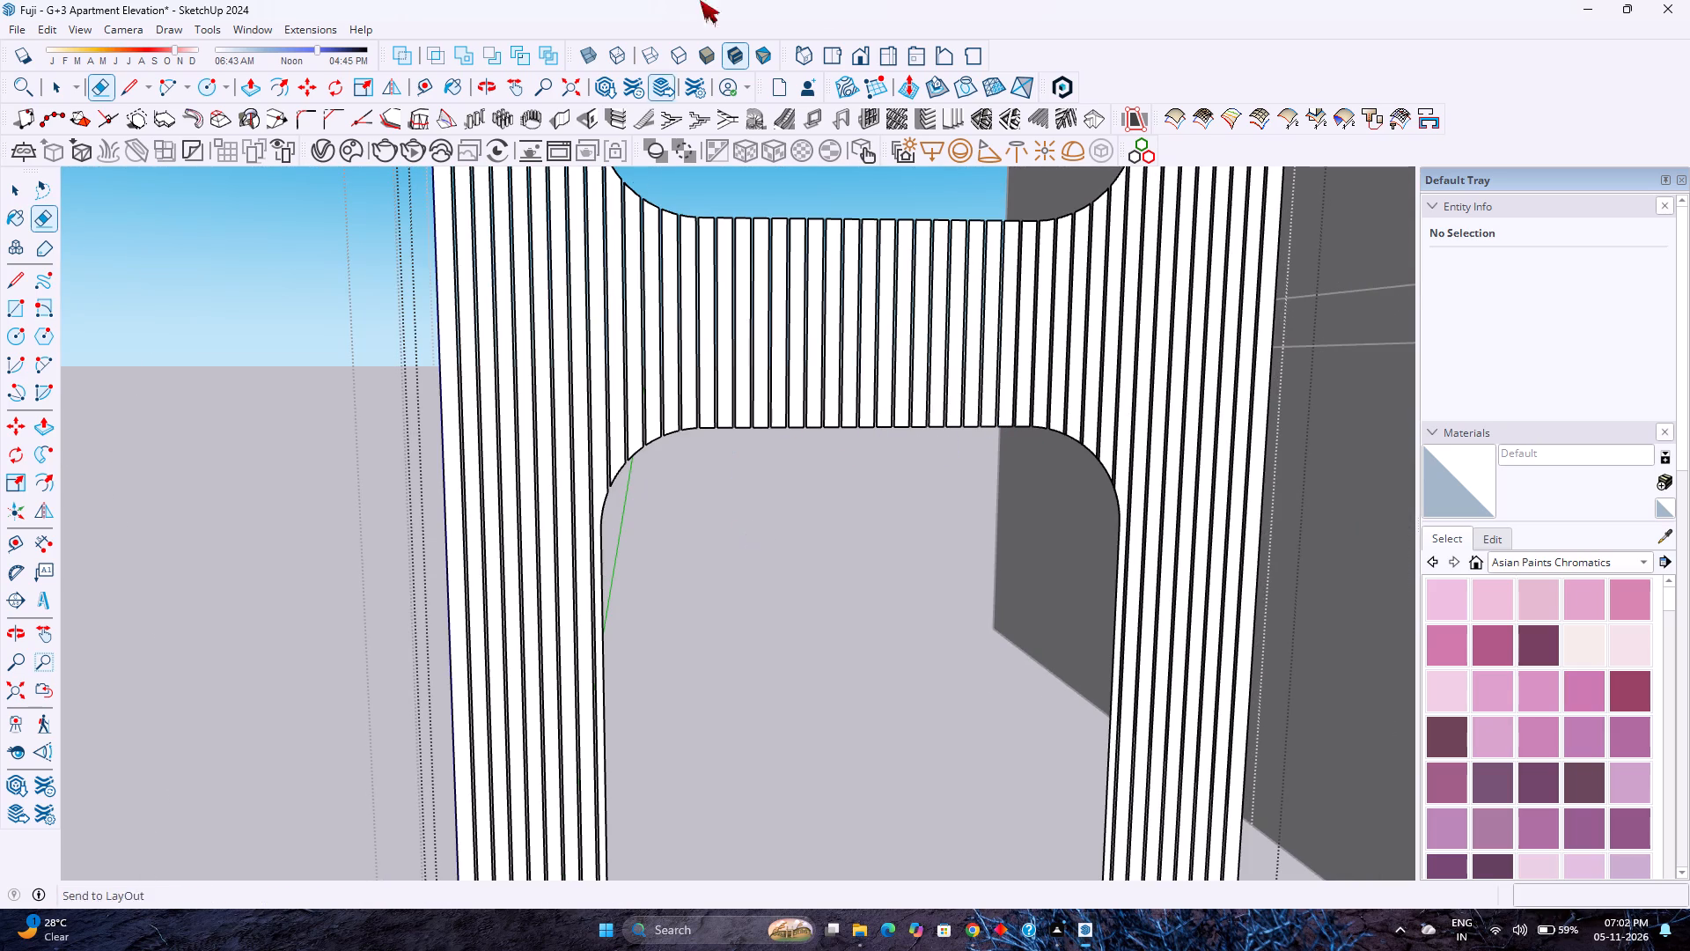
pyautogui.scroll(8, 1105, 380)
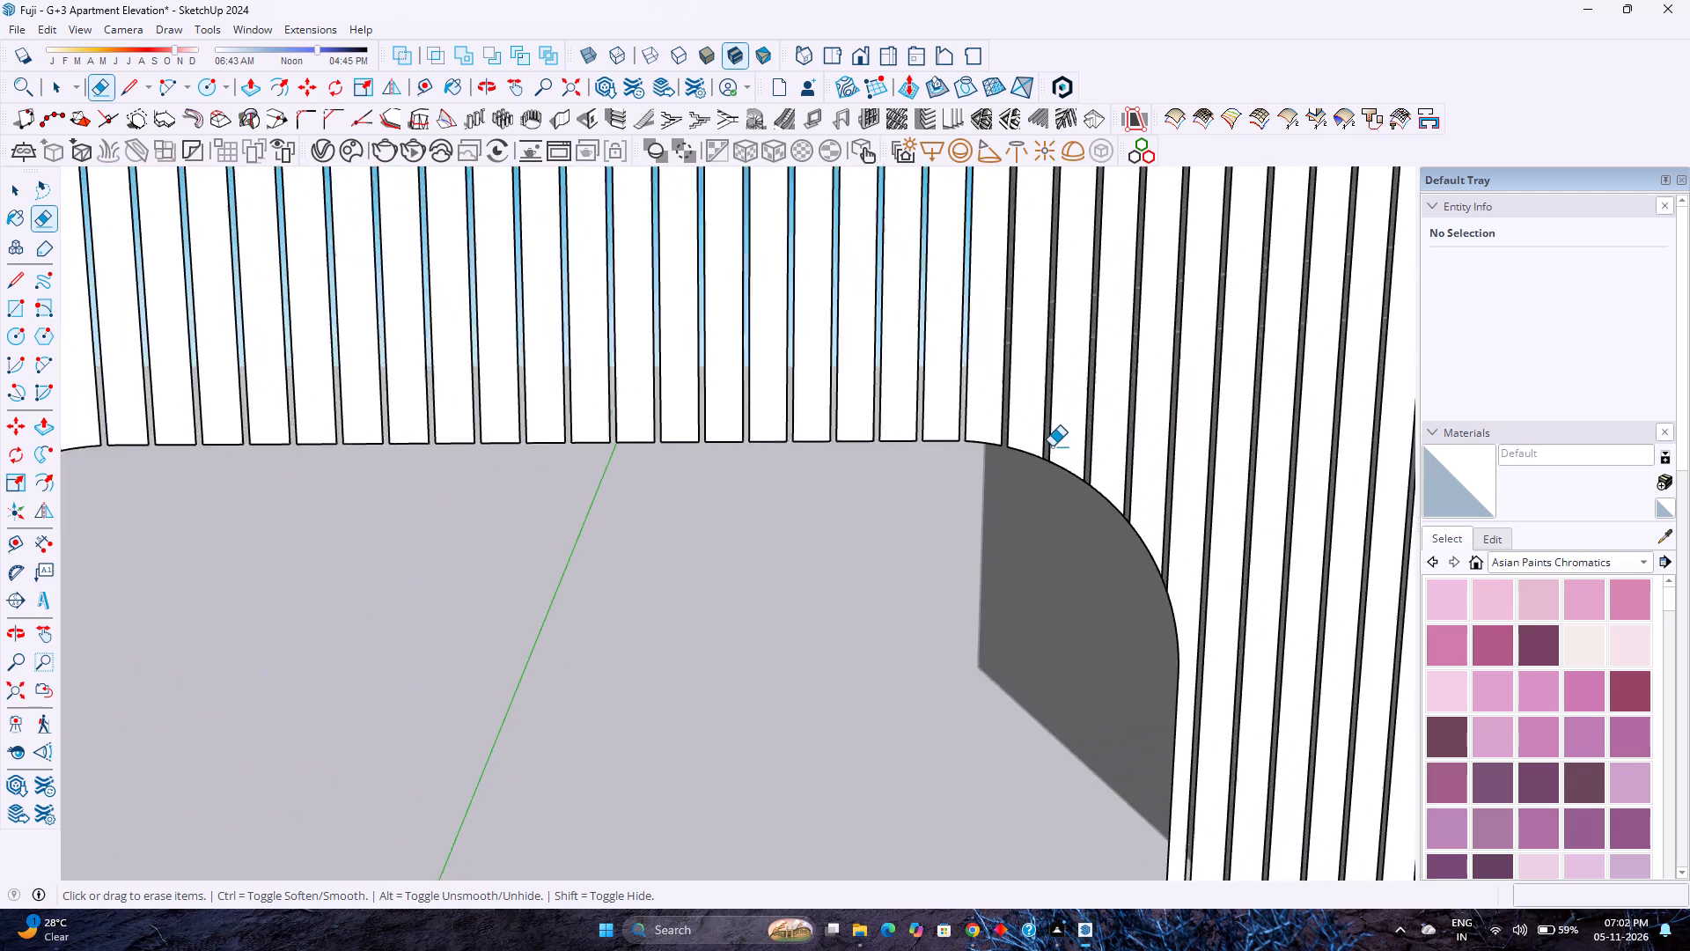
pyautogui.scroll(8, 1052, 446)
pyautogui.scroll(-3, 1043, 464)
pyautogui.scroll(3, 1040, 464)
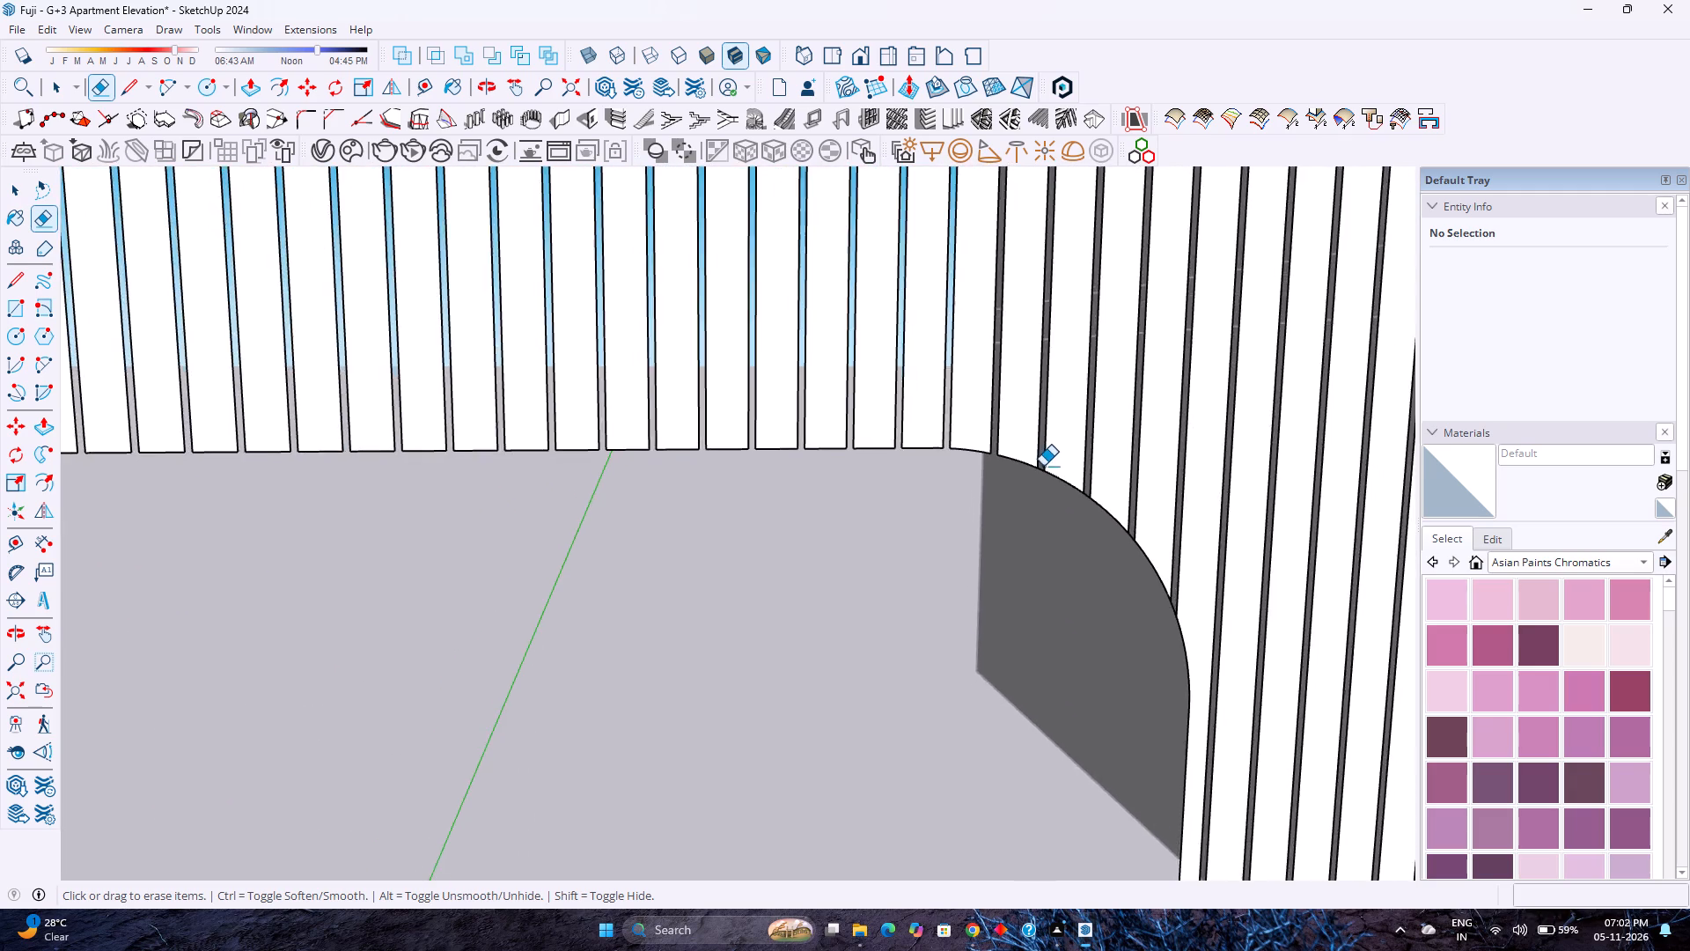
pyautogui.scroll(9, 1043, 466)
pyautogui.scroll(-4, 1043, 469)
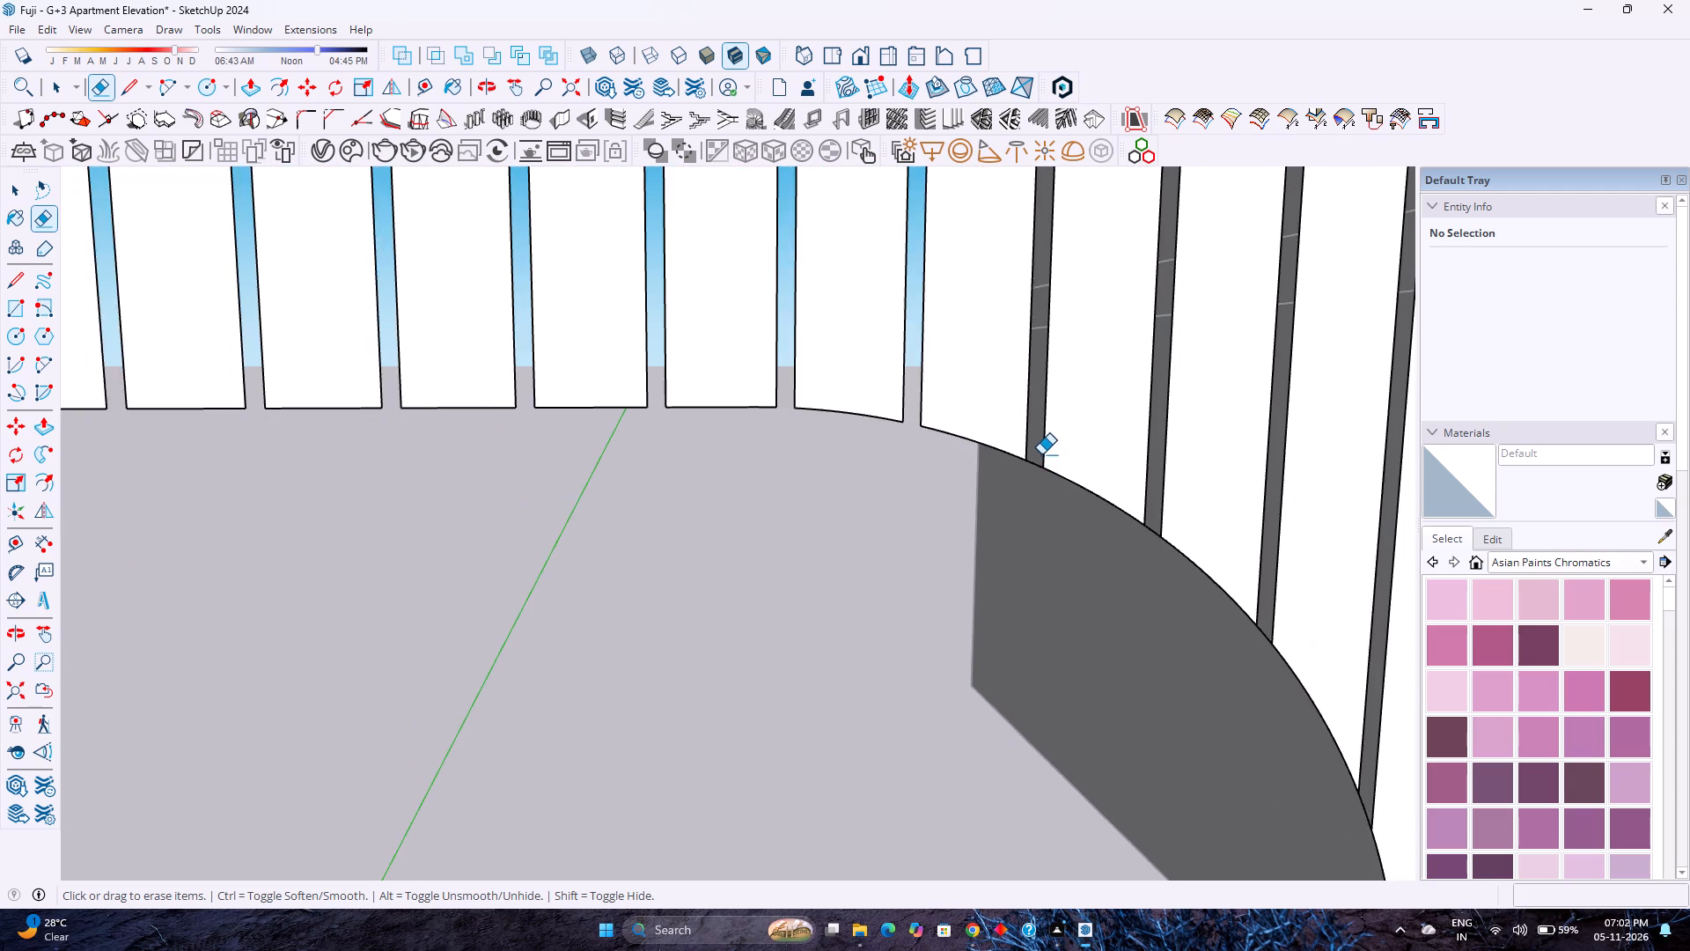
pyautogui.scroll(3, 1041, 454)
pyautogui.click(1037, 469)
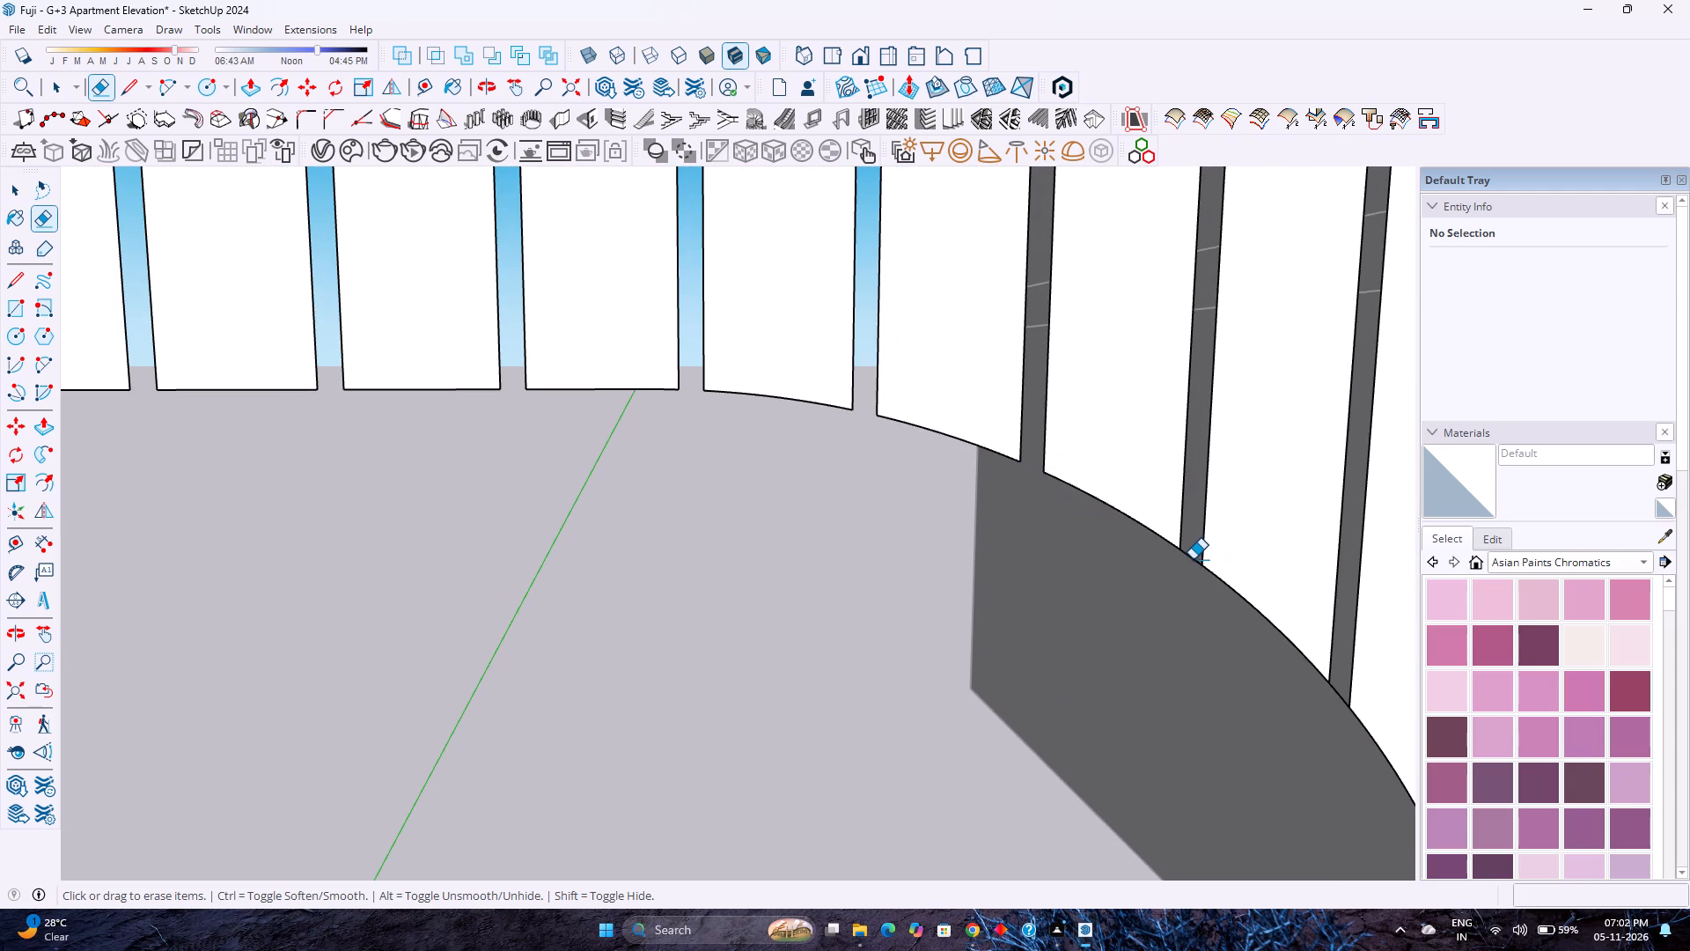
pyautogui.click(1191, 558)
pyautogui.click(1336, 690)
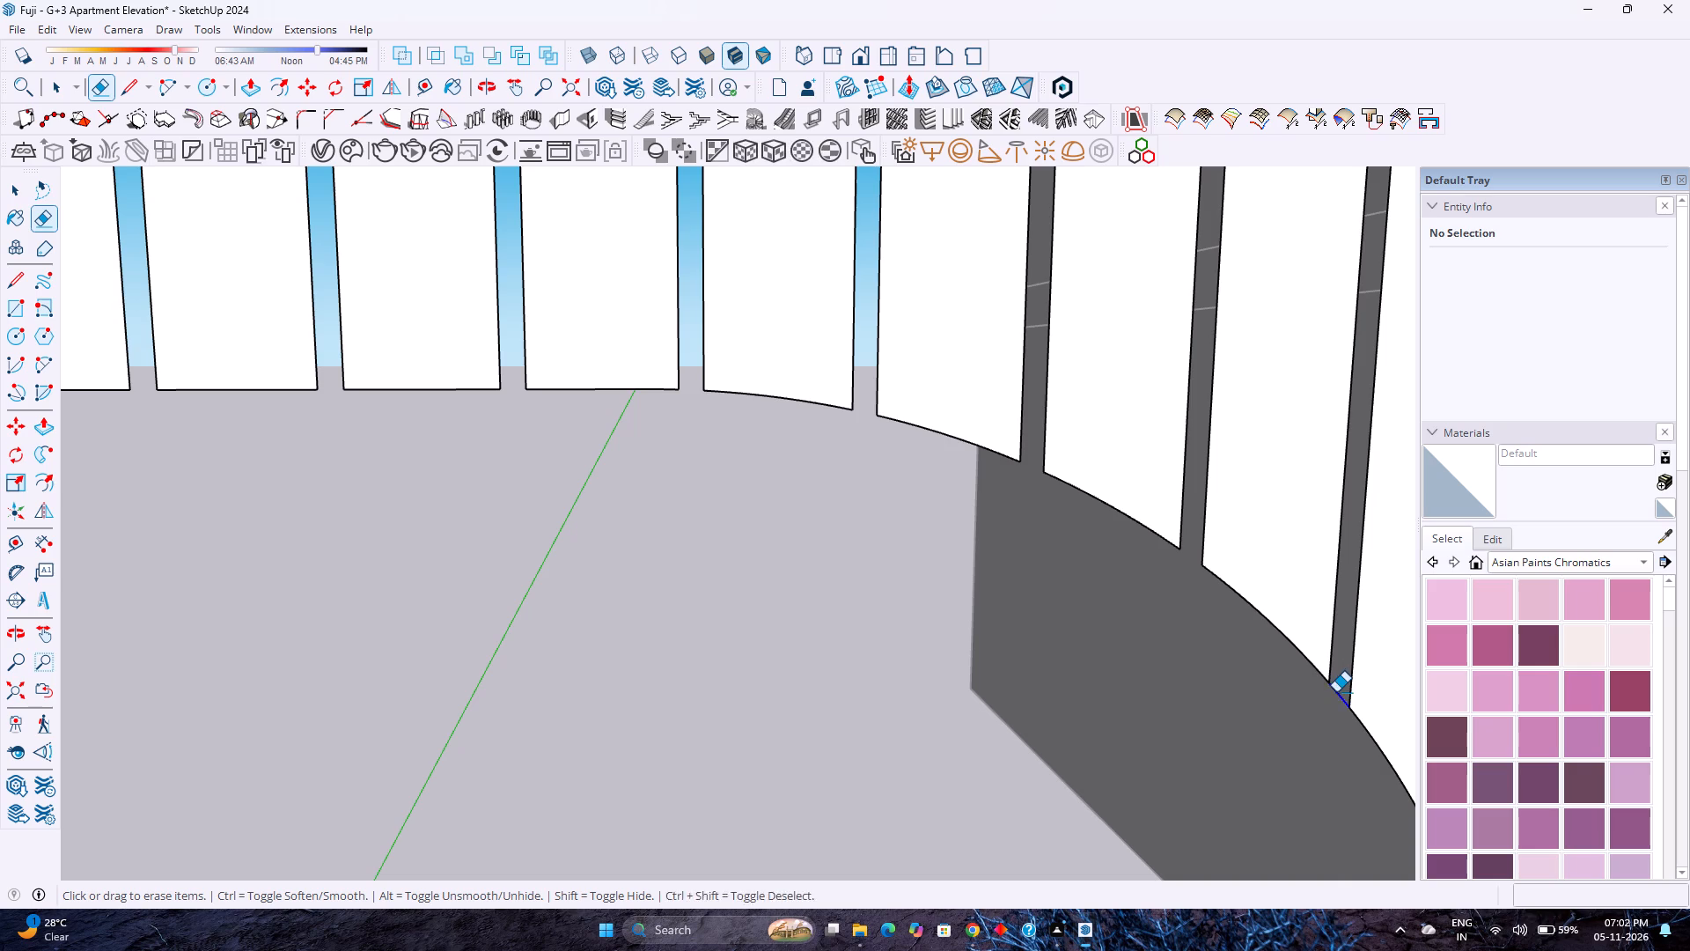
pyautogui.scroll(-5, 1183, 575)
pyautogui.scroll(4, 1277, 682)
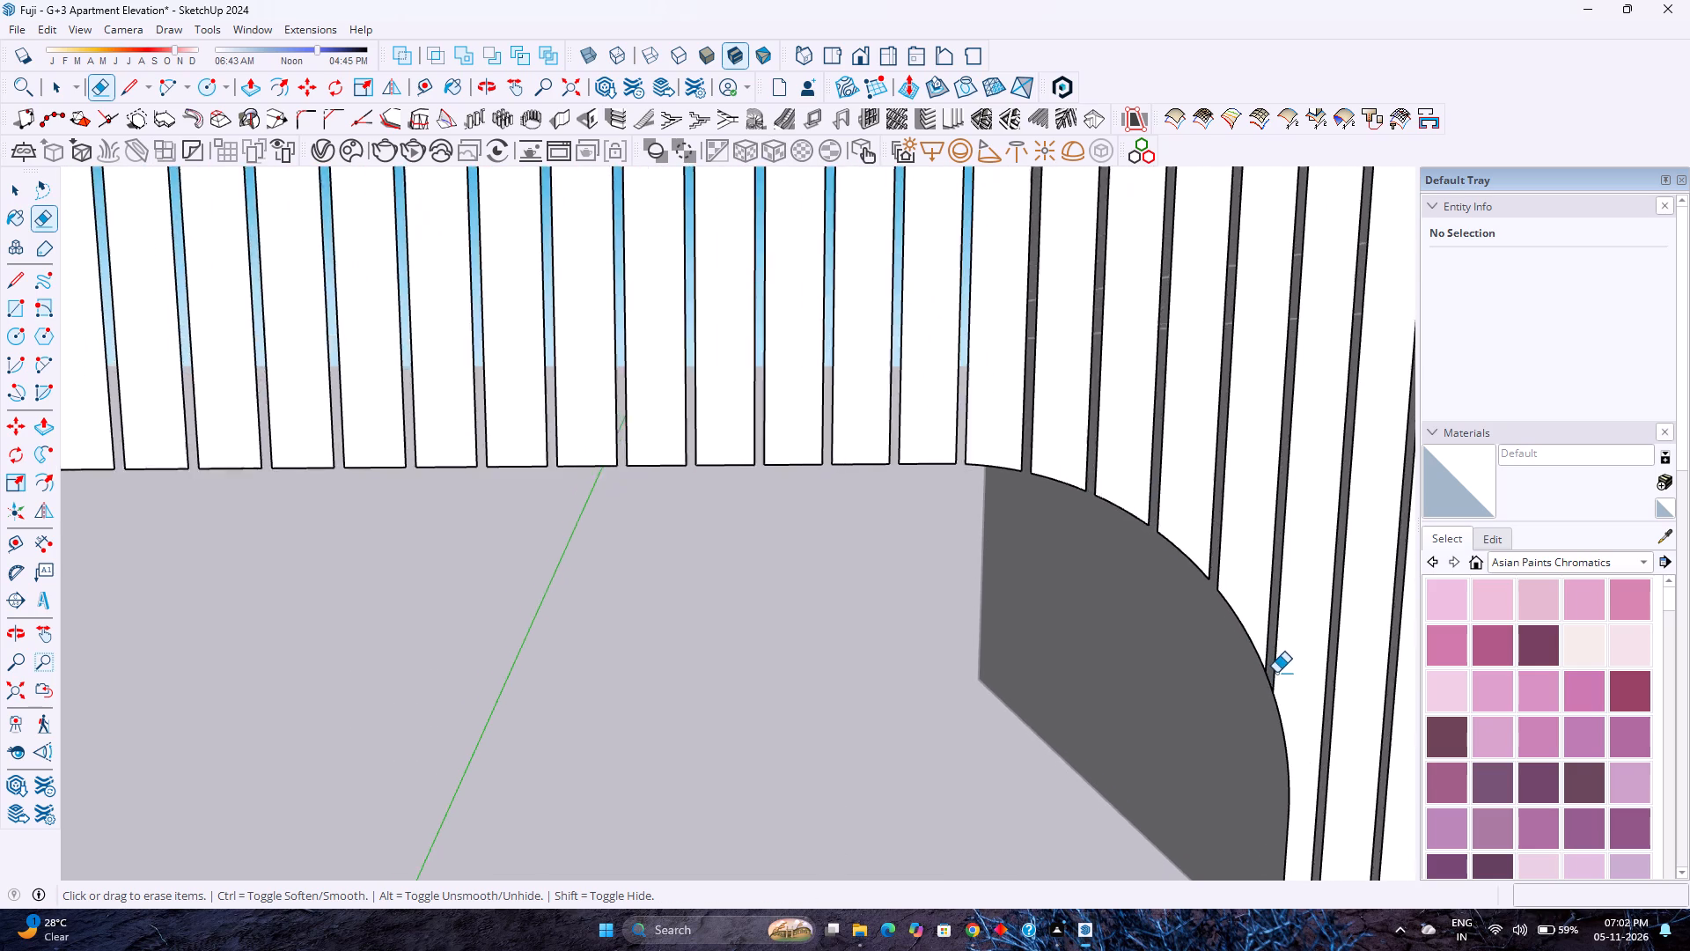
pyautogui.scroll(1, 1276, 673)
pyautogui.click(1267, 681)
# Erase the arc edges capping the two highest narrow strips on the lower opening's rounded lower corner nearest the building.
pyautogui.scroll(-8, 1253, 617)
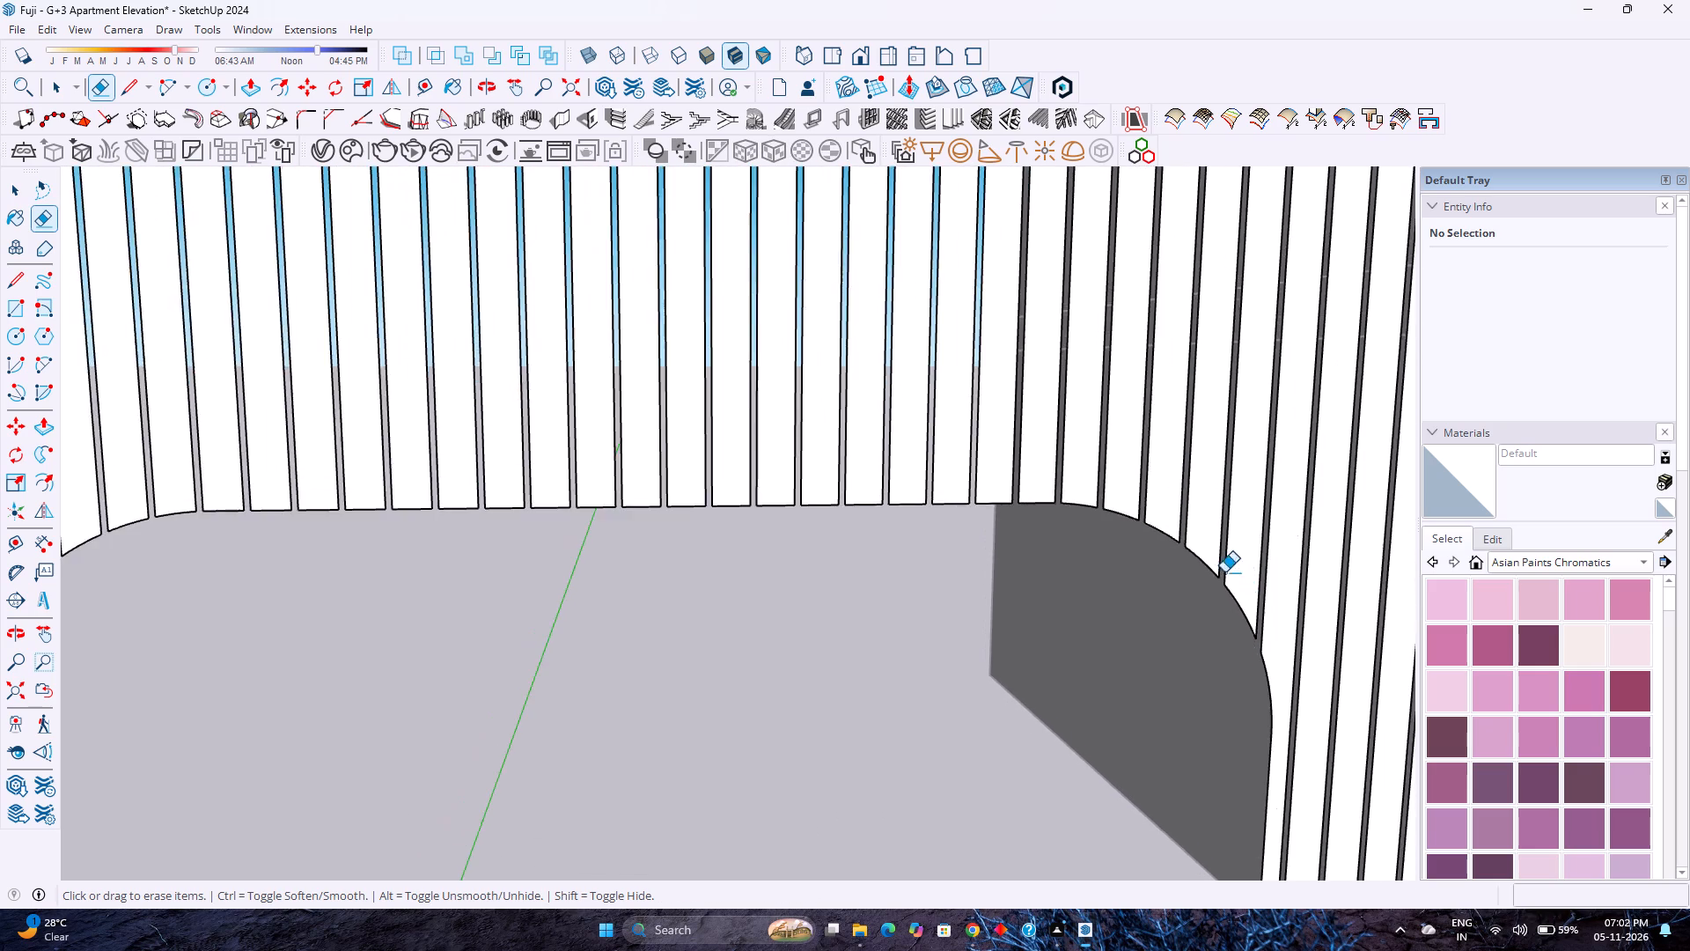
pyautogui.scroll(-7, 1224, 572)
pyautogui.scroll(-2, 1029, 697)
pyautogui.keyDown('shift'); pyautogui.moveTo(1003, 684); pyautogui.dragTo(951, 489, button='middle'); pyautogui.keyUp('shift')
pyautogui.keyDown('shift'); pyautogui.scroll(-1, 951, 489); pyautogui.keyUp('shift')
pyautogui.keyDown('shift'); pyautogui.moveTo(950, 477); pyautogui.dragTo(949, 466, button='middle'); pyautogui.keyUp('shift')
pyautogui.scroll(-1, 951, 404)
pyautogui.scroll(7, 841, 744)
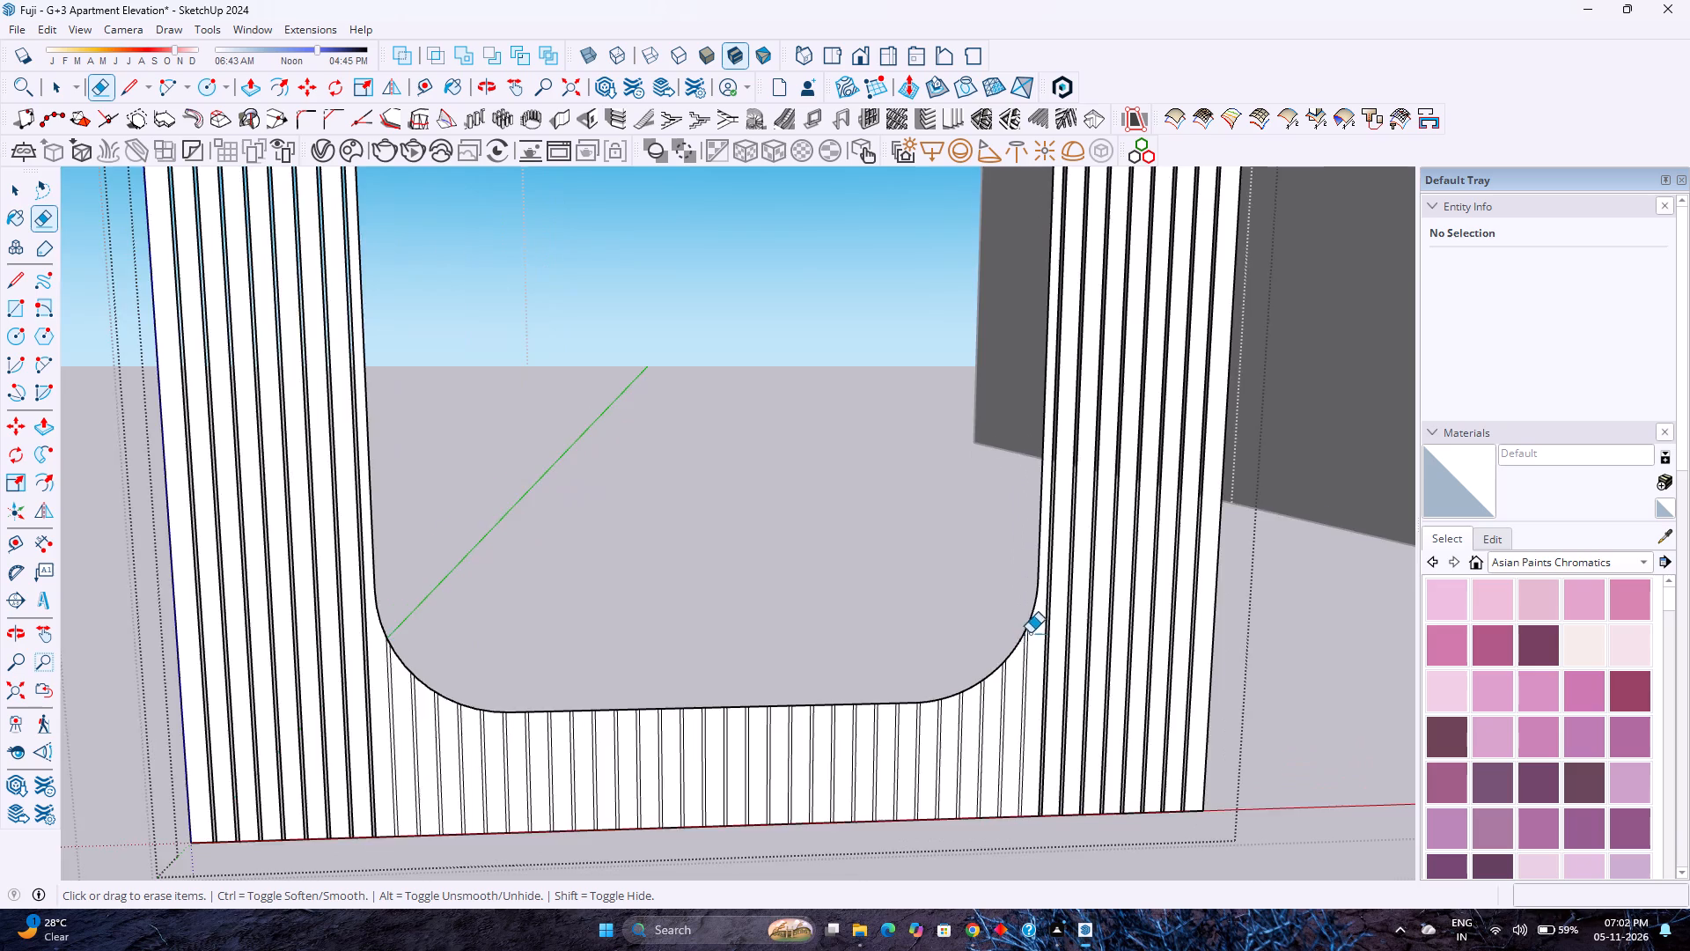
pyautogui.scroll(10, 1031, 632)
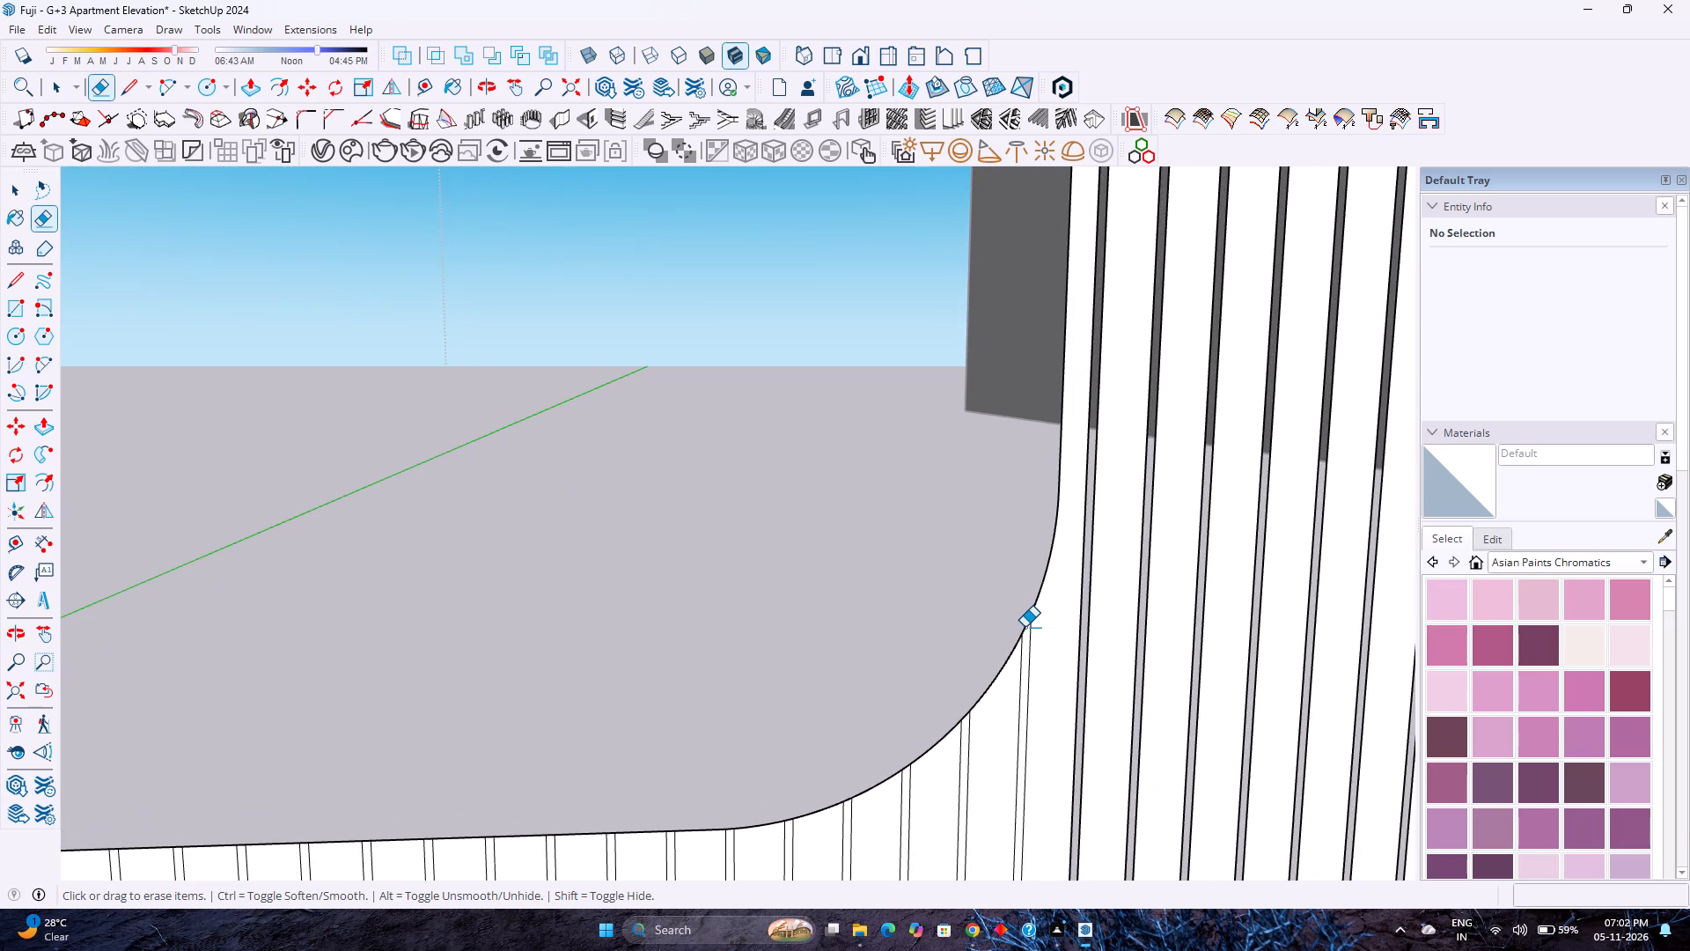
pyautogui.click(1025, 627)
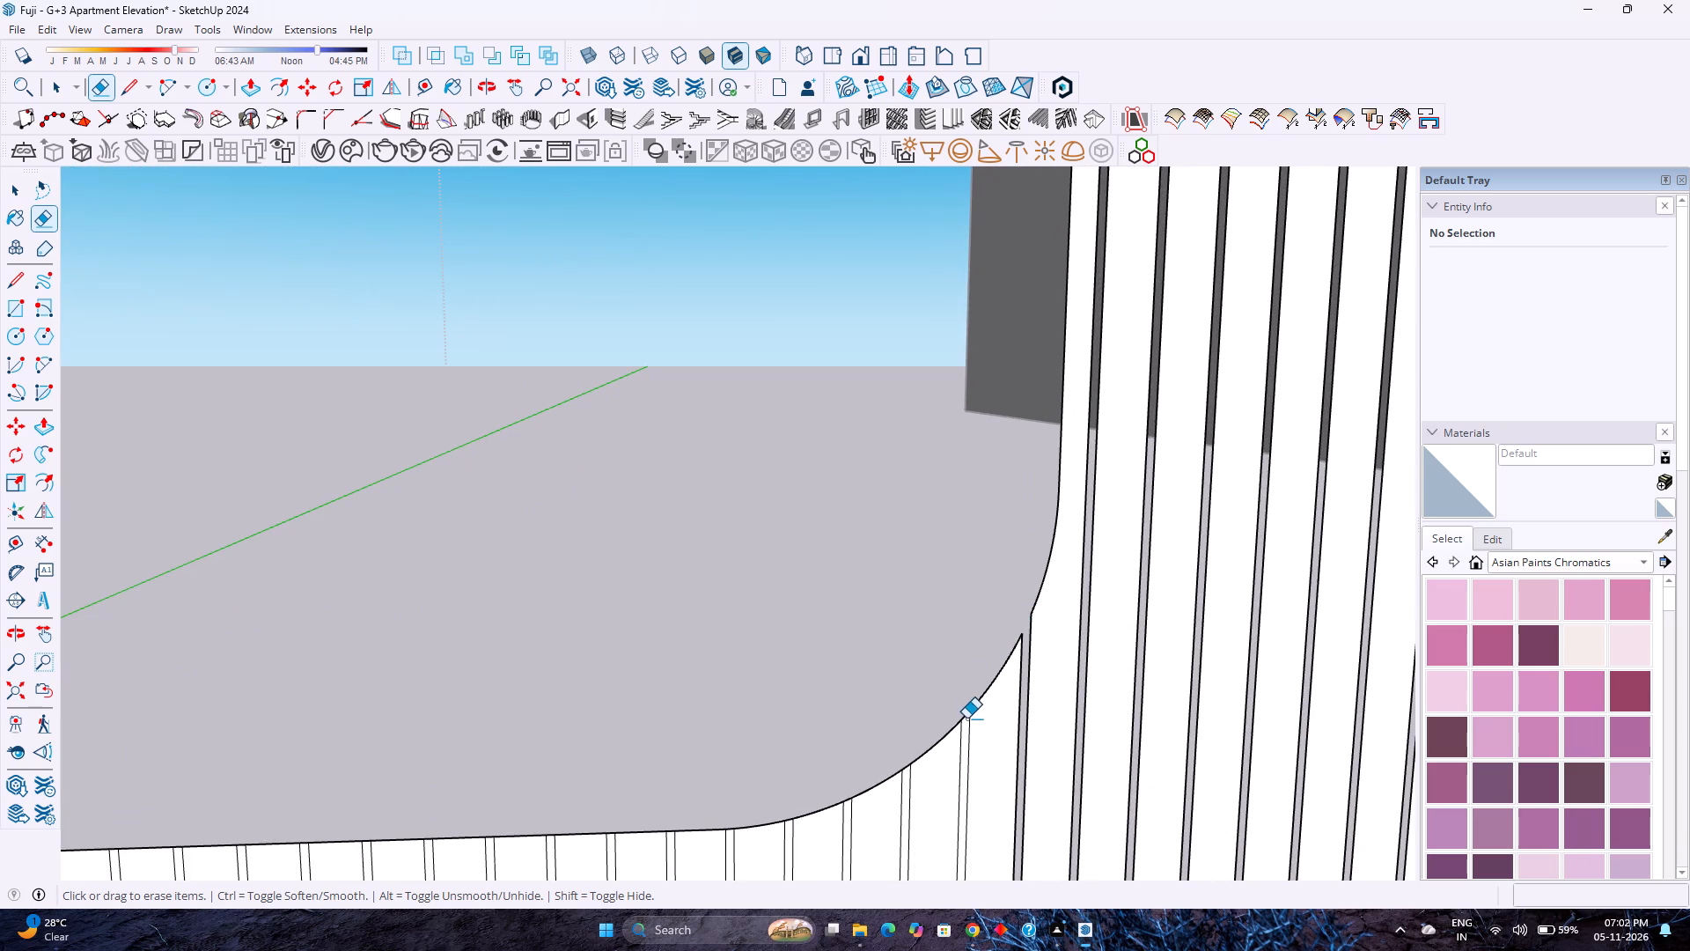
pyautogui.click(966, 716)
# Erase the edges capping the remaining four narrow strips along that rounded lower corner, down to the straight bottom.
pyautogui.scroll(-1, 998, 663)
pyautogui.keyDown('shift'); pyautogui.moveTo(855, 777); pyautogui.dragTo(882, 635, button='middle'); pyautogui.keyUp('shift')
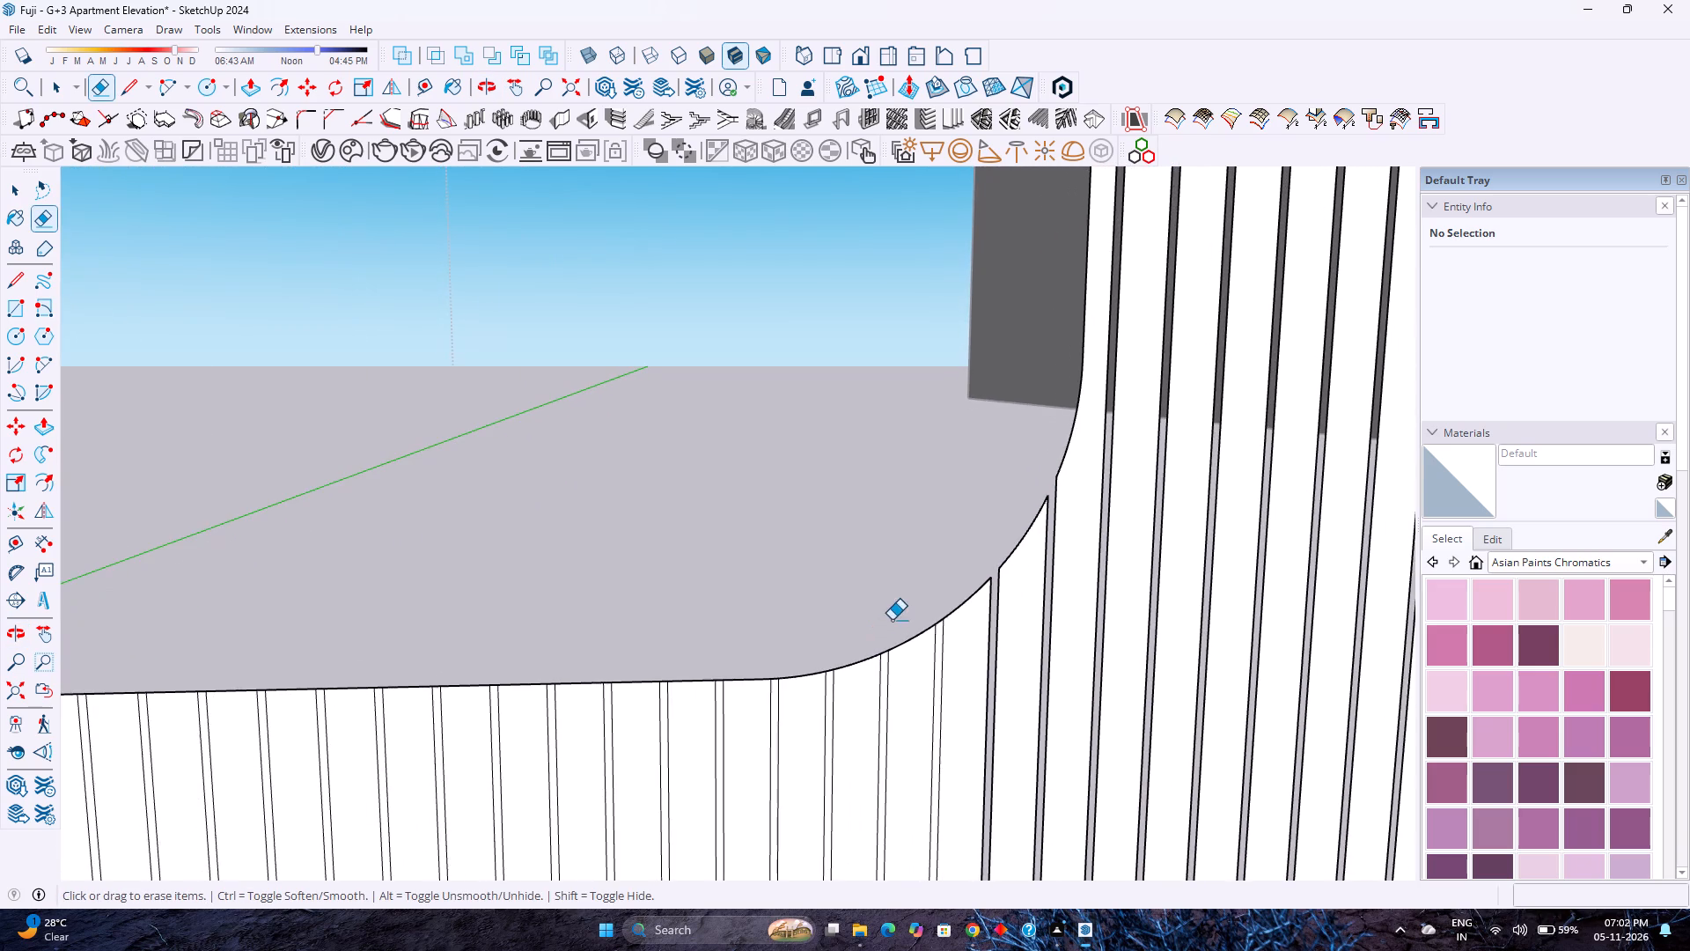
pyautogui.scroll(9, 904, 620)
pyautogui.click(944, 619)
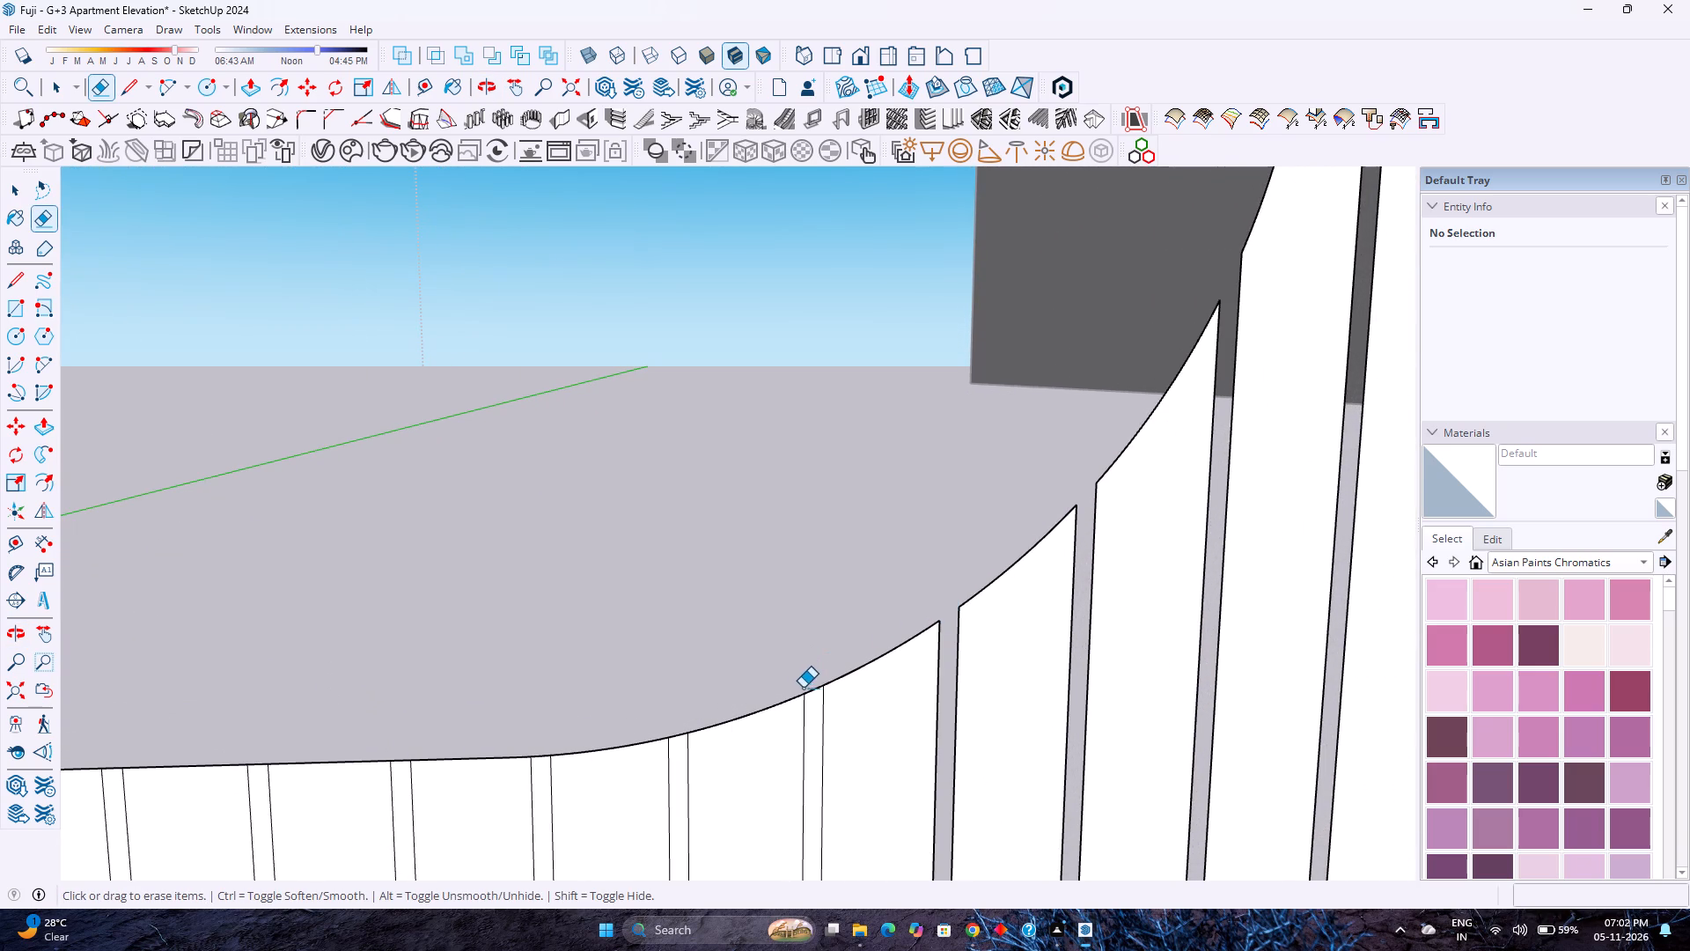
pyautogui.scroll(-2, 819, 678)
pyautogui.click(816, 689)
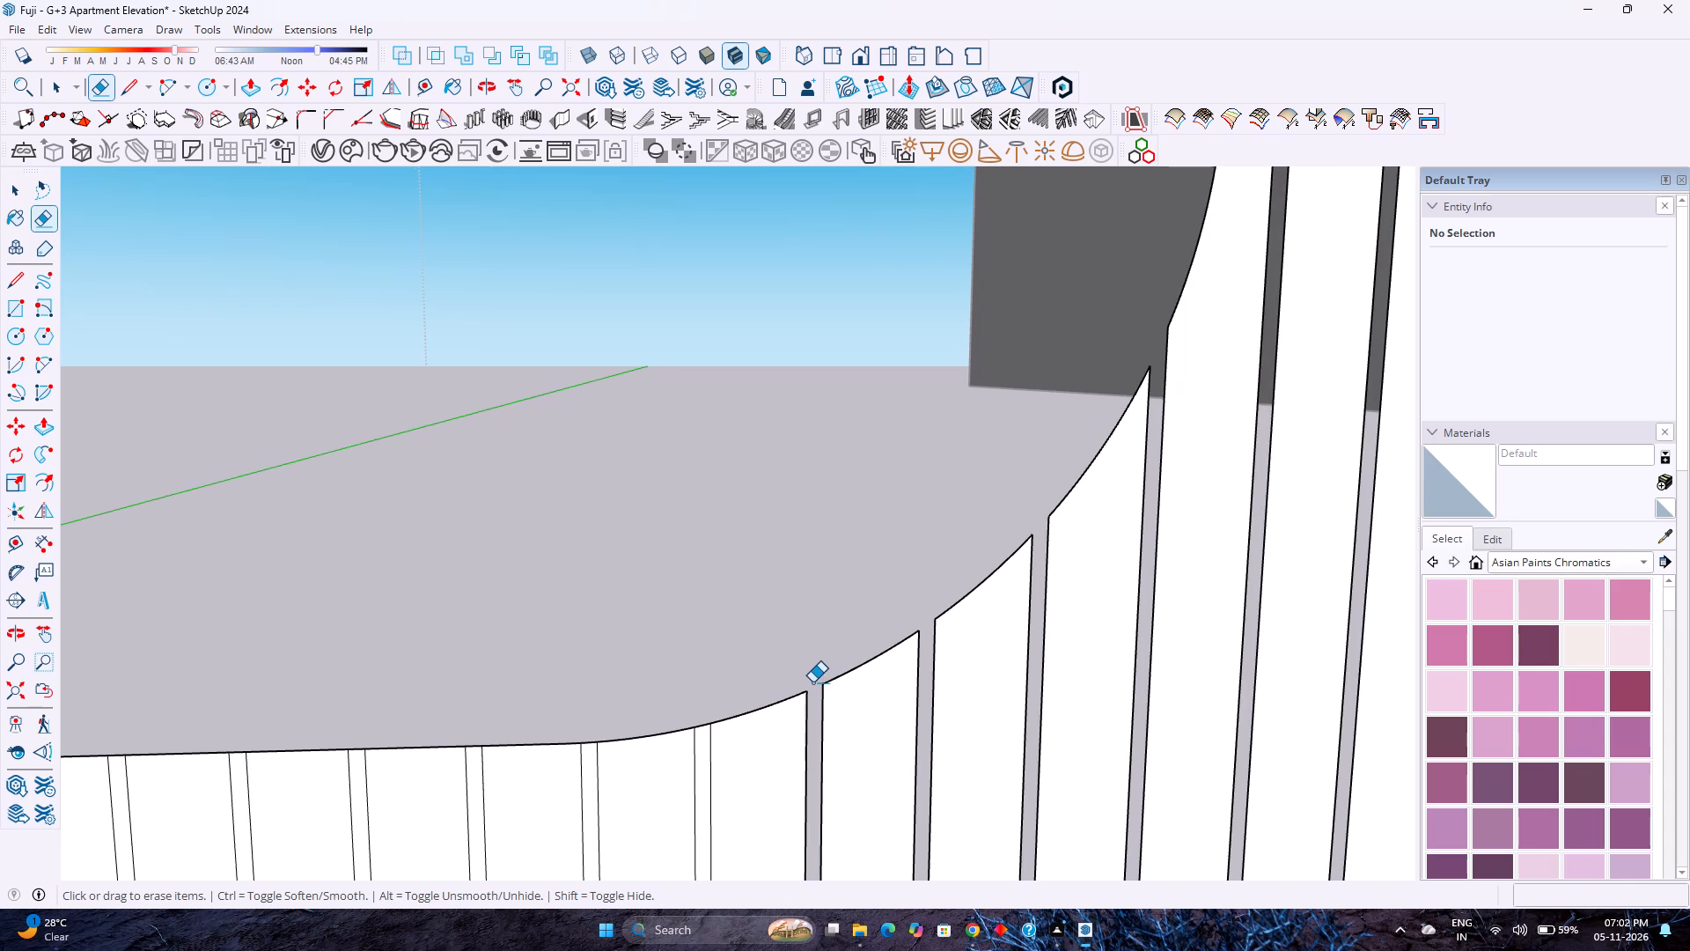
pyautogui.keyDown('shift'); pyautogui.moveTo(619, 785); pyautogui.dragTo(685, 676, button='middle'); pyautogui.keyUp('shift')
pyautogui.scroll(6, 742, 652)
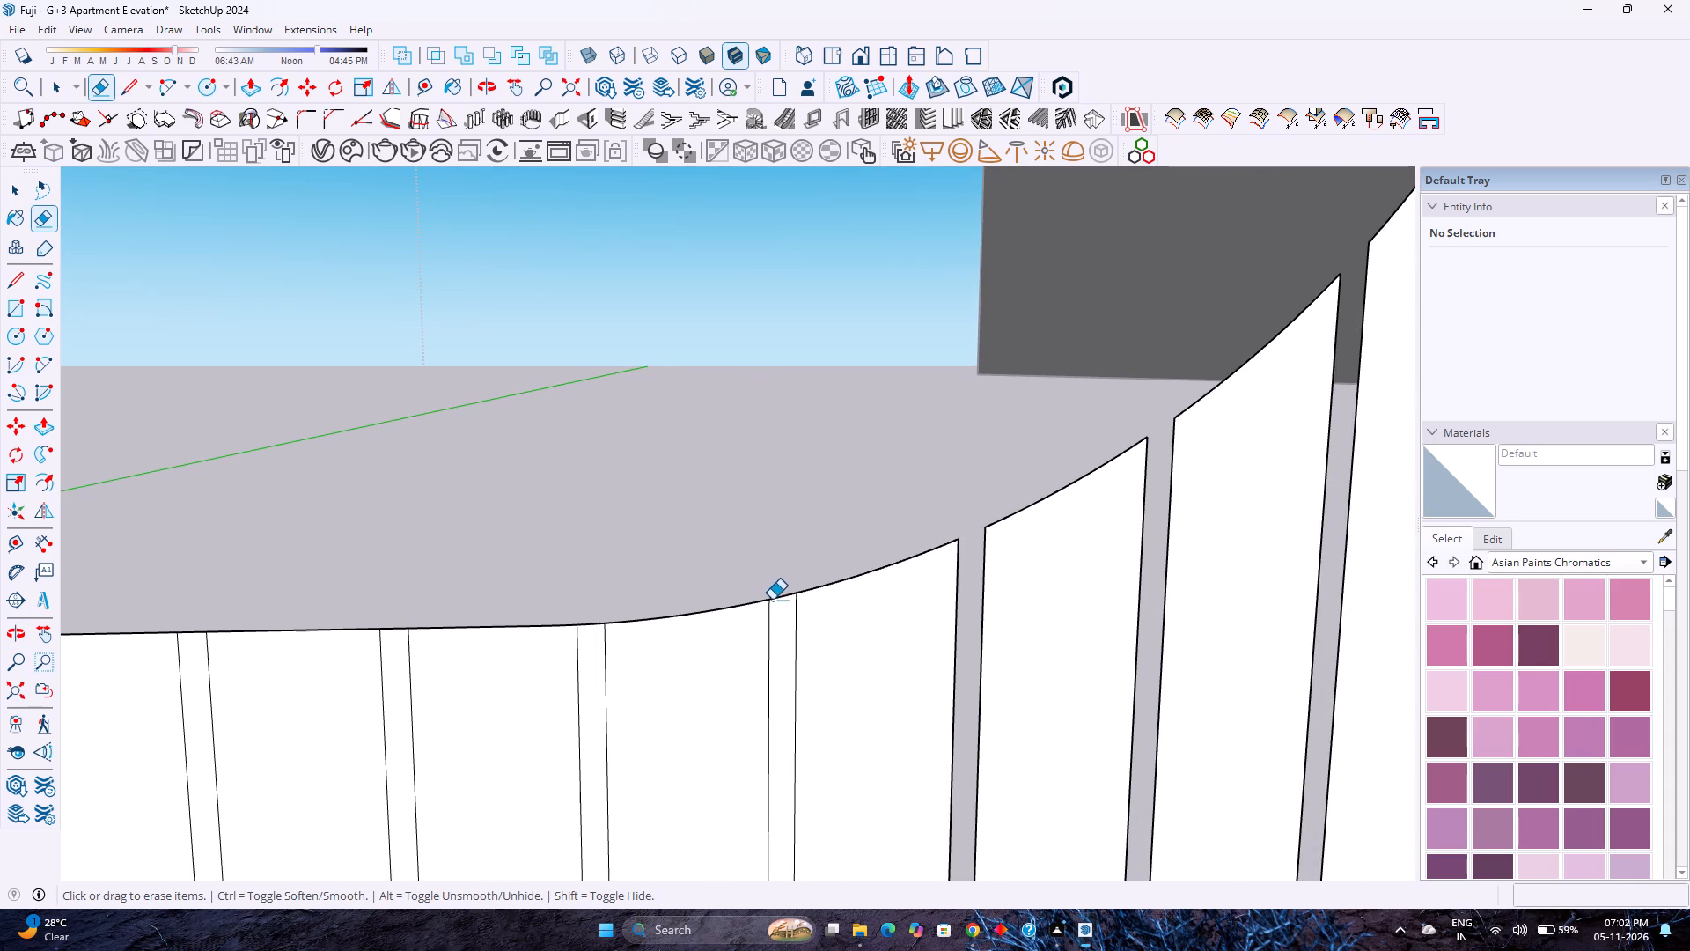
pyautogui.click(782, 600)
pyautogui.click(591, 622)
pyautogui.keyDown('shift'); pyautogui.scroll(-1, 595, 623); pyautogui.keyUp('shift')
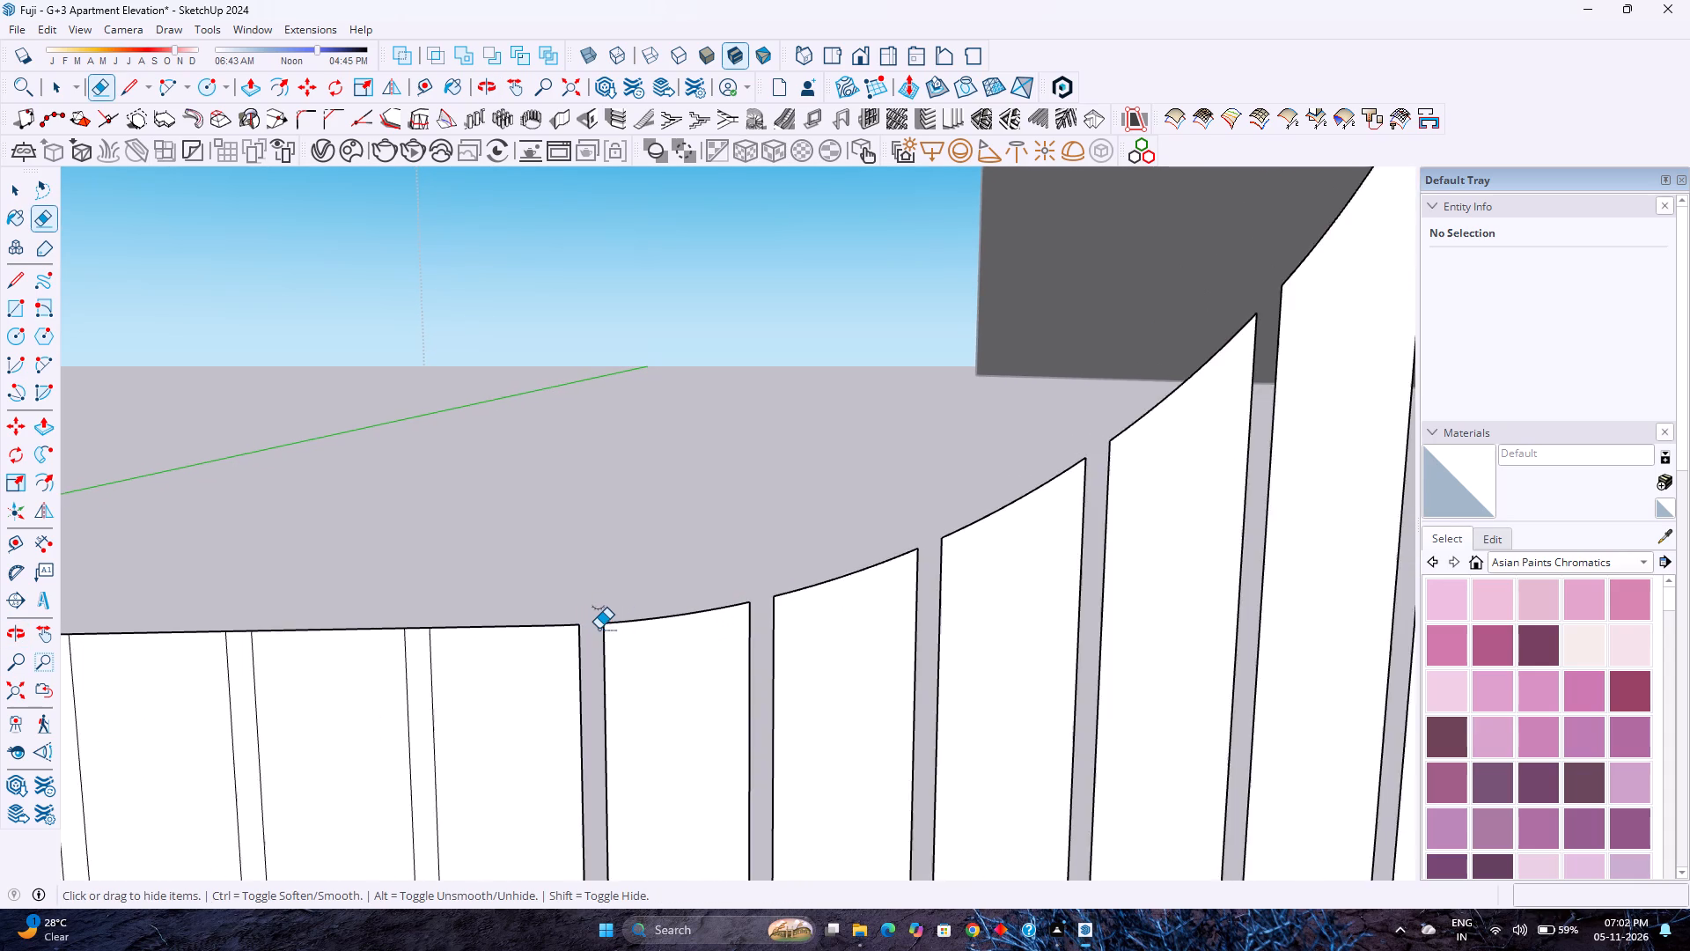
# Erase the edges capping the first five narrow strips along the lower opening's straight bottom, moving away from the building.
pyautogui.keyDown('shift'); pyautogui.moveTo(600, 632); pyautogui.dragTo(846, 535, button='middle'); pyautogui.keyUp('shift')
pyautogui.click(668, 530)
pyautogui.keyDown('shift'); pyautogui.moveTo(657, 556); pyautogui.dragTo(832, 534, button='middle'); pyautogui.keyUp('shift')
pyautogui.click(668, 509)
pyautogui.keyDown('shift'); pyautogui.moveTo(669, 512); pyautogui.dragTo(966, 512, button='middle'); pyautogui.keyUp('shift')
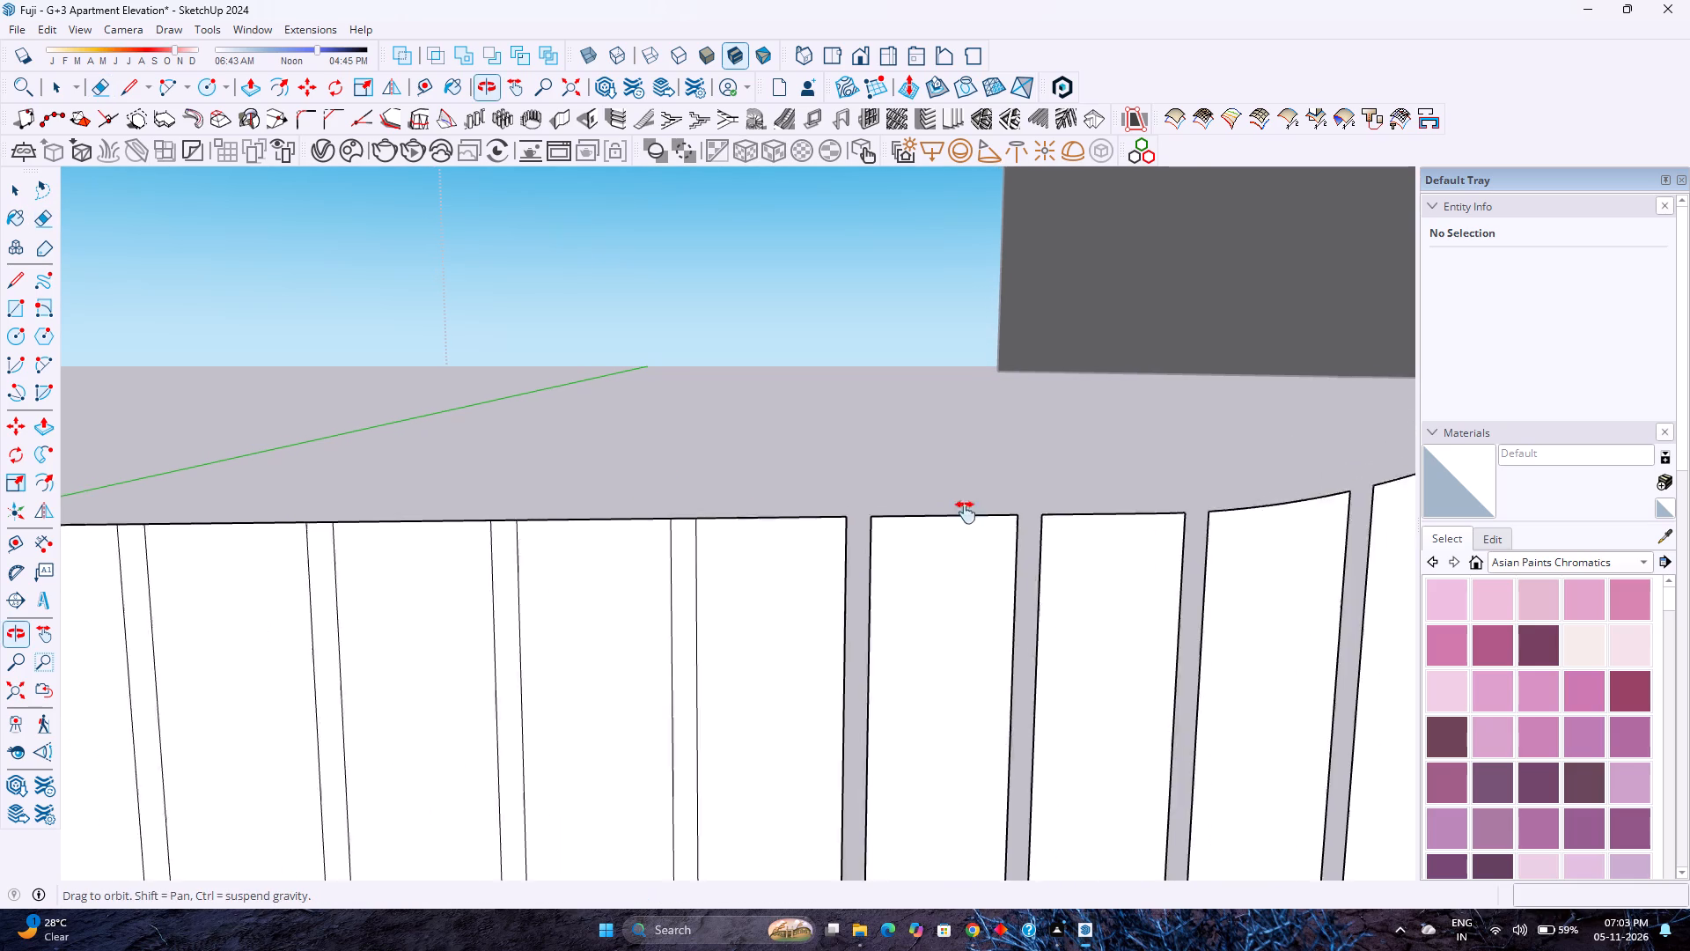
pyautogui.keyDown('shift'); pyautogui.moveTo(966, 512); pyautogui.dragTo(1003, 511, button='middle'); pyautogui.keyUp('shift')
pyautogui.click(825, 512)
pyautogui.keyDown('shift'); pyautogui.moveTo(762, 539); pyautogui.dragTo(1013, 520, button='middle'); pyautogui.keyUp('shift')
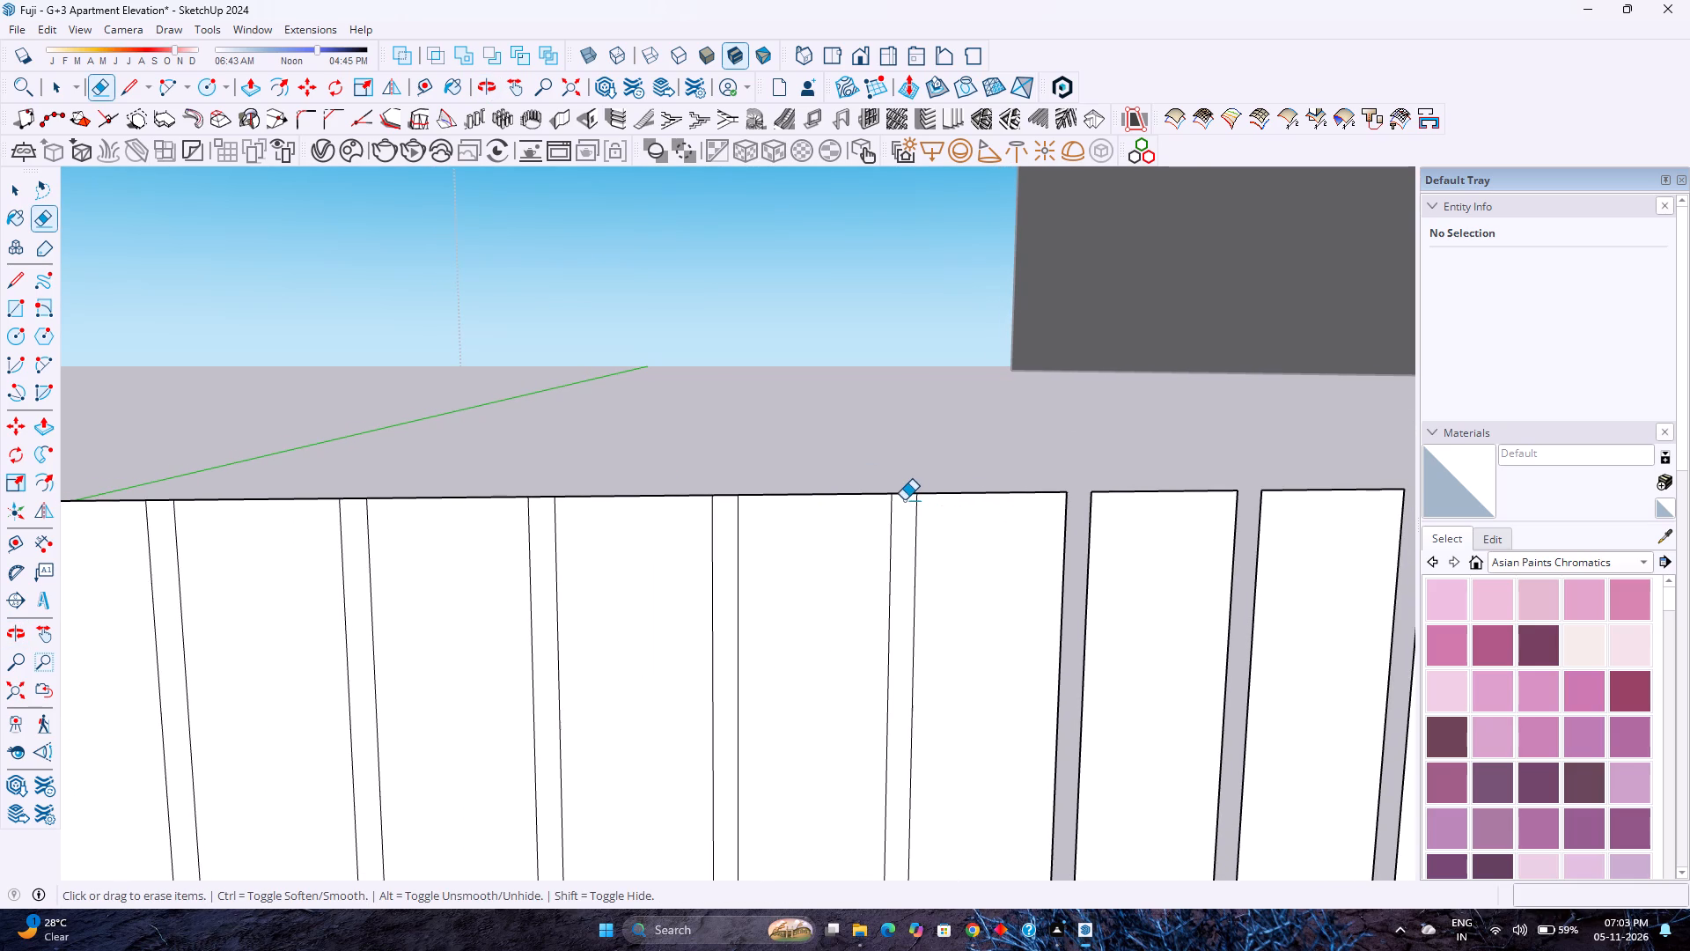
pyautogui.click(904, 498)
pyautogui.click(907, 499)
pyautogui.click(907, 498)
pyautogui.click(906, 492)
pyautogui.keyDown('shift'); pyautogui.moveTo(898, 504); pyautogui.dragTo(1114, 516, button='middle'); pyautogui.keyUp('shift')
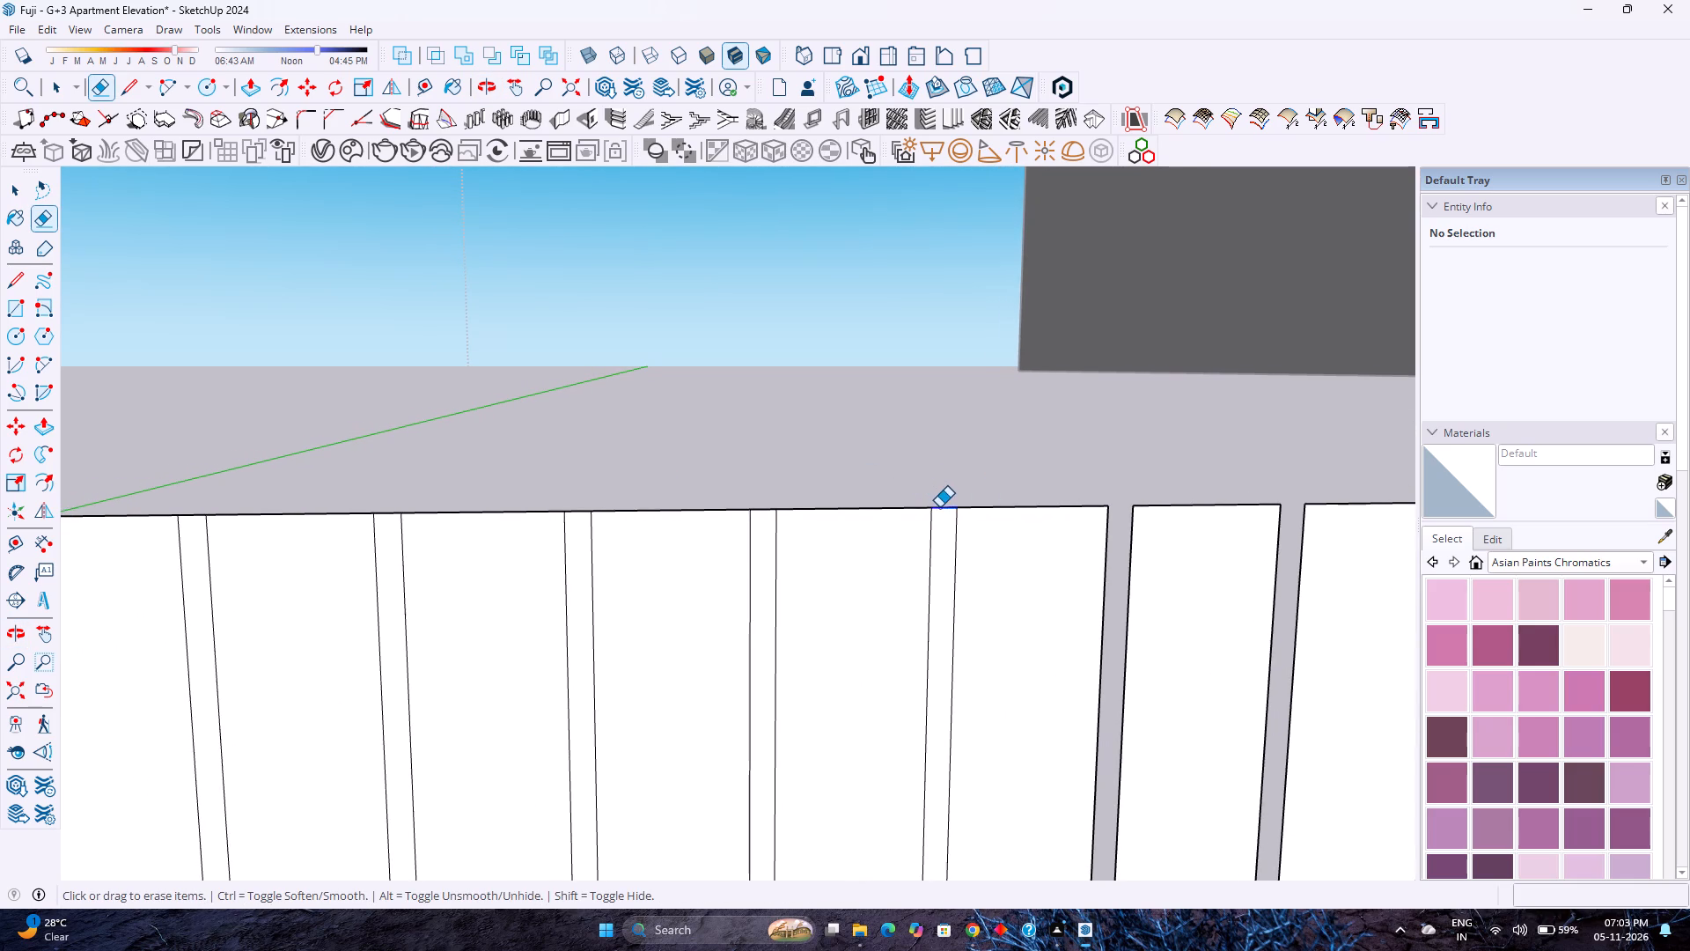
pyautogui.click(939, 507)
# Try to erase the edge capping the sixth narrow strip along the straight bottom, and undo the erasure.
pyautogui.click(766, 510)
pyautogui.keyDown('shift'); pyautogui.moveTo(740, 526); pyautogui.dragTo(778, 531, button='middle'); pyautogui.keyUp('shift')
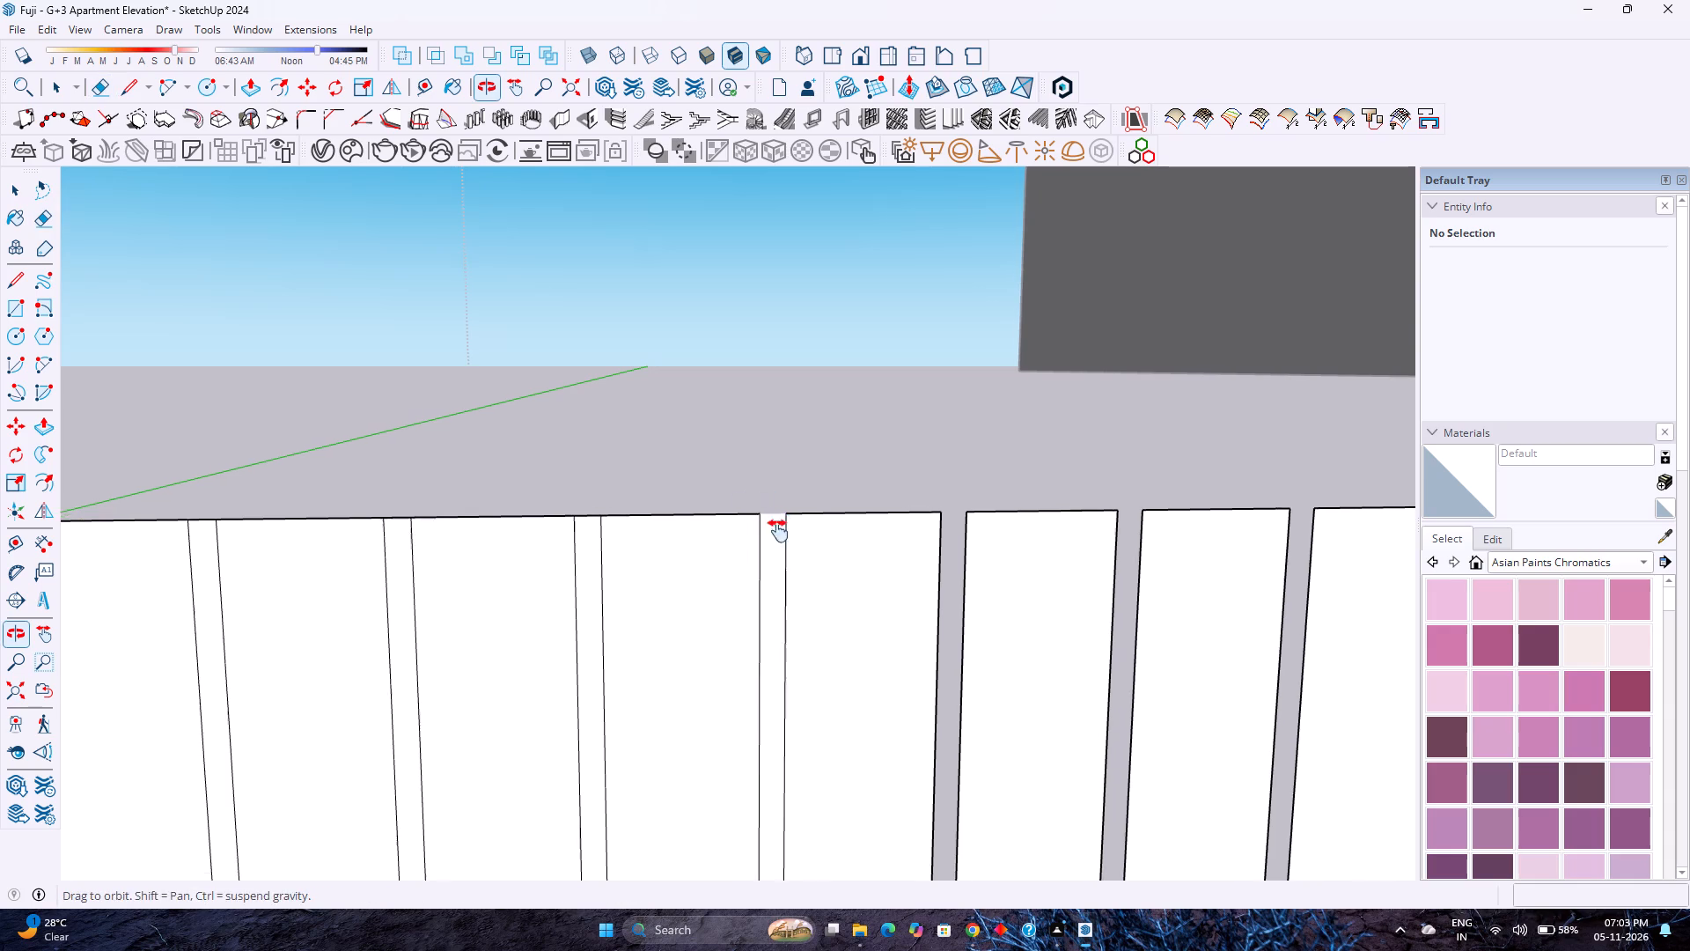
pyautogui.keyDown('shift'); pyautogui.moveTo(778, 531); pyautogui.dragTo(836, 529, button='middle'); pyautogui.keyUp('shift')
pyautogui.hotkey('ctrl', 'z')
# Erase the edges capping seven more narrow strips along the lower opening's straight bottom, continuing away from the building.
pyautogui.click(856, 512)
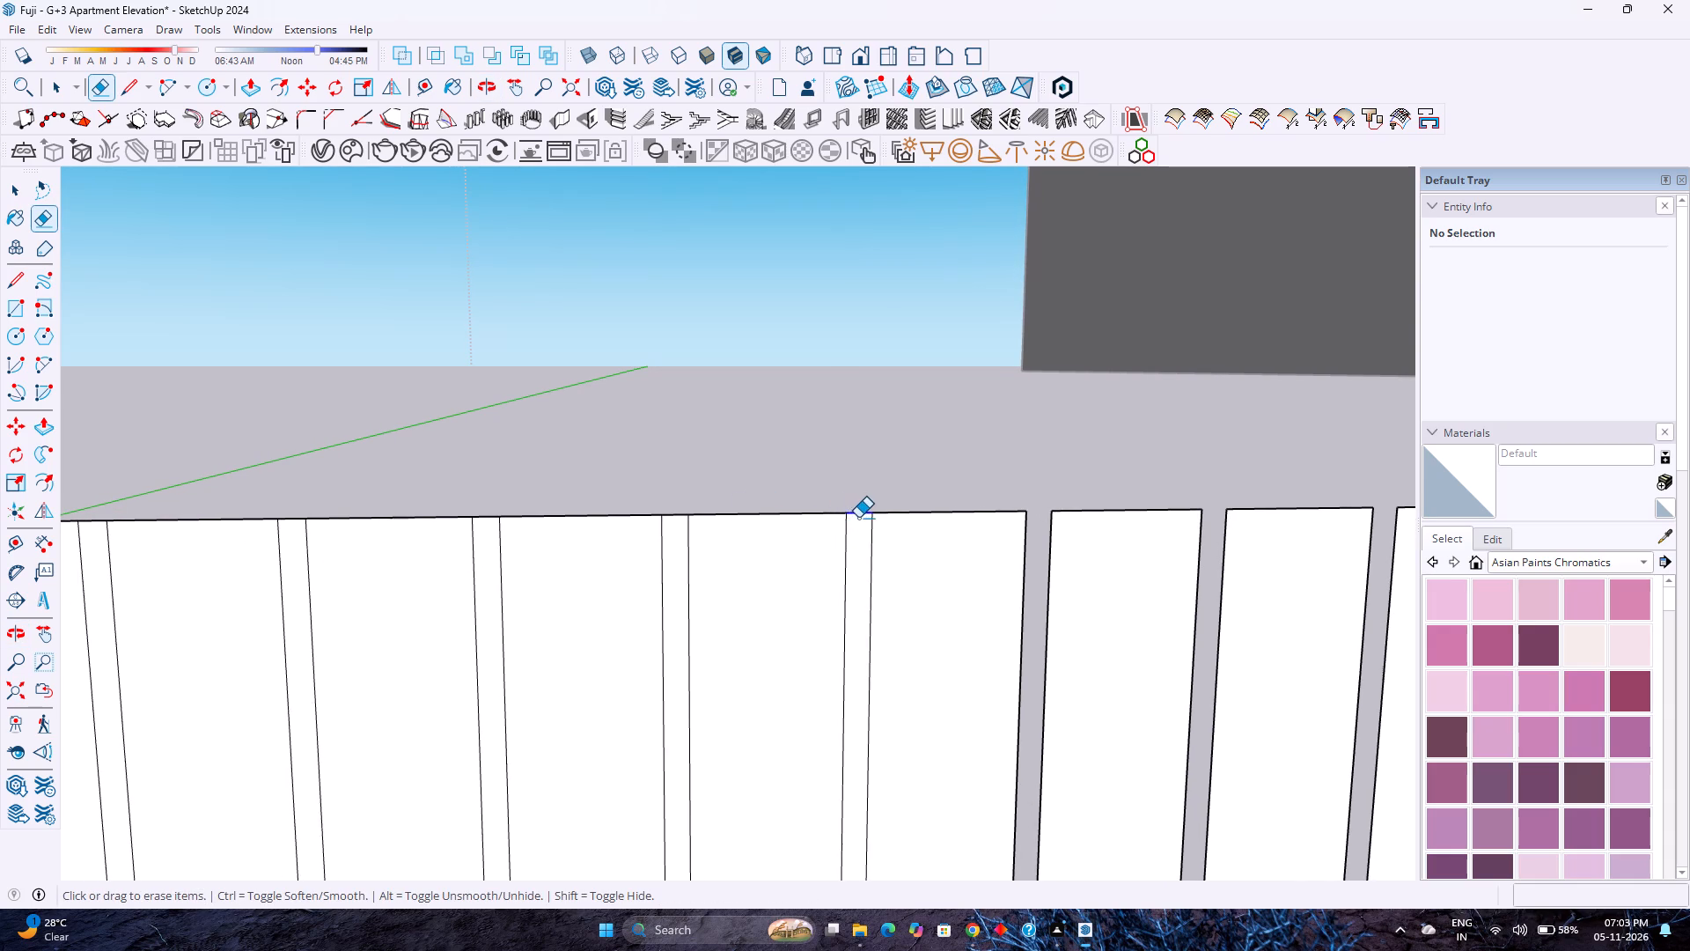
pyautogui.click(678, 519)
pyautogui.click(680, 515)
pyautogui.keyDown('shift'); pyautogui.moveTo(686, 518); pyautogui.dragTo(993, 538, button='middle'); pyautogui.keyUp('shift')
pyautogui.click(799, 540)
pyautogui.keyDown('shift'); pyautogui.moveTo(663, 575); pyautogui.dragTo(672, 576, button='middle'); pyautogui.keyUp('shift')
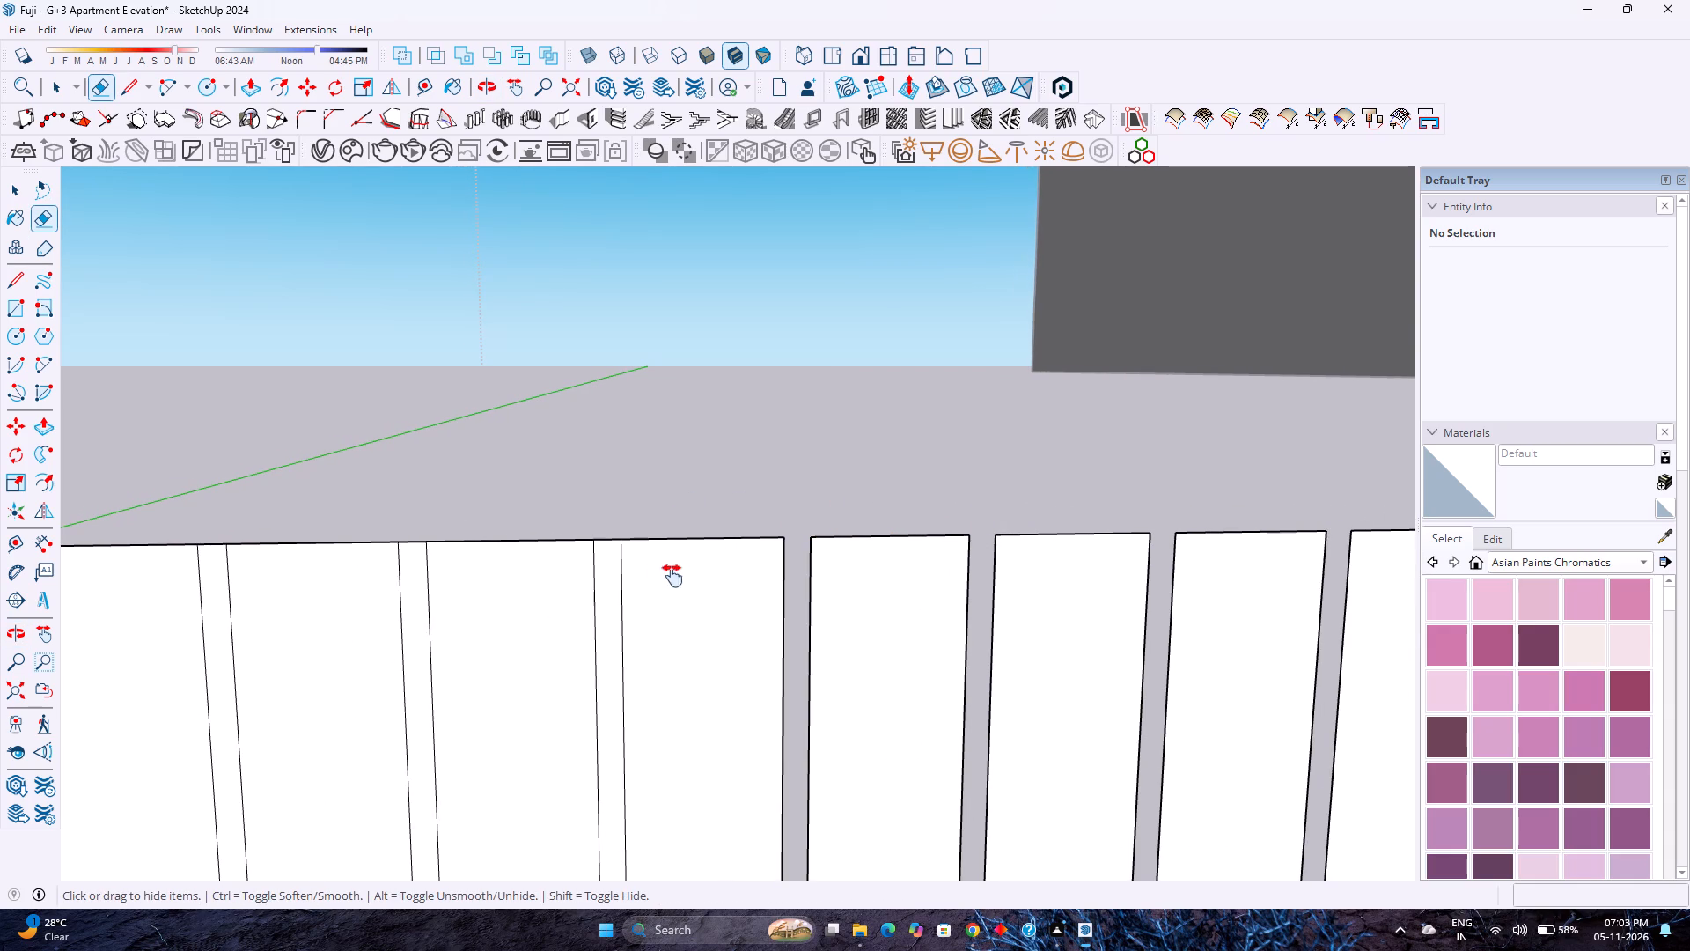
pyautogui.keyDown('shift'); pyautogui.moveTo(672, 576); pyautogui.dragTo(867, 561, button='middle'); pyautogui.keyUp('shift')
pyautogui.click(812, 529)
pyautogui.moveTo(807, 522); pyautogui.dragTo(812, 530)
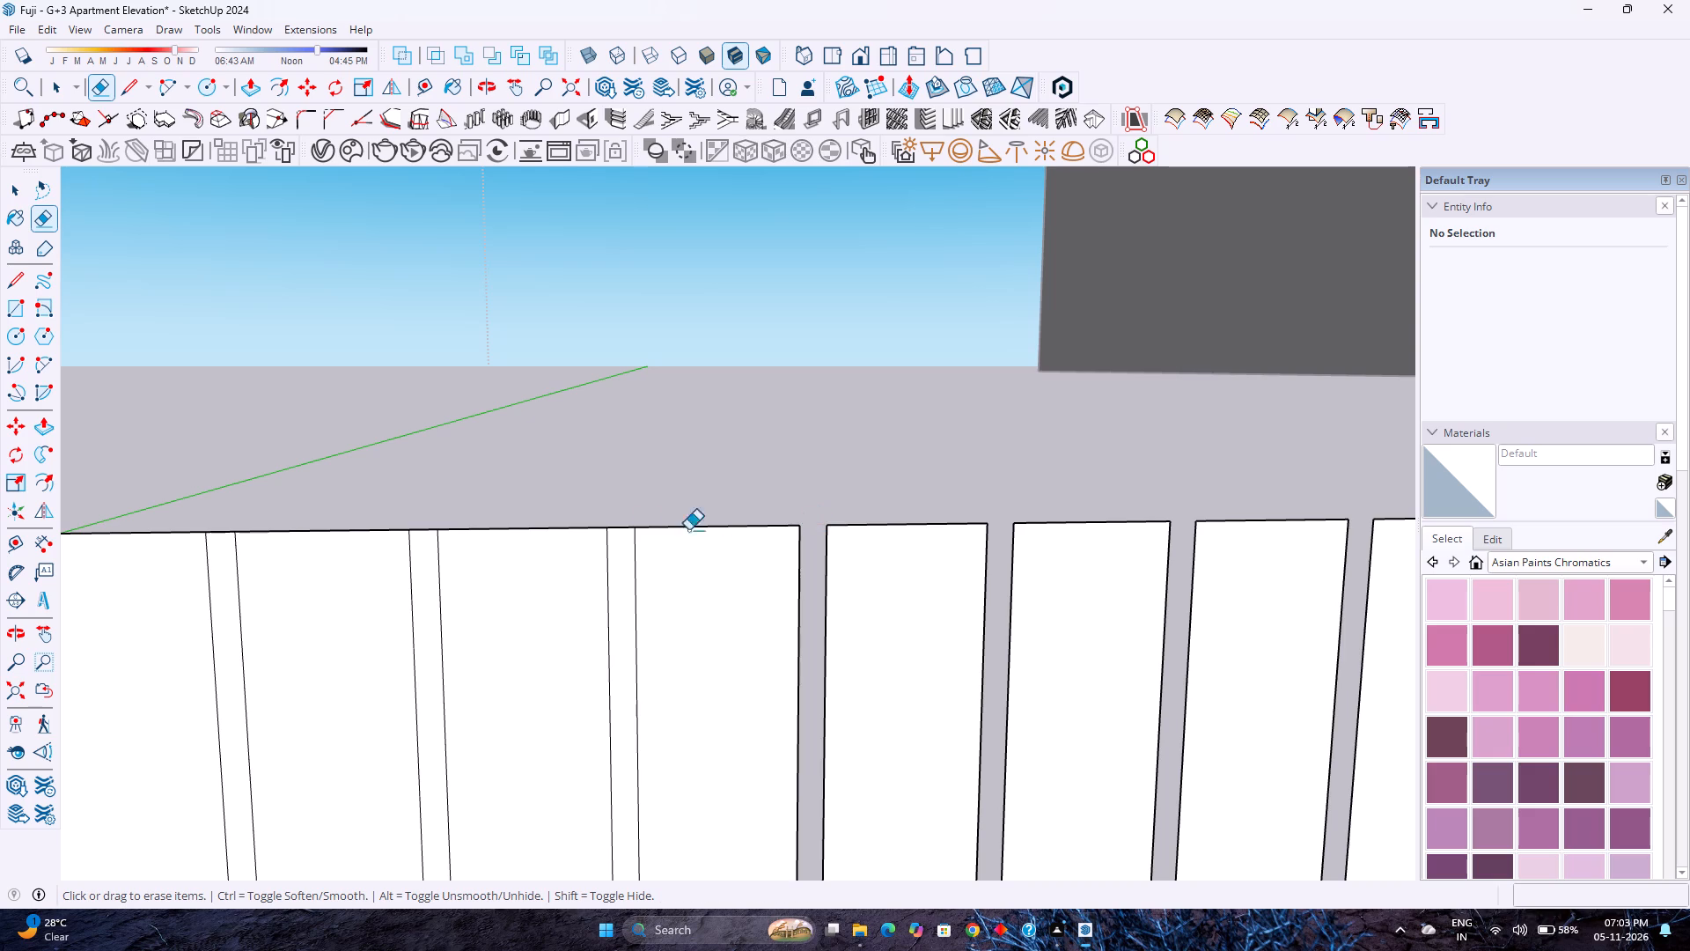
pyautogui.click(625, 529)
pyautogui.keyDown('shift'); pyautogui.moveTo(495, 591); pyautogui.dragTo(851, 582, button='middle'); pyautogui.keyUp('shift')
pyautogui.click(779, 523)
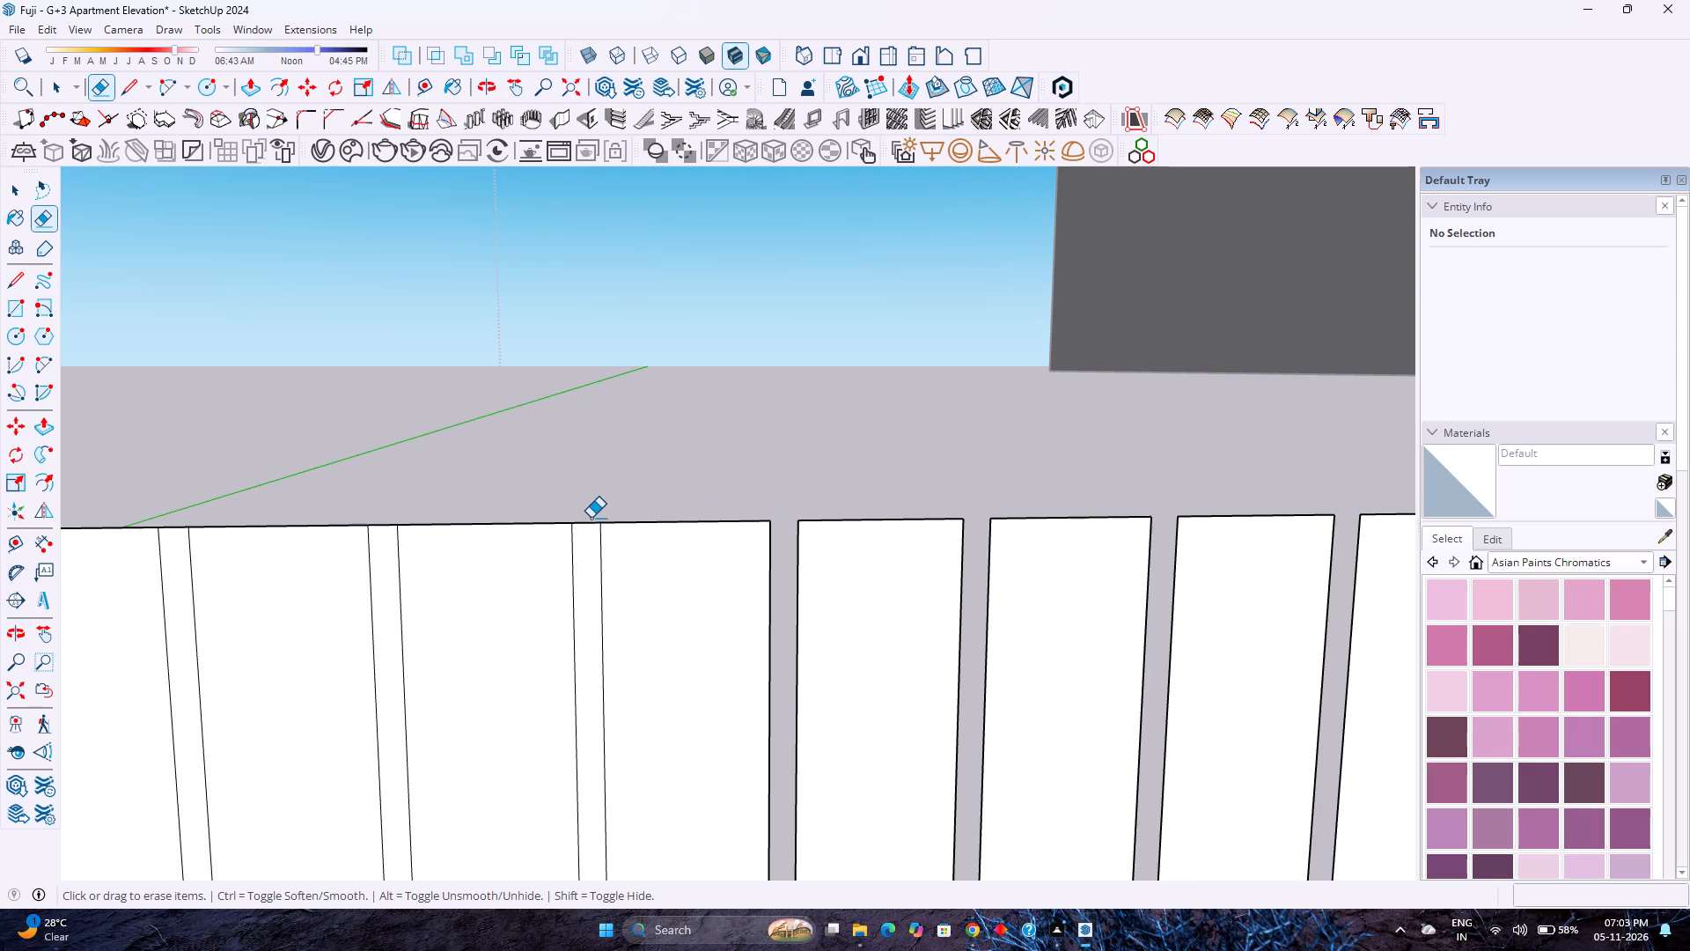
pyautogui.click(591, 520)
# Erase the edges capping the last six narrow strips along the lower opening's straight bottom, up to the far rounded corner.
pyautogui.keyDown('shift'); pyautogui.moveTo(598, 533); pyautogui.dragTo(1119, 550, button='middle'); pyautogui.keyUp('shift')
pyautogui.keyDown('shift'); pyautogui.middleClick(1119, 550); pyautogui.keyUp('shift')
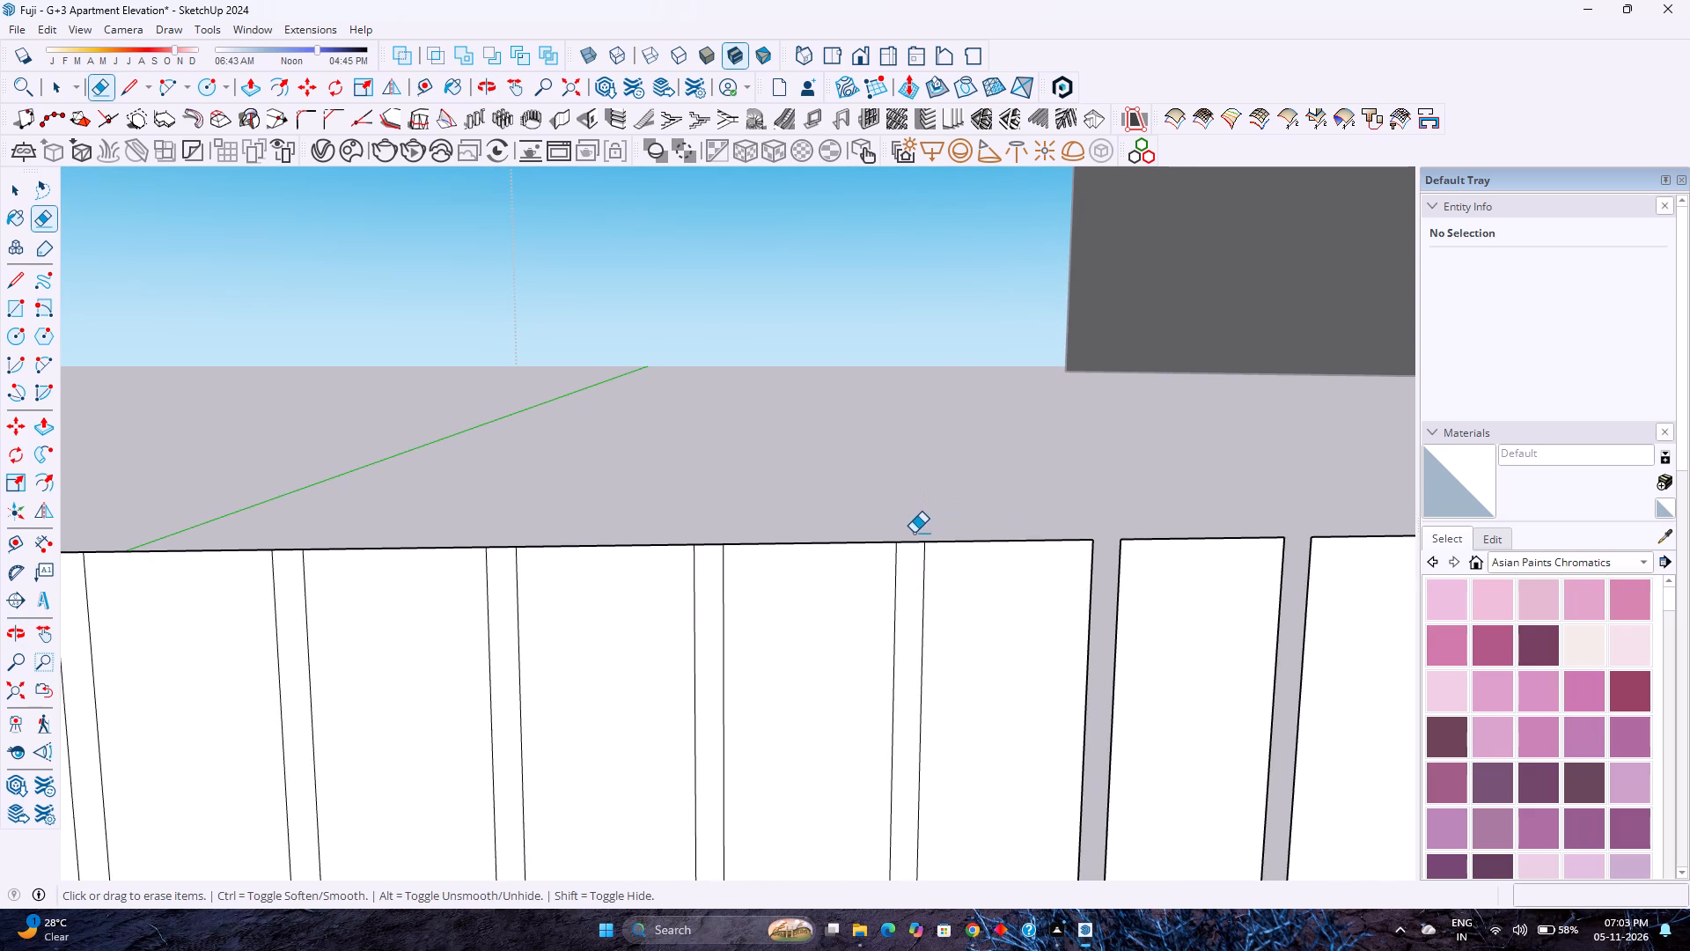
pyautogui.click(913, 548)
pyautogui.click(912, 542)
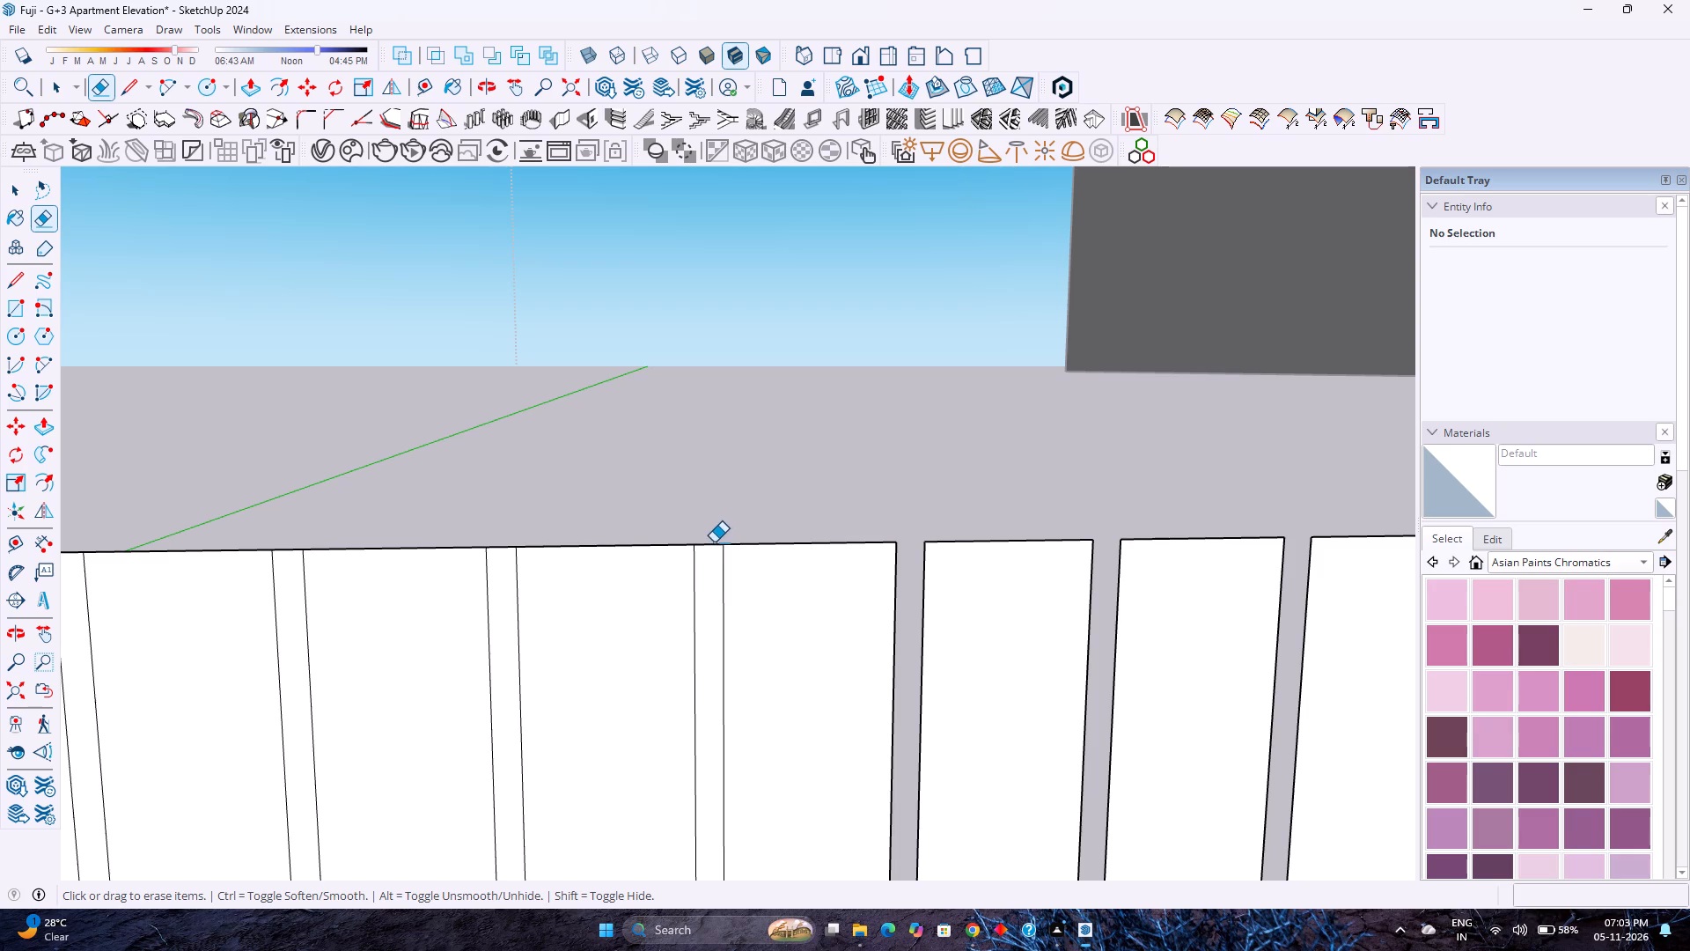
pyautogui.click(714, 542)
pyautogui.scroll(-3, 710, 556)
pyautogui.keyDown('shift'); pyautogui.moveTo(609, 597); pyautogui.dragTo(1010, 541, button='middle'); pyautogui.keyUp('shift')
pyautogui.keyDown('shift'); pyautogui.middleClick(1010, 541); pyautogui.keyUp('shift')
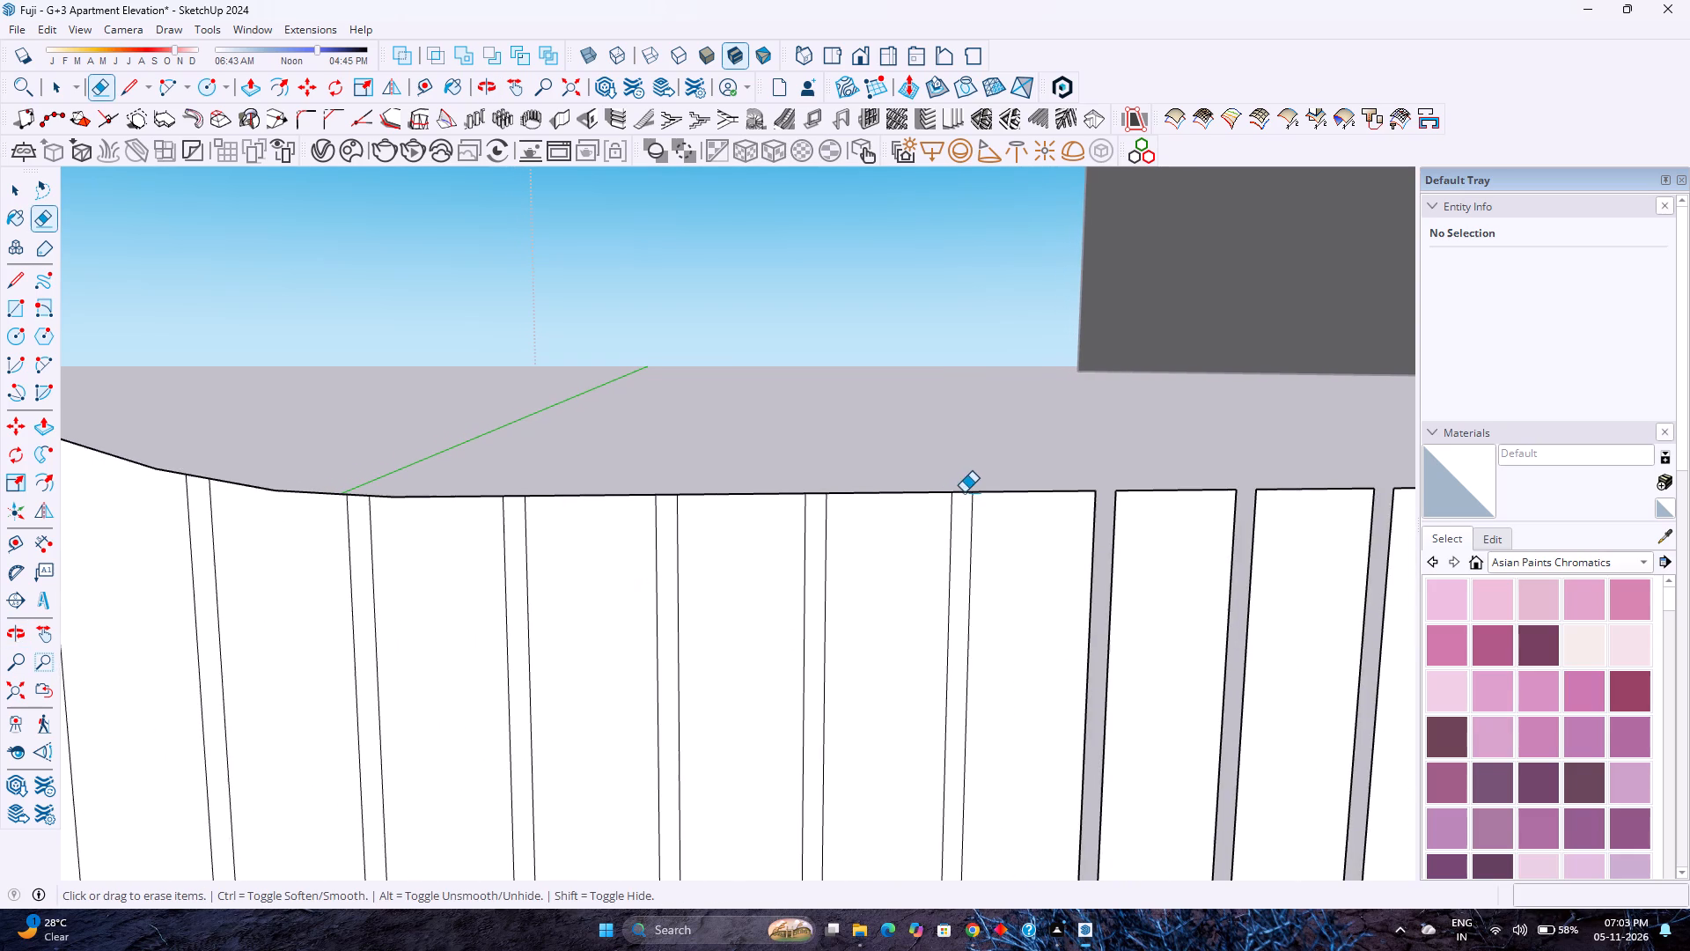
pyautogui.click(964, 492)
pyautogui.click(819, 495)
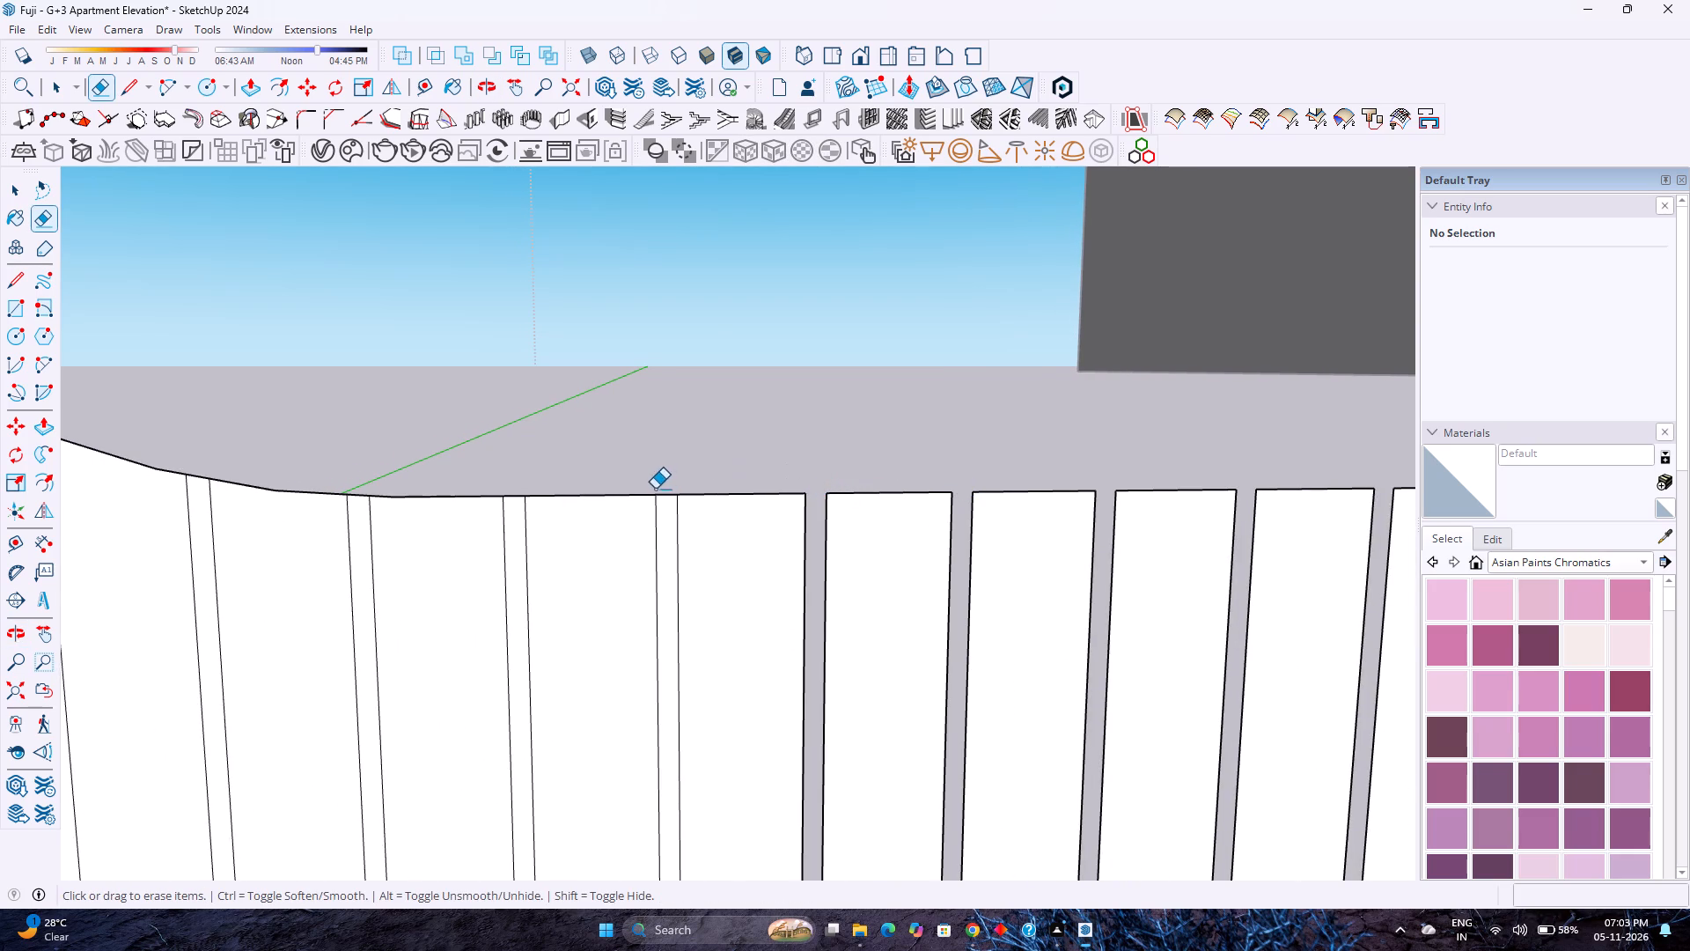
pyautogui.click(672, 497)
pyautogui.keyDown('shift'); pyautogui.moveTo(674, 497); pyautogui.dragTo(1136, 527, button='middle'); pyautogui.keyUp('shift')
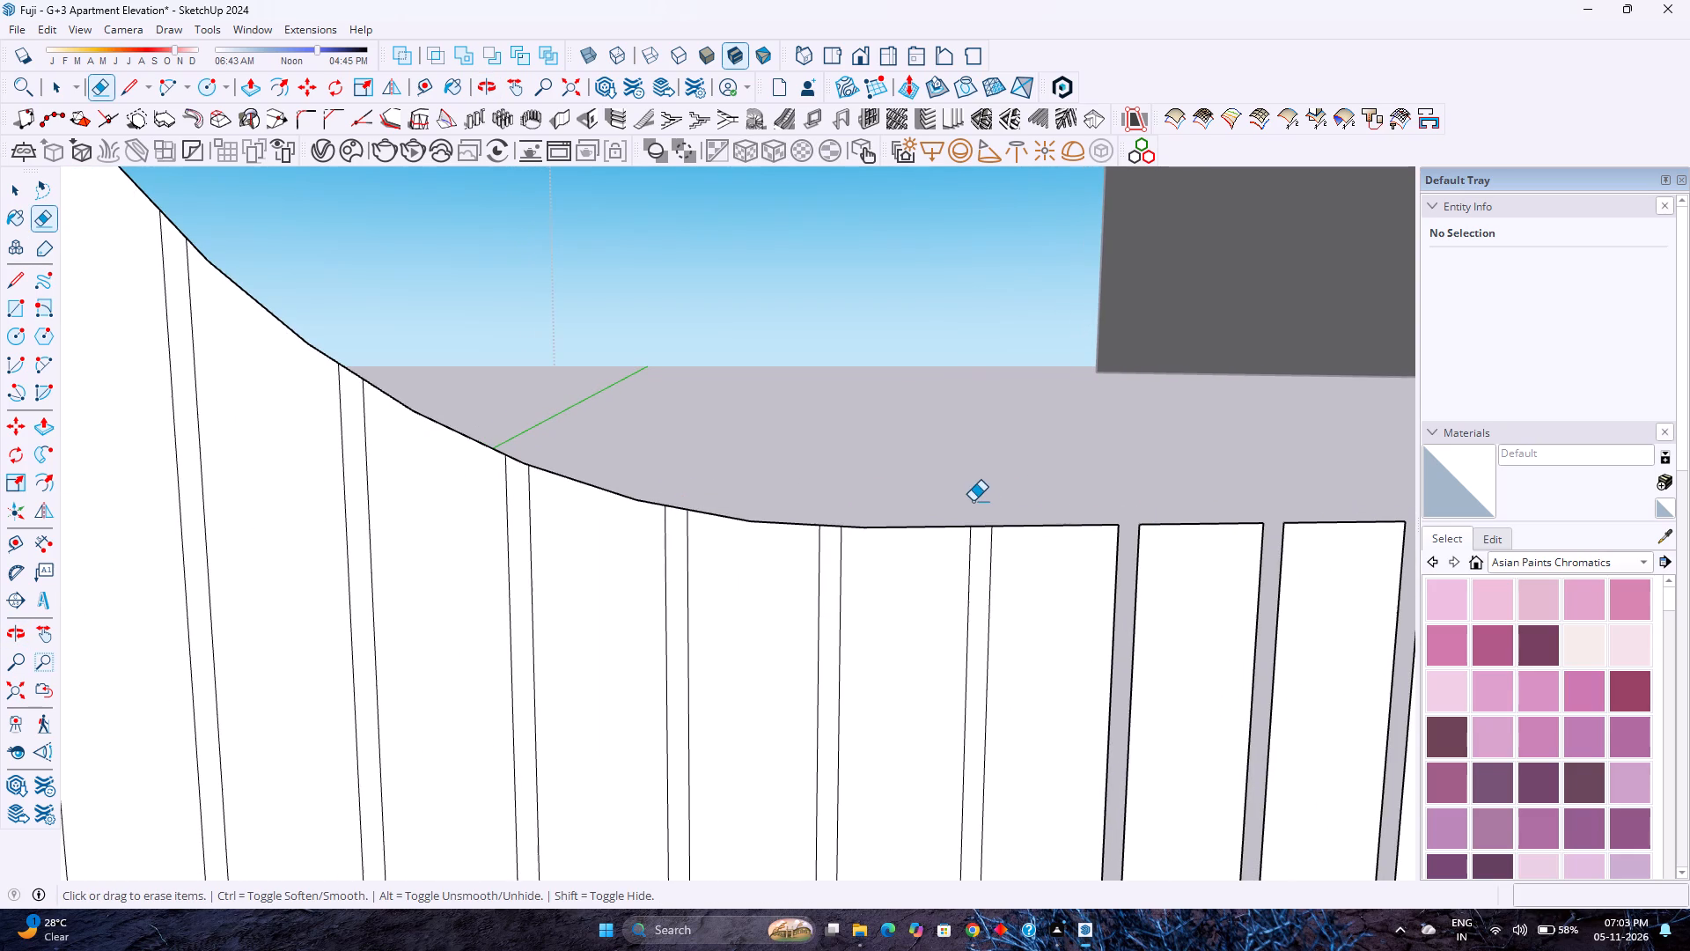
pyautogui.click(980, 526)
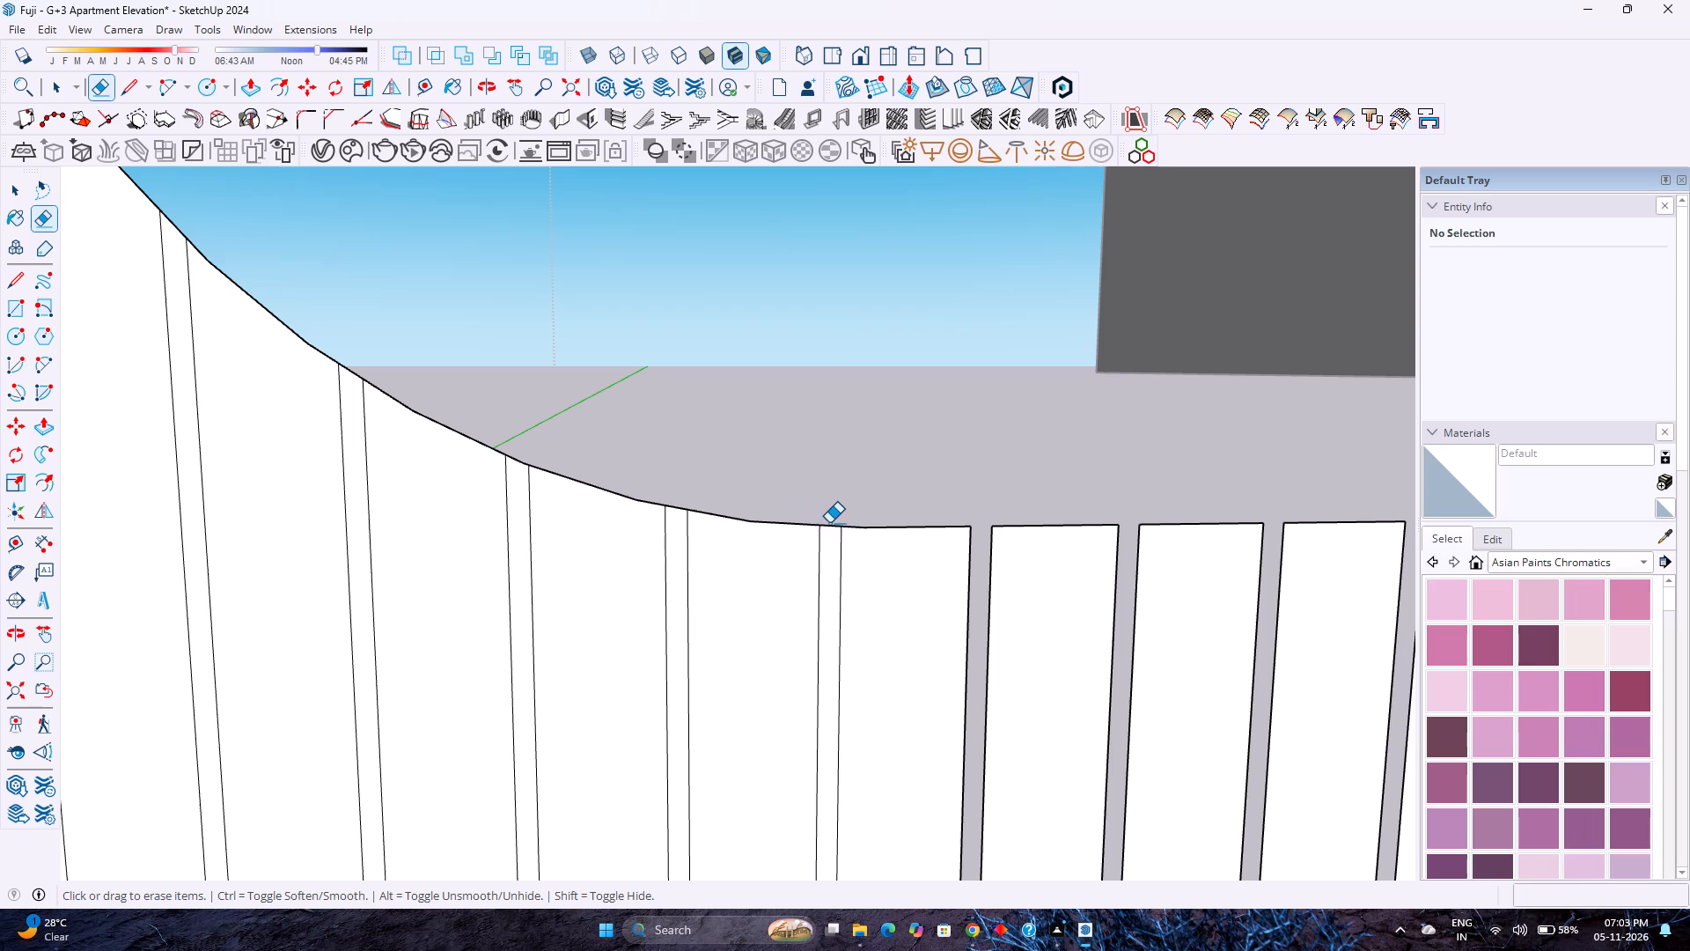
# Erase the arc edges capping the six narrow strips along the lower opening's rounded lower corner farthest from the building.
pyautogui.click(831, 526)
pyautogui.click(679, 512)
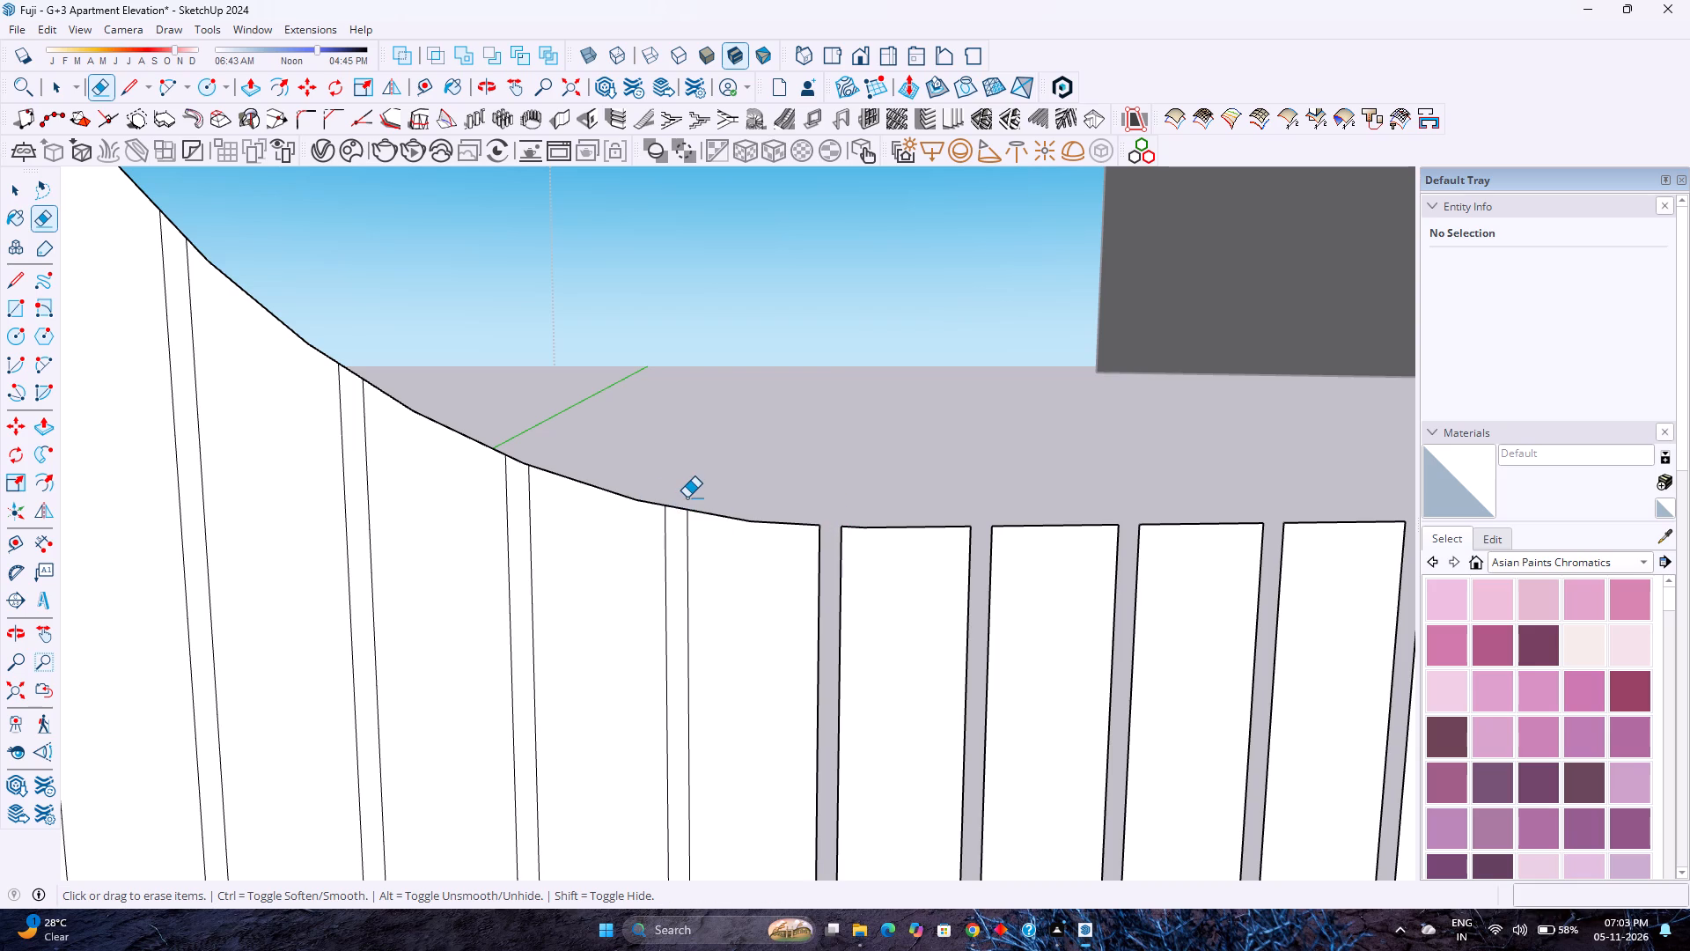
pyautogui.click(678, 509)
pyautogui.keyDown('shift'); pyautogui.moveTo(679, 511); pyautogui.dragTo(1126, 597, button='middle'); pyautogui.keyUp('shift')
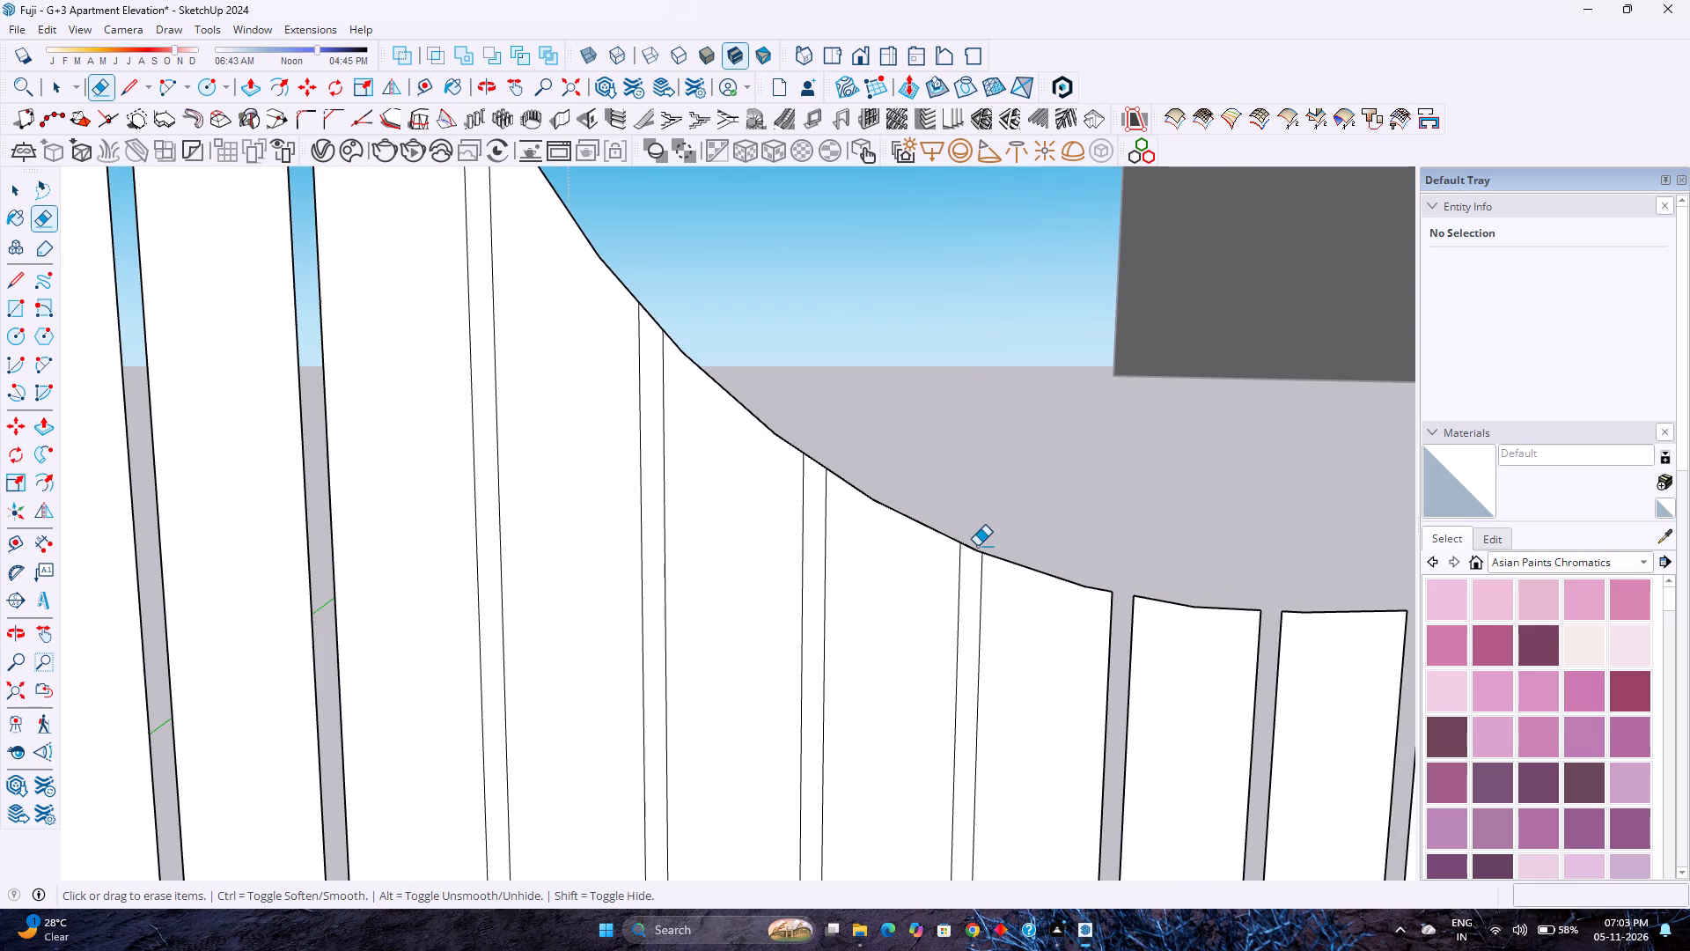
pyautogui.click(977, 549)
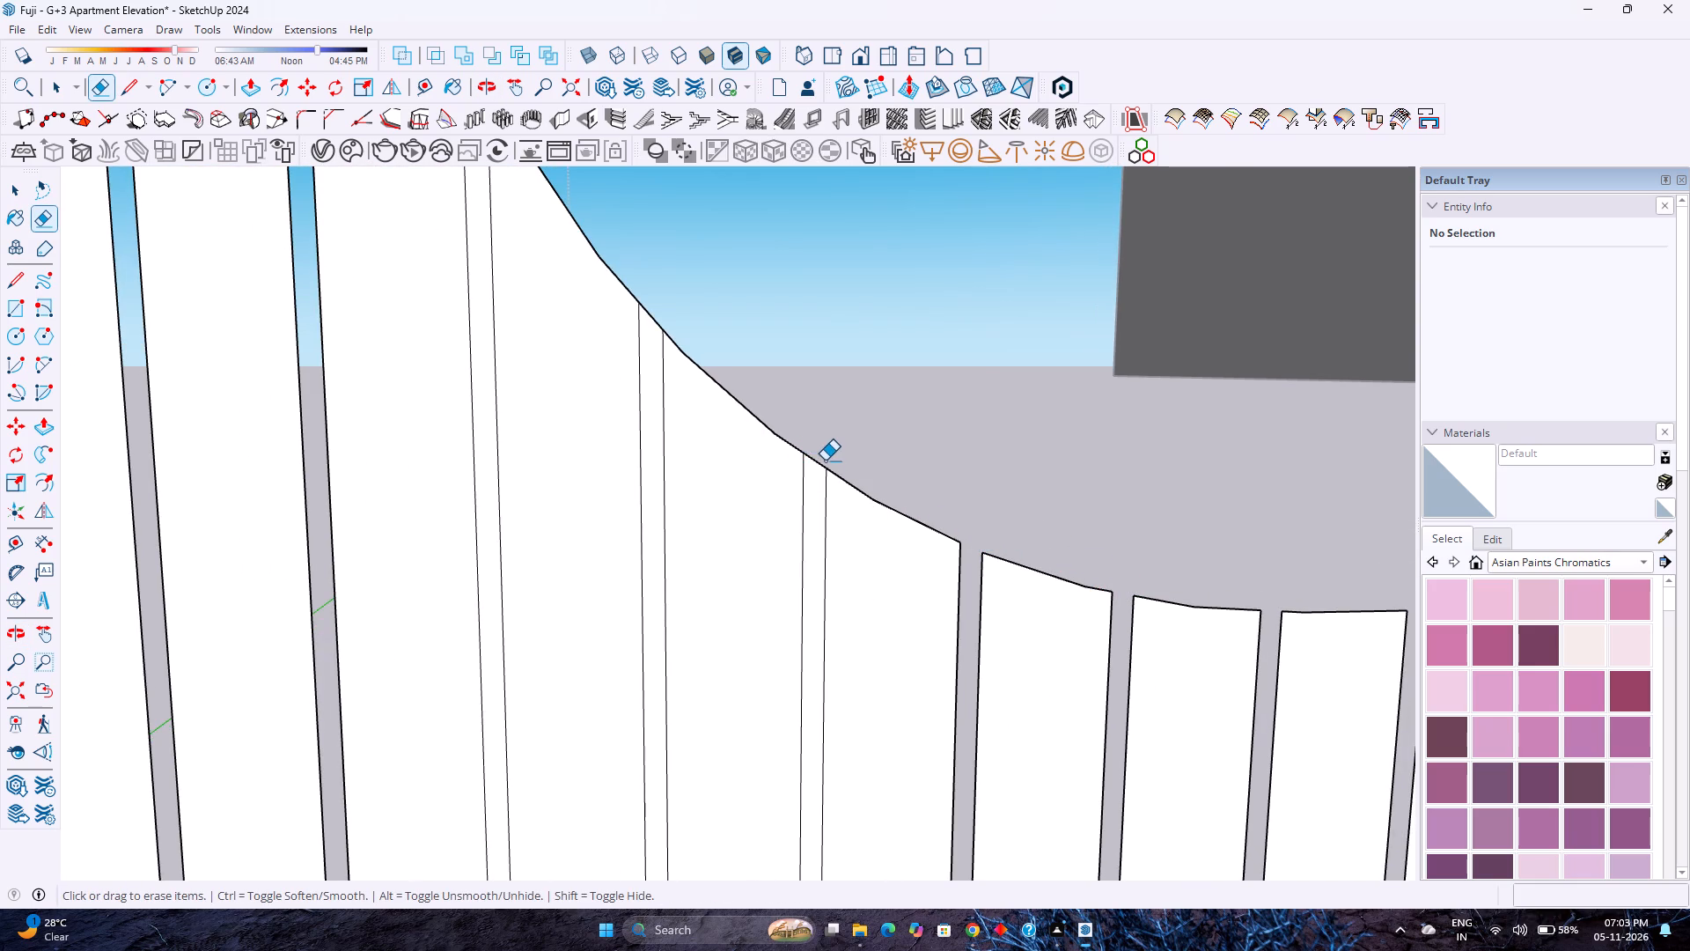
pyautogui.click(815, 464)
pyautogui.keyDown('shift'); pyautogui.moveTo(819, 462); pyautogui.dragTo(977, 649, button='middle'); pyautogui.keyUp('shift')
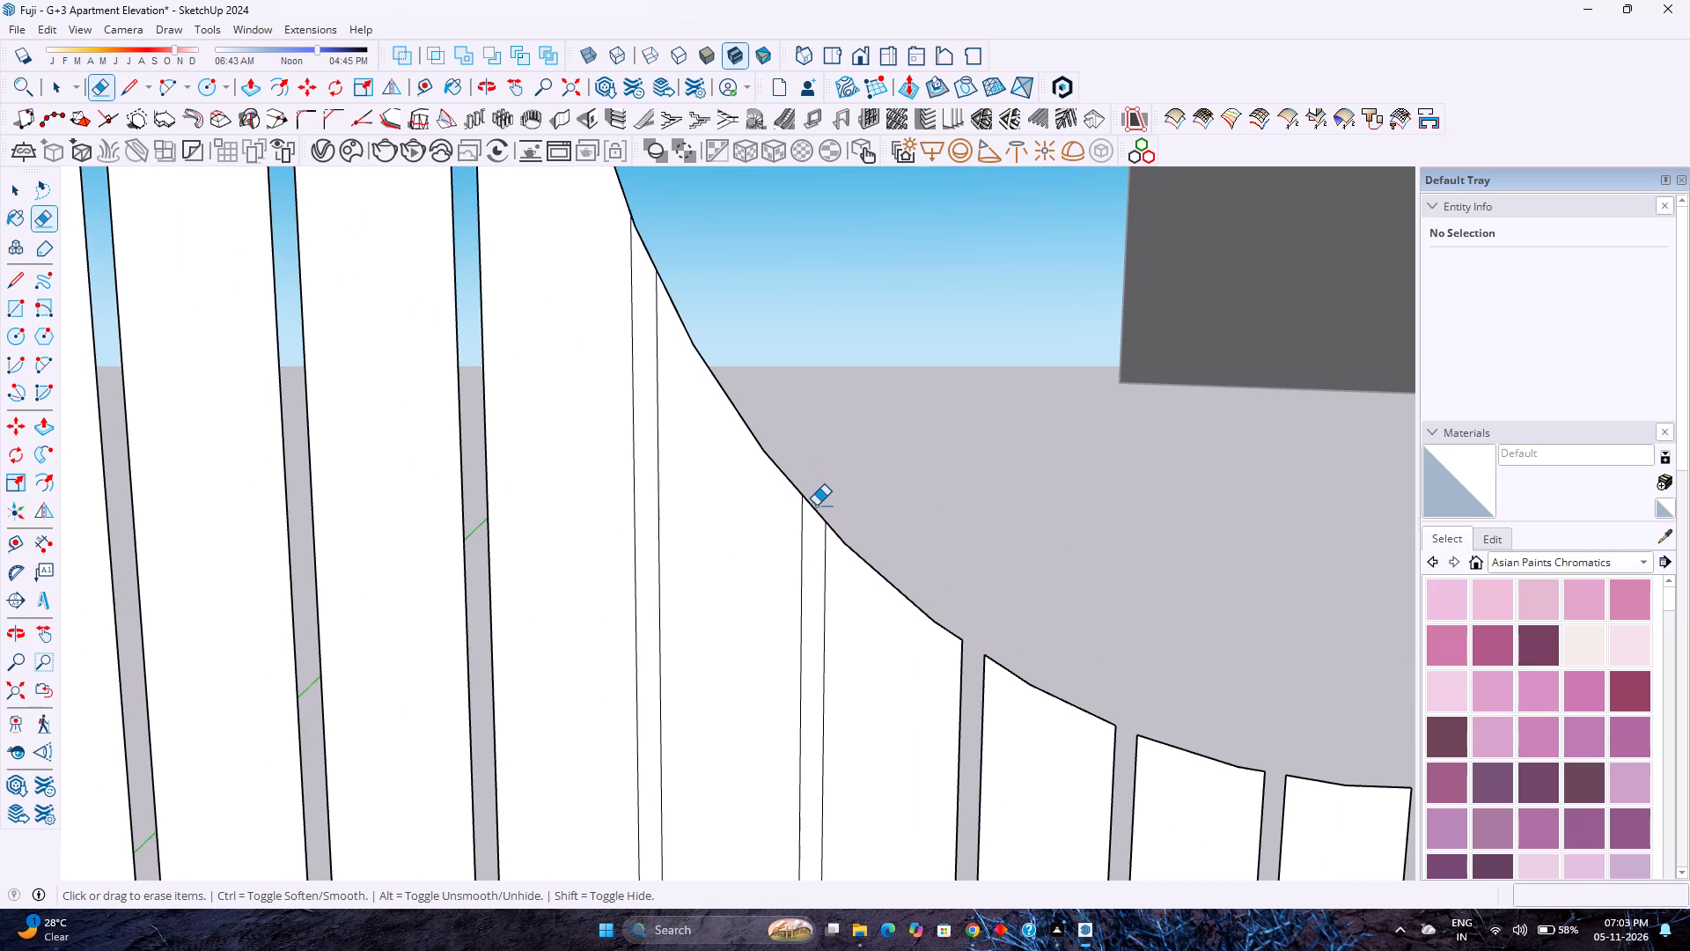
pyautogui.click(814, 506)
pyautogui.click(650, 258)
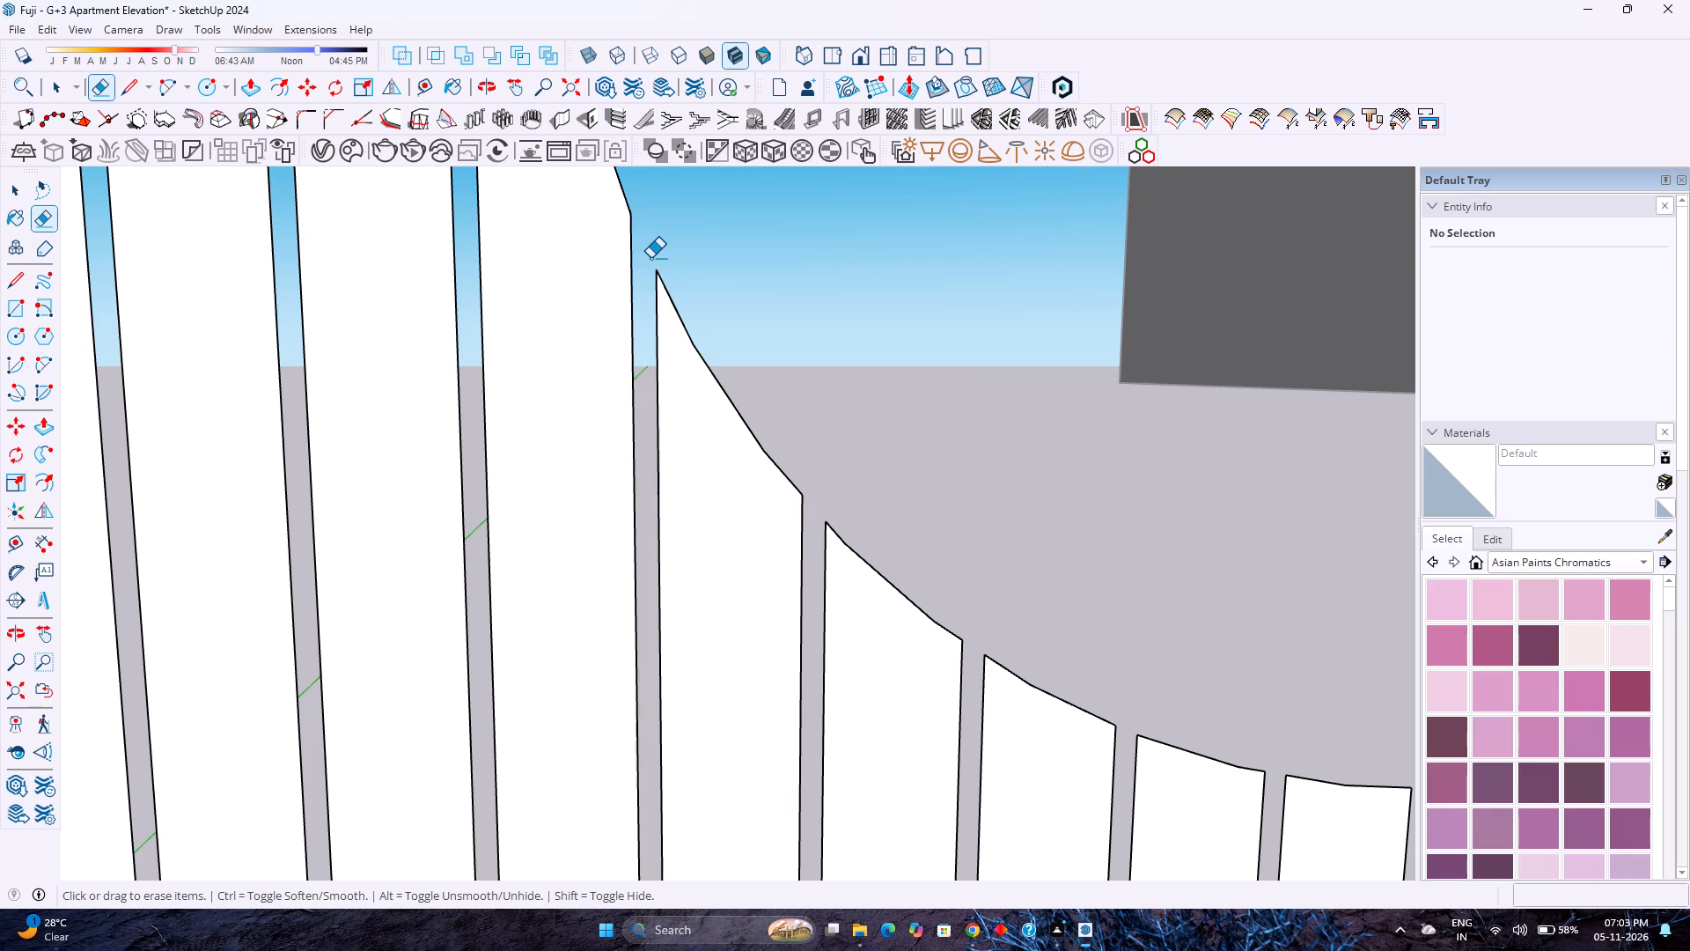
# Delete the short edge closing the foot of the third narrow gap from the frame's outer side, along its bottom.
pyautogui.scroll(-6, 952, 430)
pyautogui.scroll(1, 950, 431)
pyautogui.scroll(-11, 950, 431)
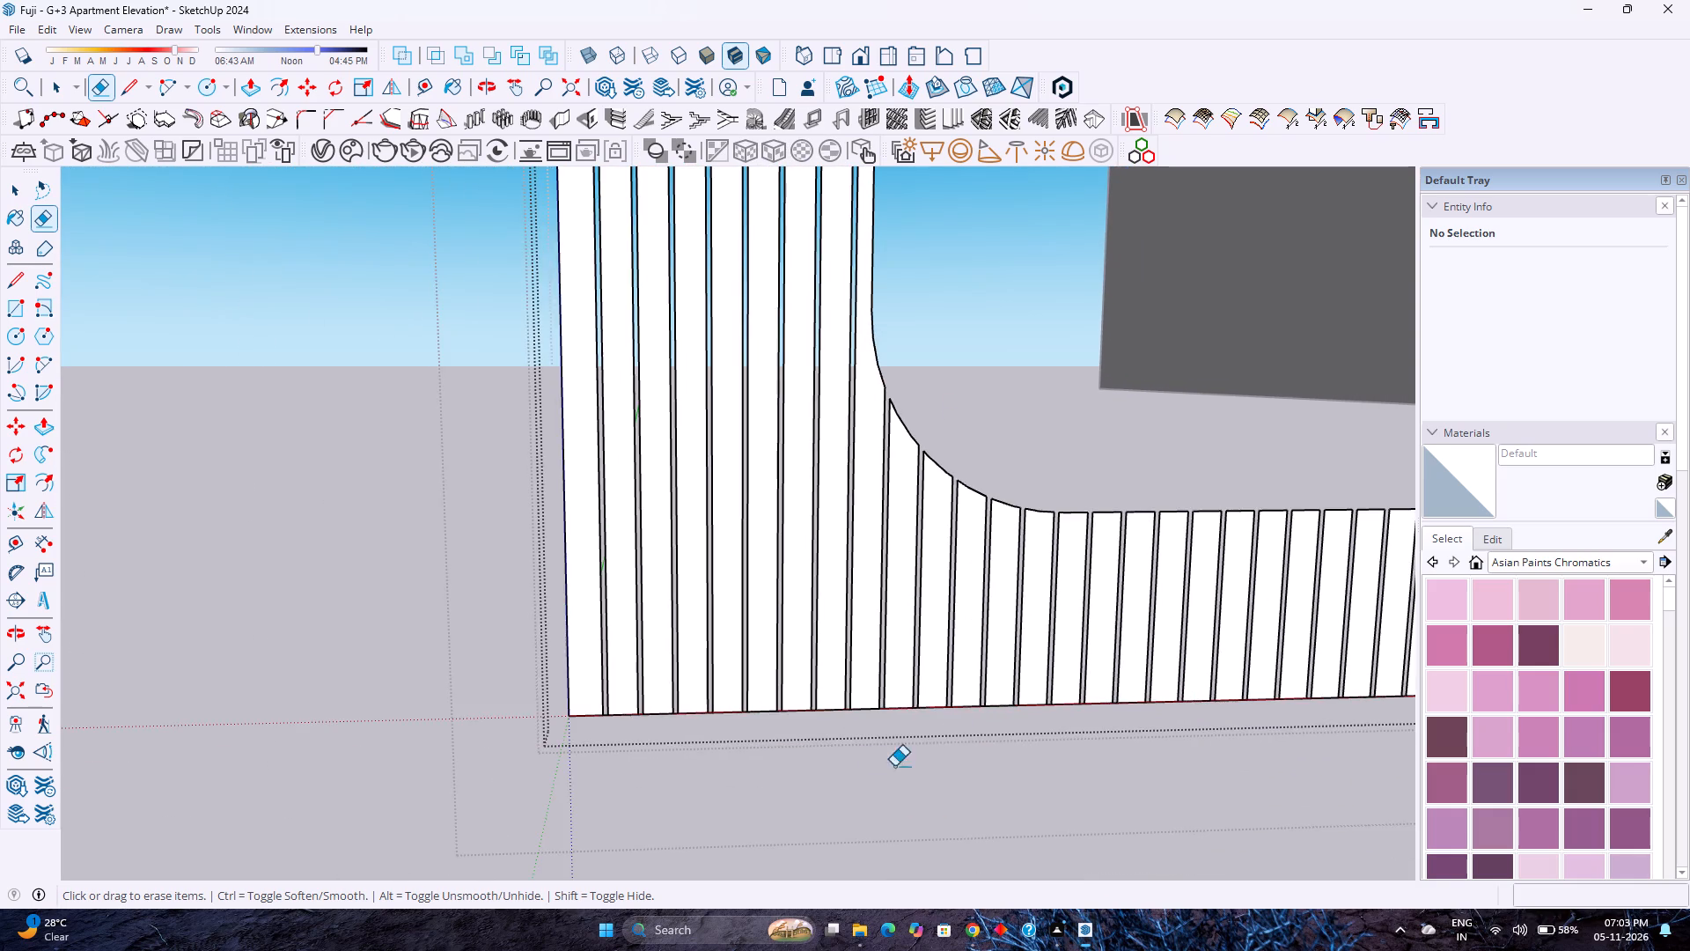
pyautogui.scroll(7, 798, 772)
pyautogui.press('space')
pyautogui.scroll(6, 634, 717)
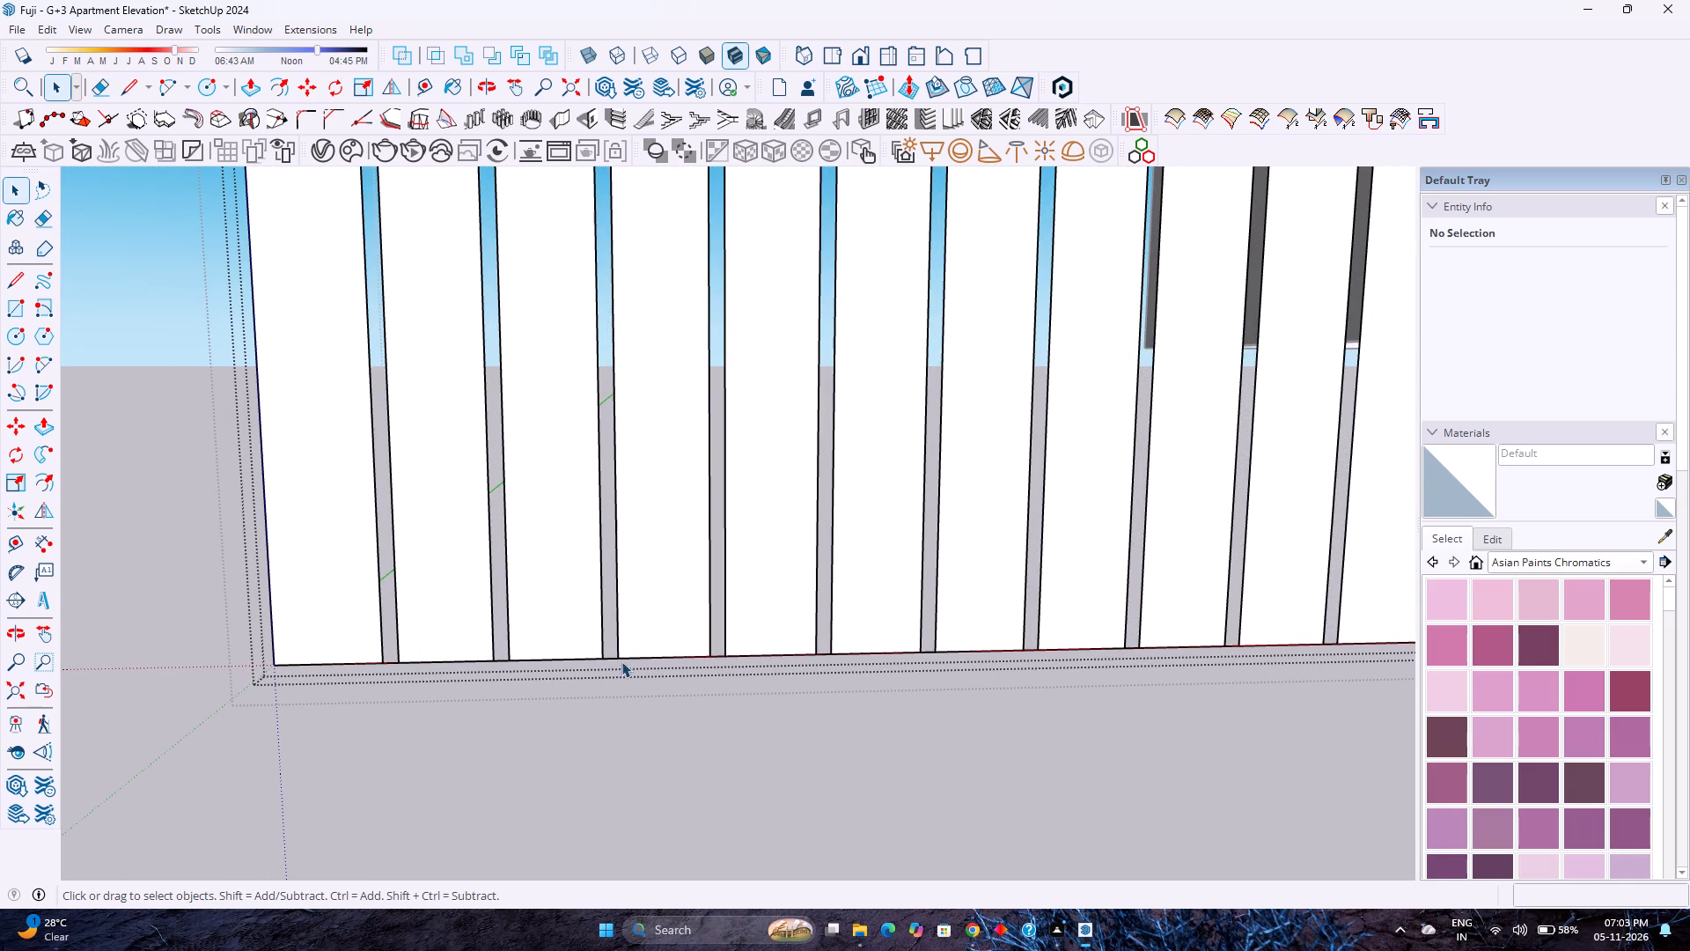
pyautogui.doubleClick(606, 658)
pyautogui.click(612, 658)
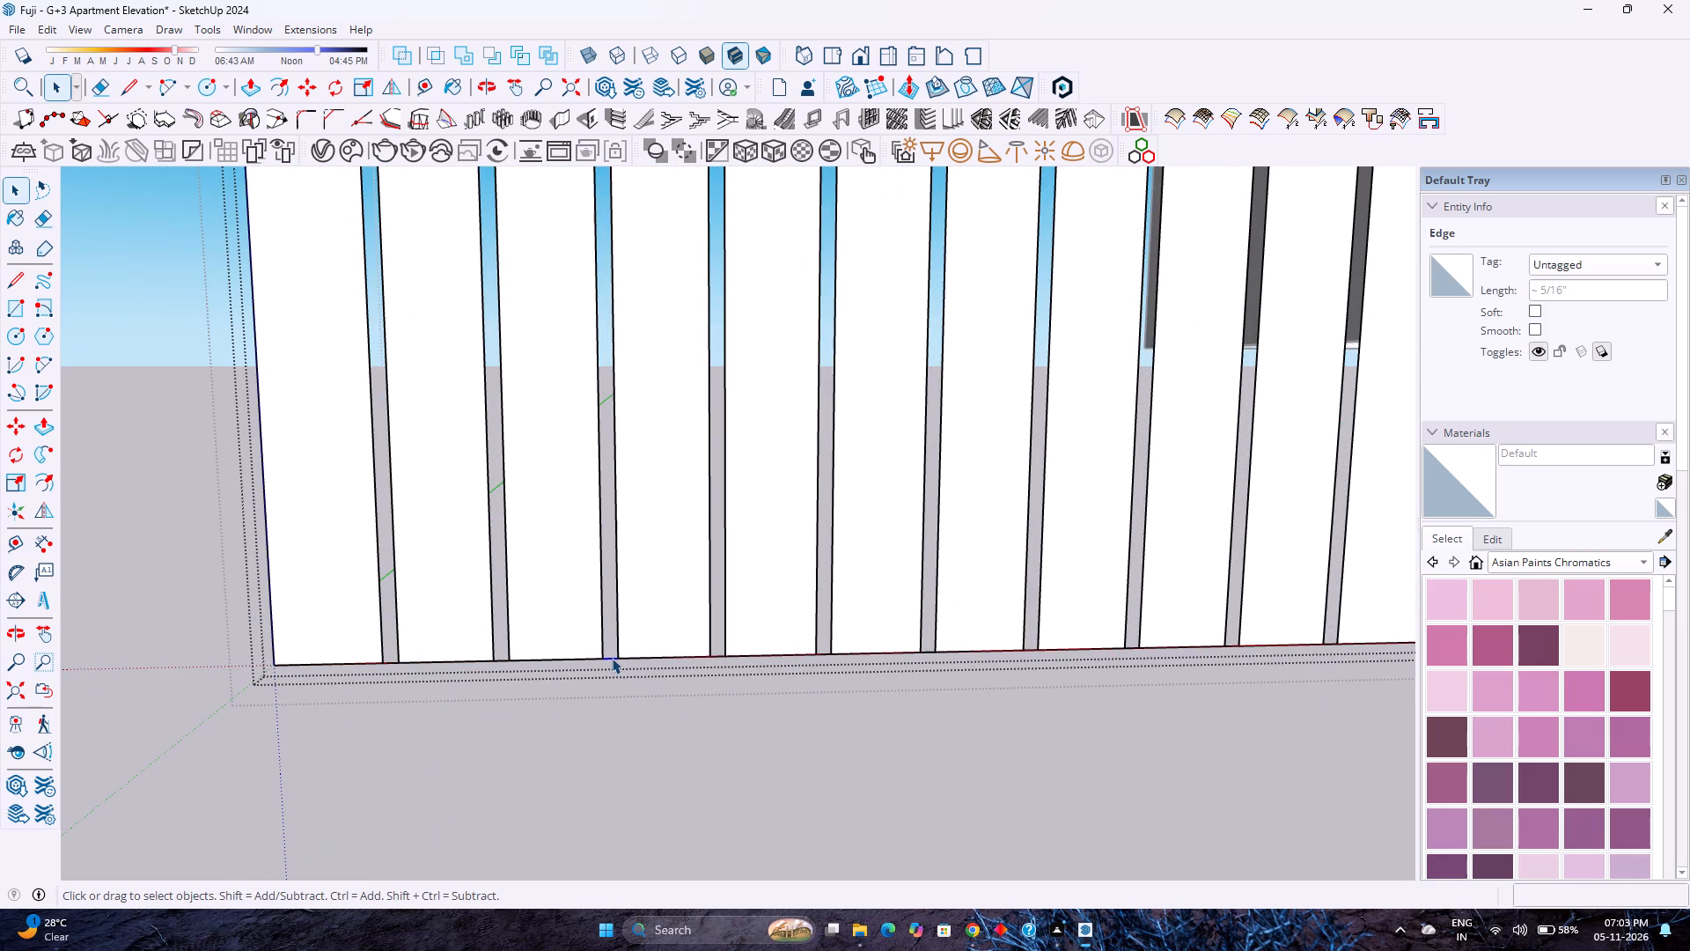
pyautogui.doubleClick(612, 658)
pyautogui.click(612, 658)
pyautogui.press('Delete')
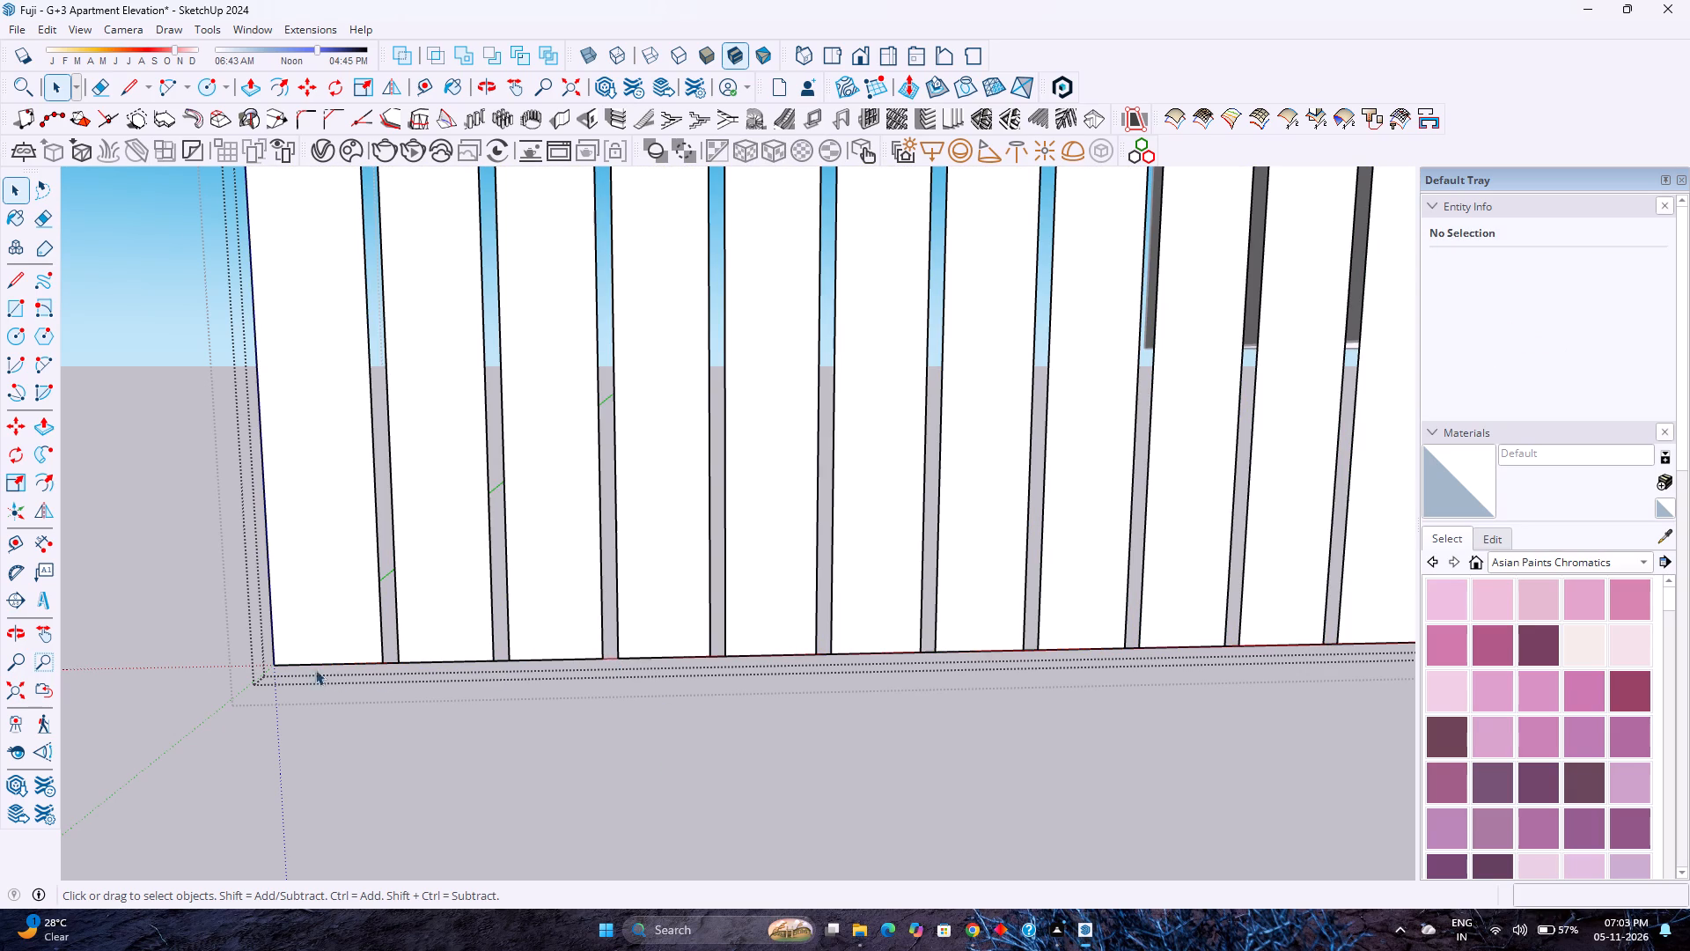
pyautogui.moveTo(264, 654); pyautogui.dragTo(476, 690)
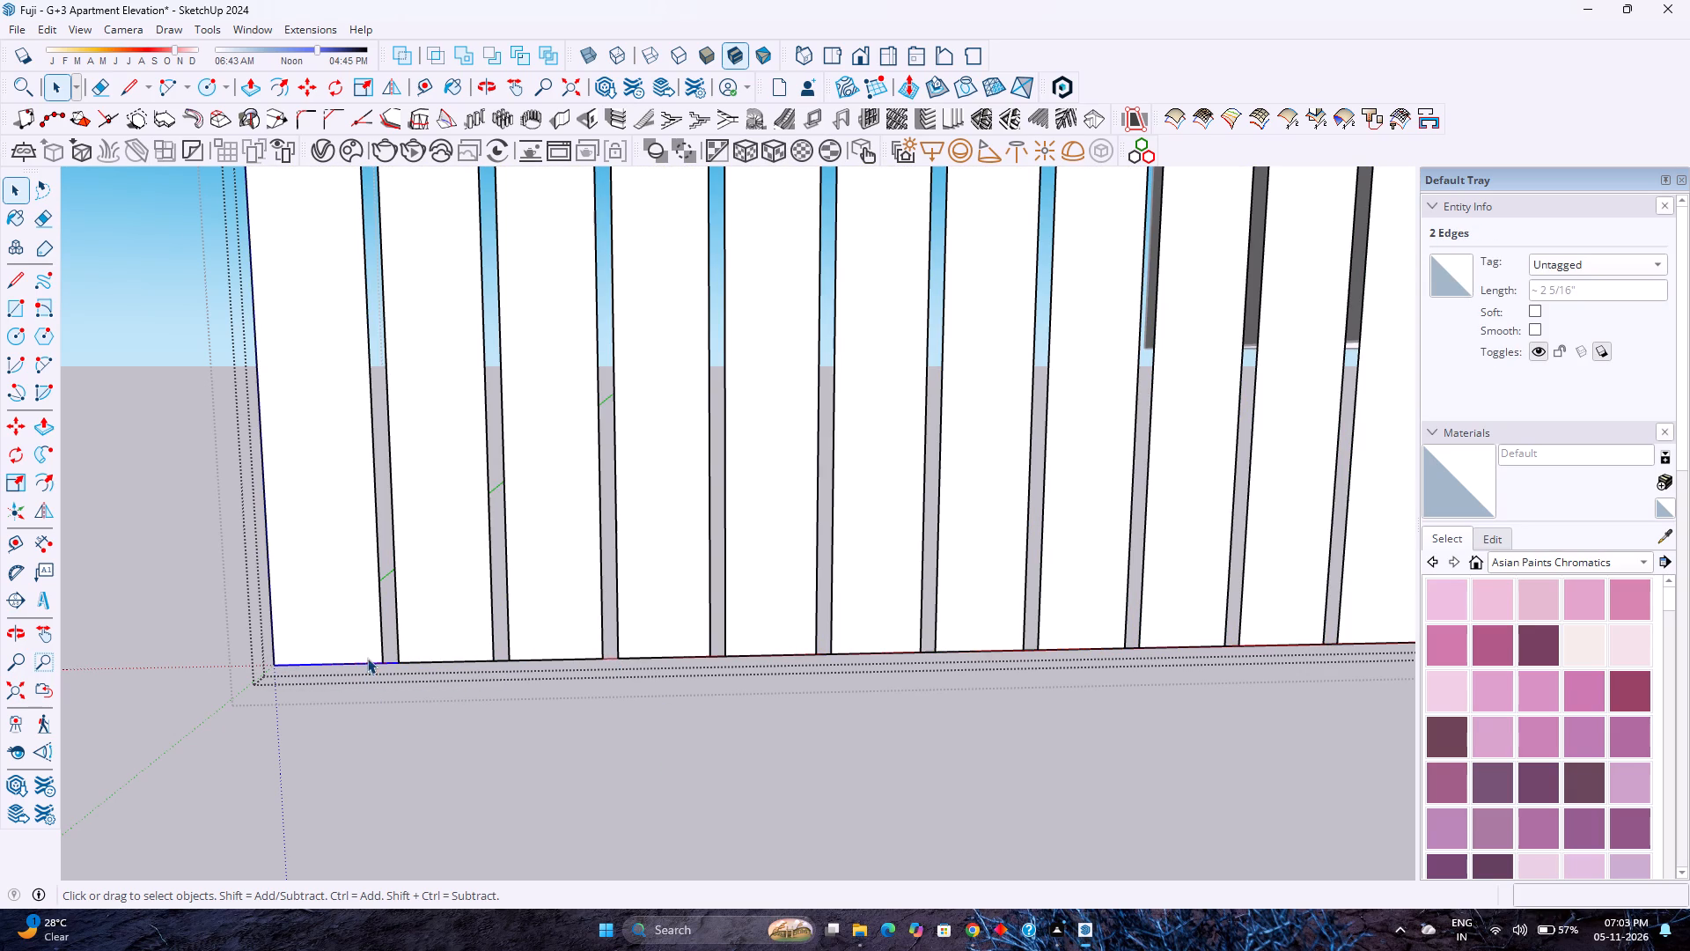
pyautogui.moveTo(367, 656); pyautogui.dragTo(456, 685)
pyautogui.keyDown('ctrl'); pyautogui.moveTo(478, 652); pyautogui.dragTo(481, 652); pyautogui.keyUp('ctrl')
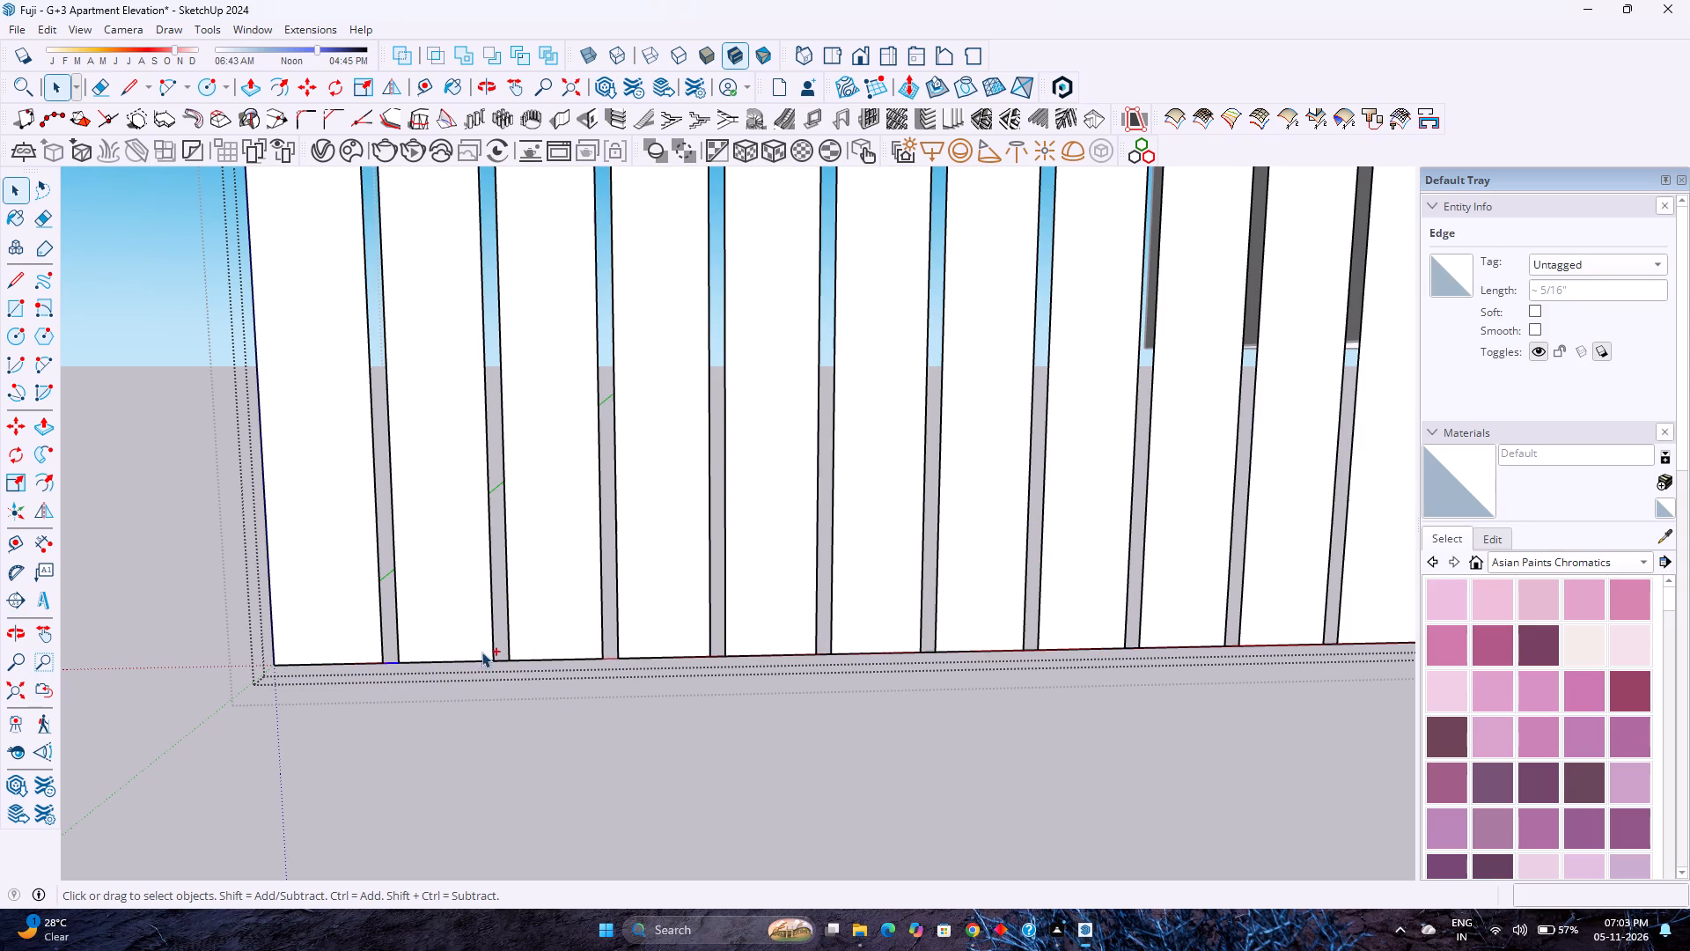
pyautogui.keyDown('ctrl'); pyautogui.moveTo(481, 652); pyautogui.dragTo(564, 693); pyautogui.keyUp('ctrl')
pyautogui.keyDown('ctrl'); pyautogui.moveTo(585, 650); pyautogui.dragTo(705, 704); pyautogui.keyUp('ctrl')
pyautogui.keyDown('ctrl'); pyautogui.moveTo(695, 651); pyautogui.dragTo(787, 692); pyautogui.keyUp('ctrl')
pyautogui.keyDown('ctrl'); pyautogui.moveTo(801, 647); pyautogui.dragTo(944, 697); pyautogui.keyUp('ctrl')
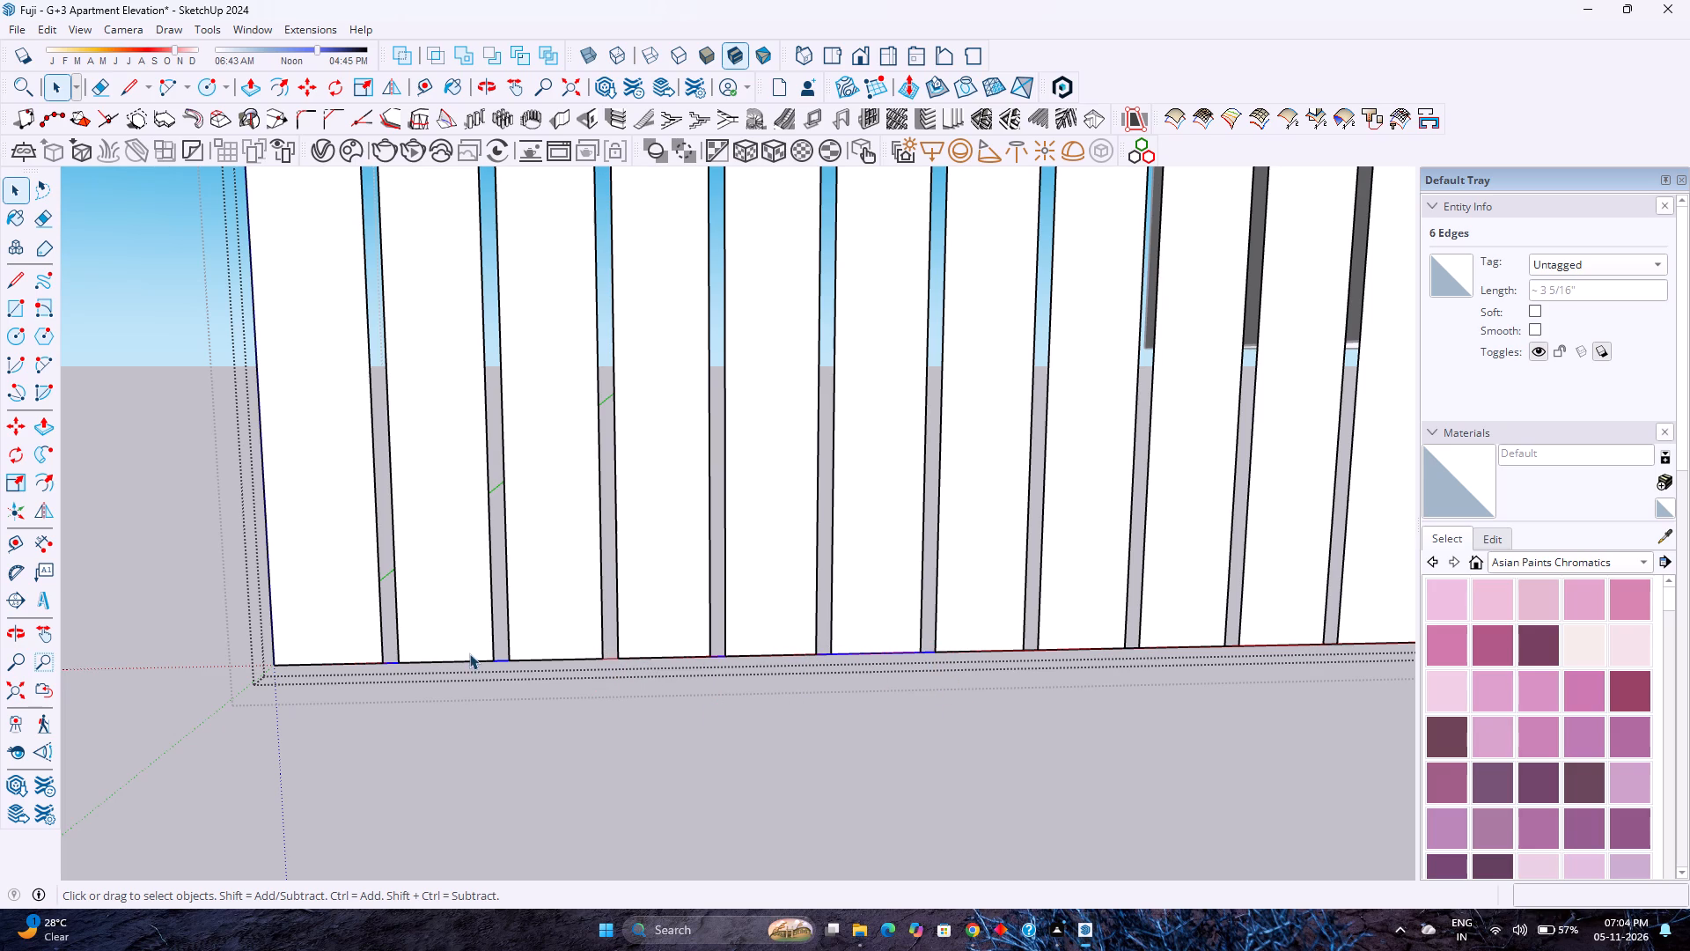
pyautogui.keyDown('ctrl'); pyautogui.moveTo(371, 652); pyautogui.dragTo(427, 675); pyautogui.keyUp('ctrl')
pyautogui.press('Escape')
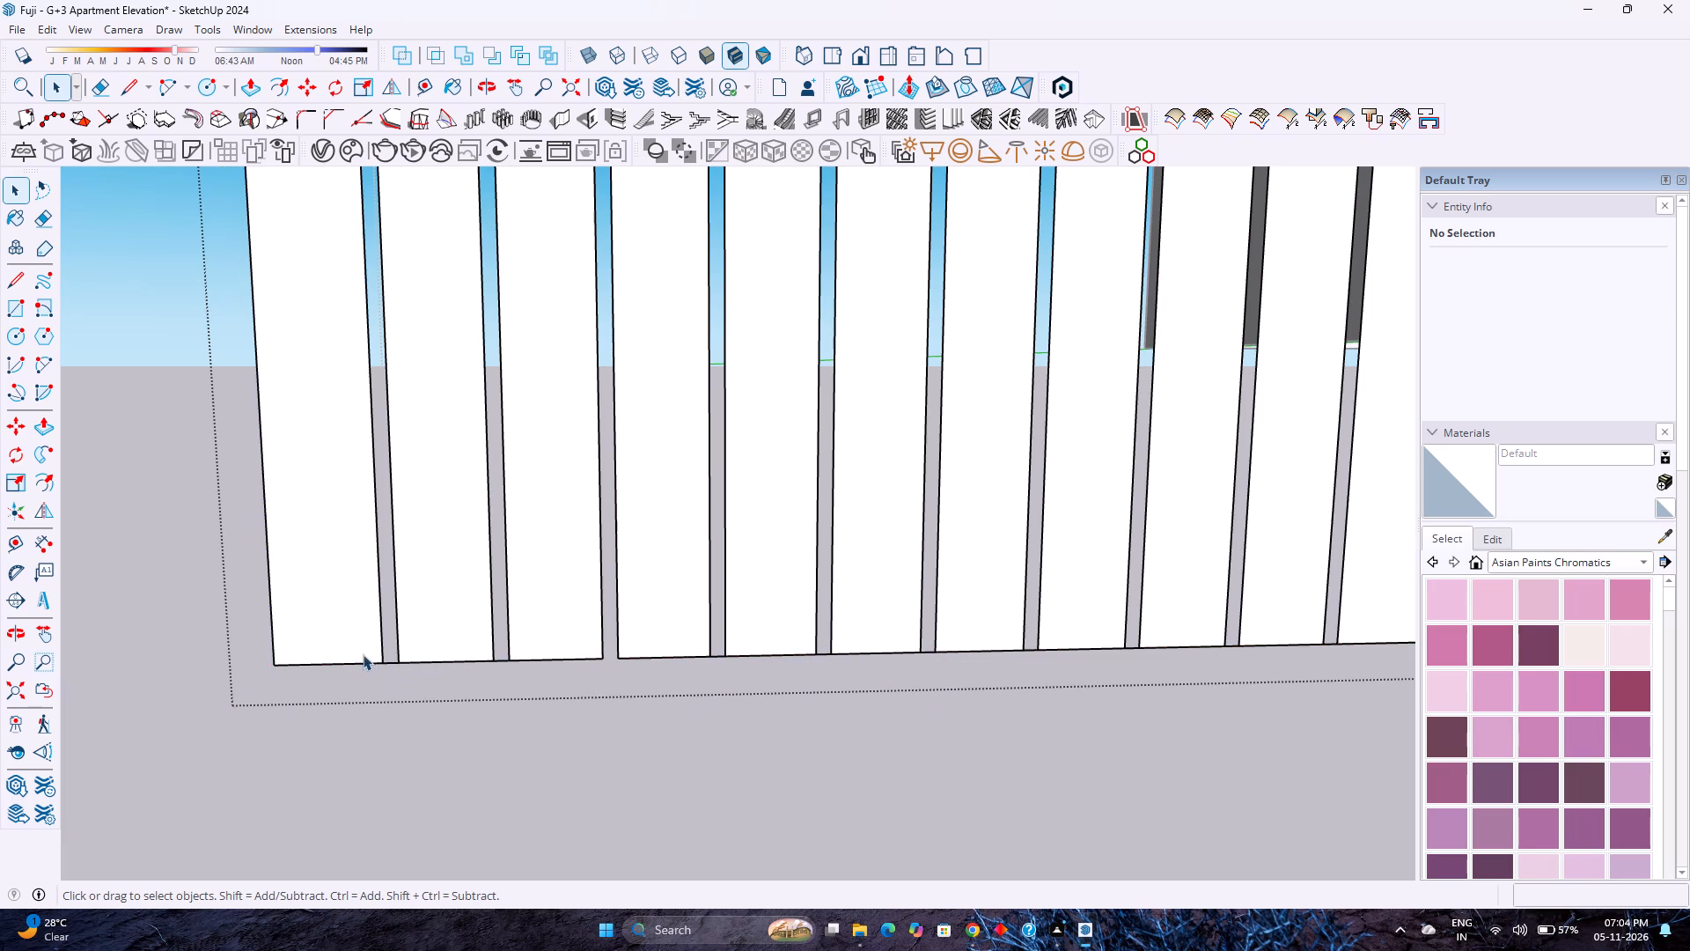
# Reopen the rib group and delete the short edges closing the feet of the first two narrow gaps from the frame's outer side.
pyautogui.keyDown('ctrl'); pyautogui.moveTo(363, 652); pyautogui.dragTo(469, 694); pyautogui.keyUp('ctrl')
pyautogui.keyDown('ctrl'); pyautogui.moveTo(480, 645); pyautogui.dragTo(607, 698); pyautogui.keyUp('ctrl')
pyautogui.moveTo(354, 645); pyautogui.dragTo(424, 693)
pyautogui.scroll(6, 383, 659)
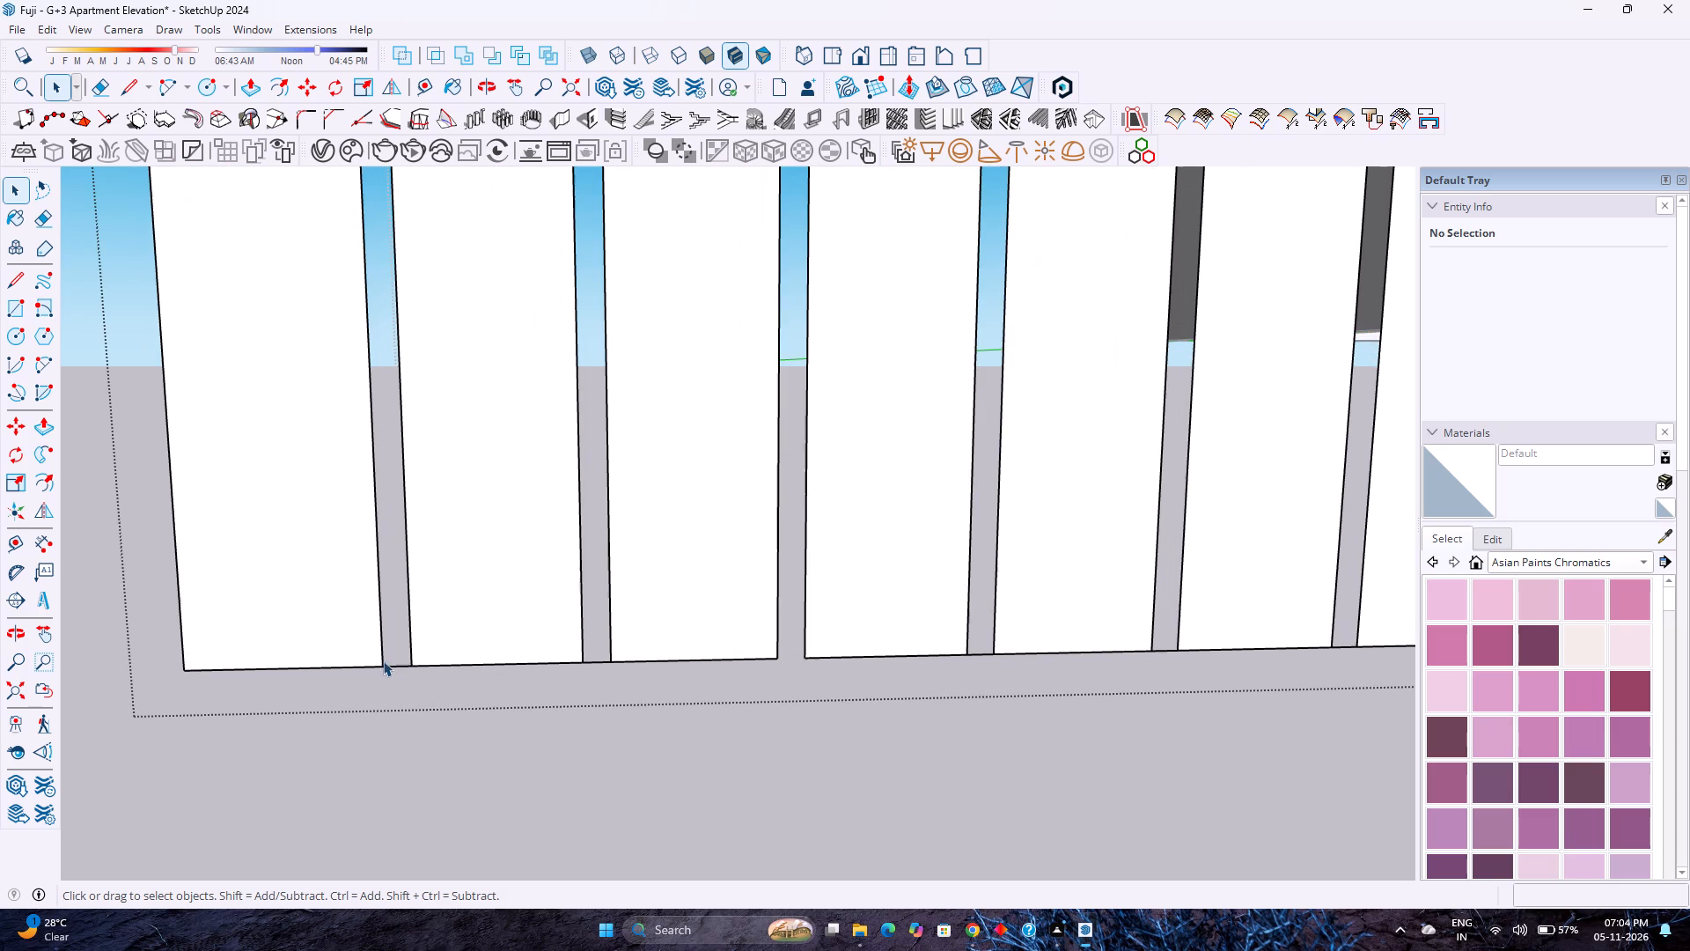
pyautogui.keyDown('ctrl'); pyautogui.moveTo(357, 652); pyautogui.dragTo(481, 705); pyautogui.keyUp('ctrl')
pyautogui.keyDown('ctrl'); pyautogui.click(397, 667); pyautogui.keyUp('ctrl')
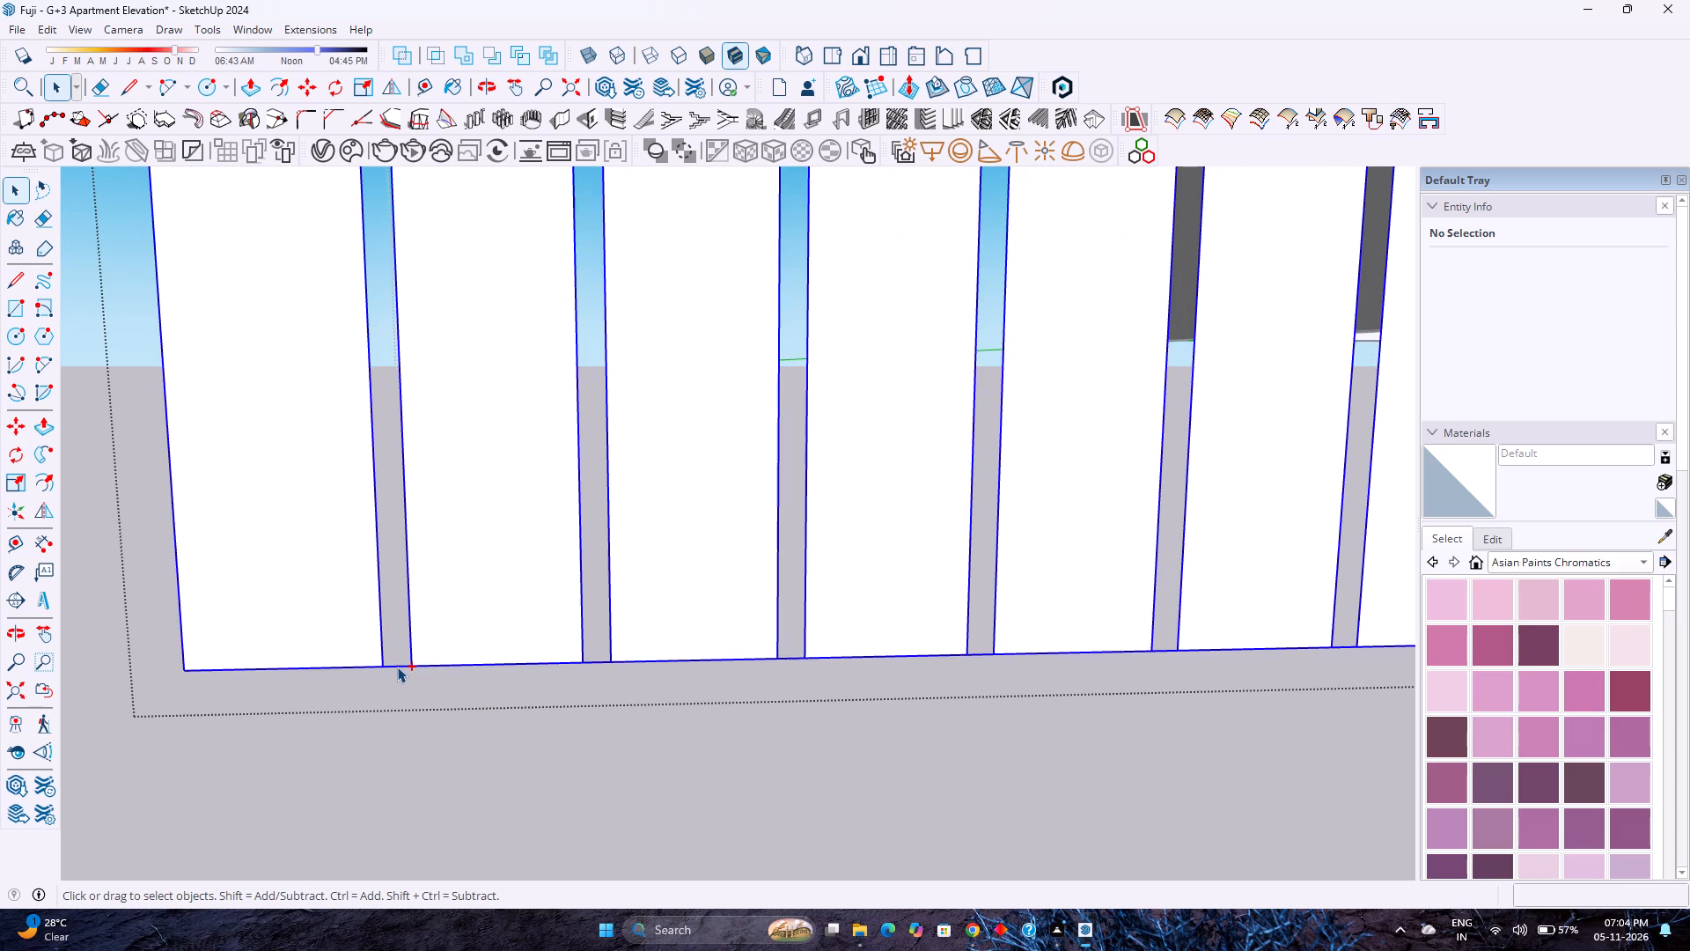
pyautogui.doubleClick(398, 666)
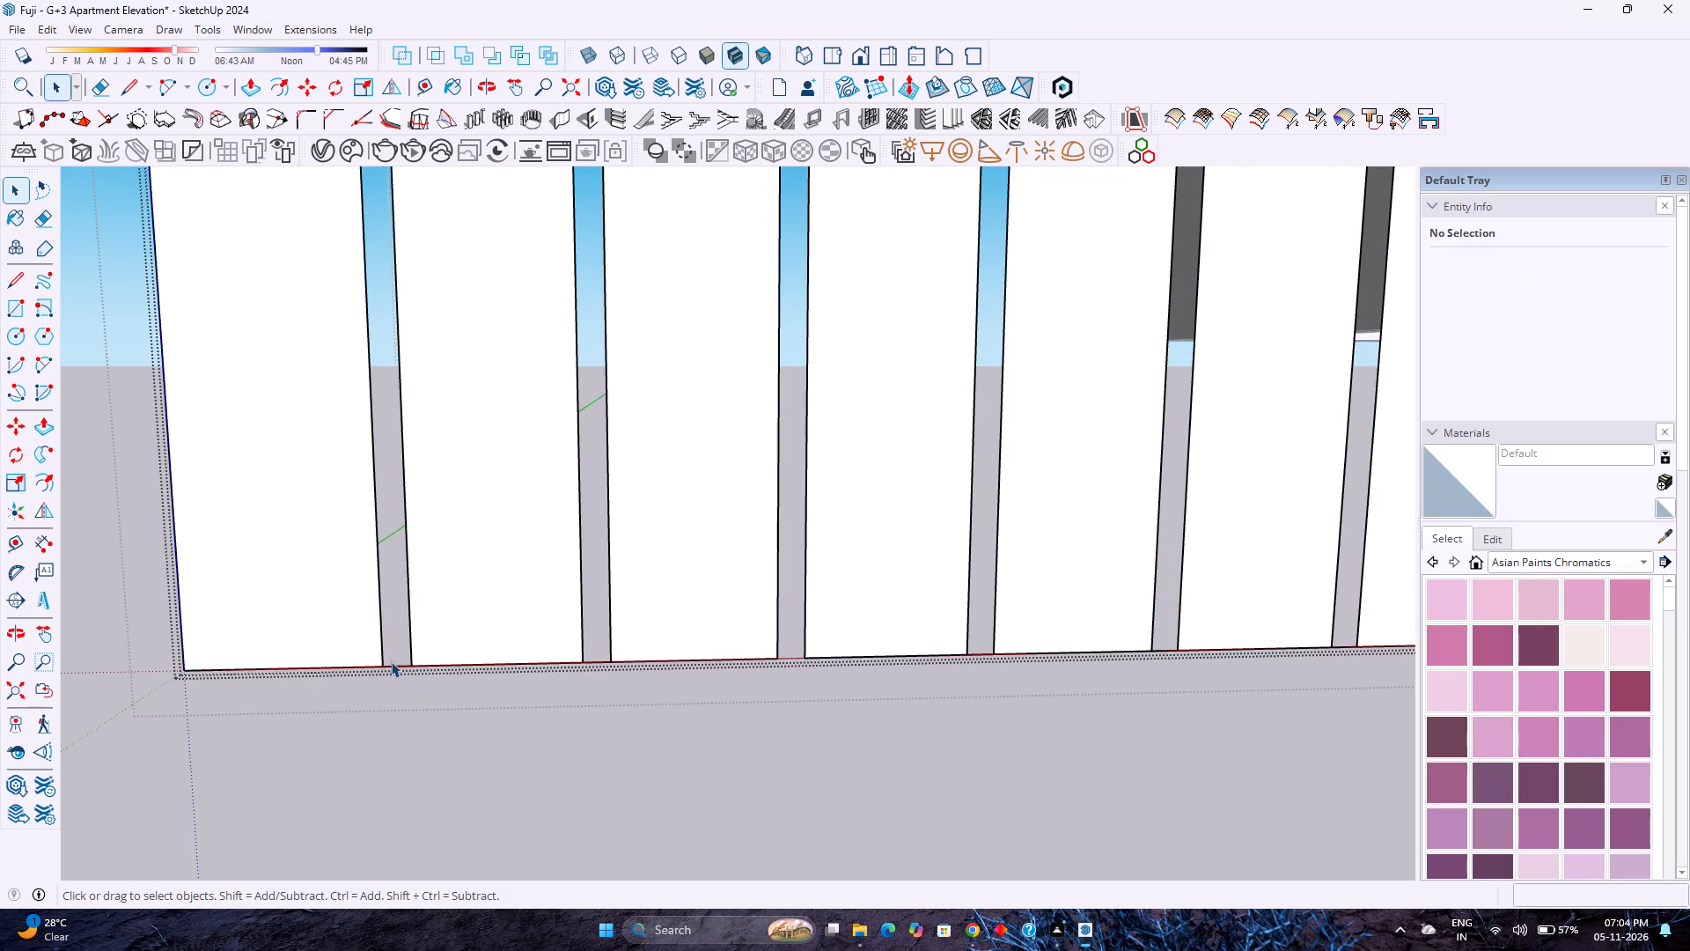
pyautogui.doubleClick(391, 666)
pyautogui.click(396, 666)
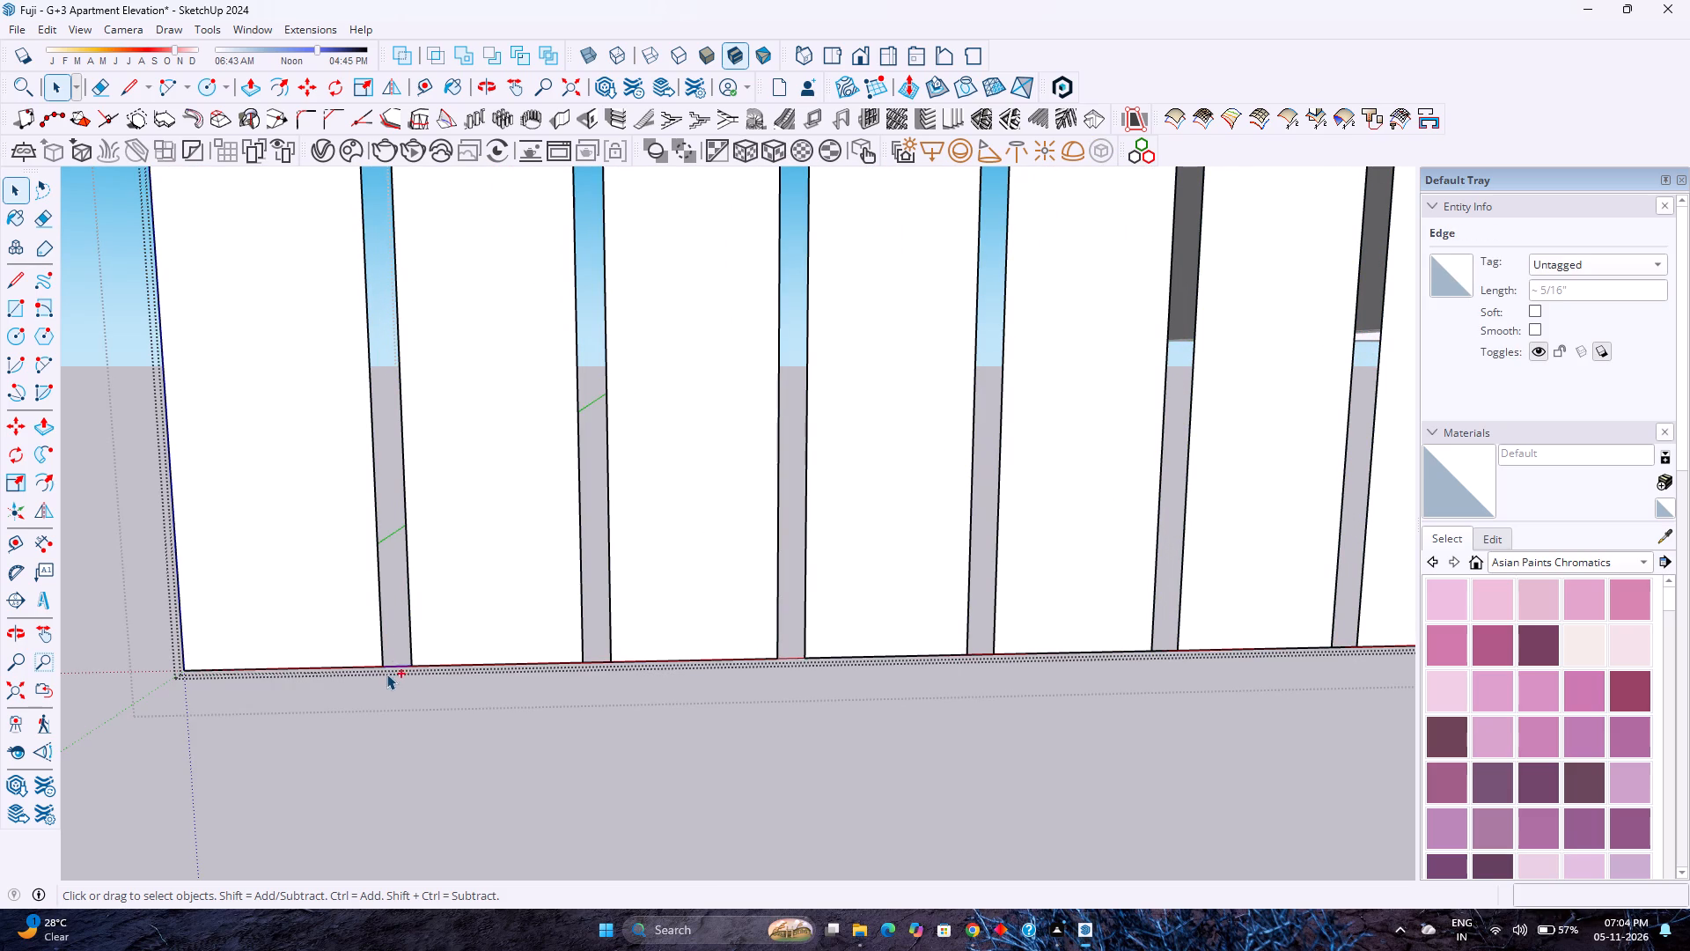
pyautogui.moveTo(364, 655); pyautogui.dragTo(490, 712)
pyautogui.keyDown('ctrl'); pyautogui.moveTo(556, 645); pyautogui.dragTo(748, 721); pyautogui.keyUp('ctrl')
pyautogui.press('Delete')
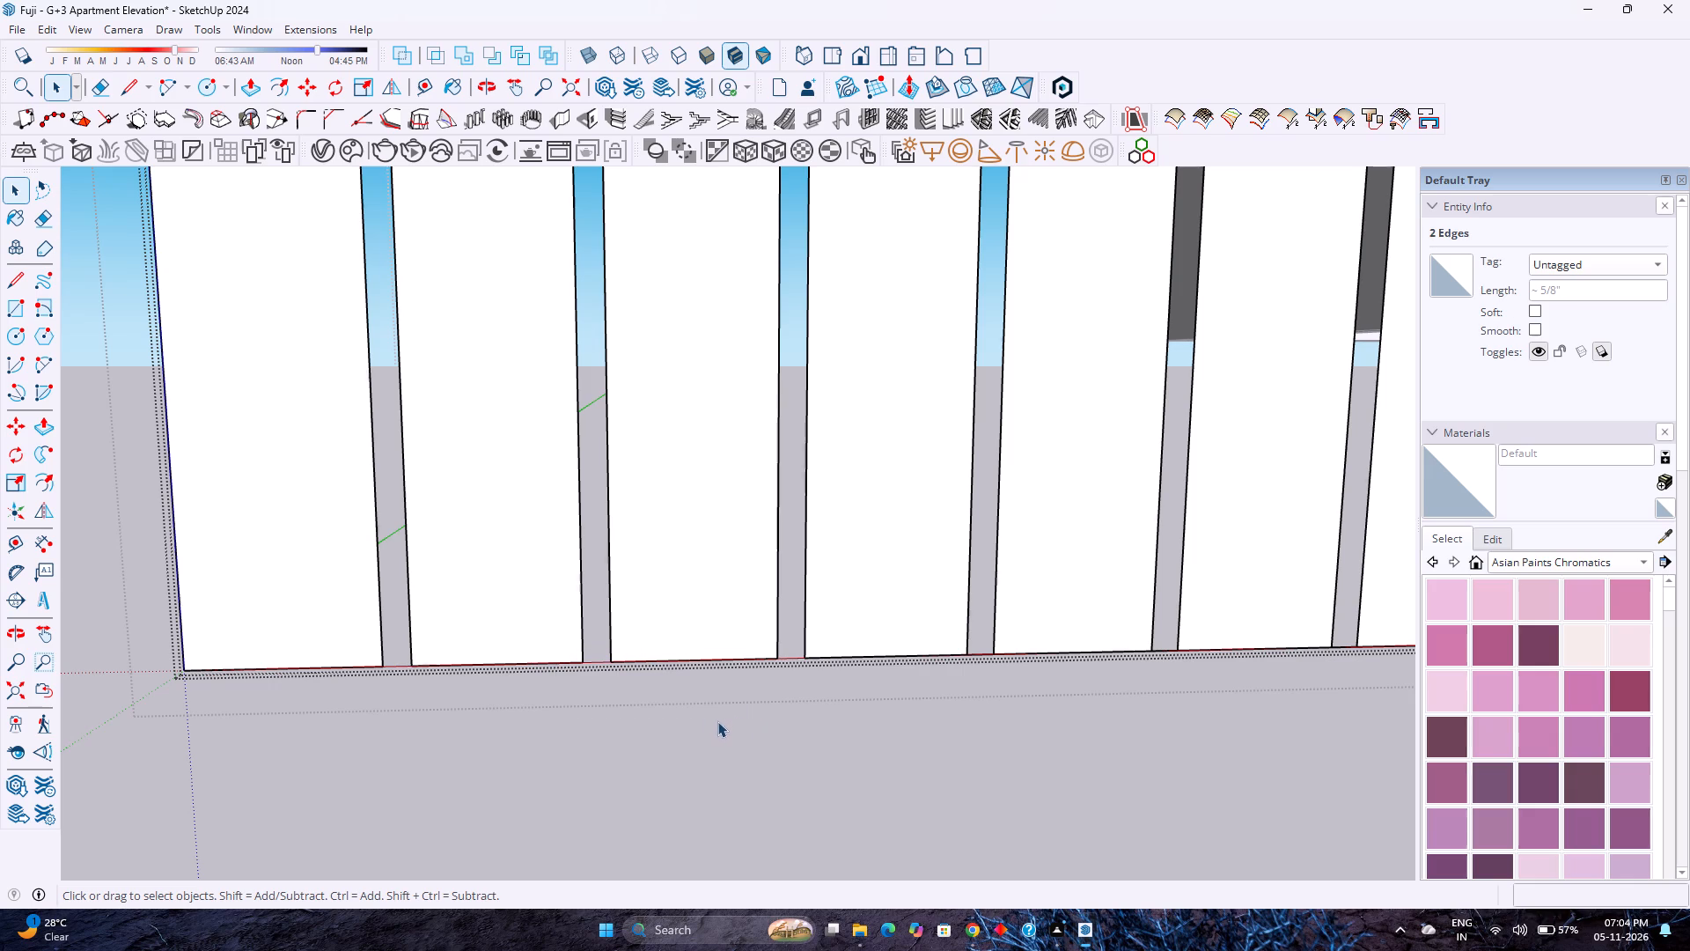
# Delete the four short edges closing the feet of the fourth to seventh narrow gaps from the frame's outer side.
pyautogui.keyDown('shift'); pyautogui.moveTo(948, 683); pyautogui.dragTo(673, 712, button='middle'); pyautogui.keyUp('shift')
pyautogui.keyDown('shift'); pyautogui.middleClick(673, 712); pyautogui.keyUp('shift')
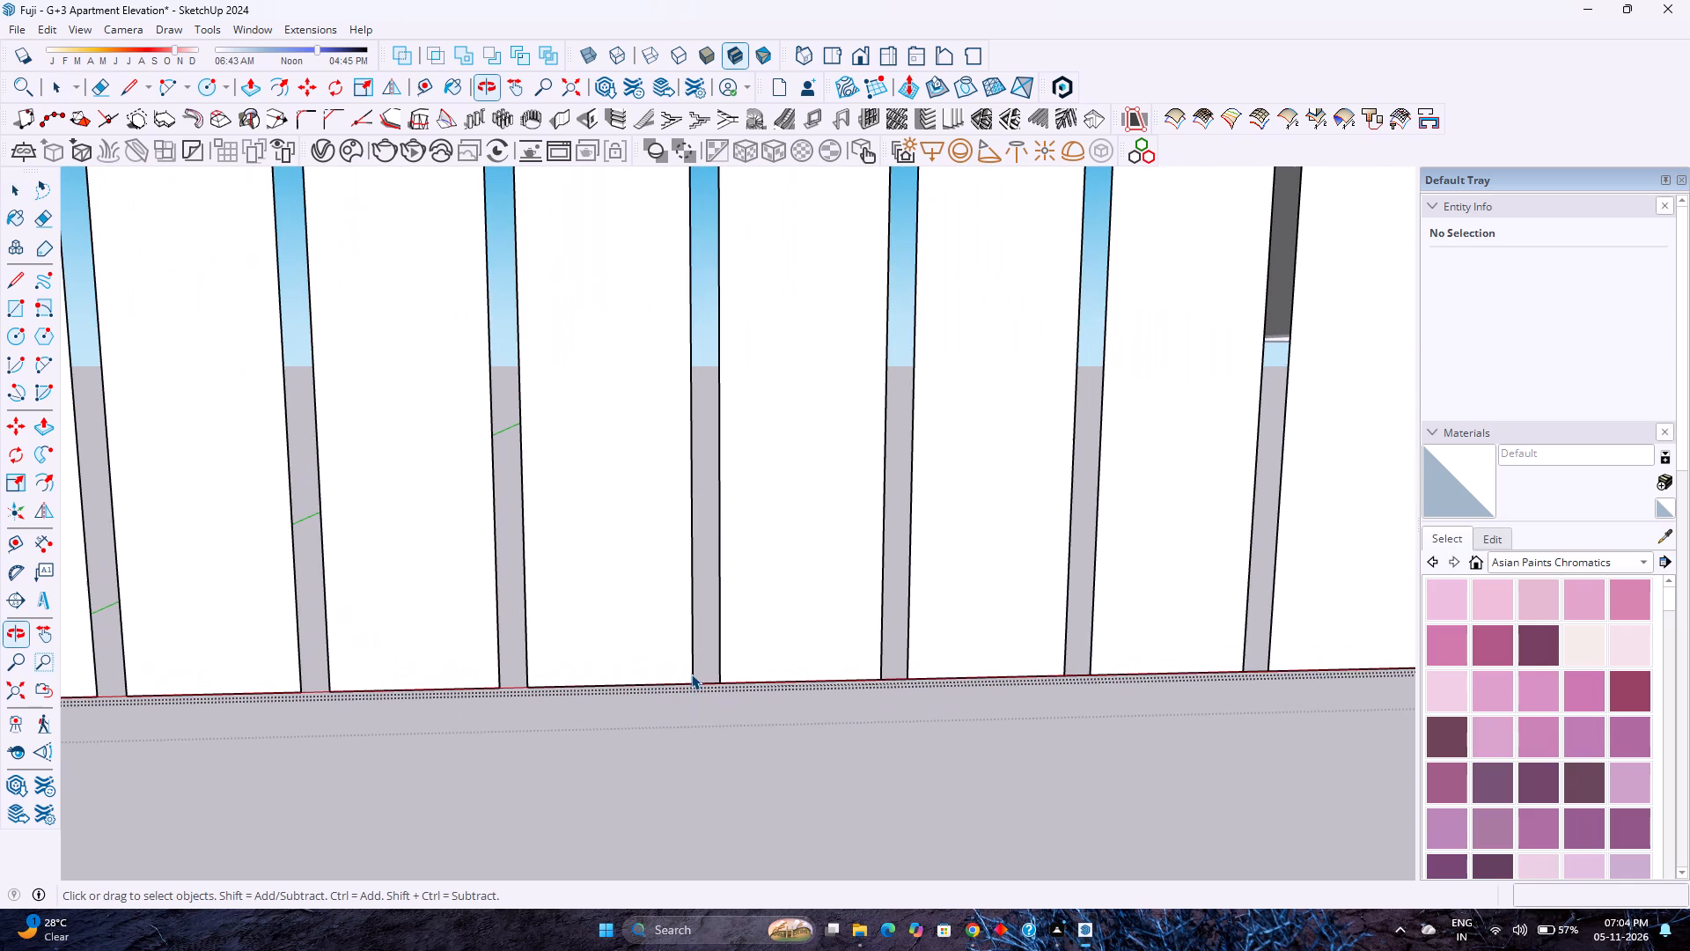
pyautogui.keyDown('ctrl'); pyautogui.moveTo(683, 672); pyautogui.dragTo(789, 701); pyautogui.keyUp('ctrl')
pyautogui.keyDown('ctrl'); pyautogui.moveTo(856, 667); pyautogui.dragTo(986, 725); pyautogui.keyUp('ctrl')
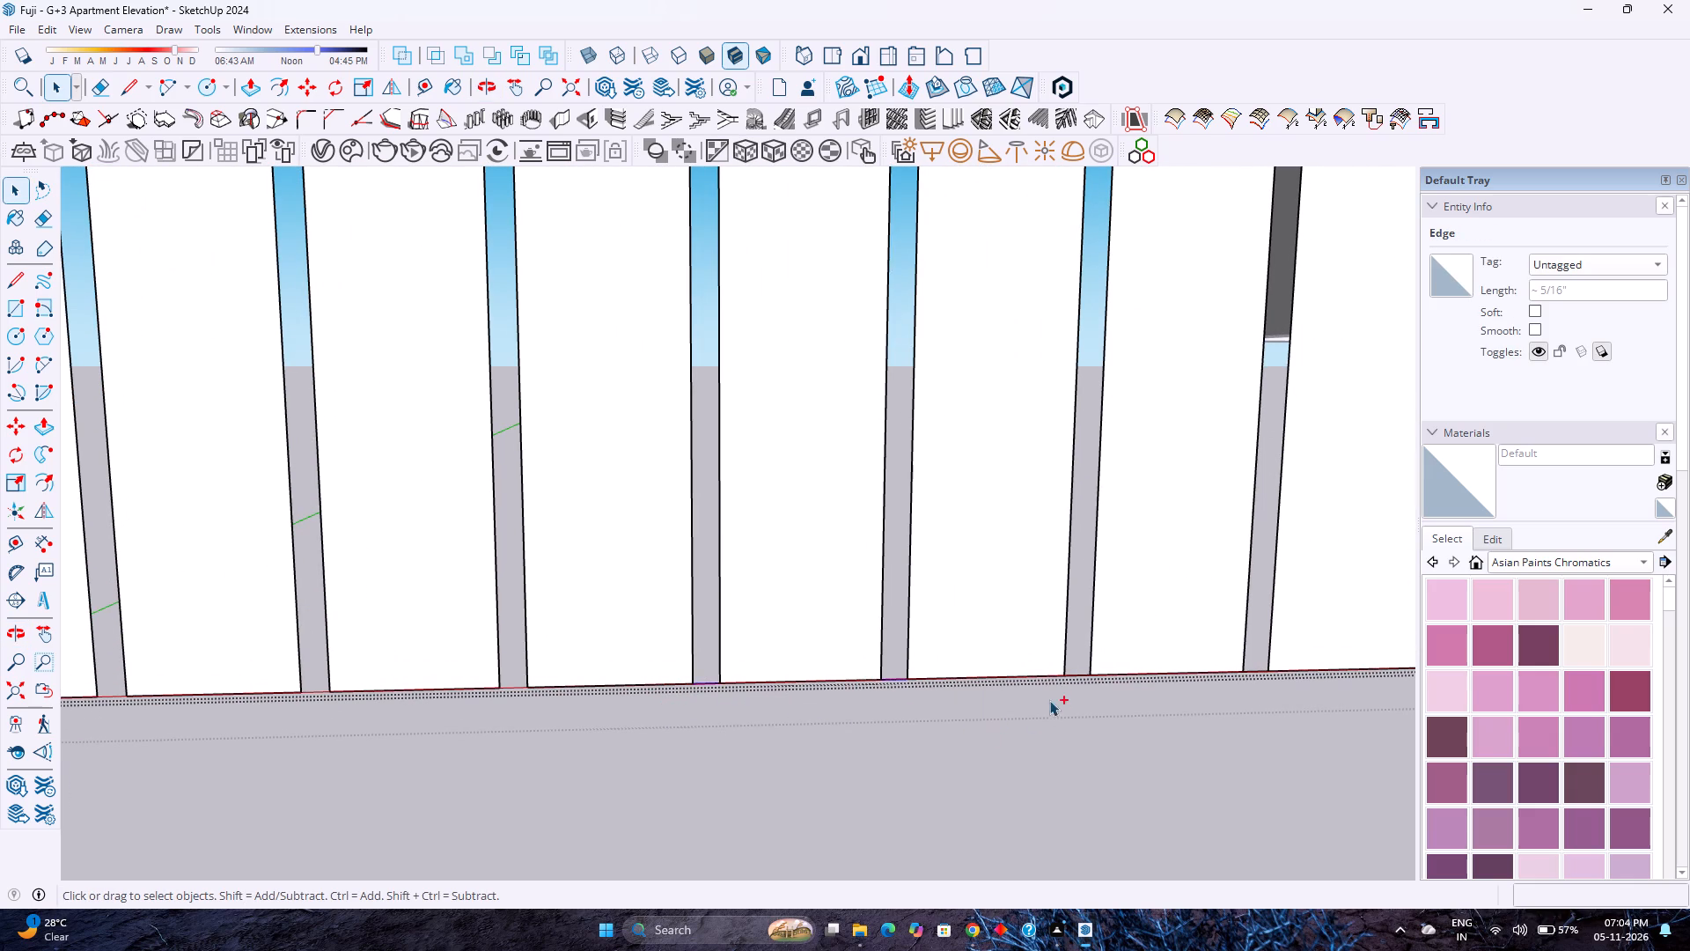
pyautogui.keyDown('ctrl'); pyautogui.moveTo(1027, 663); pyautogui.dragTo(1182, 742); pyautogui.keyUp('ctrl')
pyautogui.keyDown('ctrl'); pyautogui.moveTo(1209, 657); pyautogui.dragTo(1323, 691); pyautogui.keyUp('ctrl')
pyautogui.press('Delete')
# Erase any remaining short edges closing the feet of the fifth to eighth narrow gaps from the frame's outer side.
pyautogui.scroll(-3, 1336, 691)
pyautogui.moveTo(1317, 713); pyautogui.dragTo(1193, 757, button='middle')
pyautogui.scroll(-2, 1197, 732)
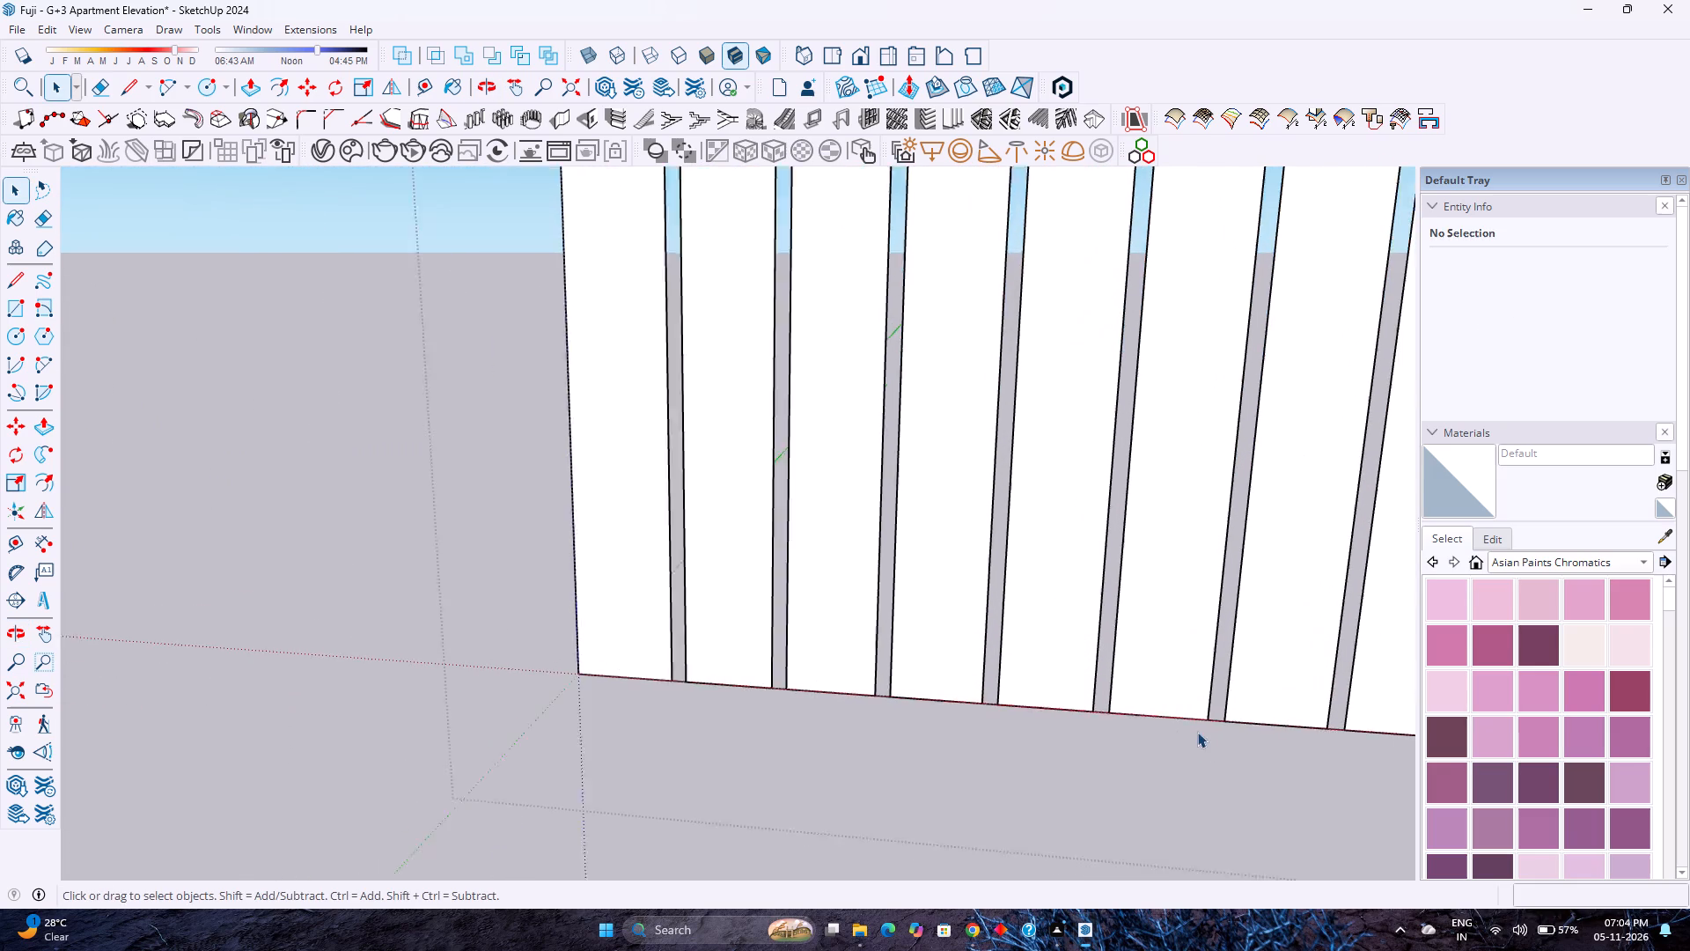
pyautogui.scroll(-1, 1197, 732)
pyautogui.keyDown('shift'); pyautogui.moveTo(1242, 760); pyautogui.dragTo(1001, 681, button='middle'); pyautogui.keyUp('shift')
pyautogui.keyDown('shift'); pyautogui.middleClick(1000, 681); pyautogui.keyUp('shift')
pyautogui.scroll(7, 1063, 630)
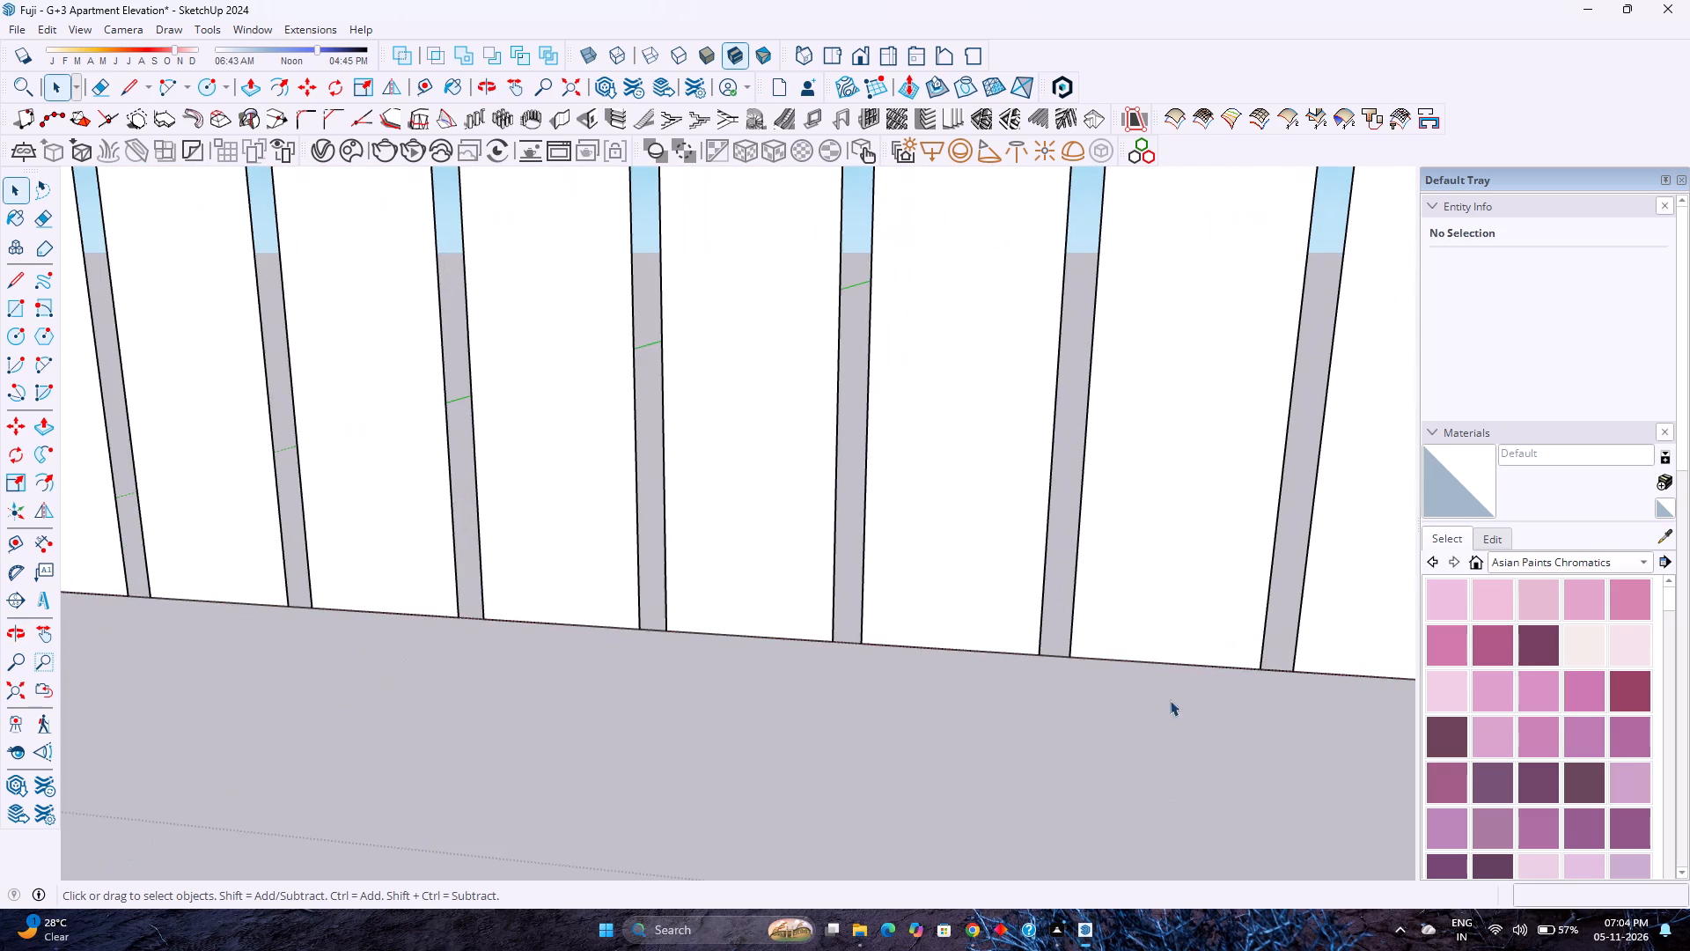
pyautogui.scroll(1, 1188, 709)
pyautogui.moveTo(1135, 701); pyautogui.dragTo(1125, 687, button='middle')
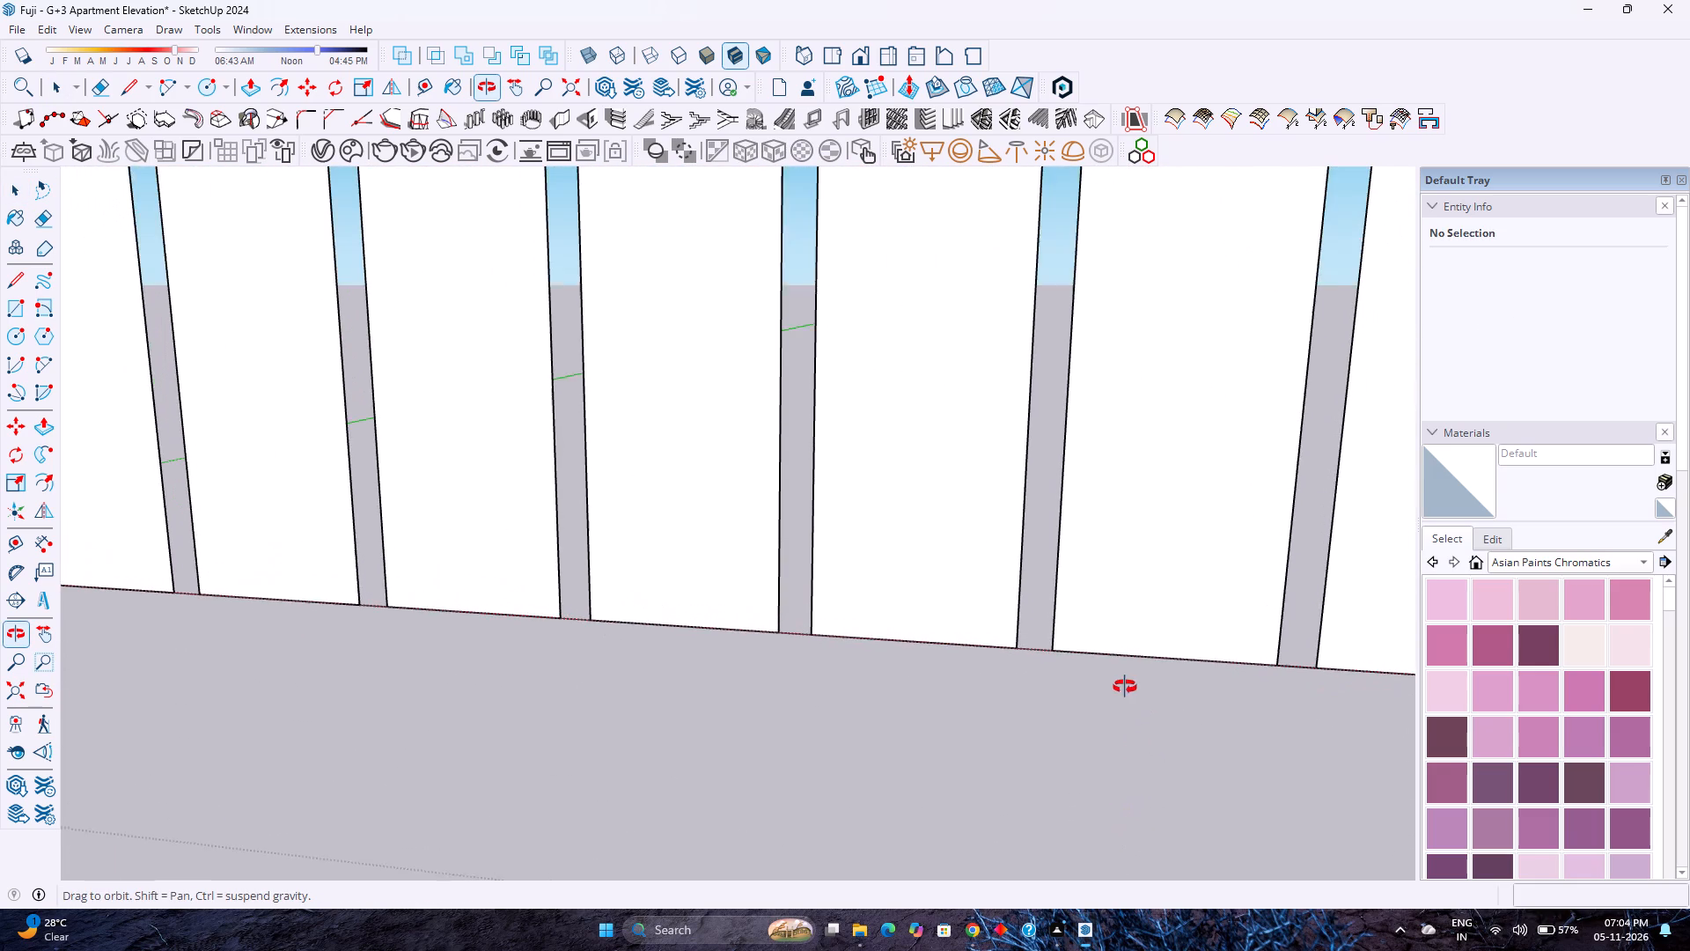
pyautogui.moveTo(1125, 687); pyautogui.dragTo(1121, 685, button='middle')
pyautogui.moveTo(798, 630); pyautogui.dragTo(802, 643)
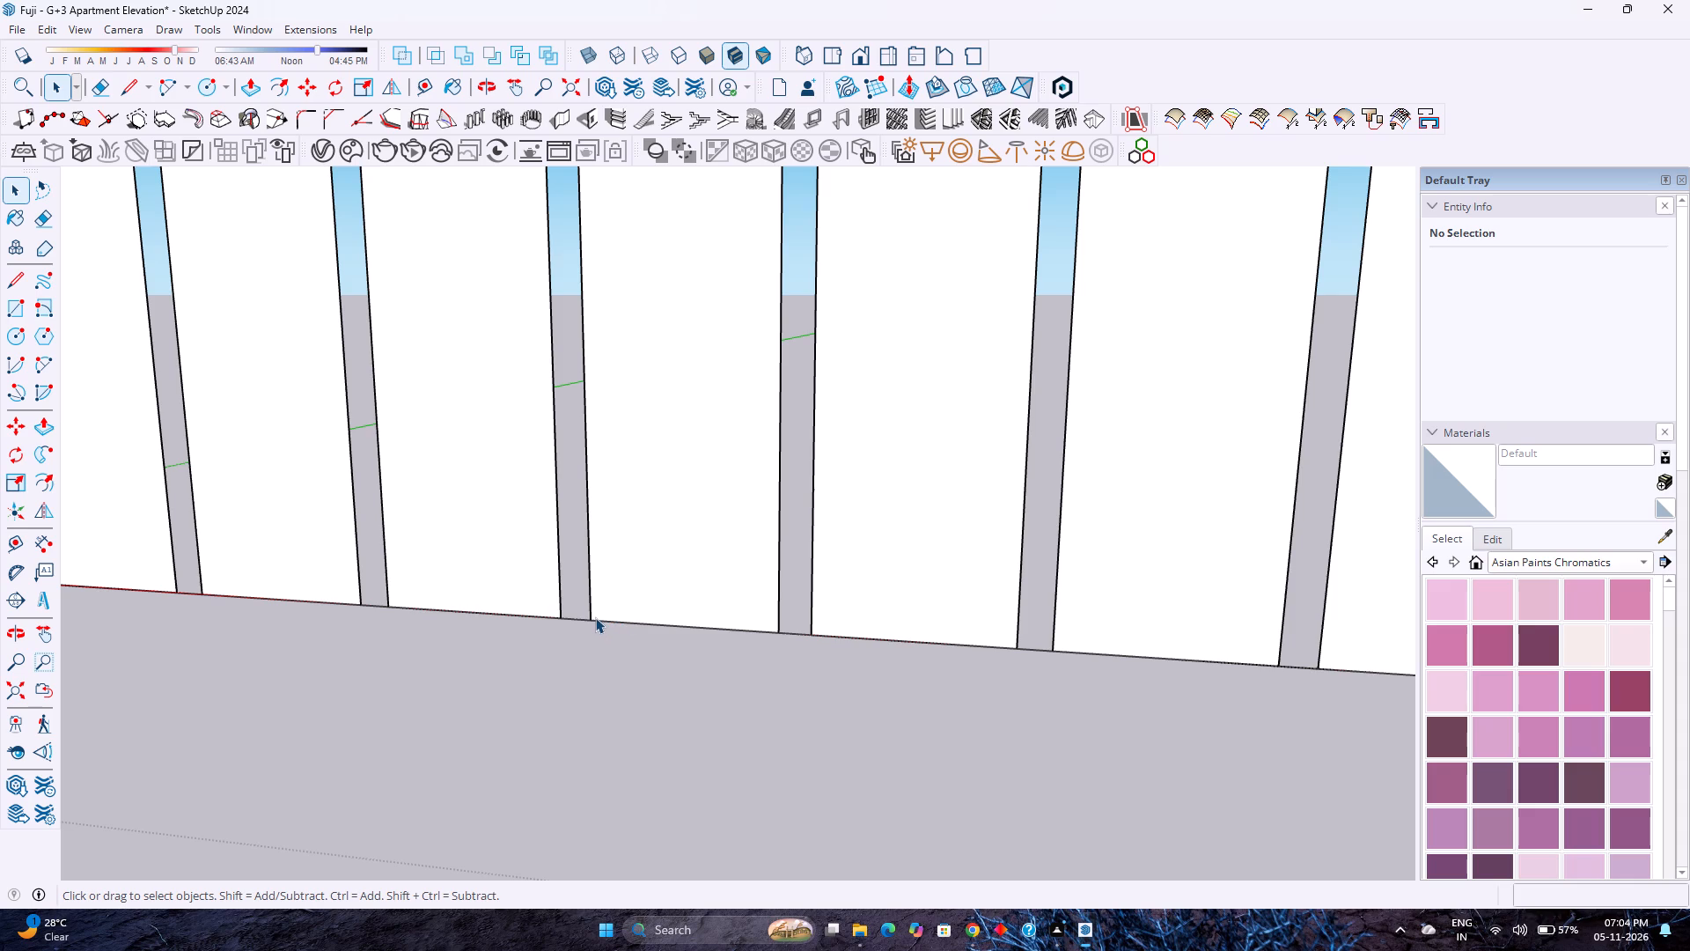
pyautogui.press('e')
pyautogui.moveTo(582, 618); pyautogui.dragTo(584, 636)
pyautogui.moveTo(784, 631); pyautogui.dragTo(808, 664)
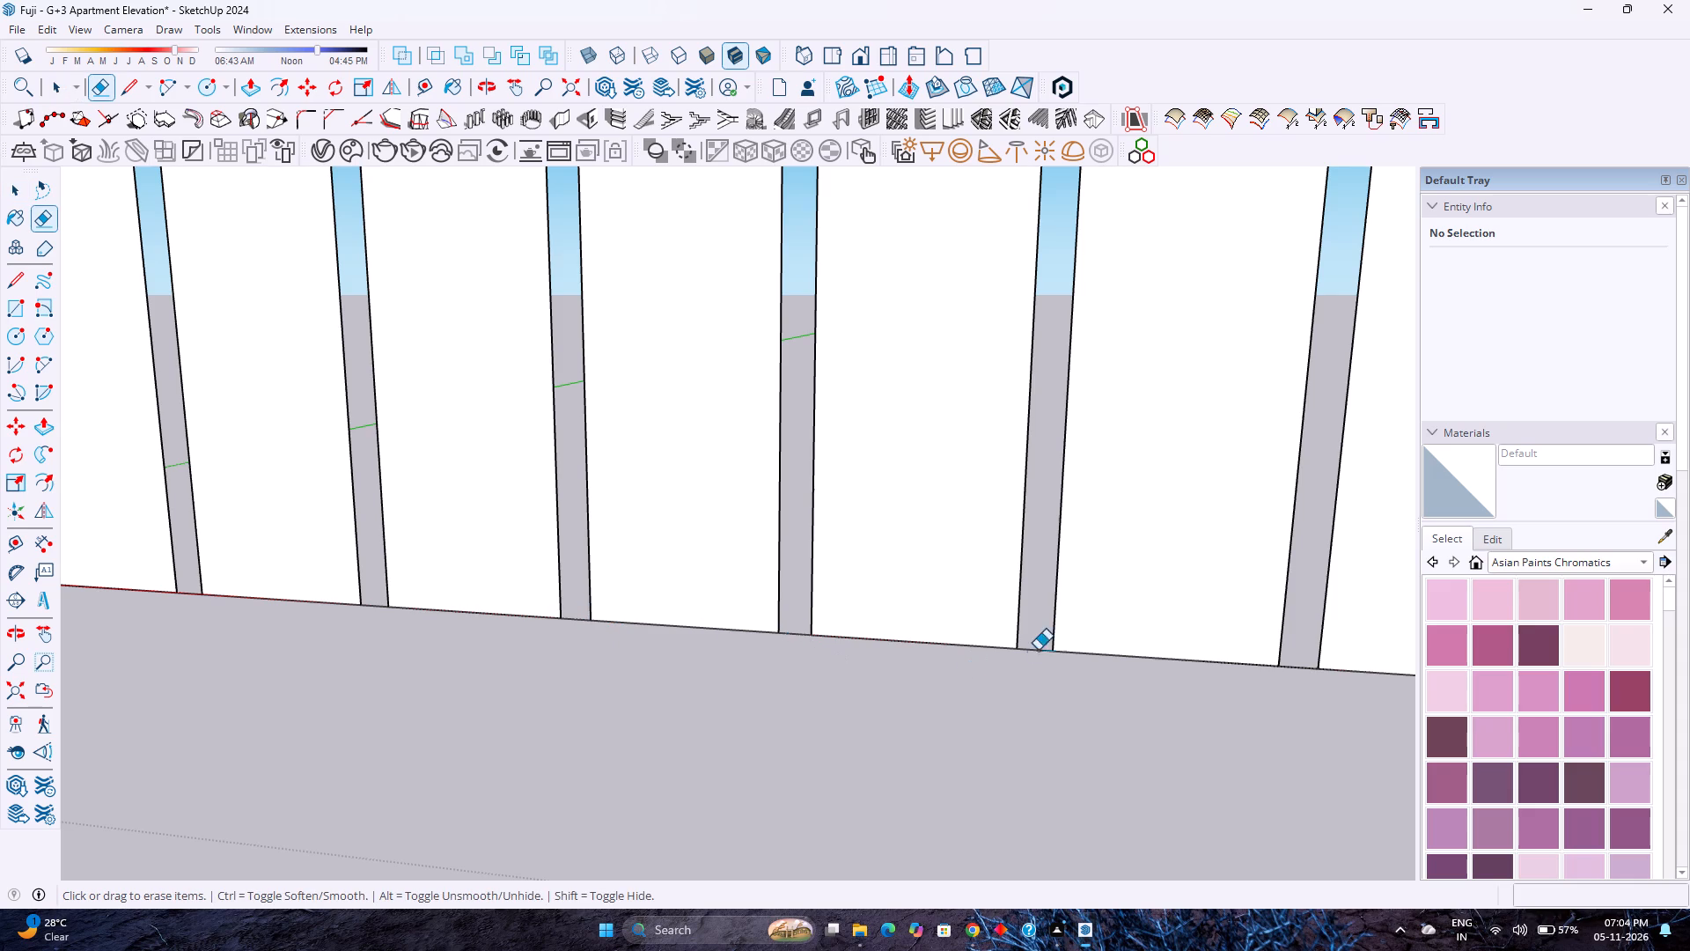
pyautogui.moveTo(1039, 642); pyautogui.dragTo(1043, 683)
pyautogui.moveTo(1299, 664); pyautogui.dragTo(1299, 675)
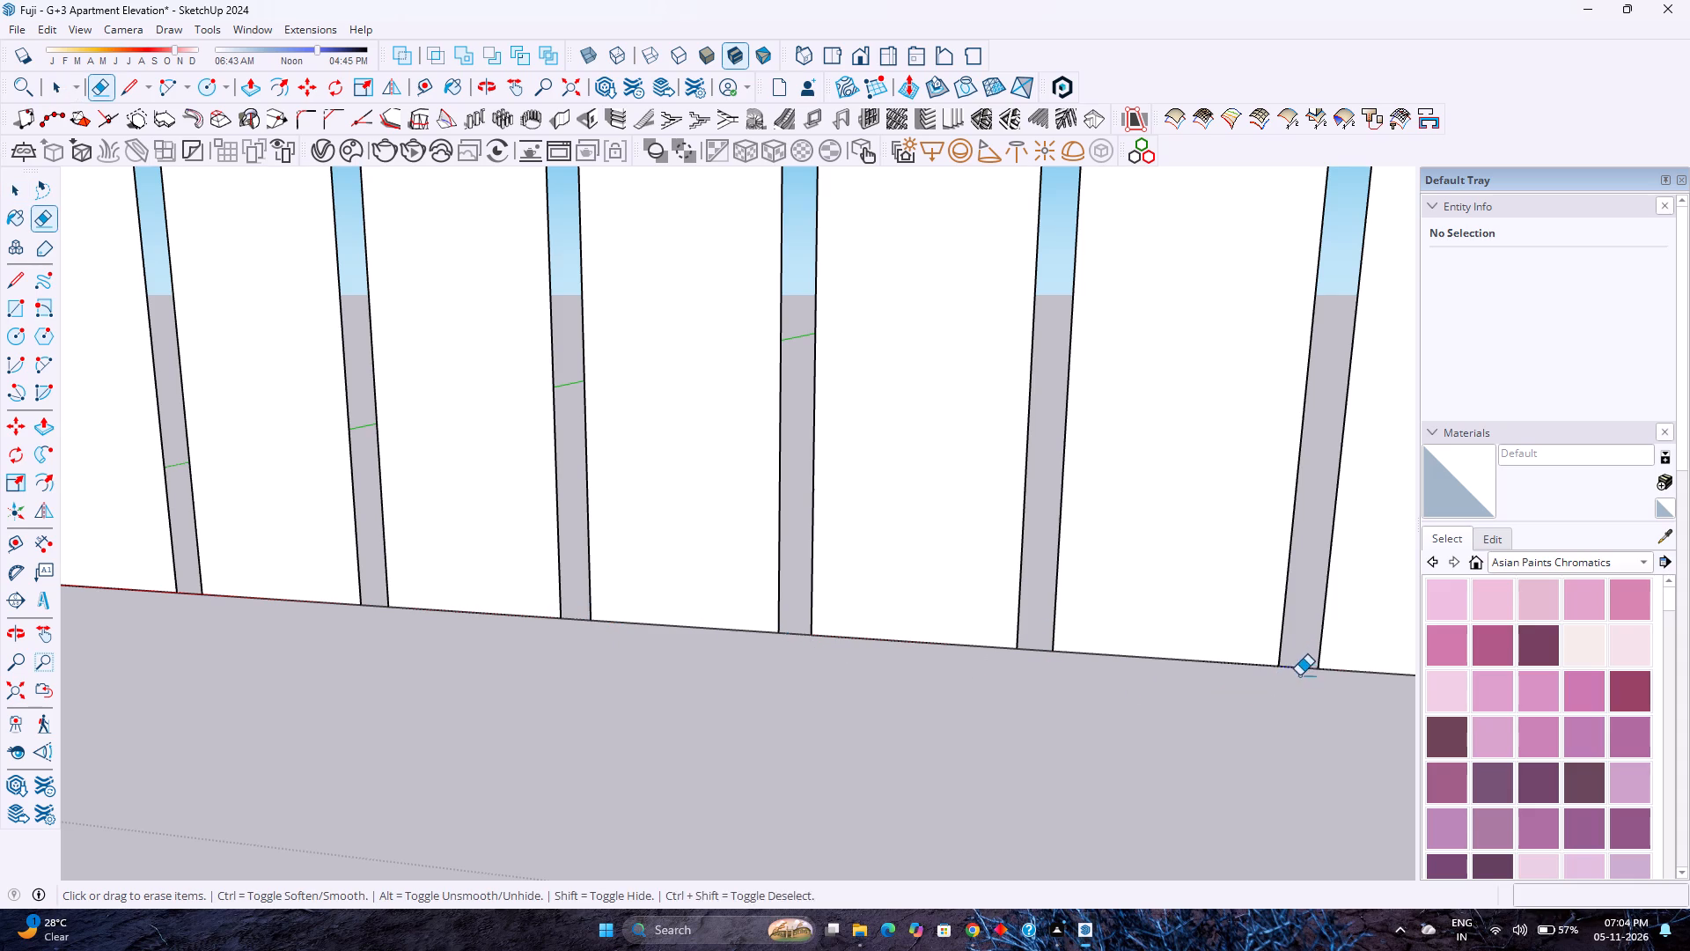
pyautogui.moveTo(1299, 675); pyautogui.dragTo(1299, 682)
pyautogui.scroll(-2, 1260, 692)
pyautogui.keyDown('shift'); pyautogui.moveTo(1260, 691); pyautogui.dragTo(1047, 678, button='middle'); pyautogui.keyUp('shift')
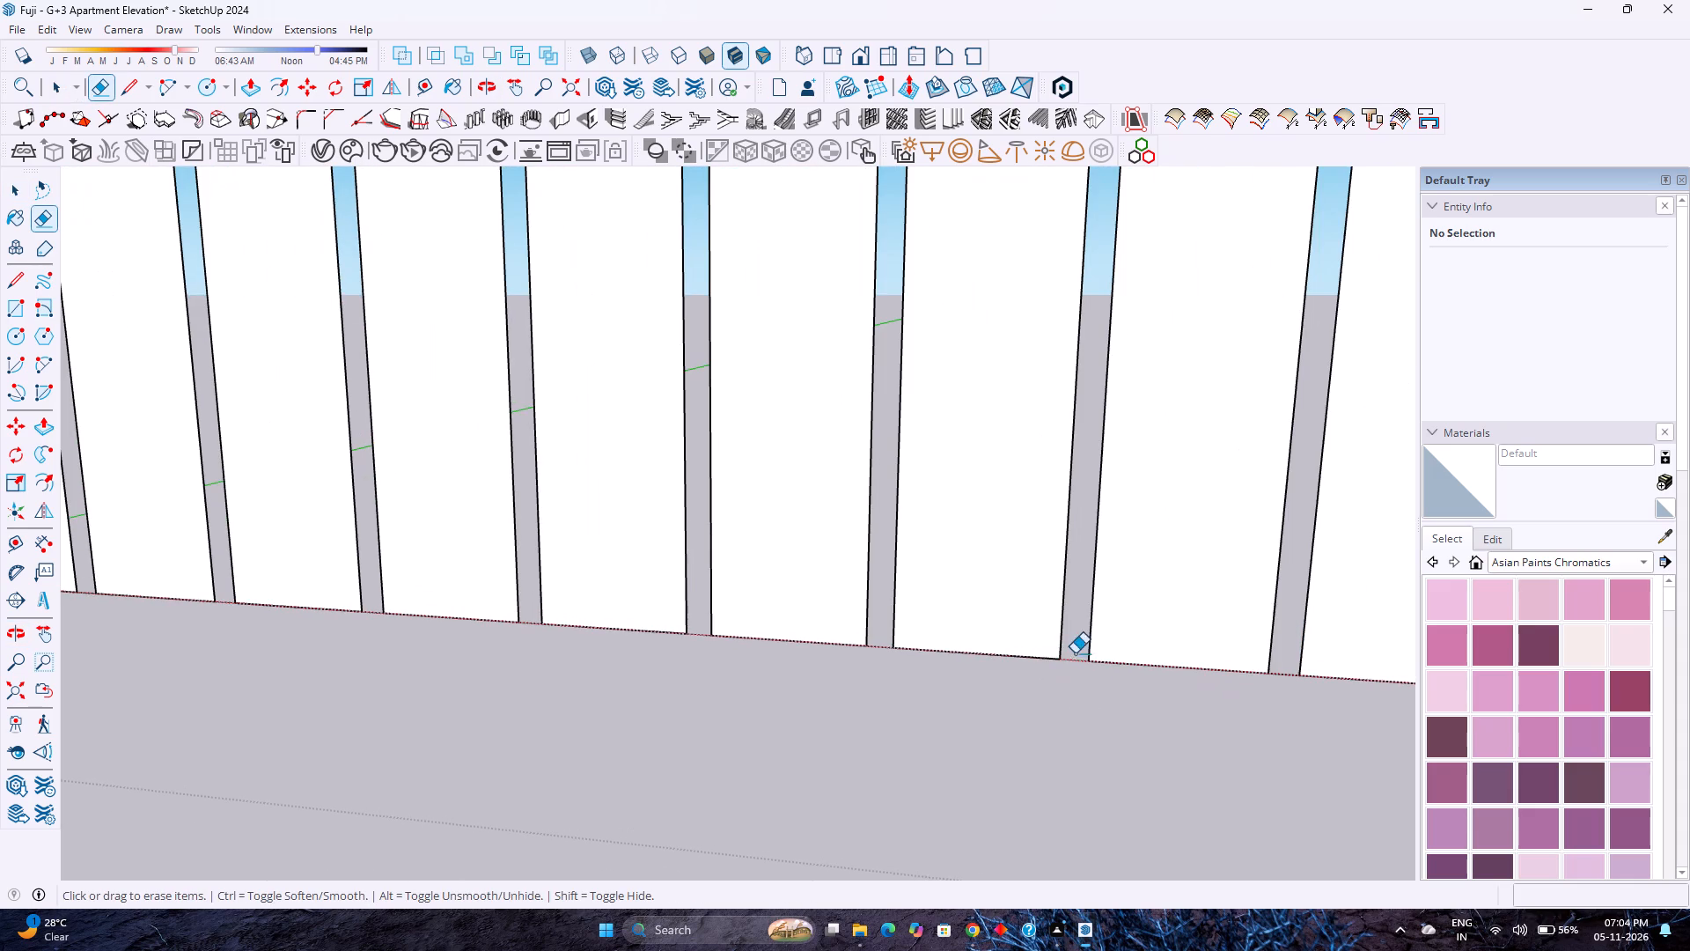
pyautogui.moveTo(1078, 654); pyautogui.dragTo(1079, 688)
# Erase the short edges closing the feet of the ninth to twelfth narrow gaps from the frame's outer side.
pyautogui.scroll(-8, 1146, 712)
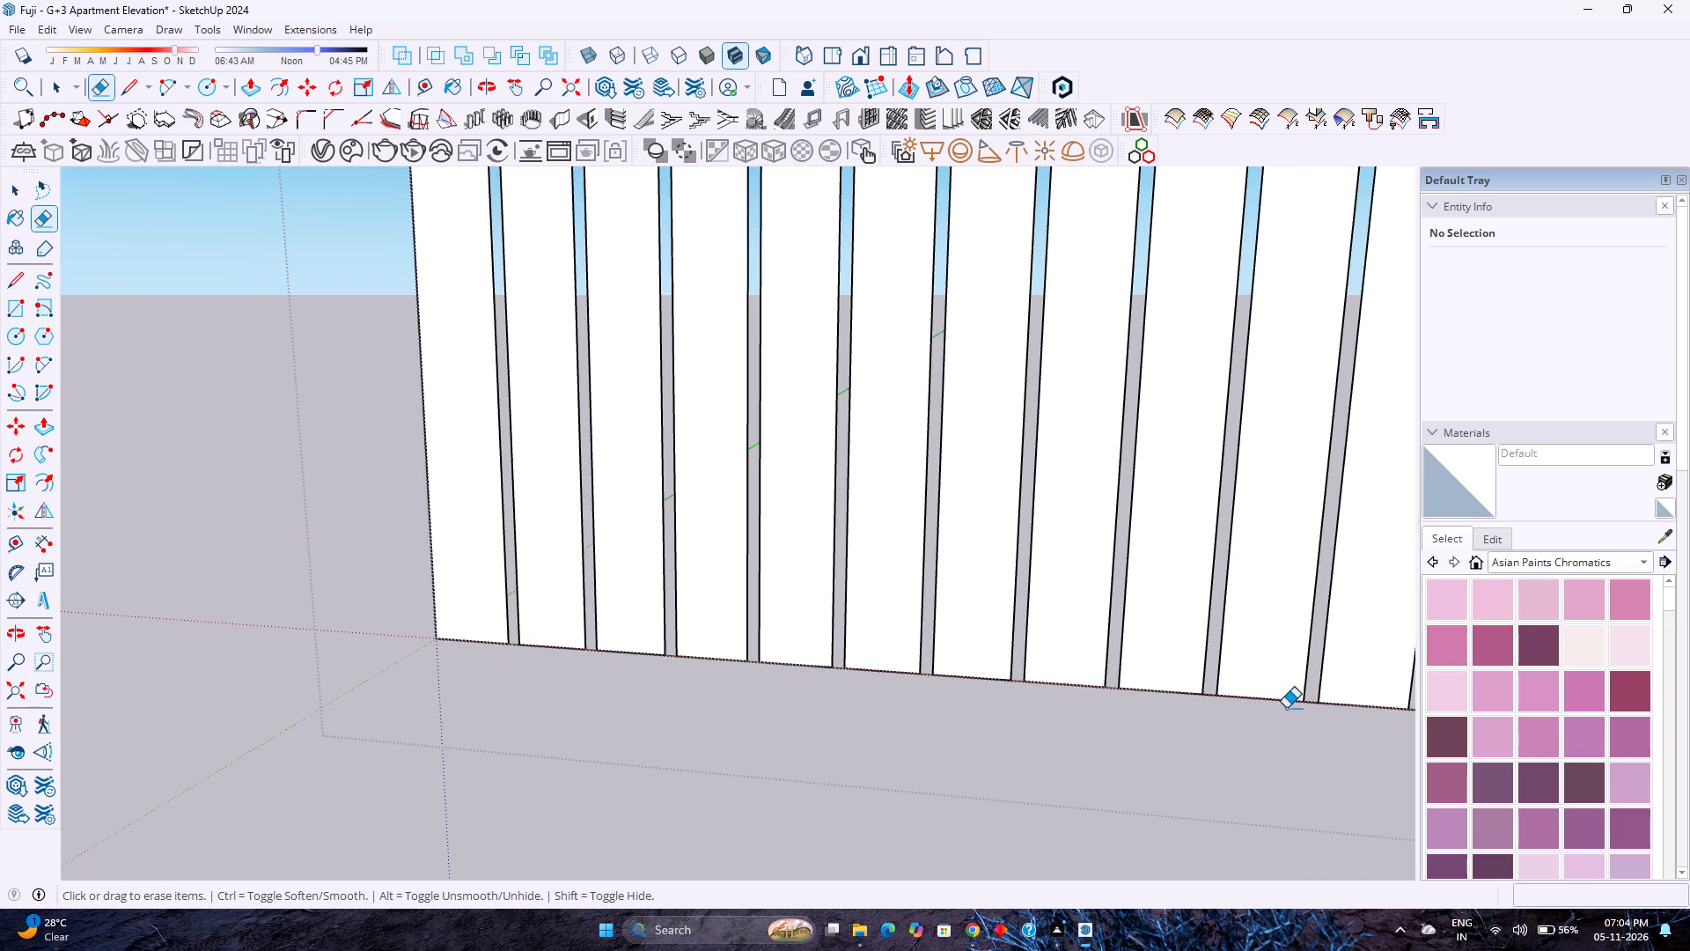
pyautogui.moveTo(1313, 699); pyautogui.dragTo(1310, 716)
pyautogui.keyDown('shift'); pyautogui.moveTo(1293, 729); pyautogui.dragTo(1040, 715, button='middle'); pyautogui.keyUp('shift')
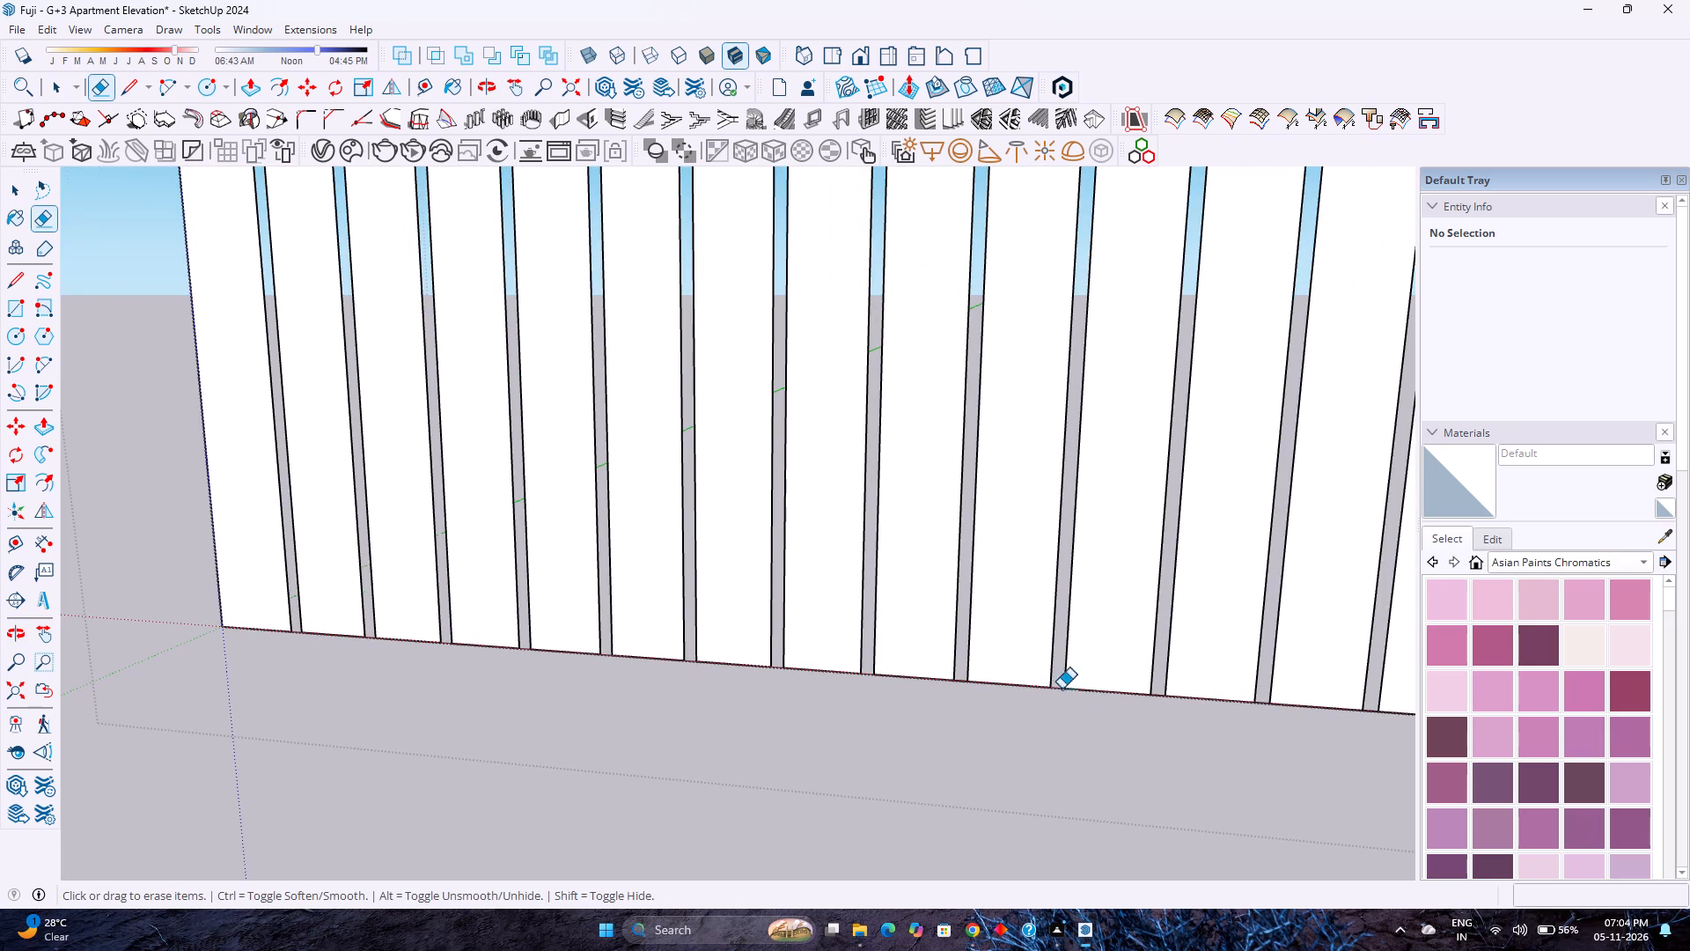
pyautogui.click(1159, 697)
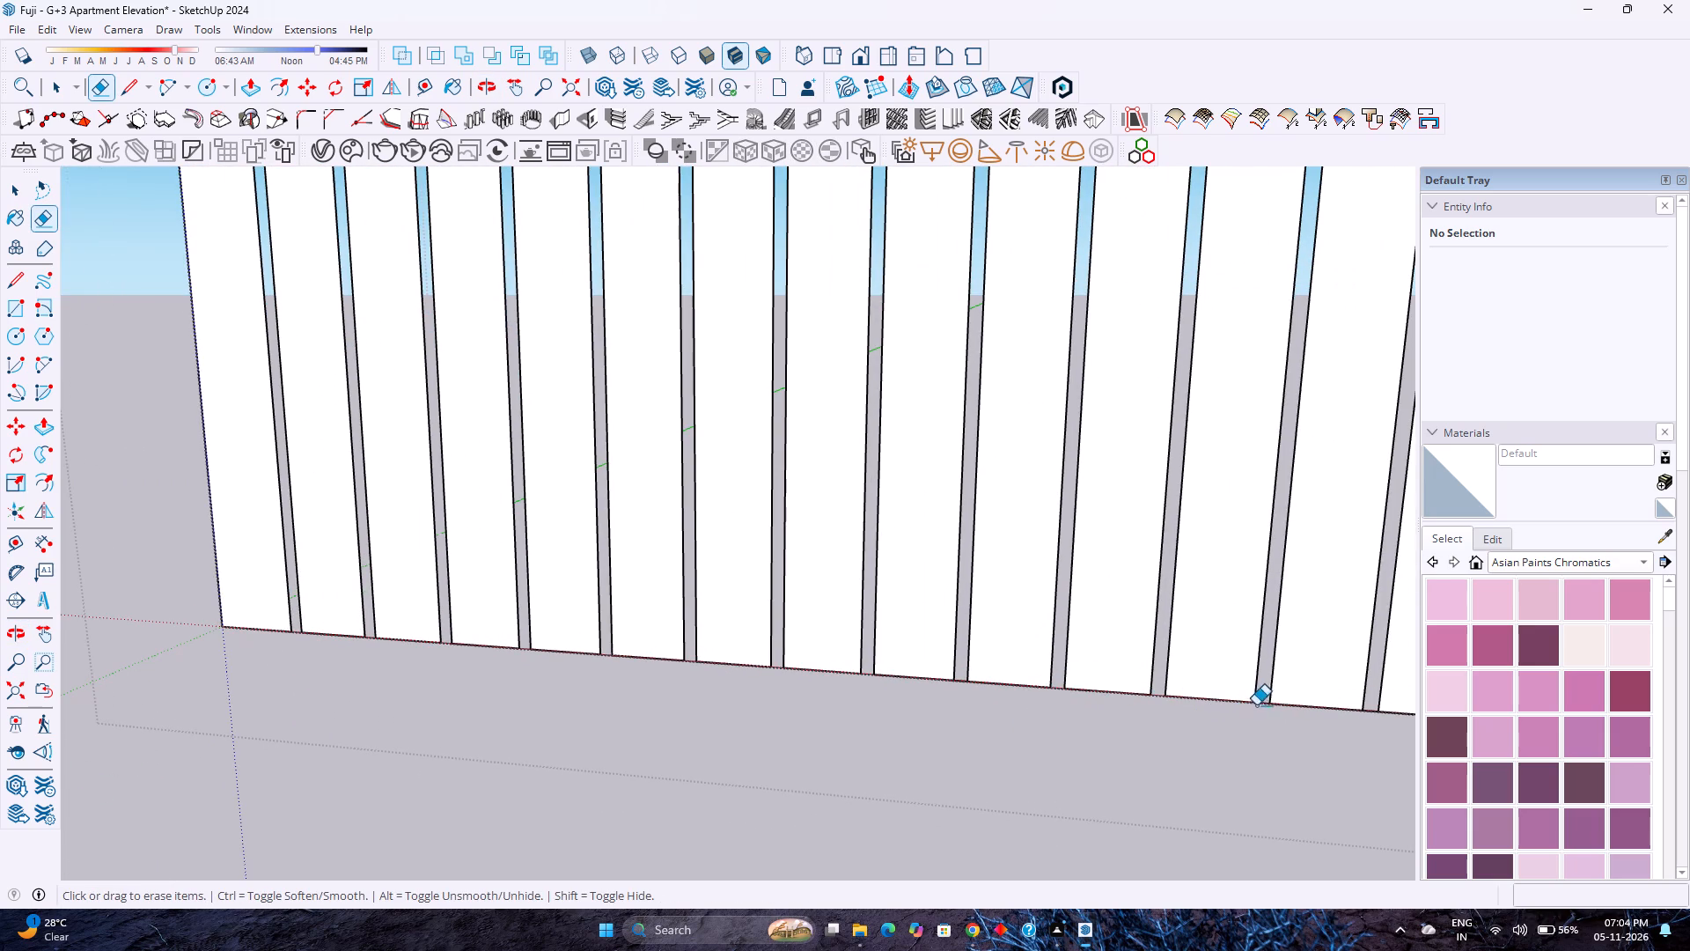
pyautogui.click(1261, 702)
pyautogui.scroll(-5, 1248, 728)
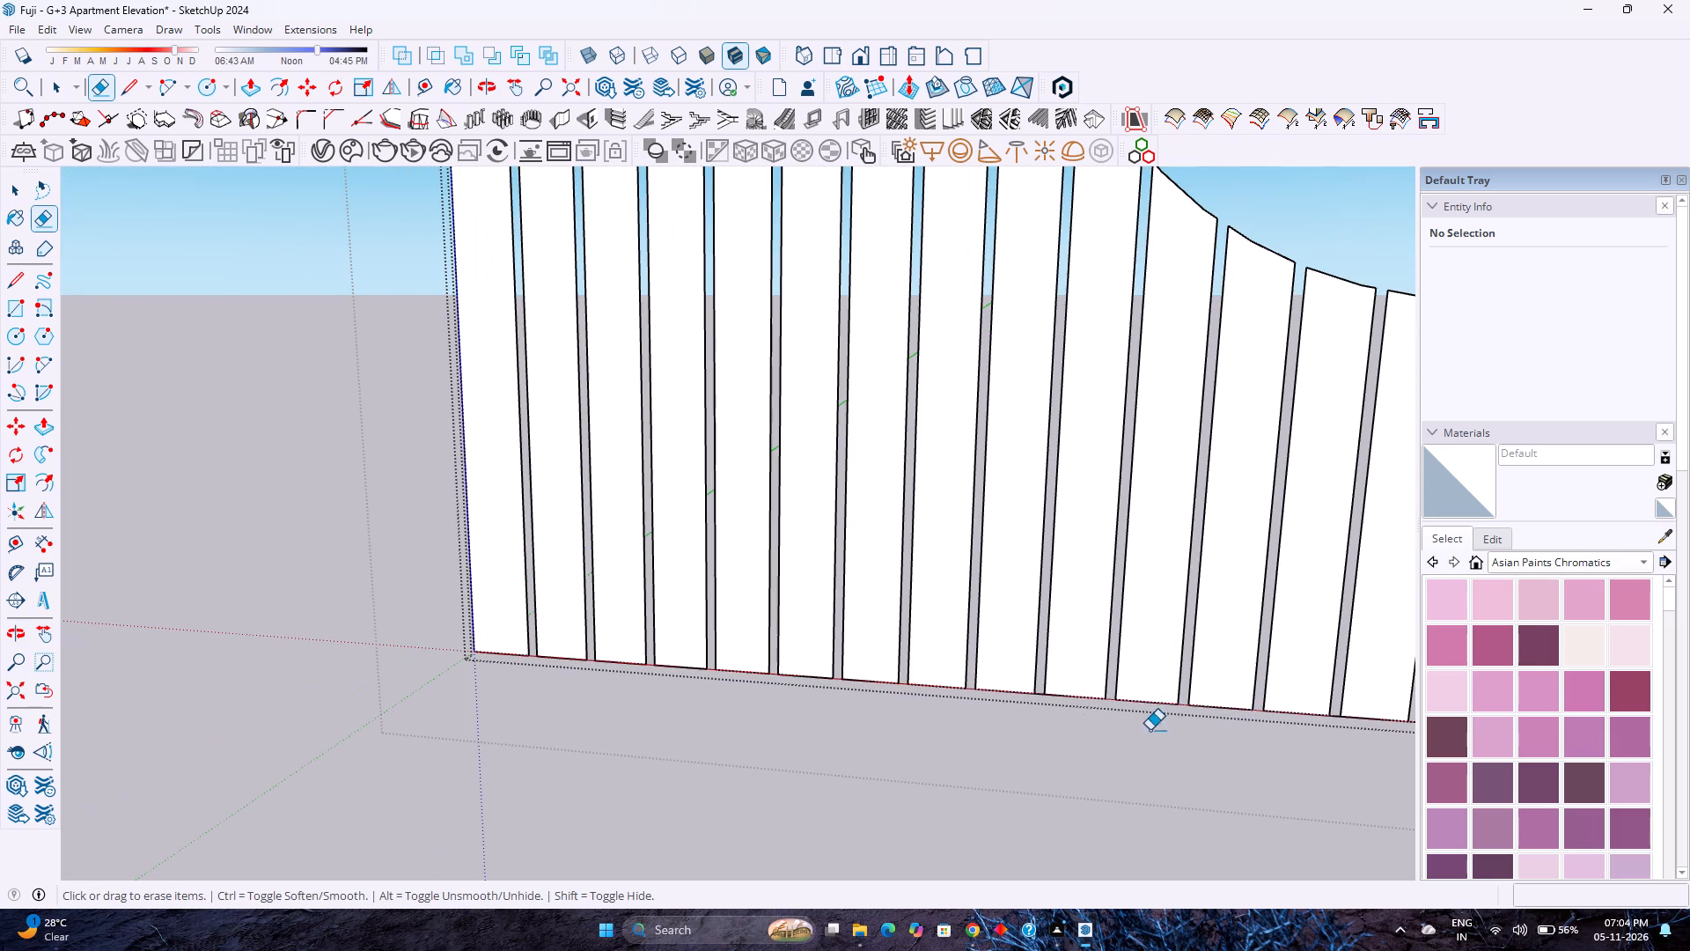
pyautogui.scroll(2, 1046, 694)
pyautogui.click(1040, 696)
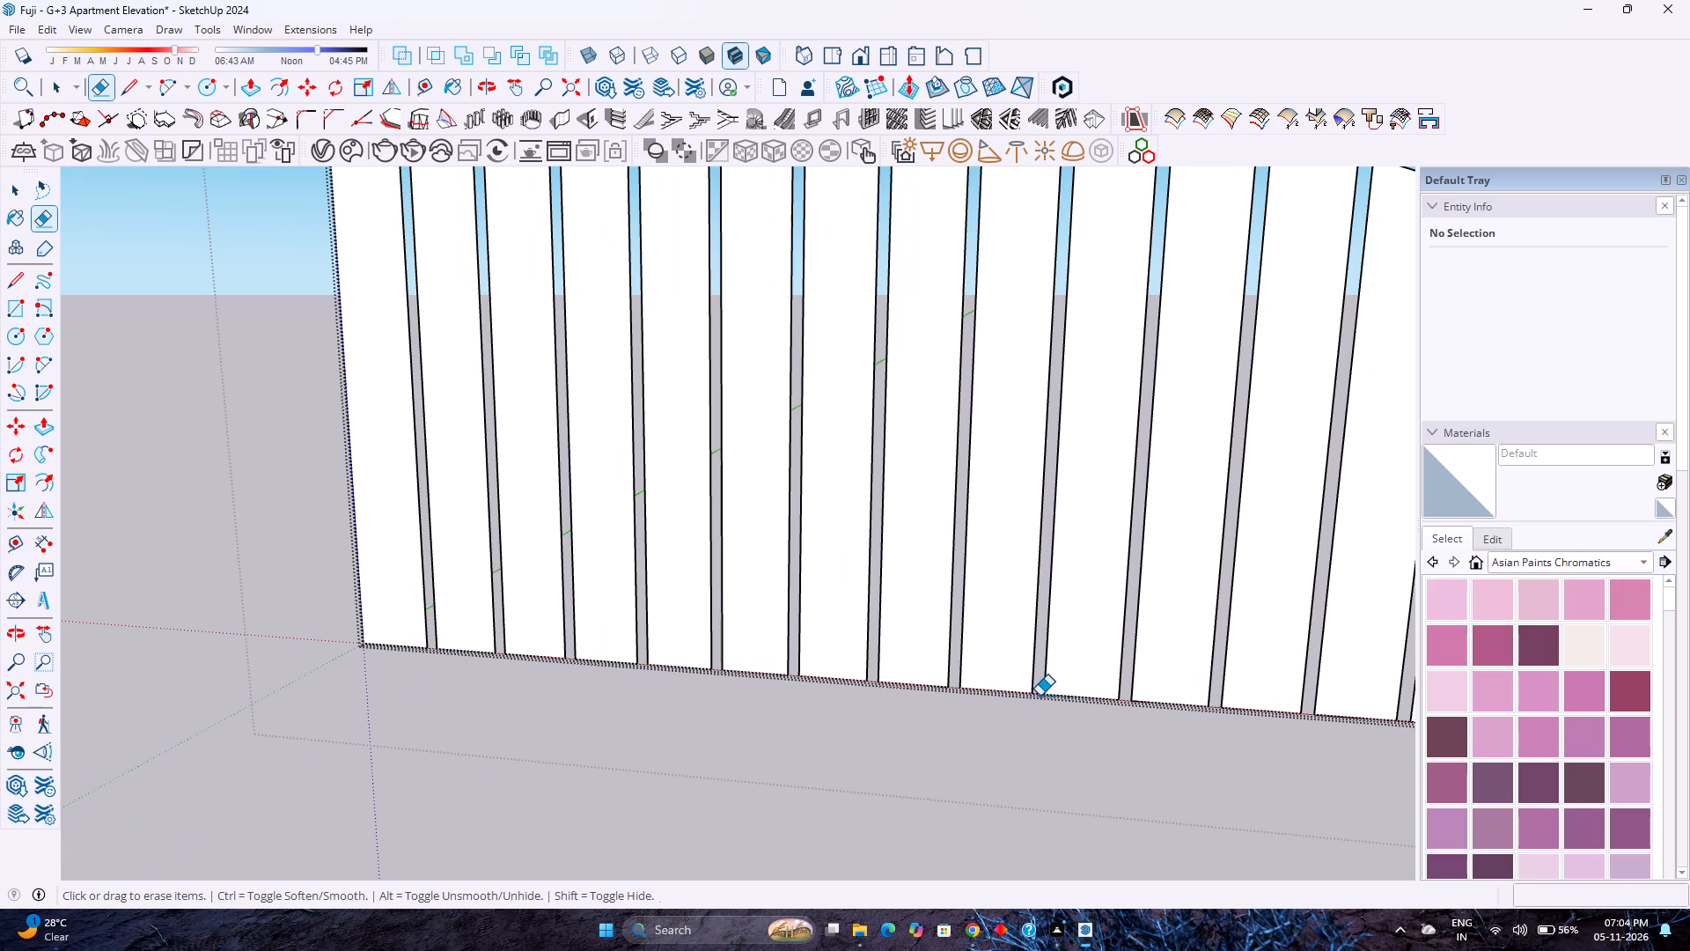
# Erase the short edges closing the feet of the first four narrow gaps from the frame's building side, along its bottom.
pyautogui.scroll(-8, 1020, 719)
pyautogui.keyDown('shift'); pyautogui.moveTo(1150, 744); pyautogui.dragTo(794, 746, button='middle'); pyautogui.keyUp('shift')
pyautogui.keyDown('shift'); pyautogui.scroll(-5, 794, 746); pyautogui.keyUp('shift')
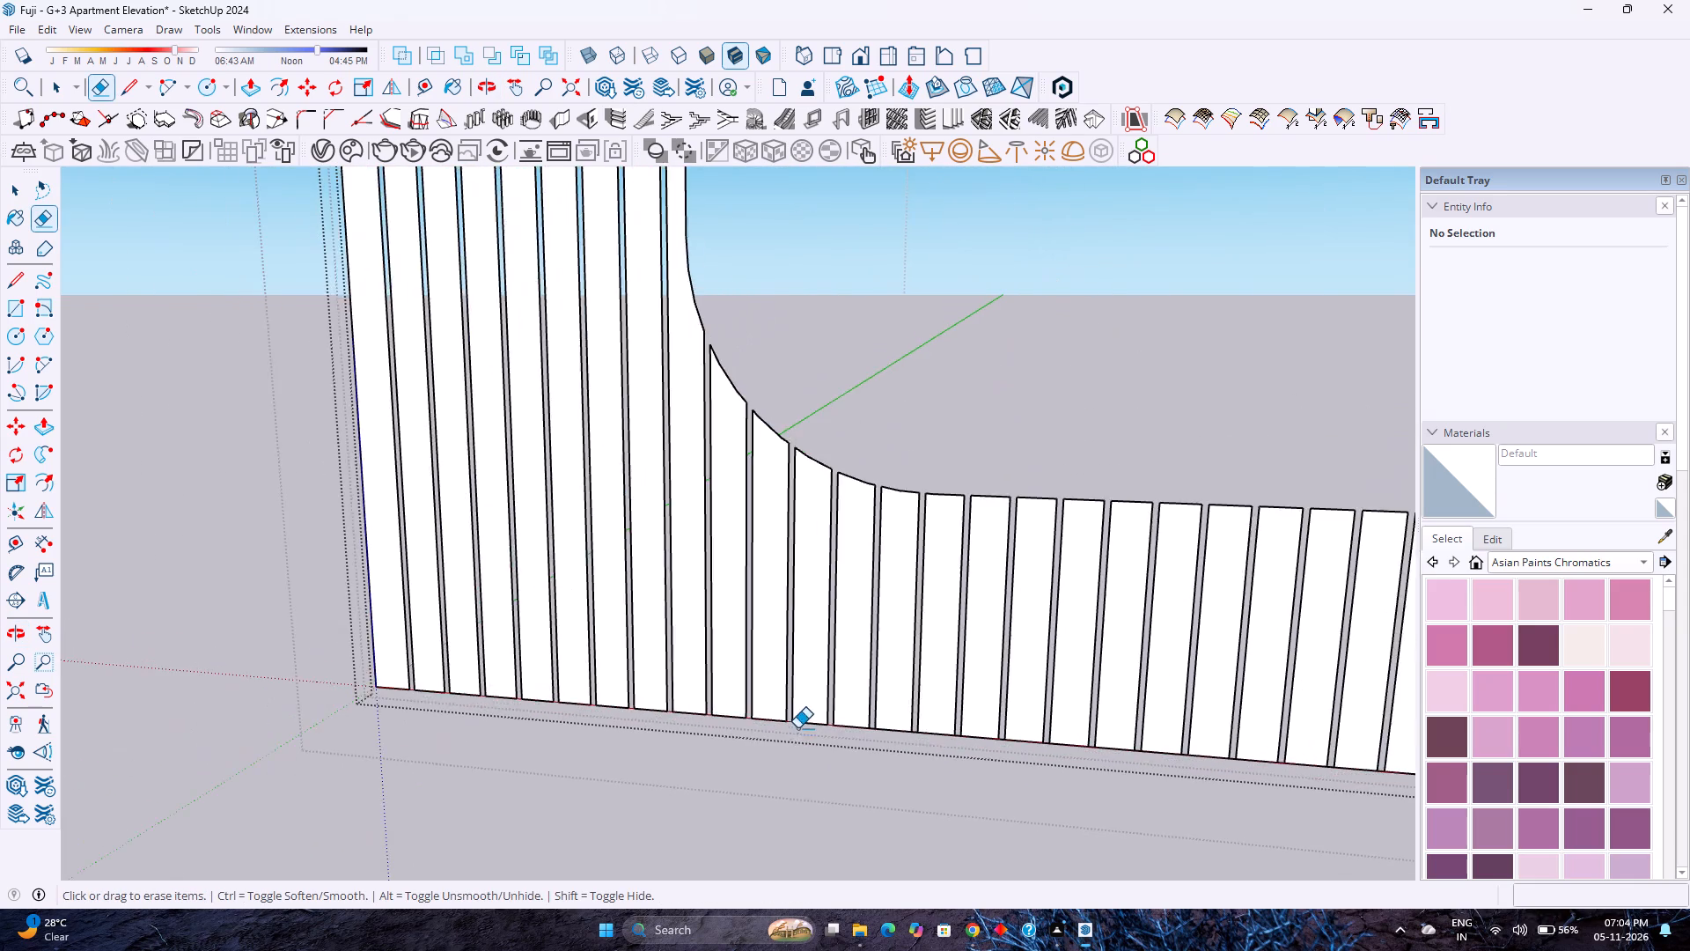
pyautogui.keyDown('shift'); pyautogui.scroll(-9, 797, 728); pyautogui.keyUp('shift')
pyautogui.scroll(2, 1160, 800)
pyautogui.scroll(6, 947, 759)
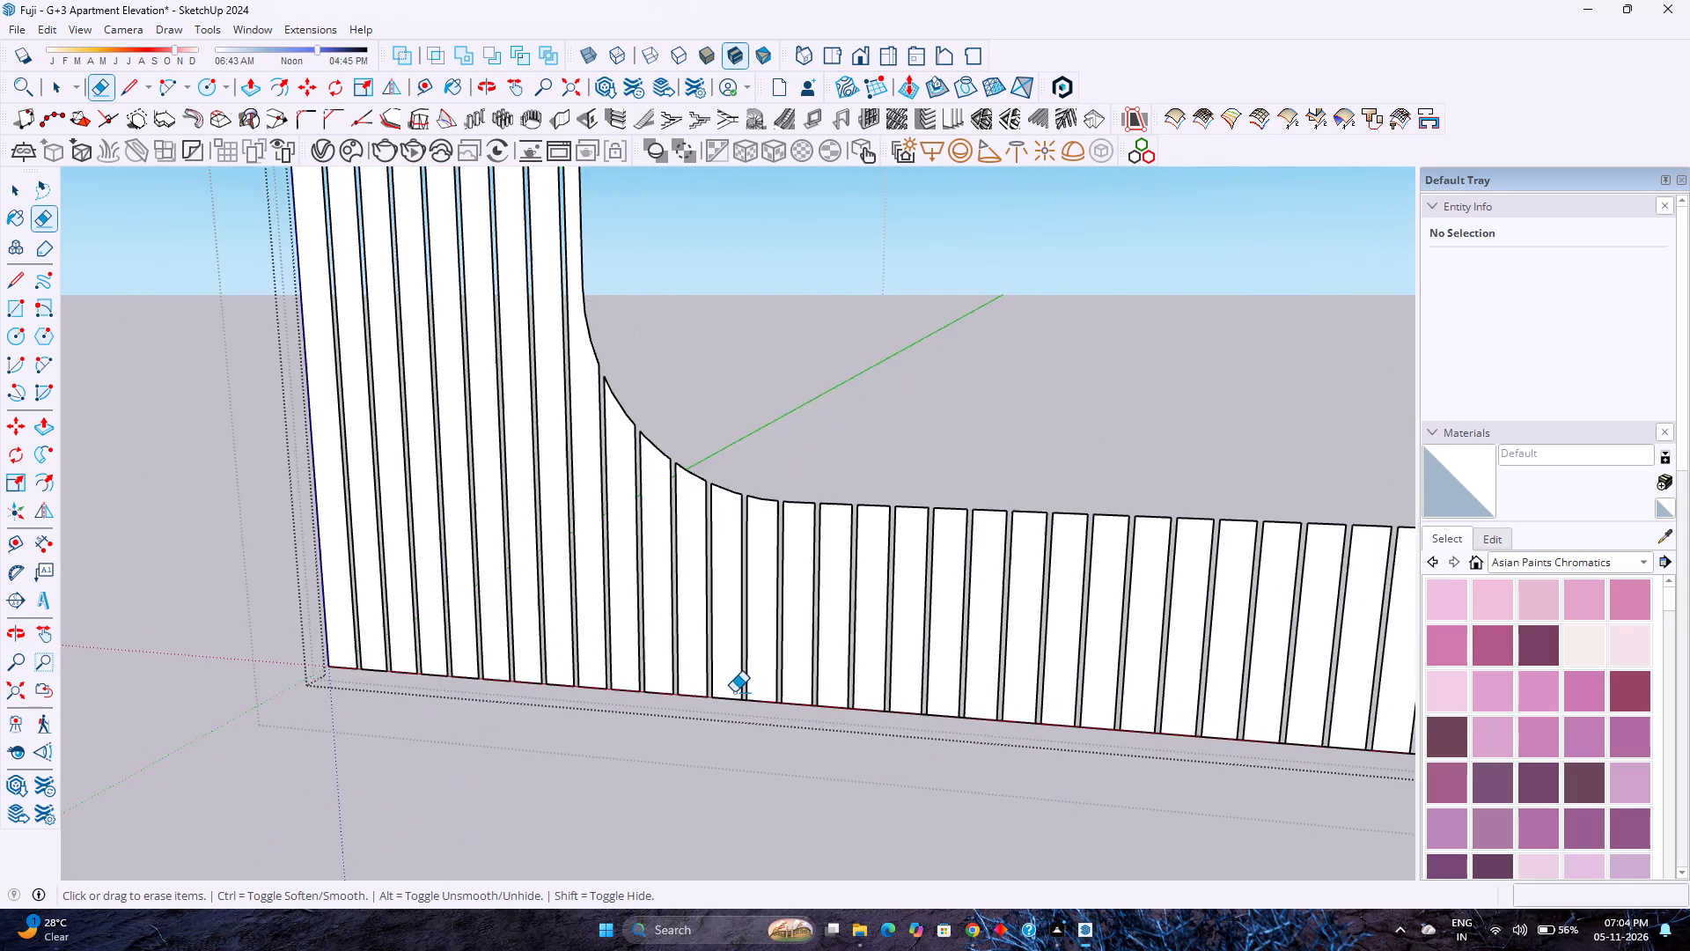
pyautogui.scroll(8, 734, 692)
pyautogui.press('space')
pyautogui.scroll(-2, 801, 711)
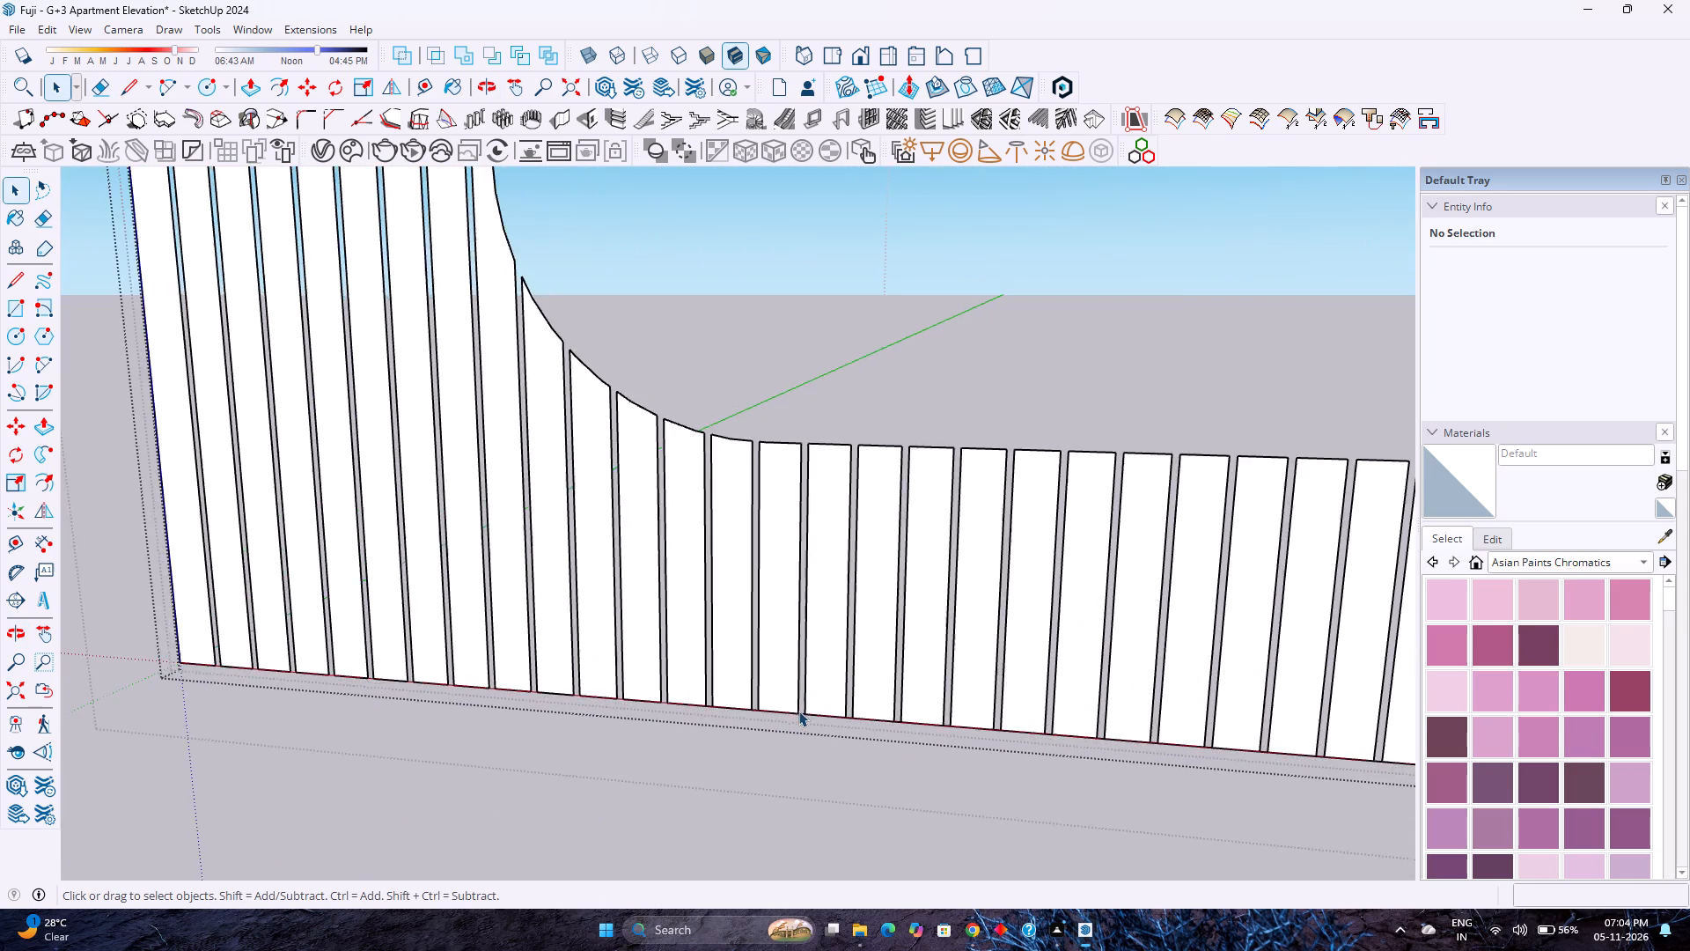
pyautogui.scroll(-19, 798, 711)
pyautogui.scroll(5, 1205, 713)
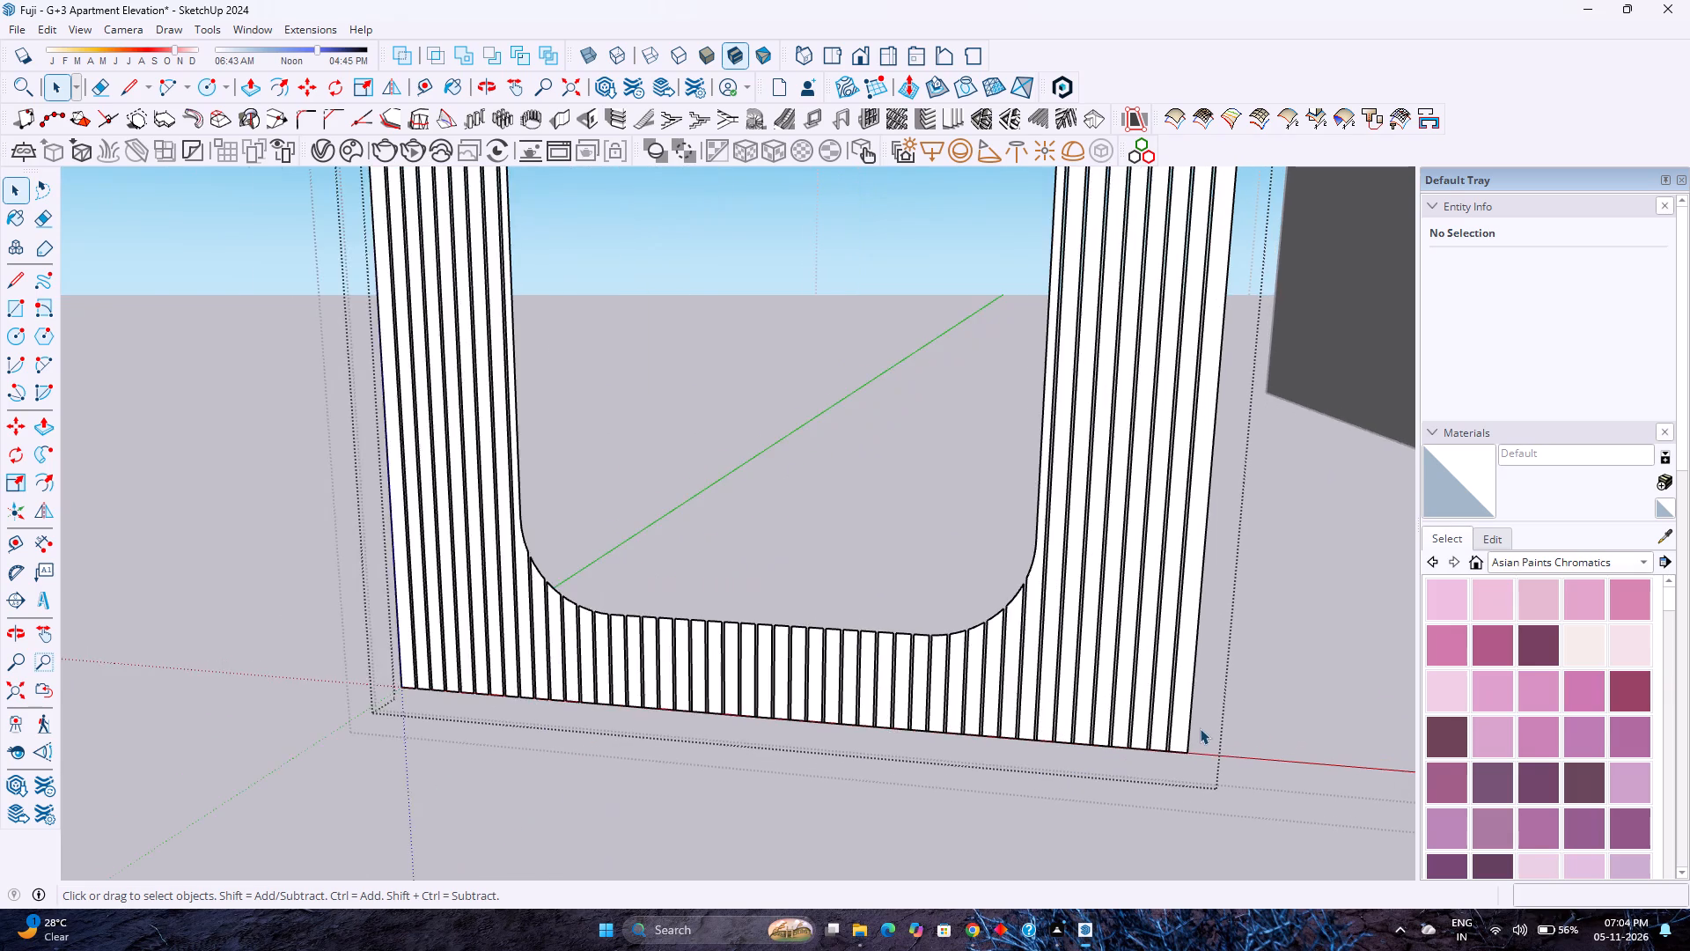
pyautogui.scroll(16, 1200, 728)
pyautogui.scroll(5, 1205, 780)
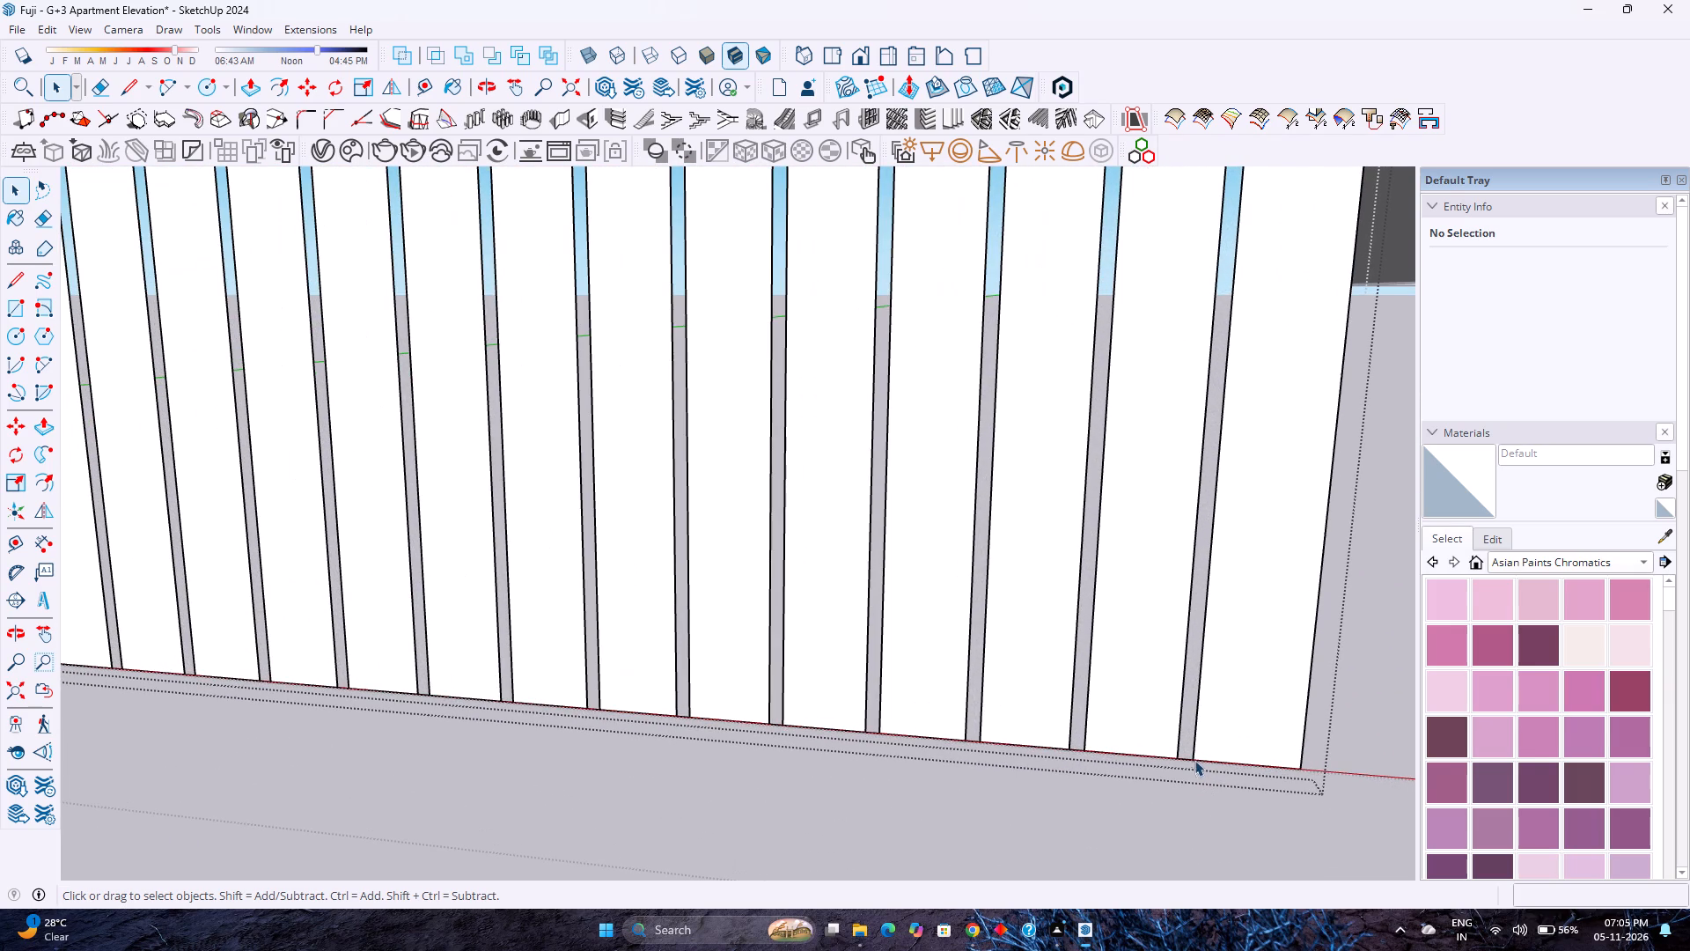
pyautogui.press('e')
pyautogui.moveTo(1186, 756); pyautogui.dragTo(1182, 786)
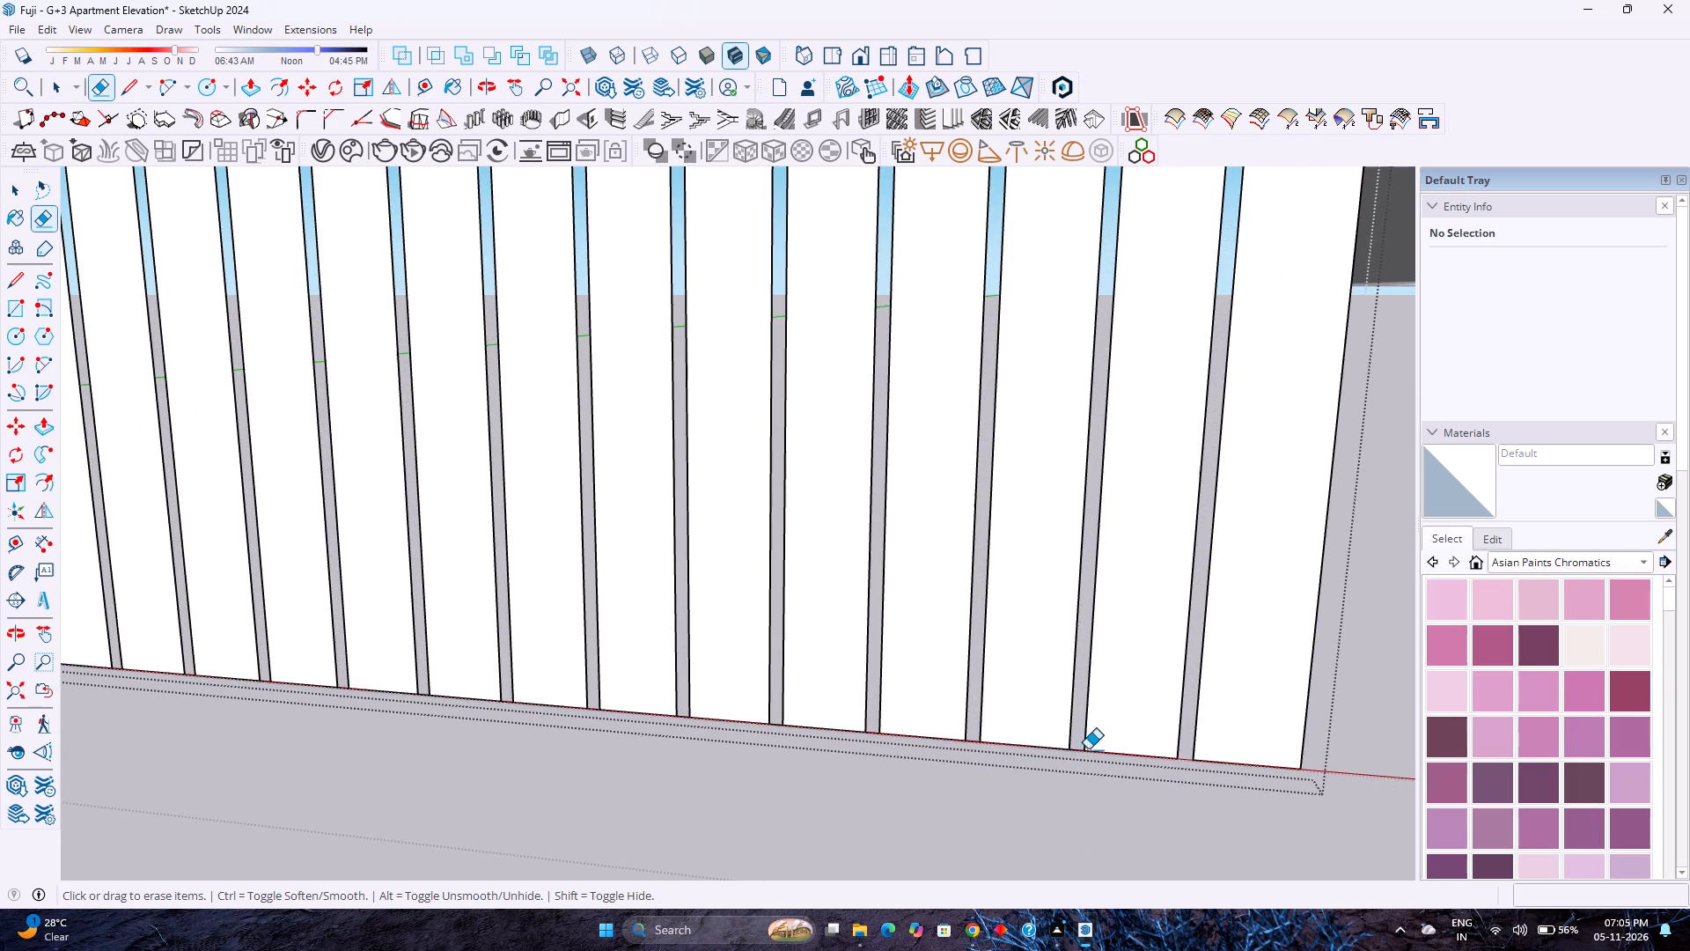
pyautogui.moveTo(1078, 746); pyautogui.dragTo(1071, 792)
pyautogui.click(974, 741)
pyautogui.click(872, 729)
pyautogui.moveTo(872, 734); pyautogui.dragTo(876, 748)
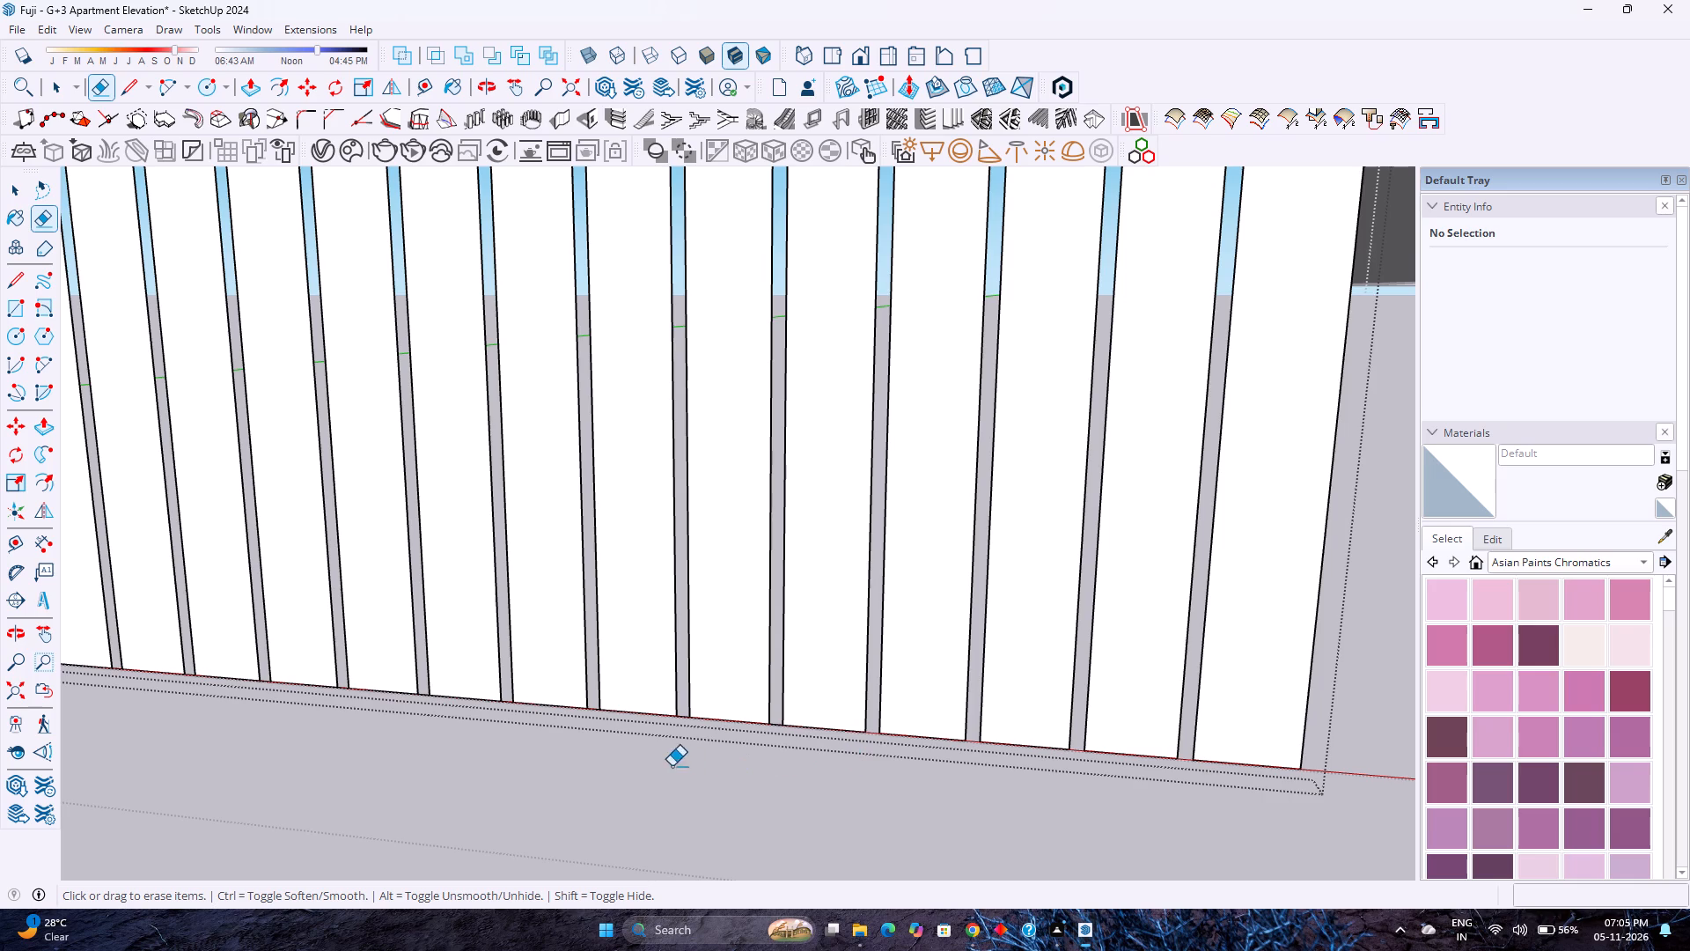
# Erase the short edges closing the feet of five more narrow gaps along the frame's bottom, working away from the building side.
pyautogui.scroll(9, 878, 713)
pyautogui.click(694, 733)
pyautogui.keyDown('shift'); pyautogui.moveTo(695, 752); pyautogui.dragTo(786, 746, button='middle'); pyautogui.keyUp('shift')
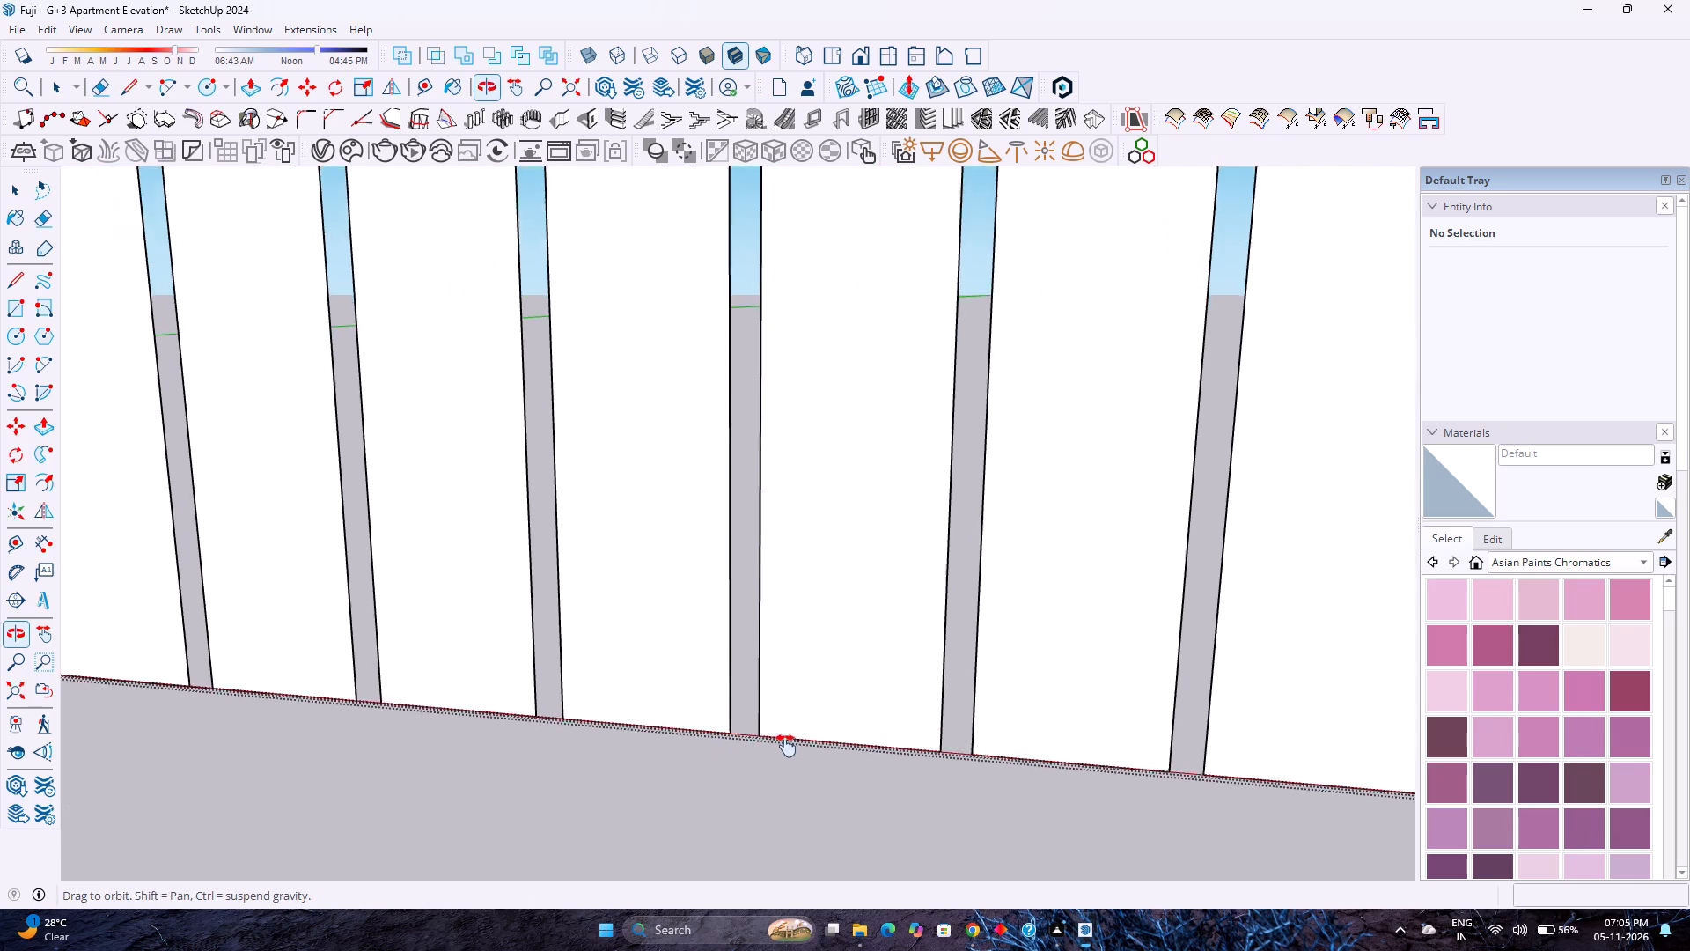
pyautogui.keyDown('shift'); pyautogui.moveTo(786, 746); pyautogui.dragTo(996, 746, button='middle'); pyautogui.keyUp('shift')
pyautogui.moveTo(788, 702); pyautogui.dragTo(783, 725)
pyautogui.keyDown('shift'); pyautogui.moveTo(761, 744); pyautogui.dragTo(795, 752, button='middle'); pyautogui.keyUp('shift')
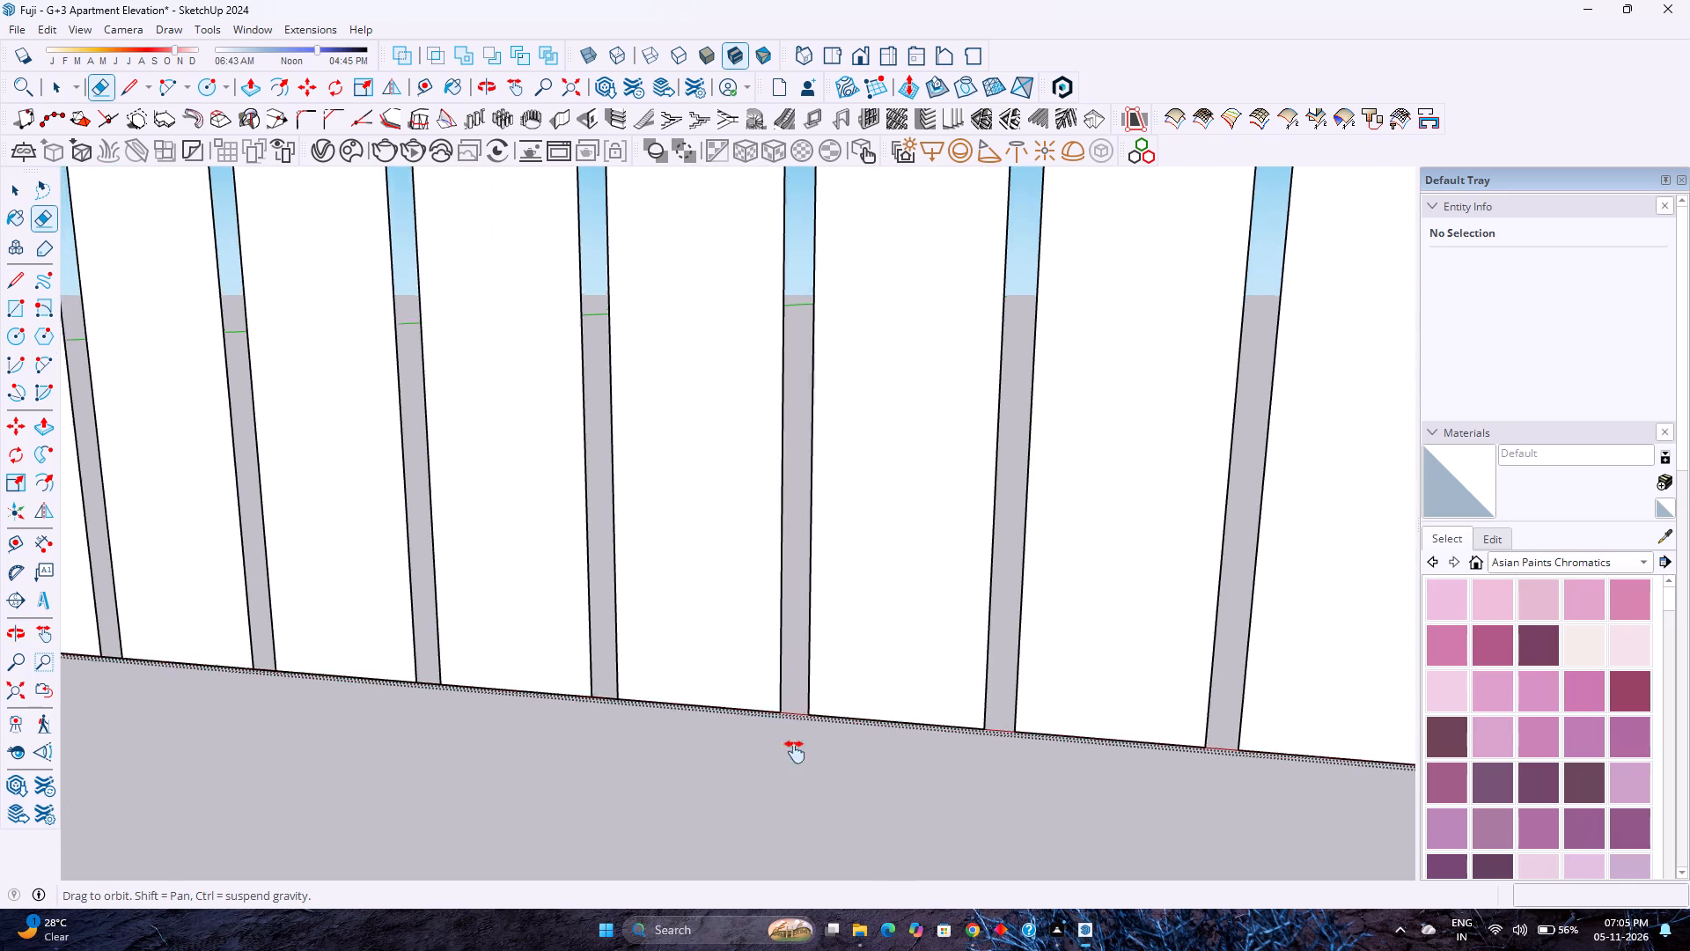
pyautogui.keyDown('shift'); pyautogui.moveTo(795, 752); pyautogui.dragTo(890, 748, button='middle'); pyautogui.keyUp('shift')
pyautogui.moveTo(726, 690); pyautogui.dragTo(723, 720)
pyautogui.keyDown('shift'); pyautogui.moveTo(714, 727); pyautogui.dragTo(907, 743, button='middle'); pyautogui.keyUp('shift')
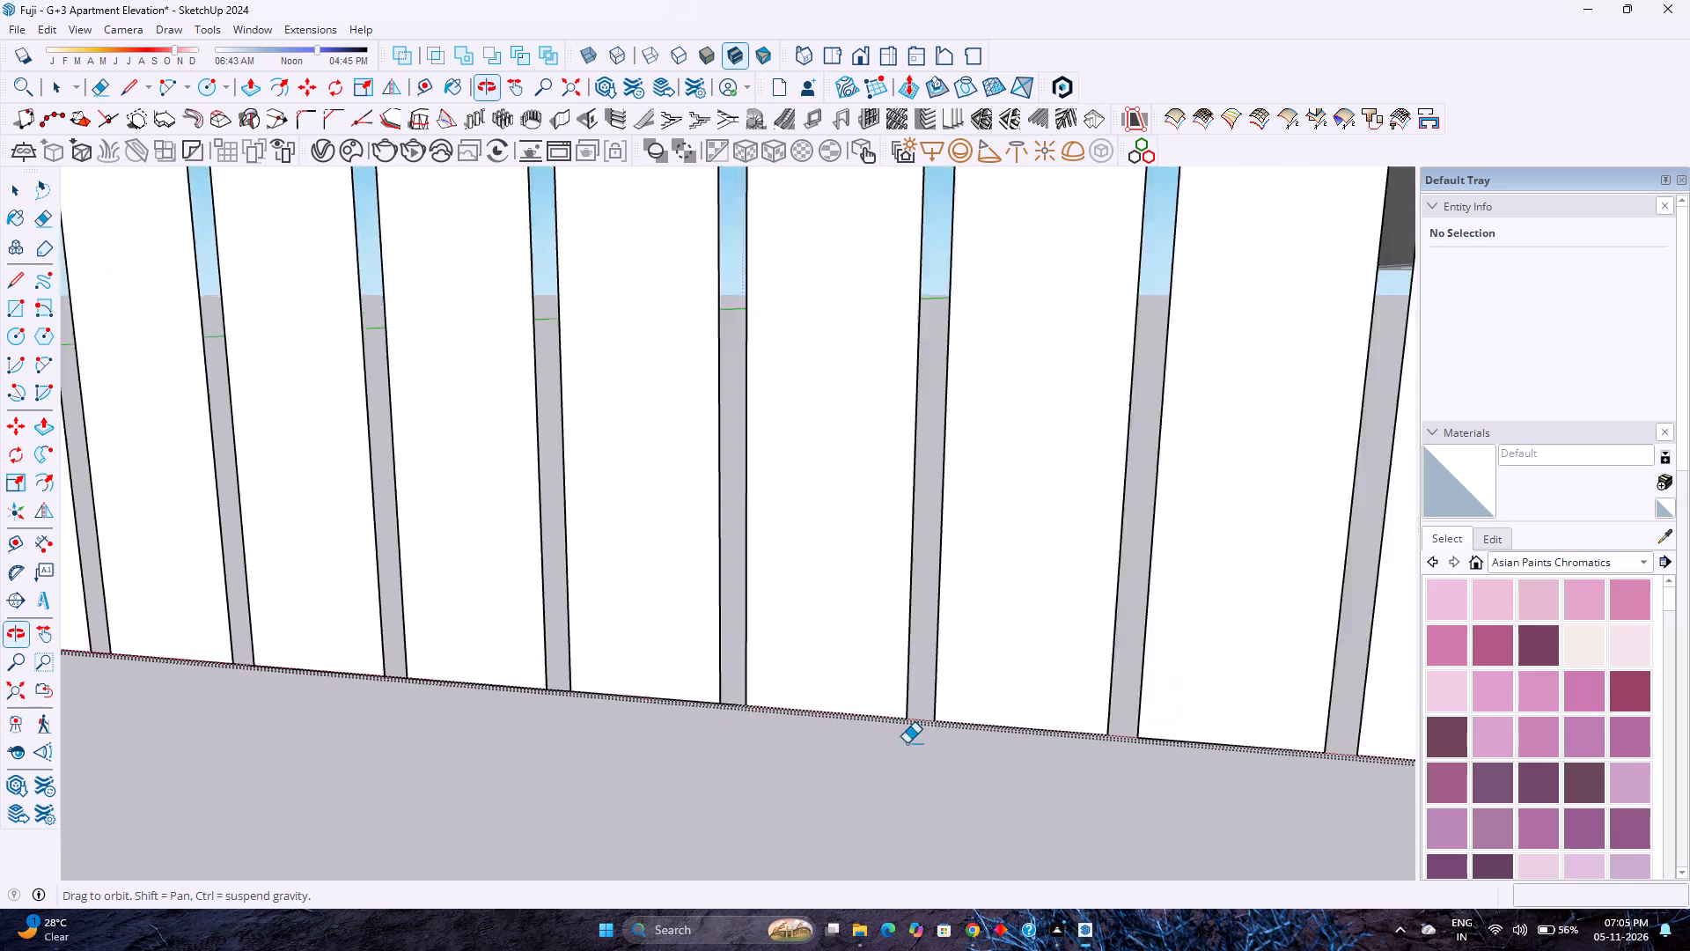
pyautogui.keyDown('shift'); pyautogui.moveTo(907, 743); pyautogui.dragTo(910, 746, button='middle'); pyautogui.keyUp('shift')
pyautogui.moveTo(668, 642); pyautogui.dragTo(691, 683)
pyautogui.keyDown('shift'); pyautogui.moveTo(691, 688); pyautogui.dragTo(999, 748, button='middle'); pyautogui.keyUp('shift')
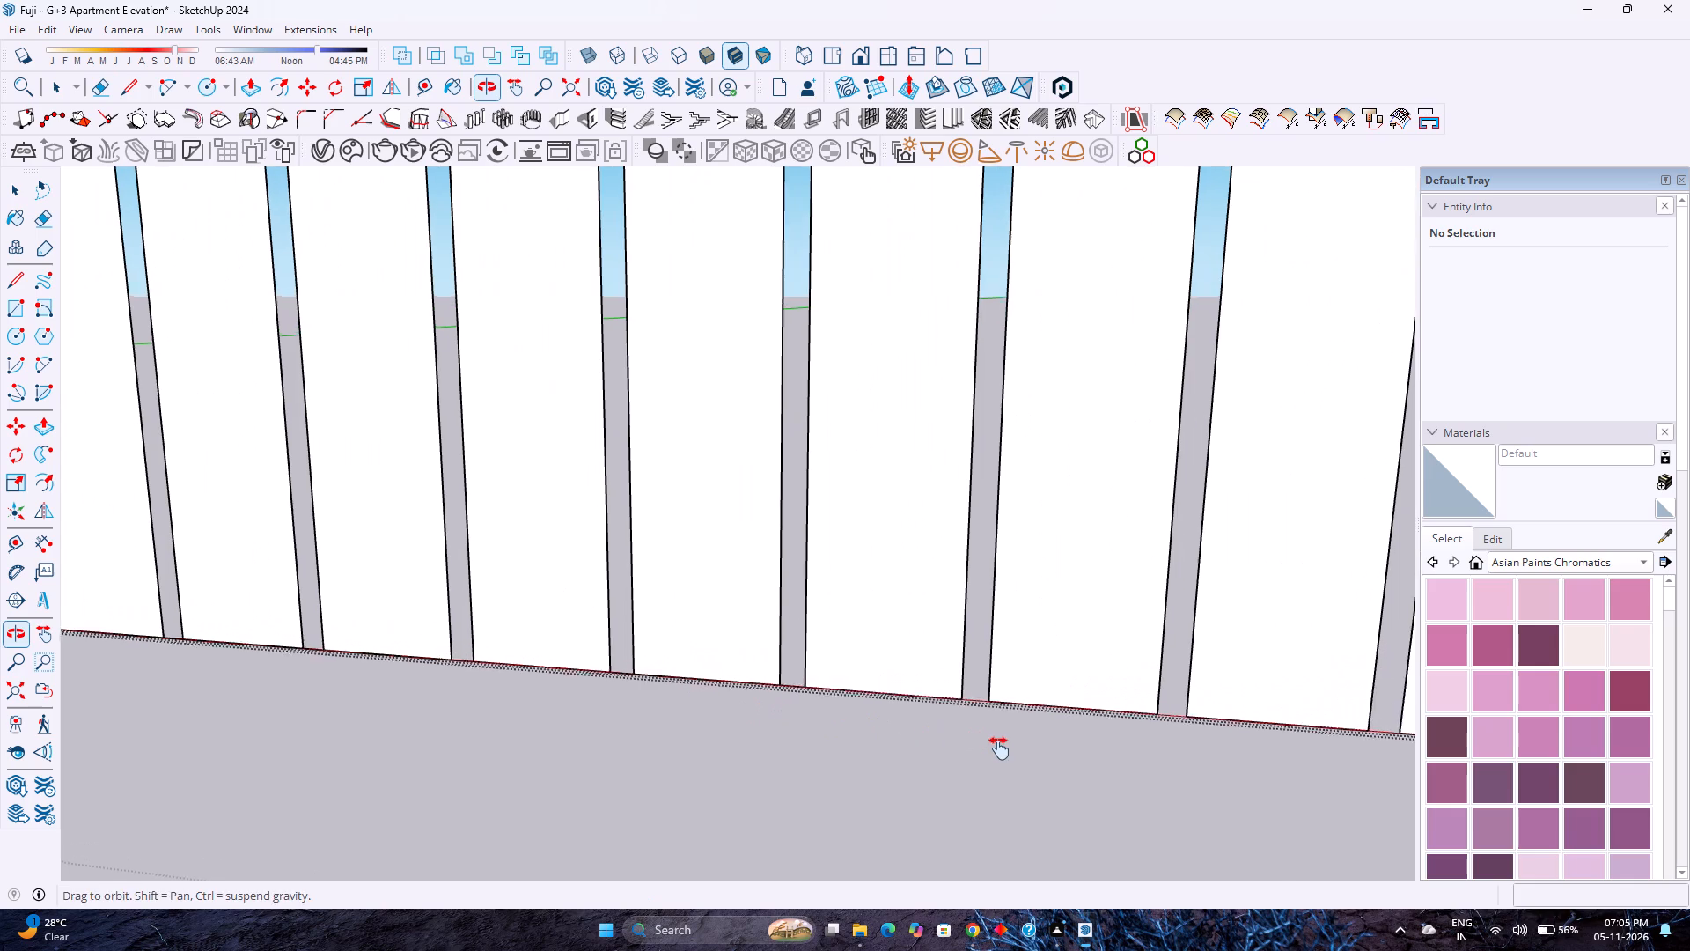
pyautogui.keyDown('shift'); pyautogui.moveTo(999, 748); pyautogui.dragTo(999, 747, button='middle'); pyautogui.keyUp('shift')
pyautogui.moveTo(794, 676); pyautogui.dragTo(791, 724)
# Erase the short edges closing the feet of the next four narrow gaps along the frame's bottom, towards its outer side.
pyautogui.keyDown('shift'); pyautogui.moveTo(766, 731); pyautogui.dragTo(998, 745, button='middle'); pyautogui.keyUp('shift')
pyautogui.keyDown('shift'); pyautogui.middleClick(998, 745); pyautogui.keyUp('shift')
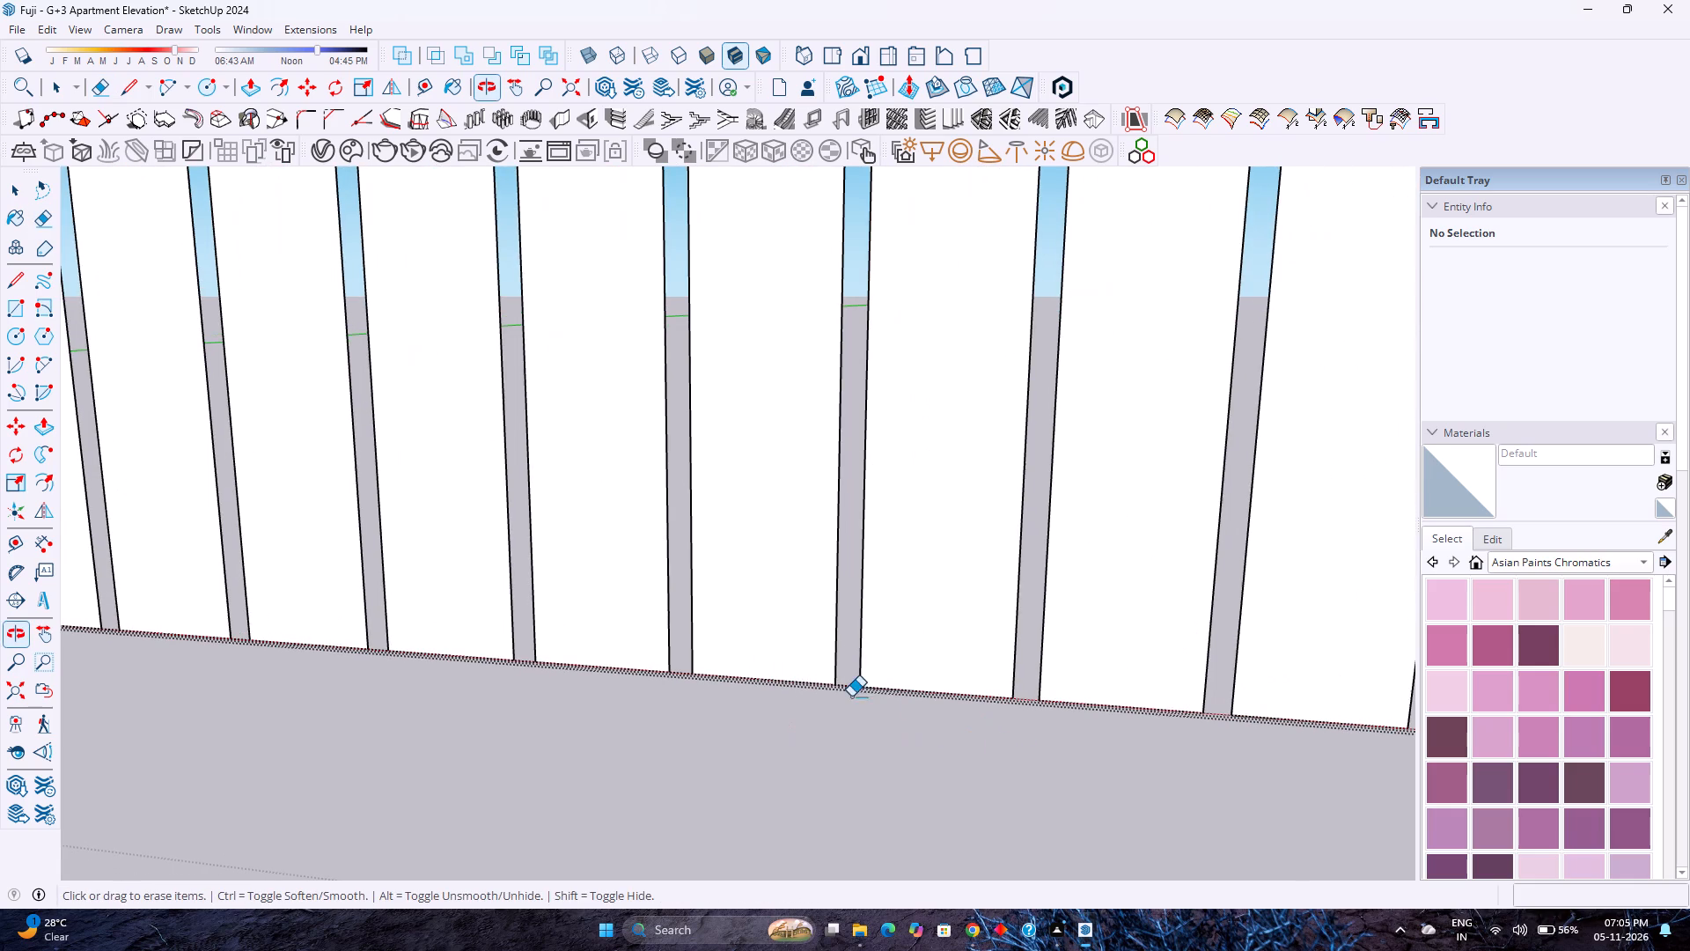
pyautogui.moveTo(851, 679); pyautogui.dragTo(854, 722)
pyautogui.keyDown('shift'); pyautogui.moveTo(845, 726); pyautogui.dragTo(973, 755, button='middle'); pyautogui.keyUp('shift')
pyautogui.moveTo(810, 700); pyautogui.dragTo(815, 725)
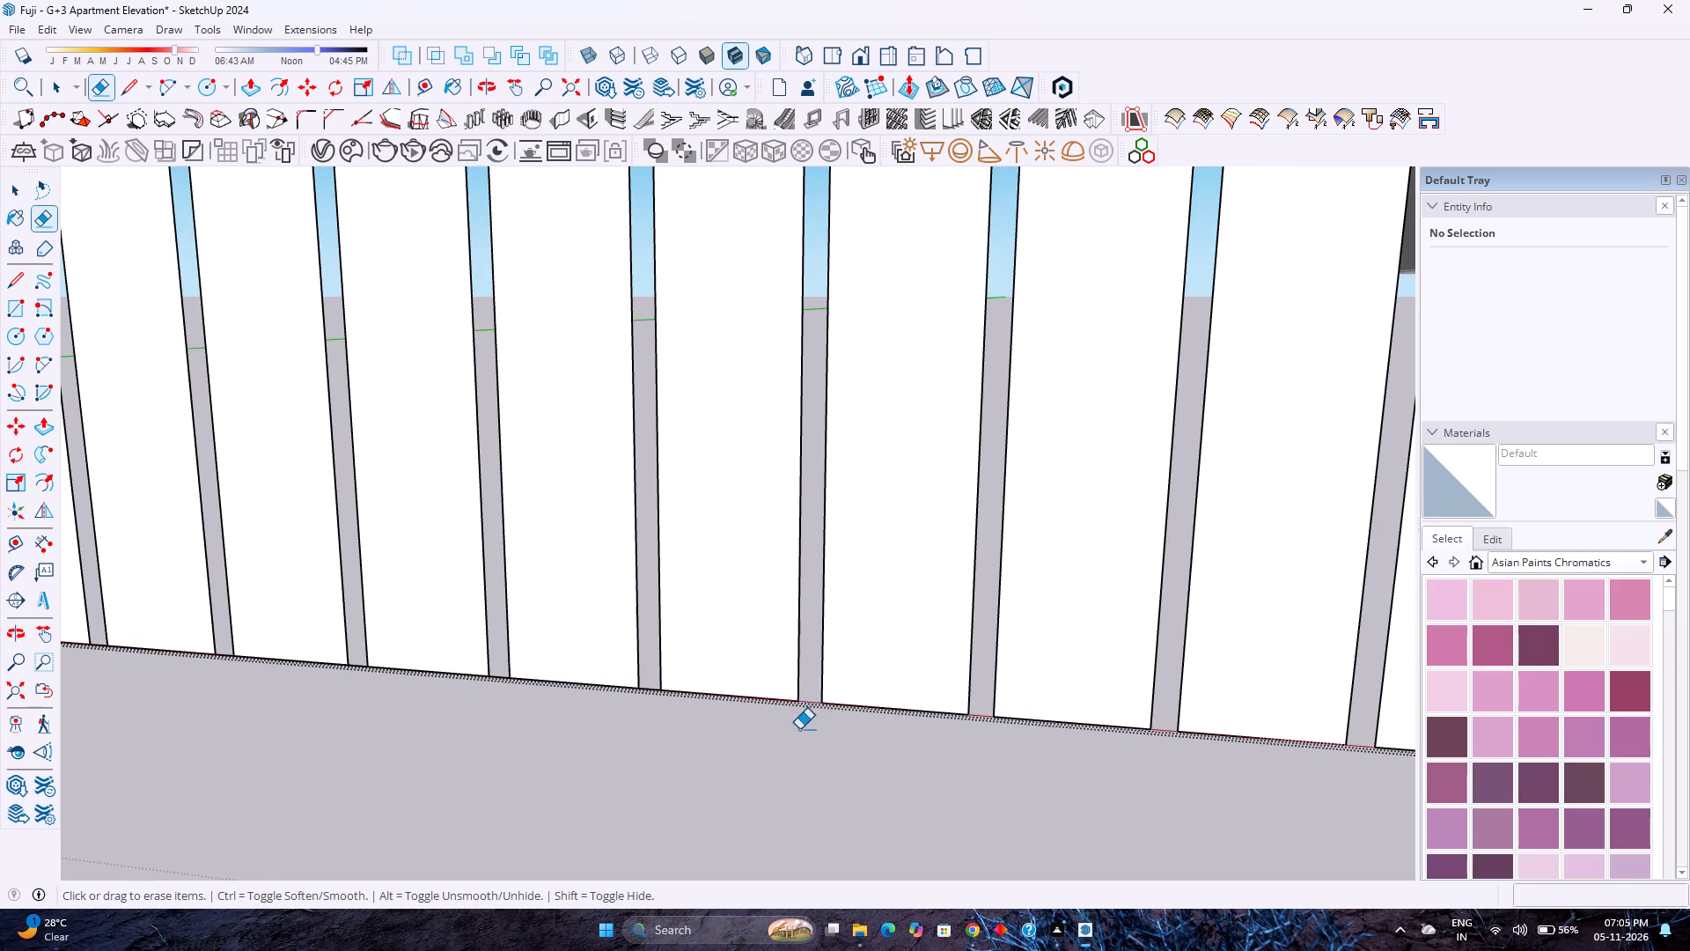
pyautogui.keyDown('shift'); pyautogui.moveTo(797, 732); pyautogui.dragTo(976, 758, button='middle'); pyautogui.keyUp('shift')
pyautogui.keyDown('shift'); pyautogui.middleClick(976, 758); pyautogui.keyUp('shift')
pyautogui.moveTo(826, 707); pyautogui.dragTo(827, 741)
pyautogui.keyDown('shift'); pyautogui.moveTo(816, 749); pyautogui.dragTo(1032, 785, button='middle'); pyautogui.keyUp('shift')
pyautogui.keyDown('shift'); pyautogui.middleClick(1032, 785); pyautogui.keyUp('shift')
pyautogui.moveTo(872, 730); pyautogui.dragTo(874, 774)
# Erase the short foot edges of four further narrow gaps along the frame's bottom, continuing towards the outer side.
pyautogui.keyDown('shift'); pyautogui.moveTo(883, 776); pyautogui.dragTo(1052, 807, button='middle'); pyautogui.keyUp('shift')
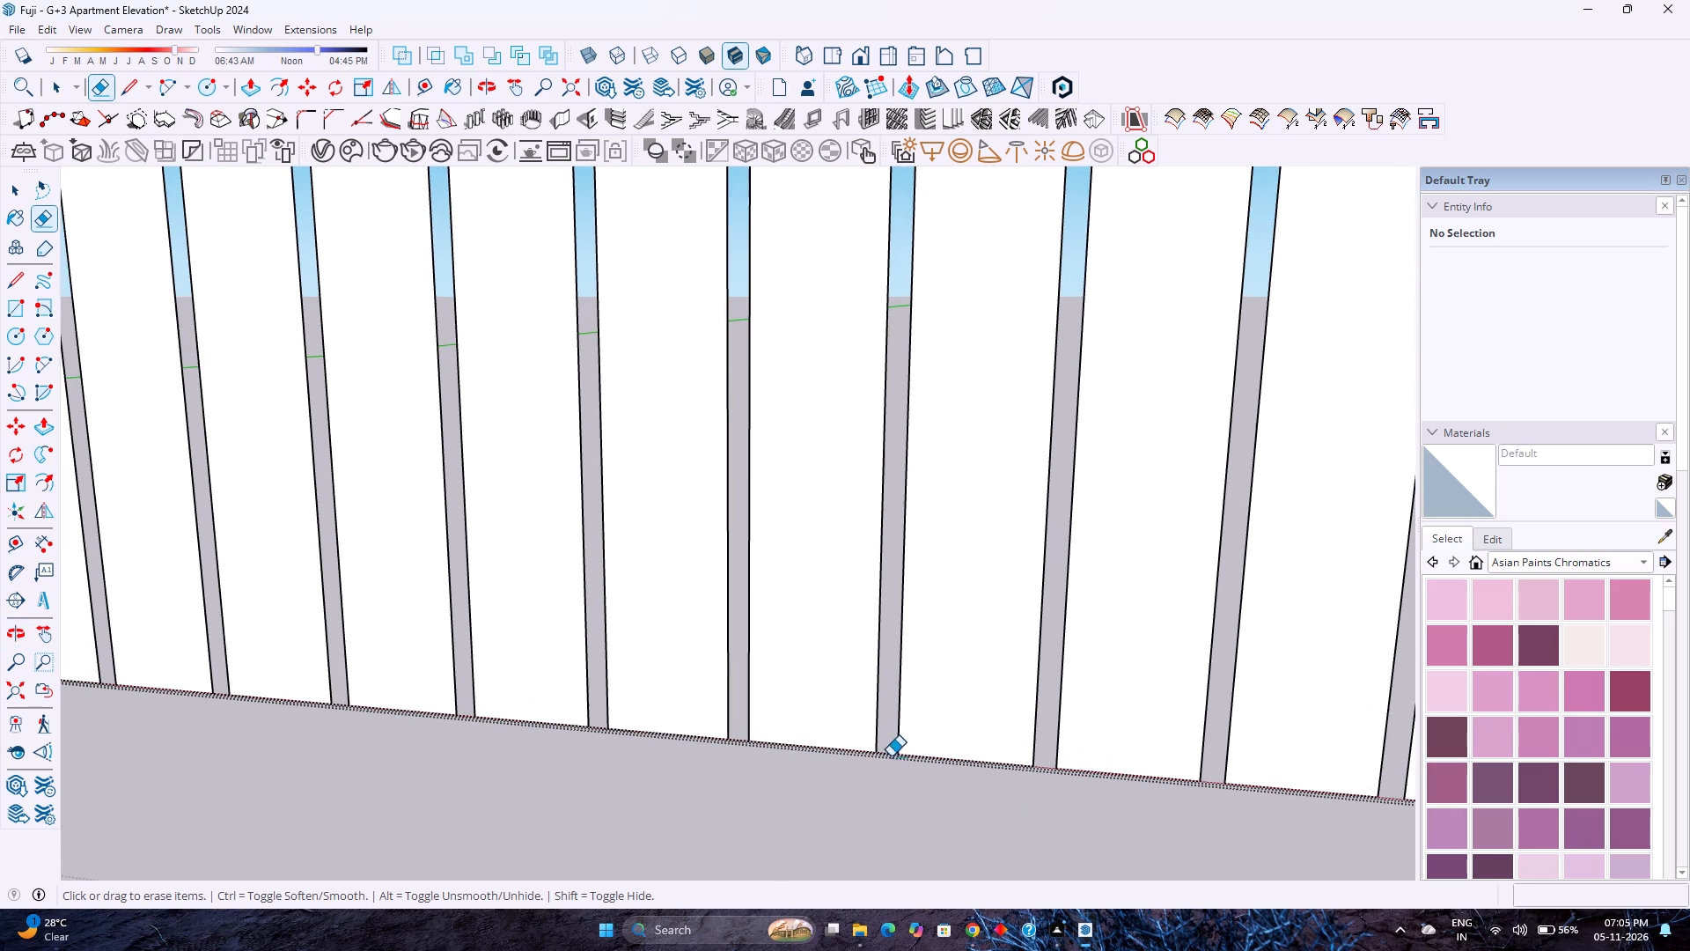
pyautogui.moveTo(889, 751); pyautogui.dragTo(888, 776)
pyautogui.keyDown('shift'); pyautogui.moveTo(868, 773); pyautogui.dragTo(1060, 784, button='middle'); pyautogui.keyUp('shift')
pyautogui.moveTo(925, 747); pyautogui.dragTo(935, 792)
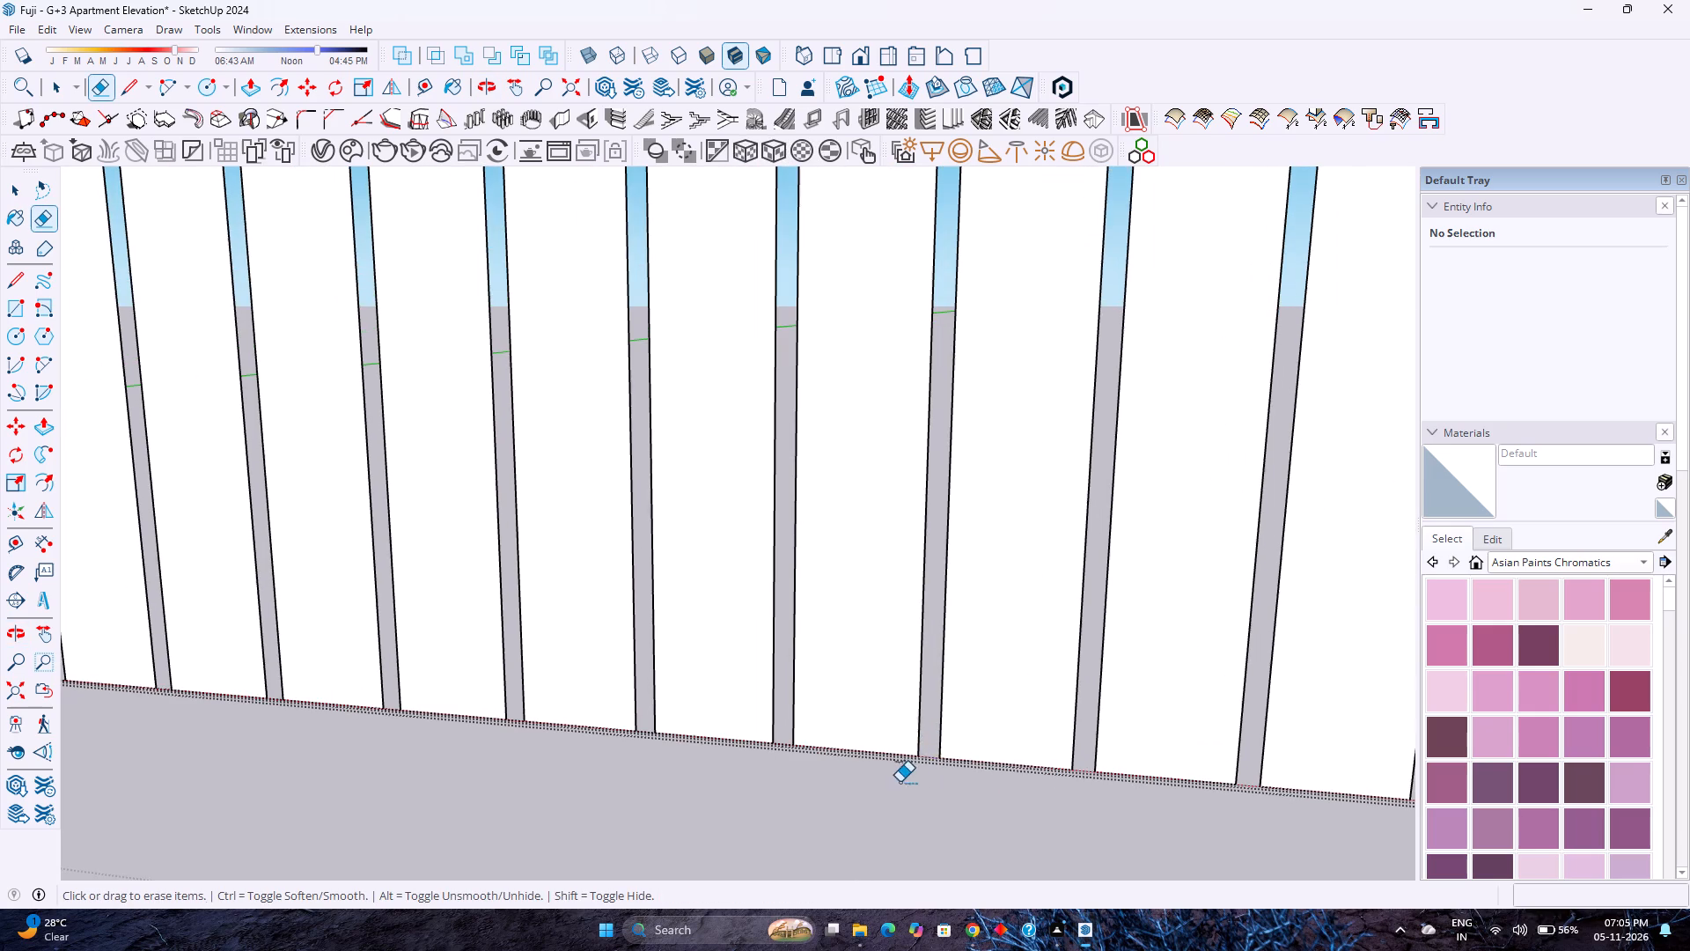
pyautogui.keyDown('shift'); pyautogui.moveTo(919, 785); pyautogui.dragTo(1076, 800, button='middle'); pyautogui.keyUp('shift')
pyautogui.middleClick(1076, 799)
pyautogui.moveTo(933, 754); pyautogui.dragTo(937, 785)
pyautogui.keyDown('shift'); pyautogui.moveTo(978, 802); pyautogui.dragTo(1113, 830, button='middle'); pyautogui.keyUp('shift')
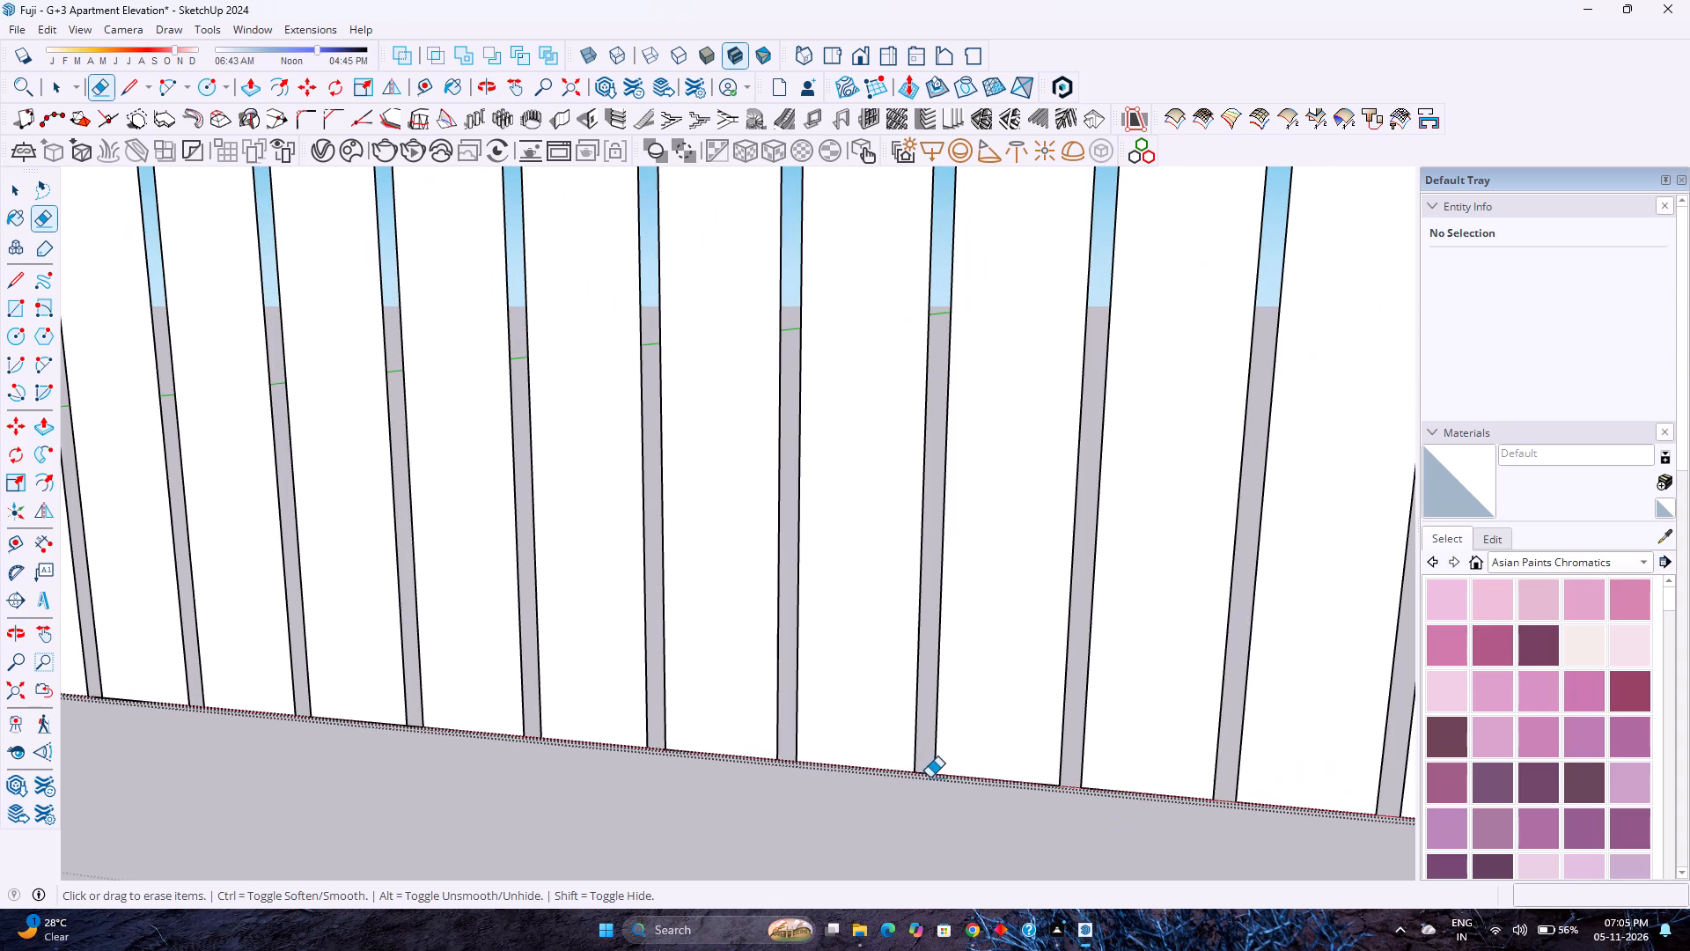
pyautogui.moveTo(928, 770); pyautogui.dragTo(930, 802)
# Erase the short foot edges of the next three narrow gaps towards the outer side, undoing and repeating the first erasure.
pyautogui.keyDown('shift'); pyautogui.moveTo(922, 804); pyautogui.dragTo(1141, 817, button='middle'); pyautogui.keyUp('shift')
pyautogui.keyDown('shift'); pyautogui.middleClick(1141, 817); pyautogui.keyUp('shift')
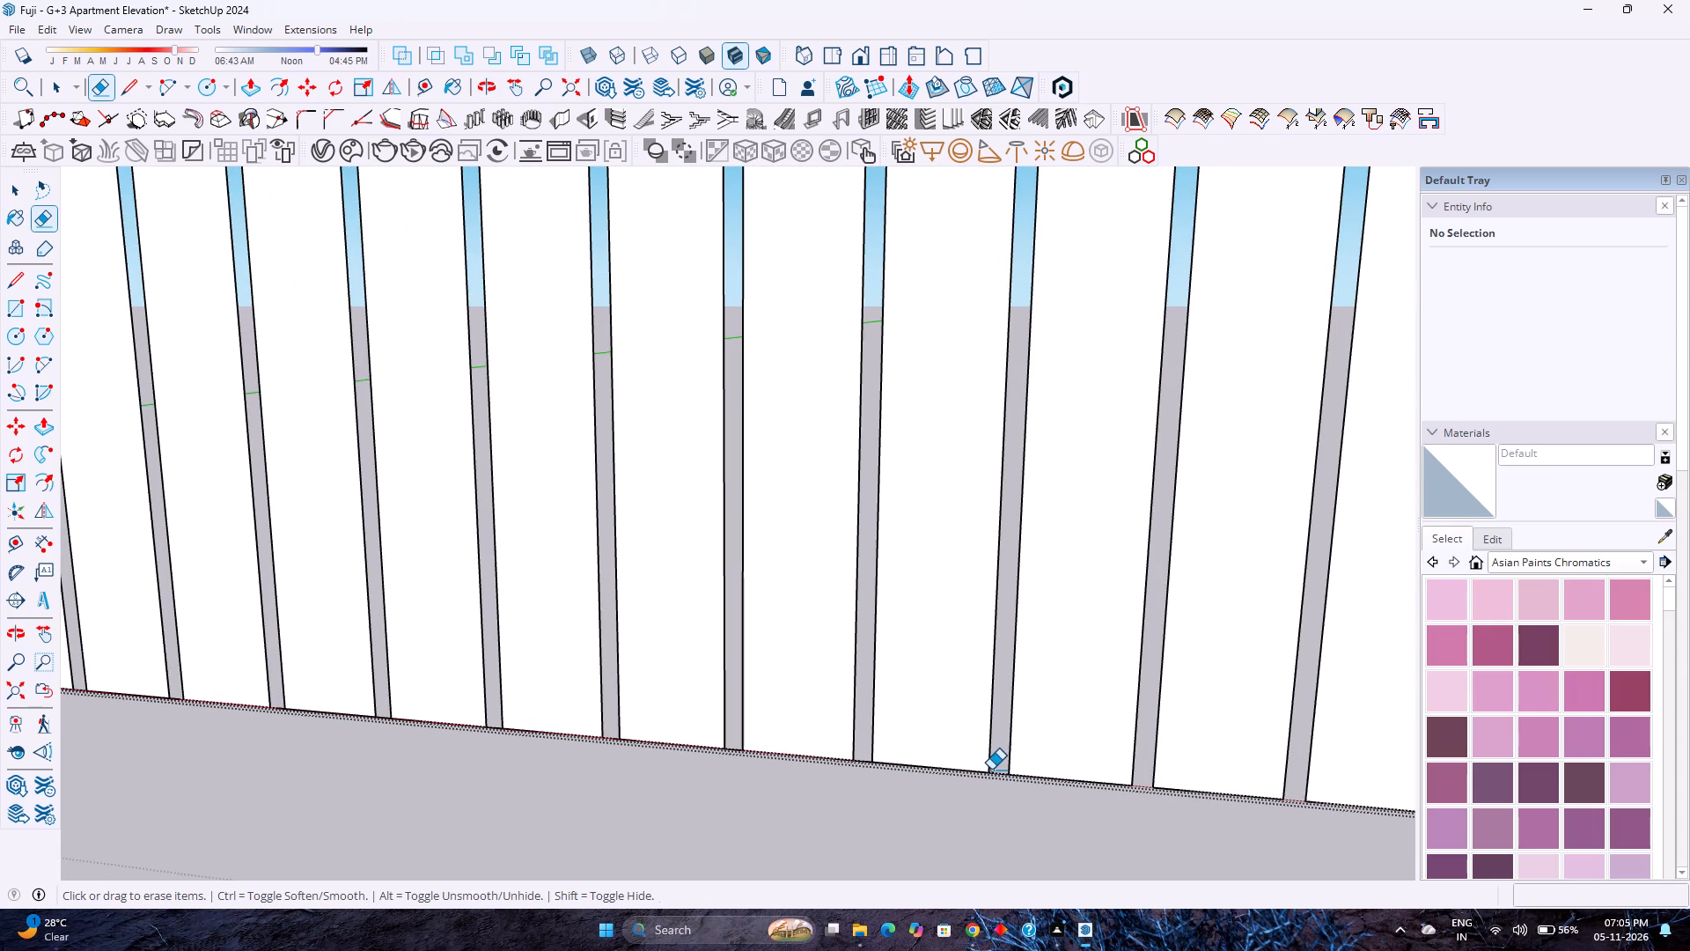
pyautogui.moveTo(991, 770); pyautogui.dragTo(996, 799)
pyautogui.hotkey('ctrl', 'z')
pyautogui.moveTo(996, 772); pyautogui.dragTo(998, 808)
pyautogui.click(863, 763)
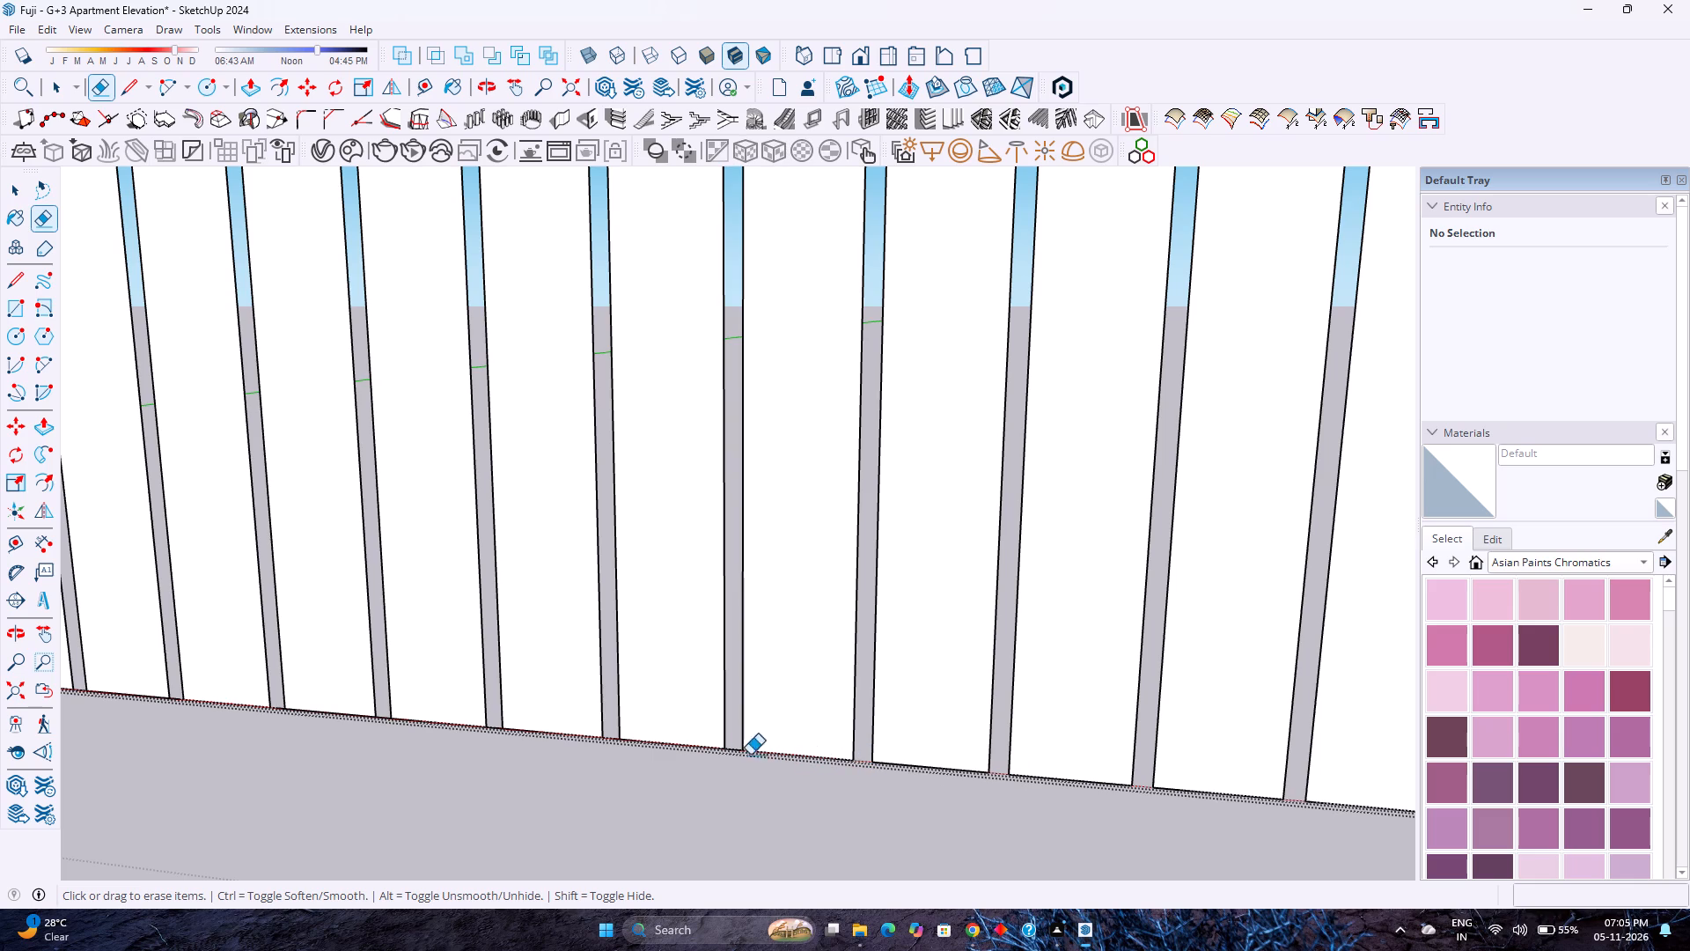
pyautogui.click(732, 750)
# Starting past the outer-side rounded corner, erase the short foot edges of four narrow gaps along the bottom, working towards the building side.
pyautogui.moveTo(748, 777); pyautogui.dragTo(834, 784, button='middle')
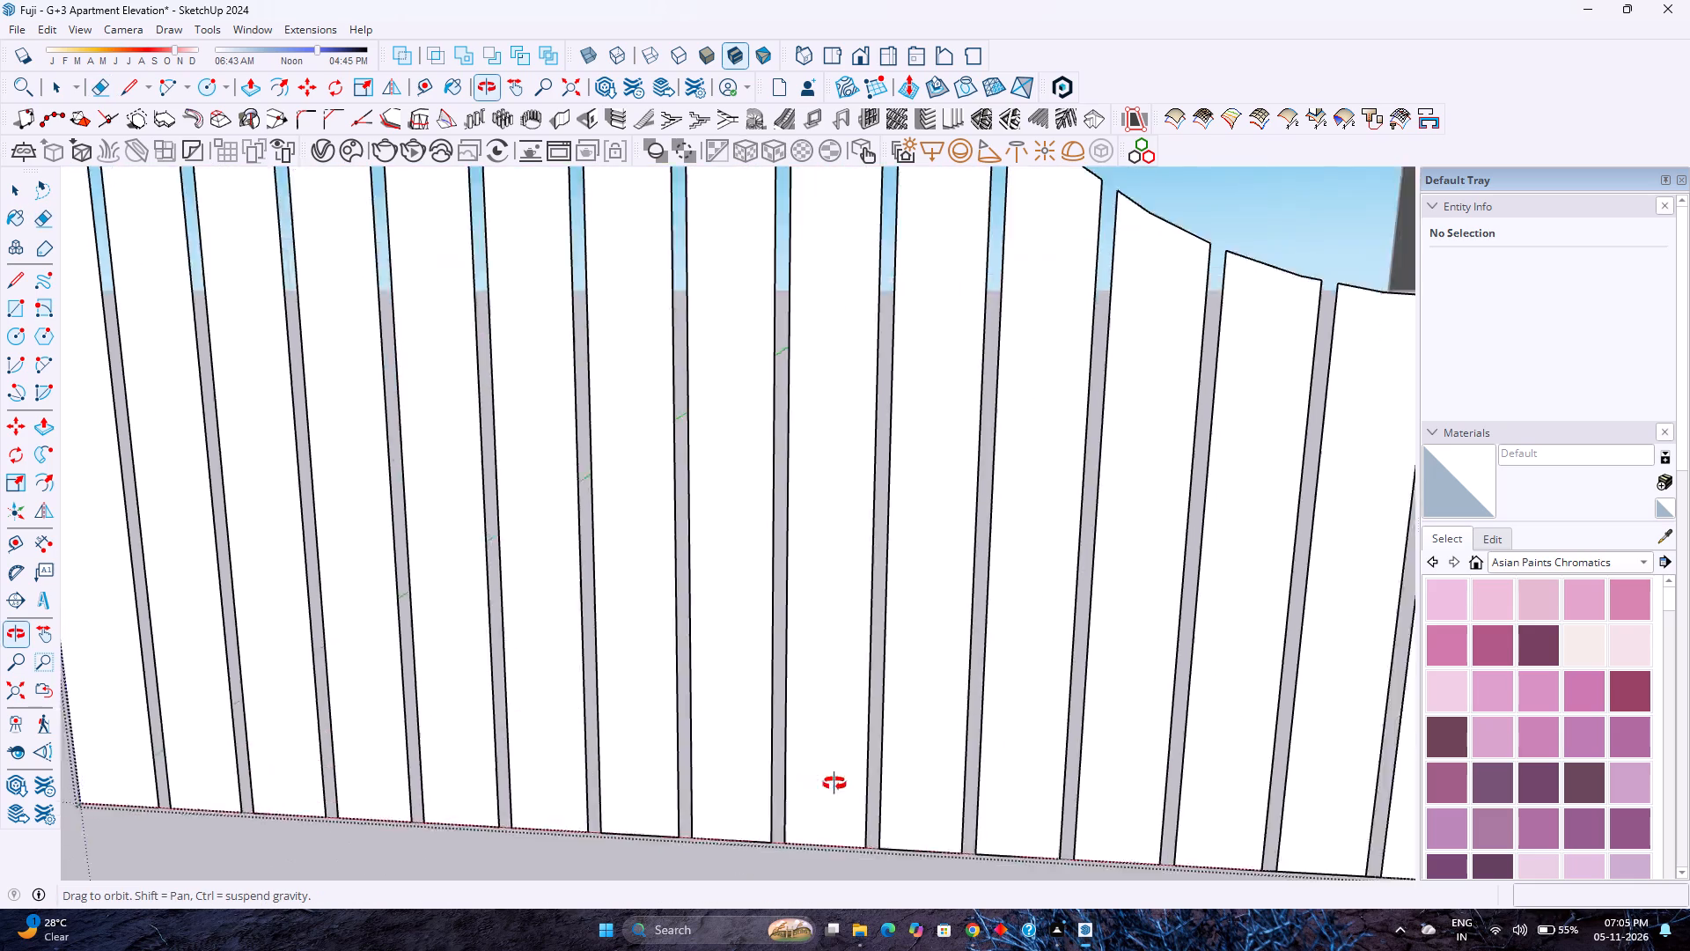
pyautogui.moveTo(834, 784); pyautogui.dragTo(850, 783, button='middle')
pyautogui.scroll(-16, 851, 766)
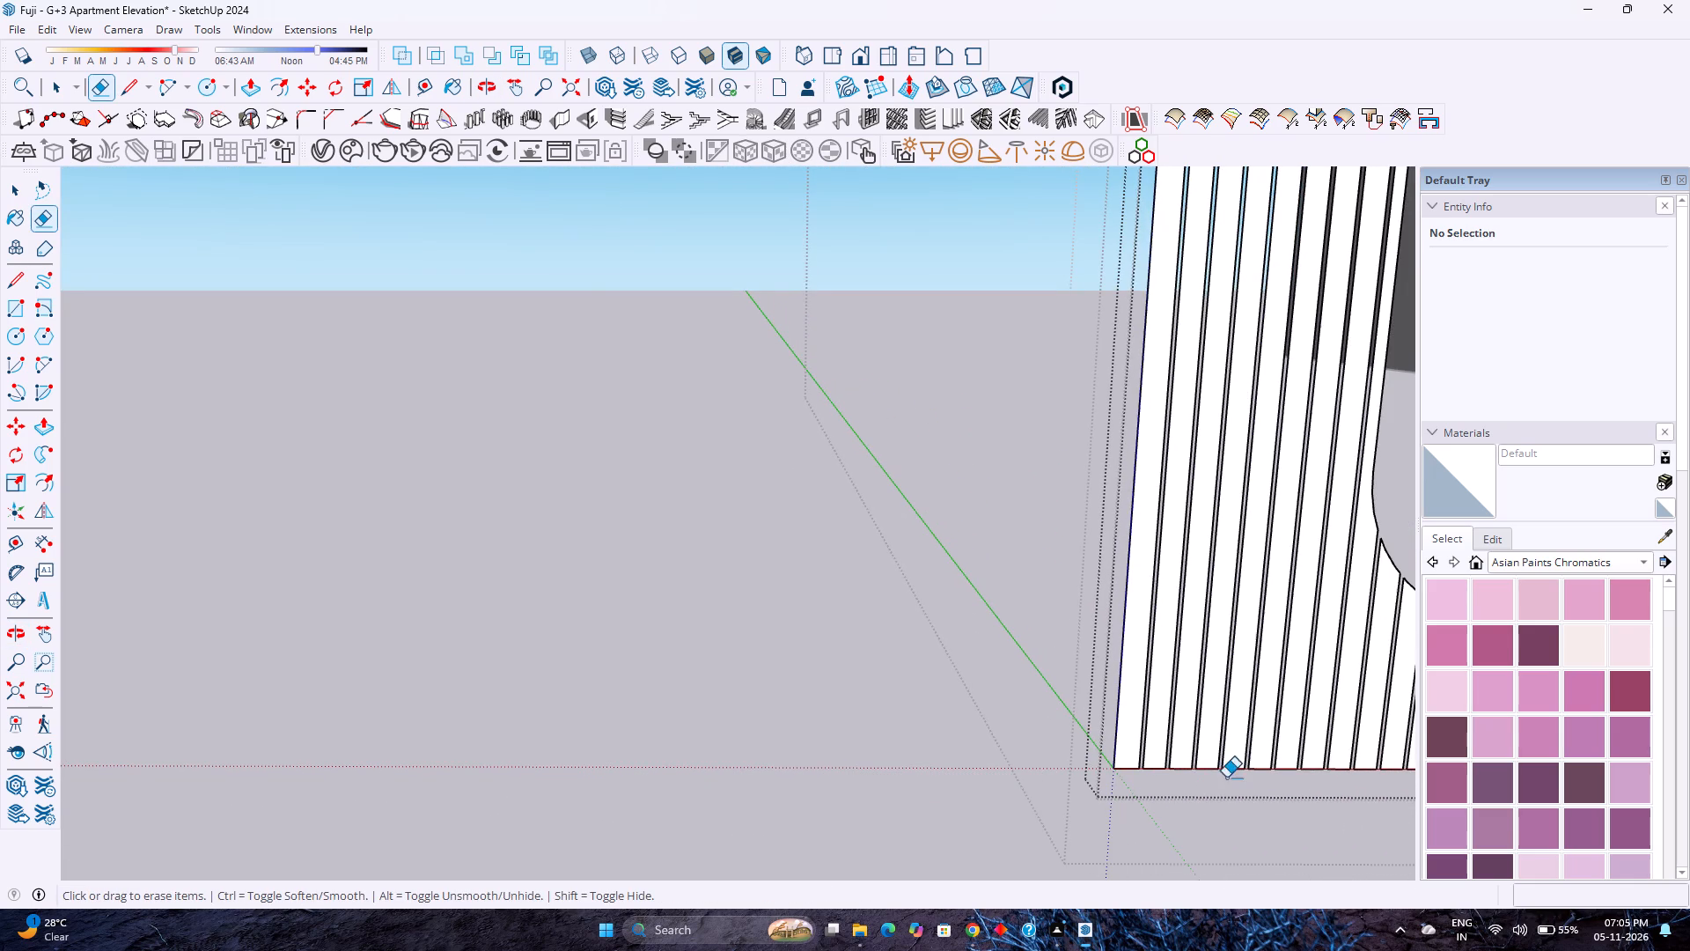
pyautogui.keyDown('shift'); pyautogui.moveTo(1277, 778); pyautogui.dragTo(1116, 778, button='middle'); pyautogui.keyUp('shift')
pyautogui.keyDown('shift'); pyautogui.moveTo(1297, 752); pyautogui.dragTo(1069, 764, button='middle'); pyautogui.keyUp('shift')
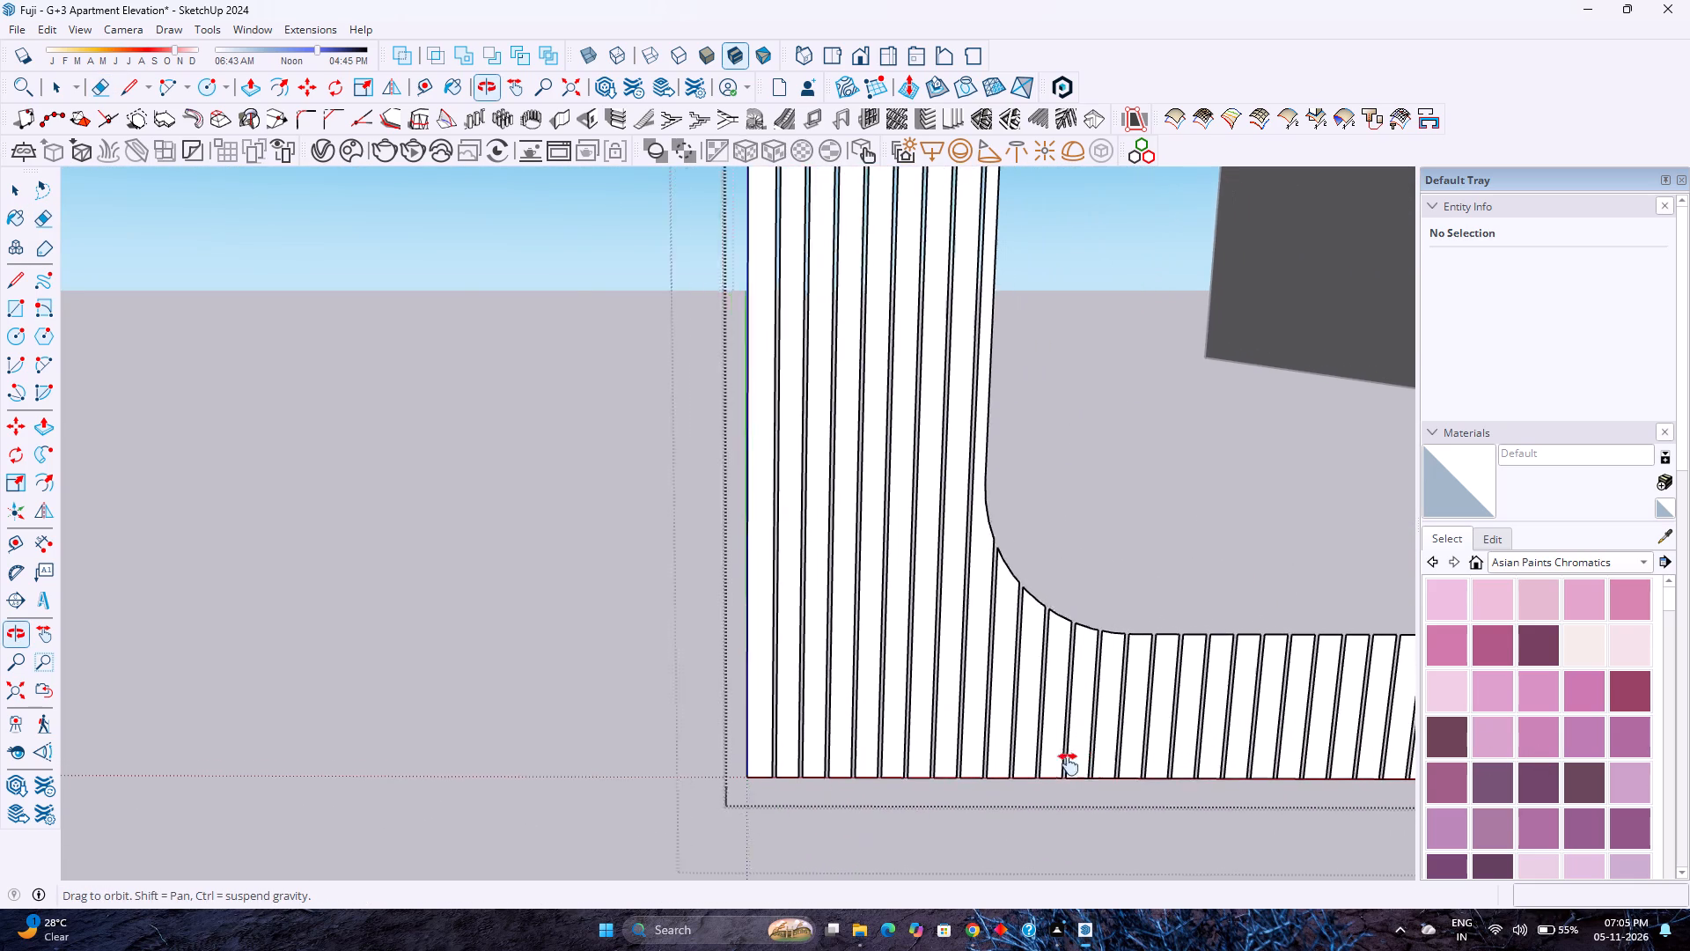
pyautogui.keyDown('shift'); pyautogui.moveTo(1069, 764); pyautogui.dragTo(1005, 776, button='middle'); pyautogui.keyUp('shift')
pyautogui.scroll(12, 1069, 812)
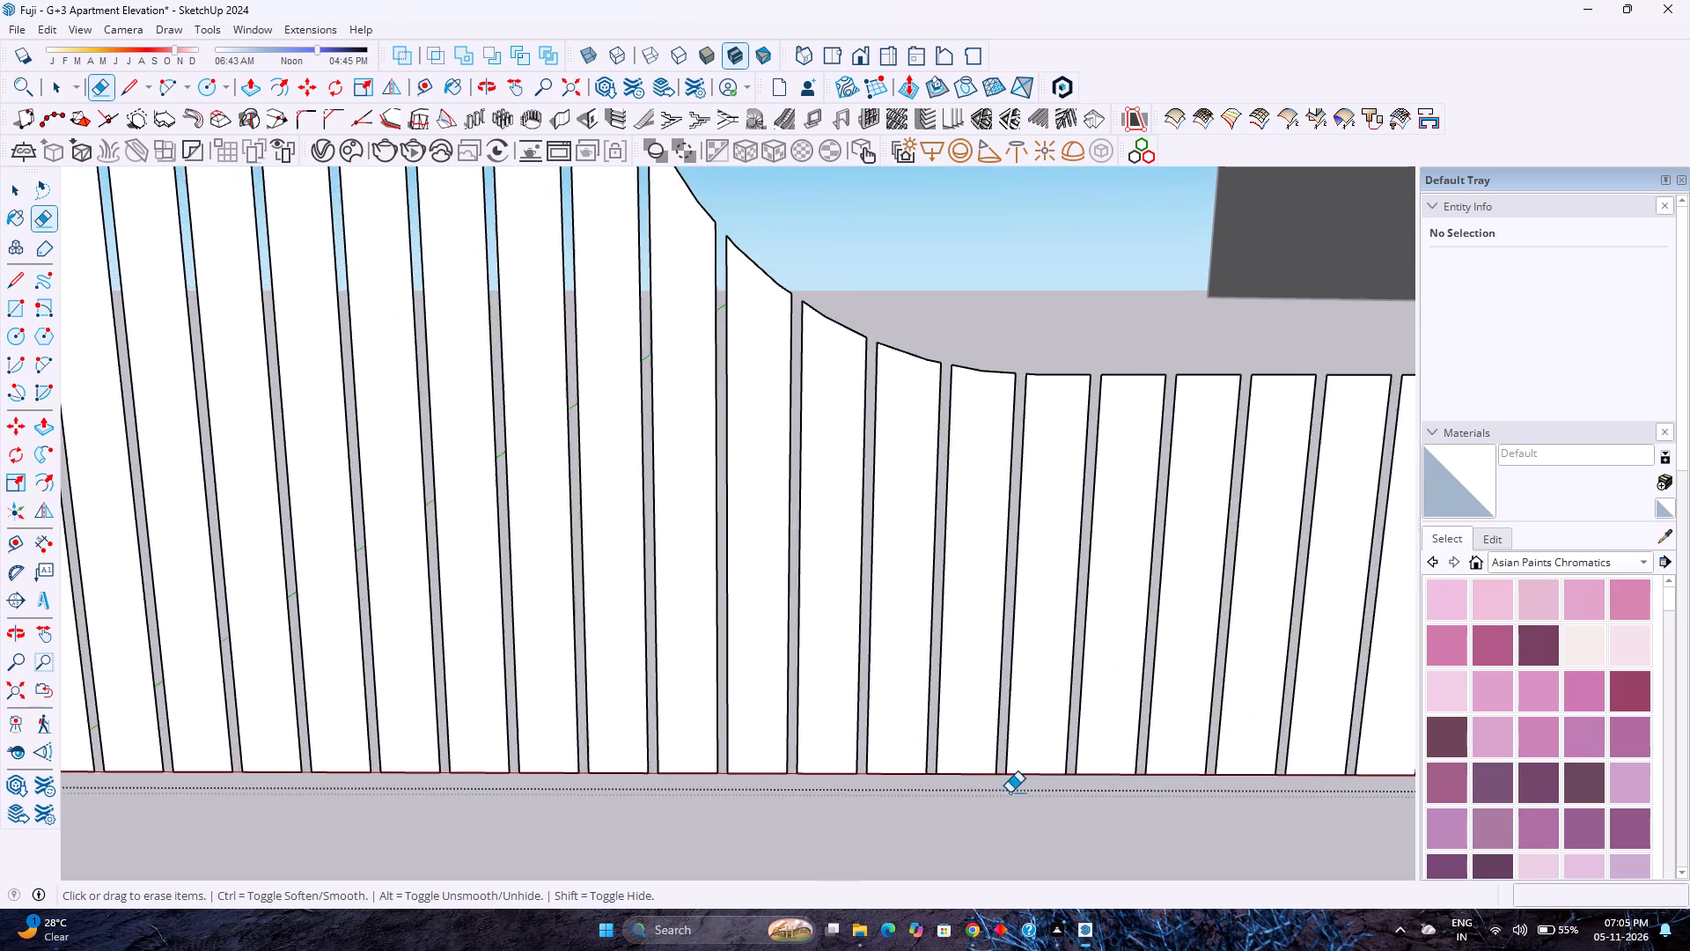
pyautogui.scroll(11, 1010, 792)
pyautogui.moveTo(999, 752); pyautogui.dragTo(1012, 784)
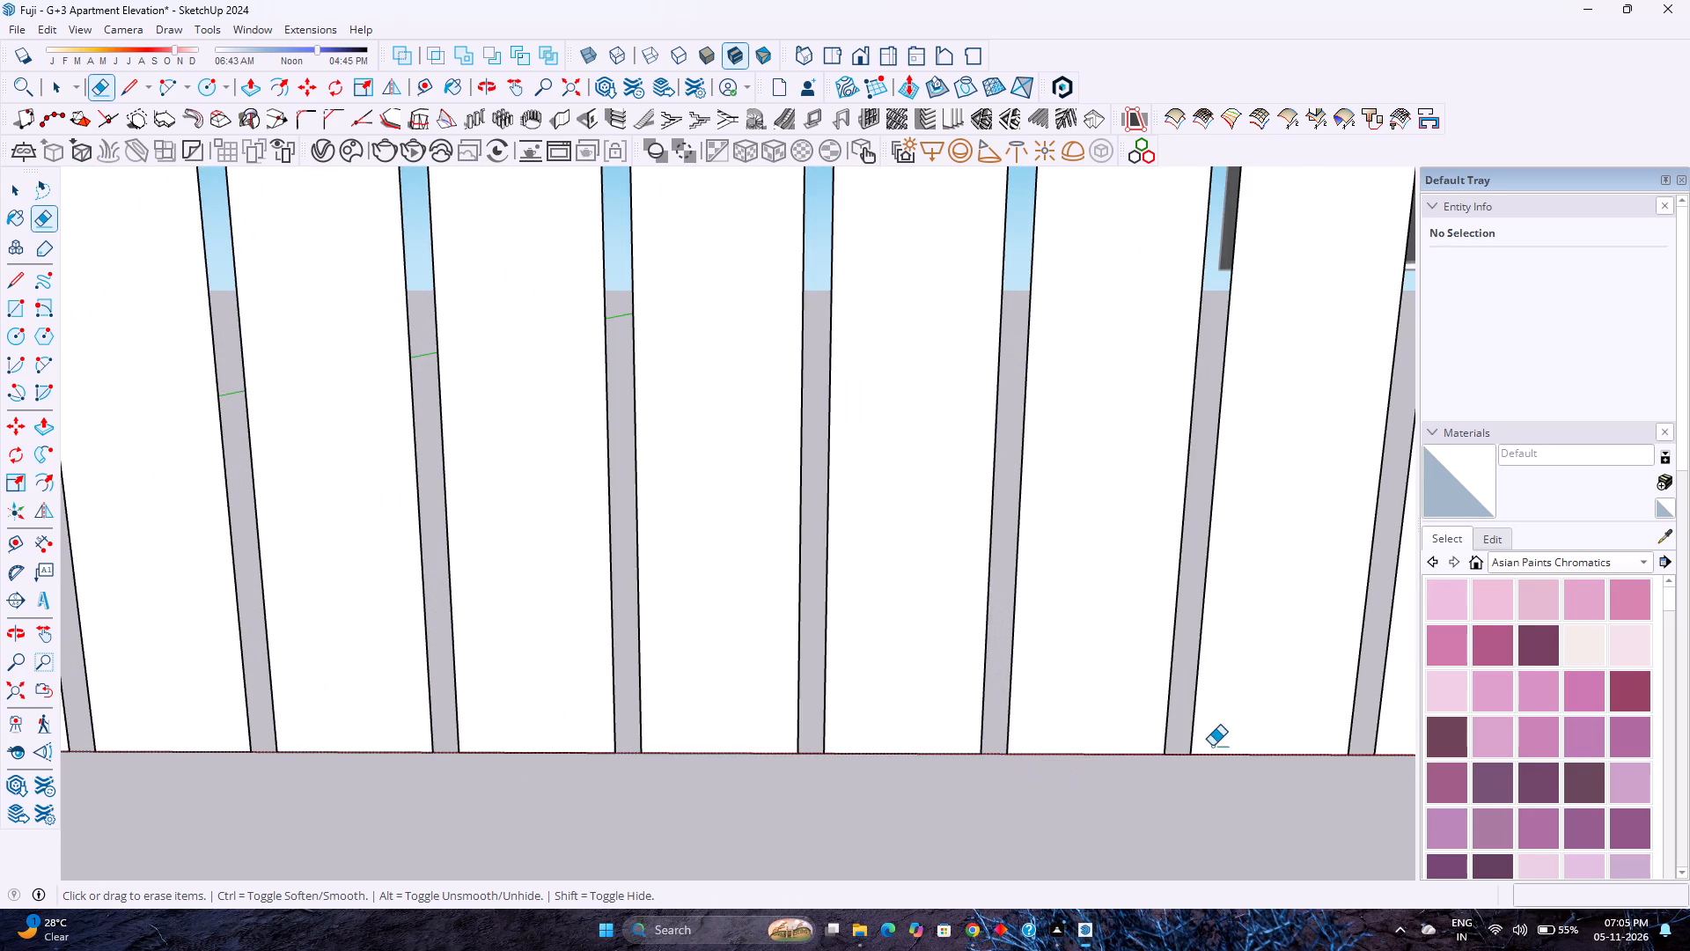
pyautogui.moveTo(1178, 751); pyautogui.dragTo(1182, 785)
pyautogui.keyDown('shift'); pyautogui.moveTo(1194, 790); pyautogui.dragTo(1052, 804, button='middle'); pyautogui.keyUp('shift')
pyautogui.keyDown('shift'); pyautogui.moveTo(1043, 804); pyautogui.dragTo(1029, 803, button='middle'); pyautogui.keyUp('shift')
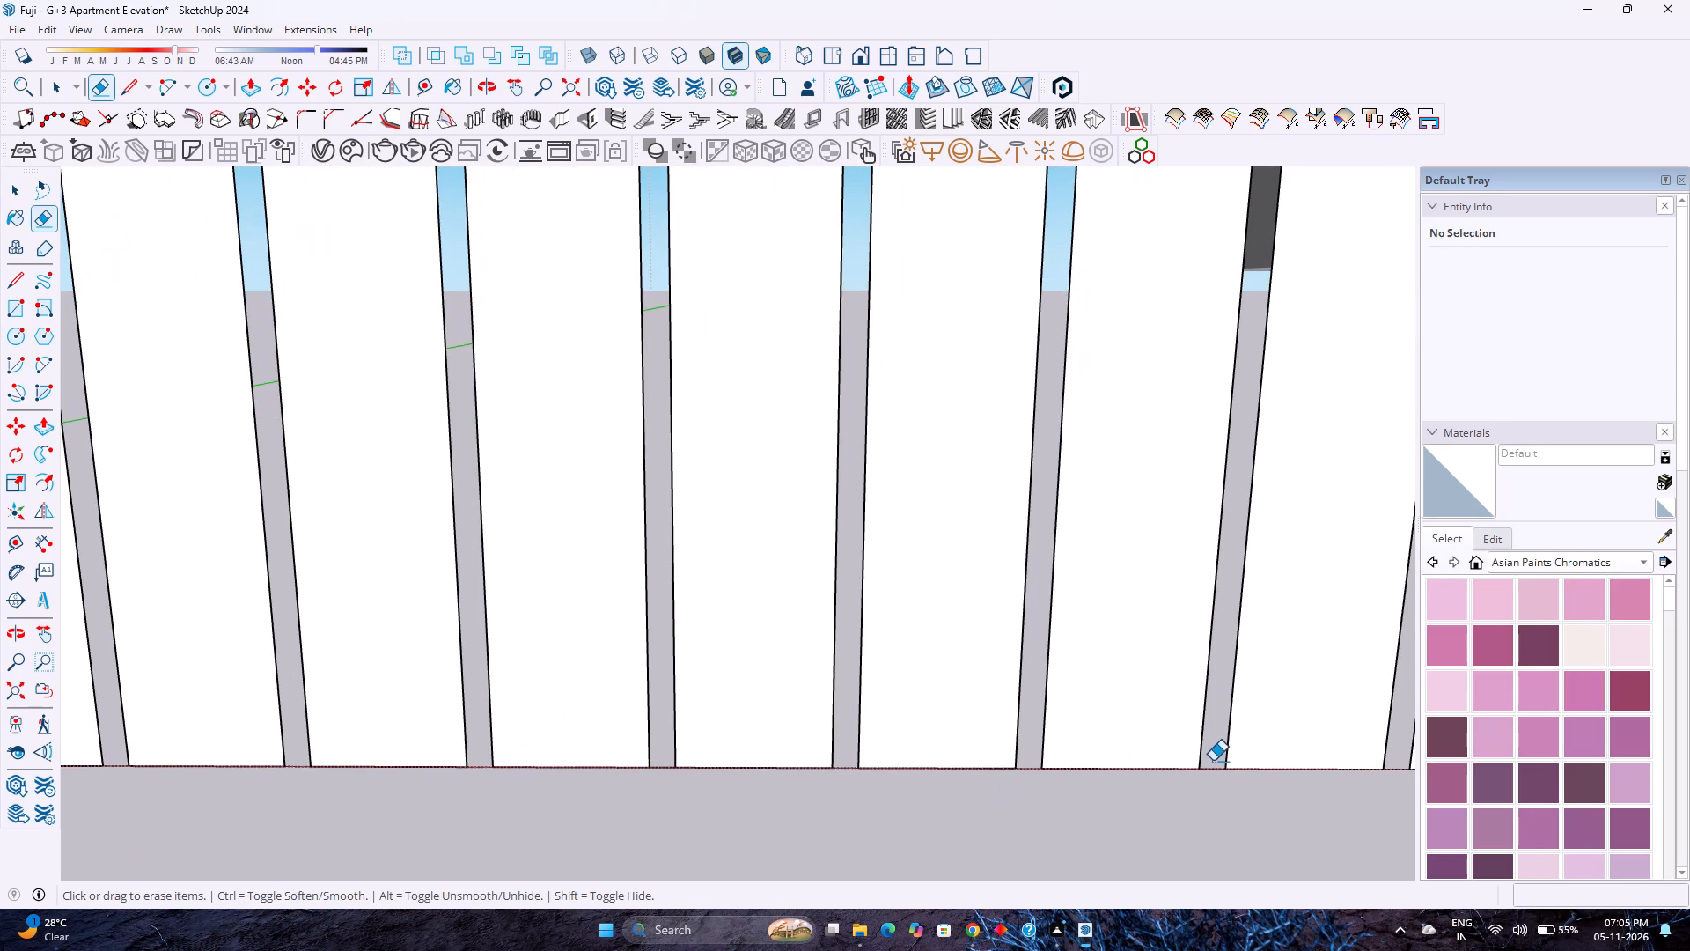
pyautogui.moveTo(1211, 769); pyautogui.dragTo(1221, 797)
pyautogui.keyDown('shift'); pyautogui.moveTo(1227, 784); pyautogui.dragTo(1033, 786, button='middle'); pyautogui.keyUp('shift')
pyautogui.moveTo(1201, 770); pyautogui.dragTo(1208, 784)
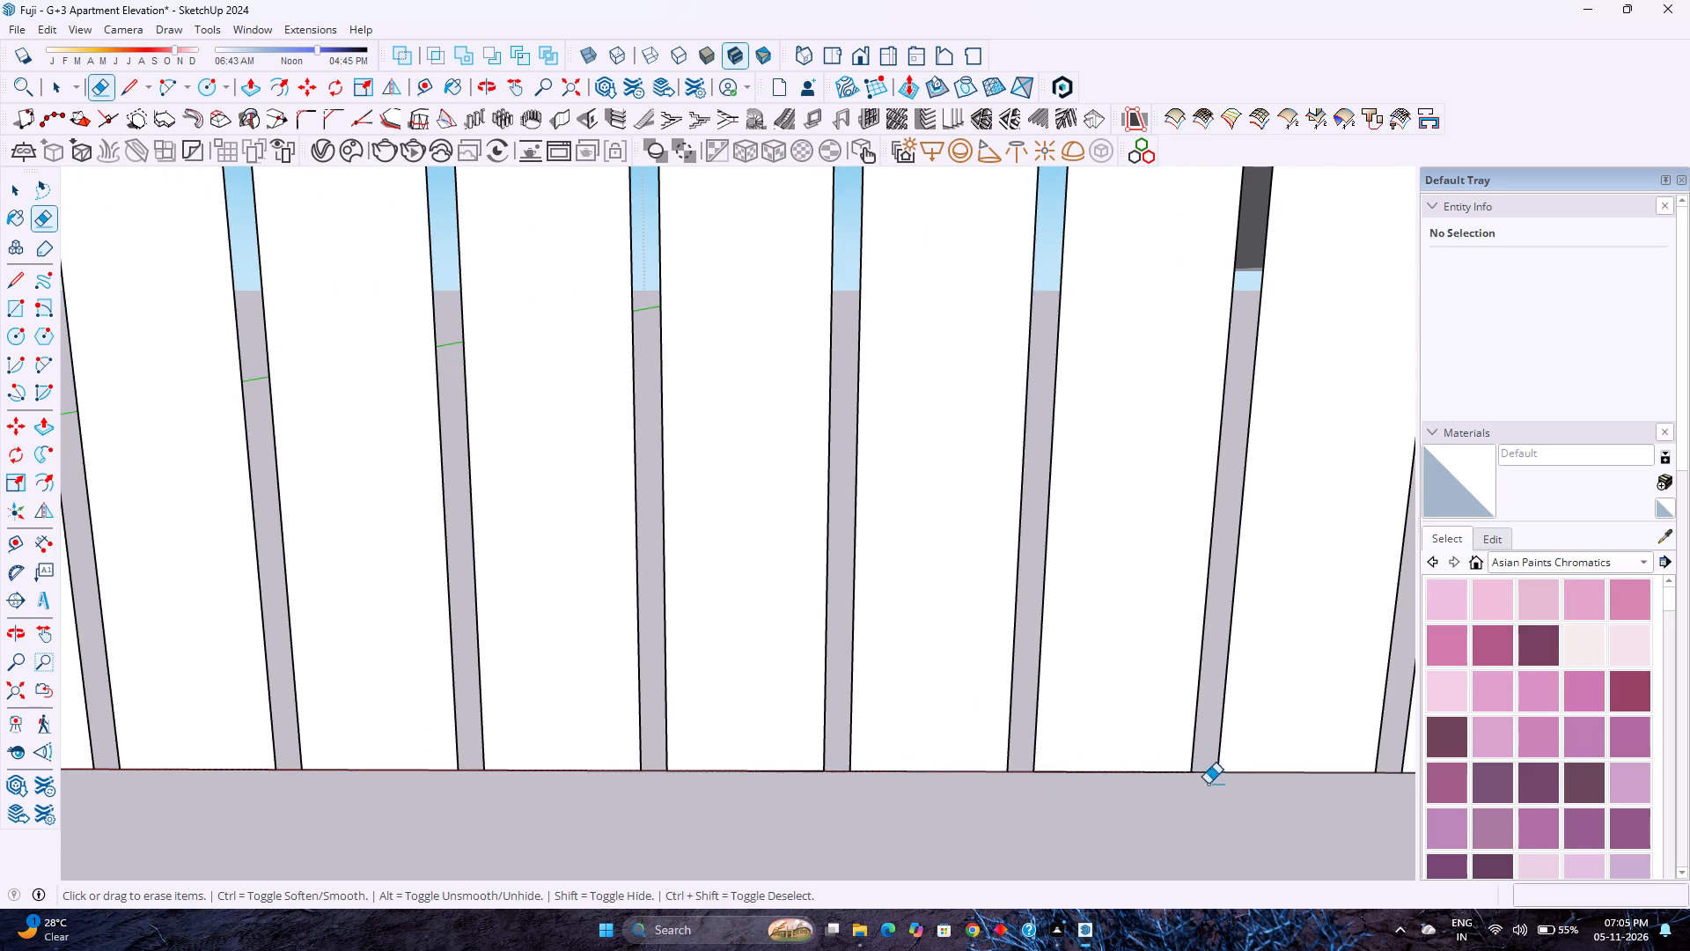
pyautogui.moveTo(1208, 784); pyautogui.dragTo(1211, 805)
# Erase the short edges closing the feet of the next four narrow gaps along the frame's bottom, towards the building side.
pyautogui.keyDown('shift'); pyautogui.moveTo(1209, 791); pyautogui.dragTo(1052, 794, button='middle'); pyautogui.keyUp('shift')
pyautogui.moveTo(1237, 768); pyautogui.dragTo(1238, 807)
pyautogui.keyDown('shift'); pyautogui.moveTo(1235, 786); pyautogui.dragTo(1165, 785, button='middle'); pyautogui.keyUp('shift')
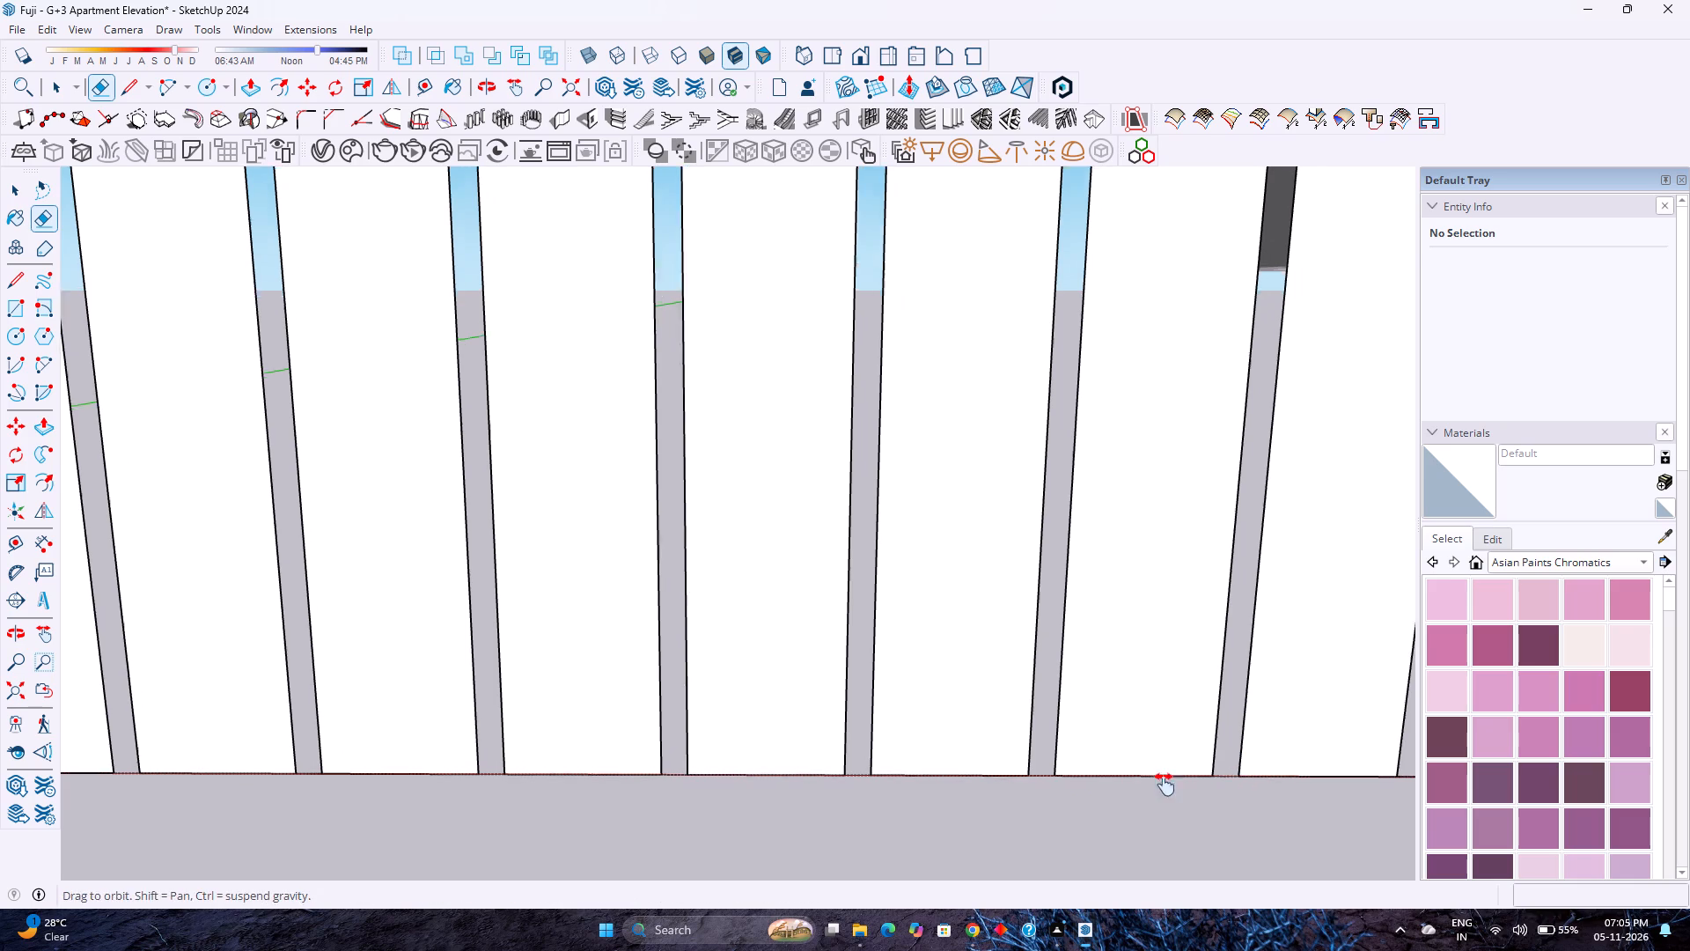
pyautogui.keyDown('shift'); pyautogui.moveTo(1165, 785); pyautogui.dragTo(1026, 780, button='middle'); pyautogui.keyUp('shift')
pyautogui.keyDown('shift'); pyautogui.middleClick(1026, 780); pyautogui.keyUp('shift')
pyautogui.moveTo(1209, 764); pyautogui.dragTo(1219, 807)
pyautogui.keyDown('shift'); pyautogui.moveTo(1212, 796); pyautogui.dragTo(1046, 800, button='middle'); pyautogui.keyUp('shift')
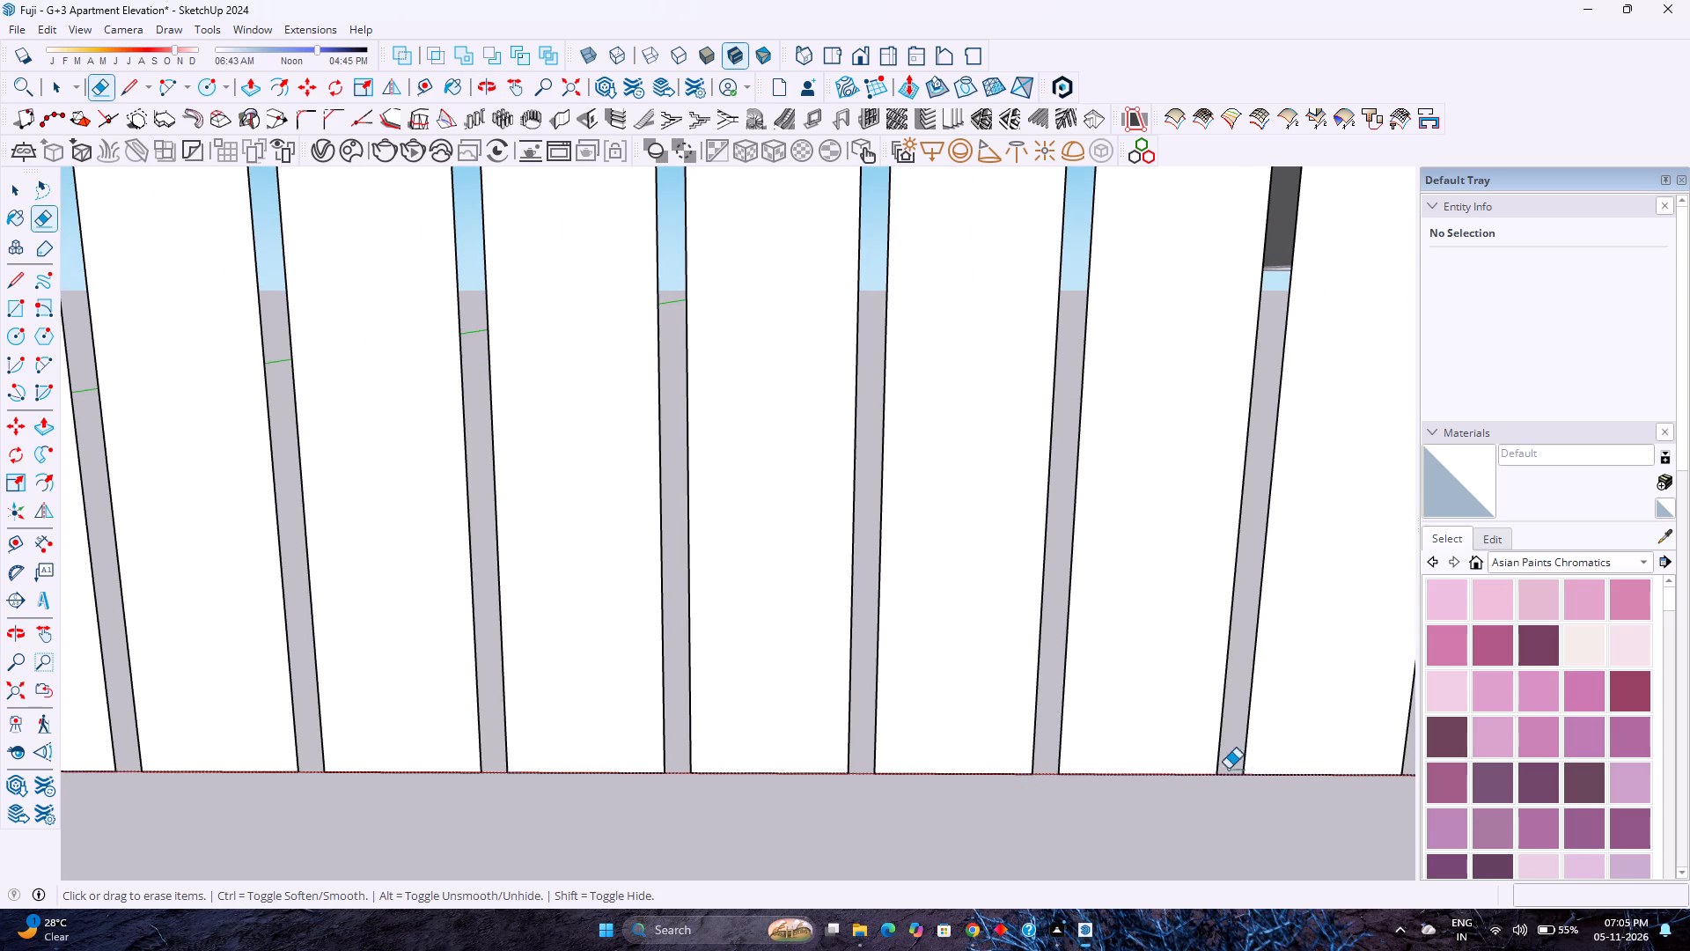
pyautogui.moveTo(1232, 771); pyautogui.dragTo(1236, 802)
pyautogui.keyDown('shift'); pyautogui.moveTo(1233, 793); pyautogui.dragTo(1072, 785, button='middle'); pyautogui.keyUp('shift')
pyautogui.keyDown('shift'); pyautogui.middleClick(1072, 785); pyautogui.keyUp('shift')
pyautogui.moveTo(1253, 757); pyautogui.dragTo(1259, 776)
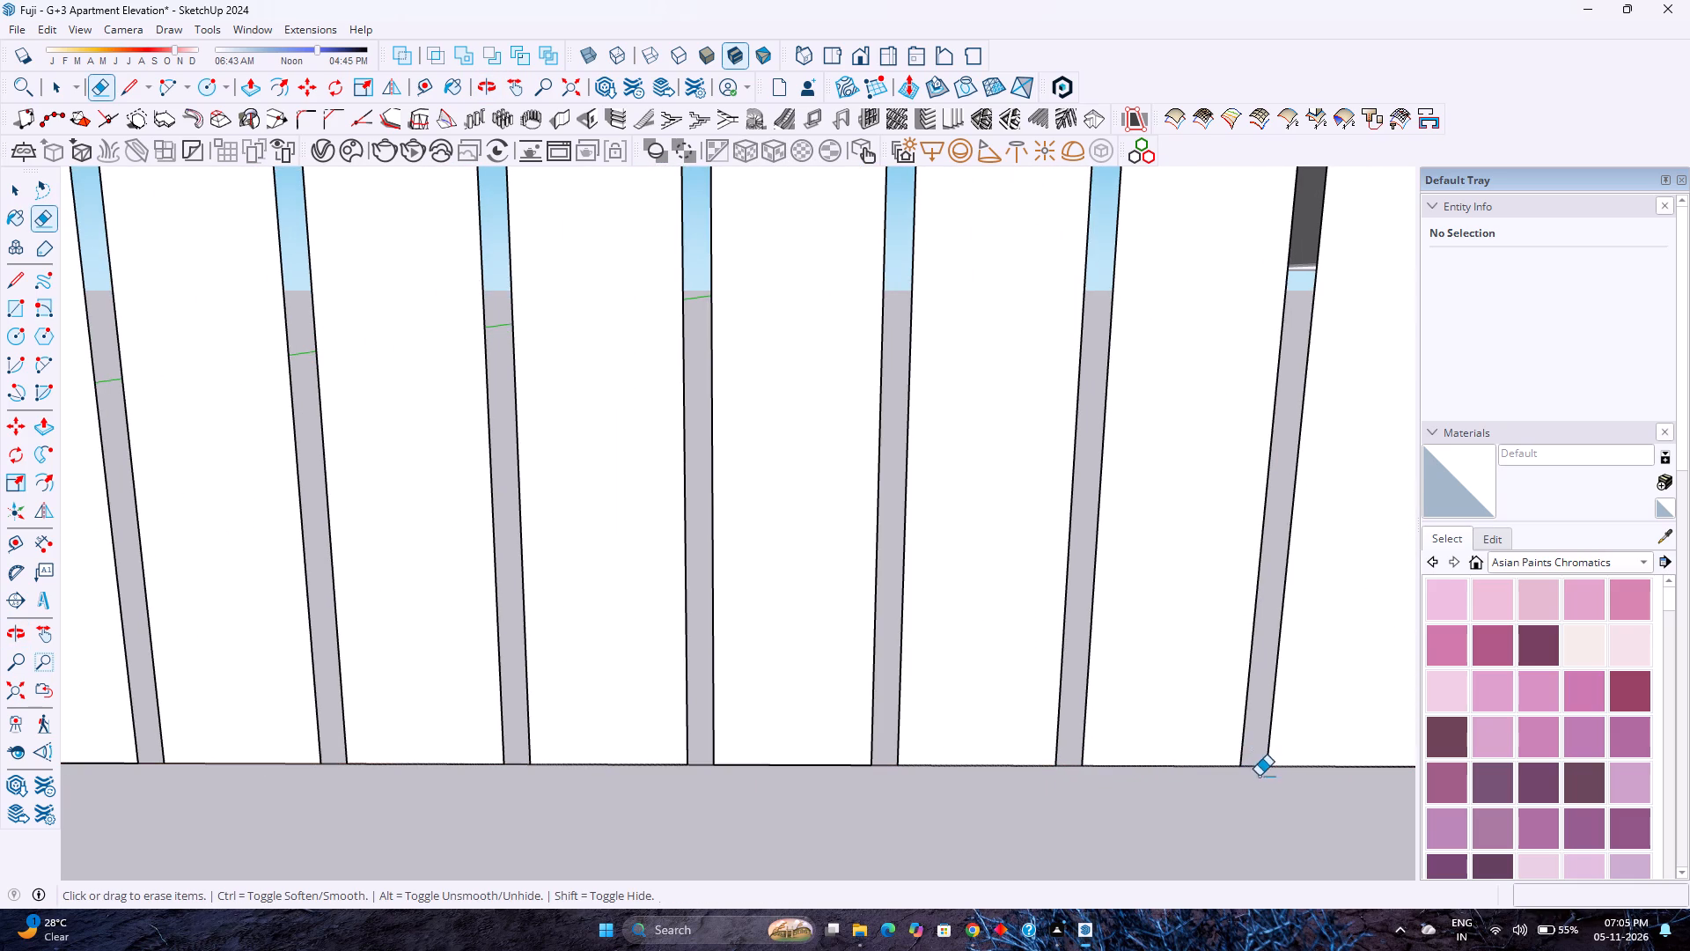
pyautogui.moveTo(1259, 776); pyautogui.dragTo(1259, 816)
# Erase the short edges closing the feet of the following narrow gaps in the middle of the frame's bottom.
pyautogui.keyDown('shift'); pyautogui.moveTo(1249, 784); pyautogui.dragTo(986, 770, button='middle'); pyautogui.keyUp('shift')
pyautogui.keyDown('shift'); pyautogui.moveTo(976, 769); pyautogui.dragTo(964, 768, button='middle'); pyautogui.keyUp('shift')
pyautogui.moveTo(1212, 755); pyautogui.dragTo(1217, 788)
pyautogui.keyDown('shift'); pyautogui.moveTo(1199, 776); pyautogui.dragTo(1131, 784, button='middle'); pyautogui.keyUp('shift')
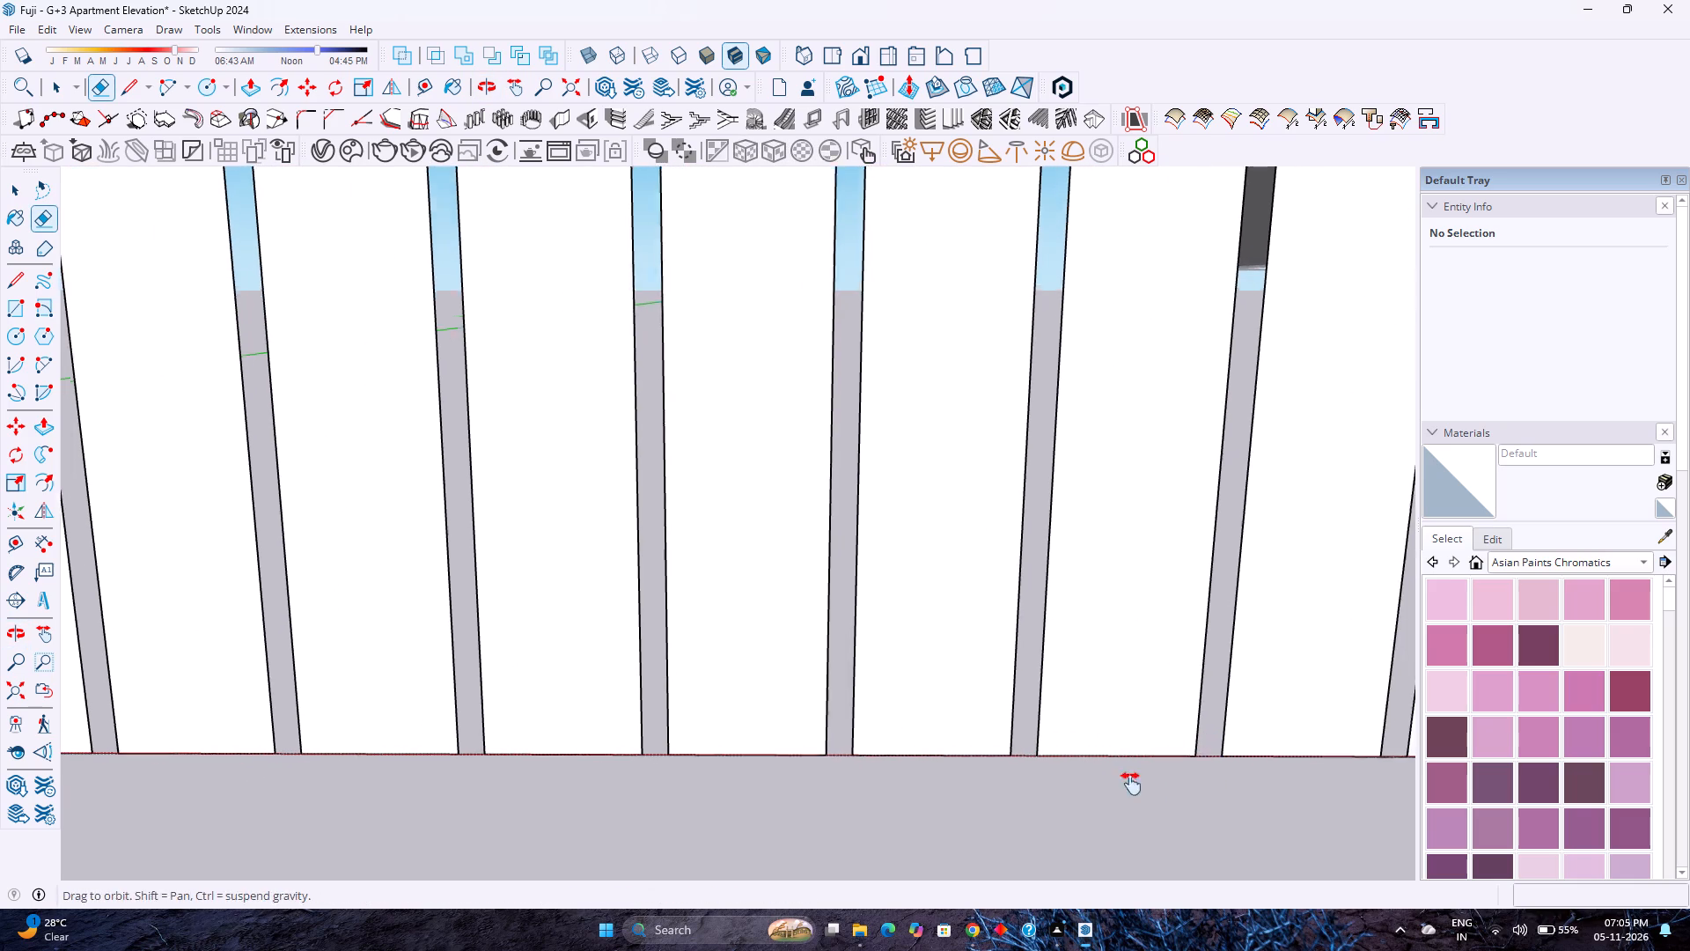
pyautogui.keyDown('shift'); pyautogui.moveTo(1131, 784); pyautogui.dragTo(992, 784, button='middle'); pyautogui.keyUp('shift')
pyautogui.keyDown('shift'); pyautogui.moveTo(982, 784); pyautogui.dragTo(973, 784, button='middle'); pyautogui.keyUp('shift')
pyautogui.moveTo(1011, 759); pyautogui.dragTo(1014, 780)
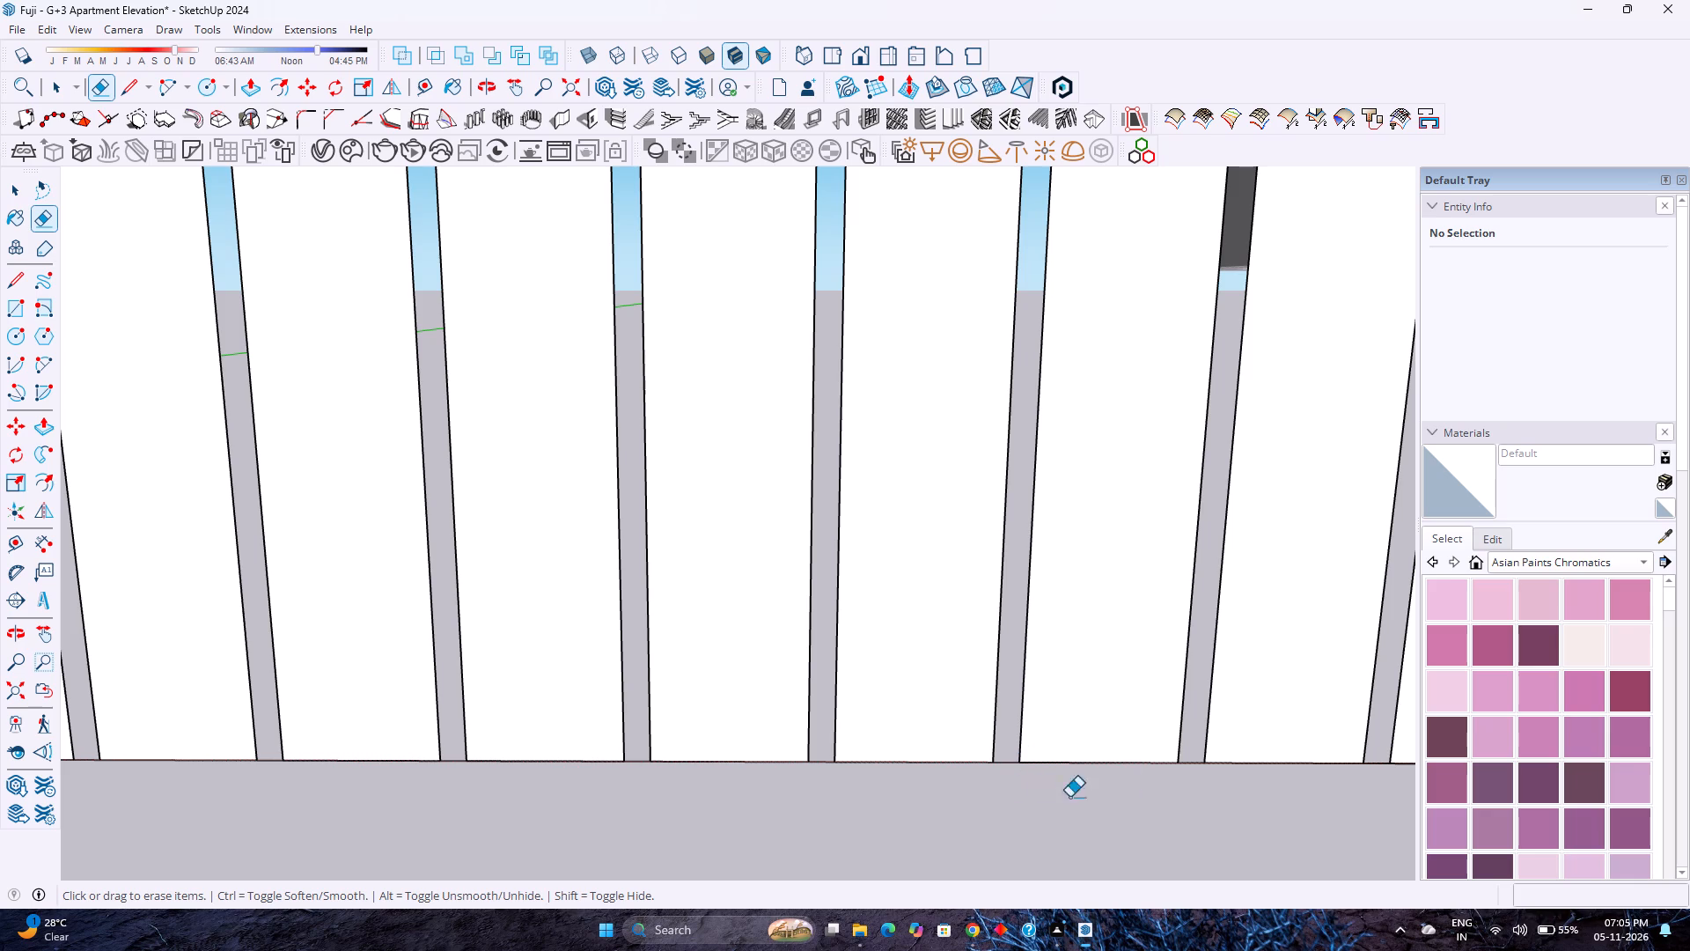
pyautogui.moveTo(1196, 756); pyautogui.dragTo(1201, 809)
# Erase the last three short edges closing narrow gaps in the middle of the frame's bottom.
pyautogui.scroll(-4, 1183, 771)
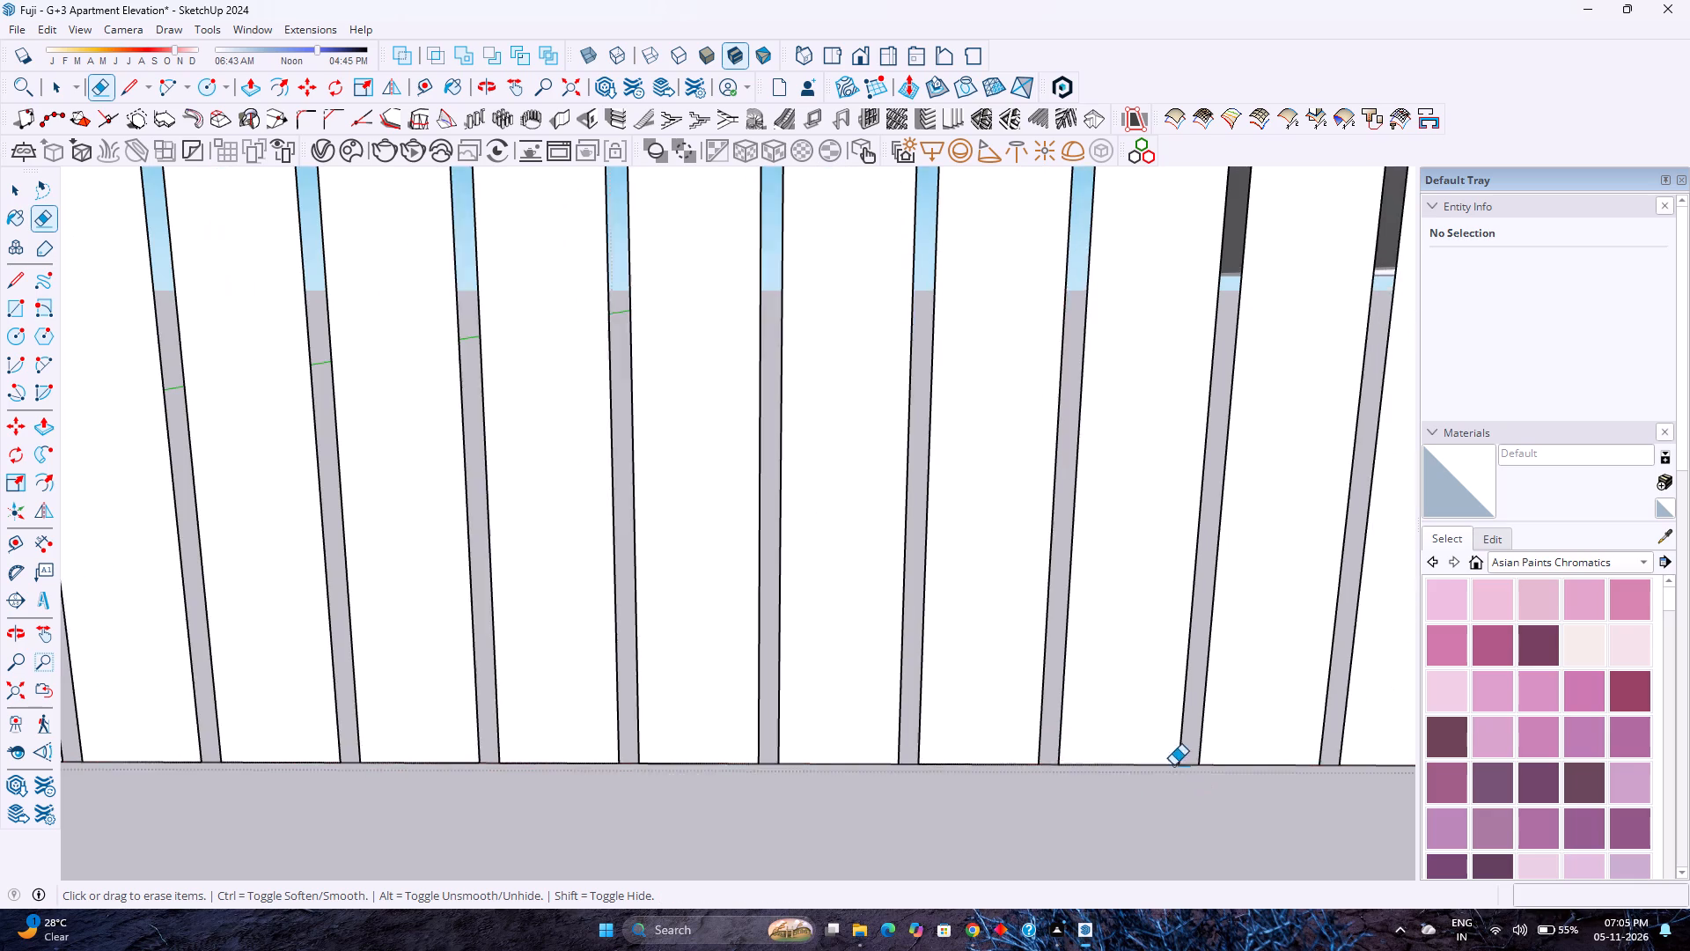
pyautogui.scroll(-1, 1173, 765)
pyautogui.scroll(6, 1313, 768)
pyautogui.moveTo(1269, 758); pyautogui.dragTo(1277, 804)
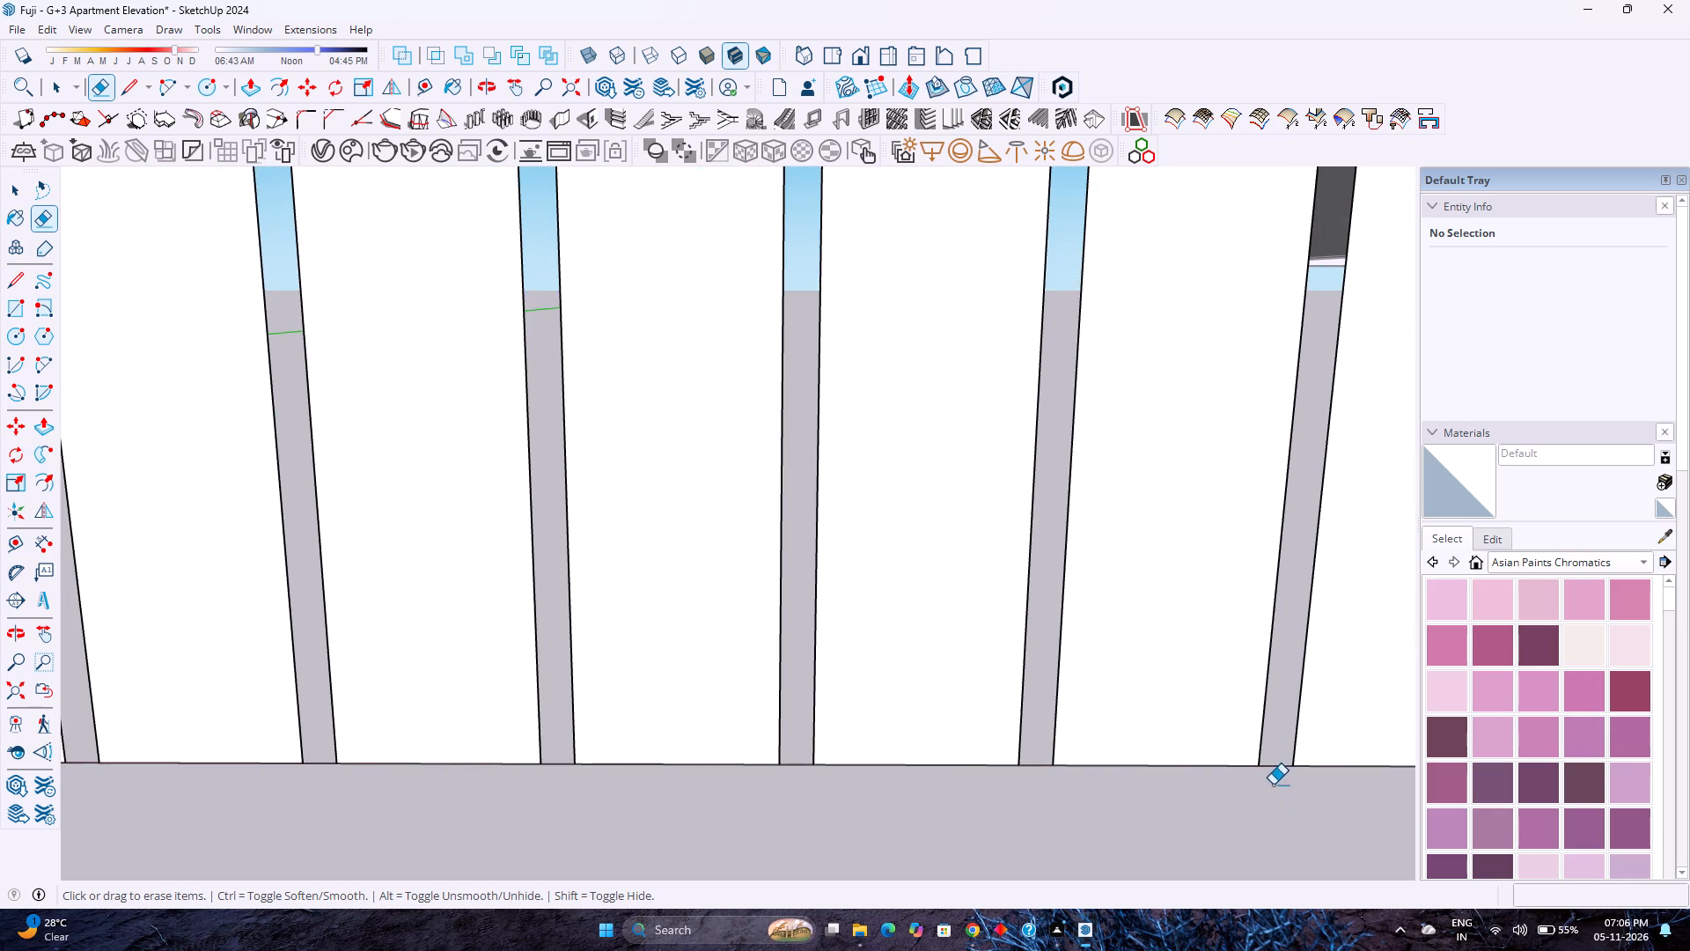
pyautogui.scroll(-5, 1270, 782)
pyautogui.keyDown('shift'); pyautogui.moveTo(1274, 767); pyautogui.dragTo(1030, 764, button='middle'); pyautogui.keyUp('shift')
pyautogui.scroll(5, 1159, 785)
pyautogui.moveTo(1131, 756); pyautogui.dragTo(1135, 789)
pyautogui.moveTo(1350, 756); pyautogui.dragTo(1351, 798)
# Inspect the feet of the ribs along the frame's bottom for any short closing edges still left.
pyautogui.scroll(-3, 1311, 779)
pyautogui.keyDown('shift'); pyautogui.moveTo(1301, 775); pyautogui.dragTo(887, 784, button='middle'); pyautogui.keyUp('shift')
pyautogui.scroll(4, 1082, 789)
pyautogui.scroll(-1, 1041, 784)
pyautogui.scroll(4, 1042, 784)
pyautogui.scroll(-1, 1043, 785)
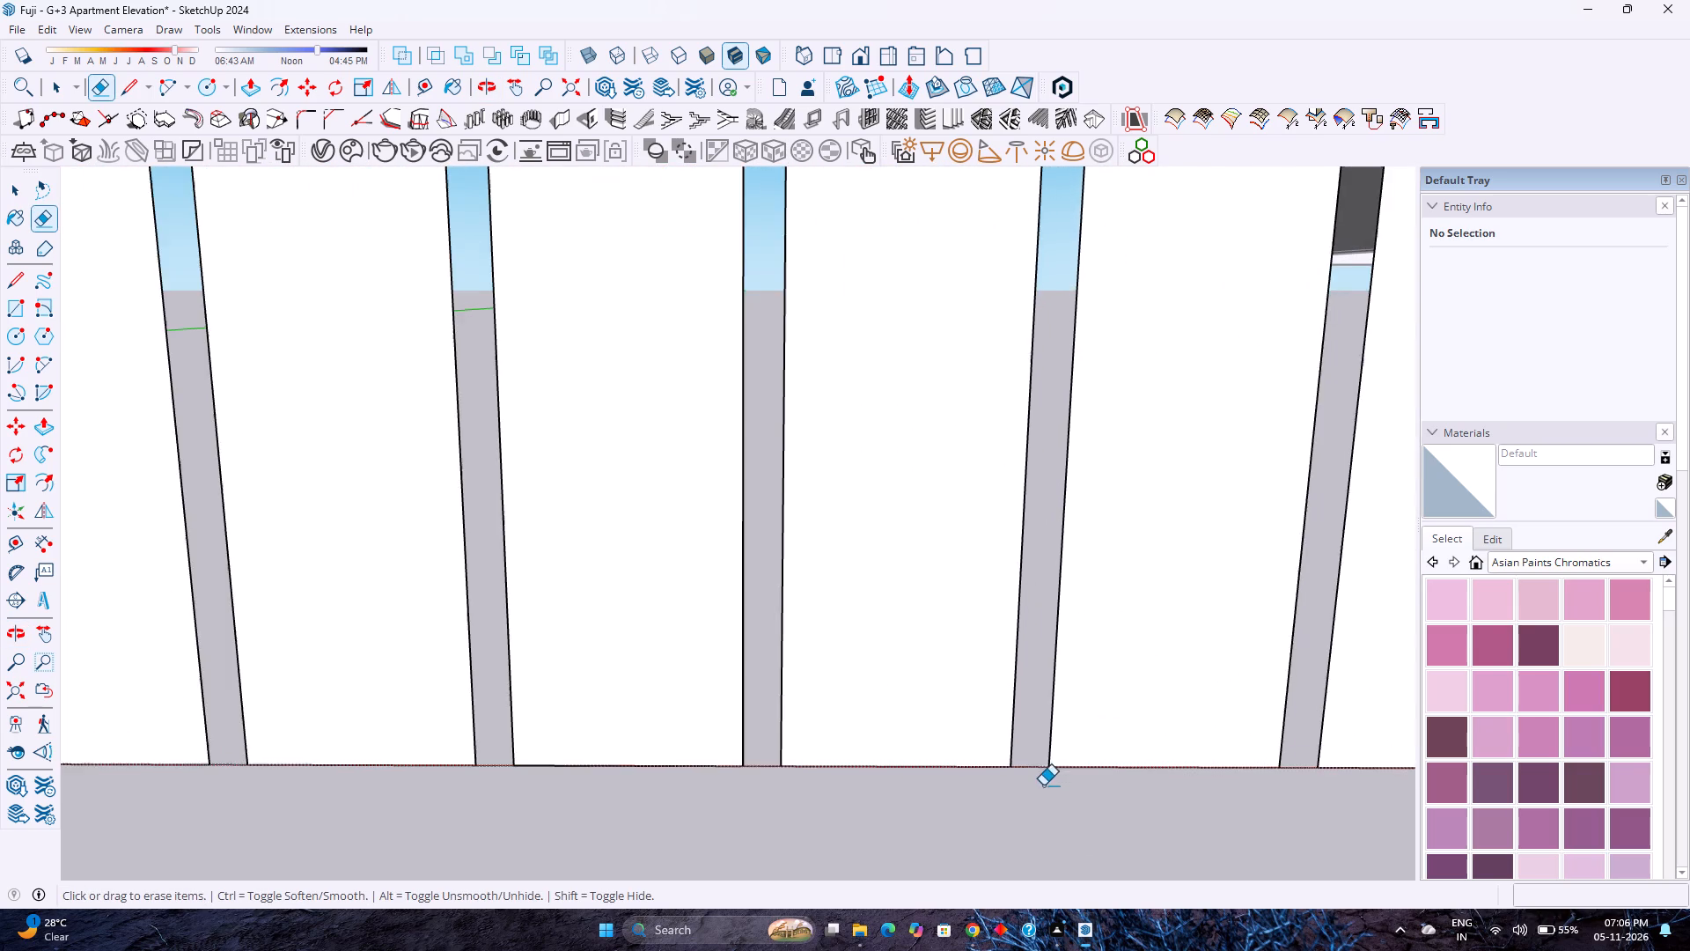
pyautogui.scroll(7, 786, 779)
pyautogui.press('space')
pyautogui.scroll(-9, 824, 739)
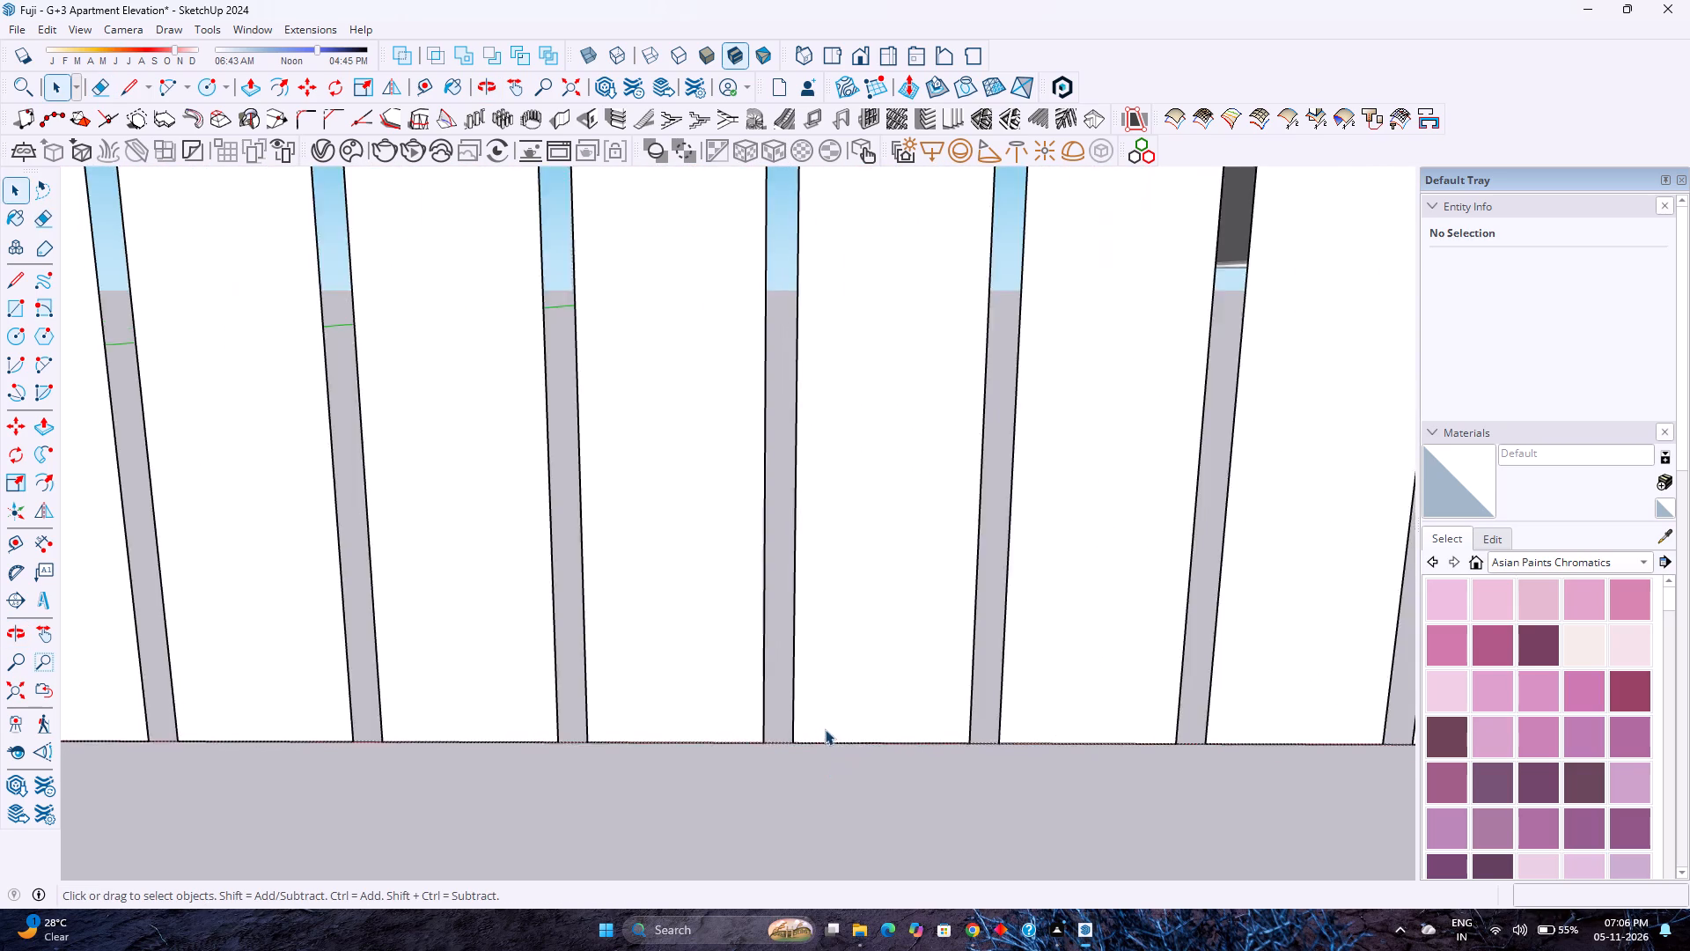
pyautogui.scroll(-20, 825, 729)
pyautogui.scroll(-14, 825, 729)
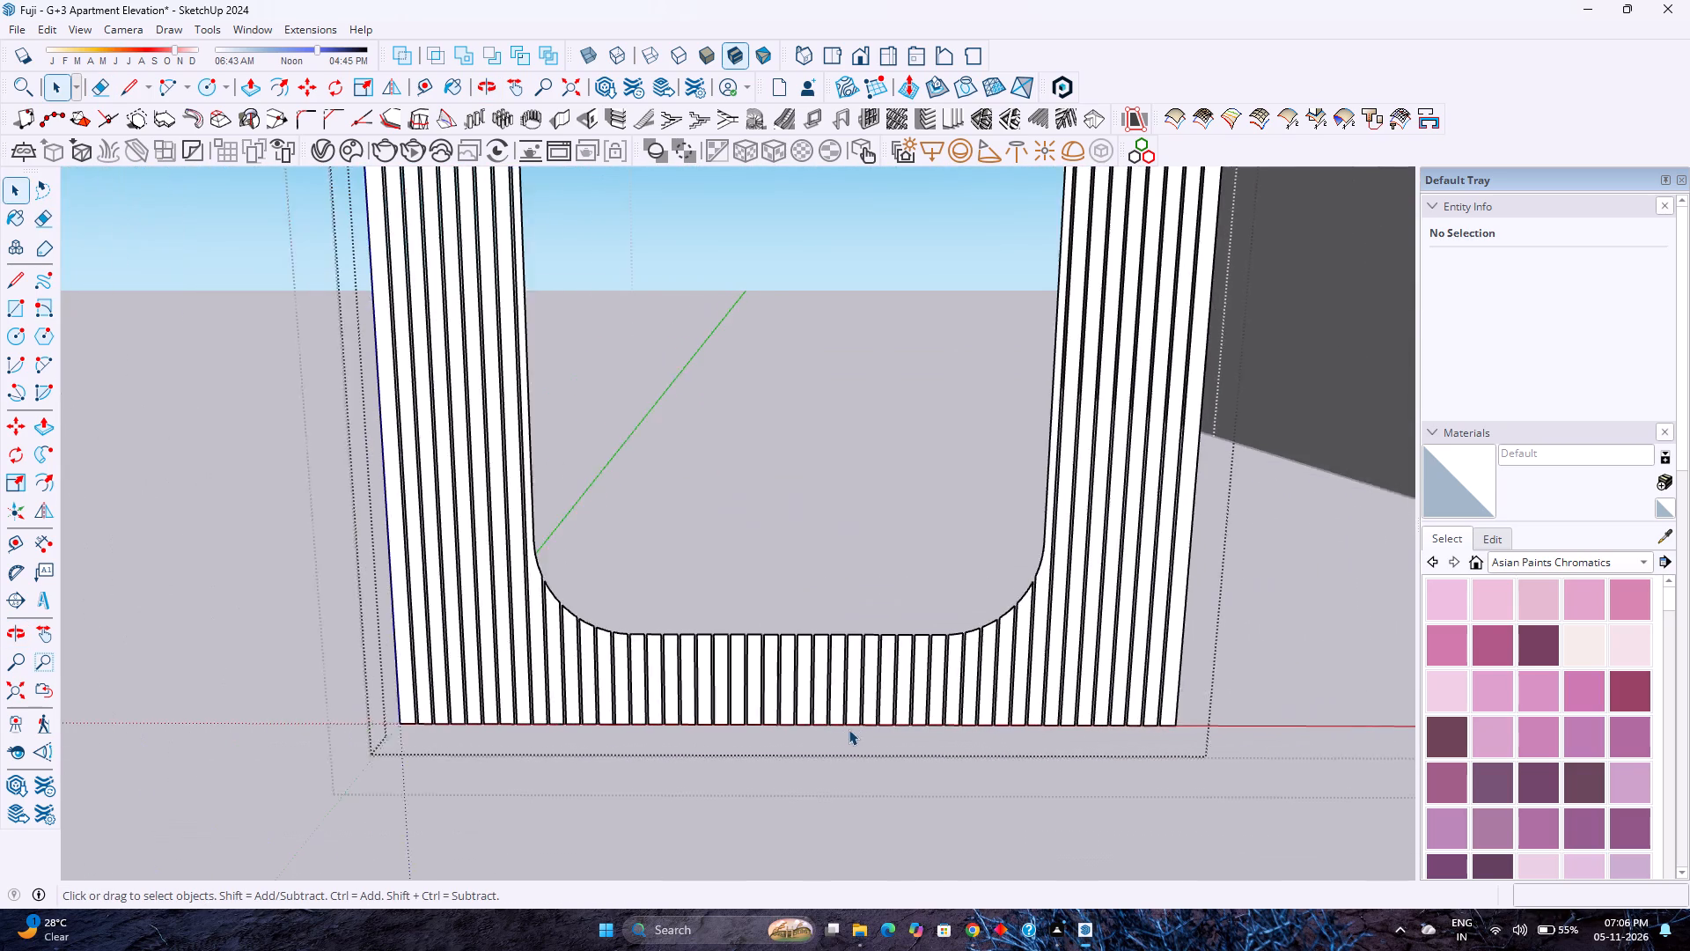
# Push/Pull the outermost vertical rib on the frame's building side out by 0.5 inch.
pyautogui.moveTo(1052, 723); pyautogui.dragTo(677, 829, button='middle')
pyautogui.press('p')
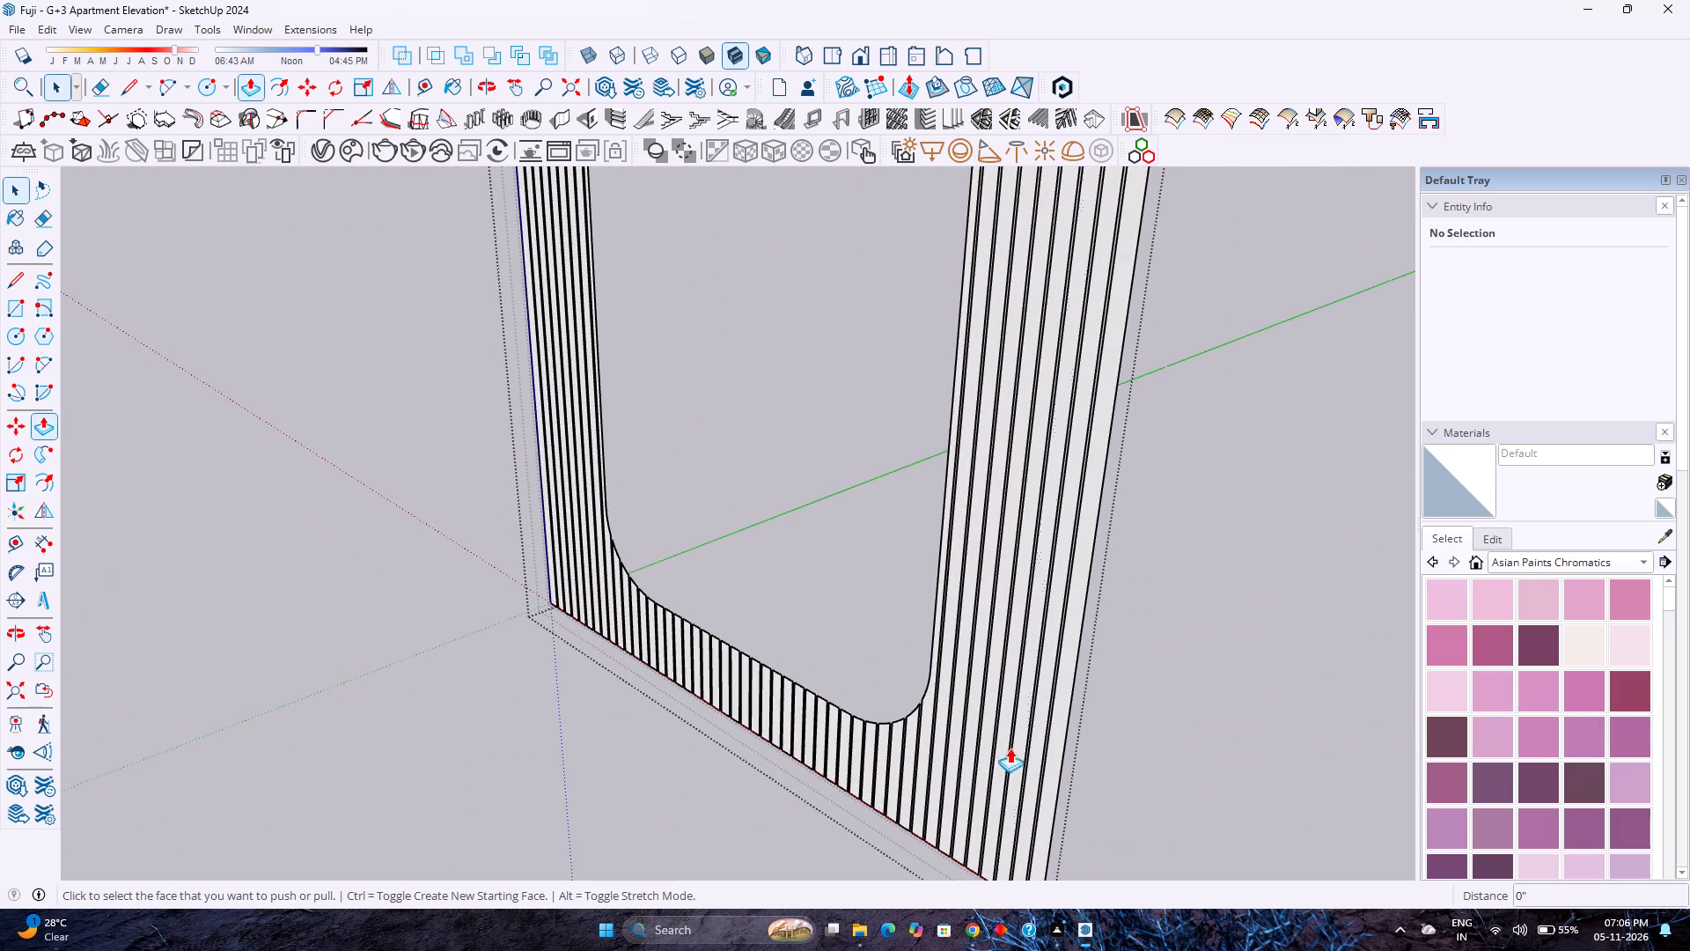
pyautogui.click(1054, 734)
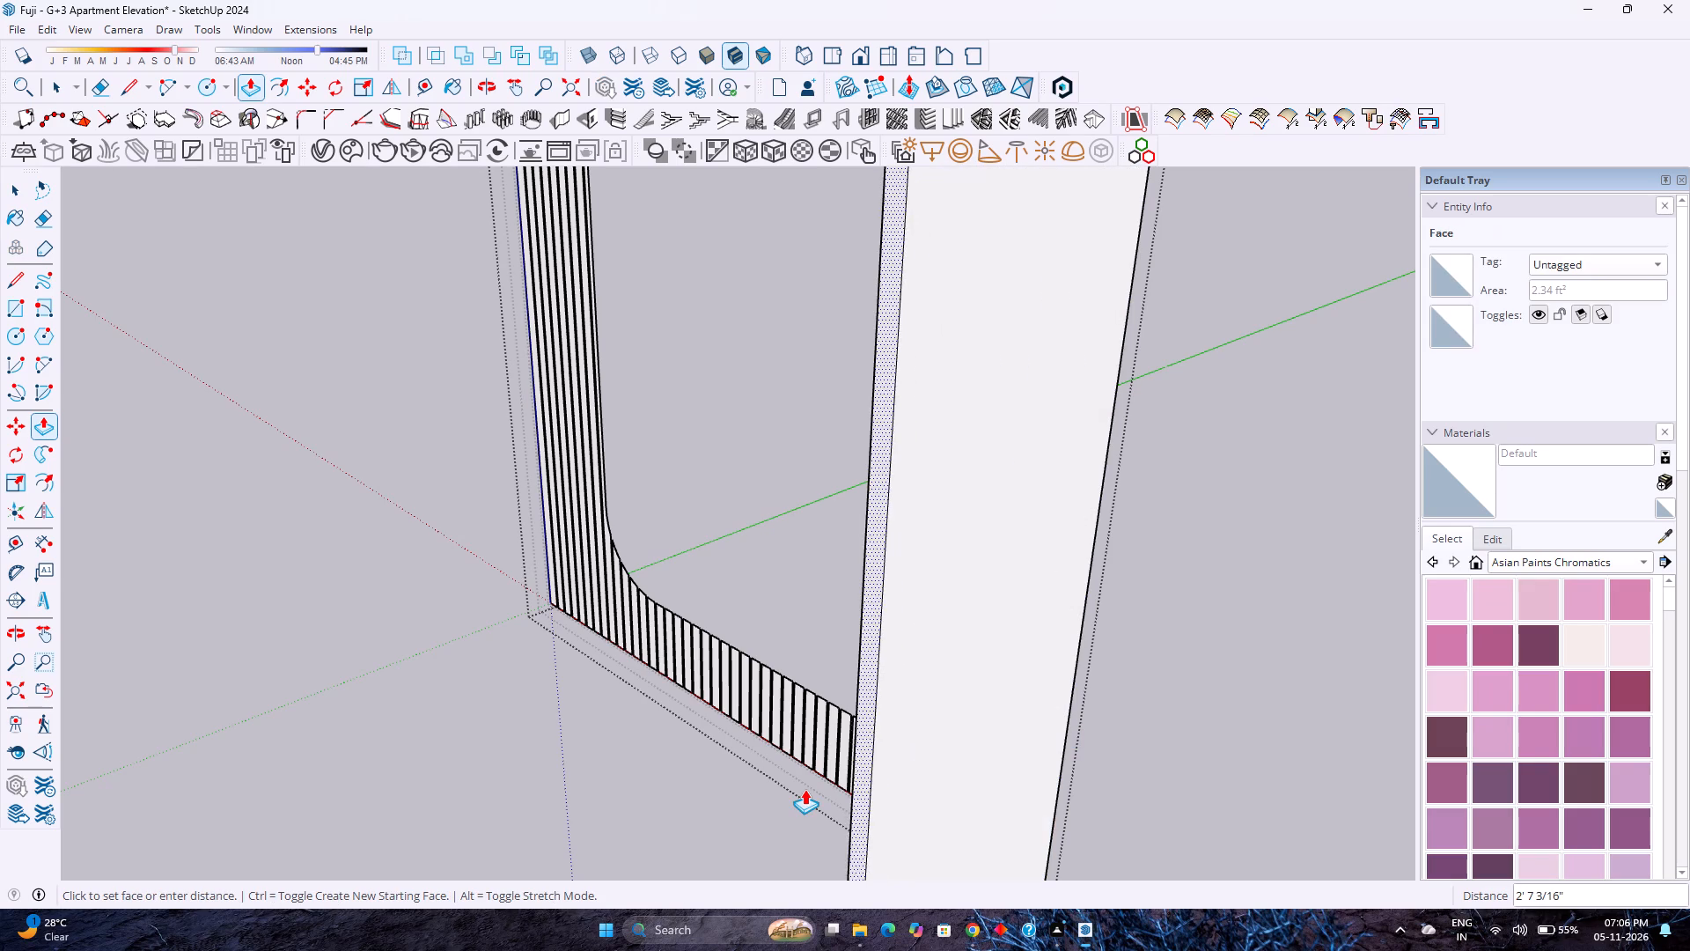
pyautogui.press('0')
pyautogui.press('.')
pyautogui.press('5')
pyautogui.press('Return')
# Push/Pull the remaining ribs of the frame's building-side upright out by 1/2 inch, working inward to the opening.
pyautogui.scroll(3, 1061, 703)
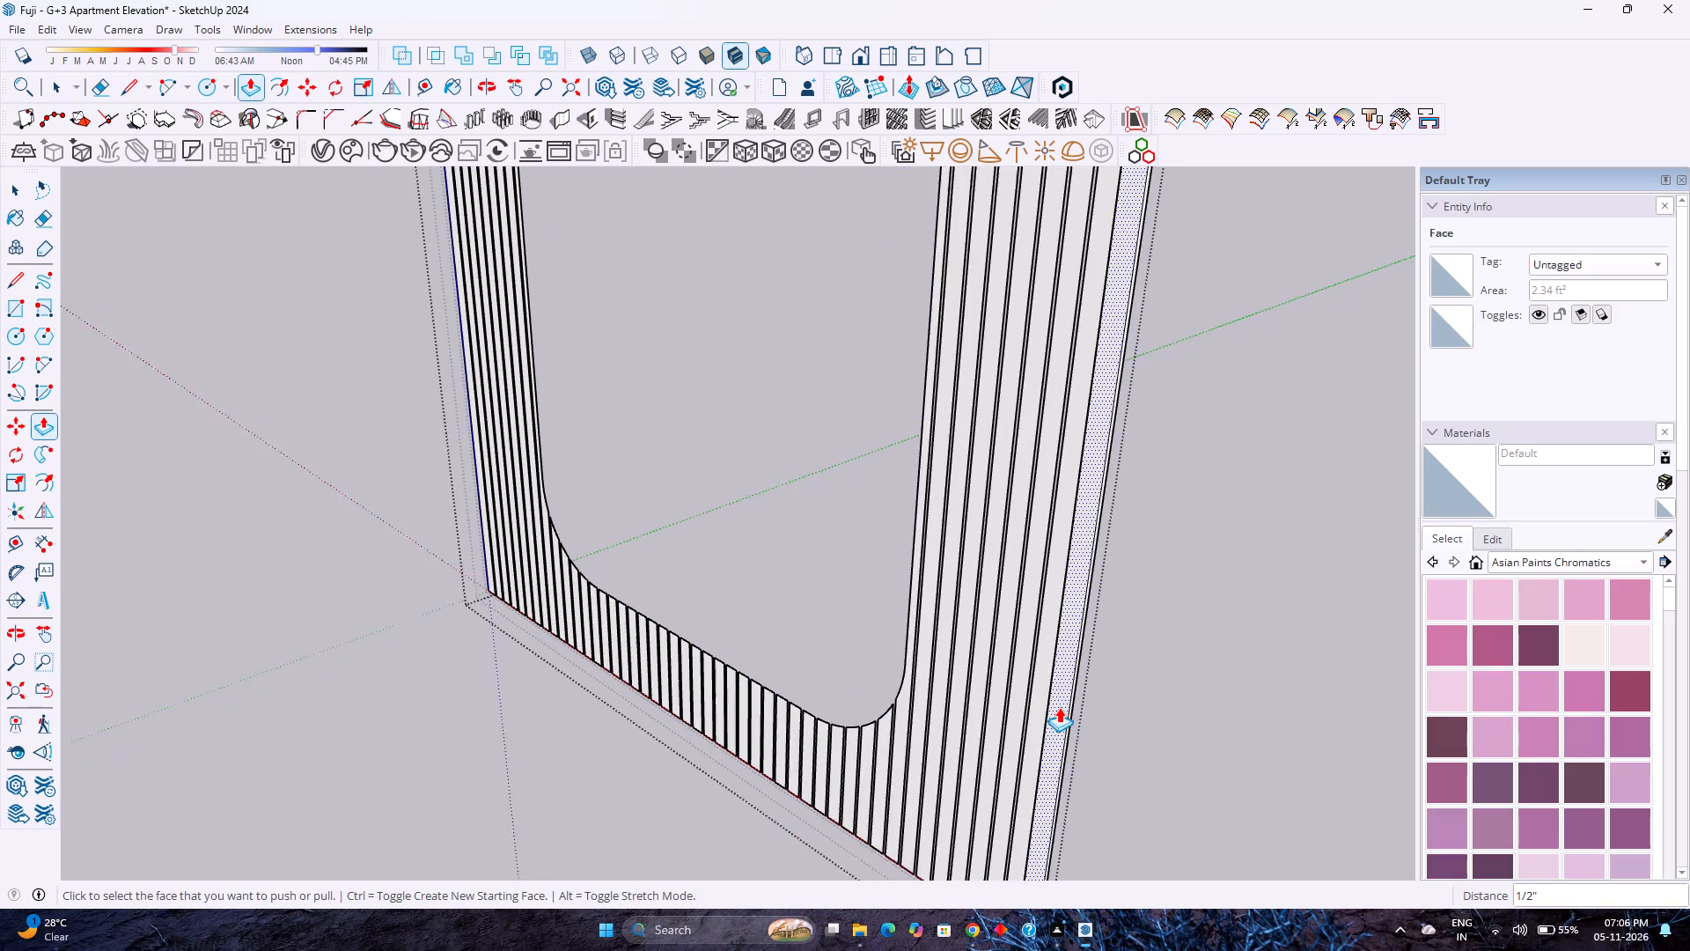
pyautogui.doubleClick(1038, 711)
pyautogui.doubleClick(1008, 694)
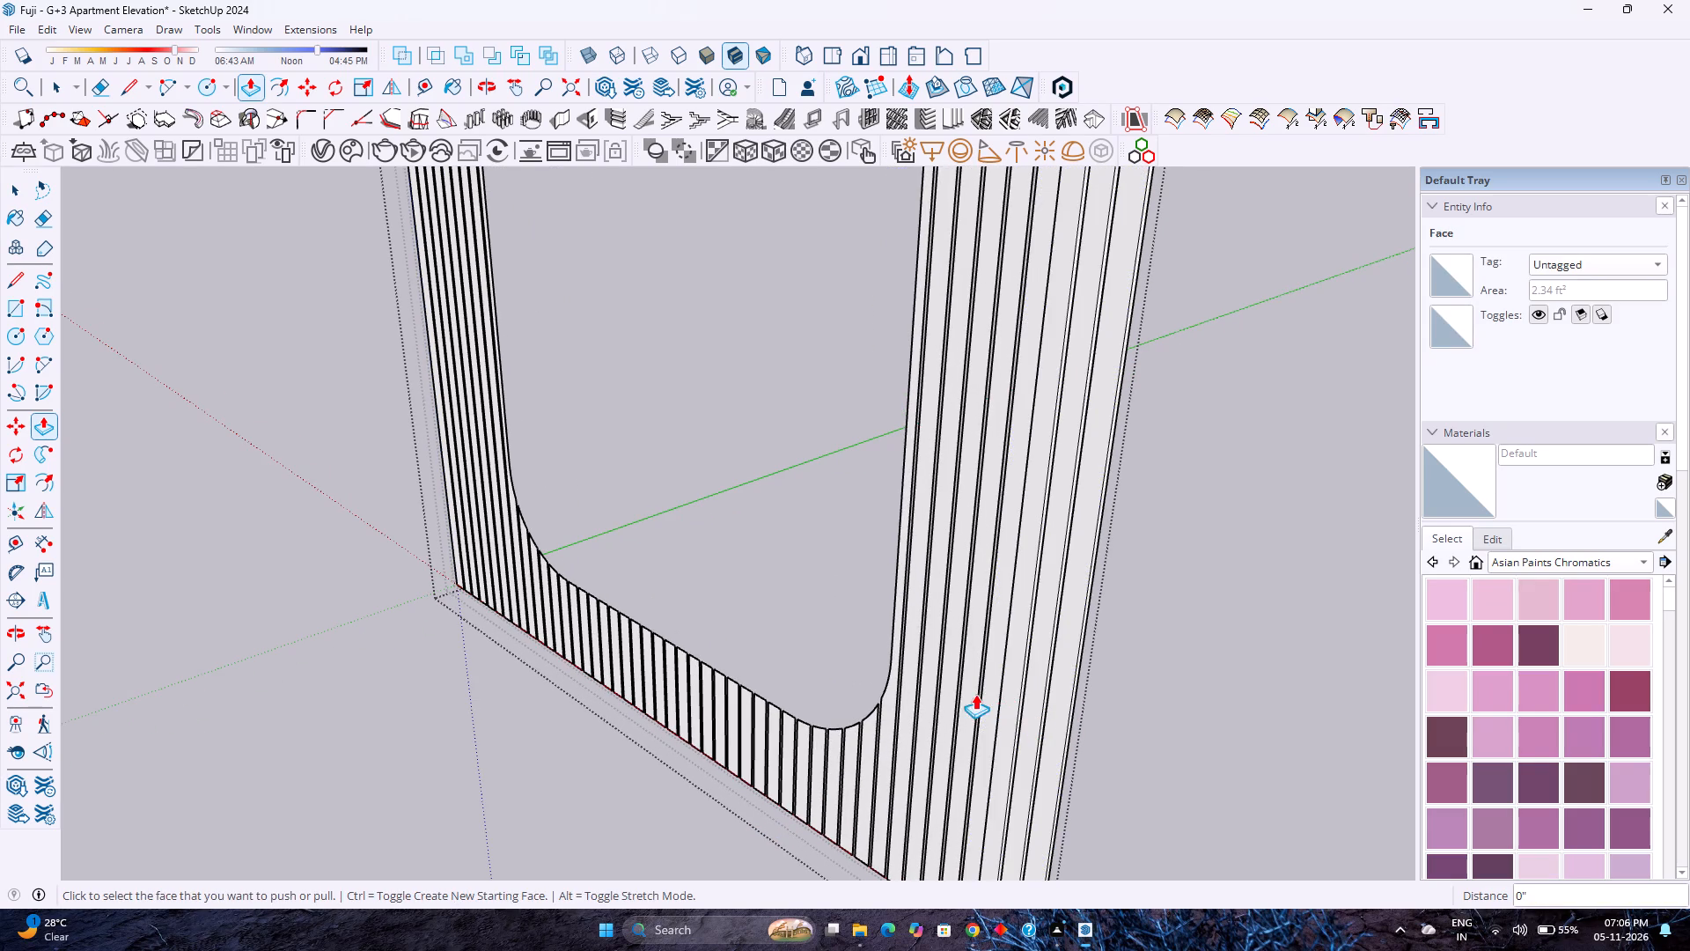
pyautogui.doubleClick(988, 689)
pyautogui.doubleClick(971, 689)
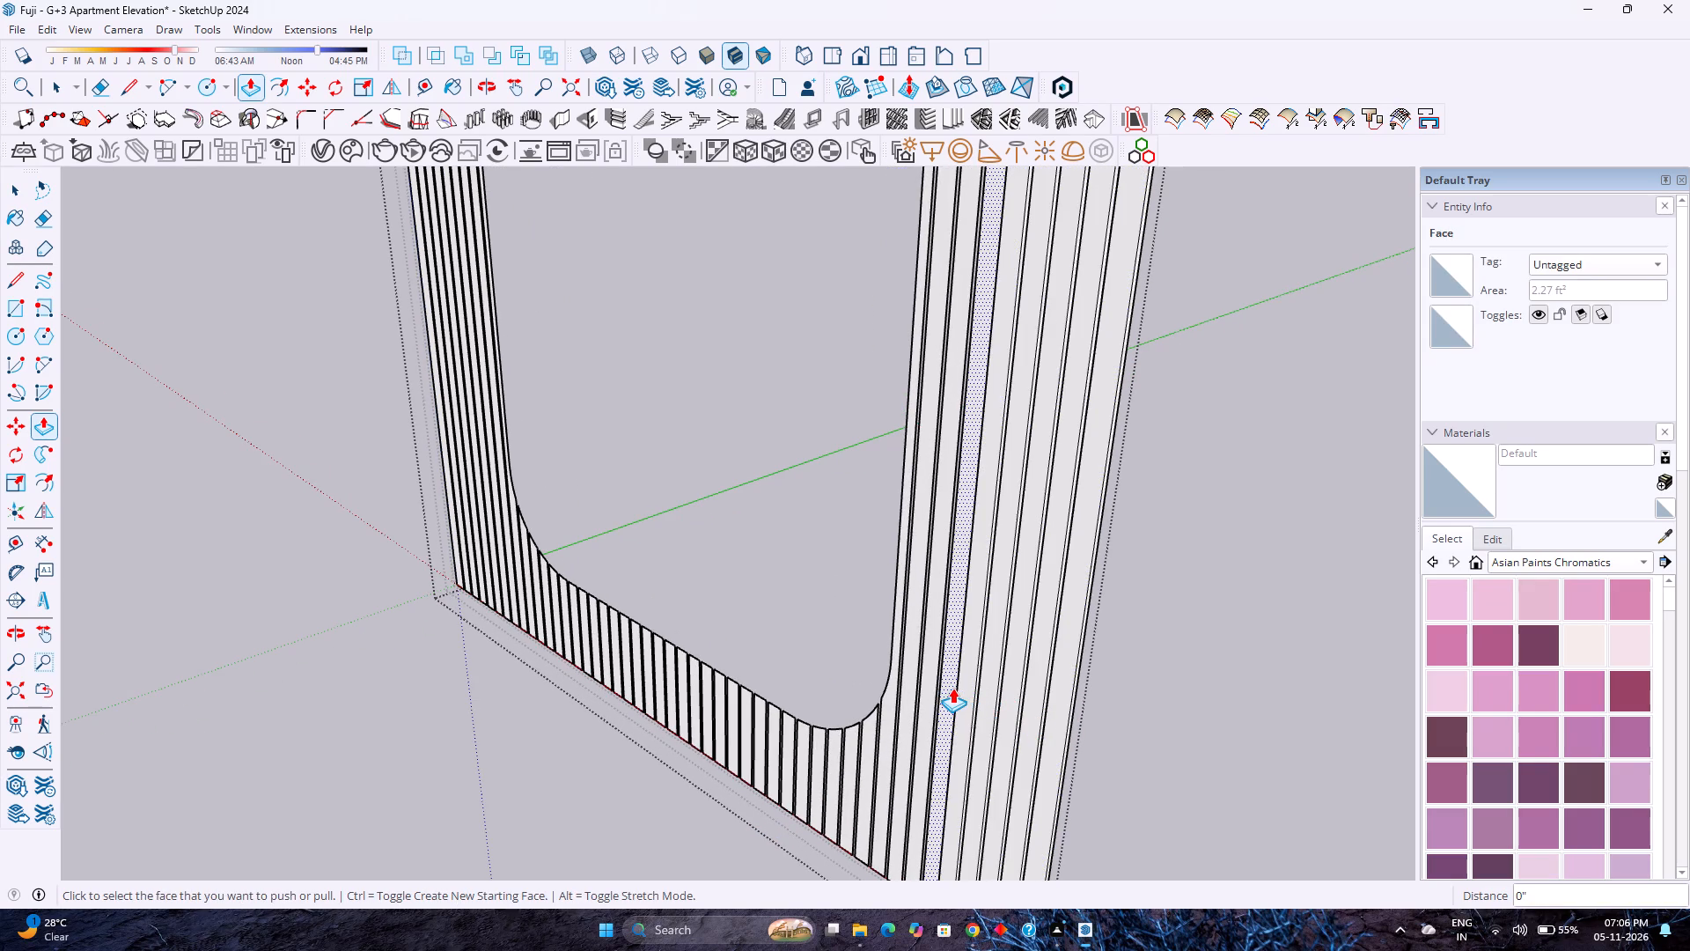
pyautogui.doubleClick(952, 687)
pyautogui.doubleClick(924, 682)
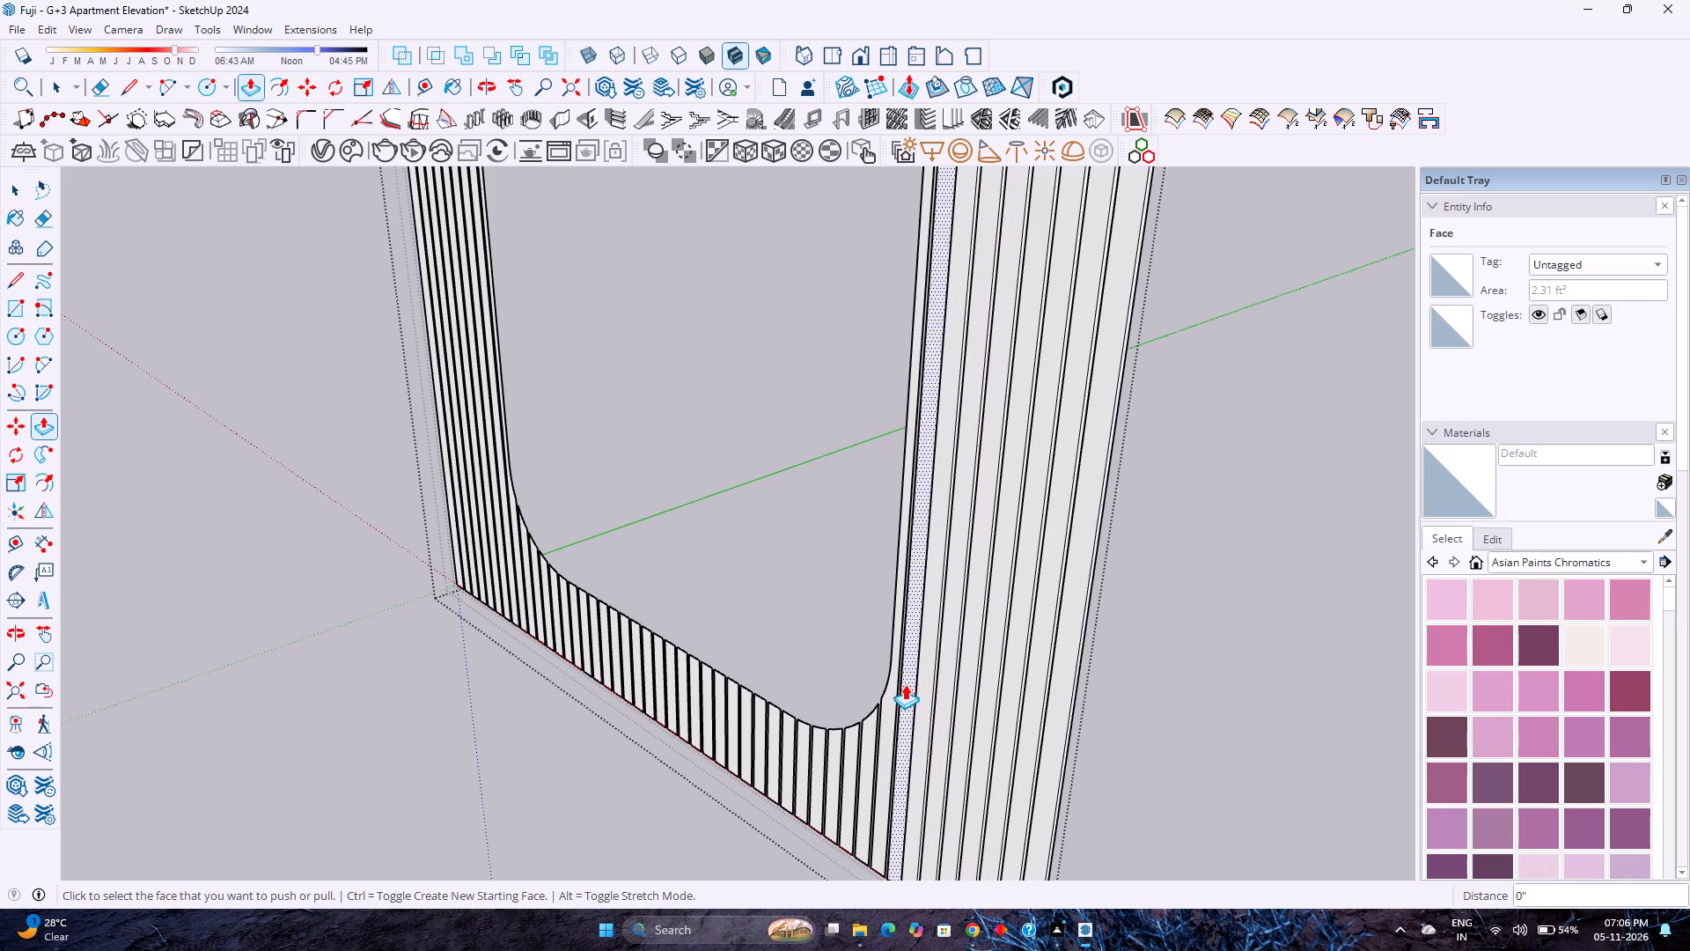
pyautogui.doubleClick(905, 684)
pyautogui.doubleClick(890, 705)
# Push/Pull the four ribs beneath the opening's rounded lower corner on the building side out by 1/2 inch.
pyautogui.scroll(-7, 922, 691)
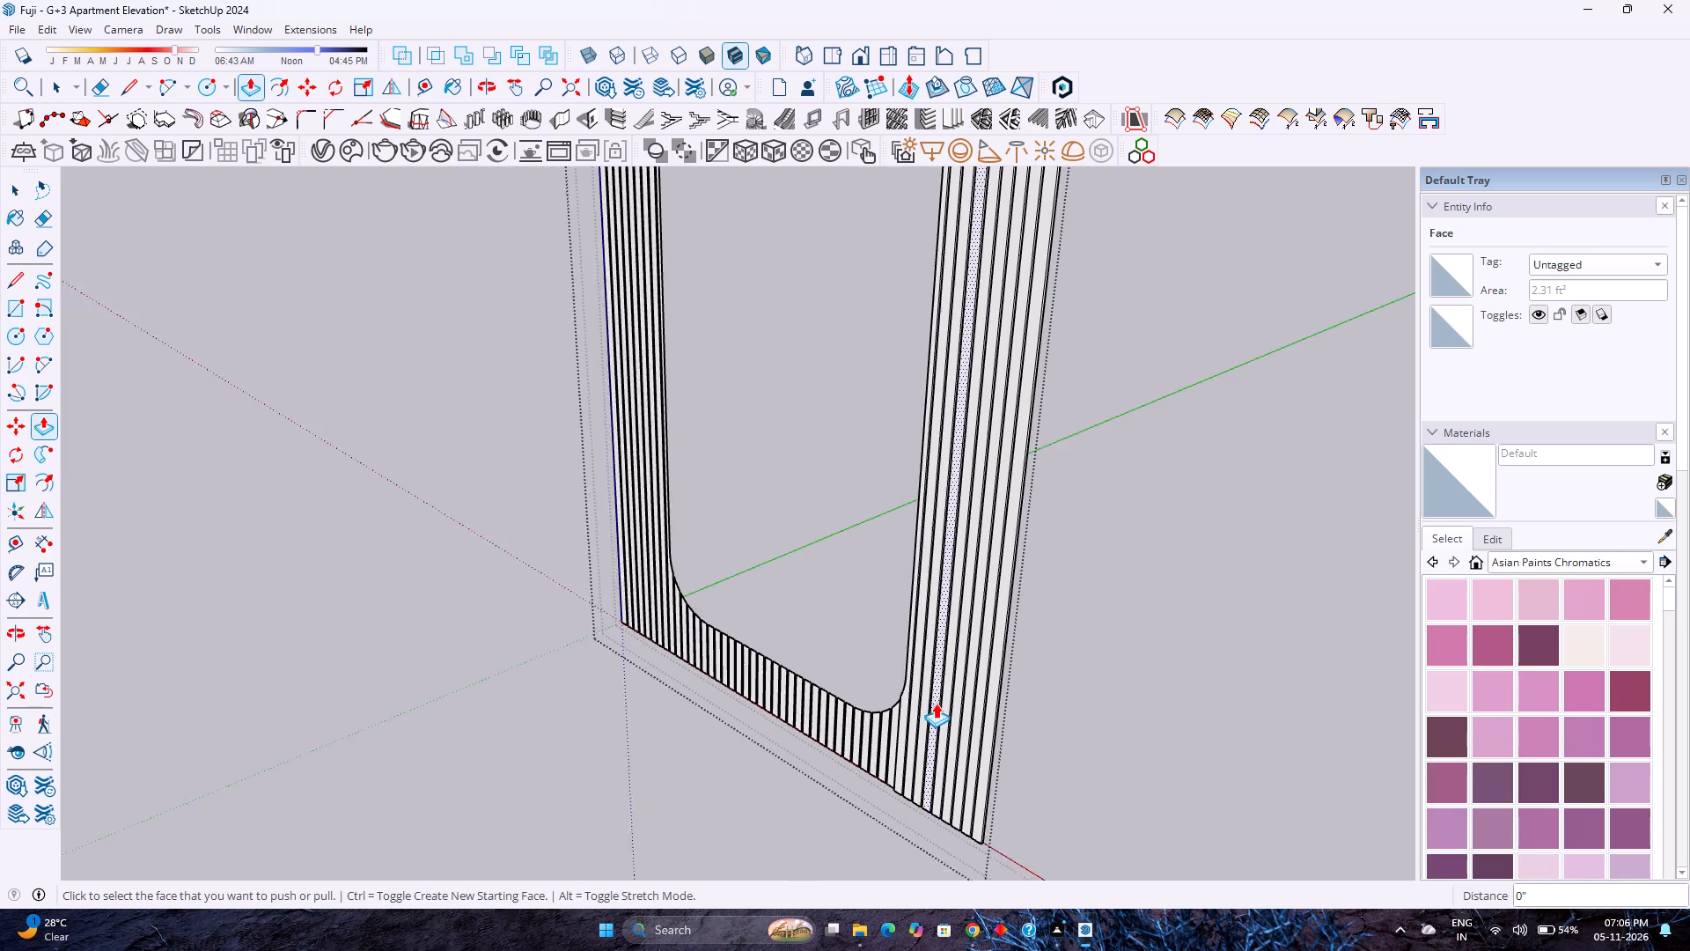
pyautogui.scroll(1, 938, 690)
pyautogui.scroll(8, 889, 747)
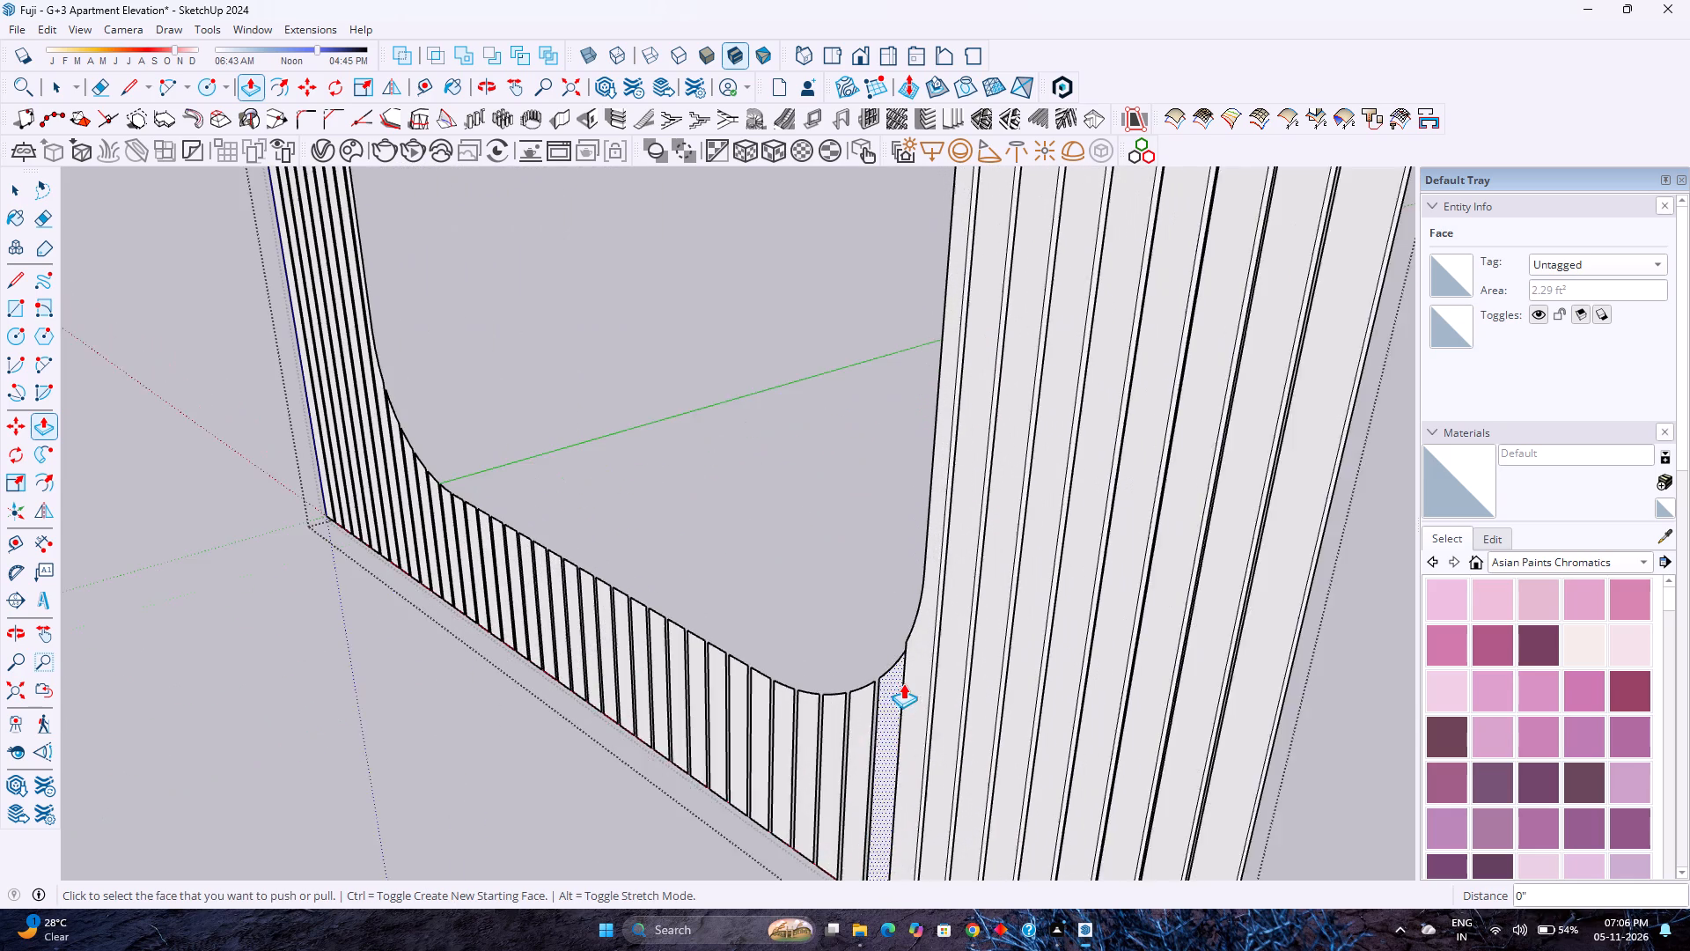
pyautogui.scroll(4, 903, 683)
pyautogui.doubleClick(897, 698)
pyautogui.doubleClick(856, 726)
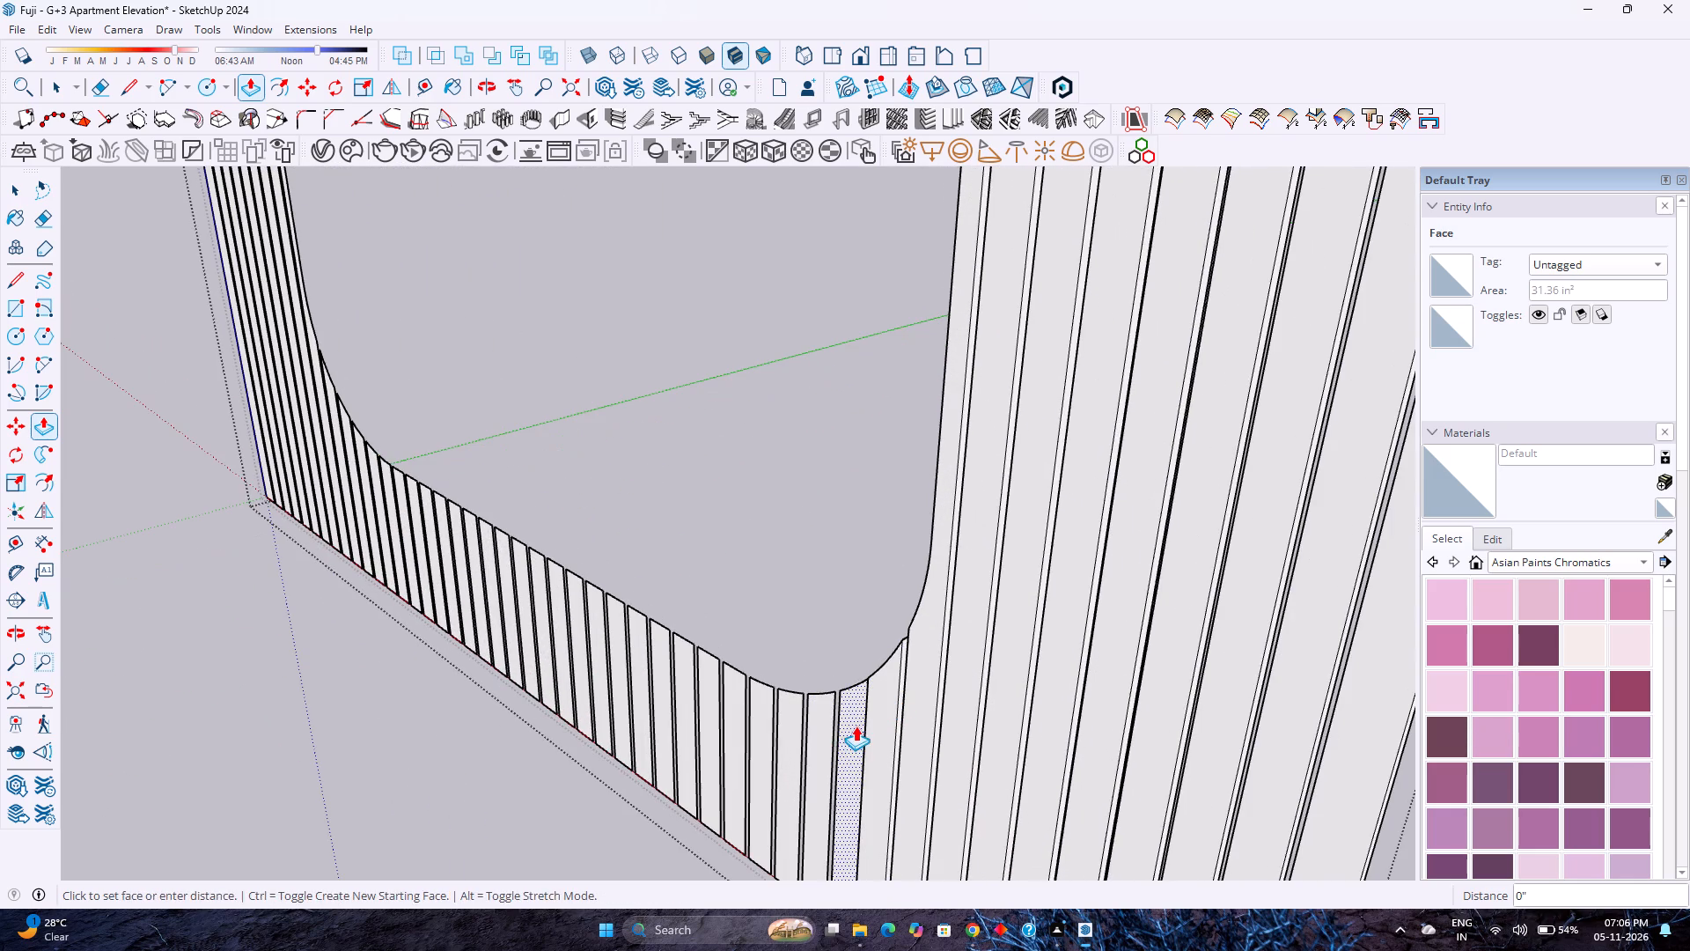
pyautogui.doubleClick(819, 742)
pyautogui.doubleClick(786, 734)
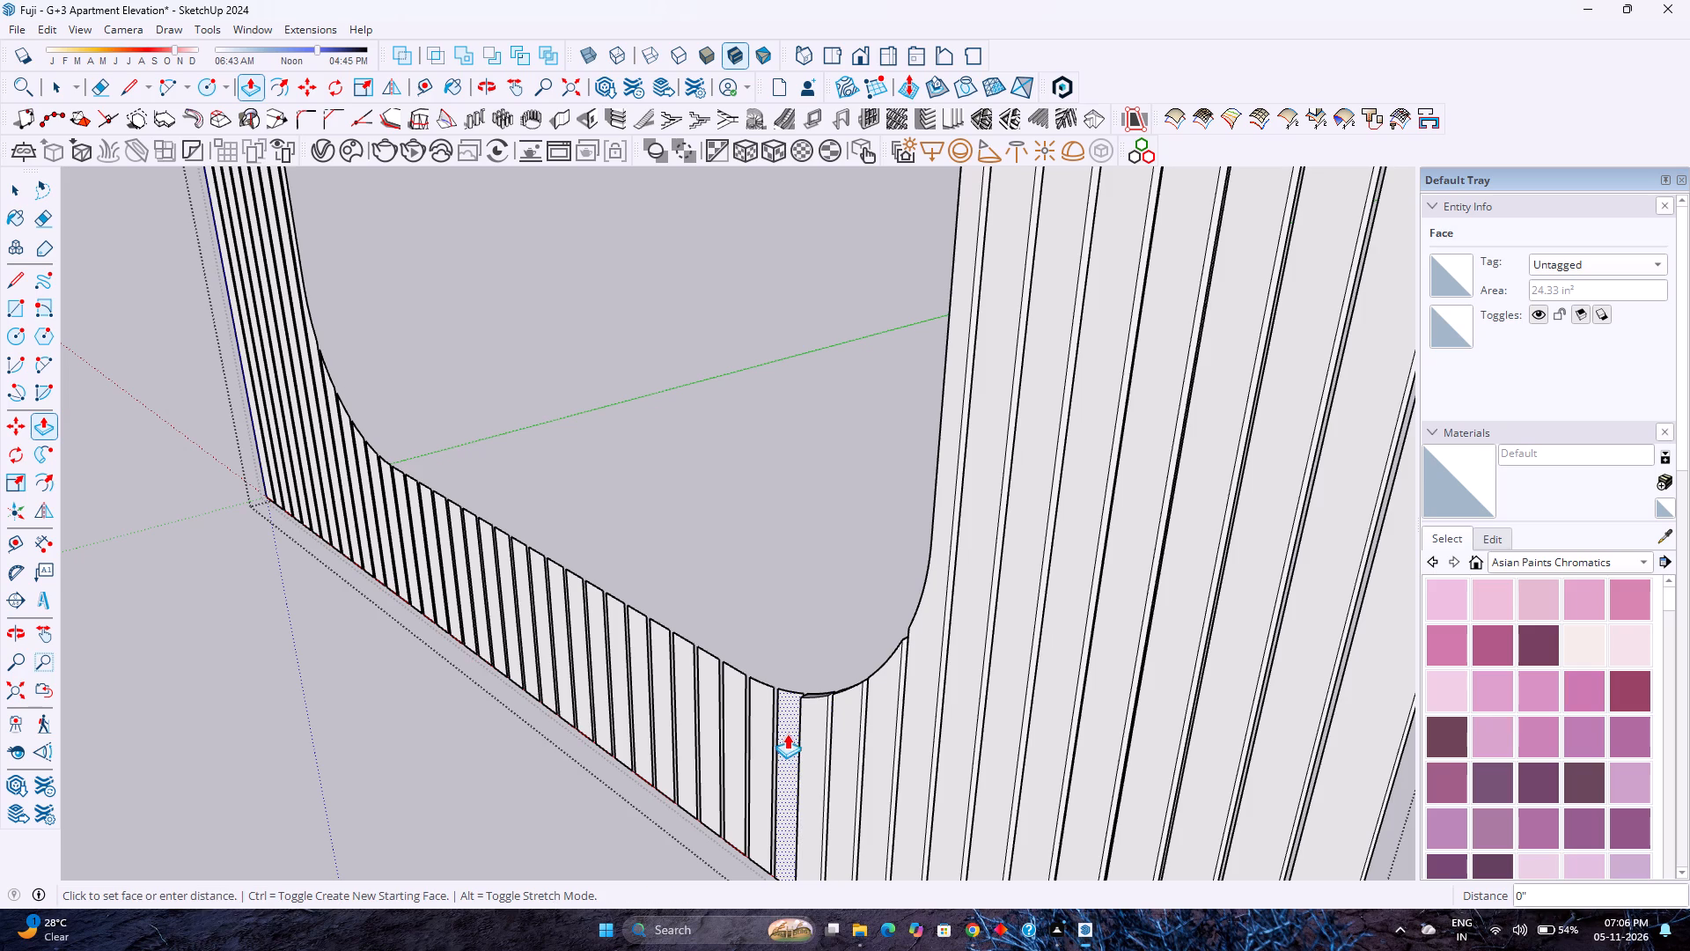
pyautogui.click(814, 734)
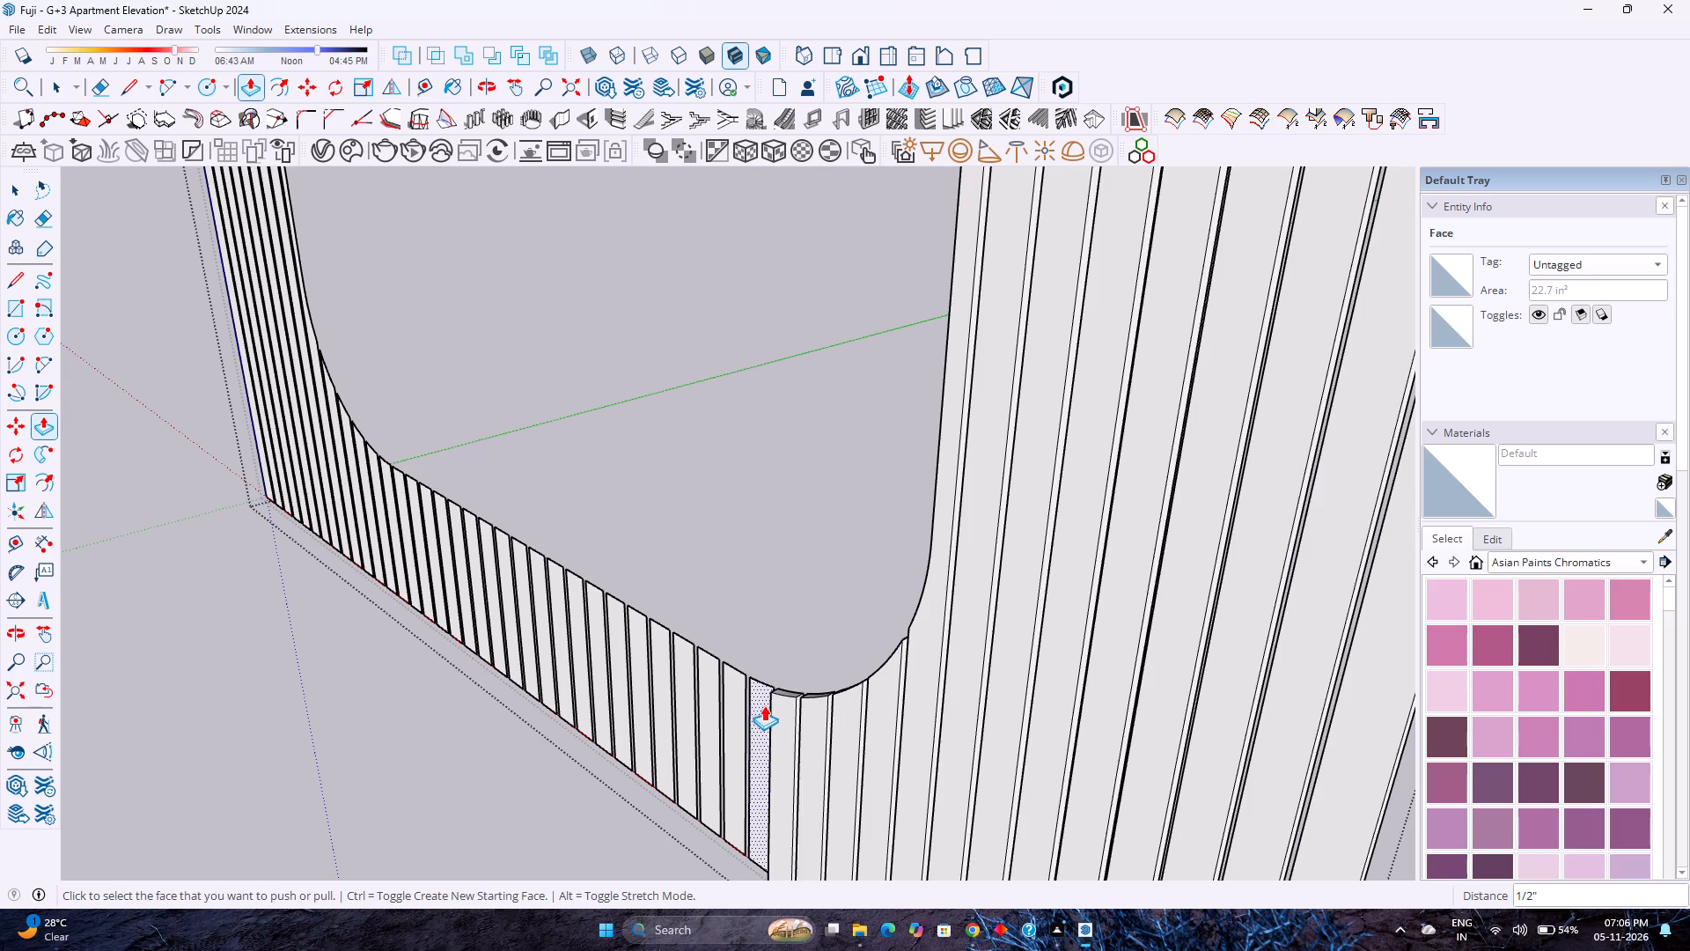
# Push/Pull the following six short ribs along the frame's bottom out by 1/2 inch, moving away from the building side.
pyautogui.scroll(4, 767, 697)
pyautogui.doubleClick(760, 694)
pyautogui.doubleClick(724, 689)
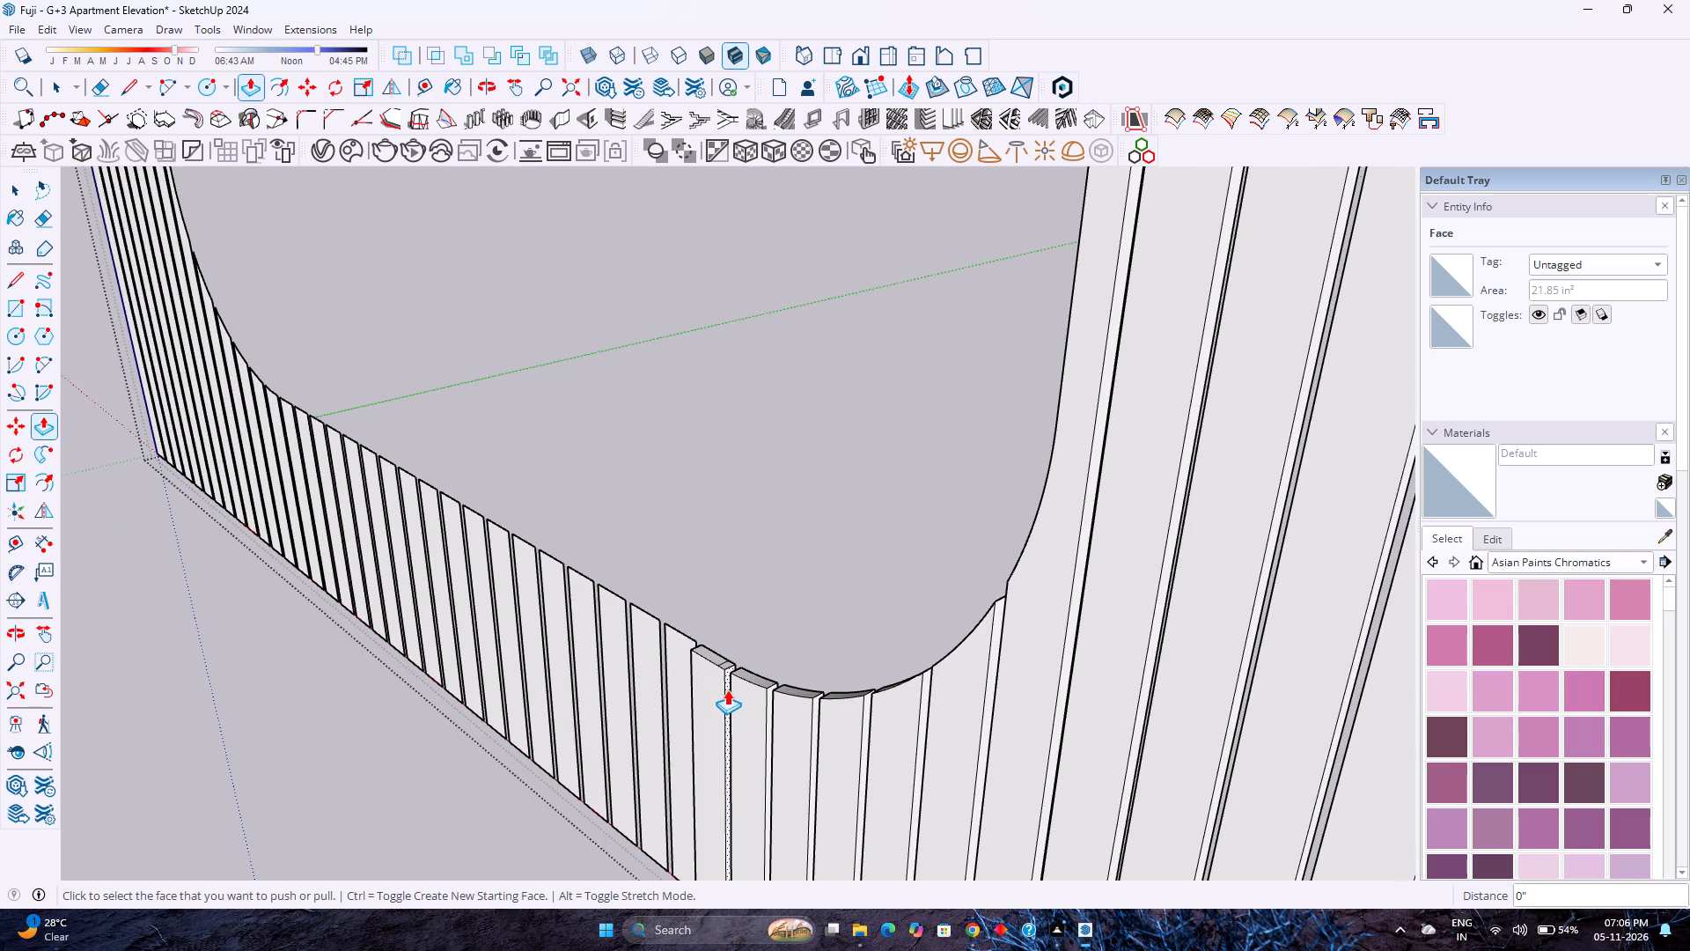
pyautogui.keyDown('shift'); pyautogui.moveTo(723, 709); pyautogui.dragTo(878, 752, button='middle'); pyautogui.keyUp('shift')
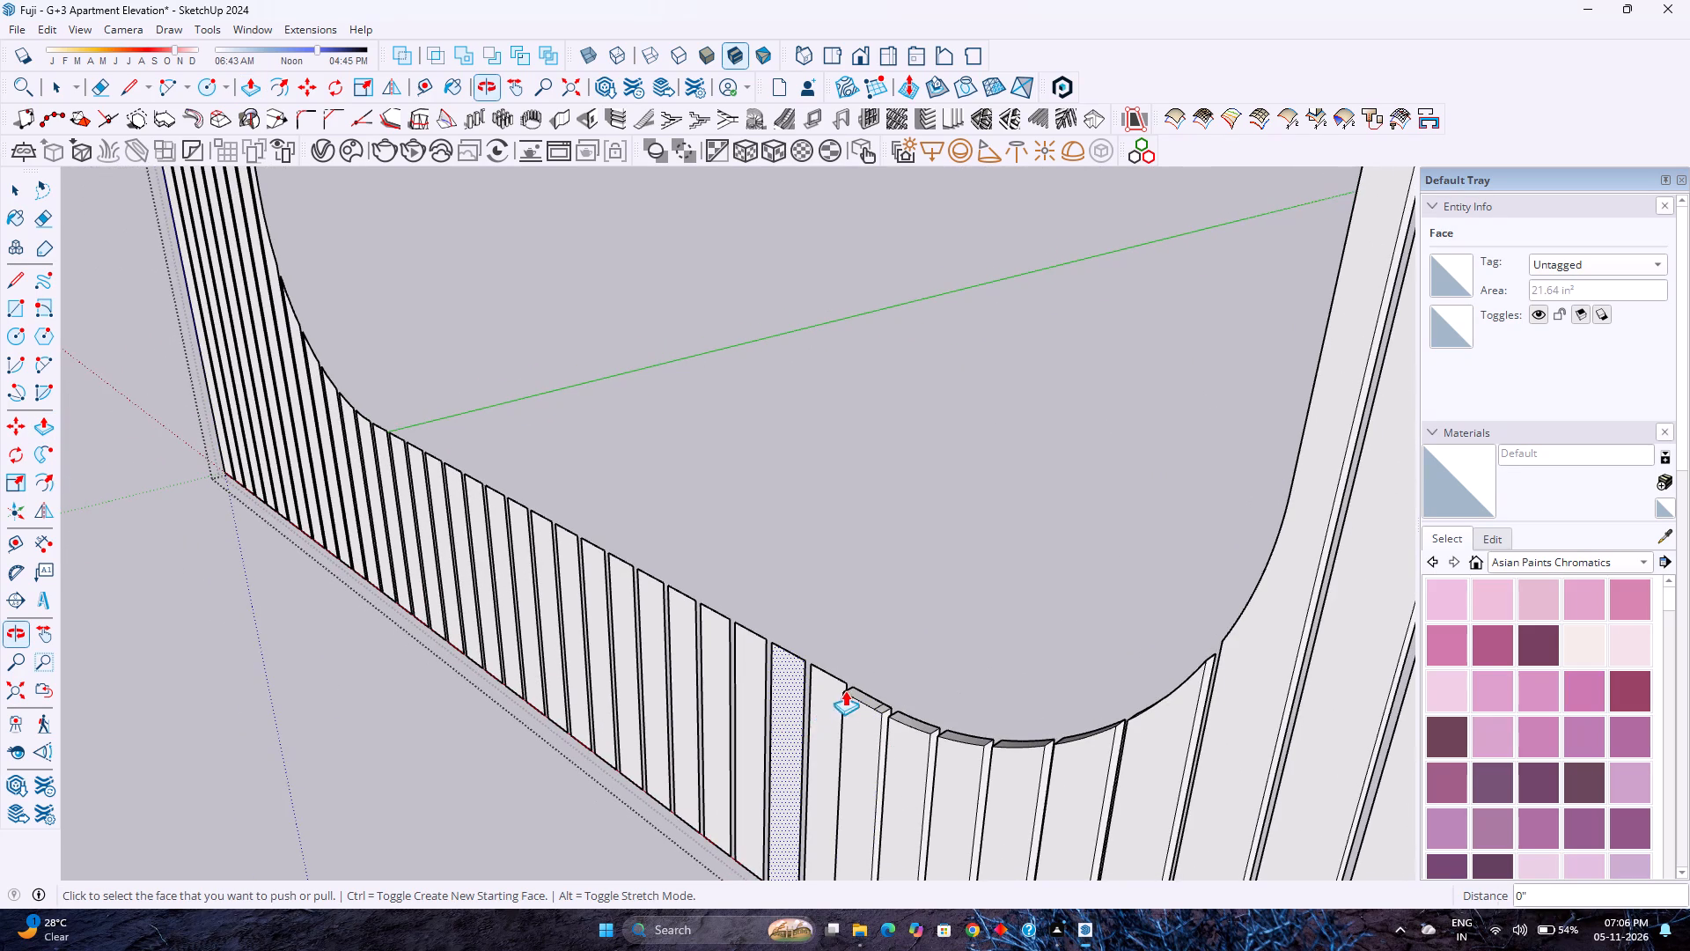
pyautogui.doubleClick(817, 714)
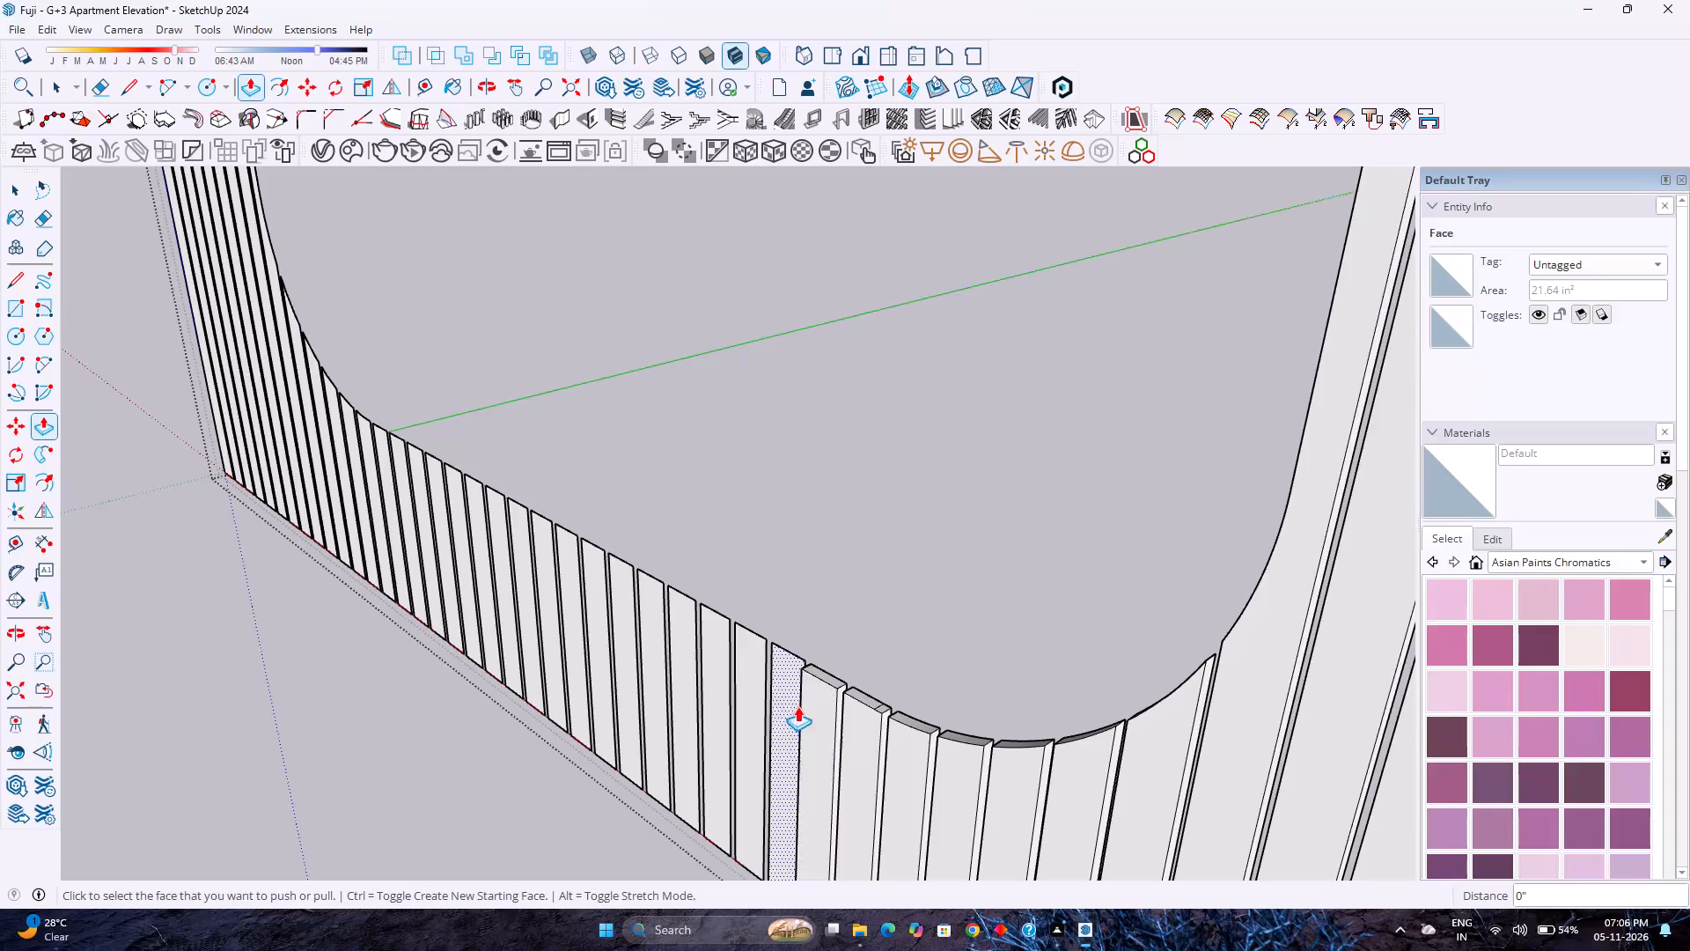
pyautogui.doubleClick(792, 697)
pyautogui.keyDown('shift'); pyautogui.moveTo(760, 711); pyautogui.dragTo(953, 778, button='middle'); pyautogui.keyUp('shift')
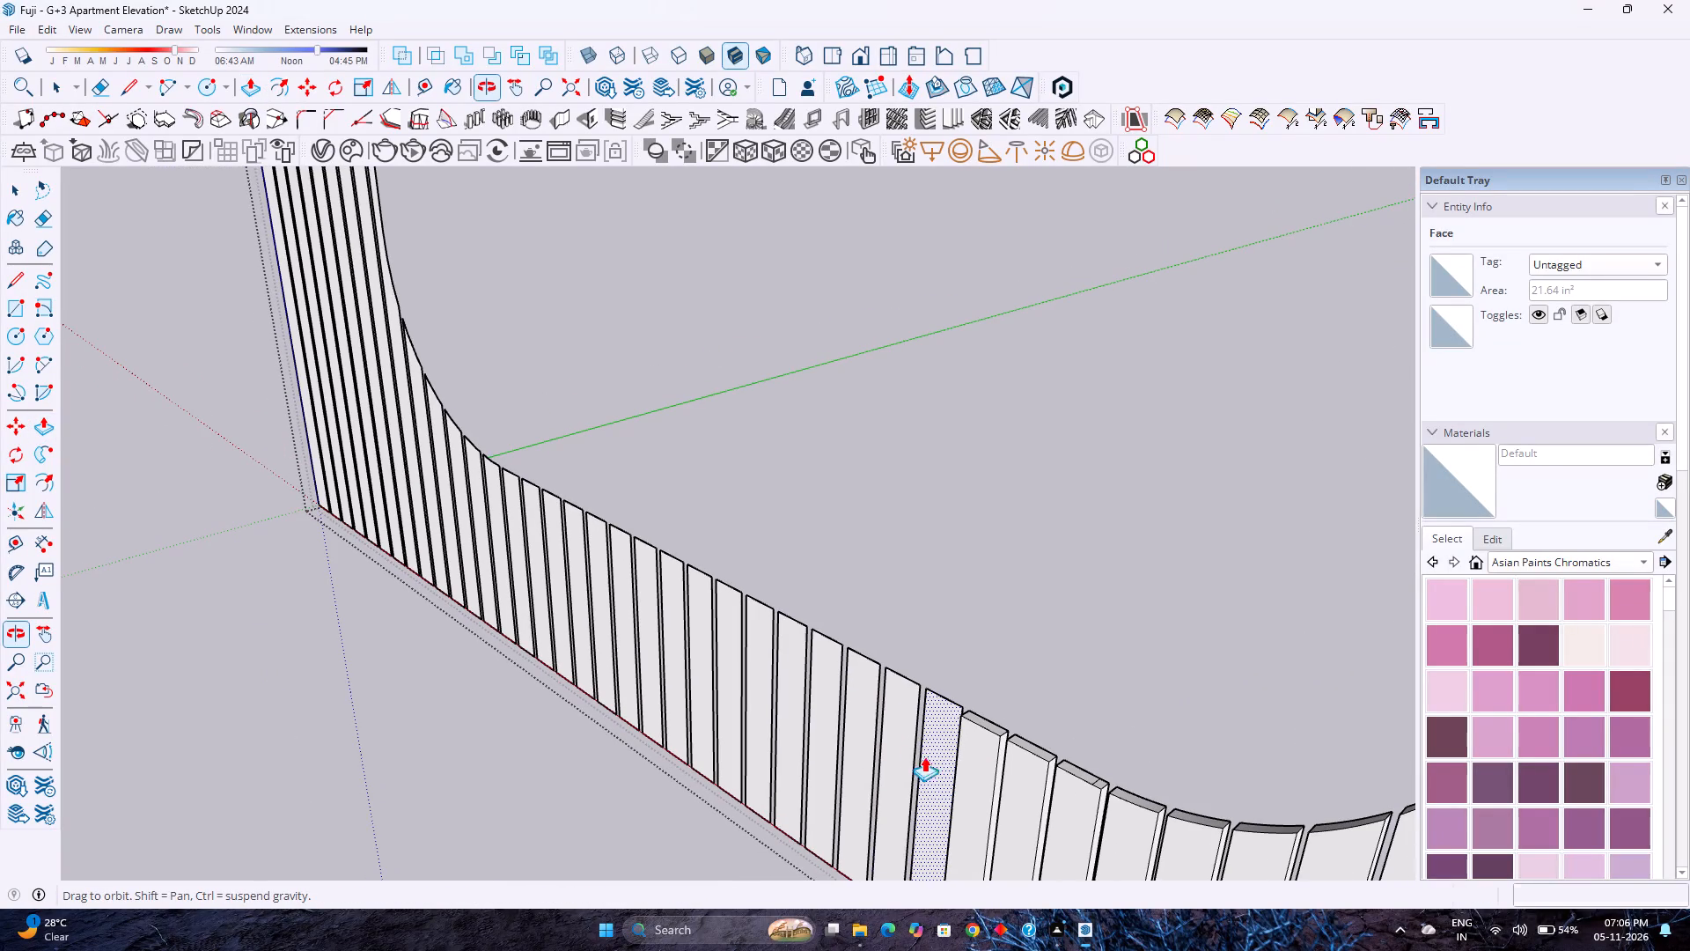
pyautogui.doubleClick(929, 731)
pyautogui.doubleClick(901, 710)
# Push/Pull the six short ribs in the middle of the frame's bottom out by 1/2 inch.
pyautogui.keyDown('shift'); pyautogui.moveTo(861, 710); pyautogui.dragTo(882, 736, button='middle'); pyautogui.keyUp('shift')
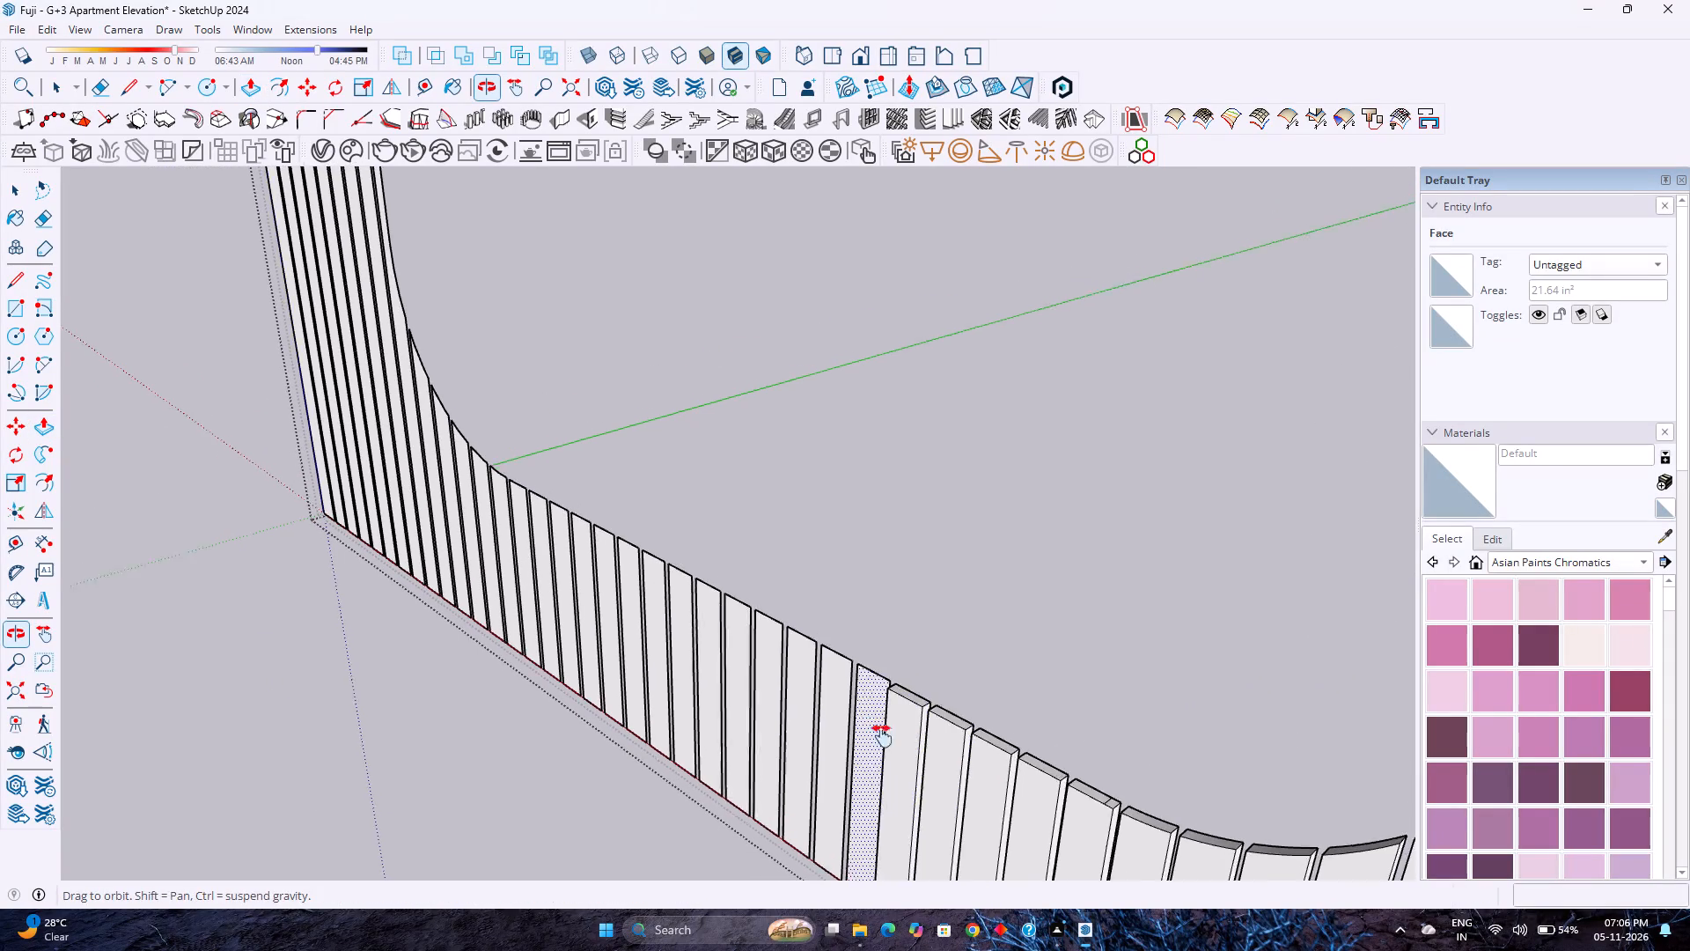
pyautogui.keyDown('shift'); pyautogui.moveTo(882, 736); pyautogui.dragTo(969, 772, button='middle'); pyautogui.keyUp('shift')
pyautogui.click(964, 749)
pyautogui.click(1026, 765)
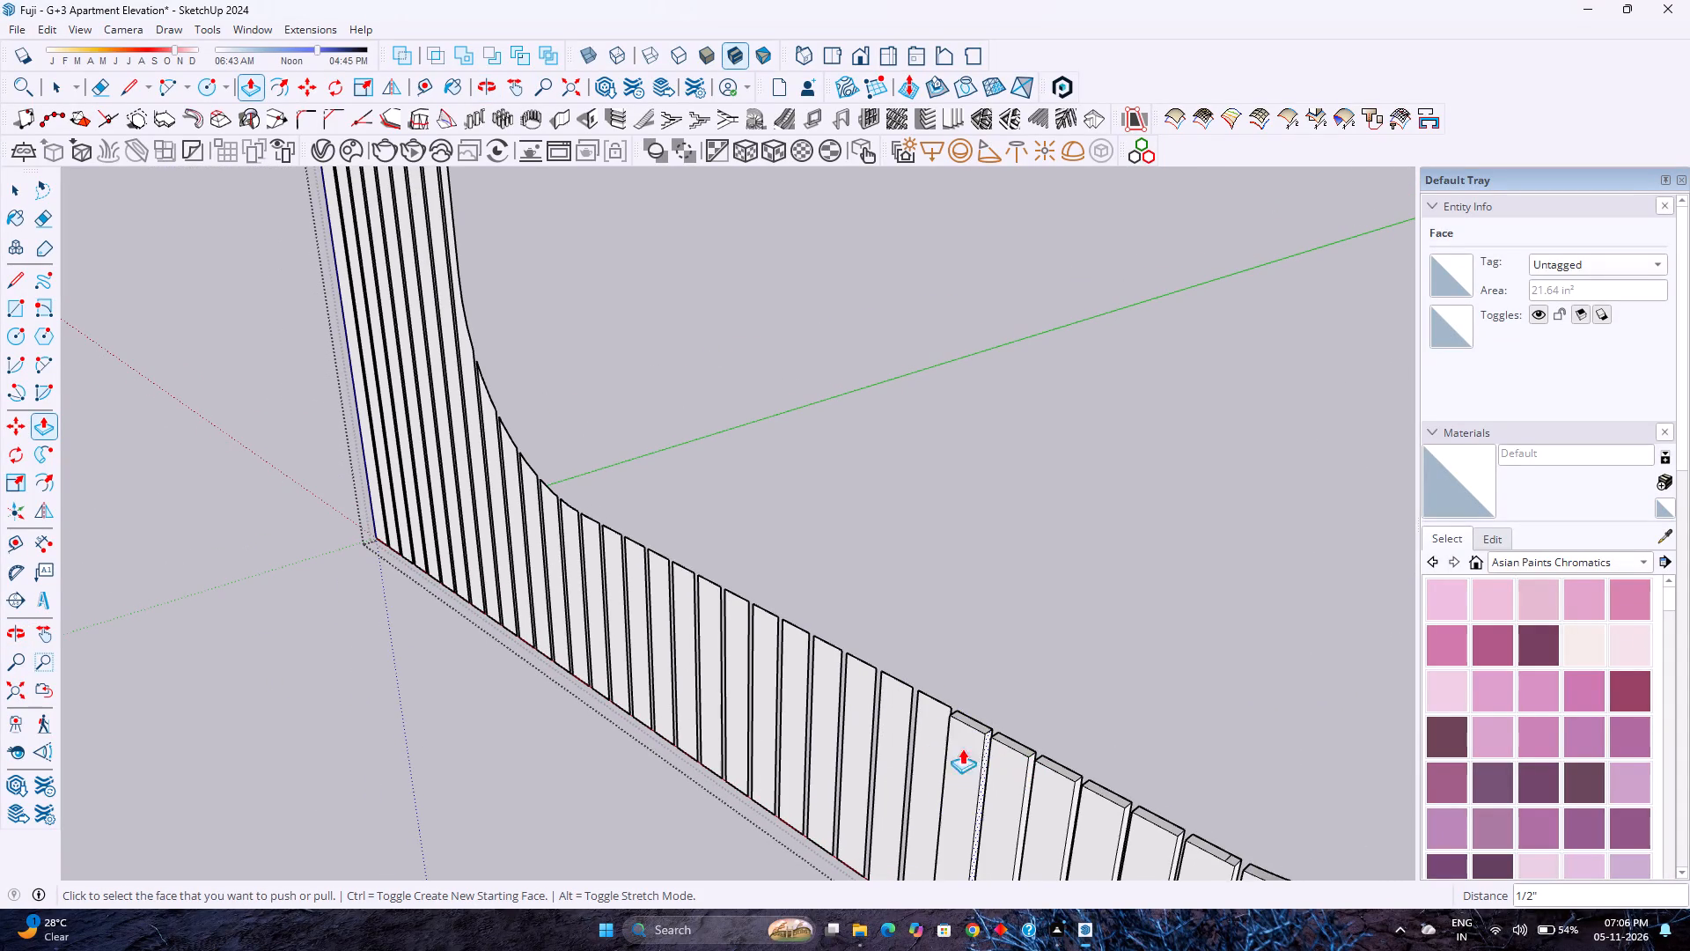
pyautogui.doubleClick(937, 720)
pyautogui.doubleClick(901, 721)
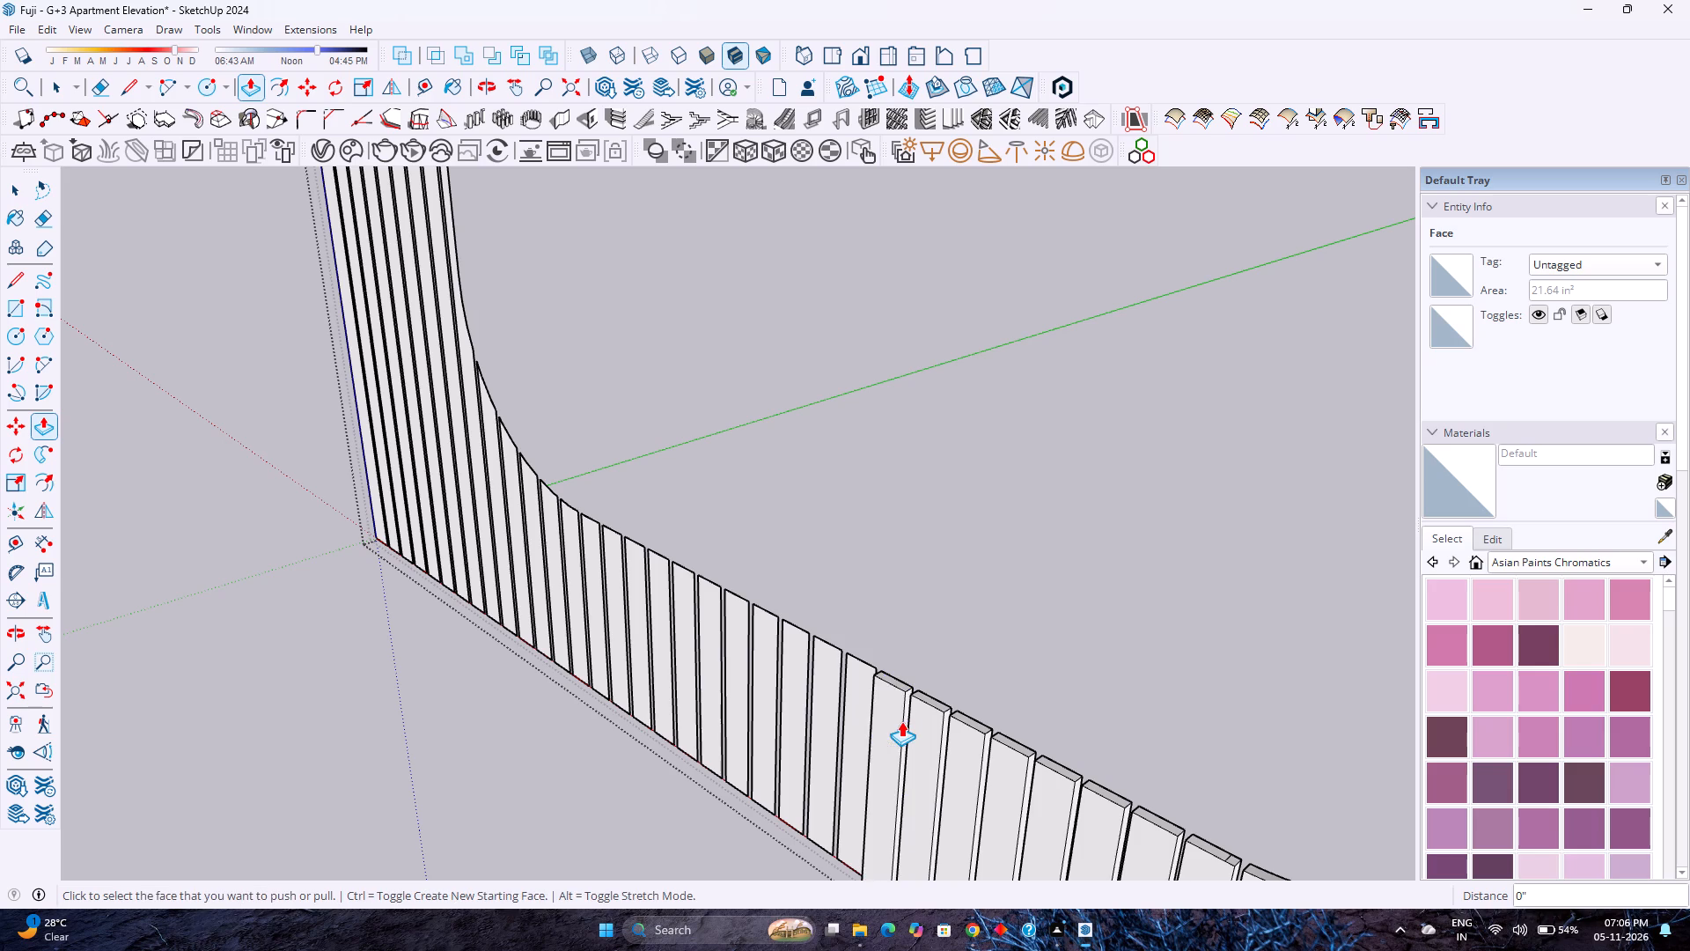
pyautogui.doubleClick(849, 711)
pyautogui.doubleClick(821, 703)
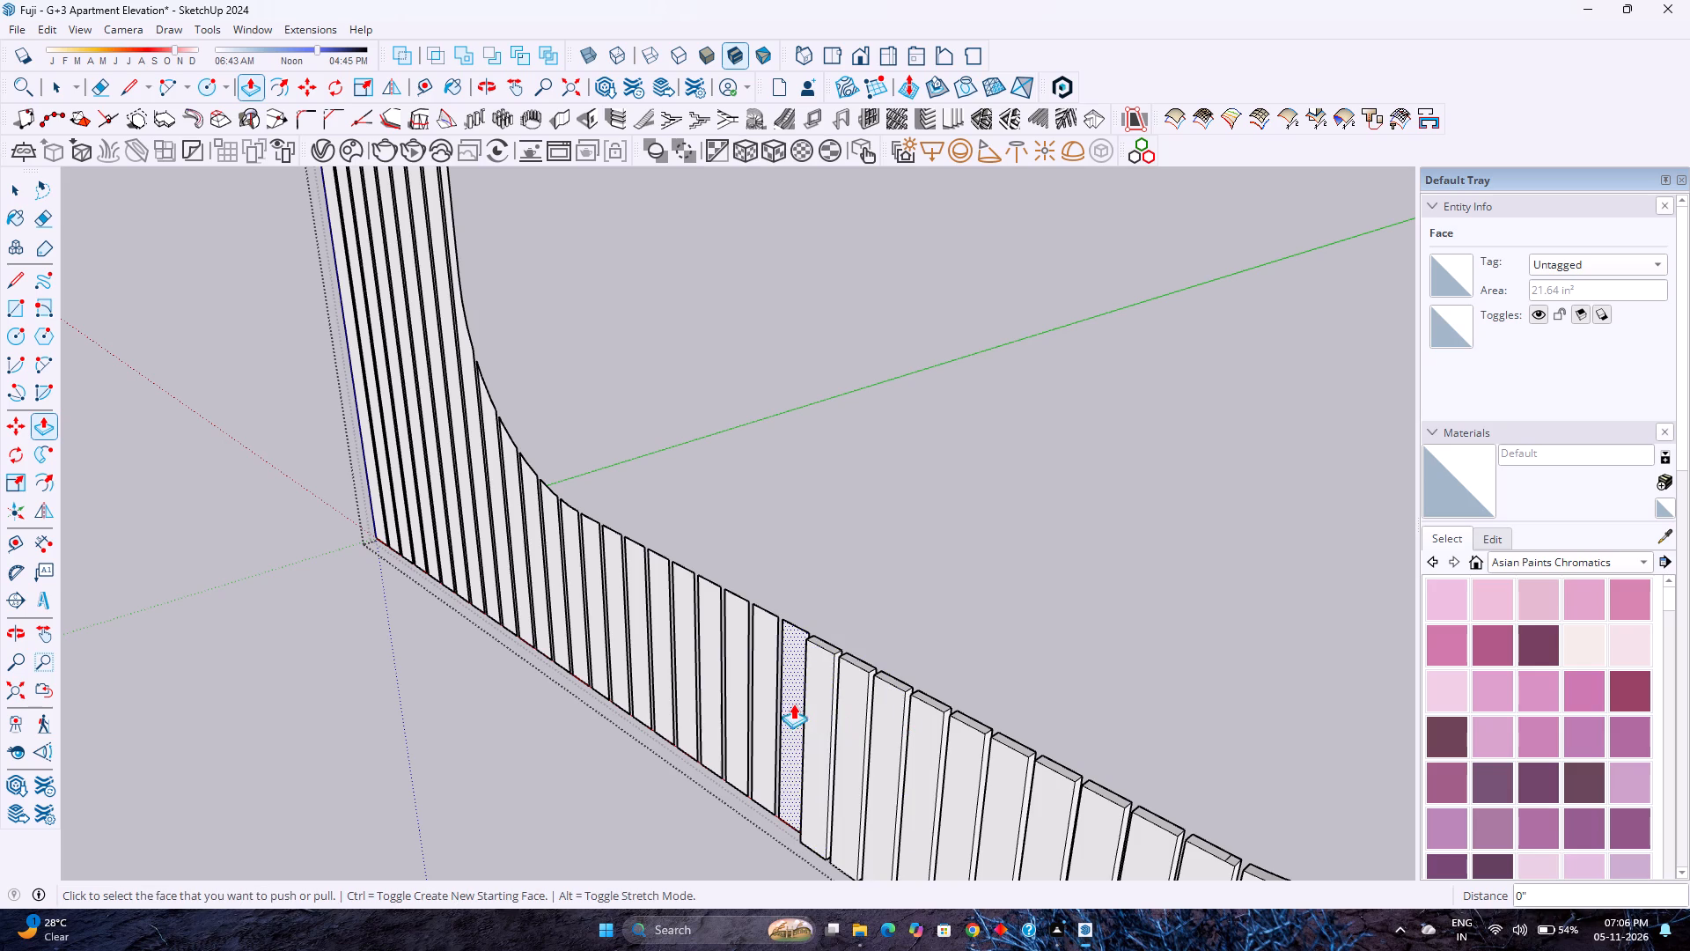
pyautogui.doubleClick(791, 704)
# Push/Pull the next short ribs along the frame's bottom out by 1/2 inch, continuing toward the opening's far lower corner.
pyautogui.keyDown('shift'); pyautogui.moveTo(805, 711); pyautogui.dragTo(953, 763, button='middle'); pyautogui.keyUp('shift')
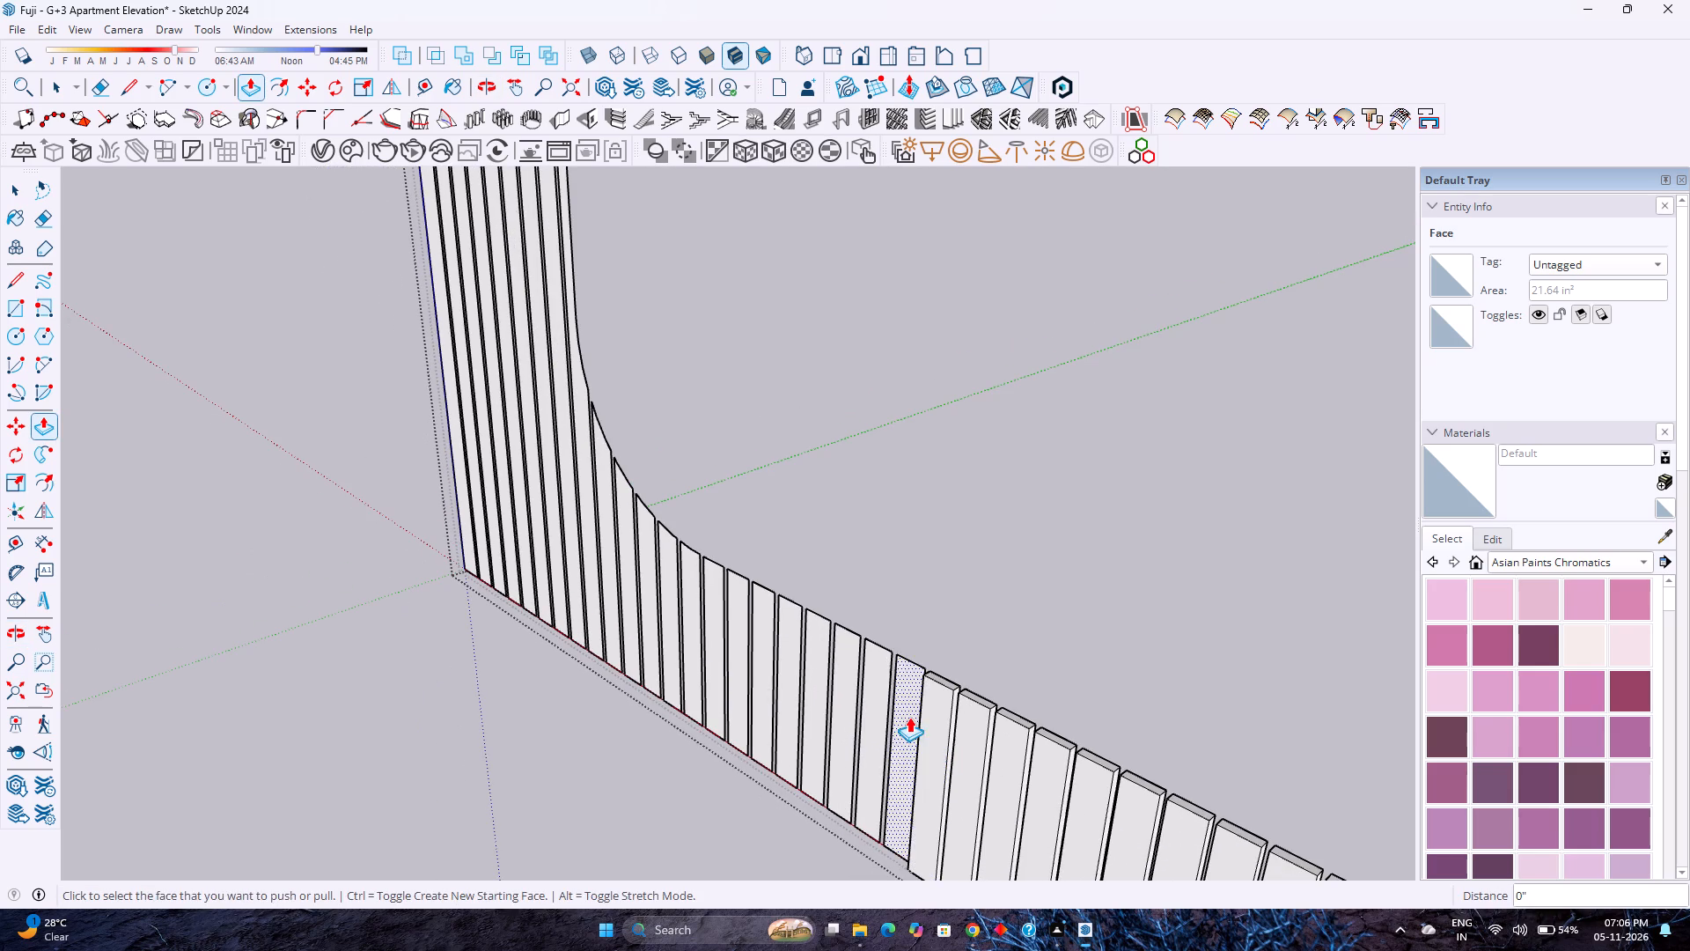
pyautogui.doubleClick(909, 716)
pyautogui.doubleClick(864, 707)
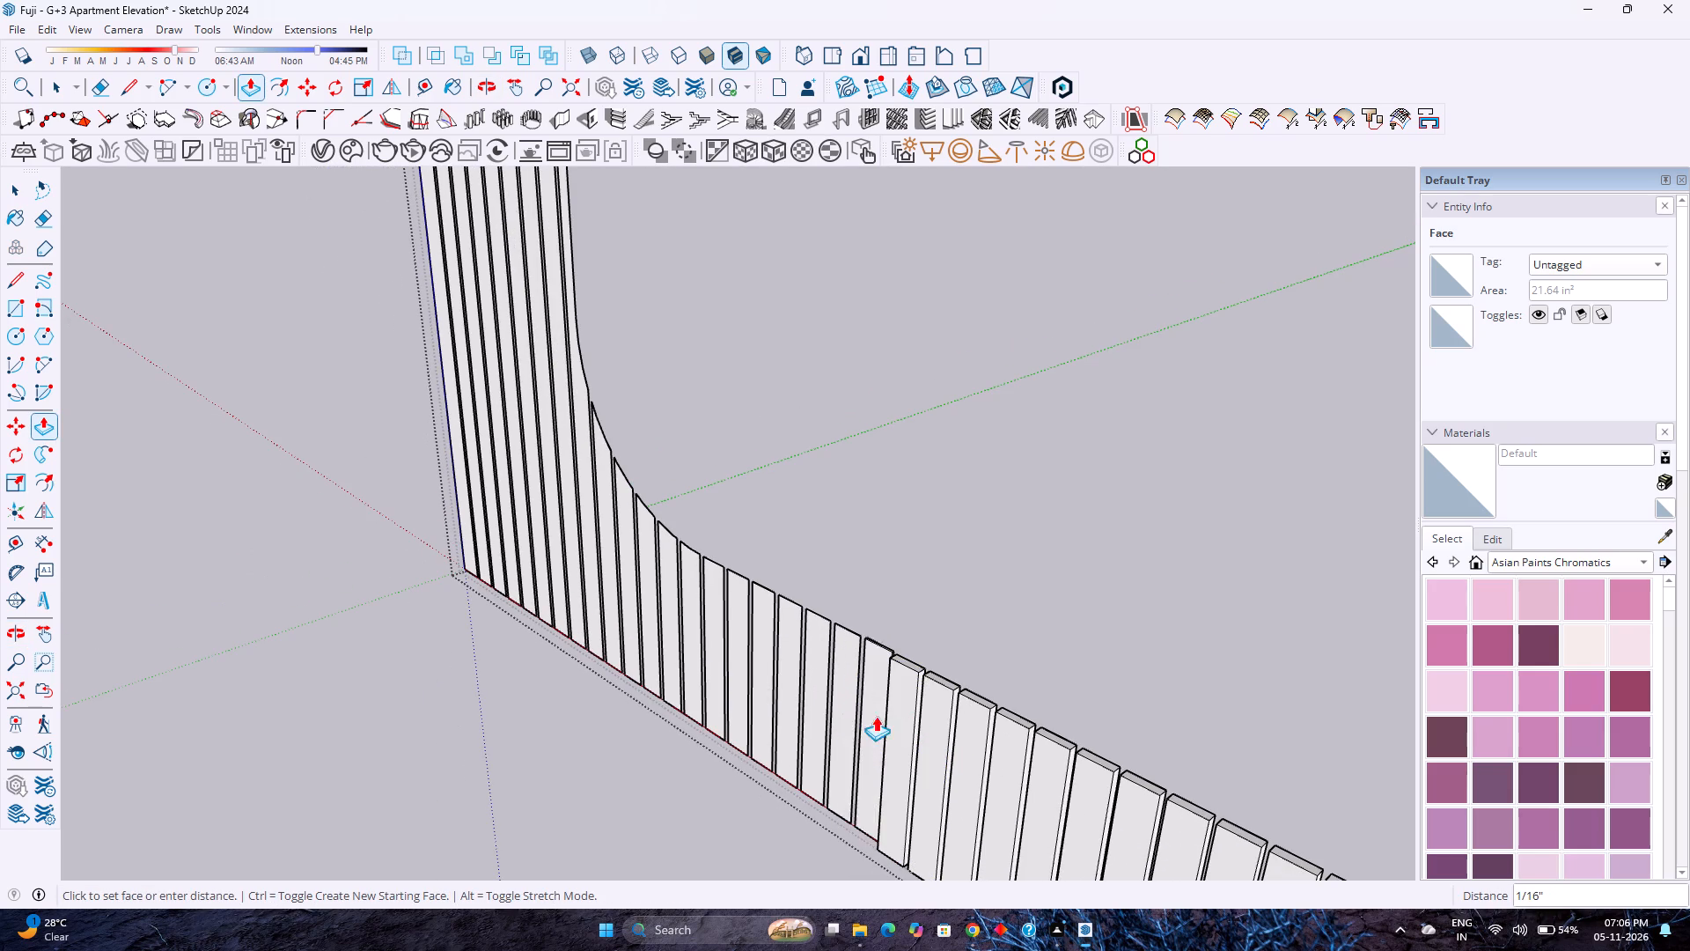
pyautogui.click(901, 725)
pyautogui.doubleClick(849, 703)
pyautogui.keyDown('shift'); pyautogui.moveTo(853, 704); pyautogui.dragTo(1003, 807, button='middle'); pyautogui.keyUp('shift')
pyautogui.doubleClick(959, 748)
pyautogui.doubleClick(915, 742)
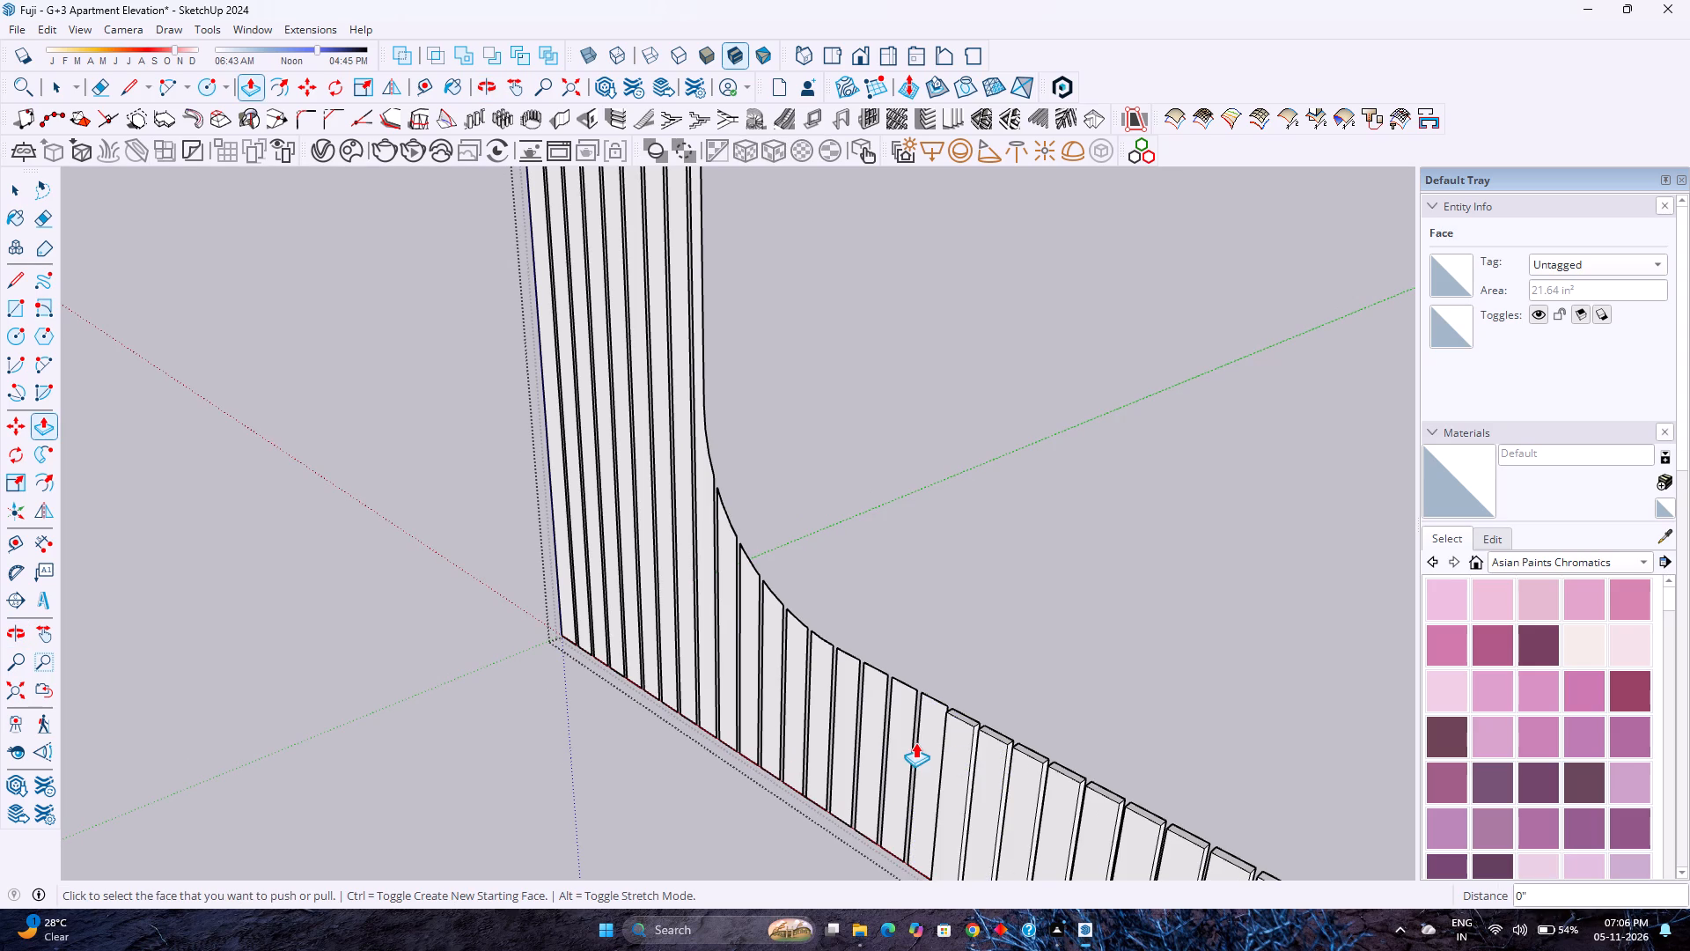
pyautogui.click(935, 748)
pyautogui.click(963, 750)
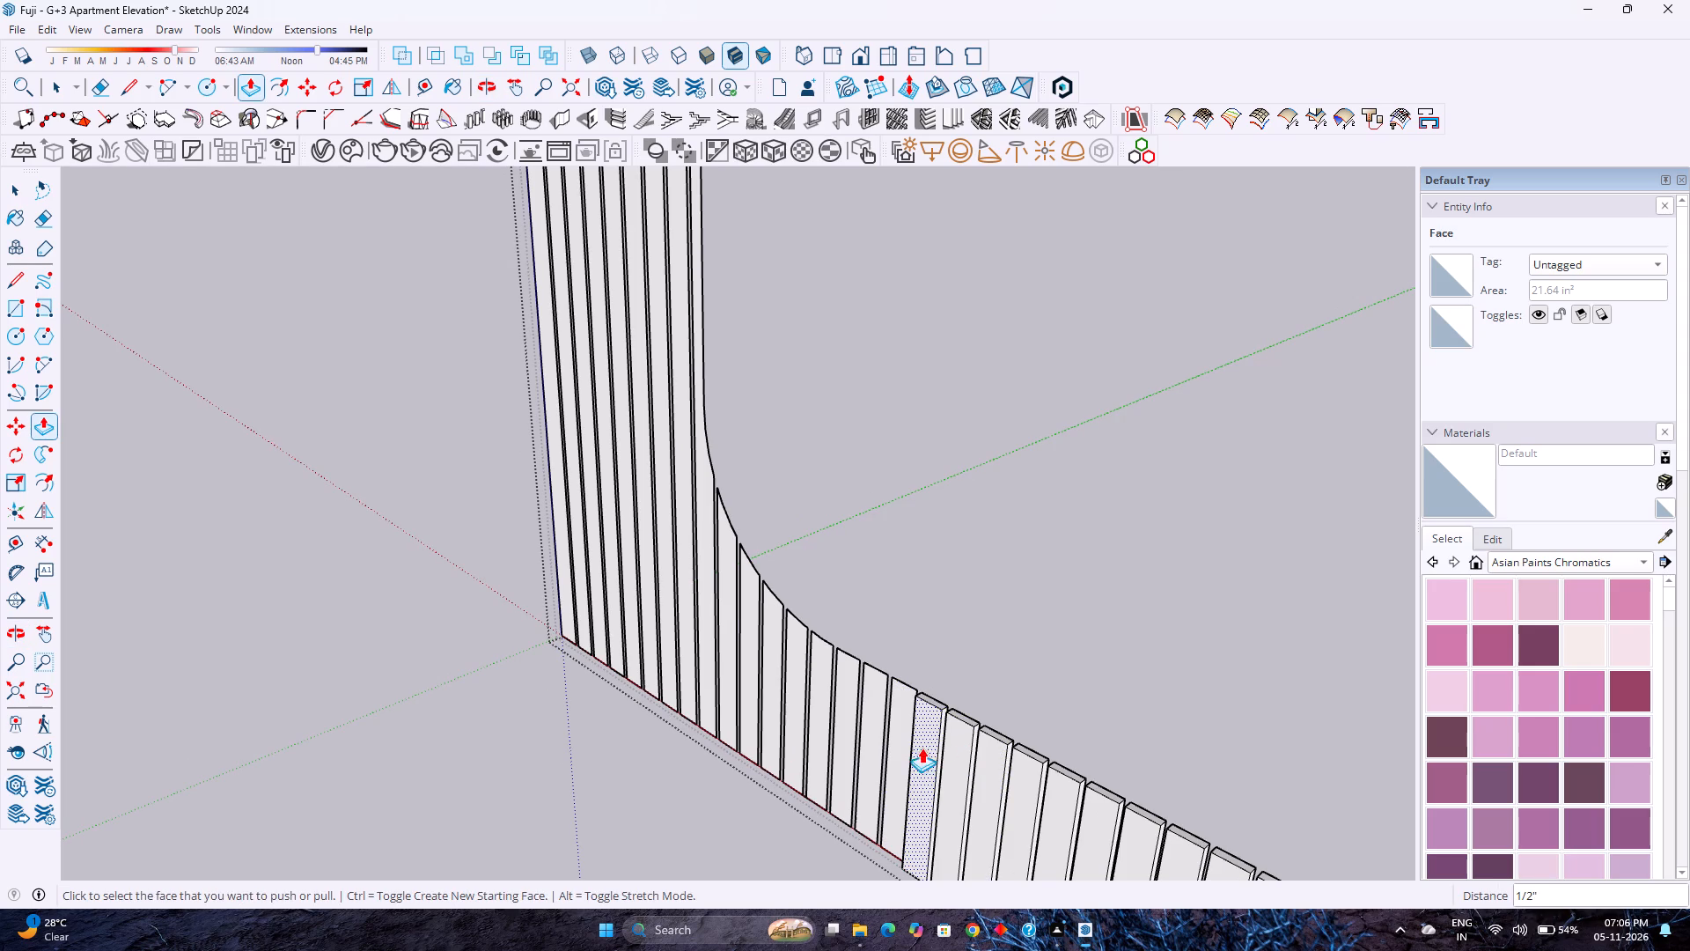
pyautogui.doubleClick(901, 735)
# Push/Pull the ribs beneath the opening's far rounded corner and the far upright's innermost rib out by 1/2 inch.
pyautogui.keyDown('shift'); pyautogui.moveTo(902, 741); pyautogui.dragTo(989, 810, button='middle'); pyautogui.keyUp('shift')
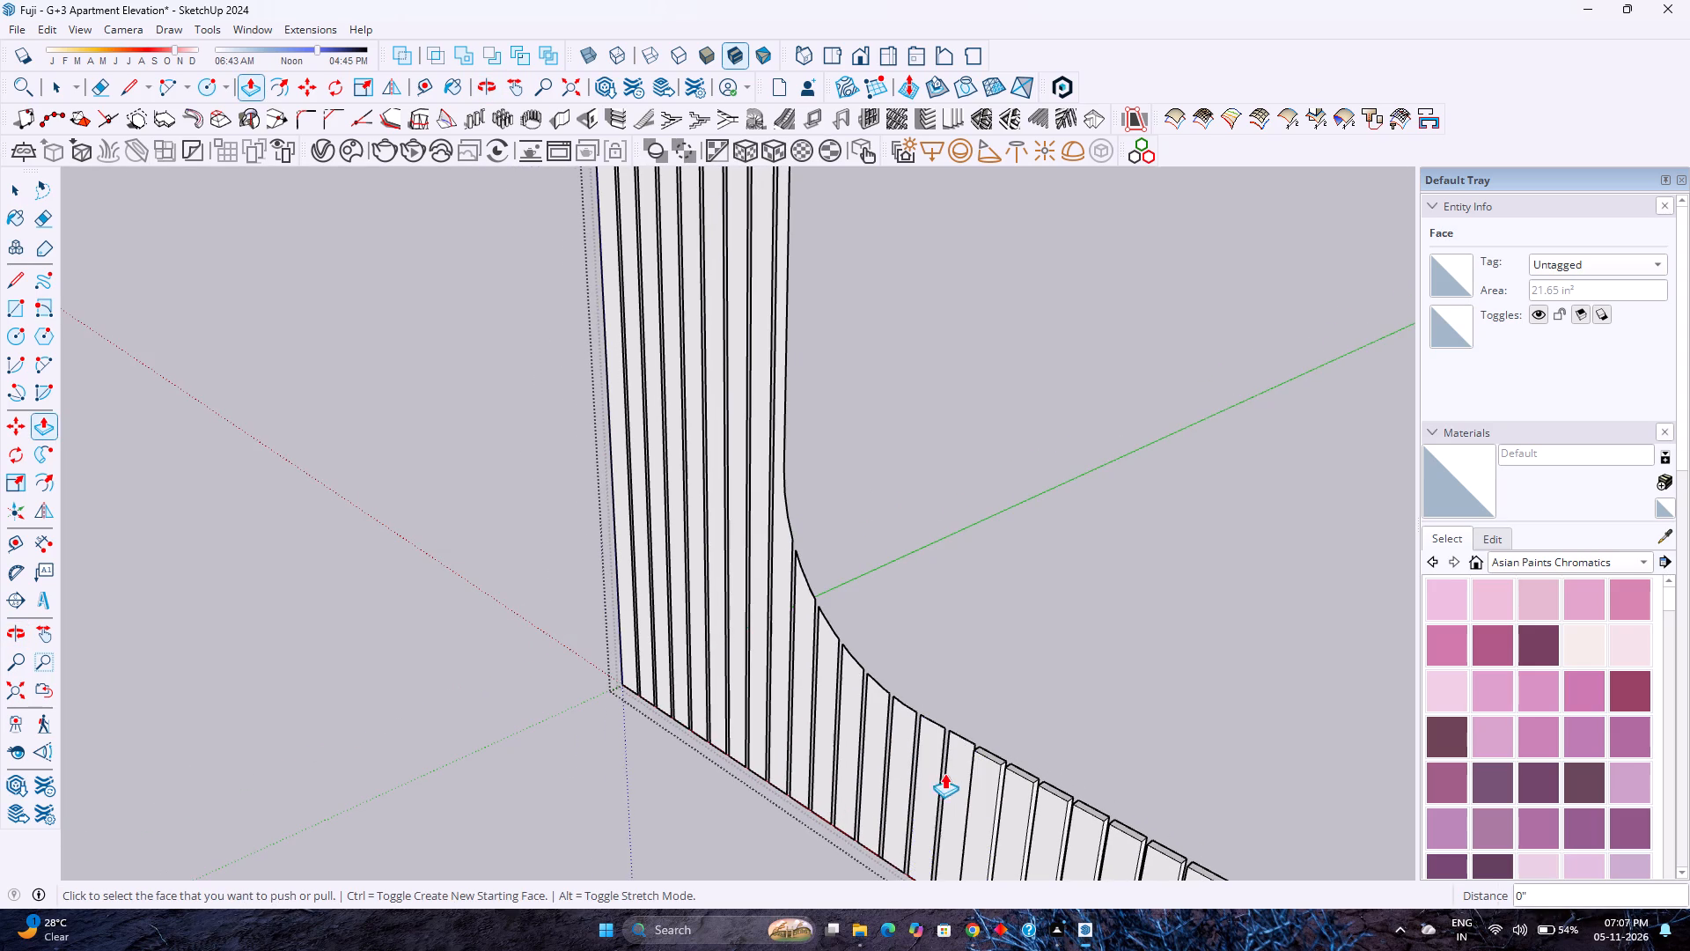
pyautogui.doubleClick(951, 767)
pyautogui.doubleClick(927, 758)
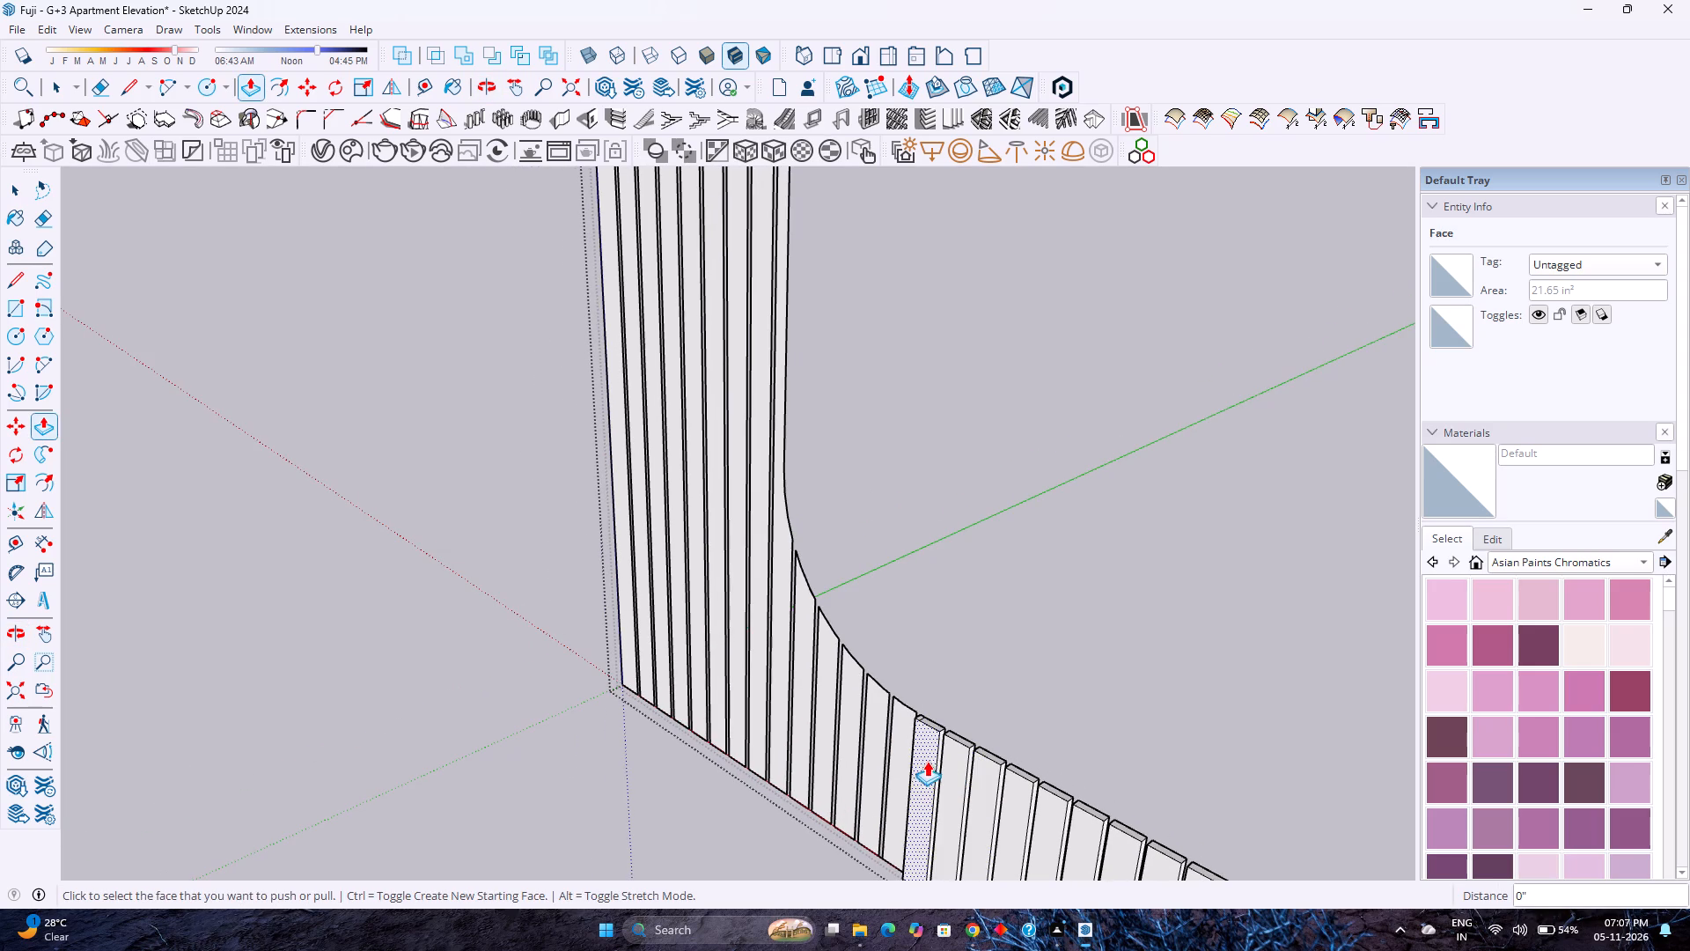
pyautogui.doubleClick(897, 754)
pyautogui.doubleClick(875, 754)
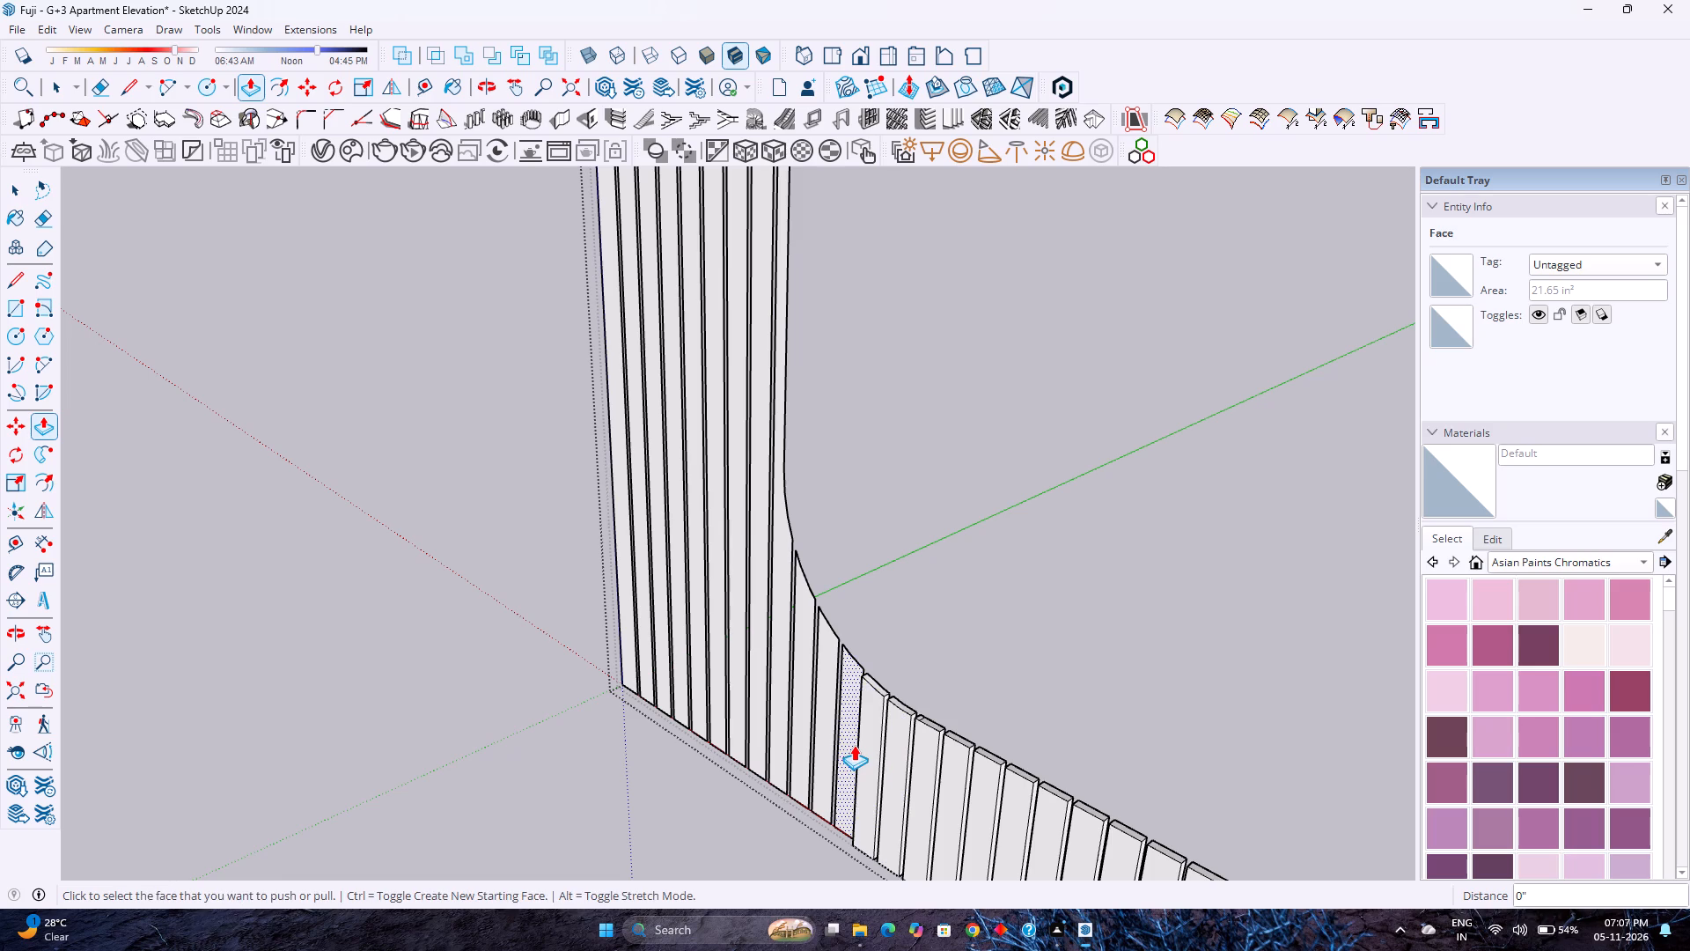
pyautogui.doubleClick(854, 745)
pyautogui.keyDown('shift'); pyautogui.moveTo(871, 746); pyautogui.dragTo(952, 783, button='middle'); pyautogui.keyUp('shift')
pyautogui.doubleClick(906, 729)
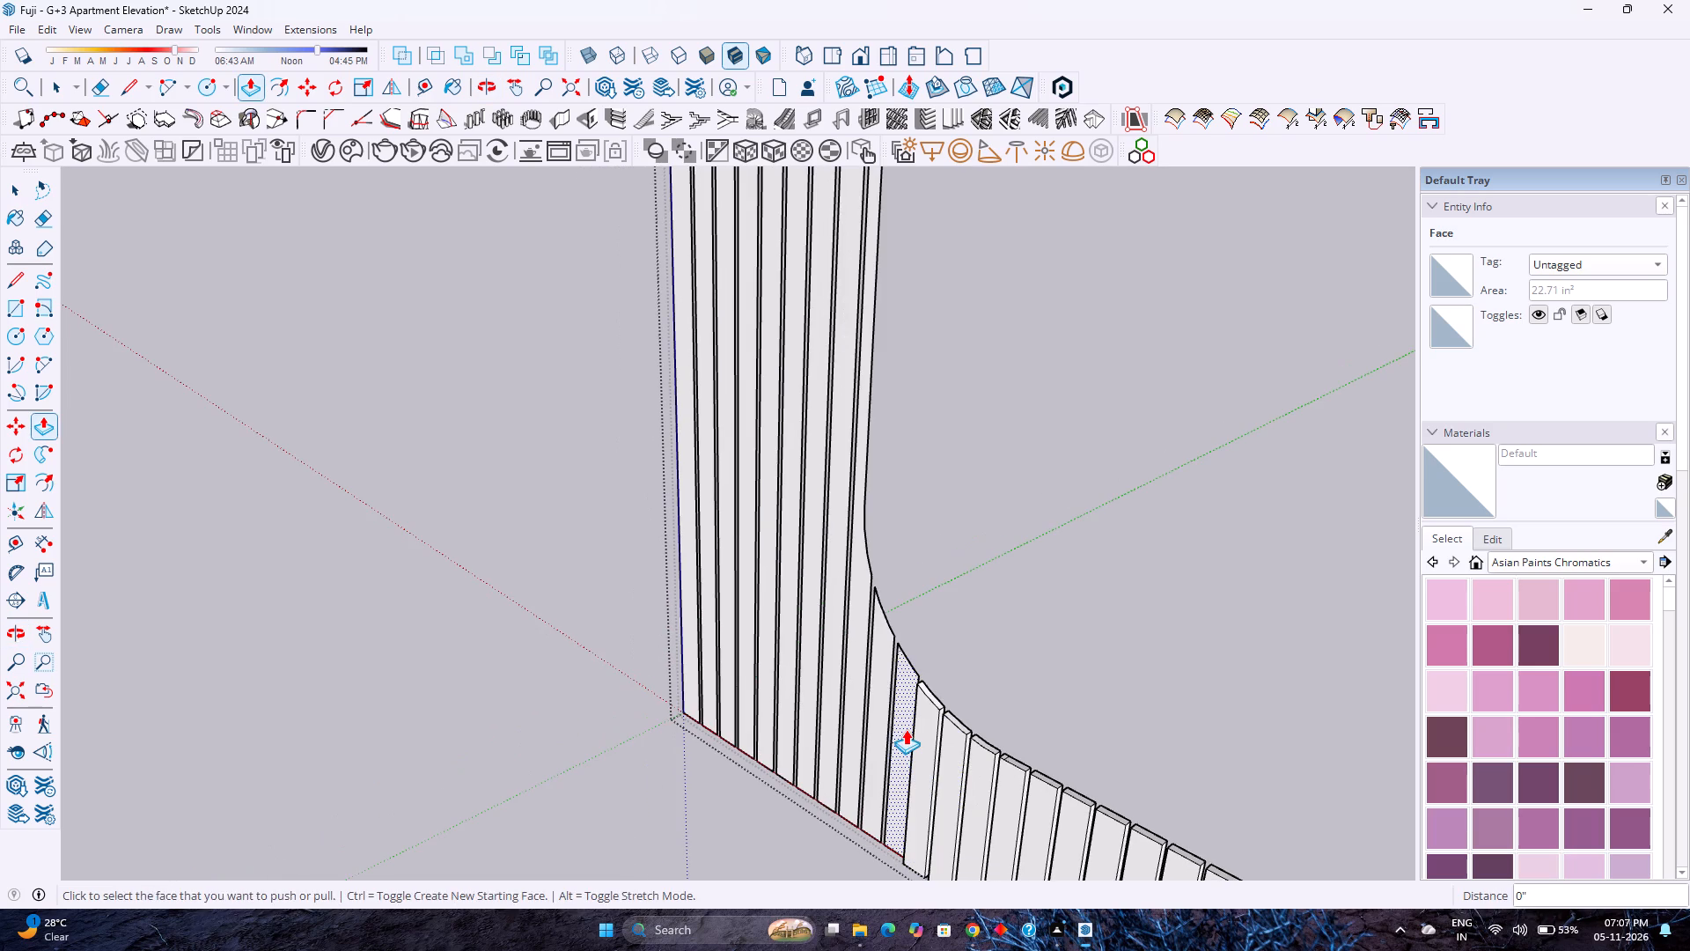
pyautogui.doubleClick(885, 652)
pyautogui.doubleClick(866, 590)
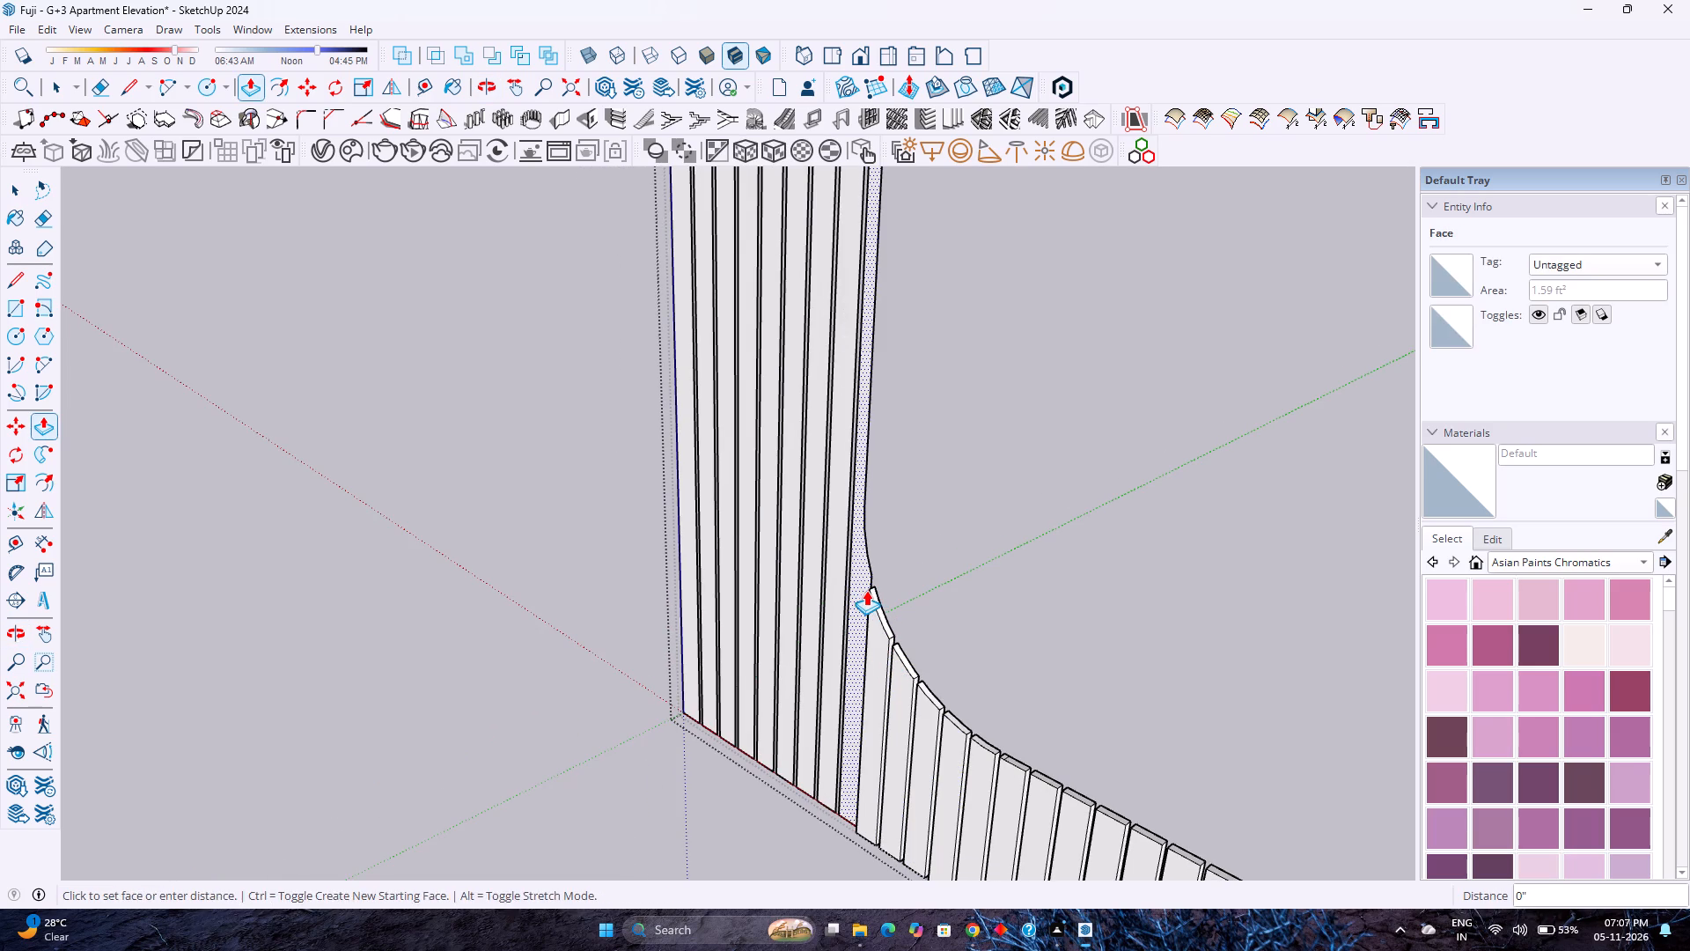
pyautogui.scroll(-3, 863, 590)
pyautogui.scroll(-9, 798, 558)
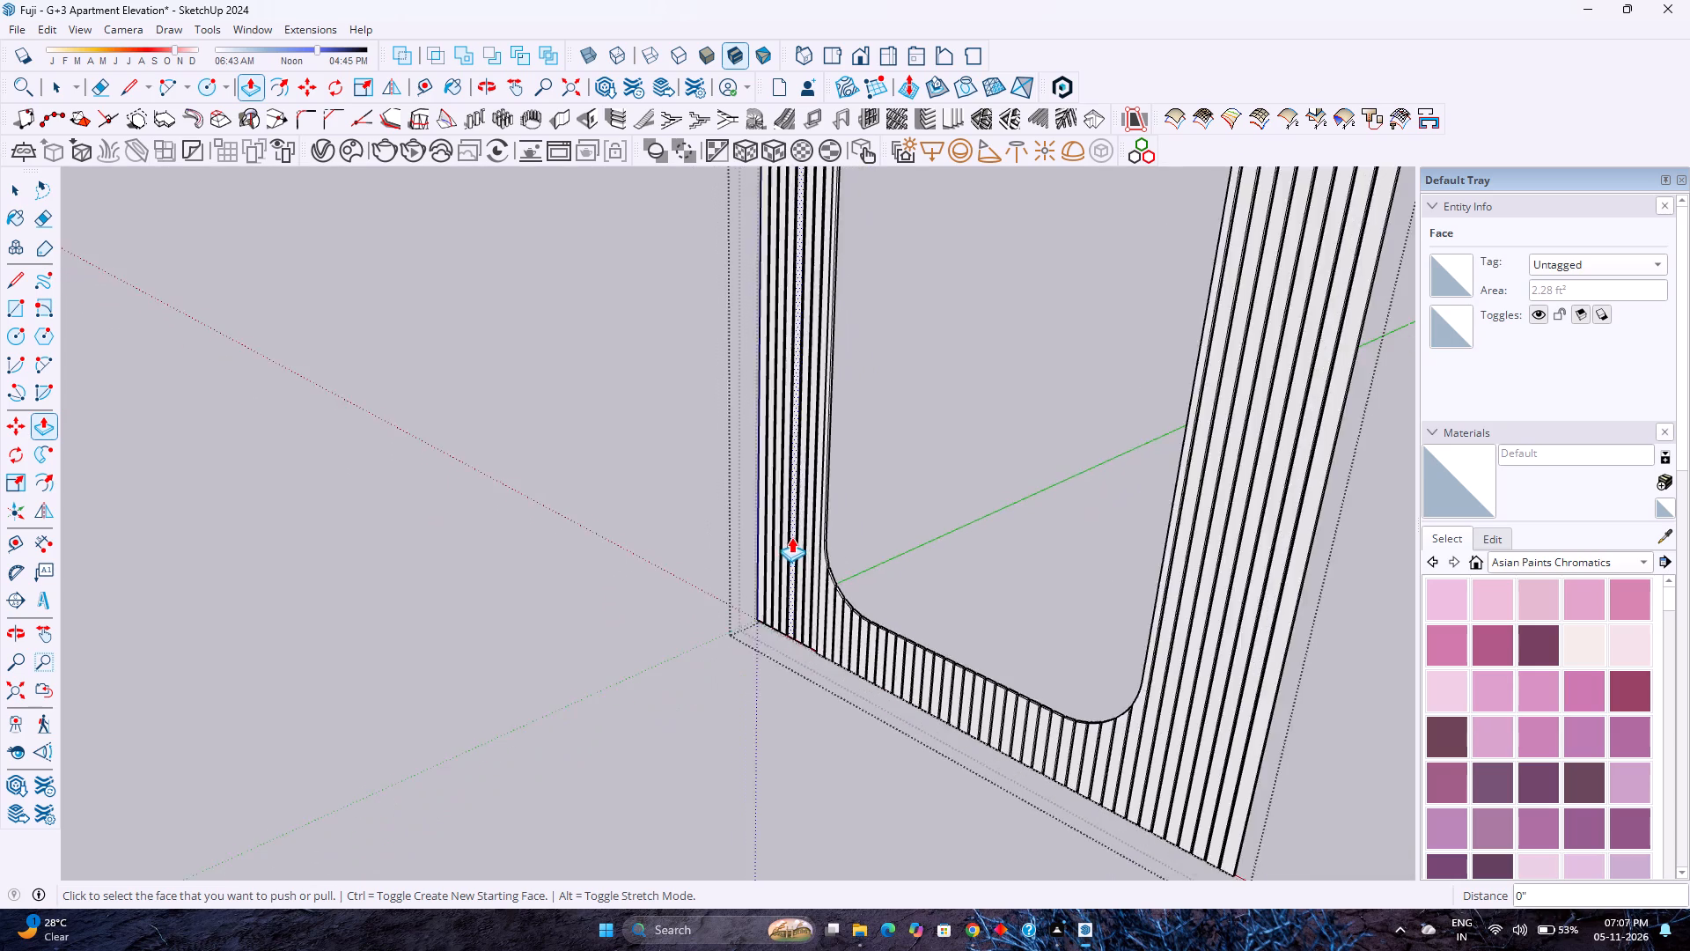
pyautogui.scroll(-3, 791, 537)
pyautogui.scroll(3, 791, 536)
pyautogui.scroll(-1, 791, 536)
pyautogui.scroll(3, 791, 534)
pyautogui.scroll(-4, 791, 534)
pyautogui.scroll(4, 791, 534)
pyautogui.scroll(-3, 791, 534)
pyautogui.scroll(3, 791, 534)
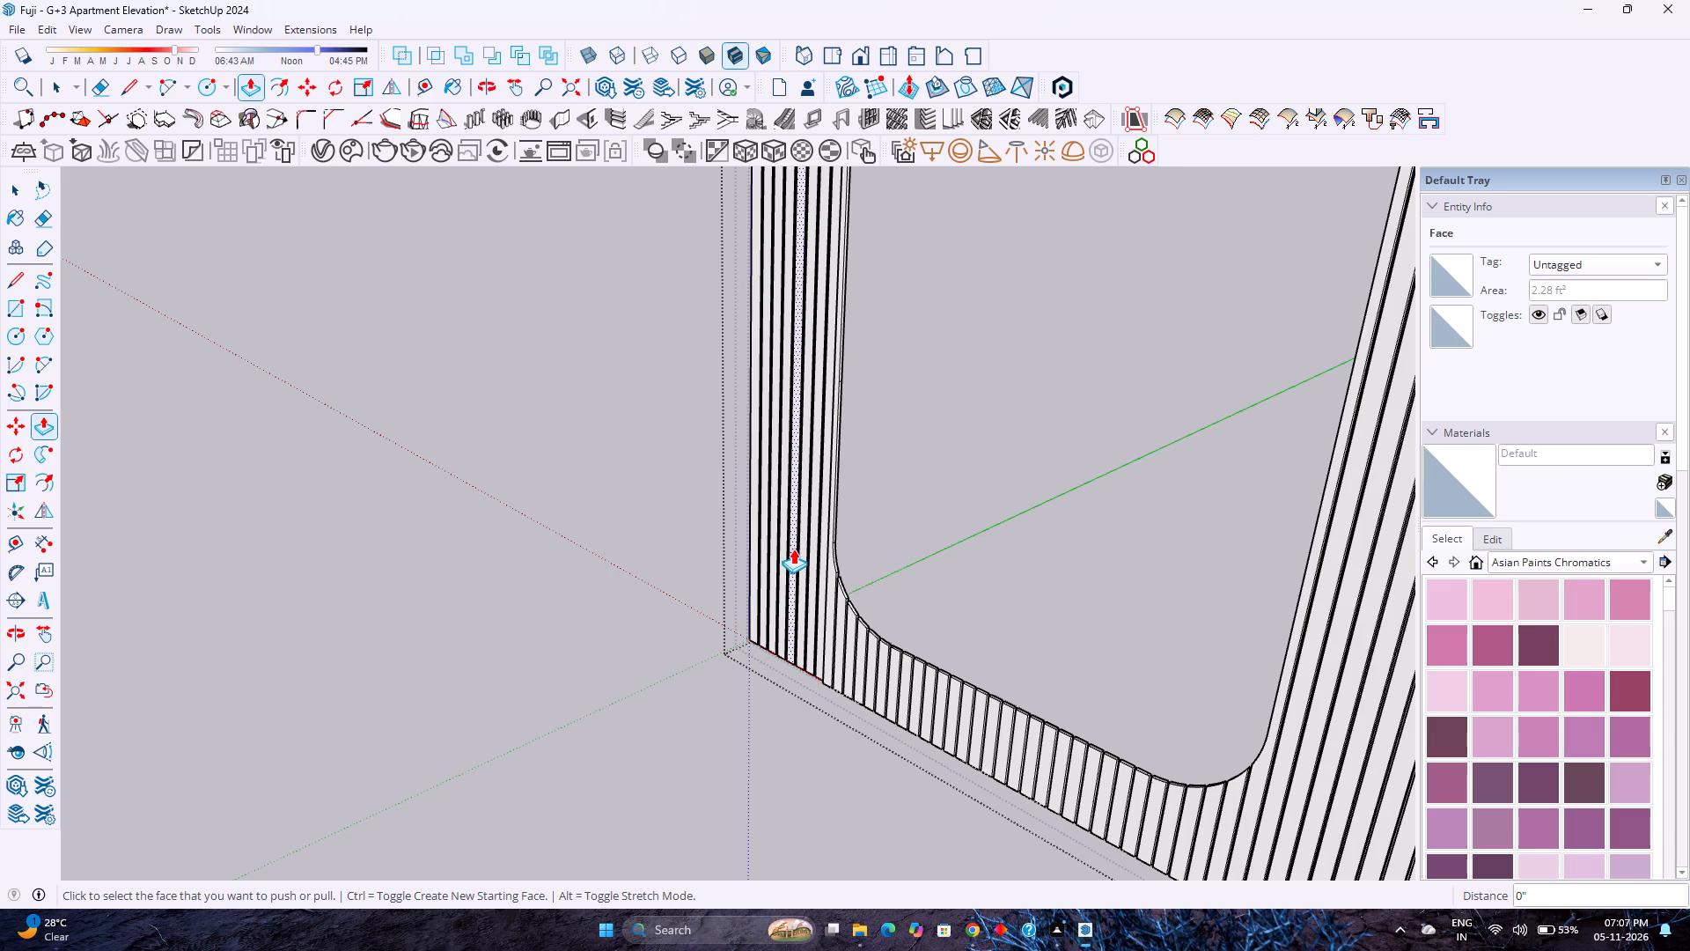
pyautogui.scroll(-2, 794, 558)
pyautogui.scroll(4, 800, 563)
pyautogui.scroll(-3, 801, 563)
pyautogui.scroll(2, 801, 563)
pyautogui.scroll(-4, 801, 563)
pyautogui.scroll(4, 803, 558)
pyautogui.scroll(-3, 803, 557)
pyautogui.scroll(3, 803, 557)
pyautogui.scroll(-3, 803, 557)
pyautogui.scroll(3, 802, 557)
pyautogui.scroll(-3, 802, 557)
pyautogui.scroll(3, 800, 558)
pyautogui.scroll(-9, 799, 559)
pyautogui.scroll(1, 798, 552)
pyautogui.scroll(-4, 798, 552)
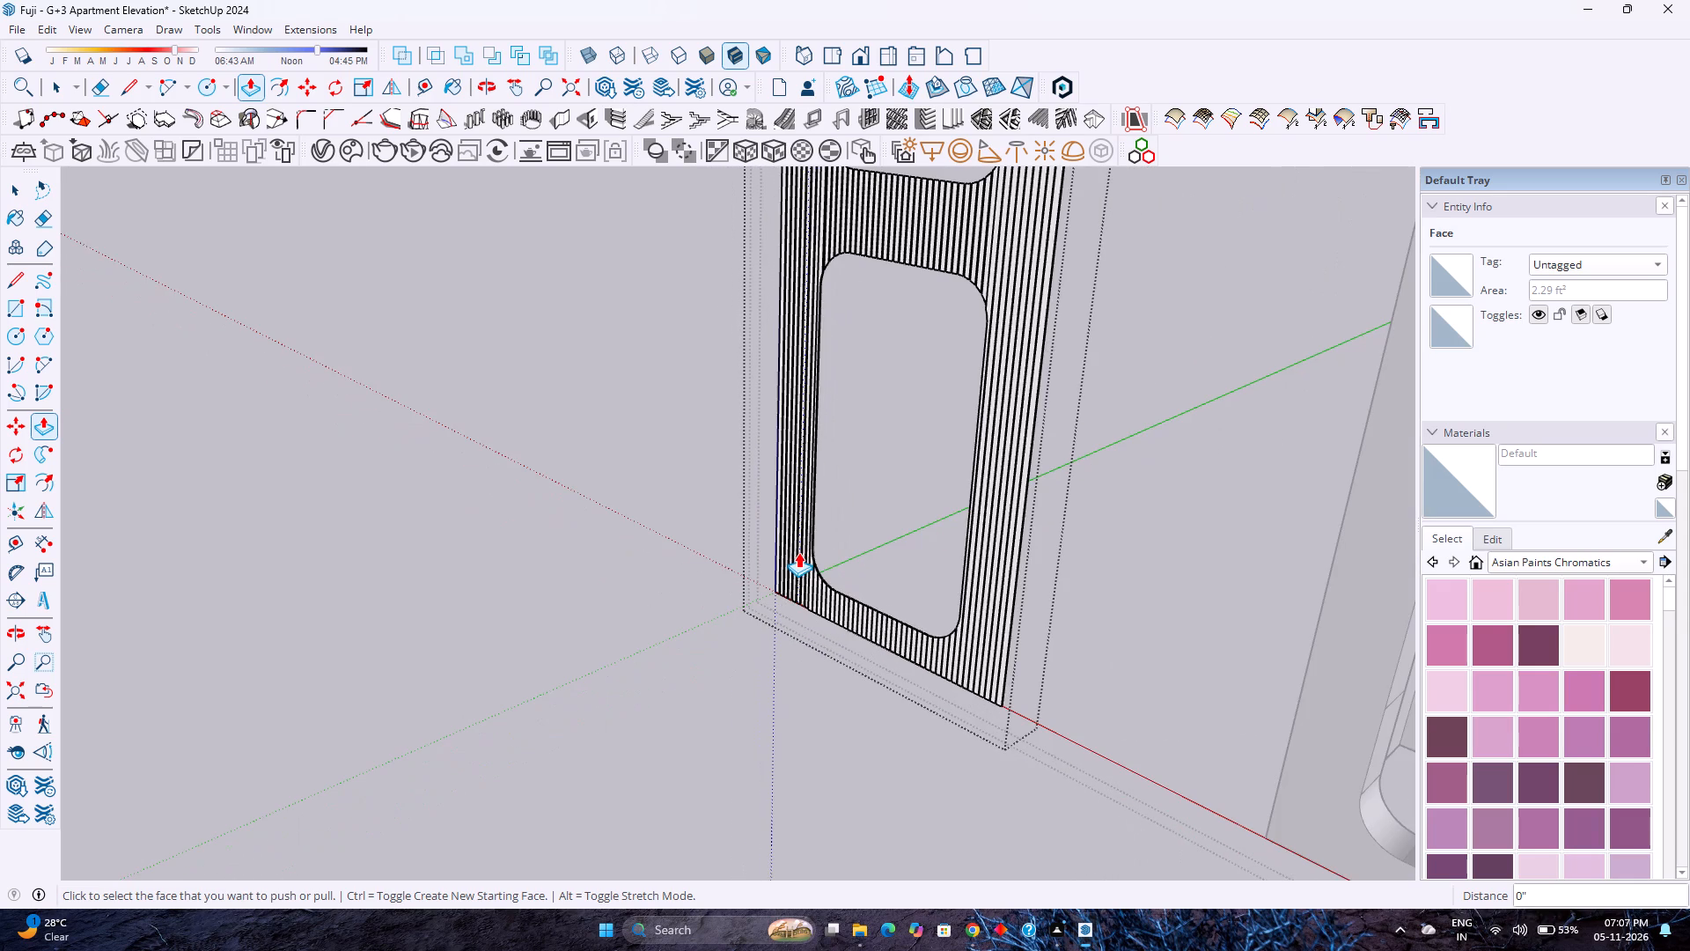
# Push/Pull the remaining eight full-height ribs of the frame's far upright out by 1/2 inch, working toward its outer edge.
pyautogui.scroll(6, 790, 171)
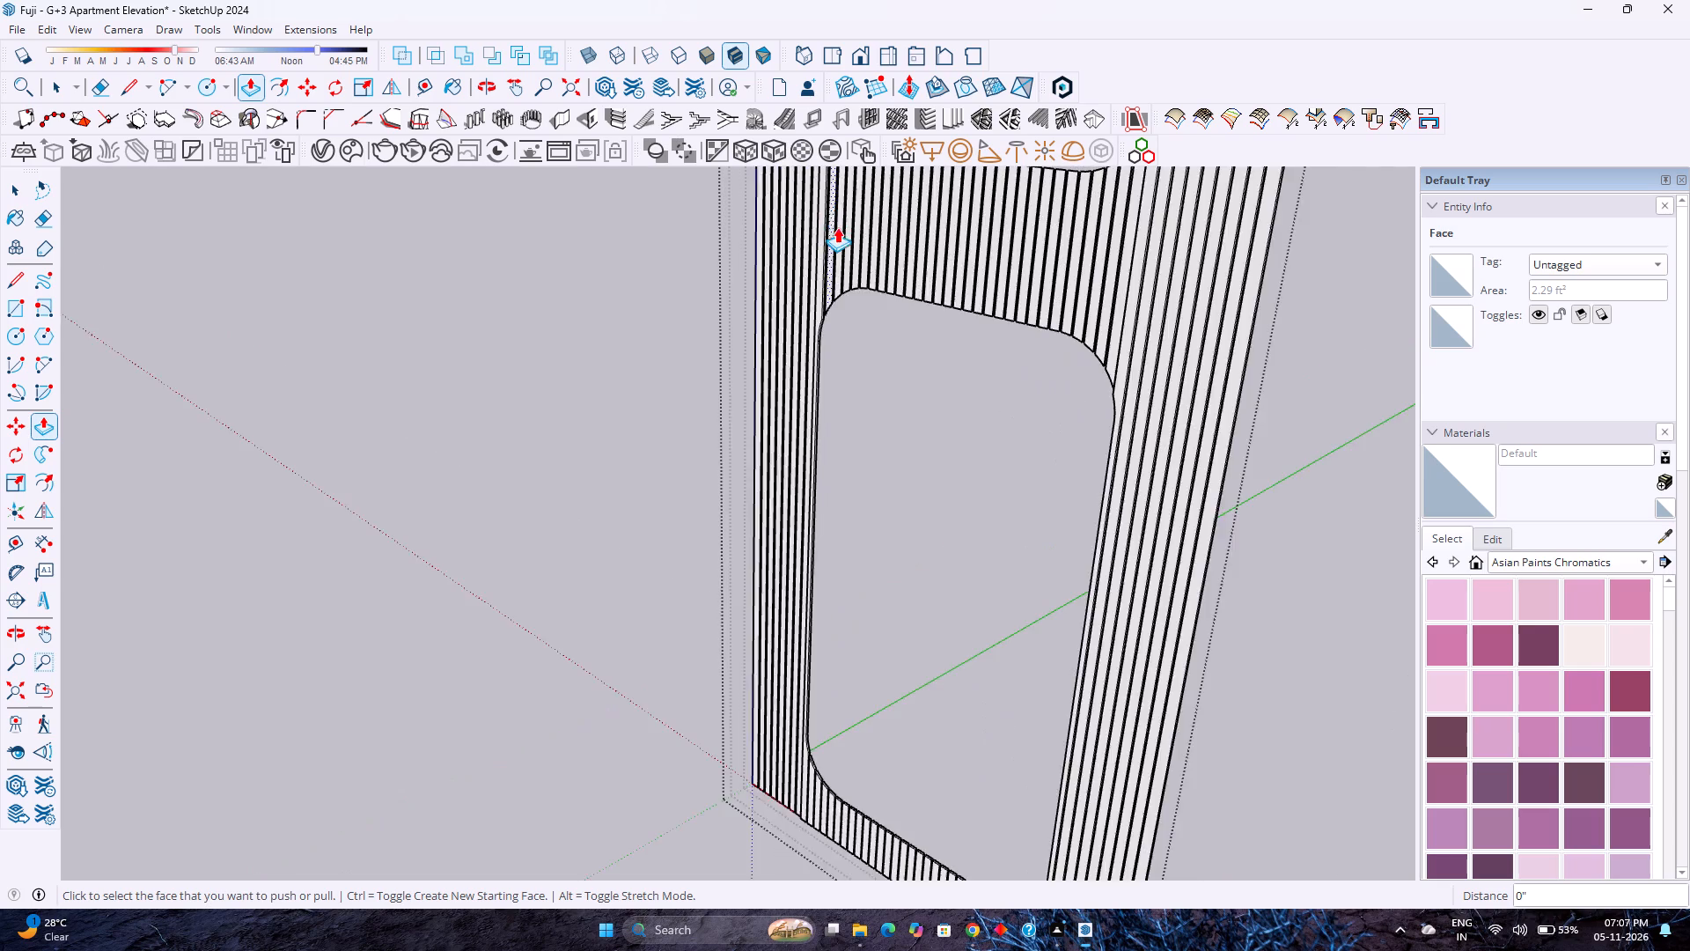
pyautogui.scroll(12, 837, 227)
pyautogui.scroll(5, 814, 363)
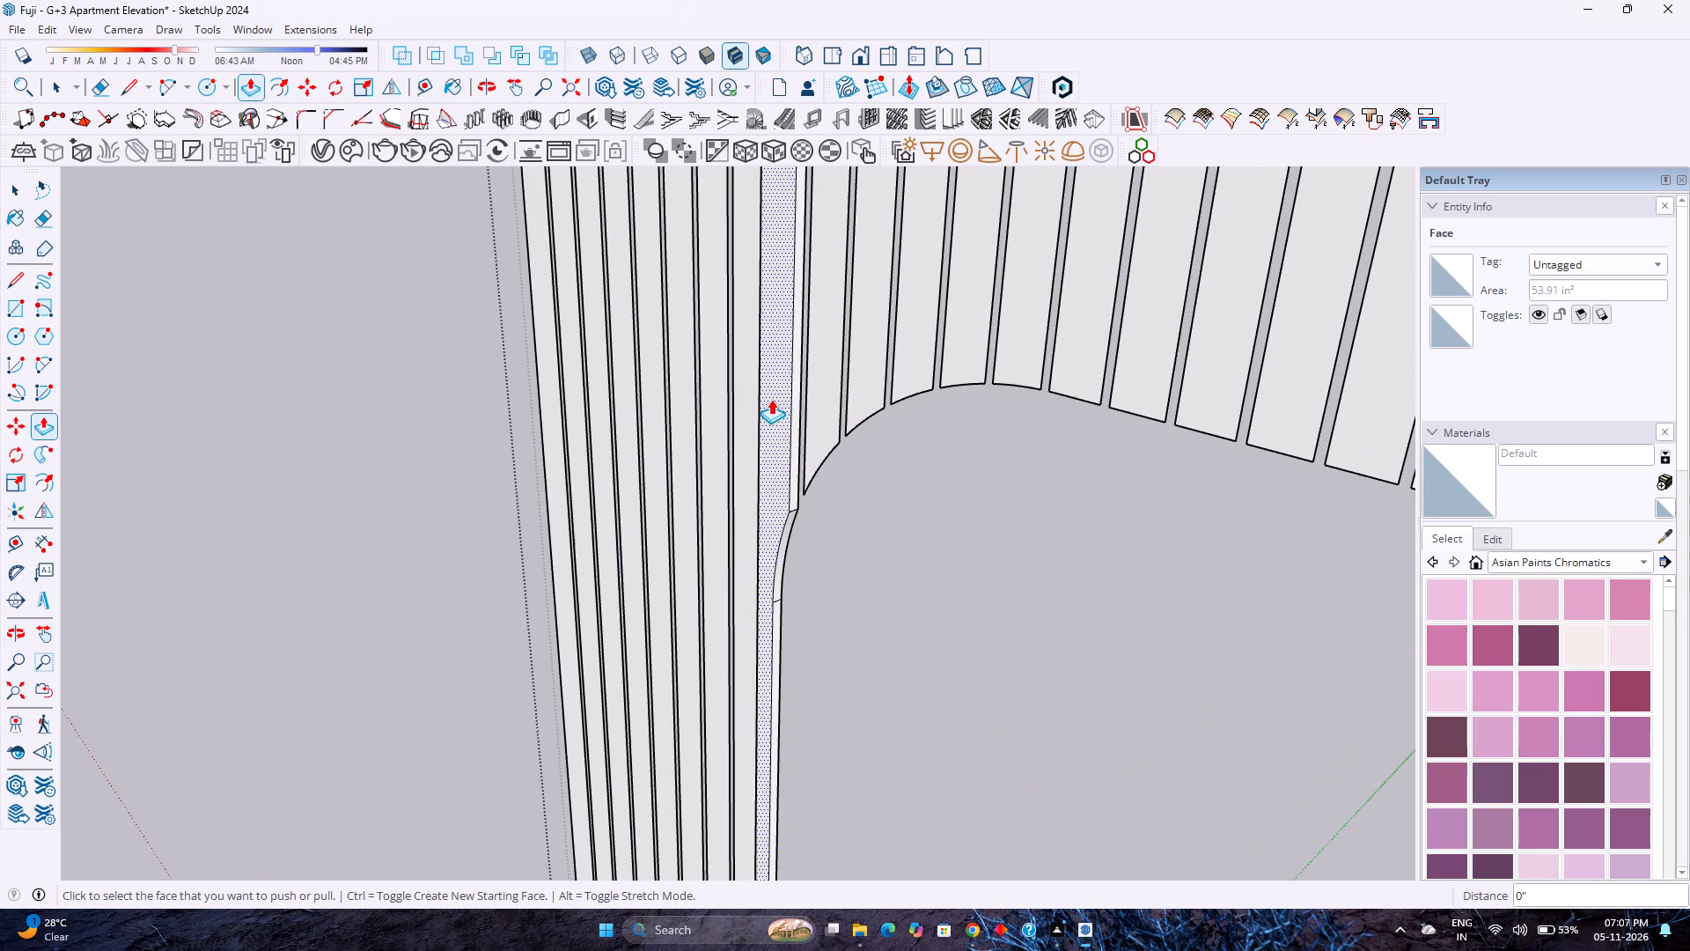
pyautogui.doubleClick(745, 448)
pyautogui.doubleClick(714, 457)
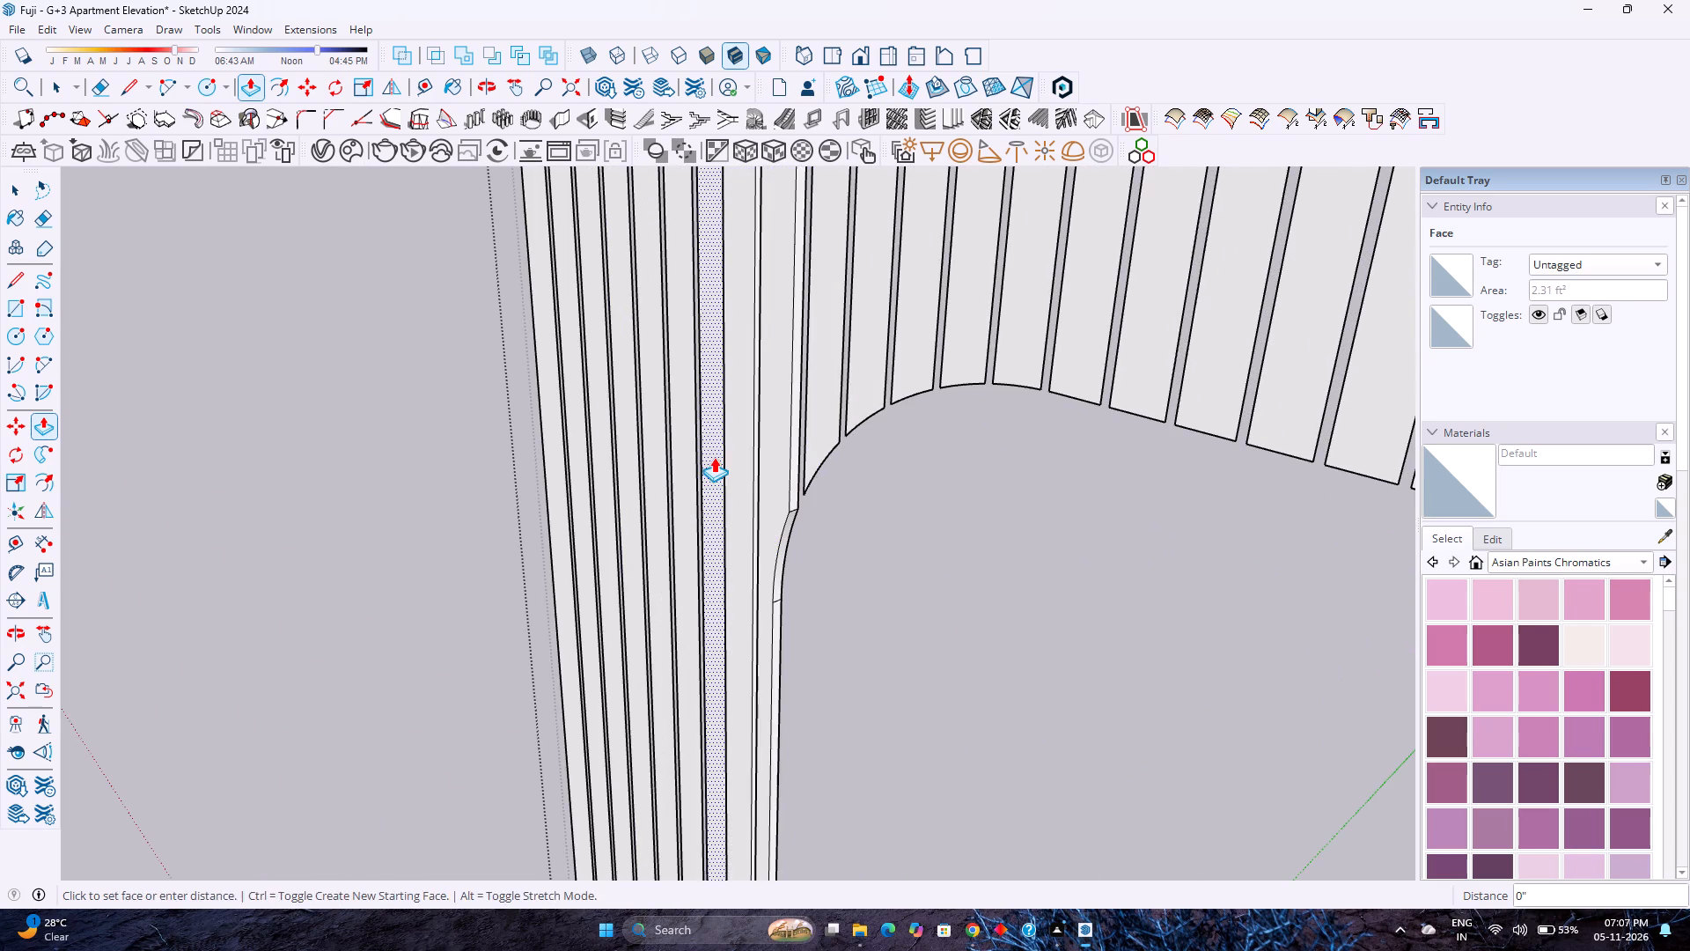
pyautogui.moveTo(621, 502); pyautogui.dragTo(870, 546, button='middle')
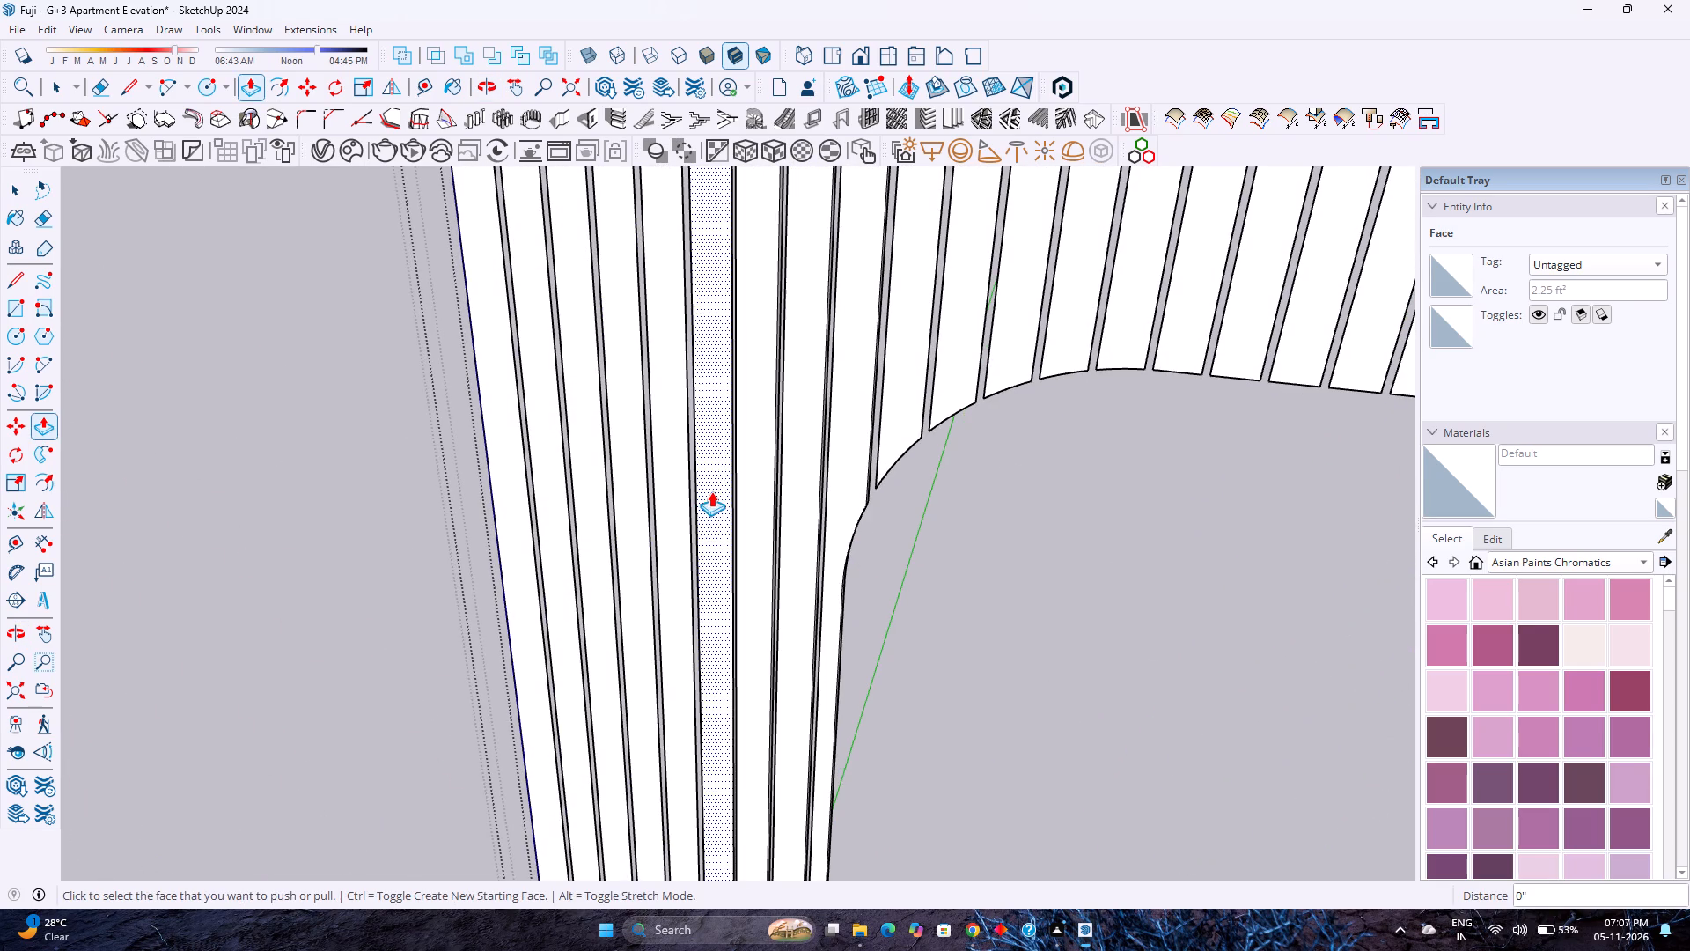
pyautogui.doubleClick(711, 490)
pyautogui.doubleClick(677, 498)
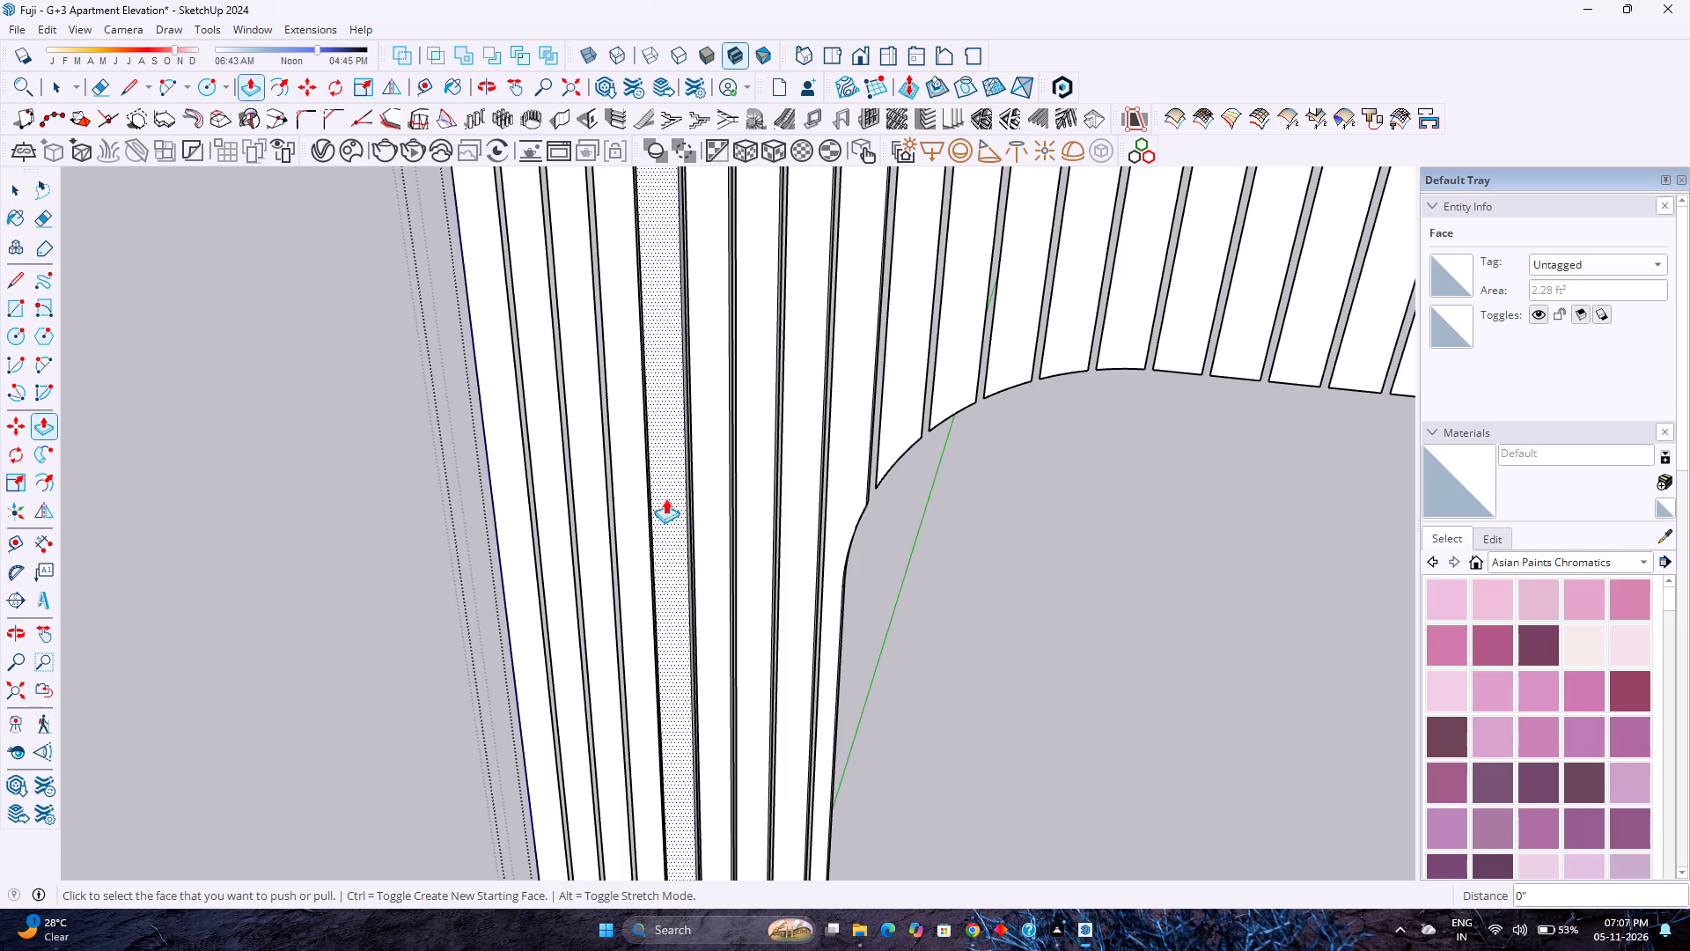
pyautogui.doubleClick(627, 488)
pyautogui.doubleClick(589, 498)
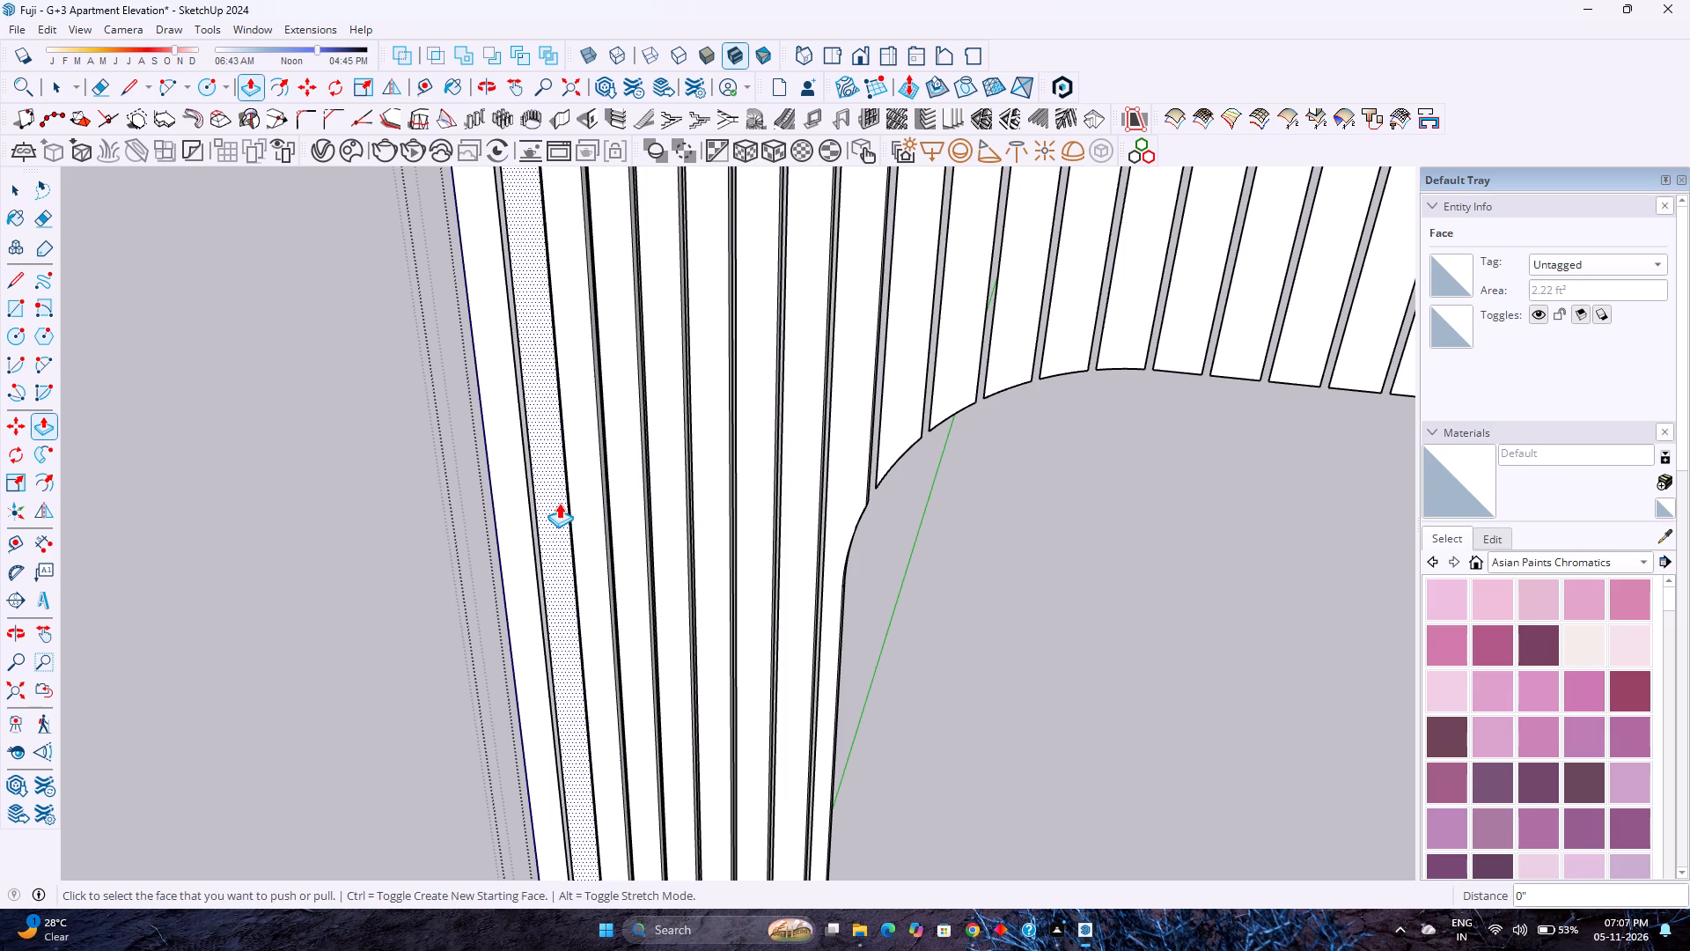
pyautogui.doubleClick(559, 503)
pyautogui.doubleClick(529, 506)
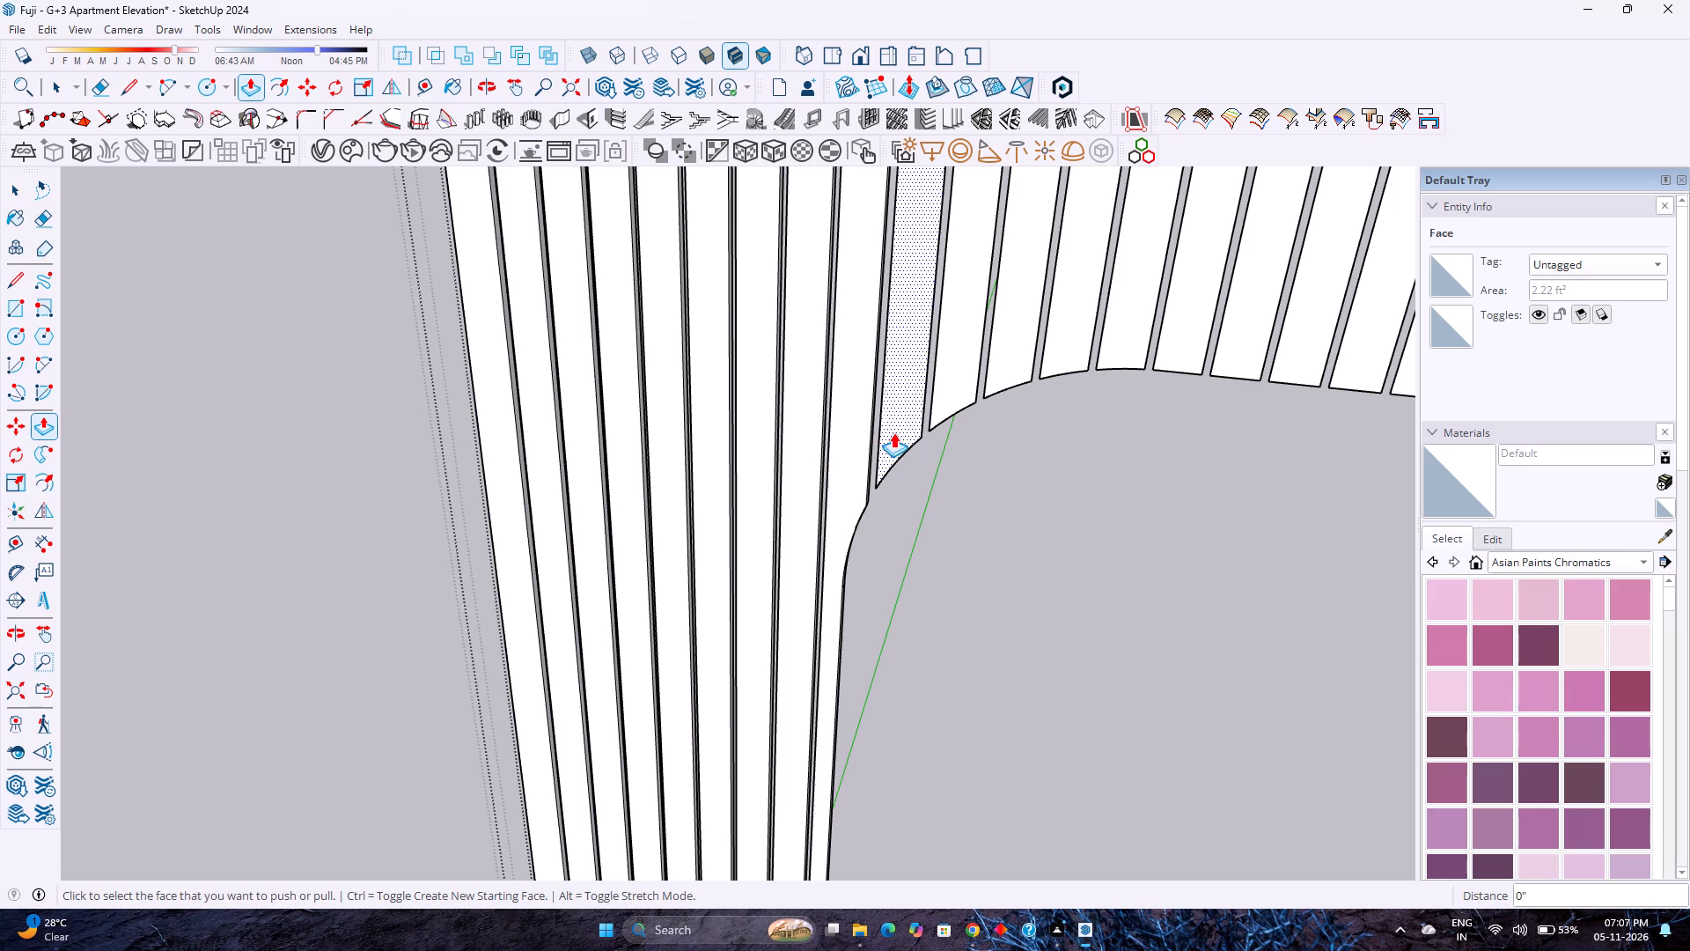
# Push/Pull the crossbar ribs above the lower opening's far rounded corner out by 1/2 inch.
pyautogui.doubleClick(894, 430)
pyautogui.doubleClick(941, 391)
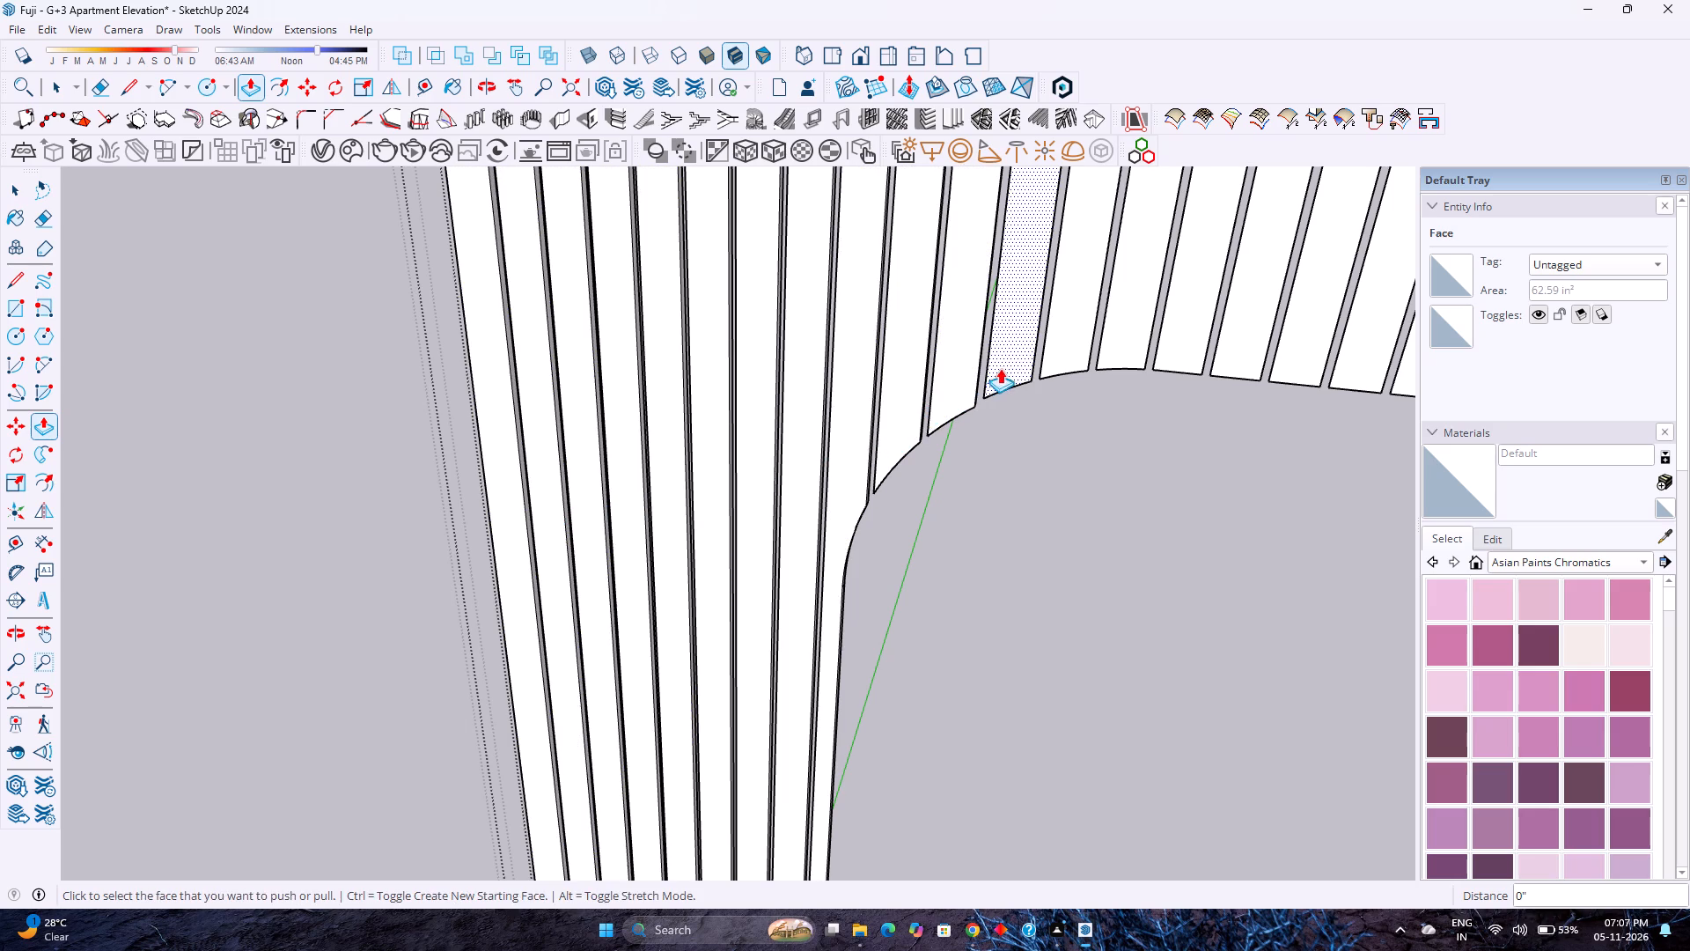
pyautogui.doubleClick(1002, 365)
pyautogui.doubleClick(1054, 349)
pyautogui.doubleClick(1098, 342)
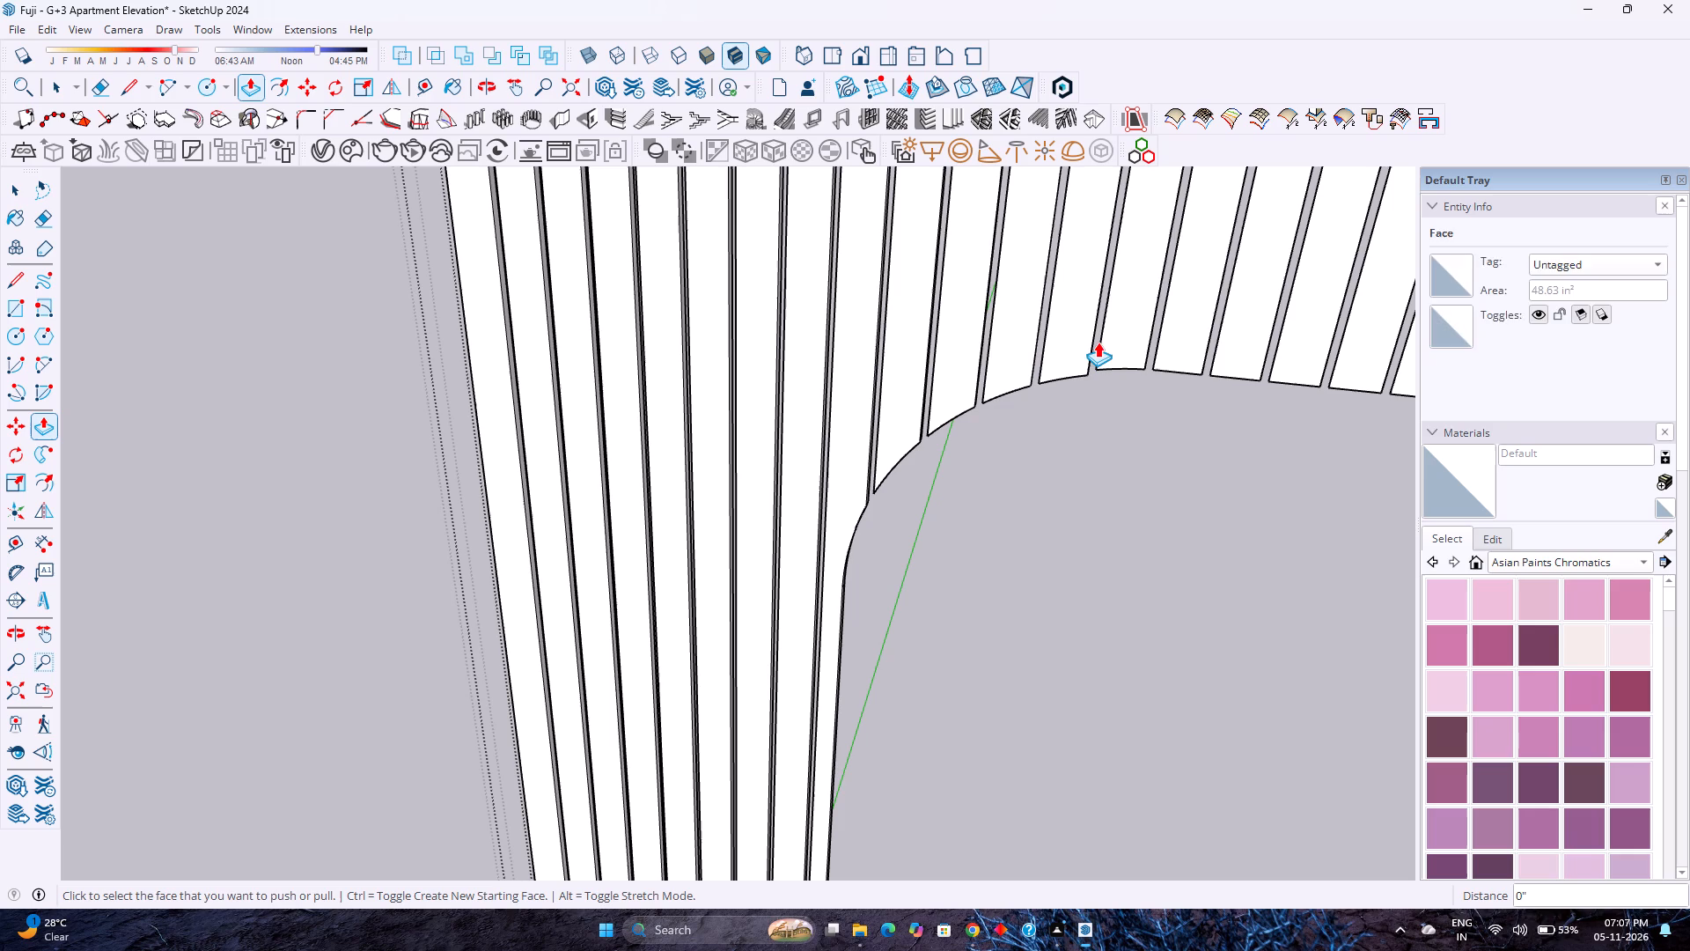
pyautogui.doubleClick(1125, 343)
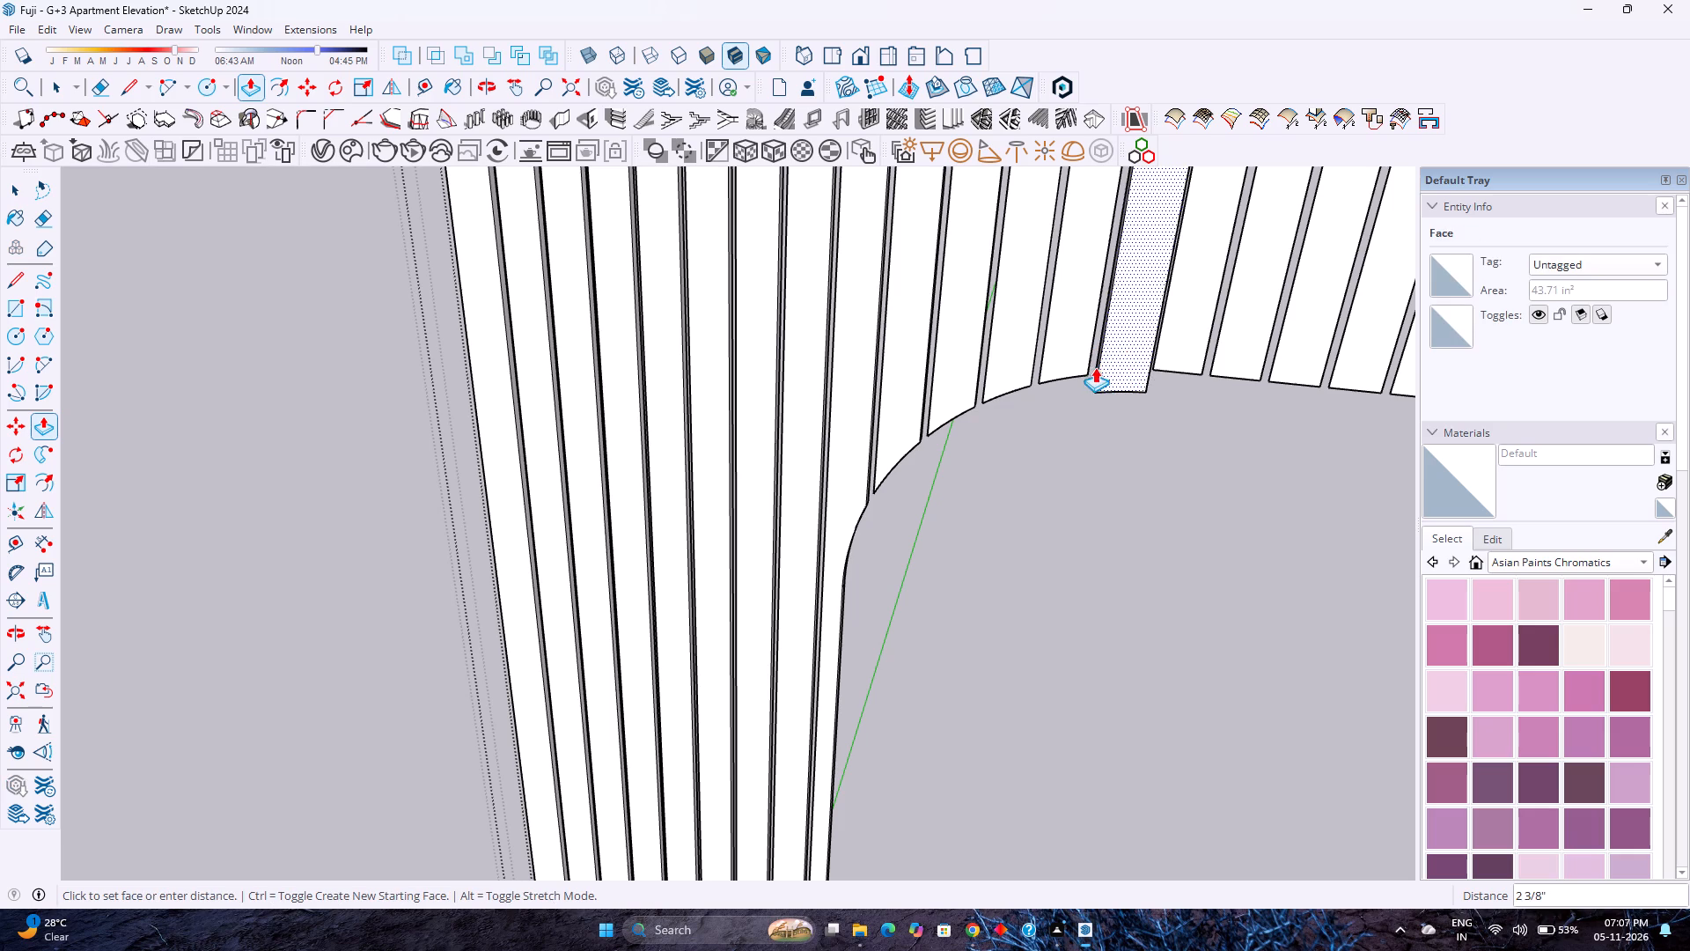
pyautogui.click(1071, 360)
# Push/Pull the next ribs along the crossbar above the lower opening out by 1/2 inch, moving toward the building side.
pyautogui.scroll(-8, 1036, 352)
pyautogui.keyDown('shift'); pyautogui.scroll(1, 1095, 331); pyautogui.keyUp('shift')
pyautogui.keyDown('shift'); pyautogui.moveTo(1095, 331); pyautogui.dragTo(753, 579, button='middle'); pyautogui.keyUp('shift')
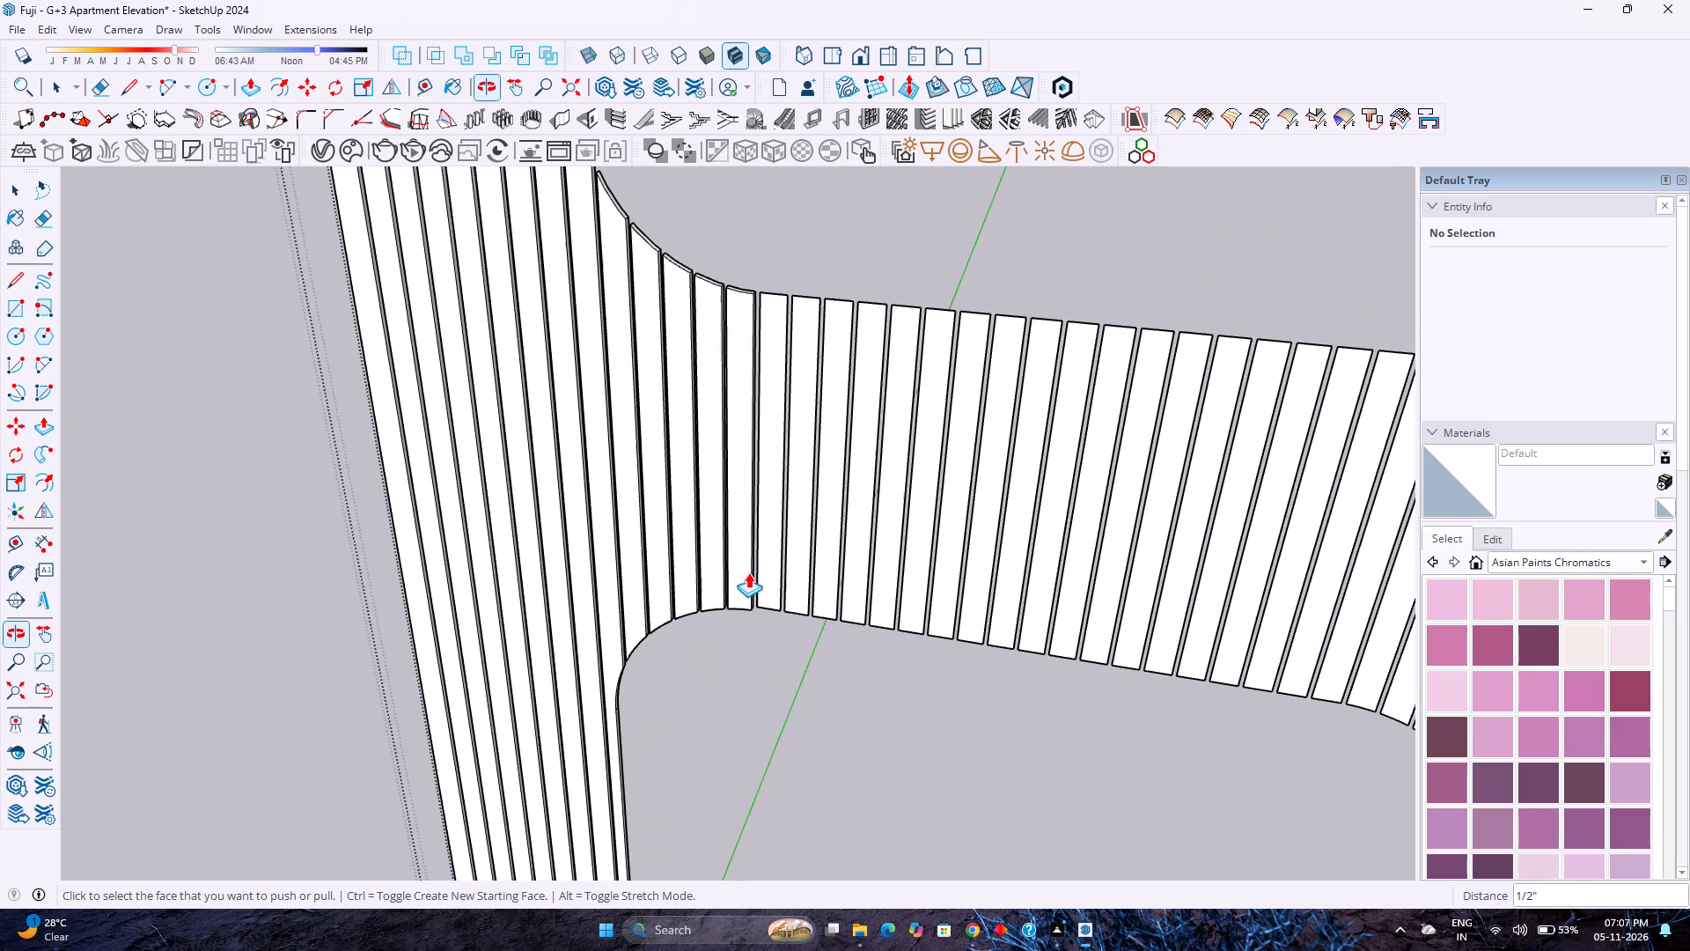
pyautogui.doubleClick(772, 303)
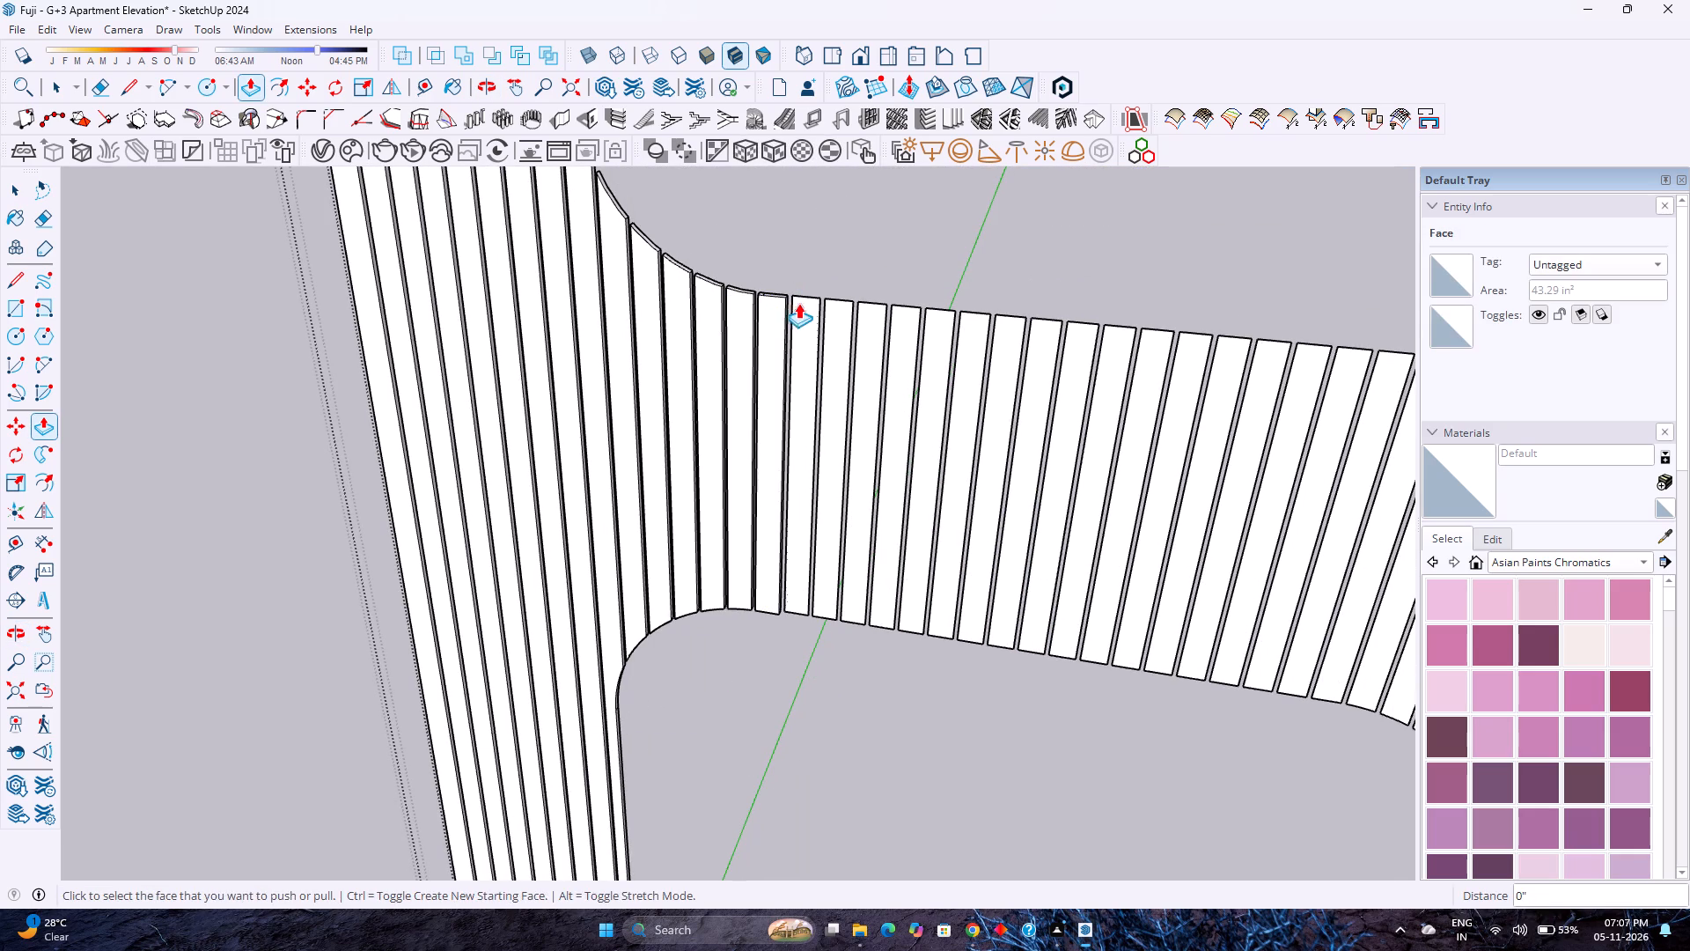
pyautogui.doubleClick(800, 302)
pyautogui.doubleClick(838, 308)
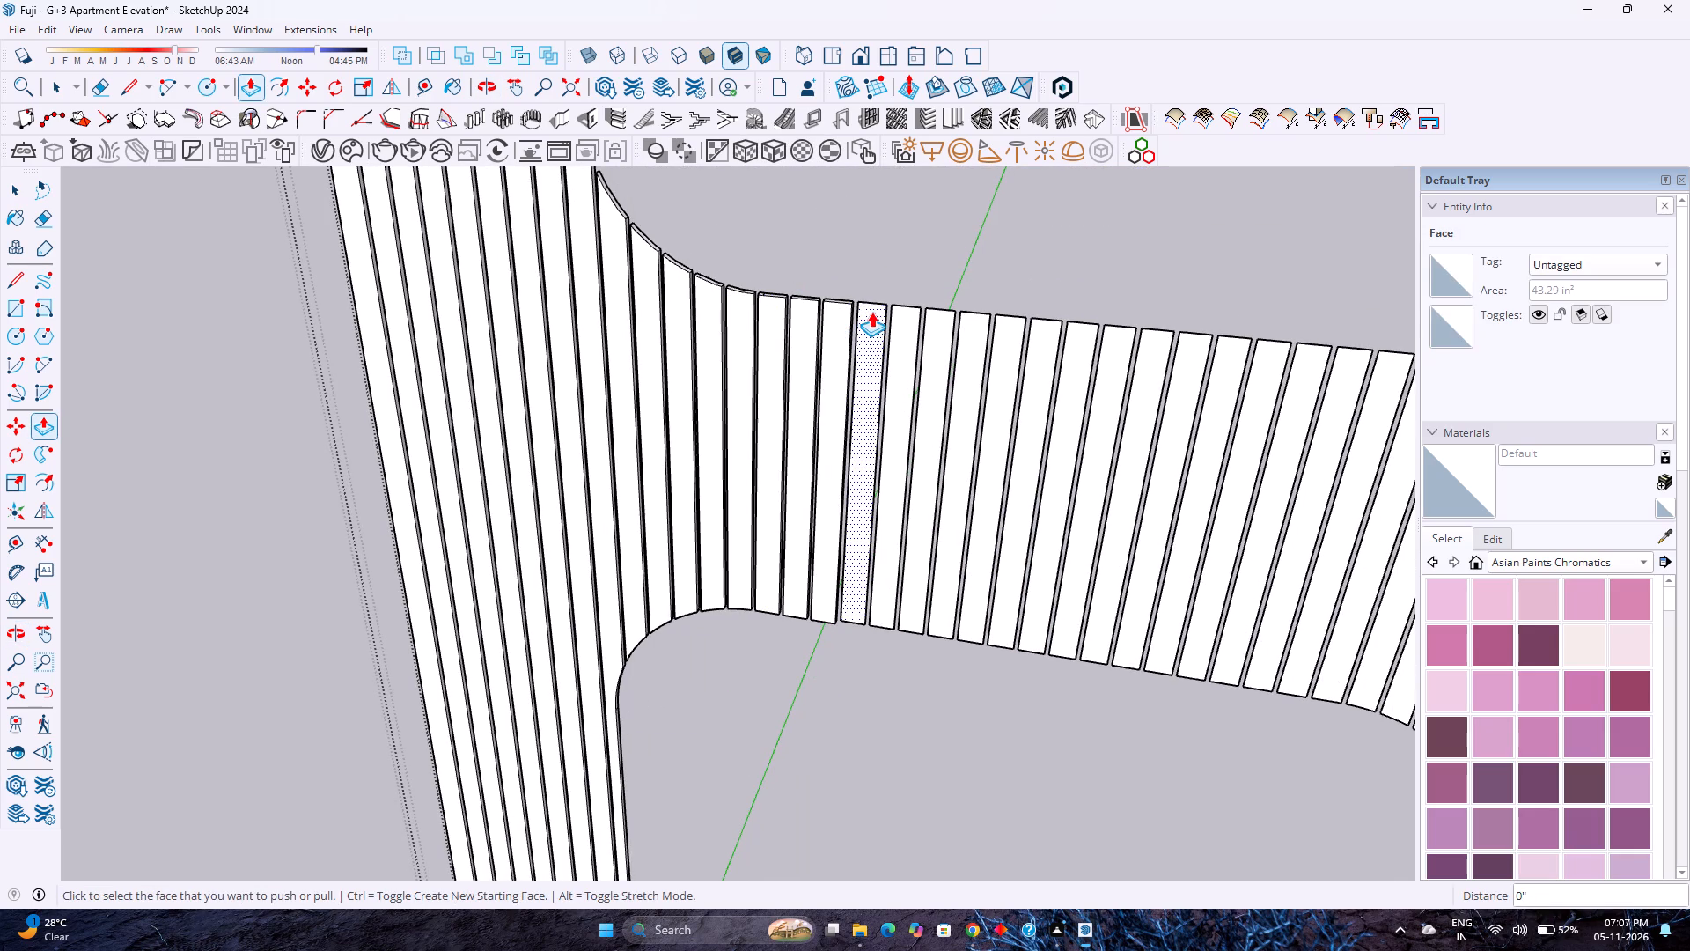
pyautogui.doubleClick(871, 312)
pyautogui.doubleClick(898, 316)
pyautogui.doubleClick(927, 317)
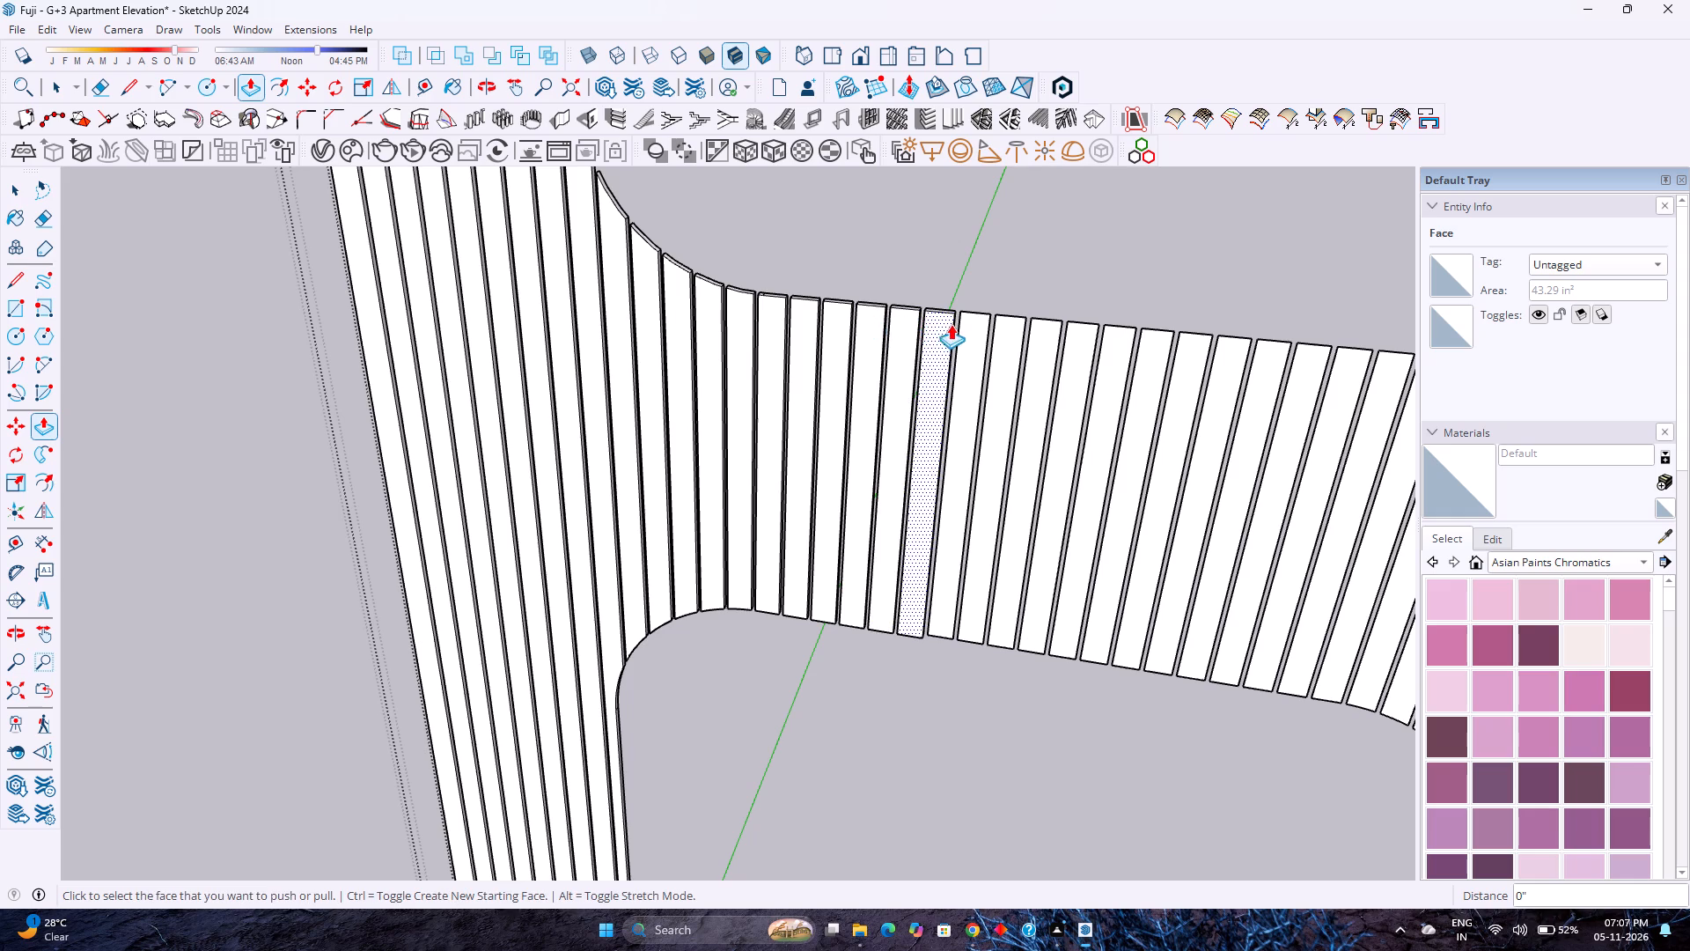
pyautogui.doubleClick(966, 324)
# Push/Pull the following ribs in the middle of the crossbar out by 1/2 inch.
pyautogui.keyDown('shift'); pyautogui.moveTo(981, 341); pyautogui.dragTo(716, 353, button='middle'); pyautogui.keyUp('shift')
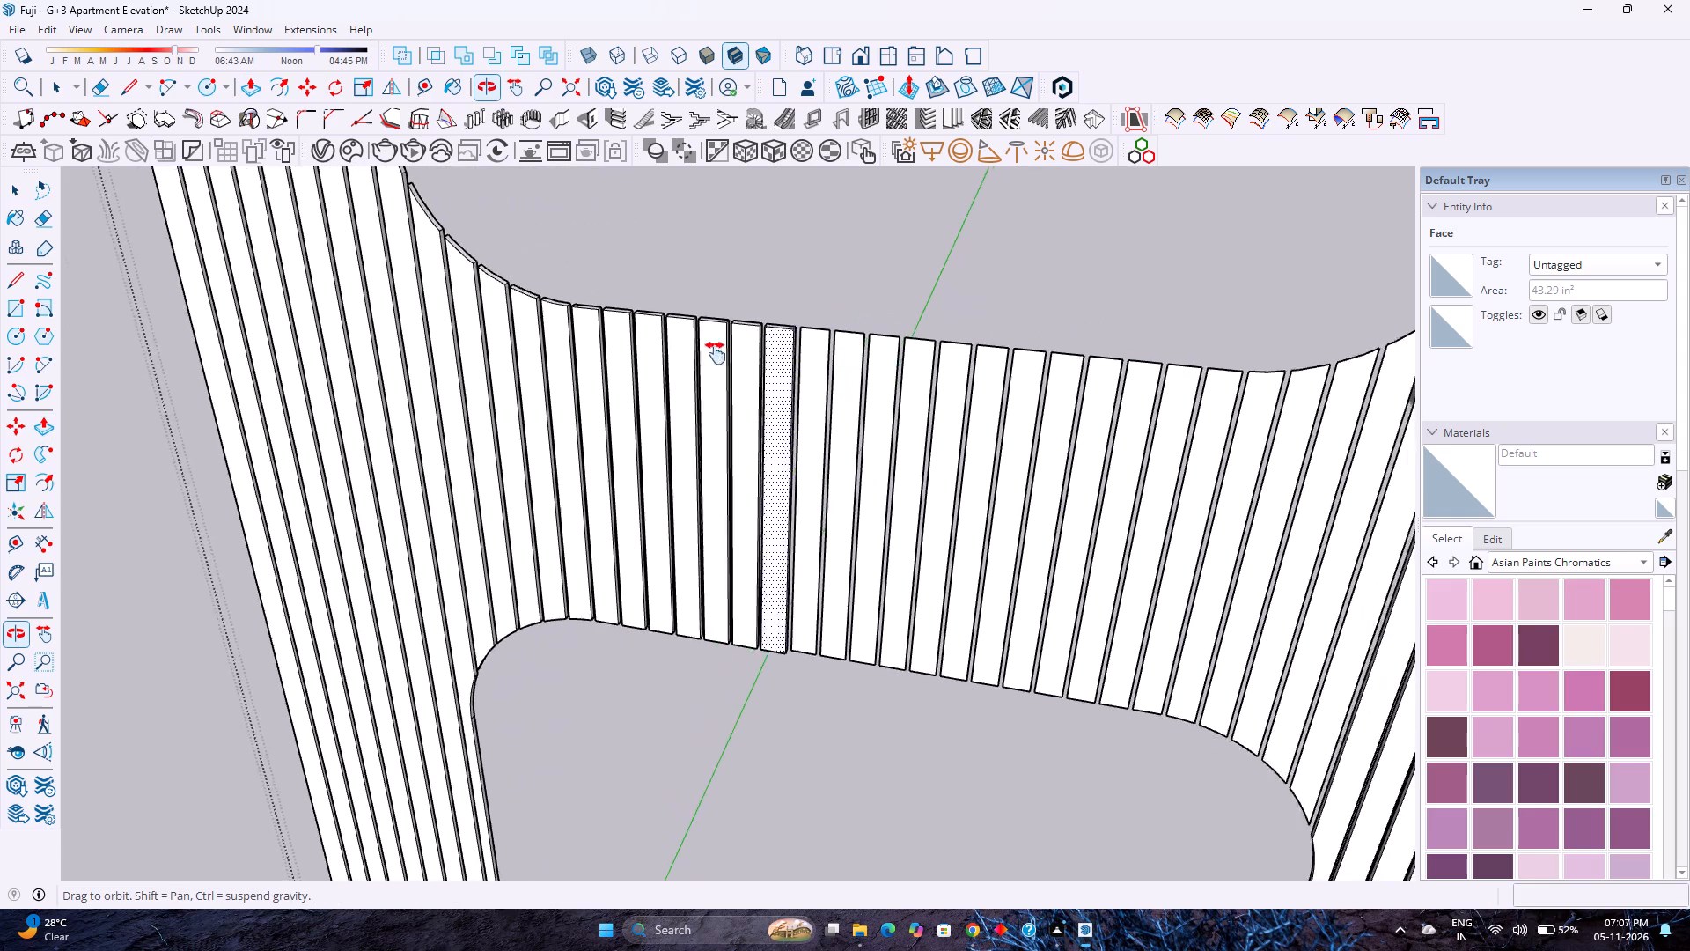
pyautogui.keyDown('shift'); pyautogui.moveTo(716, 353); pyautogui.dragTo(644, 361, button='middle'); pyautogui.keyUp('shift')
pyautogui.doubleClick(675, 353)
pyautogui.doubleClick(701, 353)
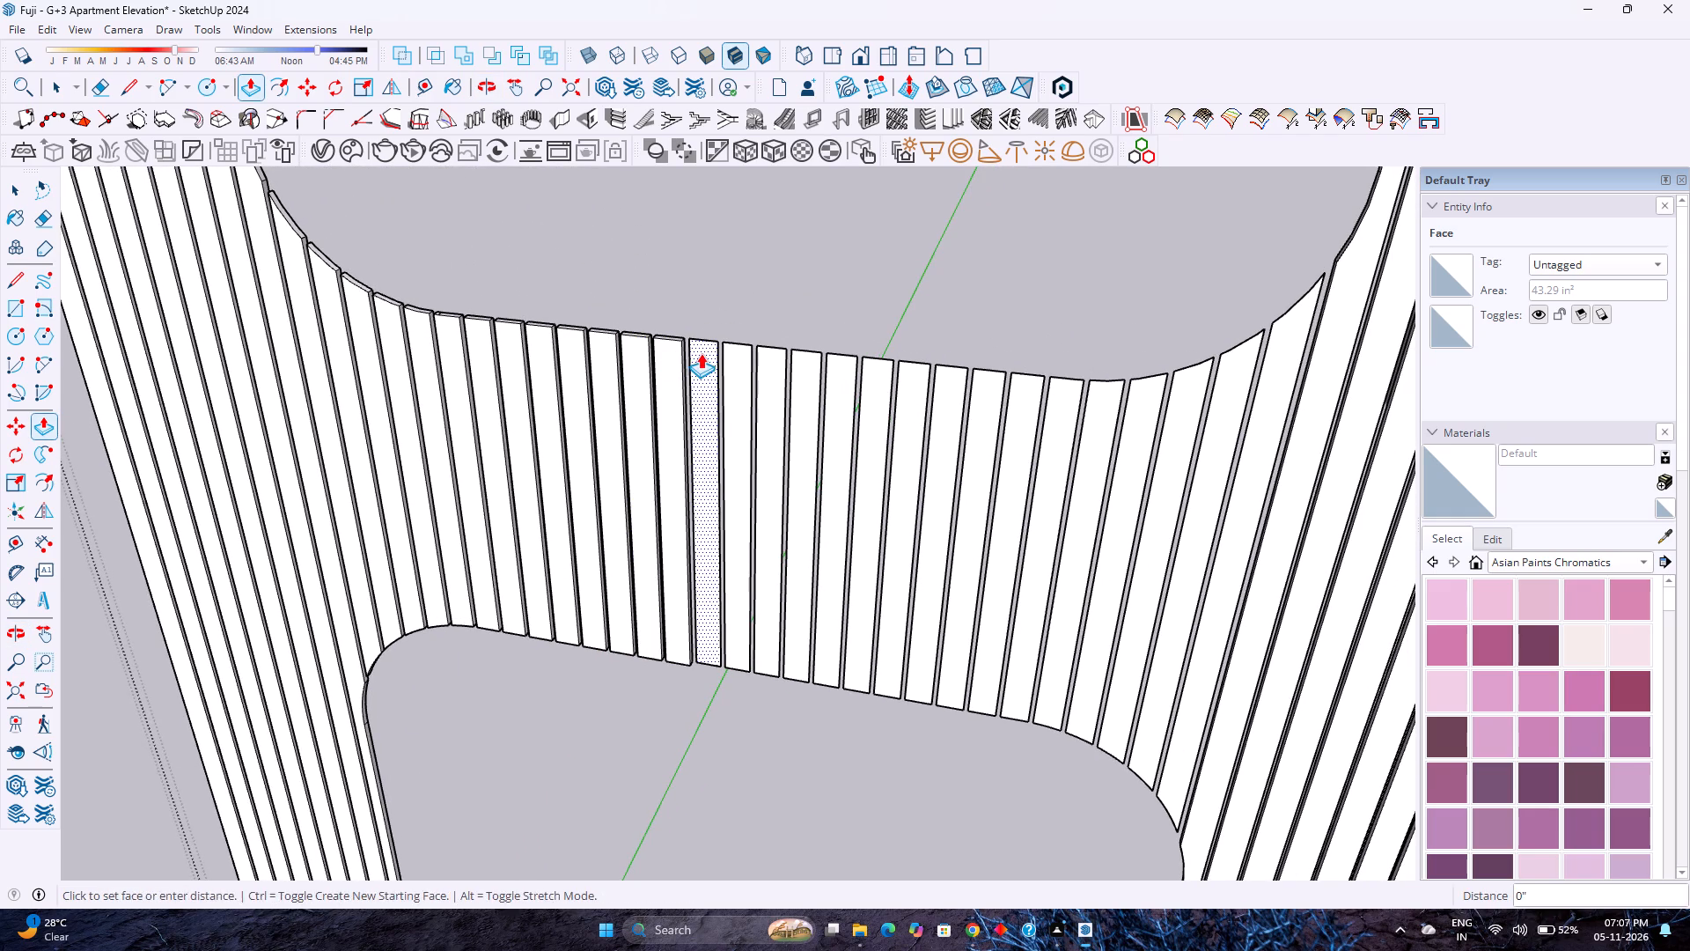
pyautogui.doubleClick(736, 356)
pyautogui.doubleClick(768, 358)
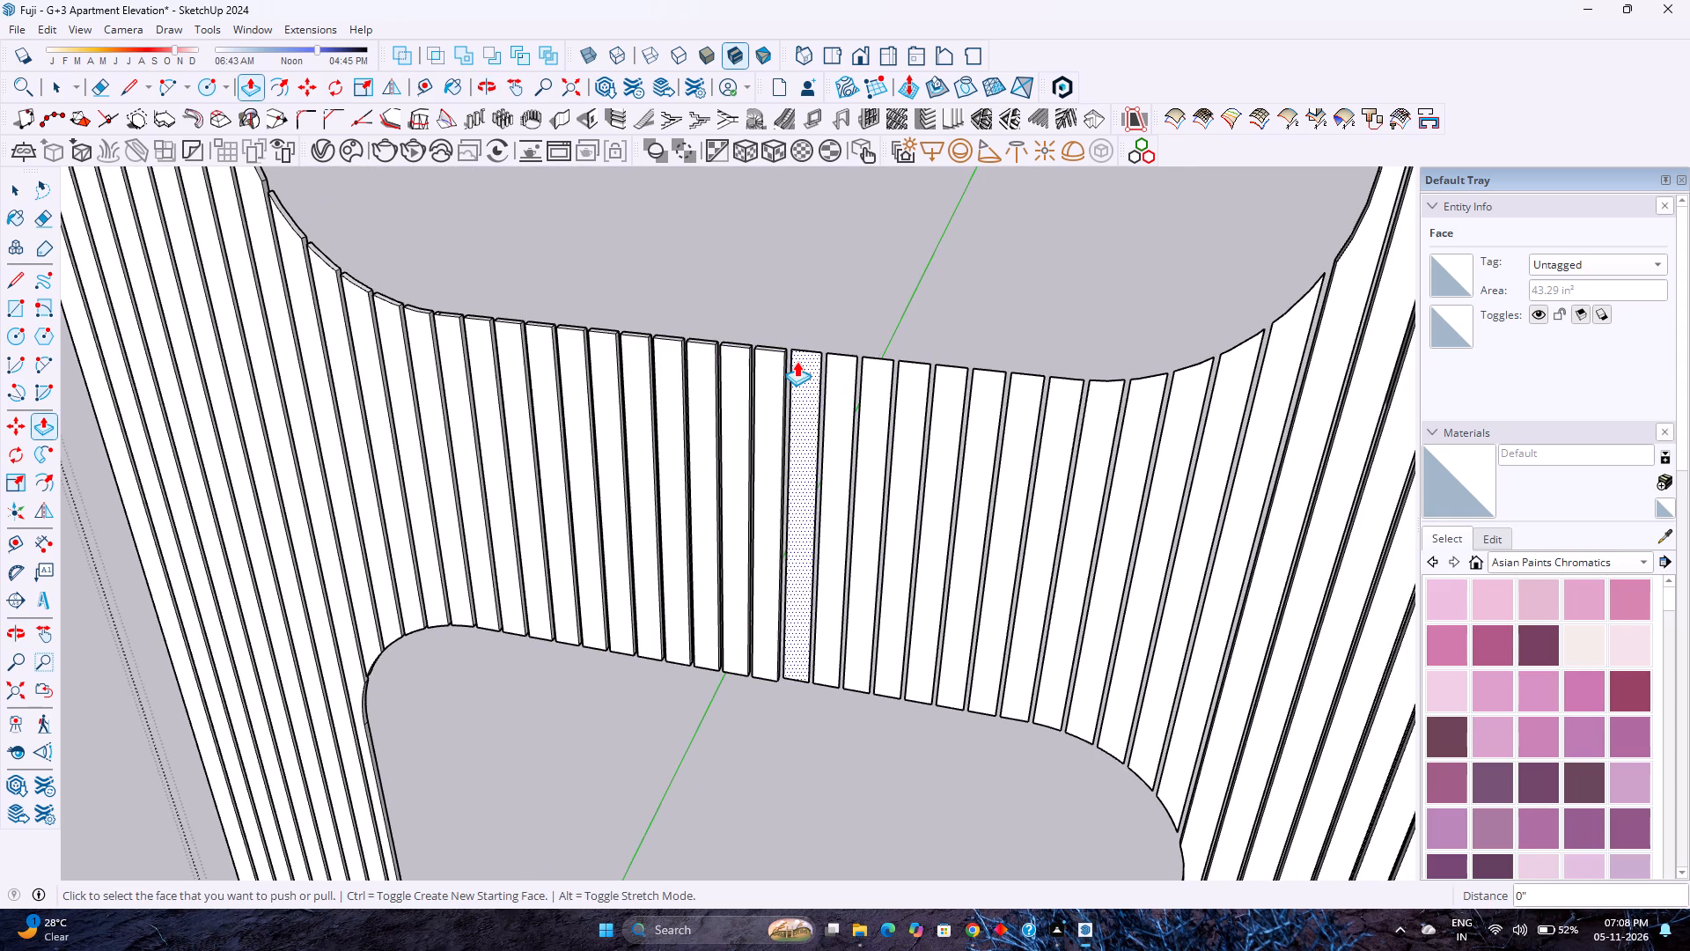
pyautogui.doubleClick(797, 361)
pyautogui.doubleClick(830, 362)
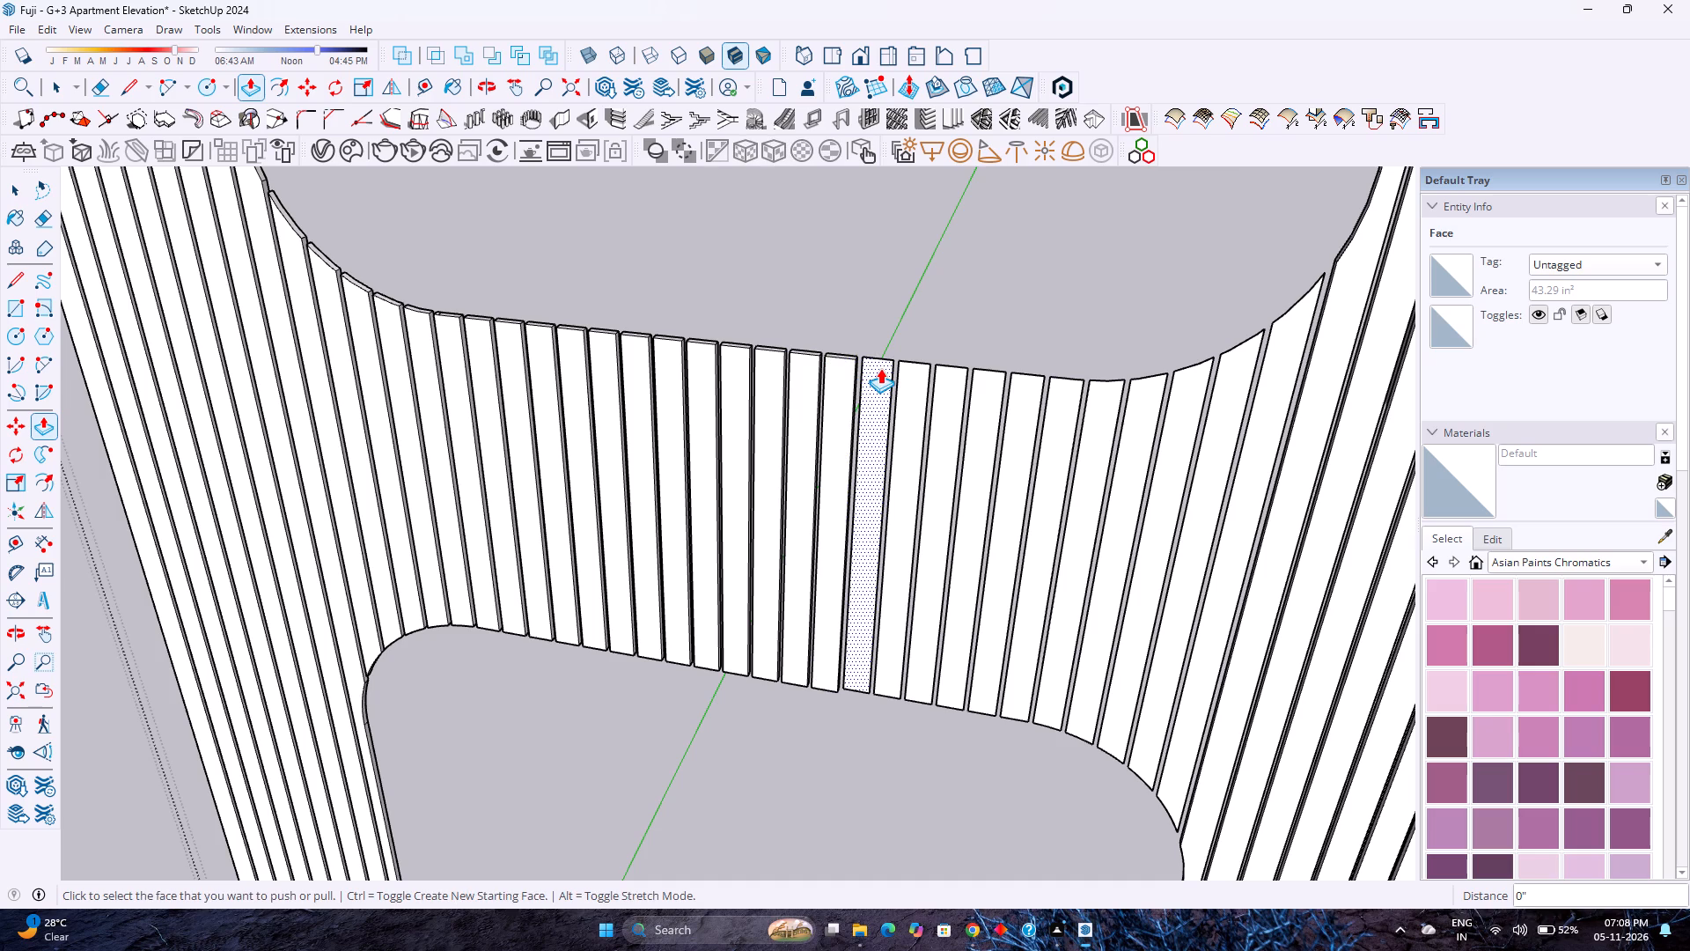
pyautogui.doubleClick(880, 368)
# Push/Pull the next five crossbar ribs out by 1/2 inch, up to the rounded corner on the building side.
pyautogui.keyDown('shift'); pyautogui.moveTo(880, 381); pyautogui.dragTo(730, 392, button='middle'); pyautogui.keyUp('shift')
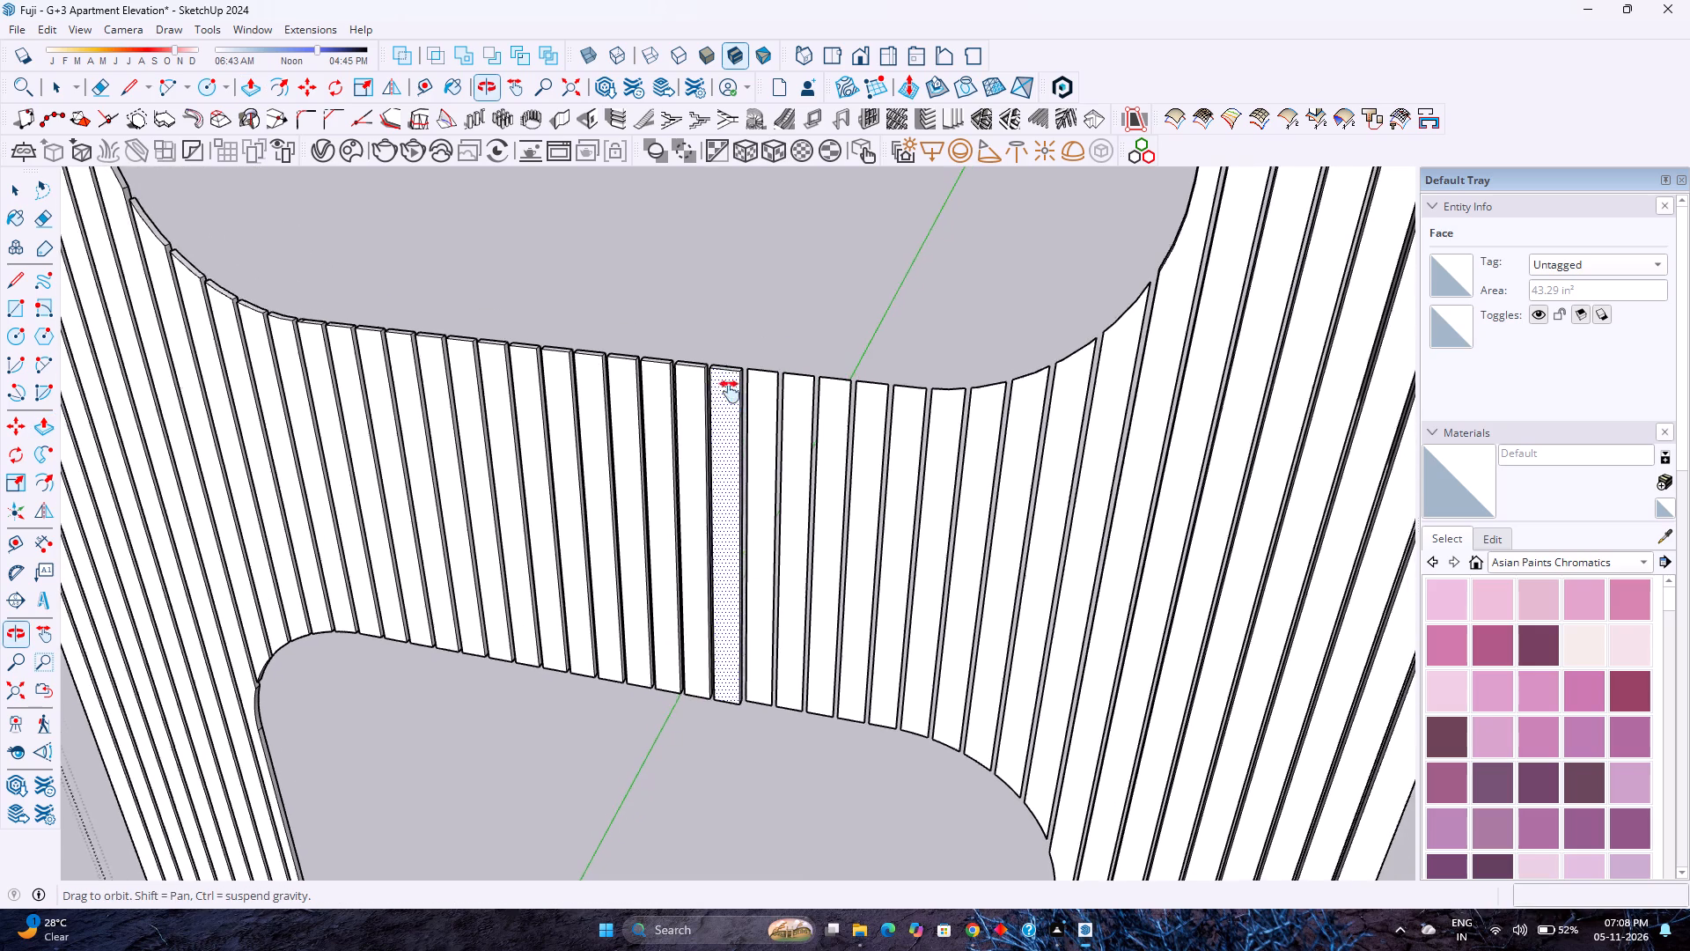
pyautogui.keyDown('shift'); pyautogui.moveTo(730, 392); pyautogui.dragTo(730, 393, button='middle'); pyautogui.keyUp('shift')
pyautogui.doubleClick(766, 401)
pyautogui.click(797, 406)
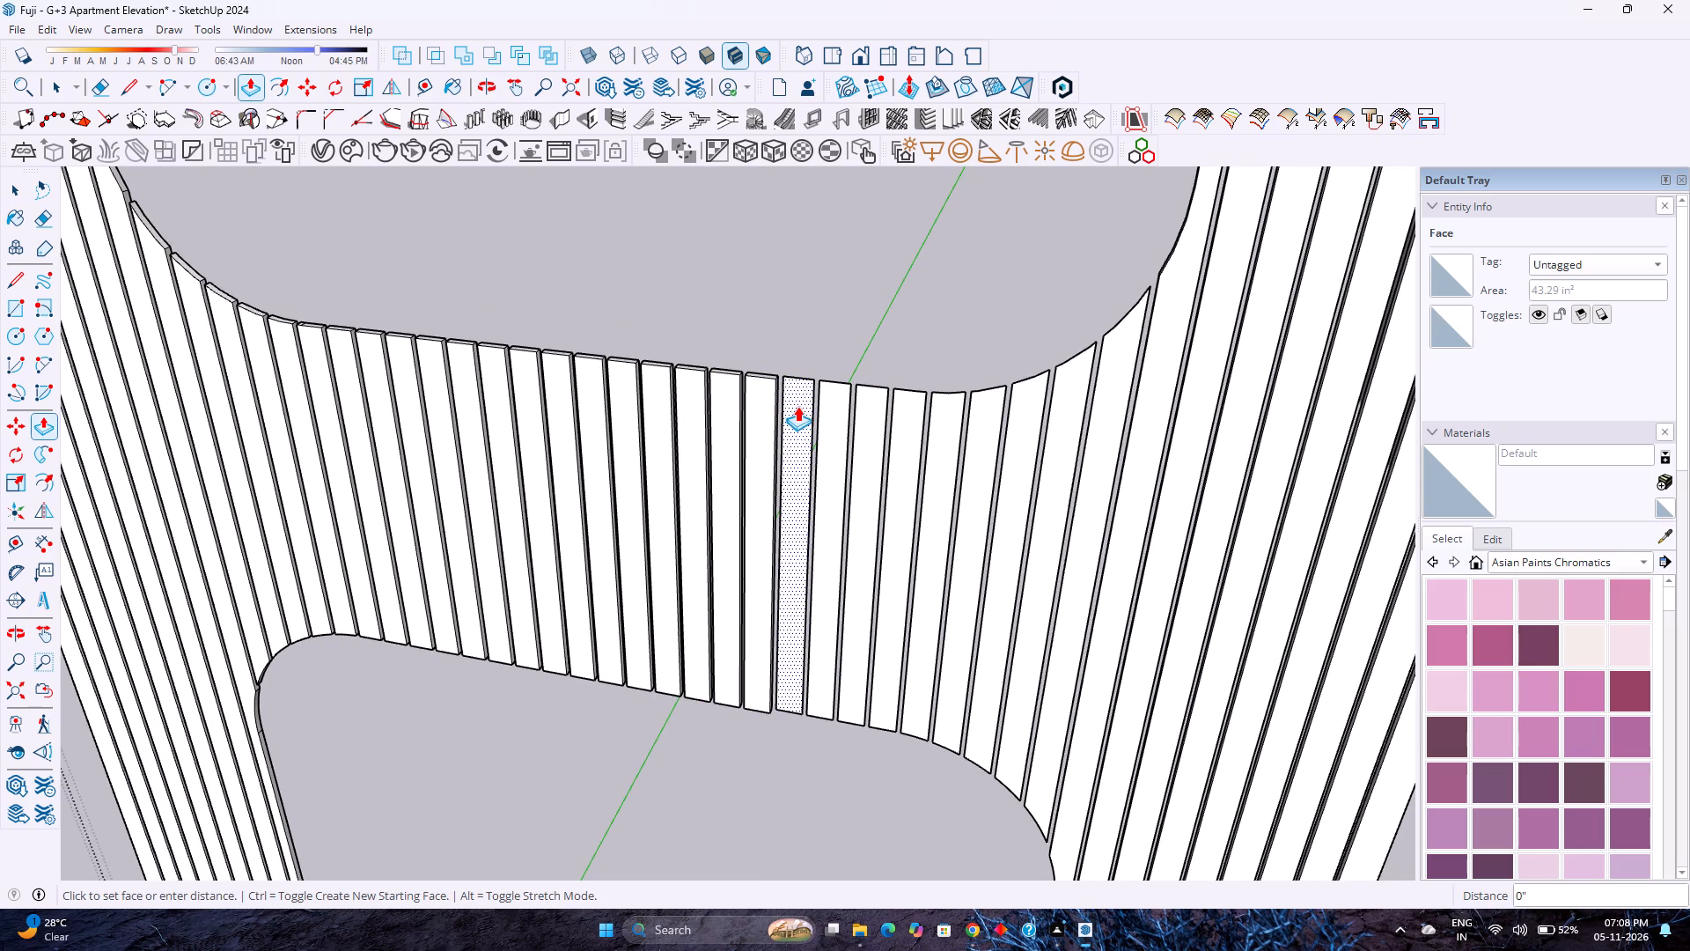
pyautogui.click(757, 408)
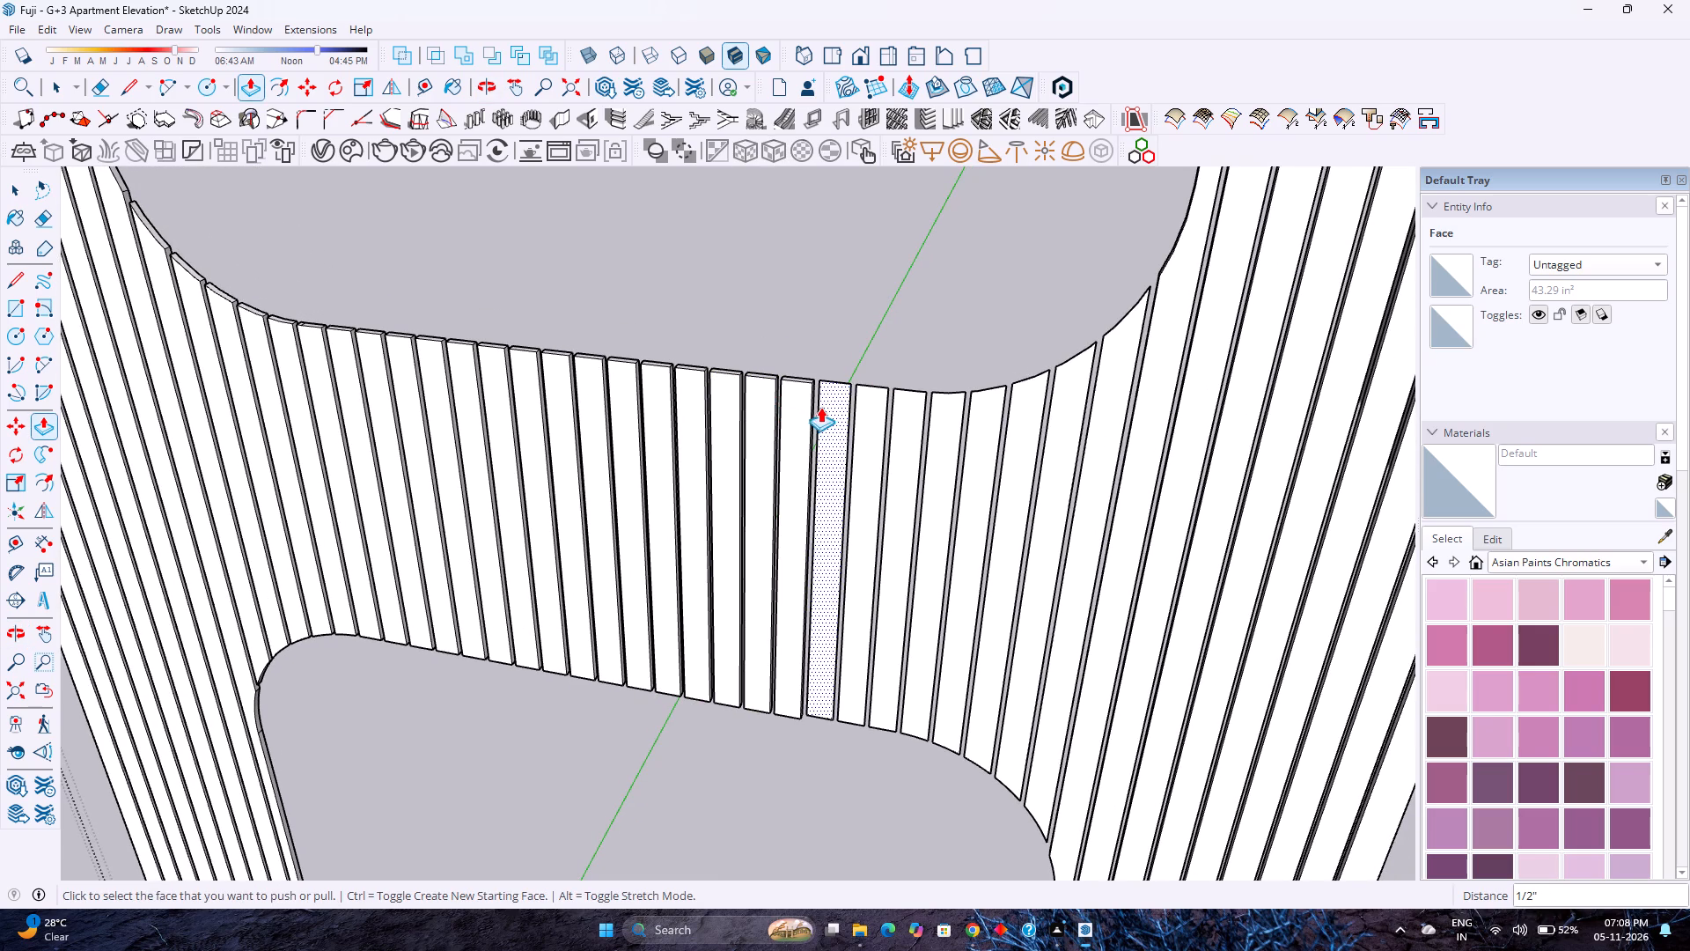
pyautogui.doubleClick(823, 404)
pyautogui.doubleClick(863, 411)
pyautogui.doubleClick(911, 410)
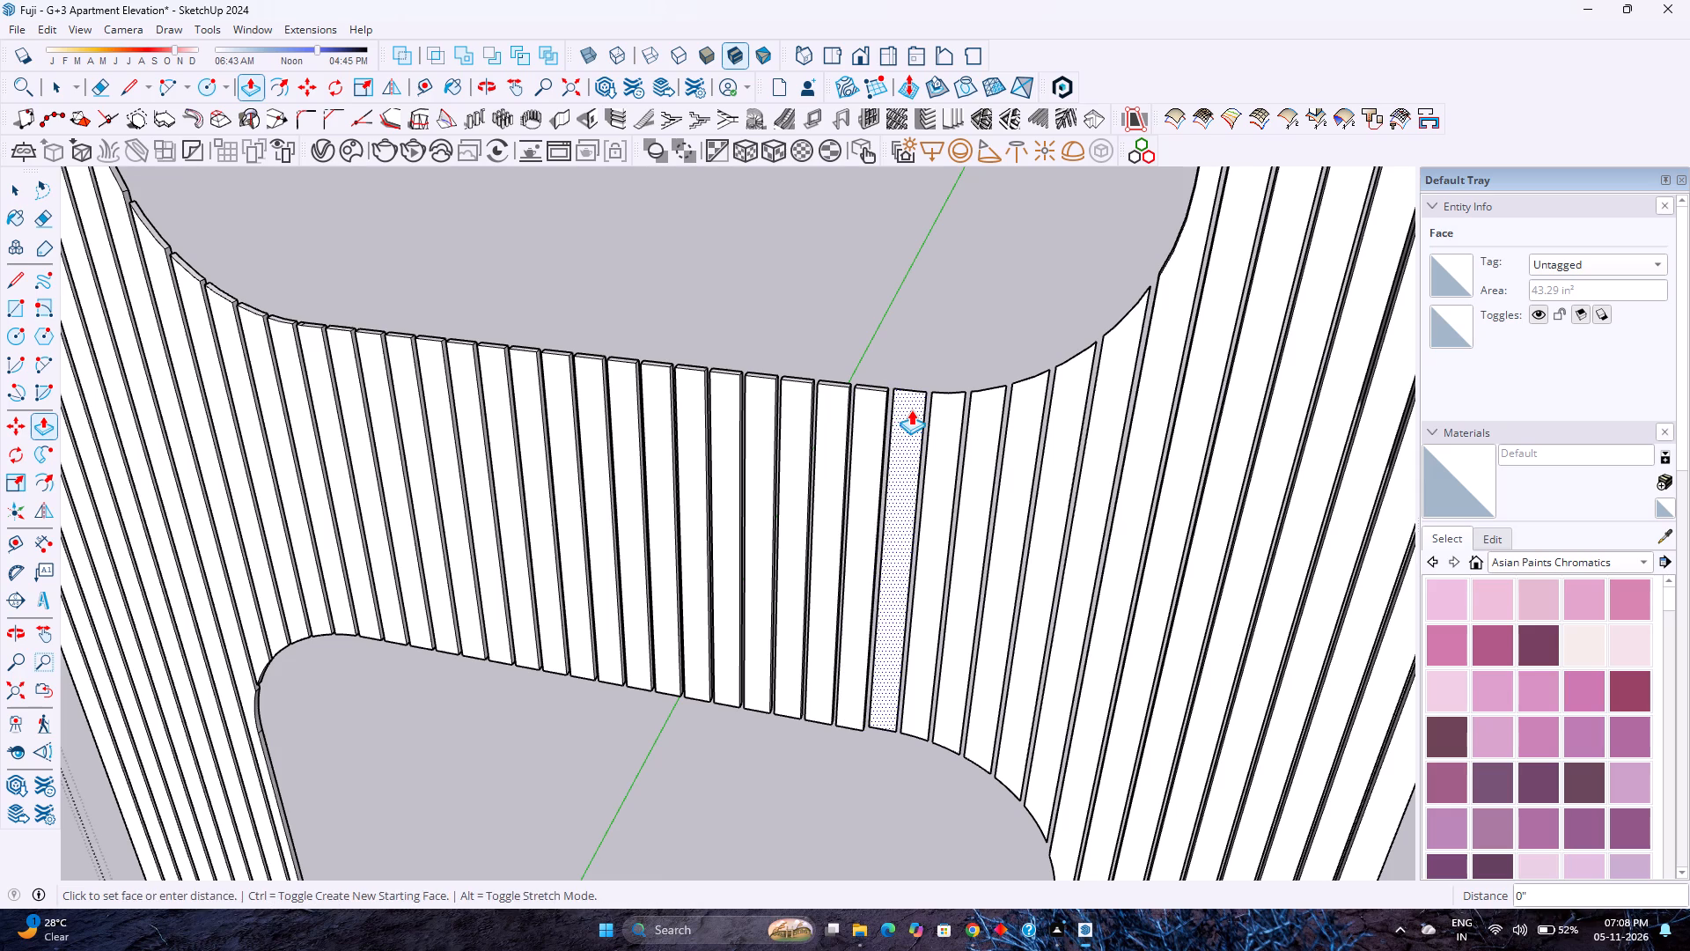
# Push/Pull the last crossbar ribs at the building-side rounded corner out by 1/2 inch and end the rib editing.
pyautogui.keyDown('shift'); pyautogui.moveTo(906, 405); pyautogui.dragTo(786, 417, button='middle'); pyautogui.keyUp('shift')
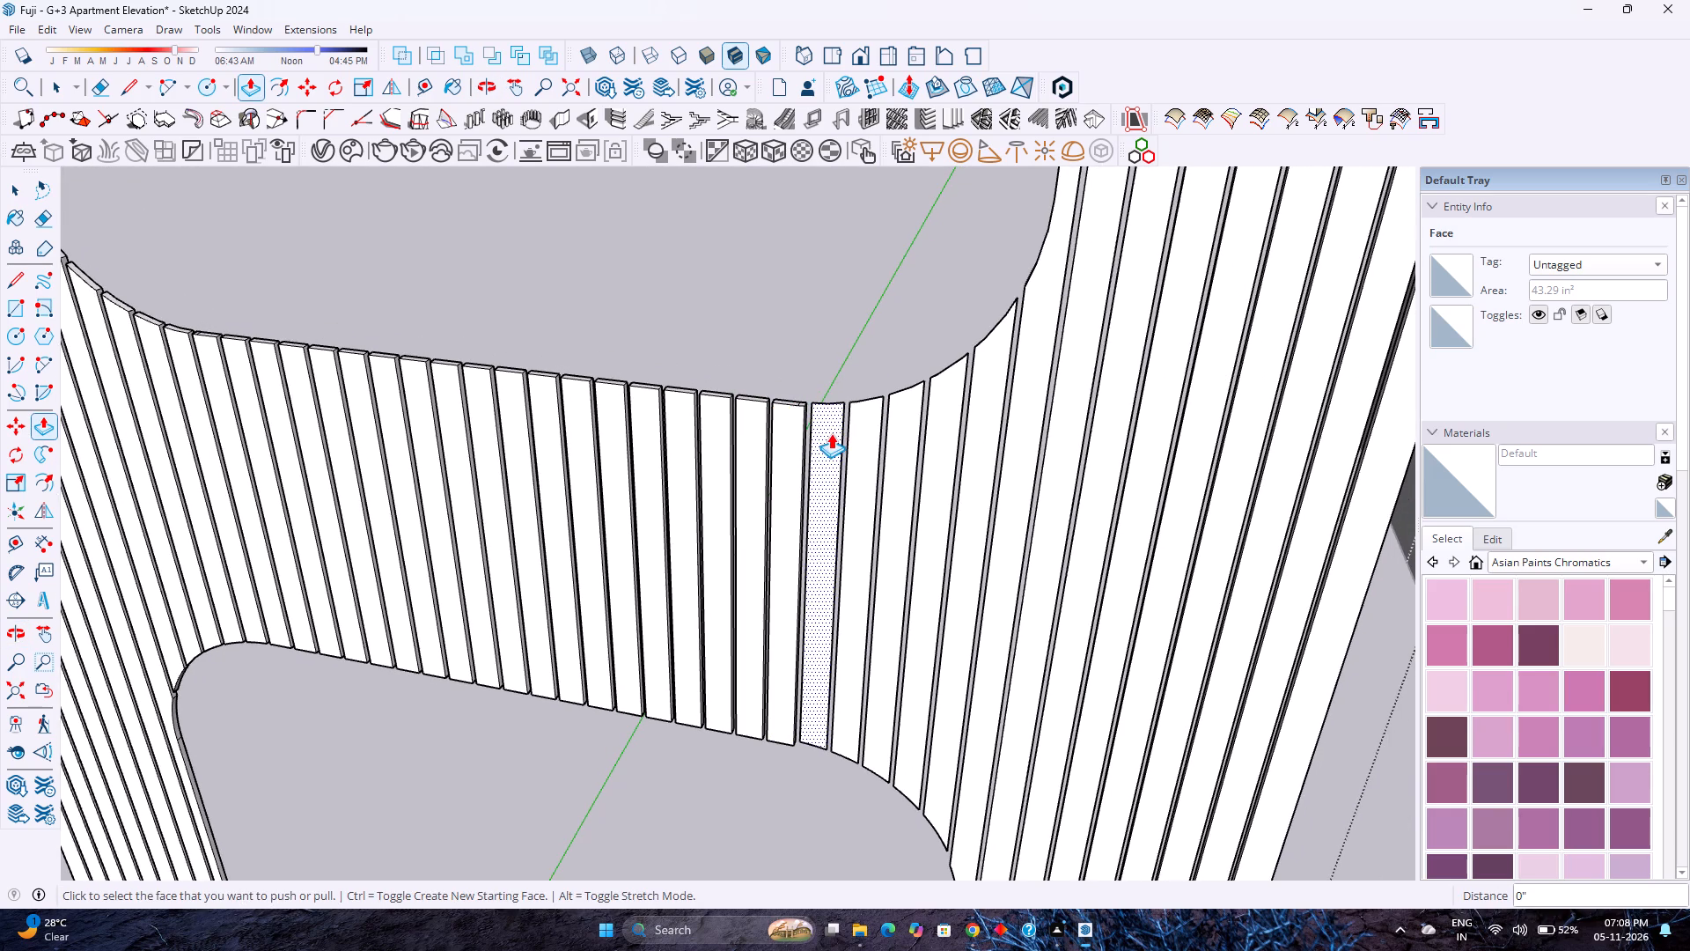
pyautogui.doubleClick(831, 433)
pyautogui.doubleClick(872, 427)
pyautogui.doubleClick(899, 424)
pyautogui.keyDown('shift'); pyautogui.moveTo(896, 426); pyautogui.dragTo(894, 427, button='middle'); pyautogui.keyUp('shift')
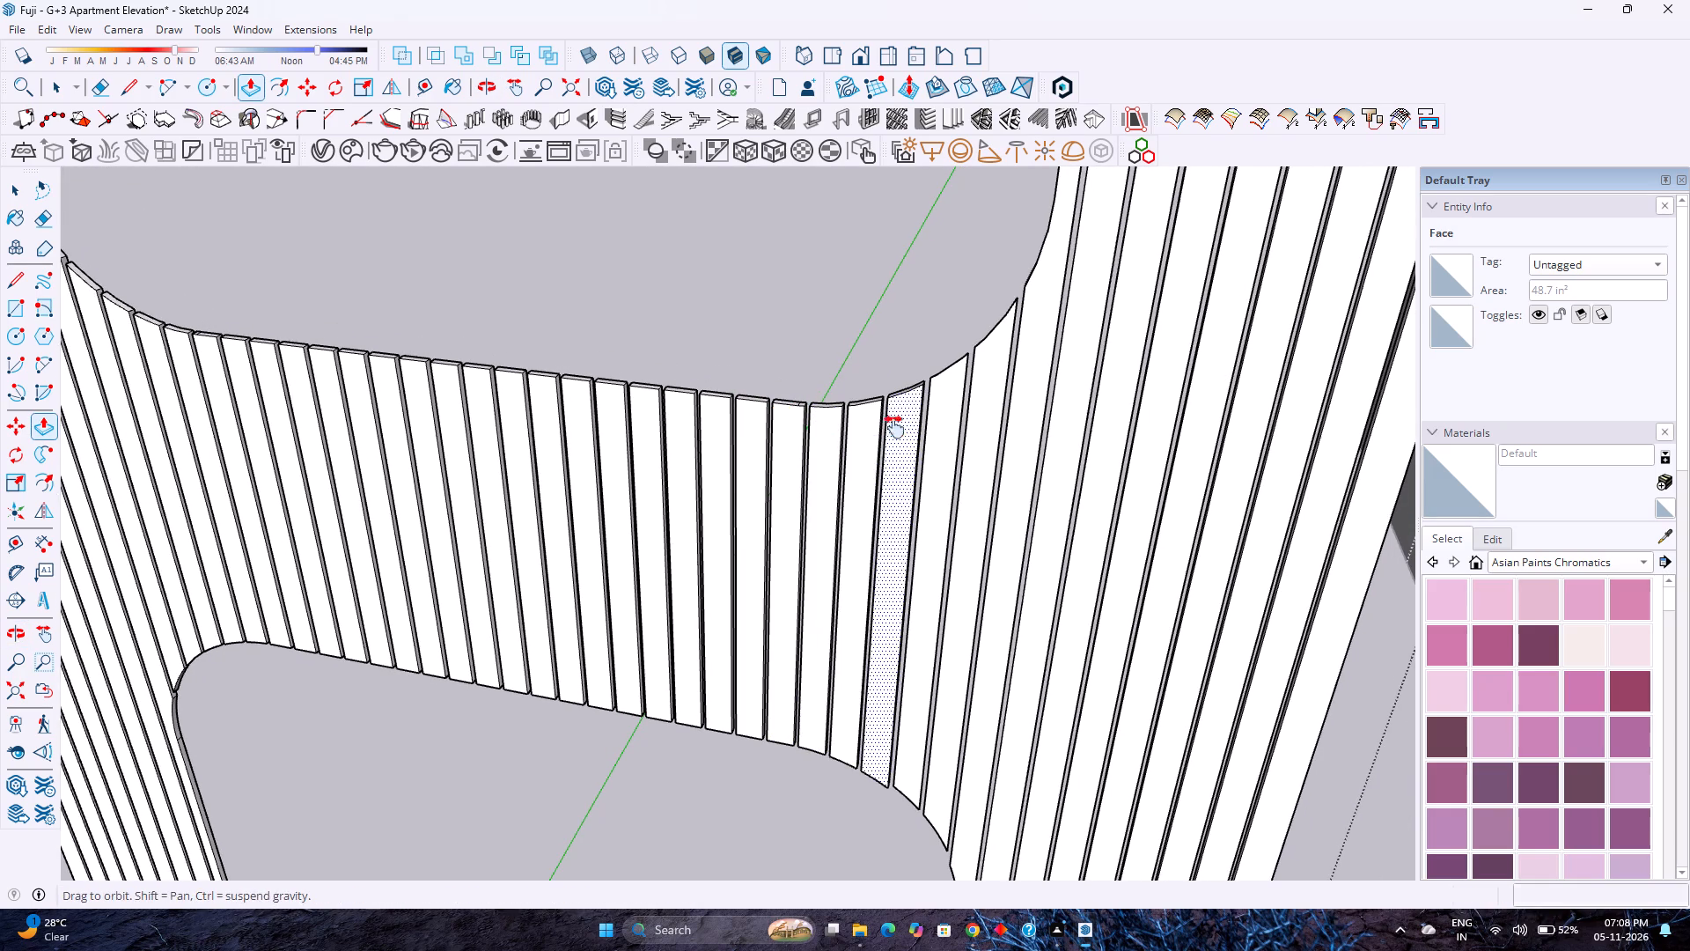
pyautogui.keyDown('shift'); pyautogui.moveTo(894, 427); pyautogui.dragTo(803, 425, button='middle'); pyautogui.keyUp('shift')
pyautogui.doubleClick(852, 406)
pyautogui.doubleClick(900, 378)
pyautogui.keyDown('shift'); pyautogui.moveTo(869, 386); pyautogui.dragTo(798, 460, button='middle'); pyautogui.keyUp('shift')
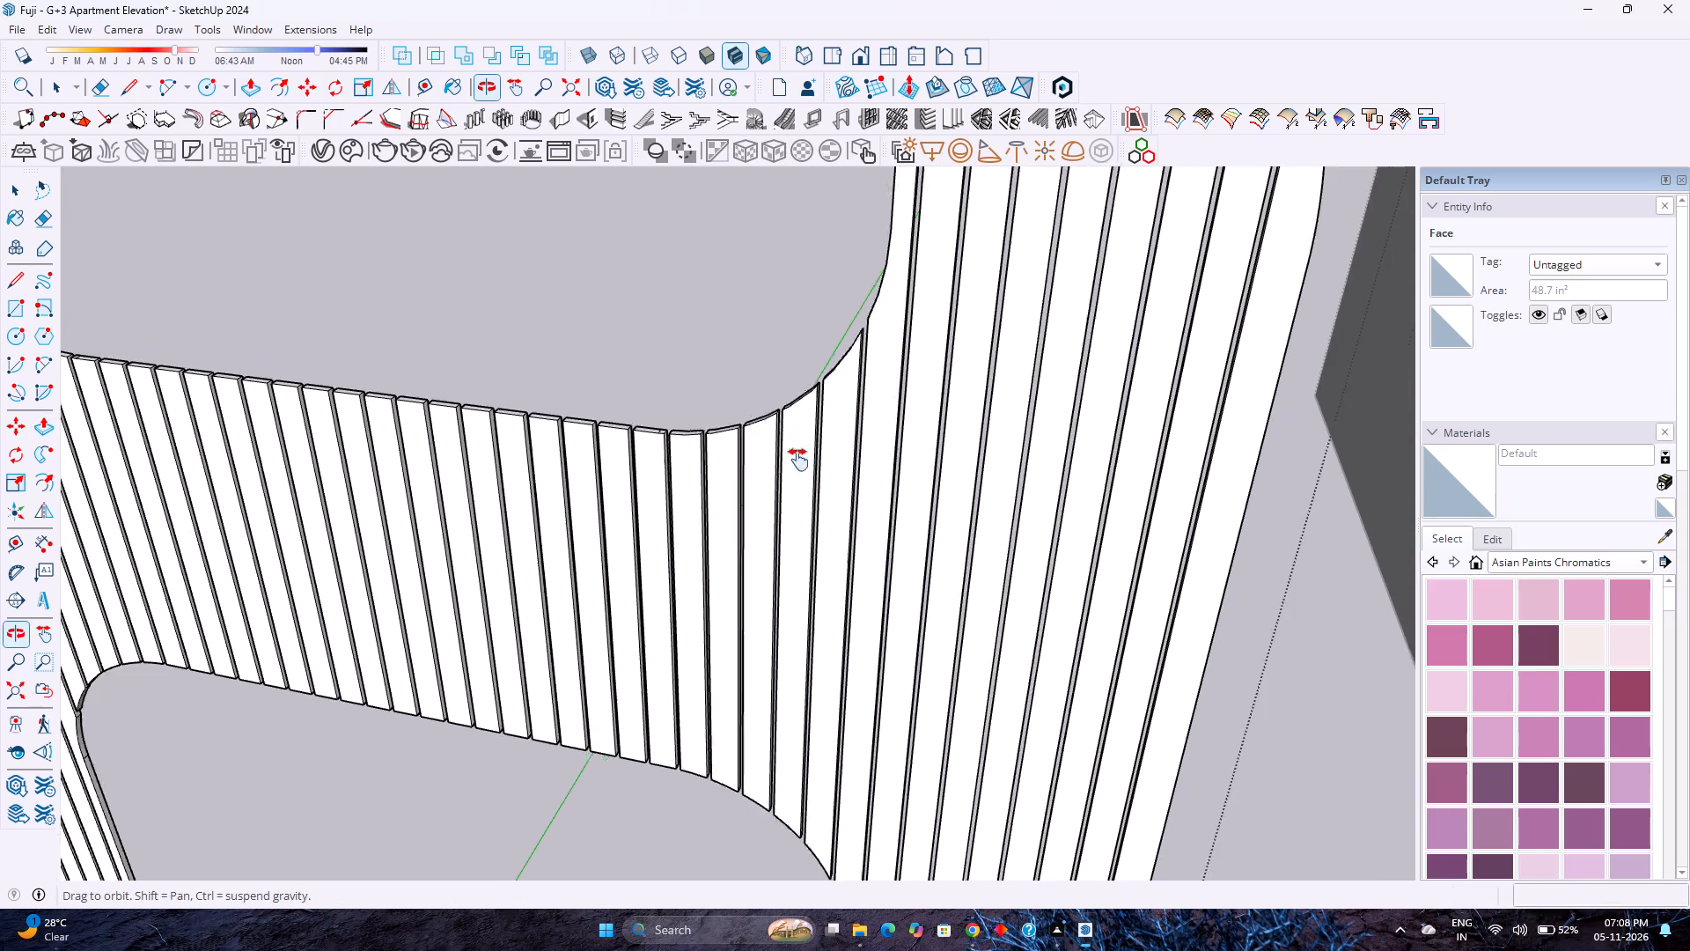
pyautogui.keyDown('shift'); pyautogui.moveTo(798, 460); pyautogui.dragTo(786, 499, button='middle'); pyautogui.keyUp('shift')
pyautogui.scroll(-2, 845, 419)
pyautogui.moveTo(844, 423); pyautogui.dragTo(906, 643, button='middle')
pyautogui.scroll(-2, 876, 505)
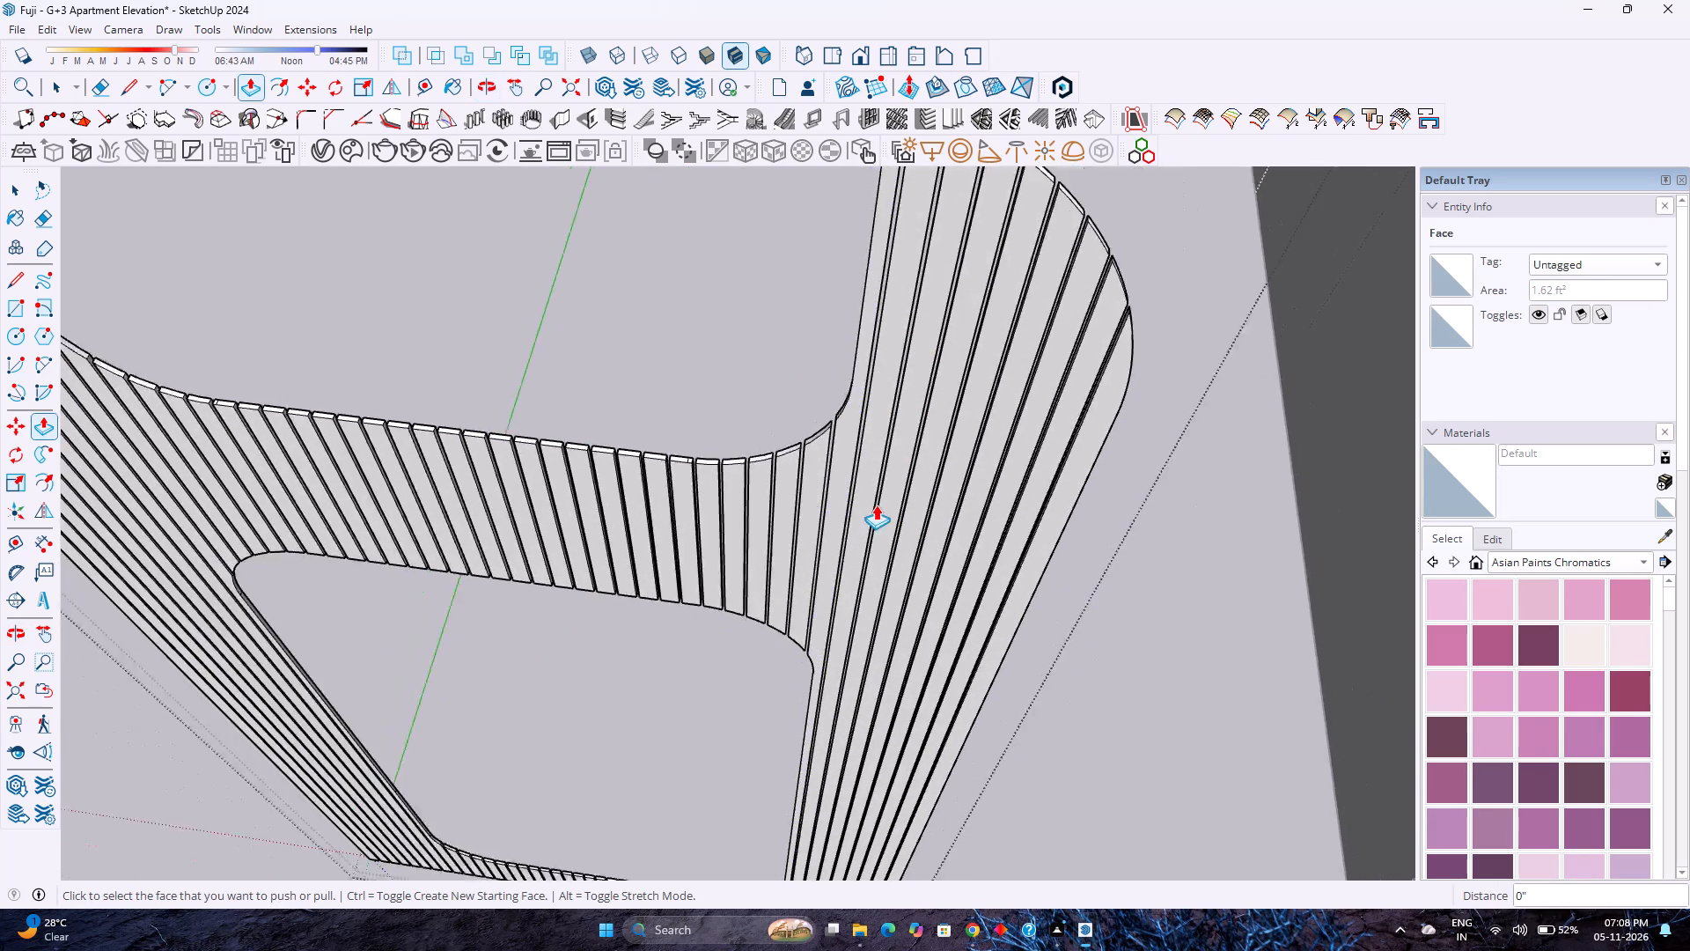
pyautogui.scroll(-10, 876, 505)
pyautogui.press('space')
pyautogui.scroll(-4, 718, 429)
pyautogui.press('Escape')
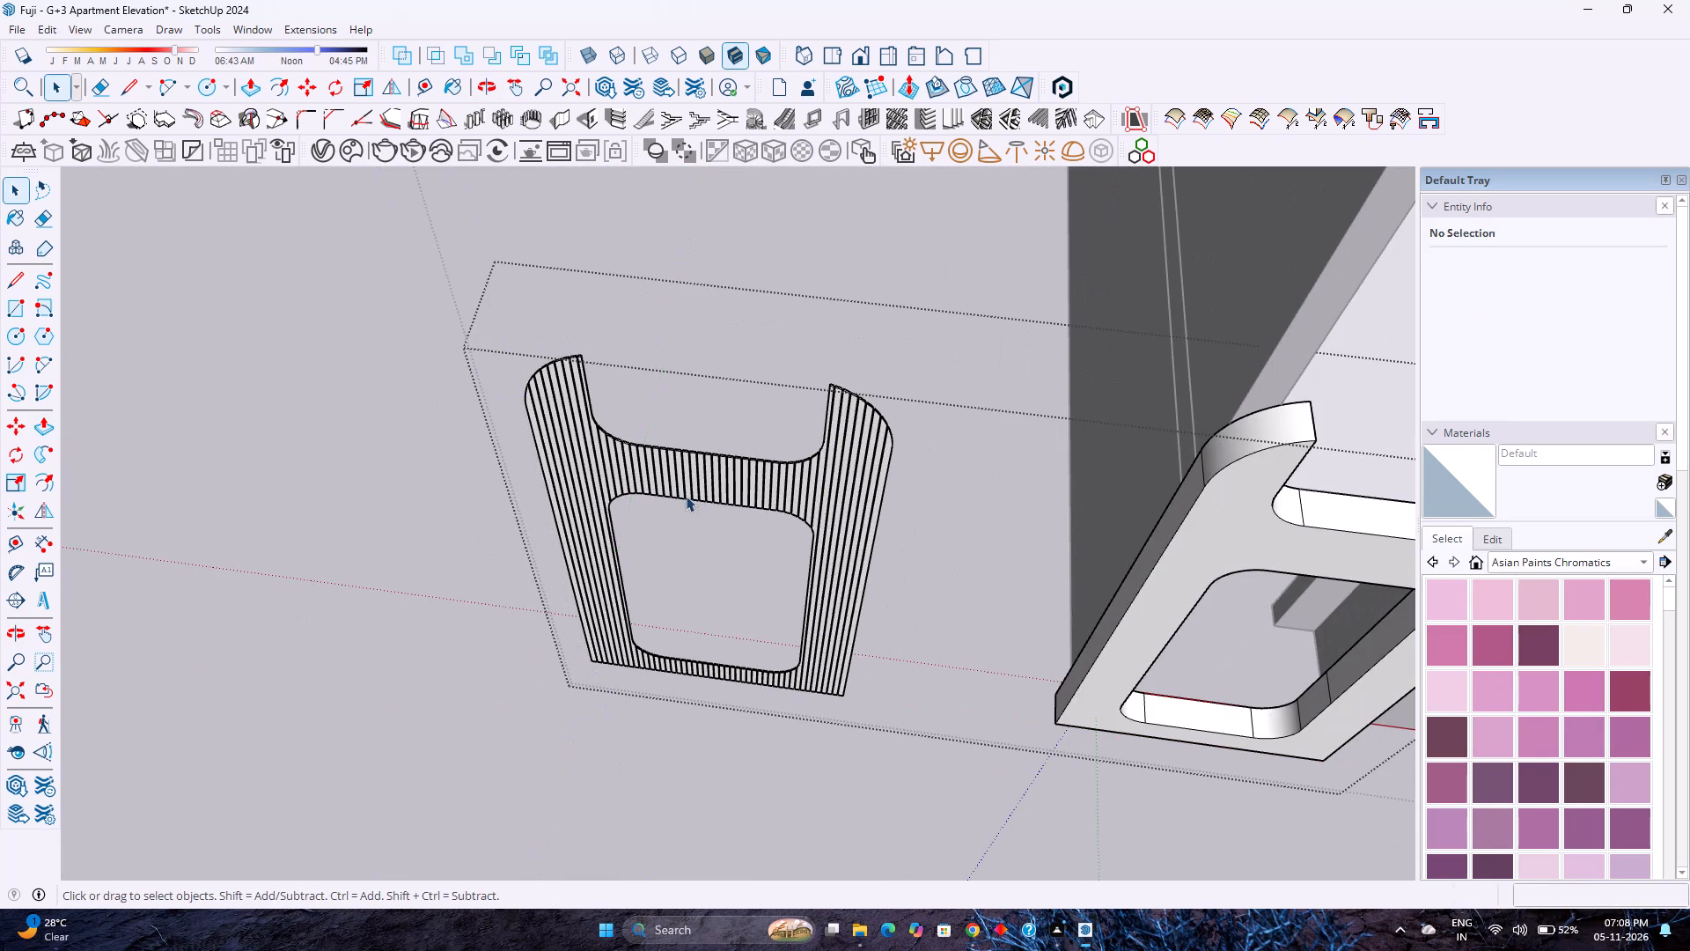
# Move the finished ribbed panel group 15' along the red axis onto the front of the ground-floor balcony frame.
pyautogui.click(755, 472)
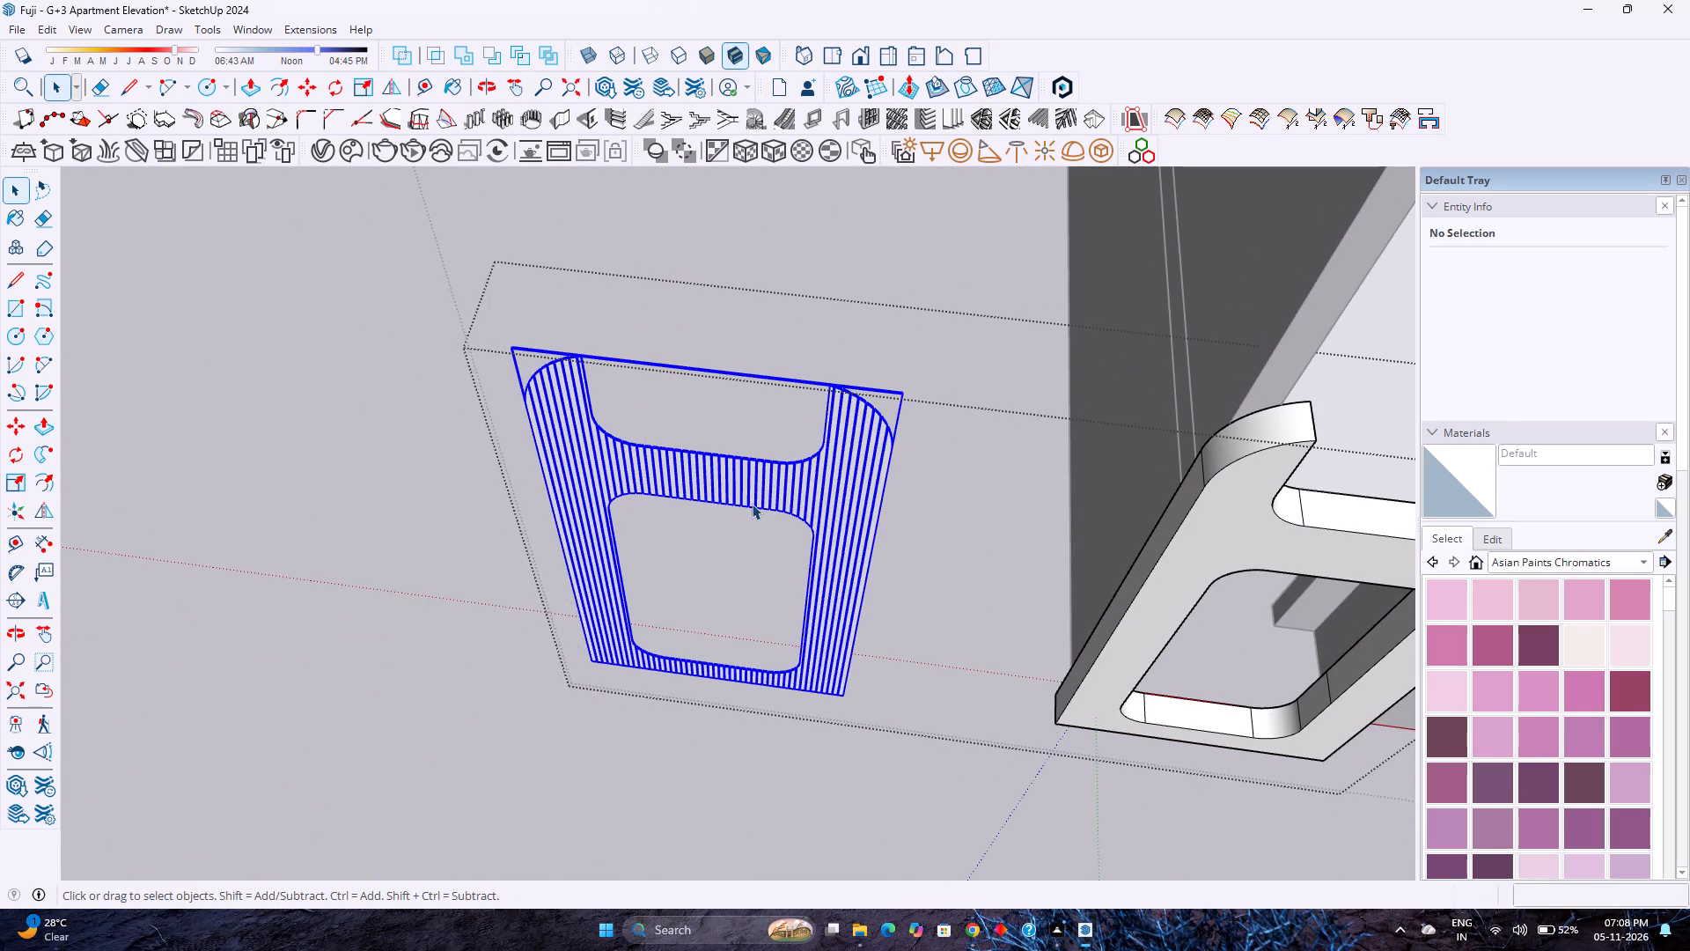
pyautogui.press('m')
pyautogui.scroll(5, 837, 694)
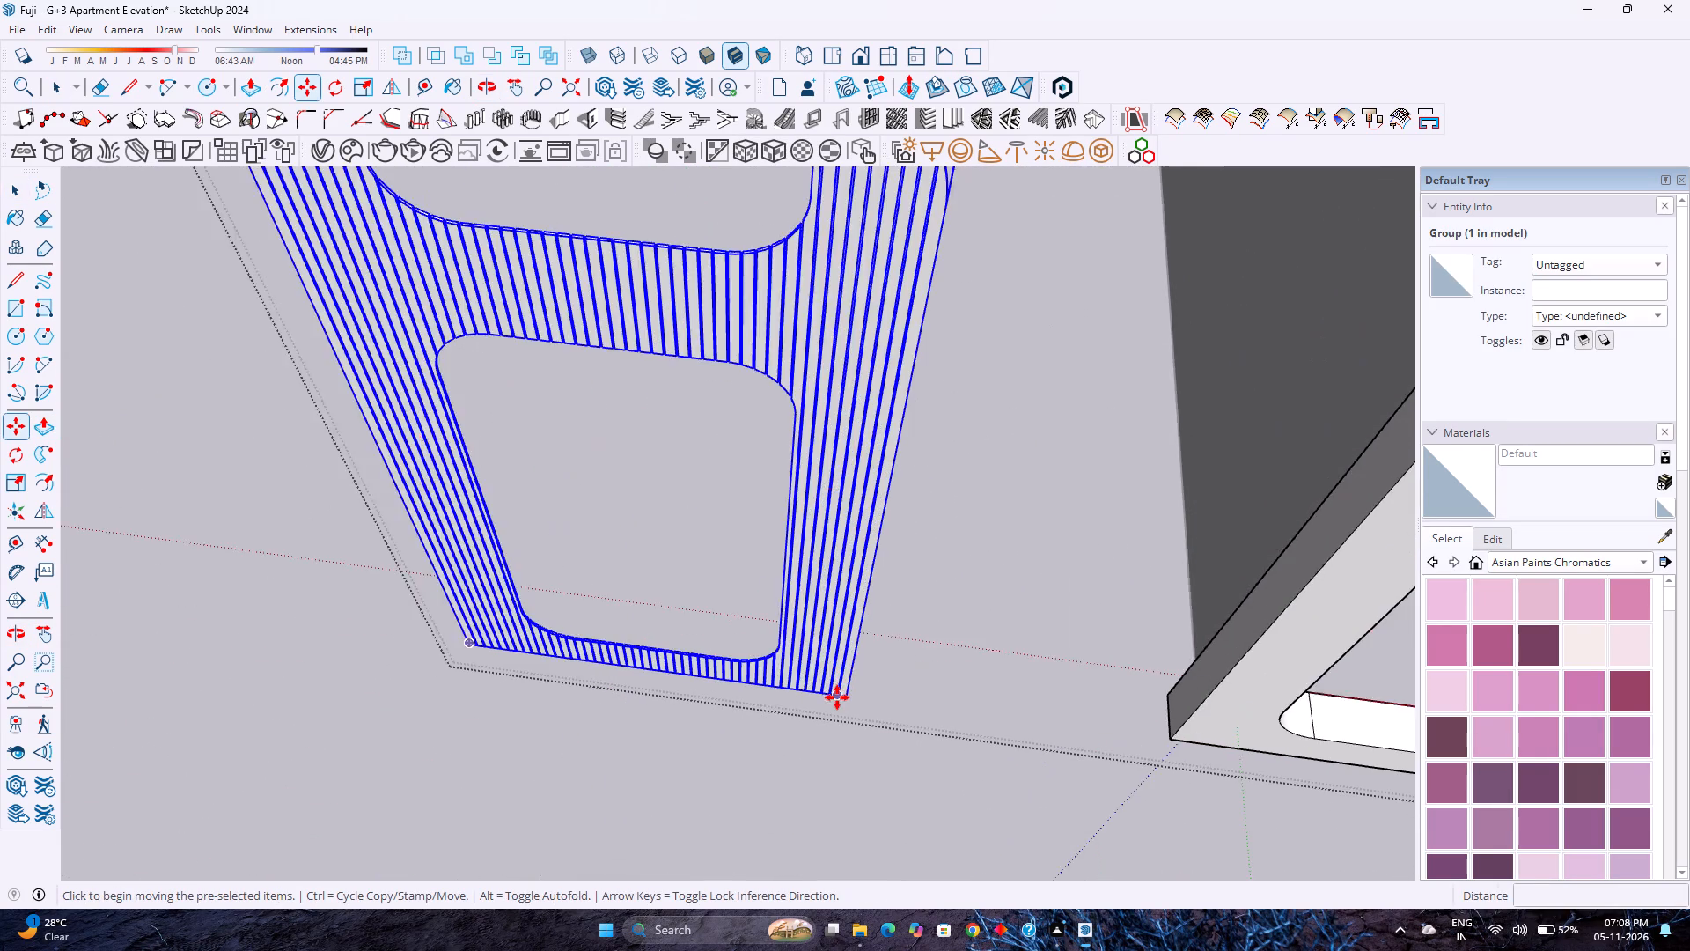
pyautogui.scroll(3, 837, 697)
pyautogui.click(850, 691)
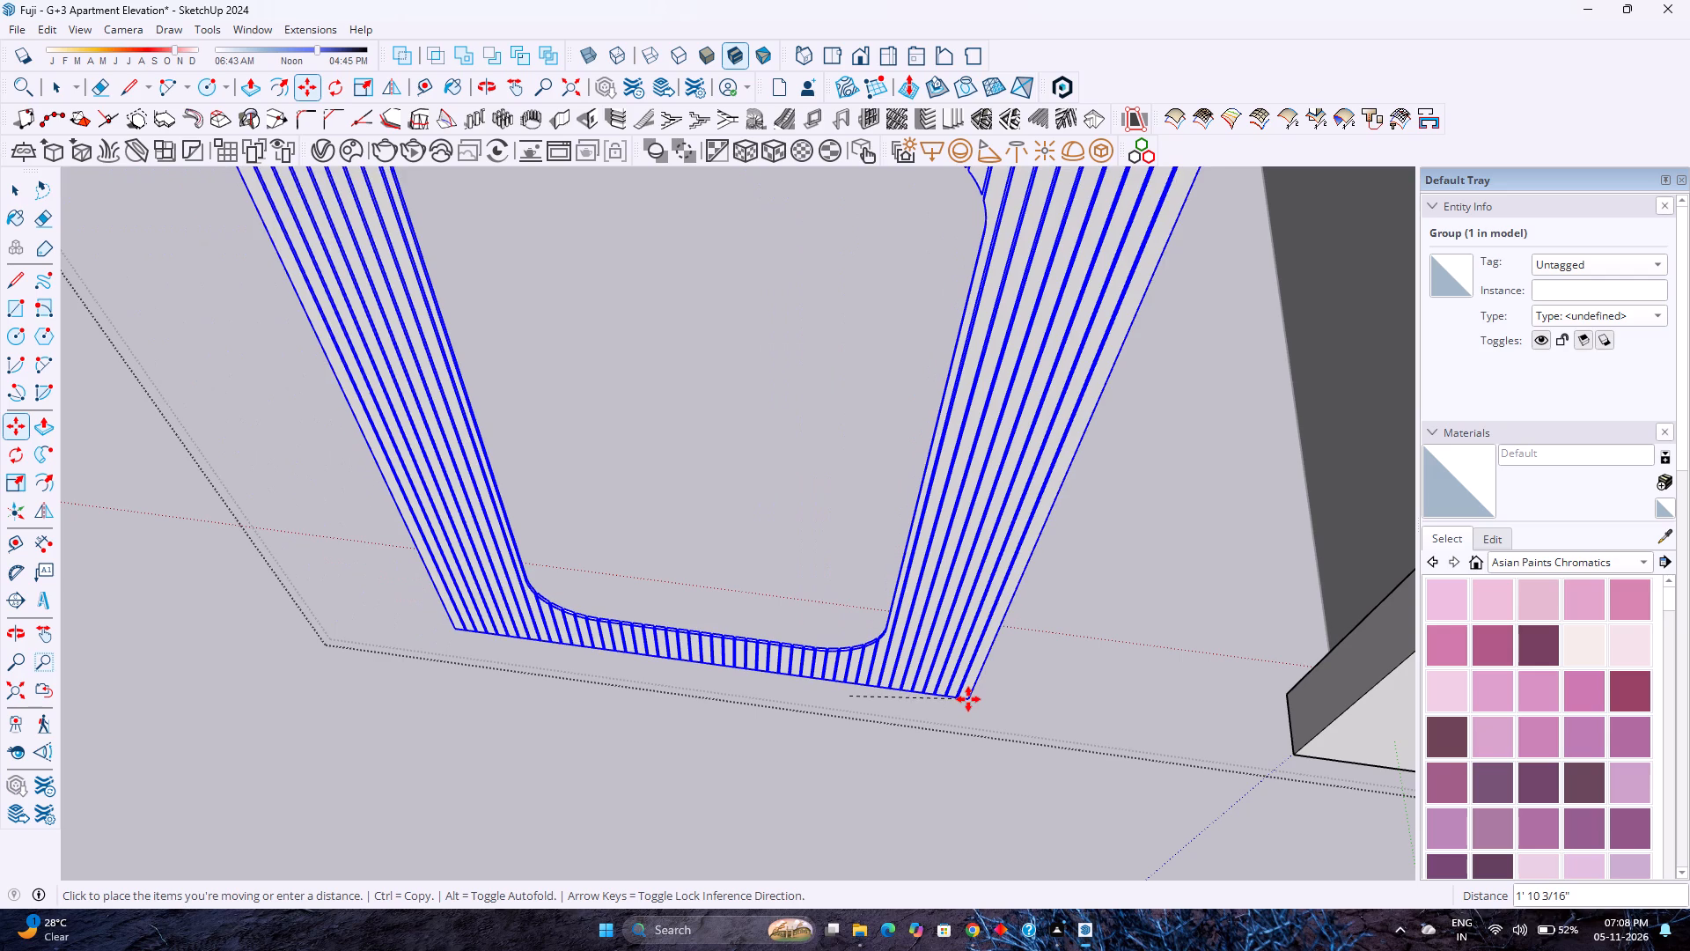
pyautogui.press('Right')
pyautogui.press('1')
pyautogui.press('5')
pyautogui.press("'")
pyautogui.press('Return')
pyautogui.scroll(-5, 729, 582)
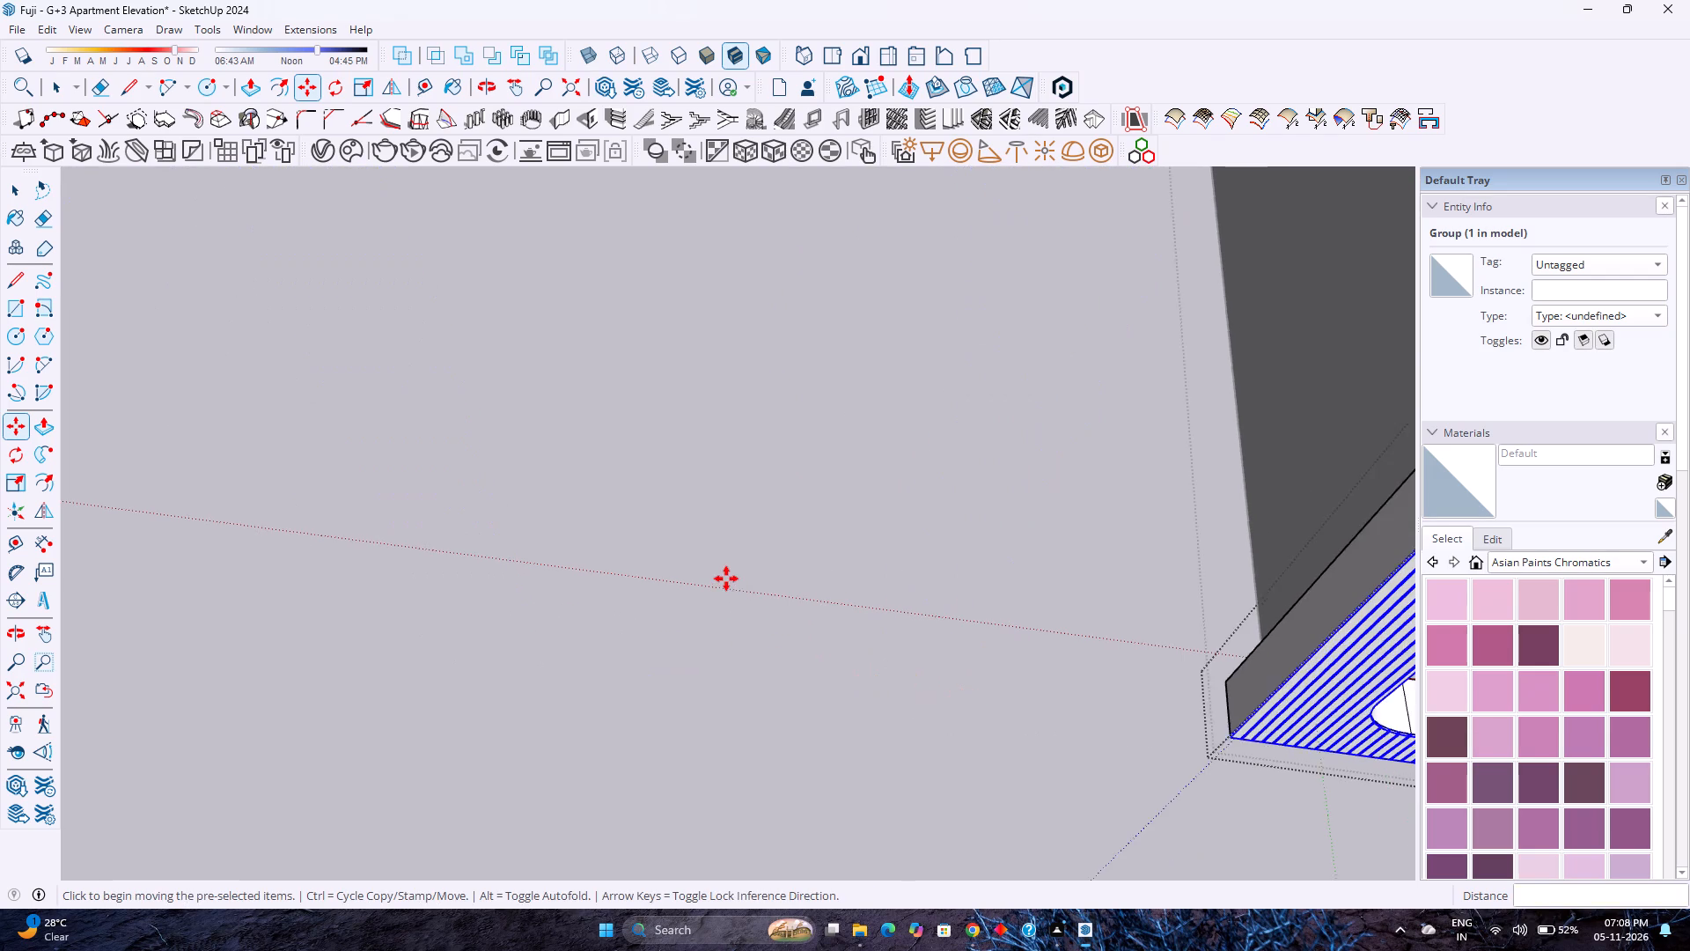
pyautogui.scroll(-2, 726, 579)
pyautogui.press('space')
pyautogui.scroll(-5, 698, 567)
pyautogui.press('Escape')
pyautogui.scroll(-6, 501, 537)
pyautogui.scroll(-1, 629, 611)
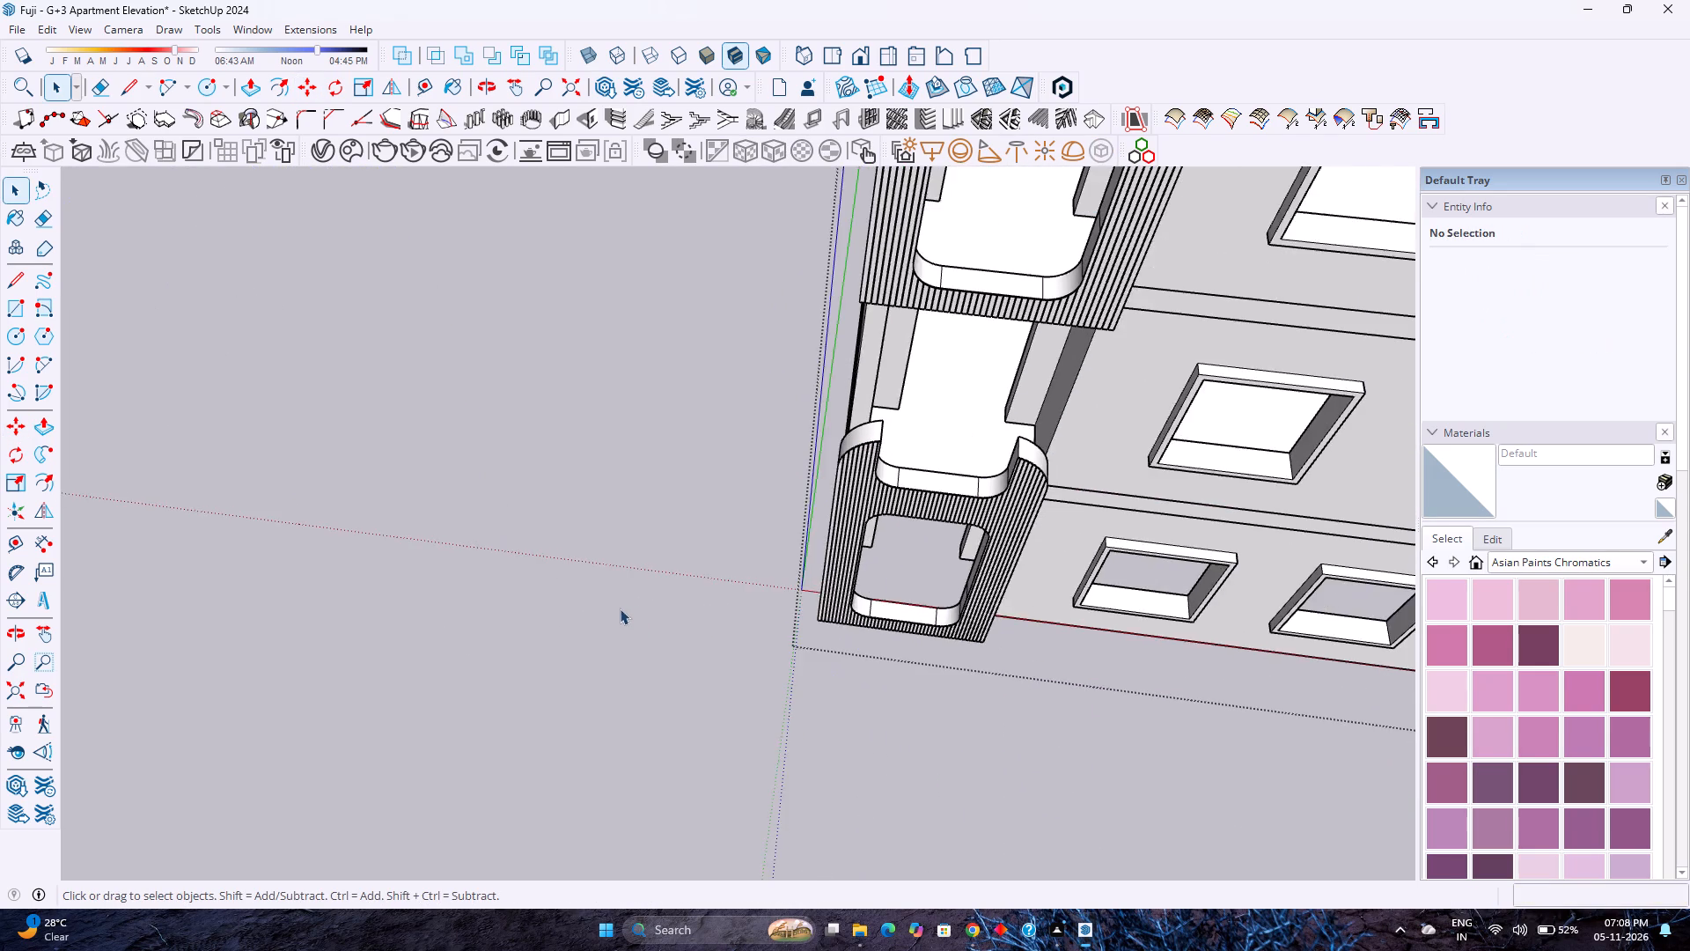
# Save the apartment elevation model.
pyautogui.moveTo(609, 601); pyautogui.dragTo(504, 524, button='middle')
pyautogui.scroll(-4, 488, 495)
pyautogui.keyDown('shift'); pyautogui.moveTo(607, 549); pyautogui.dragTo(606, 664, button='middle'); pyautogui.keyUp('shift')
pyautogui.scroll(-5, 598, 619)
pyautogui.moveTo(607, 638); pyautogui.dragTo(592, 600, button='middle')
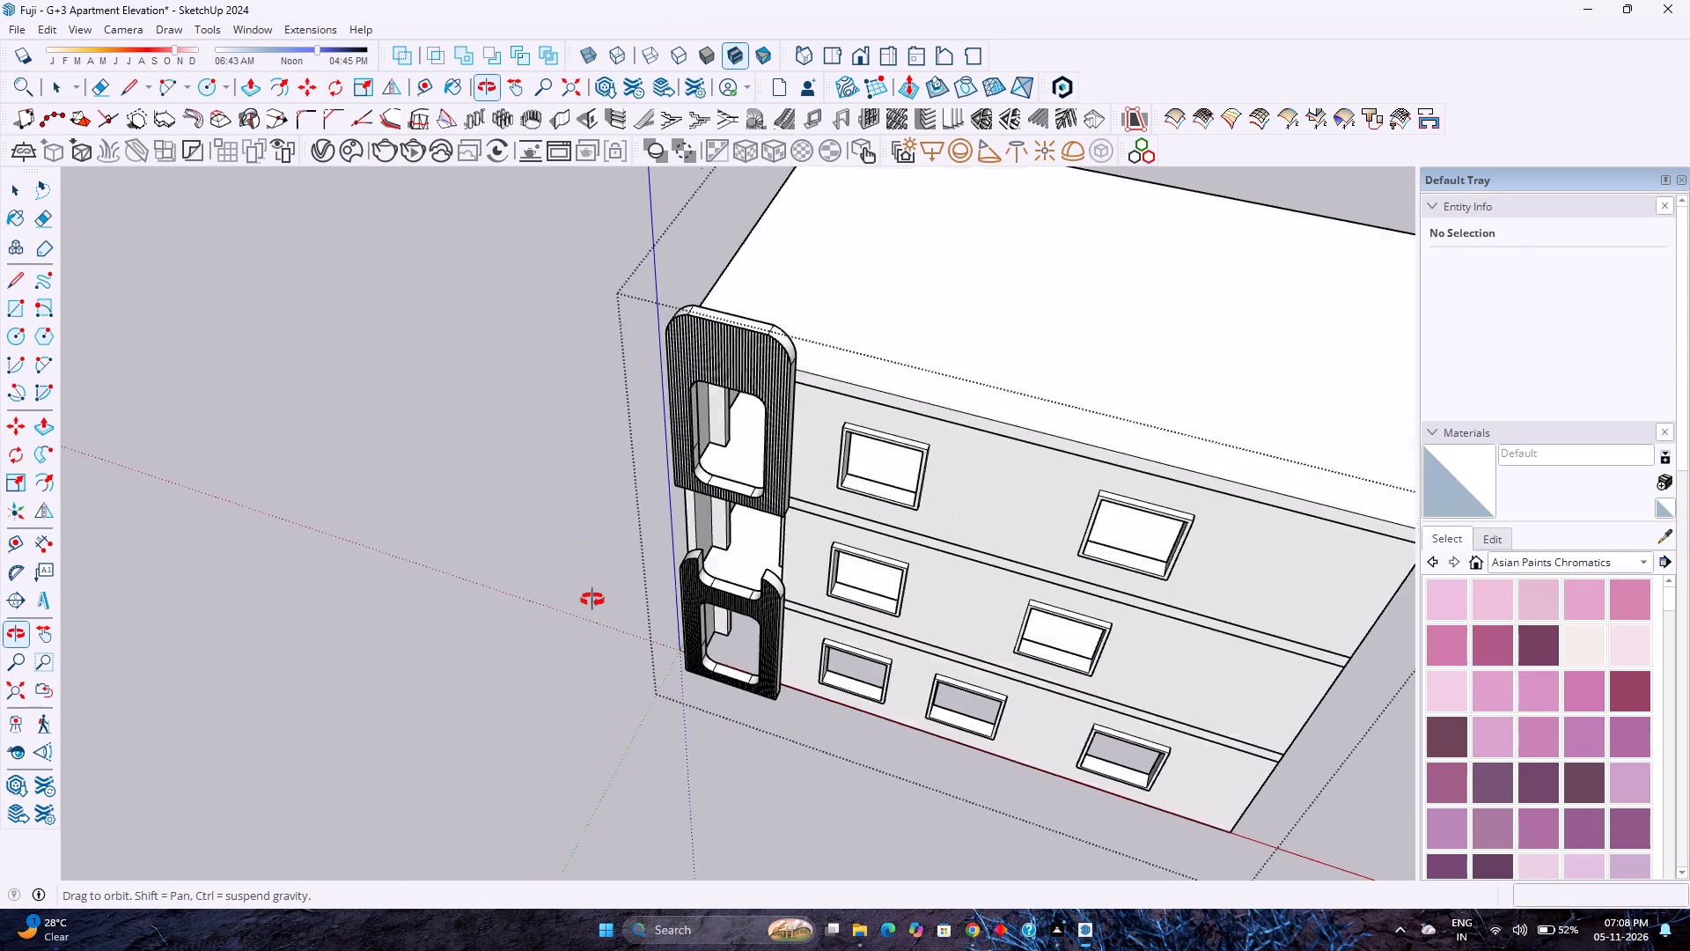
pyautogui.moveTo(592, 600); pyautogui.dragTo(563, 466, button='middle')
pyautogui.hotkey('ctrl', 's')
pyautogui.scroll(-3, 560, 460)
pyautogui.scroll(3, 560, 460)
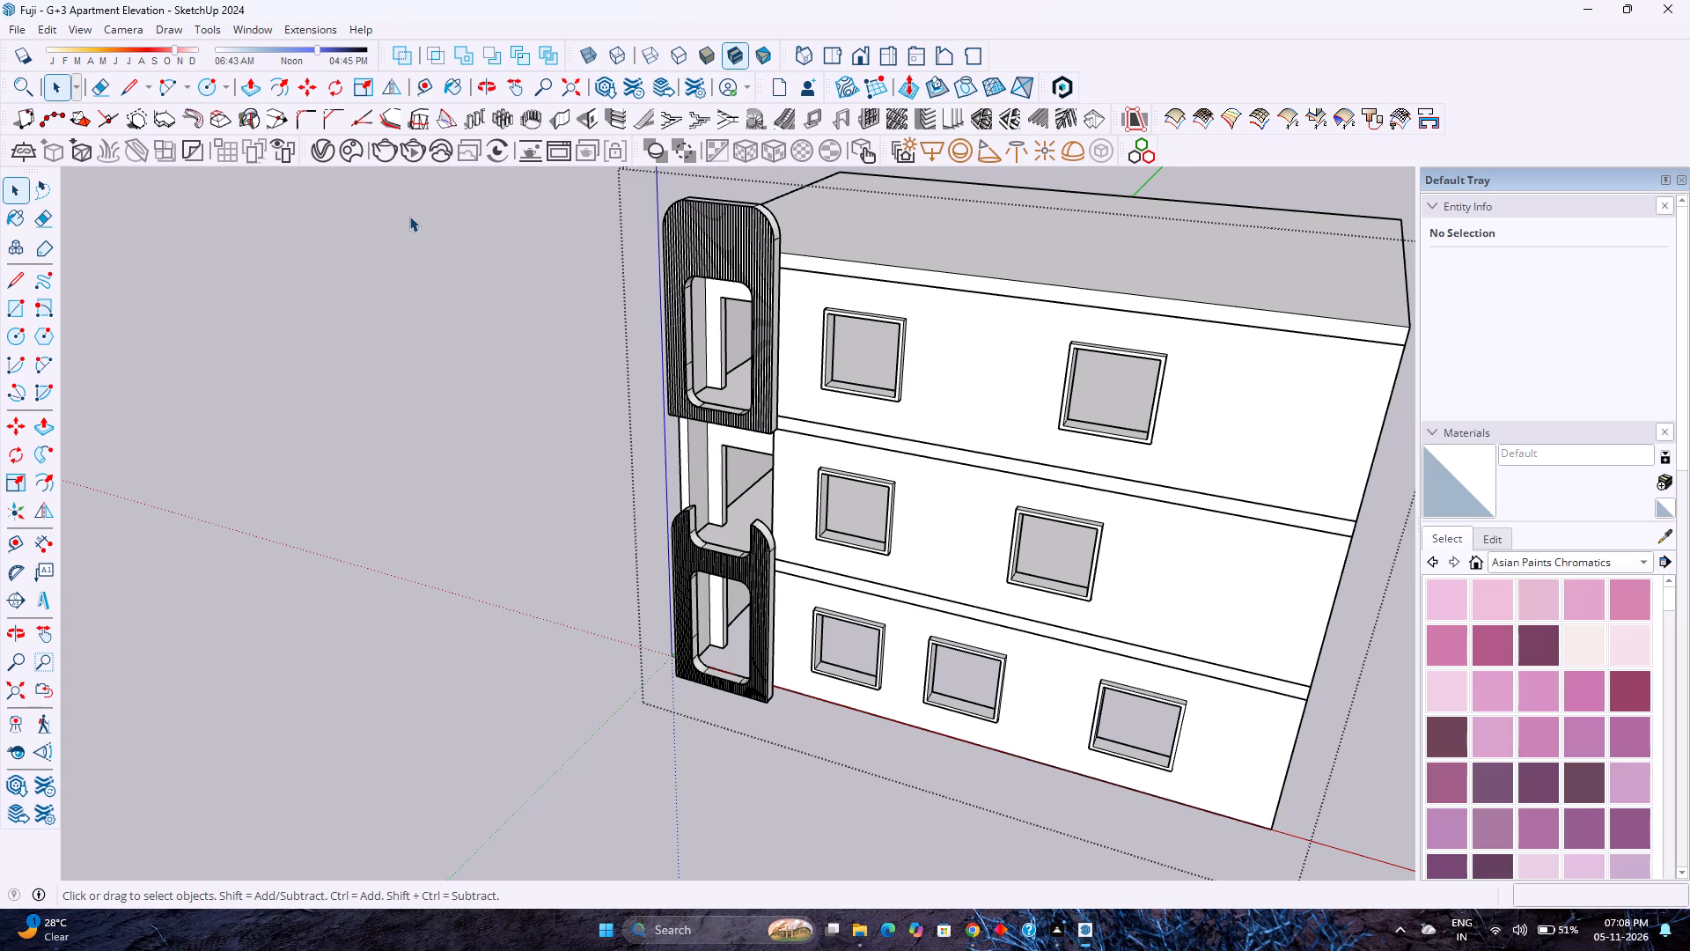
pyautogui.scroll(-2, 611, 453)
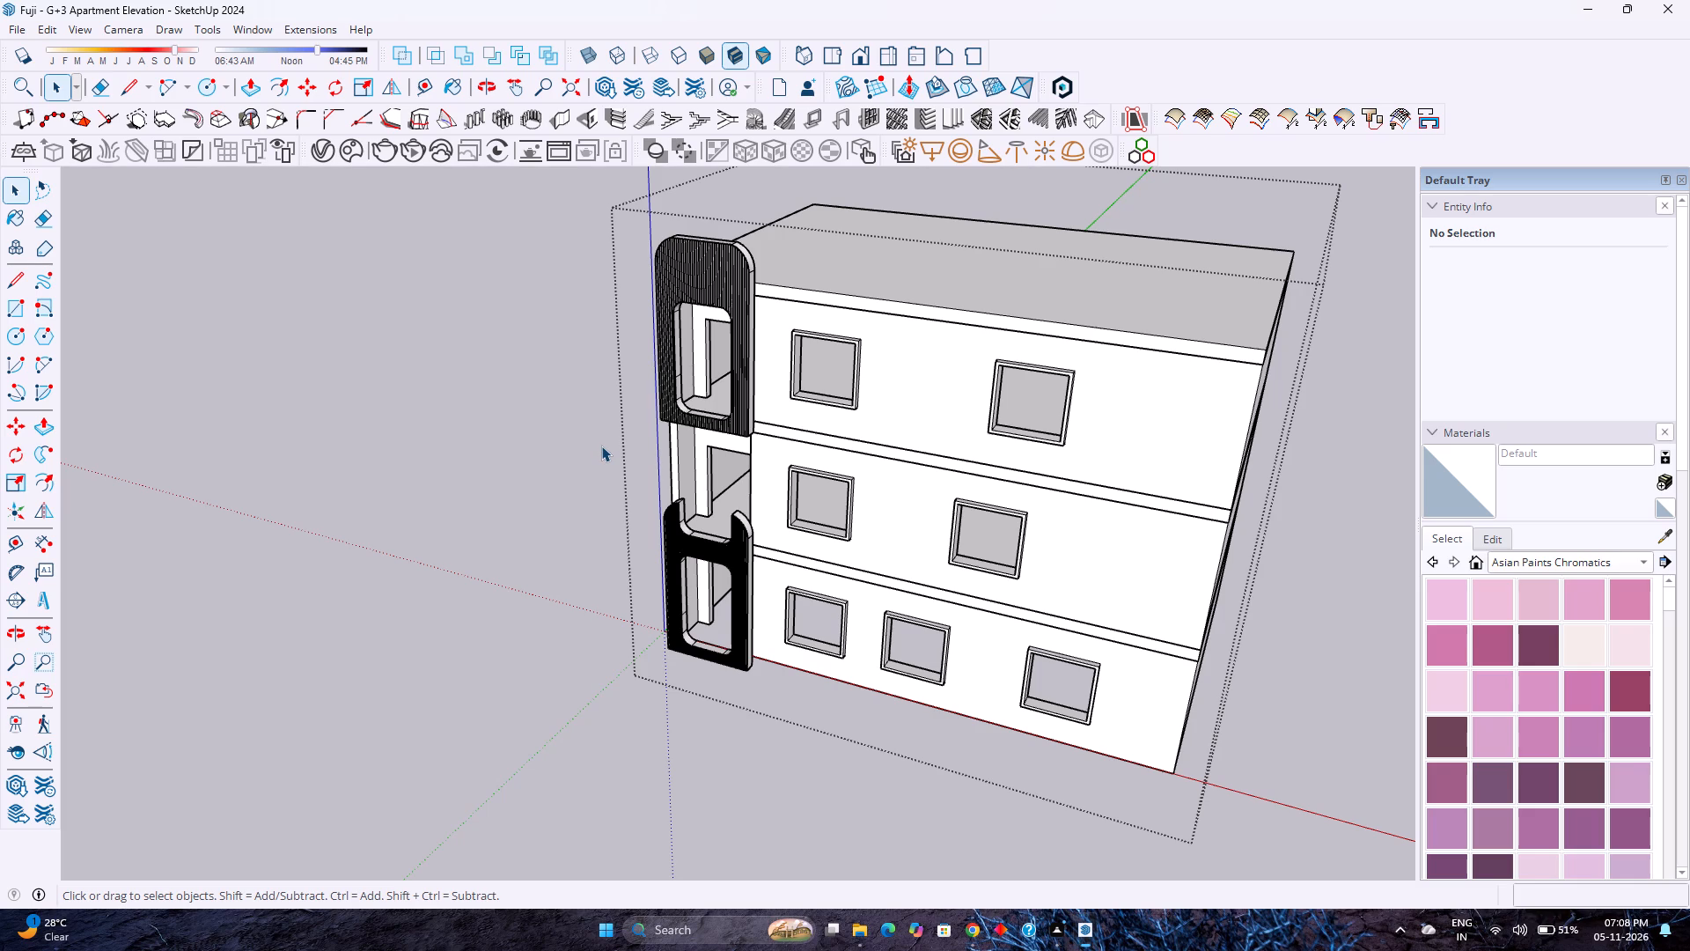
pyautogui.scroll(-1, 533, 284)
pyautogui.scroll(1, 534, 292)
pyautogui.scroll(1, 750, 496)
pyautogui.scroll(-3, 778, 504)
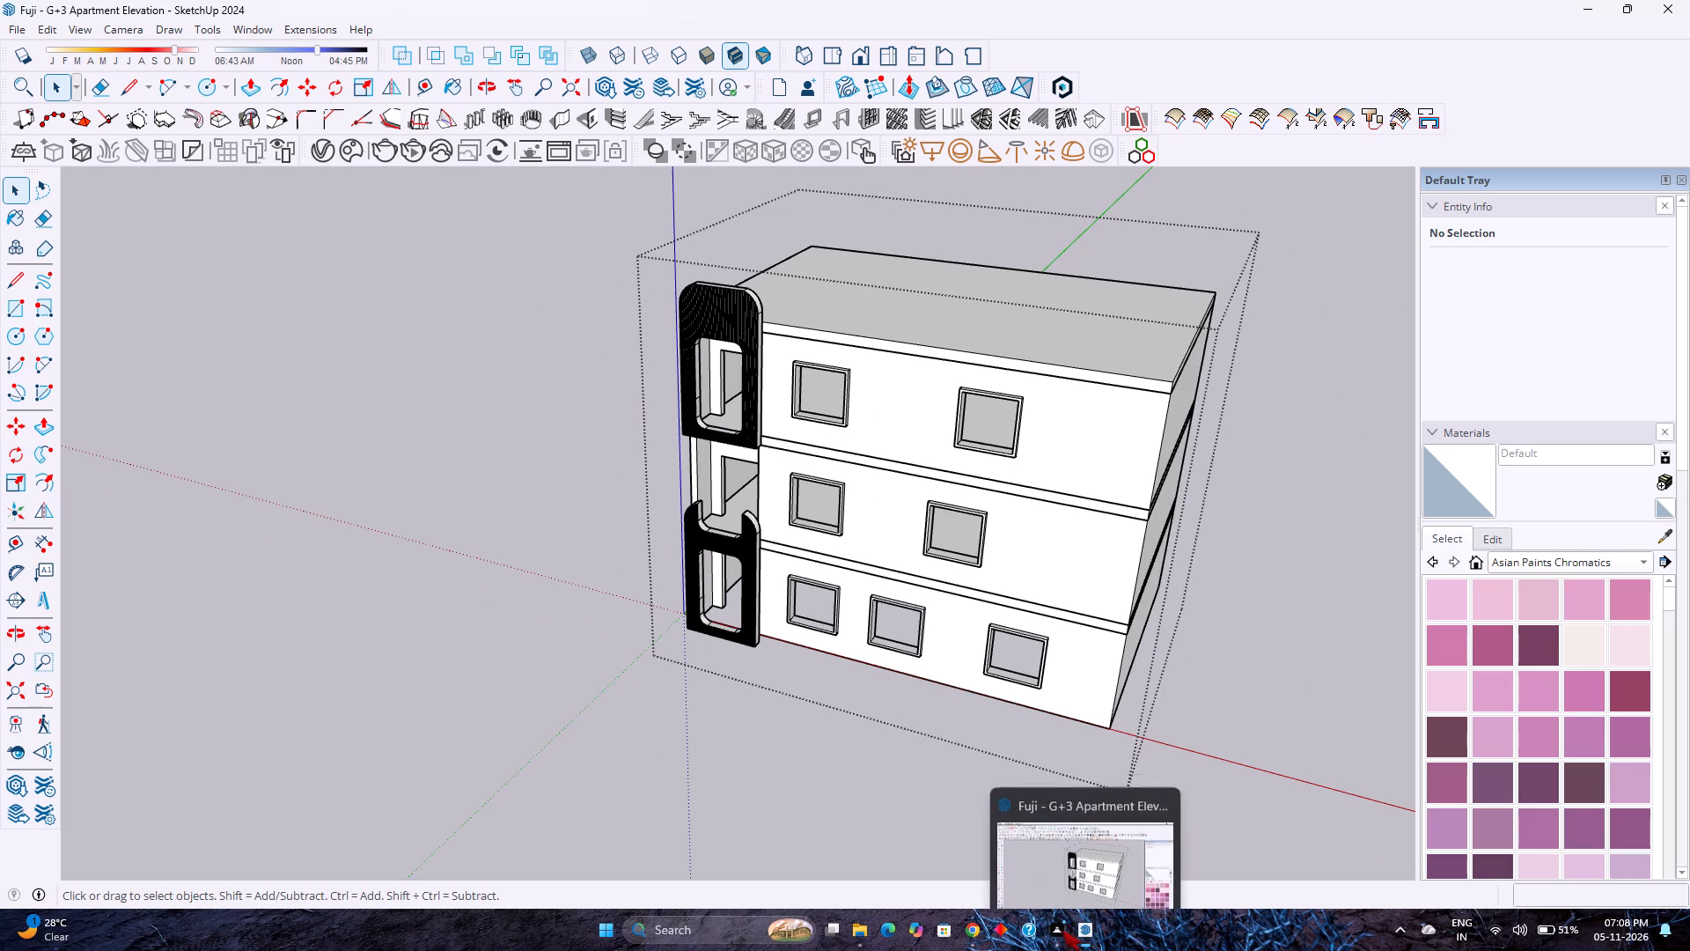
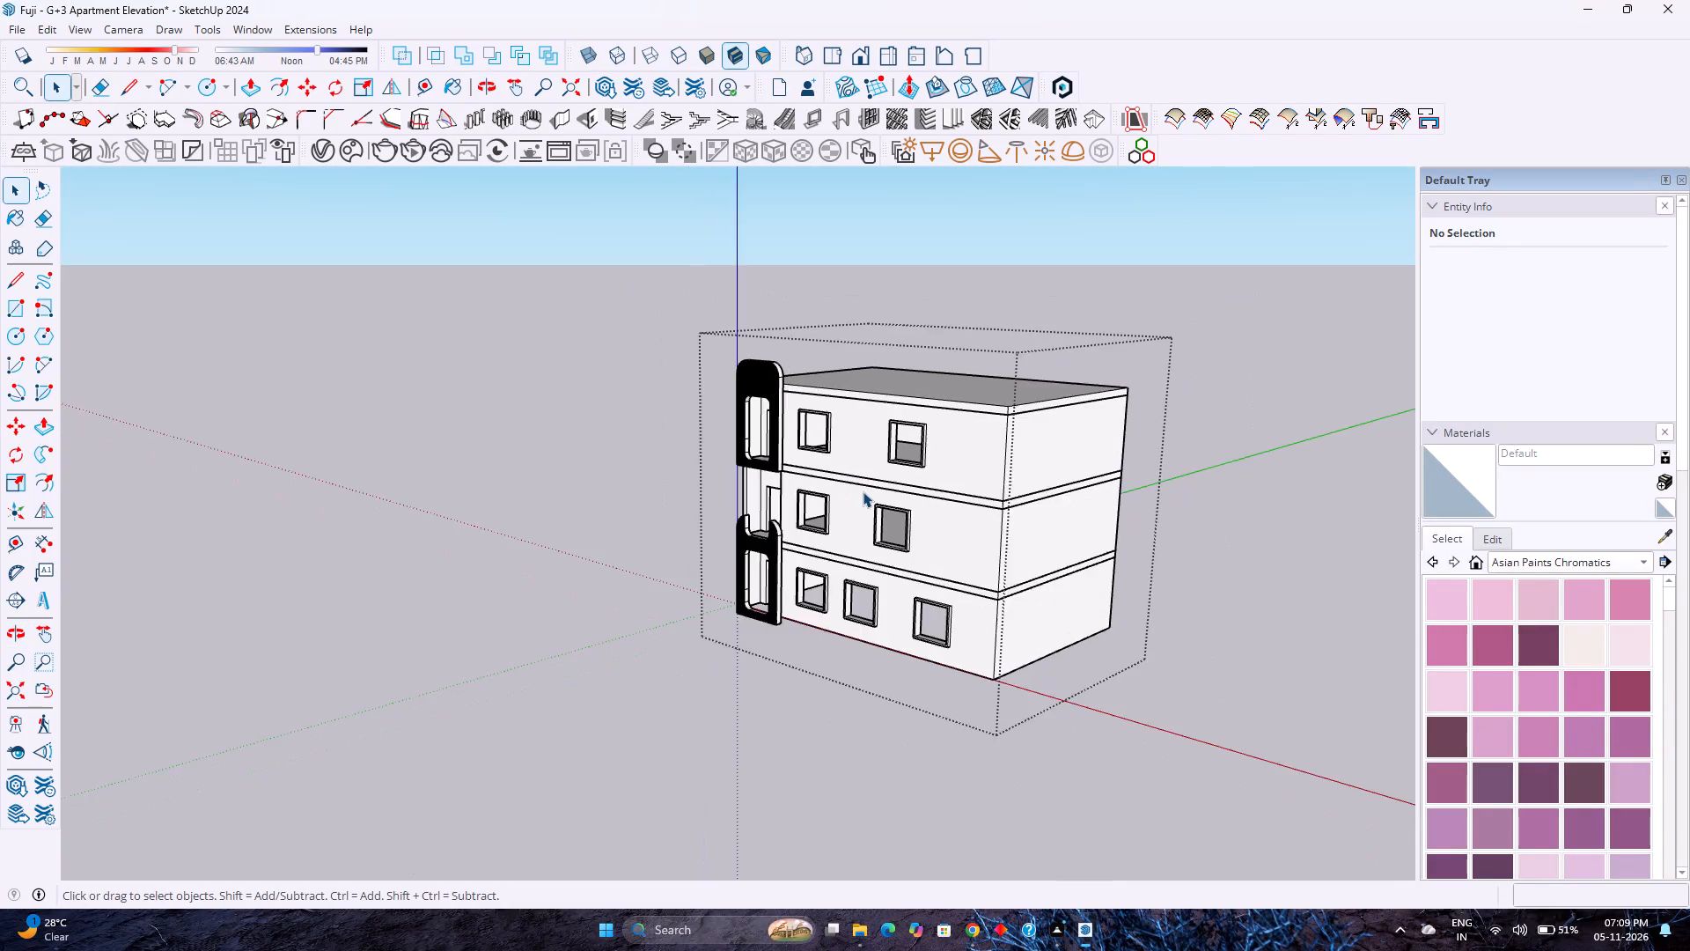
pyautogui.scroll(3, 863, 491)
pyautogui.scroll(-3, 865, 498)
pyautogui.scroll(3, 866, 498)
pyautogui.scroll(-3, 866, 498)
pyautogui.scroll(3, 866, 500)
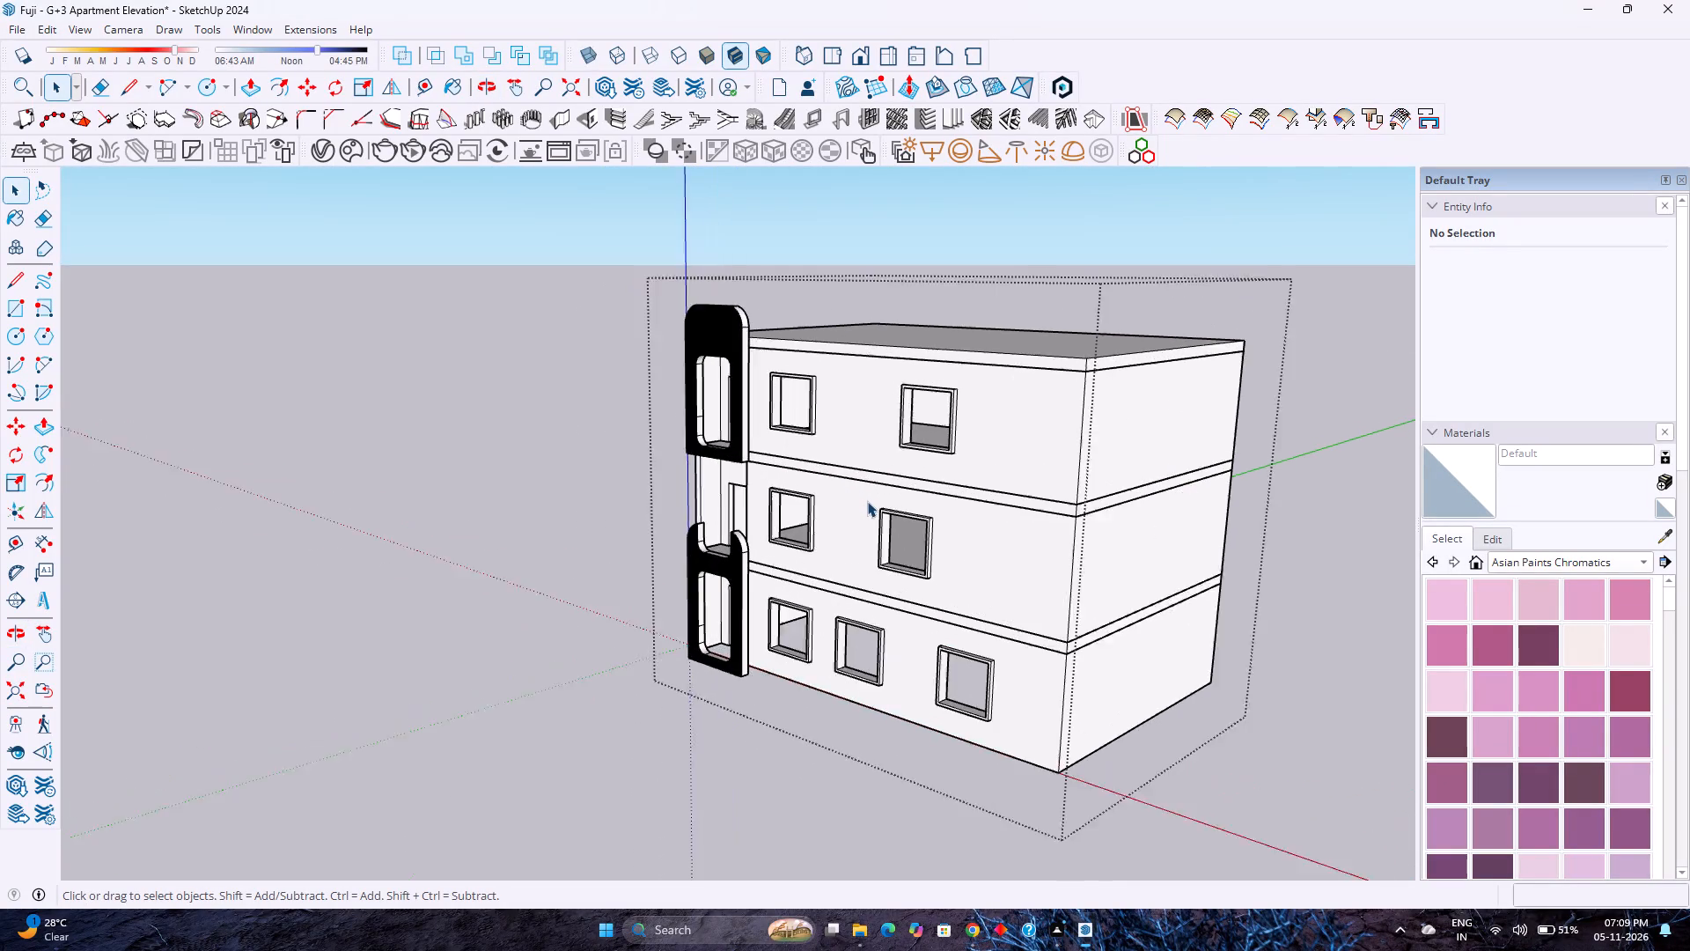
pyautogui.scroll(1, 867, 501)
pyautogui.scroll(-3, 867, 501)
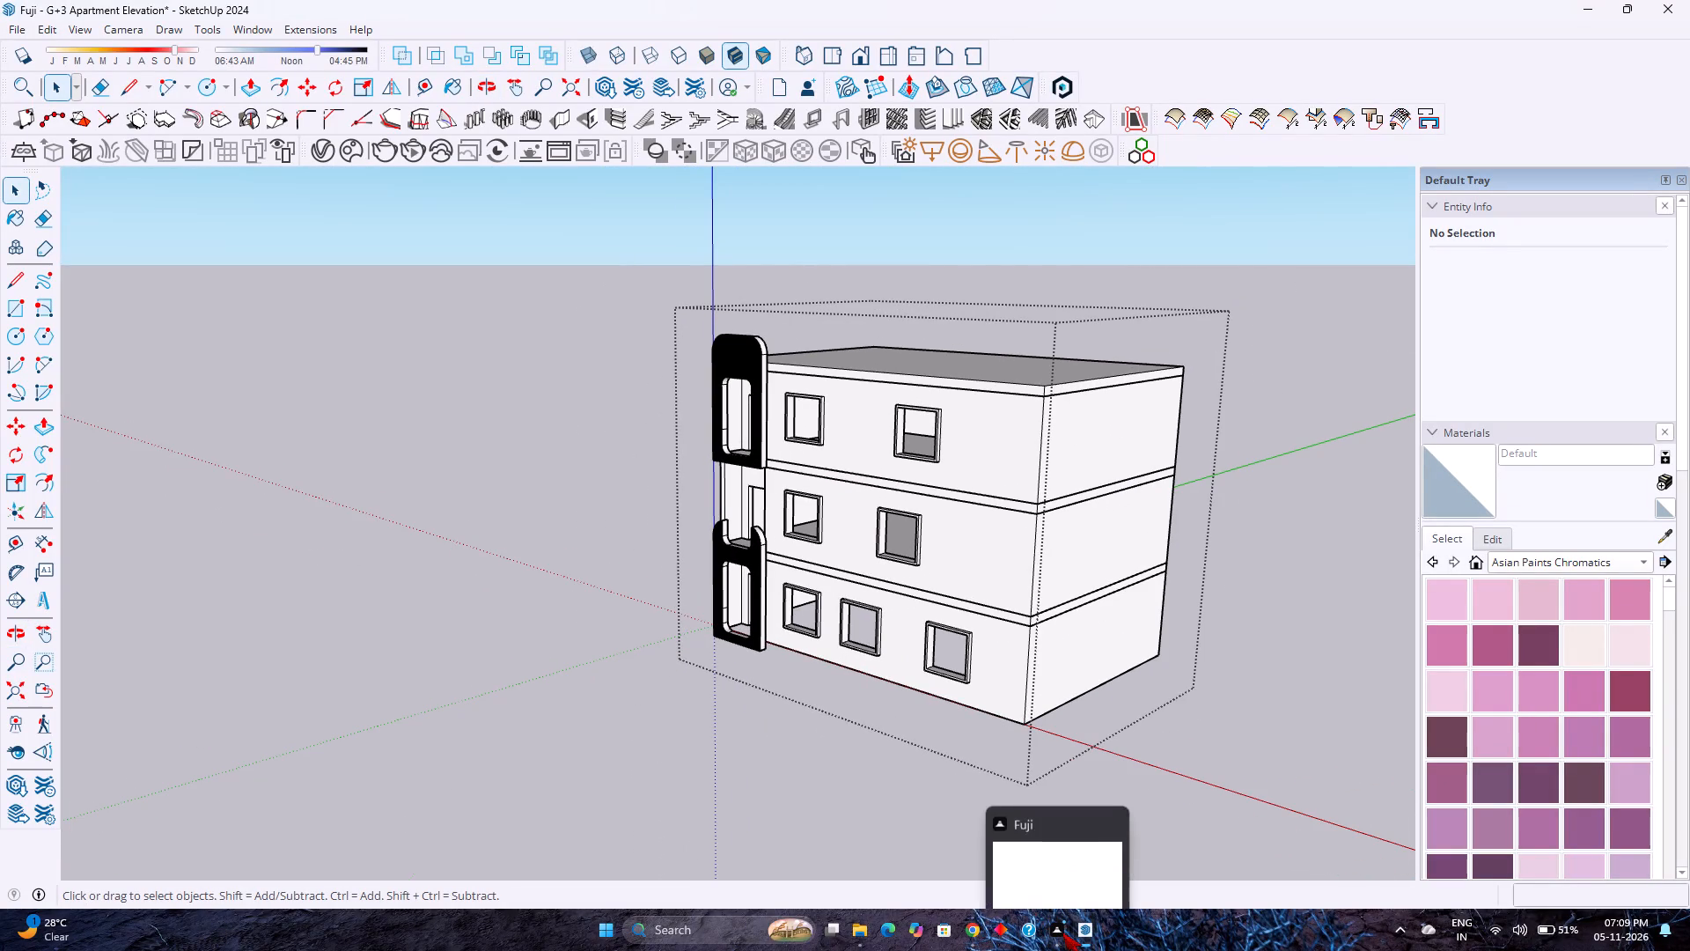
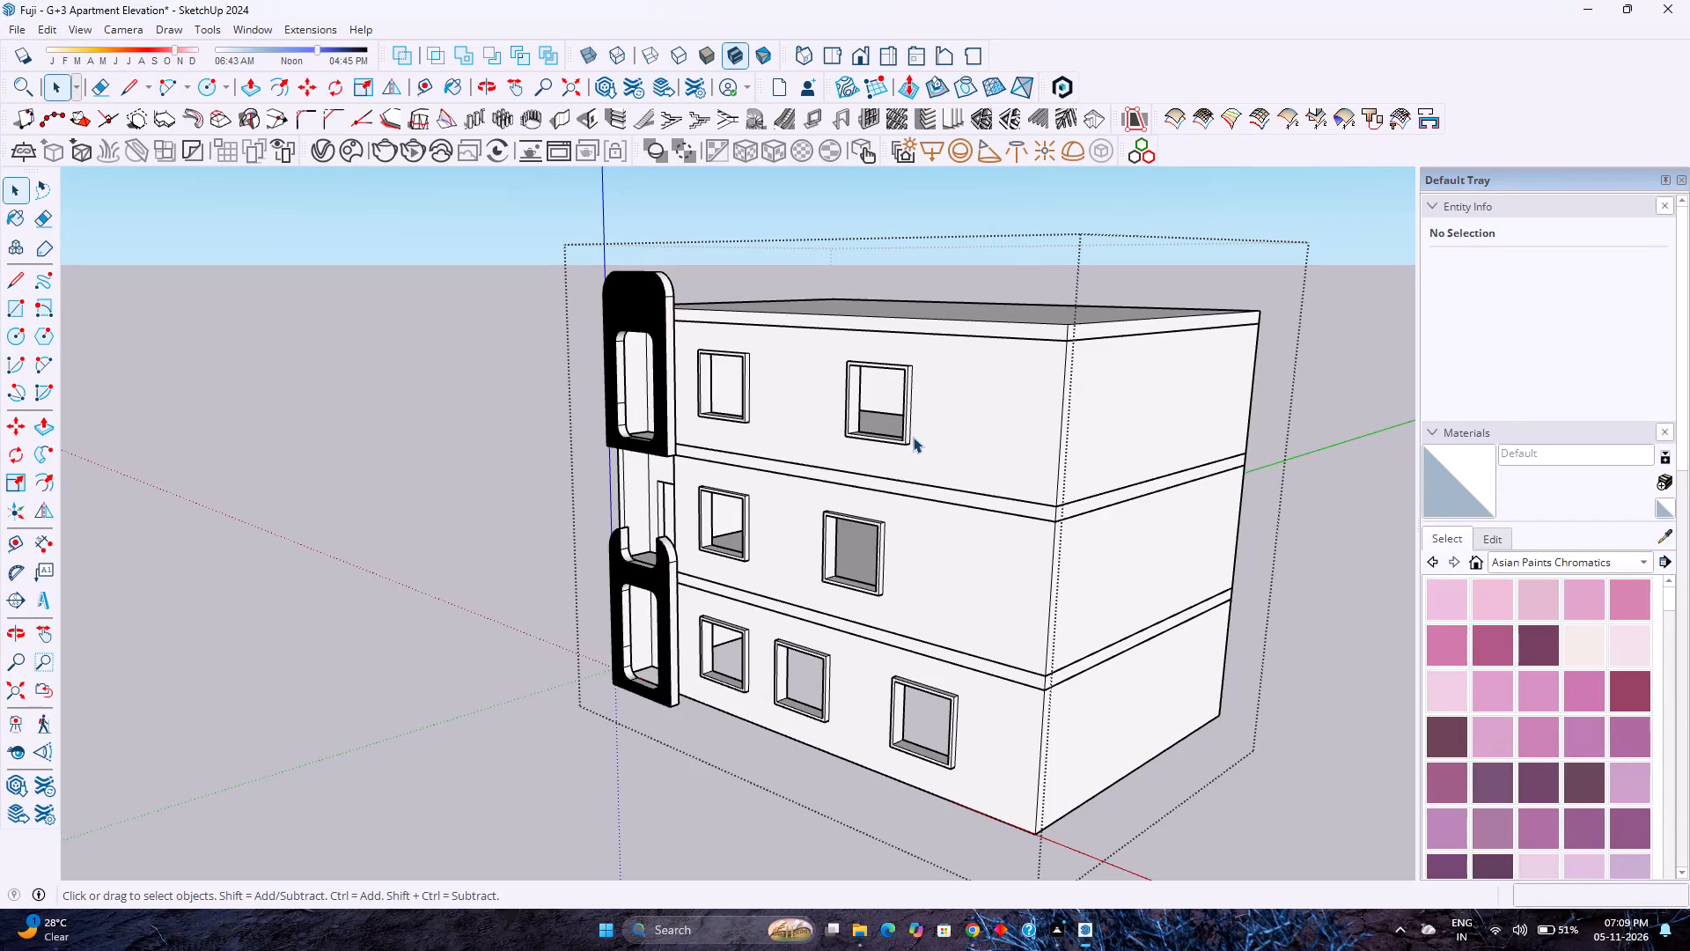
# Place a vertical guide on the windowed front wall, 24' in from the corner away from the balcony frames.
pyautogui.keyDown('shift'); pyautogui.moveTo(871, 527); pyautogui.dragTo(789, 517, button='middle'); pyautogui.keyUp('shift')
pyautogui.click(423, 84)
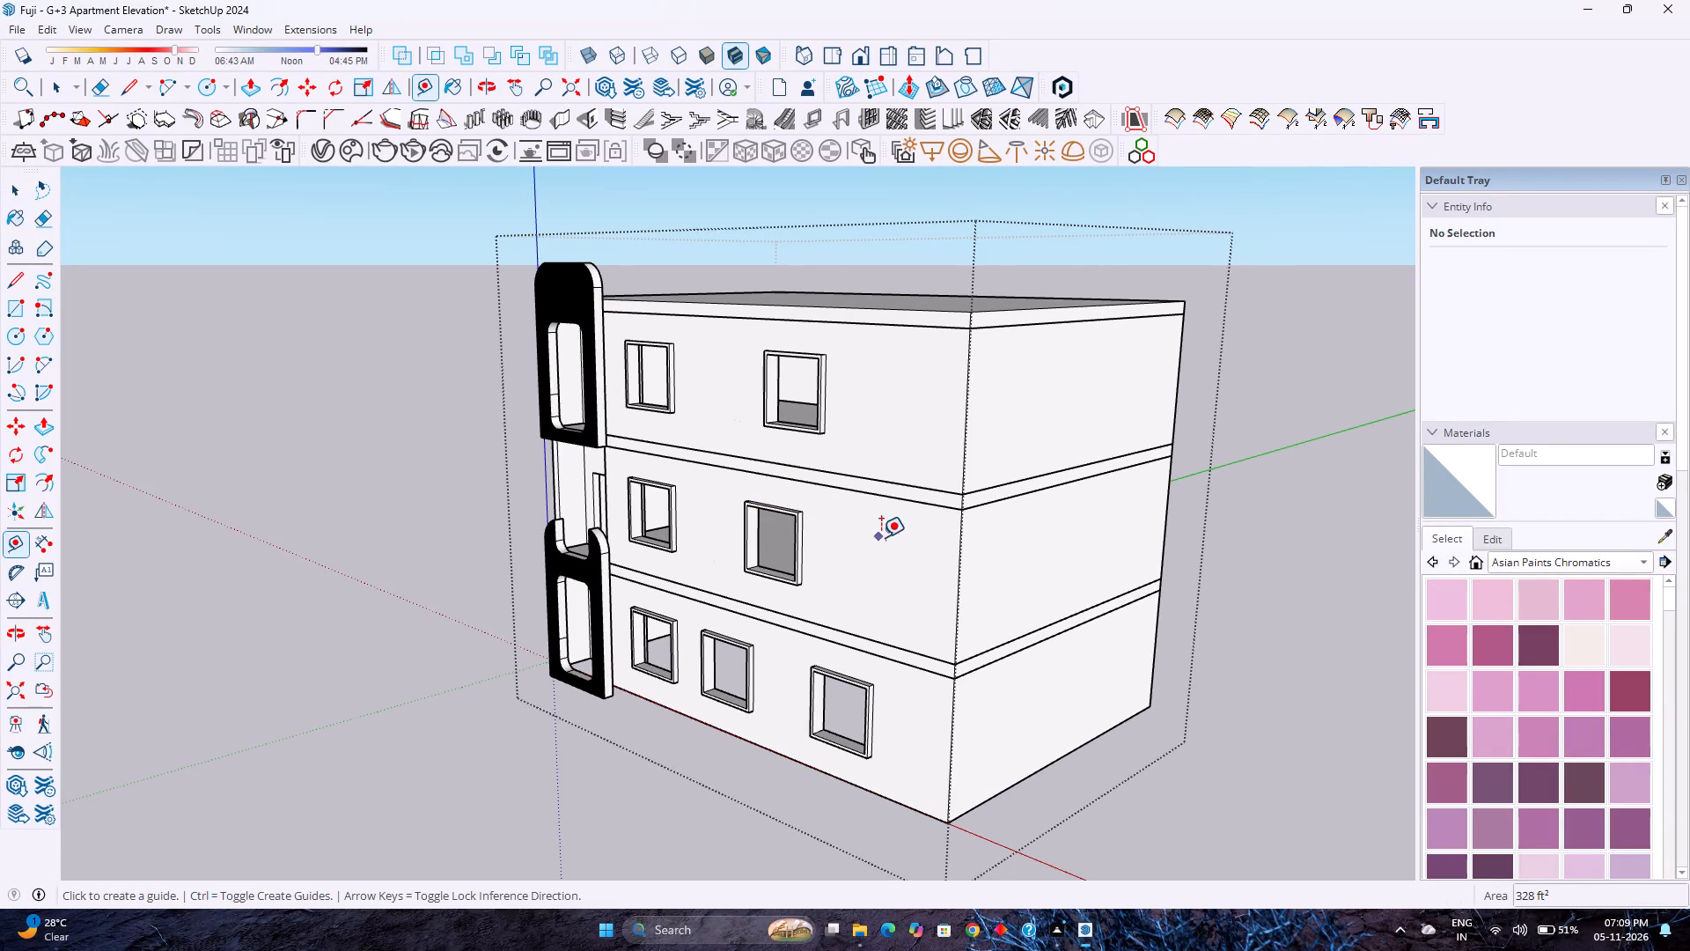
pyautogui.click(961, 576)
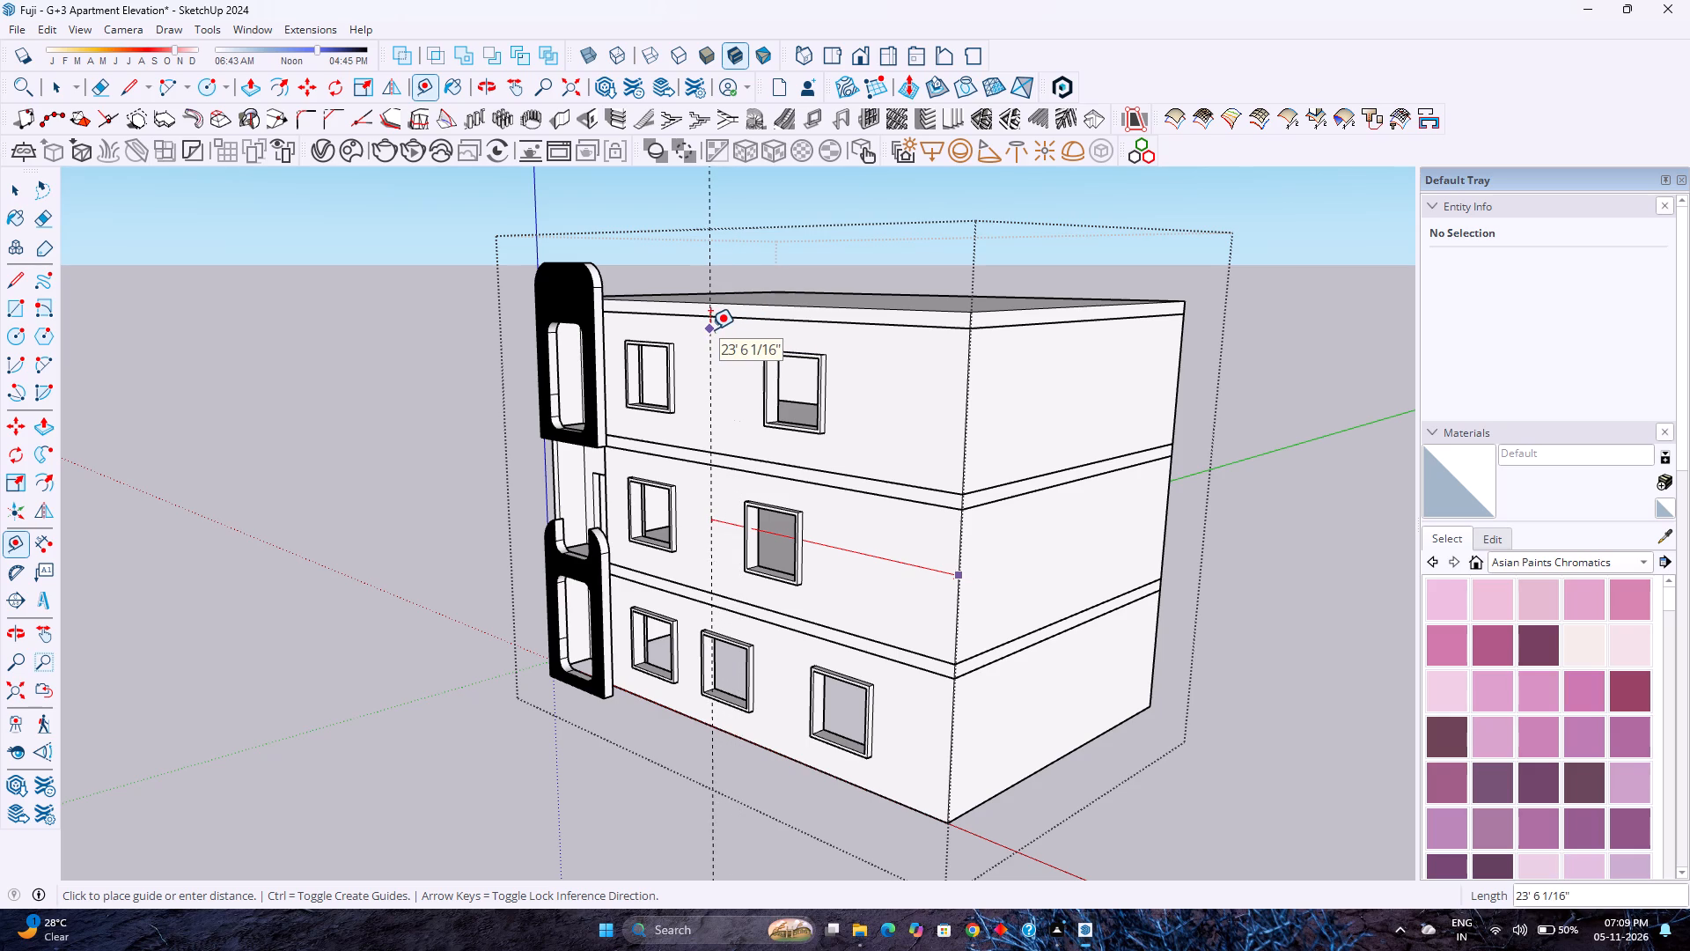
pyautogui.write("24'")
pyautogui.press('Return')
# Place a horizontal guide on the front wall 9" below the bottom edge of the roof slab.
pyautogui.scroll(-1, 674, 508)
pyautogui.moveTo(676, 516); pyautogui.dragTo(677, 461, button='middle')
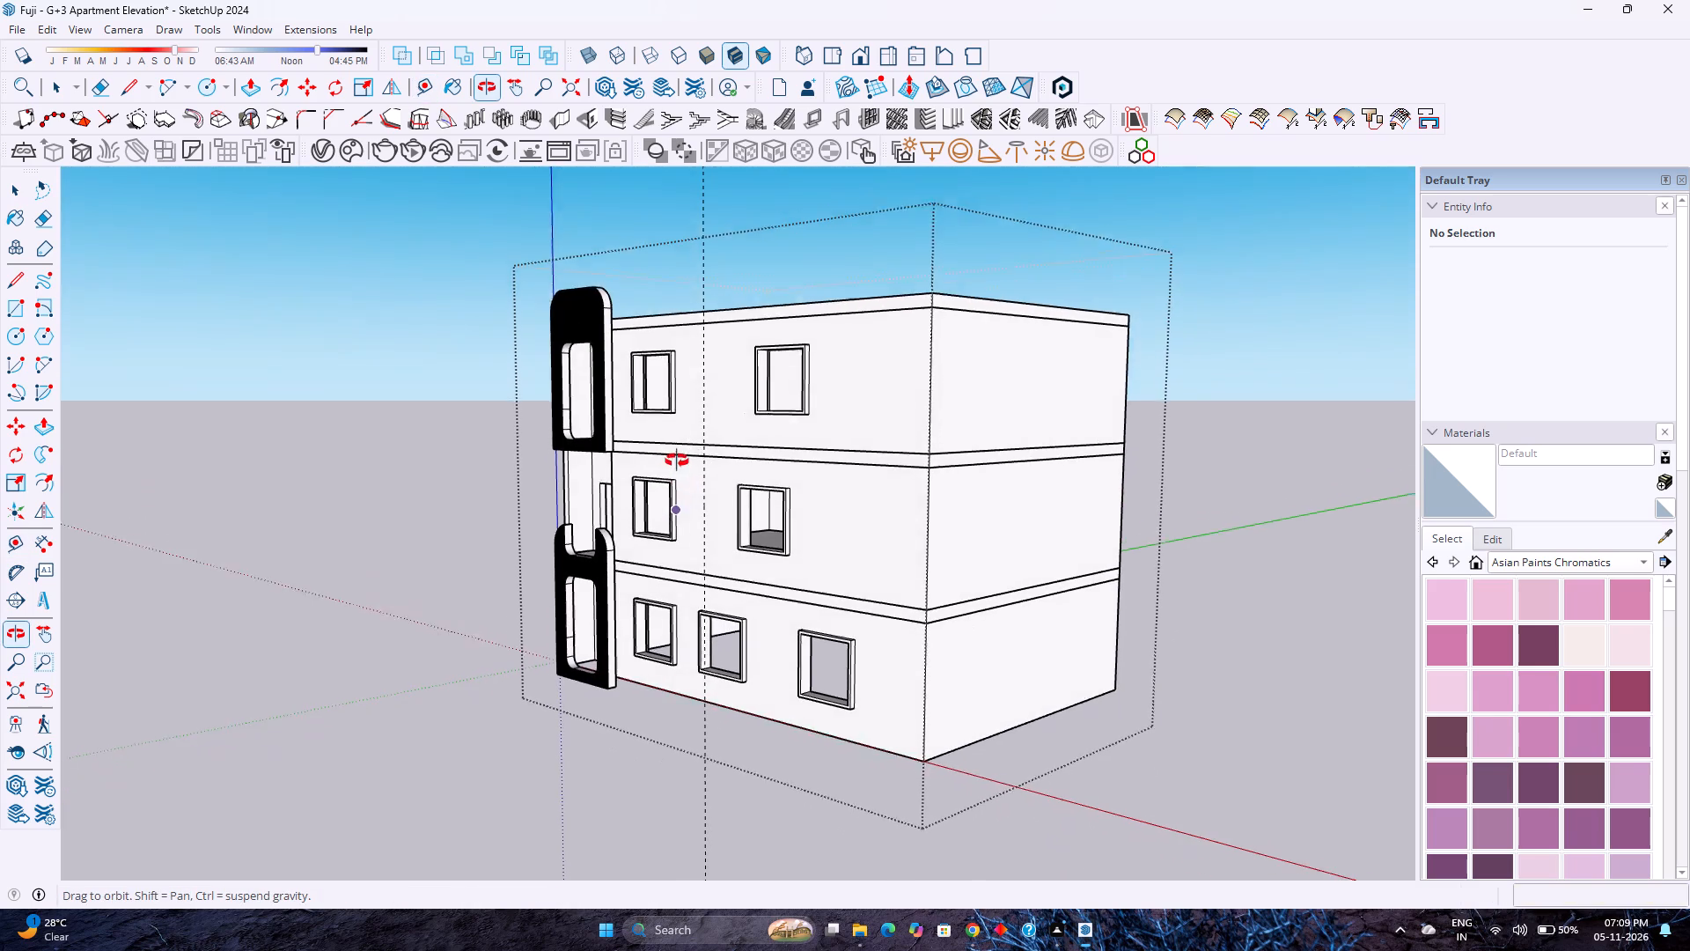
pyautogui.moveTo(677, 461); pyautogui.dragTo(677, 460, button='middle')
pyautogui.scroll(2, 678, 450)
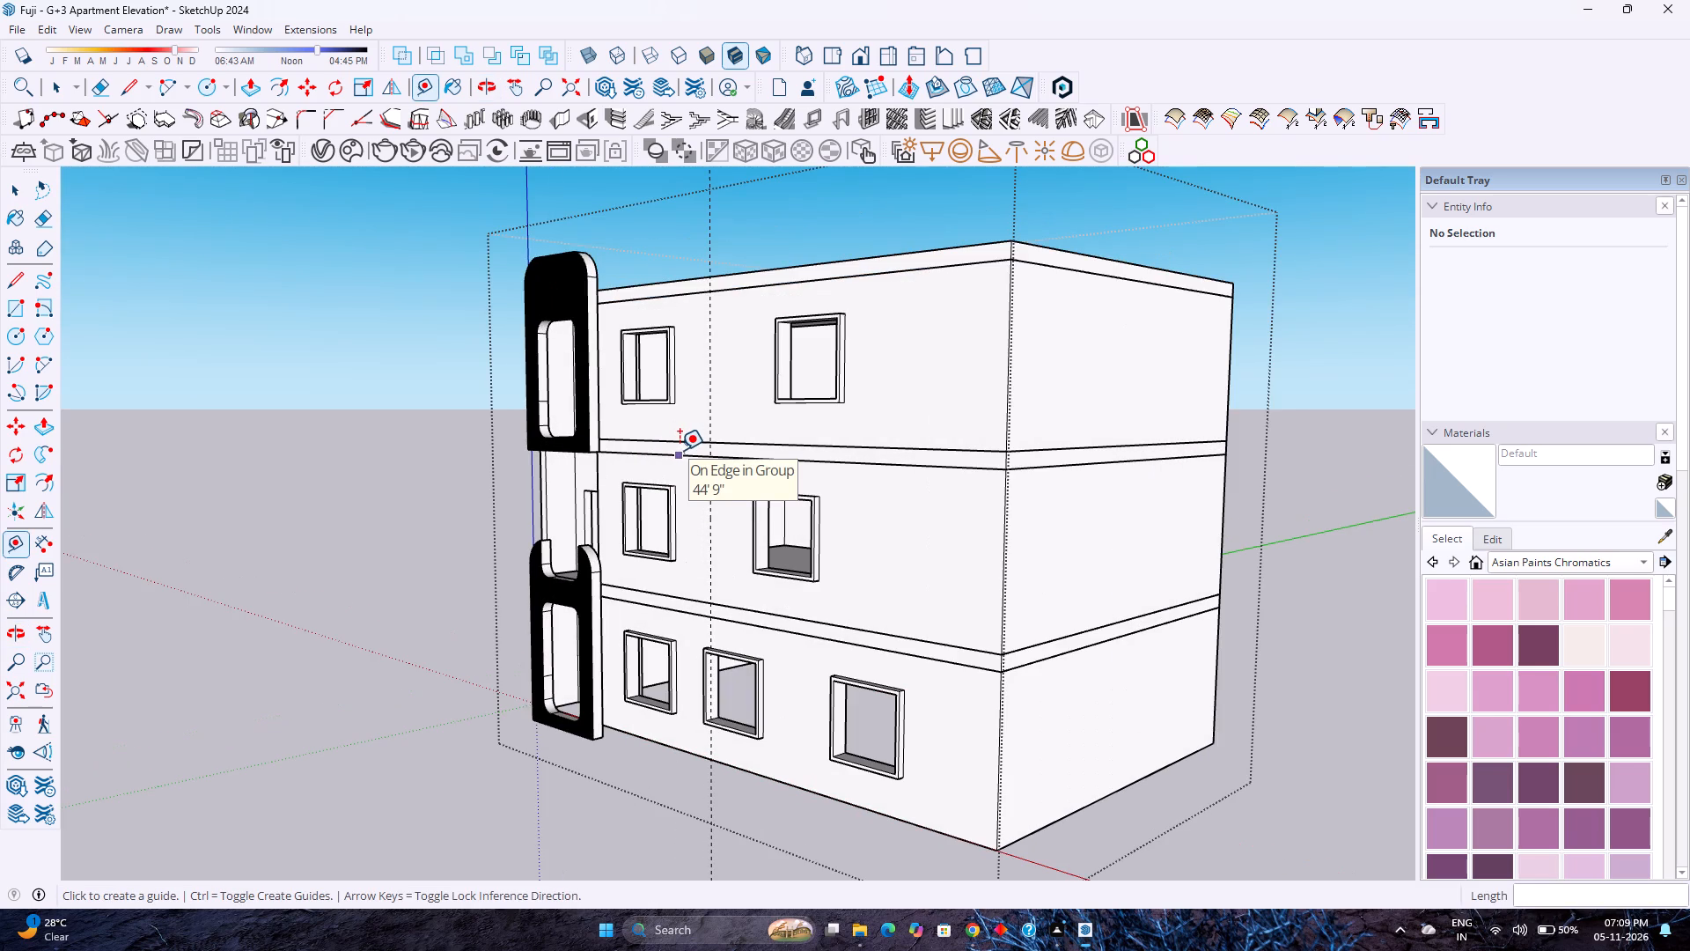
pyautogui.scroll(4, 829, 300)
pyautogui.click(842, 269)
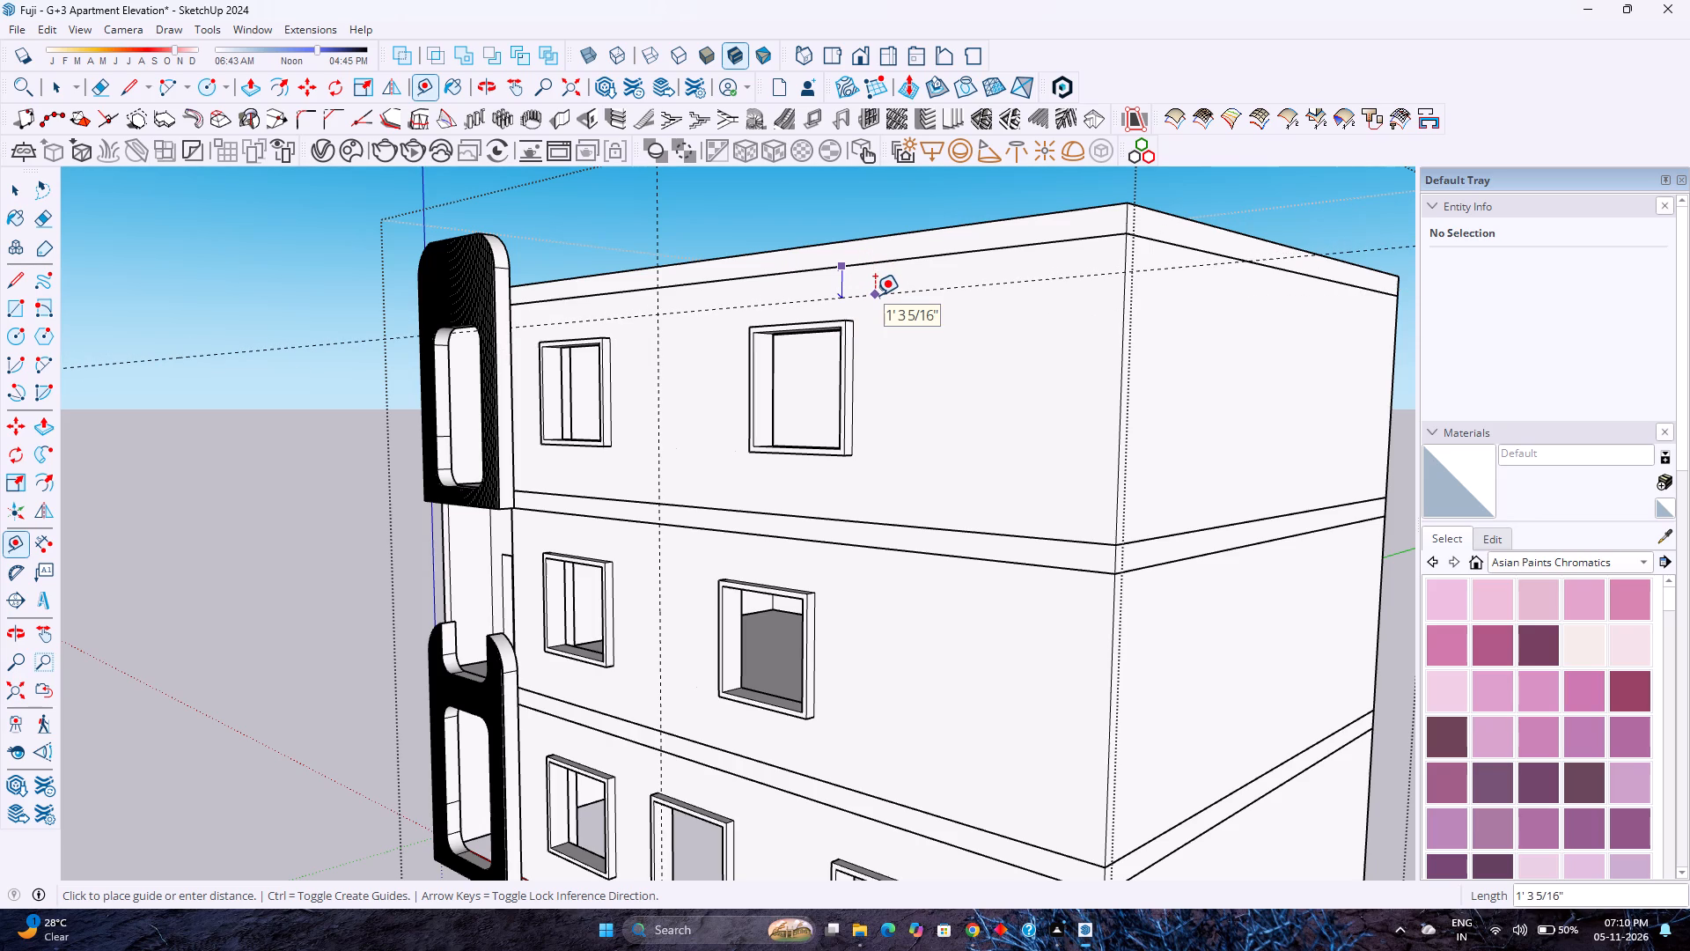
pyautogui.write("1'")
pyautogui.press('Return')
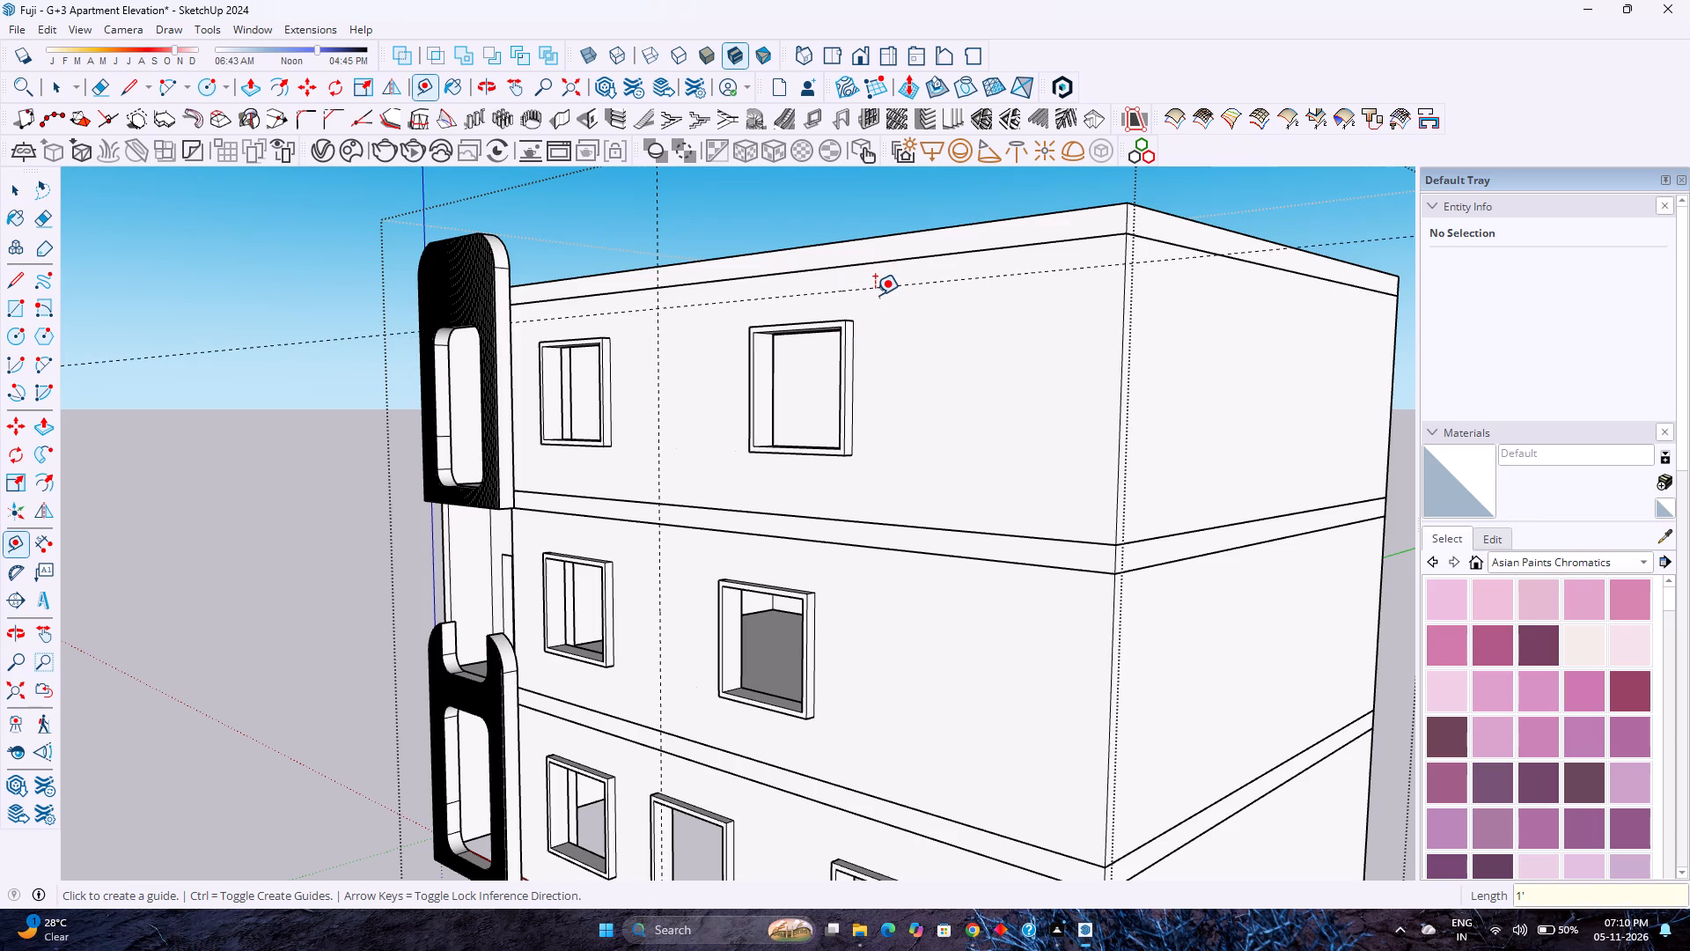
pyautogui.press('9')
pyautogui.press('Return')
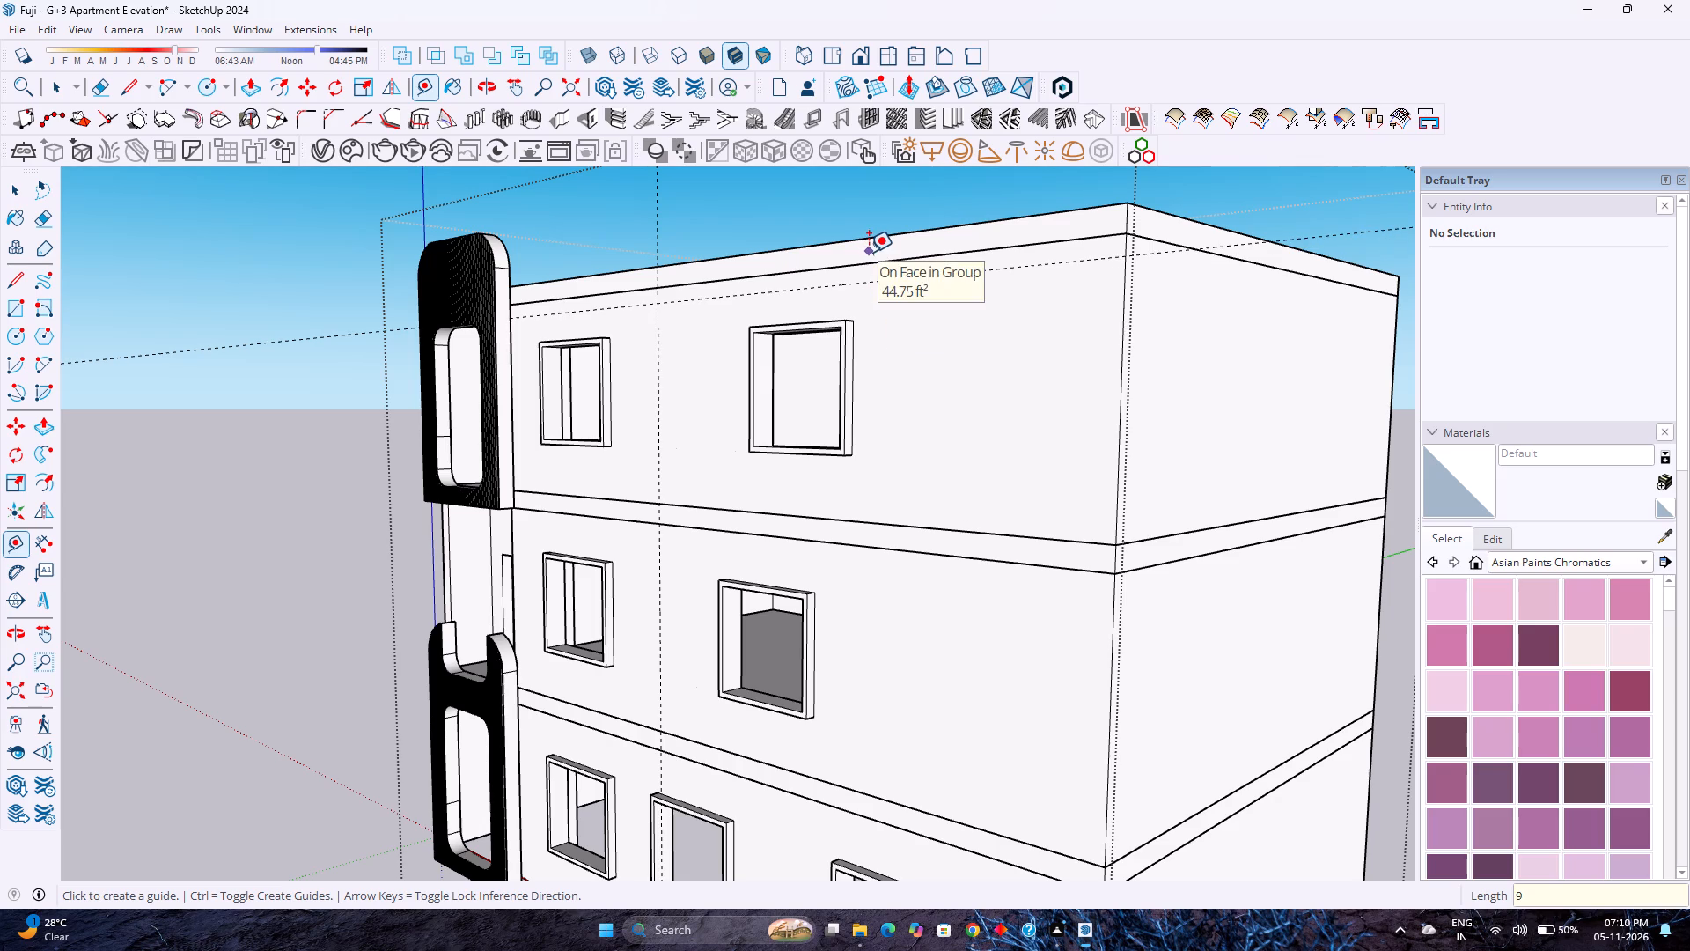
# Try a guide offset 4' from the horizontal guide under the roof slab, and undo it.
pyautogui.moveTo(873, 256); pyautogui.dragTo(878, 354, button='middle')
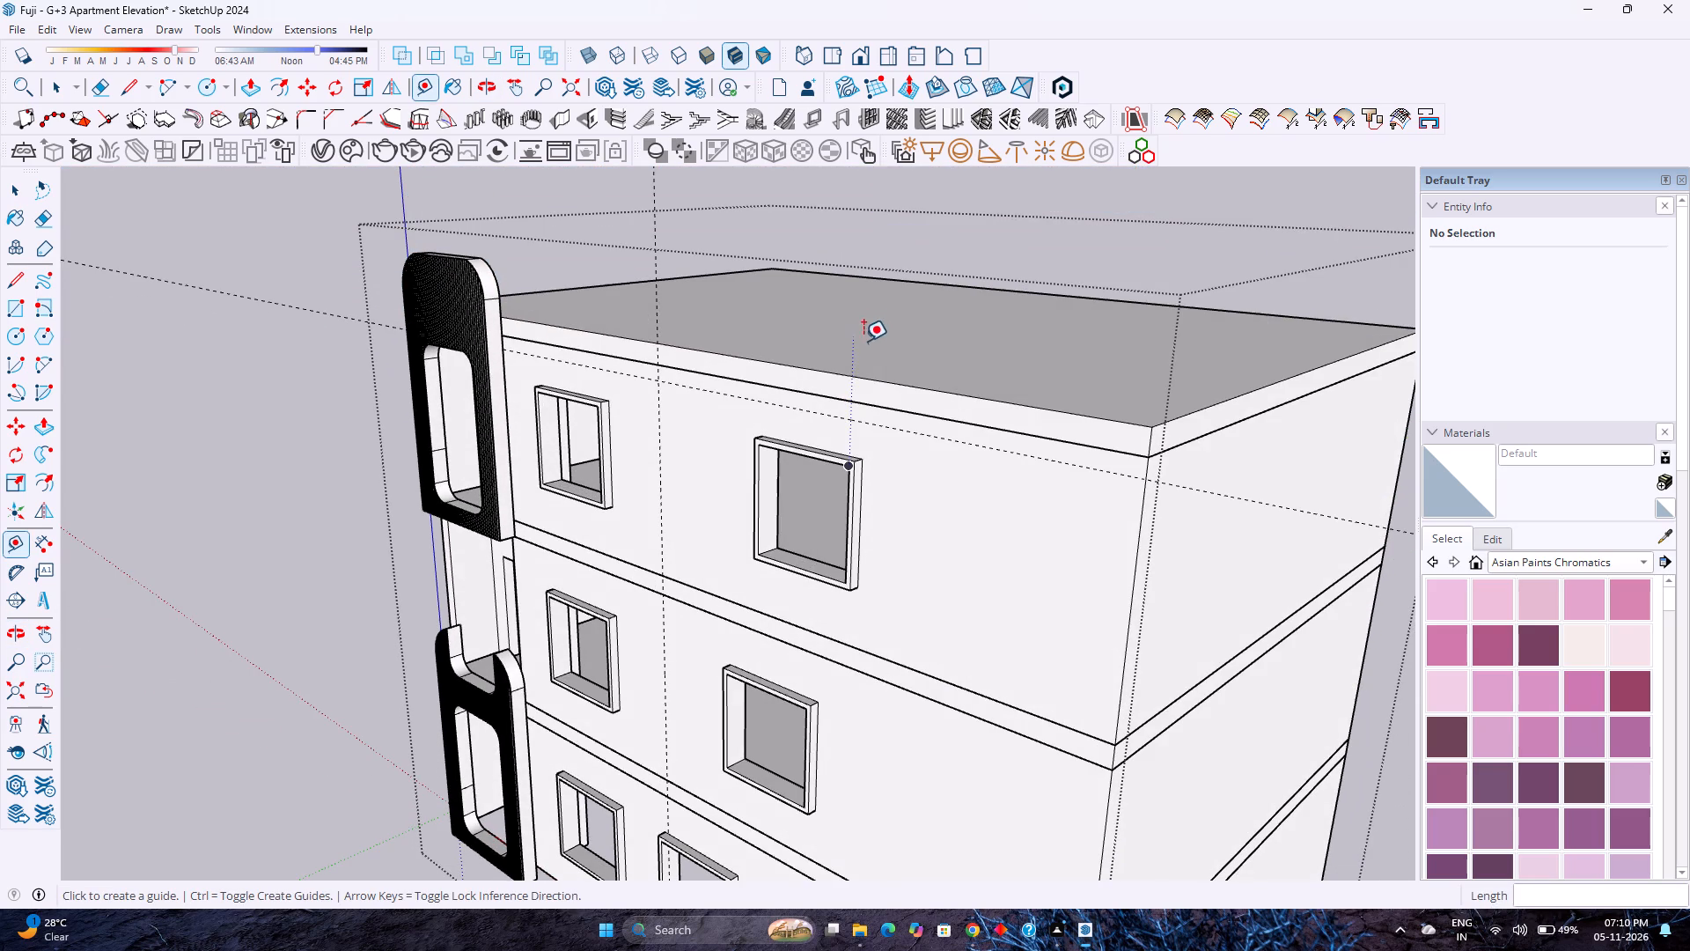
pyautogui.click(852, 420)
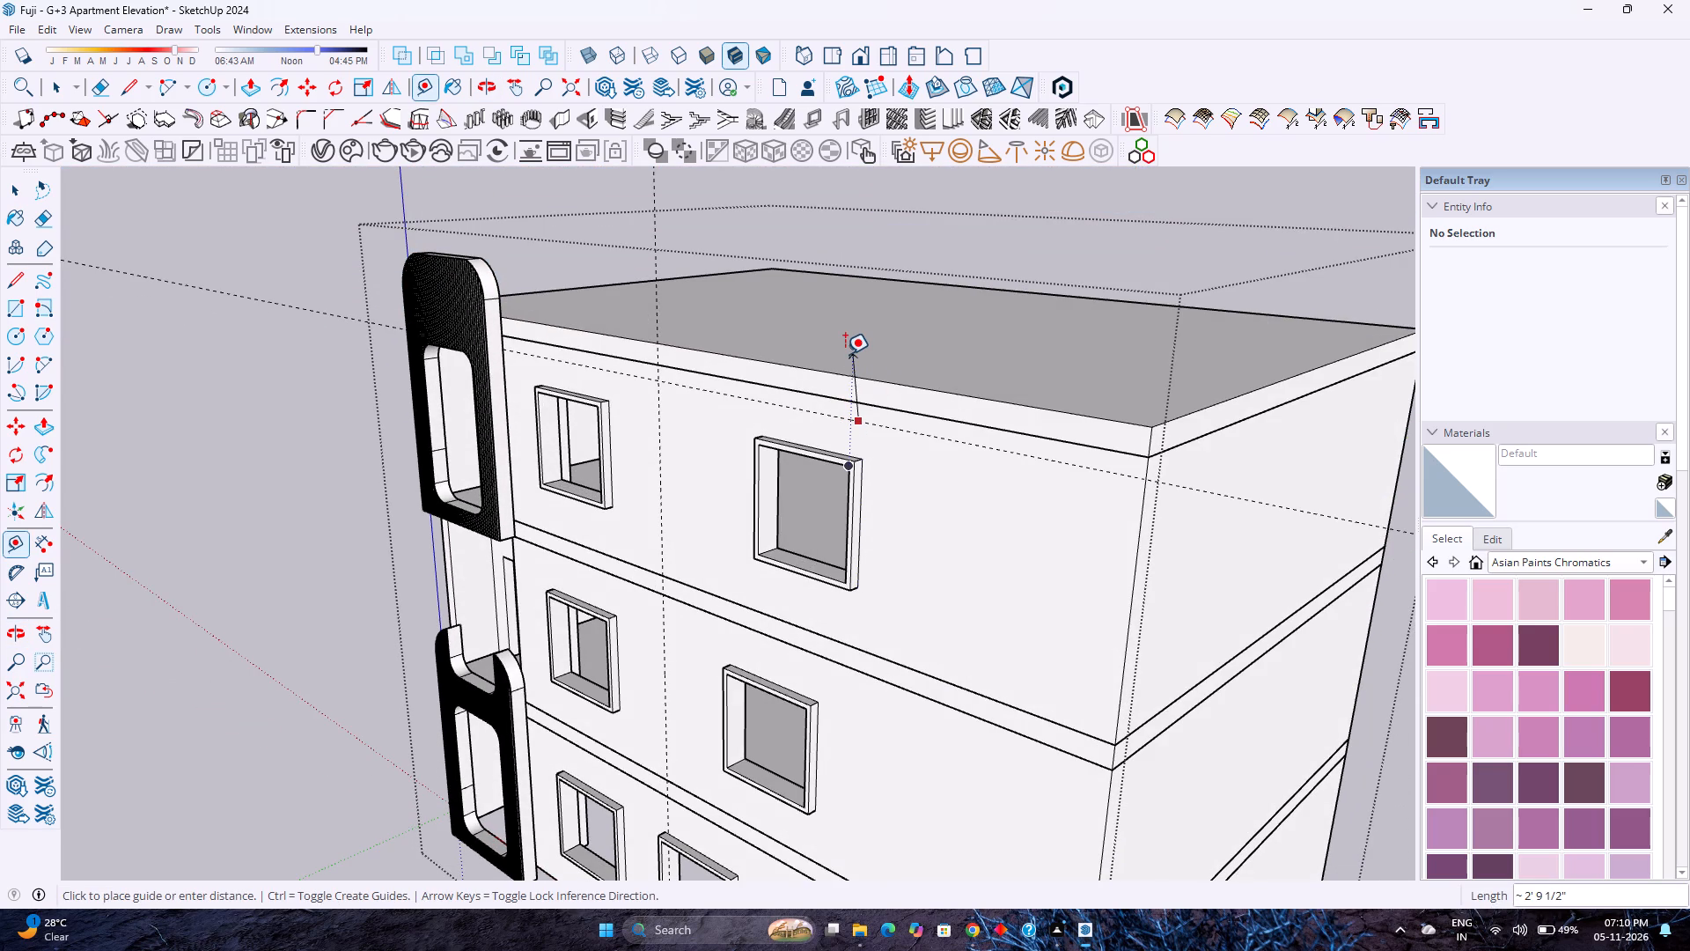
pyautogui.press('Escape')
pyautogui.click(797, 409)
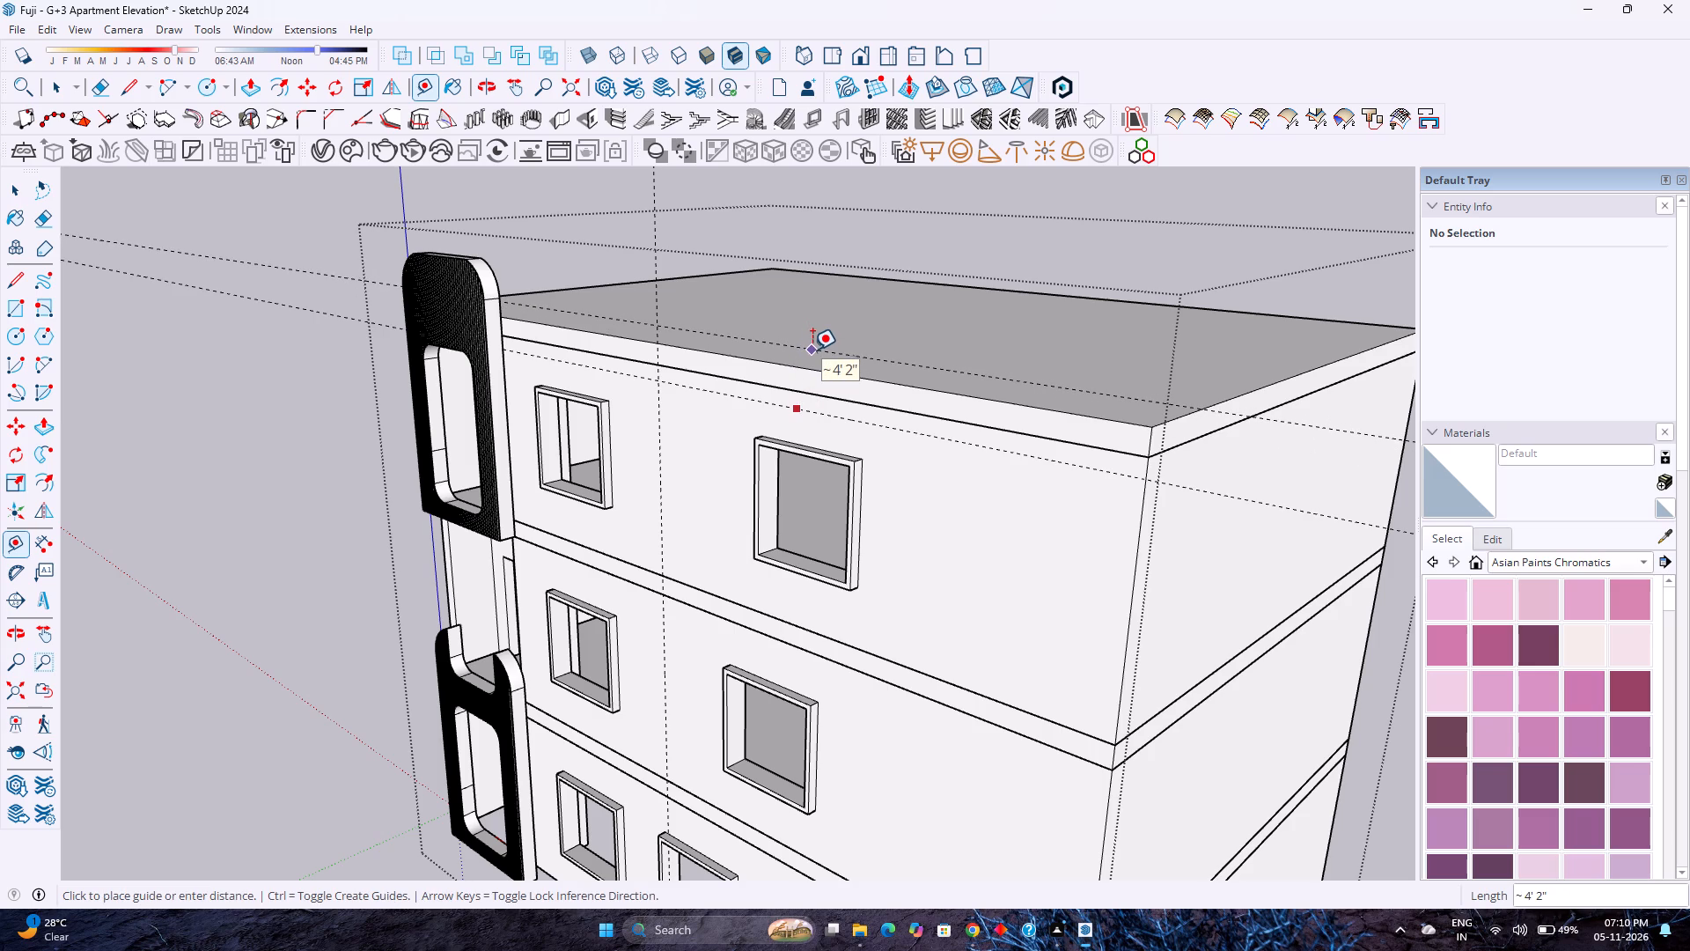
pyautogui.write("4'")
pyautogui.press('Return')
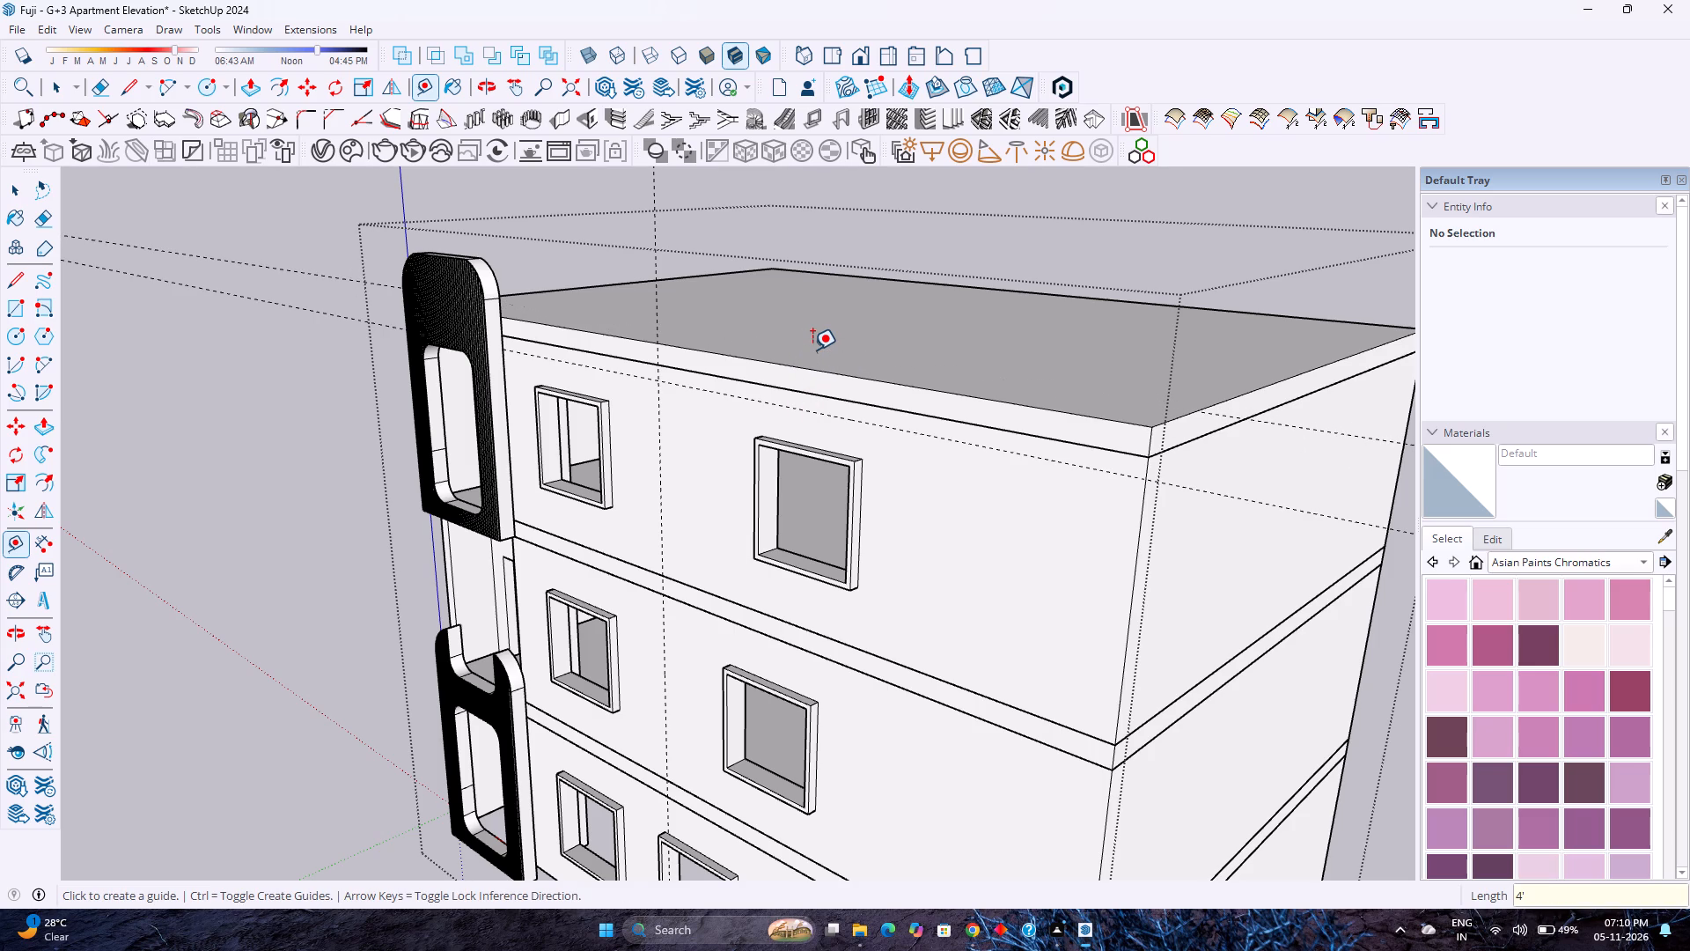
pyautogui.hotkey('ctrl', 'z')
# Place a horizontal guide 3' straight above the guide that runs below the roof slab.
pyautogui.click(761, 400)
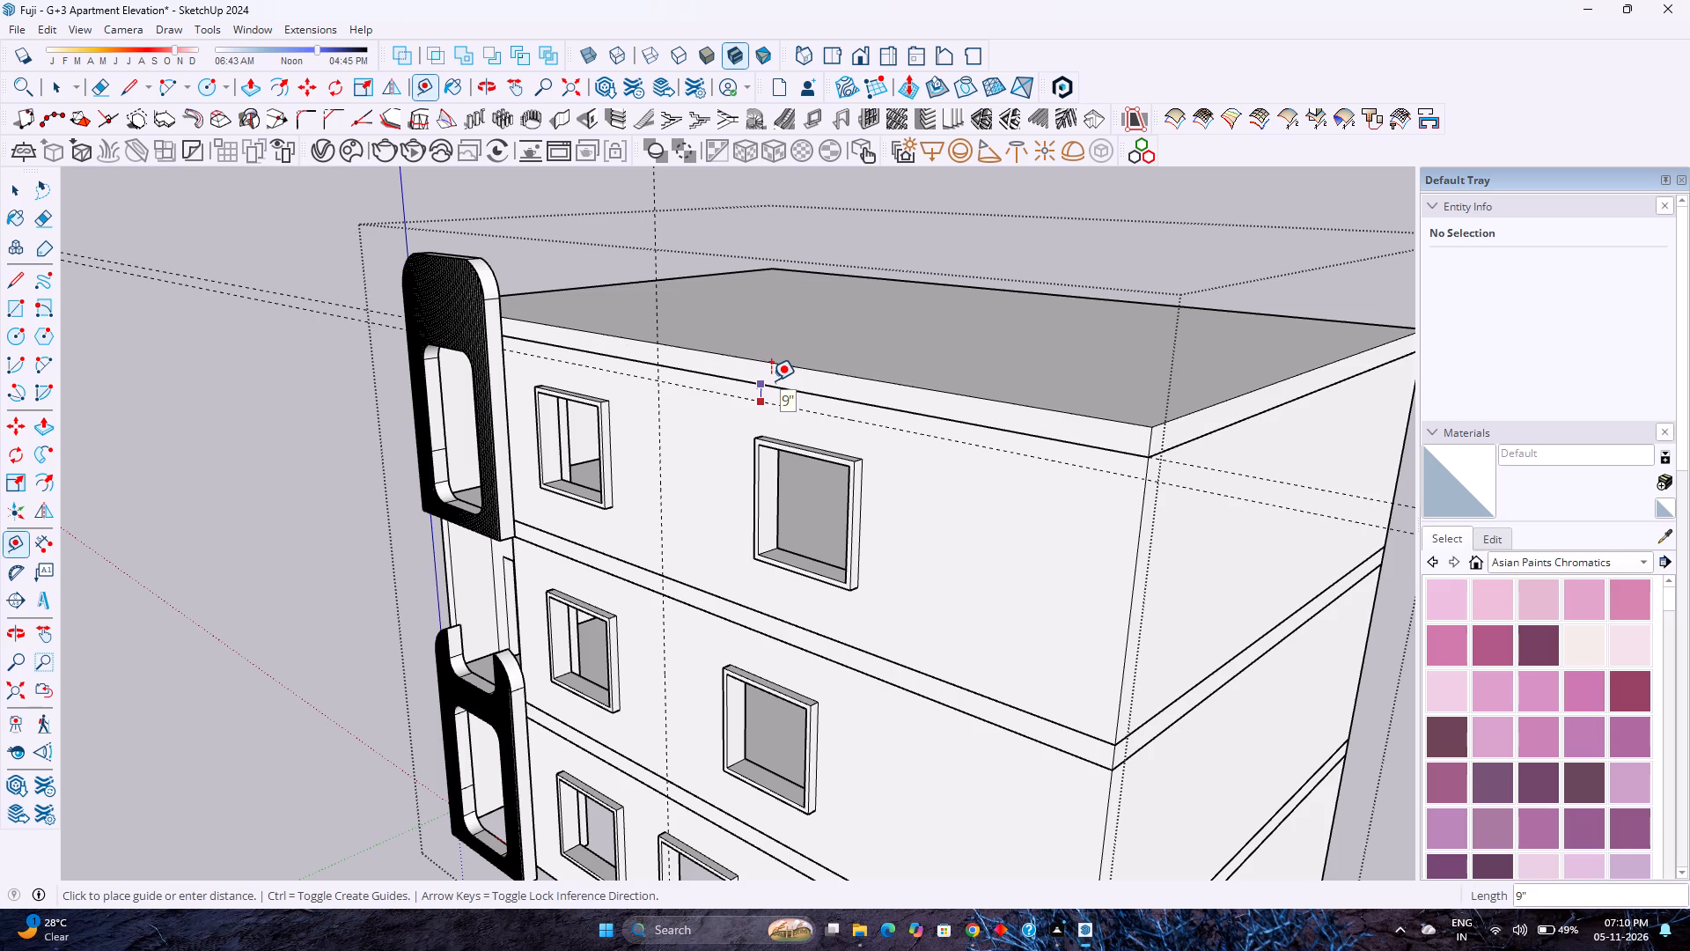
pyautogui.press('Up')
pyautogui.write("4'")
pyautogui.press('Return')
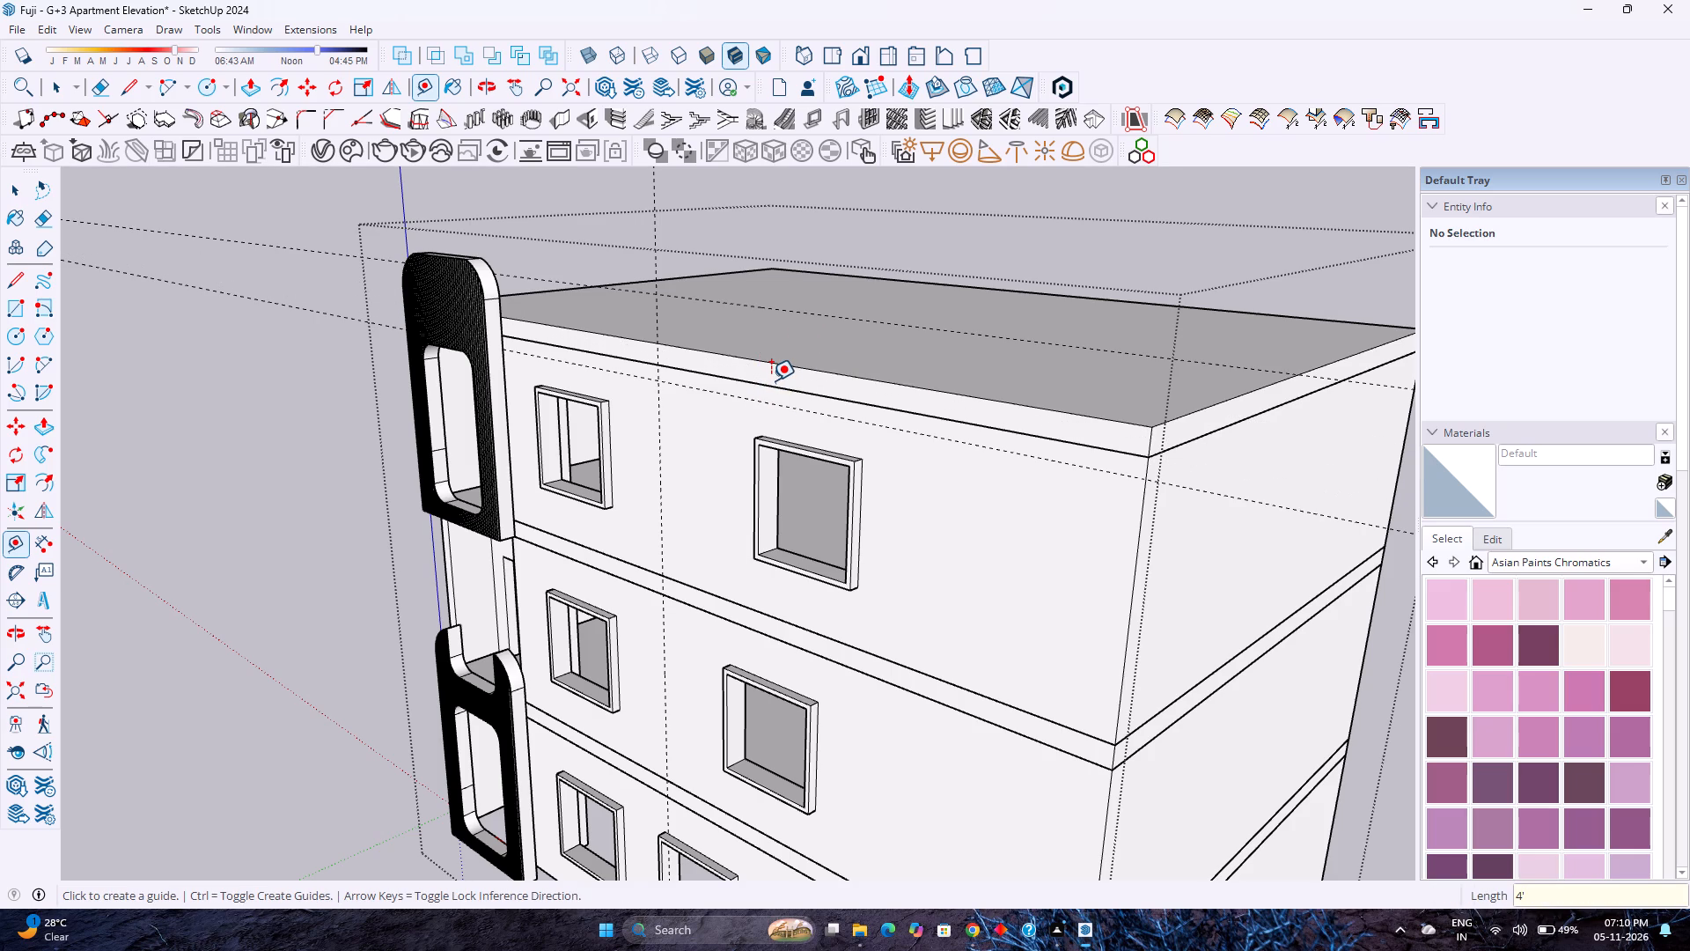
pyautogui.write("3'")
pyautogui.press('Return')
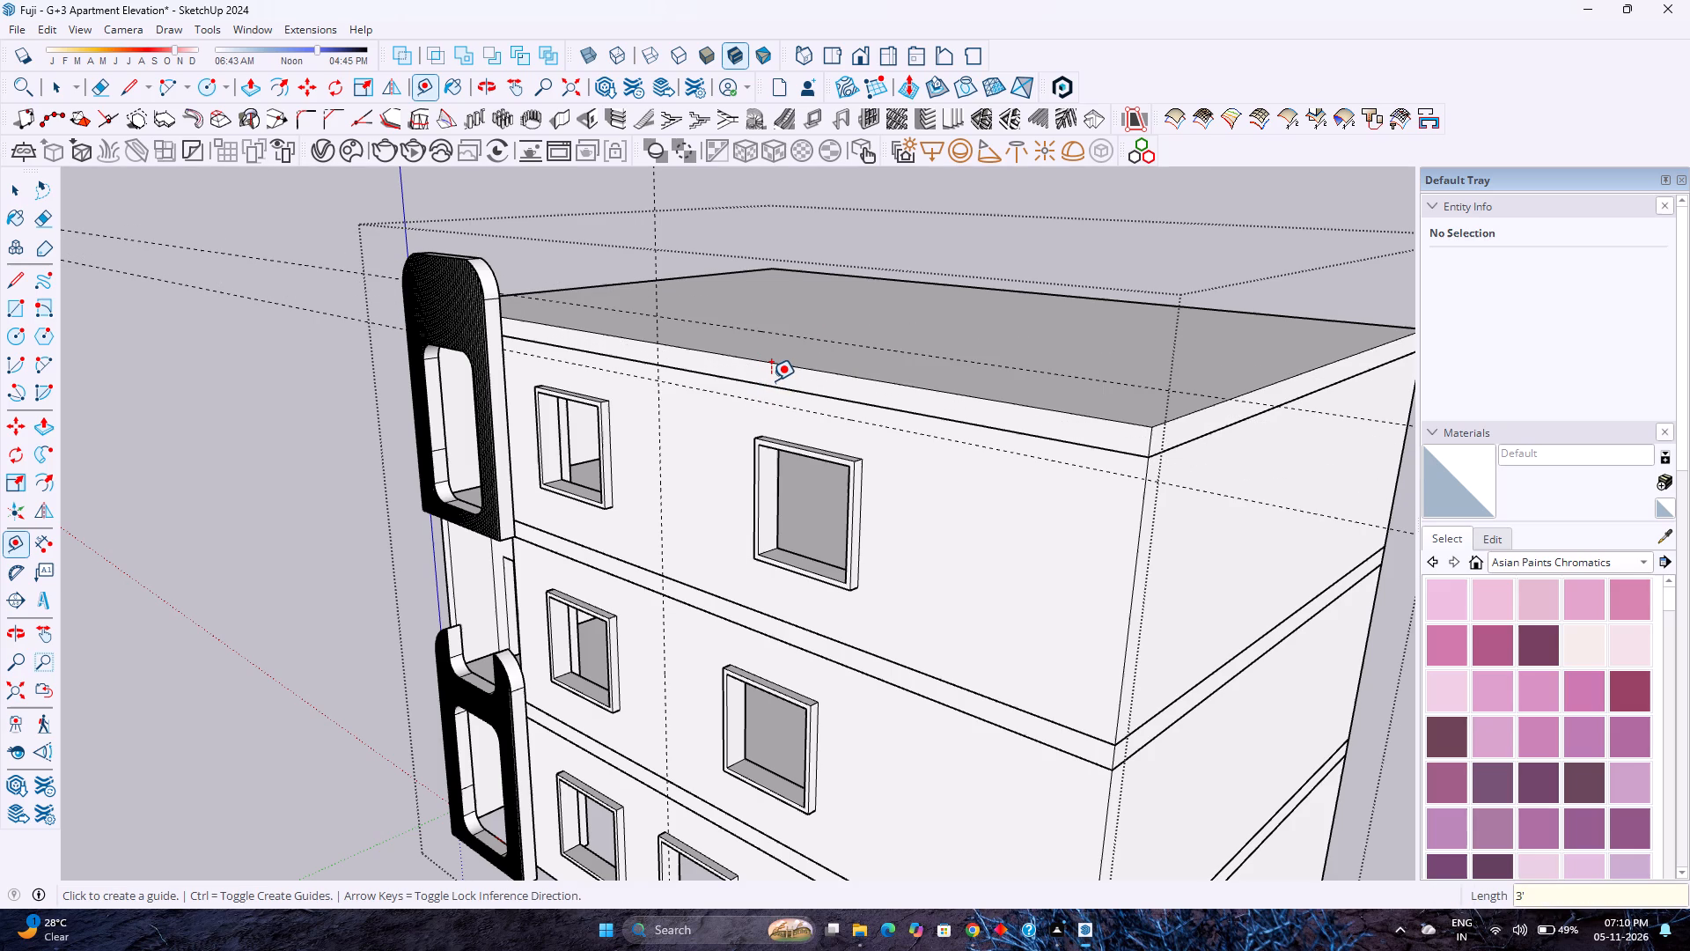
# Place a second vertical guide on the front wall, 3' in from the corner away from the balcony frames.
pyautogui.scroll(-7, 773, 370)
pyautogui.moveTo(768, 427); pyautogui.dragTo(785, 358, button='middle')
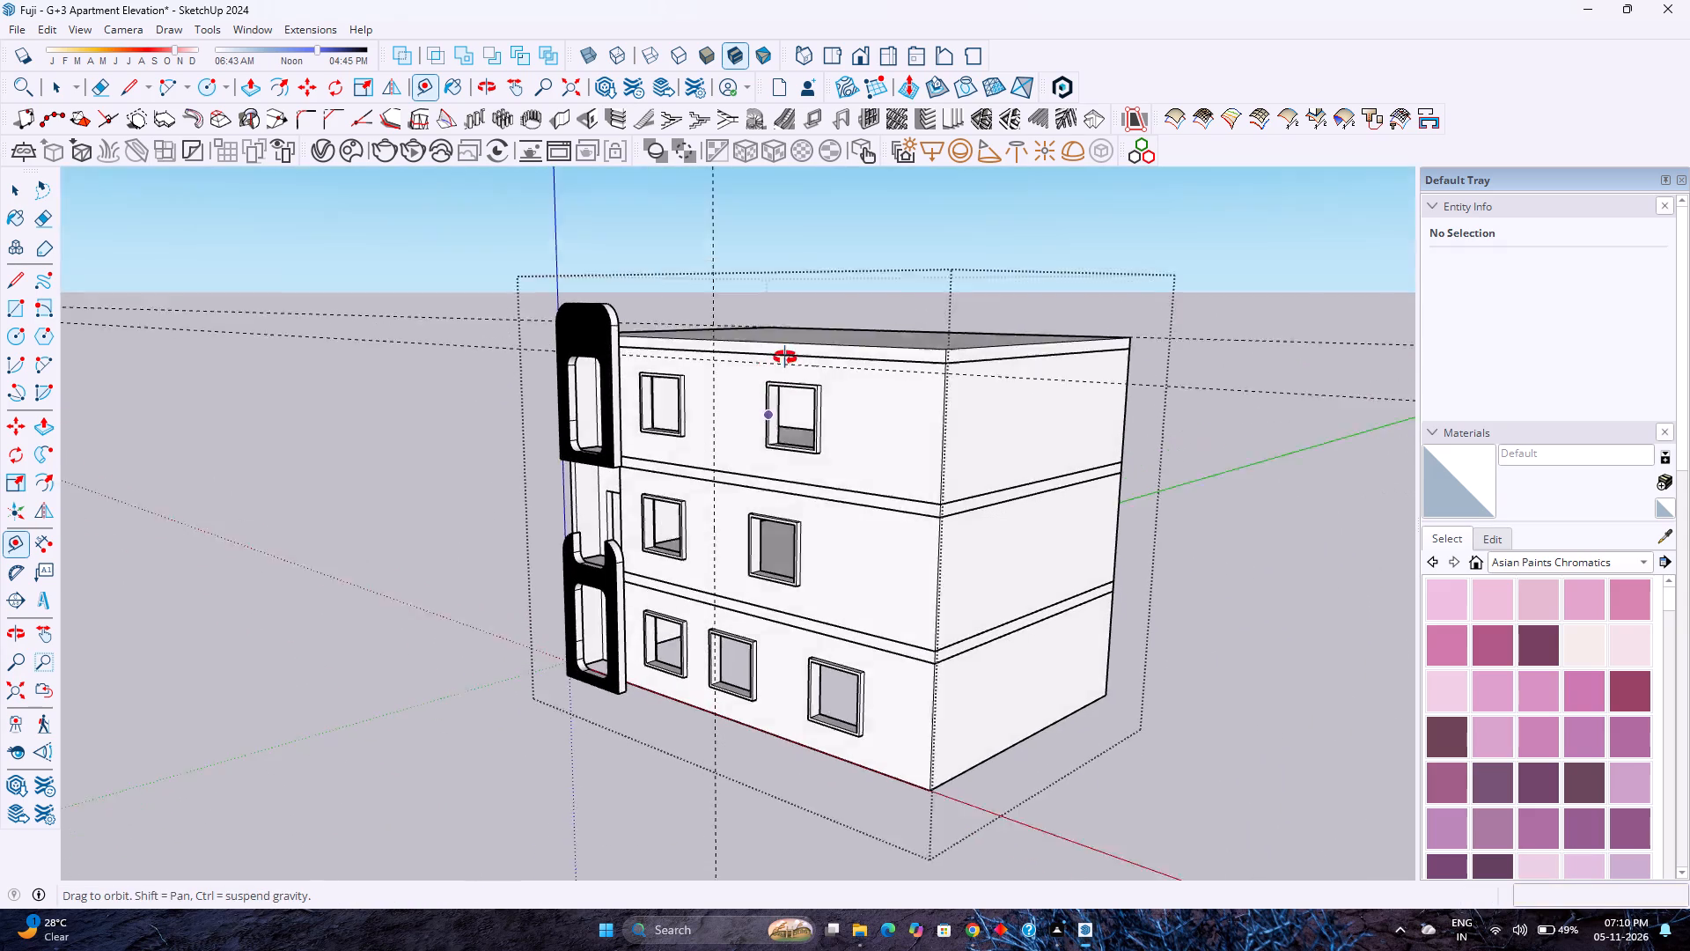
pyautogui.moveTo(785, 358); pyautogui.dragTo(795, 343, button='middle')
pyautogui.scroll(-5, 808, 358)
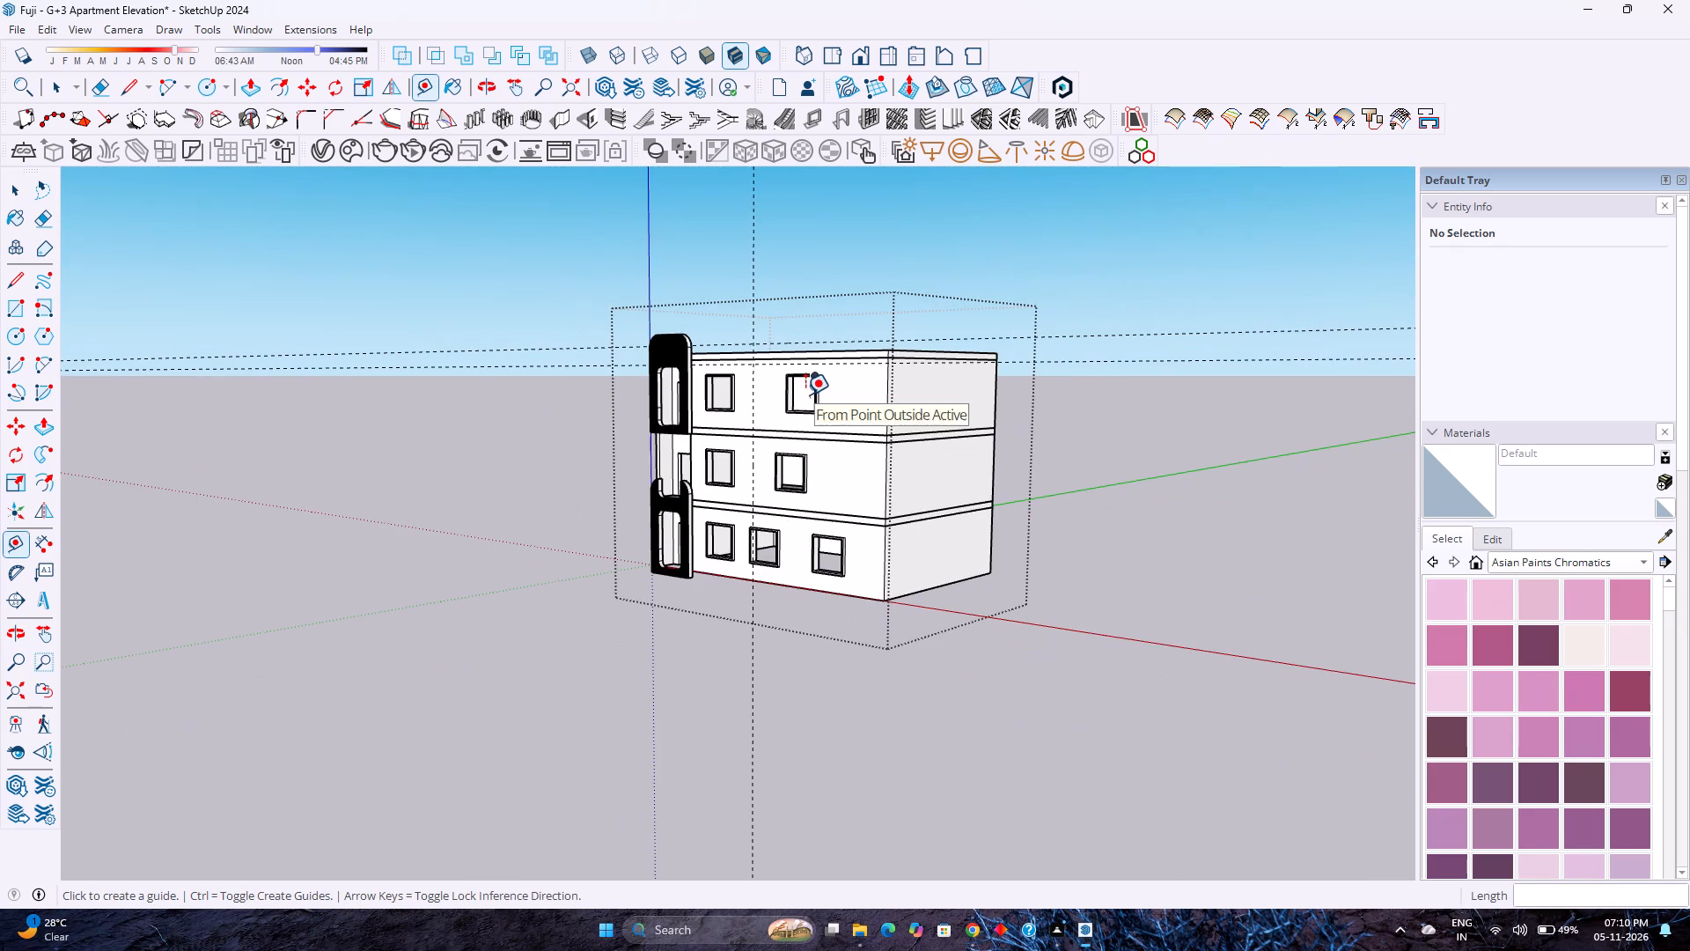
pyautogui.scroll(6, 855, 434)
pyautogui.click(908, 407)
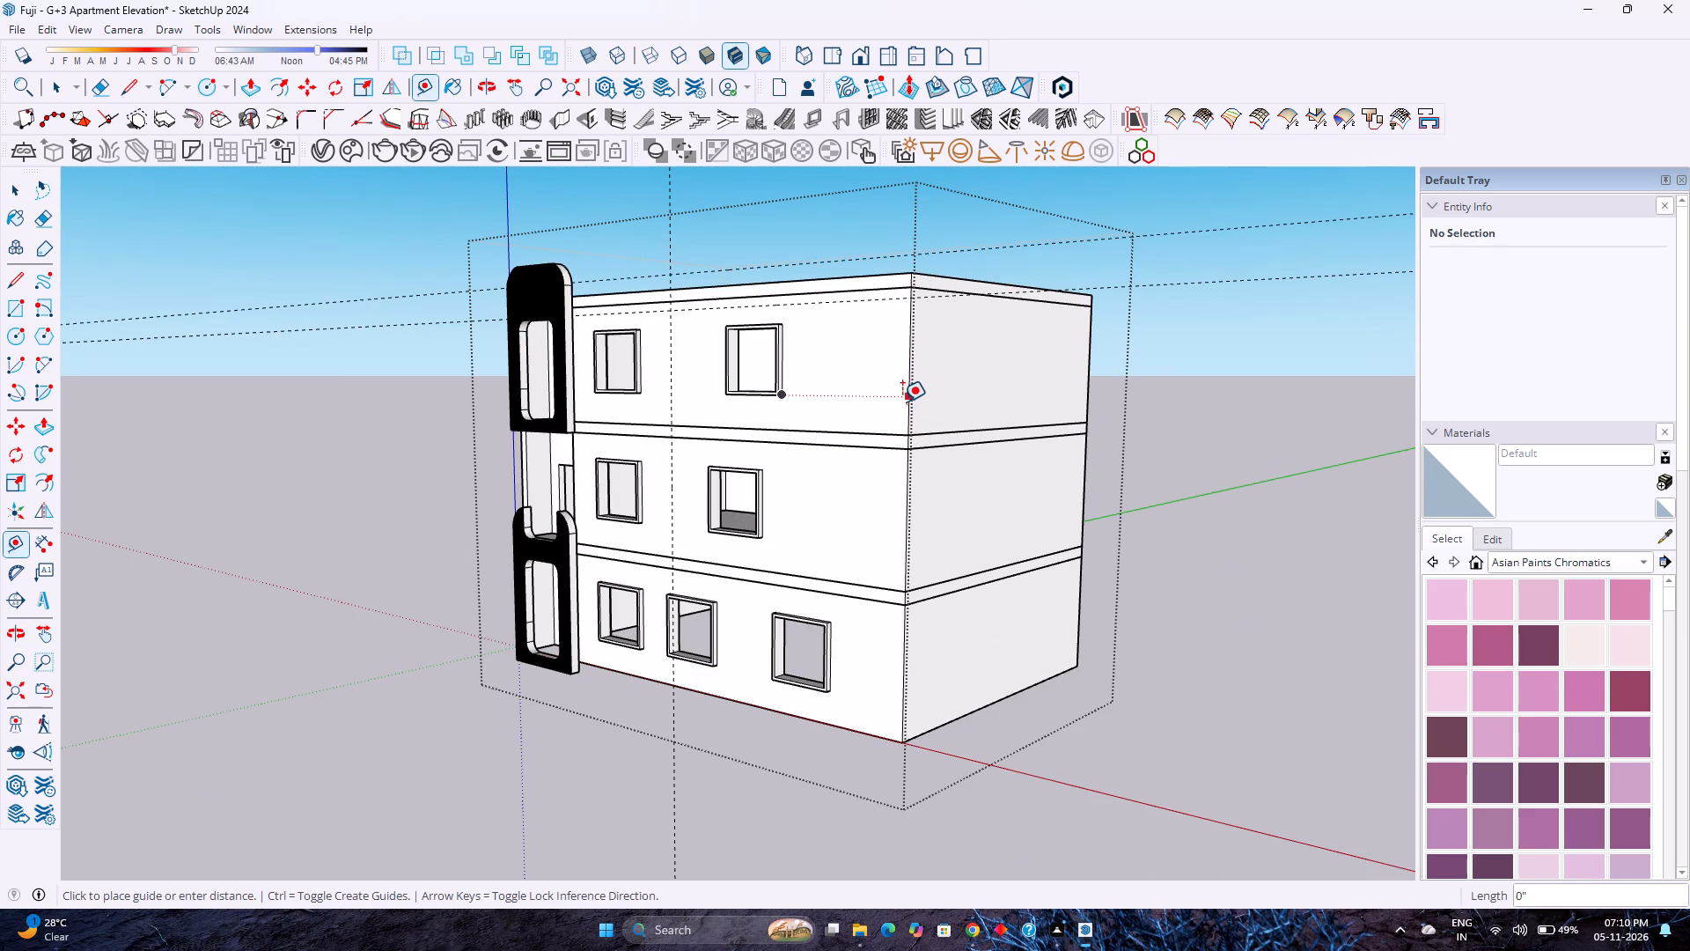
pyautogui.press('Escape')
pyautogui.click(907, 383)
pyautogui.write("3'")
pyautogui.press('Return')
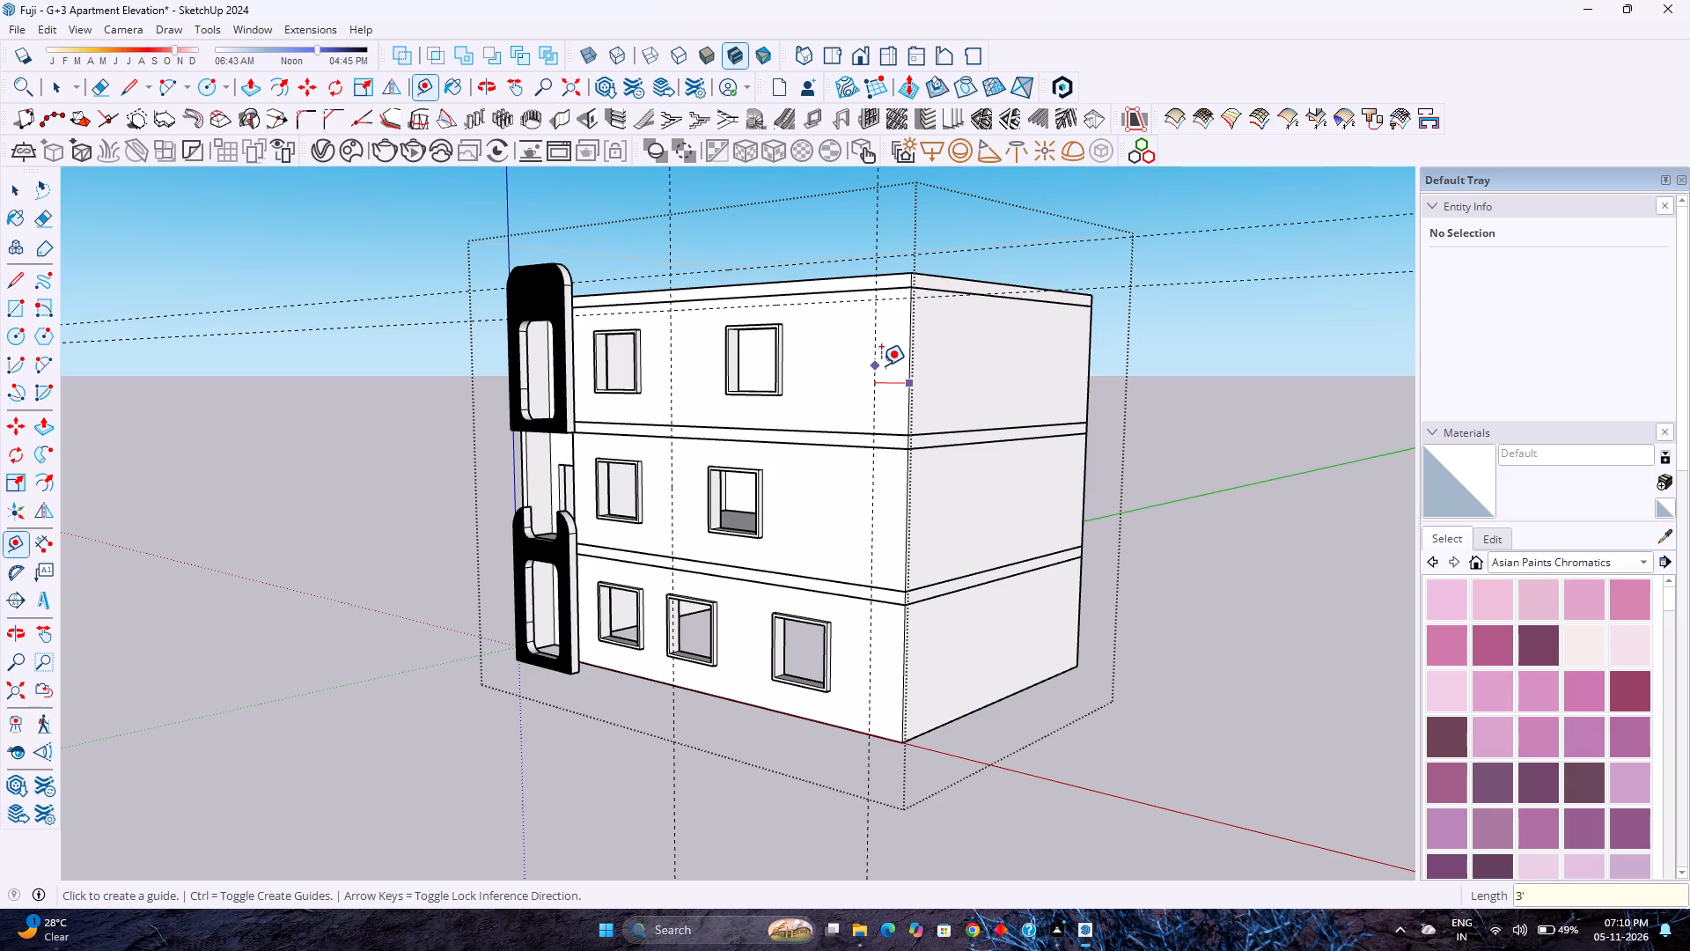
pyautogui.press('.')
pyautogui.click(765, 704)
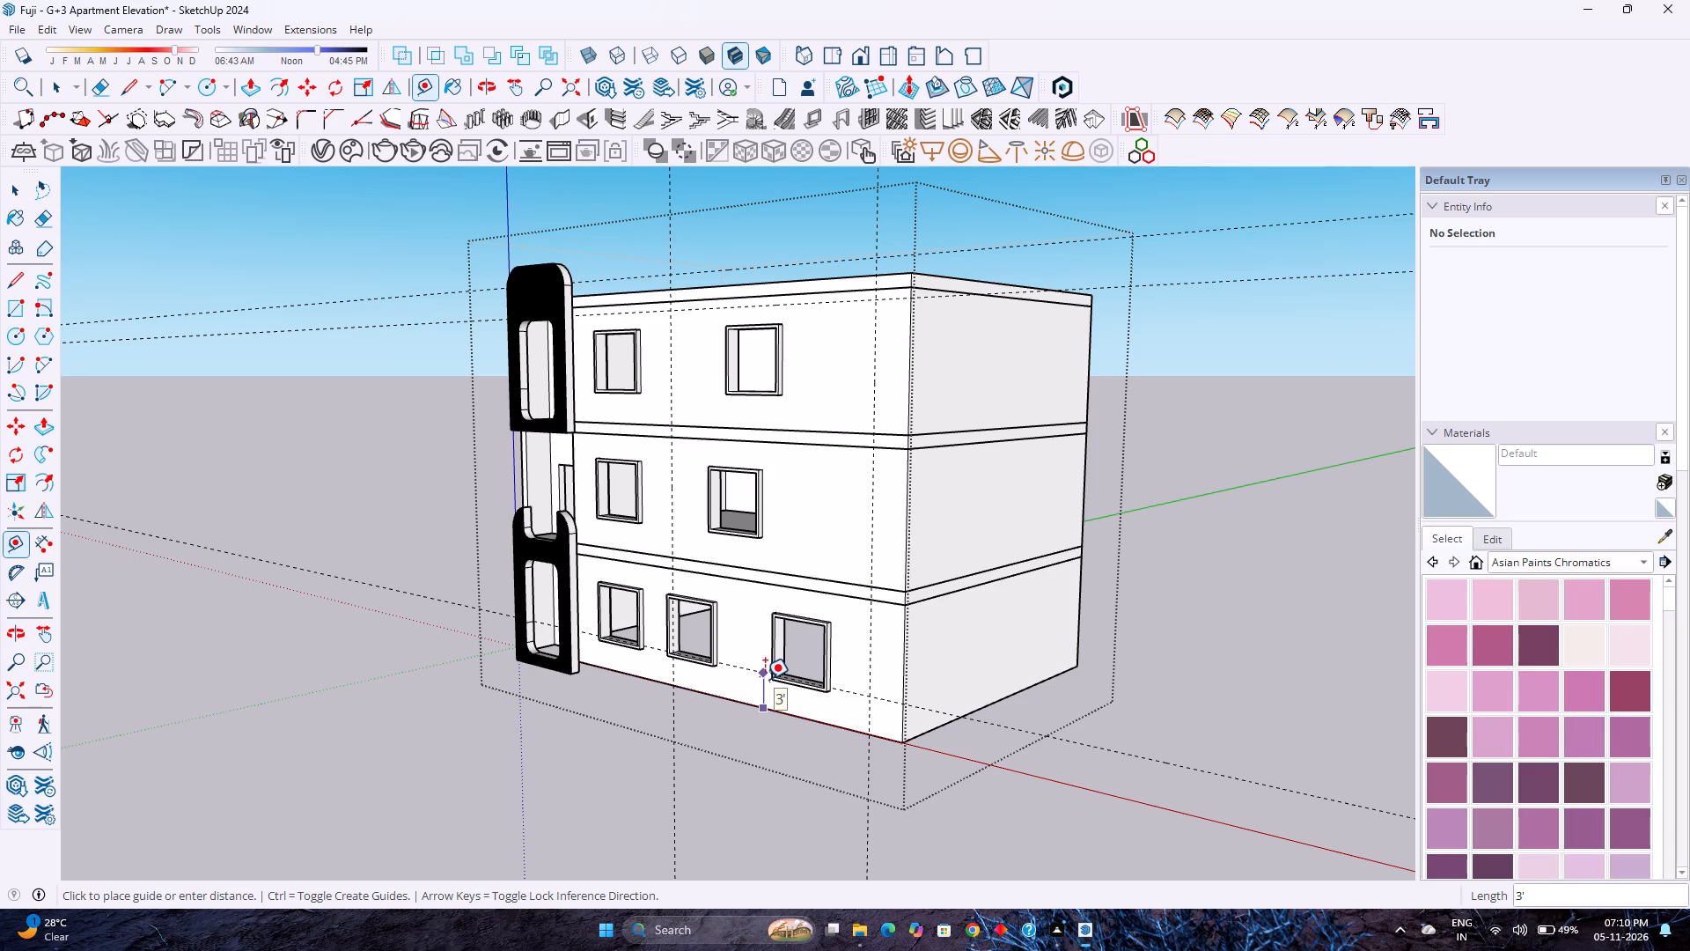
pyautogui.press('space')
# Copy the lowest floor slab band 11' 6" straight down to form a slab at the base of the building.
pyautogui.click(849, 592)
pyautogui.click(849, 592)
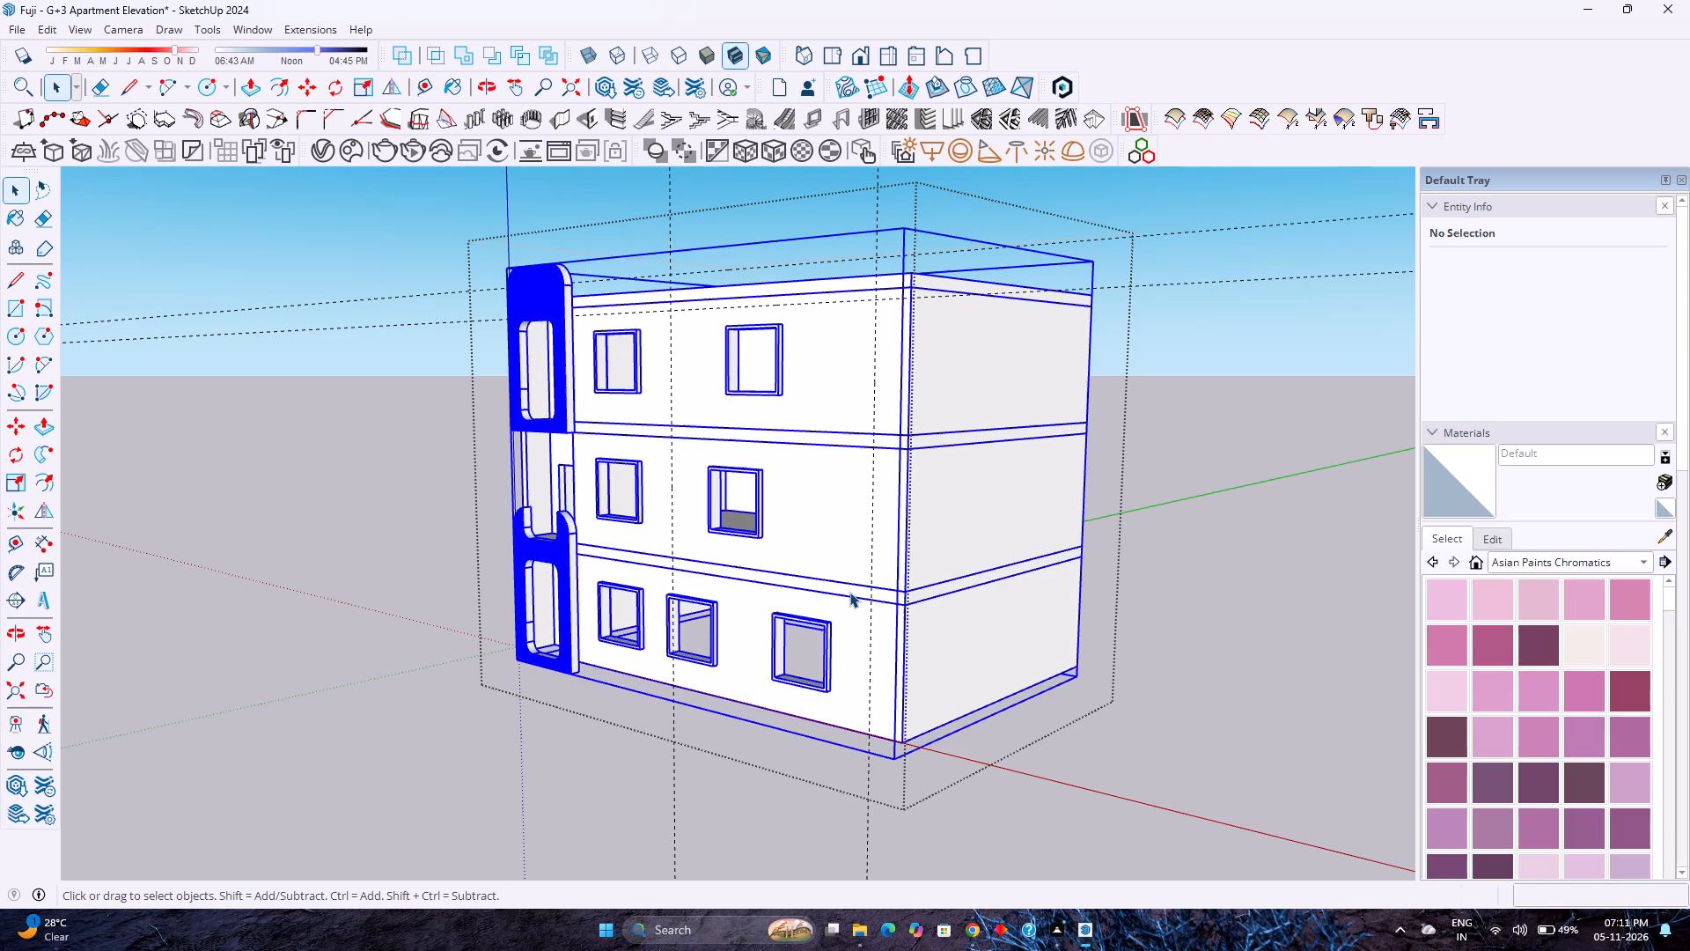
pyautogui.click(849, 590)
pyautogui.press('m')
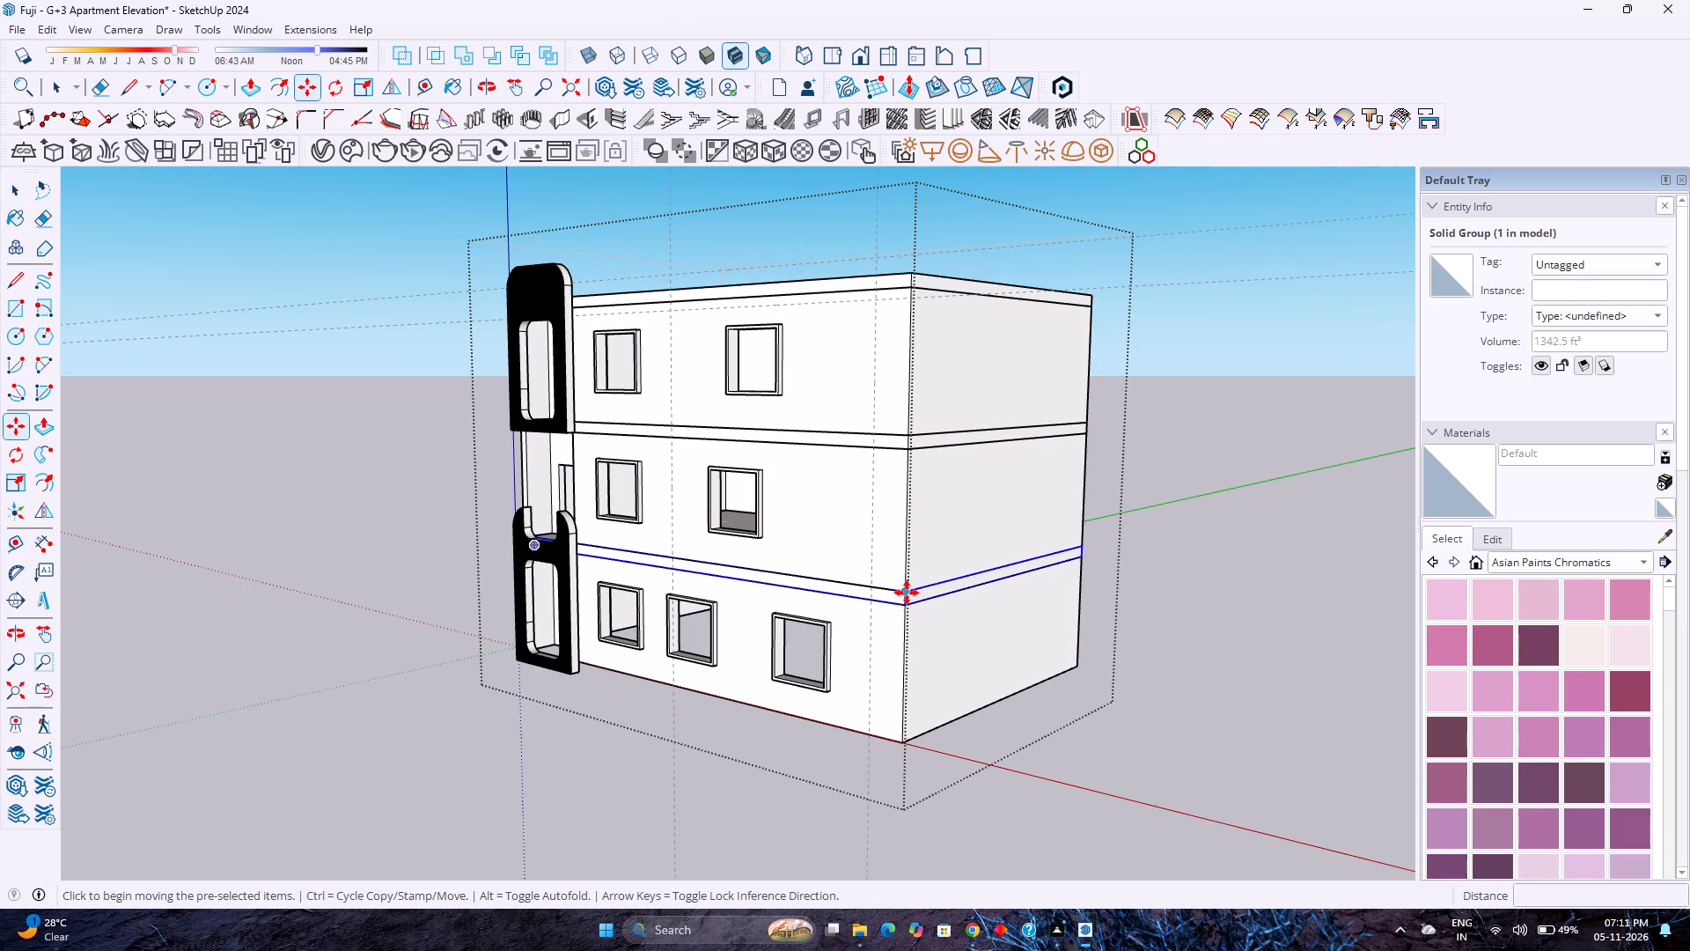
pyautogui.click(907, 593)
pyautogui.click(898, 746)
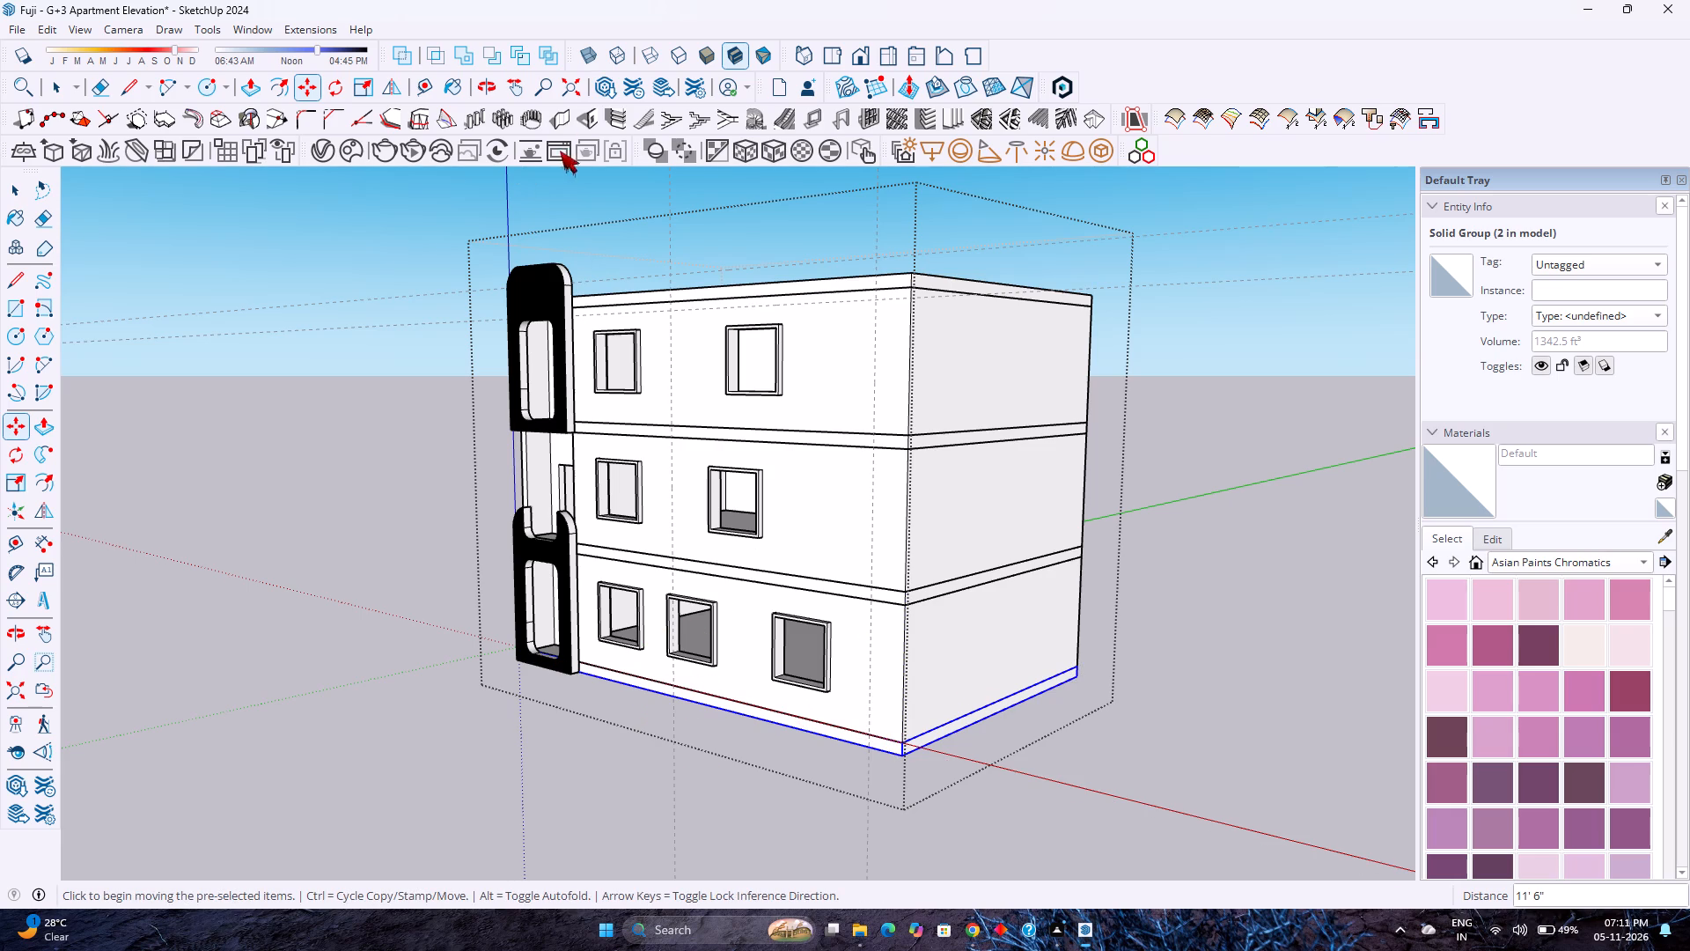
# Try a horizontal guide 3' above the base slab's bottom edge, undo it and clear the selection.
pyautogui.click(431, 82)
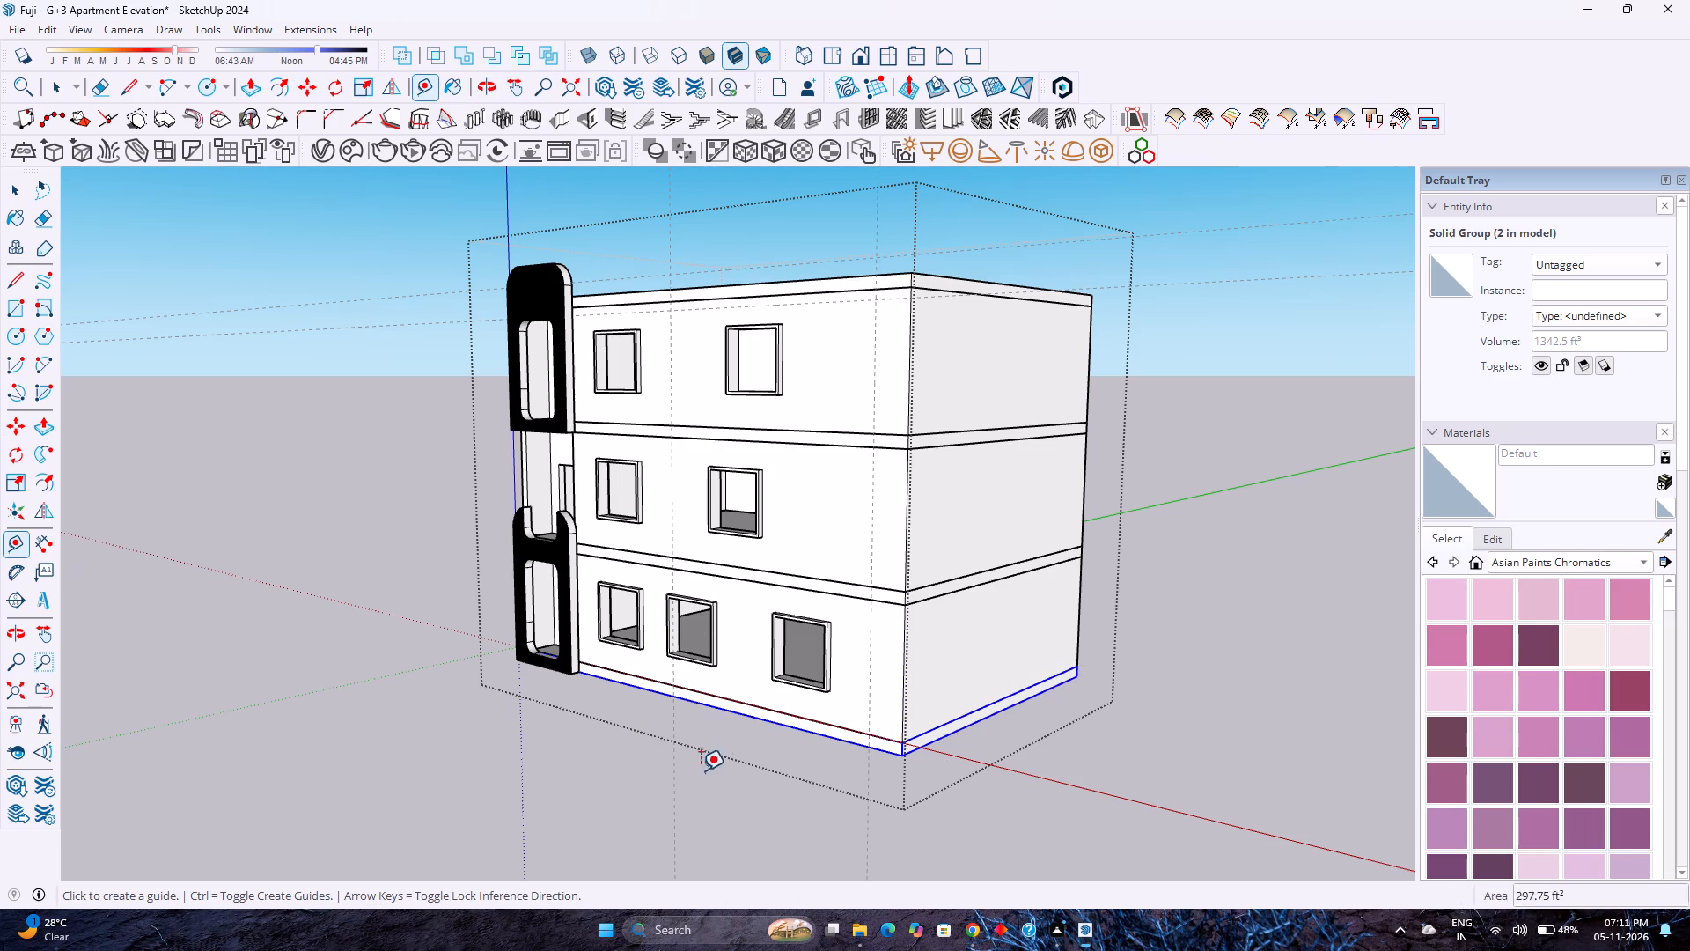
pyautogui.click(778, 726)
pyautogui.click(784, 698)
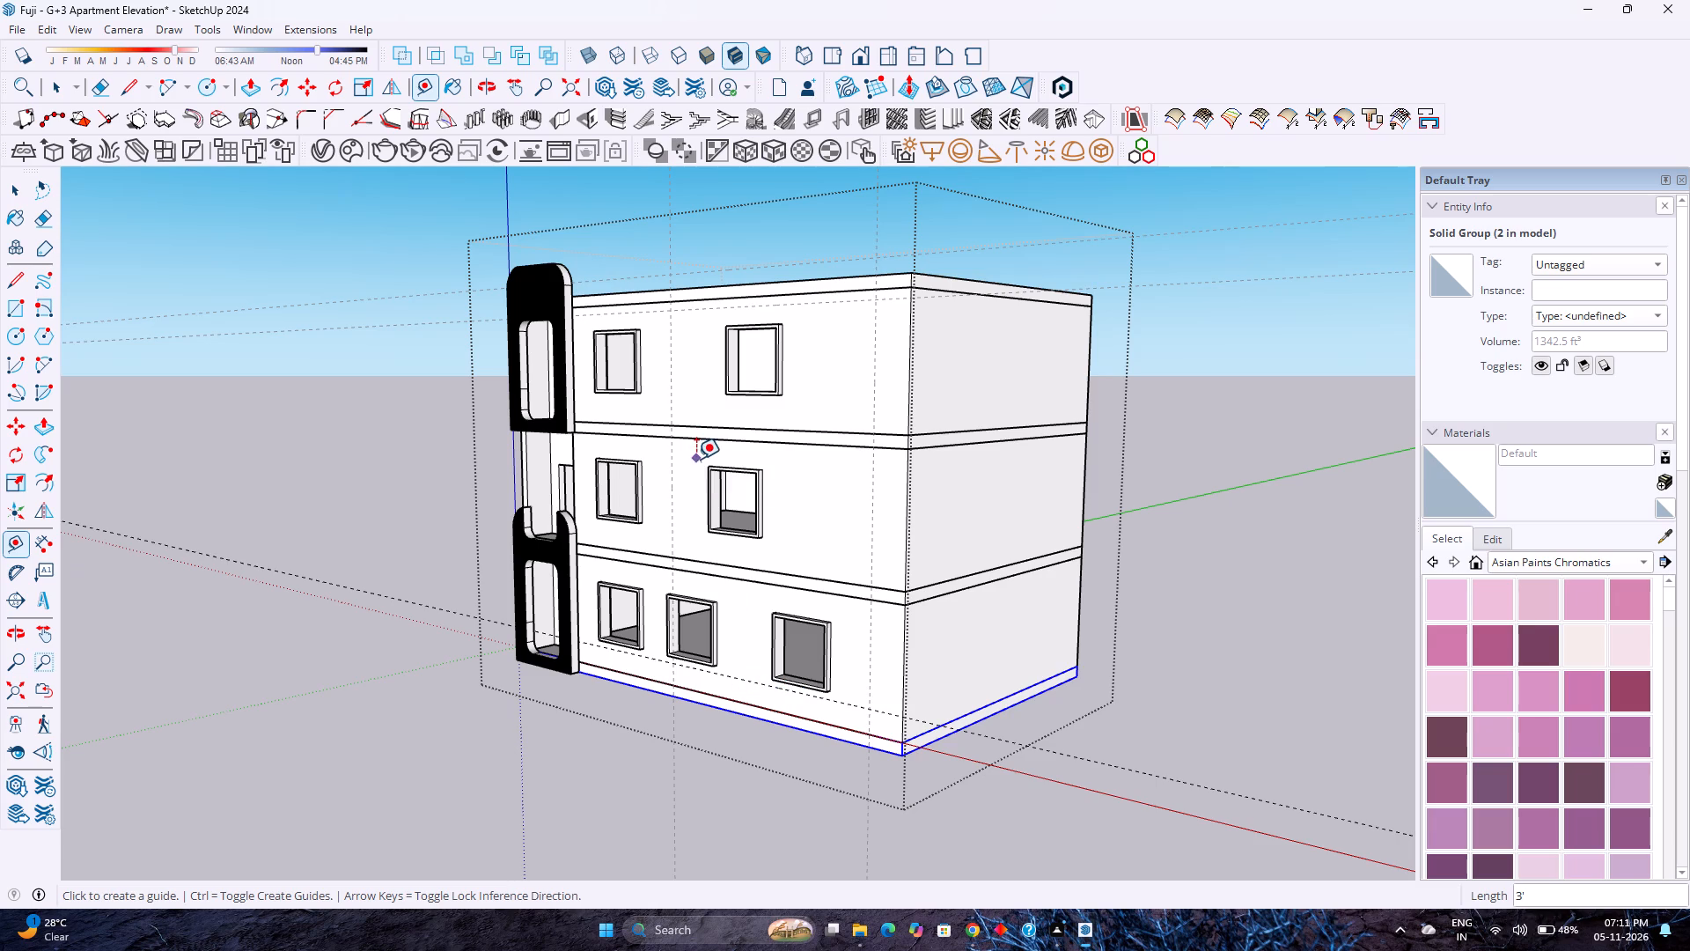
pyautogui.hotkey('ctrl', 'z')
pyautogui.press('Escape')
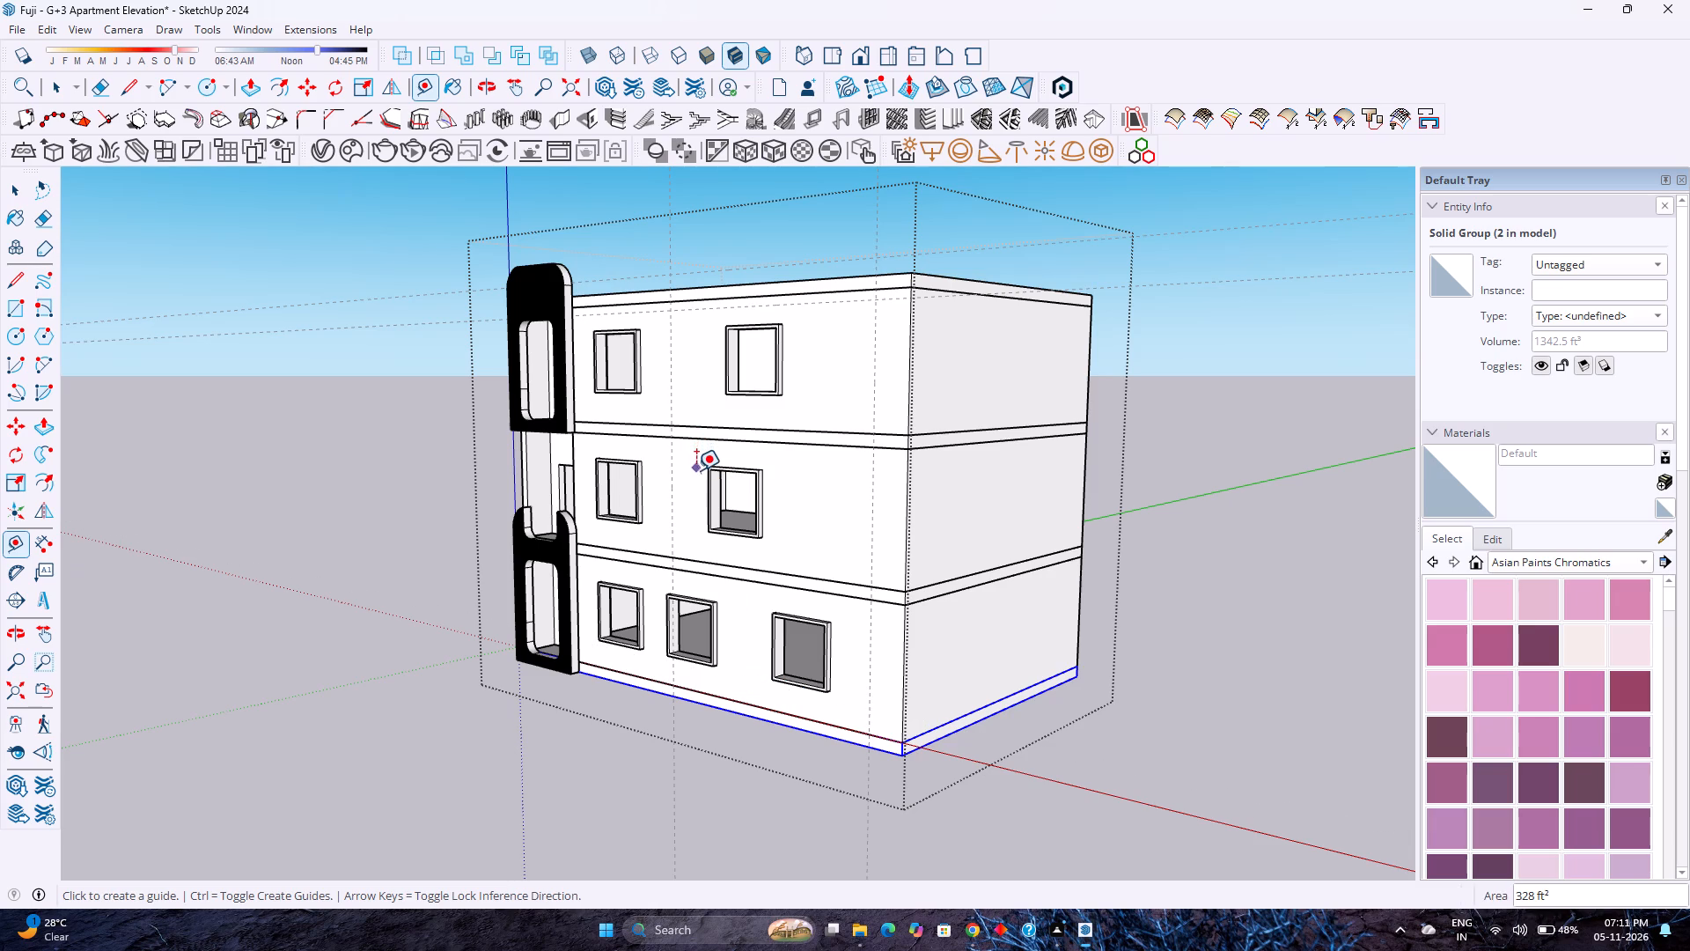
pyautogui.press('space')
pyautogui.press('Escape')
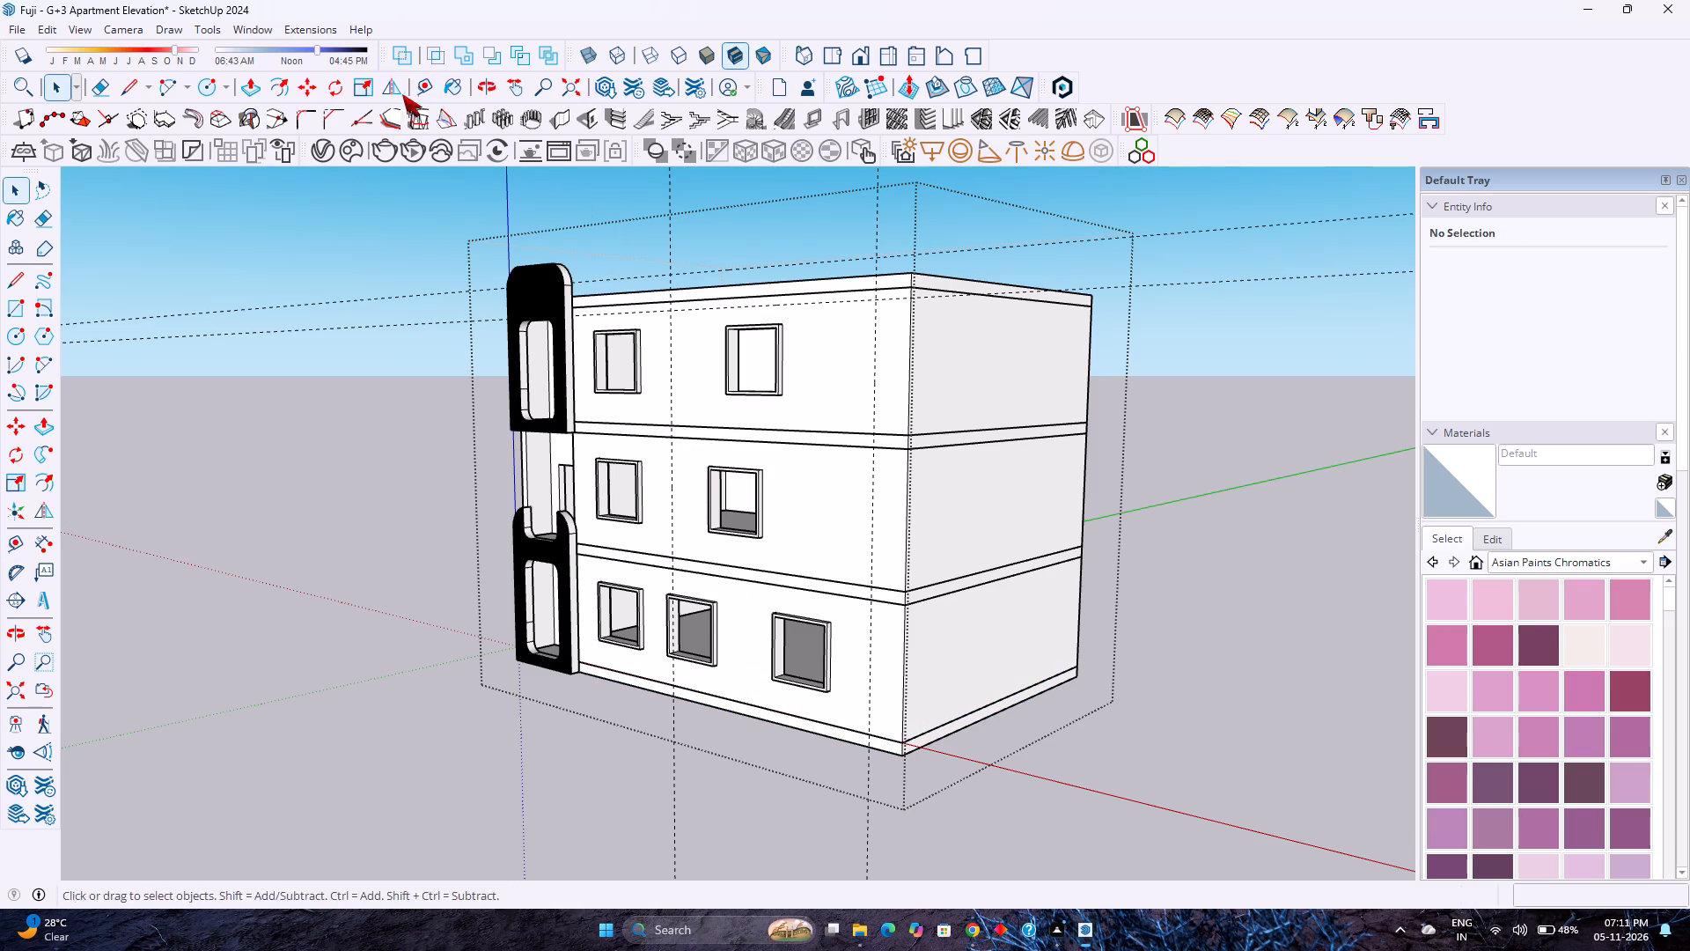
# Place a horizontal guide on the front wall 3' above the bottom edge of the base slab.
pyautogui.click(430, 88)
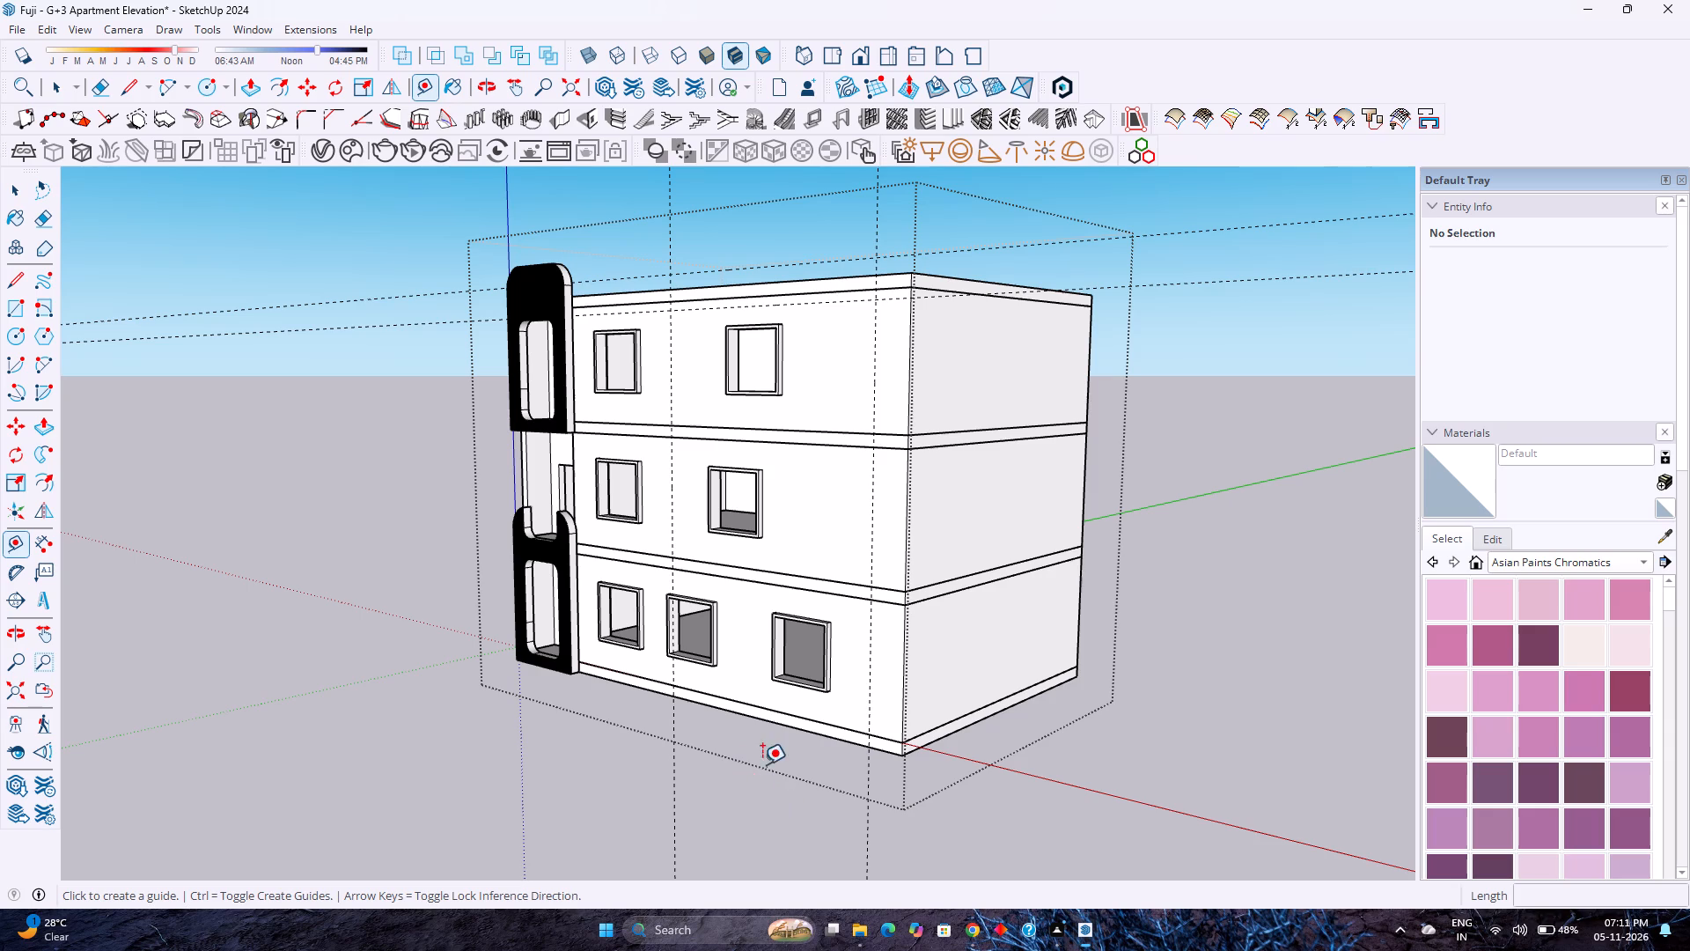
pyautogui.click(756, 720)
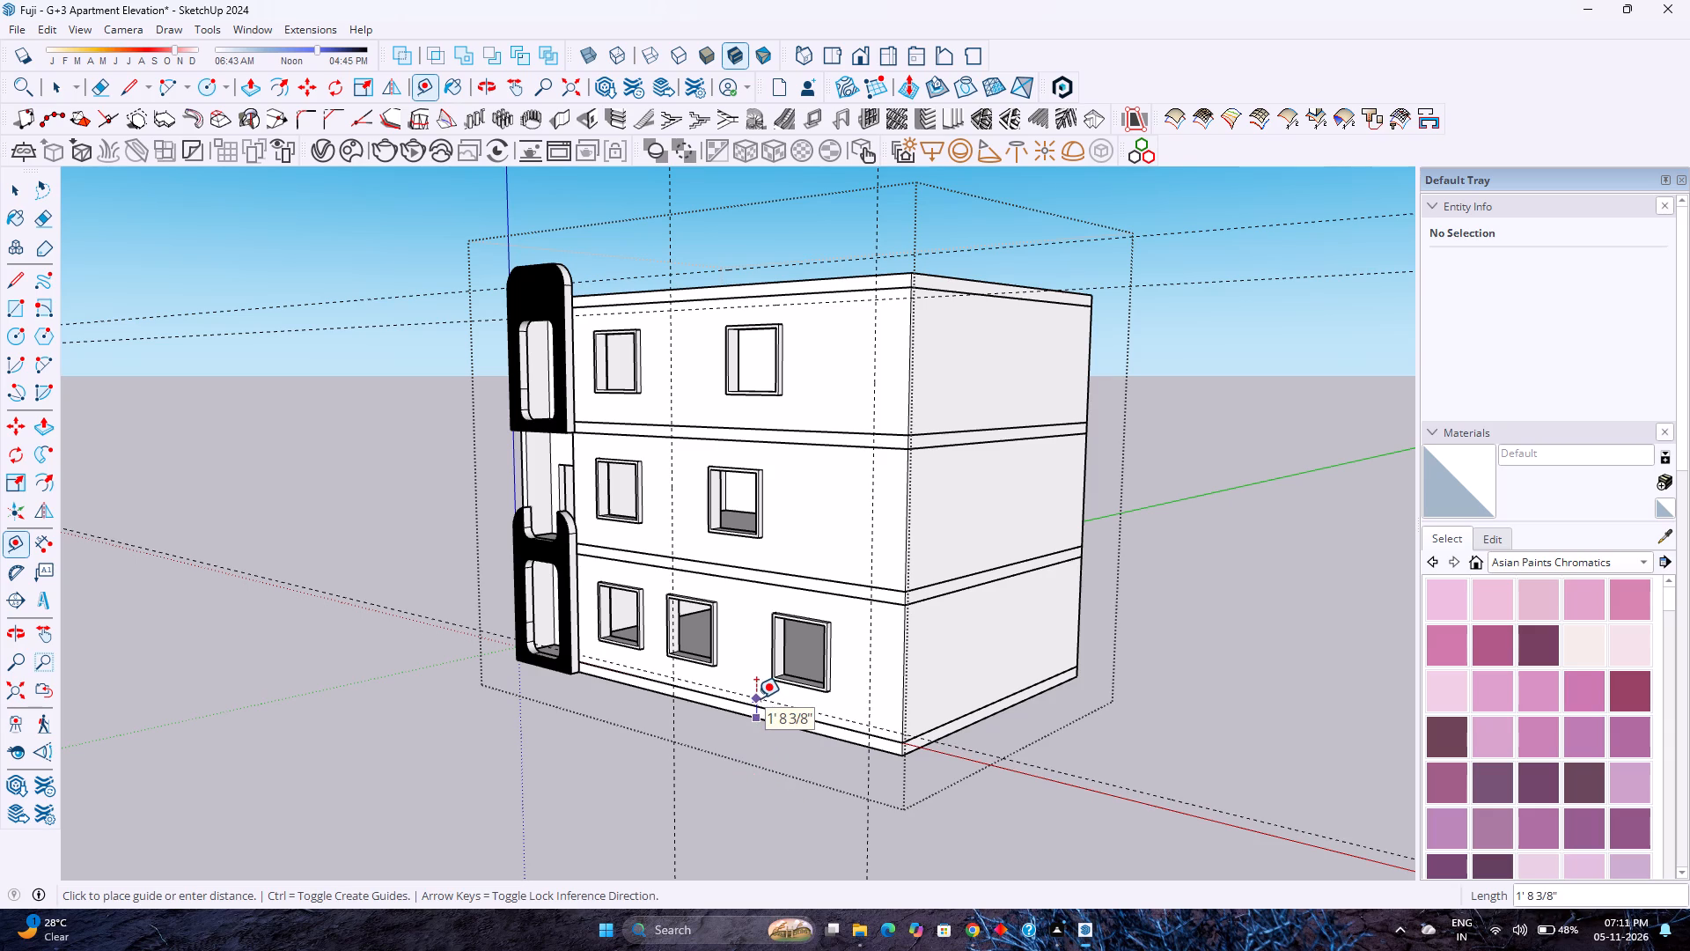
pyautogui.click(759, 683)
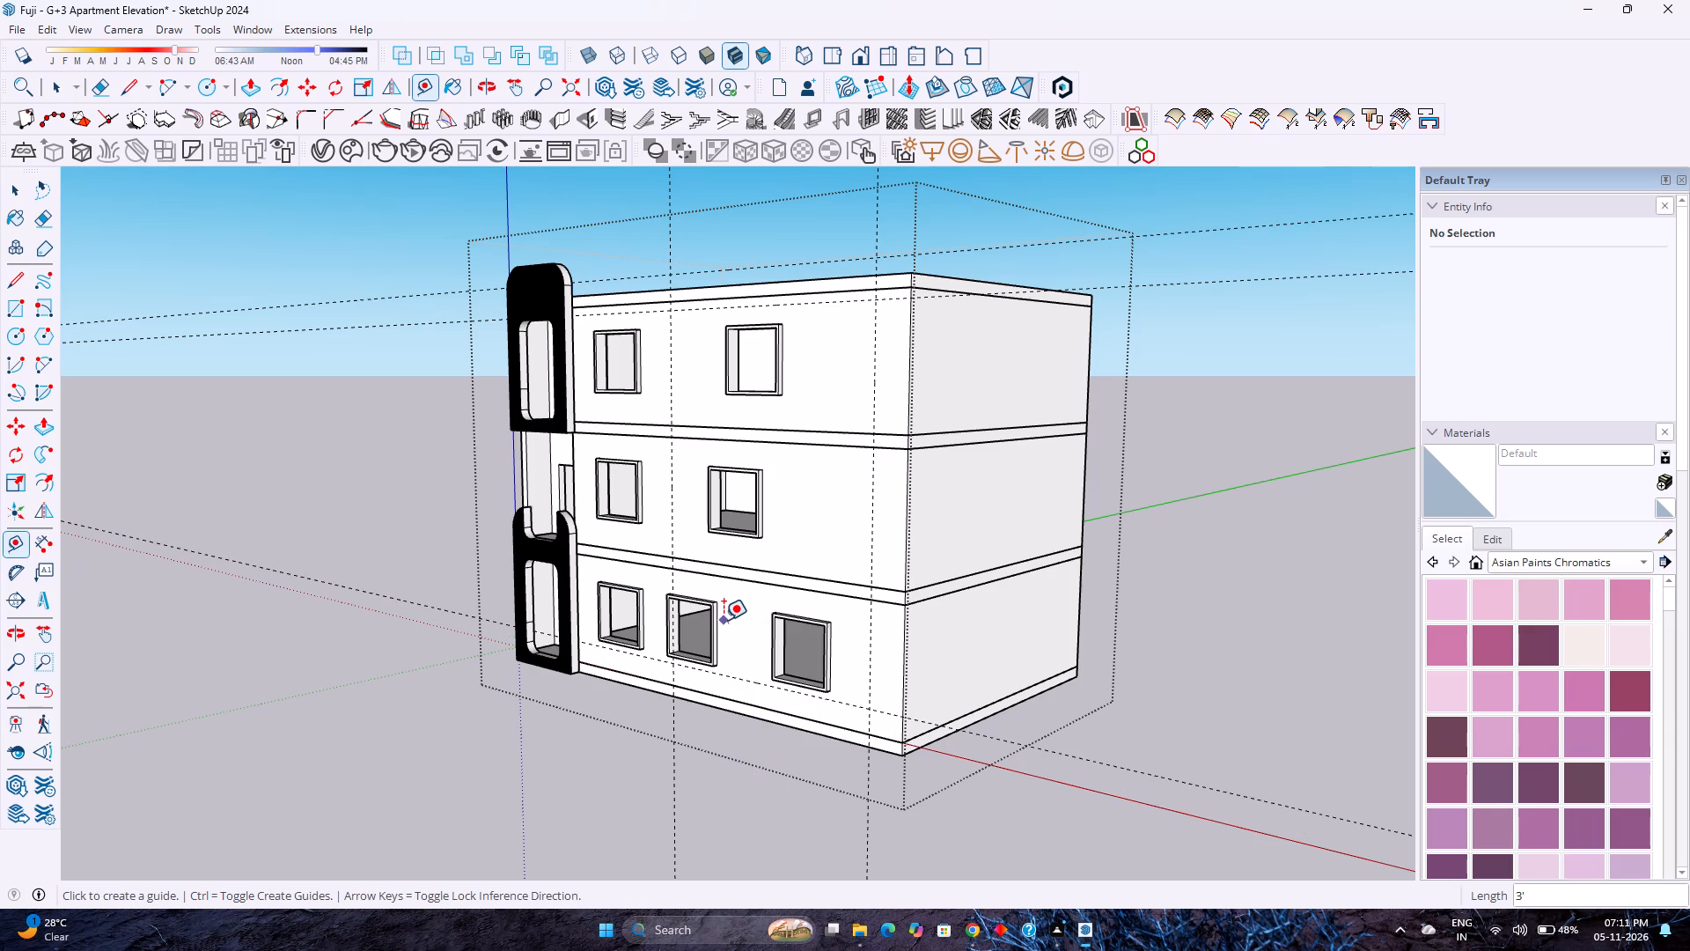
pyautogui.moveTo(702, 605); pyautogui.dragTo(1015, 645, button='middle')
pyautogui.middleClick(1015, 645)
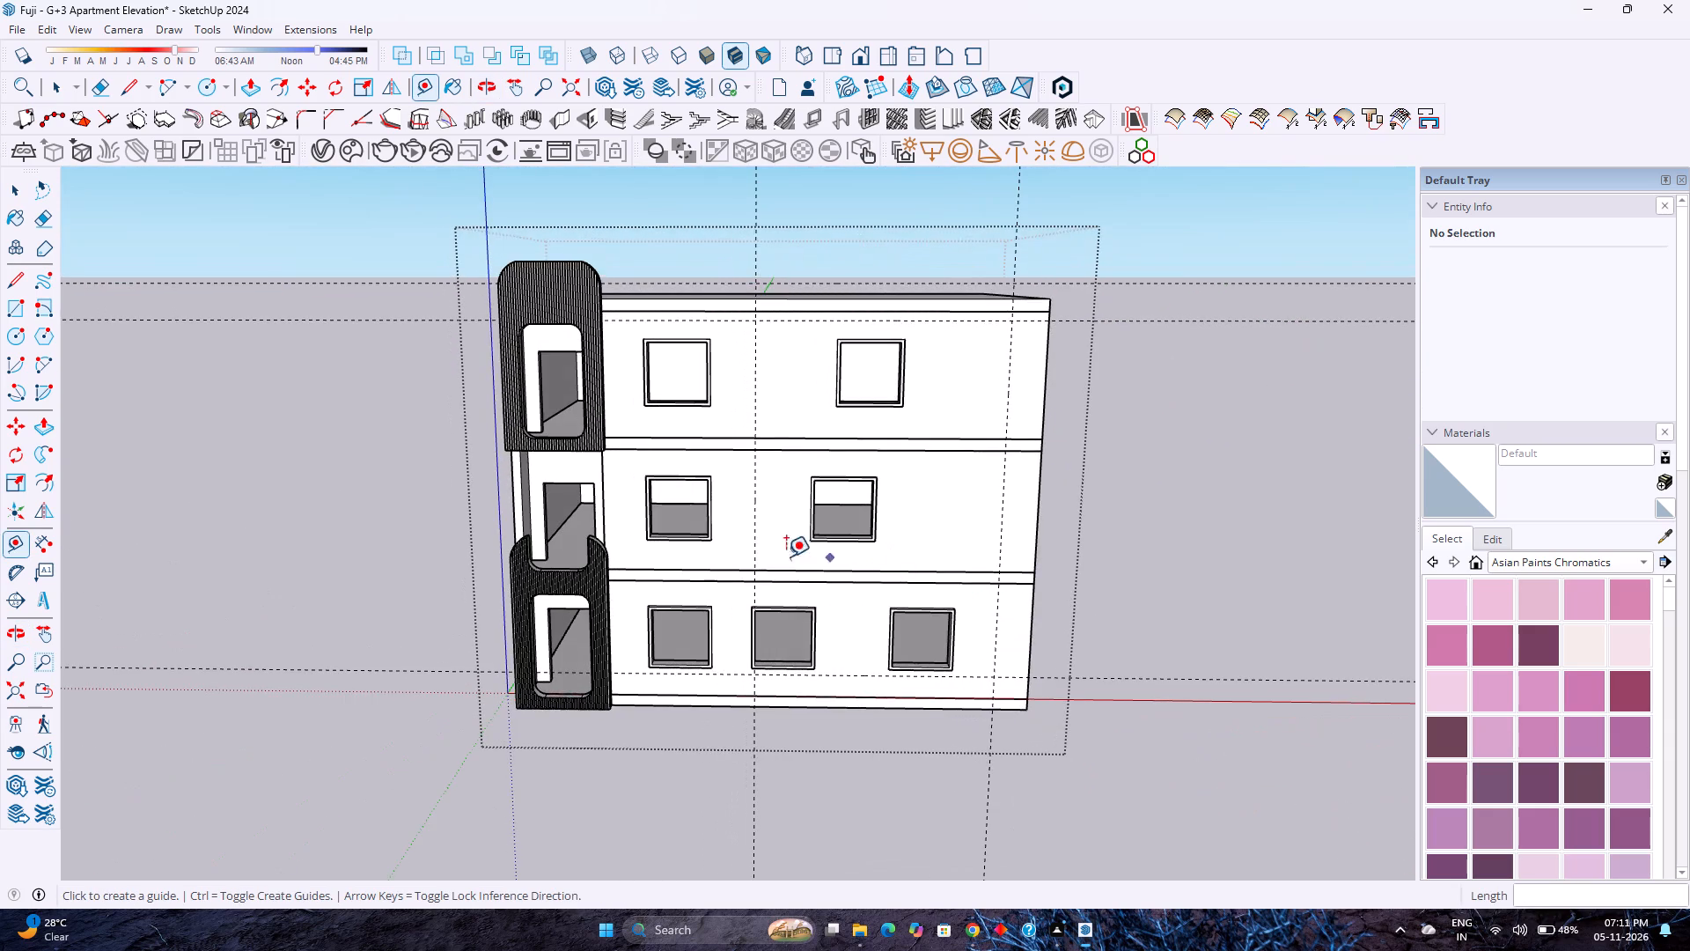
# Offset a new guide 6" towards the balcony frames from the vertical guide near the wall's middle, and delete the original guide.
pyautogui.scroll(4, 717, 570)
pyautogui.click(772, 522)
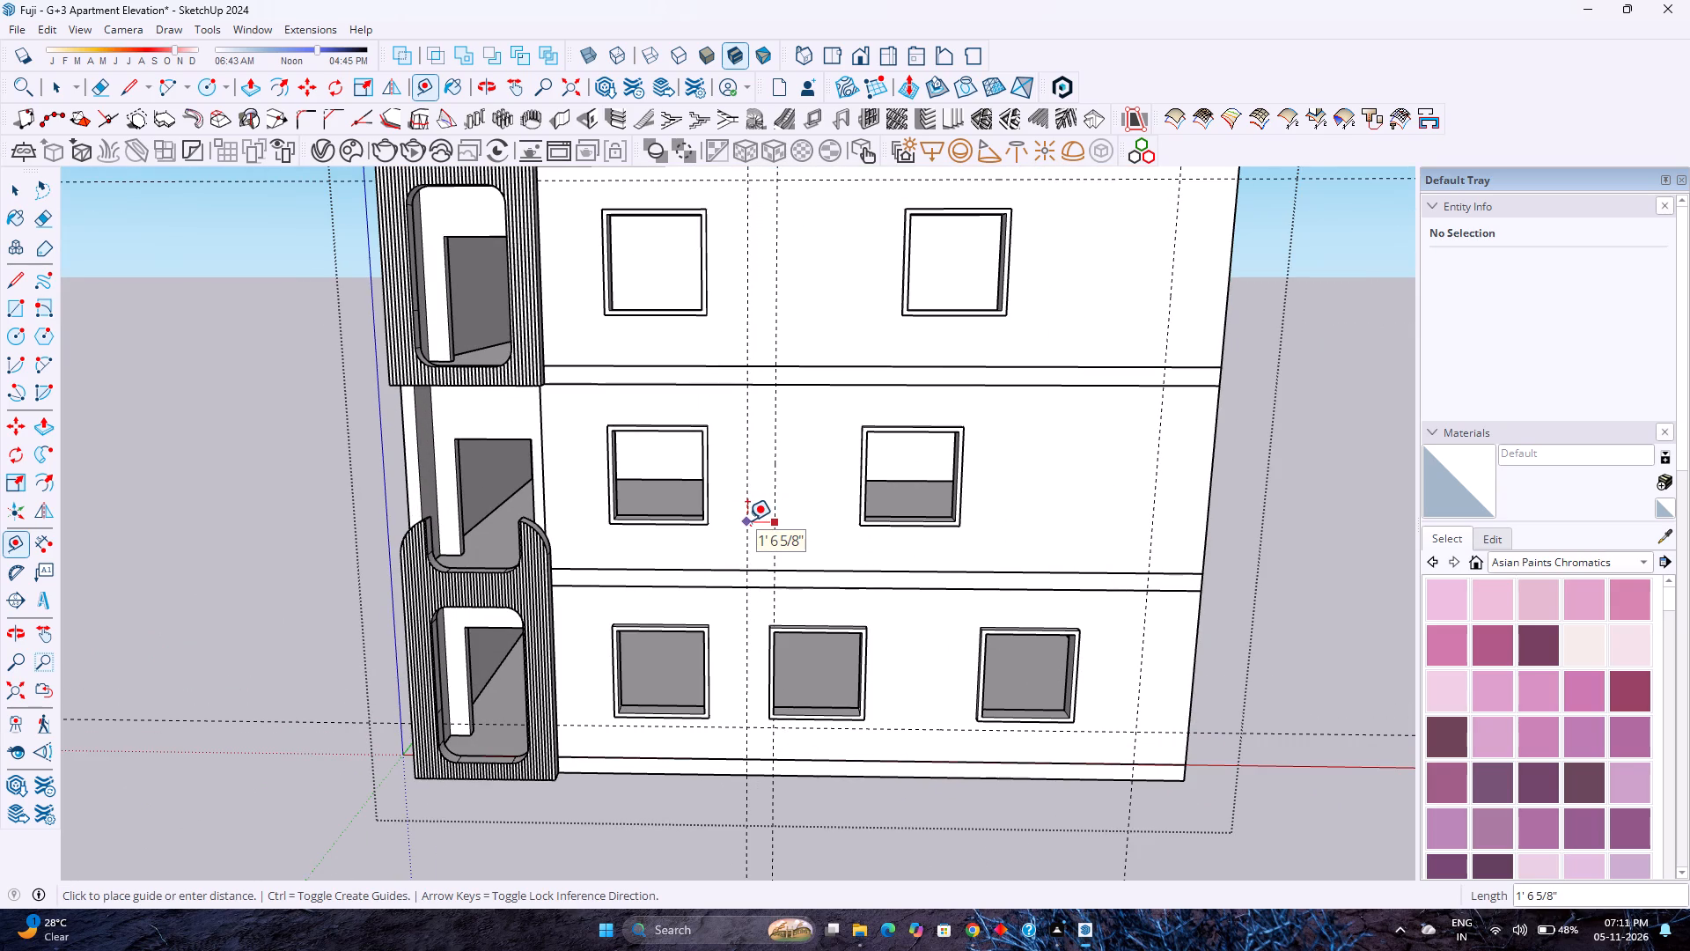
pyautogui.press('6')
pyautogui.press('Return')
pyautogui.press('space')
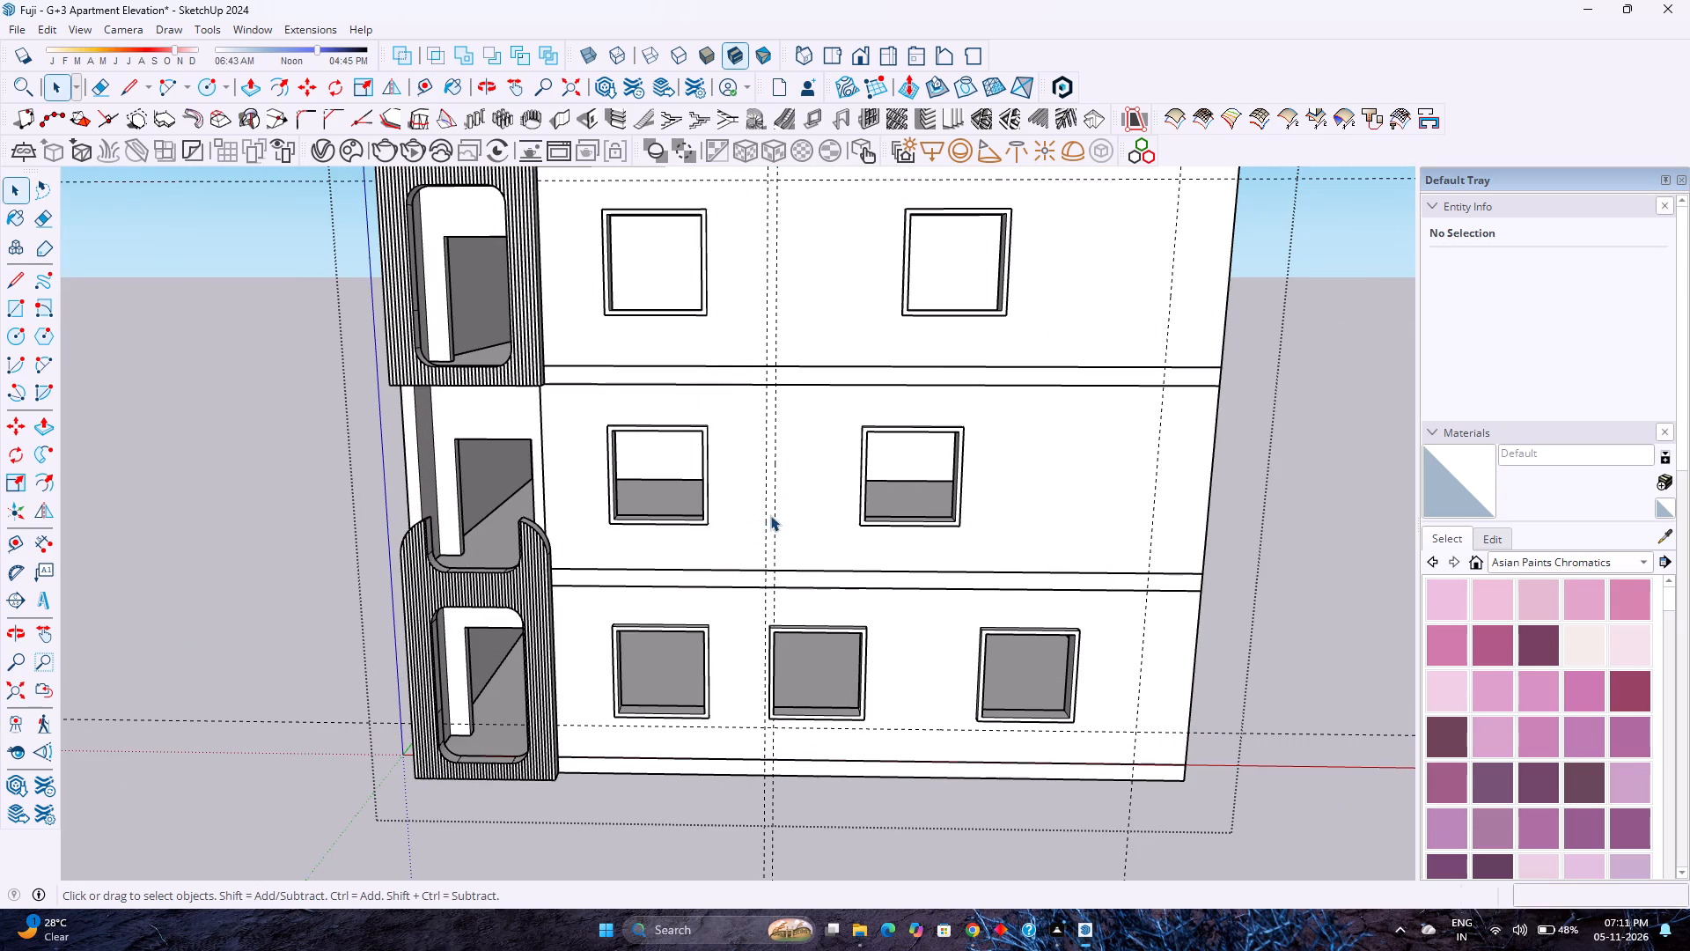
pyautogui.click(775, 512)
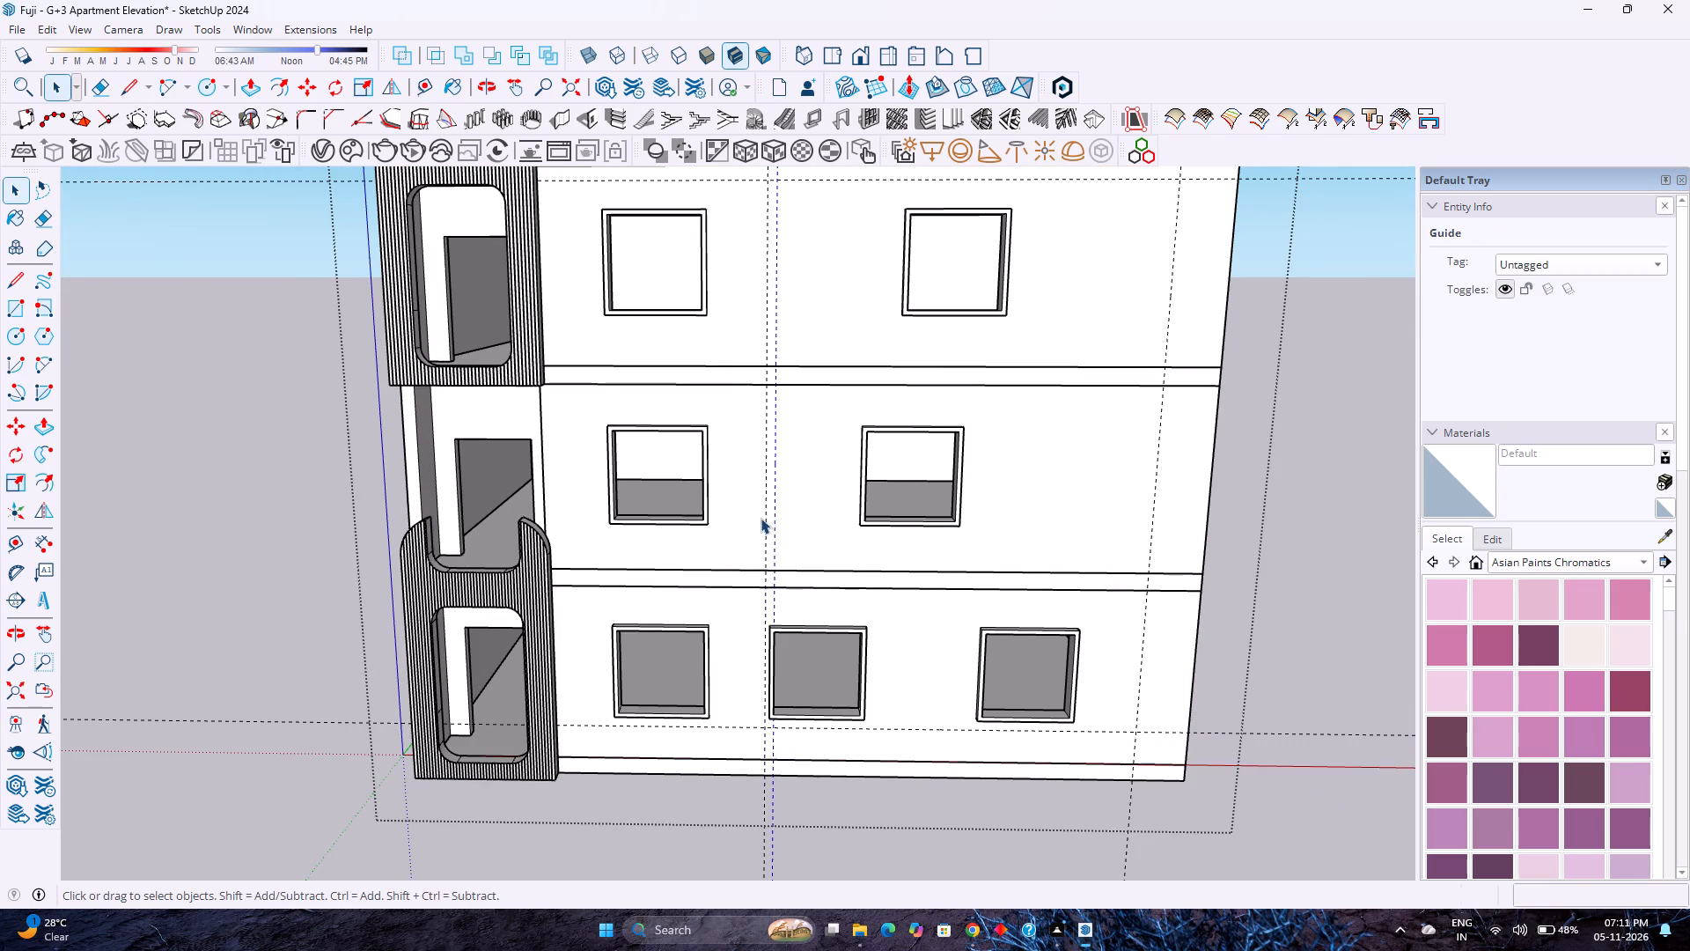
pyautogui.press('Delete')
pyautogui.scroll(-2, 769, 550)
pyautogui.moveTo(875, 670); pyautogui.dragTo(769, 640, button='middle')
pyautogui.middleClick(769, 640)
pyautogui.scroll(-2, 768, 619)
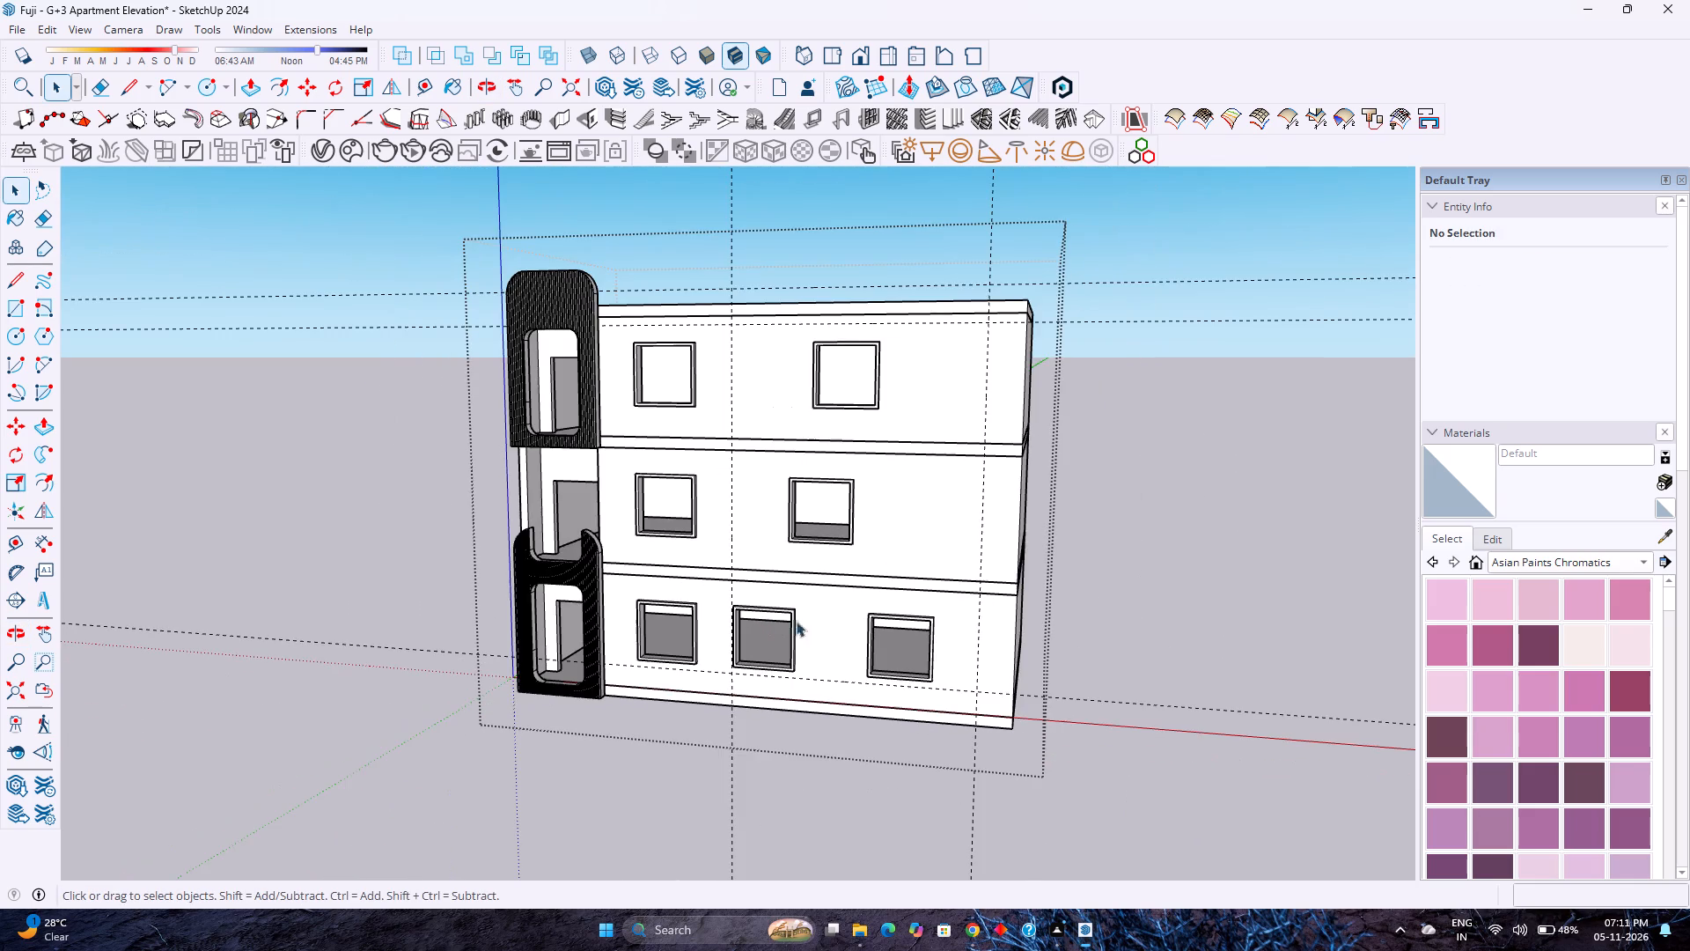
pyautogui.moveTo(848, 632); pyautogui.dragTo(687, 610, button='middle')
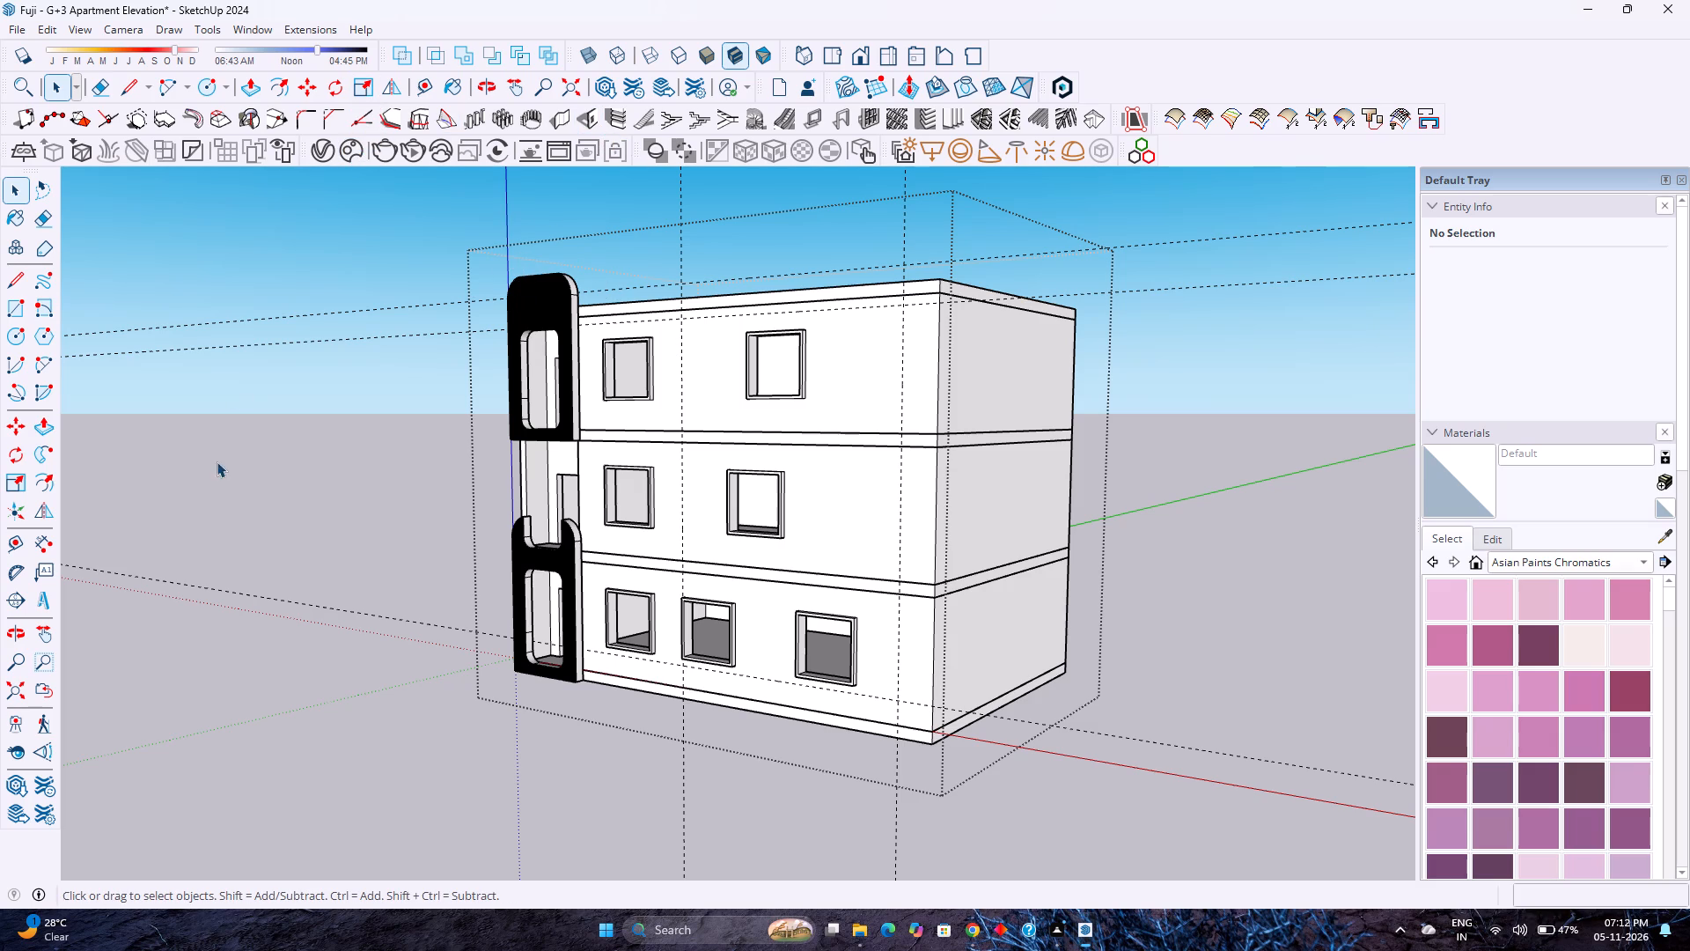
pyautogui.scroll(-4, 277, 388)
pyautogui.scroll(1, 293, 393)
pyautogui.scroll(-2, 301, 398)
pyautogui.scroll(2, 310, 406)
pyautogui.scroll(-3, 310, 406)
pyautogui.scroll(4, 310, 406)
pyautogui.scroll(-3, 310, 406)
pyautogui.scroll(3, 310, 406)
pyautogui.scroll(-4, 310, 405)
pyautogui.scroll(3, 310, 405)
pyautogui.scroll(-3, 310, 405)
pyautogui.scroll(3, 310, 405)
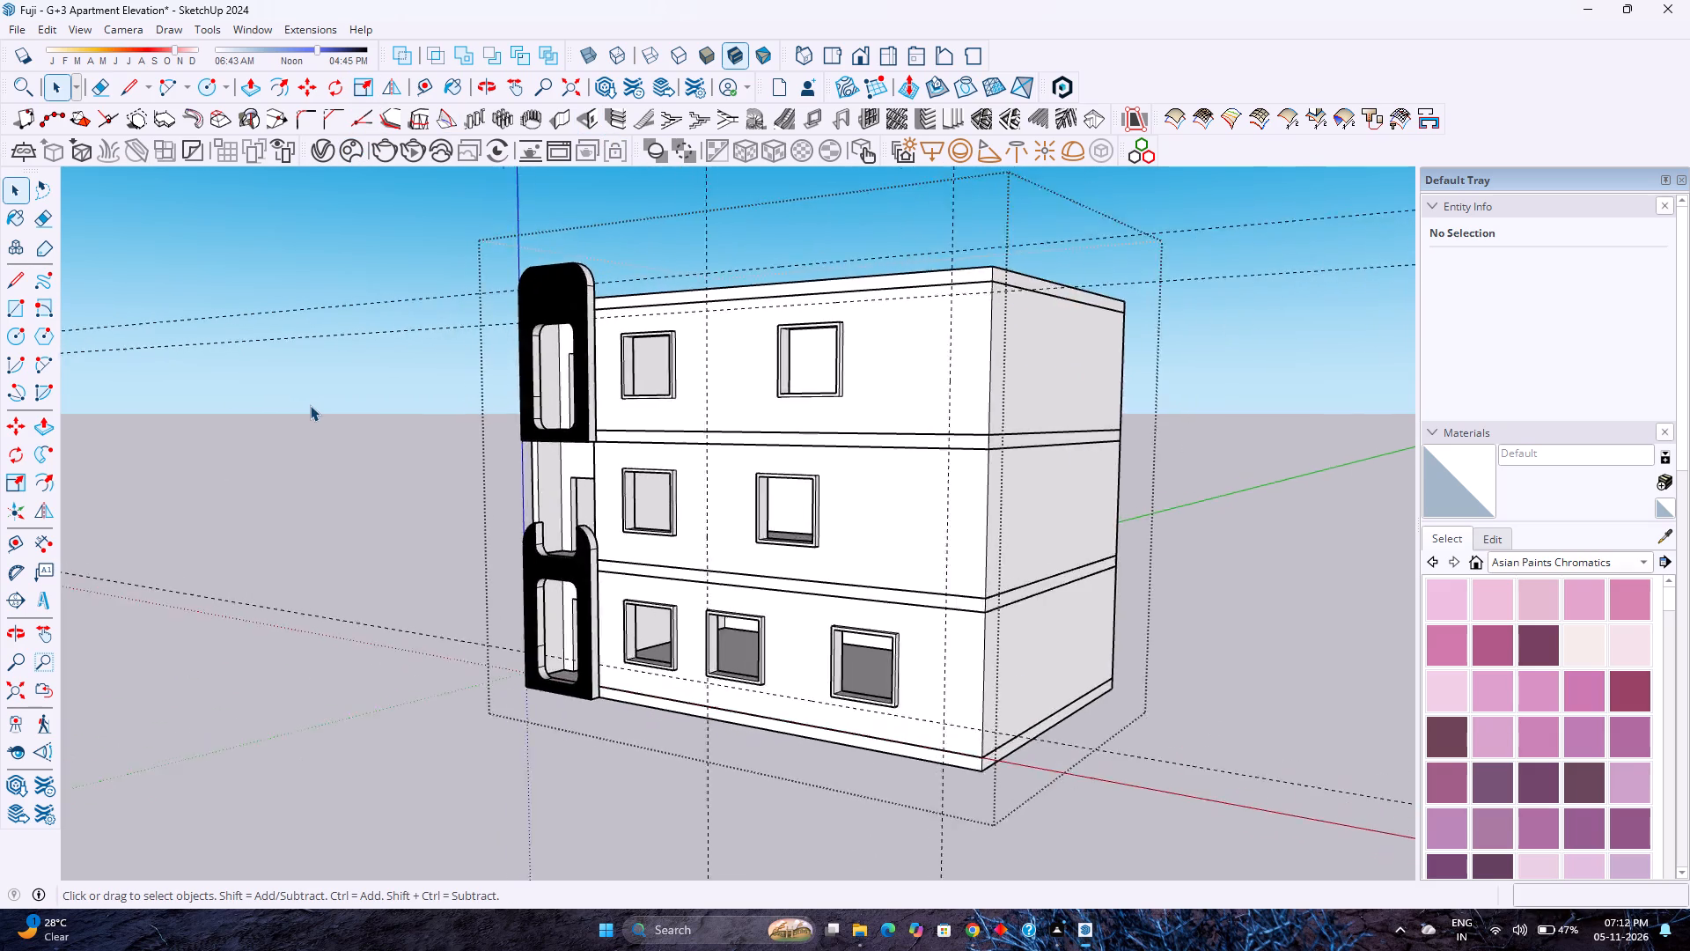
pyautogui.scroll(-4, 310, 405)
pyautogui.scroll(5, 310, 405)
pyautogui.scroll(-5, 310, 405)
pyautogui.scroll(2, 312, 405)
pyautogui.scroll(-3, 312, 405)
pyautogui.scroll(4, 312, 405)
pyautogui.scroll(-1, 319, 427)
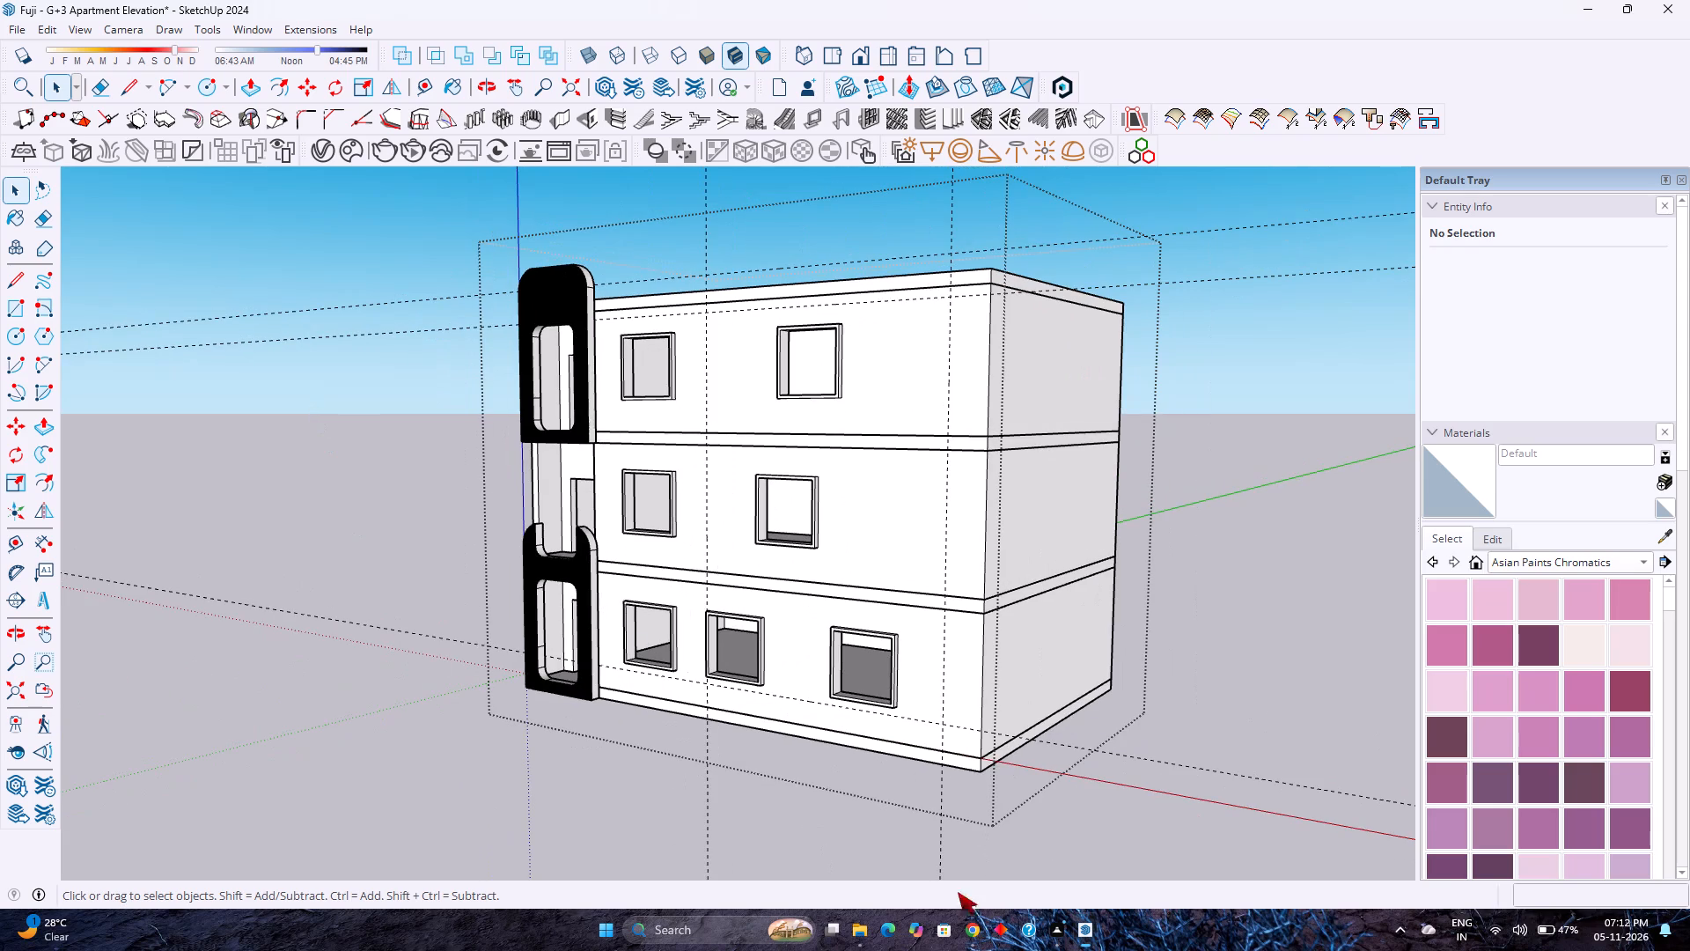
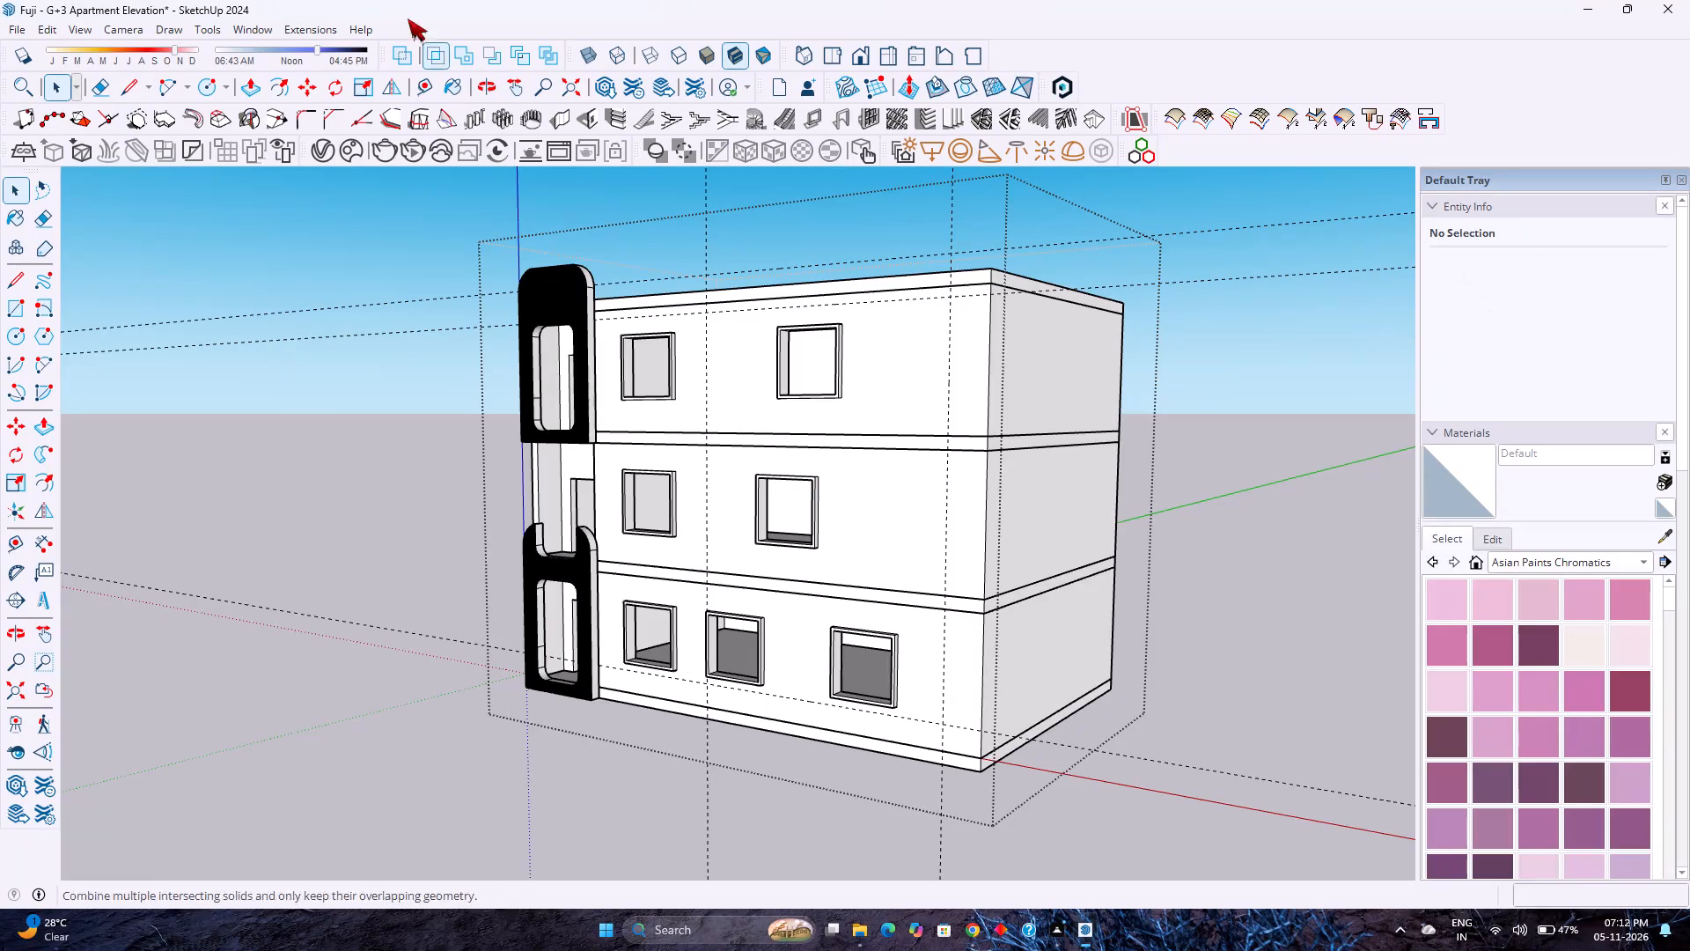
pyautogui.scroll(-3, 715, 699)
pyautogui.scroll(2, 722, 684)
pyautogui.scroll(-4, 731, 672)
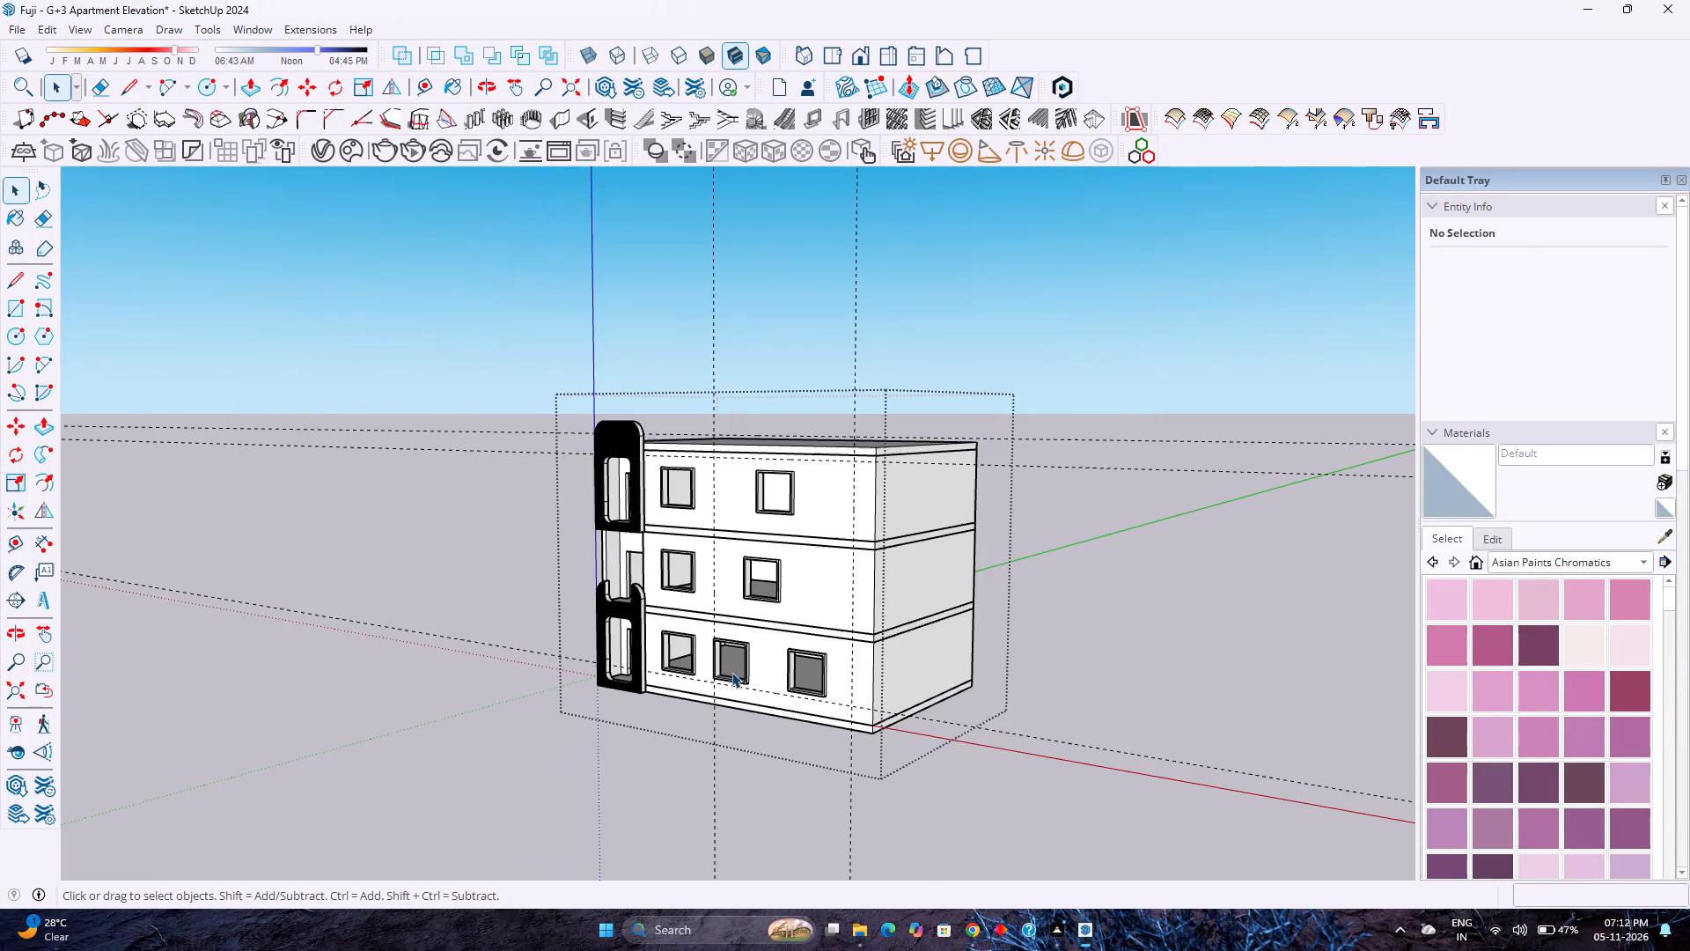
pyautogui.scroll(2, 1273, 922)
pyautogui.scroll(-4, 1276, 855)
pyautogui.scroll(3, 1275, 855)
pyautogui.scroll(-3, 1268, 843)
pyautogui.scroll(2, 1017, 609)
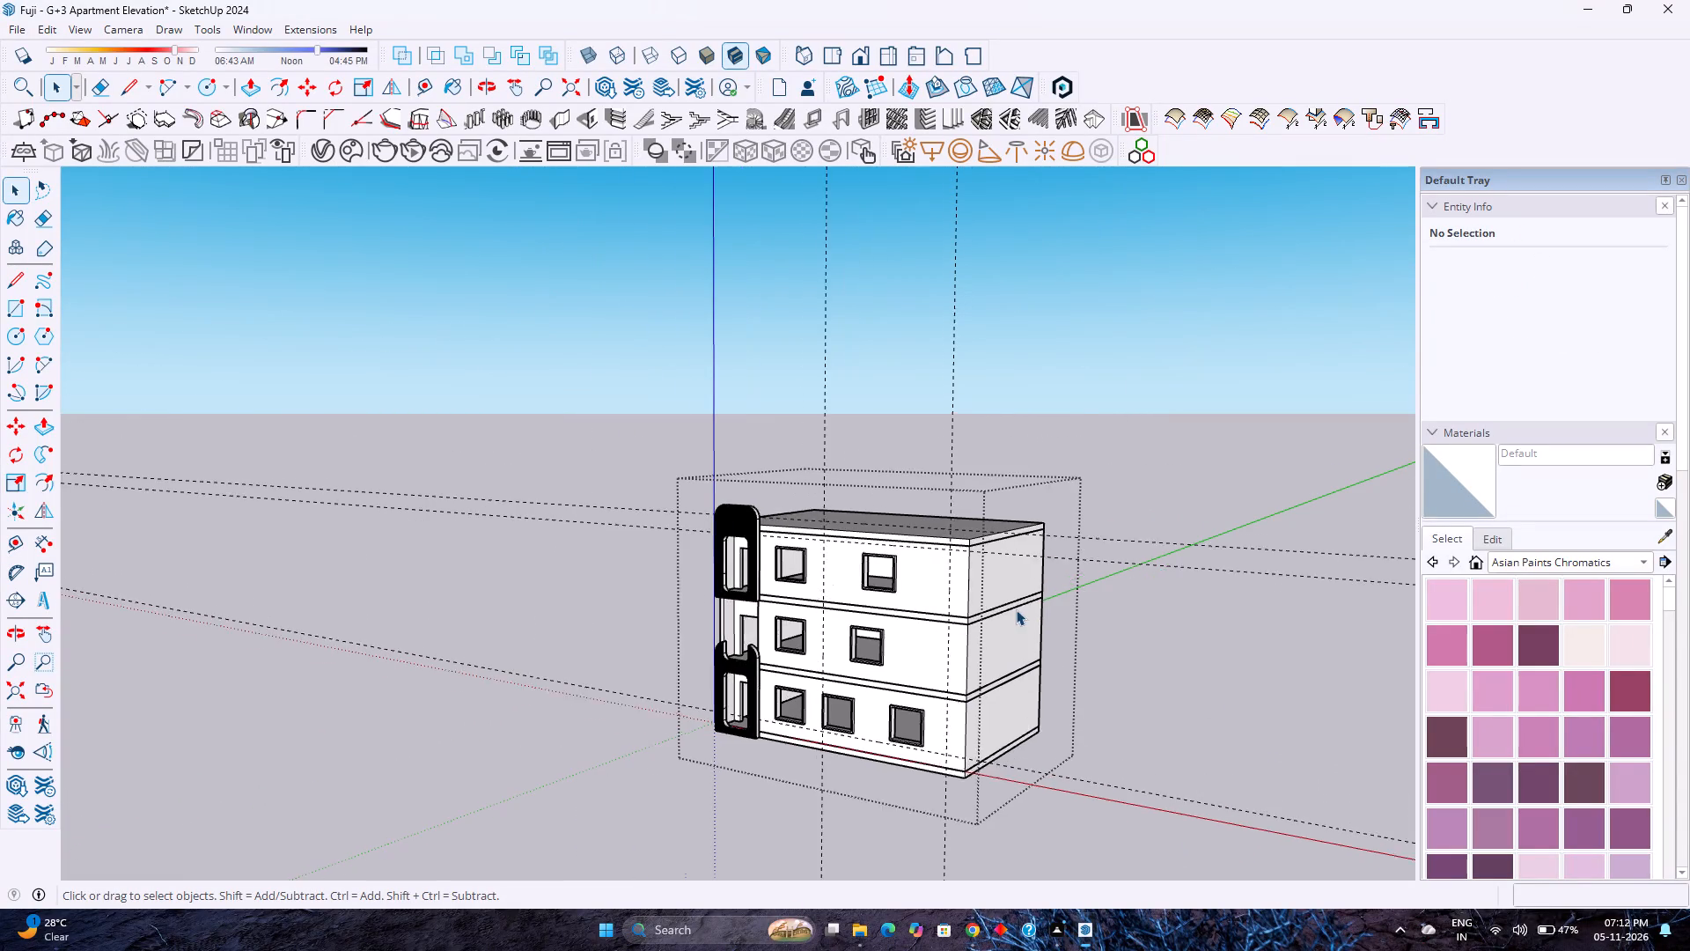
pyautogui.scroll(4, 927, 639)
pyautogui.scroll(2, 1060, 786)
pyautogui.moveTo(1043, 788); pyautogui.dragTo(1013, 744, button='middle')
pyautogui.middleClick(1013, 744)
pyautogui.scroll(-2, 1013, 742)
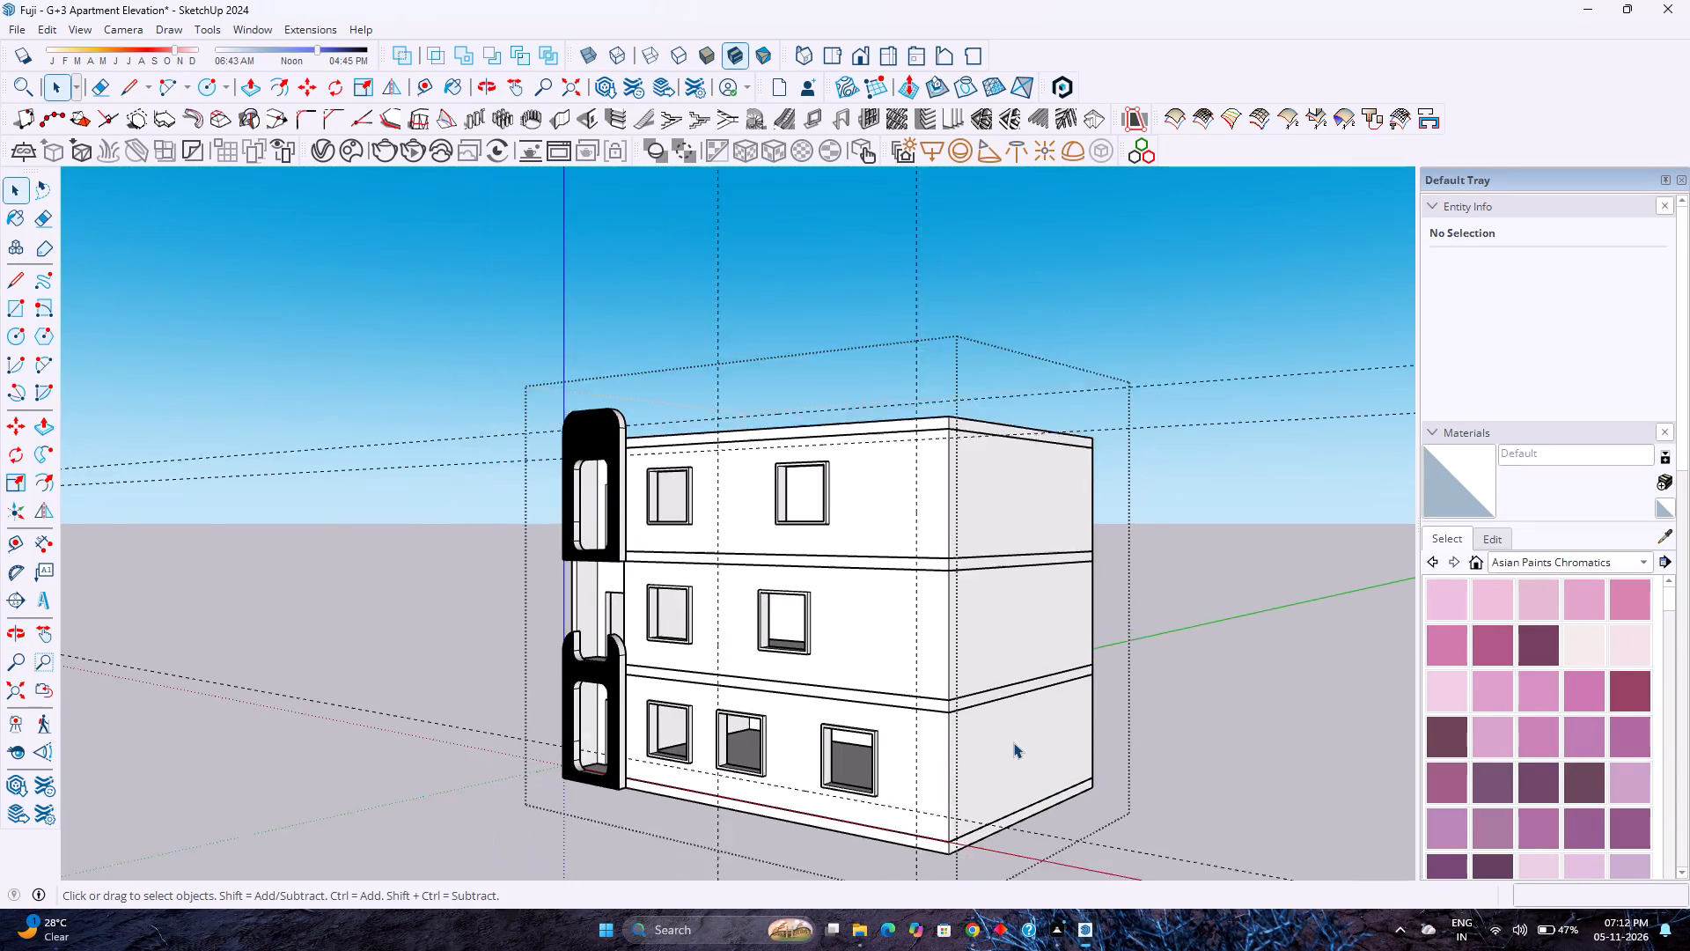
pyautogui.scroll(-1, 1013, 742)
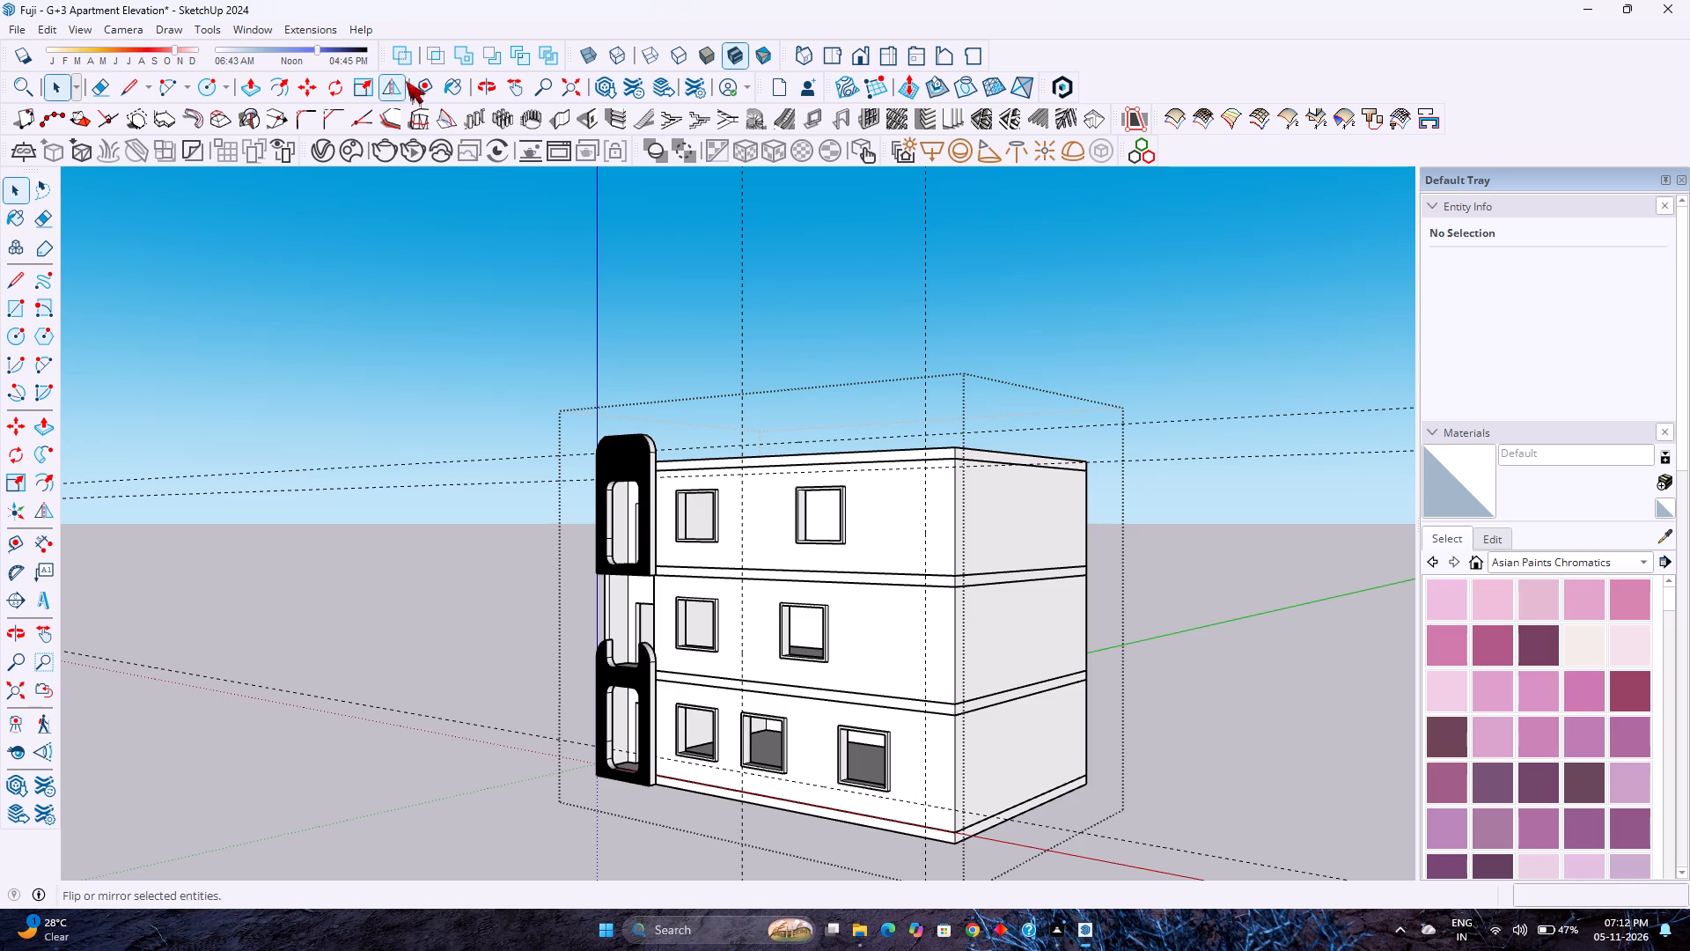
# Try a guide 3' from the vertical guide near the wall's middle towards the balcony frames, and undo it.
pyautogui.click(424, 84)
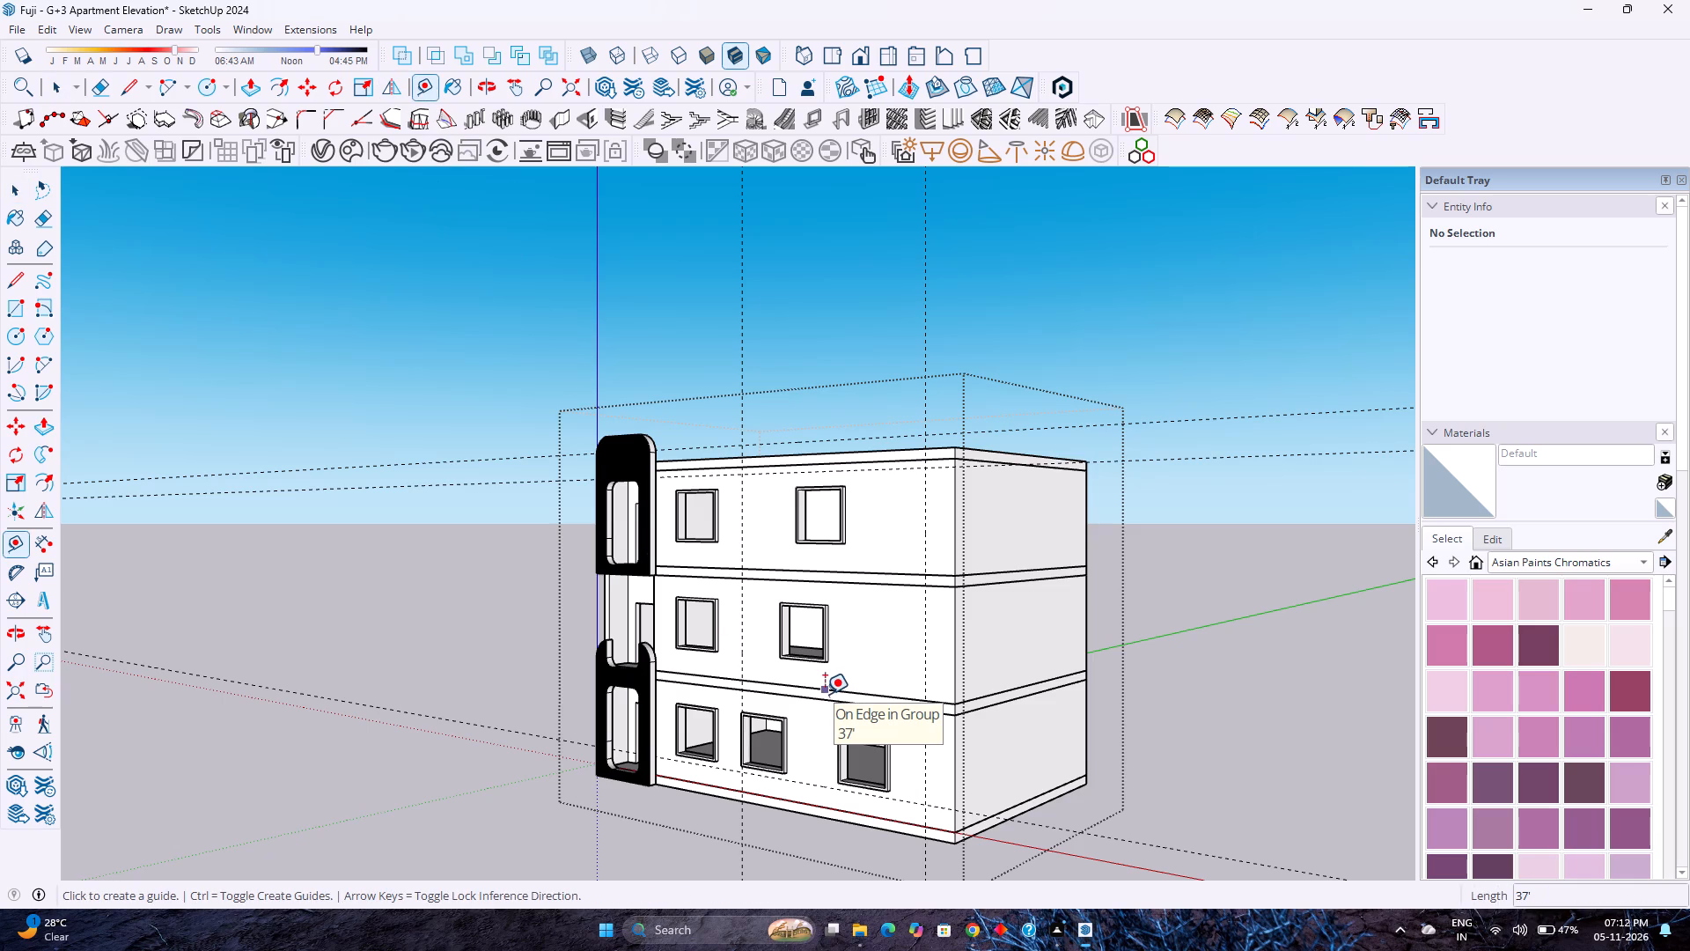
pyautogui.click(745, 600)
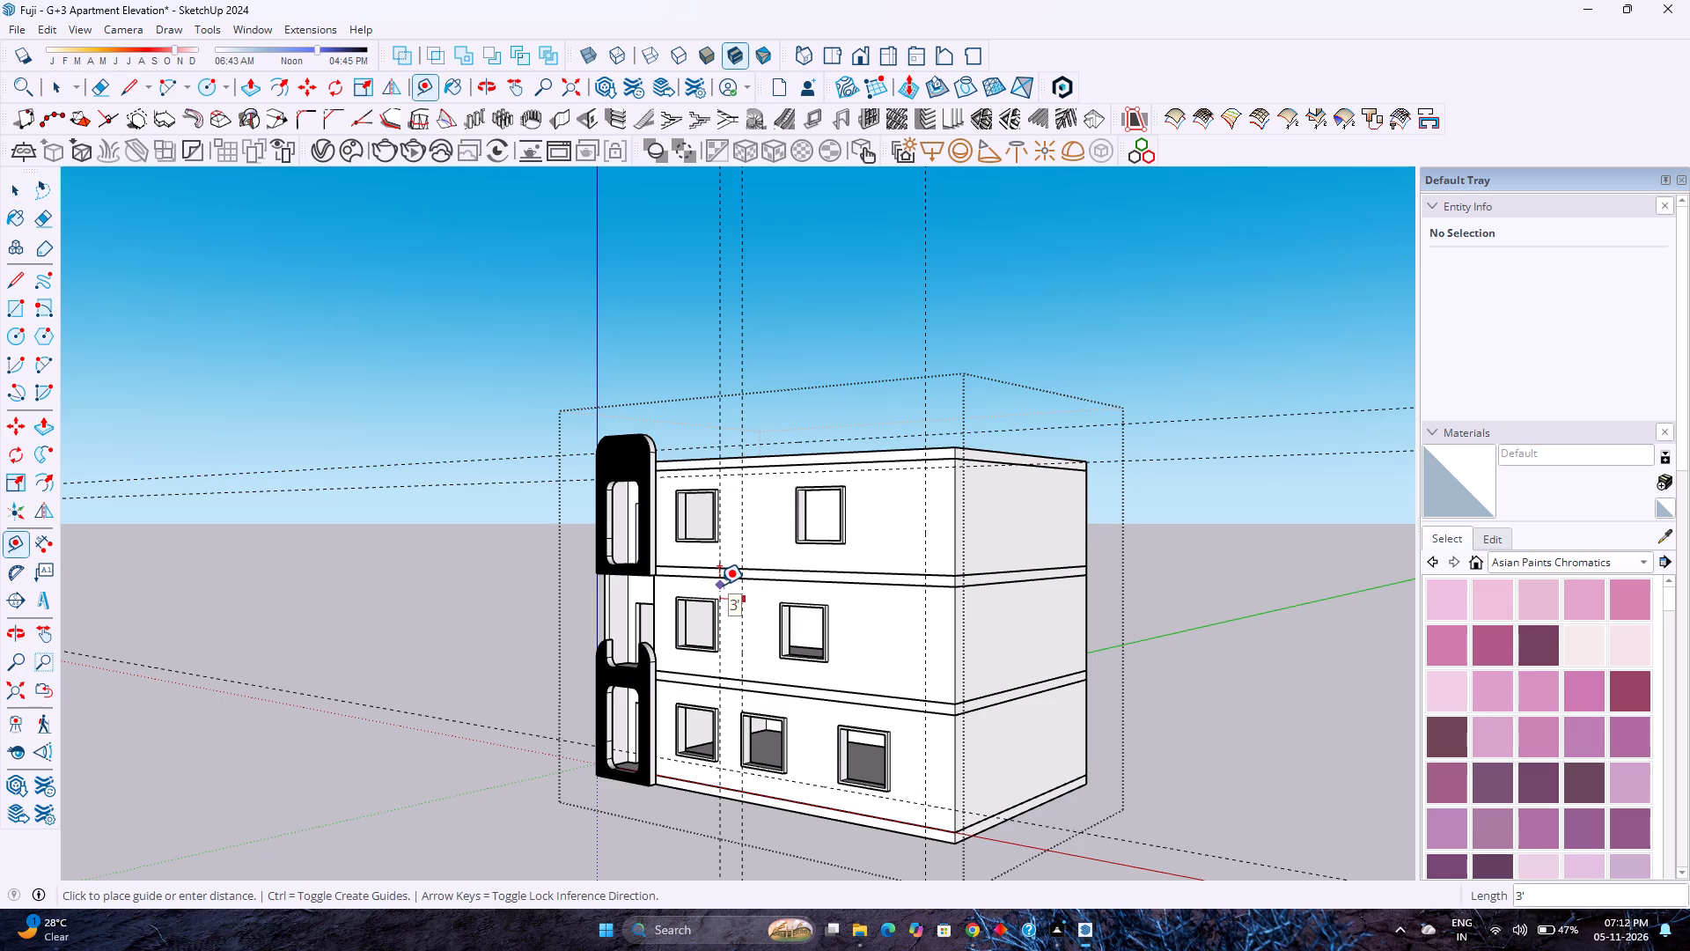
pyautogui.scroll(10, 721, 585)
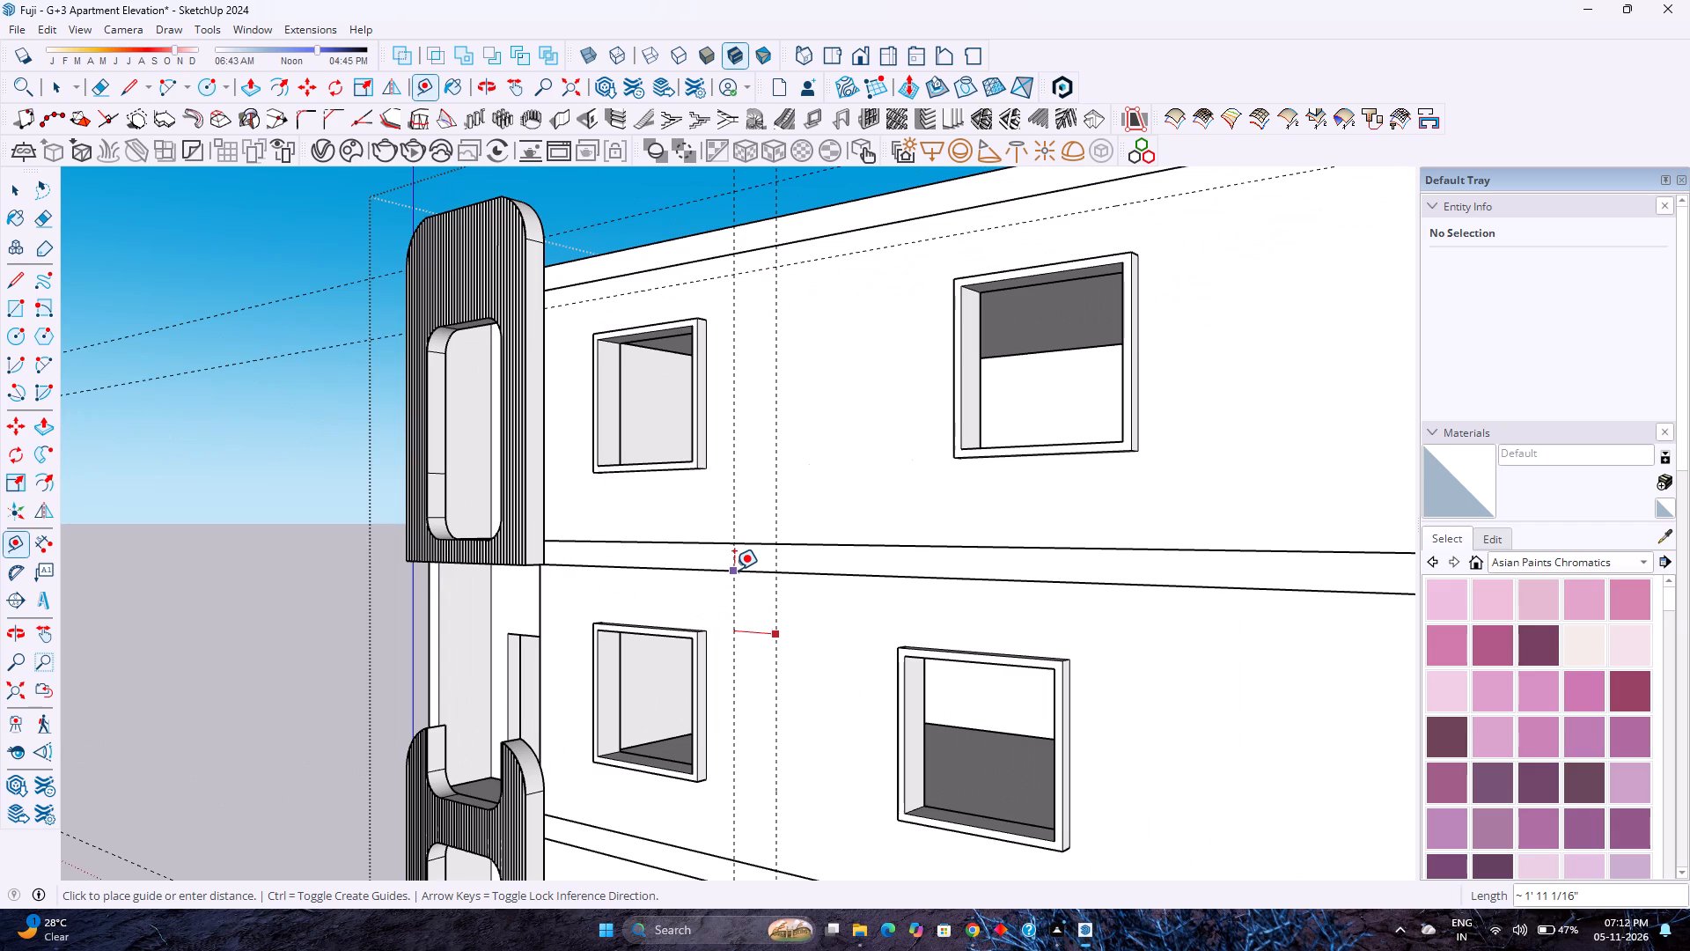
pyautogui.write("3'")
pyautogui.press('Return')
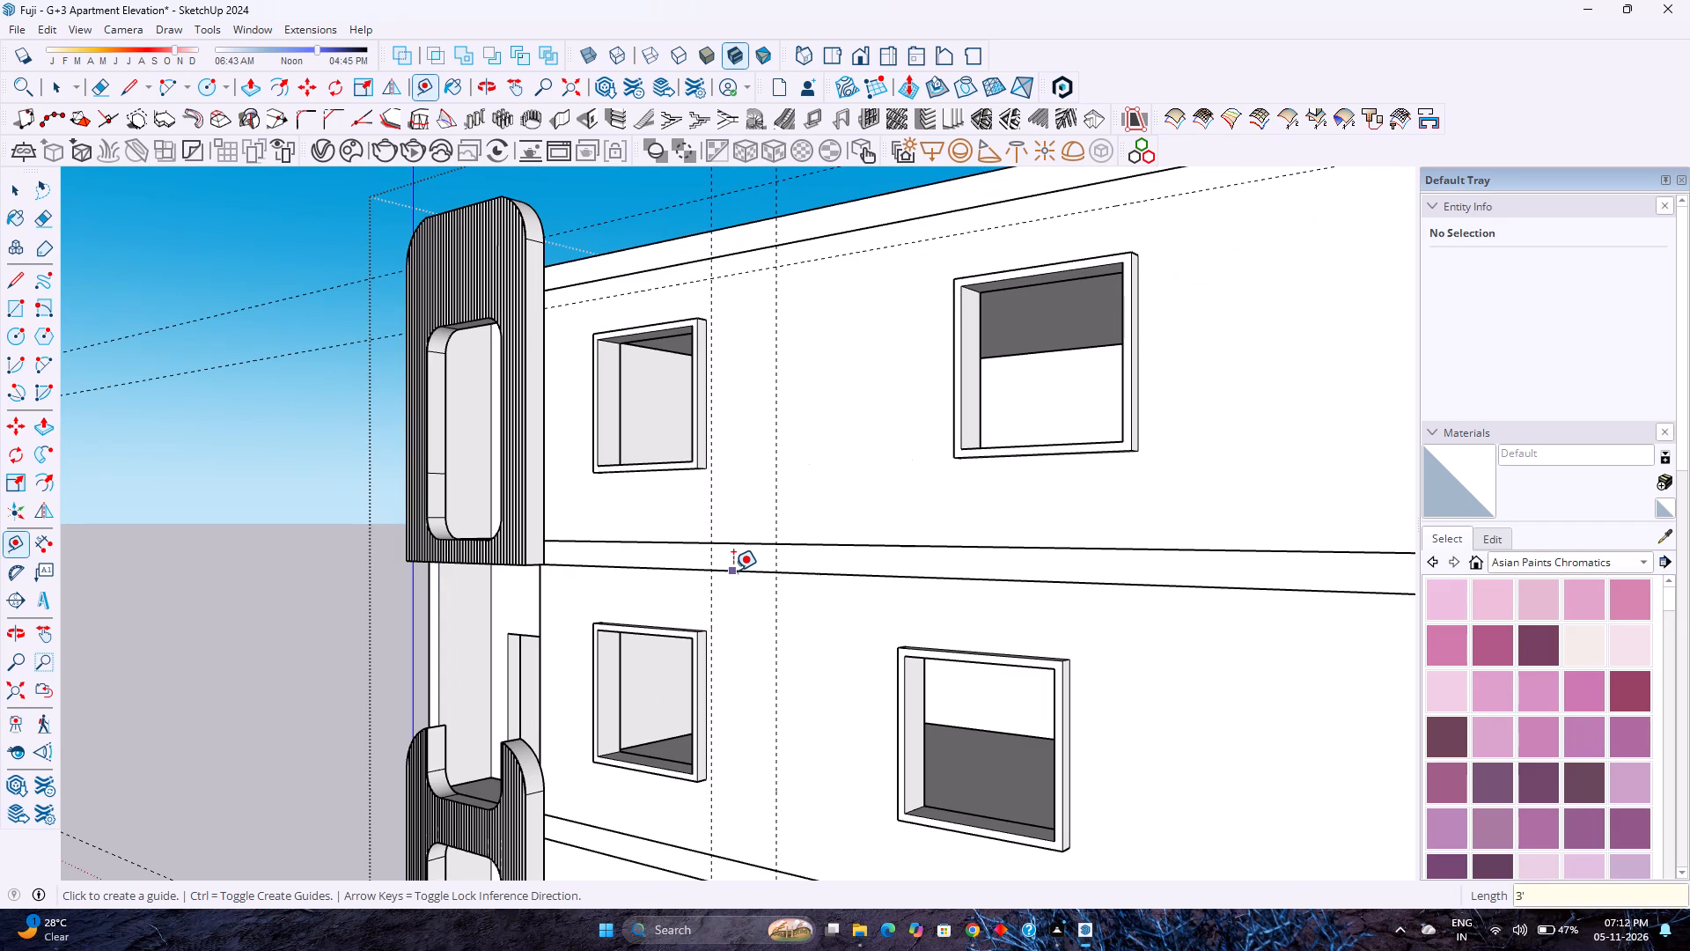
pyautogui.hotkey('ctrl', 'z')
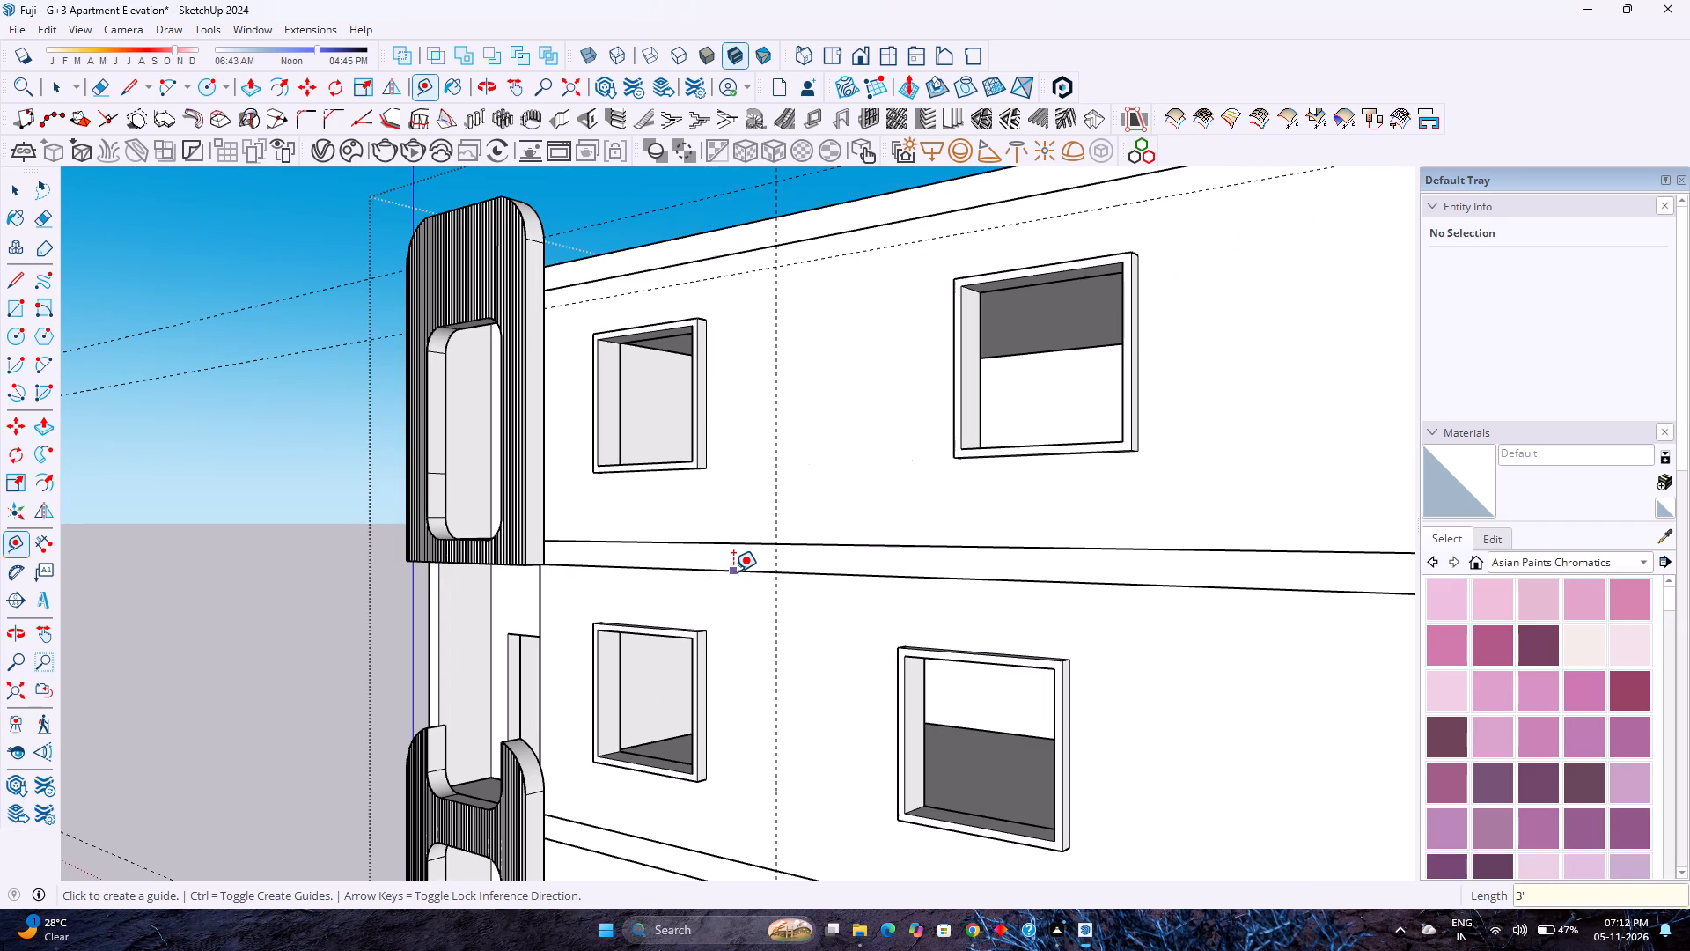
# Place a vertical guide 3' from the mid-wall vertical guide, towards the balcony frames.
pyautogui.scroll(-3, 1102, 574)
pyautogui.scroll(-2, 1022, 603)
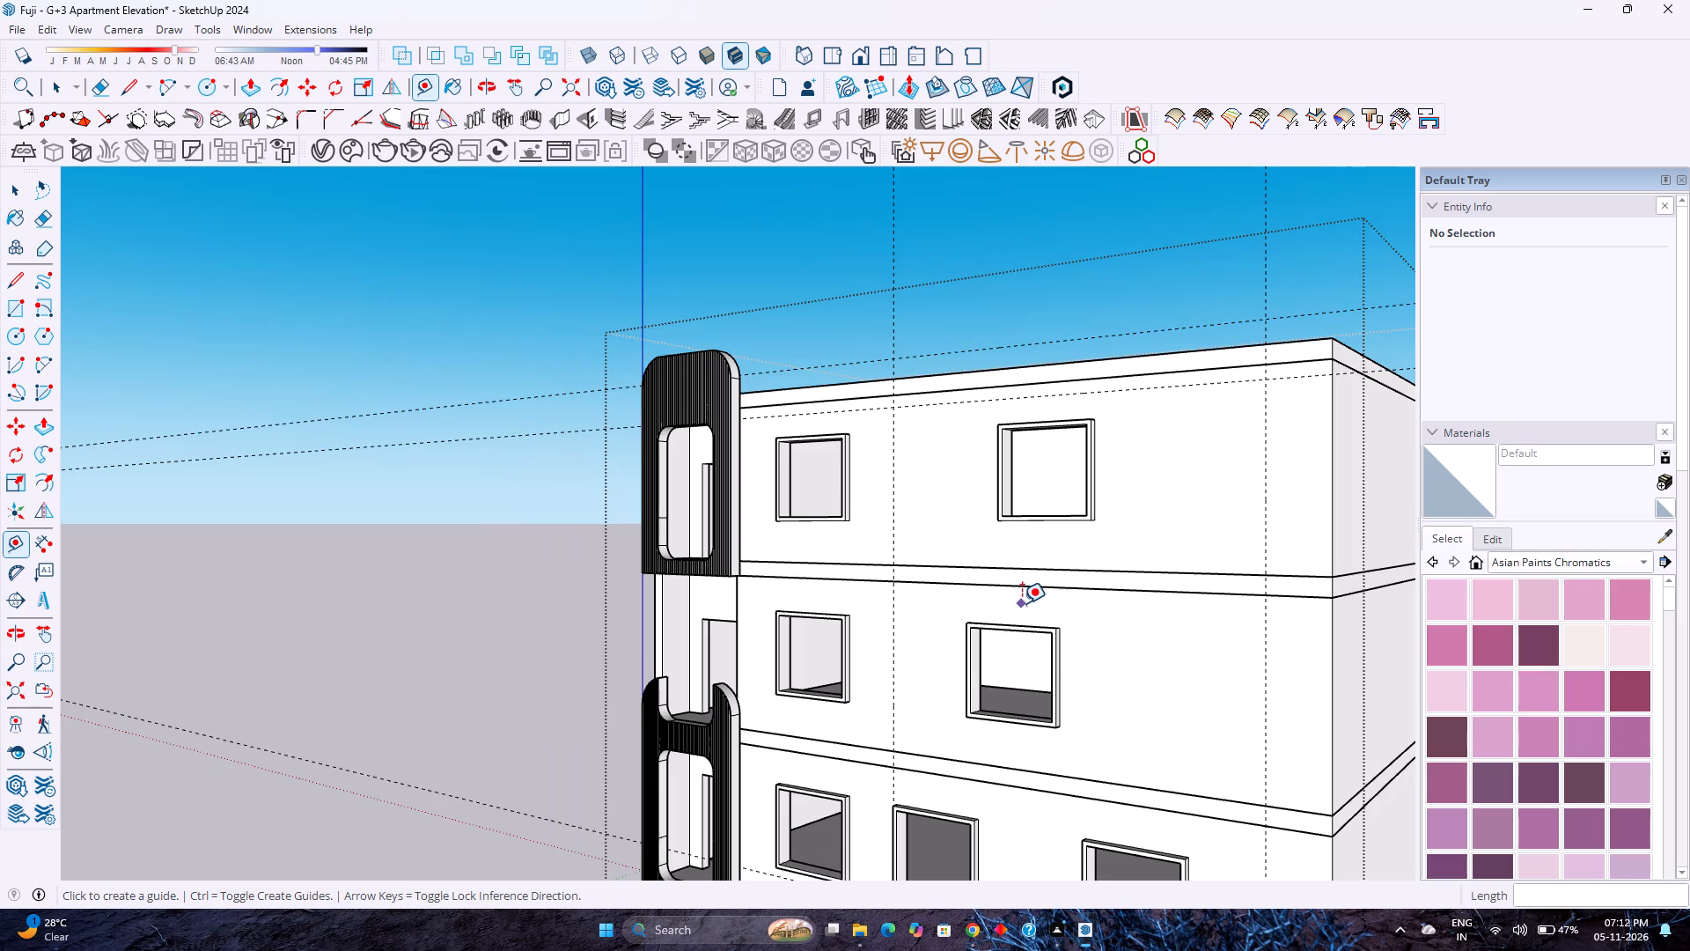
pyautogui.scroll(-4, 1022, 603)
pyautogui.scroll(1, 1029, 611)
pyautogui.keyDown('shift'); pyautogui.moveTo(1319, 785); pyautogui.dragTo(1091, 647, button='middle'); pyautogui.keyUp('shift')
pyautogui.middleClick(1091, 647)
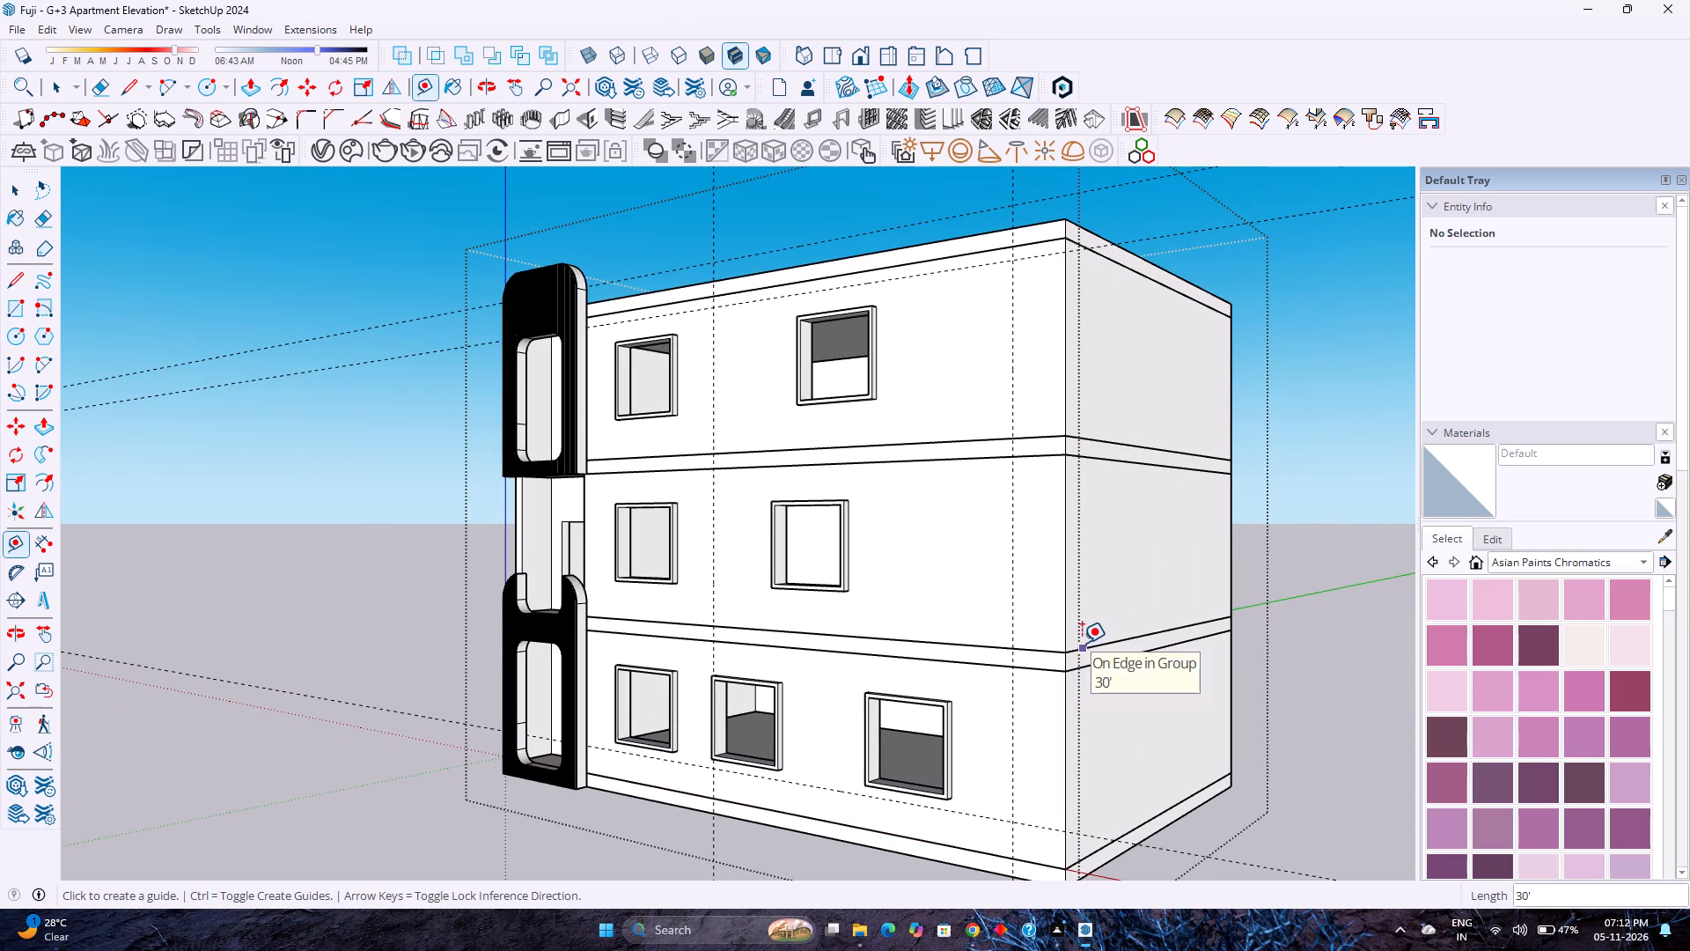
pyautogui.click(715, 608)
pyautogui.click(680, 663)
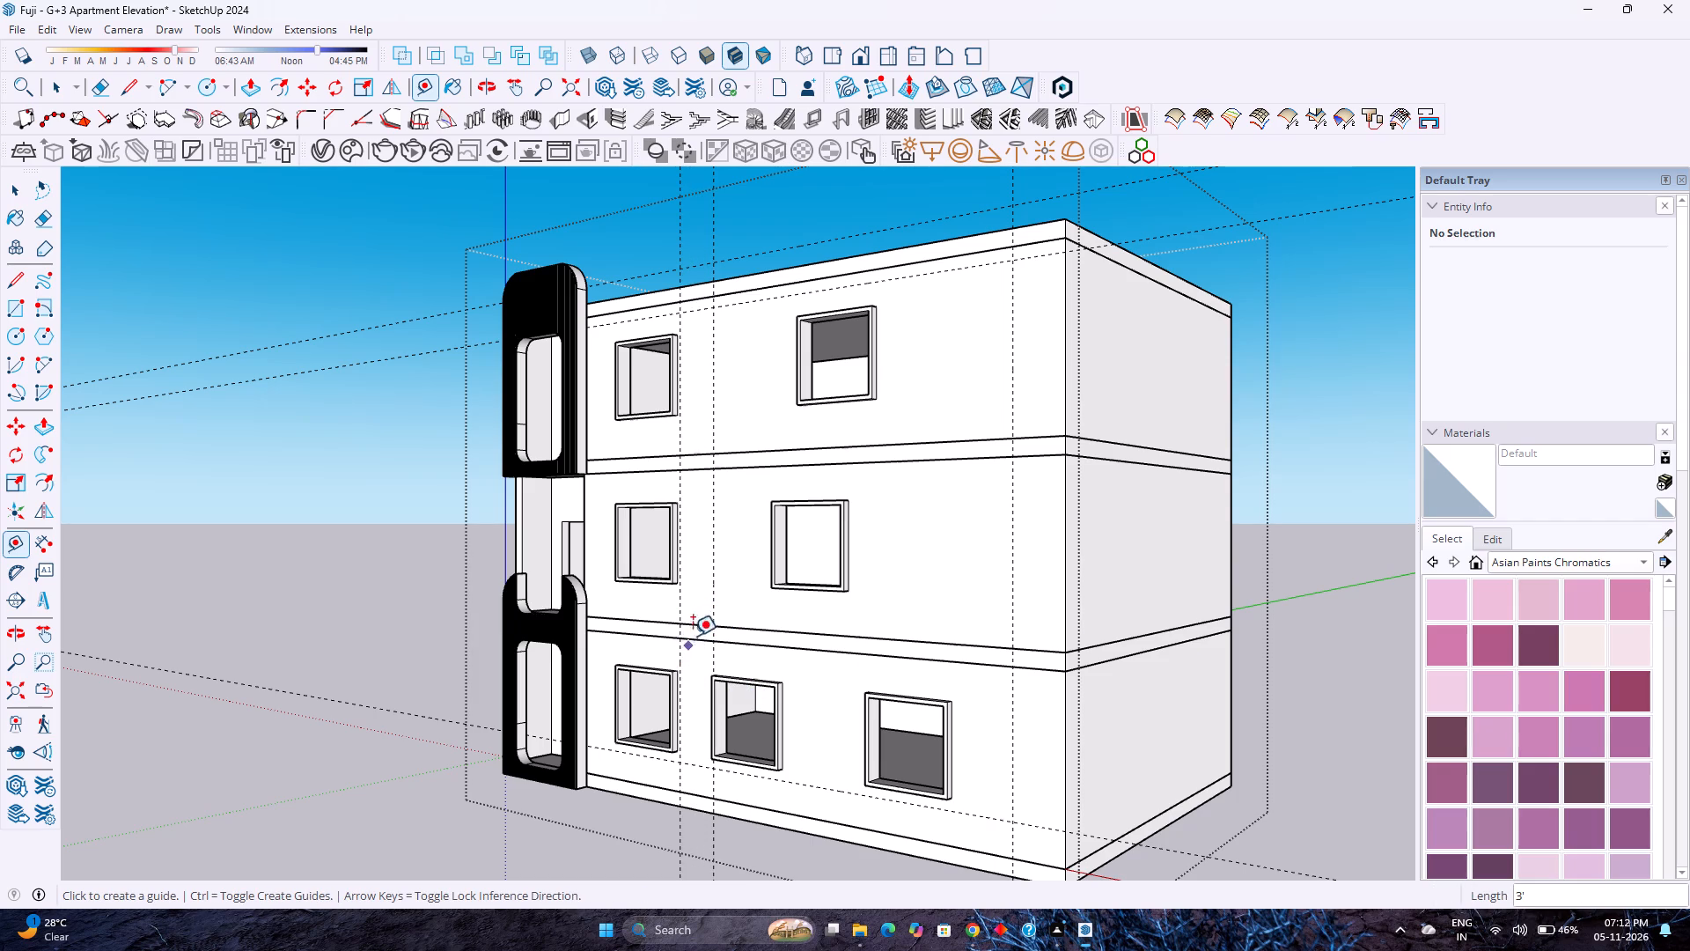
# Place a vertical guide 3" beyond the middle floor's wider window, away from the balconies, and another 3' past that guide.
pyautogui.click(849, 545)
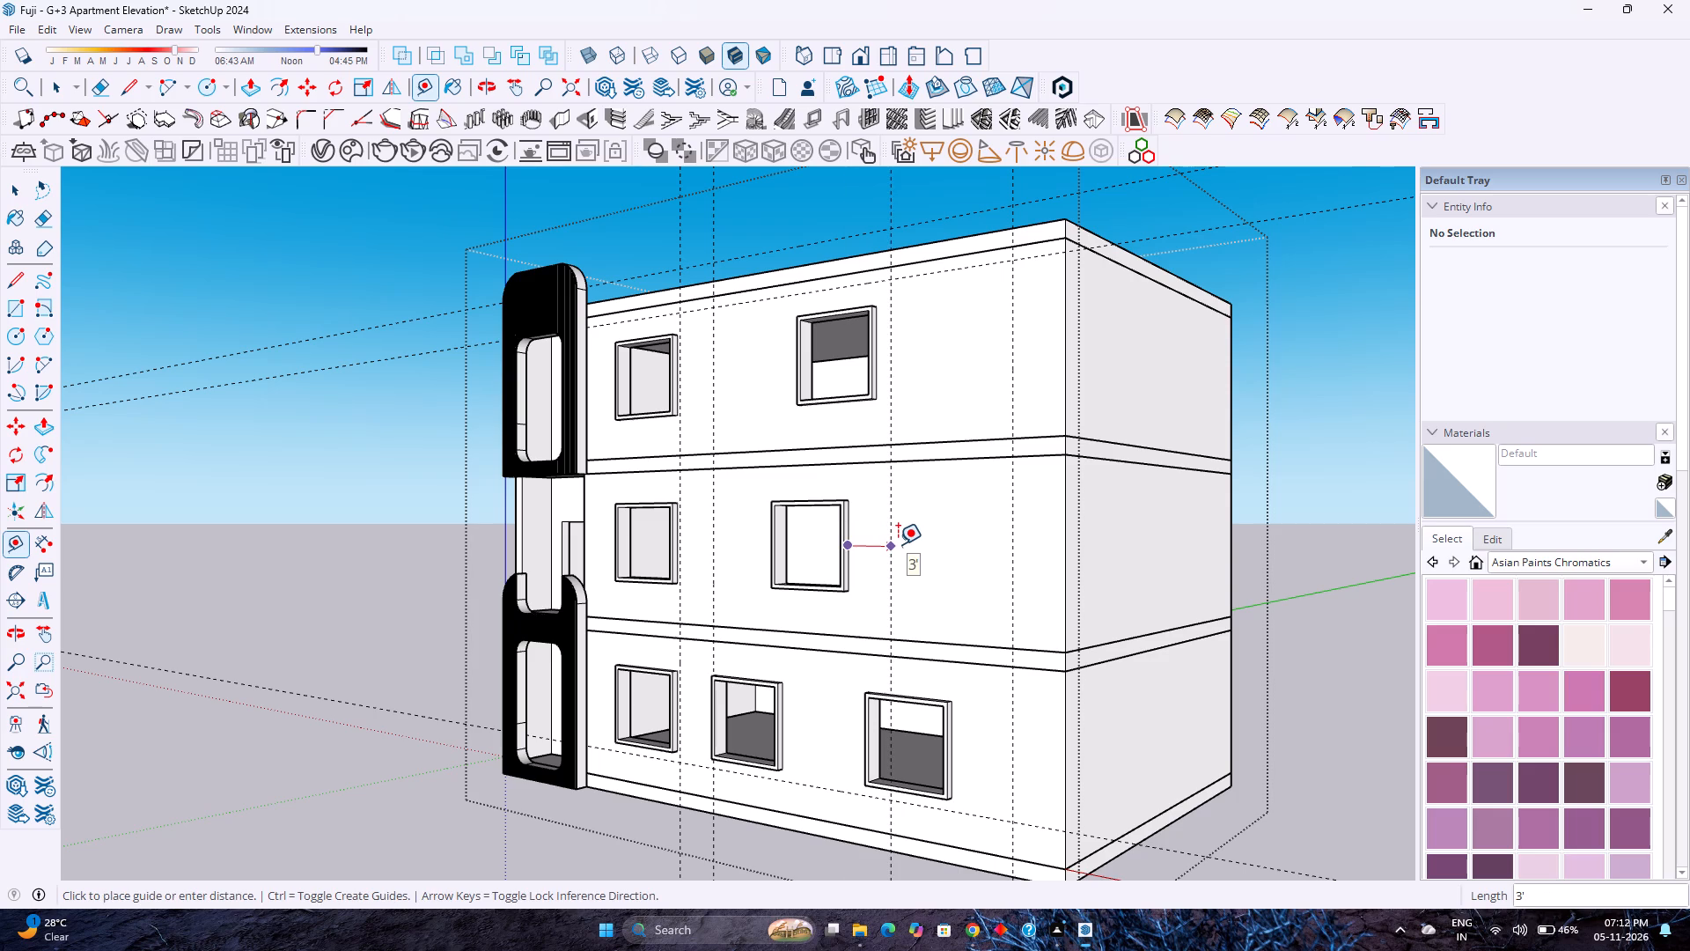
pyautogui.press('3')
pyautogui.press('Return')
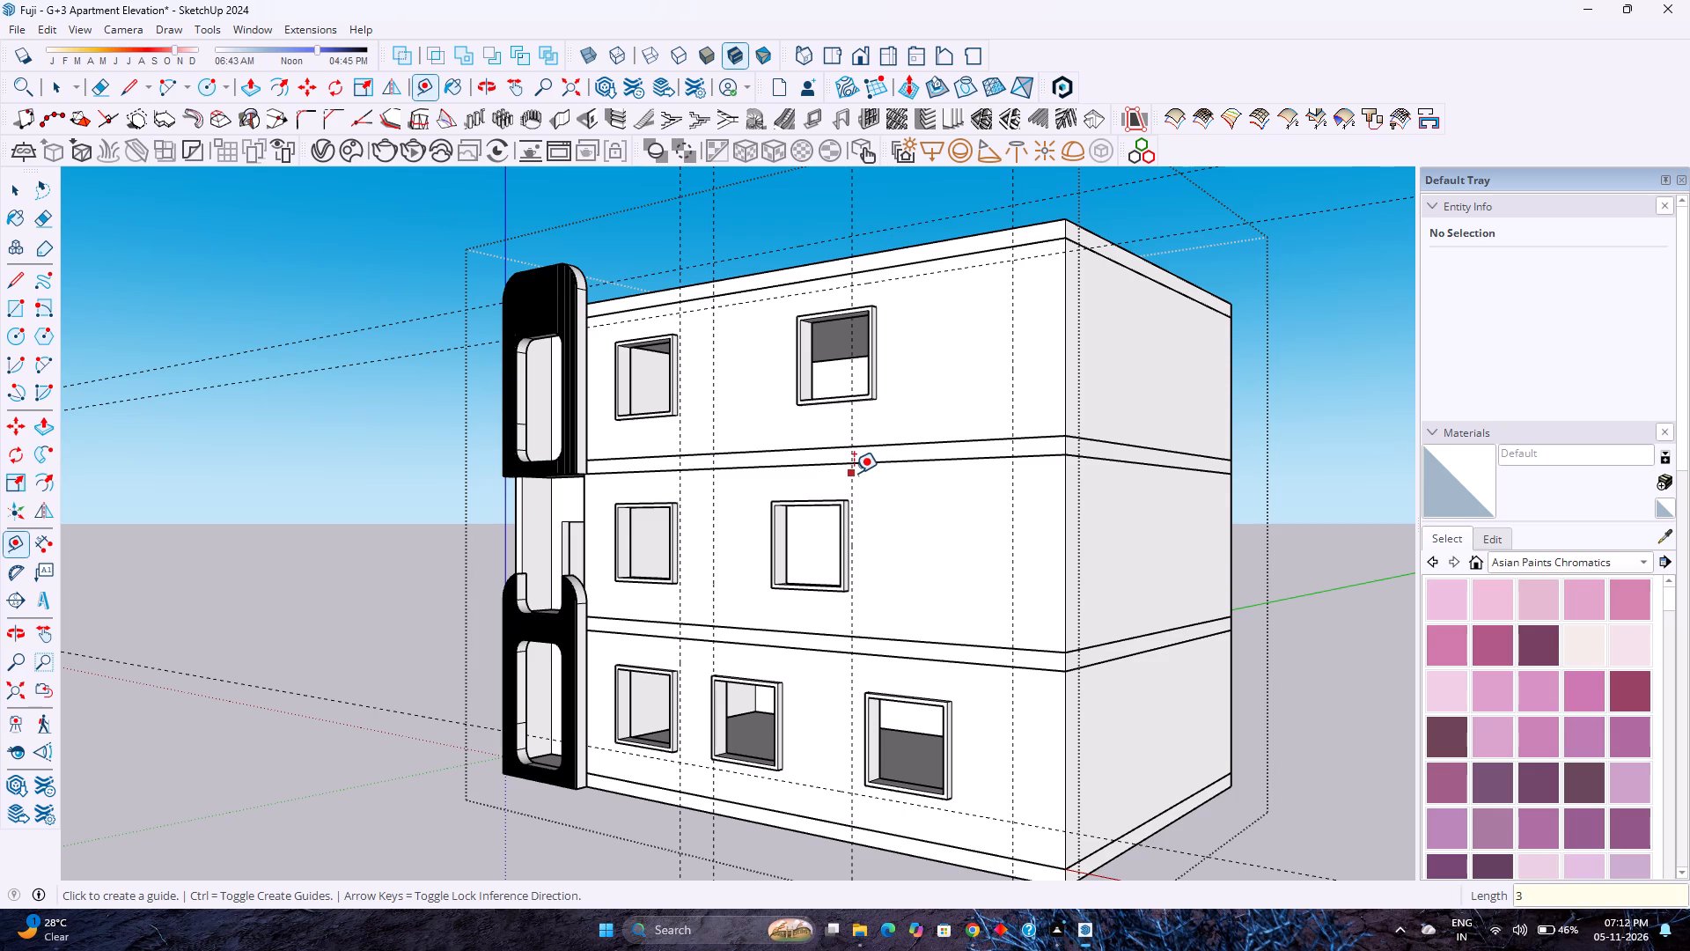
pyautogui.click(854, 473)
pyautogui.press('3')
pyautogui.press('Return')
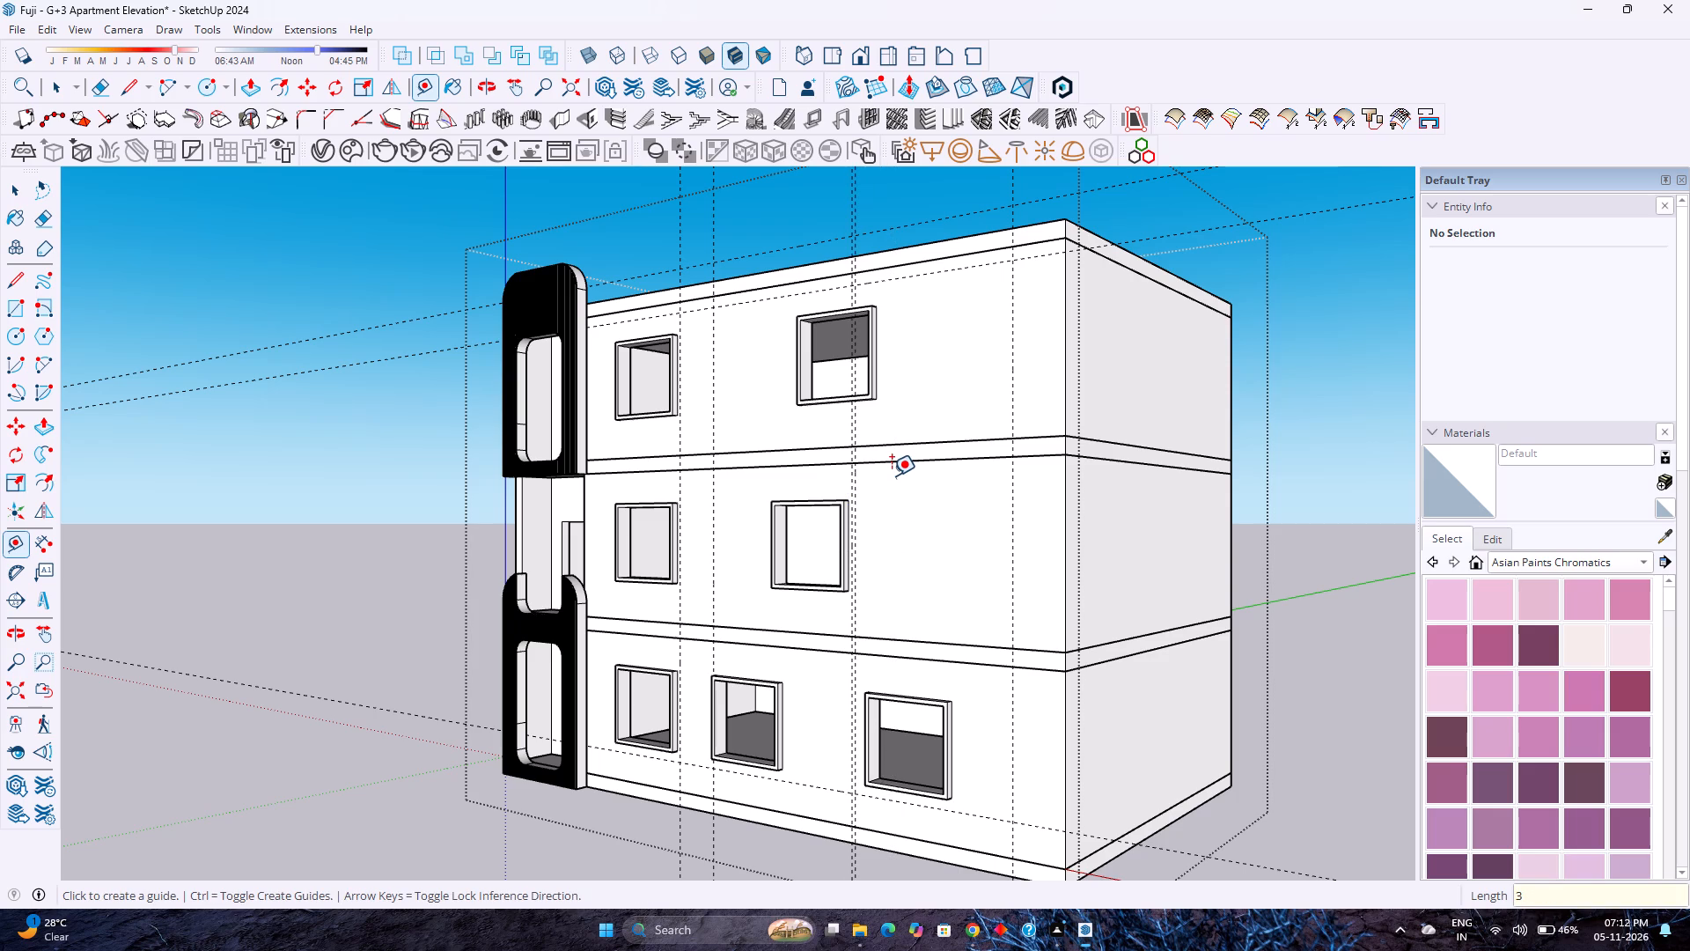
pyautogui.press('3')
pyautogui.press("'")
pyautogui.press('Return')
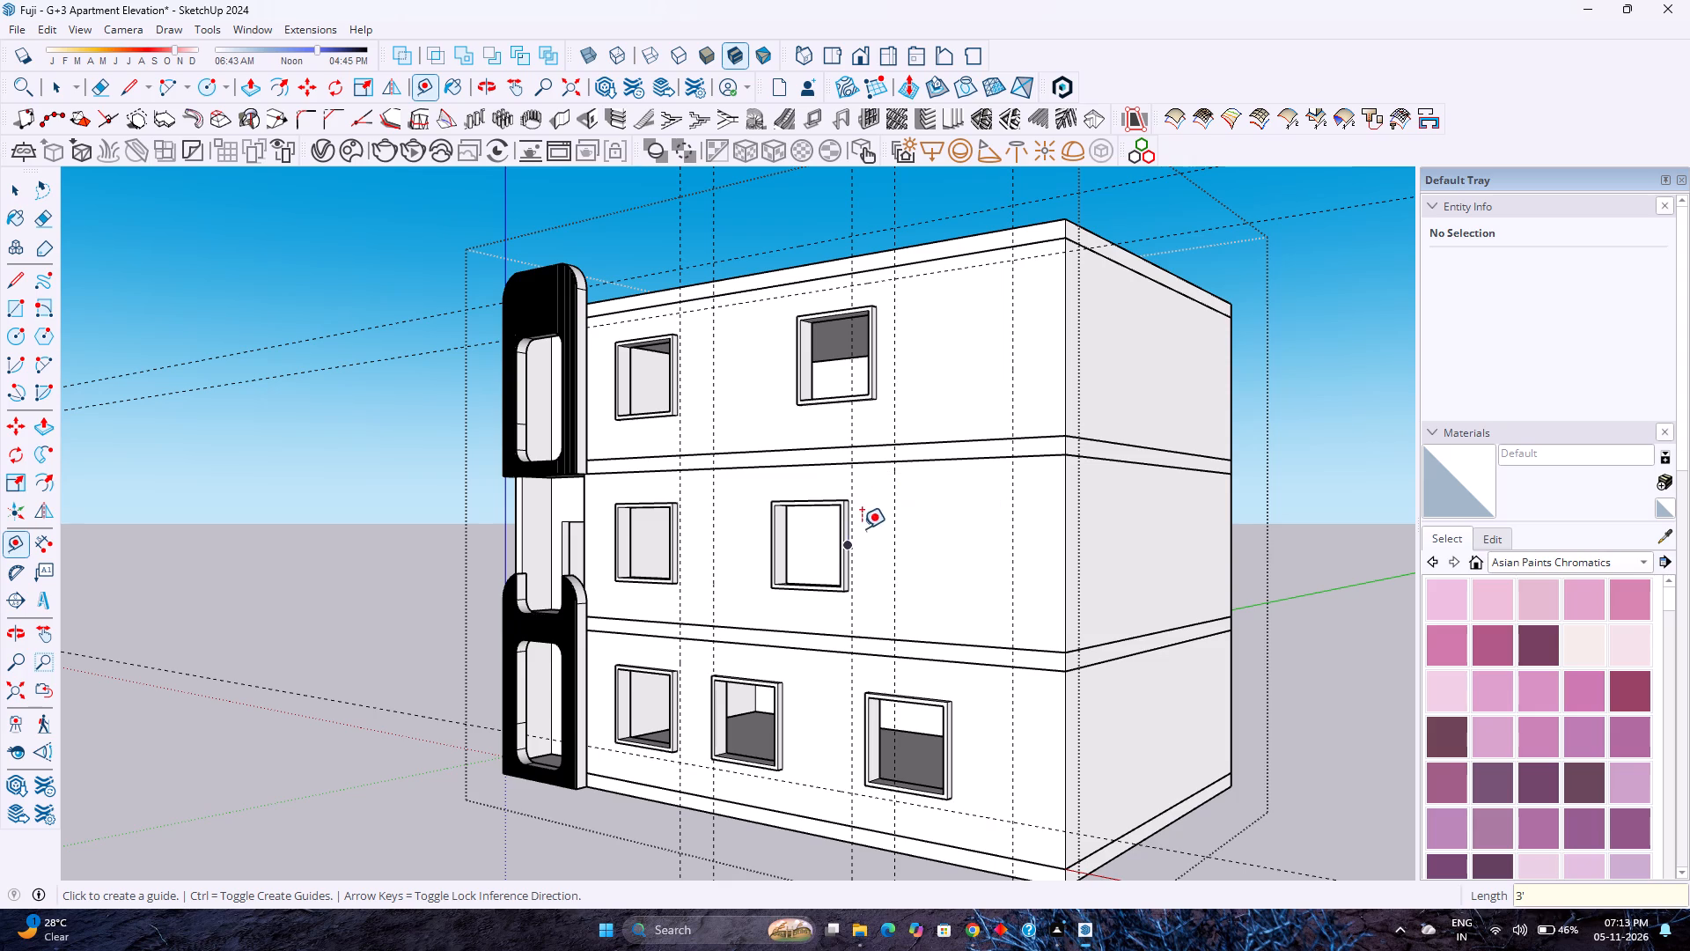
# Place a horizontal guide 1' below the middle floor's wider window and a second one 3' below the first.
pyautogui.scroll(4, 817, 607)
pyautogui.moveTo(816, 606); pyautogui.dragTo(834, 555, button='middle')
pyautogui.scroll(2, 834, 555)
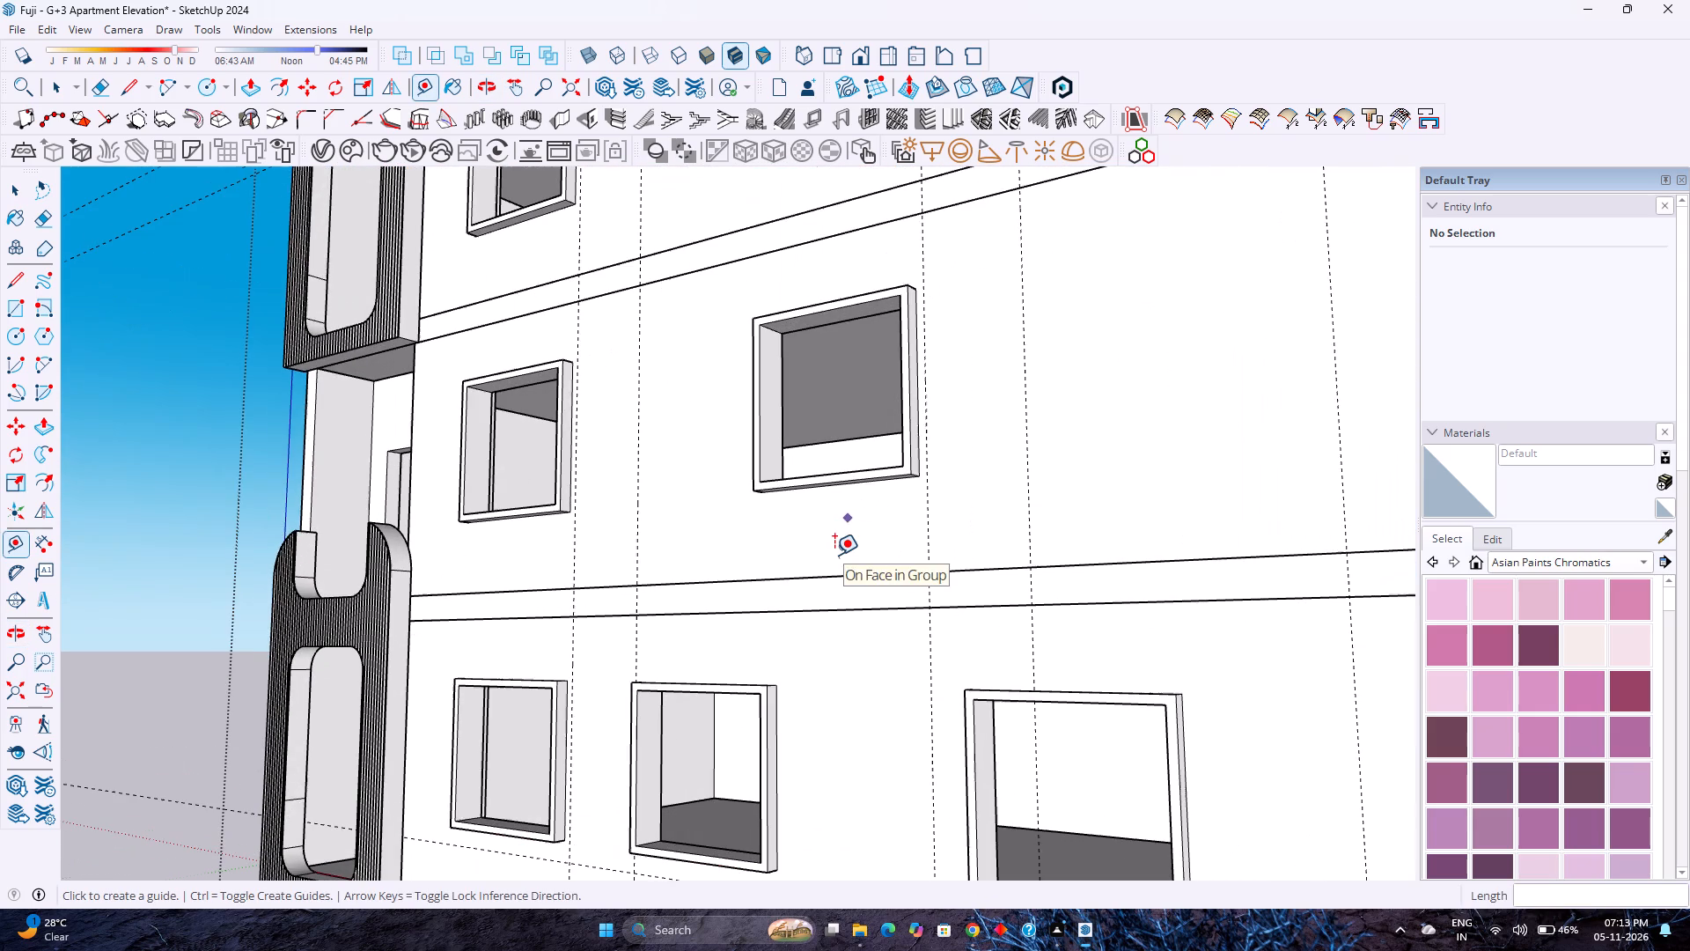
pyautogui.scroll(1, 834, 555)
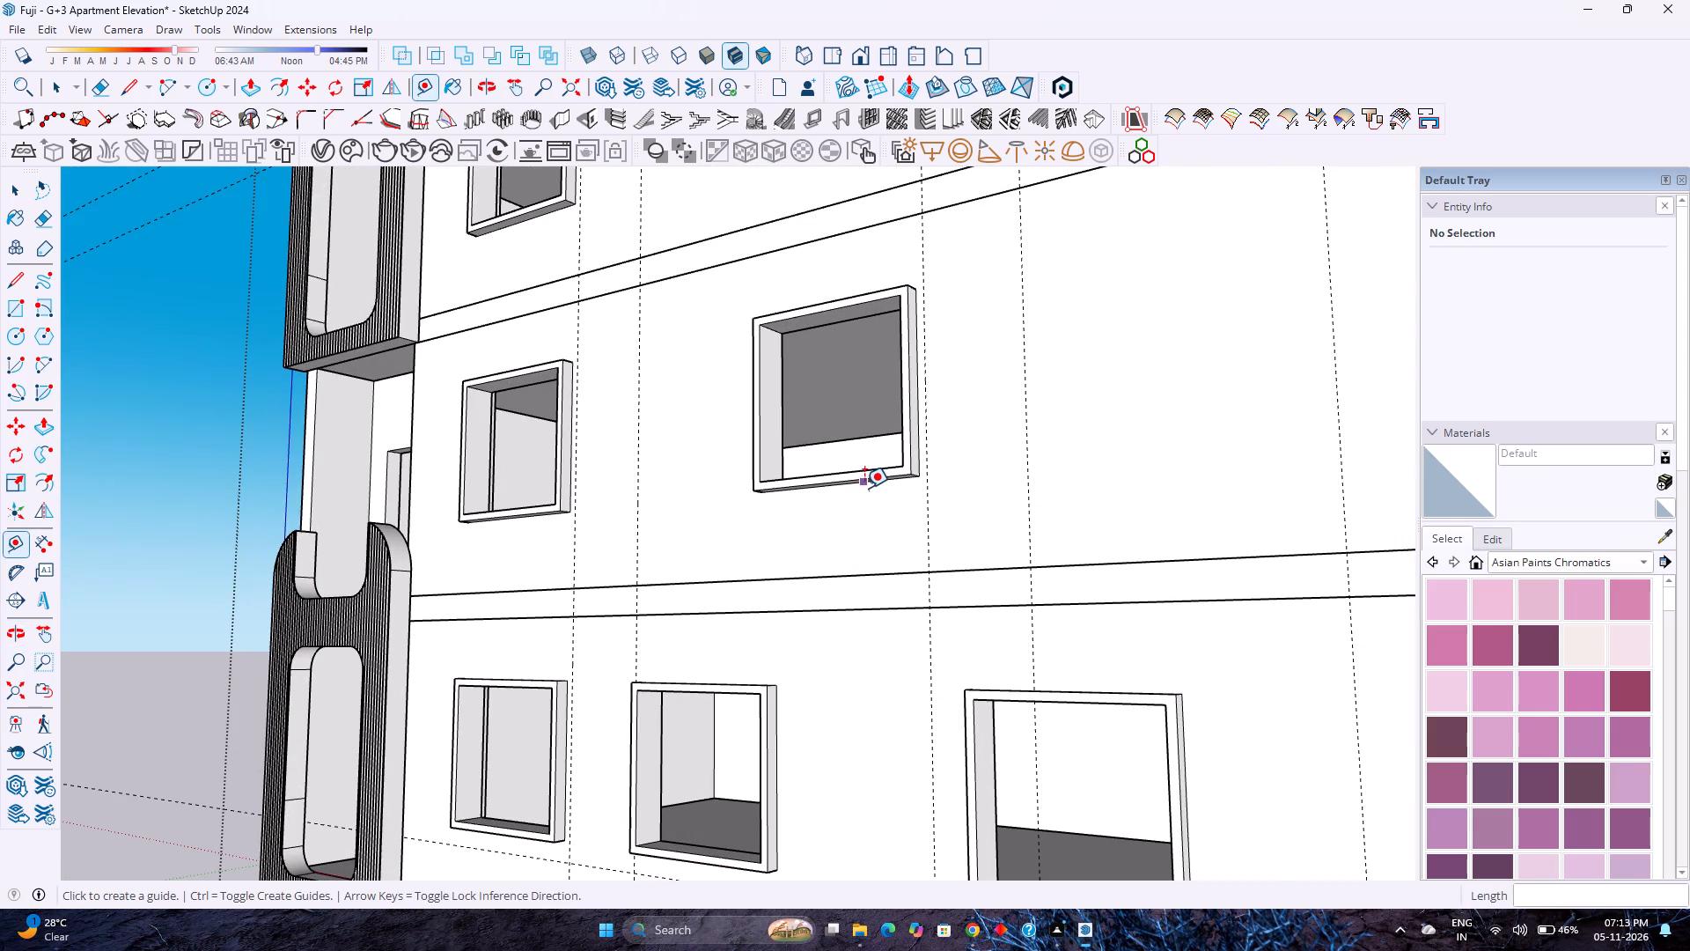
pyautogui.scroll(5, 864, 490)
pyautogui.click(880, 480)
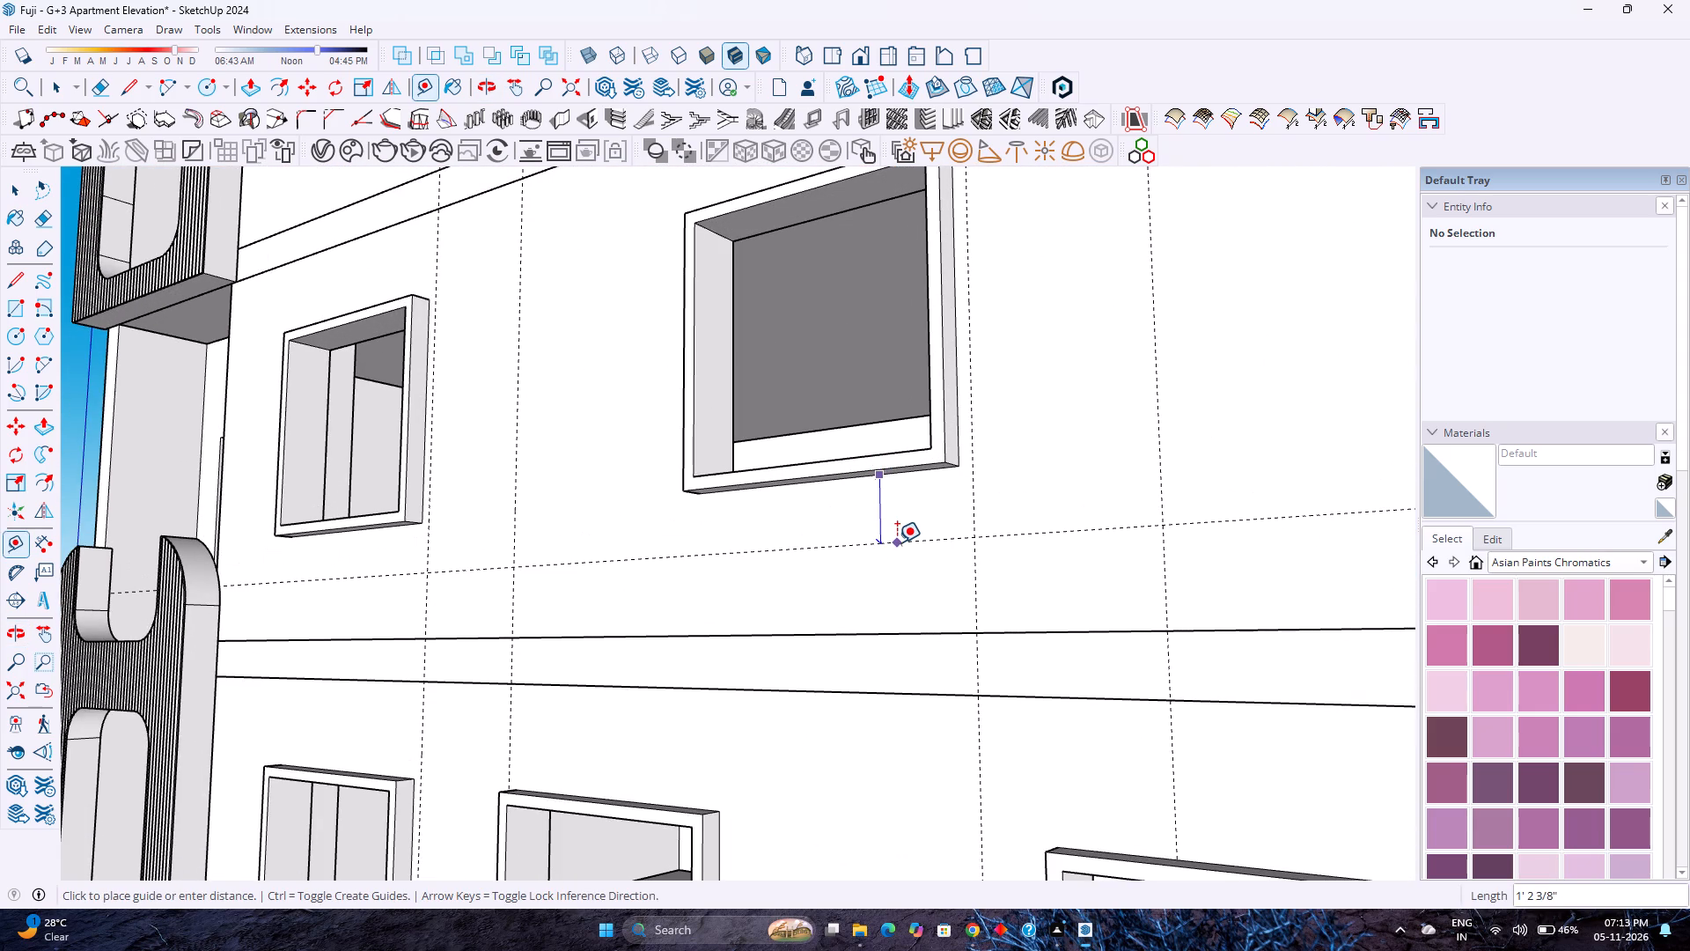
pyautogui.write("1'")
pyautogui.press('Return')
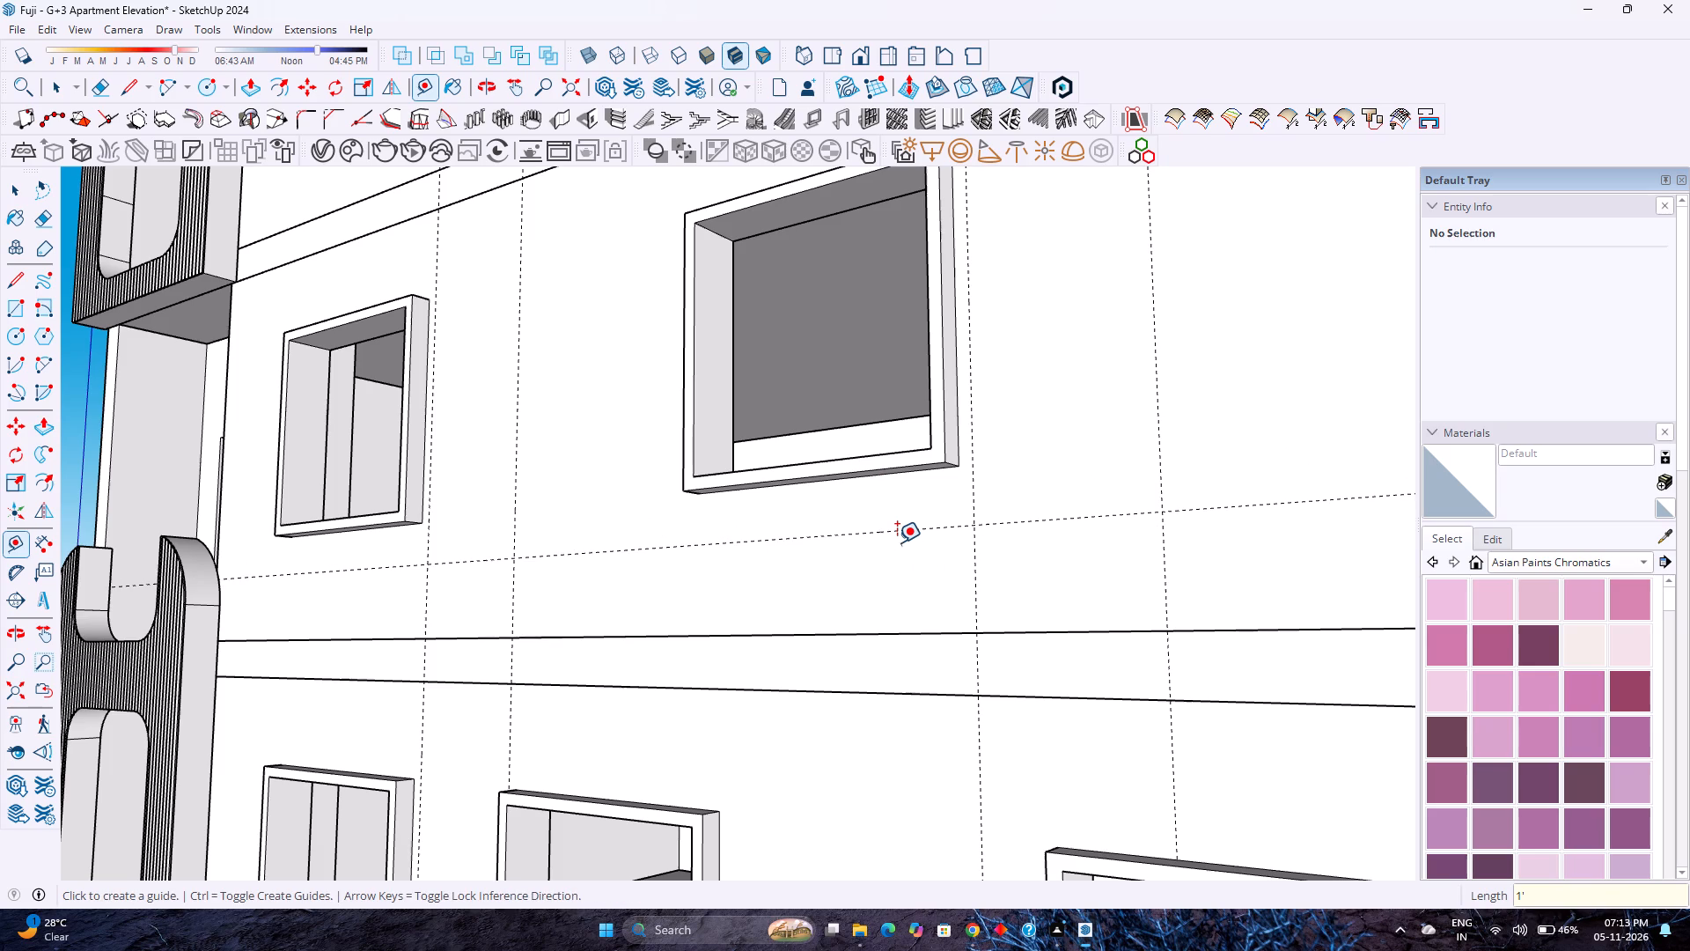
pyautogui.click(895, 533)
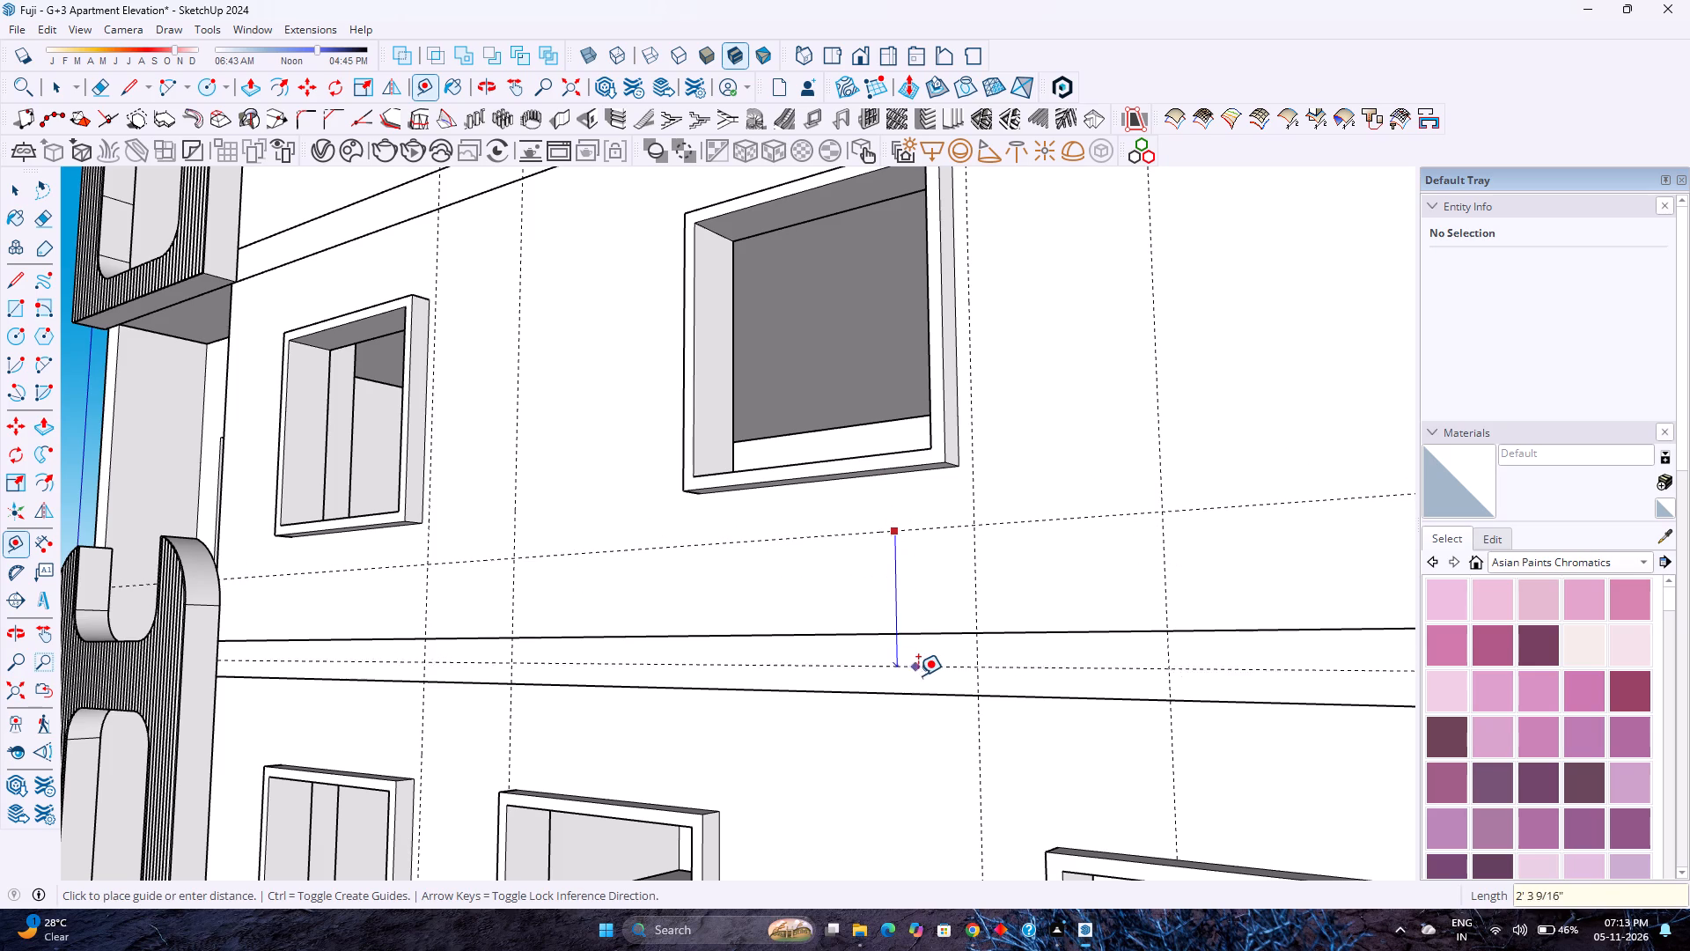
pyautogui.press('3')
pyautogui.press("'")
pyautogui.press('Return')
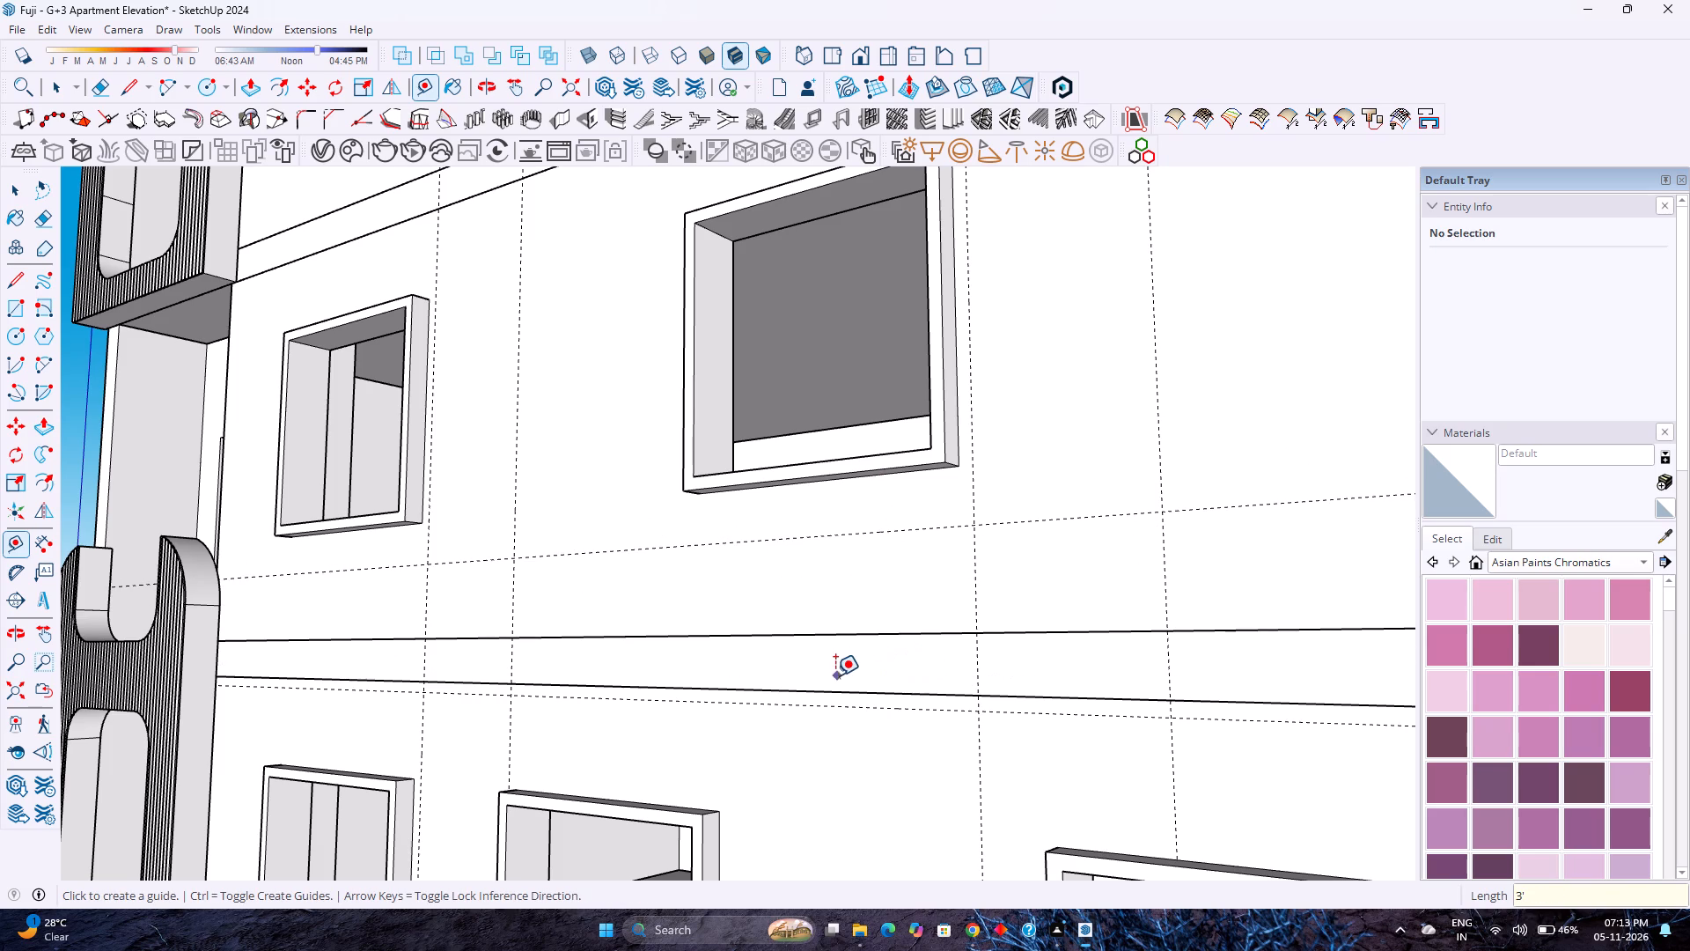
# Place a horizontal guide 1' below the top floor's wider window and a second one 3' below the first.
pyautogui.scroll(-7, 835, 675)
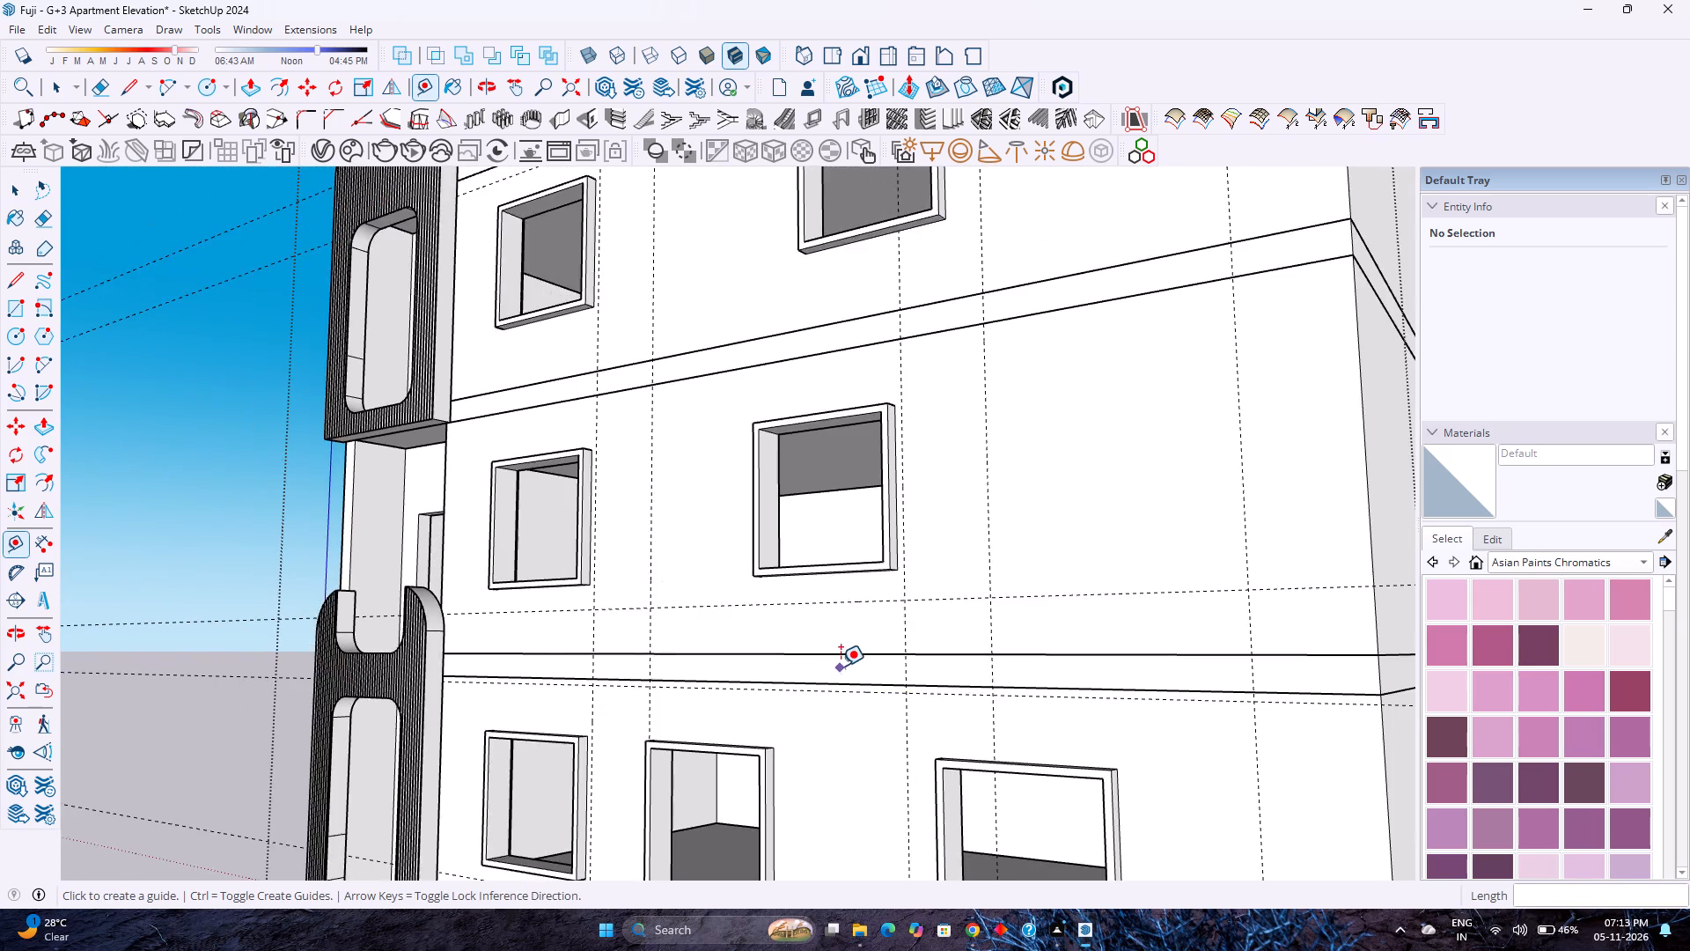
pyautogui.scroll(-1, 841, 666)
pyautogui.keyDown('shift'); pyautogui.moveTo(845, 632); pyautogui.dragTo(884, 940, button='middle'); pyautogui.keyUp('shift')
pyautogui.keyDown('shift'); pyautogui.middleClick(884, 940); pyautogui.keyUp('shift')
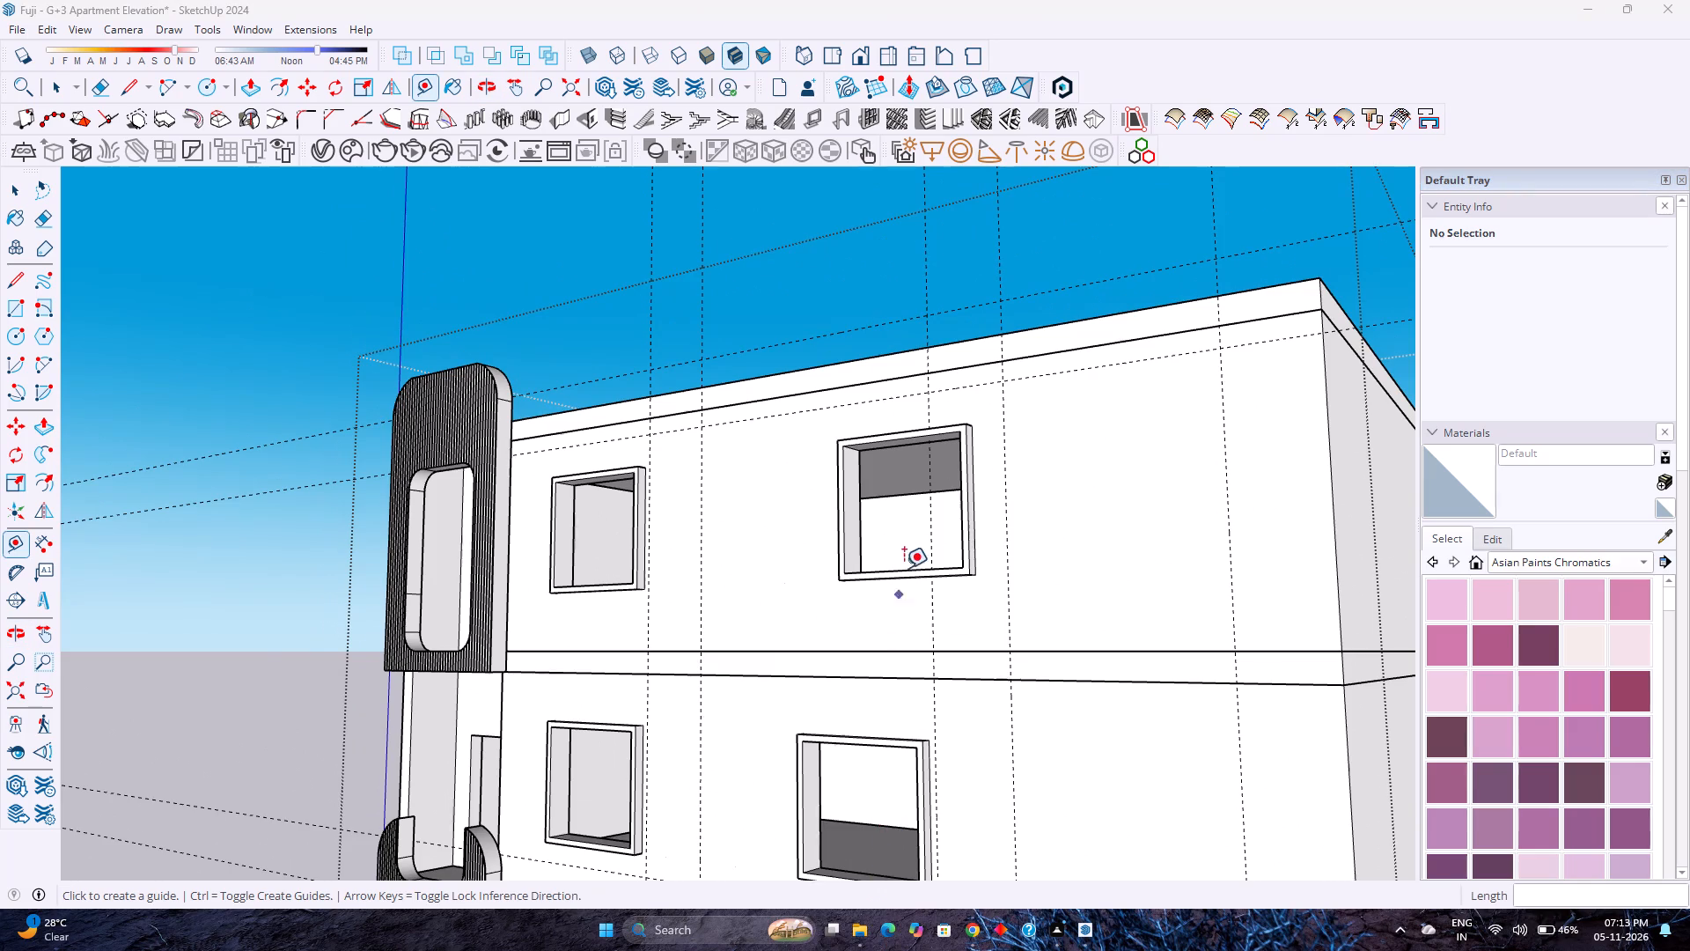
pyautogui.scroll(7, 905, 573)
pyautogui.moveTo(897, 595); pyautogui.dragTo(925, 538, button='middle')
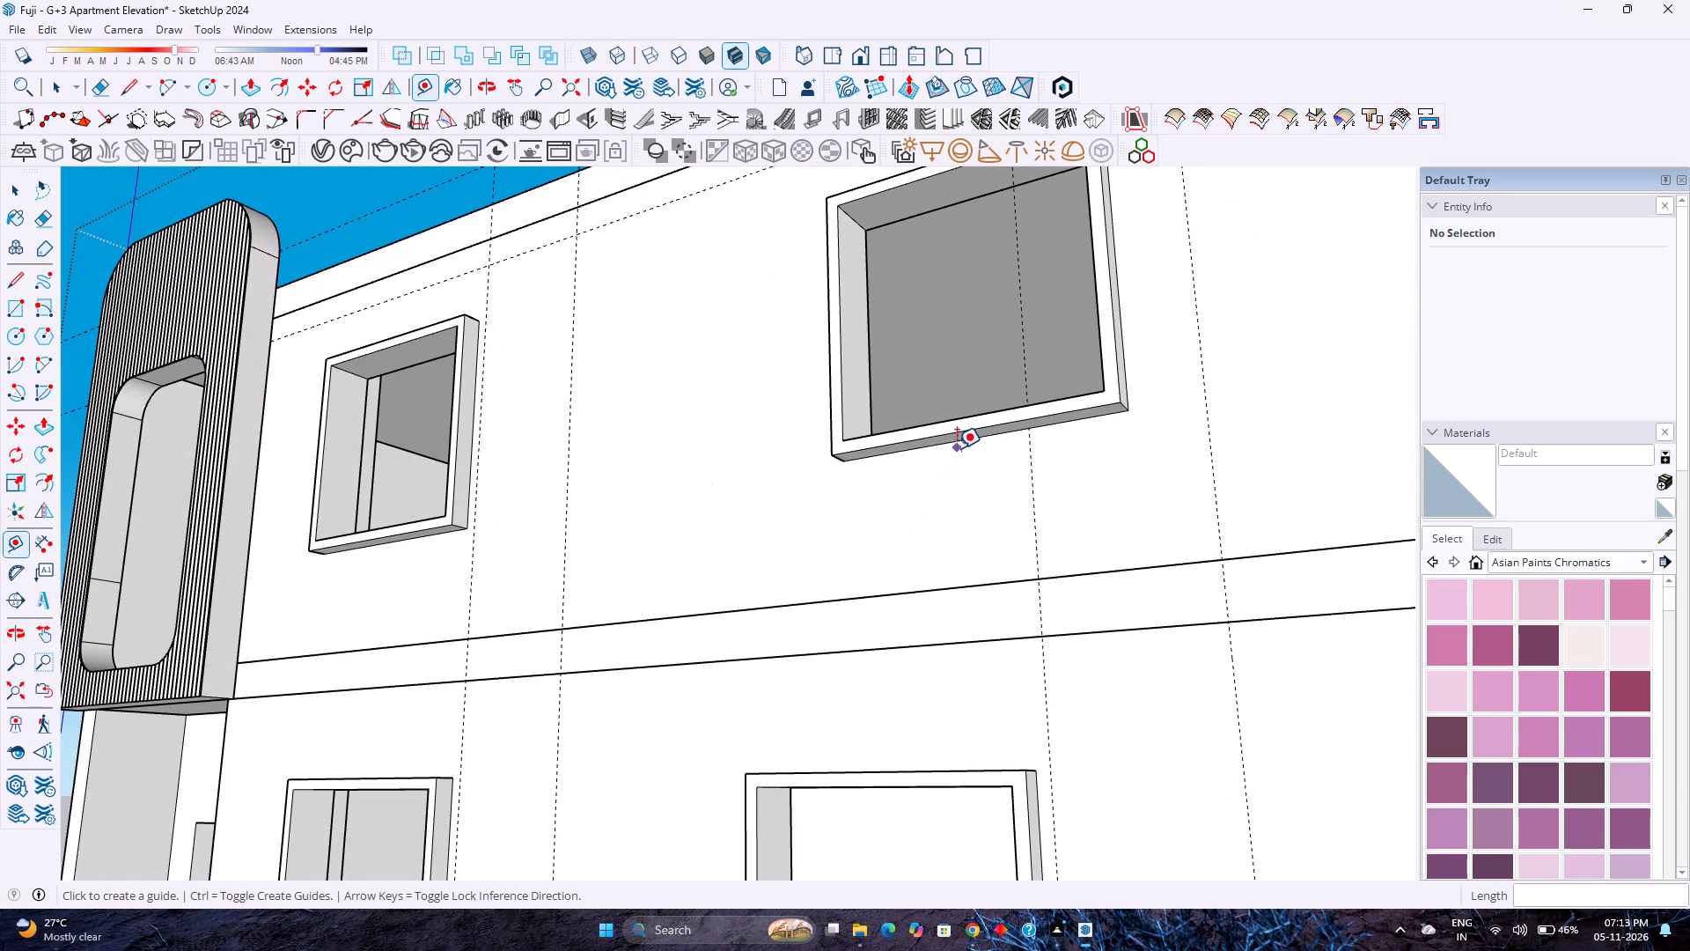
pyautogui.click(959, 443)
pyautogui.press('1')
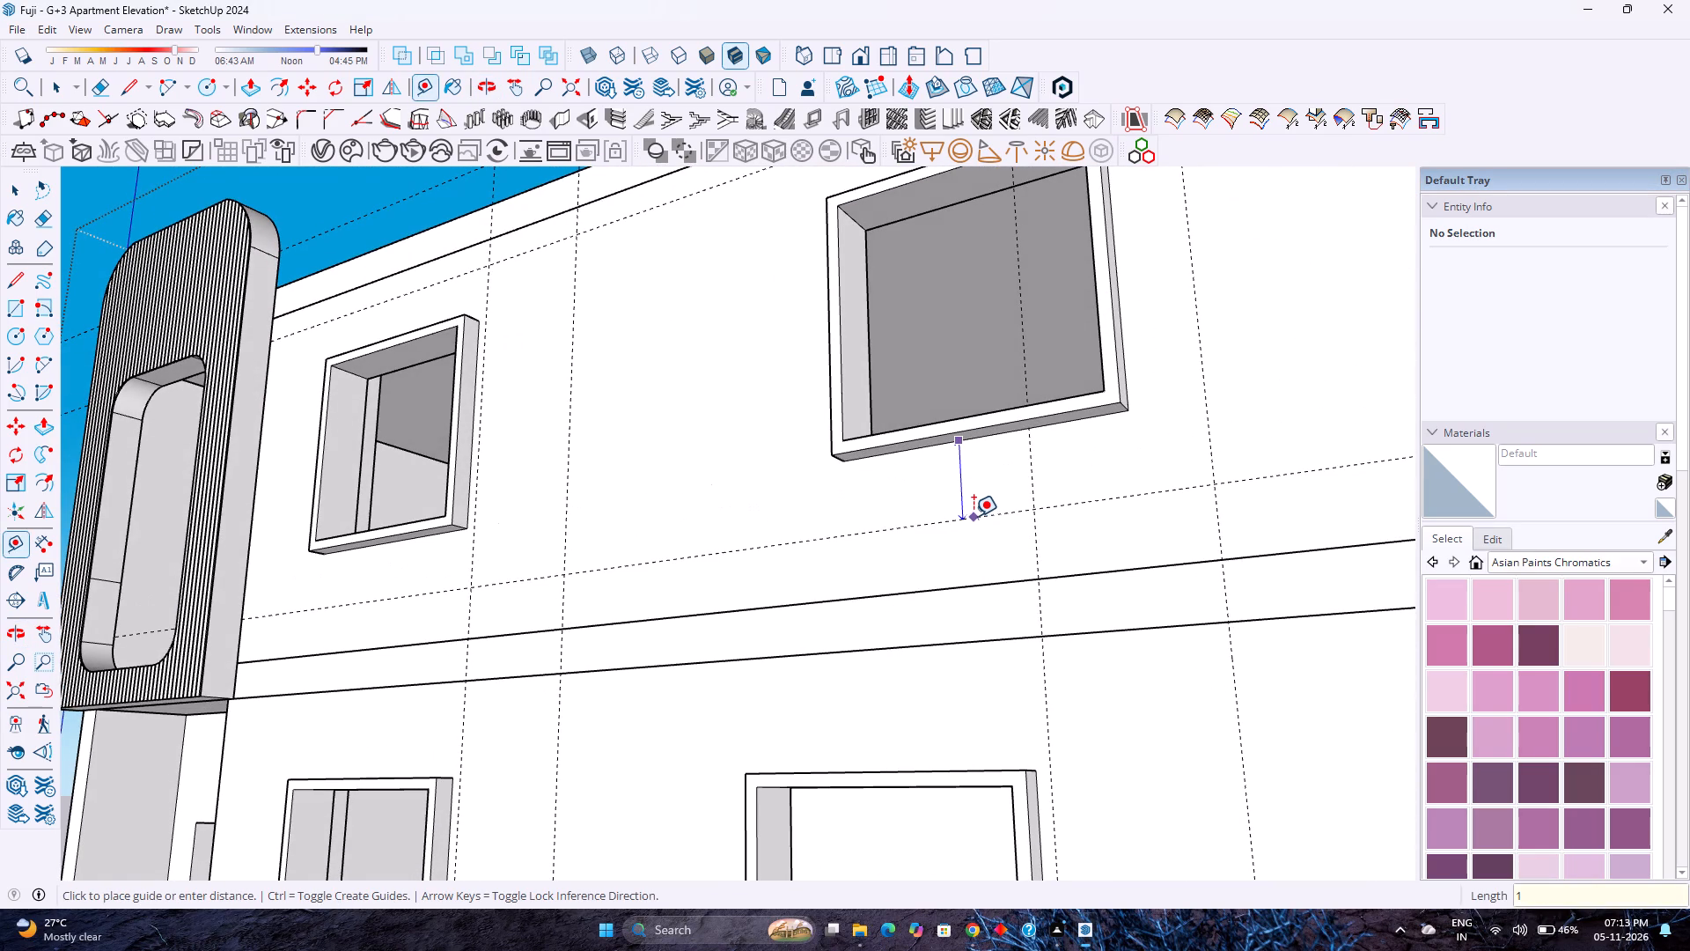
pyautogui.press("'")
pyautogui.press('Return')
pyautogui.click(967, 495)
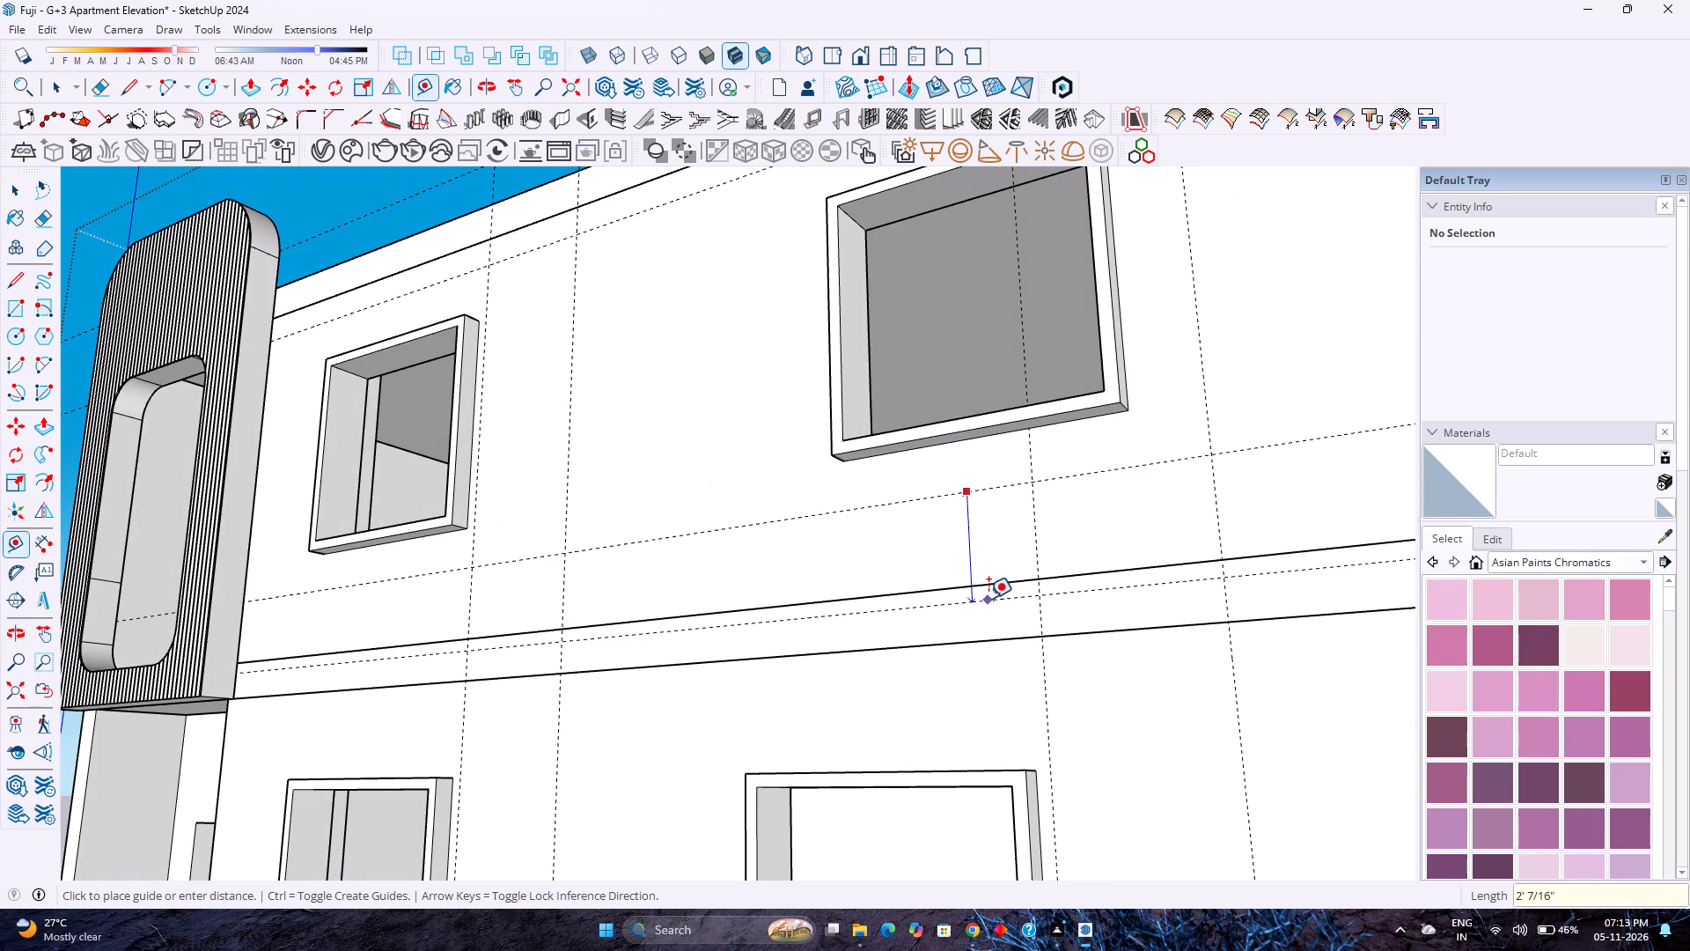
pyautogui.write("3'")
pyautogui.press('Return')
# Draw a rectangle about 27' 6" wide from the guide crossing below the roof slab to the front wall's far bottom corner.
pyautogui.scroll(-6, 841, 639)
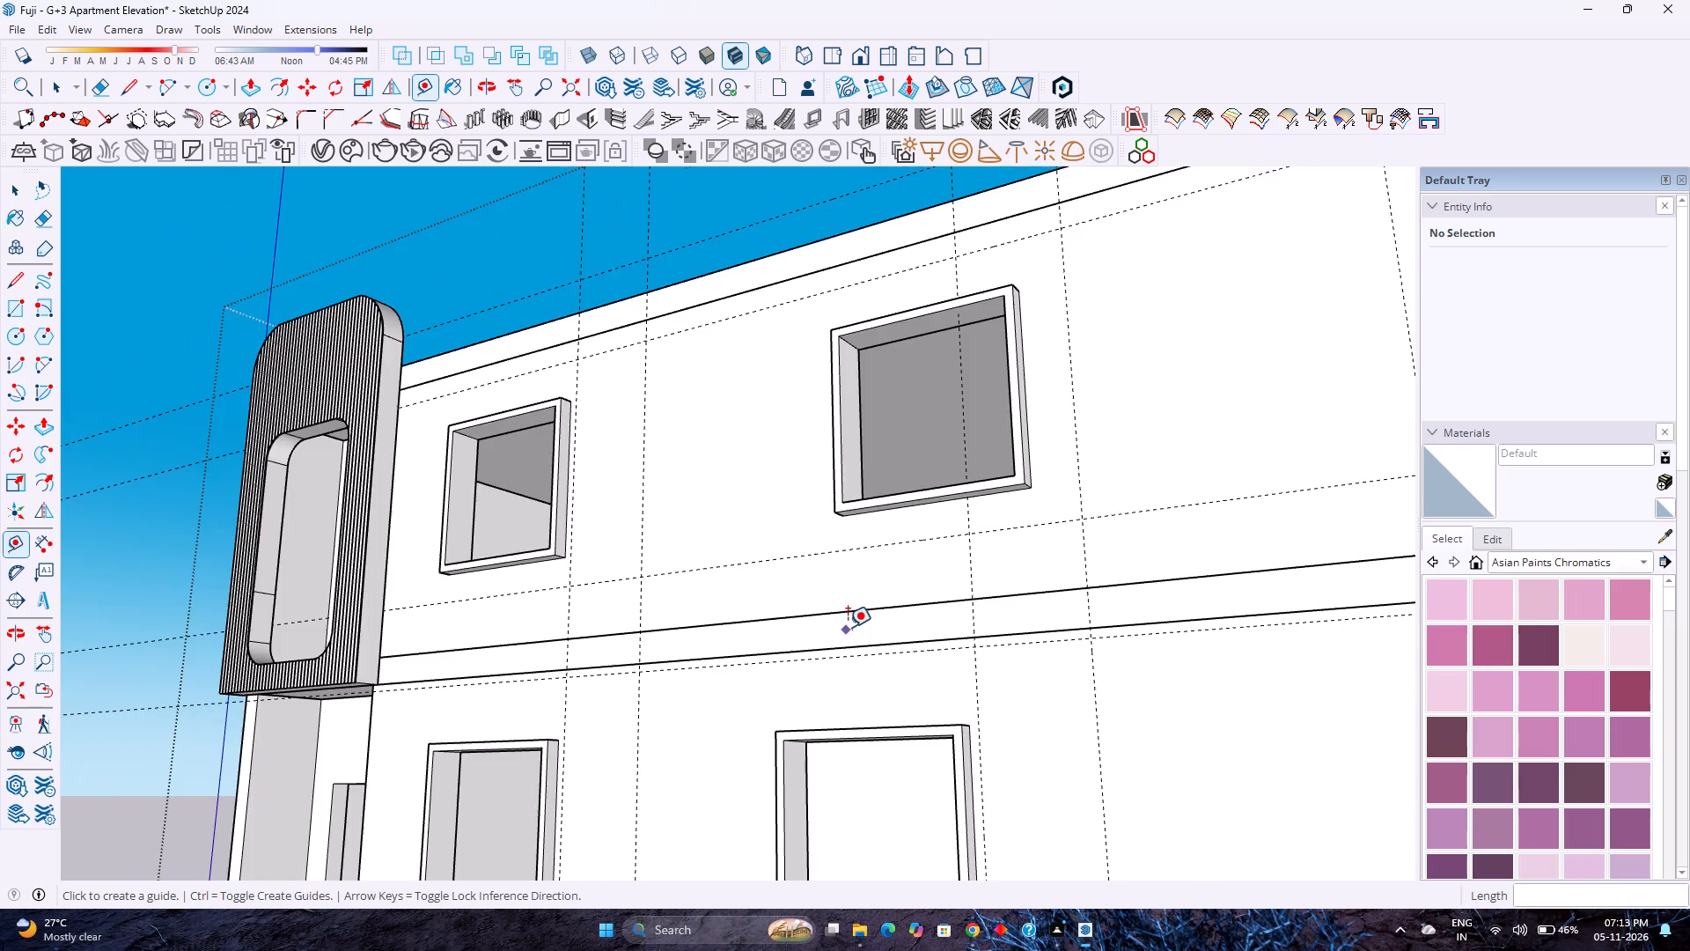
pyautogui.scroll(-3, 848, 627)
pyautogui.keyDown('shift'); pyautogui.moveTo(885, 623); pyautogui.dragTo(666, 557, button='middle'); pyautogui.keyUp('shift')
pyautogui.scroll(-6, 663, 547)
pyautogui.moveTo(666, 549); pyautogui.dragTo(695, 613, button='middle')
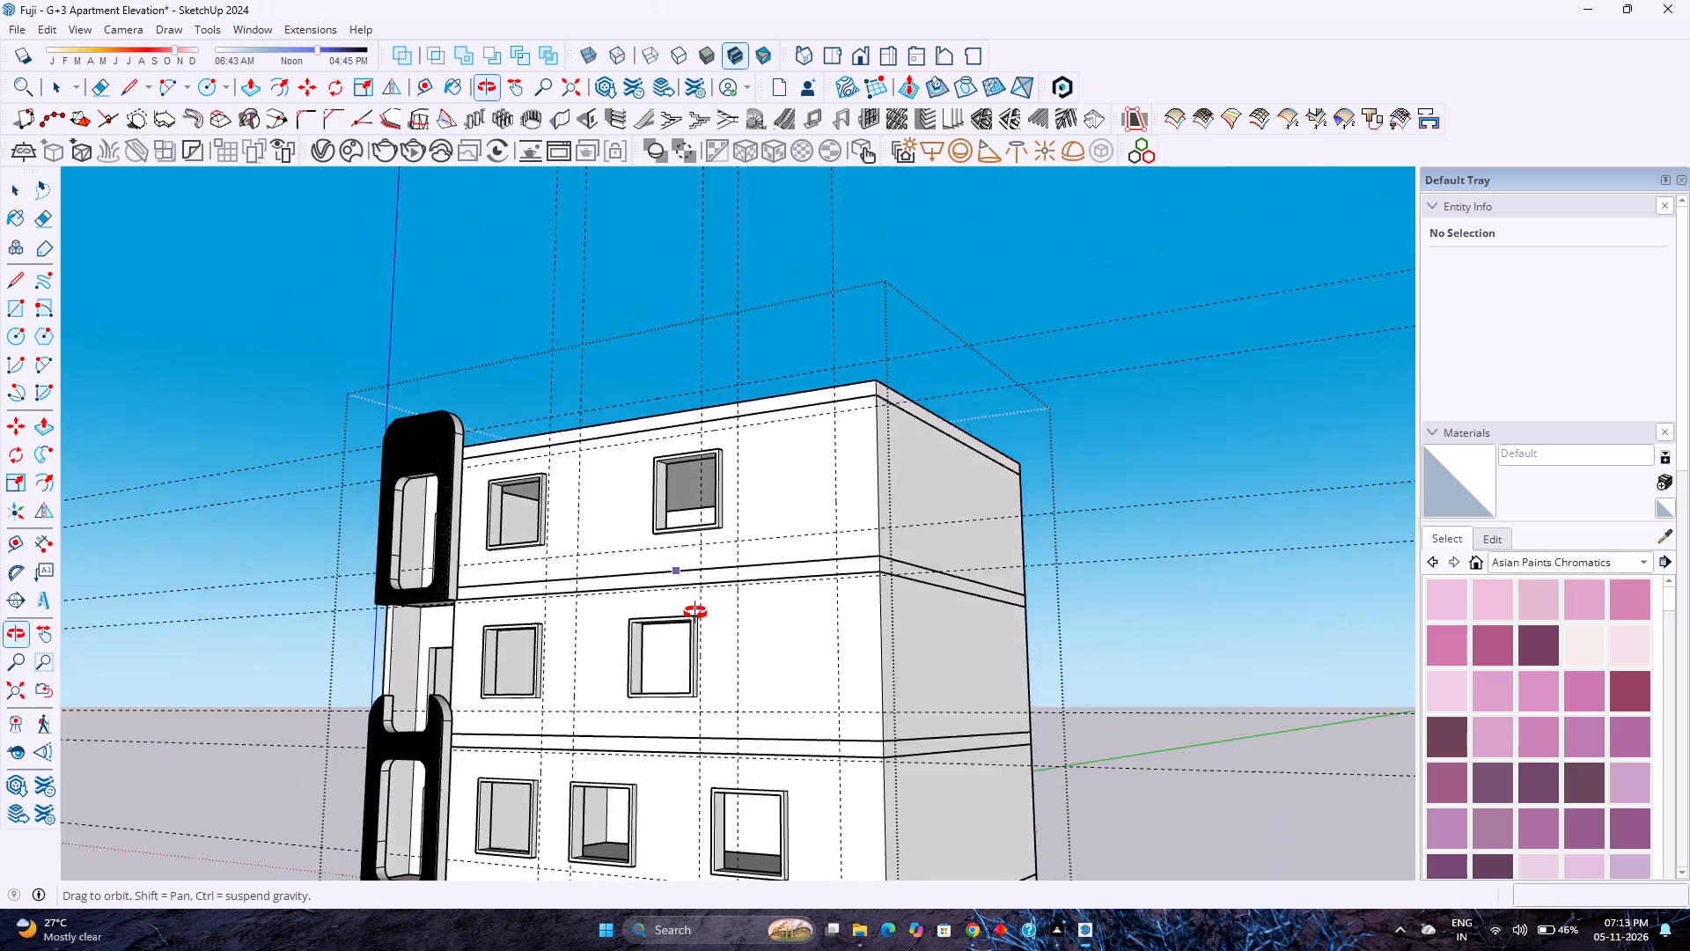
pyautogui.moveTo(695, 613); pyautogui.dragTo(714, 663, button='middle')
pyautogui.scroll(-3, 715, 663)
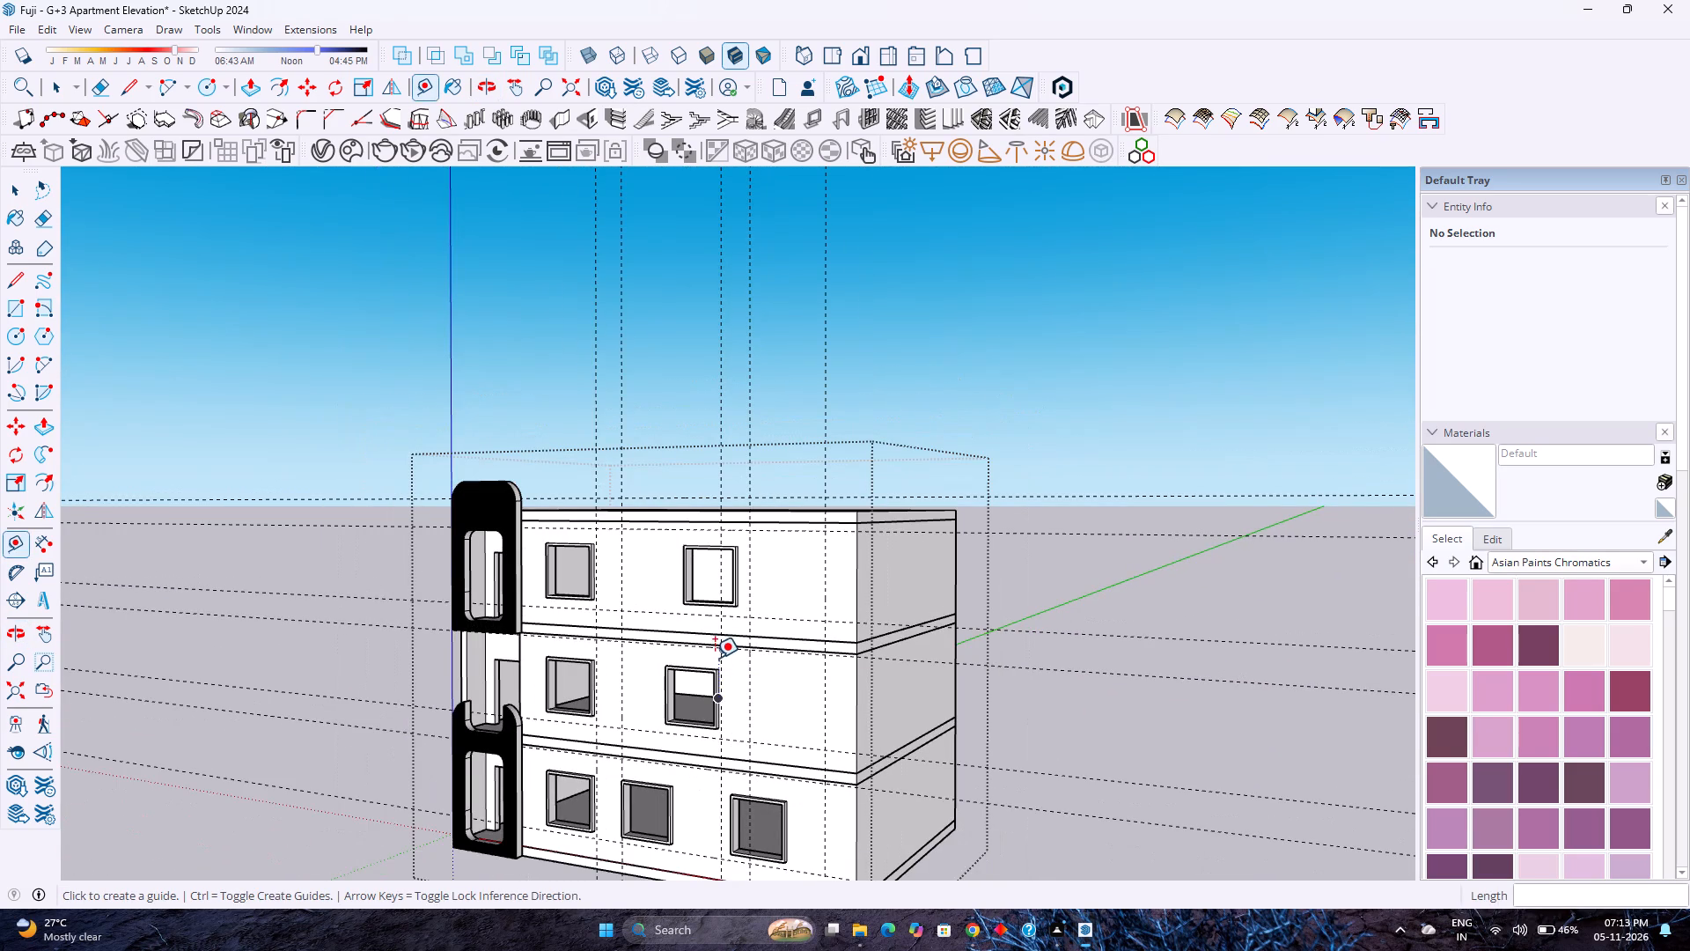
pyautogui.press('r')
pyautogui.click(599, 529)
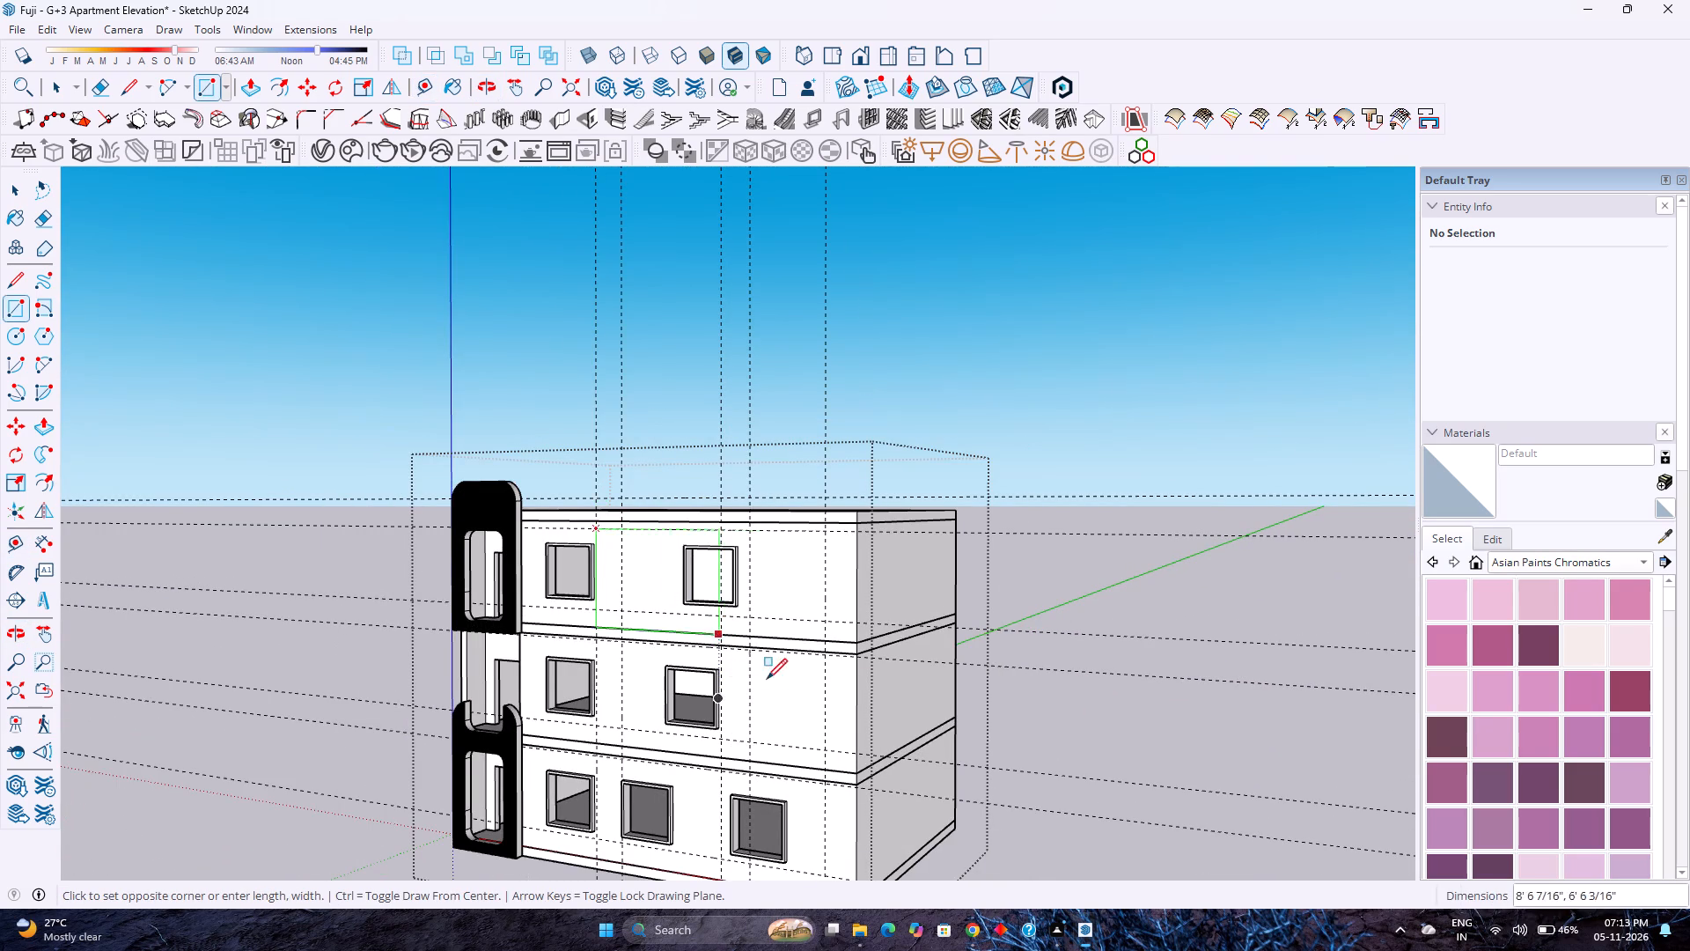
pyautogui.scroll(-2, 776, 689)
pyautogui.keyDown('shift'); pyautogui.moveTo(790, 717); pyautogui.dragTo(724, 622, button='middle'); pyautogui.keyUp('shift')
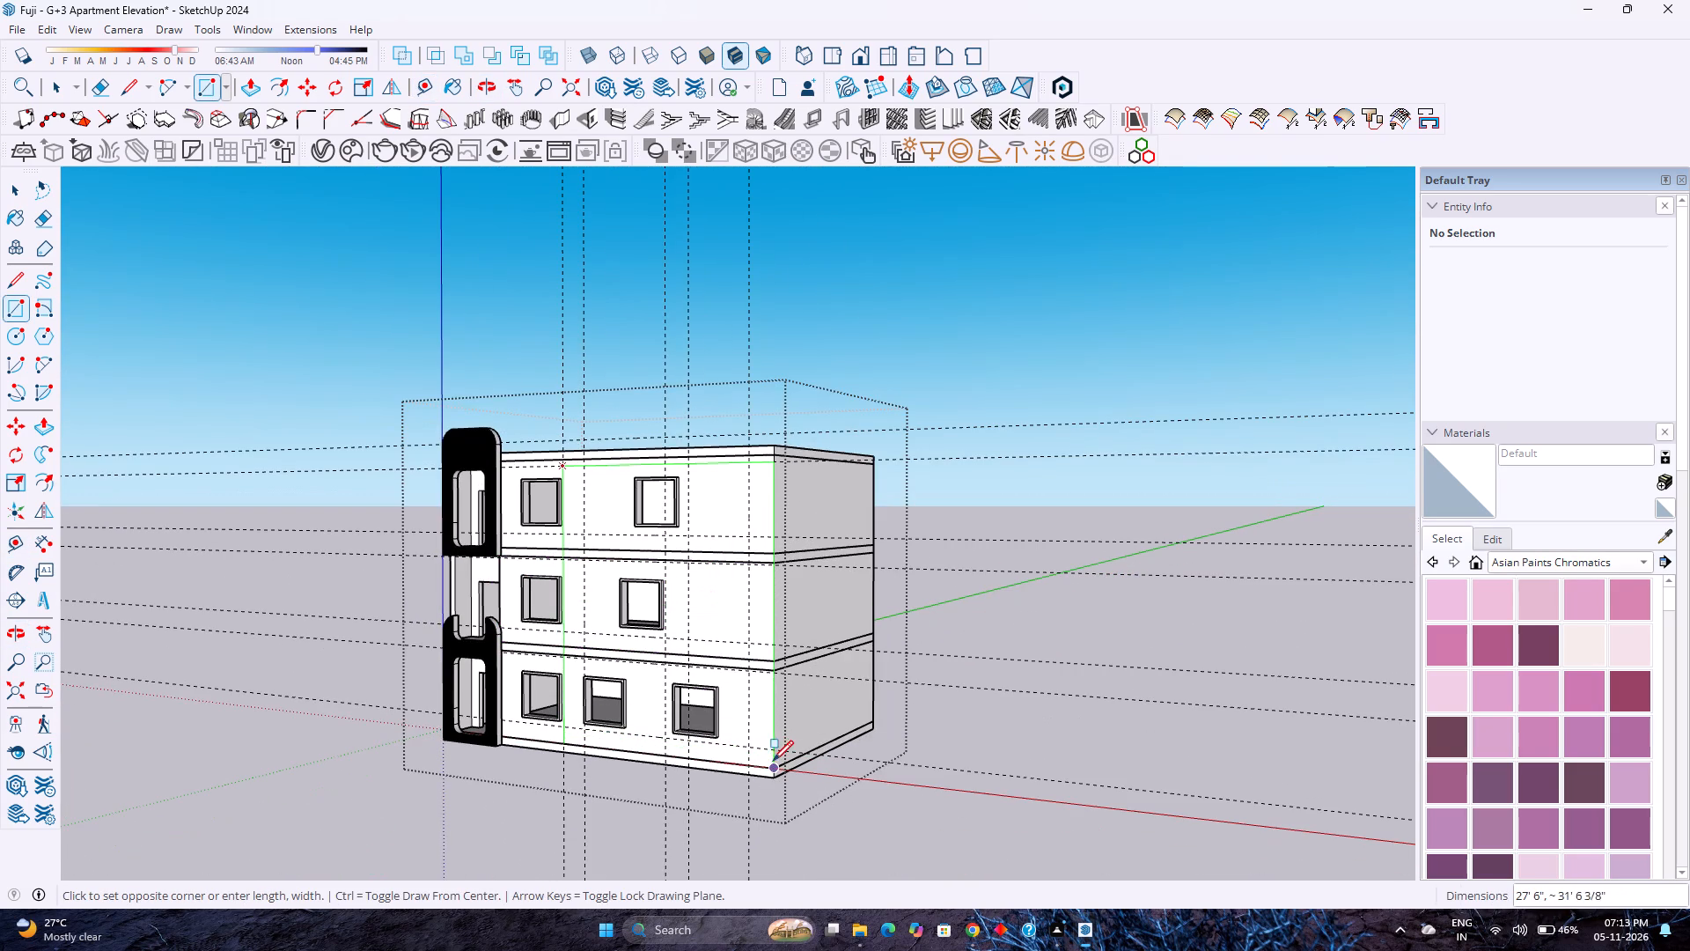
pyautogui.click(779, 780)
pyautogui.press('space')
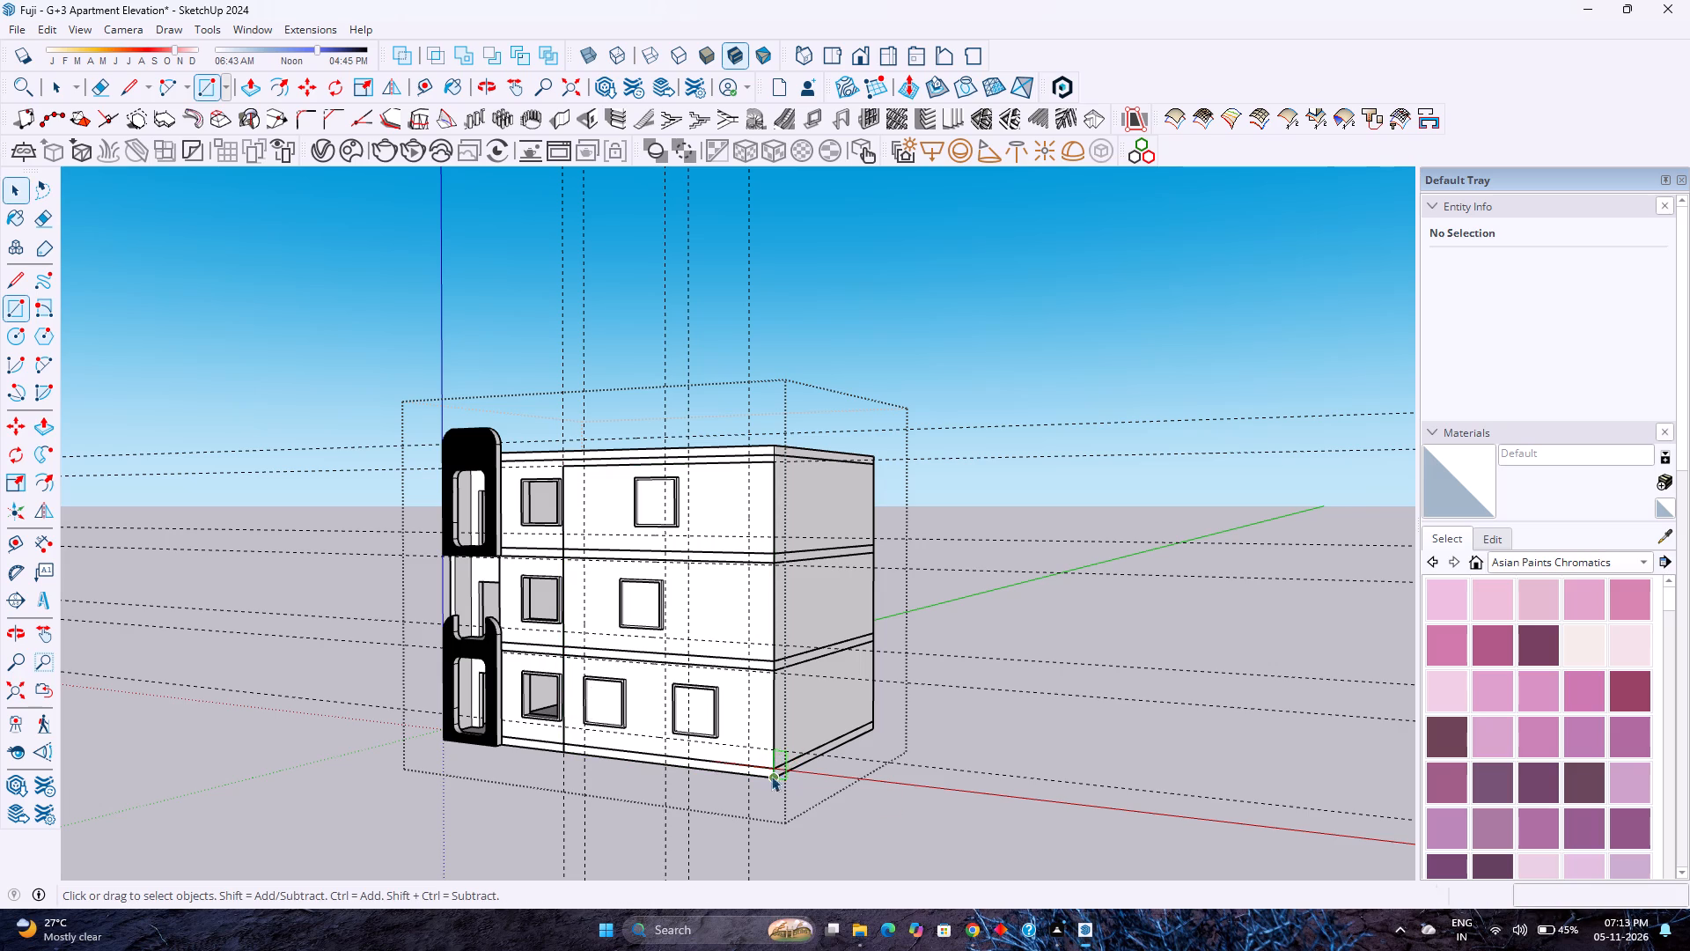
pyautogui.scroll(10, 717, 667)
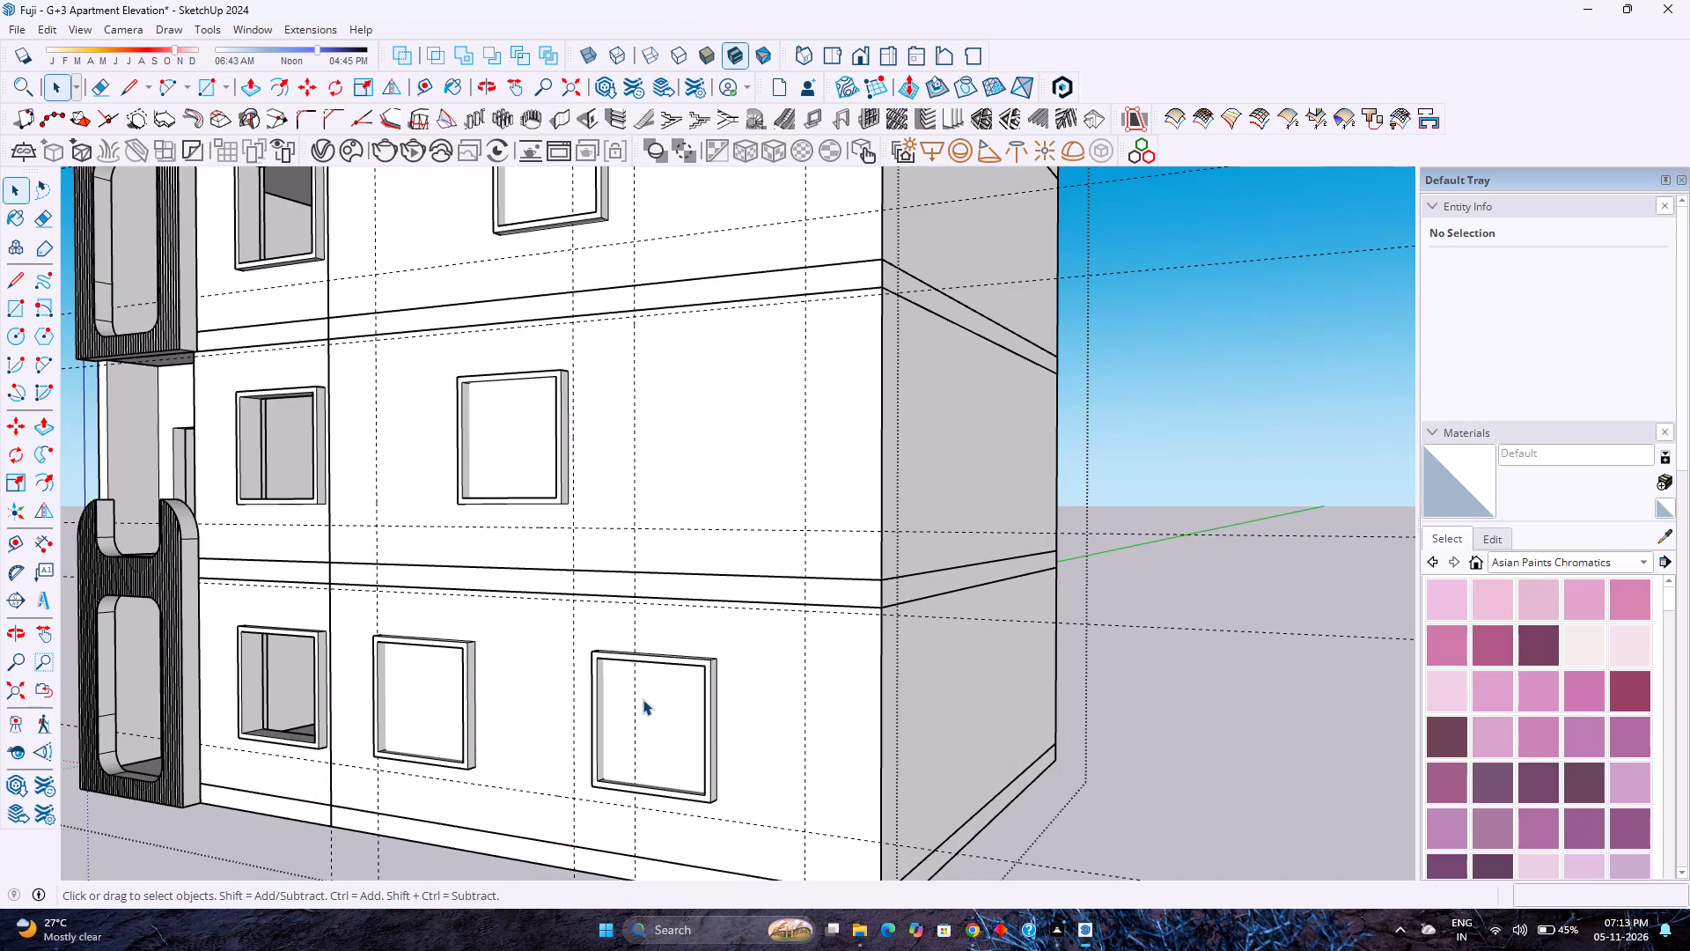
pyautogui.scroll(-3, 636, 677)
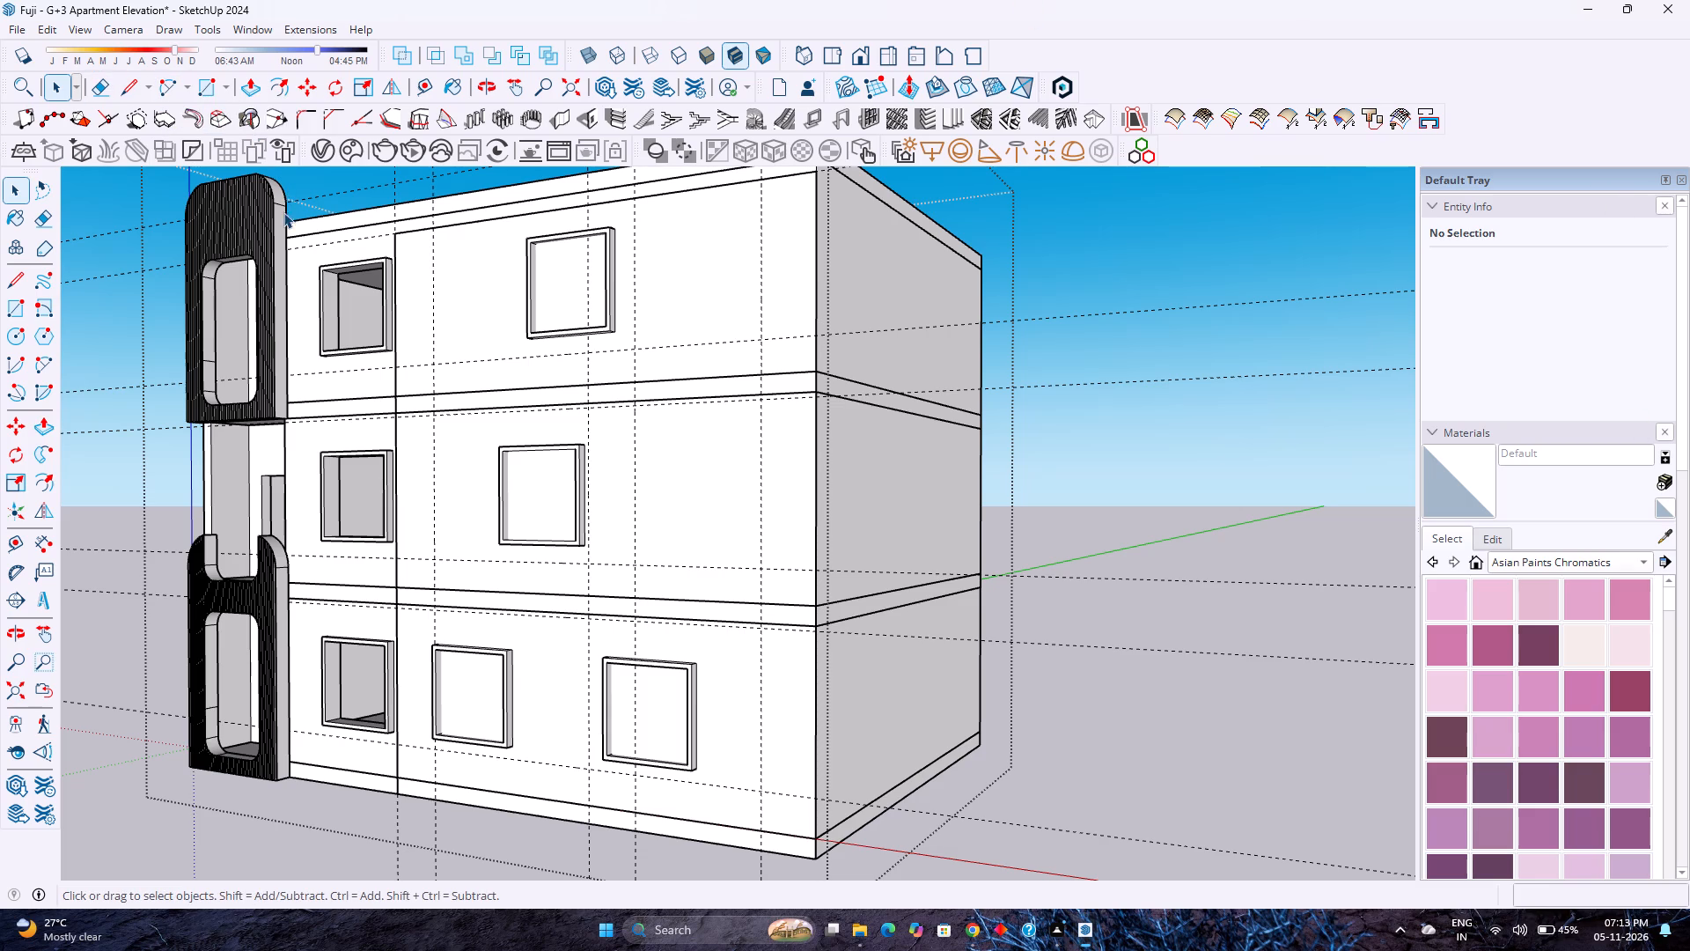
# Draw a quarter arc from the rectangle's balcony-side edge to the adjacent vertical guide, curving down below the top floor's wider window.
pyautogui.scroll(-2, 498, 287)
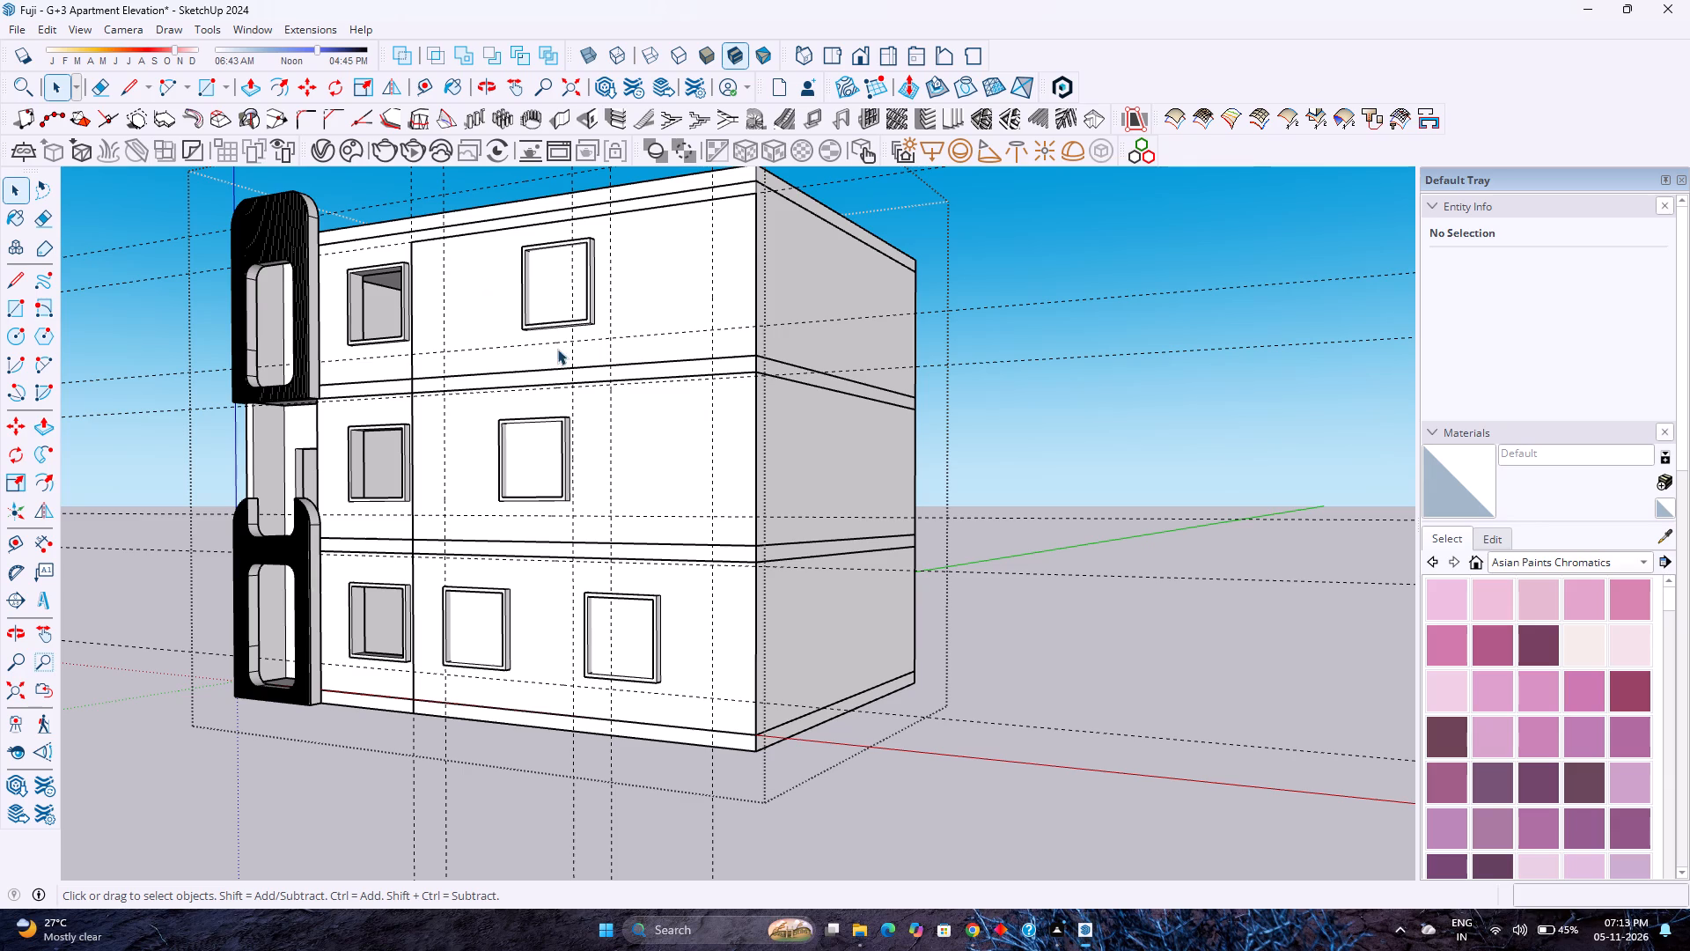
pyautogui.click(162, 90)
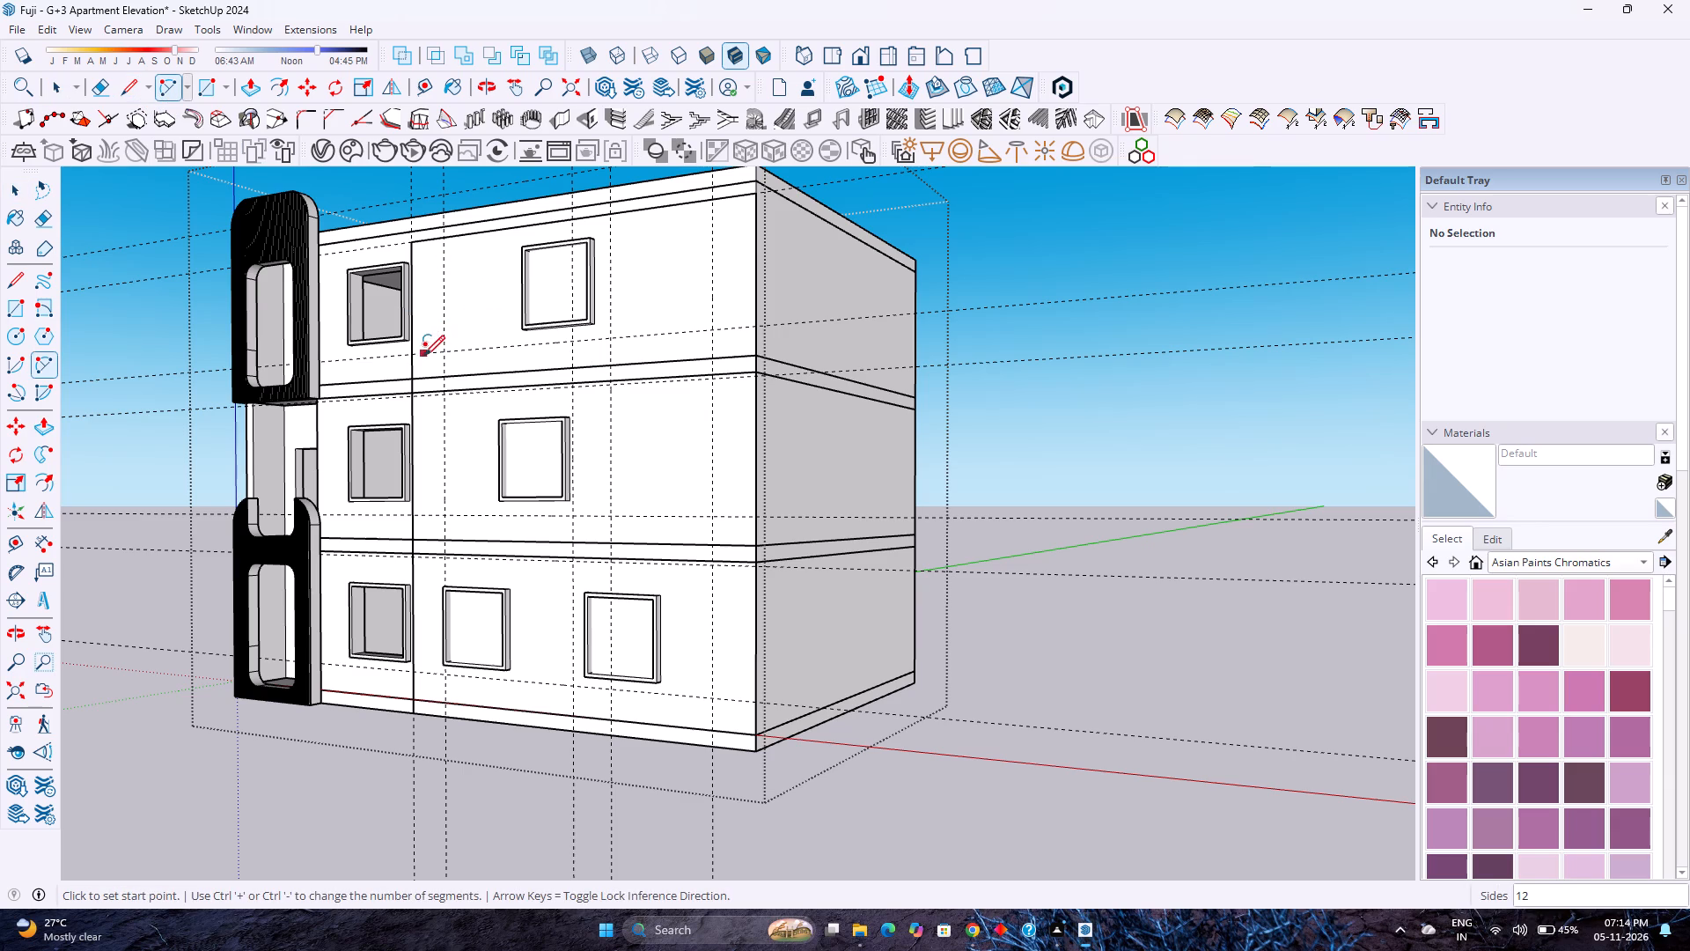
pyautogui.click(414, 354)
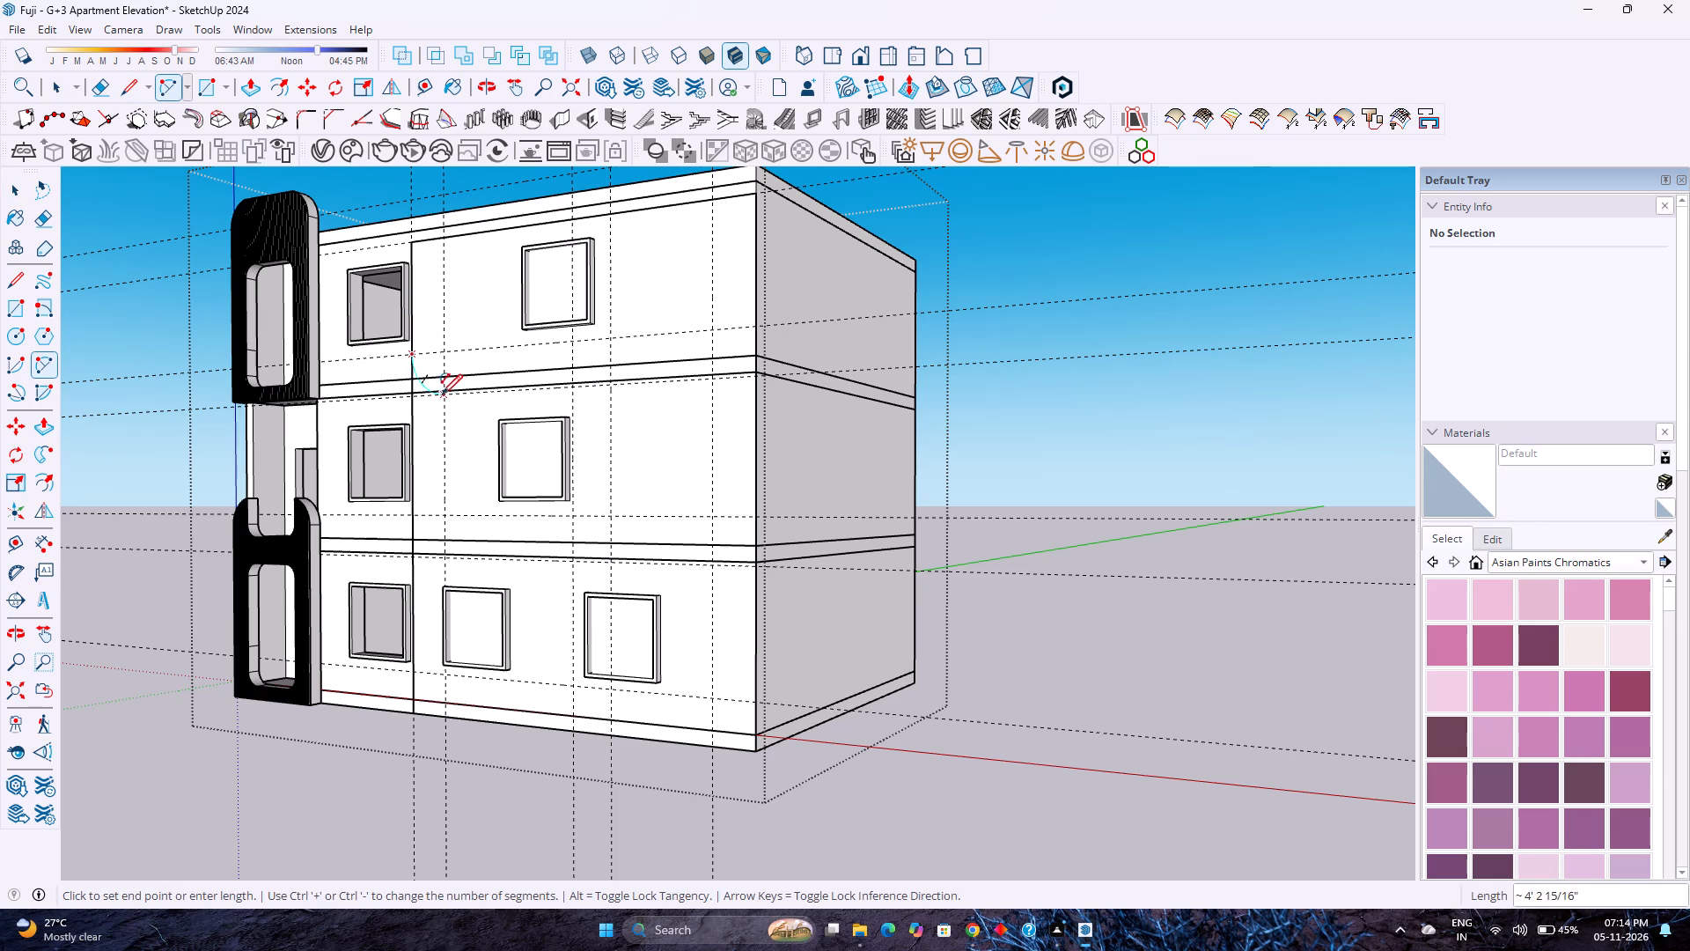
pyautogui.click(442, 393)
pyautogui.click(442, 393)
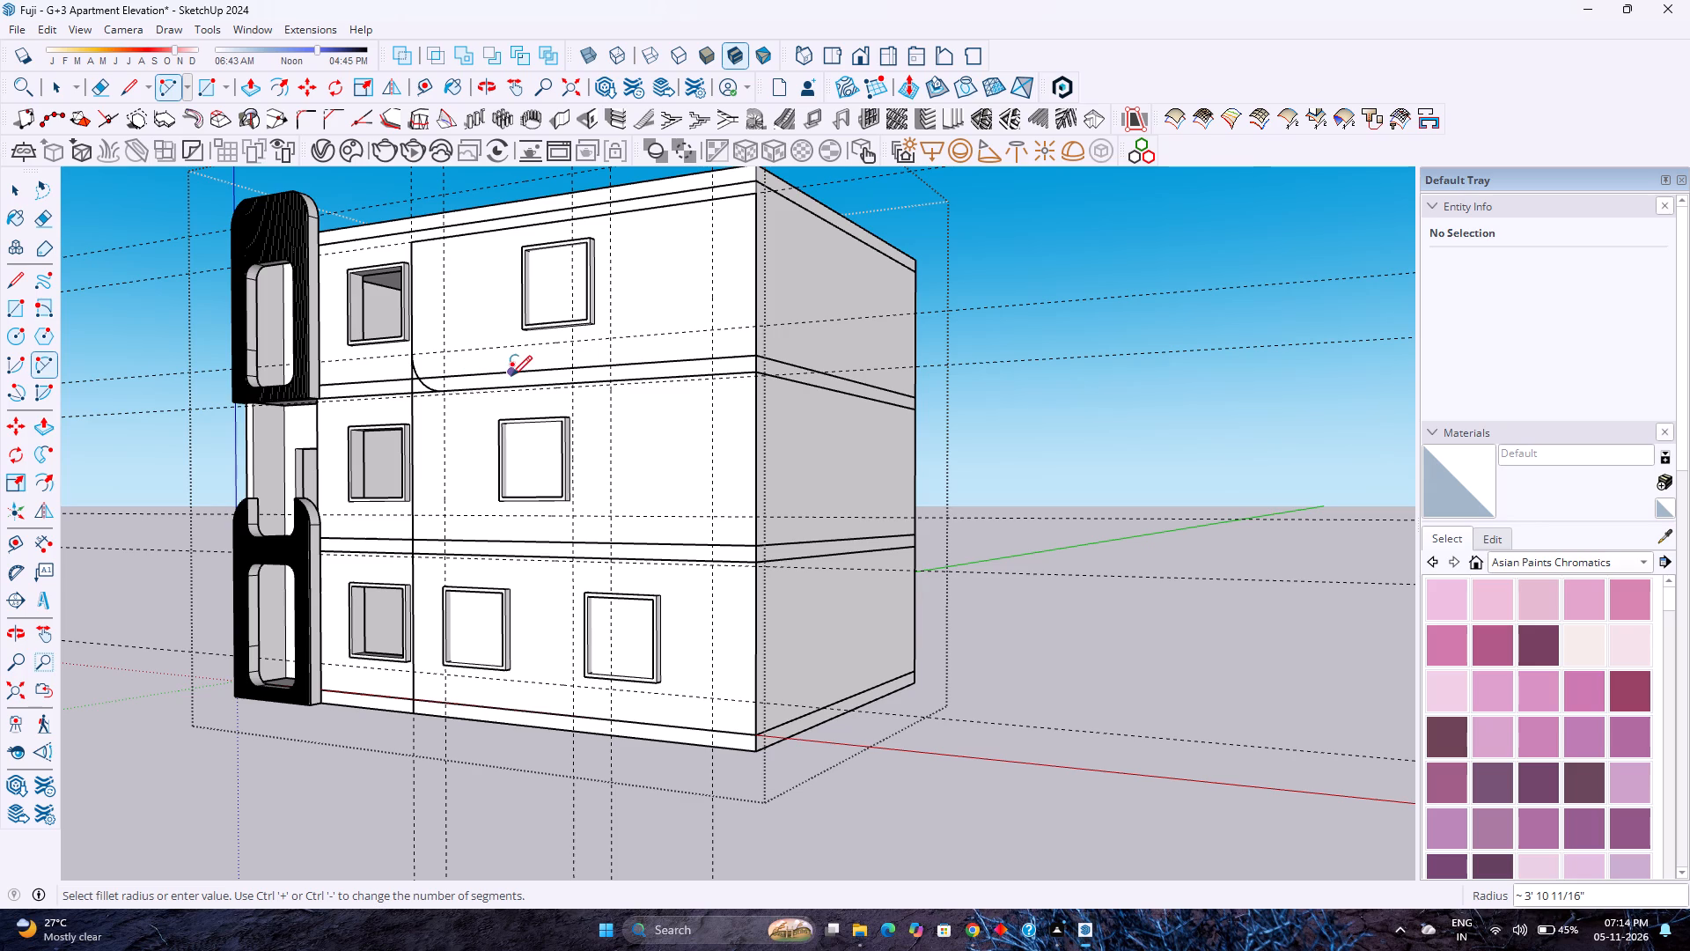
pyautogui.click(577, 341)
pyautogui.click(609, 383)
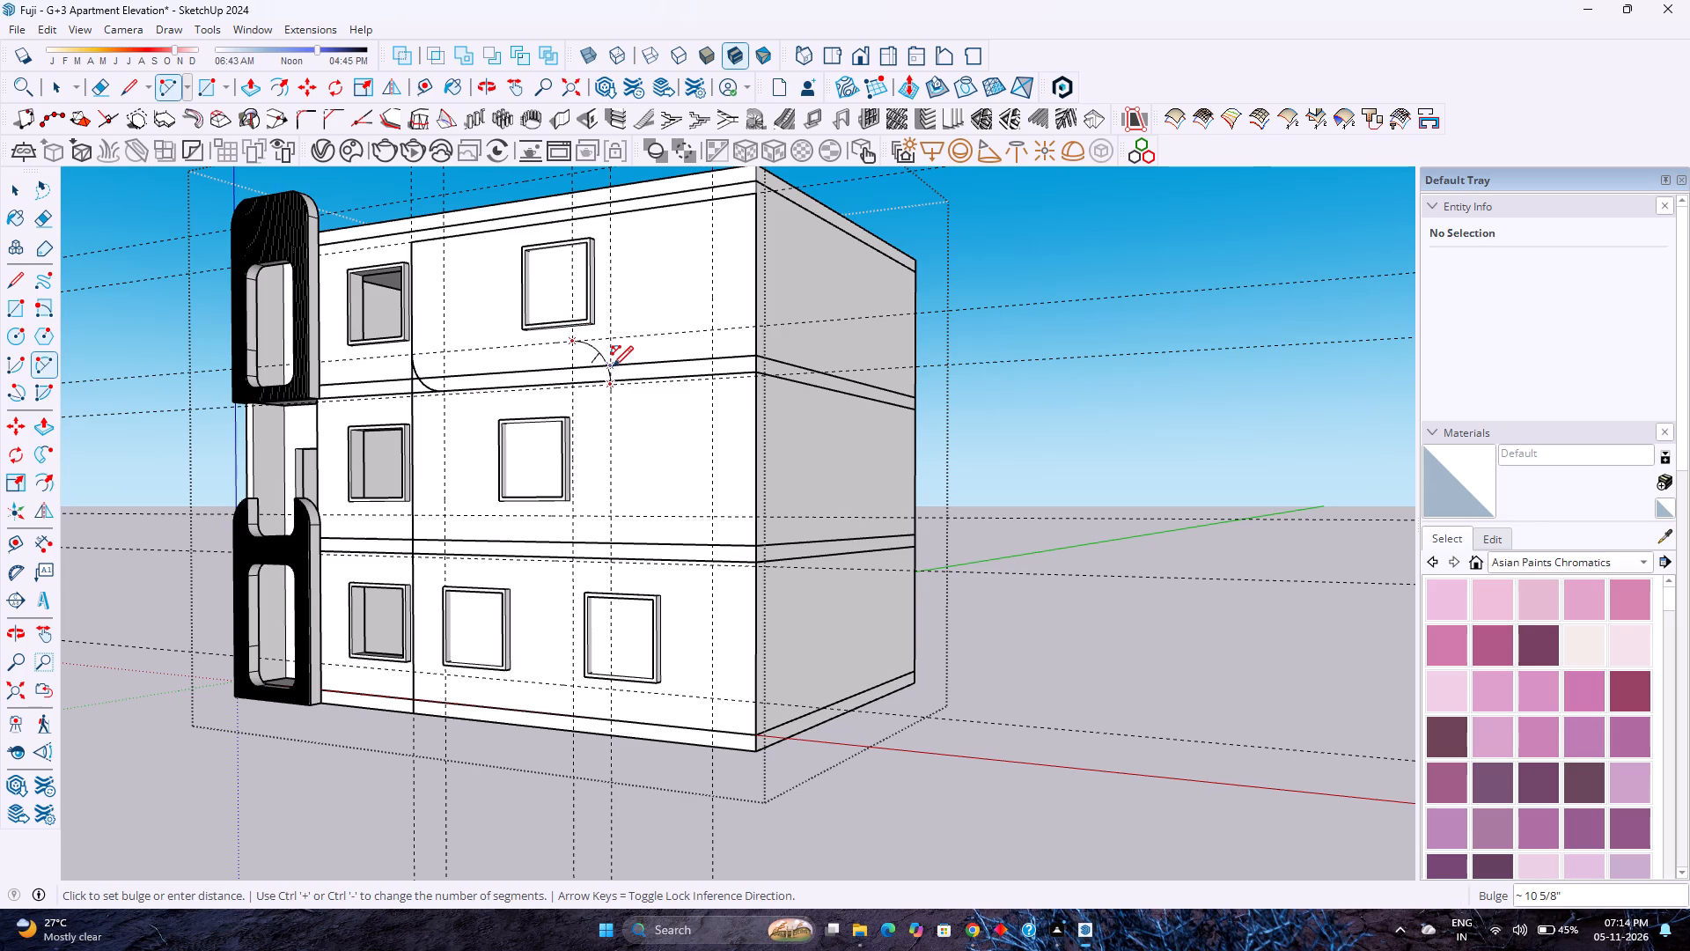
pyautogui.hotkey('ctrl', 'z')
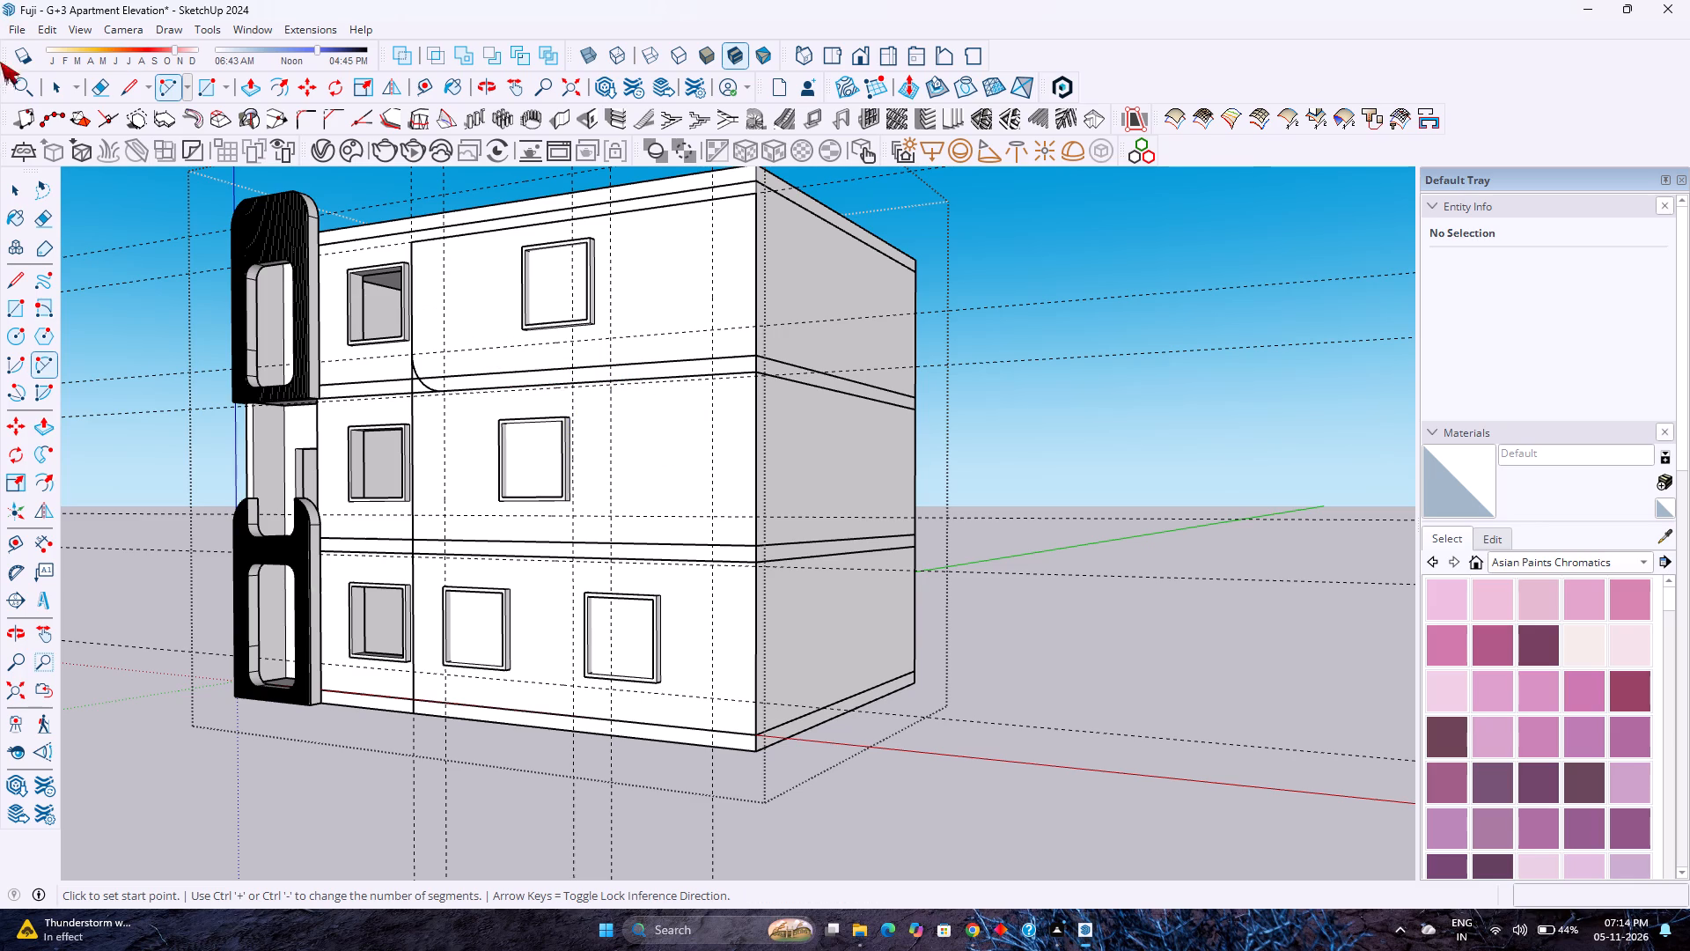
# Group the front-wall rectangle together with its arc.
pyautogui.press('space')
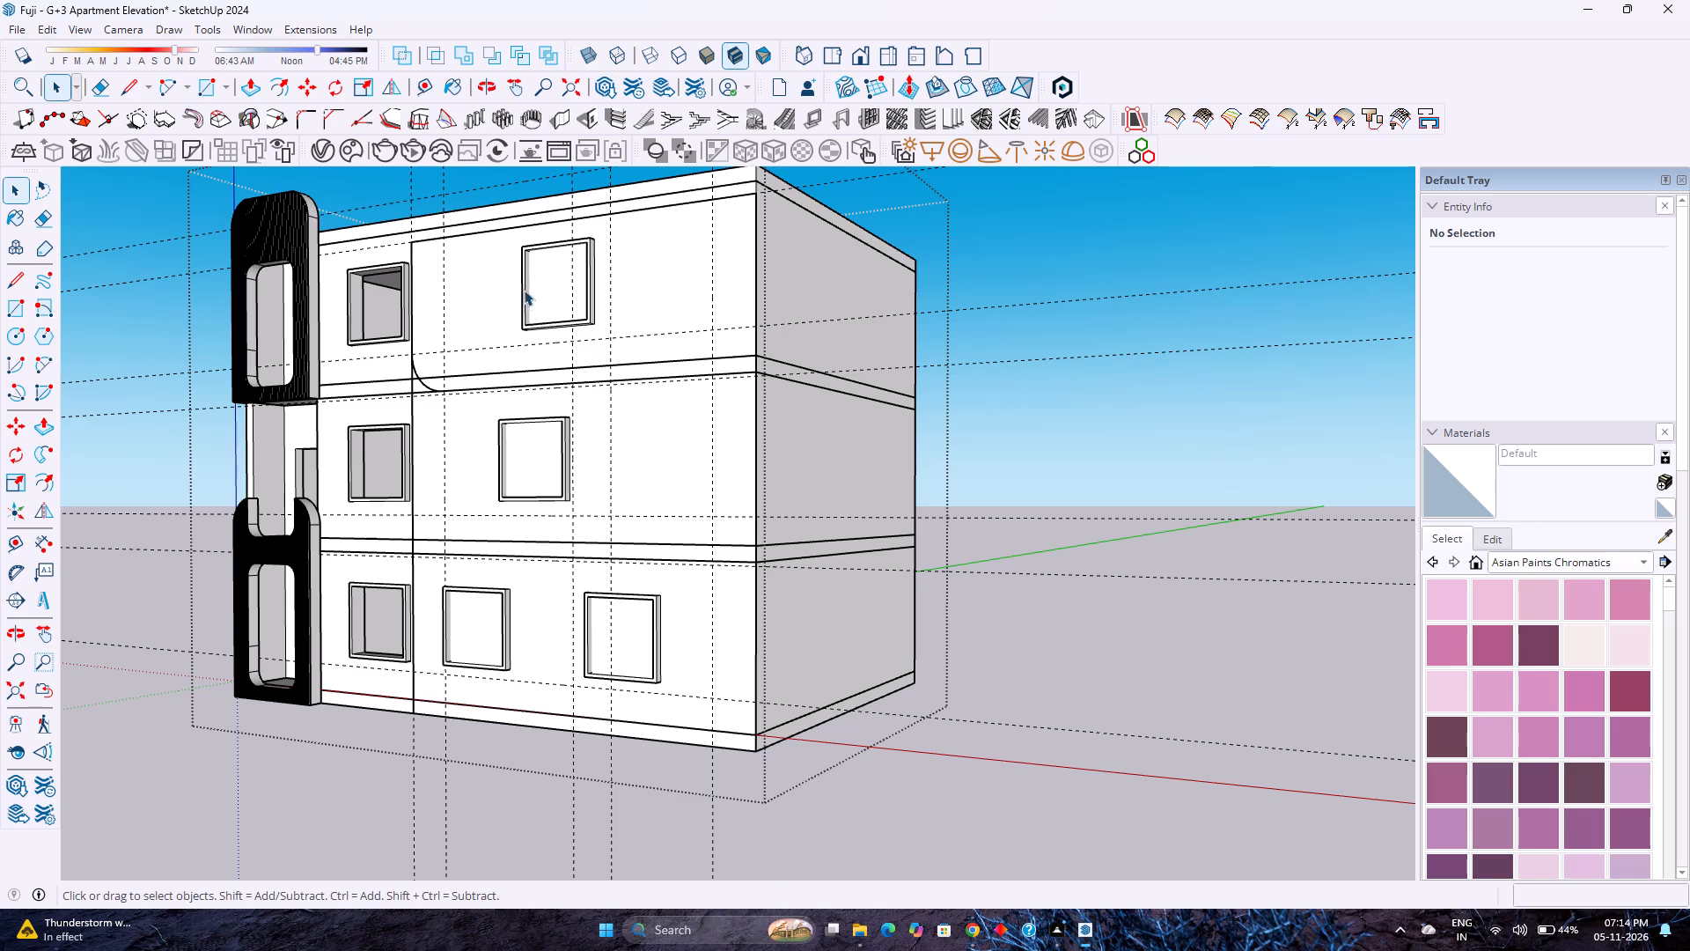
pyautogui.tripleClick(489, 298)
pyautogui.rightClick(489, 298)
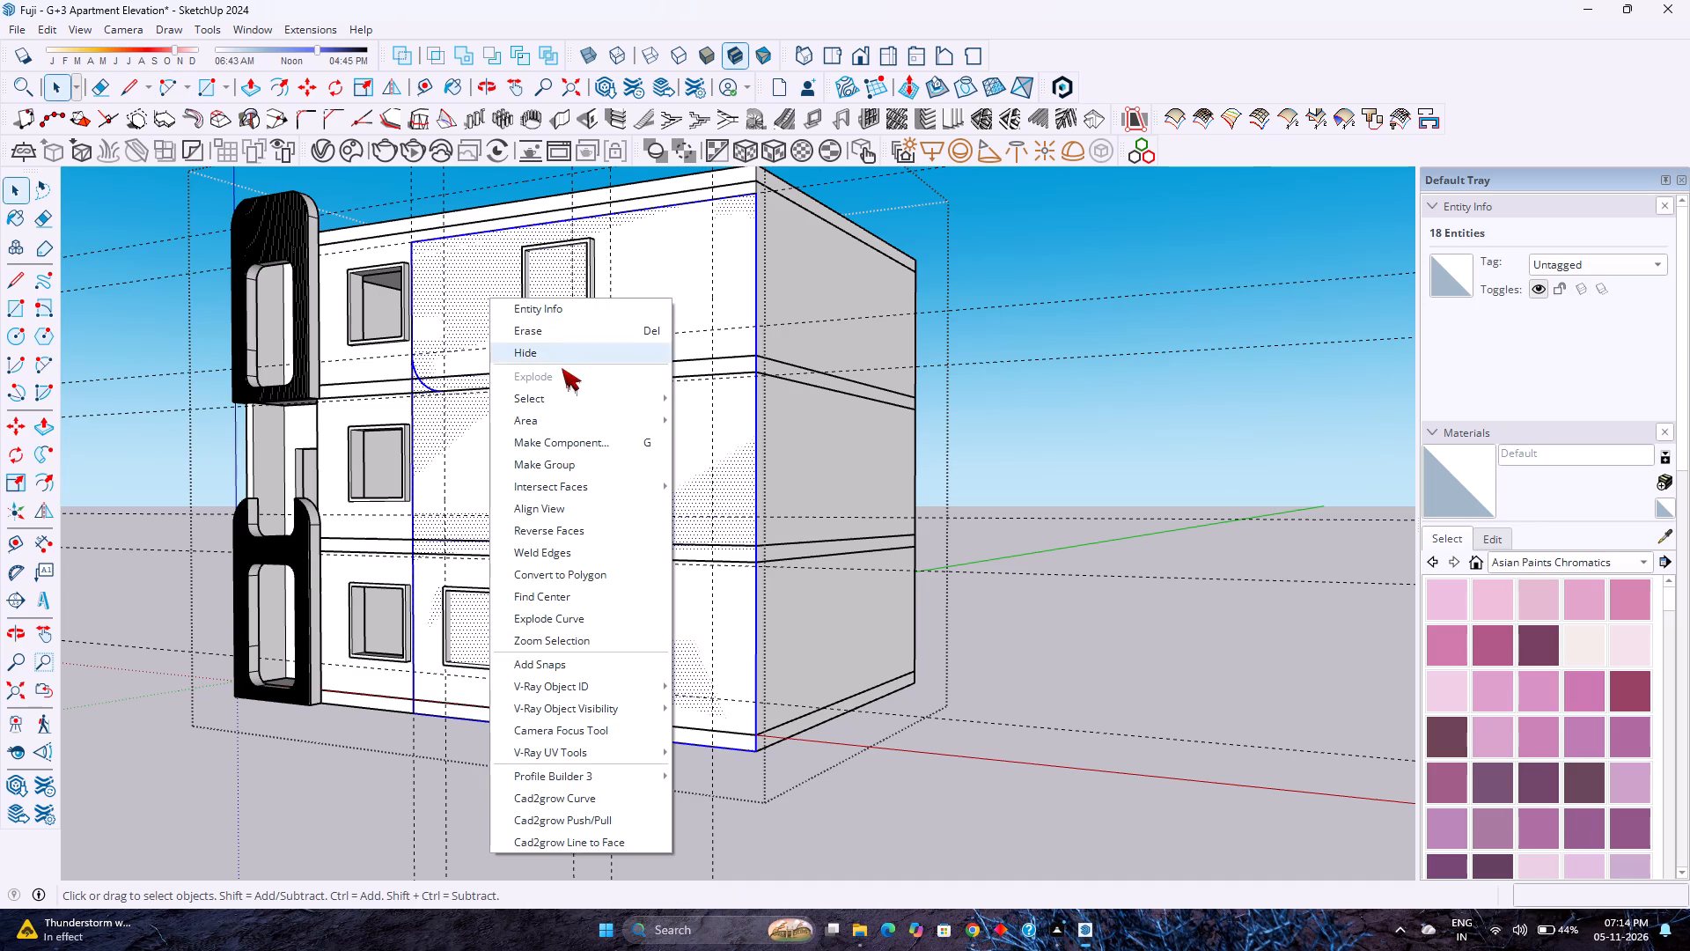
pyautogui.click(590, 461)
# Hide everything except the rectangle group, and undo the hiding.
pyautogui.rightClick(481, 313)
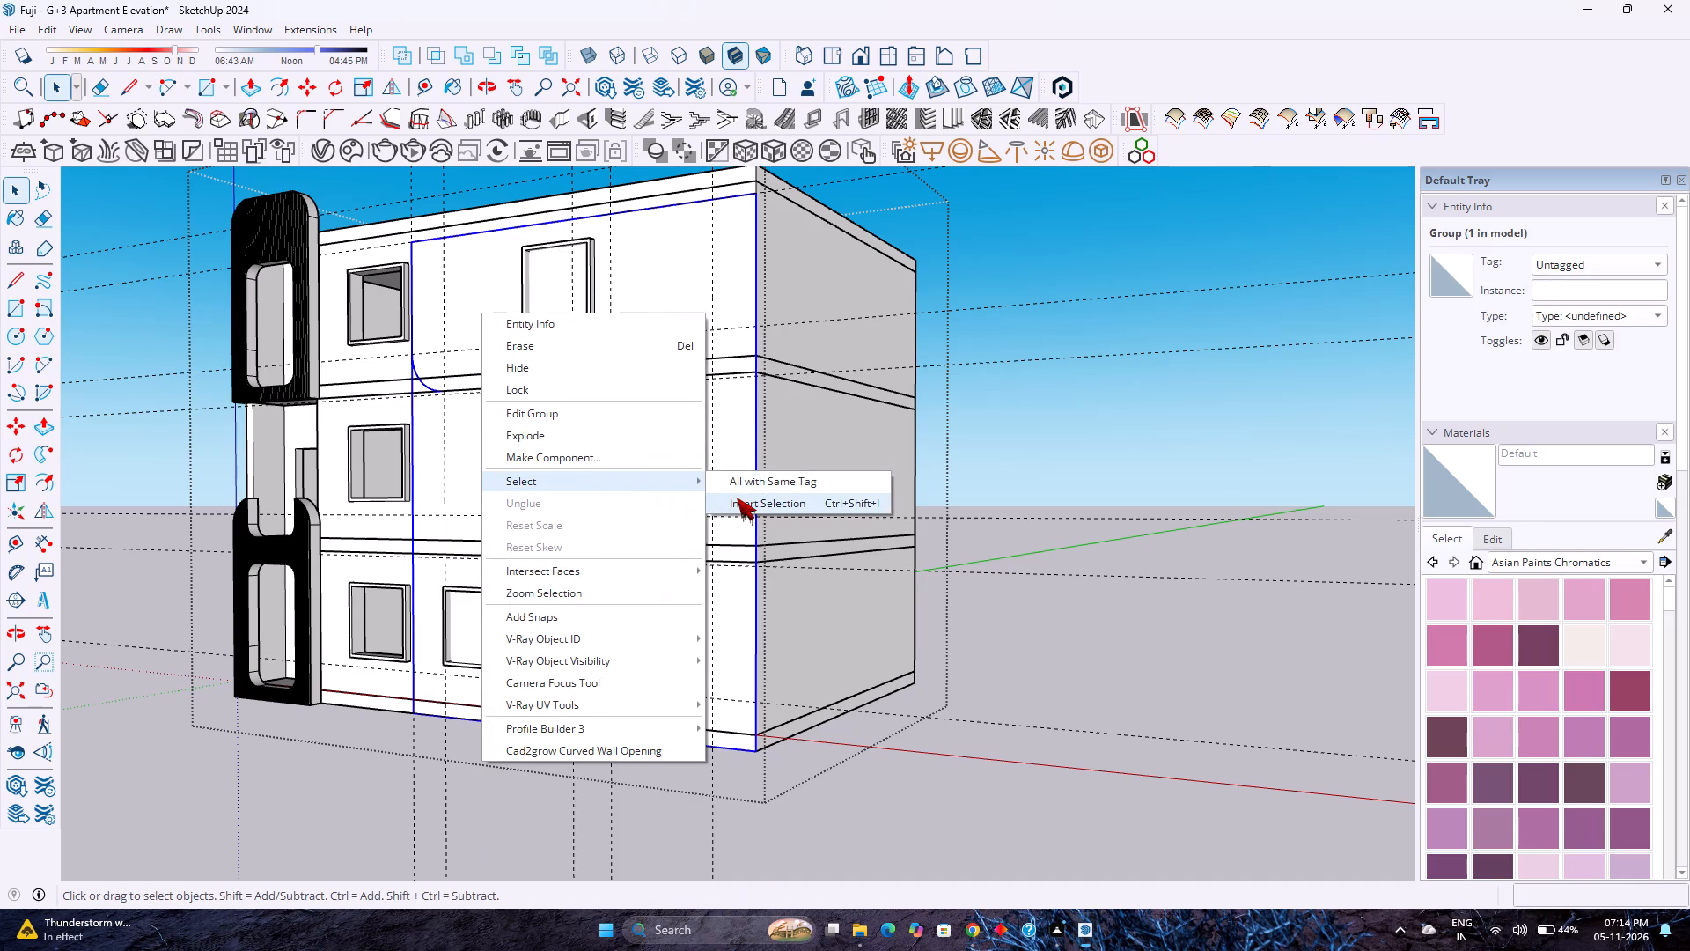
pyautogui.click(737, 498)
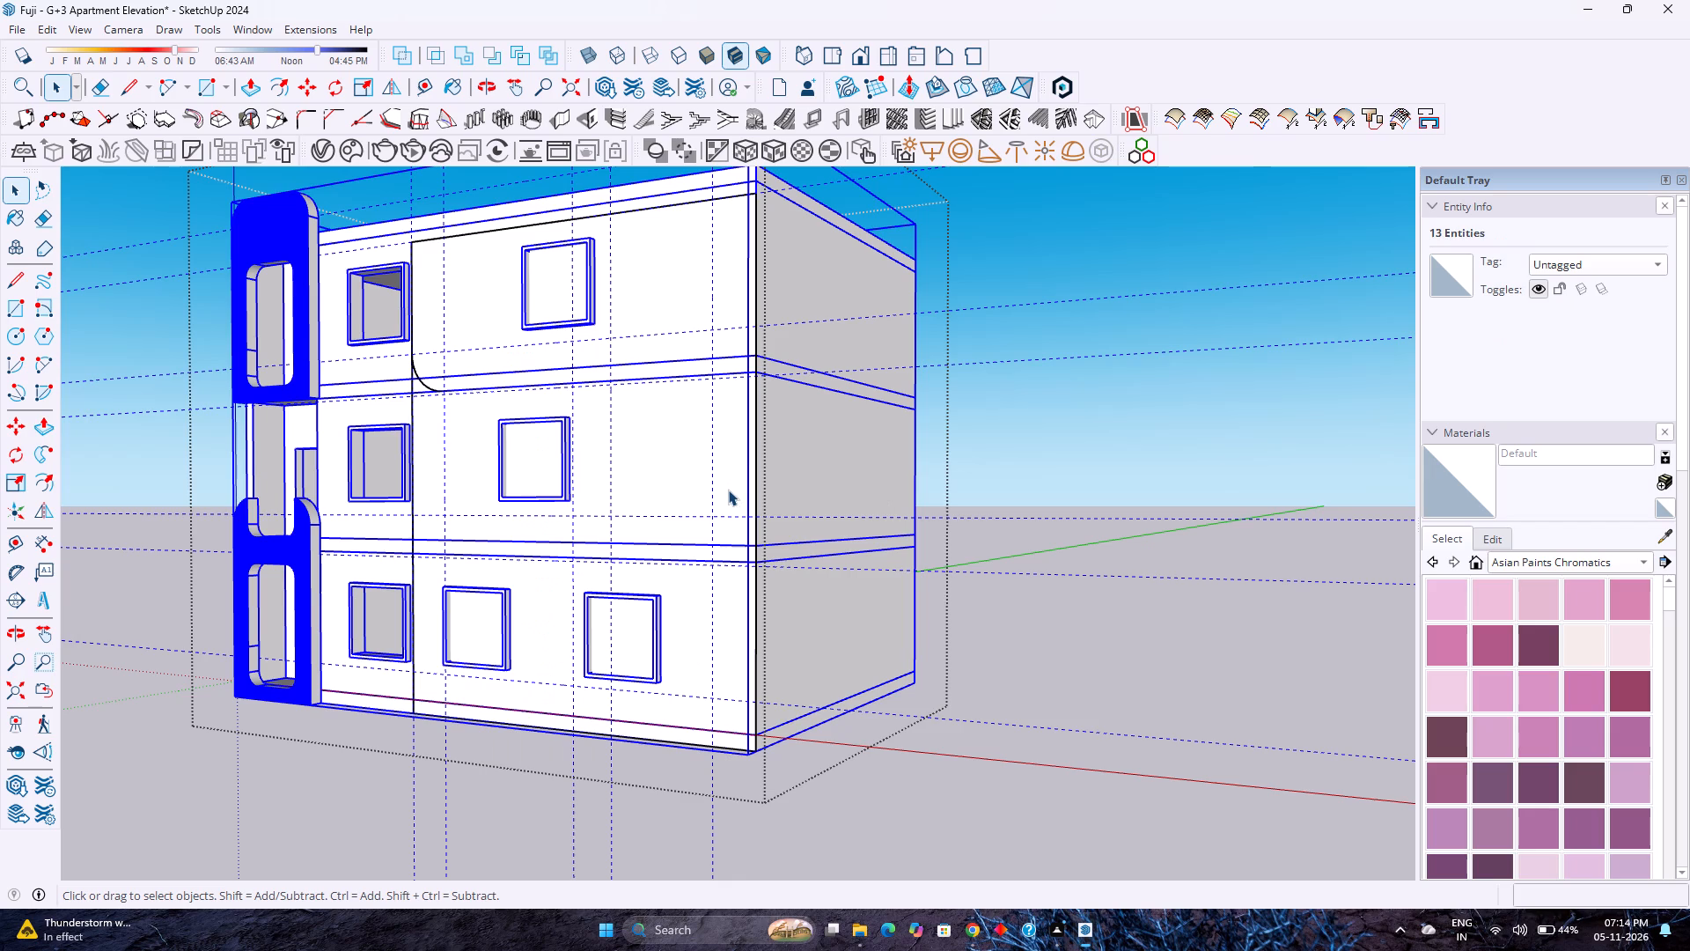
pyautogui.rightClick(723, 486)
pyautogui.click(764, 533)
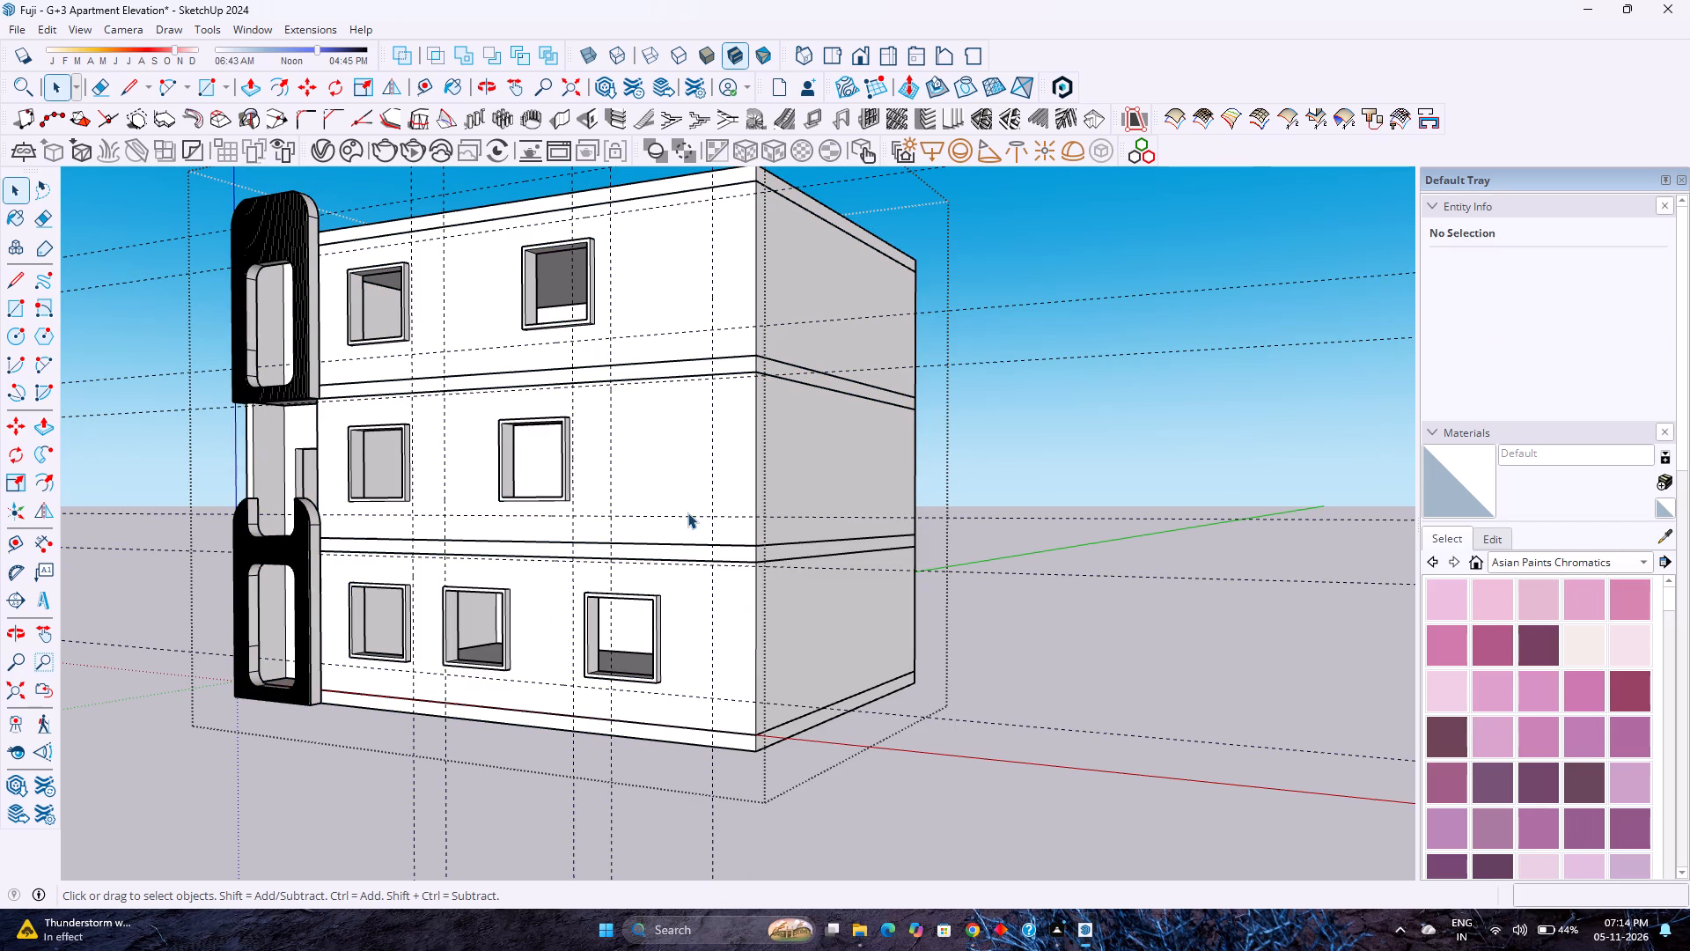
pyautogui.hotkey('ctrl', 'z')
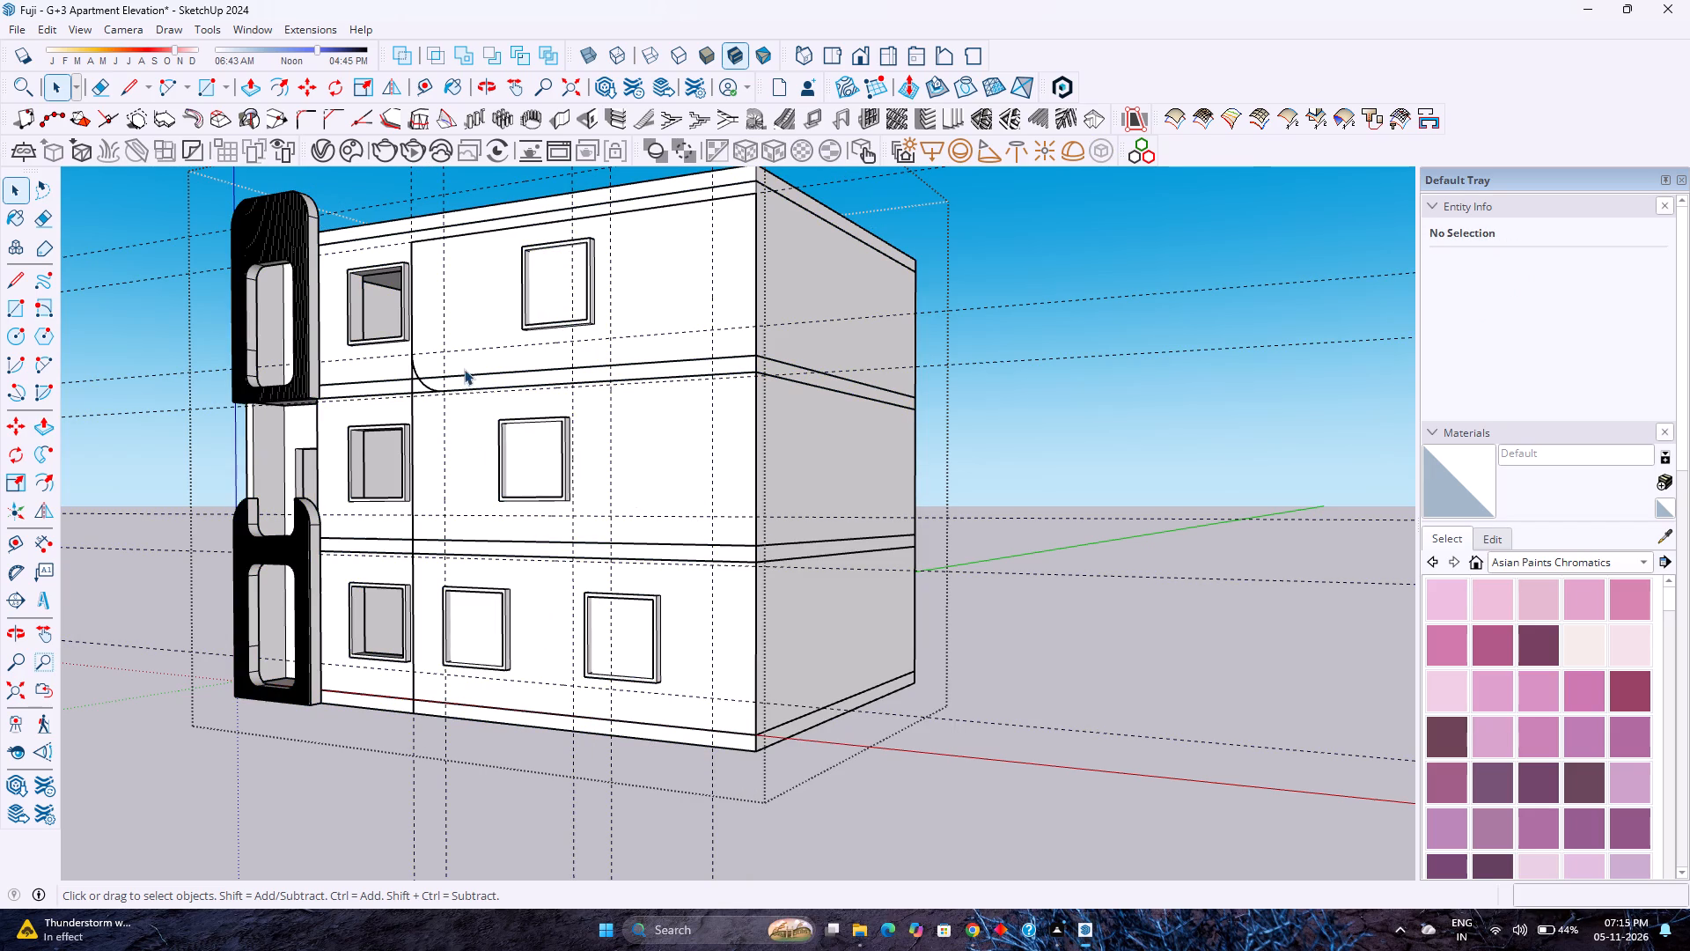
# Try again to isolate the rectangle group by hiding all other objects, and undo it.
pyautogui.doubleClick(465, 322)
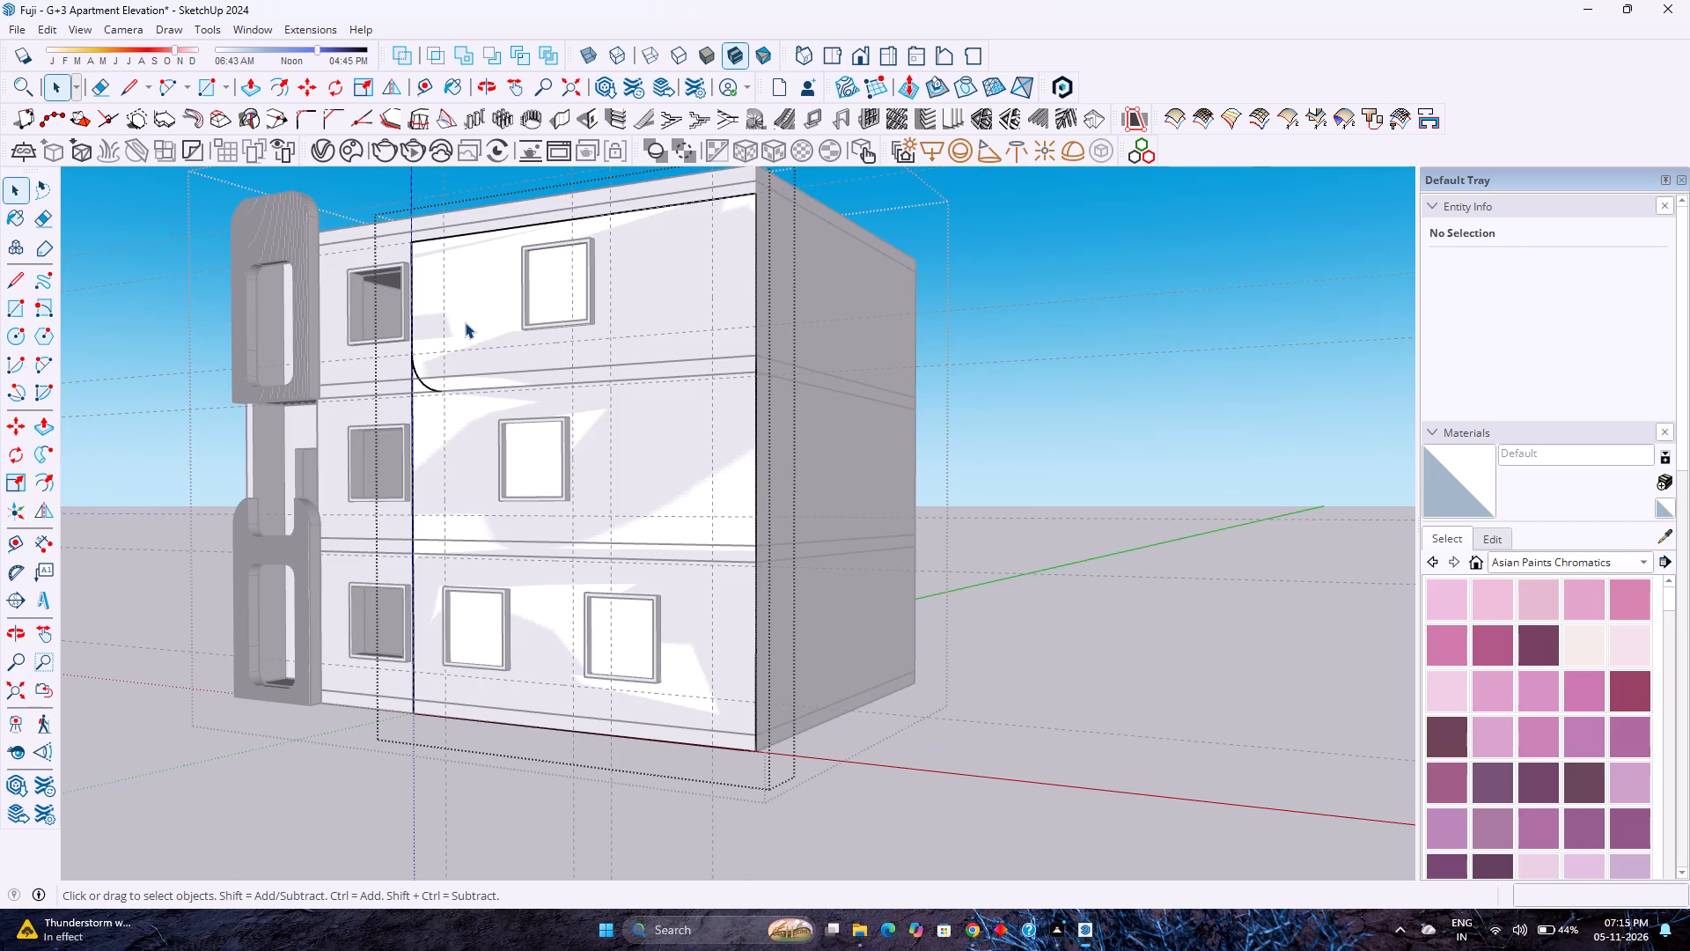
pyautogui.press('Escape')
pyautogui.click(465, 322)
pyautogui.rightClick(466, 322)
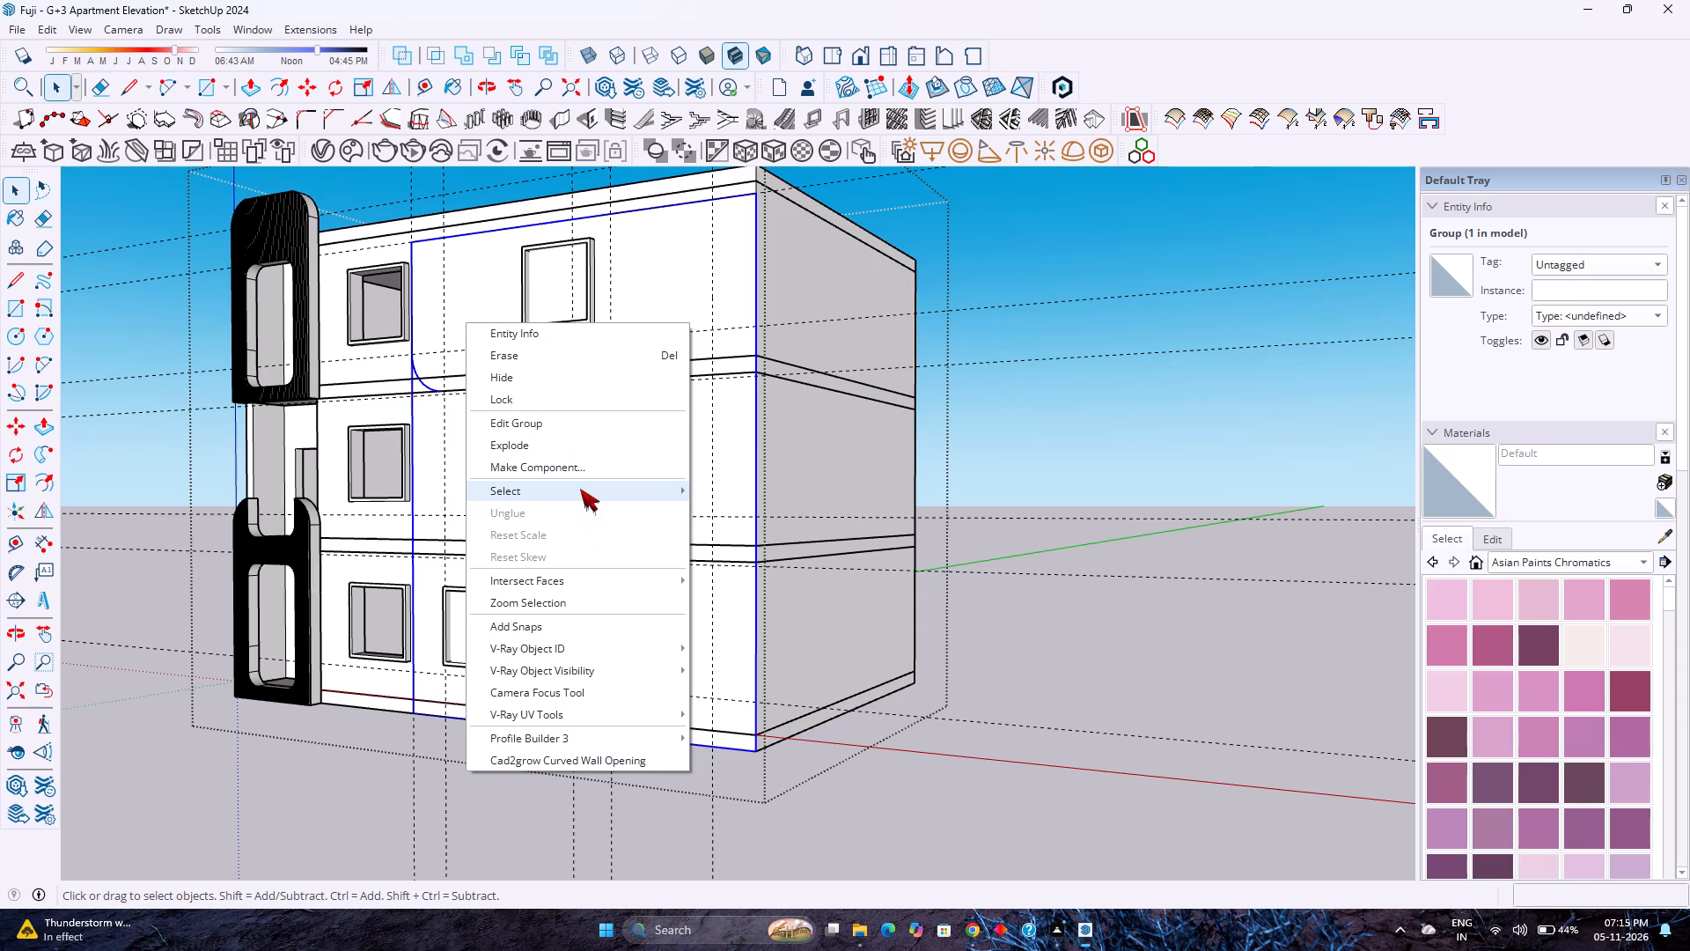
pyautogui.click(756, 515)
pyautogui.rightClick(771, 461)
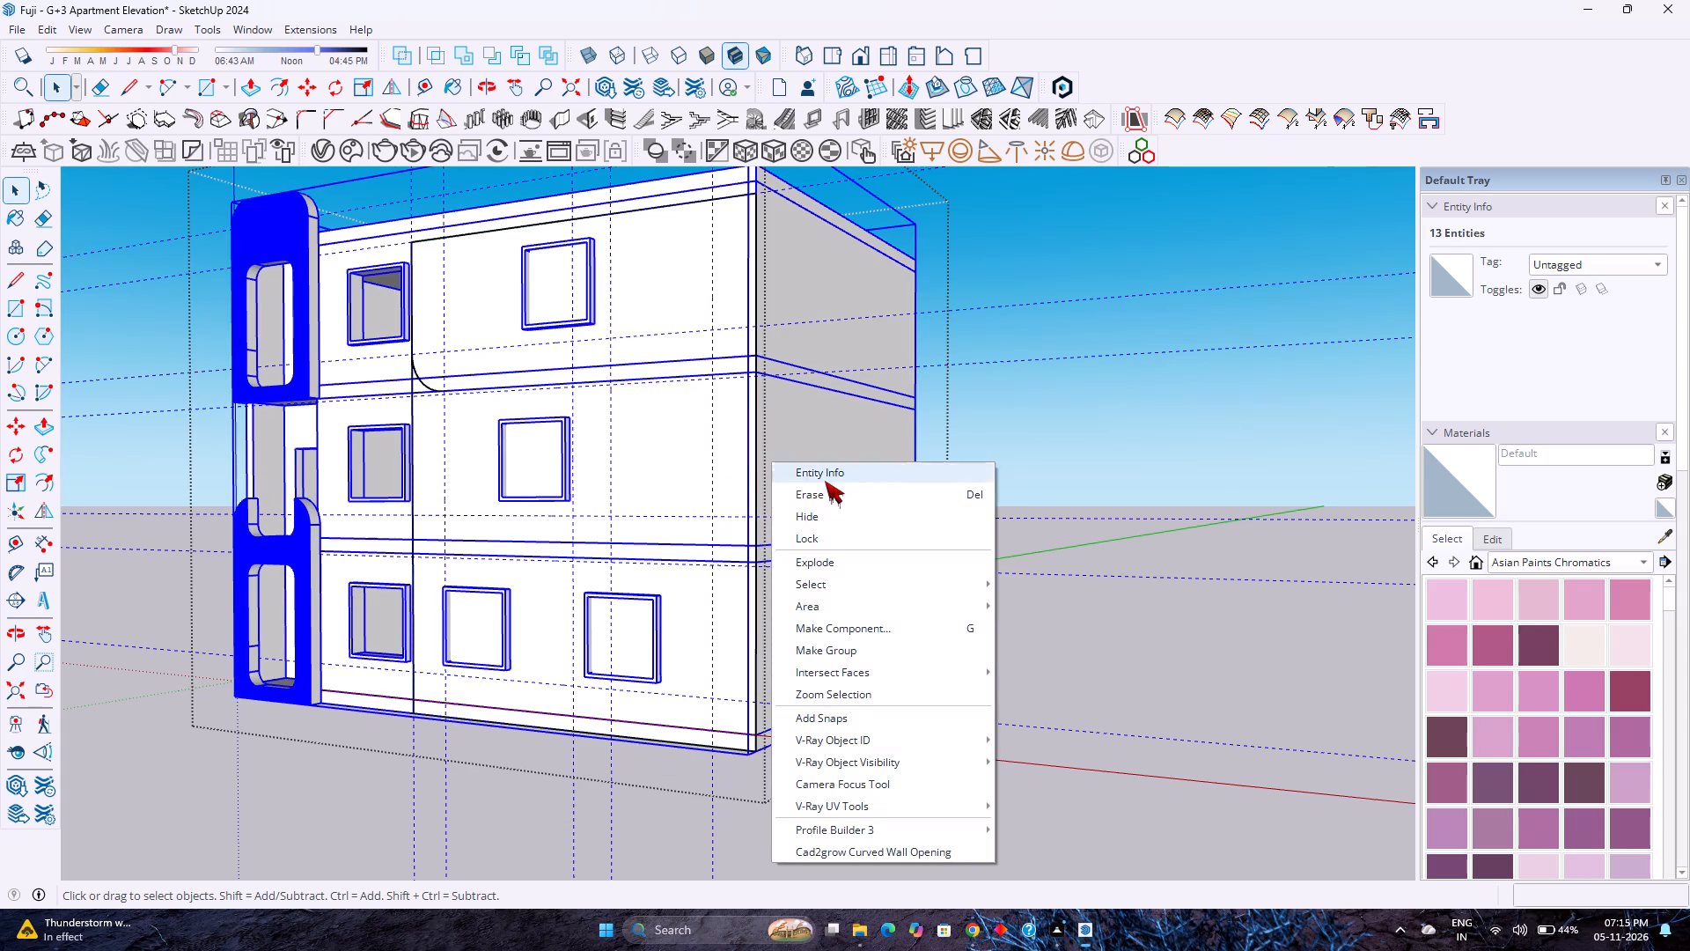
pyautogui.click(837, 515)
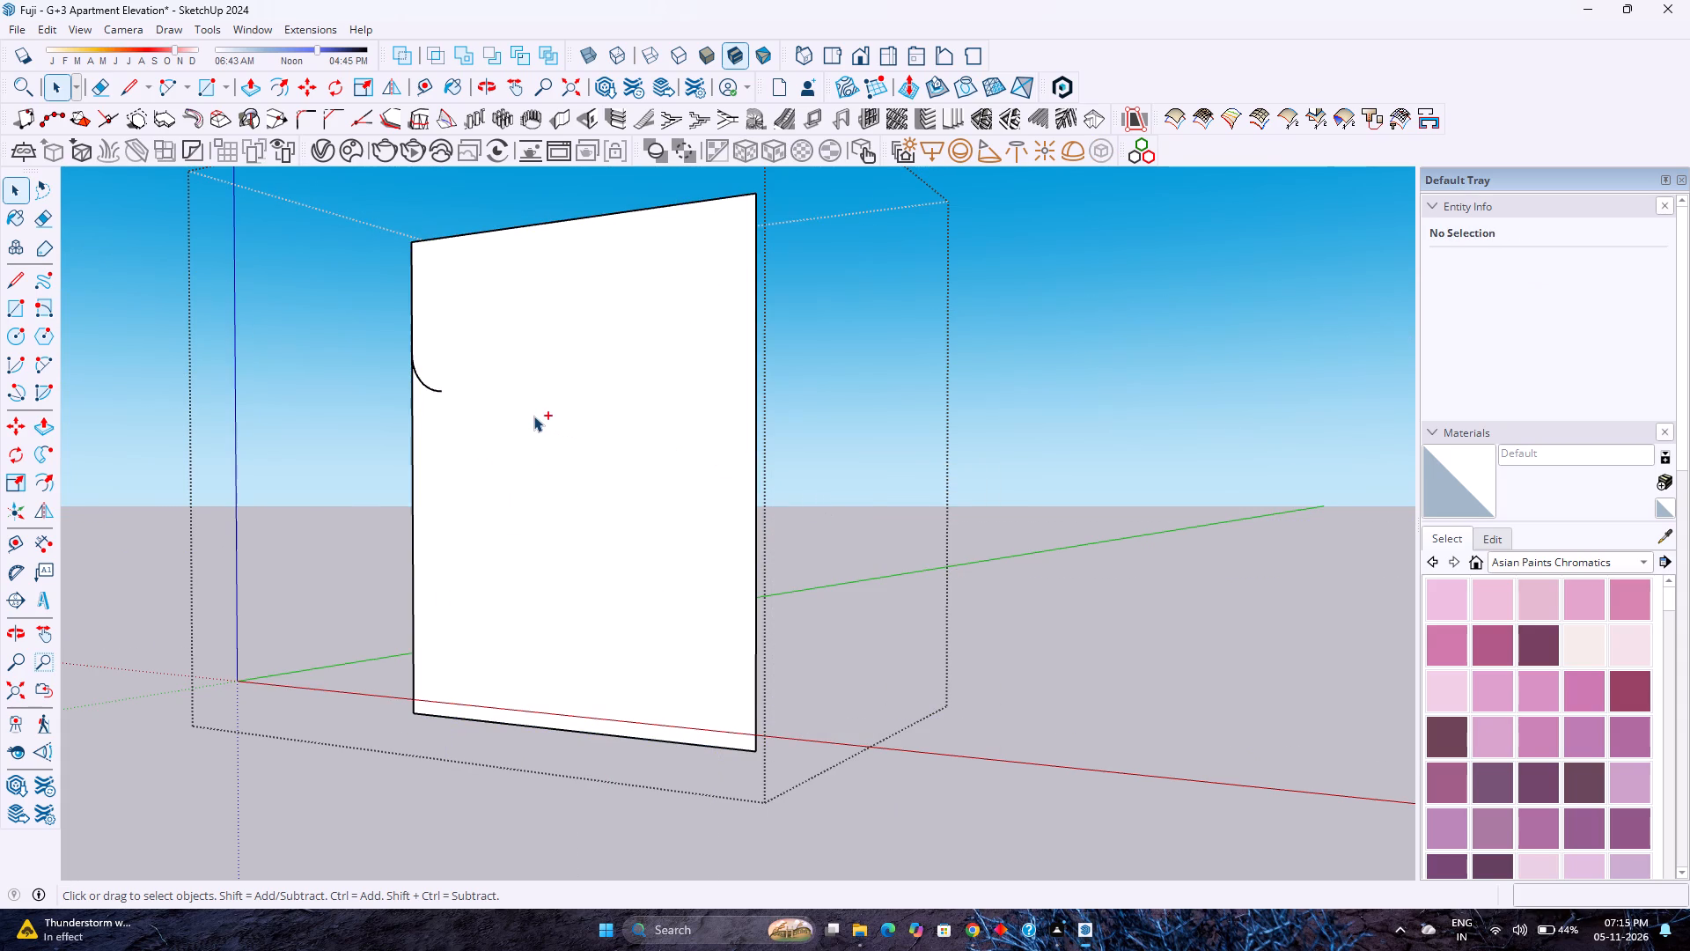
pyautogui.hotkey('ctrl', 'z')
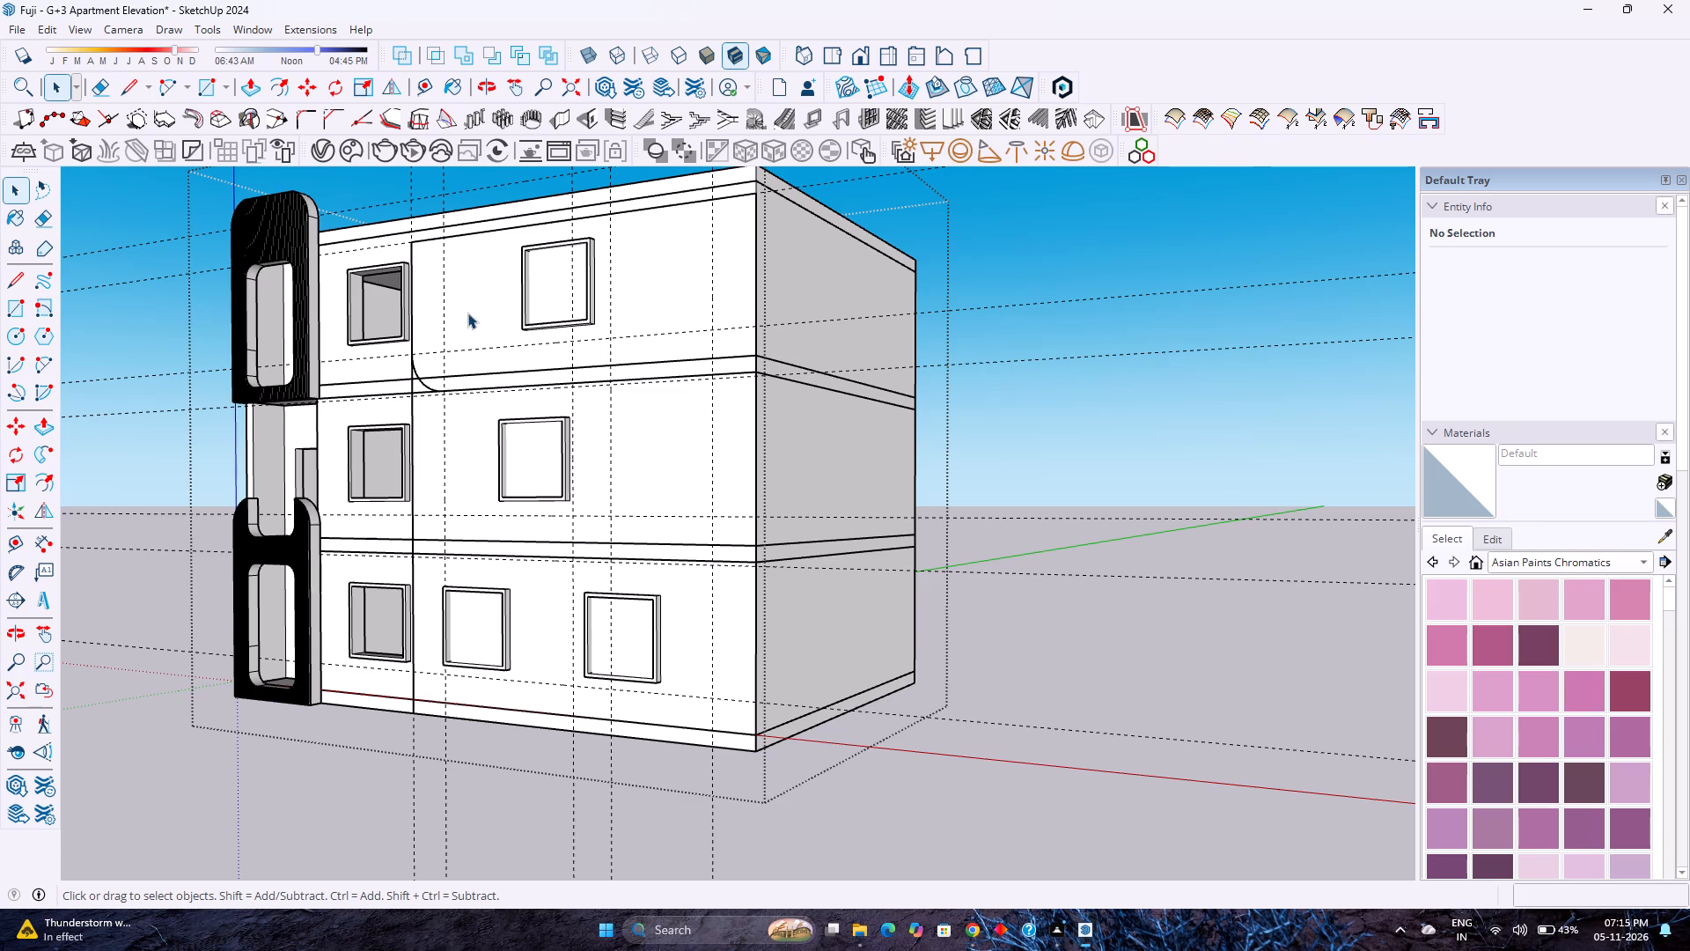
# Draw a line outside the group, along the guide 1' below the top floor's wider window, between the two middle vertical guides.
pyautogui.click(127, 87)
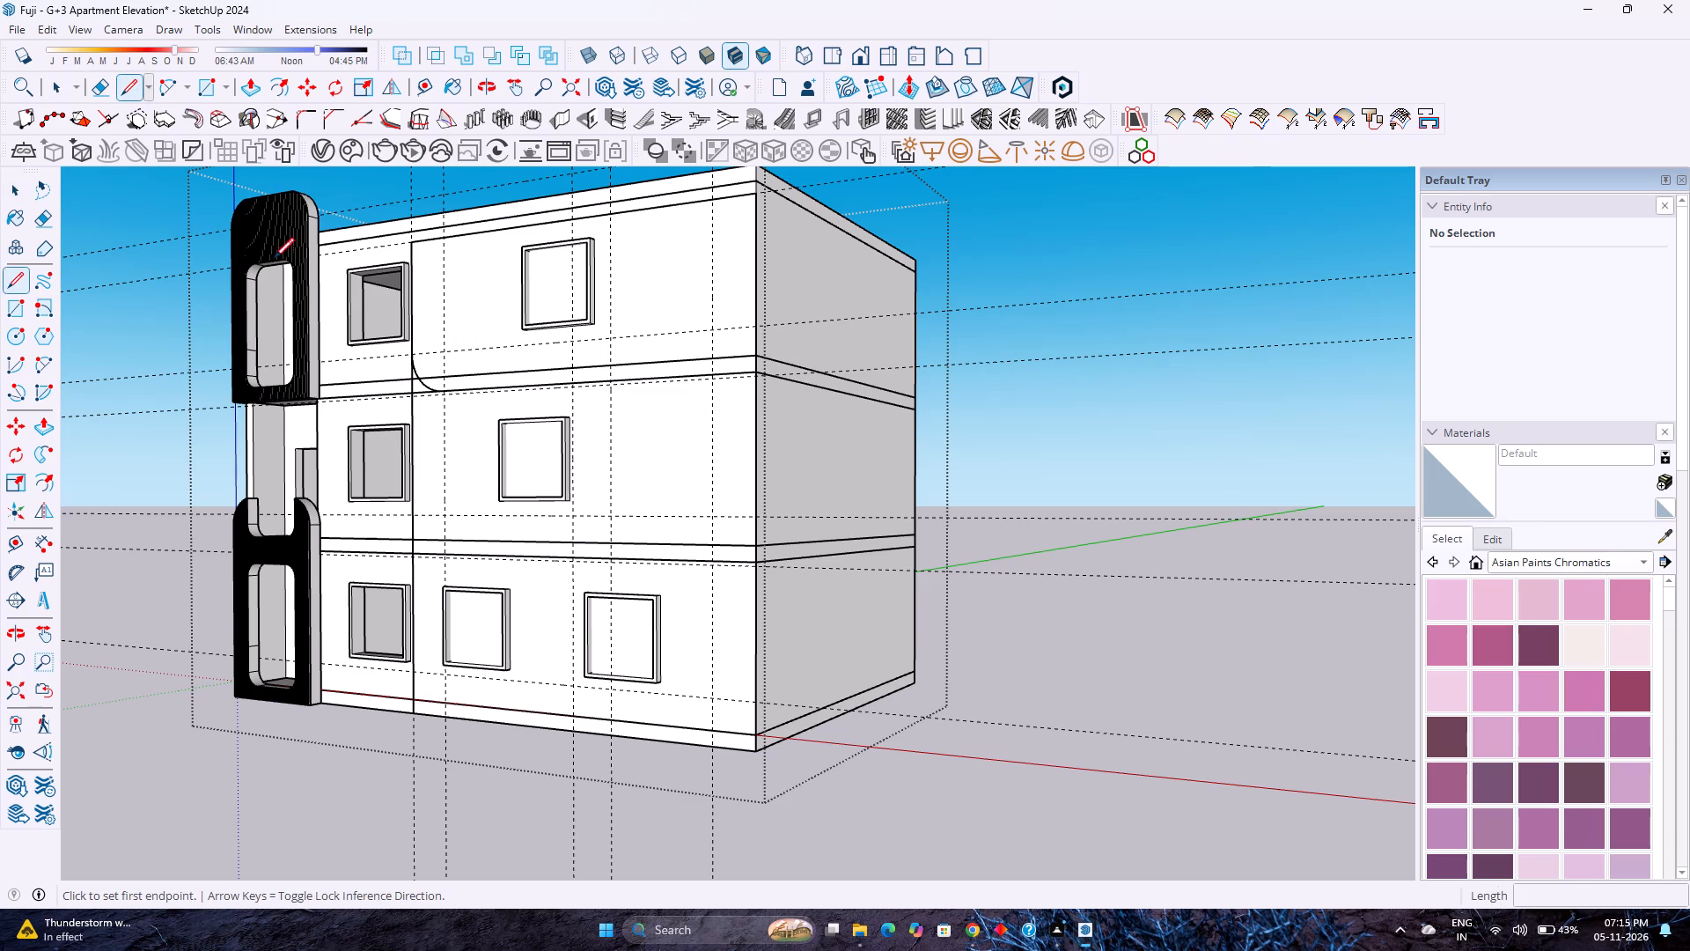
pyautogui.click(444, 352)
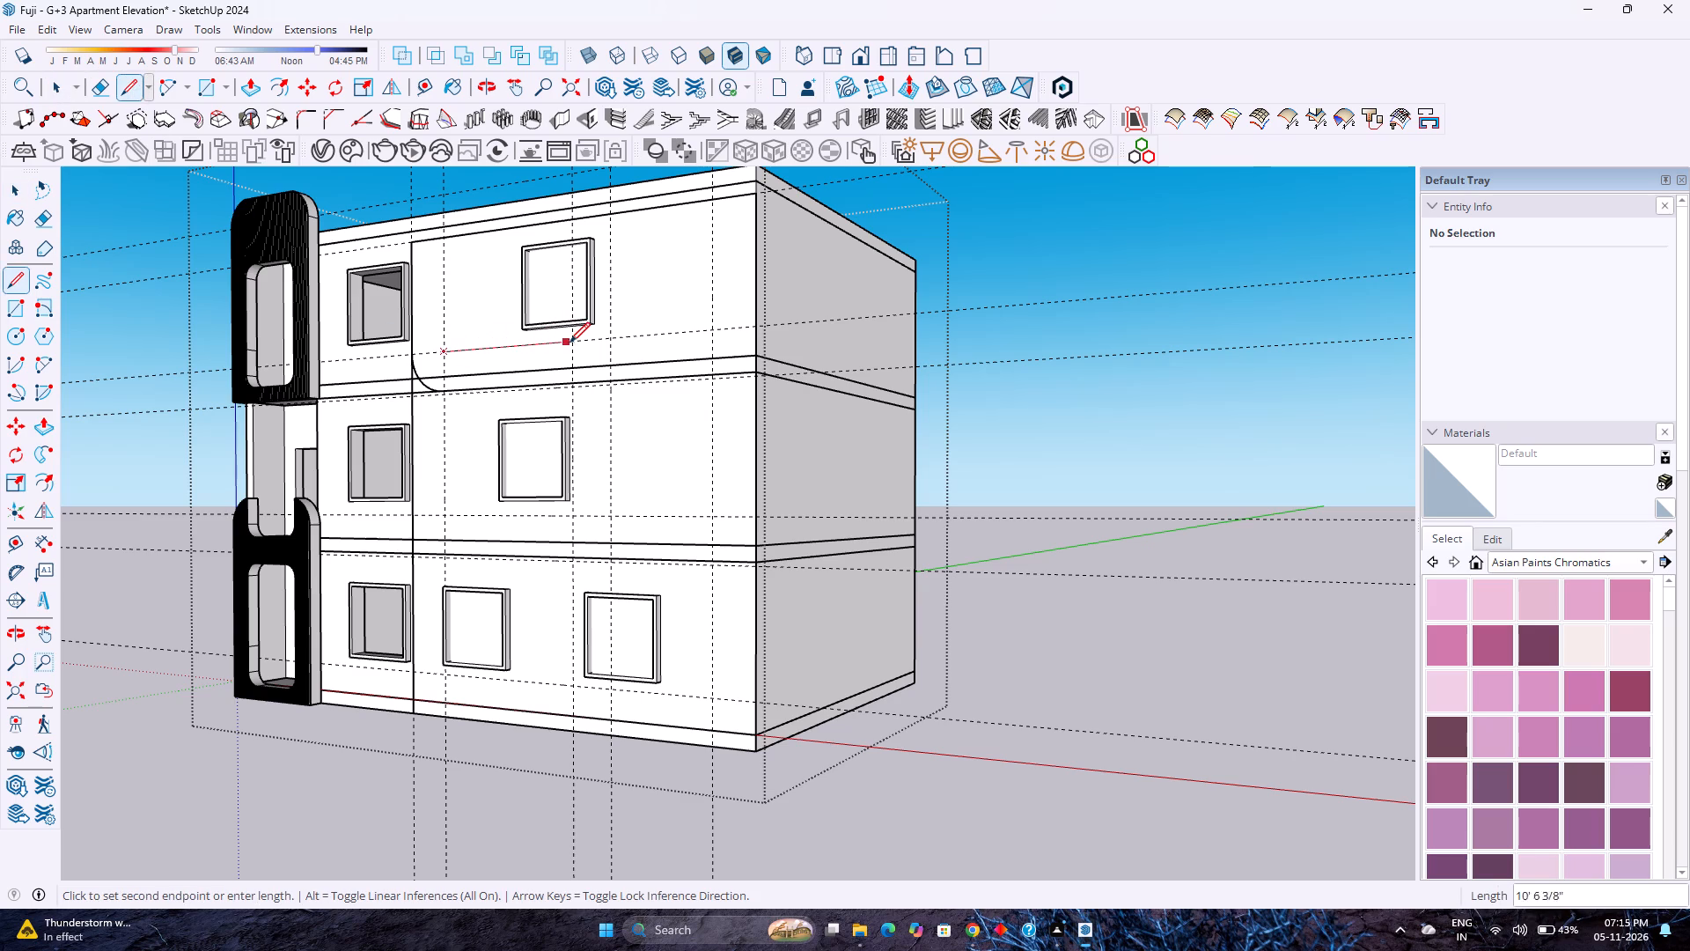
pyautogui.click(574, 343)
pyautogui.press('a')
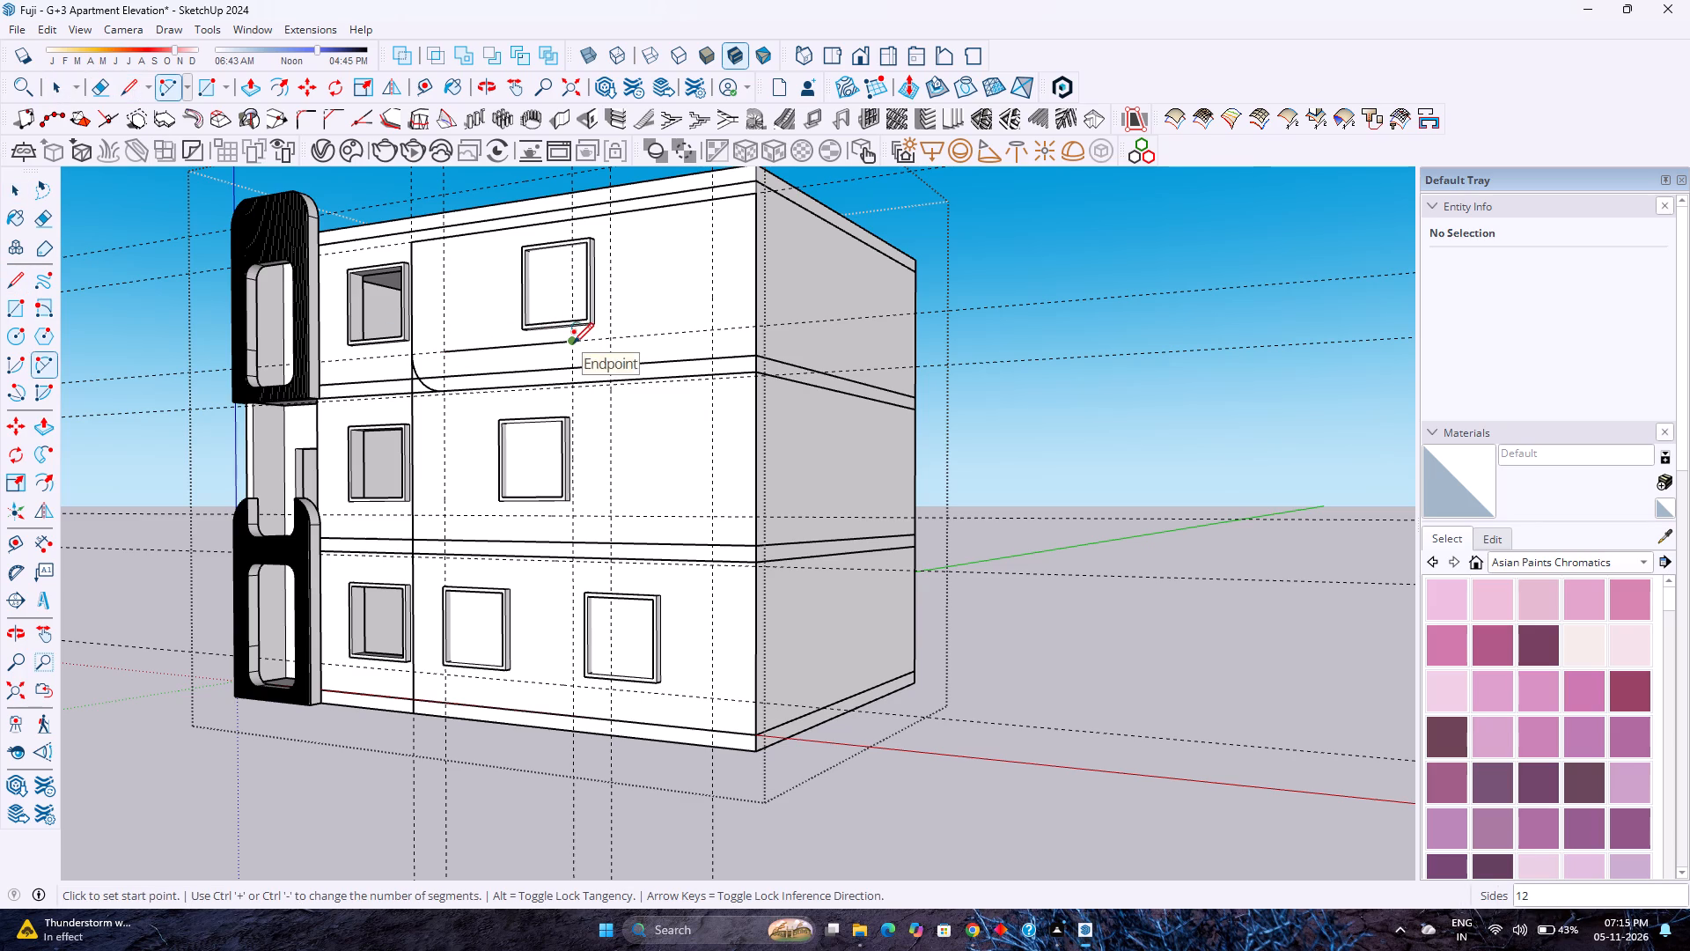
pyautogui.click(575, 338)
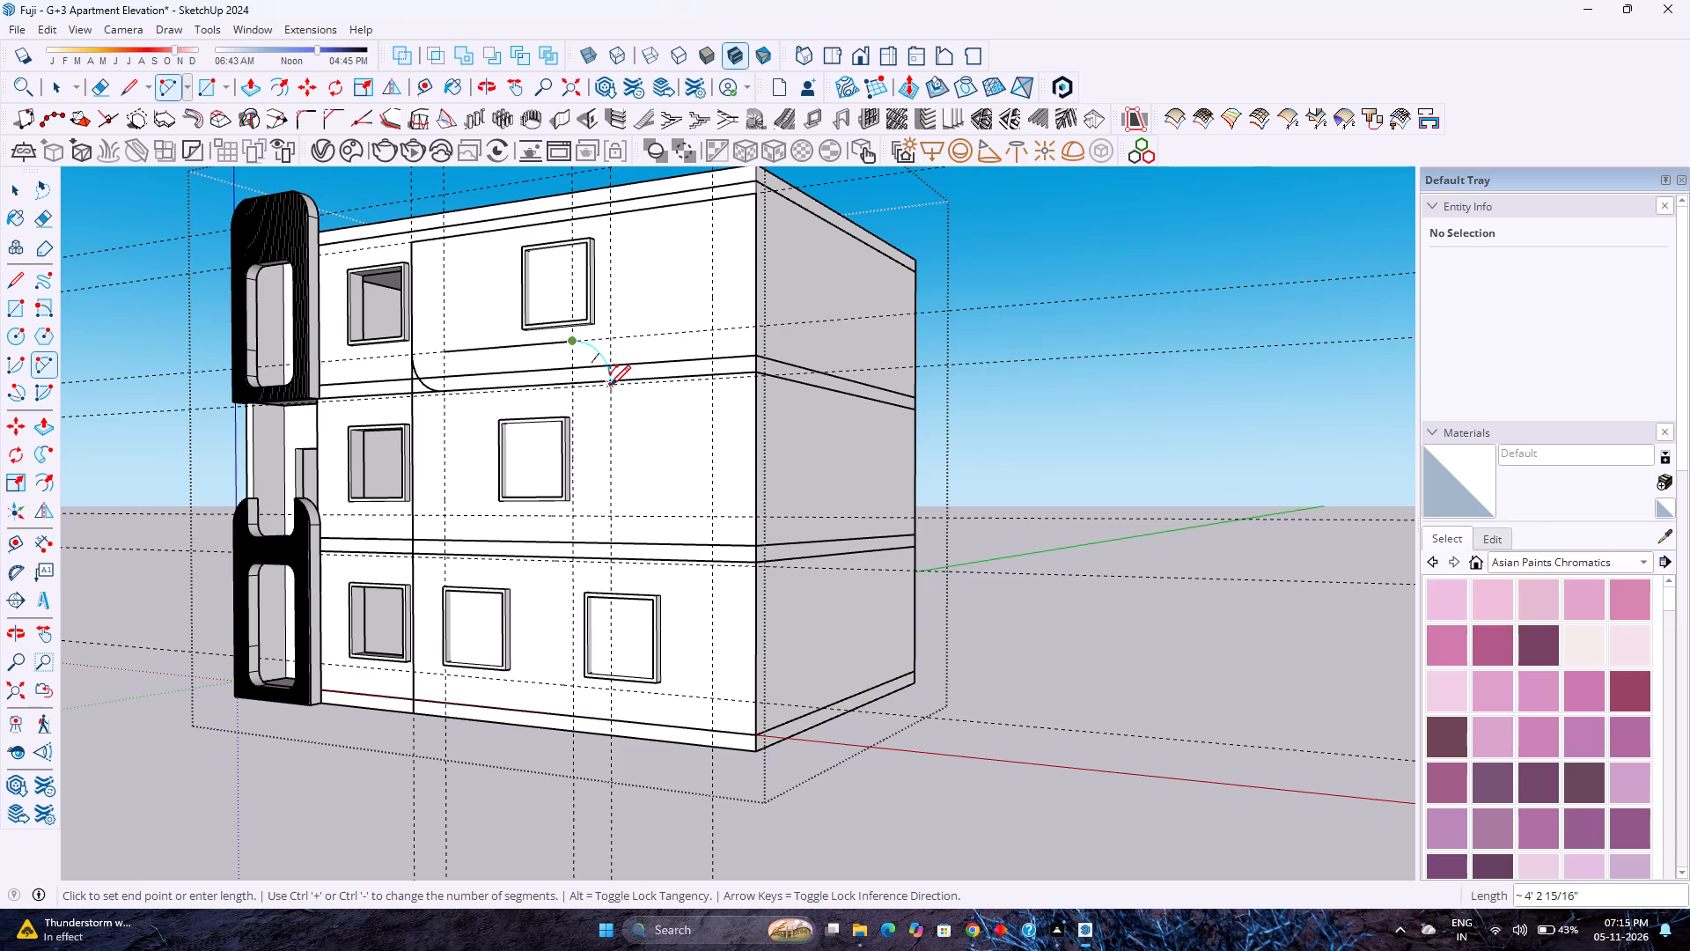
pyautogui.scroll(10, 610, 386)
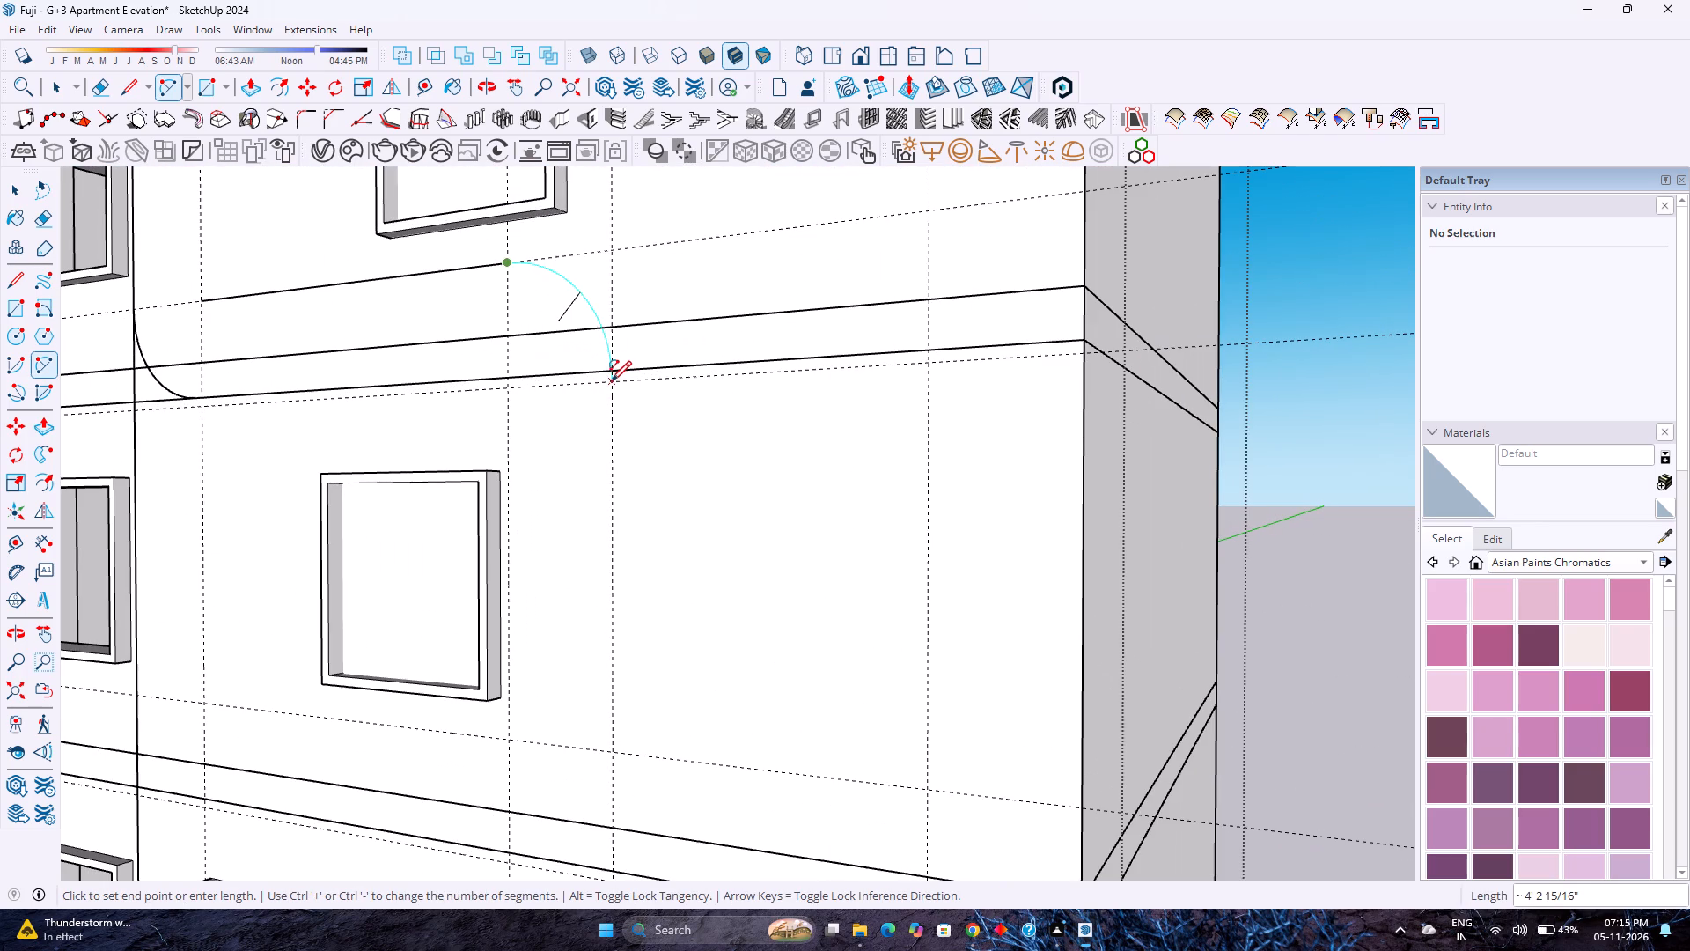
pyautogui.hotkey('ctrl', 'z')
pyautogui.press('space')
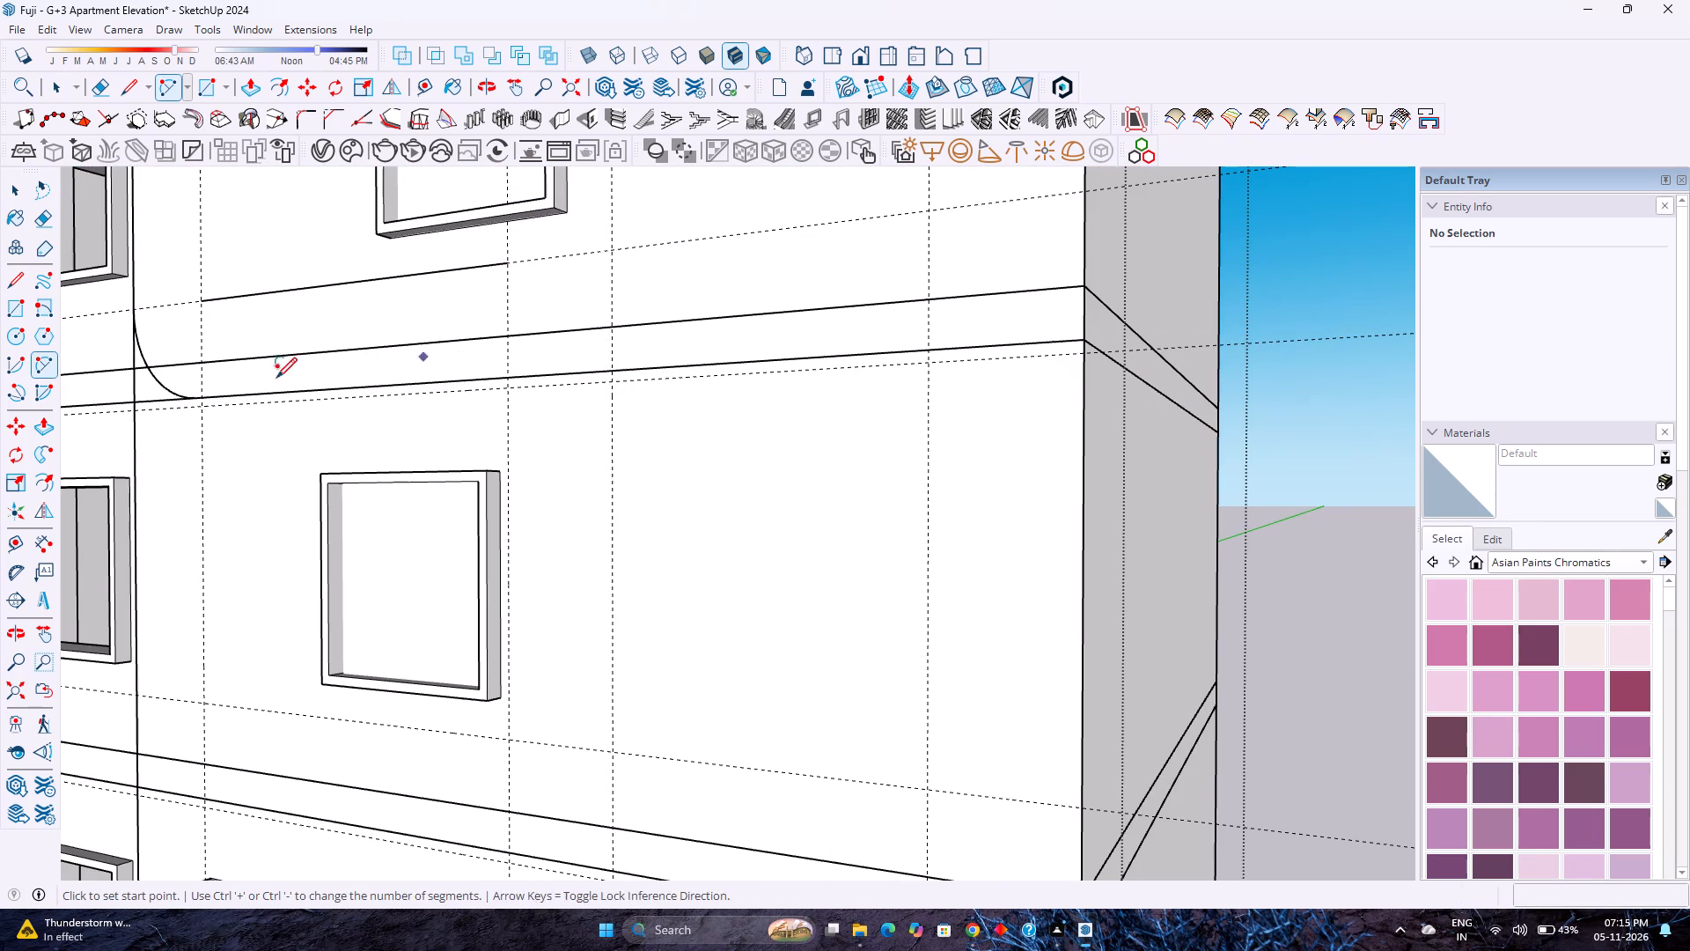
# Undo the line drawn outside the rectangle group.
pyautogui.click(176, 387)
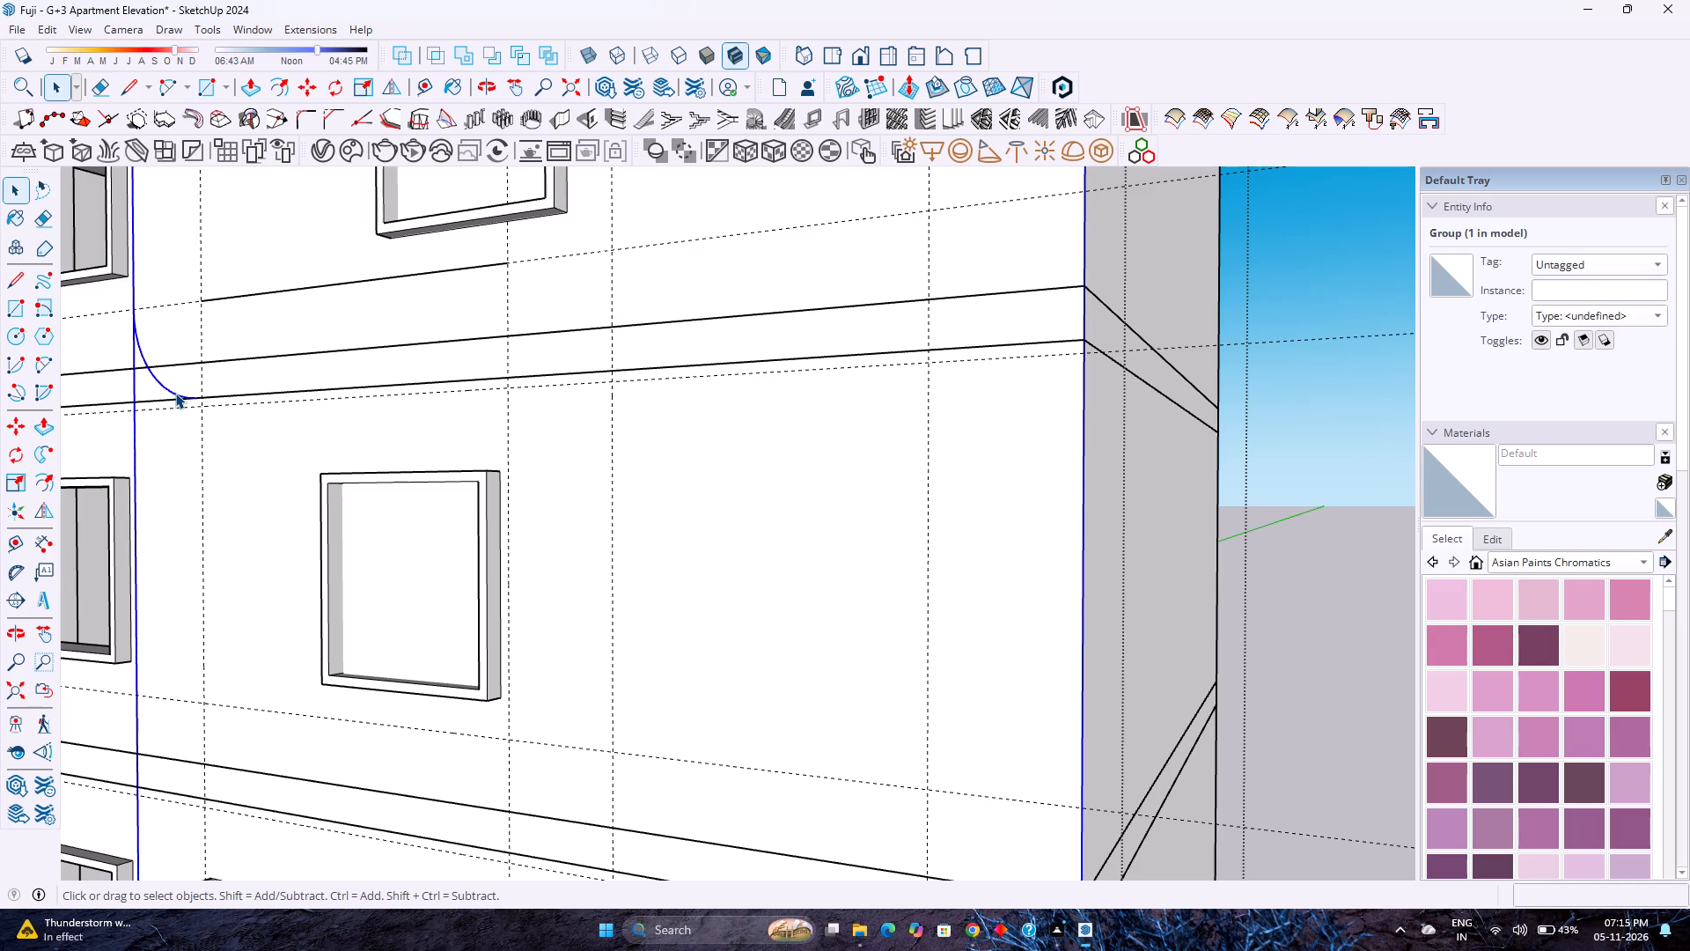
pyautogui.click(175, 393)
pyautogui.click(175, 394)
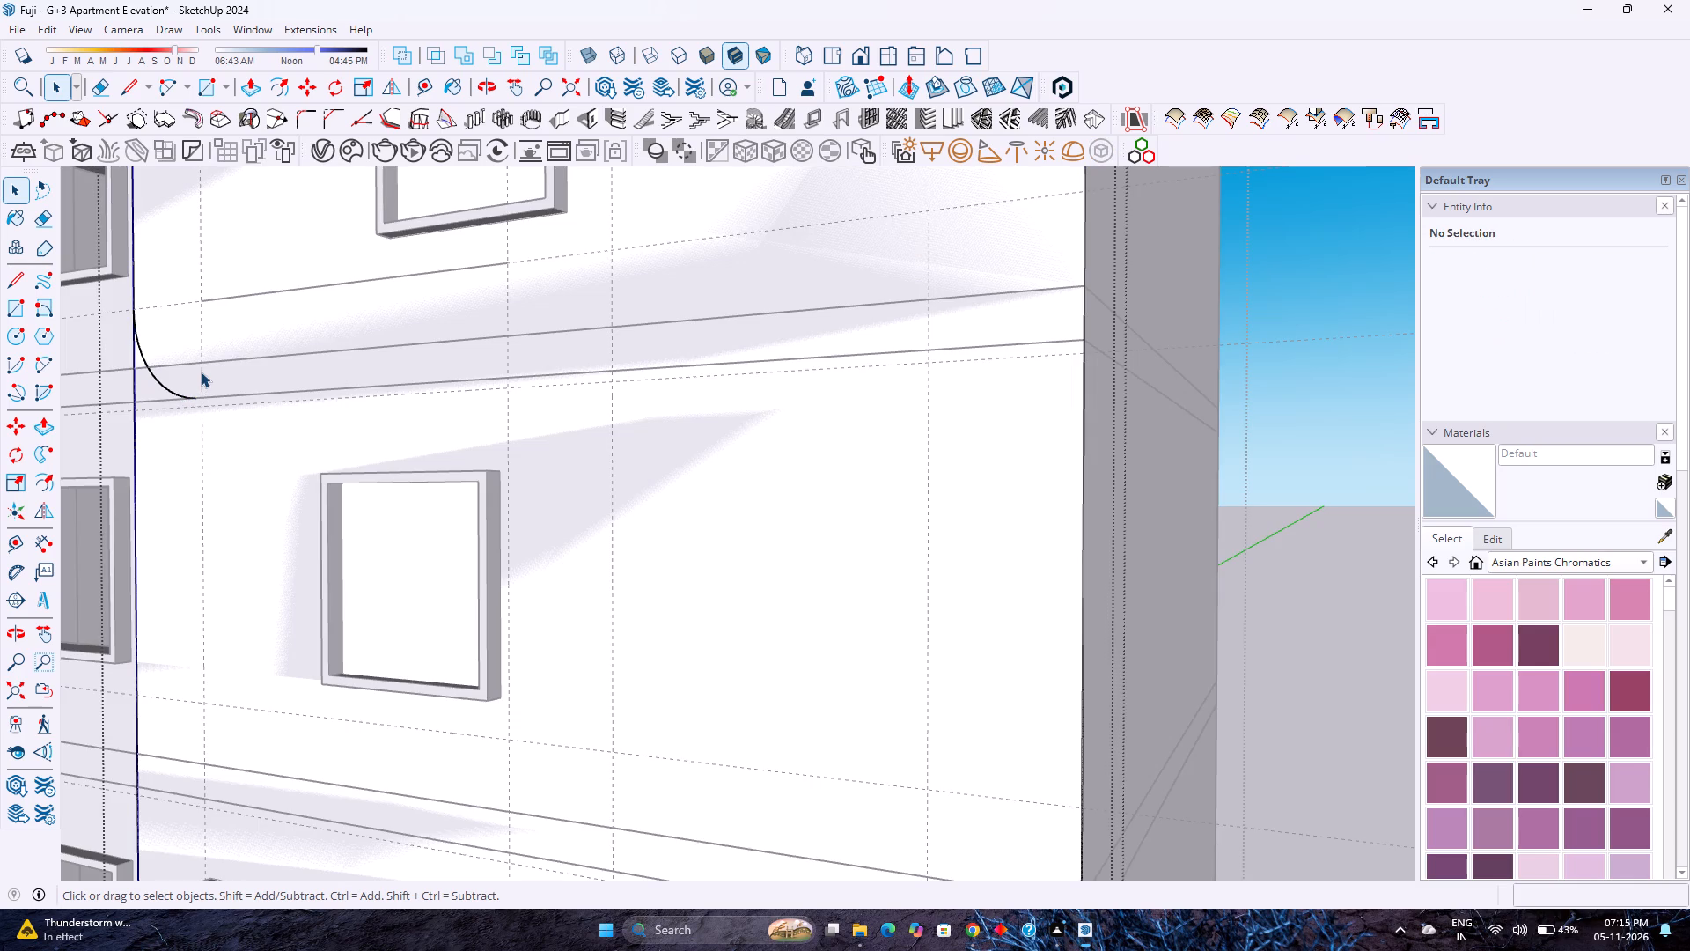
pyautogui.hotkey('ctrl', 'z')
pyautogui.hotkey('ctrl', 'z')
# Open the rectangle group for editing and delete the quarter arc inside it.
pyautogui.doubleClick(224, 350)
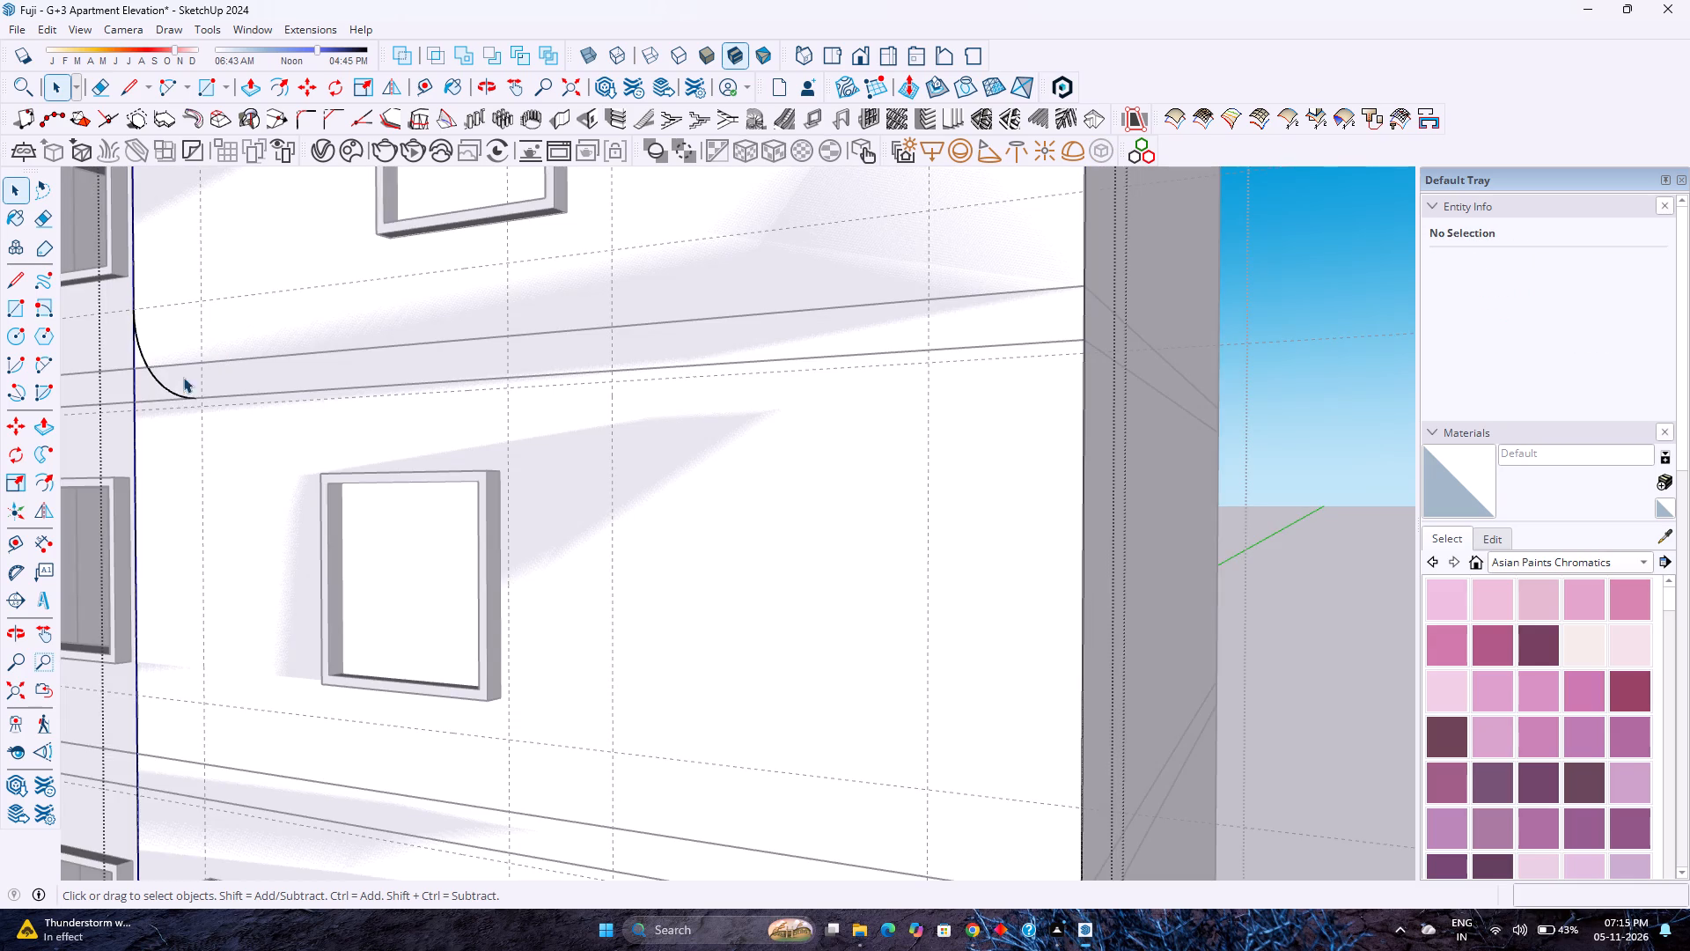
pyautogui.click(173, 391)
pyautogui.press('Delete')
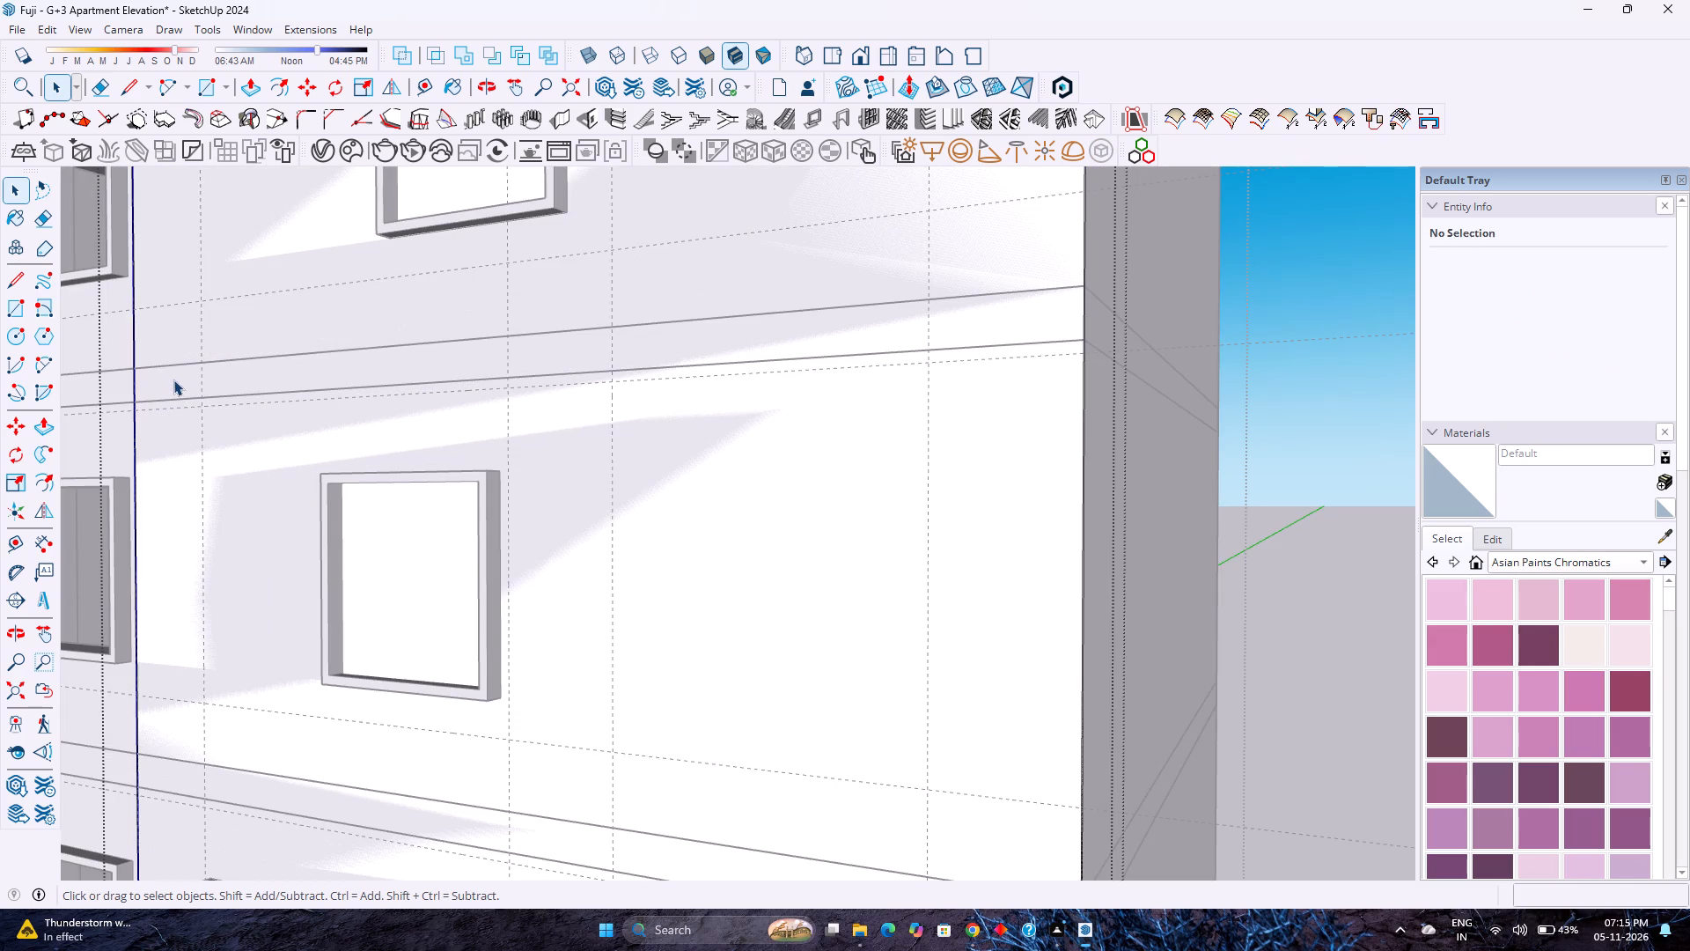
# Draw a quarter arc in the group from the rectangle's balcony-side edge at the upper guide to the adjacent vertical guide's lower crossing.
pyautogui.press('a')
pyautogui.click(136, 310)
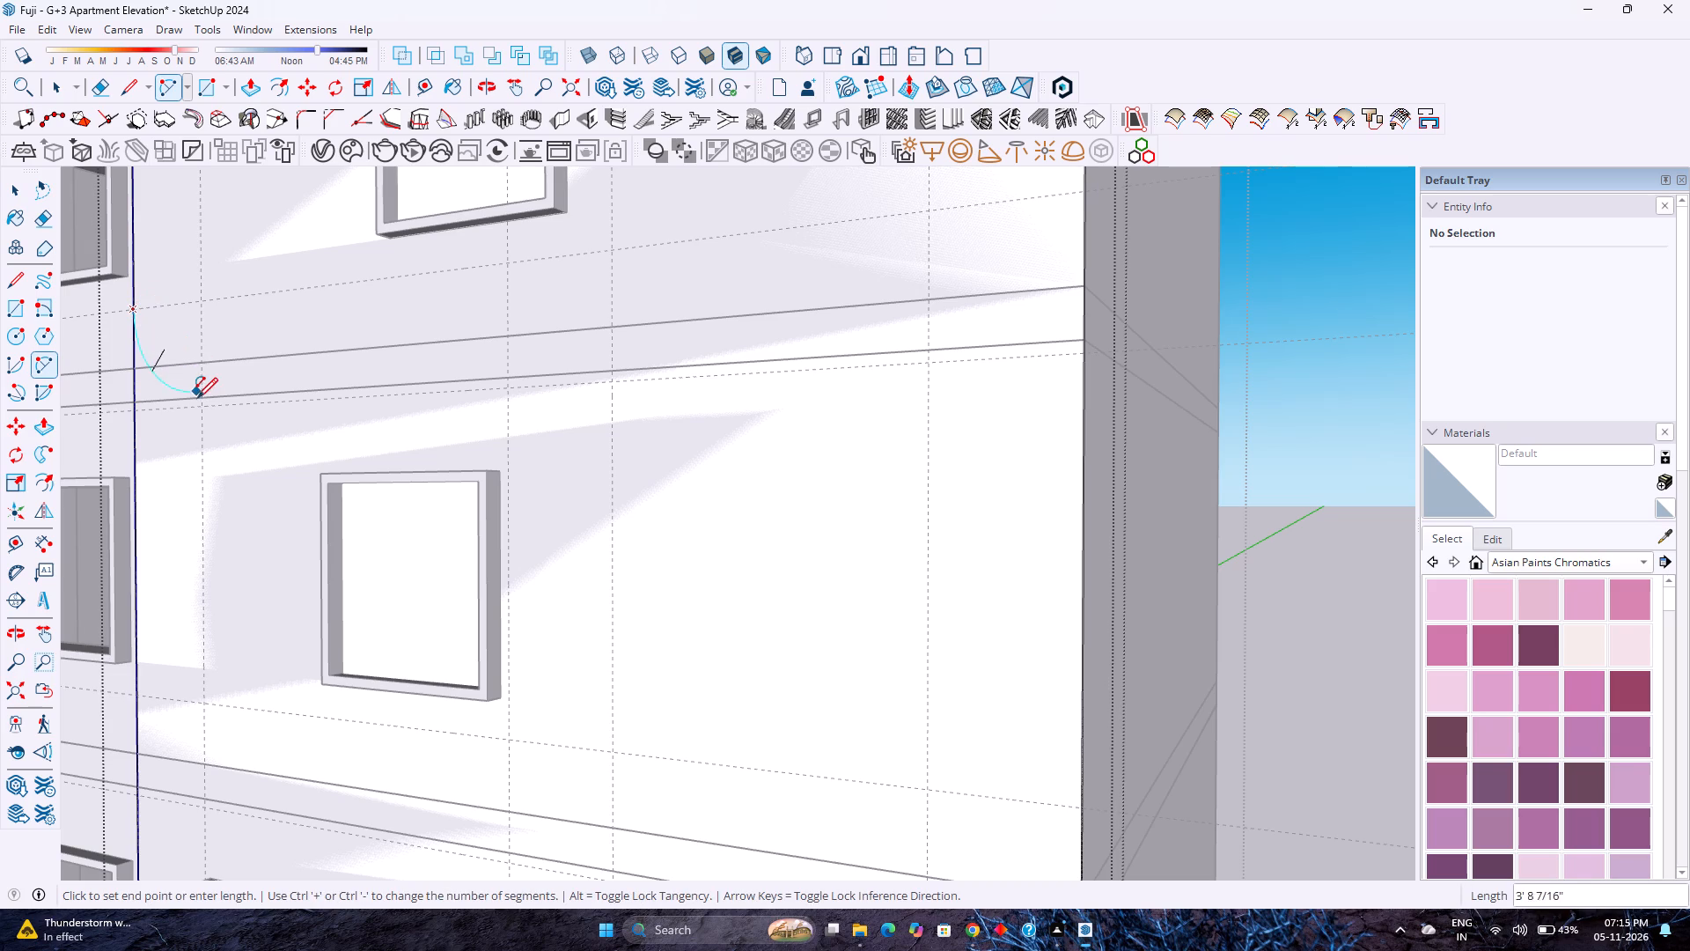
pyautogui.click(200, 408)
pyautogui.click(201, 408)
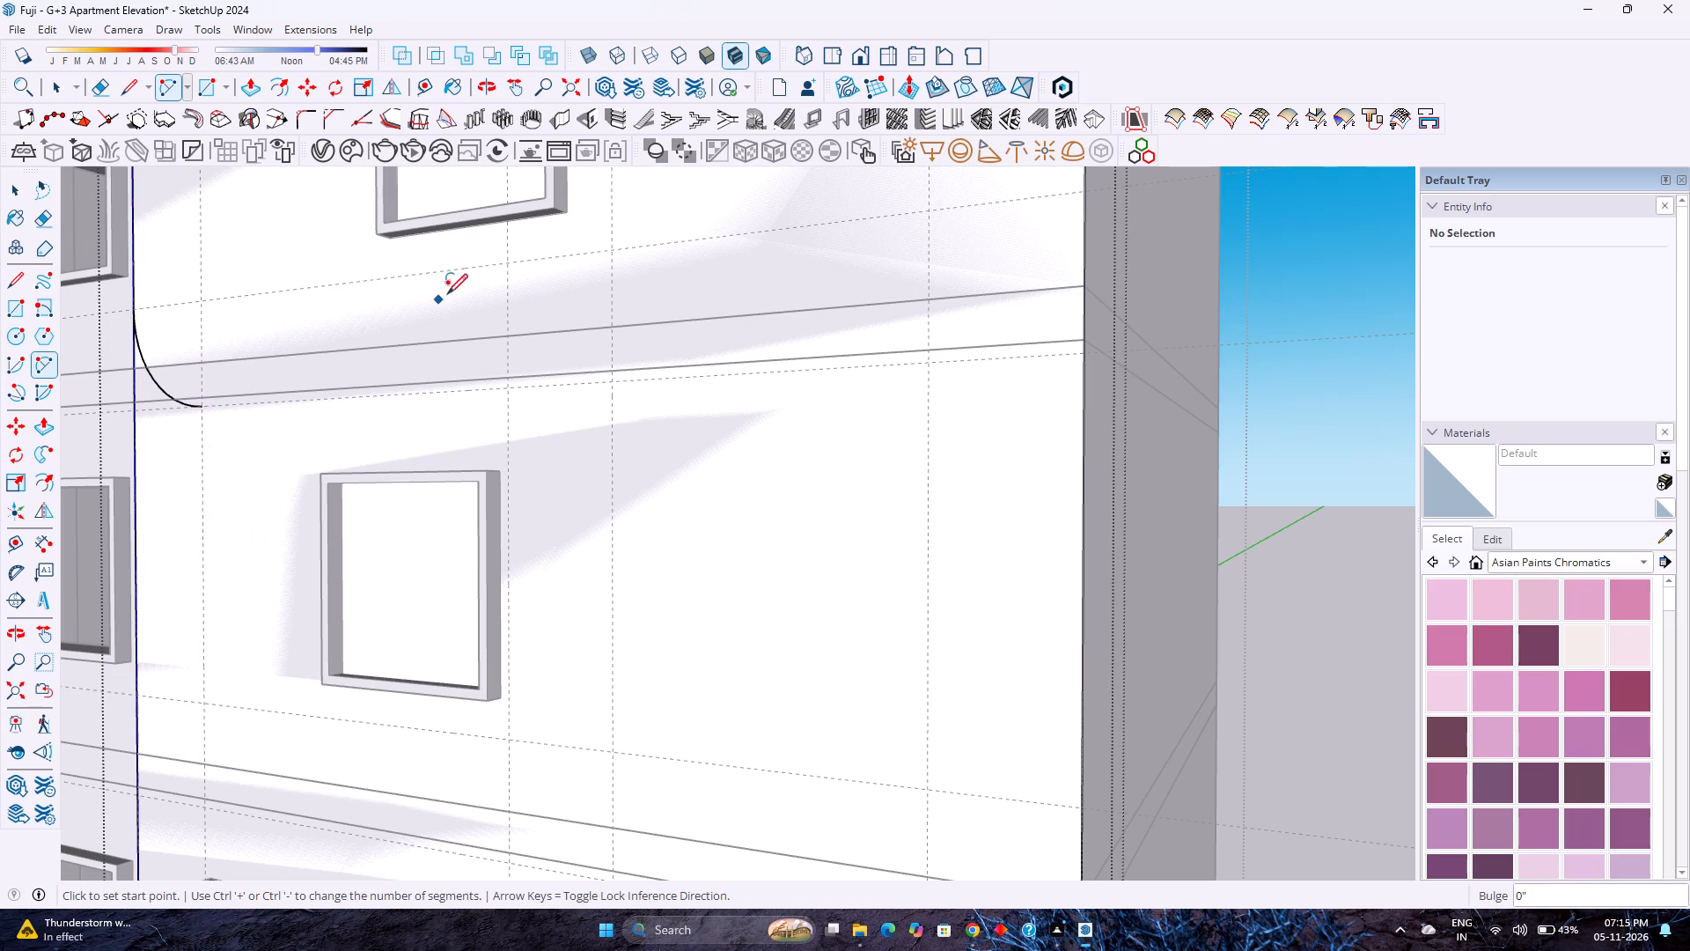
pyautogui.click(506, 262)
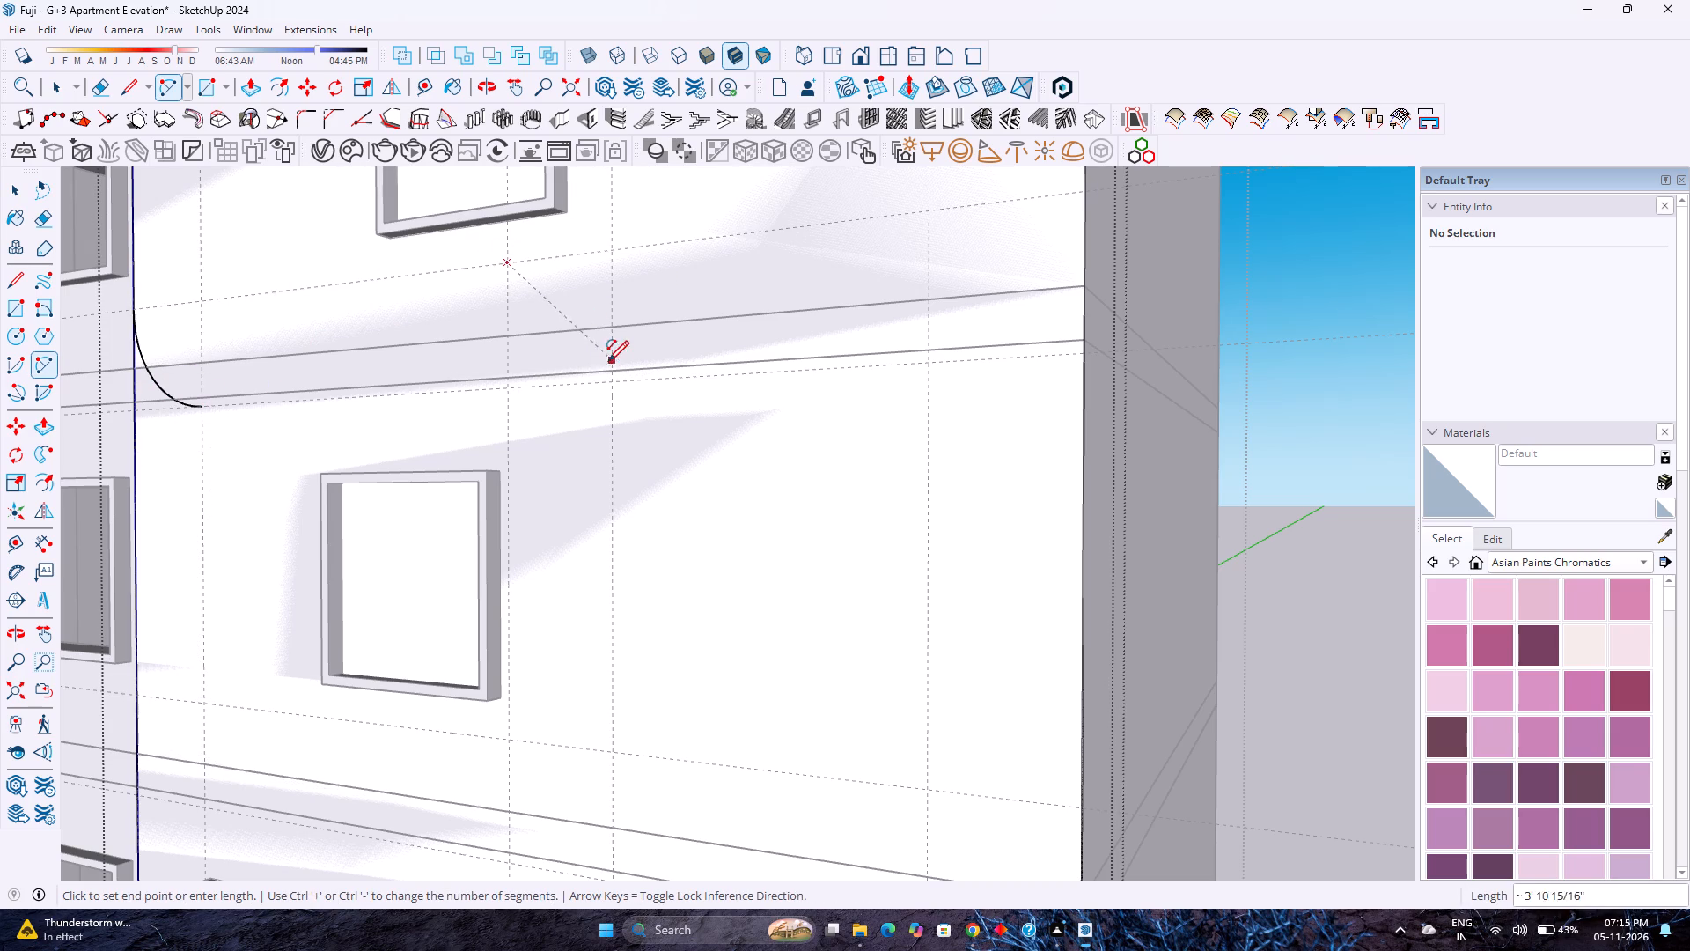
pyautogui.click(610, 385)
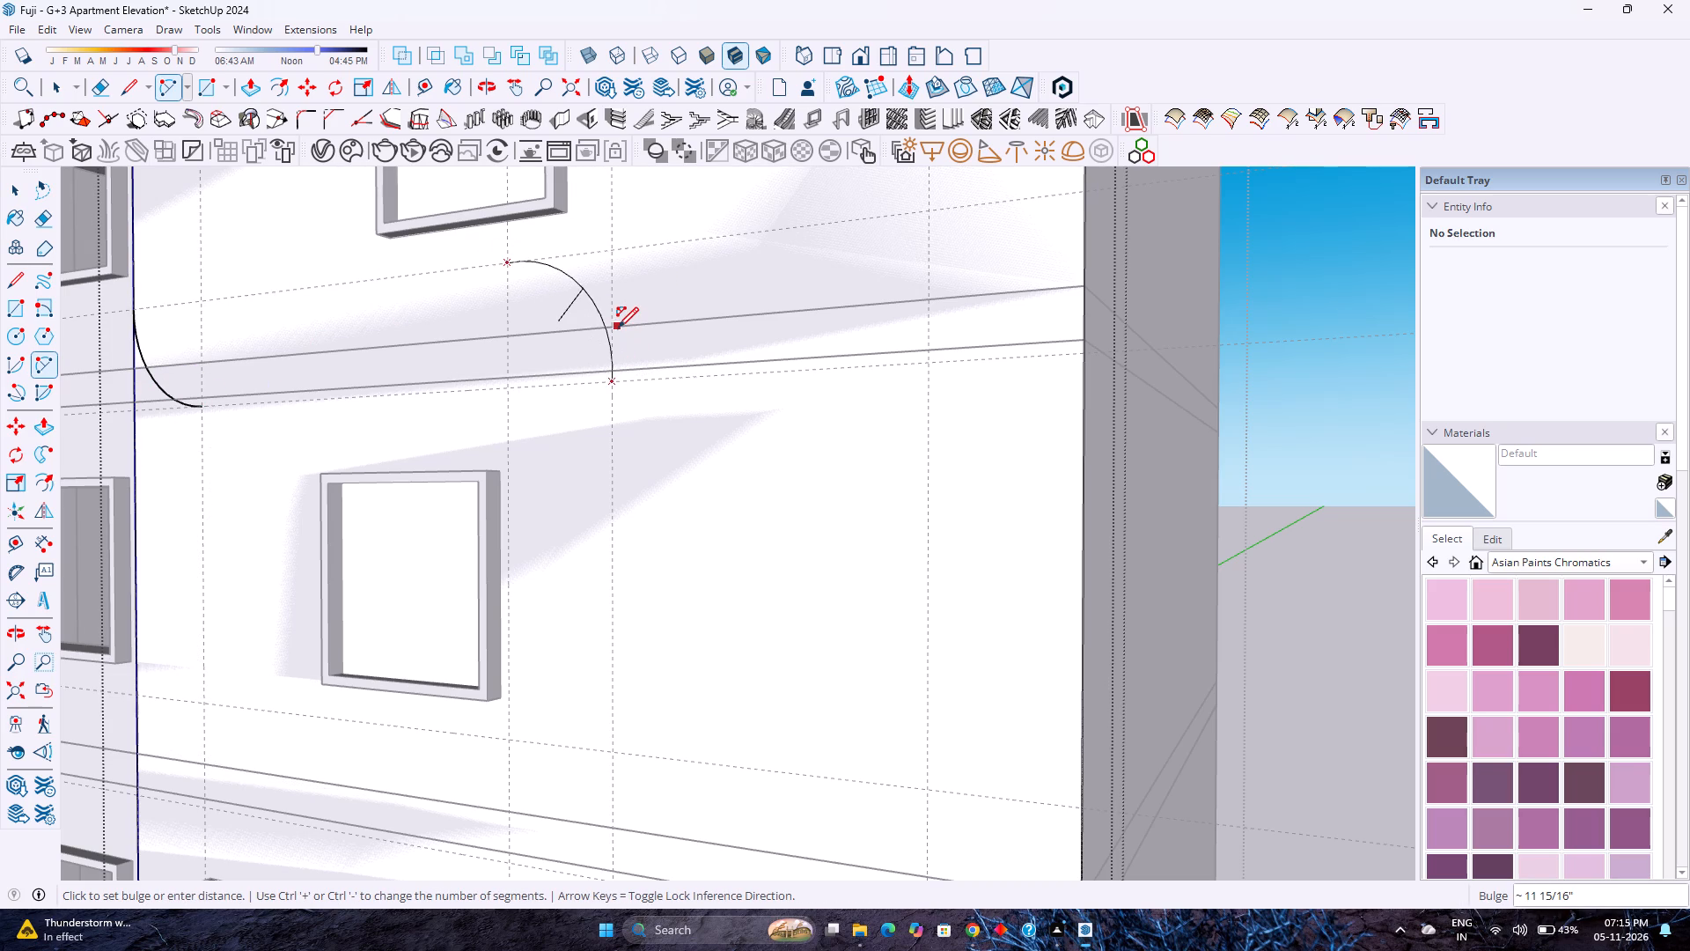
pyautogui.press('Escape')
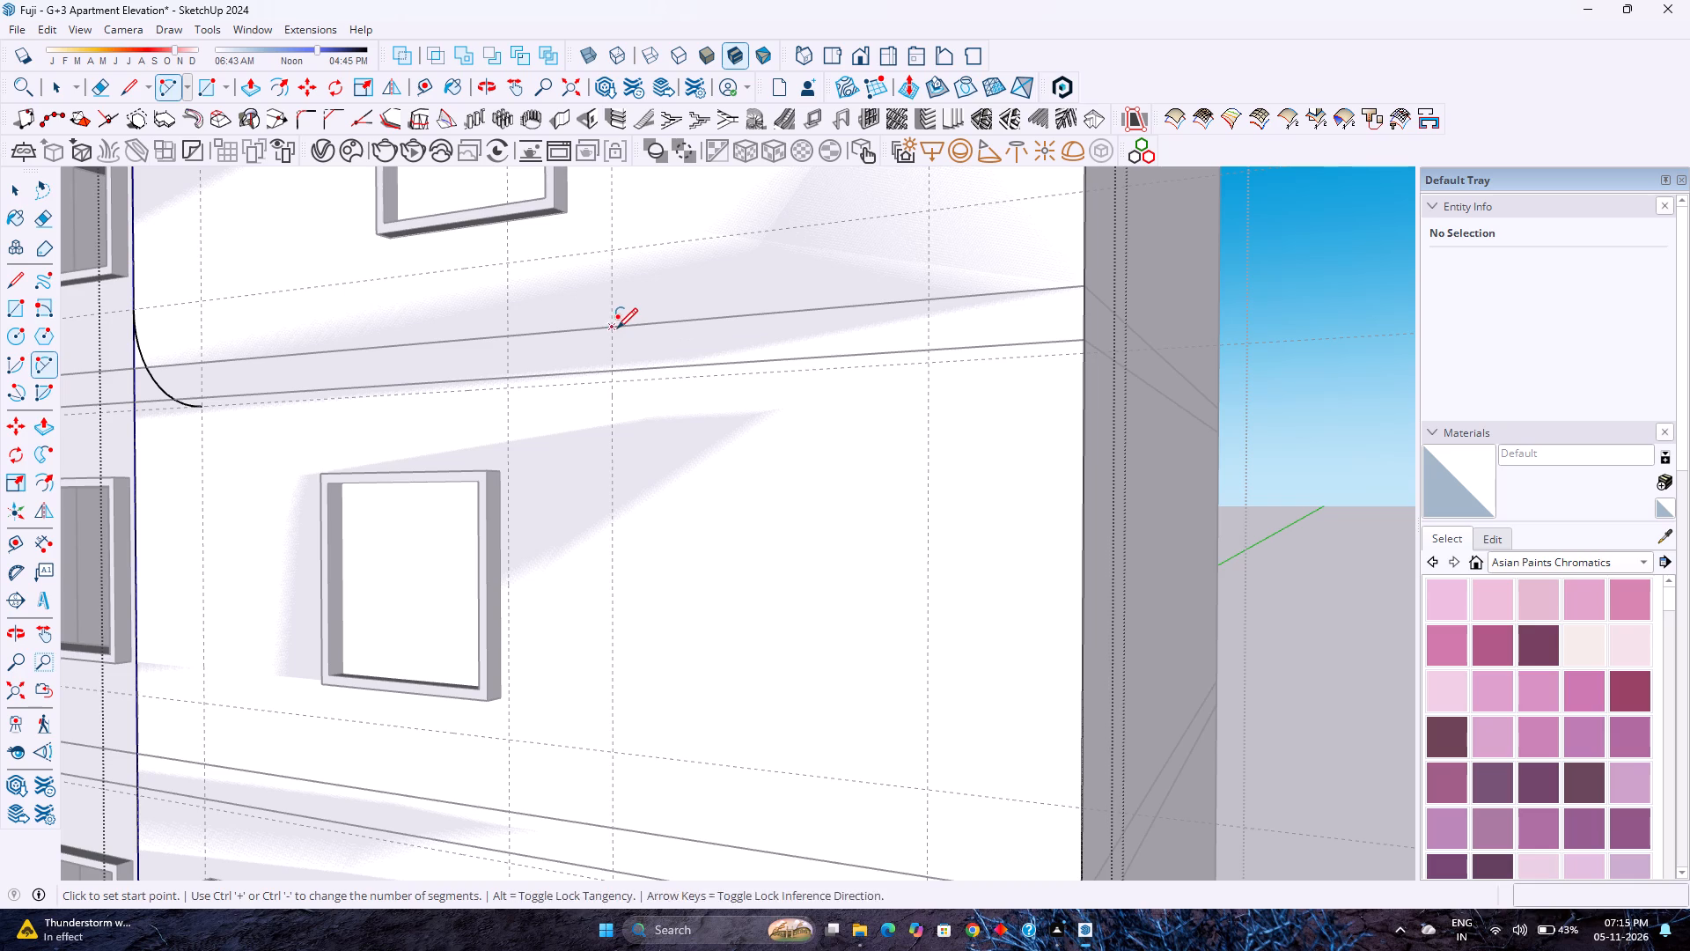
# Draw an 11' line in the group along the guide 1' below the top-floor window, between the guides either side of the middle-floor window.
pyautogui.press('l')
pyautogui.click(202, 299)
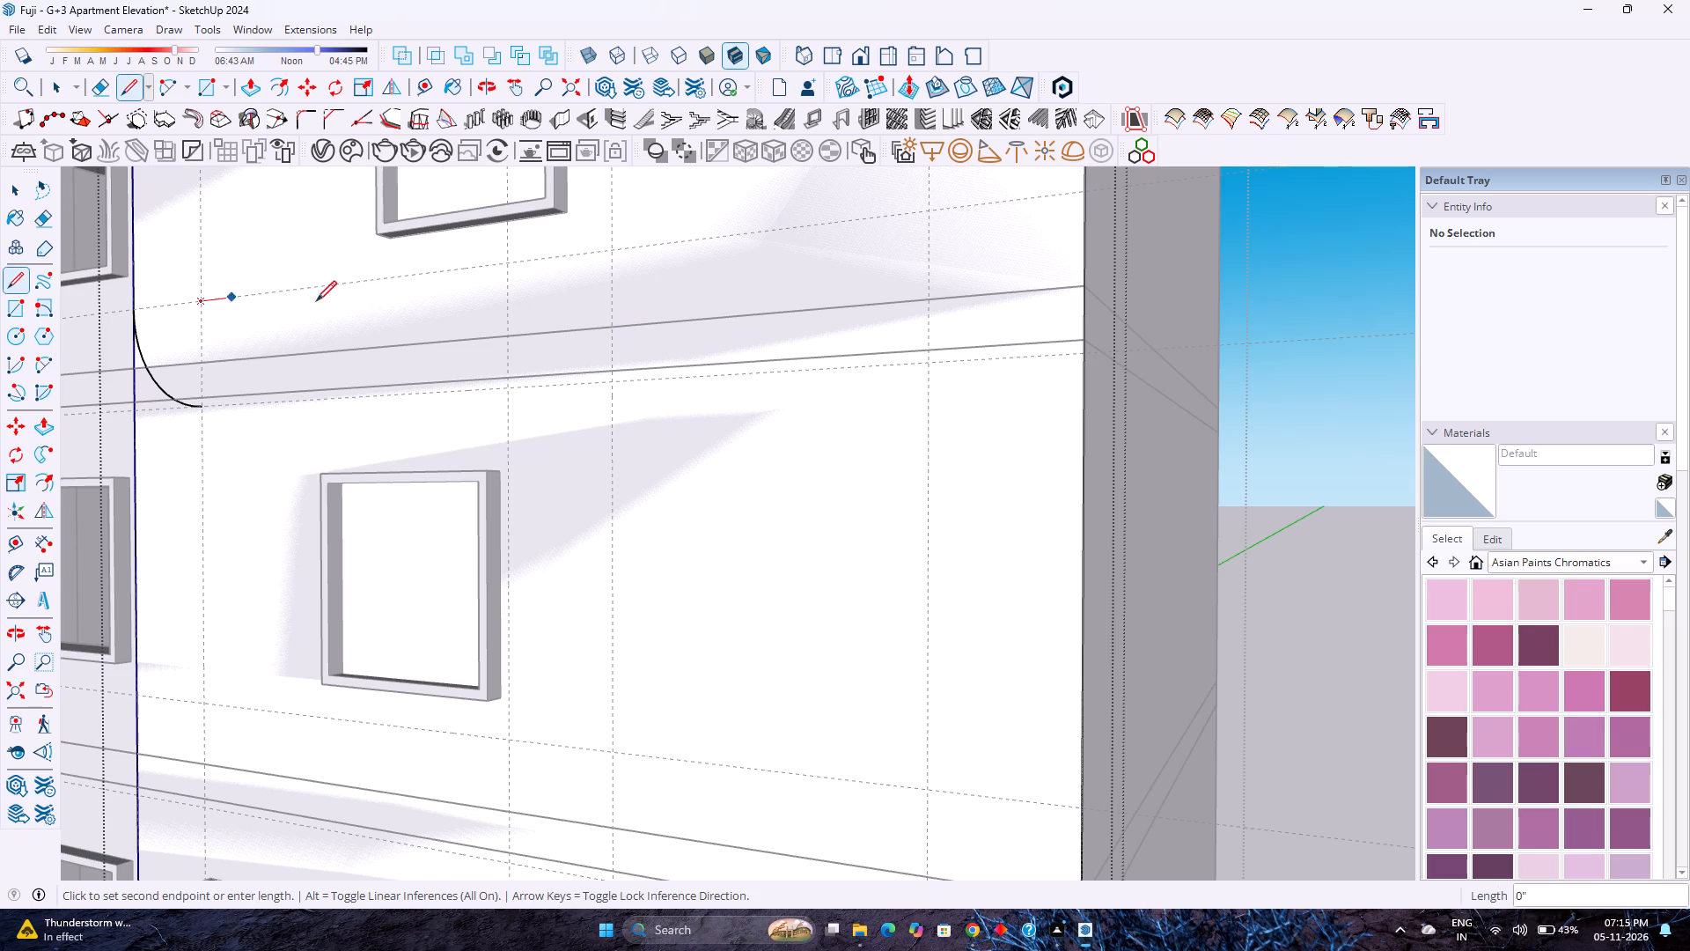
pyautogui.click(507, 262)
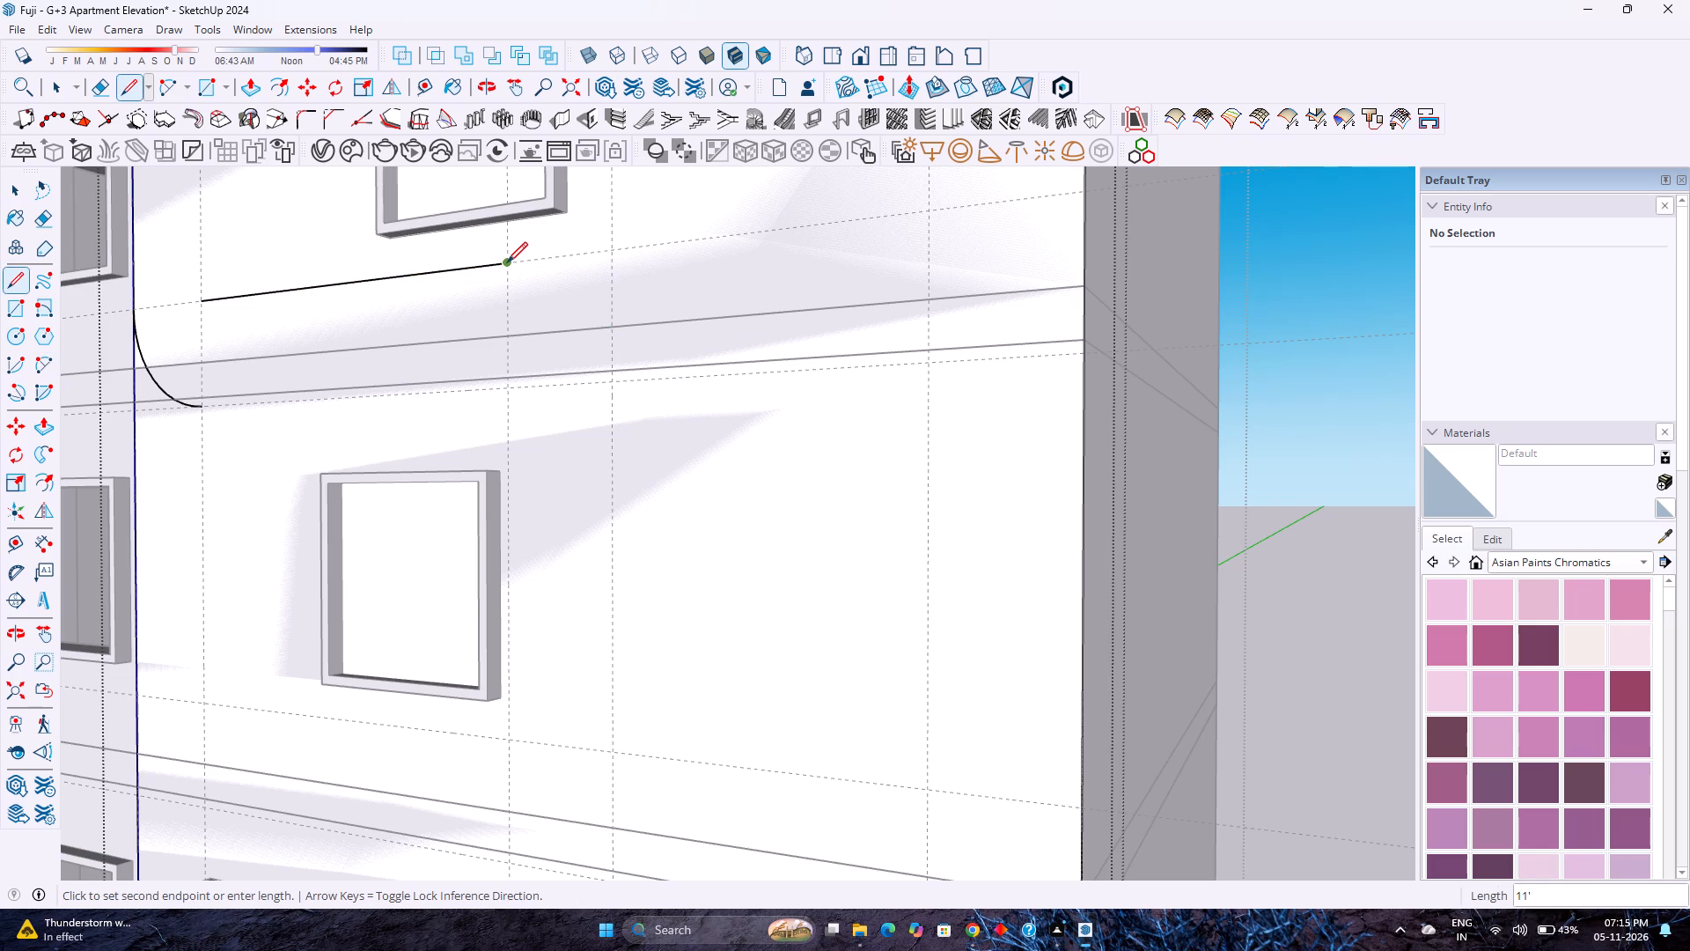
# Draw a quarter arc from the 11' line's outer end down to the lower crossing on the next vertical guide.
pyautogui.press('a')
pyautogui.click(507, 262)
pyautogui.doubleClick(612, 380)
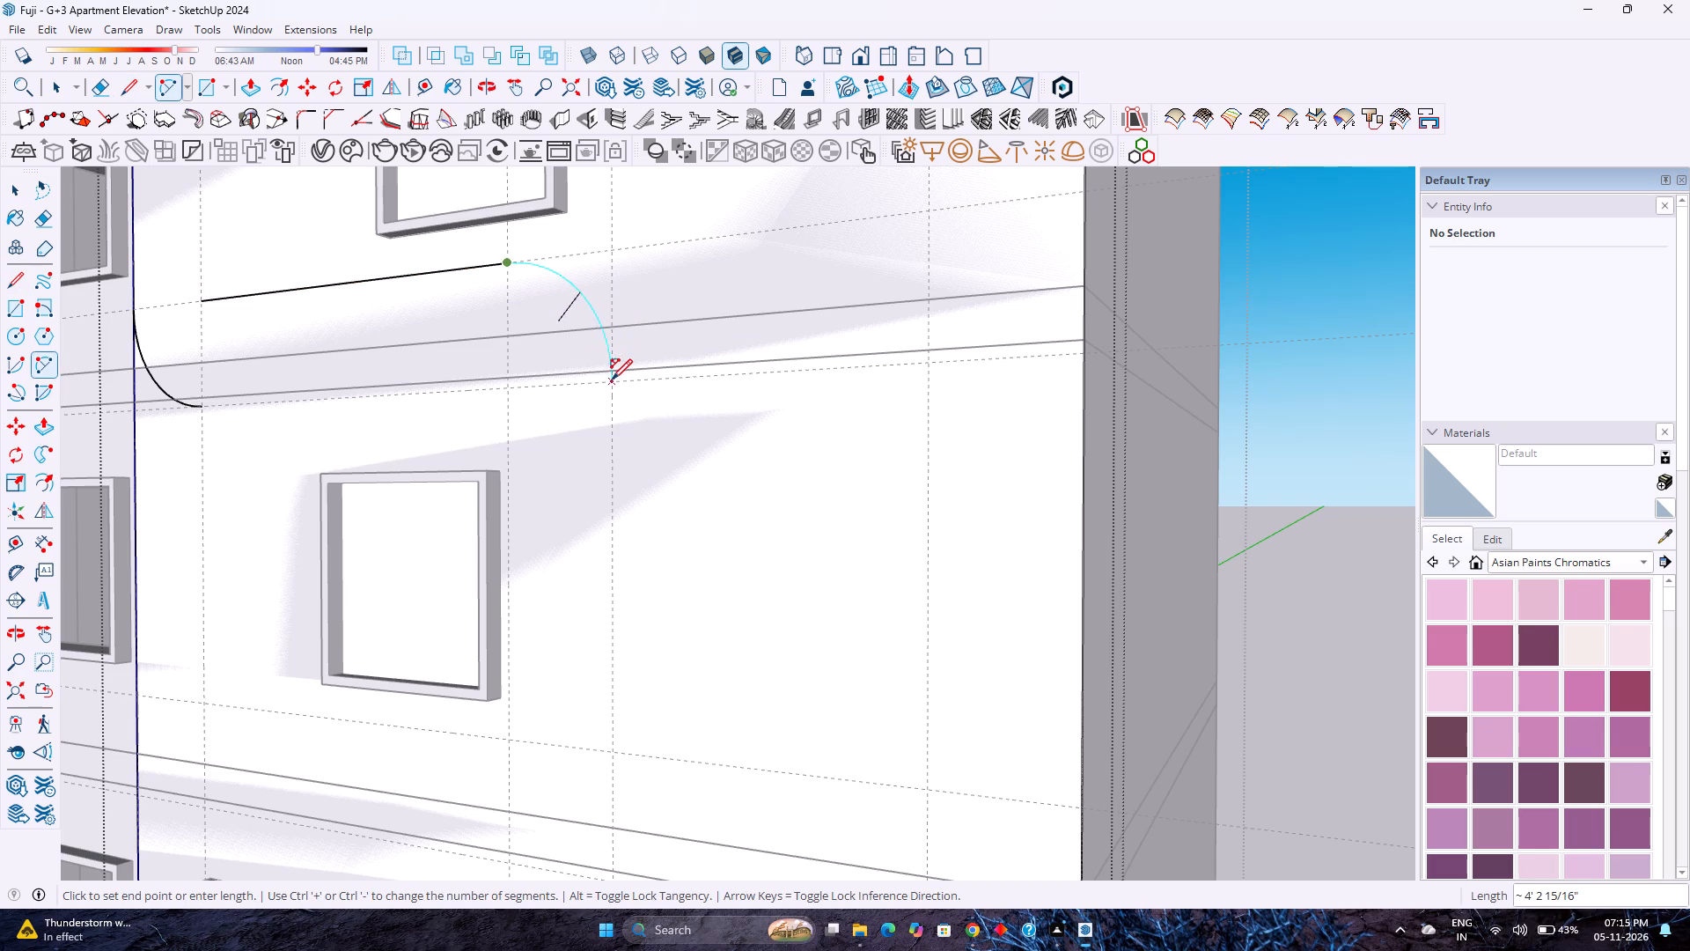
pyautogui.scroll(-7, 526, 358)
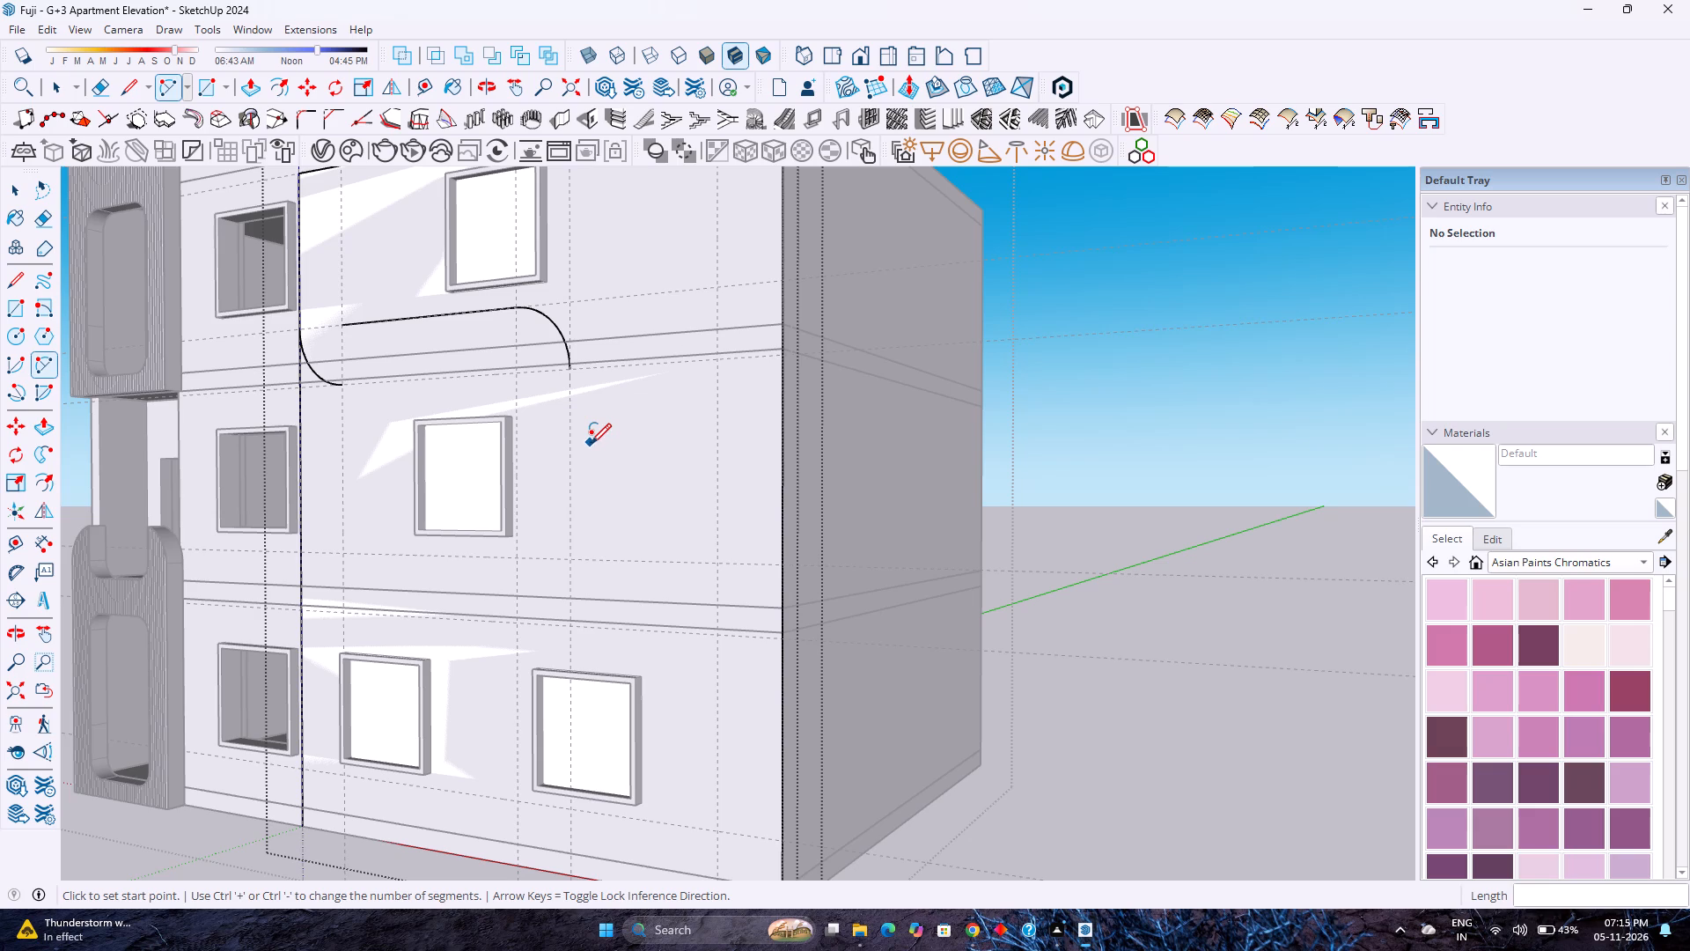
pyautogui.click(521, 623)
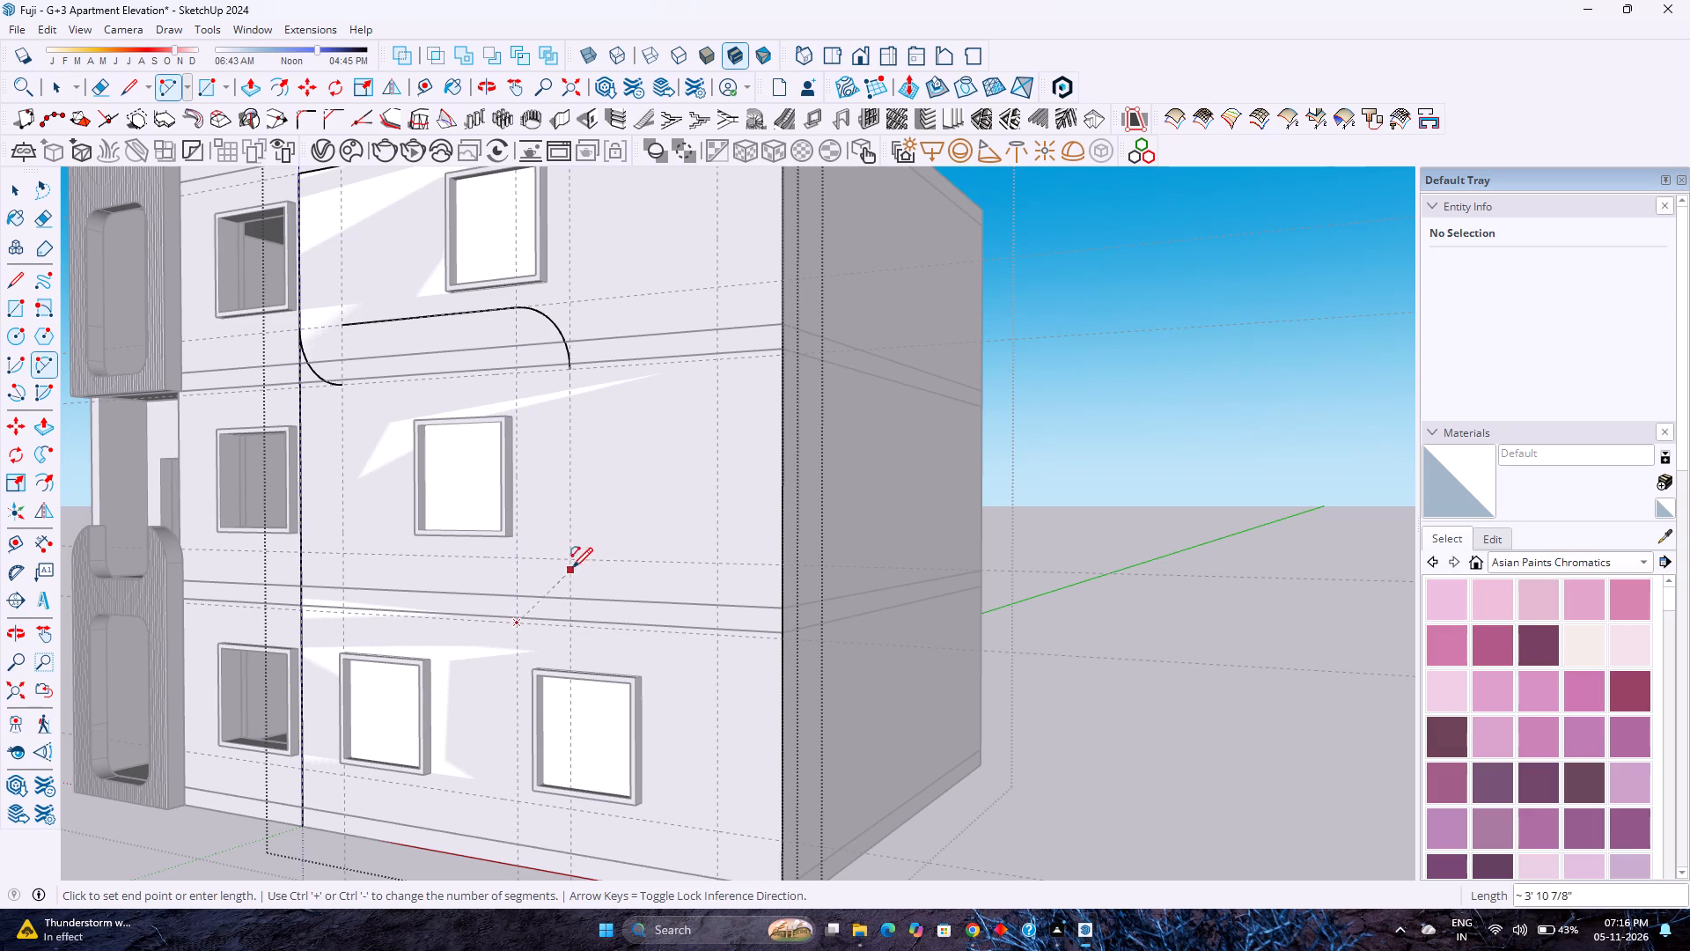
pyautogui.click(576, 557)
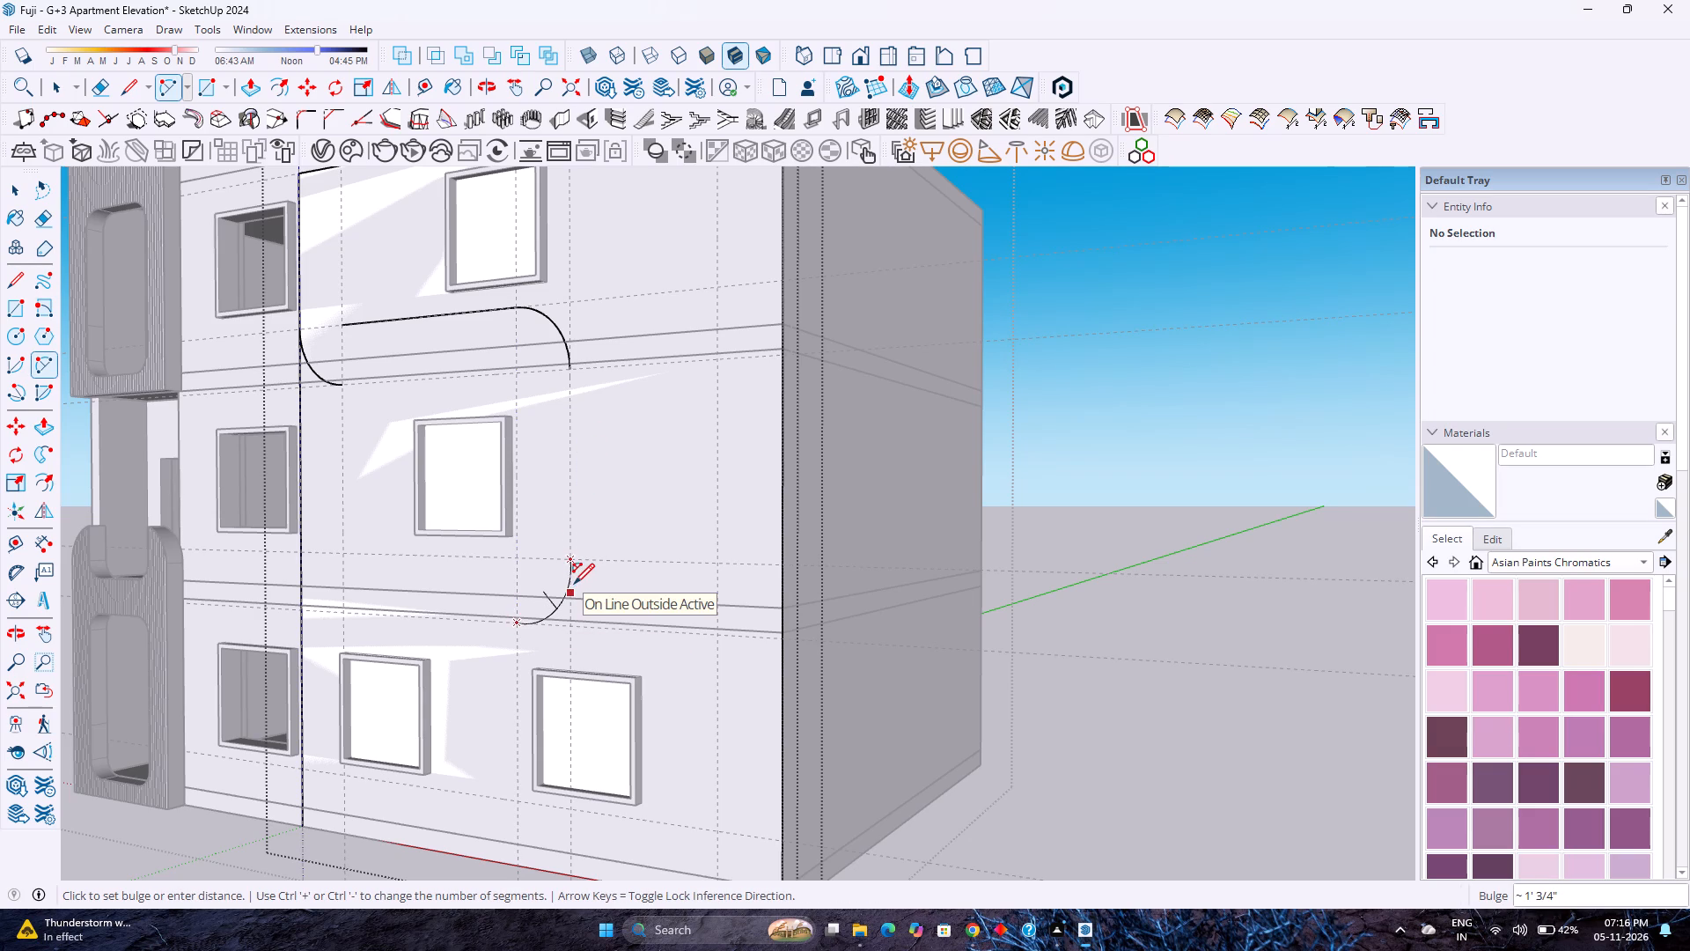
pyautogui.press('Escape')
# Draw a vertical line from the quarter arc's lower end down to the guide just below the middle-floor window.
pyautogui.press('l')
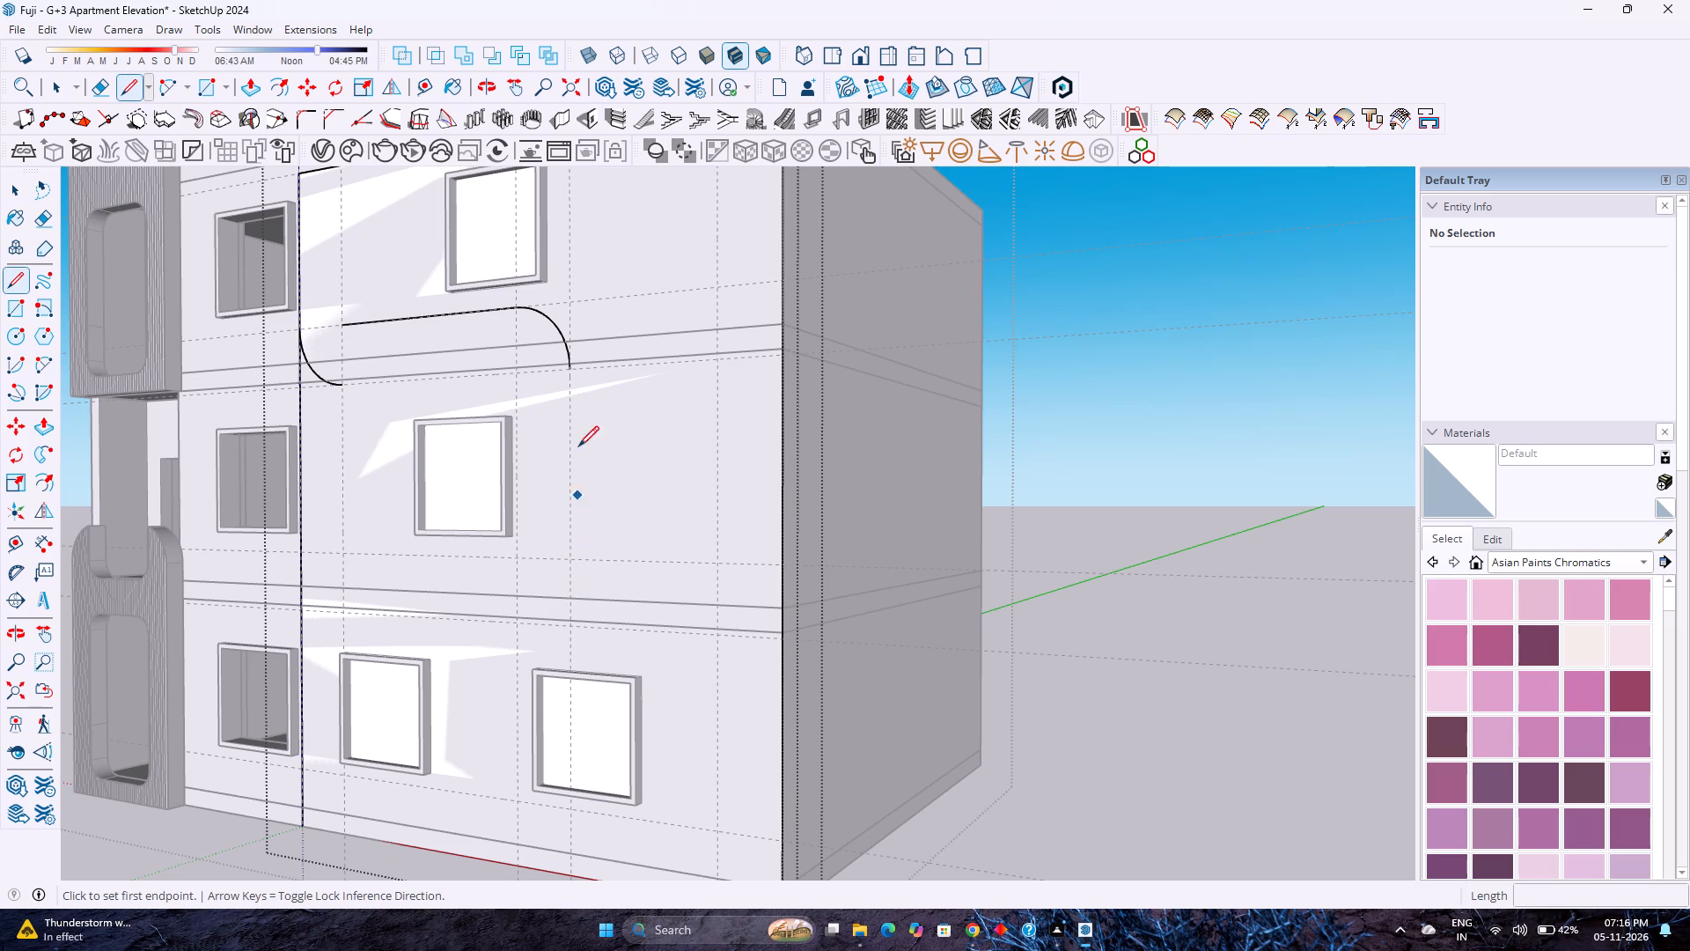
pyautogui.click(571, 366)
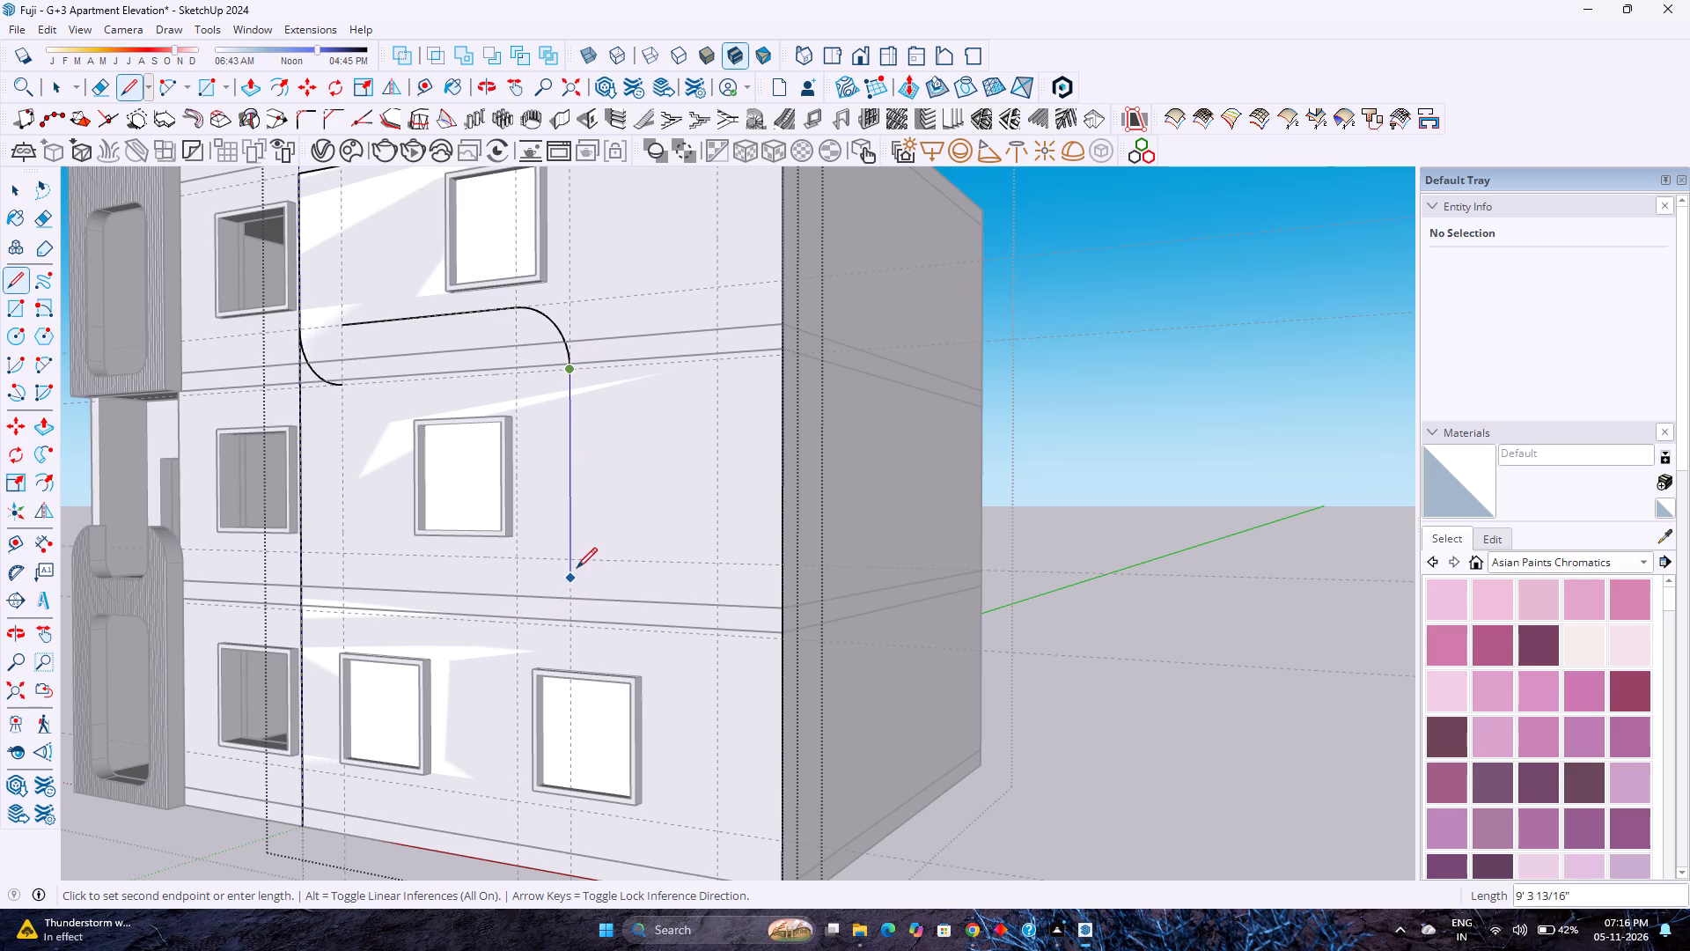
pyautogui.click(577, 558)
pyautogui.press('Escape')
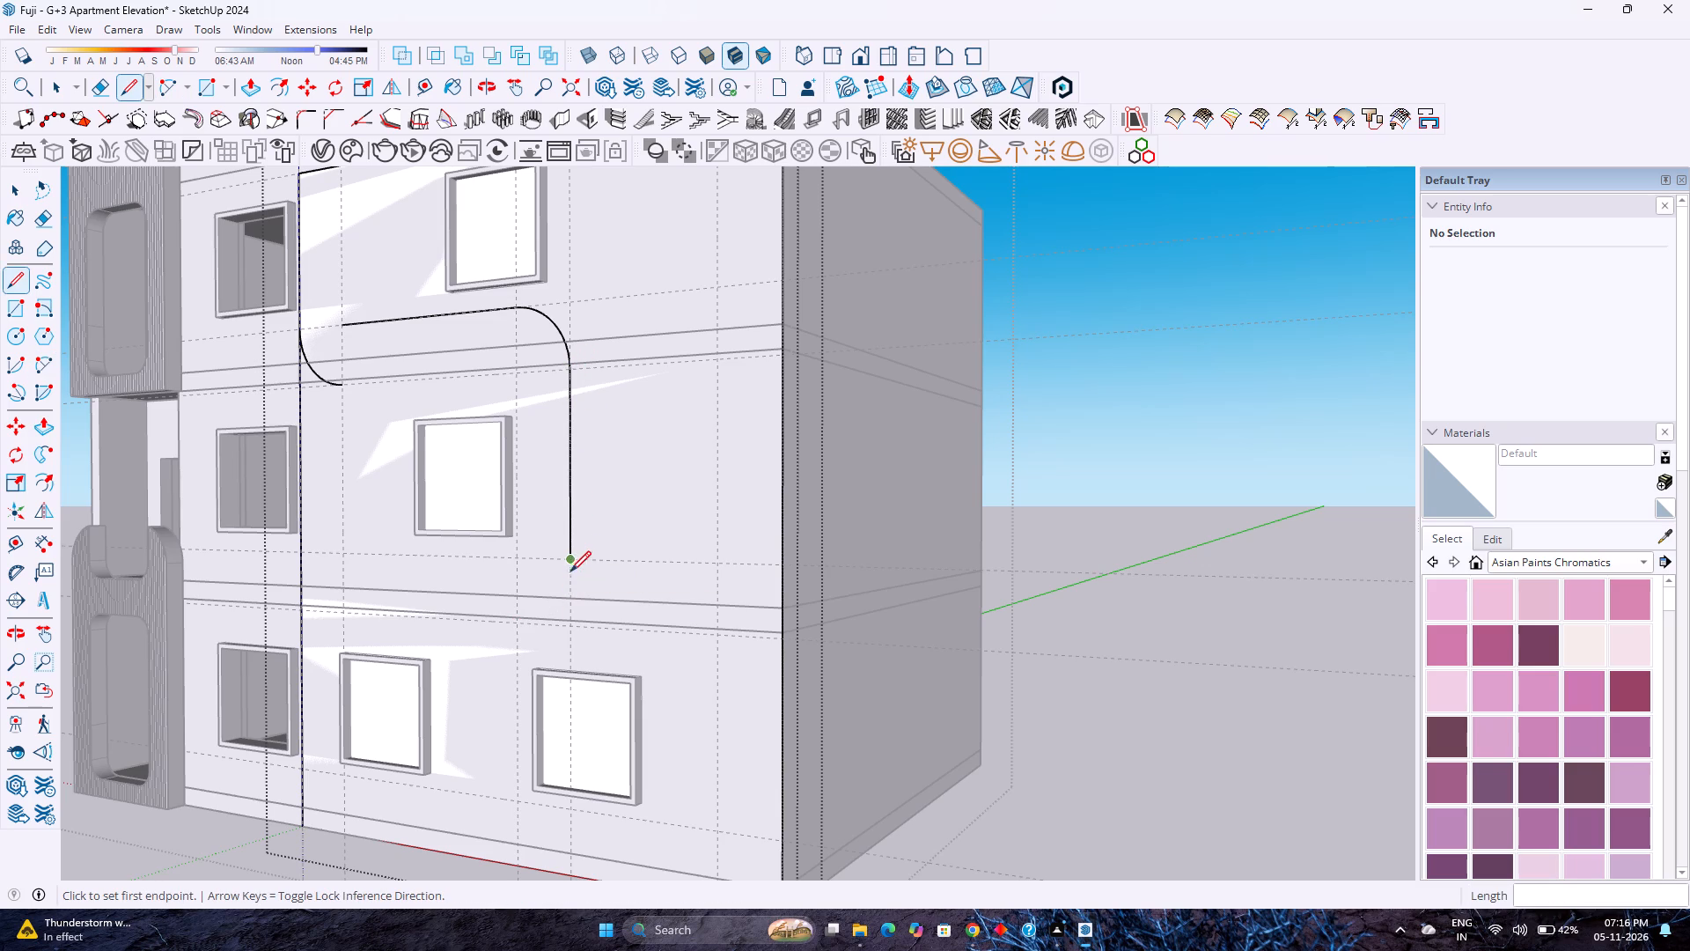
# Draw a quarter arc from the vertical line's lower end to the lower guide's crossing beside the middle-floor window.
pyautogui.scroll(10, 570, 575)
pyautogui.press('a')
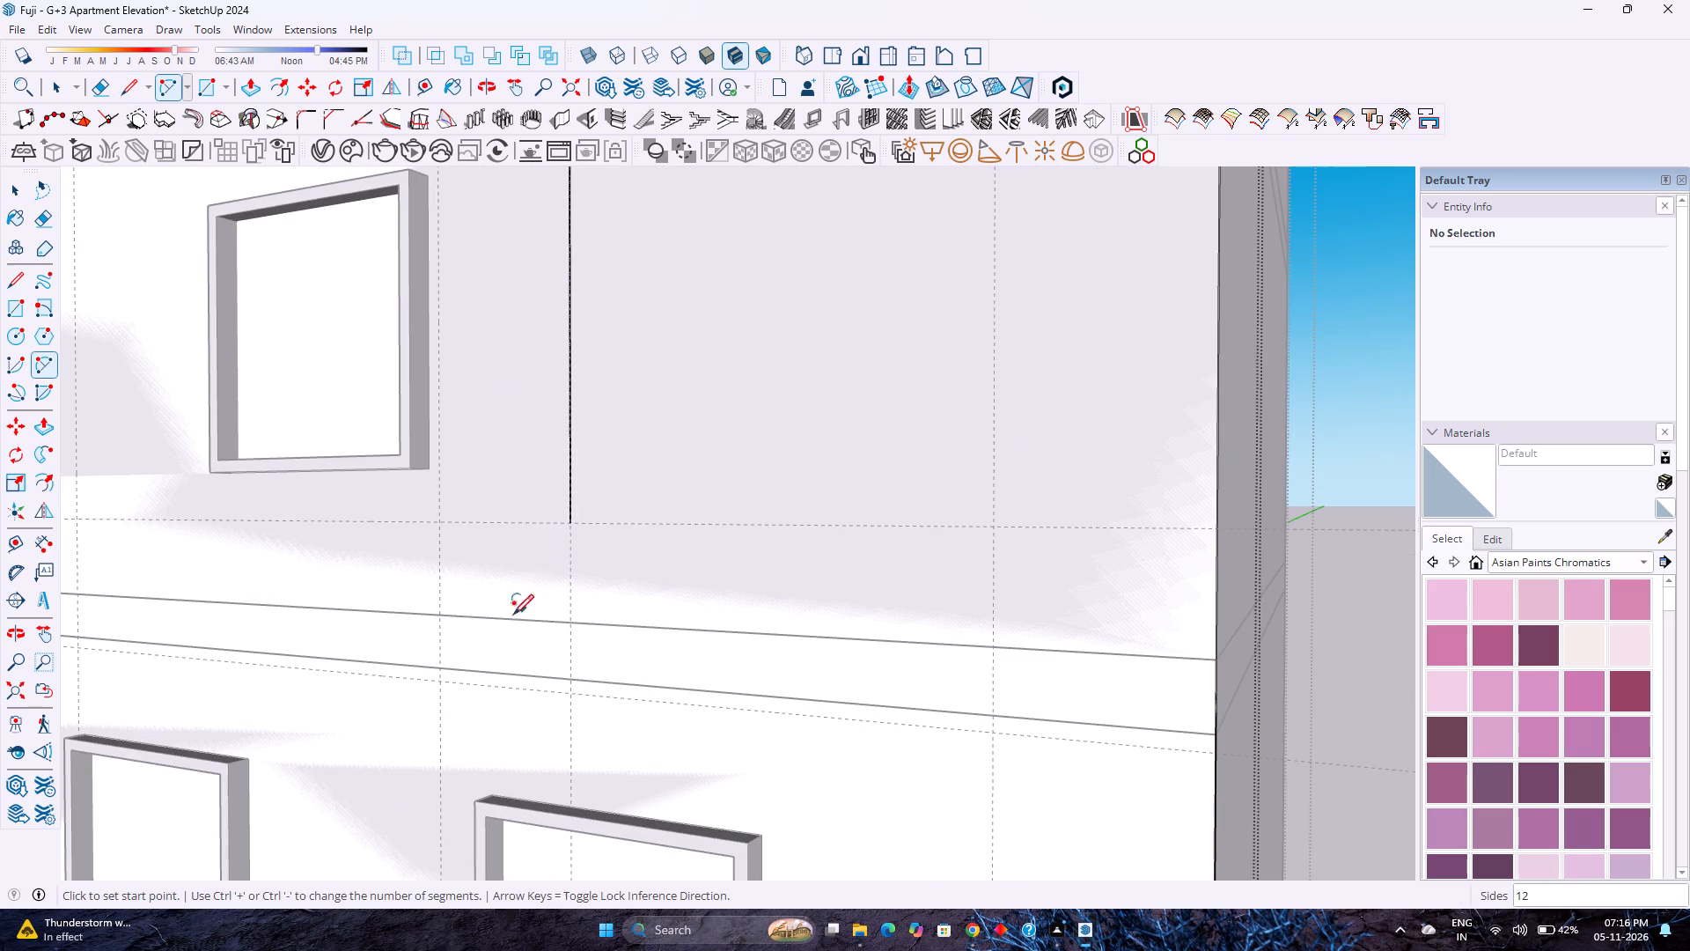
pyautogui.click(446, 682)
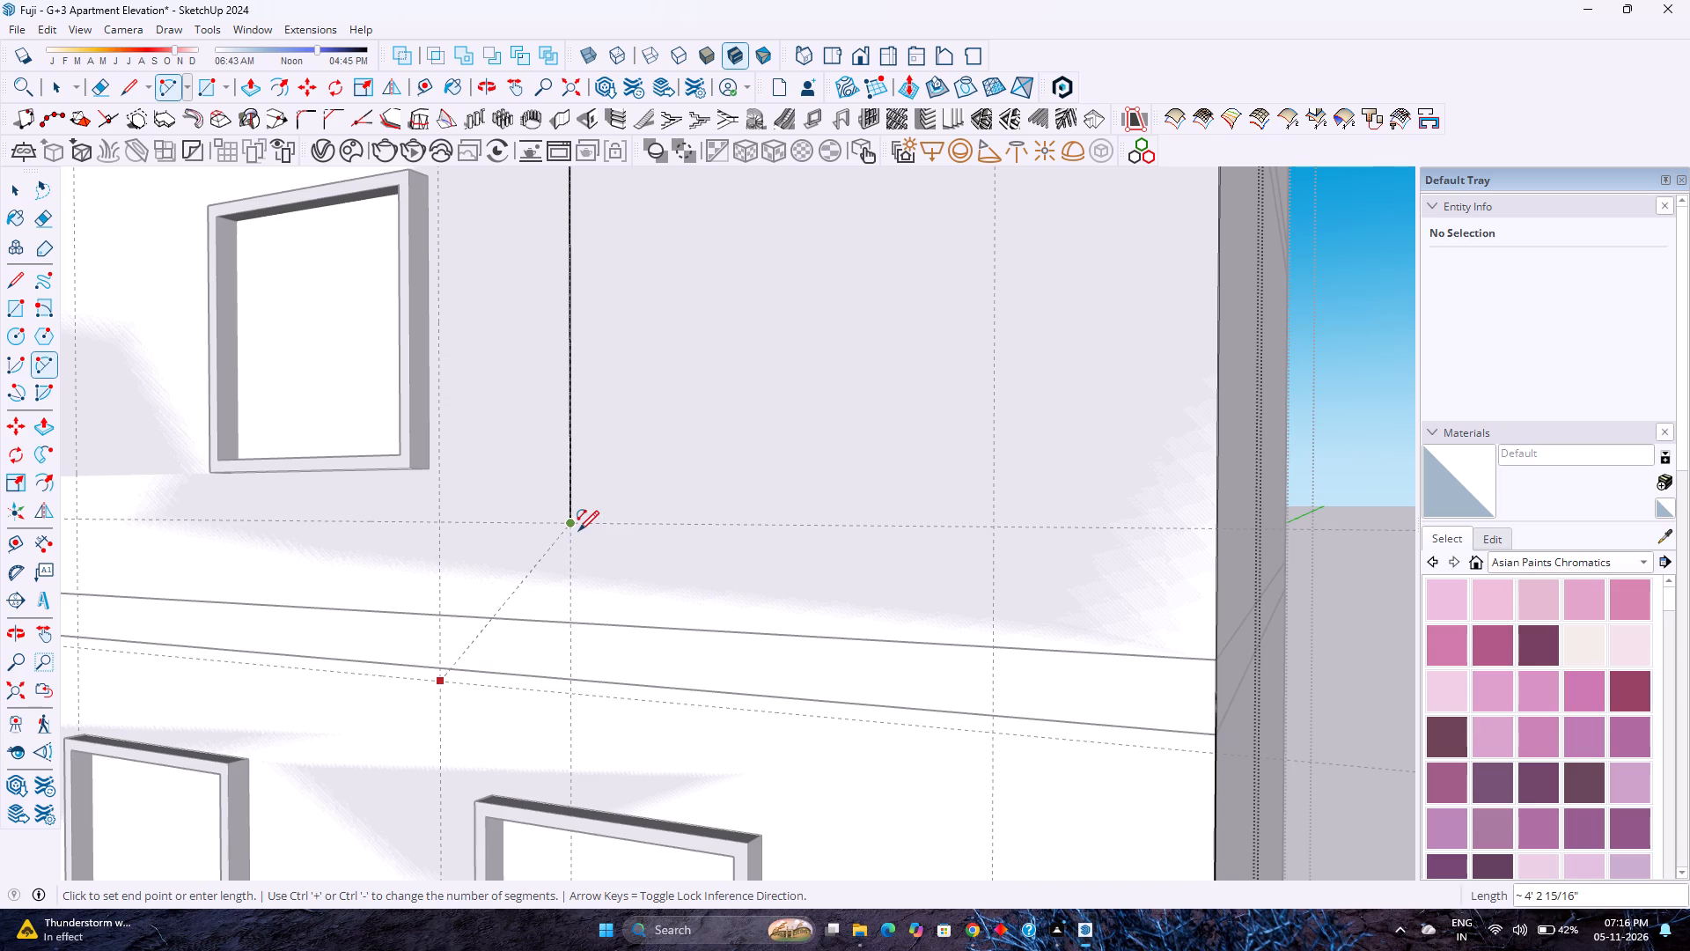
pyautogui.click(578, 531)
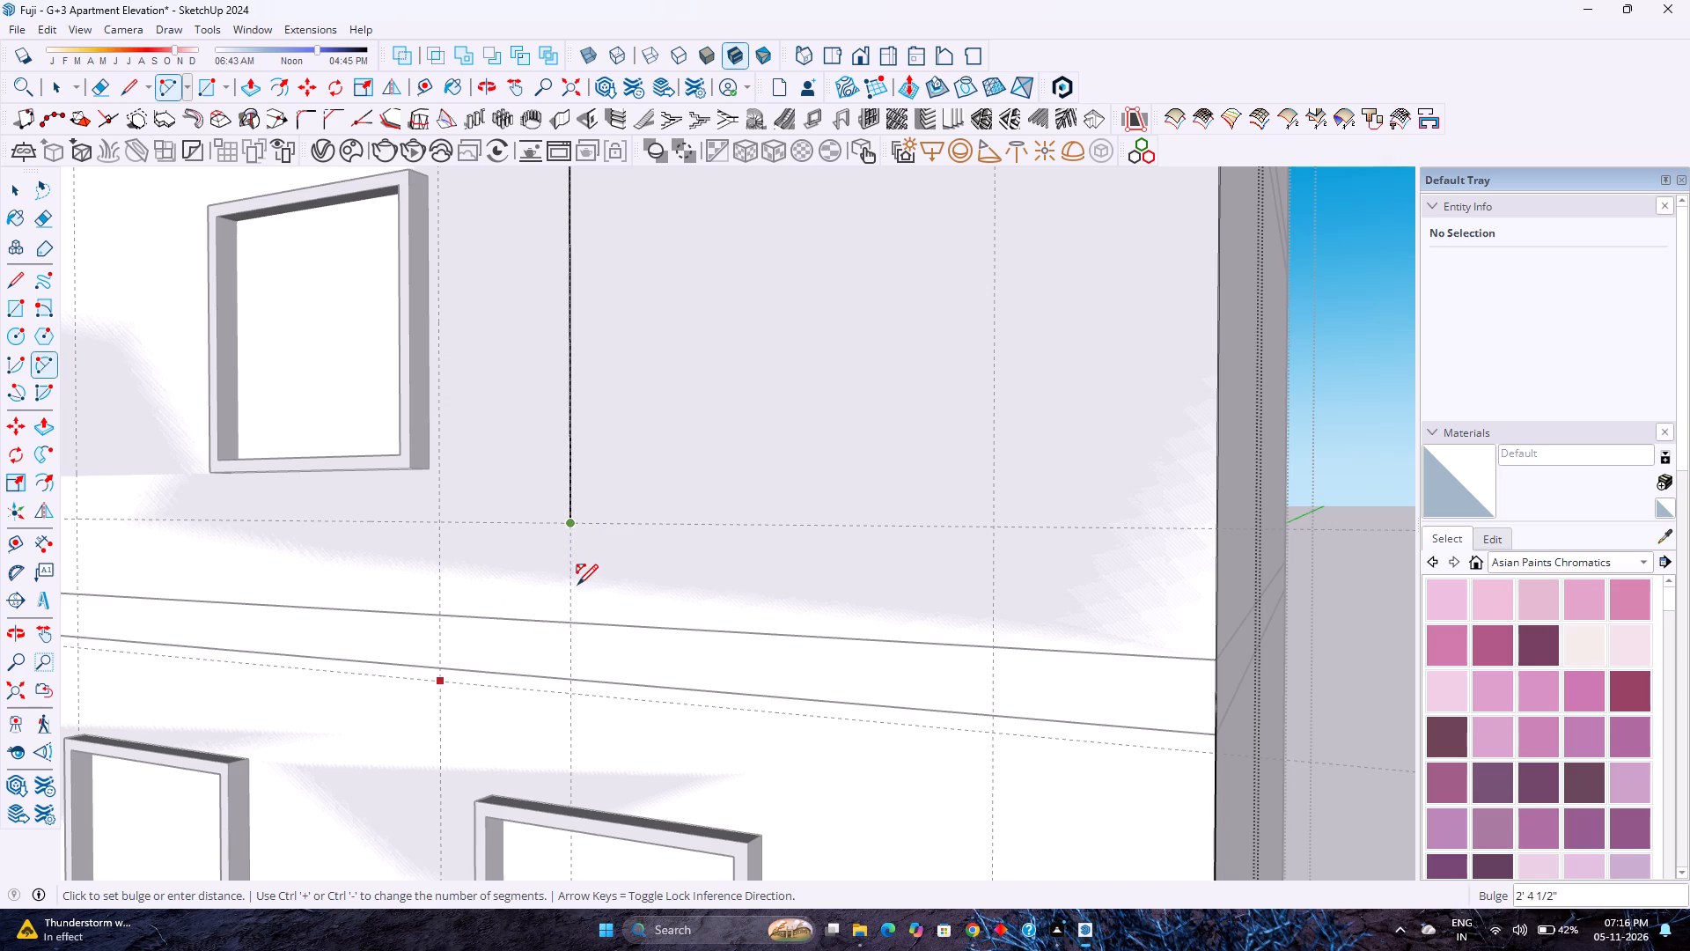
pyautogui.click(572, 594)
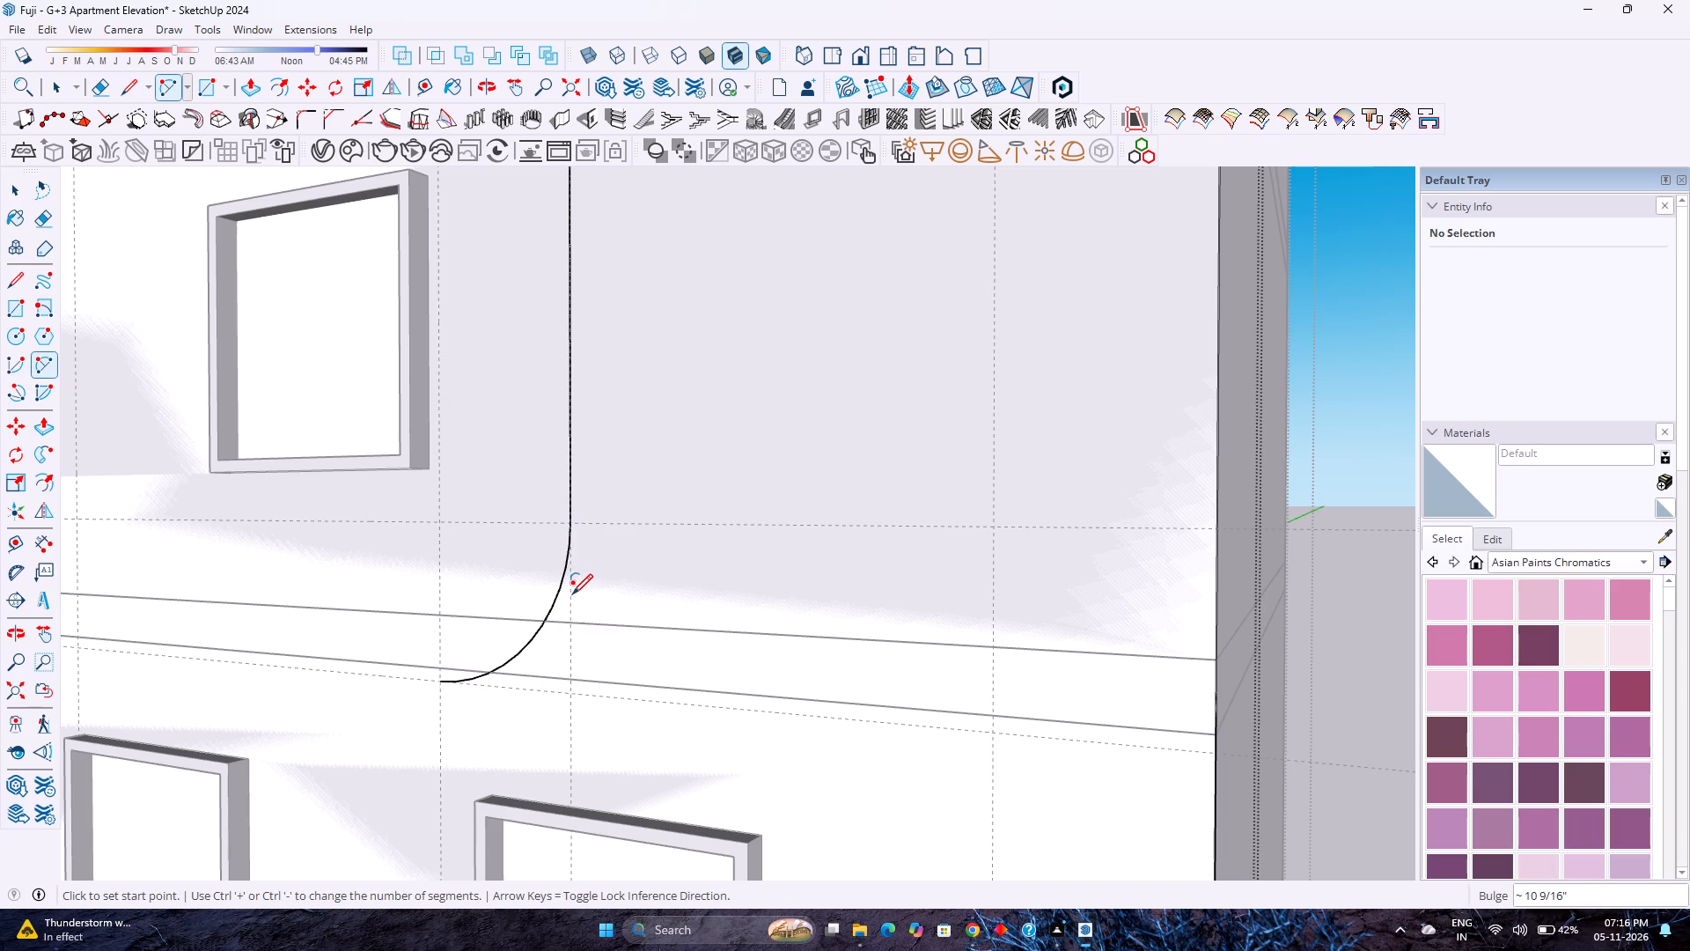
# Draw a quarter arc from the rectangle's balcony-side edge at the first-floor slab guide up to the adjacent vertical guide's crossing below the middle-floor window.
pyautogui.scroll(-9, 518, 613)
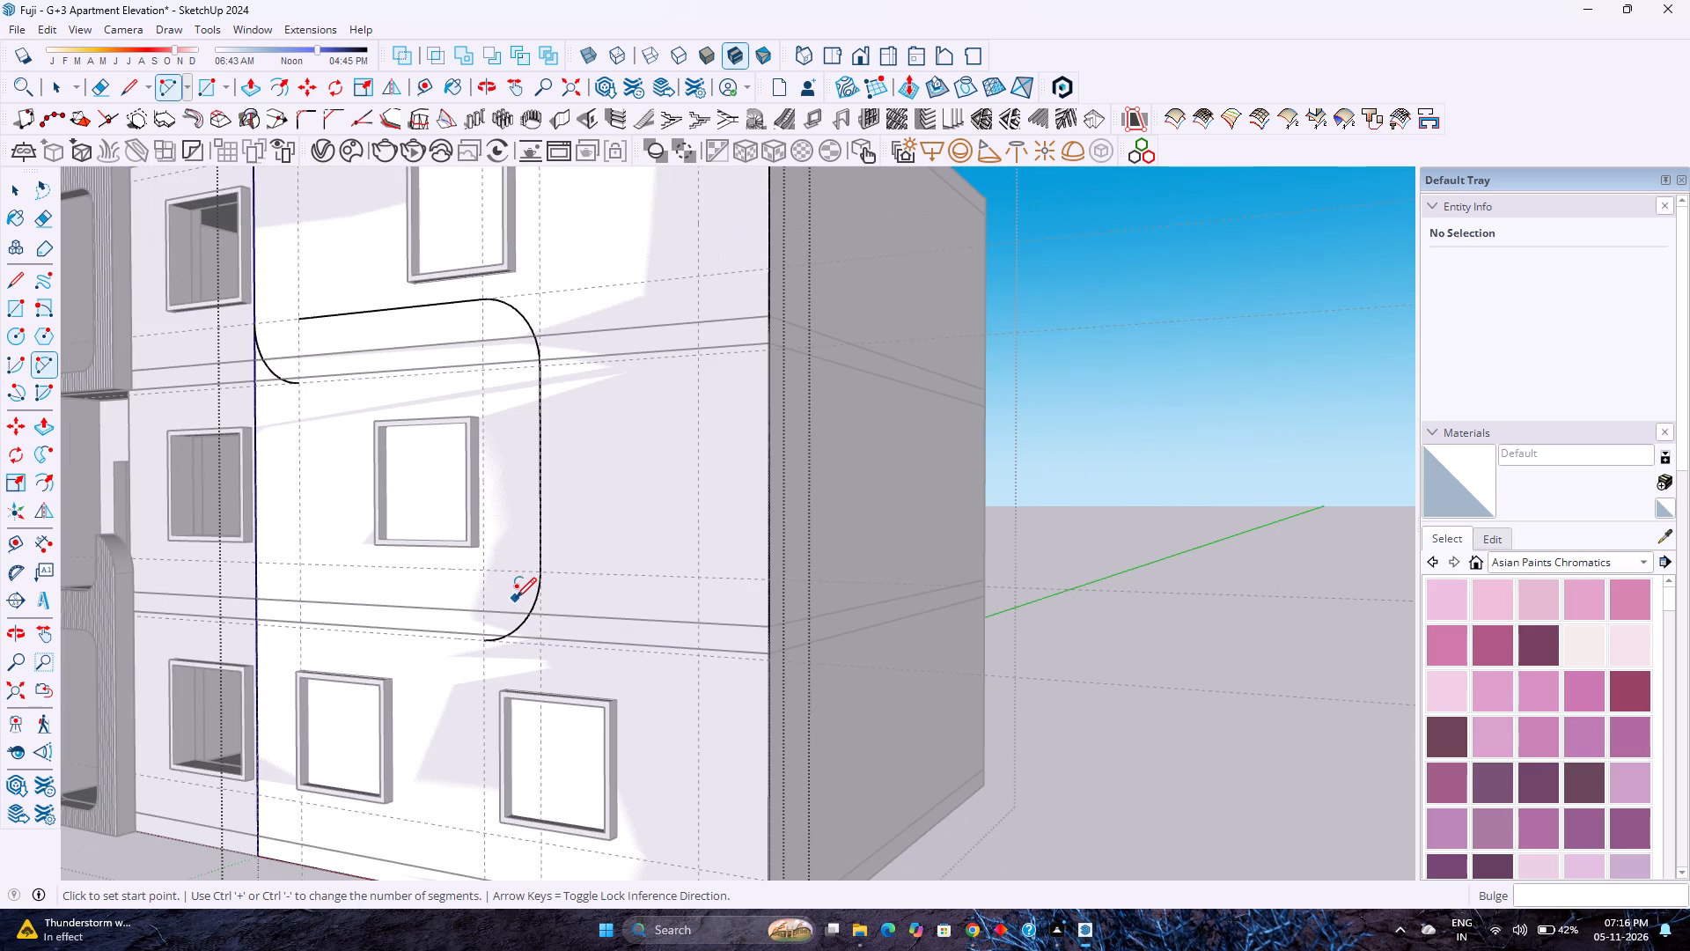
pyautogui.click(261, 624)
pyautogui.doubleClick(305, 566)
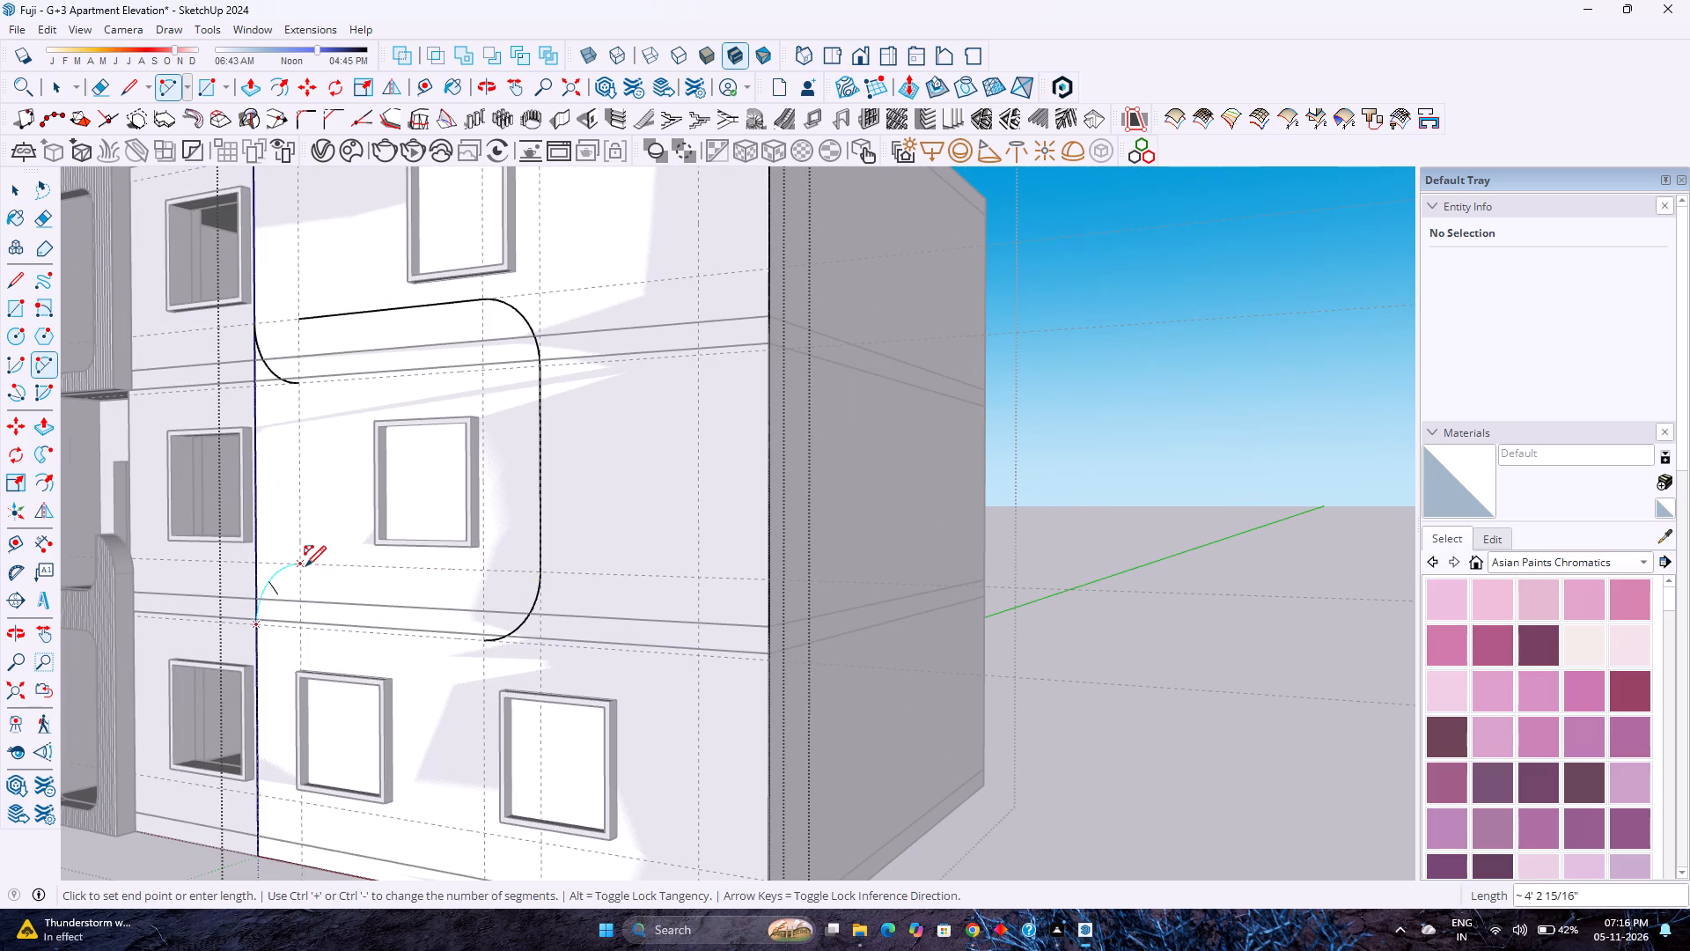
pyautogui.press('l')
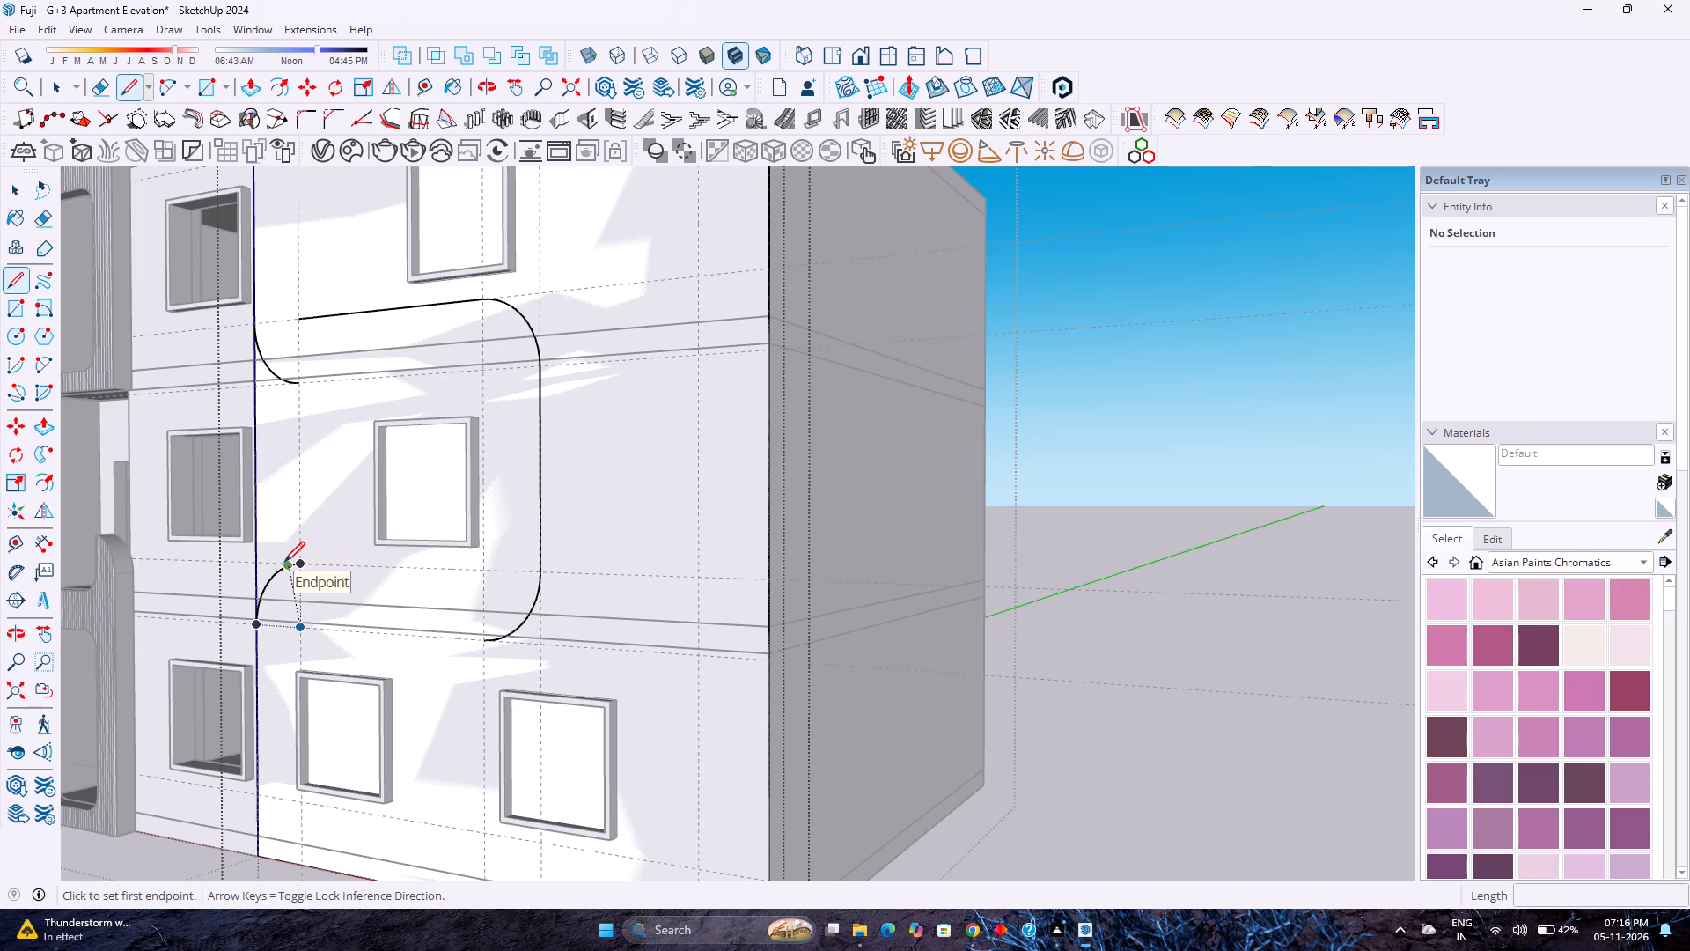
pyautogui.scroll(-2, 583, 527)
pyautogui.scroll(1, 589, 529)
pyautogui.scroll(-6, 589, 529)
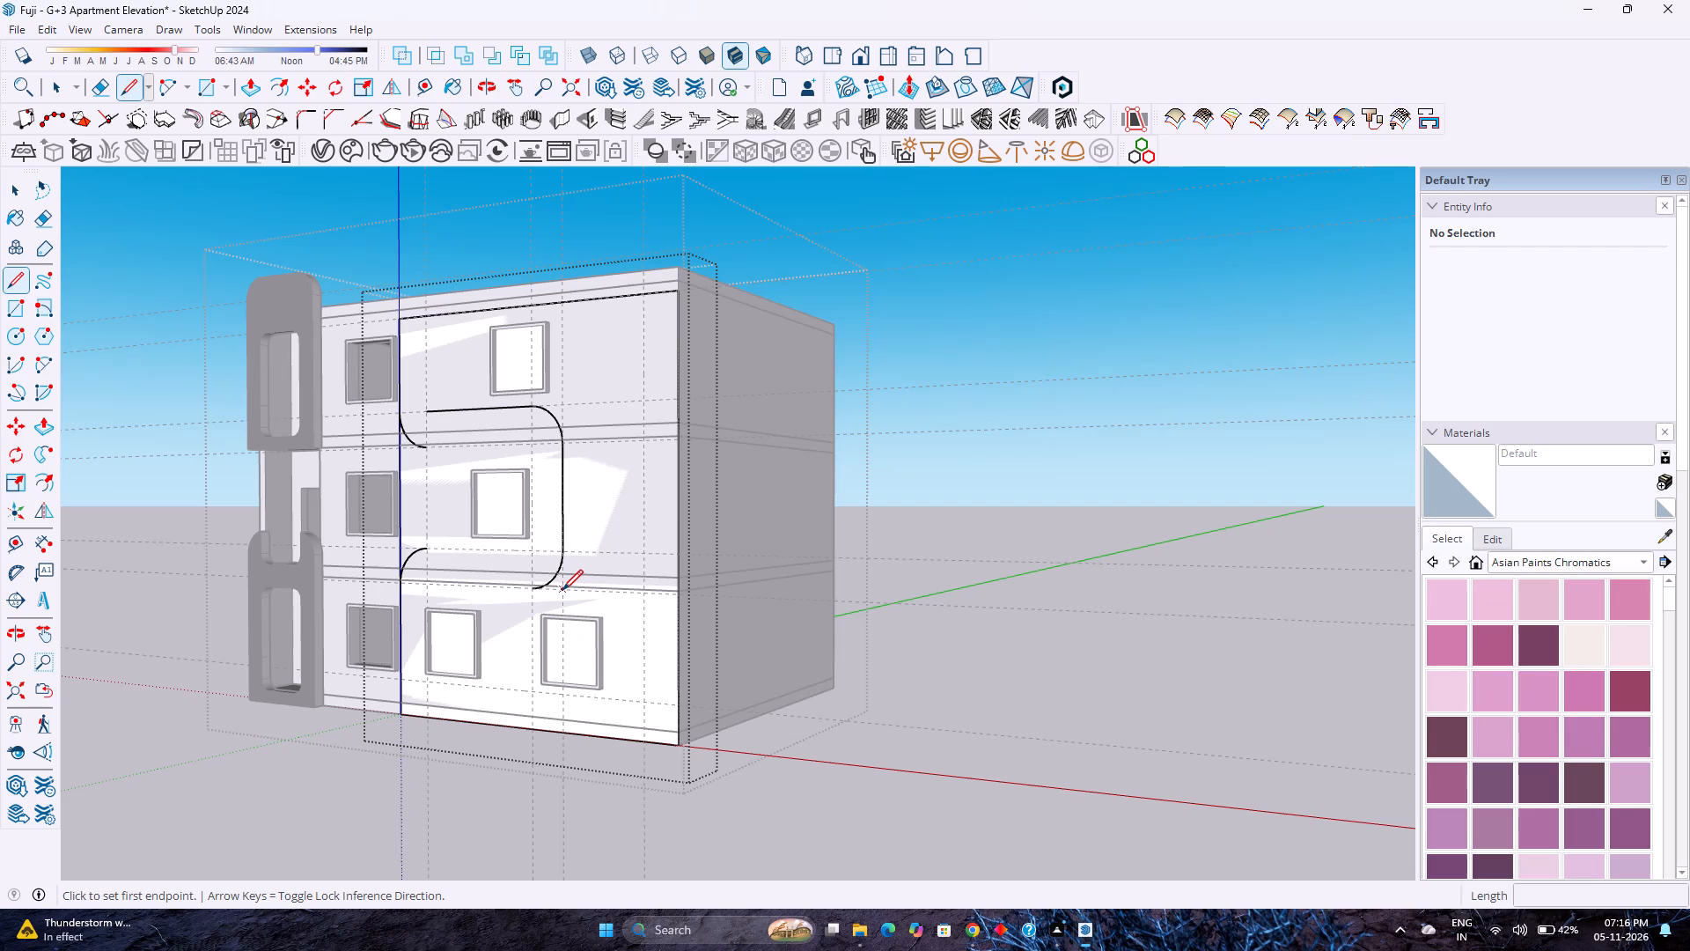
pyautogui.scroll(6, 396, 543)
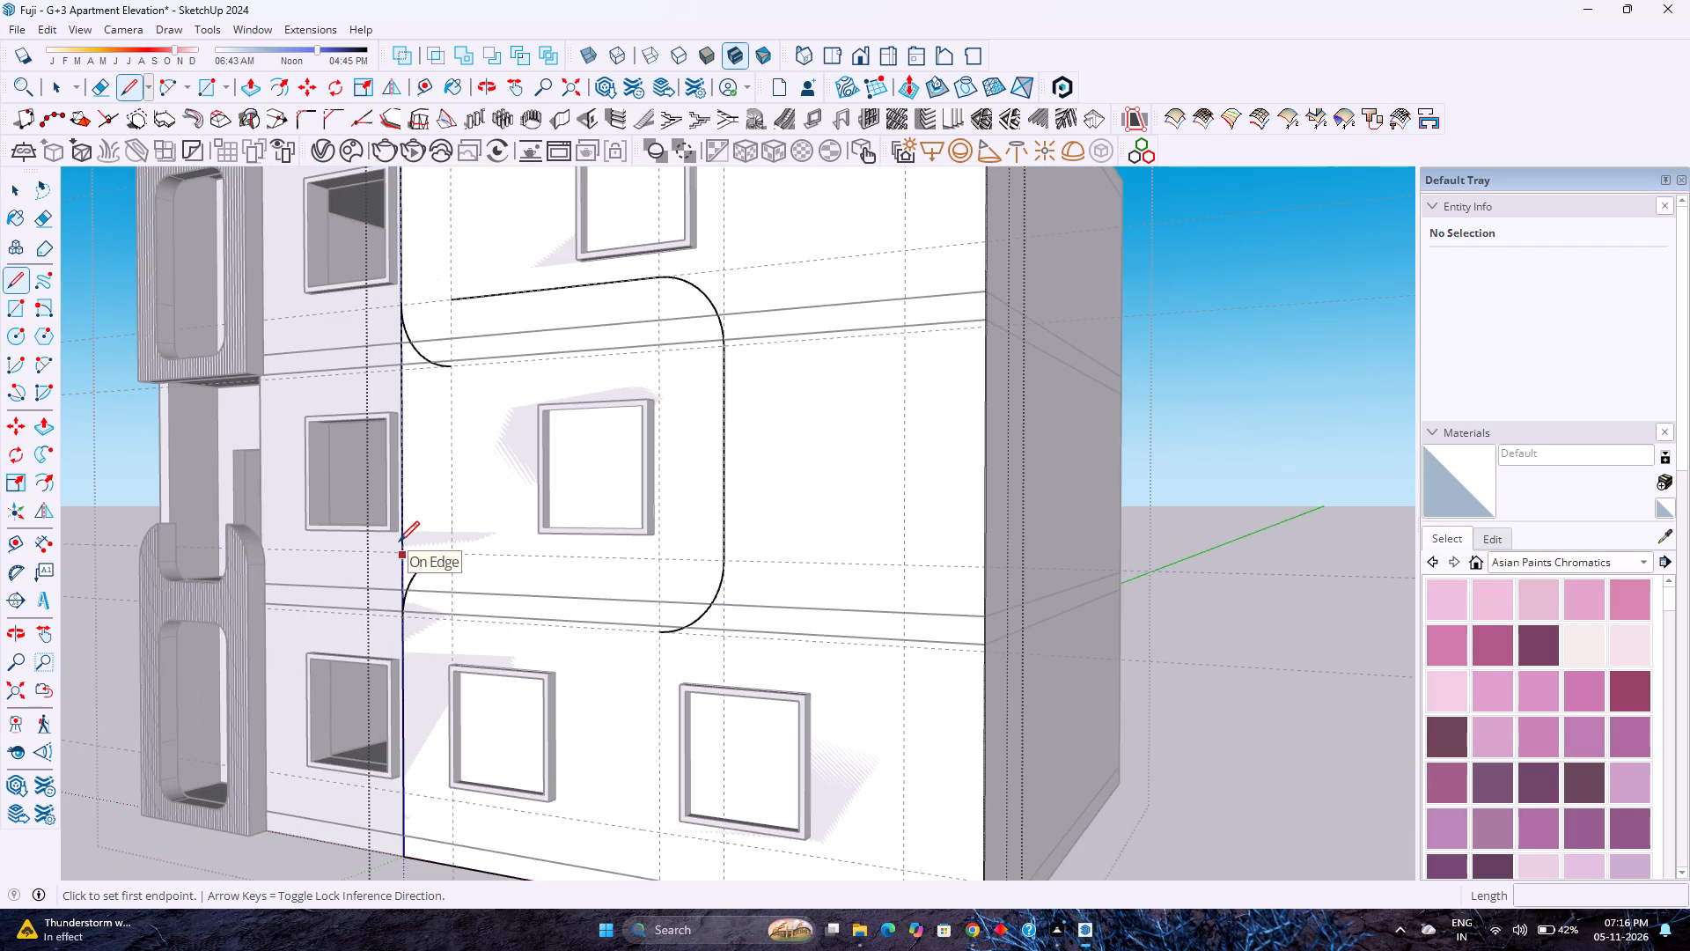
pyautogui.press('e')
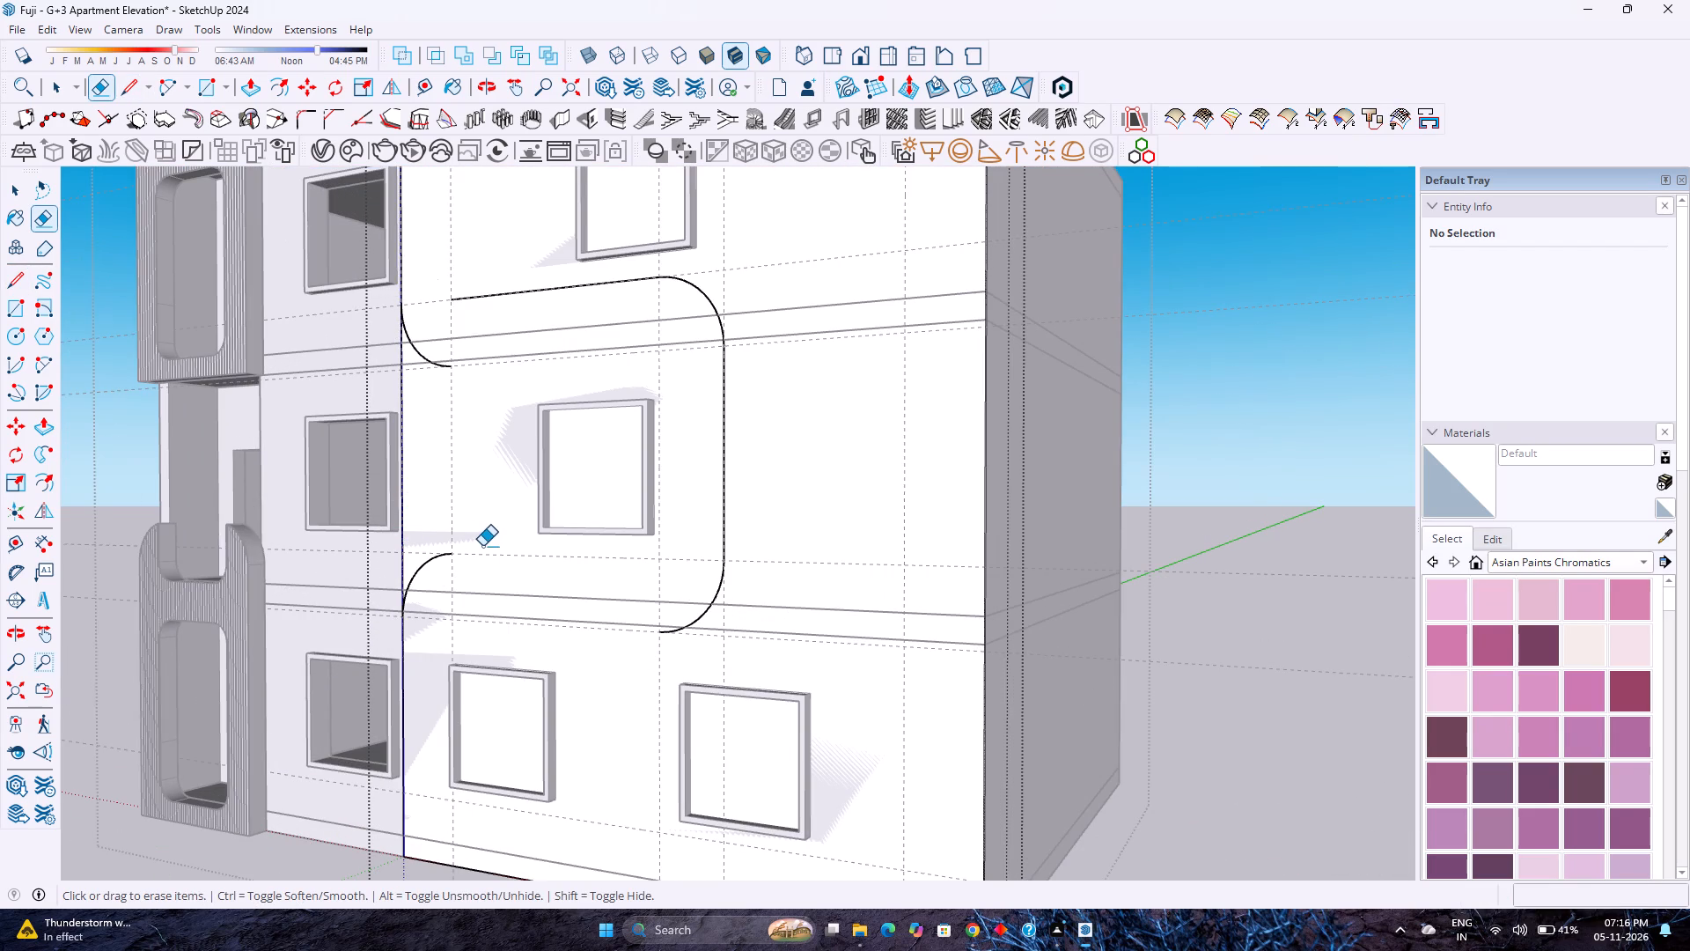
# Round the rectangle's bottom balcony-side corner with a quarter arc from the edge-guide crossing to the vertical guide at the base.
pyautogui.scroll(-8, 486, 716)
pyautogui.press('a')
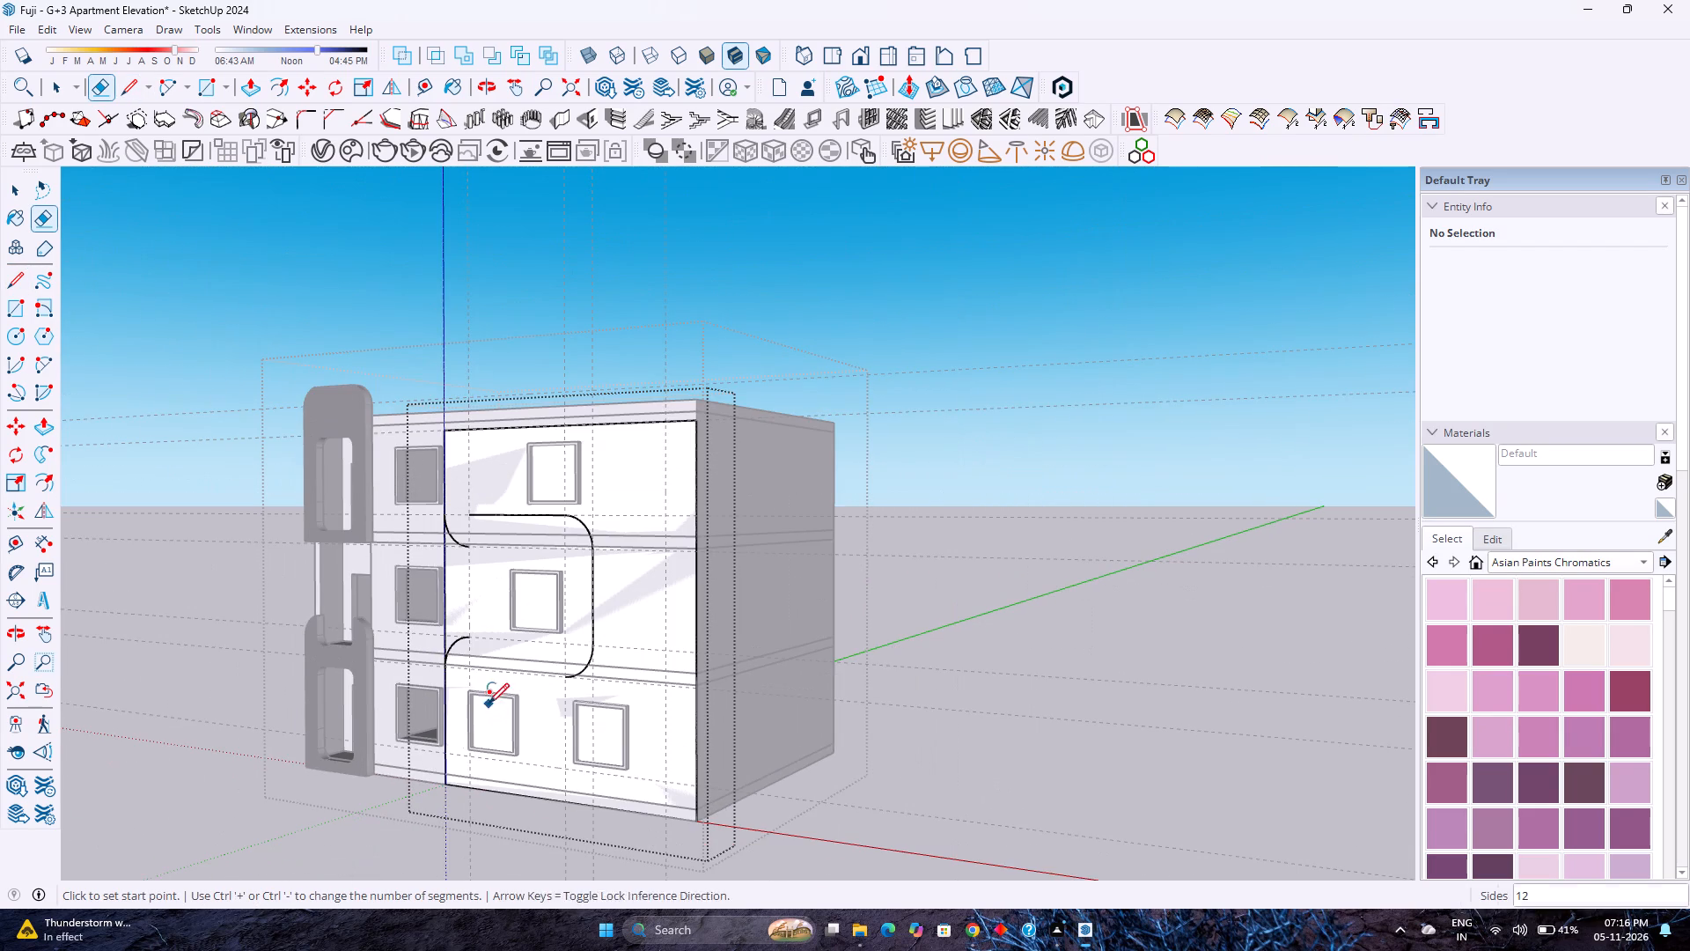
pyautogui.scroll(-2, 460, 746)
pyautogui.scroll(11, 449, 762)
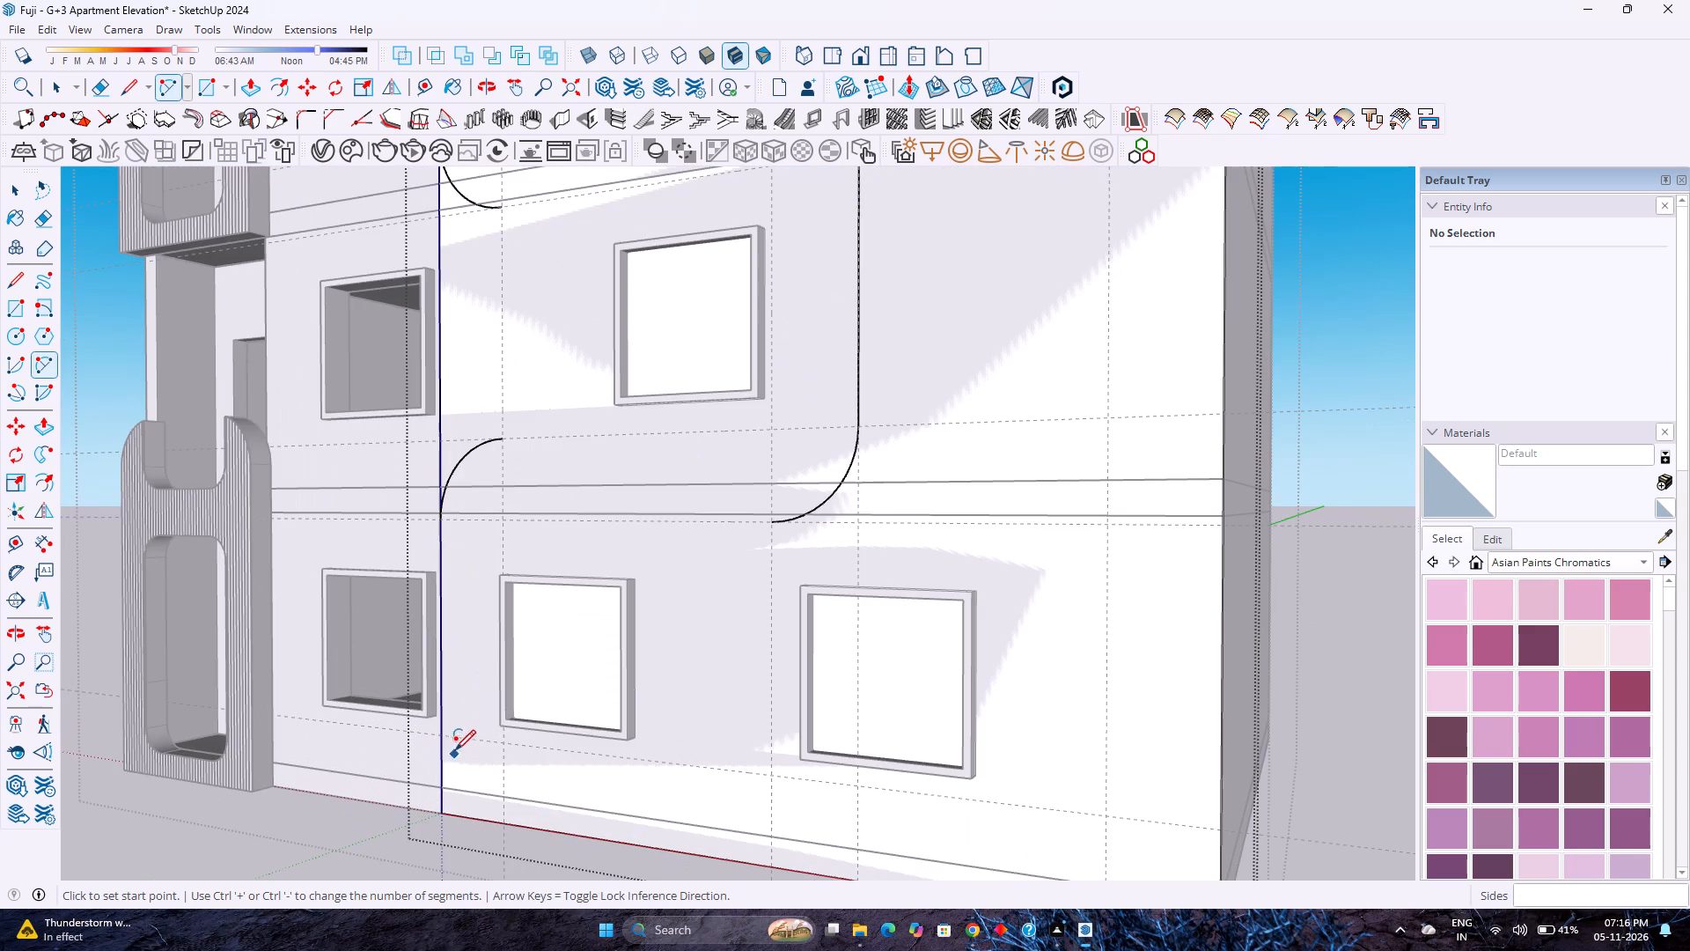
pyautogui.click(445, 734)
pyautogui.click(506, 822)
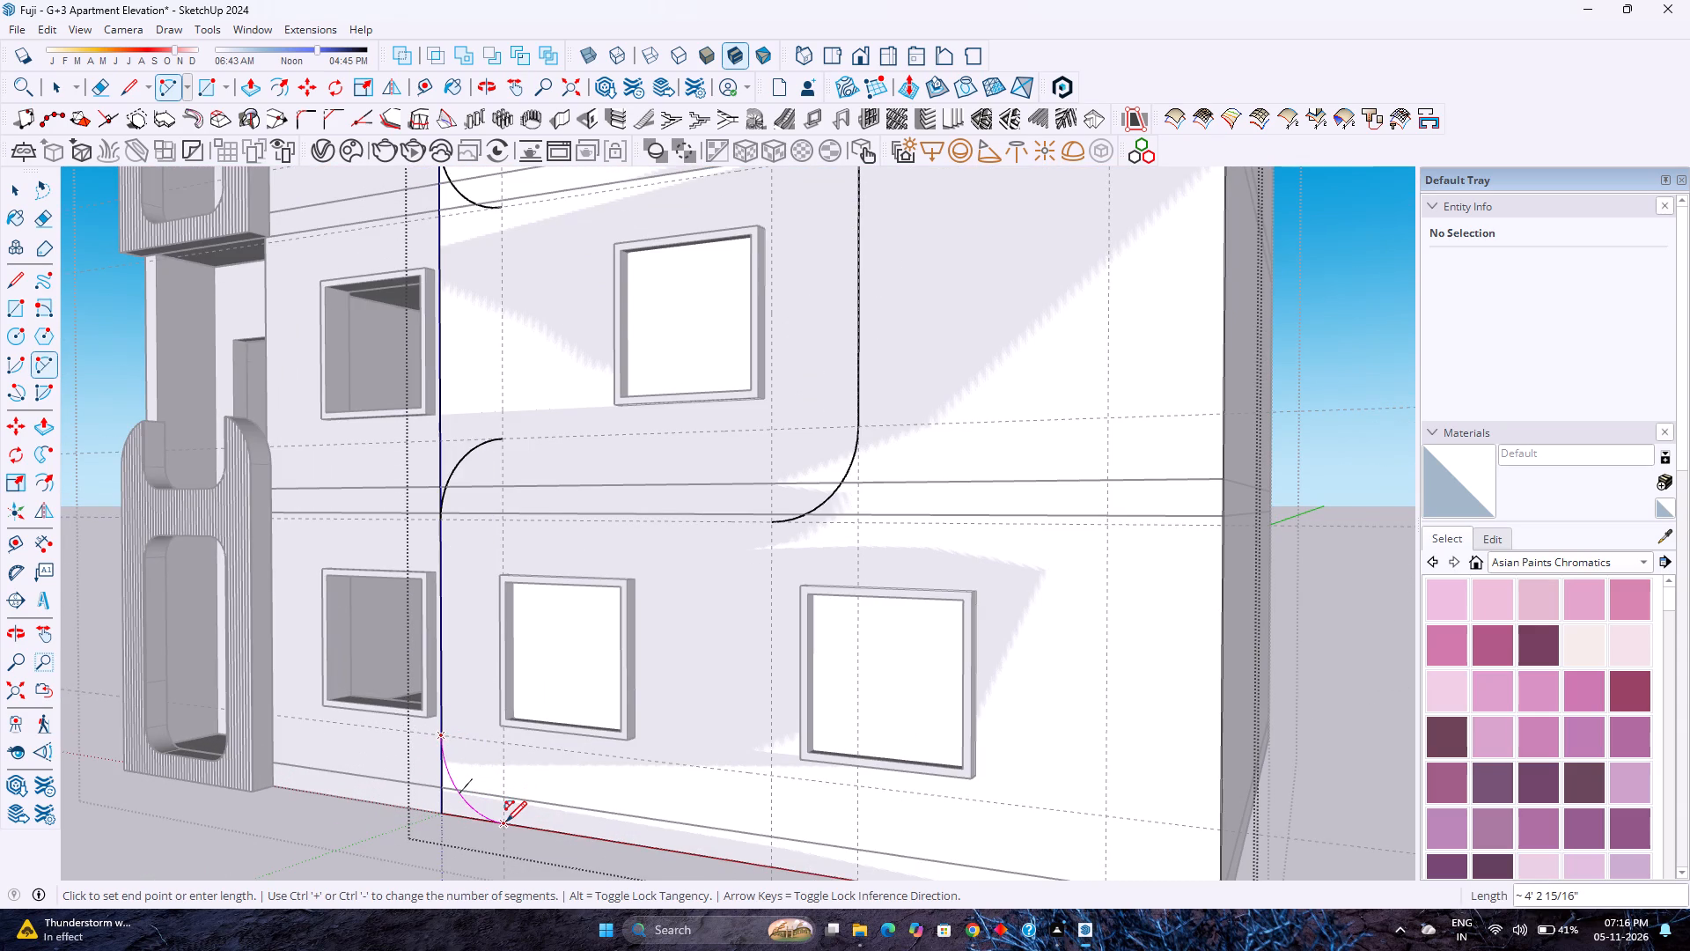
pyautogui.click(506, 822)
# Place a horizontal guide 3' below the rectangle's top edge.
pyautogui.scroll(-3, 506, 818)
pyautogui.keyDown('shift'); pyautogui.moveTo(576, 792); pyautogui.dragTo(460, 754, button='middle'); pyautogui.keyUp('shift')
pyautogui.scroll(-2, 459, 750)
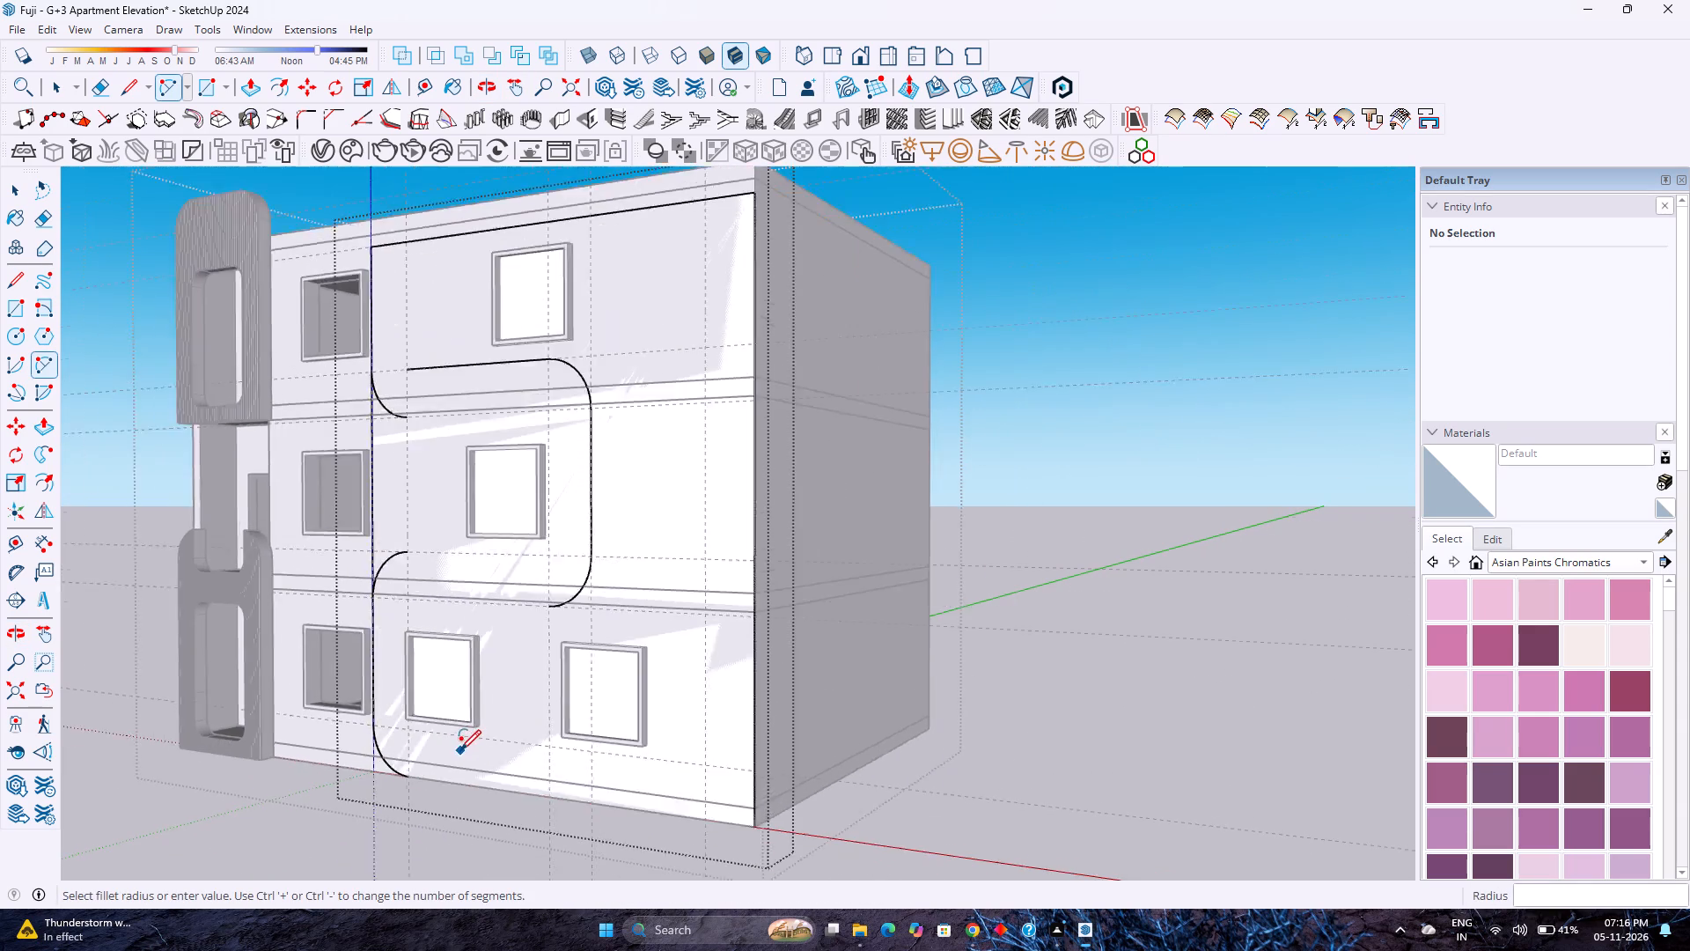
pyautogui.scroll(-6, 460, 750)
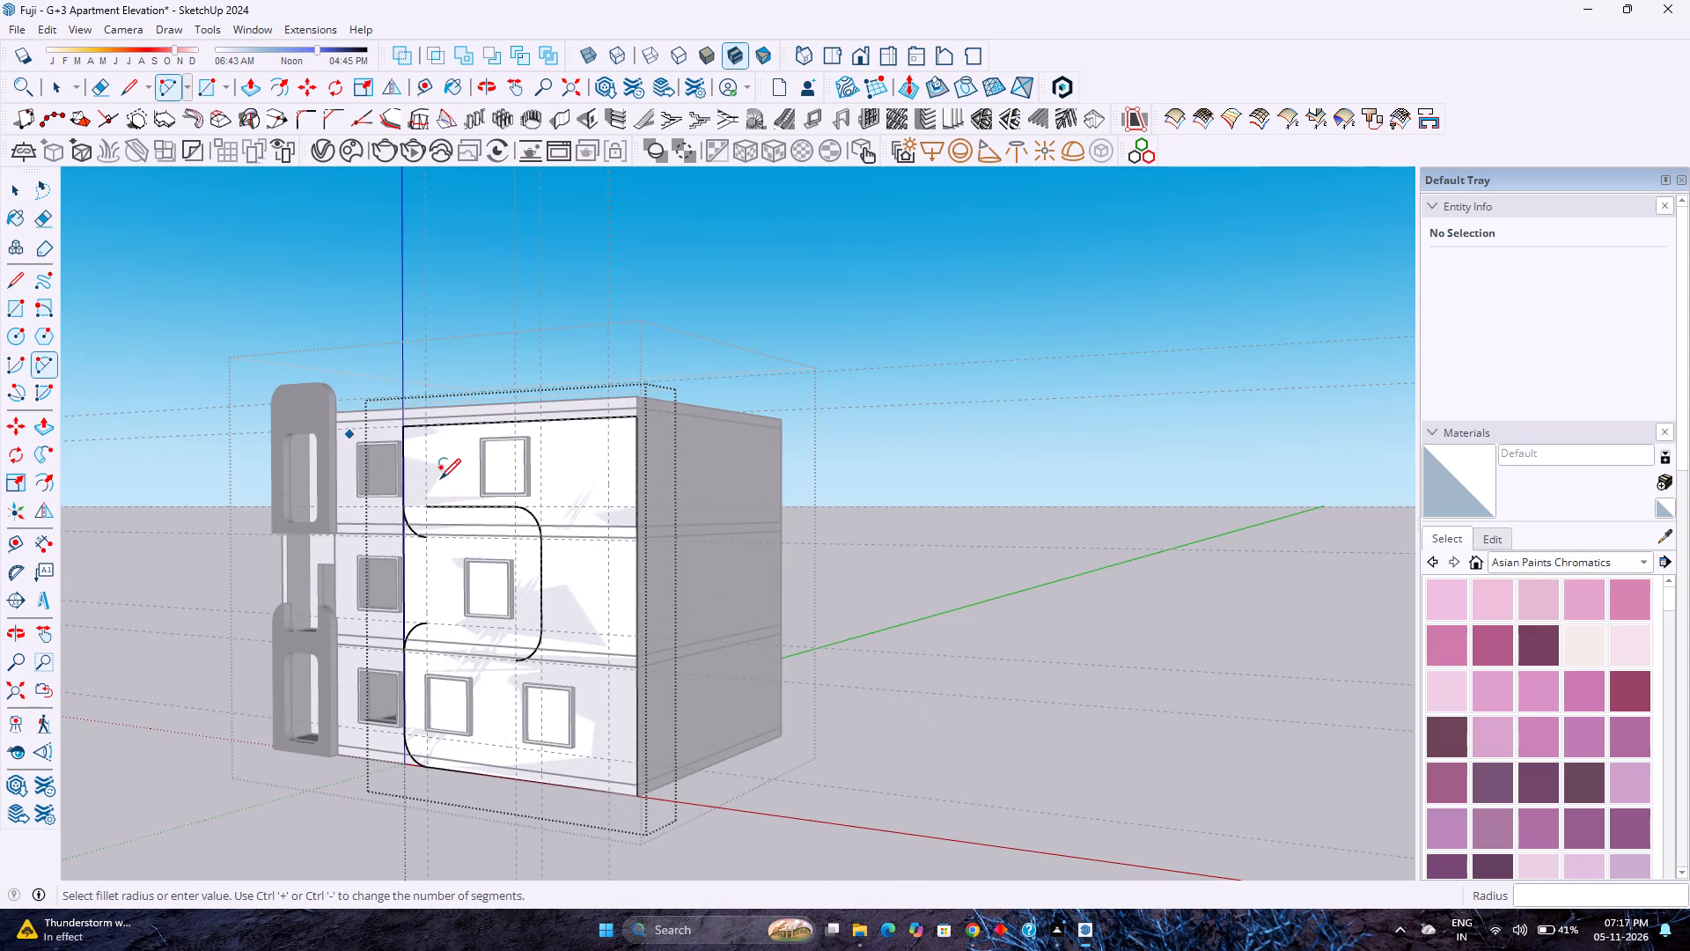
pyautogui.scroll(9, 440, 479)
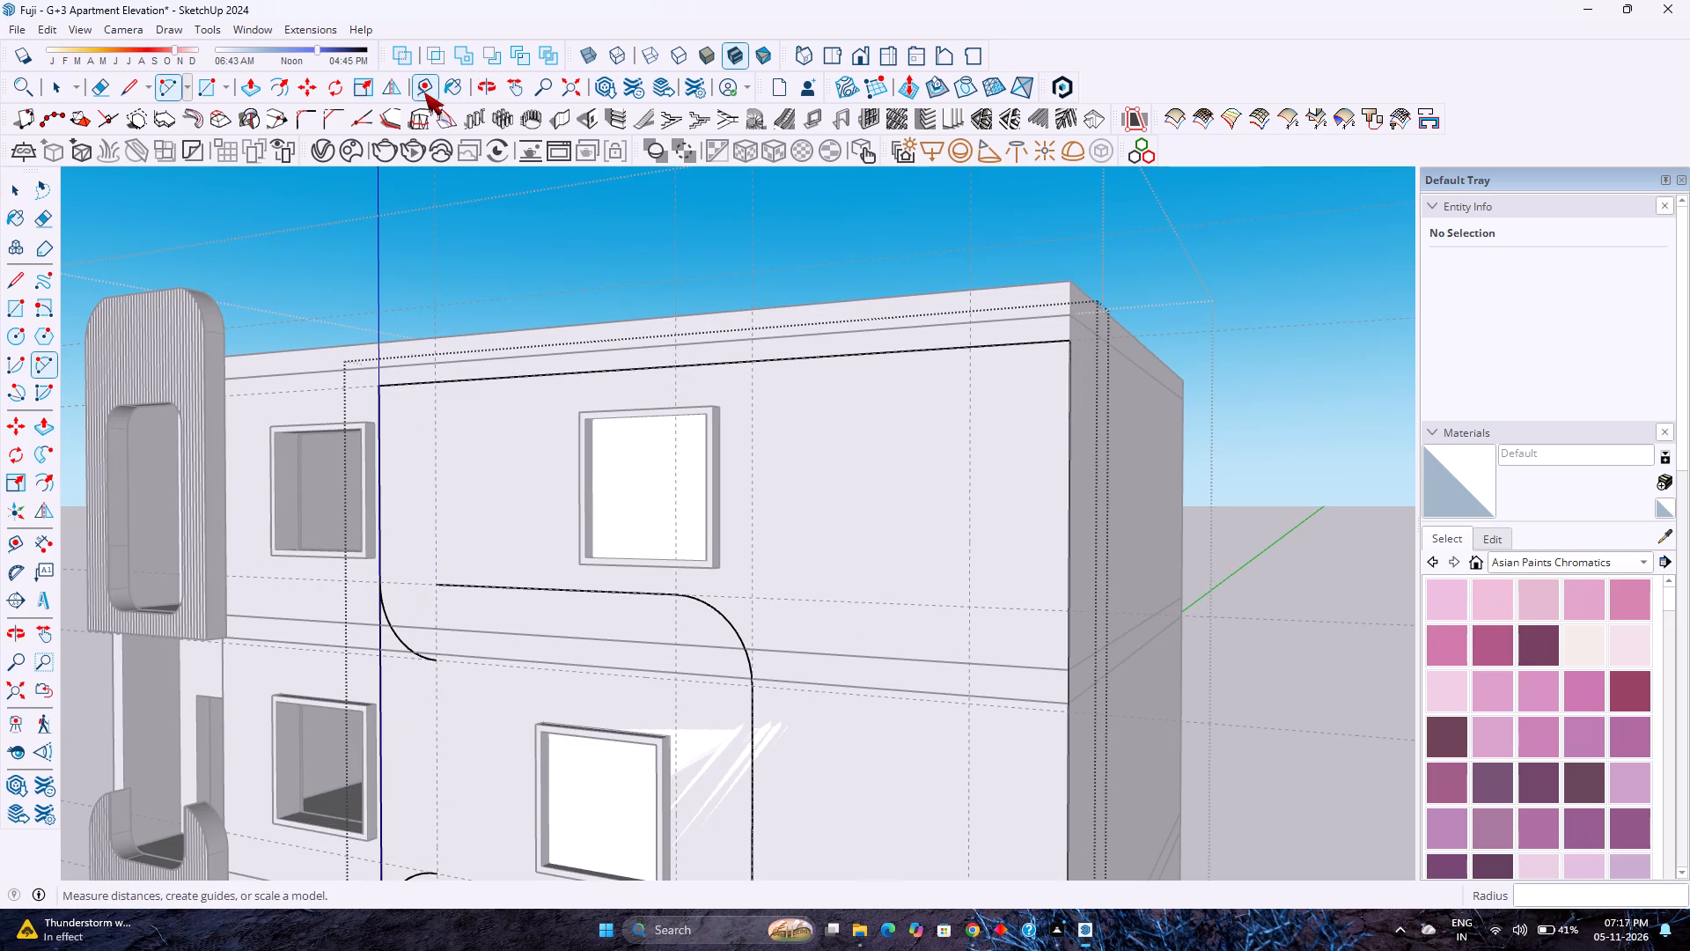
pyautogui.click(424, 92)
pyautogui.click(524, 377)
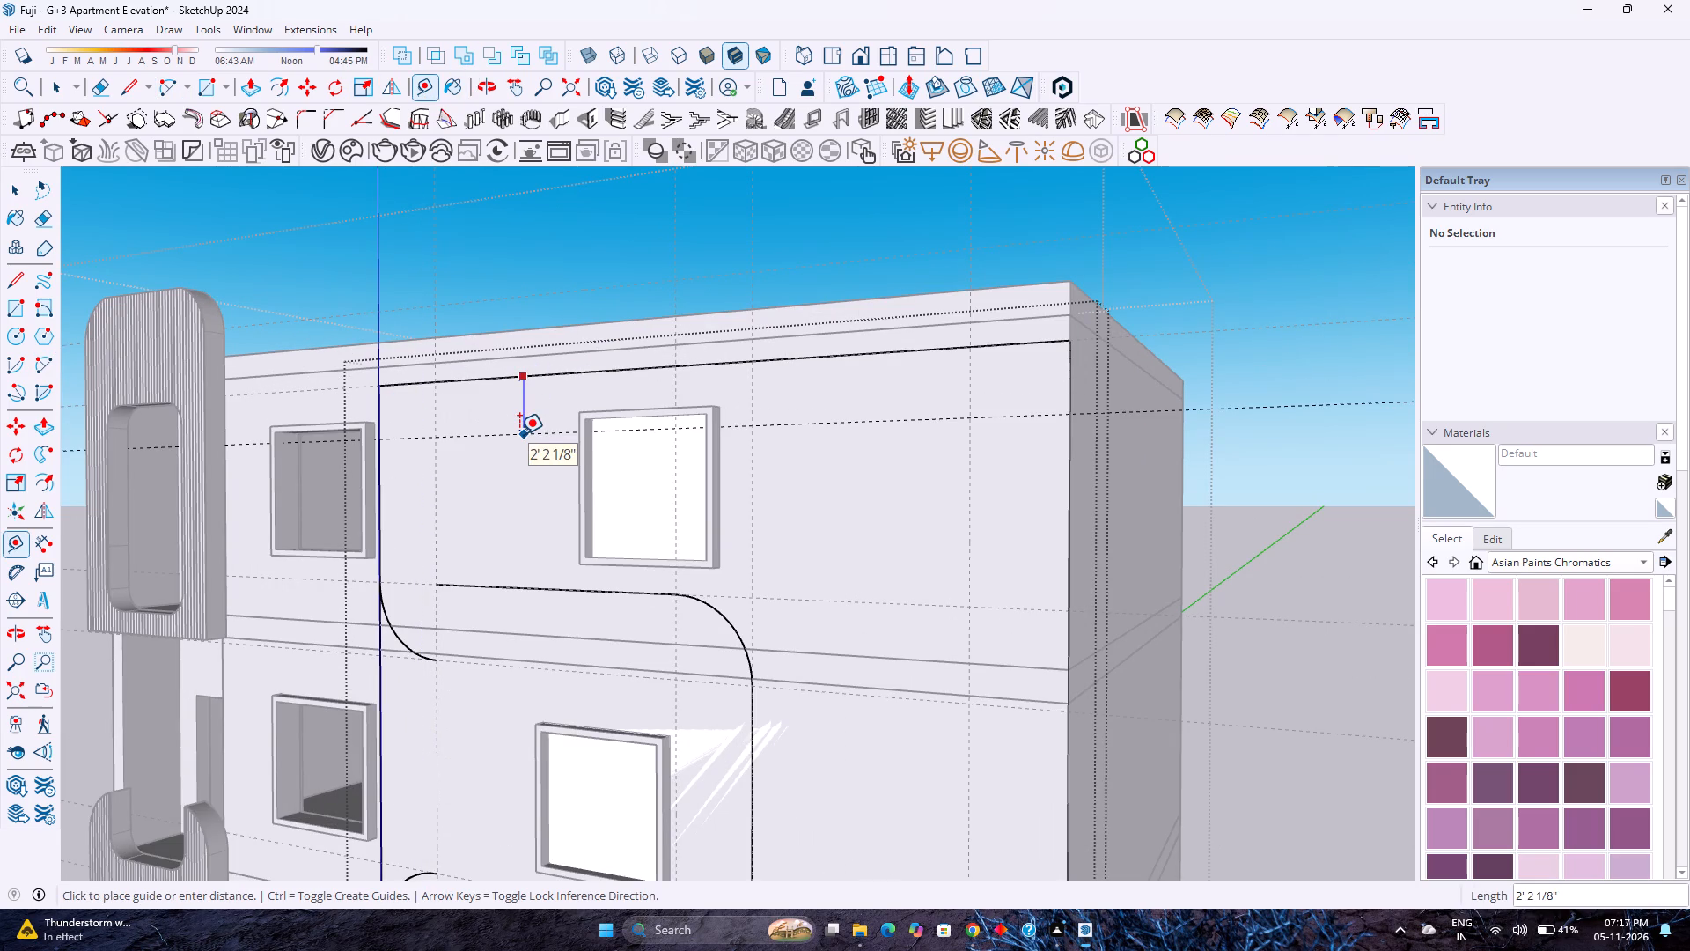
pyautogui.press('3')
pyautogui.press("'")
pyautogui.press('Return')
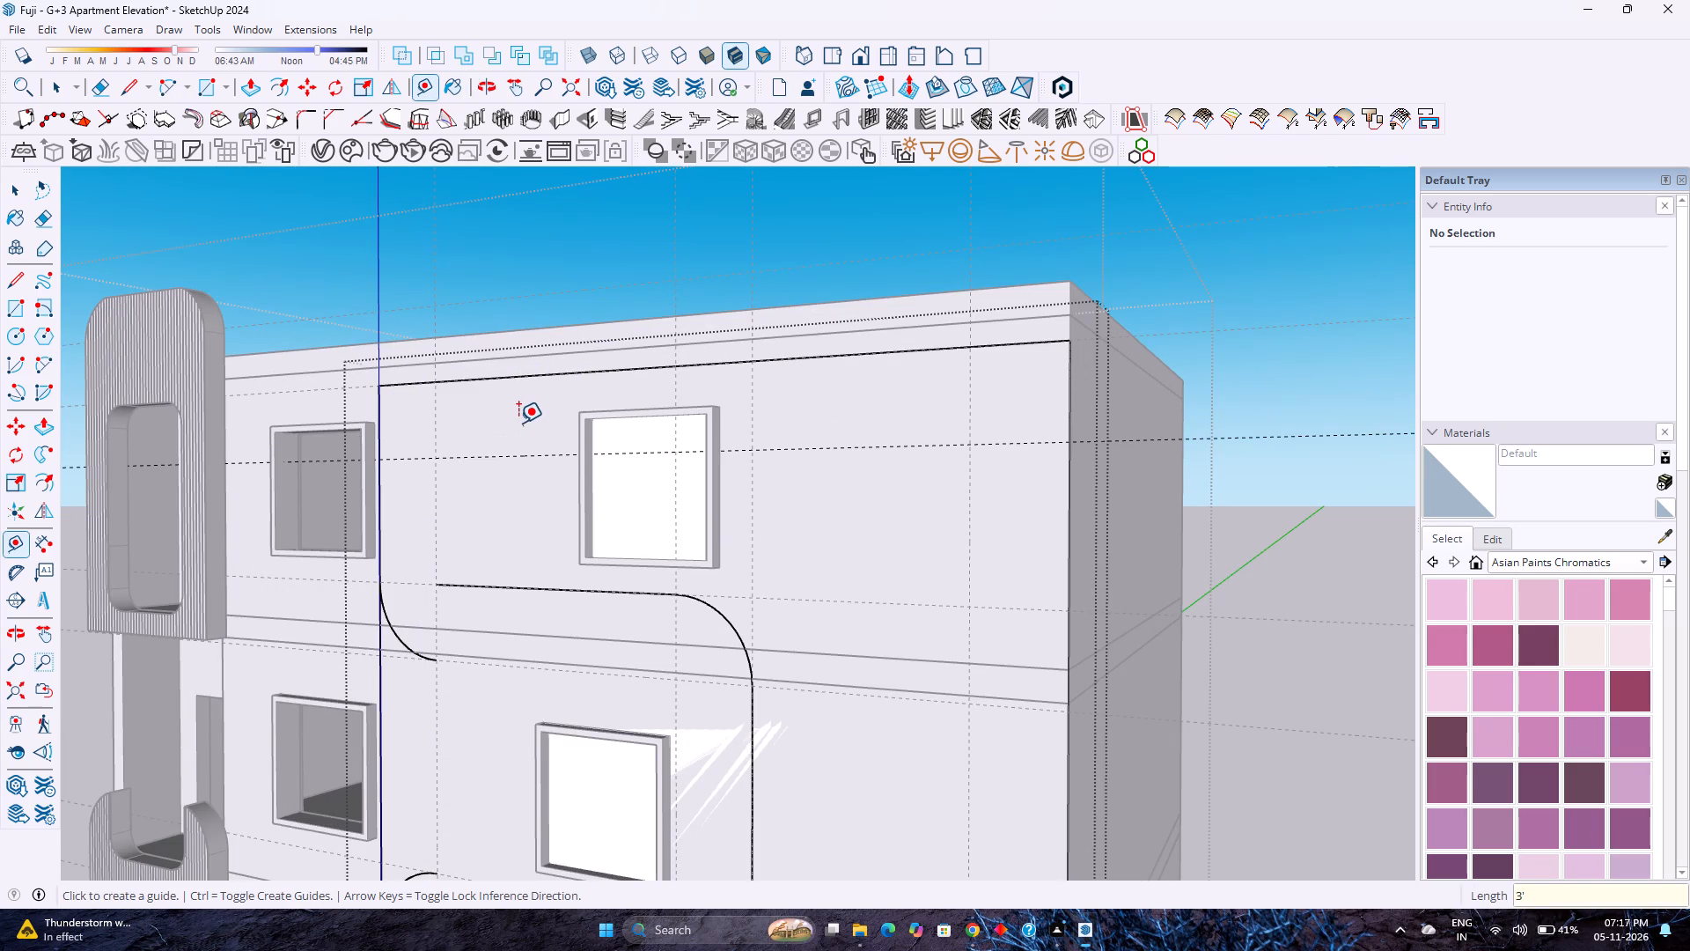
# Draw quarter arcs across both upper corners of the rectangle, between the 3' guide and the vertical guides at the top edge.
pyautogui.press('a')
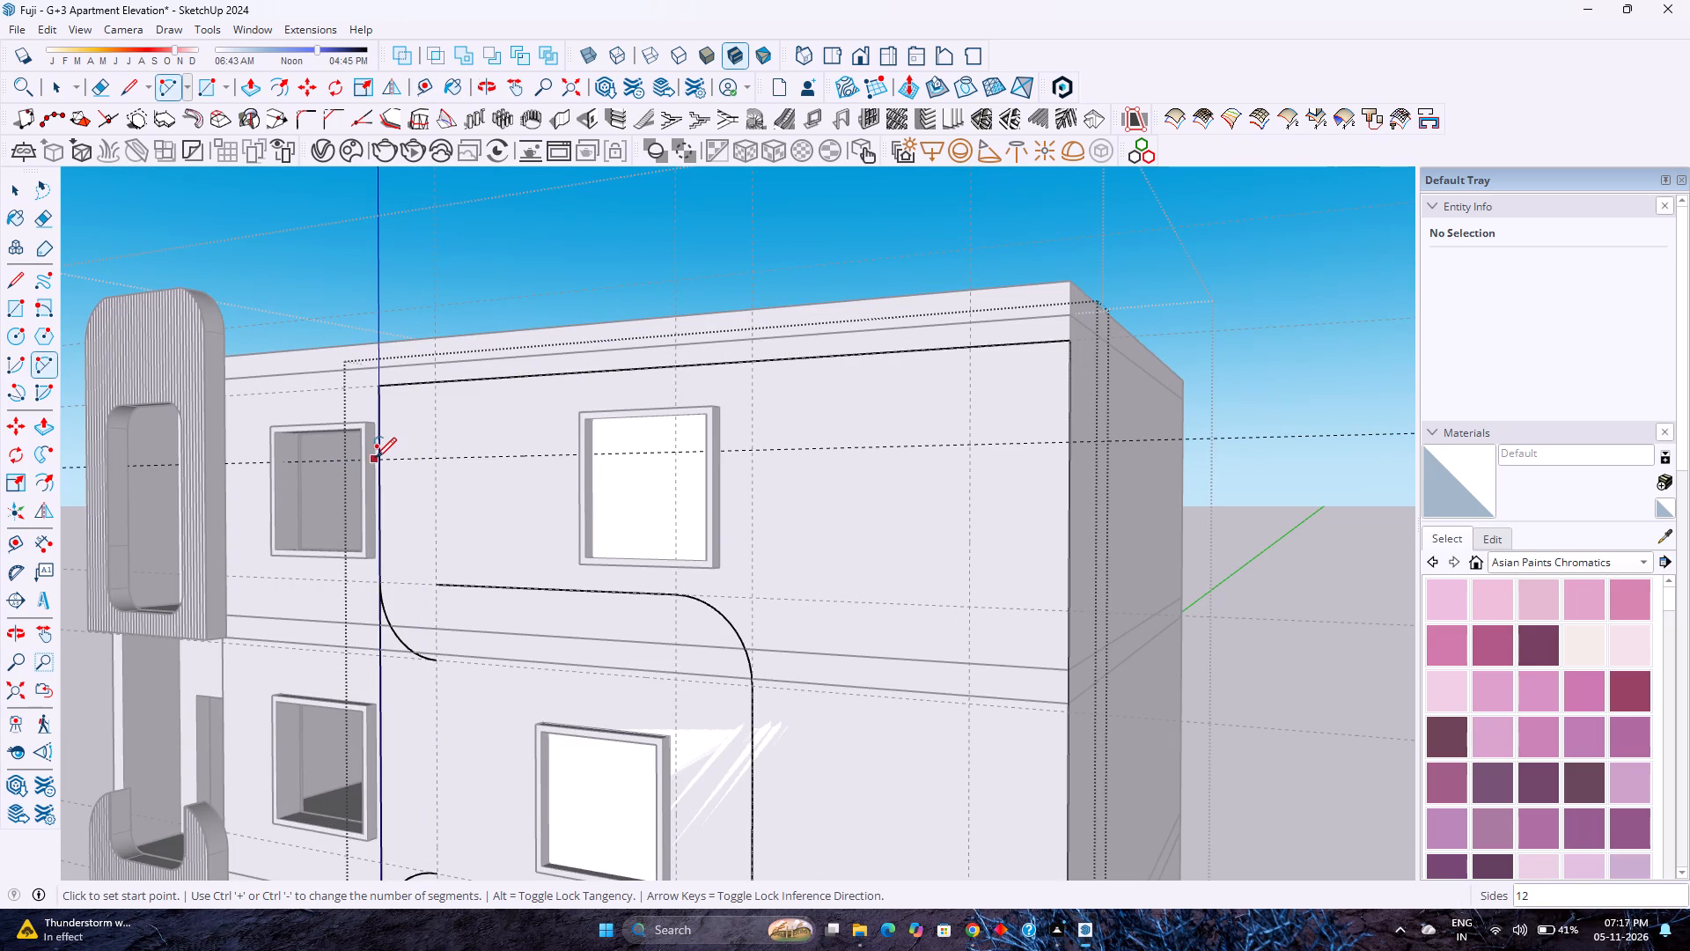
pyautogui.click(381, 458)
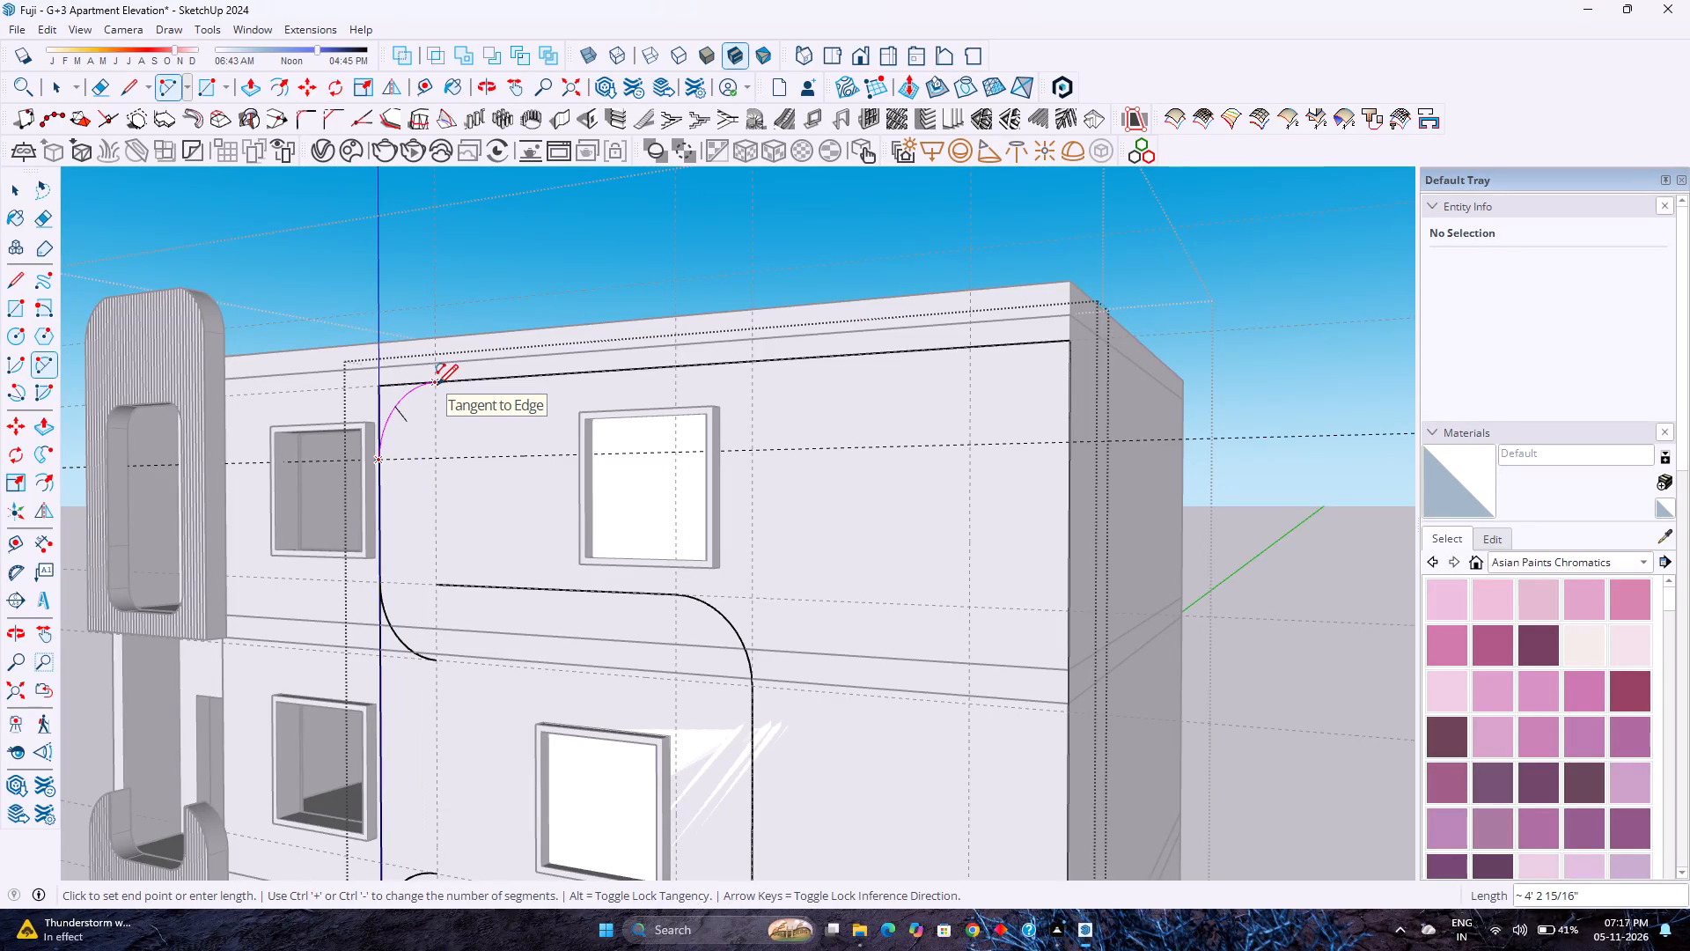
pyautogui.doubleClick(437, 385)
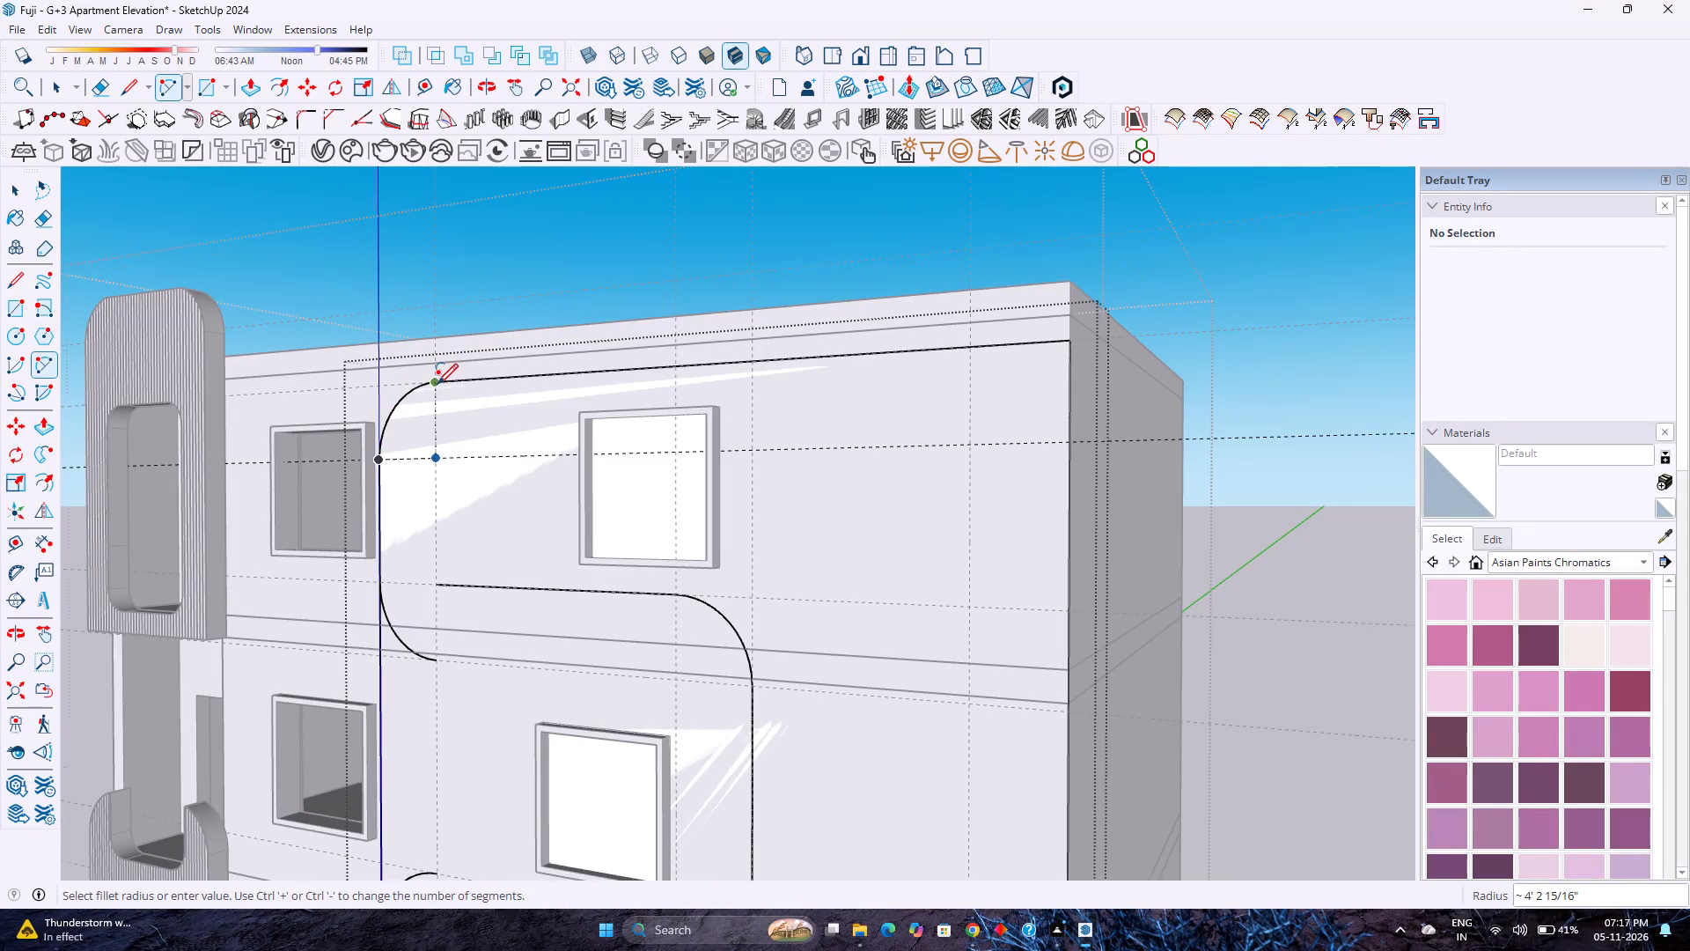
pyautogui.scroll(-4, 437, 384)
pyautogui.click(778, 360)
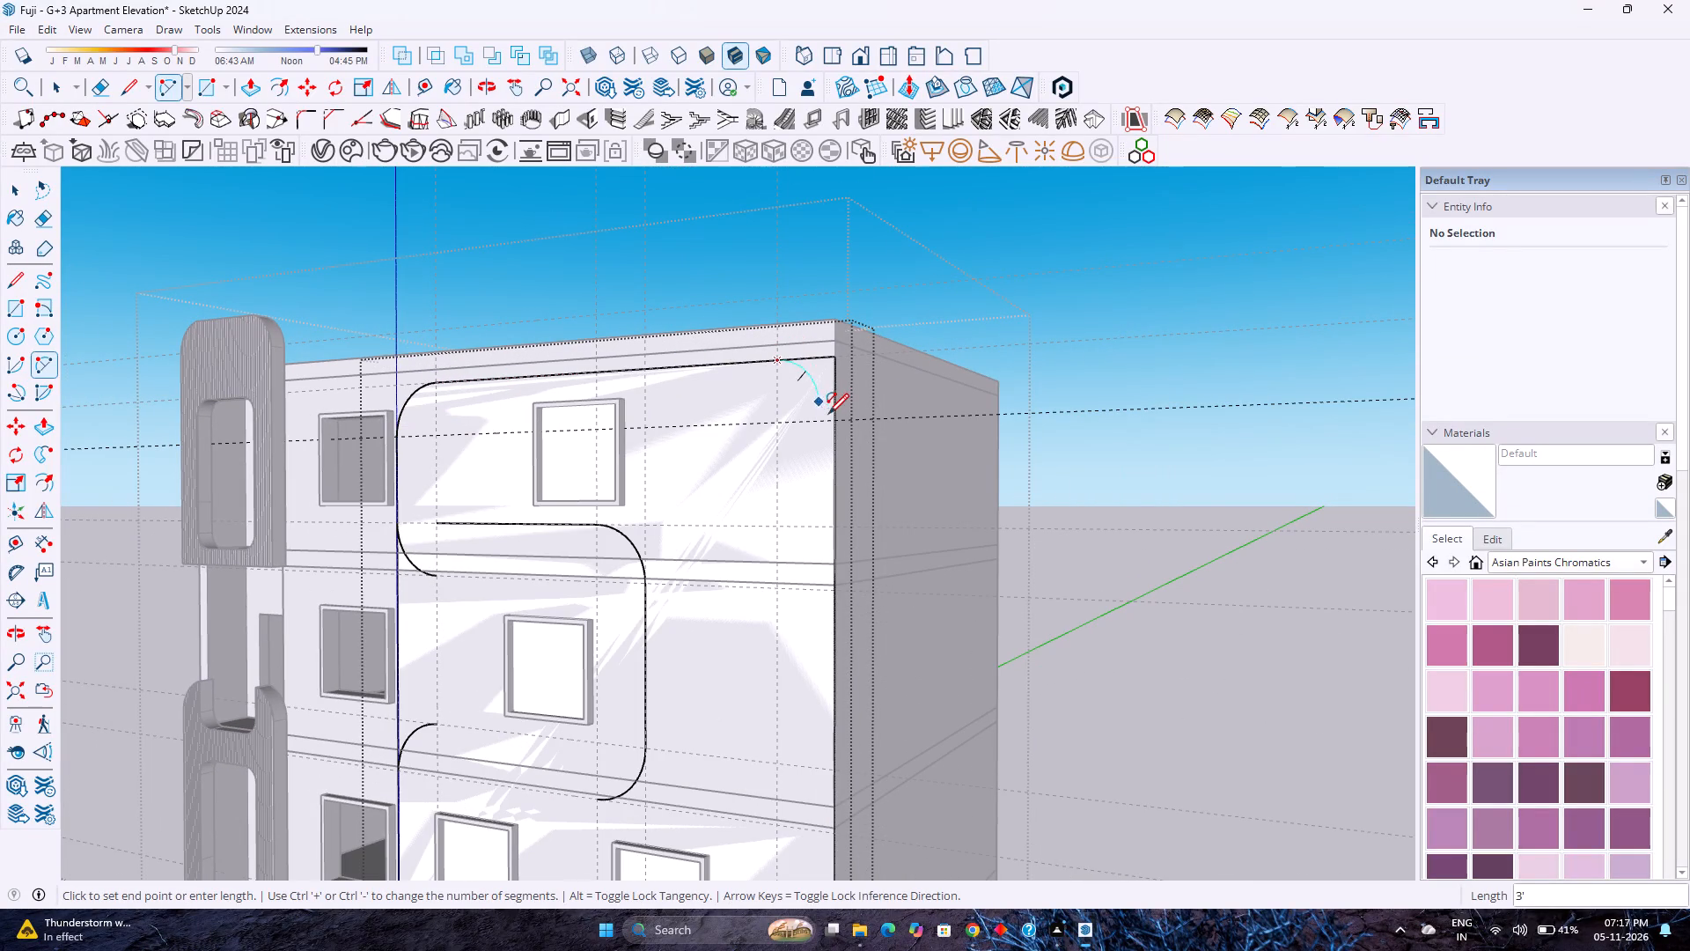
pyautogui.doubleClick(834, 421)
# Erase the leftover top and side edge segments outside the arc at the rectangle's outer upper corner.
pyautogui.scroll(-4, 828, 419)
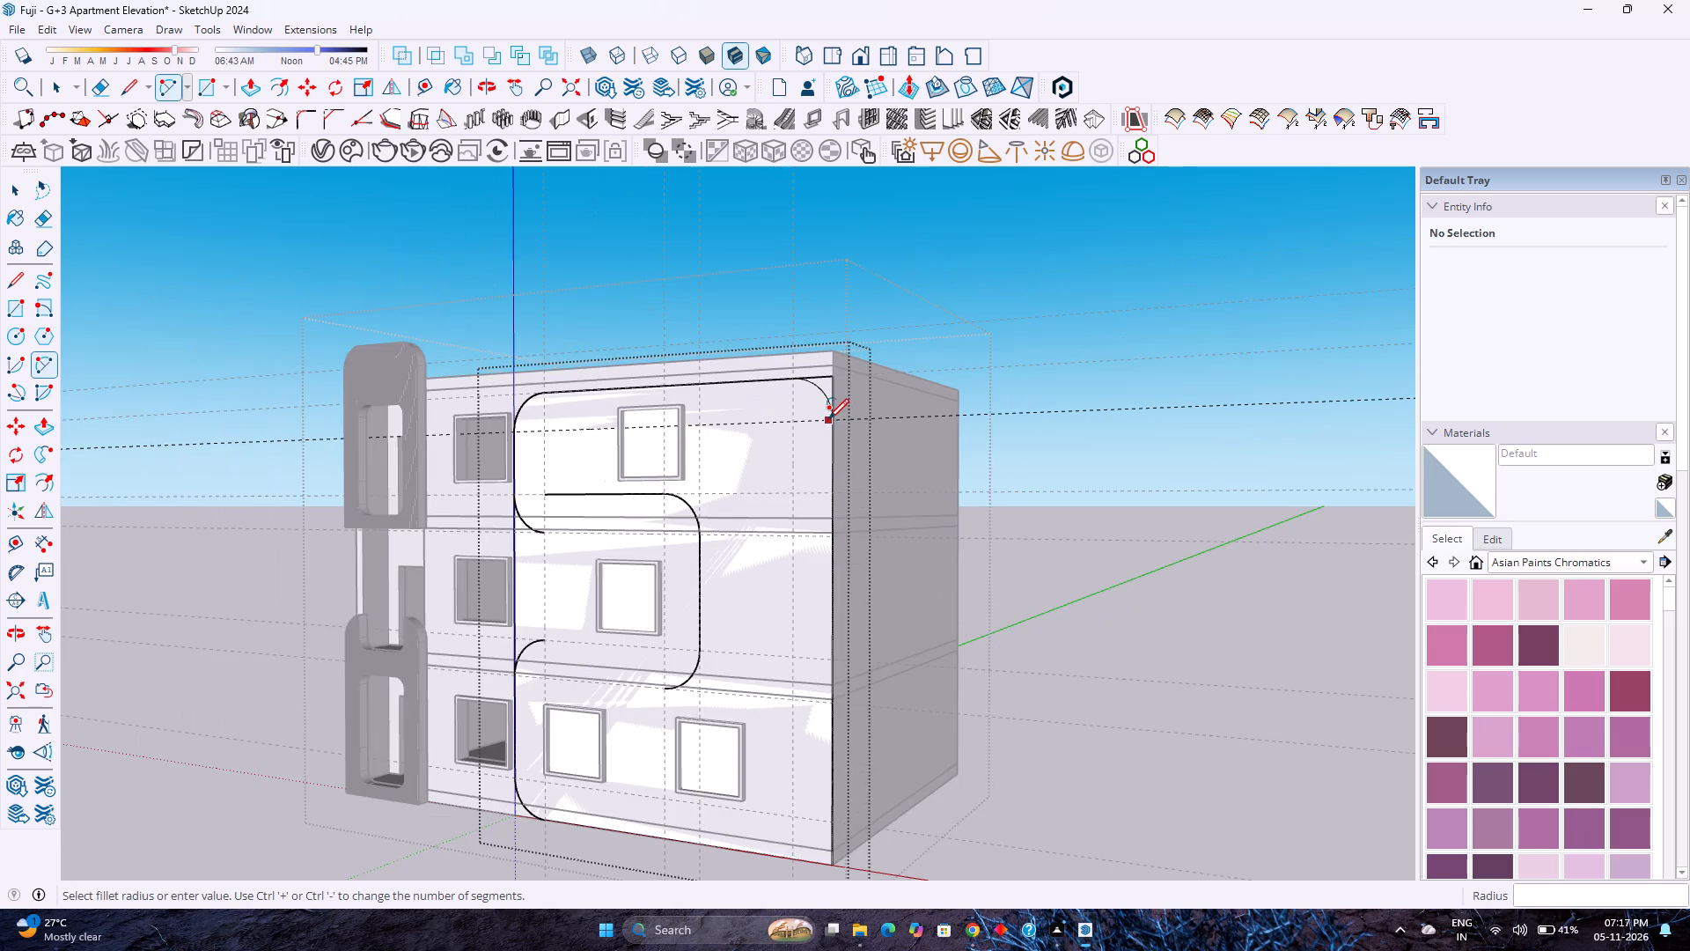
pyautogui.scroll(14, 831, 397)
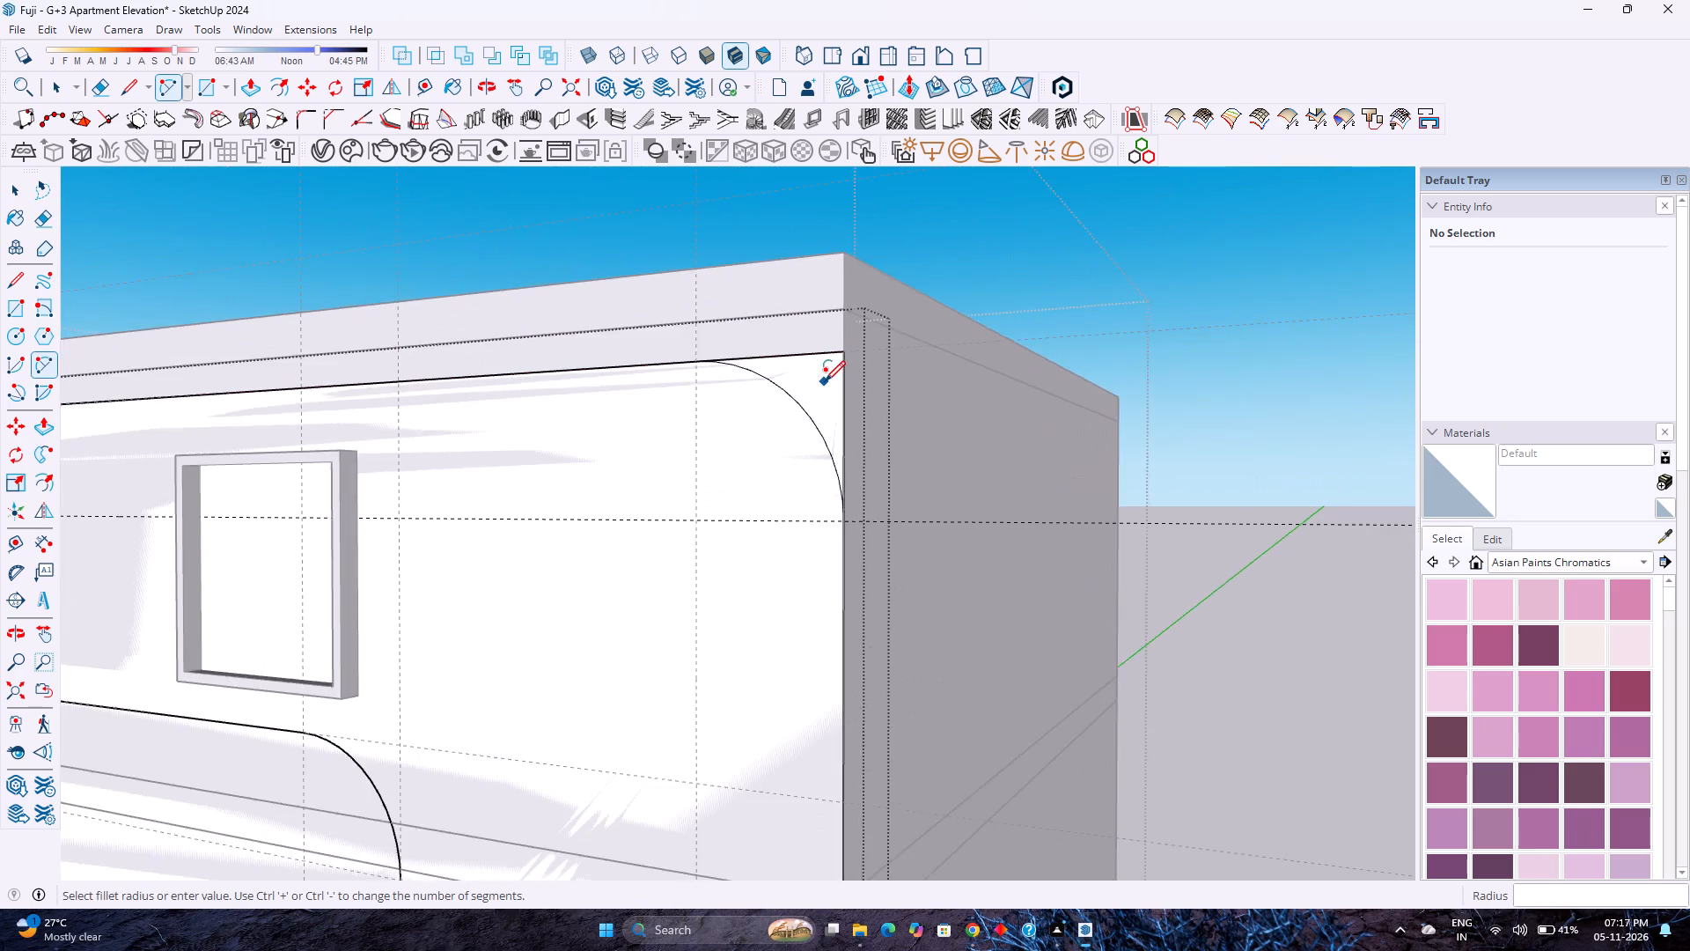
pyautogui.scroll(7, 825, 381)
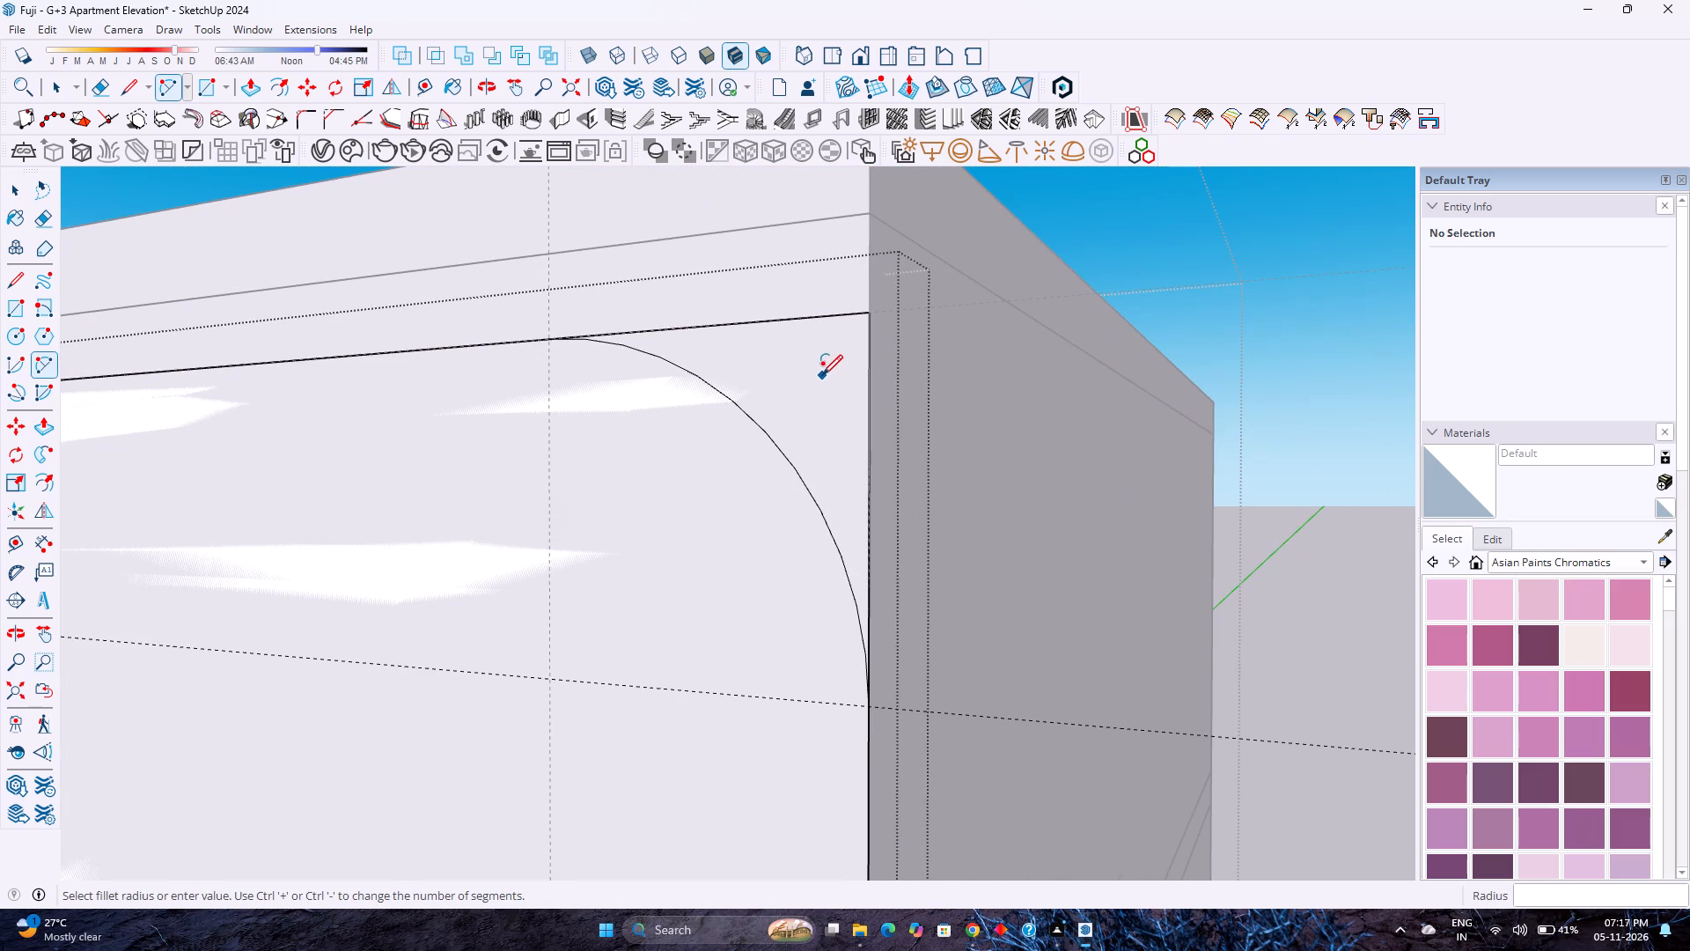
pyautogui.press('e')
pyautogui.click(796, 322)
pyautogui.click(798, 319)
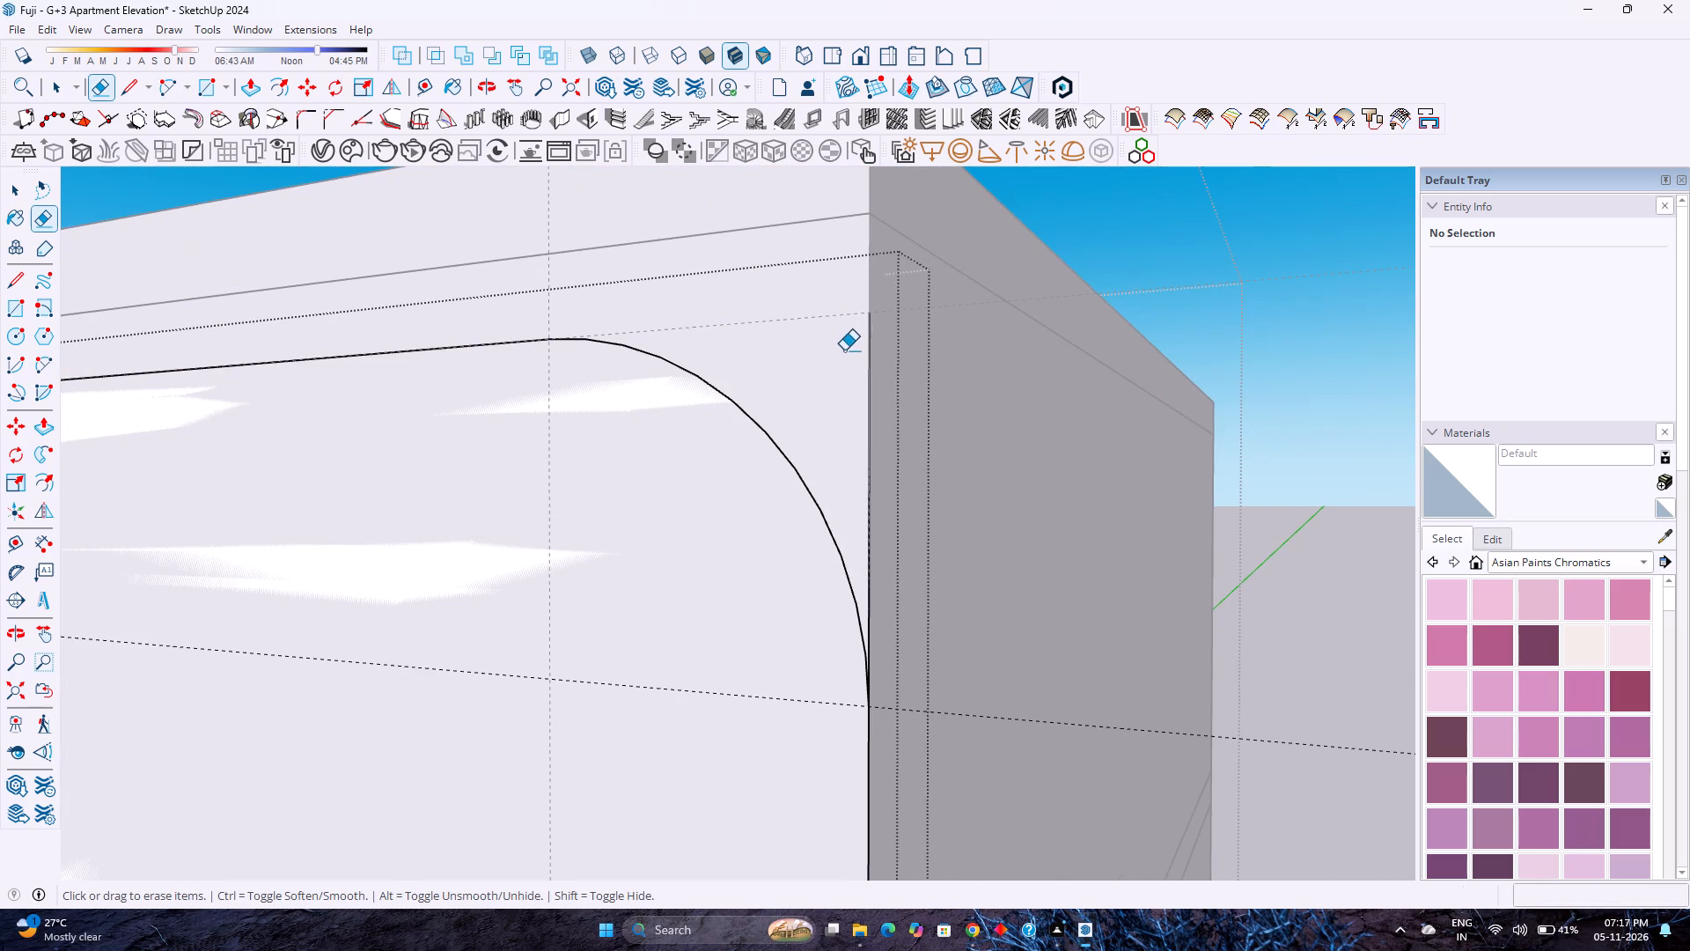
pyautogui.click(866, 358)
pyautogui.scroll(-11, 832, 358)
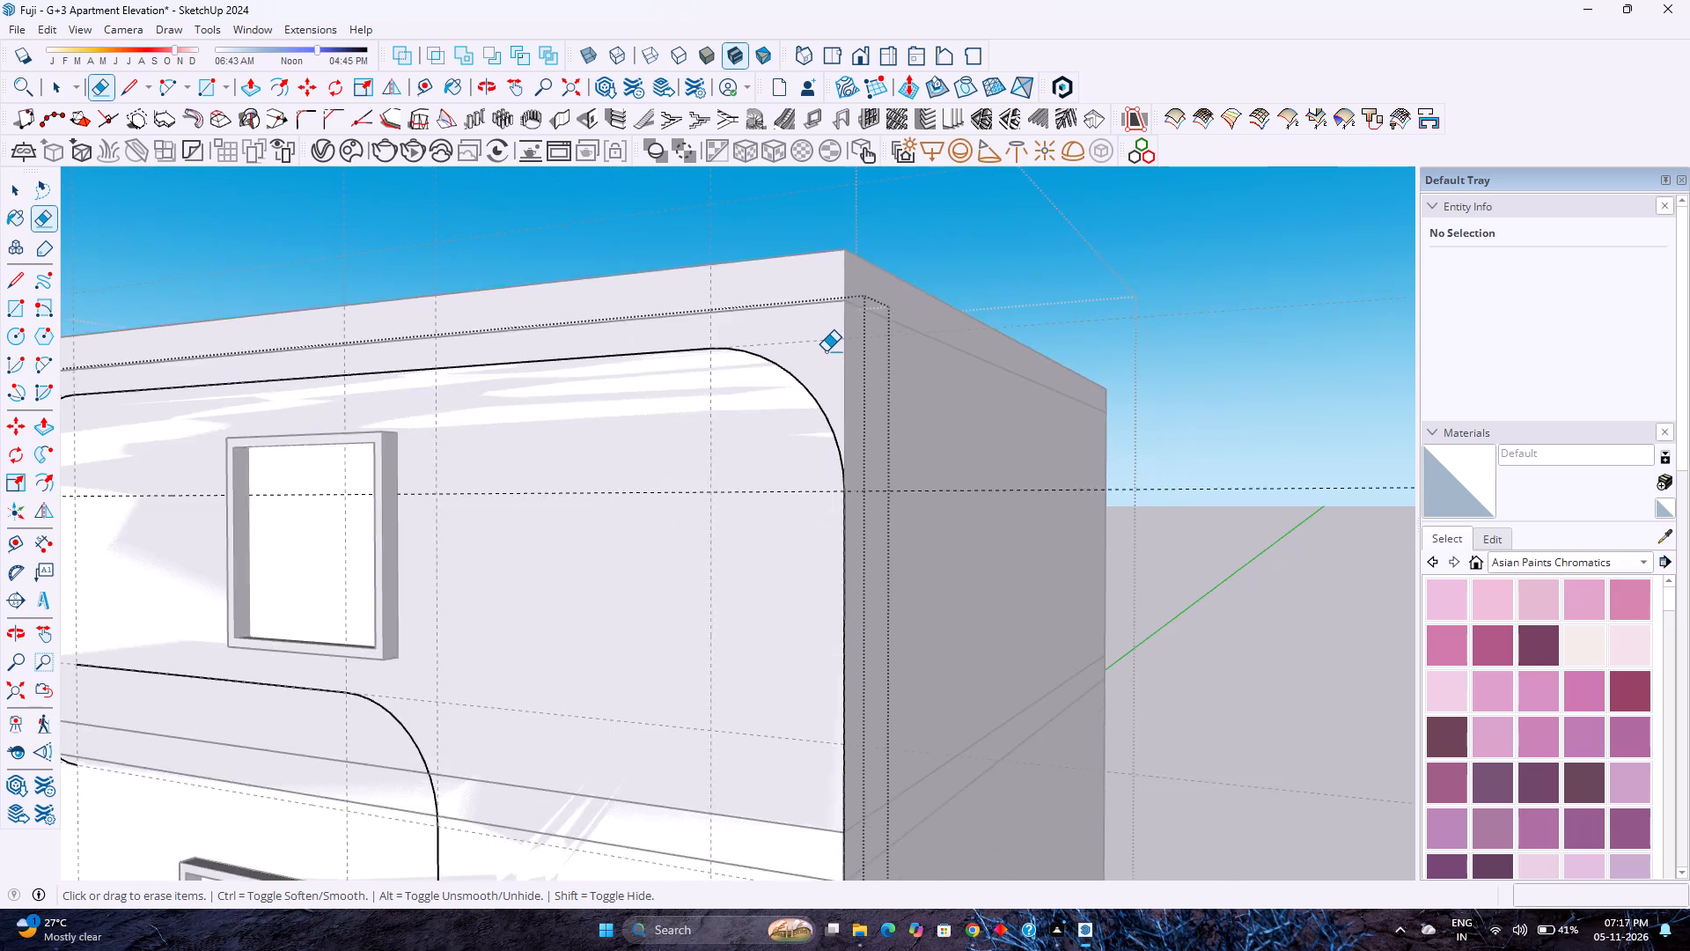
pyautogui.scroll(-10, 826, 351)
pyautogui.keyDown('shift'); pyautogui.moveTo(861, 466); pyautogui.dragTo(756, 385, button='middle'); pyautogui.keyUp('shift')
pyautogui.keyDown('shift'); pyautogui.middleClick(756, 385); pyautogui.keyUp('shift')
pyautogui.scroll(-4, 735, 359)
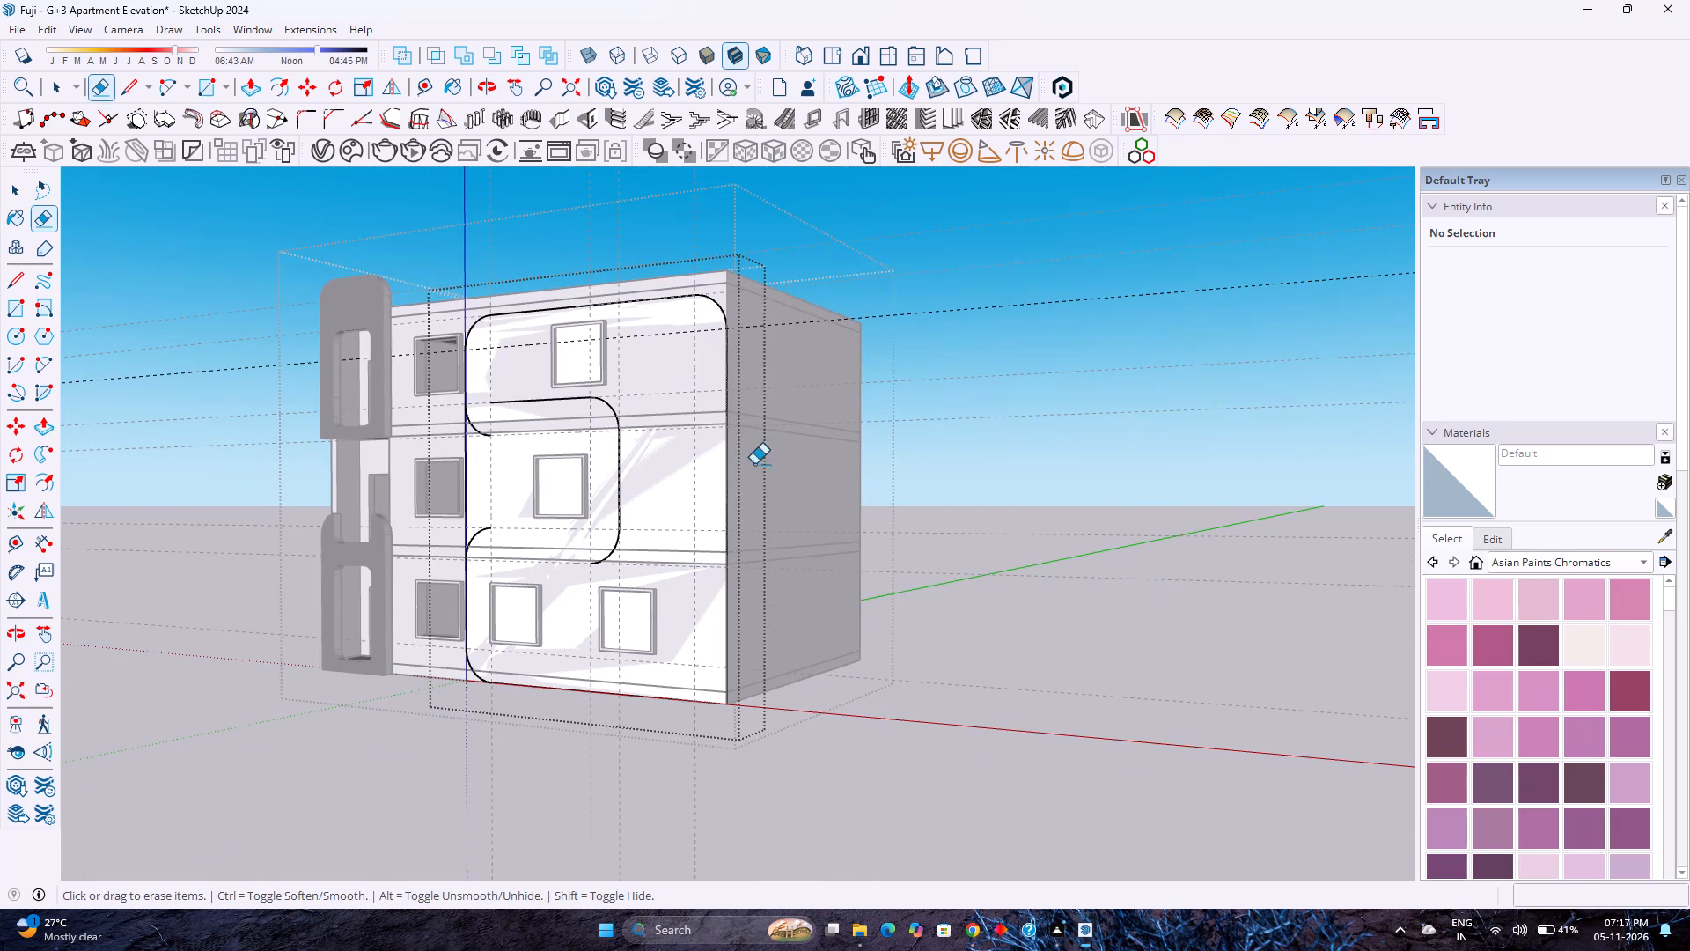
# Round the rectangle's bottom outer corner with a quarter arc from the vertical guide at the base to the side edge.
pyautogui.press('a')
pyautogui.click(699, 700)
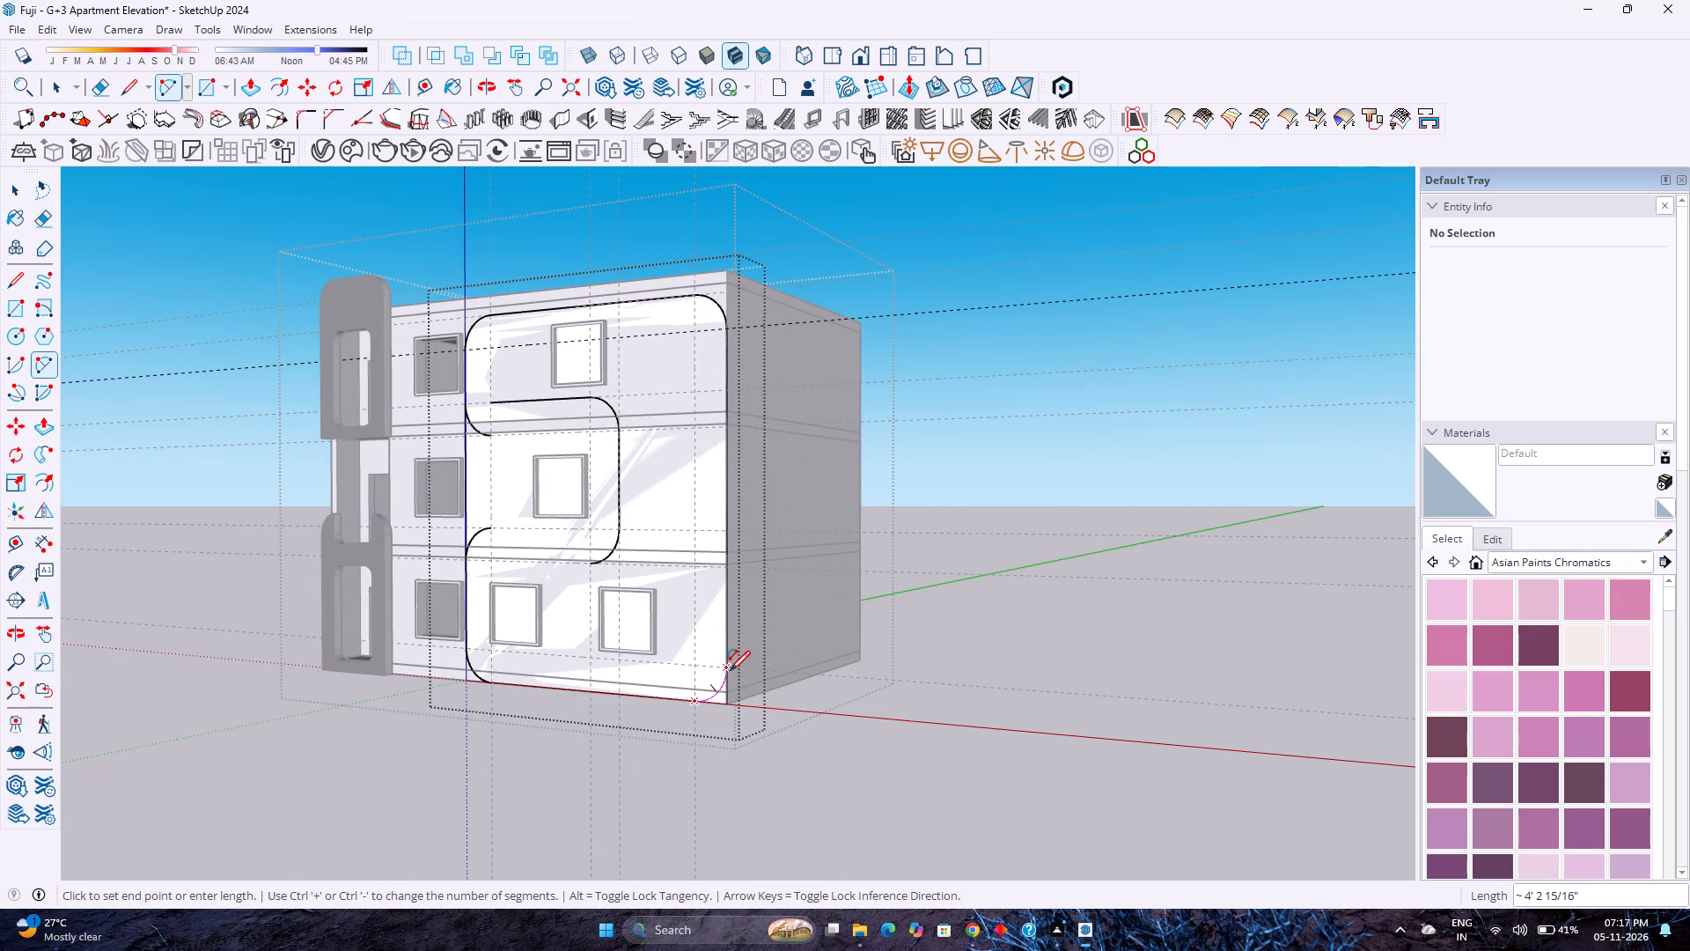
pyautogui.doubleClick(730, 667)
pyautogui.scroll(2, 717, 704)
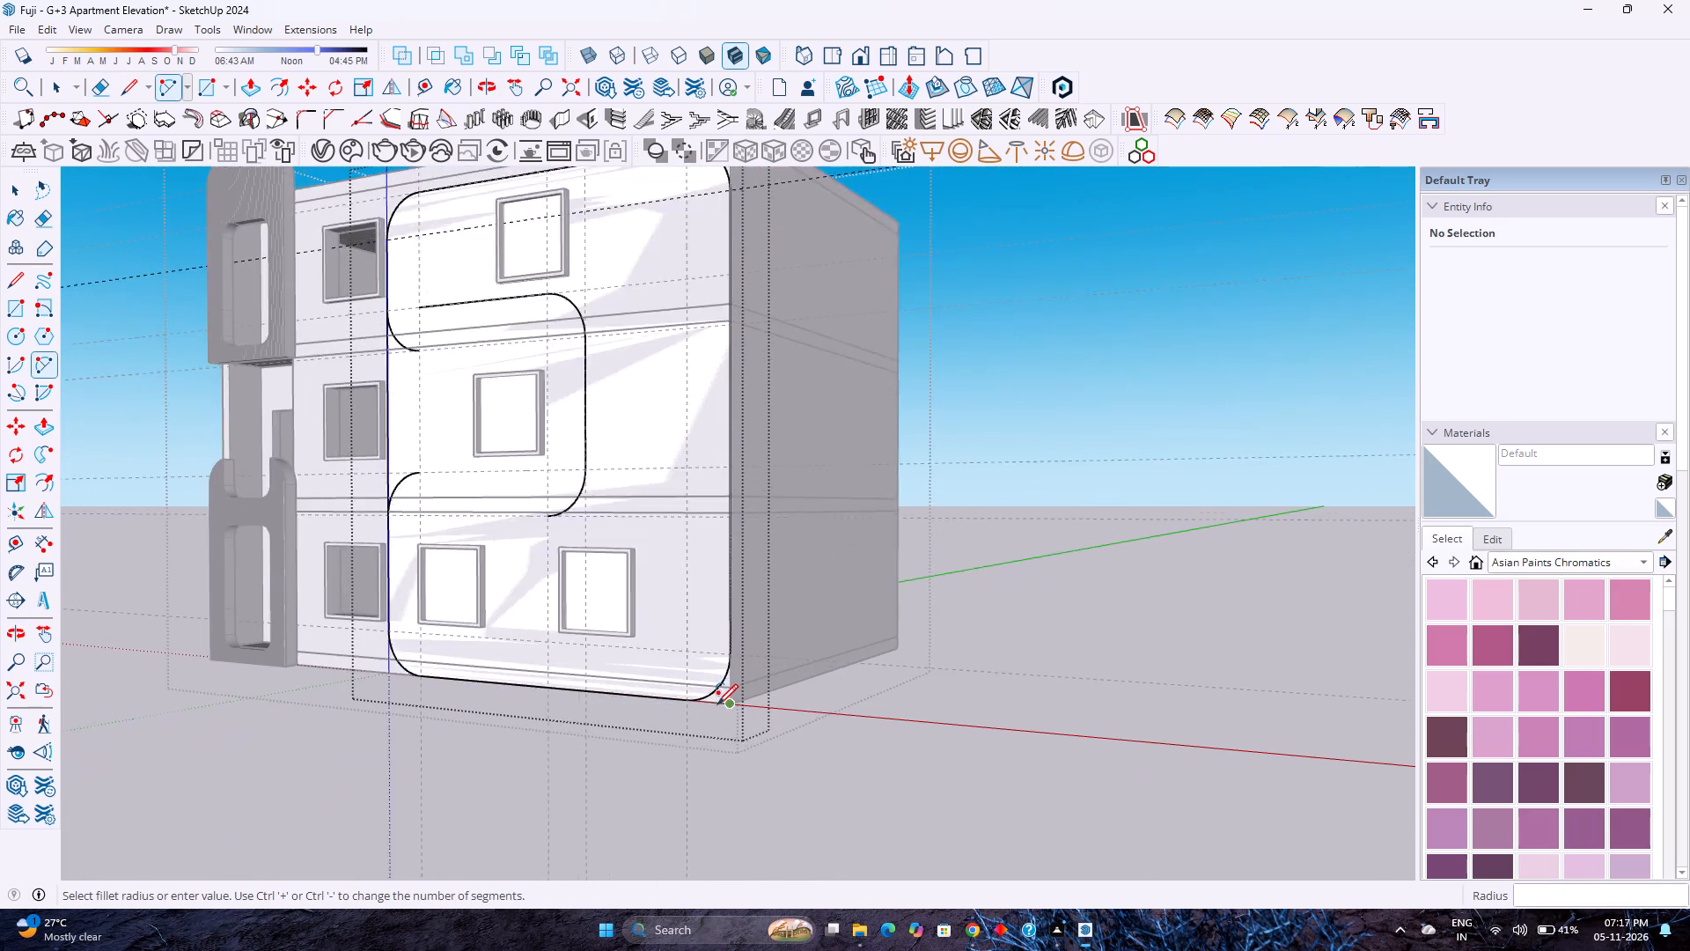
pyautogui.scroll(6, 717, 704)
pyautogui.scroll(-7, 720, 700)
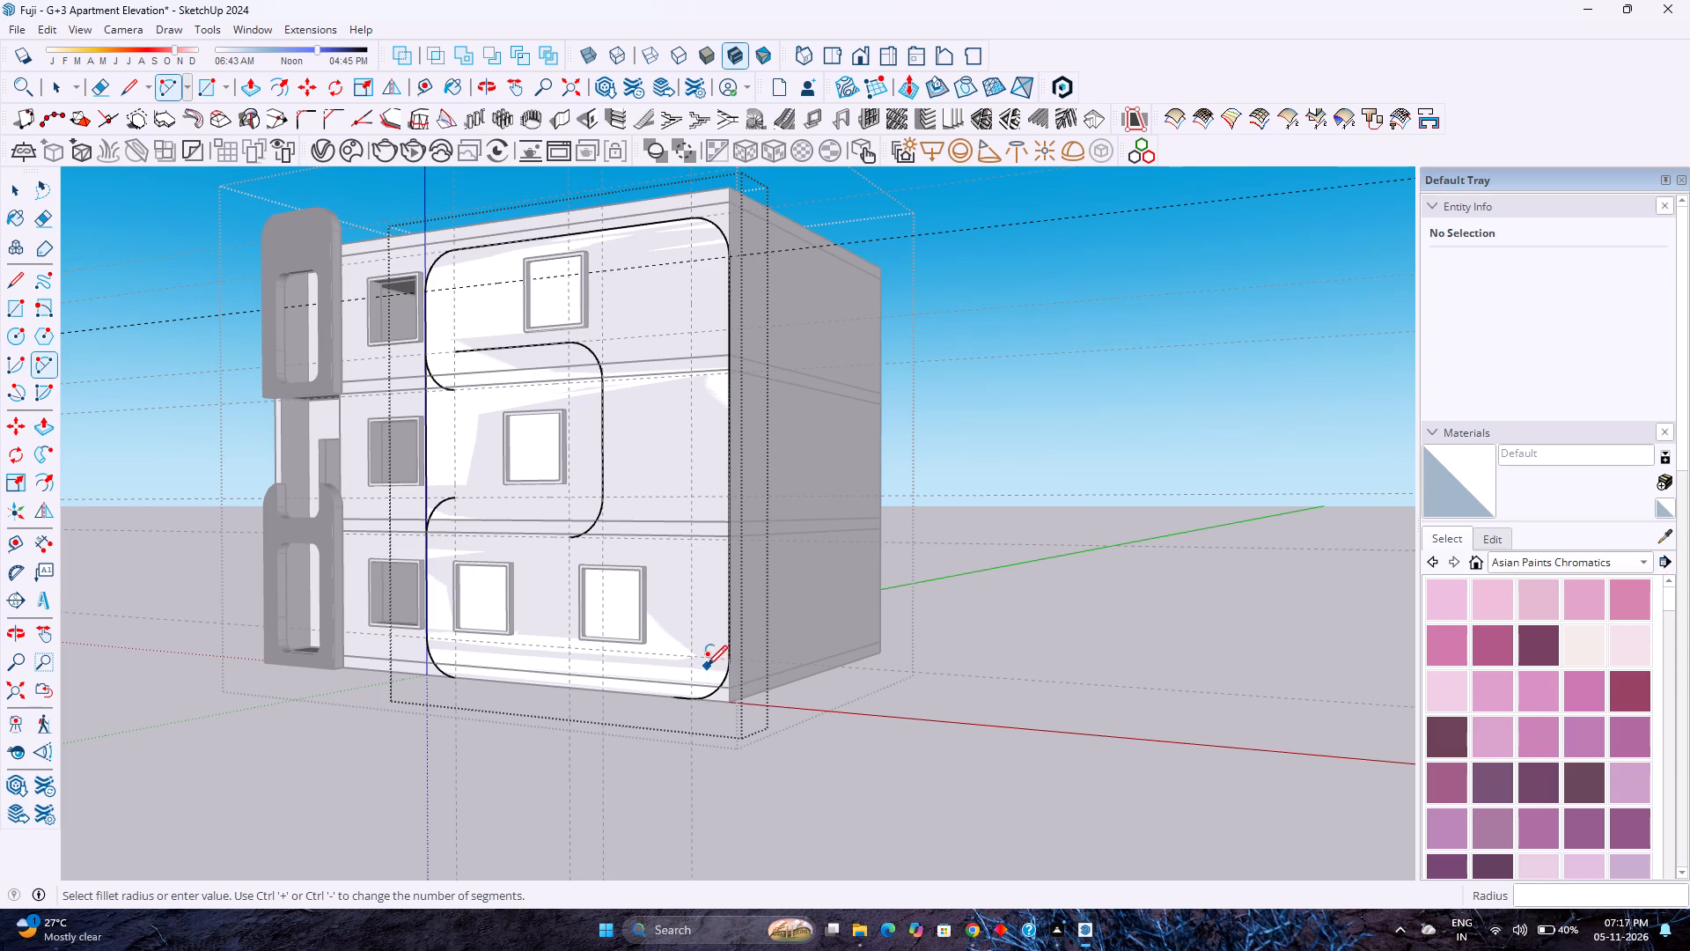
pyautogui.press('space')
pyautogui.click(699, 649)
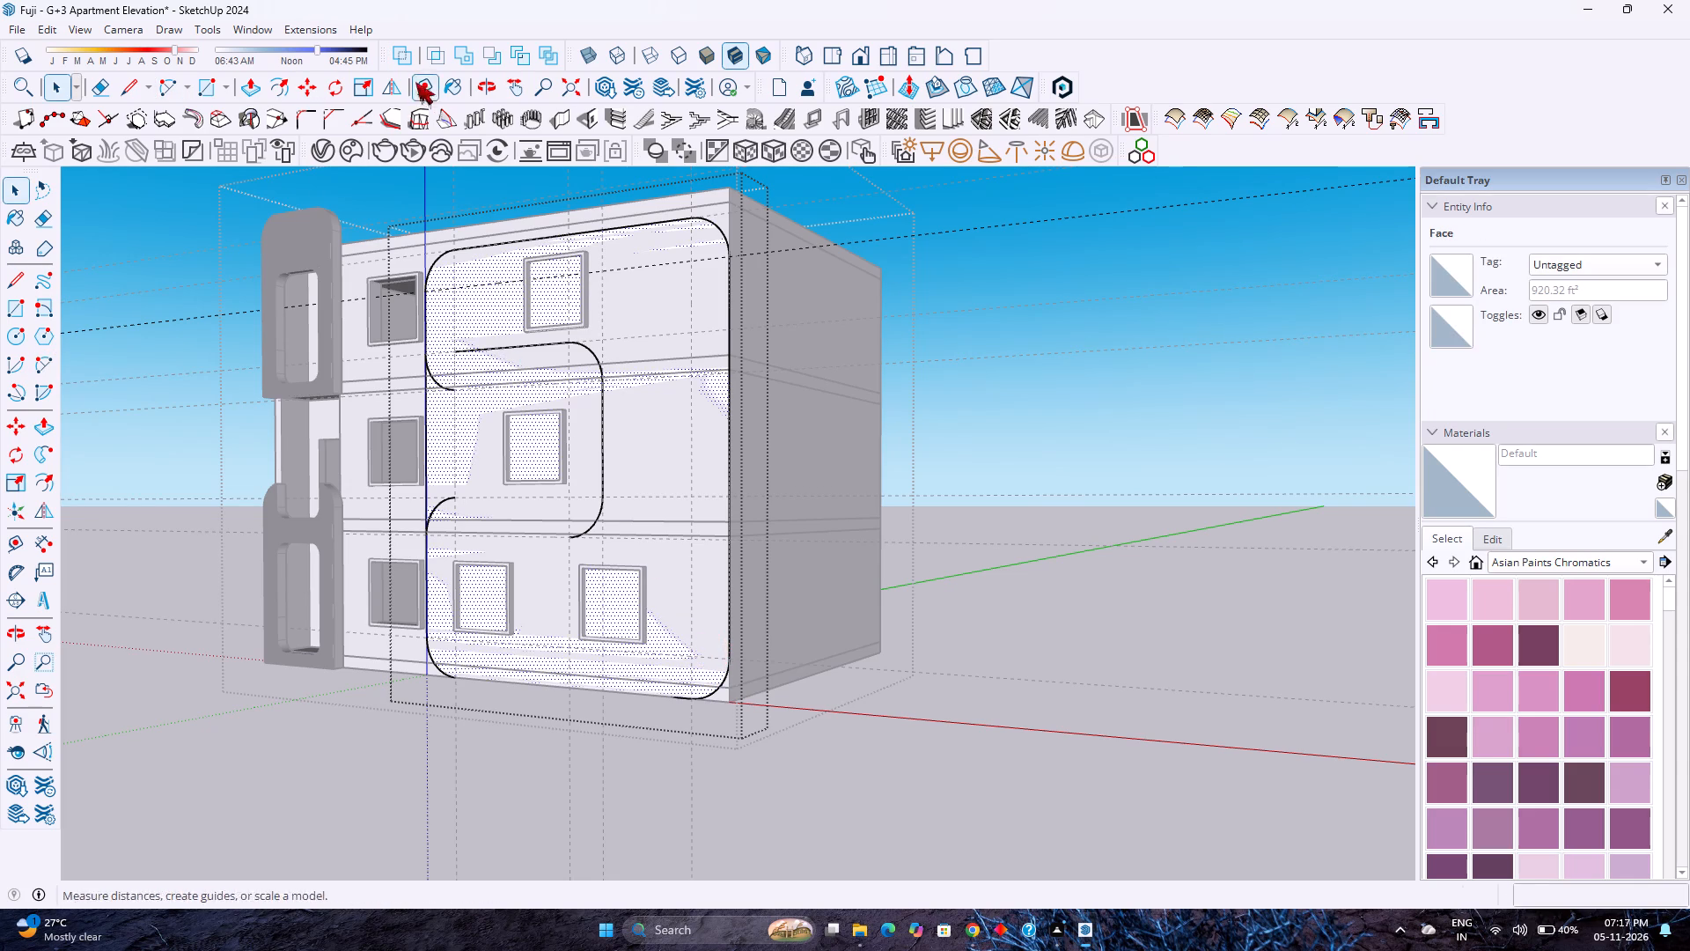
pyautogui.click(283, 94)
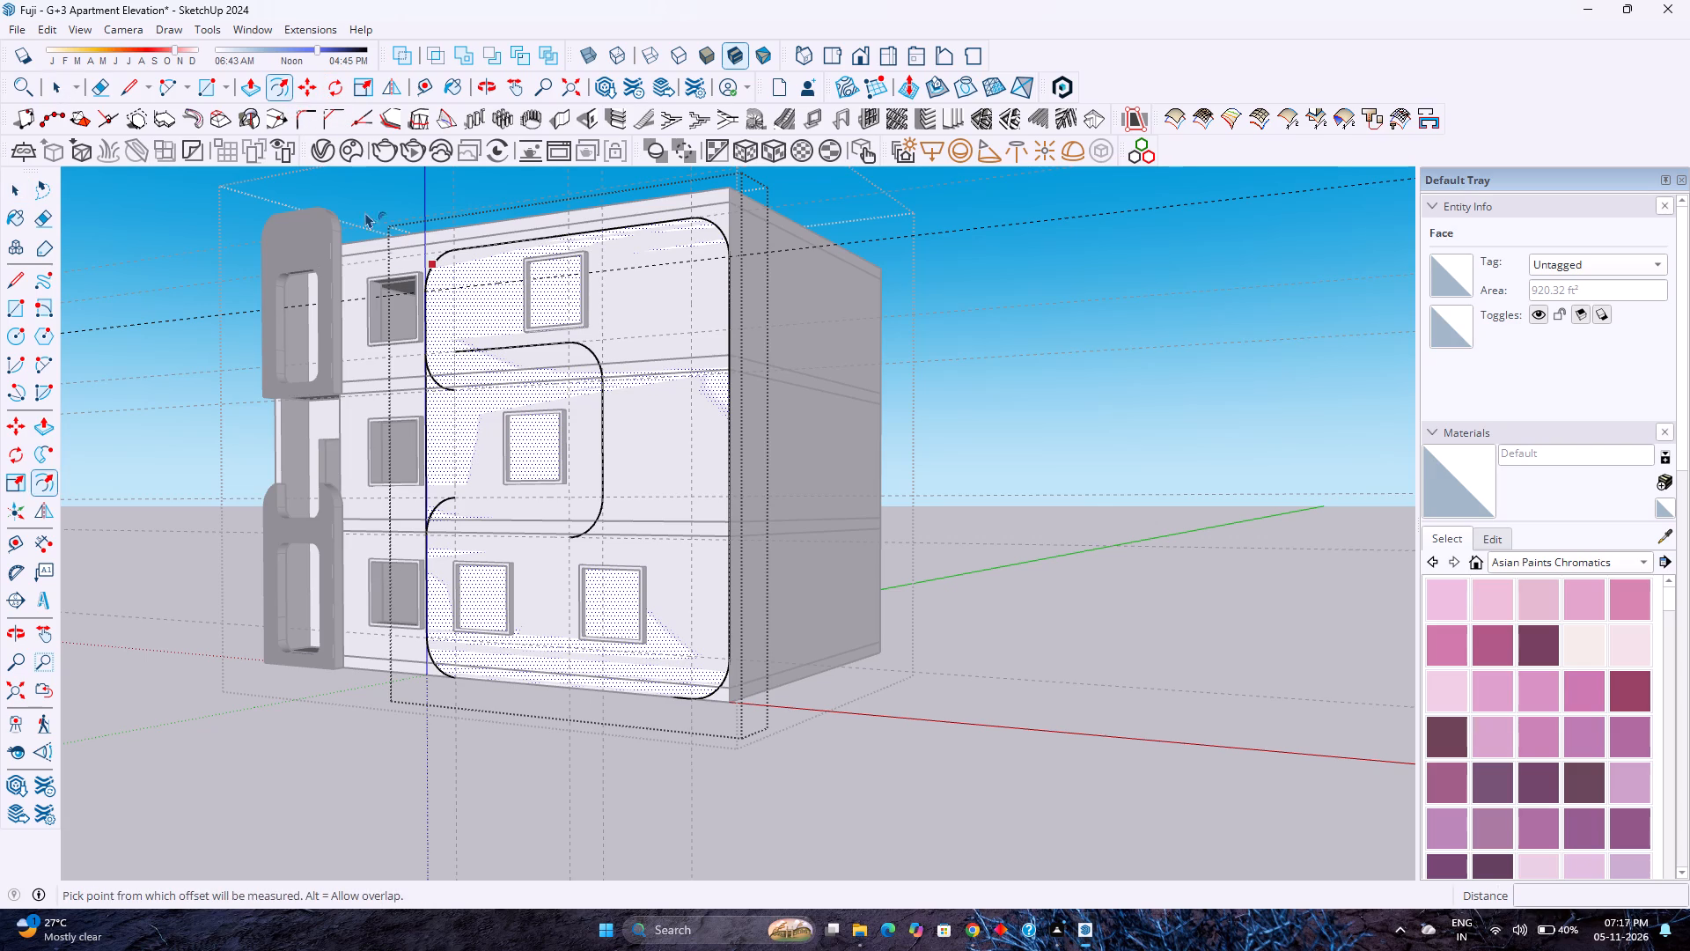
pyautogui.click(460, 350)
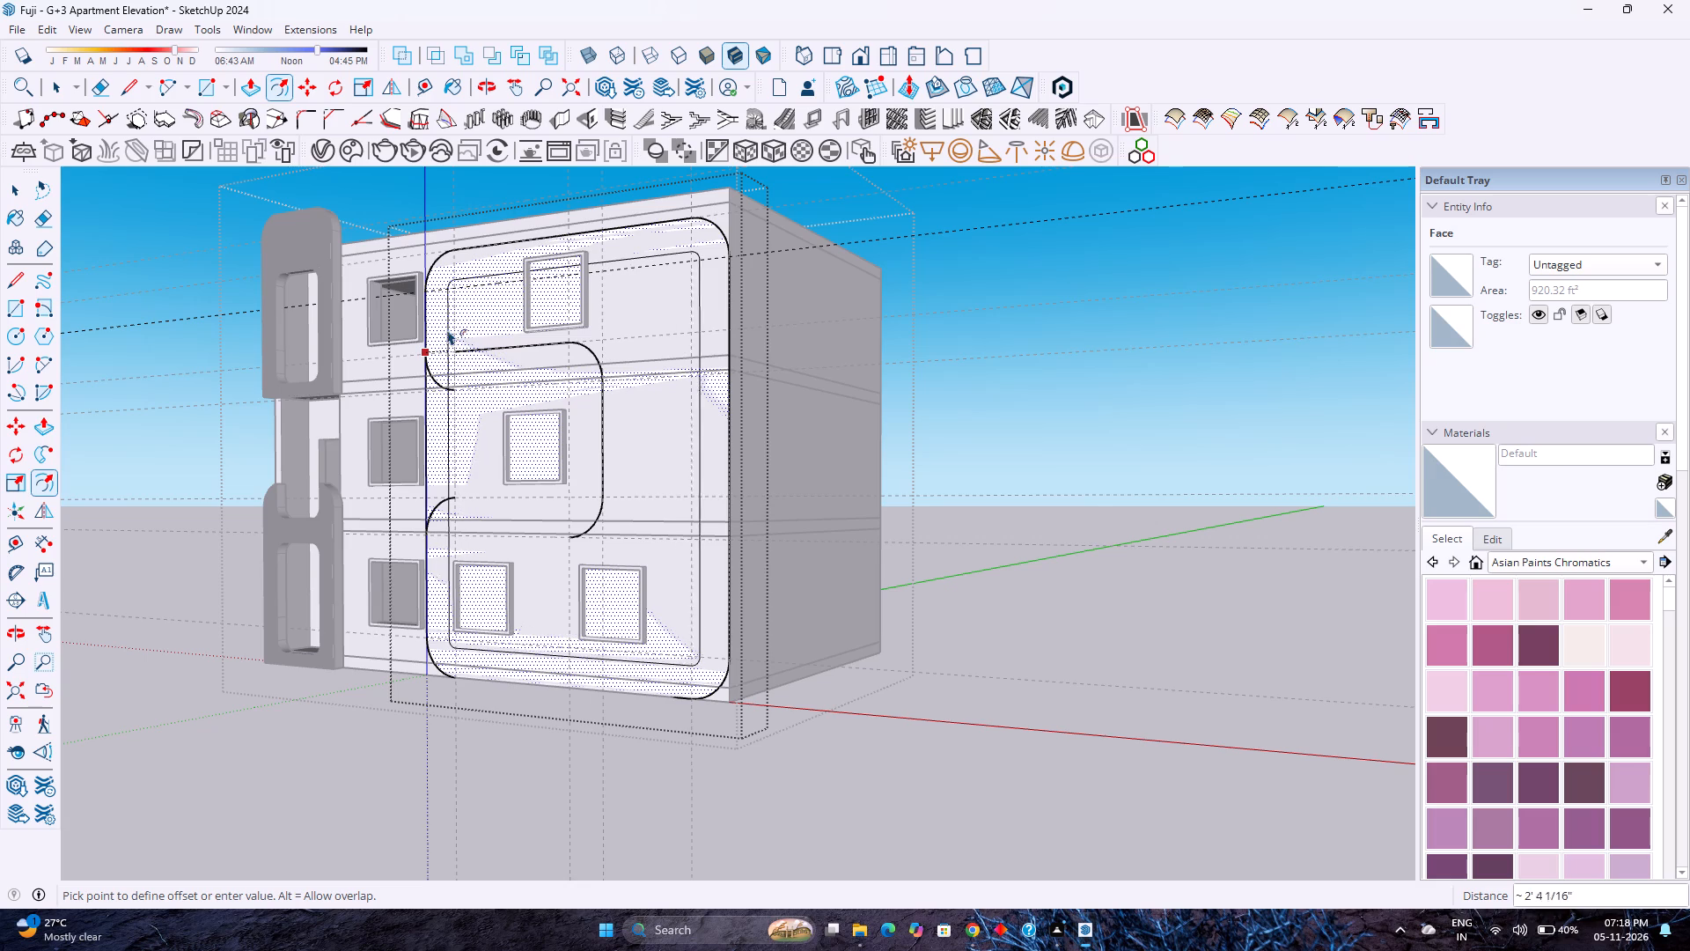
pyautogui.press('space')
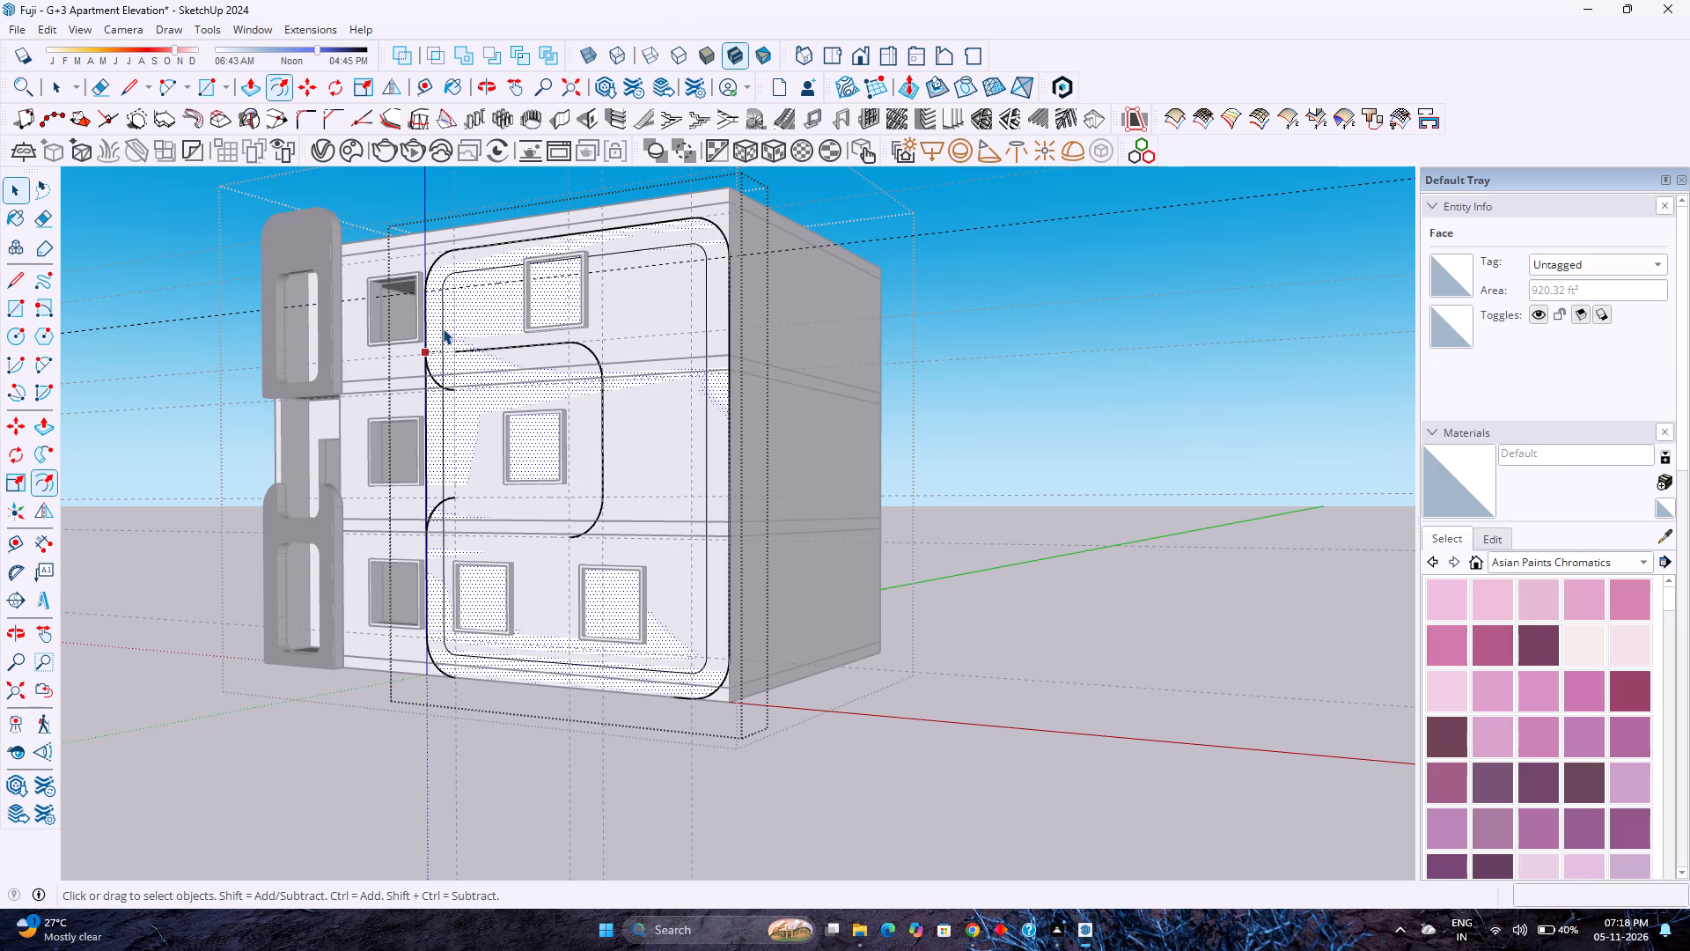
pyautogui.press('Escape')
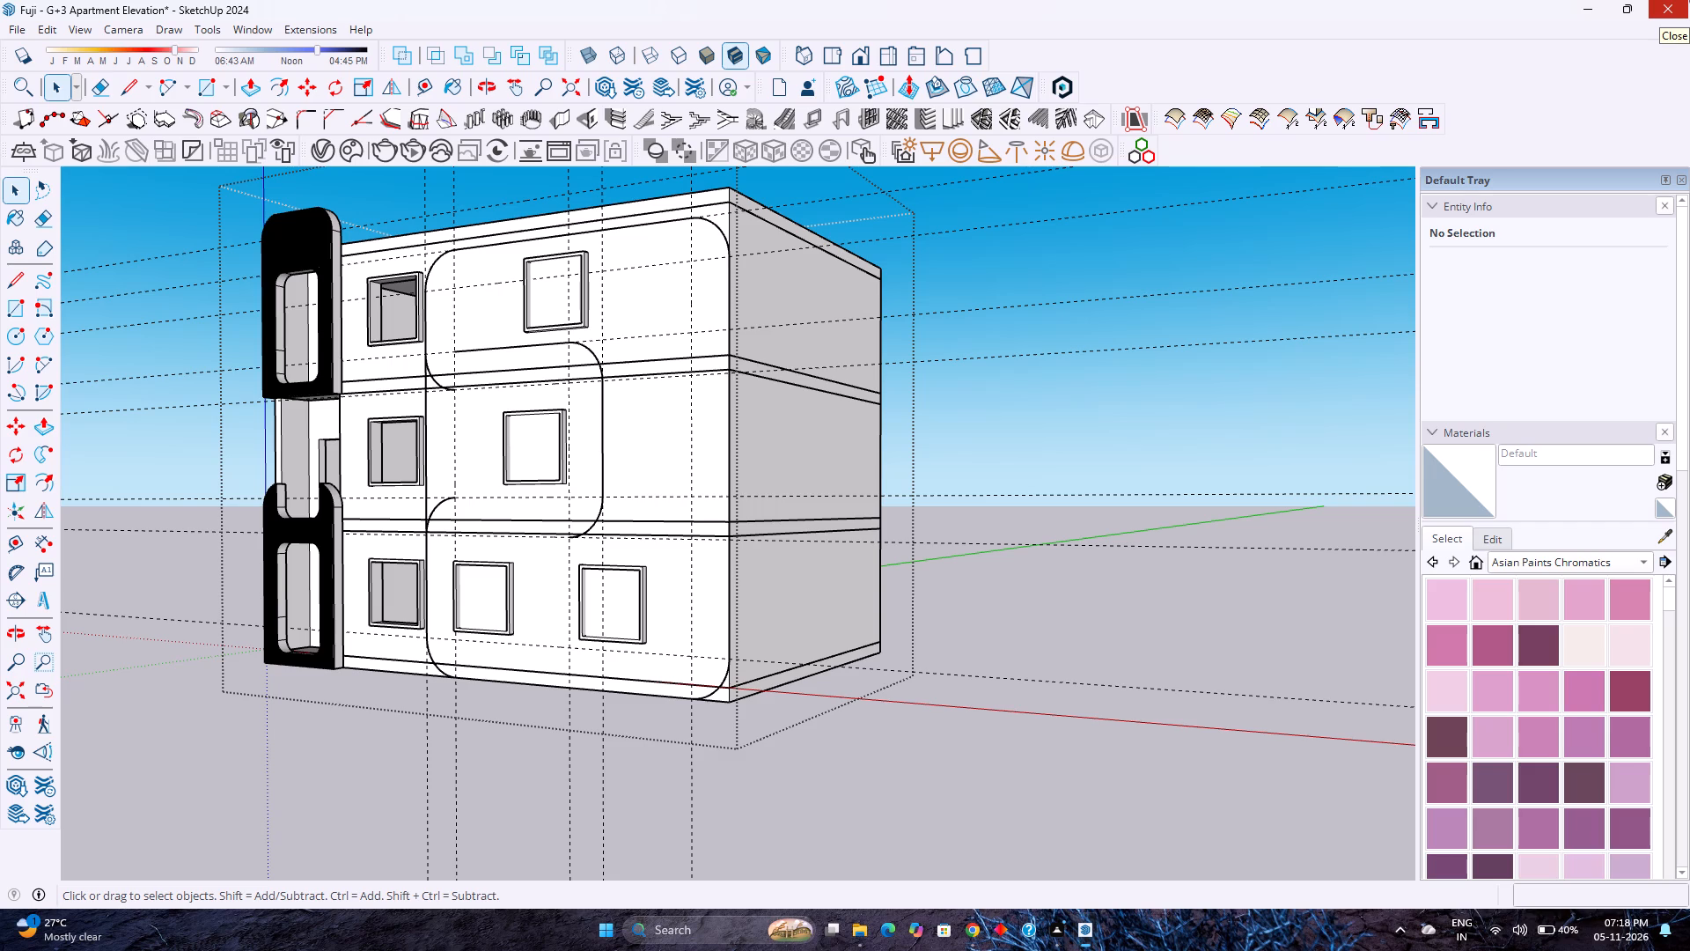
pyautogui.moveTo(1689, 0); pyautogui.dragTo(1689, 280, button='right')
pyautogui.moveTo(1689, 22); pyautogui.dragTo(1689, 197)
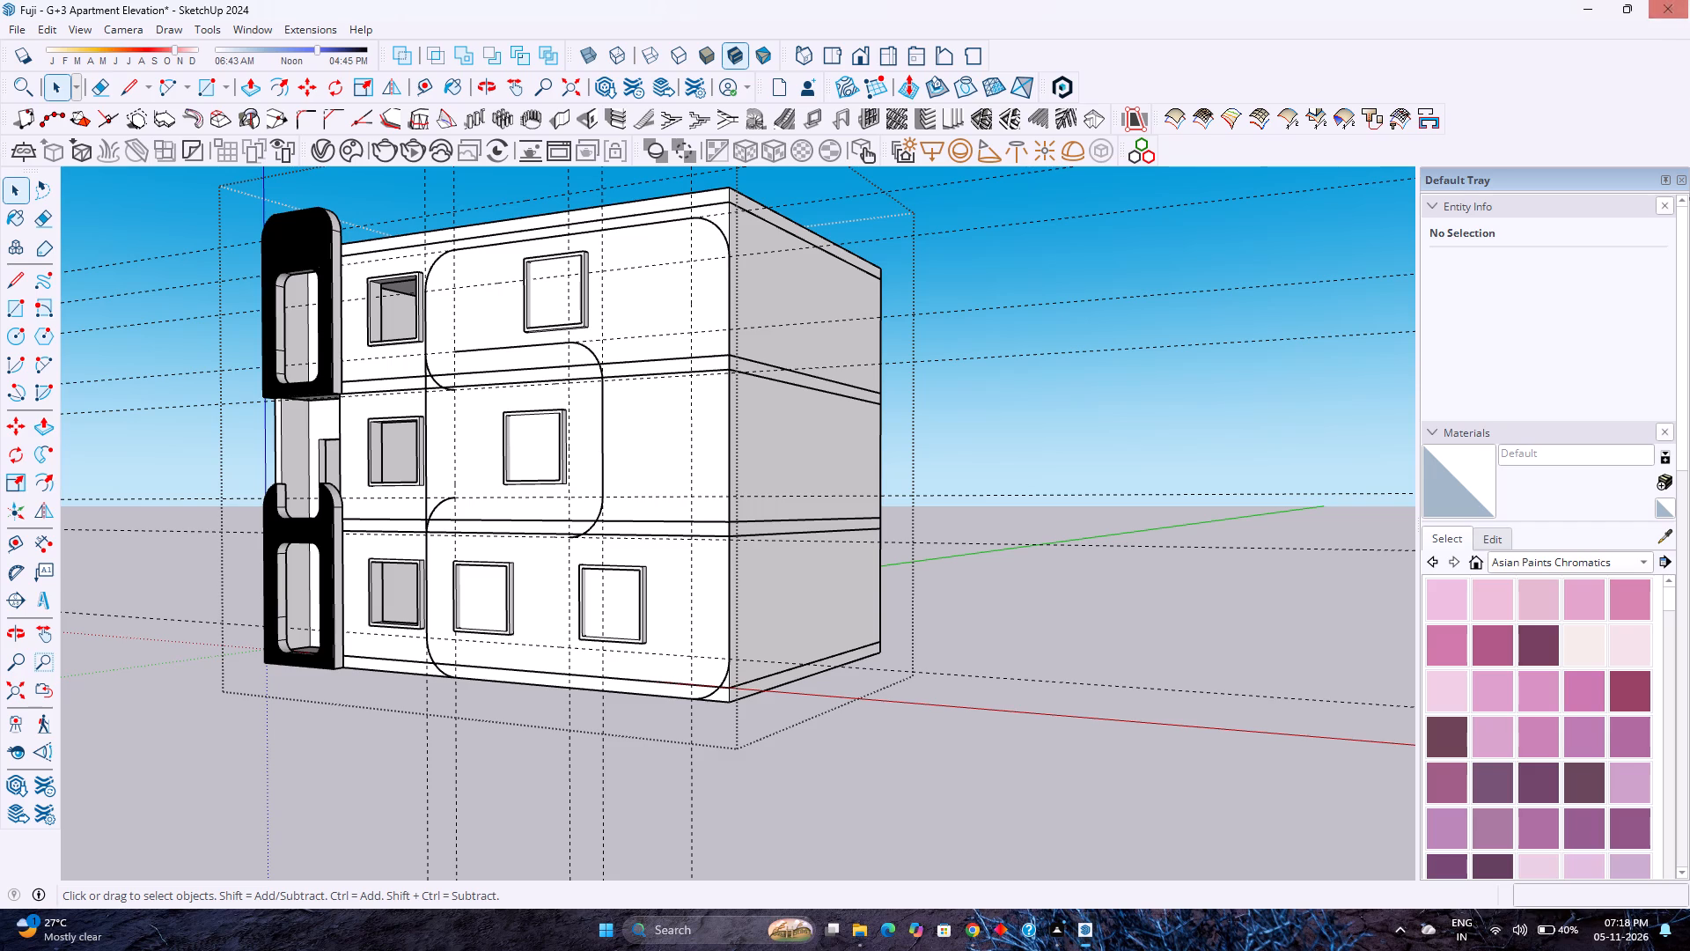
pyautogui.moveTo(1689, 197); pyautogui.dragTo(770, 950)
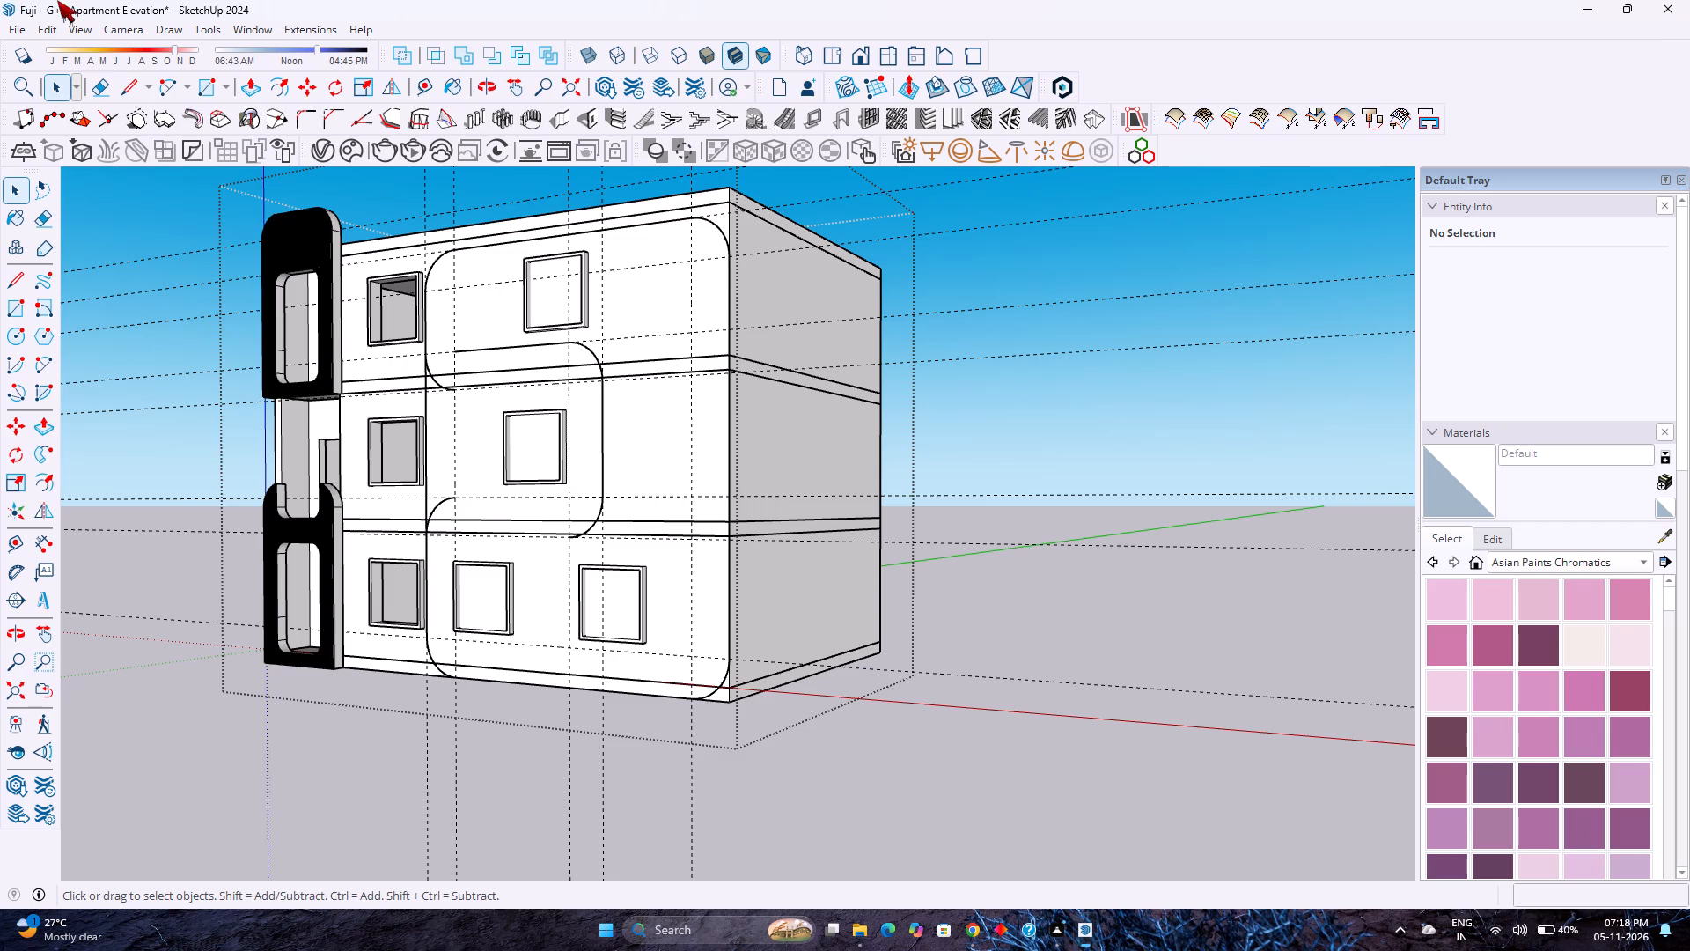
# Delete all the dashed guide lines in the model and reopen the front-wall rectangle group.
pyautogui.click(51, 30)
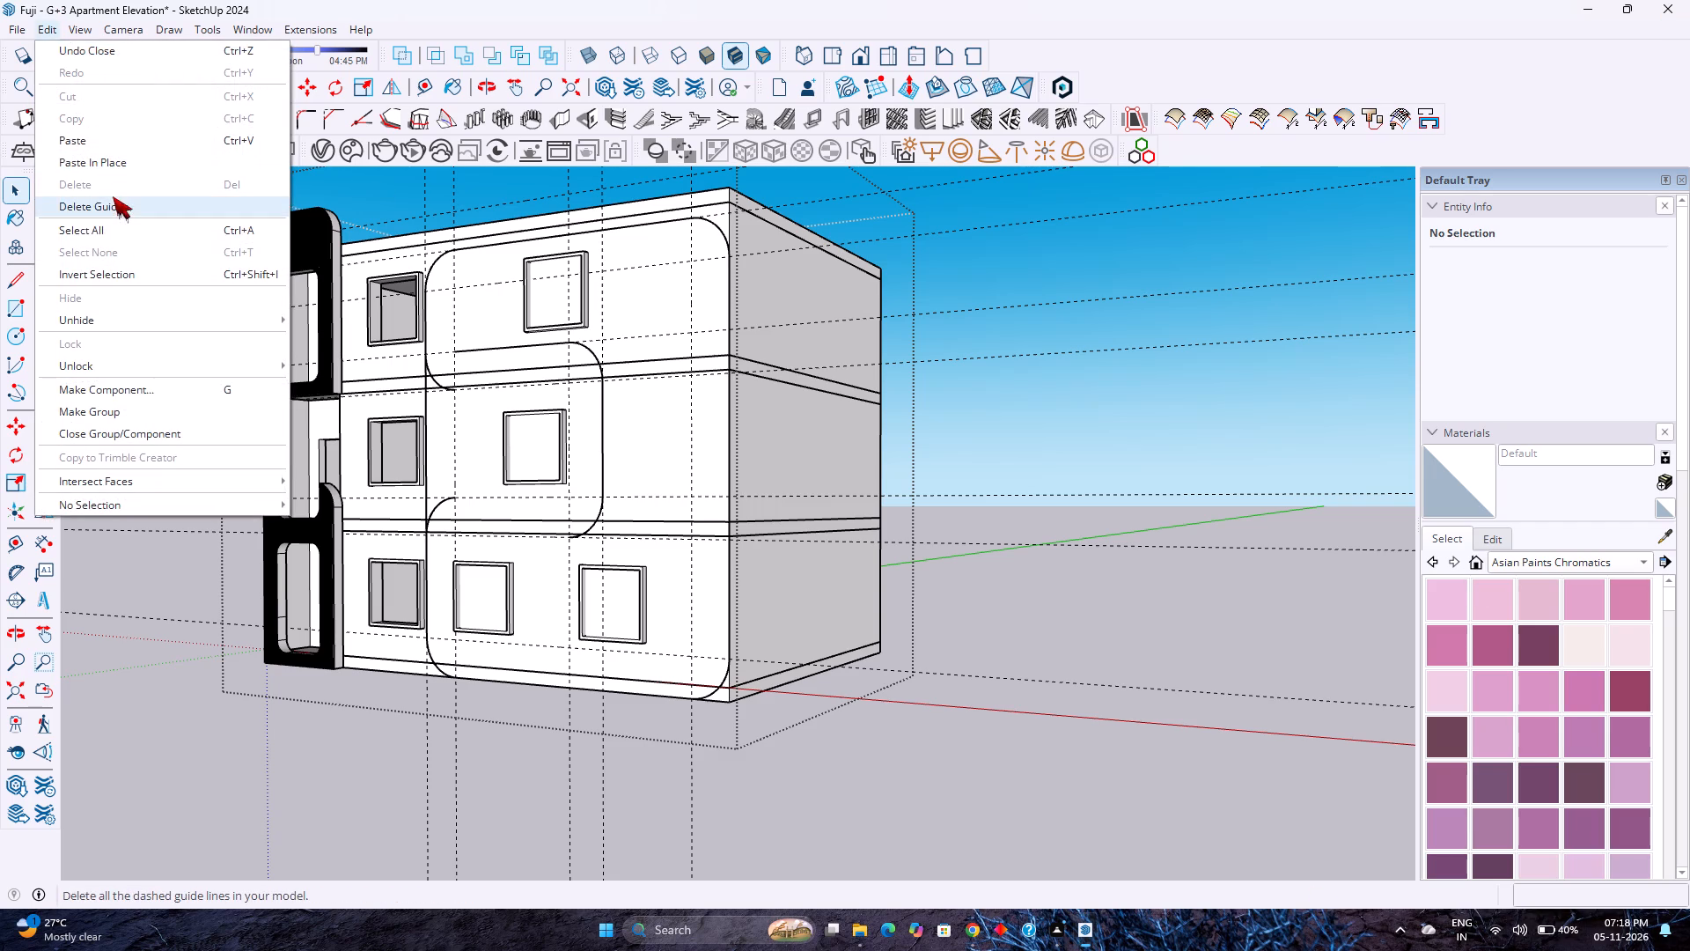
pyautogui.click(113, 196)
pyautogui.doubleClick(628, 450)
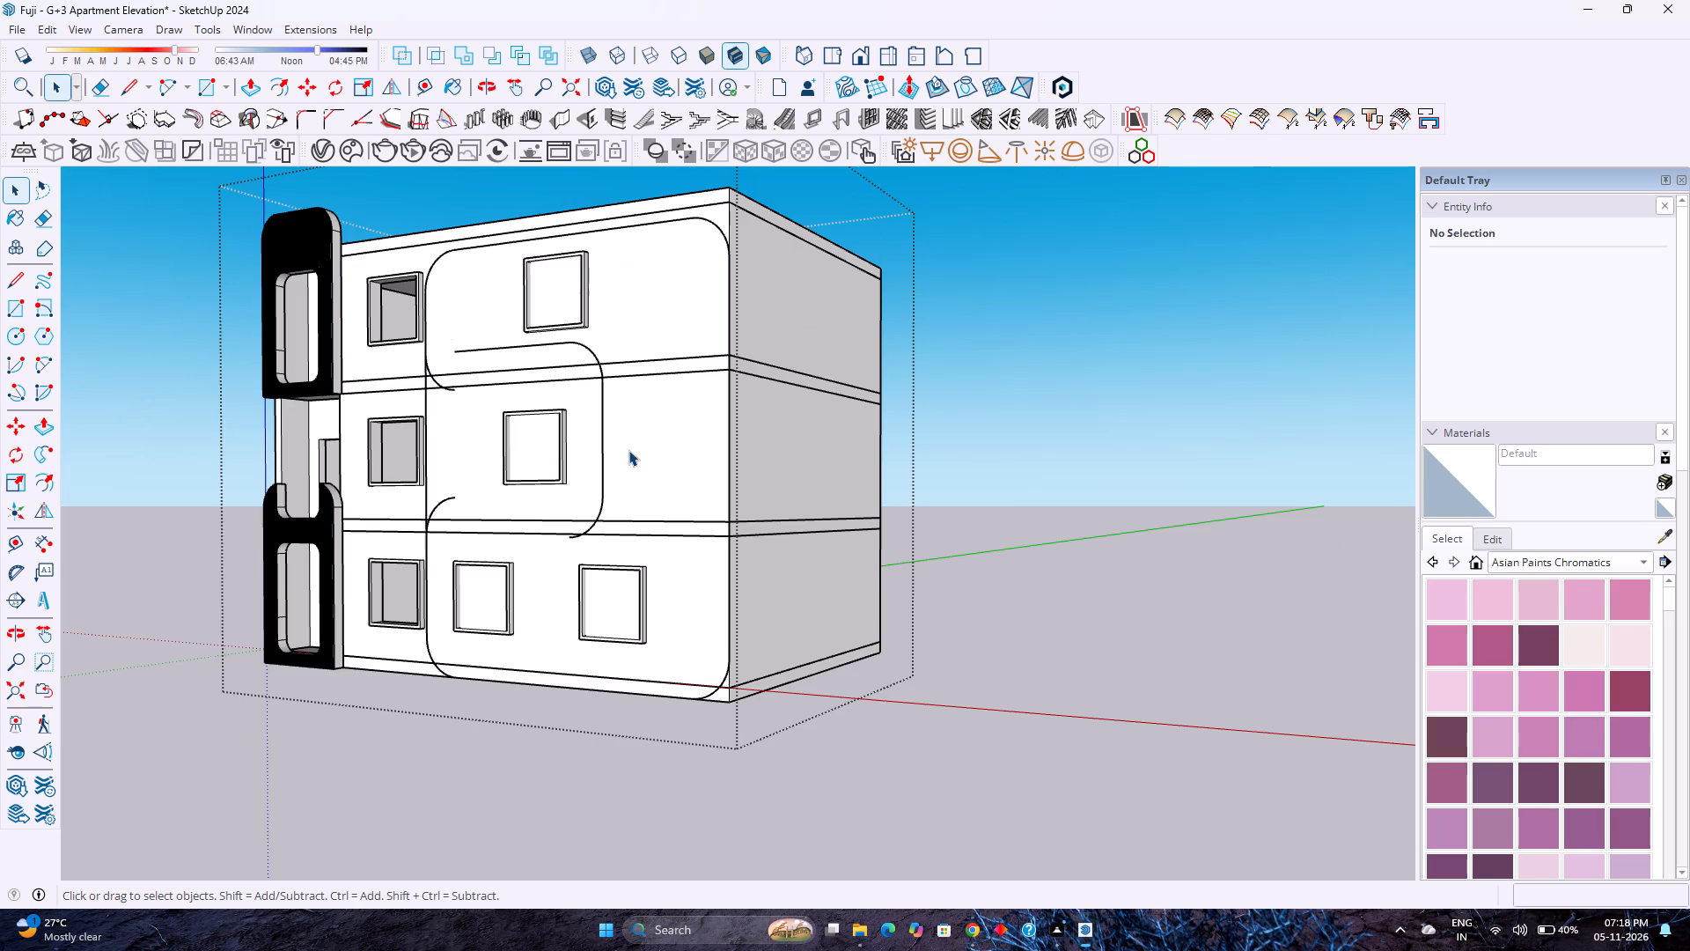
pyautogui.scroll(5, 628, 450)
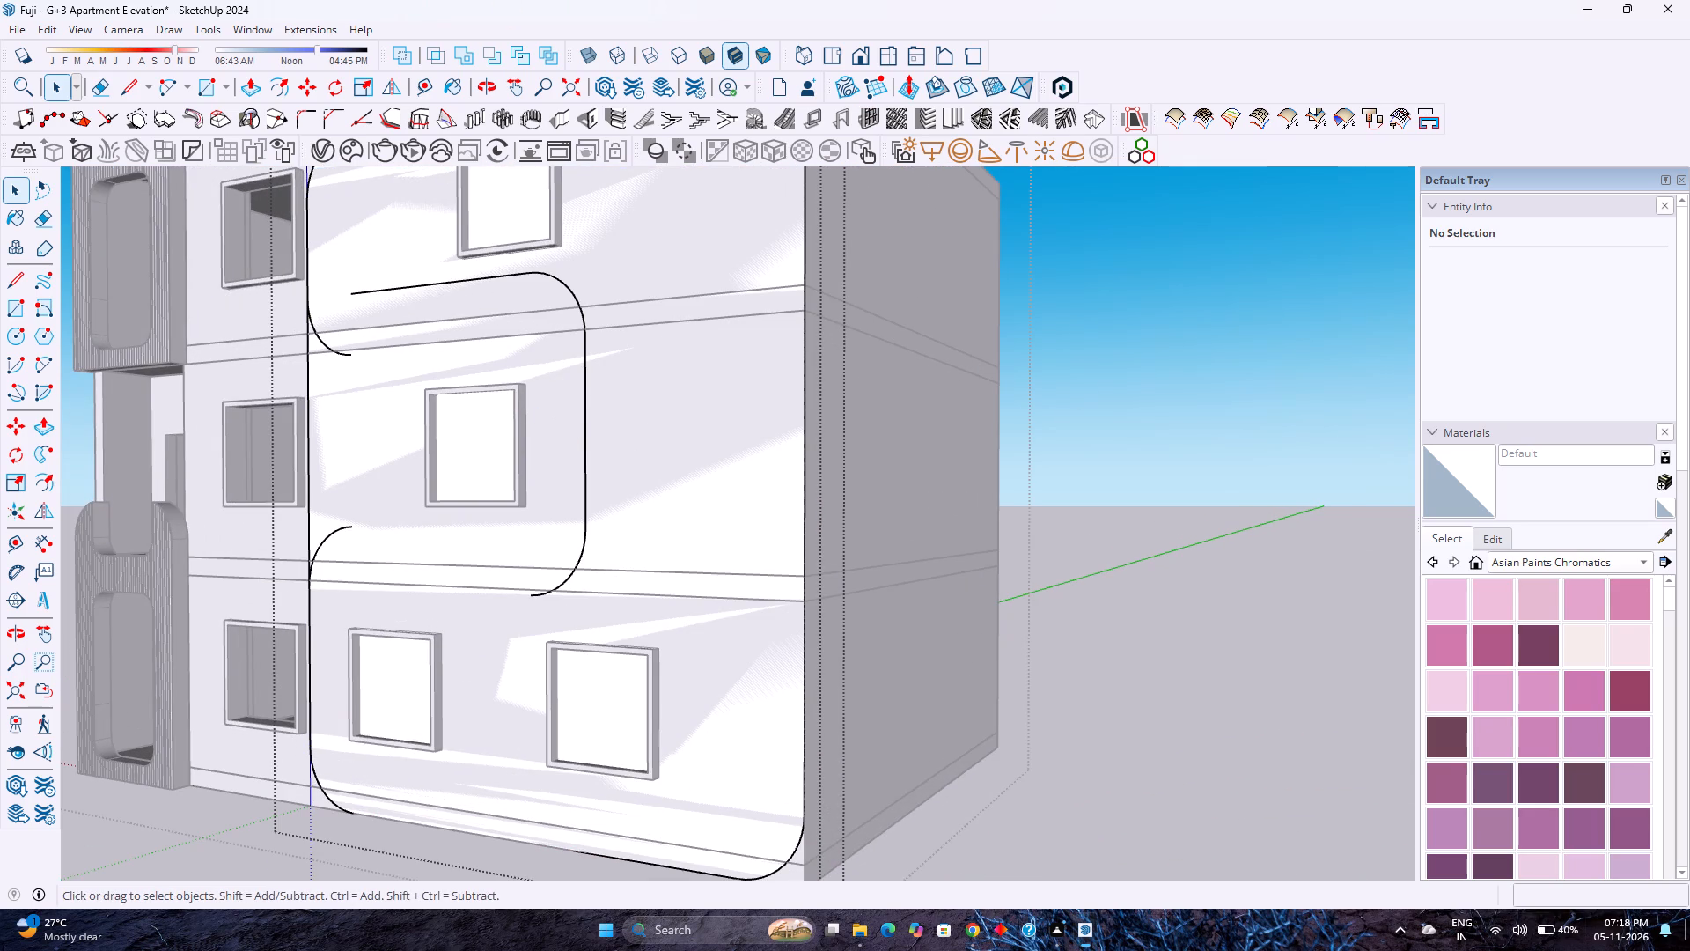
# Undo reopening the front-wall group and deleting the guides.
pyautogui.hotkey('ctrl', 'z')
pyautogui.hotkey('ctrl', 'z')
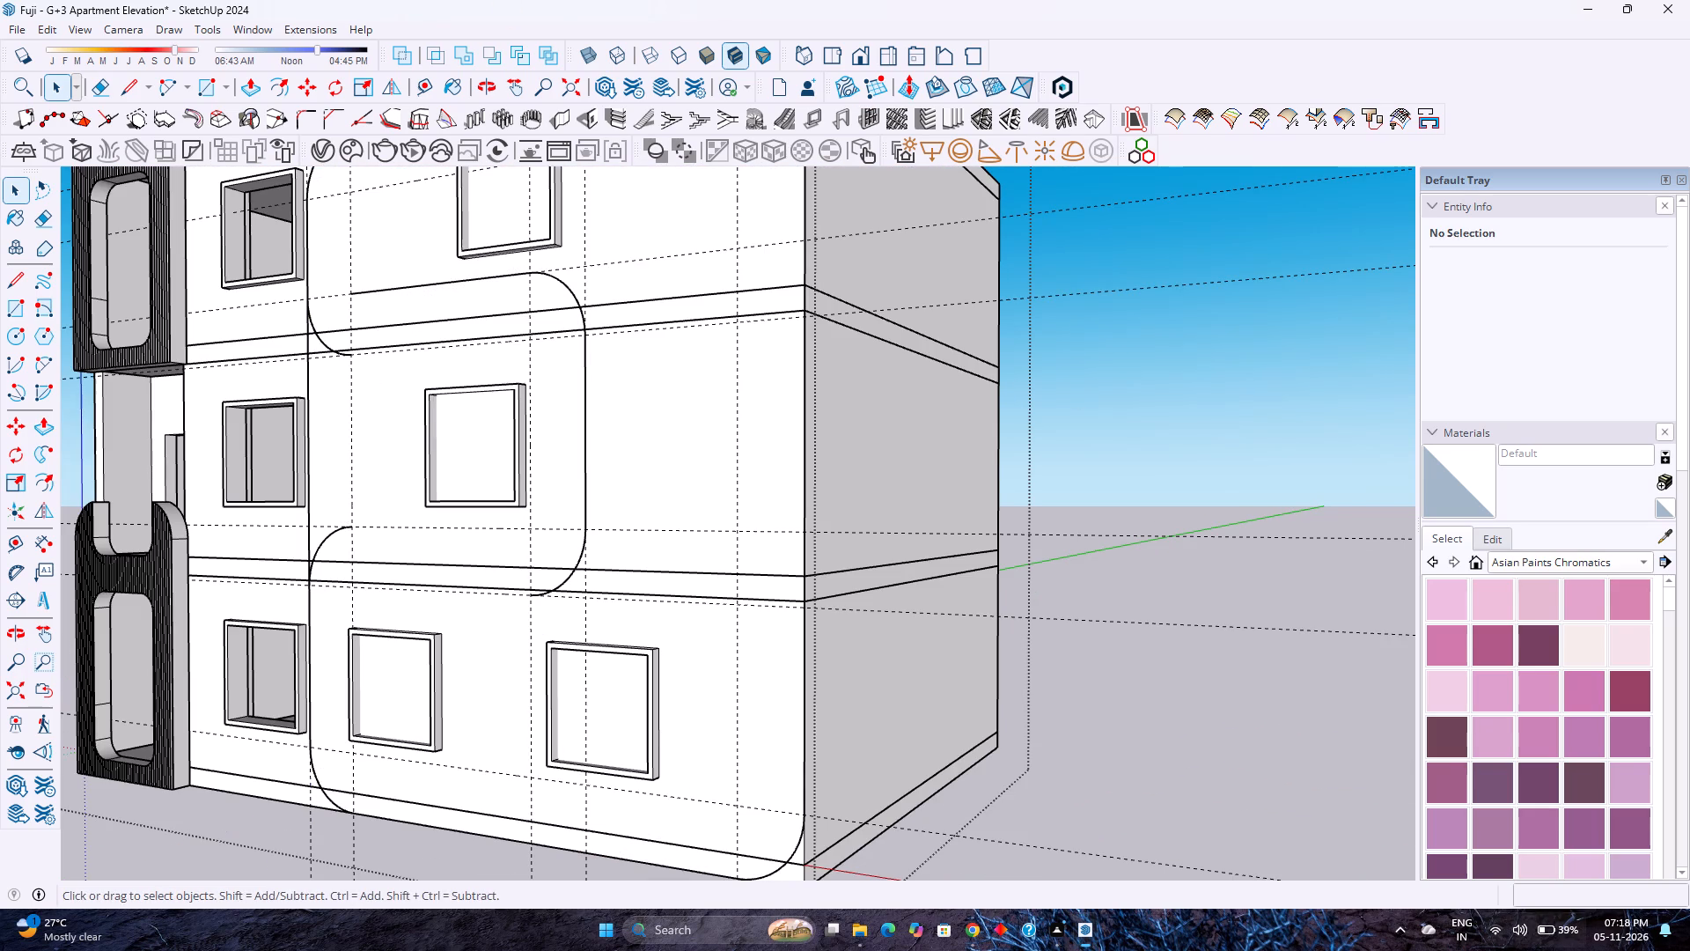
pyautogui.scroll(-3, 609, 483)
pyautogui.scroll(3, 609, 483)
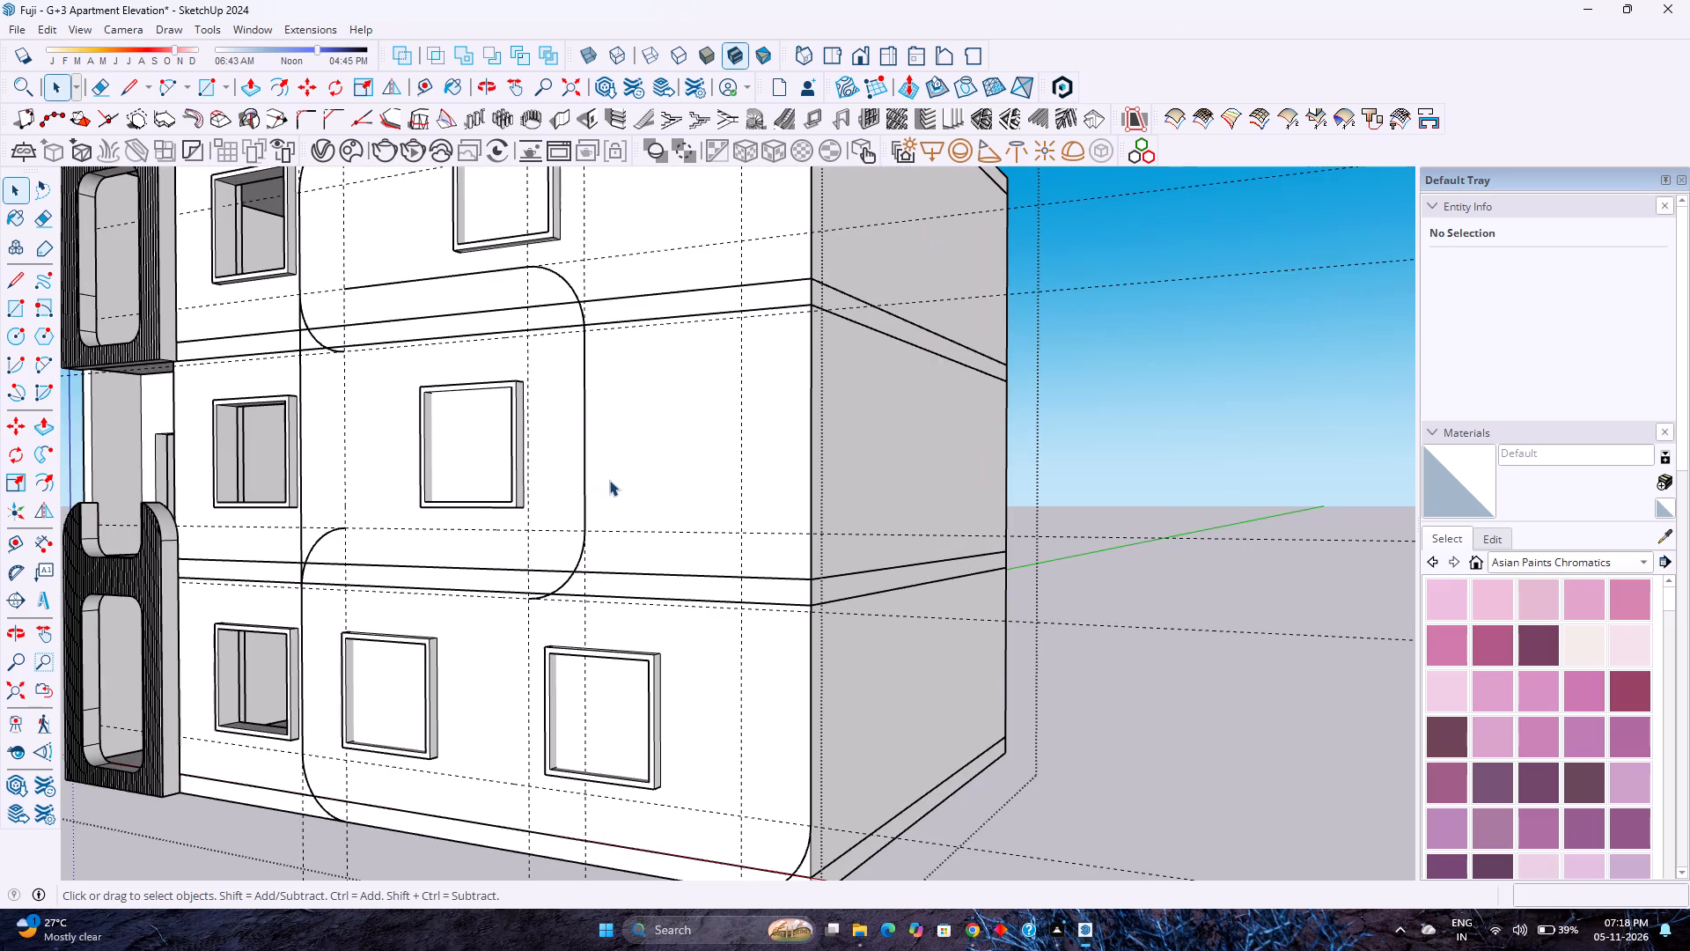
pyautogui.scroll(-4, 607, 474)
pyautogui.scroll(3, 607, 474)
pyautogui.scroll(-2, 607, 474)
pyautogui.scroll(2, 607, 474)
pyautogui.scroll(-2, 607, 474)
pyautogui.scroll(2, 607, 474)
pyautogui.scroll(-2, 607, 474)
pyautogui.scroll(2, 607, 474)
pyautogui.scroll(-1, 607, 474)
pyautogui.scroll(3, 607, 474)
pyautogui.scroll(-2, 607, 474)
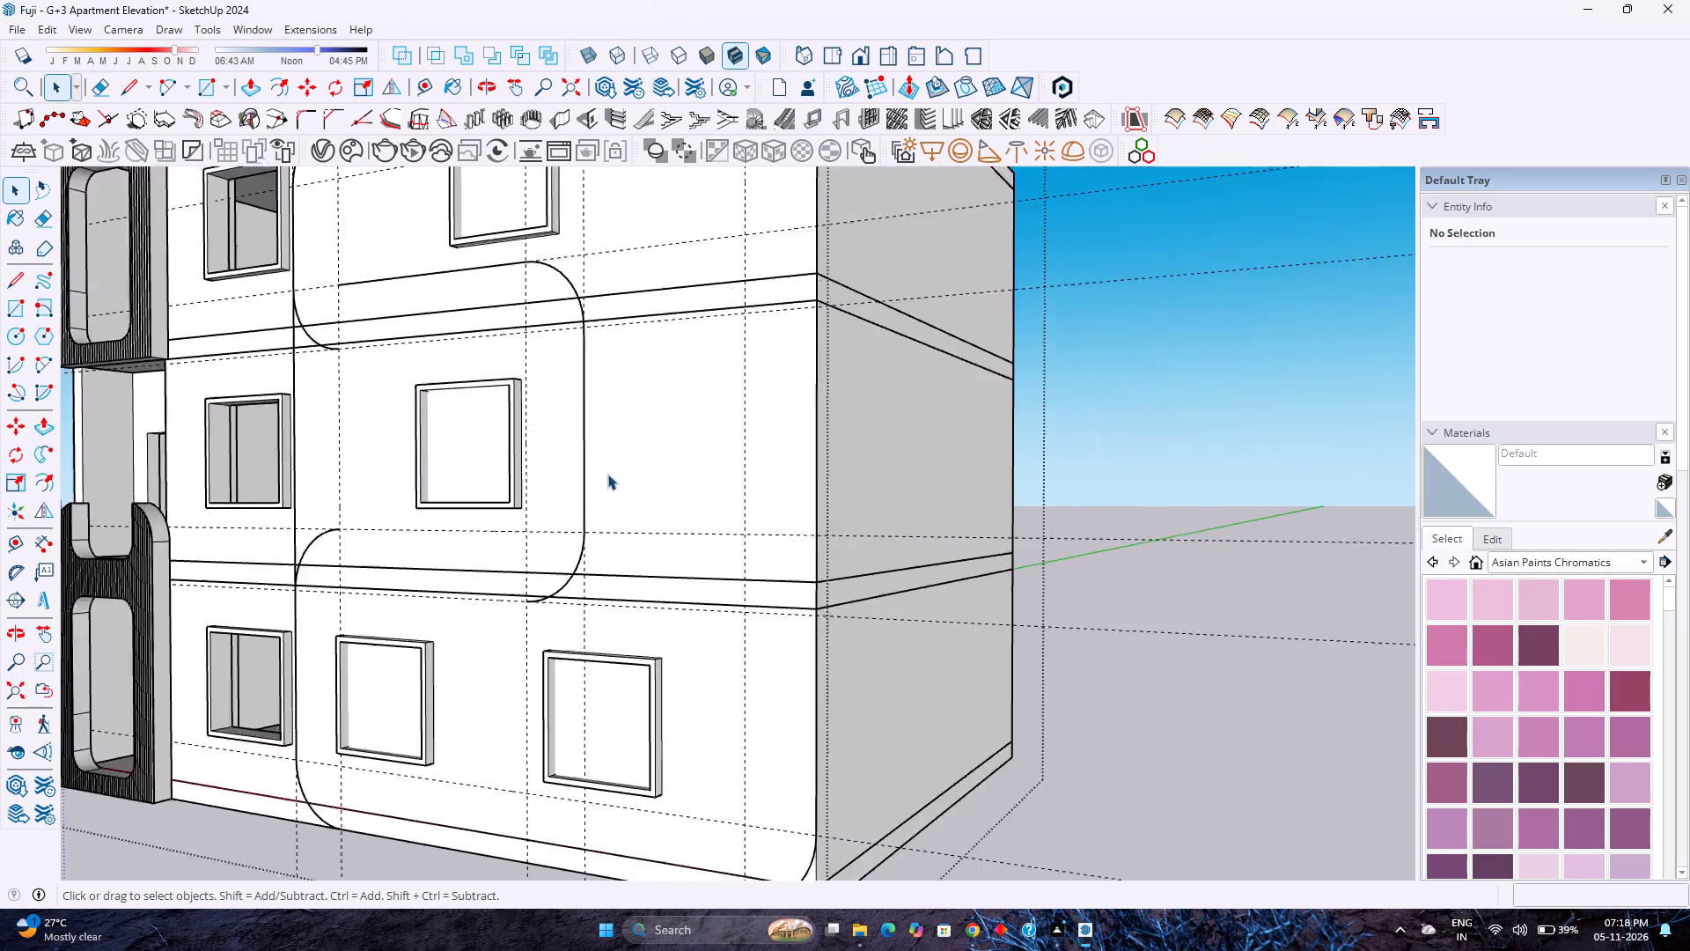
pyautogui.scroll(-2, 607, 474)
# Save the apartment elevation model.
pyautogui.hotkey('ctrl', 's')
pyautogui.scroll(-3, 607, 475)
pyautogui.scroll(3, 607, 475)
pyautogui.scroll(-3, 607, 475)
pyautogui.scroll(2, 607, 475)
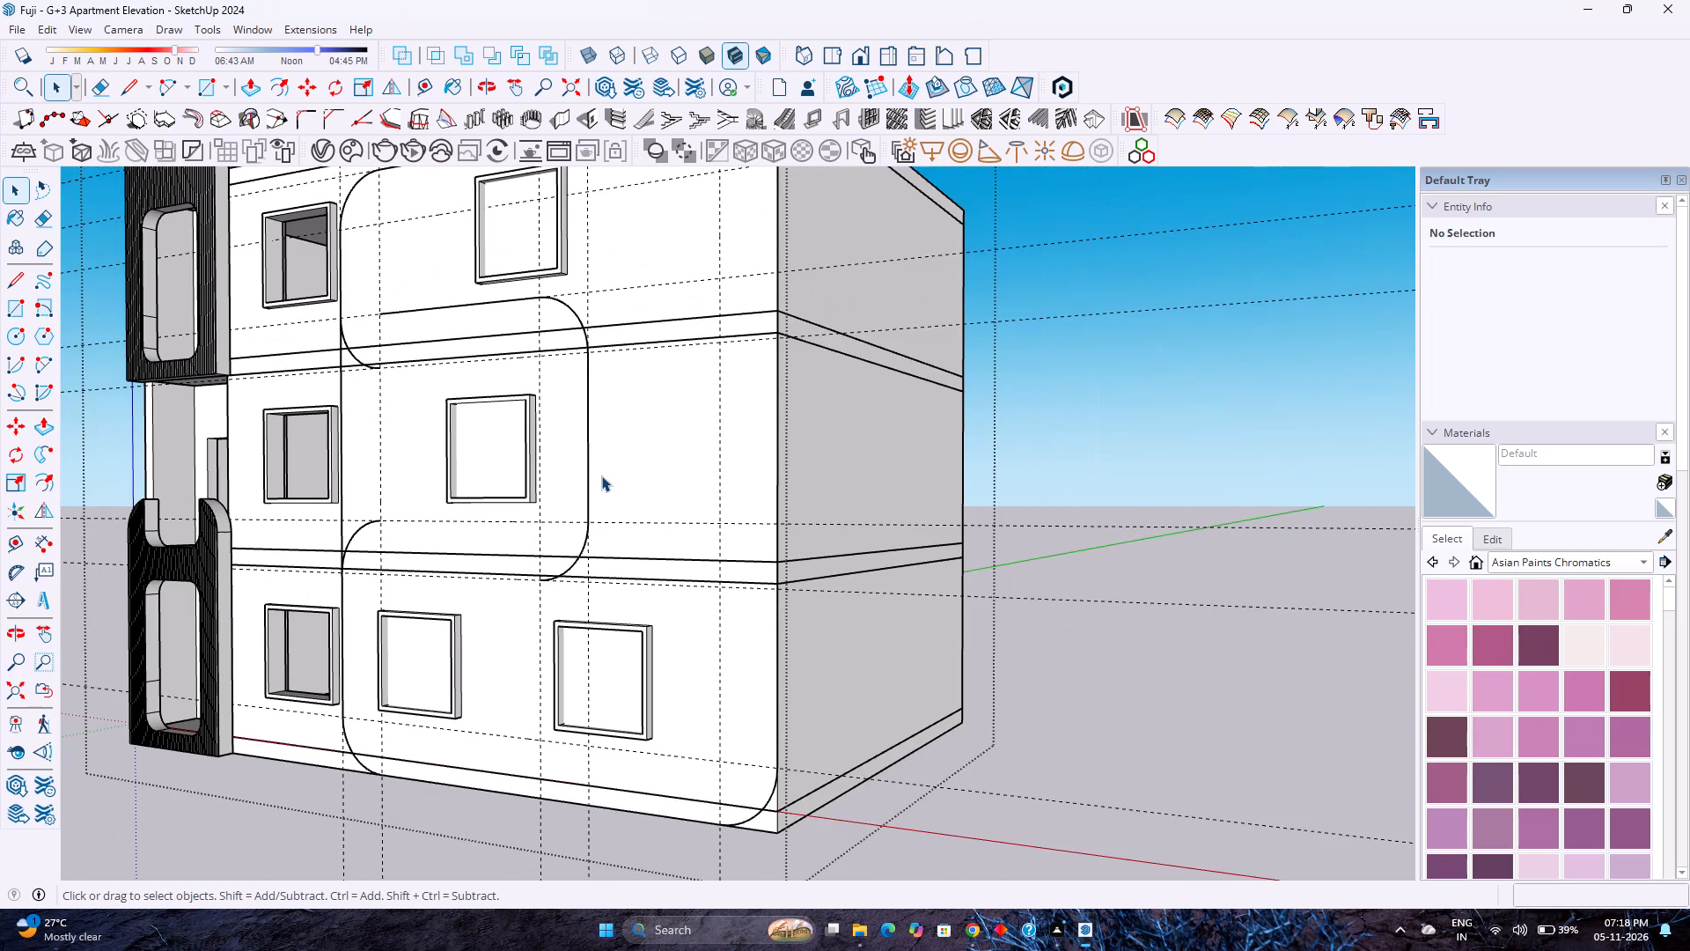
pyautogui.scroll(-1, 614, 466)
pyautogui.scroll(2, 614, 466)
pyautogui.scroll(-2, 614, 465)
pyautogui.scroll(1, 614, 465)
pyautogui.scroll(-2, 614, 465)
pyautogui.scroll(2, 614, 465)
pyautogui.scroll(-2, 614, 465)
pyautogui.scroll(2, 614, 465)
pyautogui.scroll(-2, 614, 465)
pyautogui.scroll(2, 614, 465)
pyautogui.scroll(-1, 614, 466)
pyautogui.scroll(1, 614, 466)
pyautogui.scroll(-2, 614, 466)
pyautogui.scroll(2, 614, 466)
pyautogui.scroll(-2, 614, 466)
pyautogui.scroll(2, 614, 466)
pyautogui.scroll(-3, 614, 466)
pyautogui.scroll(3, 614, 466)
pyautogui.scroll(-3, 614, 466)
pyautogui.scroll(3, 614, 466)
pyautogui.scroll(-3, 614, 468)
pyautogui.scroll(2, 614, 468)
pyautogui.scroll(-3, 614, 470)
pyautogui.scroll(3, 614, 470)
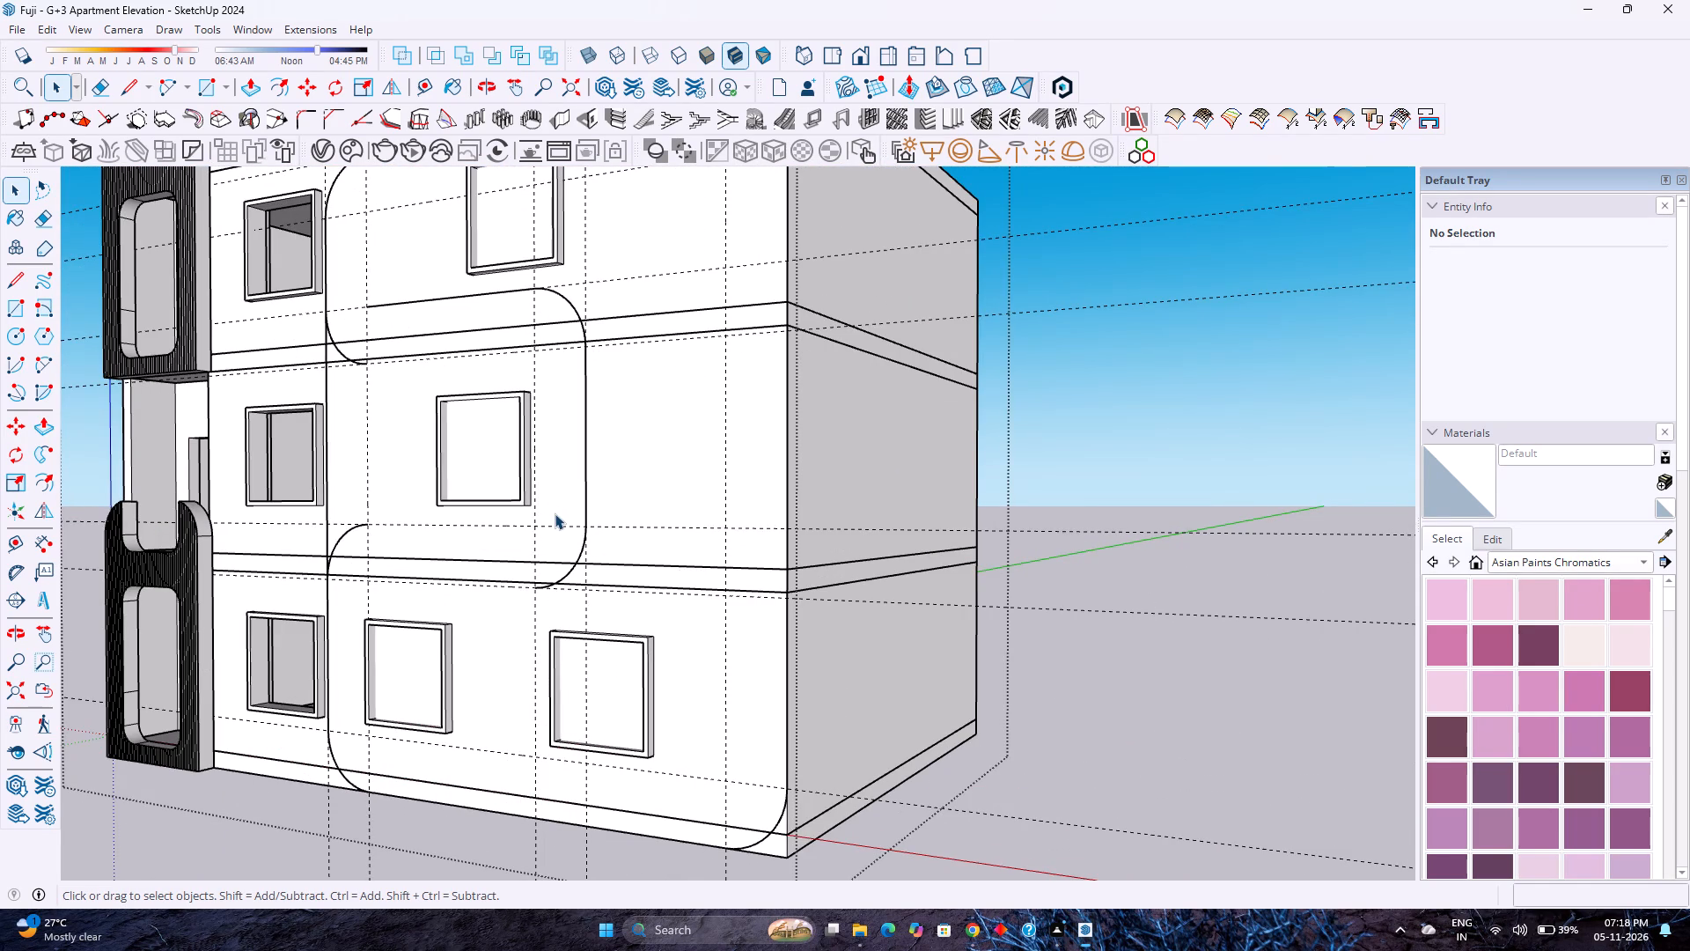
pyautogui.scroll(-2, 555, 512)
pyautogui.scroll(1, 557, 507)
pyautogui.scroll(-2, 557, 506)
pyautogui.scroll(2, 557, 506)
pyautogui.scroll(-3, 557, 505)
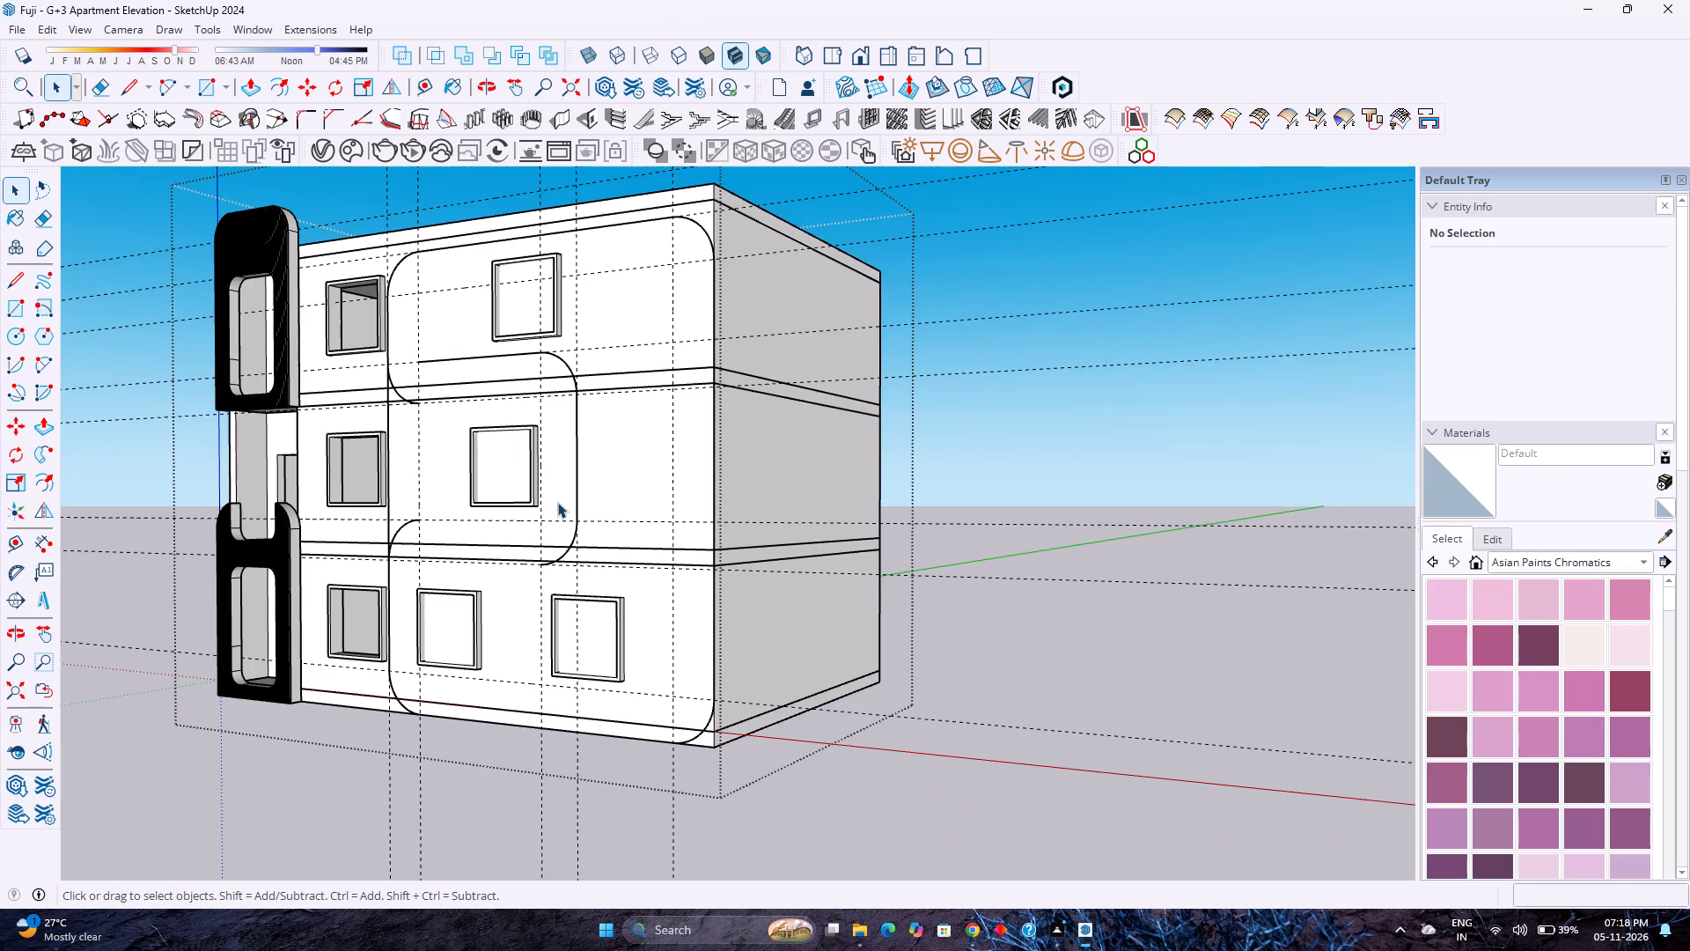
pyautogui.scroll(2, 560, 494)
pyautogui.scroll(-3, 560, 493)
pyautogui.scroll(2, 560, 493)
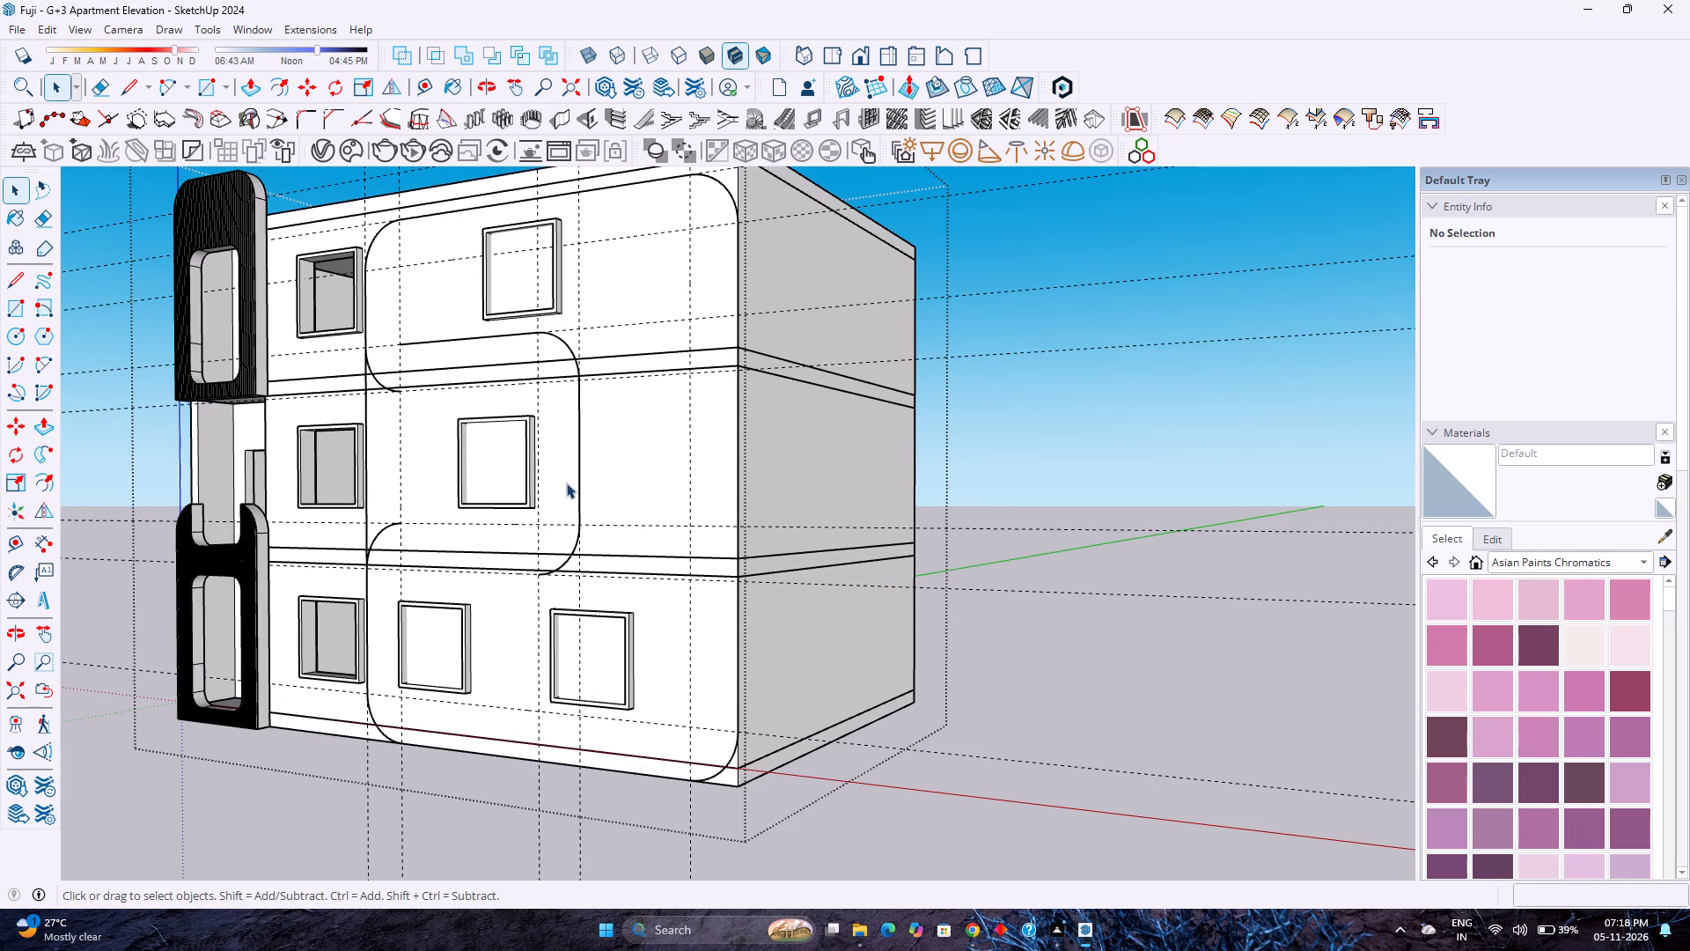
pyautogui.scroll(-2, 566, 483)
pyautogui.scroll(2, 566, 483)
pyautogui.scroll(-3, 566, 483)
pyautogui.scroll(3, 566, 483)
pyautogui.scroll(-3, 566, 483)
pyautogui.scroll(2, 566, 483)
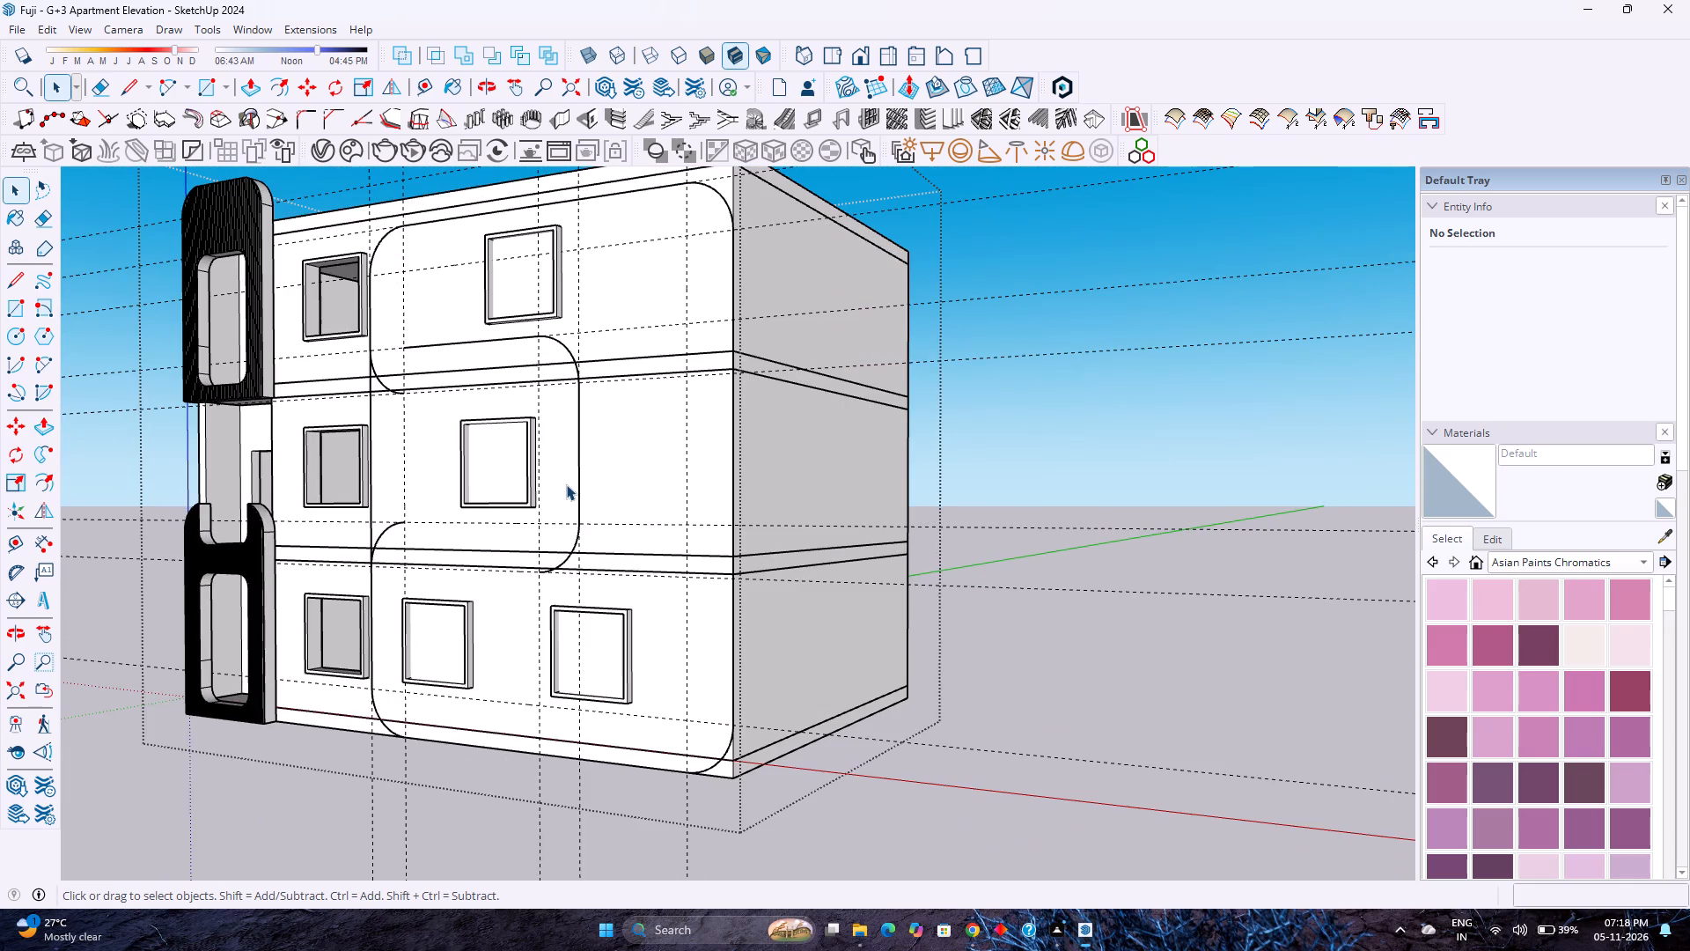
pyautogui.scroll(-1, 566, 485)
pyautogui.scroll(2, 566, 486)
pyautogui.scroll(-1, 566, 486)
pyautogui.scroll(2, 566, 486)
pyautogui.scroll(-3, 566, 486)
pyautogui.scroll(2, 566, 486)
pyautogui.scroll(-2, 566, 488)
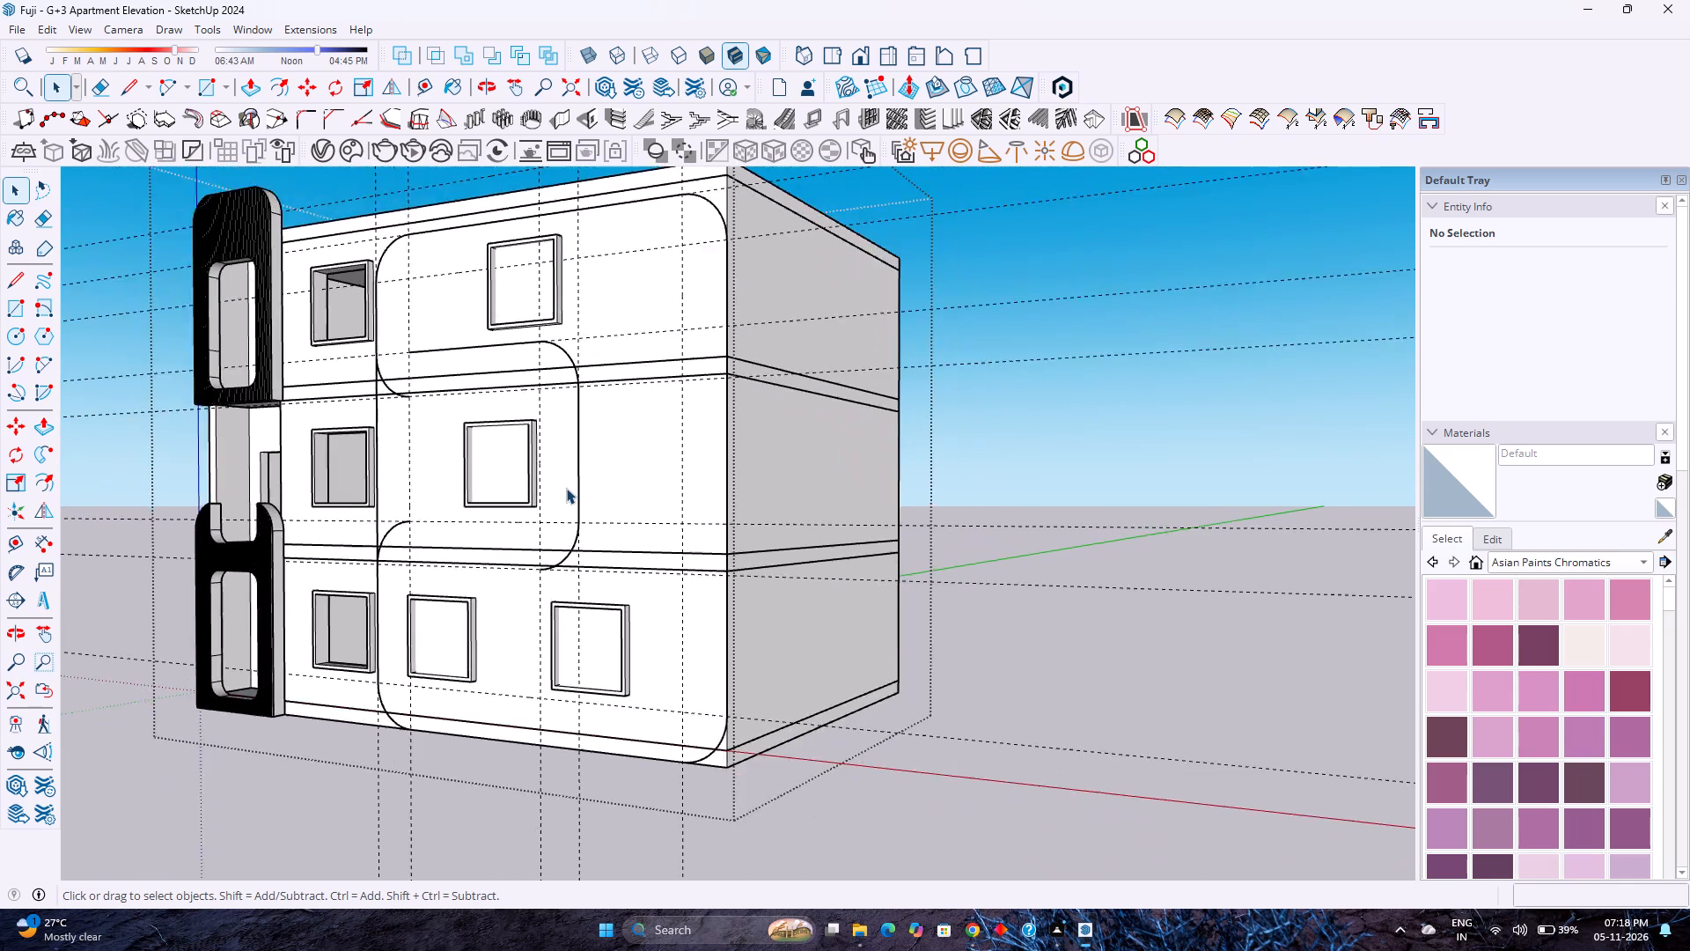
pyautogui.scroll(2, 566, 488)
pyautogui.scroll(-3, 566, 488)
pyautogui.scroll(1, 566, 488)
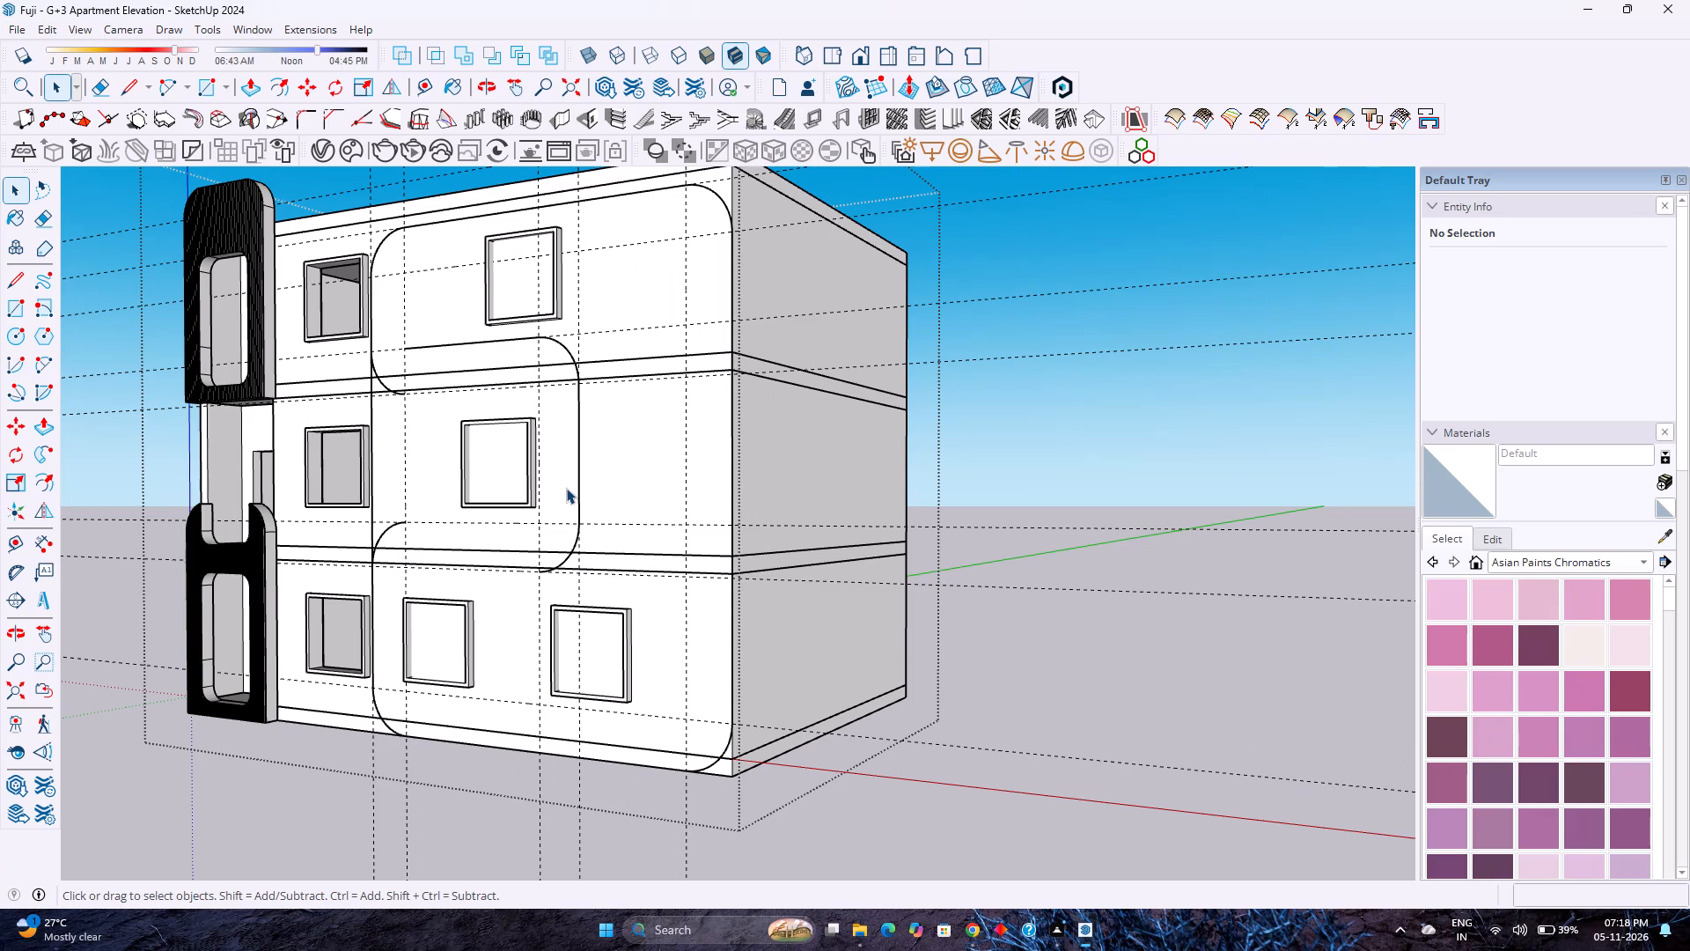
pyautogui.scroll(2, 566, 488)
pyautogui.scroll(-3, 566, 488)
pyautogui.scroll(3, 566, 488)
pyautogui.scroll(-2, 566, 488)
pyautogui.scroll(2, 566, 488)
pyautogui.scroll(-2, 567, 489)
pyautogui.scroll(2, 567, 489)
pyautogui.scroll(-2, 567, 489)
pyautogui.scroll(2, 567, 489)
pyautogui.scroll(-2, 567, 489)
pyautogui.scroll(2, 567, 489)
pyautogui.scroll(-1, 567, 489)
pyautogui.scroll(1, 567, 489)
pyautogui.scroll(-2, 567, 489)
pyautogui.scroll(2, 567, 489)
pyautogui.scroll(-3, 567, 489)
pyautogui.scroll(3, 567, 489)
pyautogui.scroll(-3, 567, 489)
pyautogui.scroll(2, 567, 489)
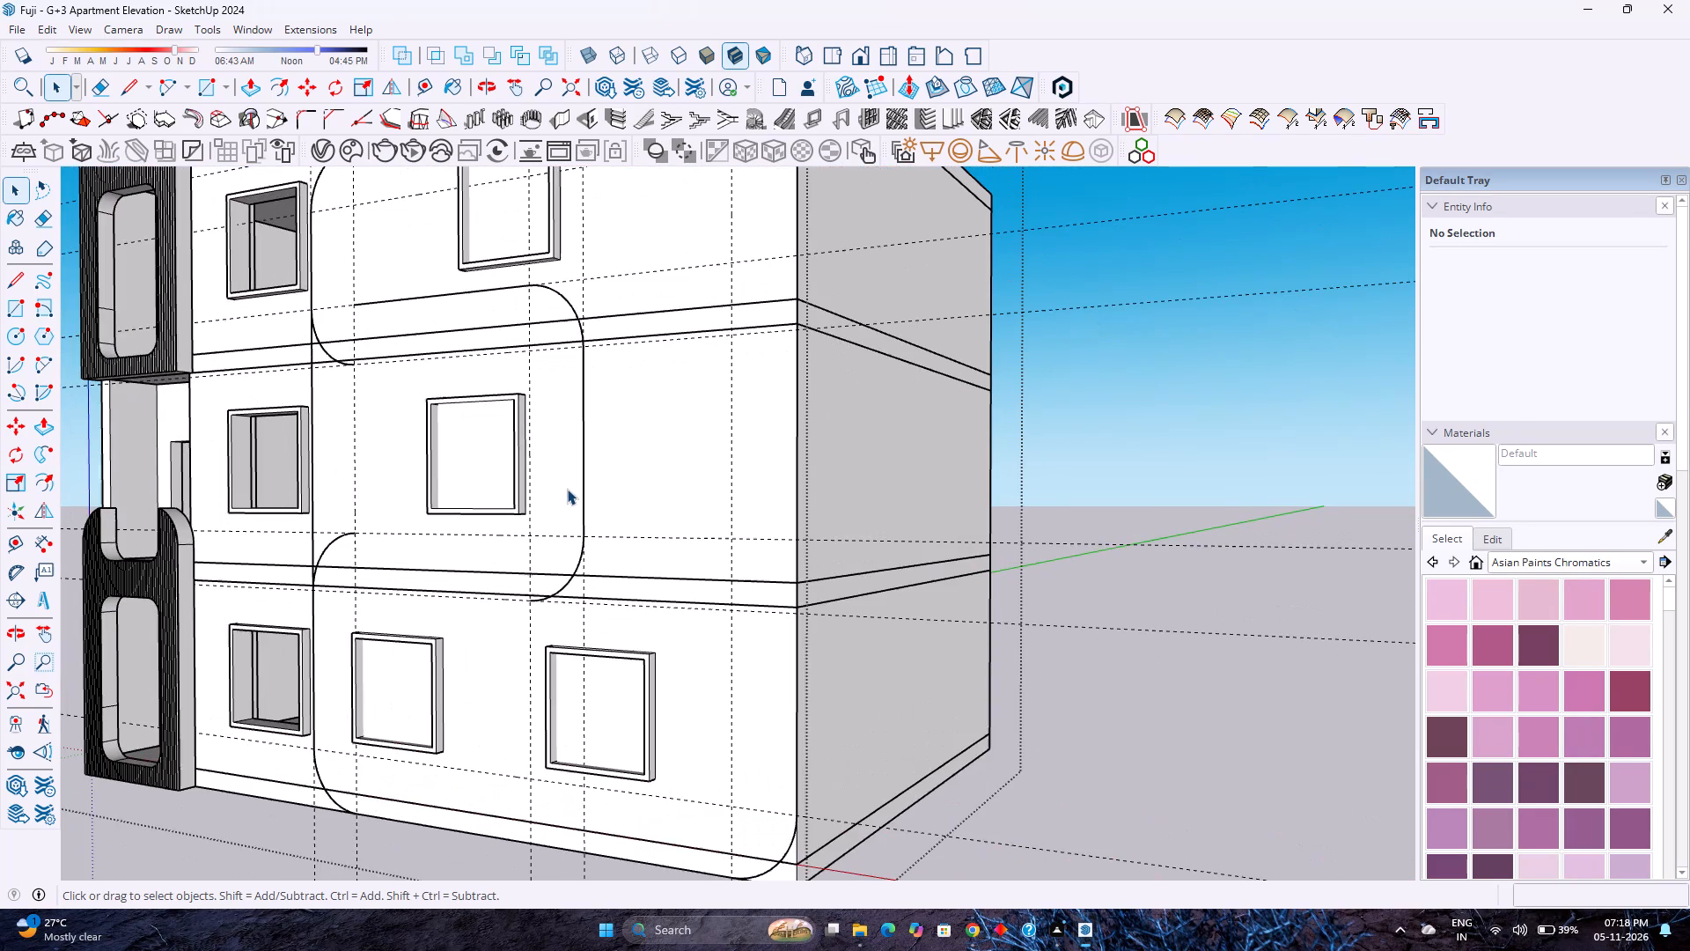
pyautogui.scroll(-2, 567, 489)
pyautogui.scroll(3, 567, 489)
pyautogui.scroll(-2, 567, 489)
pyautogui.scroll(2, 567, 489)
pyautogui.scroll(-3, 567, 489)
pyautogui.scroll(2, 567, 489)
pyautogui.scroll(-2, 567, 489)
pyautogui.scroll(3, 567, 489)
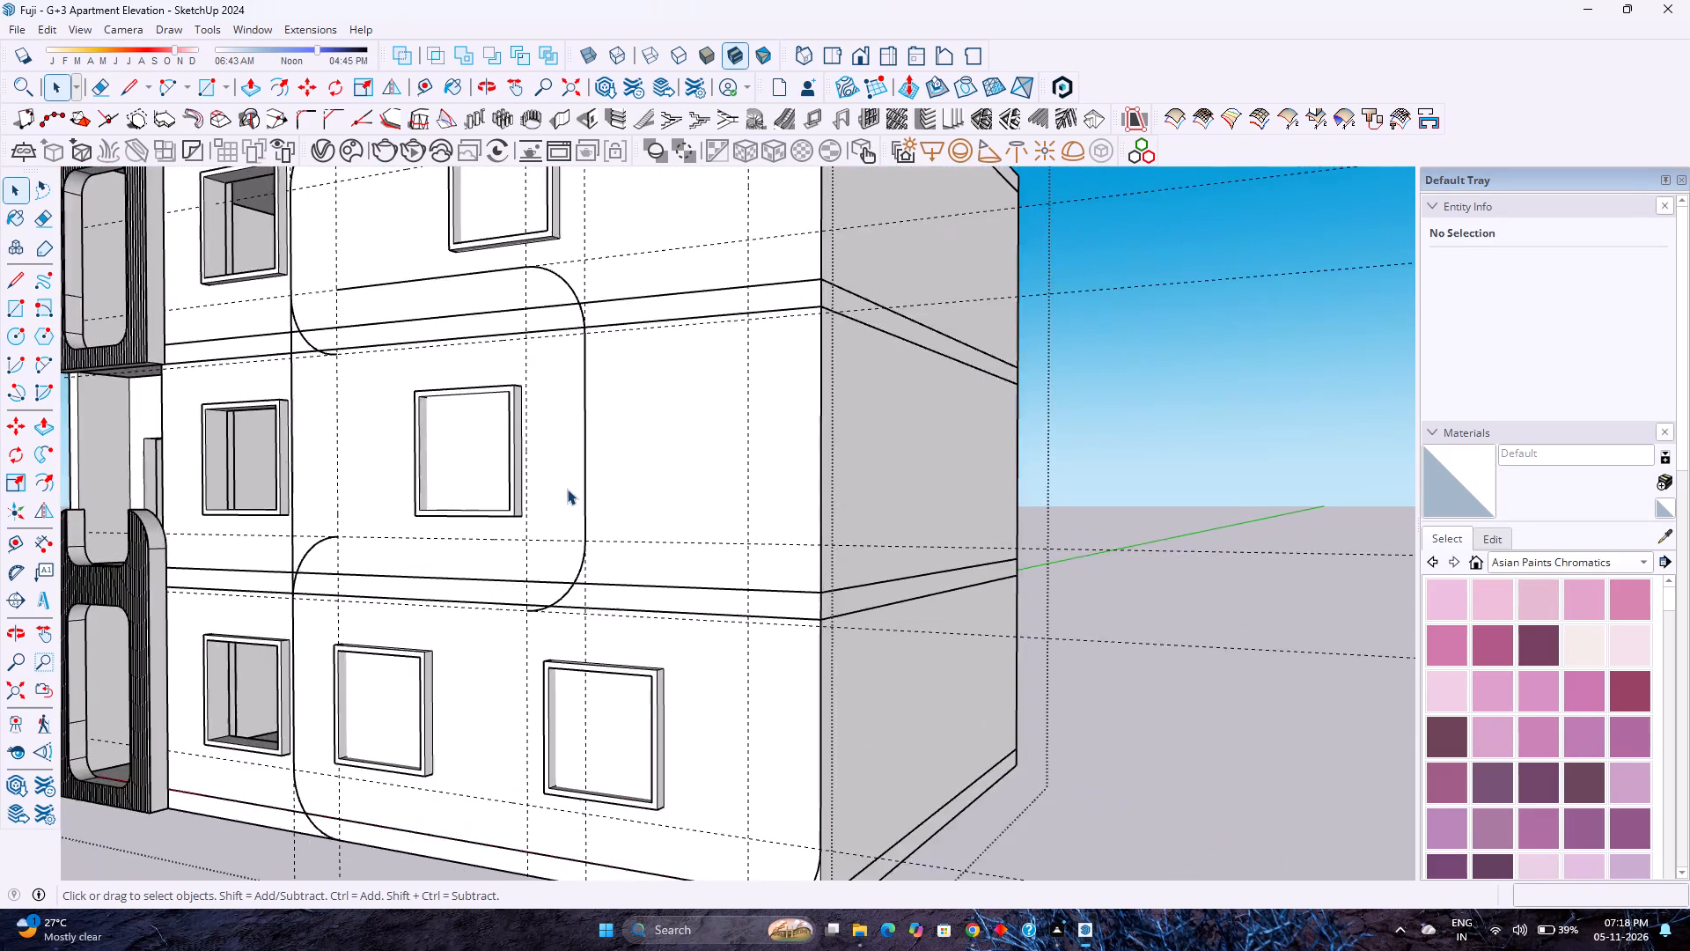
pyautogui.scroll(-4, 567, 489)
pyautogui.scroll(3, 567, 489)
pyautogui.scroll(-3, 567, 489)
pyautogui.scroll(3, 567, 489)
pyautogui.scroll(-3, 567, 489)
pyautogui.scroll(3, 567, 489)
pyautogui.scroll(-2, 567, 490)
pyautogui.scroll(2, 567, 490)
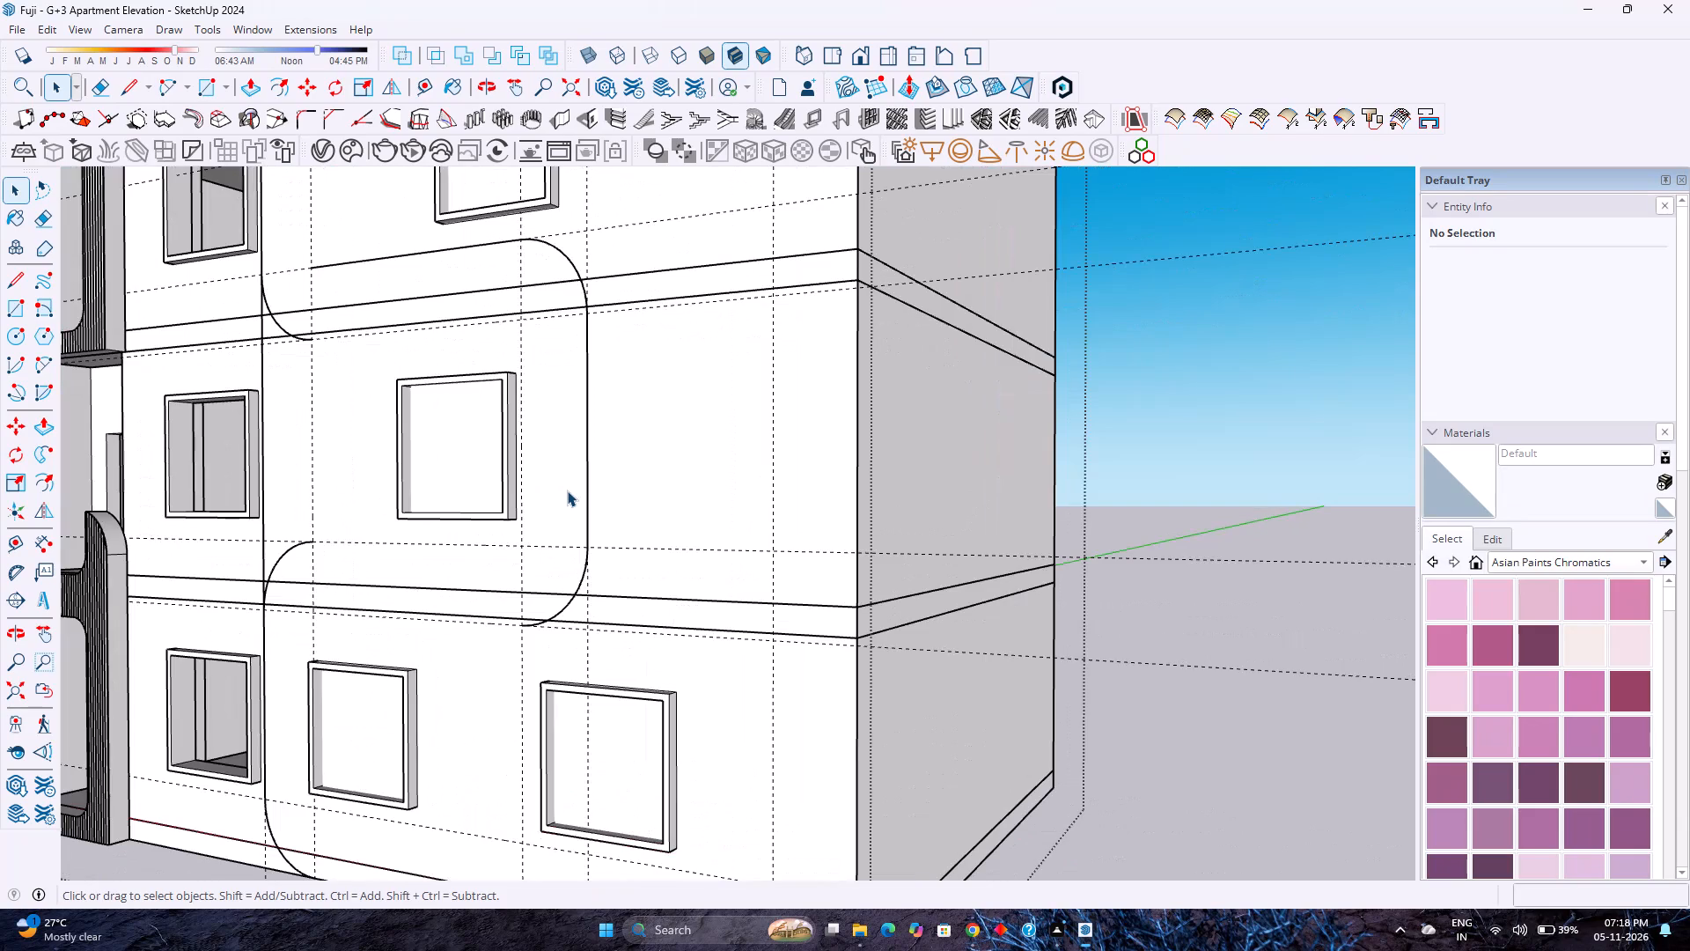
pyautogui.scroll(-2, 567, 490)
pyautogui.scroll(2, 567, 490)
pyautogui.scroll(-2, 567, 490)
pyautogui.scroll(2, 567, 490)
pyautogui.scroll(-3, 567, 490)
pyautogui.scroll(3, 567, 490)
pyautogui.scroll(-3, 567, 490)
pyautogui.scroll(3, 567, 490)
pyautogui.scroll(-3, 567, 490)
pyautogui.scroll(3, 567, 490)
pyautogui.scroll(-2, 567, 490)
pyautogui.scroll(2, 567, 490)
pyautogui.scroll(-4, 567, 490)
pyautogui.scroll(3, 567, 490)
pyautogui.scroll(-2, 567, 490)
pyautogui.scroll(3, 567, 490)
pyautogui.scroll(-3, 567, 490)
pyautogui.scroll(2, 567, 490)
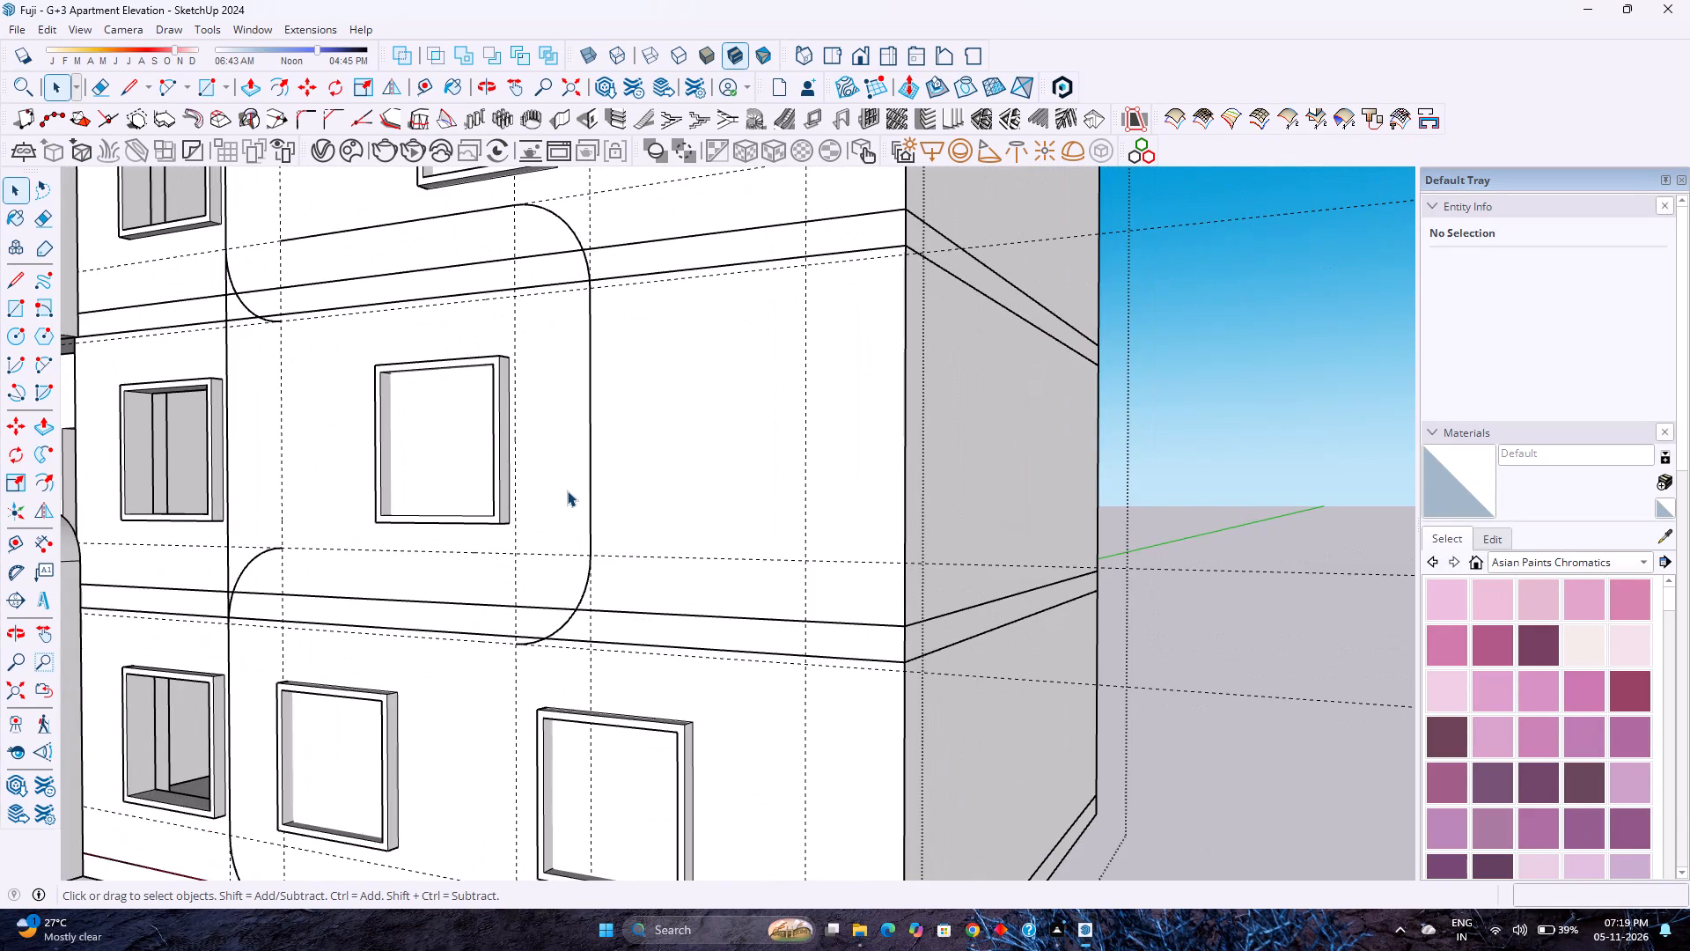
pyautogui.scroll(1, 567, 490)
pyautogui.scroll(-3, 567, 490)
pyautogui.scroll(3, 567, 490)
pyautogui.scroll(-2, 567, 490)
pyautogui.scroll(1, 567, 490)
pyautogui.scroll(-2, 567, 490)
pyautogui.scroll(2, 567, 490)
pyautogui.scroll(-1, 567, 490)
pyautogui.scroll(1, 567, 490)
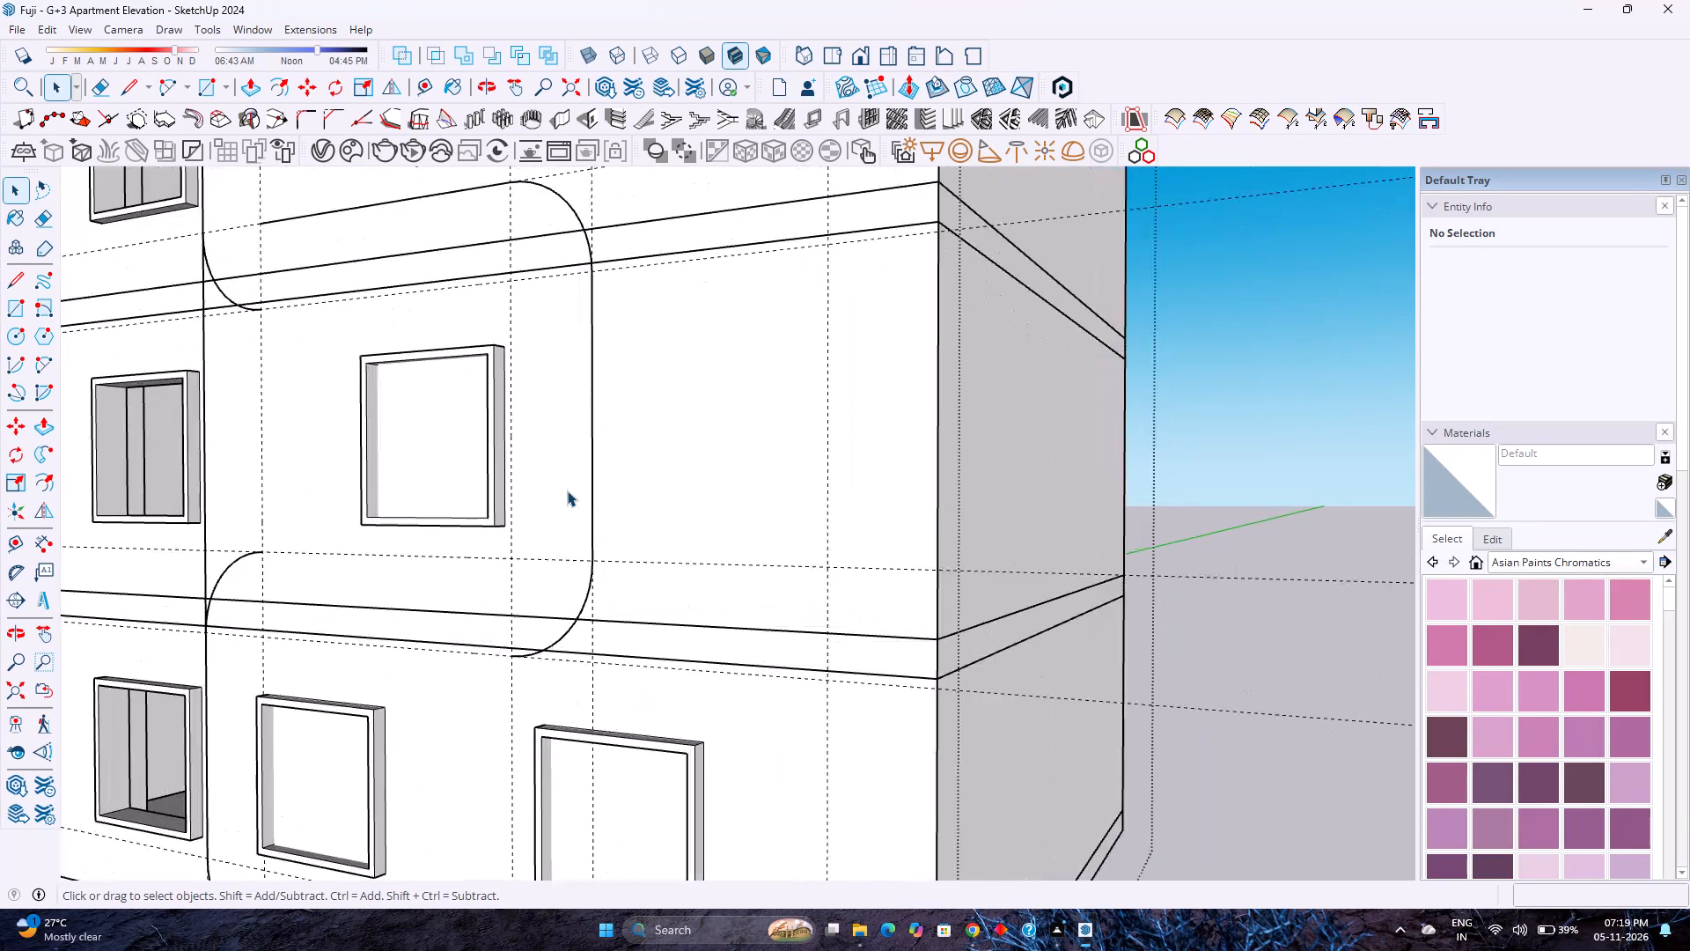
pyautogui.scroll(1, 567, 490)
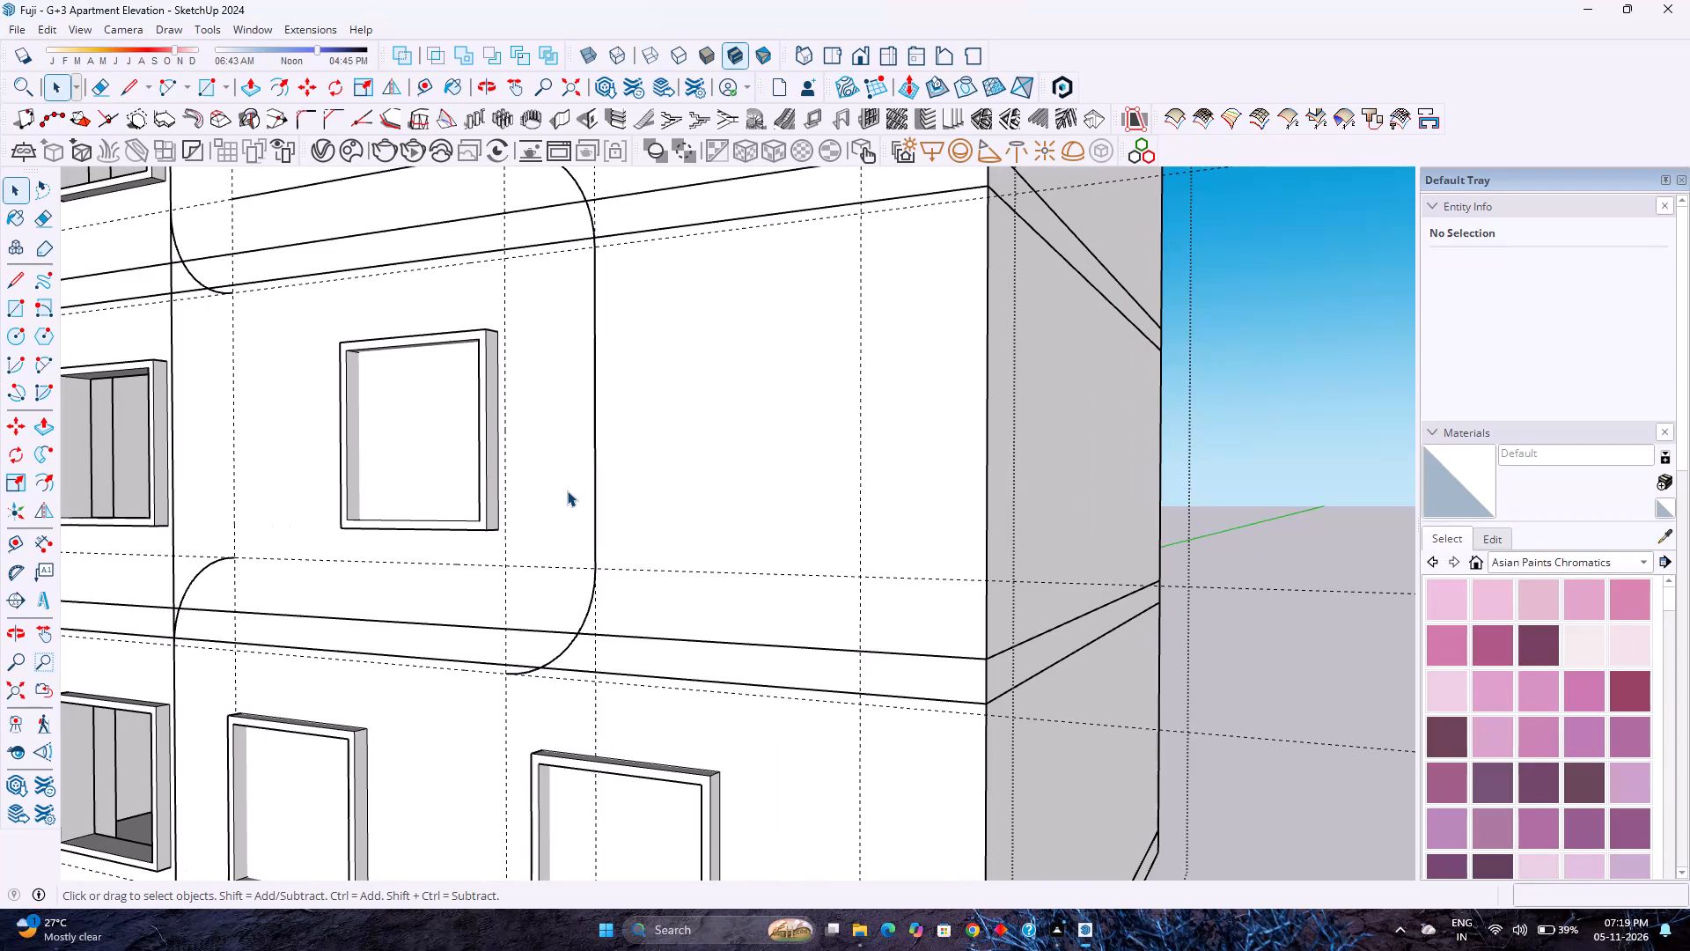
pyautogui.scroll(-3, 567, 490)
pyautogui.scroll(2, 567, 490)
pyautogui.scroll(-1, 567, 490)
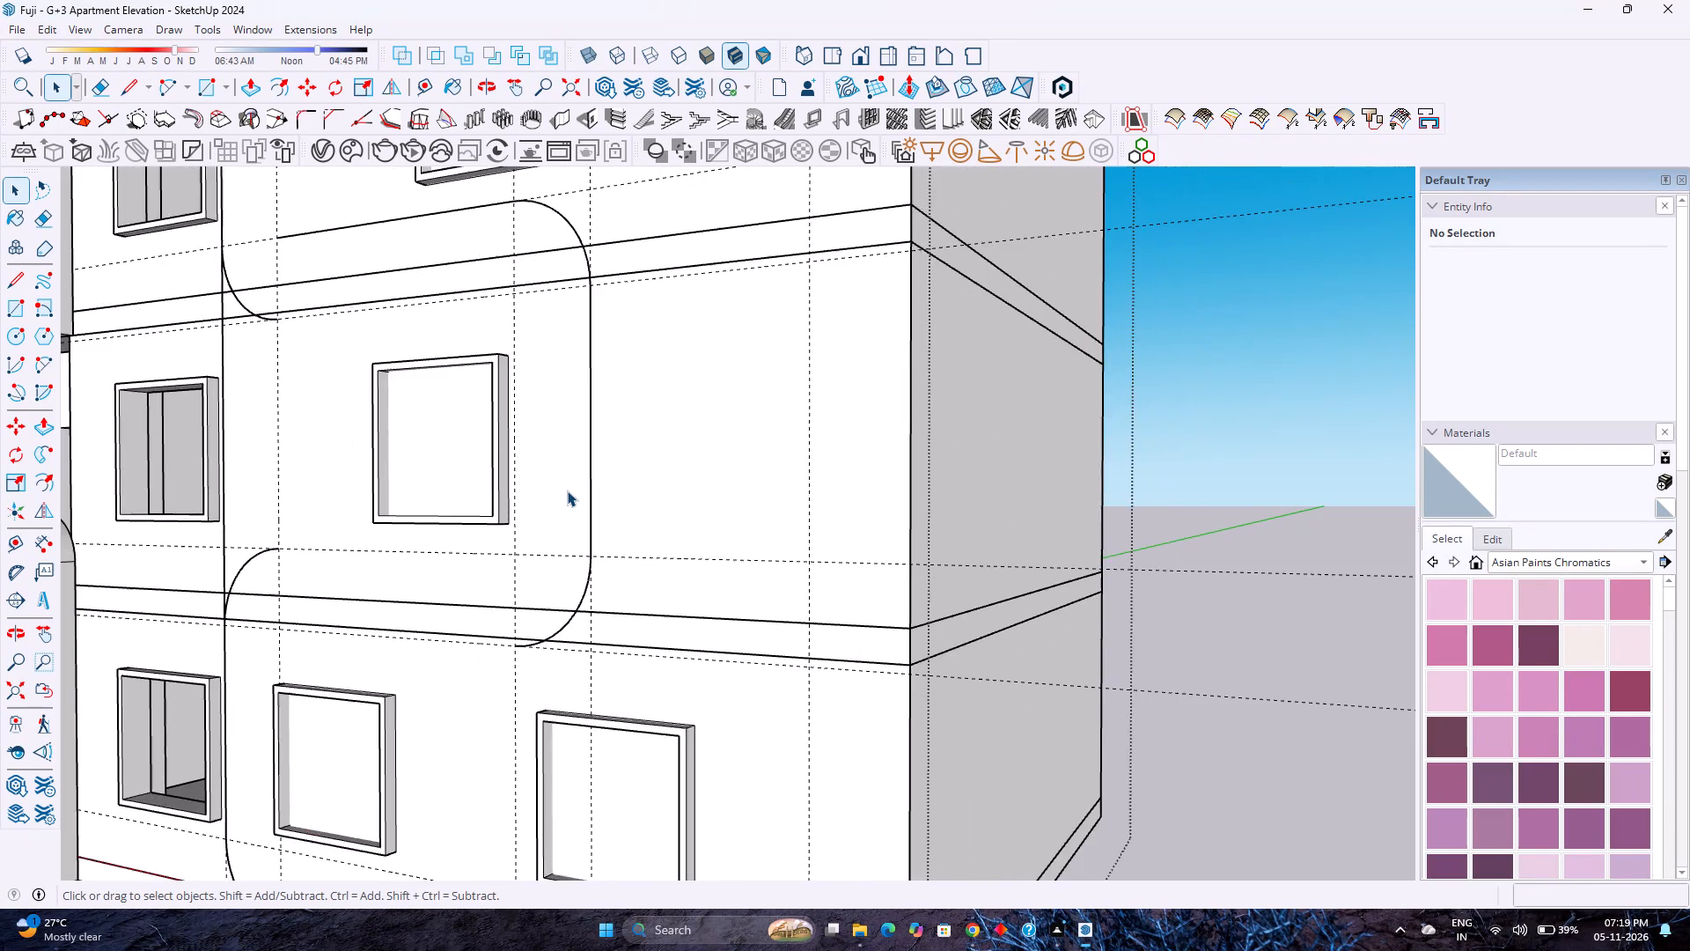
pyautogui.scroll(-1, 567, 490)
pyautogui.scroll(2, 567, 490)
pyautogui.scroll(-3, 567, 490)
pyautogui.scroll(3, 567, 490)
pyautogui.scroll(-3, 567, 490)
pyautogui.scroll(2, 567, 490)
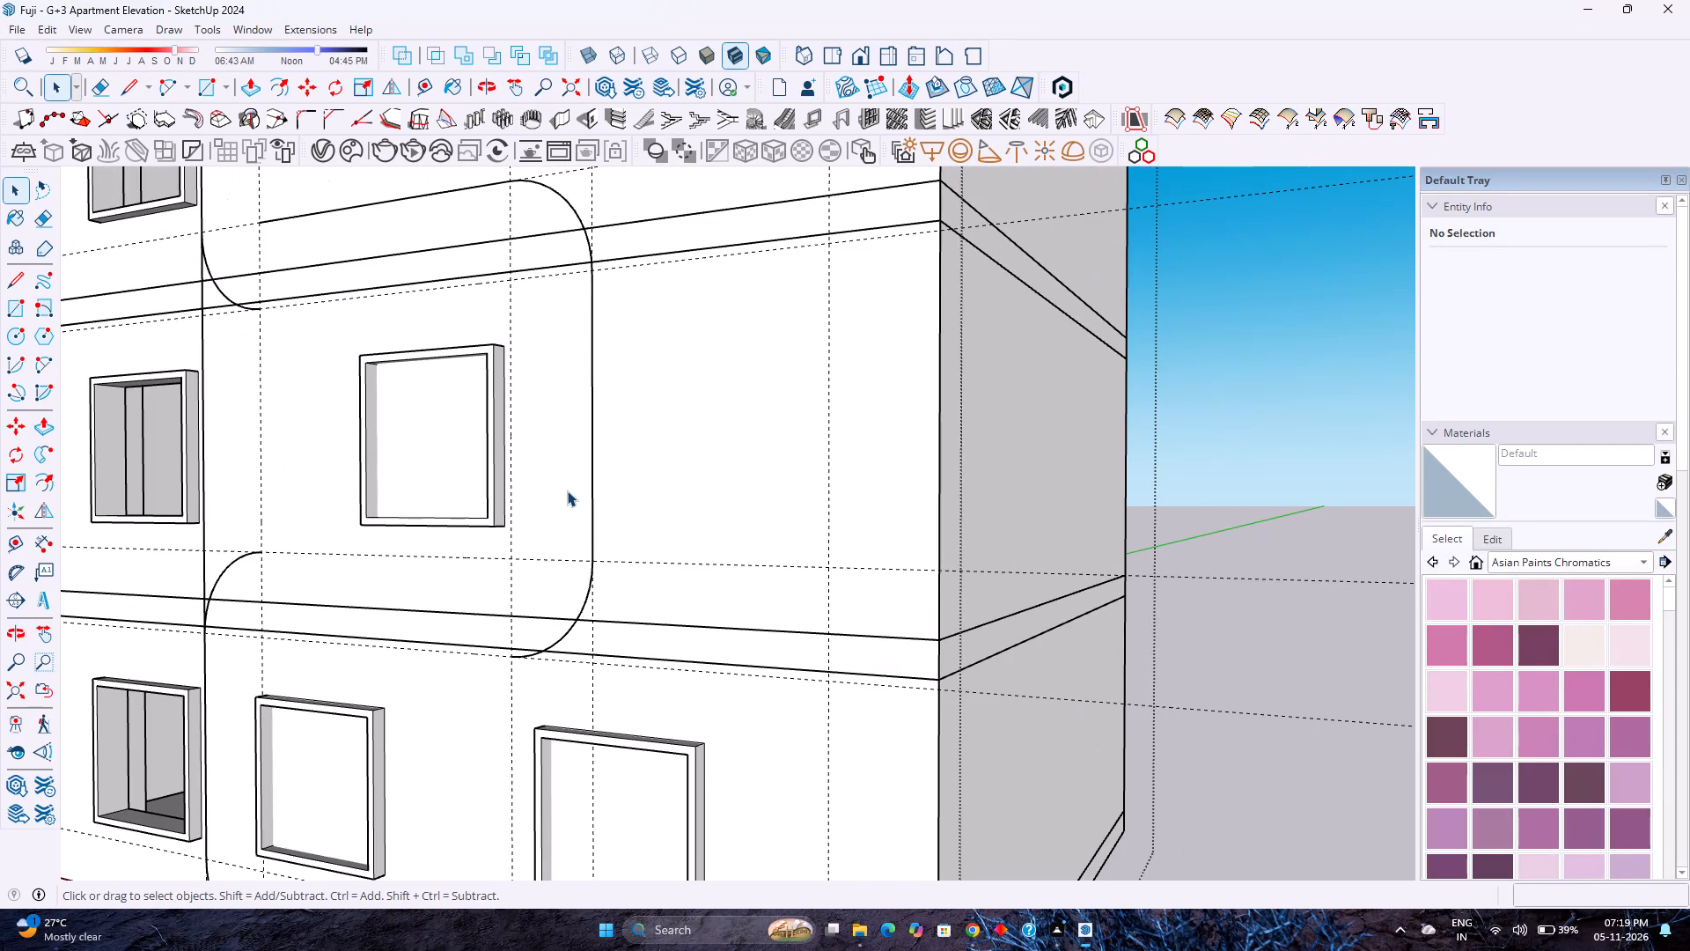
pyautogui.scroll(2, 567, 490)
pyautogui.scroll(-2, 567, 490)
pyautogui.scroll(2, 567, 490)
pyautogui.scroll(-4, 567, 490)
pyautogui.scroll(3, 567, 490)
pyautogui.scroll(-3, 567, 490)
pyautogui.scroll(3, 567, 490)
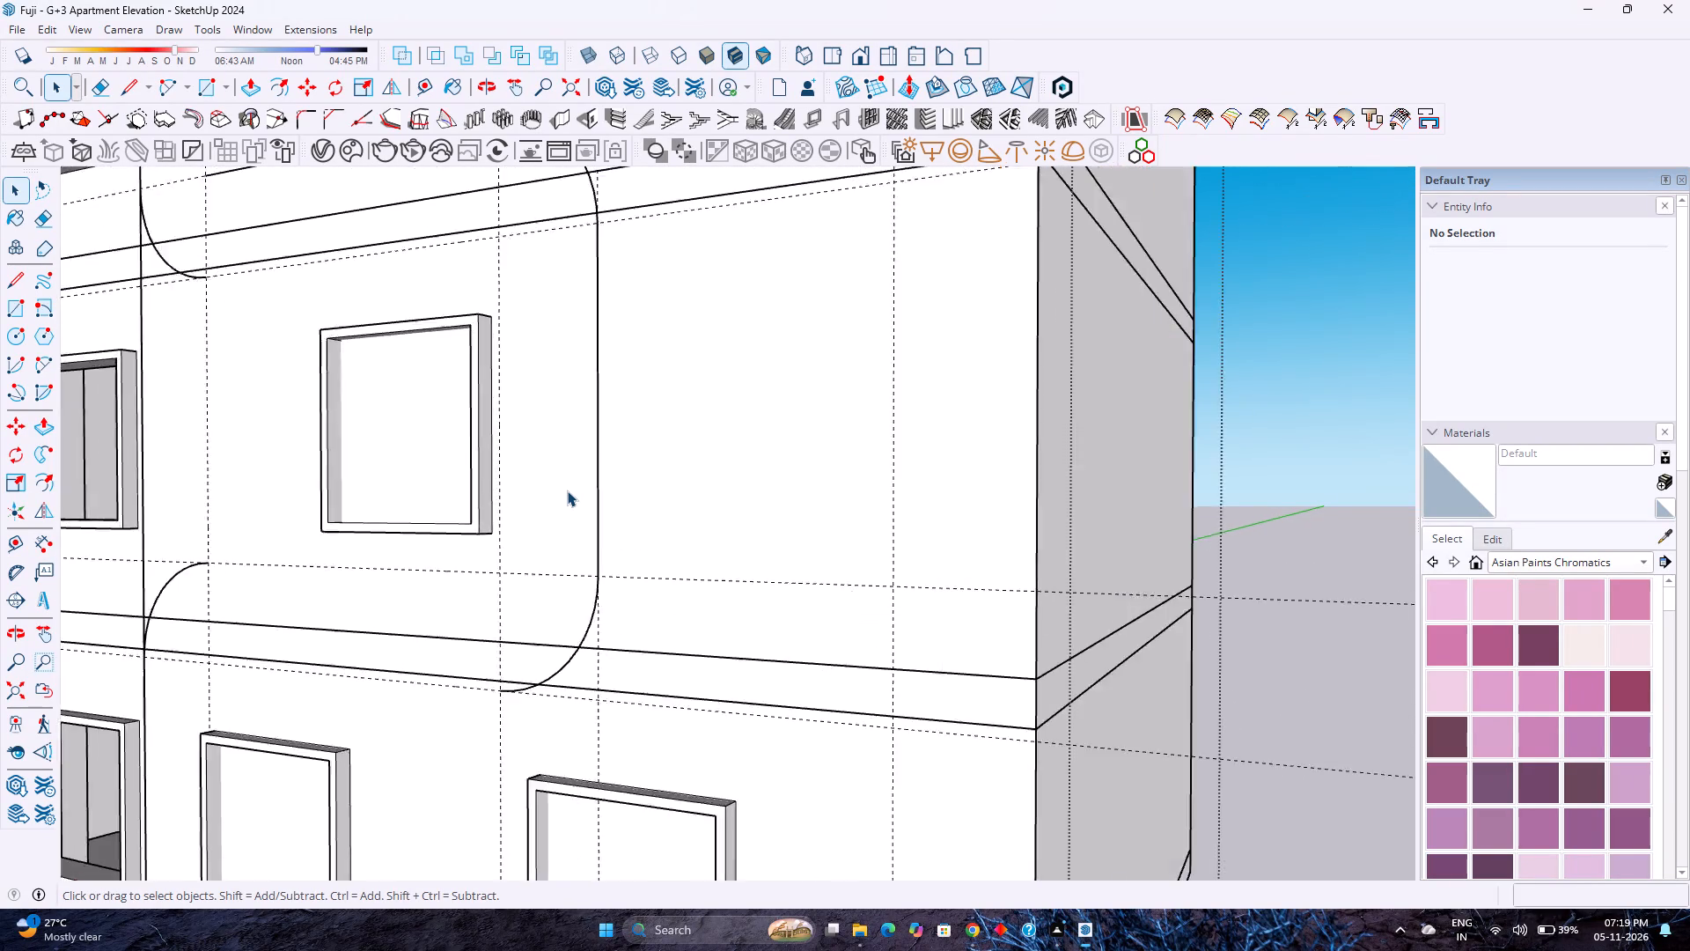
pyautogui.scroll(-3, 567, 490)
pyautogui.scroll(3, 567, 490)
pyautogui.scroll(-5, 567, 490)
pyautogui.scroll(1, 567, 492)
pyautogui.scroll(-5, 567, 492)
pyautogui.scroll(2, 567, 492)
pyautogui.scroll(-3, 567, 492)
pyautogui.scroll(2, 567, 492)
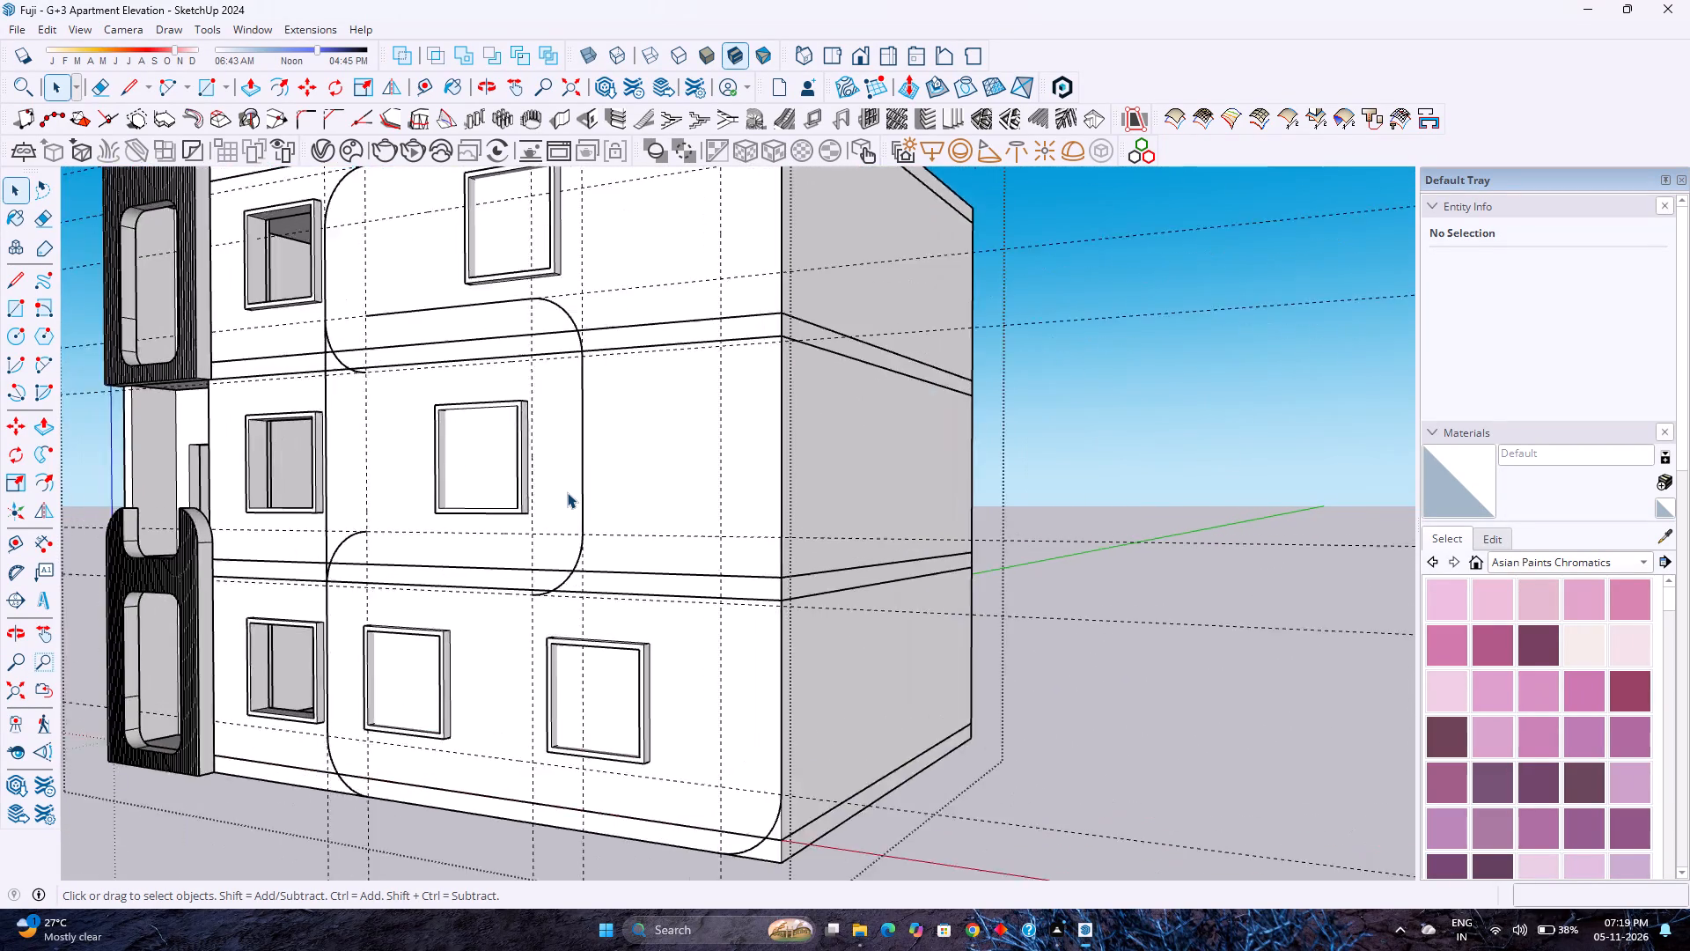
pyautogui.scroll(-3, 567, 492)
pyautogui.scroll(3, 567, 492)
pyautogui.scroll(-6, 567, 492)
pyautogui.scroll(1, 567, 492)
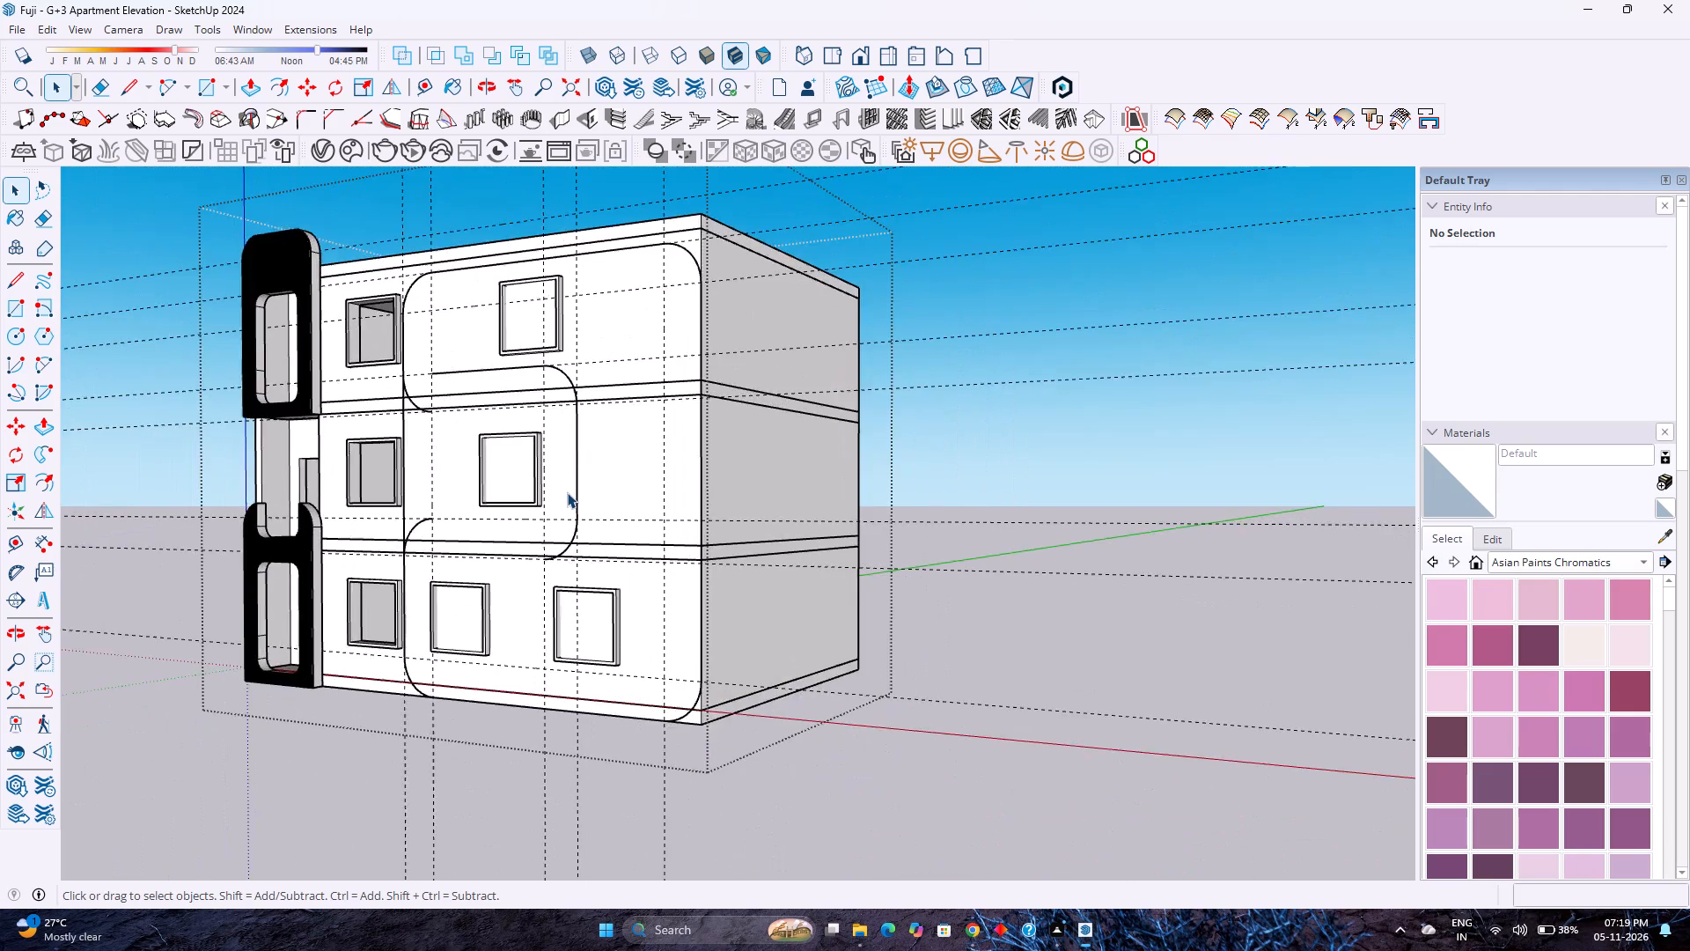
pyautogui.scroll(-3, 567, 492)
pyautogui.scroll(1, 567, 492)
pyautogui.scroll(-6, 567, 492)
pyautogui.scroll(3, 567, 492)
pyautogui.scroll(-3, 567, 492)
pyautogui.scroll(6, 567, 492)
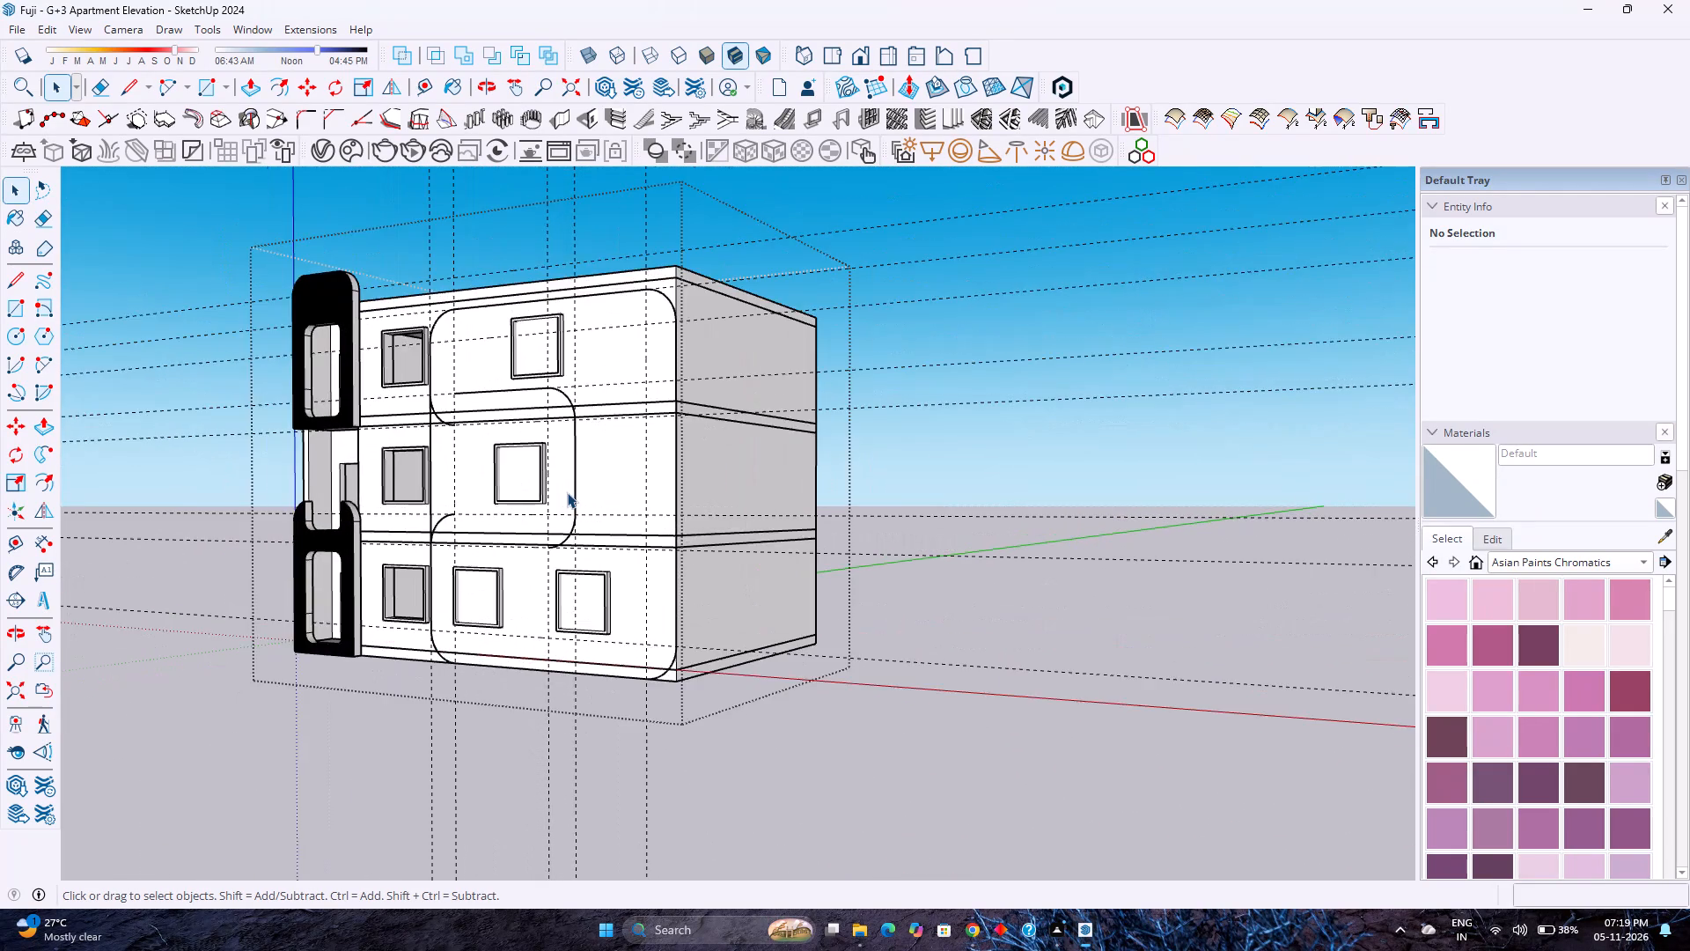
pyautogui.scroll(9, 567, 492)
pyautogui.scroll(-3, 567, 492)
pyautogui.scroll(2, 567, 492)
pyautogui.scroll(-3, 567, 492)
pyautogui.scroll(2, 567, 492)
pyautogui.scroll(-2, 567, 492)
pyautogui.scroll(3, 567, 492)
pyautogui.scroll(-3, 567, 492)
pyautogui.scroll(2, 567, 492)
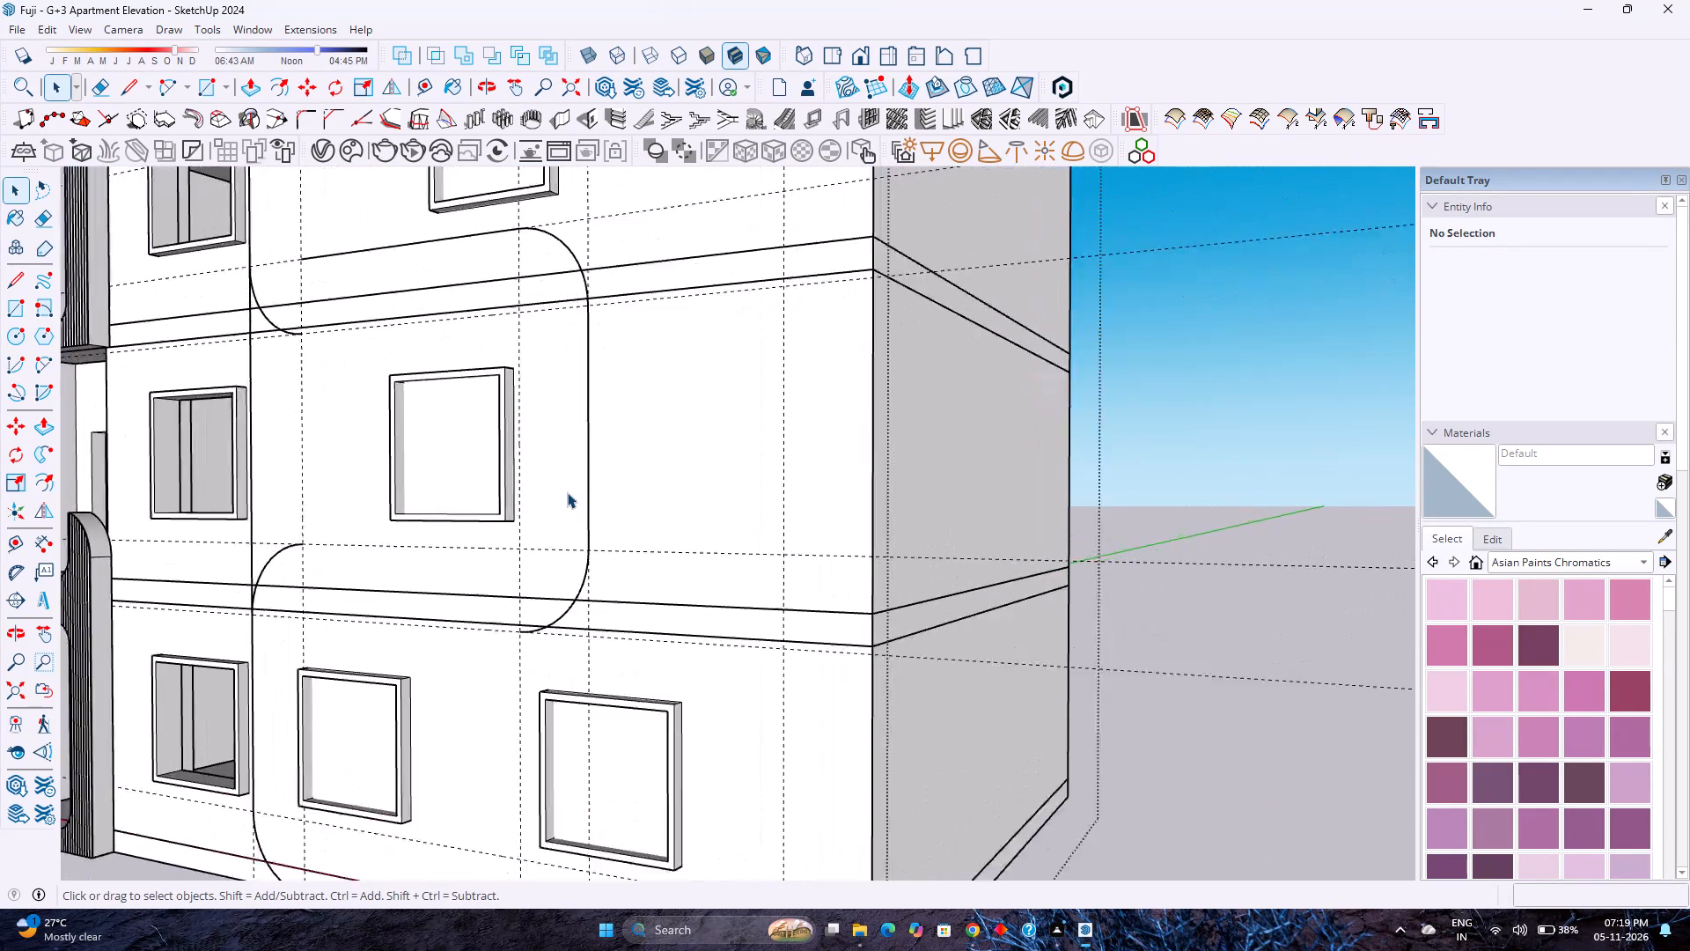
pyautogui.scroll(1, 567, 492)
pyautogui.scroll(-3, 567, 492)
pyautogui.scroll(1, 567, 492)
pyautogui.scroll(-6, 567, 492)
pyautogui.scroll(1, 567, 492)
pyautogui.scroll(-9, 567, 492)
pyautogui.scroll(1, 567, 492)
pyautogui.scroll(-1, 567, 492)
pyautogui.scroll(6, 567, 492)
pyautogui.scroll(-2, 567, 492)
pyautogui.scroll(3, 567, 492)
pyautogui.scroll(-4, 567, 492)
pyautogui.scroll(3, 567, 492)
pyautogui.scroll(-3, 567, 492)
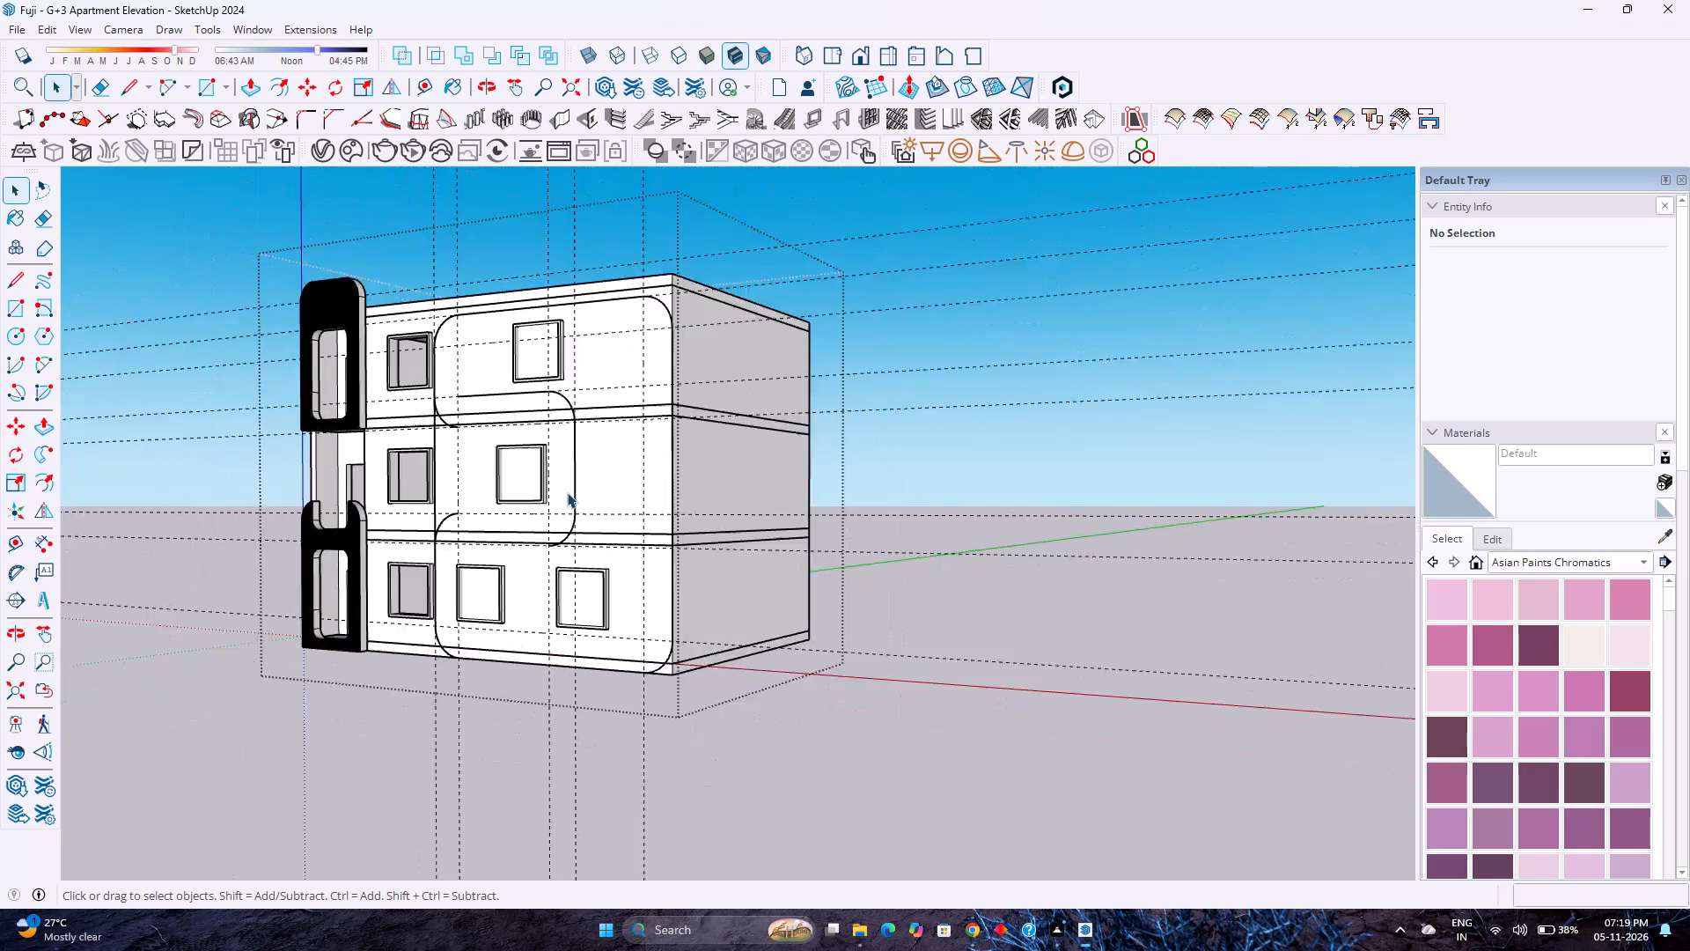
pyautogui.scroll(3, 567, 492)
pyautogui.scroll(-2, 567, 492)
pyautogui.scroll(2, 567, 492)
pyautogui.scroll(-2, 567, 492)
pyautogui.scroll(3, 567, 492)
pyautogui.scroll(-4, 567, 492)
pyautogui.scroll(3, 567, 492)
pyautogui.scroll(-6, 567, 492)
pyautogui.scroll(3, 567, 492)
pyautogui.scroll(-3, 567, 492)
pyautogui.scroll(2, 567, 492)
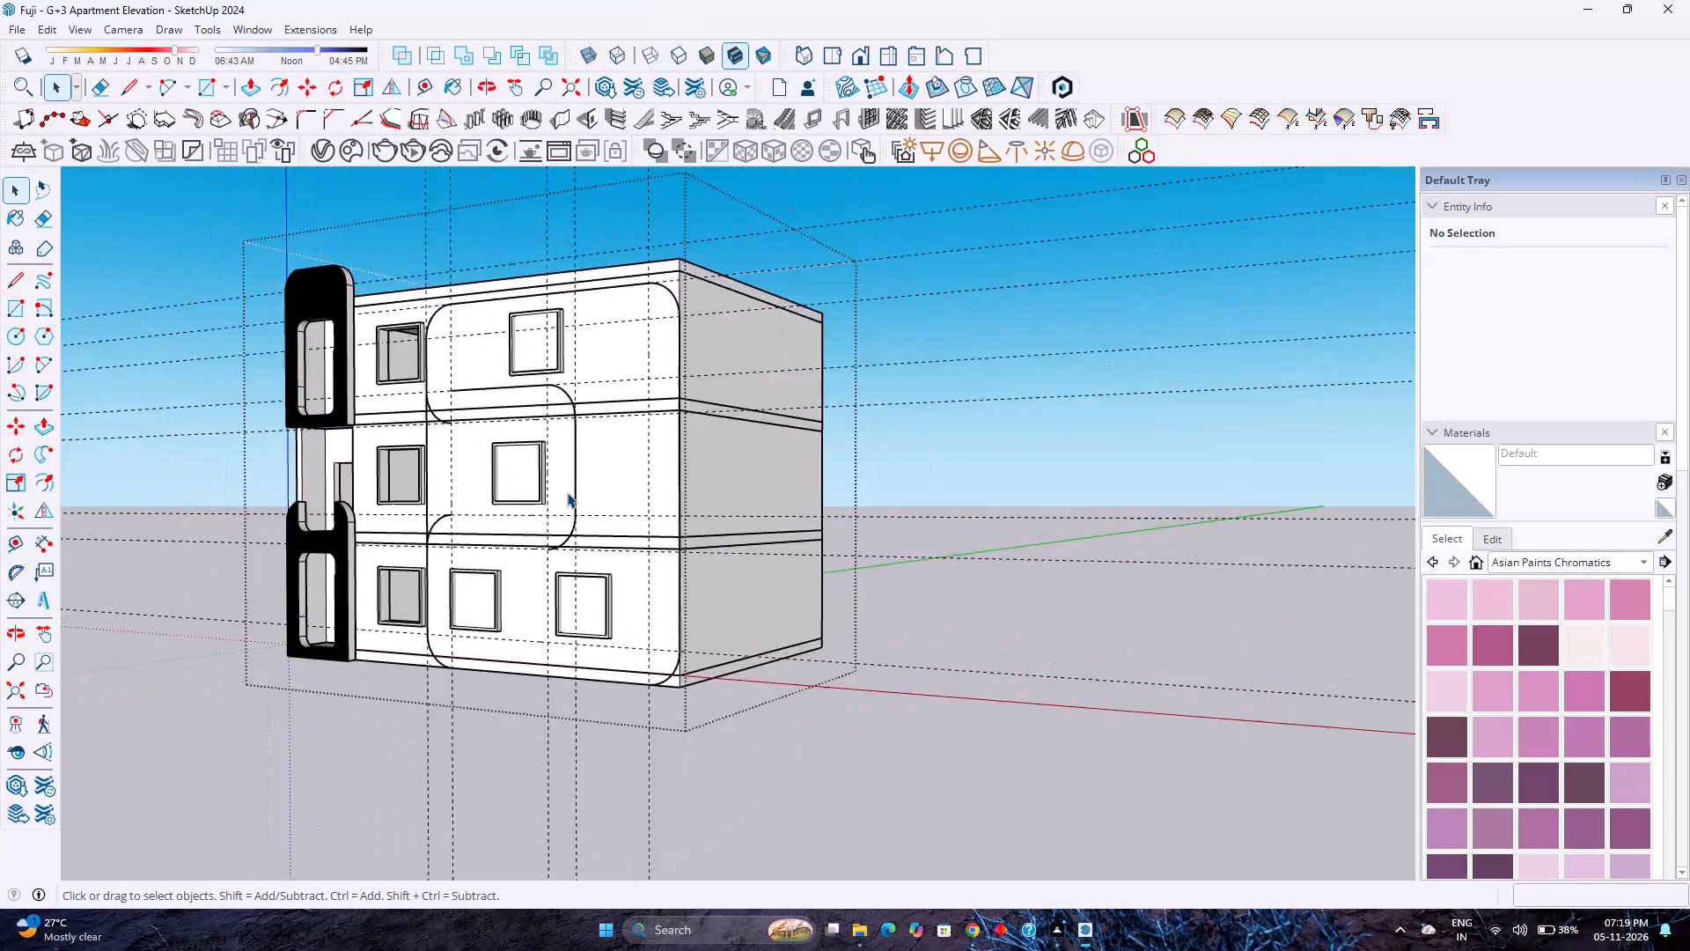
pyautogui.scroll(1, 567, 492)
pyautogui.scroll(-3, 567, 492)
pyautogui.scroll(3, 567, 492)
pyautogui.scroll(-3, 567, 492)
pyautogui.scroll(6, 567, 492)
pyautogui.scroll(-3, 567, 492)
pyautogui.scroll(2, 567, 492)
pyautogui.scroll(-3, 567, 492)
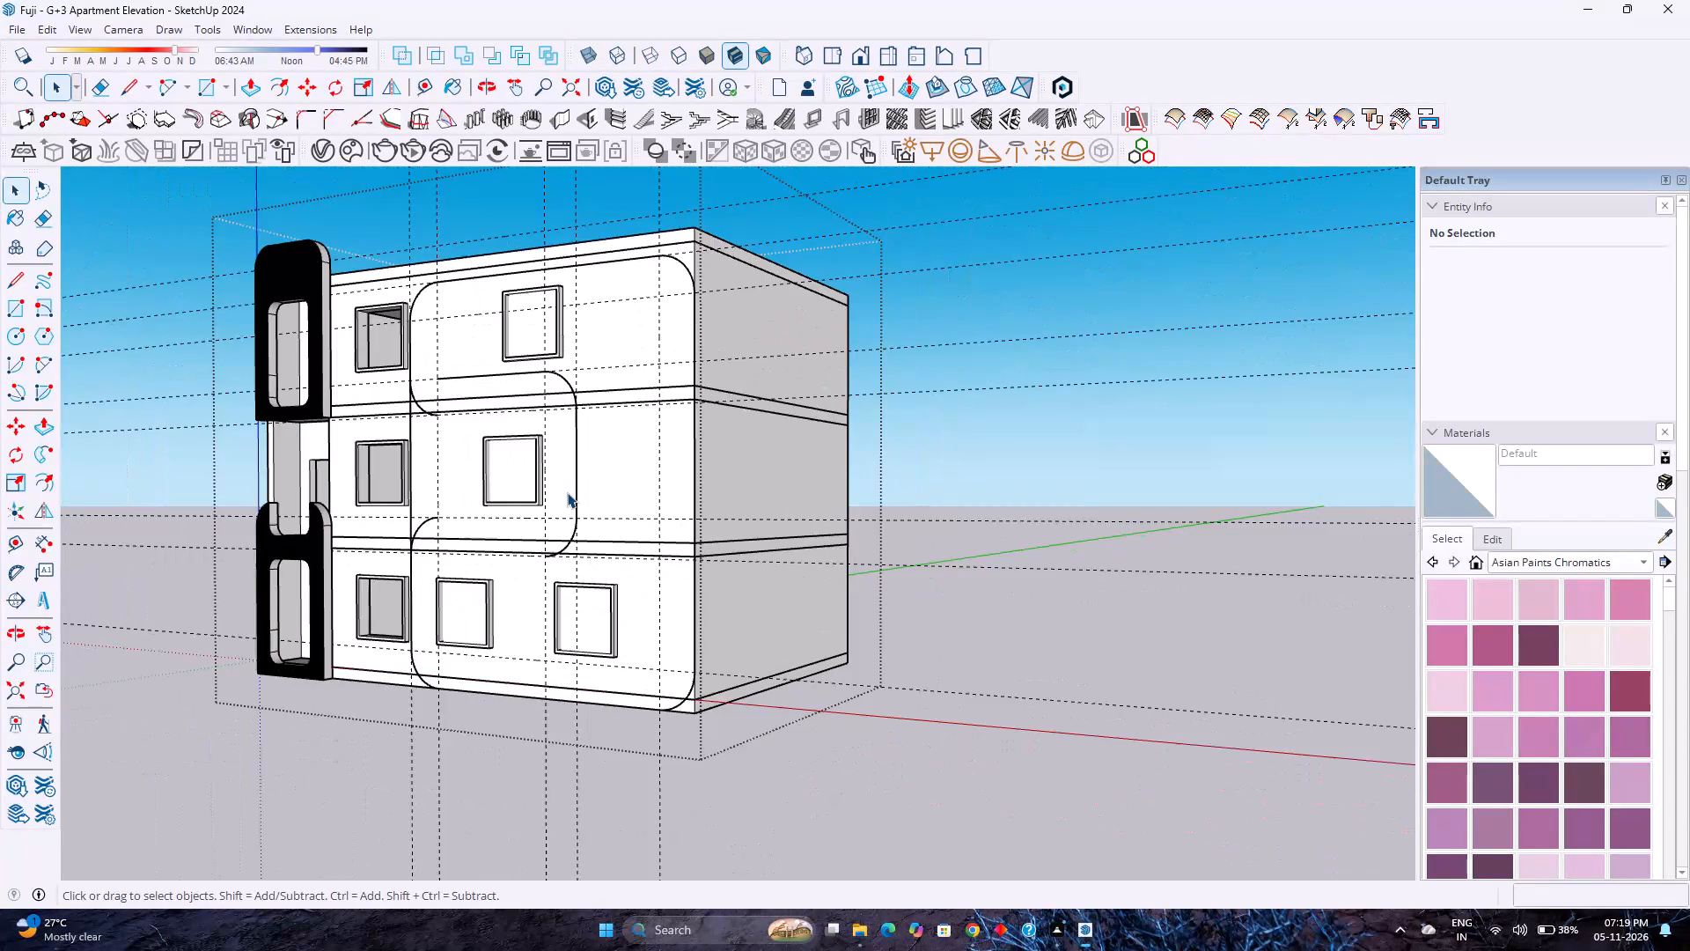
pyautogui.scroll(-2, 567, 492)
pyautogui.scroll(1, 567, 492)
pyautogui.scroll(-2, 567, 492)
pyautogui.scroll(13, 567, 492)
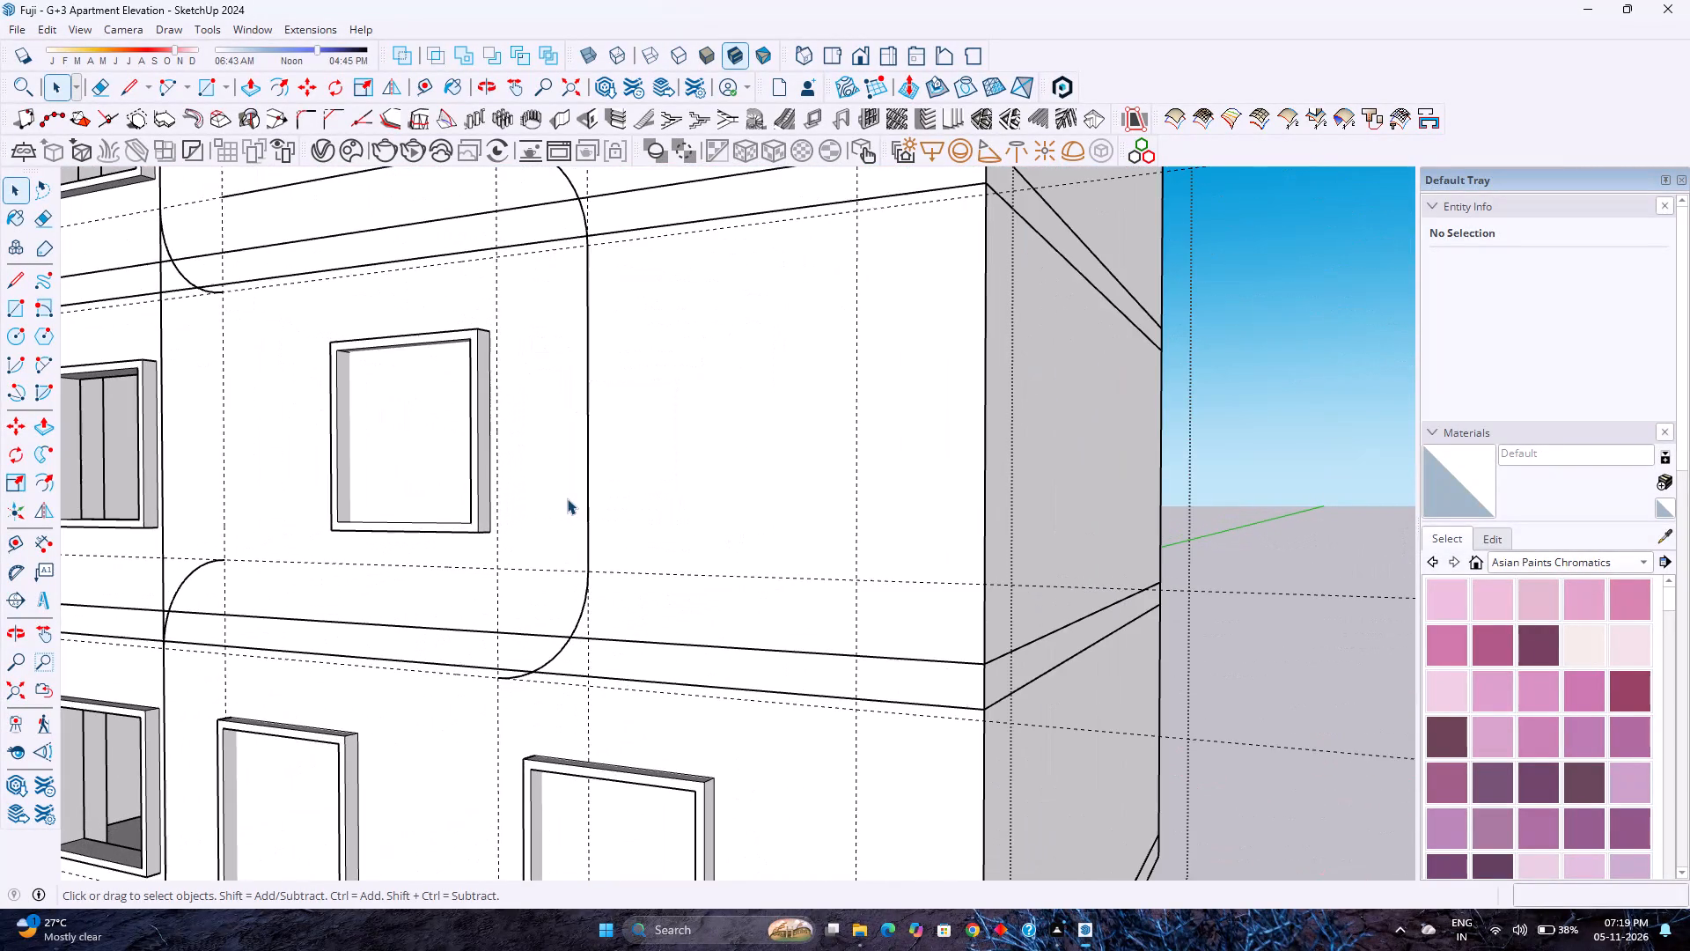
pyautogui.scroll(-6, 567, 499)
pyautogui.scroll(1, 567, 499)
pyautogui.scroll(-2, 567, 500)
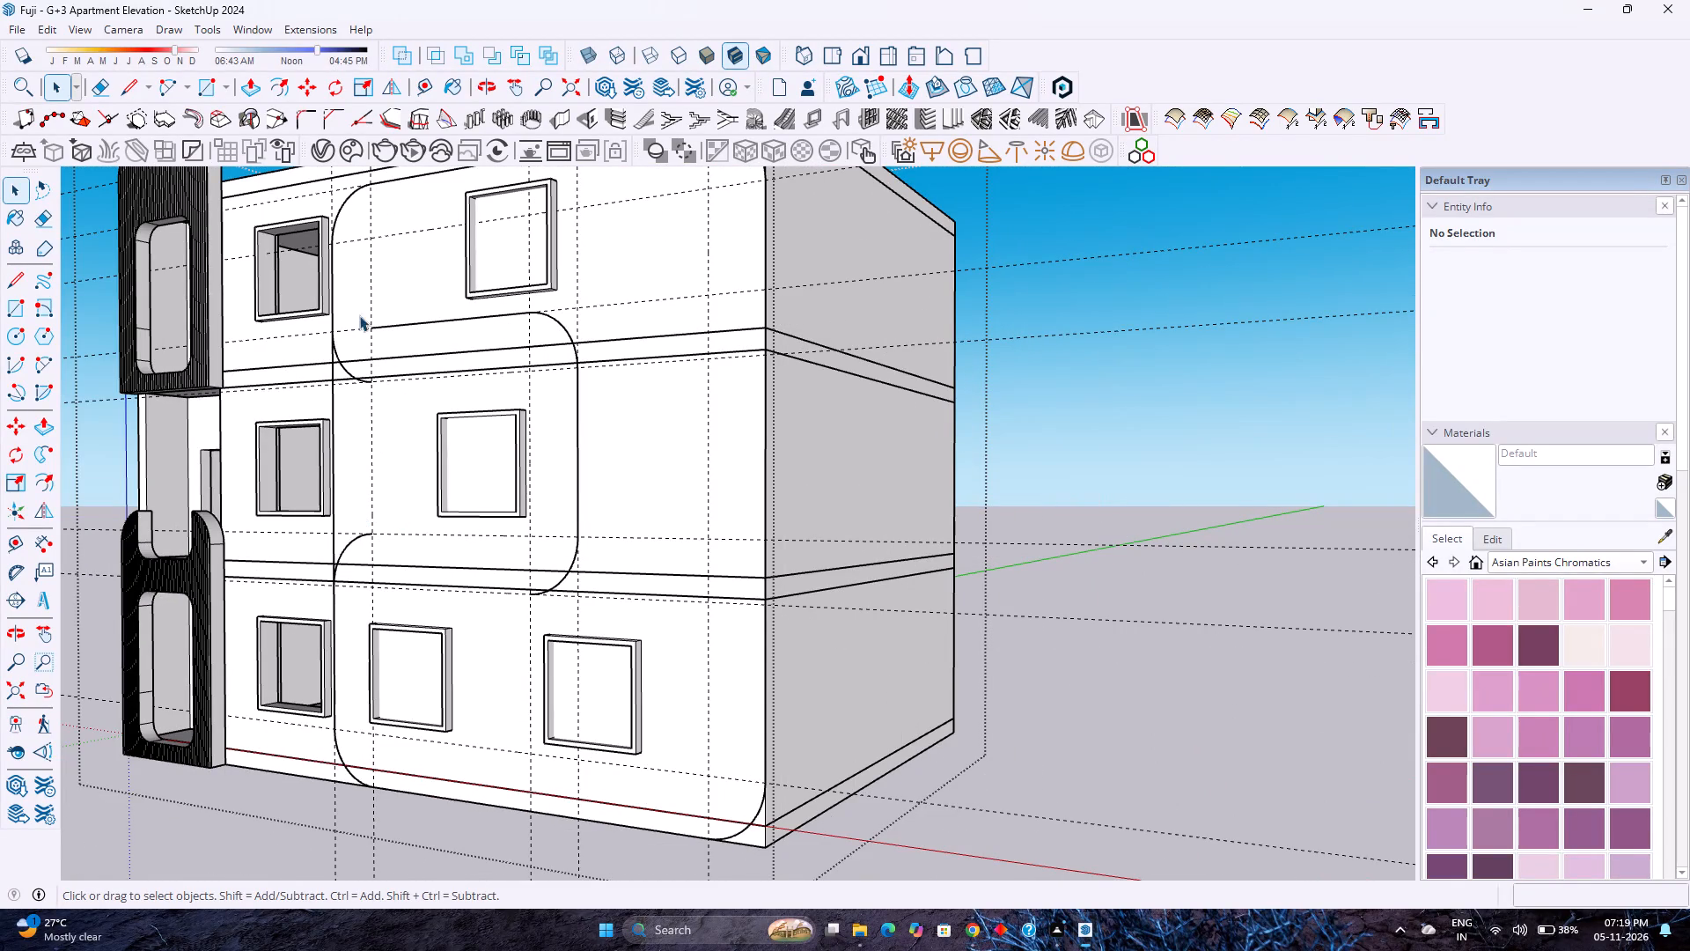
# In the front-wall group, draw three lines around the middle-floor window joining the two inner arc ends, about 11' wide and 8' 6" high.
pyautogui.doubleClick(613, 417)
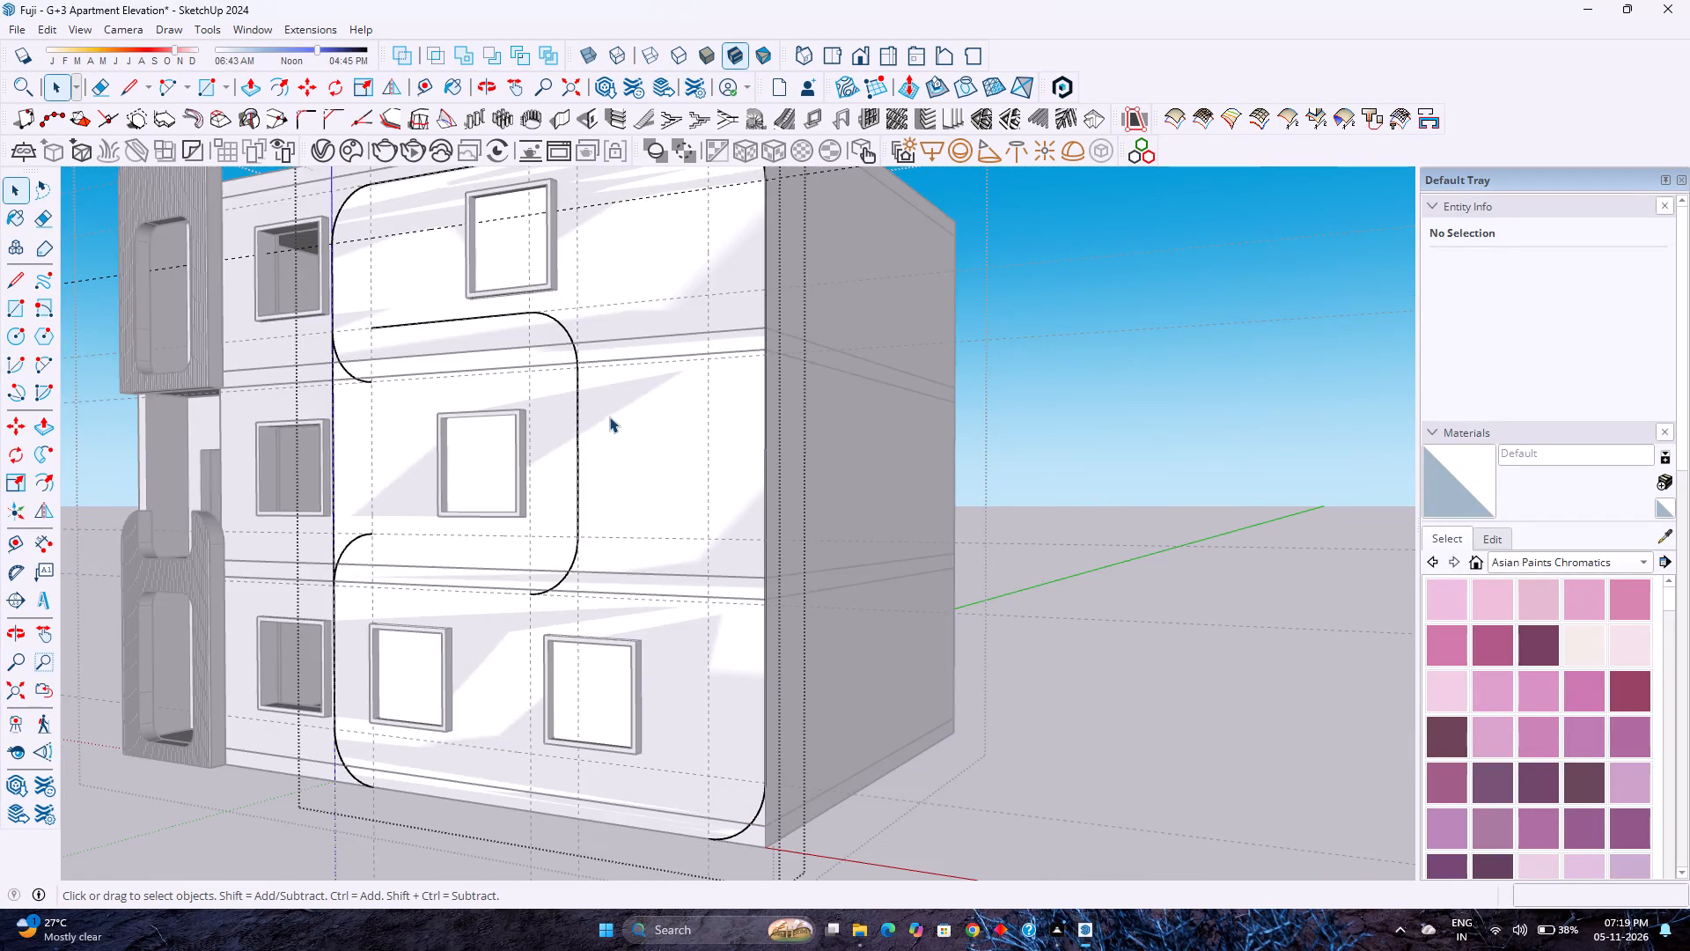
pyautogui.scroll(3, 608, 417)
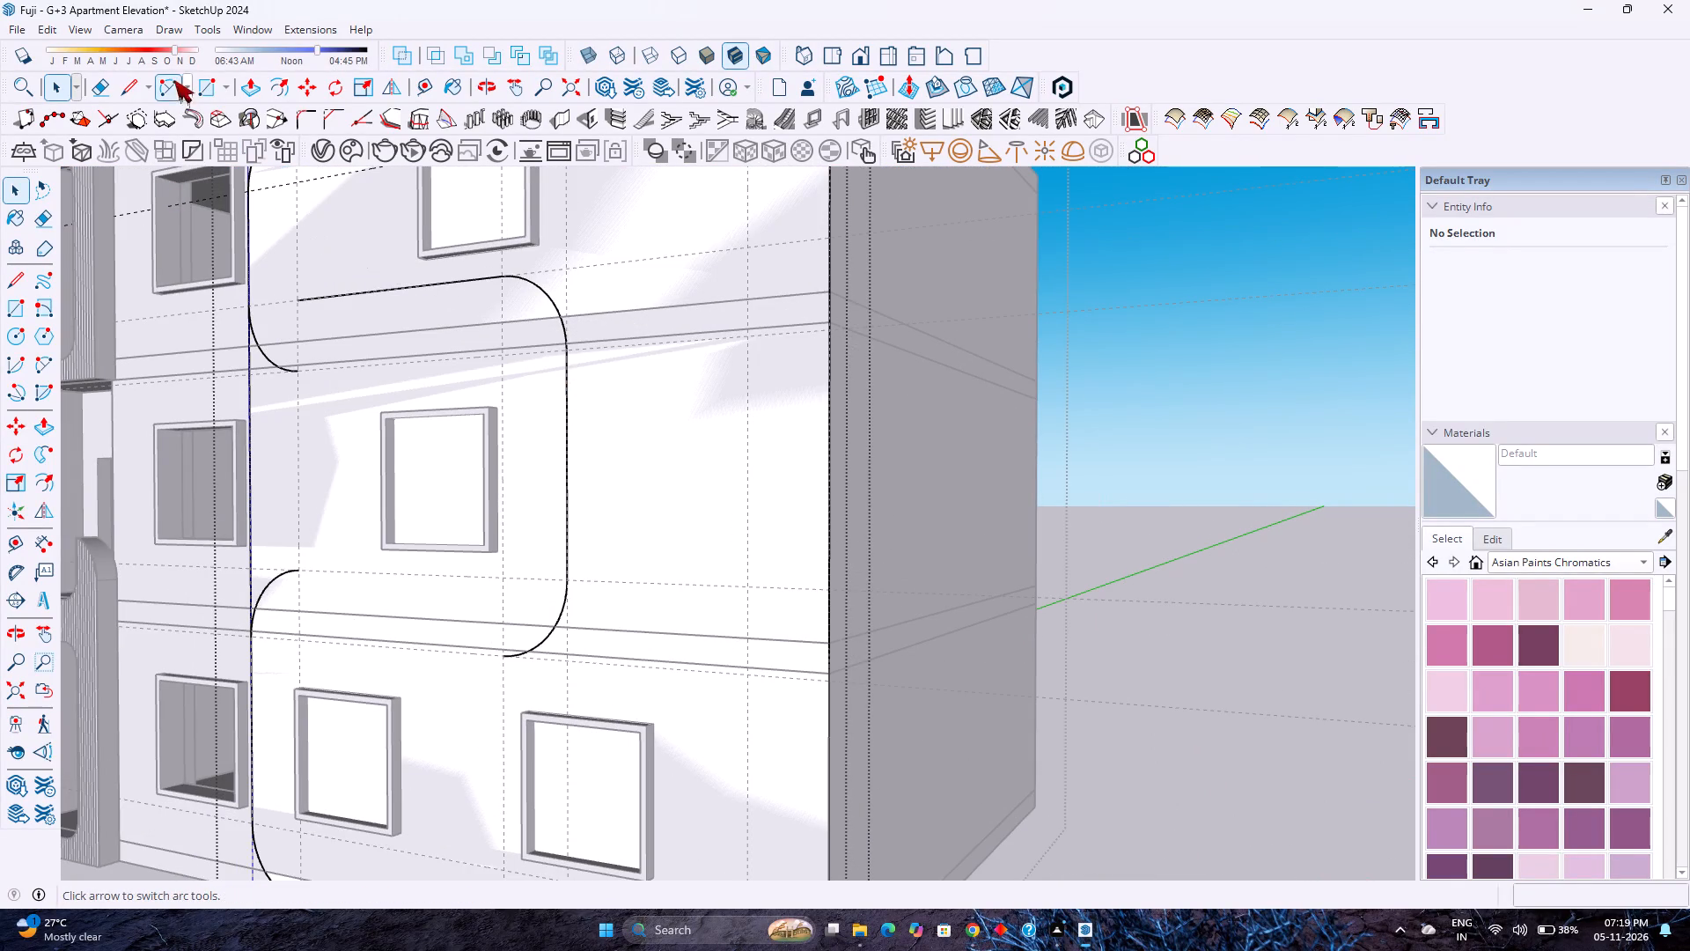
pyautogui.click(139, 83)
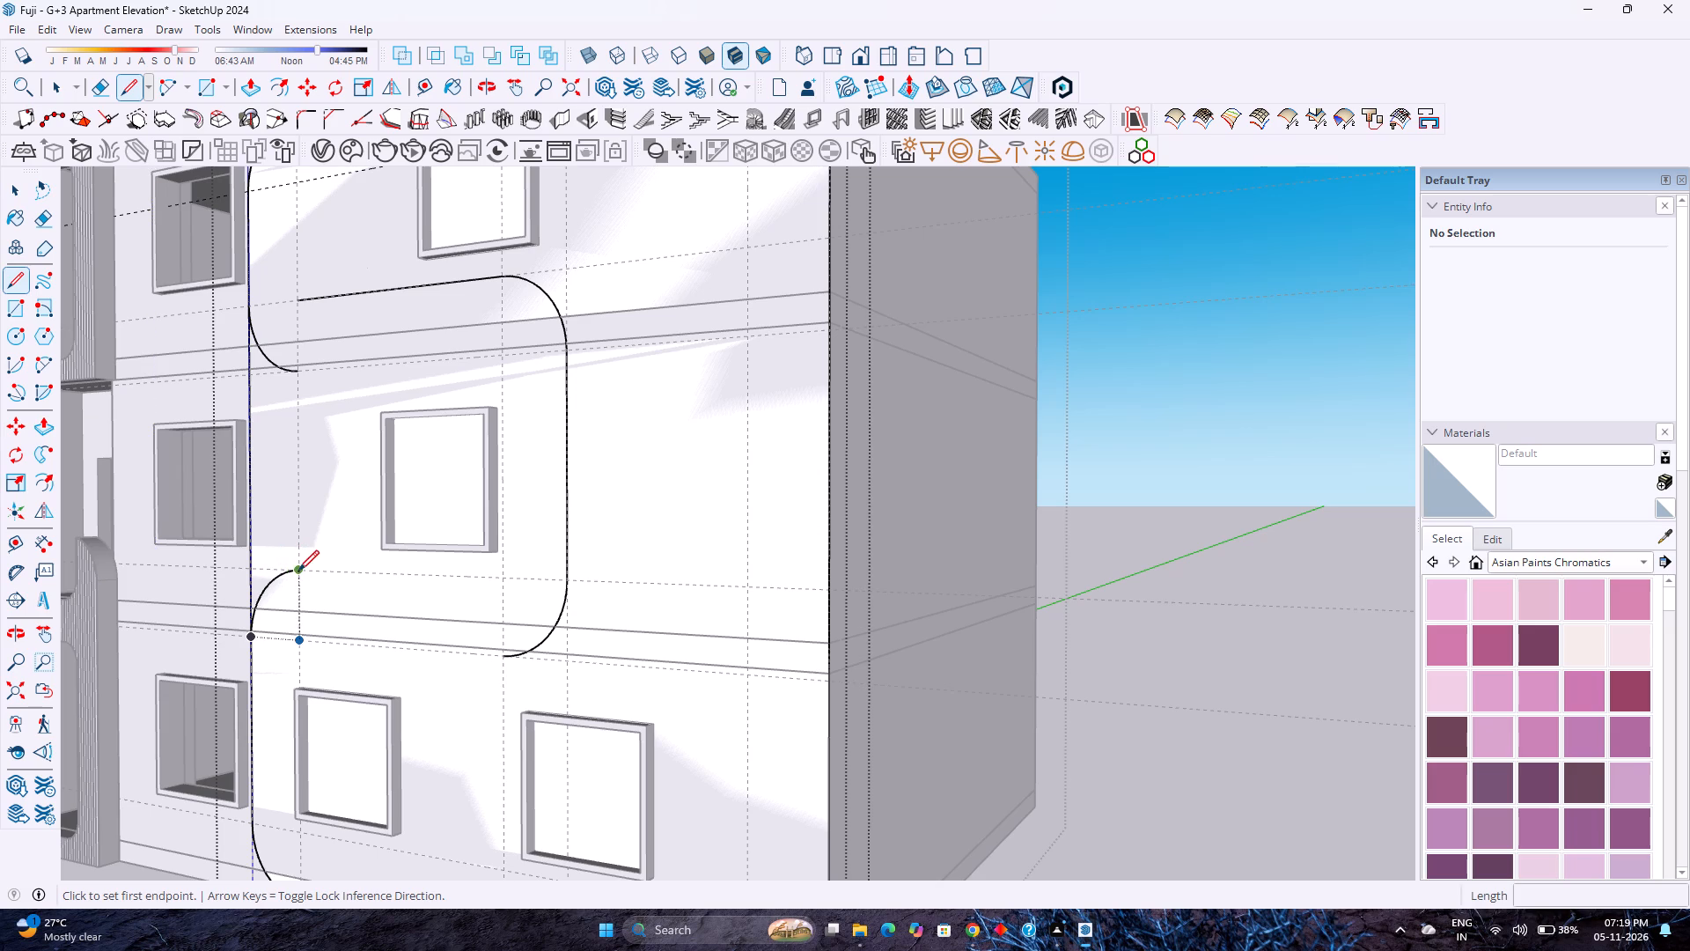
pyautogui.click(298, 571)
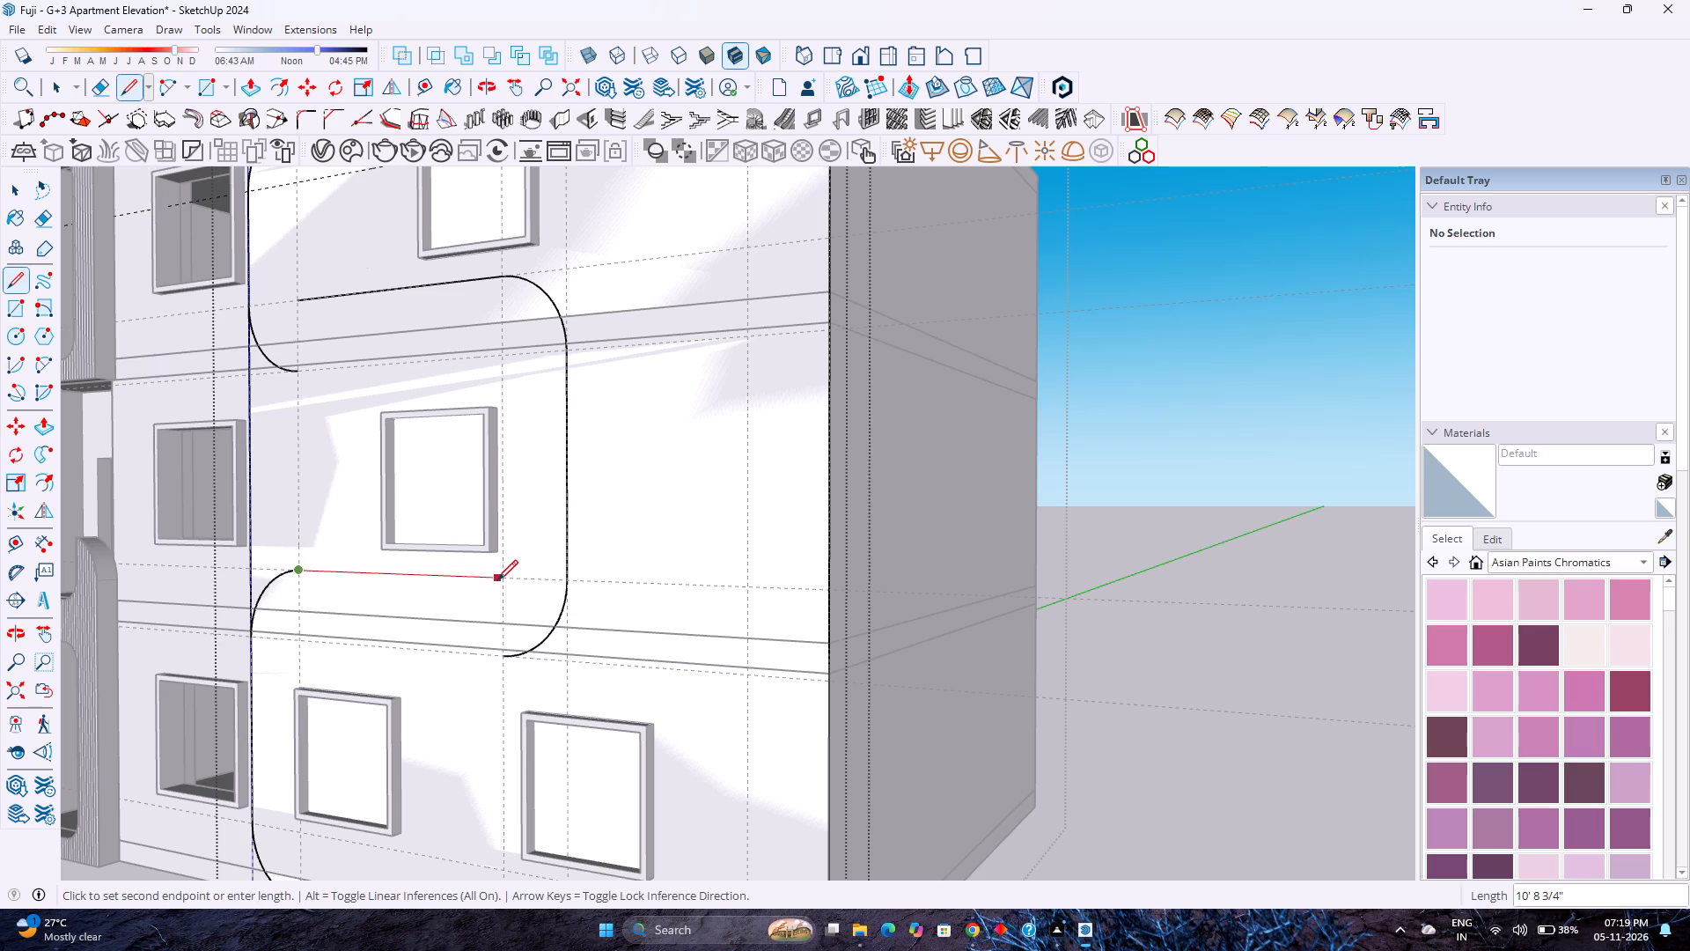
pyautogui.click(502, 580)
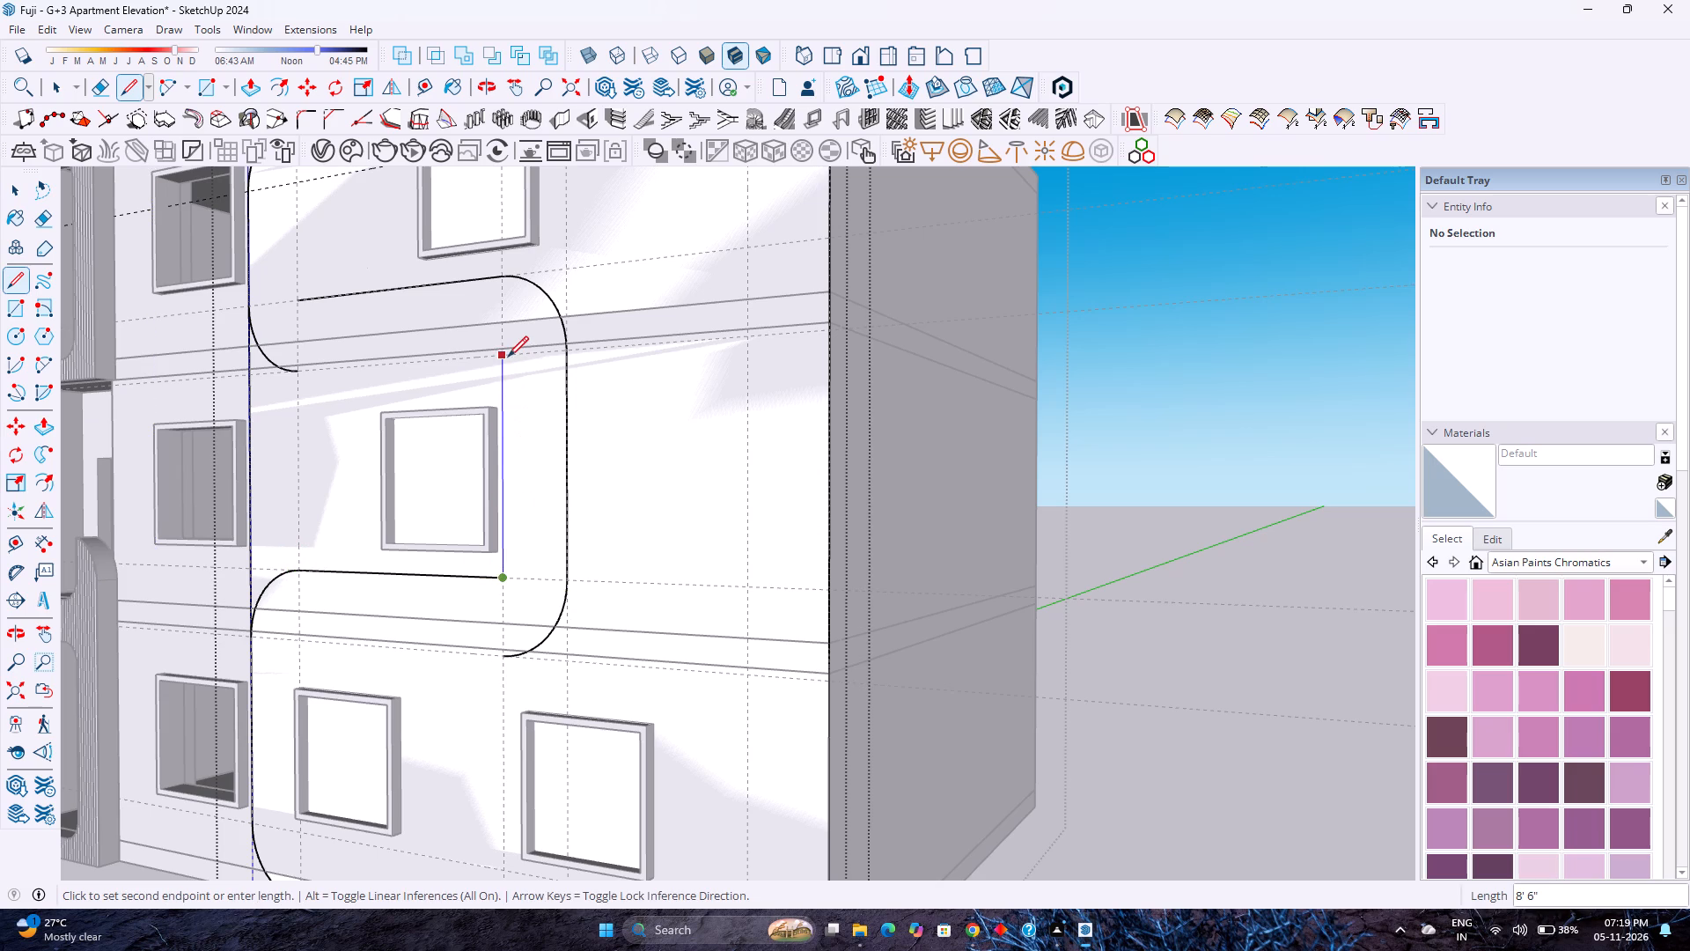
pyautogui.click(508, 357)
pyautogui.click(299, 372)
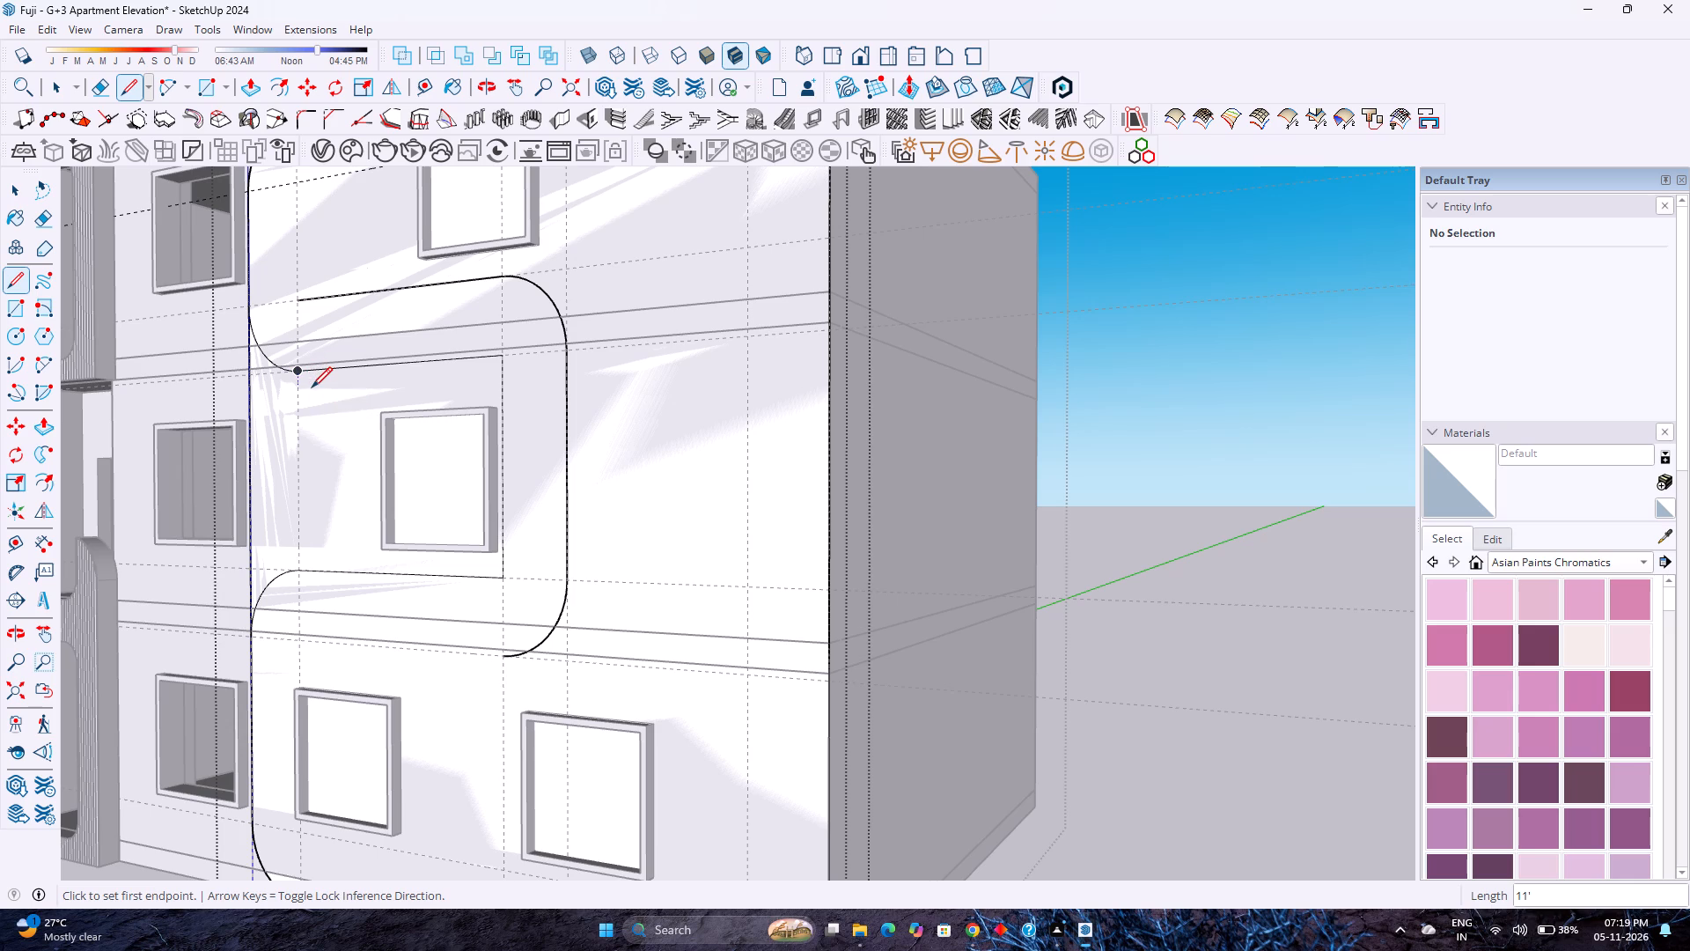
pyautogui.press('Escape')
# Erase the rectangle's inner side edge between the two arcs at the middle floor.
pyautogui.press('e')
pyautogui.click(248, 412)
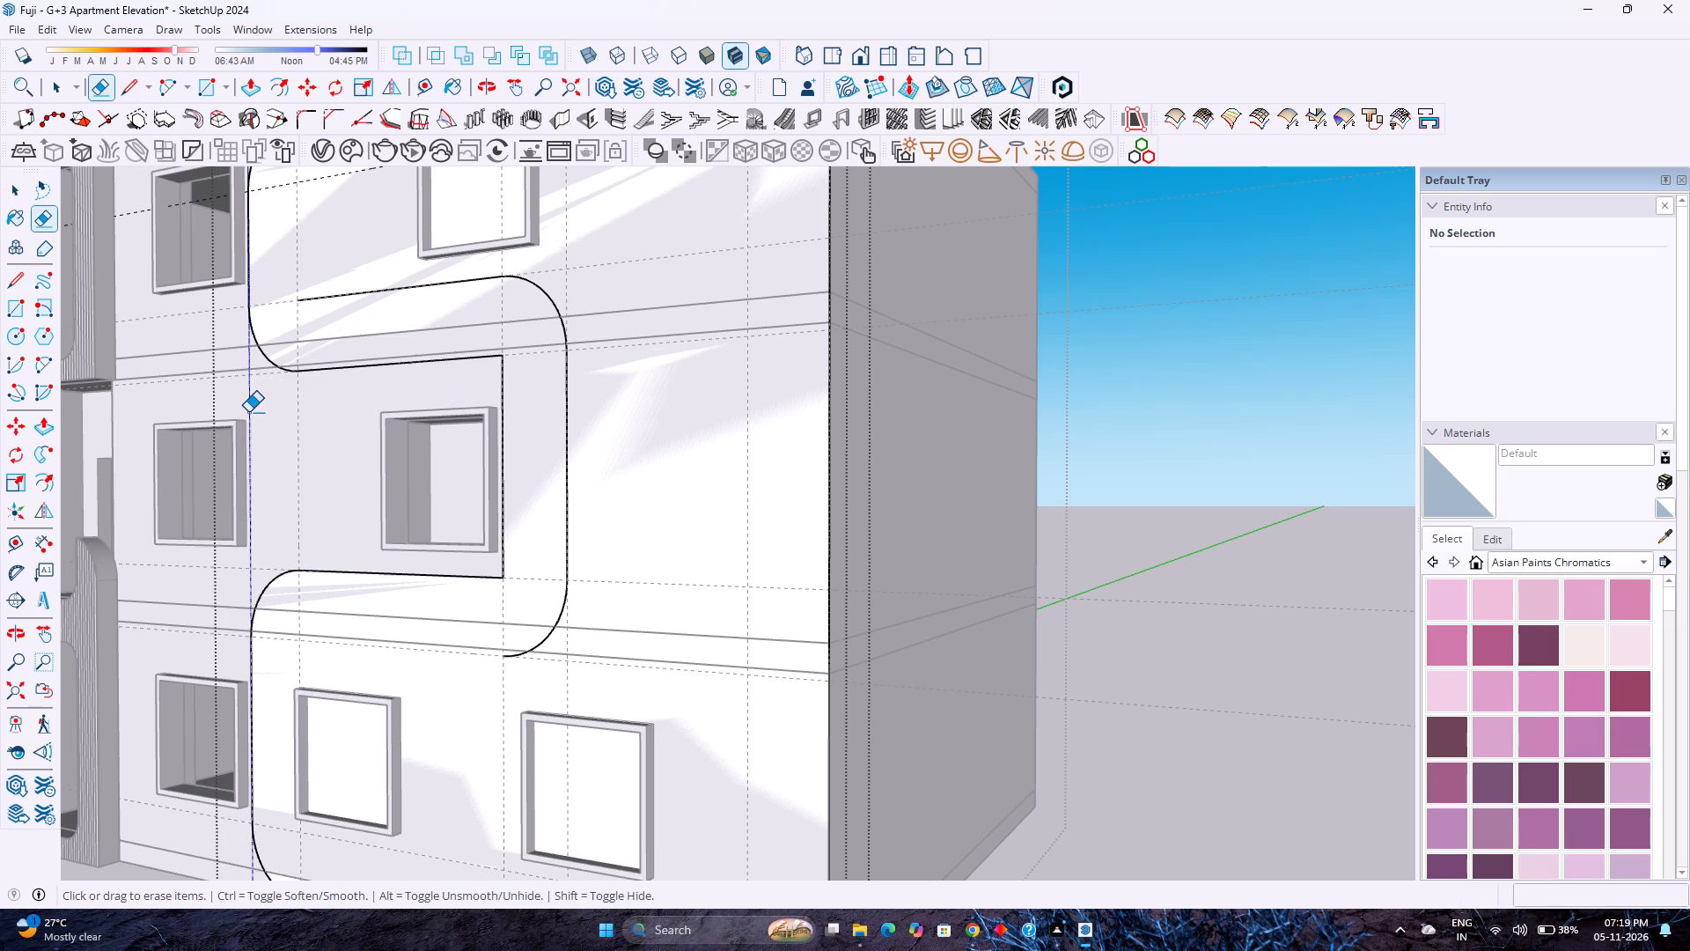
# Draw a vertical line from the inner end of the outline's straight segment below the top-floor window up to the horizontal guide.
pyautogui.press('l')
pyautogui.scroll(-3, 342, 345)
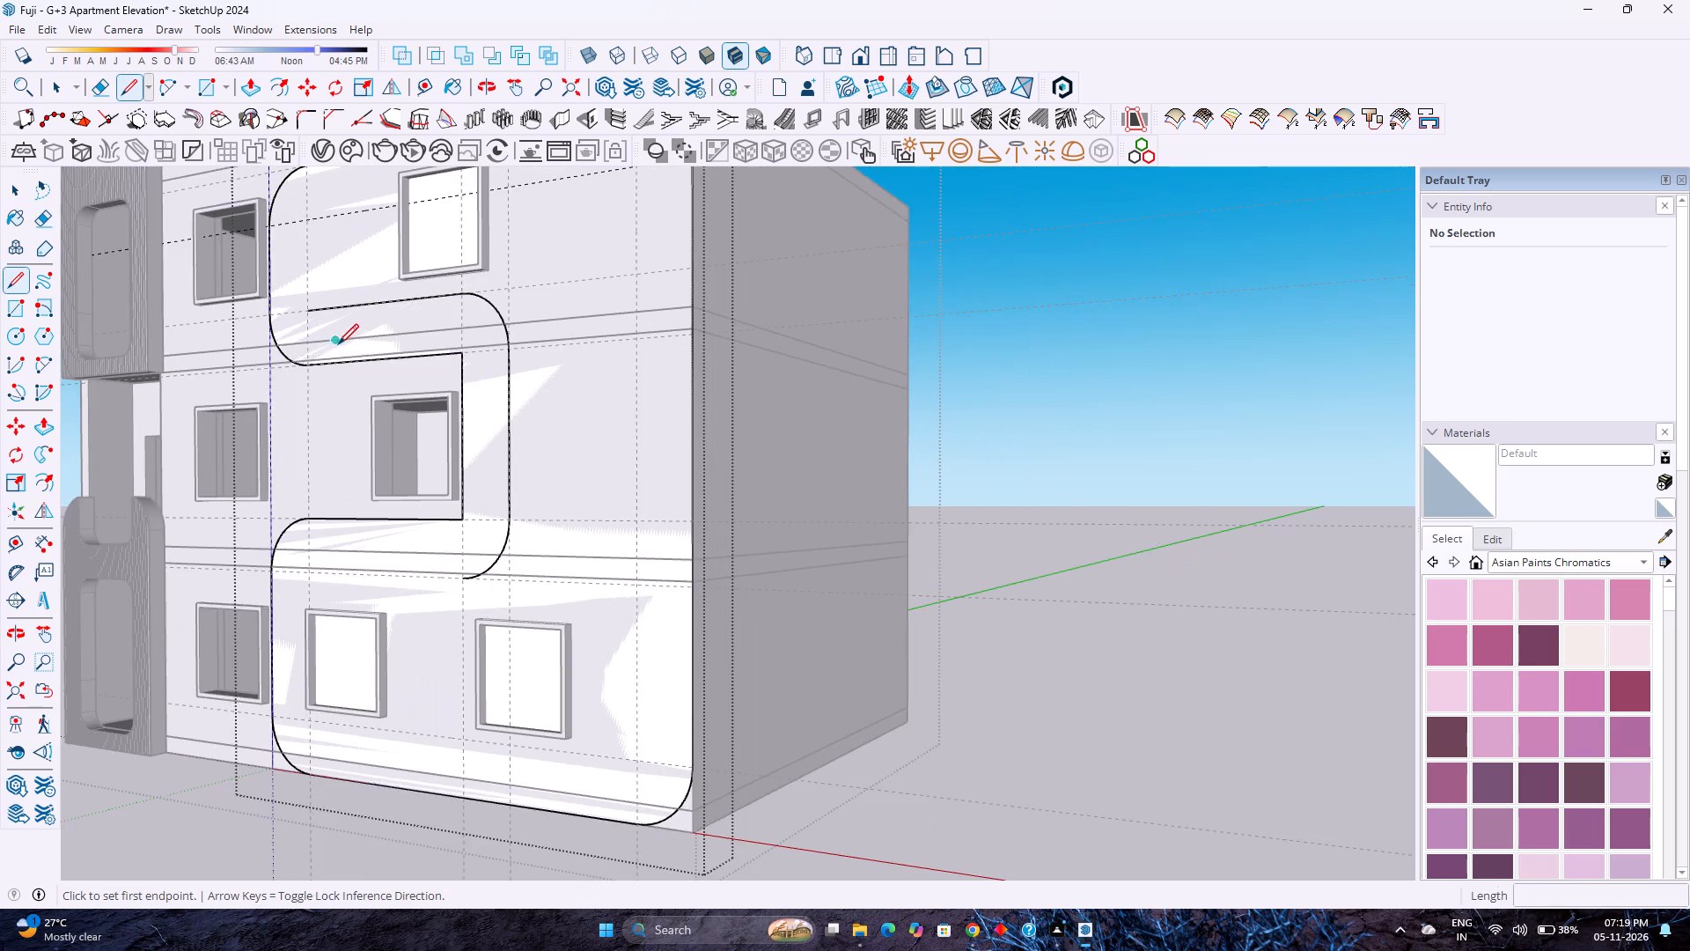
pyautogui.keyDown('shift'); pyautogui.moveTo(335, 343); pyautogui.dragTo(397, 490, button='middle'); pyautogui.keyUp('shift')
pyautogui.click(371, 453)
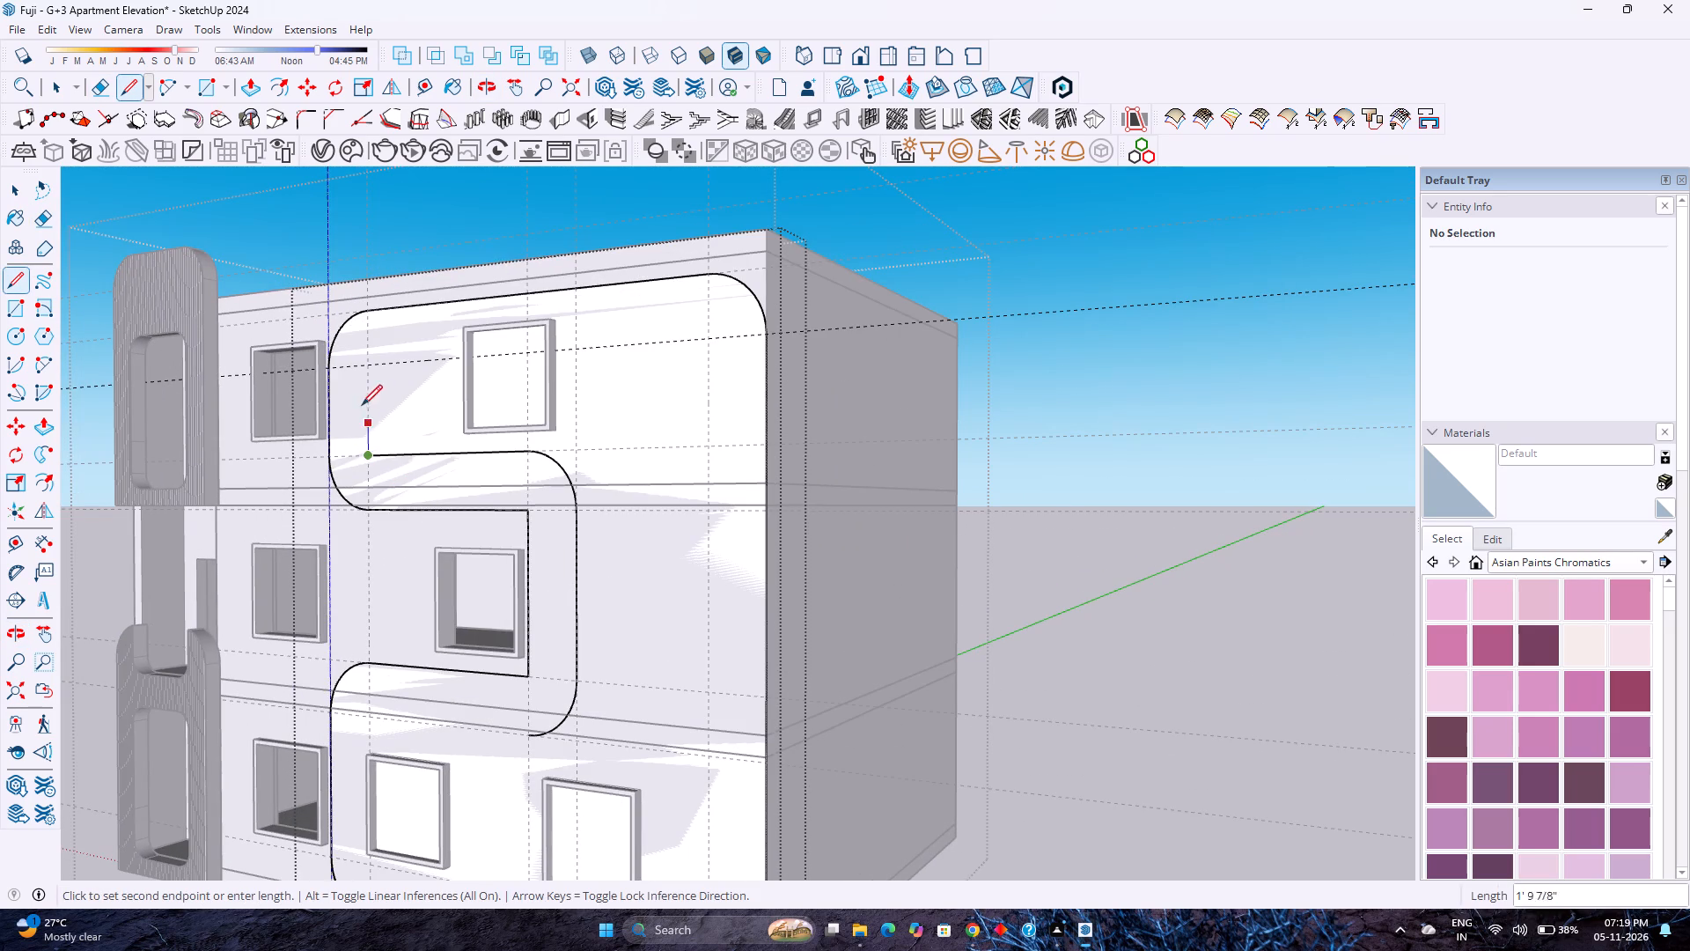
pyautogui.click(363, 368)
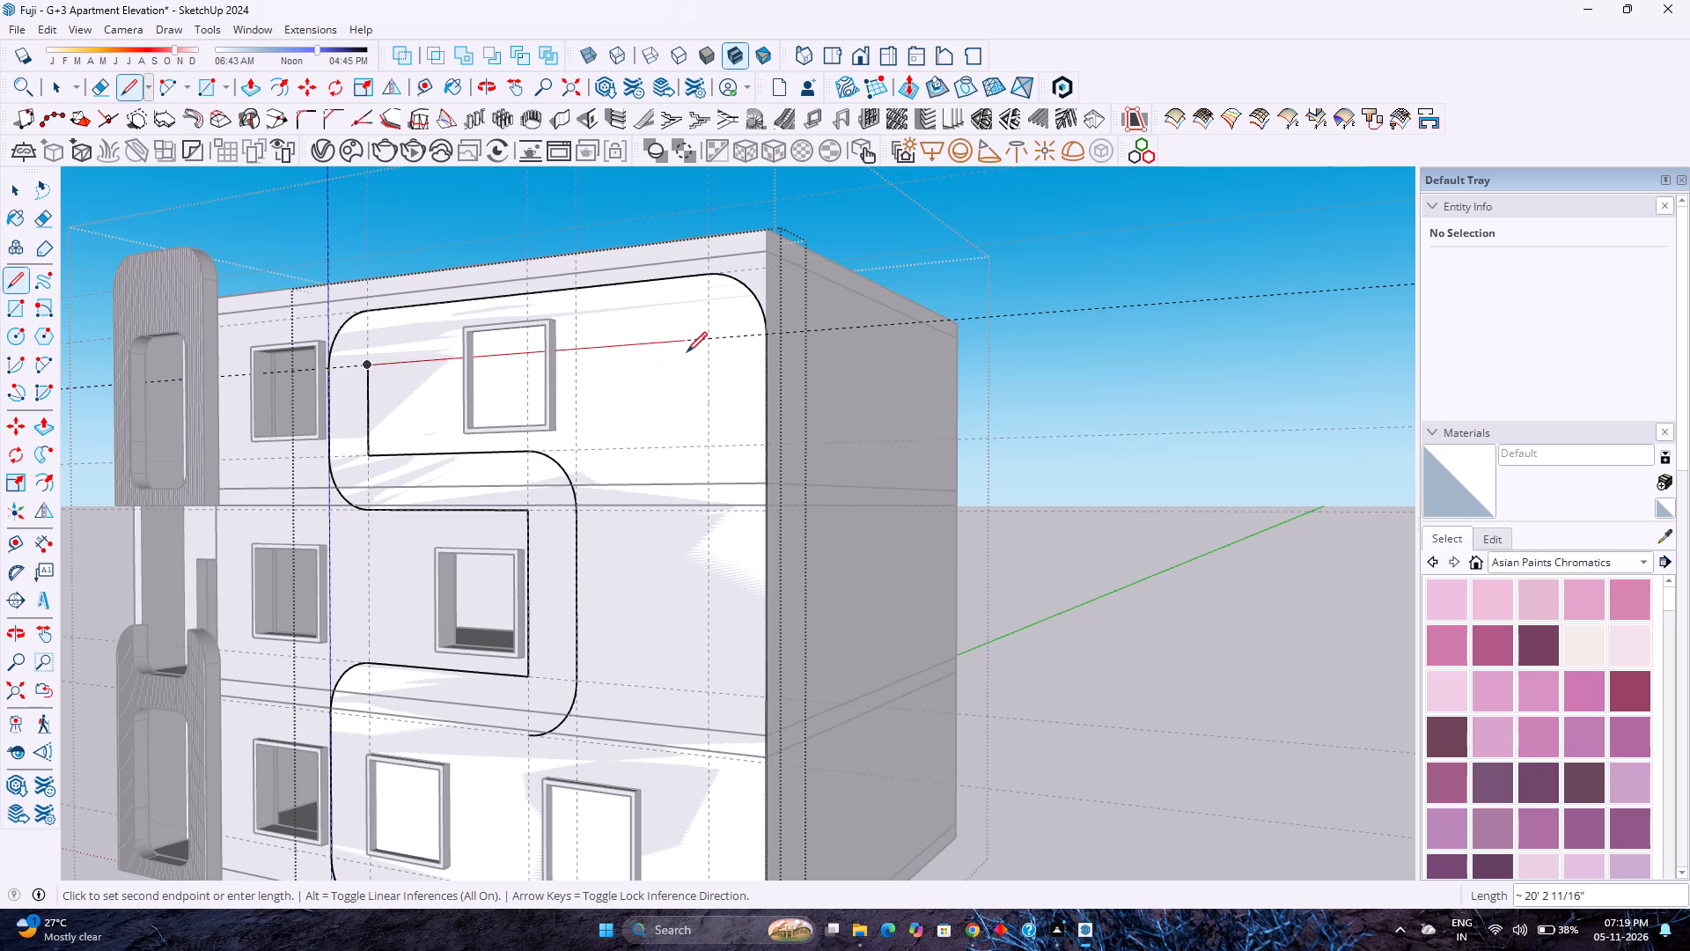
# Undo all the outline lines, arcs and edge erasures in the front-wall group, back to the plain rectangle.
pyautogui.hotkey('ctrl', 'z')
pyautogui.hotkey('ctrl', 'z')
pyautogui.hotkey('ctrl', 'z')
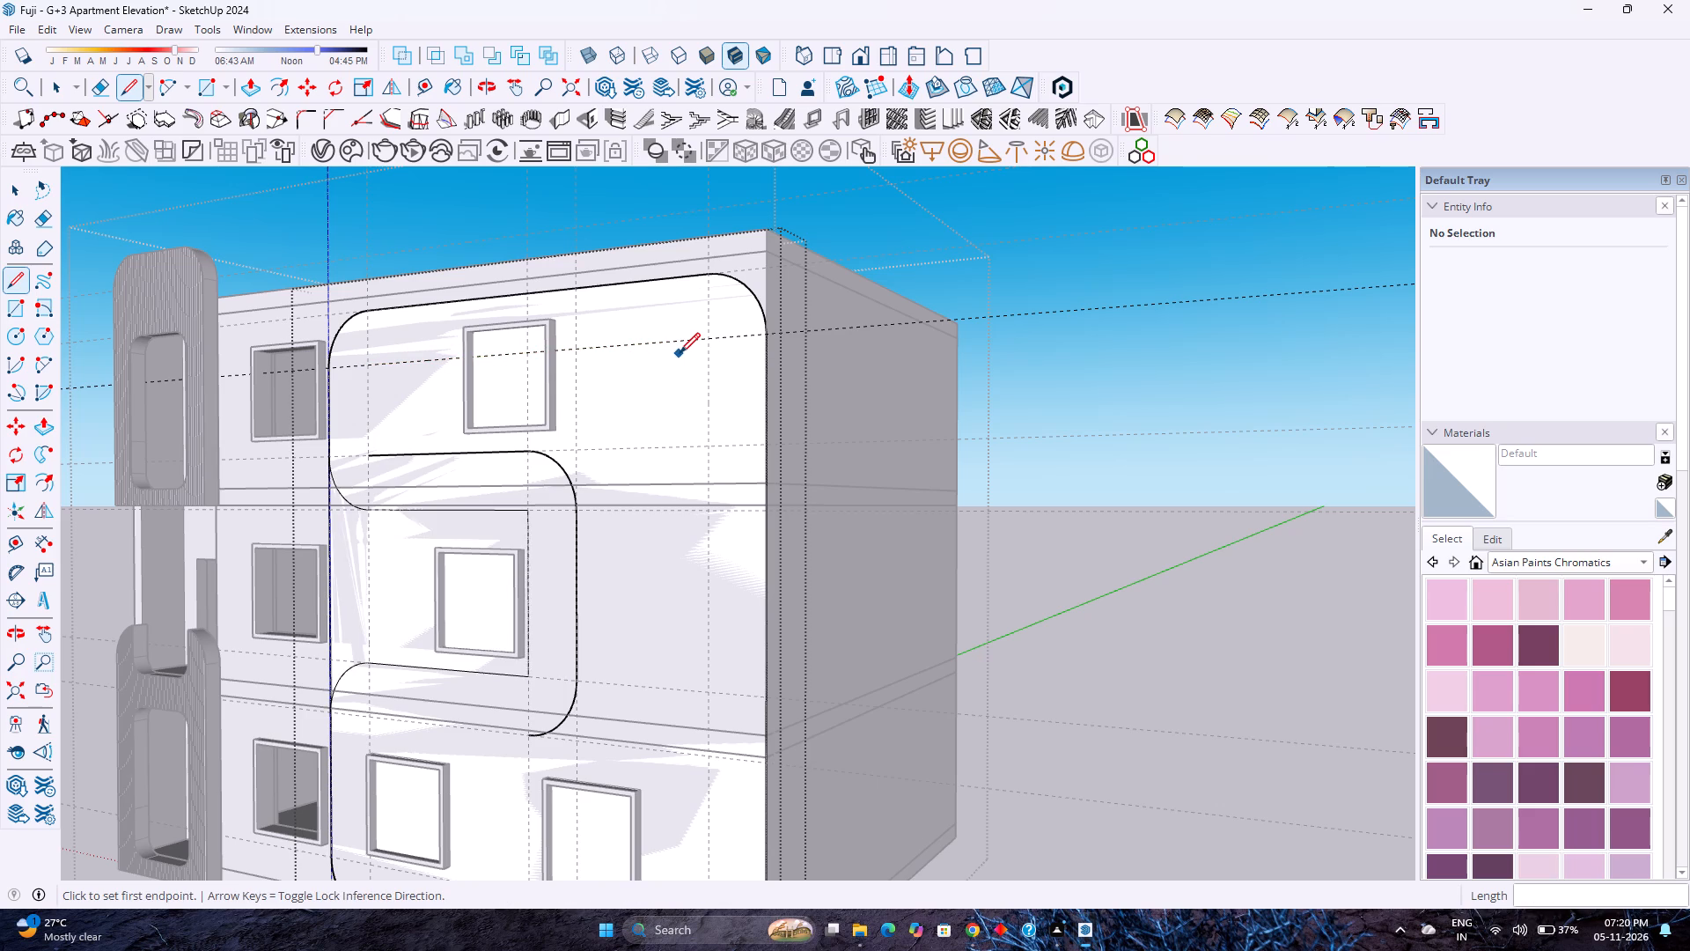
pyautogui.hotkey('ctrl', 'z')
pyautogui.hotkey('ctrl', 'z')
pyautogui.hotkey('ctrl', 'z')
pyautogui.hotkey('ctrl', 'z')
pyautogui.hotkey('ctrl', 'z')
pyautogui.hotkey('ctrl', 'z')
pyautogui.hotkey('ctrl', 'z')
pyautogui.hotkey('ctrl', 'z')
pyautogui.hotkey('ctrl', 'z')
pyautogui.hotkey('ctrl', 'z')
pyautogui.hotkey('ctrl', 'z')
pyautogui.hotkey('ctrl', 'z')
pyautogui.hotkey('ctrl', 'z')
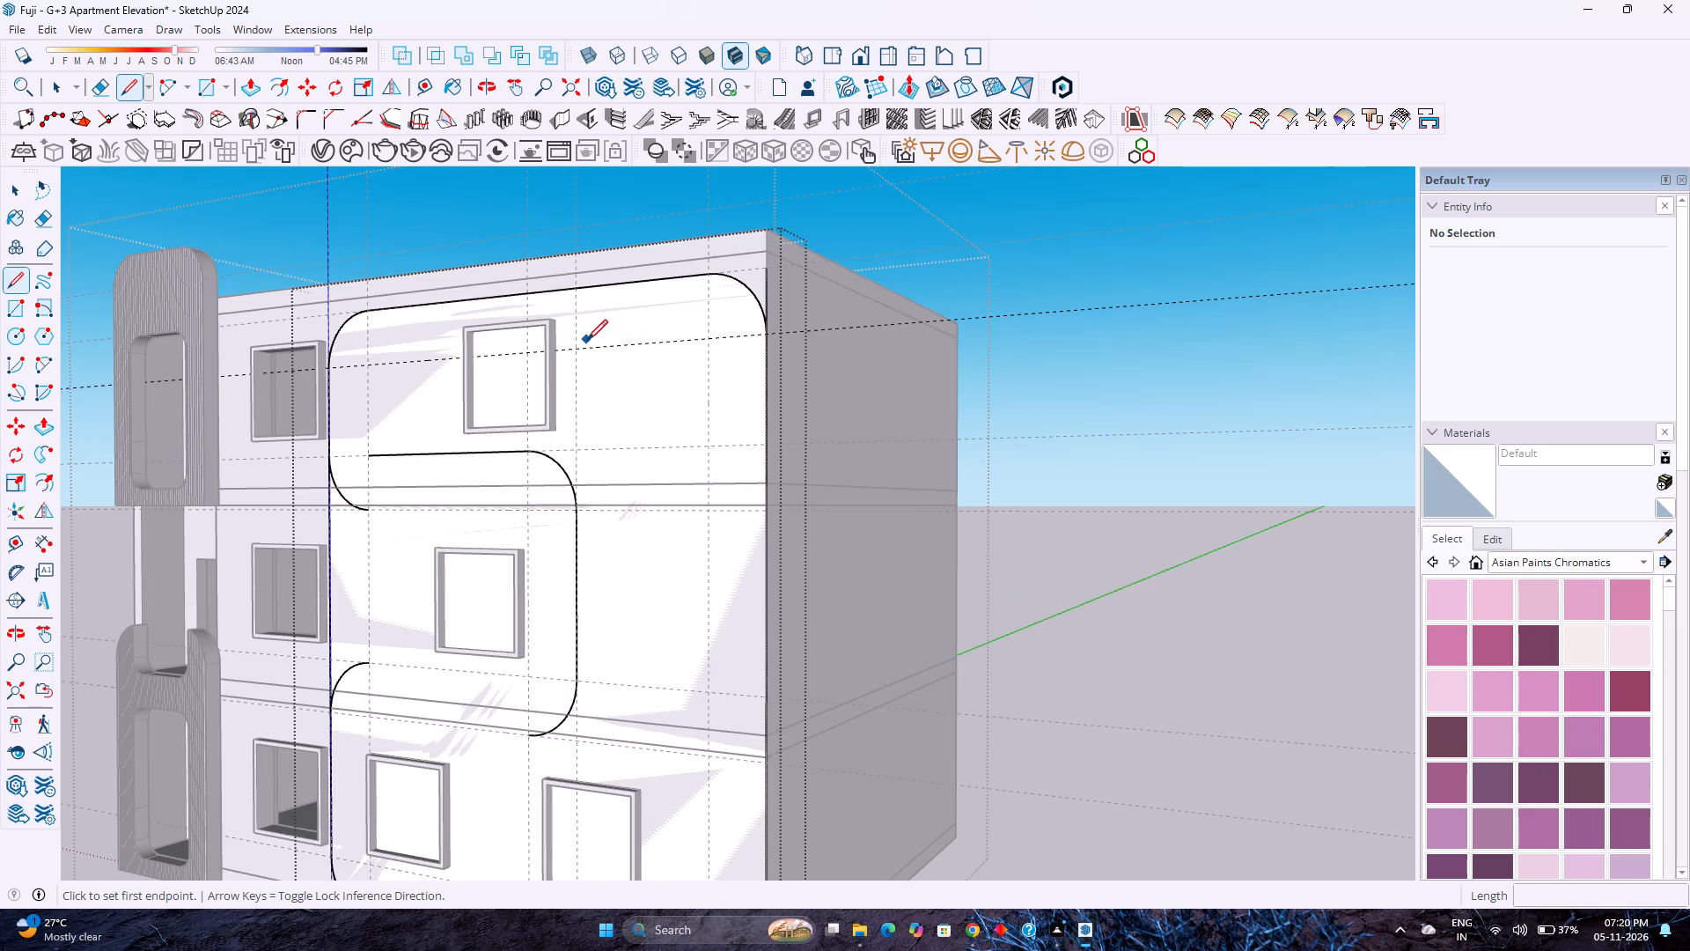
pyautogui.hotkey('ctrl', 'z')
pyautogui.hotkey('ctrl', 'z')
pyautogui.hotkey('ctrl', 'z')
pyautogui.hotkey('ctrl', 'z')
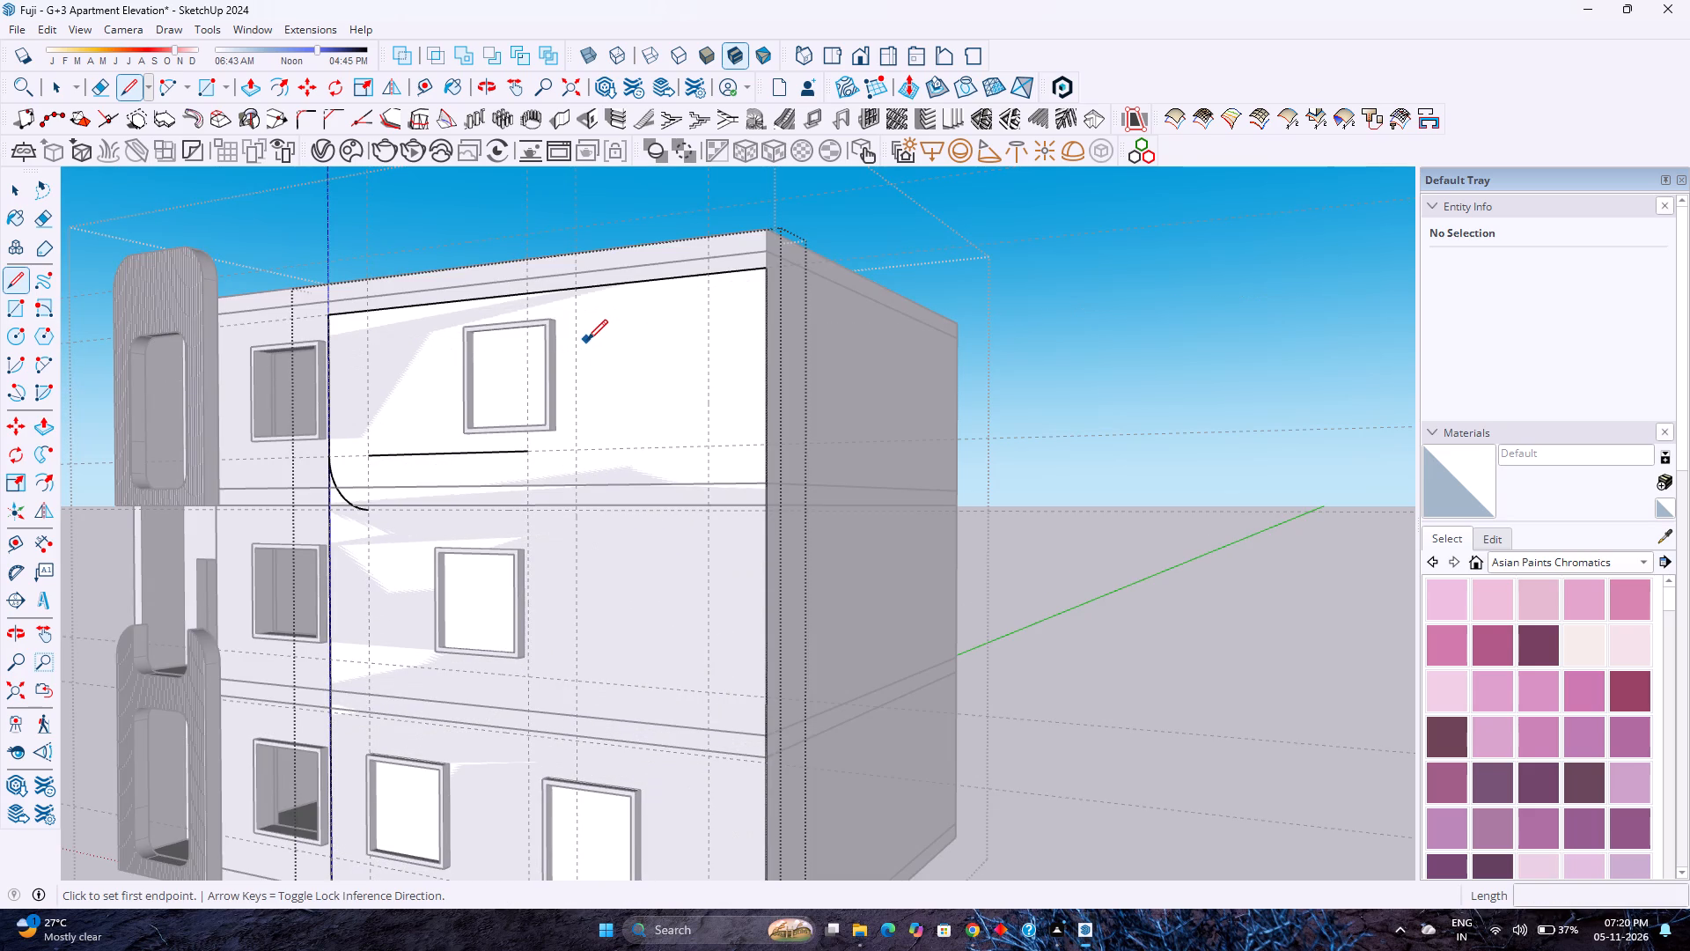
pyautogui.hotkey('ctrl', 'z')
pyautogui.hotkey('ctrl', 'z')
# Move the front-wall rectangle's top edge up about 3', above the roof line, and exit the group.
pyautogui.press('space')
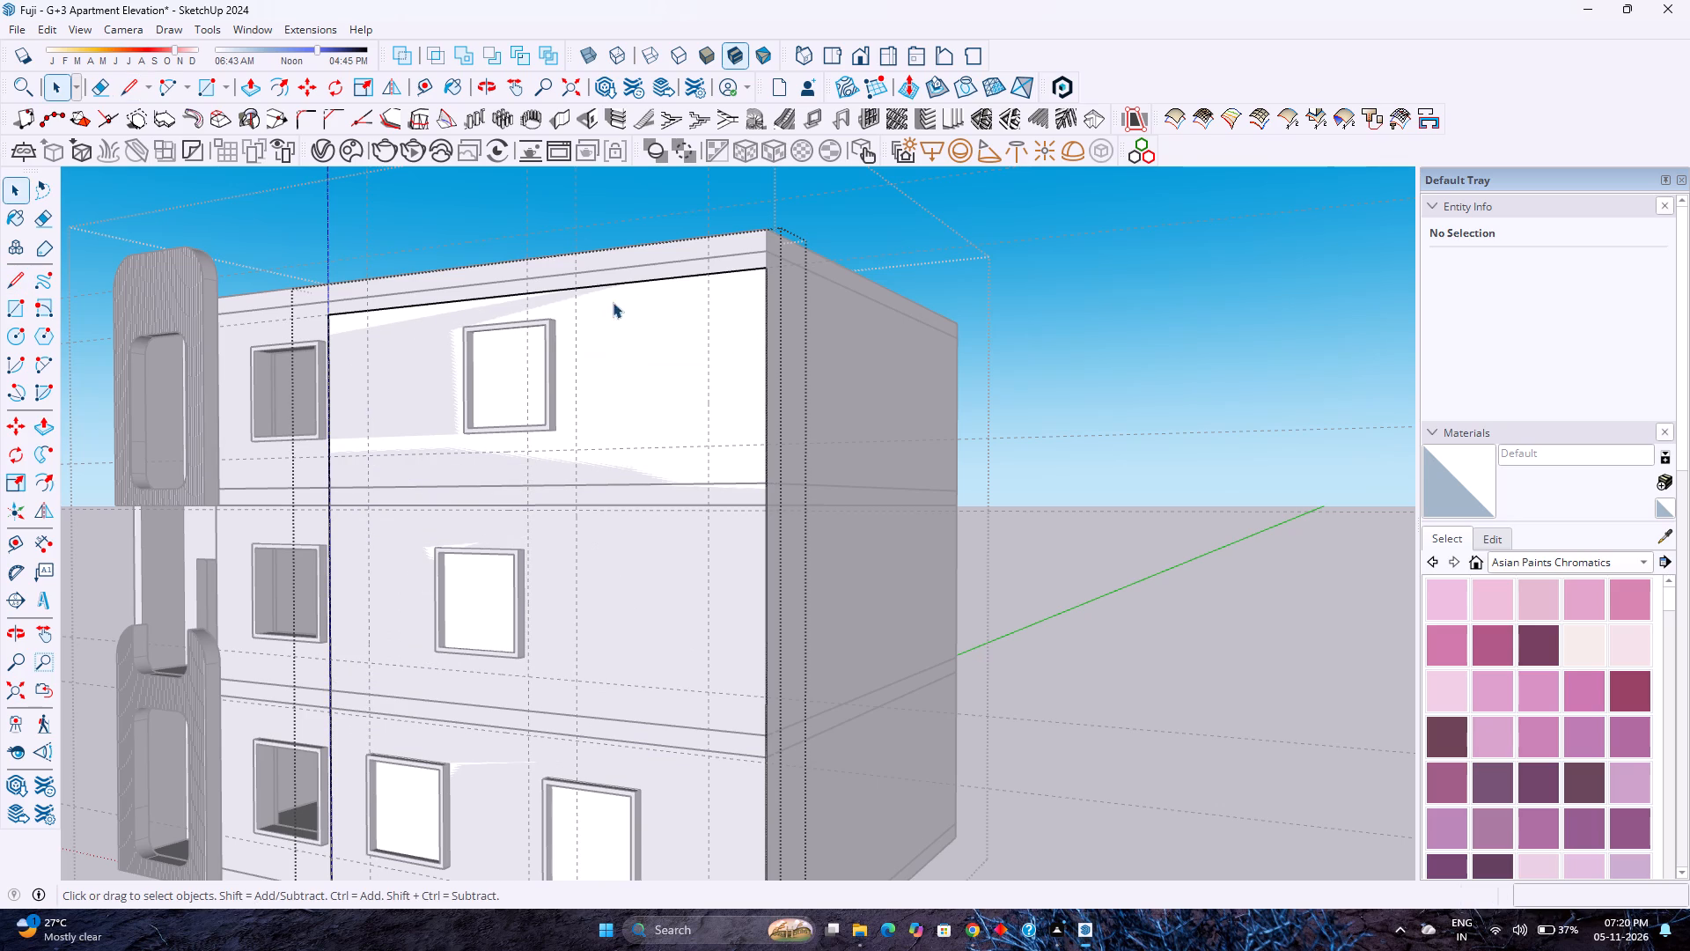
pyautogui.click(628, 284)
pyautogui.press('m')
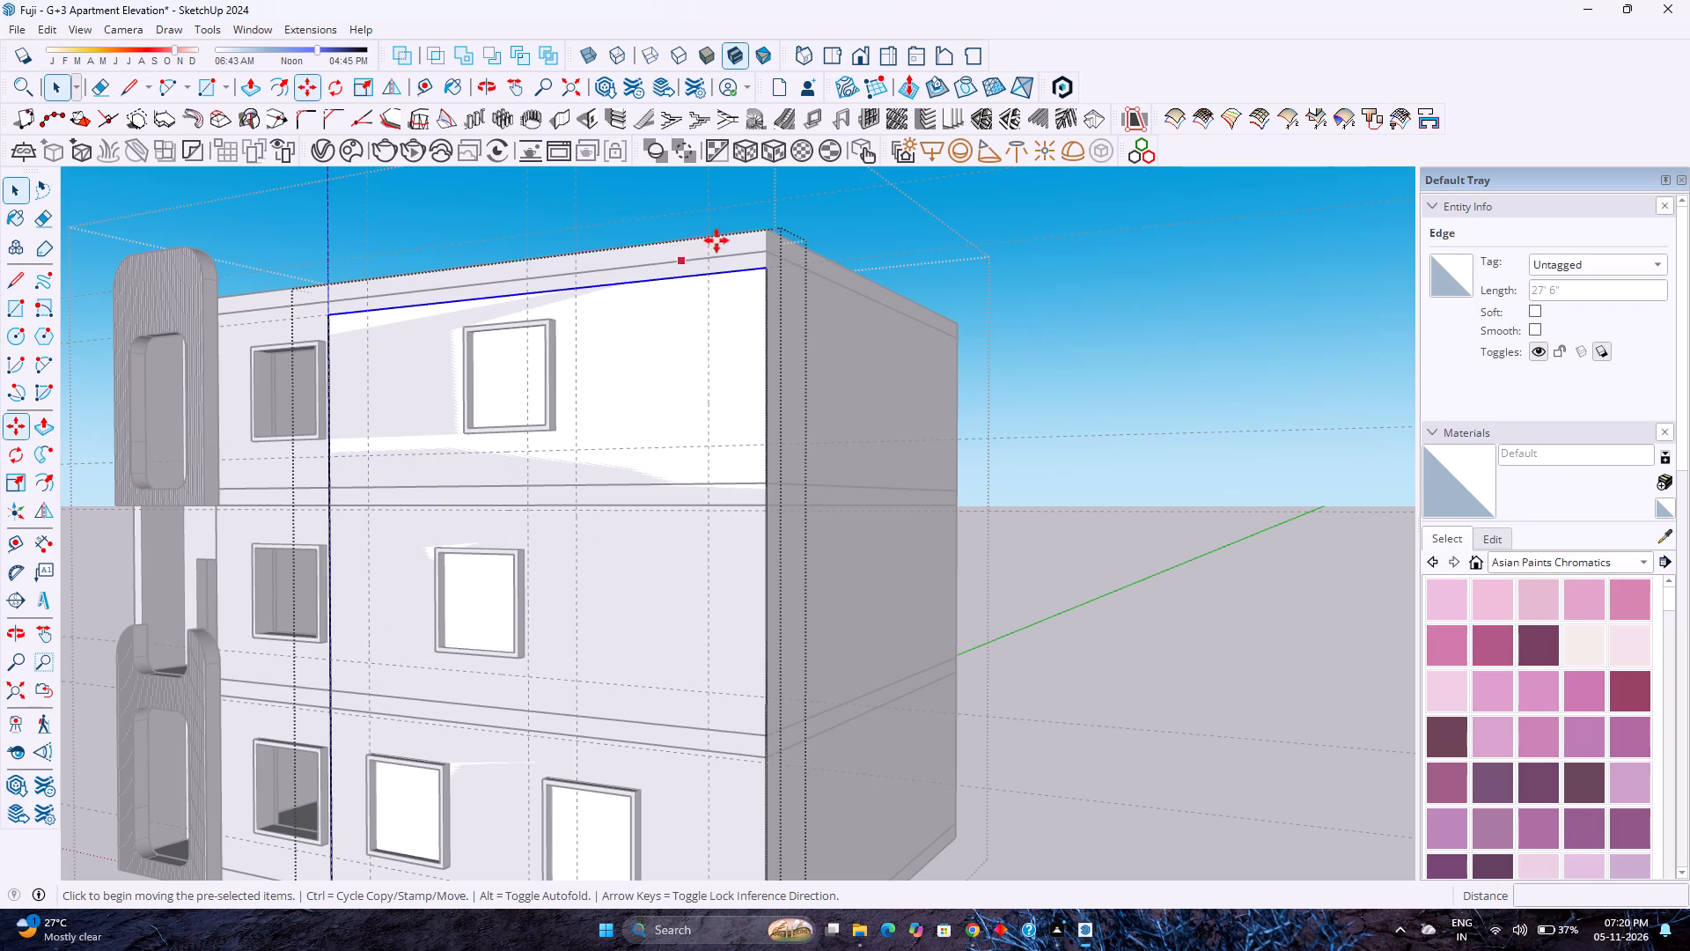
pyautogui.click(762, 269)
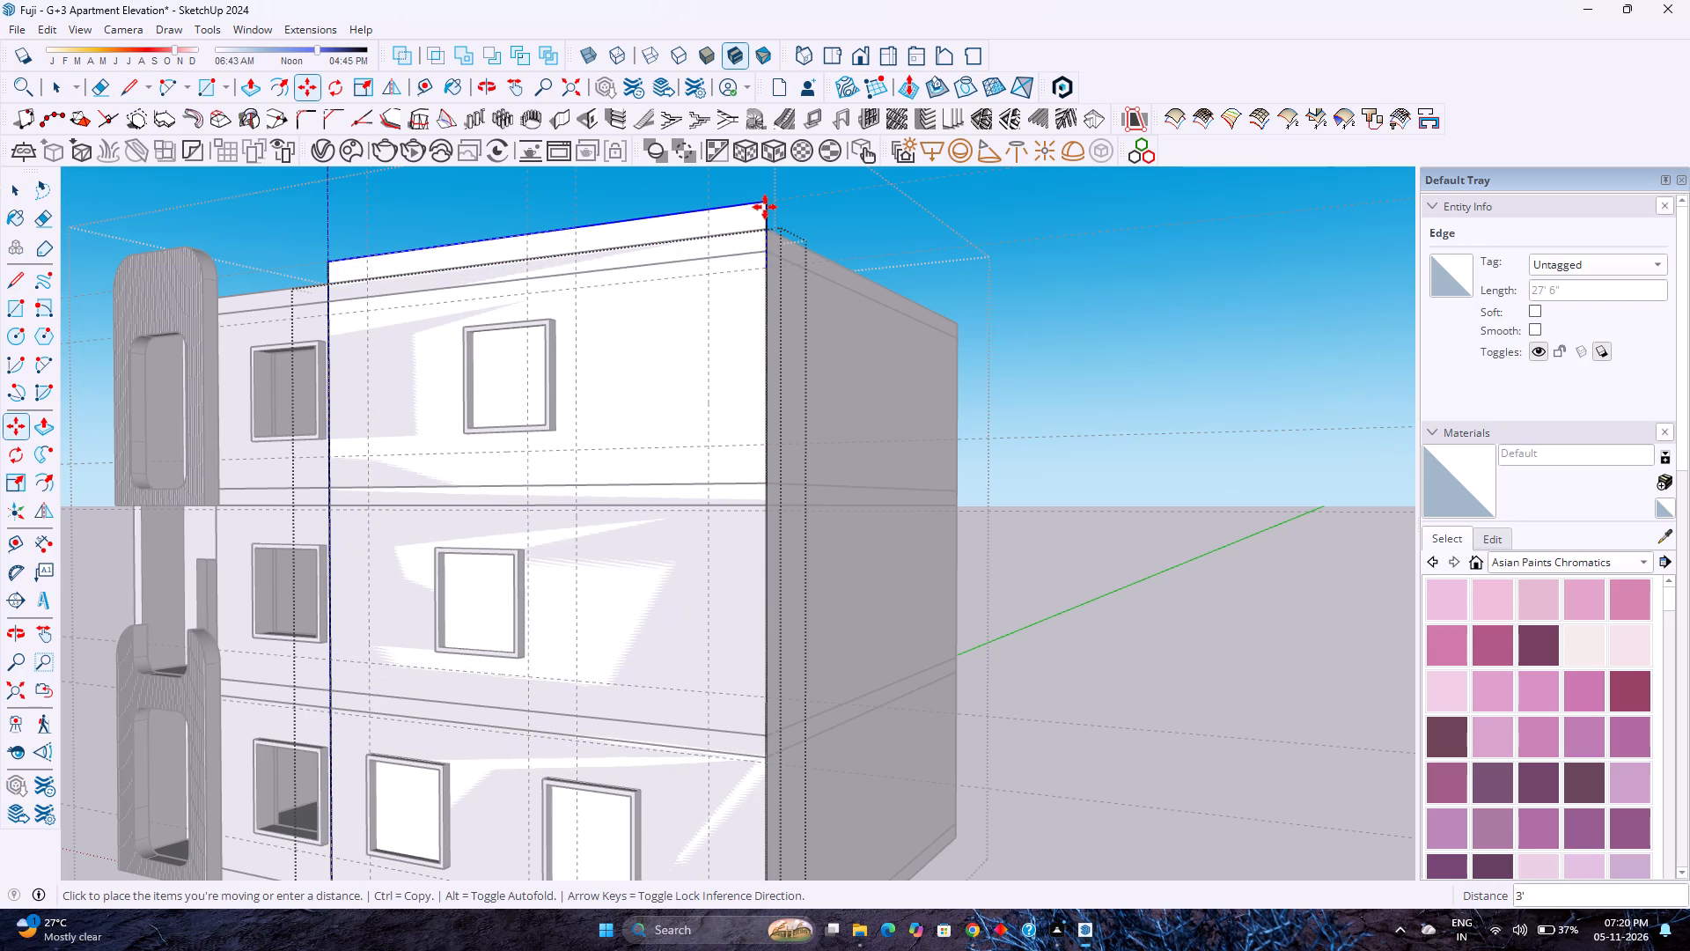
pyautogui.click(766, 205)
pyautogui.scroll(-5, 574, 285)
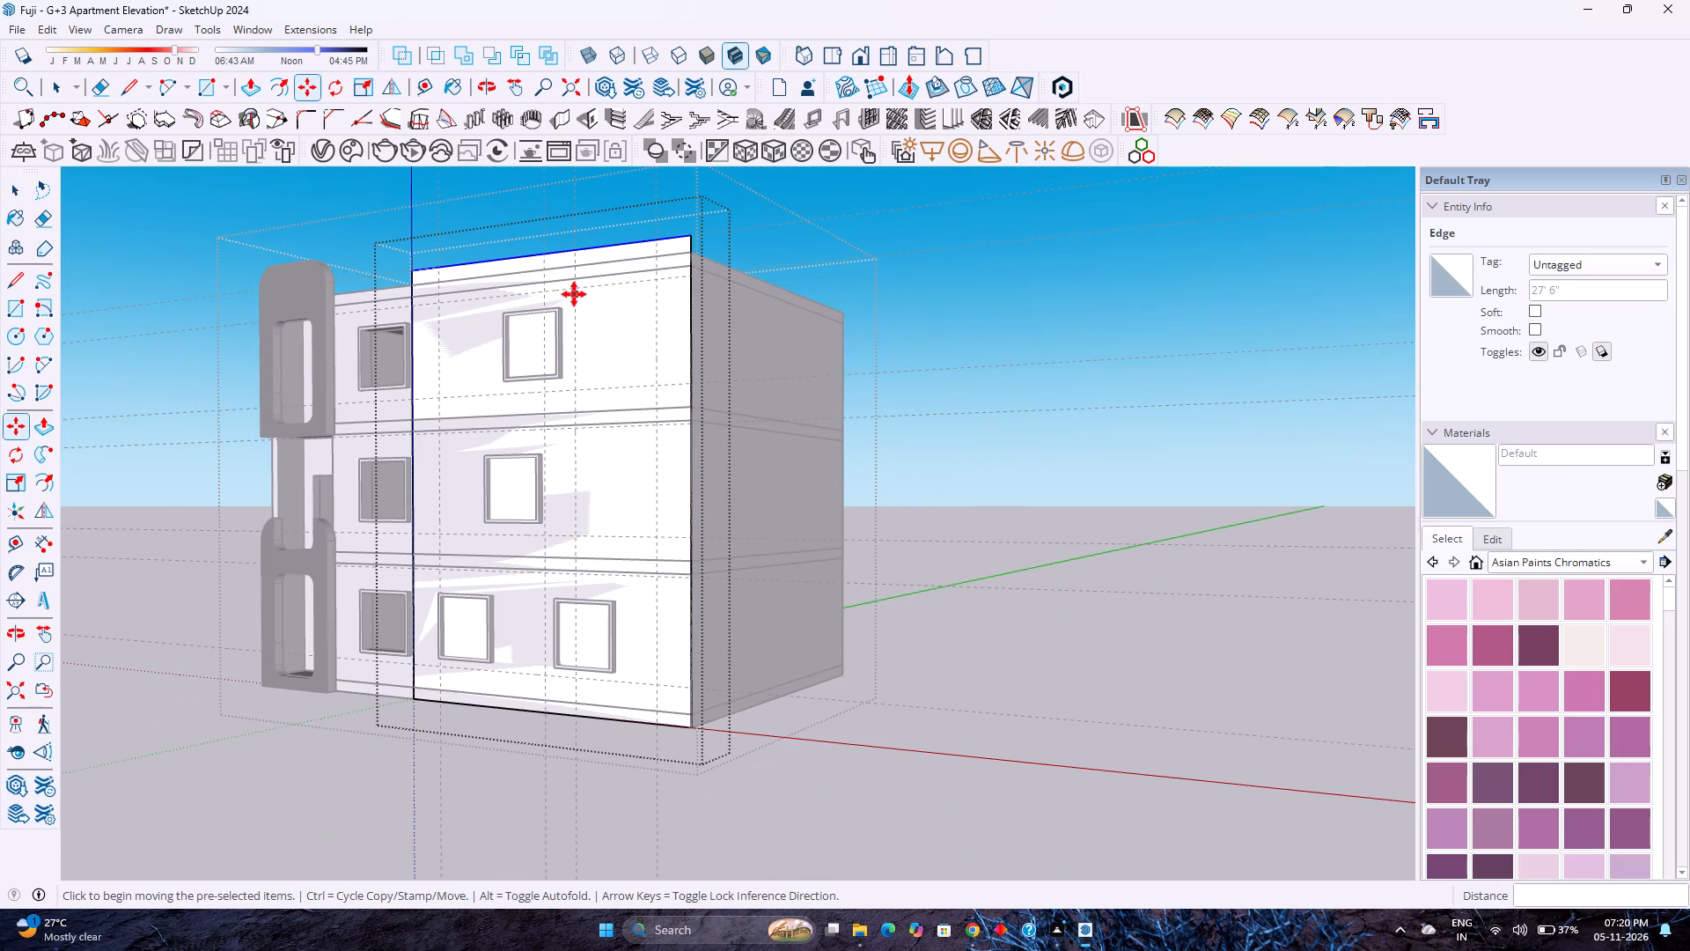
pyautogui.press('space')
pyautogui.press('Escape')
# Save the apartment elevation model.
pyautogui.hotkey('ctrl', 's')
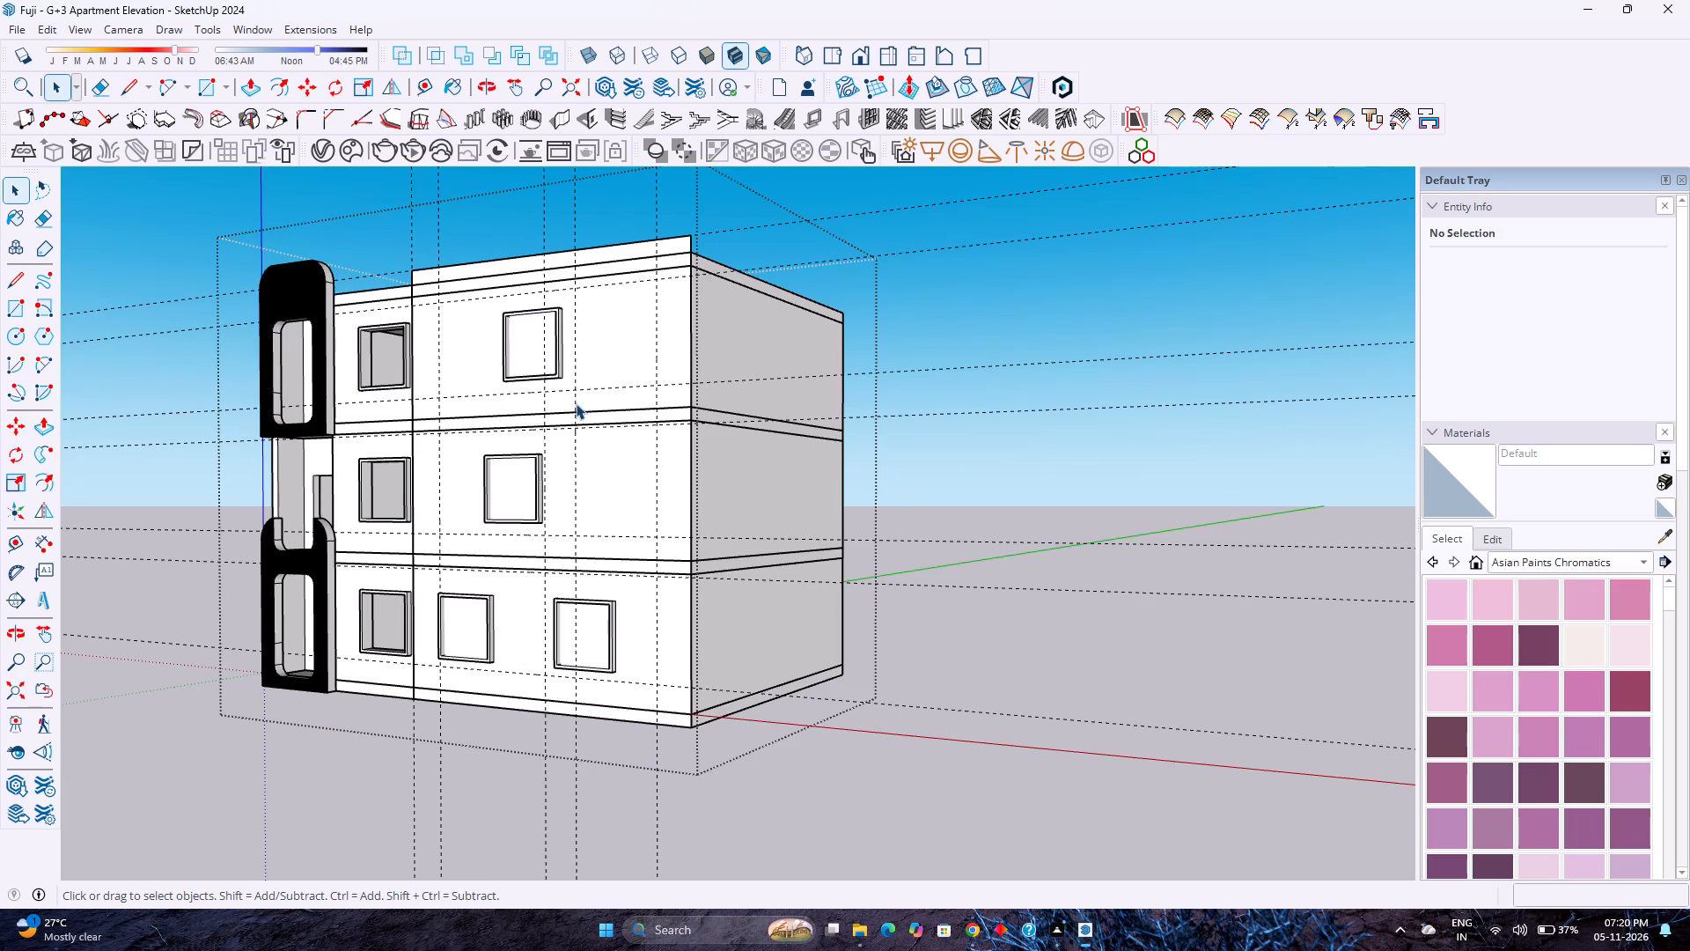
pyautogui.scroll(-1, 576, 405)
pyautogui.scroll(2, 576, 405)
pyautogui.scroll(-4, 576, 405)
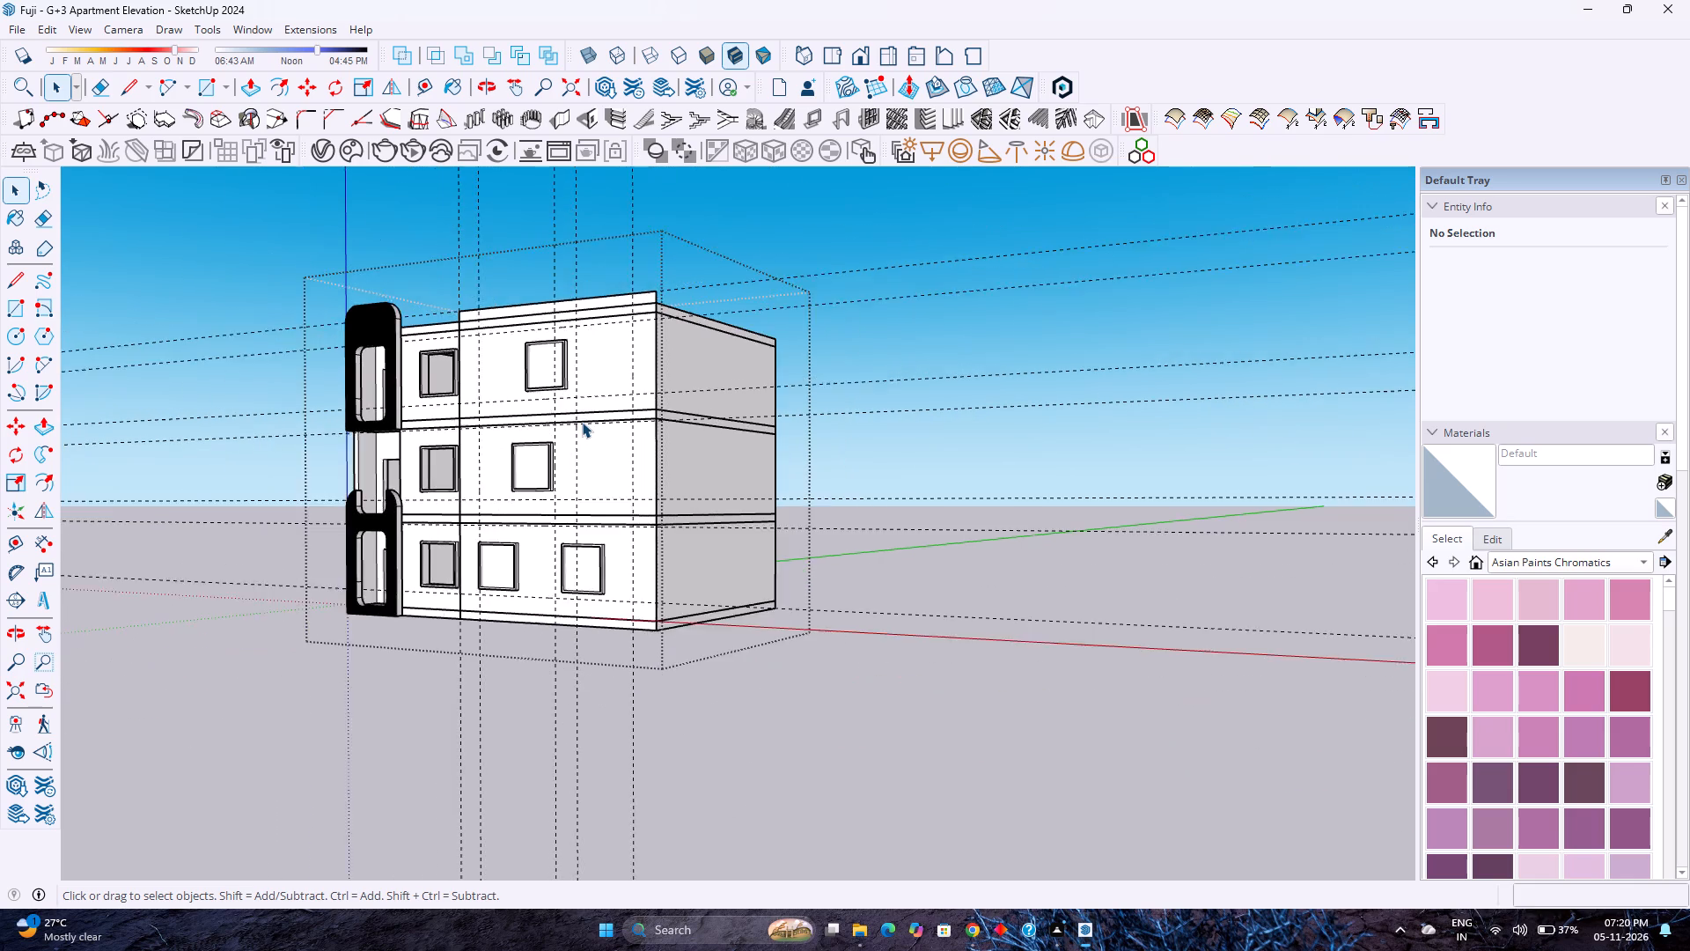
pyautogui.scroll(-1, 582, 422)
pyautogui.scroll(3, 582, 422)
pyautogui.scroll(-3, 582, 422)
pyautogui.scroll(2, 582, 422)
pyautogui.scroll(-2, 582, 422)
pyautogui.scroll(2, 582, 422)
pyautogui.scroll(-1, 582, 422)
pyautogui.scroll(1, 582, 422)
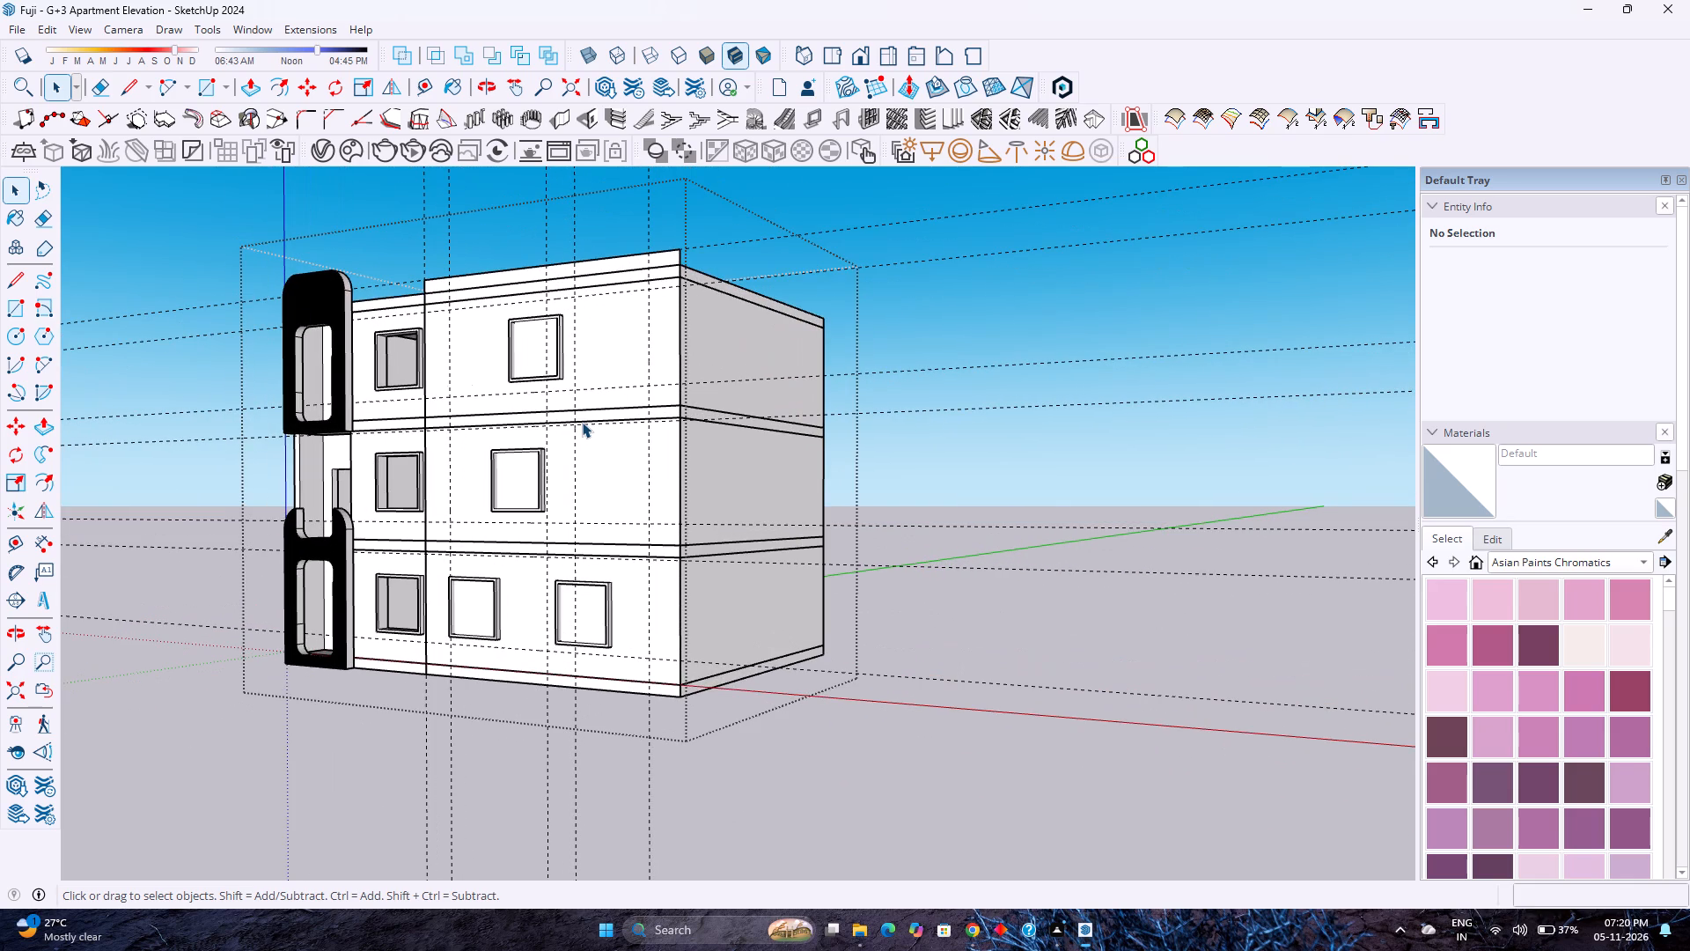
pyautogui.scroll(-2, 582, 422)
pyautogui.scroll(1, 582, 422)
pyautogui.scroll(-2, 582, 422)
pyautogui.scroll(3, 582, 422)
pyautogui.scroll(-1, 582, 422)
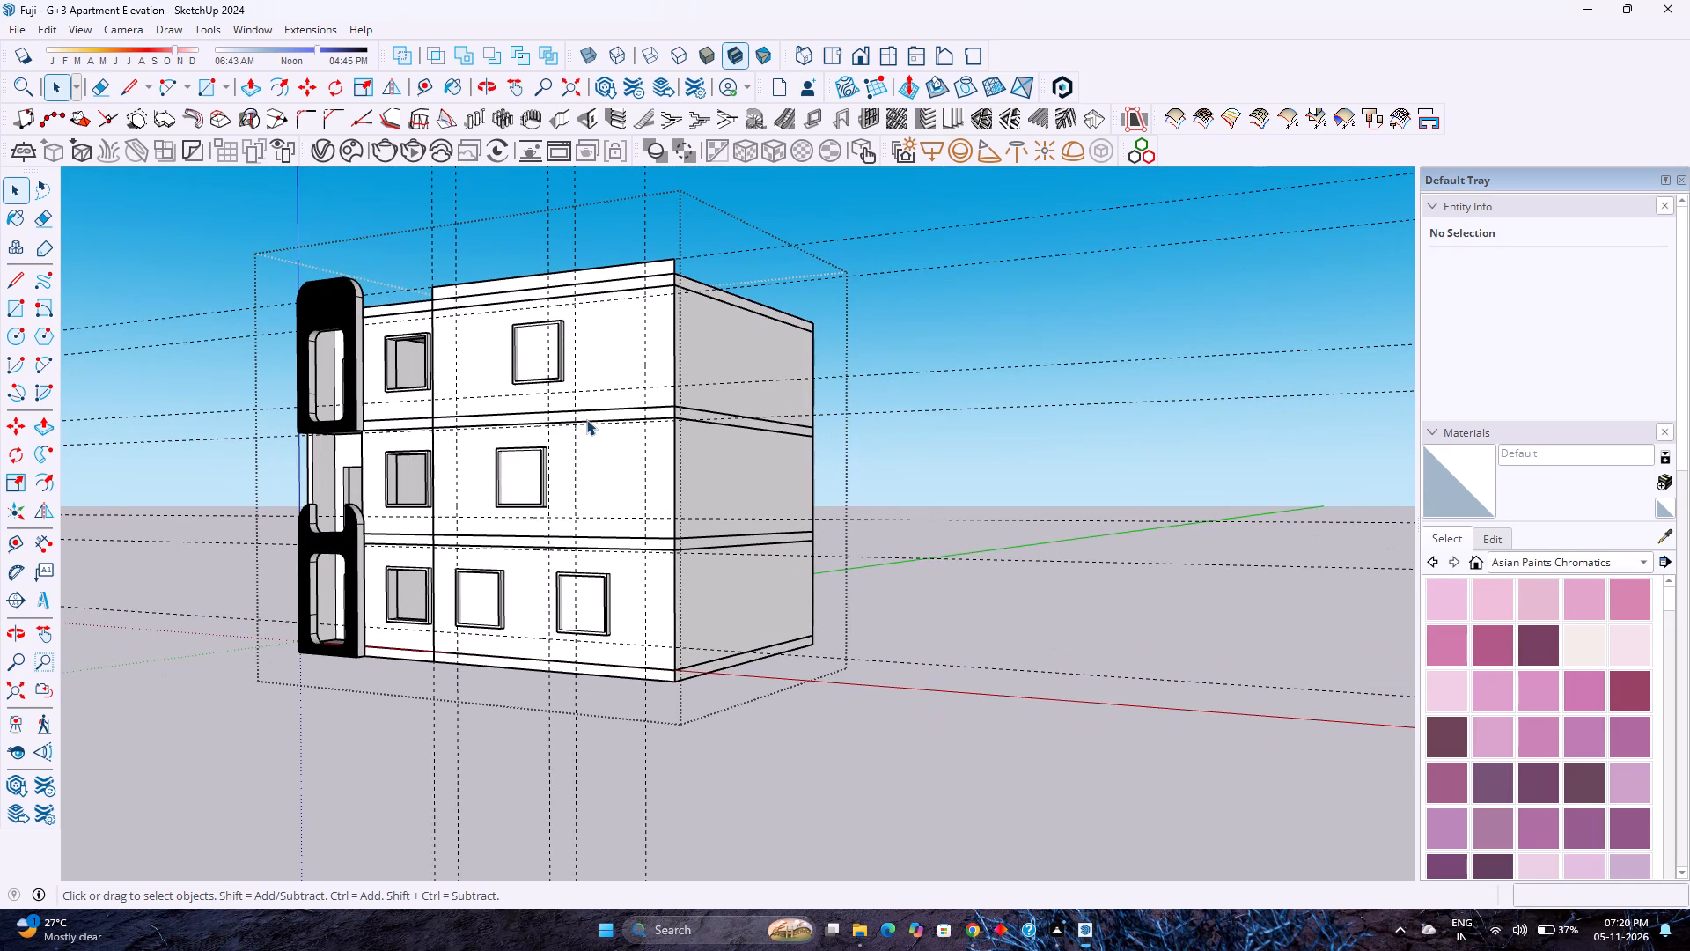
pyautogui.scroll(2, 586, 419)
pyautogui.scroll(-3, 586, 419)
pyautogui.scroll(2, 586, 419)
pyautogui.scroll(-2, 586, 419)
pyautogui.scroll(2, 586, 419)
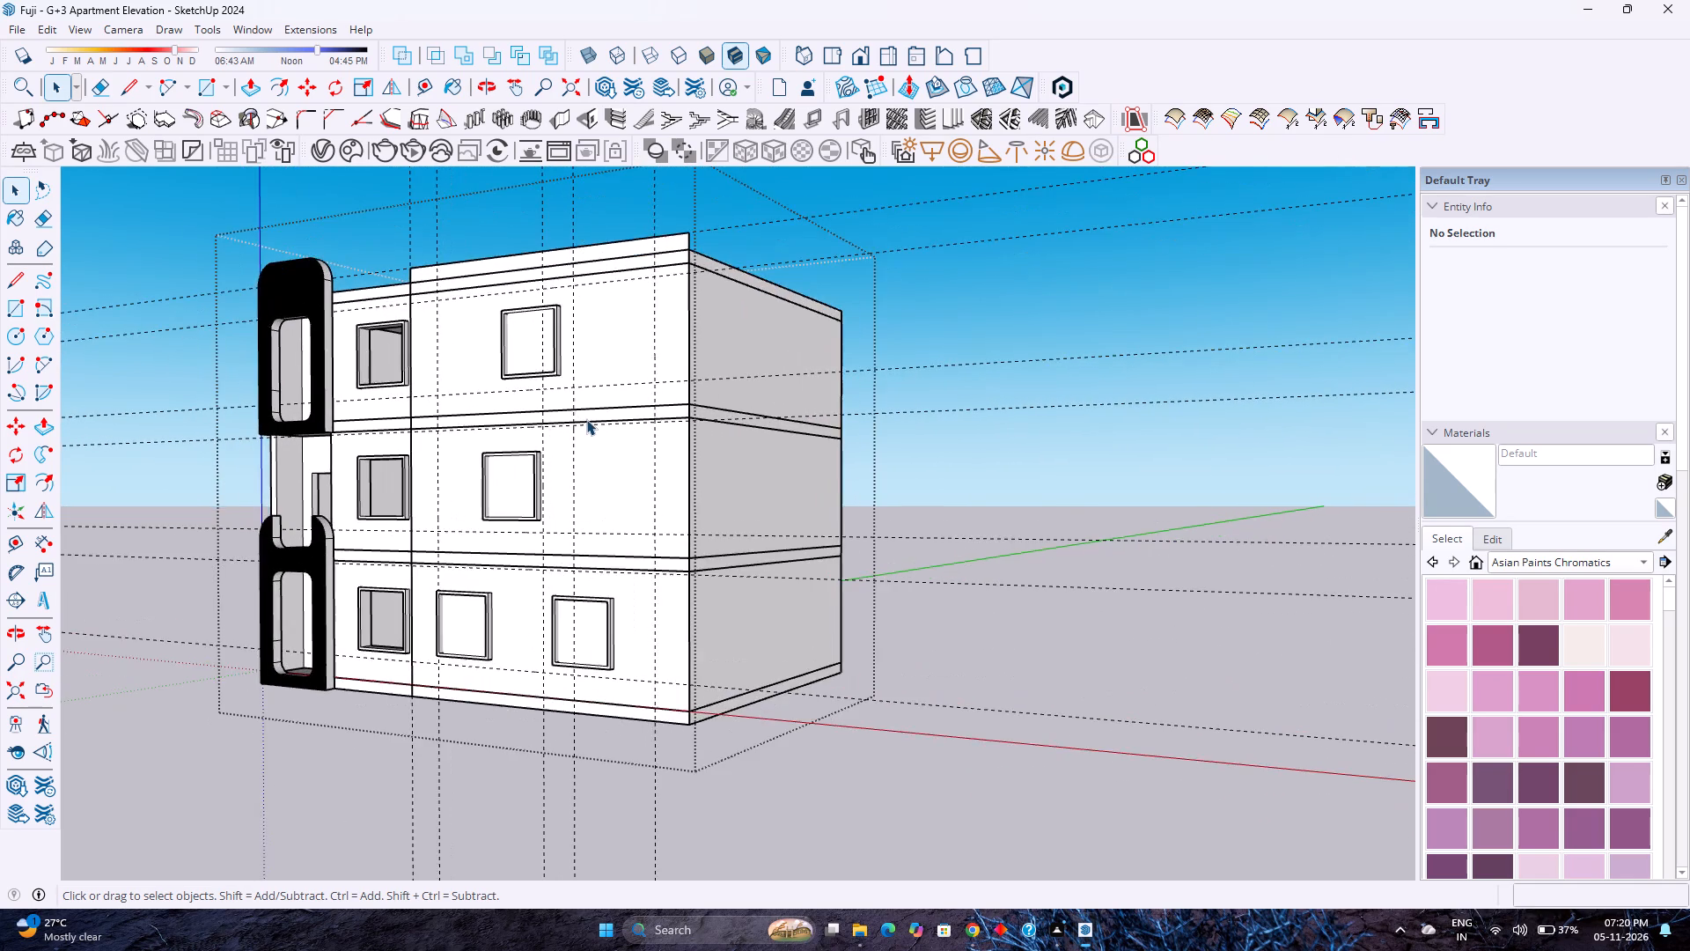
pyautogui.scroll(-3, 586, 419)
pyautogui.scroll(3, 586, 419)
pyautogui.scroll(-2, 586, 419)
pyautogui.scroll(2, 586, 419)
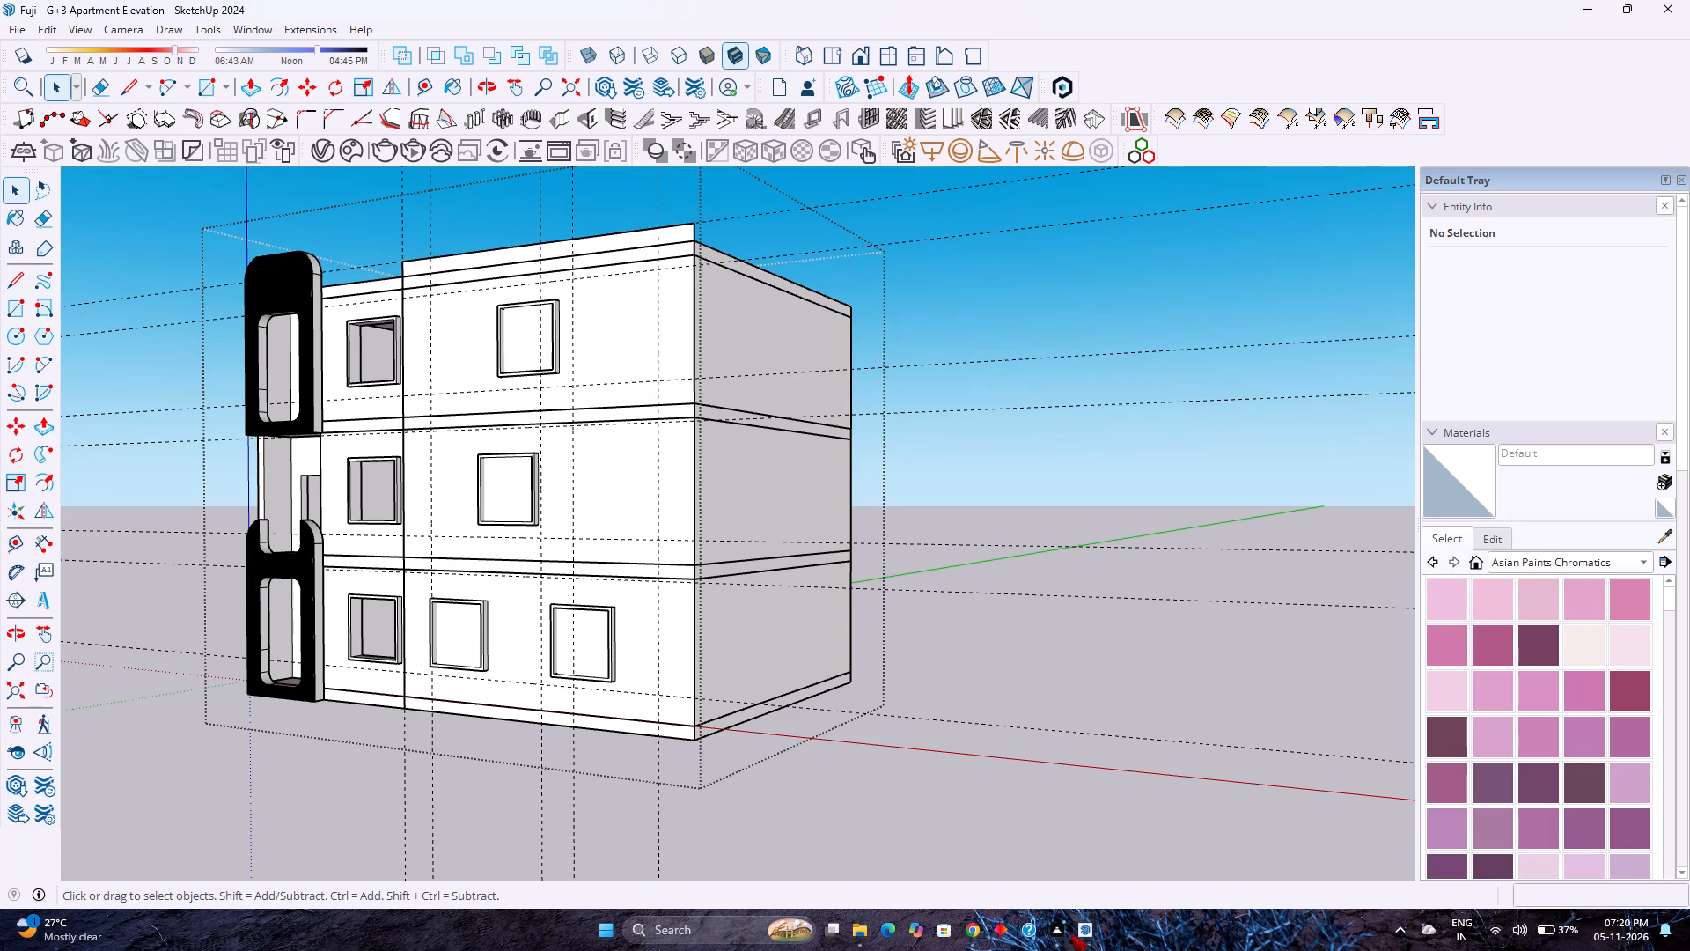